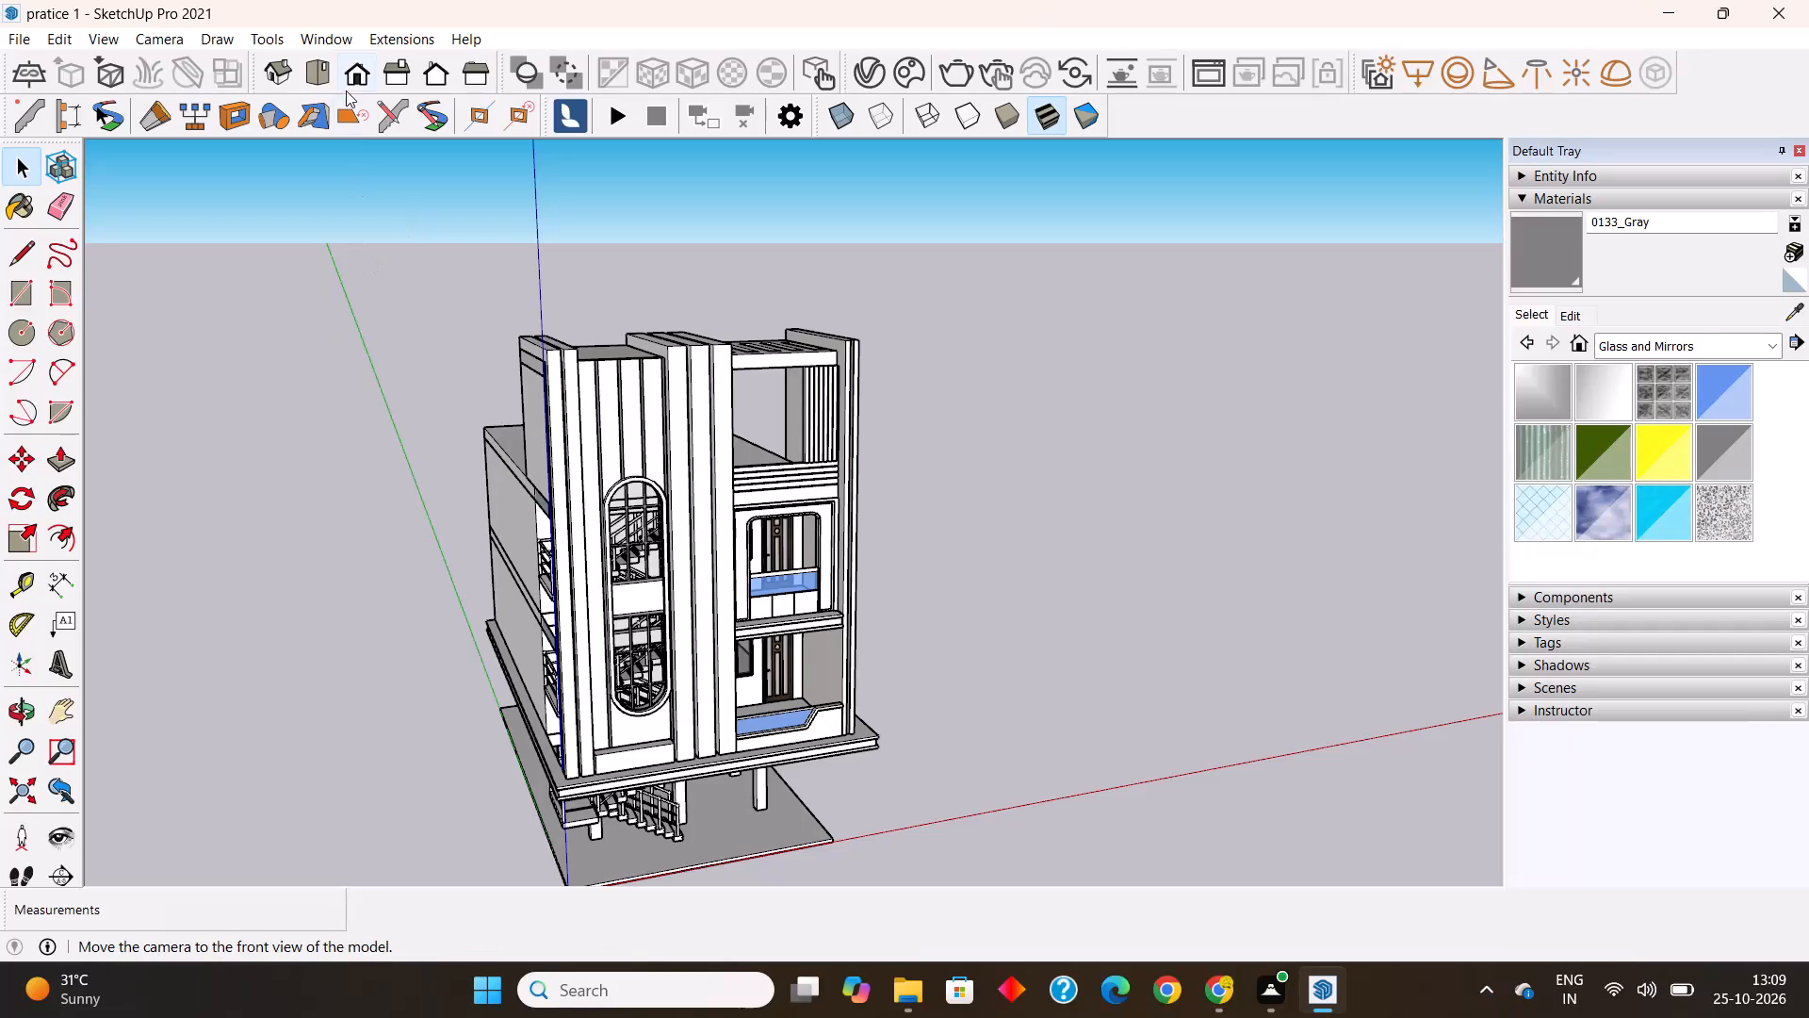
Examine the building's front elevation, including the staircase window and the two balcony openings.
left_click(354, 78)
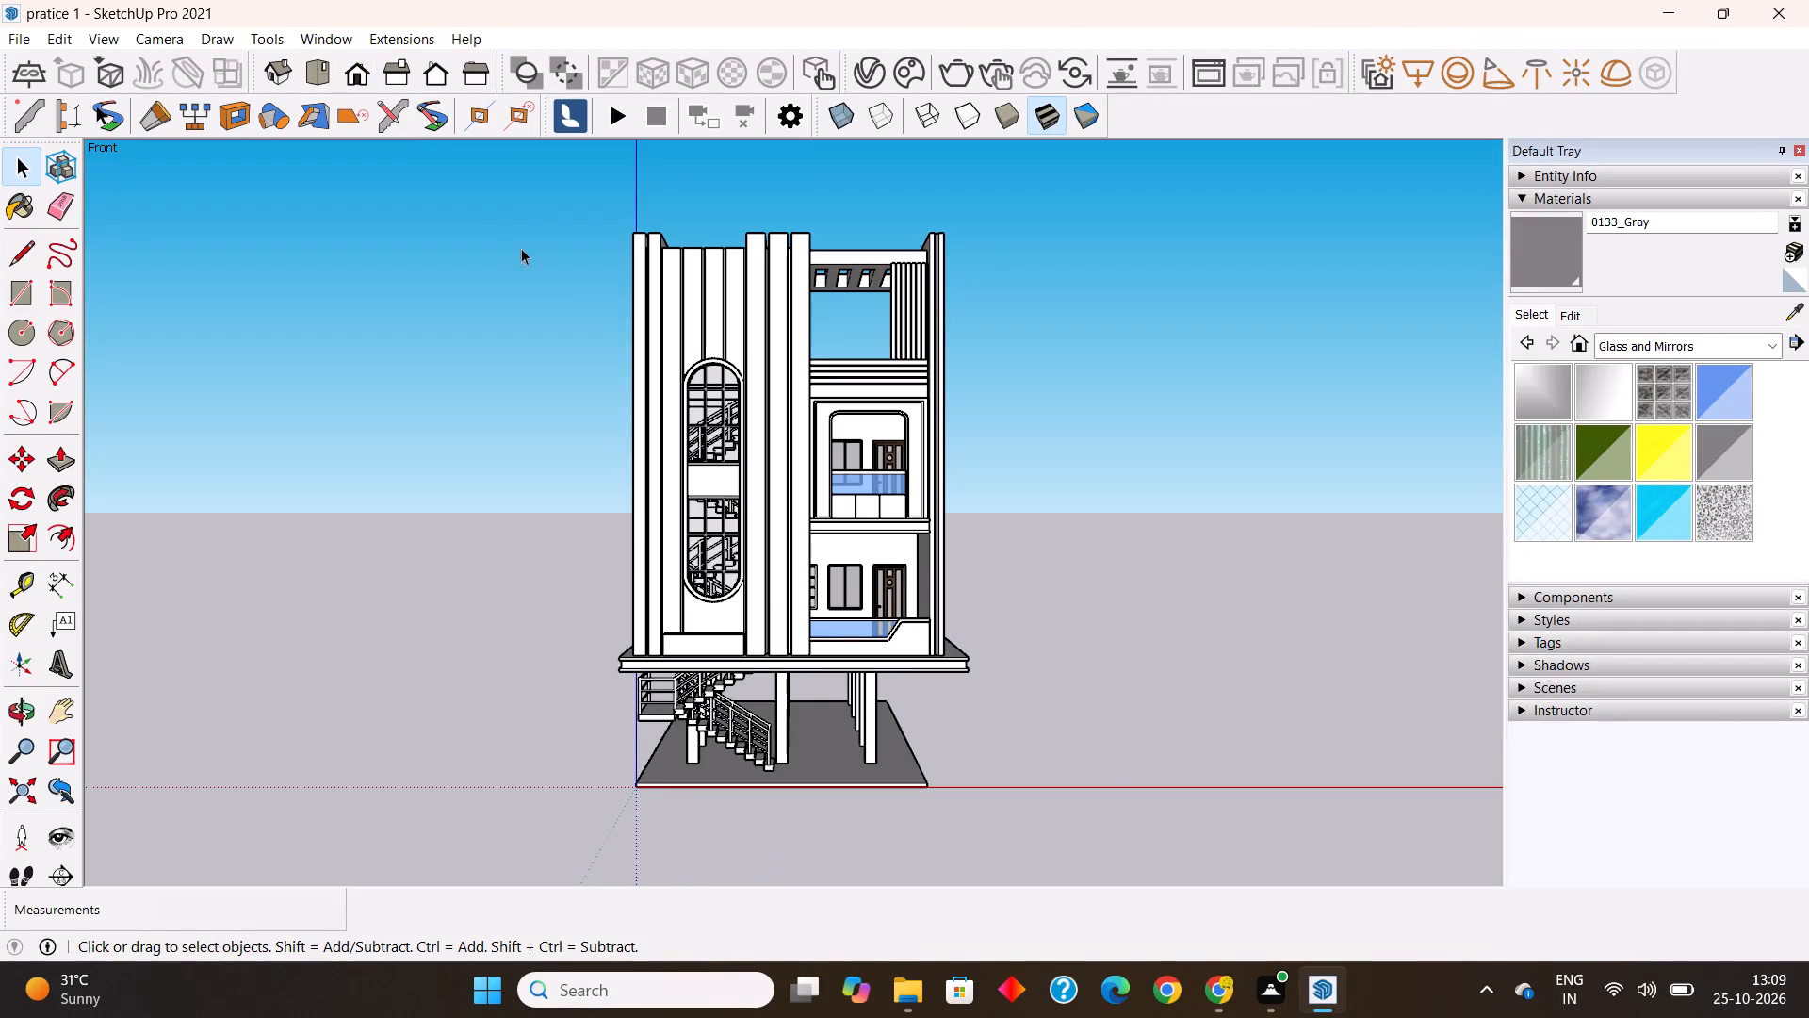
scroll(702, 567, "up", 2)
scroll(662, 589, "down", 4)
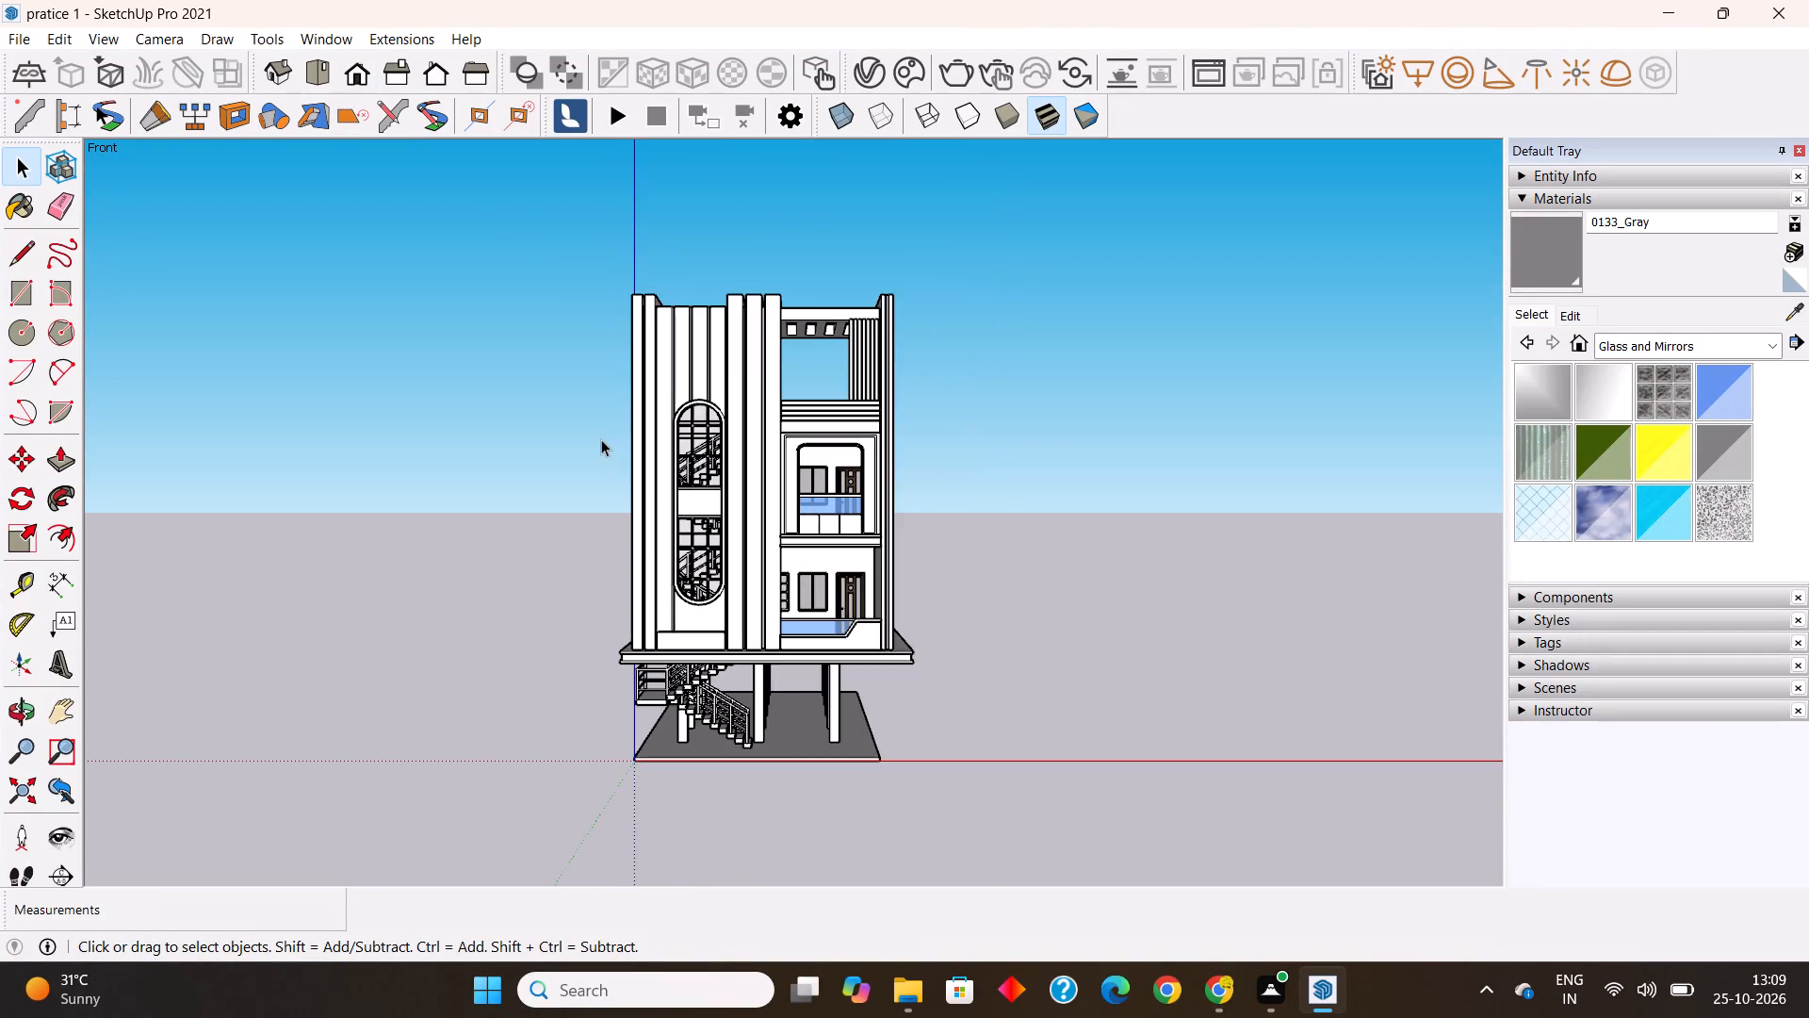
scroll(601, 439, "up", 6)
scroll(748, 571, "up", 2)
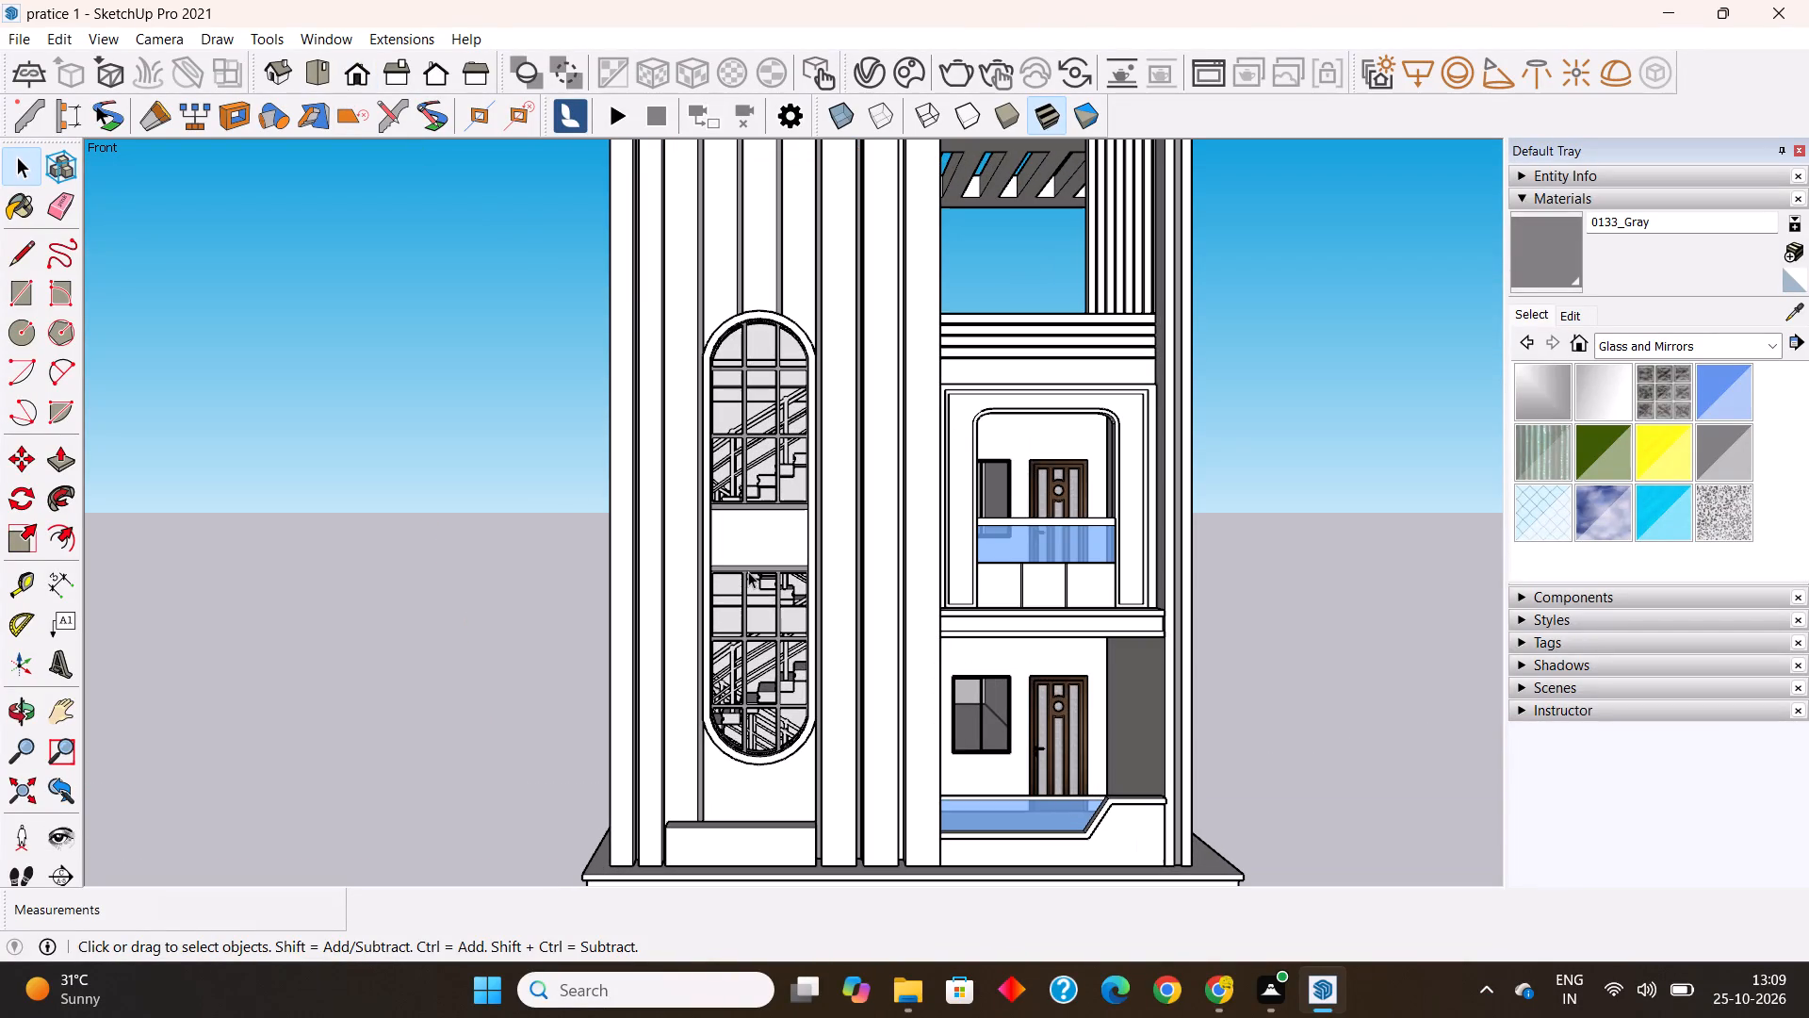
scroll(745, 578, "down", 6)
scroll(1202, 815, "up", 2)
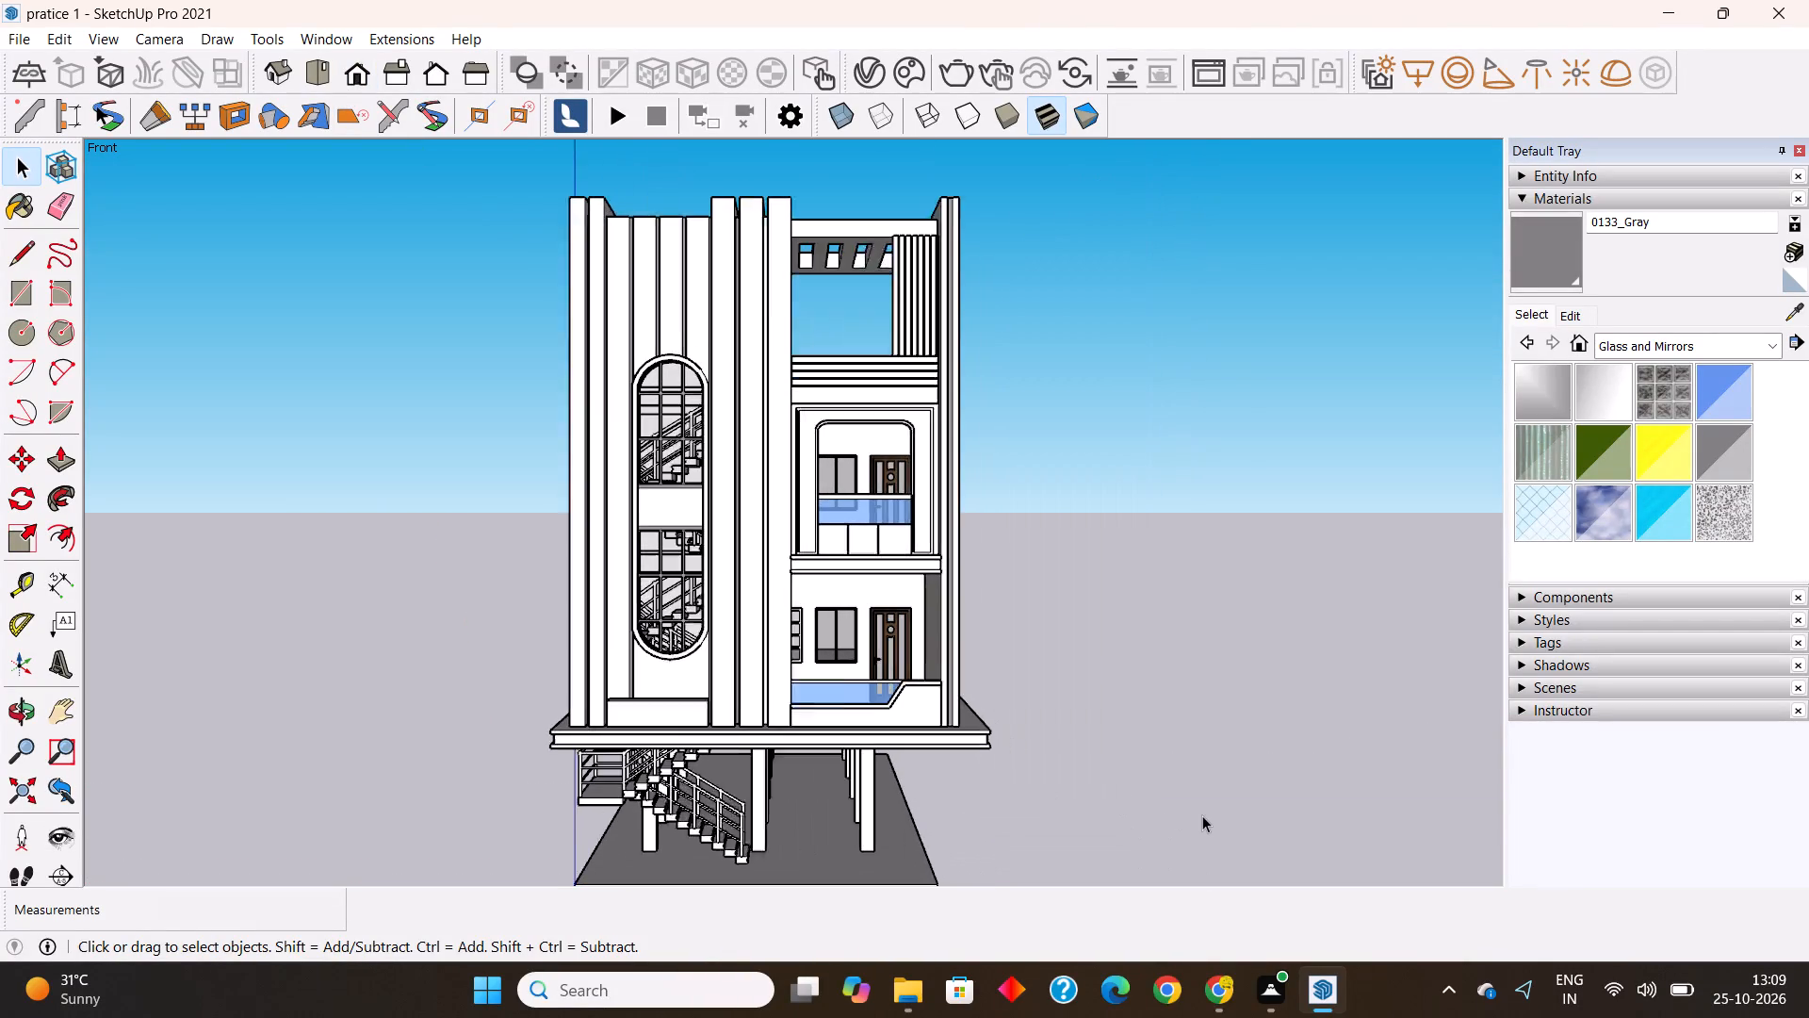
scroll(1202, 815, "up", 2)
scroll(1019, 712, "up", 3)
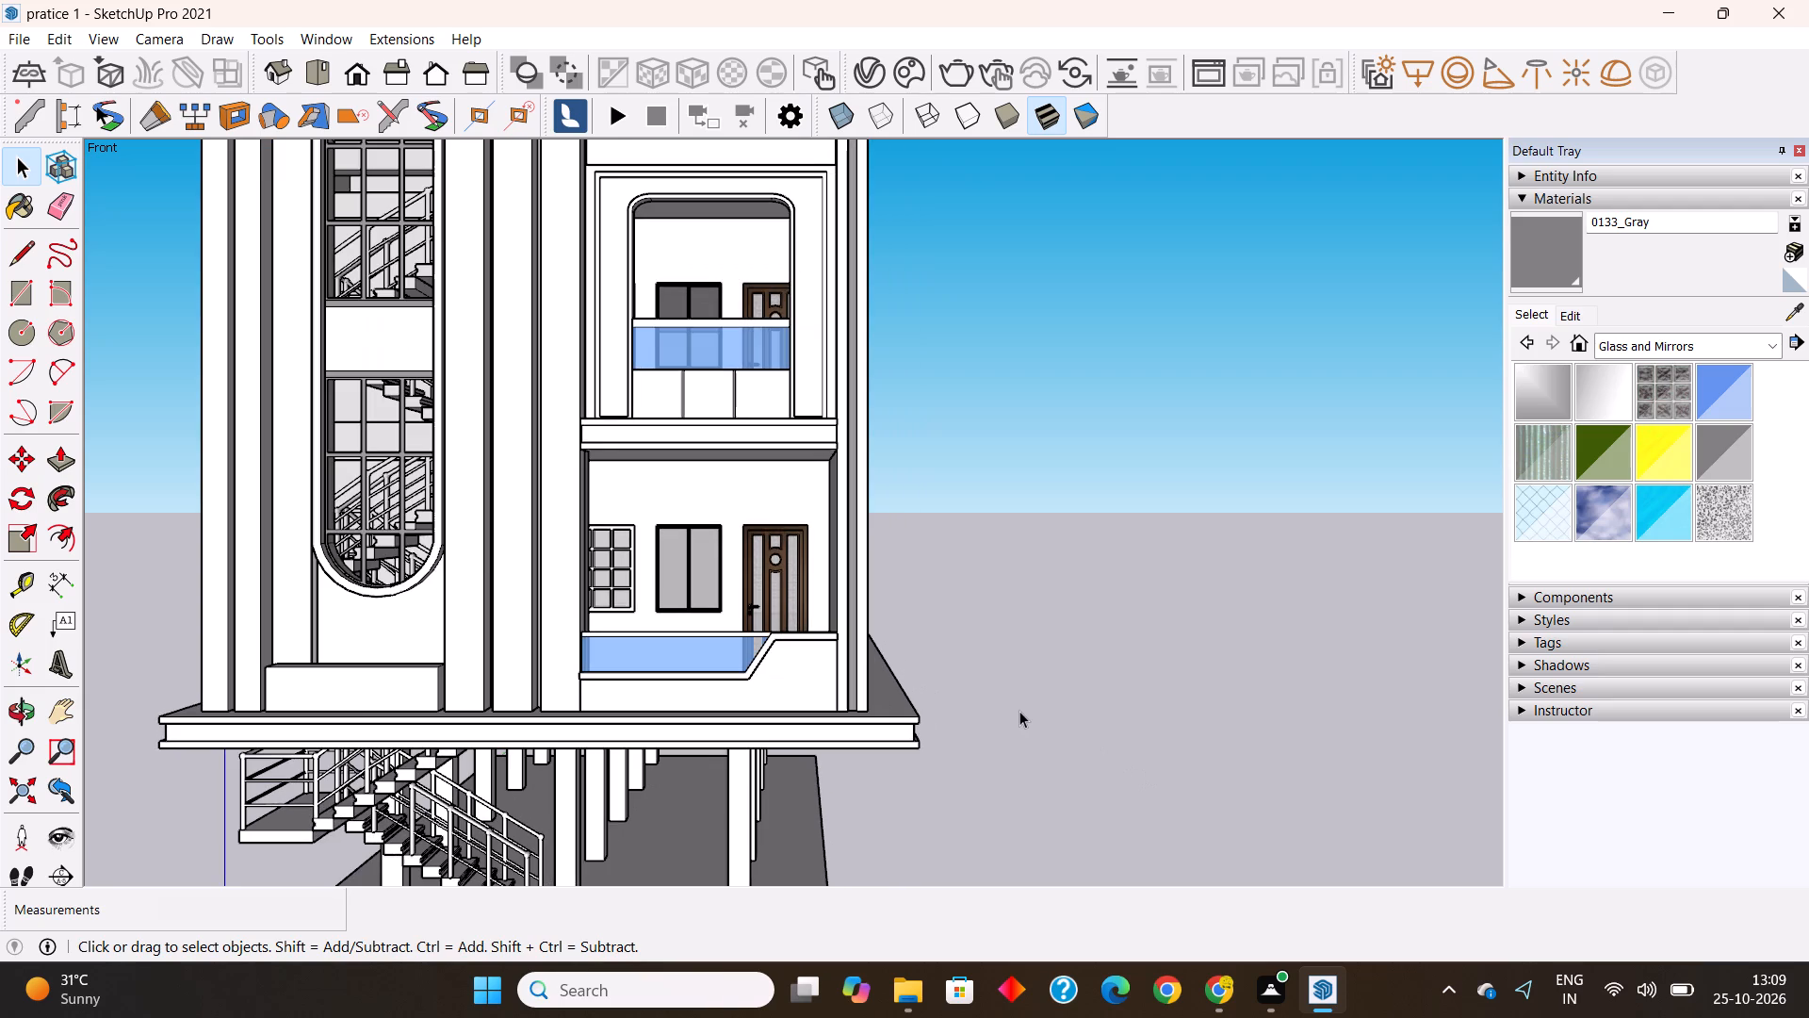
scroll(988, 681, "up", 2)
scroll(988, 681, "down", 2)
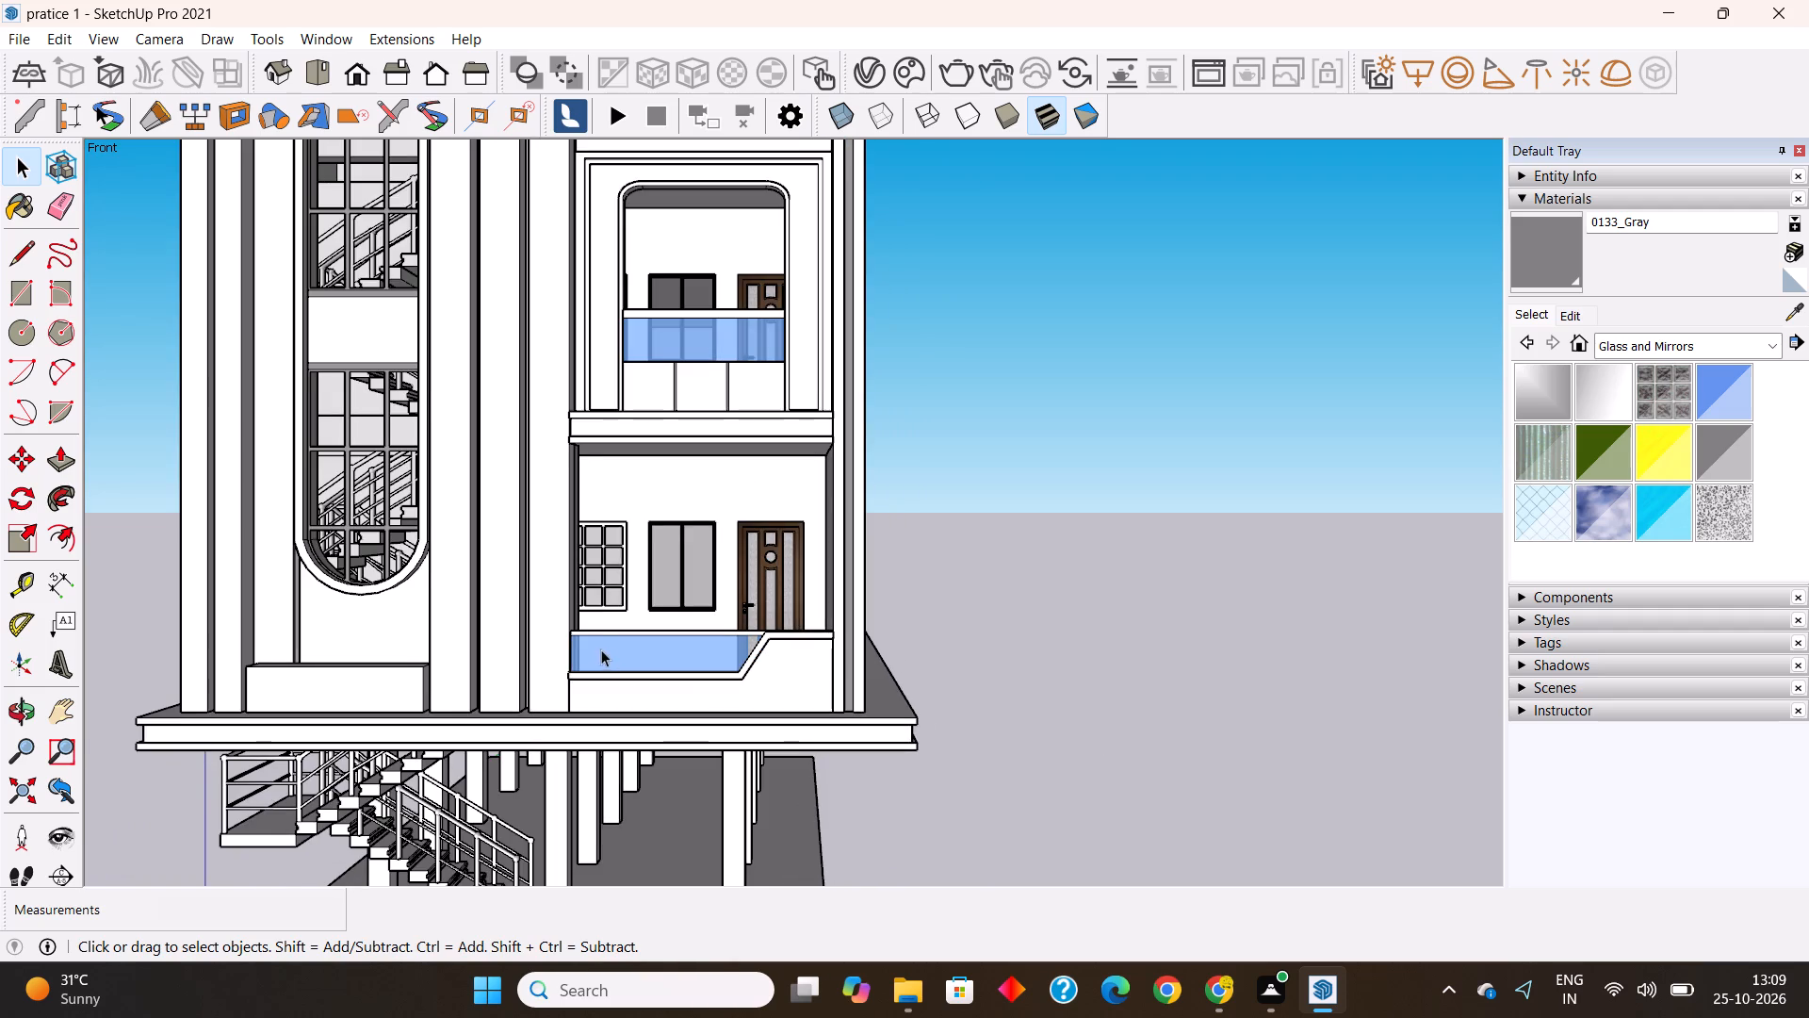
Draw a 10' by 3" vertical rectangle along the staircase-side edge of the lower balcony opening, starting beneath the floor band.
scroll(496, 616, "up", 3)
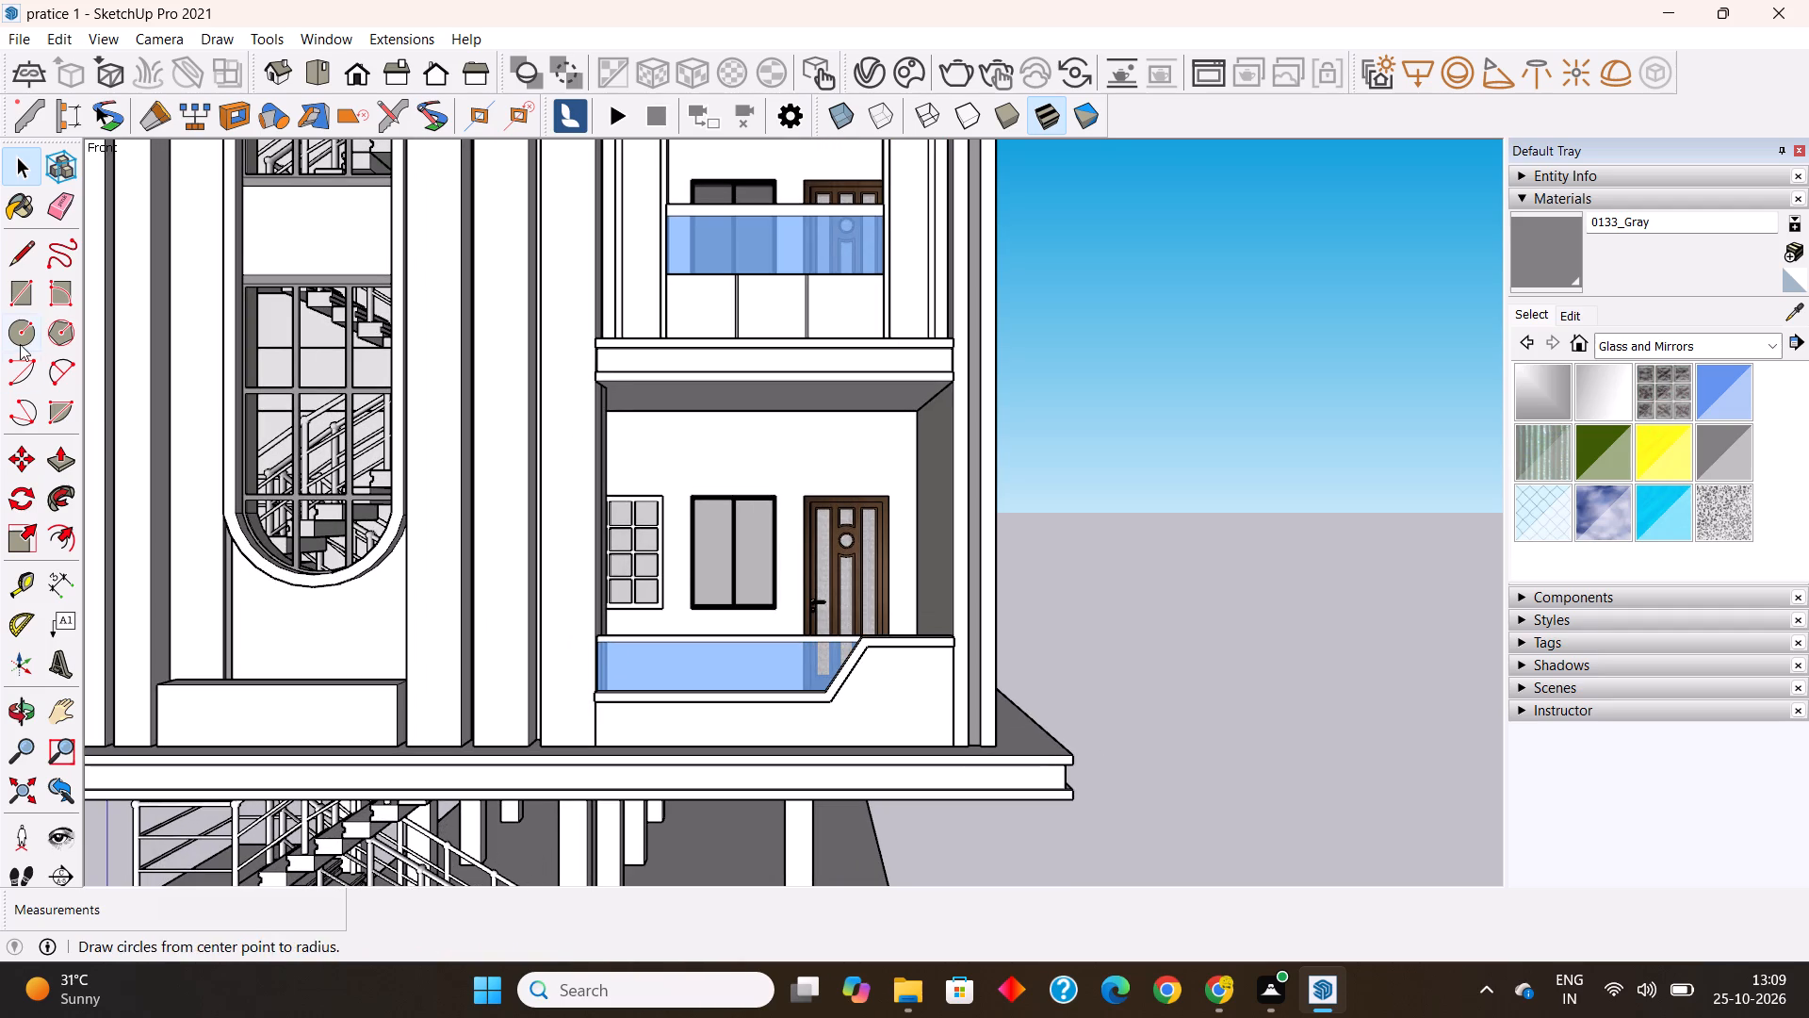
left_click(23, 288)
middle_click_drag(621, 406, 644, 423)
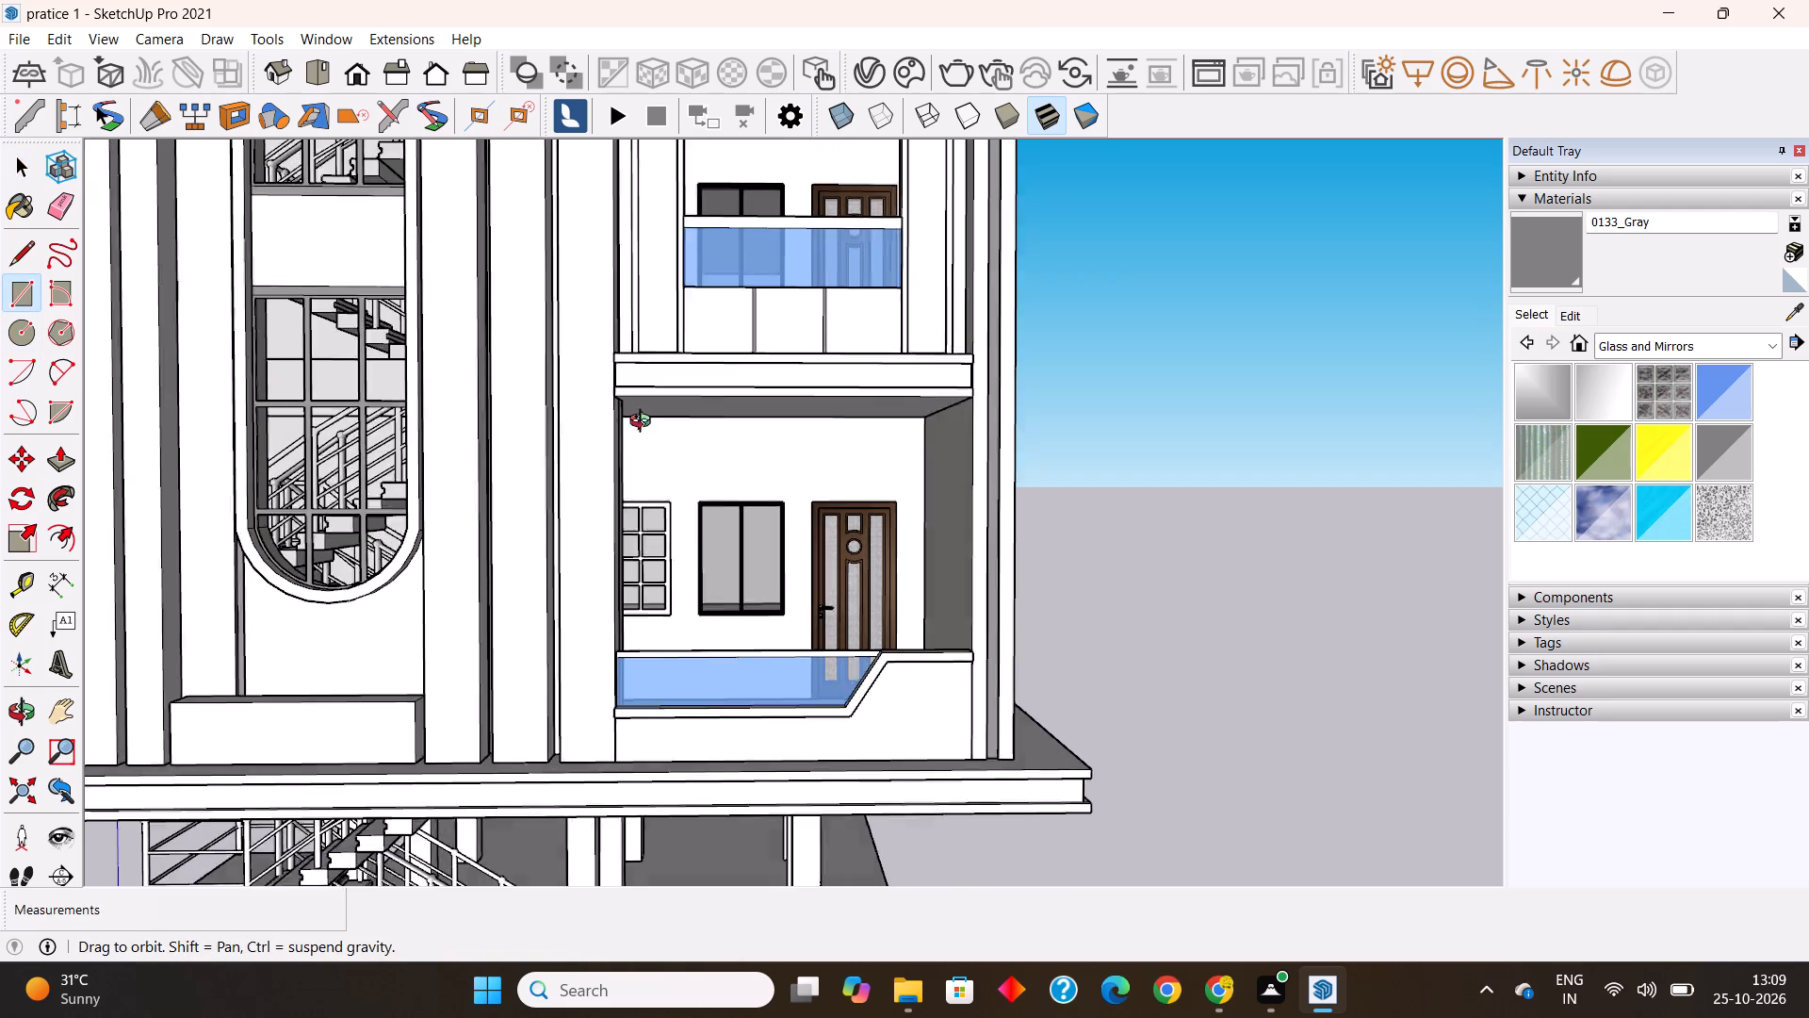
middle_click_drag(644, 423, 727, 467)
middle_click_drag(778, 509, 587, 487)
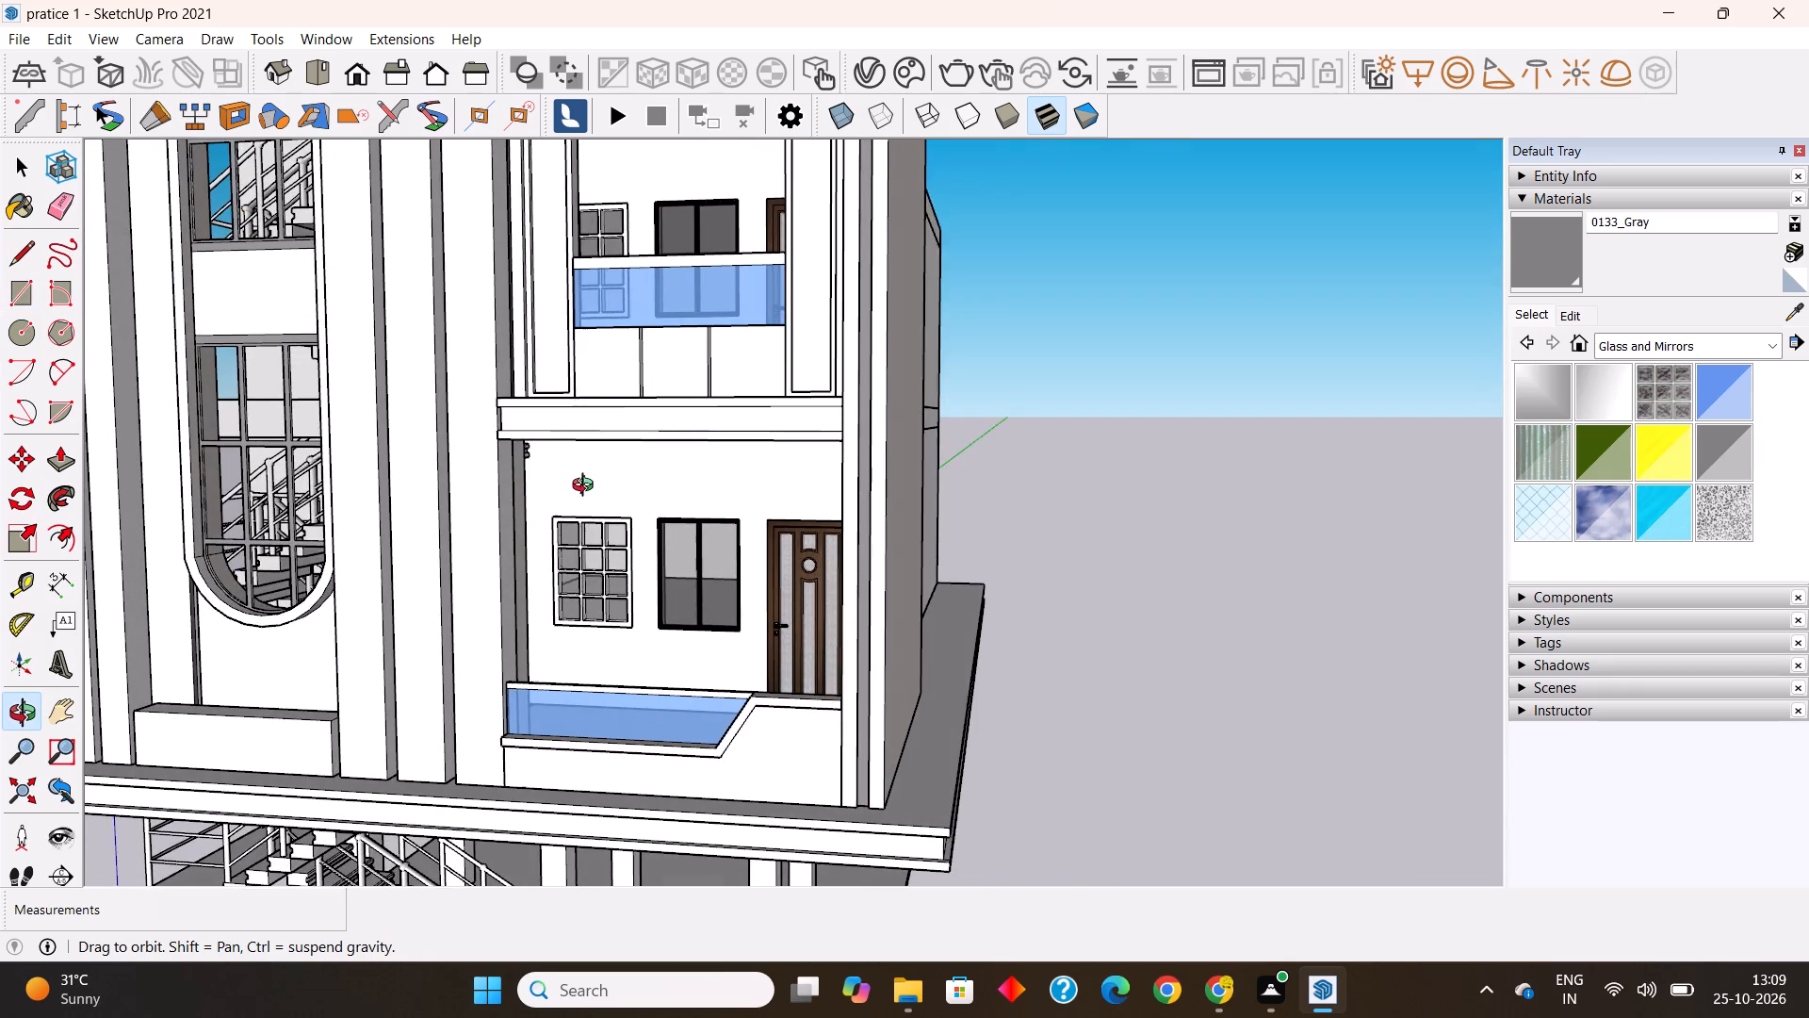
middle_click_drag(587, 487, 676, 472)
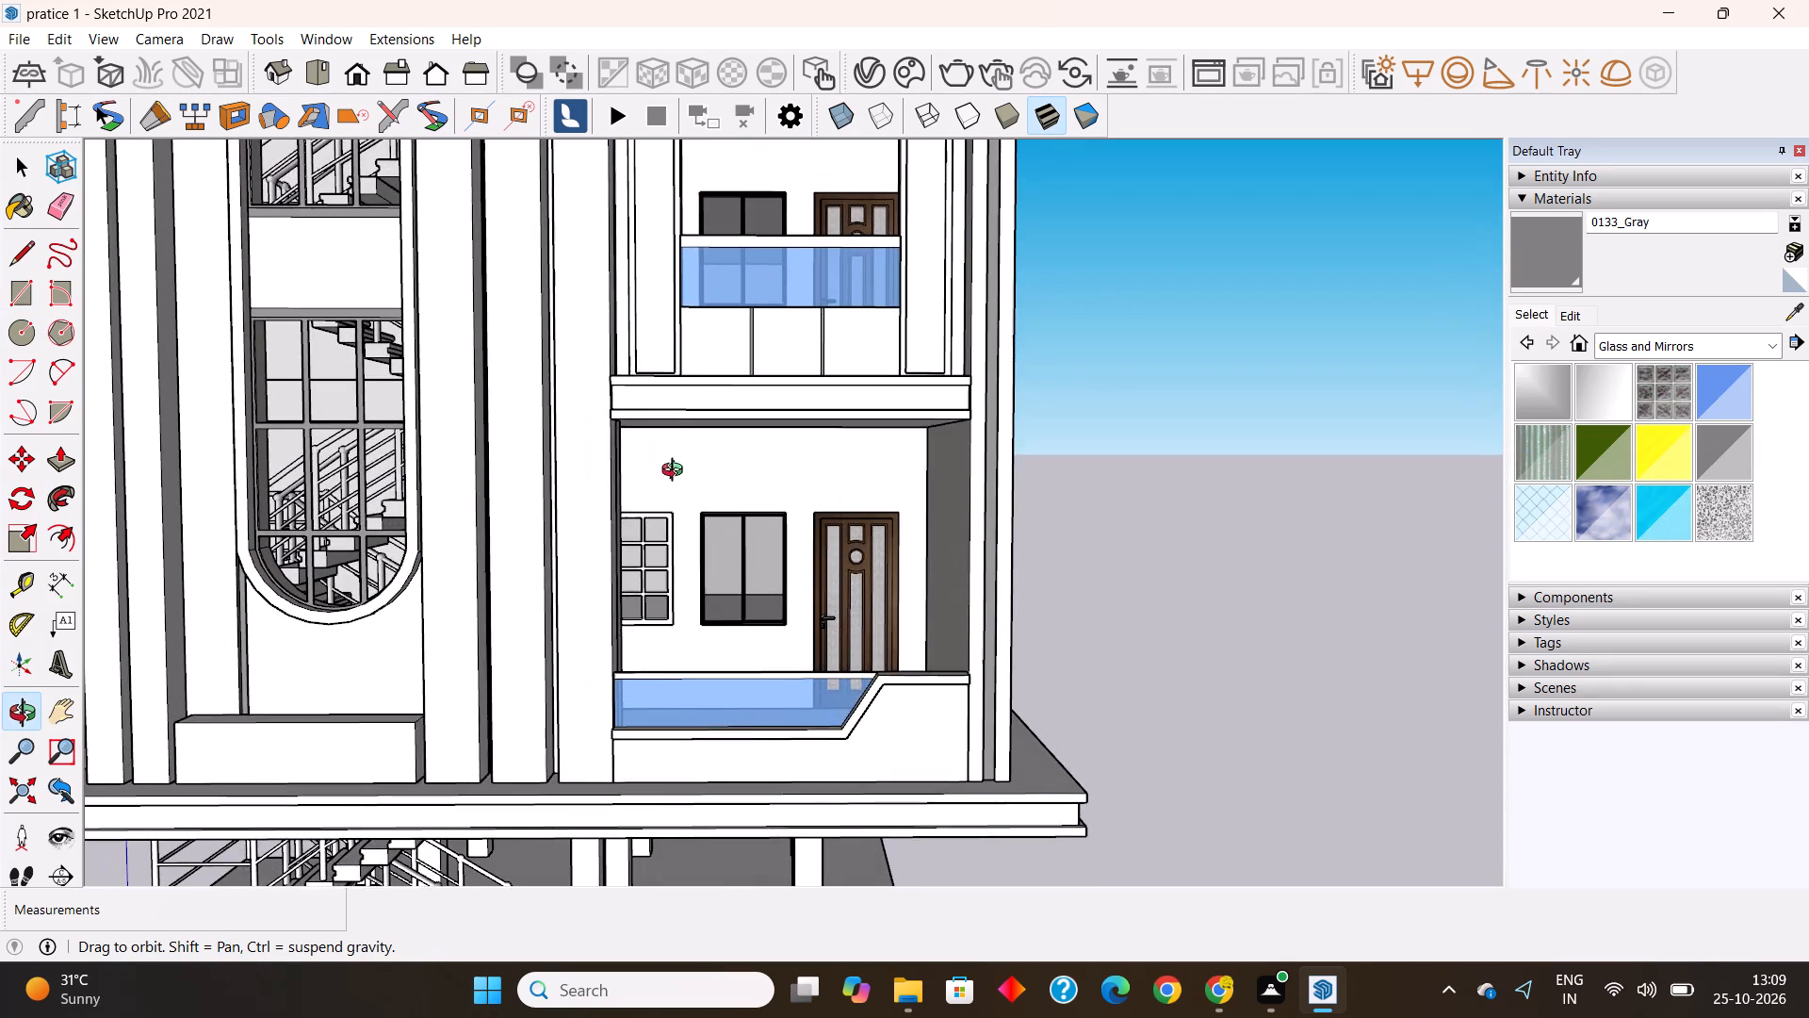
middle_click_drag(676, 472, 673, 468)
left_click(609, 412)
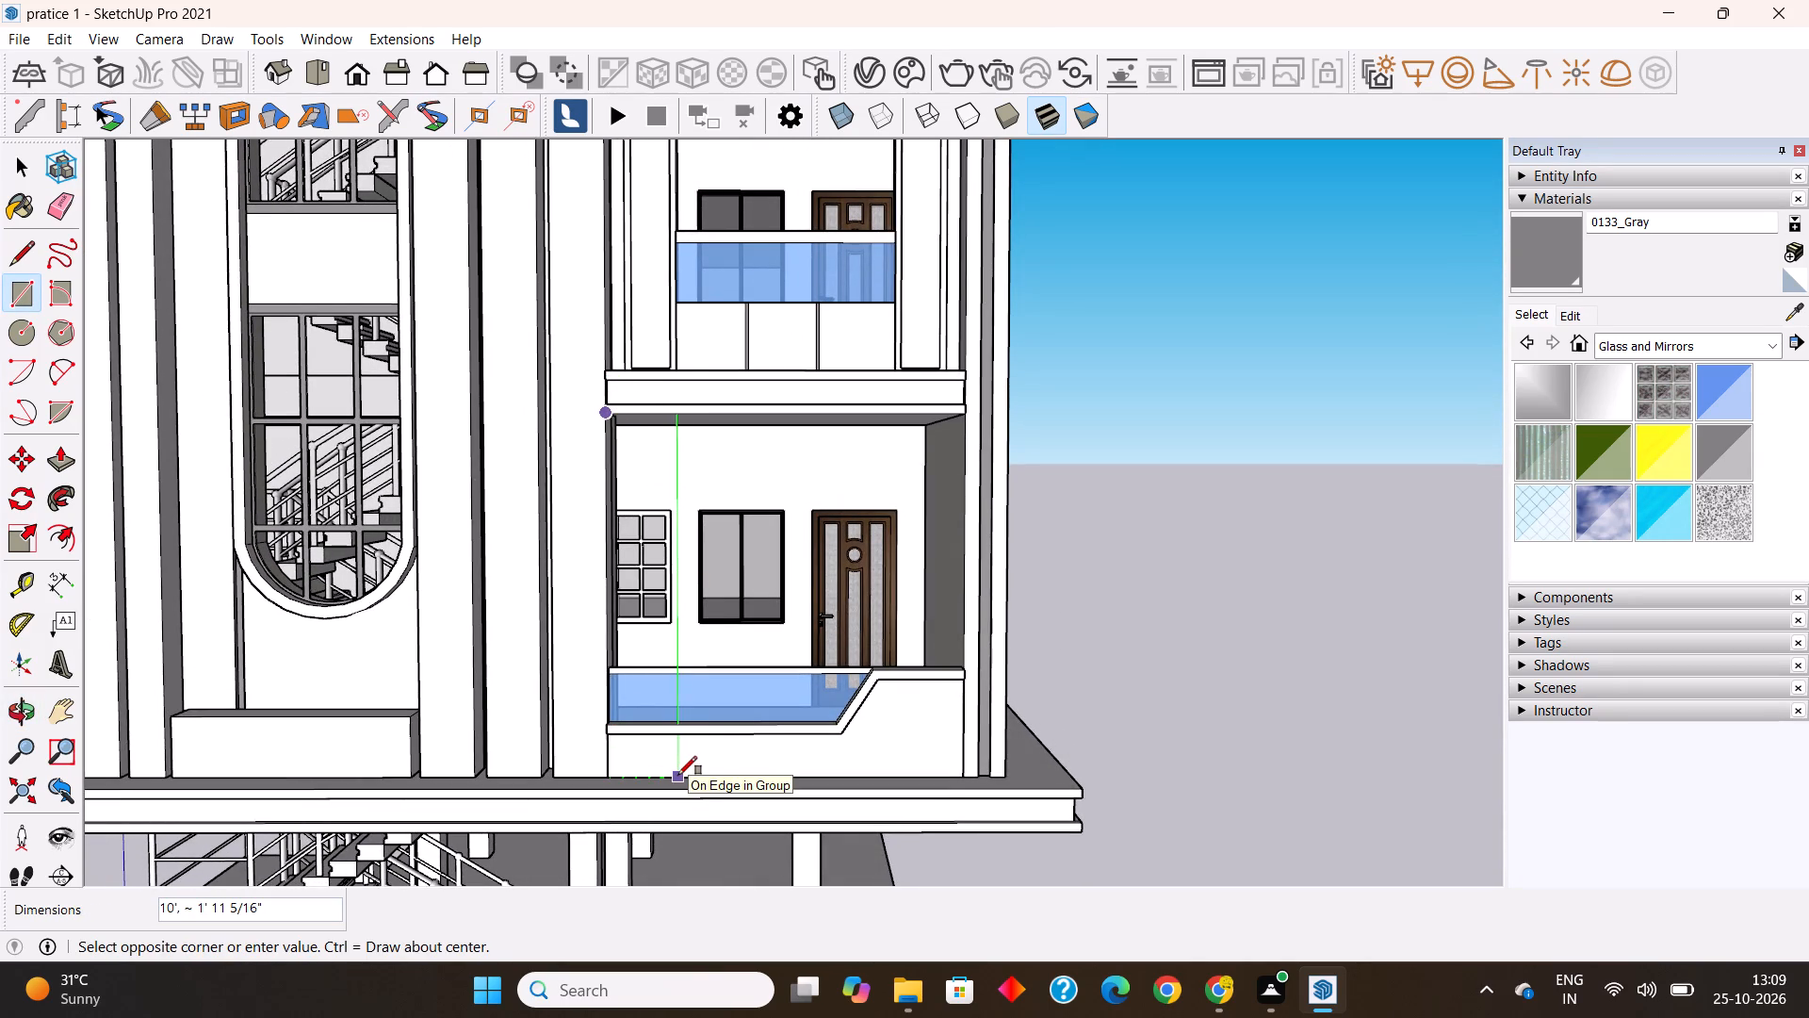
type("10',")
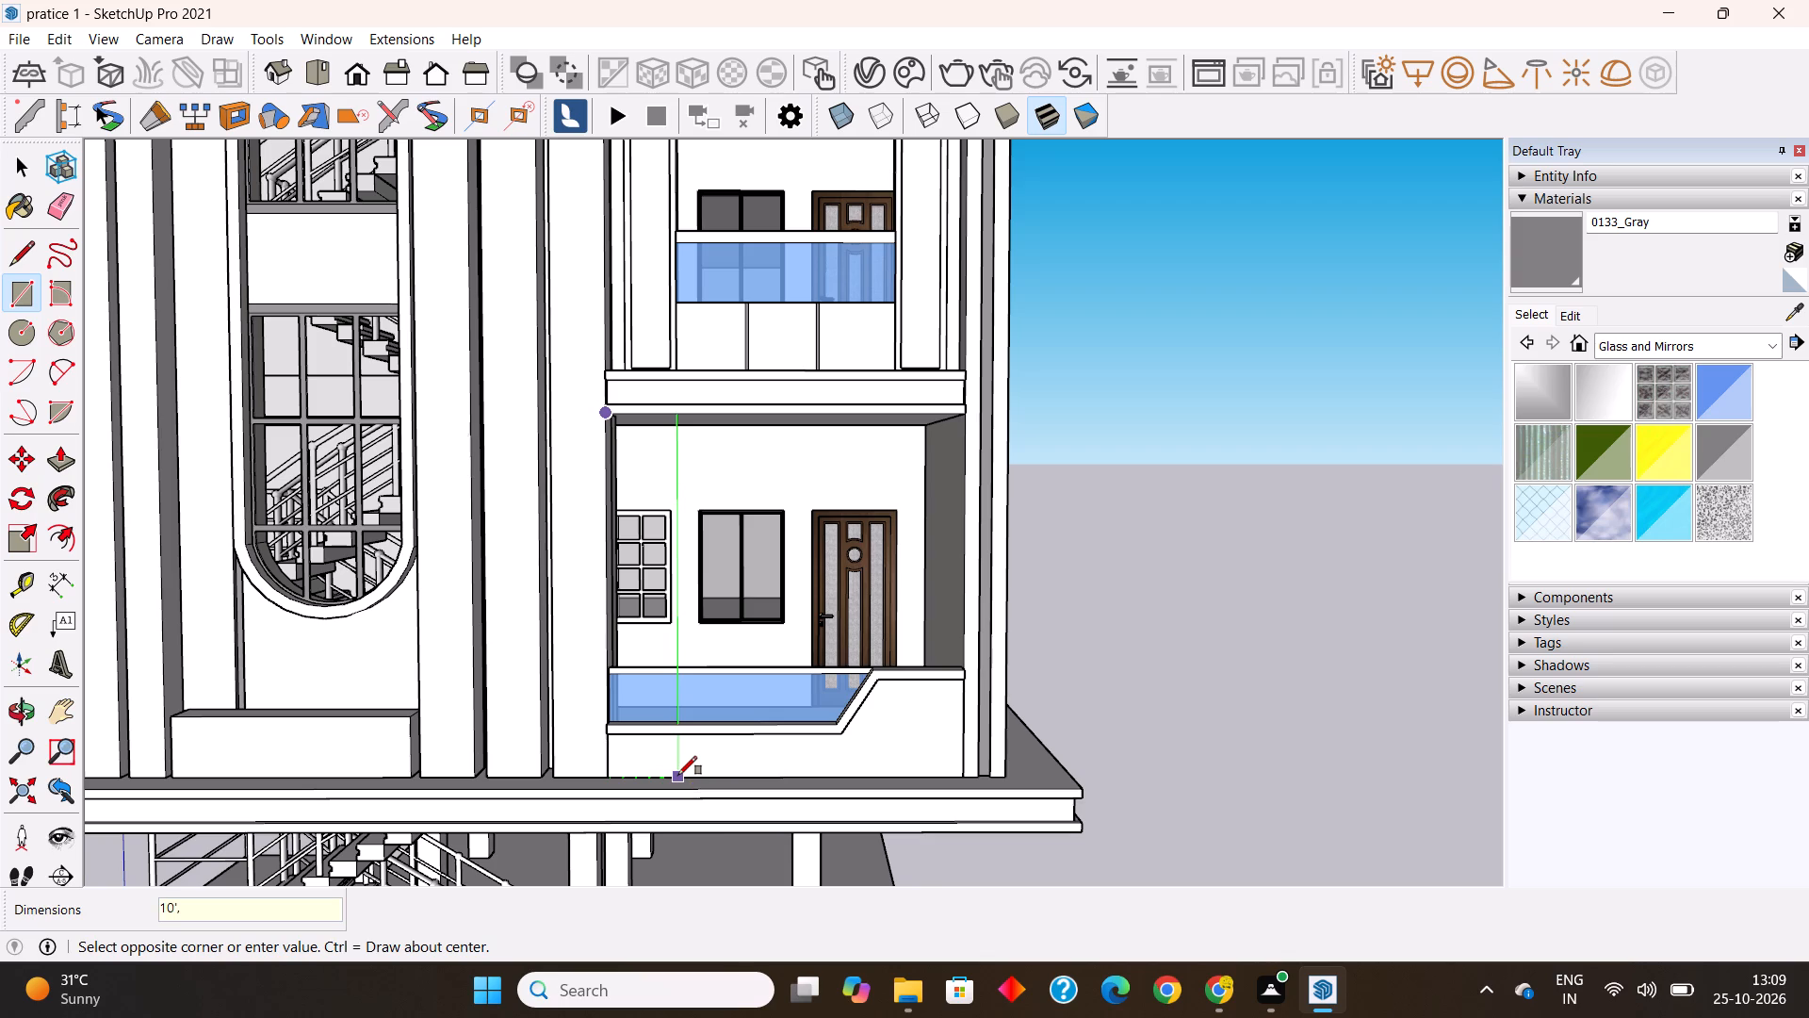
type("3\"")
key("Return")
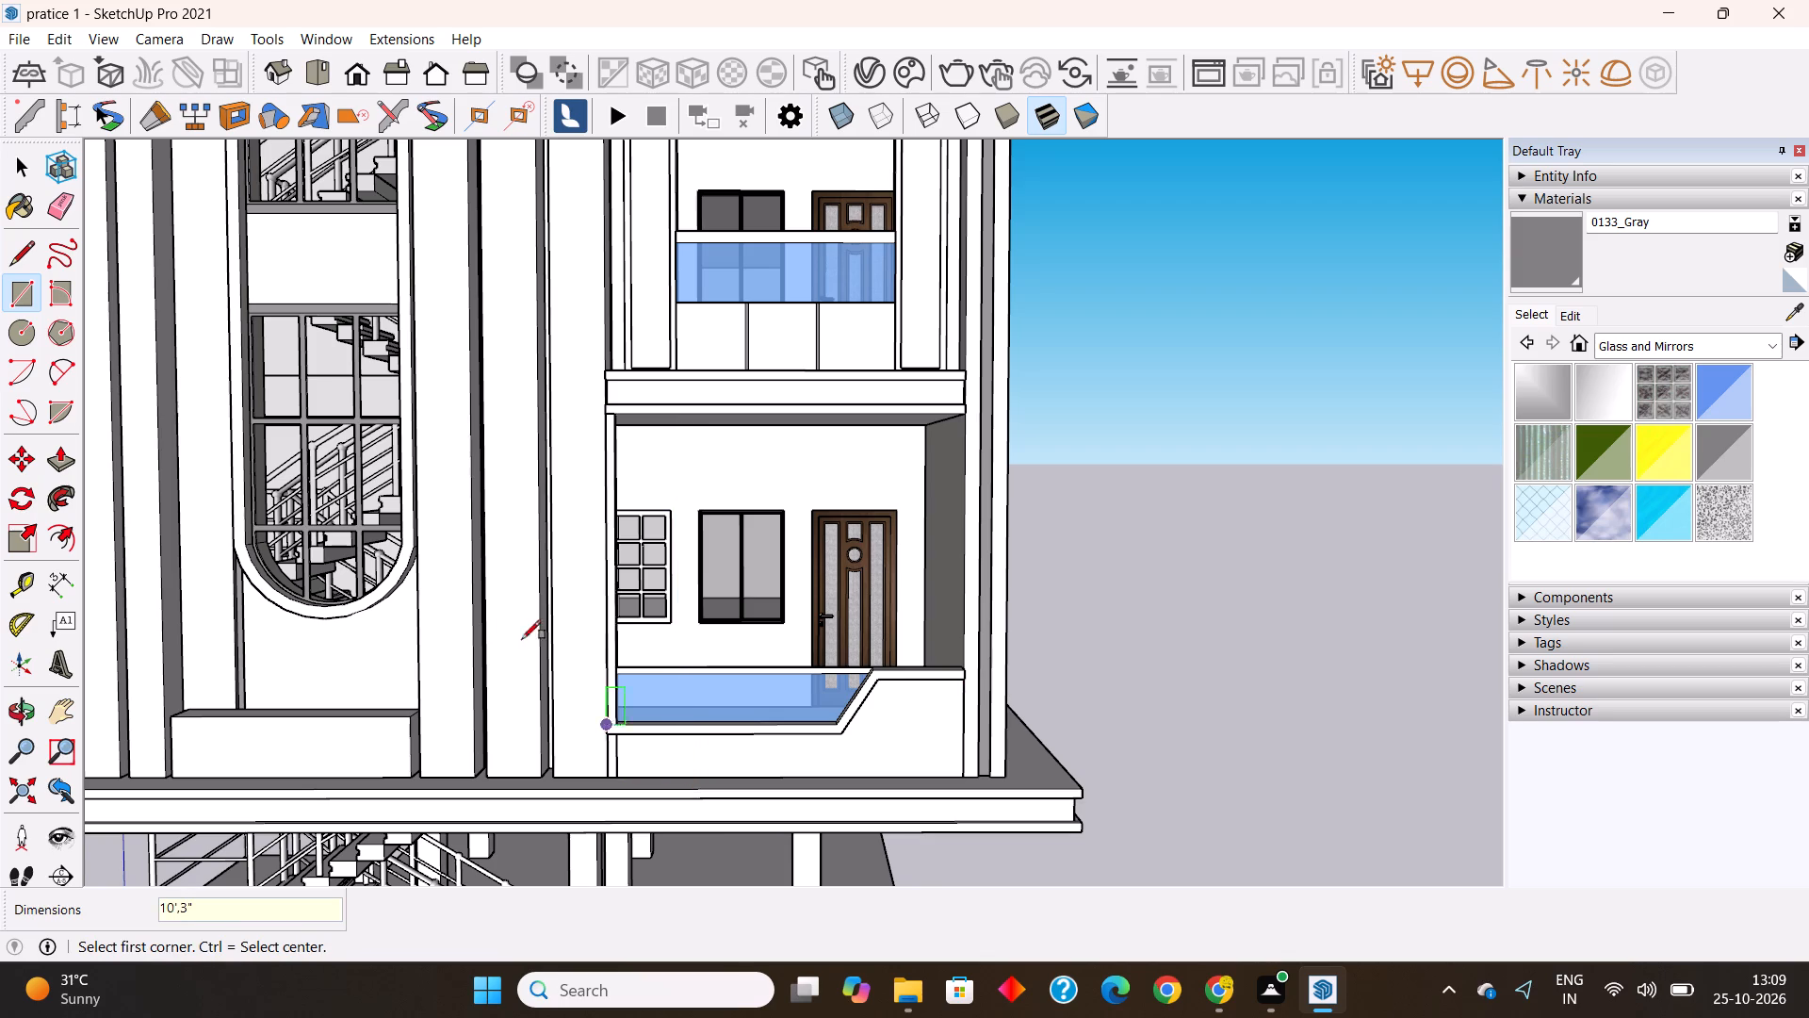
Make the narrow rectangle beside the lower balcony opening, face and edges, into a group.
scroll(572, 562, "down", 3)
middle_click_drag(638, 644, 420, 715)
key("space")
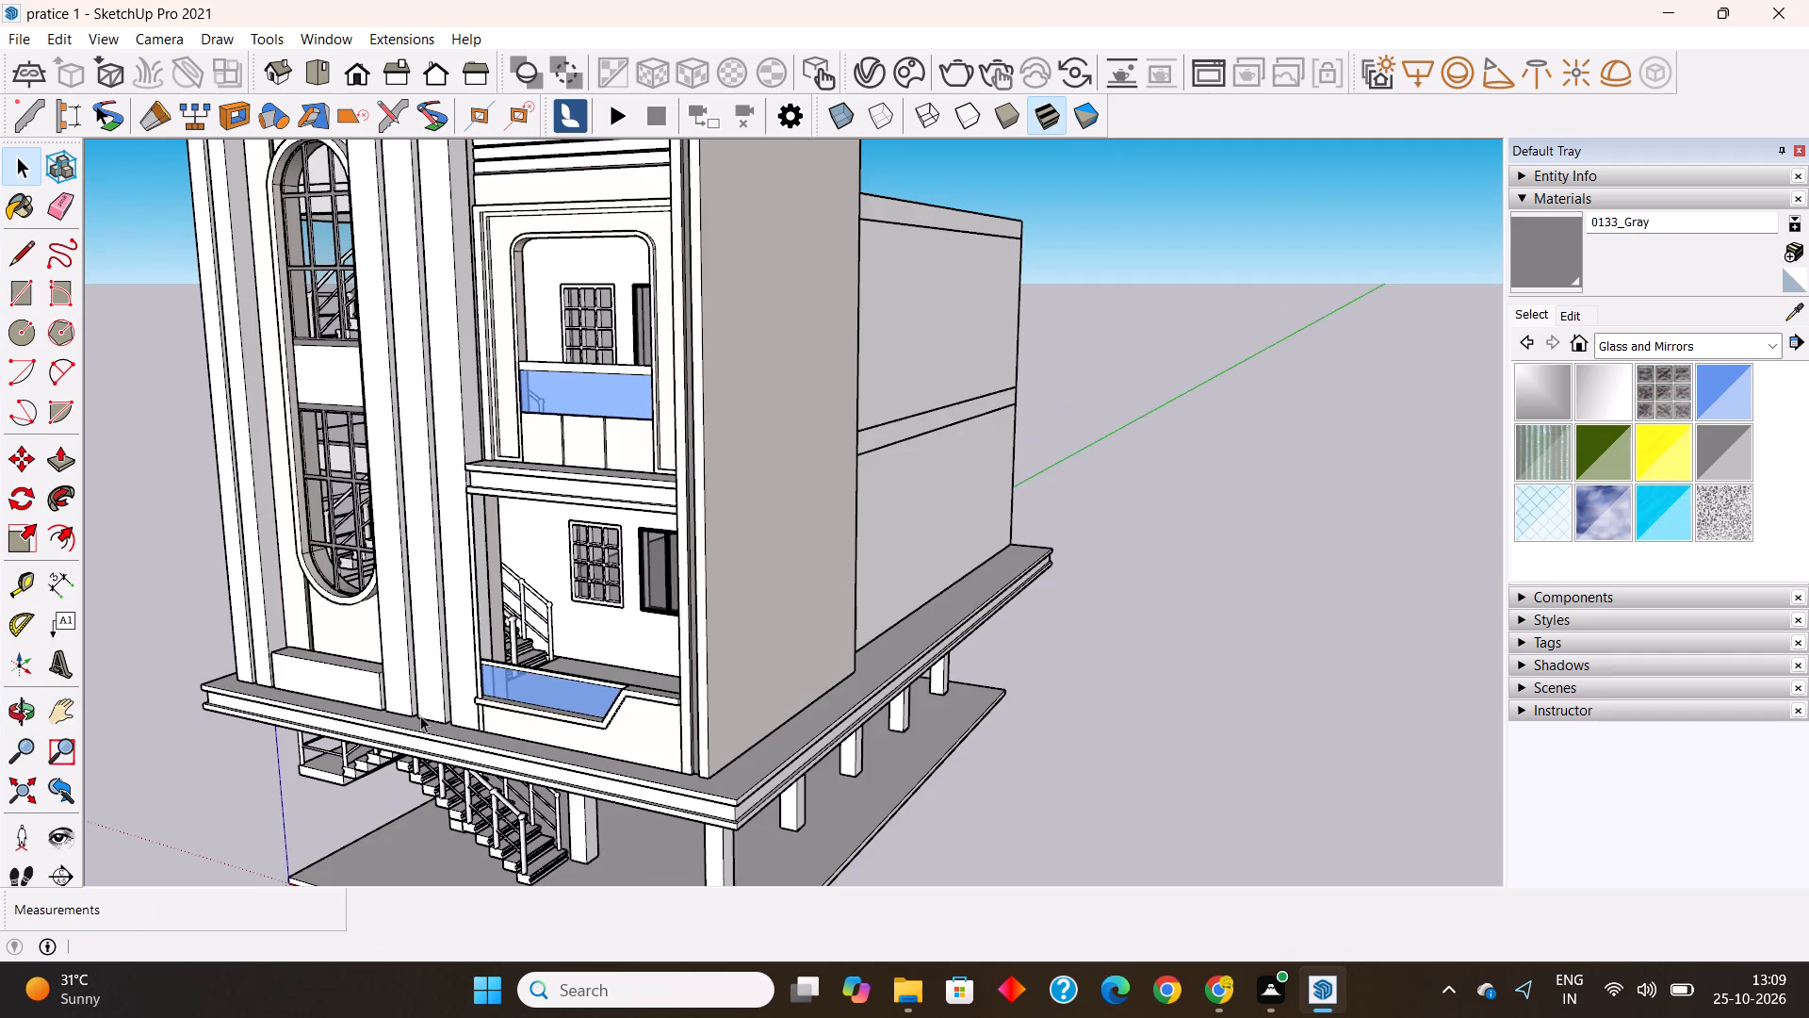
scroll(421, 701, "up", 6)
scroll(519, 719, "up", 3)
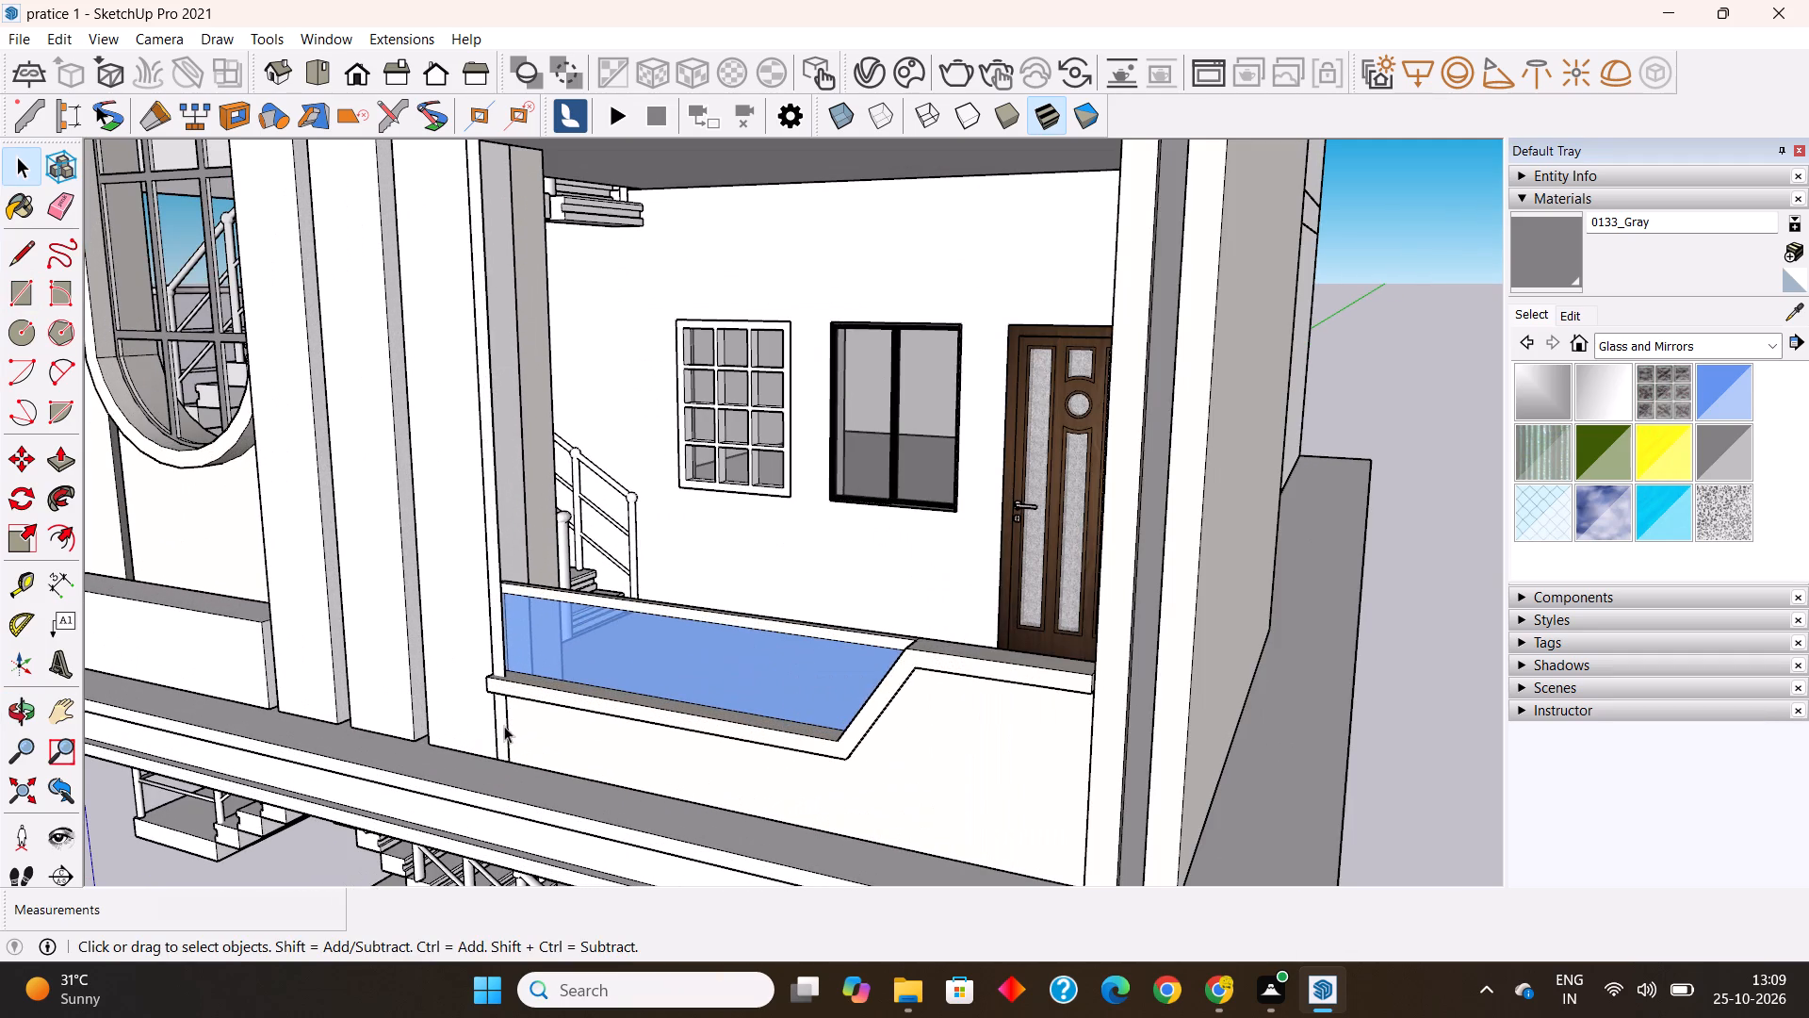
double_click(498, 728)
right_click(498, 728)
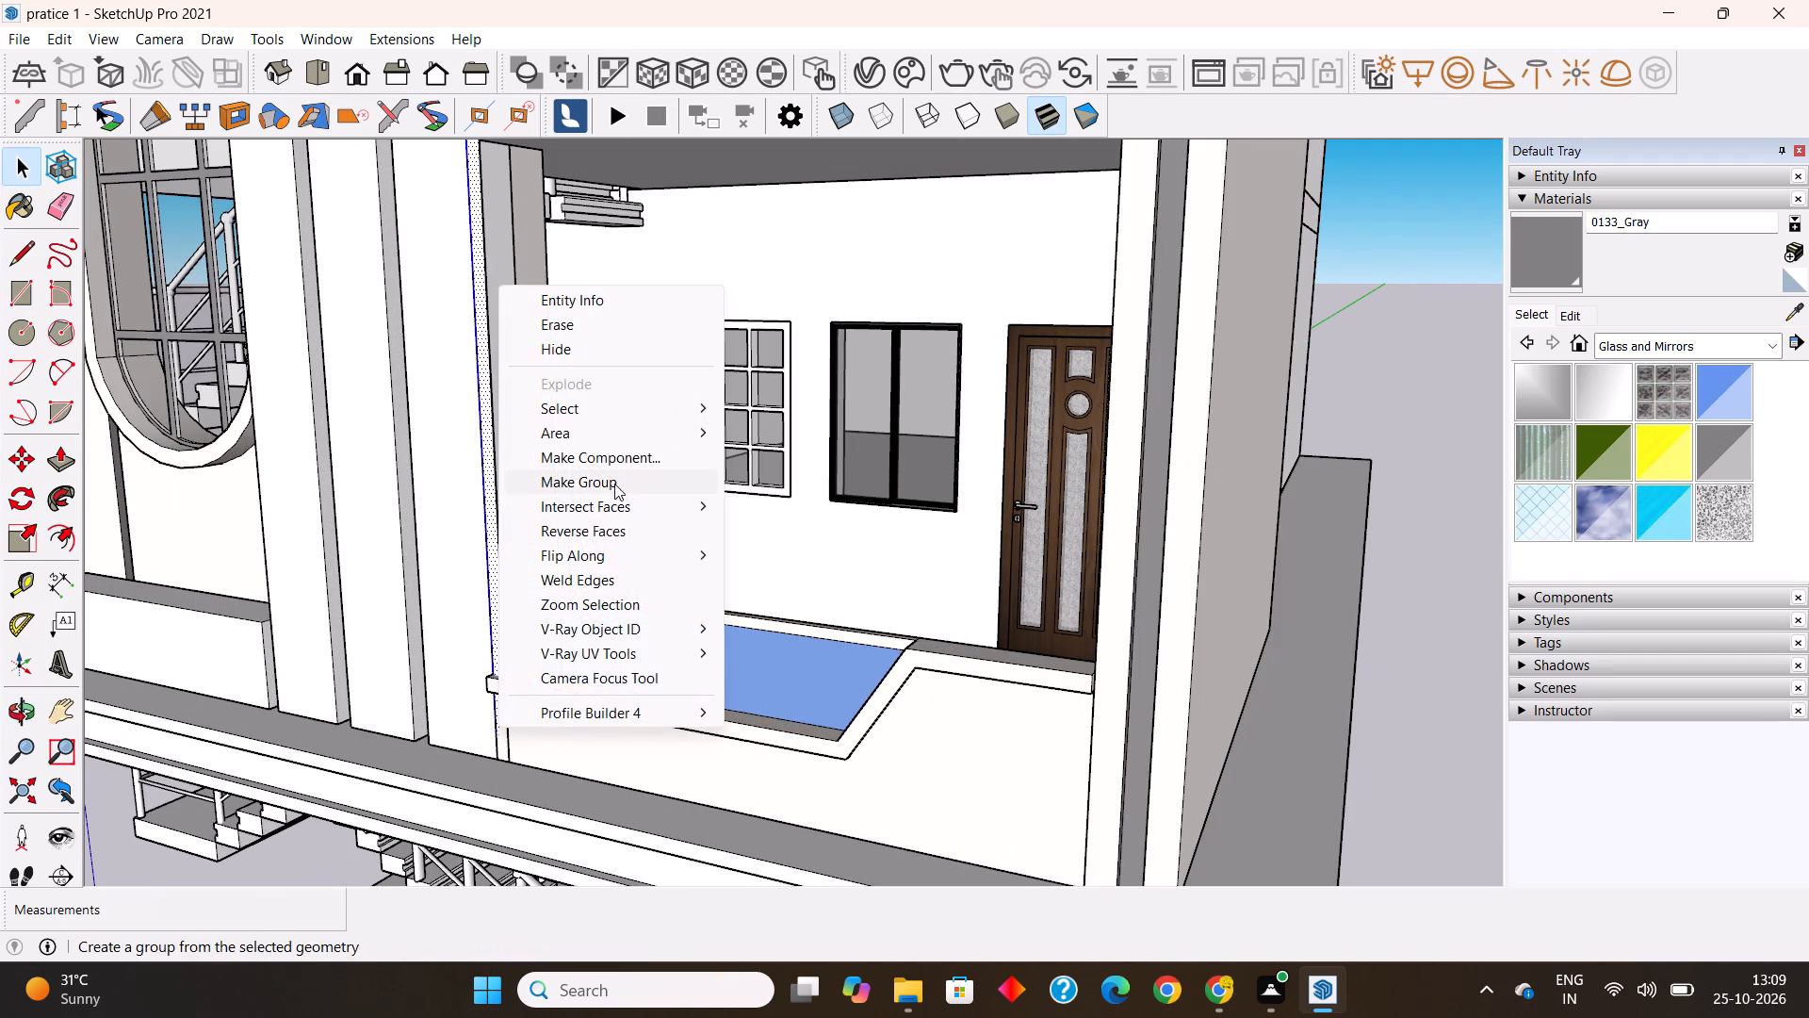
left_click(614, 484)
Push/pull the face inside the new strip group outward by 3" and close the group.
scroll(612, 662, "down", 4)
middle_click_drag(601, 664, 1039, 714)
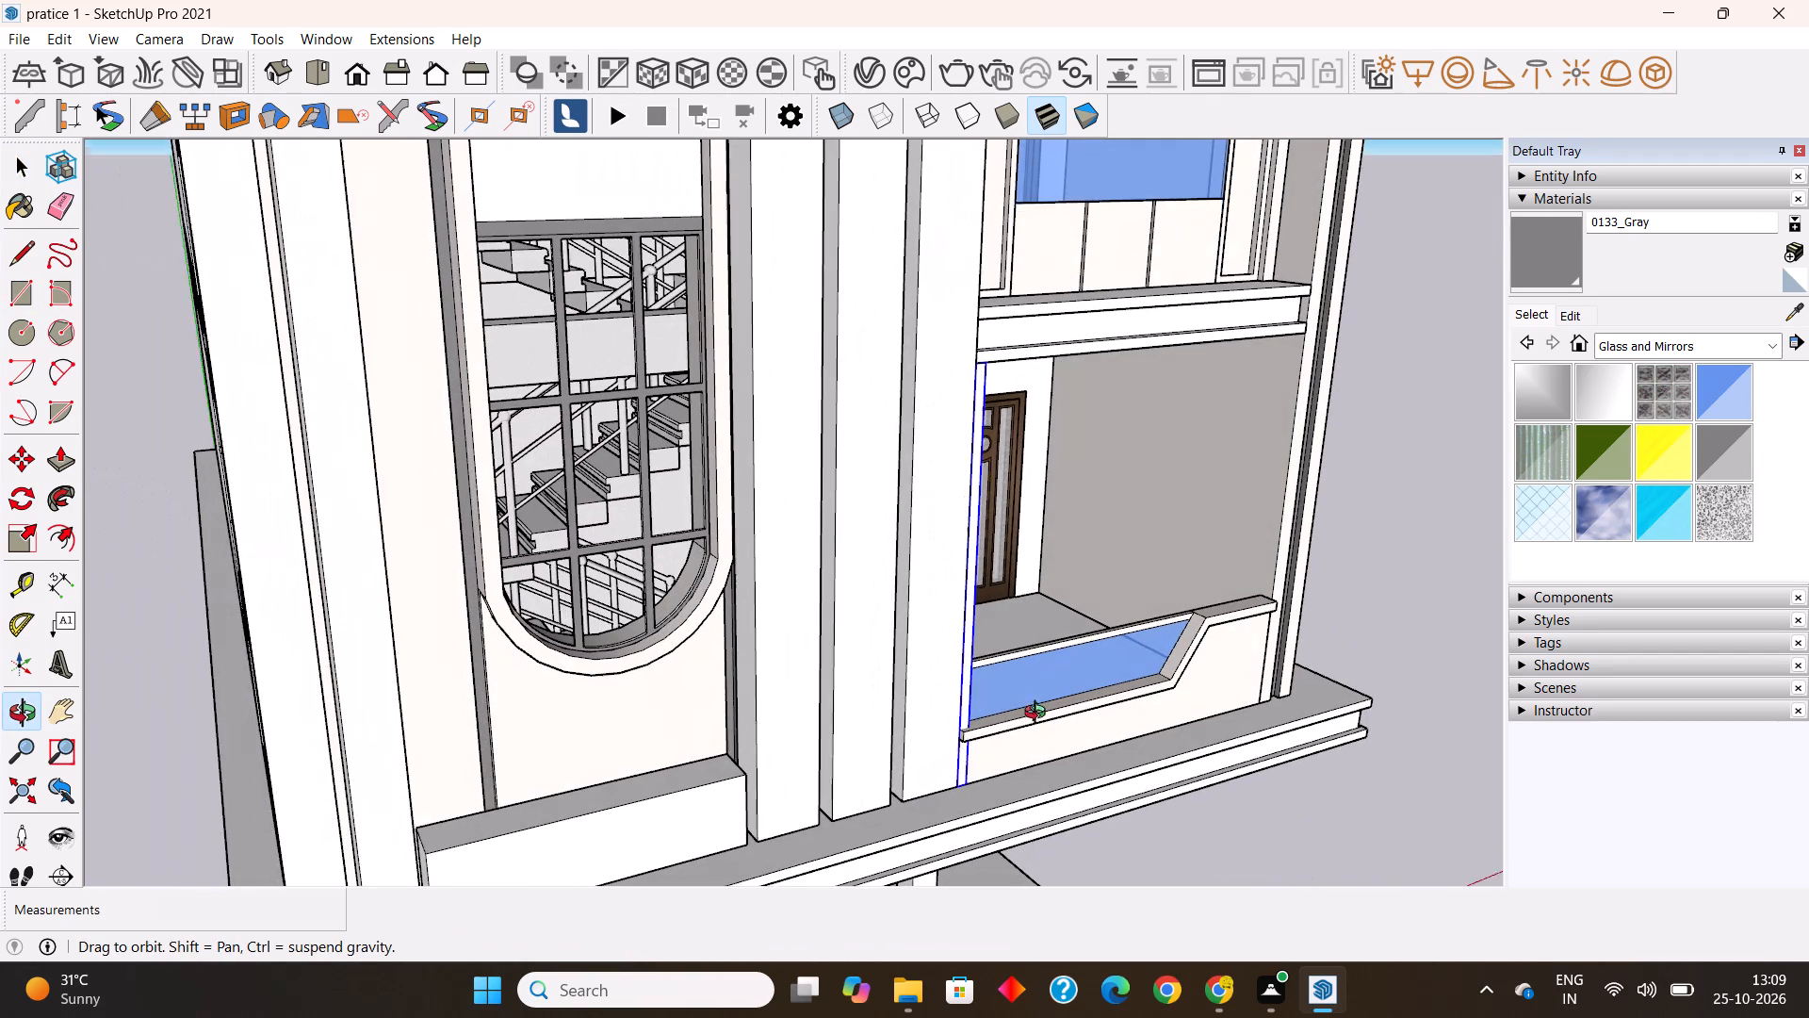
middle_click_drag(1039, 714, 1036, 714)
left_click(54, 452)
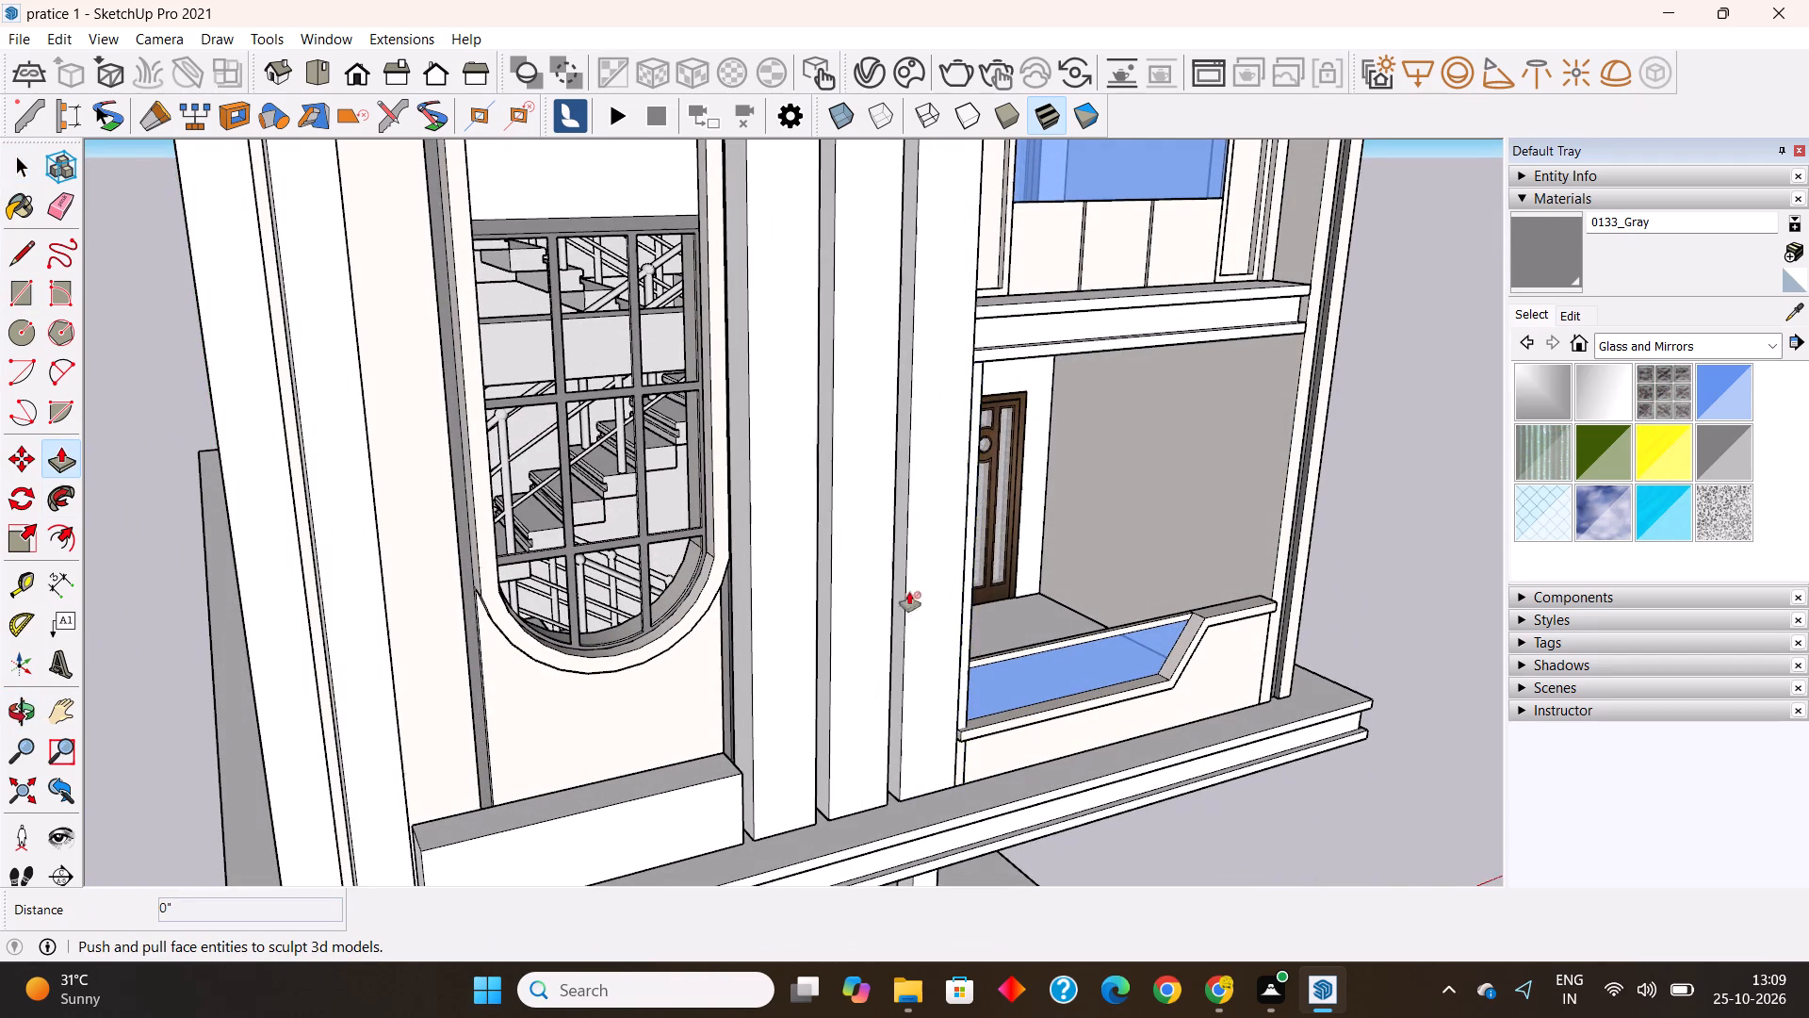
key("space")
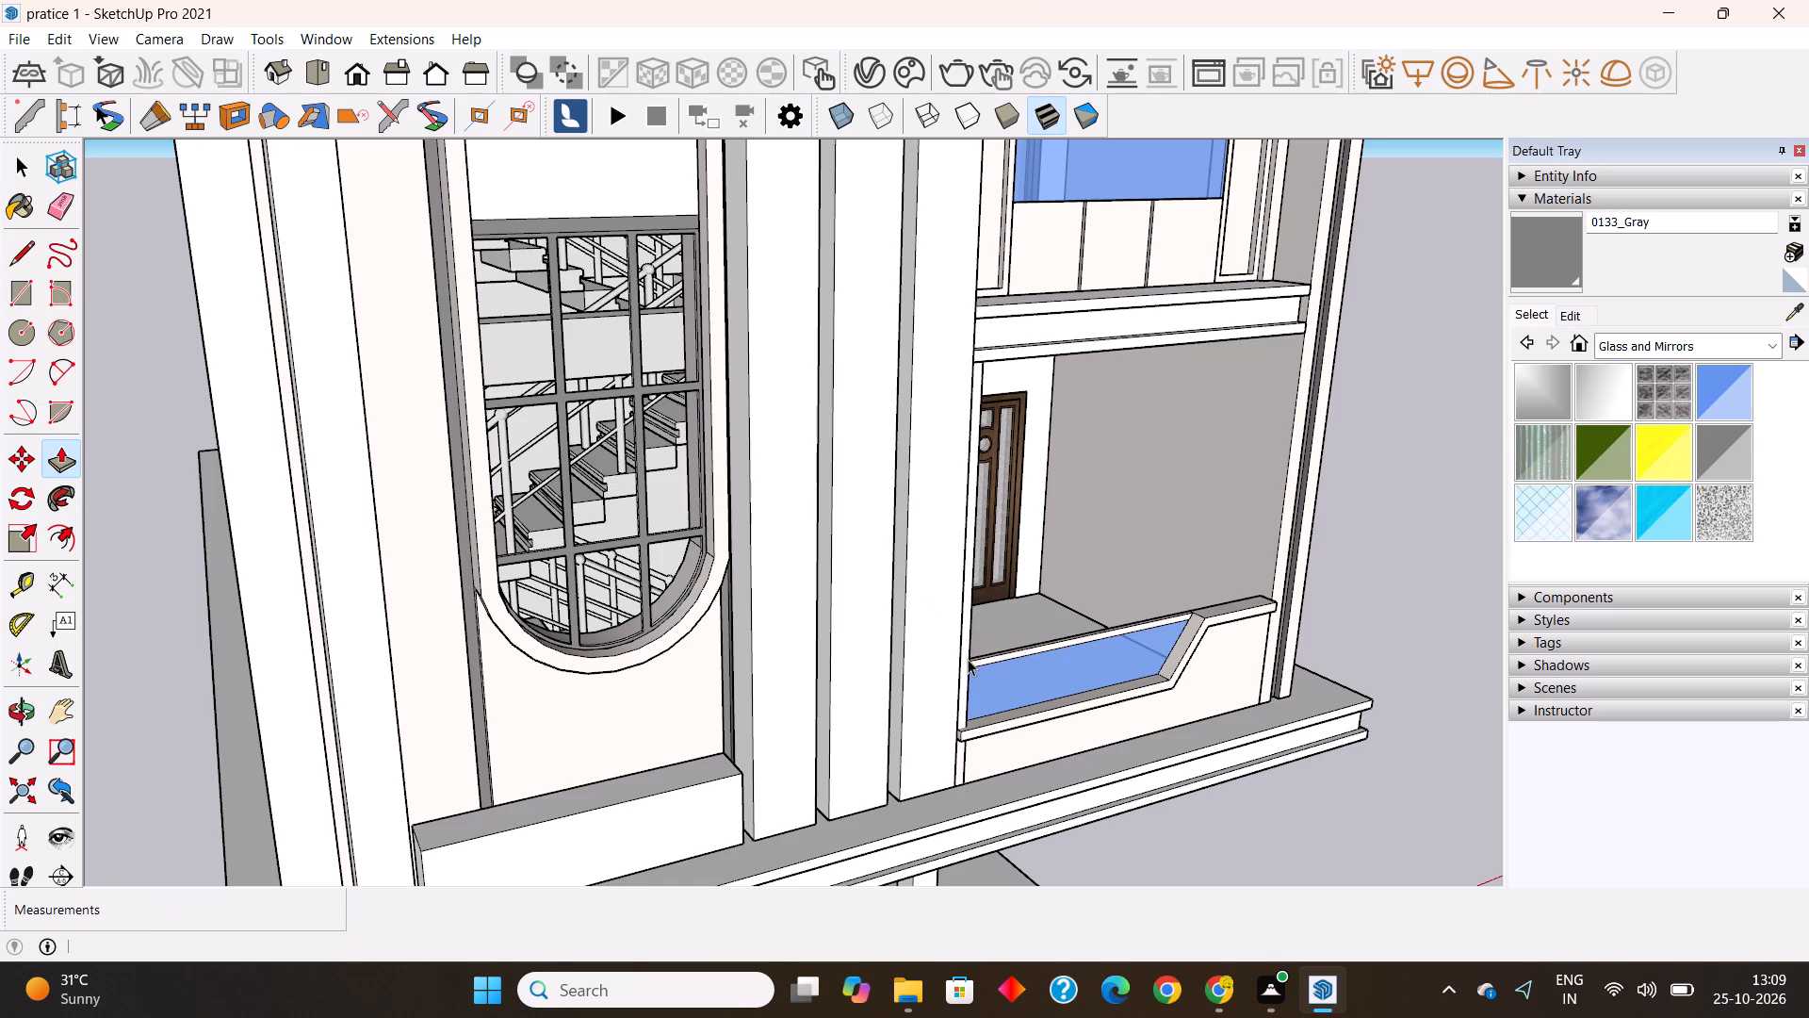
double_click(964, 651)
left_click(67, 454)
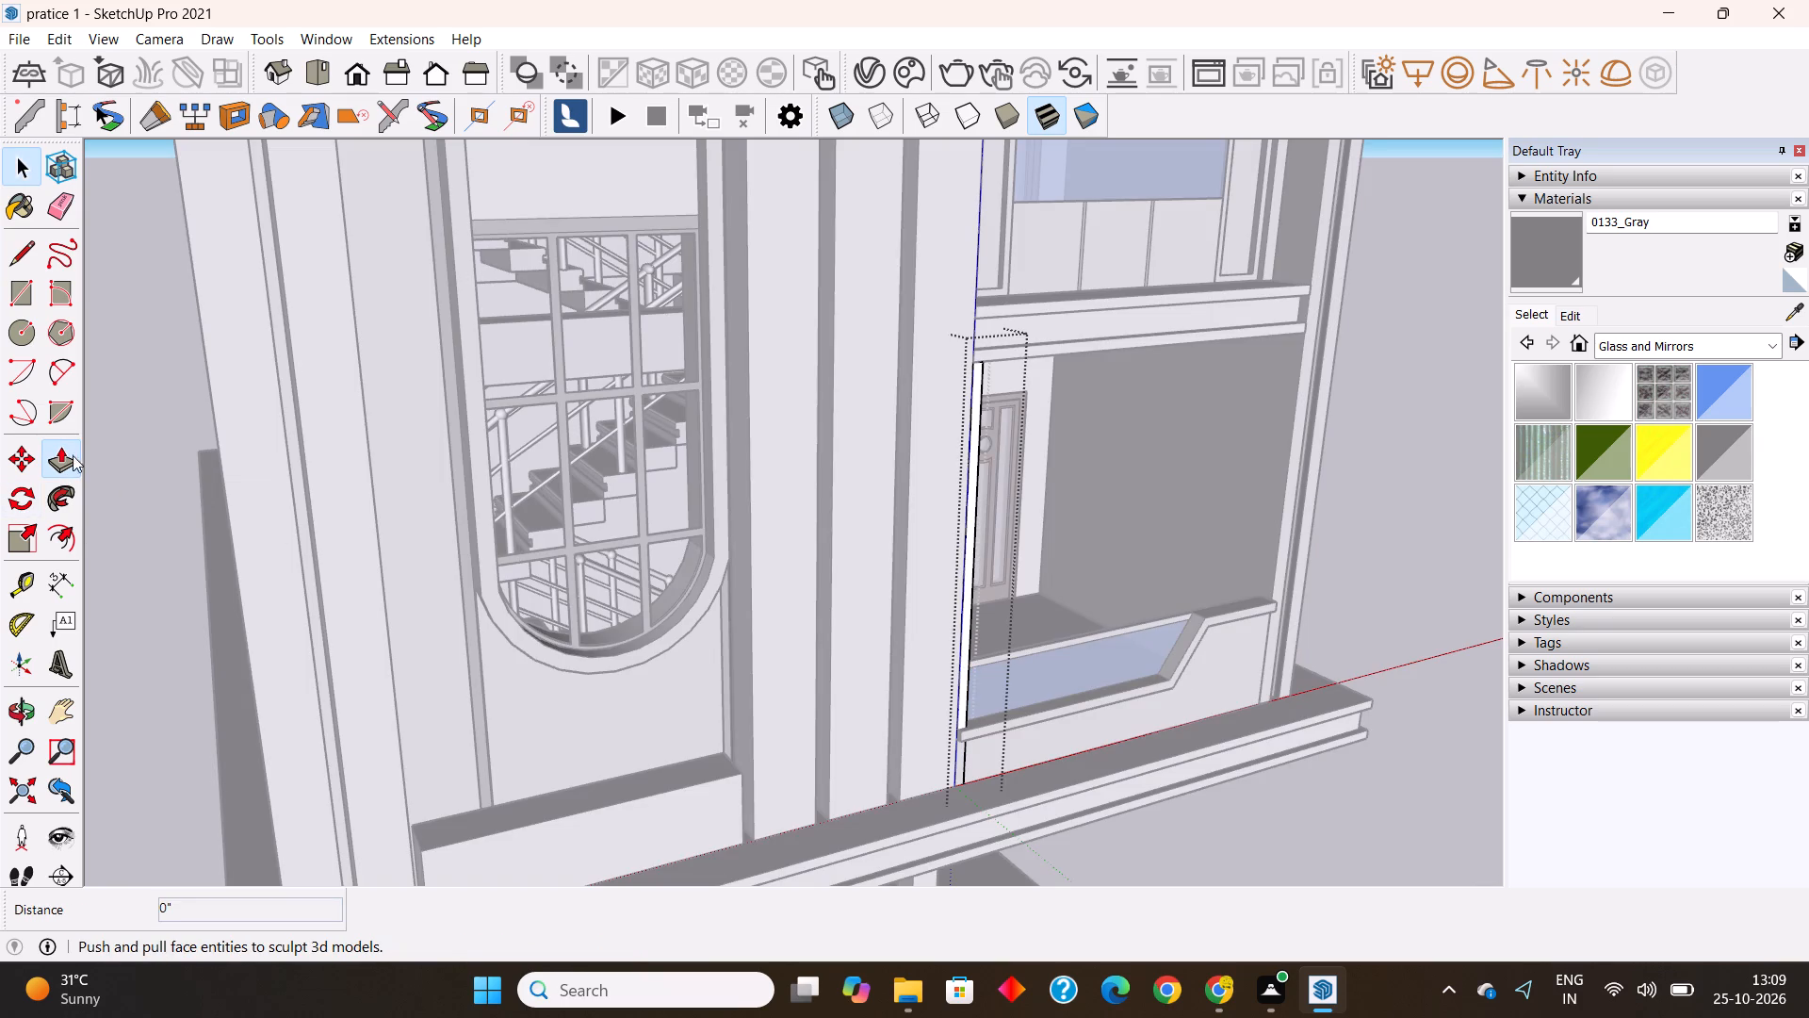
left_click(967, 690)
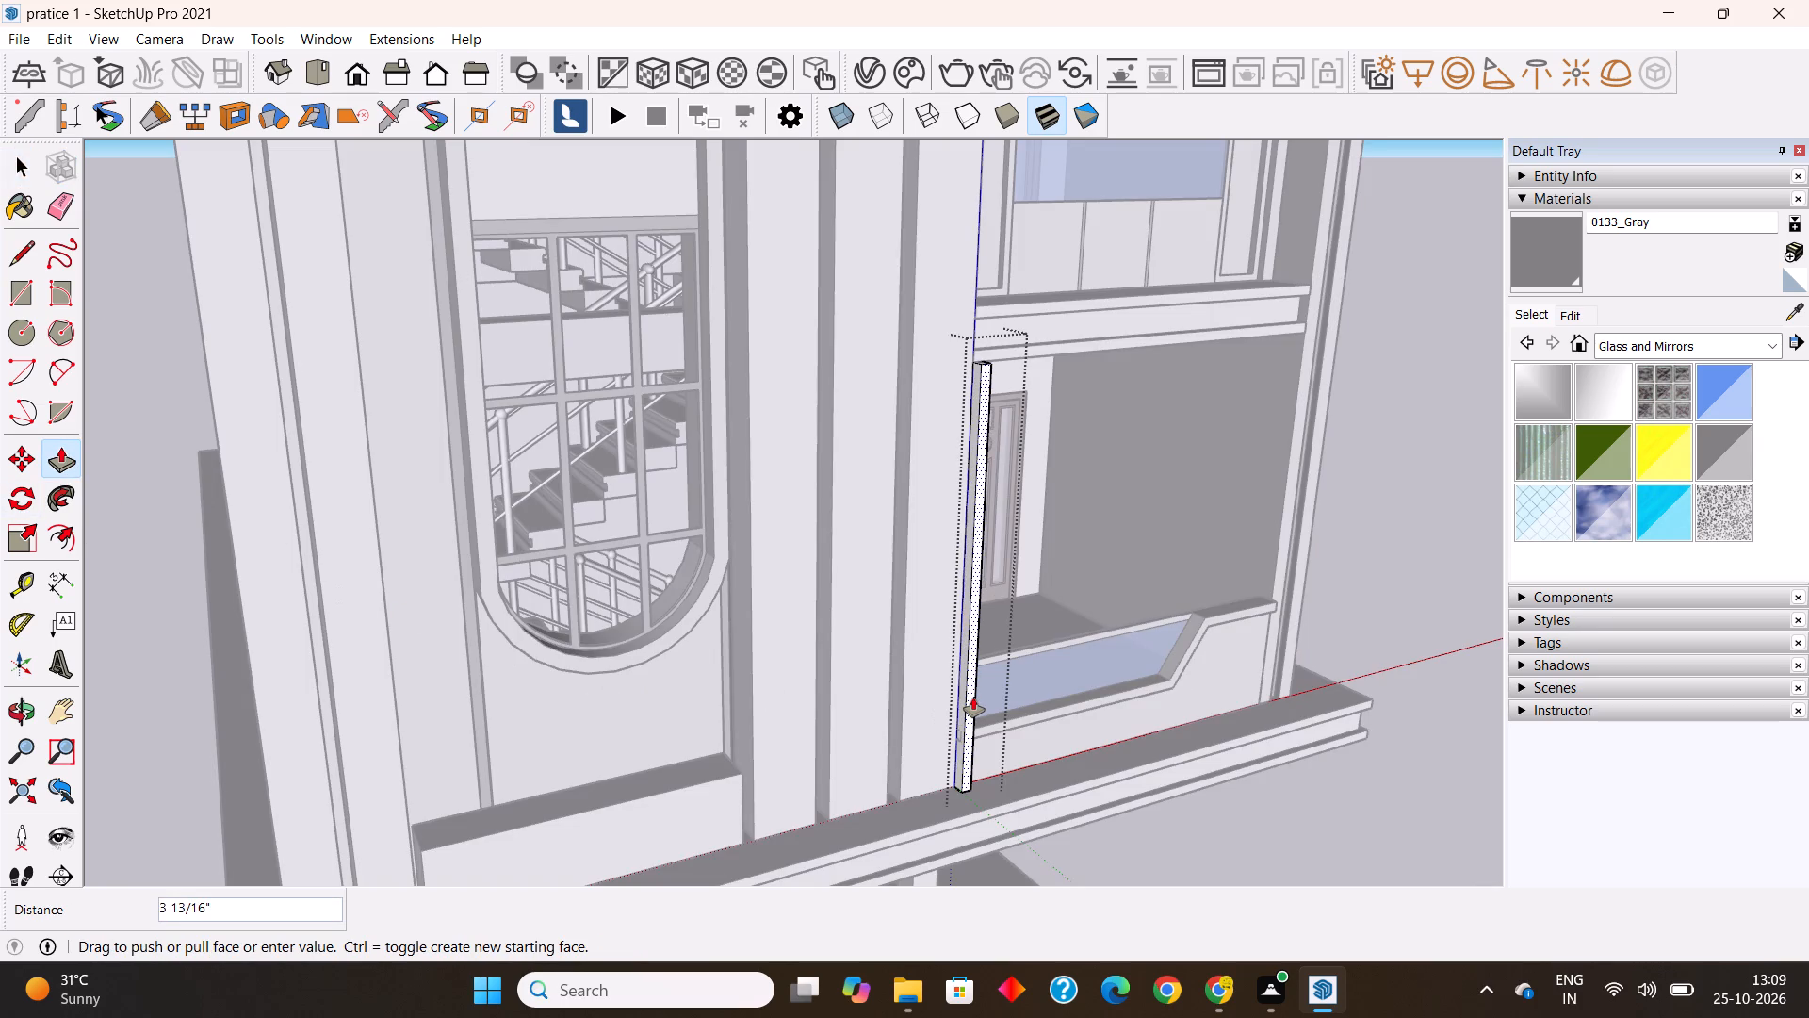
type("3\"")
key("Return")
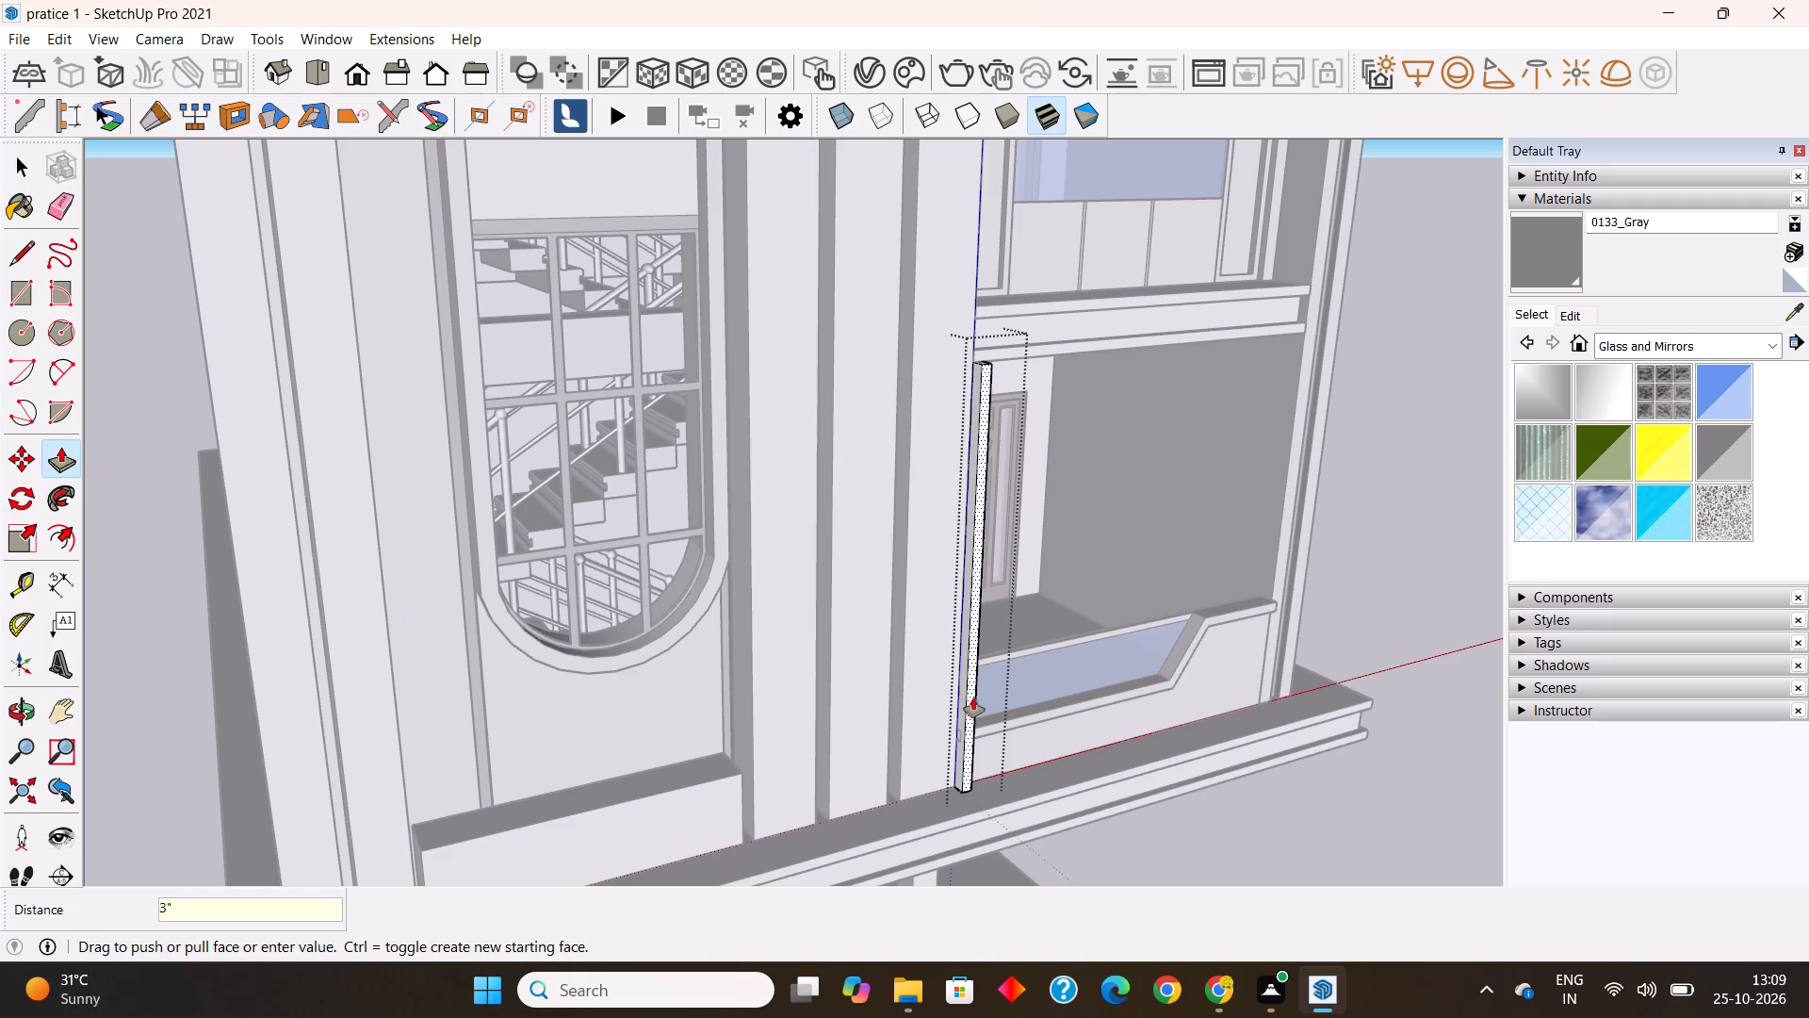
scroll(857, 529, "down", 4)
middle_click_drag(911, 657, 374, 642)
key("space")
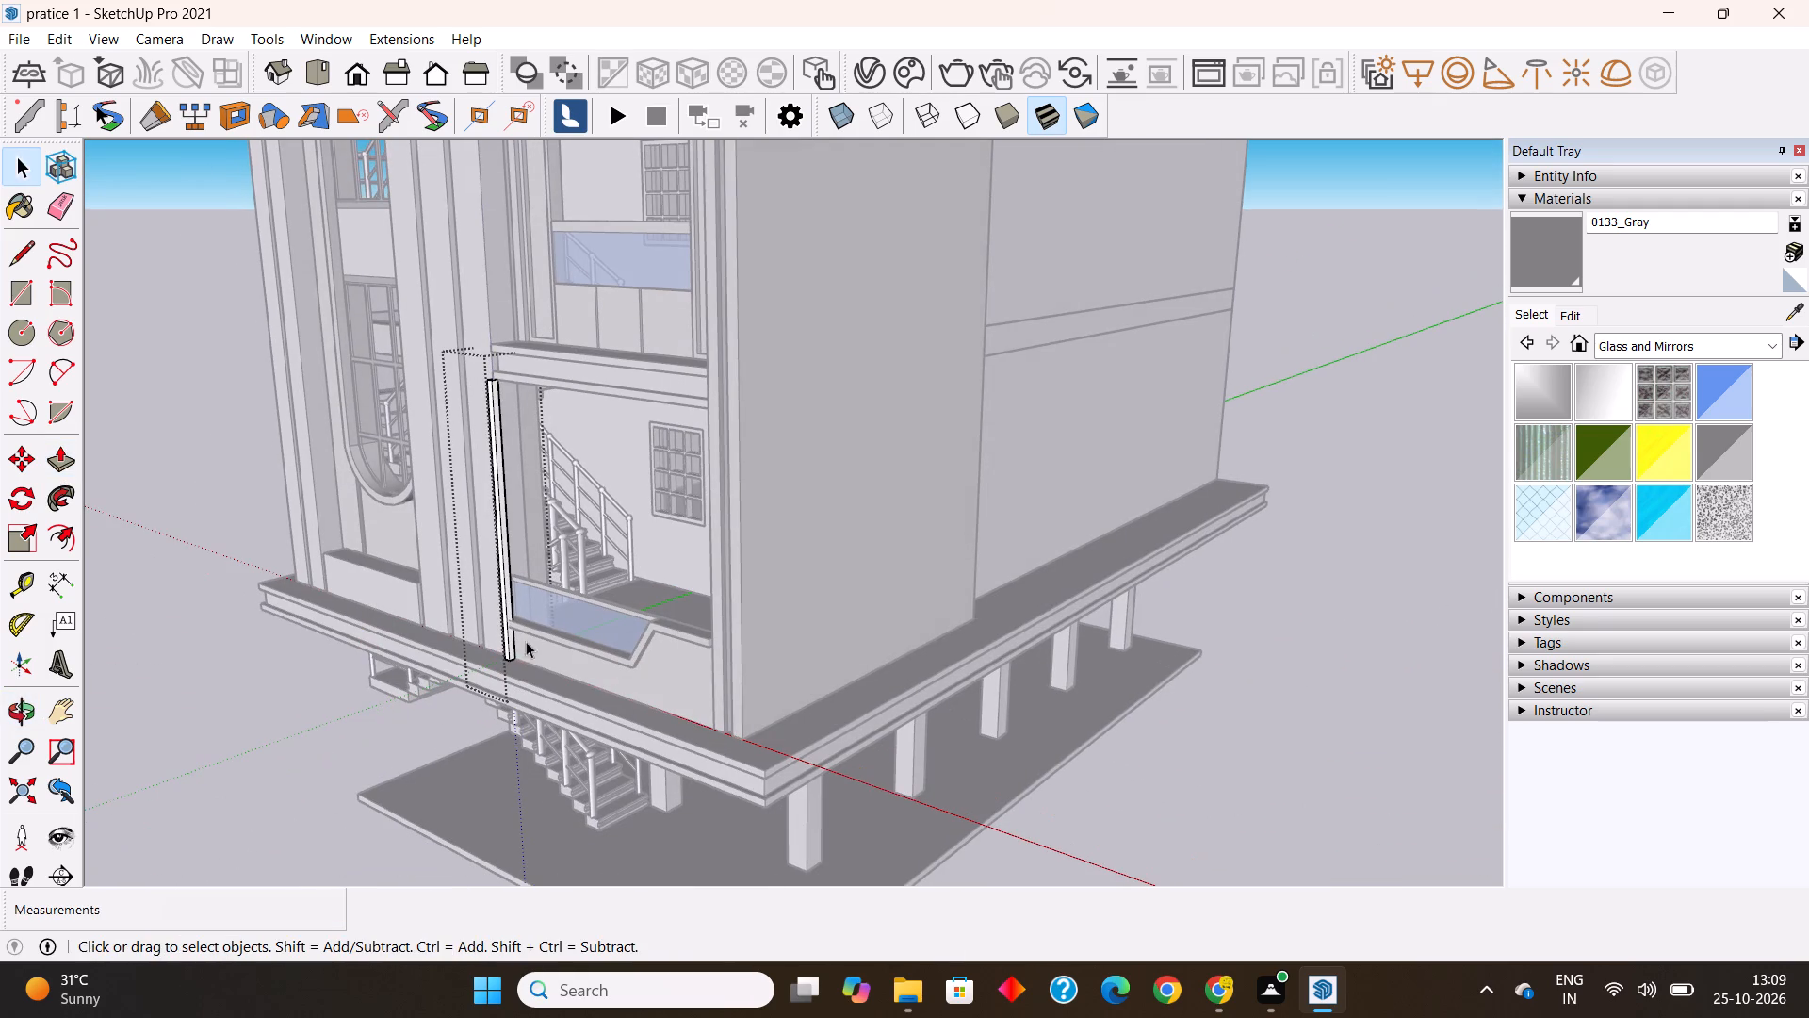
left_click(1305, 776)
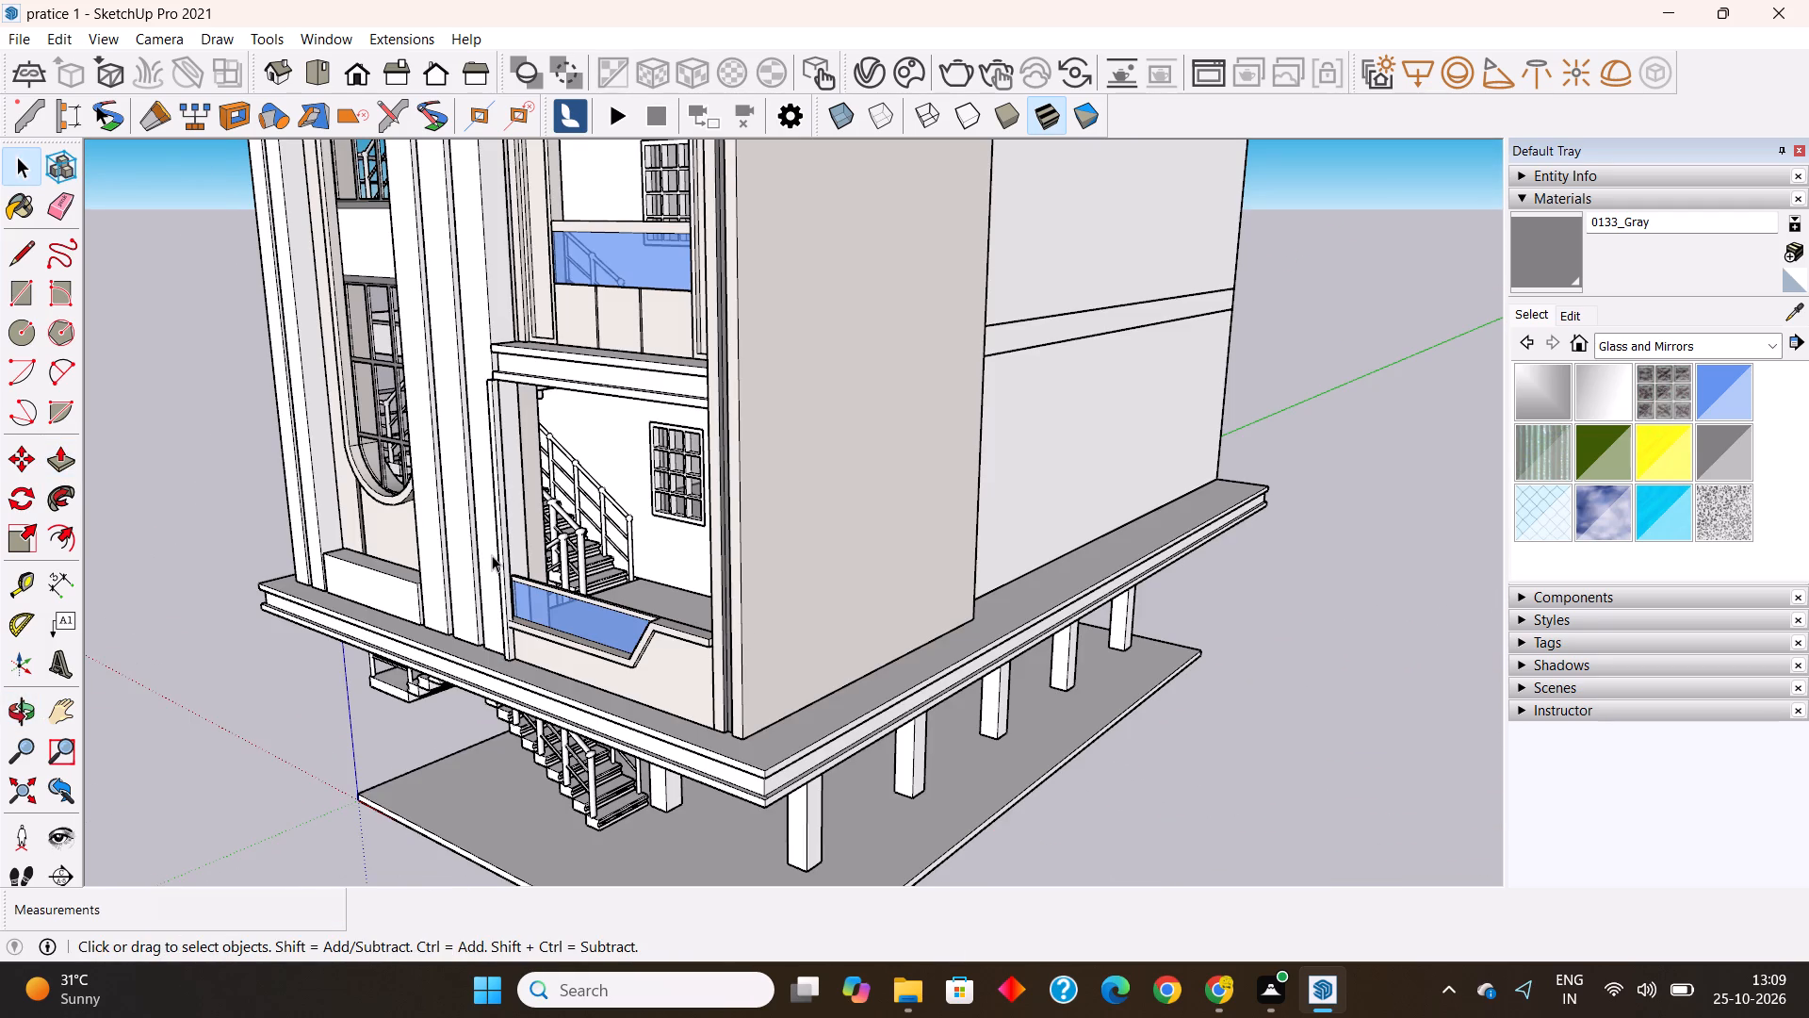
Inside the lower balcony railing group, push/pull the front face of the projecting ledge below the glass back by 2".
scroll(539, 674, "up", 3)
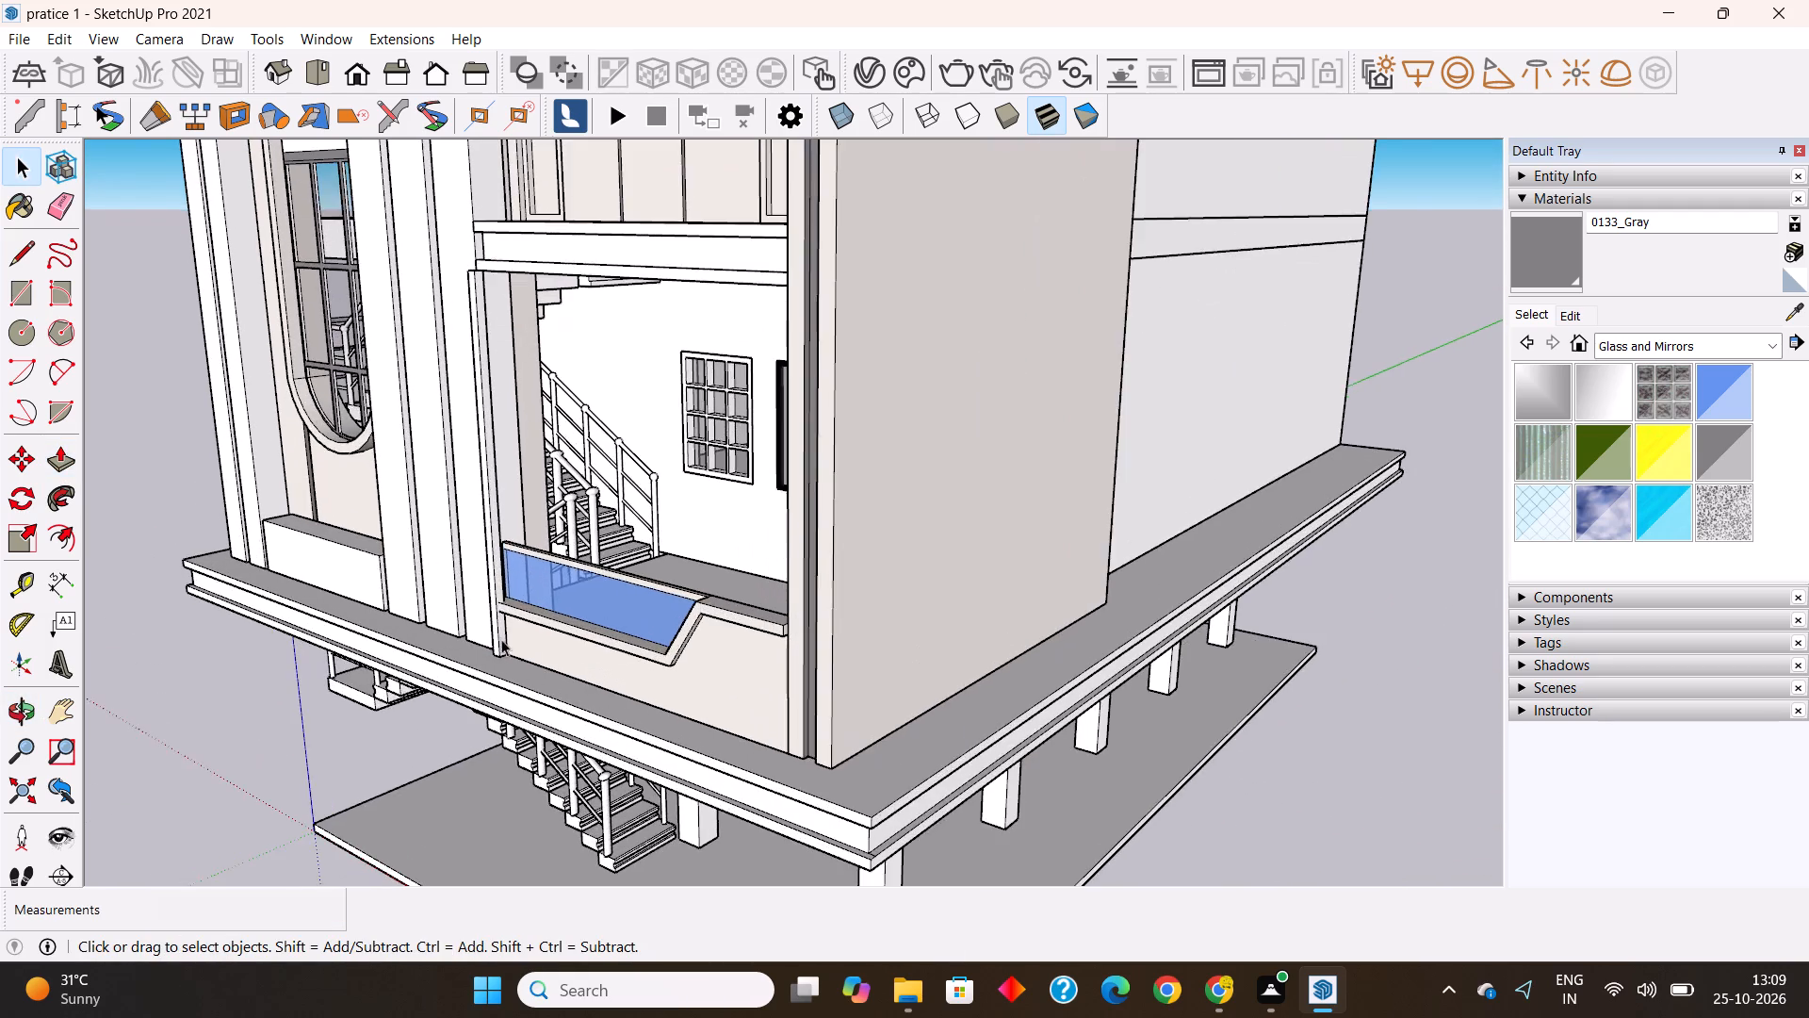
scroll(499, 637, "up", 3)
scroll(508, 670, "down", 3)
middle_click_drag(525, 666, 469, 717)
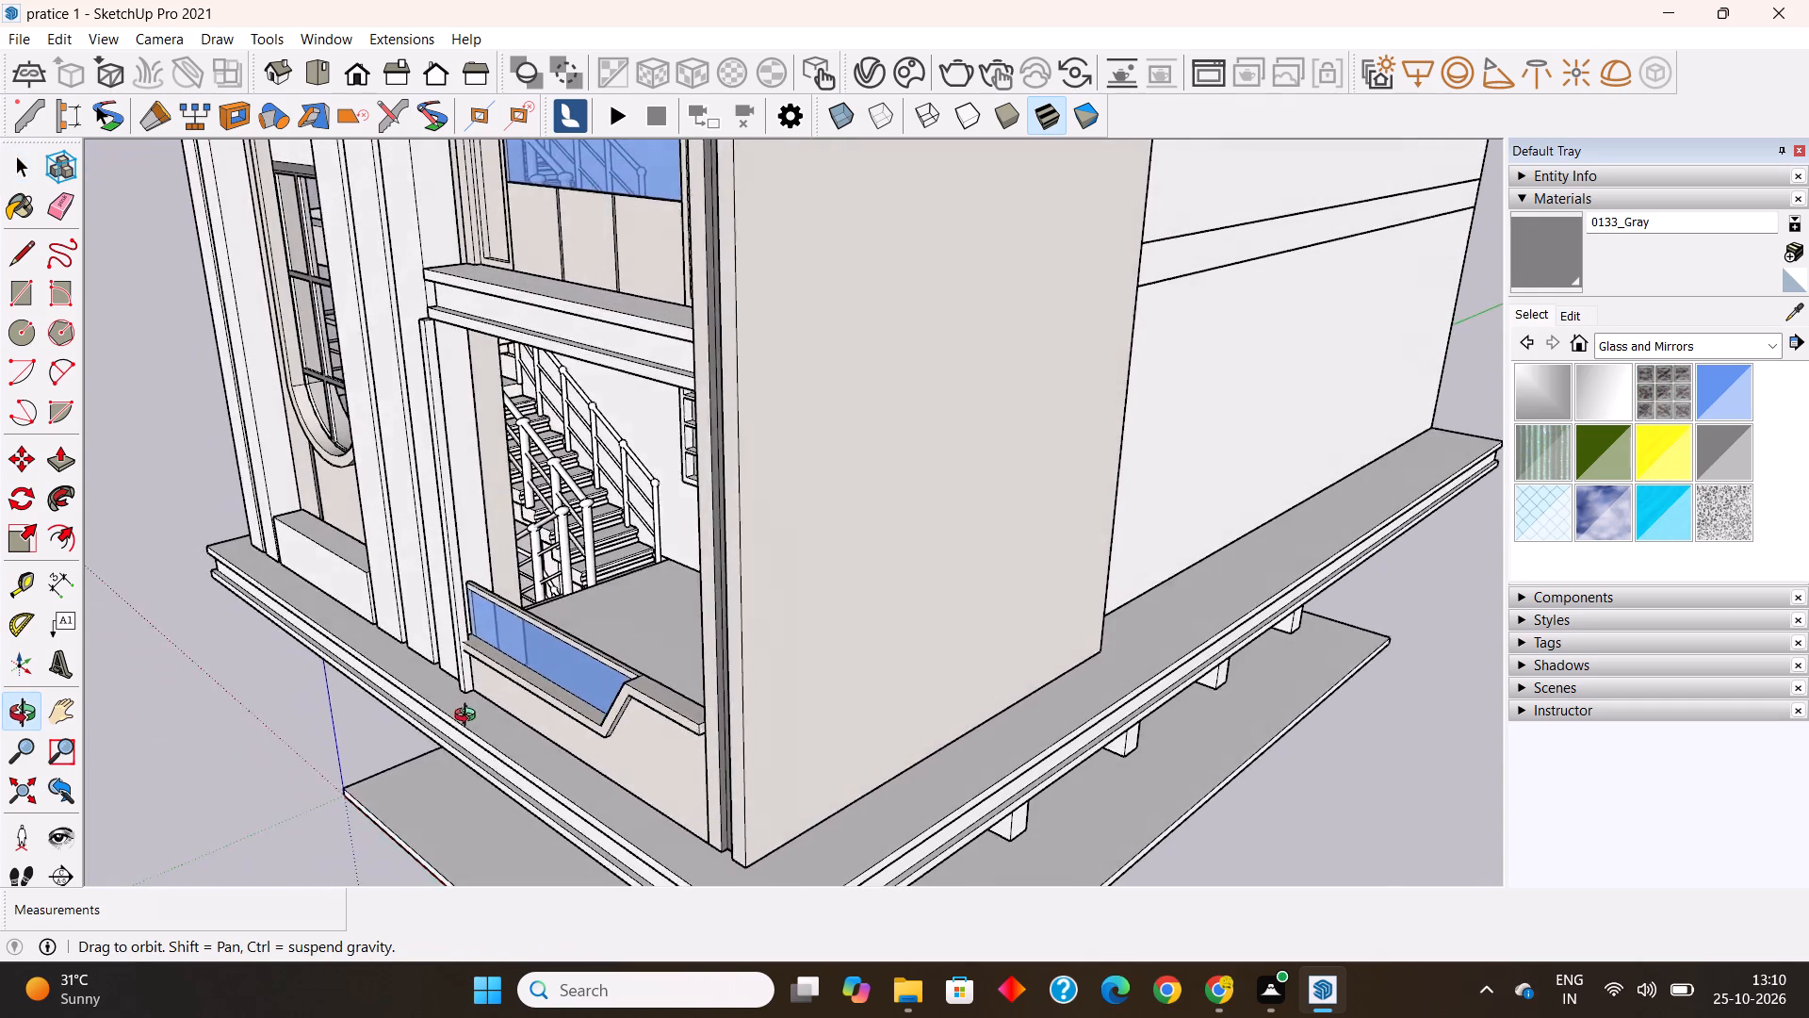
middle_click_drag(469, 717, 407, 721)
scroll(454, 660, "up", 7)
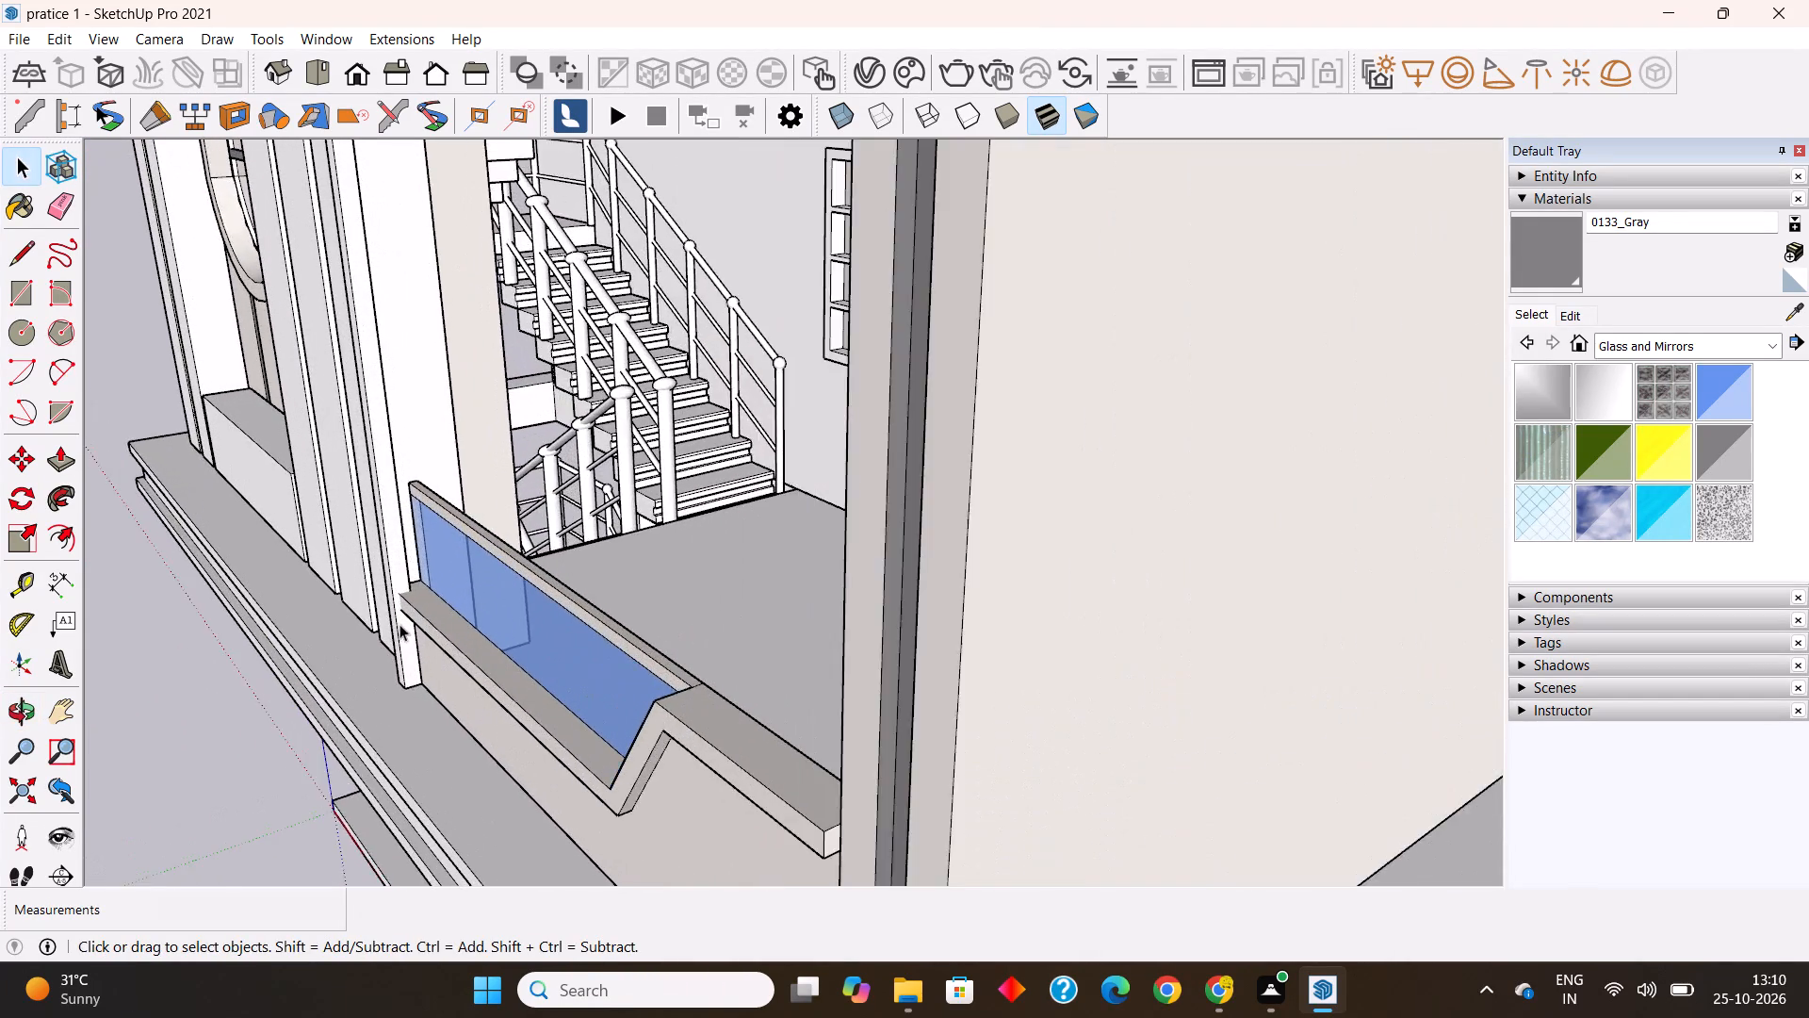
scroll(399, 624, "up", 5)
double_click(406, 599)
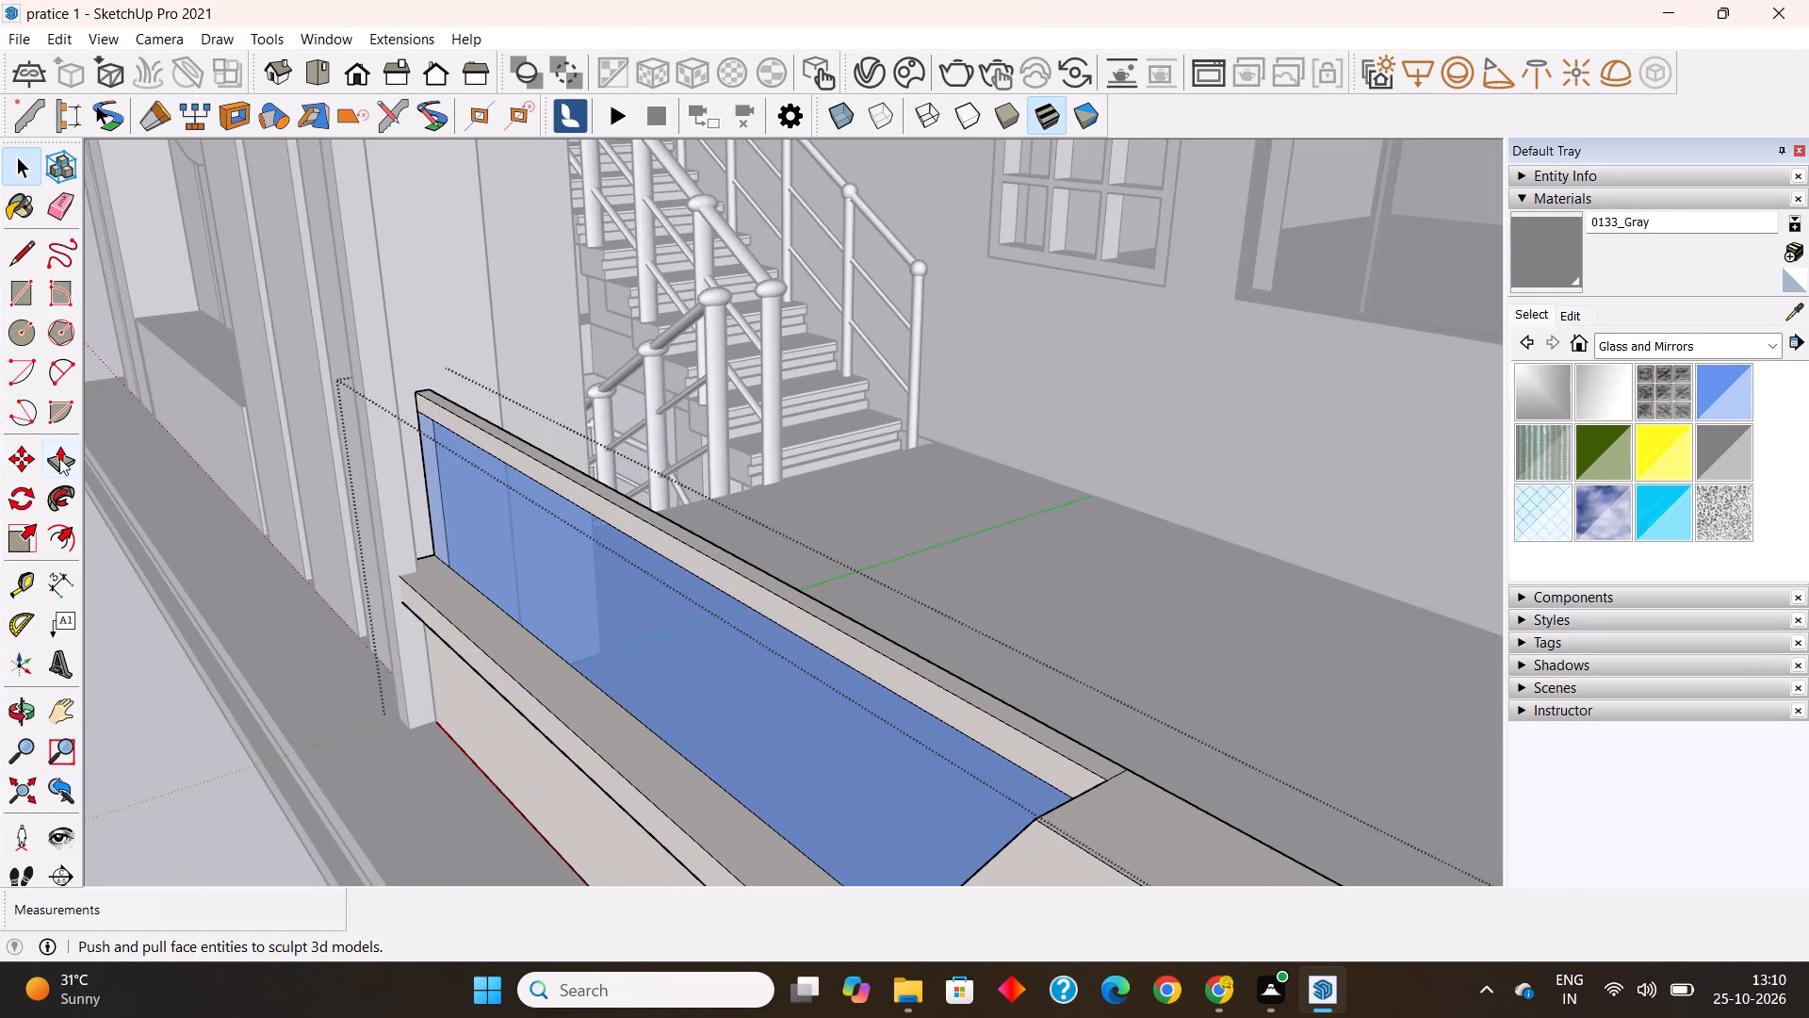
left_click(59, 458)
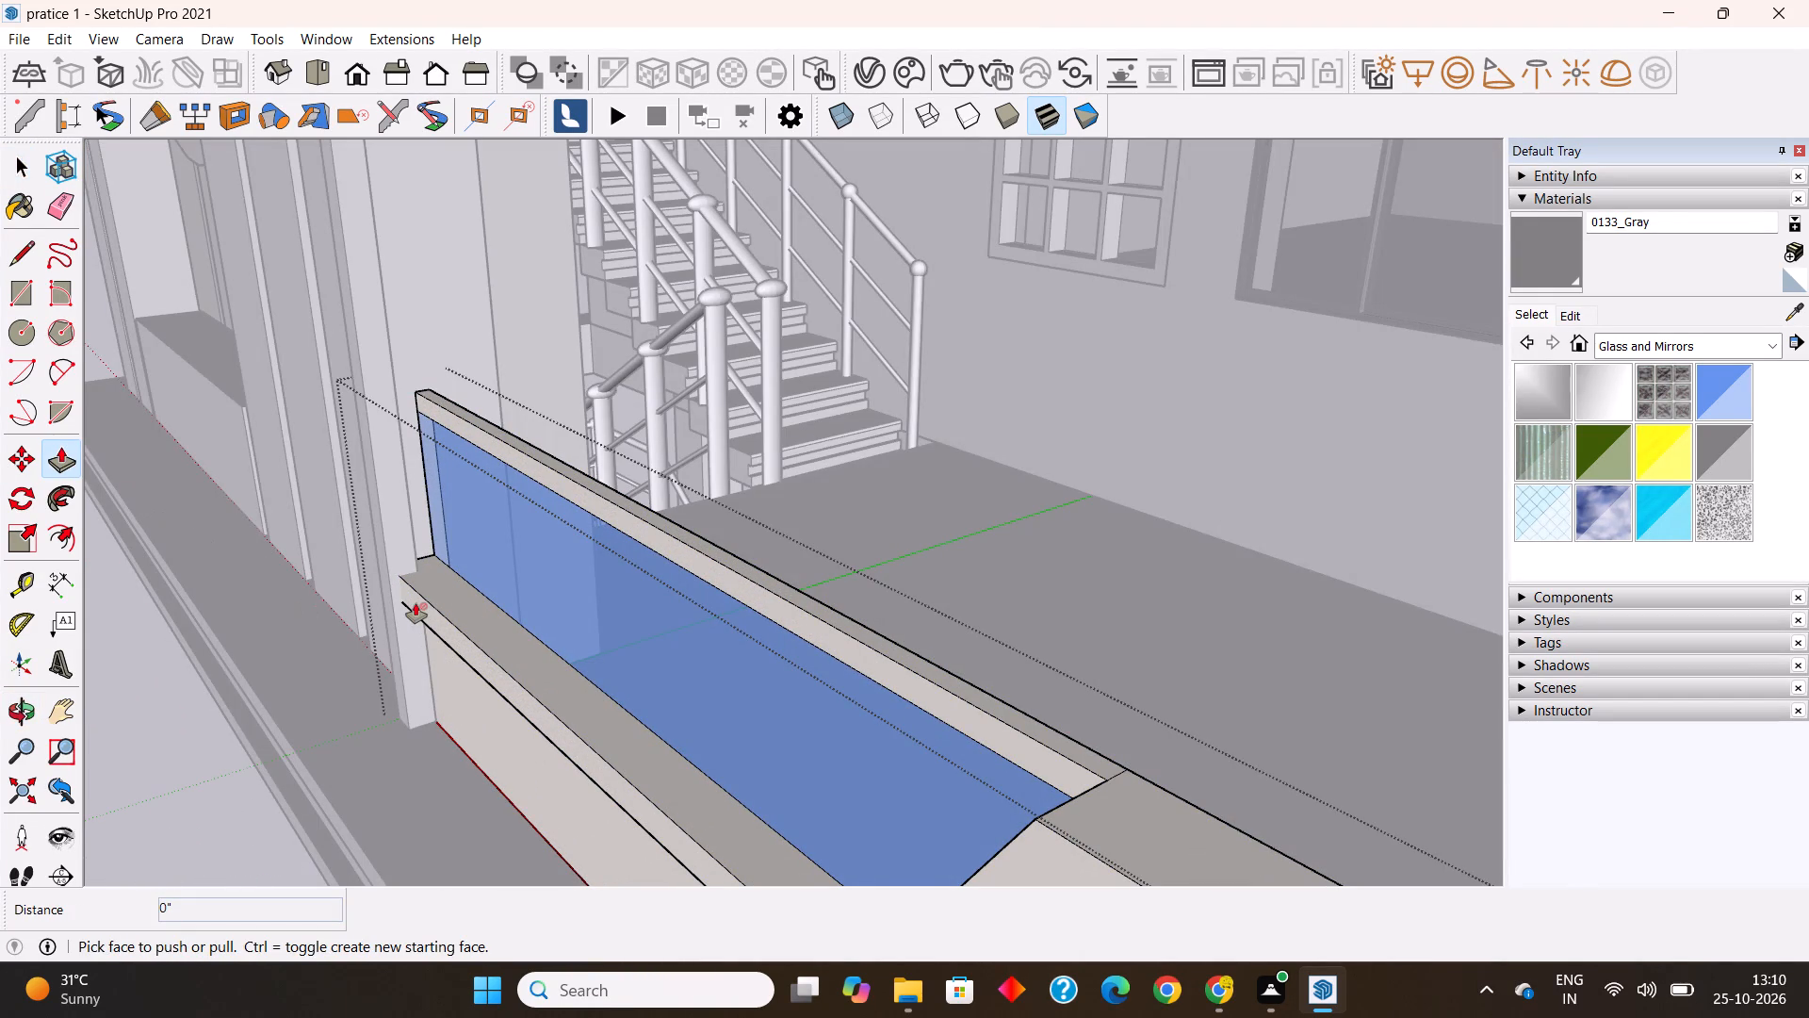
key("space")
left_click(475, 606)
double_click(464, 611)
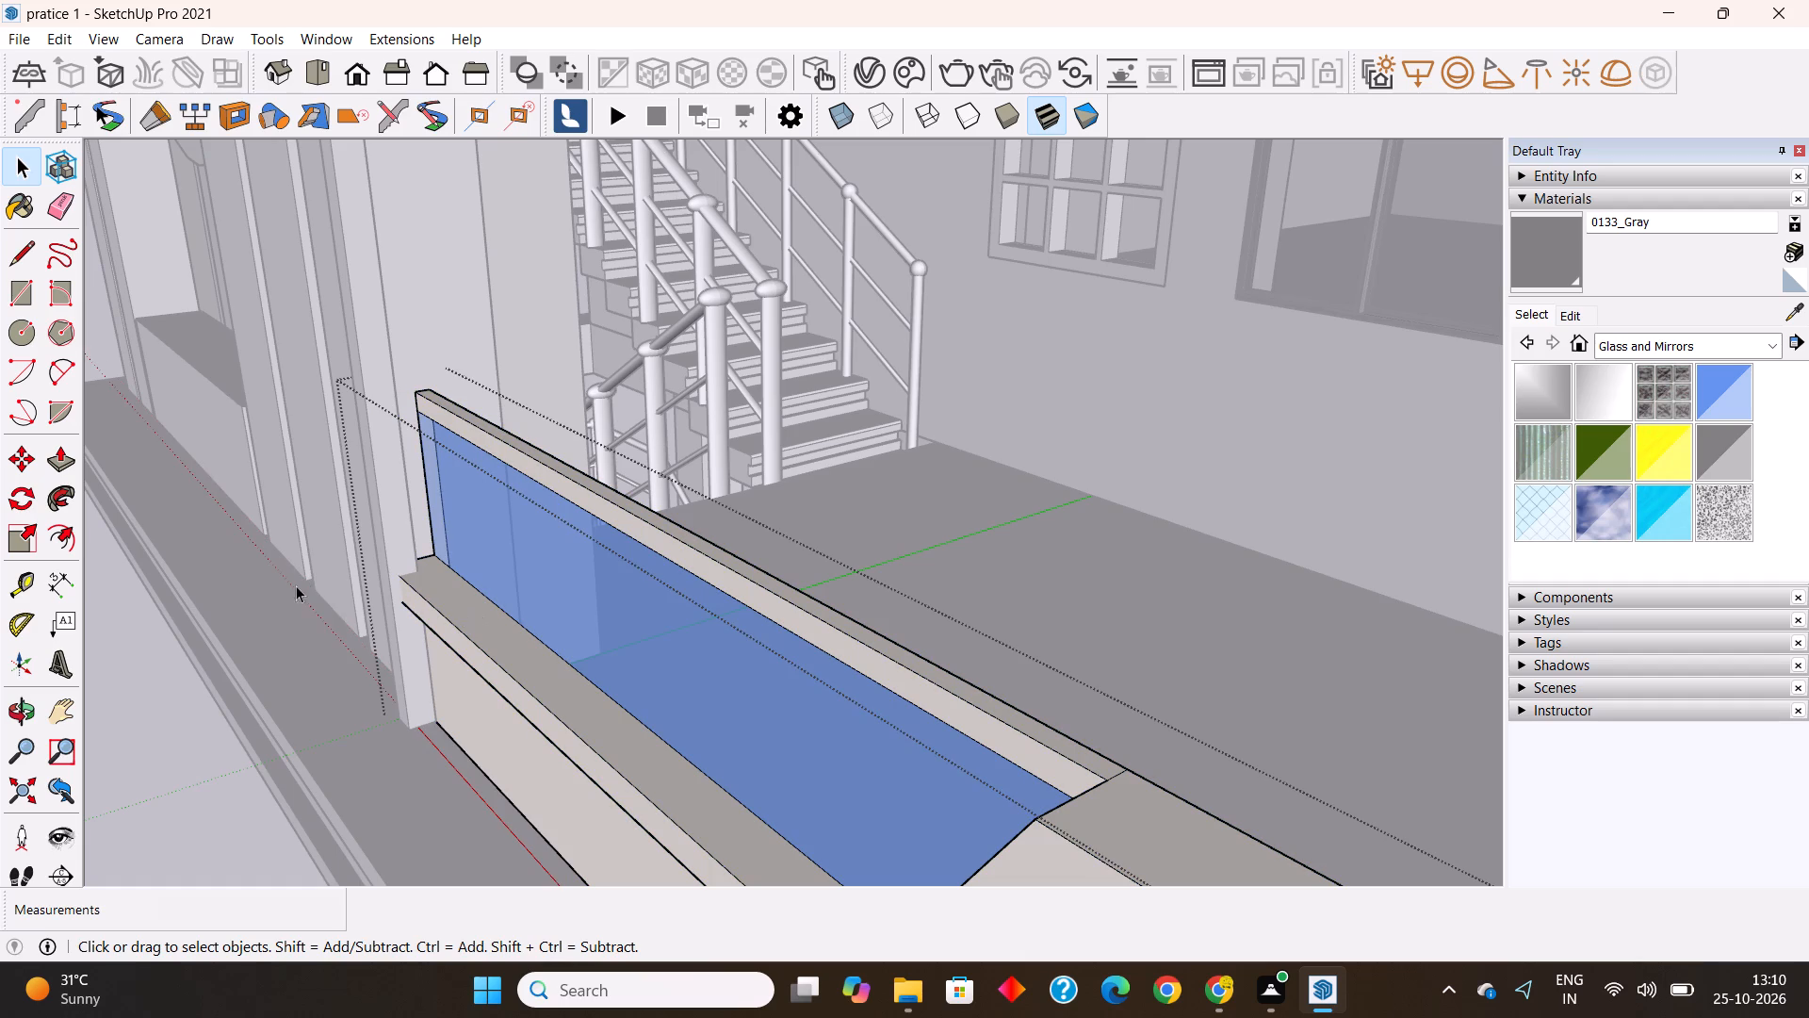
left_click(55, 466)
left_click(417, 608)
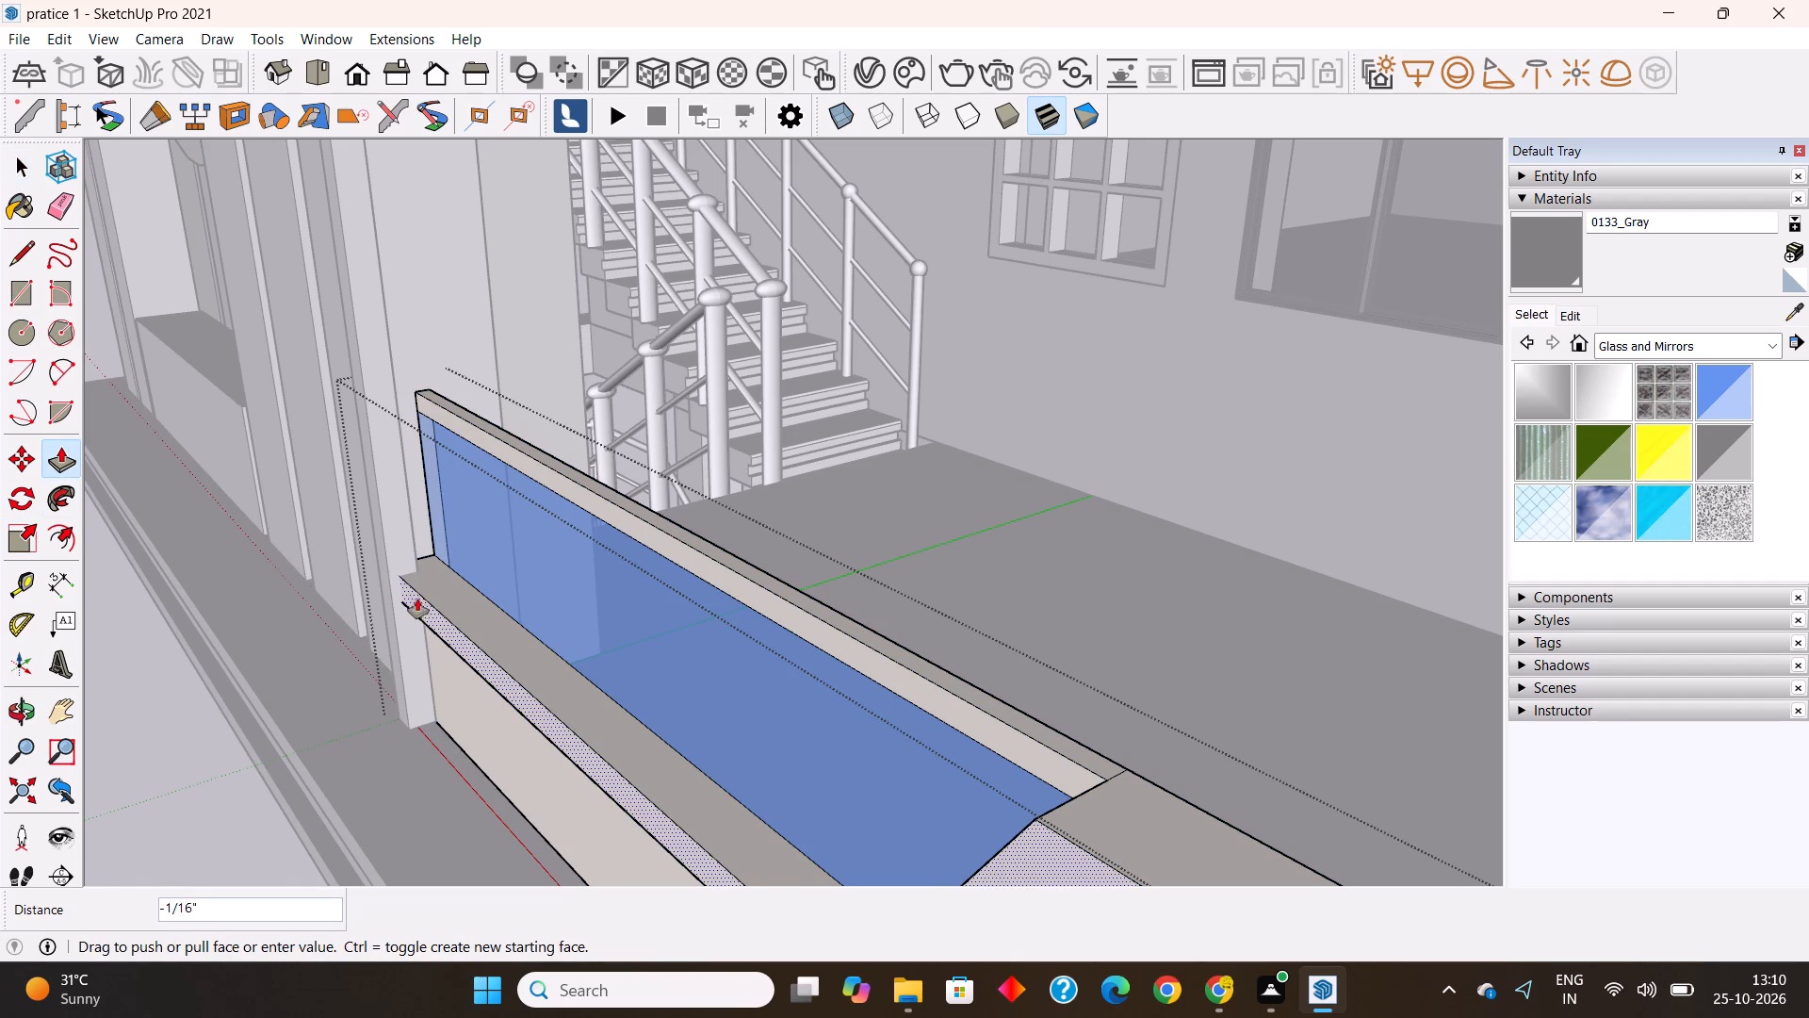
left_click(413, 561)
scroll(462, 571, "down", 13)
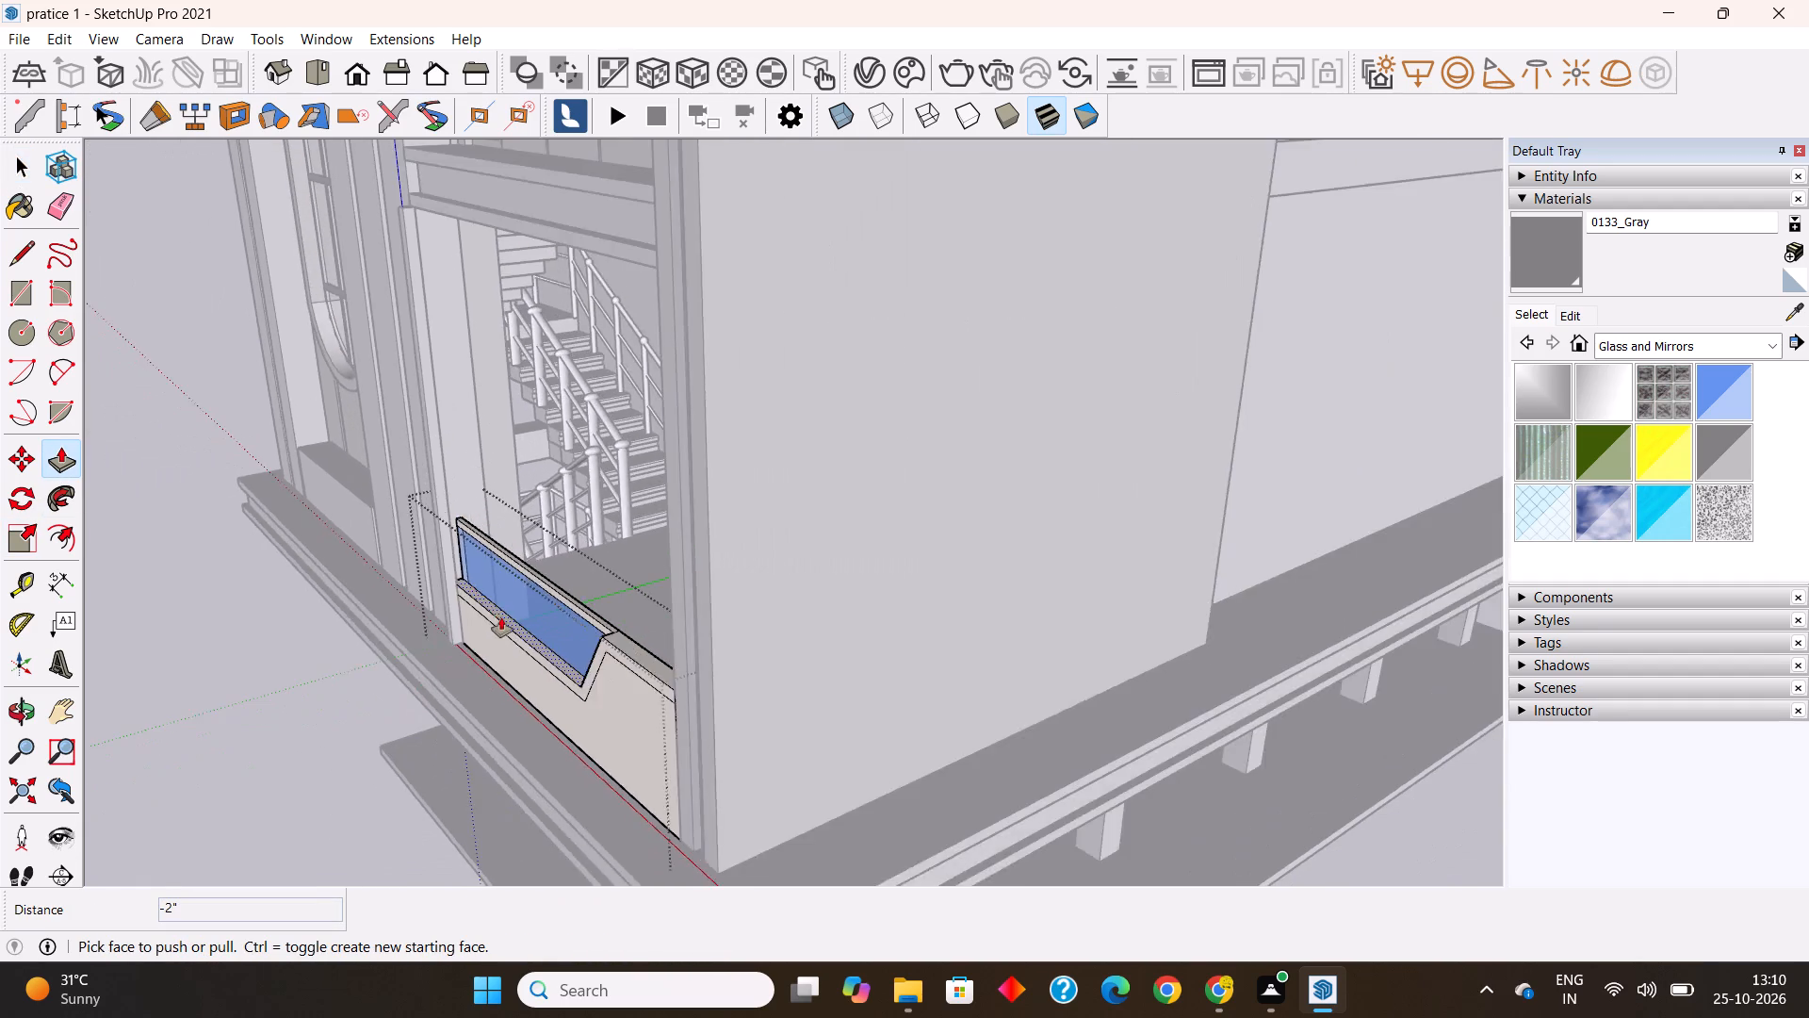
scroll(501, 617, "down", 5)
key("space")
left_click(297, 721)
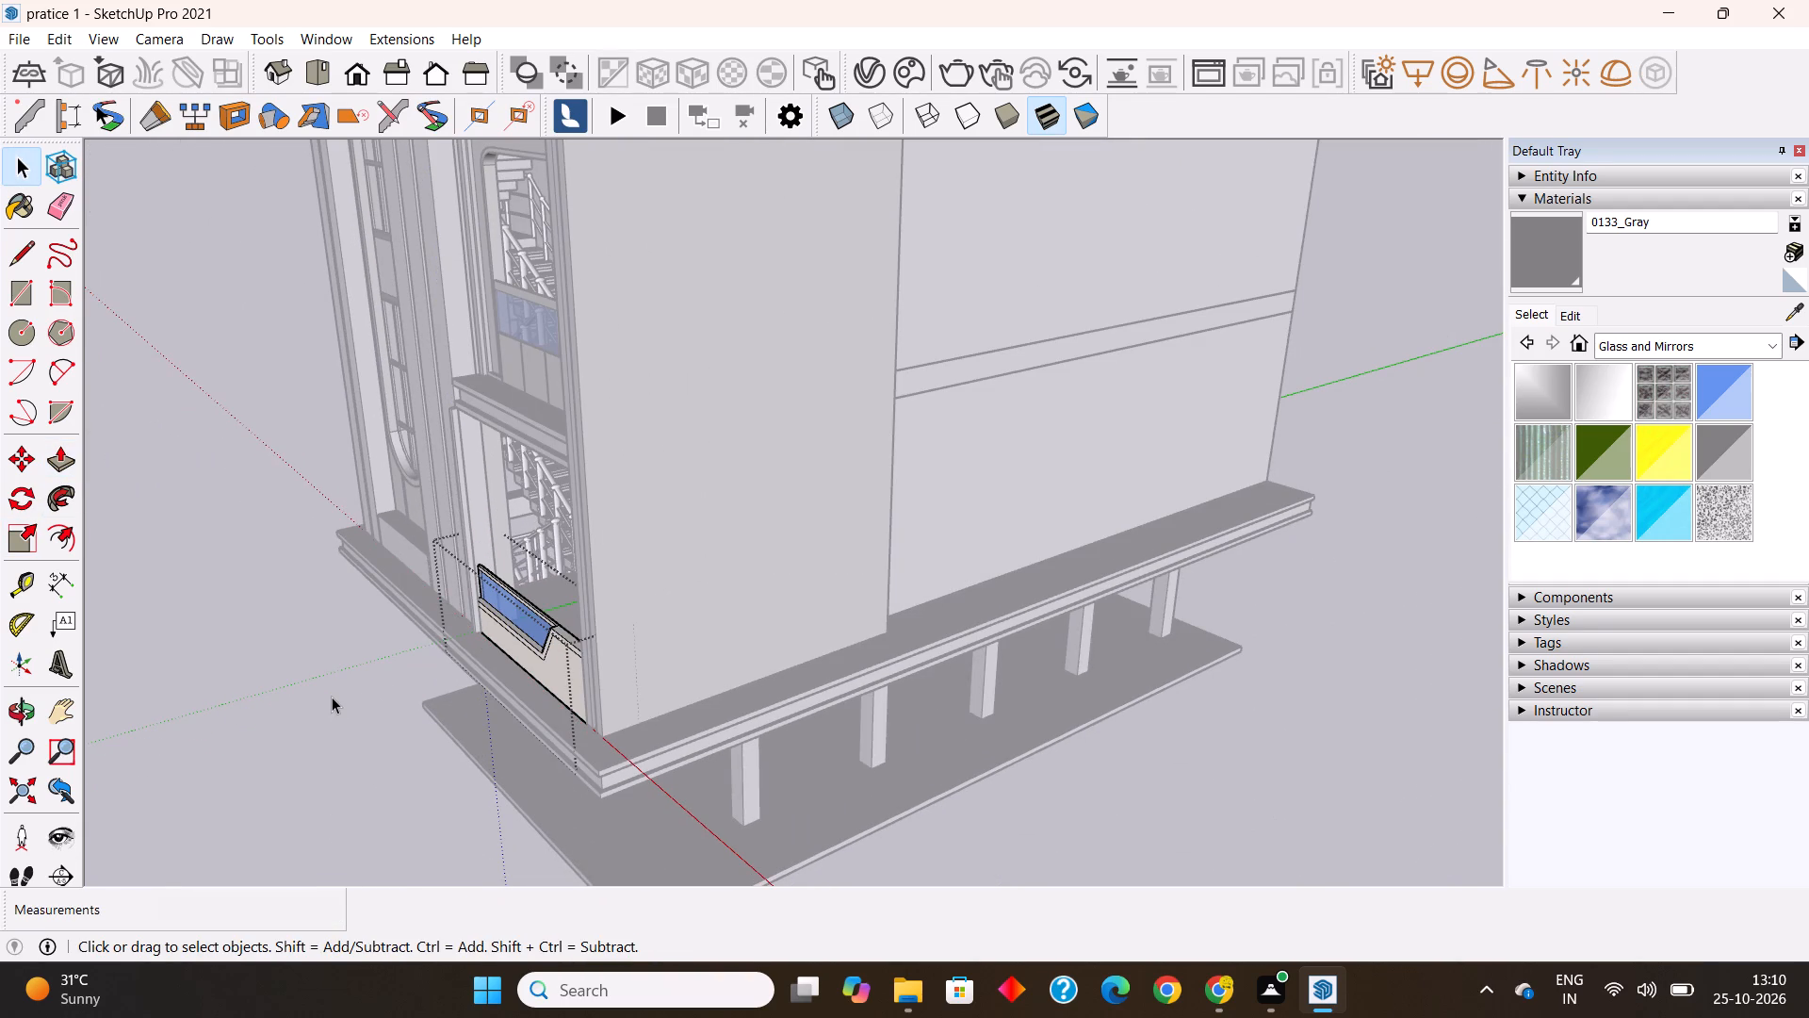
key("Escape")
Copy the vertical strip across the lower balcony opening from its bottom corner at 5" spacing, making five copies.
scroll(454, 624, "up", 5)
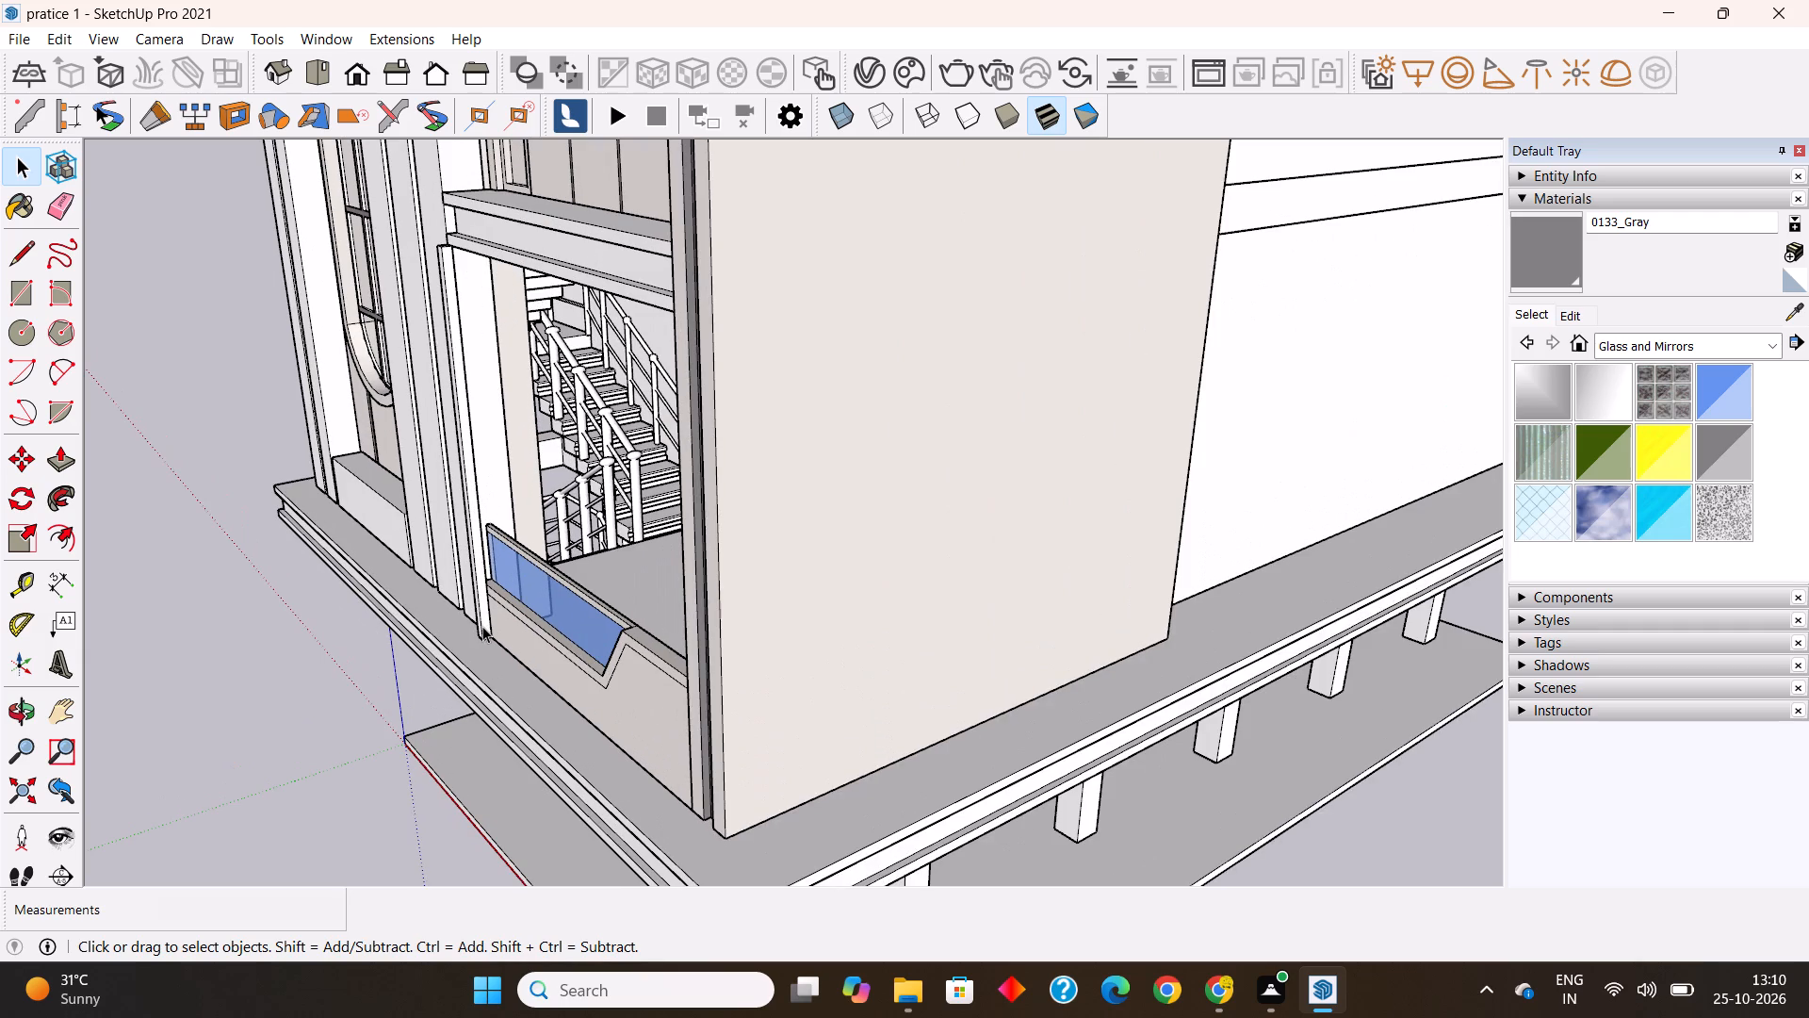
left_click(482, 625)
left_click(22, 452)
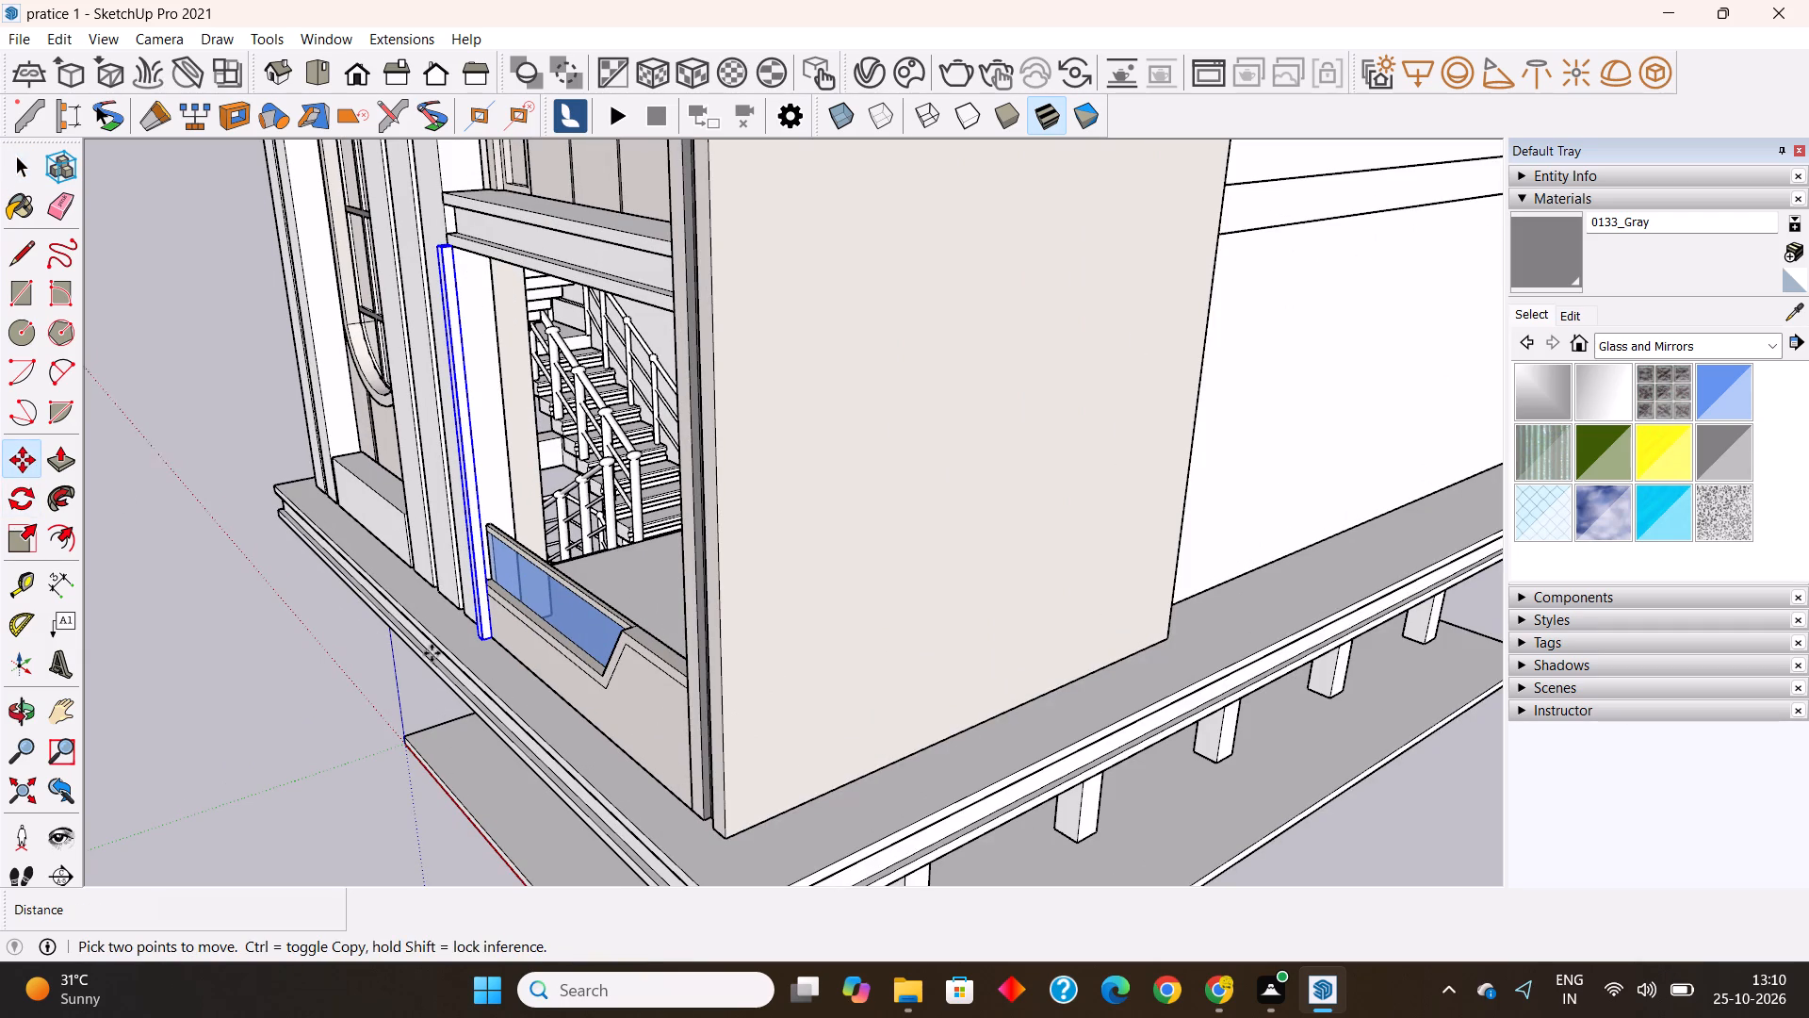
scroll(486, 665, "up", 14)
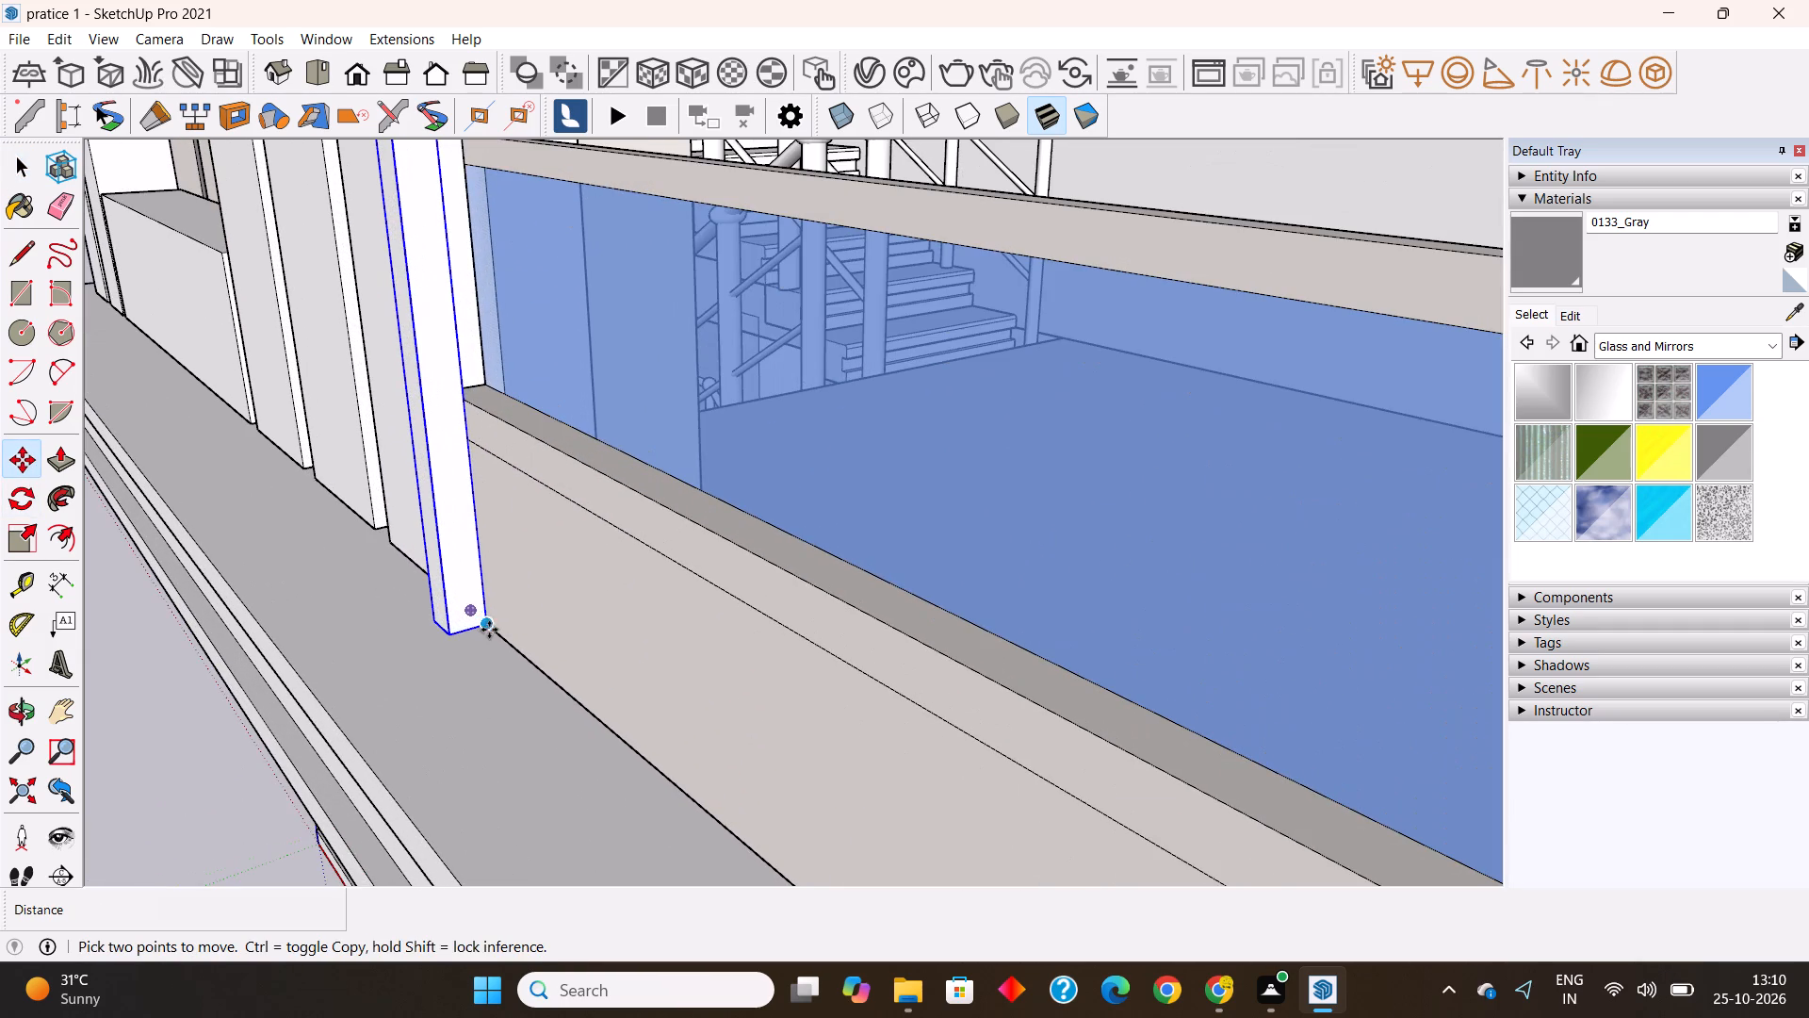
left_click(487, 628)
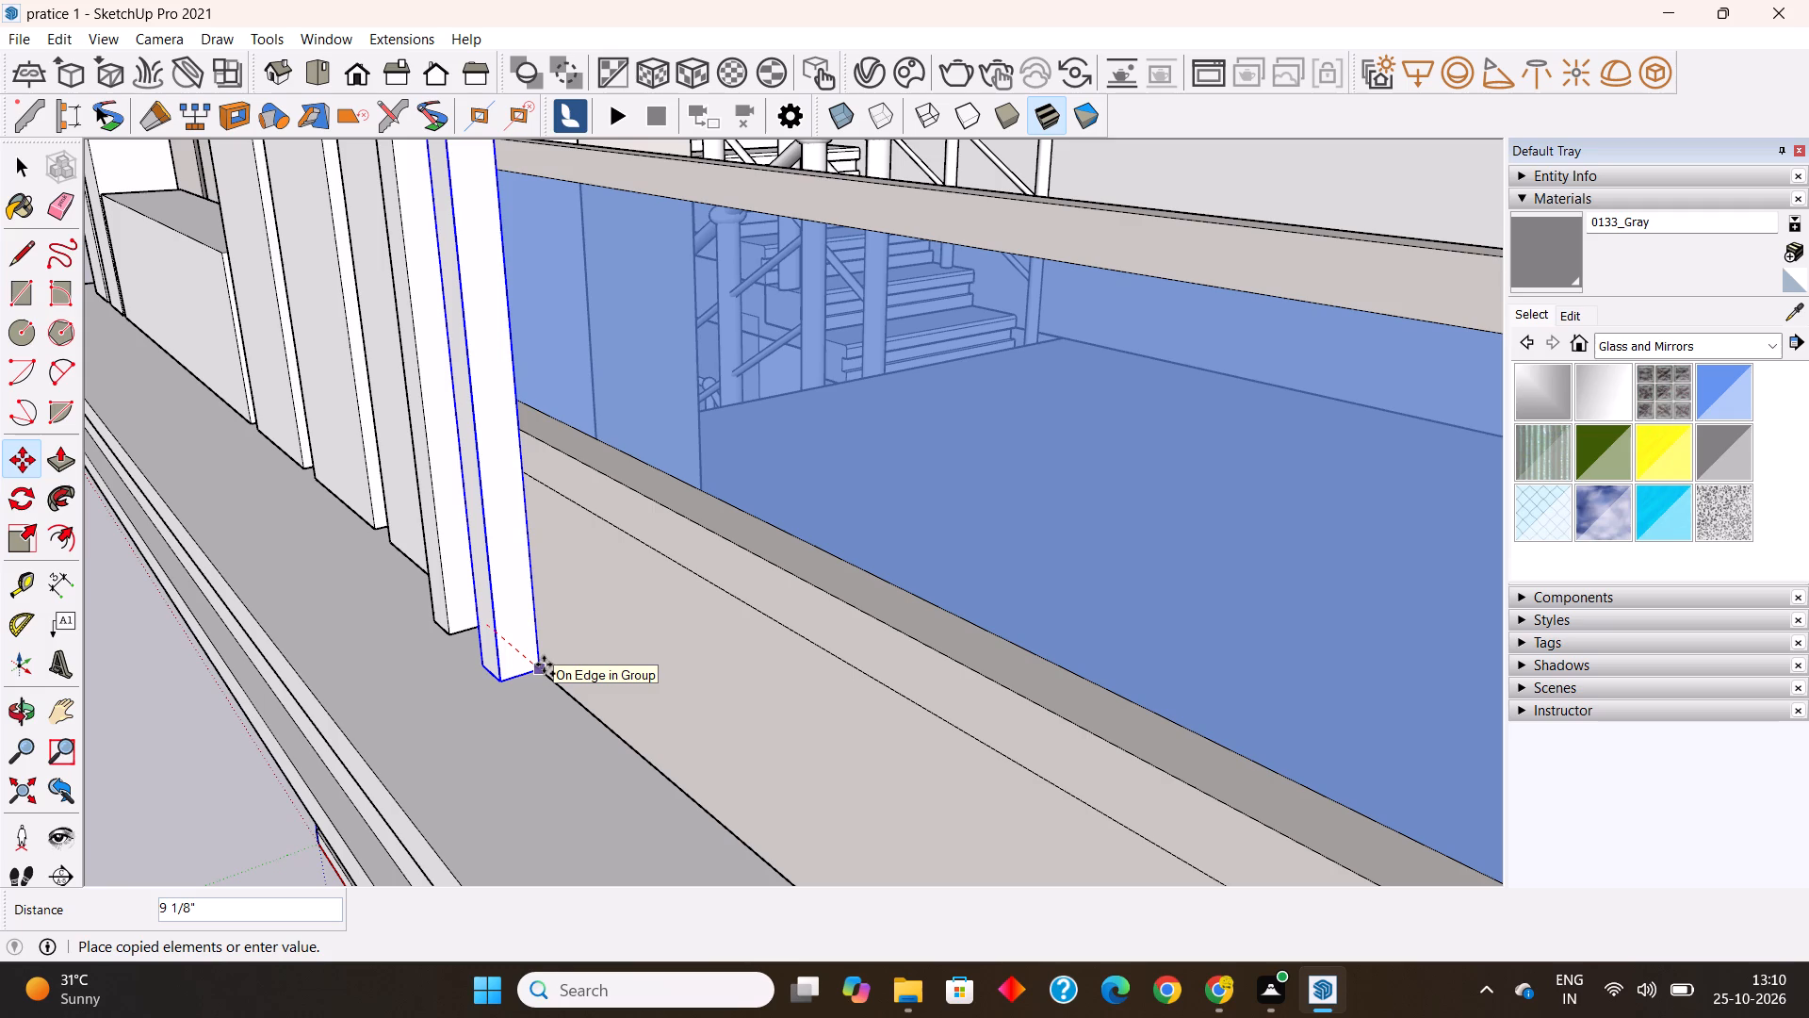
type("5\"")
key("Return")
type("x5")
key("Return")
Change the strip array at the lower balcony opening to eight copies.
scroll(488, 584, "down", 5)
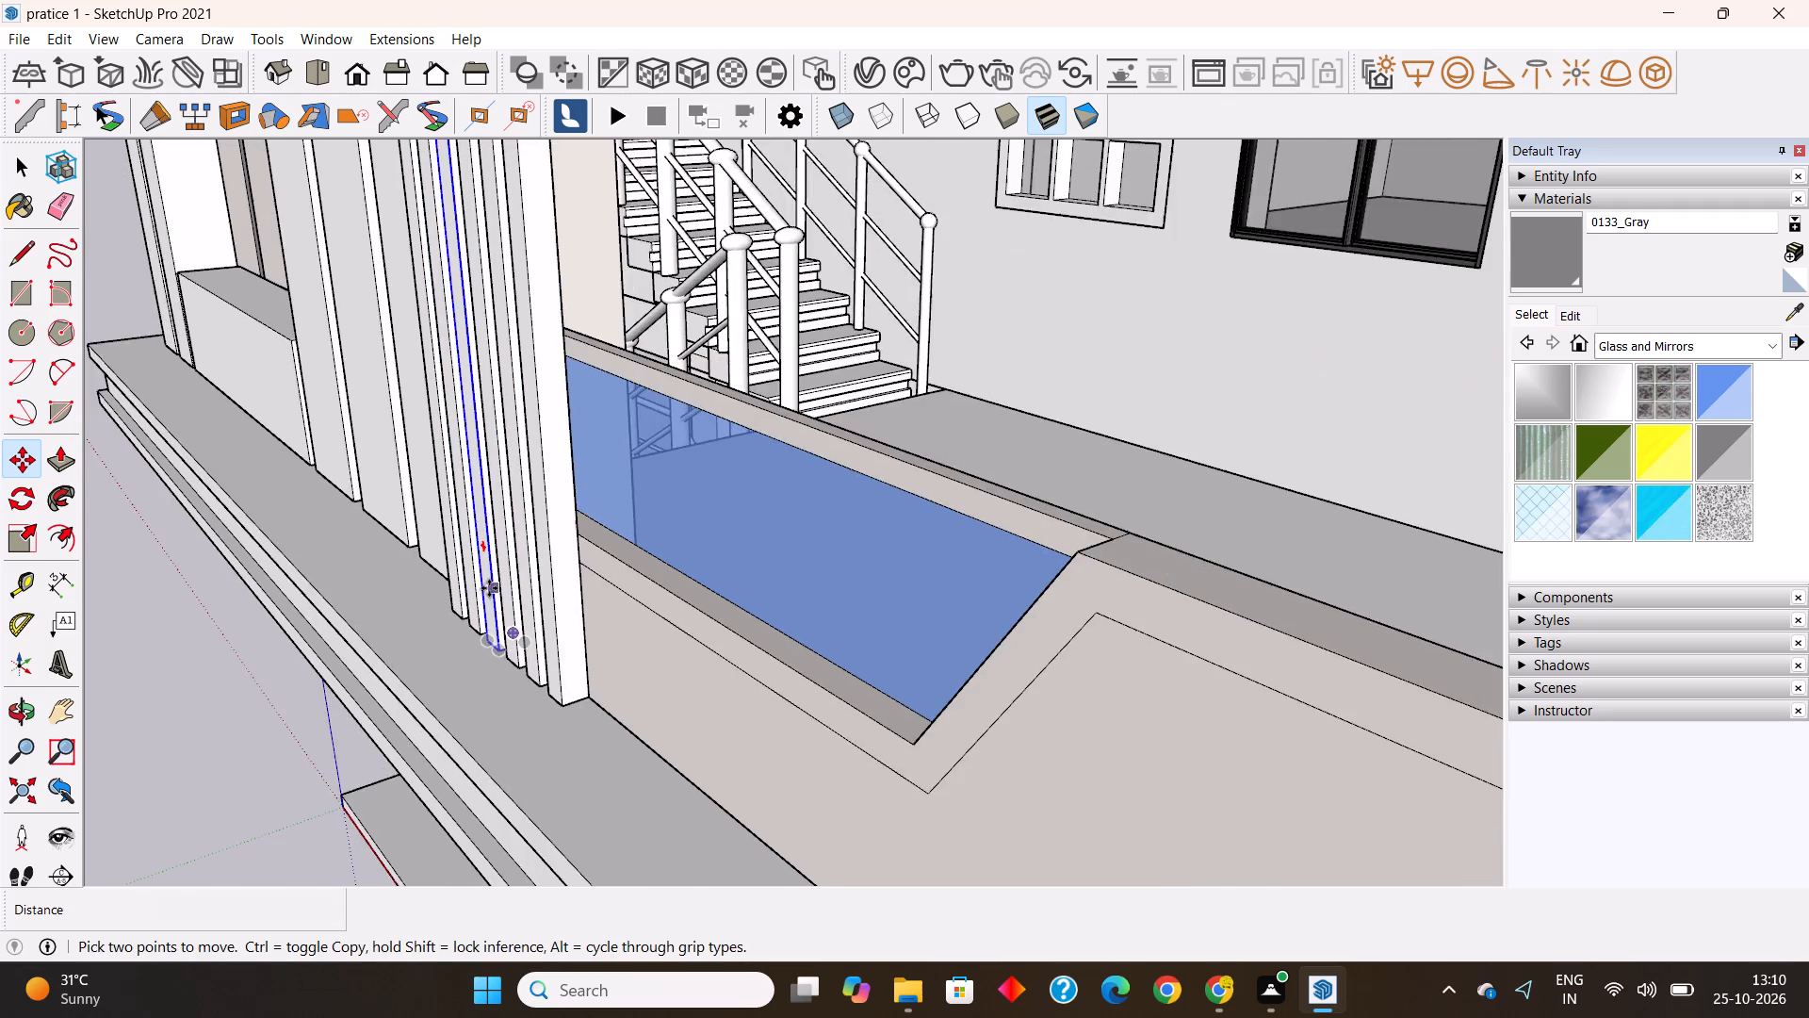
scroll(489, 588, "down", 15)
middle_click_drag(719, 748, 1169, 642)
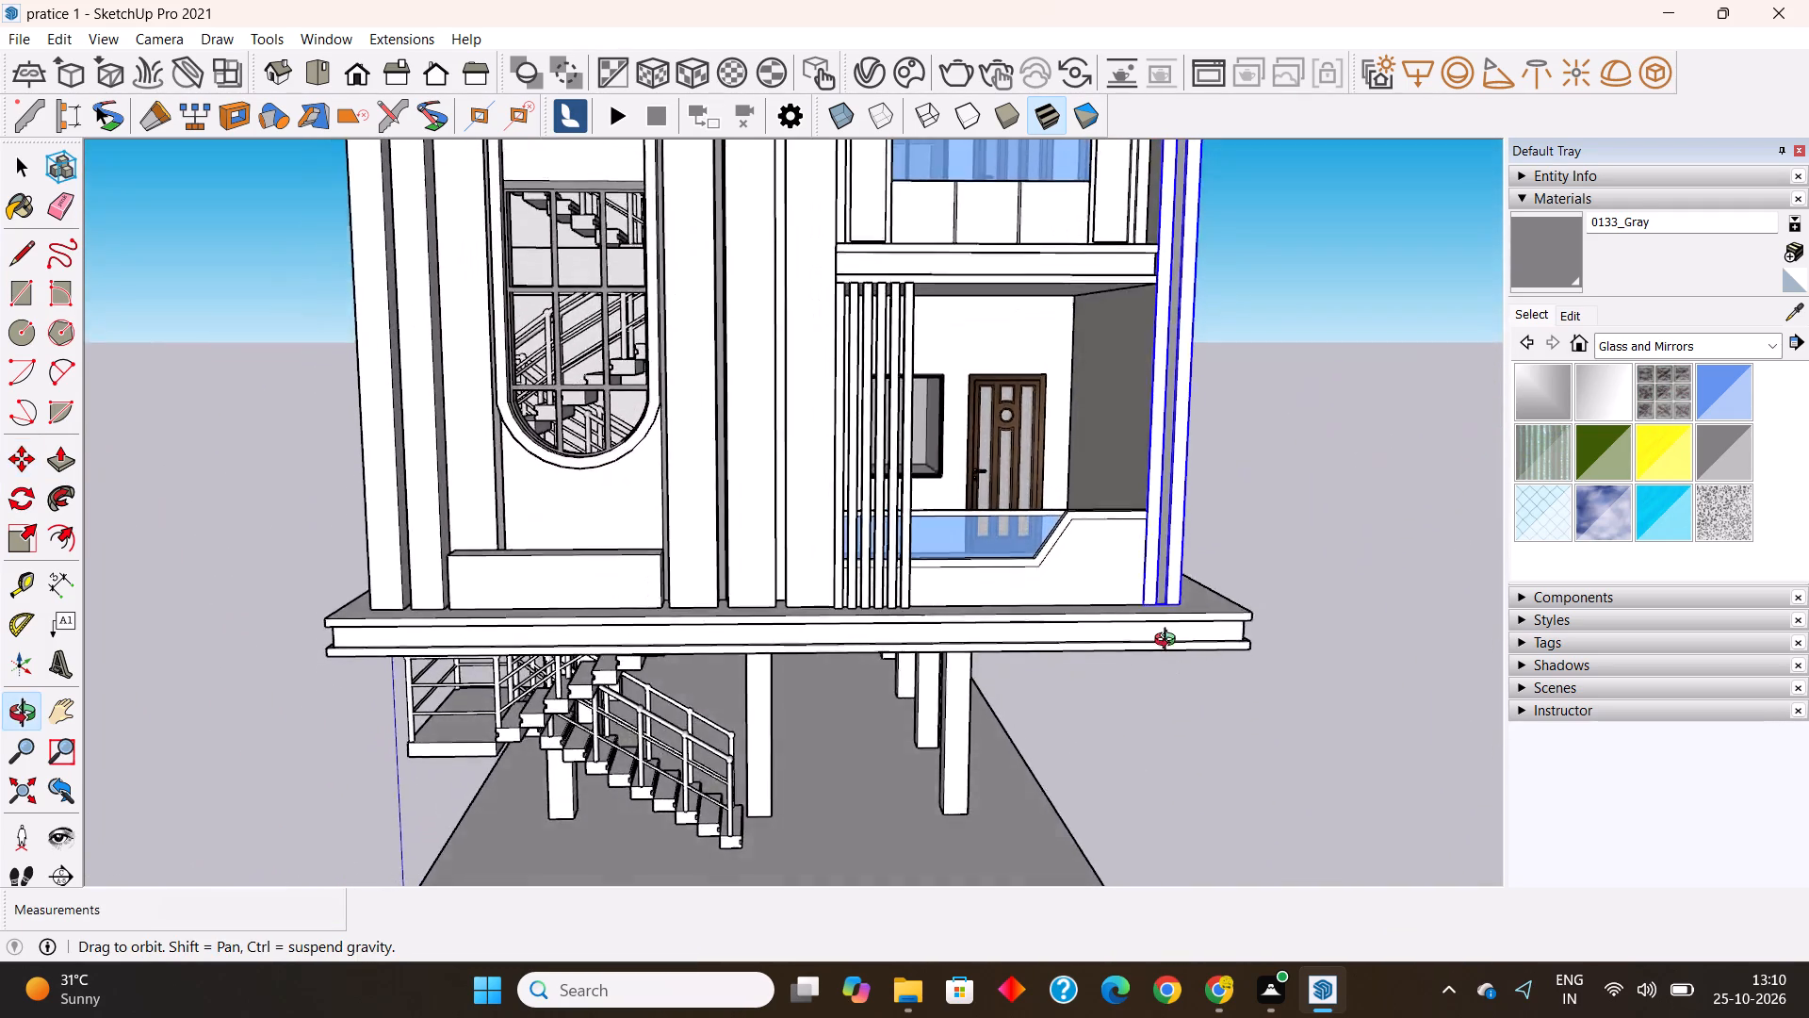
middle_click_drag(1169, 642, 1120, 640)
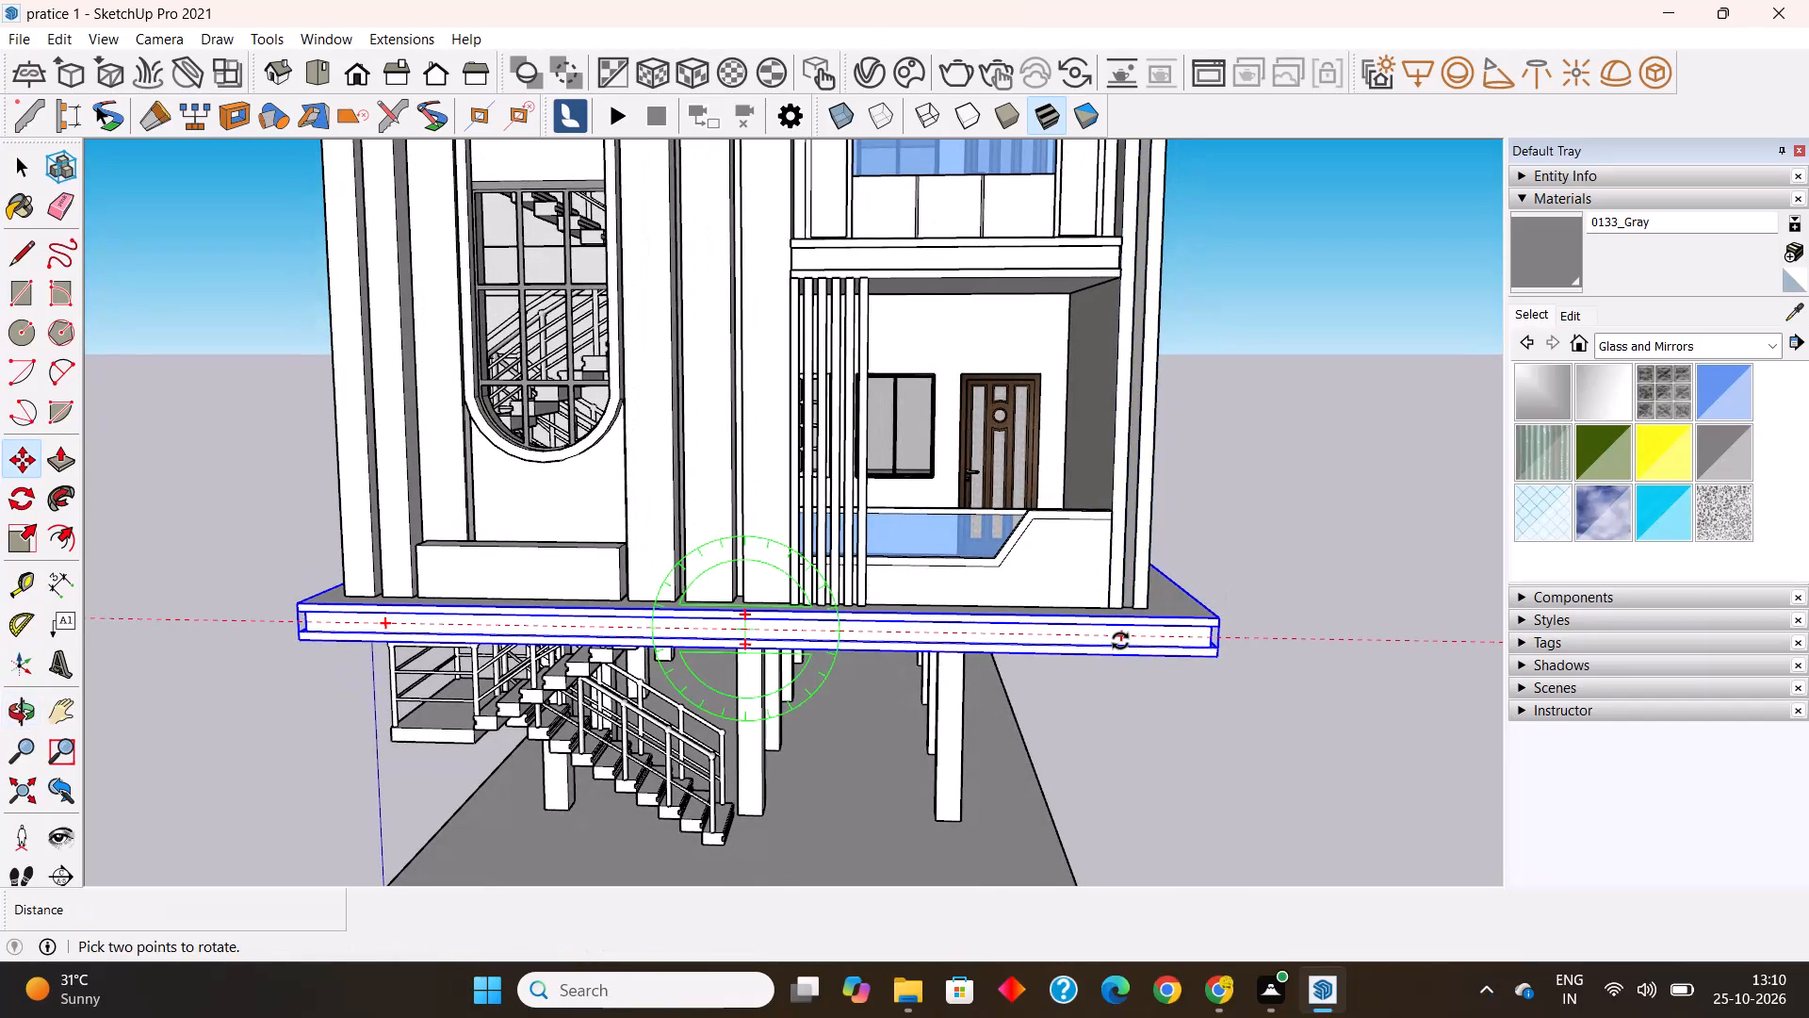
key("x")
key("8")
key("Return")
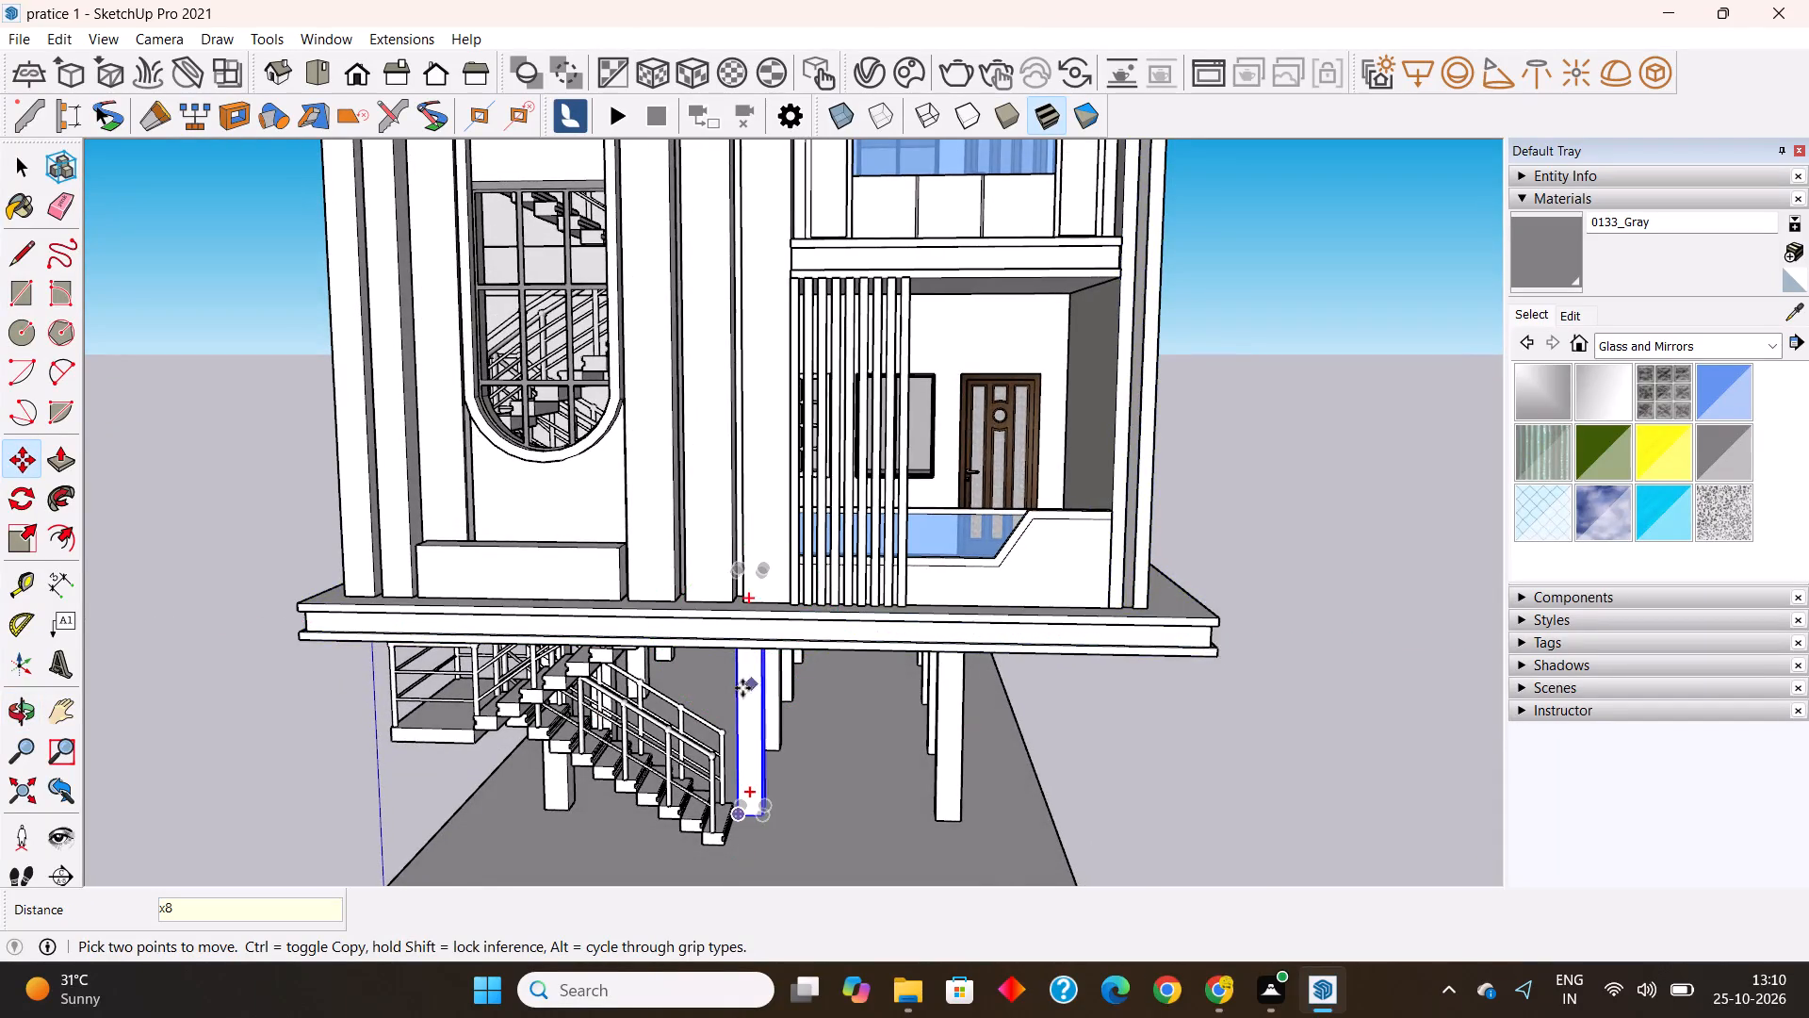
Set the strip array at the lower balcony opening back to five copies and finish the copy.
scroll(739, 693, "down", 2)
type("x5")
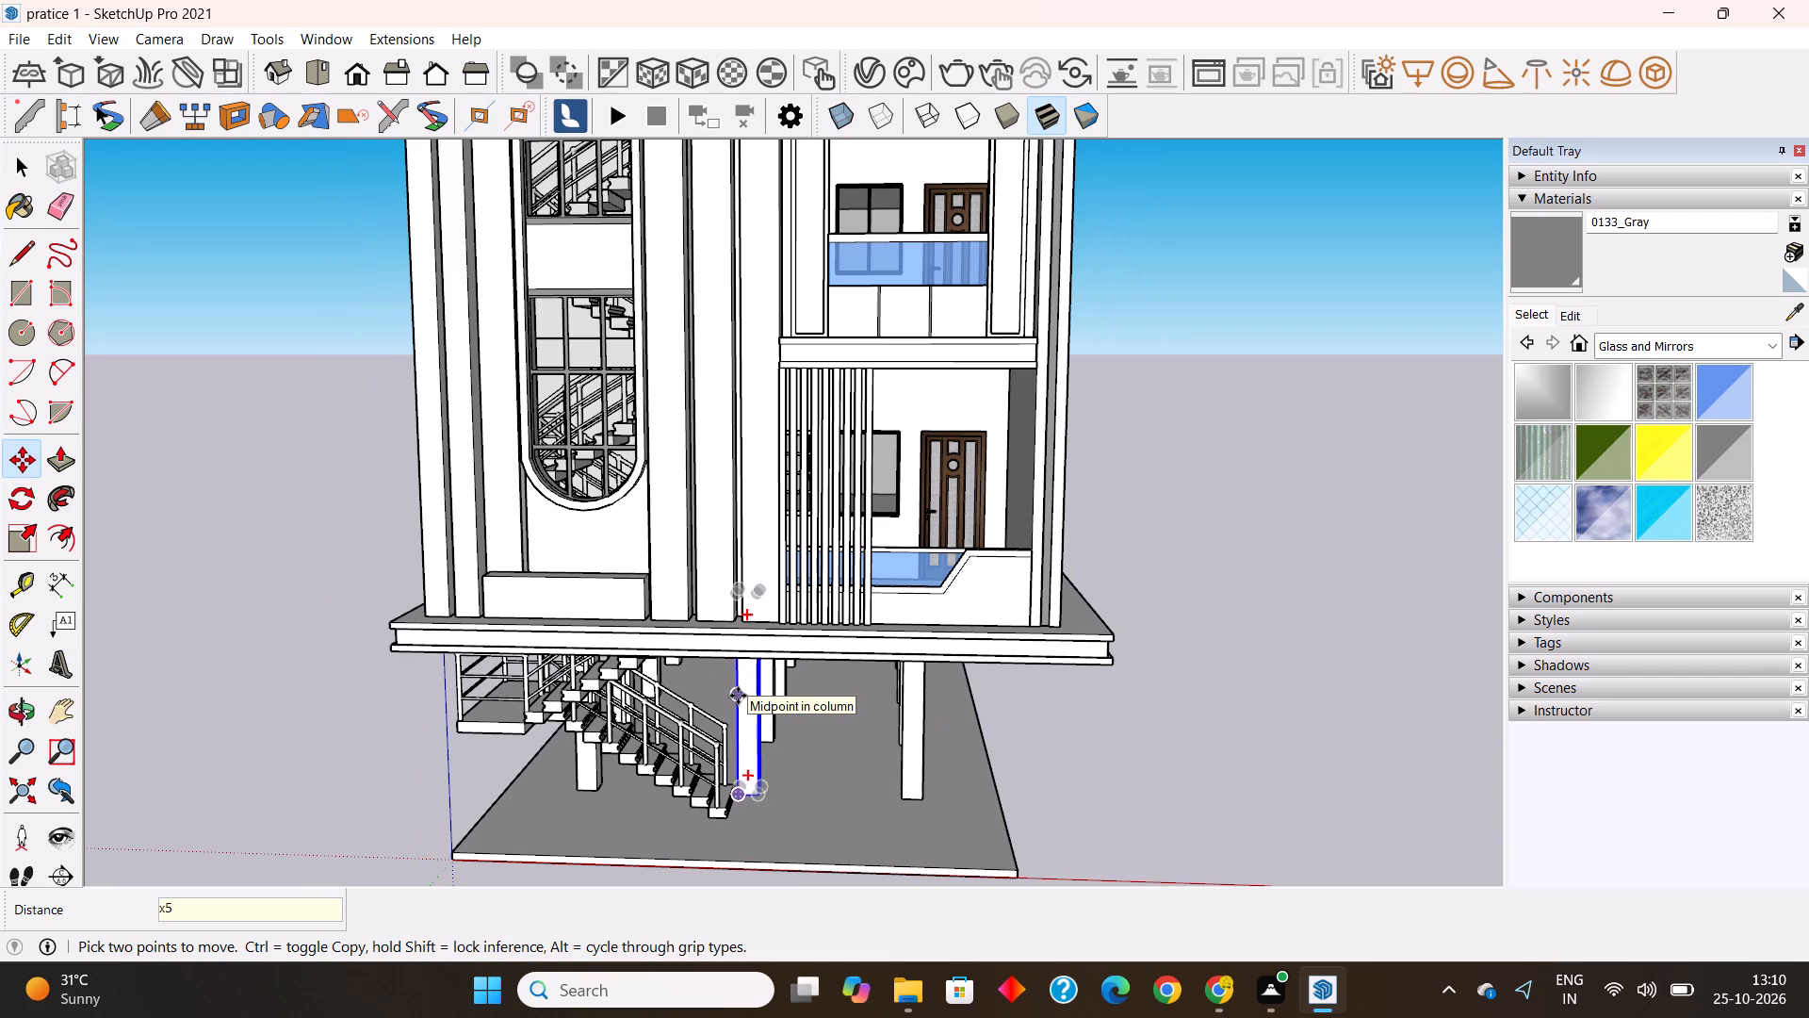
key("Return")
key("space")
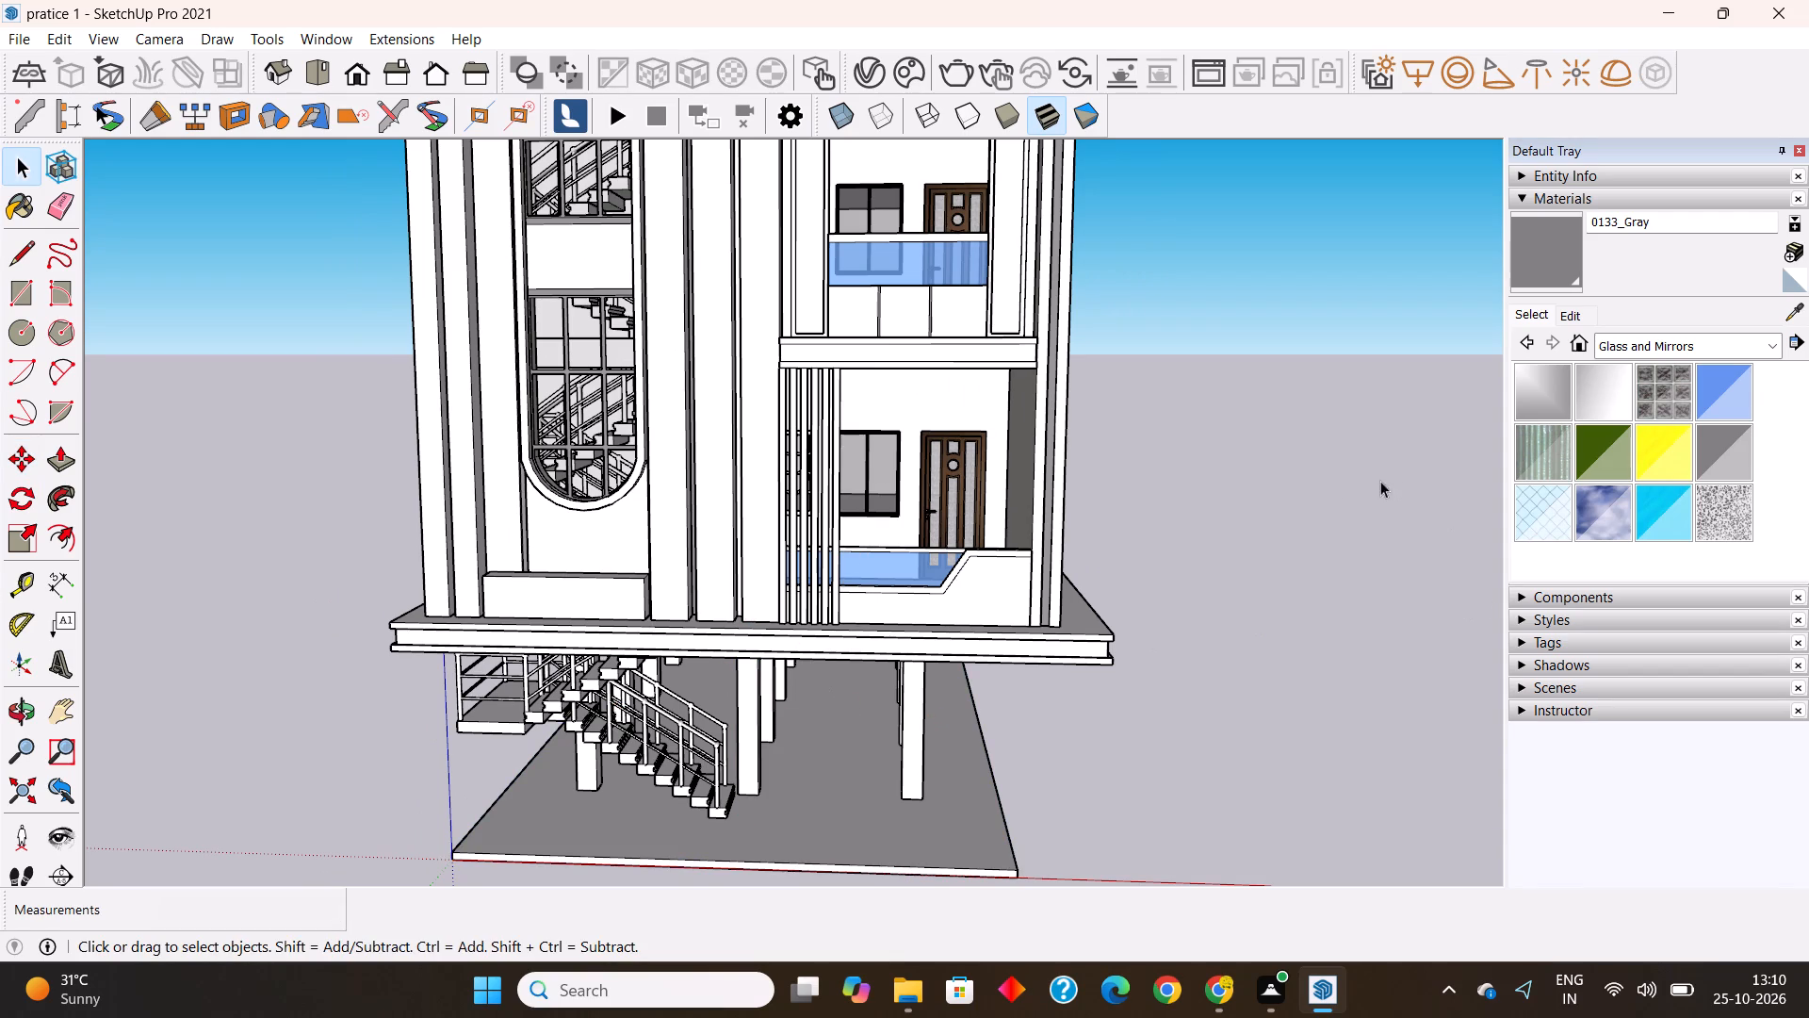
left_click(1302, 478)
Save the building model.
scroll(690, 633, "down", 7)
middle_click_drag(807, 731, 845, 731)
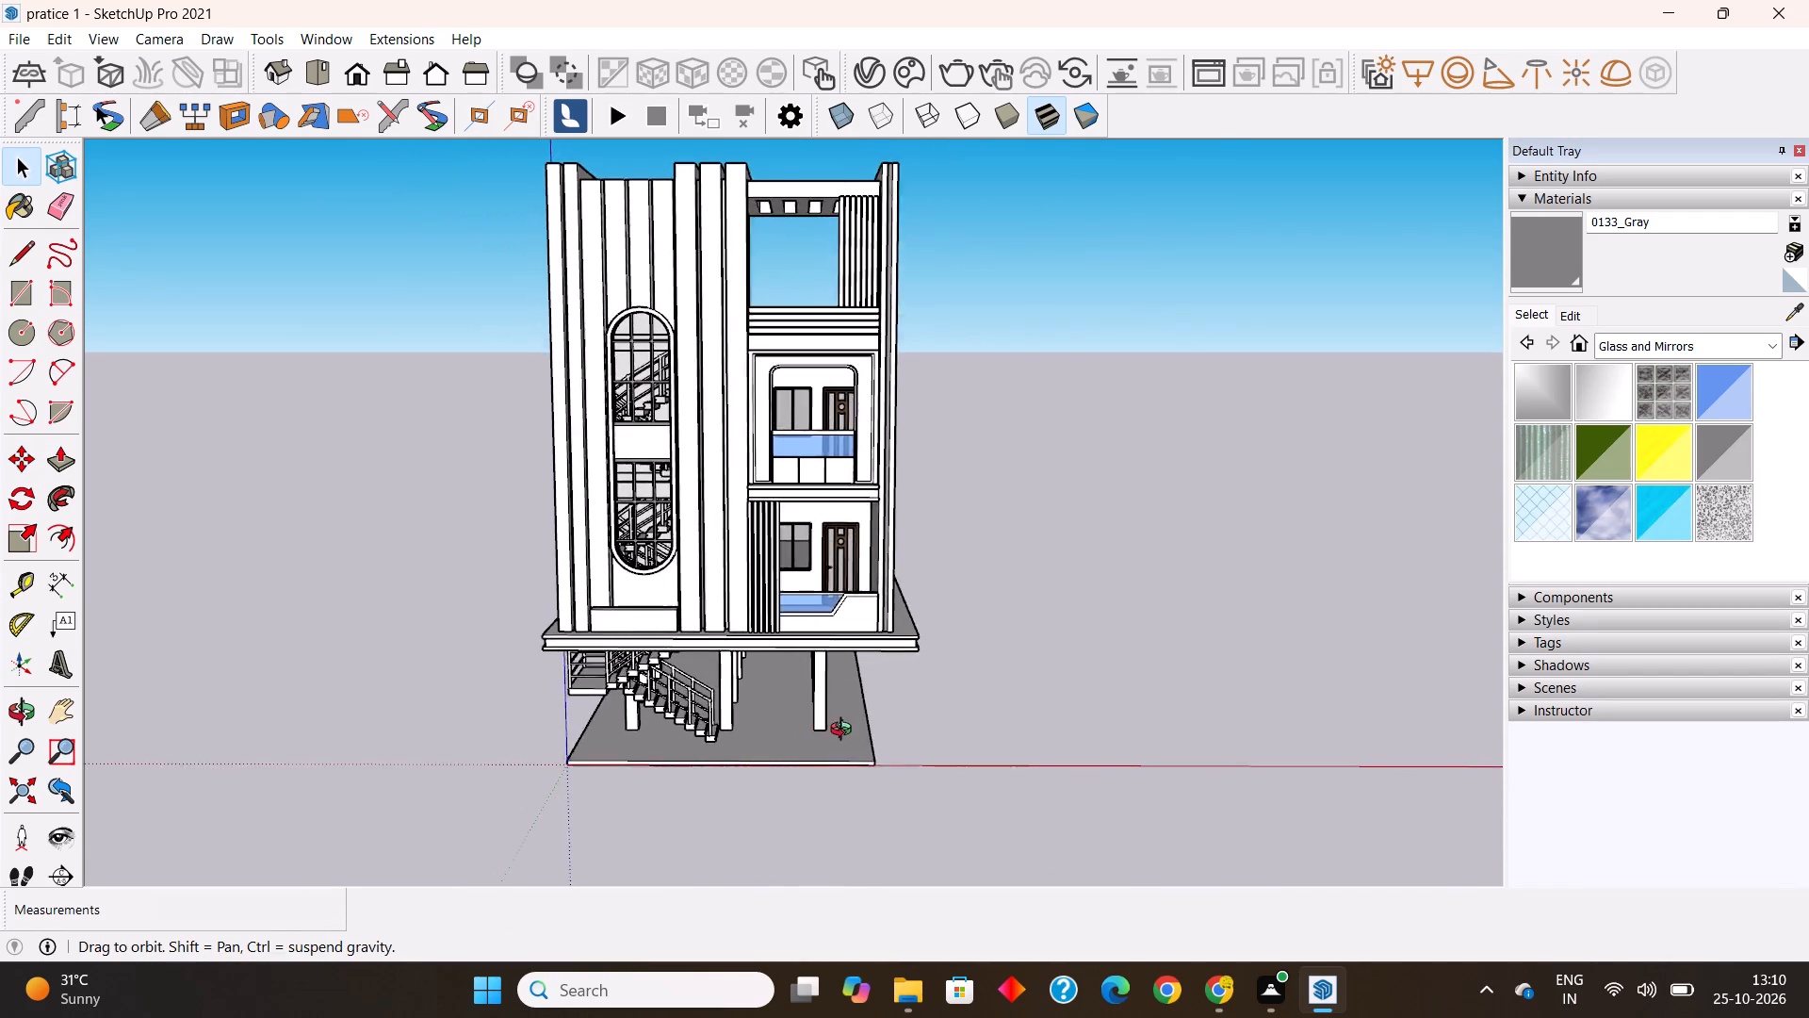
middle_click_drag(845, 731, 831, 782)
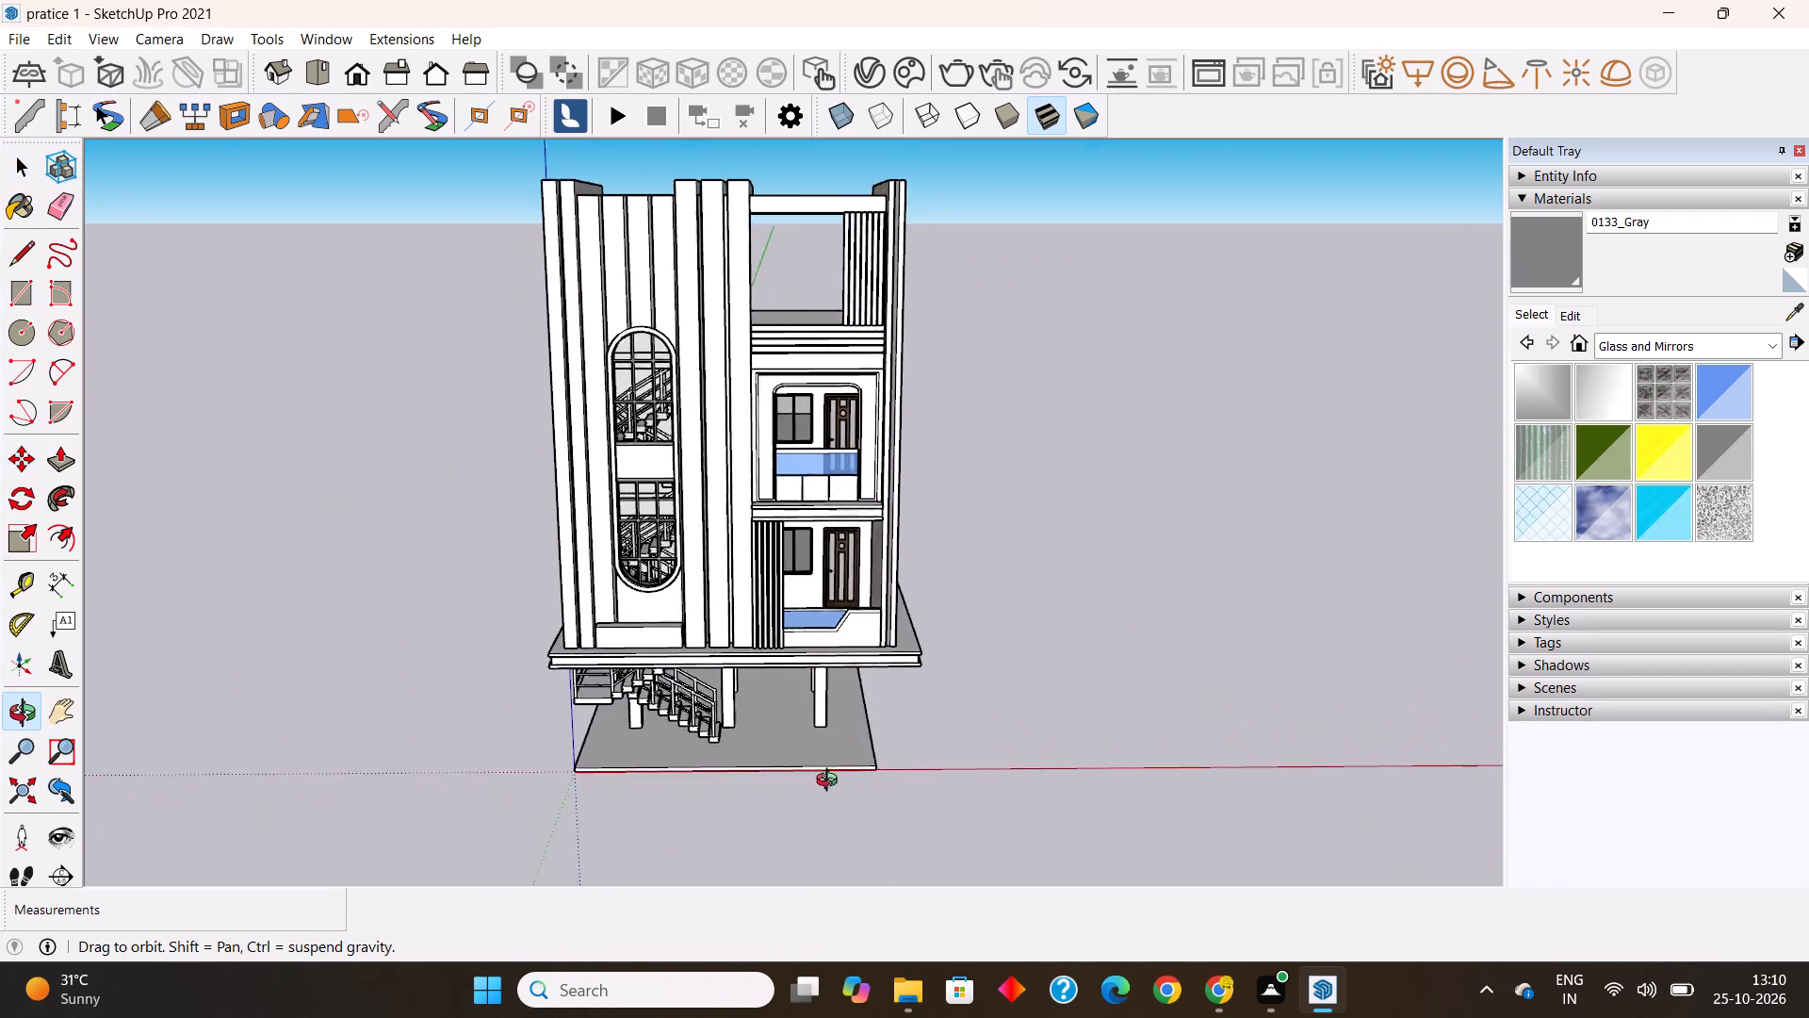
middle_click_drag(831, 782, 749, 784)
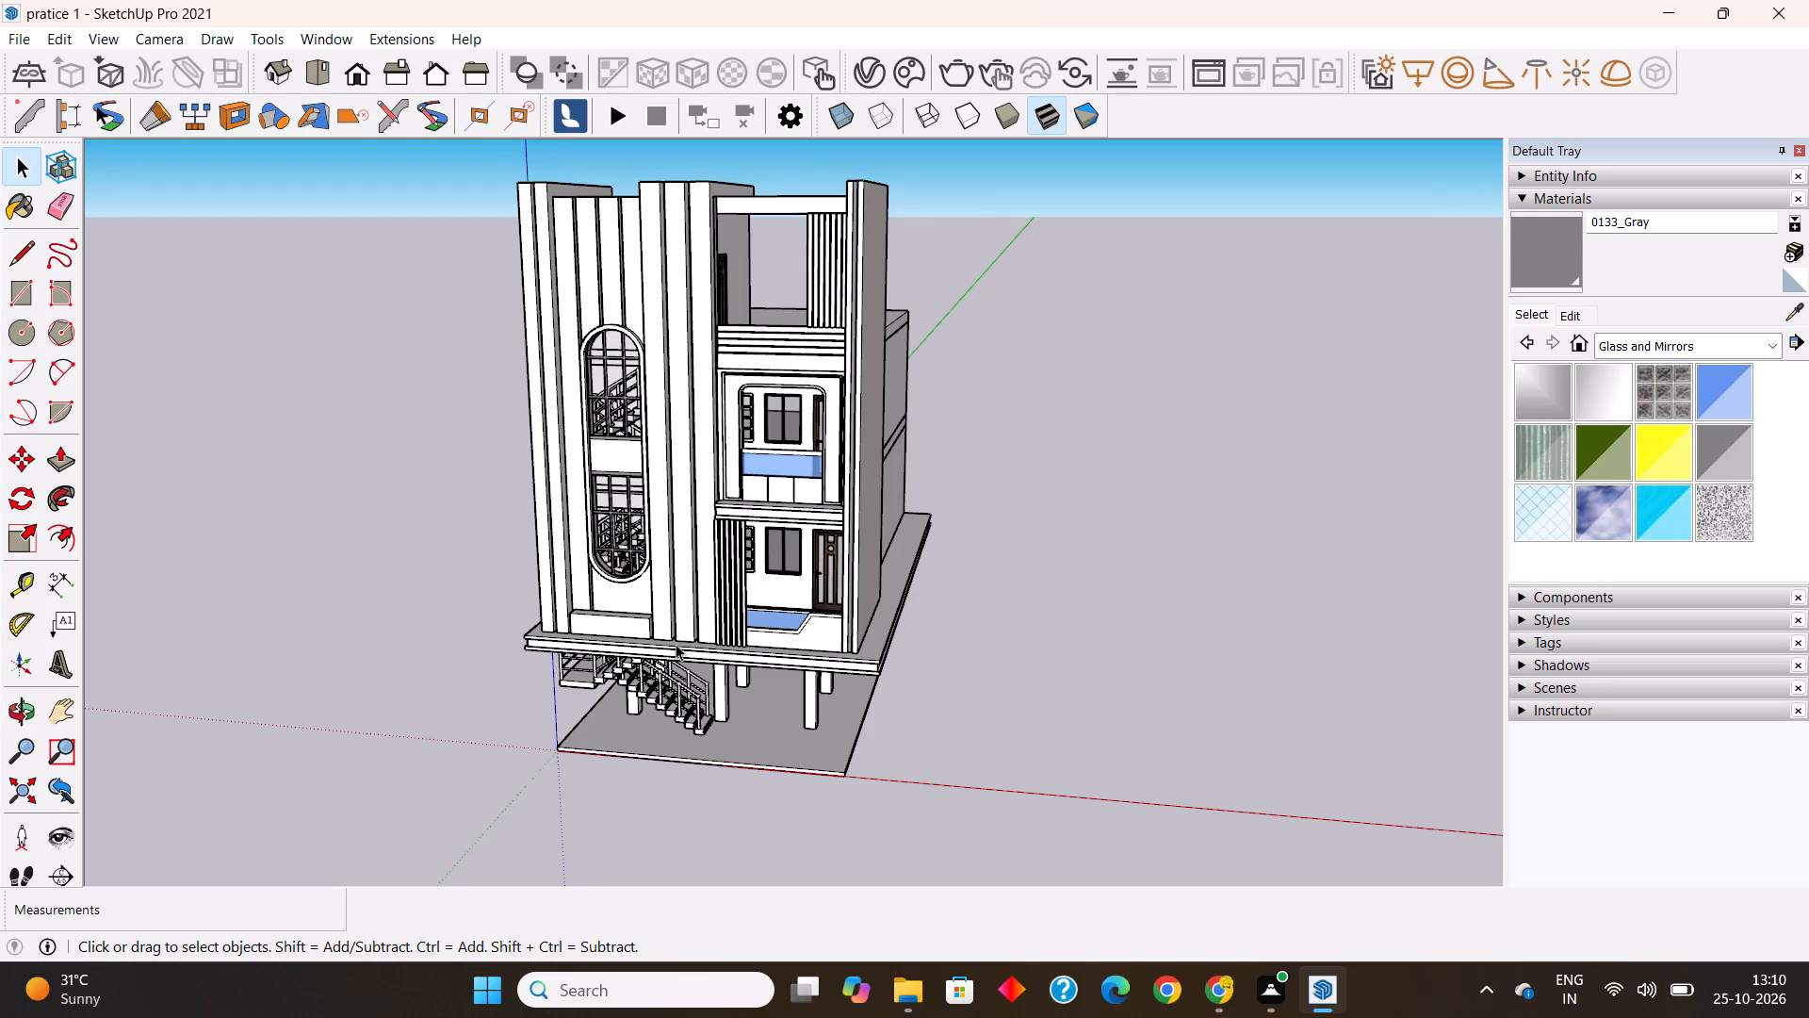
scroll(676, 644, "down", 3)
middle_click_drag(627, 679, 948, 649)
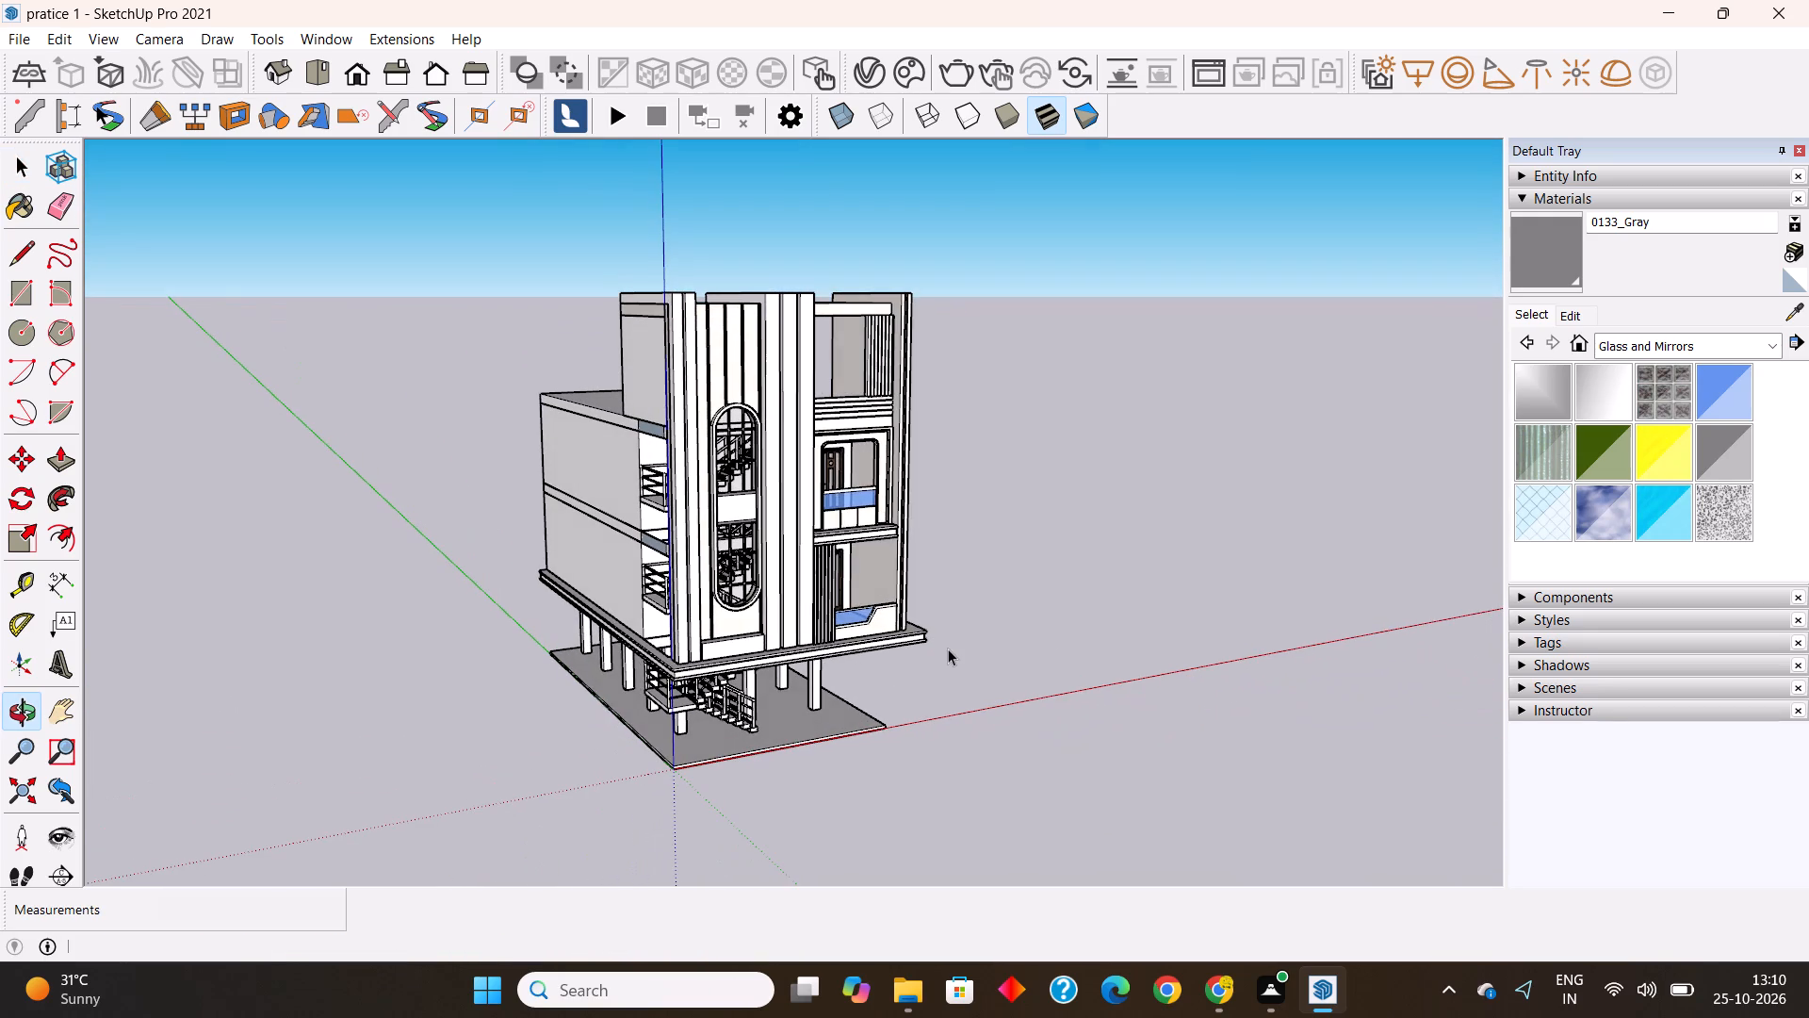
key("ctrl+s")
Switch the material collection to Synthetic Surfaces.
scroll(704, 681, "down", 3)
middle_click_drag(690, 680, 583, 678)
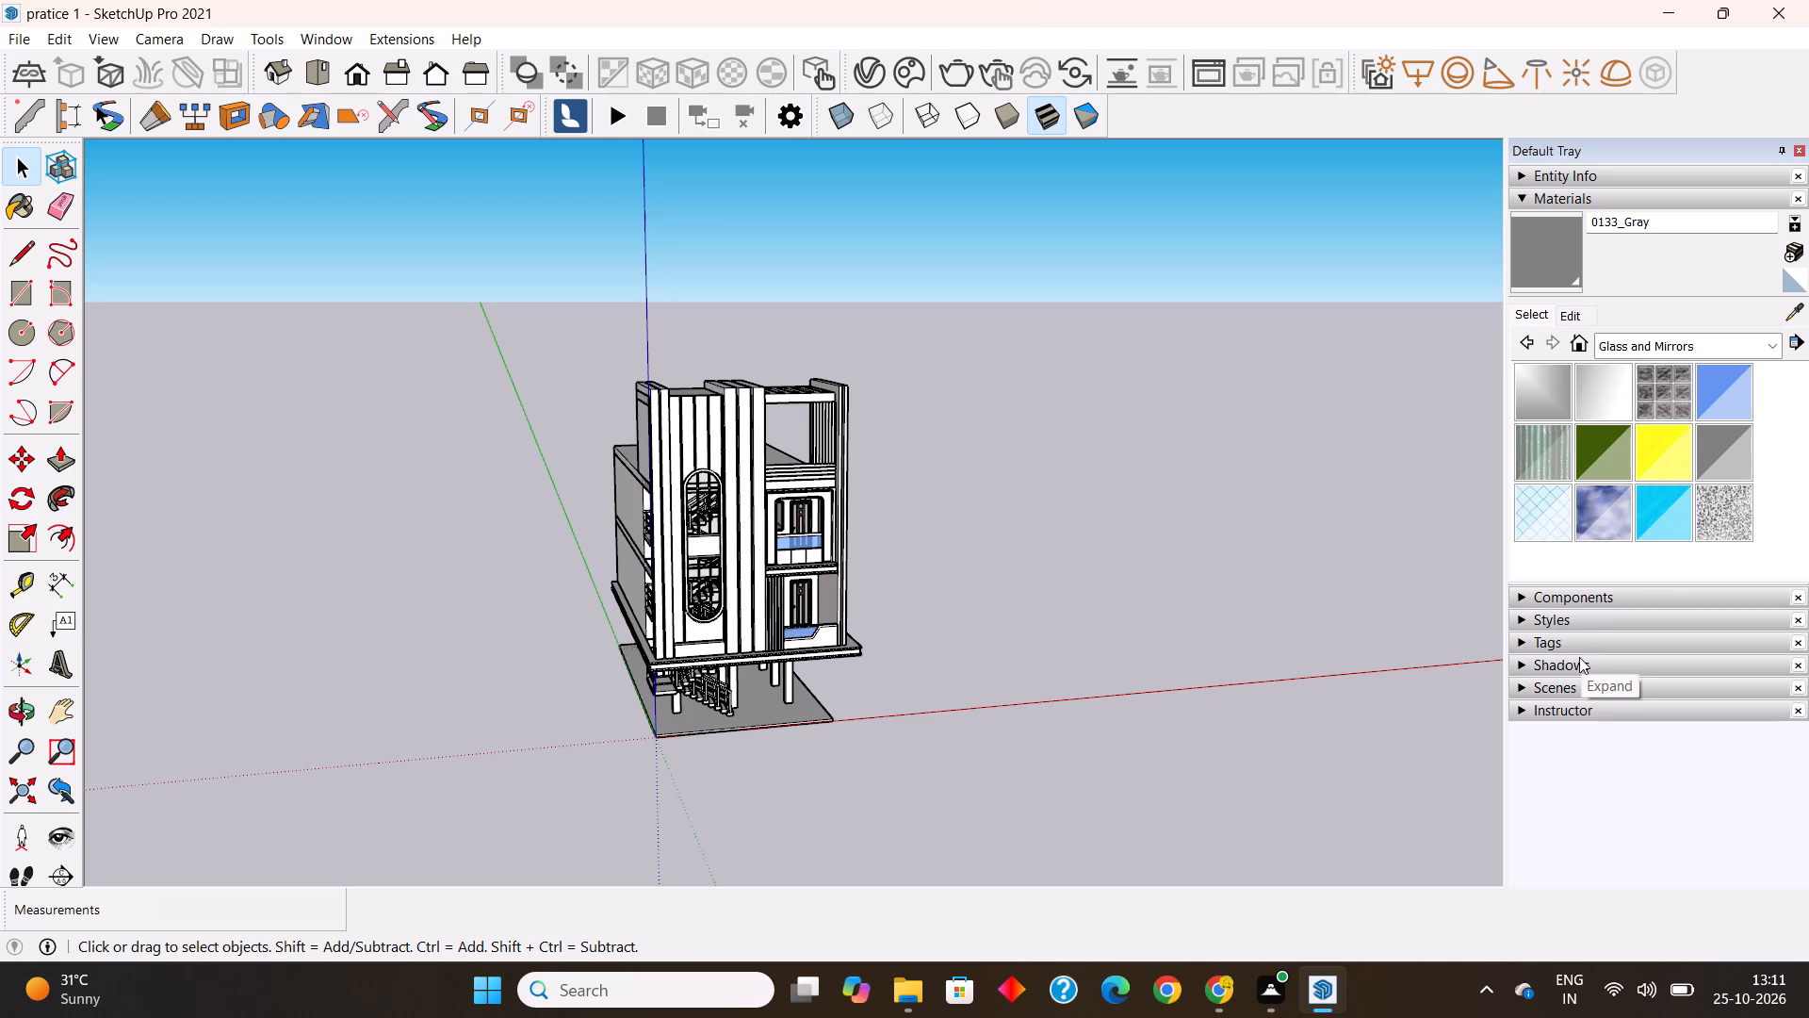
left_click(1775, 339)
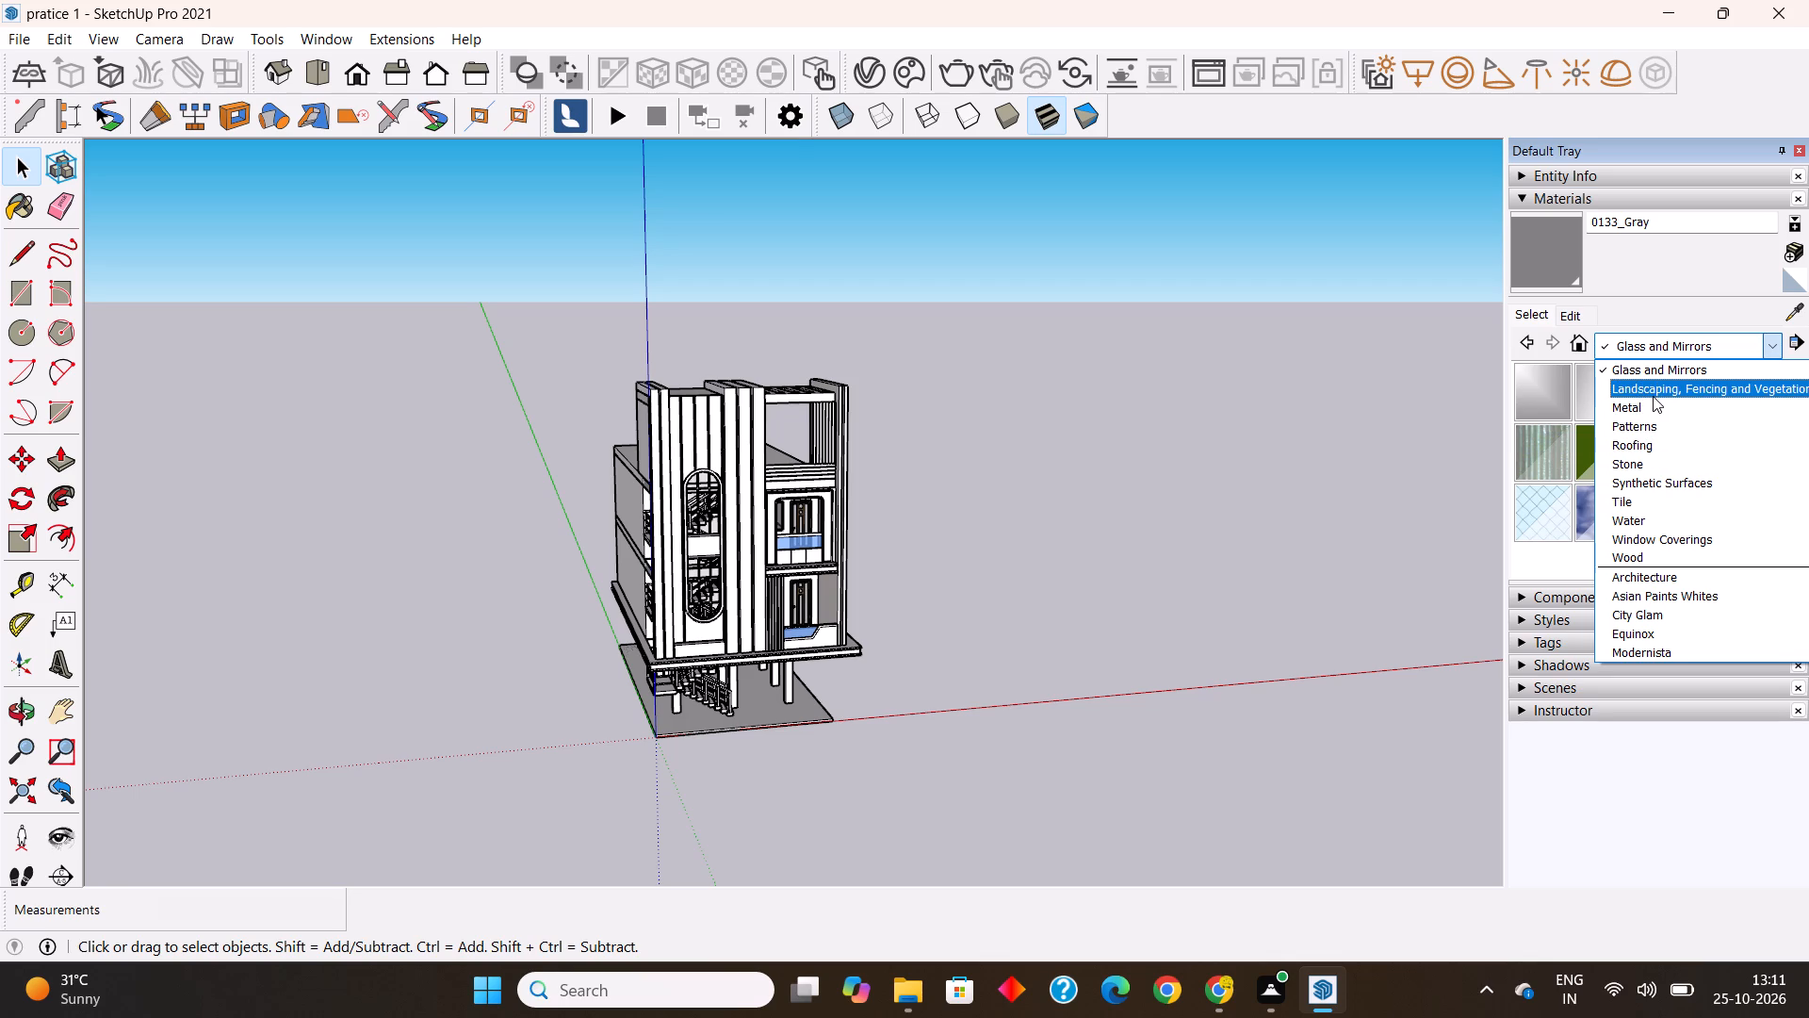
left_click(1668, 484)
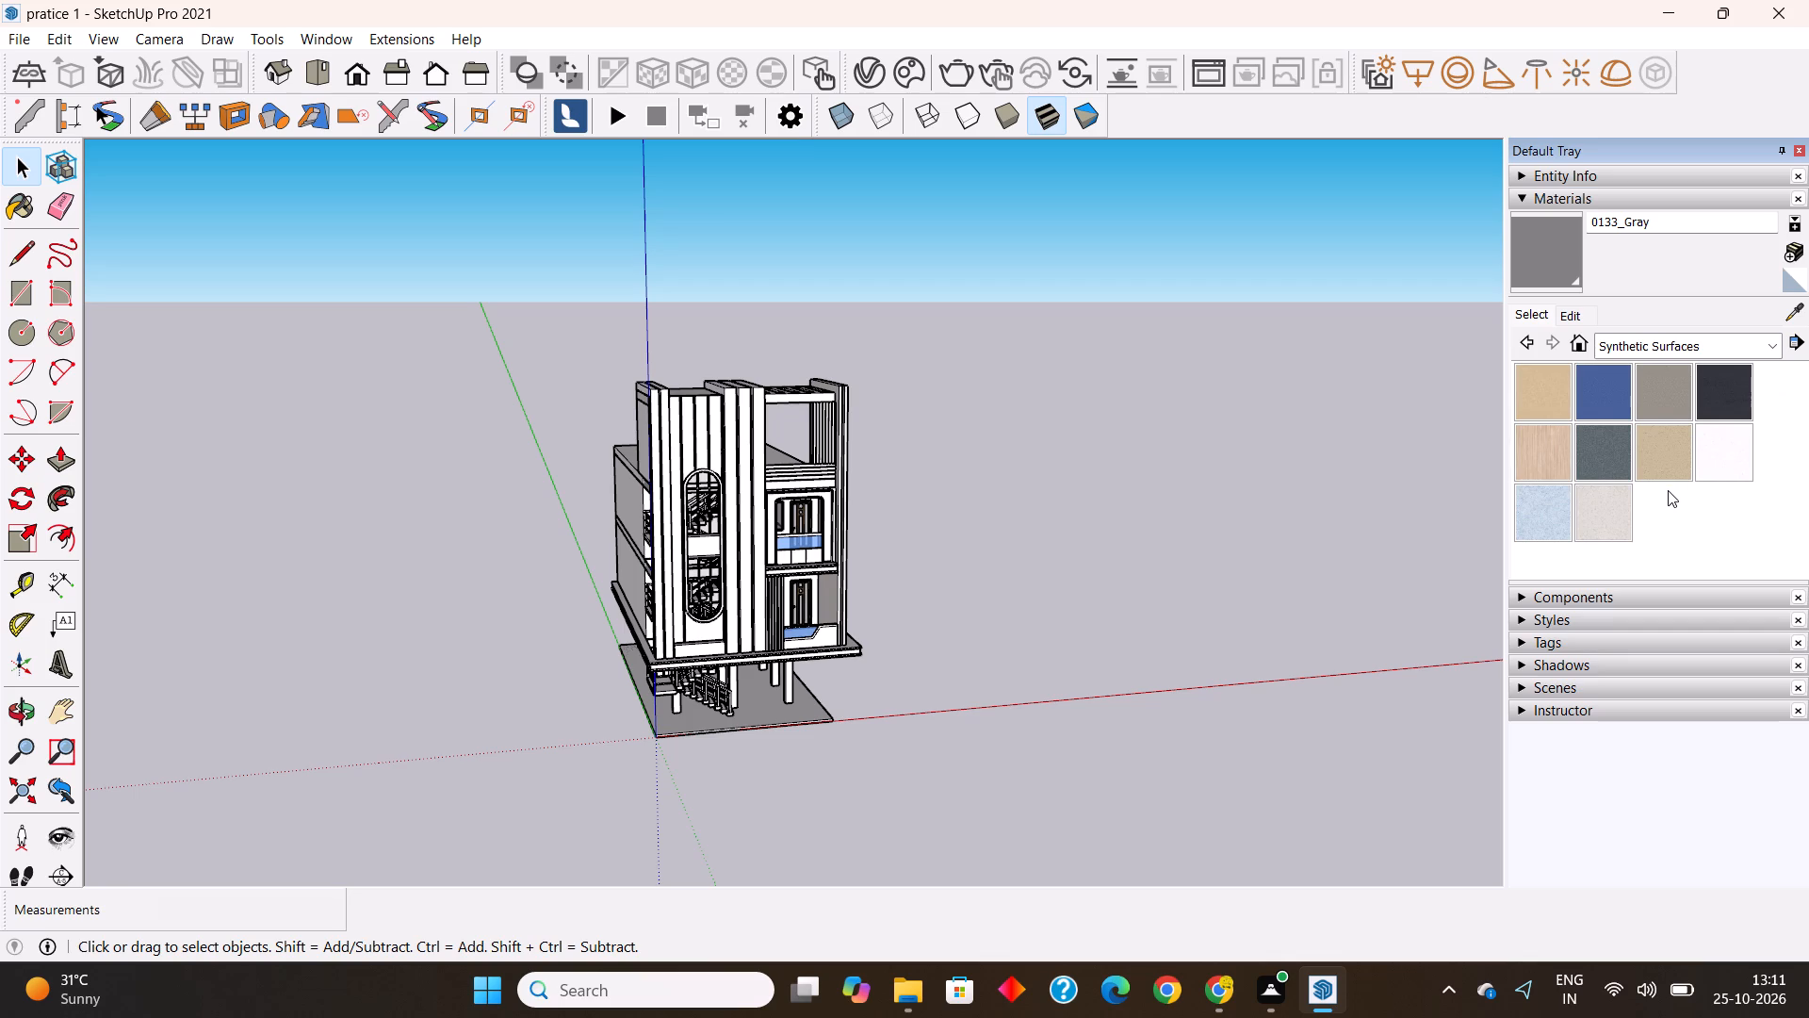
left_click(1300, 466)
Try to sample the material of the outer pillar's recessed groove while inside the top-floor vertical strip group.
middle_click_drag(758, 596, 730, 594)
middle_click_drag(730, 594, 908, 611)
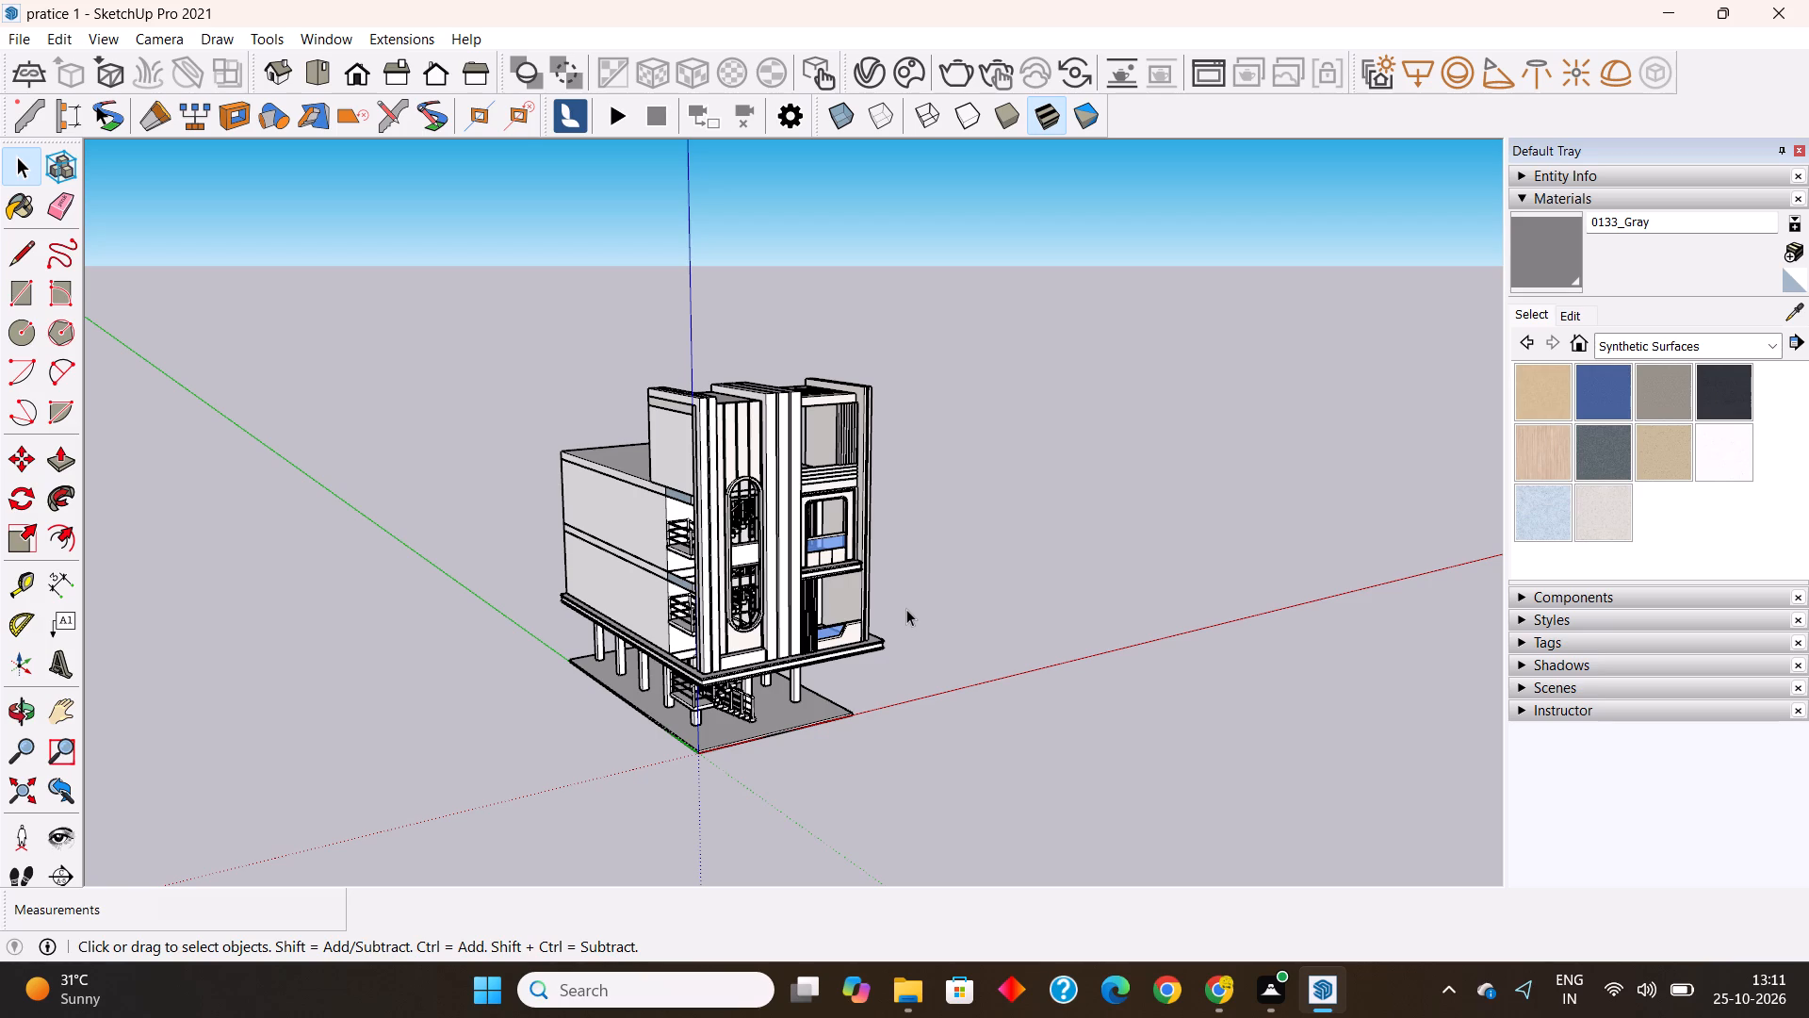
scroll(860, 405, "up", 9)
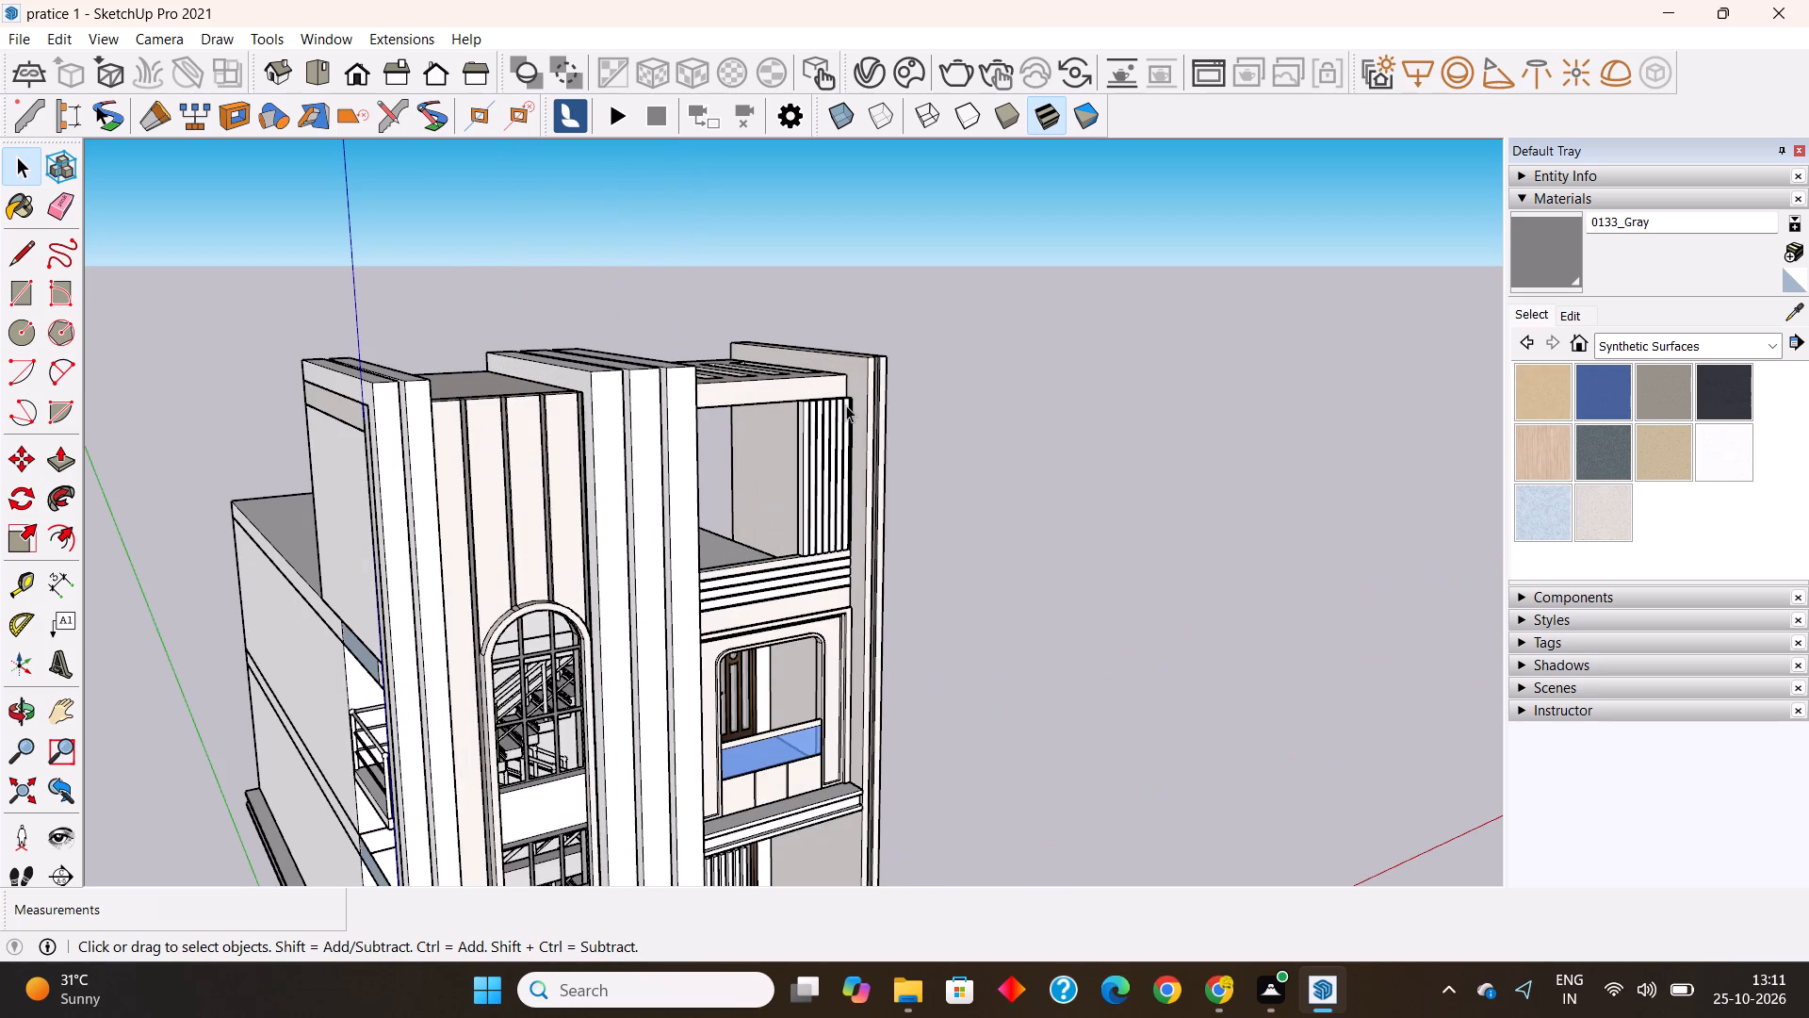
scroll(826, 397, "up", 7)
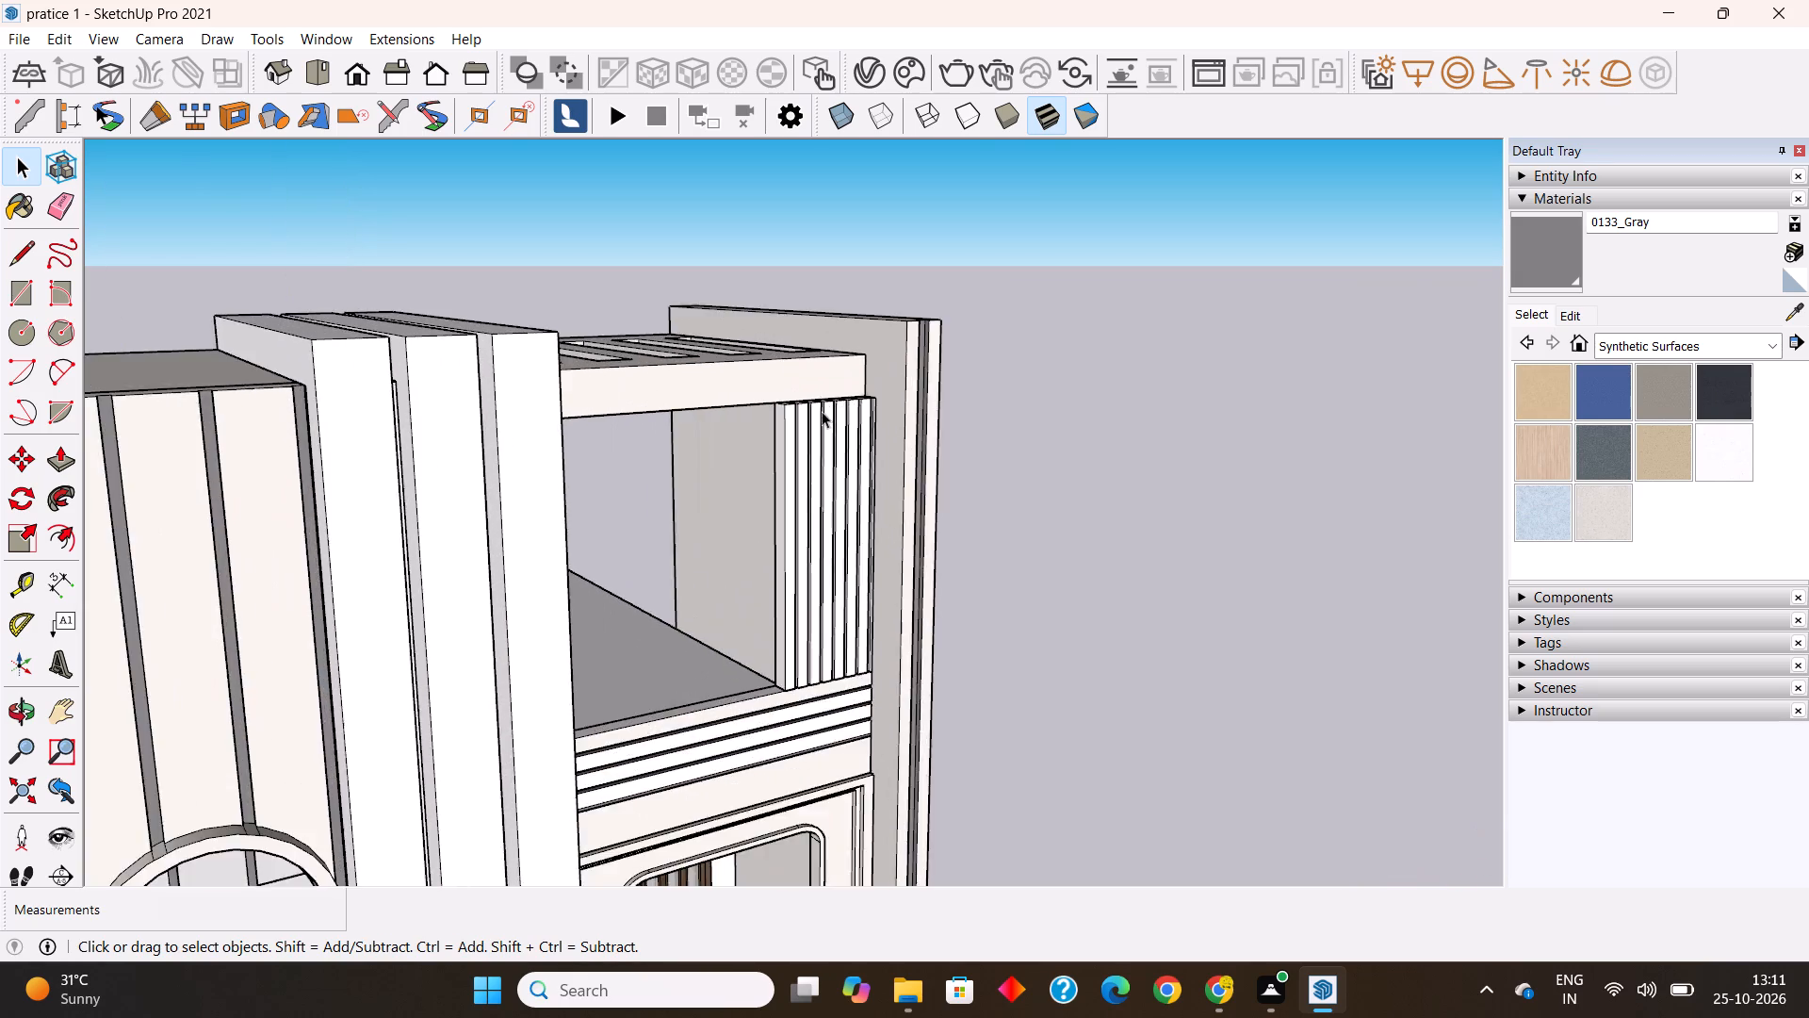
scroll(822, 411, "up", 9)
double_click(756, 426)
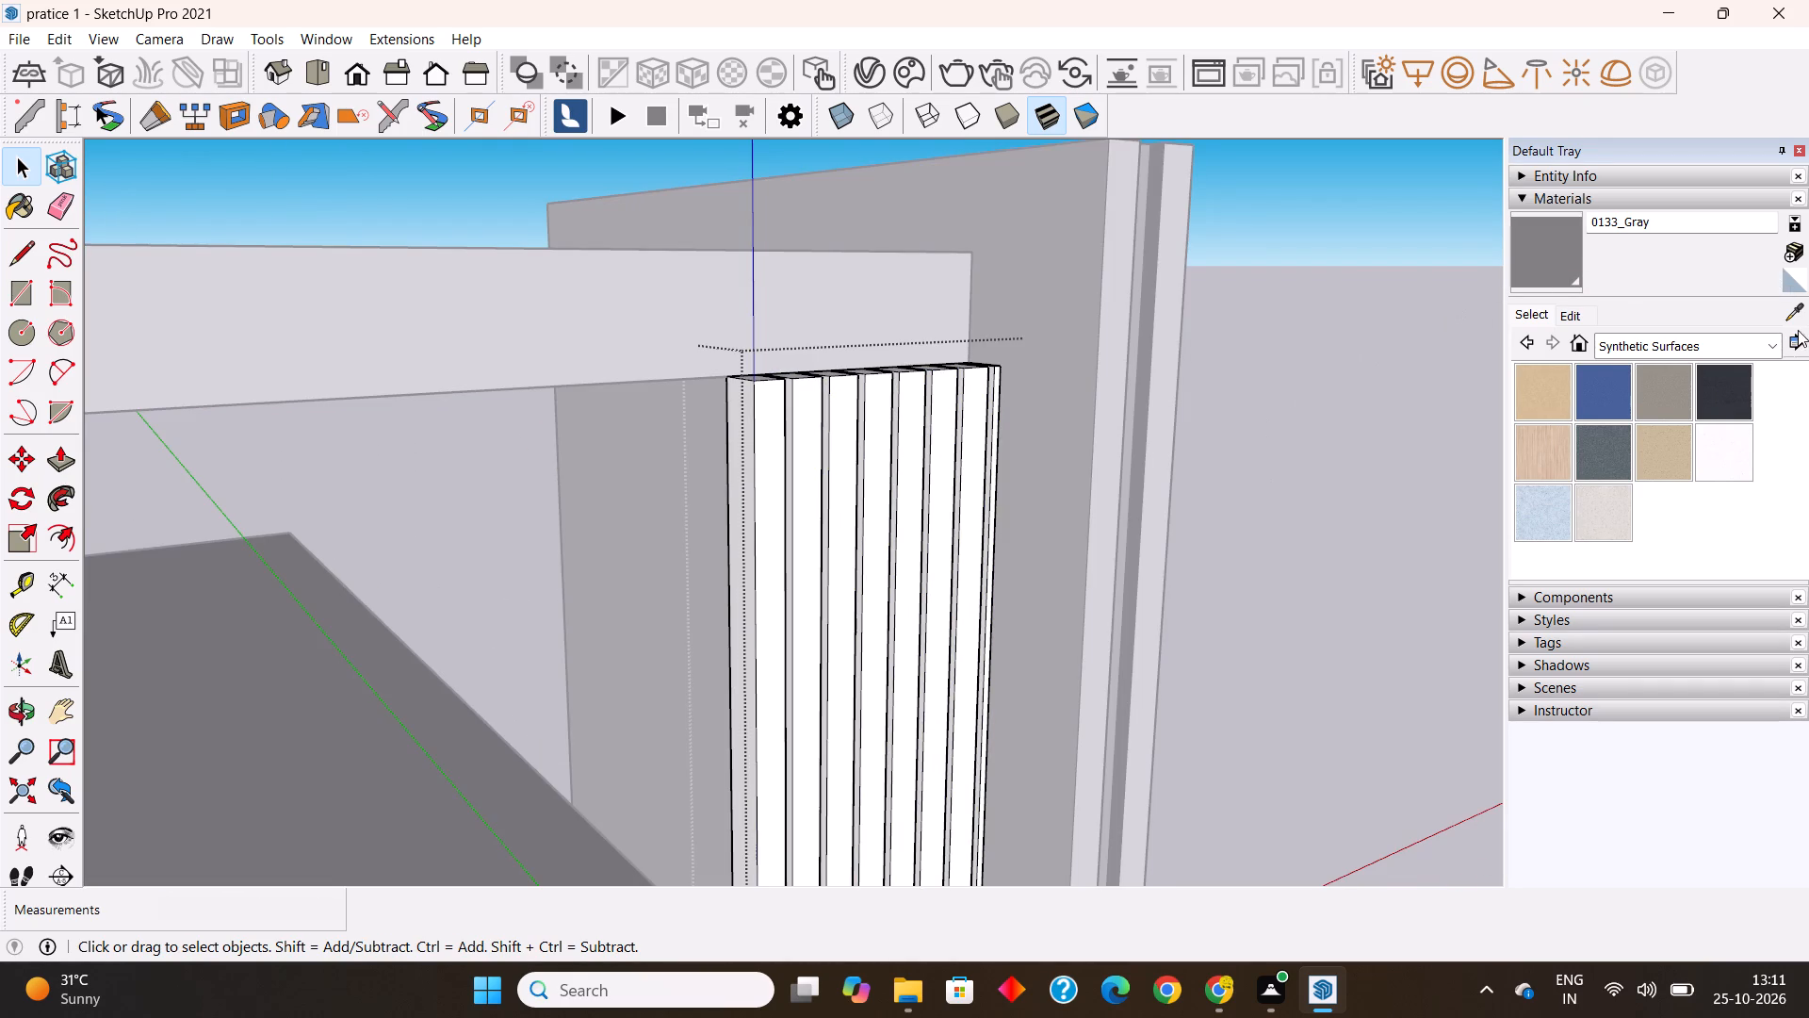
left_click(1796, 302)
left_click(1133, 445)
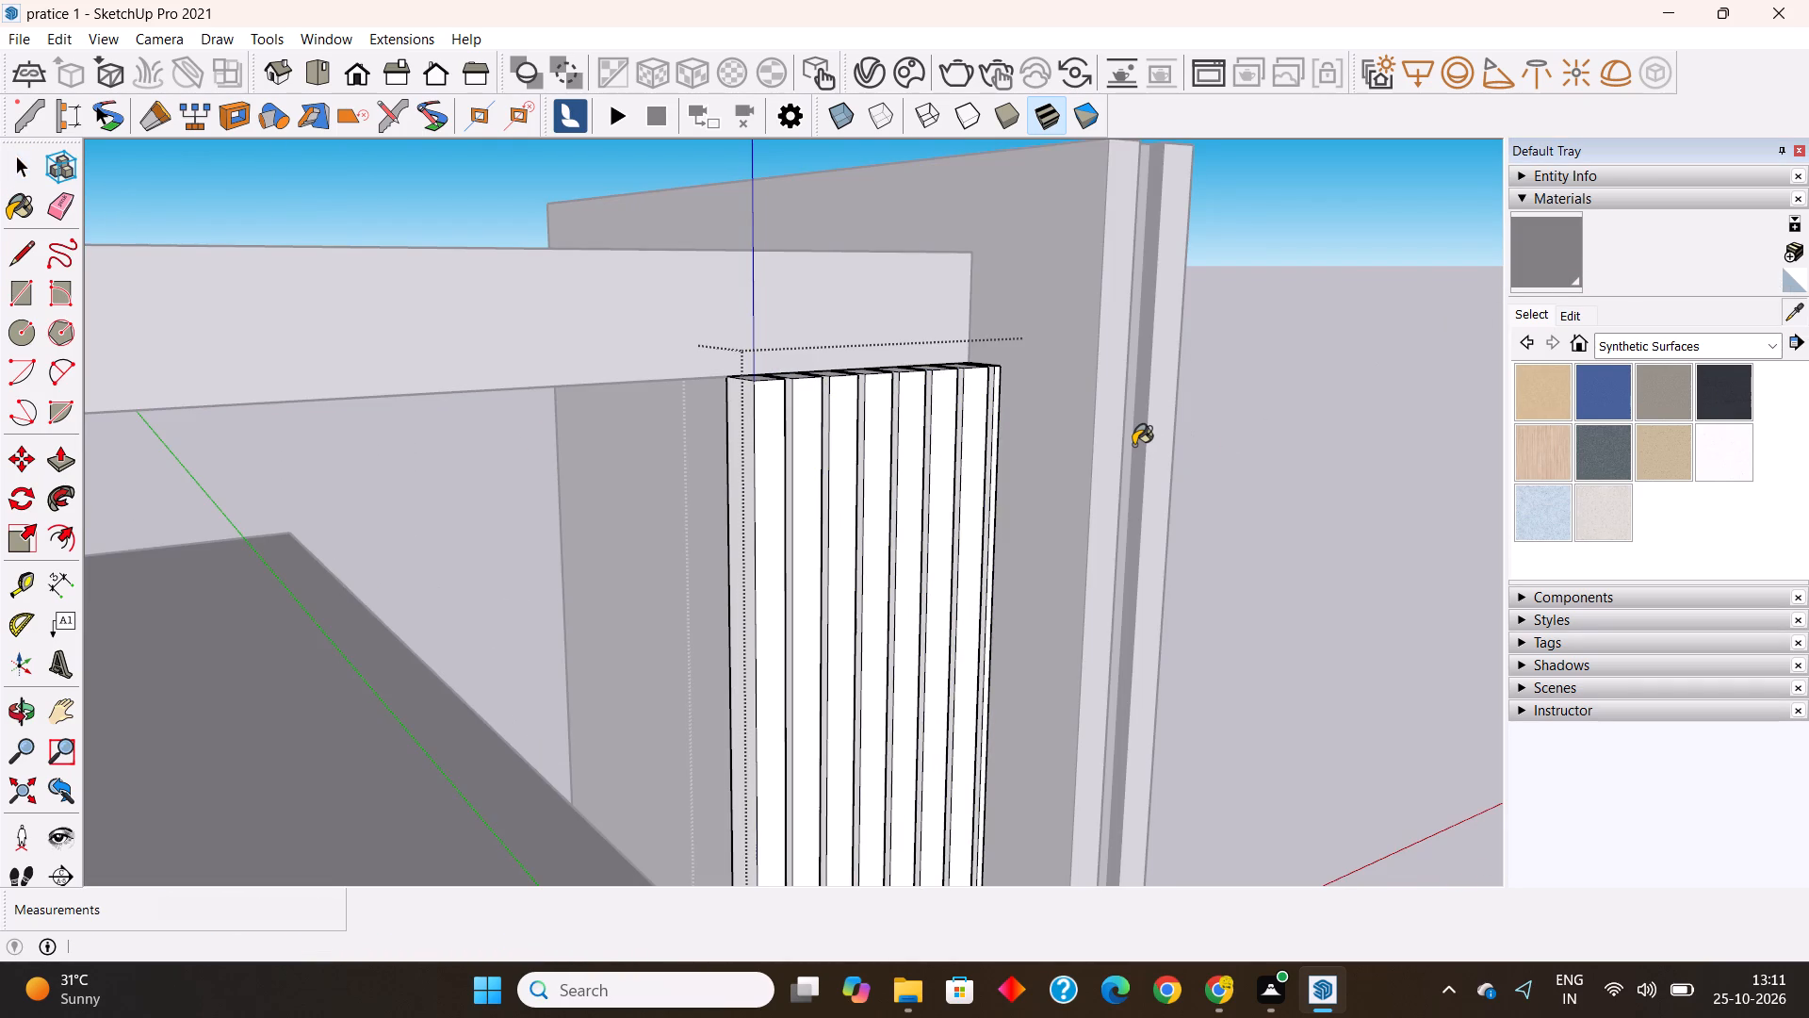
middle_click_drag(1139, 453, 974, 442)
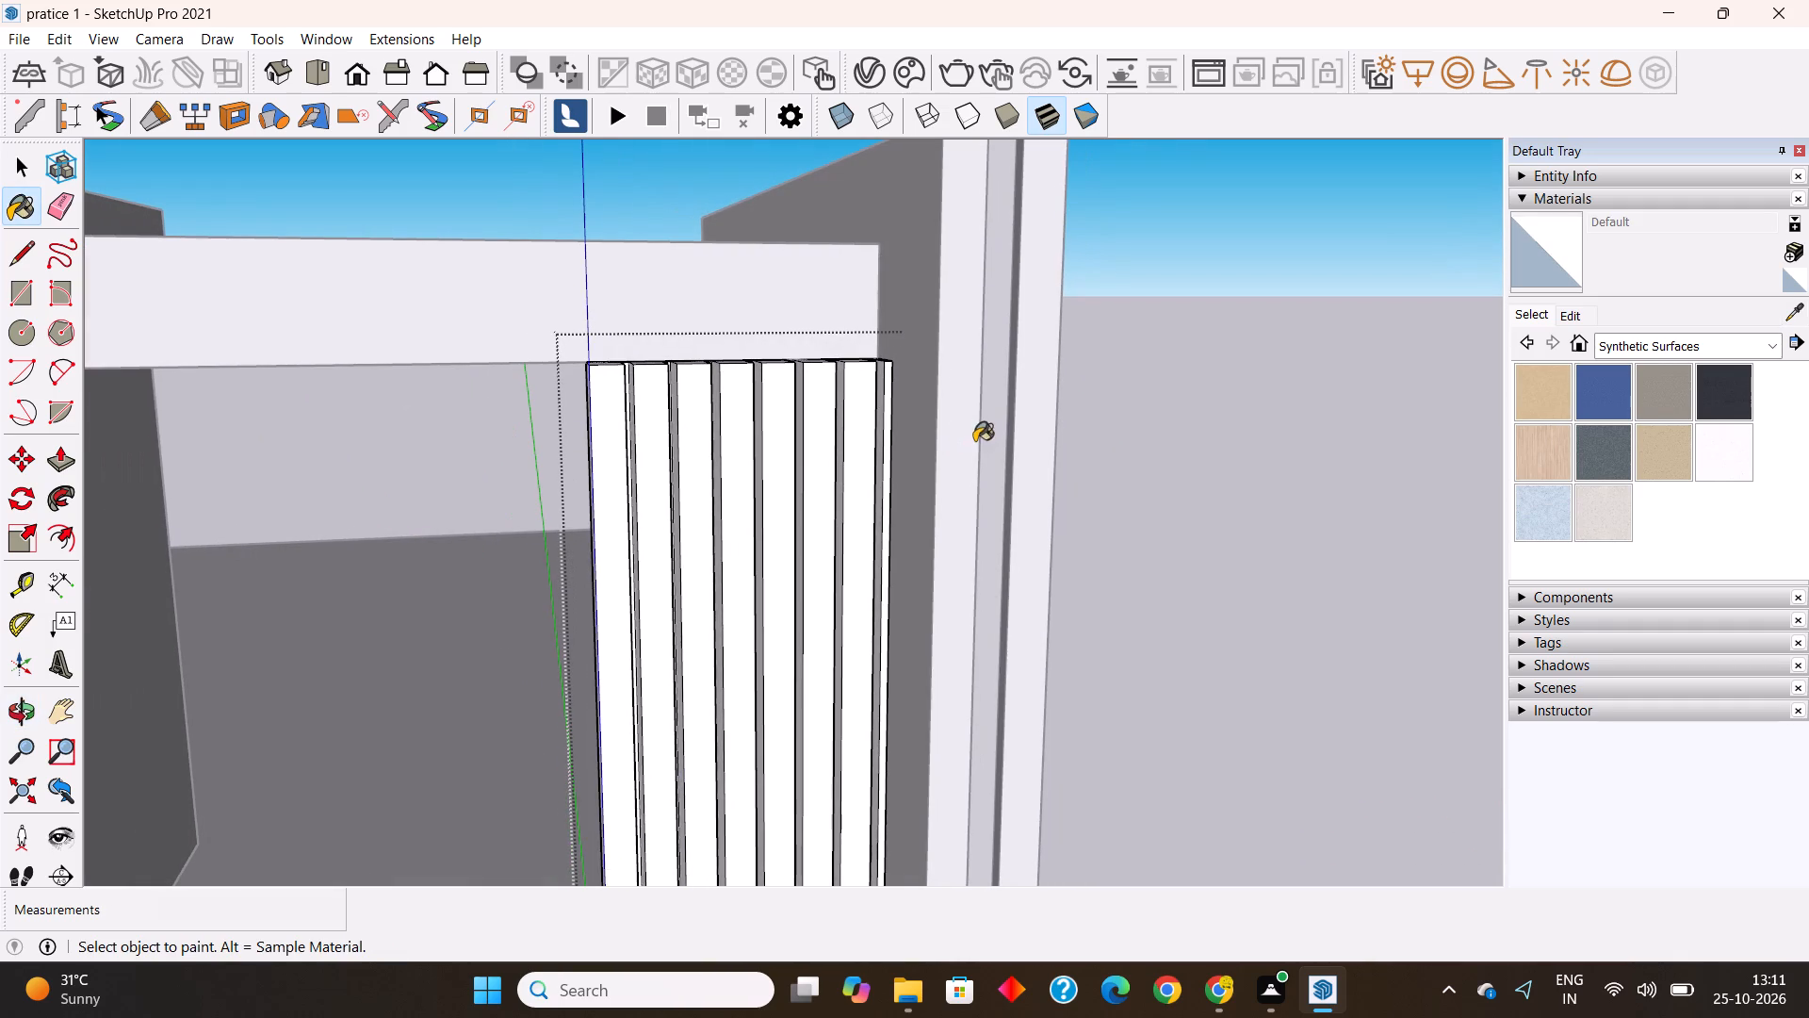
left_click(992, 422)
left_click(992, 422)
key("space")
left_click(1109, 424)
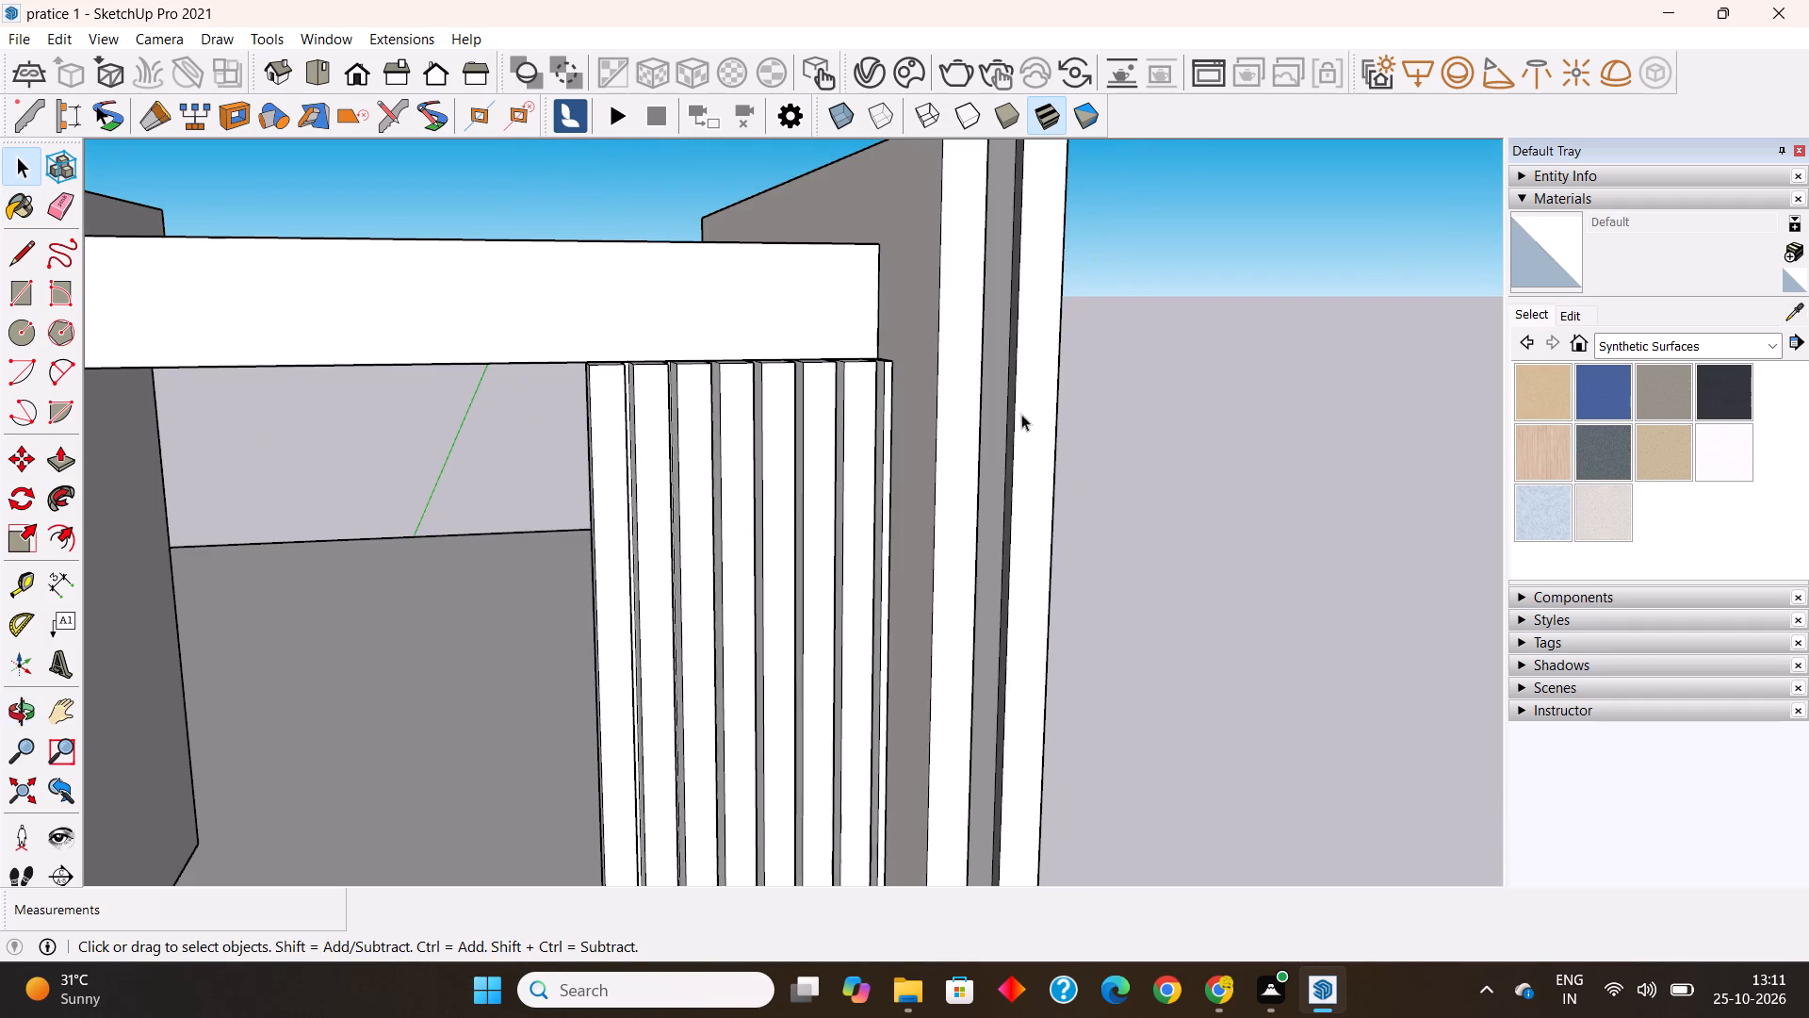
Sample 0133_Gray from the outer pillar's recessed groove and paint the front faces of the vertical strips inside the top-floor strip group.
left_click(1789, 317)
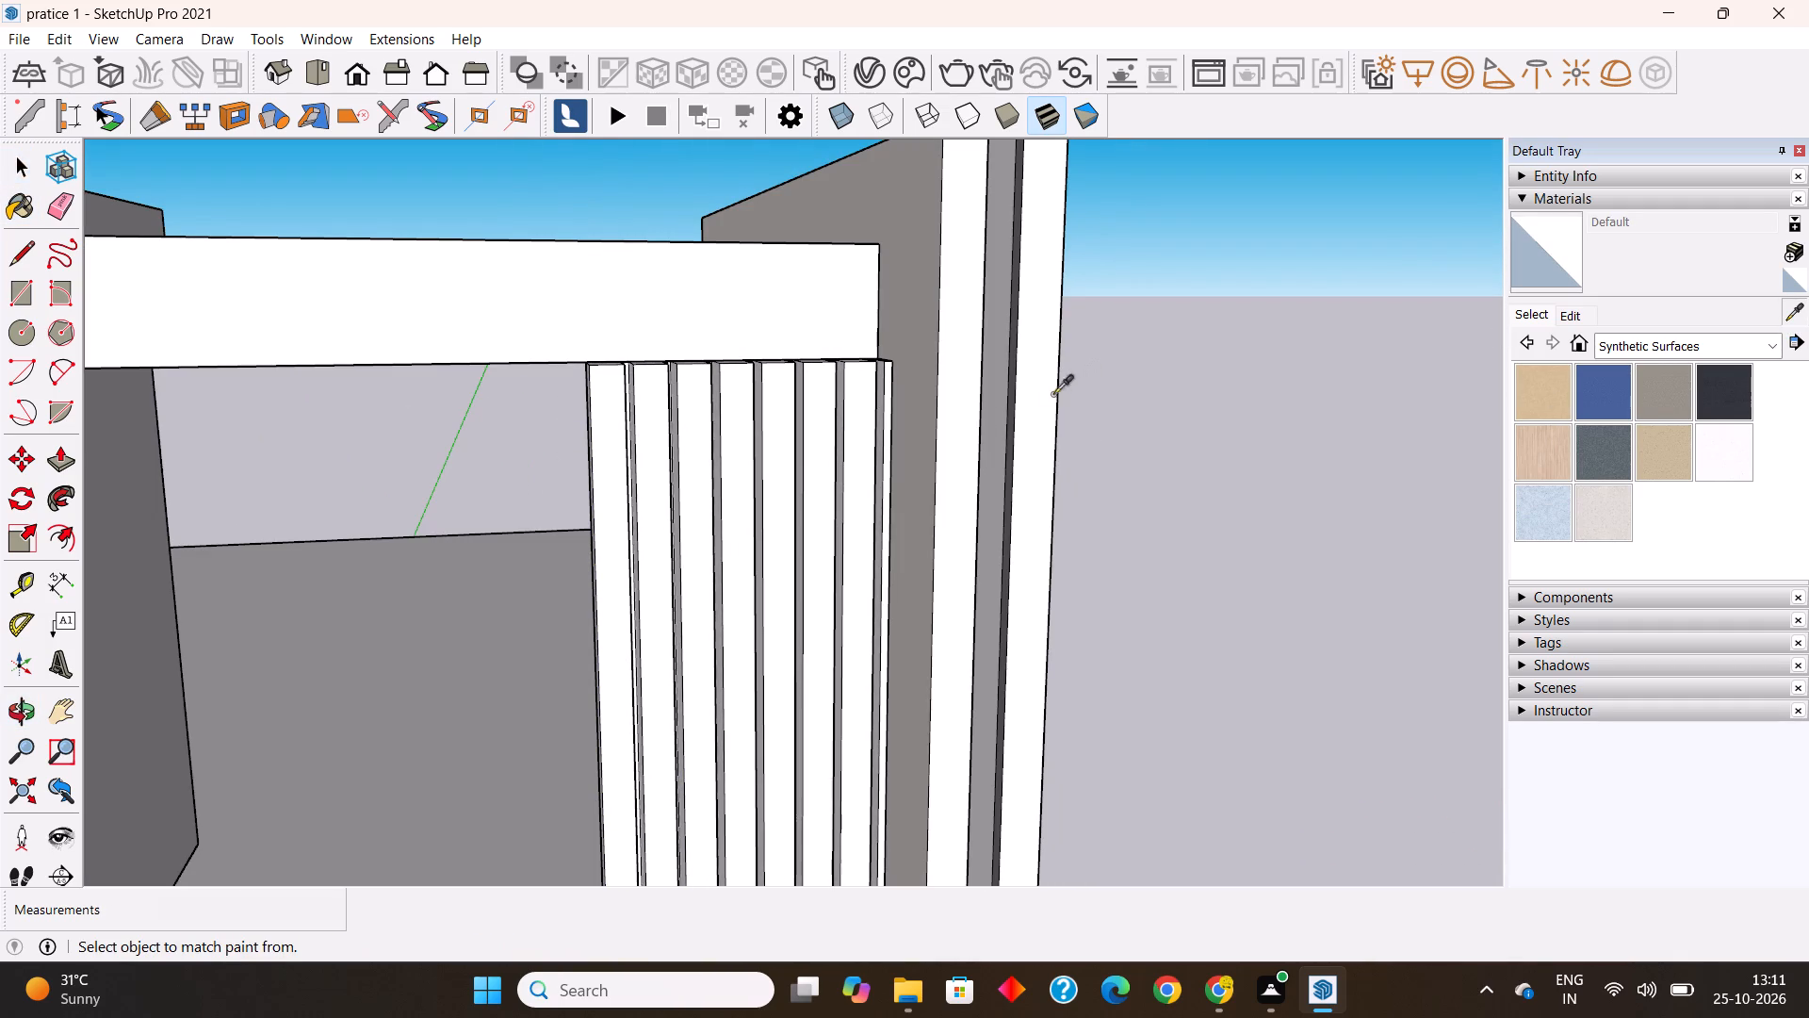
left_click(995, 405)
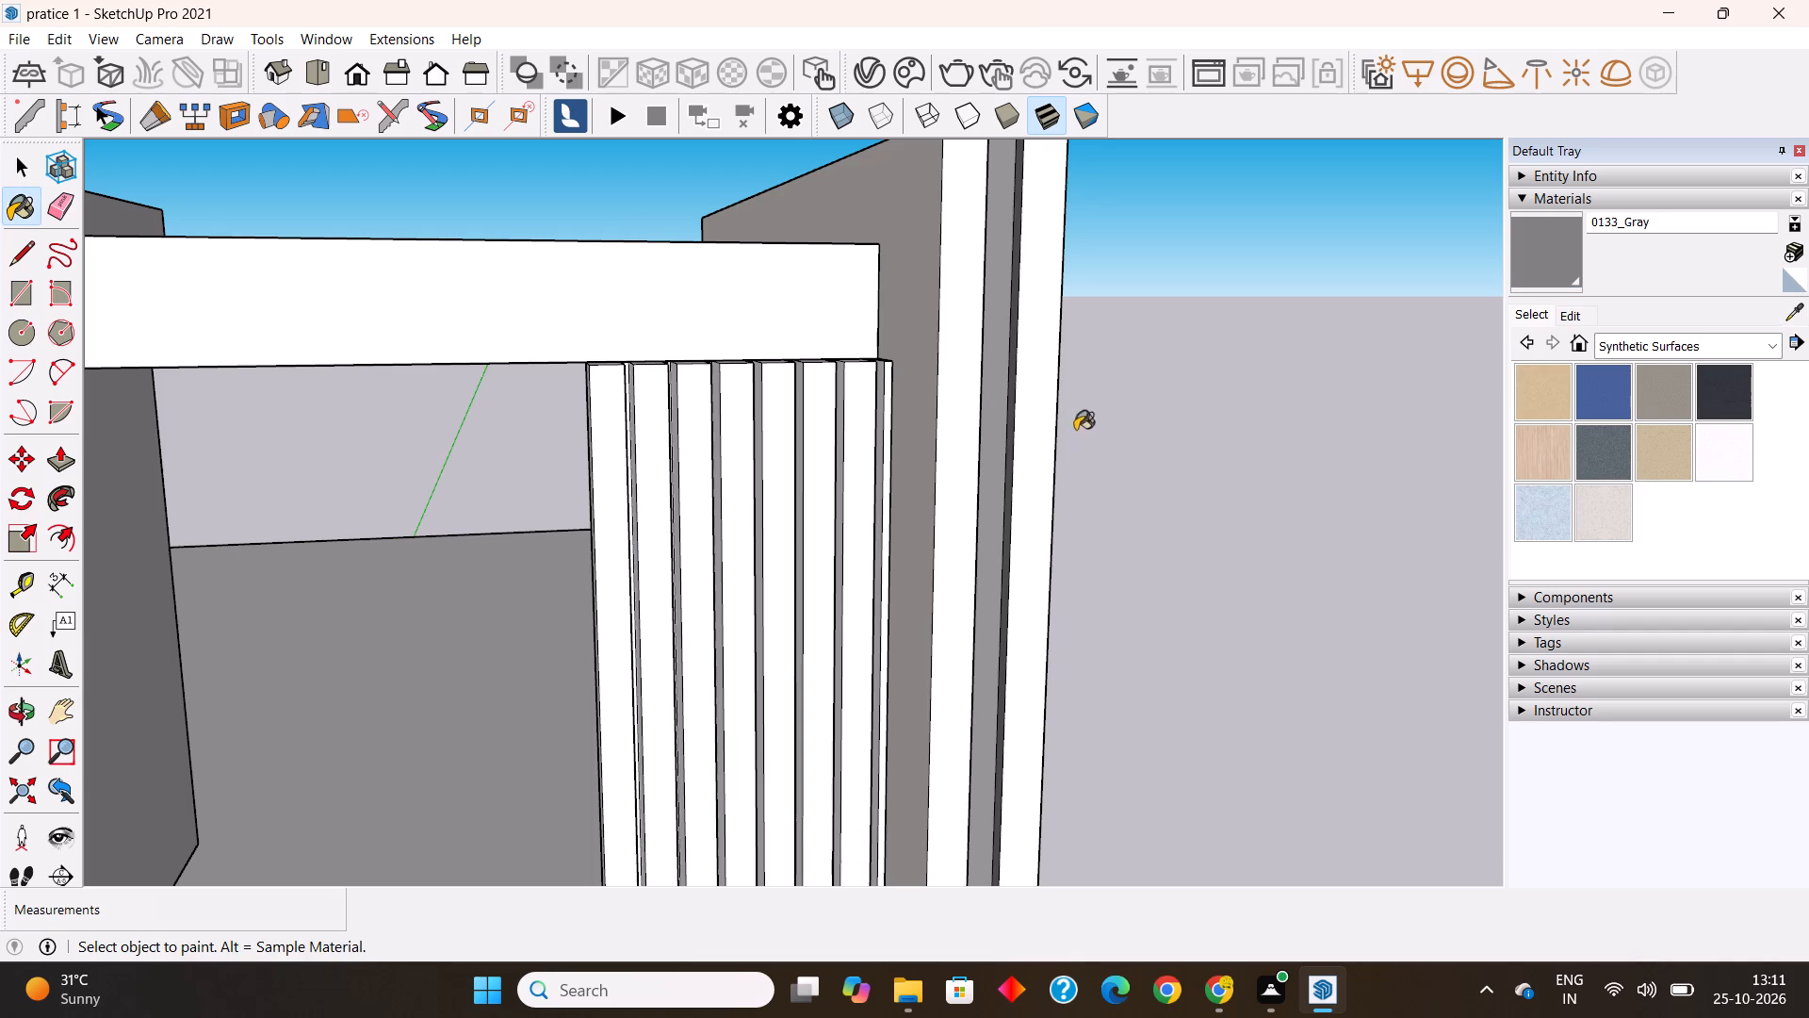
middle_click_drag(1094, 434, 1214, 408)
key("space")
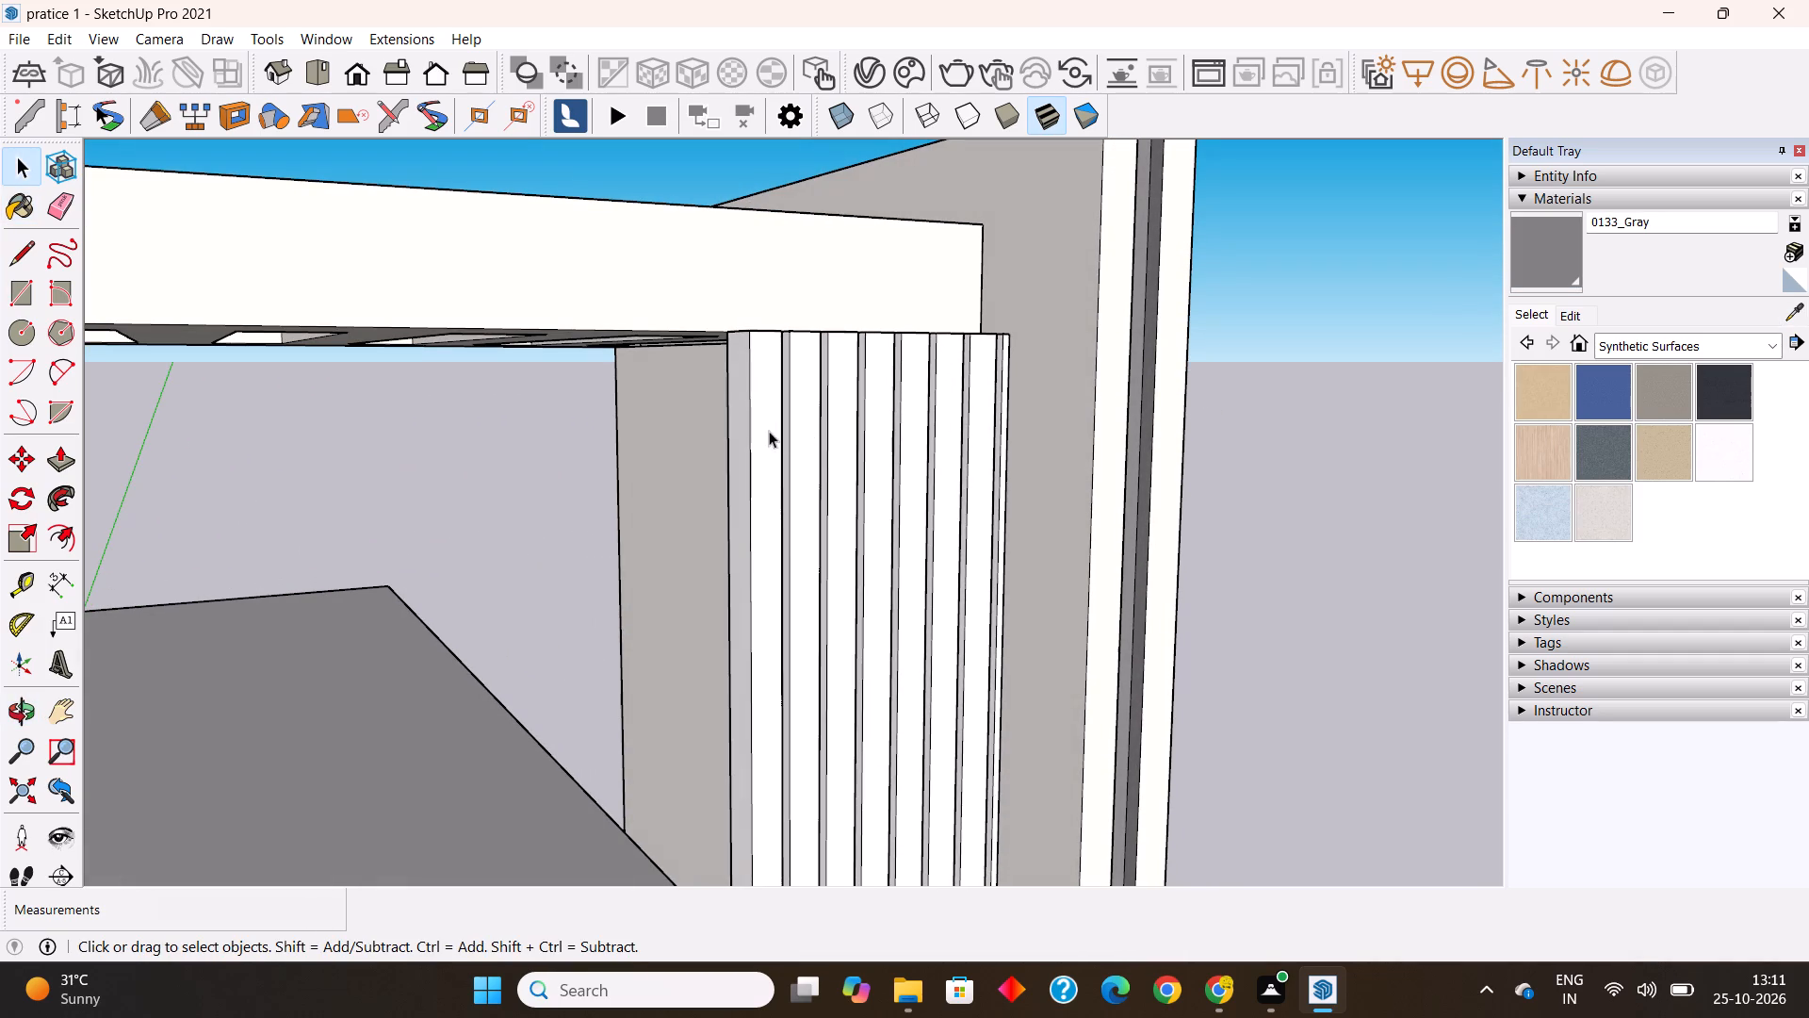
double_click(766, 429)
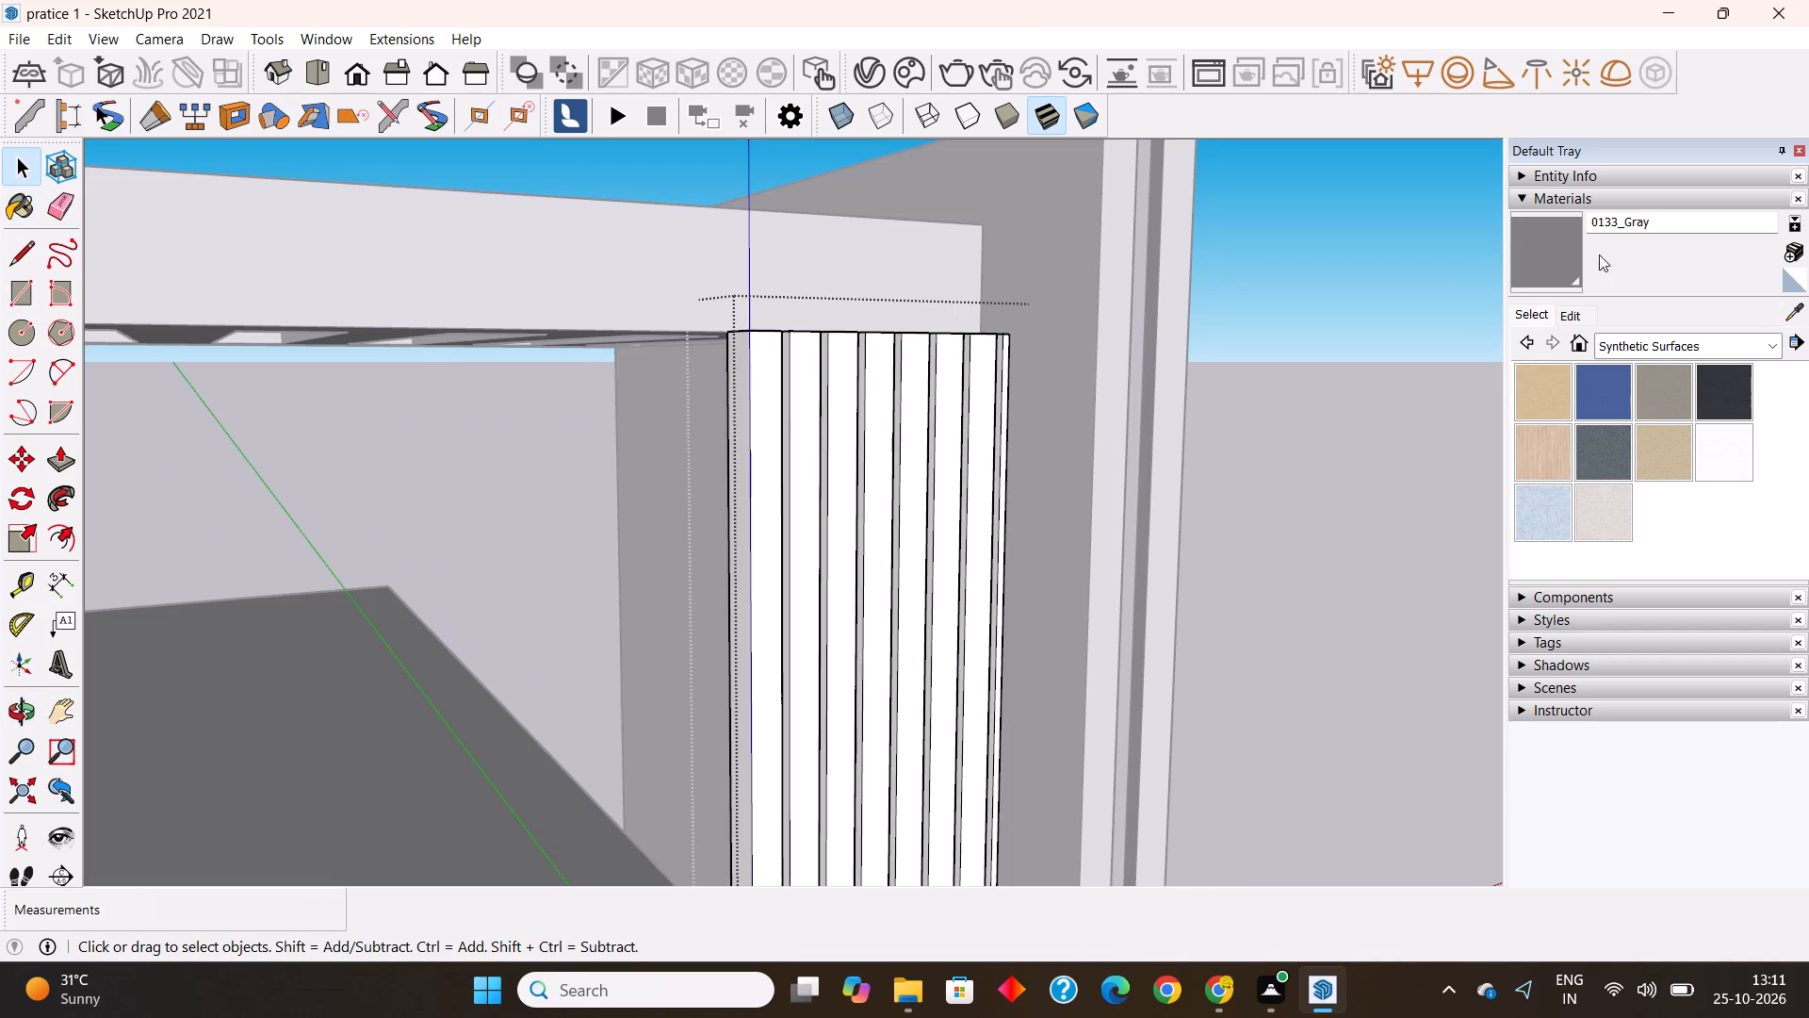
left_click(1545, 235)
left_click(759, 424)
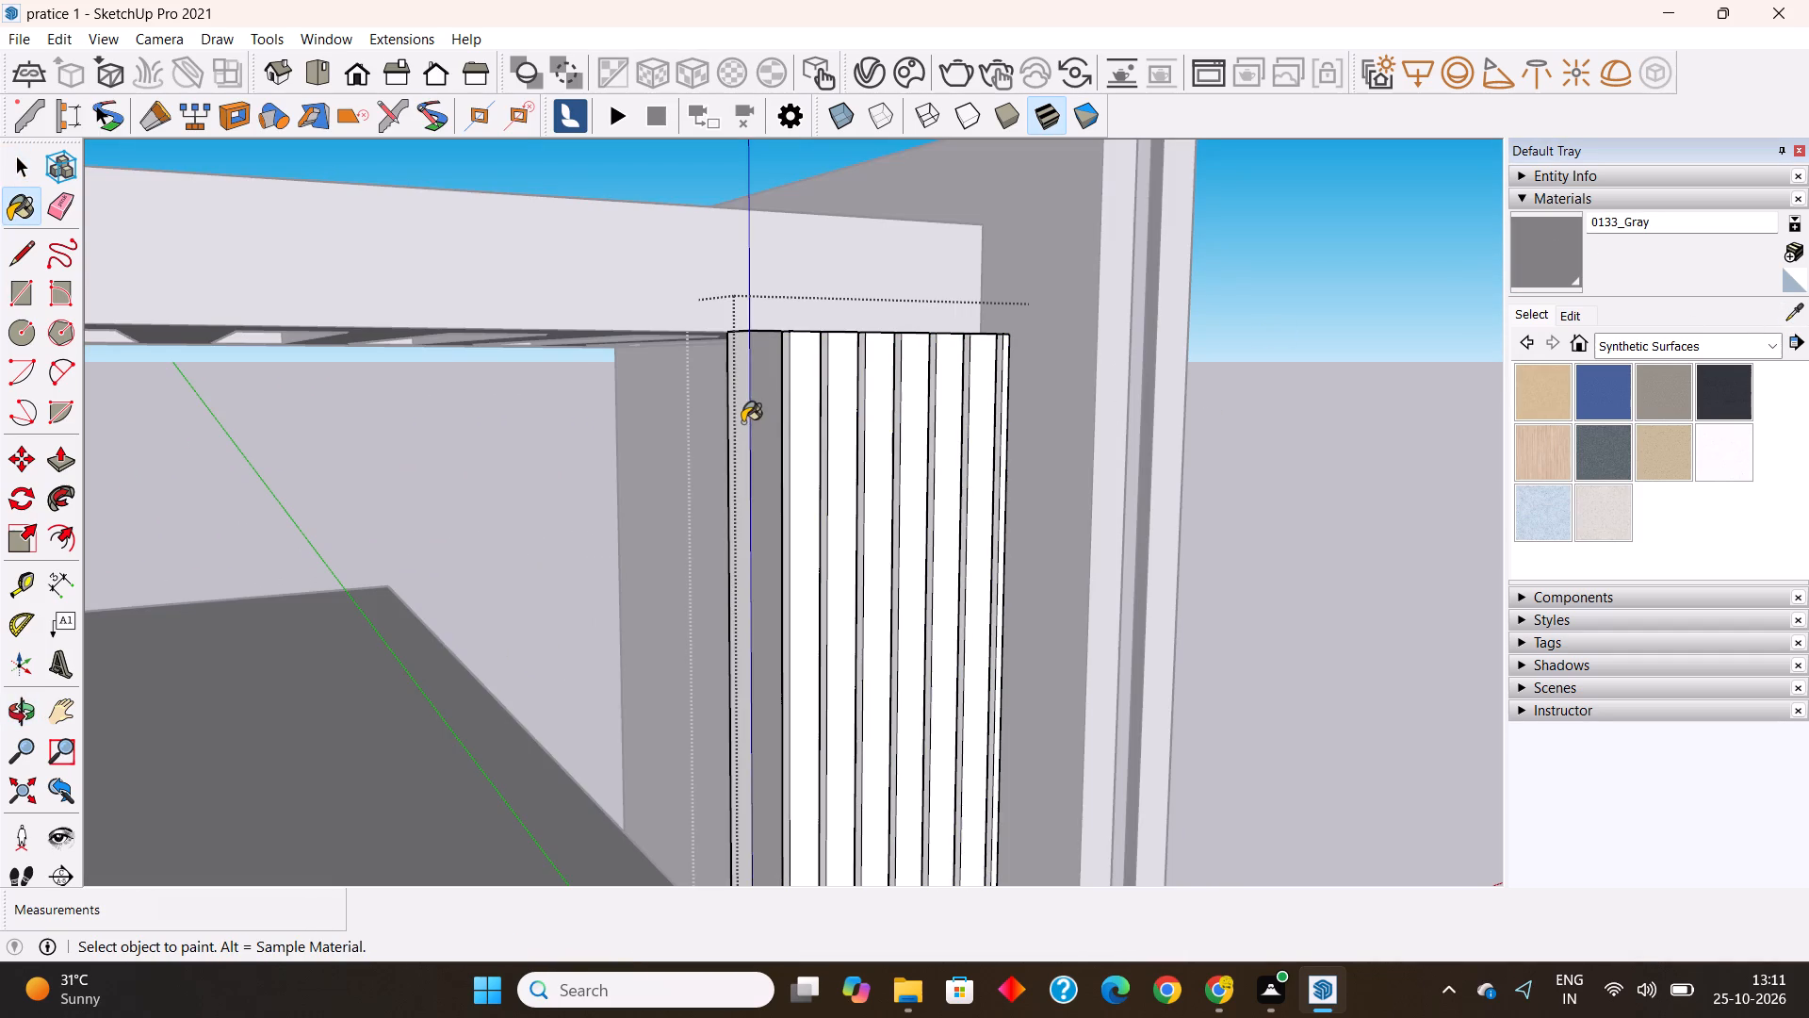
left_click(742, 422)
left_click(799, 414)
left_click(843, 412)
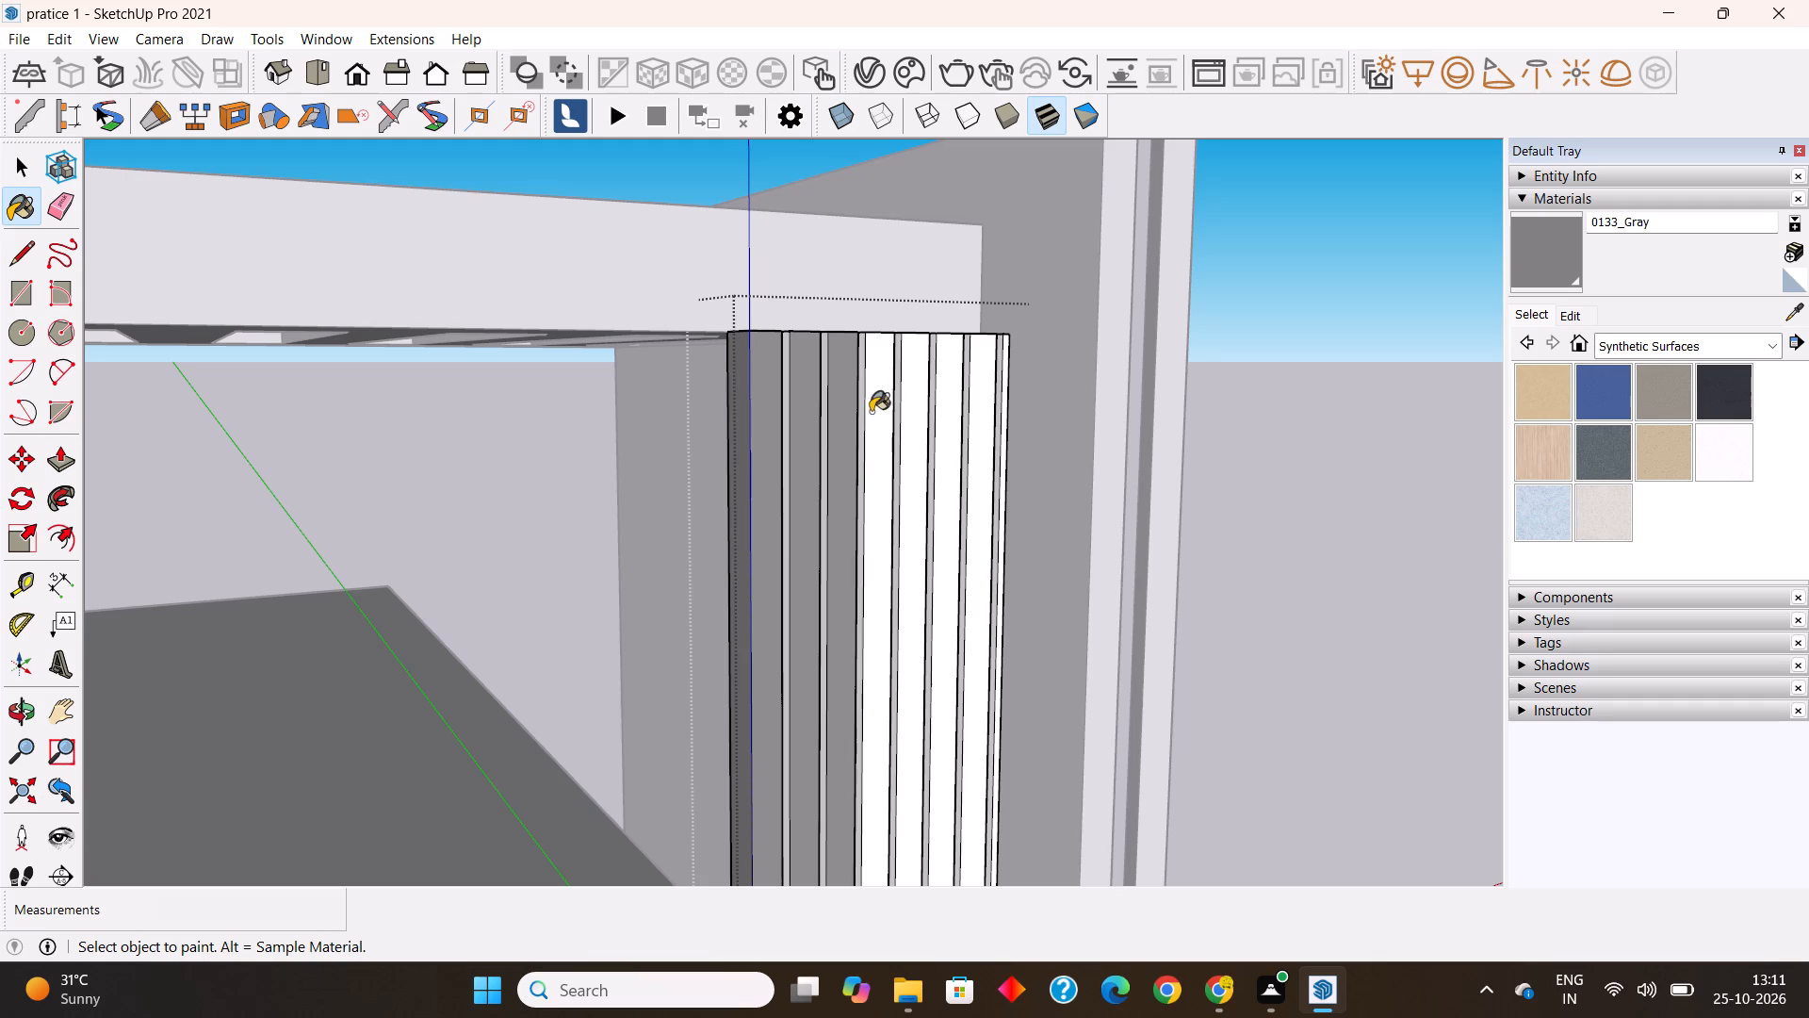
left_click(873, 412)
left_click(913, 413)
left_click(946, 413)
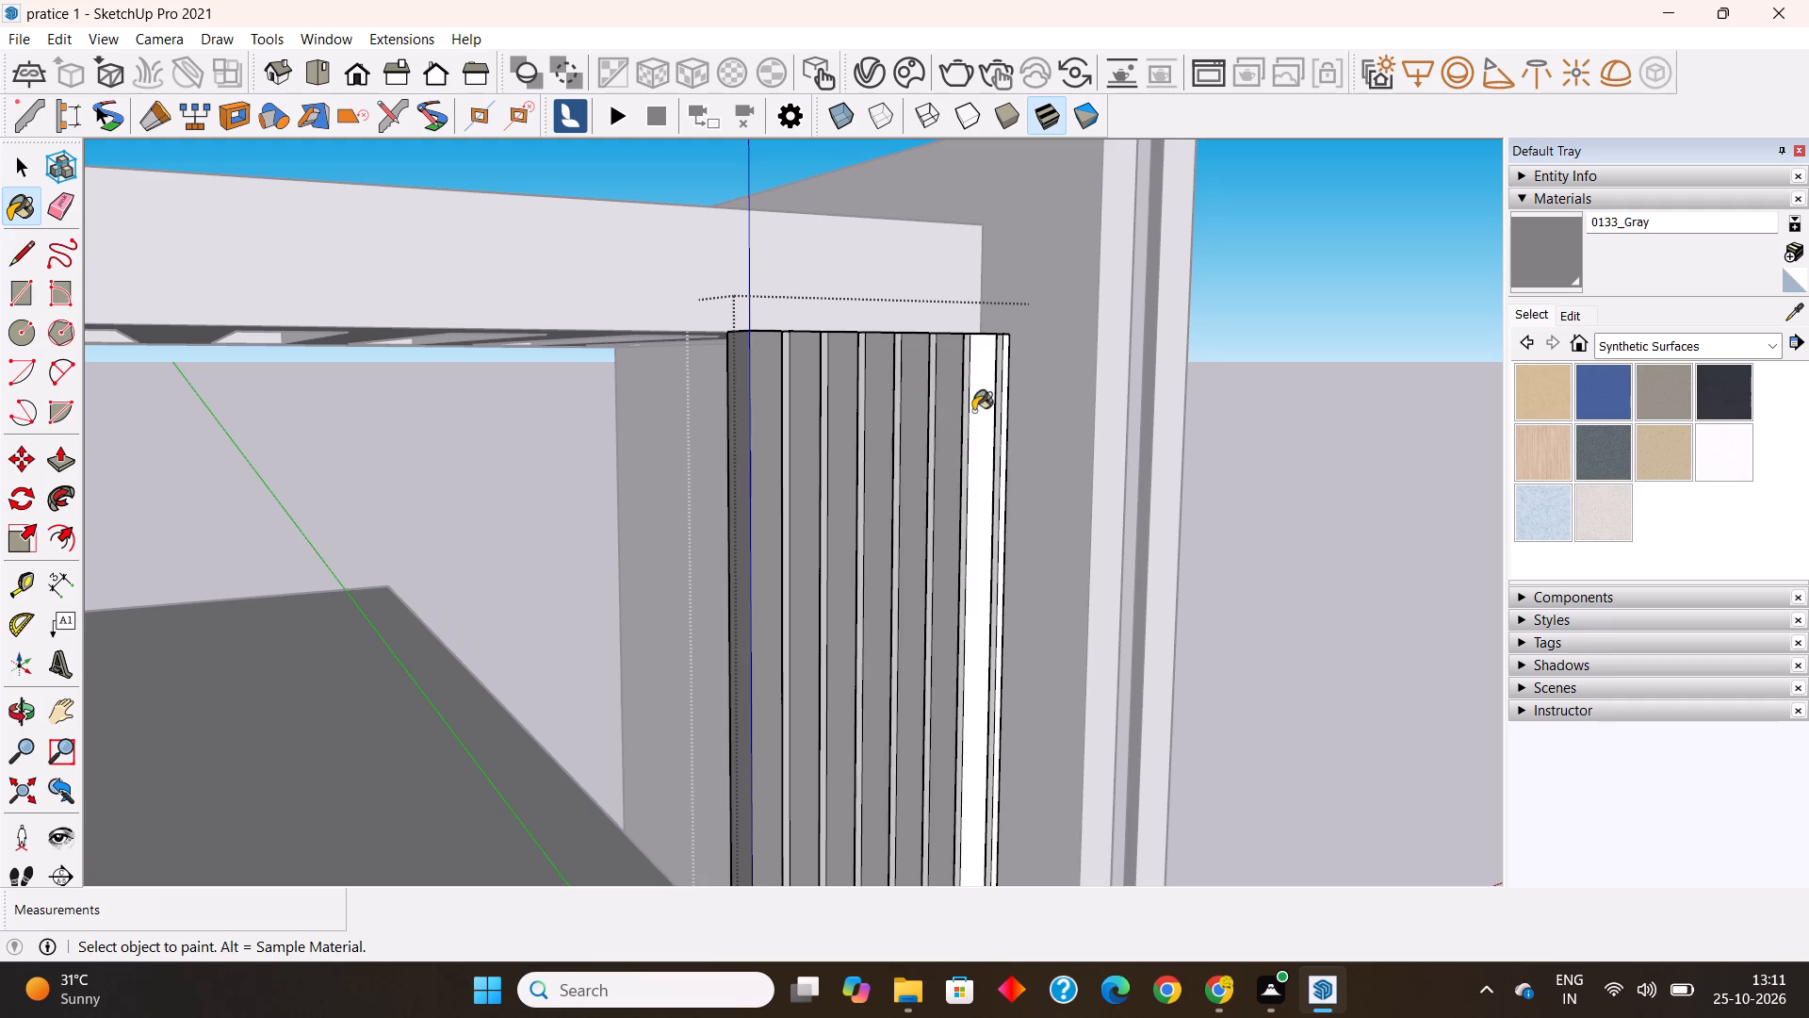
left_click(979, 410)
Paint the remaining white side faces of the vertical strips inside the top-floor strip group with 0133_Gray.
middle_click_drag(988, 434, 923, 463)
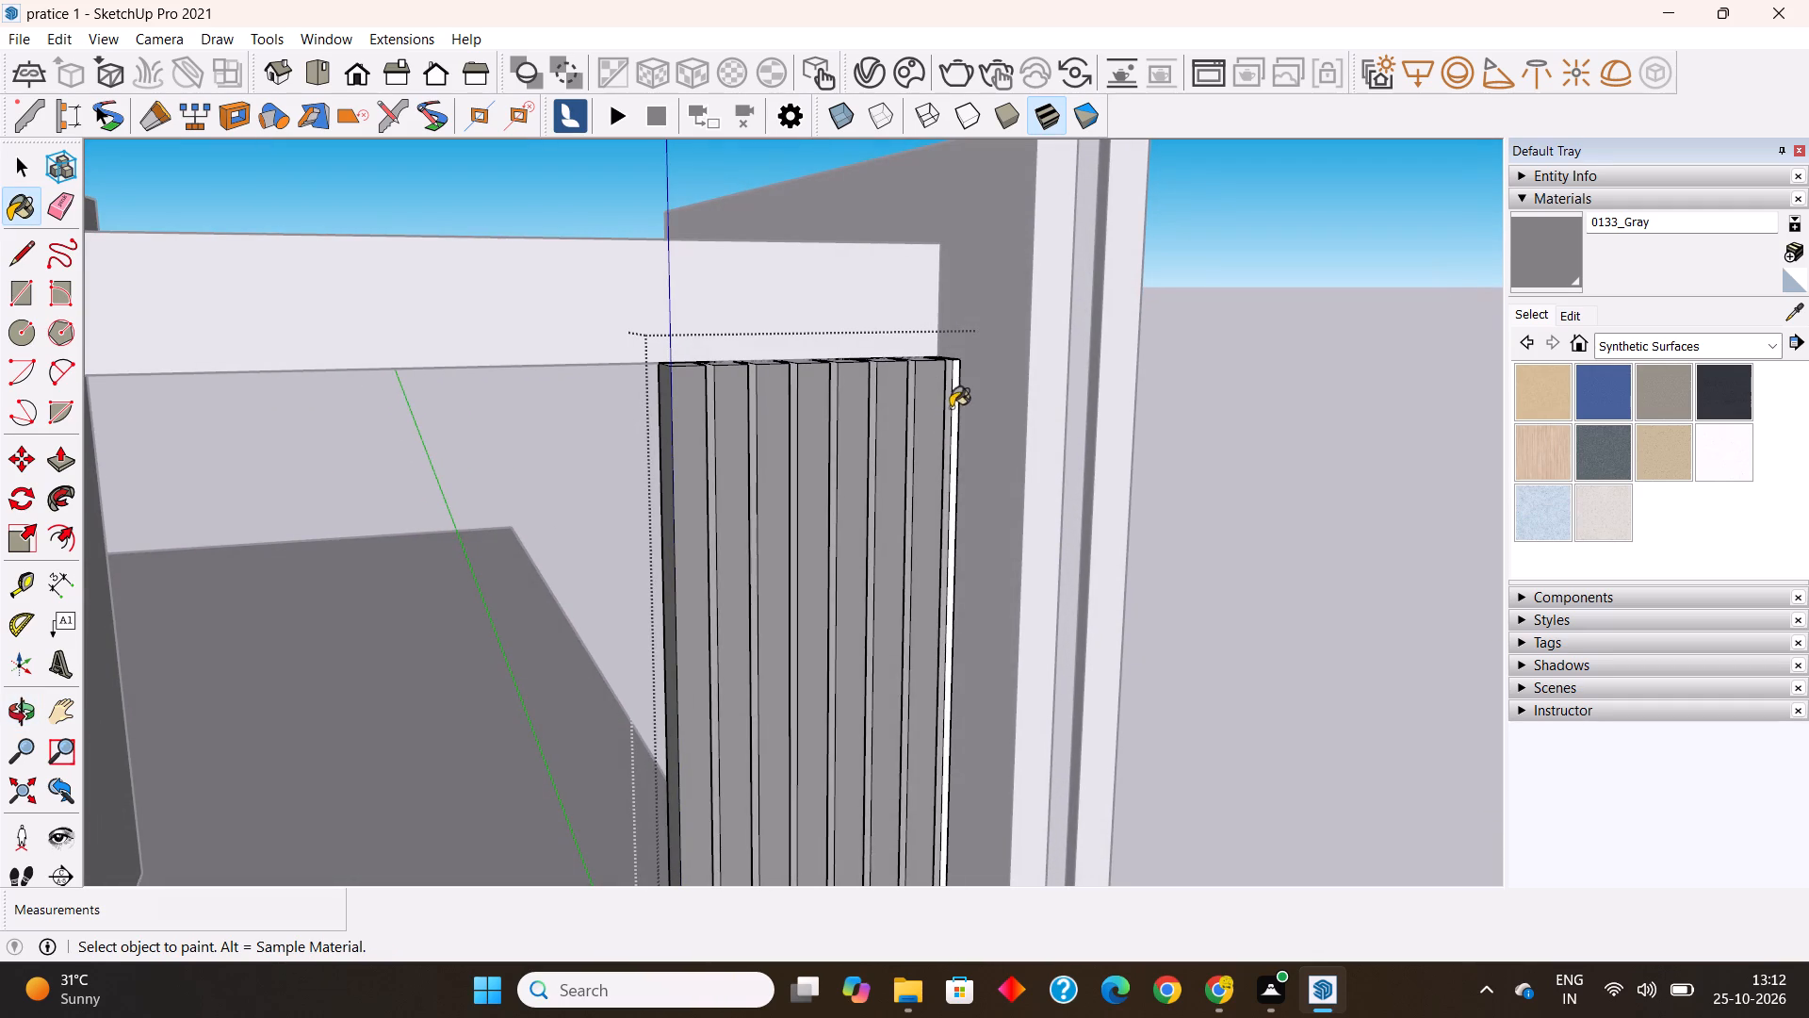
left_click(953, 402)
scroll(953, 398, "up", 9)
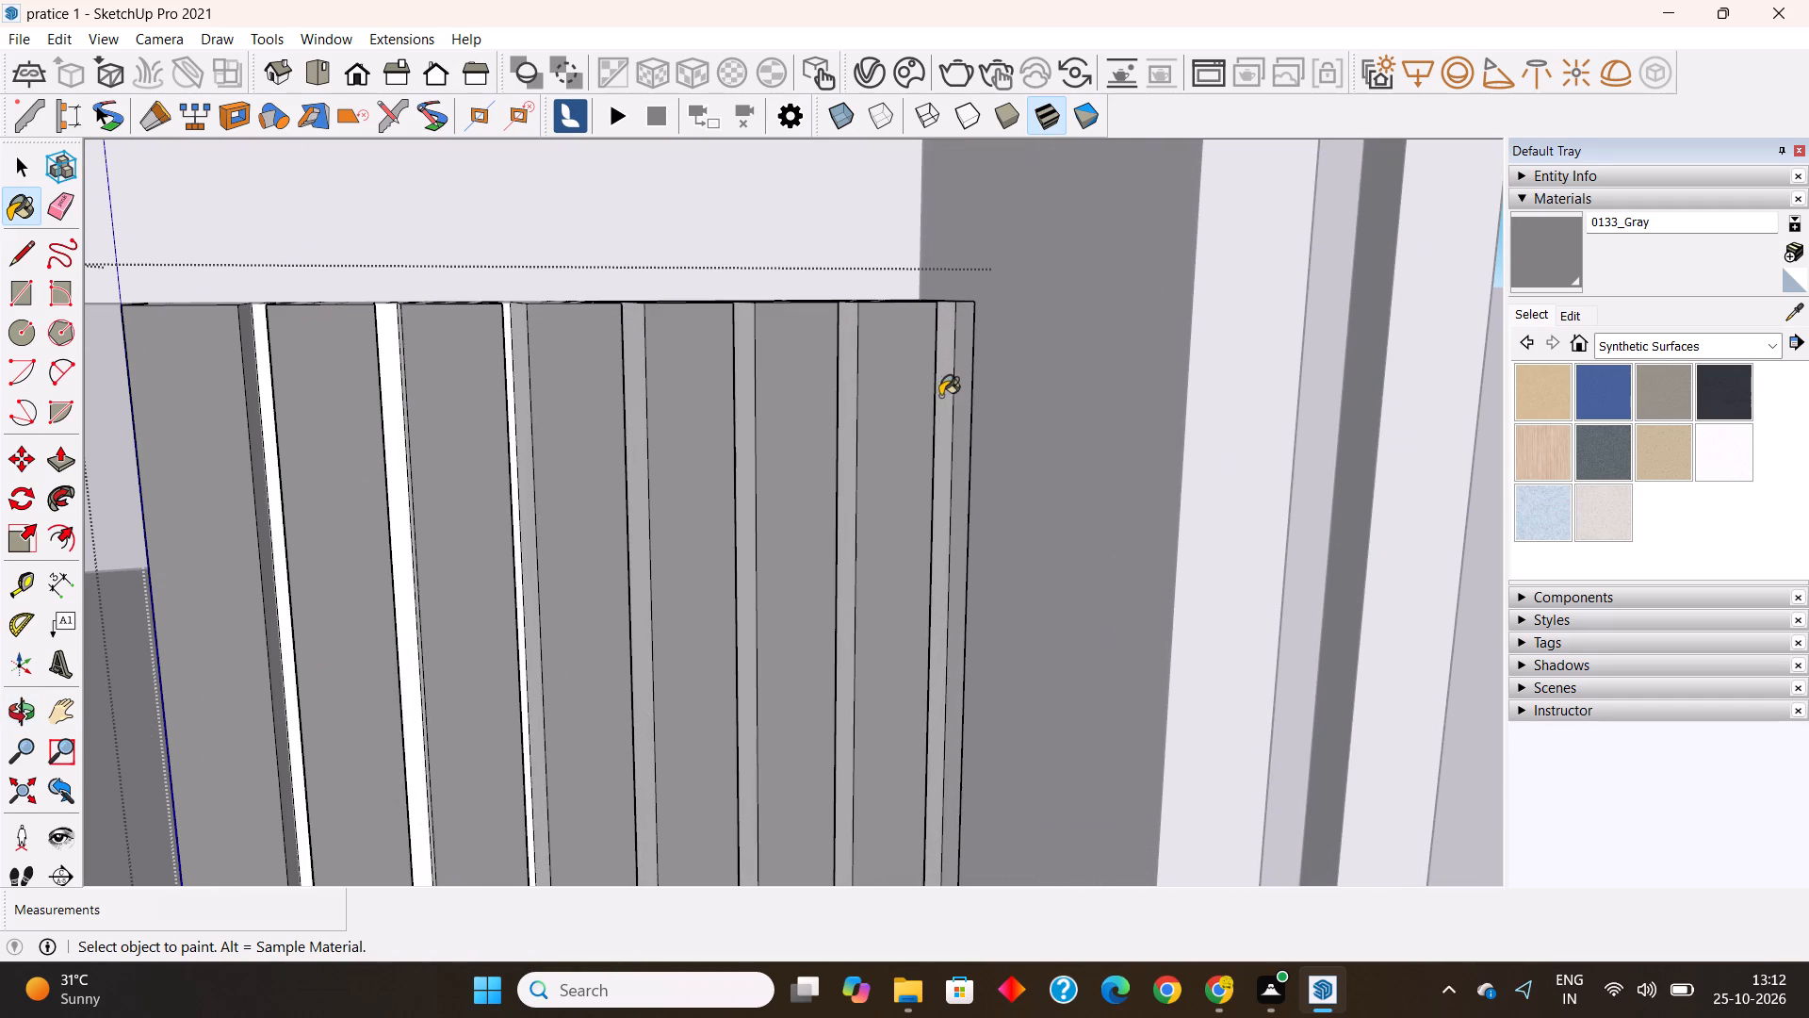
left_click(942, 397)
left_click(845, 419)
left_click(747, 435)
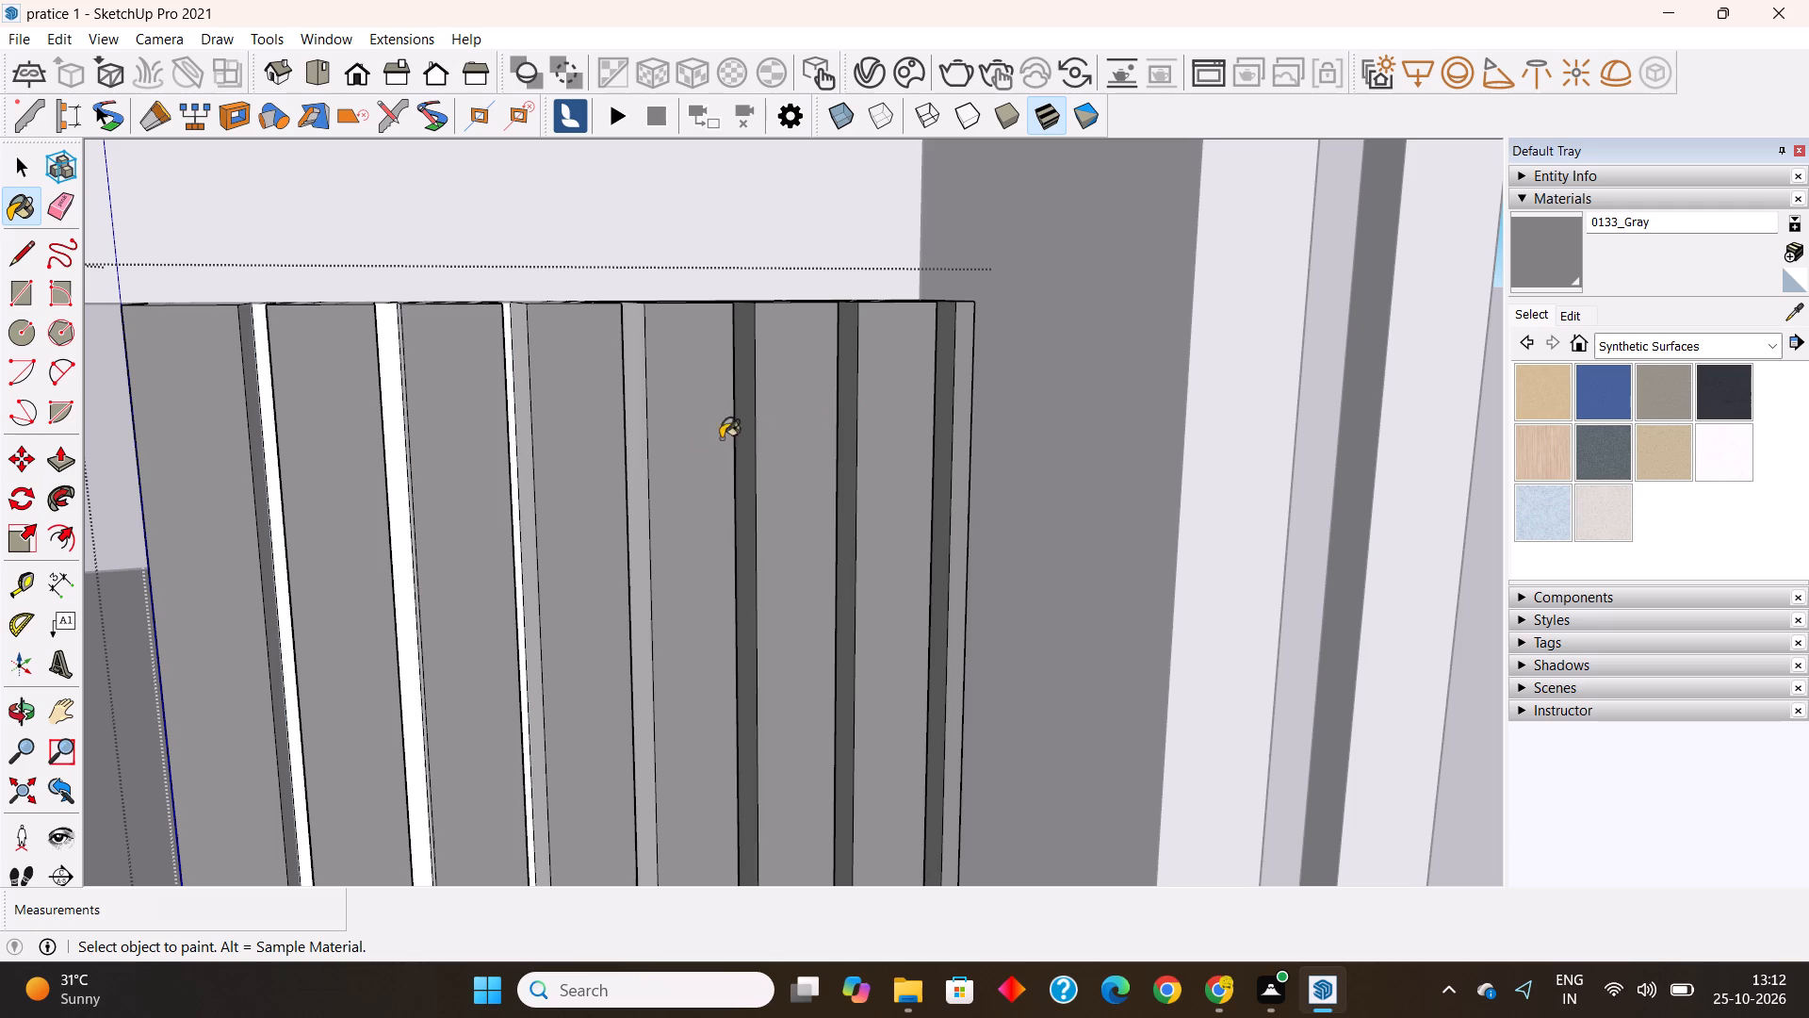
left_click(638, 451)
left_click(525, 469)
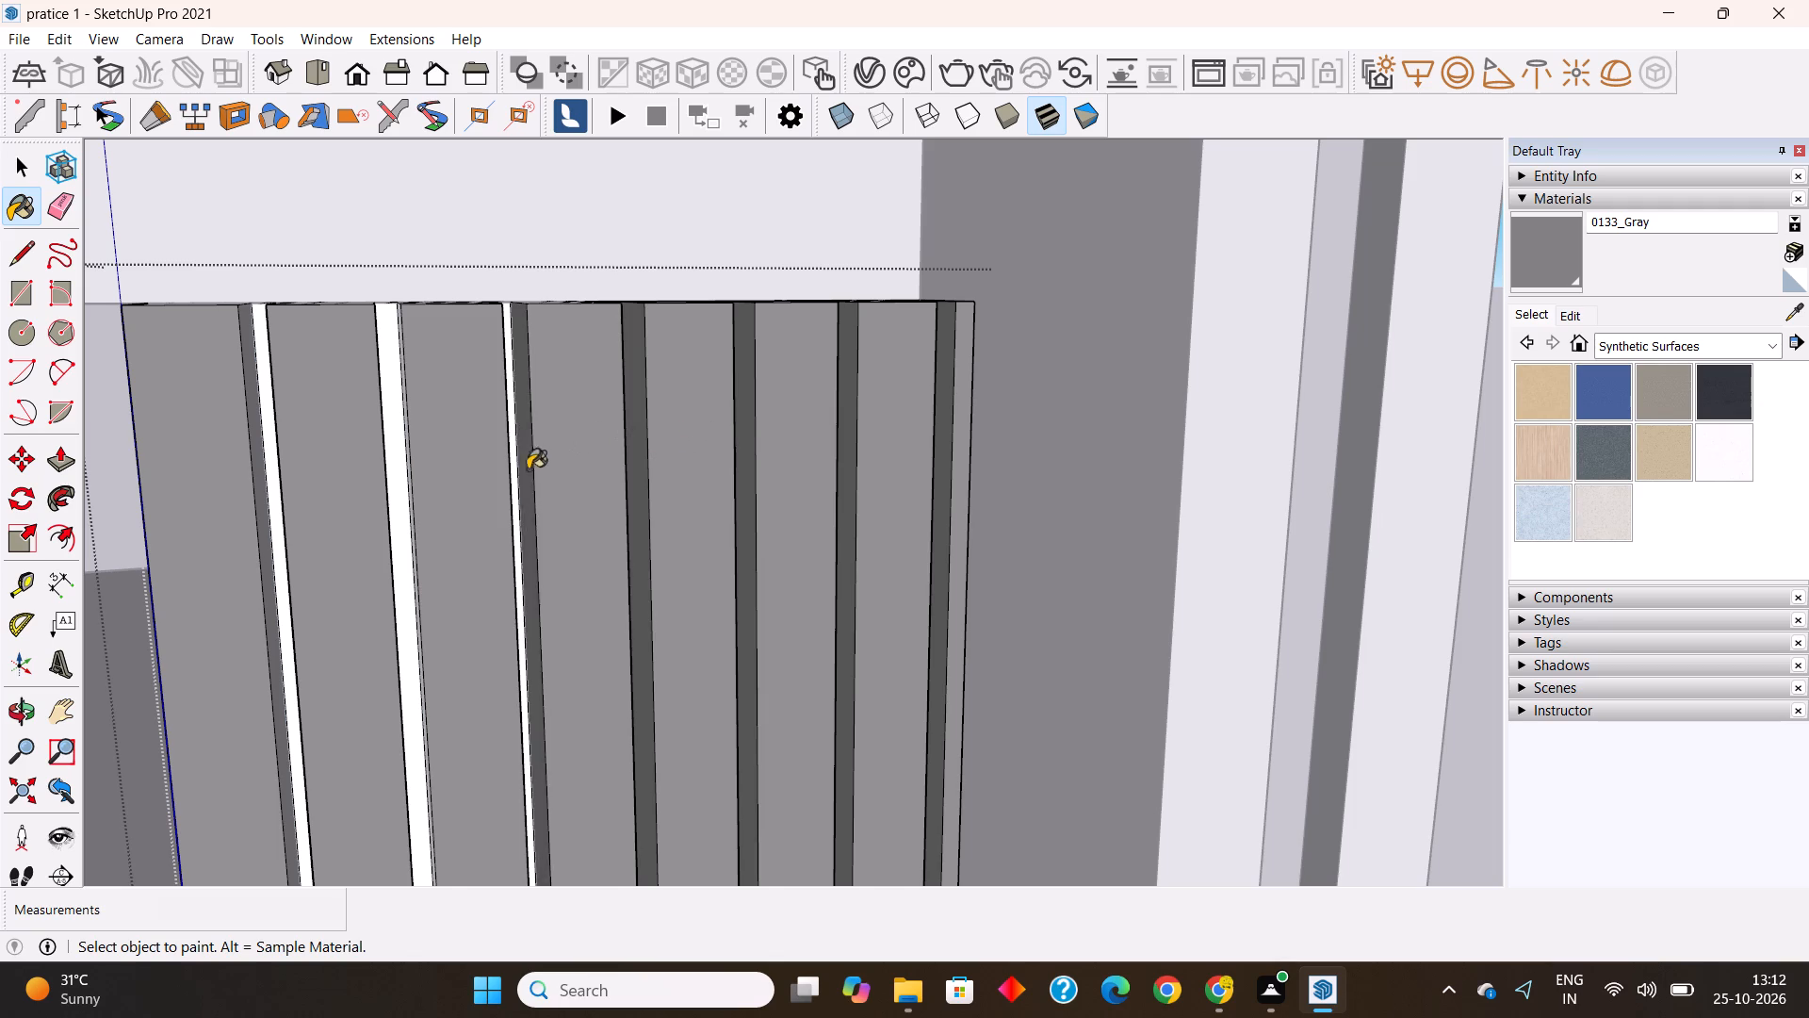
scroll(738, 421, "down", 7)
middle_click_drag(683, 501, 714, 489)
scroll(606, 438, "up", 1)
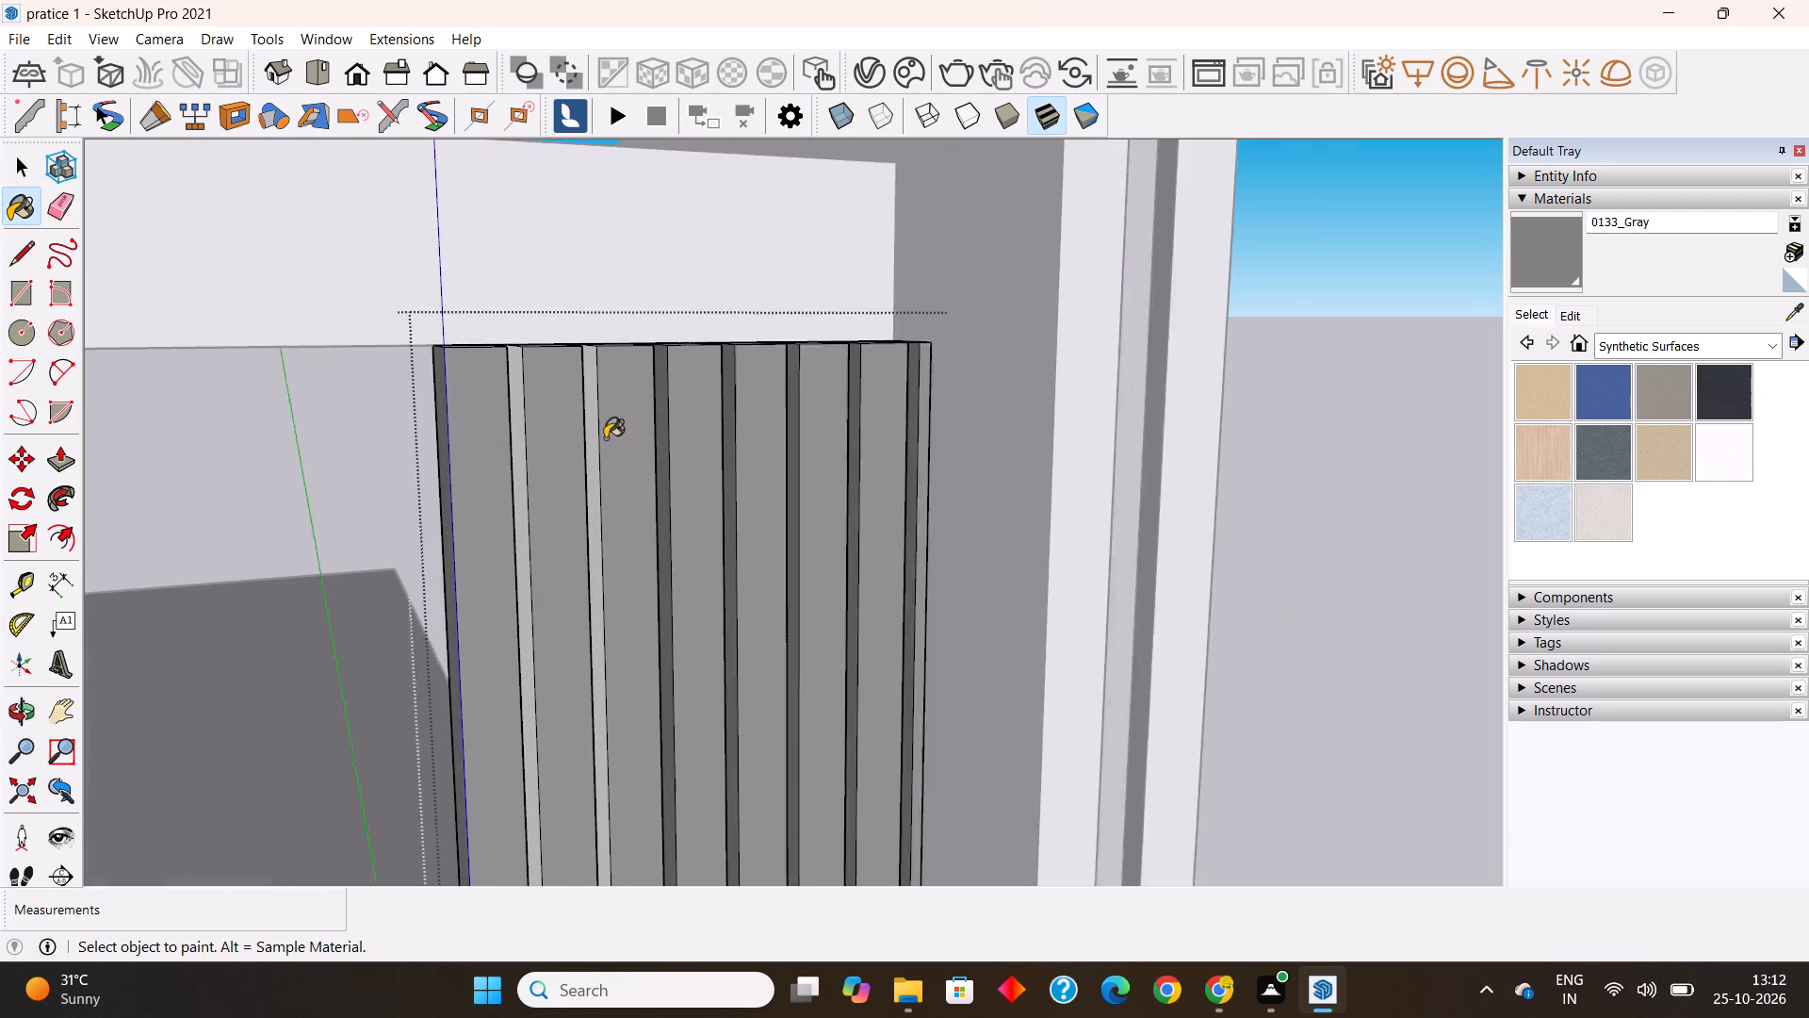
scroll(605, 438, "up", 2)
left_click(588, 431)
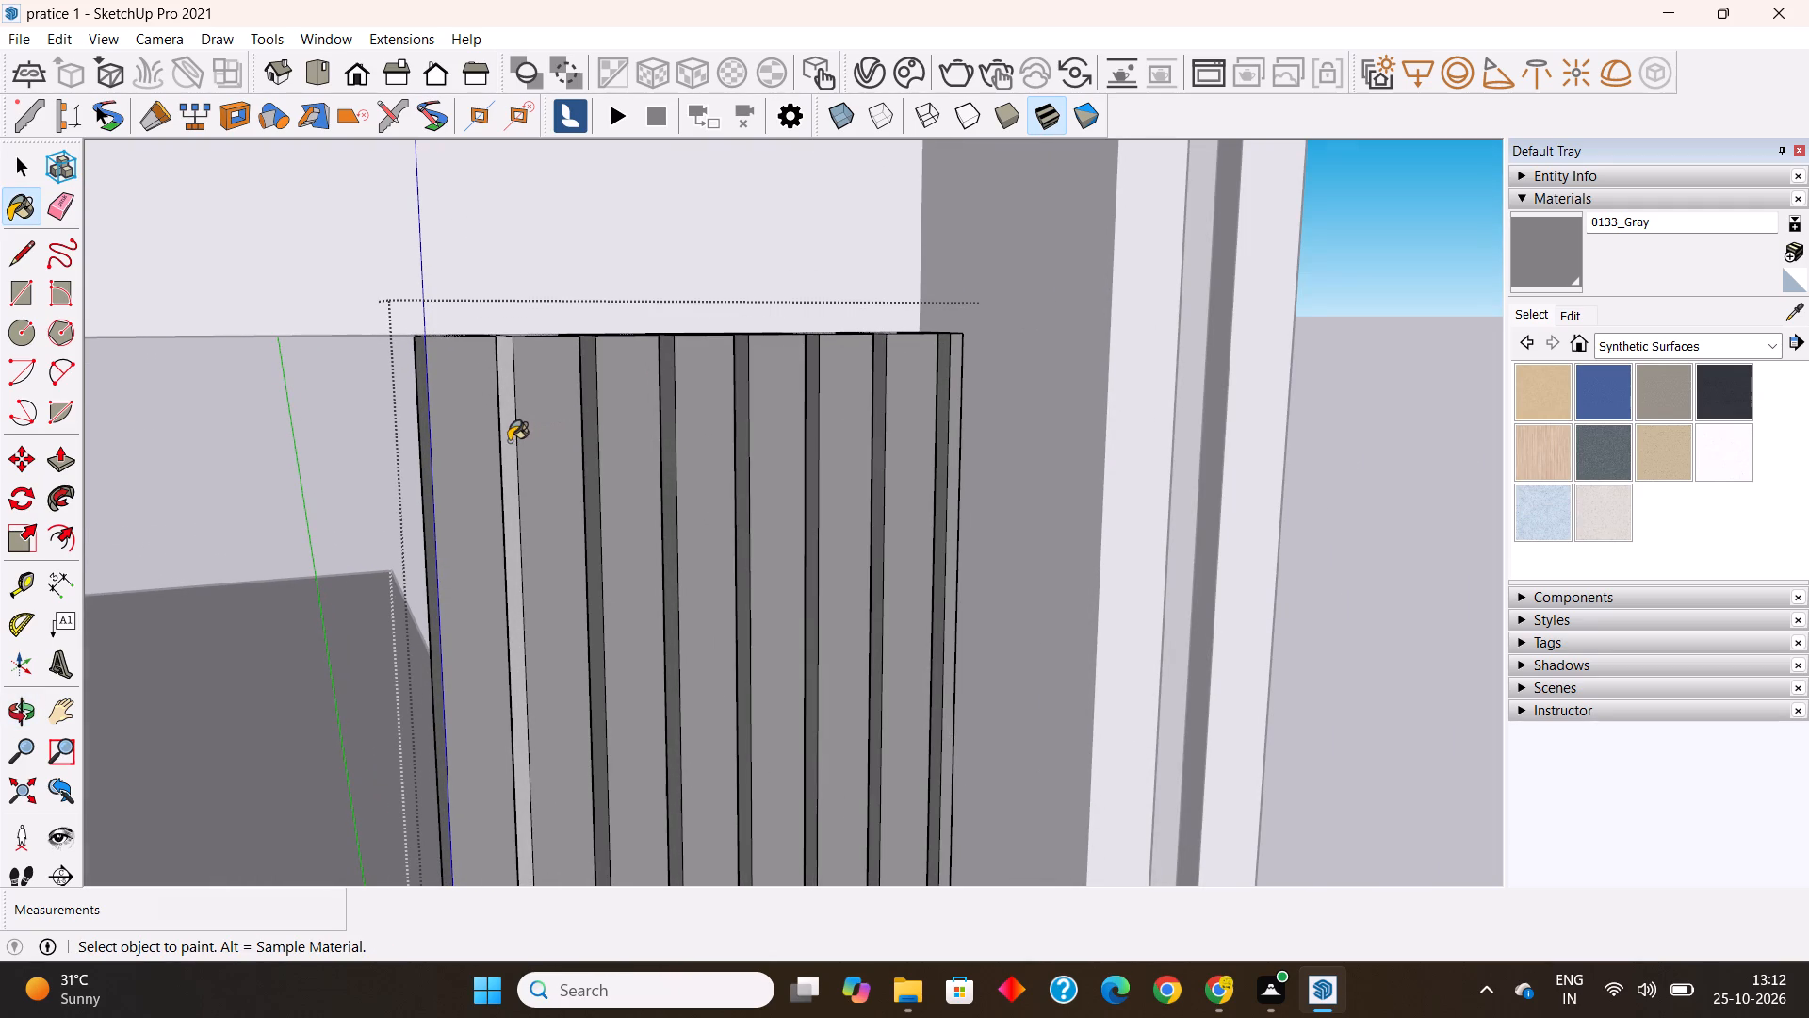
left_click(509, 441)
Paint the top end faces of all the top-floor vertical strips with 0133_Gray and leave the group.
scroll(754, 337, "down", 20)
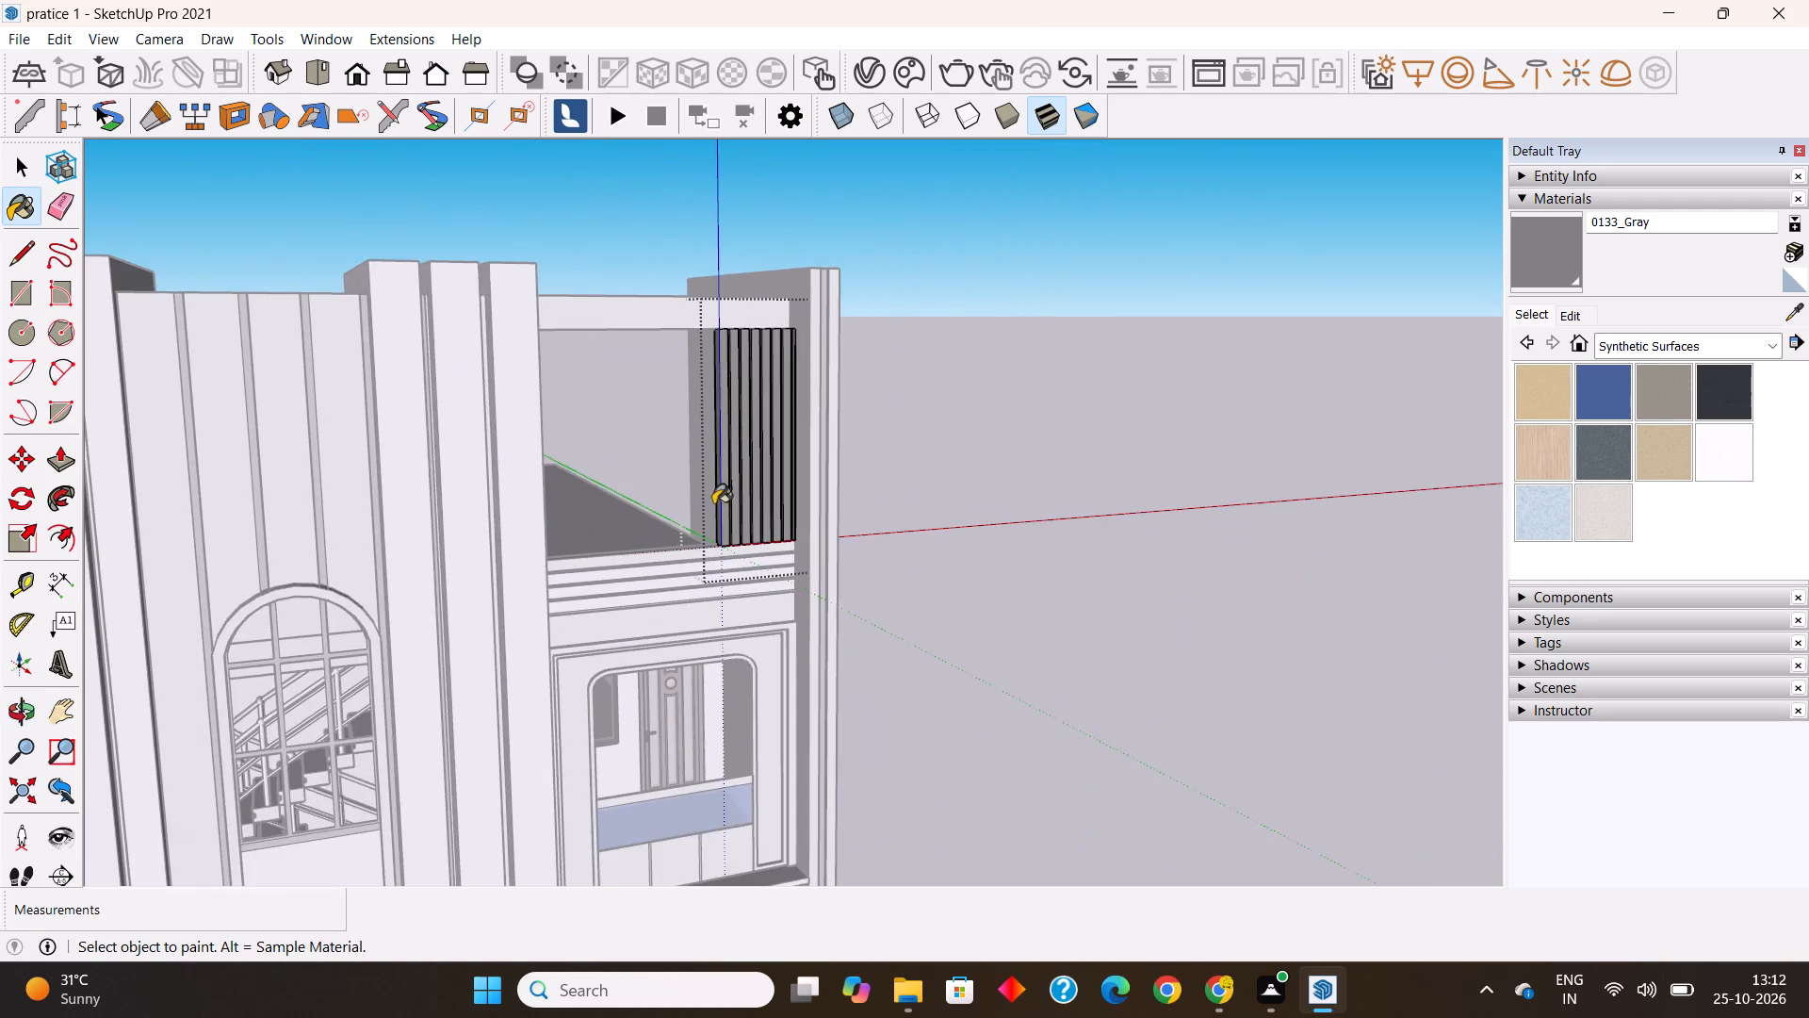
middle_click_drag(717, 509, 792, 431)
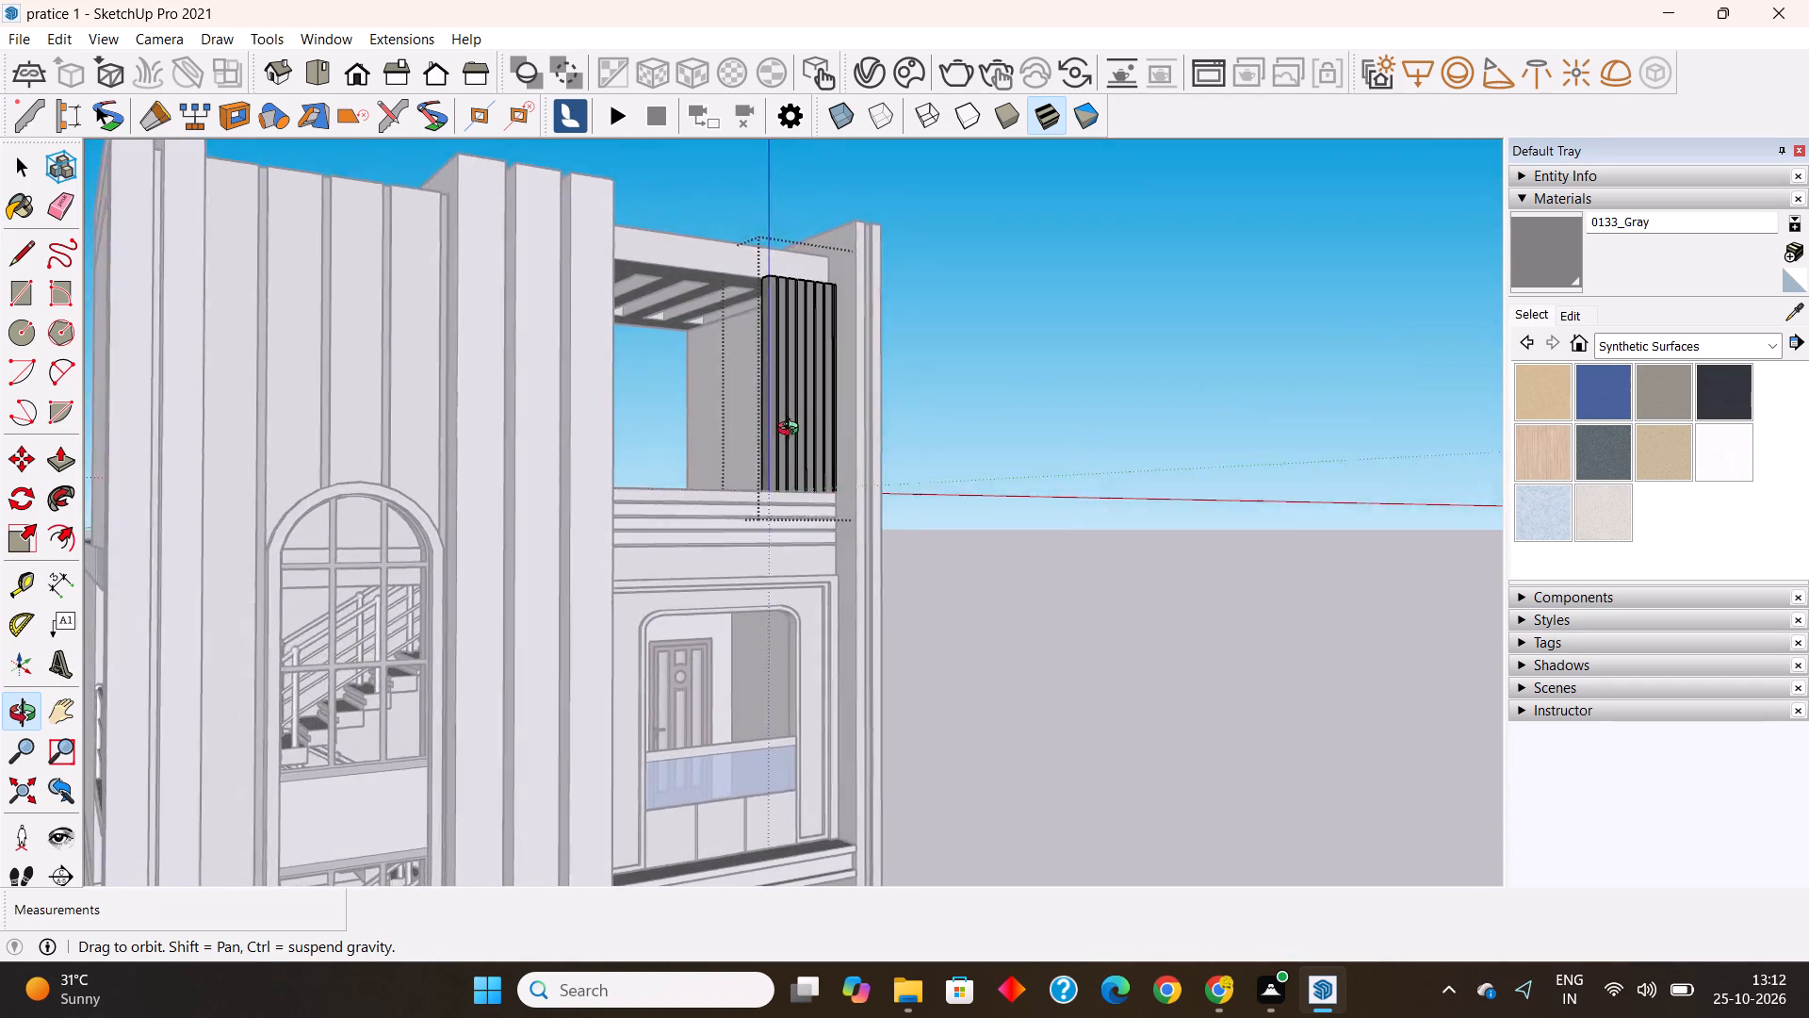
middle_click_drag(792, 431, 829, 755)
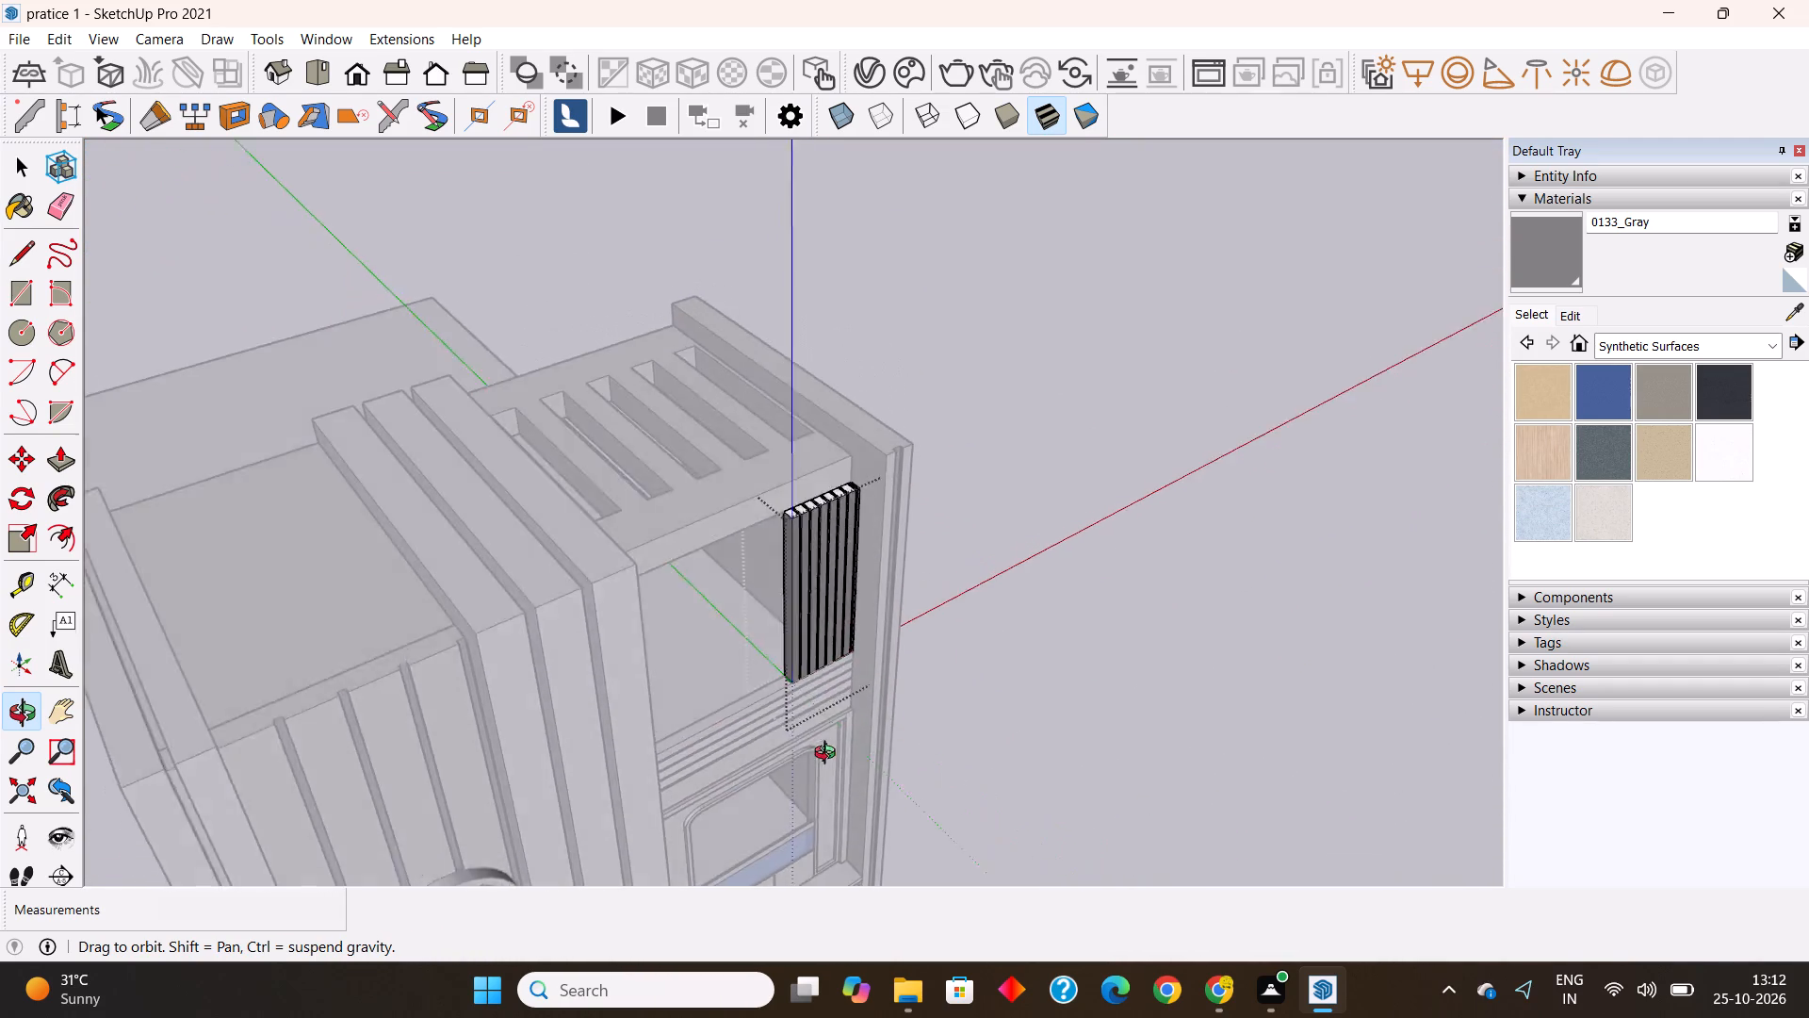
middle_click_drag(829, 755, 829, 739)
scroll(823, 435, "up", 3)
scroll(819, 512, "up", 10)
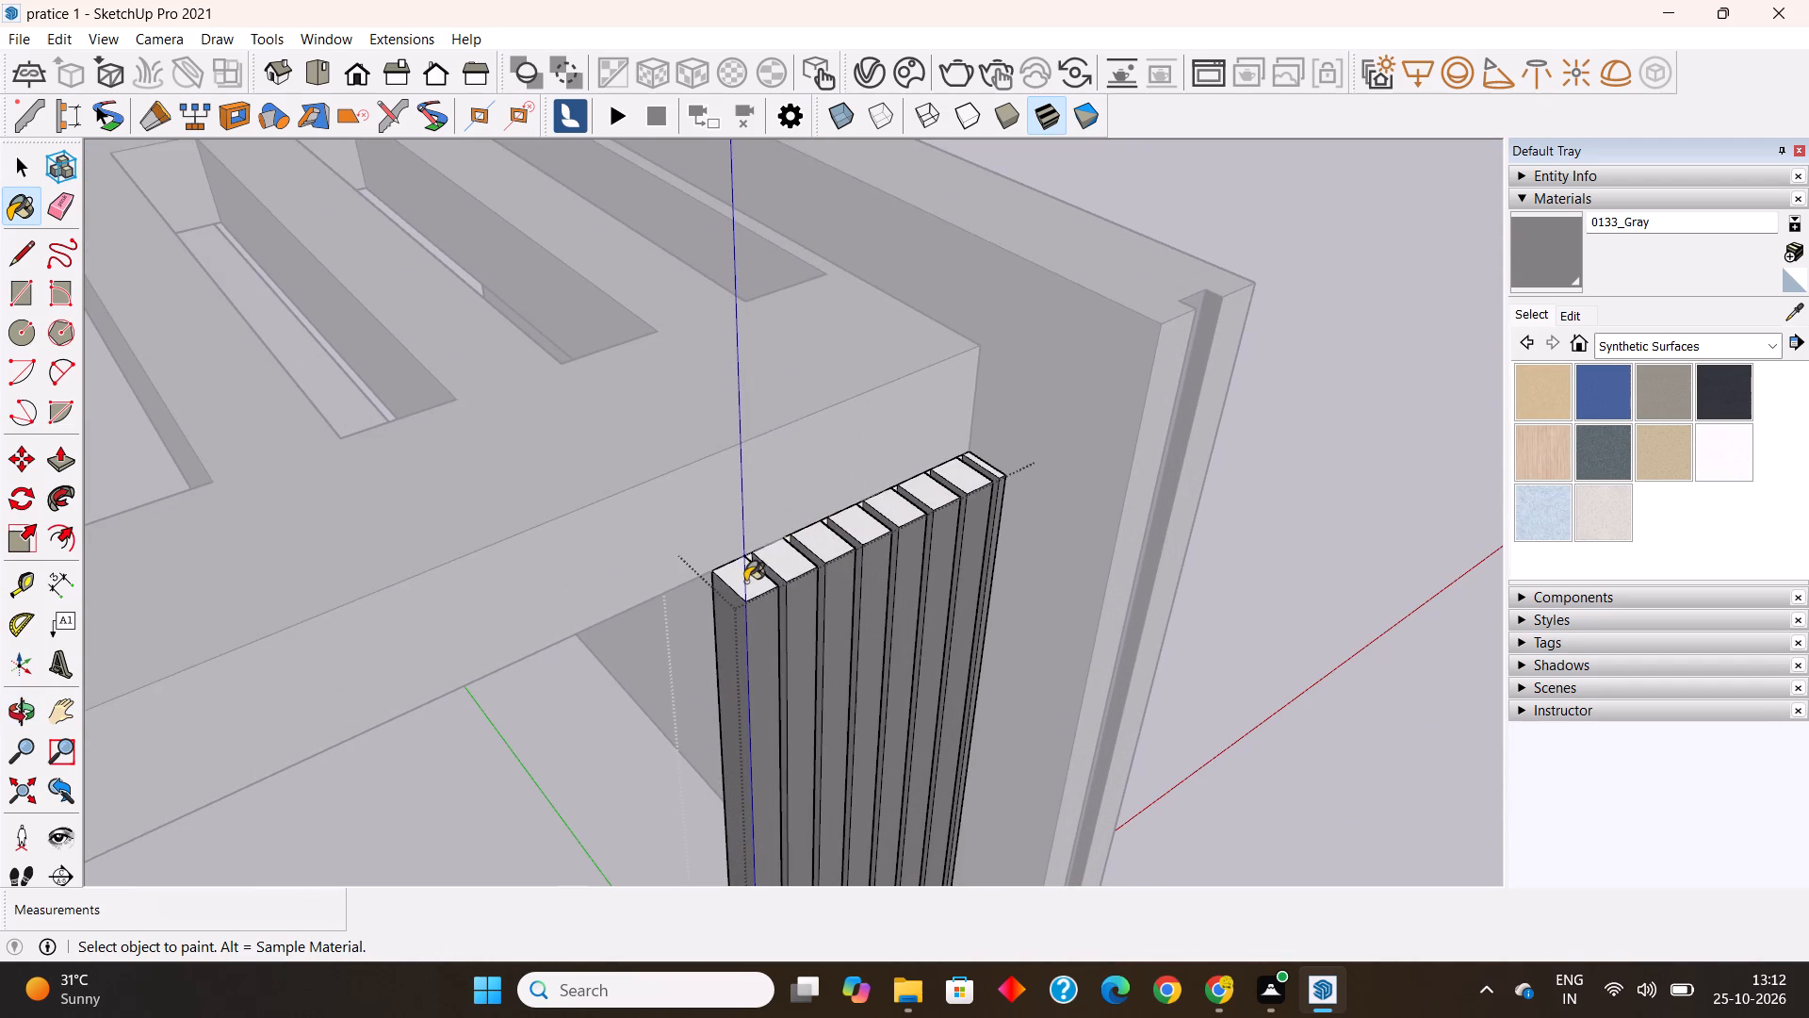
left_click(745, 582)
left_click(783, 561)
left_click(825, 534)
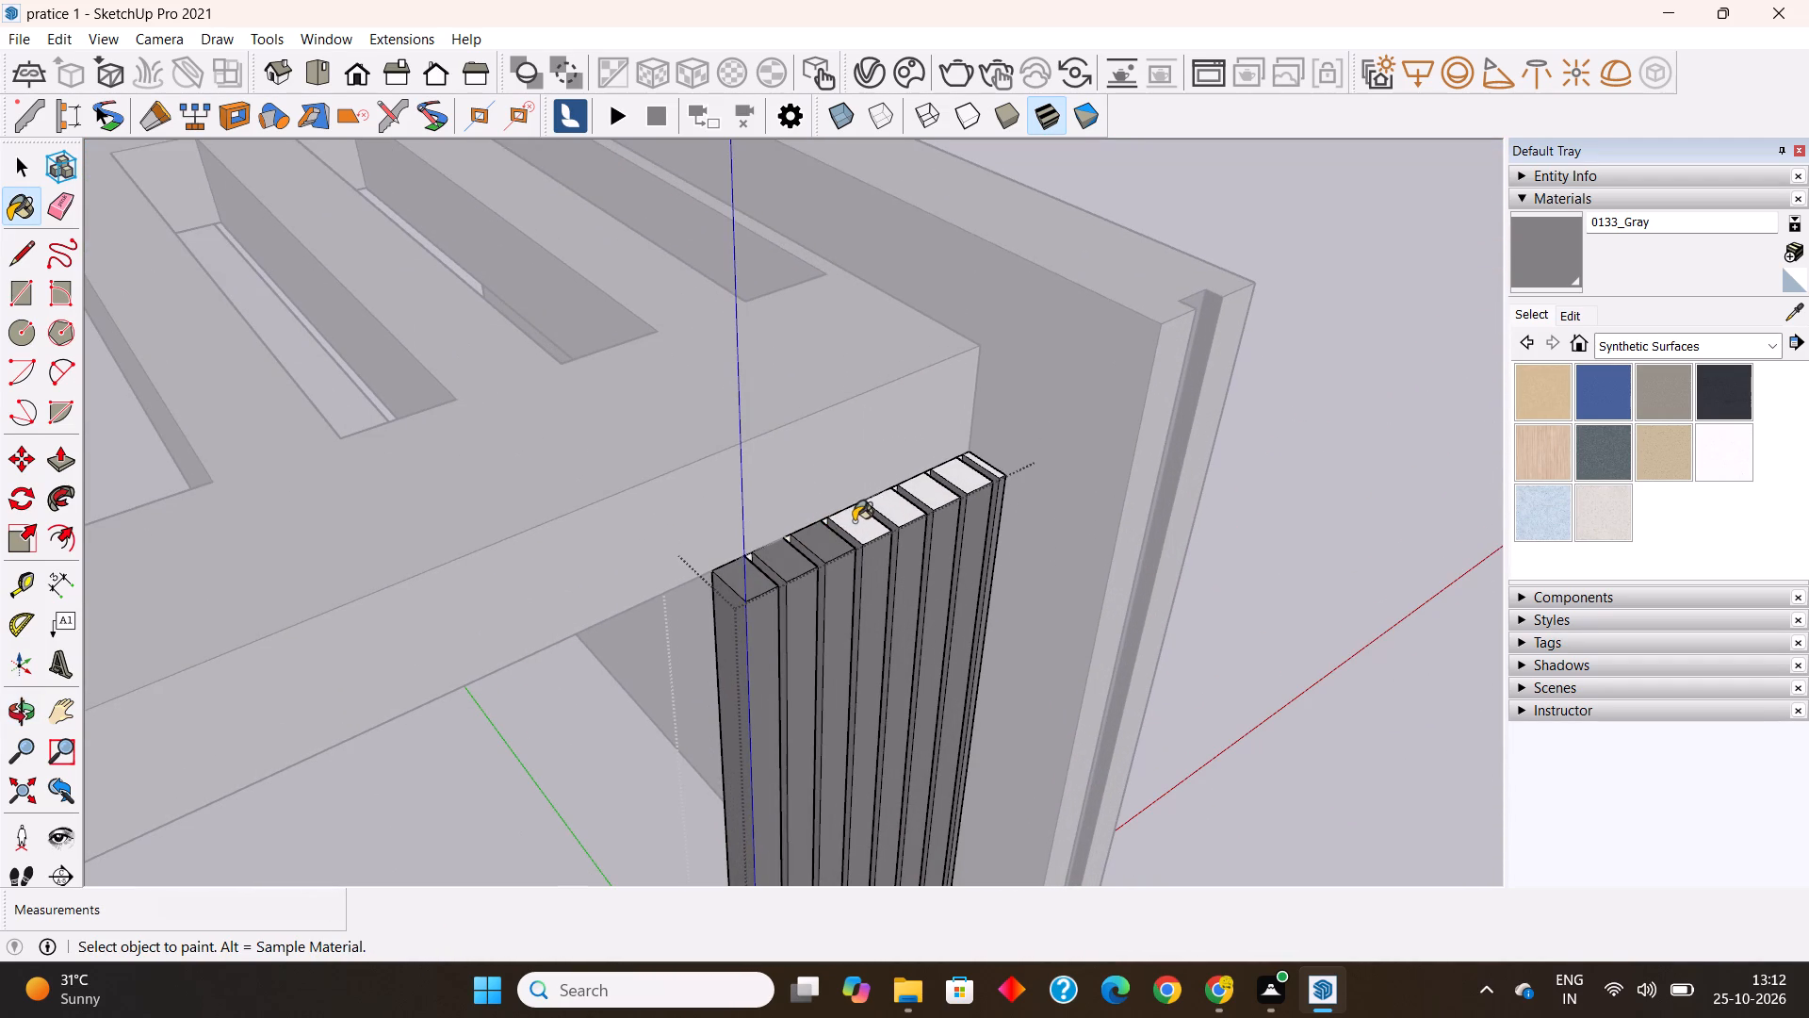
left_click(855, 520)
left_click(891, 507)
left_click(928, 496)
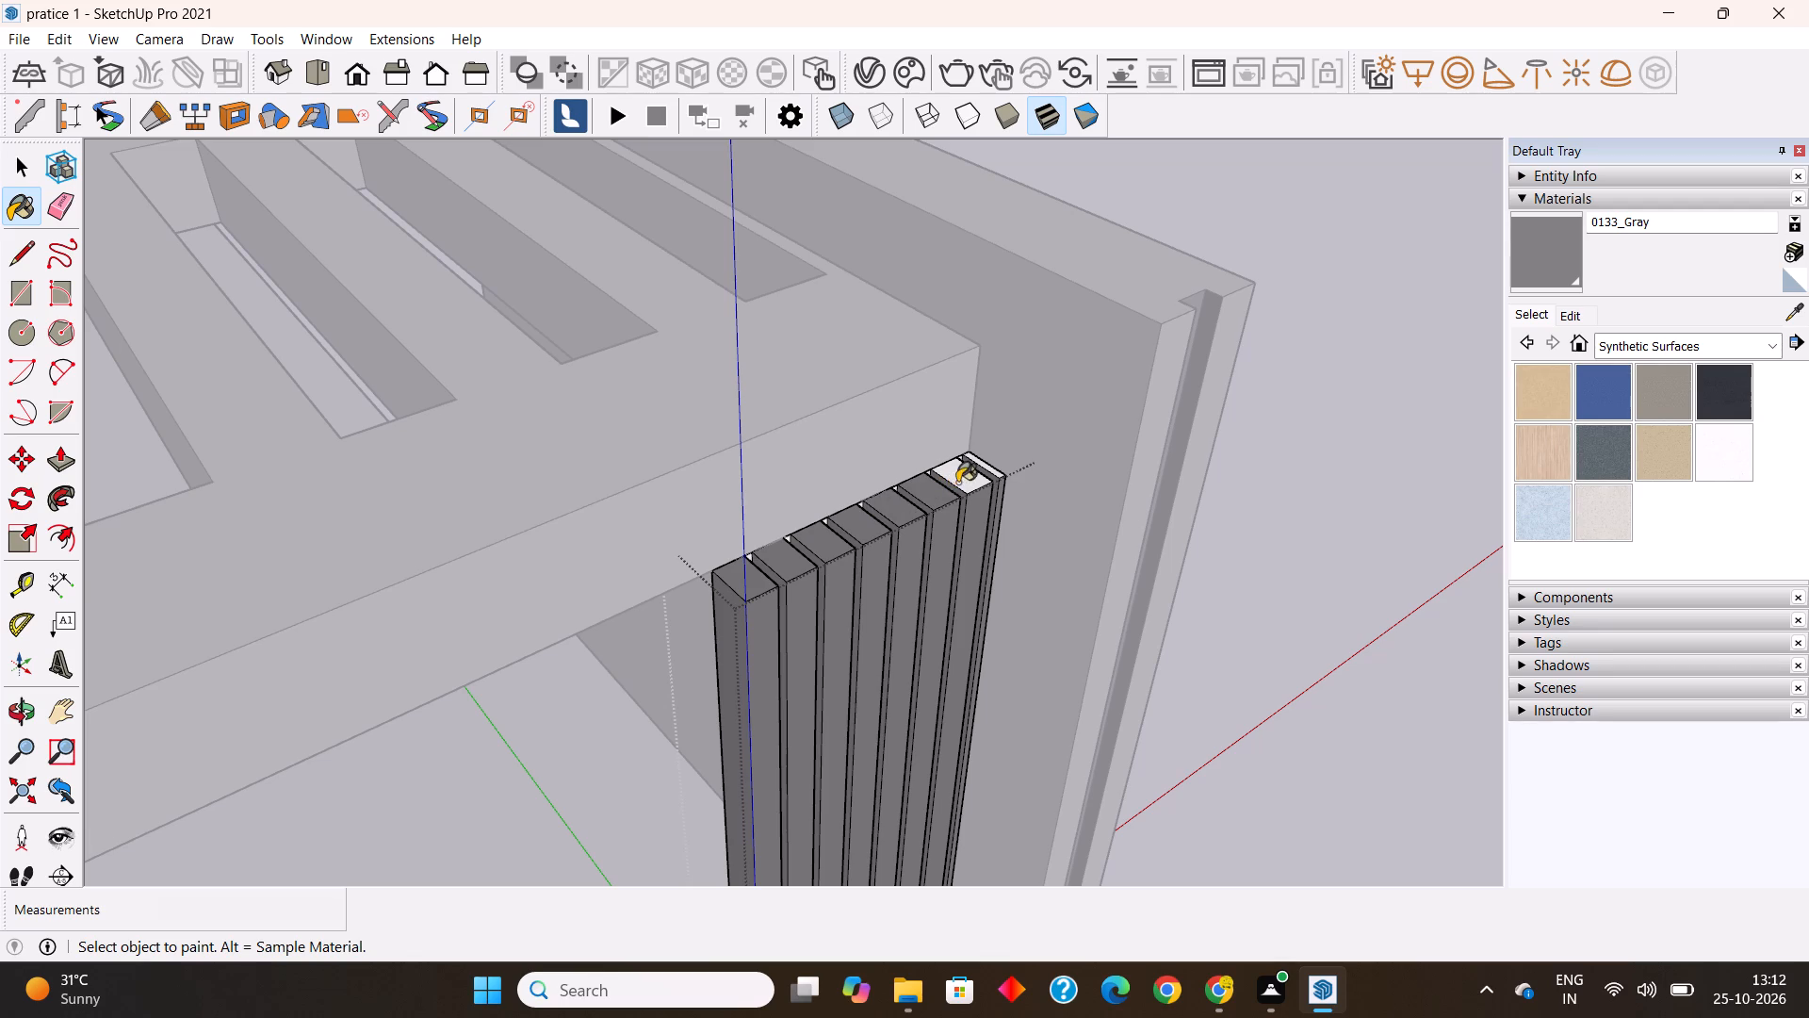
left_click(957, 482)
scroll(984, 468, "up", 6)
left_click(990, 465)
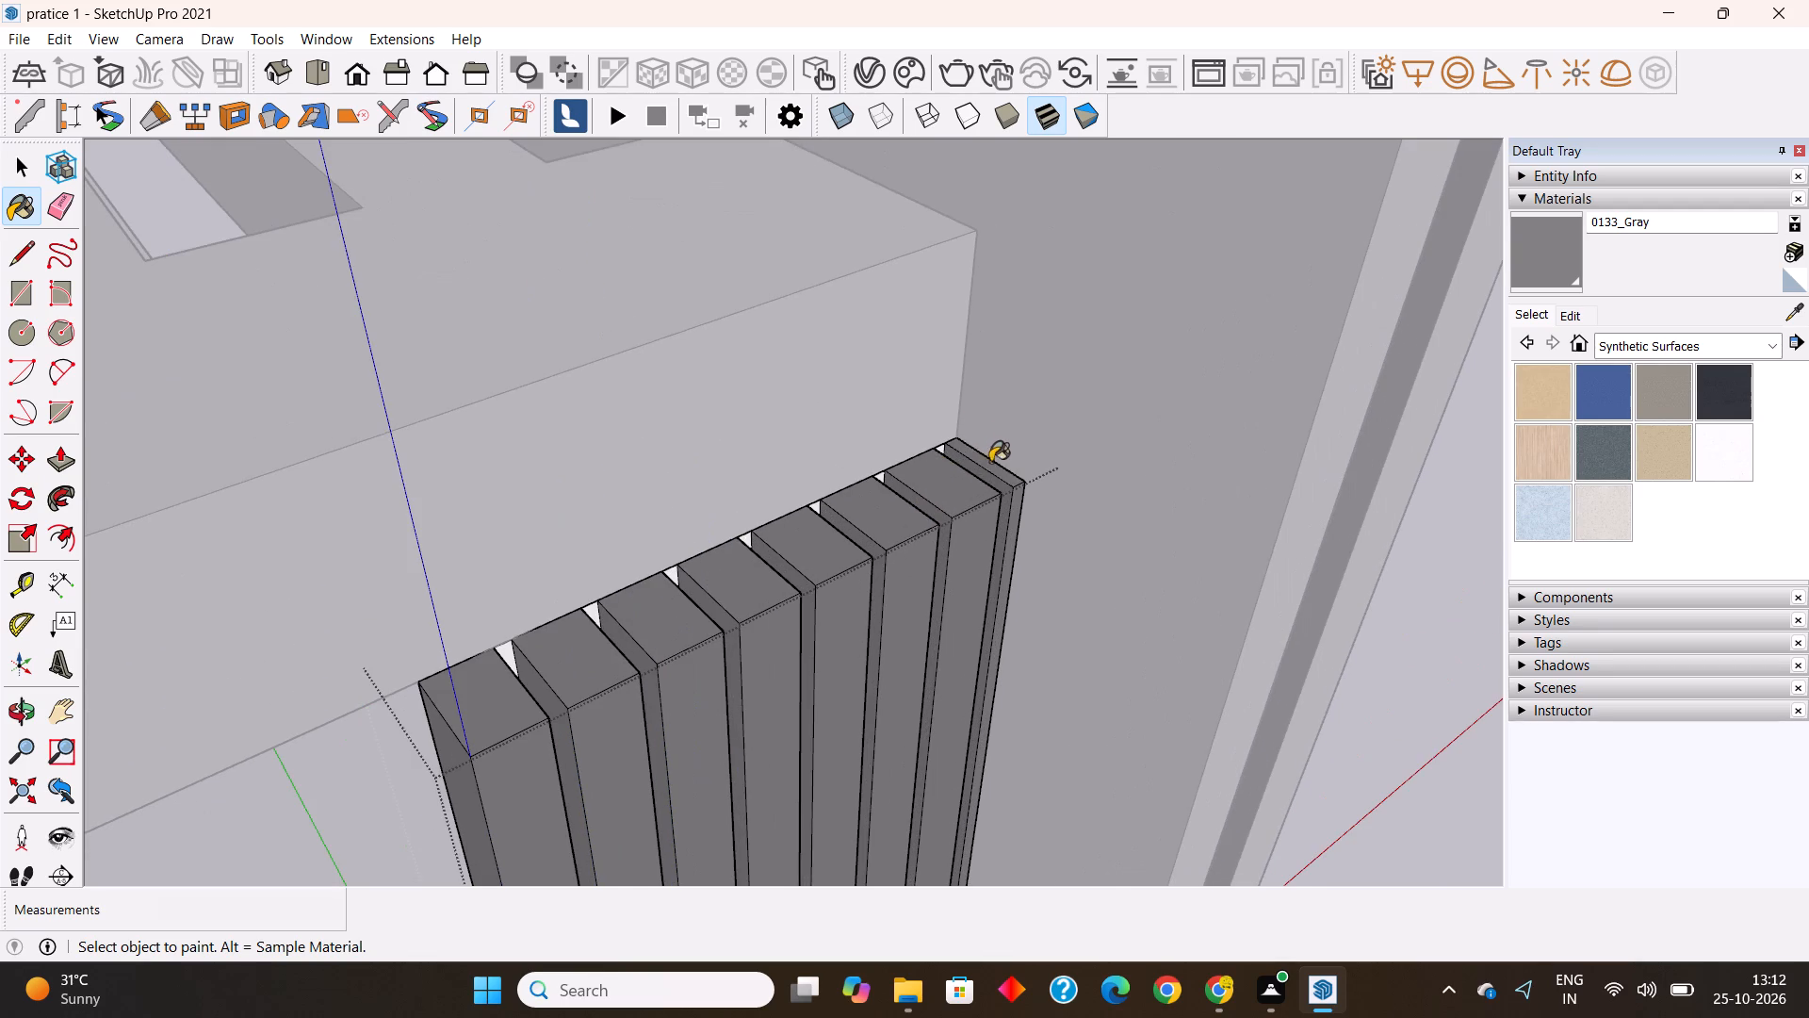
scroll(966, 417, "down", 20)
scroll(966, 417, "down", 2)
middle_click_drag(797, 720, 761, 685)
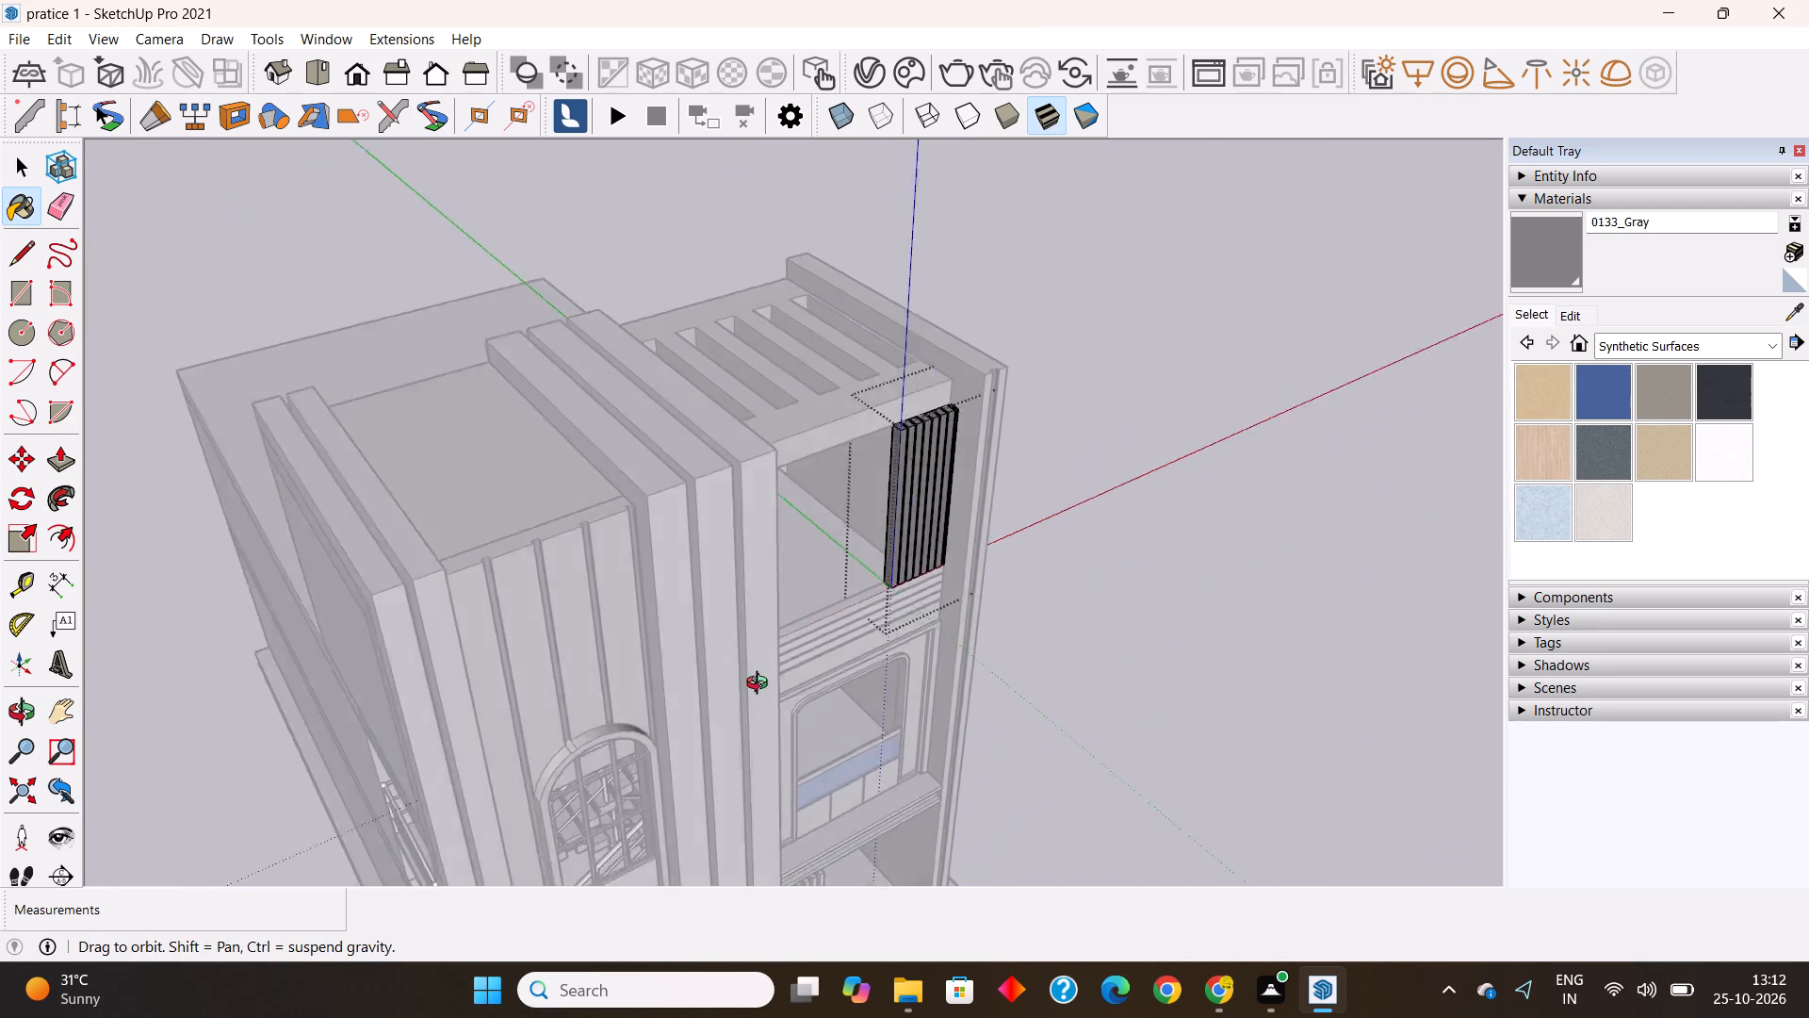
middle_click_drag(761, 685, 707, 580)
key("space")
left_click(1041, 570)
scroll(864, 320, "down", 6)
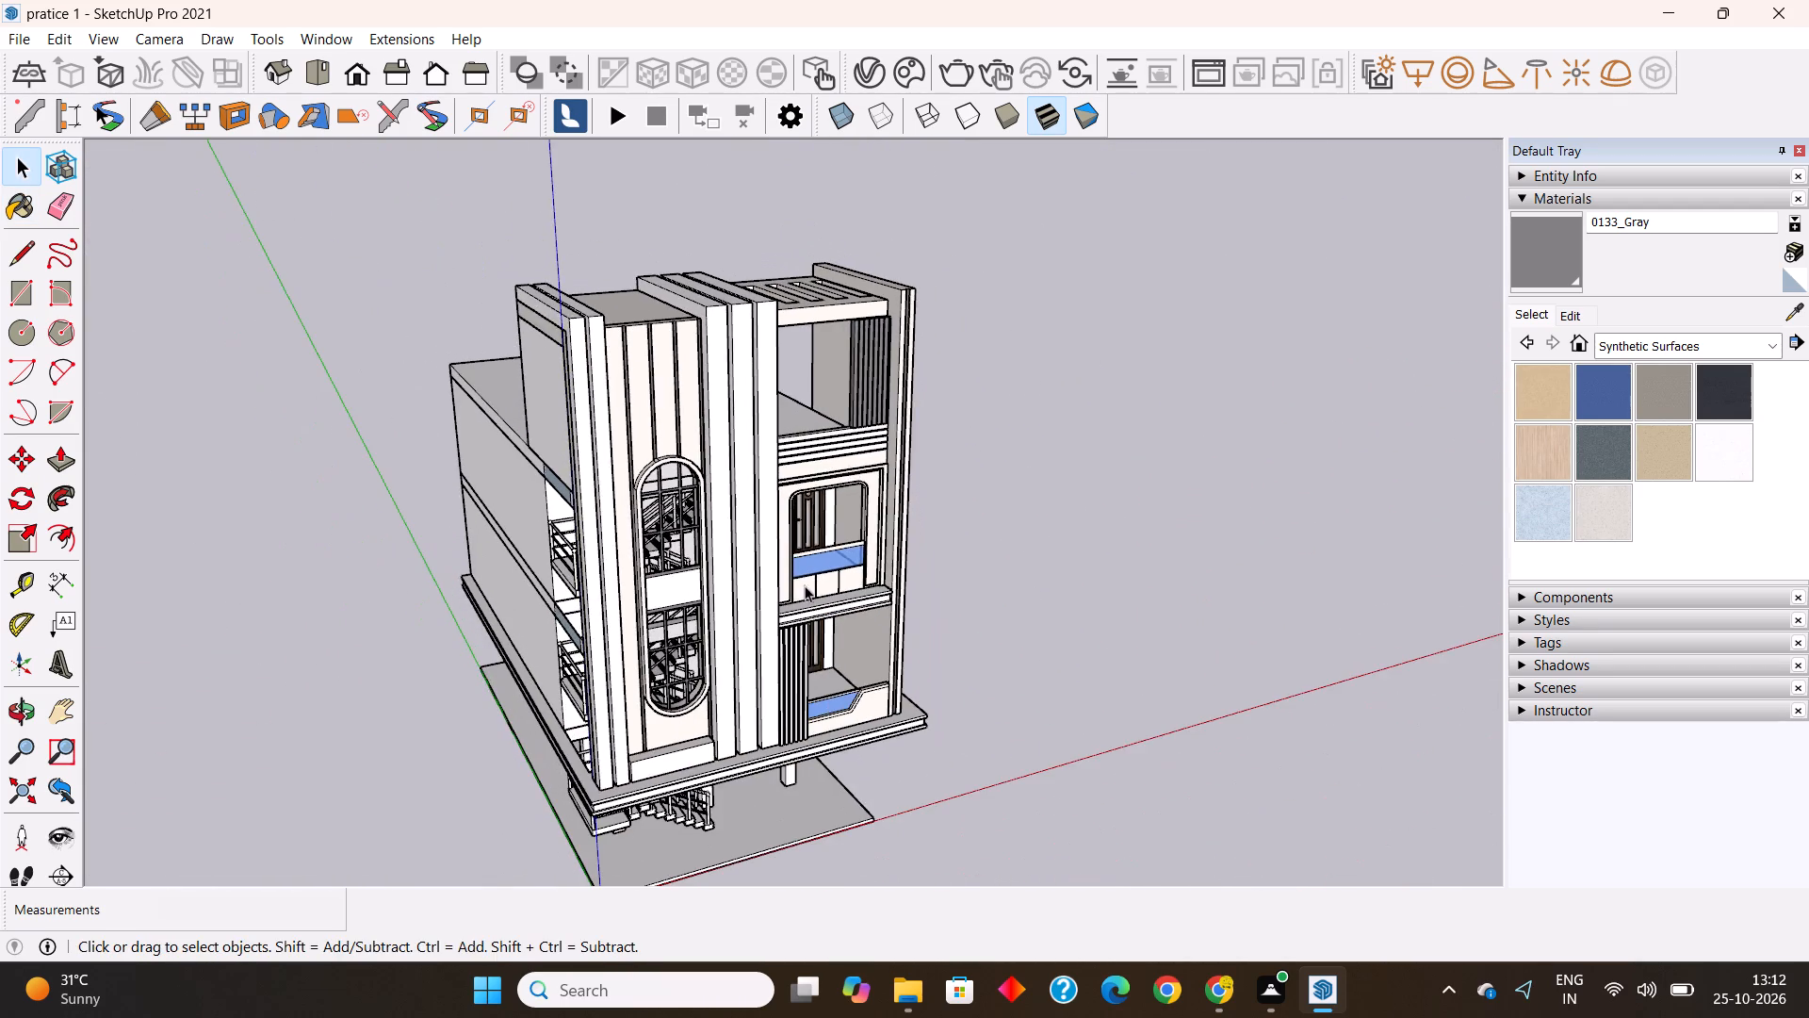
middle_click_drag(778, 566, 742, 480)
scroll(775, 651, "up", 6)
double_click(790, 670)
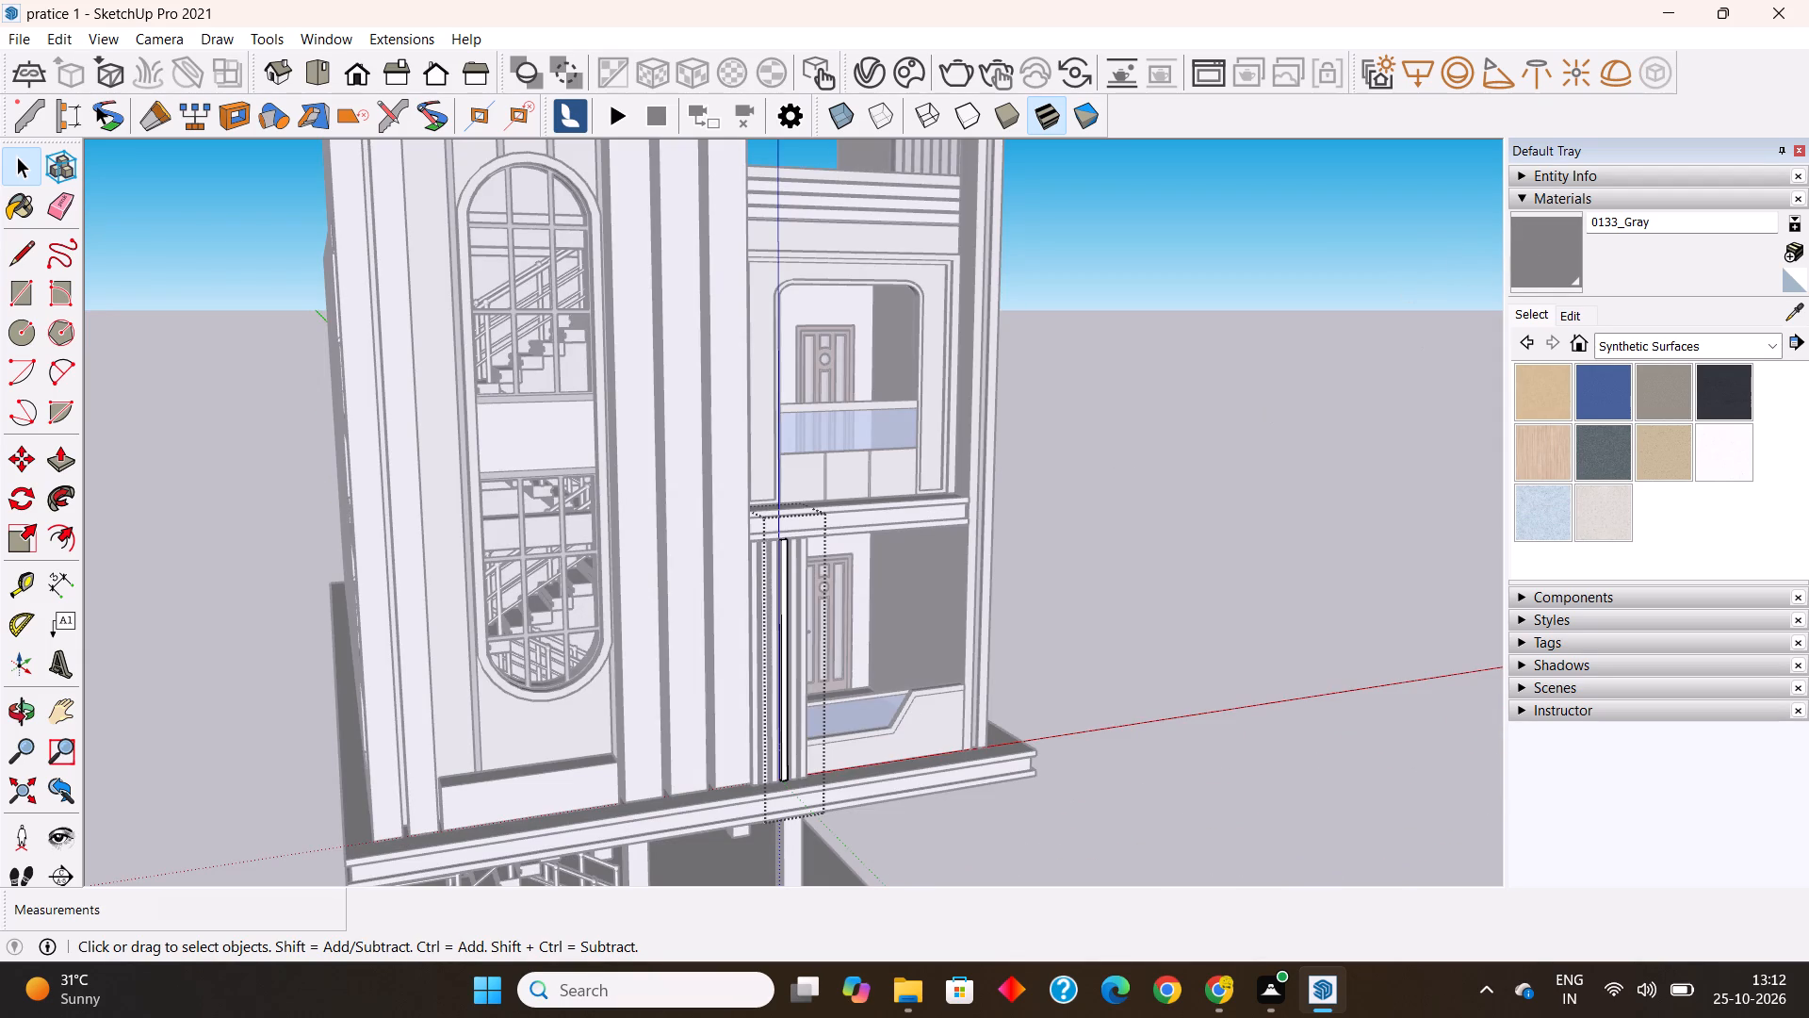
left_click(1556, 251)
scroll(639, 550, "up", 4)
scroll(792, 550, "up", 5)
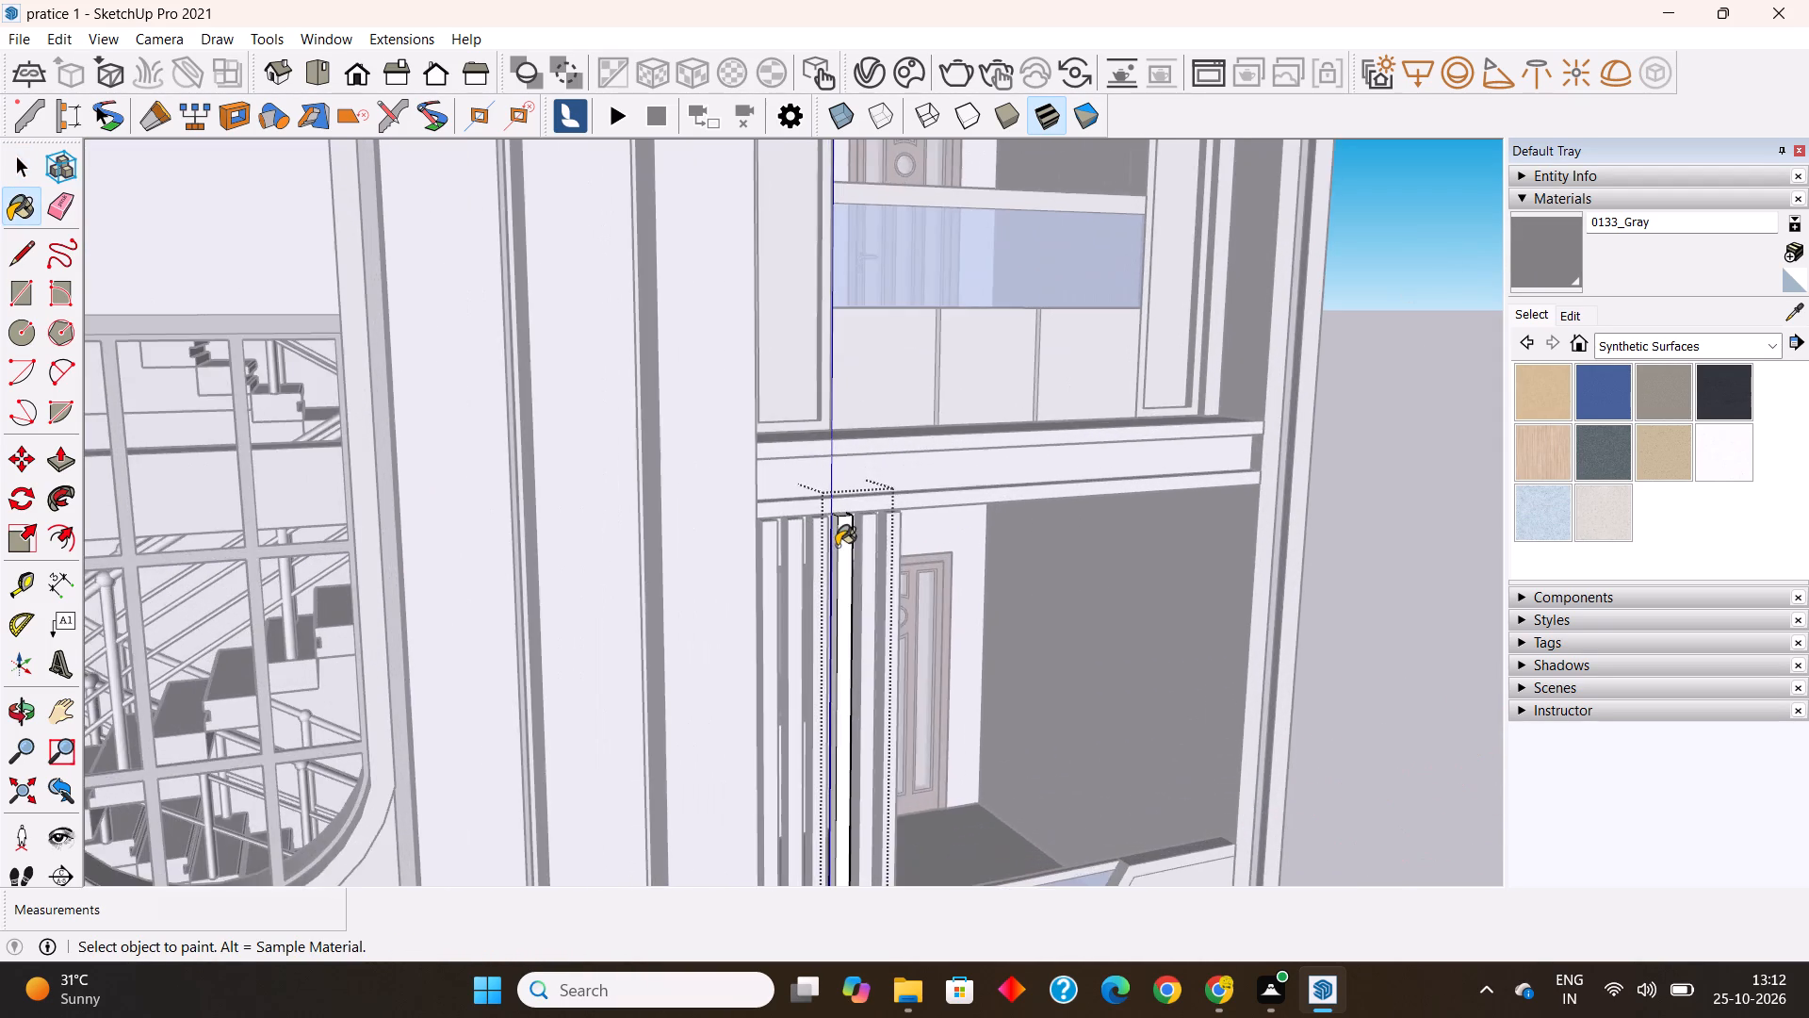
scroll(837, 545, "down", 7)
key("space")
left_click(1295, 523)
Delete five of the lower balcony's vertical strips, keeping only the one against the pillar.
scroll(841, 402, "down", 6)
middle_click_drag(847, 600, 582, 580)
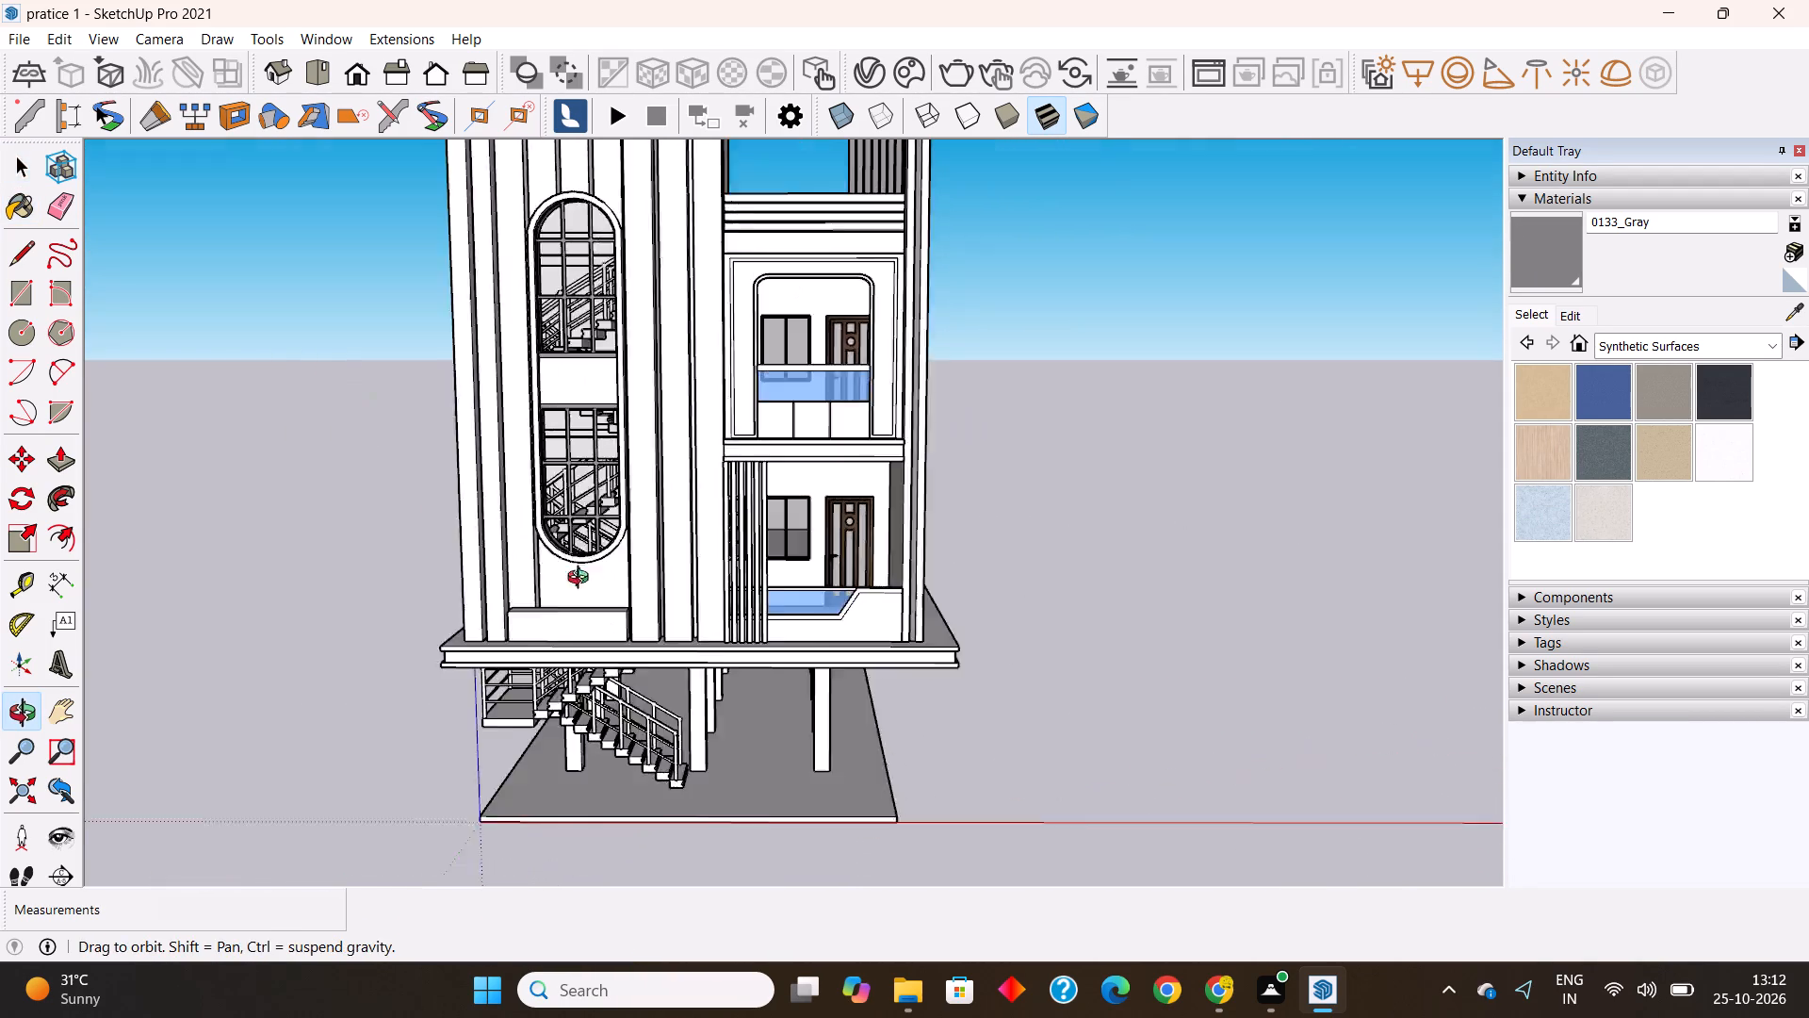
middle_click_drag(582, 580, 534, 585)
scroll(560, 599, "up", 17)
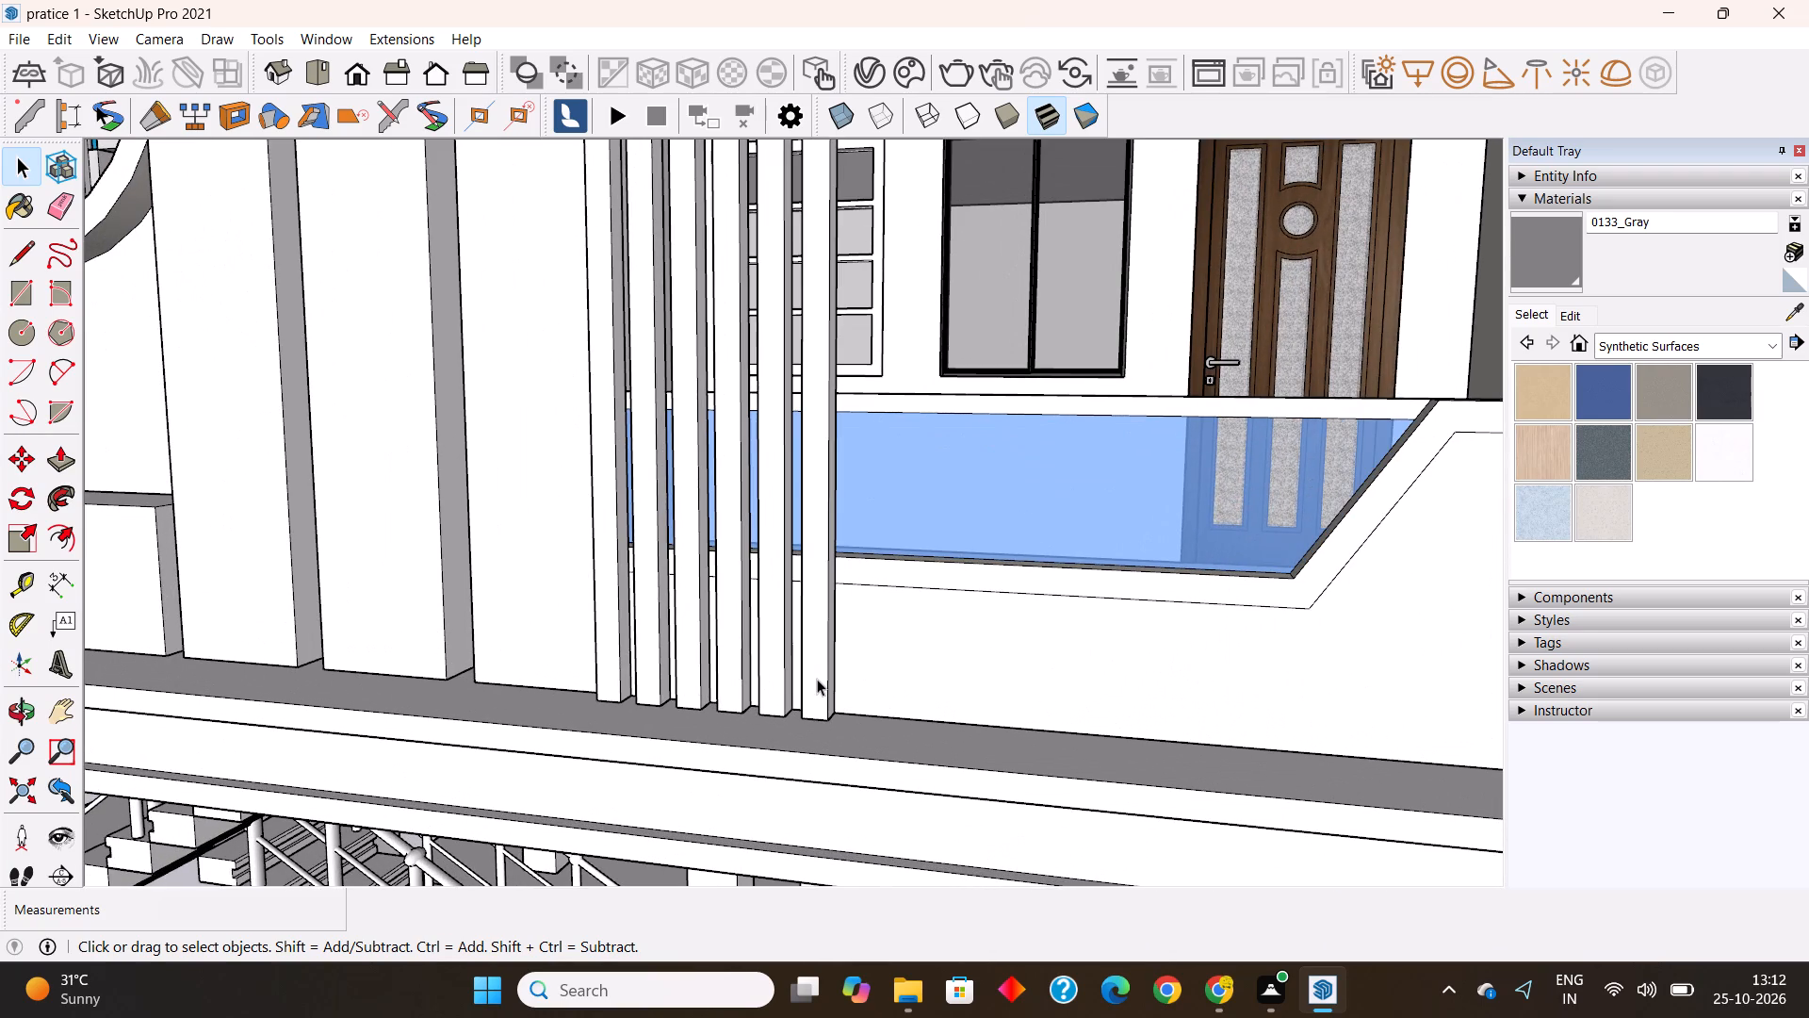
left_click(817, 679)
key("Delete")
left_click(775, 676)
key("Delete")
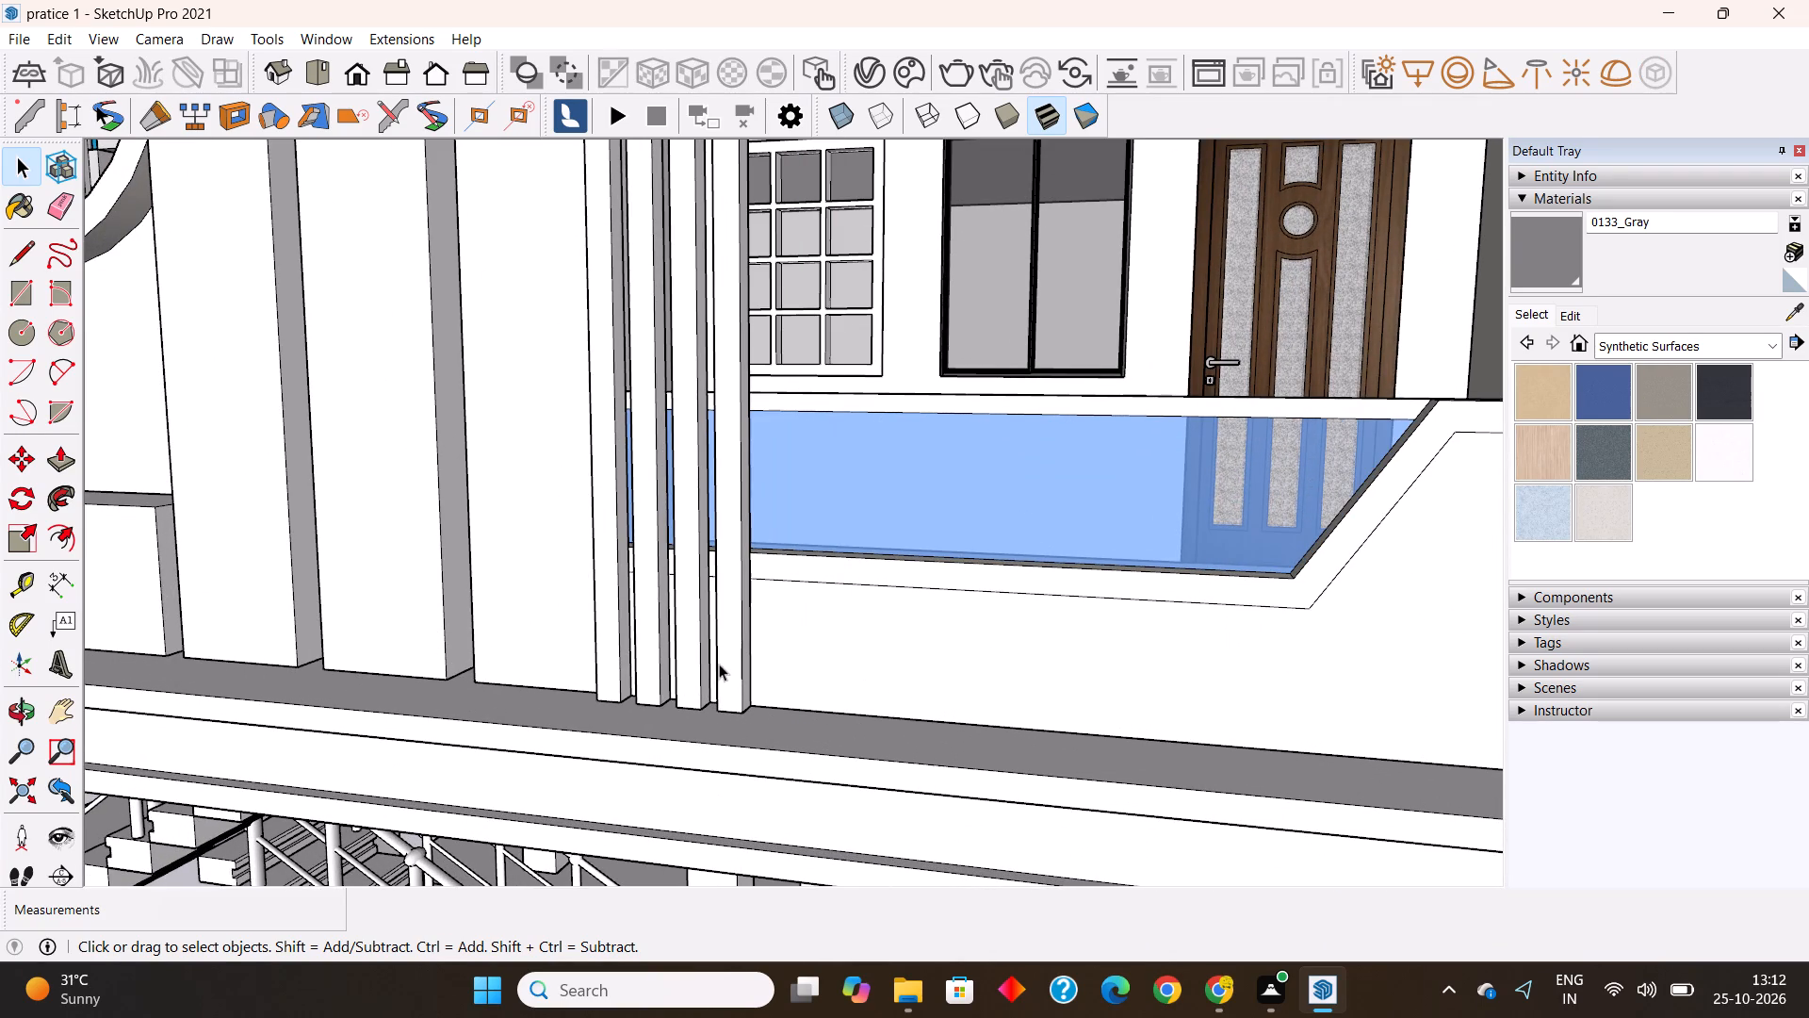
left_click(721, 662)
key("Delete")
left_click(697, 661)
key("Delete")
left_click(652, 644)
key("Delete")
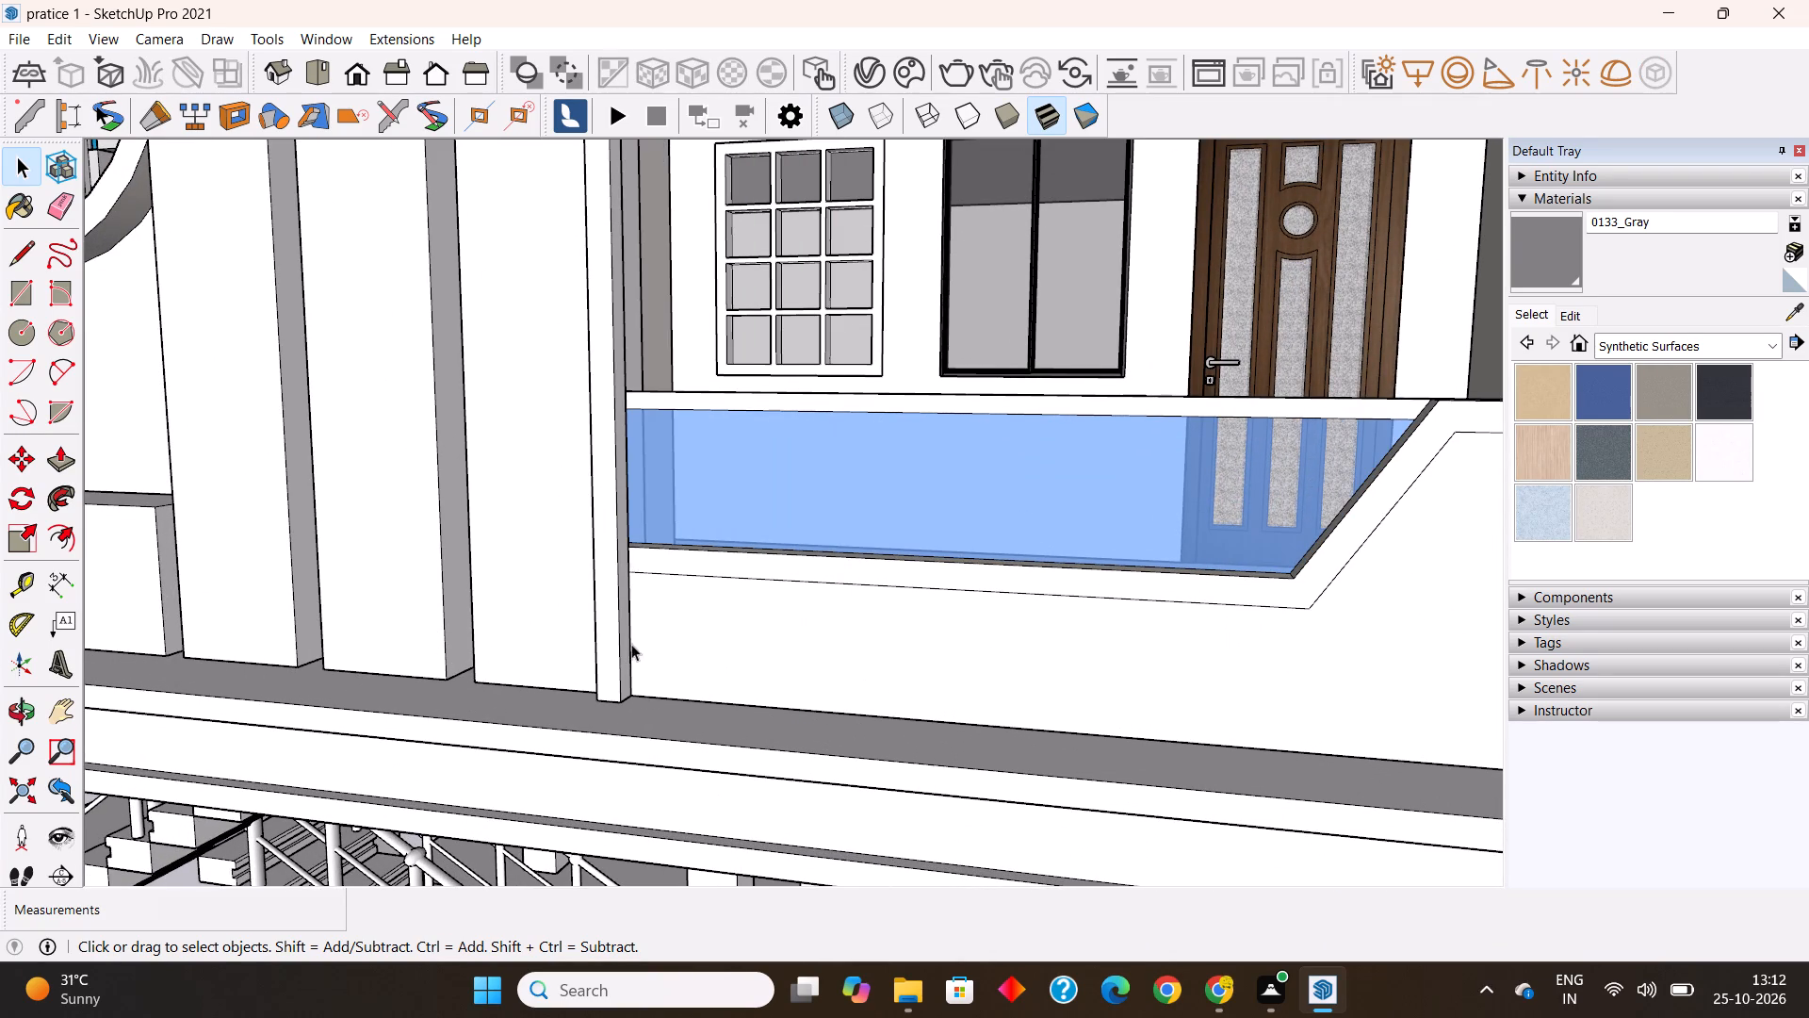
Make the remaining lower balcony strip a component.
left_click(616, 638)
right_click(615, 637)
left_click(685, 320)
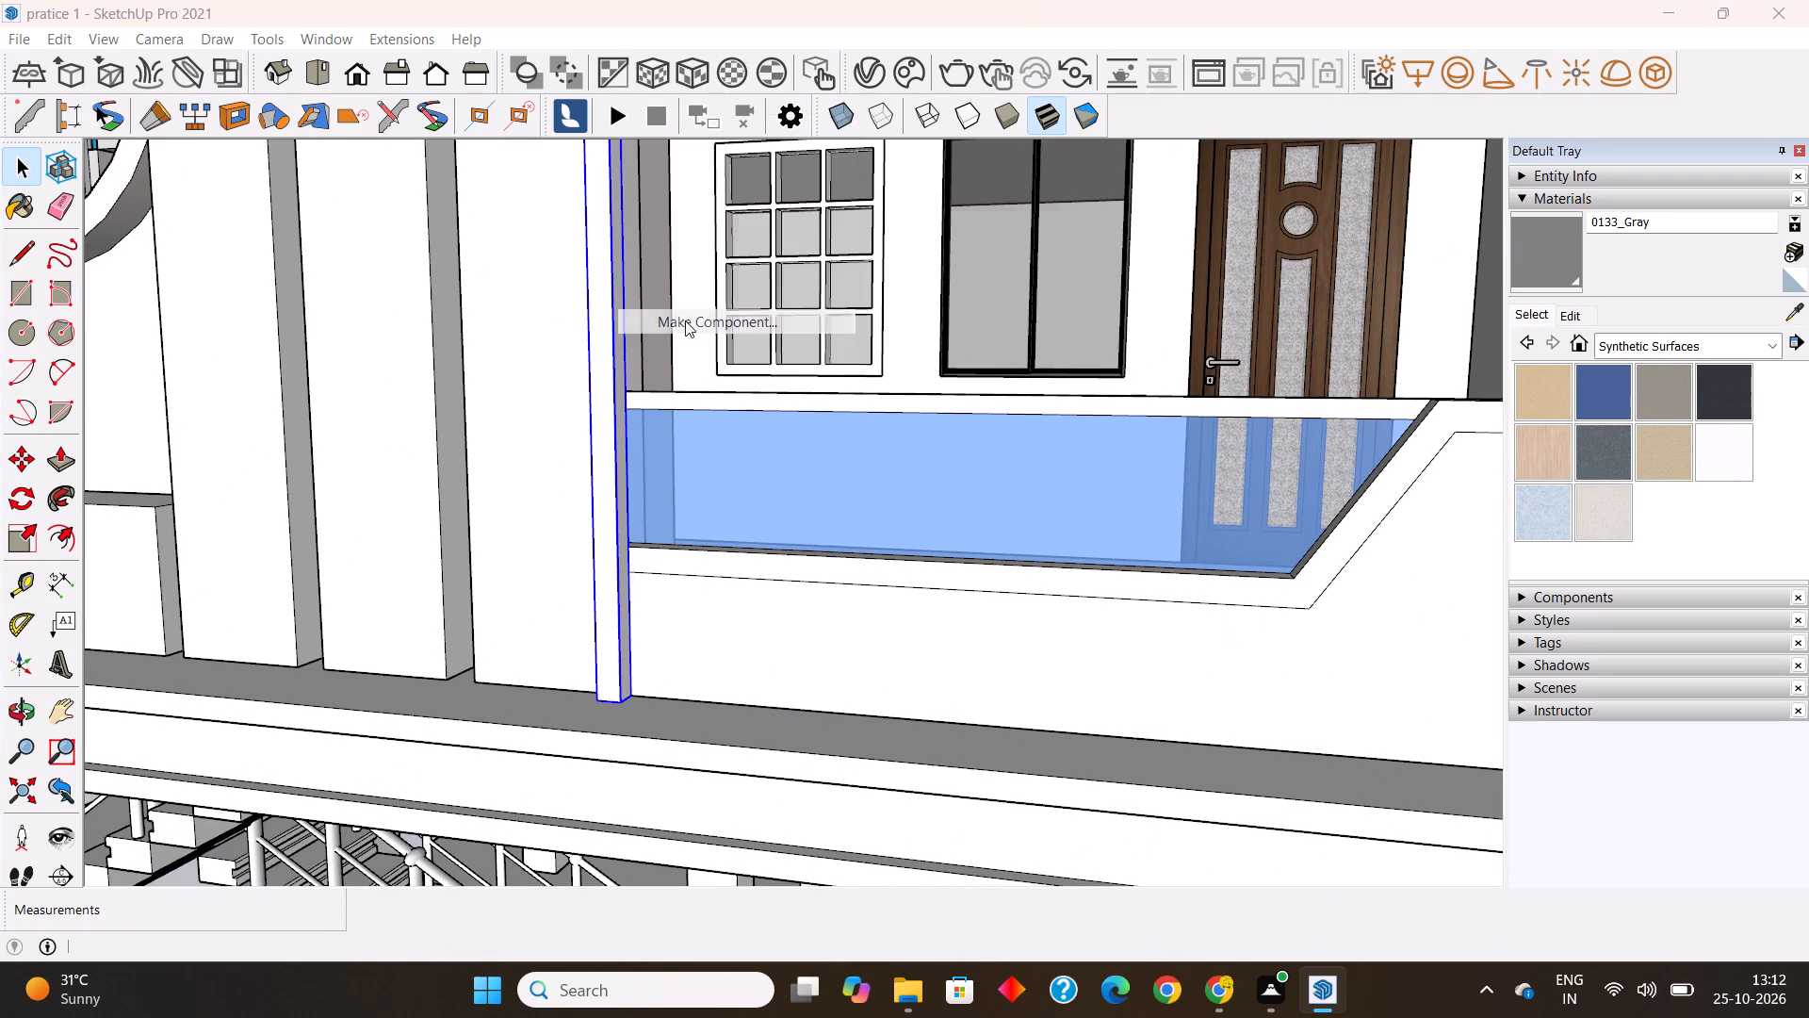
left_click(928, 721)
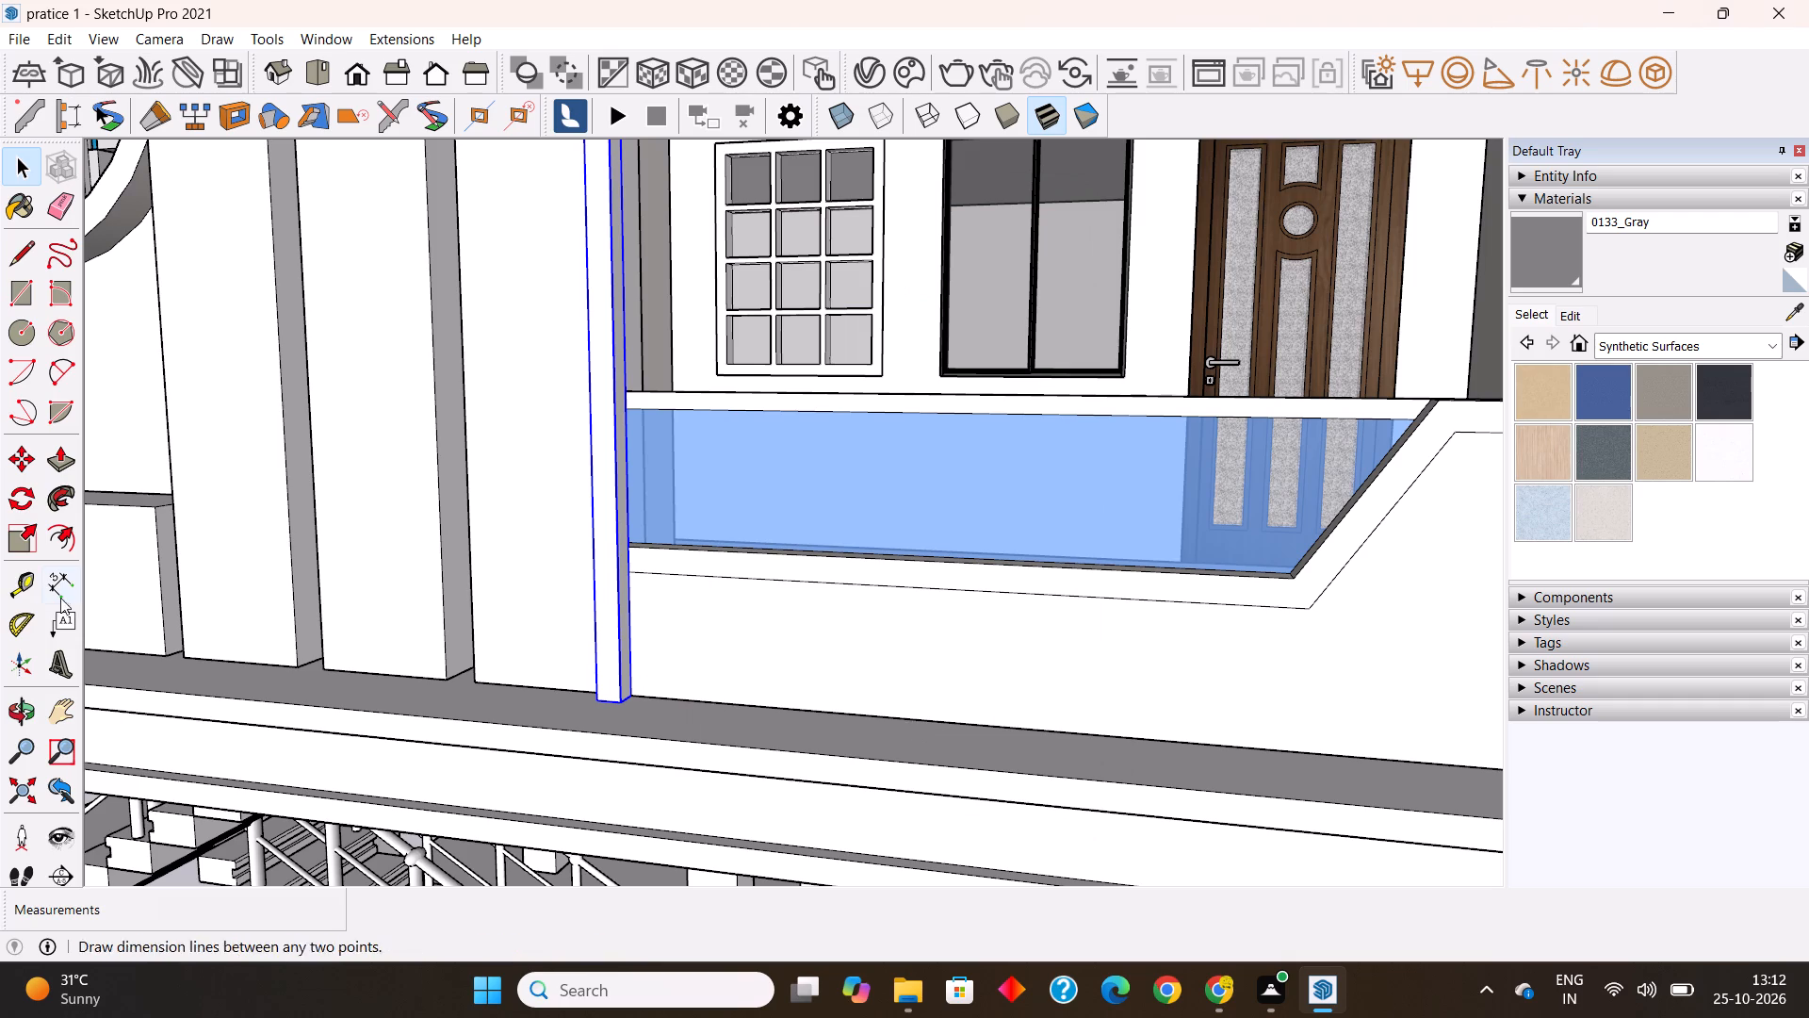
Copy the strip component 6" along the lower balcony's front edge and multiply it to five evenly spaced copies.
left_click(26, 455)
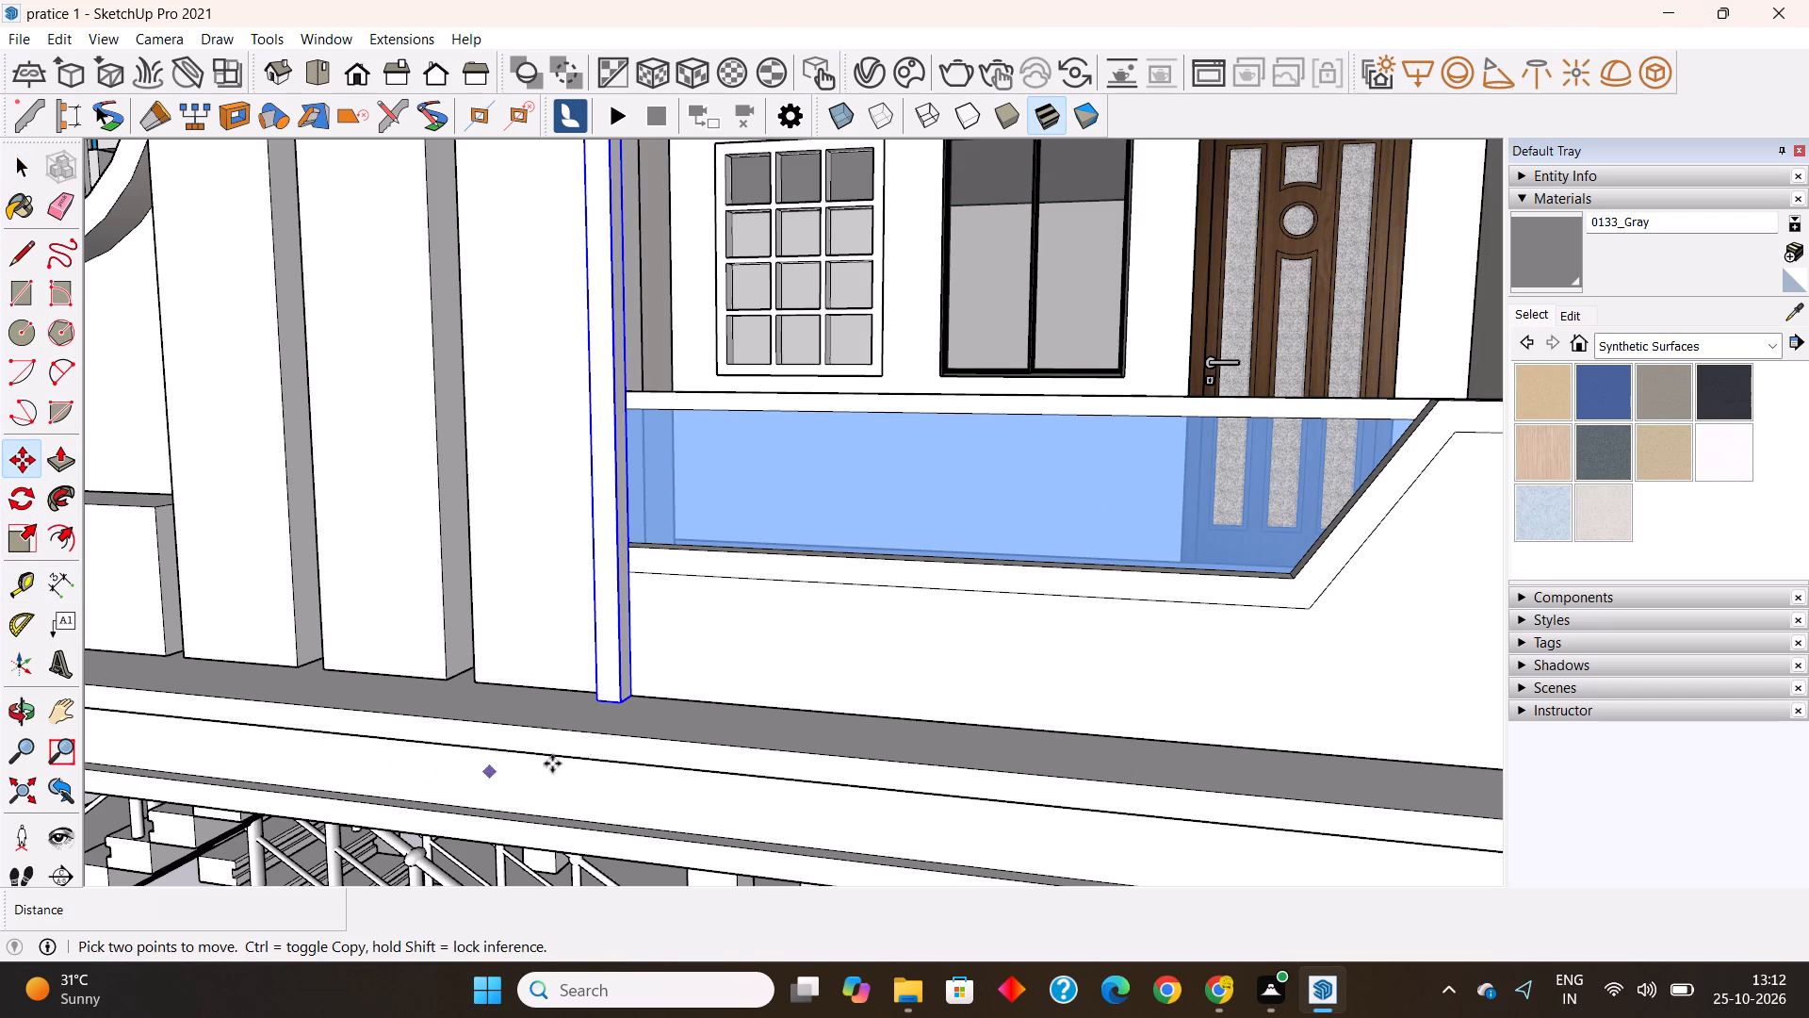
left_click(594, 702)
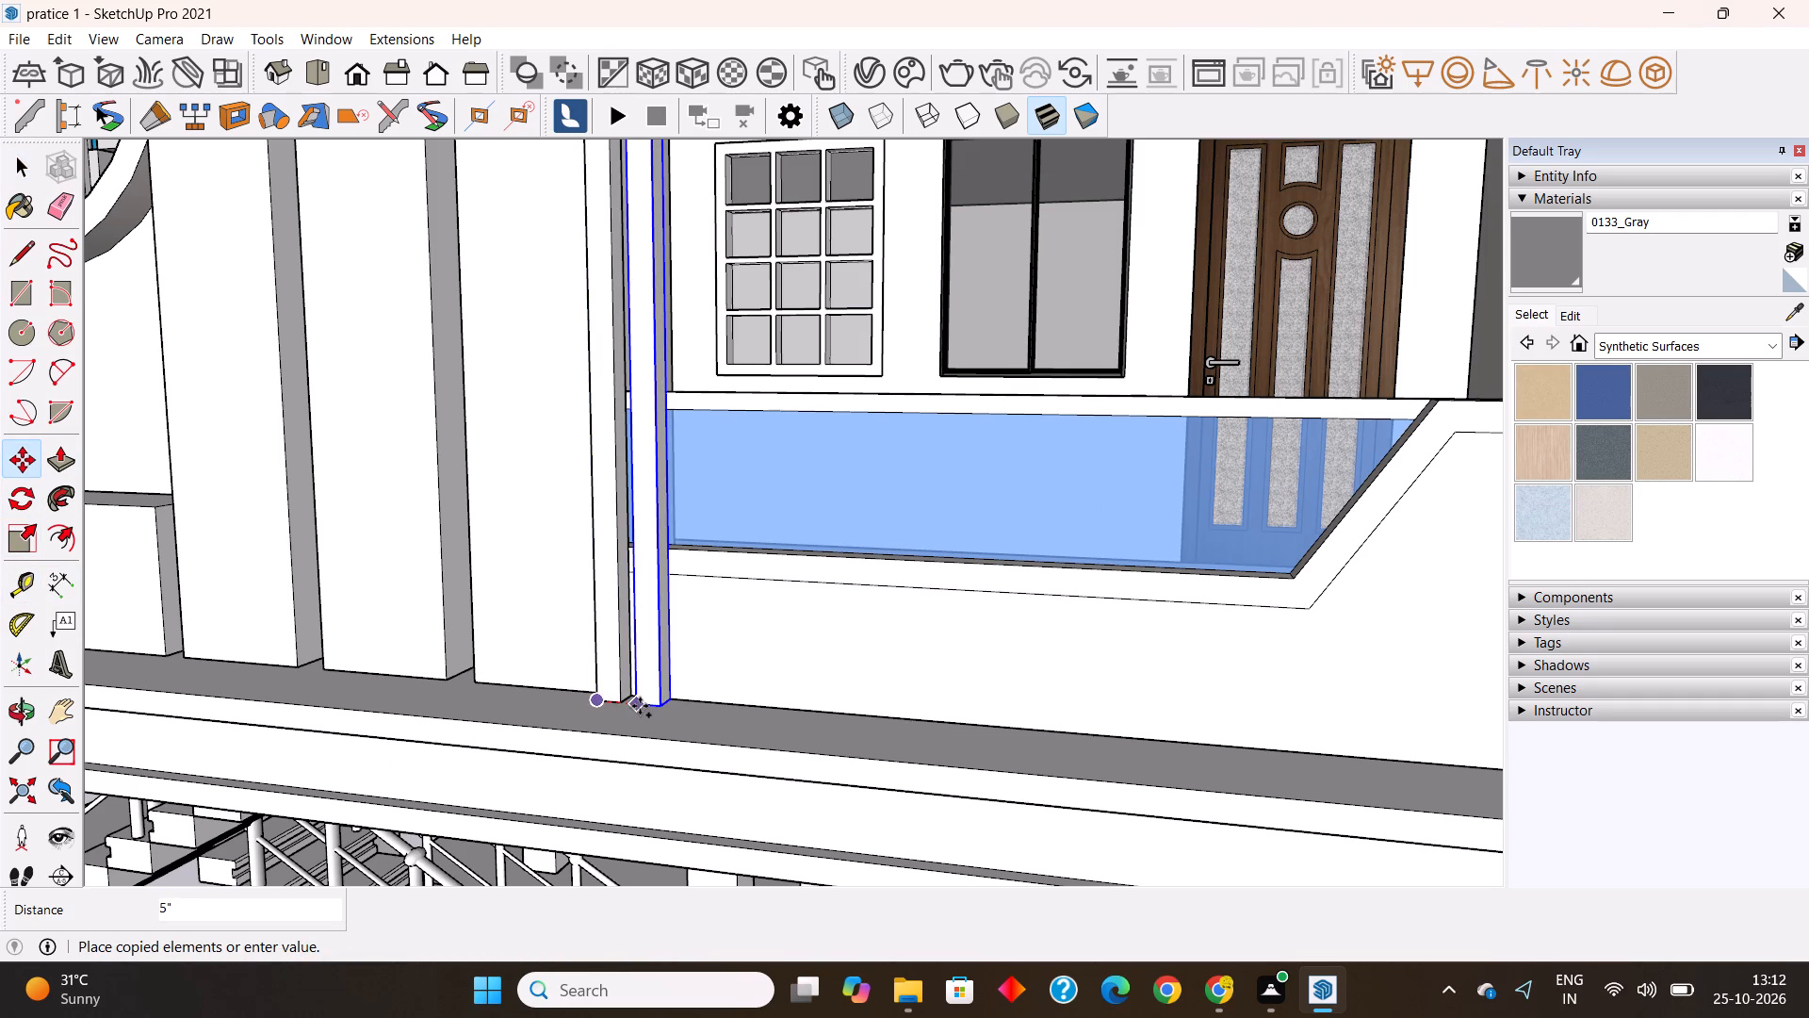
type("6\"")
key("Return")
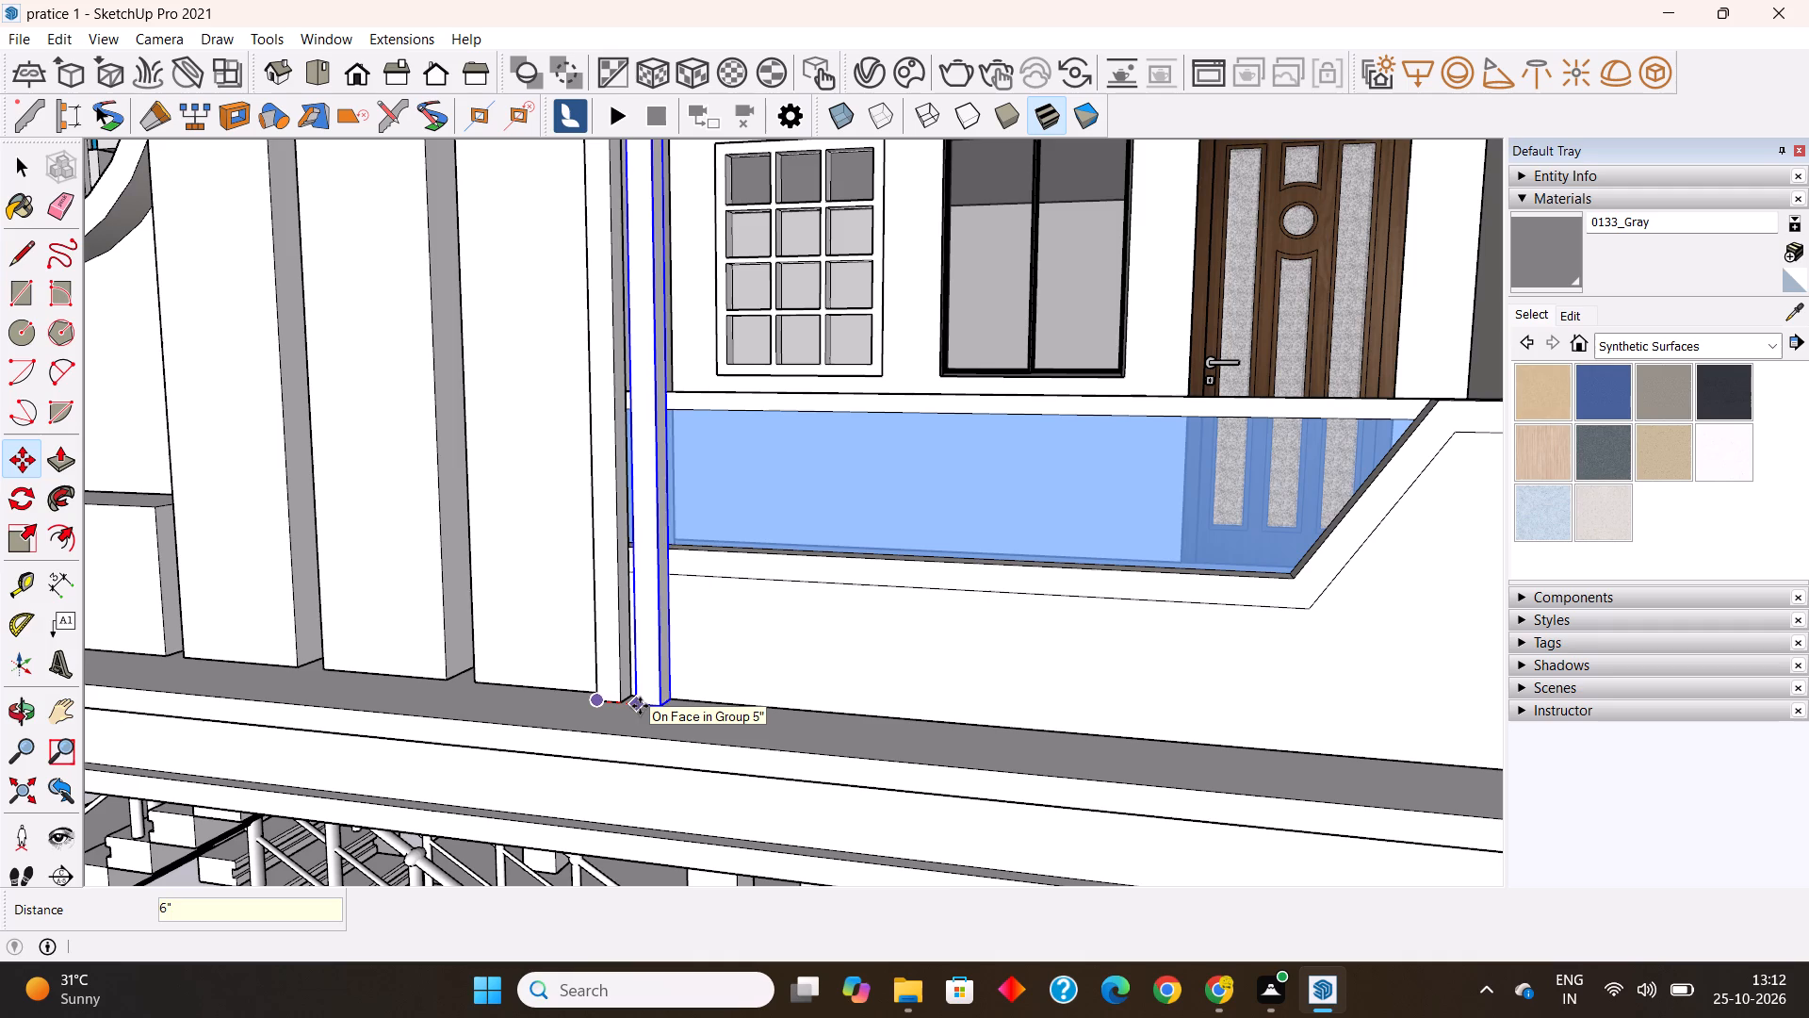
type("x5")
key("Return")
key("space")
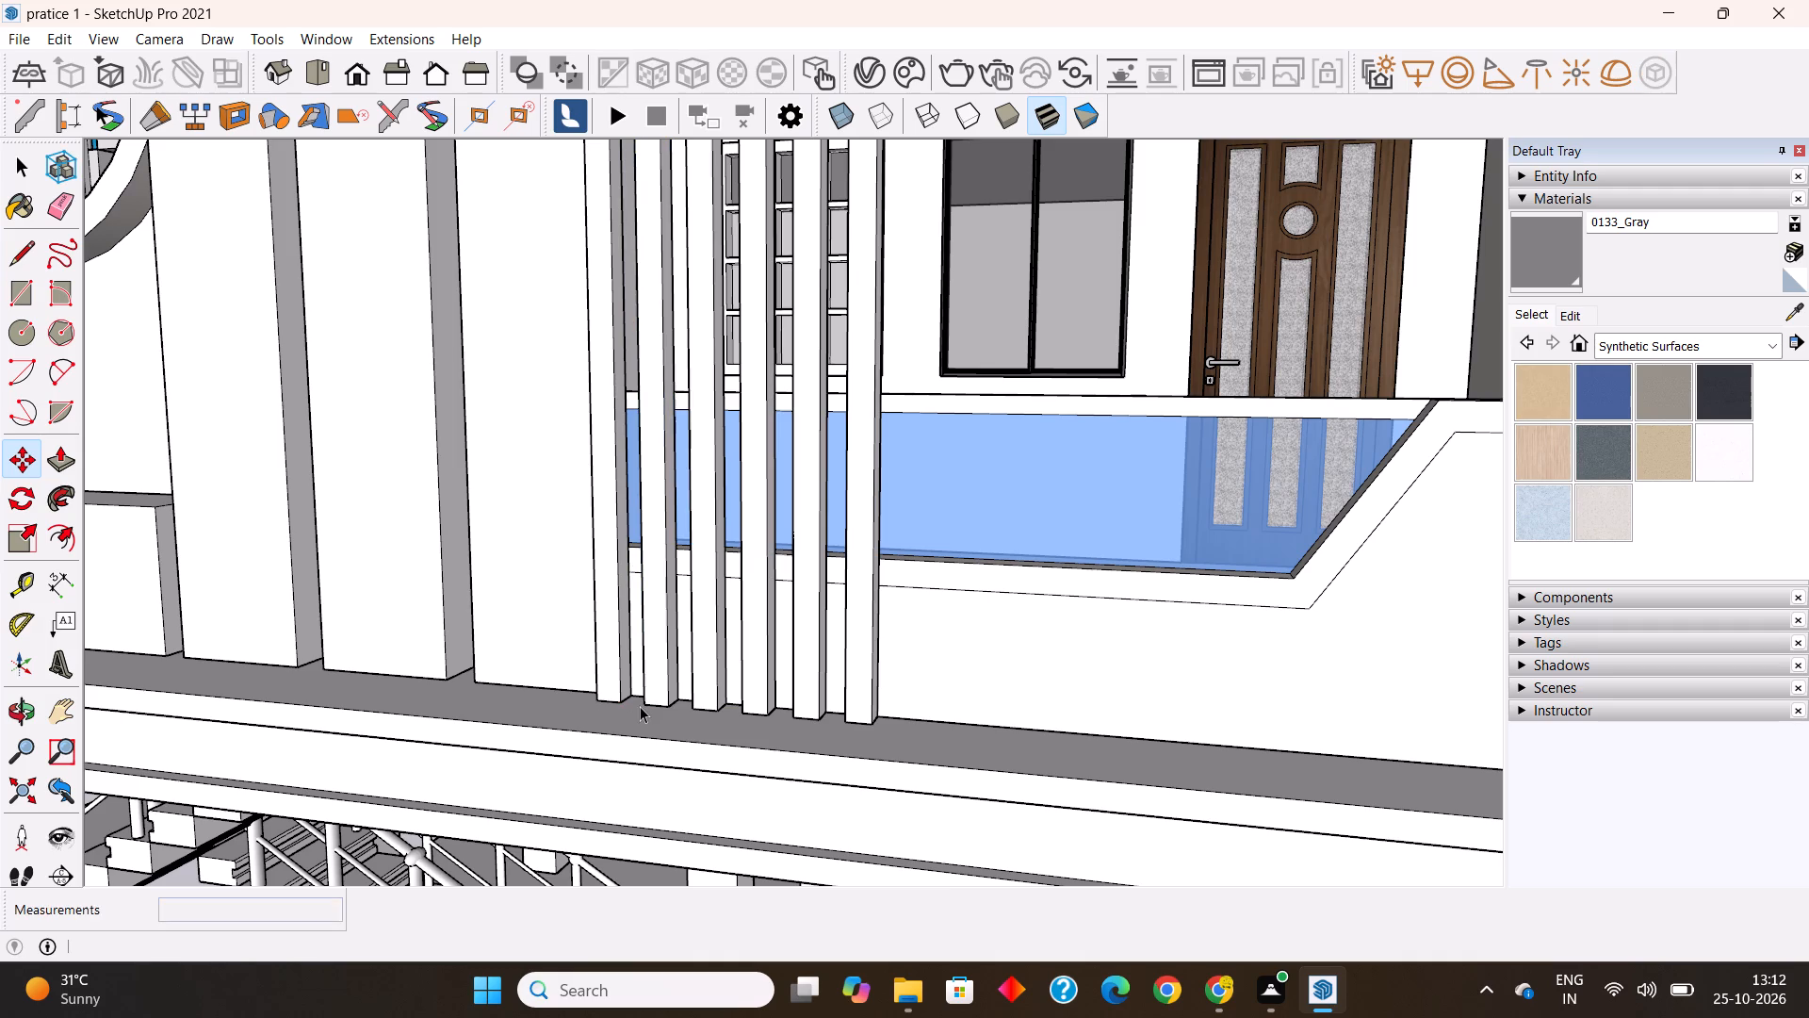
key("Escape")
Open the outermost lower balcony strip component for editing and paint its front and adjoining side faces with 0133_Gray.
scroll(655, 763, "down", 10)
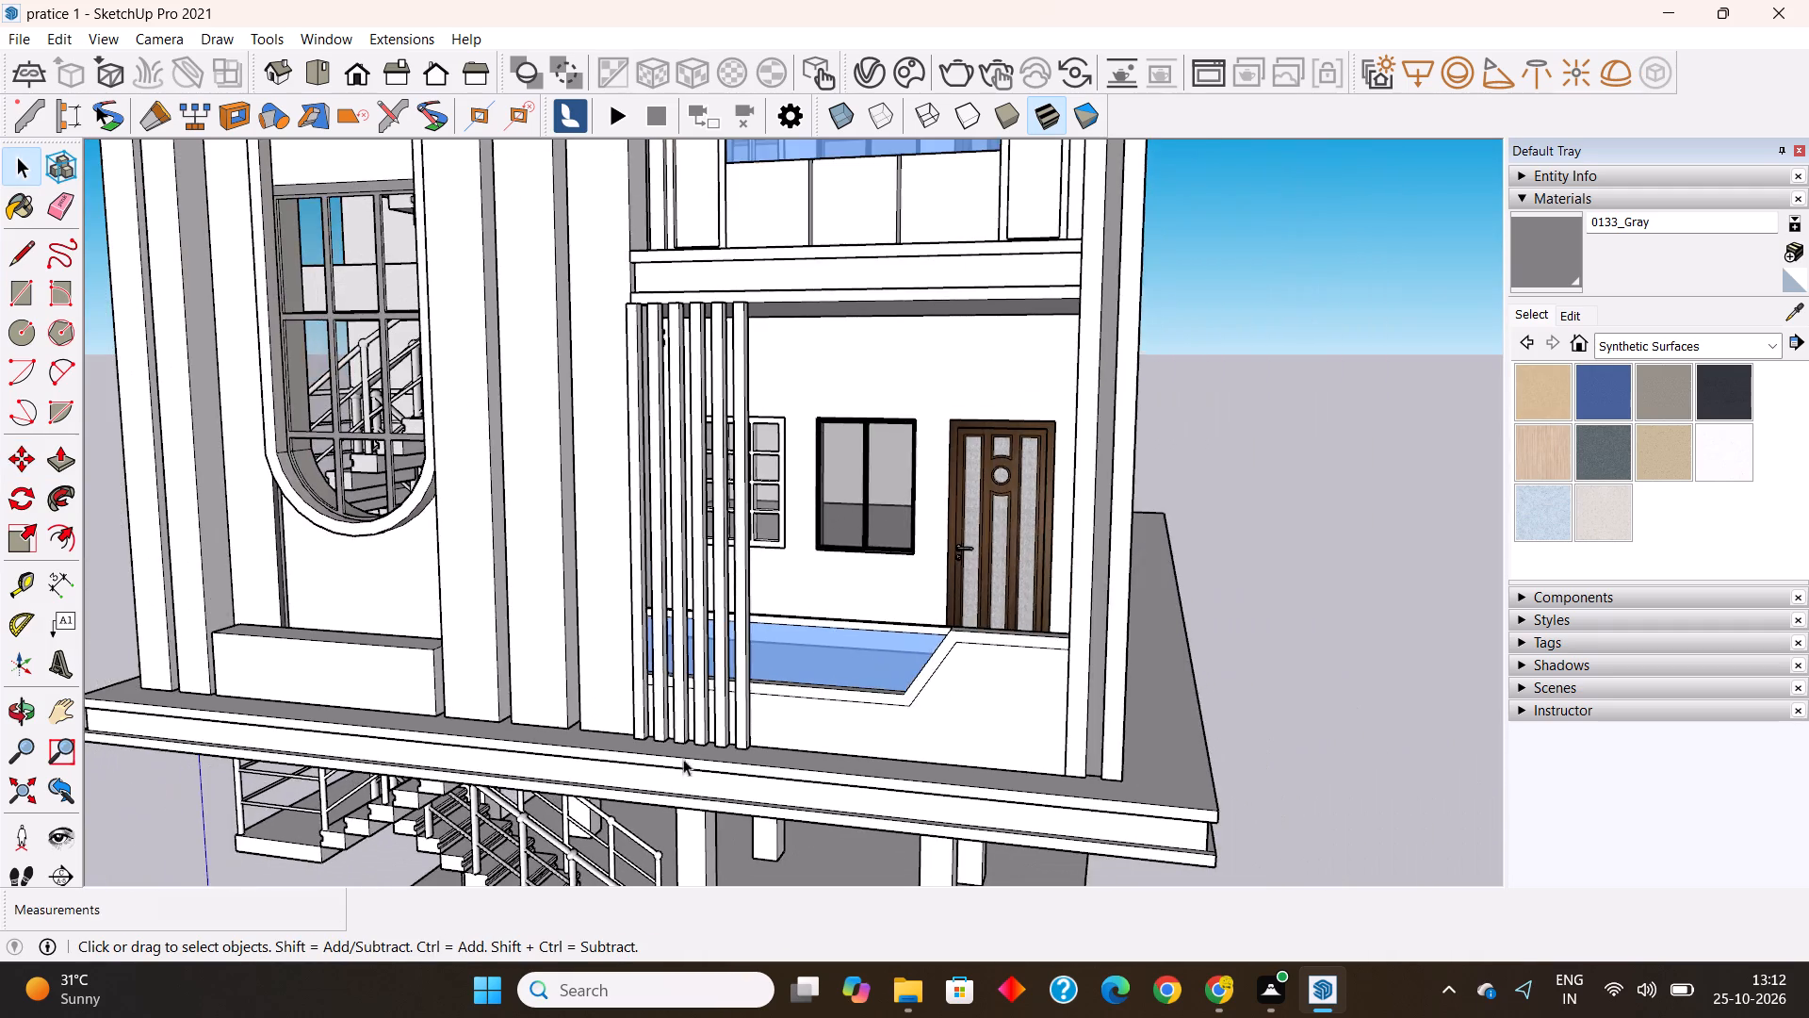
middle_click_drag(692, 746, 615, 747)
scroll(649, 733, "up", 8)
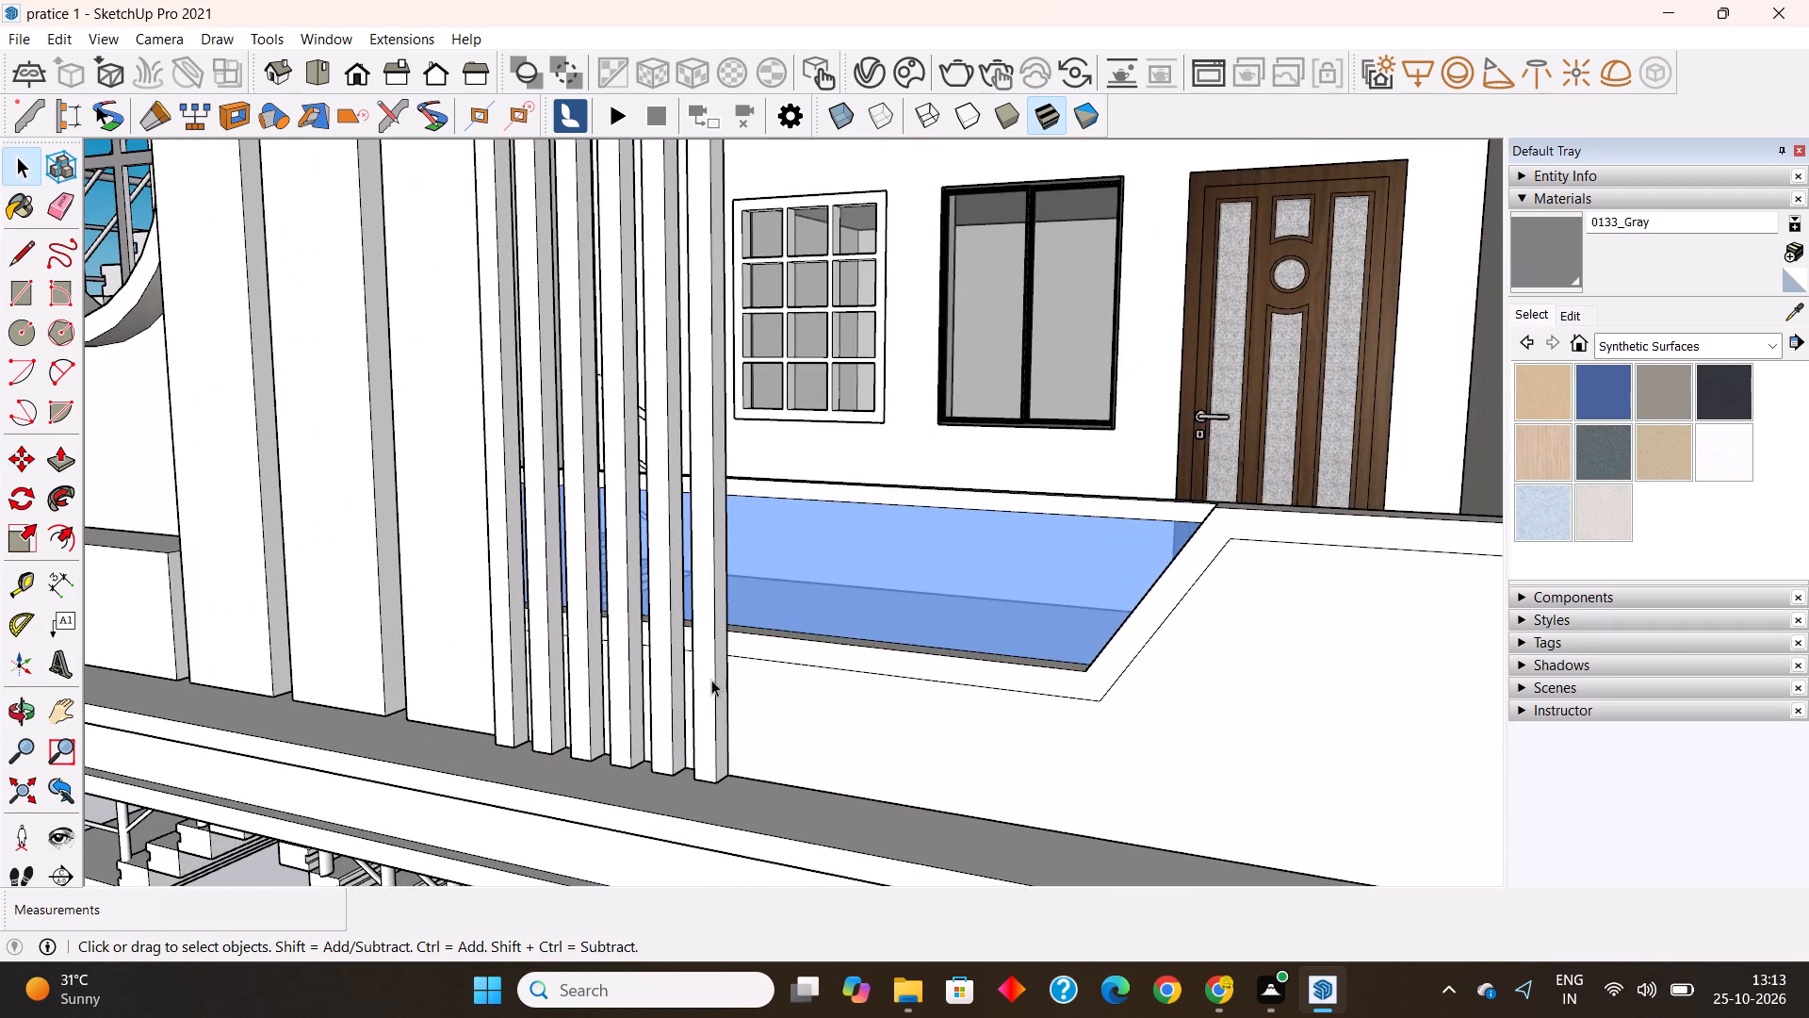
double_click(710, 678)
left_click(1536, 246)
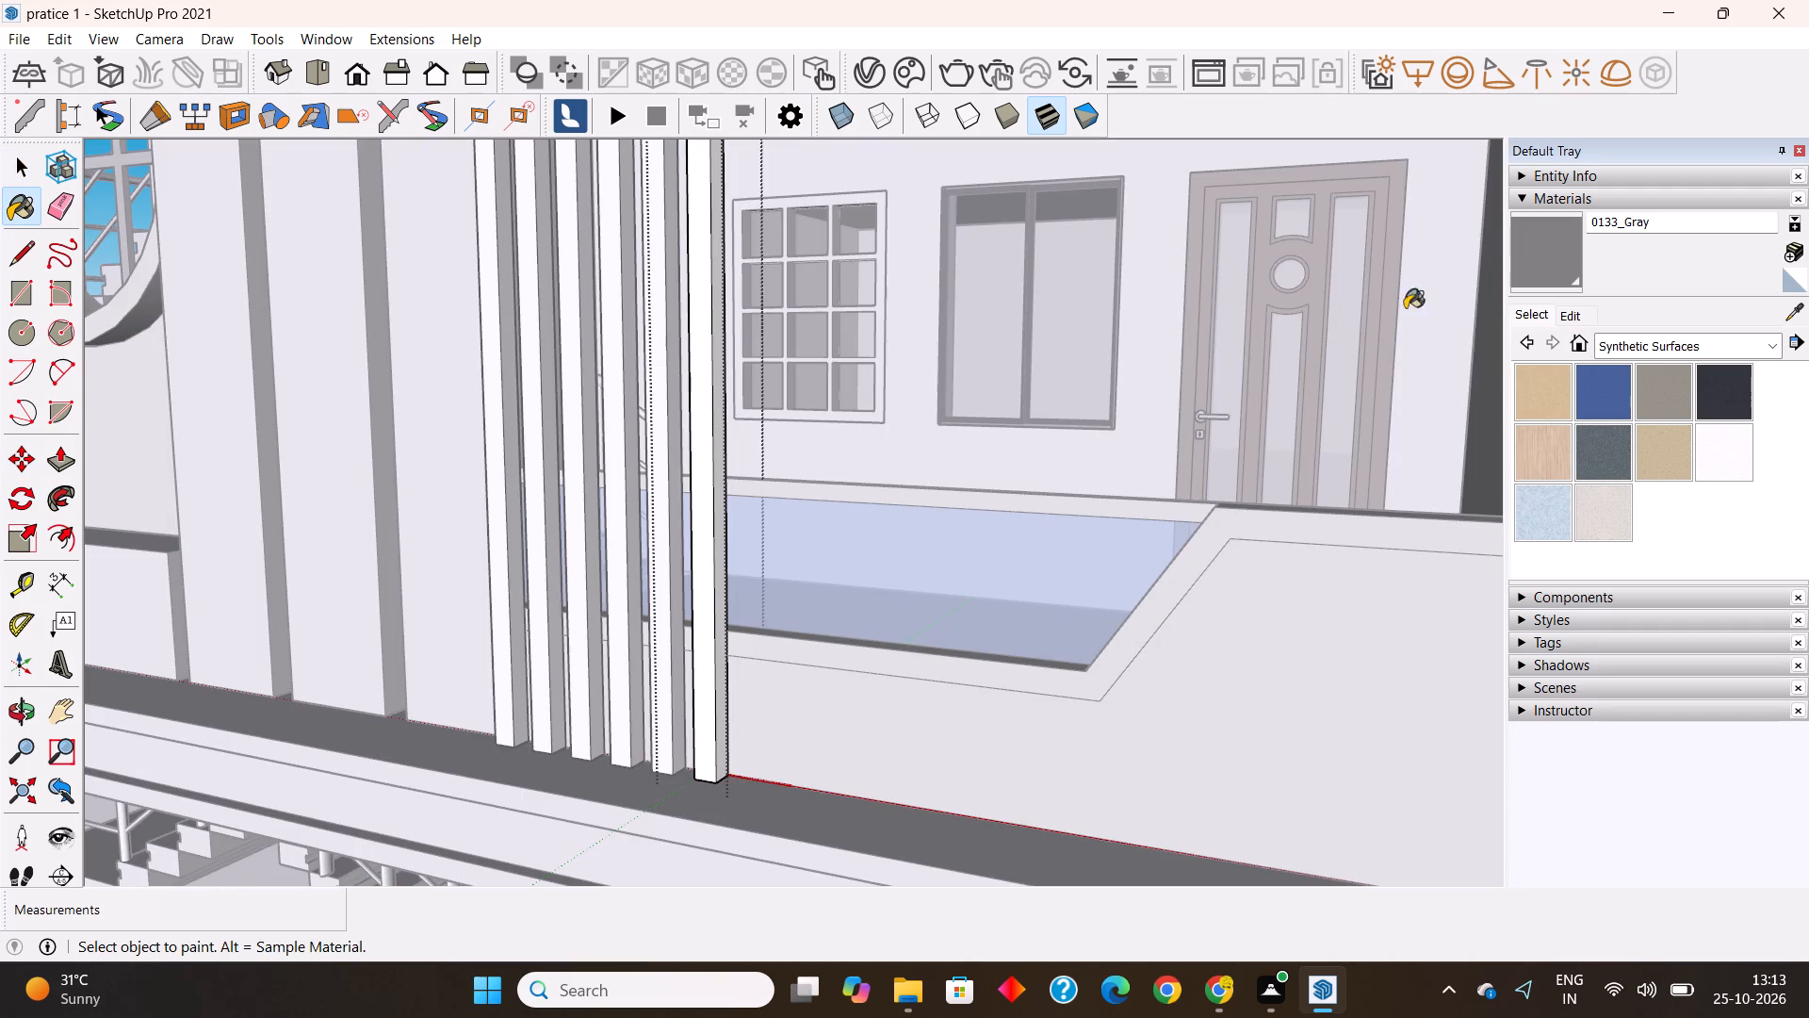
left_click(703, 653)
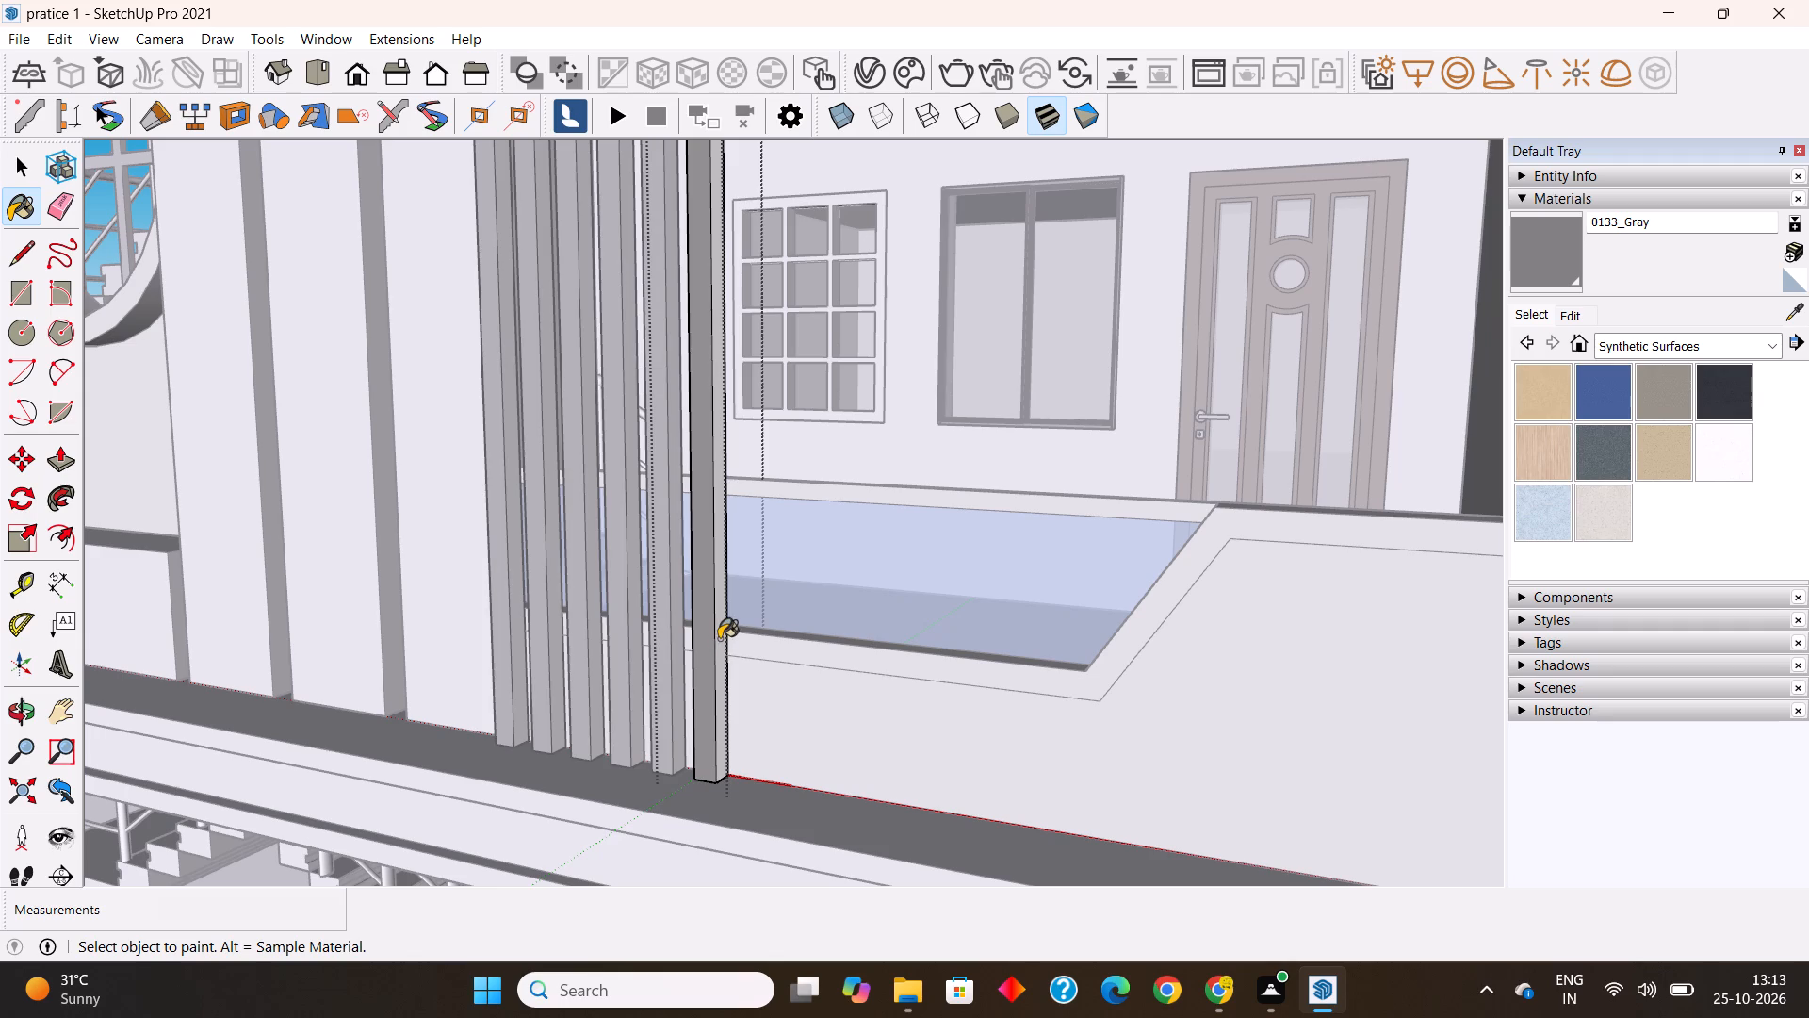
left_click(719, 638)
Paint the top end face of the lower balcony strip component with 0133_Gray.
scroll(717, 731, "down", 3)
scroll(738, 811, "down", 7)
middle_click_drag(757, 774, 713, 833)
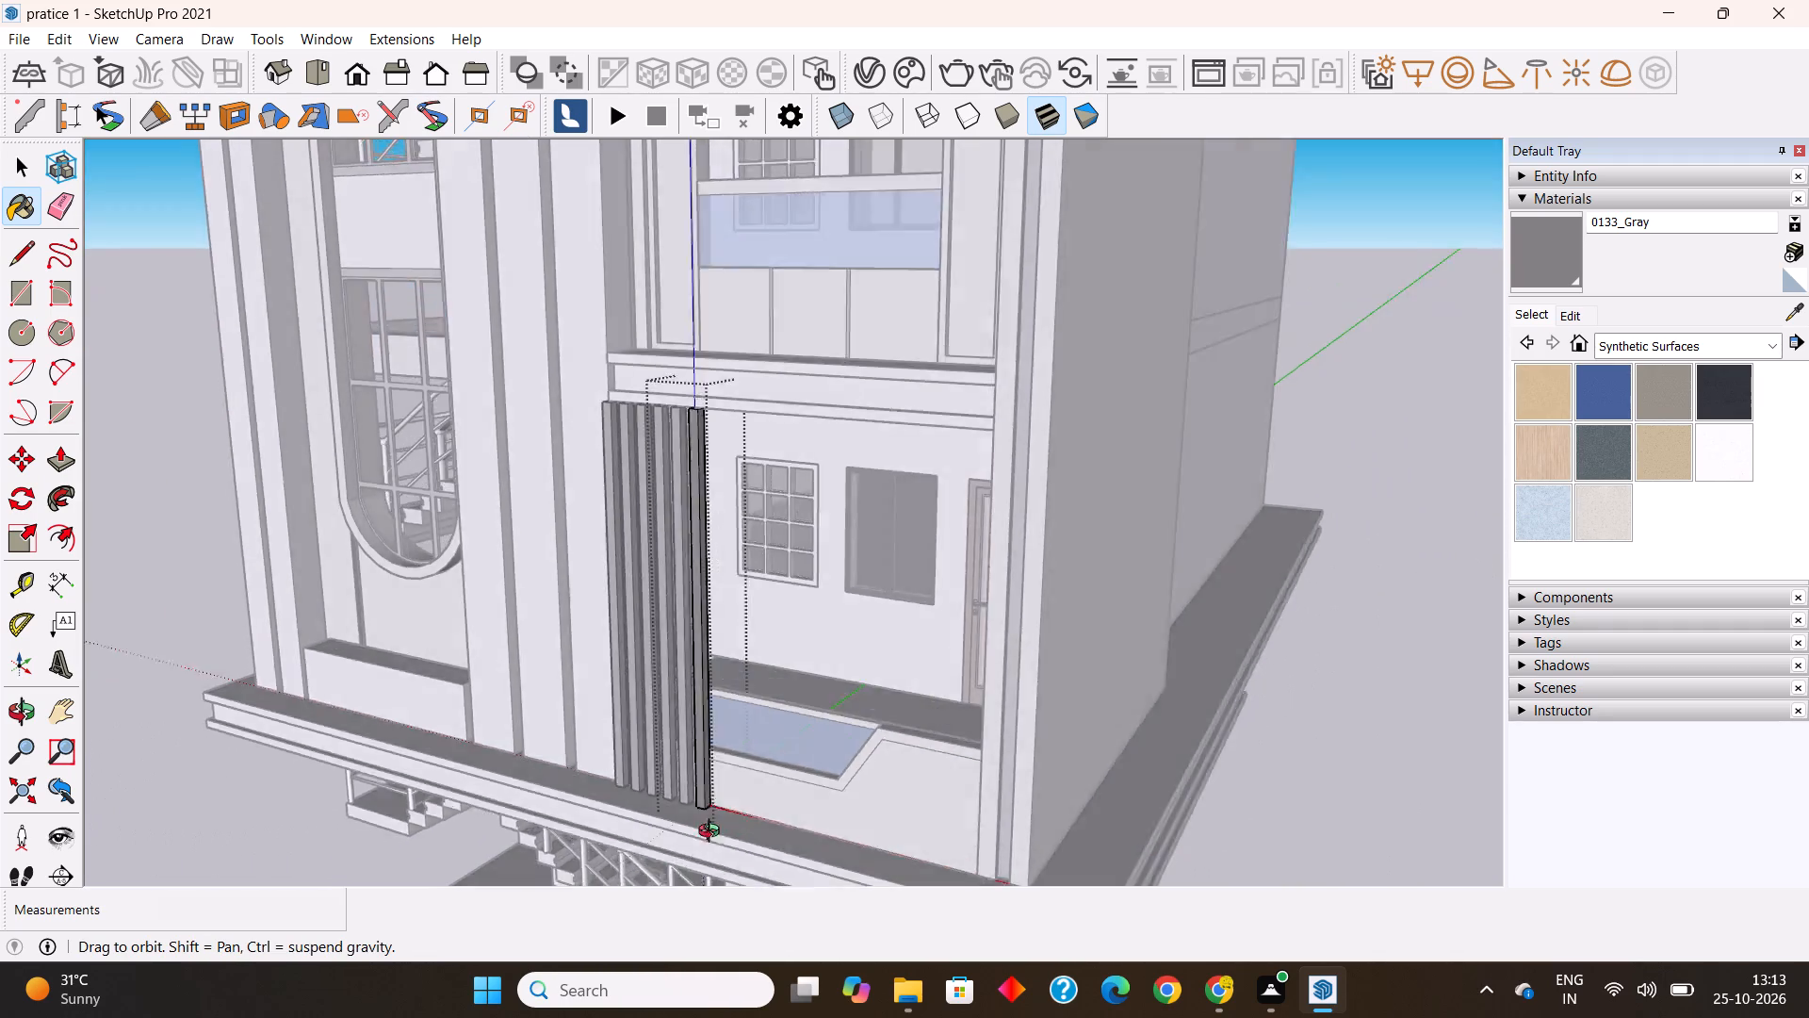
middle_click_drag(713, 833, 709, 975)
scroll(635, 561, "up", 10)
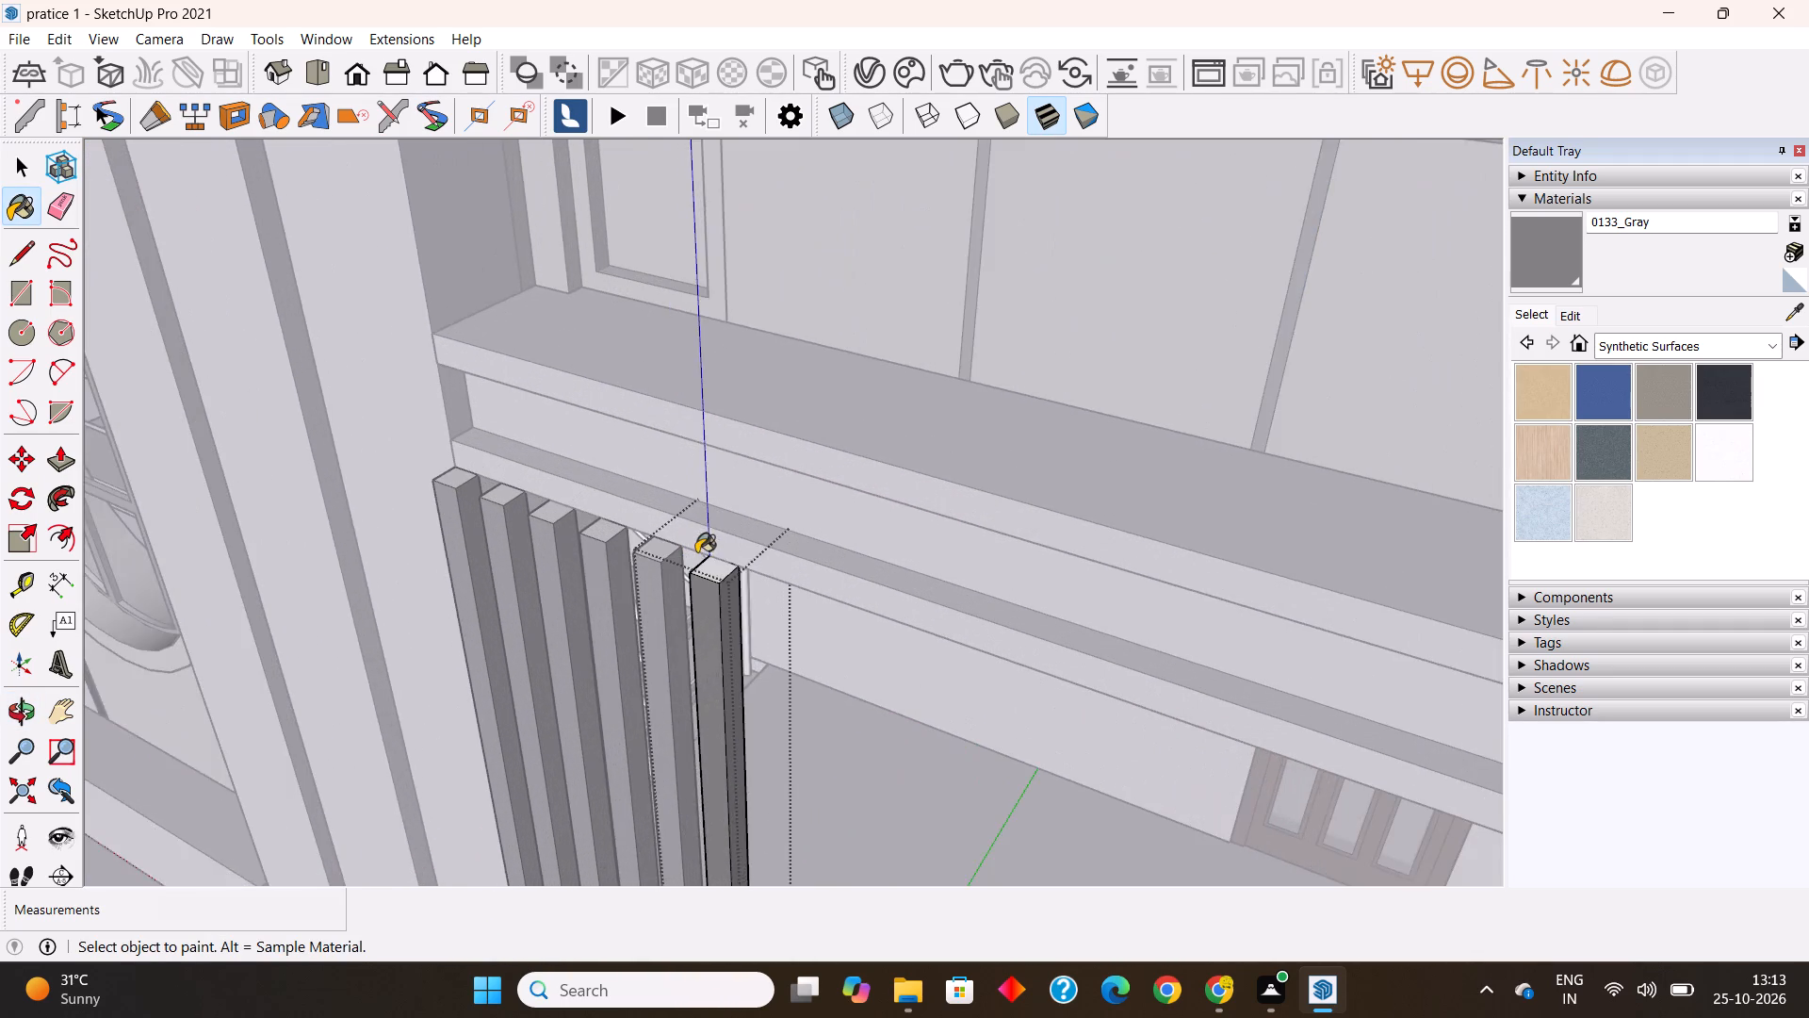
scroll(696, 552, "up", 6)
left_click(721, 574)
Paint the strip component's remaining unpainted face at the back with 0133_Gray and leave the component.
scroll(667, 514, "down", 15)
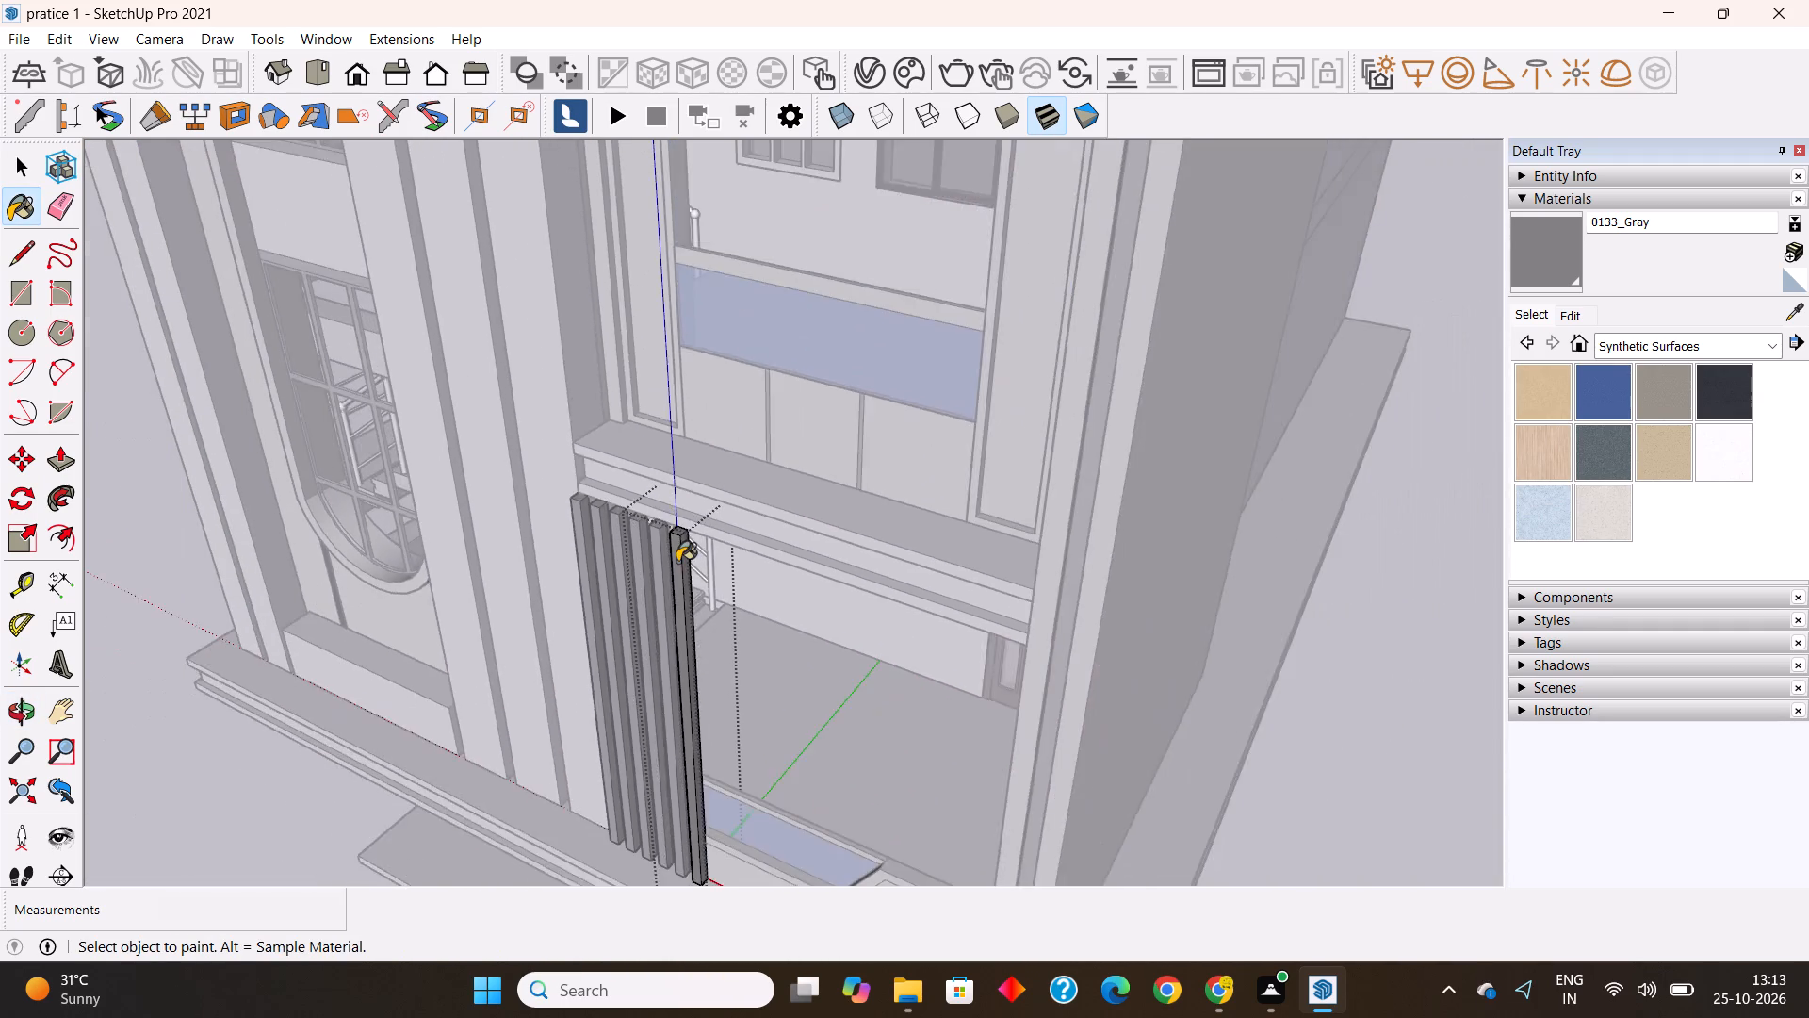
scroll(677, 562, "down", 8)
middle_click_drag(670, 669, 545, 600)
scroll(595, 554, "up", 8)
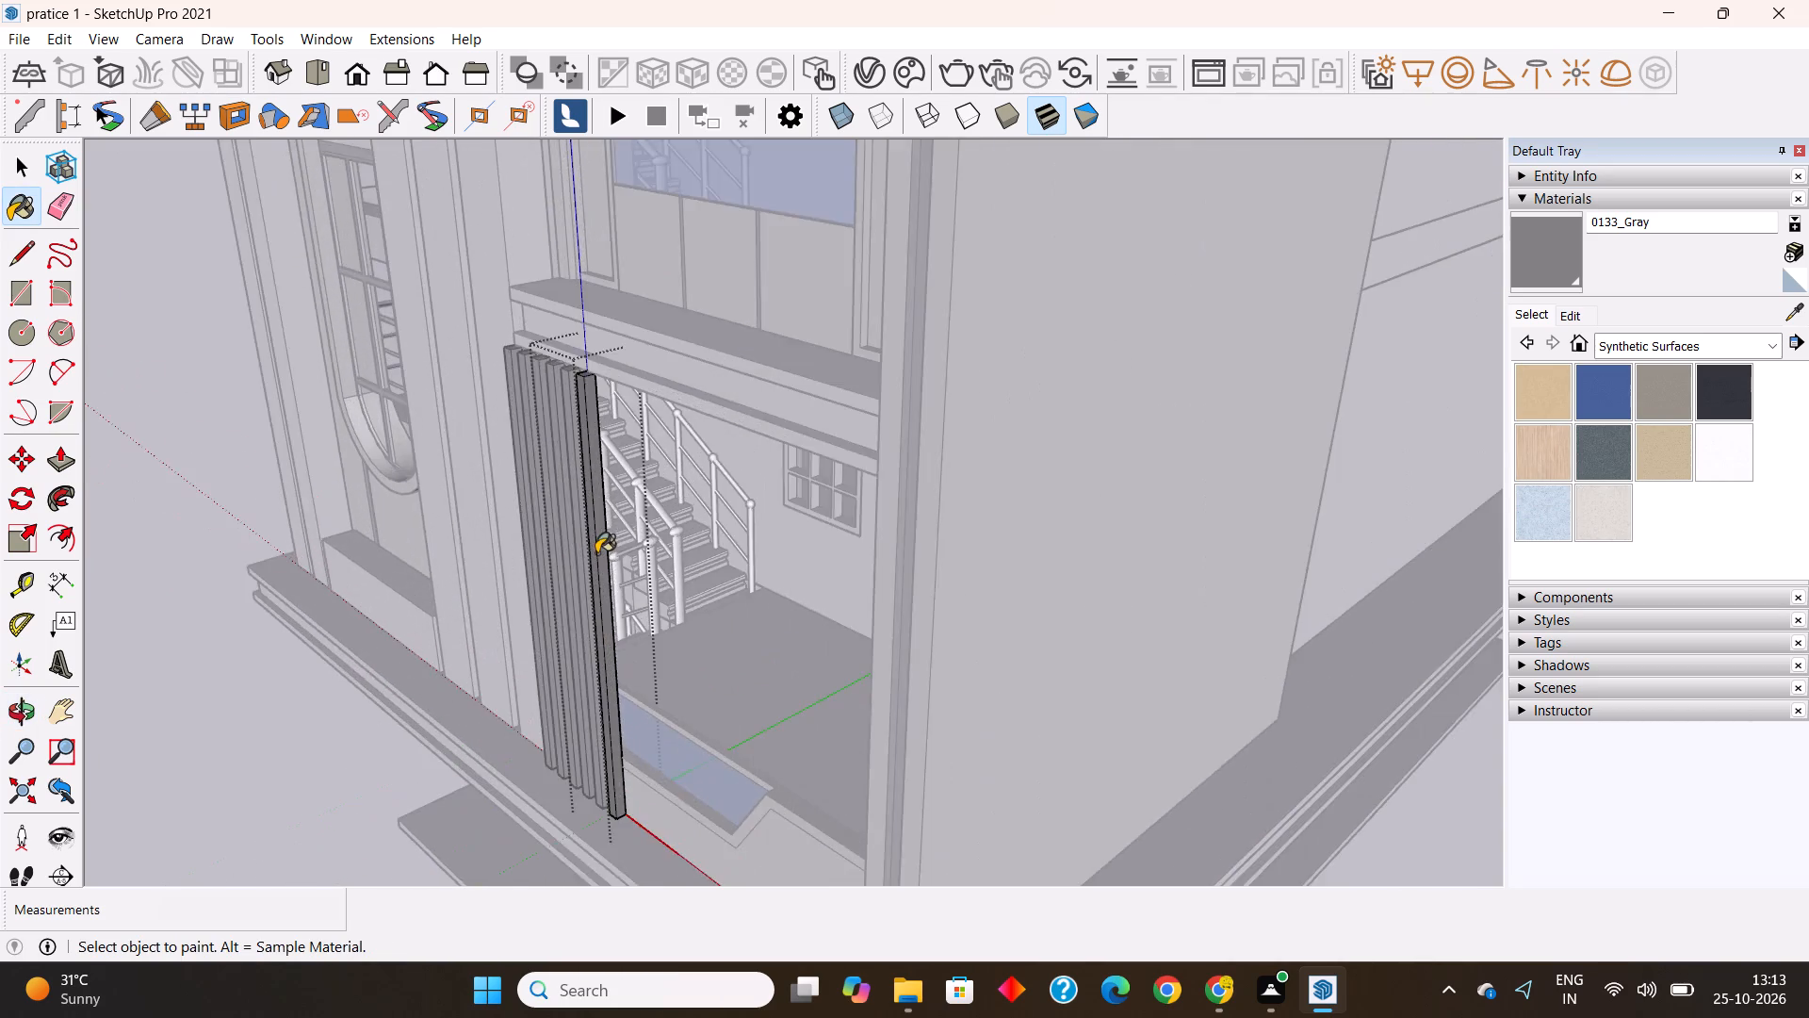
scroll(596, 553, "up", 20)
middle_click_drag(596, 551, 476, 566)
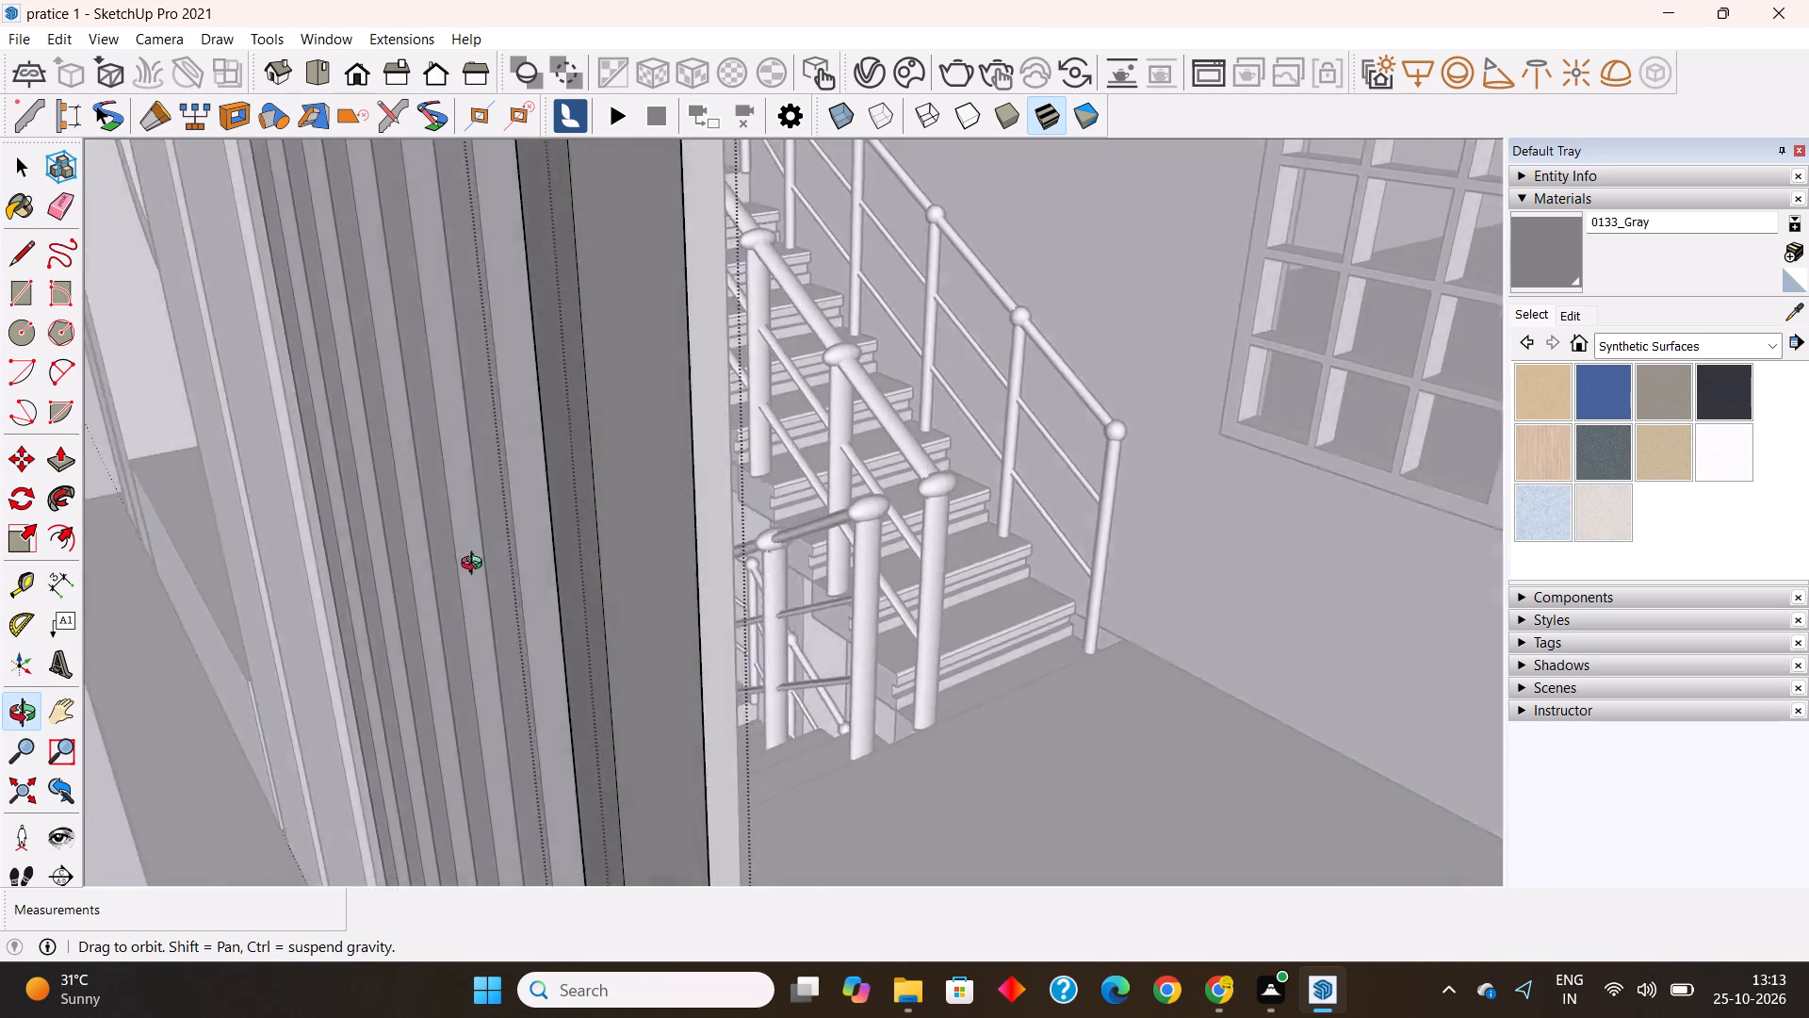
middle_click_drag(476, 566, 56, 599)
left_click(732, 524)
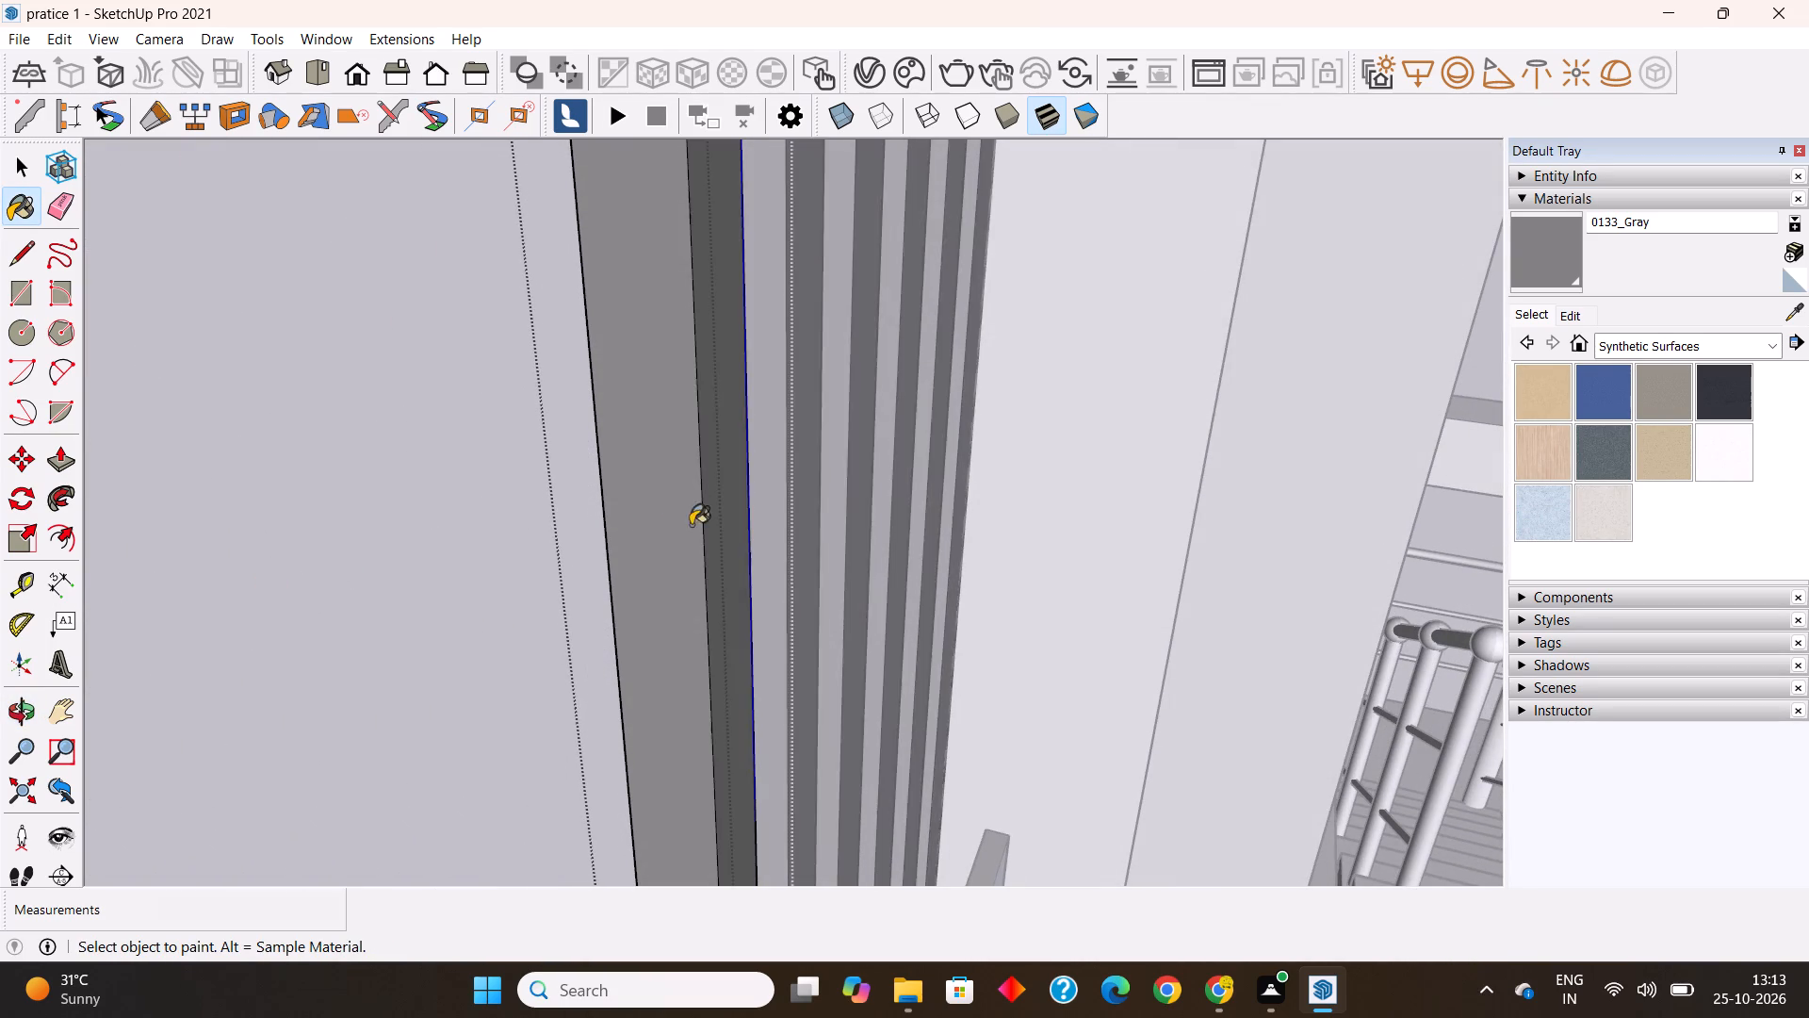
middle_click_drag(662, 532, 1315, 492)
scroll(822, 449, "down", 11)
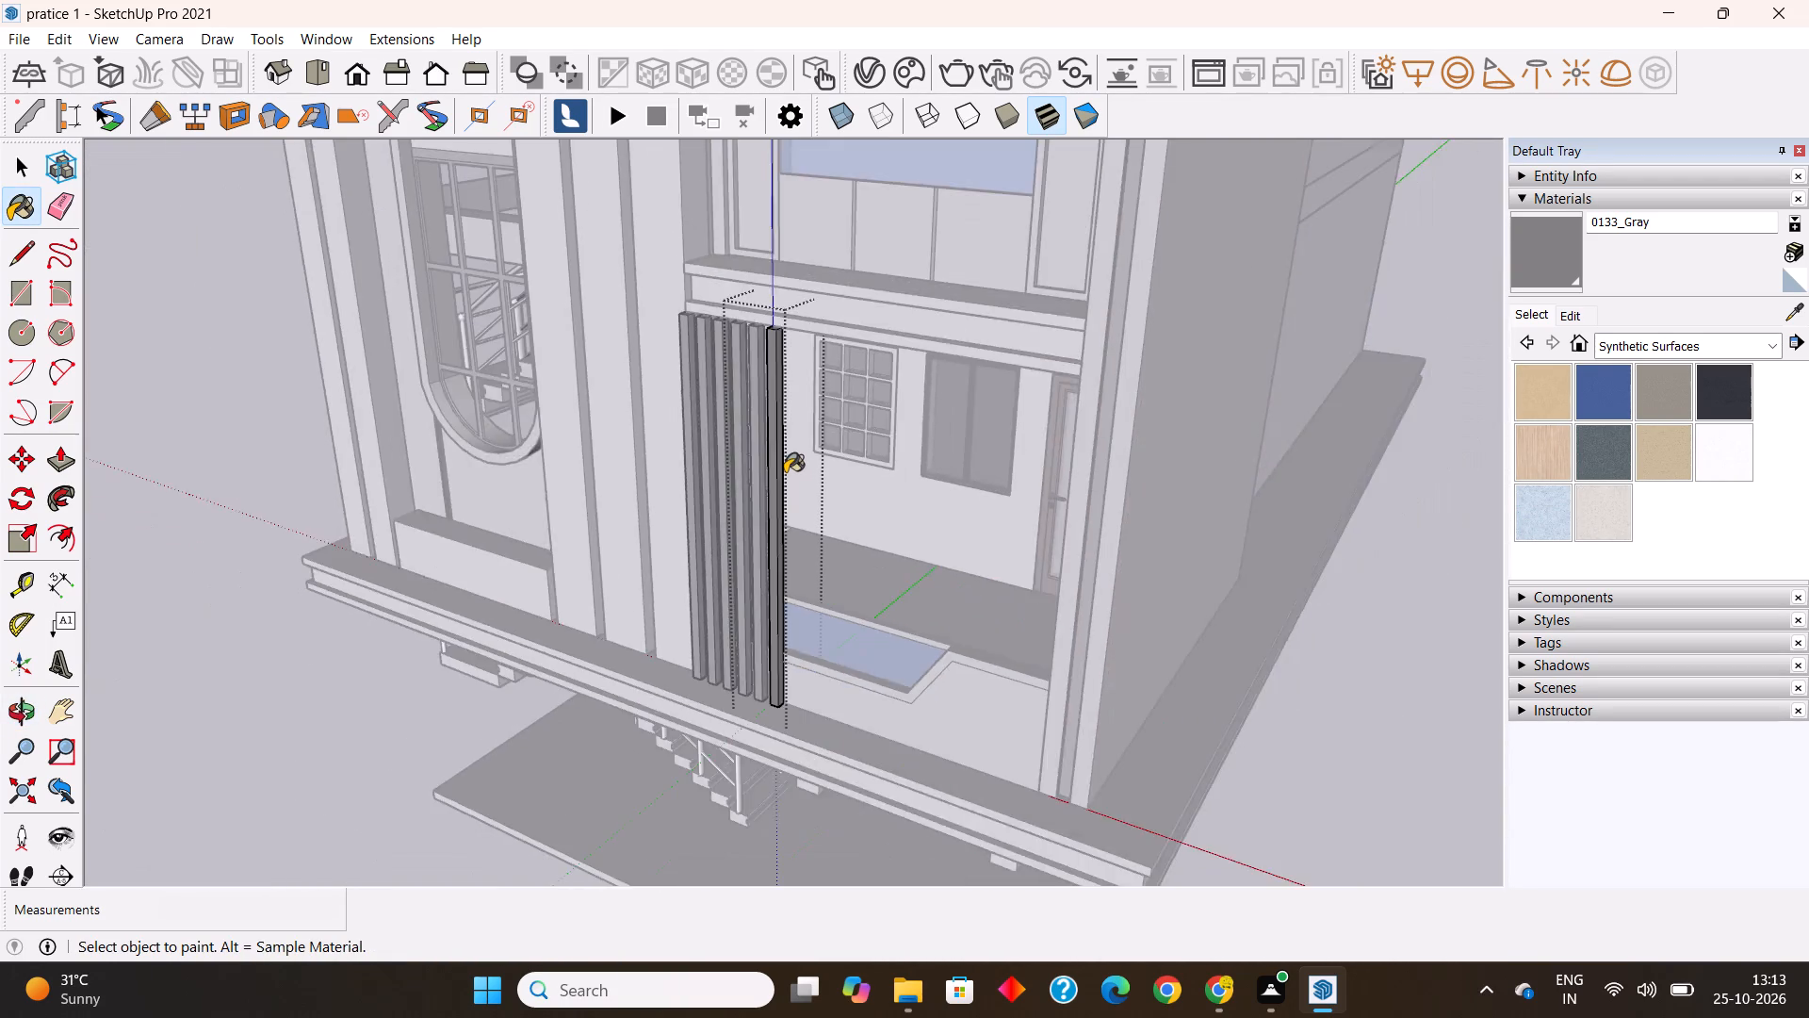
scroll(785, 472, "down", 16)
middle_click_drag(826, 656, 1033, 555)
key("space")
left_click(1087, 568)
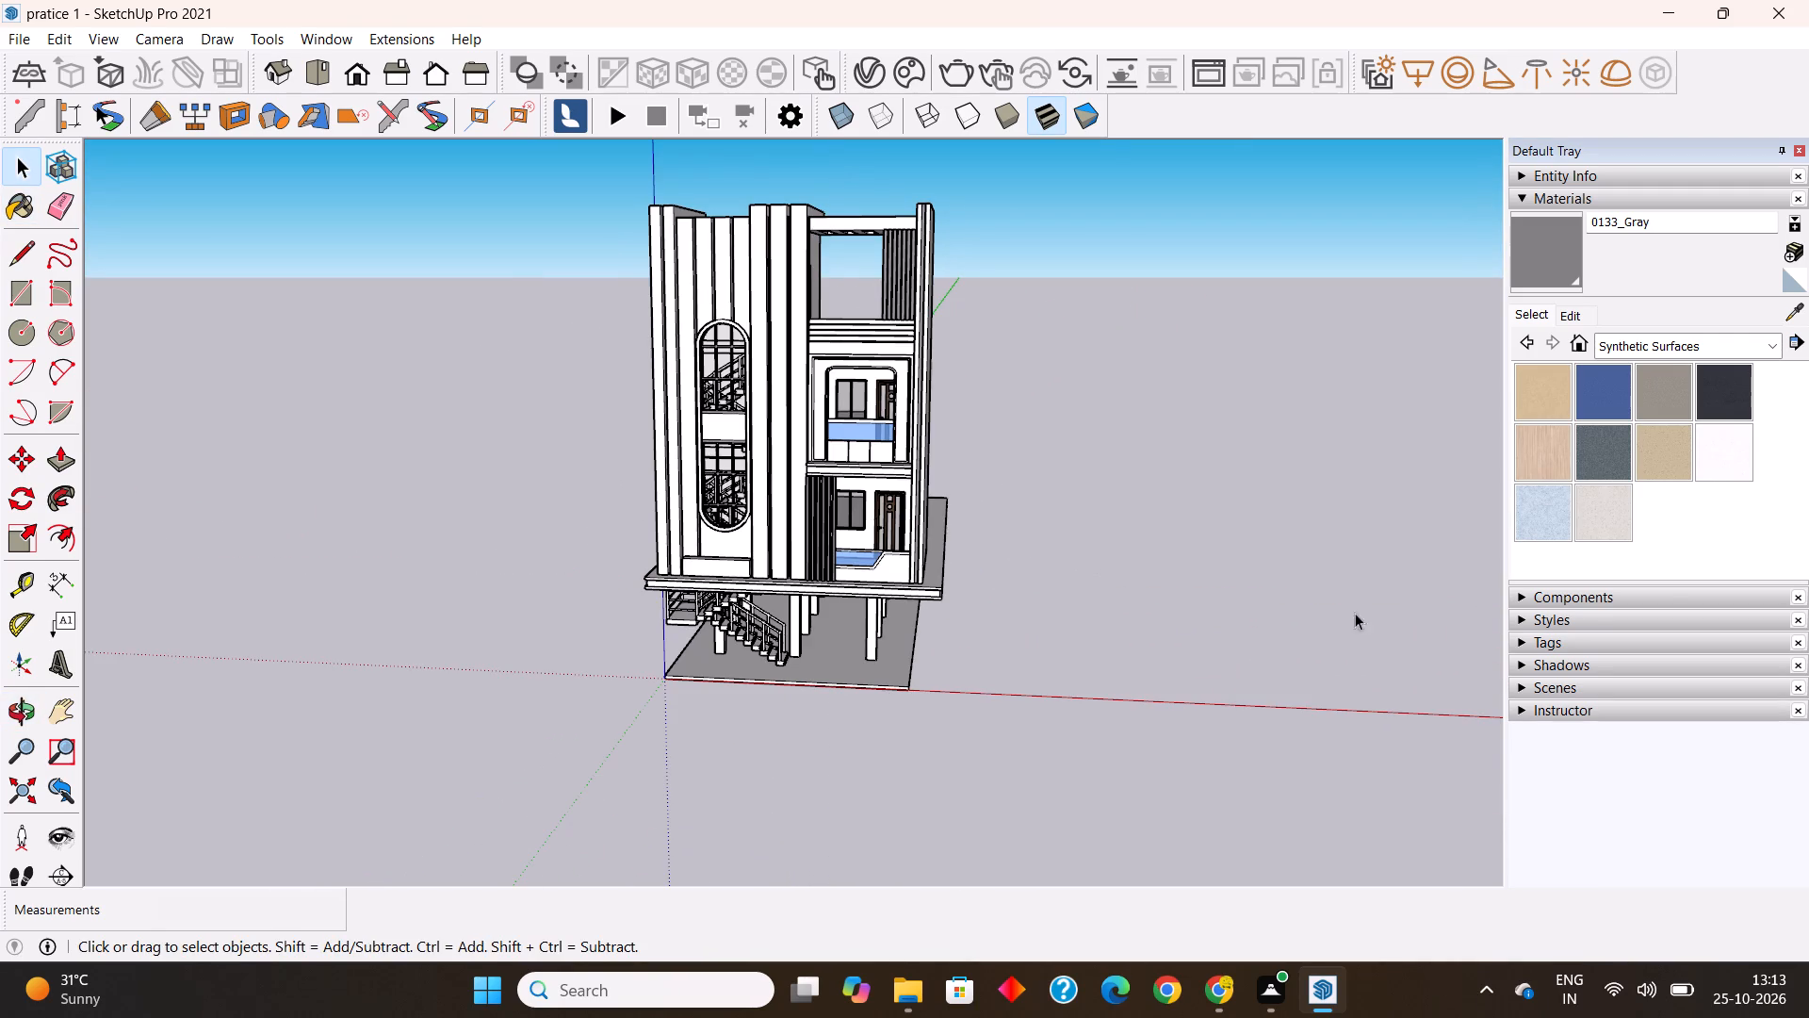
Examine the upper balcony and the whole facade from several angles.
scroll(852, 469, "up", 6)
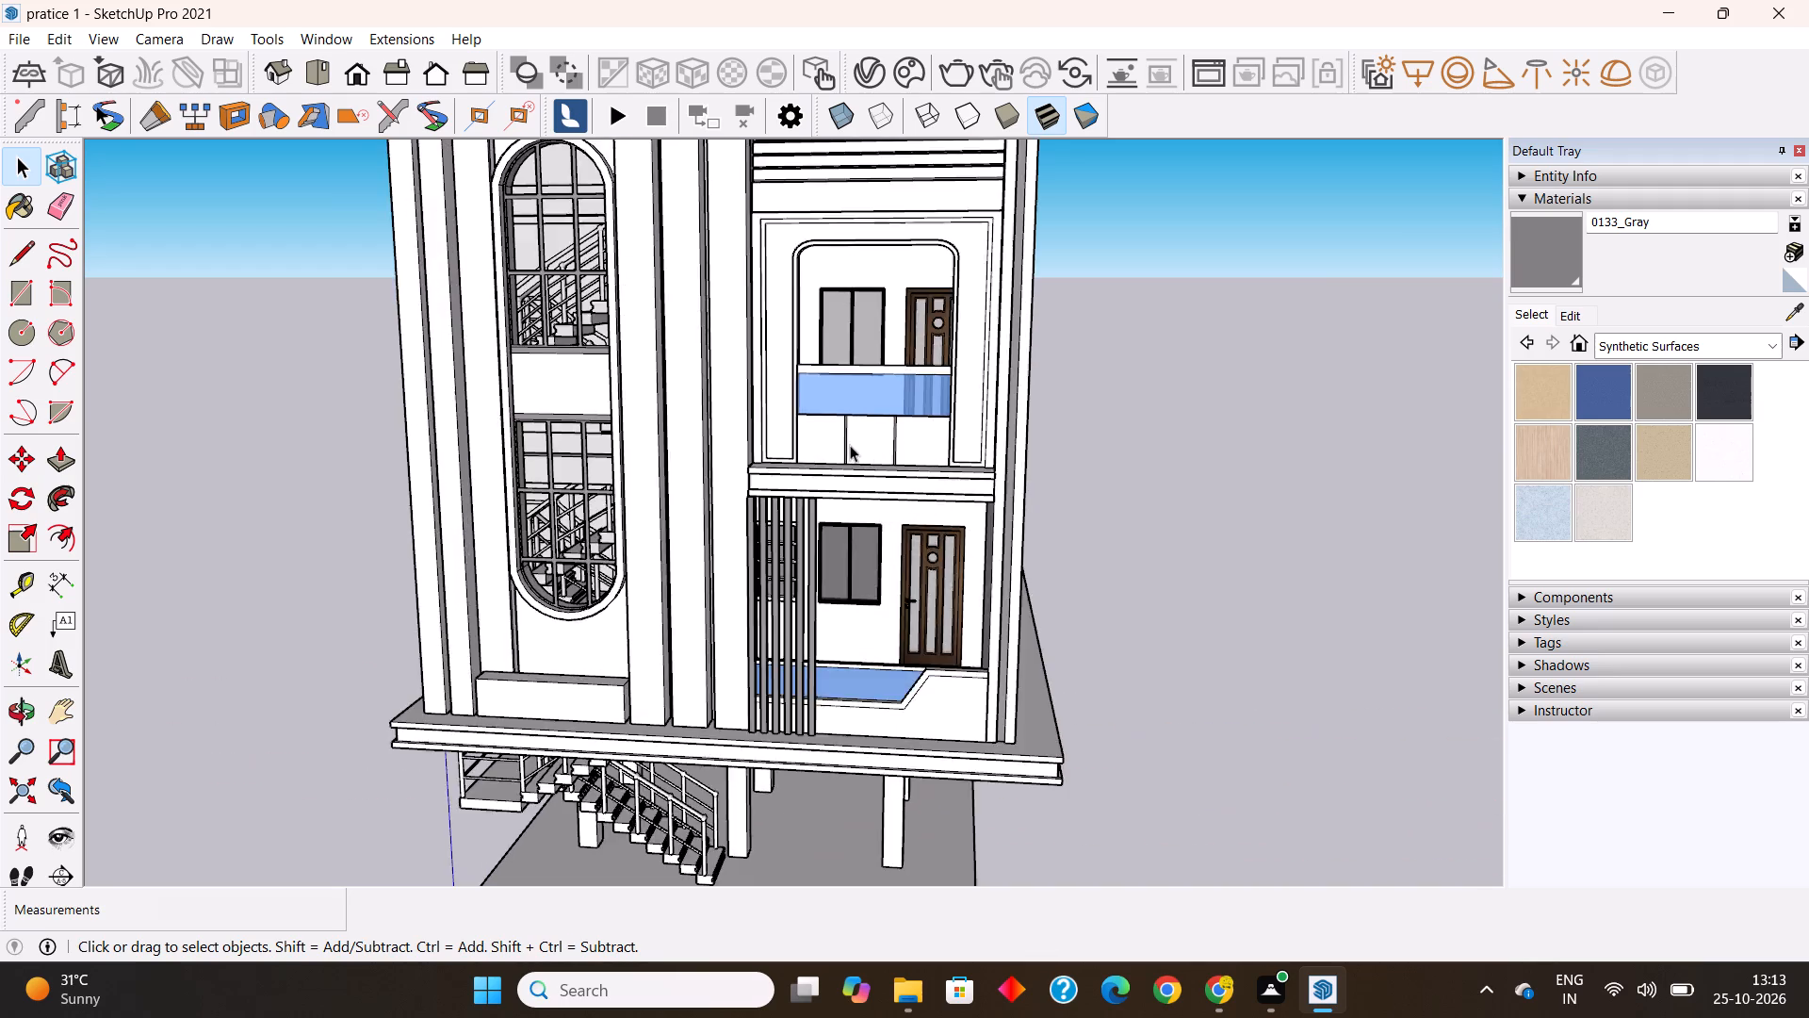
scroll(850, 445, "up", 16)
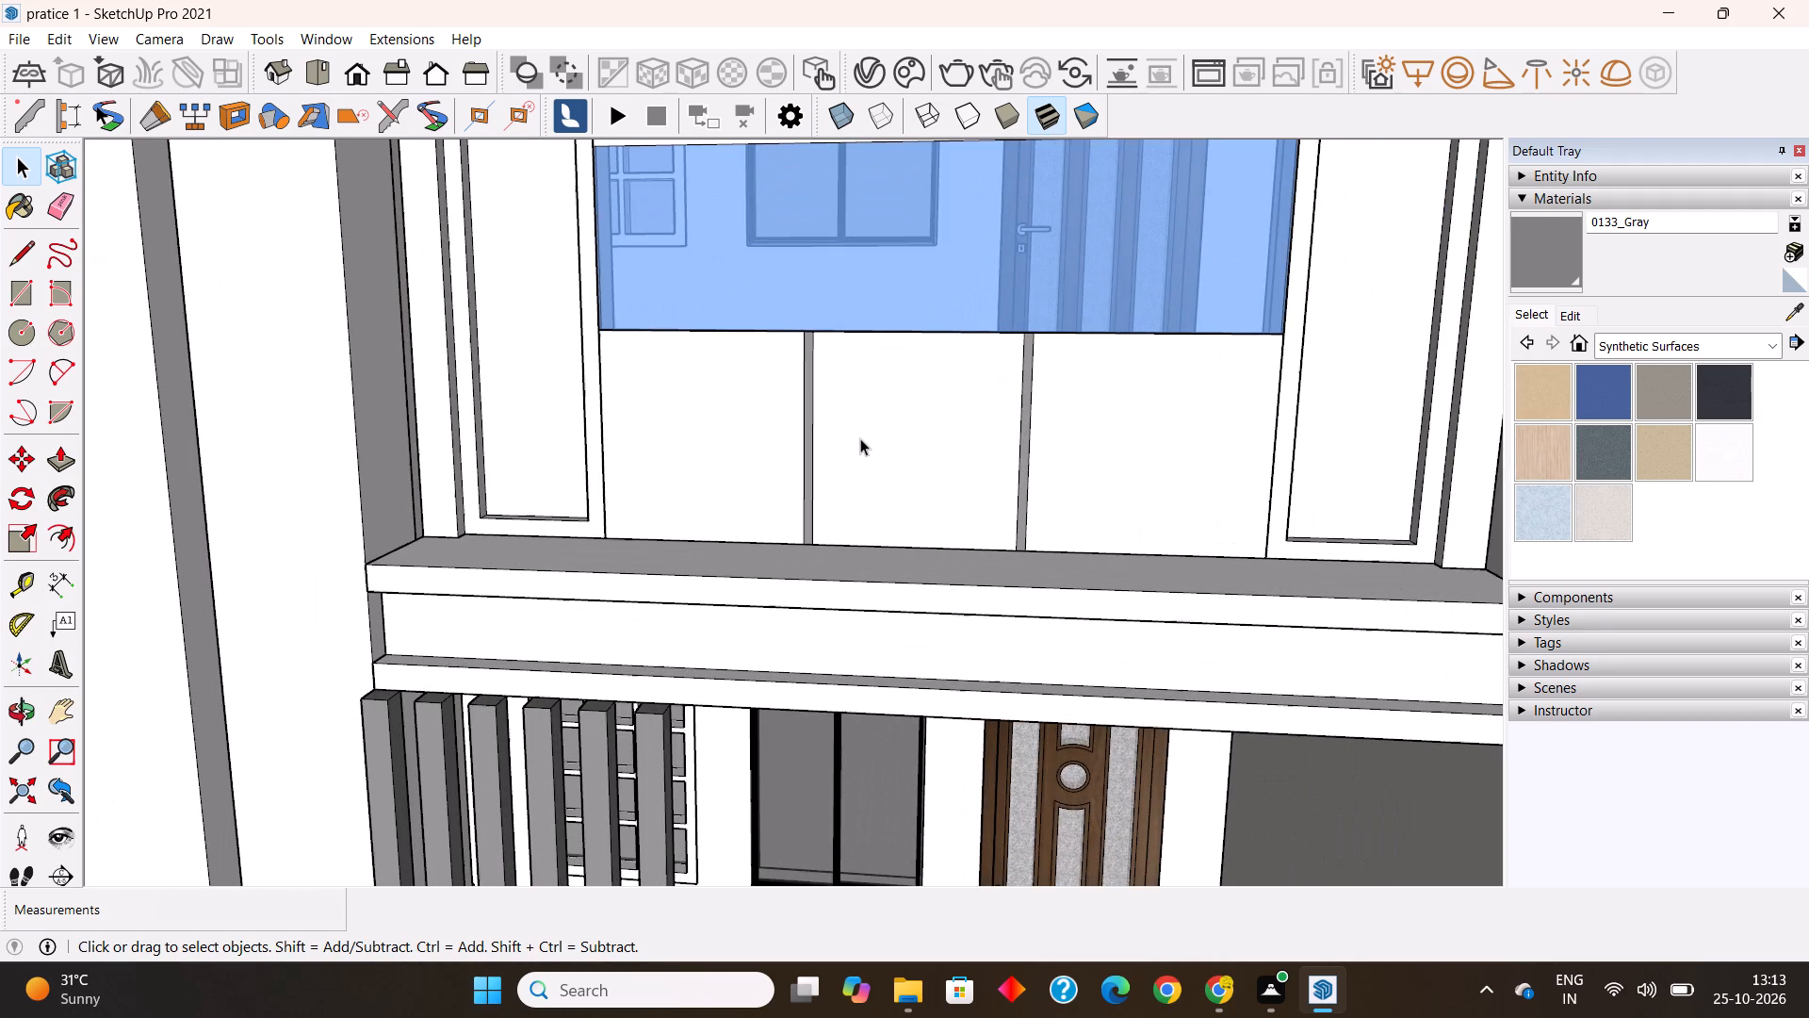
middle_click_drag(860, 437, 673, 596)
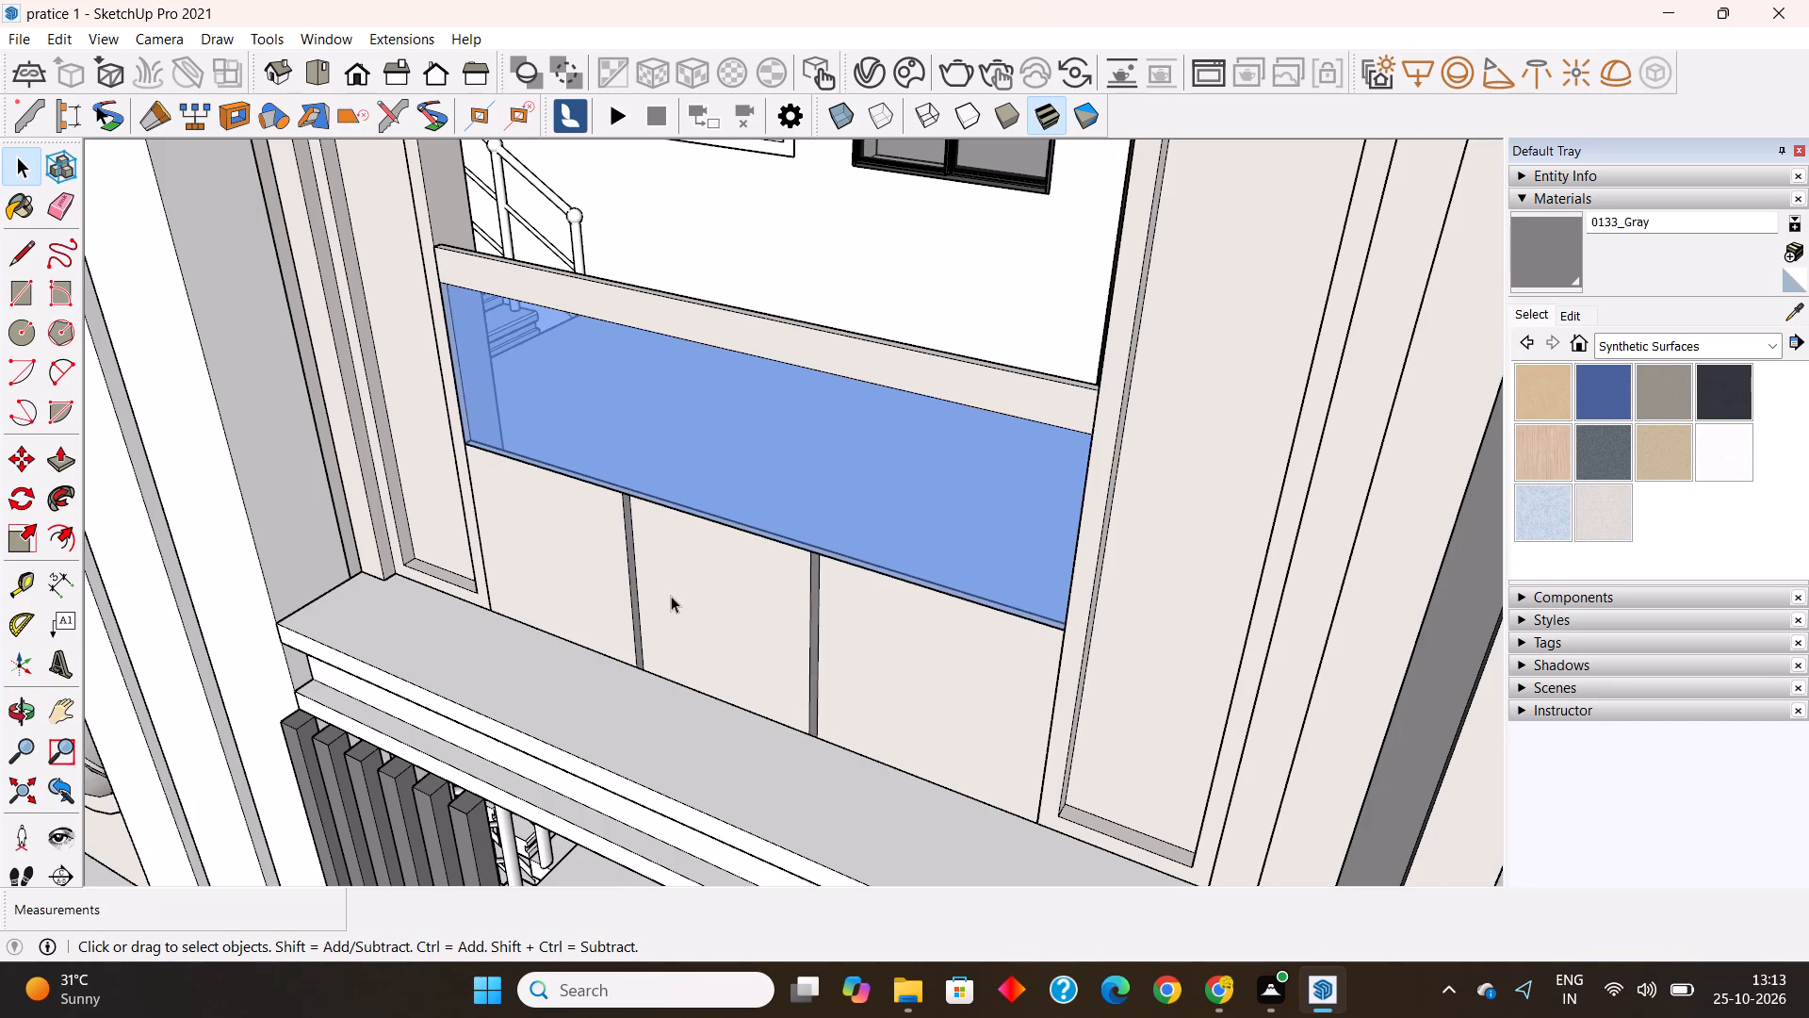
scroll(643, 525, "down", 10)
scroll(814, 516, "down", 3)
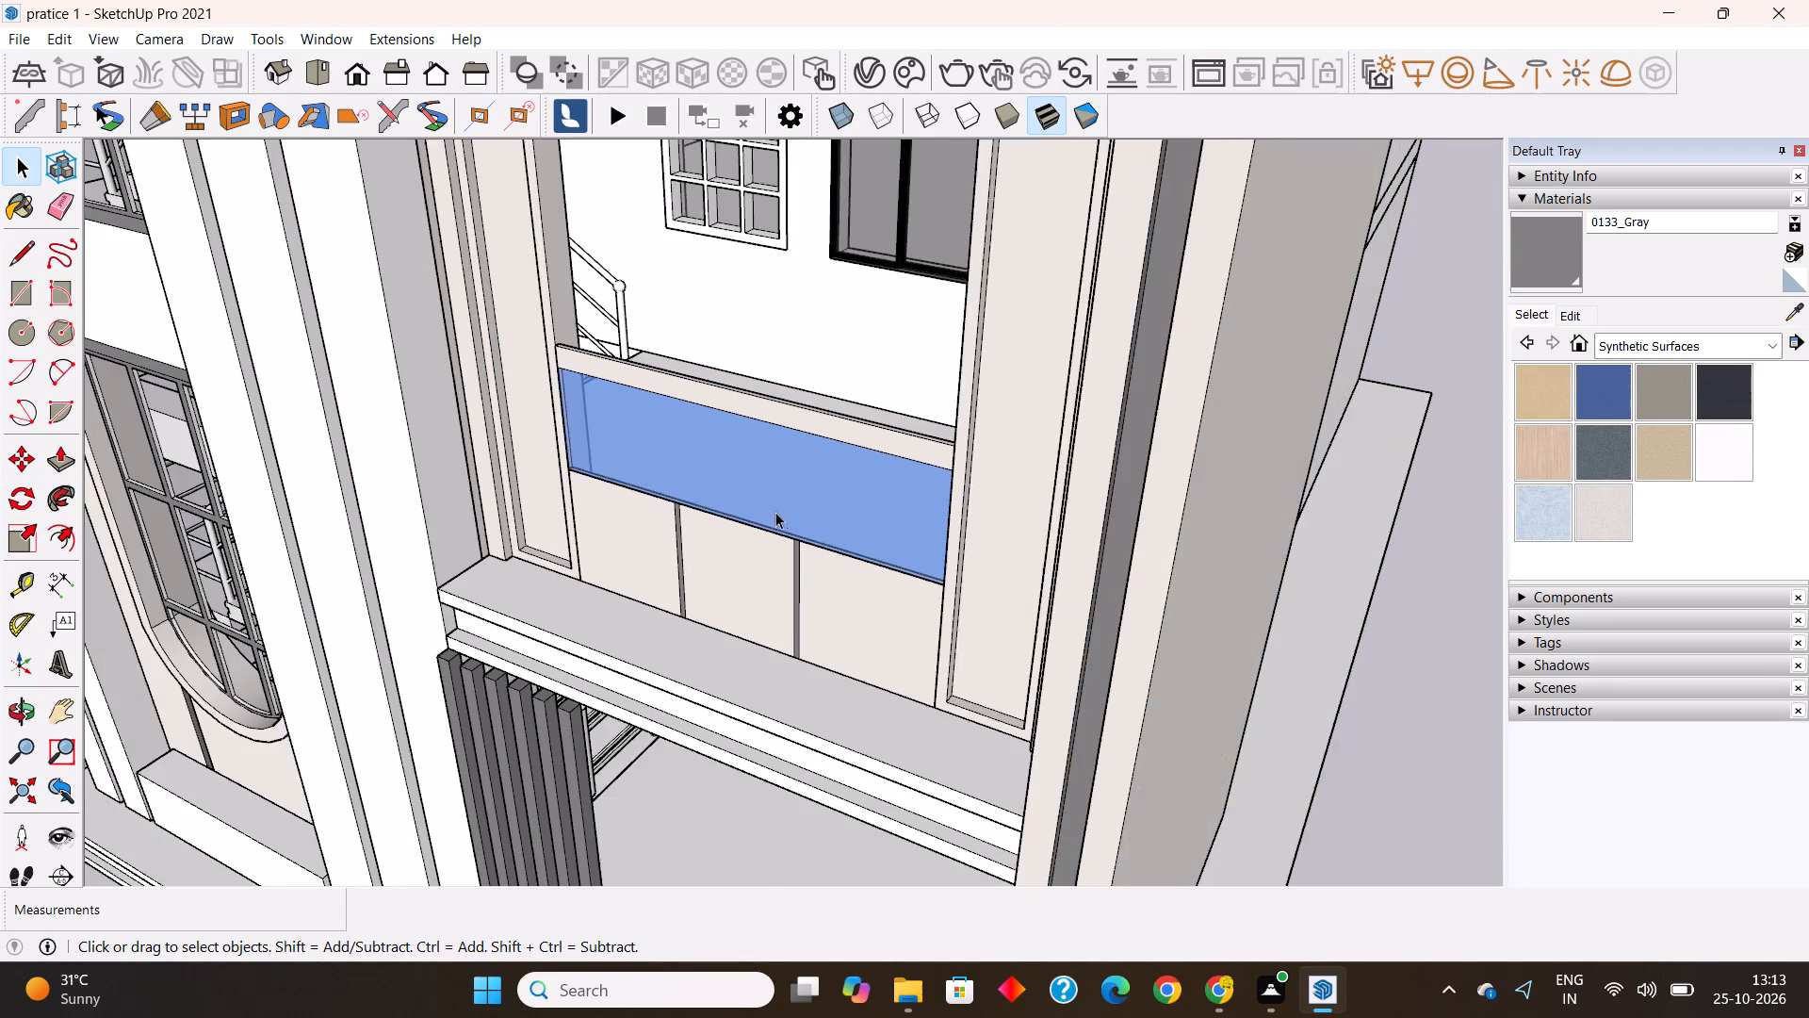
scroll(769, 512, "down", 20)
middle_click_drag(826, 622, 831, 619)
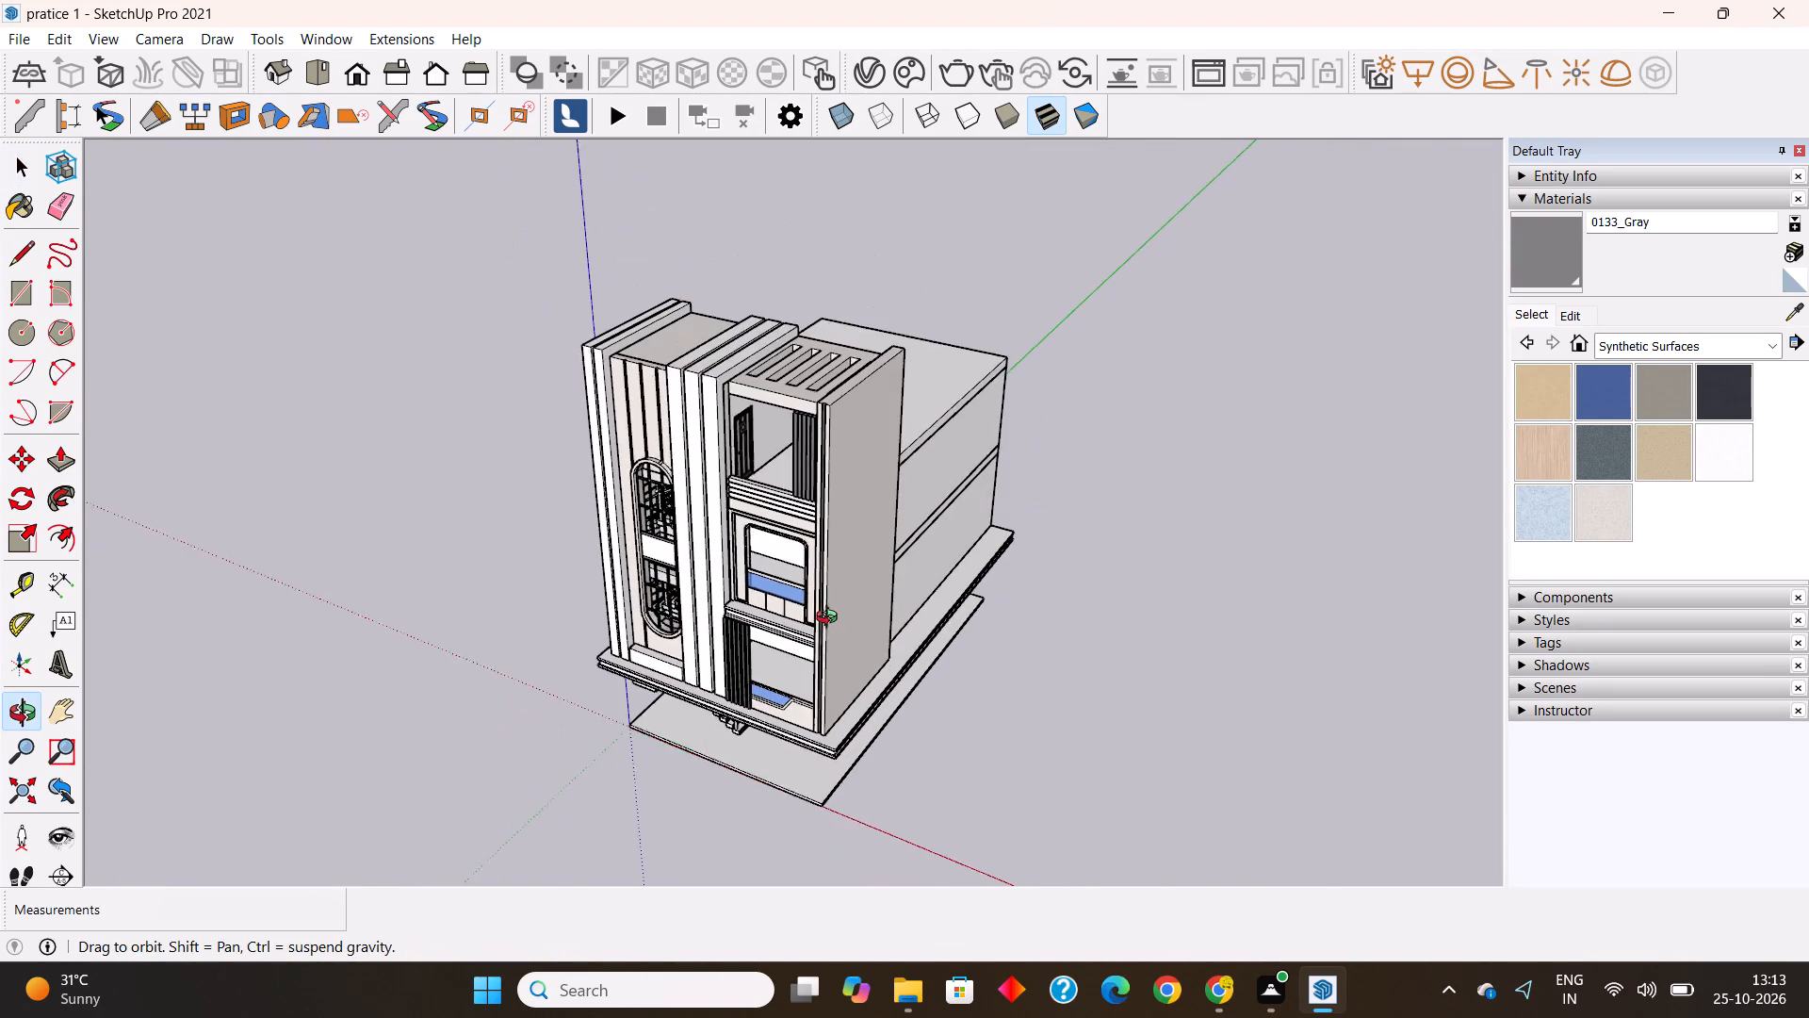
middle_click_drag(831, 619, 1081, 488)
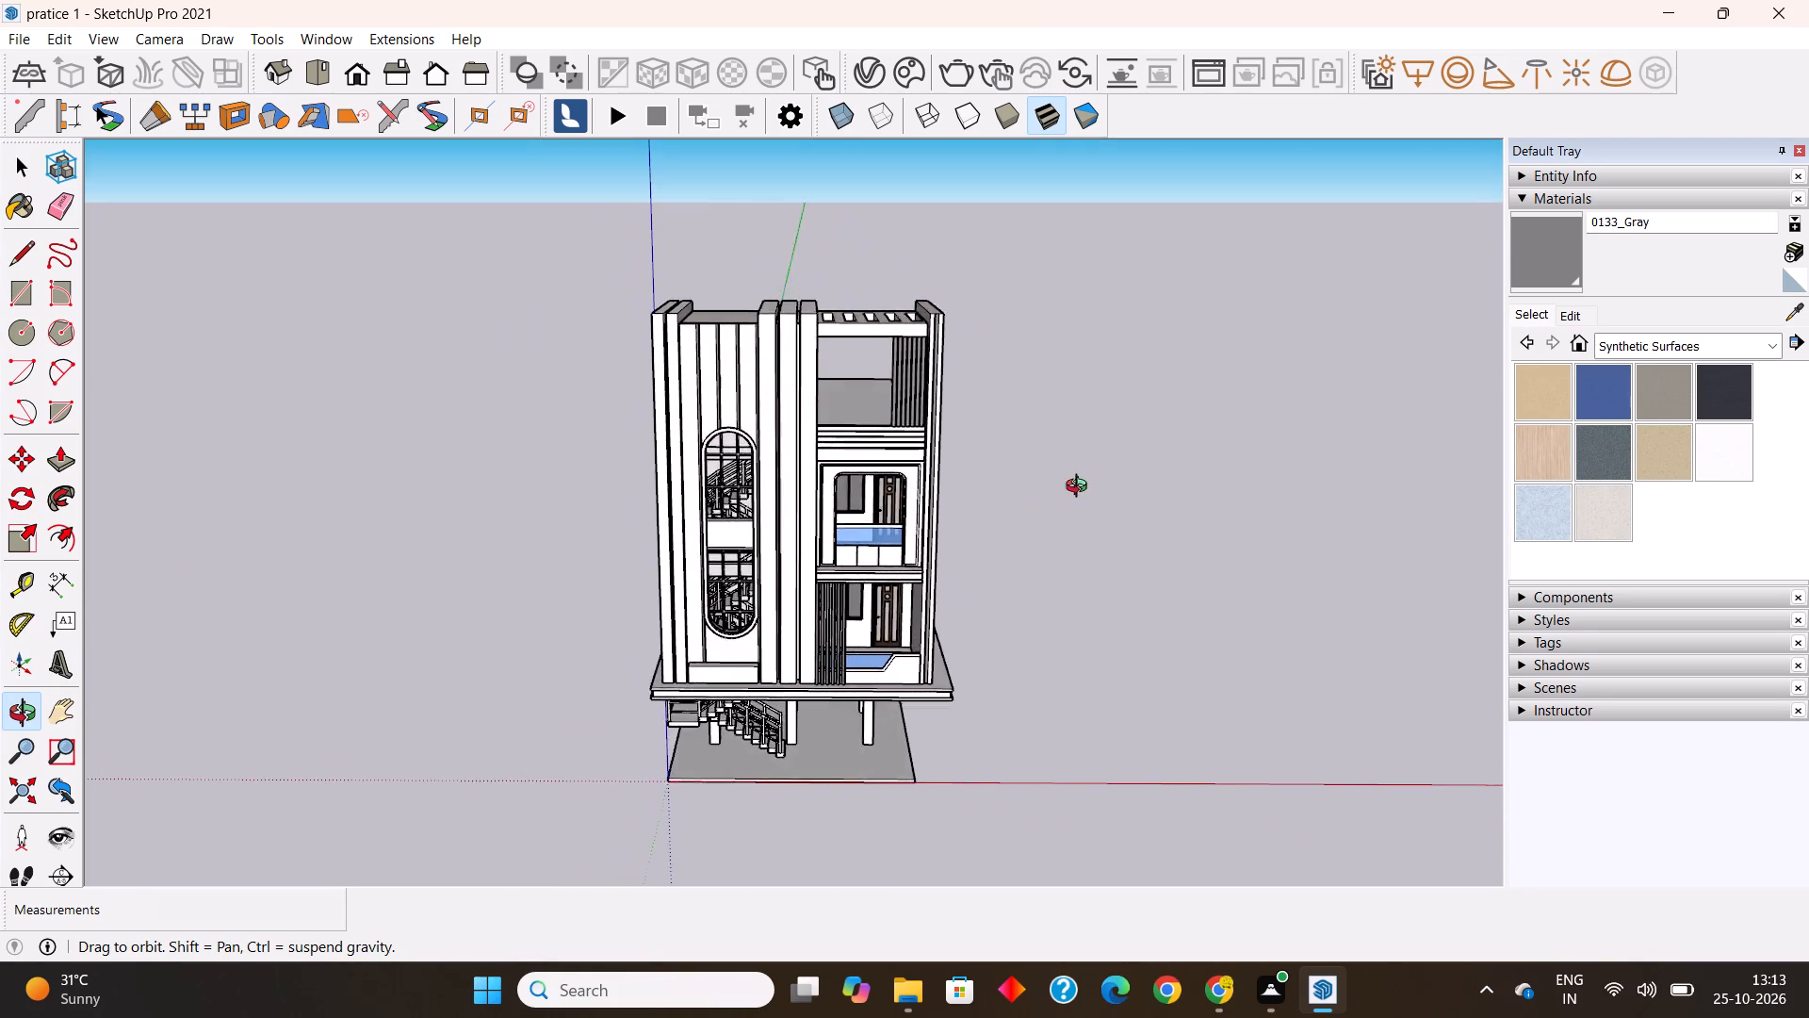
middle_click_drag(1081, 488, 1279, 451)
left_click(1116, 611)
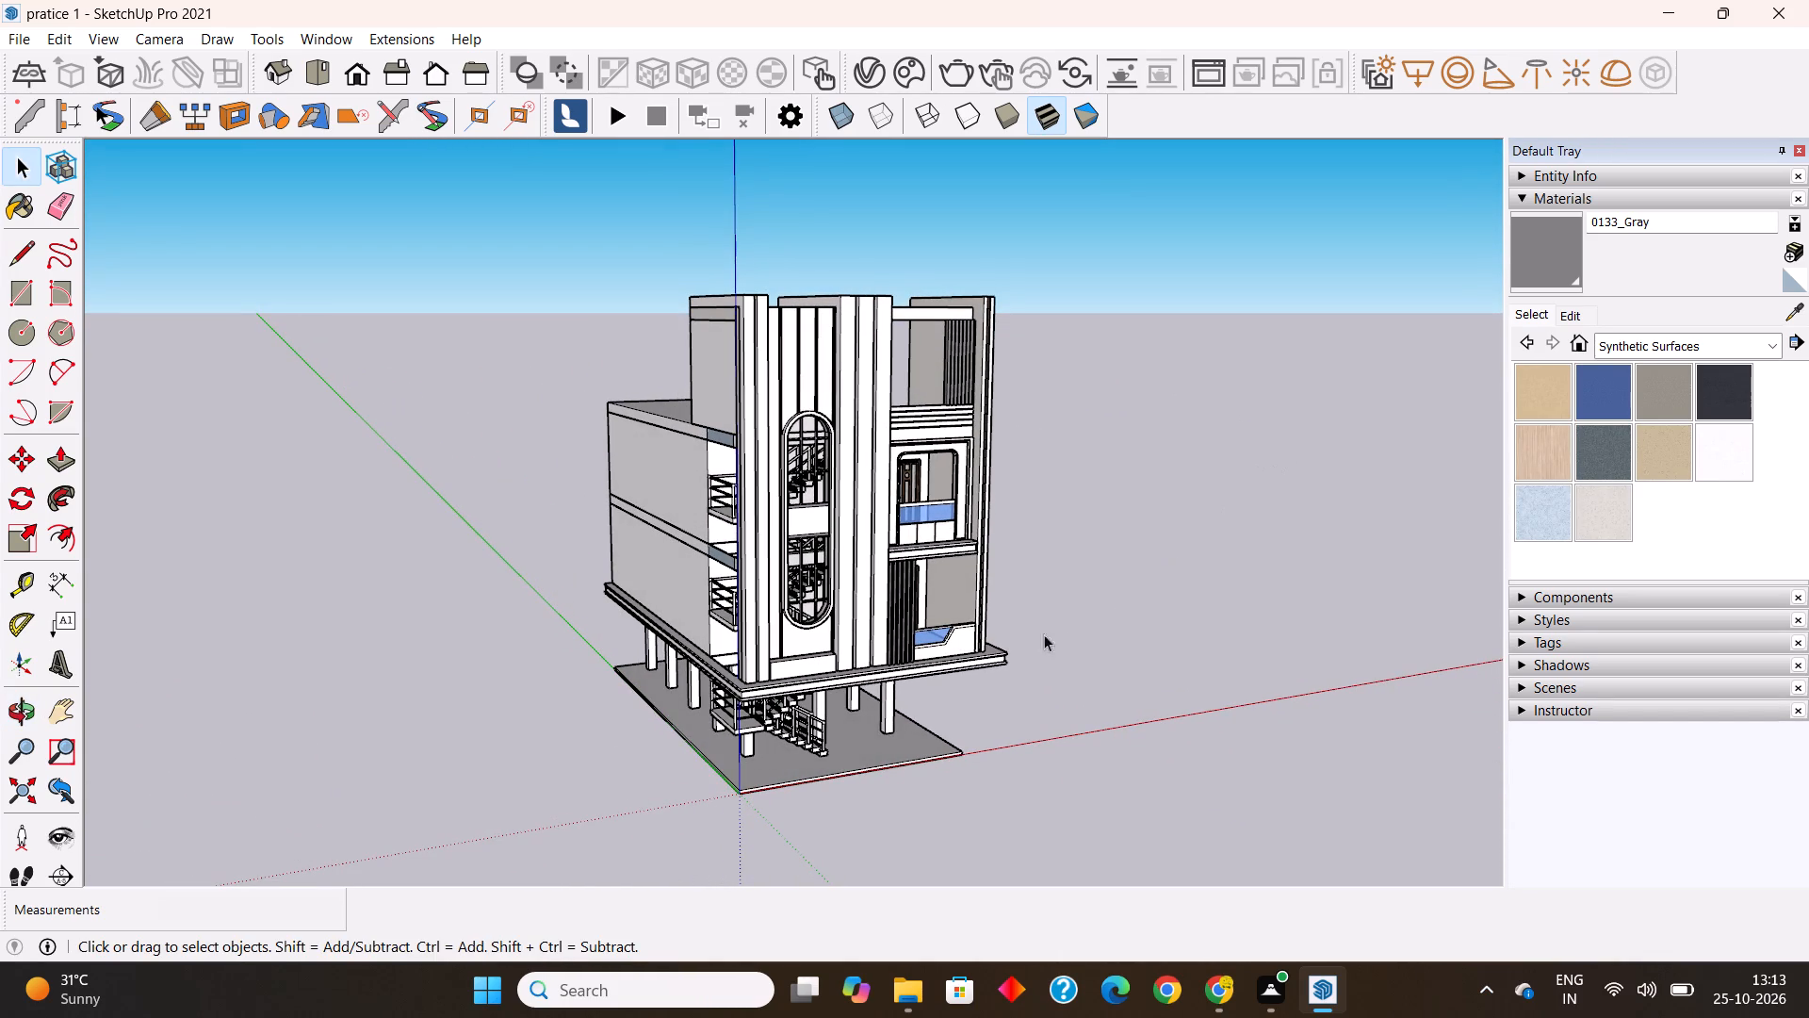
Open the ground base slab group and push its long side face beside the entrance staircase outward by 3'.
scroll(759, 750, "up", 13)
scroll(709, 677, "down", 2)
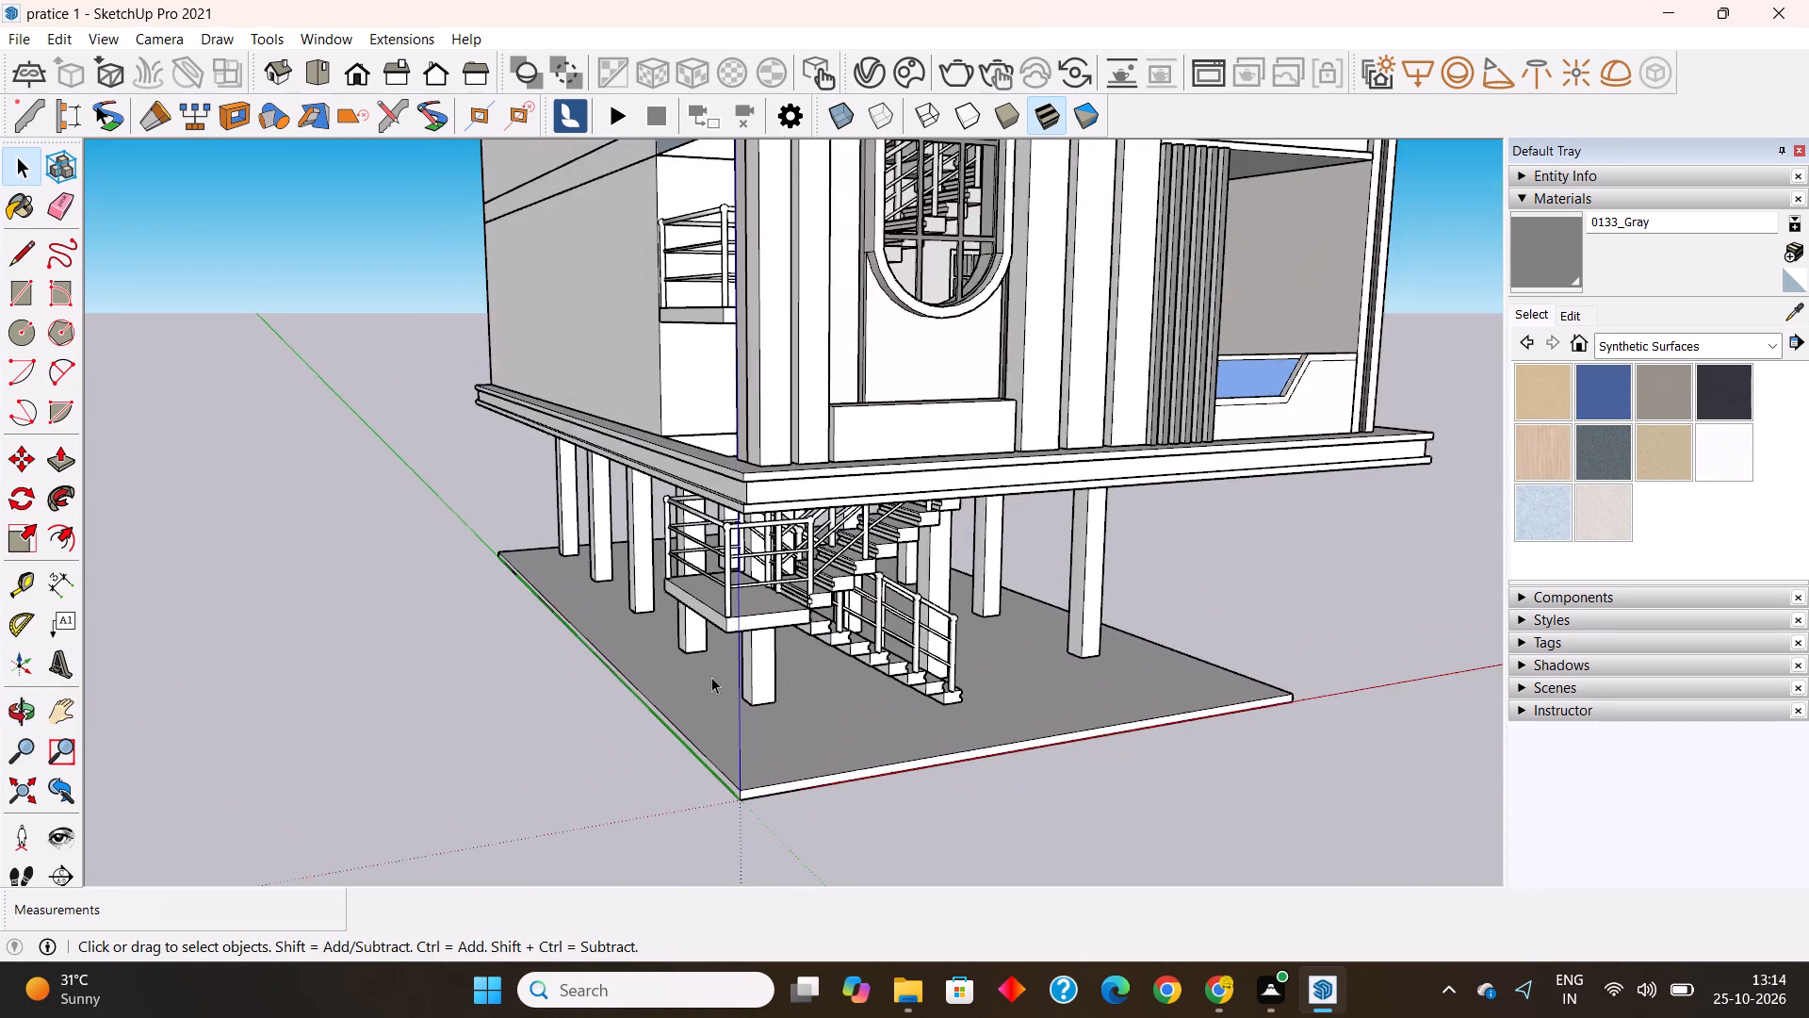
scroll(711, 677, "down", 5)
middle_click_drag(723, 828, 759, 910)
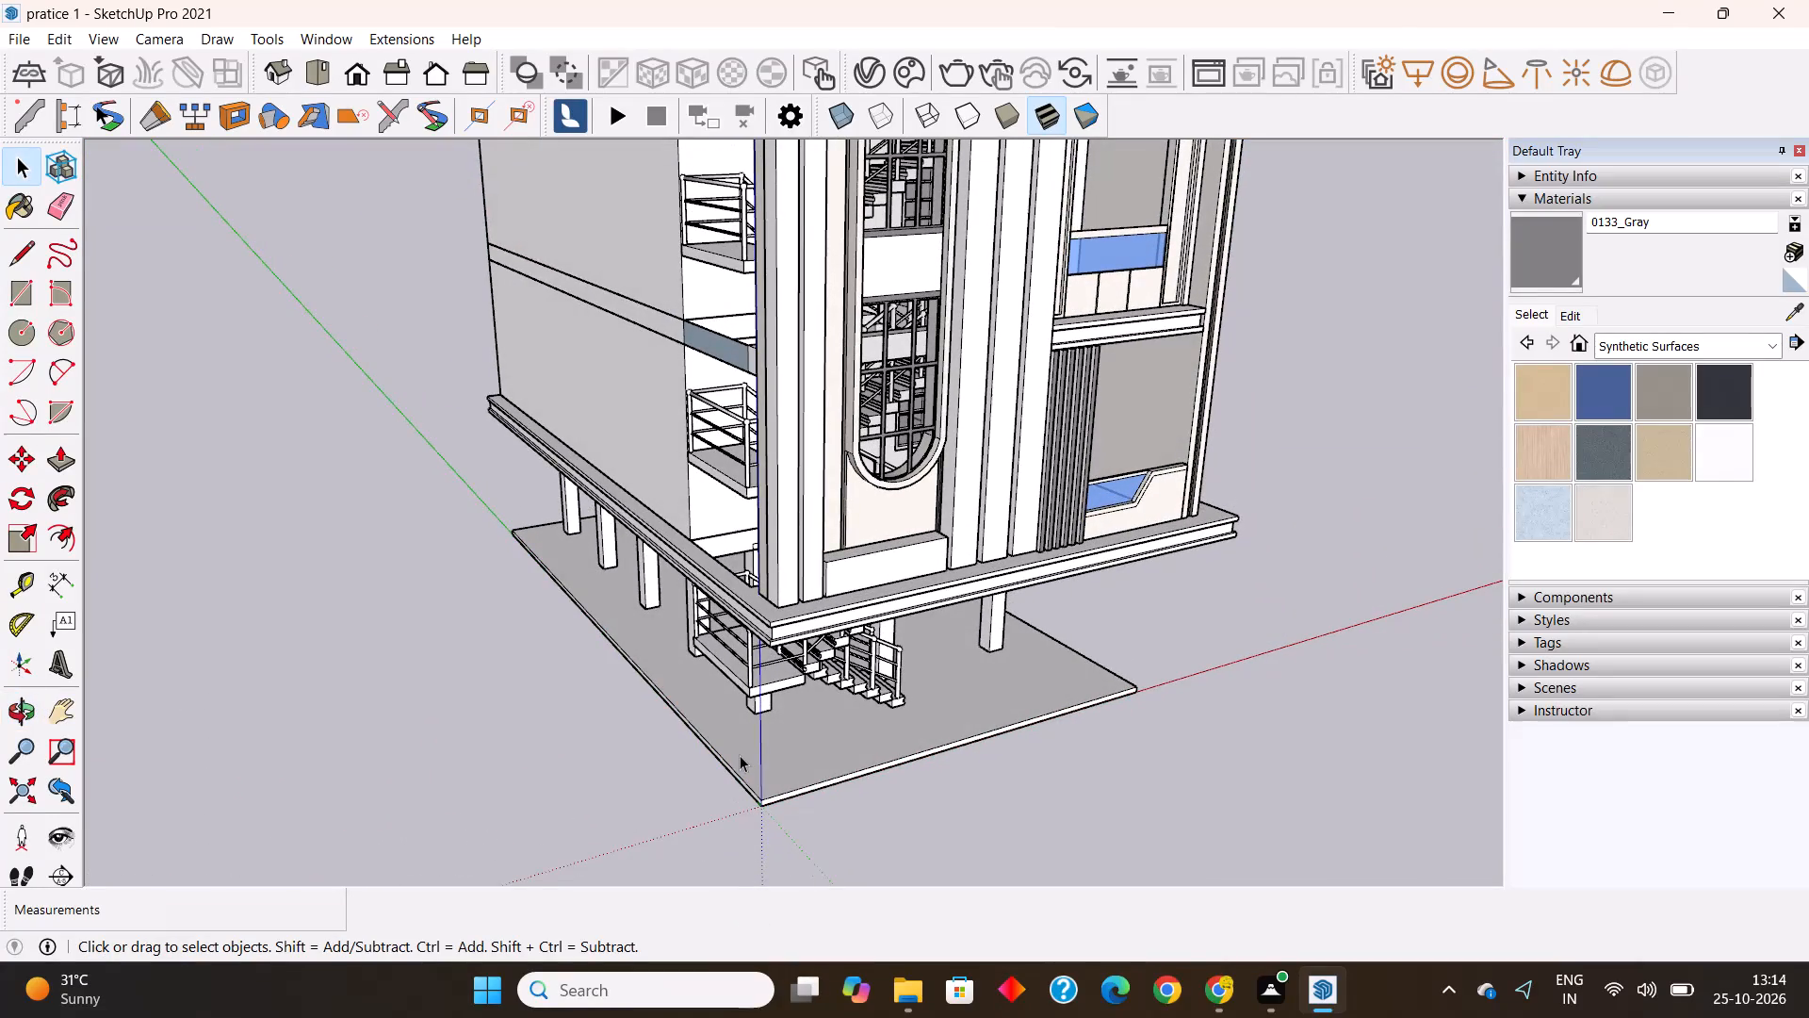
double_click(742, 746)
left_click(63, 464)
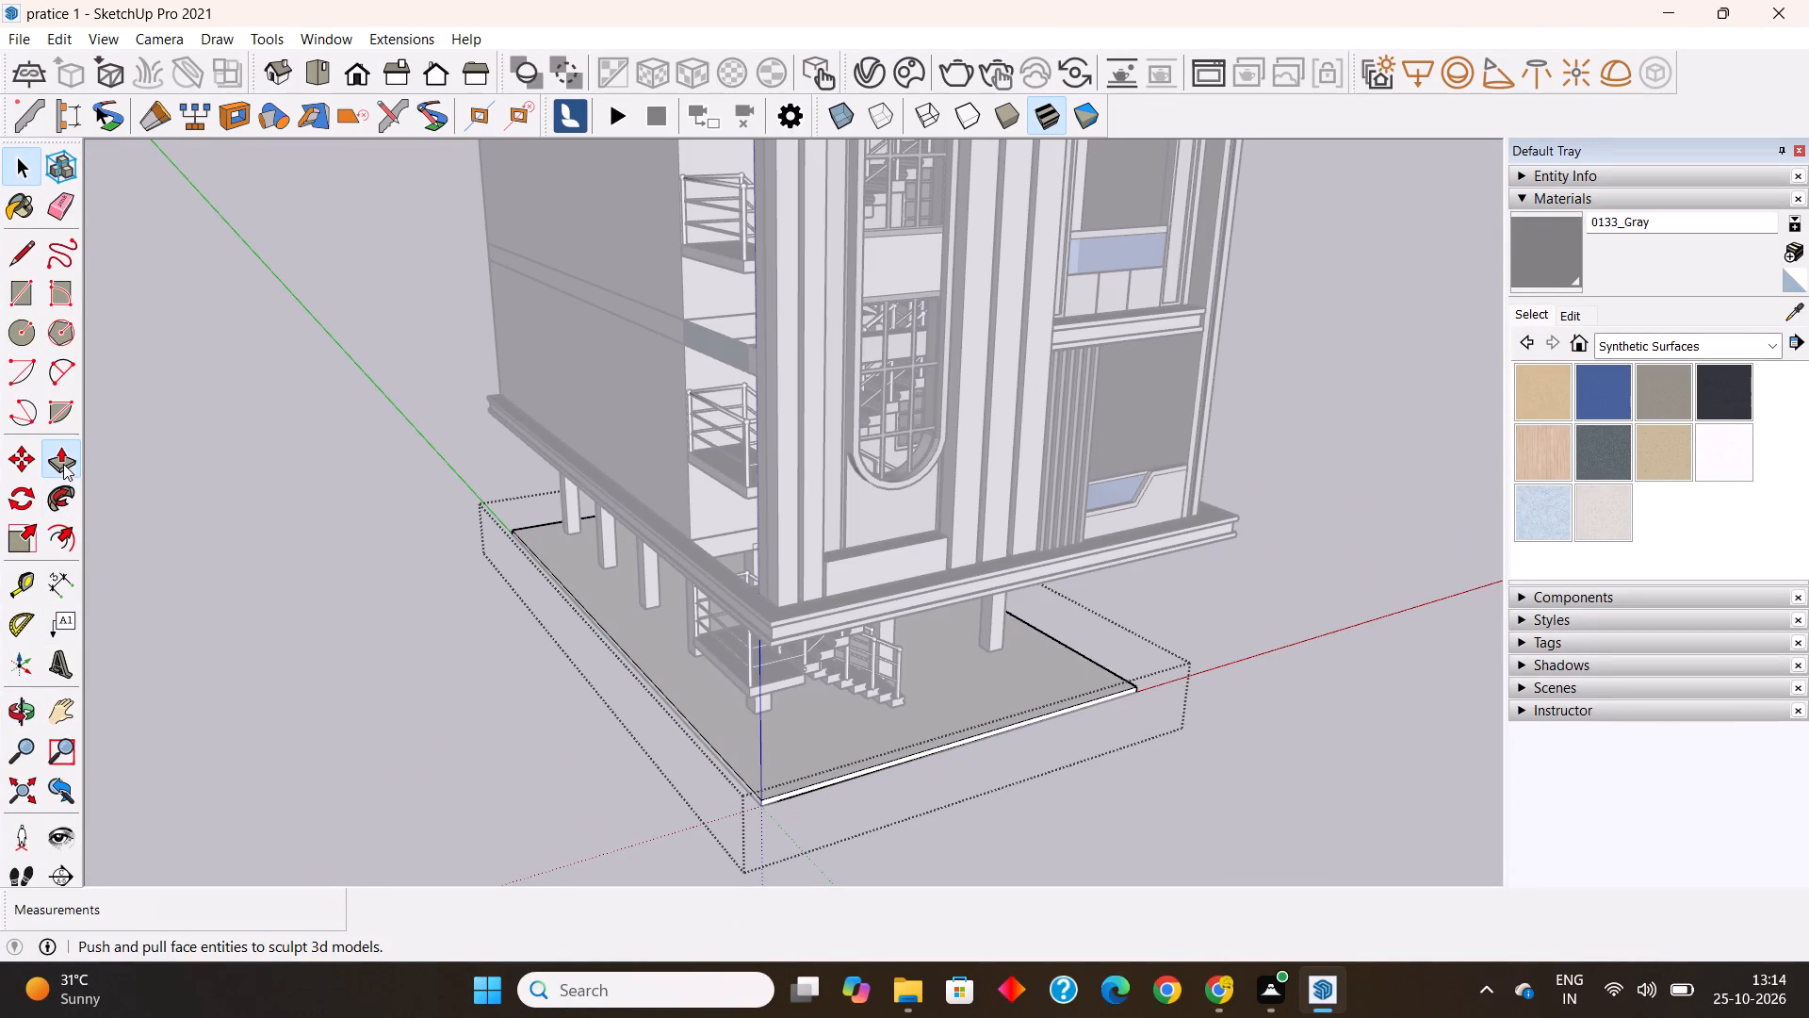
scroll(401, 390, "down", 3)
scroll(599, 721, "up", 12)
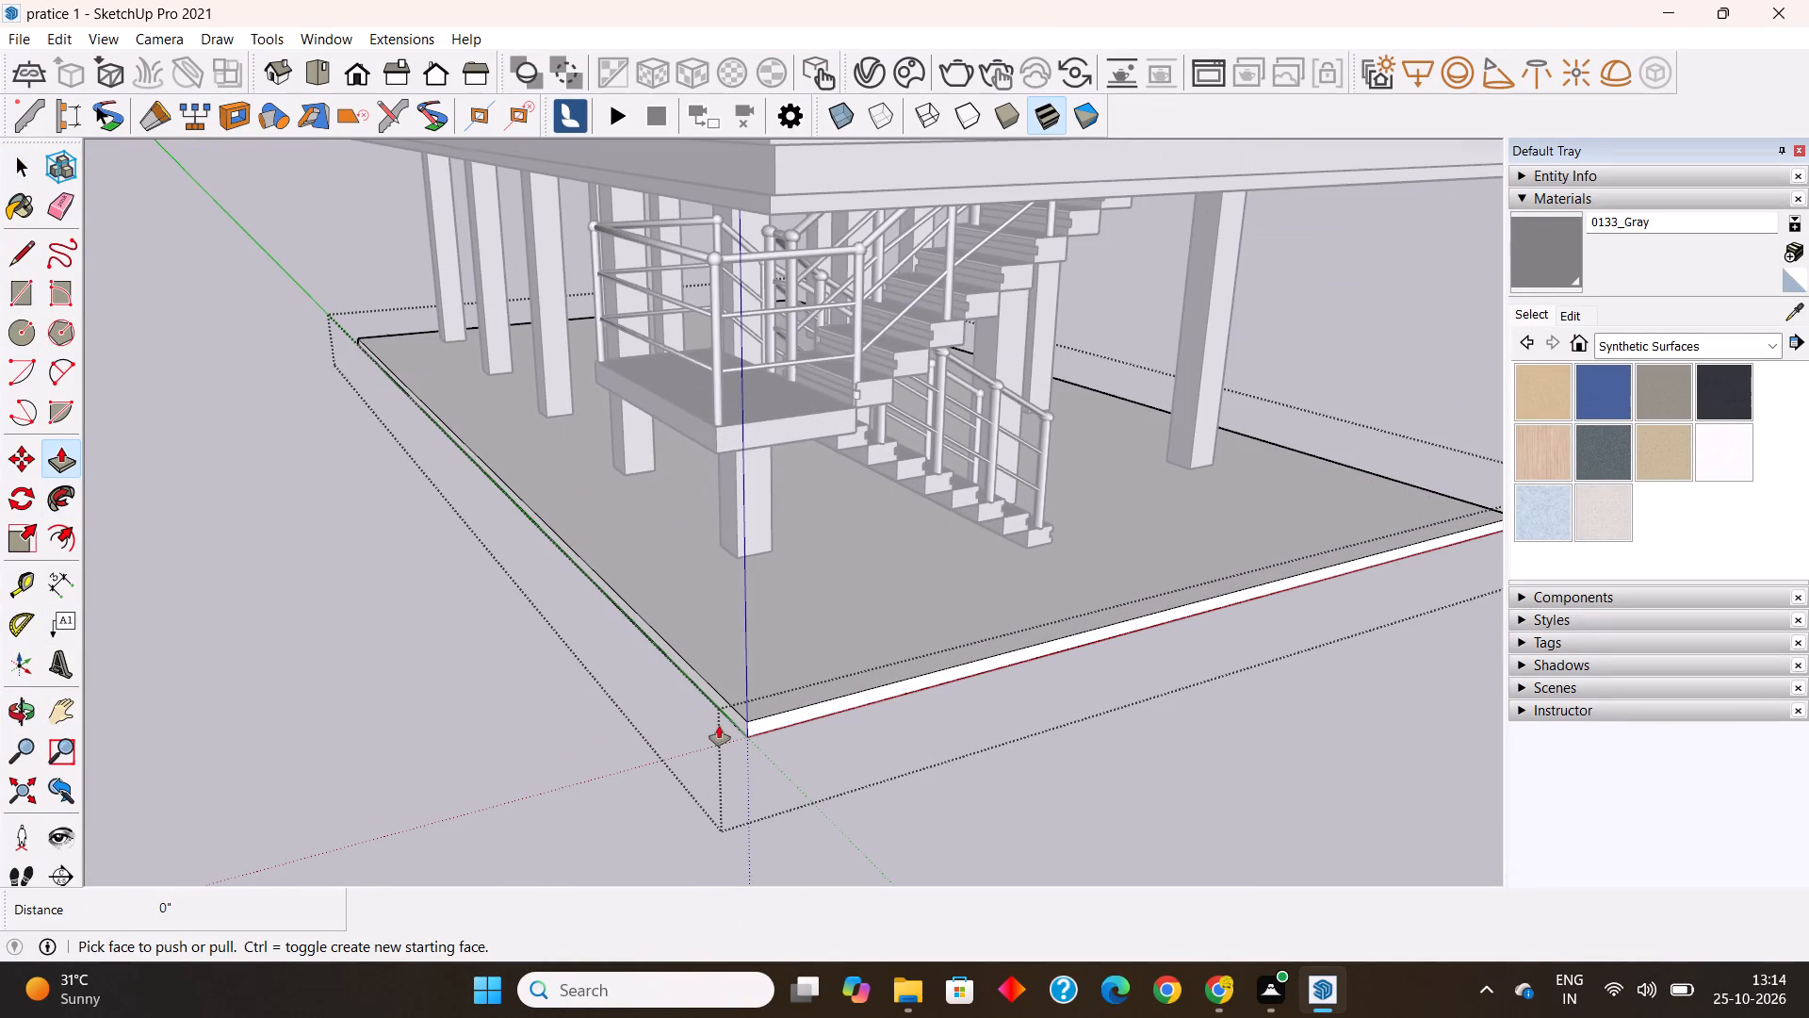
left_click(734, 714)
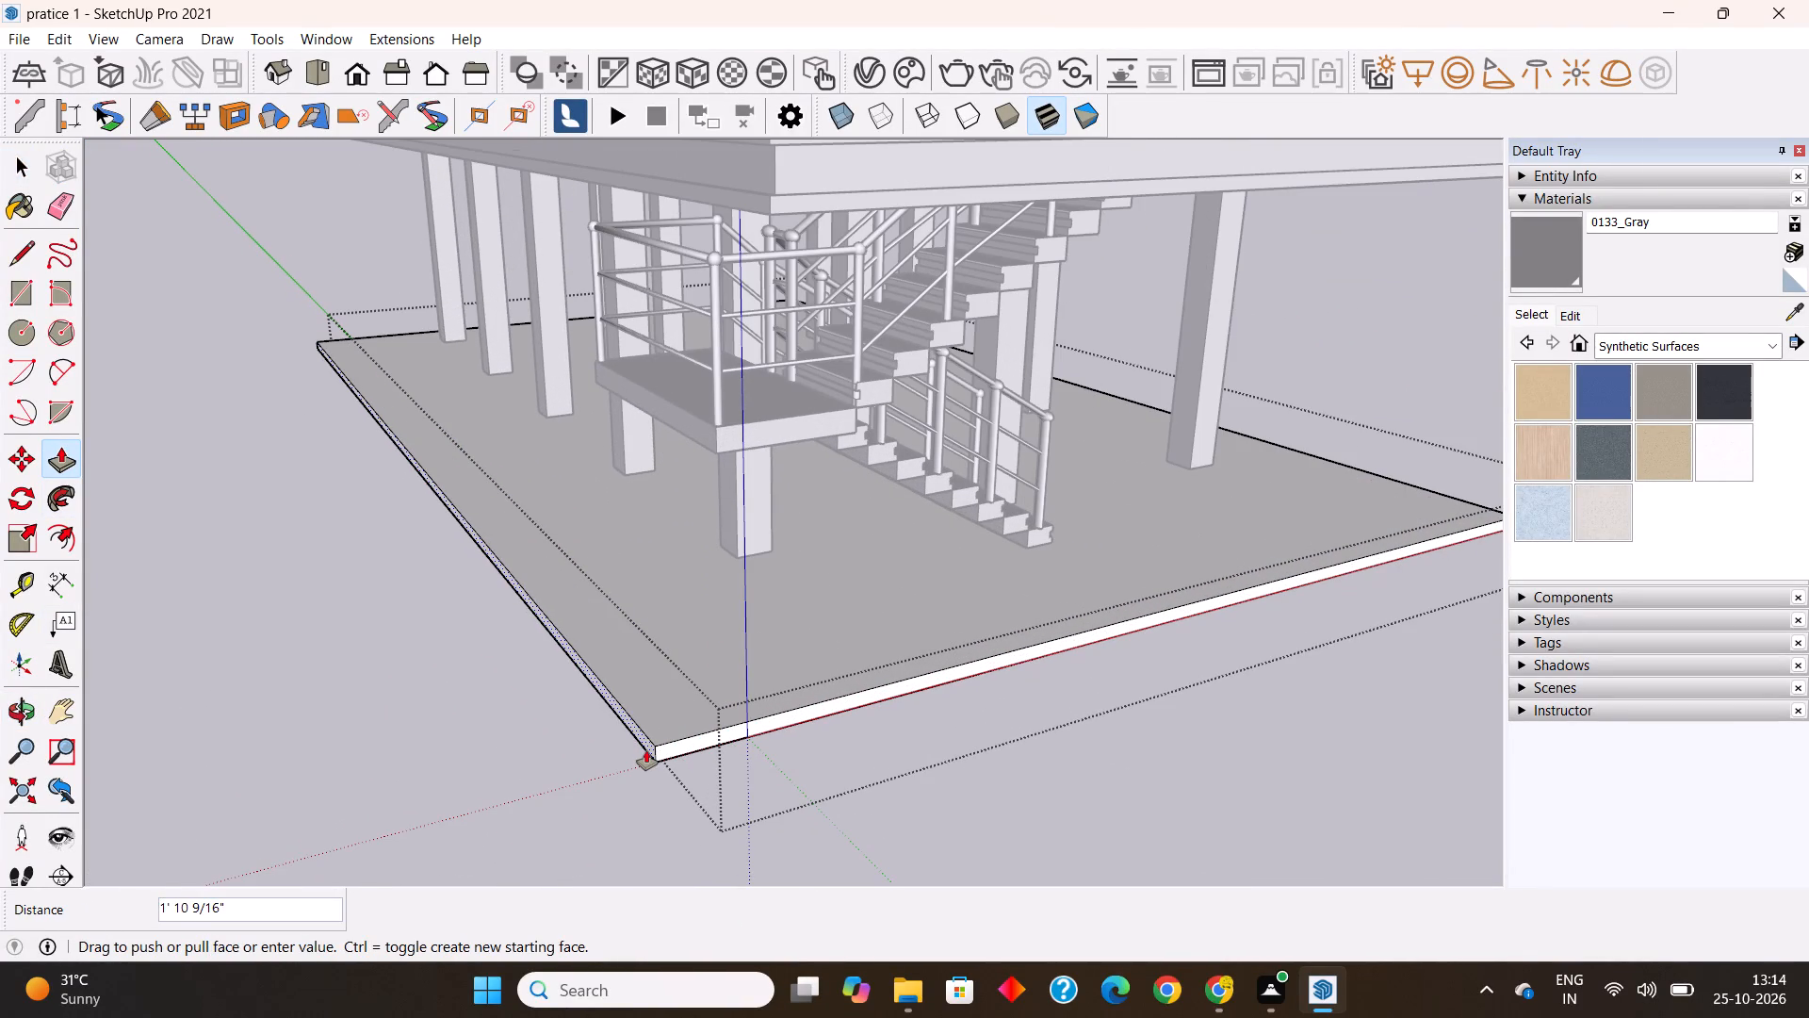
type("3'")
key("Return")
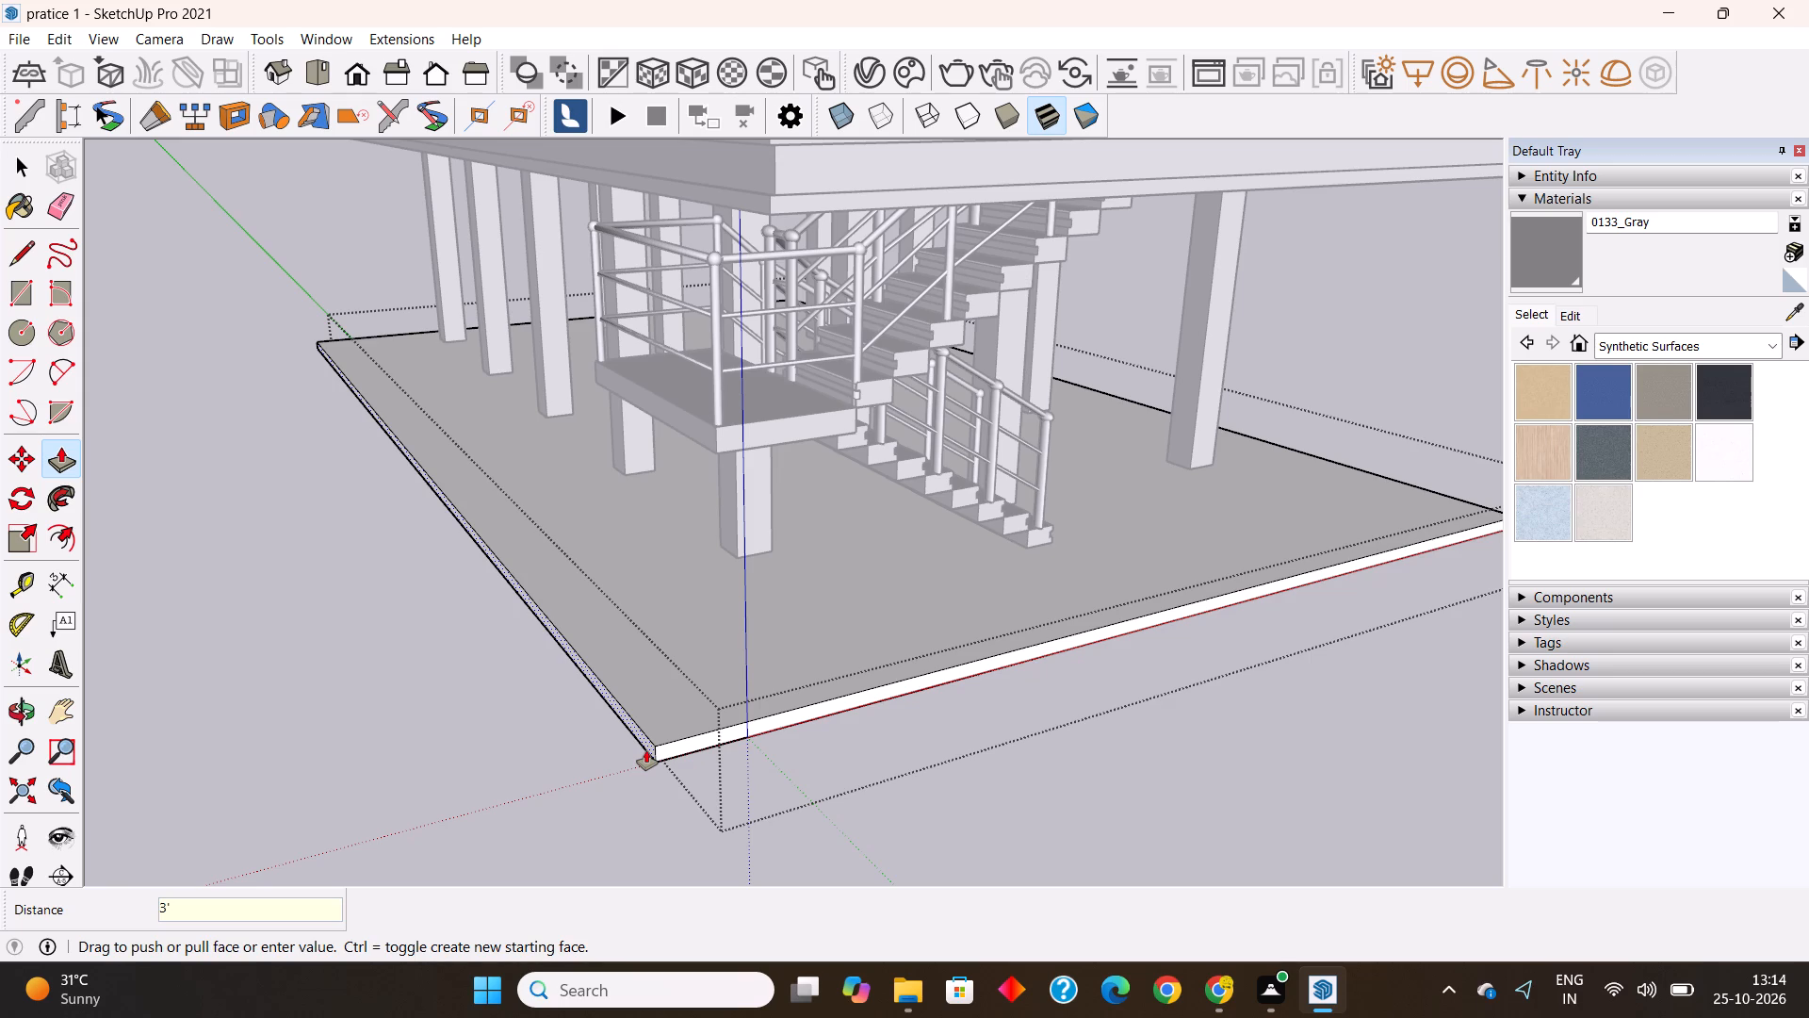
Push the base slab's opposite long side face, on the balcony side of the building, outward by 3'.
scroll(685, 466, "down", 12)
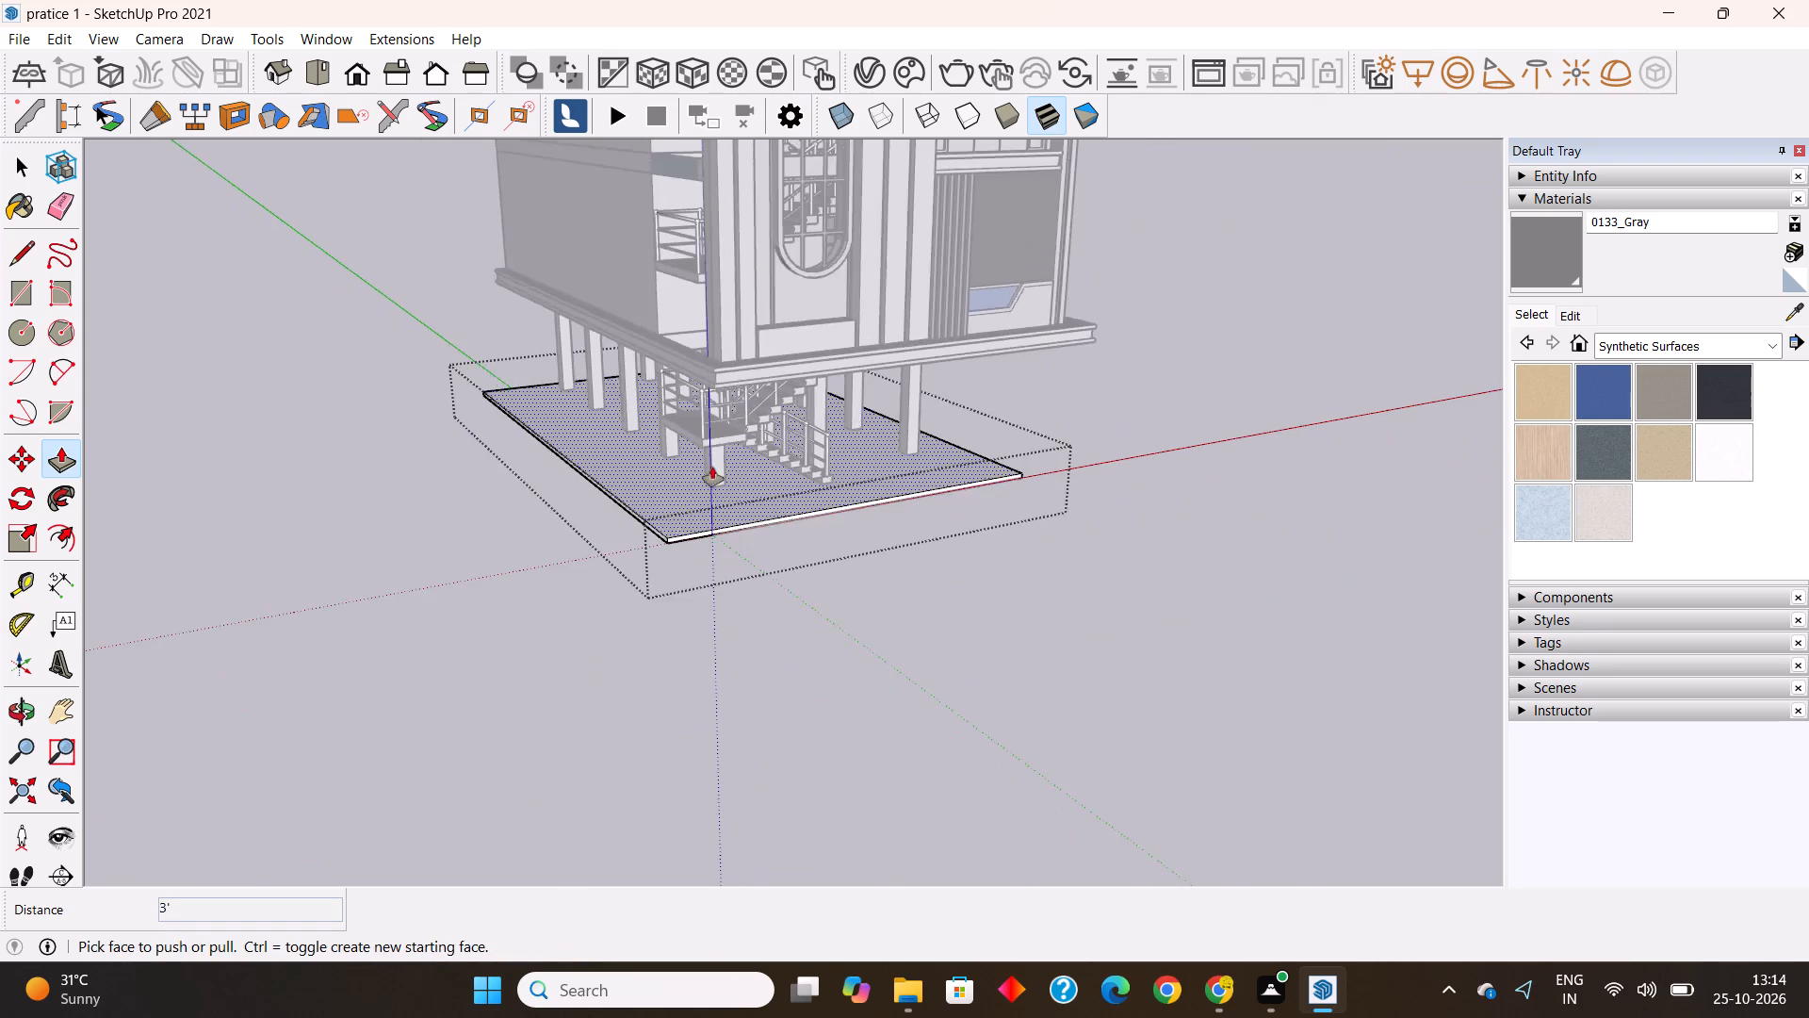
scroll(712, 467, "down", 4)
middle_click_drag(1106, 507, 595, 664)
scroll(841, 573, "up", 7)
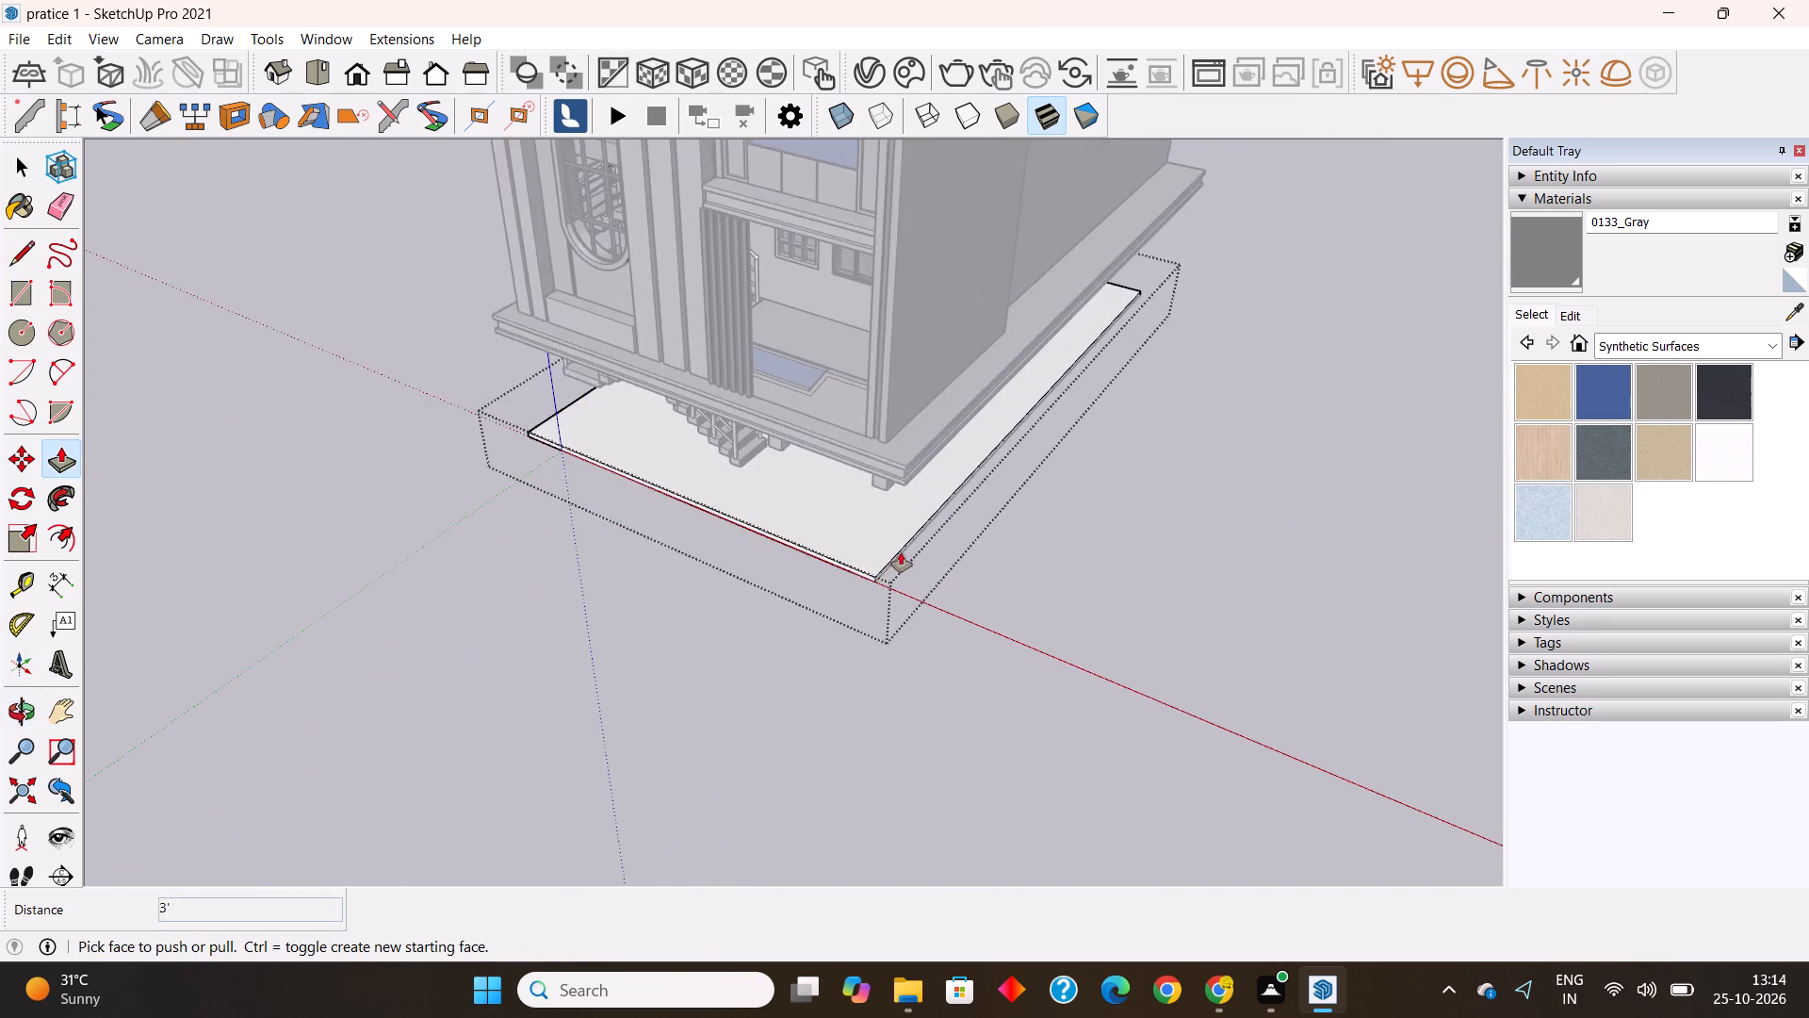
scroll(901, 552, "up", 11)
left_click(879, 572)
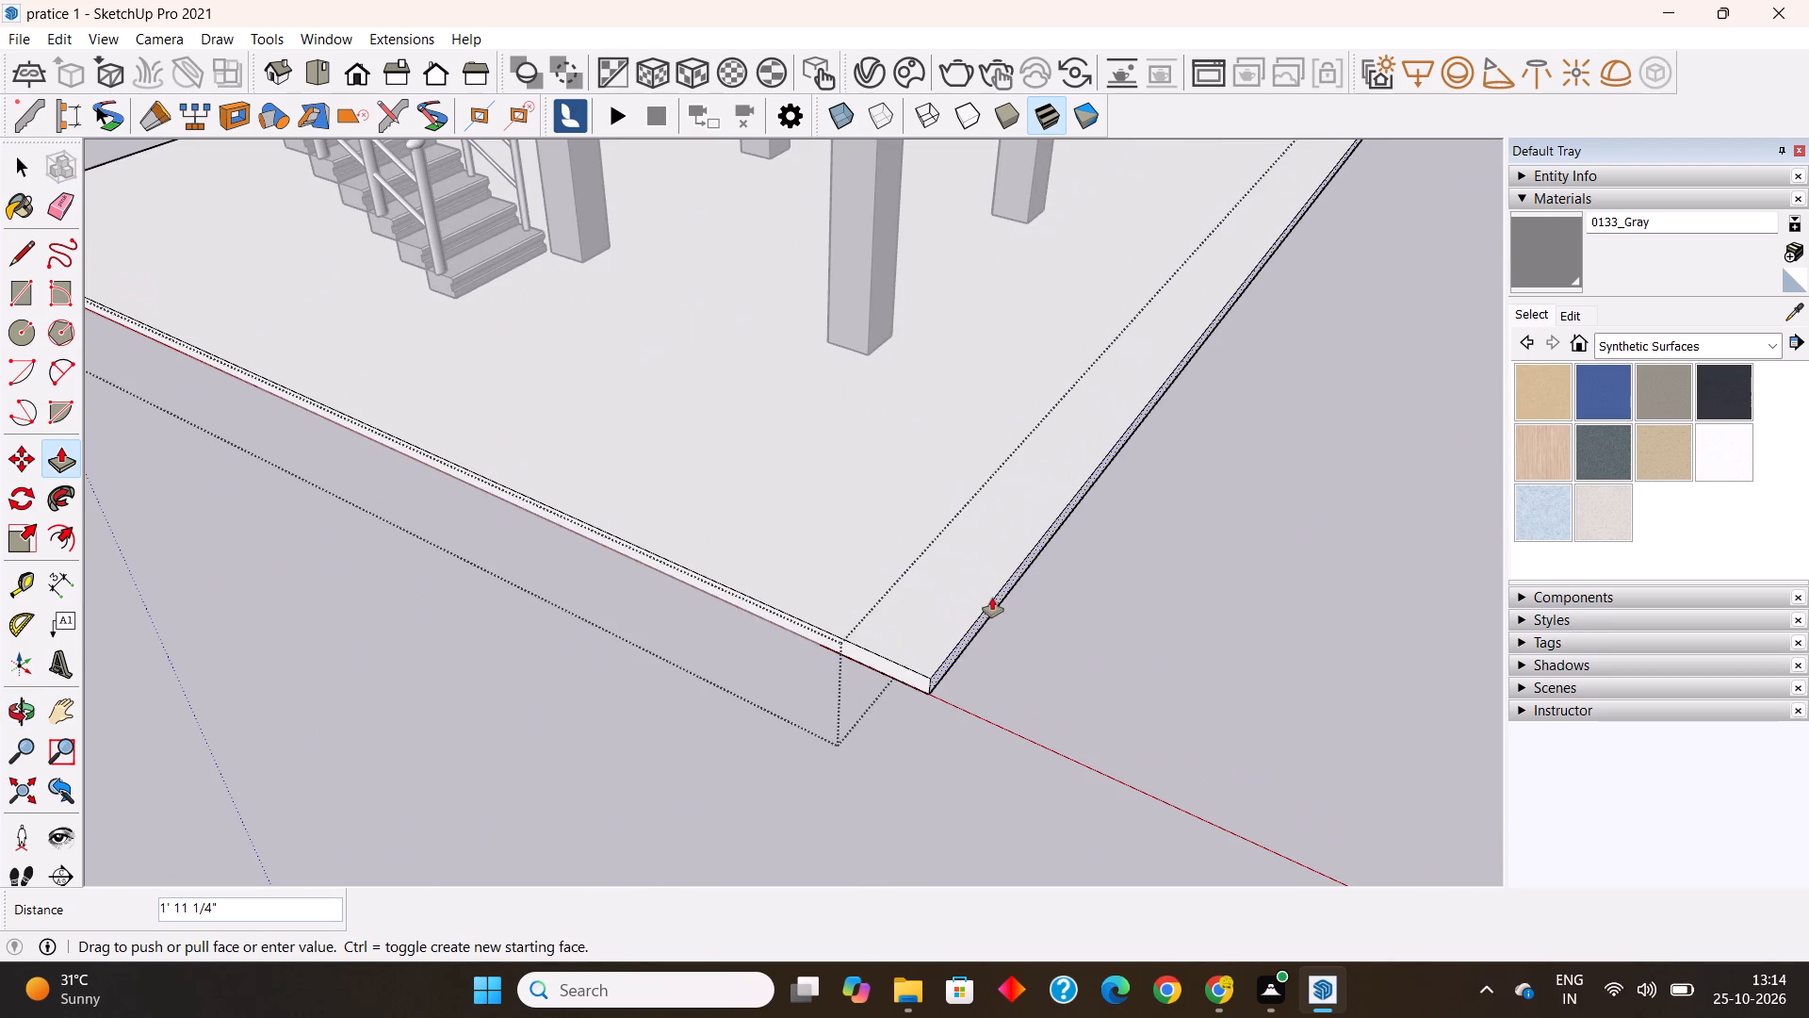
type("3'")
key("Return")
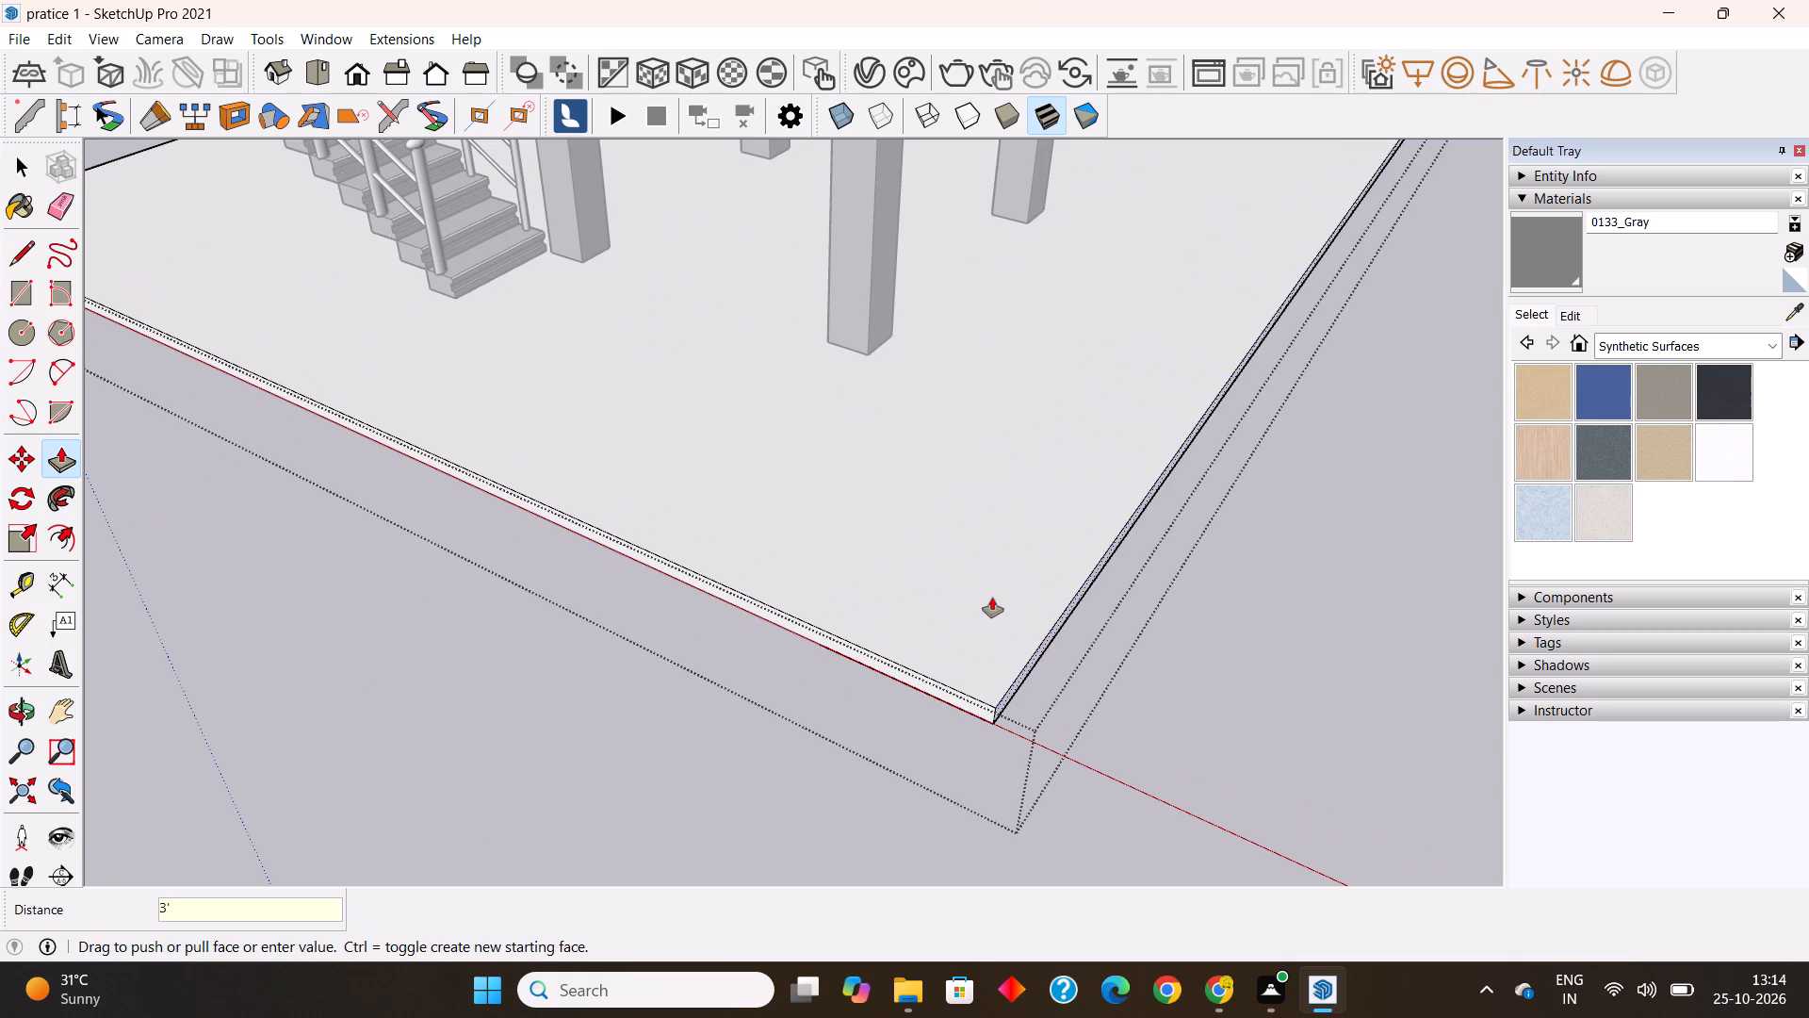
Push the base slab's rear face outward by 3'.
scroll(596, 547, "down", 18)
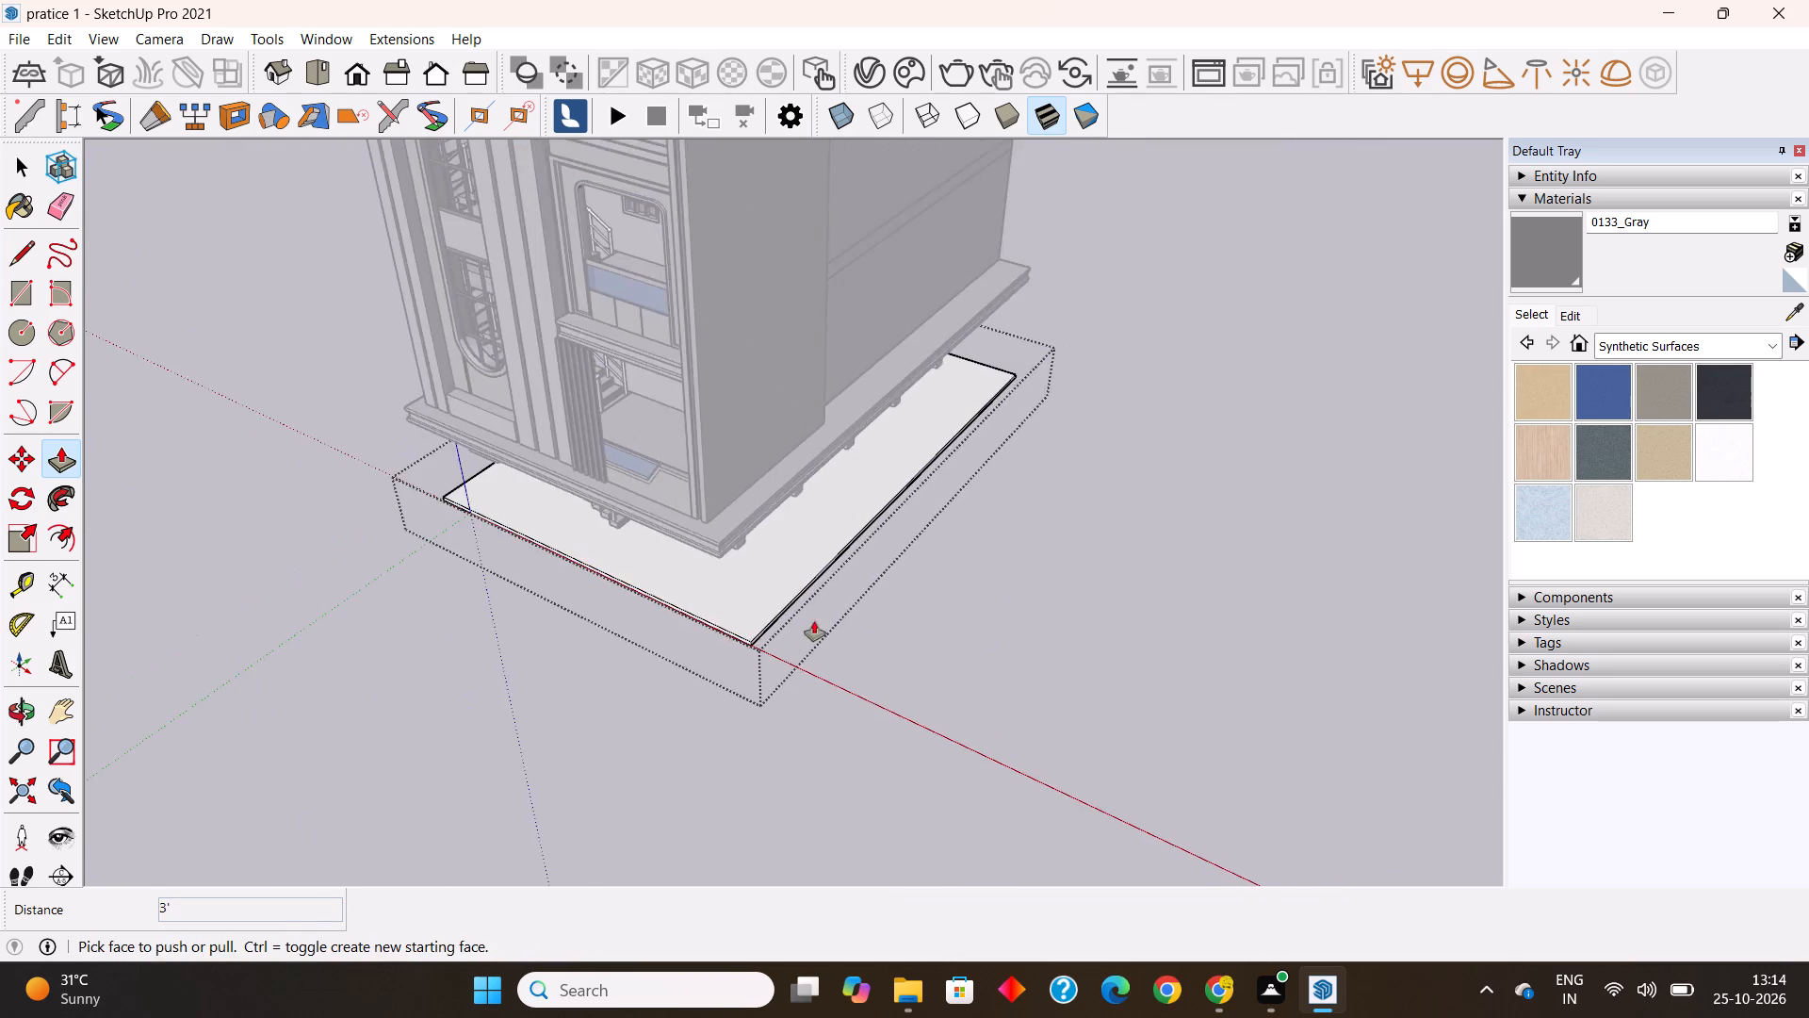
scroll(814, 621, "down", 2)
middle_click_drag(1008, 603, 274, 598)
scroll(505, 465, "down", 3)
middle_click_drag(1176, 632, 1043, 550)
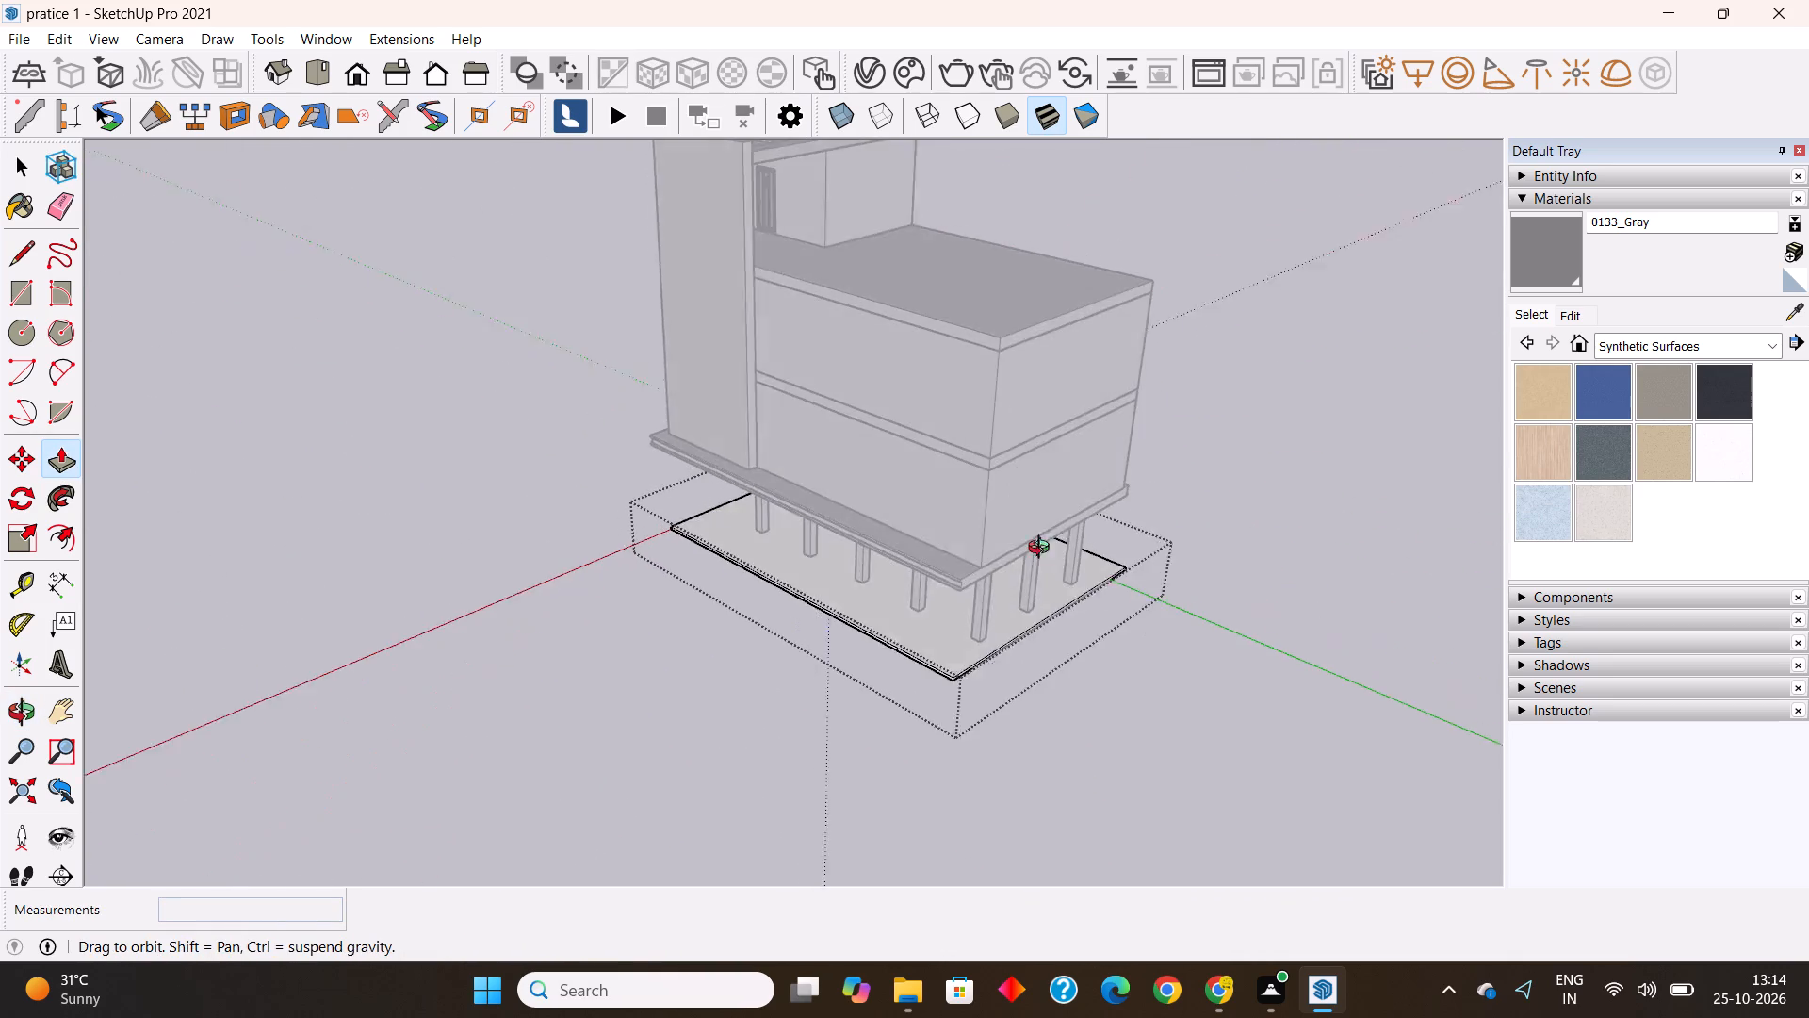
middle_click_drag(1043, 550, 1021, 531)
scroll(1008, 620, "up", 14)
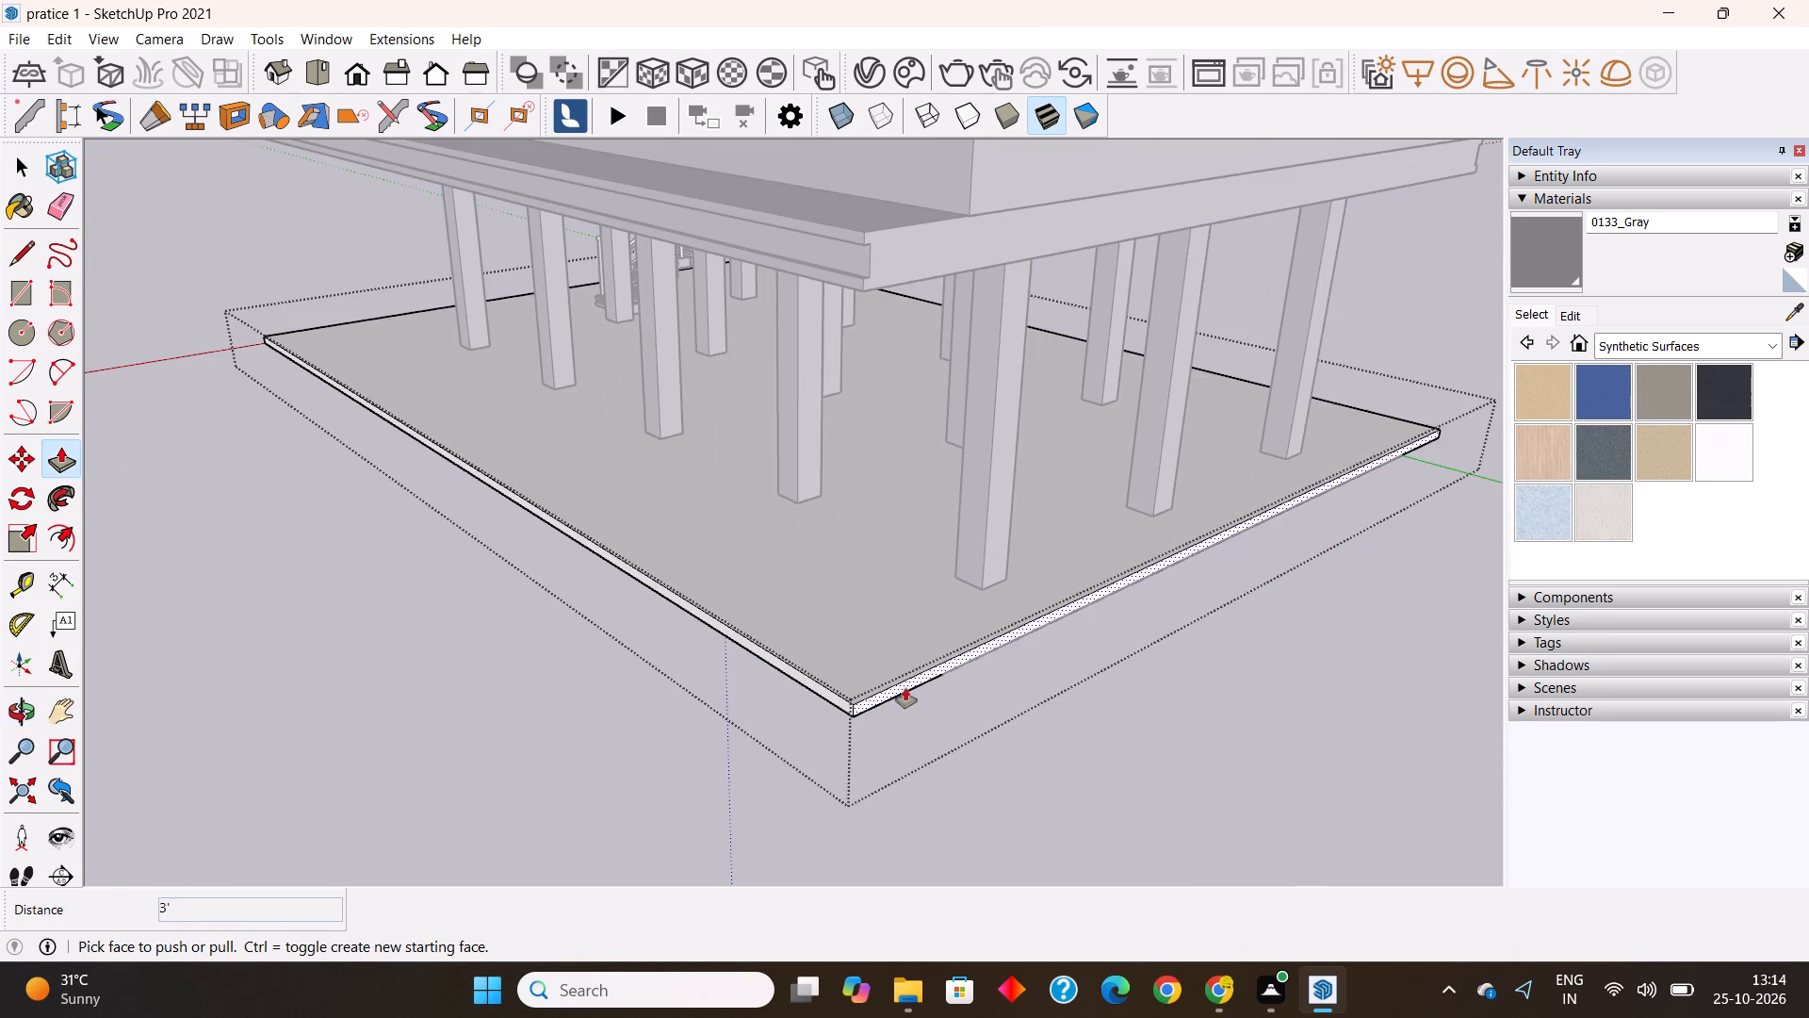
left_click(904, 688)
type("3'")
key("Return")
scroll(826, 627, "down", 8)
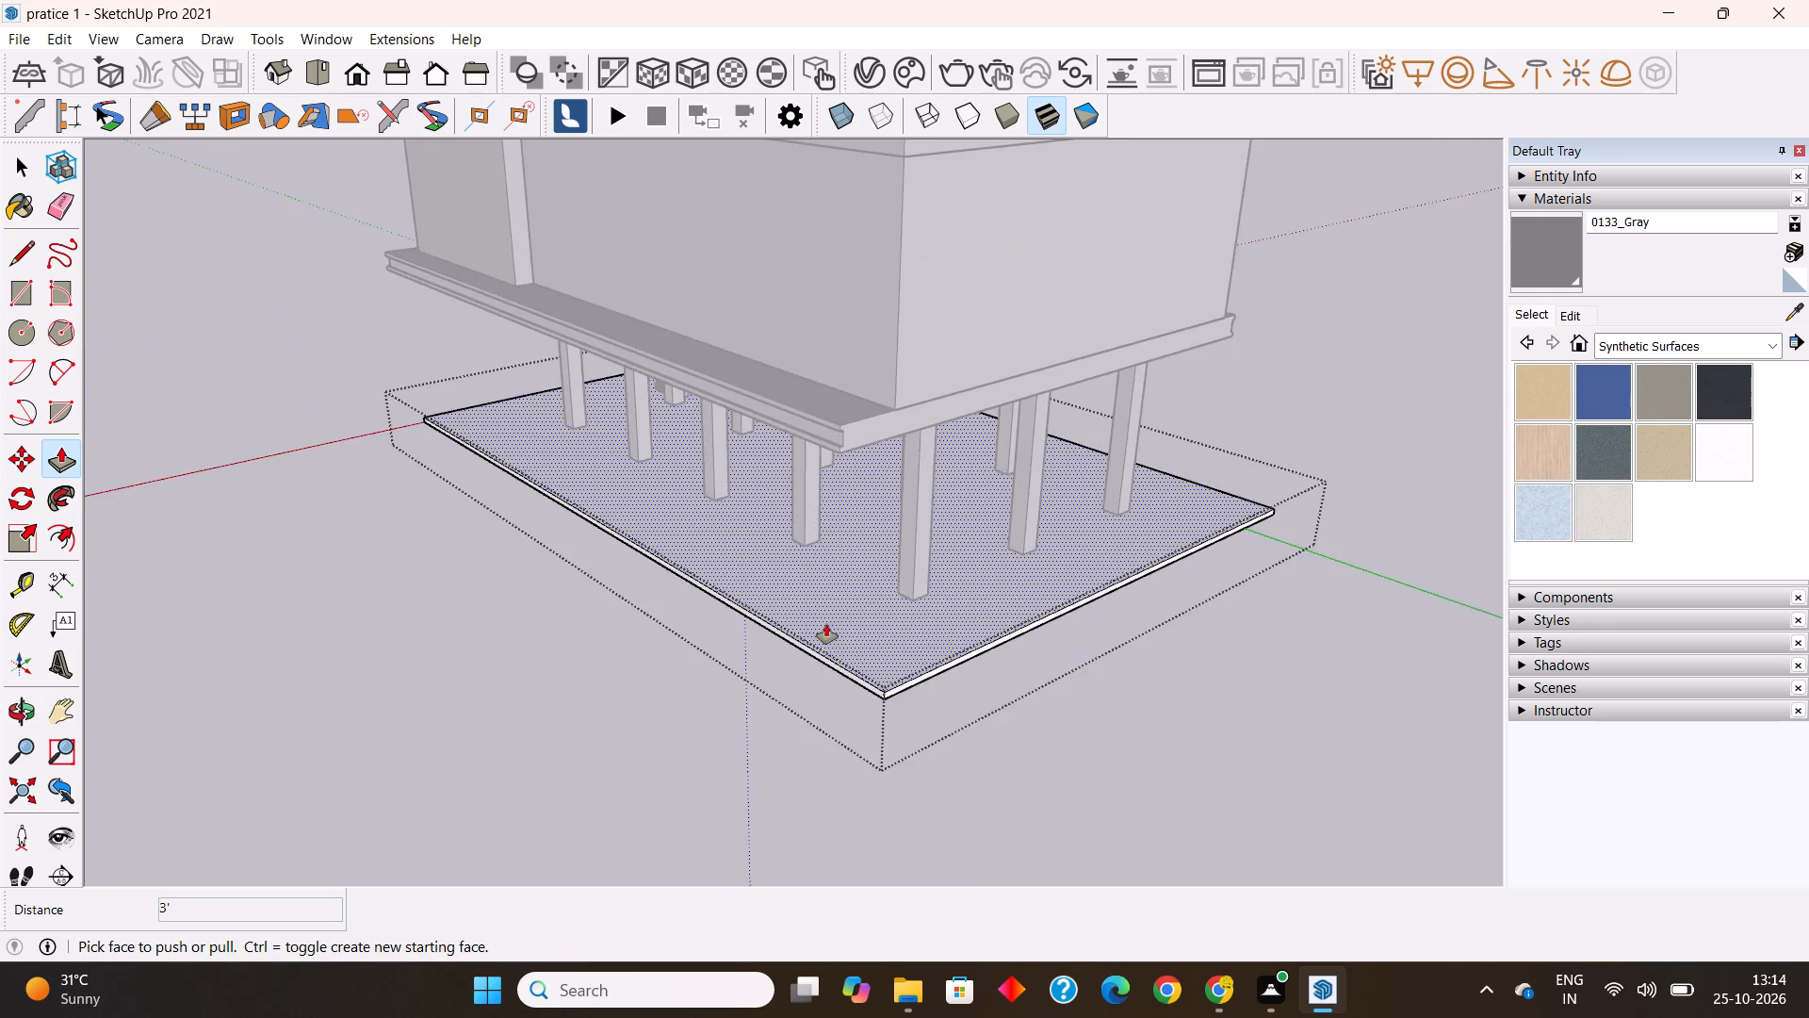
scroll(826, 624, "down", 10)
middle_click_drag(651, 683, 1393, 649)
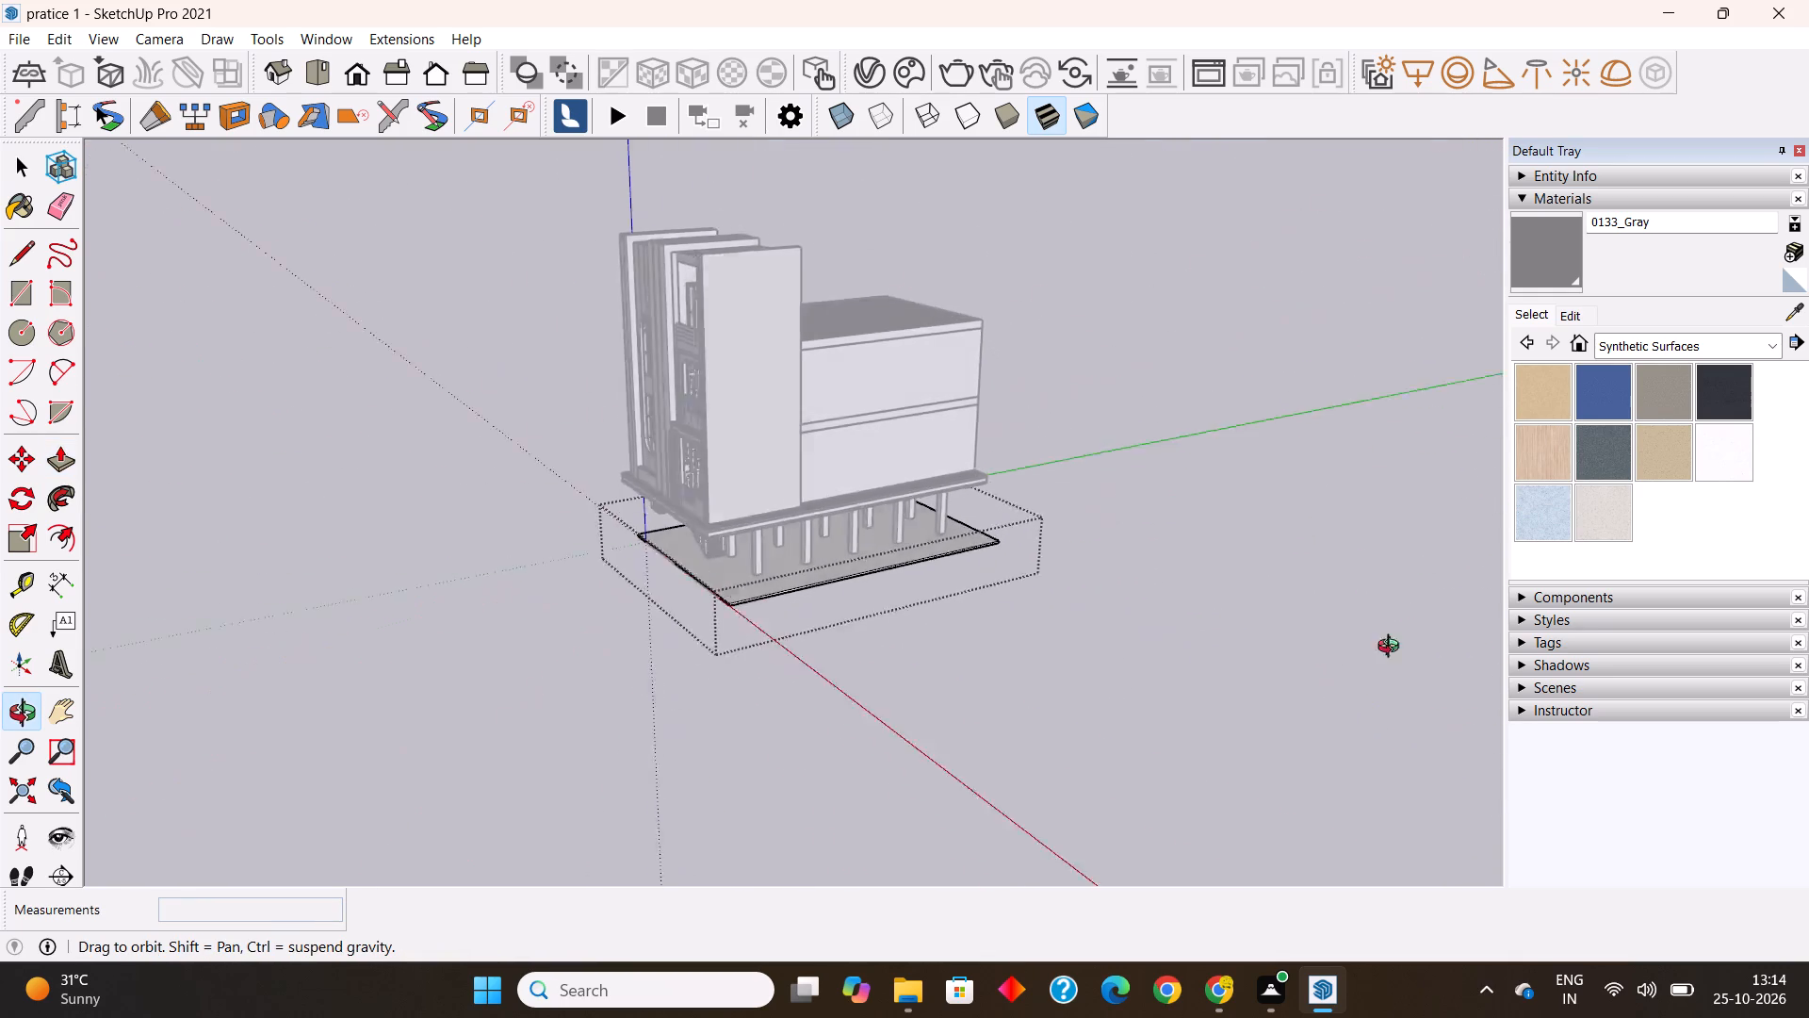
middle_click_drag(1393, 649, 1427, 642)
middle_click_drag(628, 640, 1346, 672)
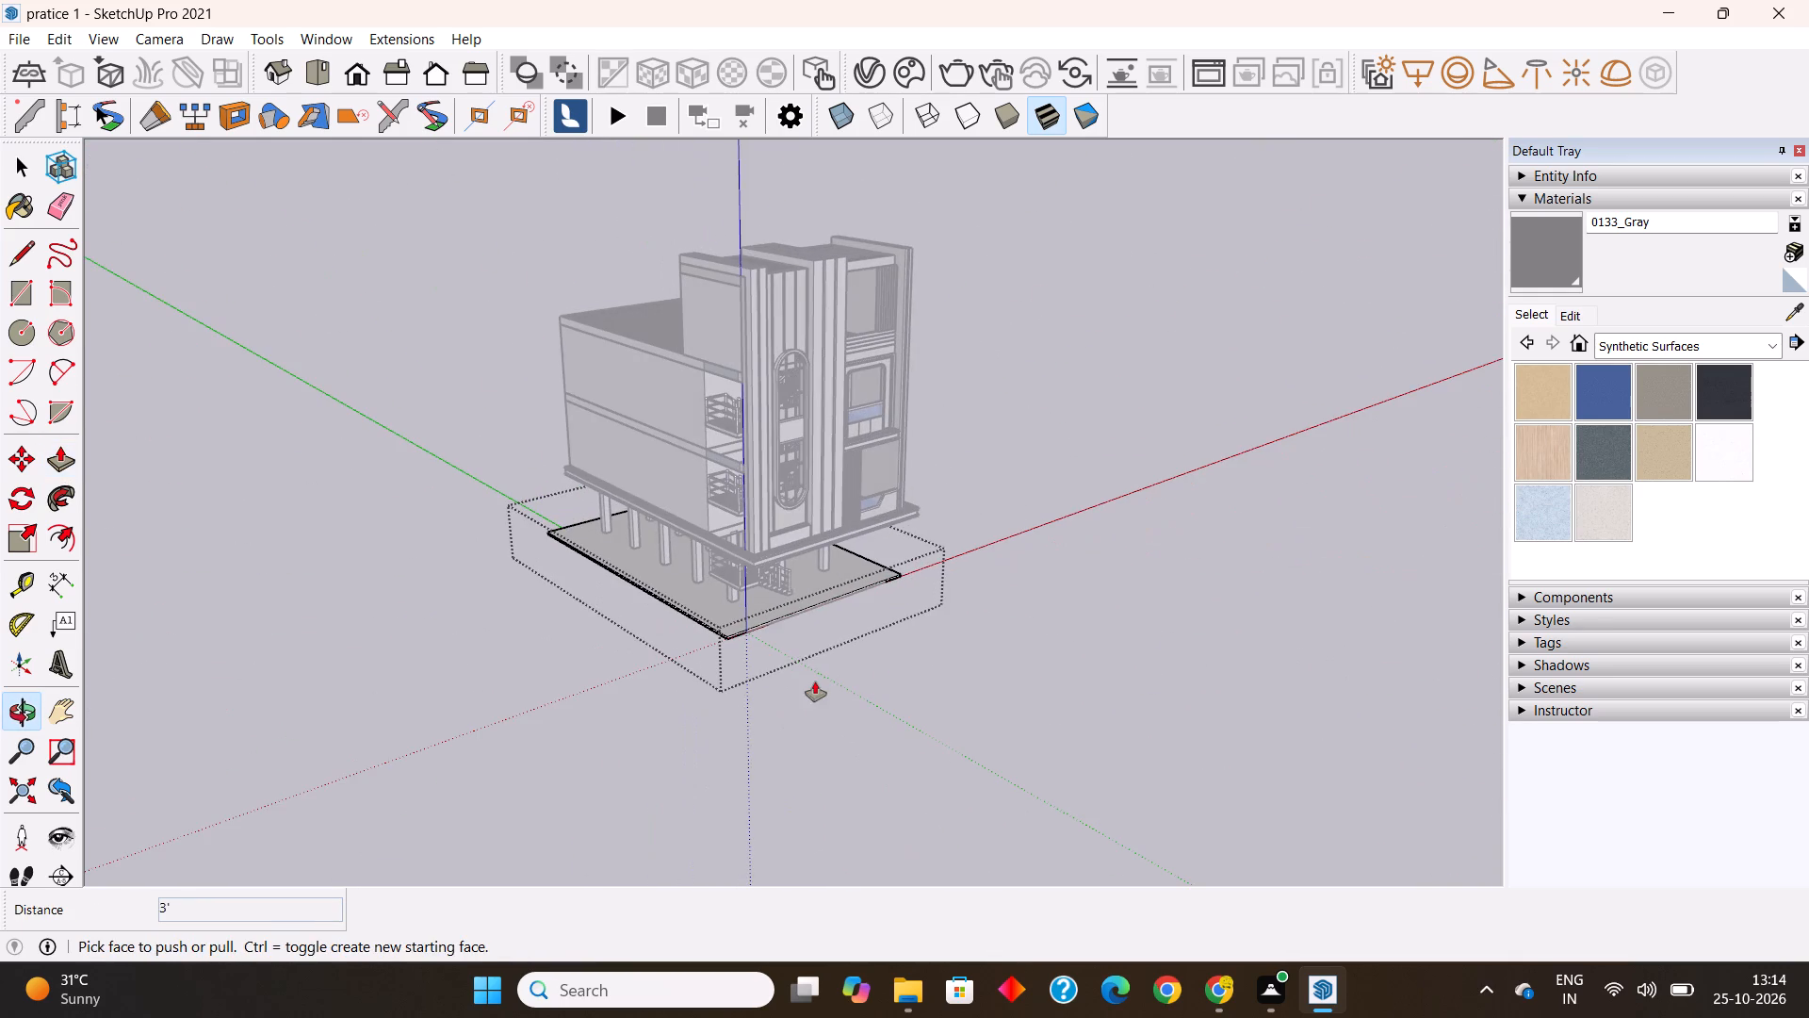
Close the base slab group and draw a rectangle over the slab's whole top face, from the rear corner to the opposite front corner.
middle_click_drag(815, 681, 836, 667)
key("space")
left_click(843, 680)
scroll(621, 576, "up", 2)
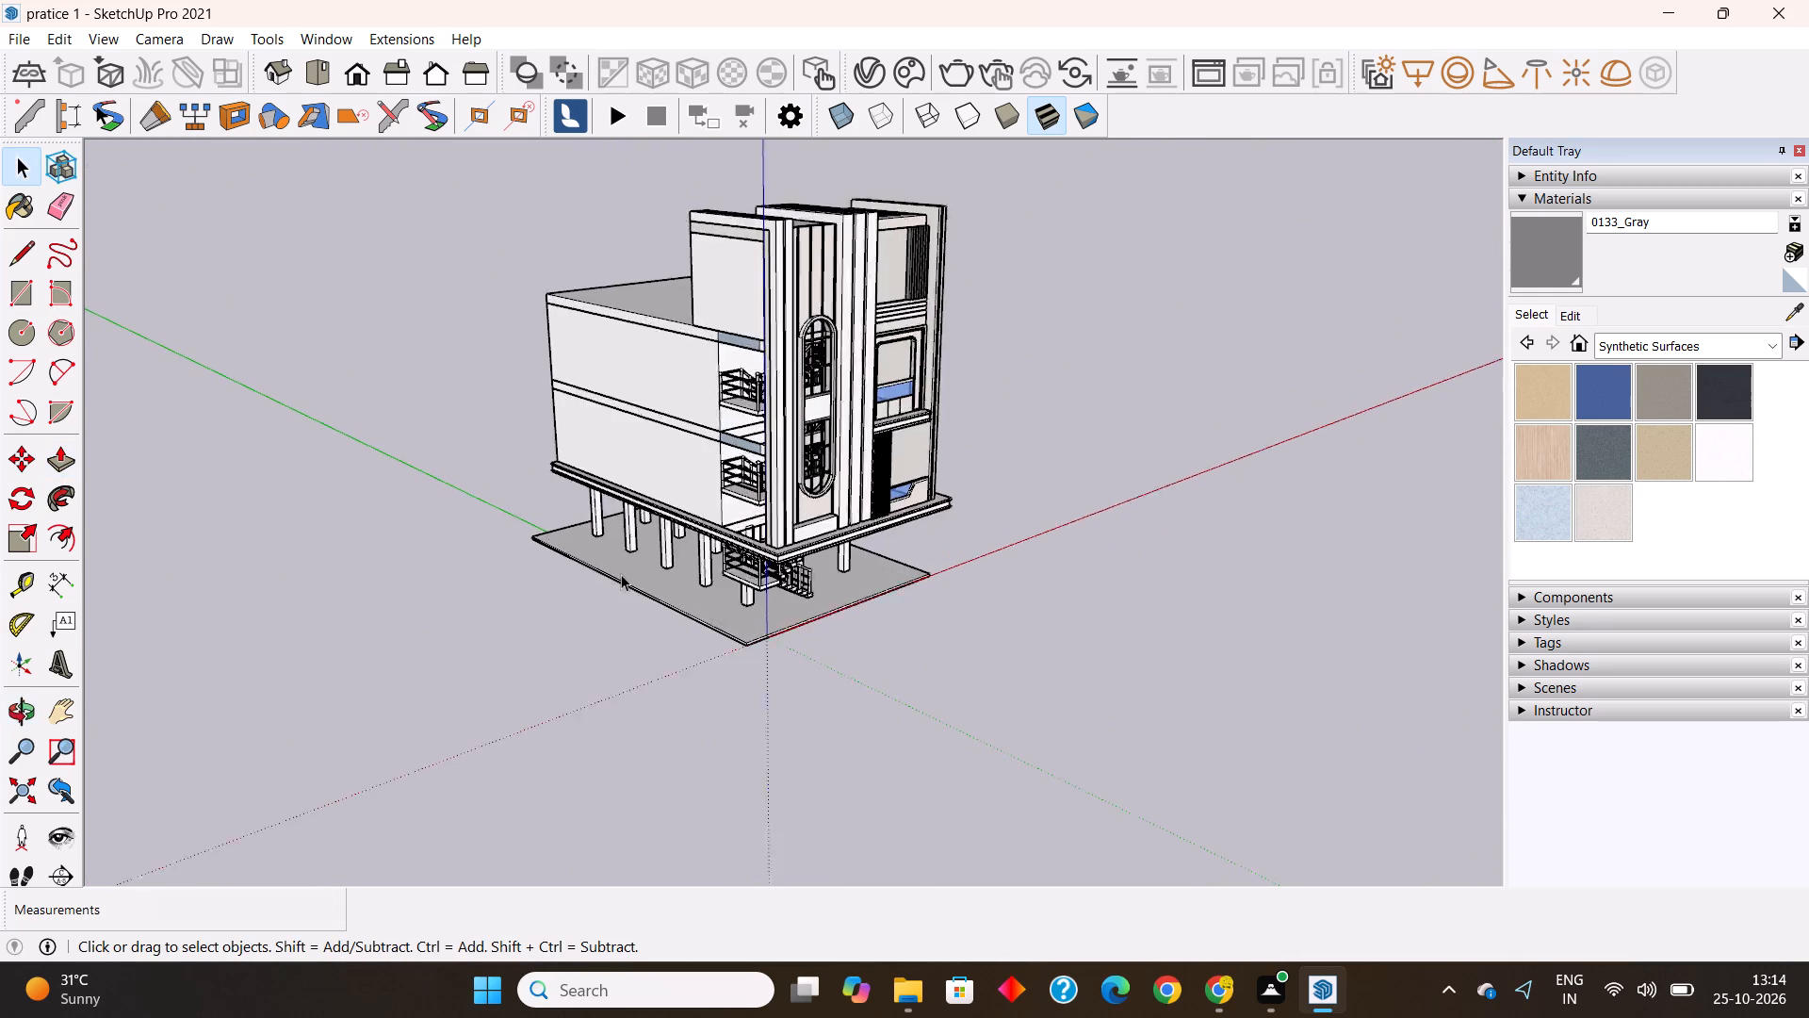
scroll(621, 574, "up", 5)
middle_click_drag(626, 572, 542, 616)
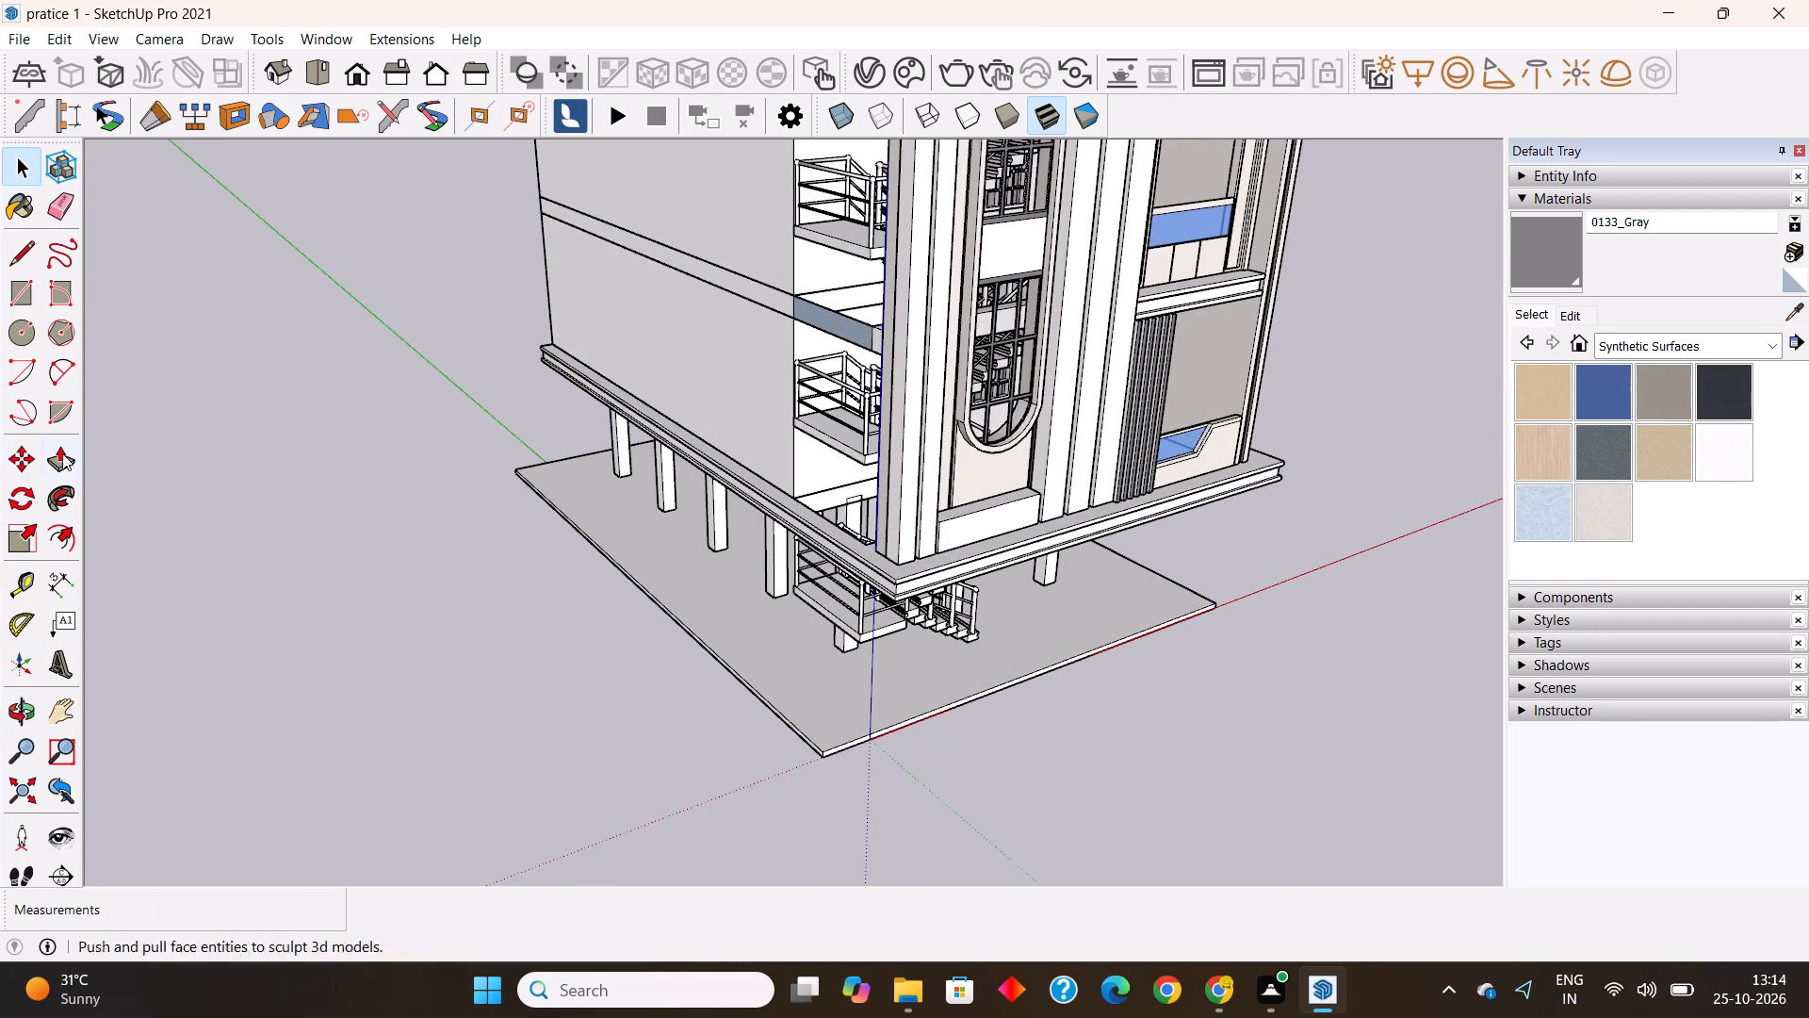
left_click(21, 292)
scroll(421, 478, "up", 4)
scroll(567, 458, "up", 9)
left_click(534, 468)
scroll(535, 468, "down", 11)
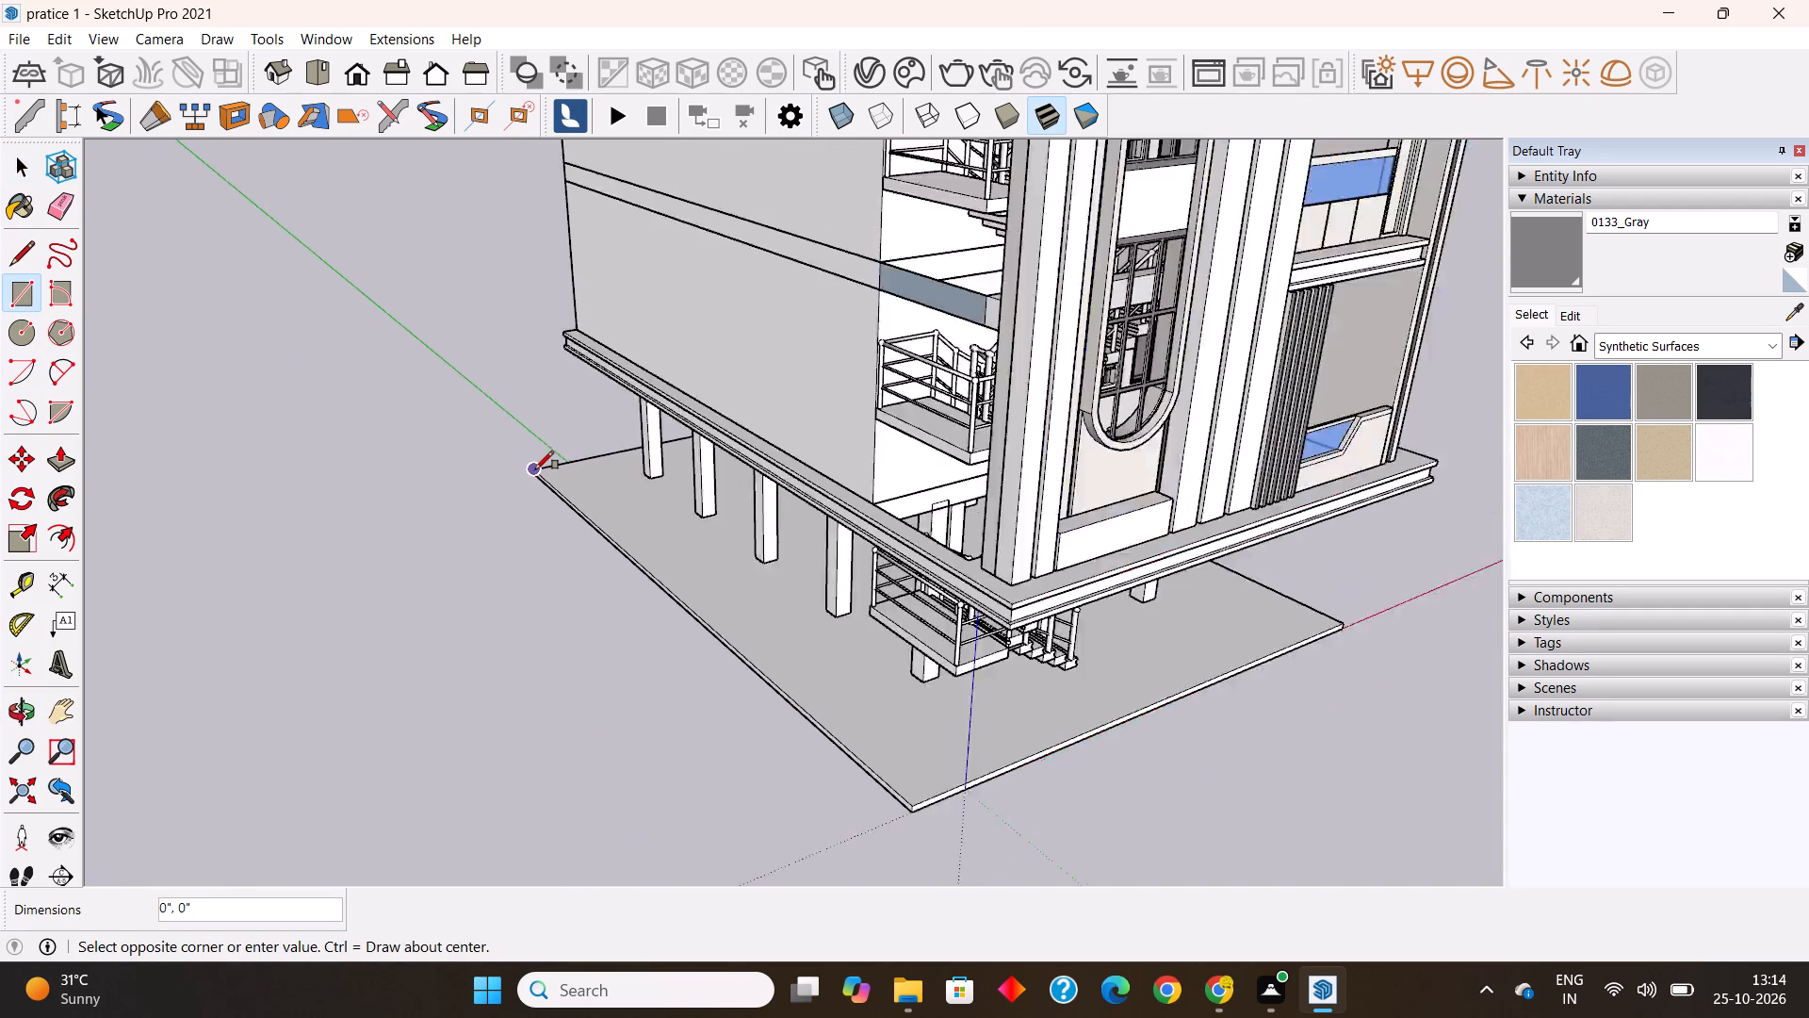
scroll(535, 469, "down", 5)
scroll(778, 543, "up", 3)
scroll(902, 549, "up", 3)
scroll(1008, 537, "up", 6)
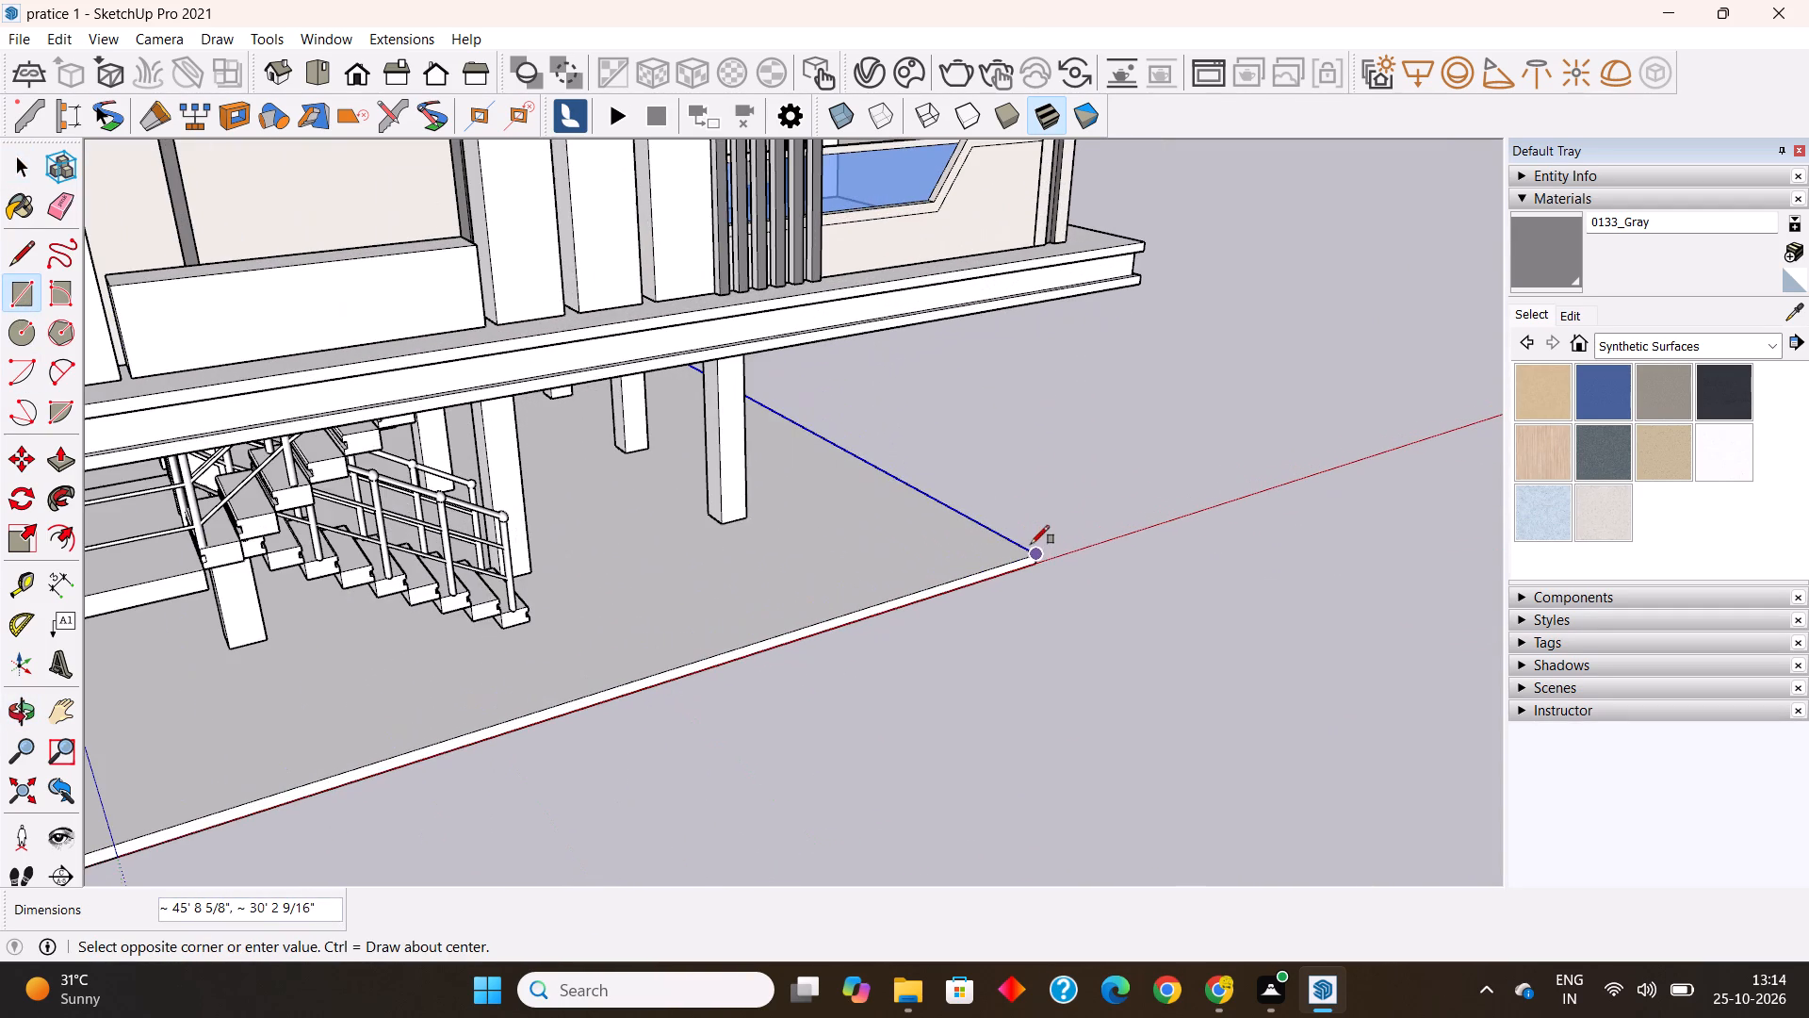
left_click(1037, 556)
Make a group from the new rectangle's face and edges on top of the base slab.
key("space")
double_click(848, 569)
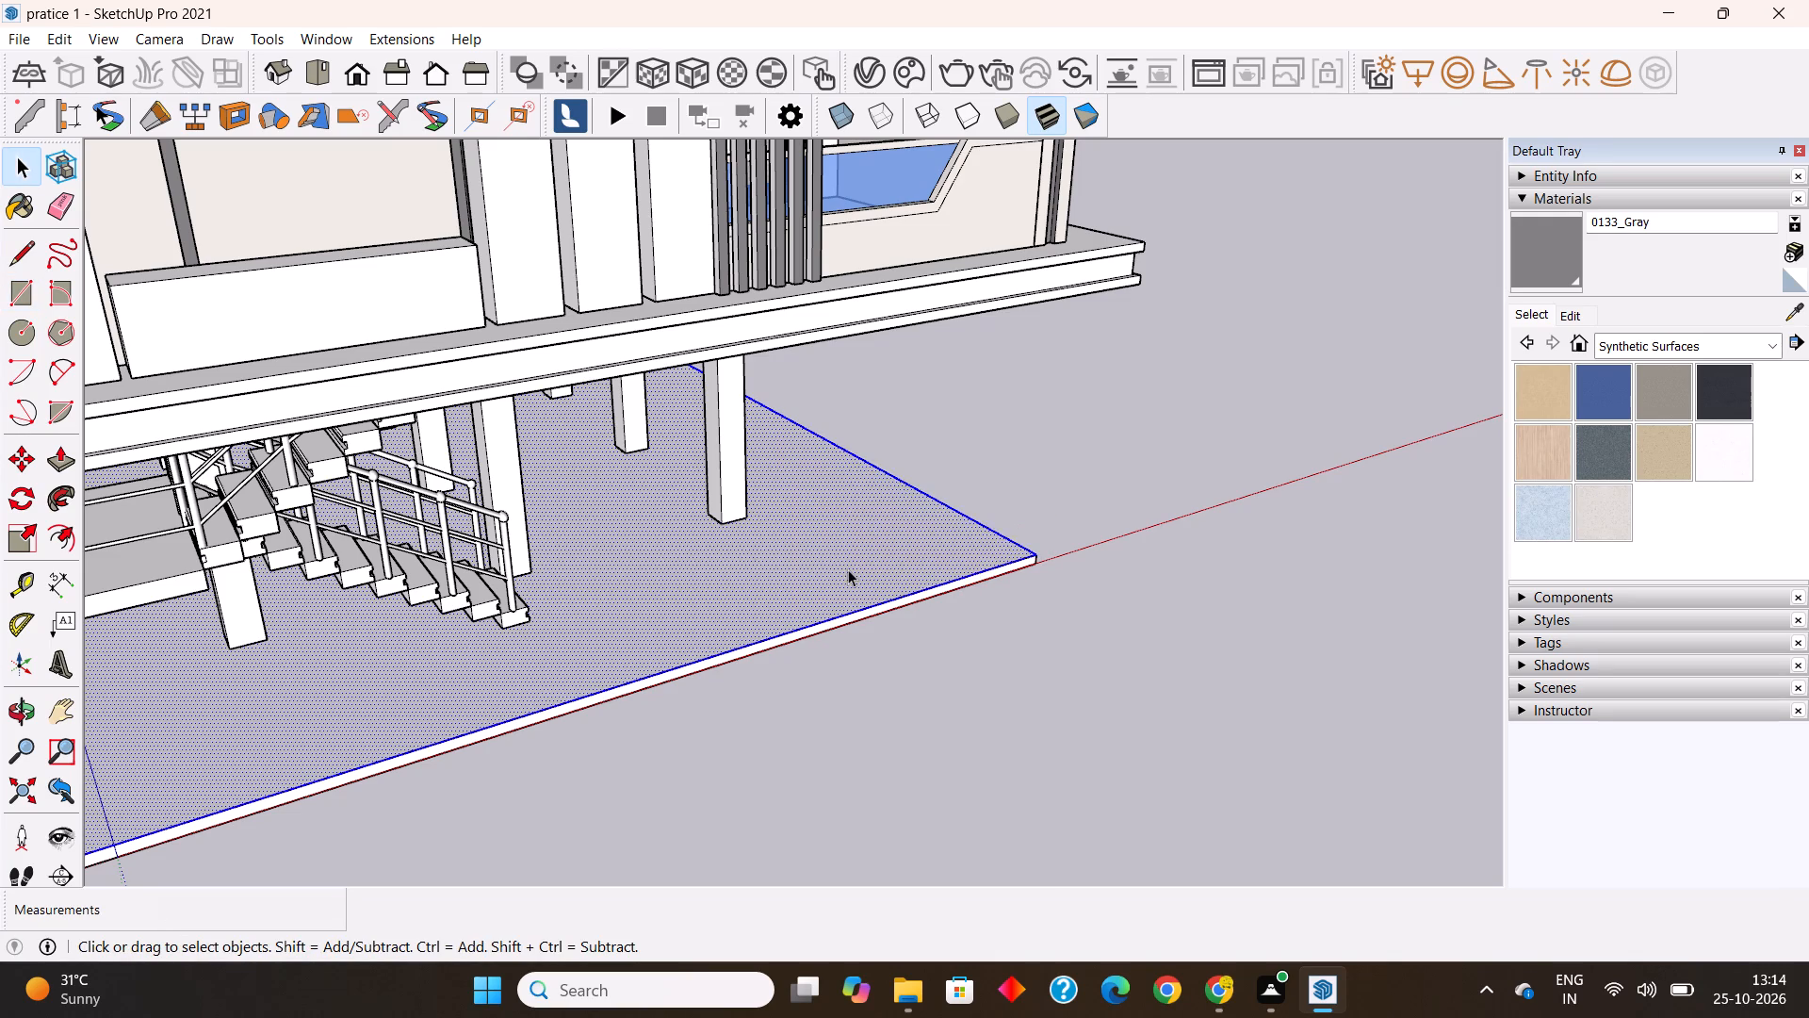
right_click(848, 569)
left_click(945, 323)
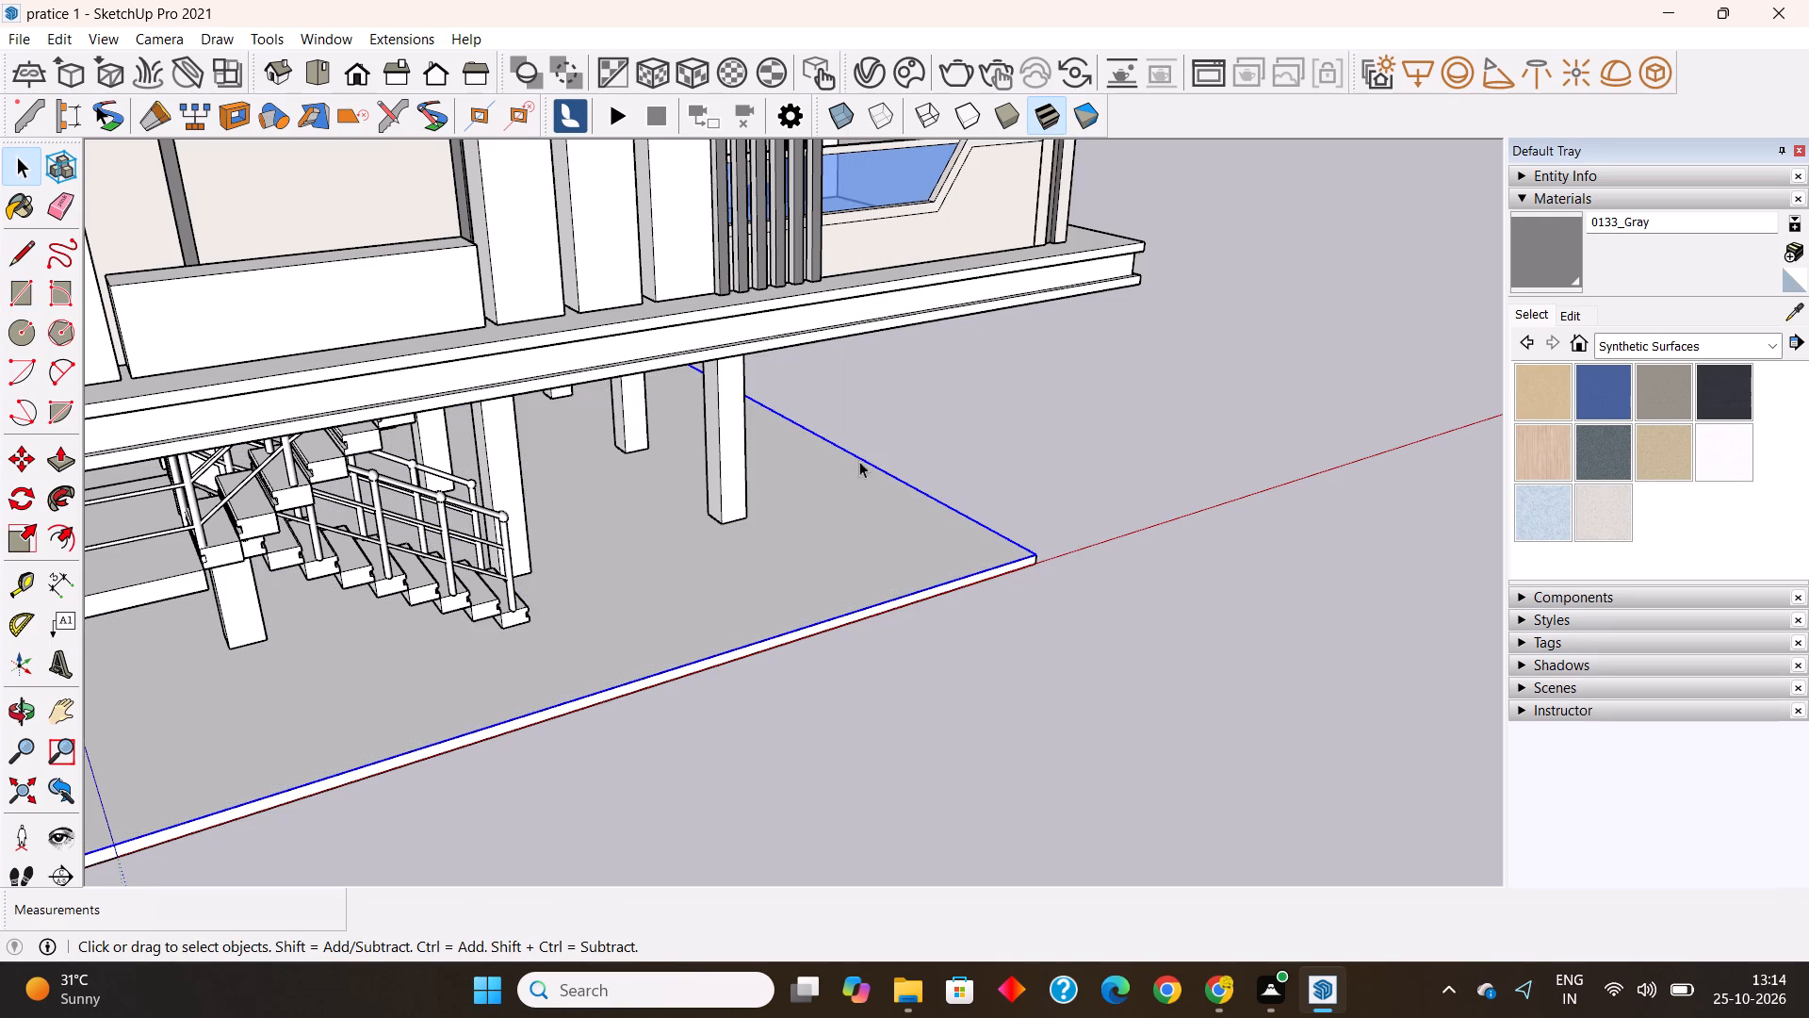
Open the rectangle's group, offset its outline 6" inward and delete the inner face so only the border strip is left.
double_click(844, 510)
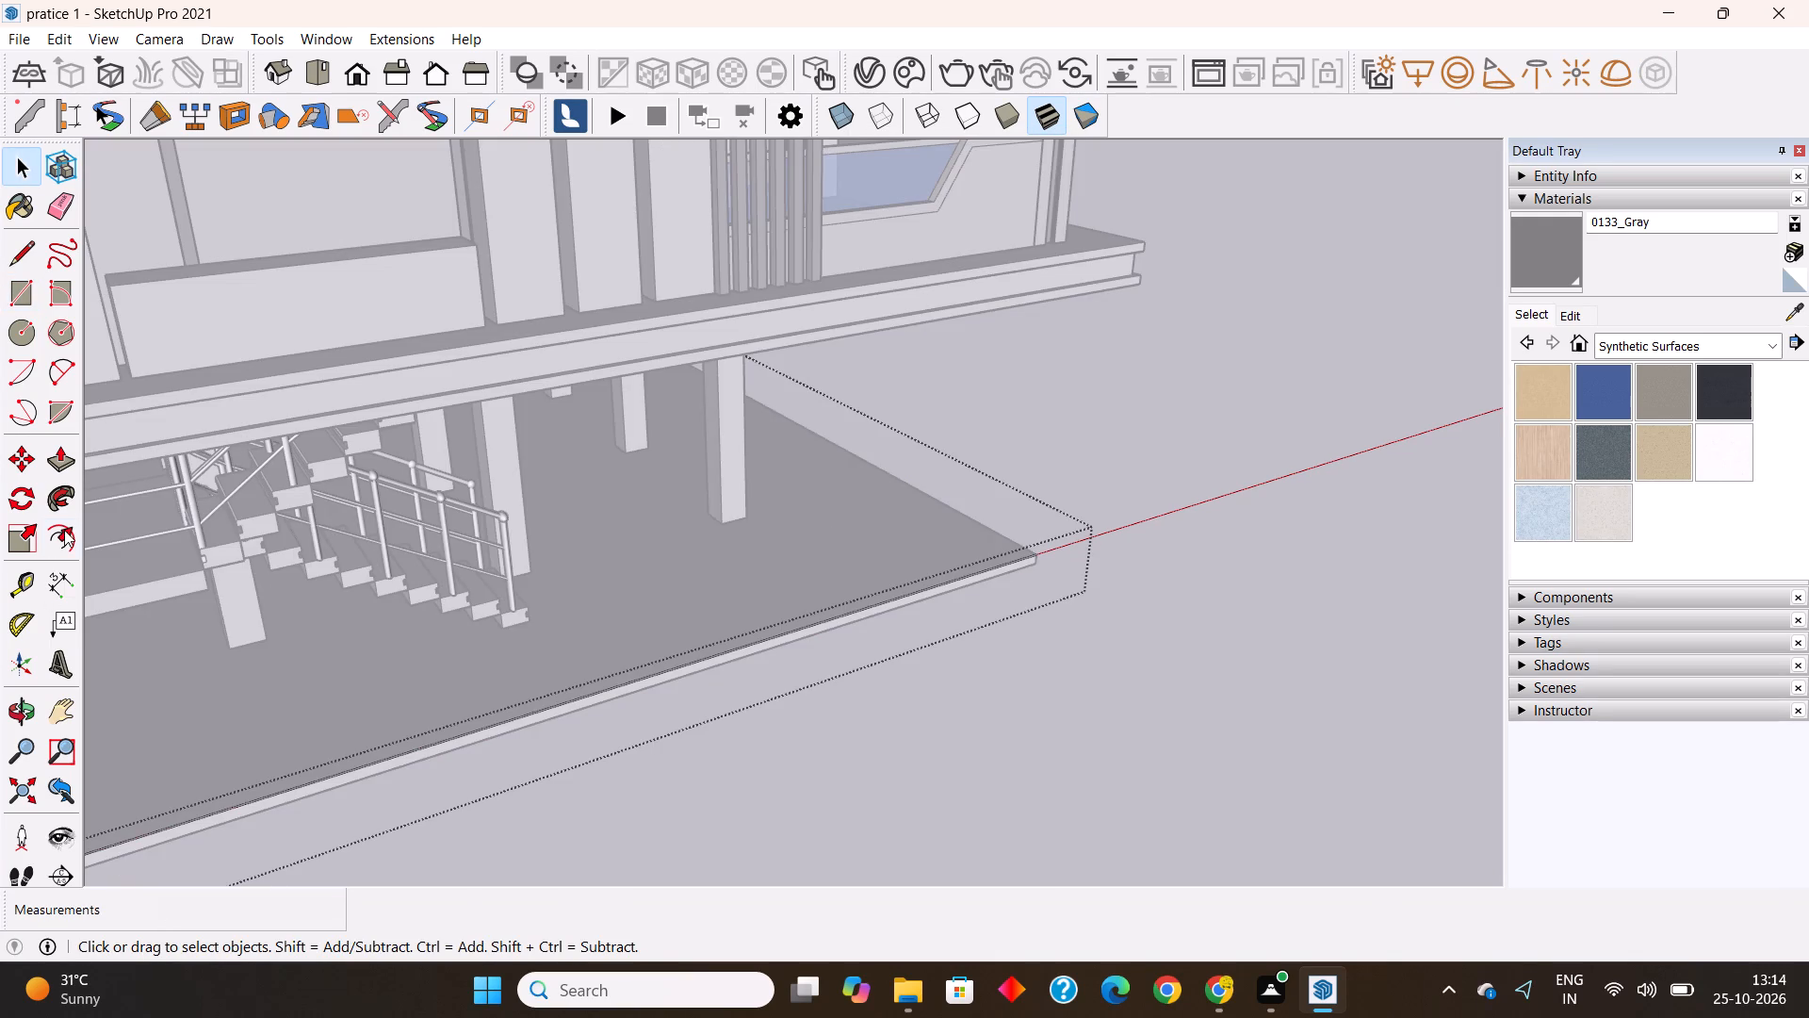
left_click(64, 530)
left_click(752, 568)
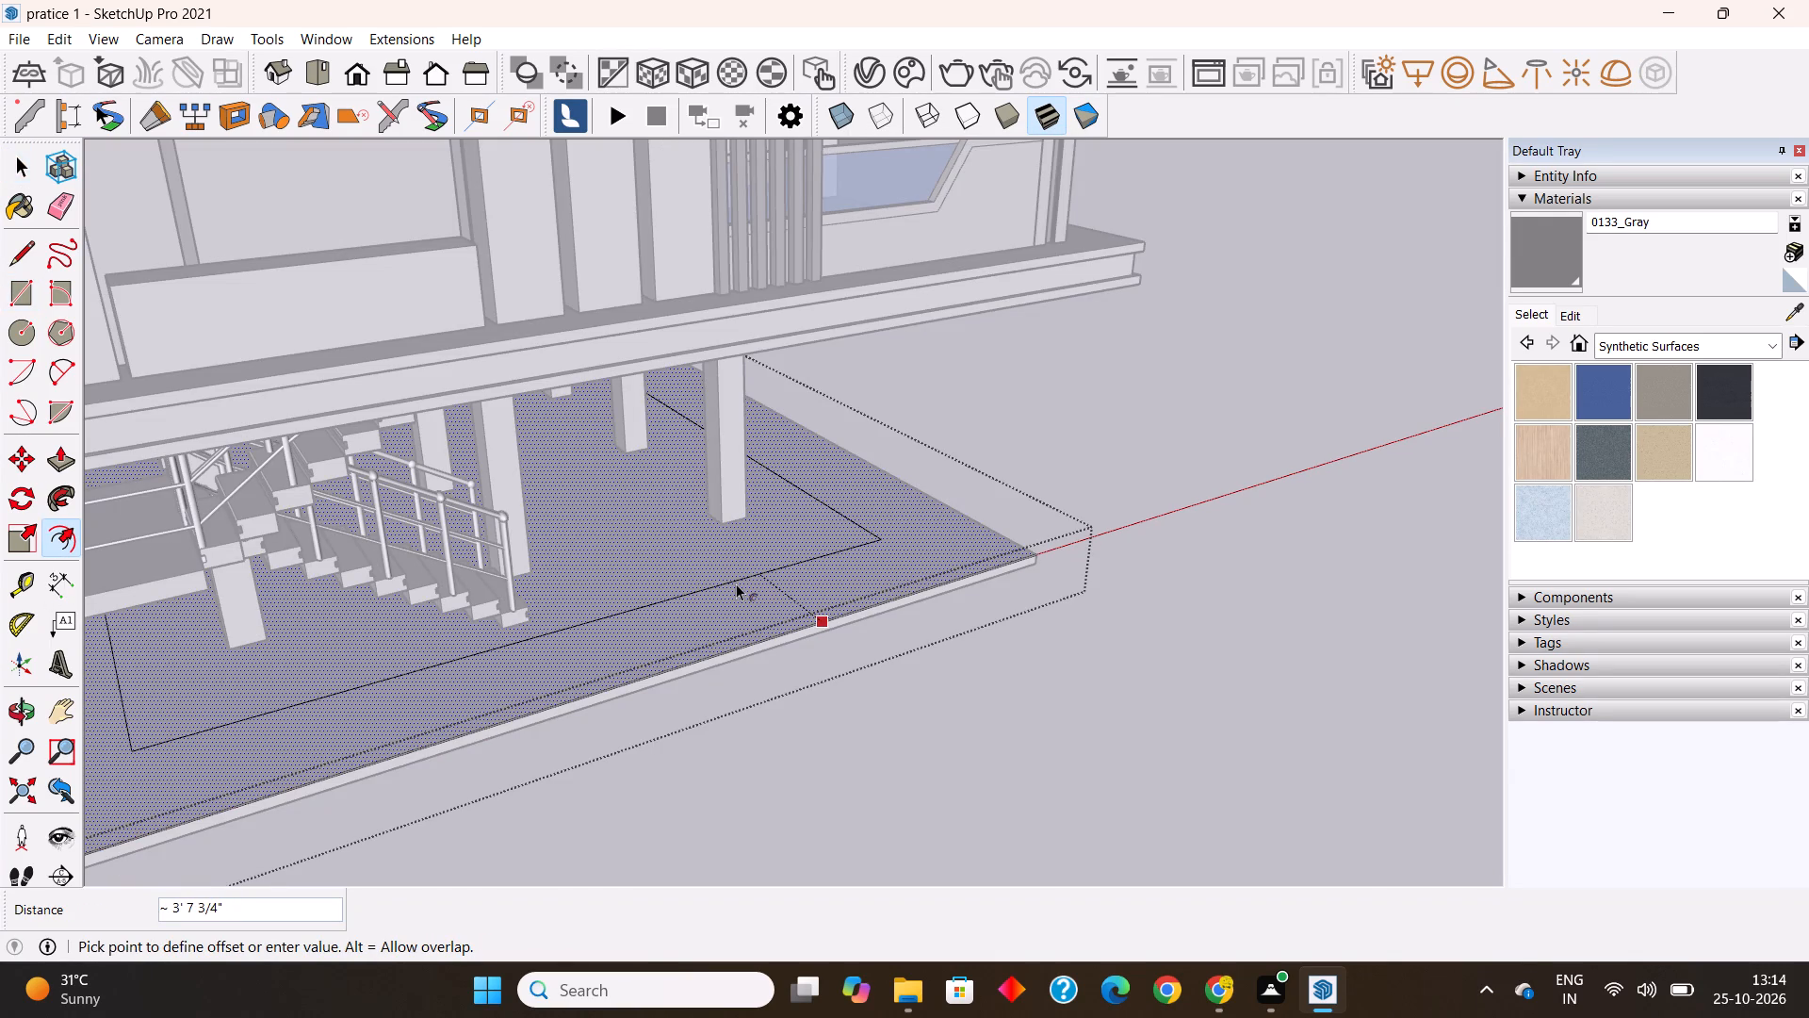
type("6\"")
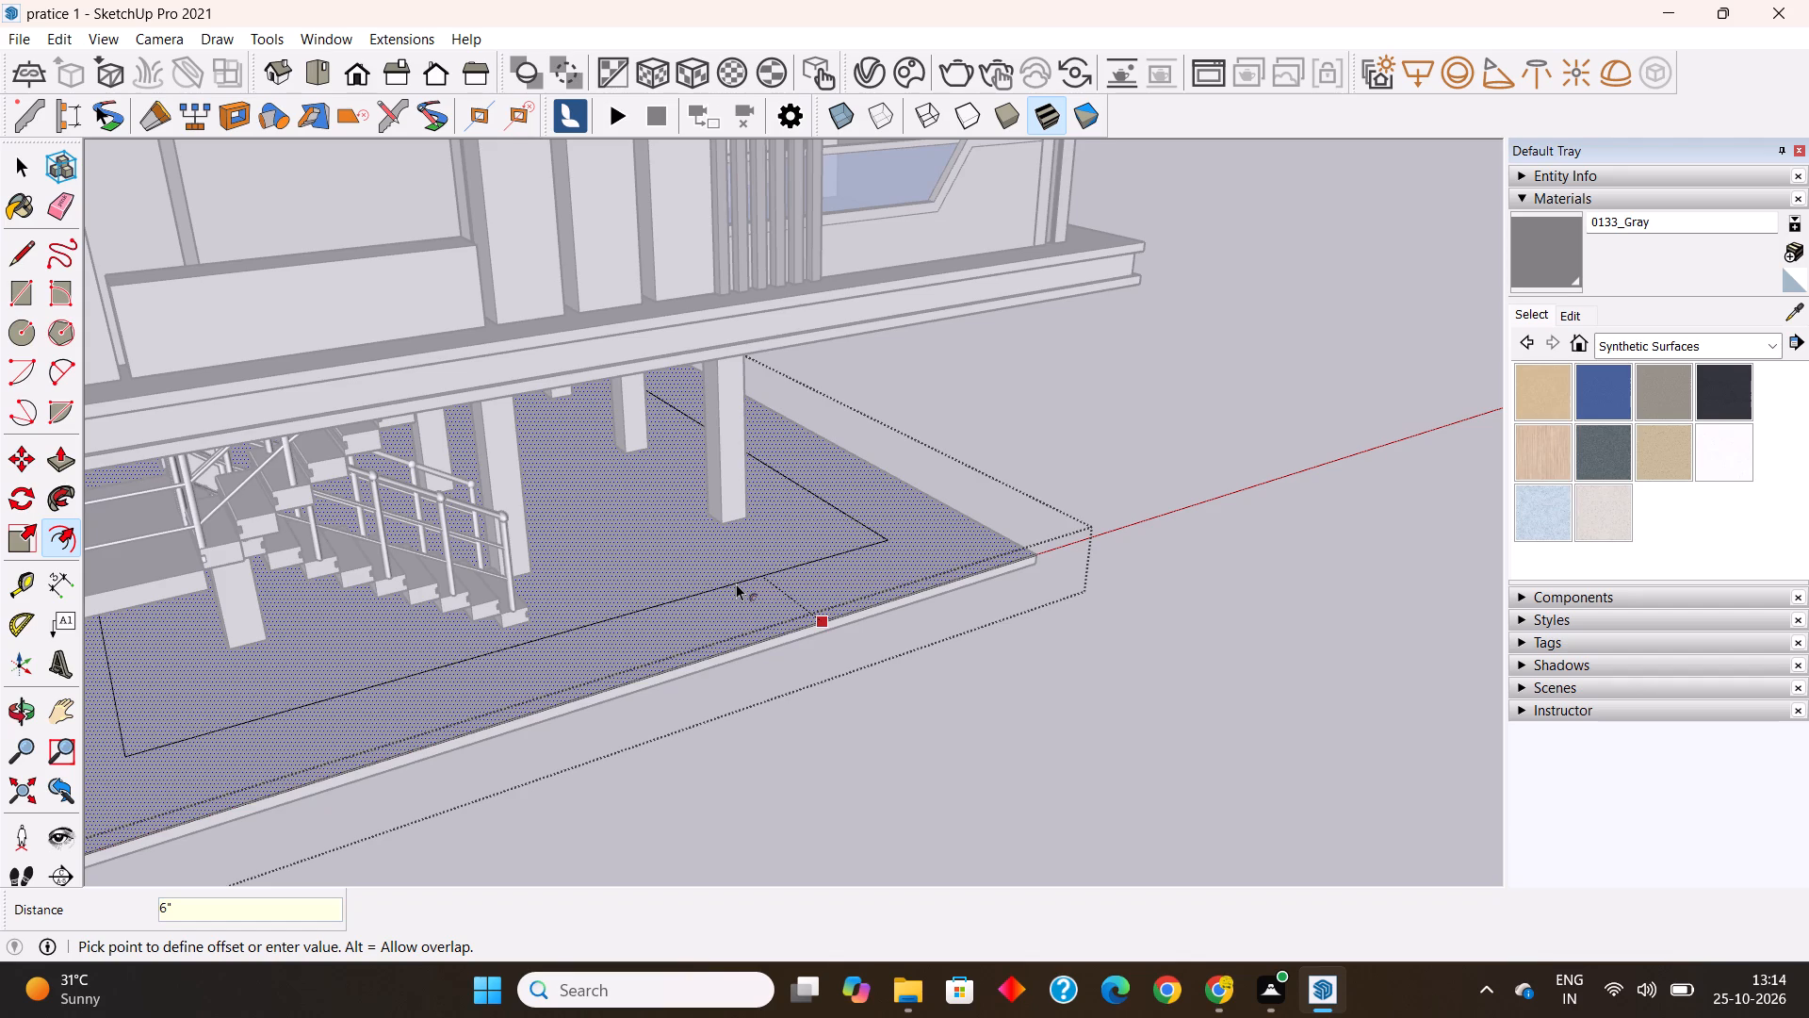
key("Return")
left_click(736, 583)
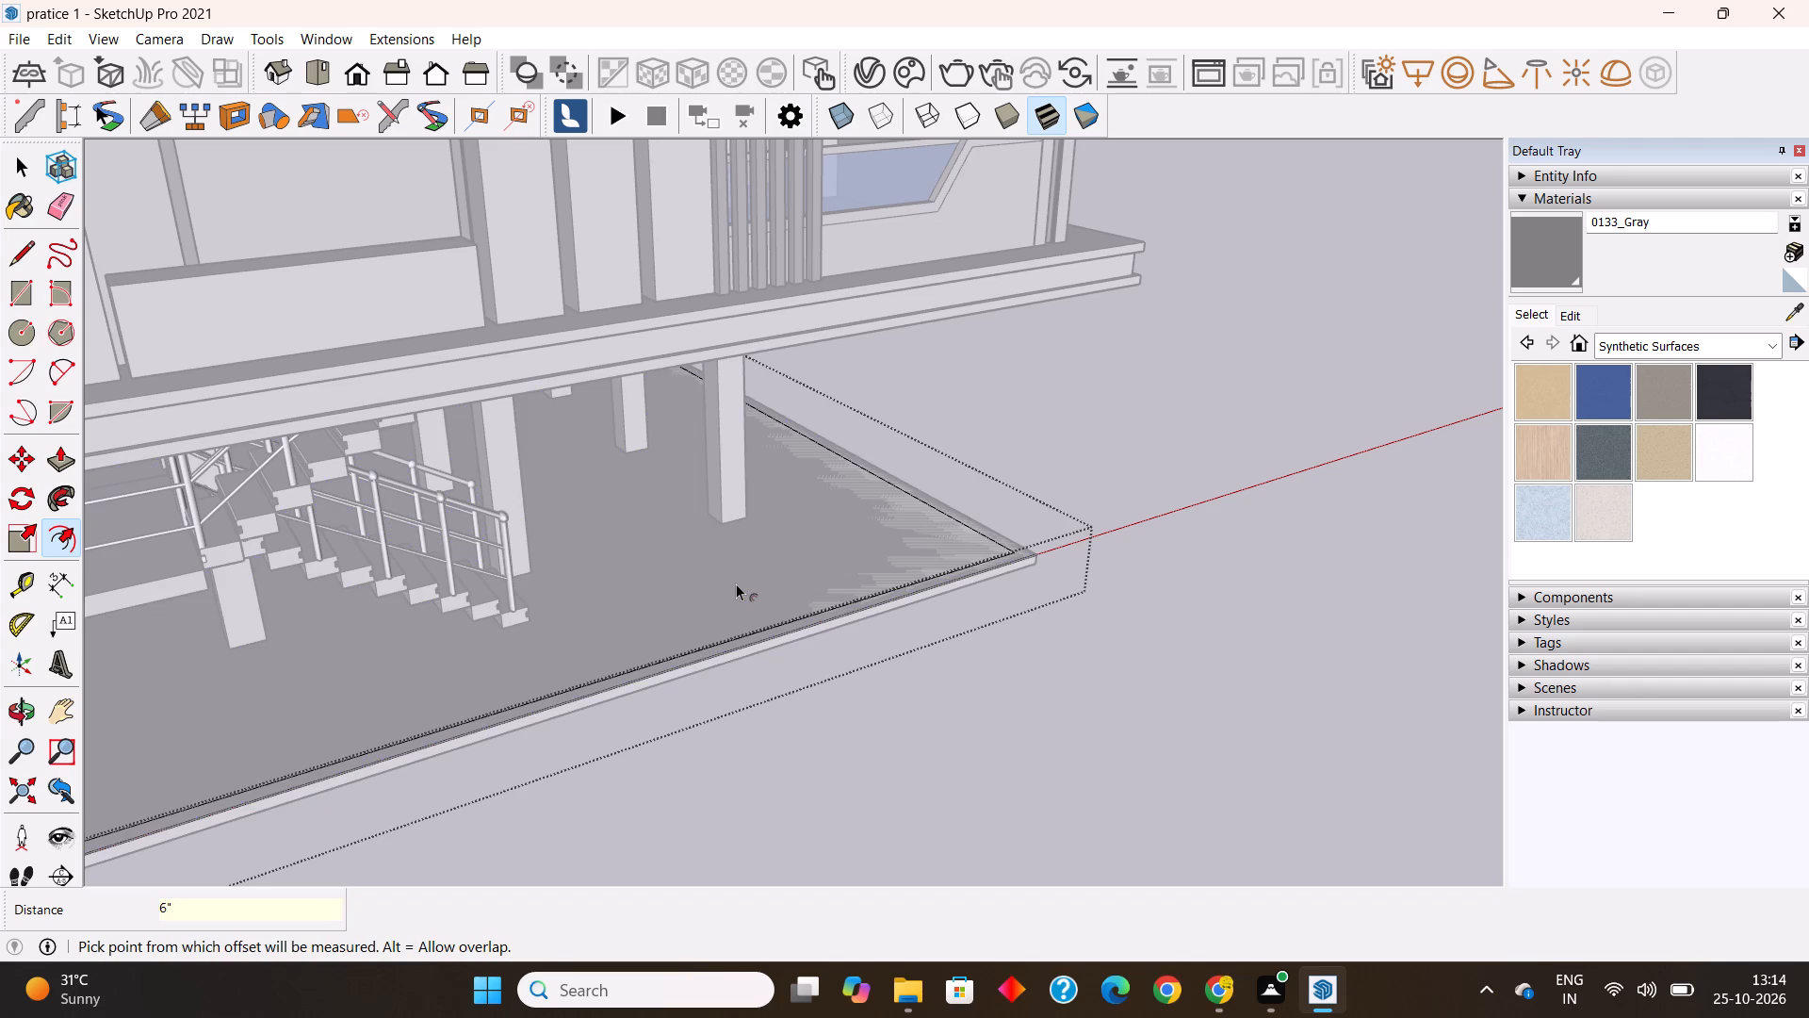
key("Escape")
key("Escape")
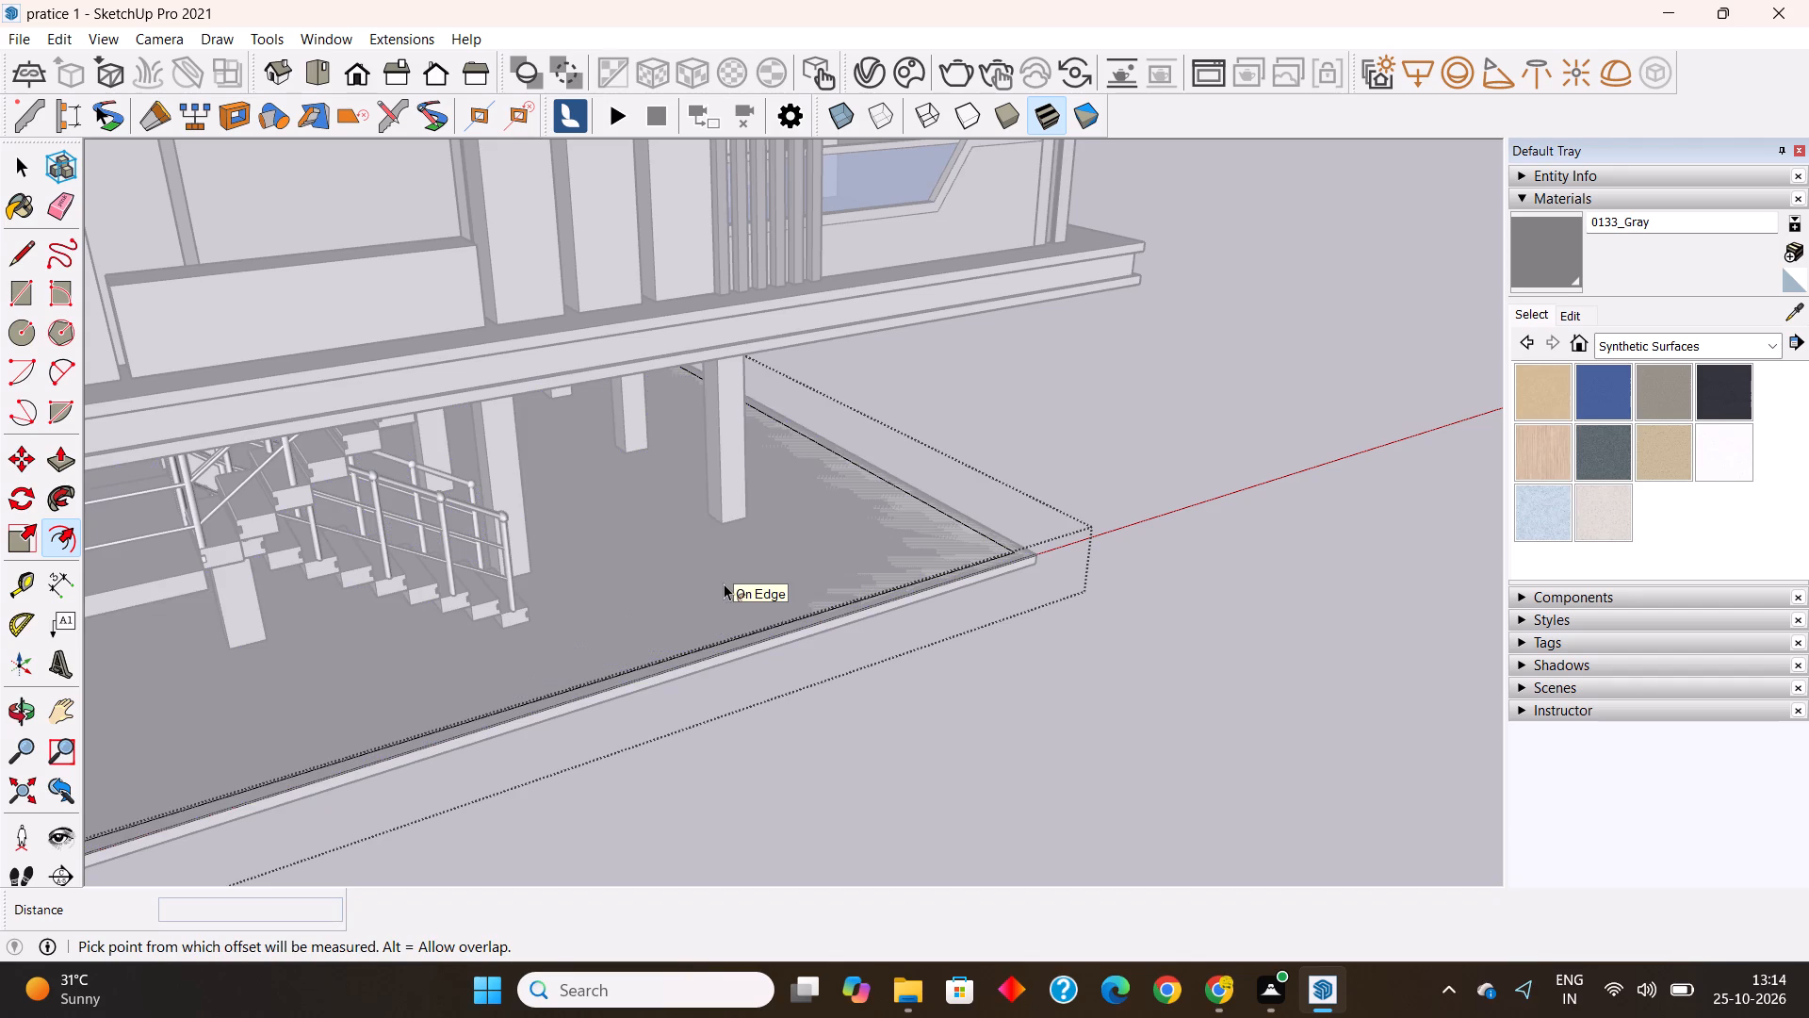
key("space")
left_click(707, 579)
key("Delete")
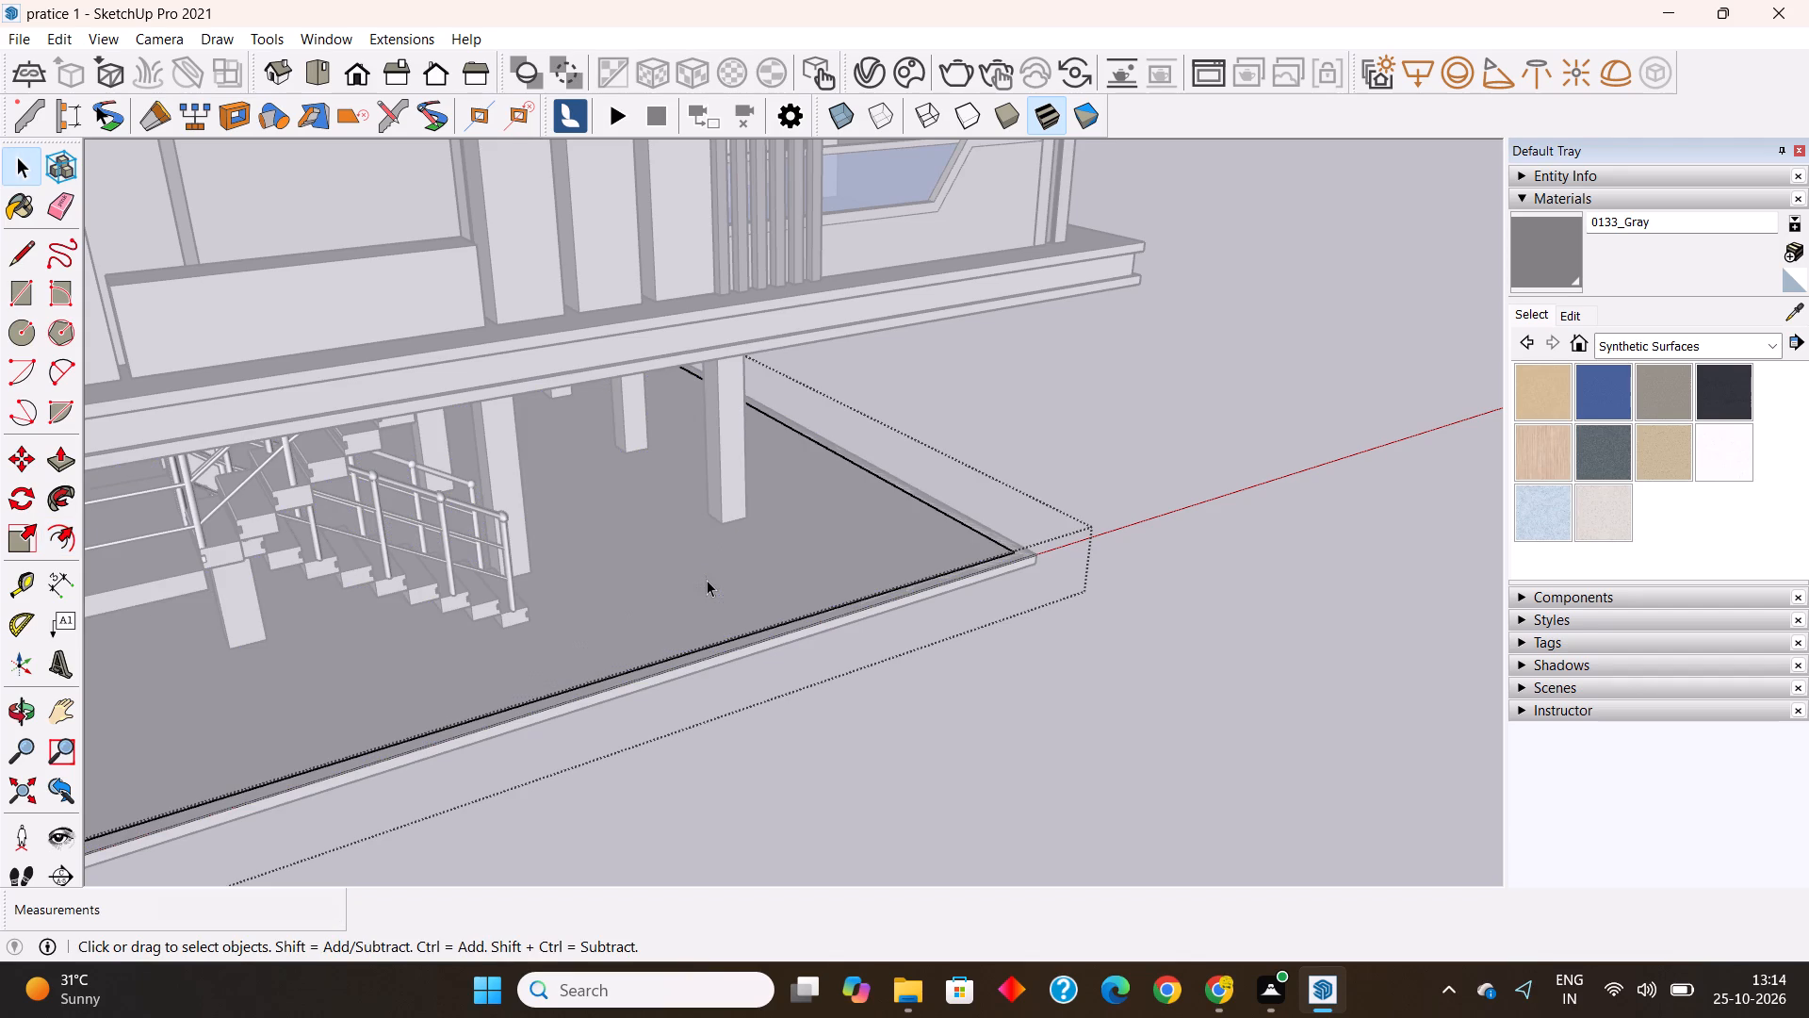
Push/Pull the 6" border strip up 5' to form a perimeter wall around the base slab, and close the group.
left_click(63, 457)
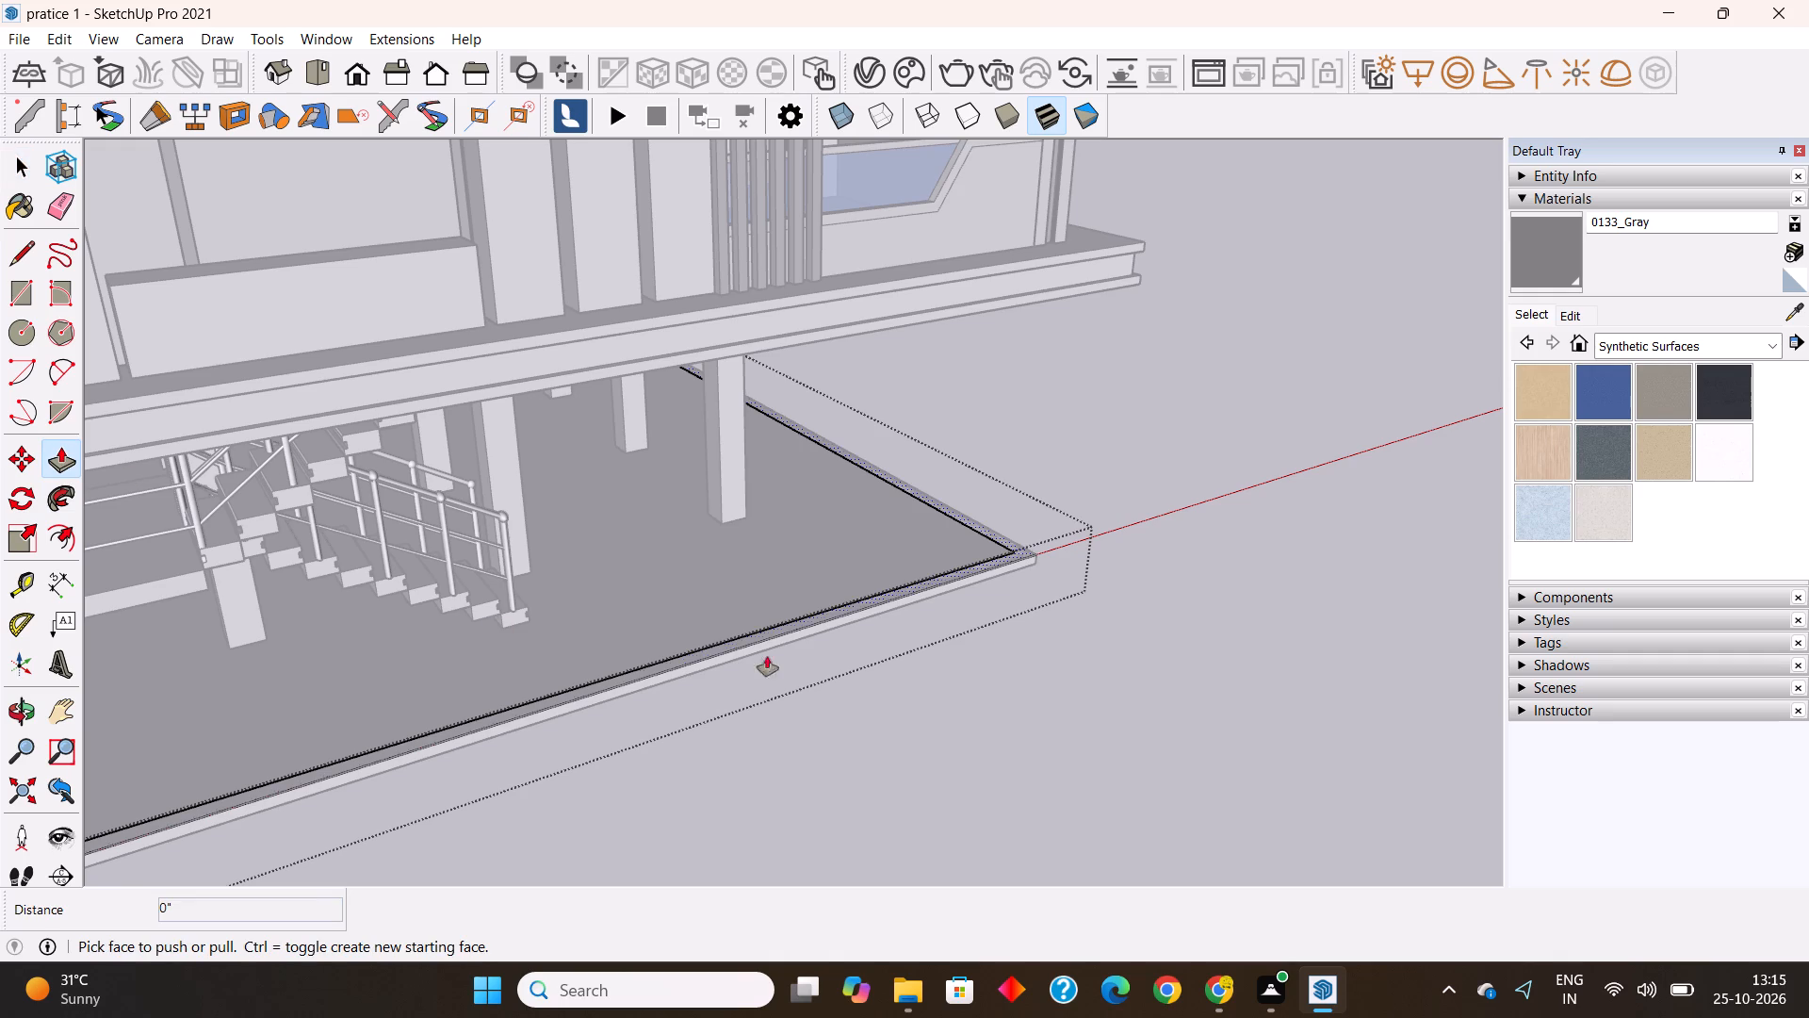
left_click(856, 605)
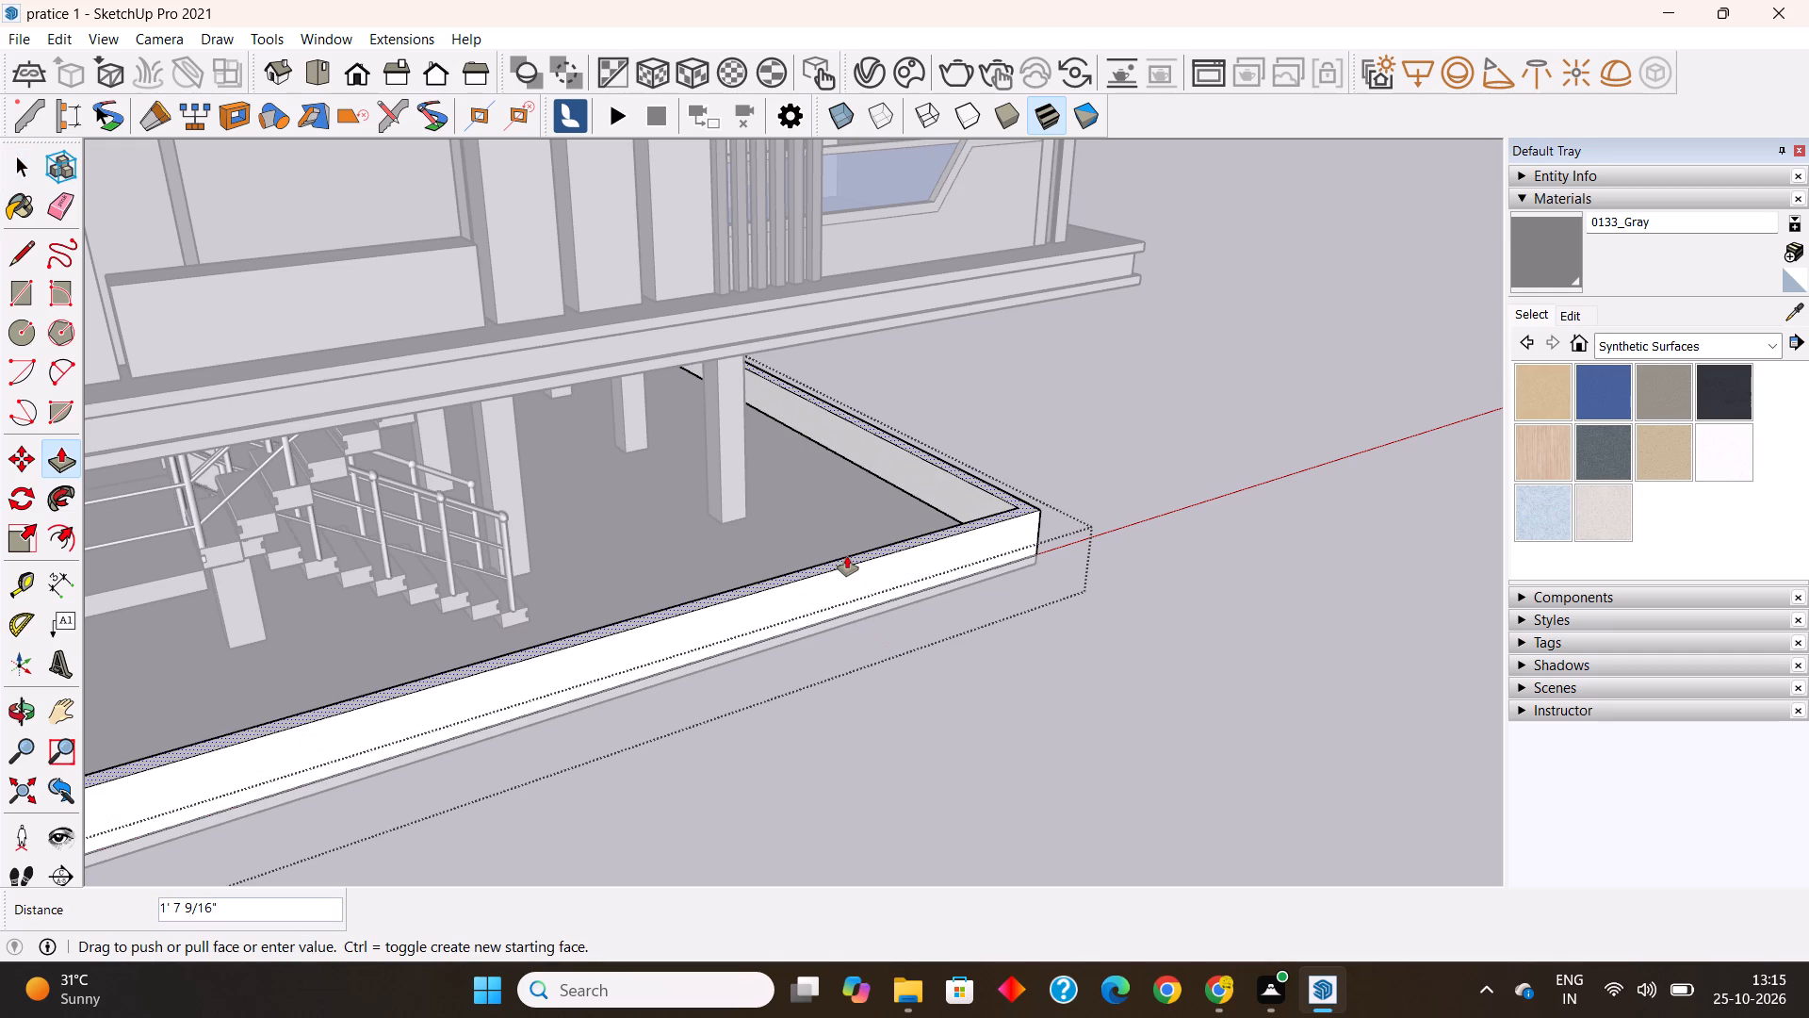
type("5'")
key("Return")
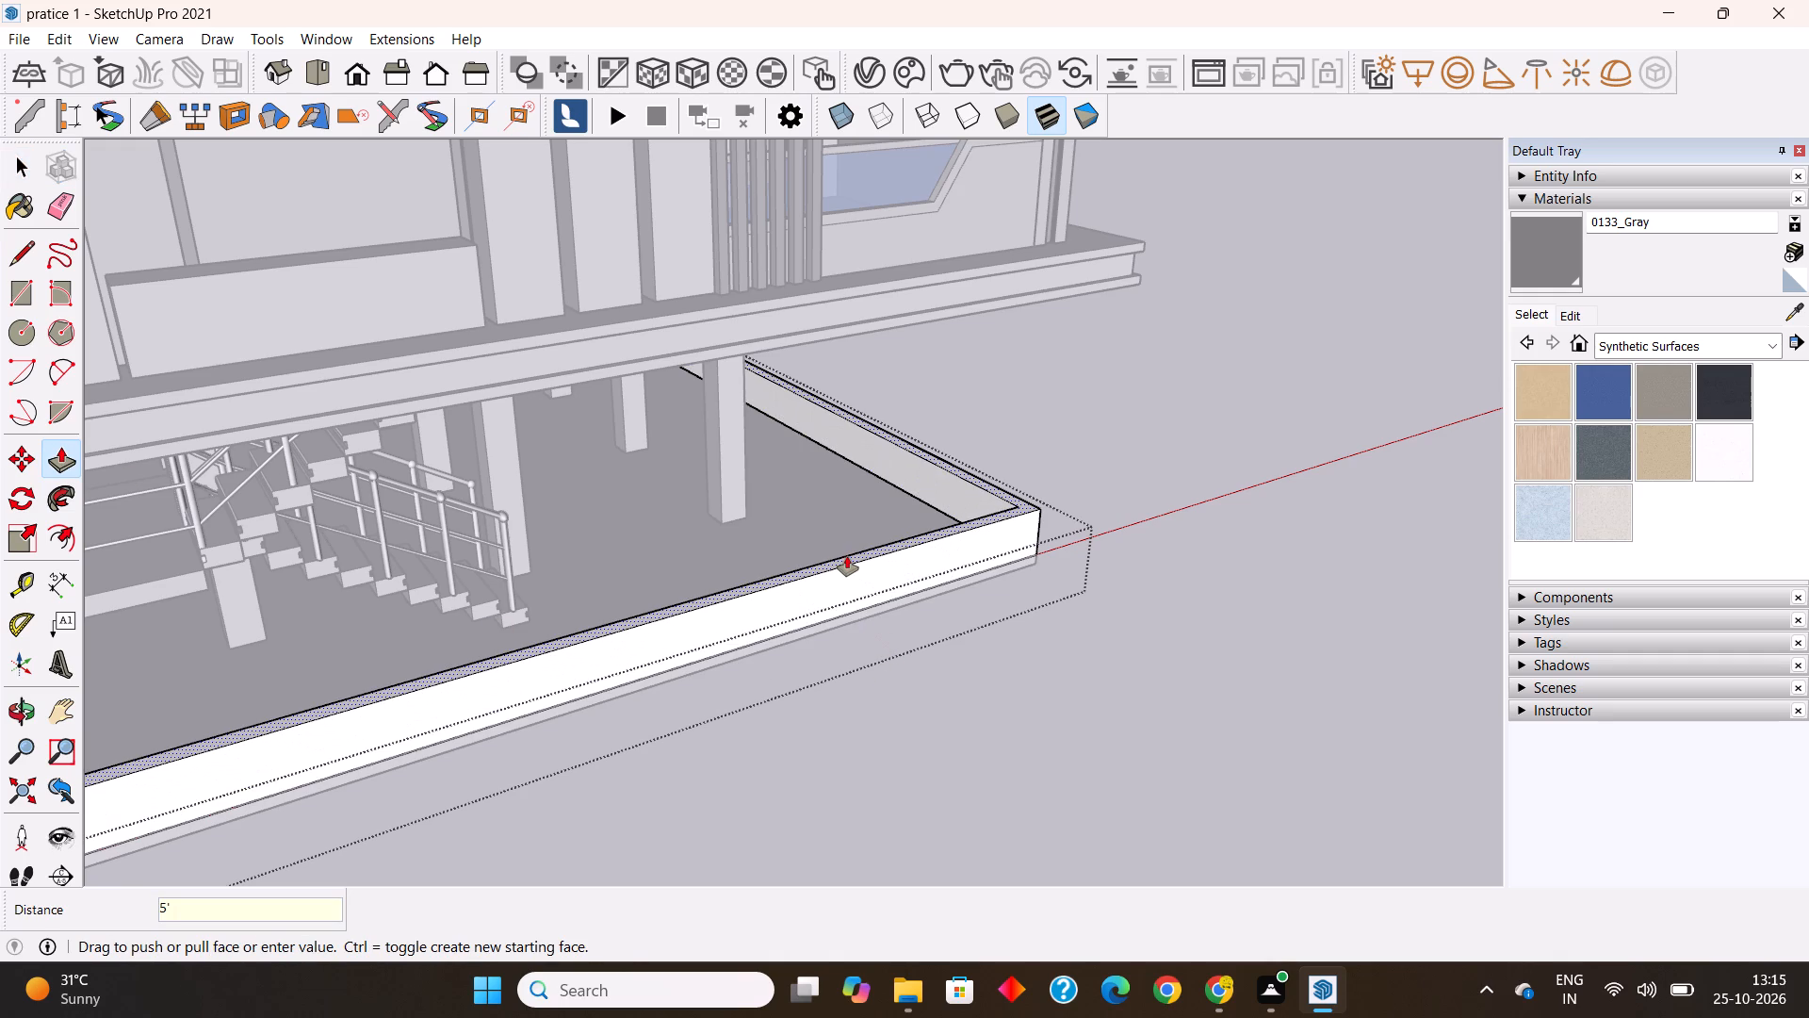
key("space")
left_click(1228, 484)
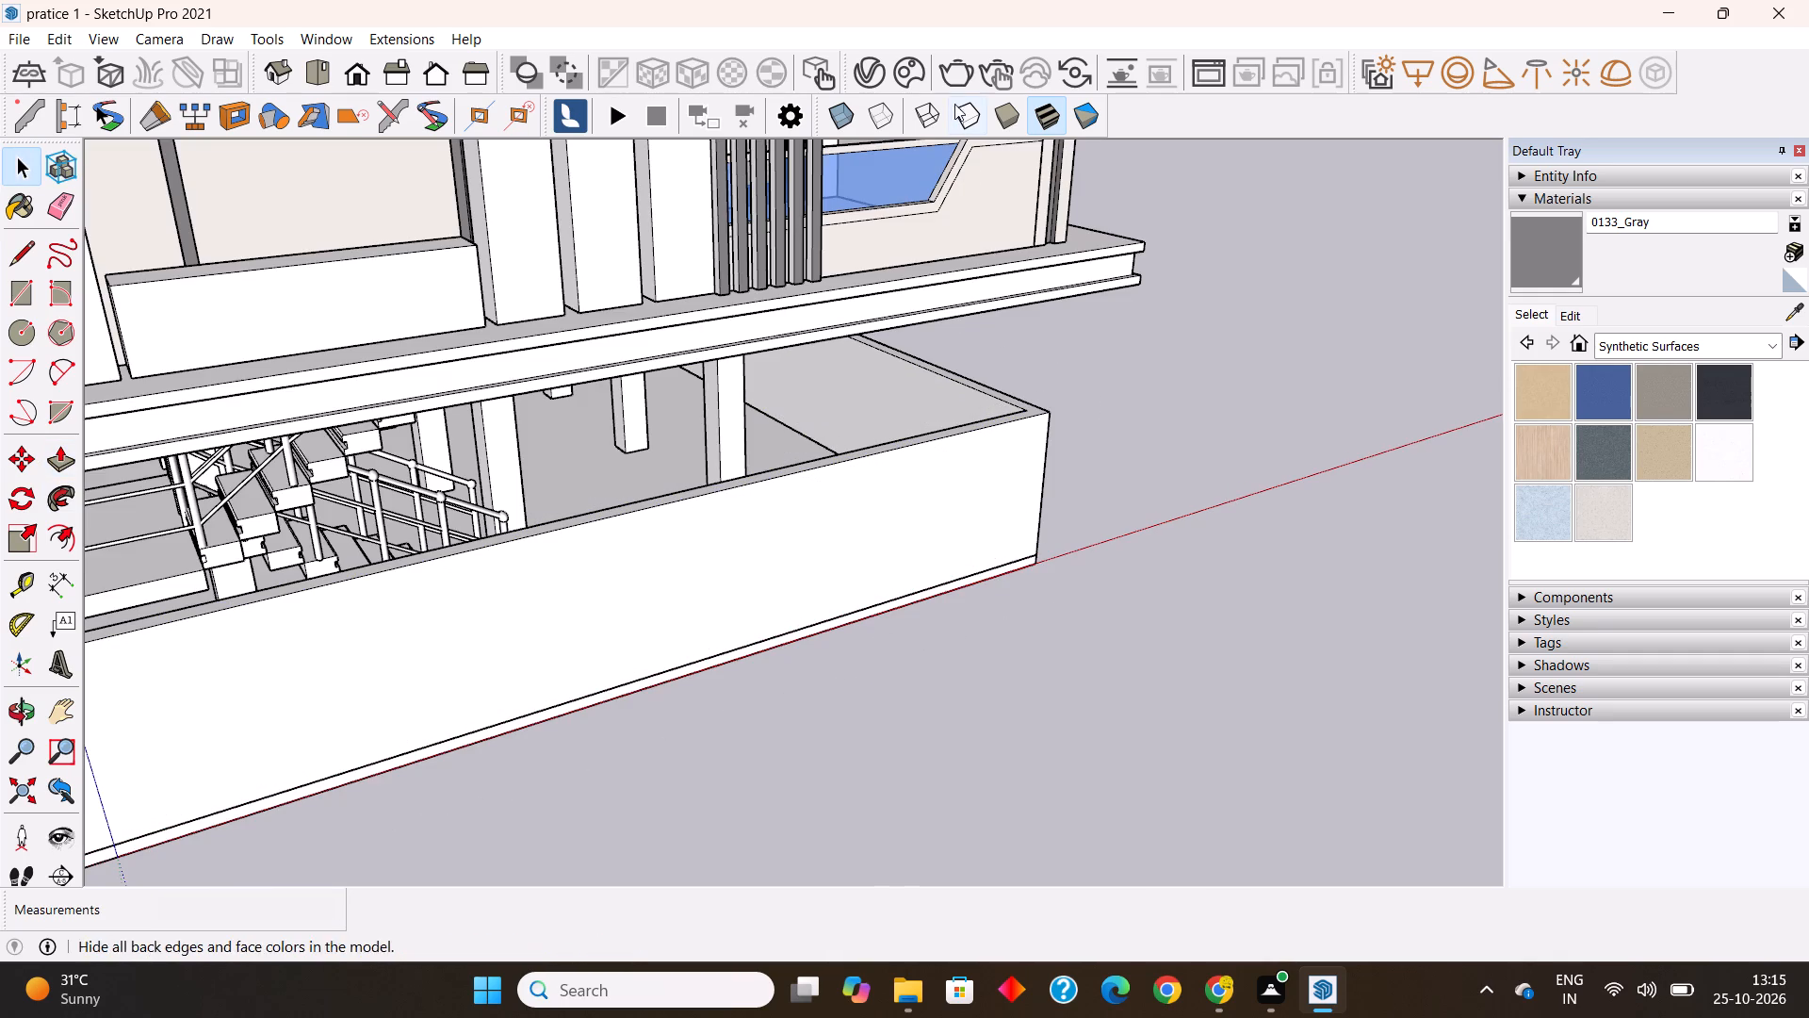
Examine the perimeter wall's height against the building in the front view.
left_click(349, 76)
scroll(837, 691, "down", 2)
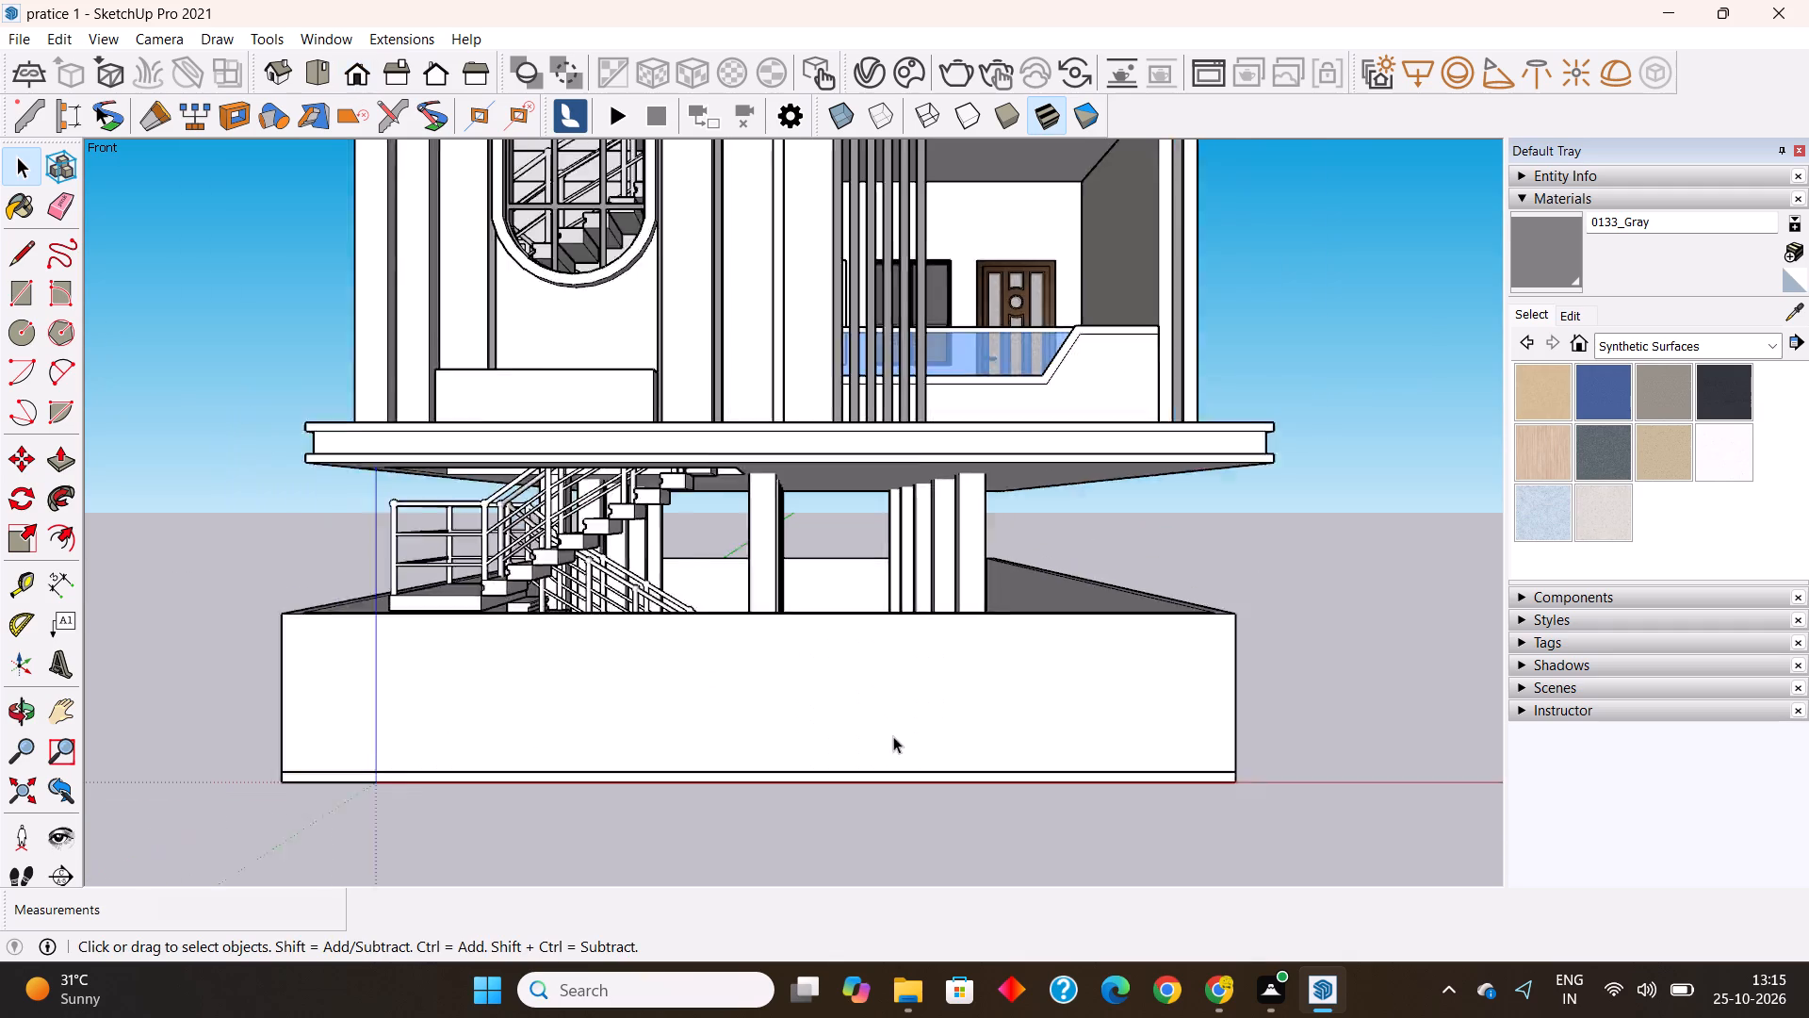
scroll(893, 736, "down", 9)
scroll(1082, 782, "down", 4)
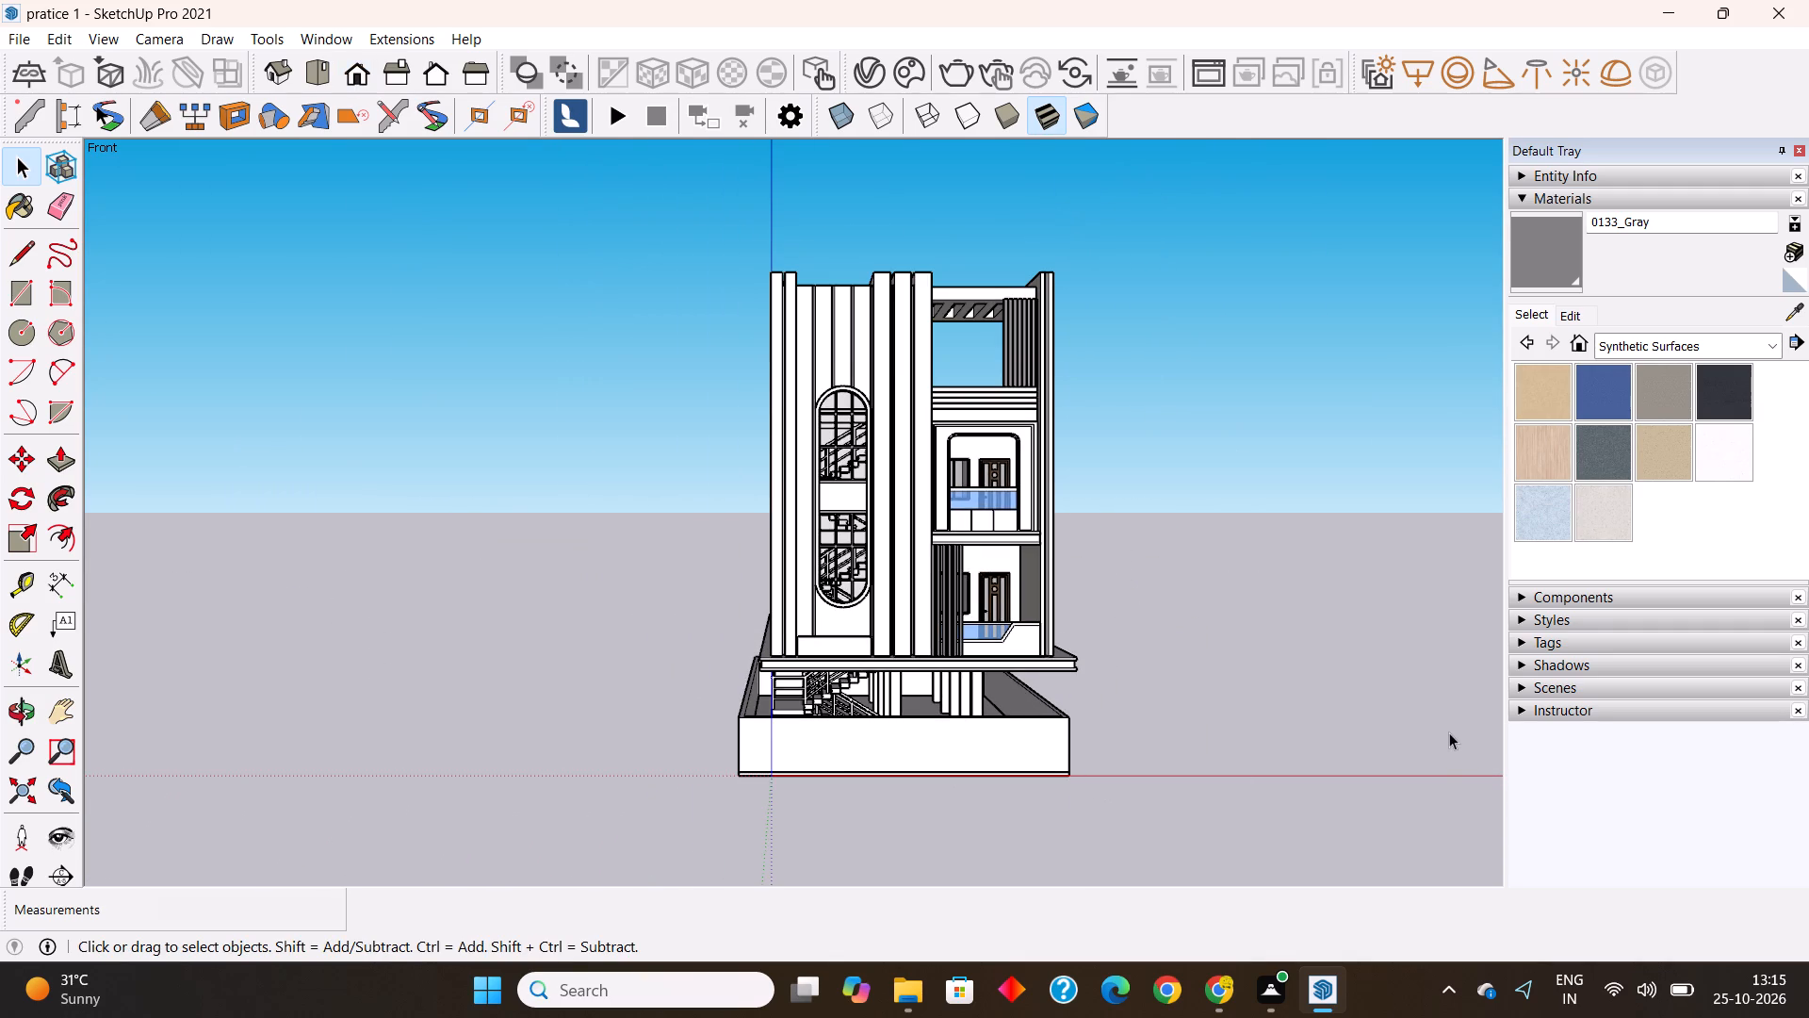
scroll(1430, 729, "up", 3)
scroll(1058, 743, "up", 3)
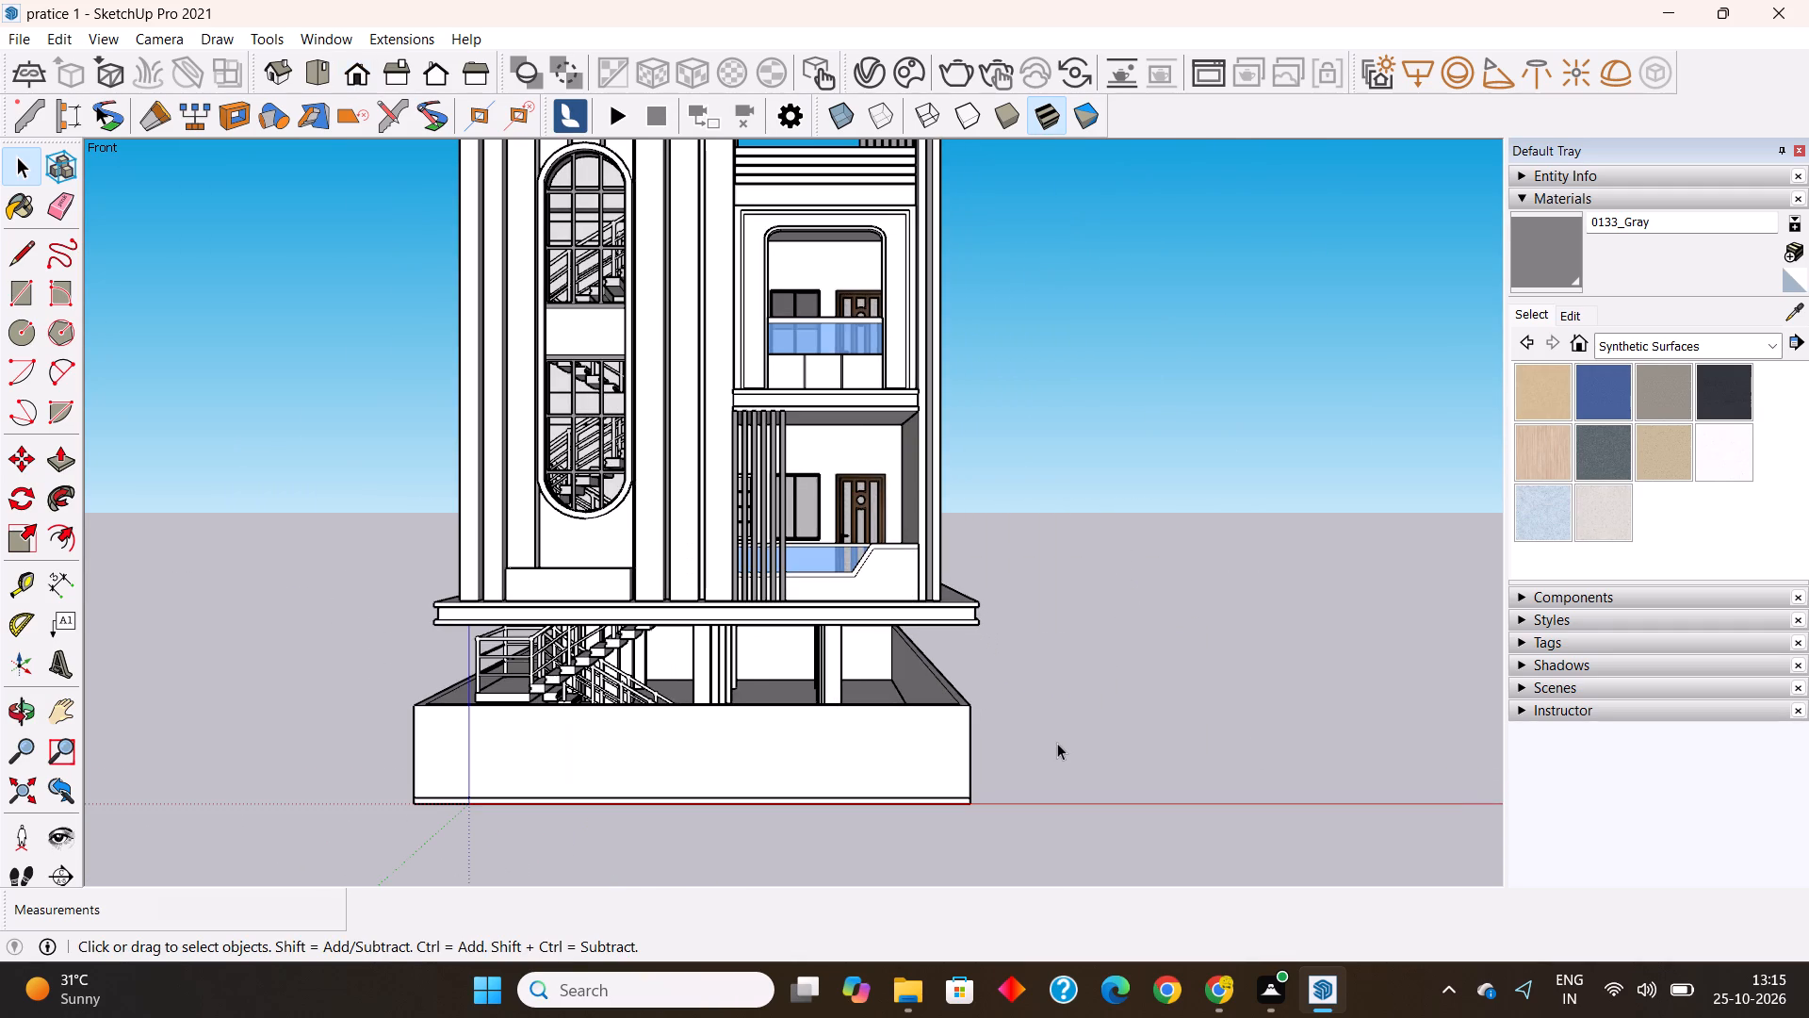
scroll(1057, 743, "down", 2)
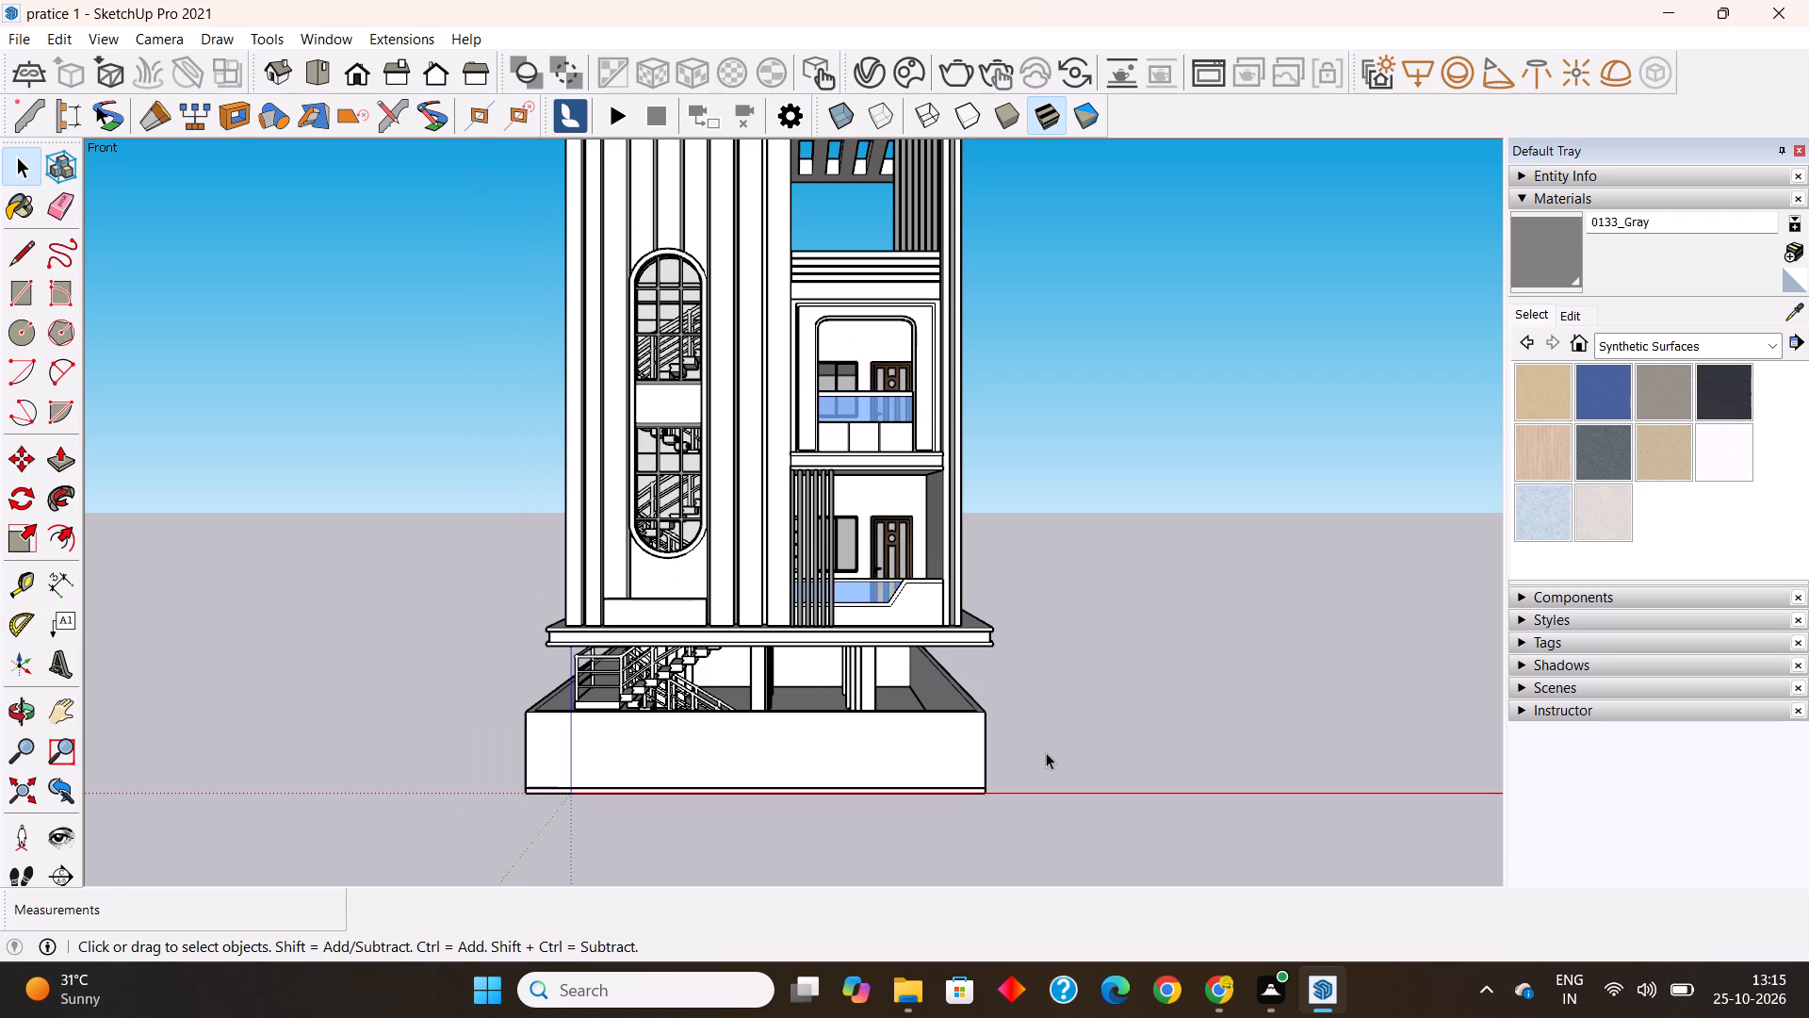
scroll(1046, 752, "up", 1)
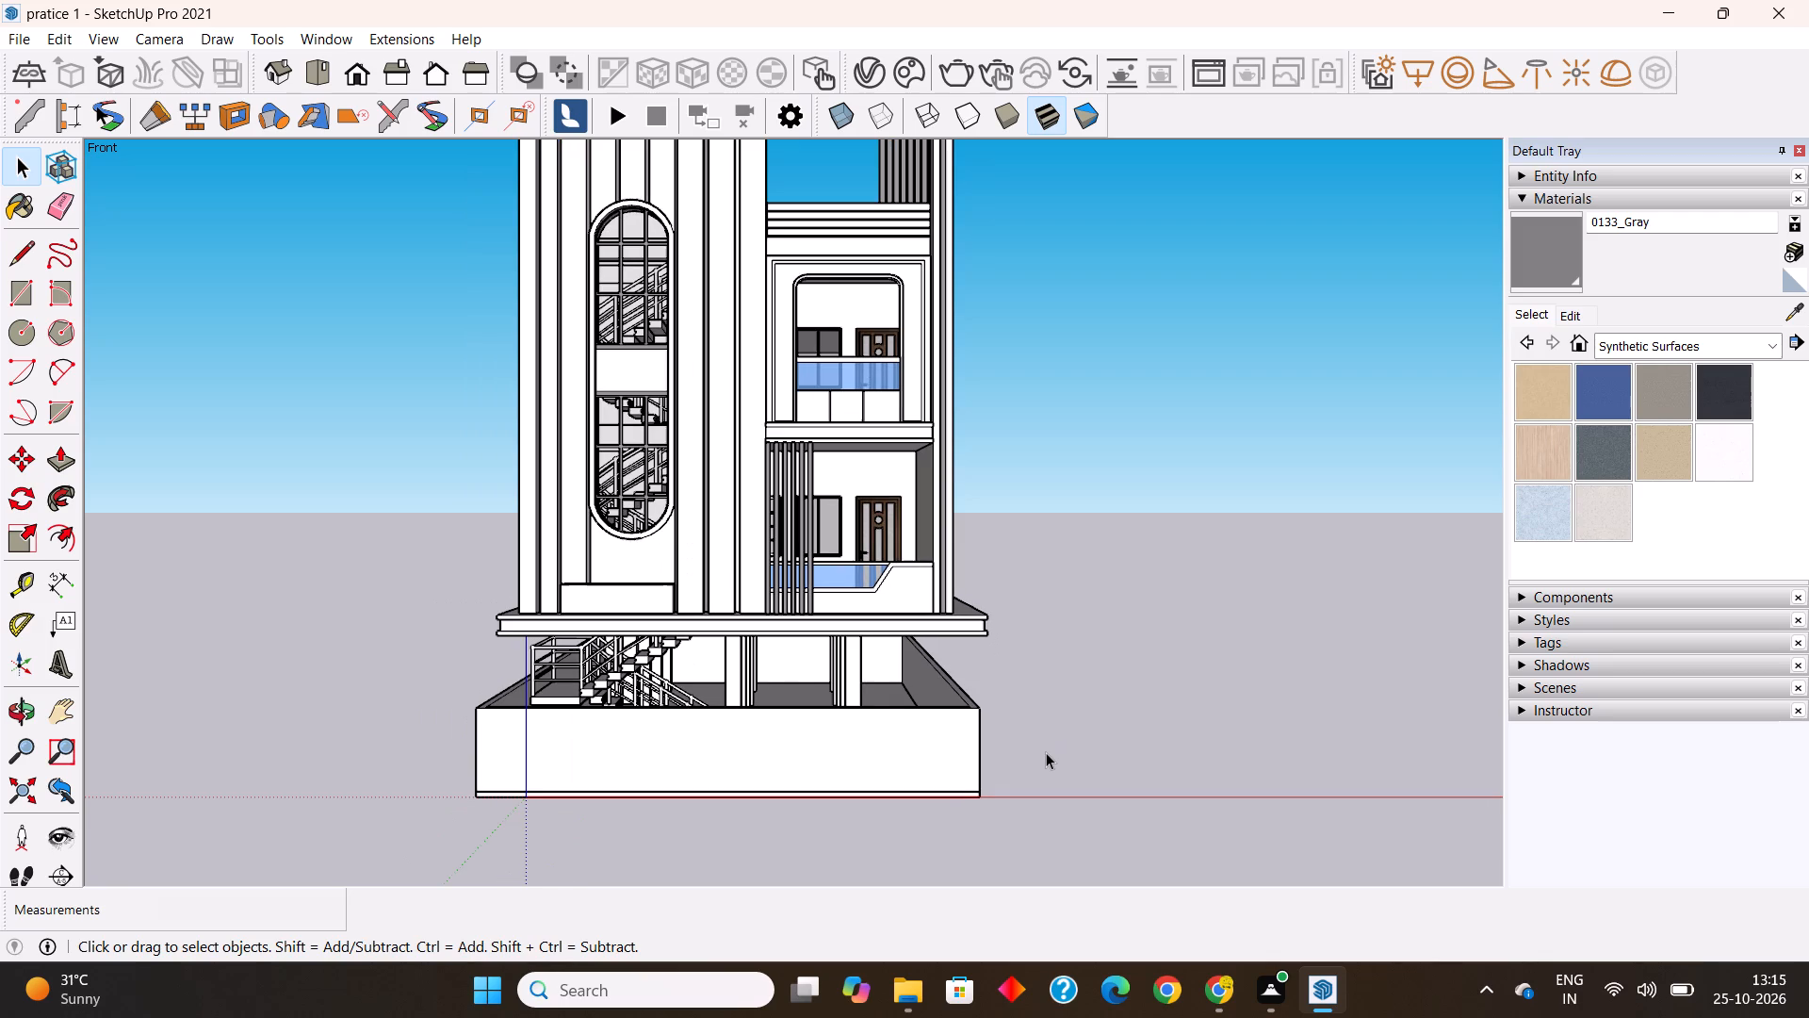
Open the perimeter wall group beside the entrance staircase and pull the wall's top face up by another 2'.
middle_click_drag(810, 781, 836, 796)
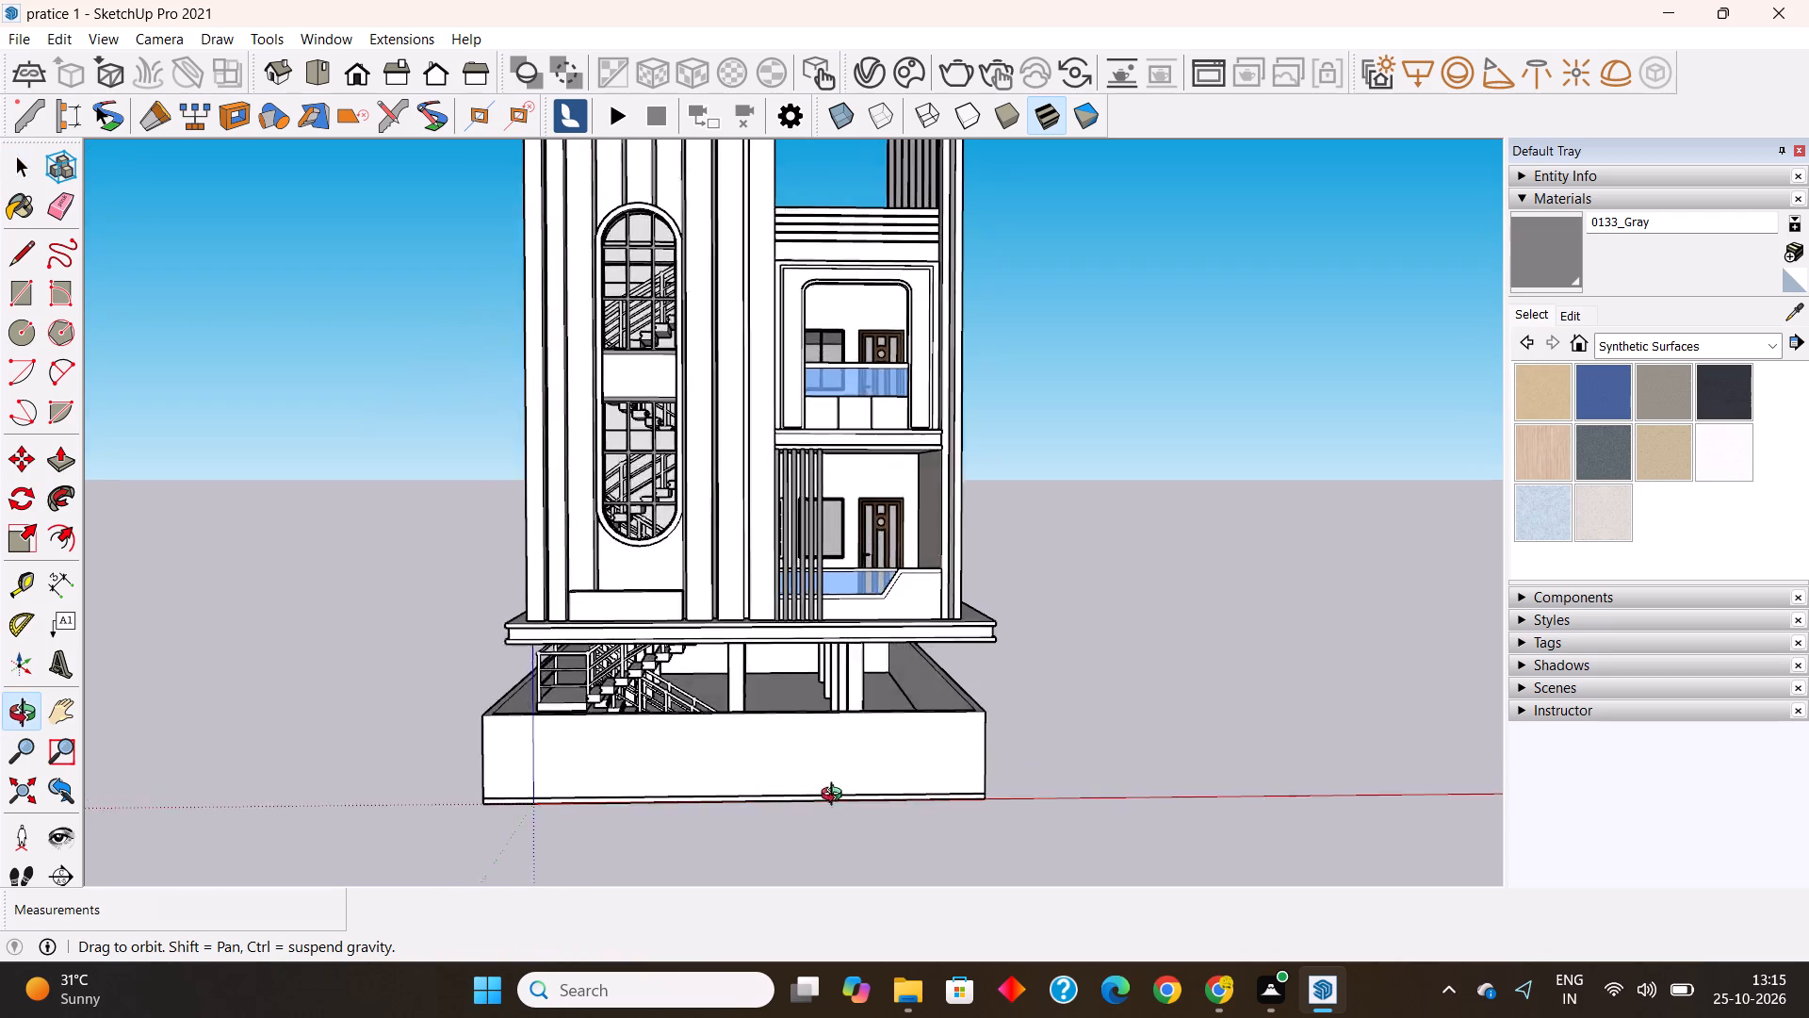
middle_click_drag(836, 796, 1277, 841)
scroll(868, 735, "up", 10)
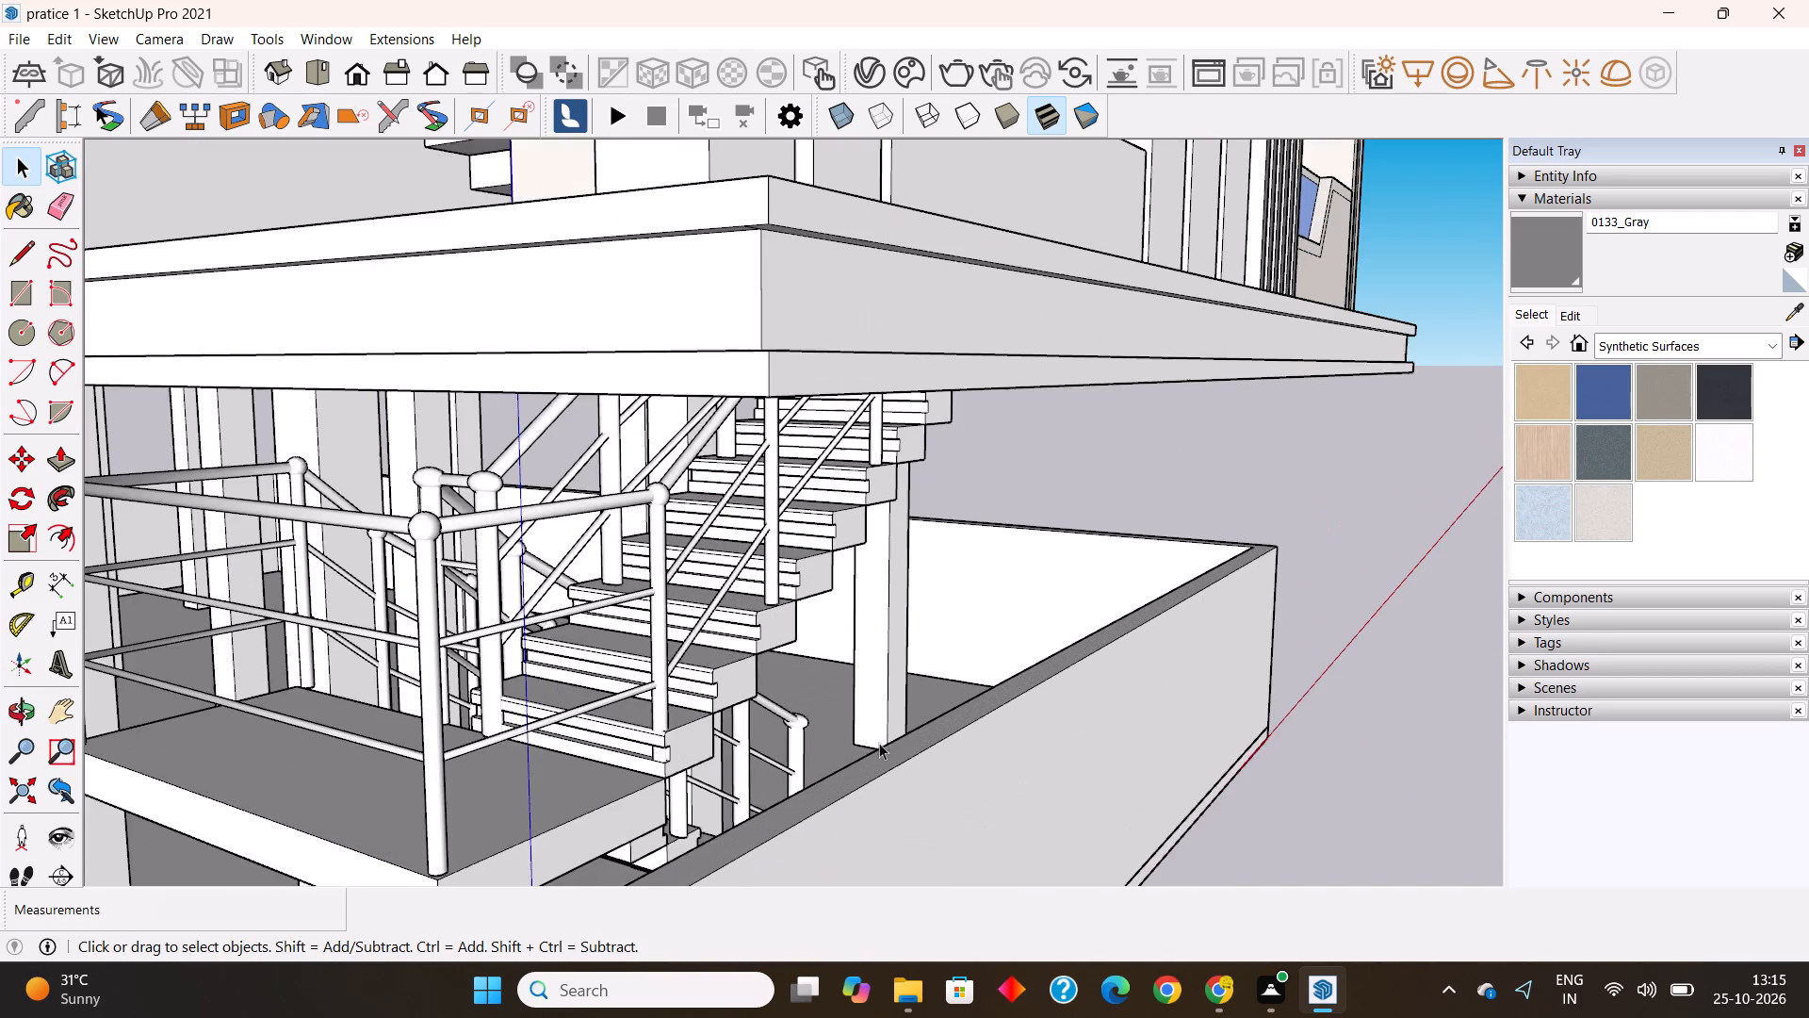
scroll(892, 743, "up", 1)
double_click(909, 749)
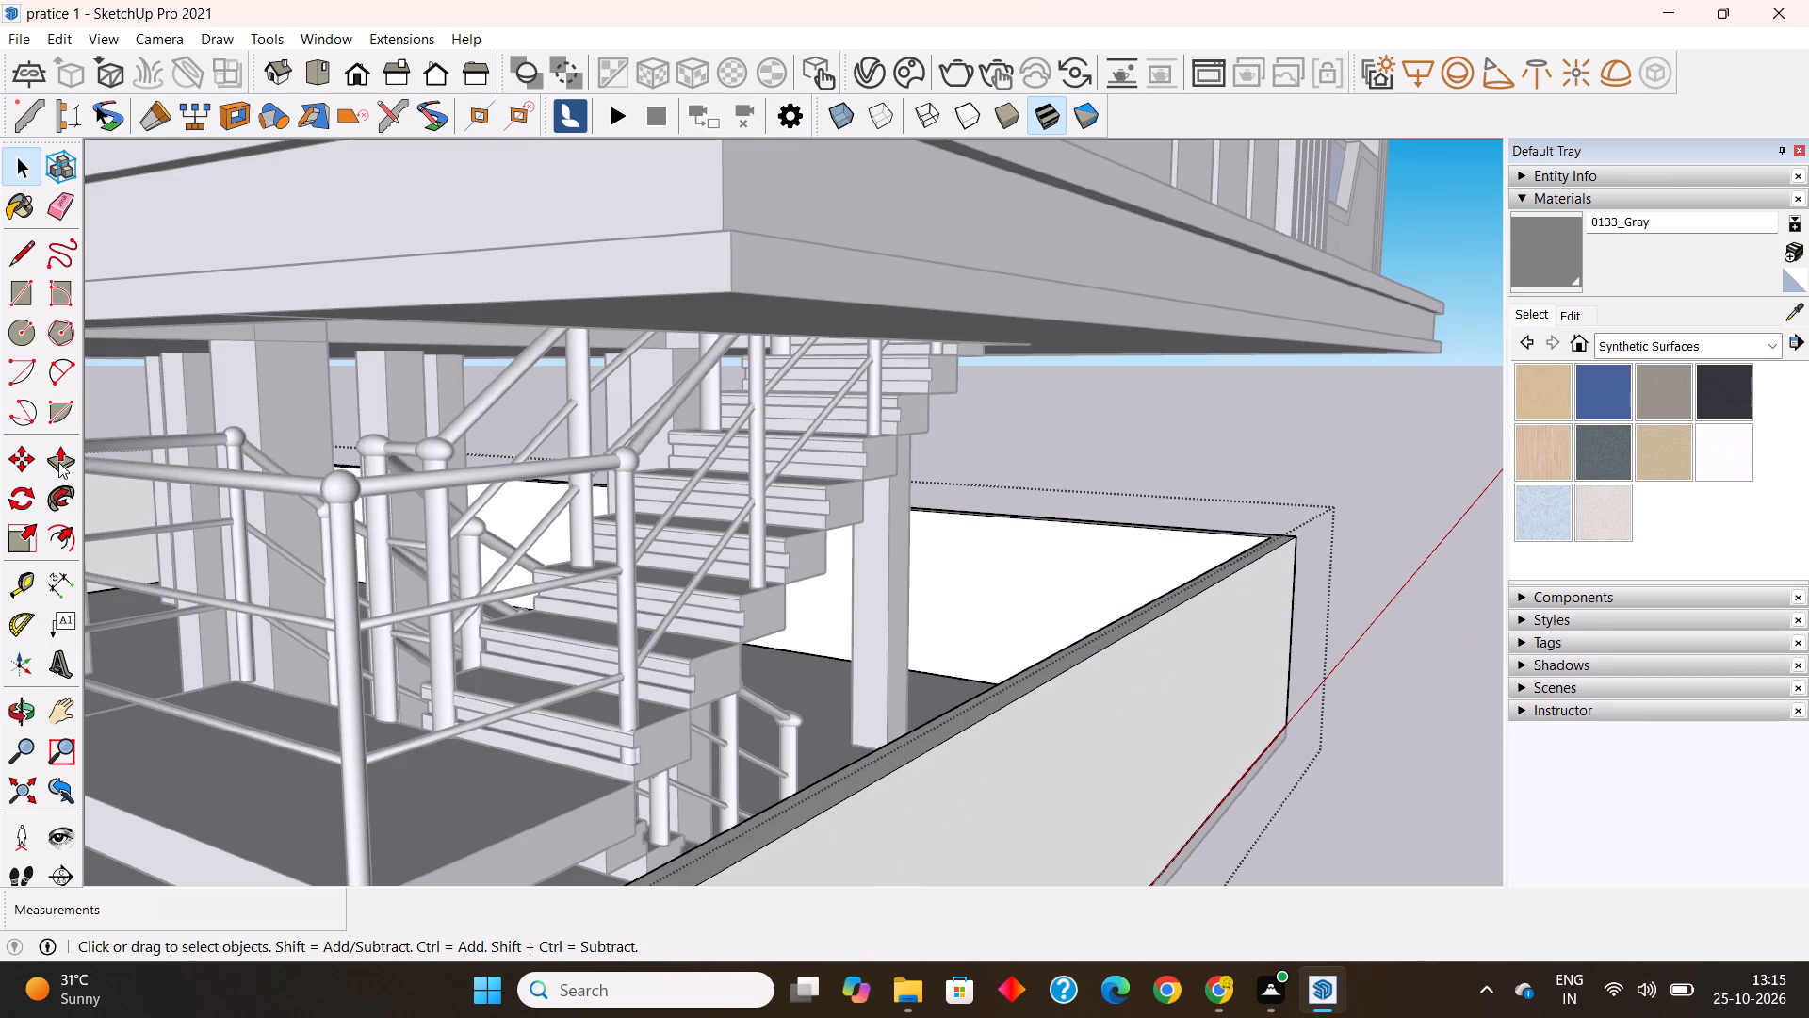
left_click(58, 460)
left_click(847, 789)
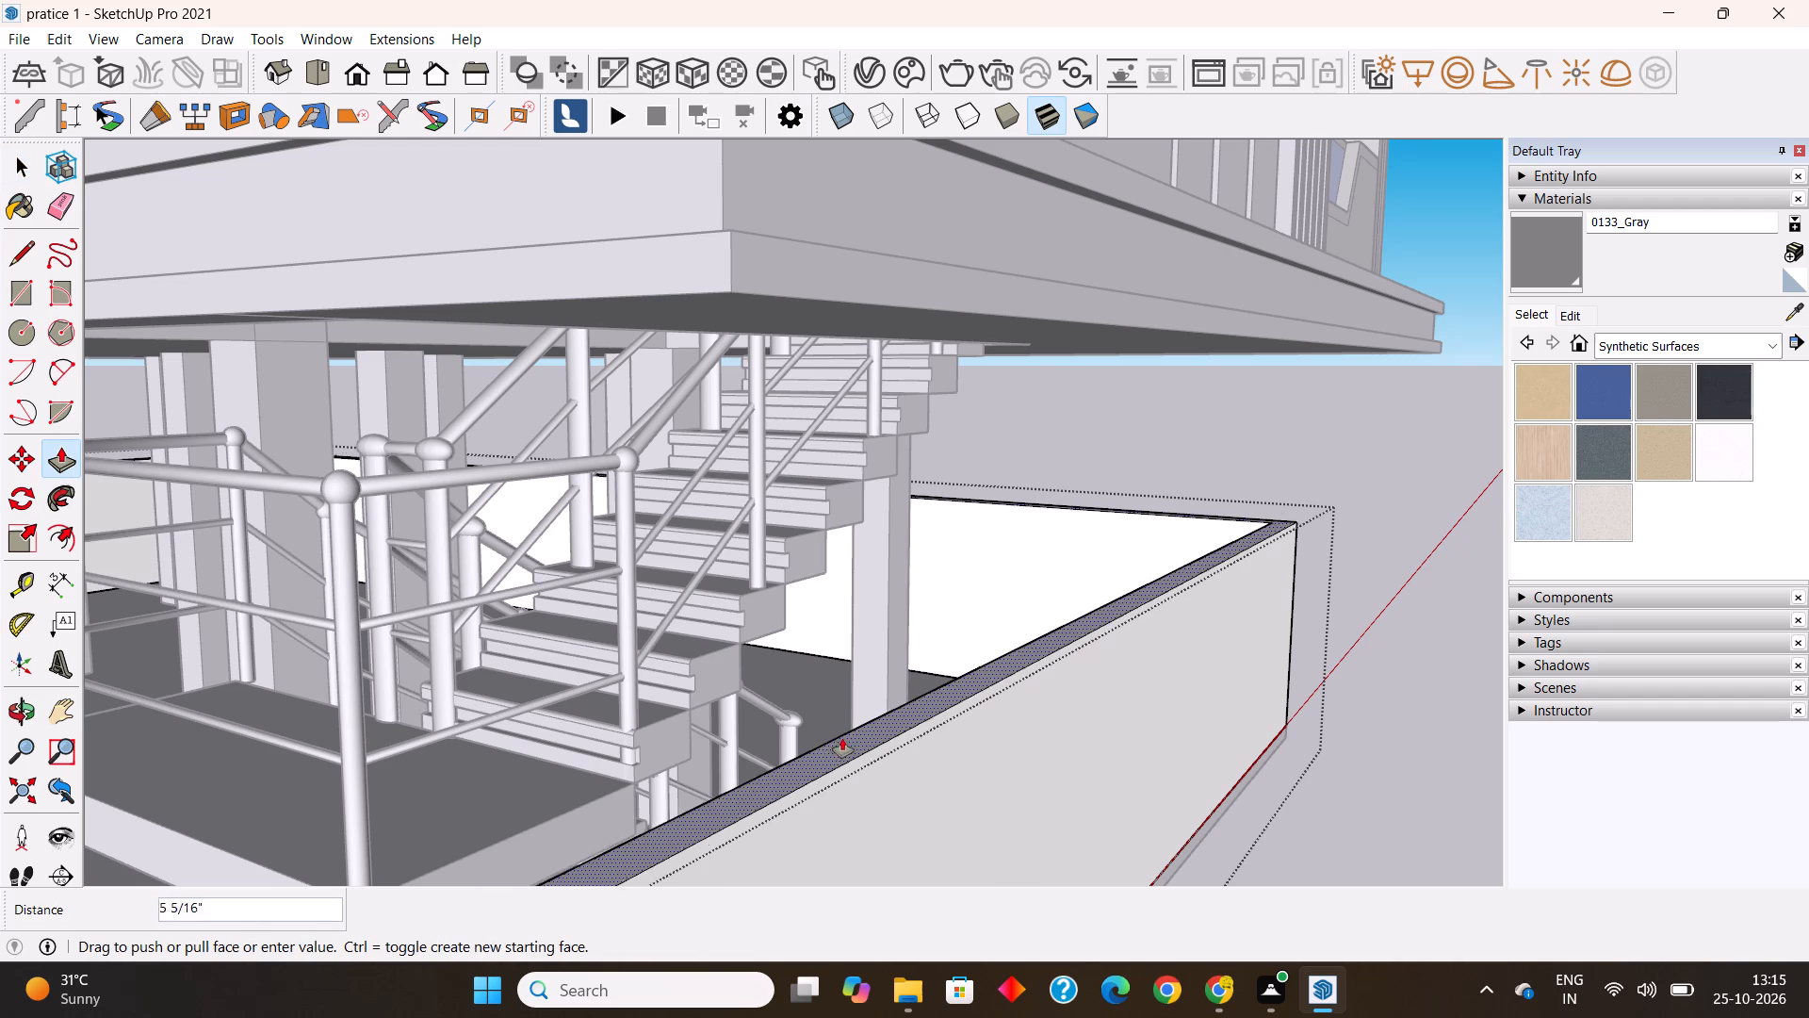
type("2'")
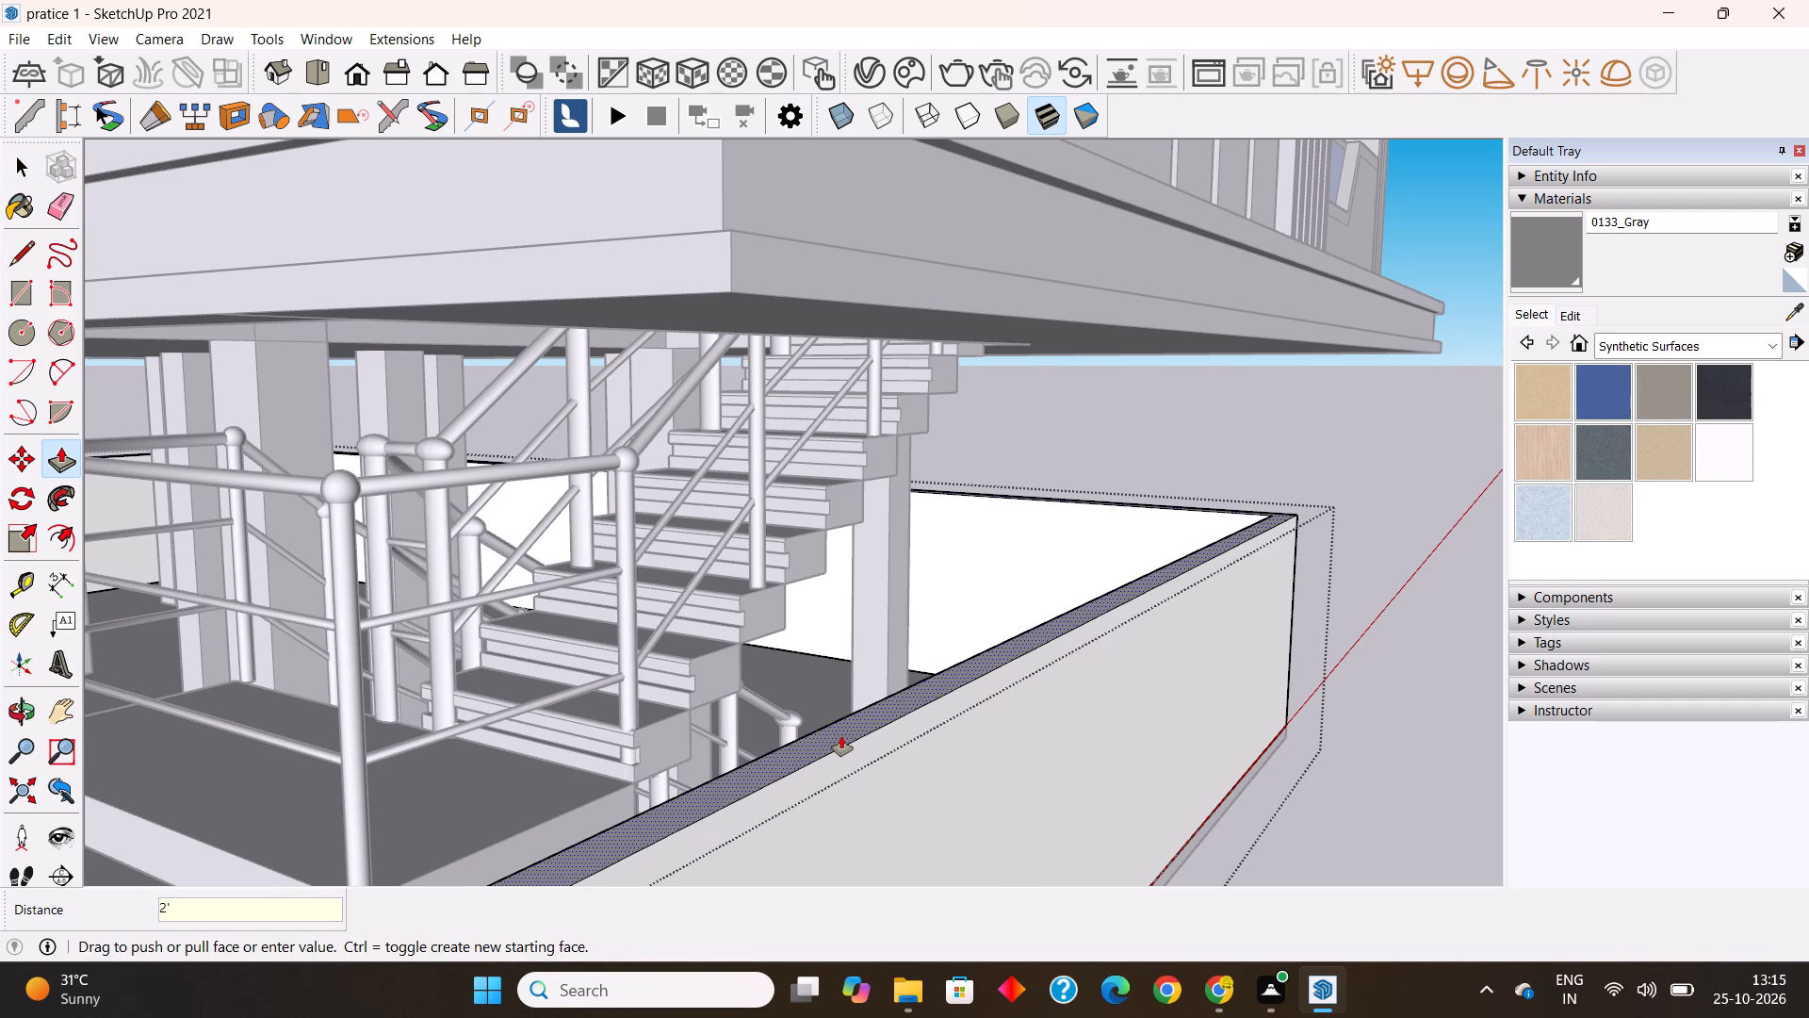
key("Return")
key("space")
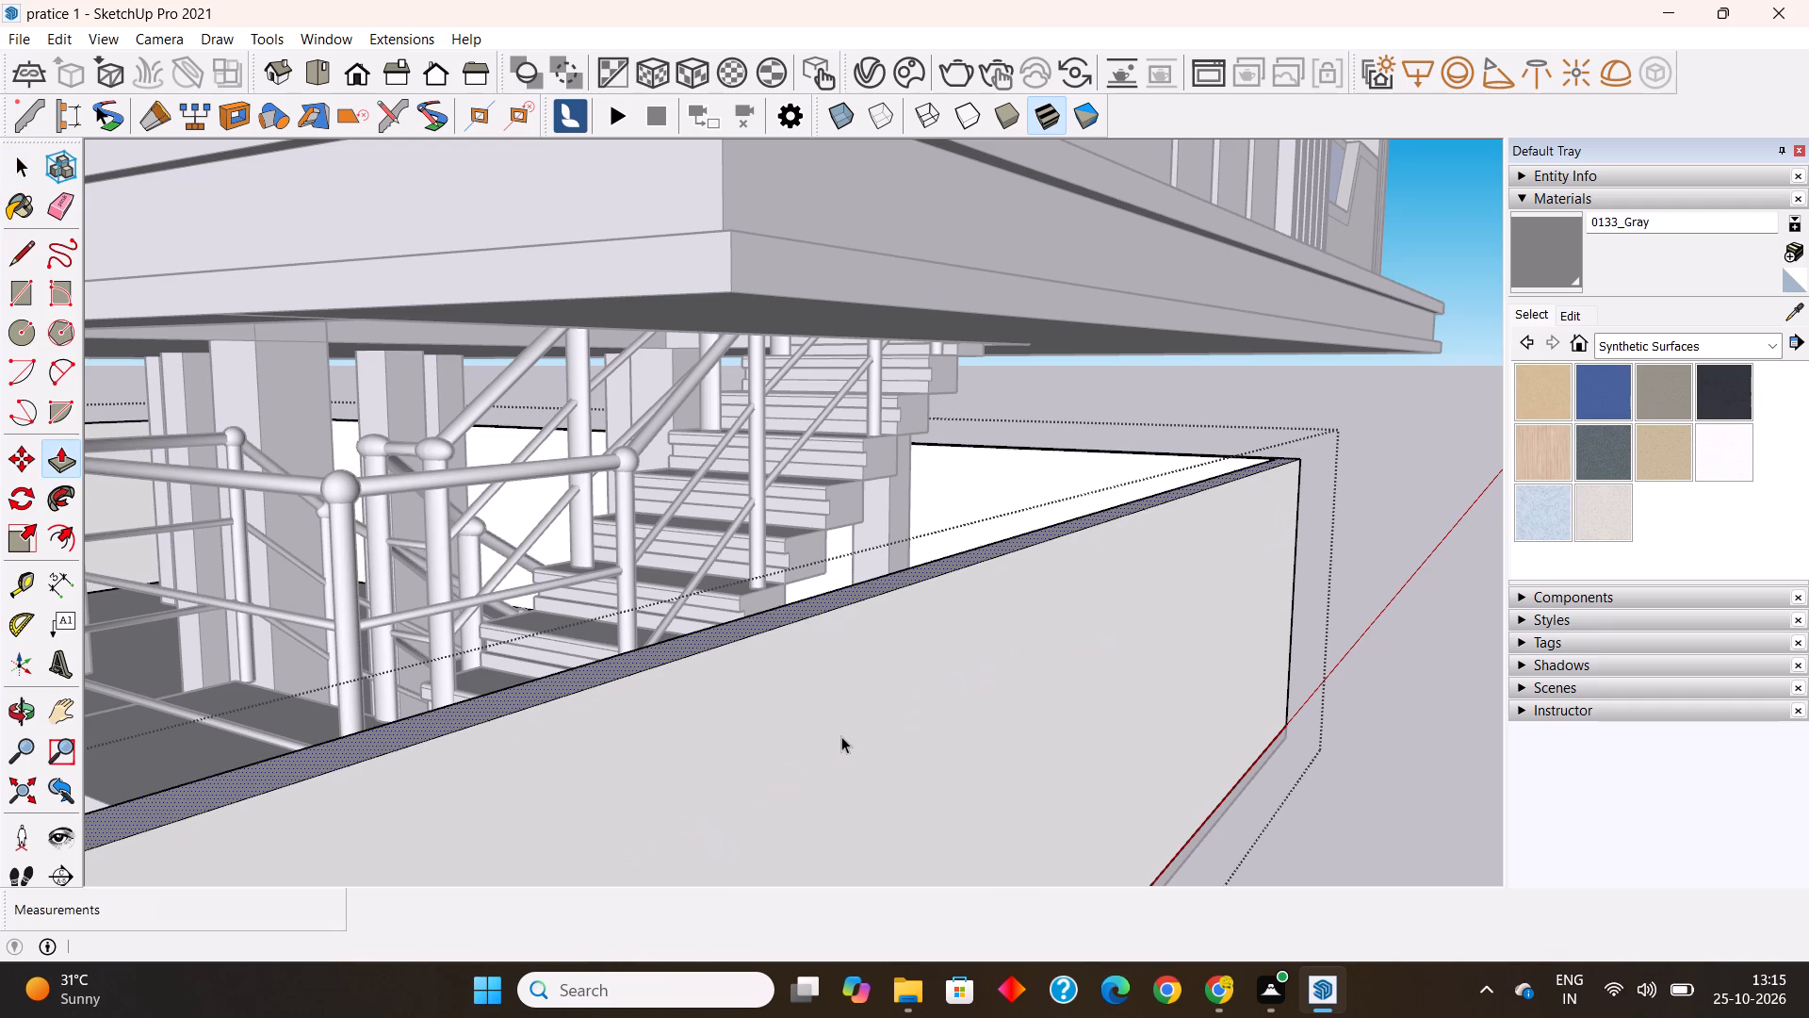
left_click(1418, 623)
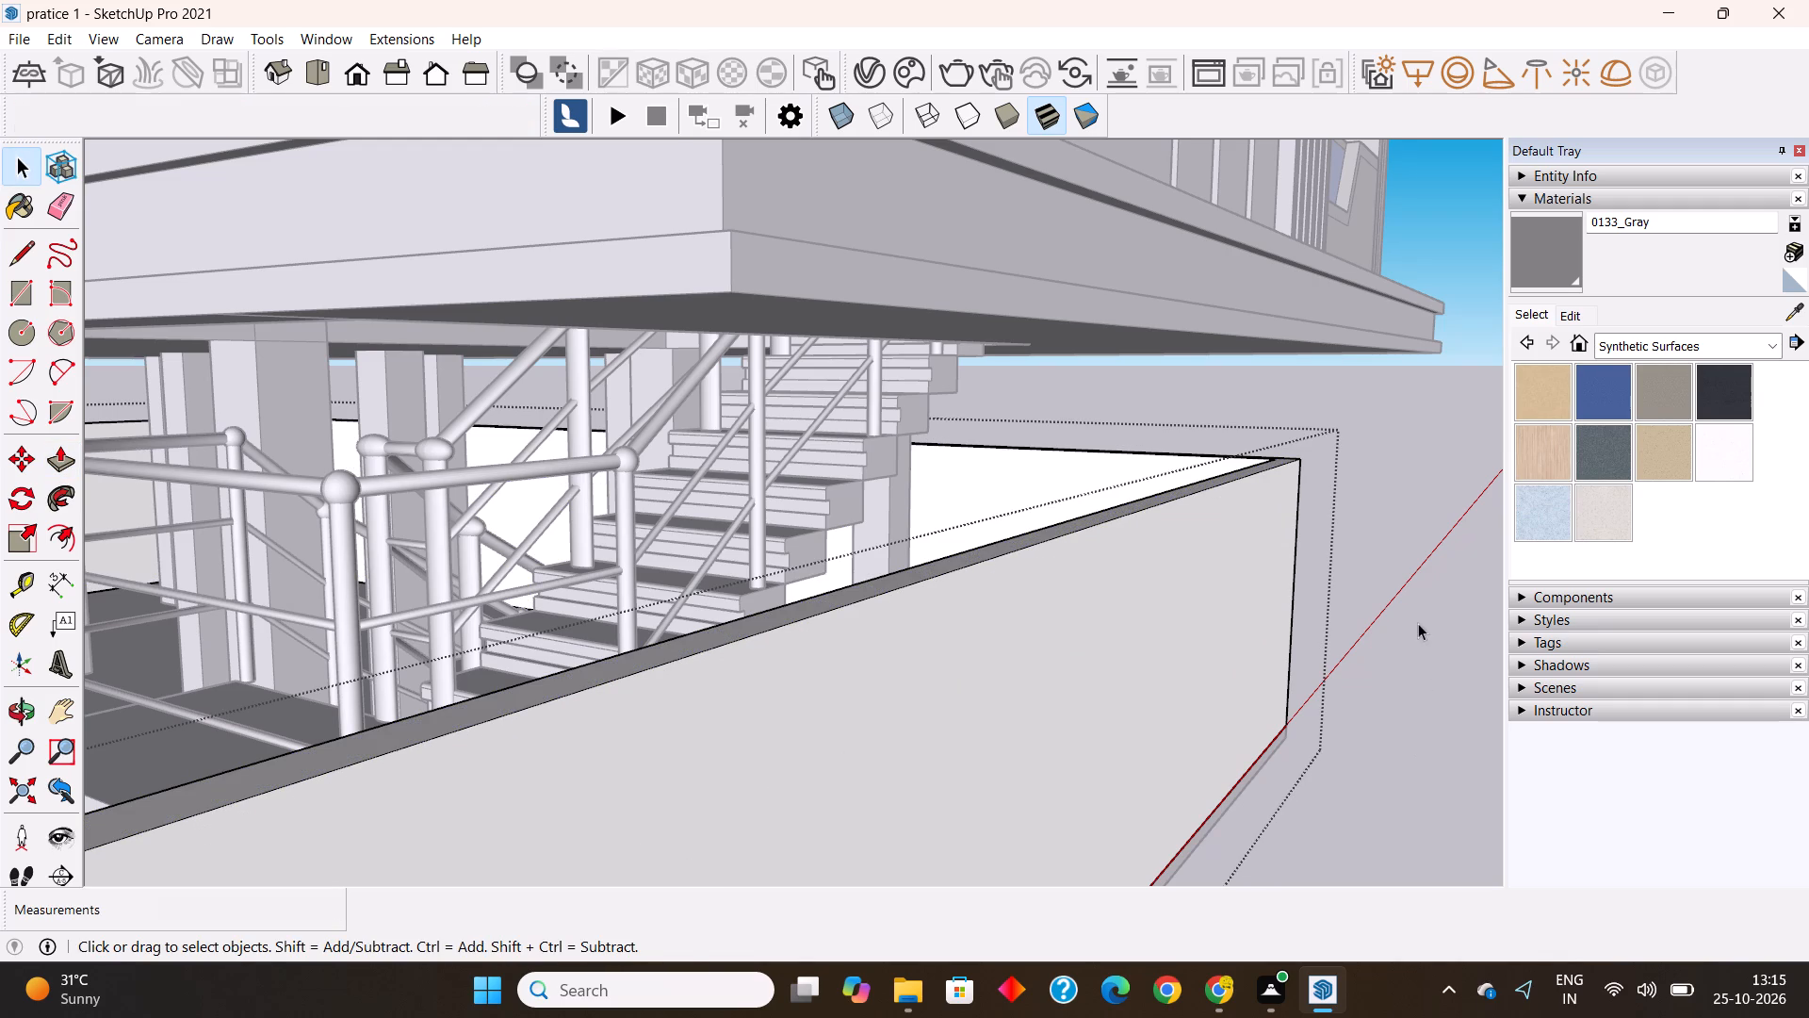
Examine the raised perimeter wall together with the whole facade in the front view.
left_click(353, 67)
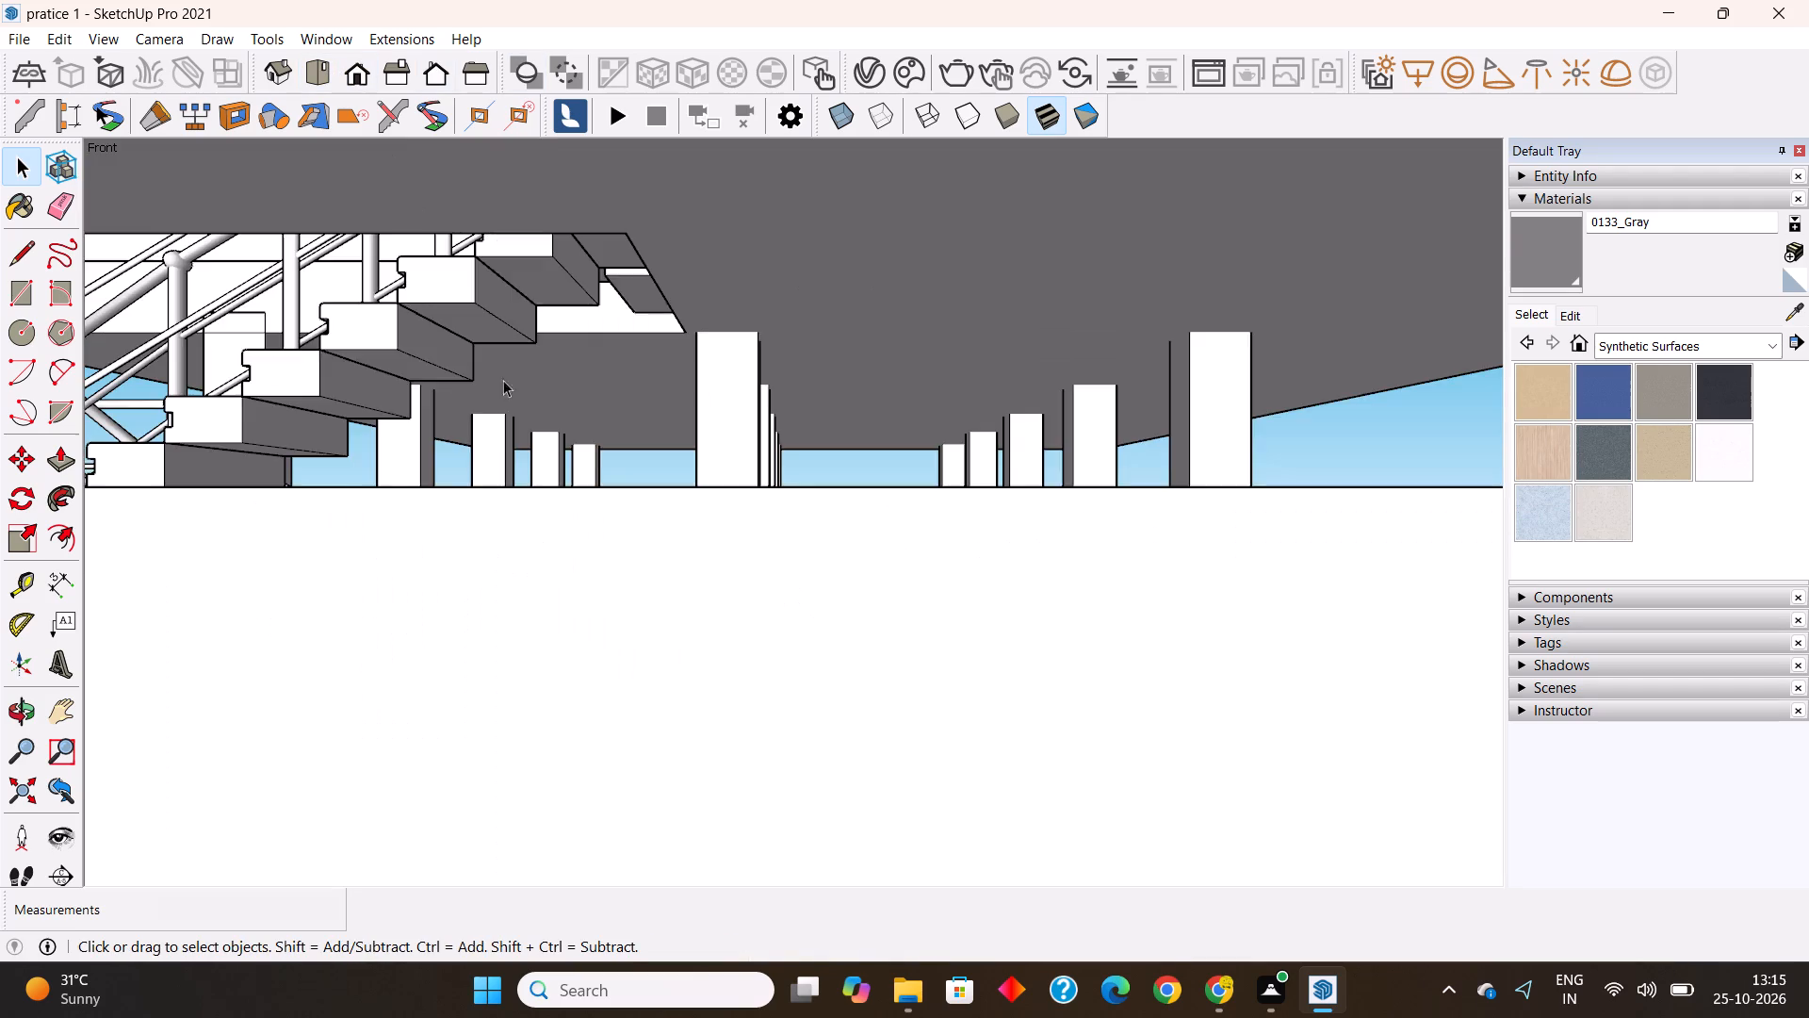
scroll(704, 751, "down", 20)
scroll(704, 751, "down", 2)
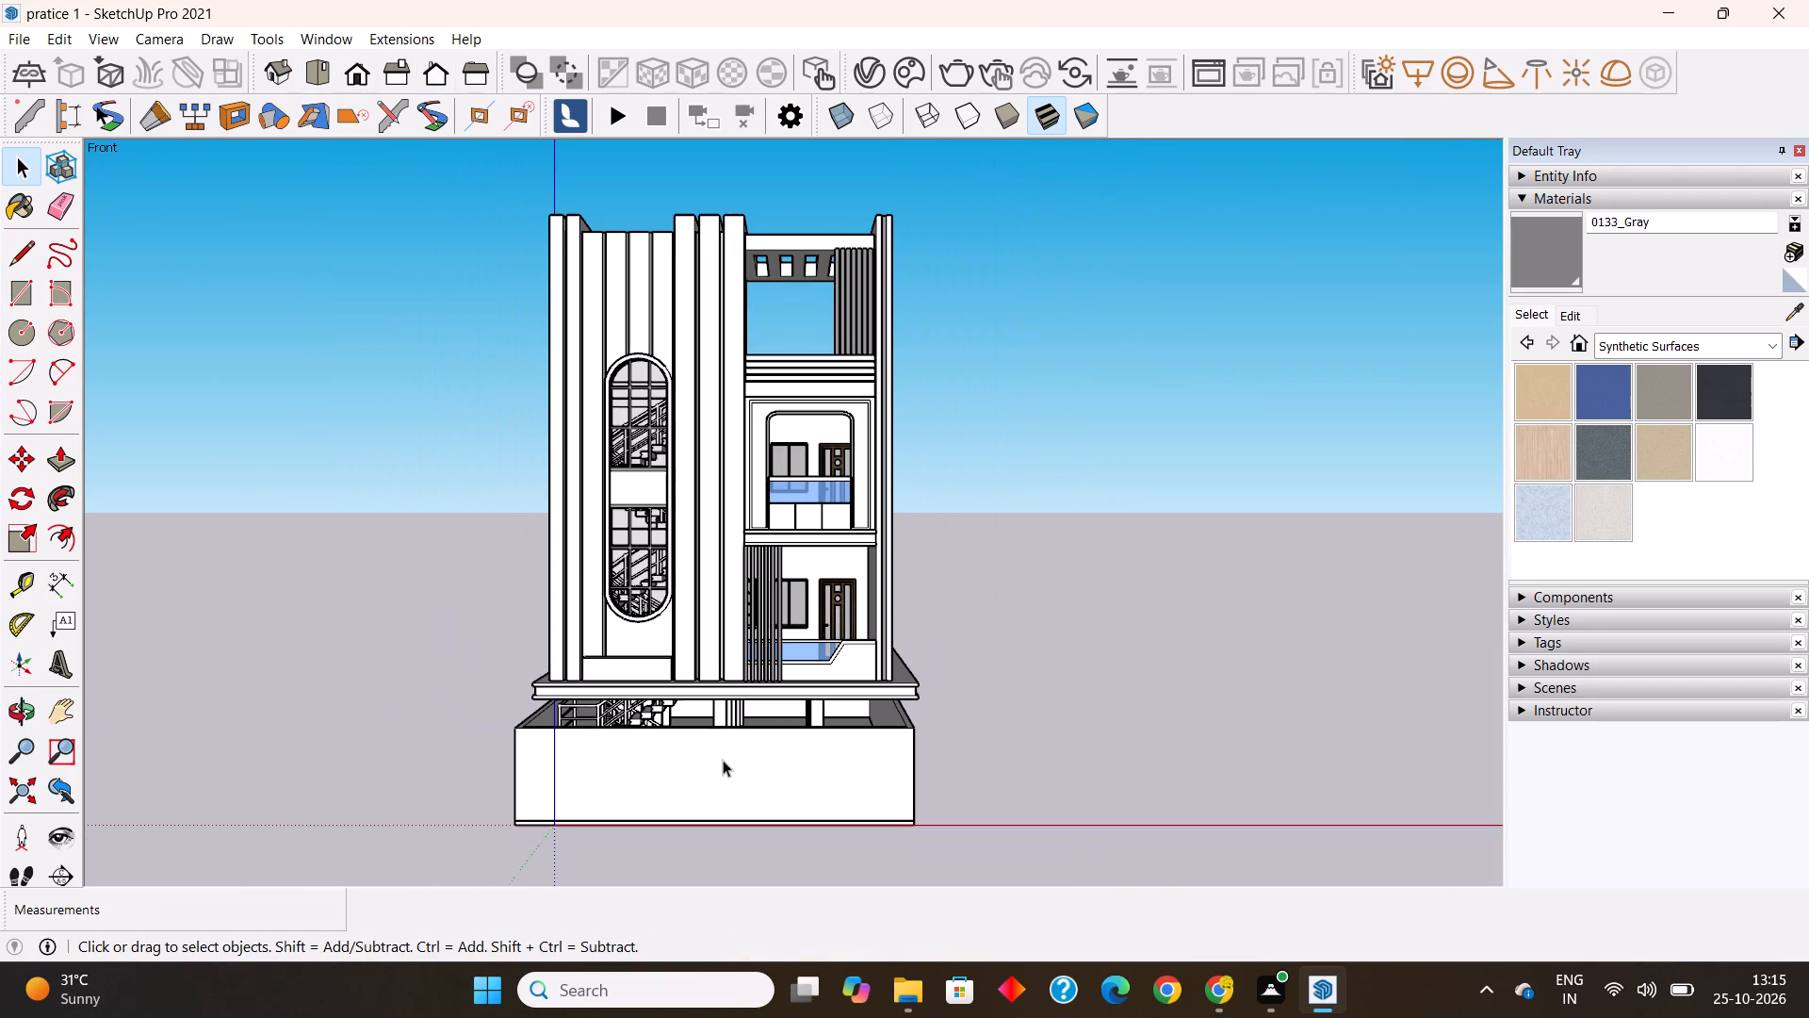
scroll(595, 824, "up", 3)
scroll(630, 824, "down", 1)
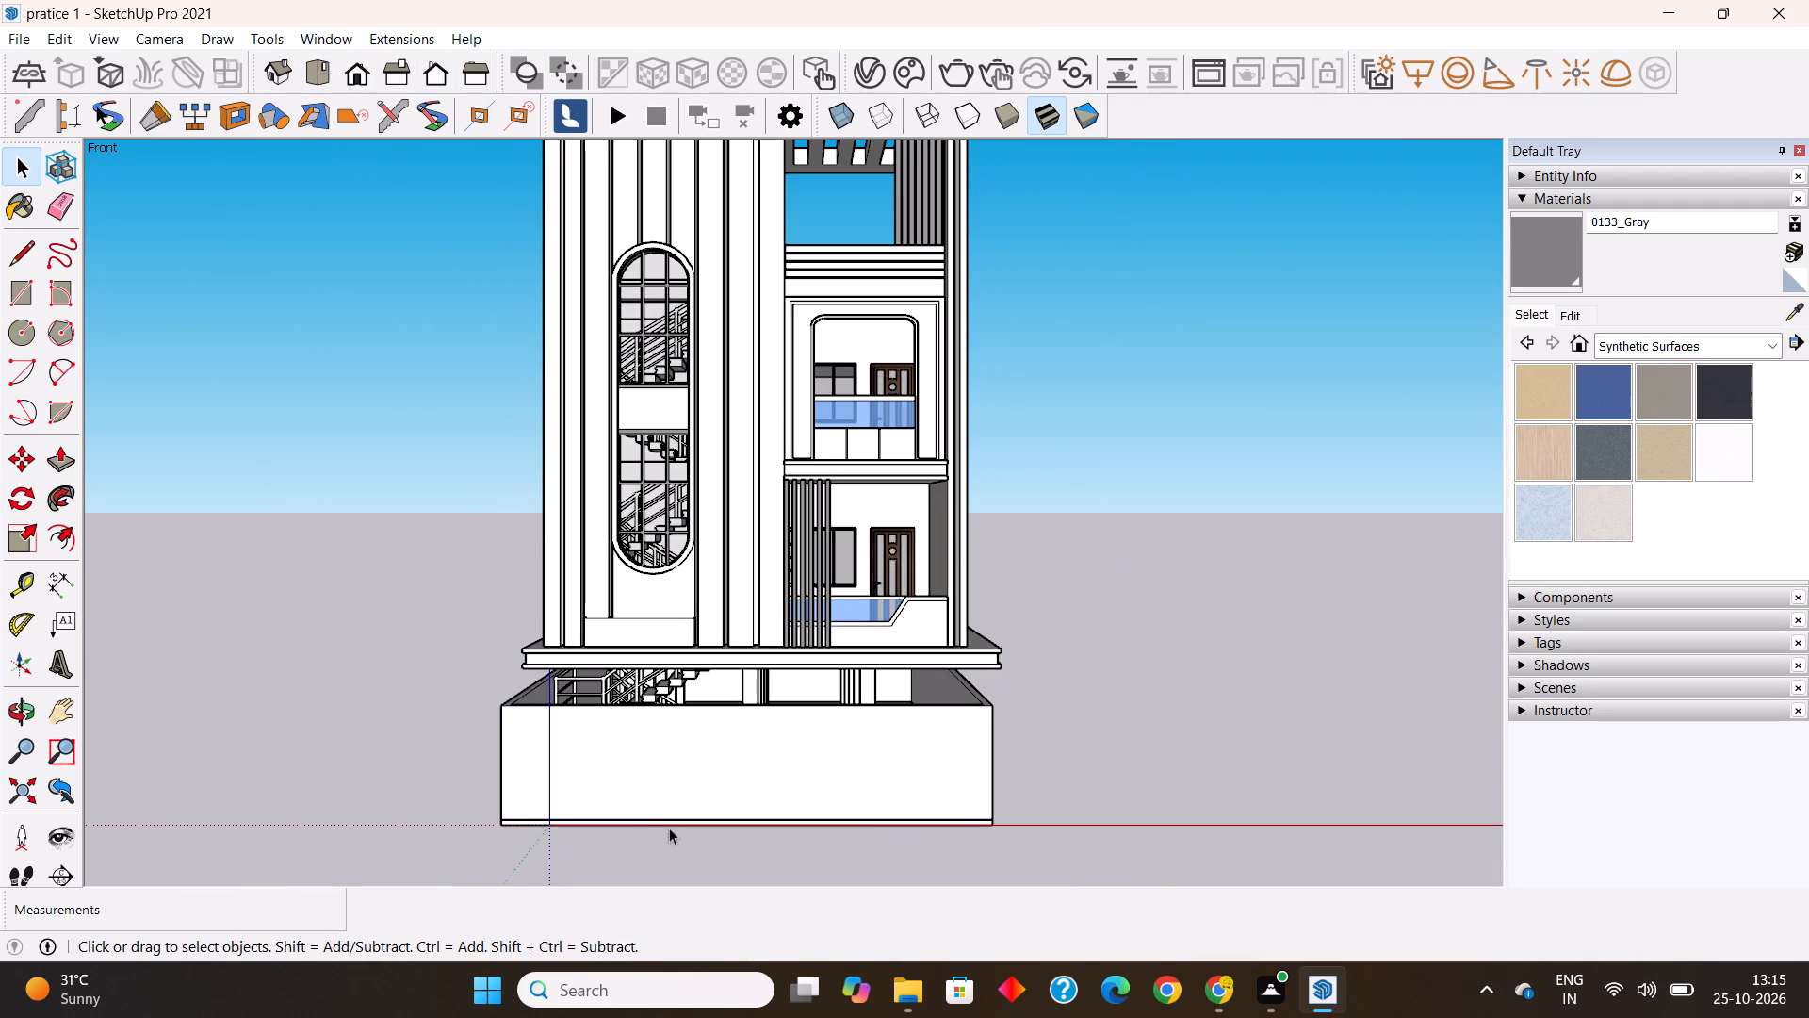
middle_click_drag(713, 824, 719, 879, "shift")
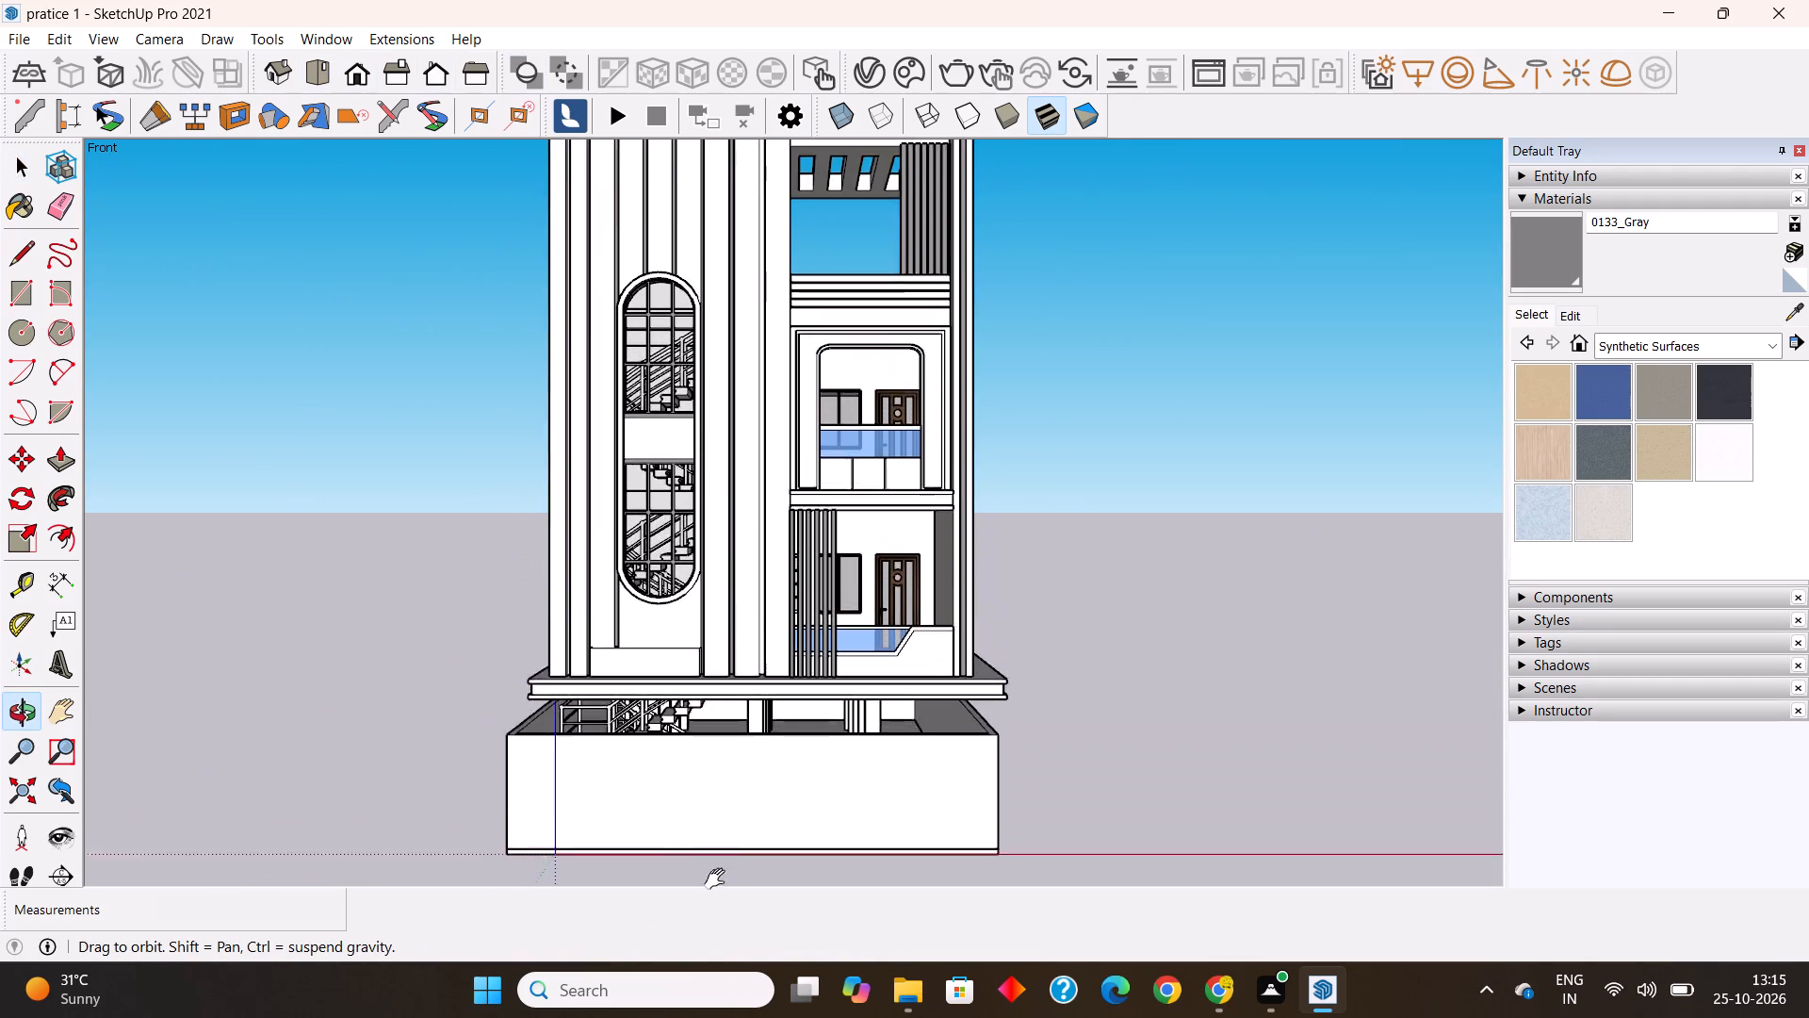
middle_click_drag(719, 879, 712, 885, "shift")
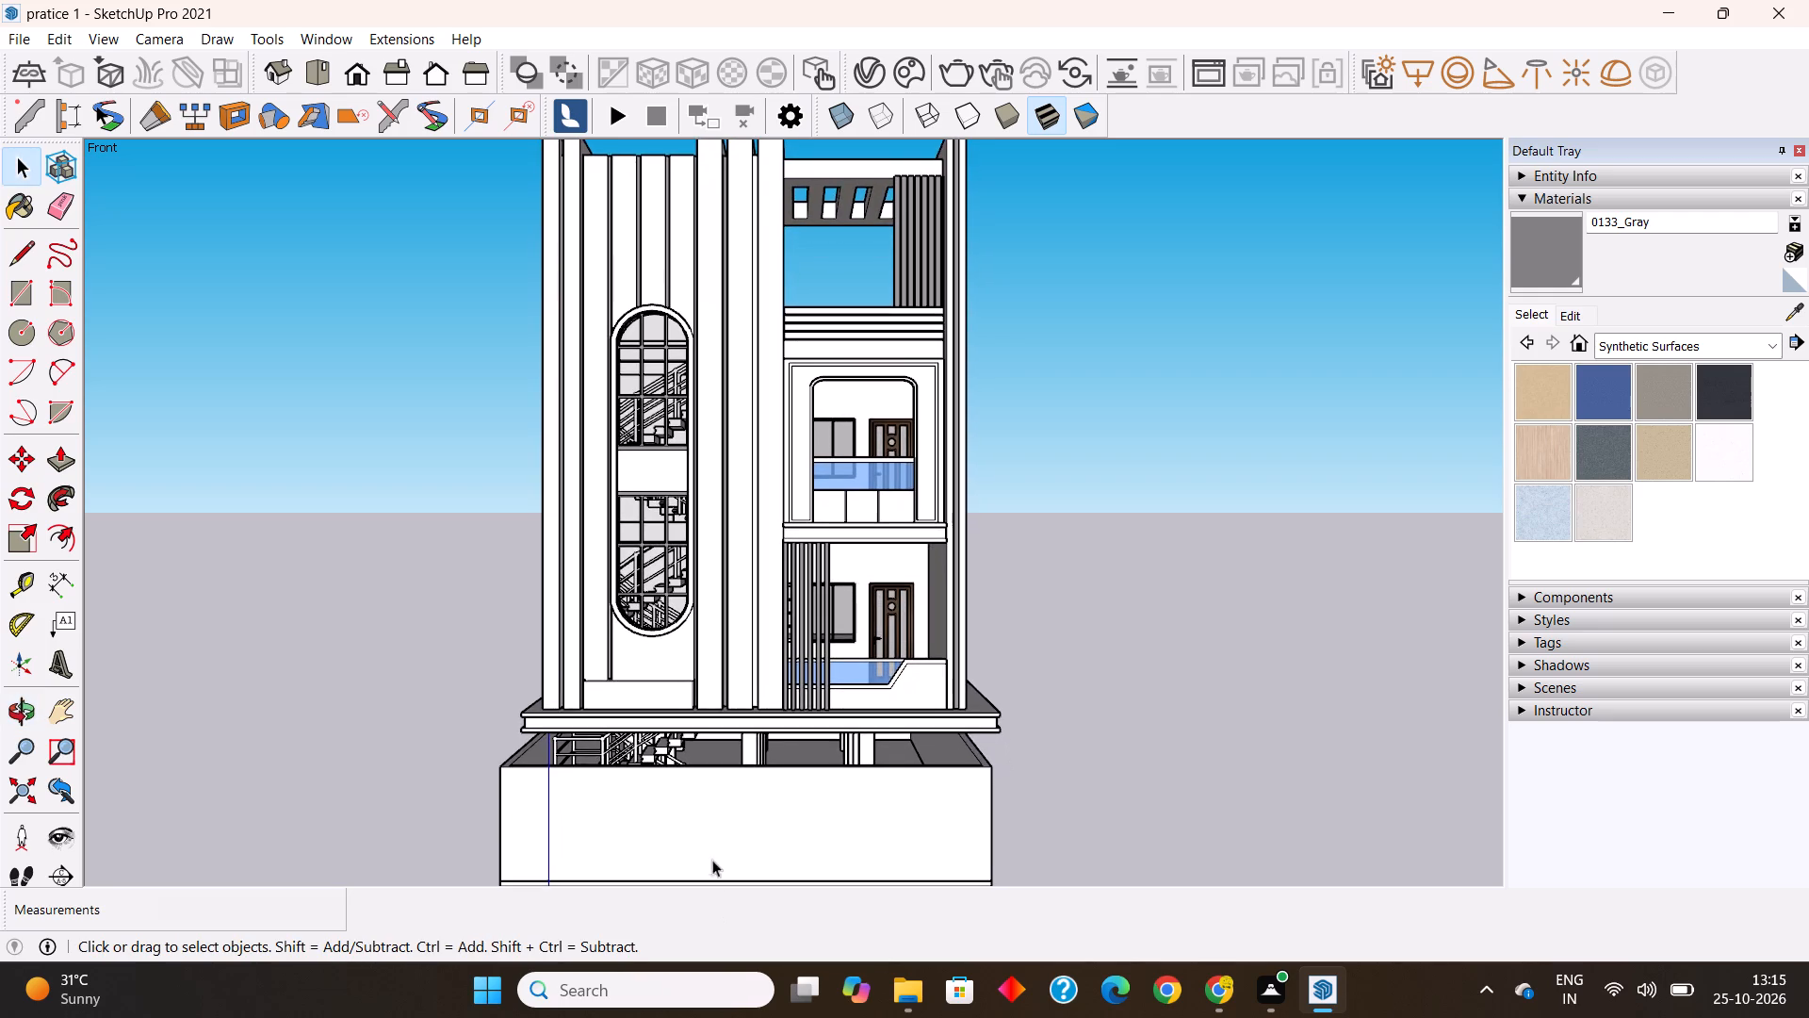
scroll(730, 784, "down", 1)
middle_click_drag(790, 762, 802, 743, "shift")
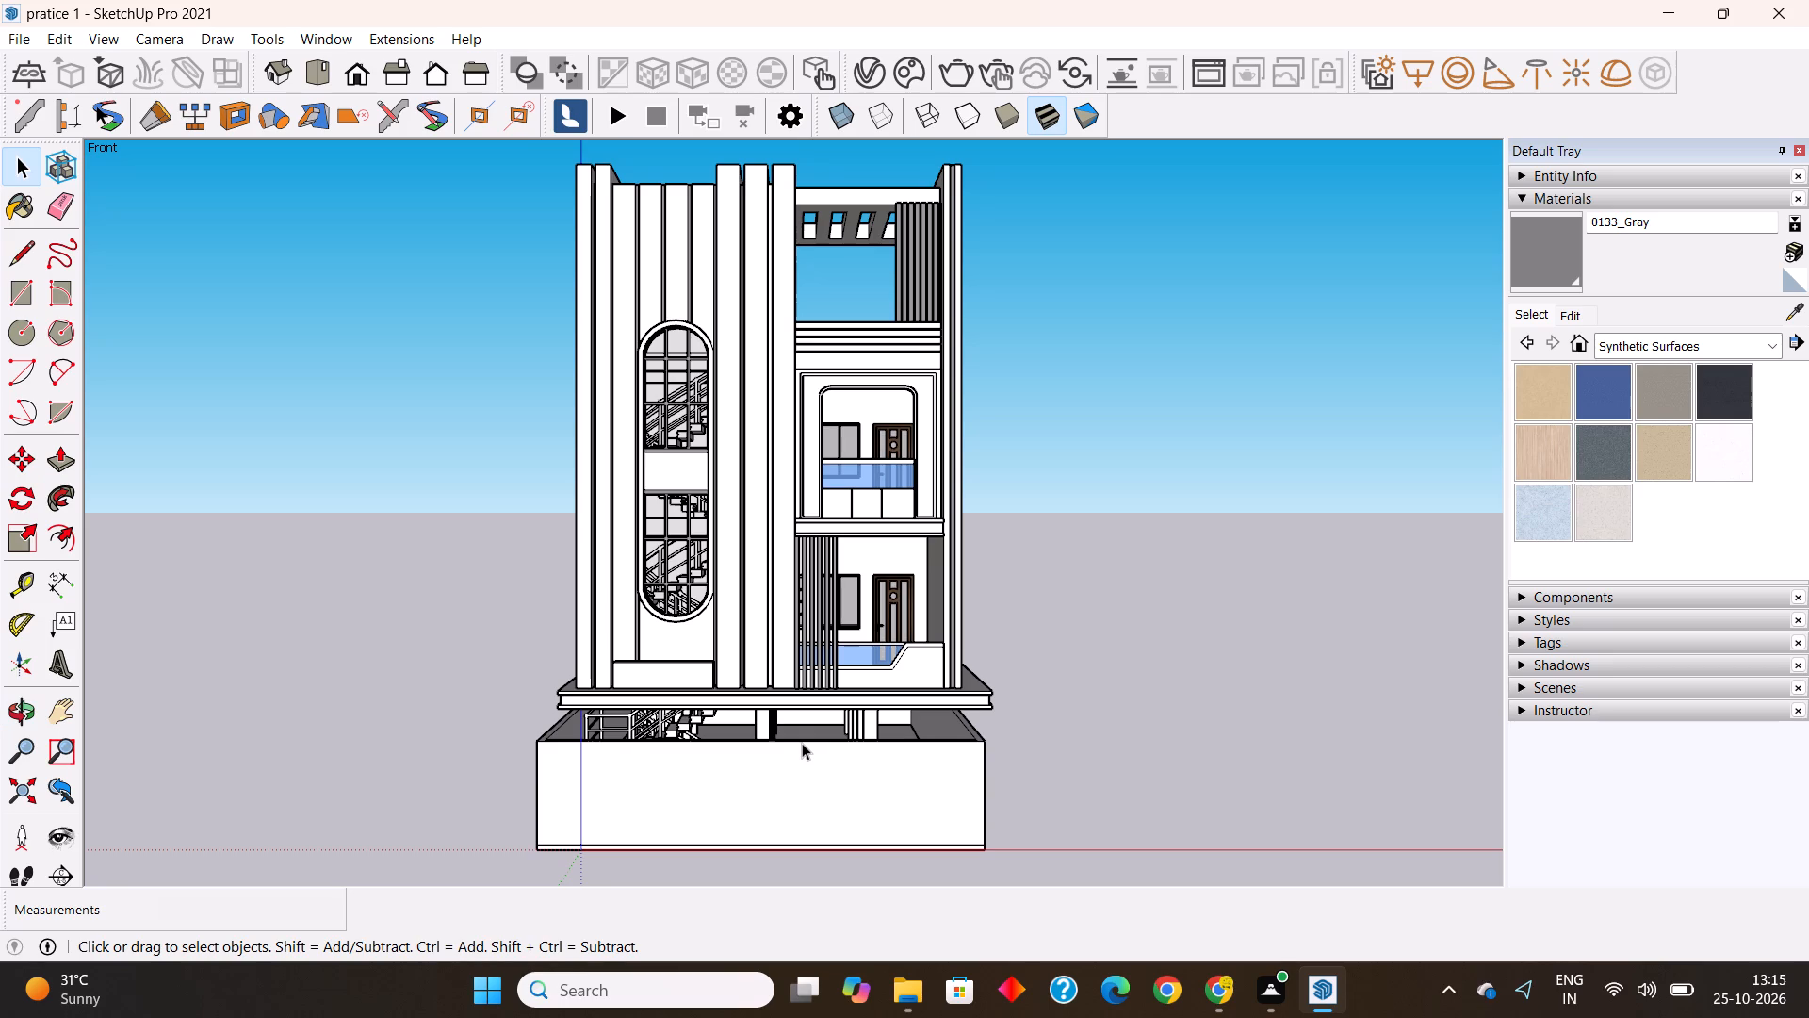
scroll(663, 482, "down", 2)
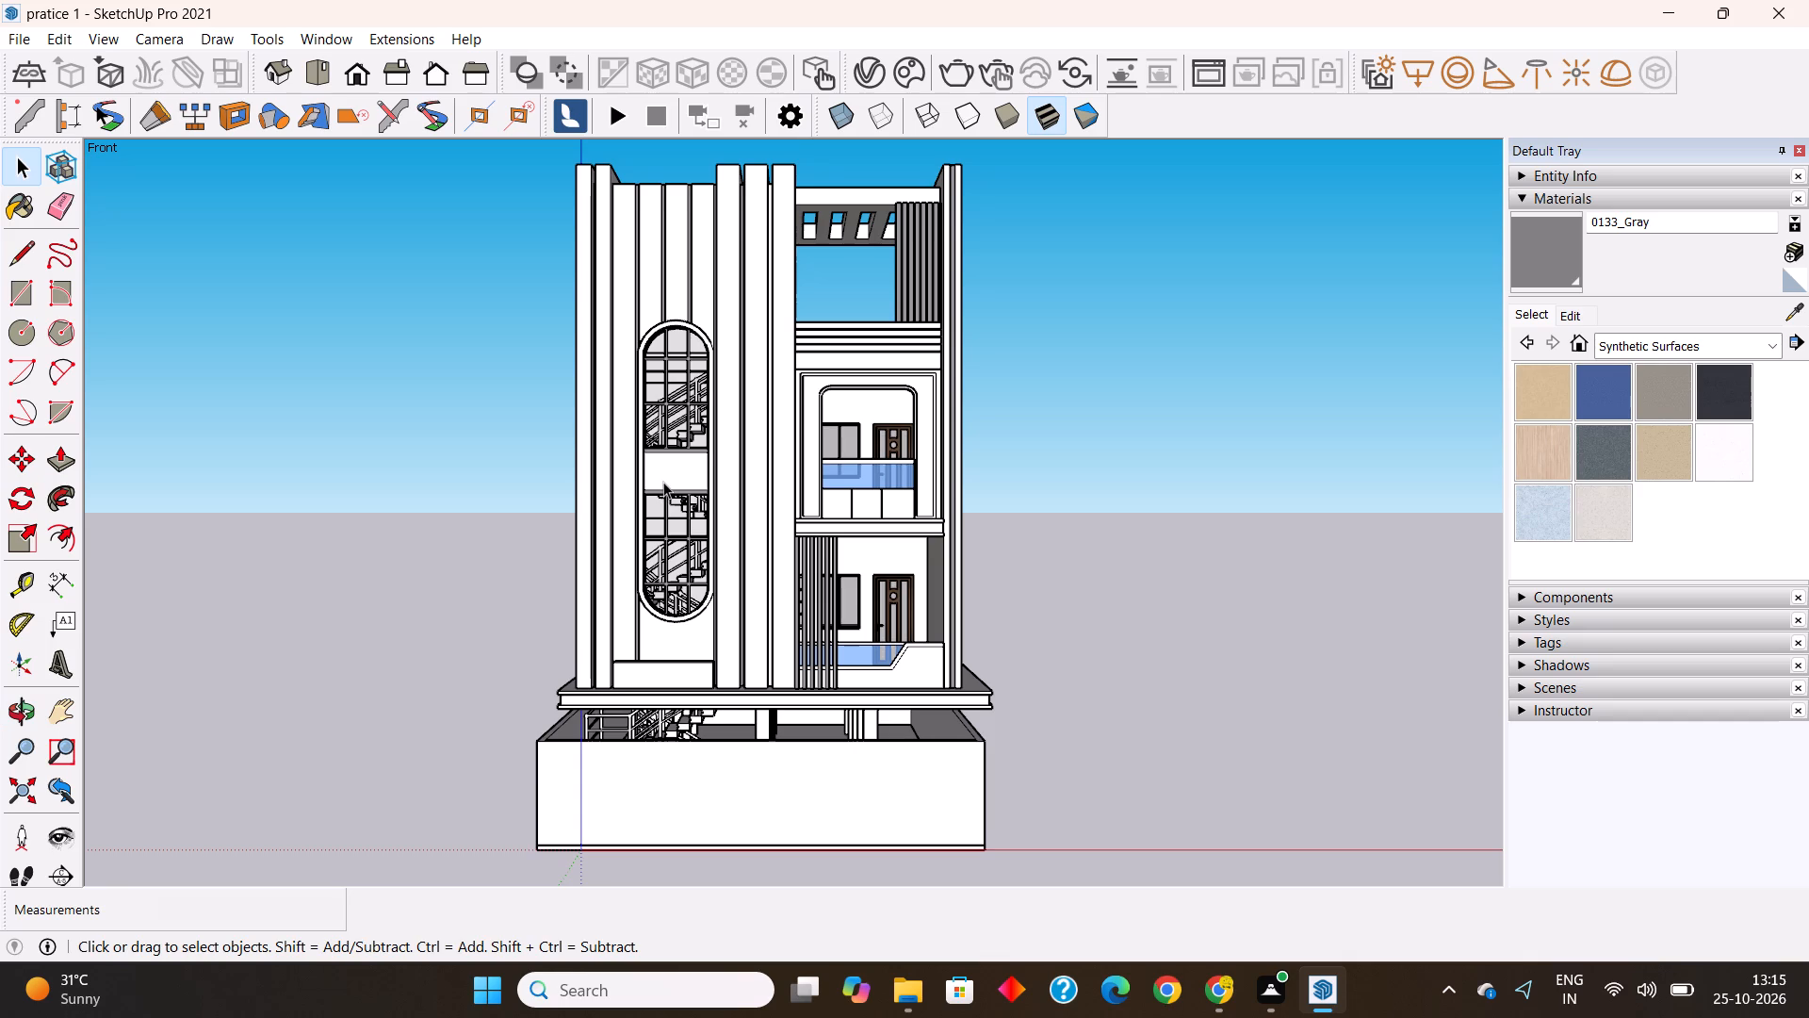
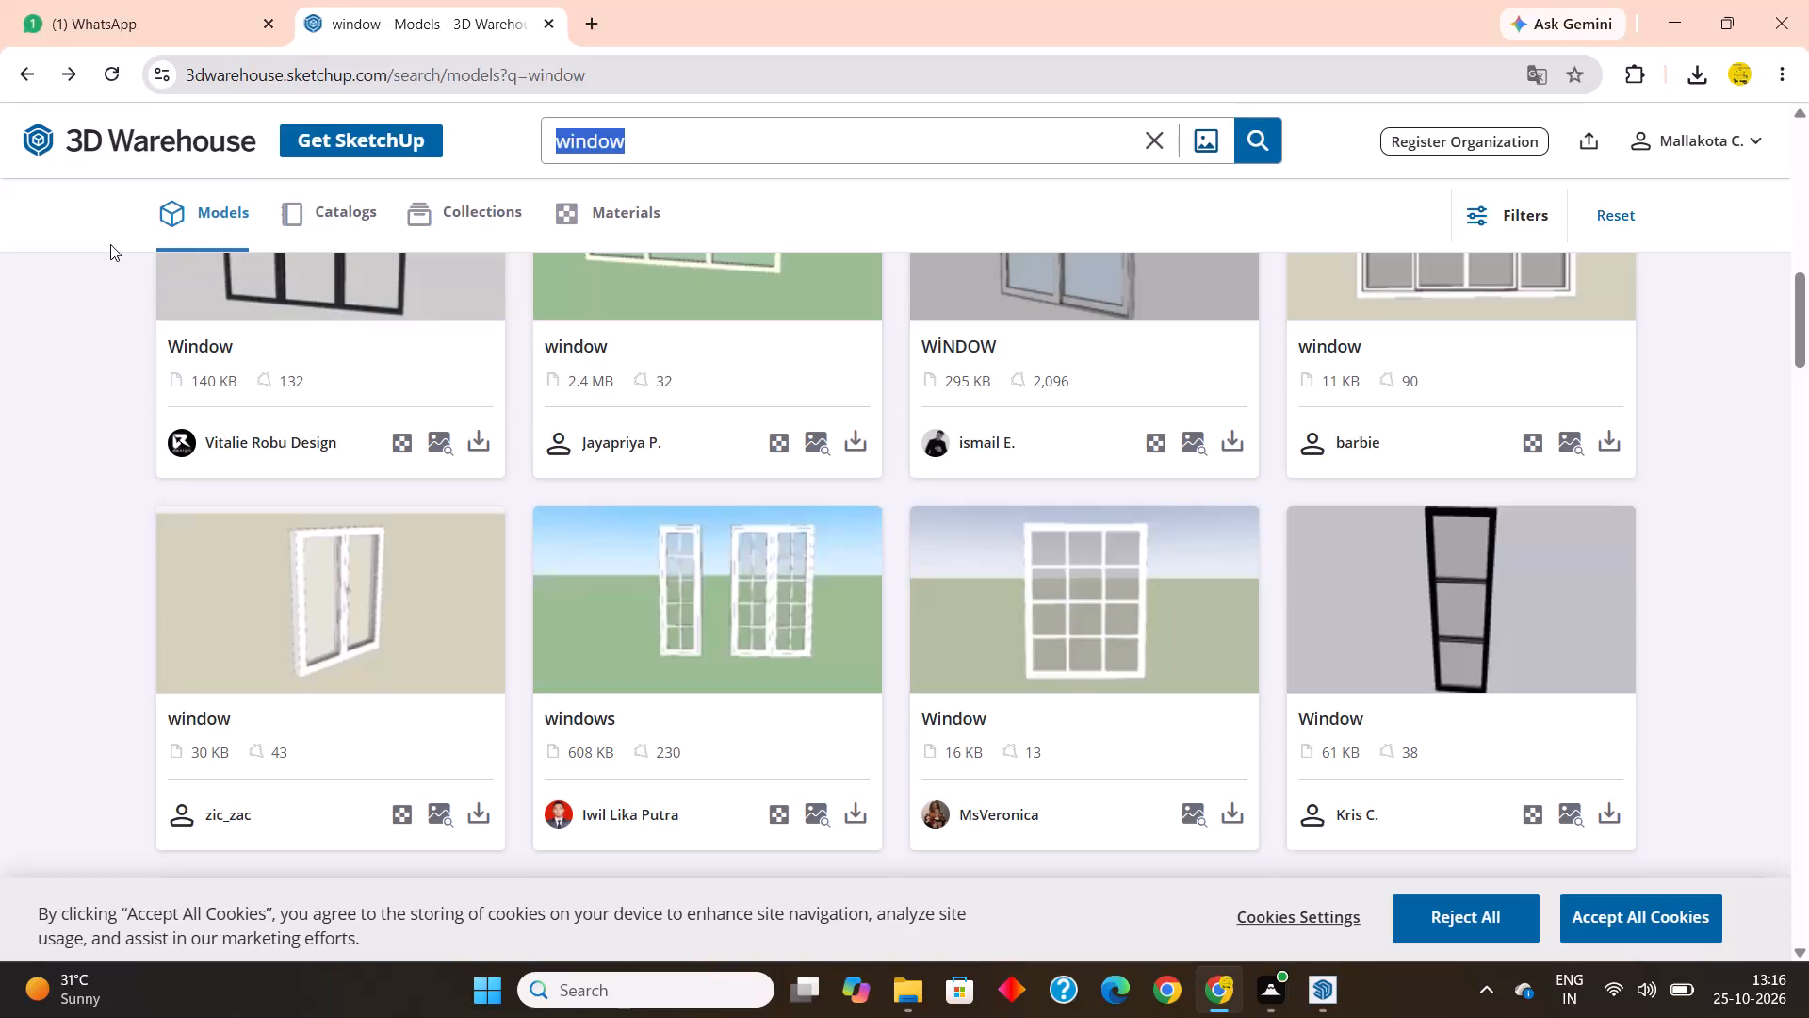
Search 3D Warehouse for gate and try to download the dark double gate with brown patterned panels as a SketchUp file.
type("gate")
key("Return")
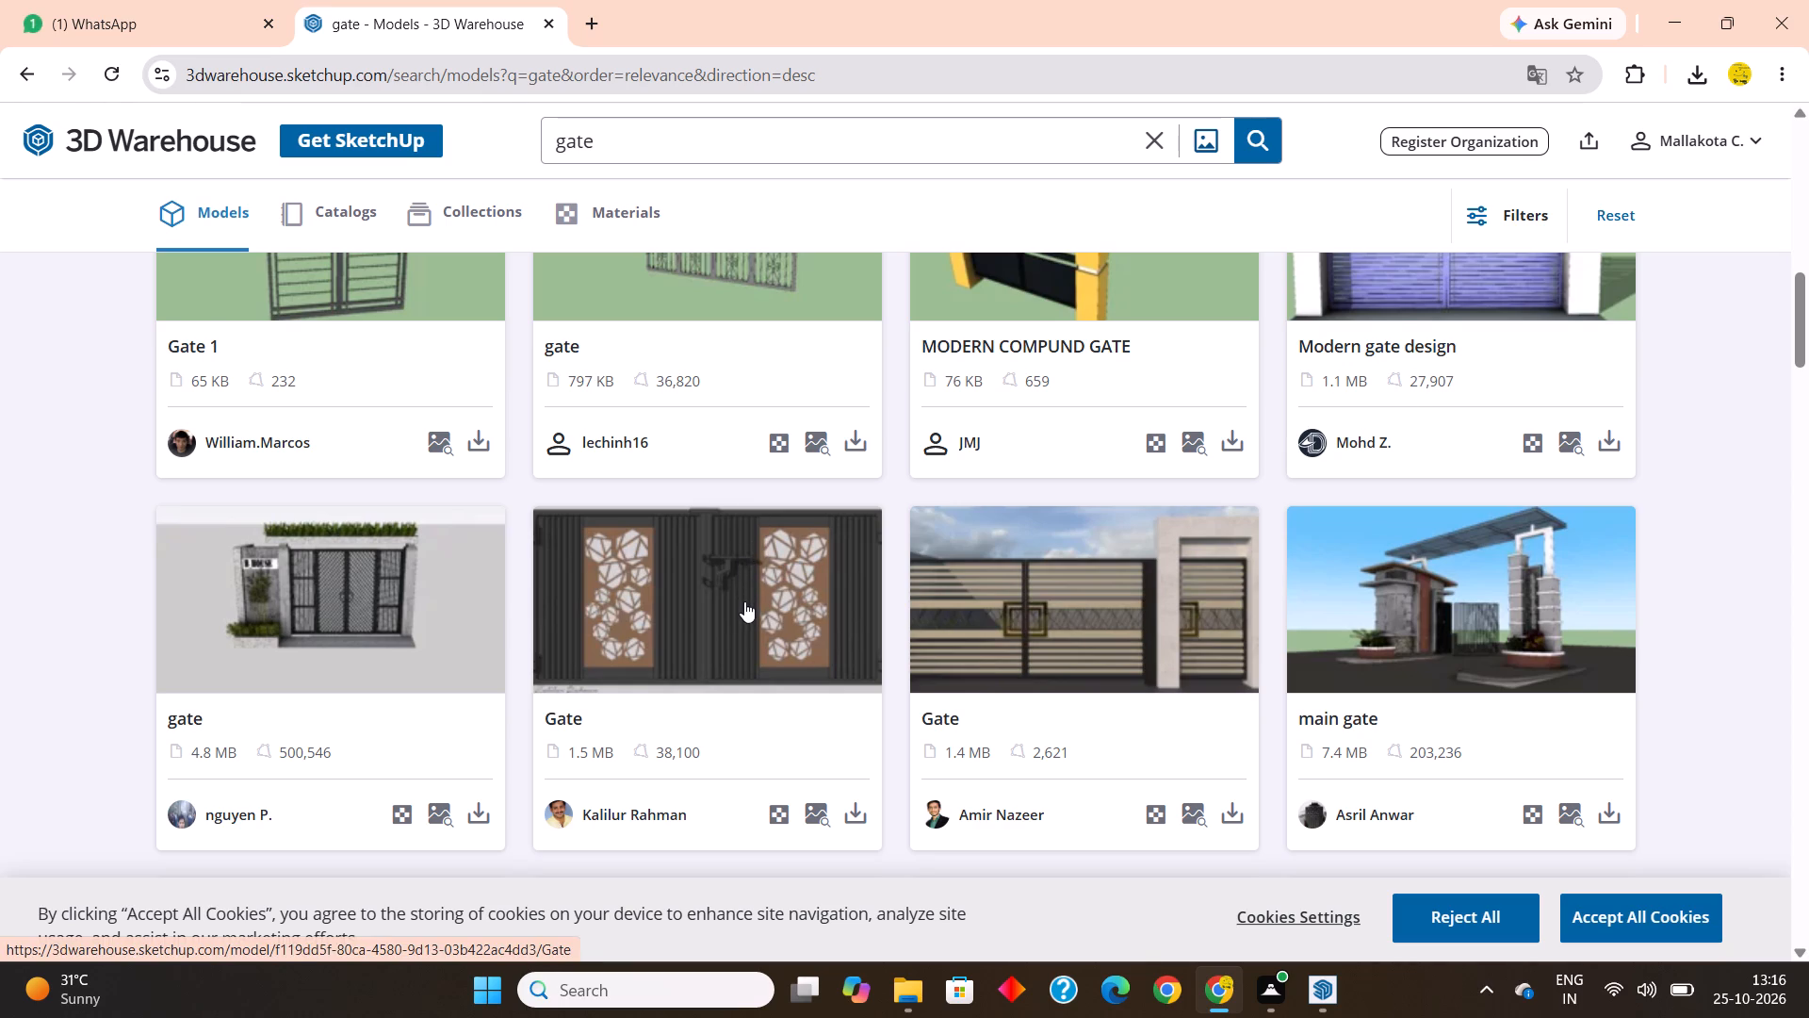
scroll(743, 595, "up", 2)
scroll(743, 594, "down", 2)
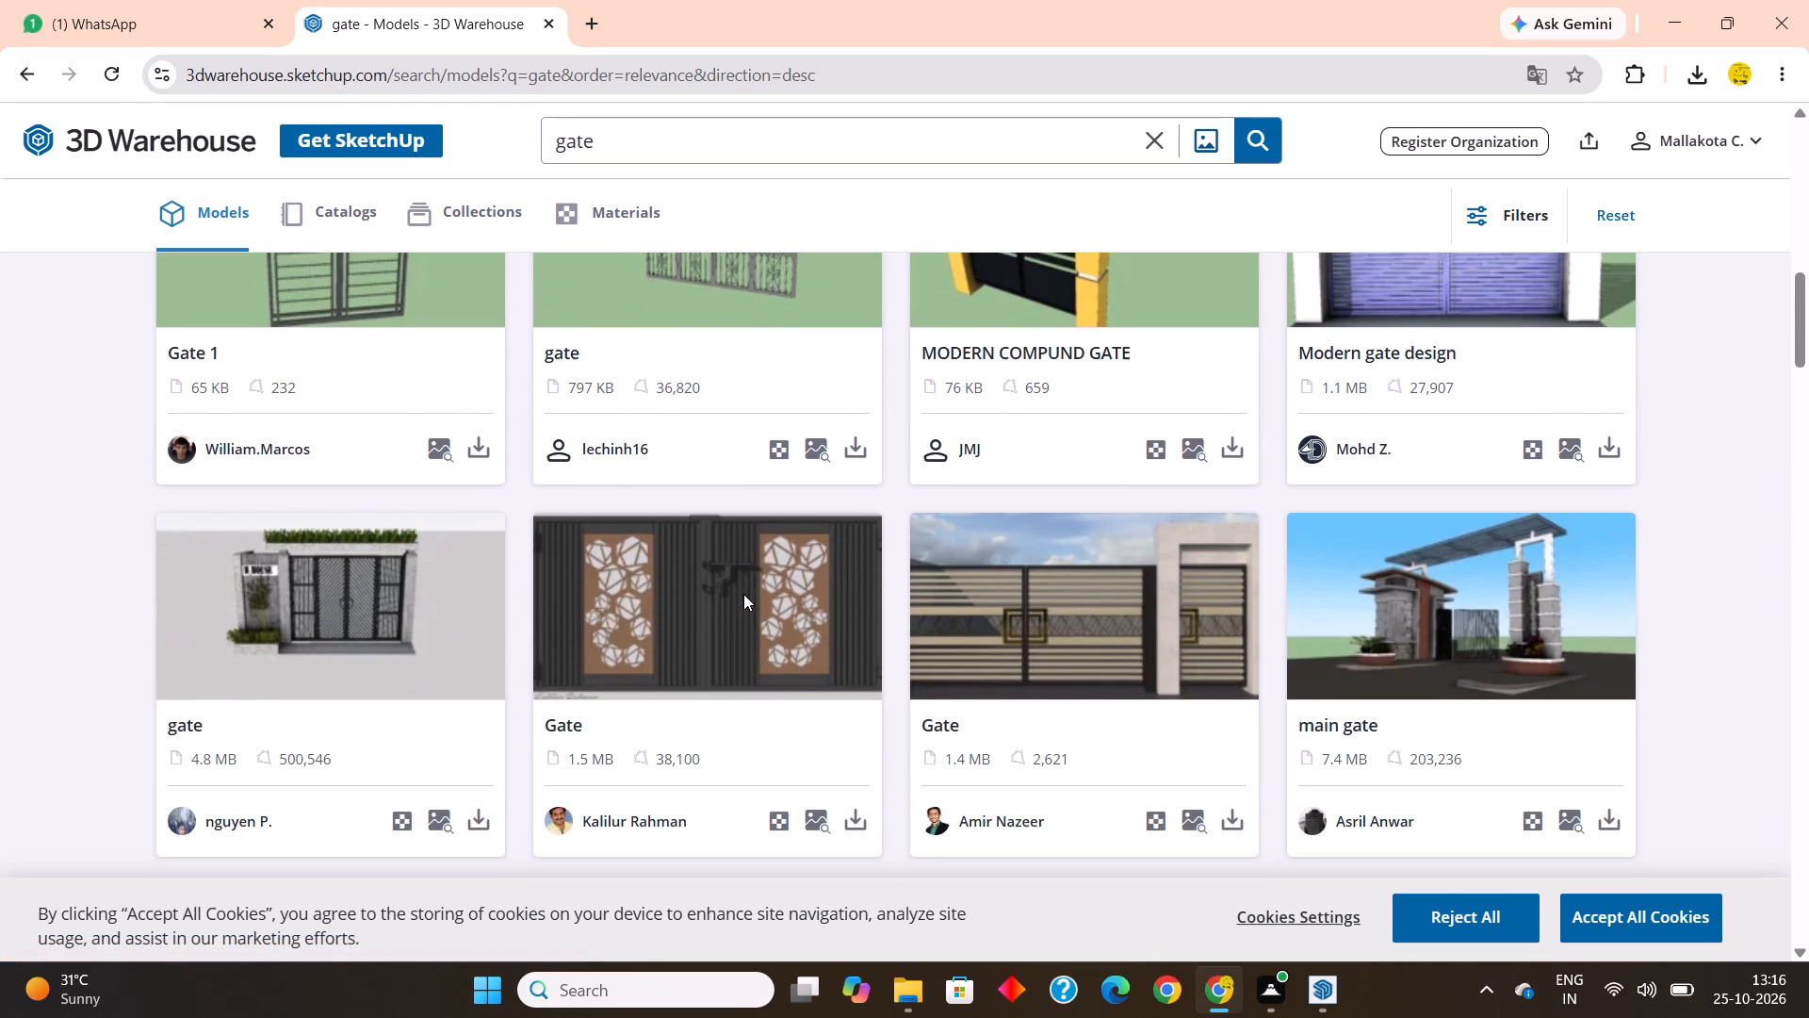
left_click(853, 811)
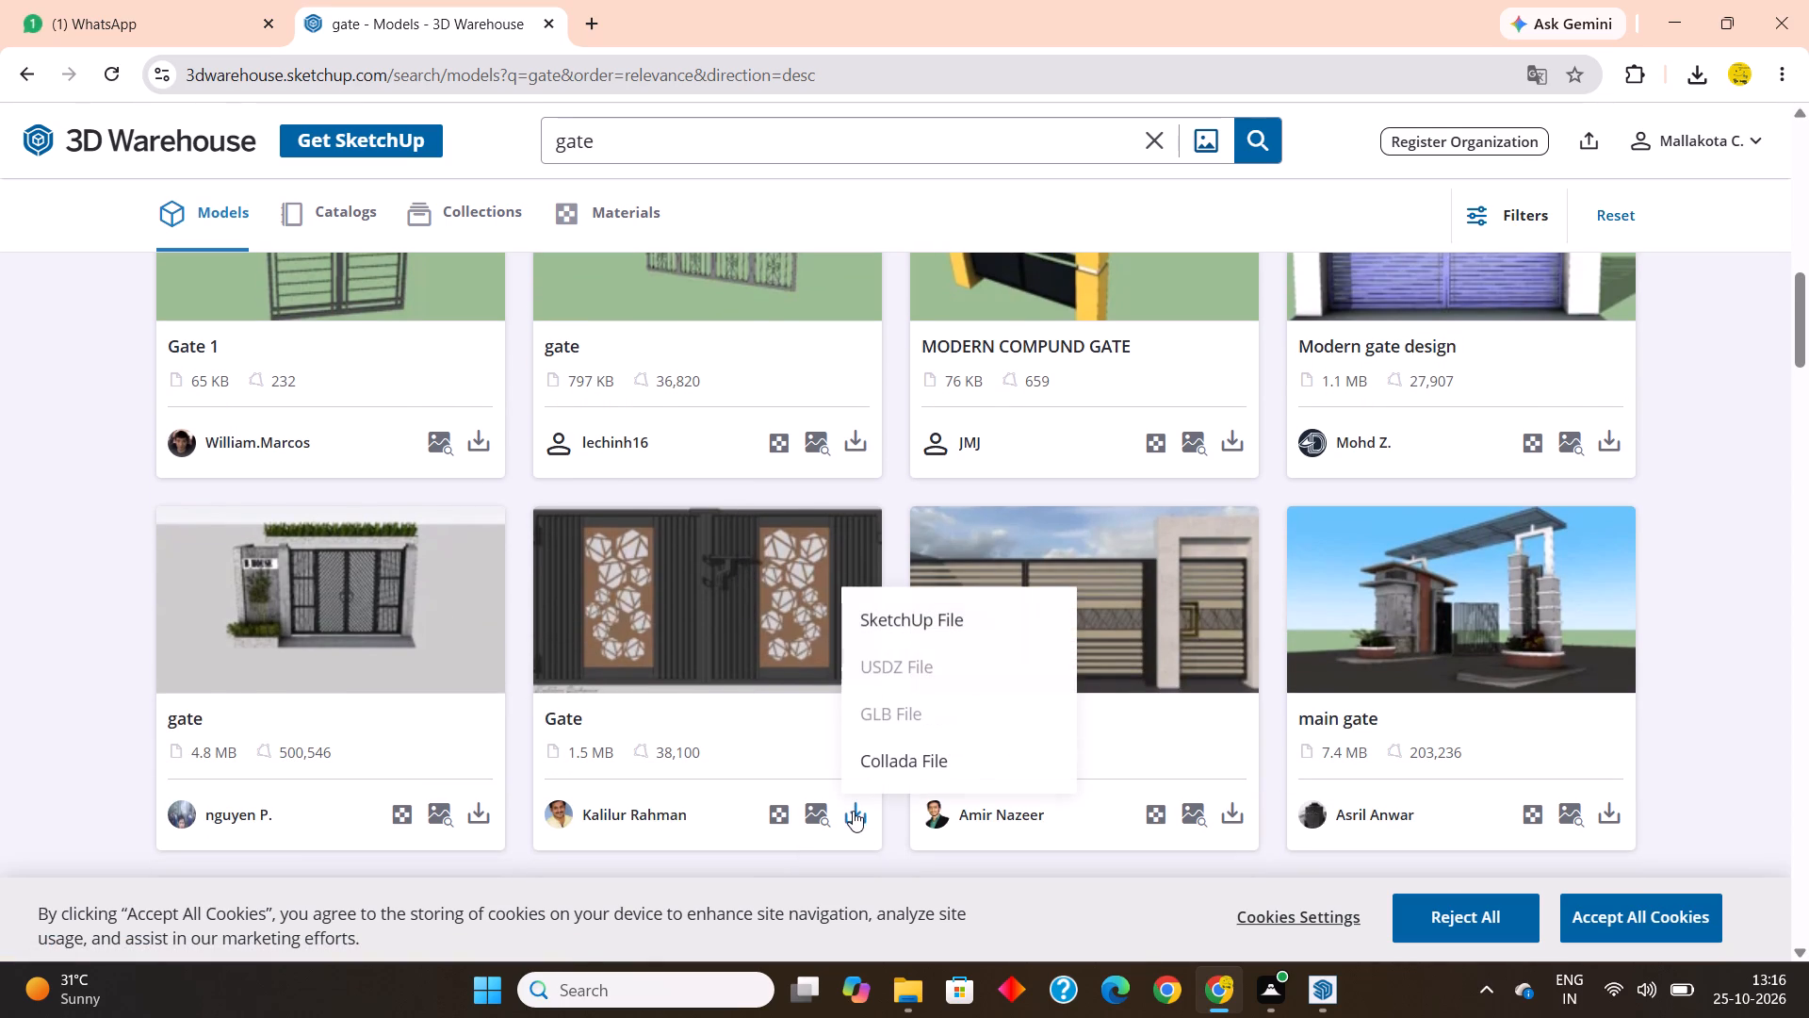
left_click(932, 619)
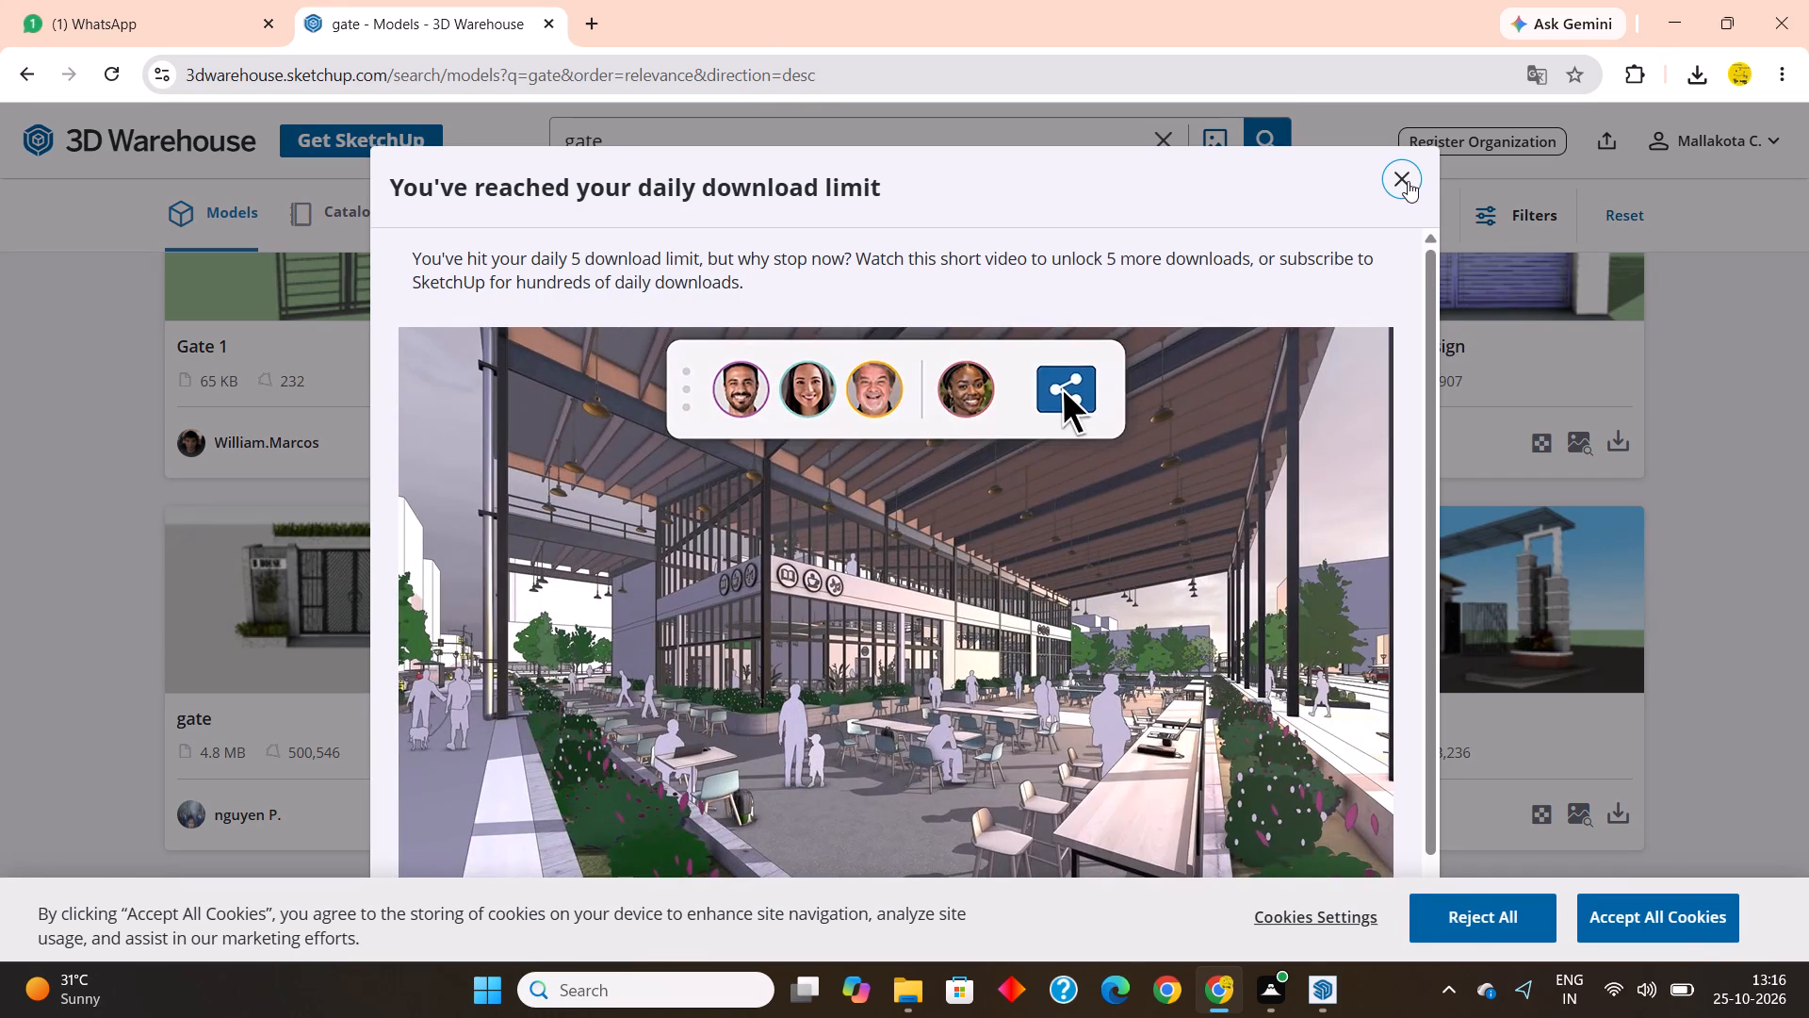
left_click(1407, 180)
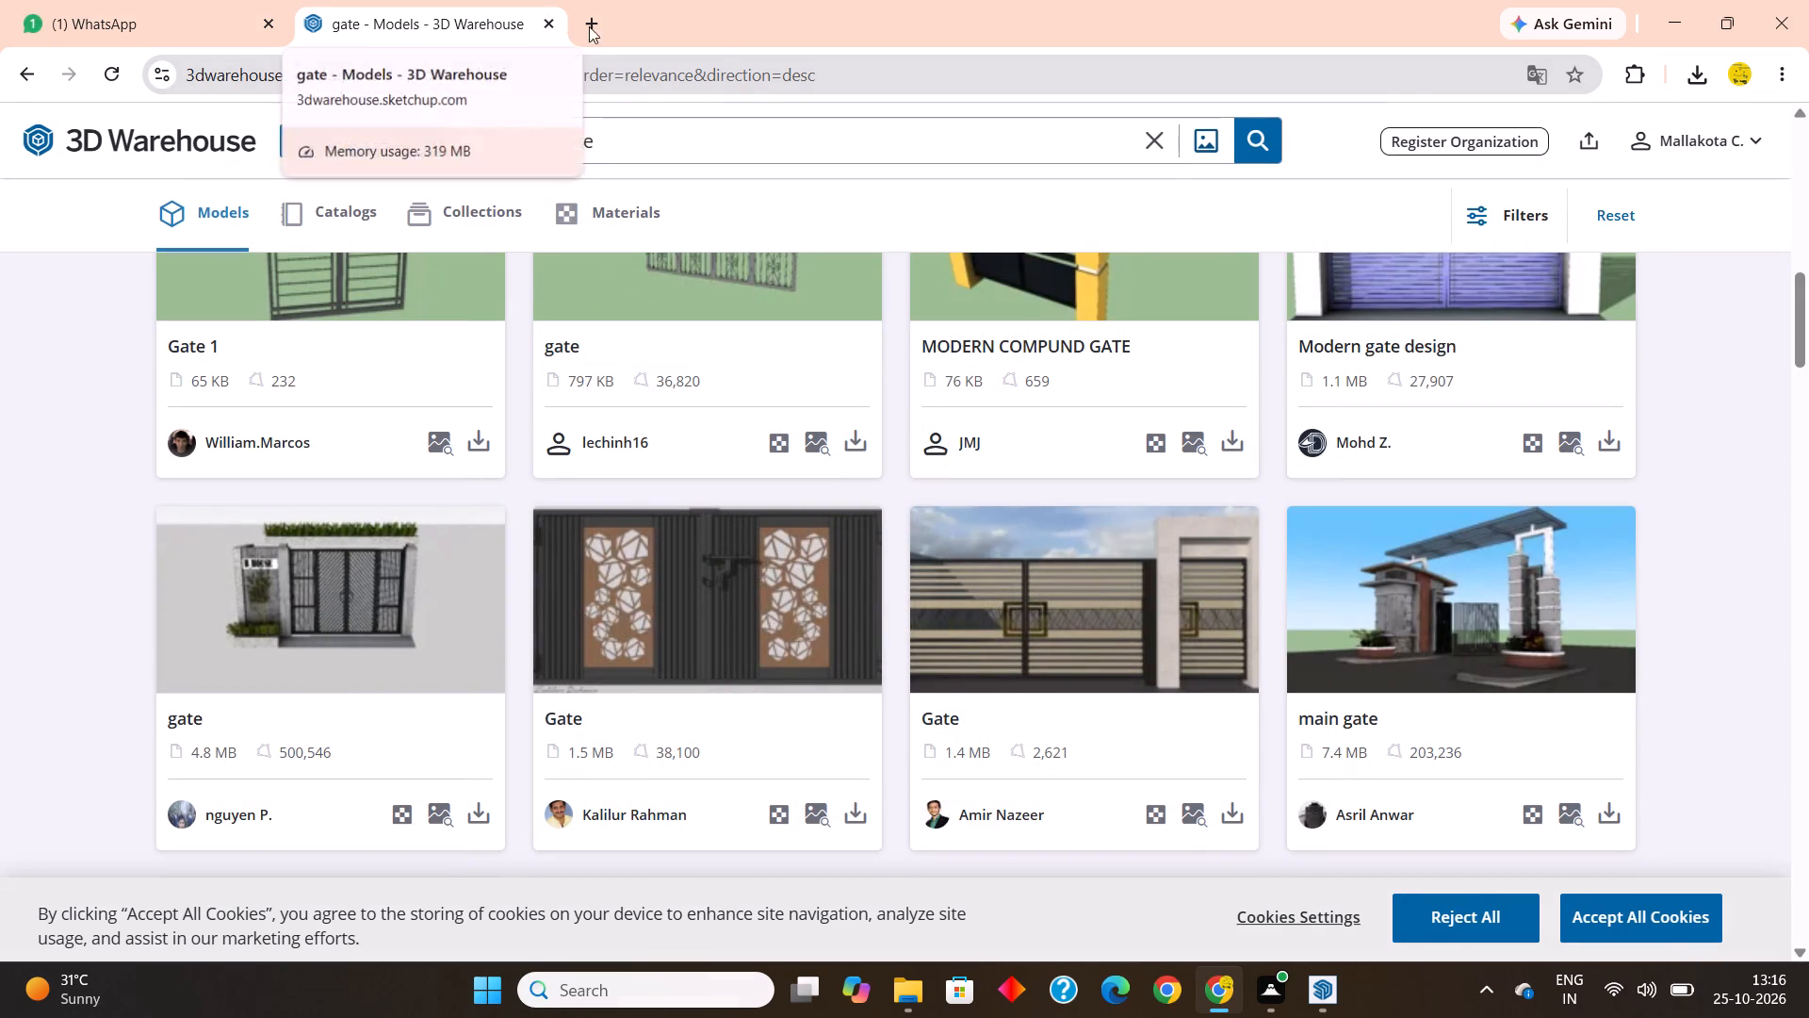
Log out of the current 3D Warehouse account and open the Trimble sign-in page.
left_click(1700, 136)
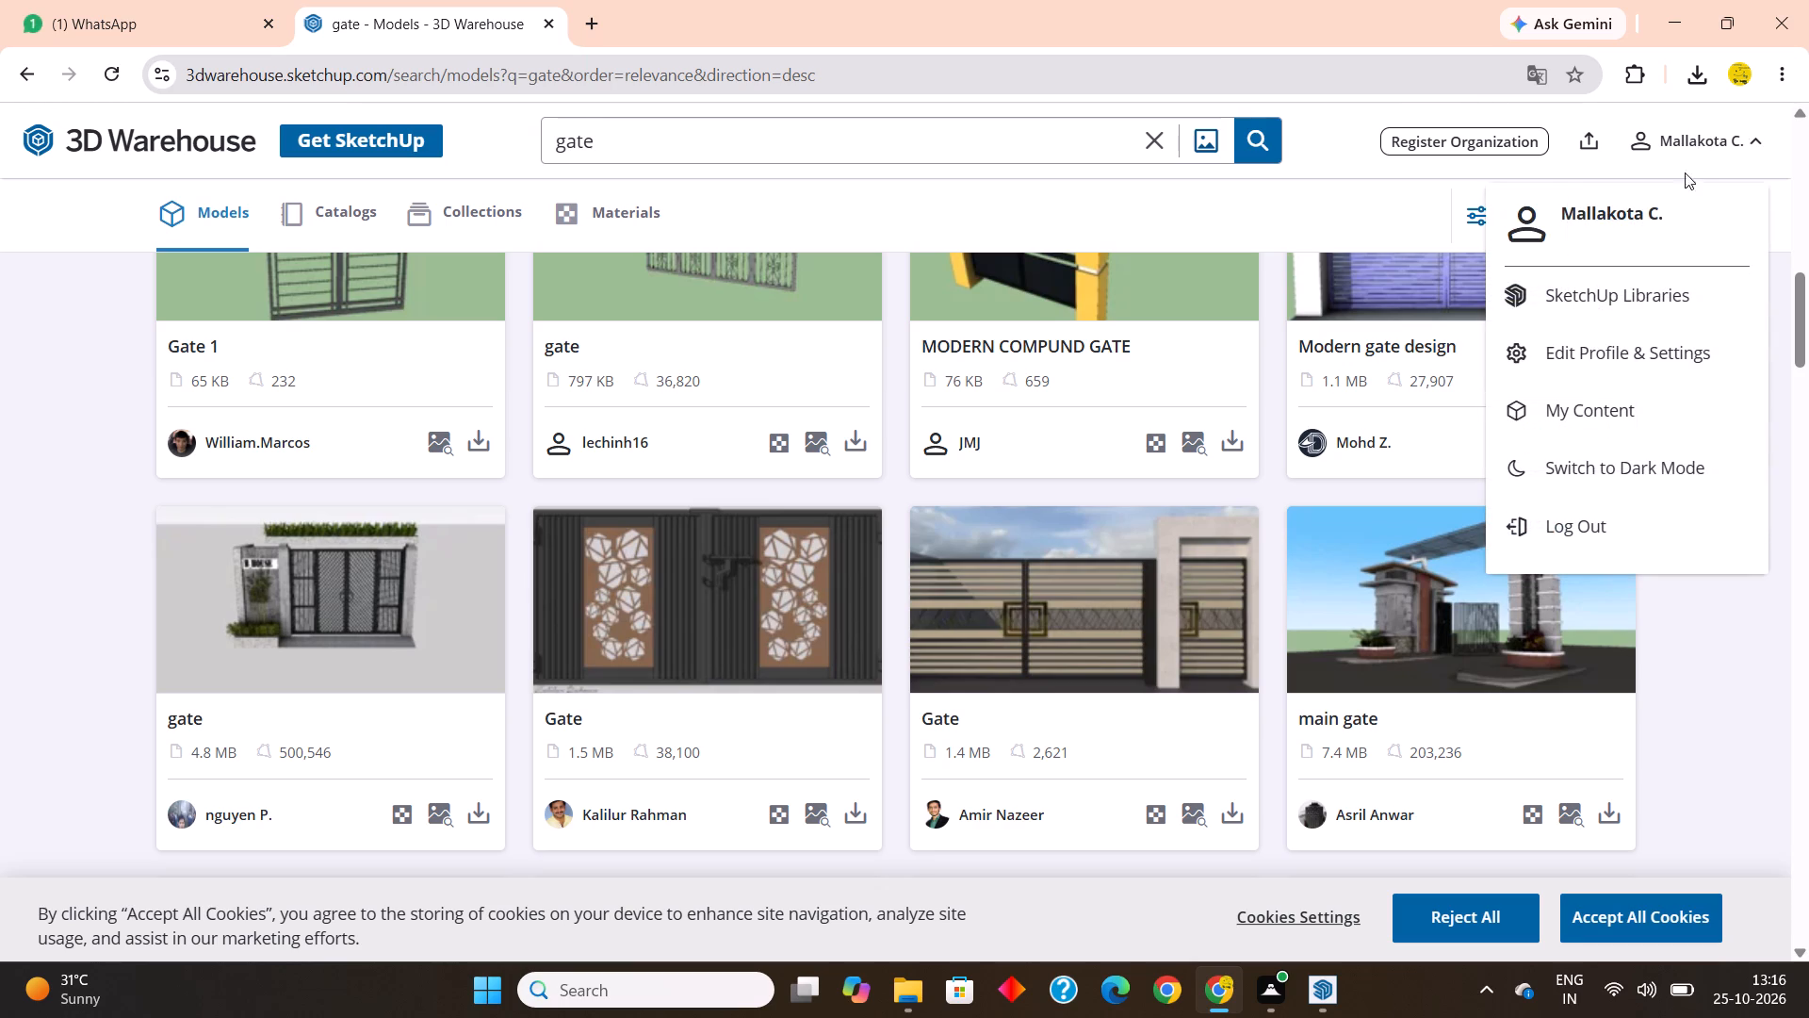
left_click(1579, 522)
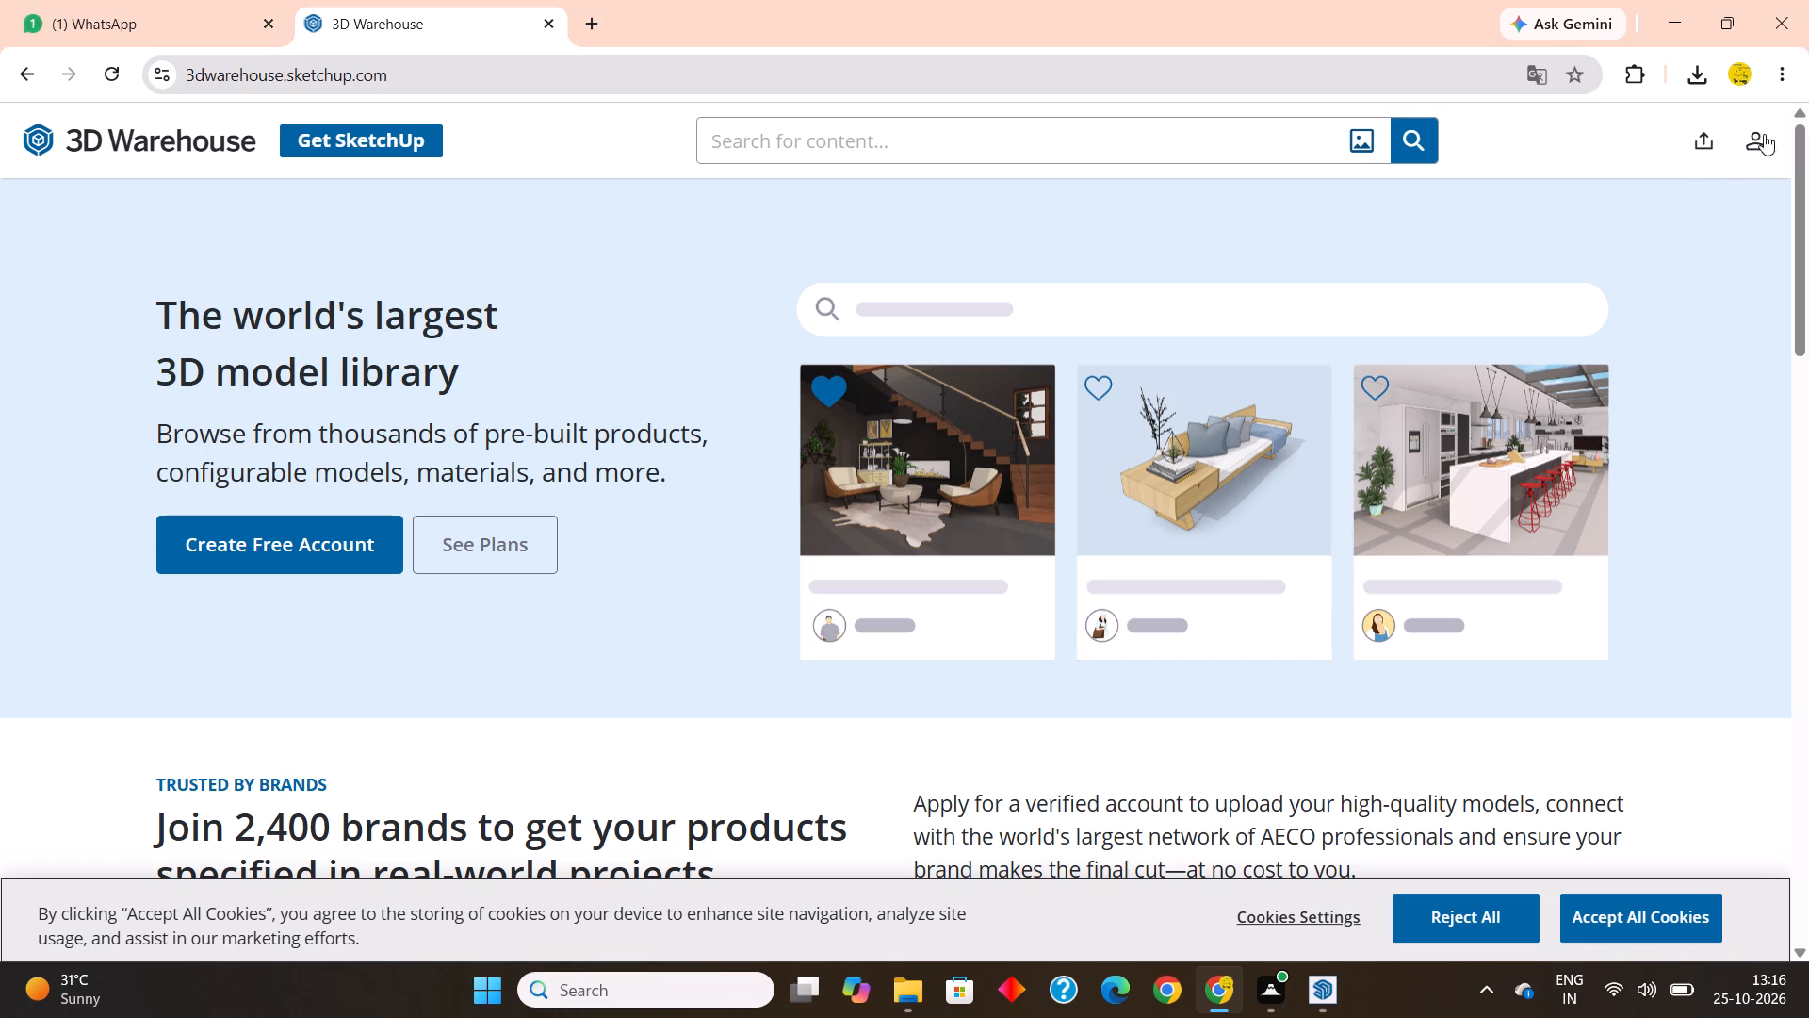
left_click(1758, 136)
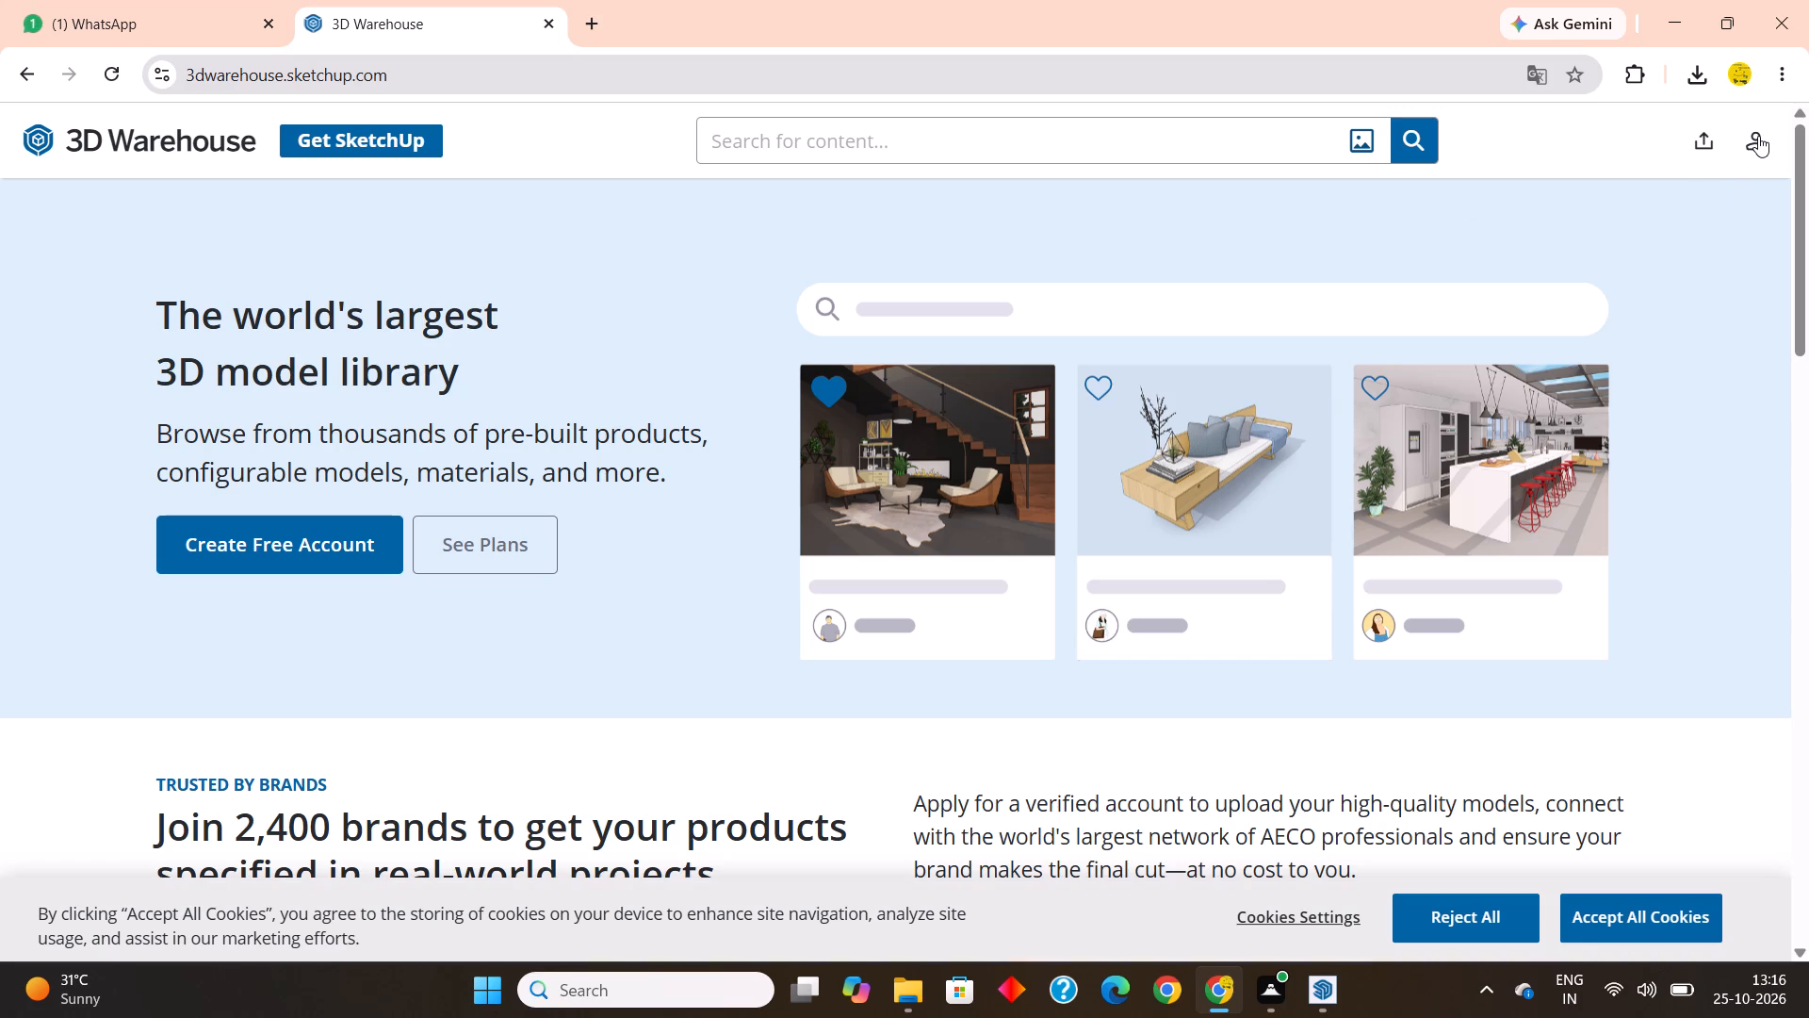
left_click(1641, 312)
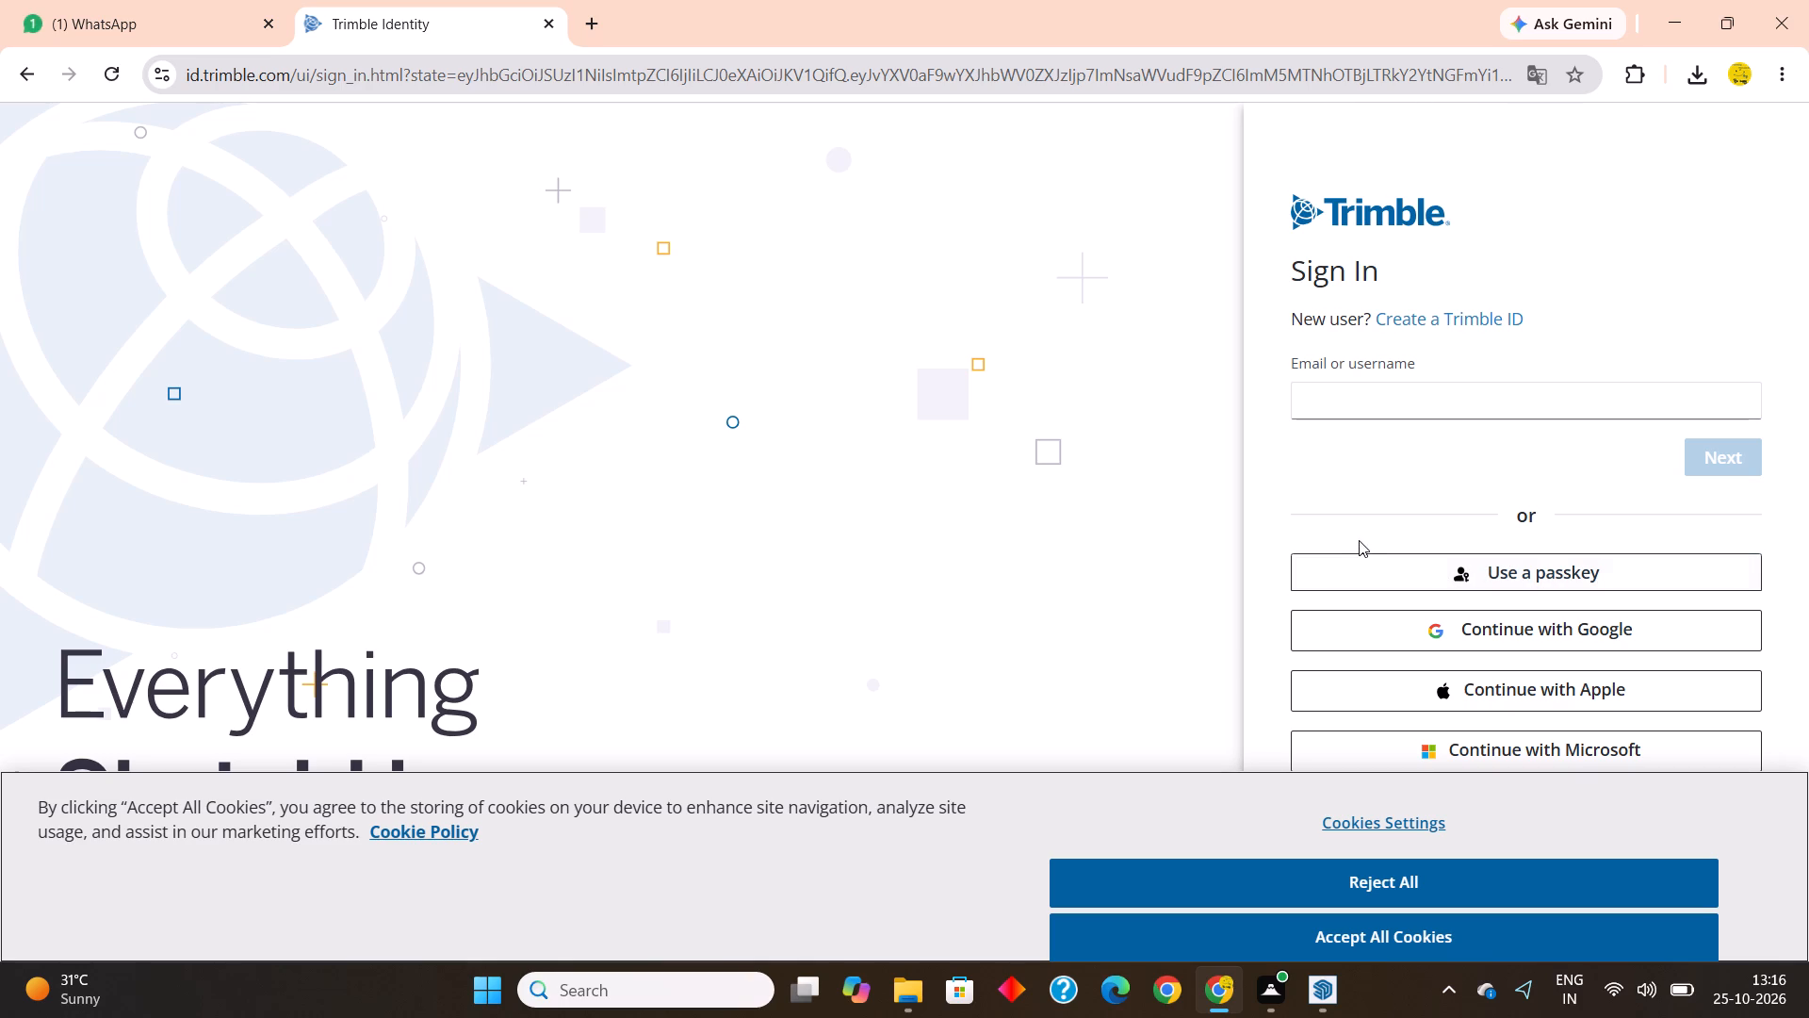
scroll(1359, 540, "down", 1)
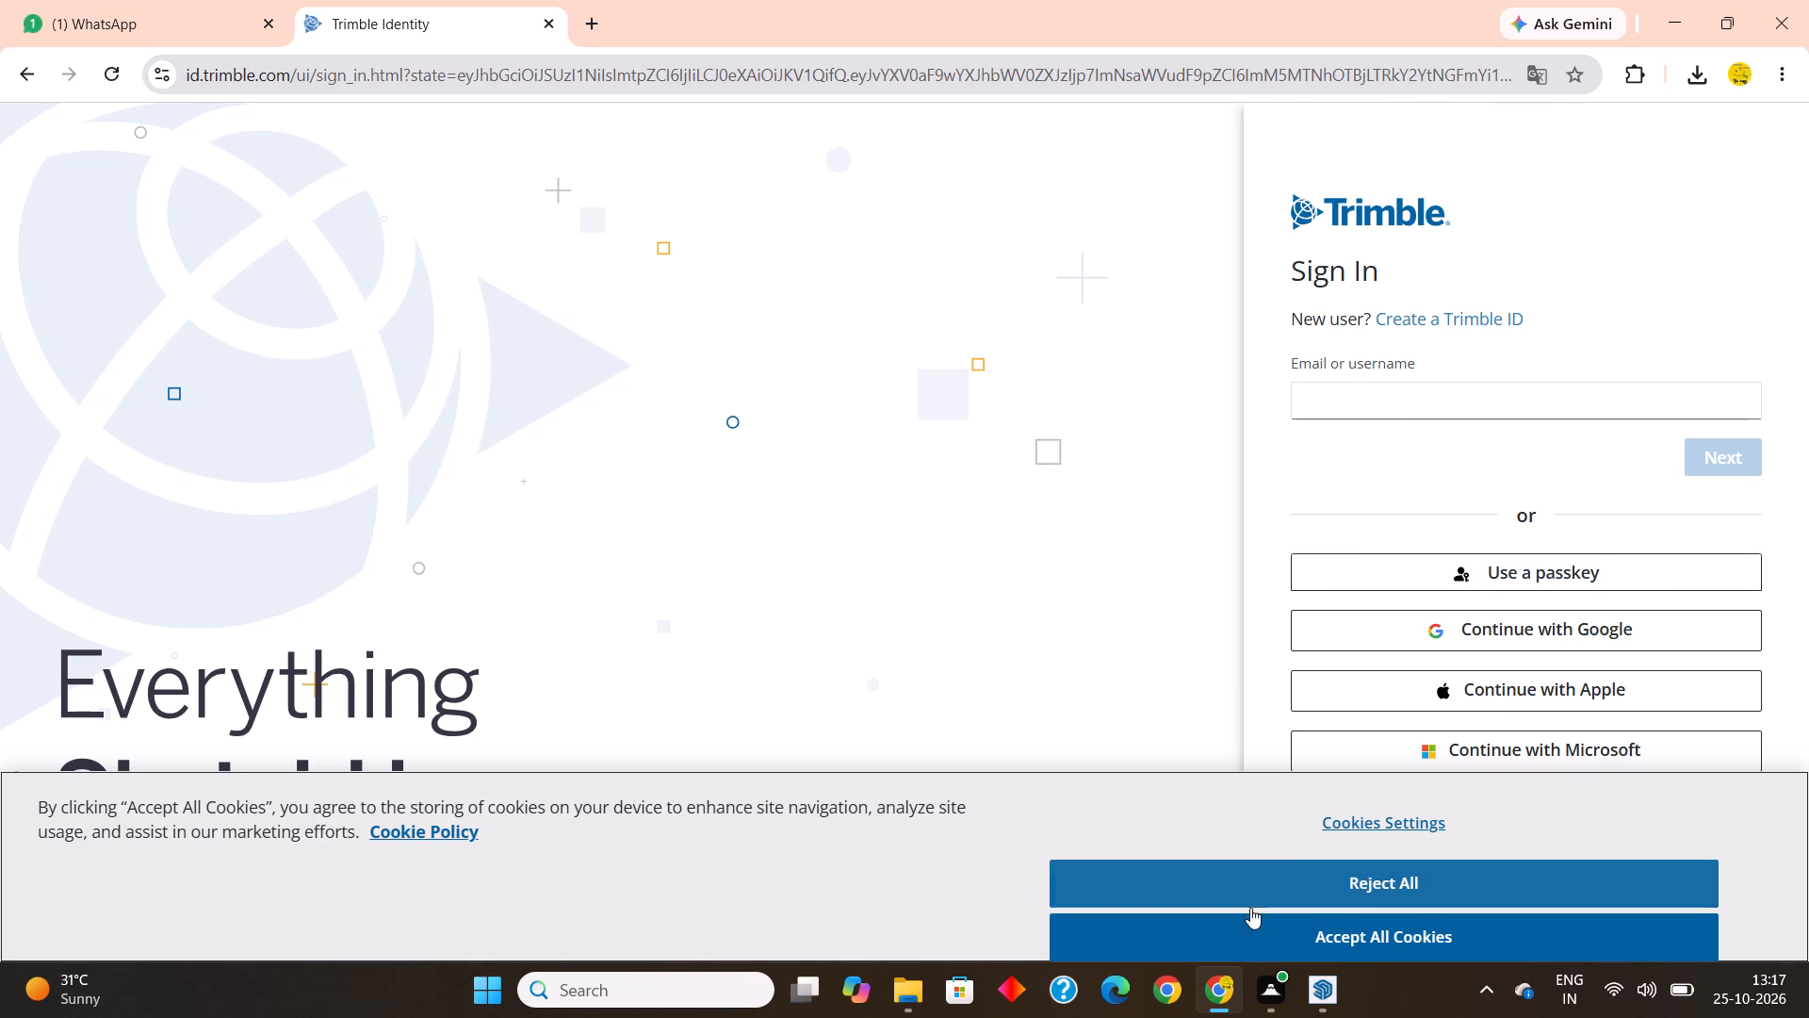
Open a new Chrome window with the second existing browser profile and dismiss its account notice.
left_click(1172, 995)
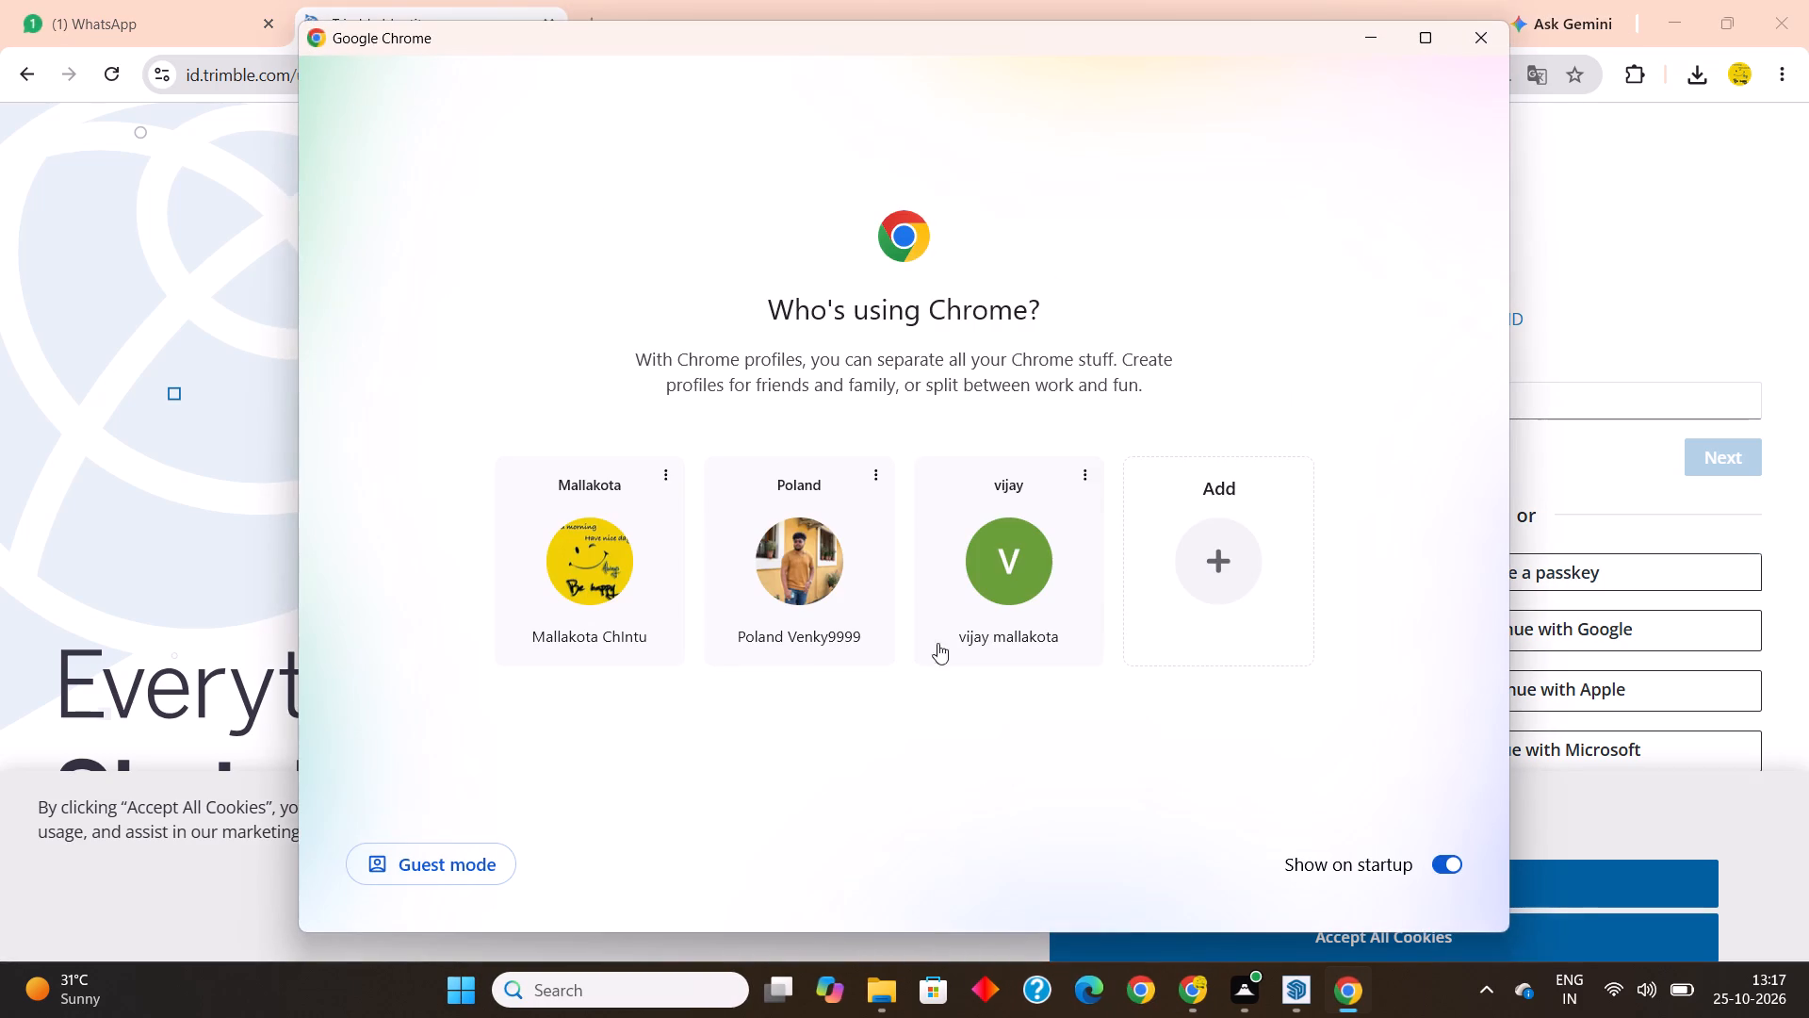
left_click(807, 562)
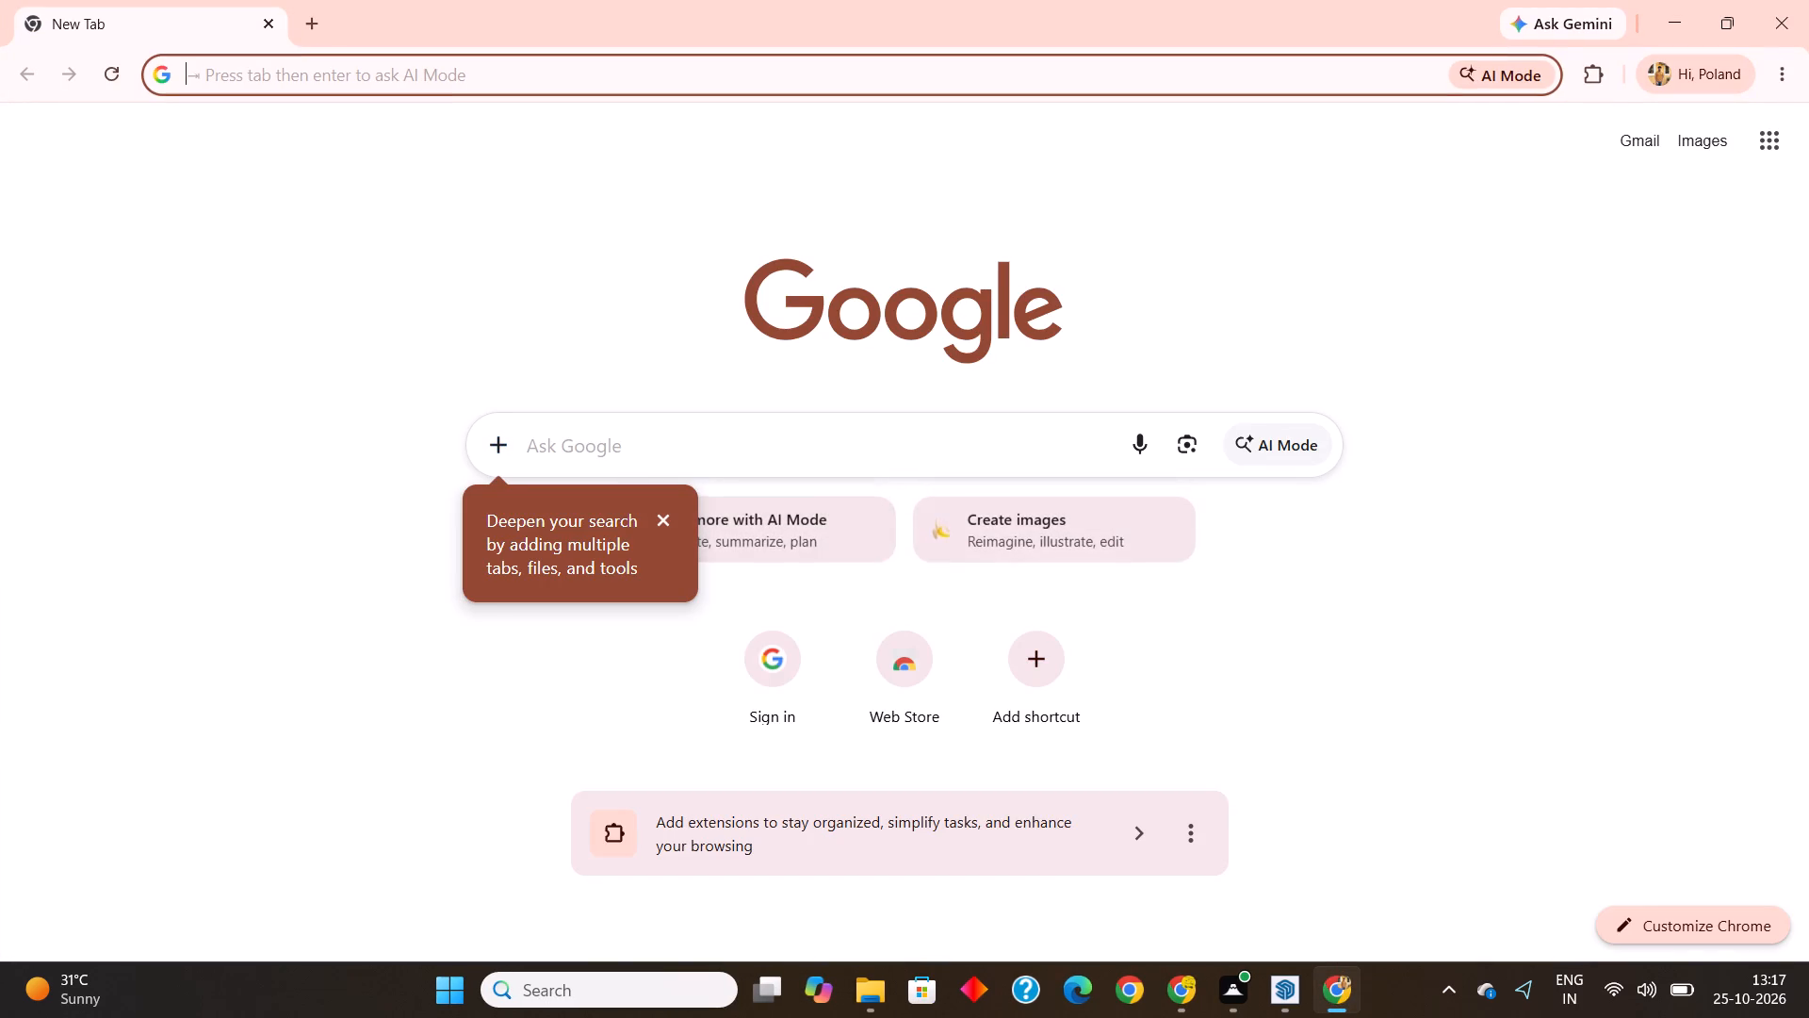
left_click(781, 446)
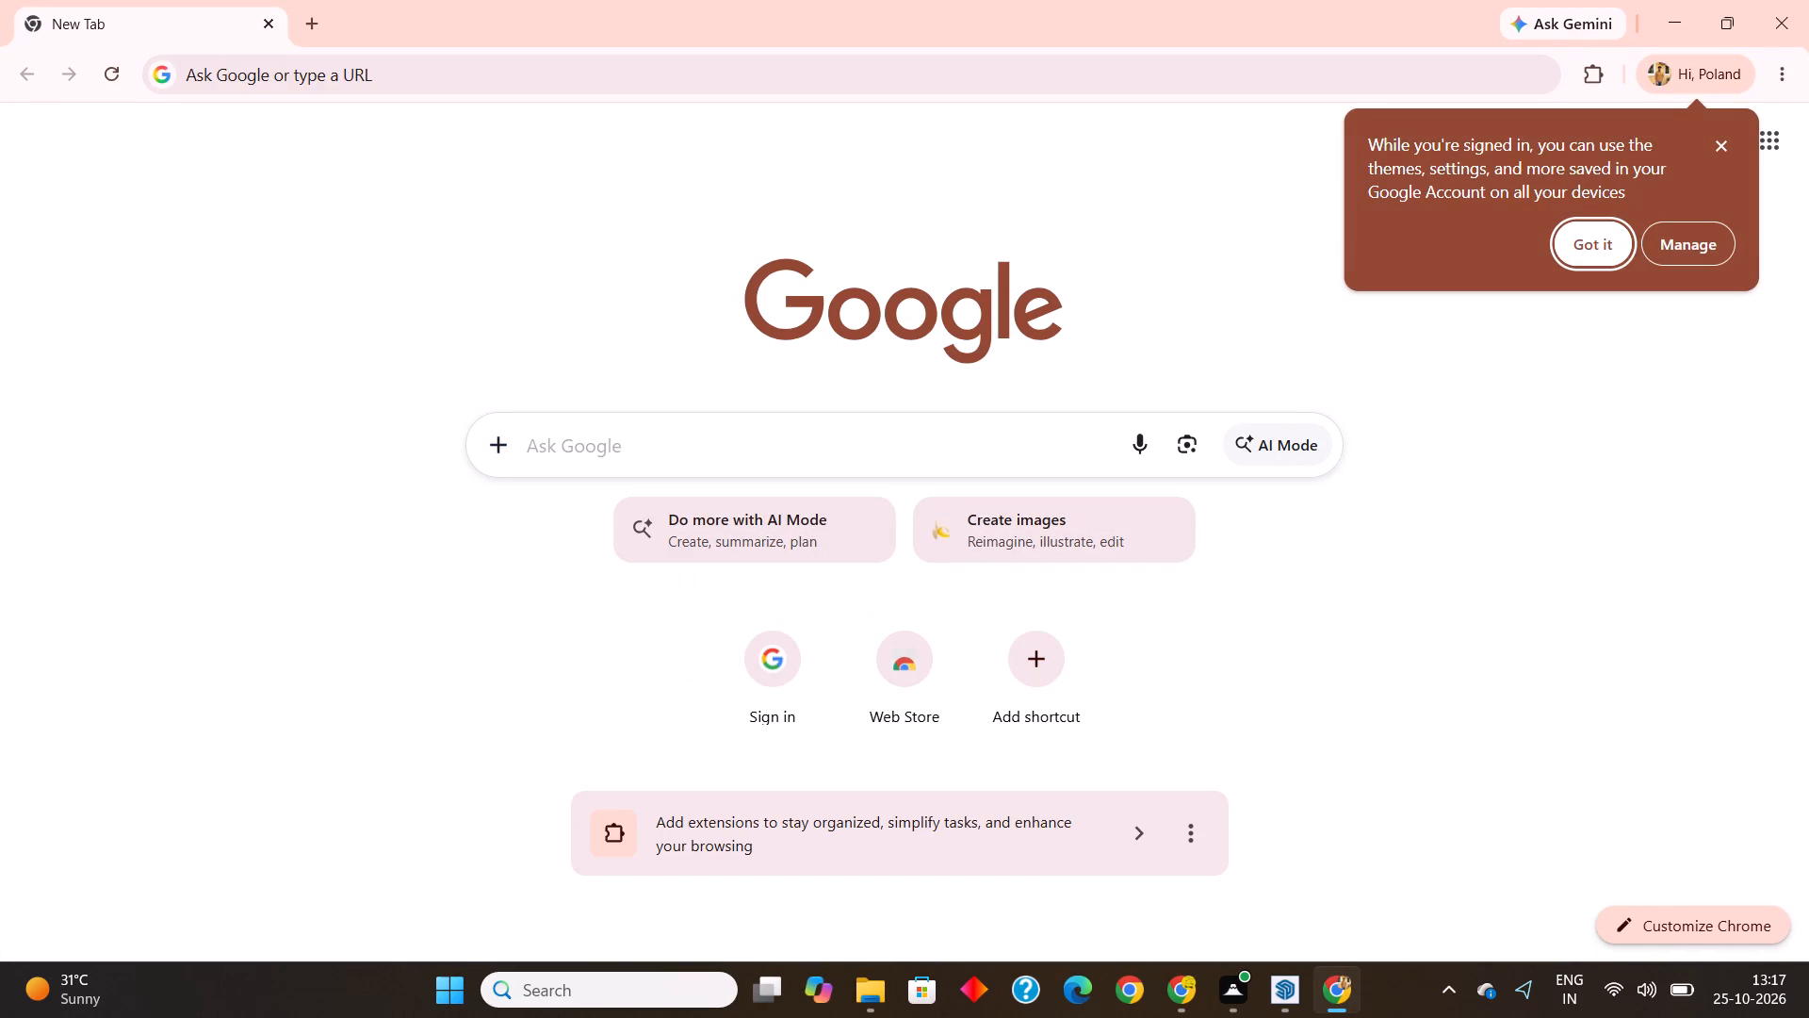
left_click(1576, 243)
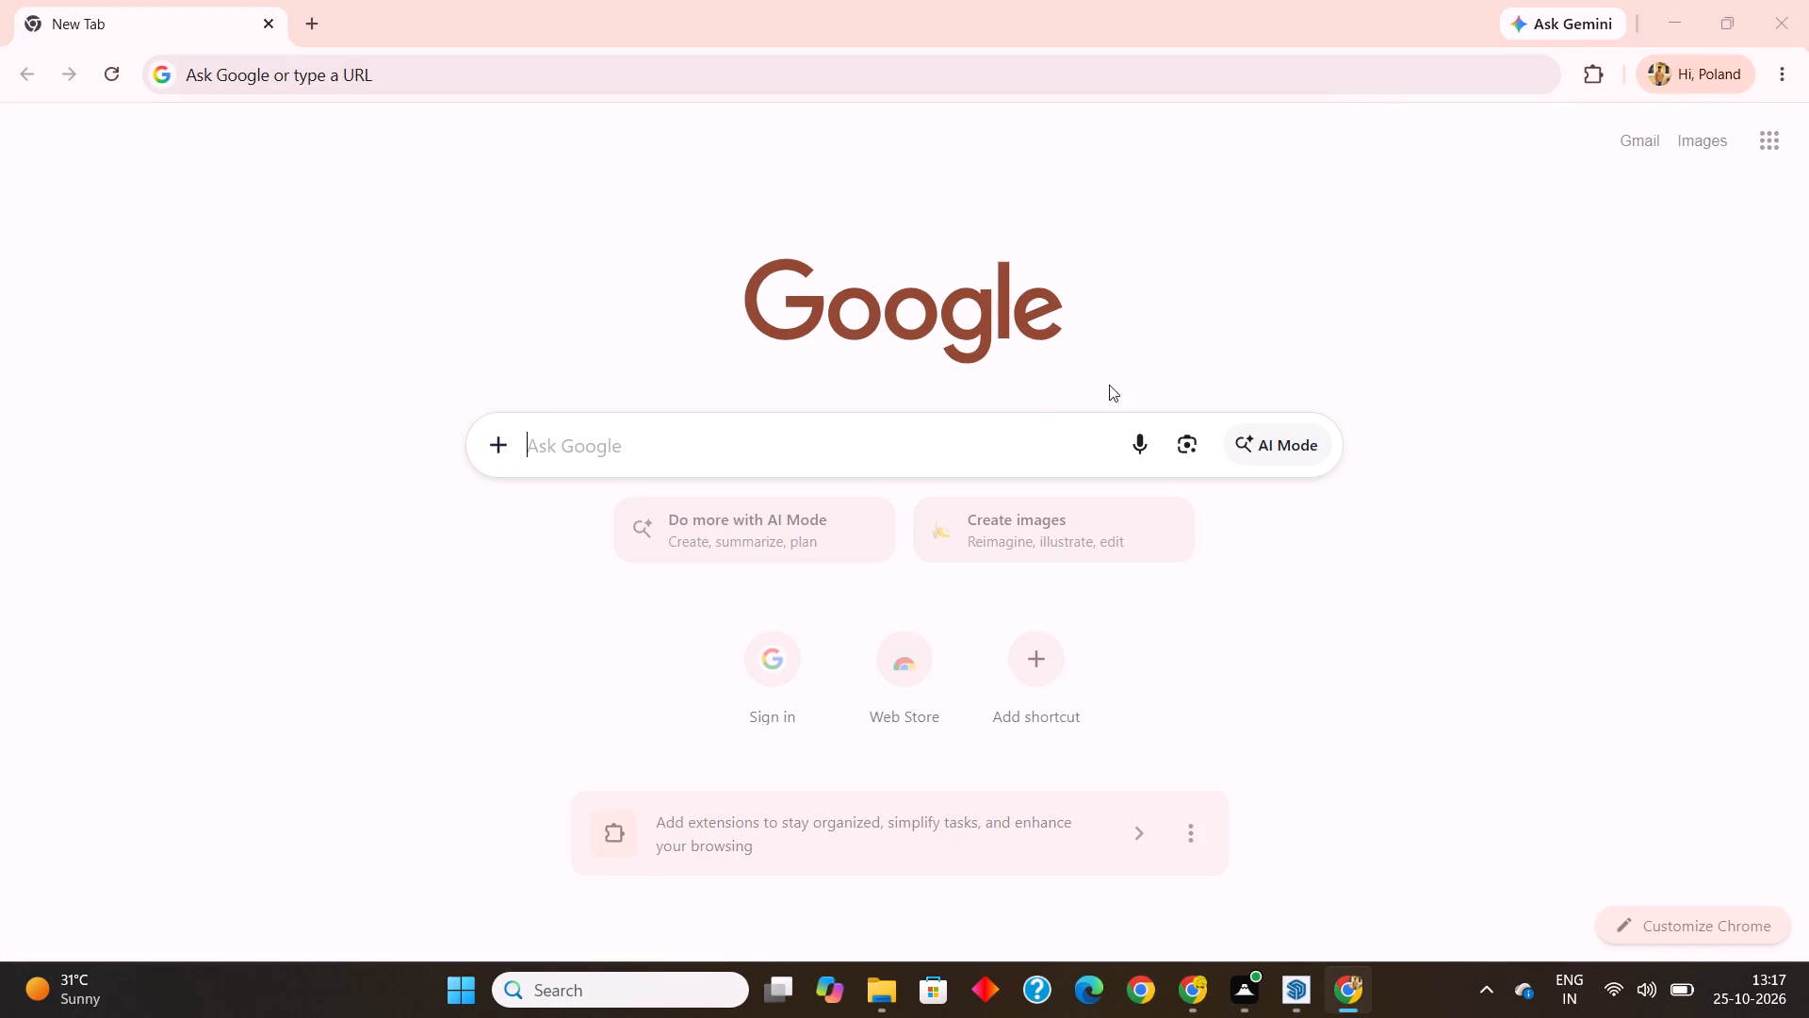
Search Google for 3d warehouse, open the 3D Warehouse site and accept all cookies.
left_click(756, 452)
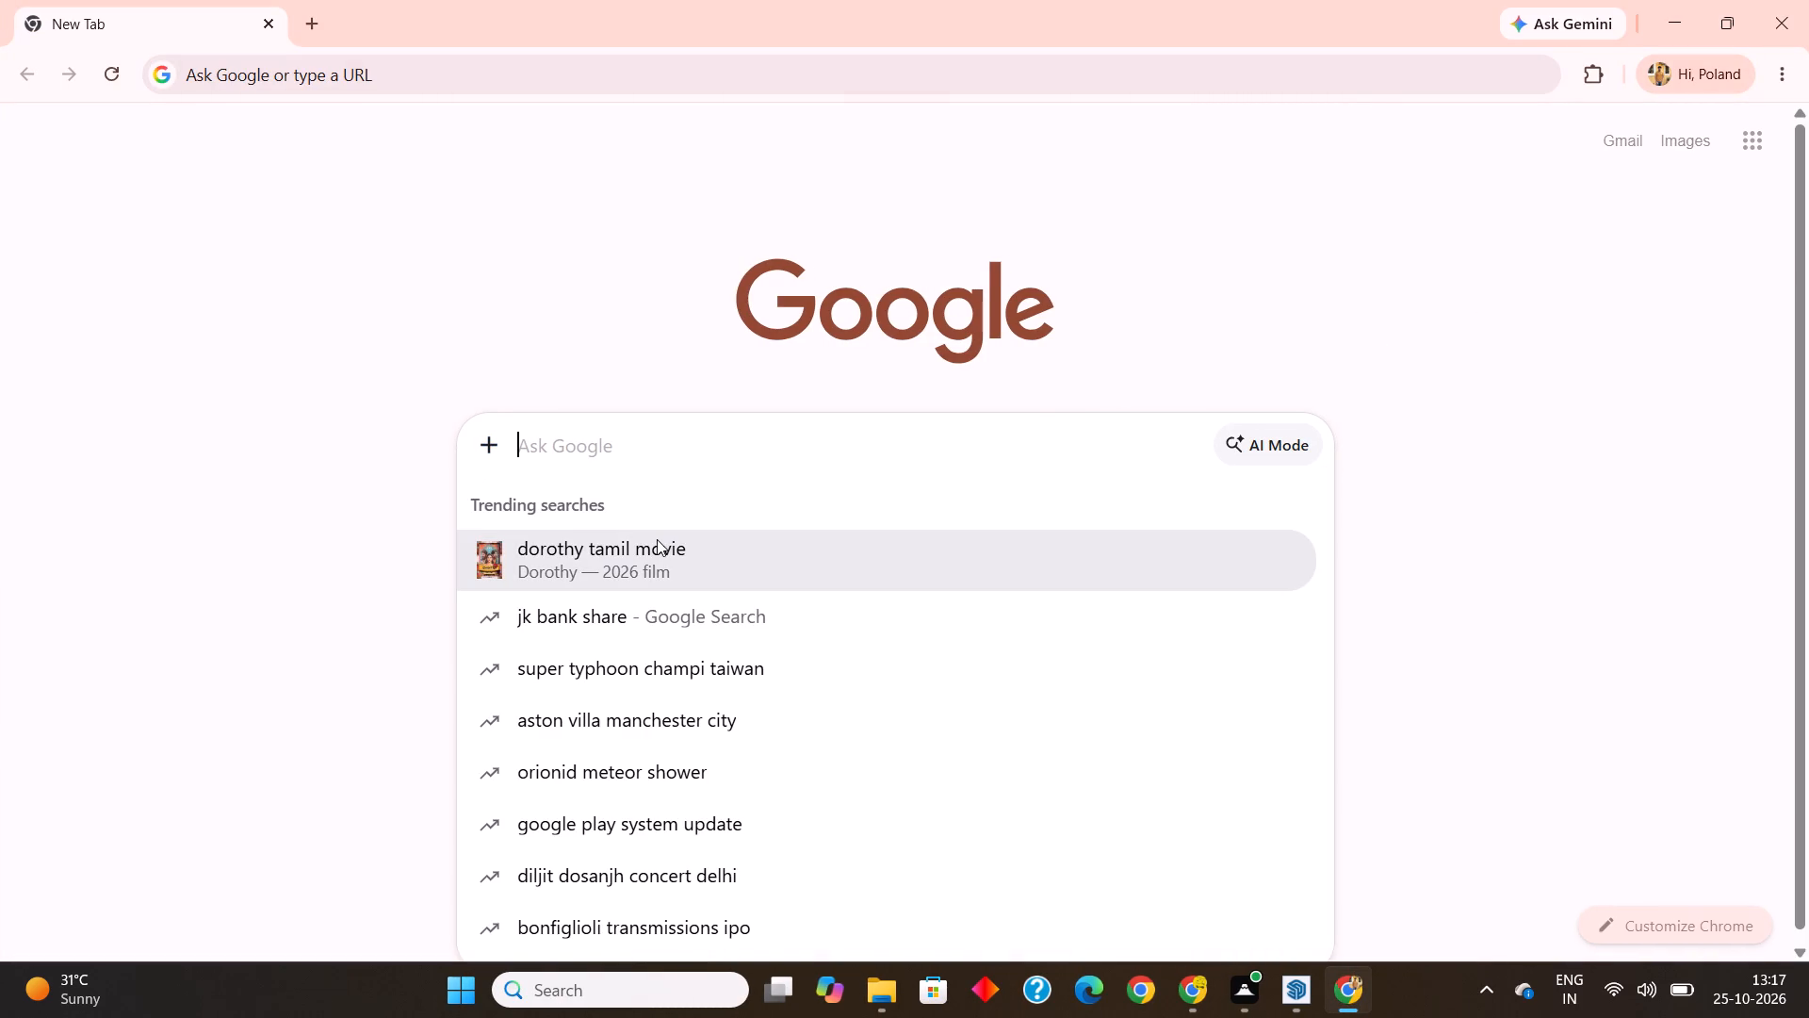
type("3d ware")
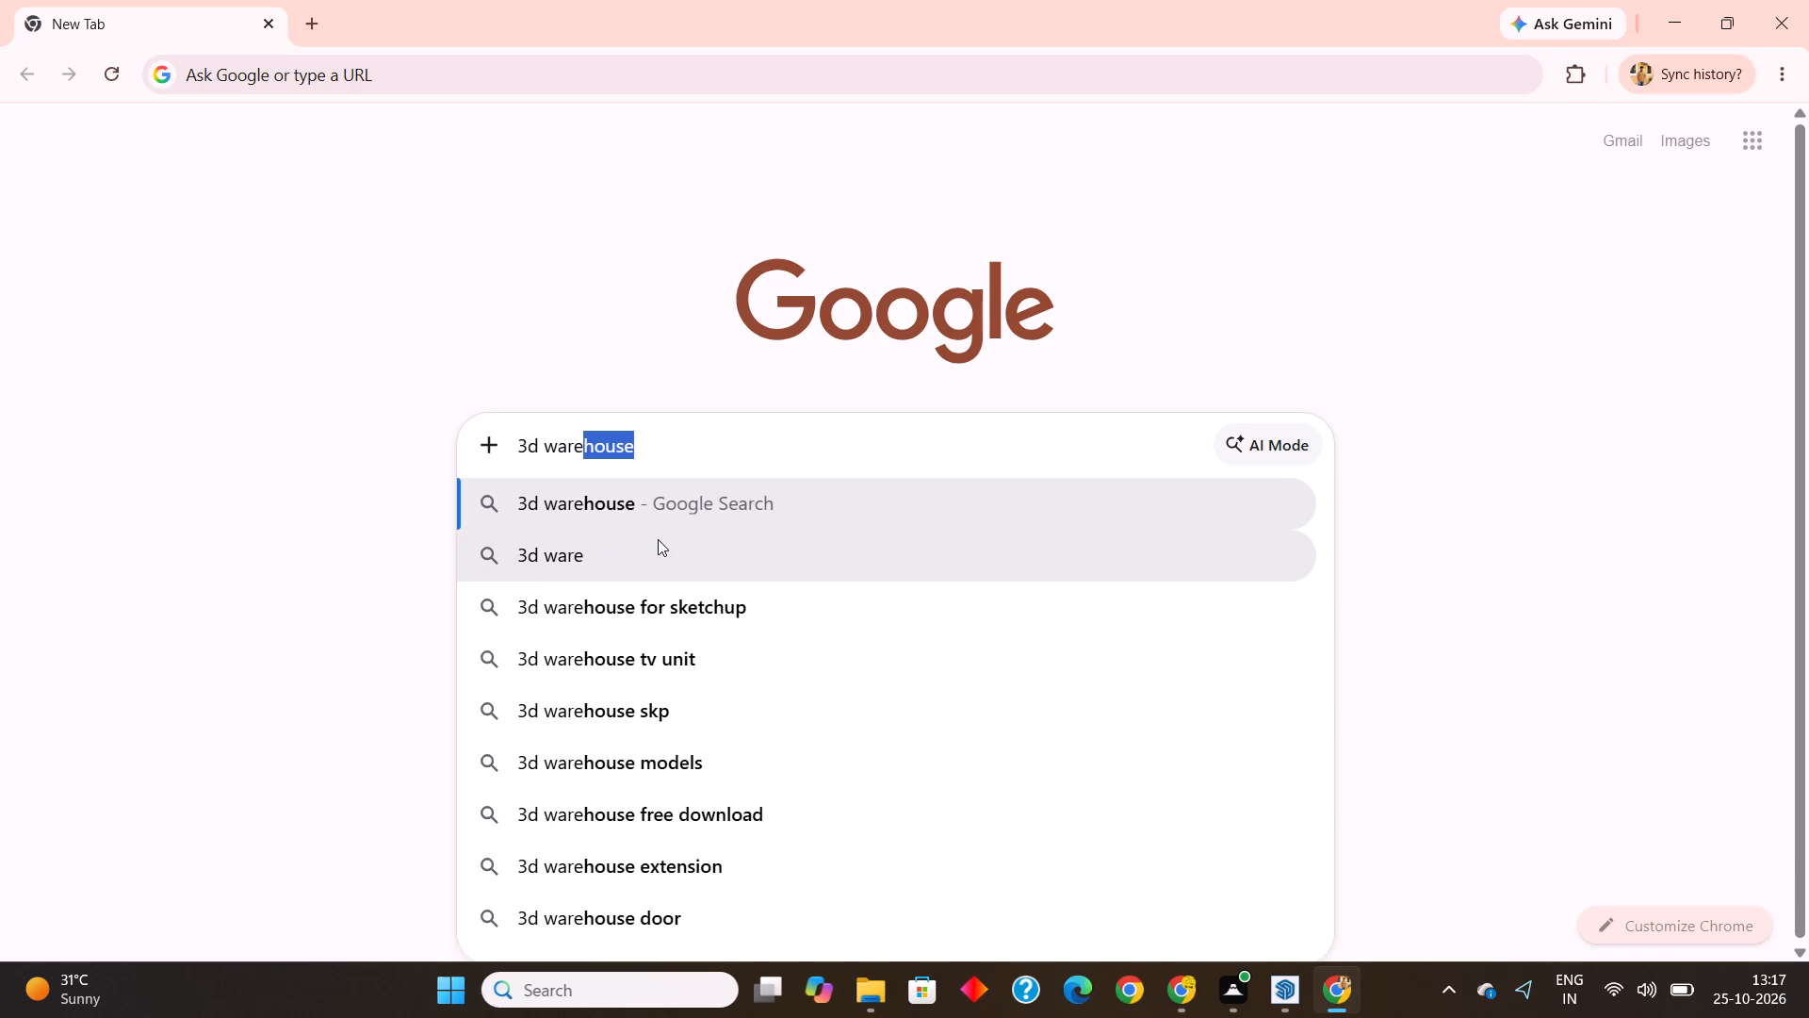
left_click(574, 510)
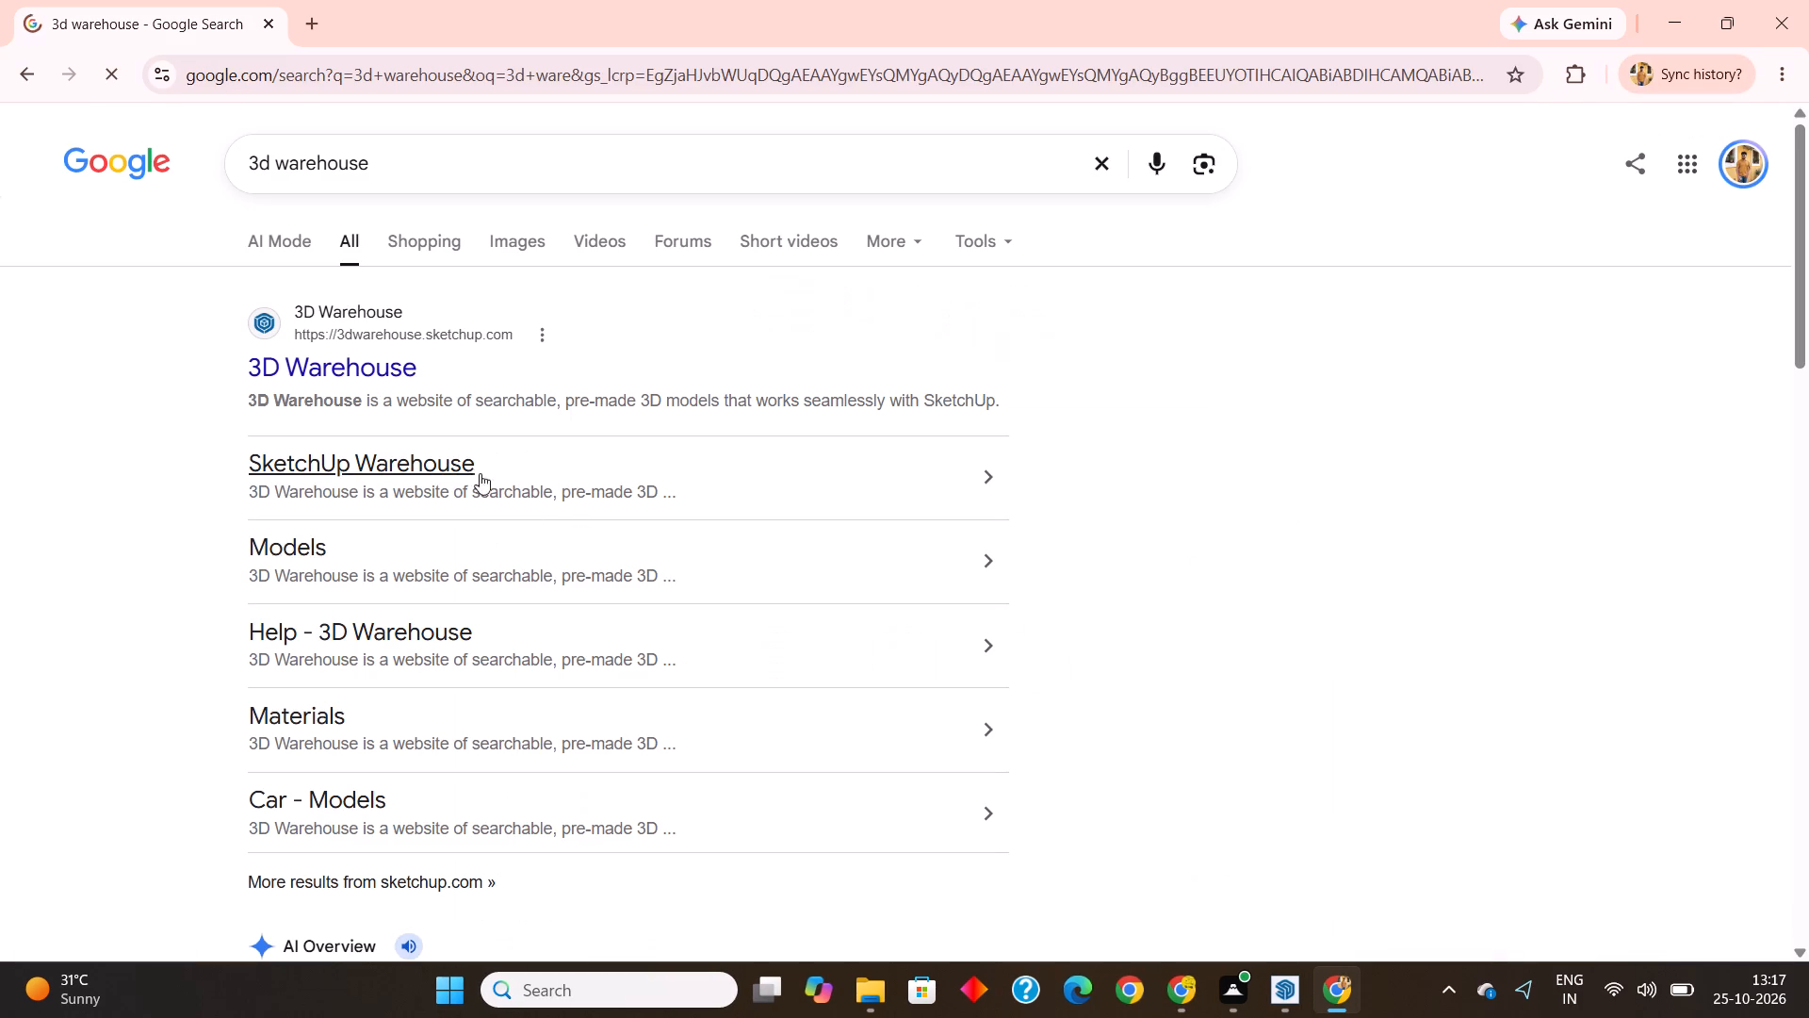
left_click(375, 369)
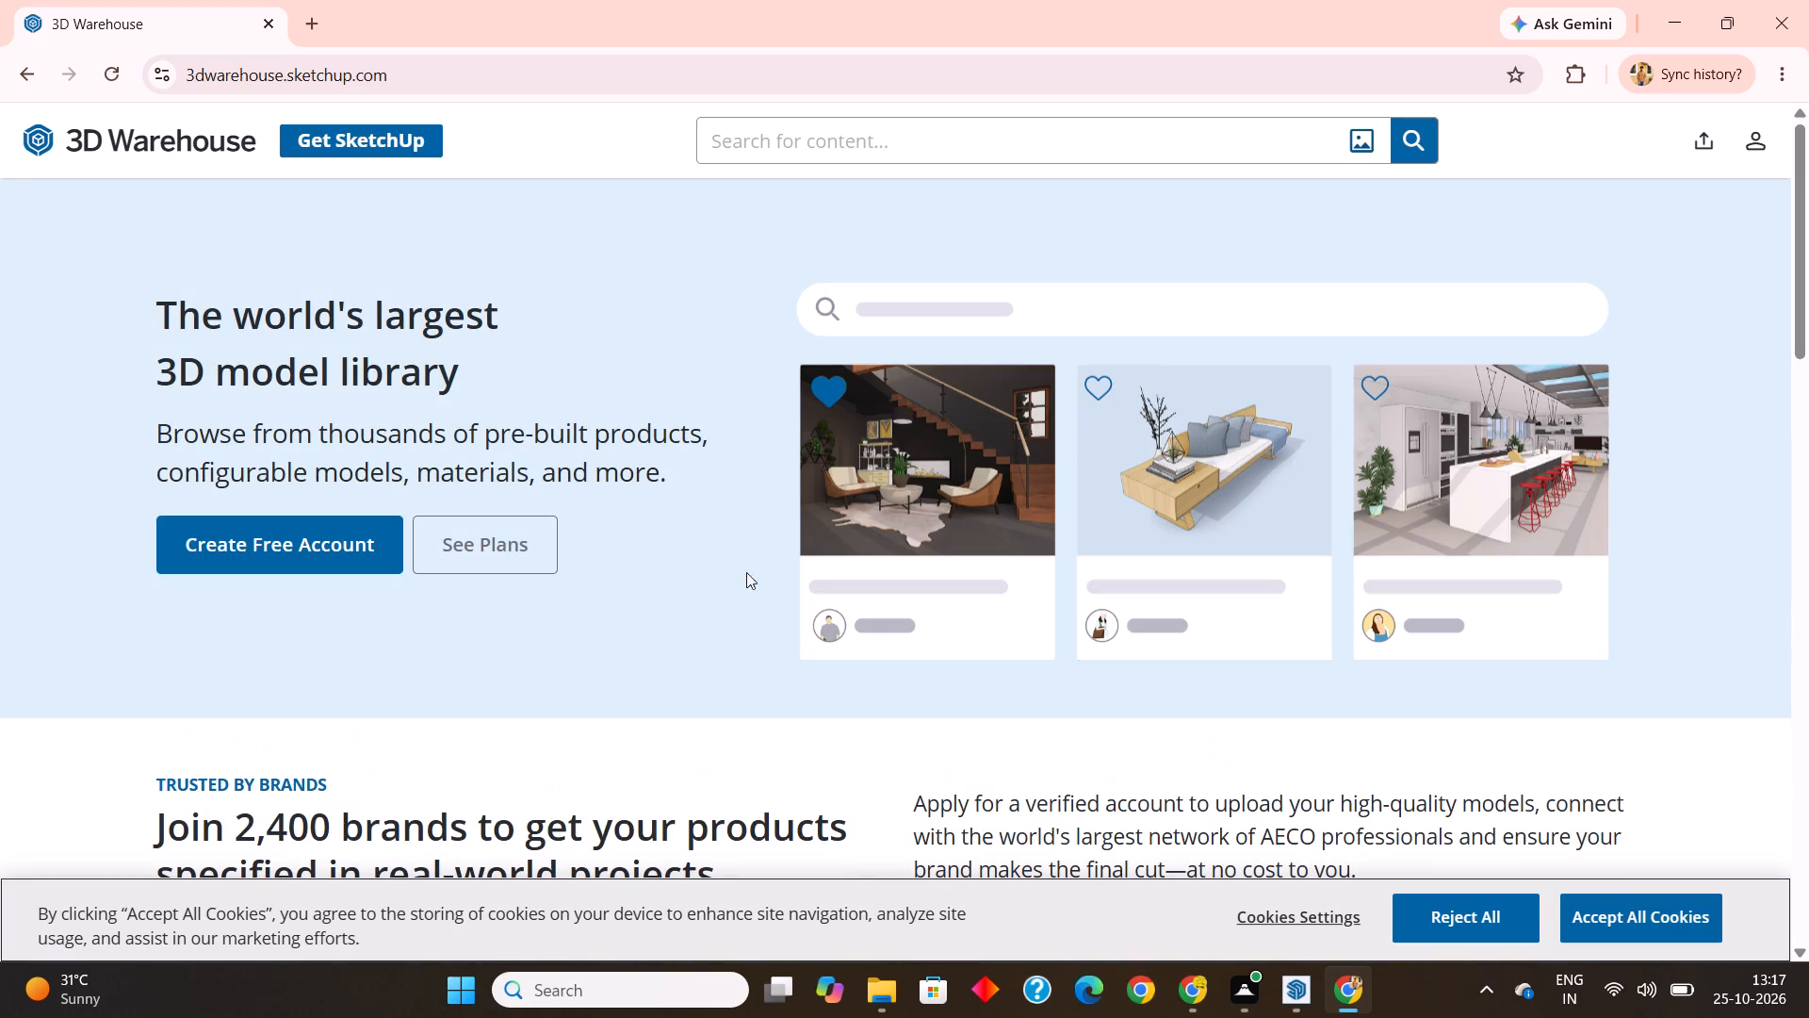
left_click(1626, 912)
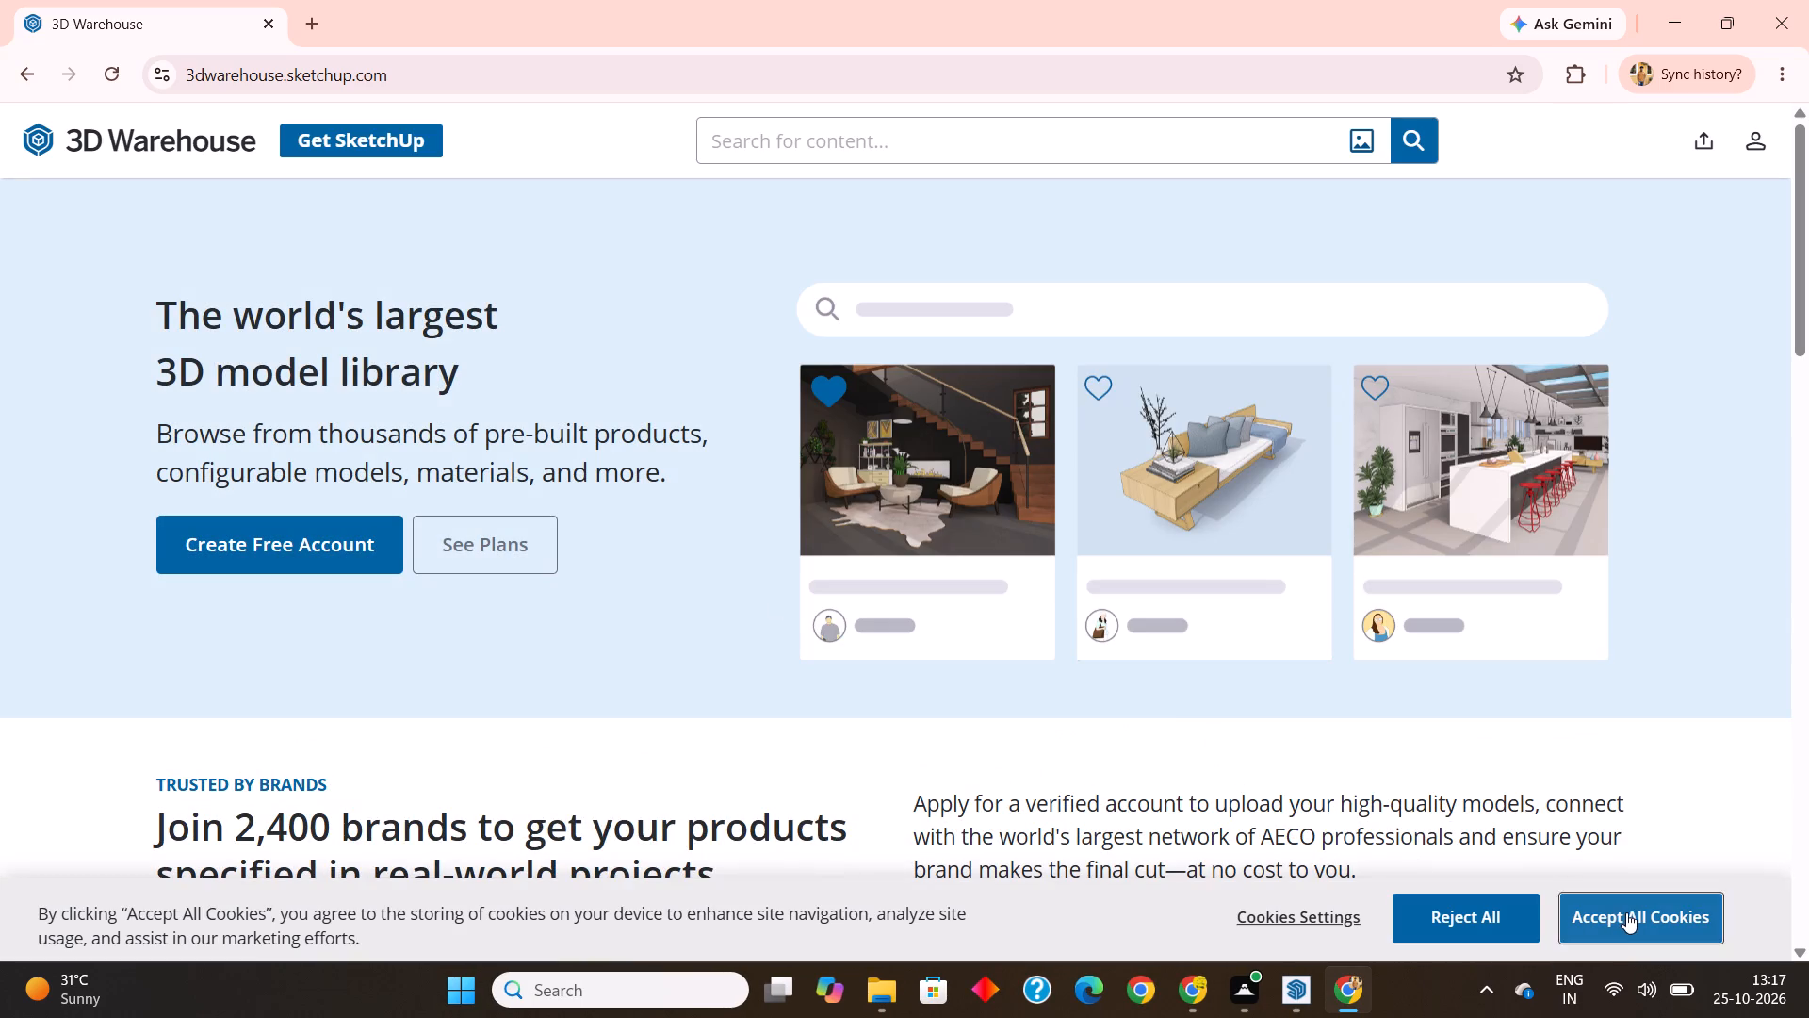
Sign in to 3D Warehouse through Trimble Identity with the Google account option.
left_click(1756, 131)
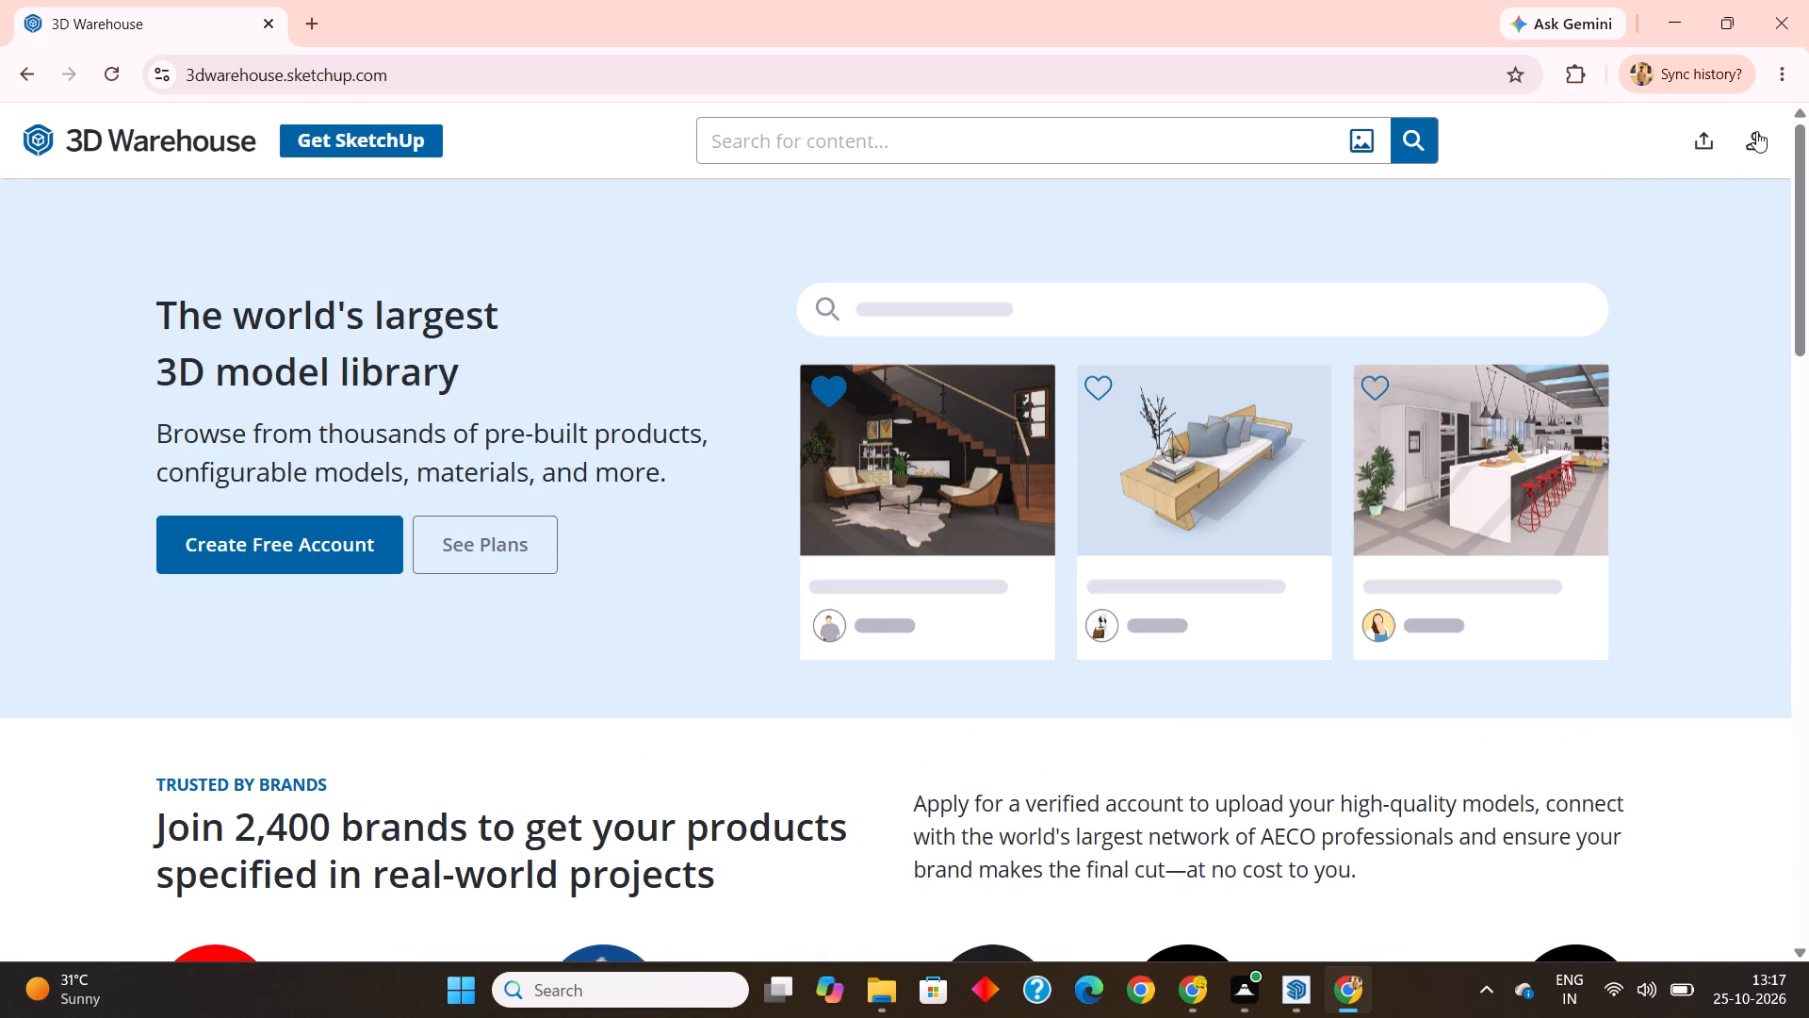
left_click(1613, 318)
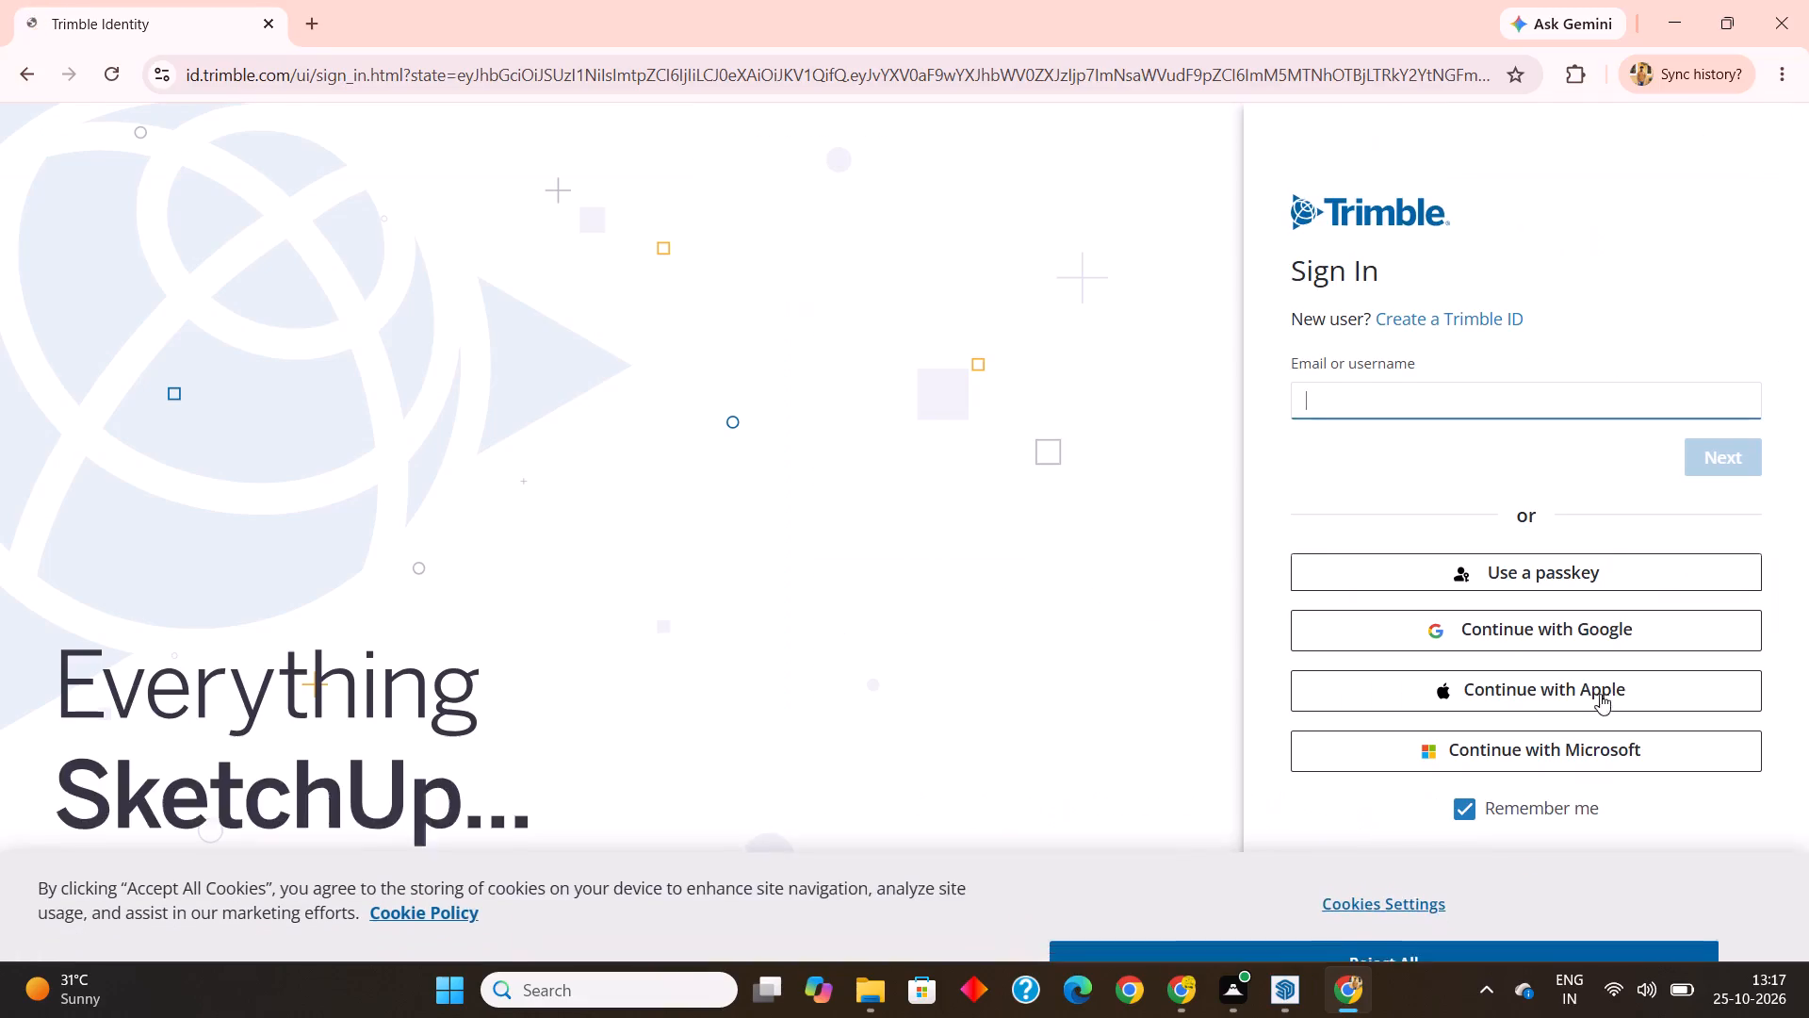
left_click(1545, 634)
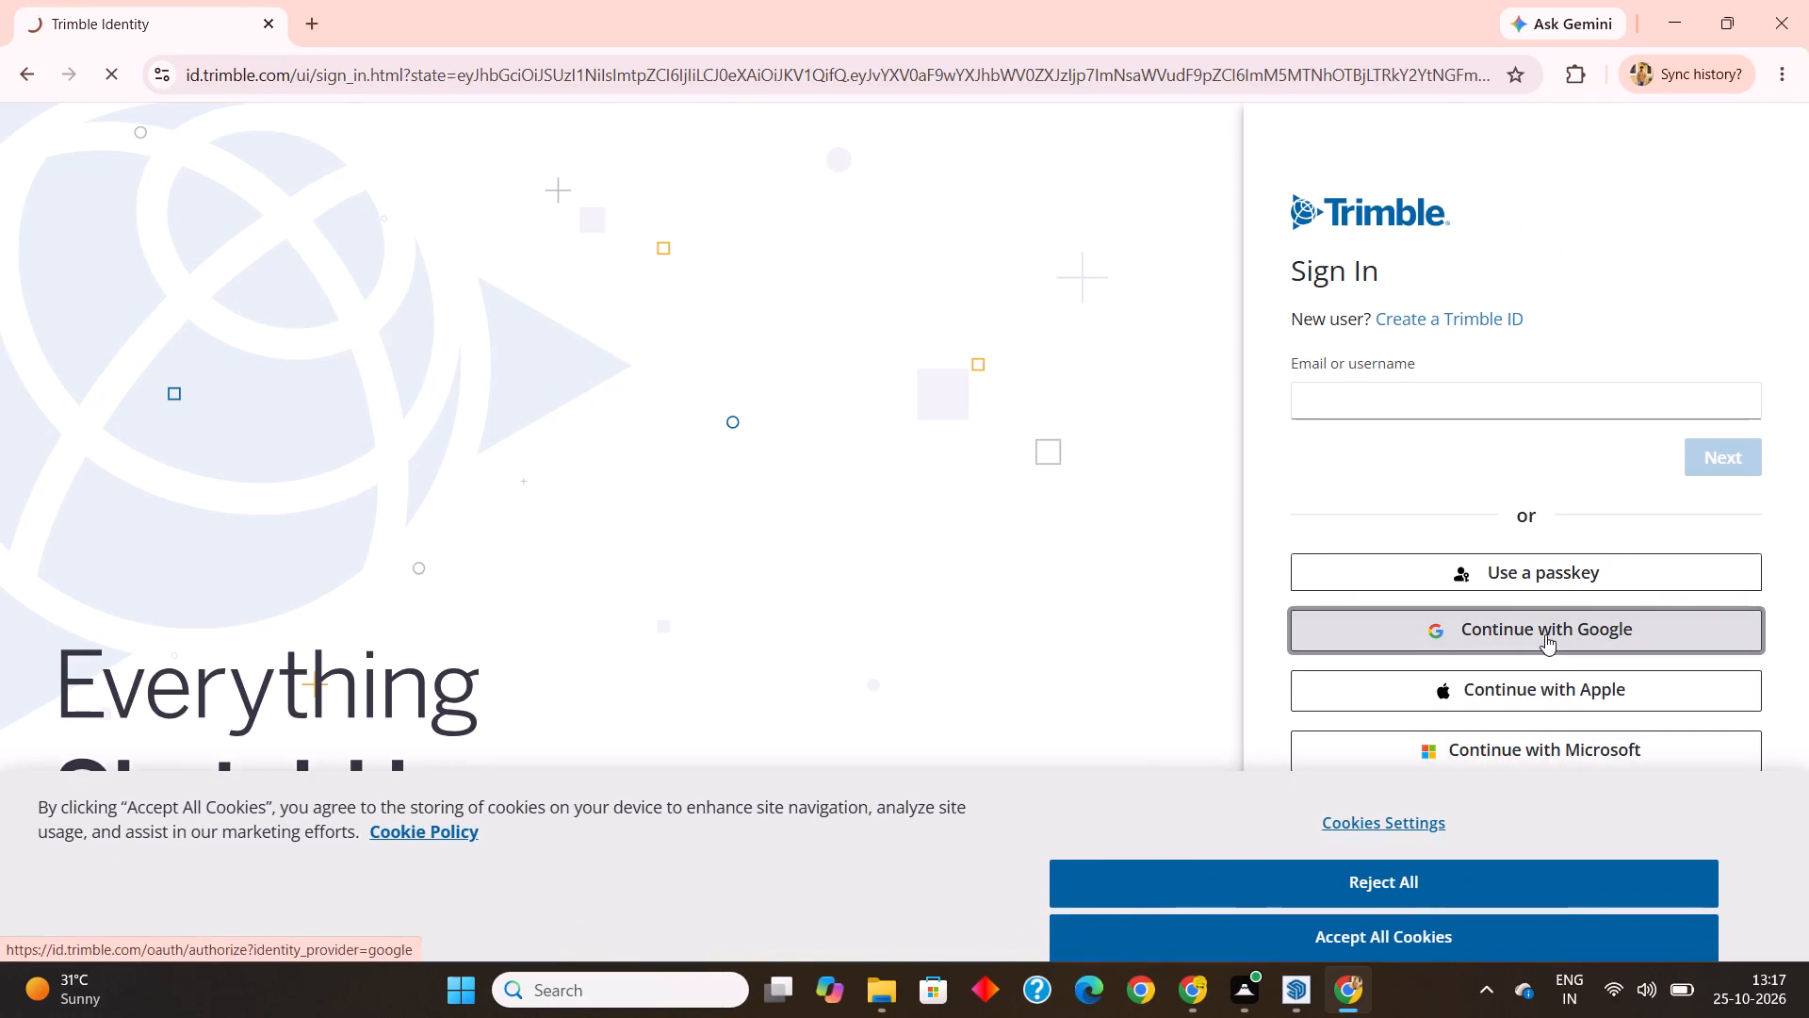
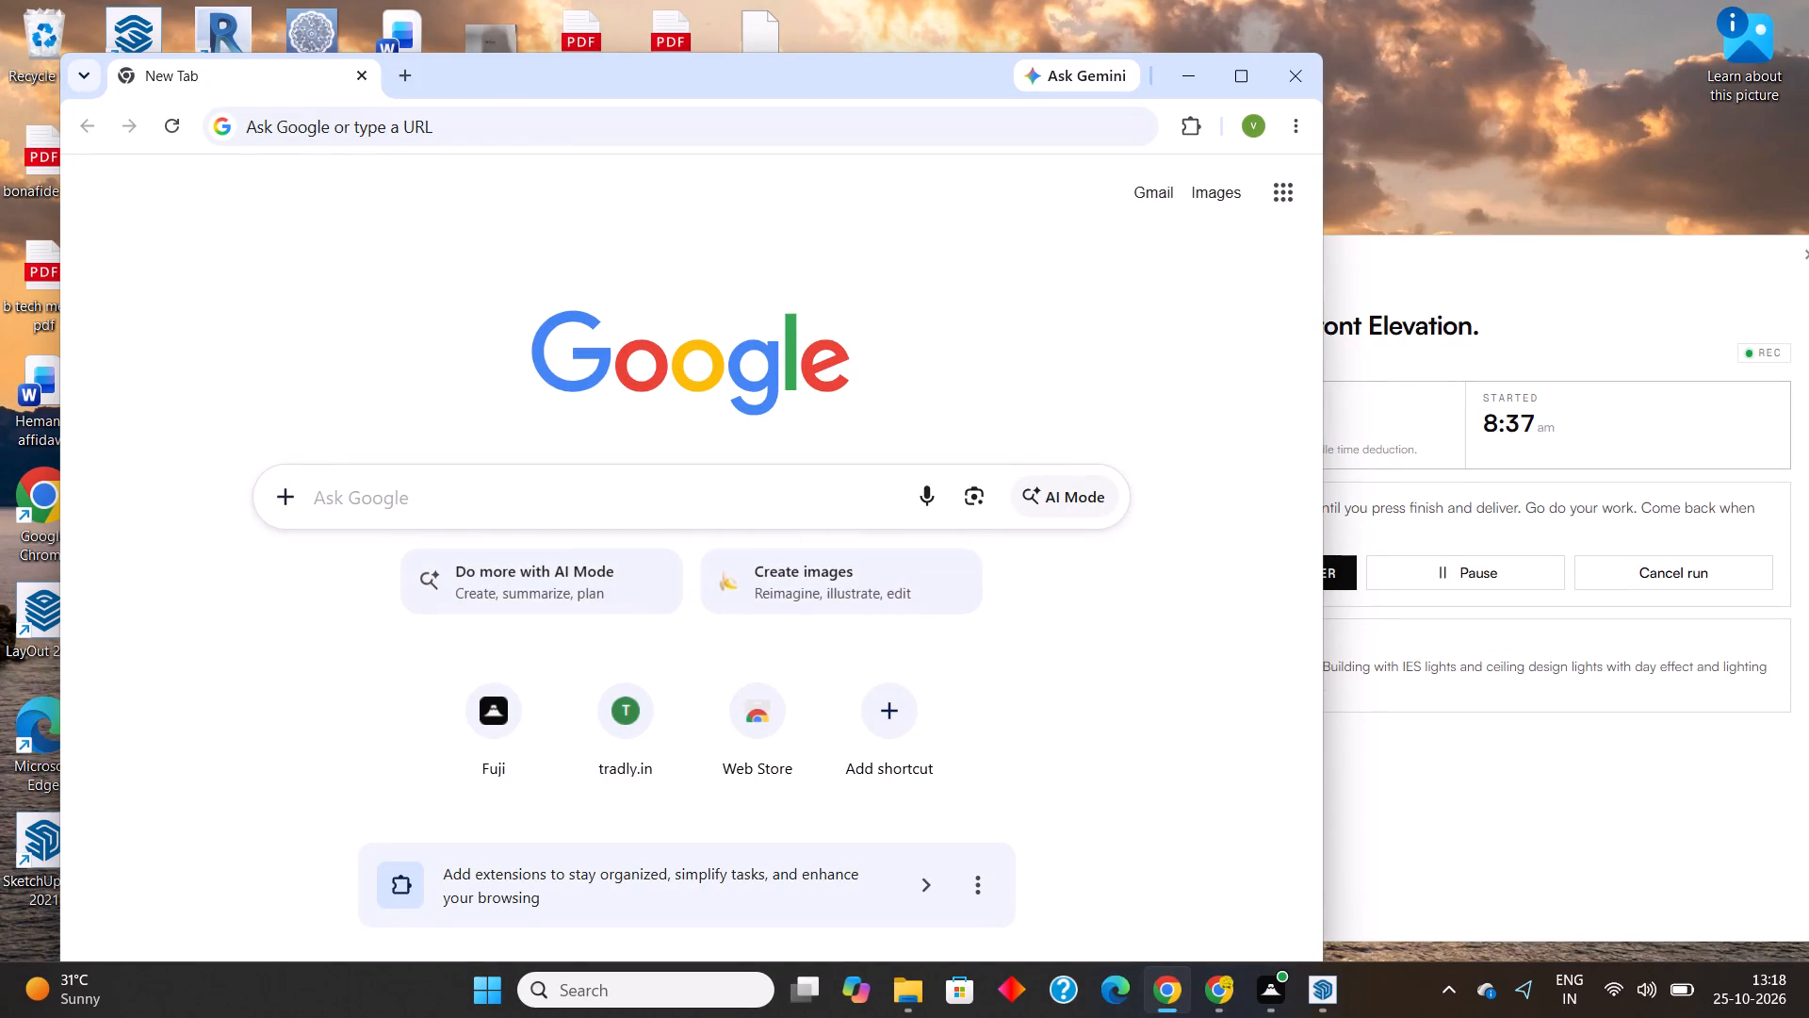
Search Google for 3d warehouse, open the 3D Warehouse site and maximize the browser window.
left_click(603, 503)
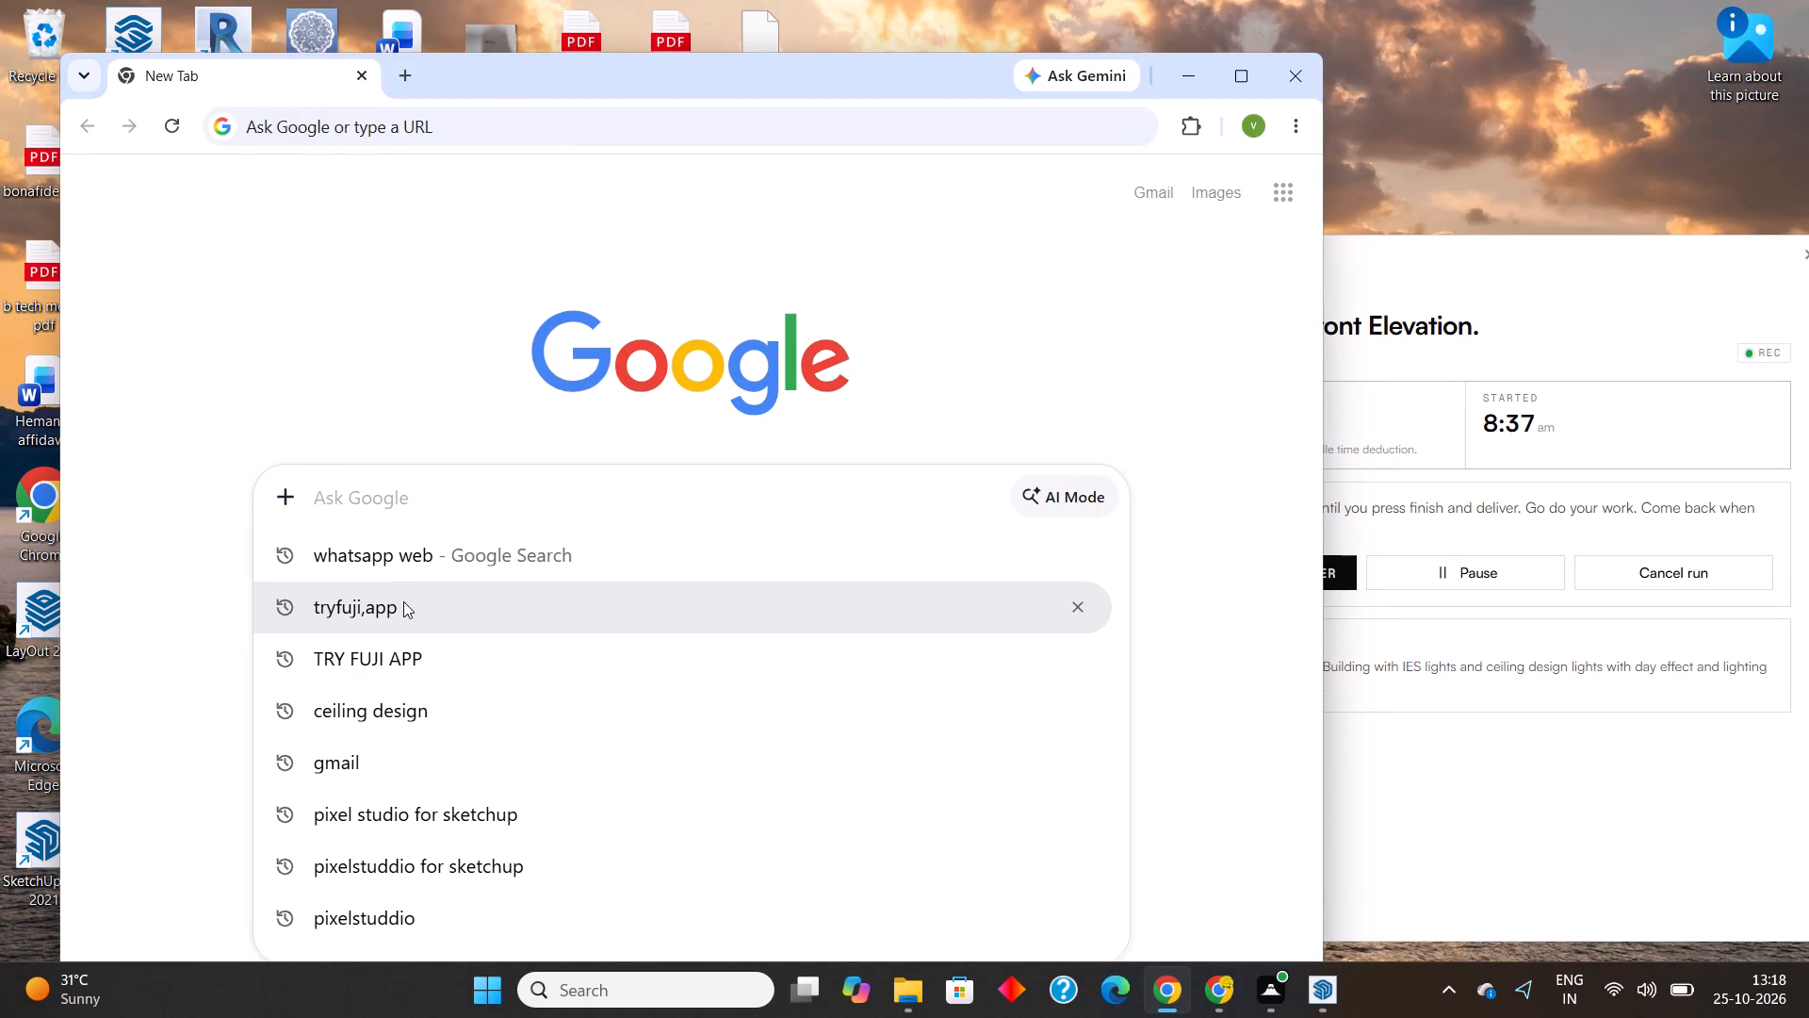
left_click(390, 495)
type("3d")
left_click(394, 610)
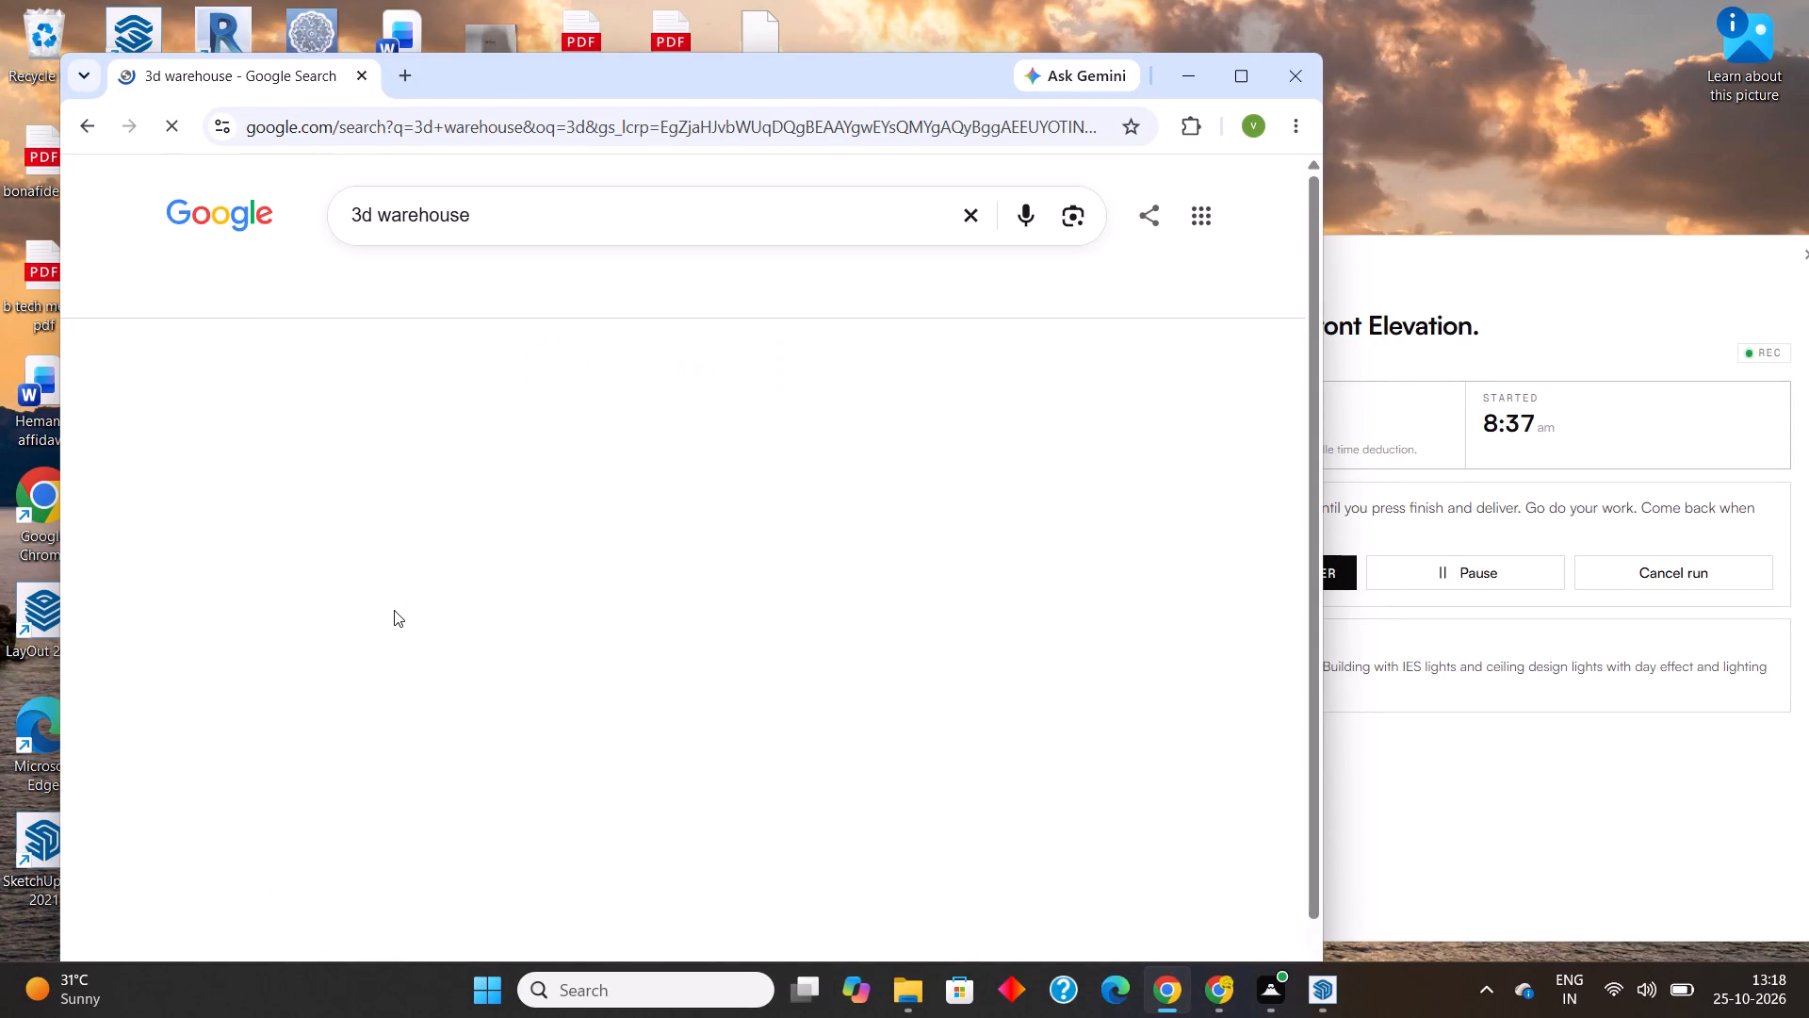
left_click(253, 414)
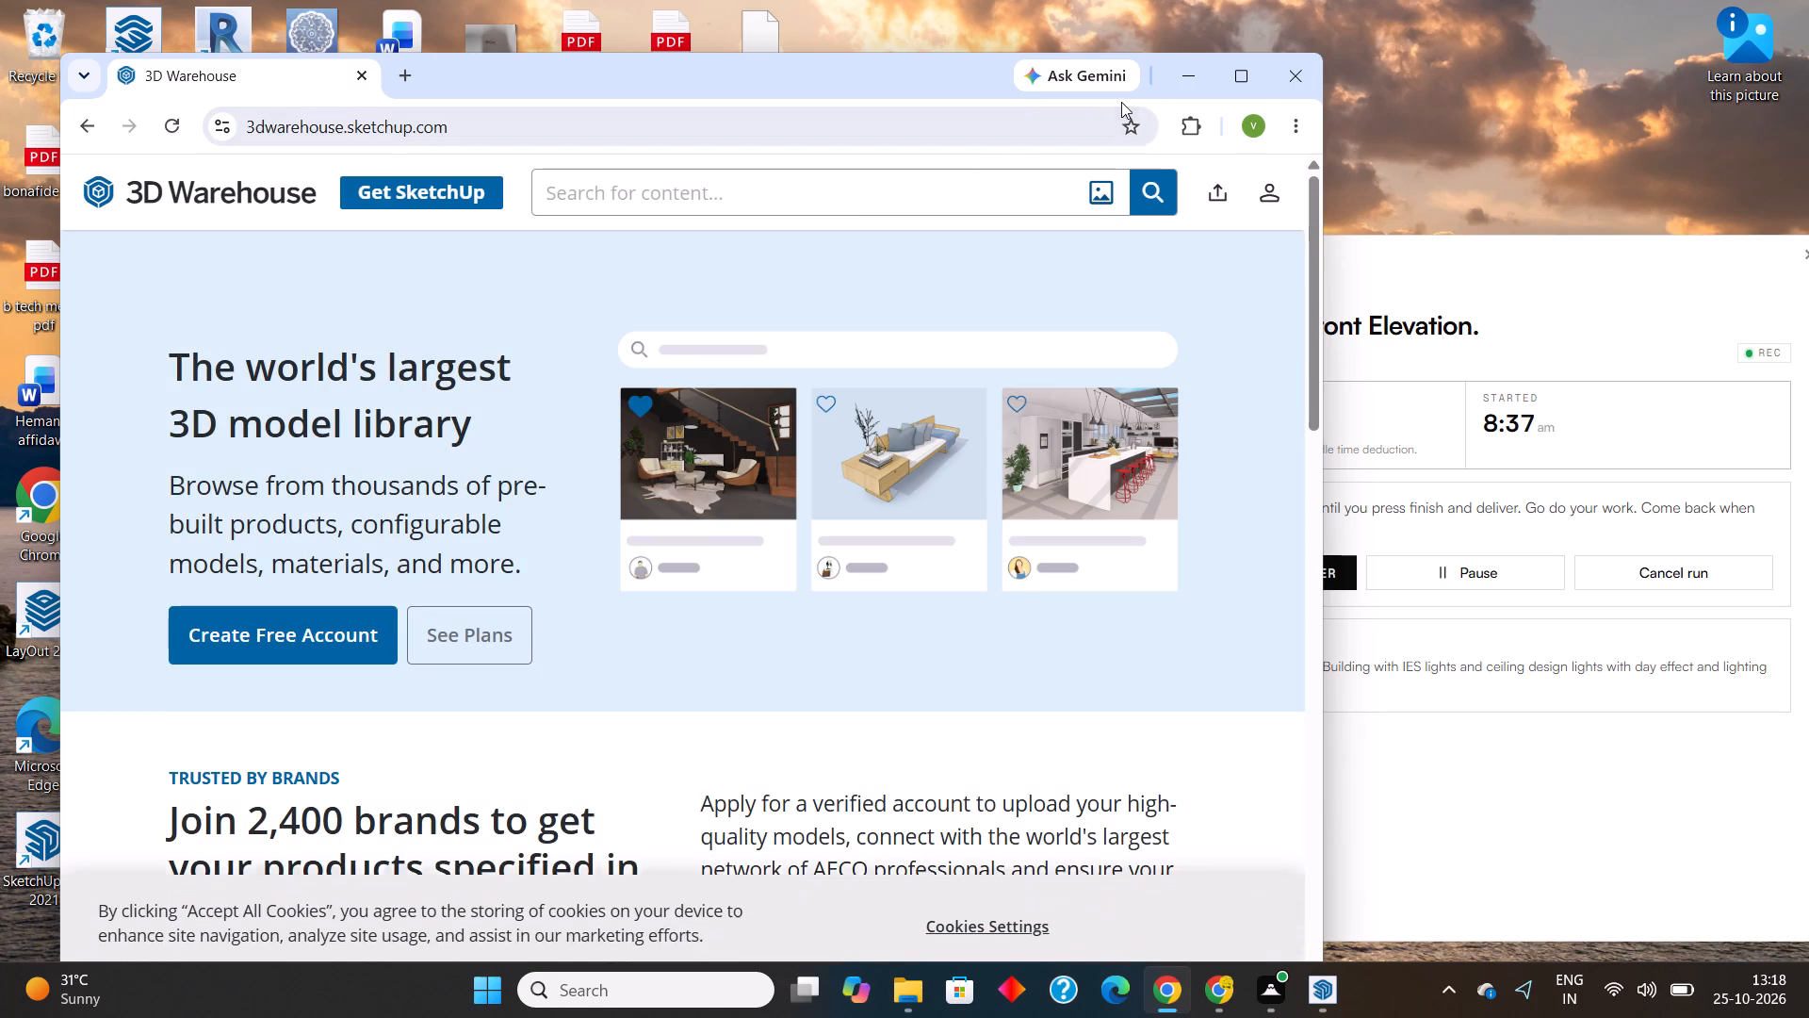
left_click(1250, 76)
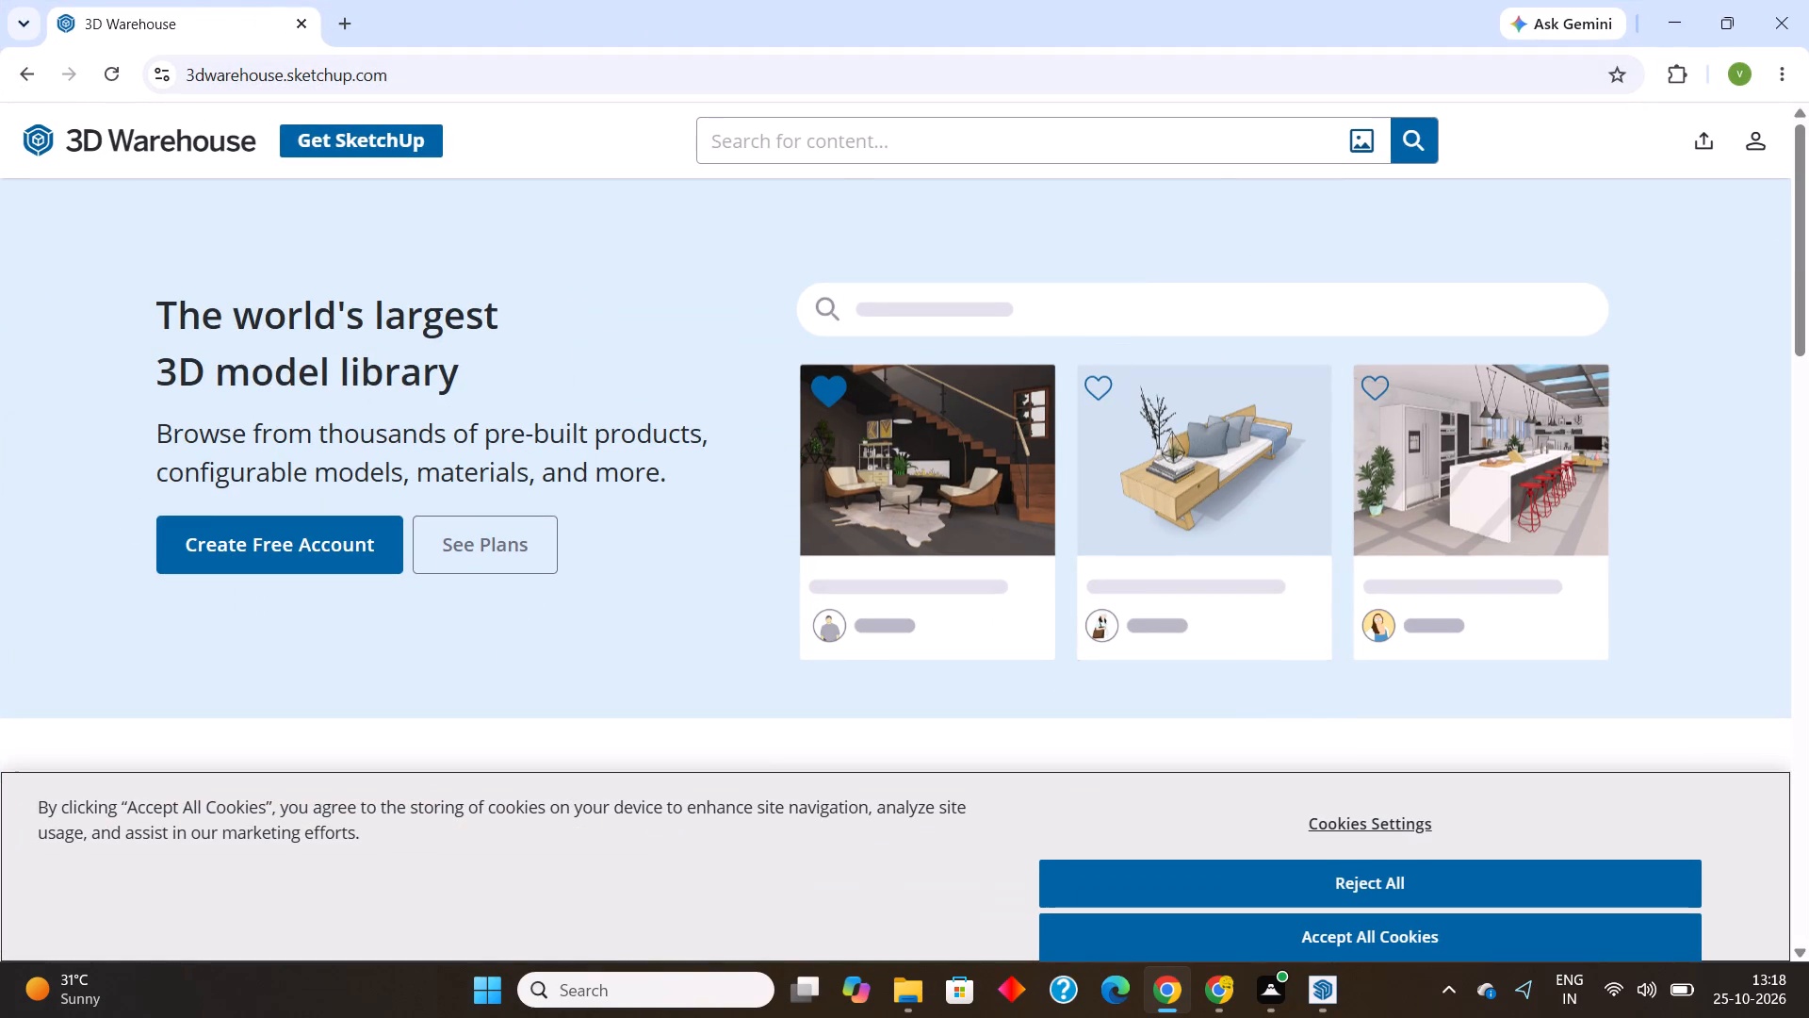
Search 3D Warehouse for gate and look through the results for a suitable gate model.
left_click(807, 134)
type("gate")
key("Return")
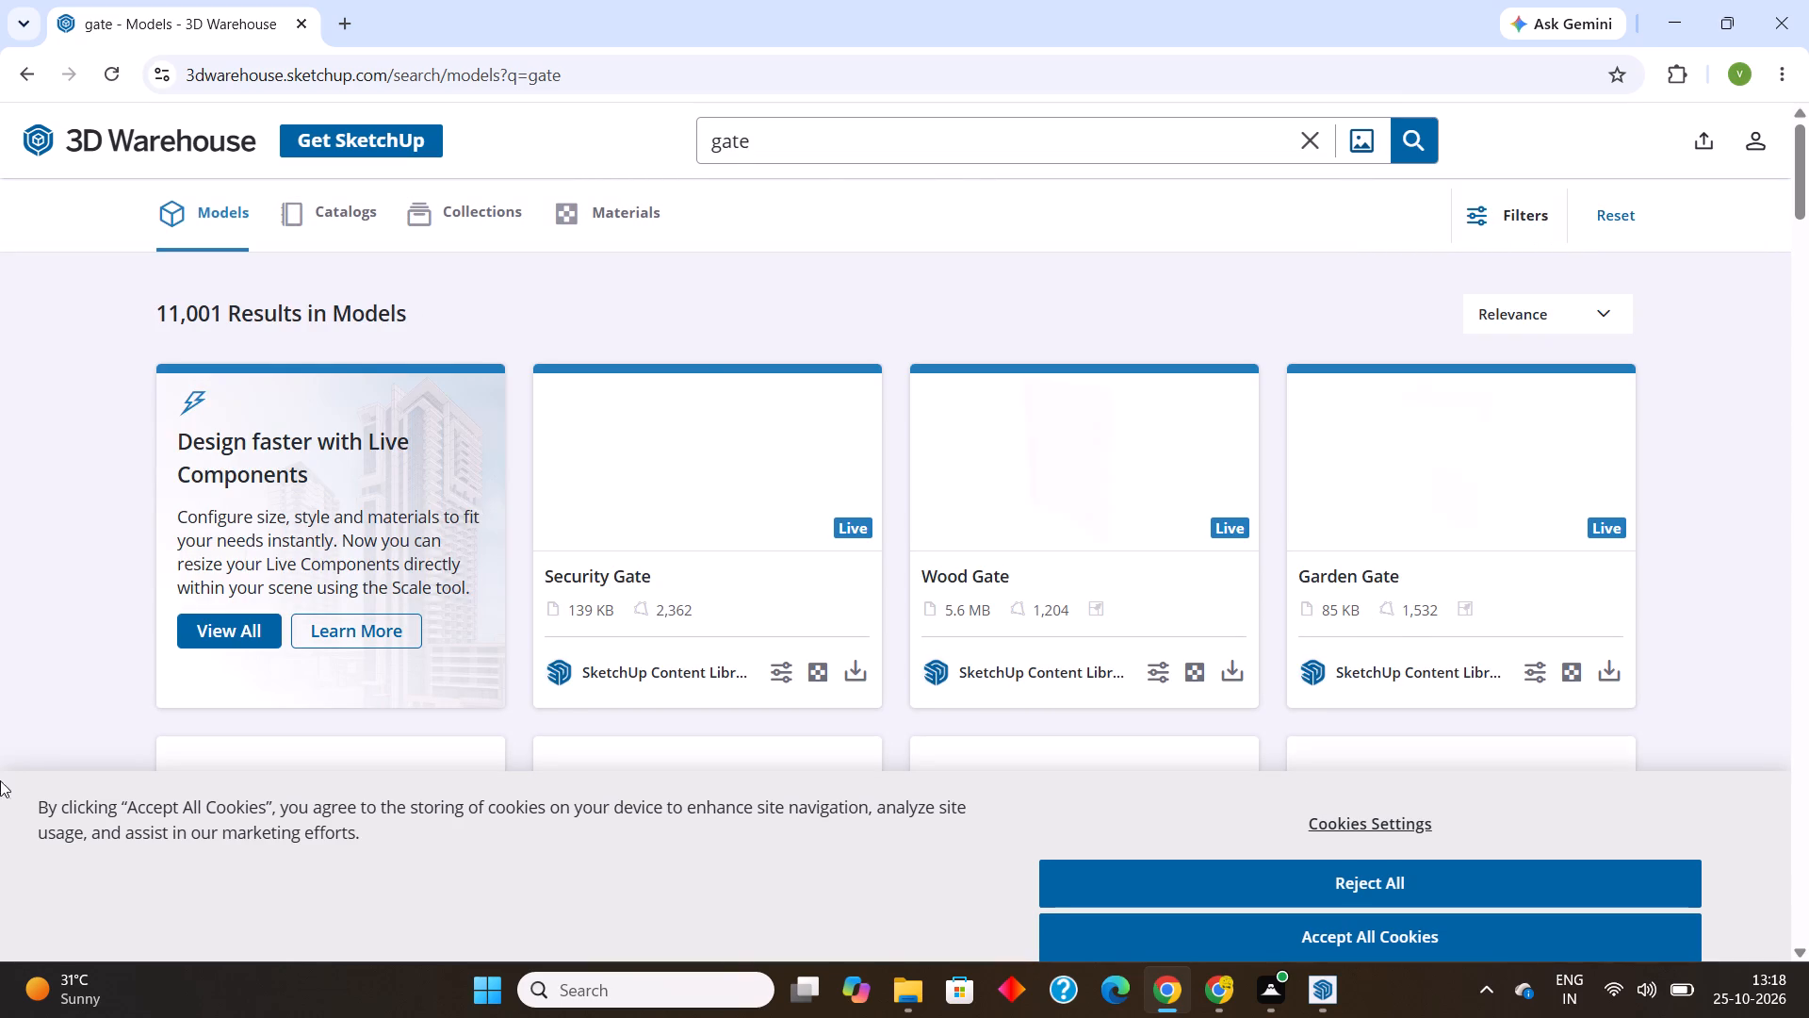
scroll(852, 580, "down", 3)
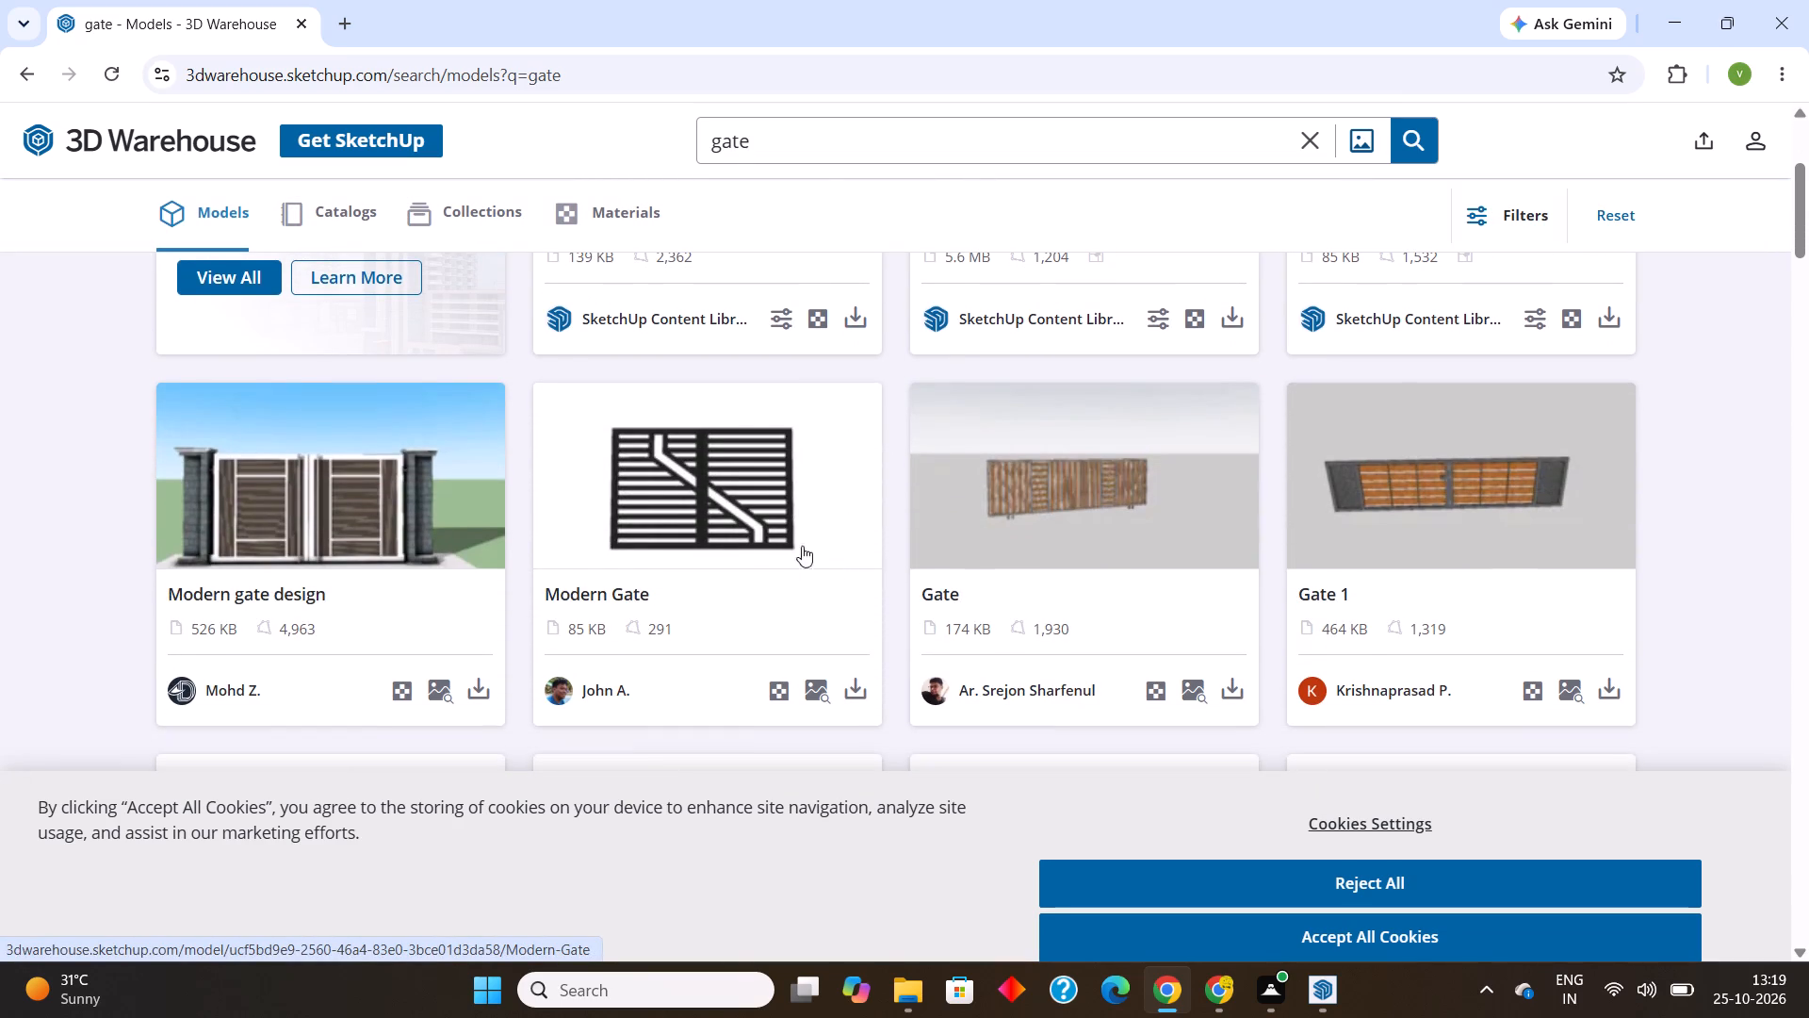
scroll(790, 539, "down", 2)
scroll(790, 539, "up", 2)
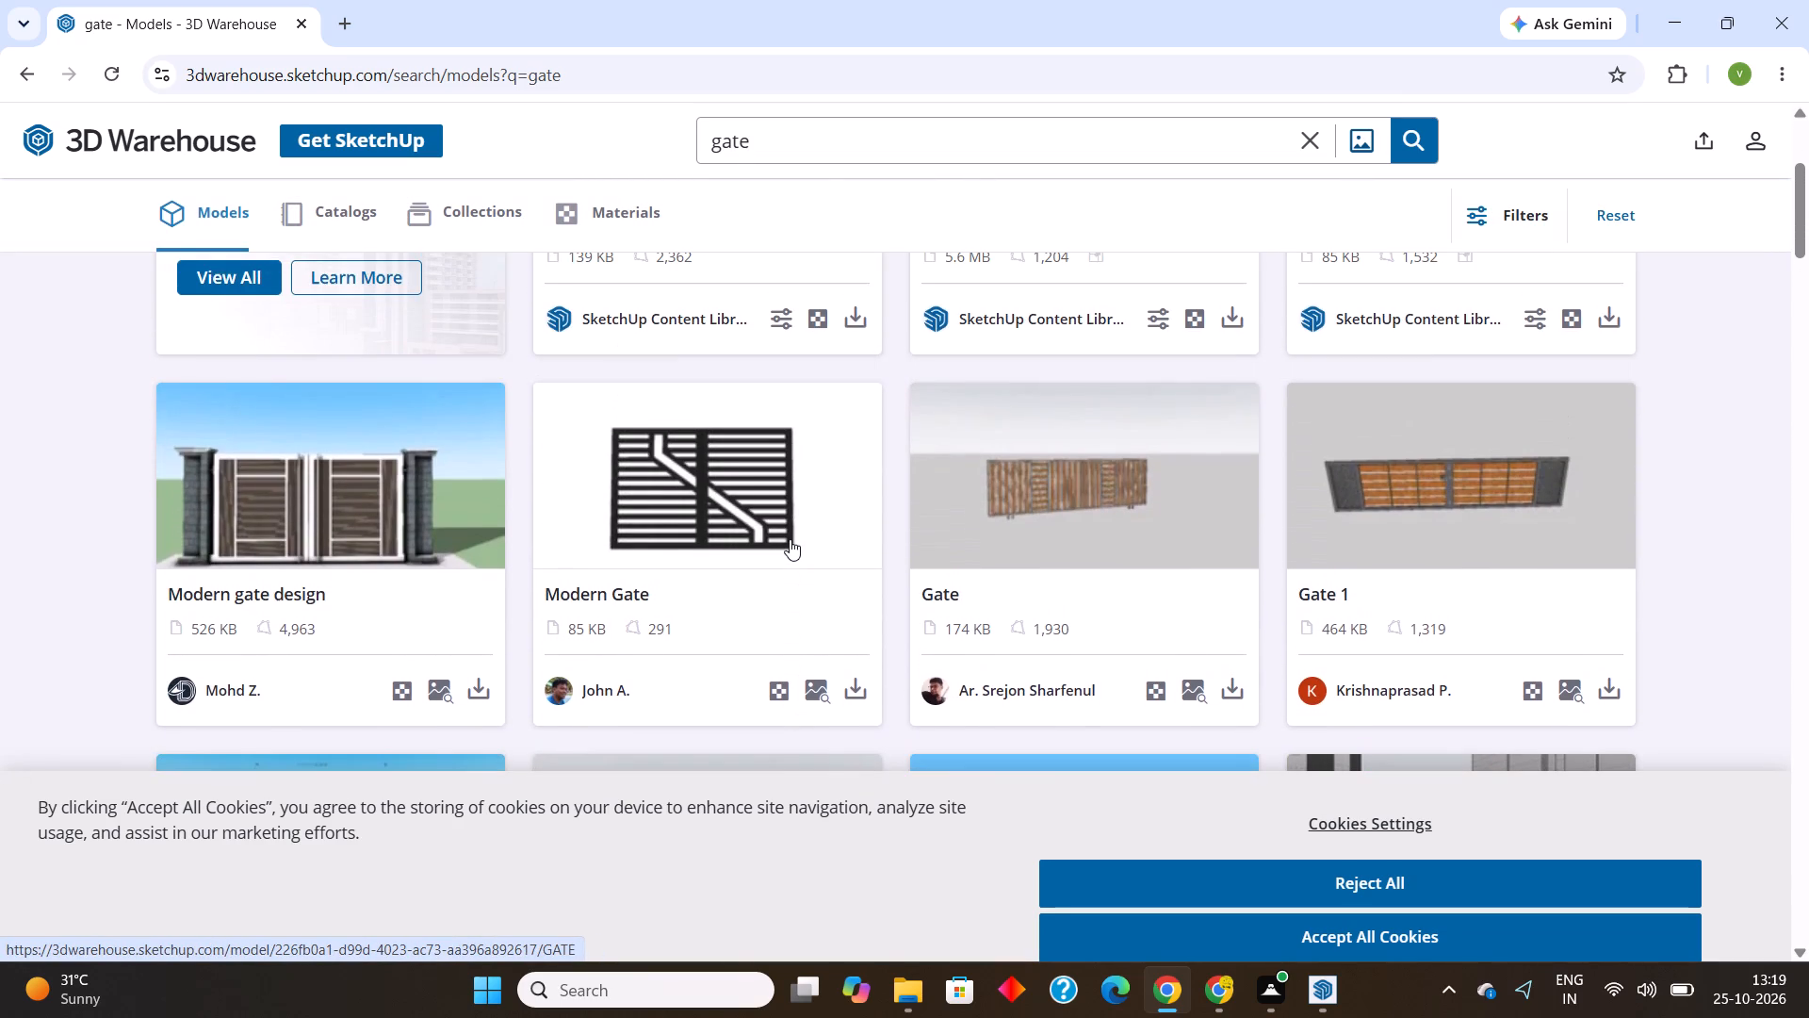
scroll(790, 539, "down", 5)
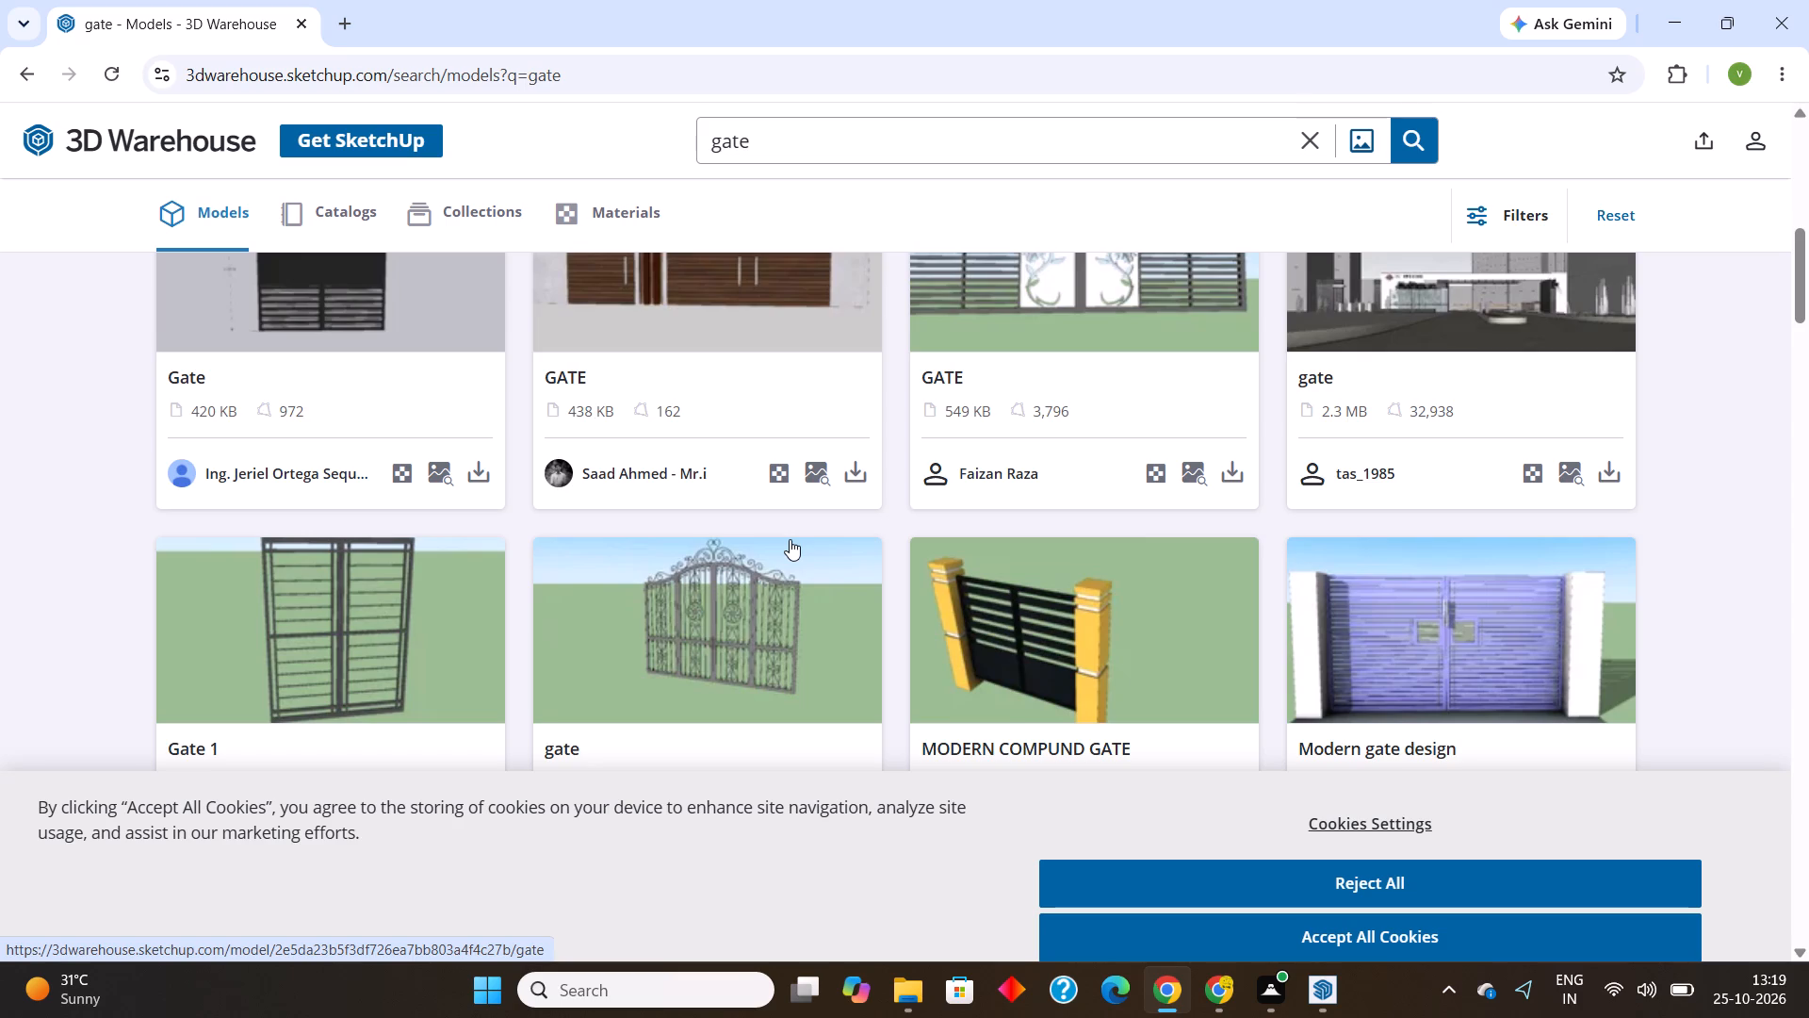
scroll(790, 539, "down", 5)
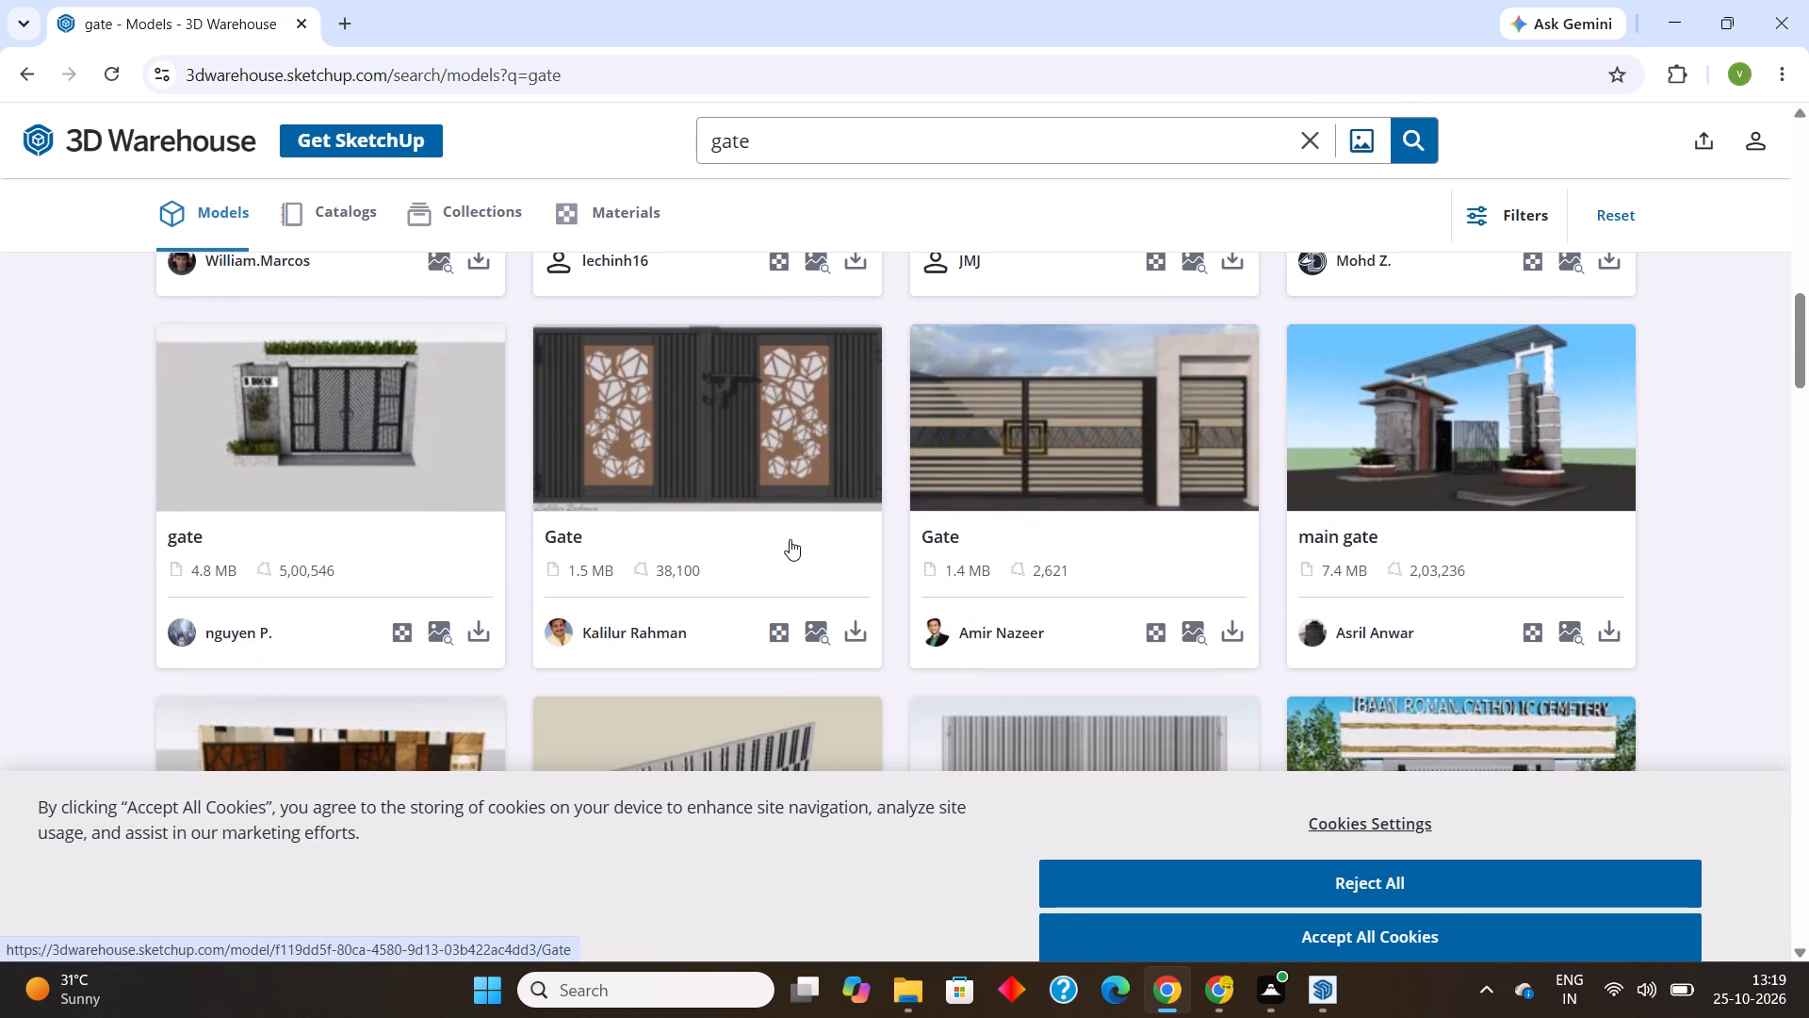
Request the dark double Gate model with patterned brown panels and sign in through Trimble Identity with the Google account option.
left_click(859, 624)
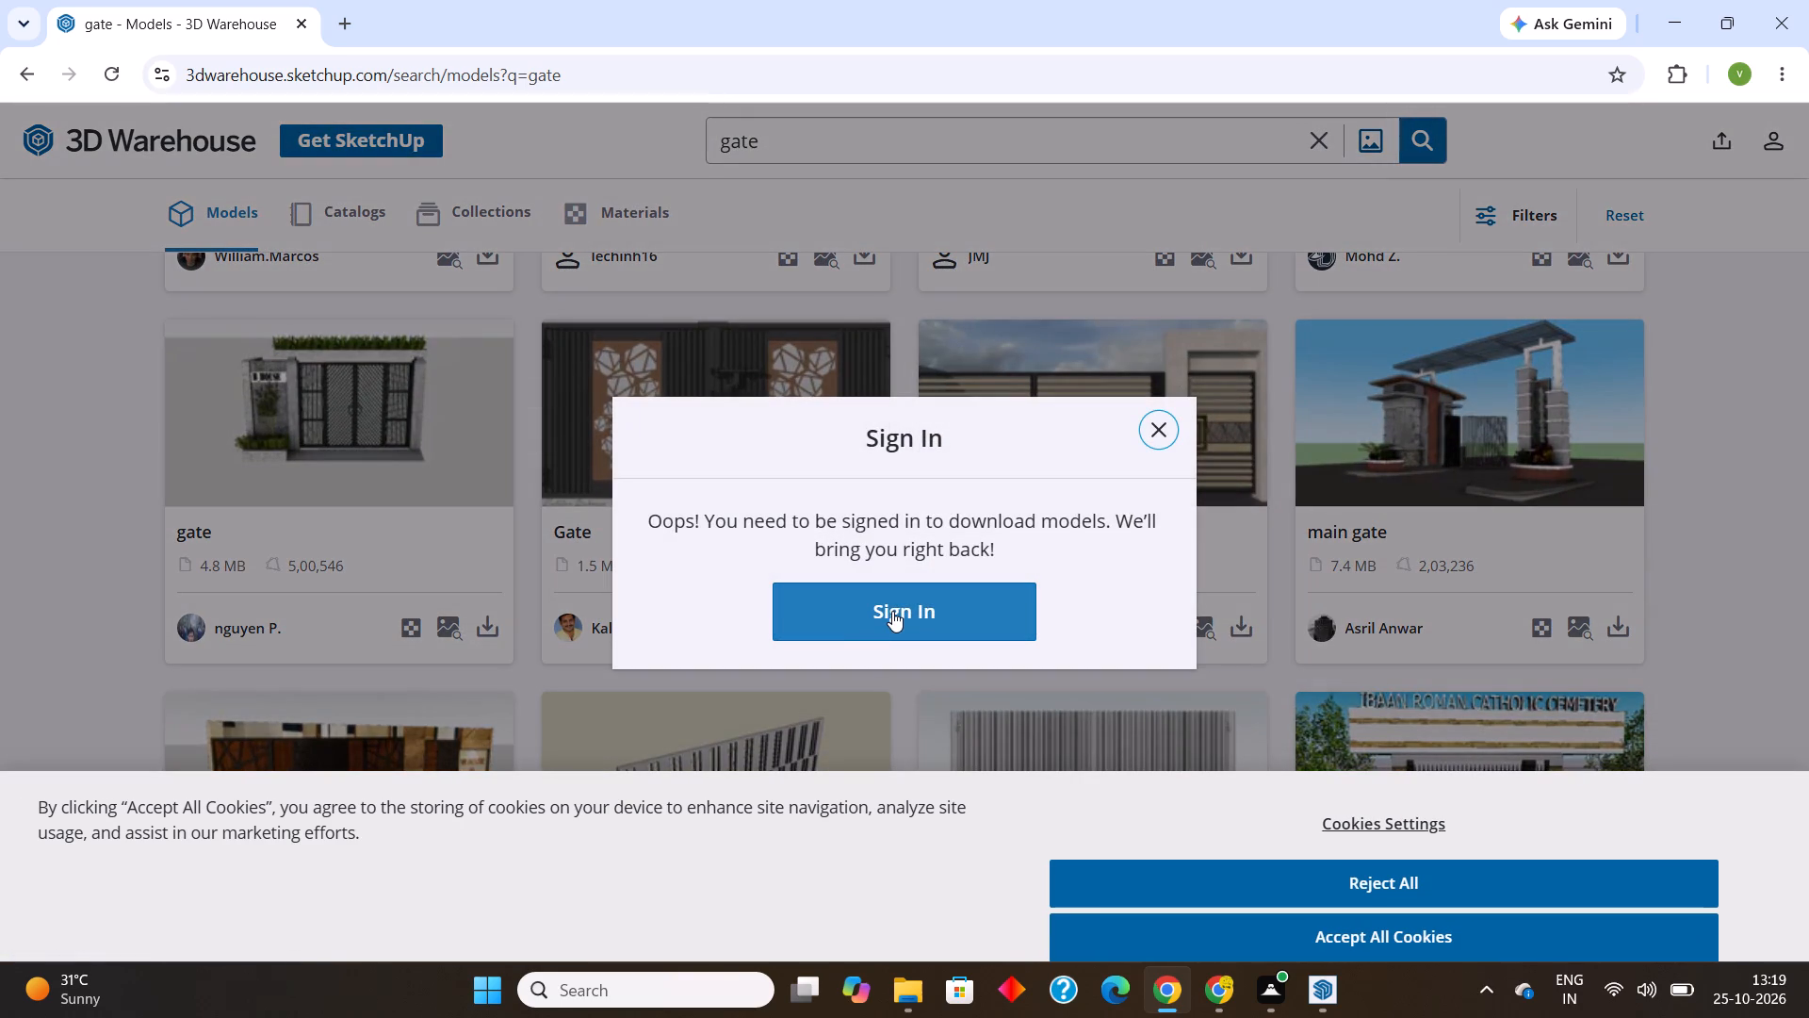
left_click(892, 610)
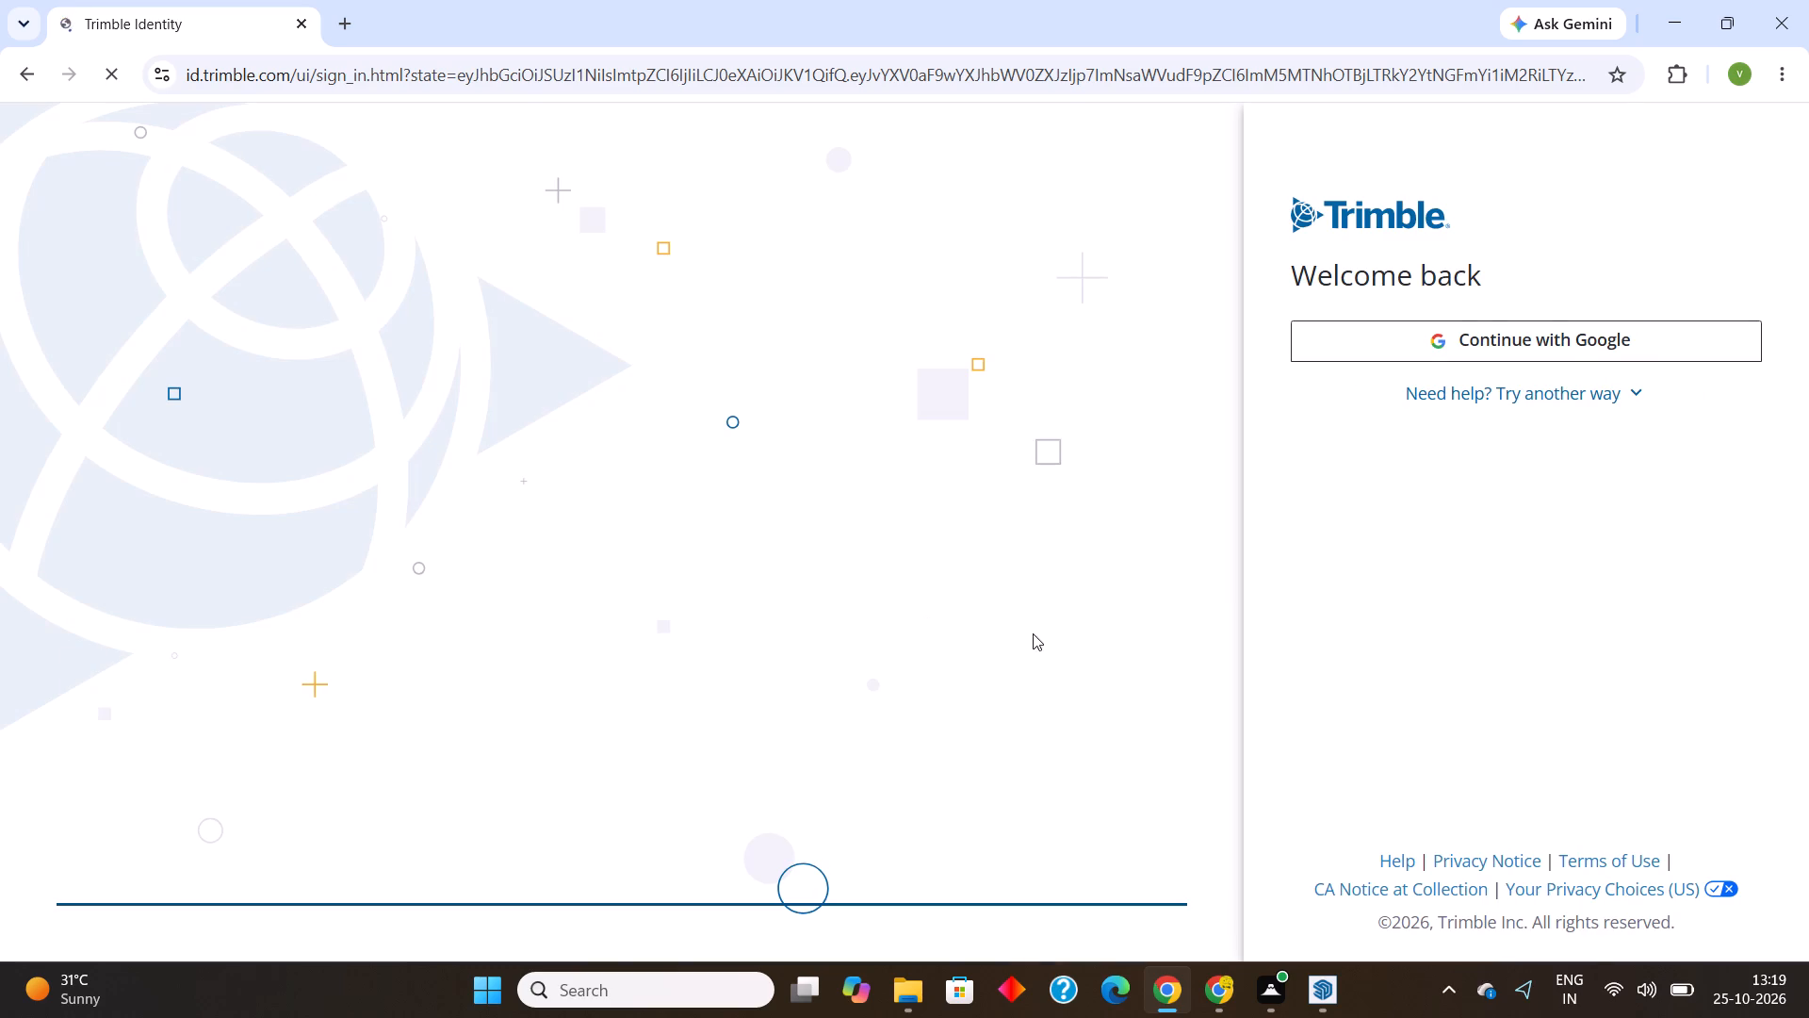
left_click(1529, 338)
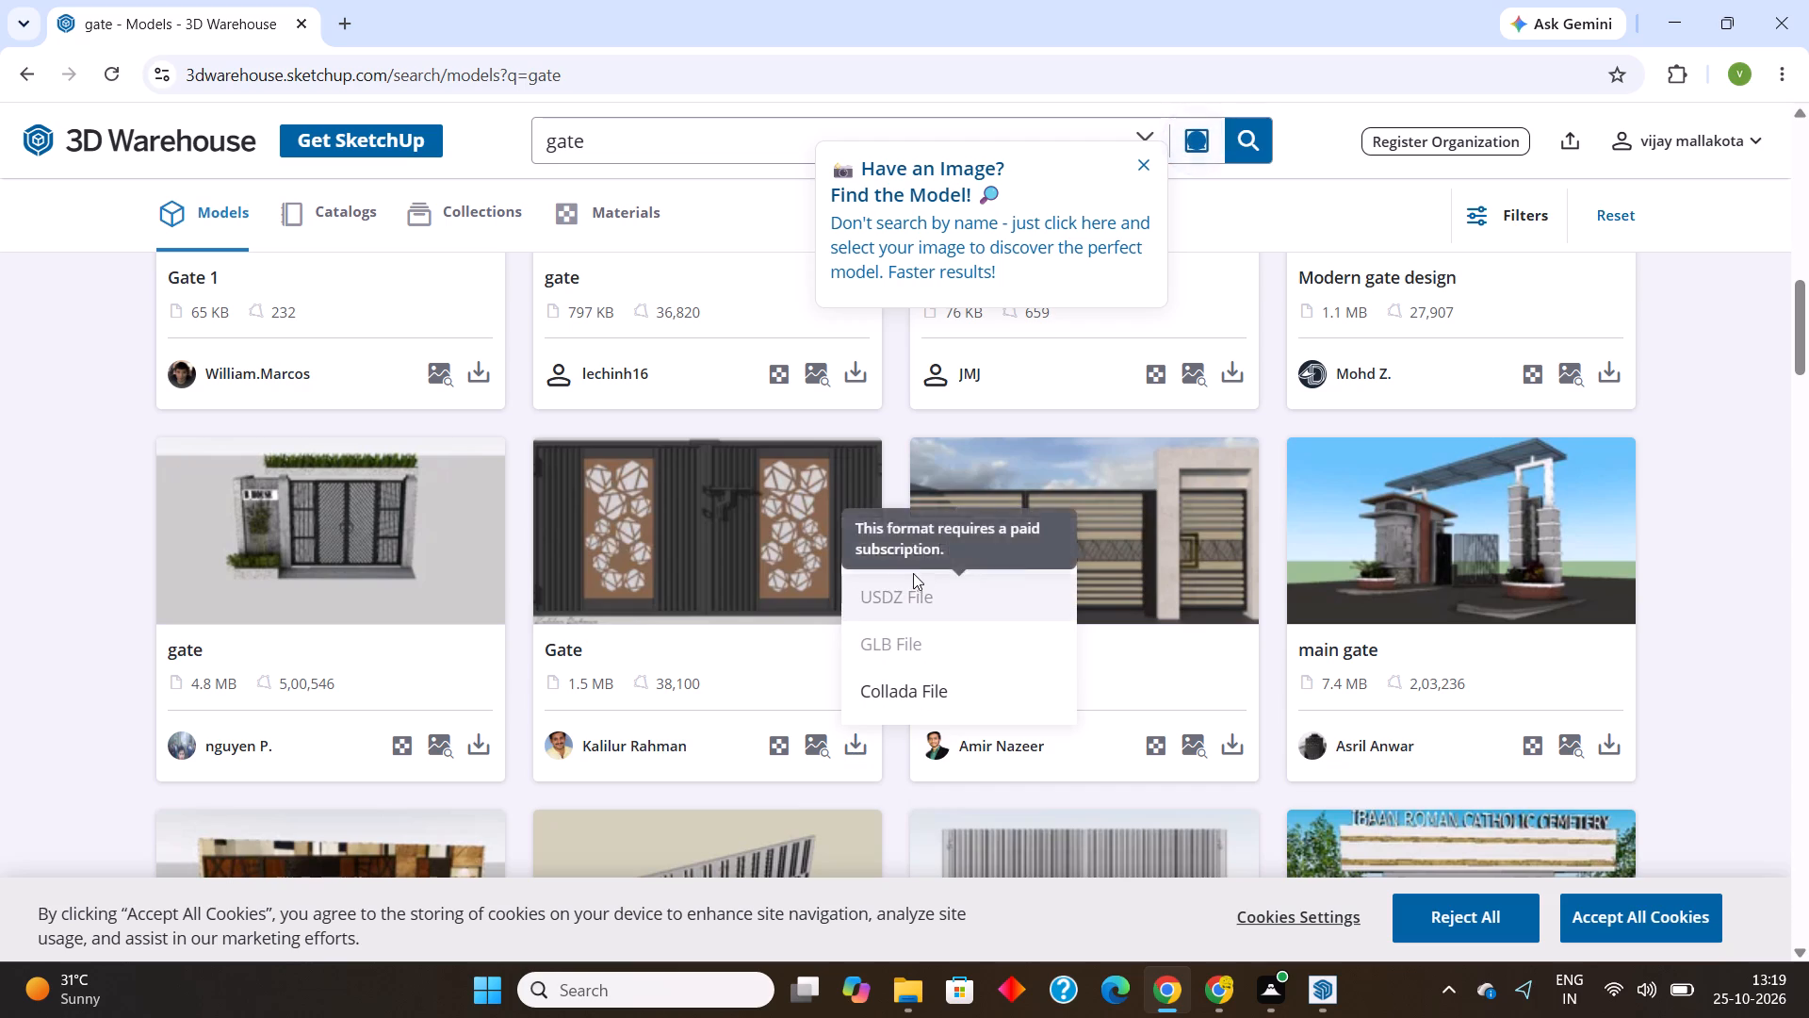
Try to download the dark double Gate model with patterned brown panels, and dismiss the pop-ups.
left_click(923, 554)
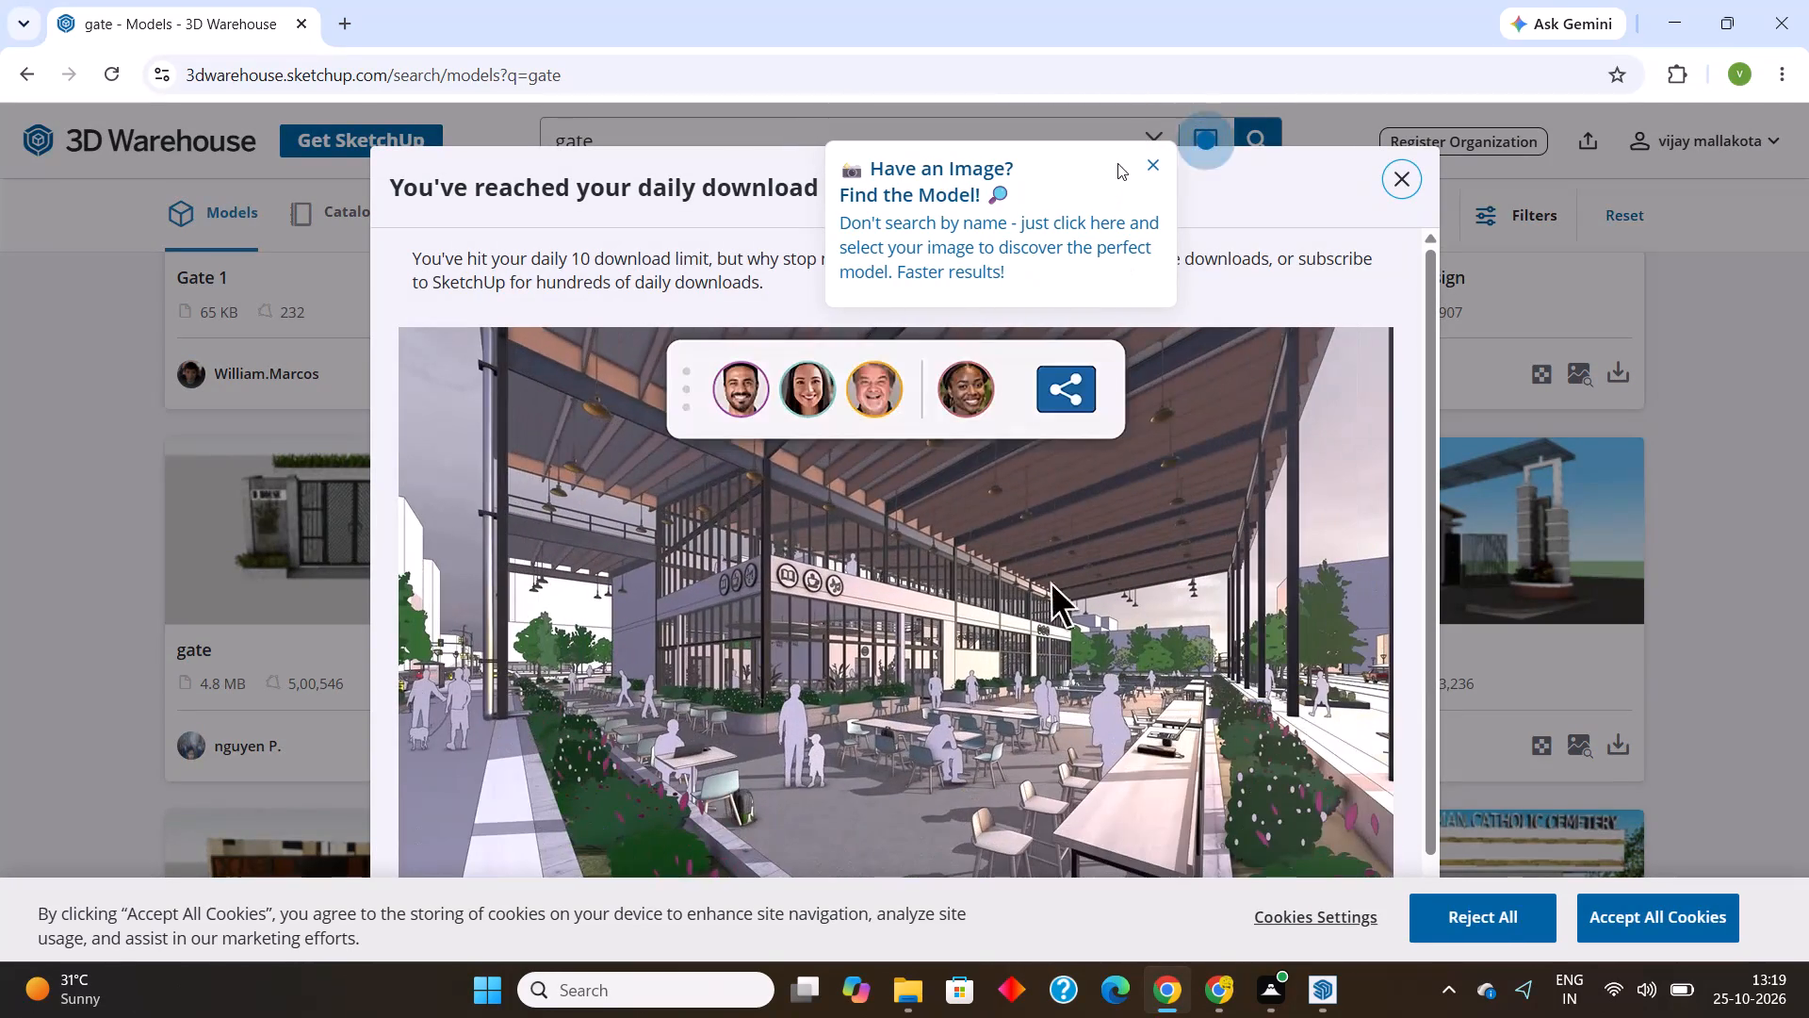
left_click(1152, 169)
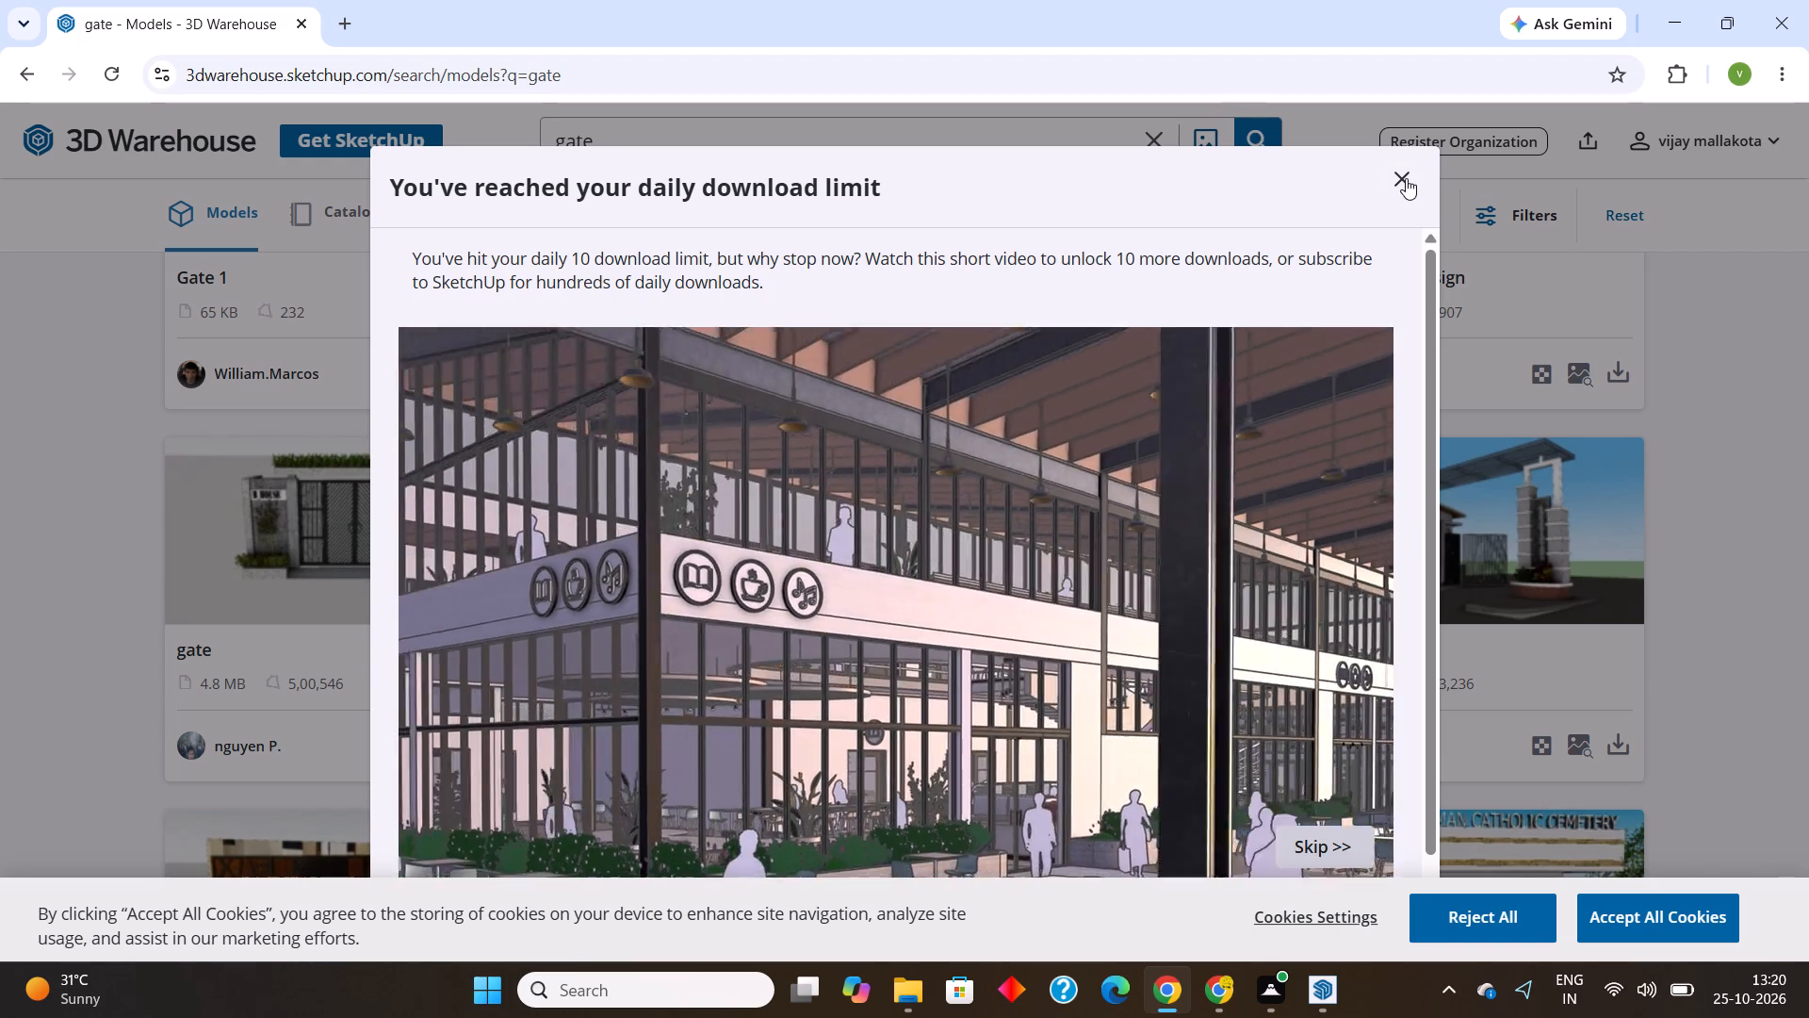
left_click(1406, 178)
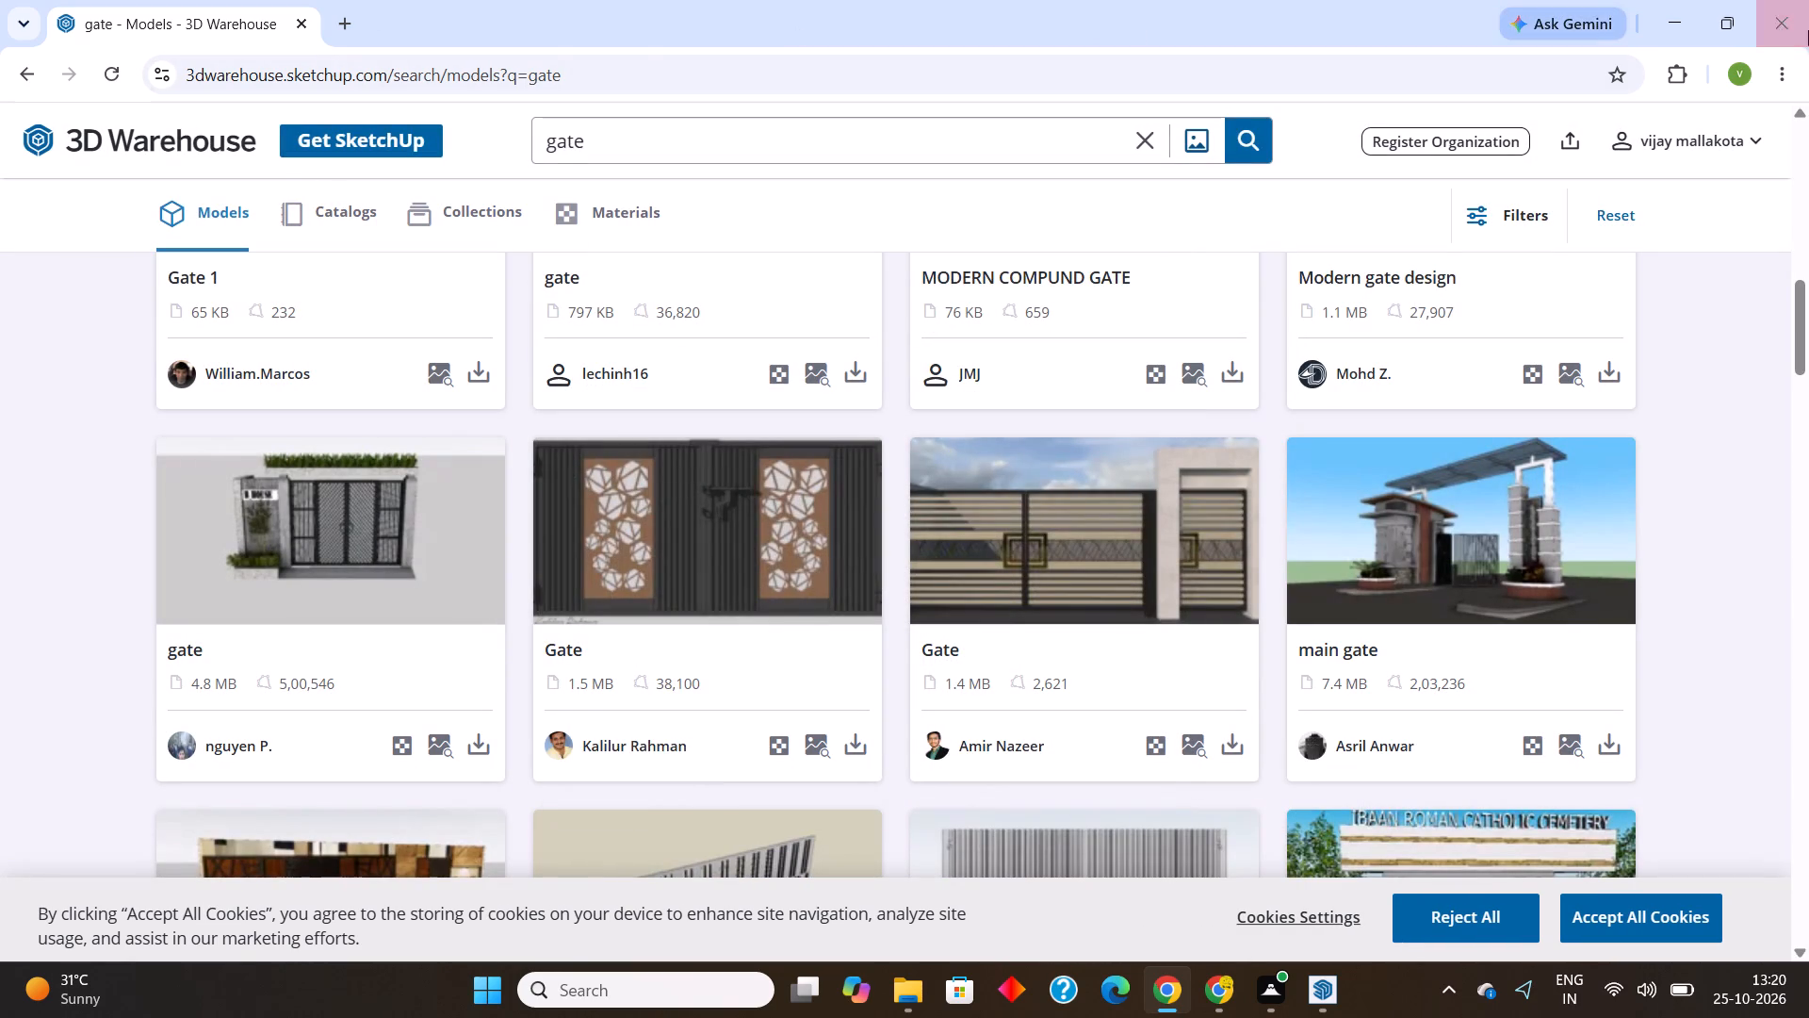
Close this browser window and switch to the other Chrome profile's window with the Trimble sign-in page.
left_click(1797, 31)
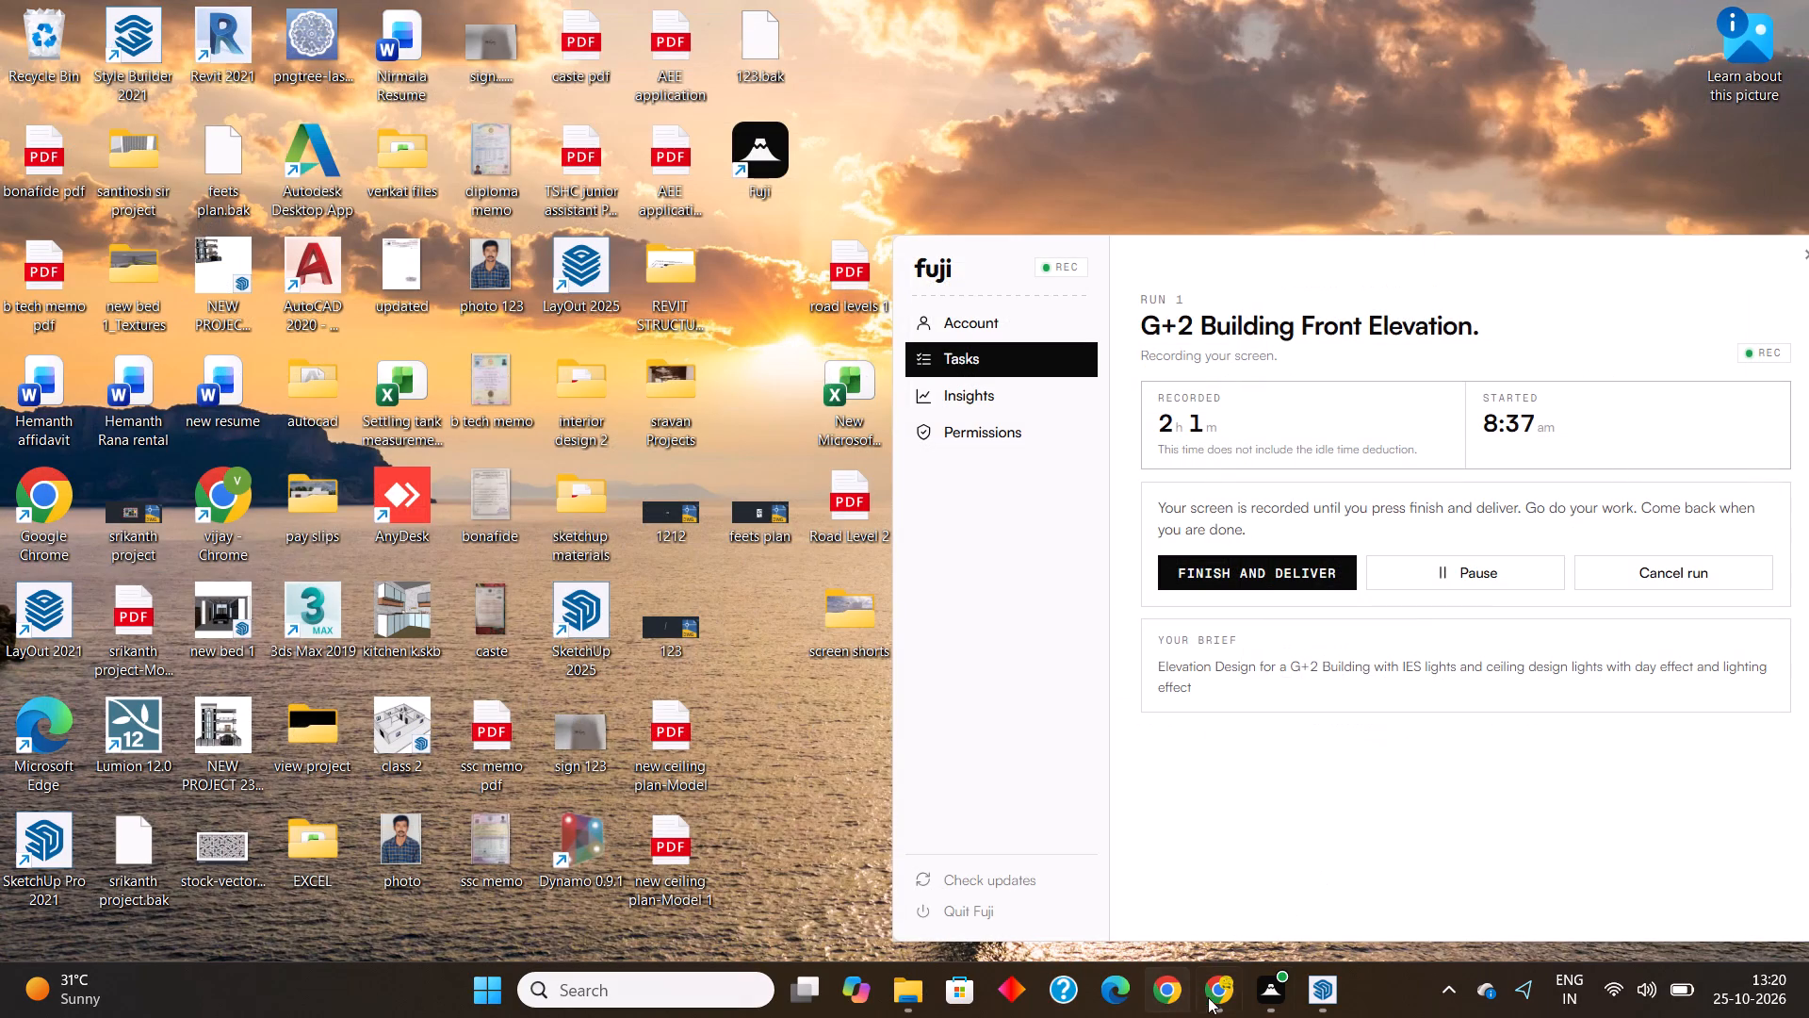
left_click(1228, 988)
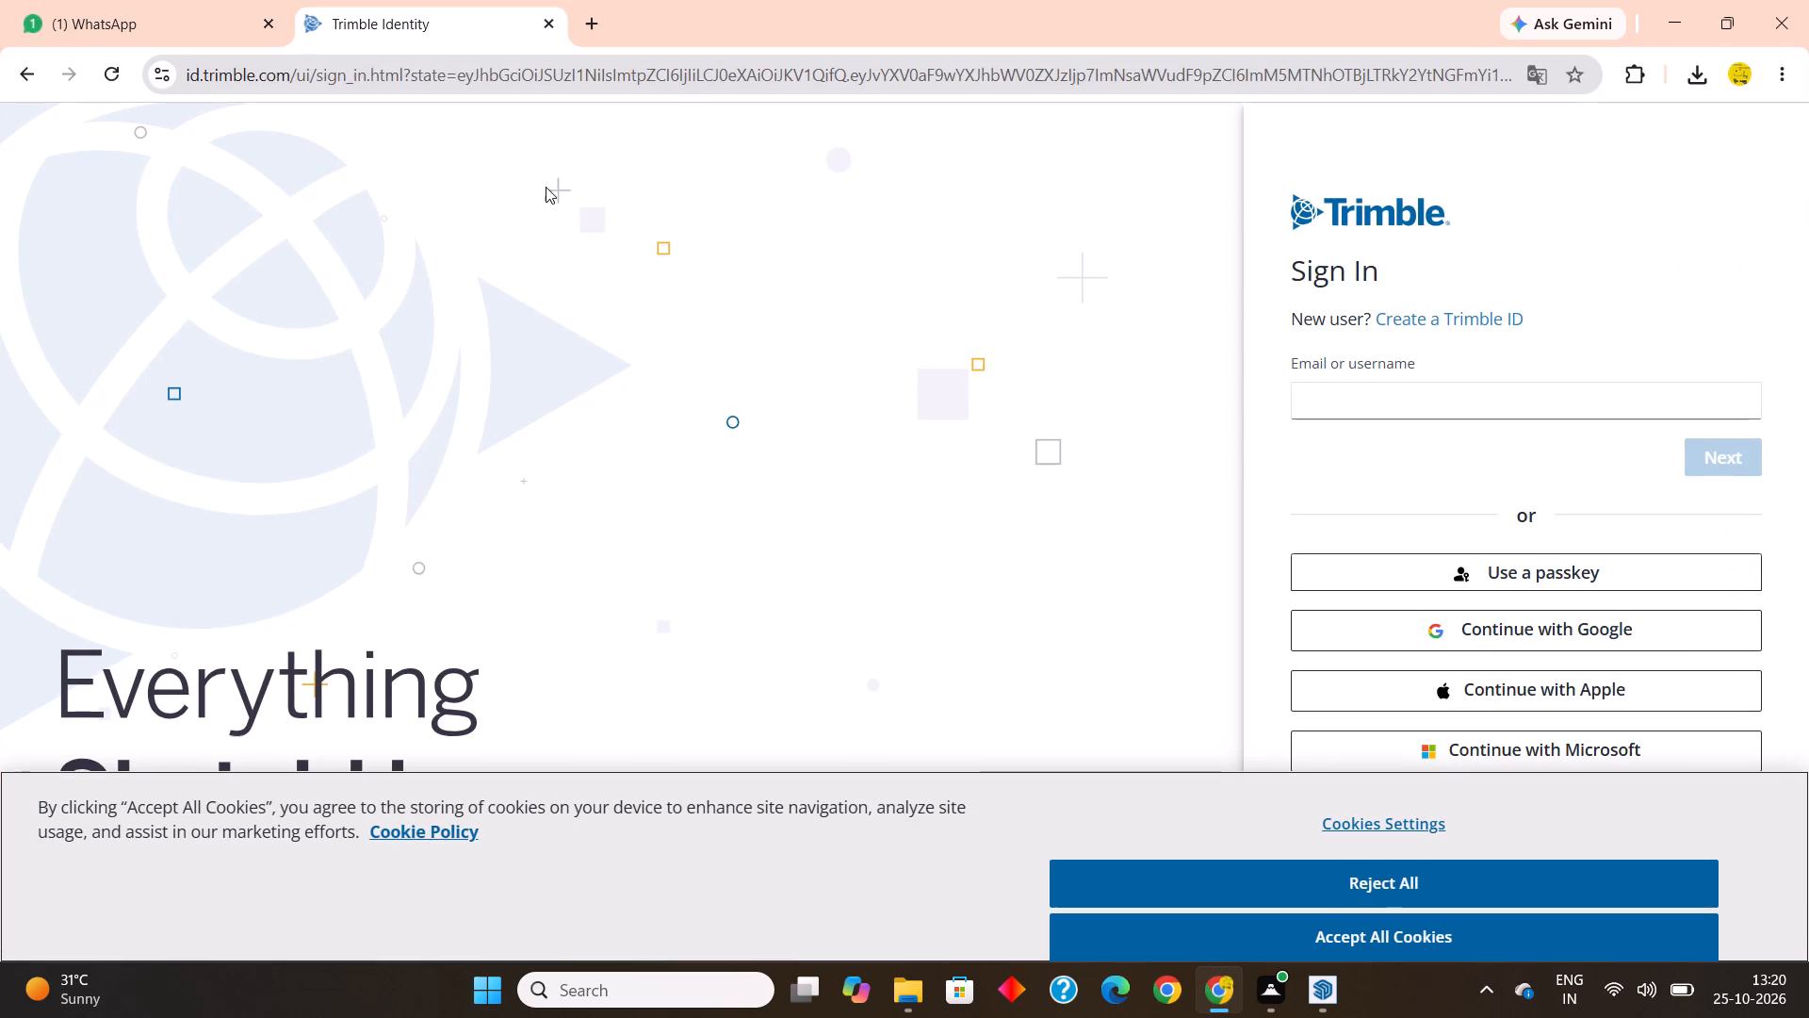
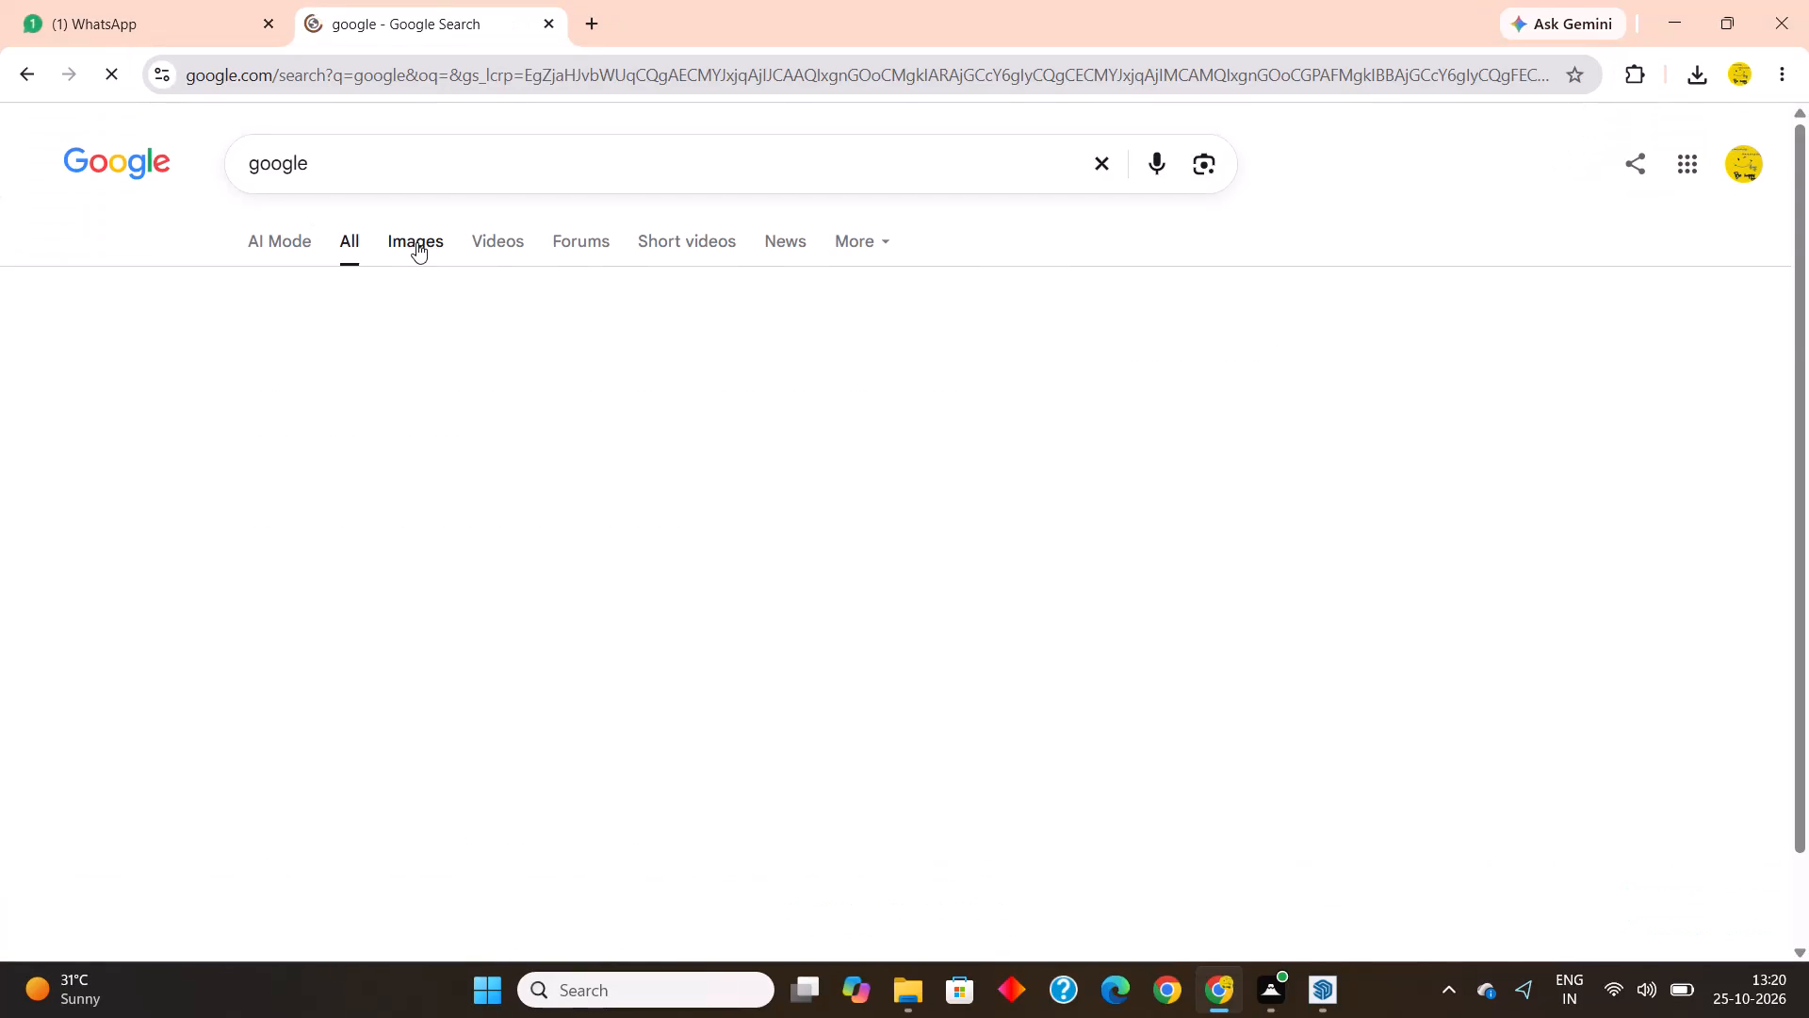
Search Google for cg traders and open the CGTrader 3D model marketplace.
left_click_drag(348, 170, 0, 170)
type("cg traders")
key("Return")
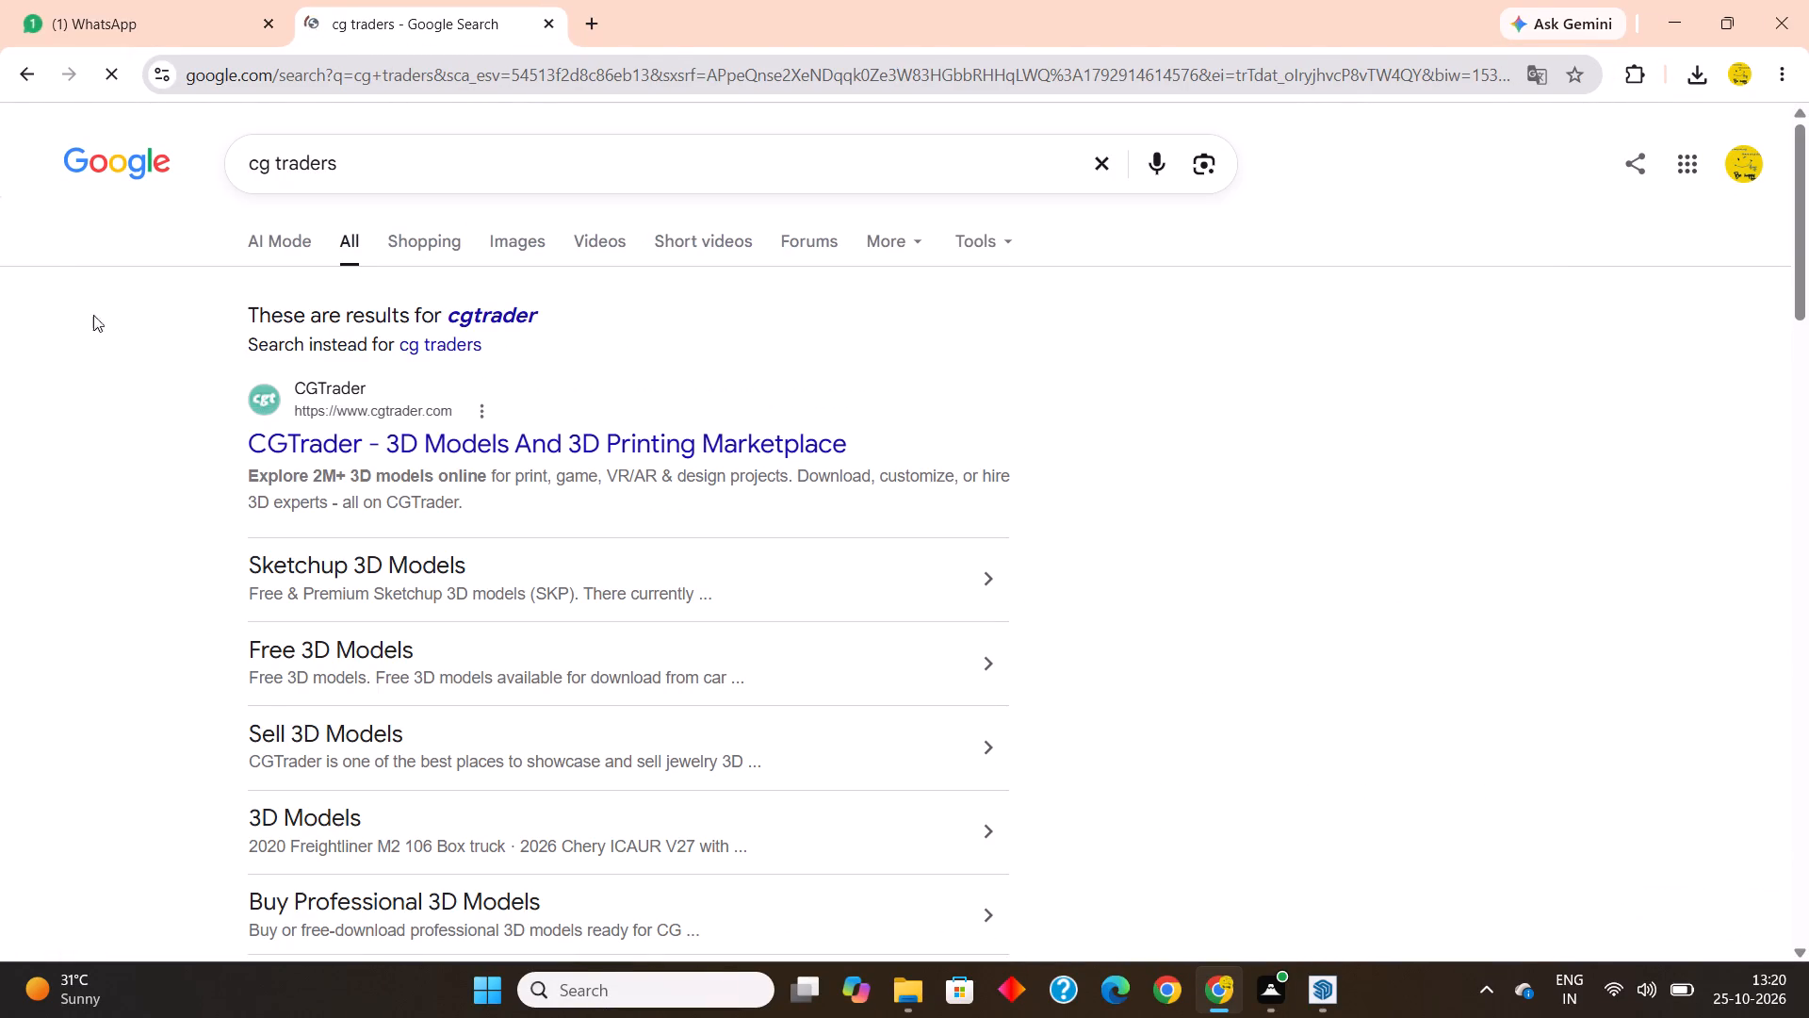
left_click(476, 436)
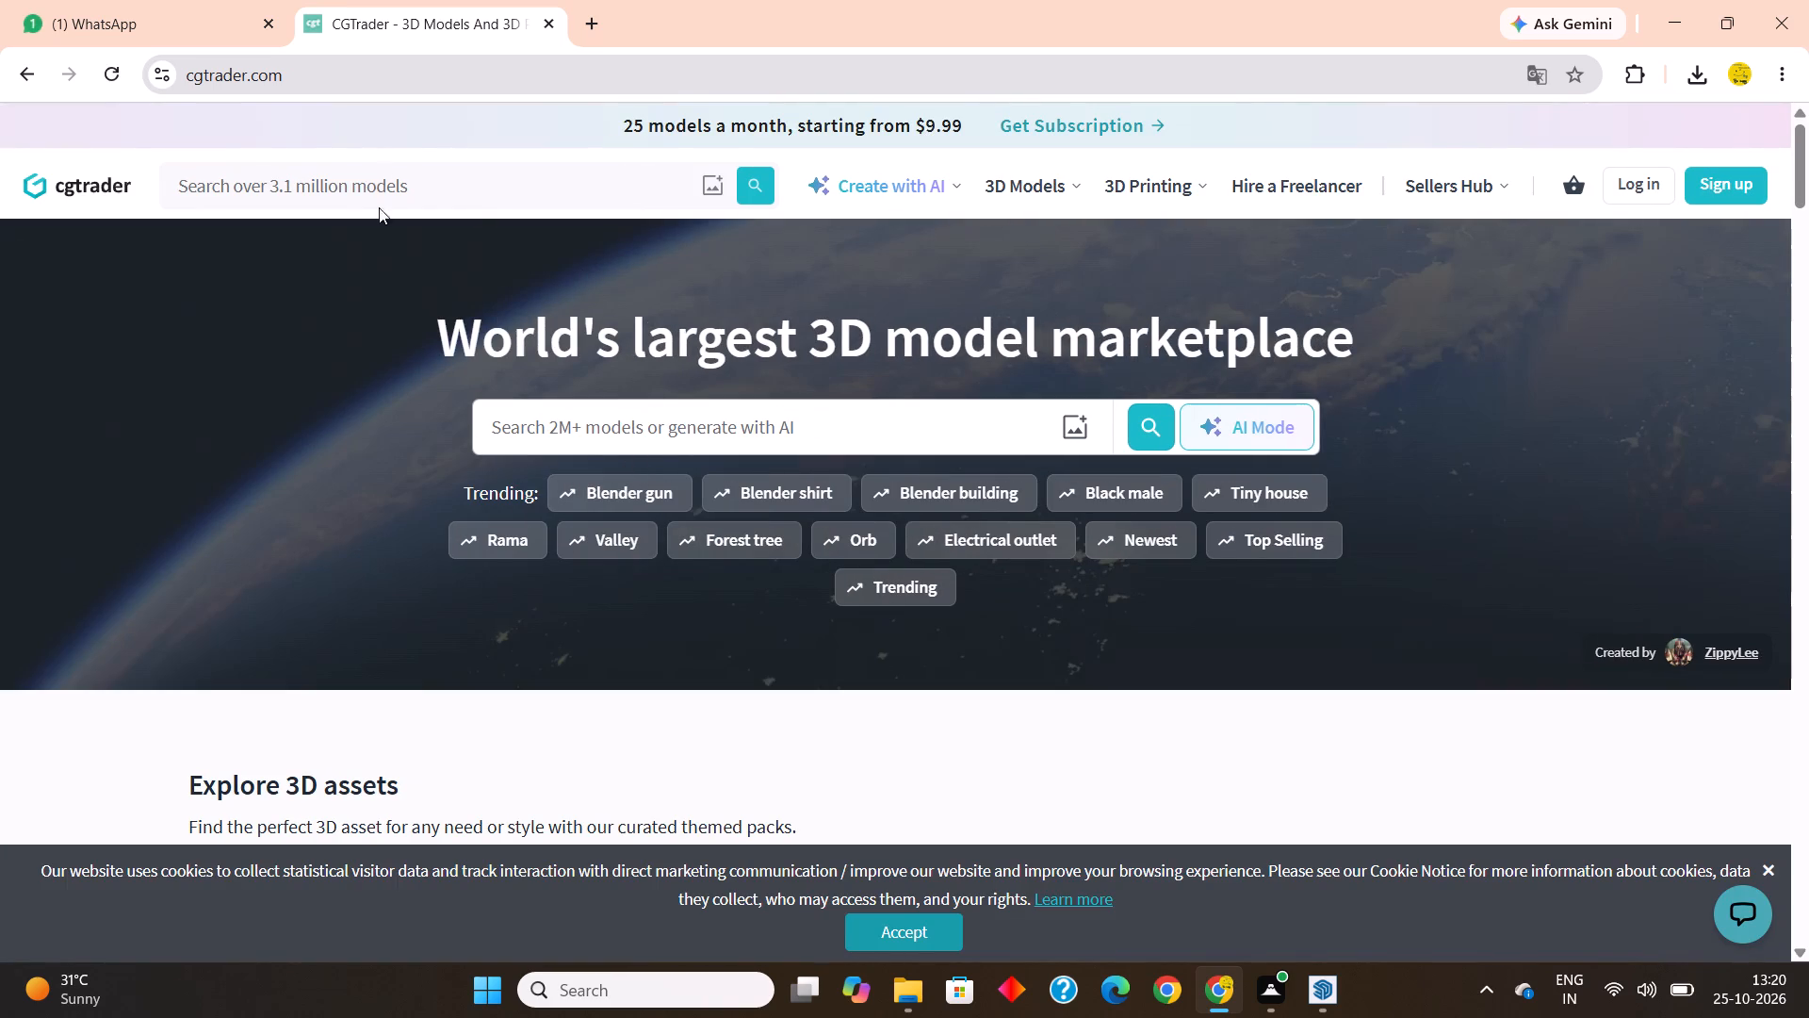
Search CGTrader for gate and filter the models to free ones in Sketchup (.skp) format.
left_click(585, 427)
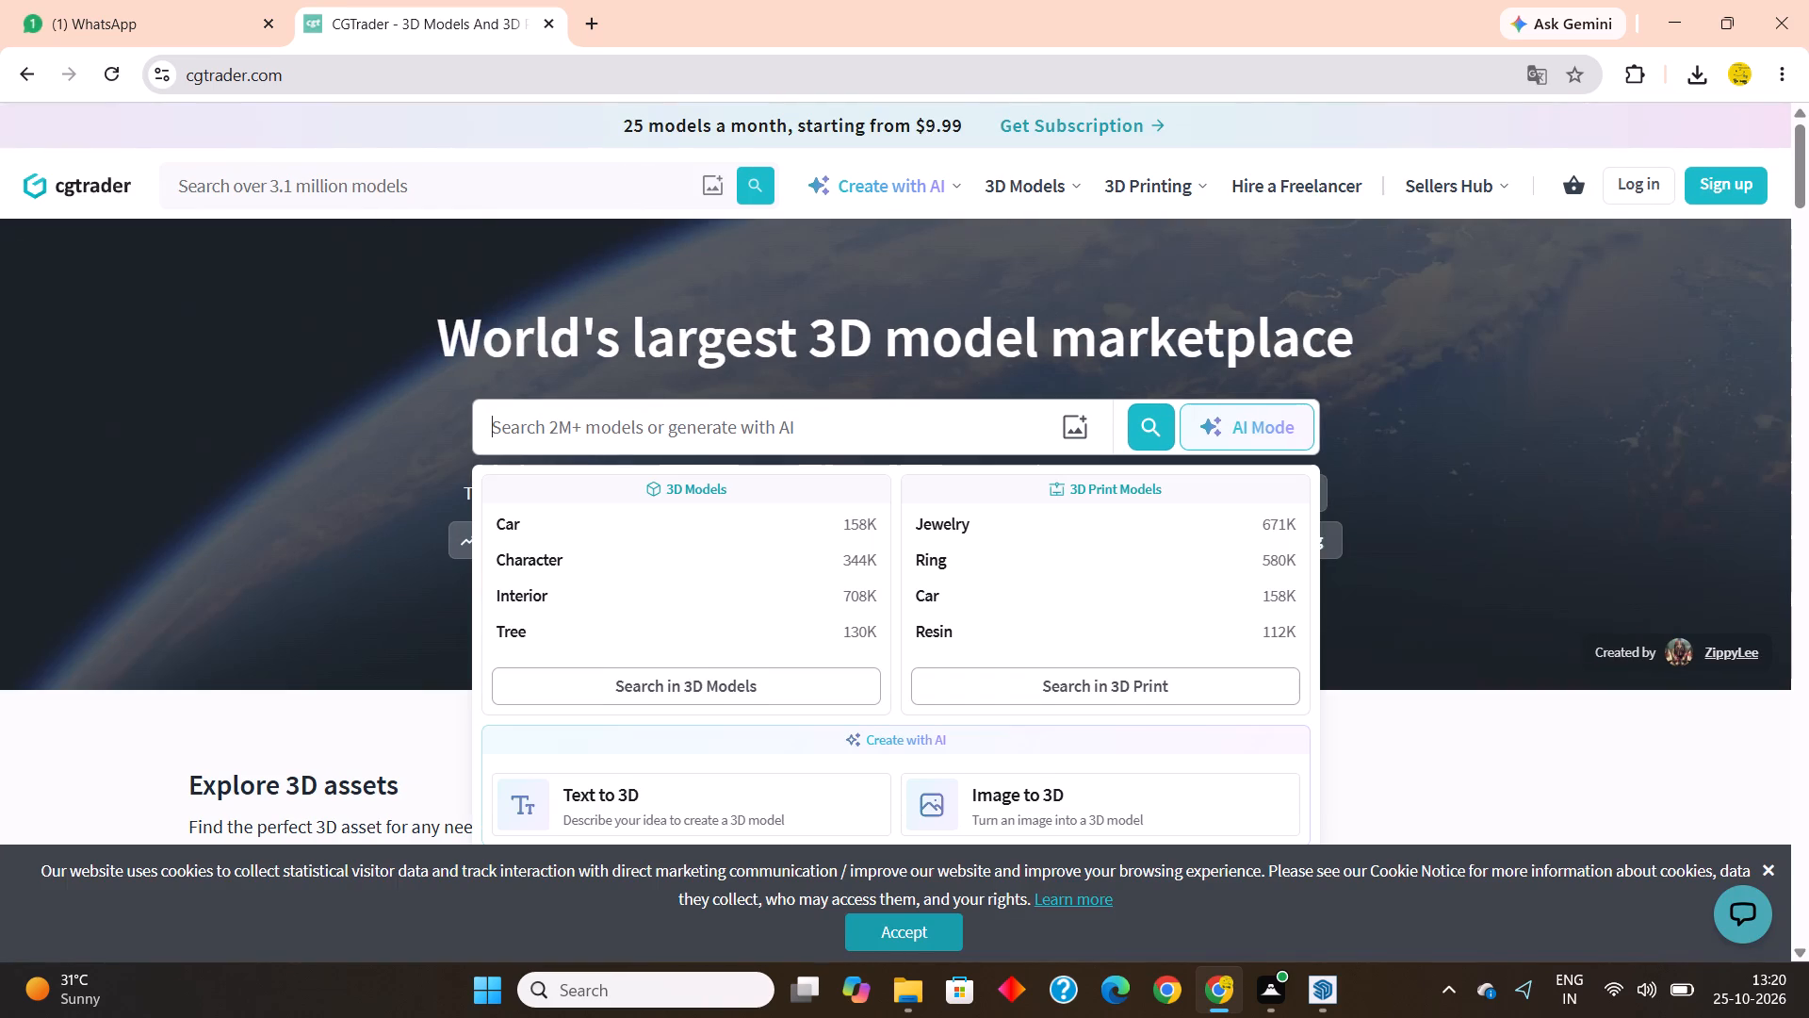
type("gate")
key("Return")
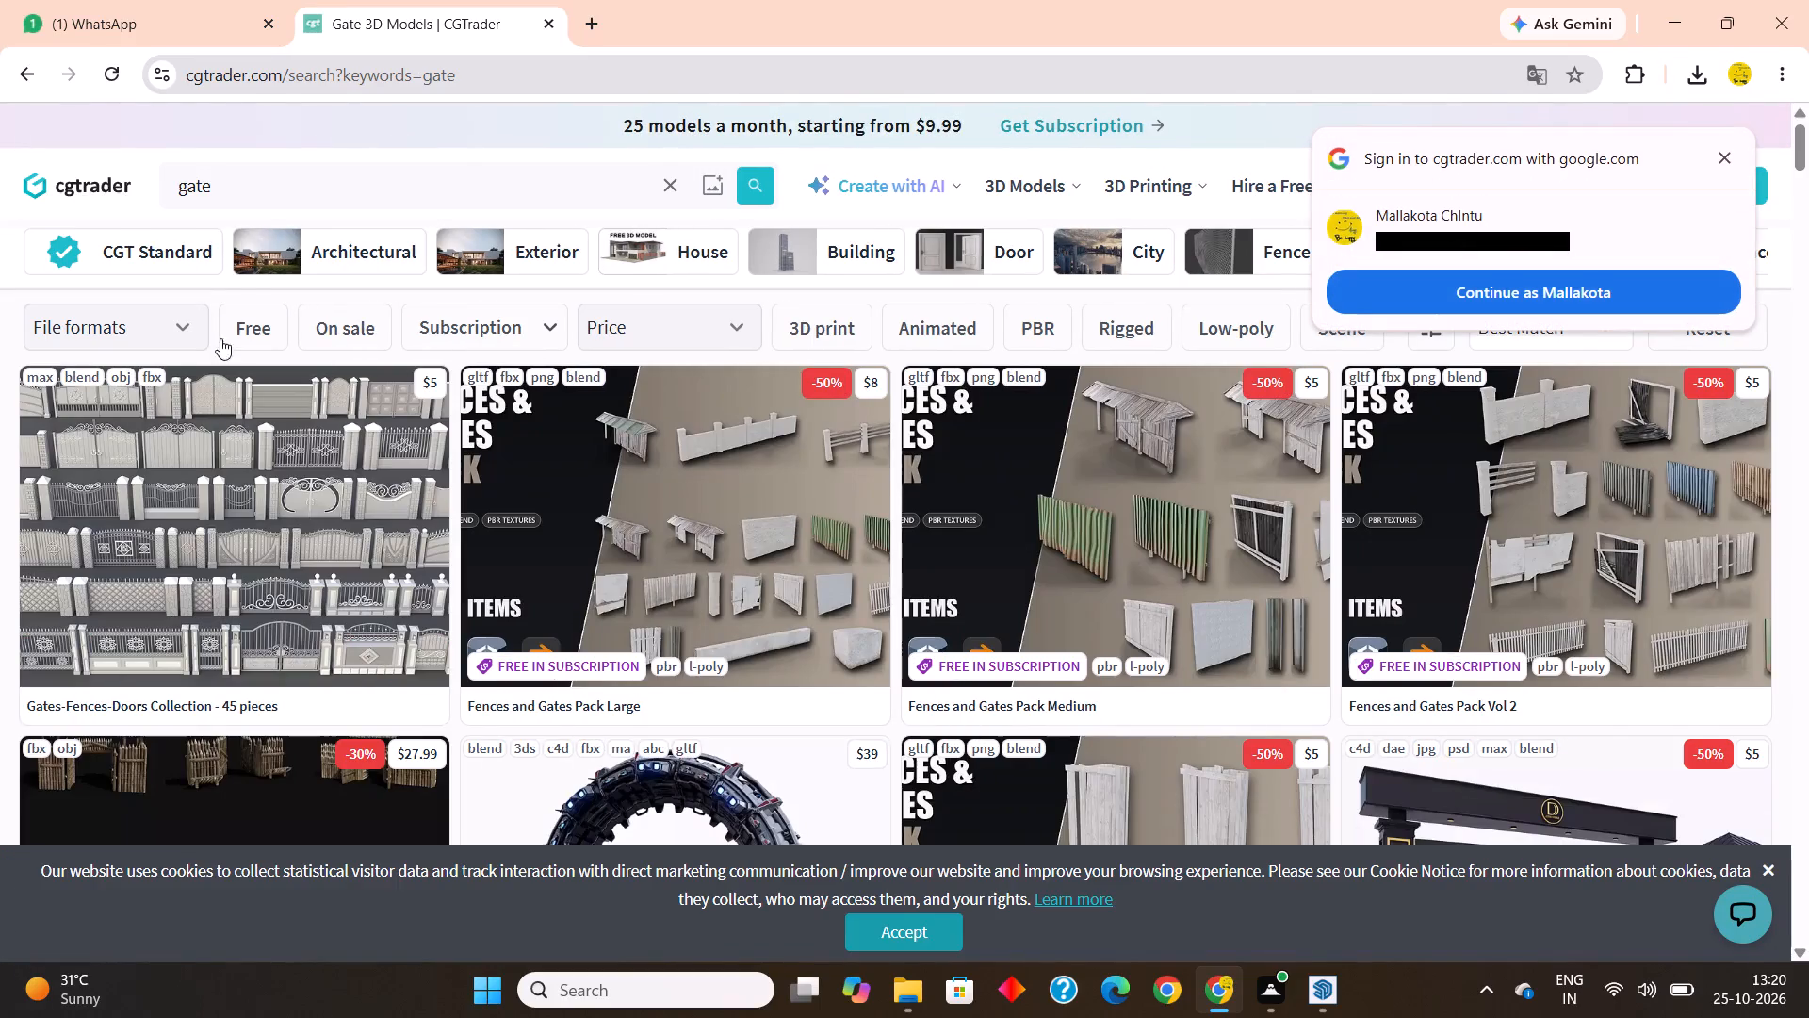
left_click(249, 330)
left_click(181, 330)
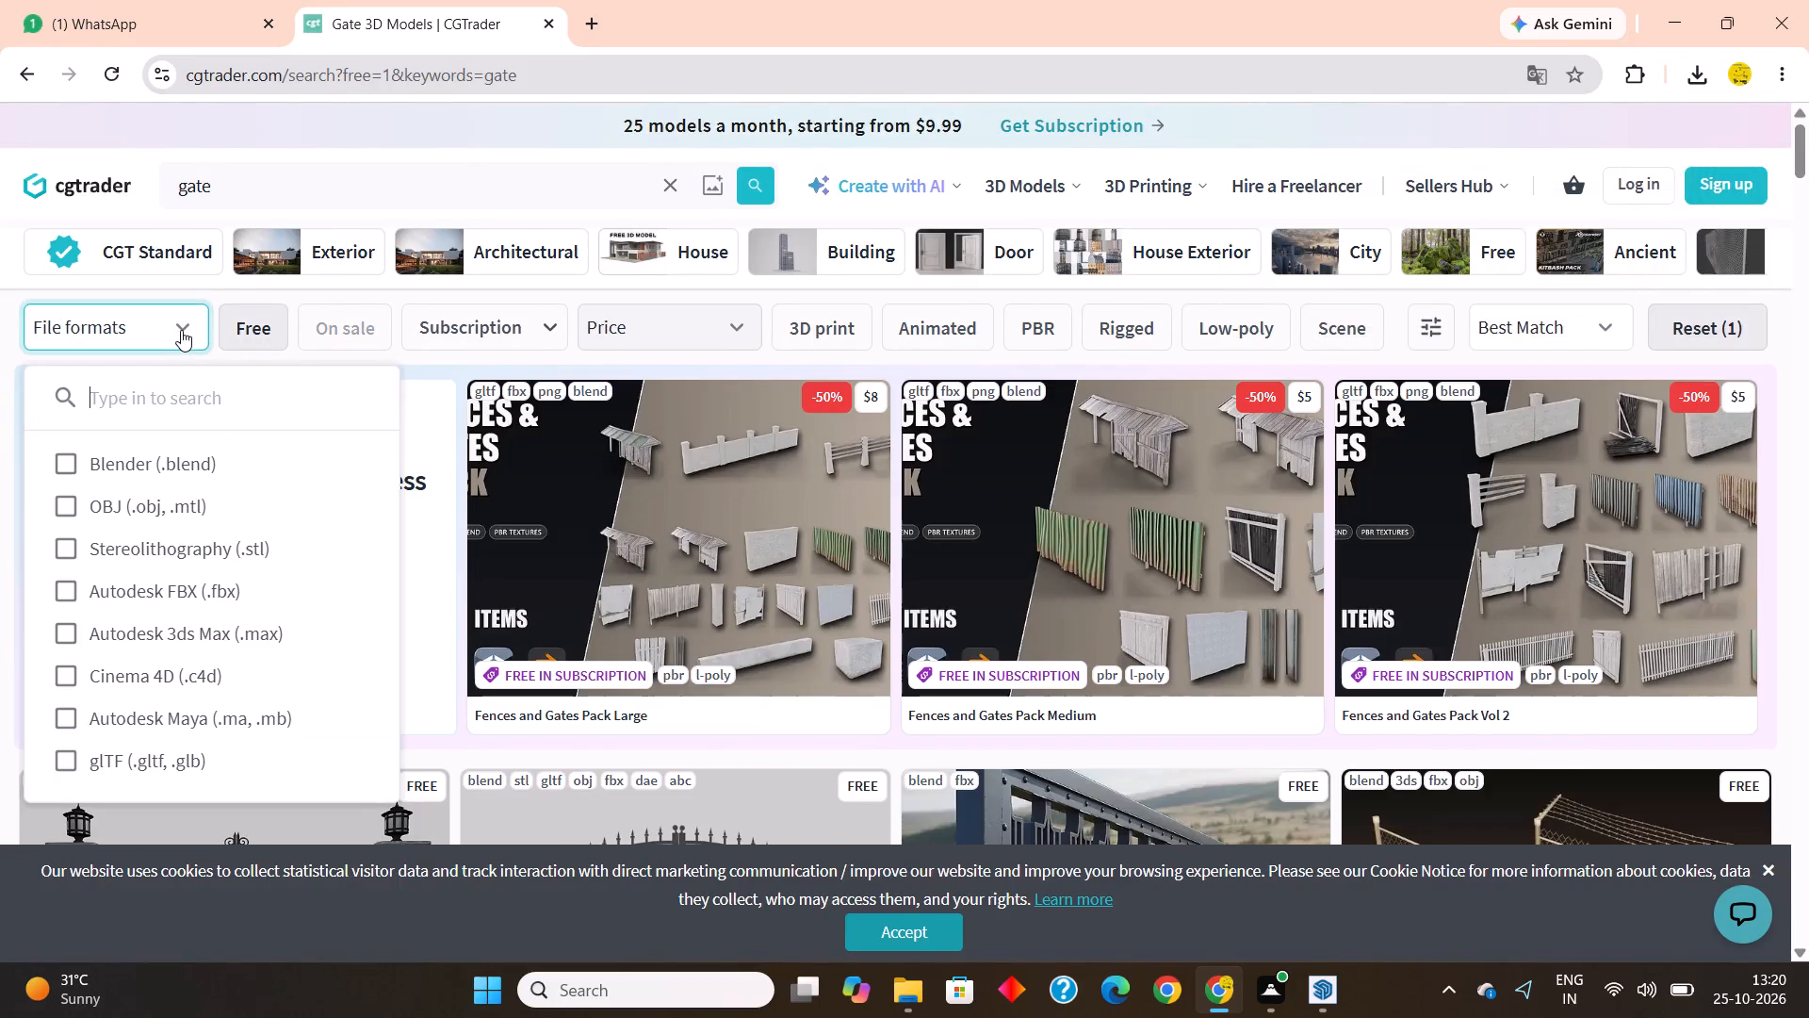
type("skp")
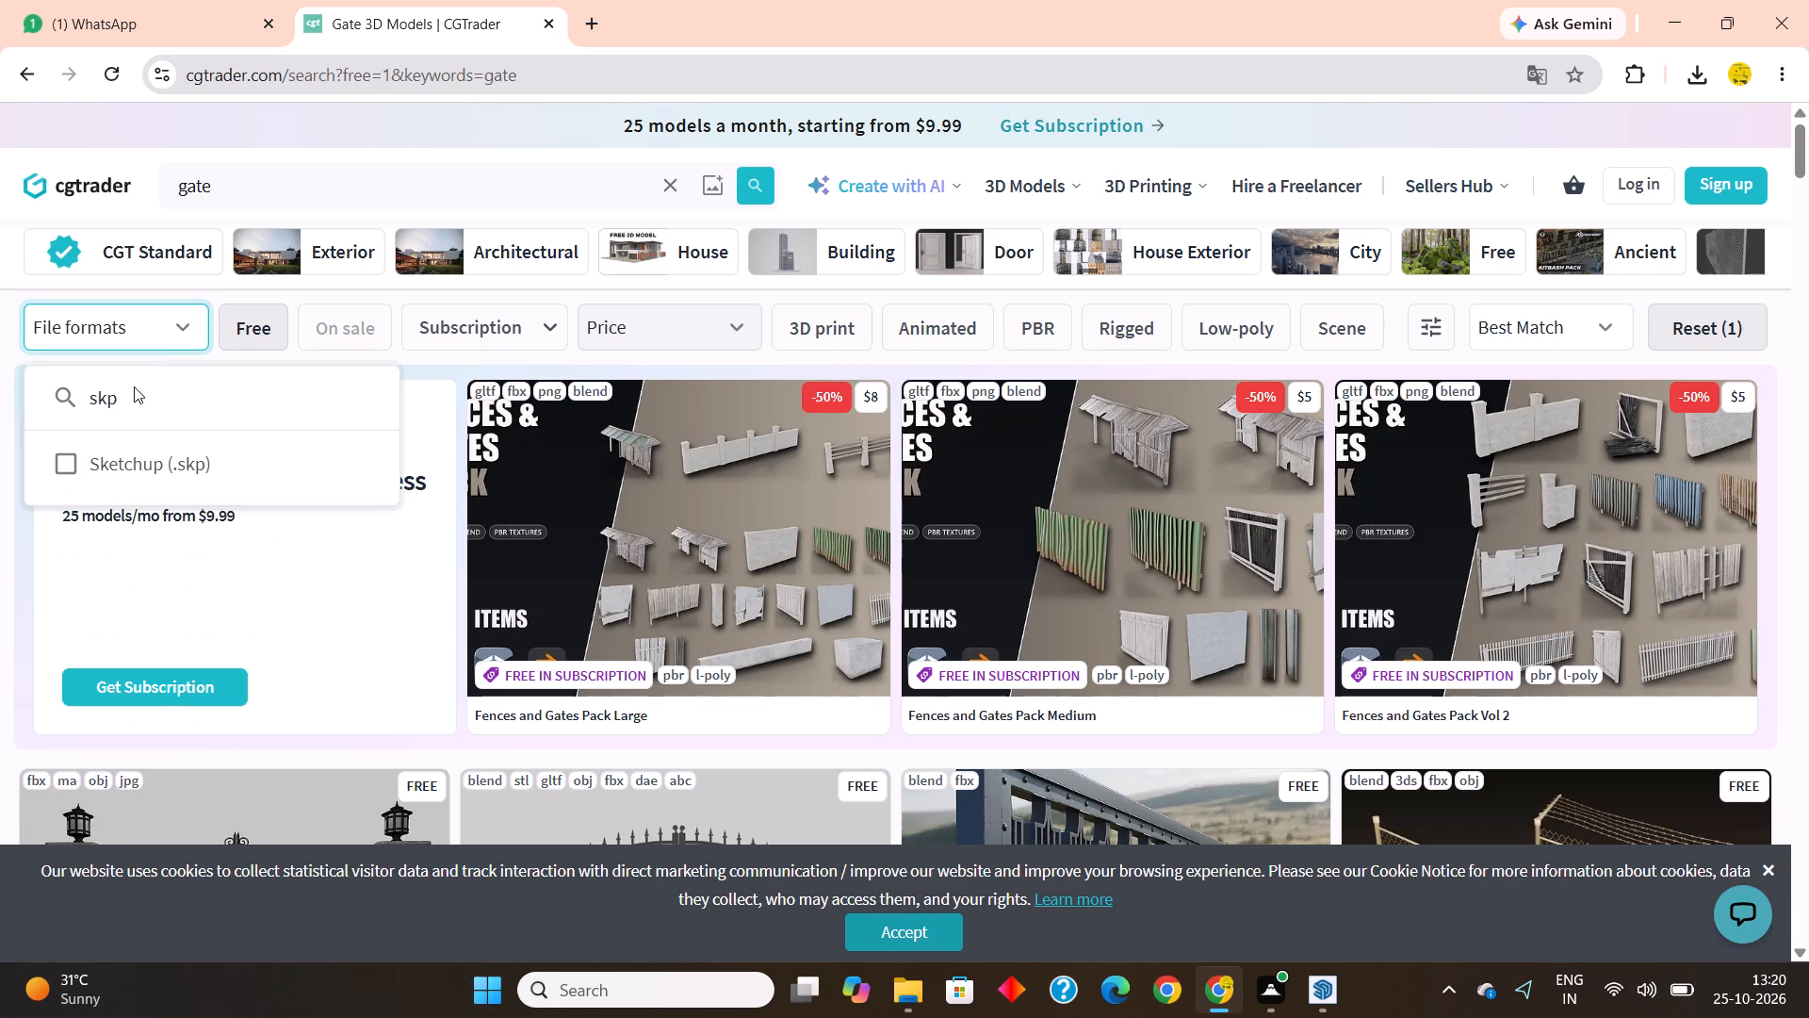
left_click(73, 462)
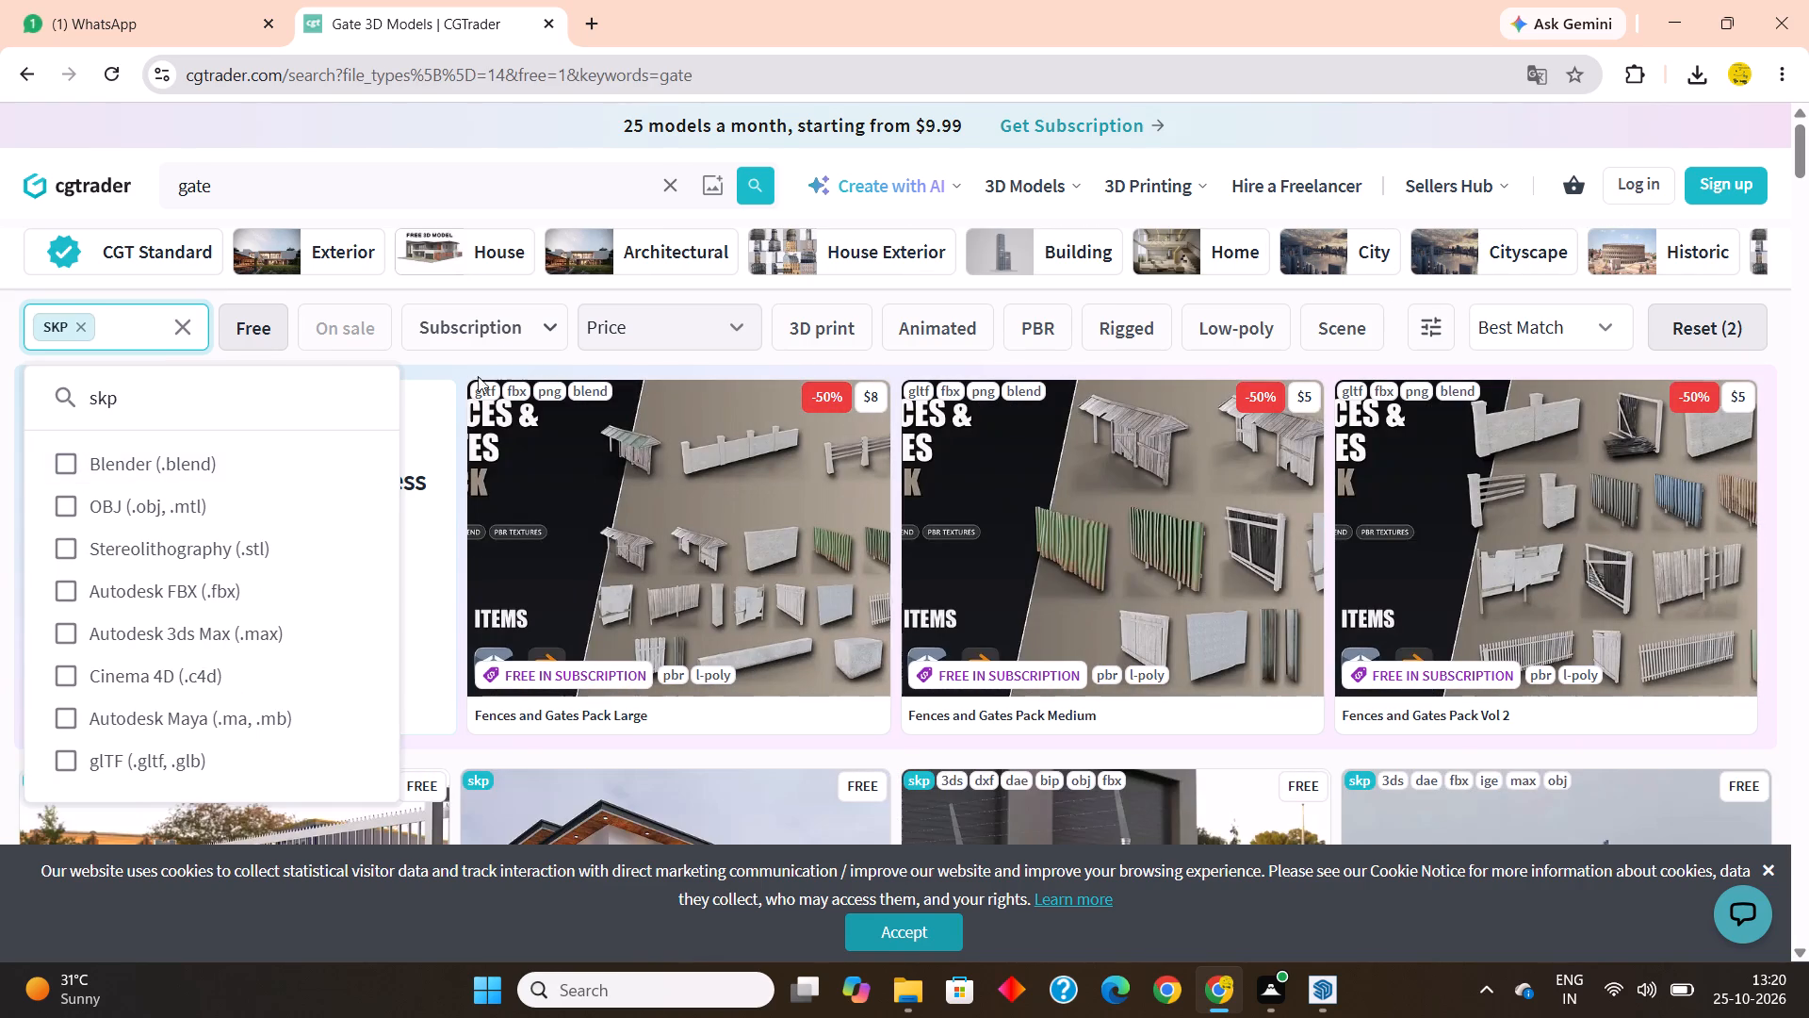
Browse the filtered gate models and open the 3d Gate wooden model page.
scroll(501, 547, "down", 4)
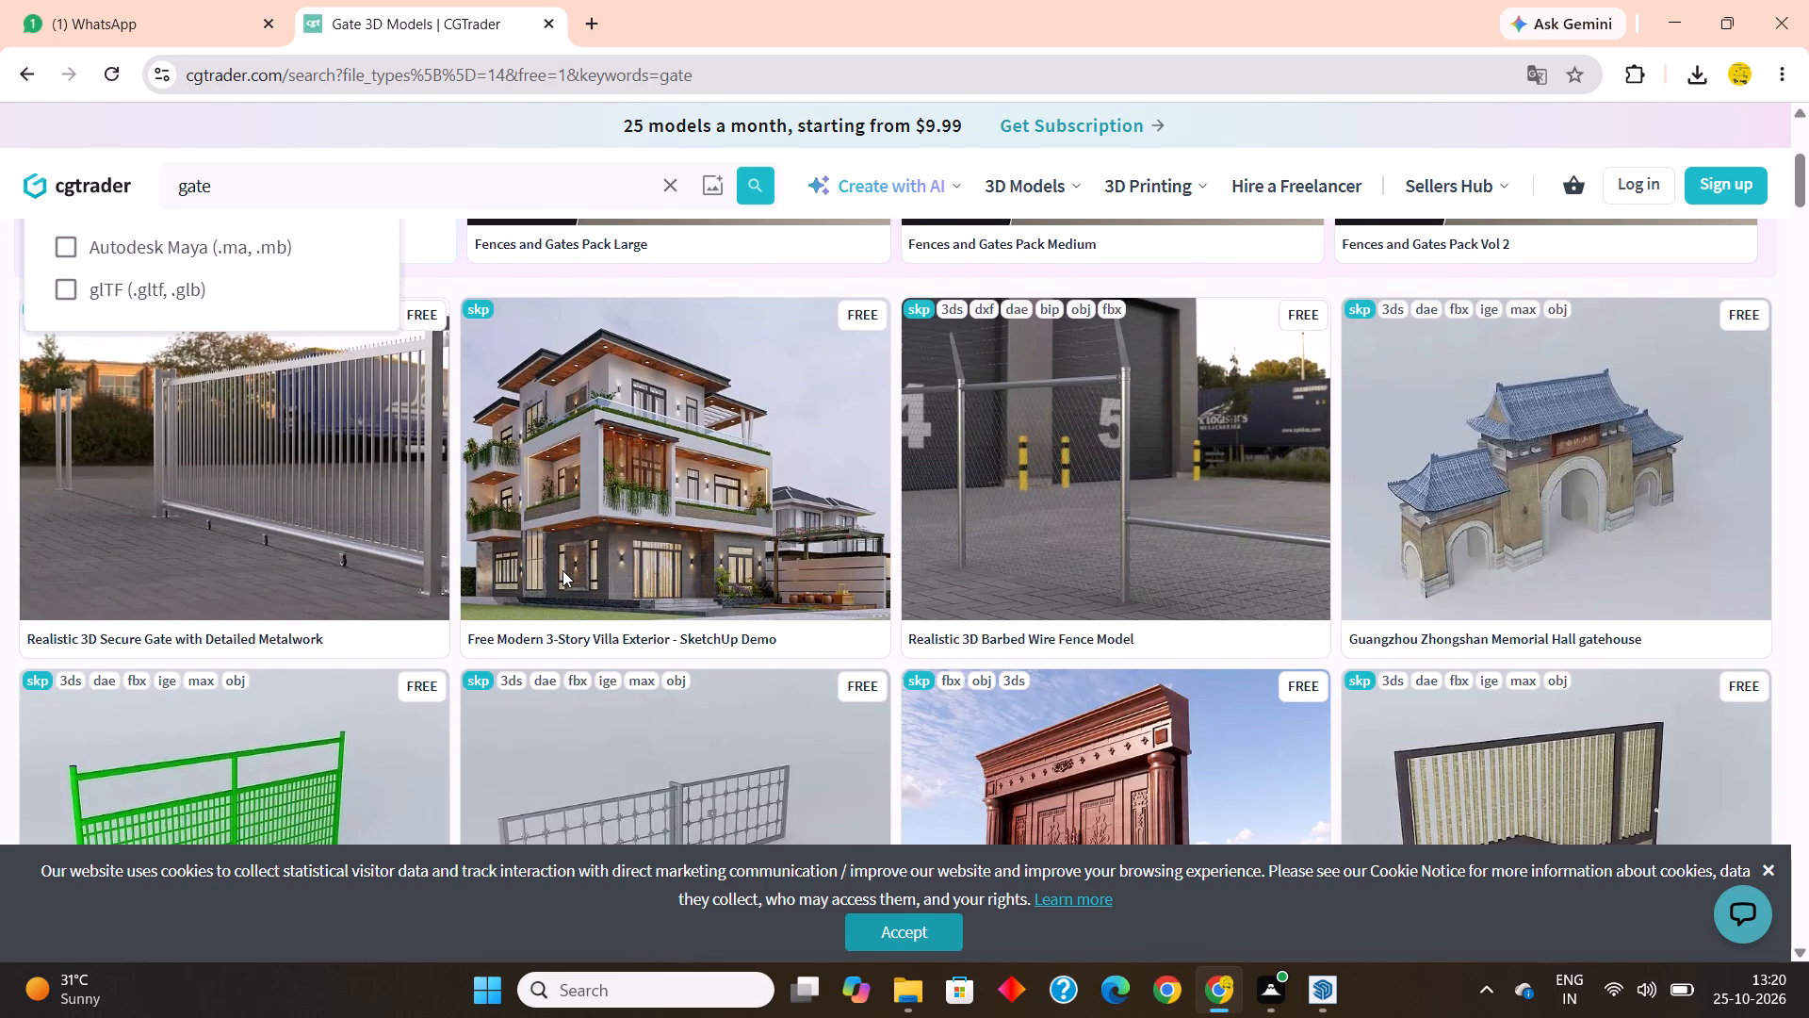
scroll(562, 570, "down", 2)
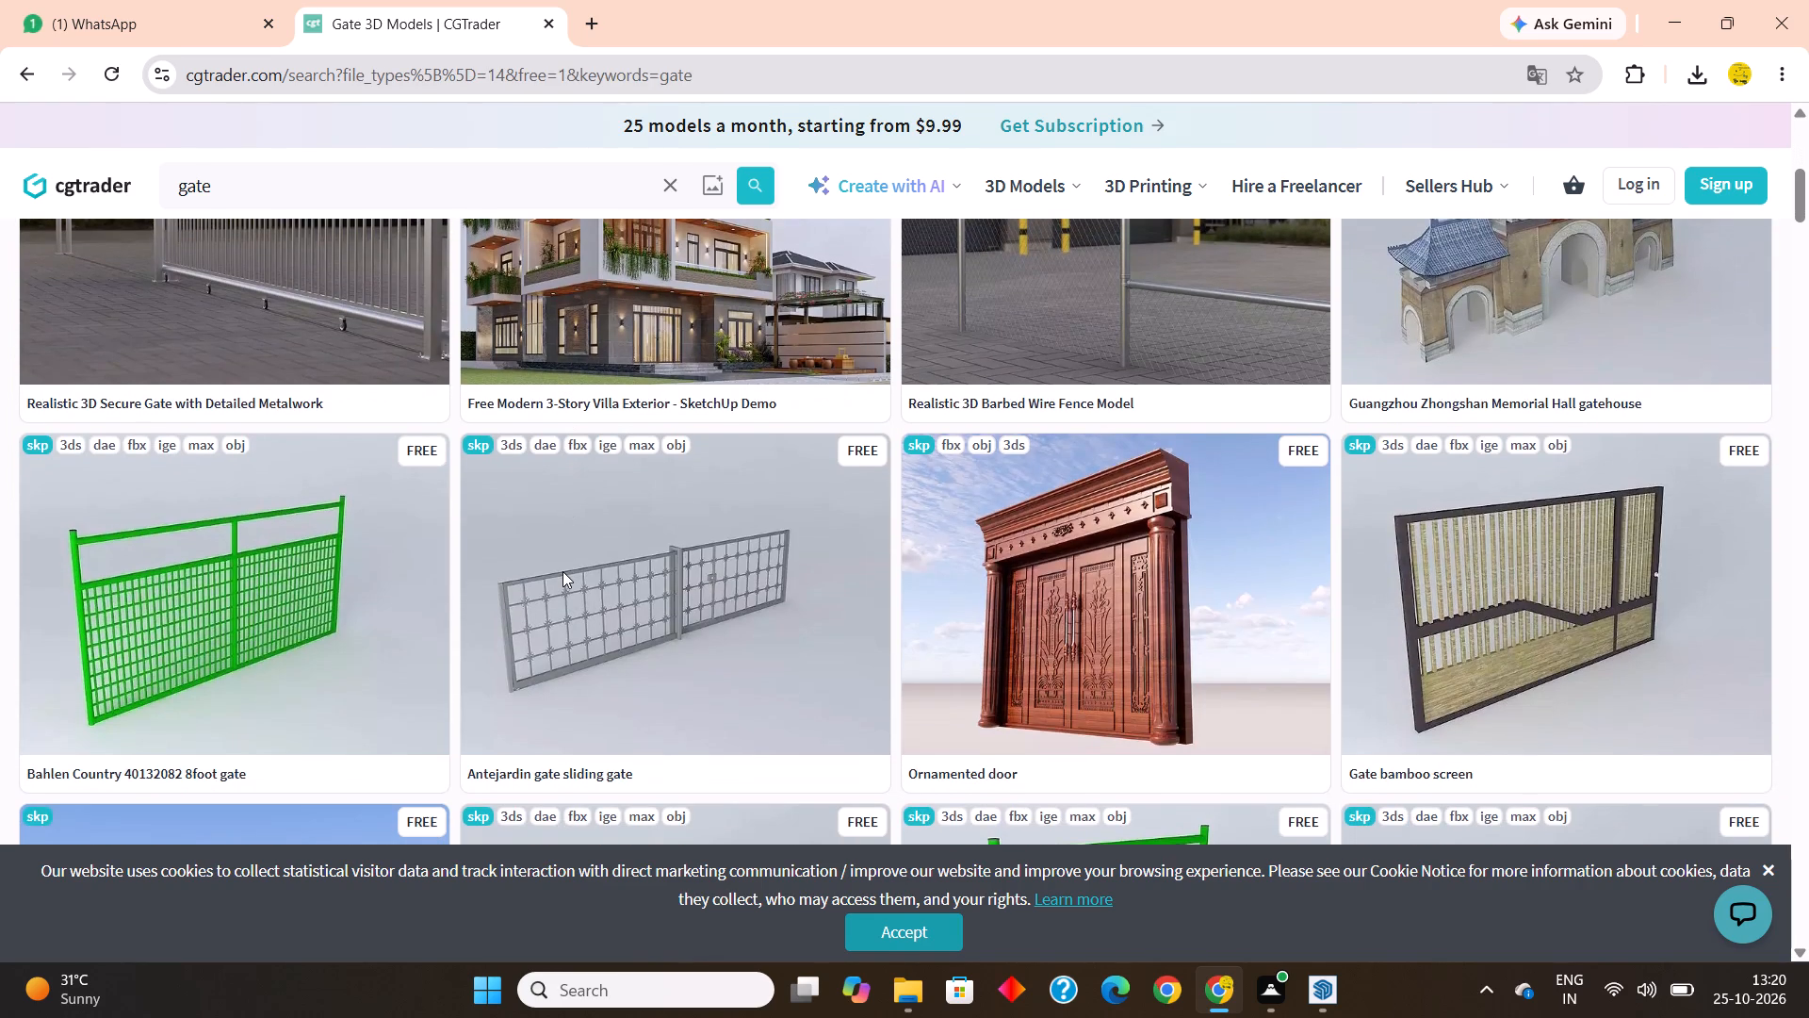
scroll(562, 571, "down", 4)
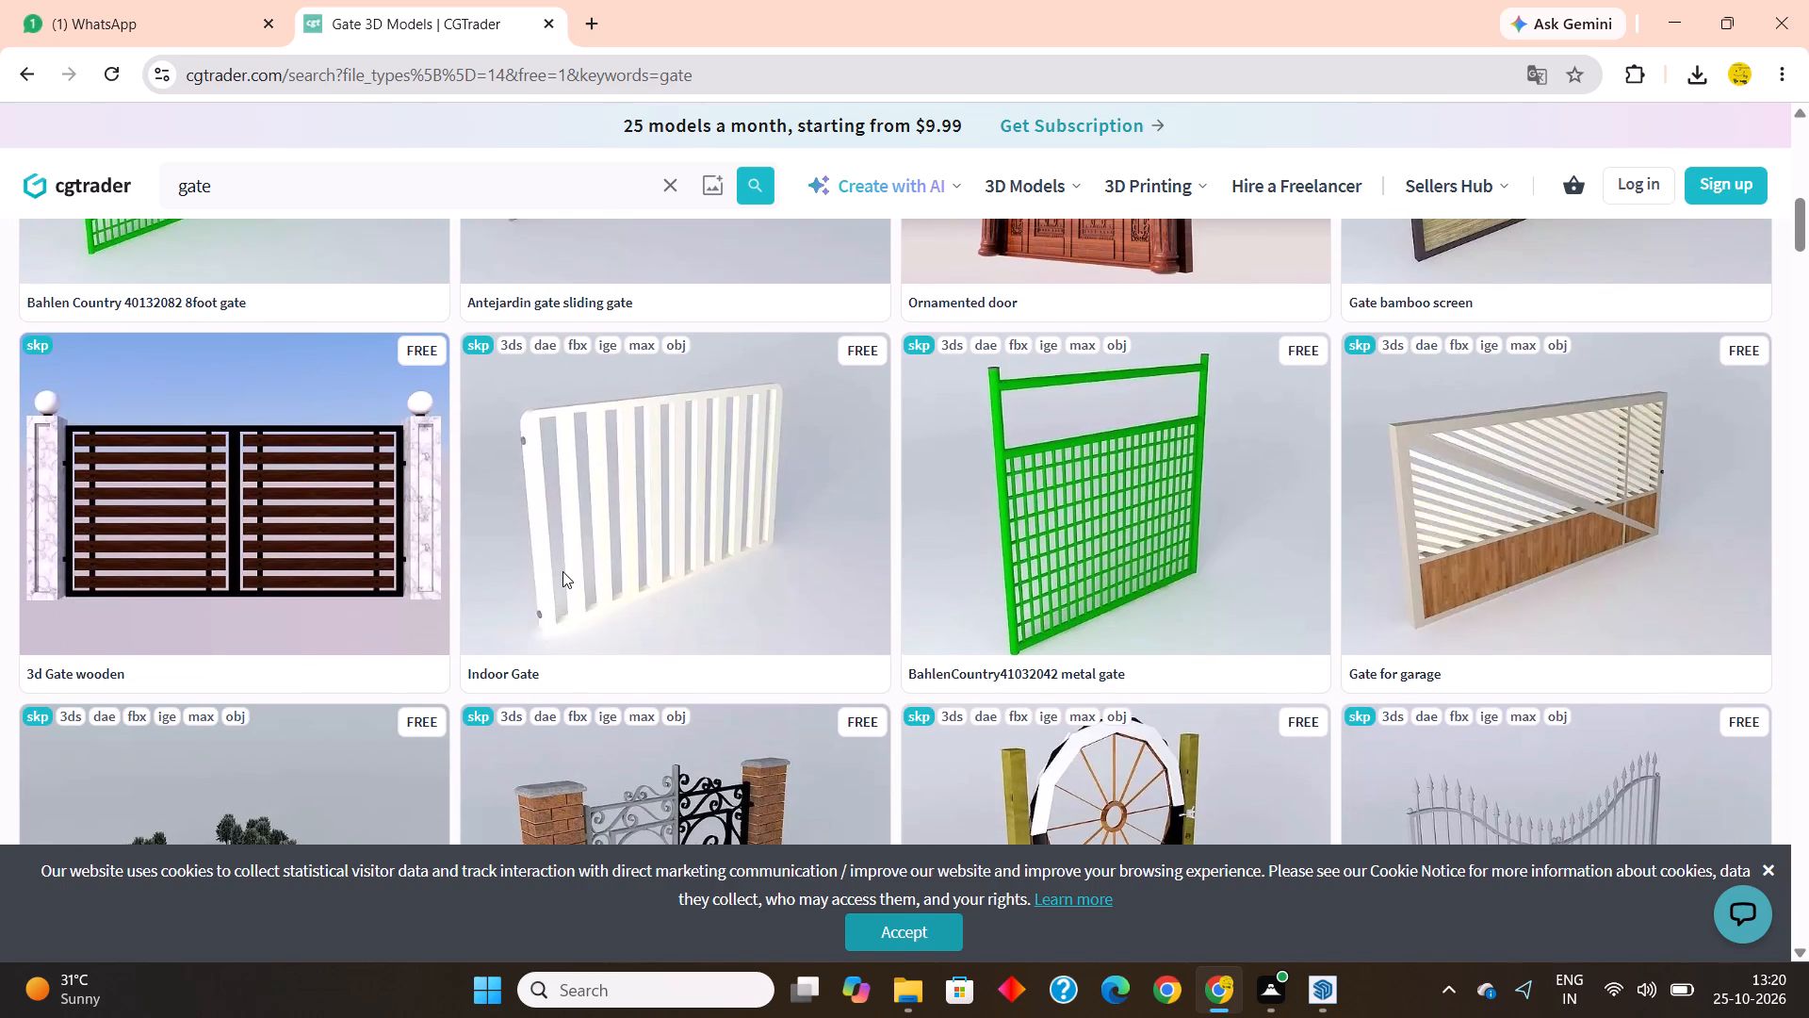
scroll(562, 571, "down", 1)
left_click(239, 376)
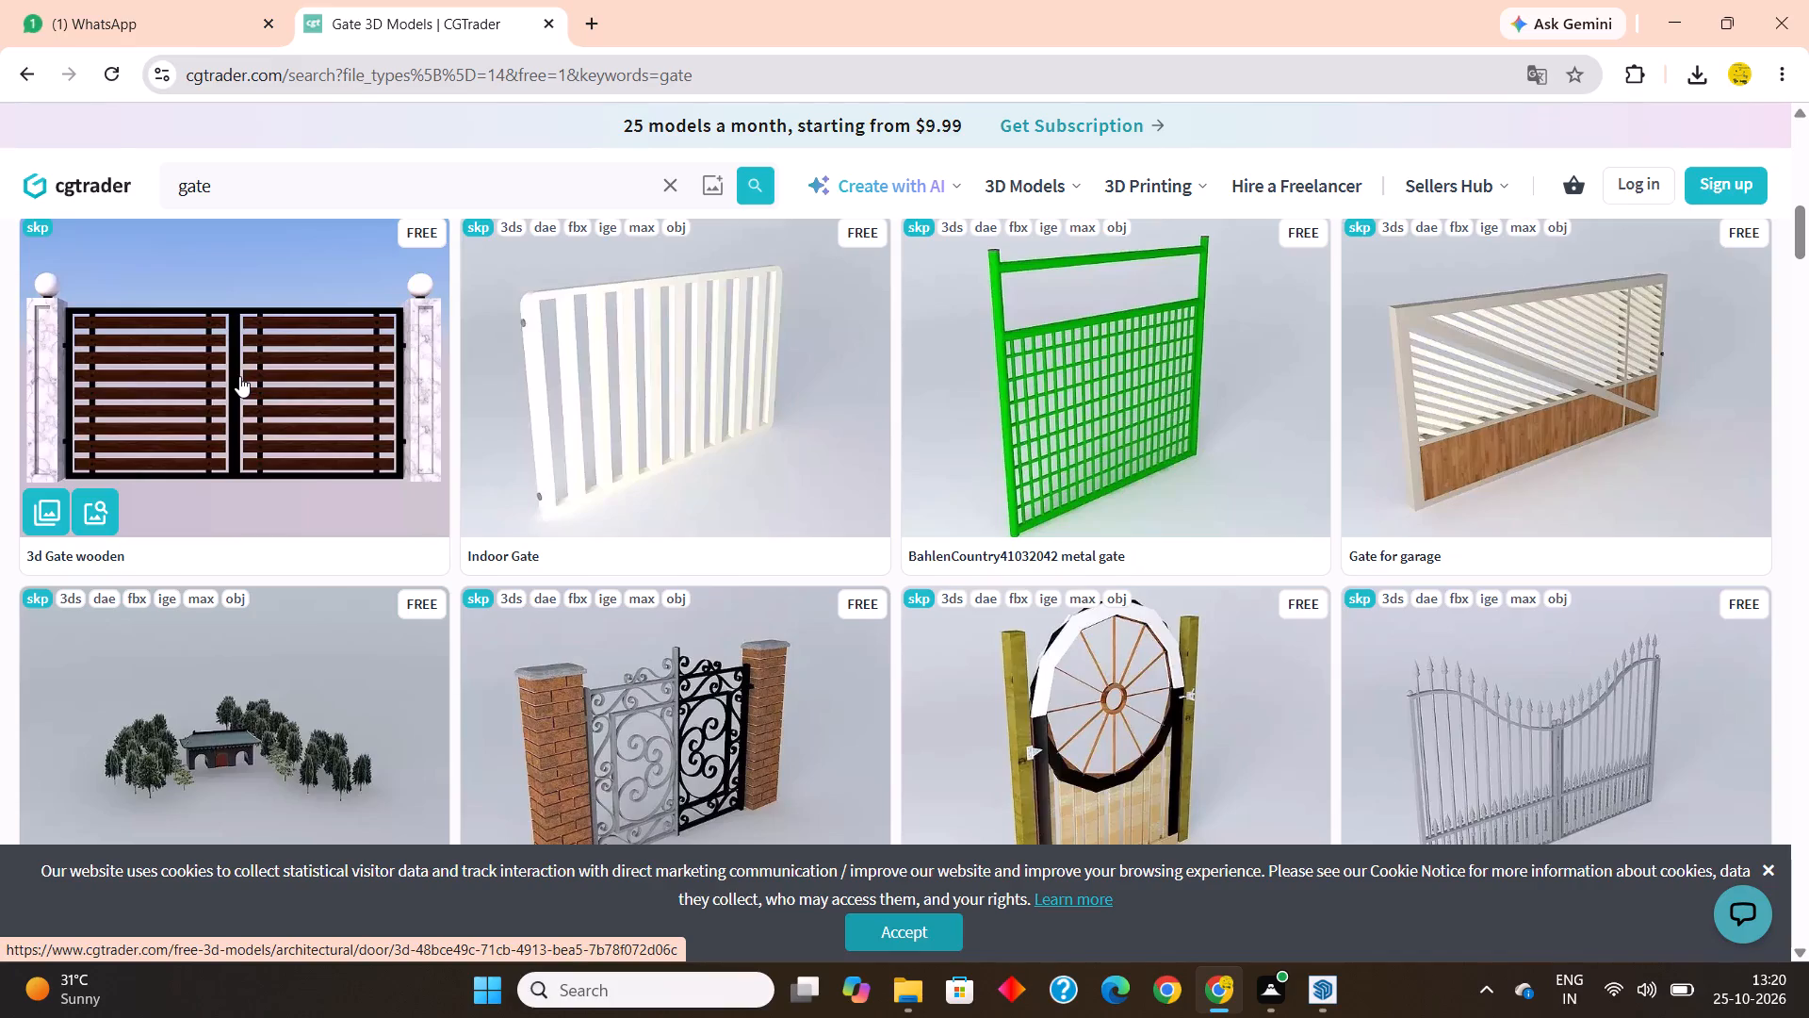
left_click(196, 344)
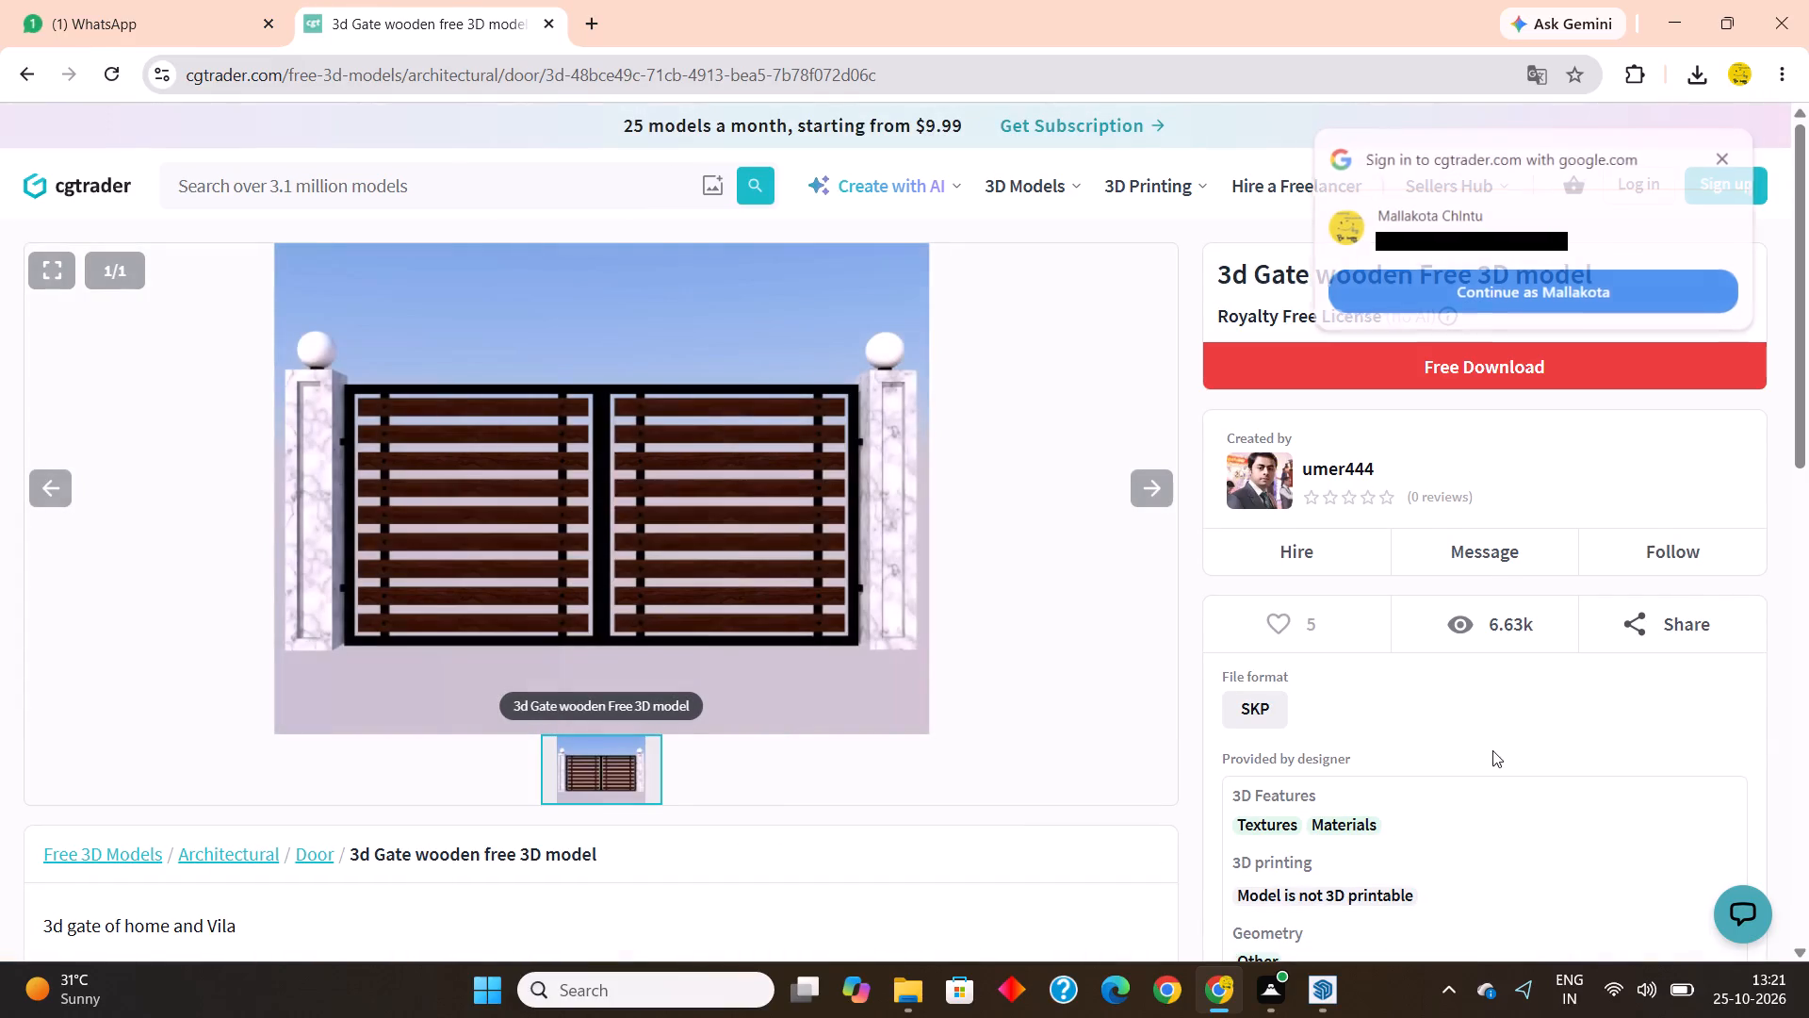
Sign in to CGTrader with the suggested Google account and download the 3d gate.skp file.
left_click(1507, 296)
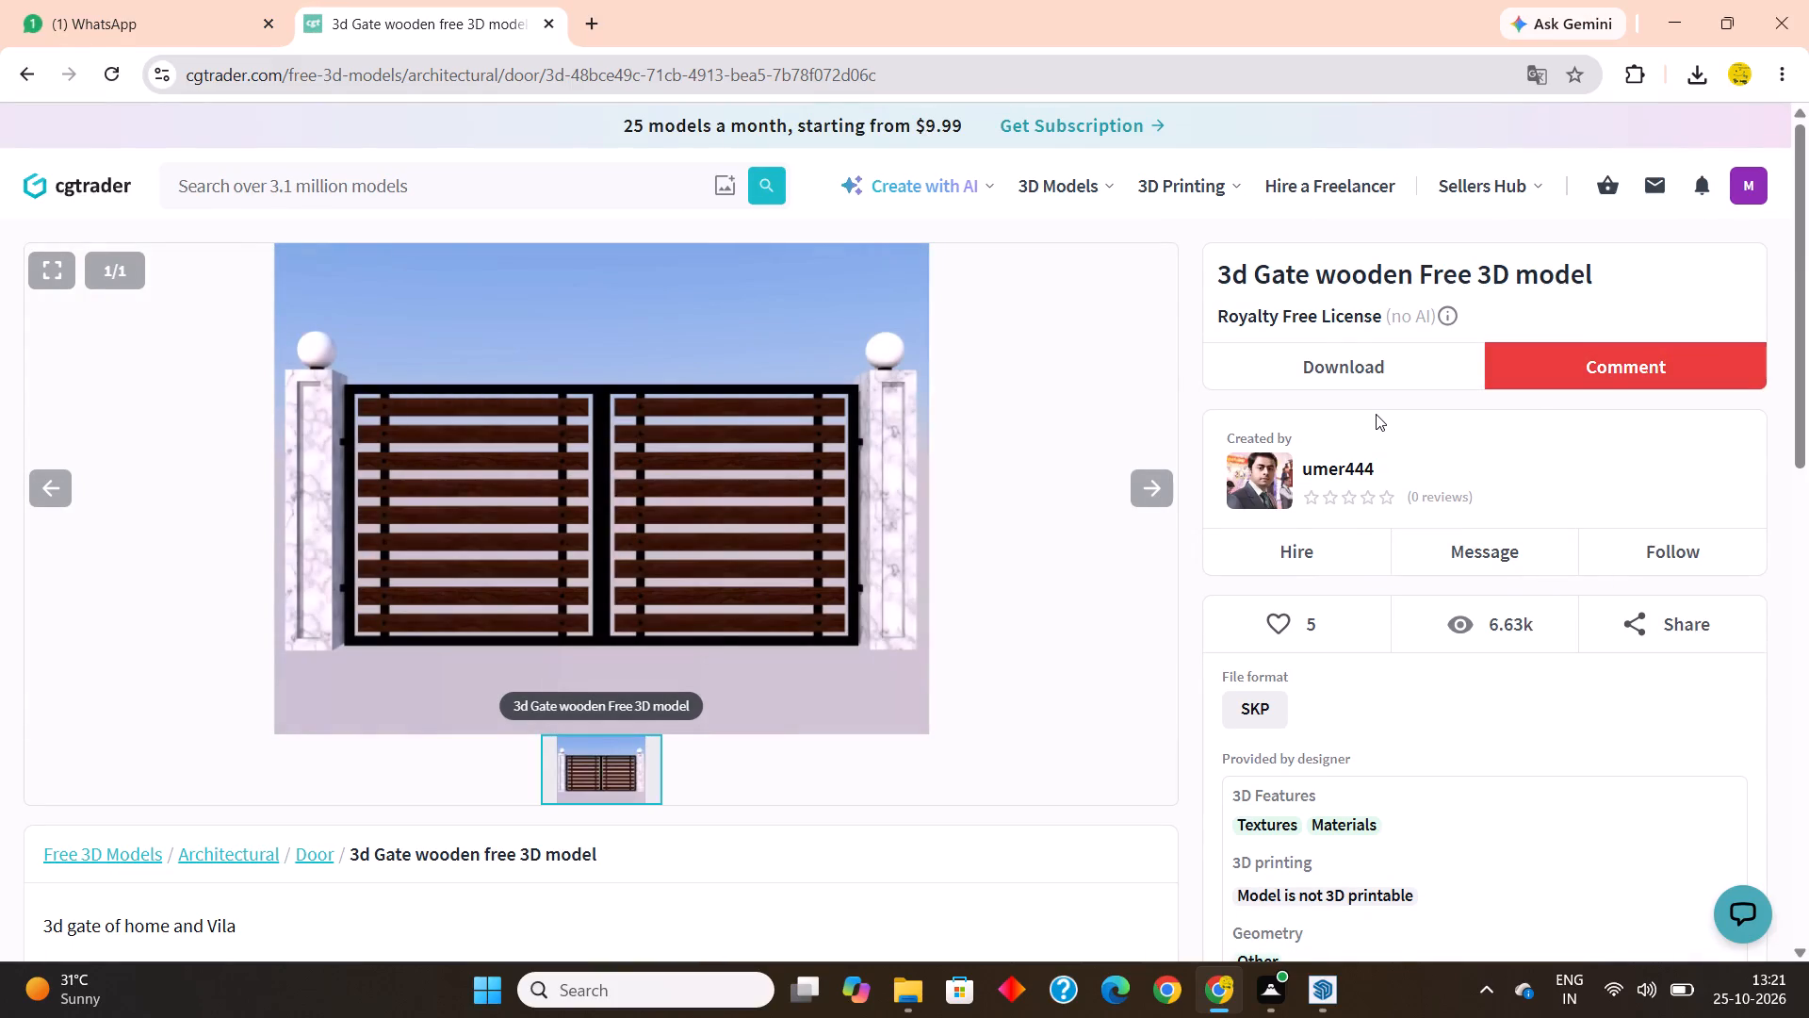
scroll(1376, 413, "up", 2)
scroll(1373, 607, "up", 4)
scroll(1381, 773, "down", 3)
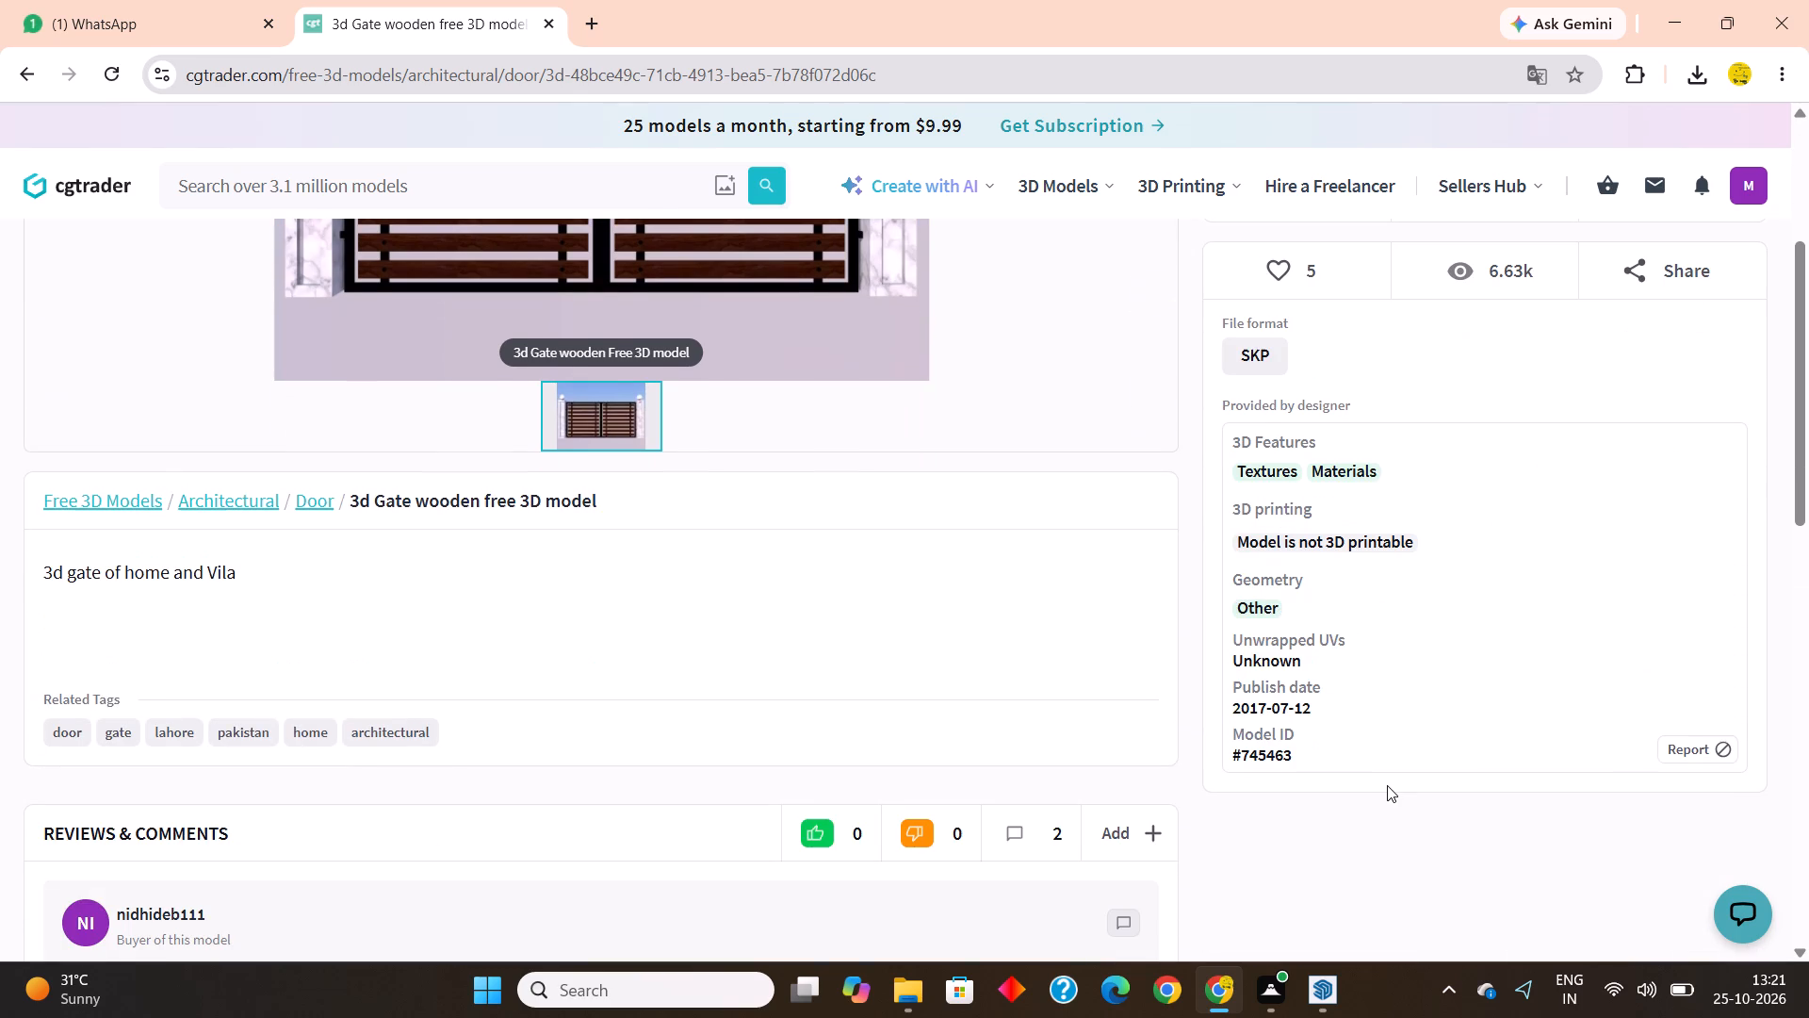
scroll(1387, 782, "up", 7)
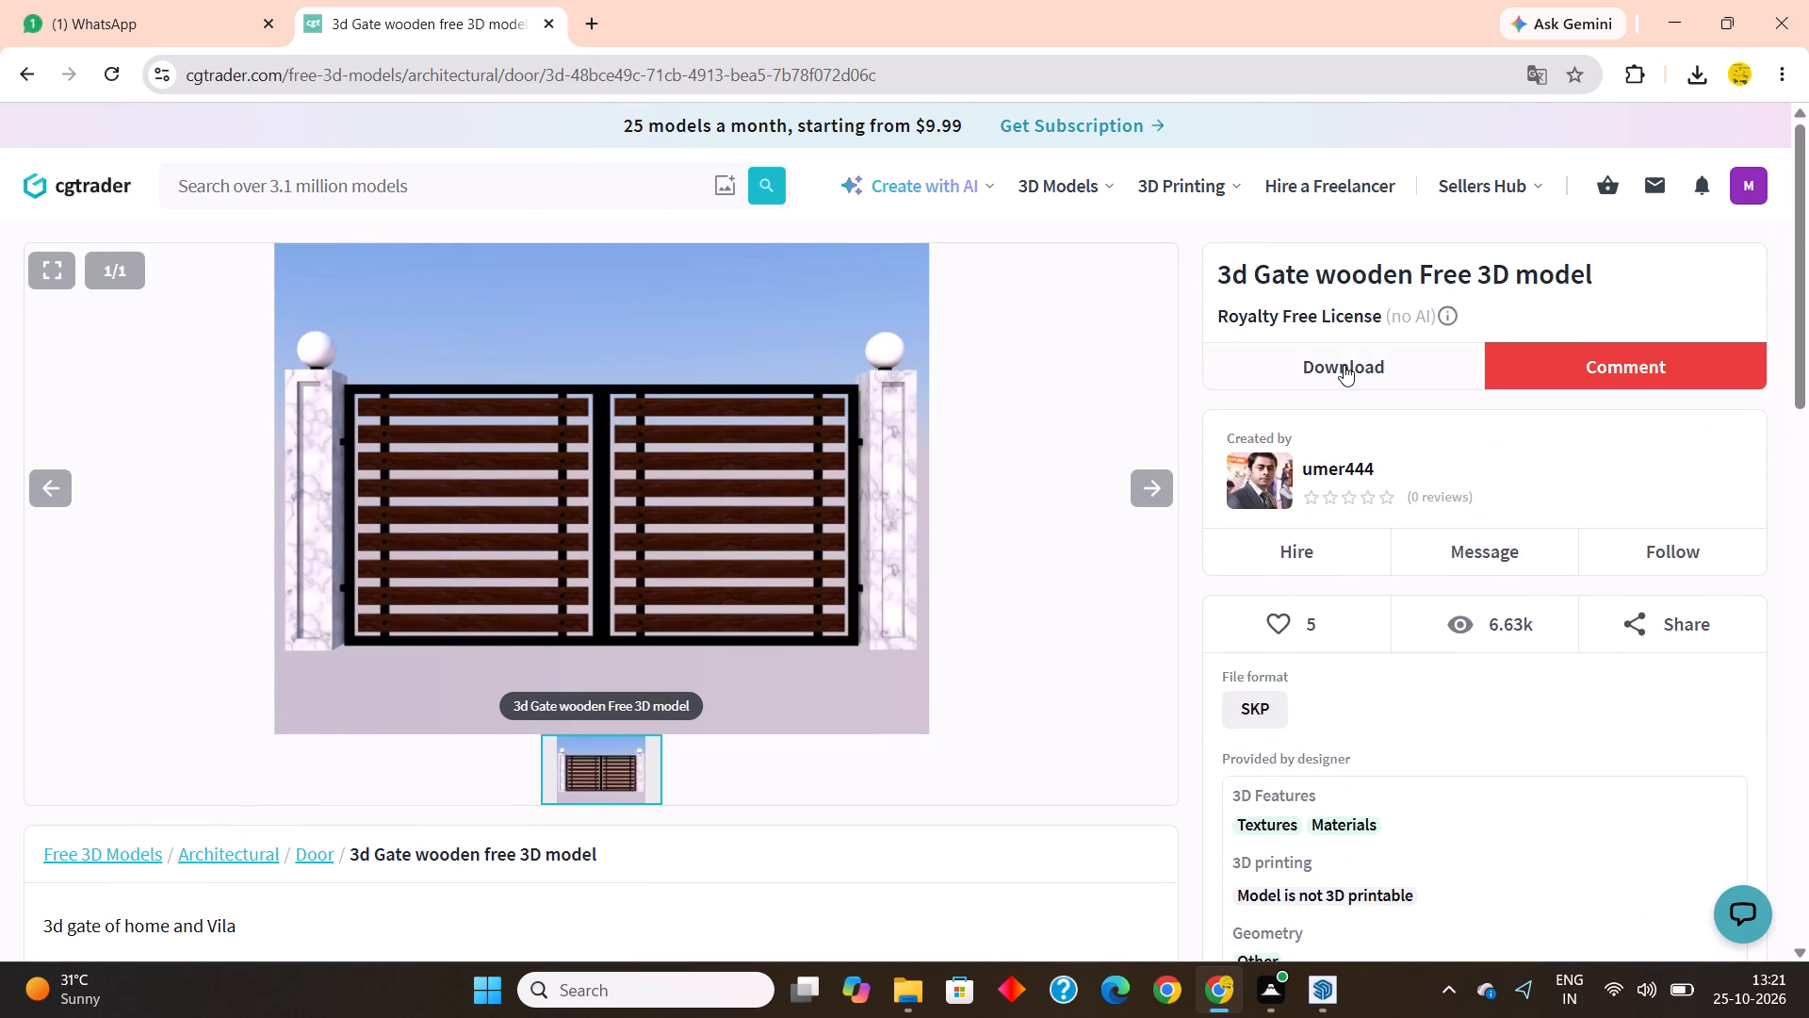
left_click(1344, 363)
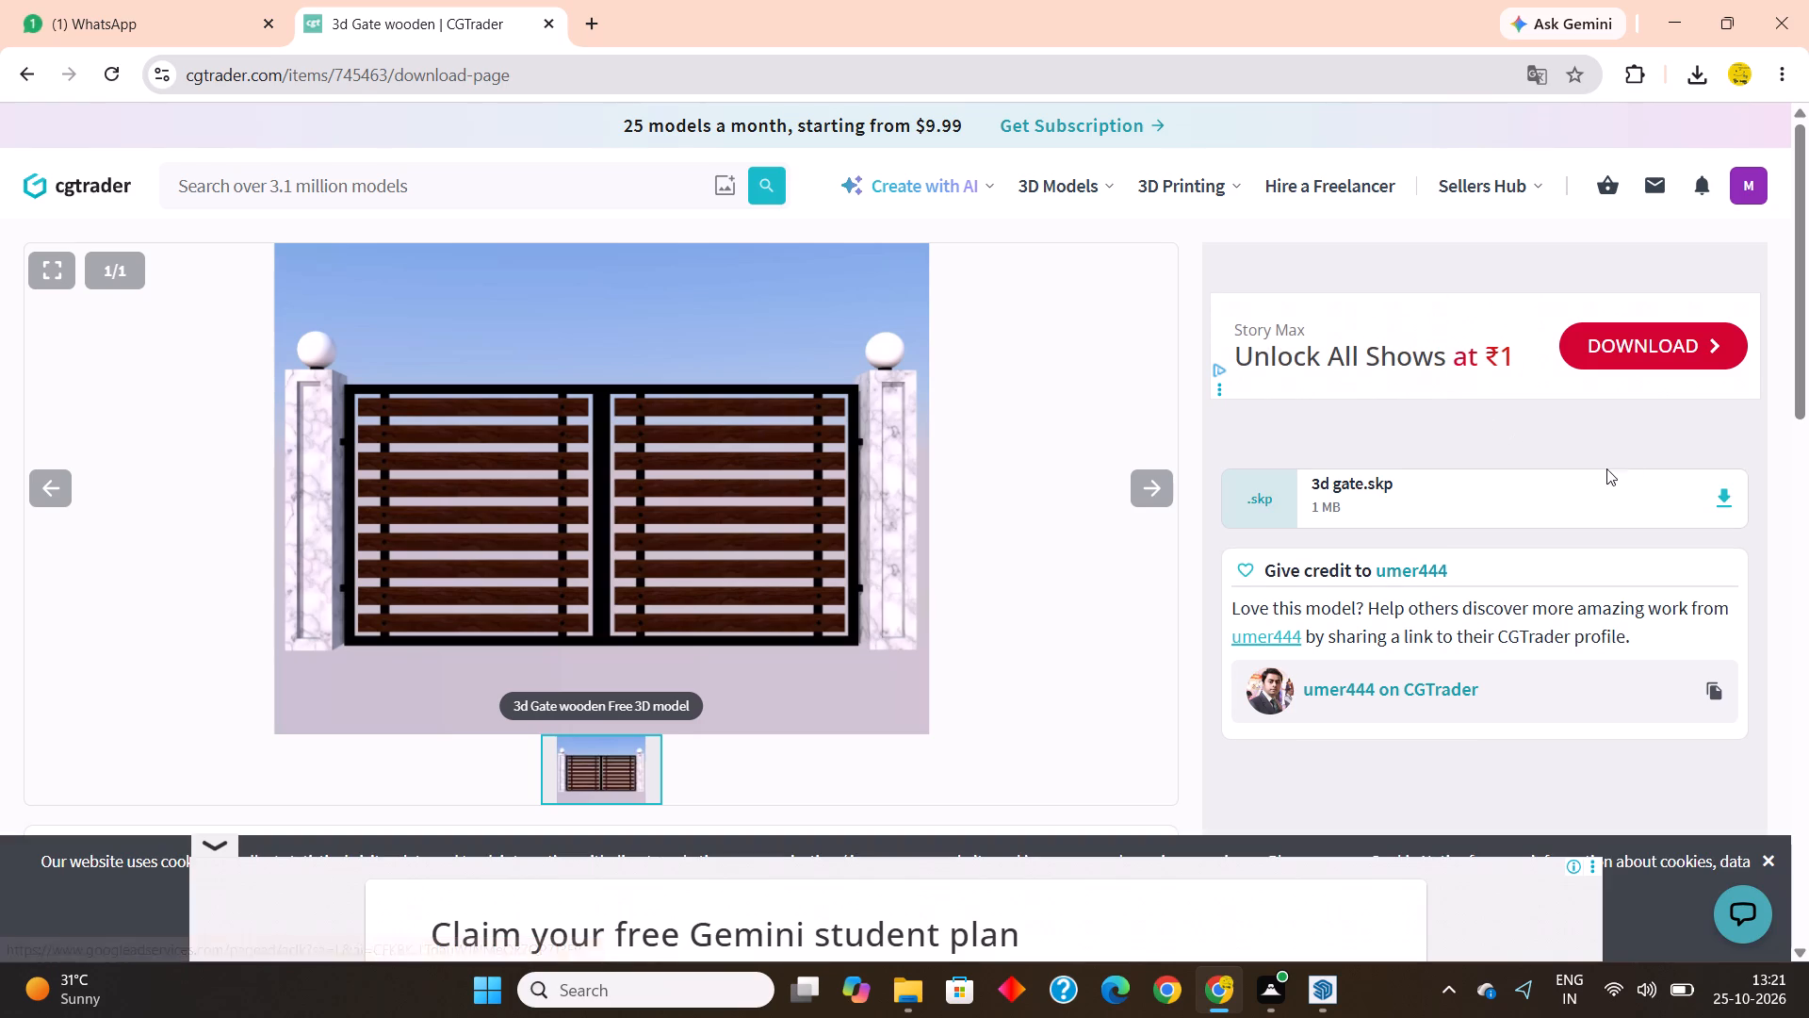
left_click(1723, 495)
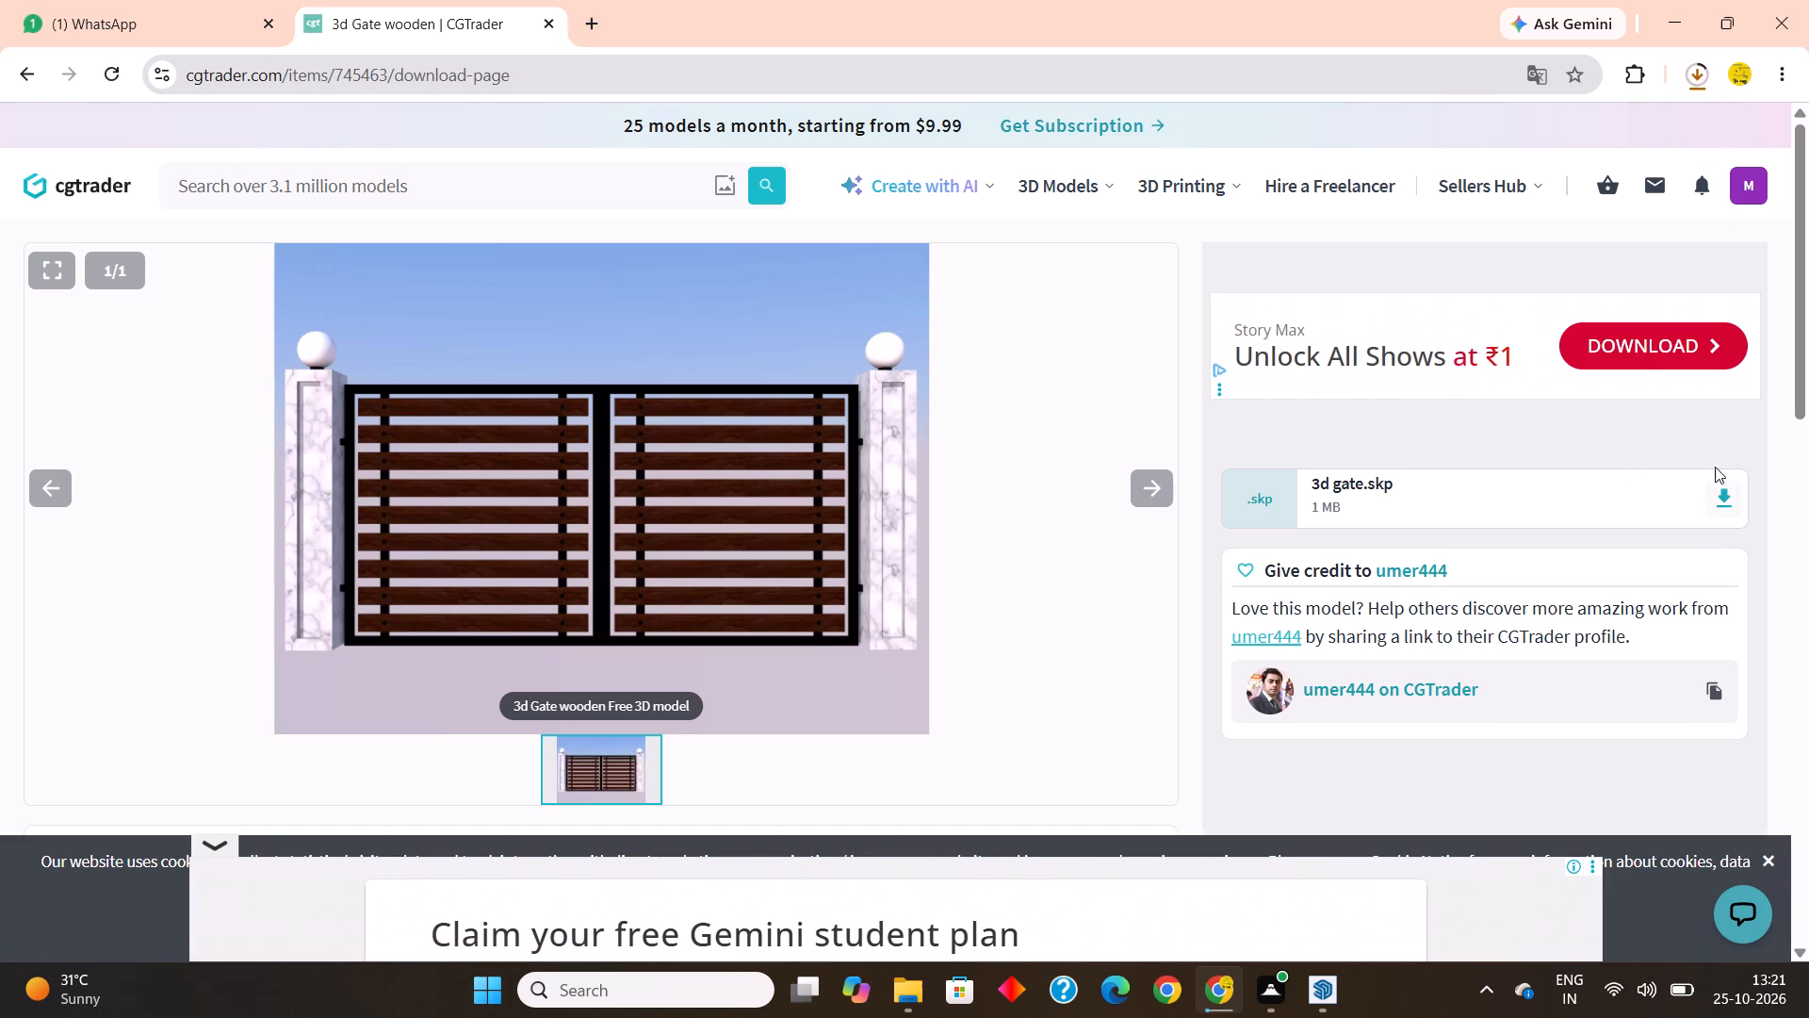
Bring the downloaded 3d+gate.skp into the SketchUp model and place it beside the front perimeter wall.
left_click(1698, 74)
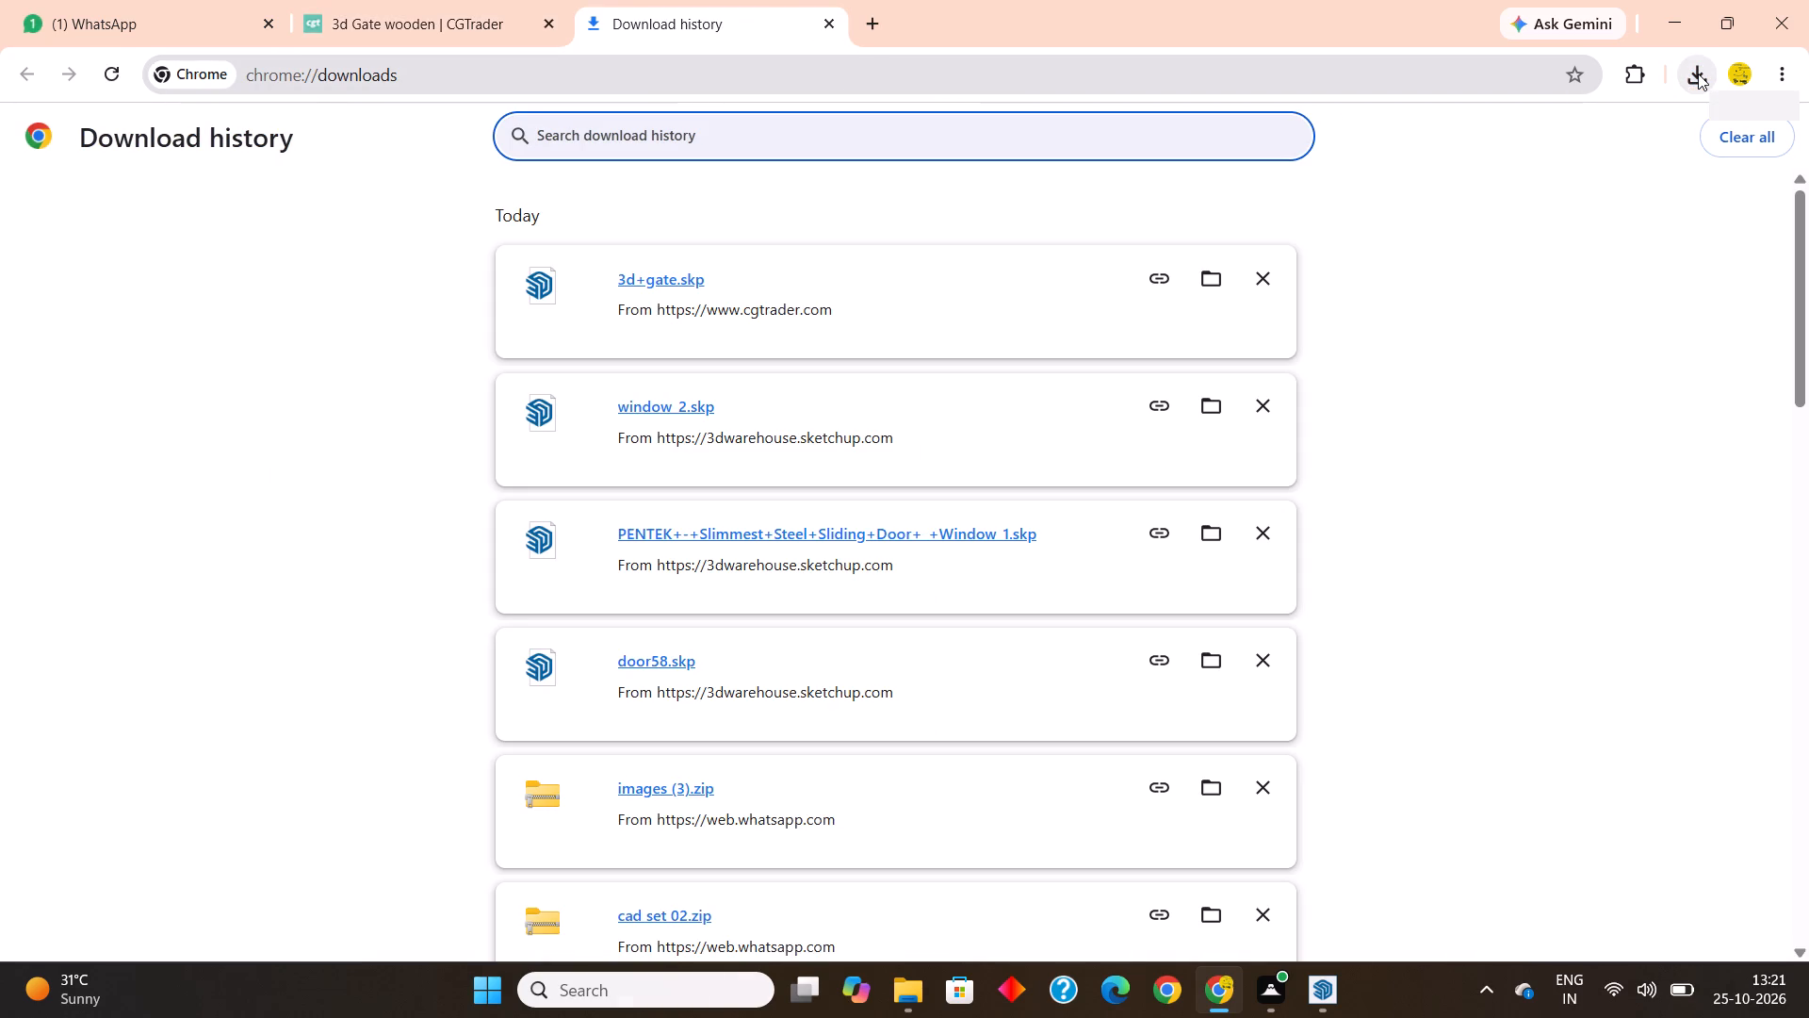
left_click(1698, 74)
left_click_drag(1509, 173, 1393, 388)
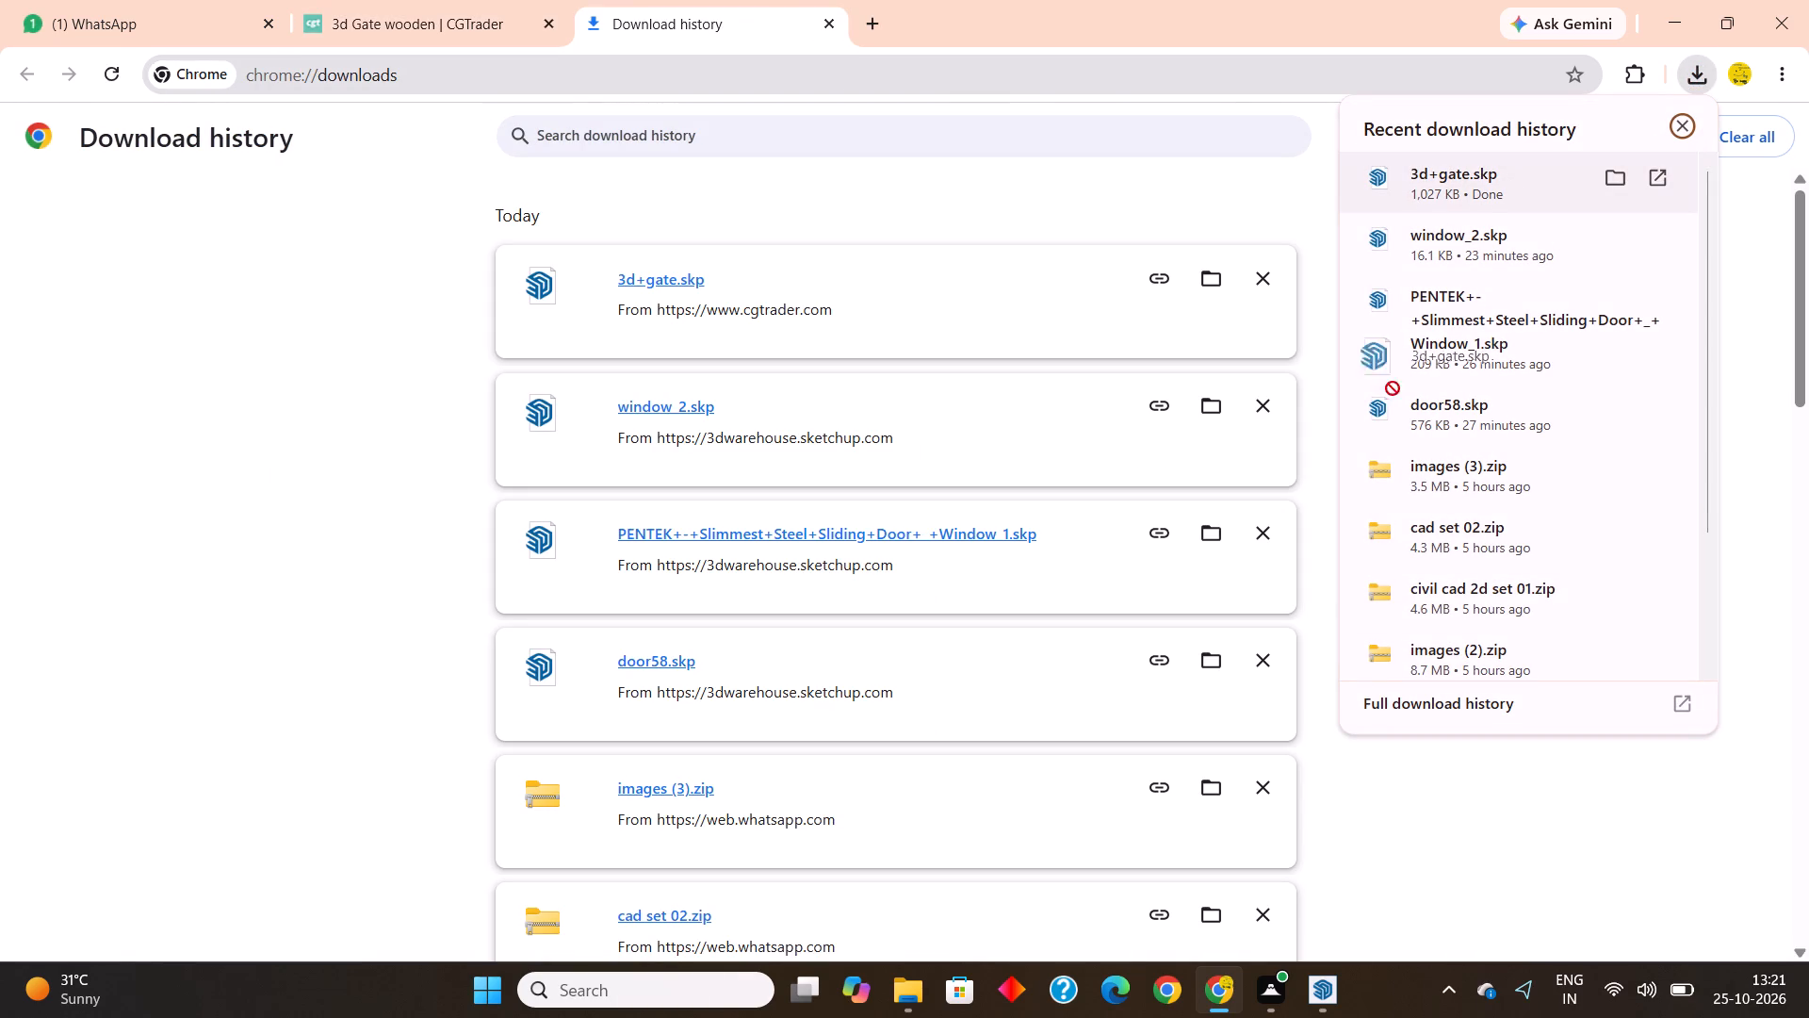
left_click_drag(1393, 388, 1044, 754)
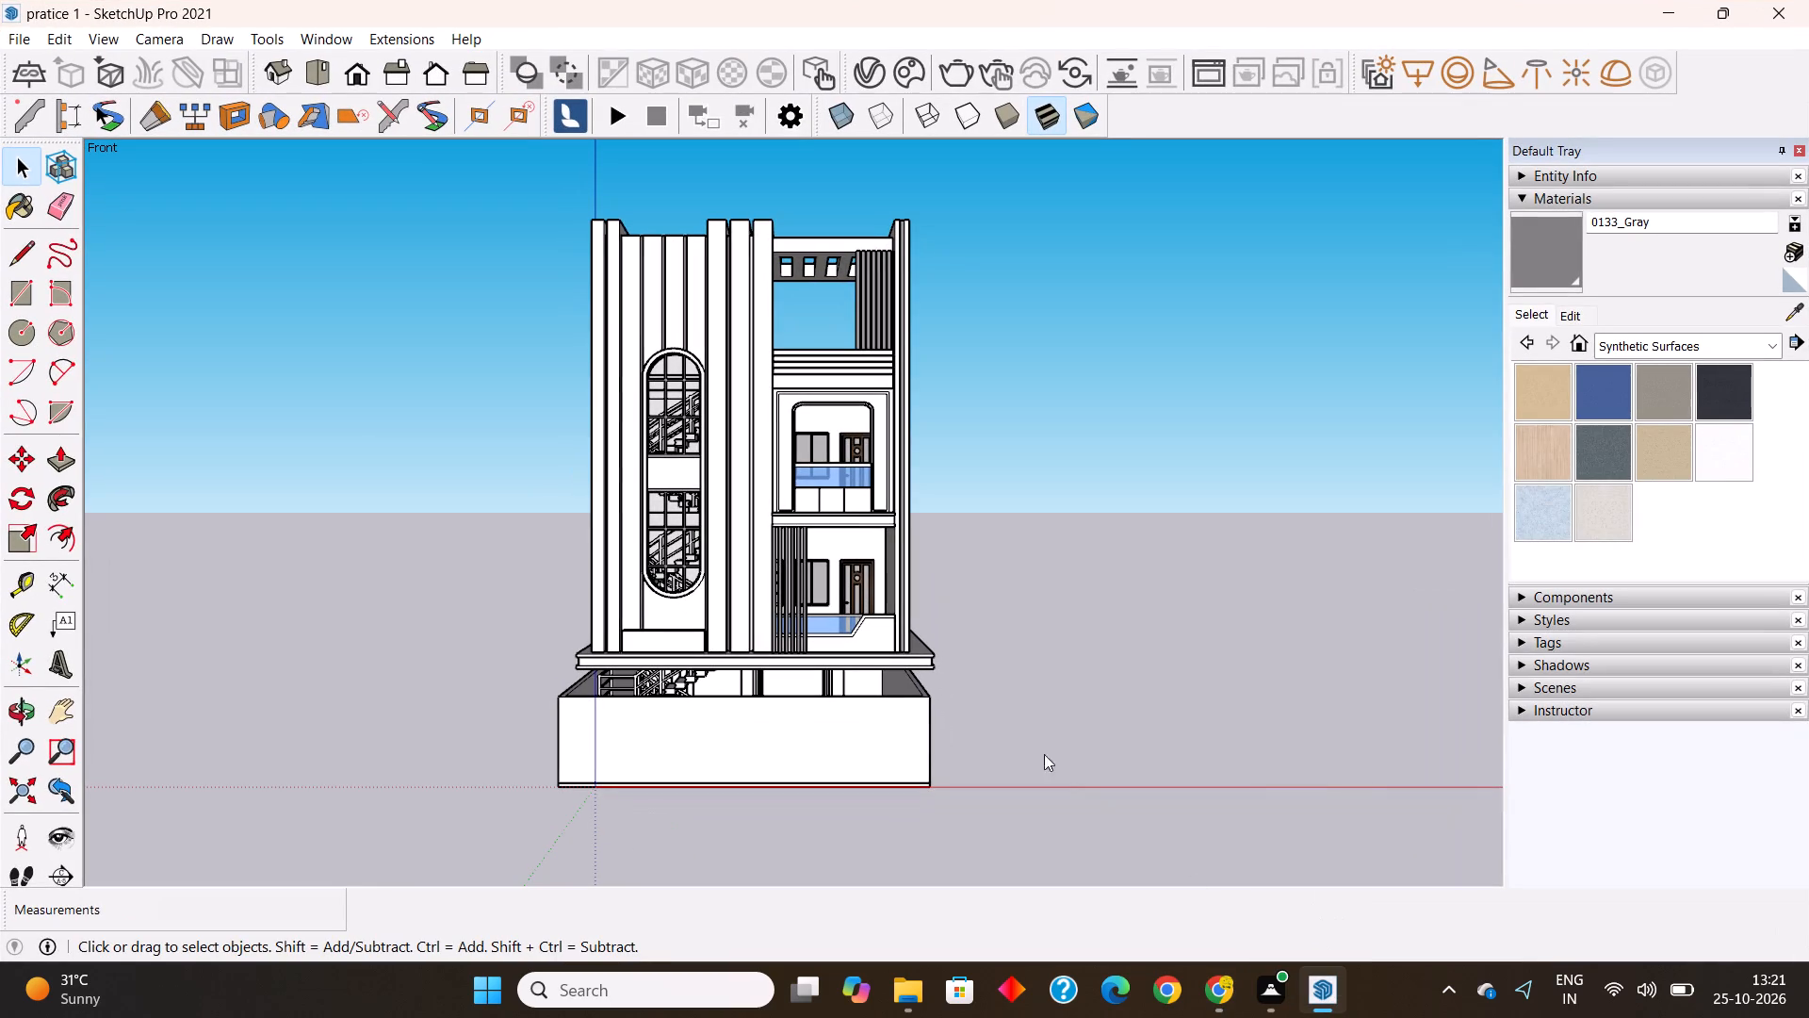
left_click_drag(1044, 754, 935, 775)
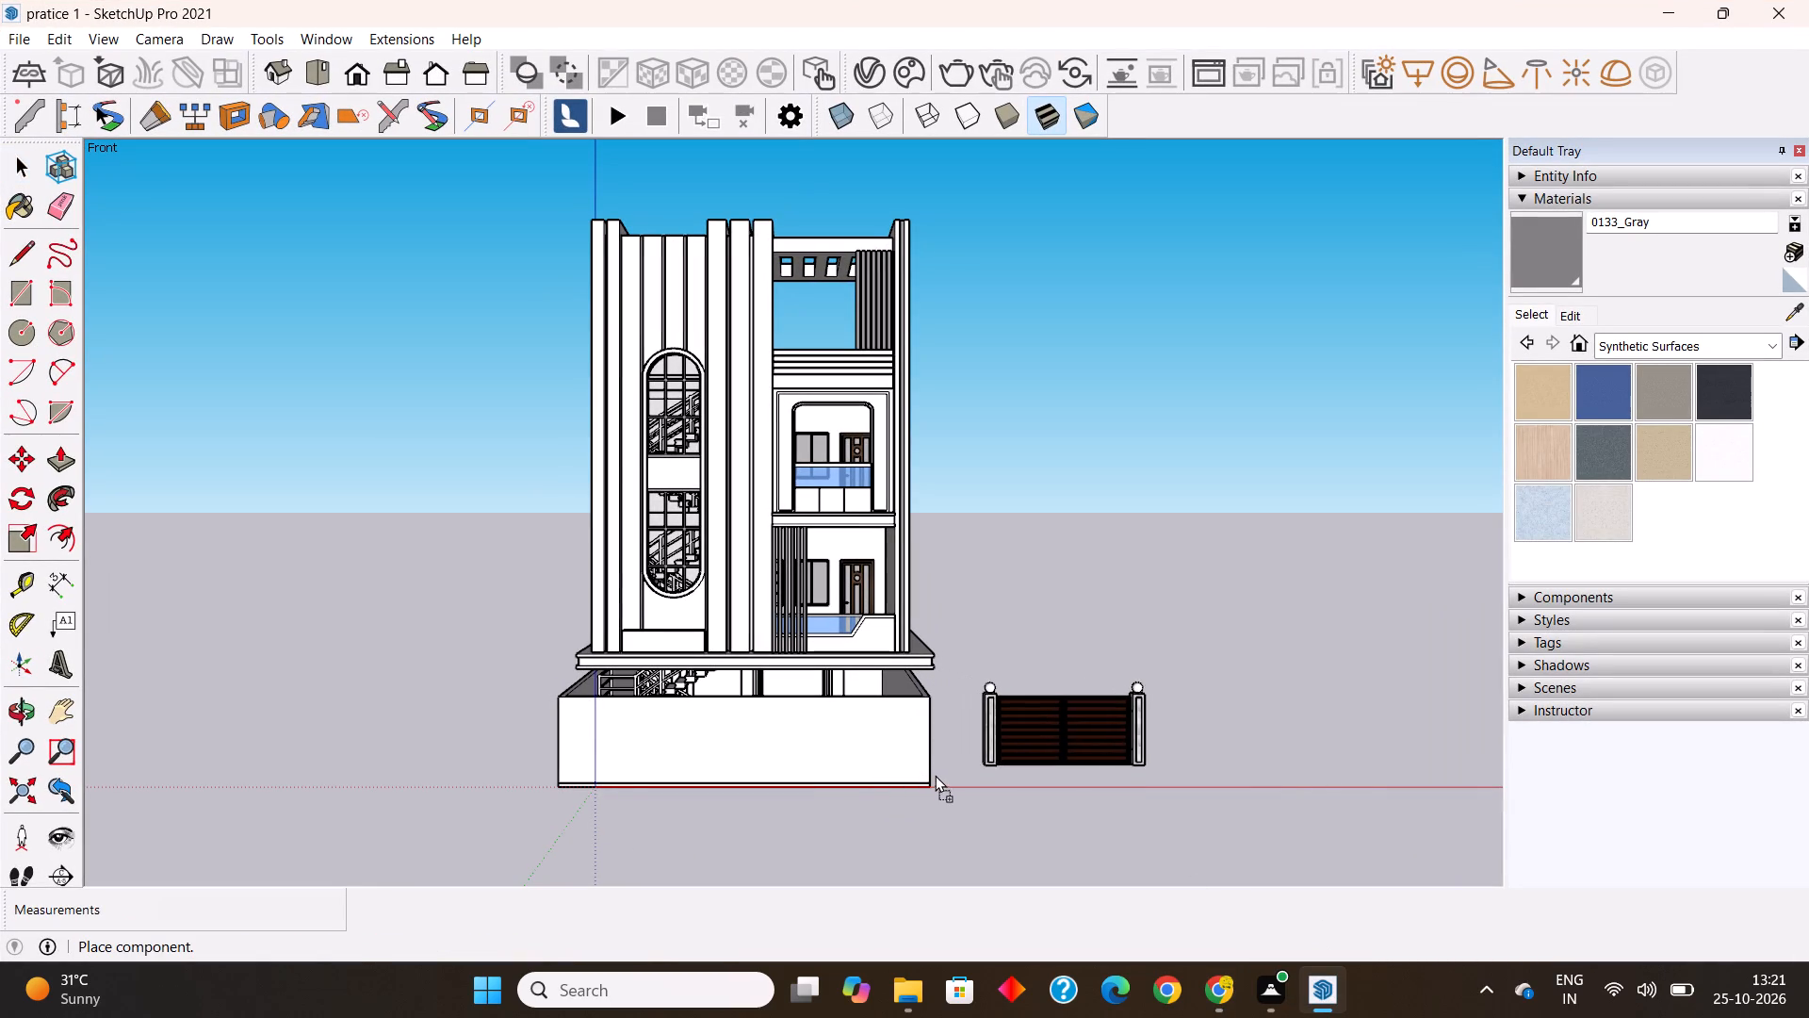
left_click_drag(935, 775, 936, 768)
scroll(1041, 727, "up", 13)
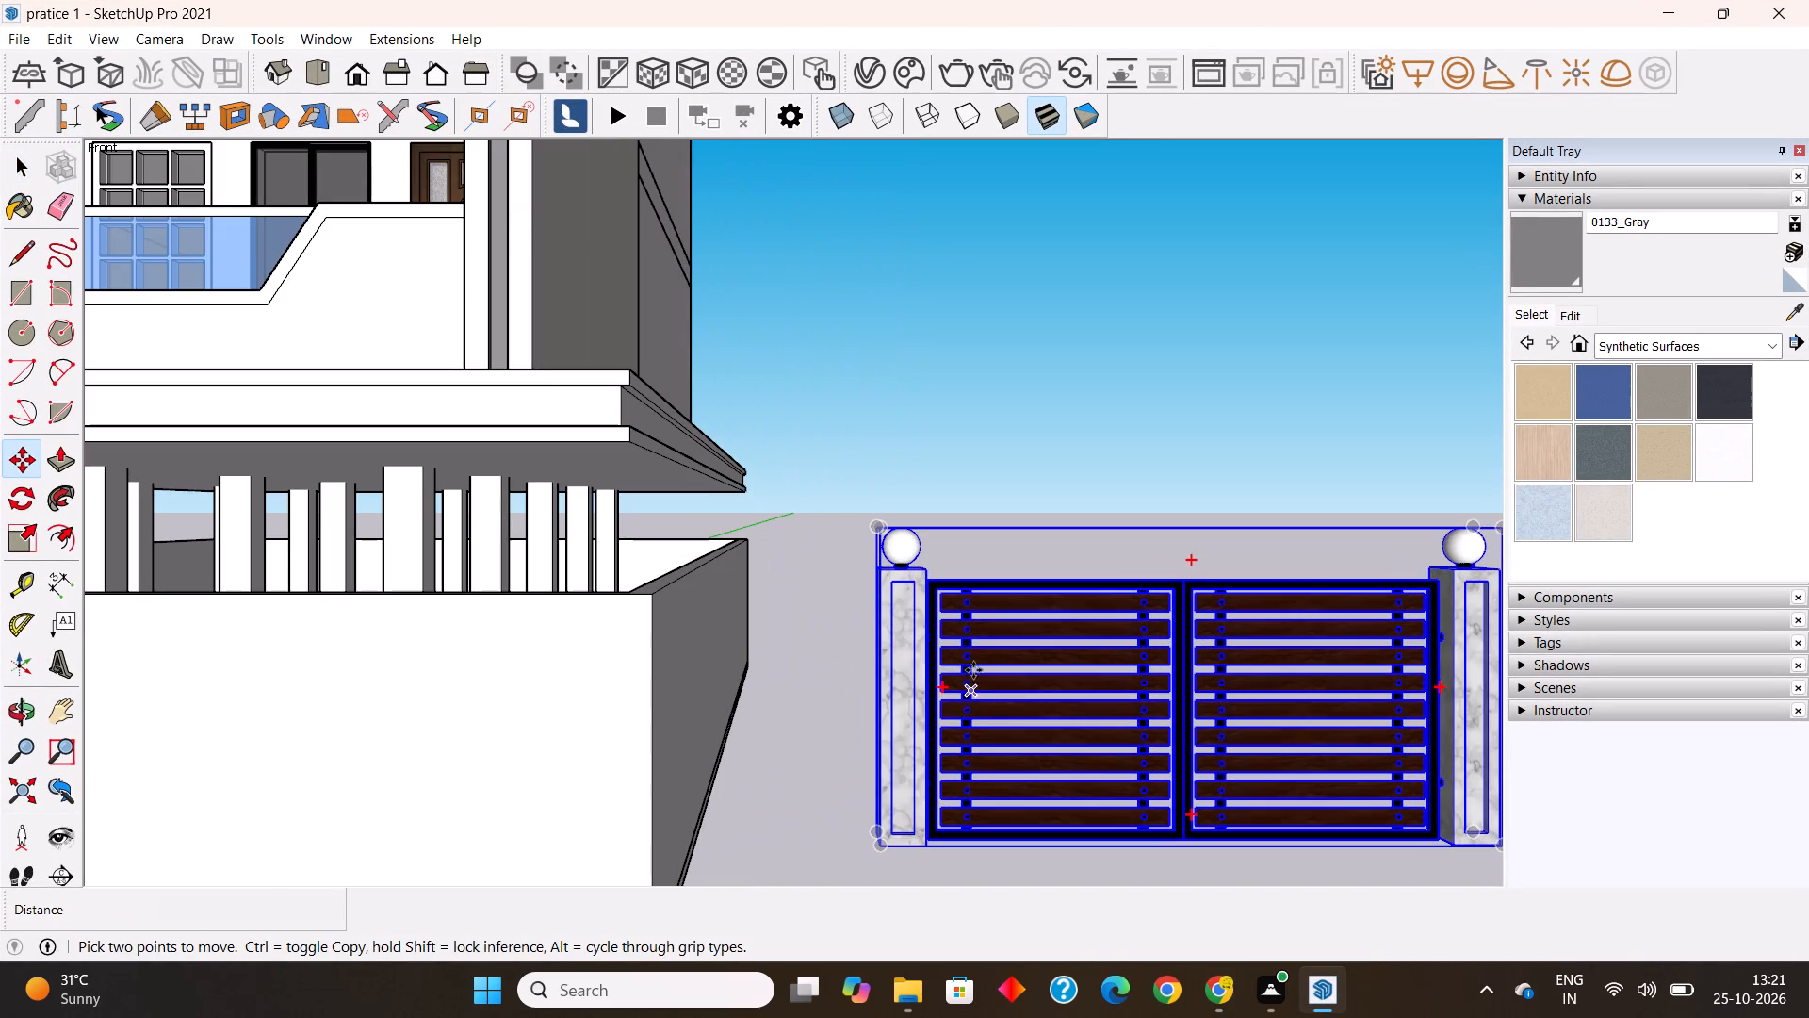
key("space")
left_click(1001, 460)
scroll(1001, 460, "down", 10)
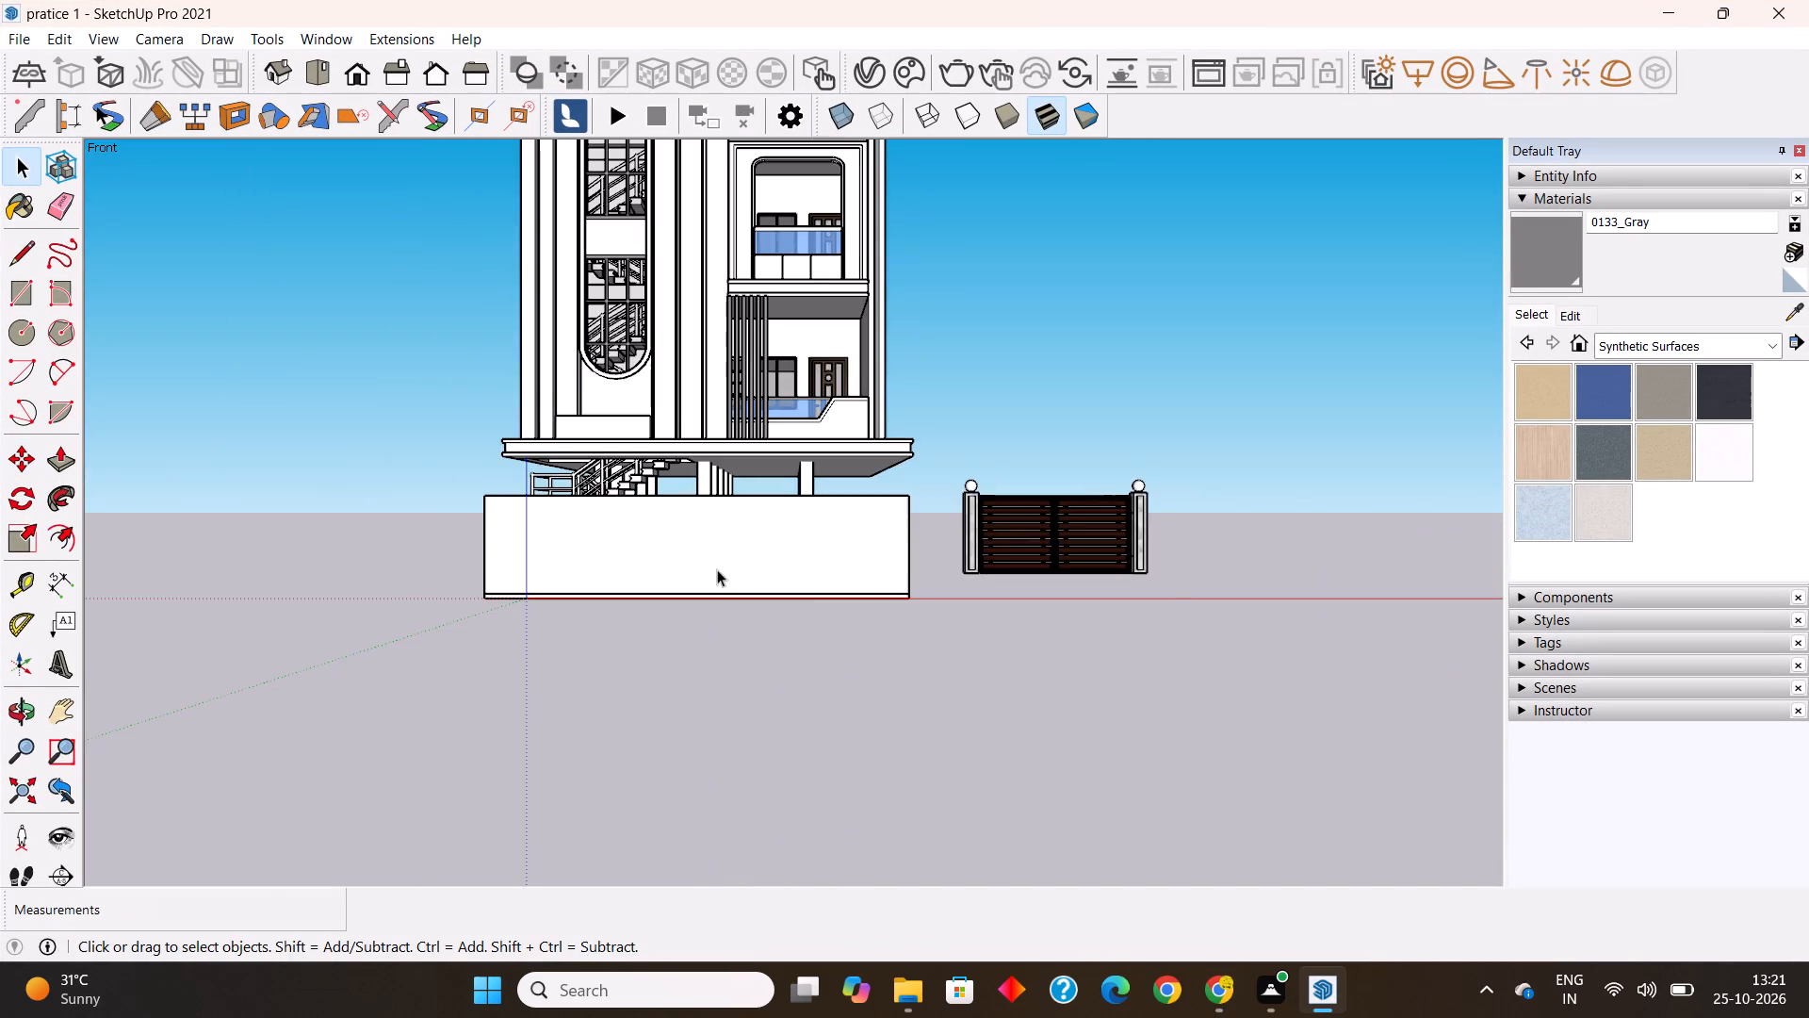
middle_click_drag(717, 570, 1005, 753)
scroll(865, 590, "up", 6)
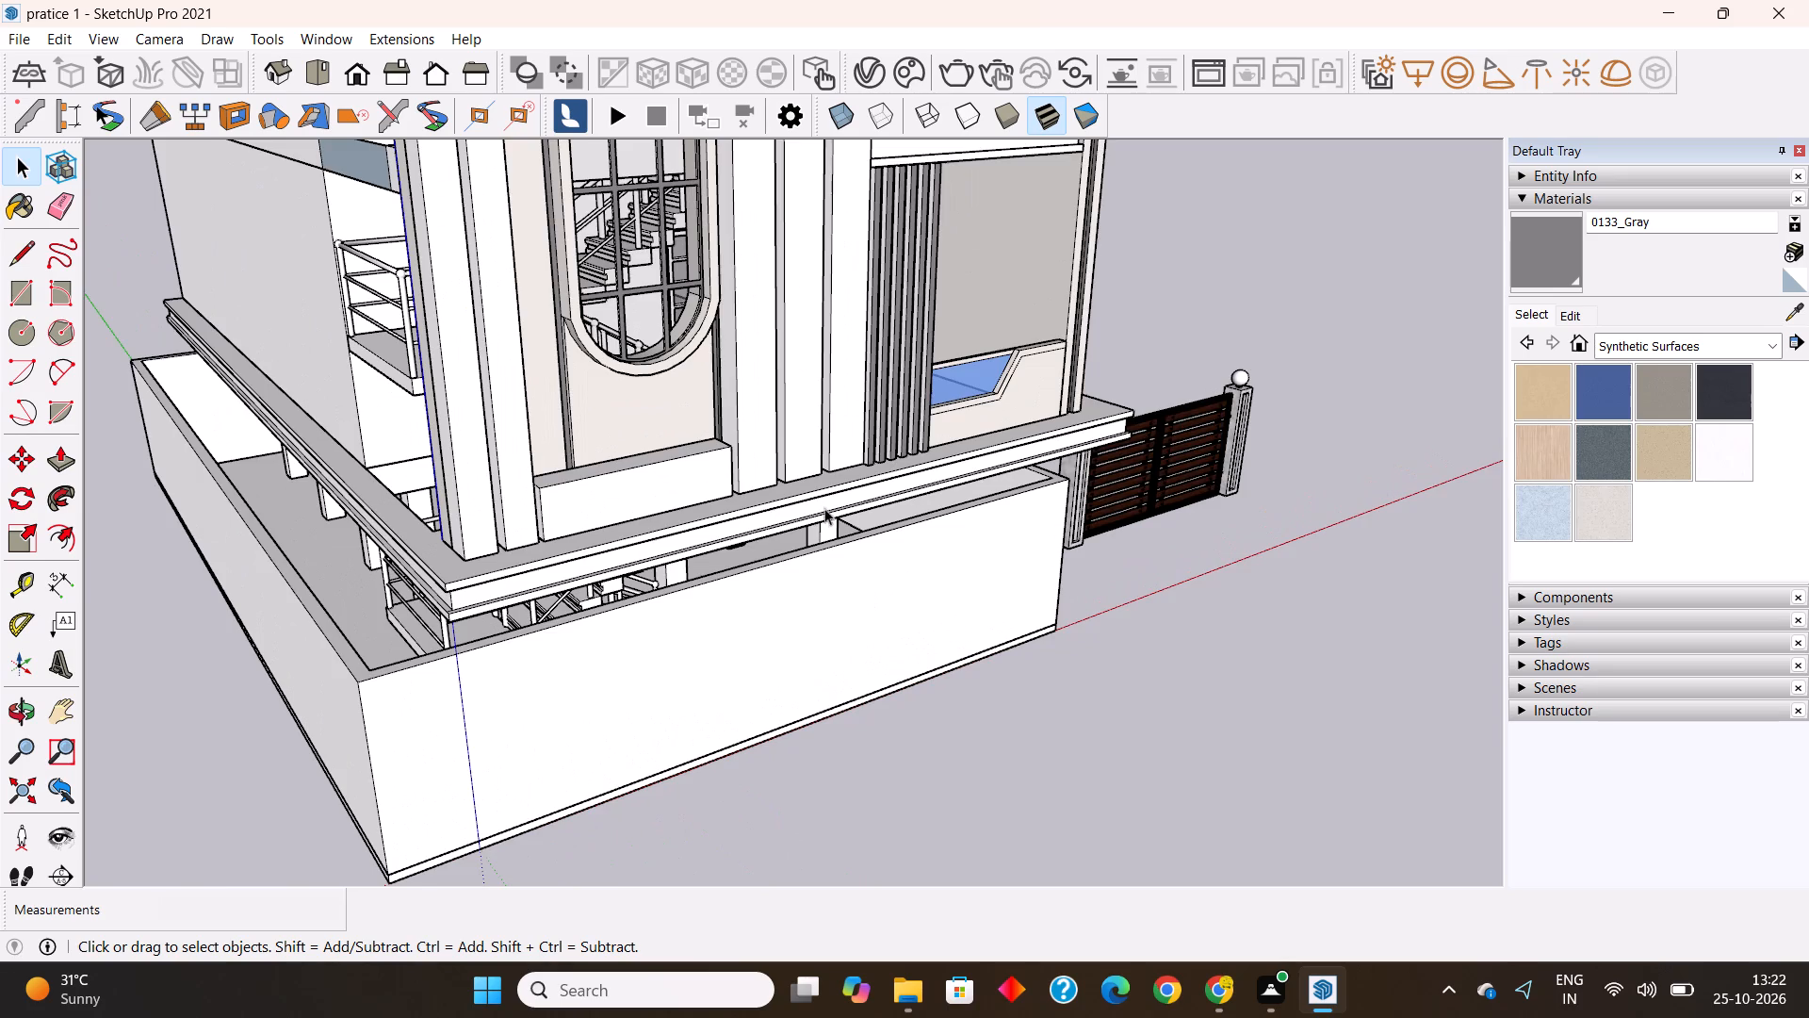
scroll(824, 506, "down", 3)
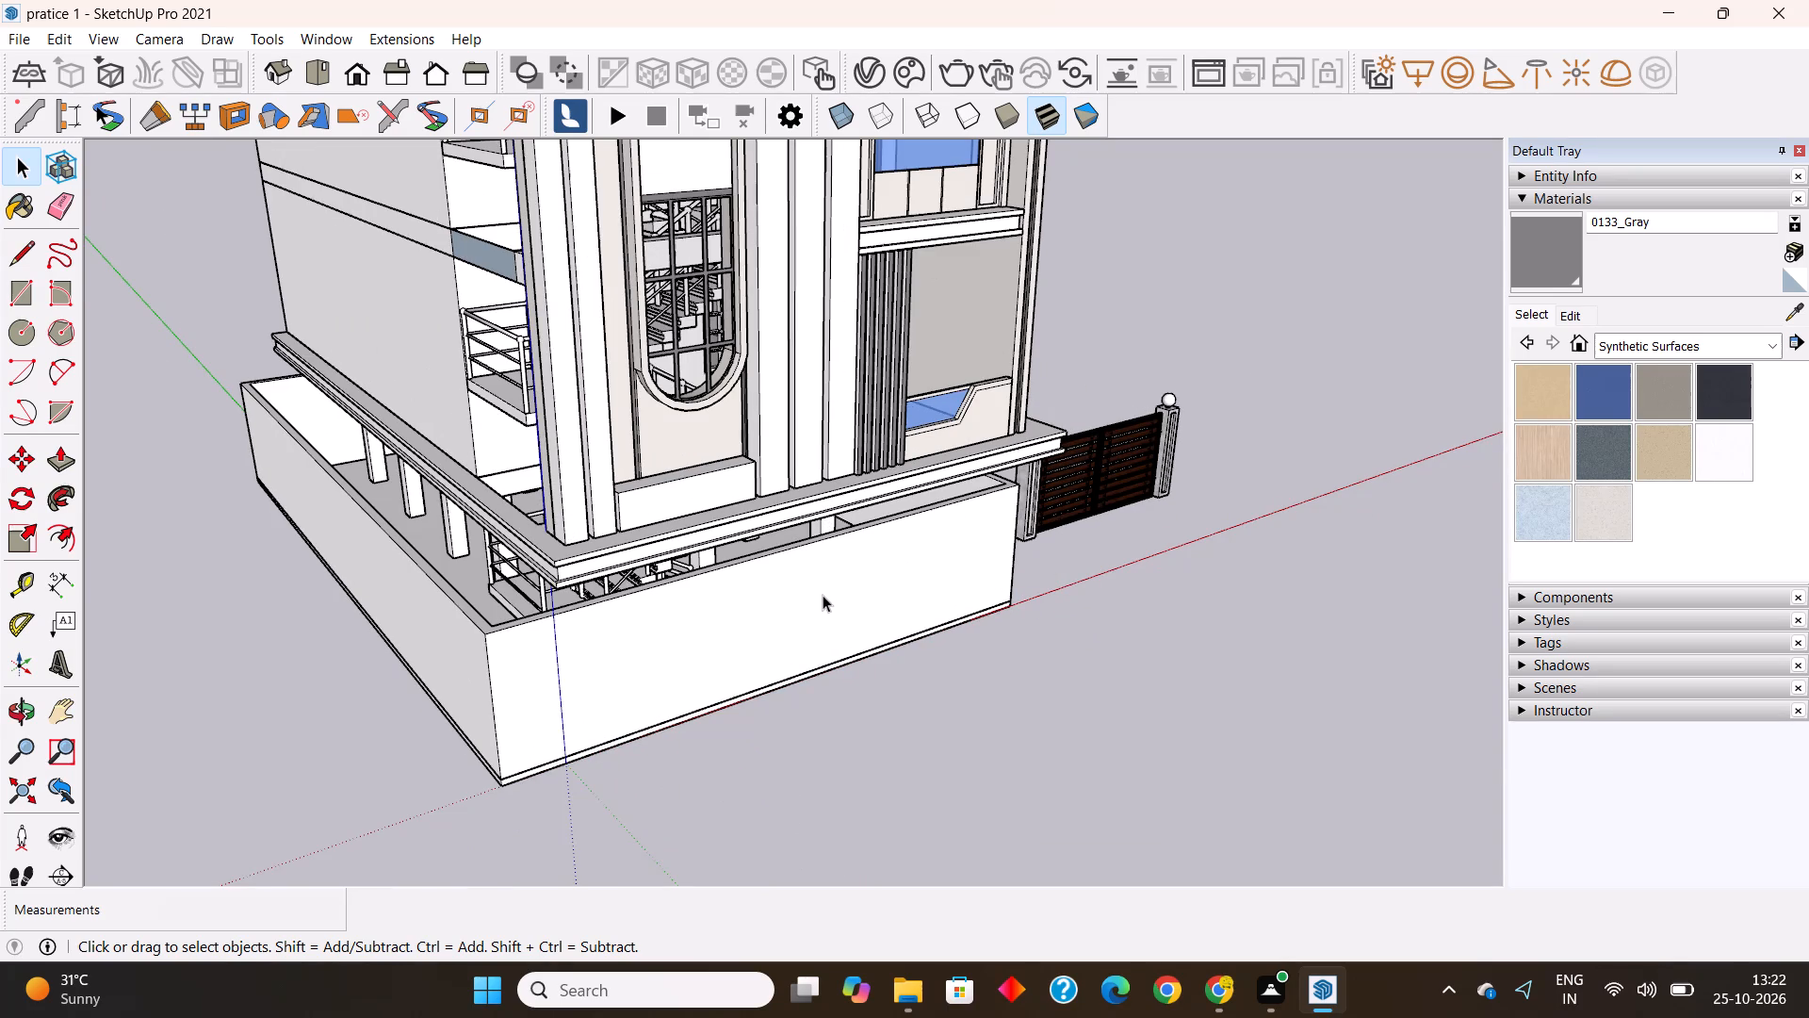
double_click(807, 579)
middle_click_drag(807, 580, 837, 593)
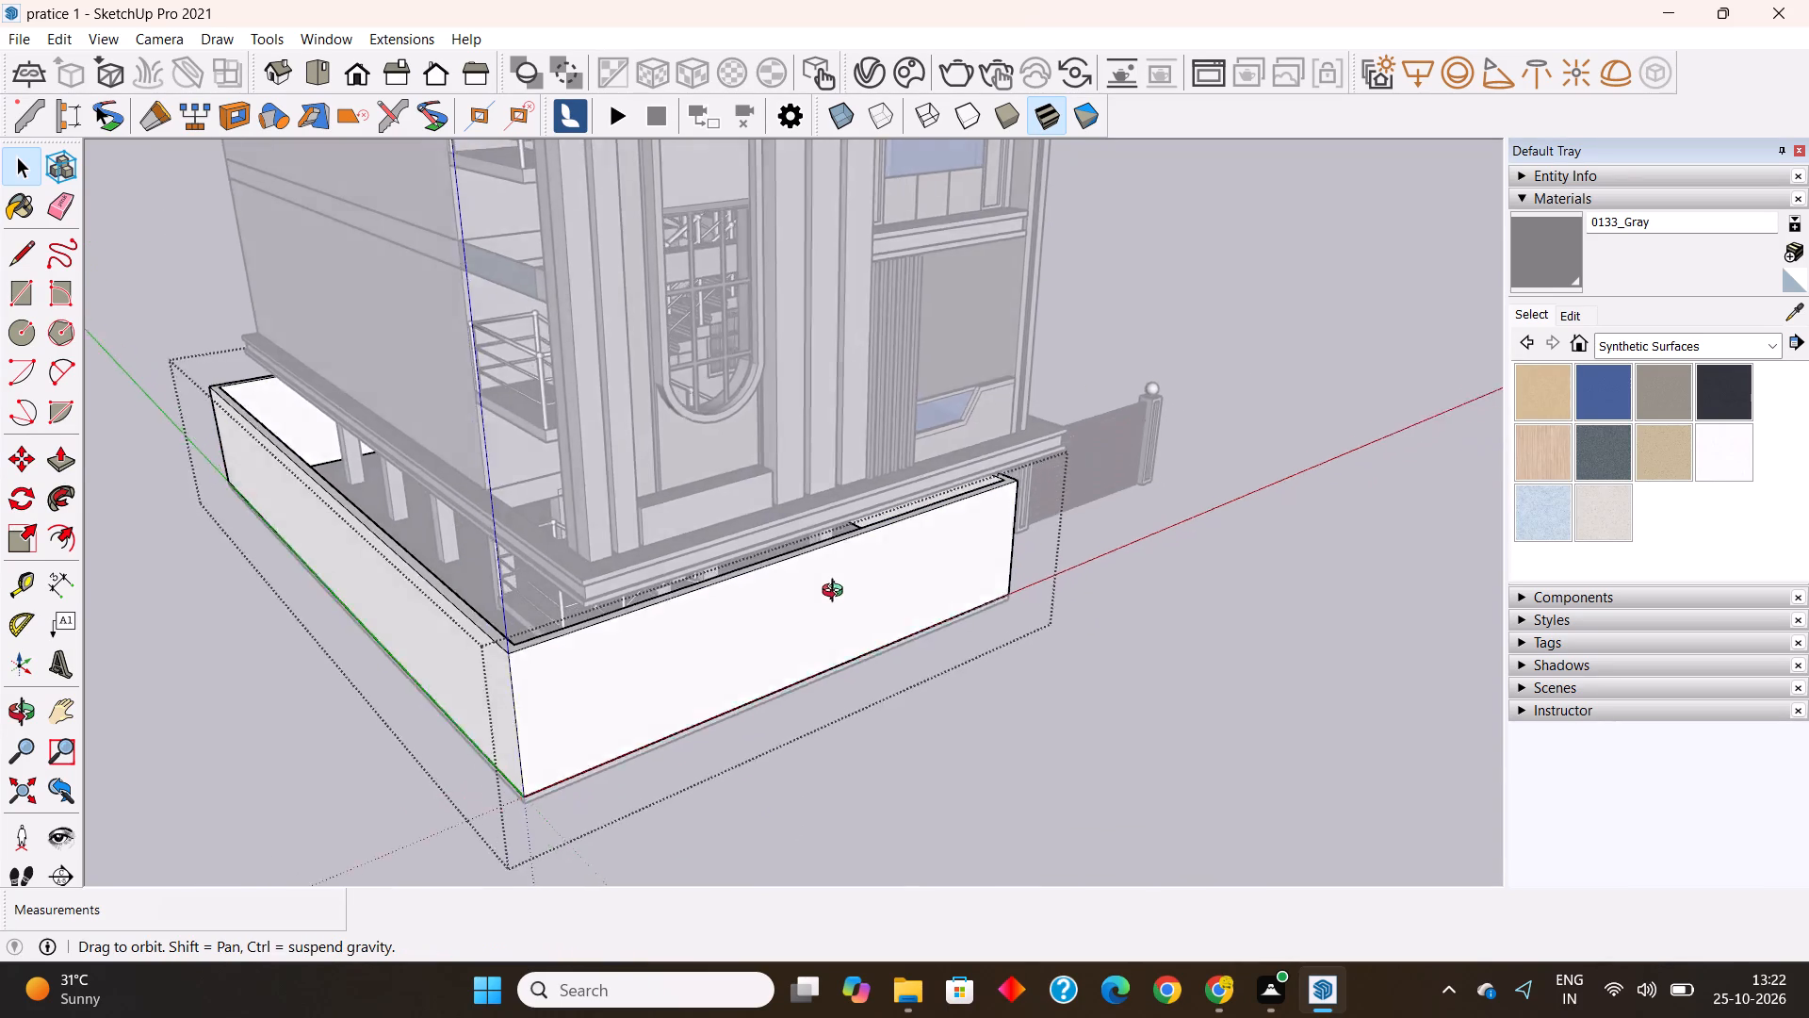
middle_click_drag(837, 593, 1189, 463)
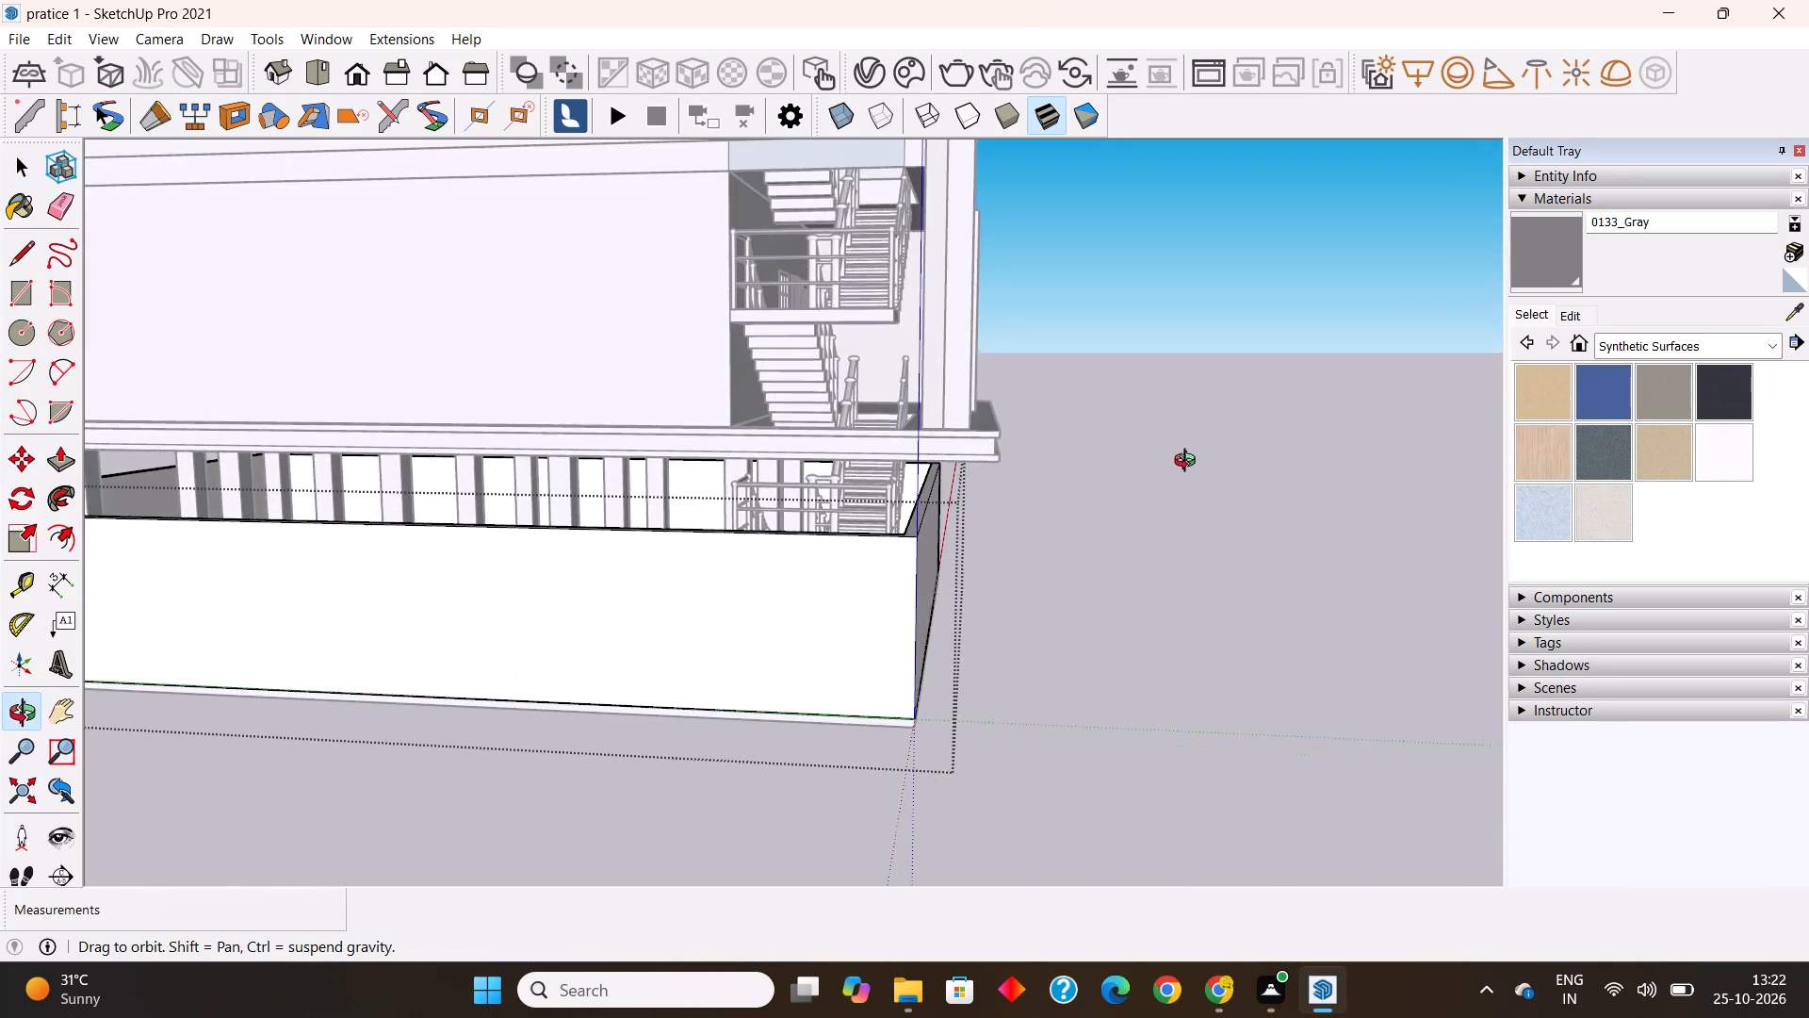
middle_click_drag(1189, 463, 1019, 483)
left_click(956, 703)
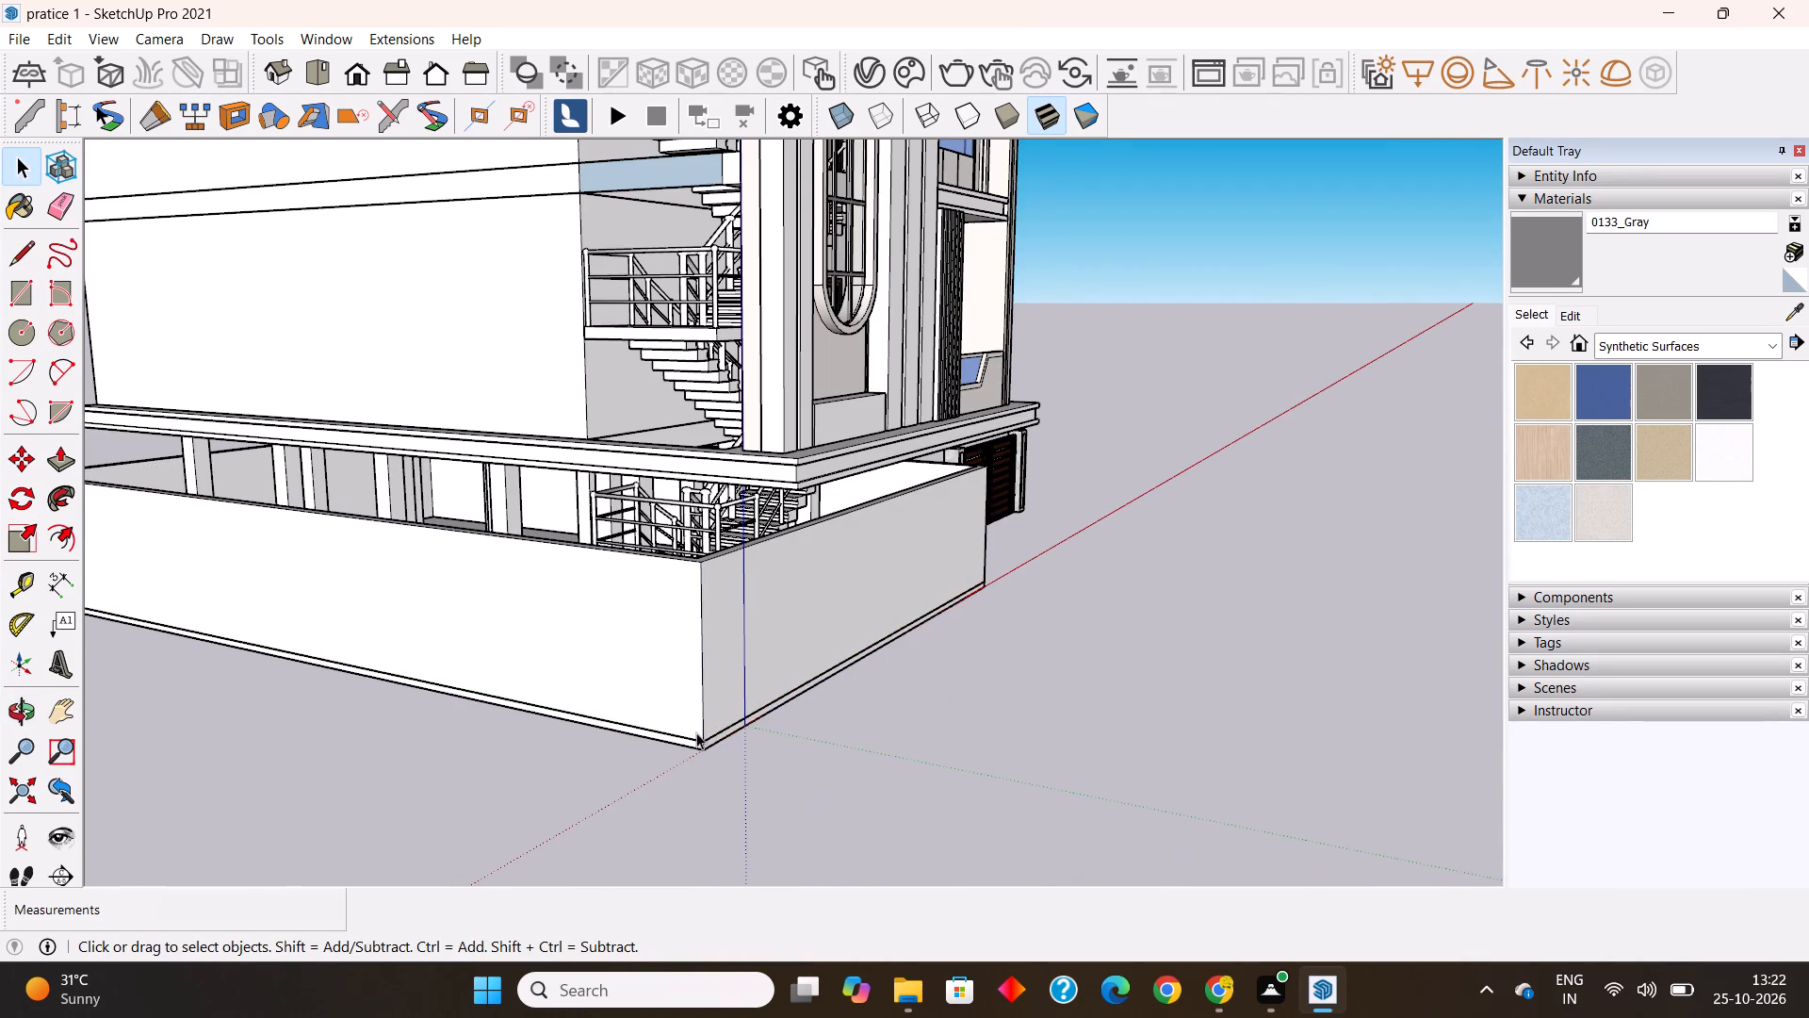
Open the base slab group under the perimeter wall and push/pull its front face outward by 3'.
scroll(696, 732, "up", 5)
double_click(700, 747)
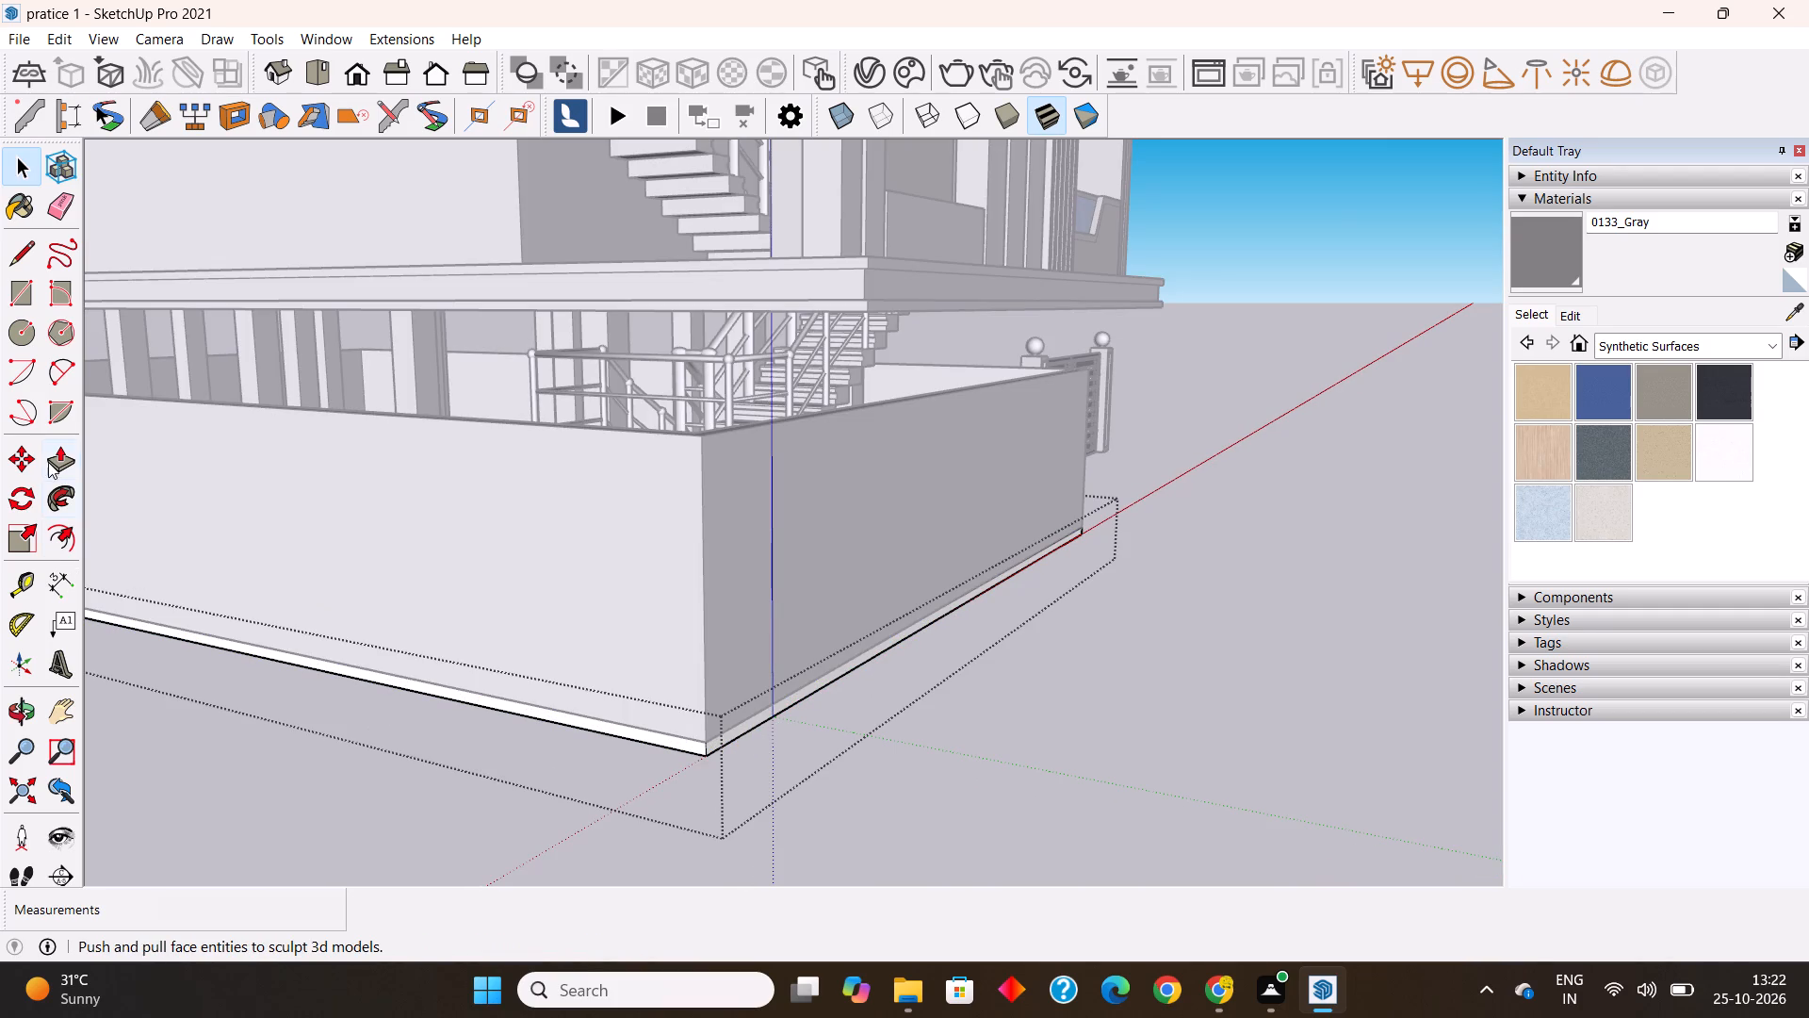
left_click(52, 454)
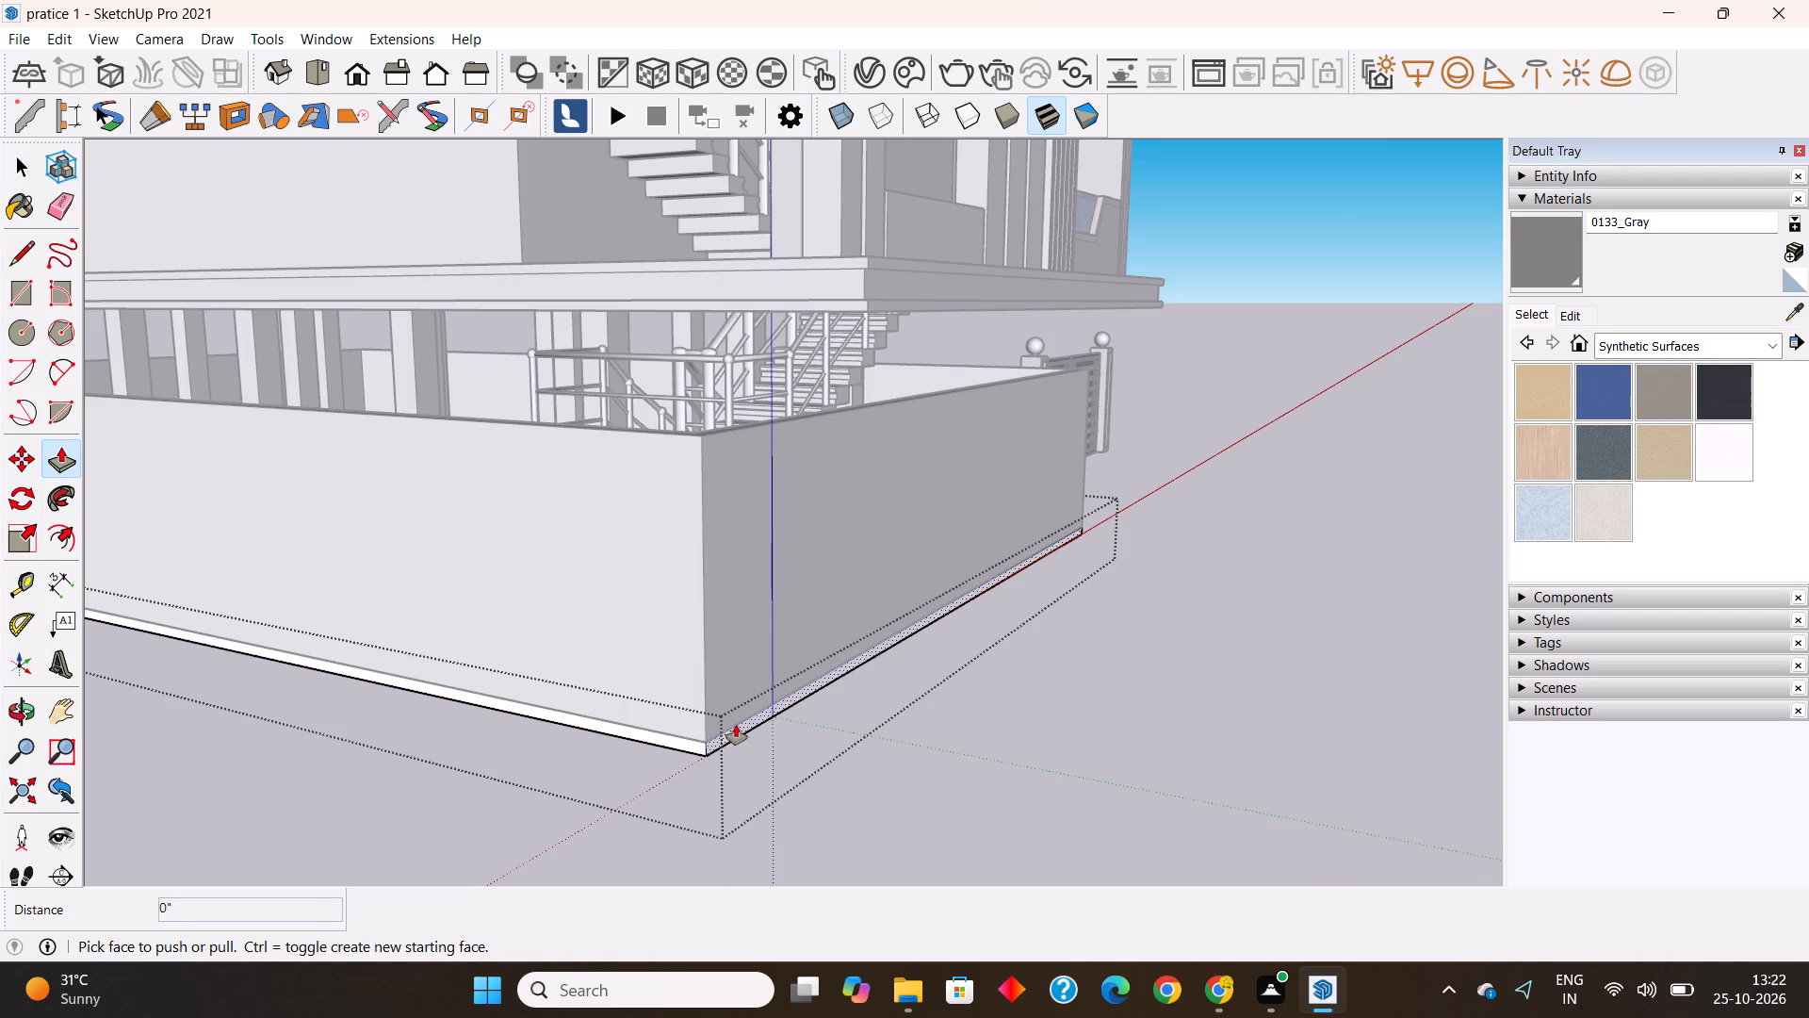
left_click(740, 730)
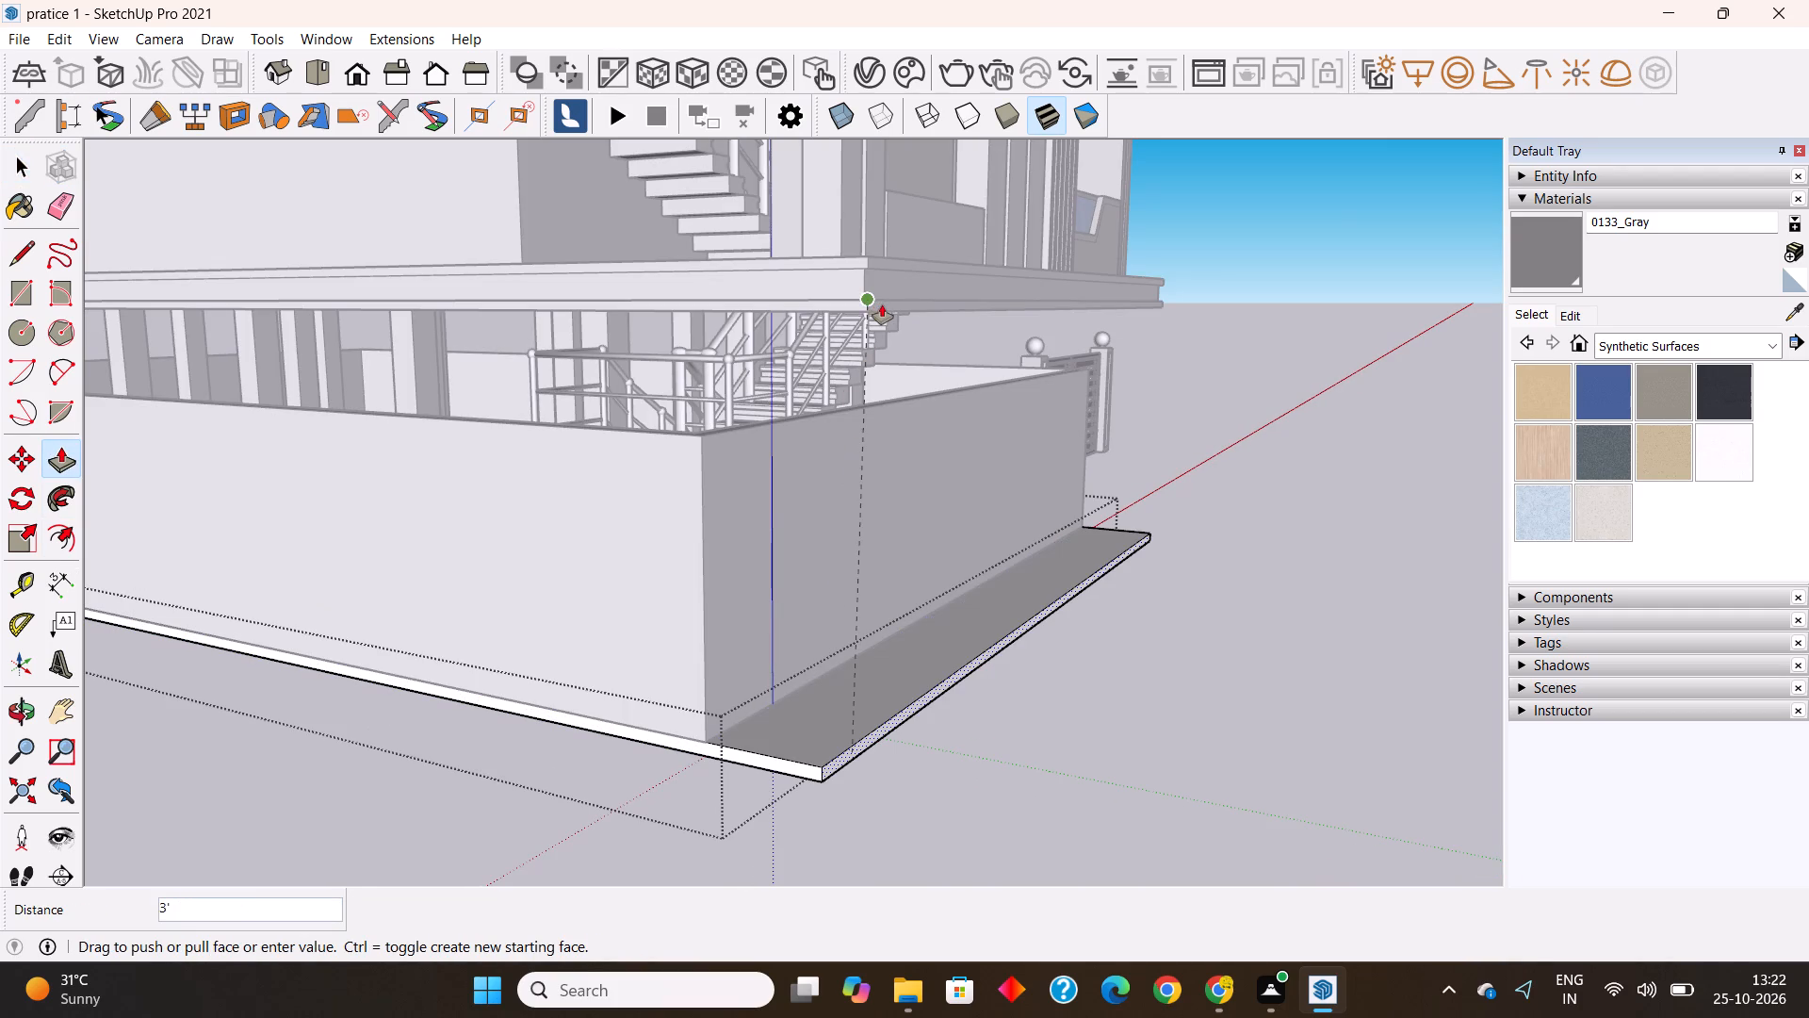
left_click(883, 306)
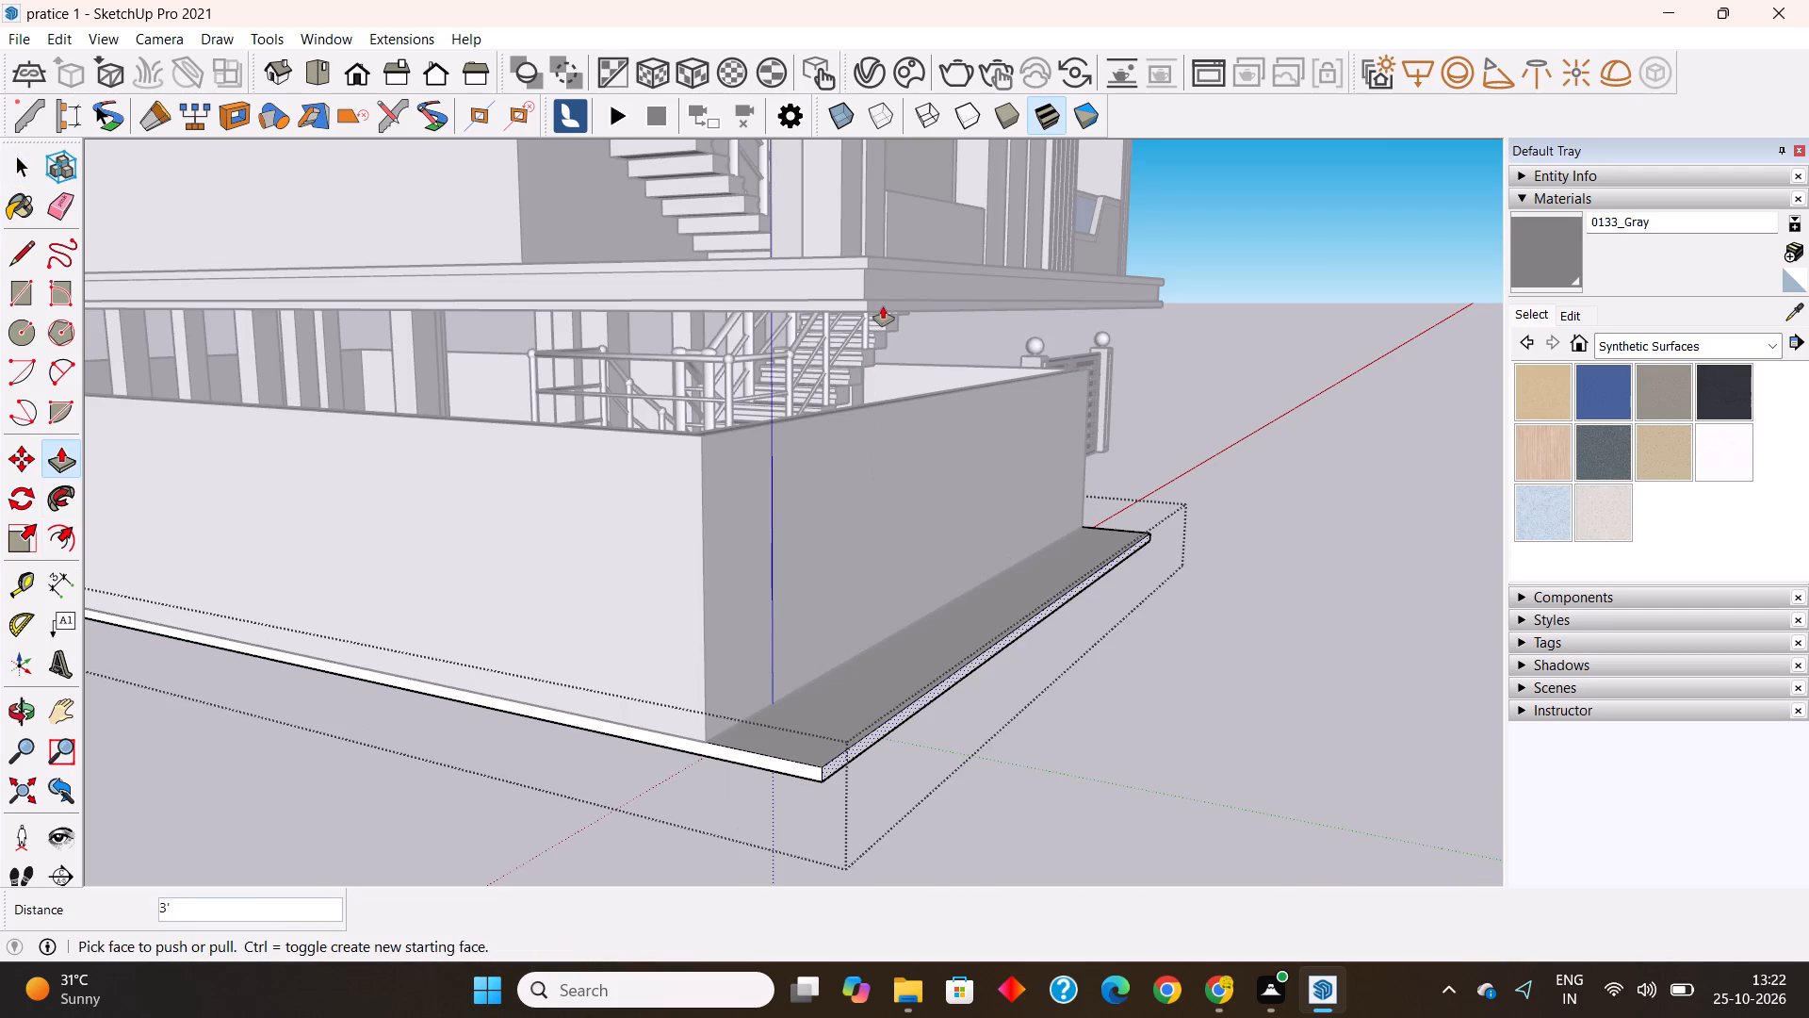
scroll(885, 320, "down", 2)
key("space")
left_click(1087, 687)
Scale the perimeter wall group along the green axis so its front face reaches the extended slab's front edge.
left_click(805, 455)
middle_click_drag(837, 583, 876, 727)
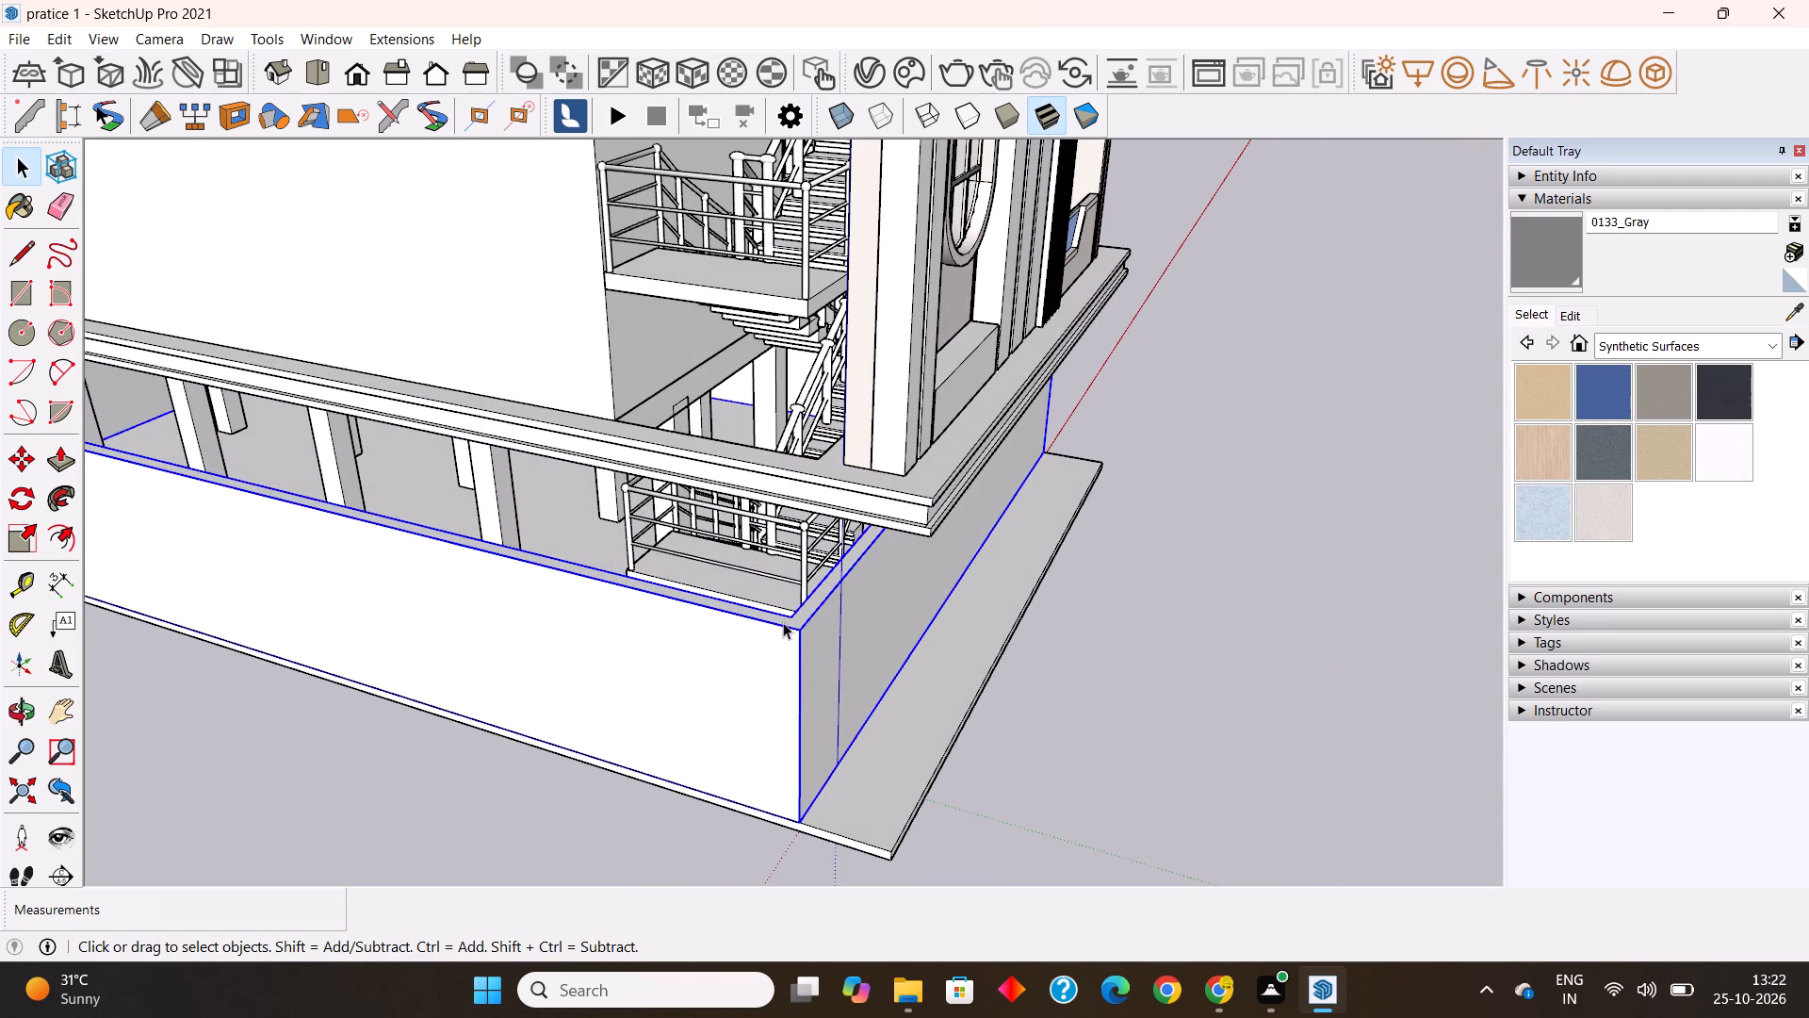
left_click(19, 542)
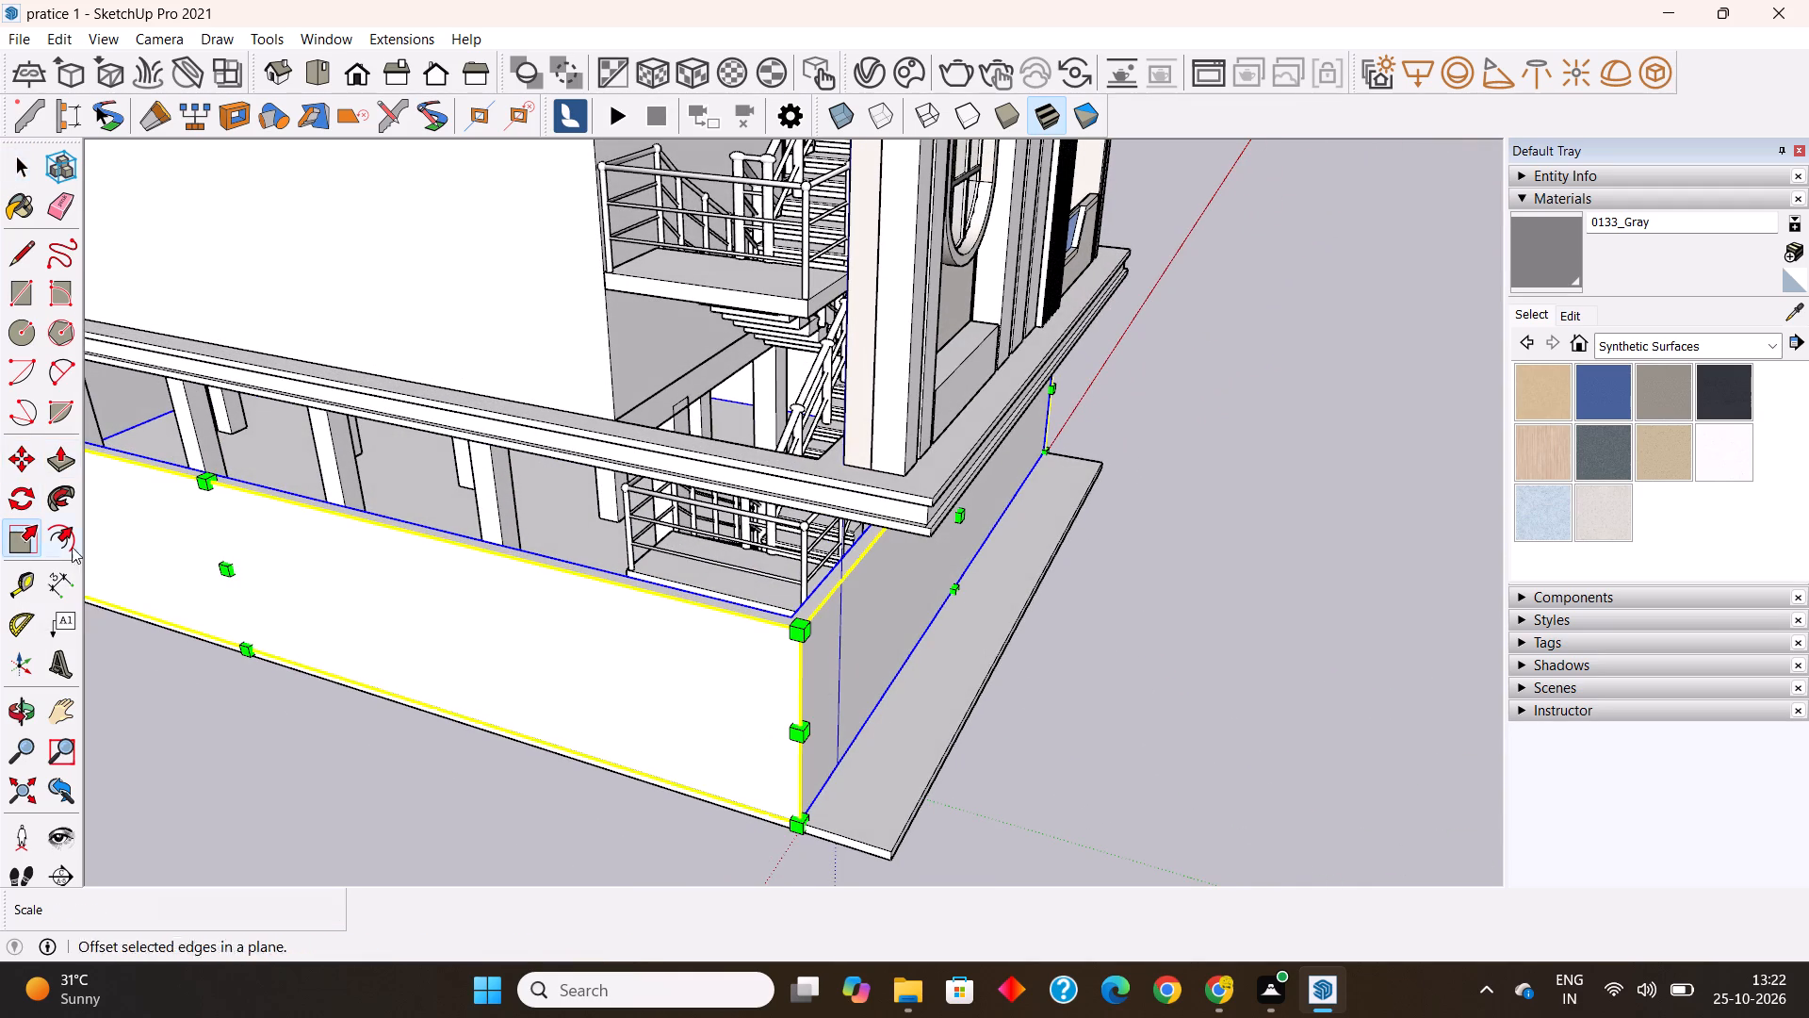
left_click(963, 516)
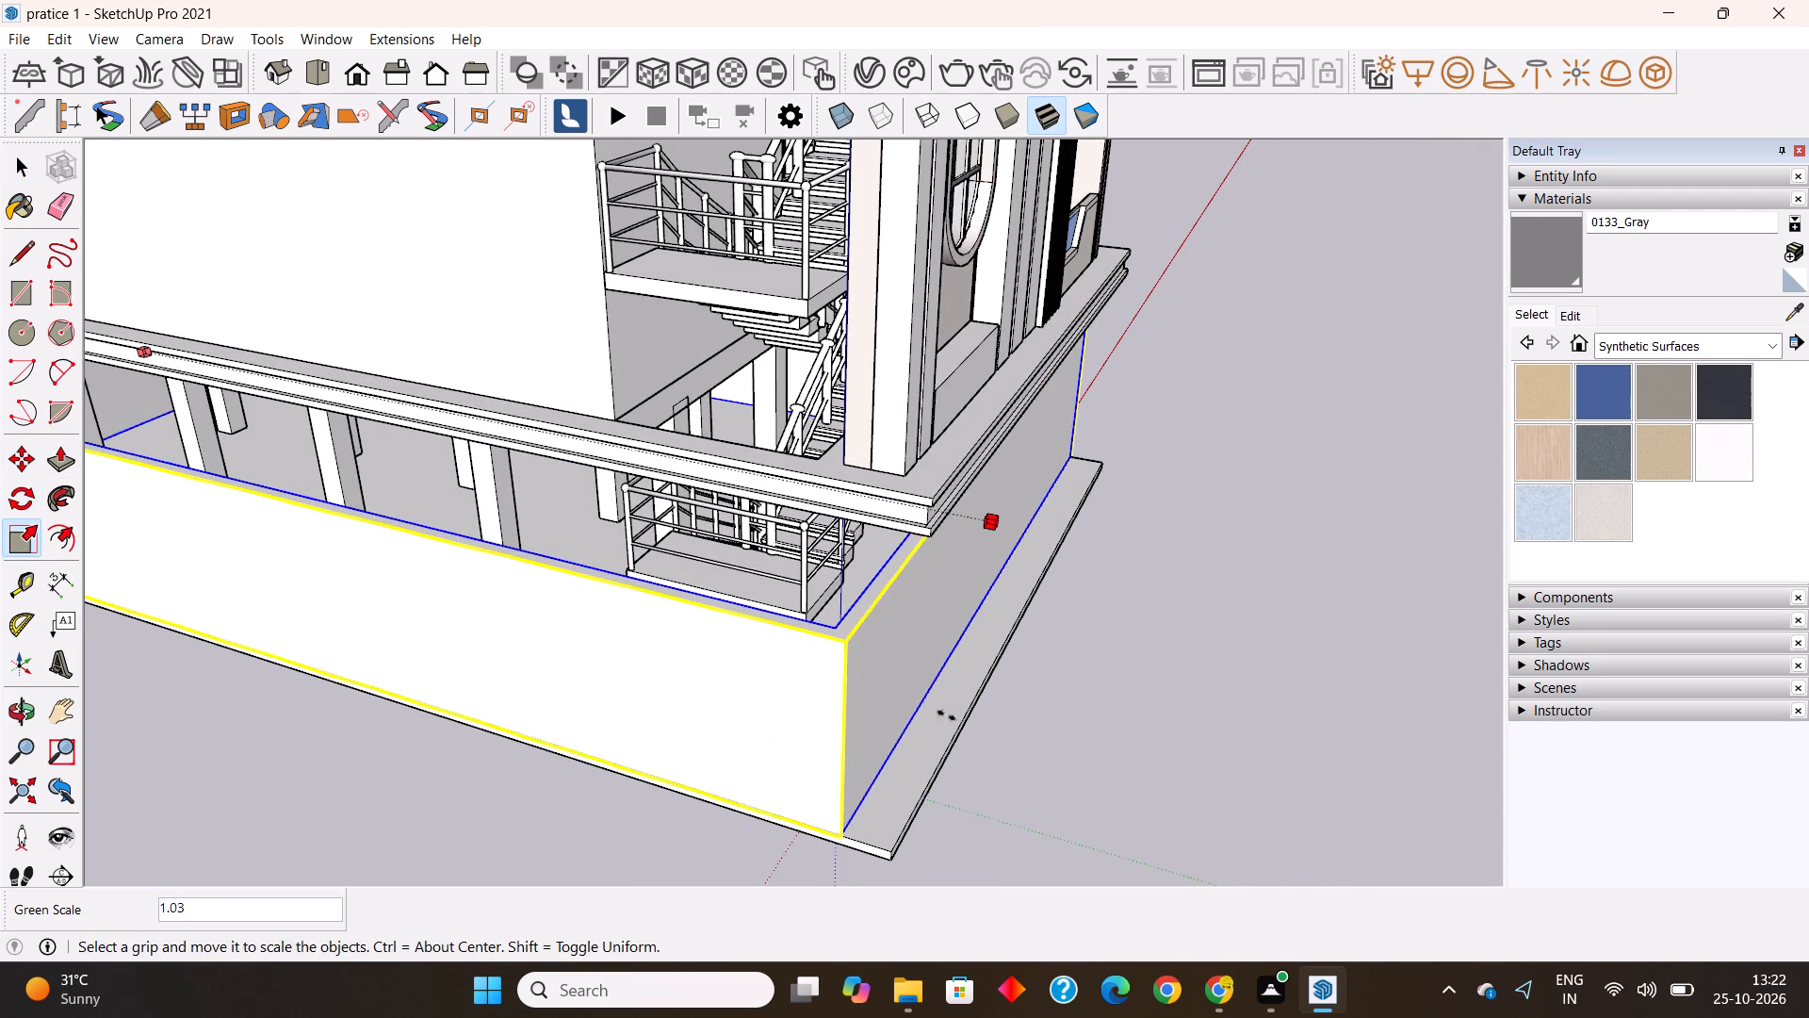
left_click(930, 793)
scroll(929, 774, "down", 4)
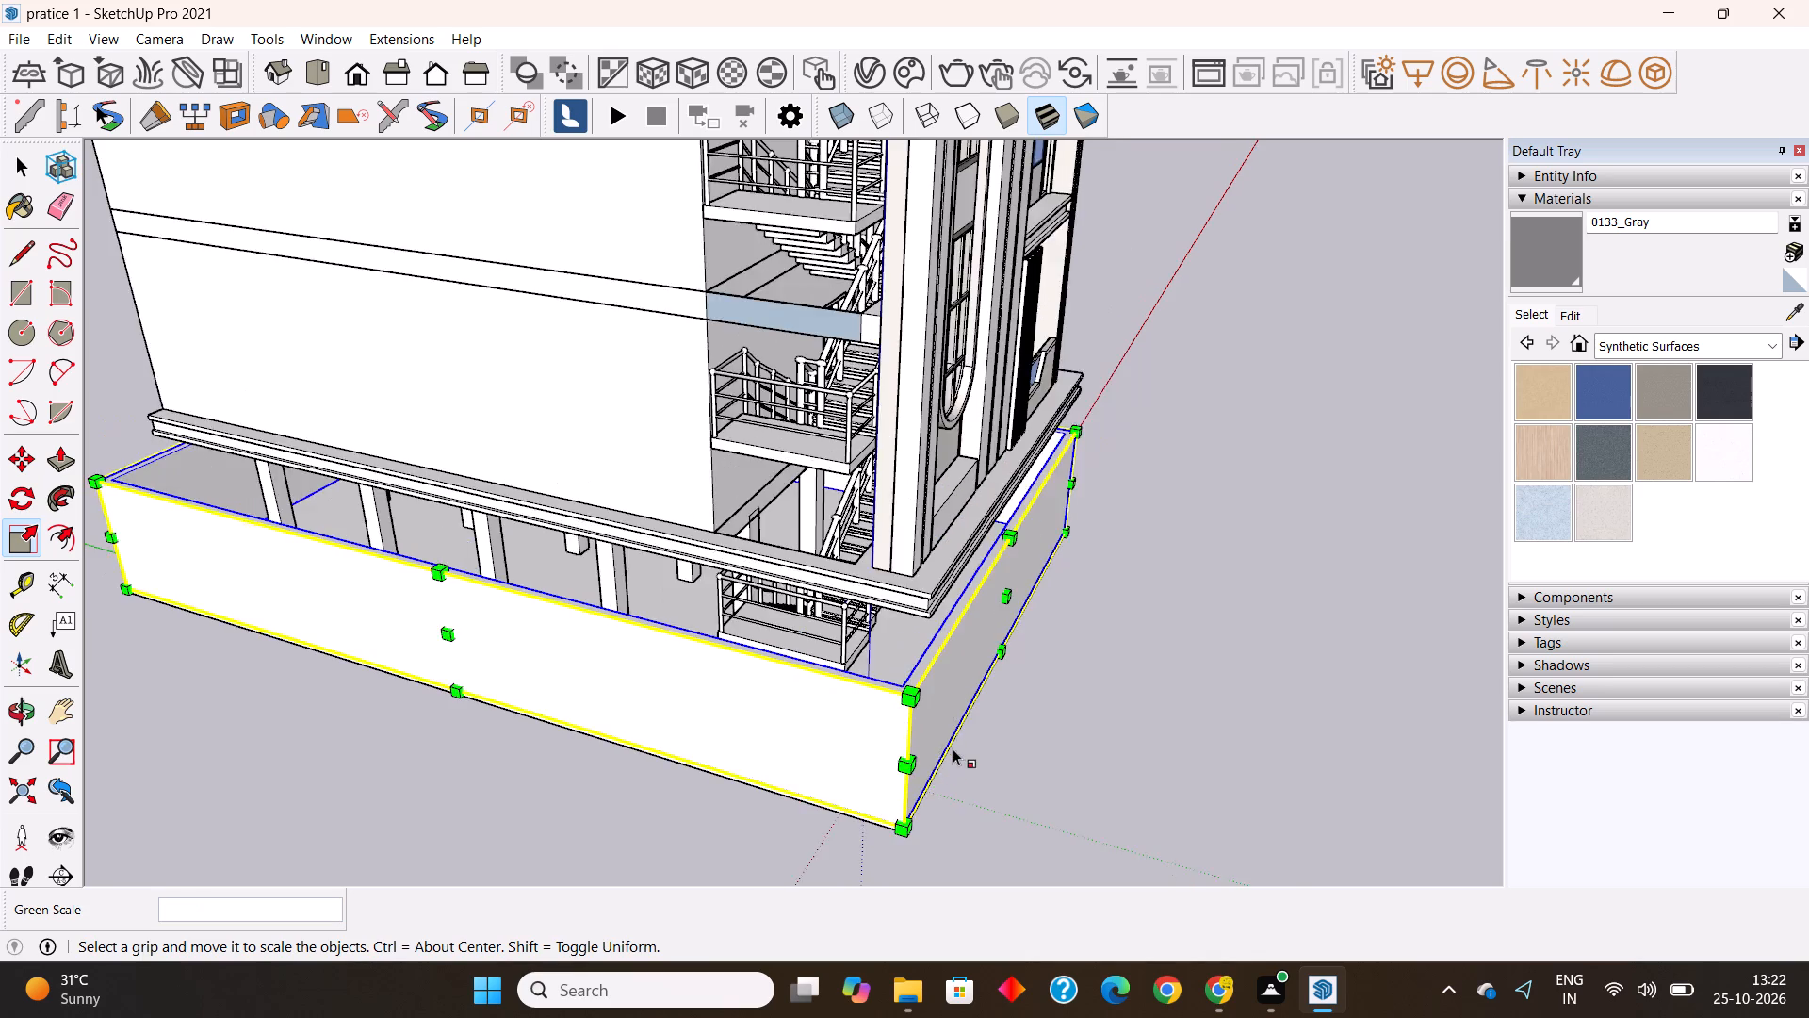
scroll(953, 748, "down", 3)
middle_click_drag(998, 729, 211, 724)
middle_click_drag(715, 677, 523, 489)
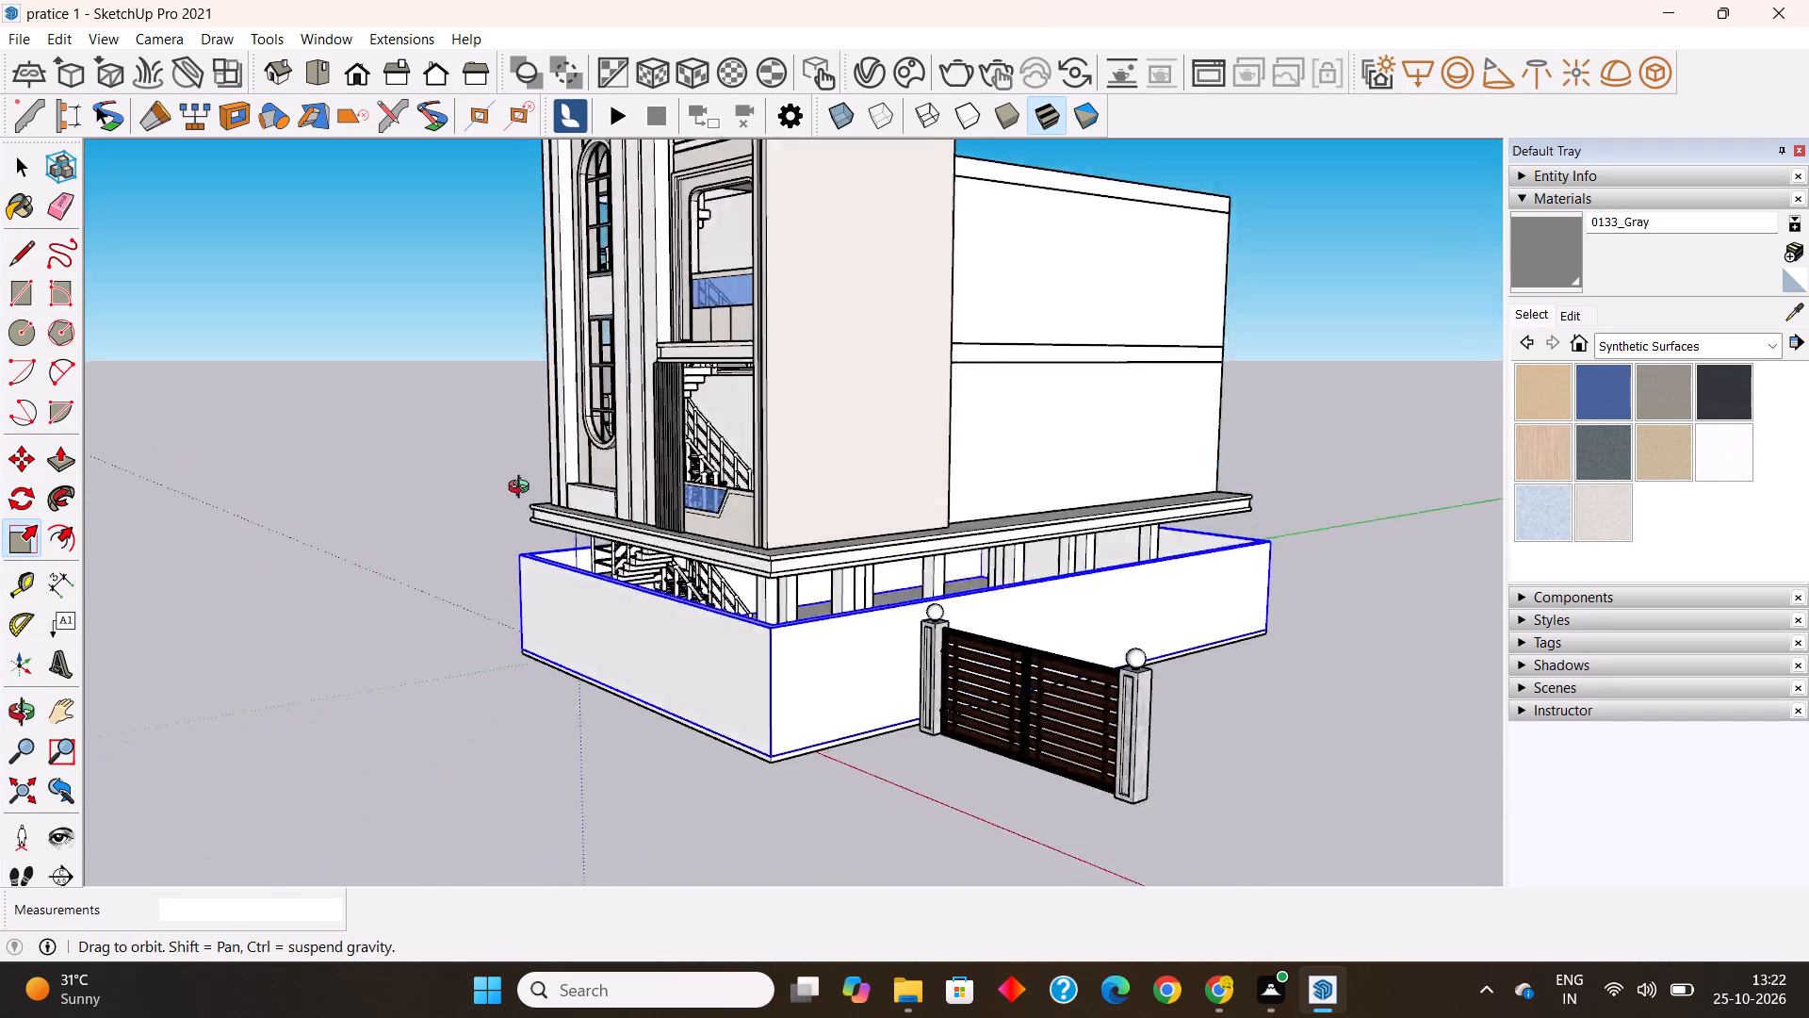
middle_click_drag(523, 489, 1124, 541)
key("space")
left_click(1021, 764)
Open the perimeter wall group and draw a full-height 7' tall rectangle on the front wall for the gate opening.
scroll(952, 642, "down", 2)
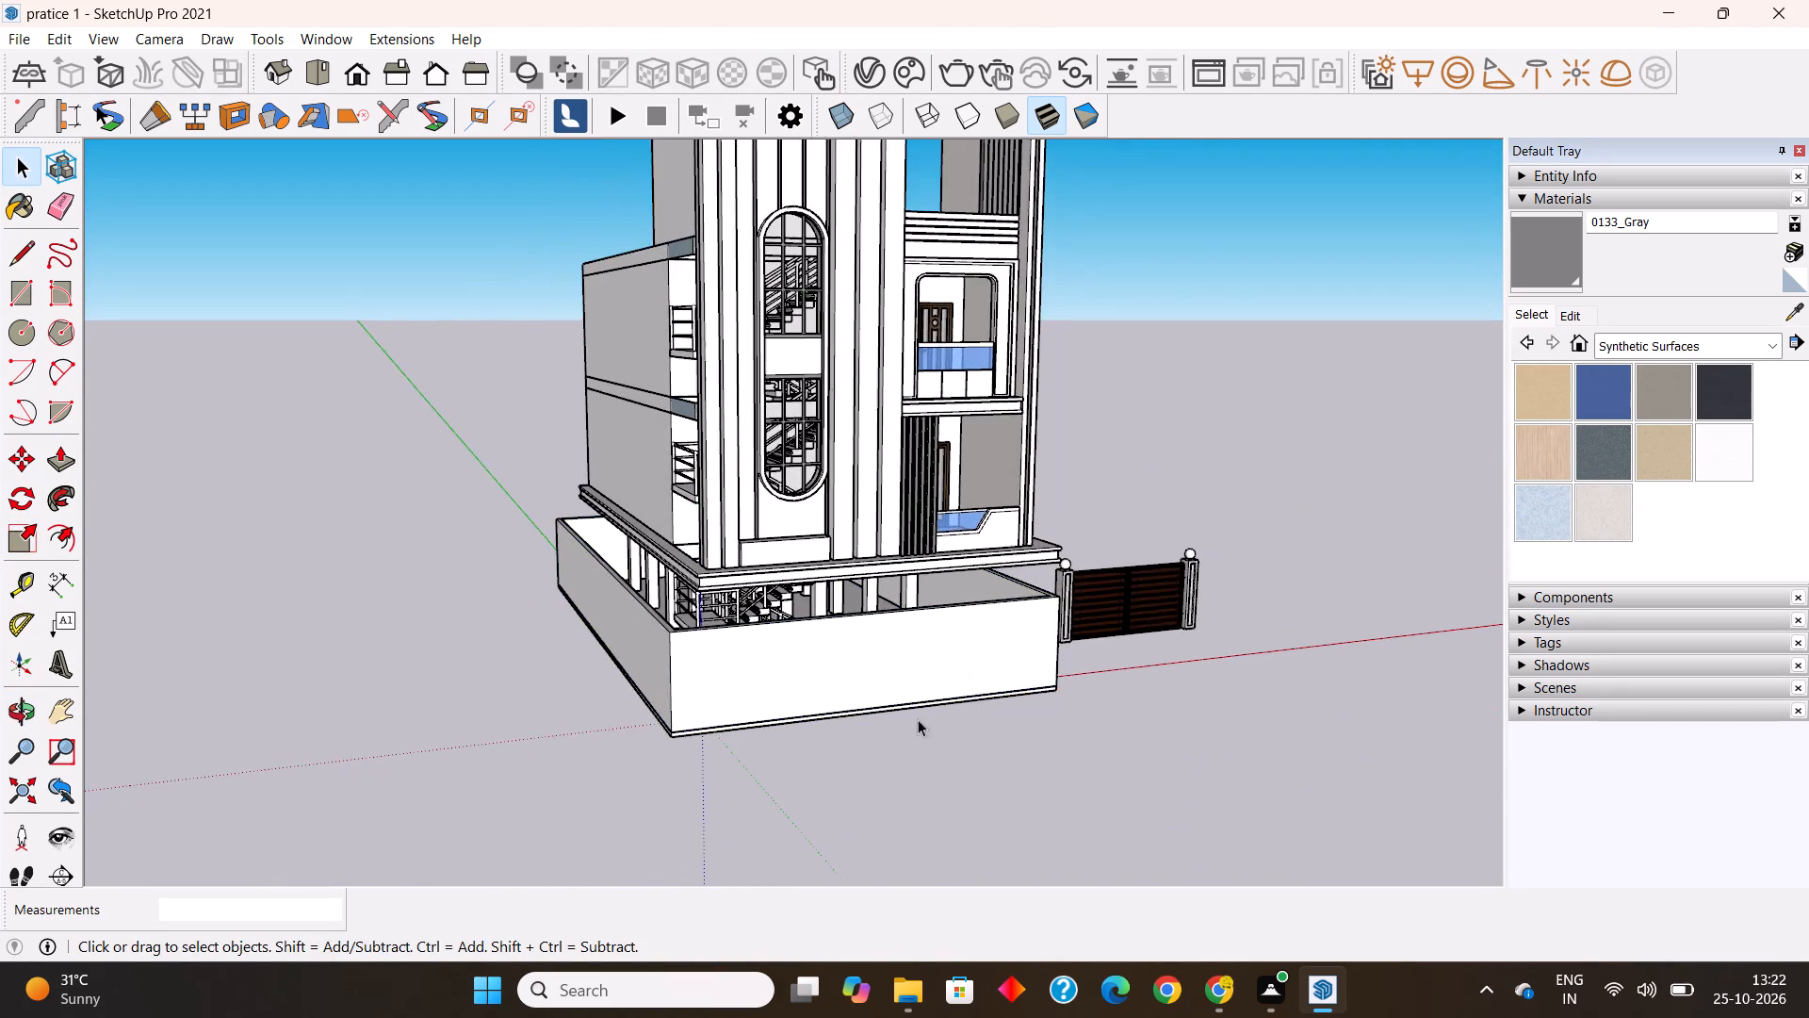
middle_click_drag(917, 741, 1146, 819)
scroll(972, 656, "up", 4)
double_click(951, 614)
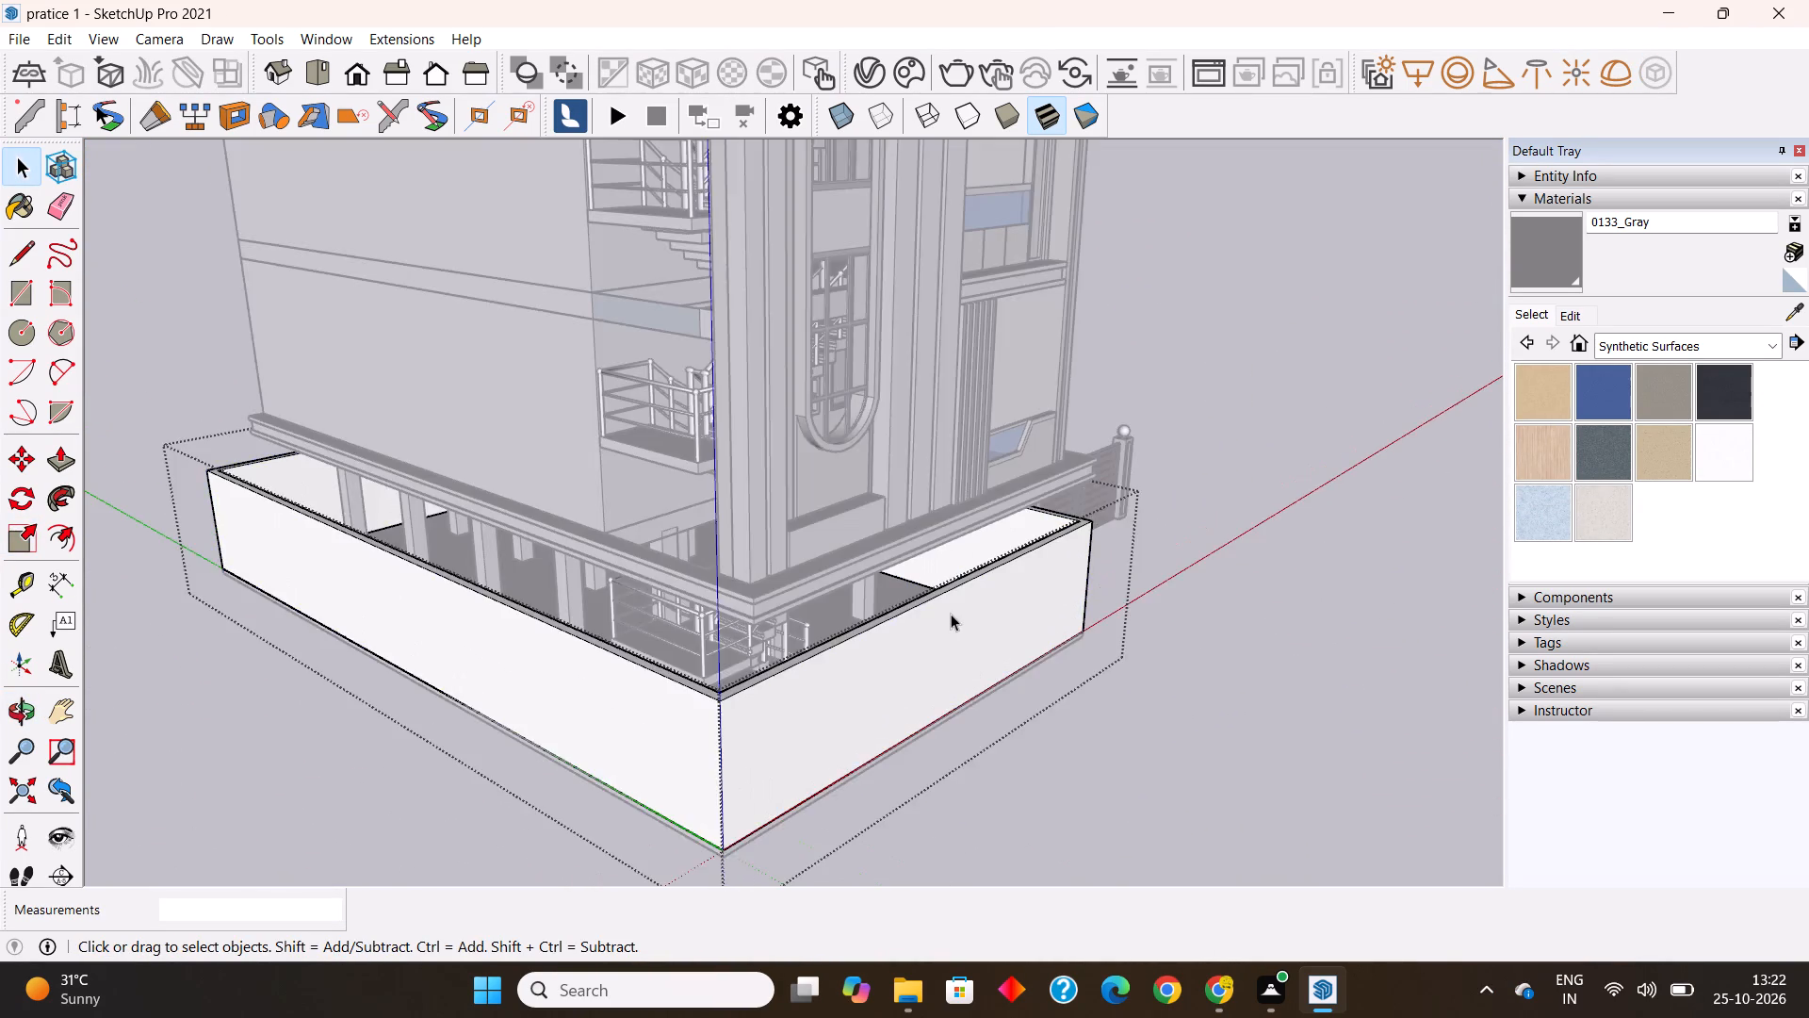
scroll(951, 614, "up", 7)
scroll(857, 490, "down", 6)
middle_click_drag(871, 623, 847, 600)
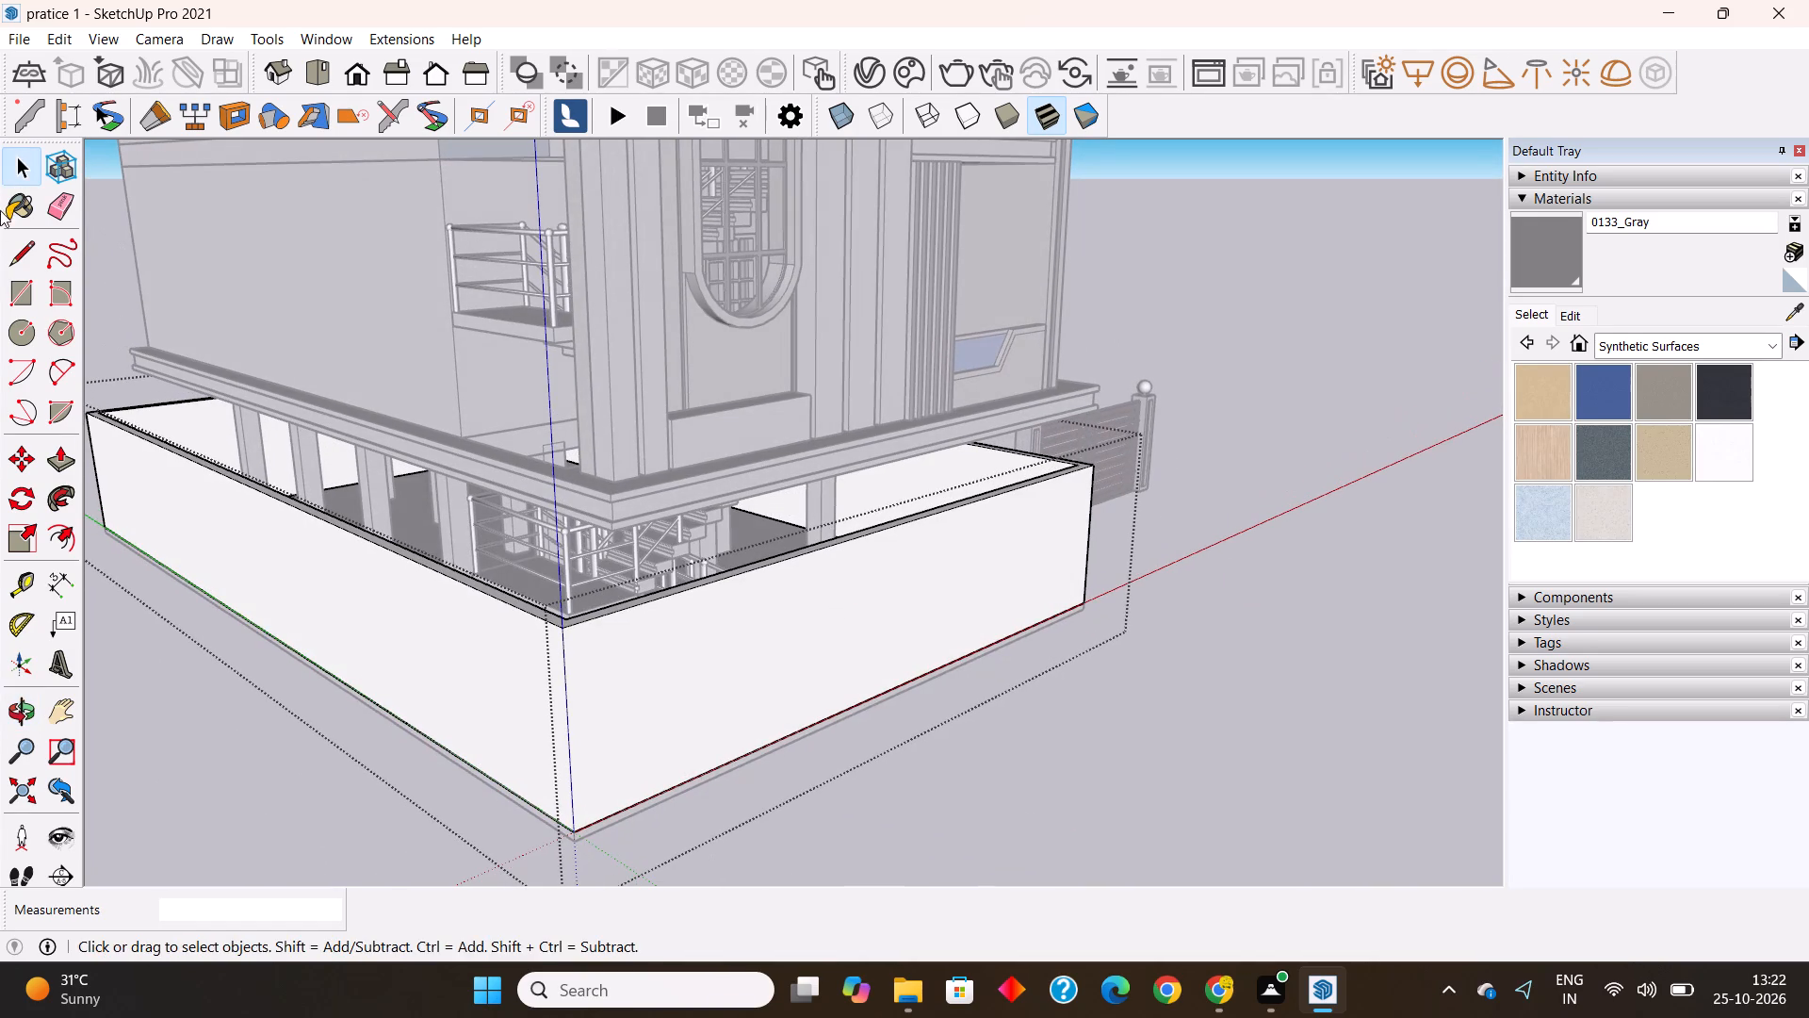
left_click(20, 295)
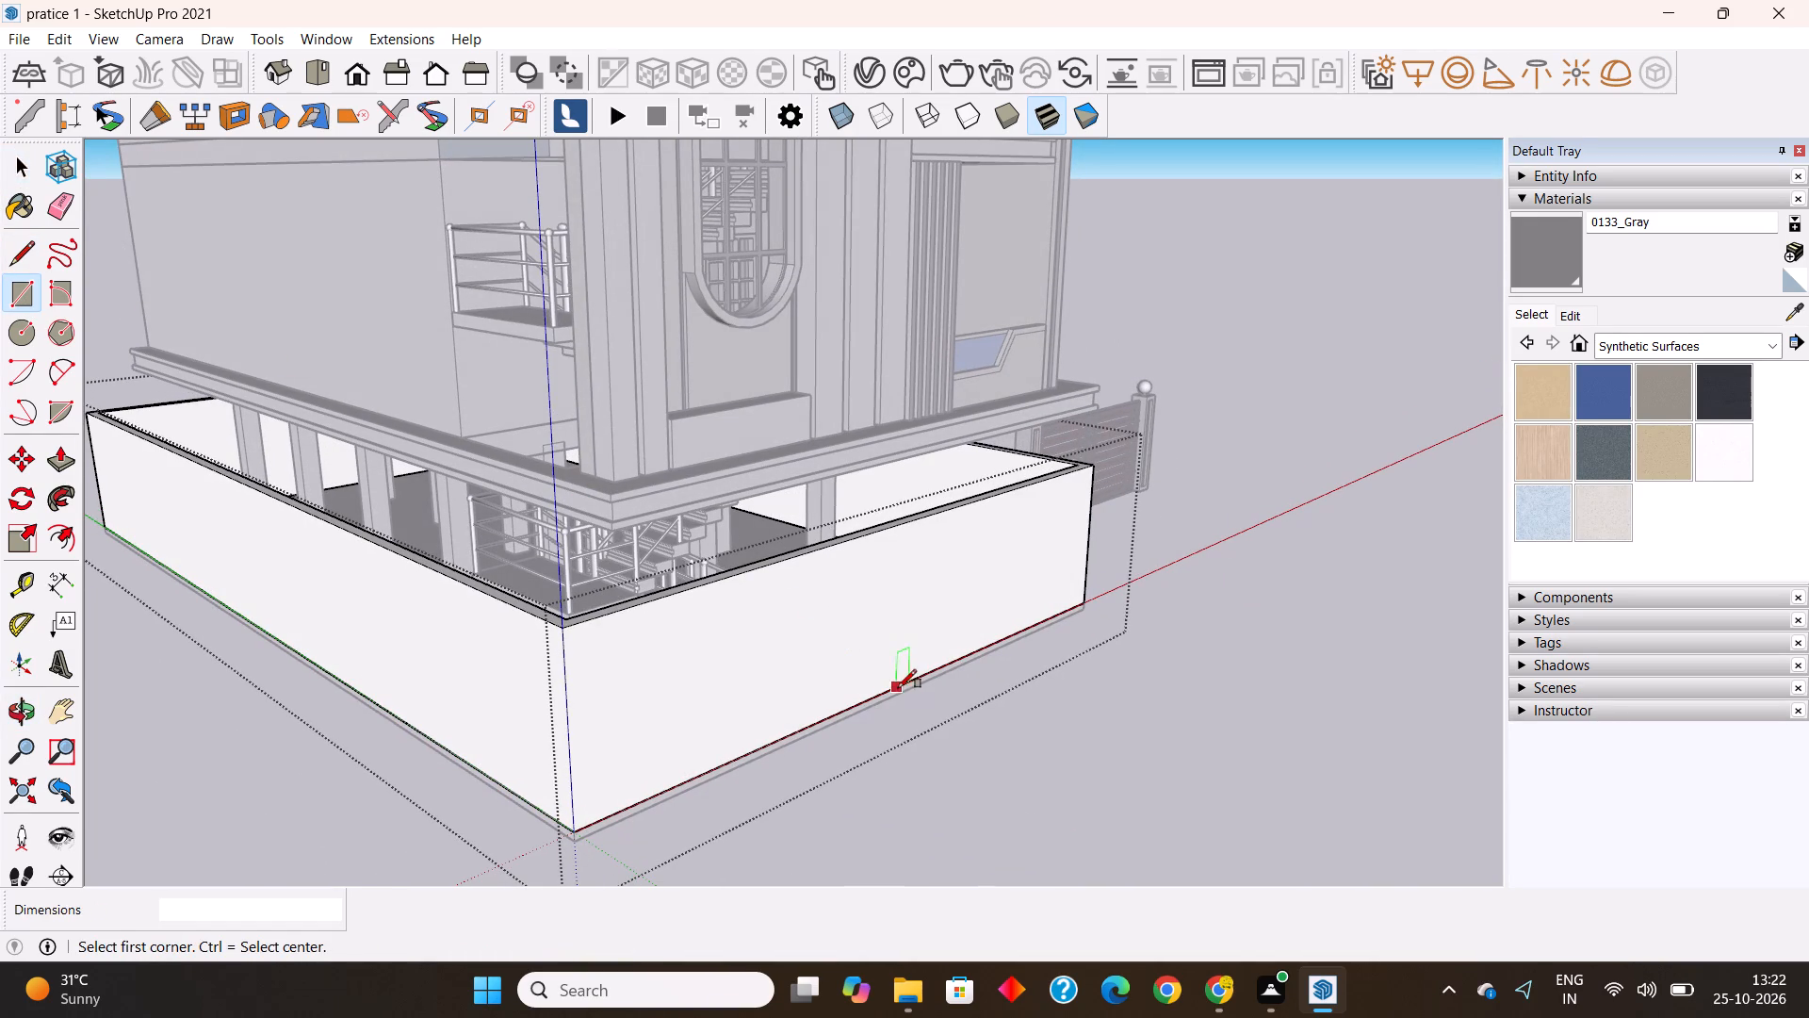
left_click(936, 665)
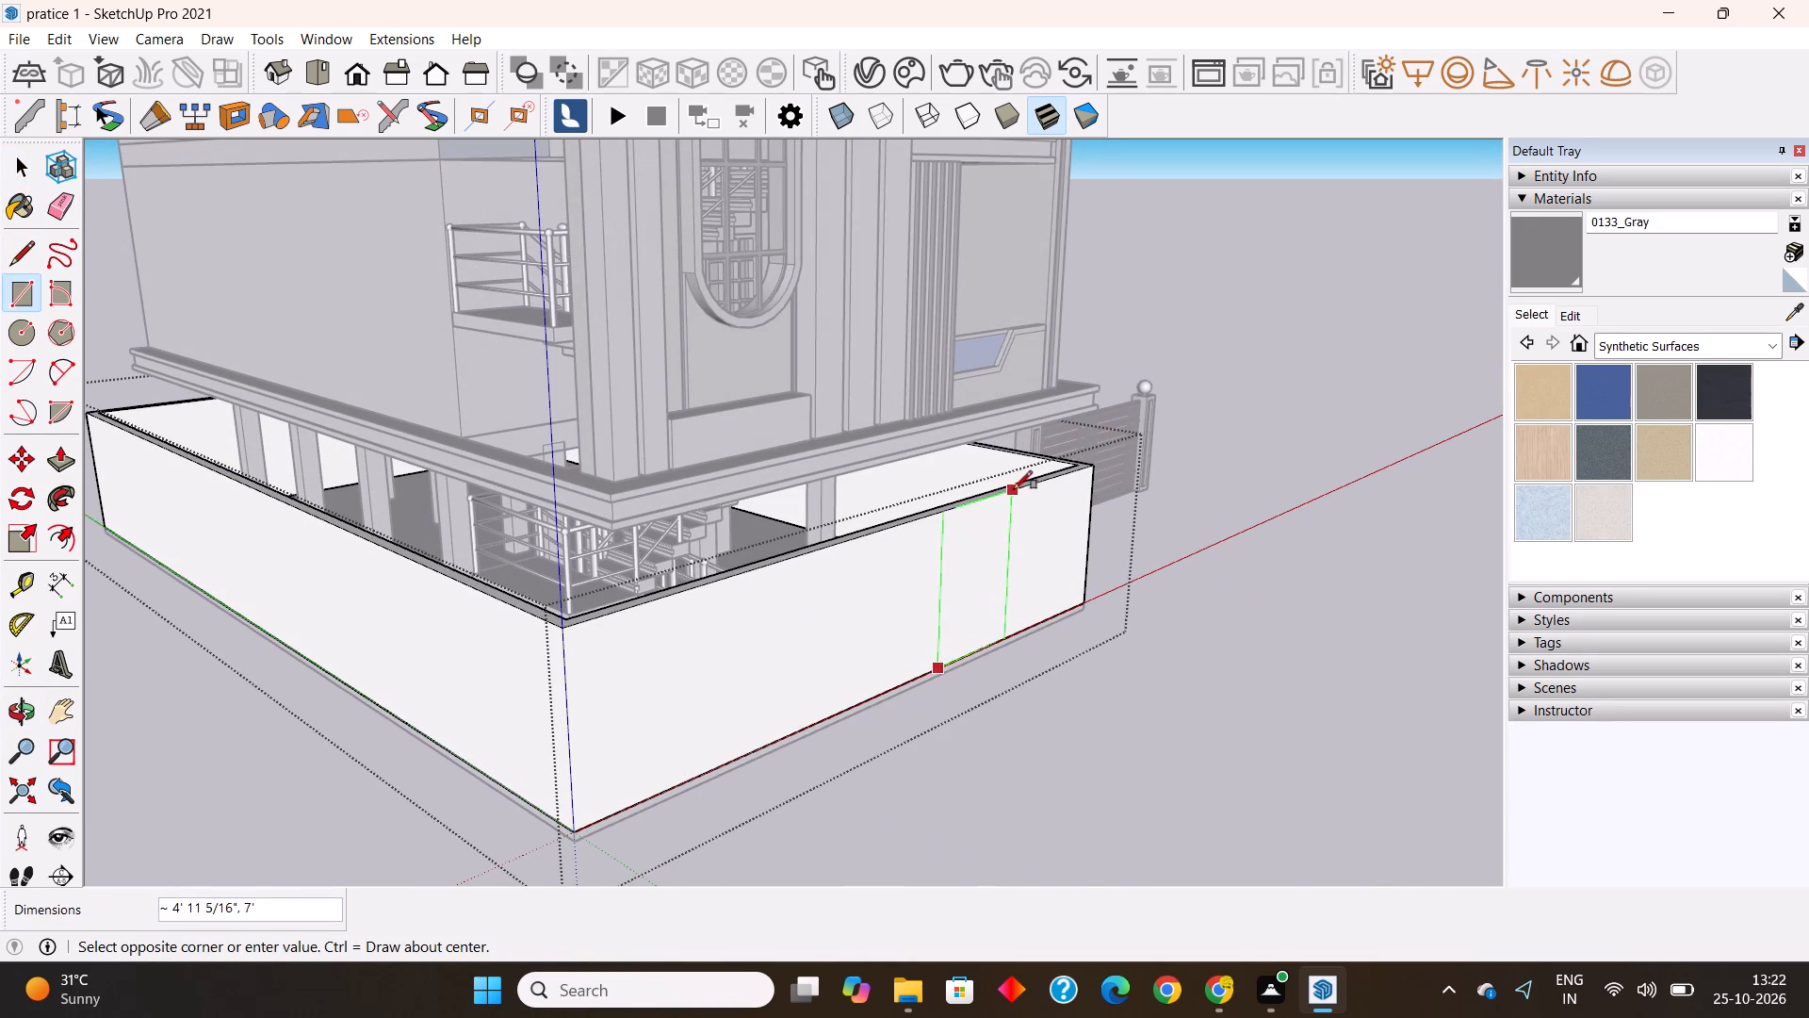
left_click(1029, 488)
Cut the gate opening by pushing the rectangle inward about 6 3/8" and deleting the leftover face and top edge.
middle_click_drag(1041, 570, 1006, 596)
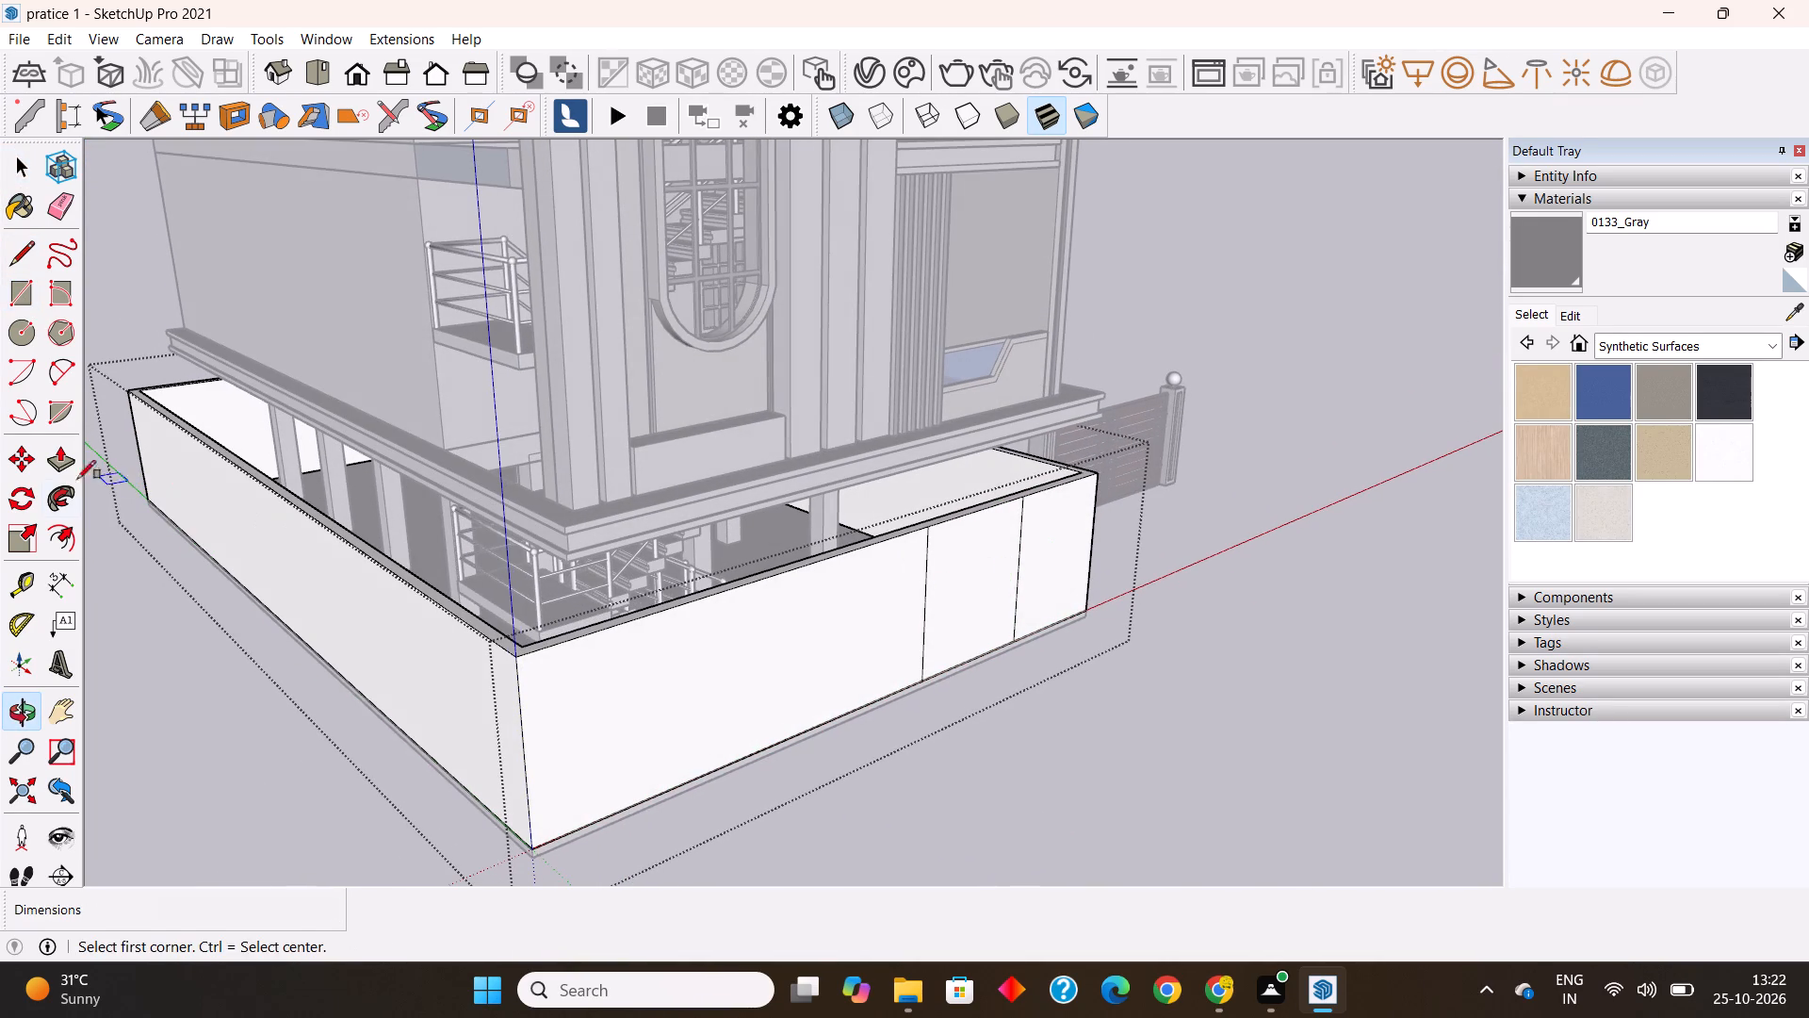
left_click(59, 461)
scroll(769, 600, "up", 8)
left_click(1009, 534)
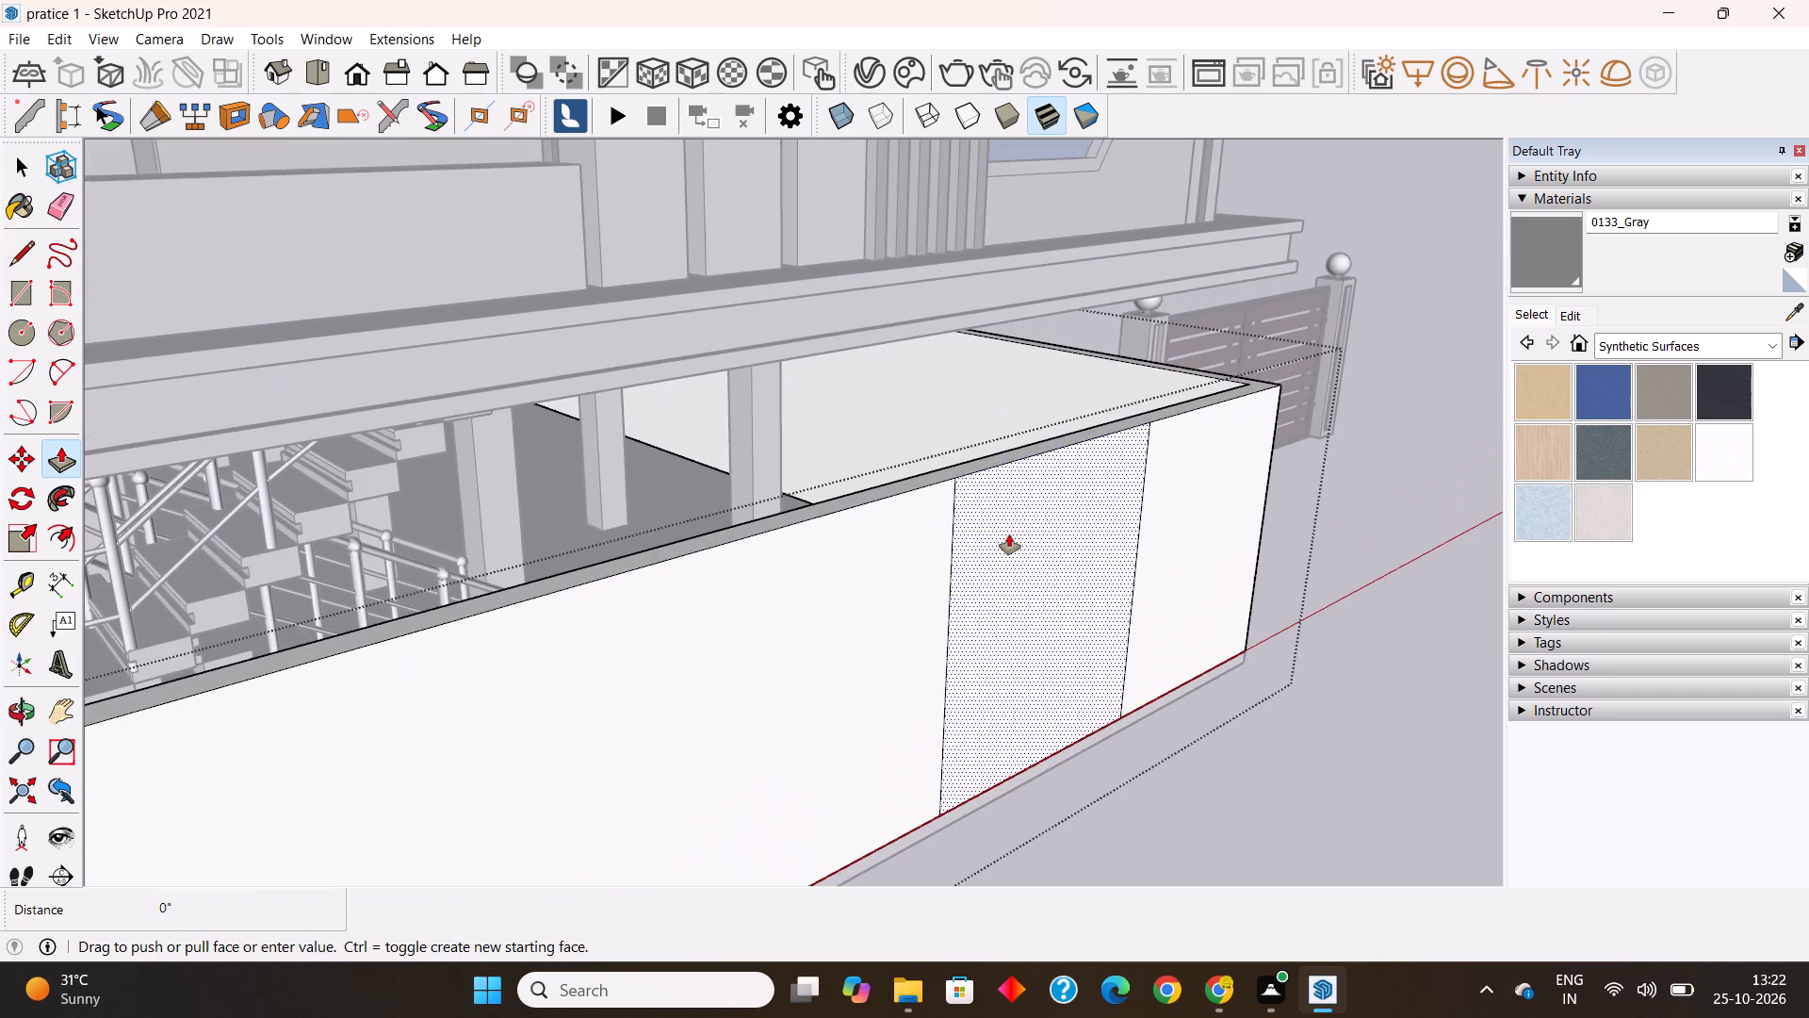
left_click(980, 476)
scroll(979, 476, "down", 1)
middle_click_drag(1004, 525, 929, 583)
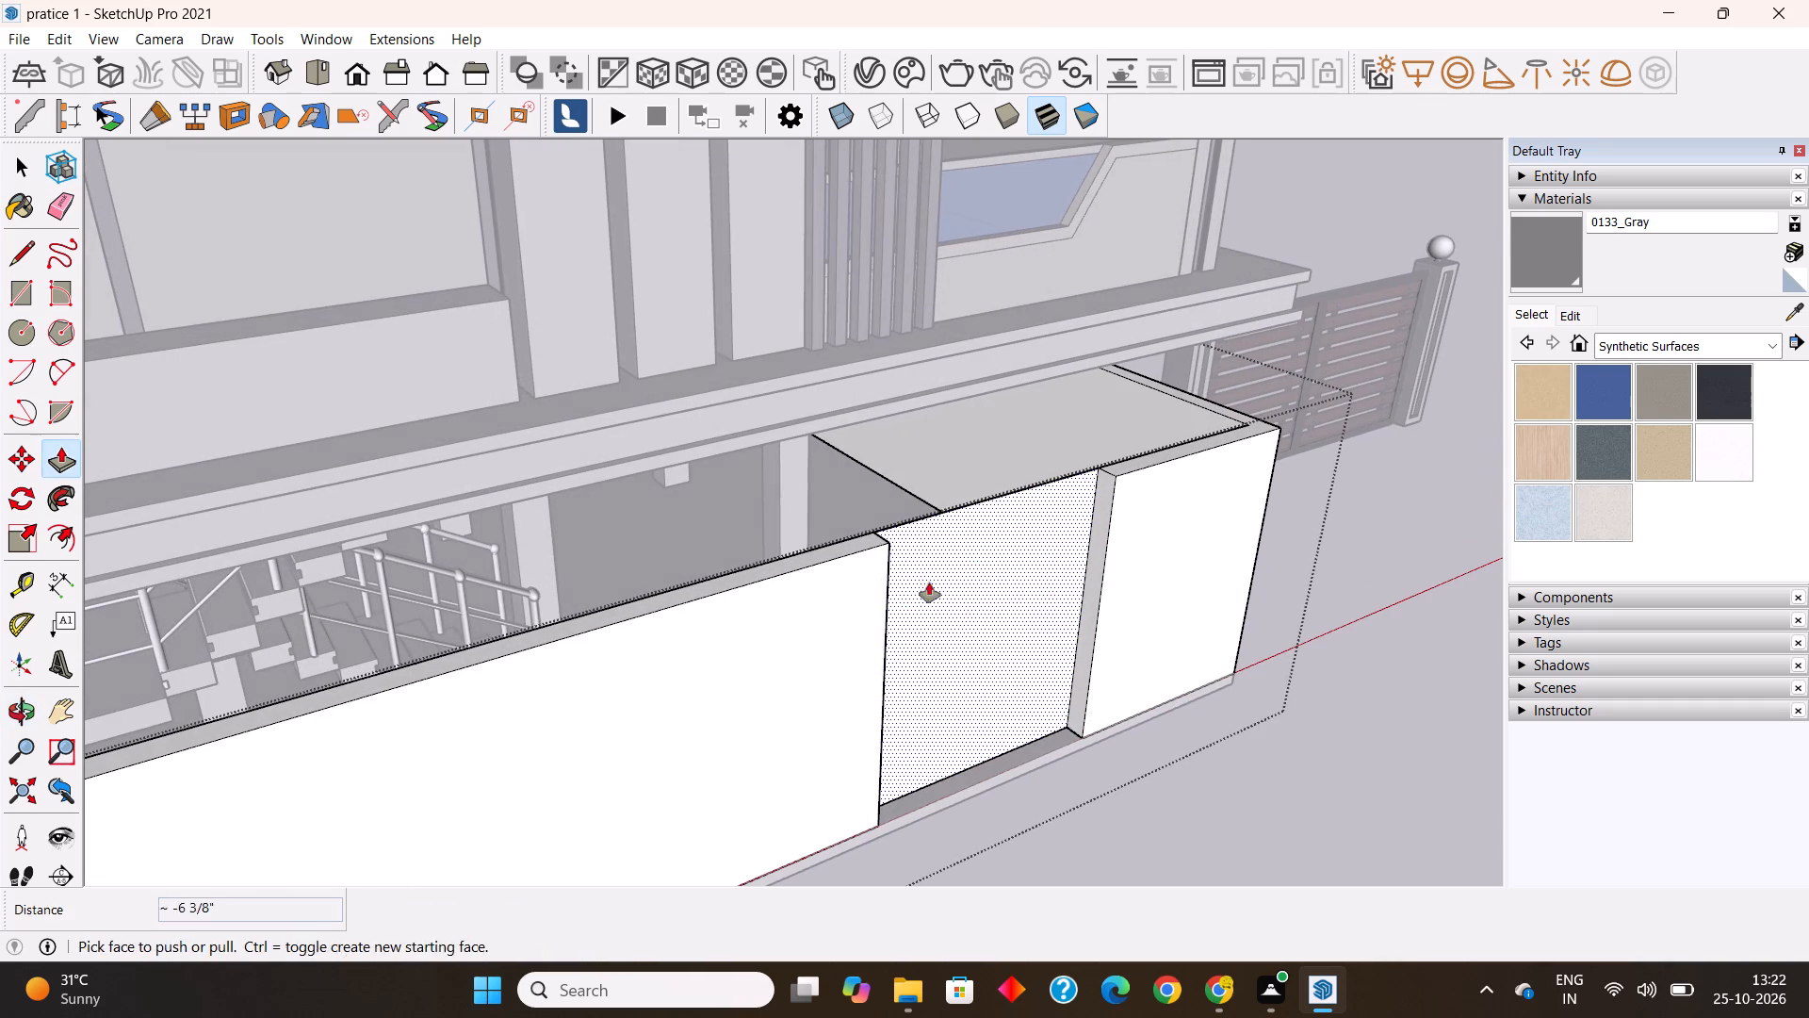
key("space")
left_click(960, 571)
key("Delete")
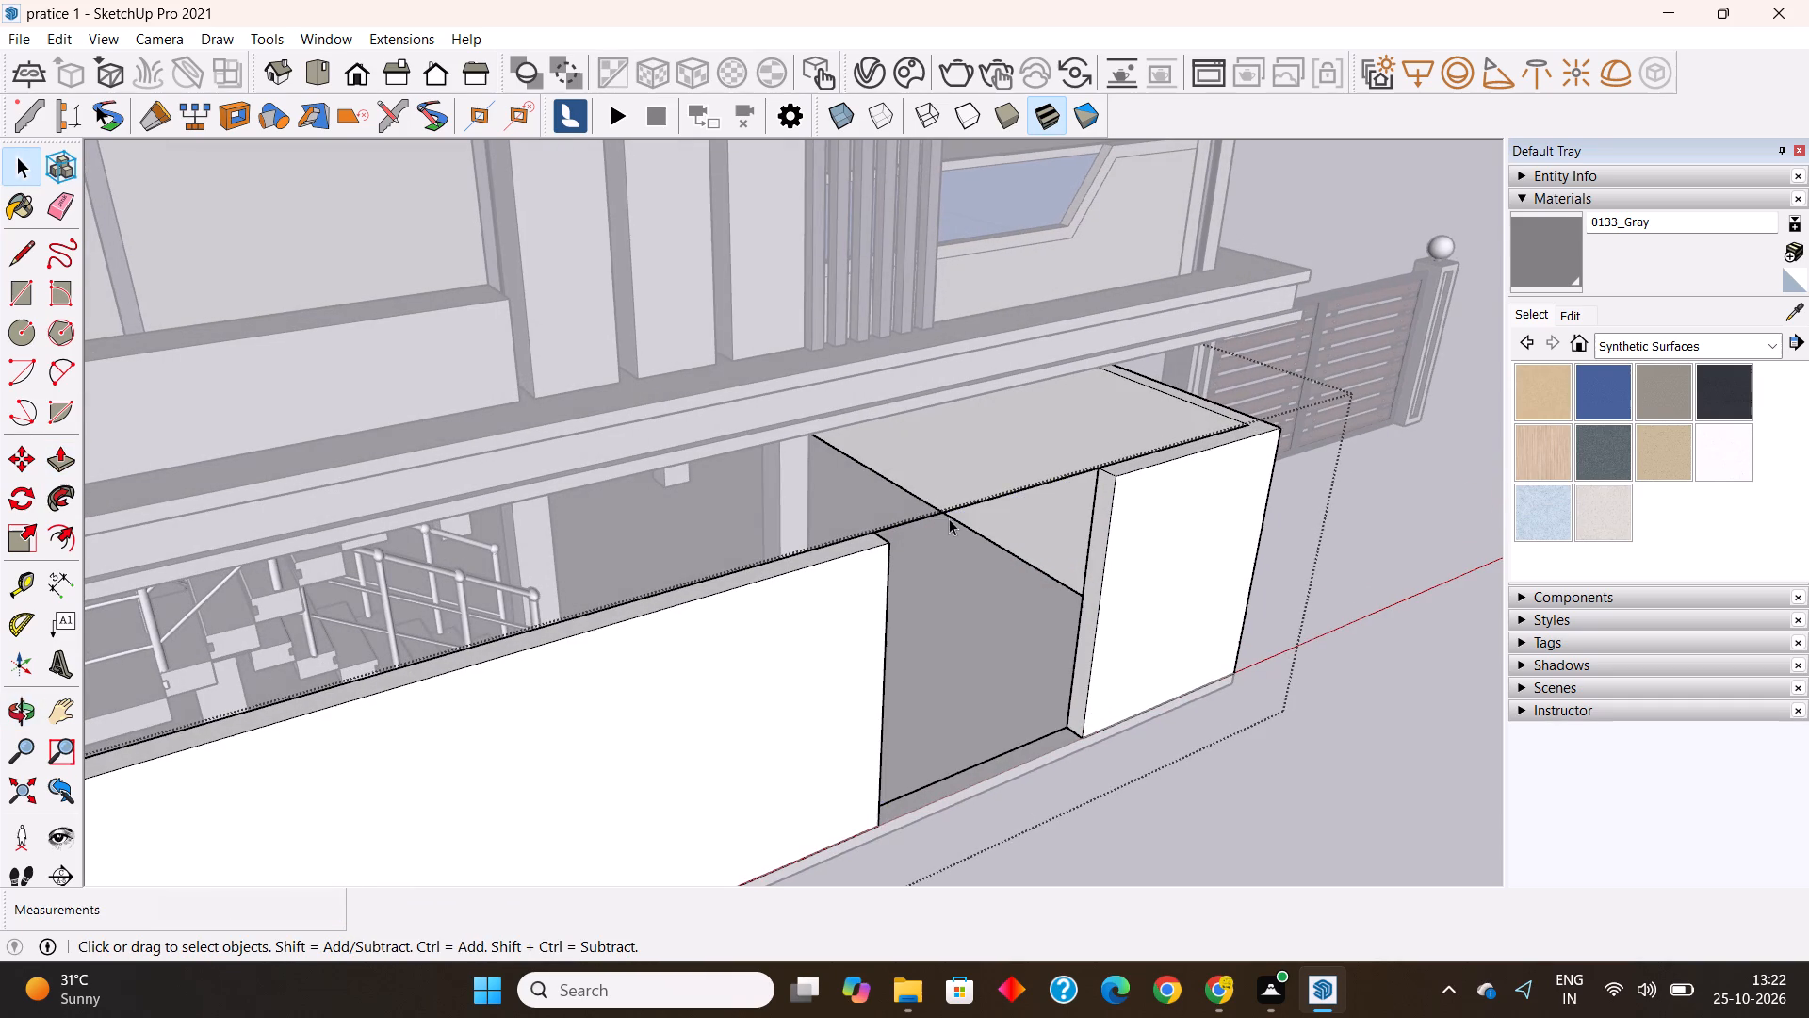
left_click(945, 509)
key("Delete")
Widen the gate opening by push/pulling the end face of the longer front wall section back toward the staircase side.
scroll(797, 451, "down", 7)
middle_click_drag(956, 583, 847, 594)
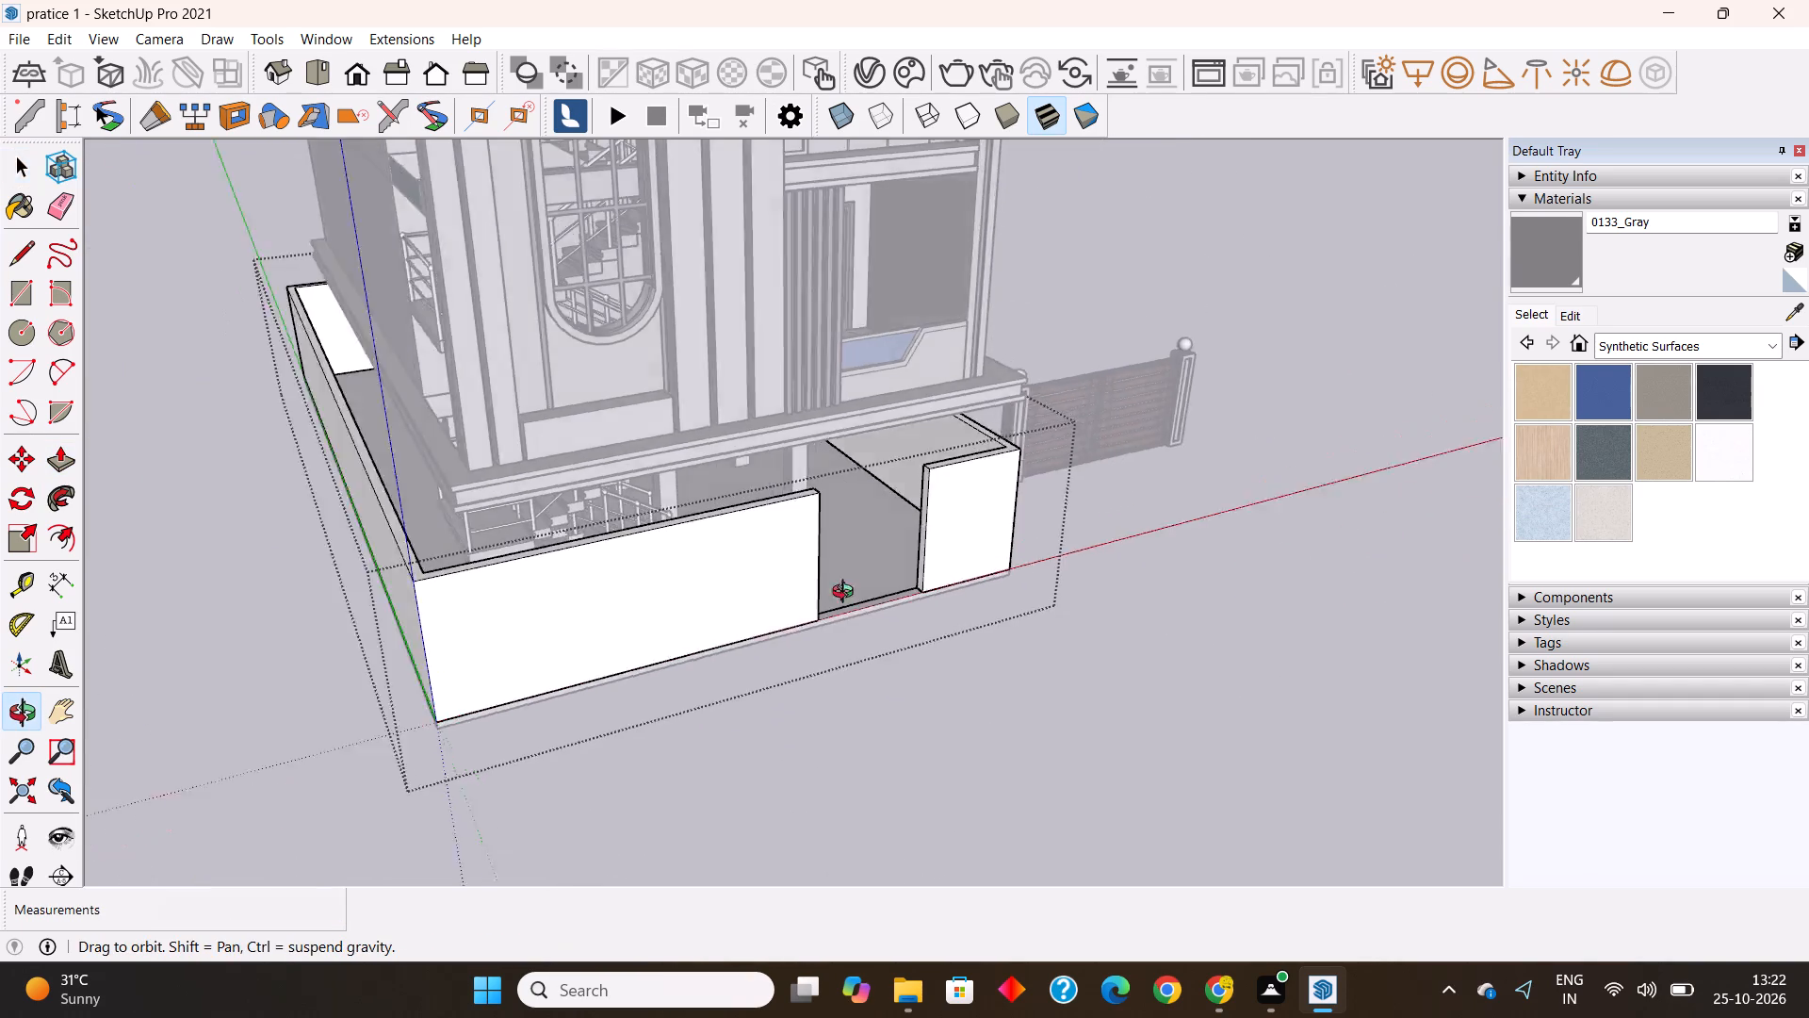
middle_click_drag(847, 594, 542, 630)
left_click(56, 463)
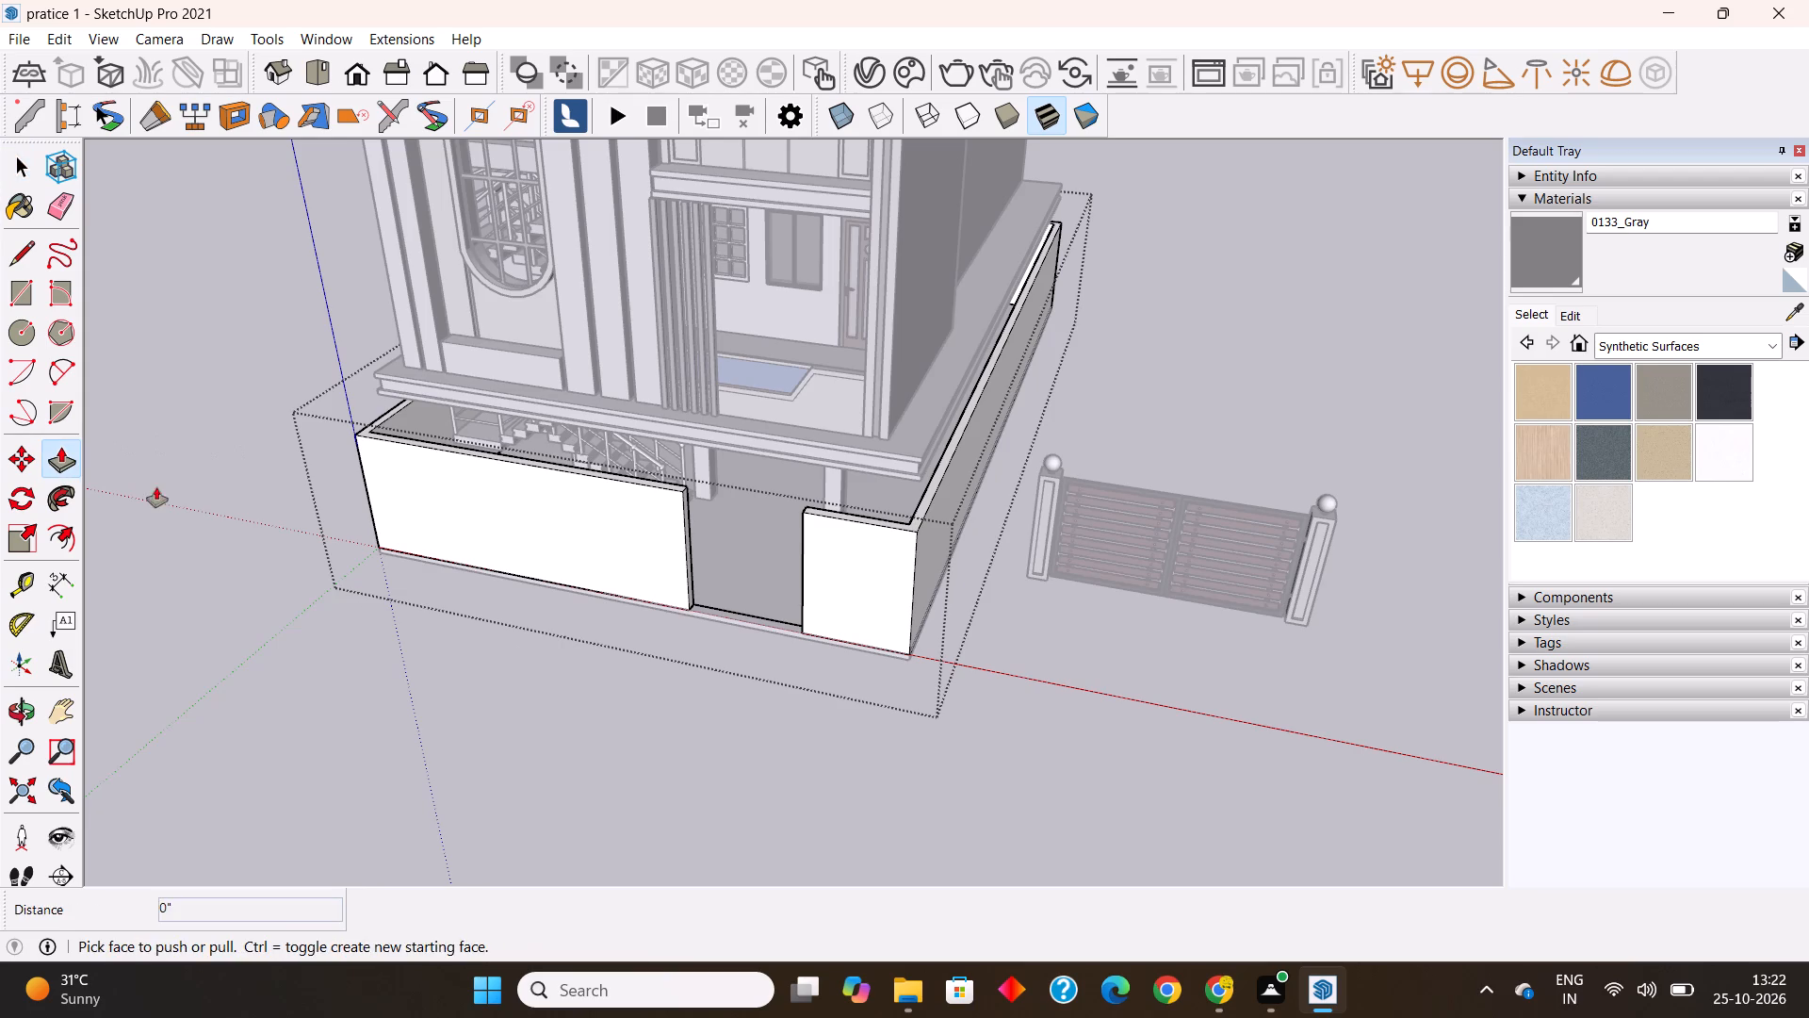
middle_click_drag(620, 691, 513, 691)
scroll(648, 632, "up", 3)
scroll(654, 535, "up", 3)
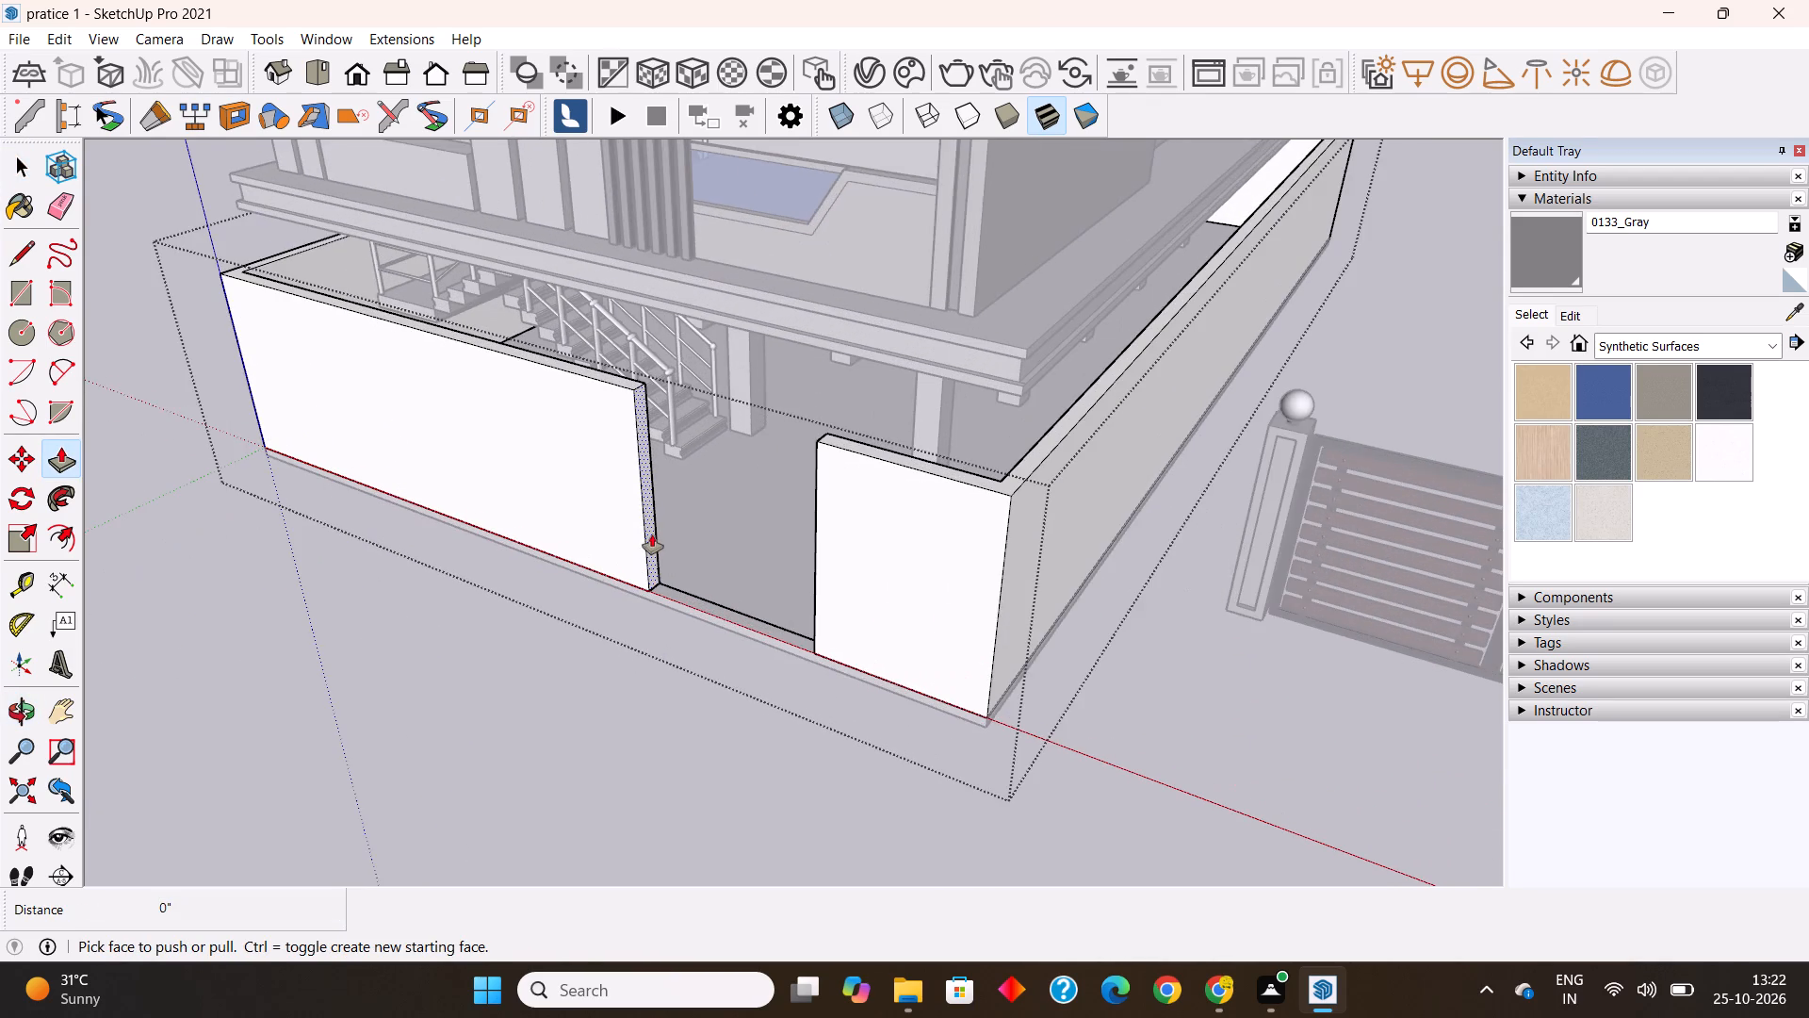
left_click(652, 533)
left_click(565, 479)
scroll(566, 484, "down", 3)
key("space")
left_click(908, 781)
Reopen the wall group and push/pull the shorter front section's end face toward the corner to widen the opening.
scroll(909, 781, "down", 3)
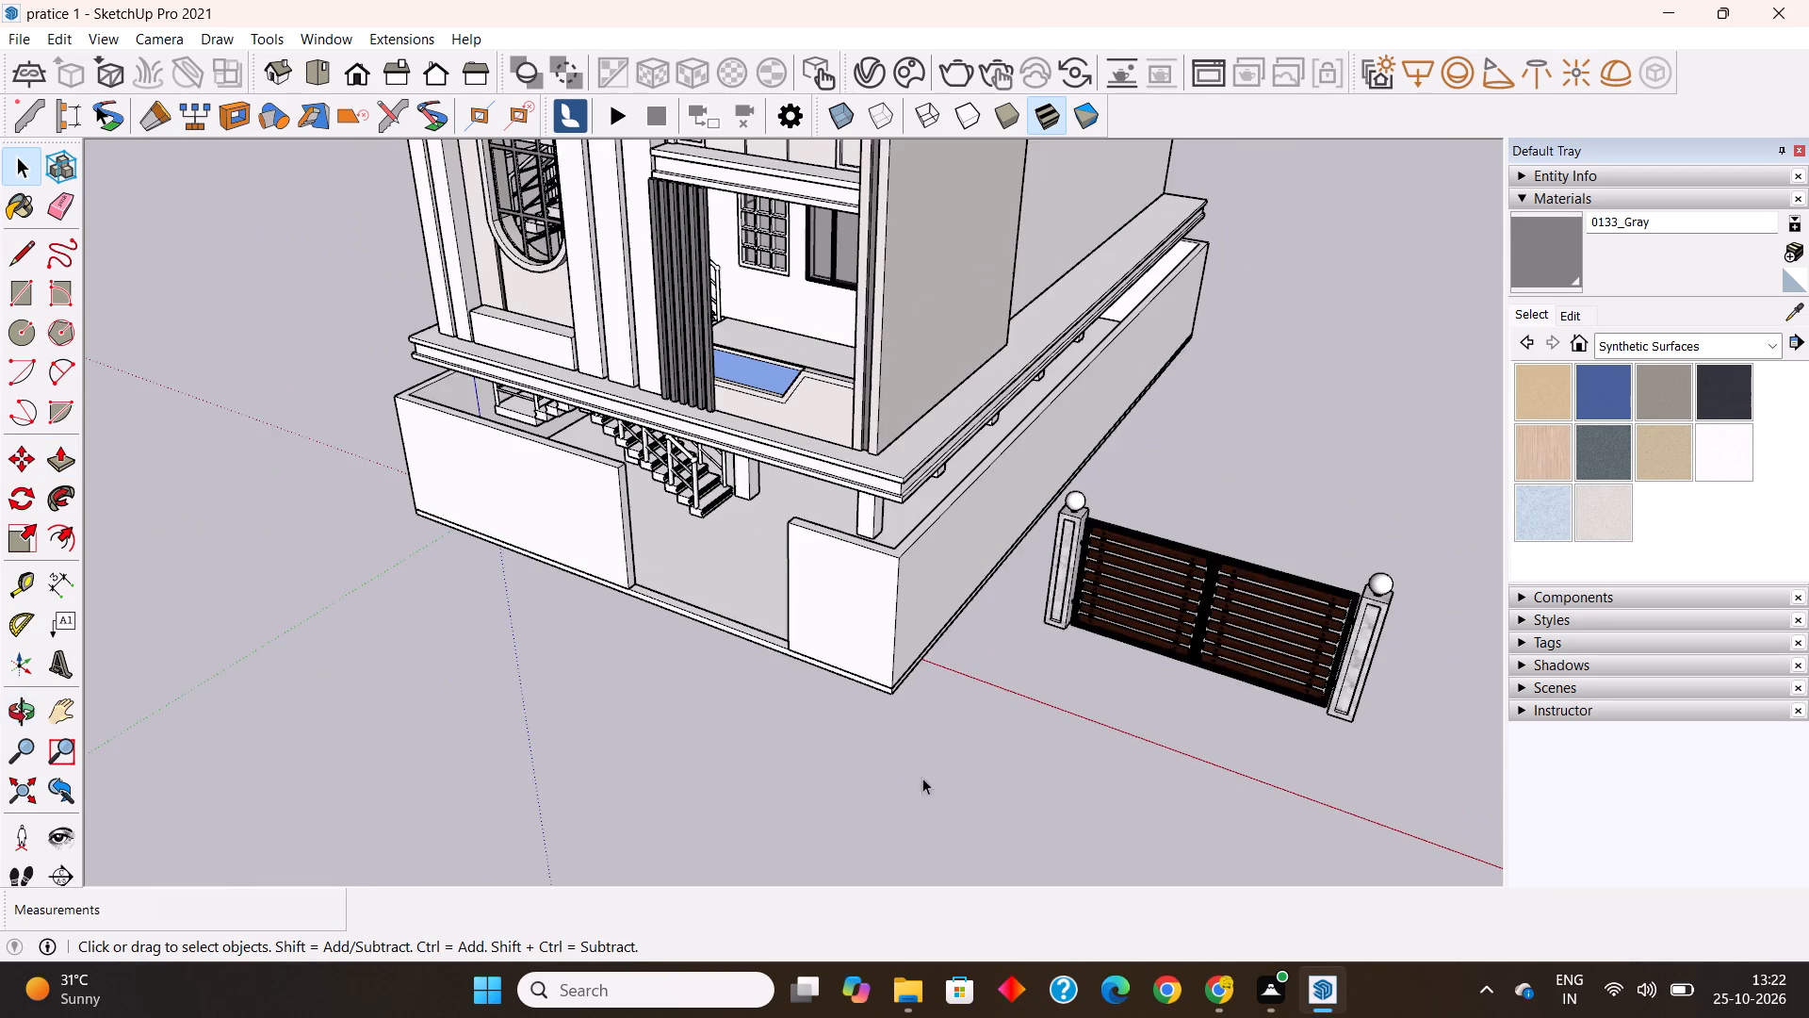
middle_click_drag(1242, 773, 1722, 725)
scroll(980, 517, "up", 5)
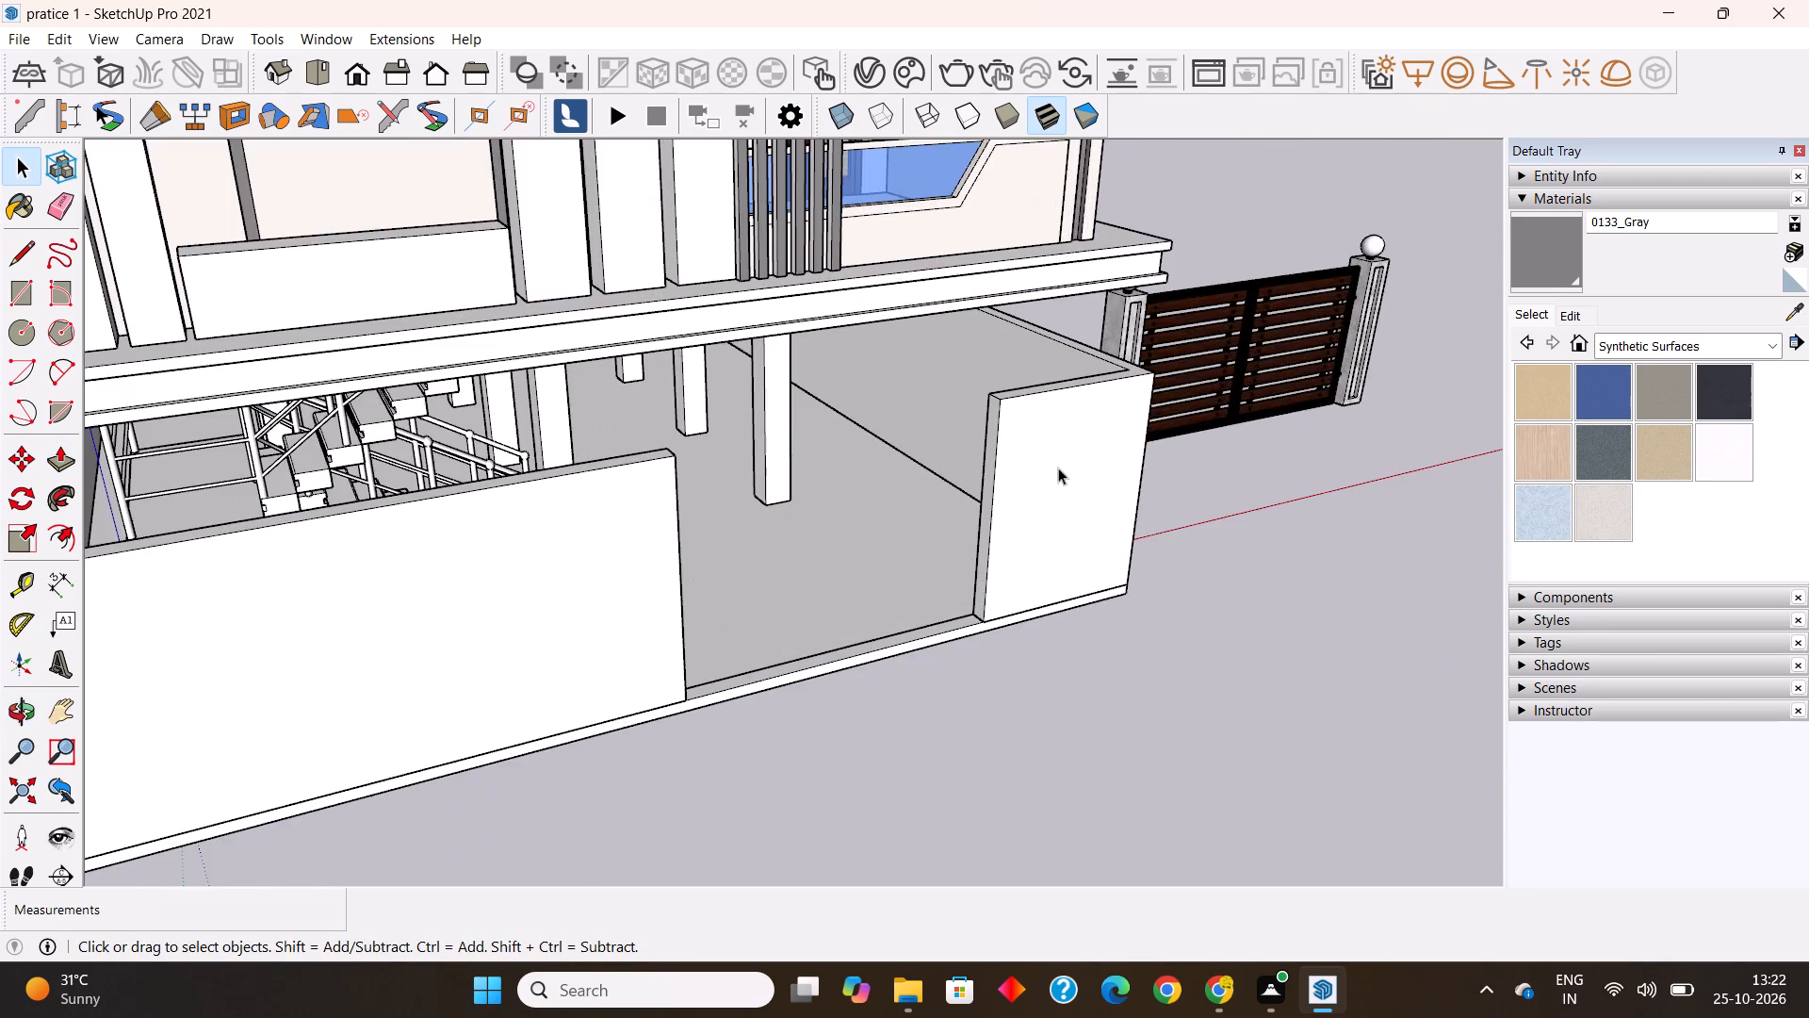
double_click(1058, 468)
left_click(60, 456)
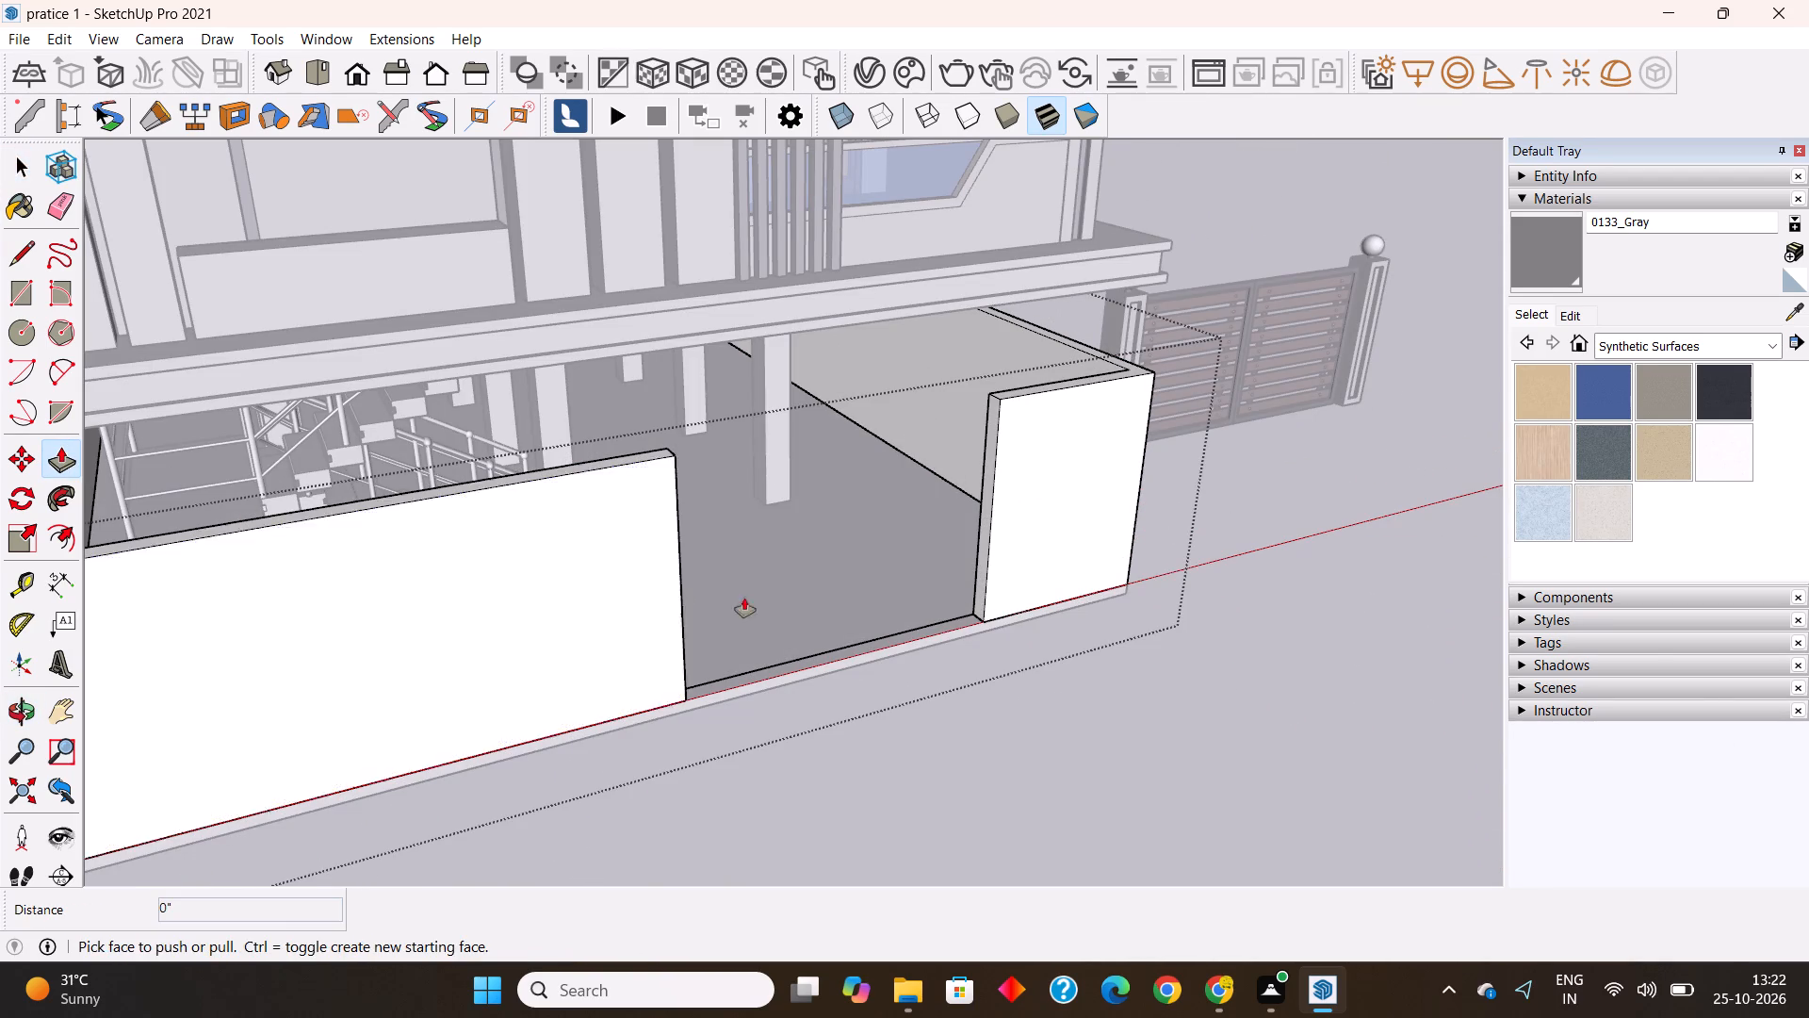
middle_click_drag(844, 607, 905, 632)
scroll(921, 551, "up", 3)
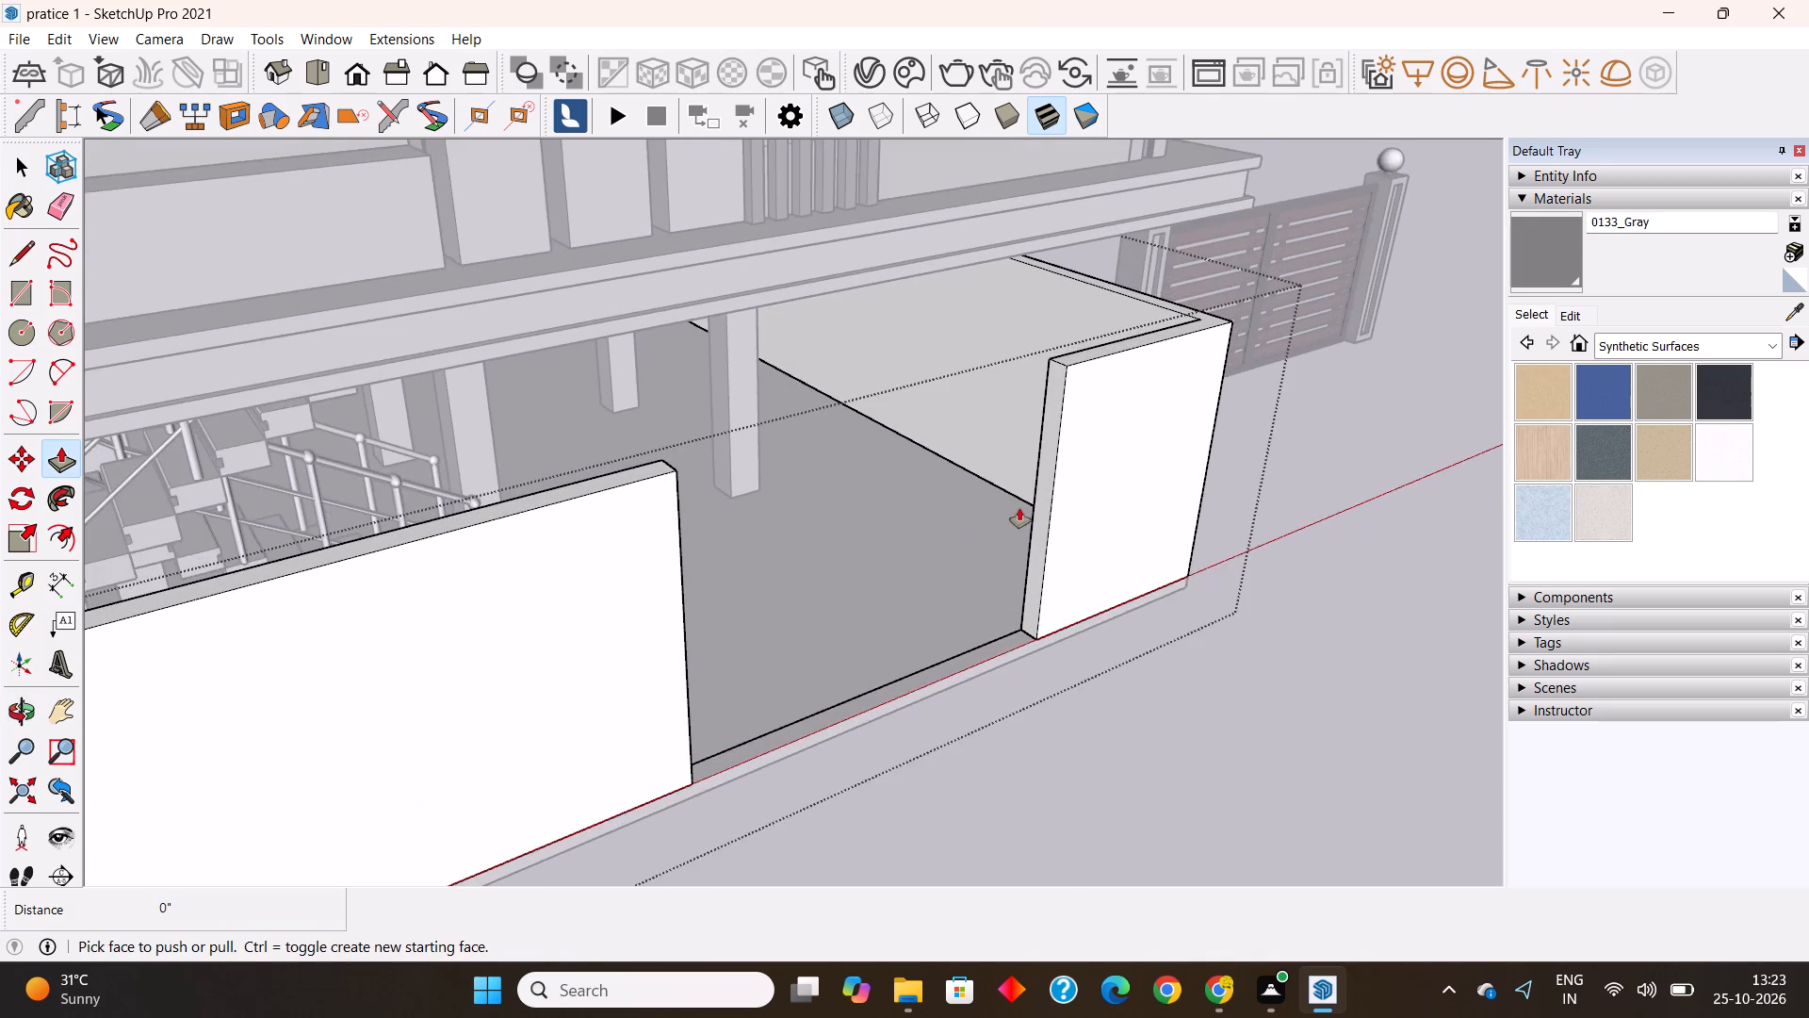
left_click(1045, 490)
left_click(1095, 466)
key("space")
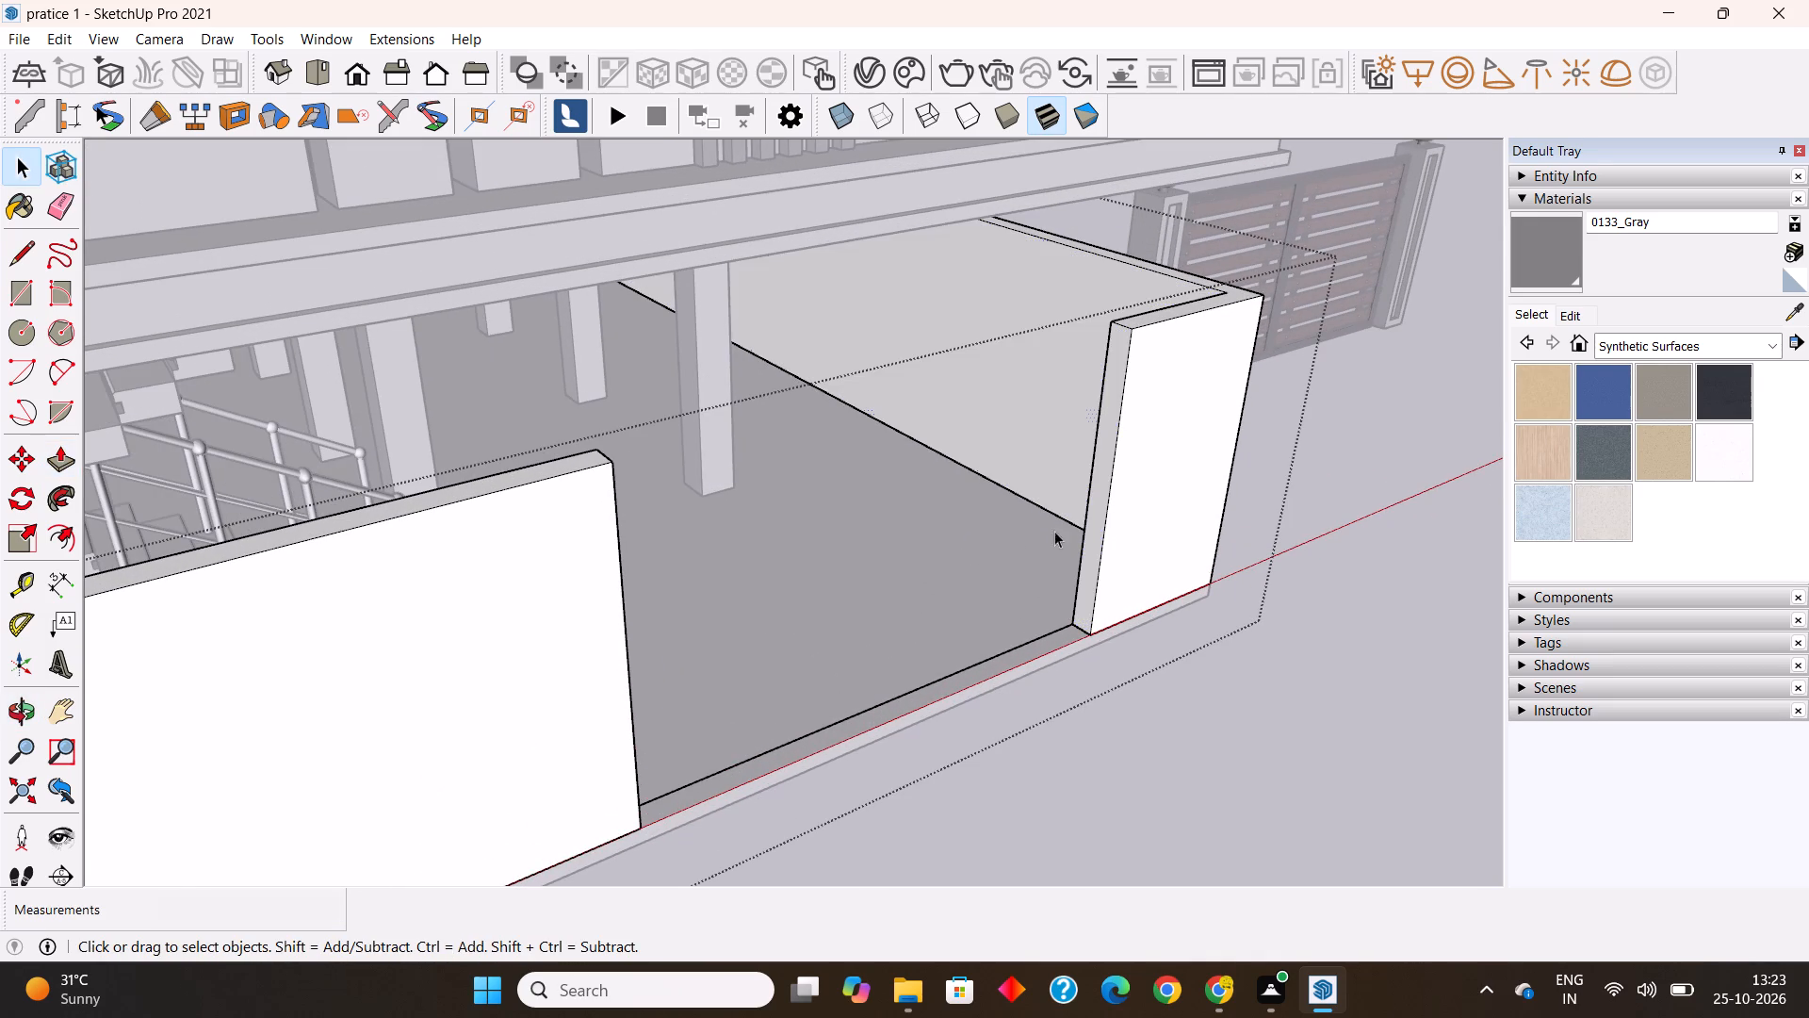
left_click(1161, 760)
Move the wooden gate by its outer pillar's bottom corner into the front wall opening, against the shorter wall section.
scroll(842, 636, "down", 6)
left_click(1140, 384)
scroll(1135, 521, "down", 1)
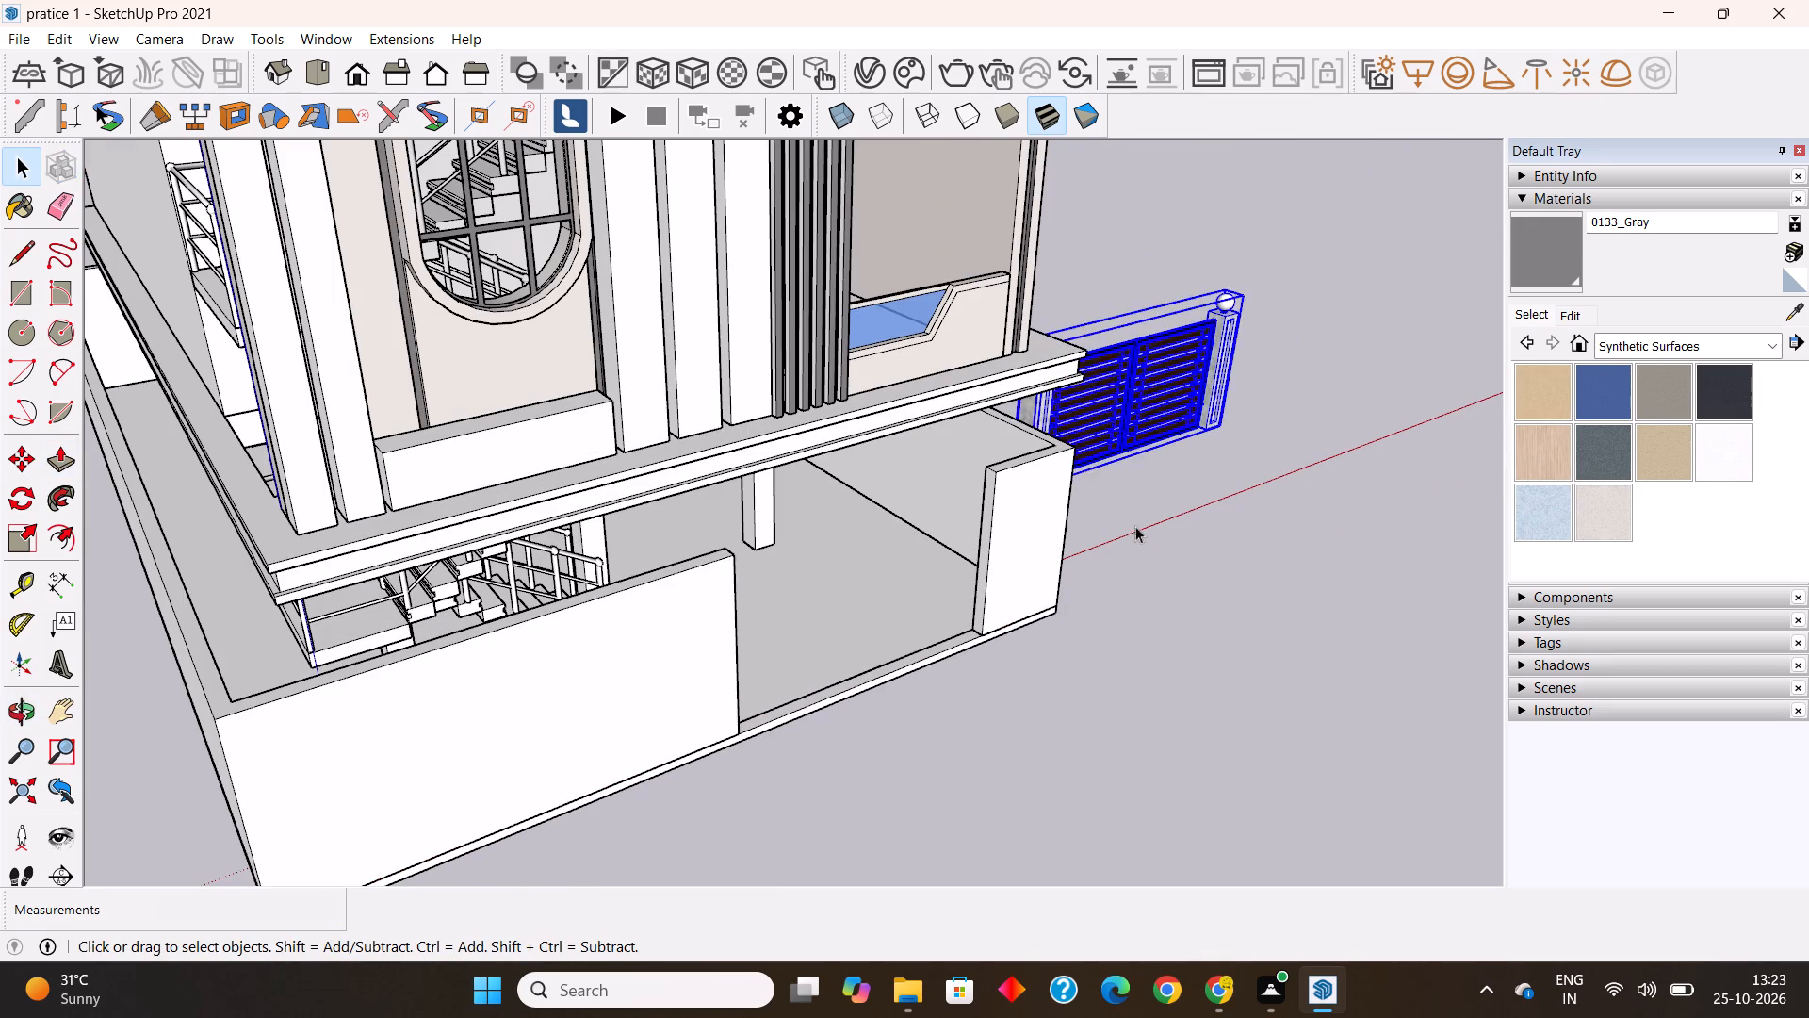
scroll(1135, 526, "down", 2)
middle_click_drag(1146, 643, 835, 641)
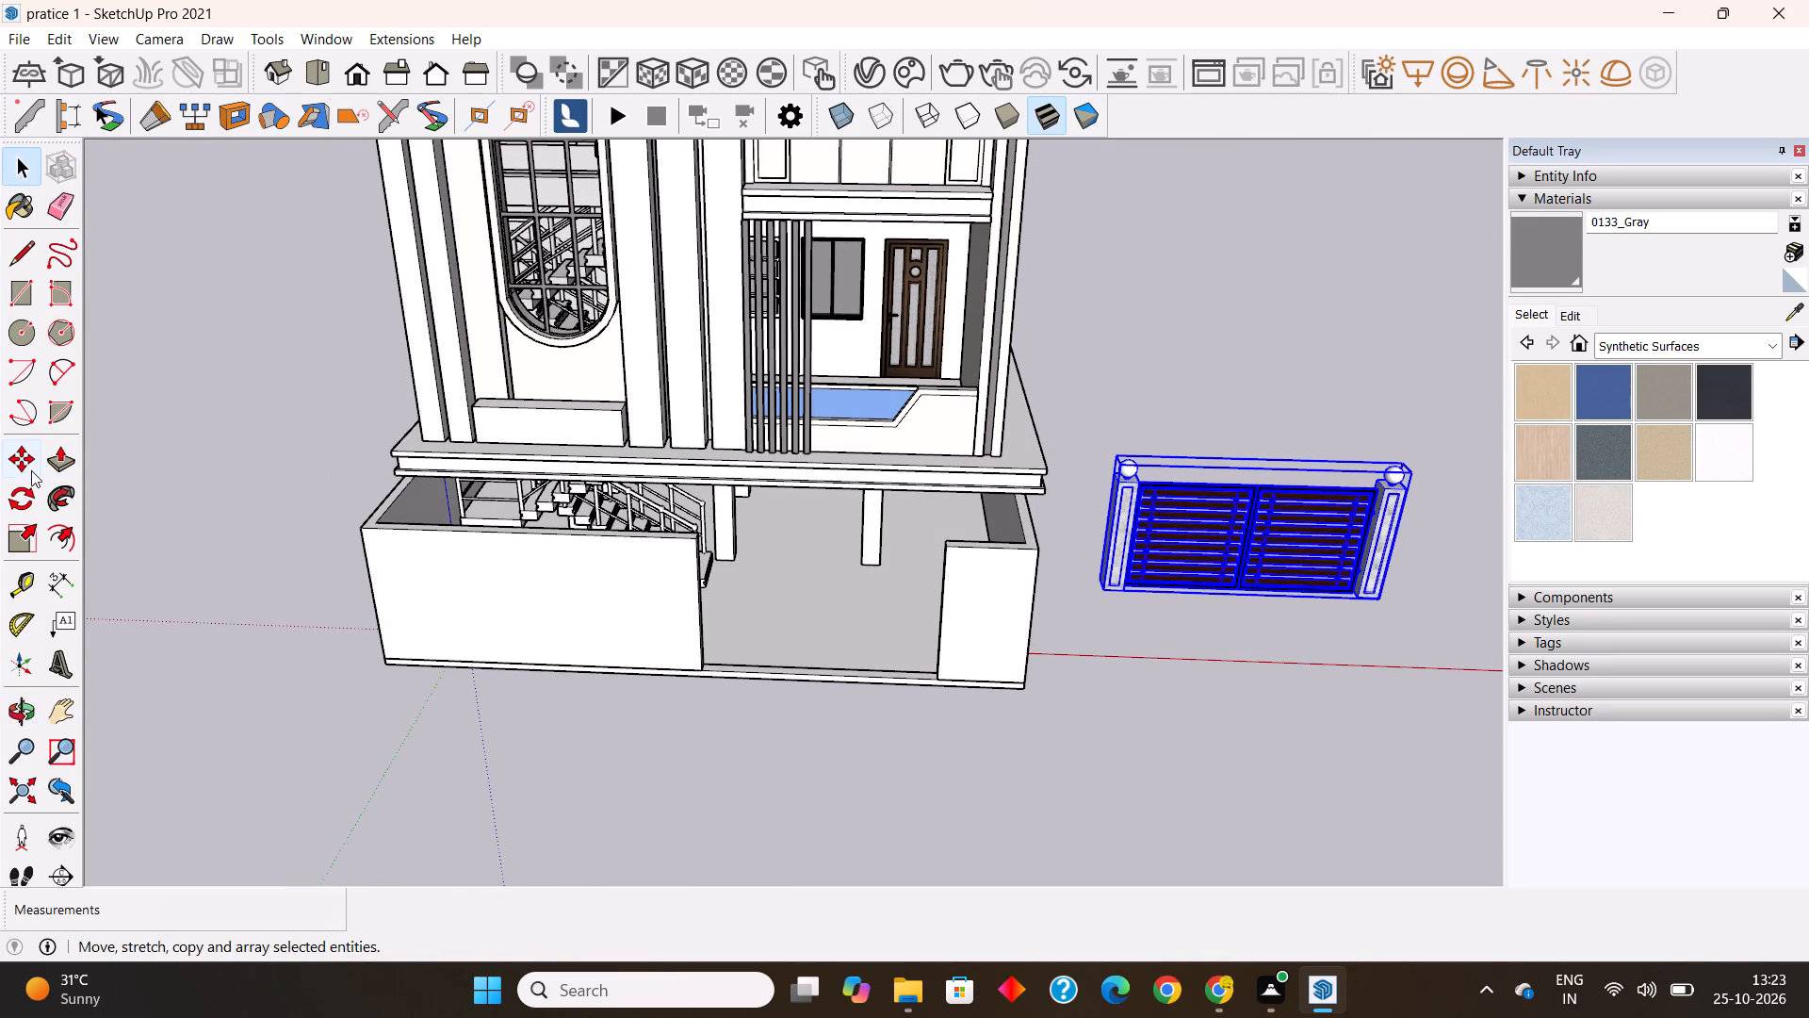
left_click(26, 460)
scroll(538, 453, "down", 3)
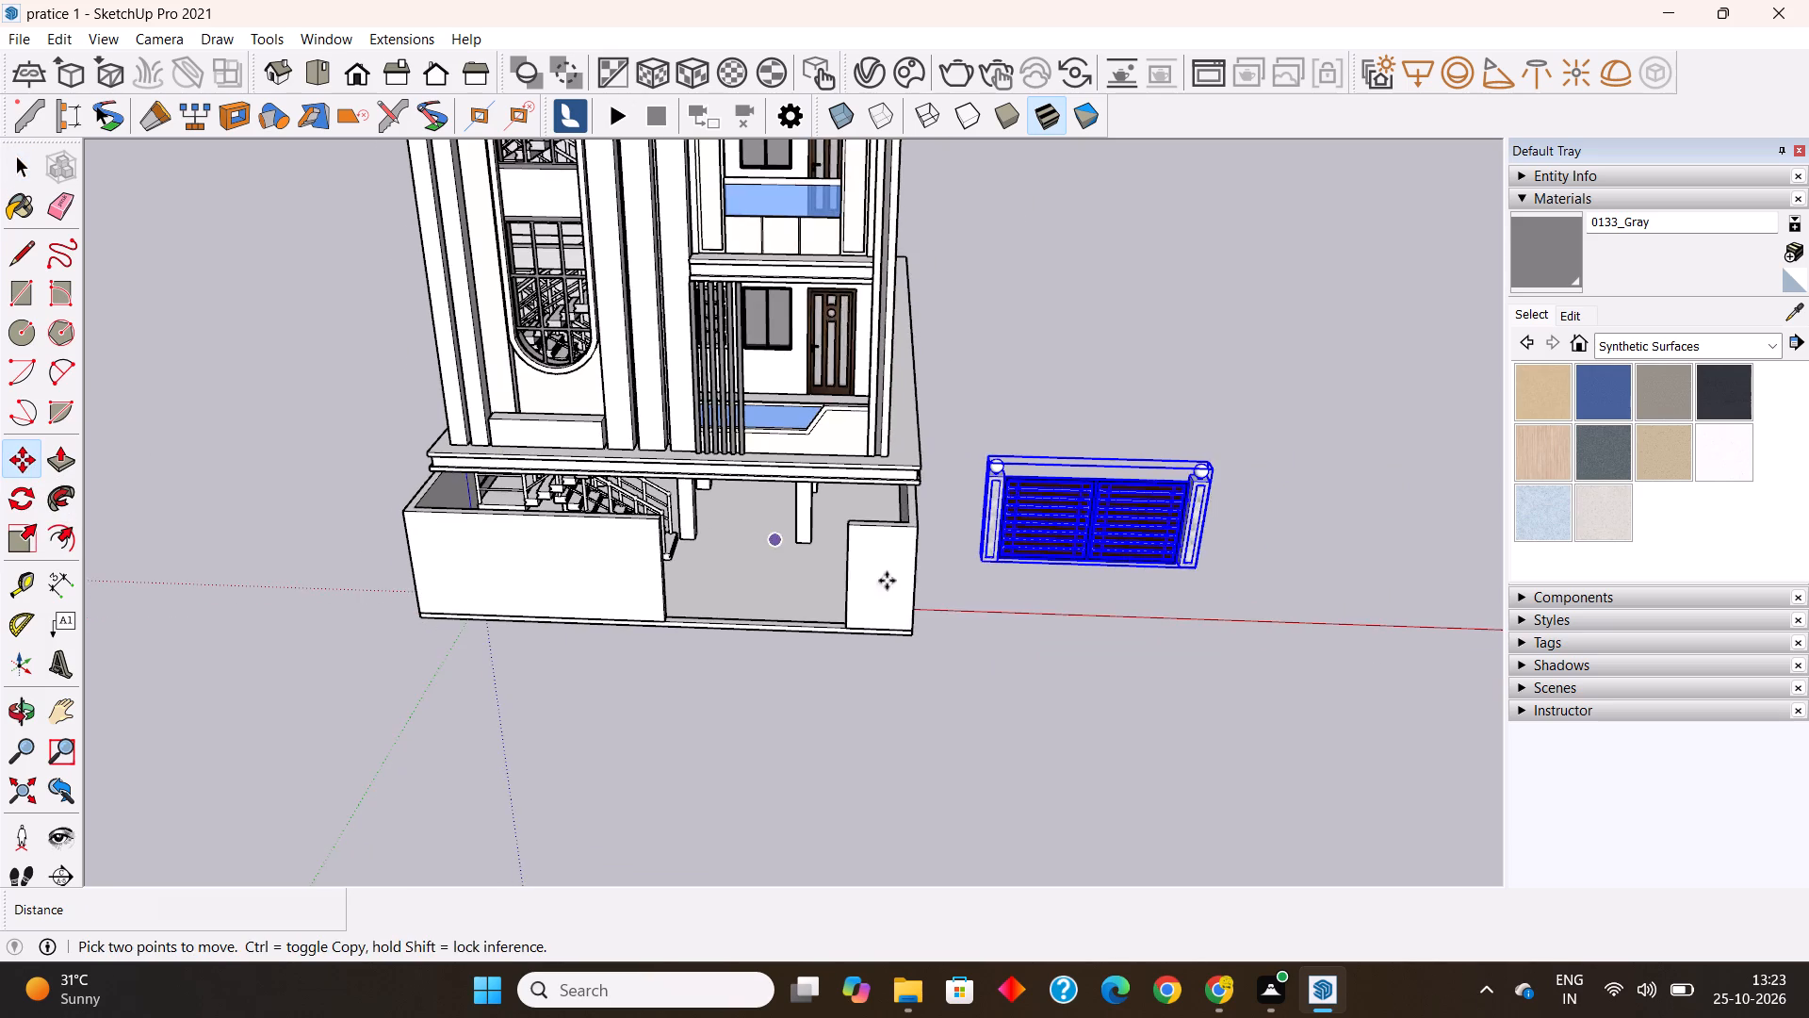
scroll(1124, 599, "up", 3)
scroll(1216, 572, "up", 6)
left_click(1213, 550)
scroll(1264, 498, "down", 4)
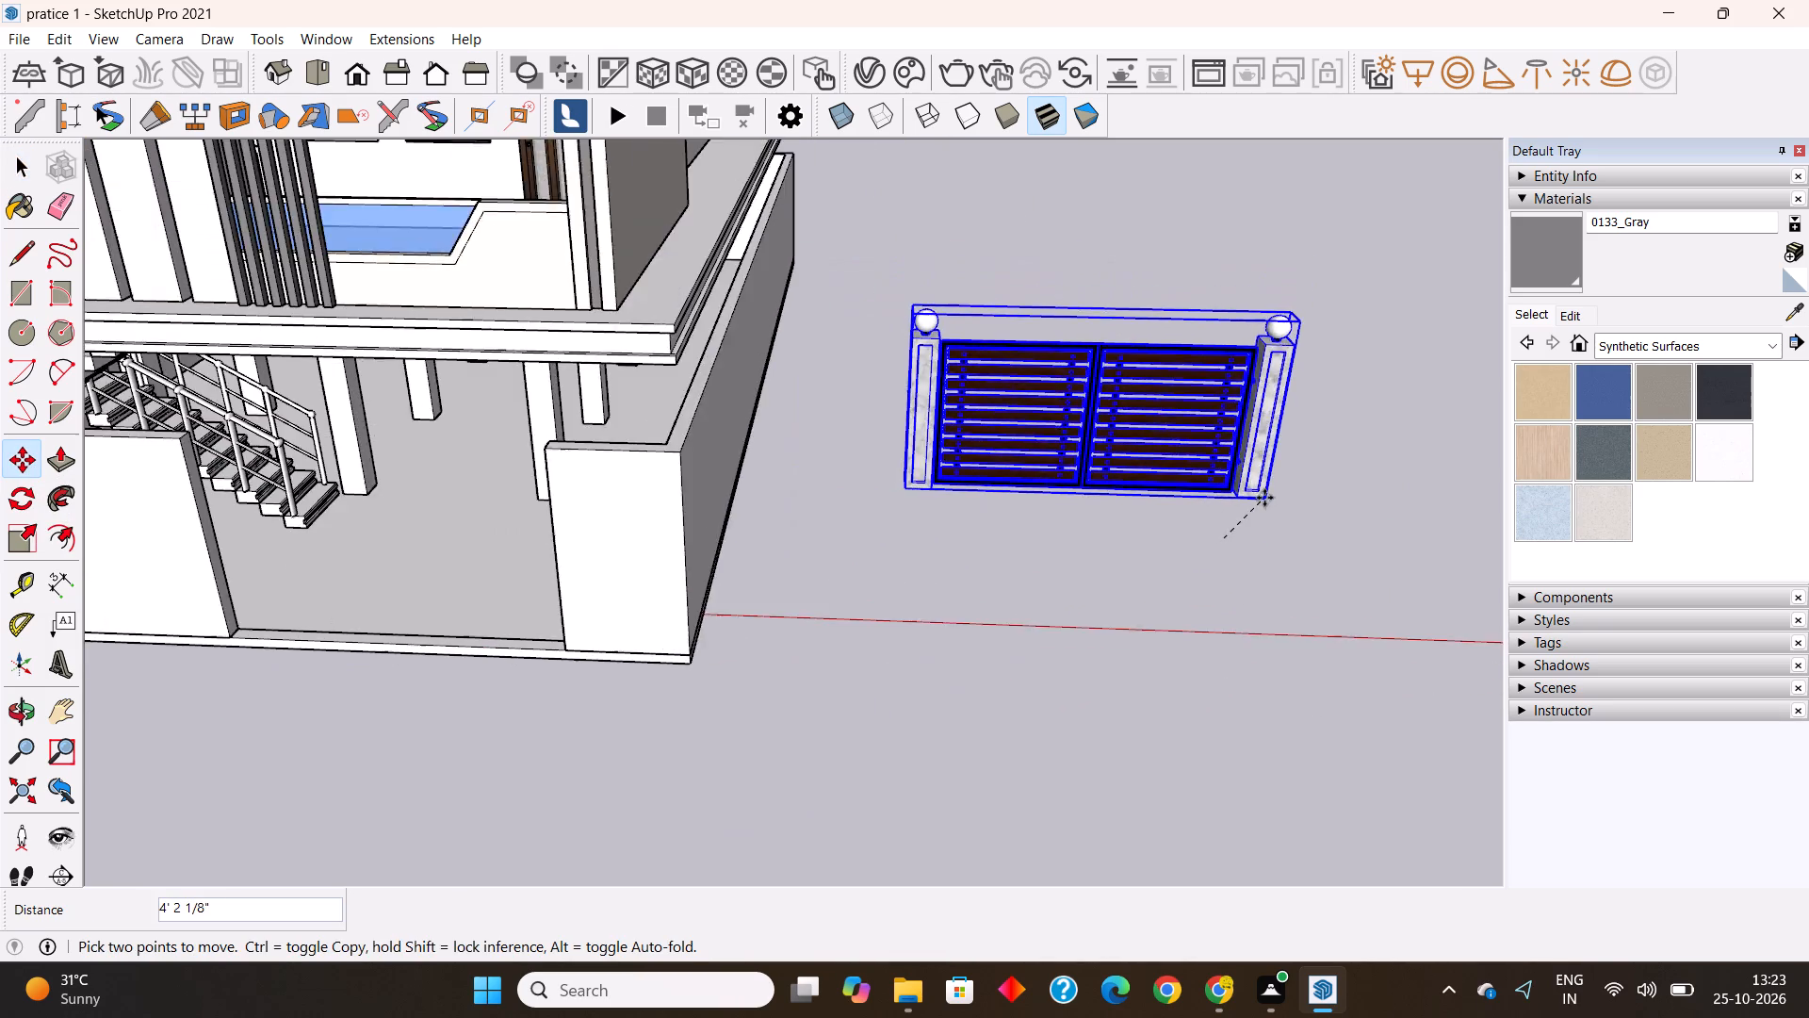
scroll(1264, 498, "down", 2)
left_click(754, 609)
scroll(761, 610, "down", 1)
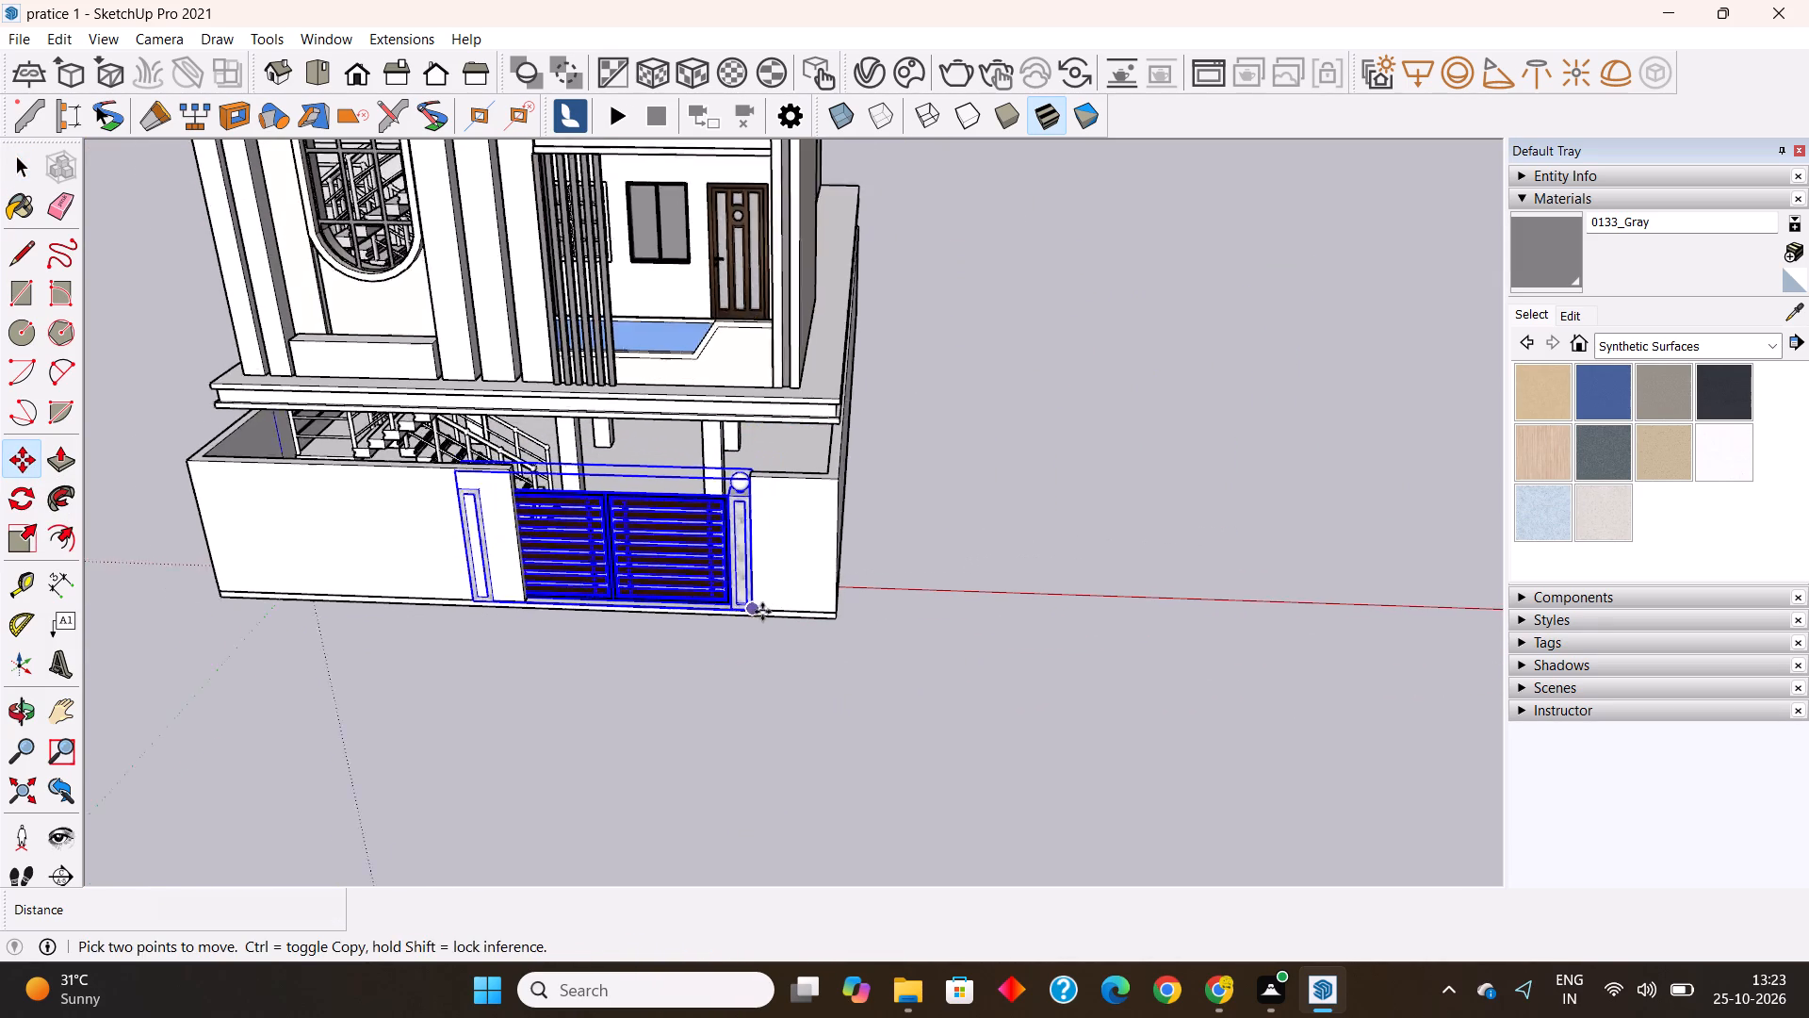
scroll(762, 612, "down", 2)
middle_click_drag(611, 631, 688, 494)
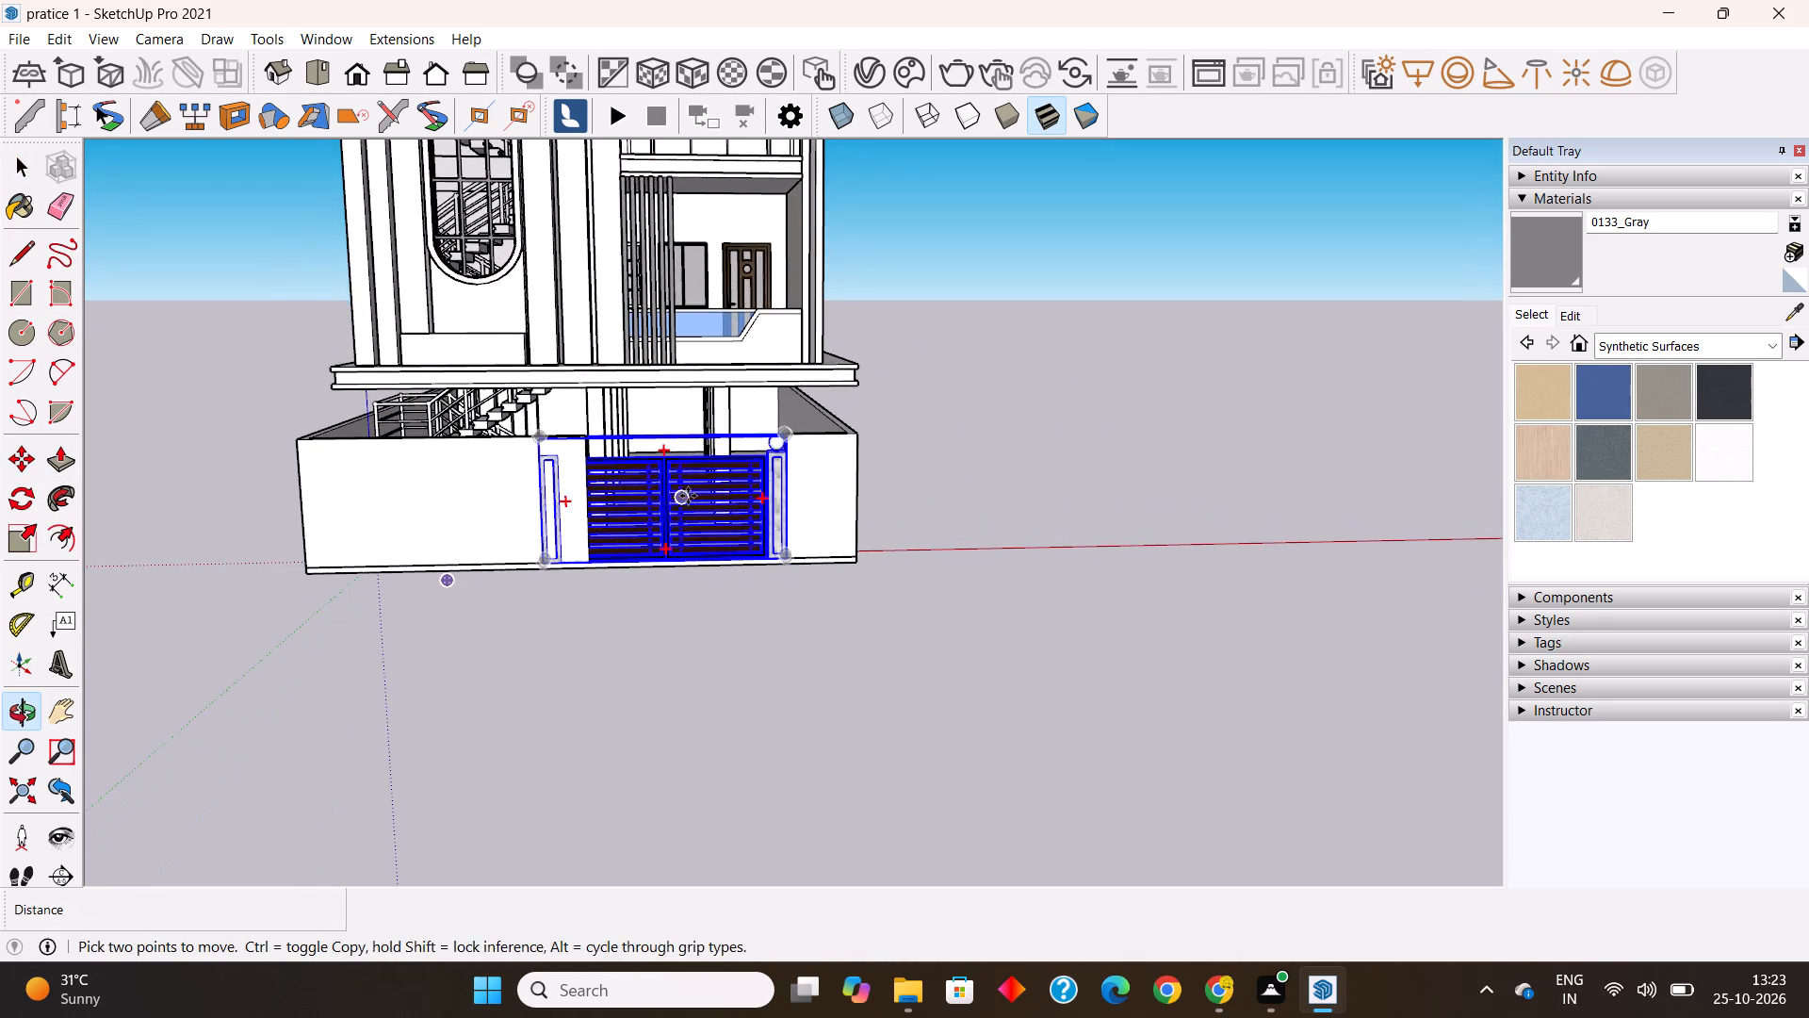
middle_click_drag(697, 498, 970, 503, "shift")
middle_click_drag(790, 579, 497, 657)
key("space")
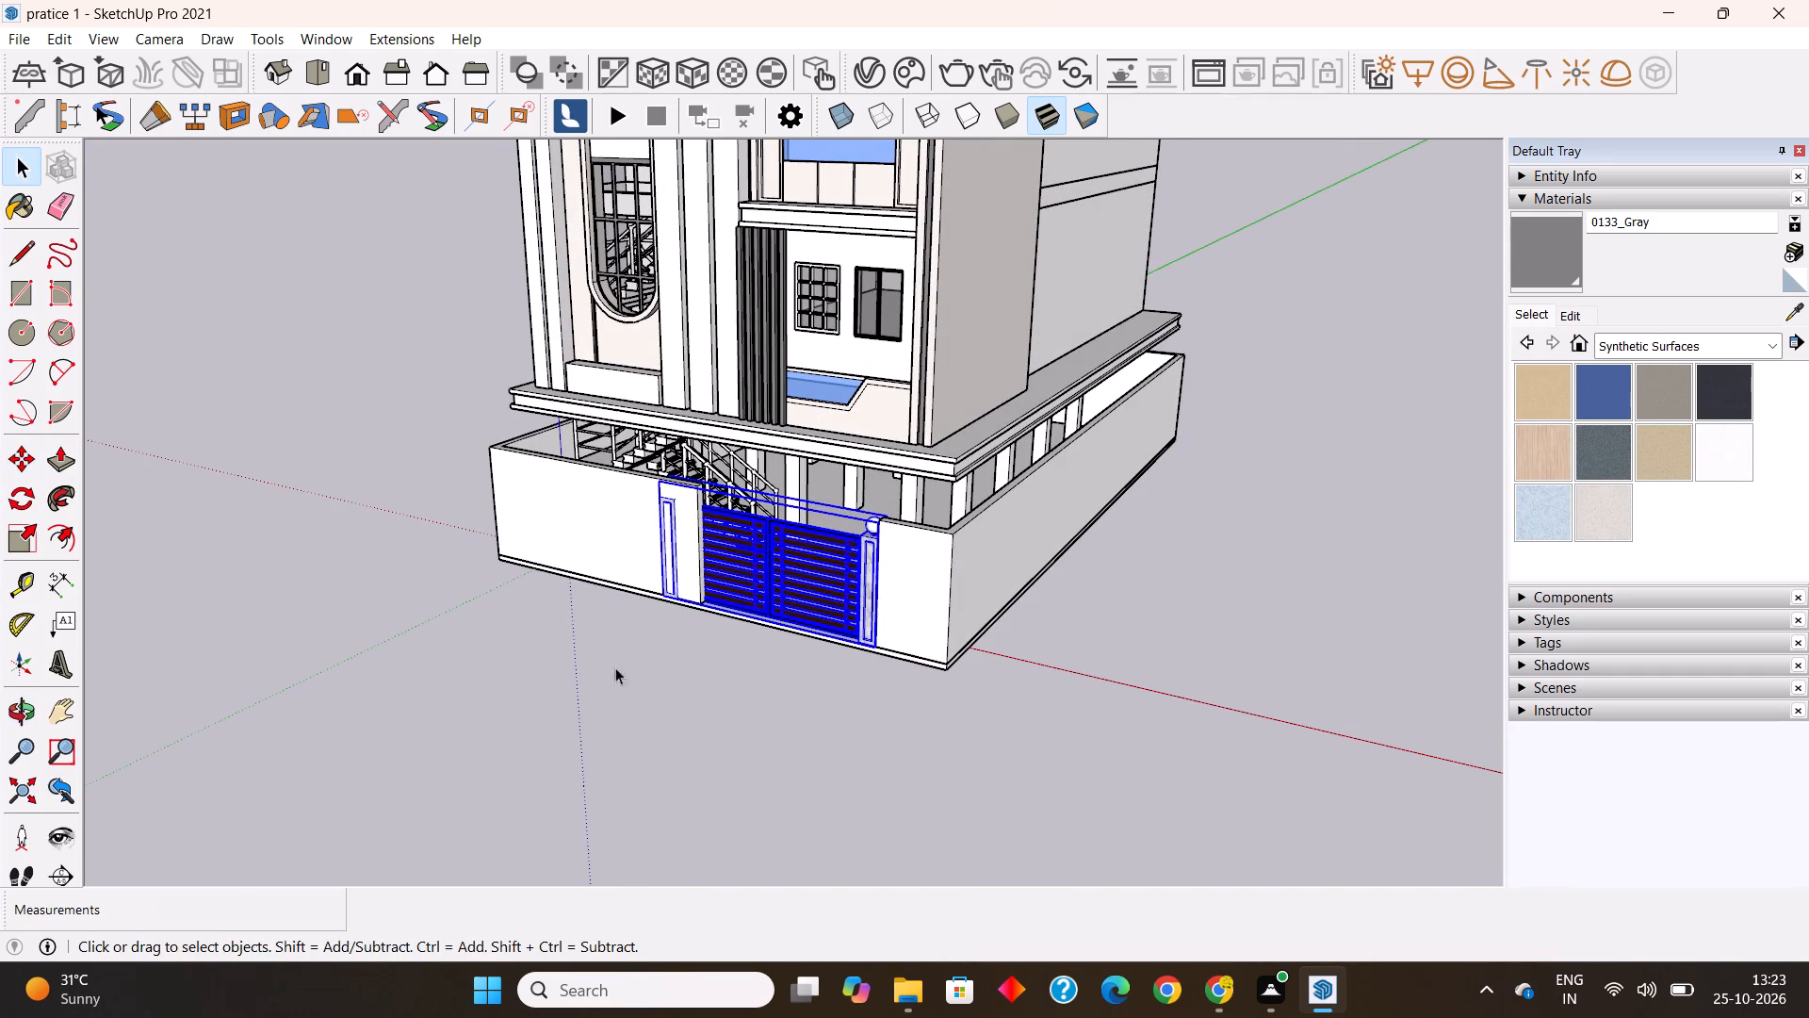
left_click(690, 702)
Open the wall group and push the longer front section's end face back about 2' 6" to the gate pillar's outer side.
scroll(715, 466, "up", 13)
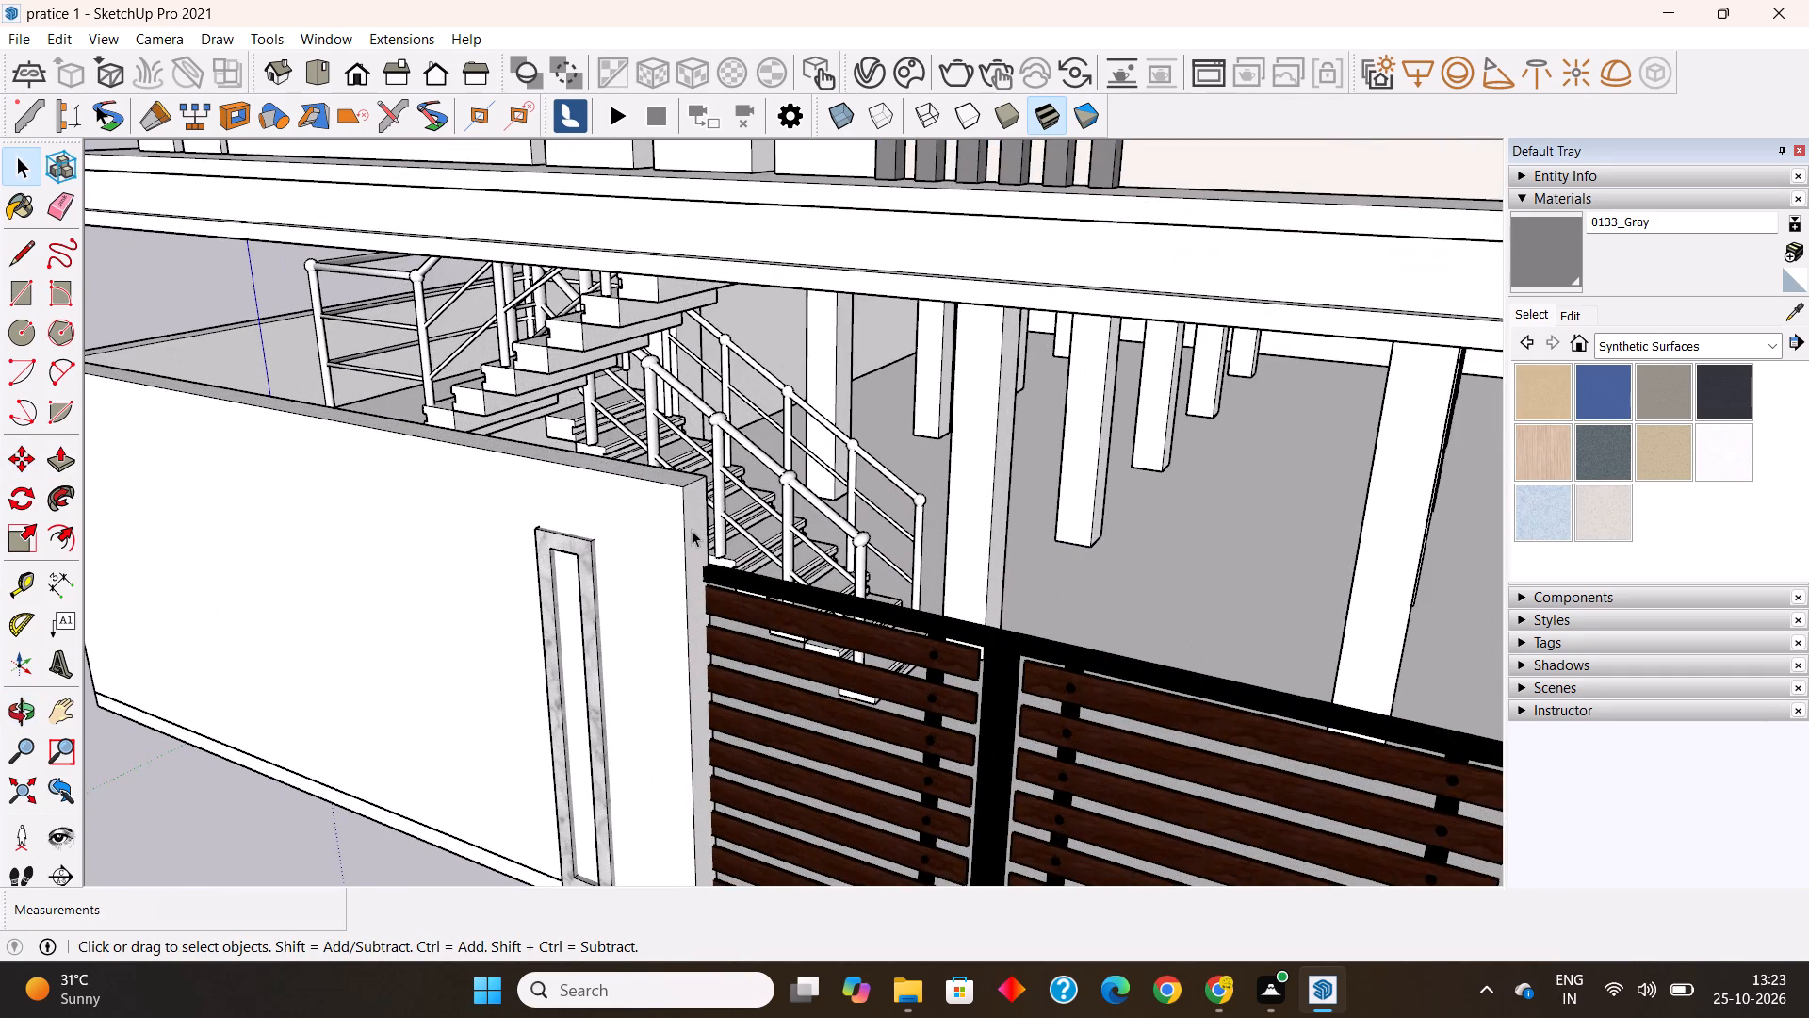
double_click(693, 530)
left_click(53, 460)
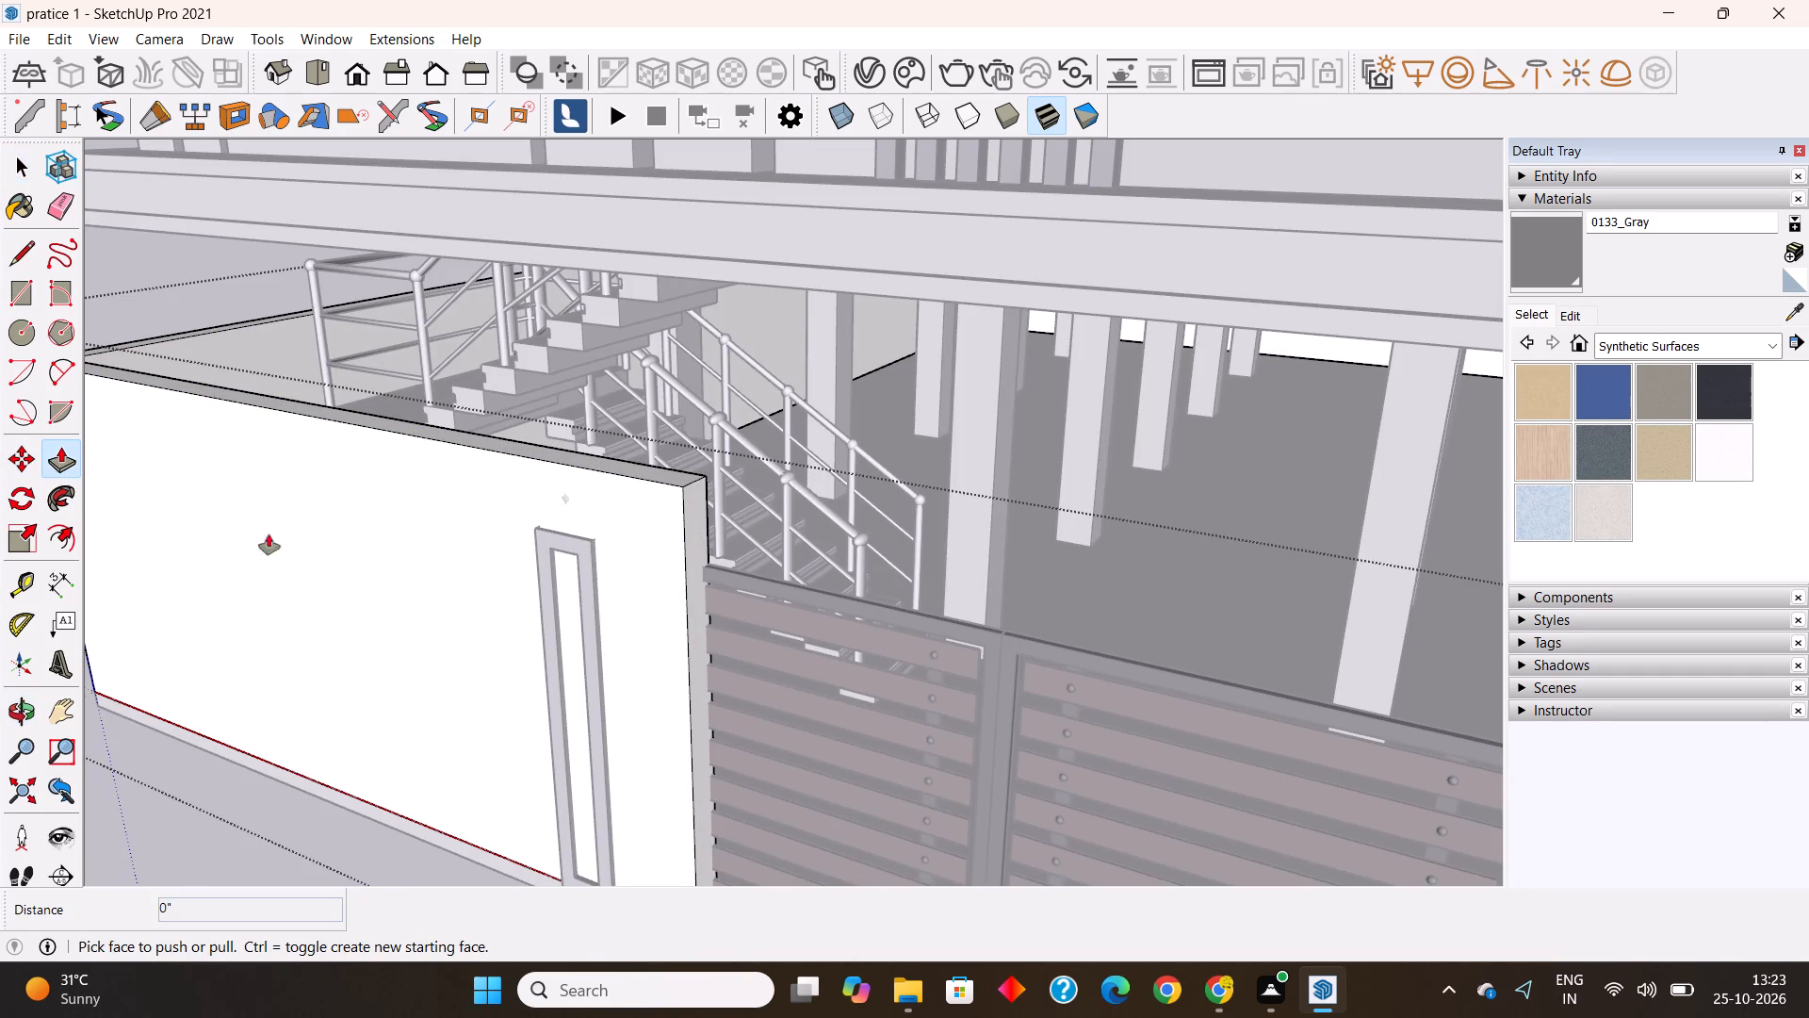
left_click(694, 599)
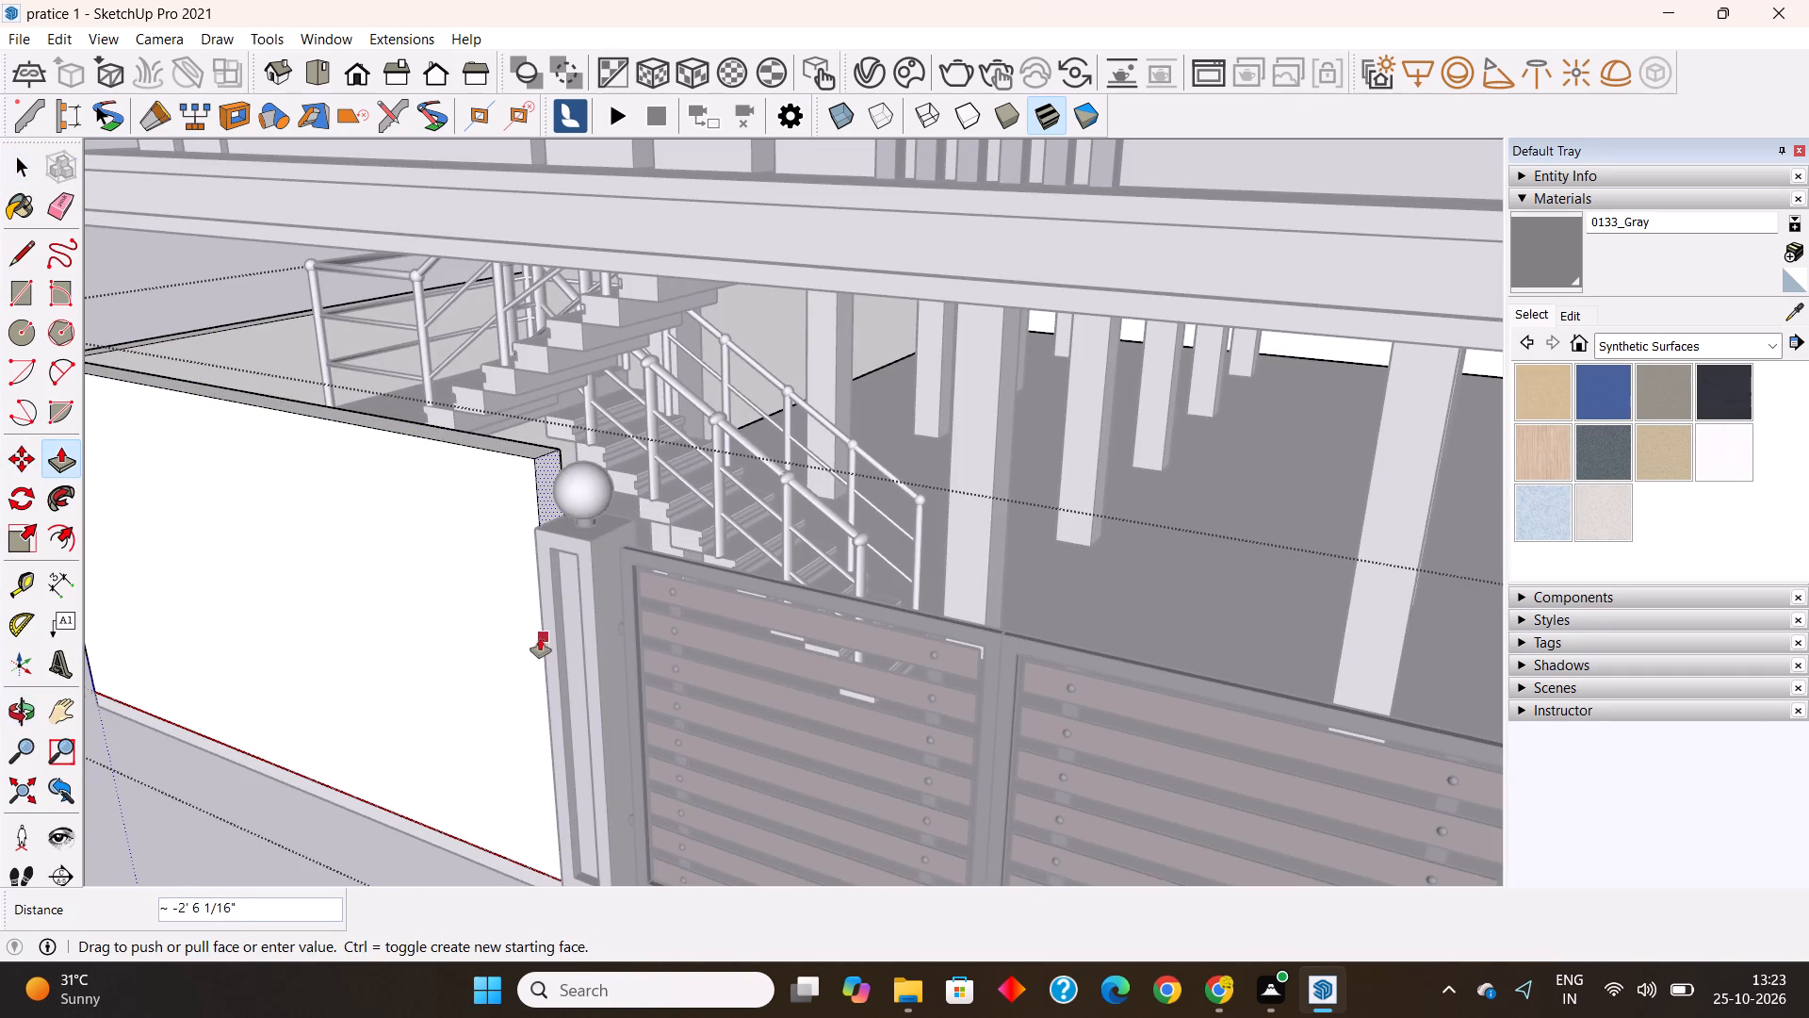
left_click(545, 636)
middle_click_drag(546, 636, 864, 593)
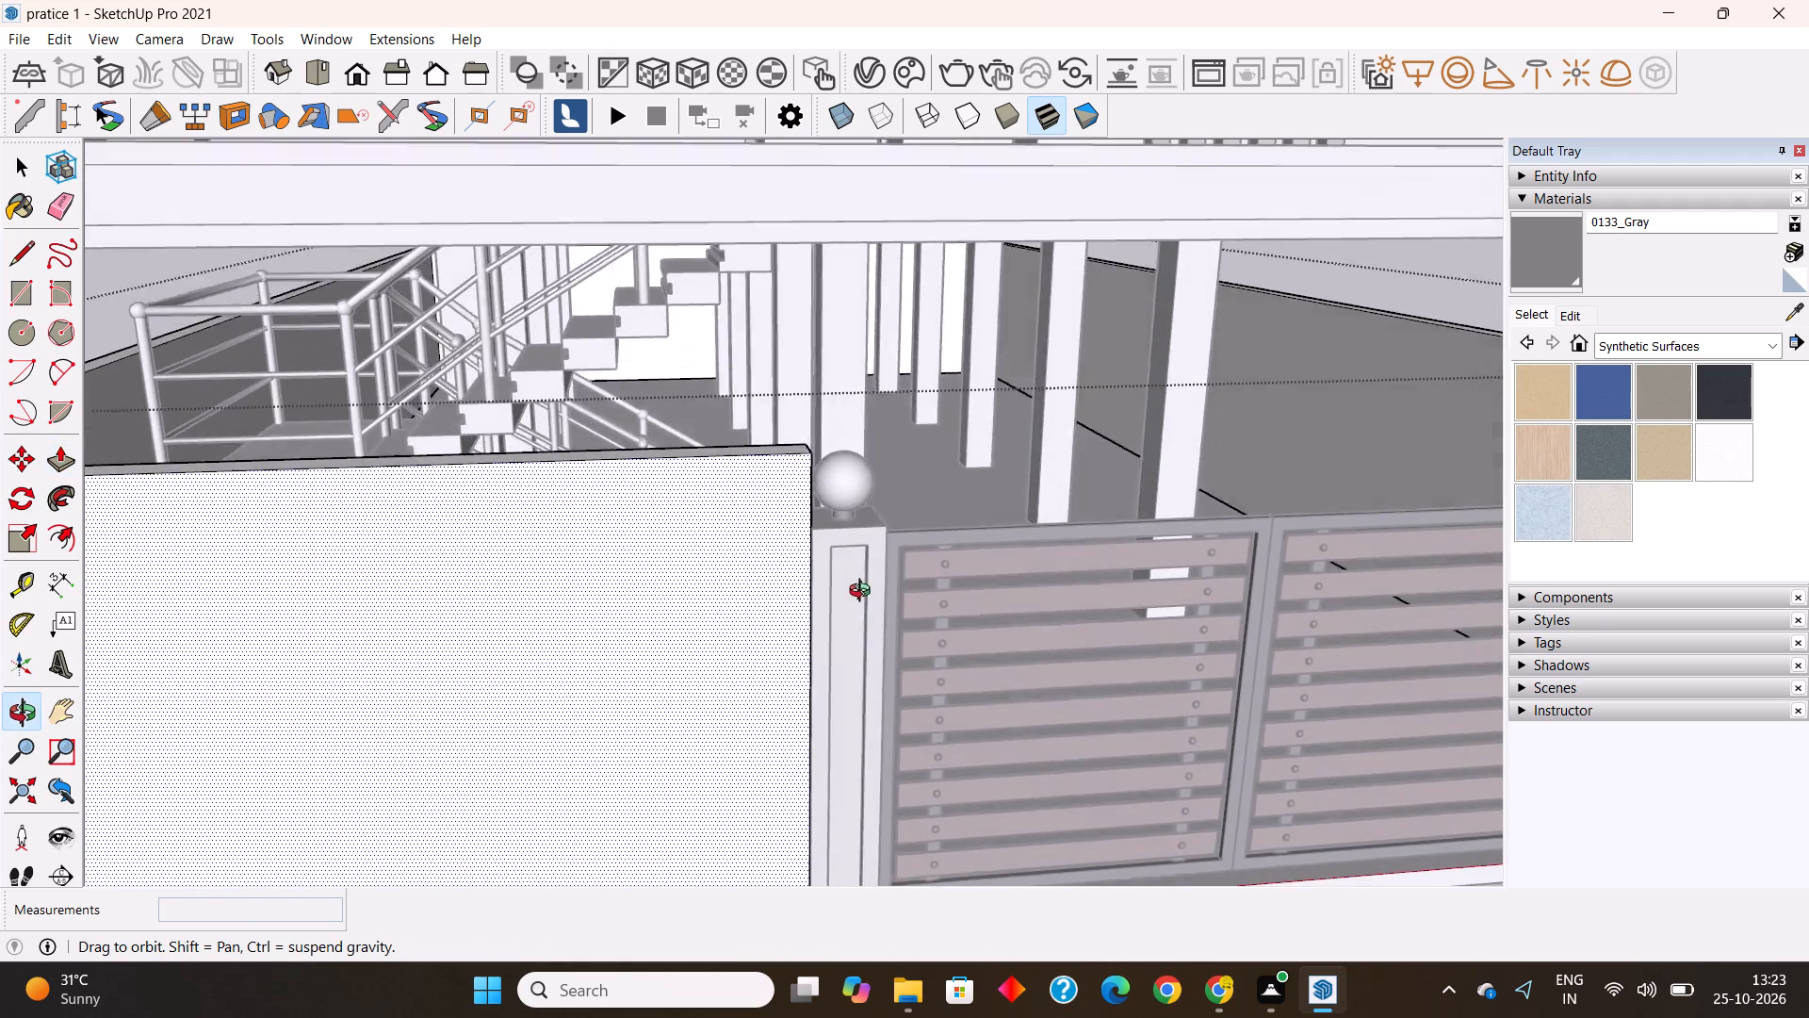
middle_click_drag(864, 593, 867, 579)
scroll(362, 501, "down", 7)
middle_click_drag(789, 603, 912, 595)
key("space")
left_click(1012, 777)
Save the model with the gate fitted in the front perimeter wall.
scroll(974, 759, "down", 8)
left_click(1326, 624)
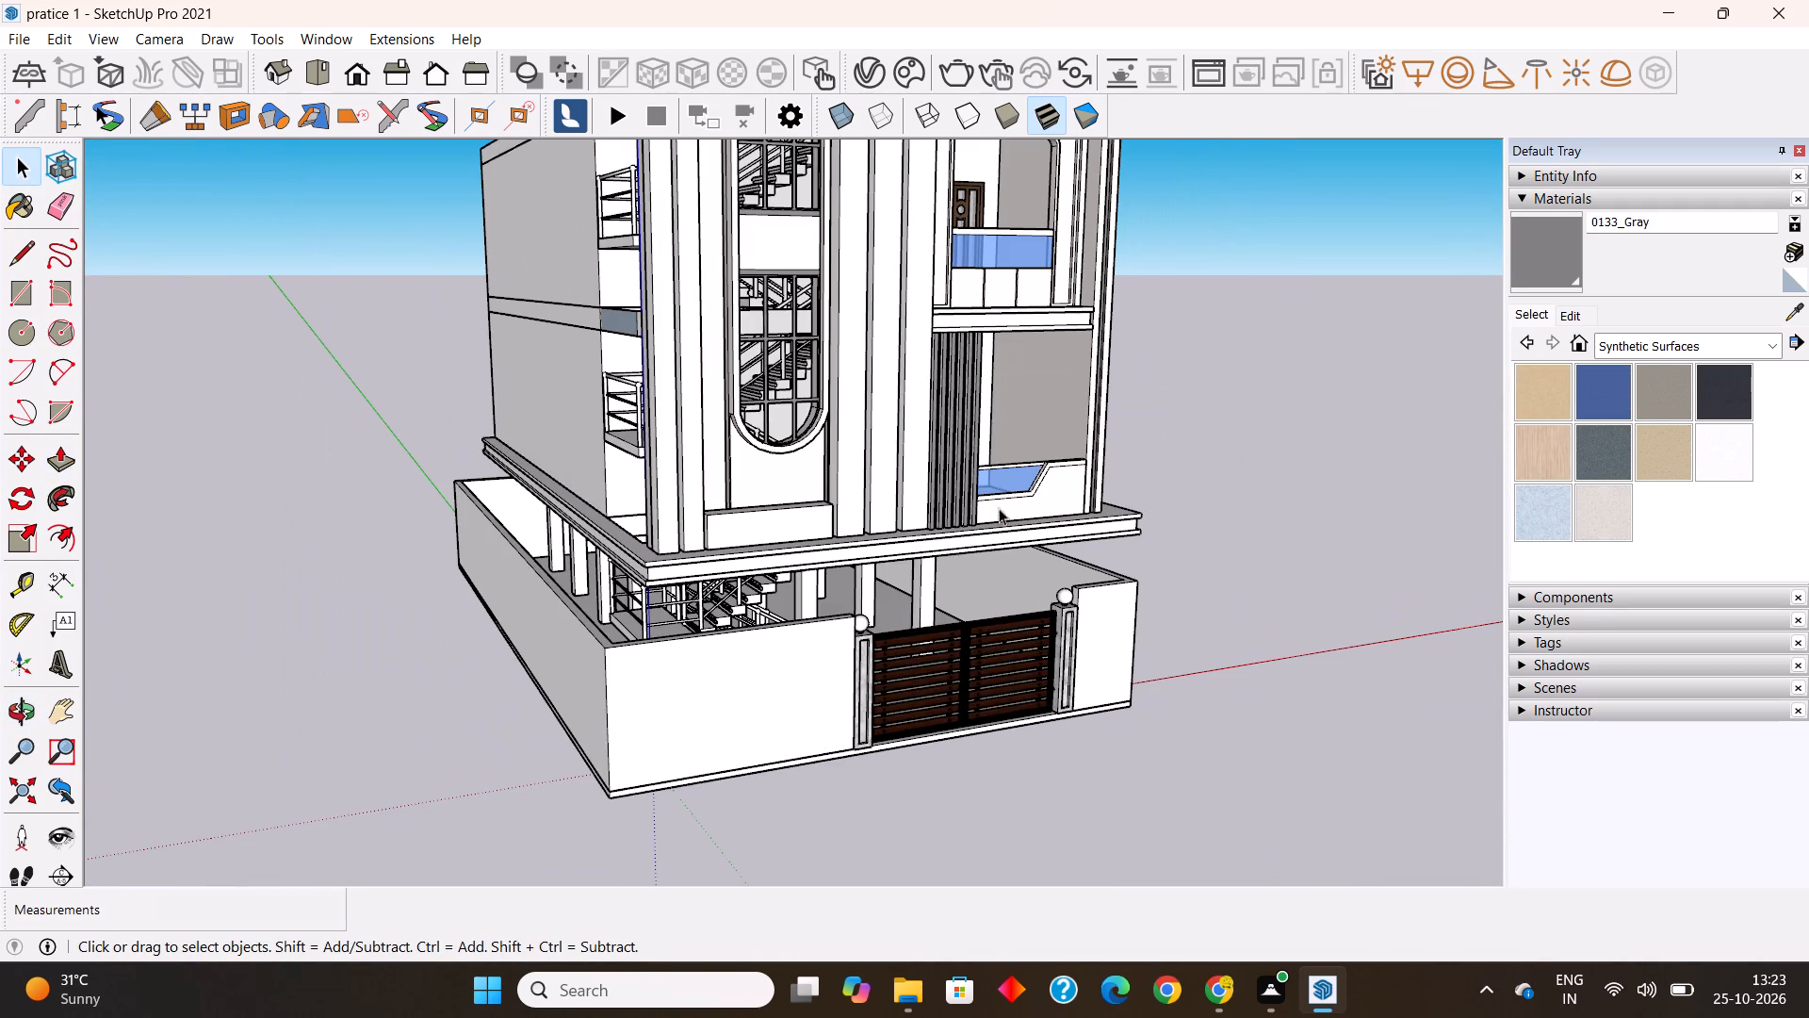
key("ctrl+s")
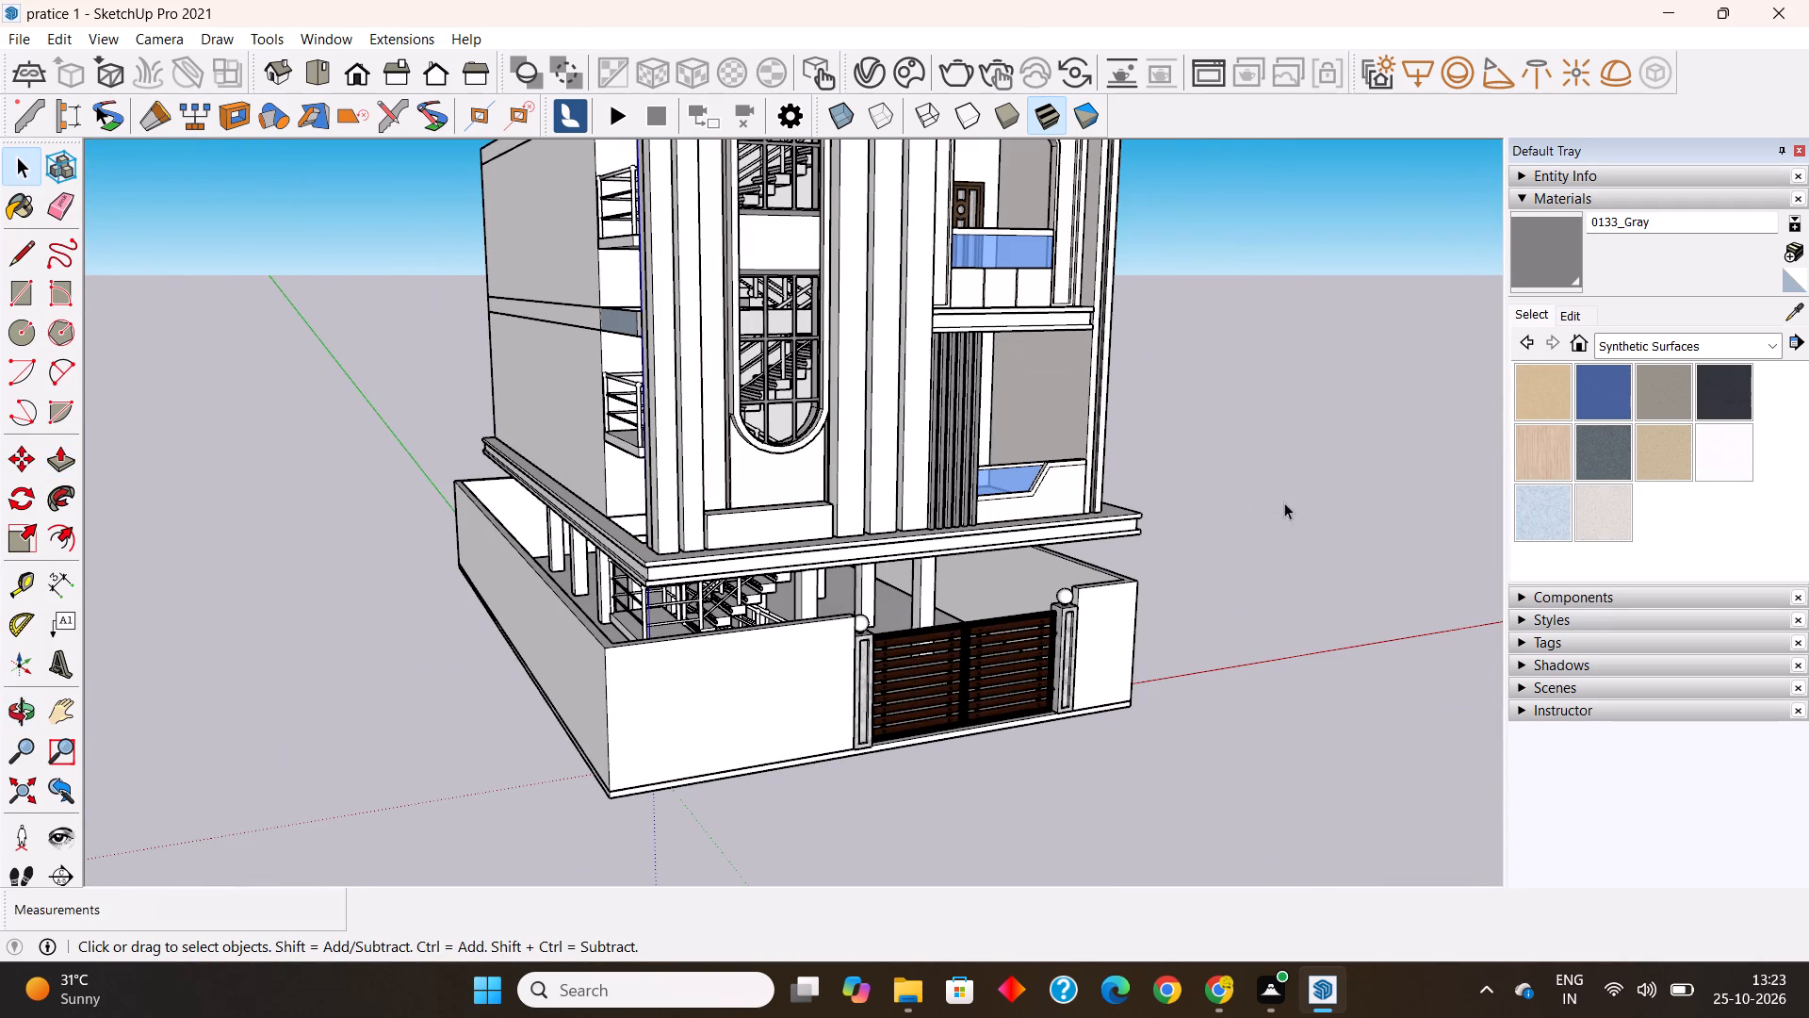
Examine the building's front elevation, from the fitted gate and perimeter wall up to the parapet.
left_click(1290, 503)
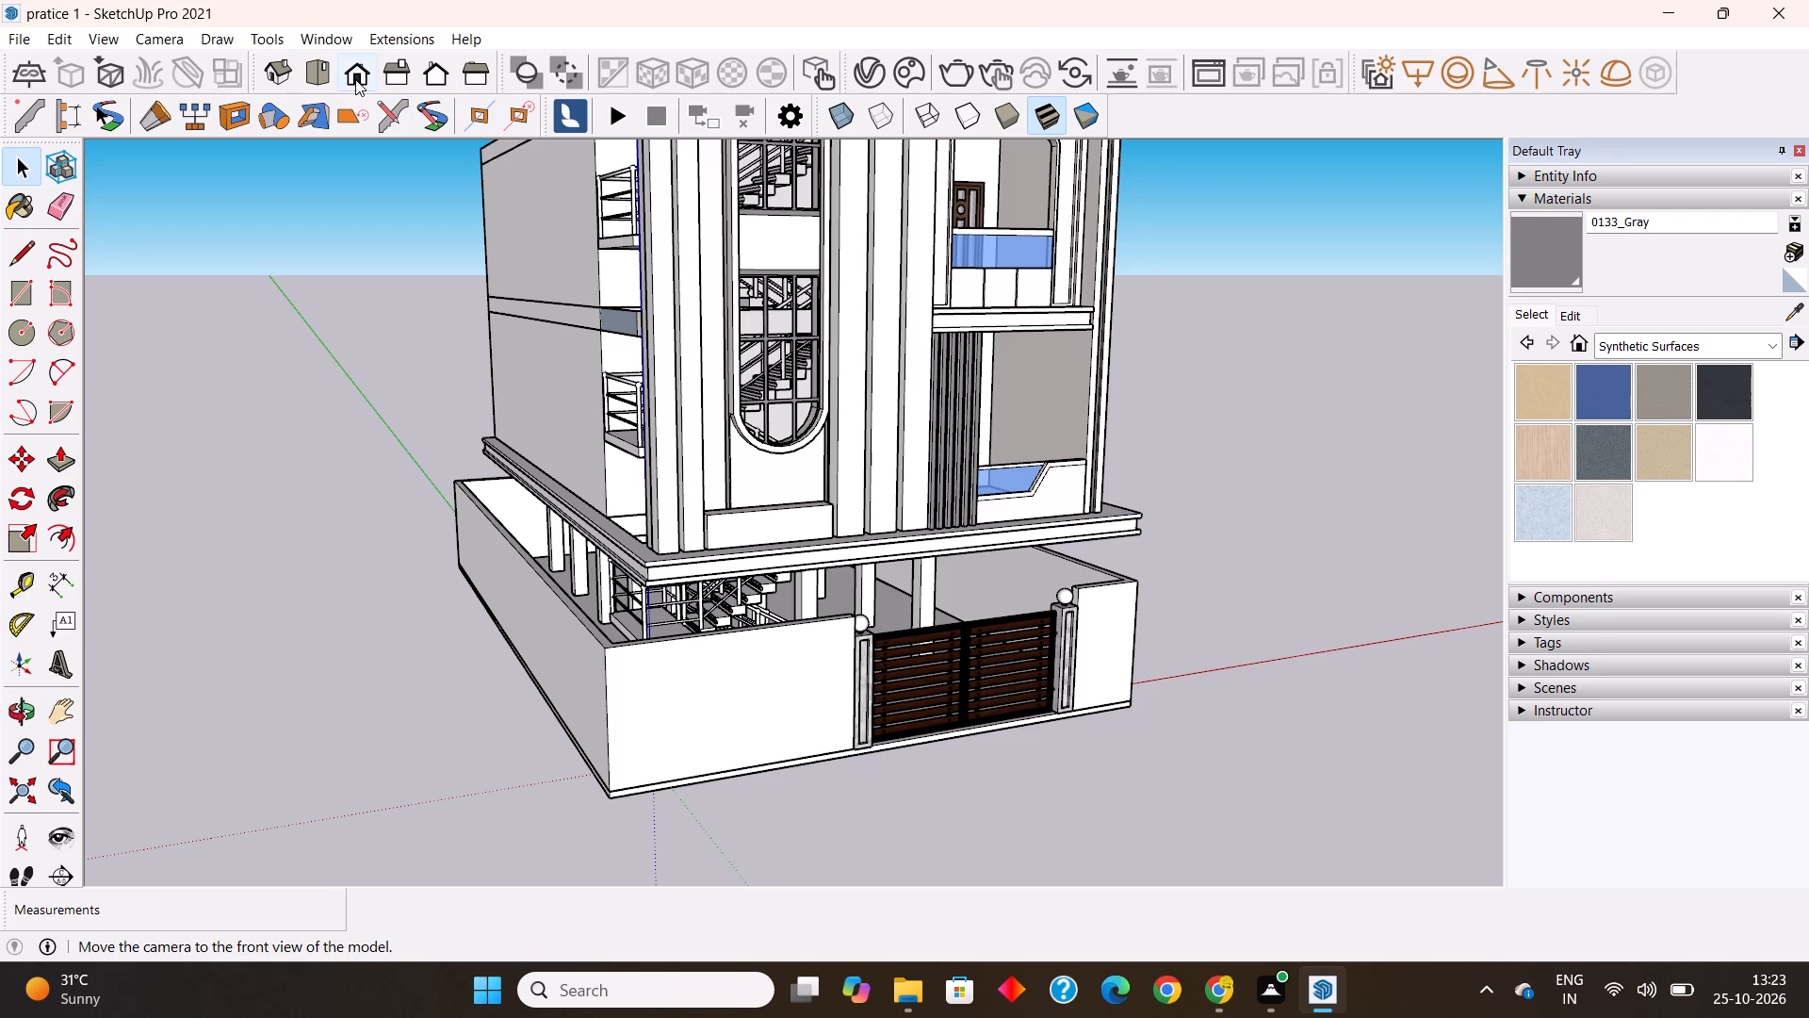
left_click(355, 79)
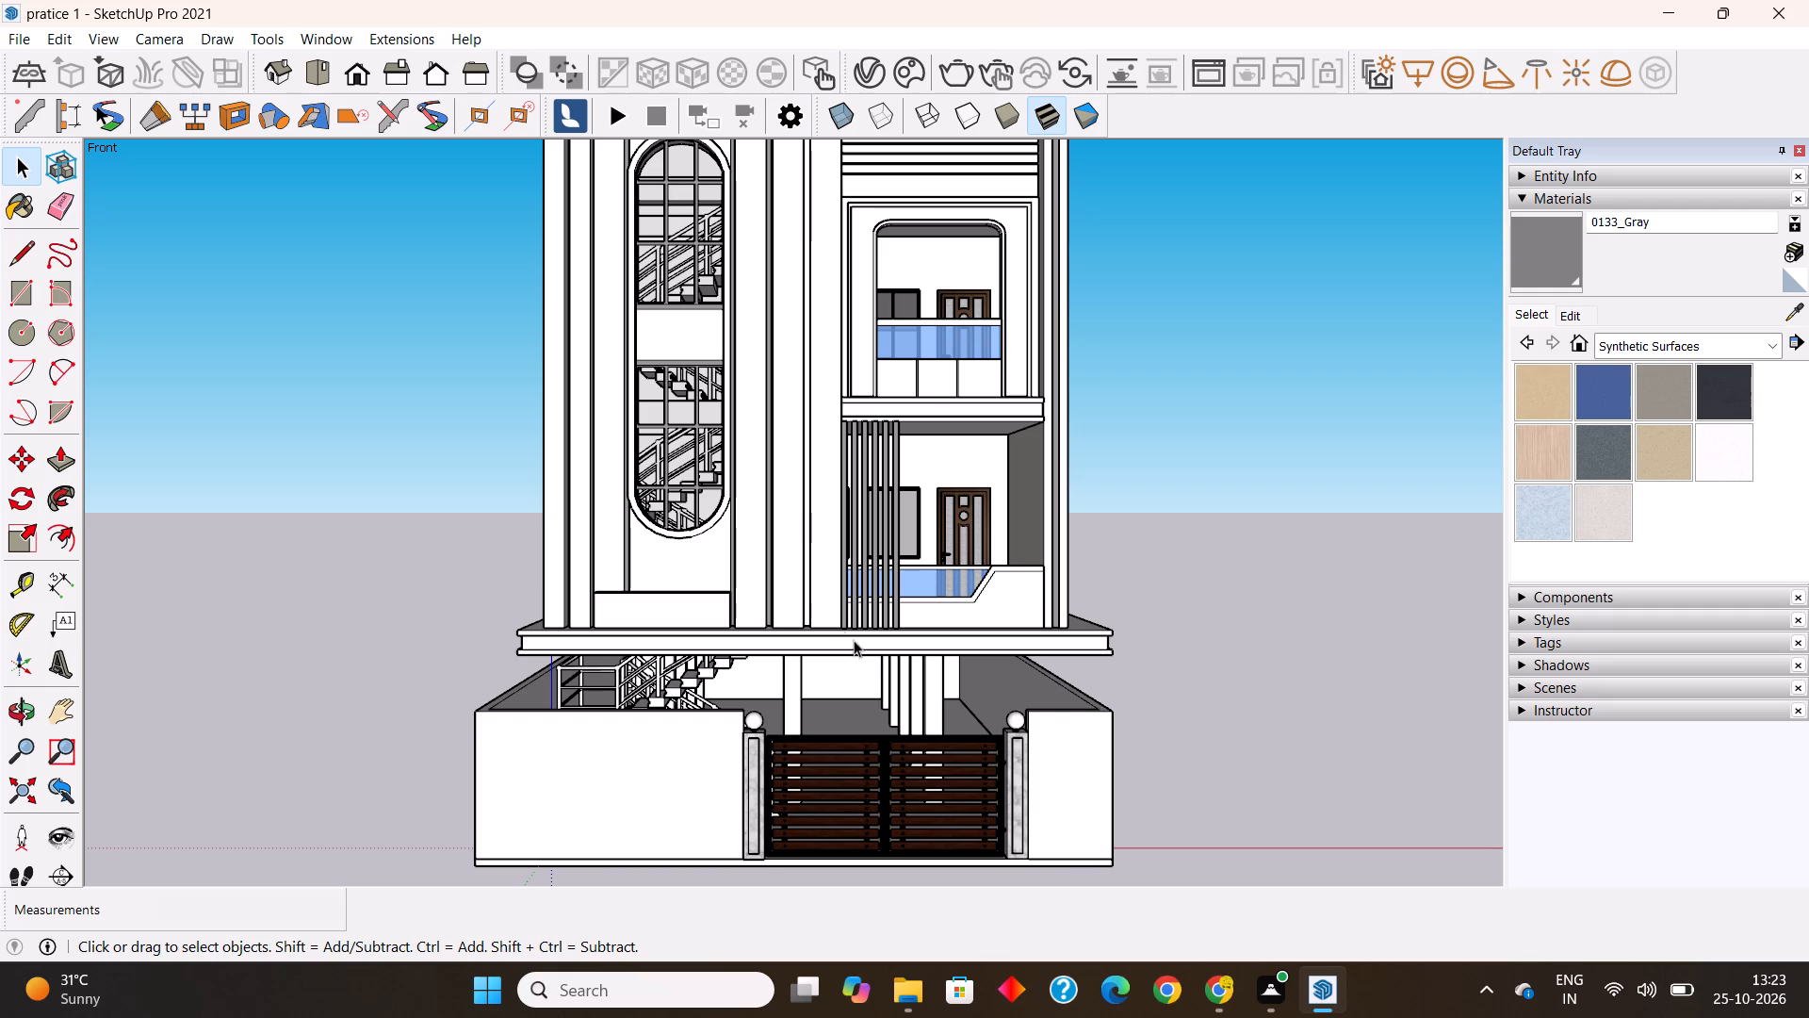
scroll(831, 622, "down", 5)
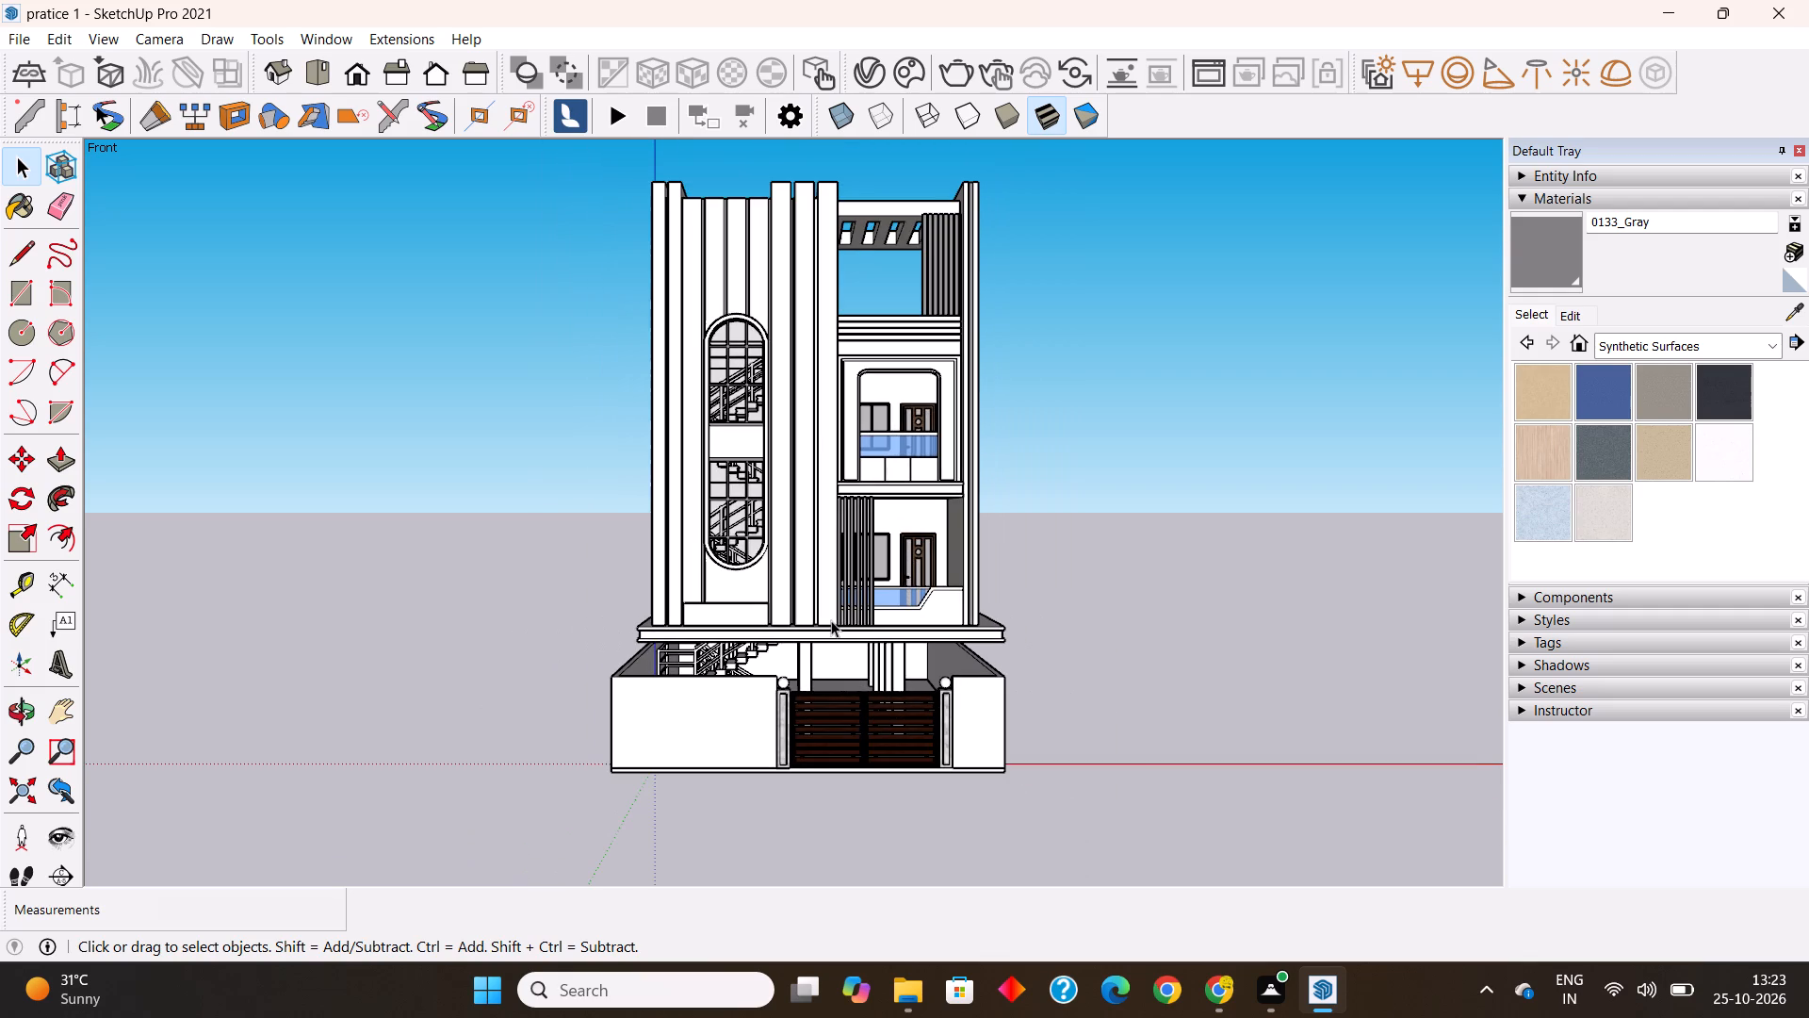
scroll(821, 791, "up", 7)
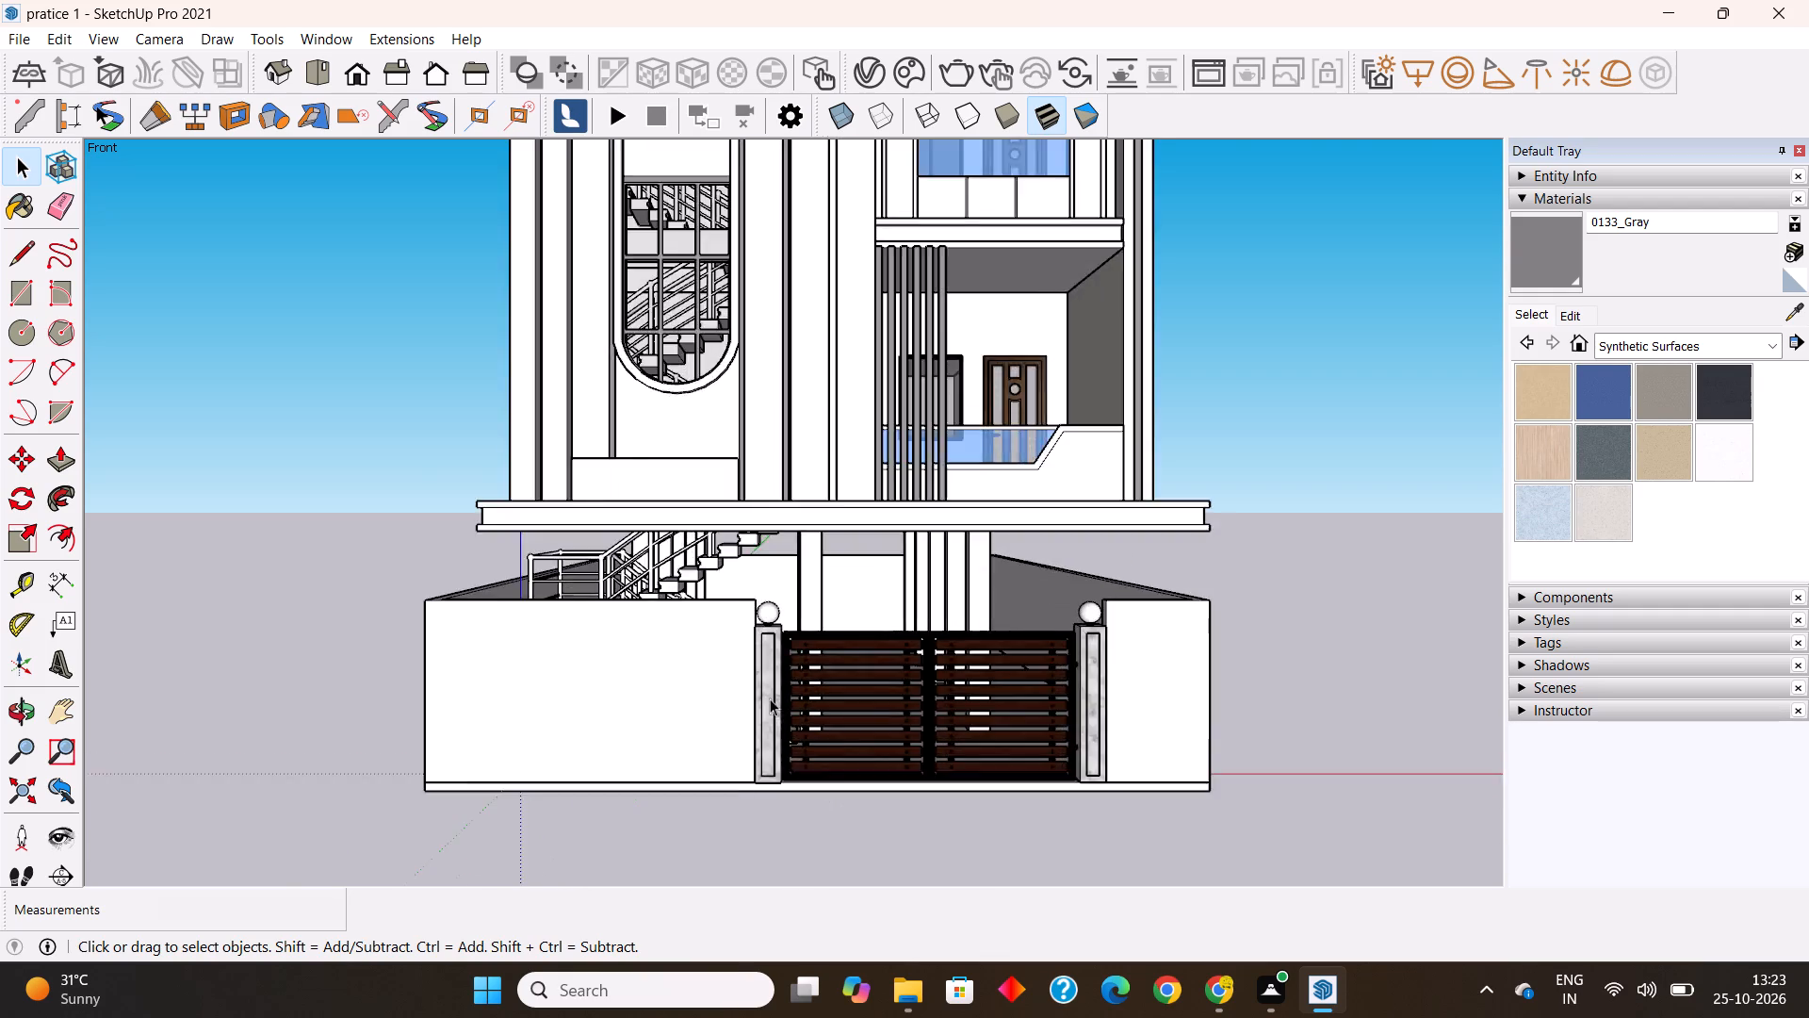
scroll(770, 698, "up", 20)
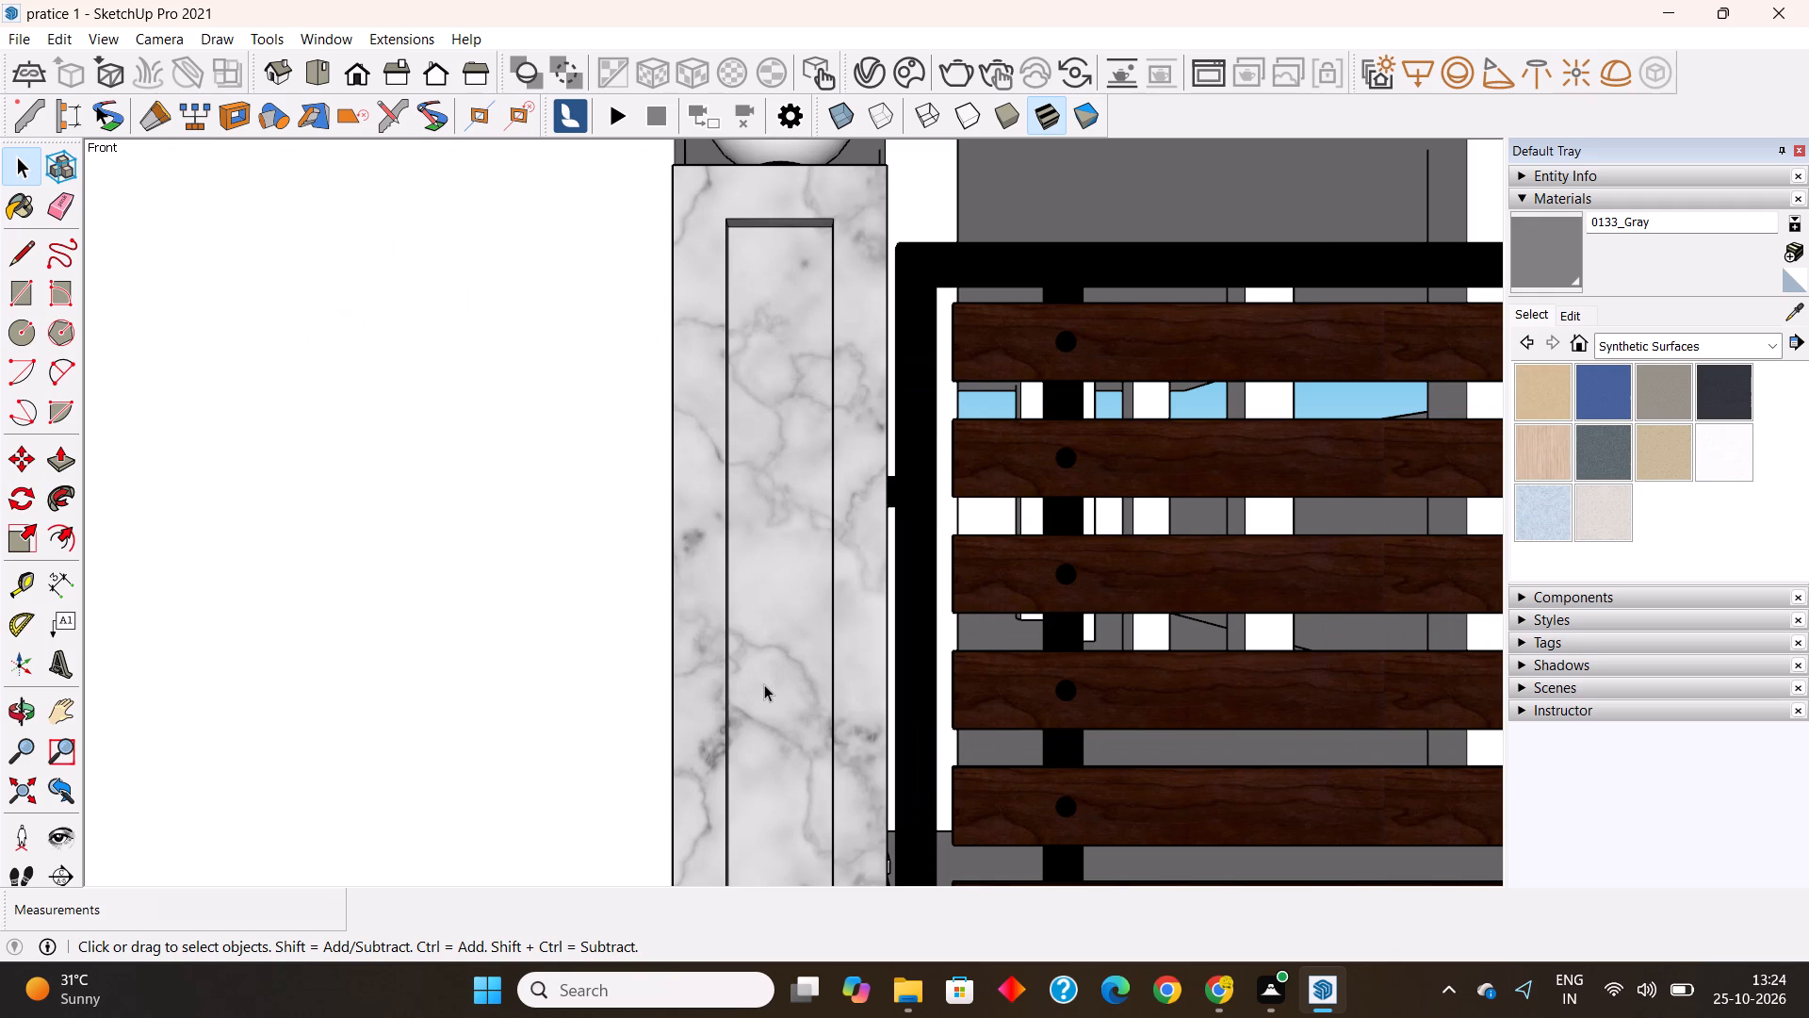
scroll(764, 684, "down", 3)
scroll(903, 566, "down", 9)
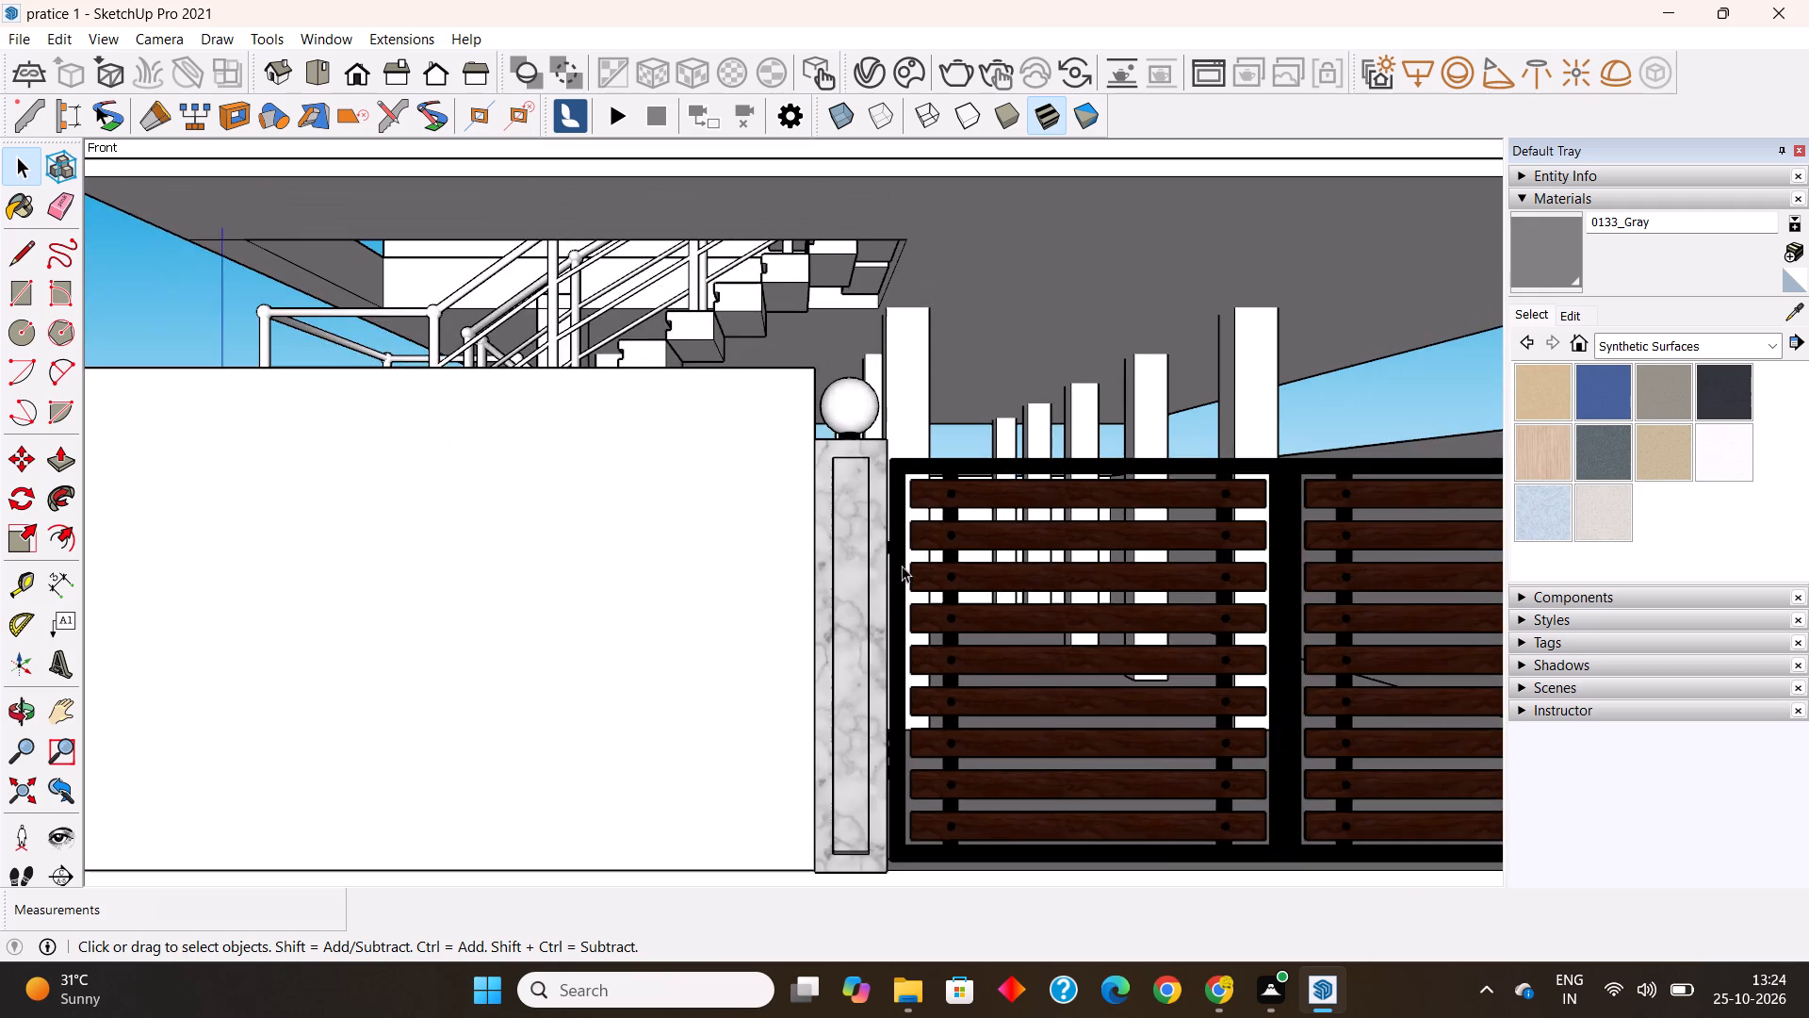
scroll(902, 566, "down", 12)
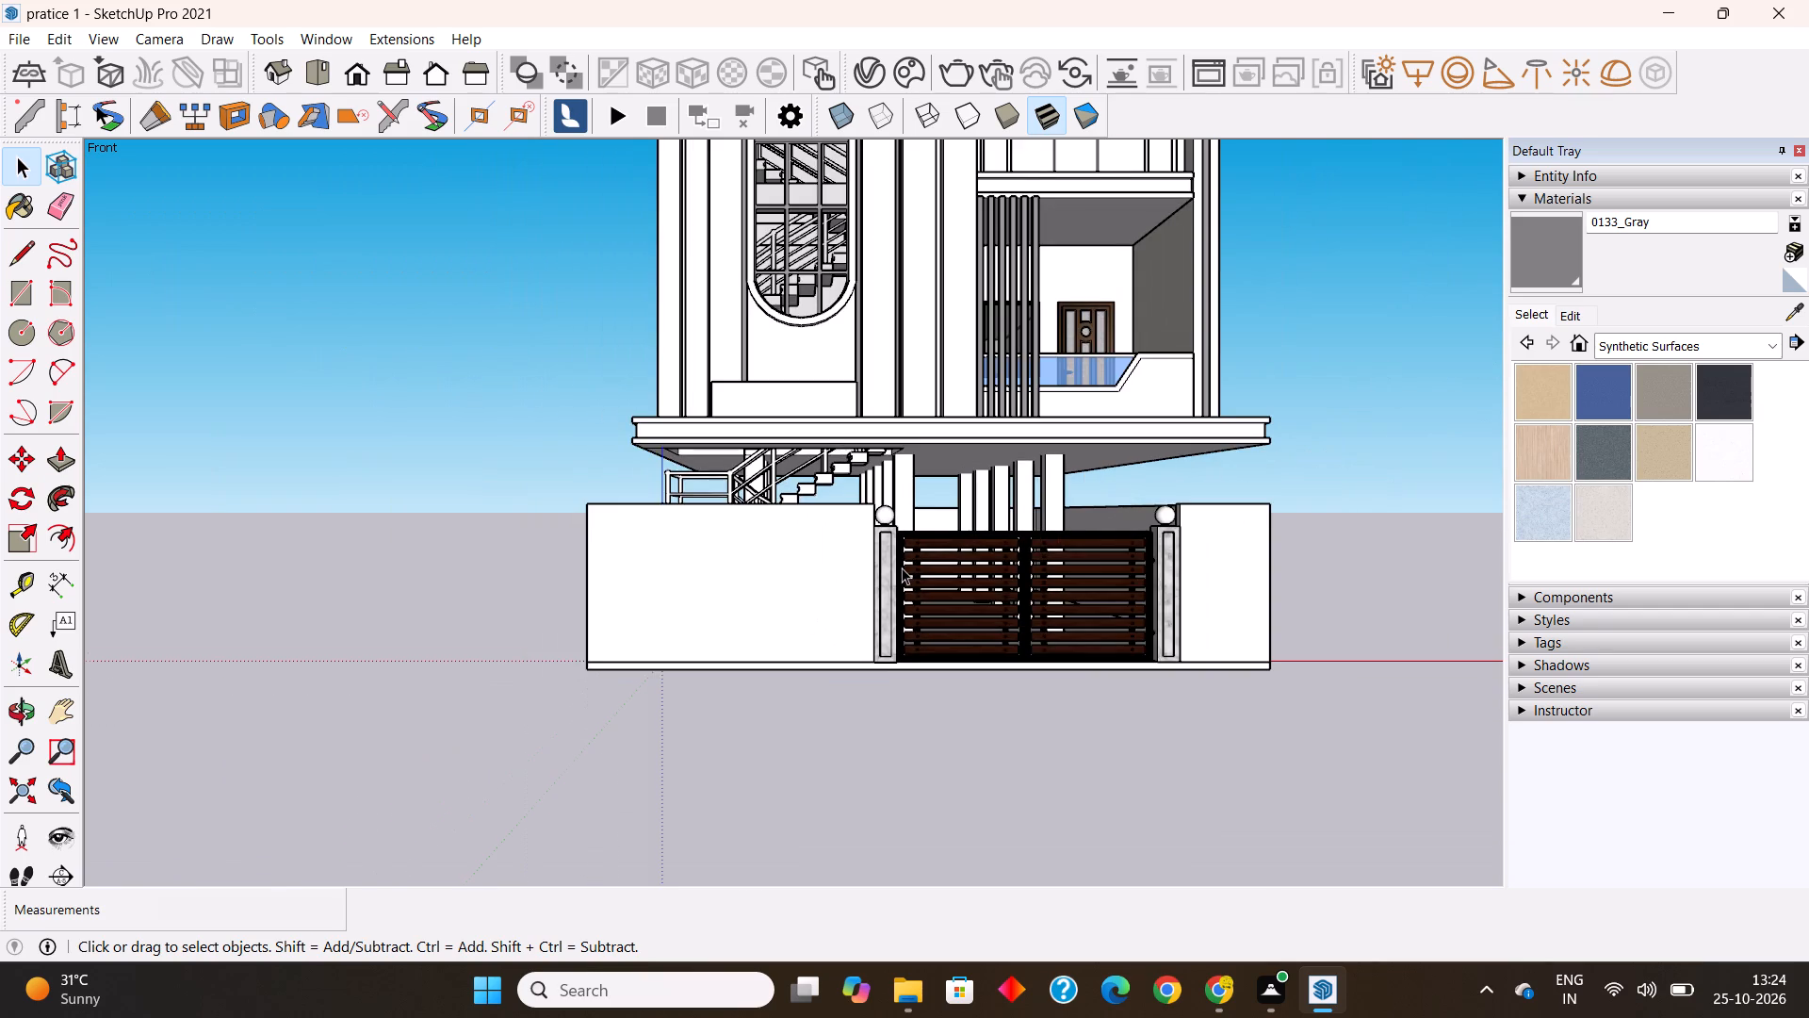
scroll(902, 567, "down", 3)
scroll(832, 691, "down", 9)
scroll(794, 398, "up", 1)
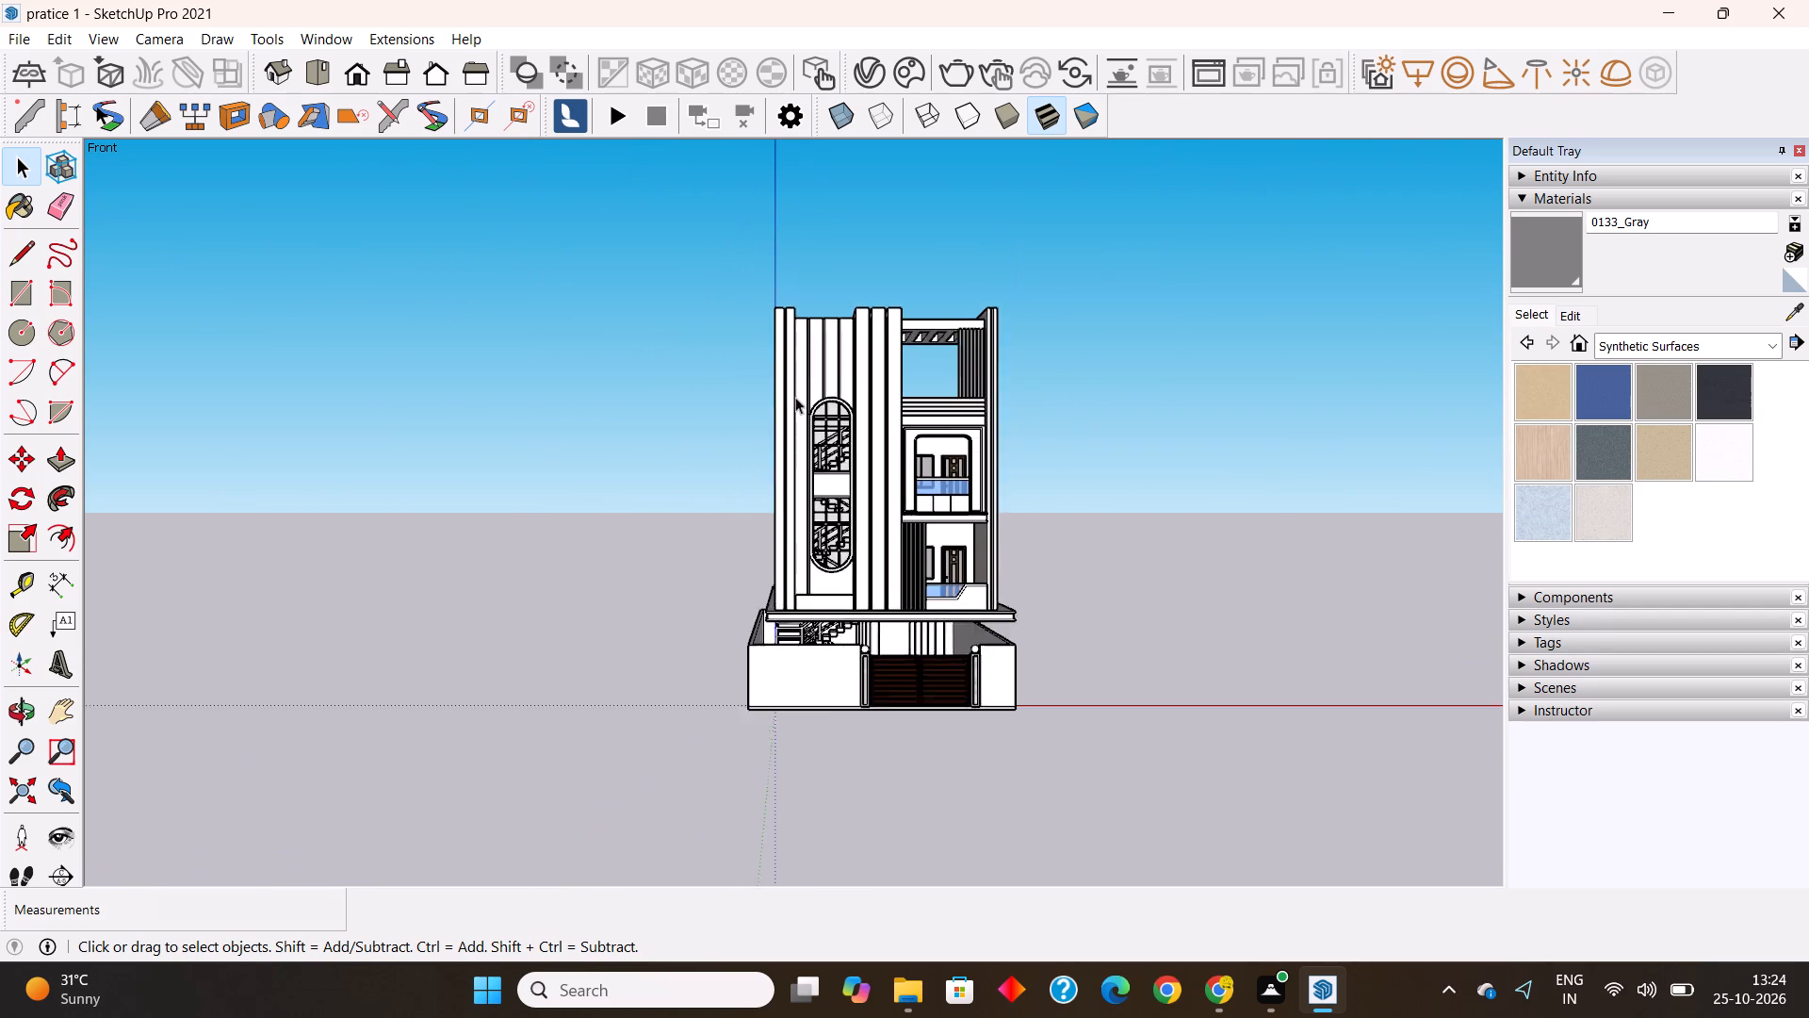
scroll(795, 397, "up", 2)
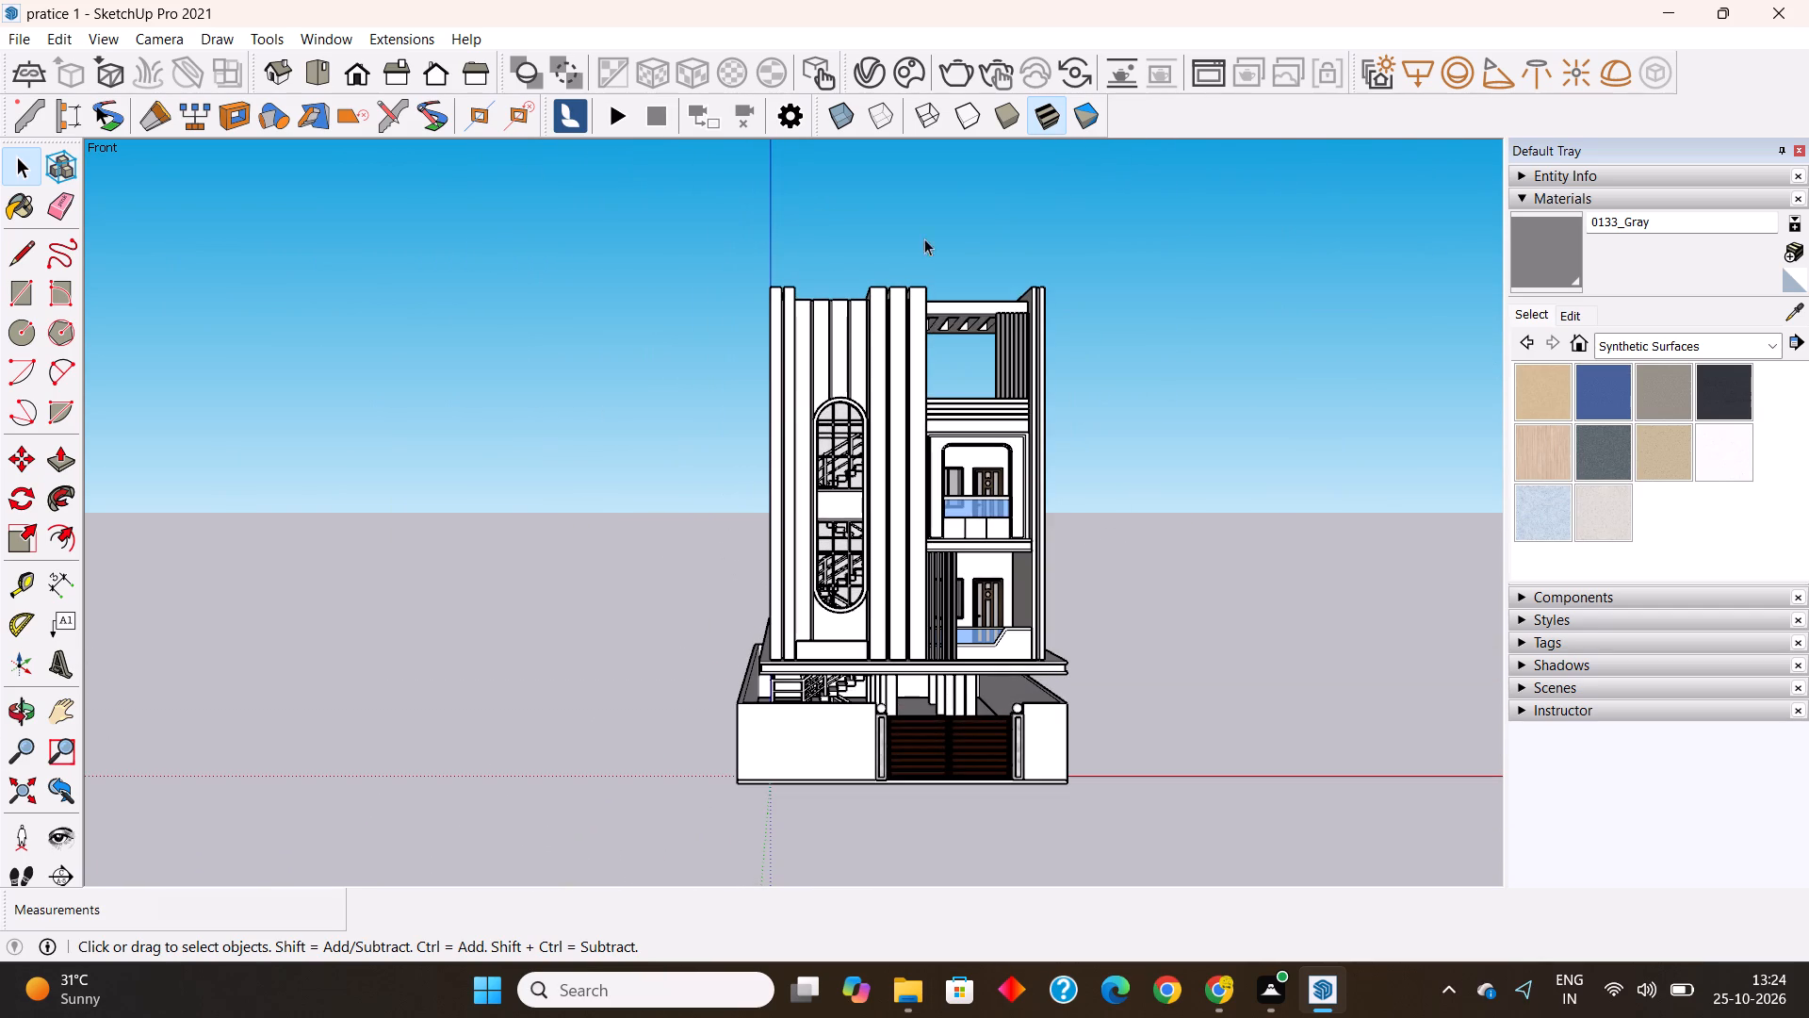
scroll(855, 317, "up", 8)
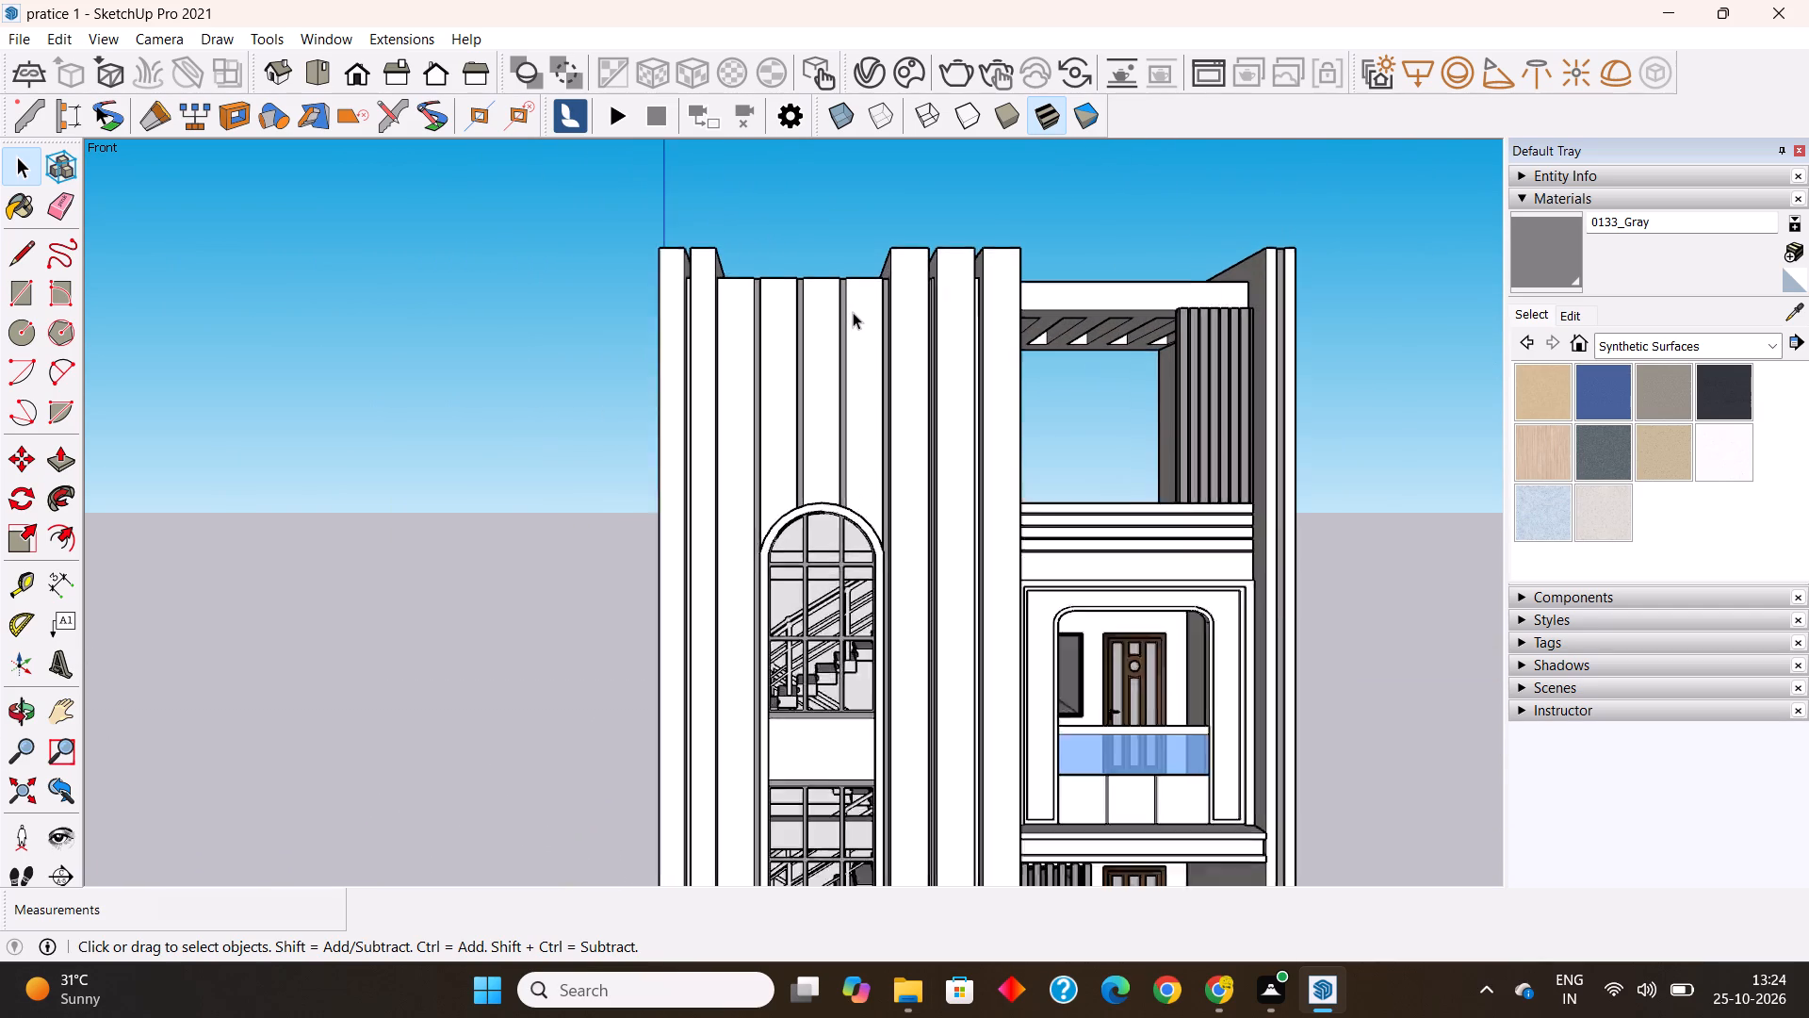
scroll(853, 312, "up", 8)
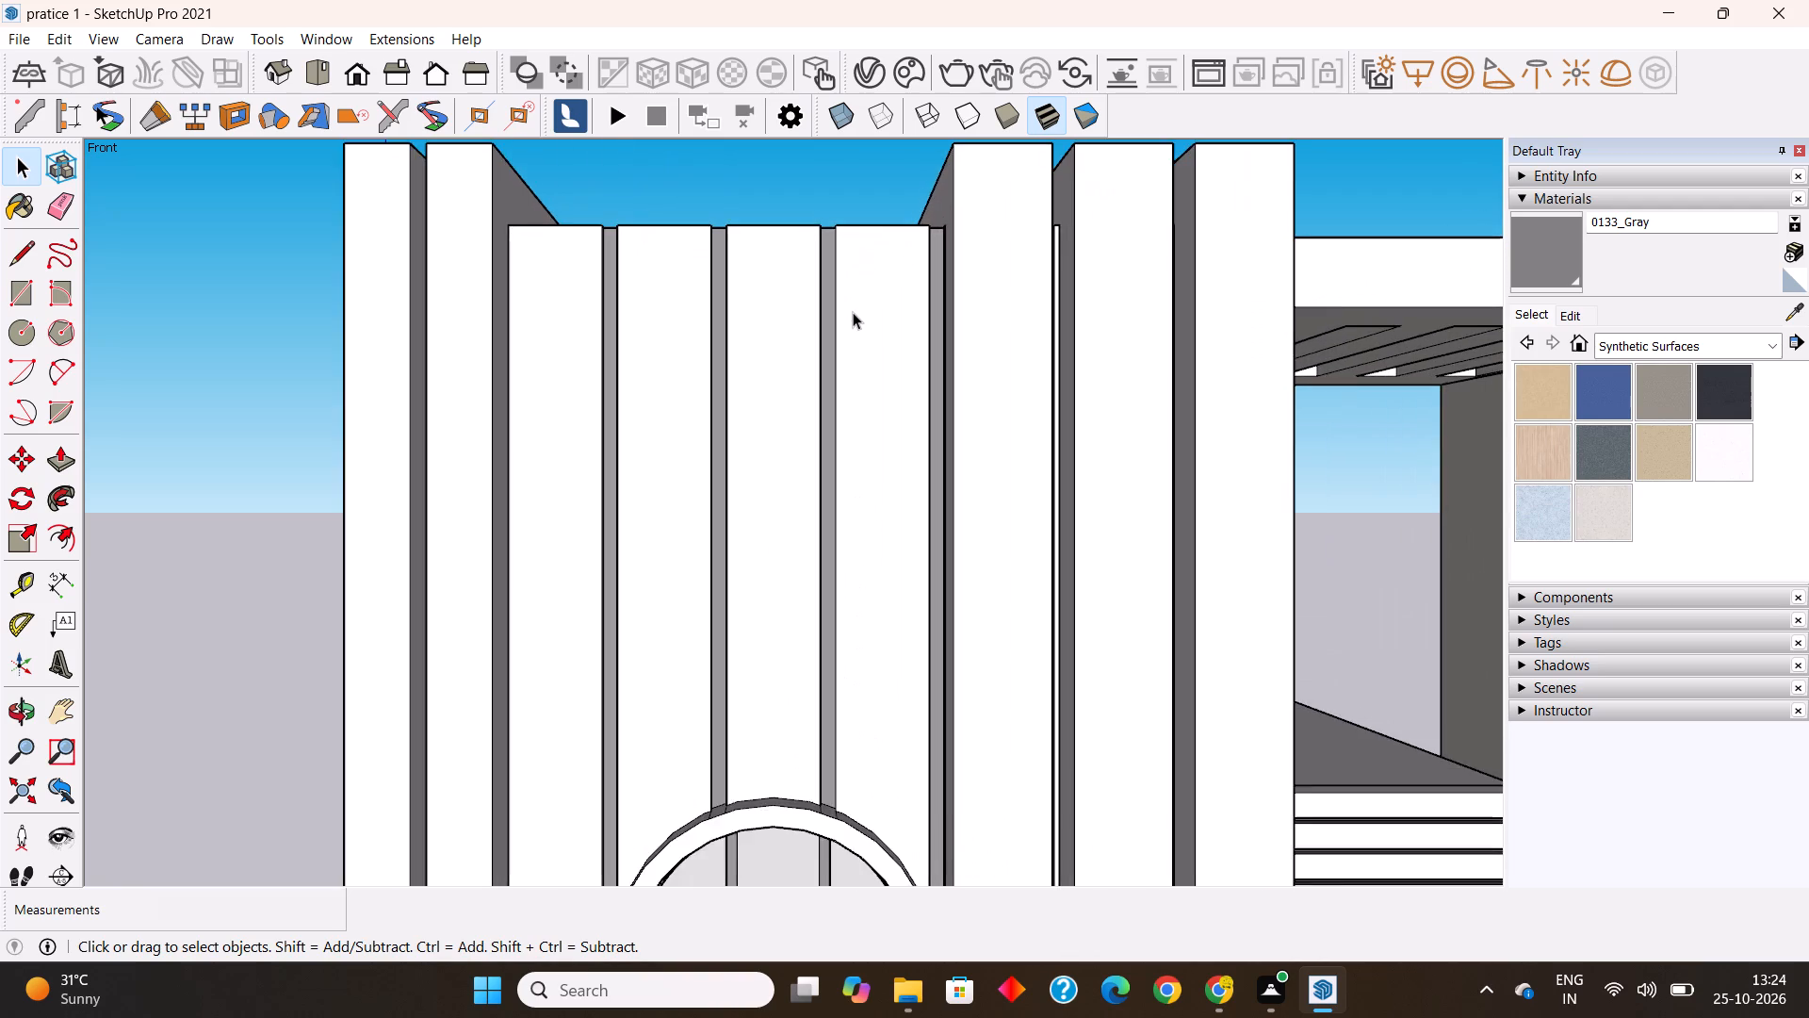
scroll(853, 312, "up", 5)
scroll(853, 311, "down", 9)
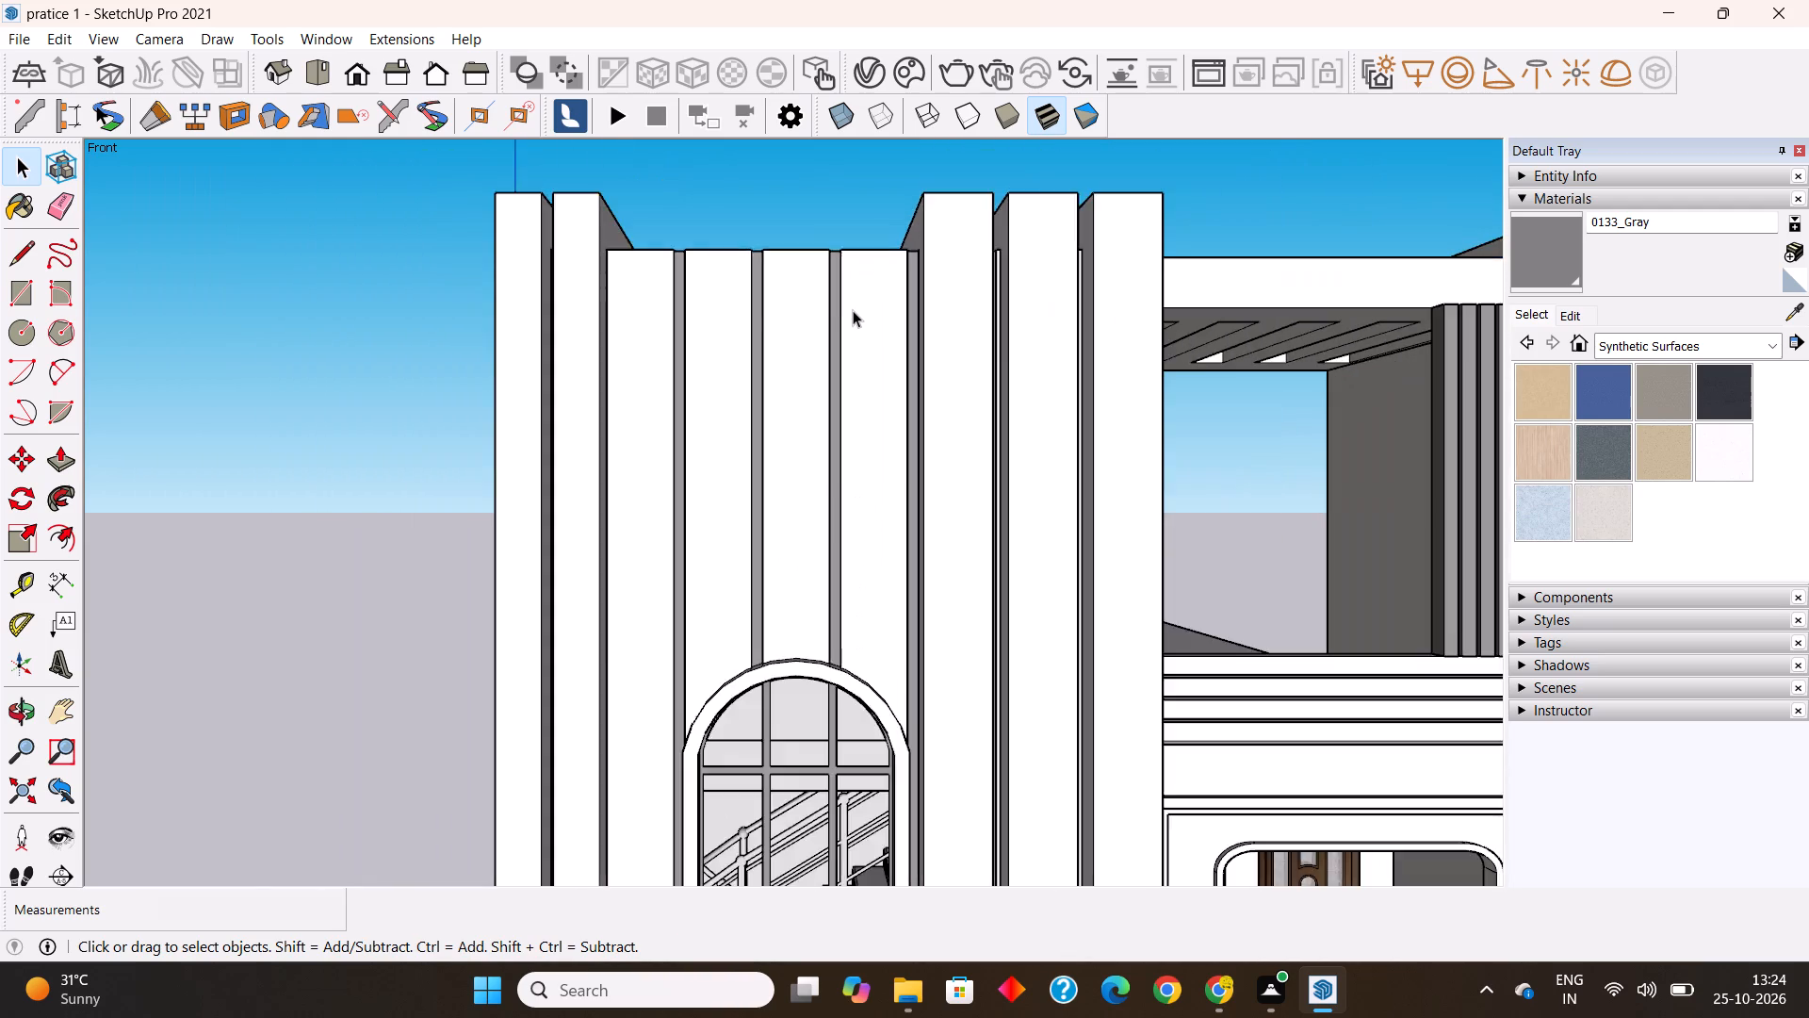
scroll(853, 310, "down", 17)
scroll(852, 616, "up", 5)
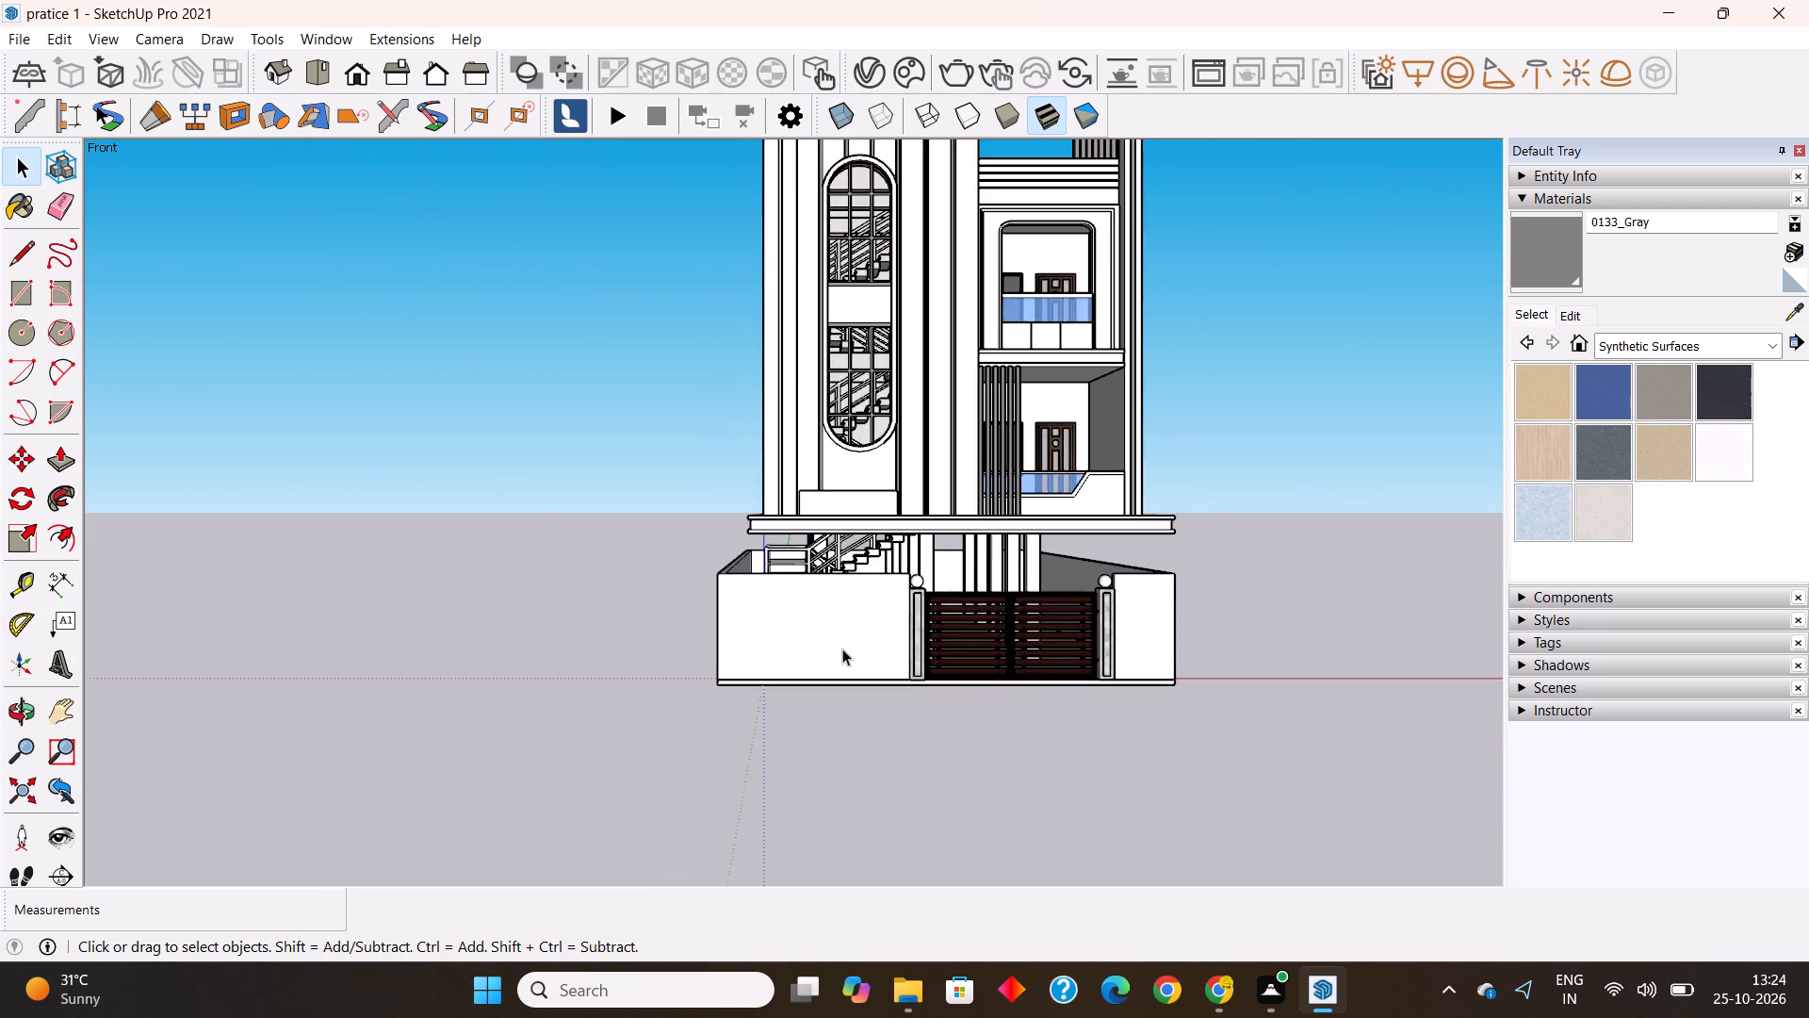
scroll(854, 638, "up", 6)
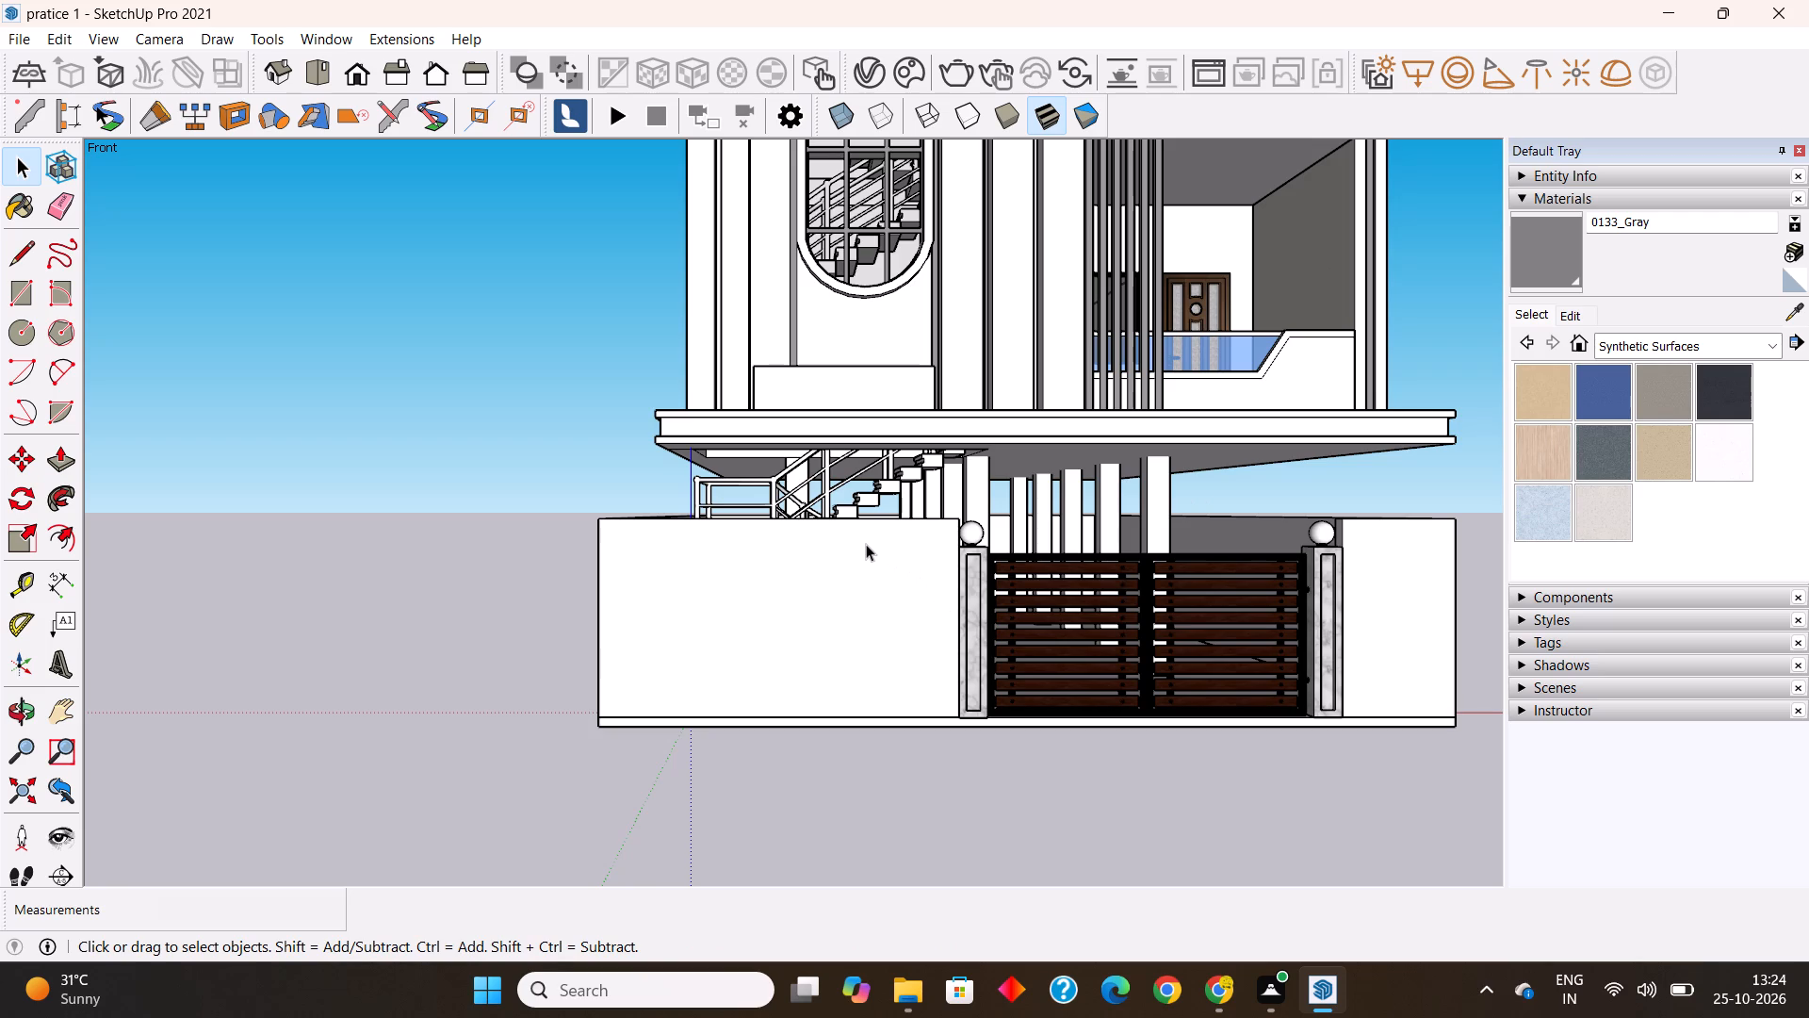
Open the perimeter wall group and draw a 6" edge across the wall top from the inner front corner to the side wall's outer edge.
middle_click_drag(866, 544, 1059, 660)
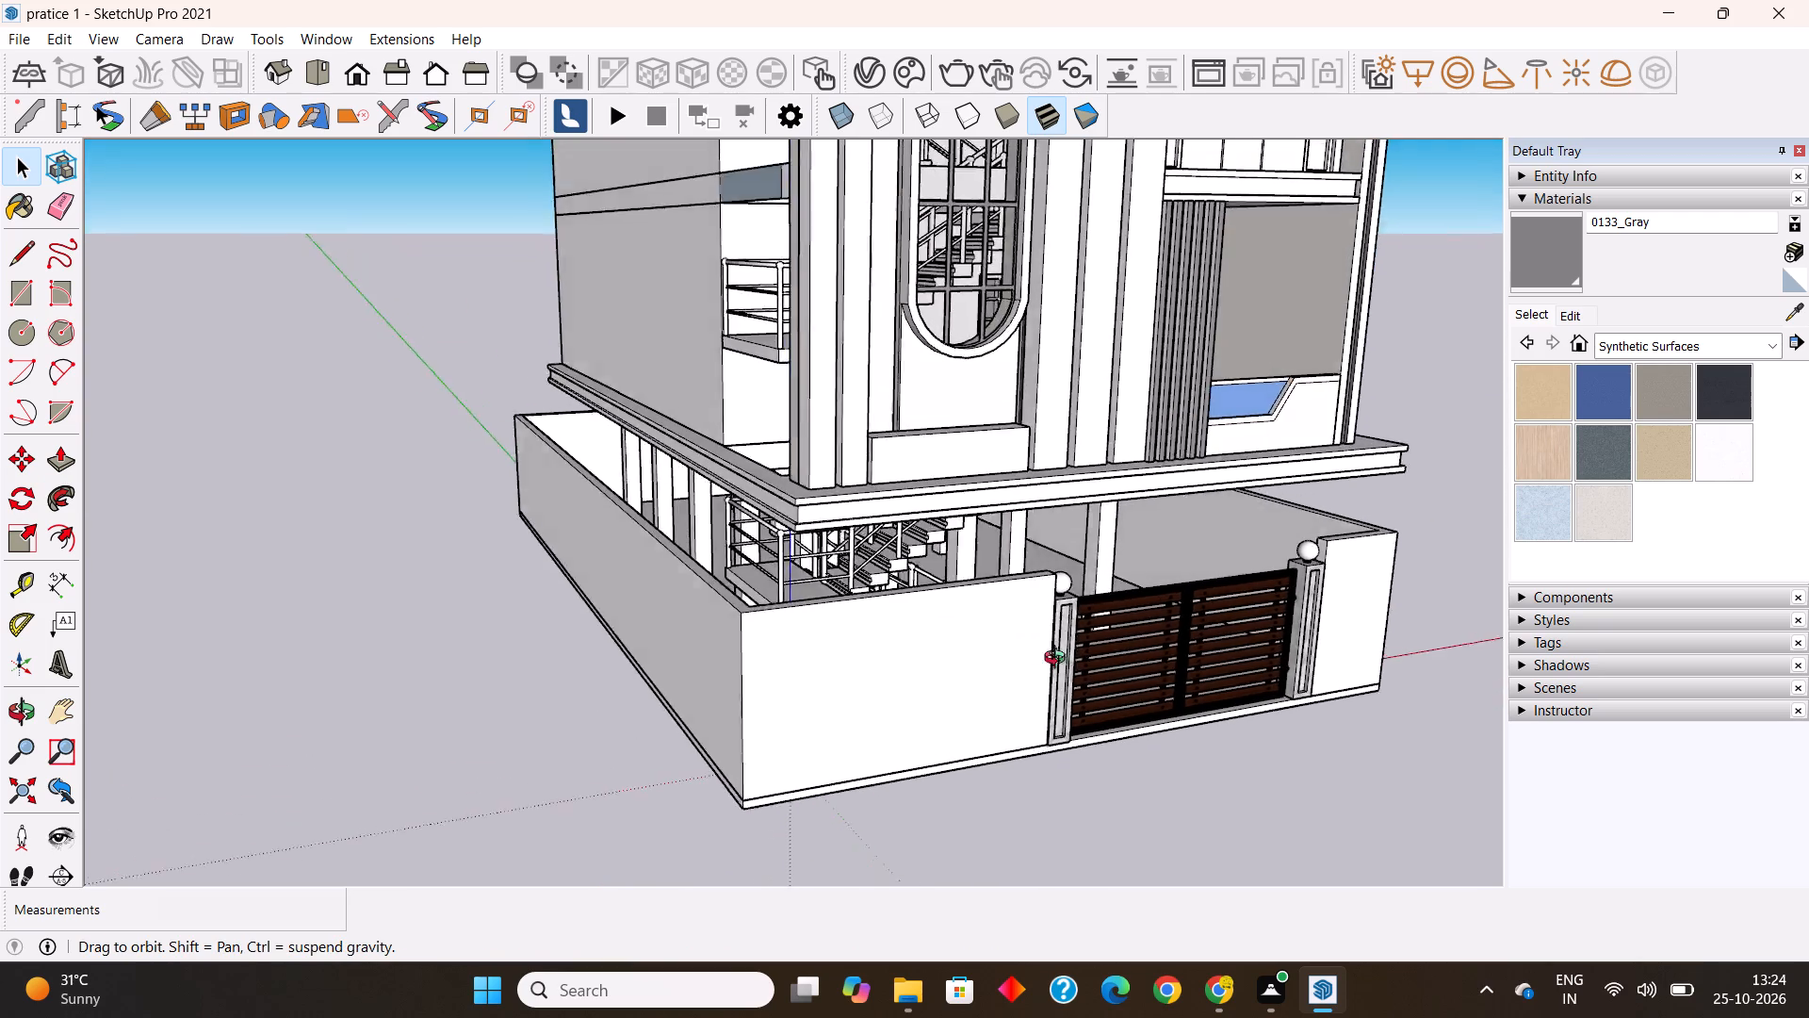
middle_click_drag(1059, 660, 1205, 679)
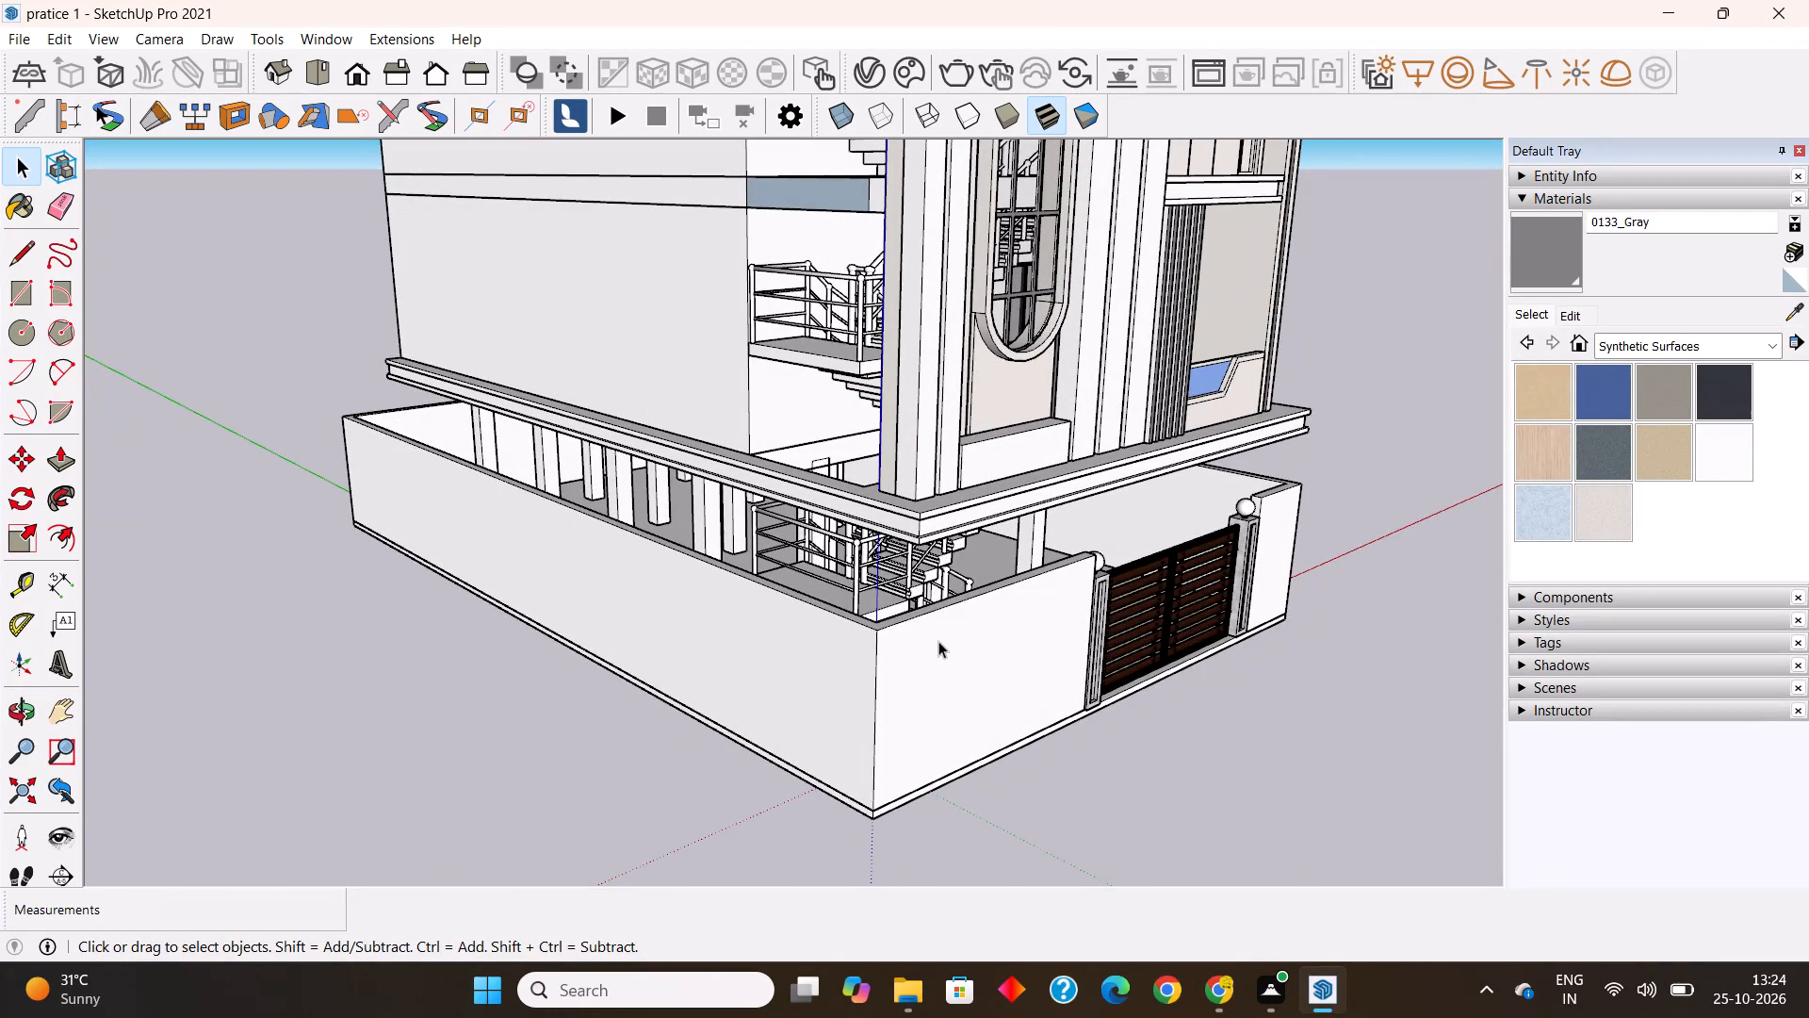
double_click(938, 641)
scroll(926, 494, "down", 6)
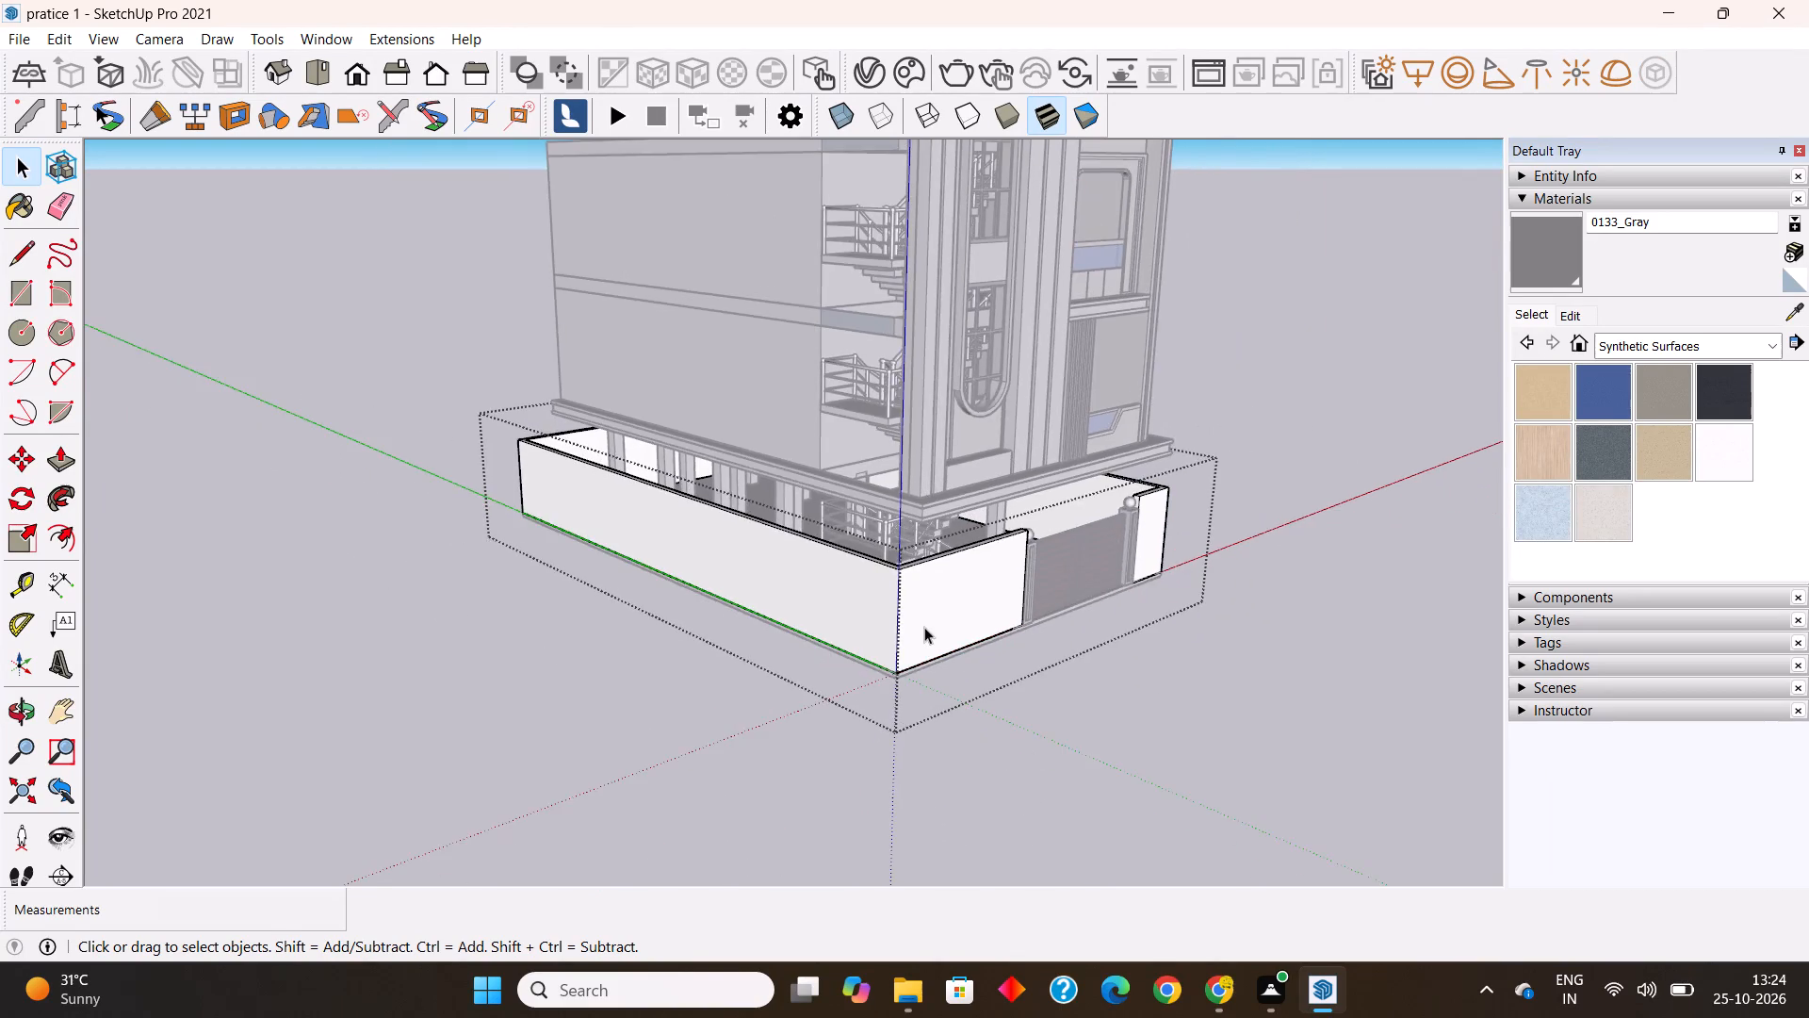
middle_click_drag(924, 629, 768, 796)
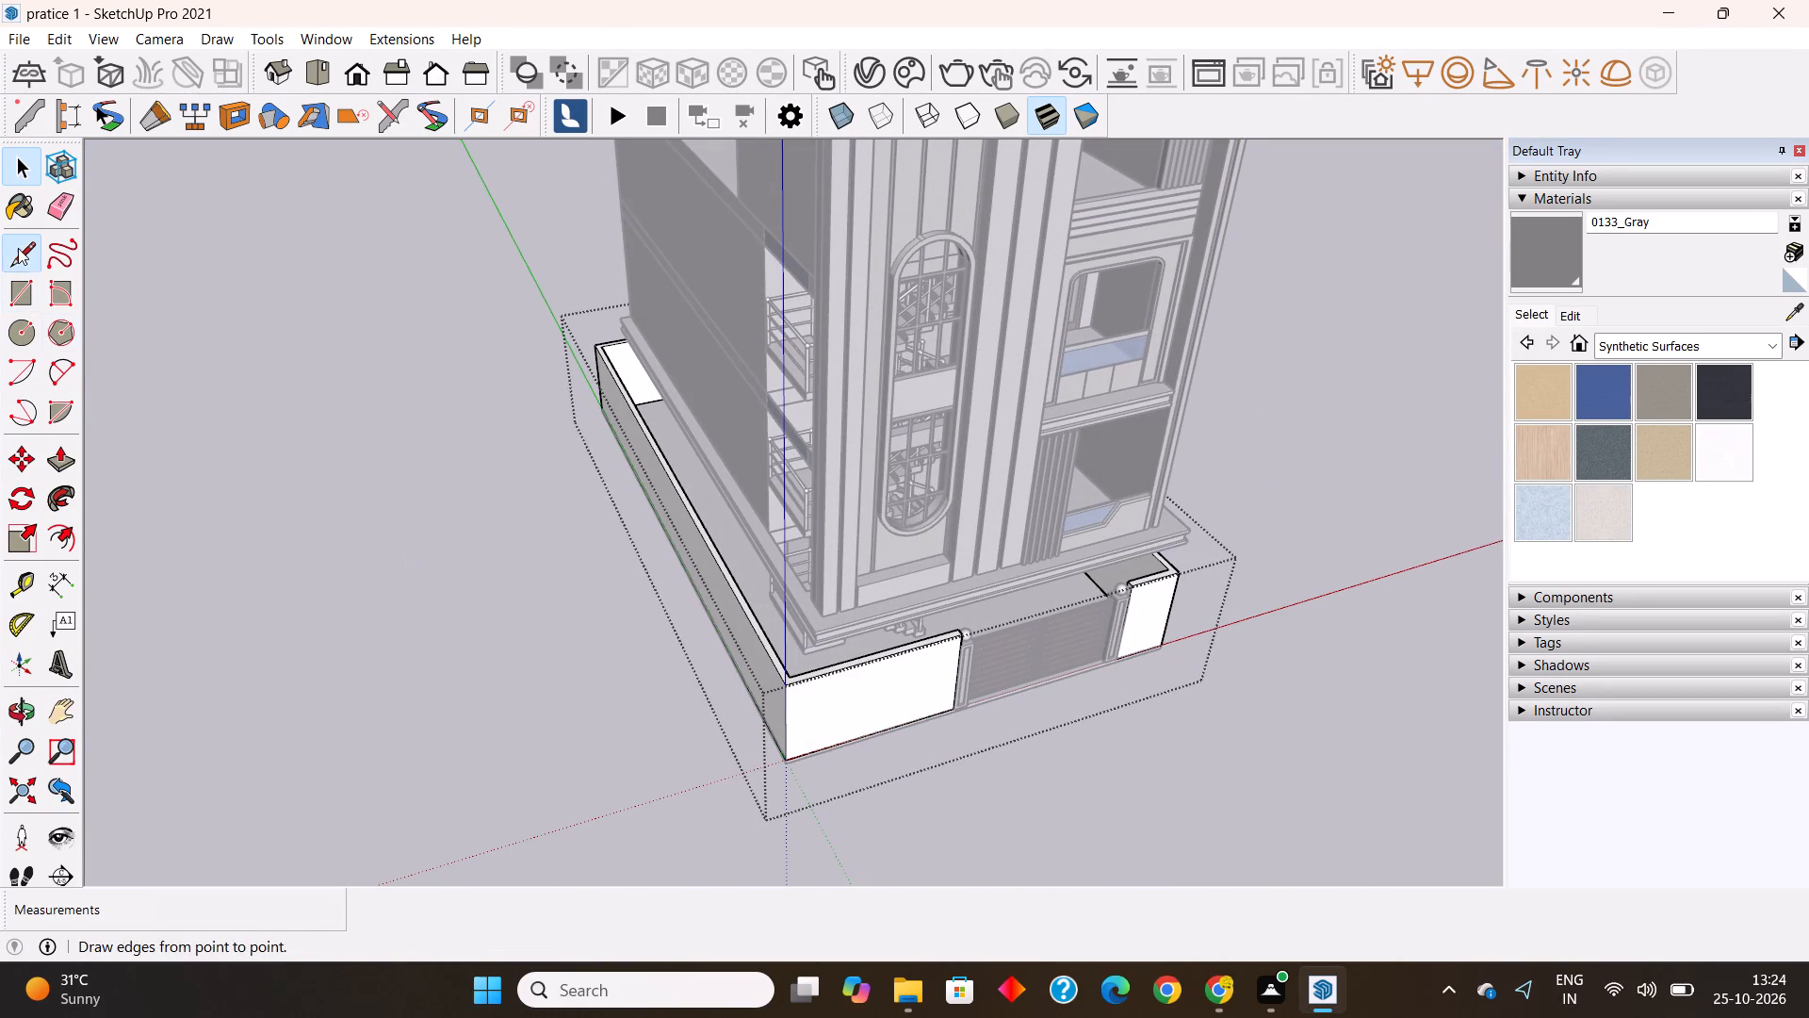
left_click(18, 248)
scroll(730, 696, "up", 19)
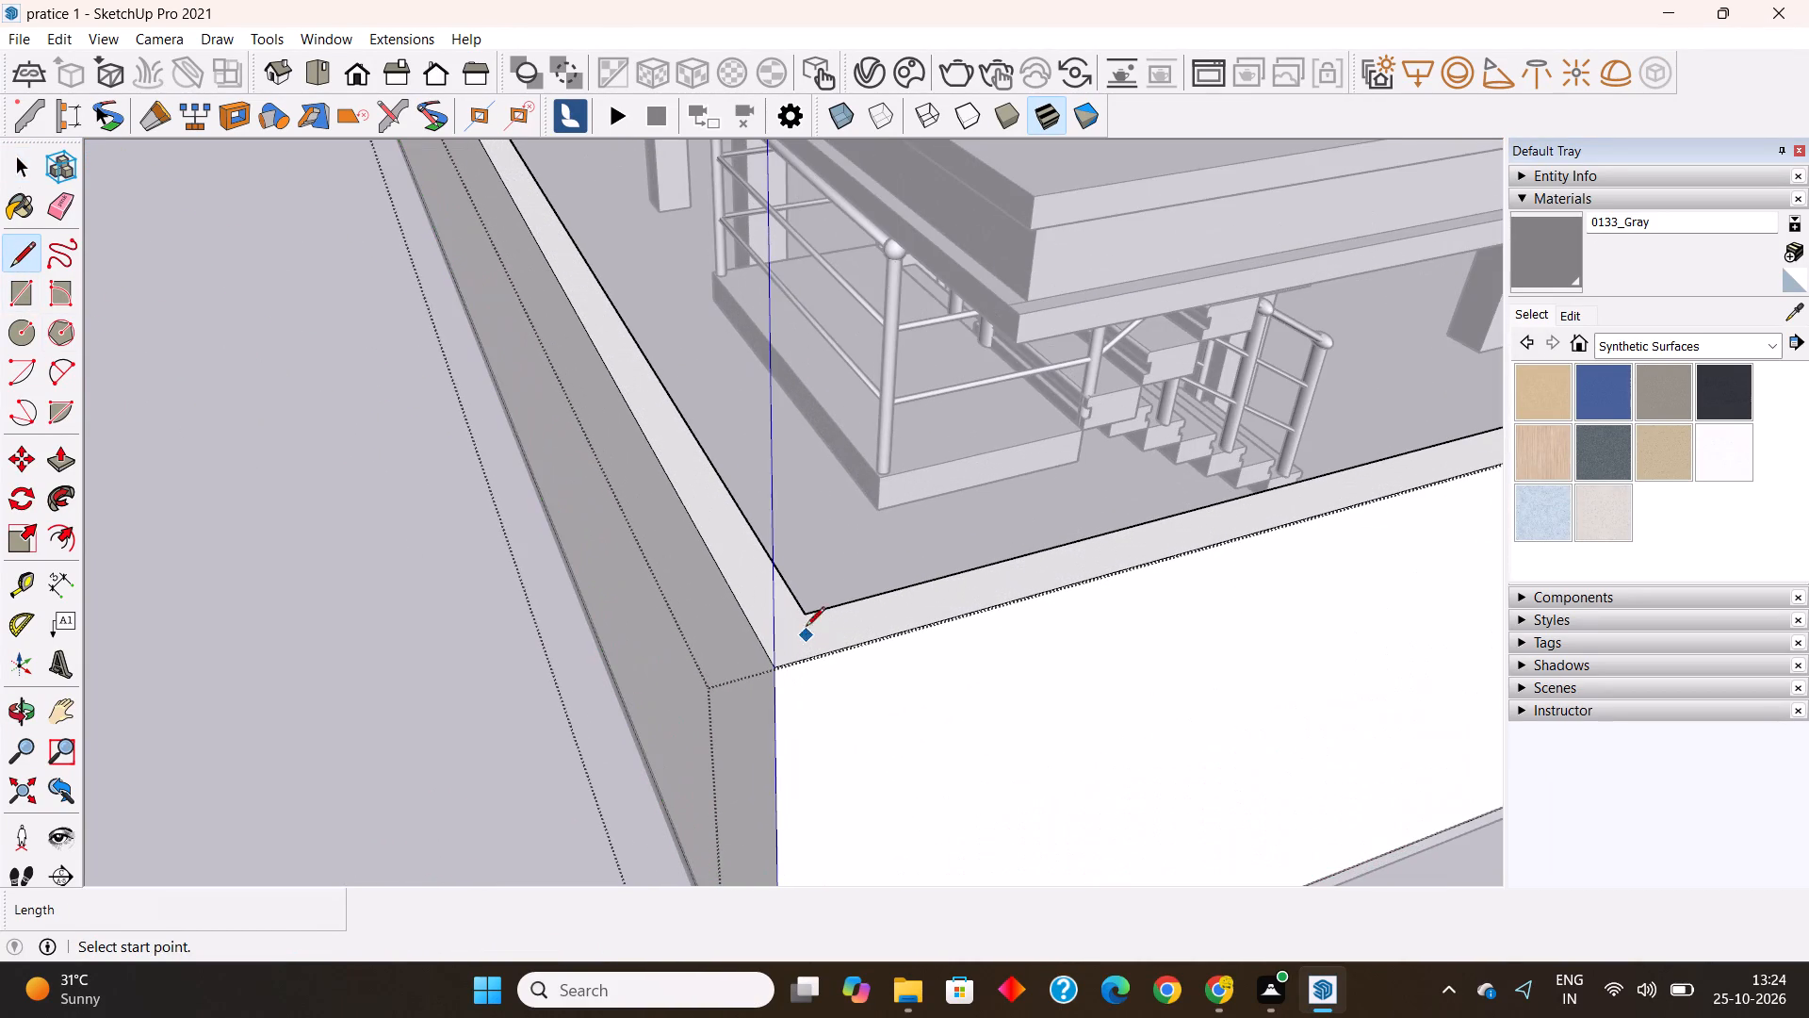
left_click(804, 617)
left_click(759, 624)
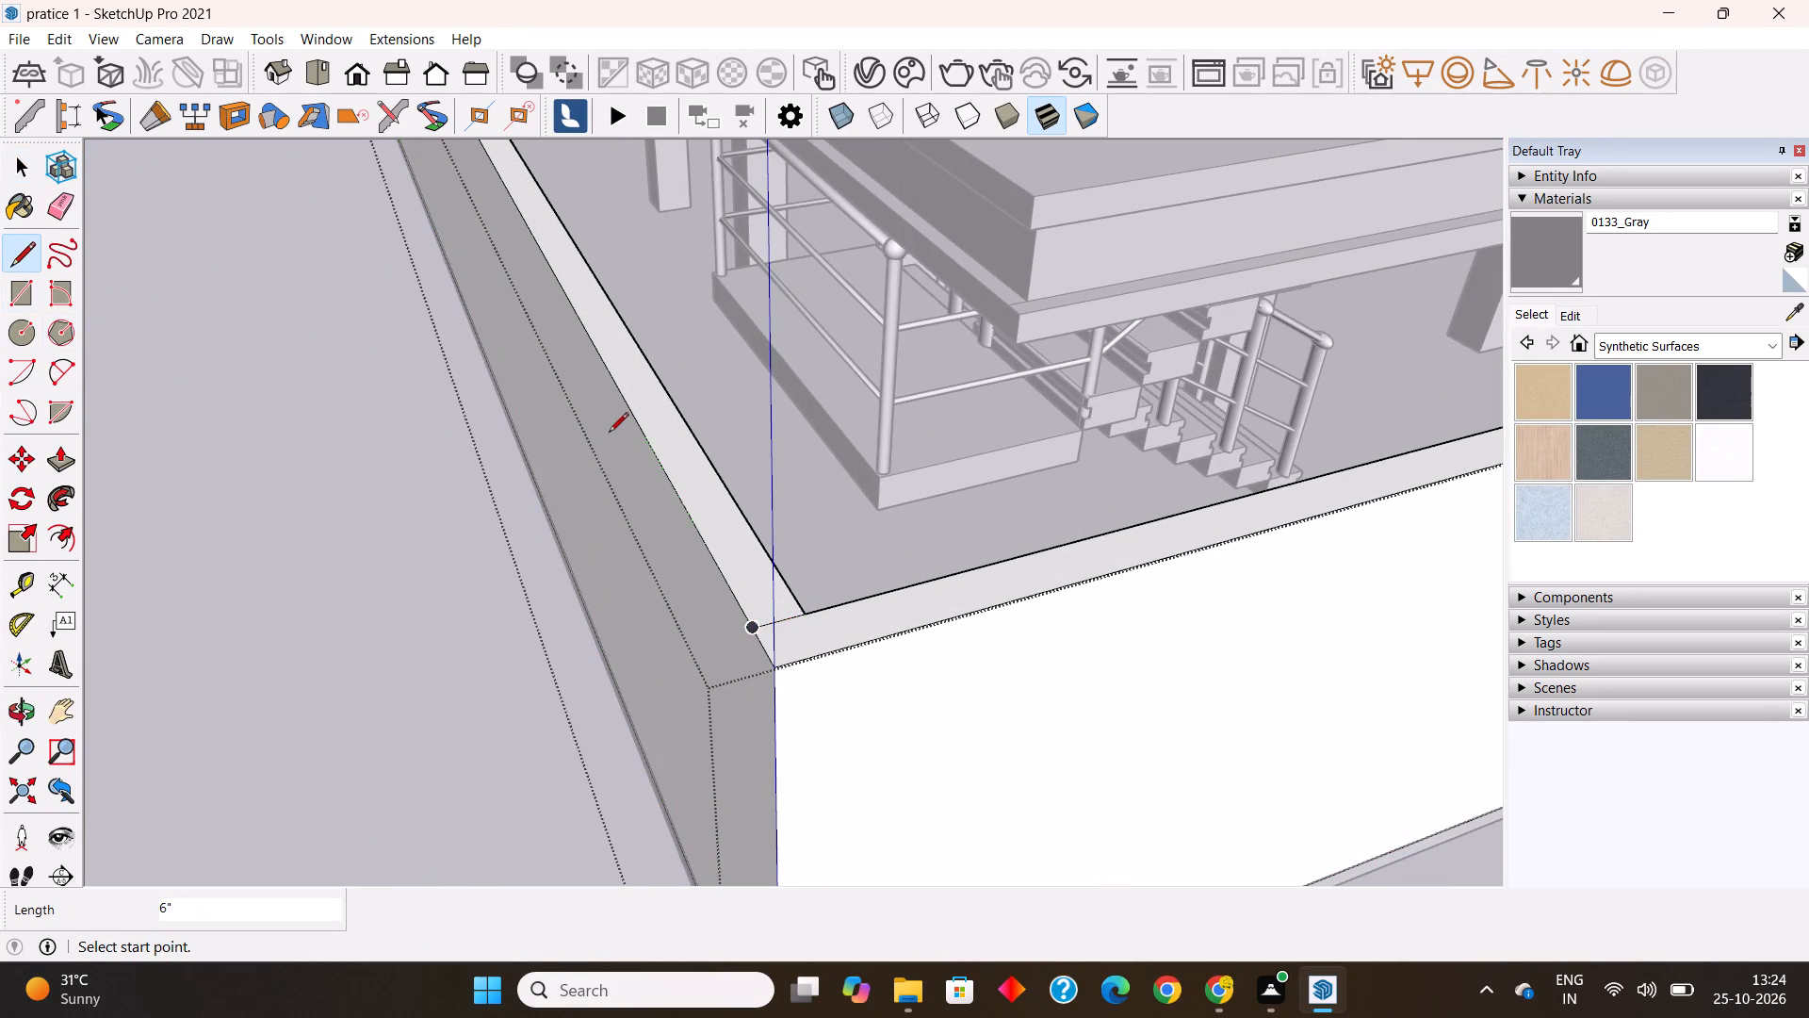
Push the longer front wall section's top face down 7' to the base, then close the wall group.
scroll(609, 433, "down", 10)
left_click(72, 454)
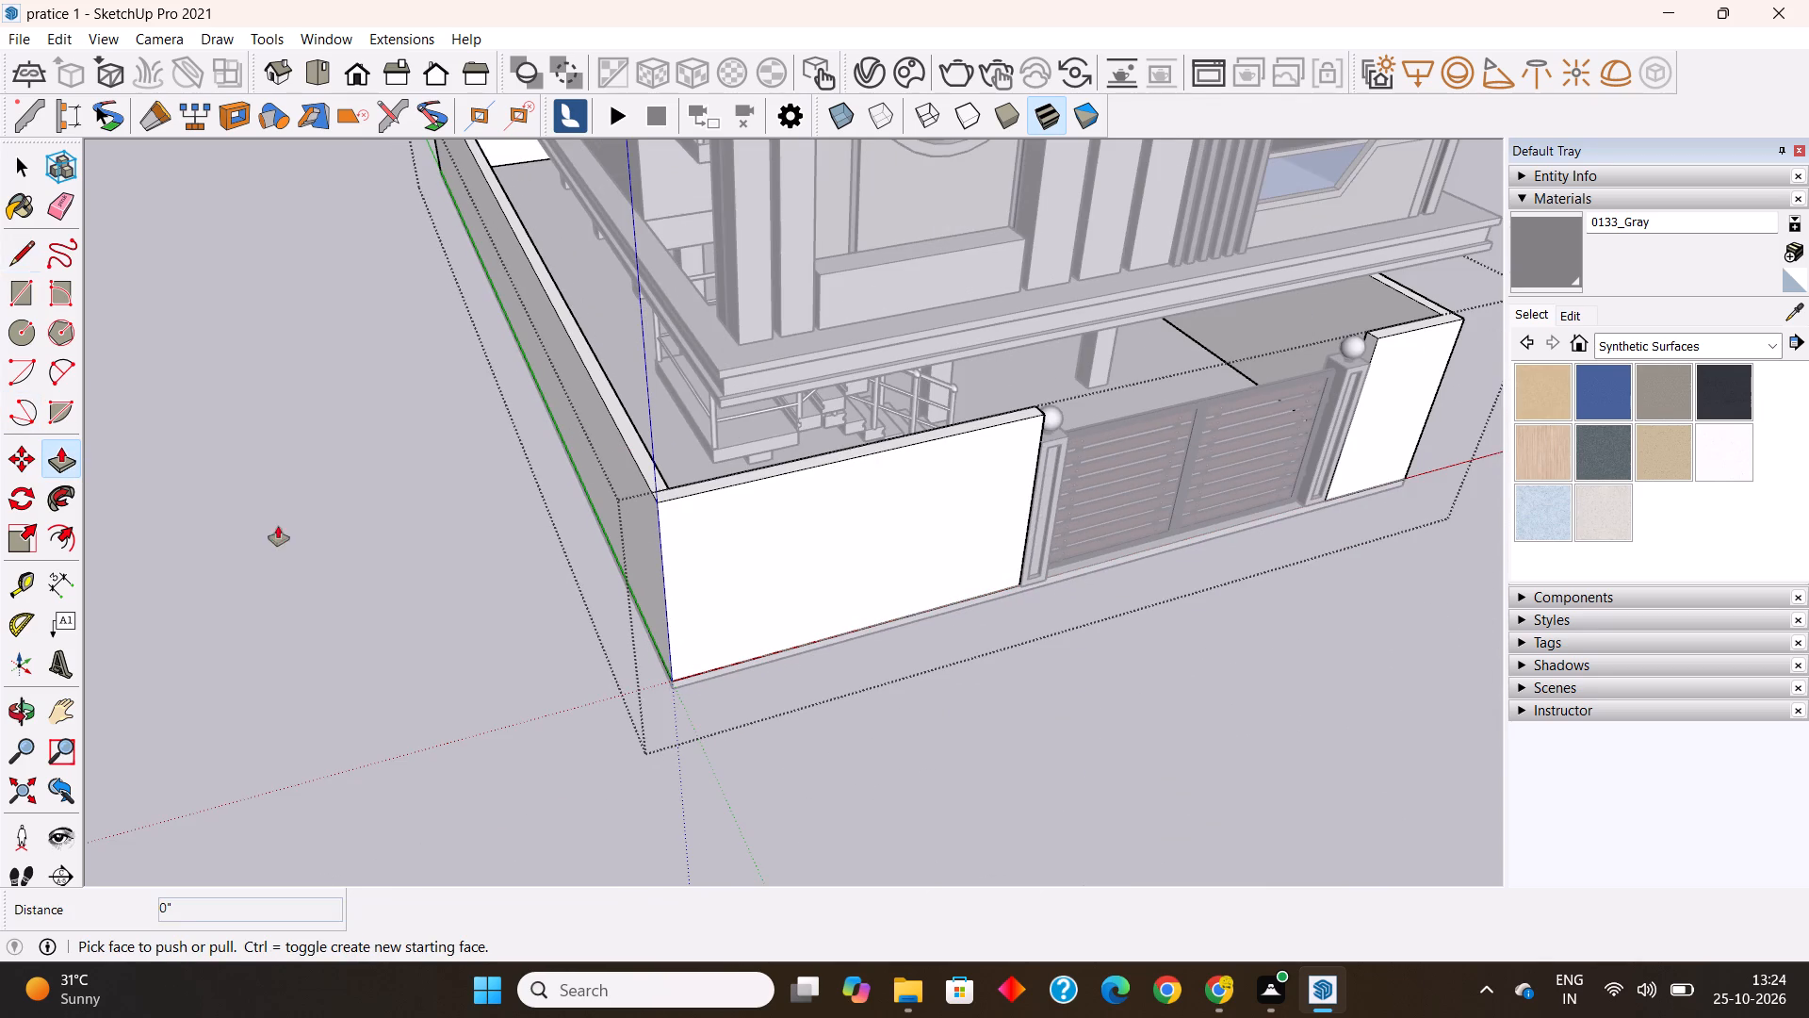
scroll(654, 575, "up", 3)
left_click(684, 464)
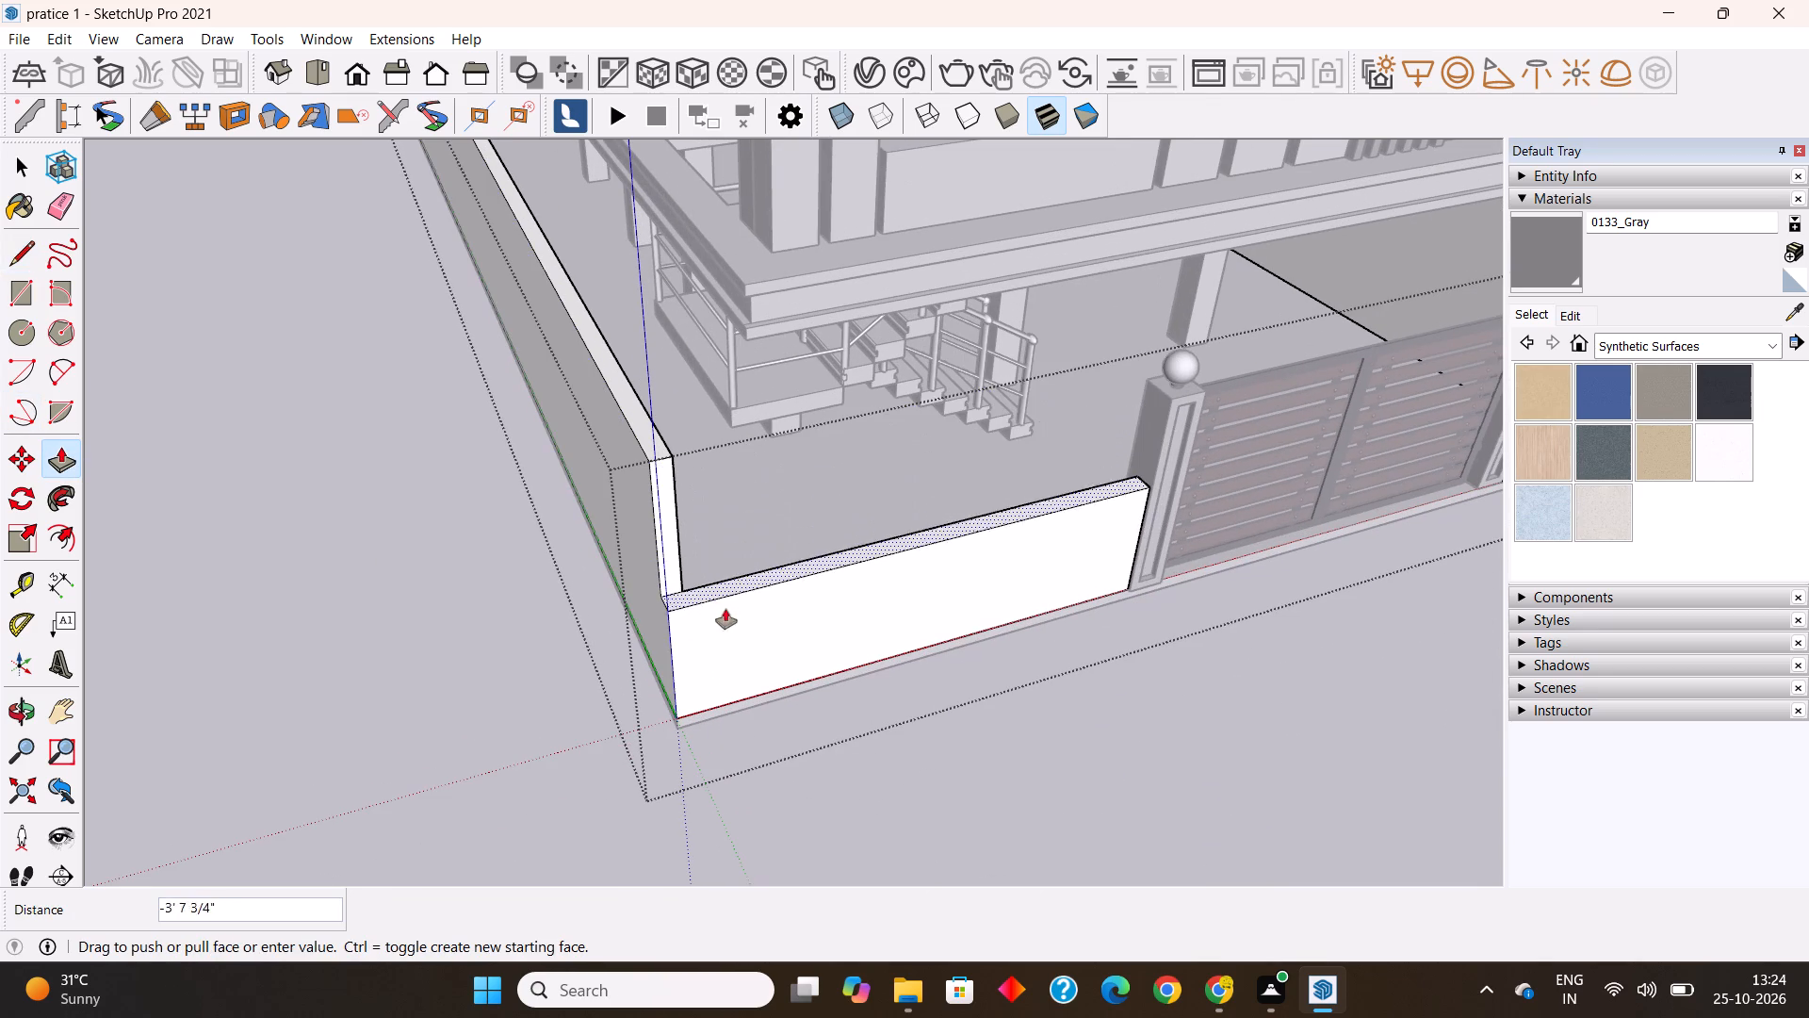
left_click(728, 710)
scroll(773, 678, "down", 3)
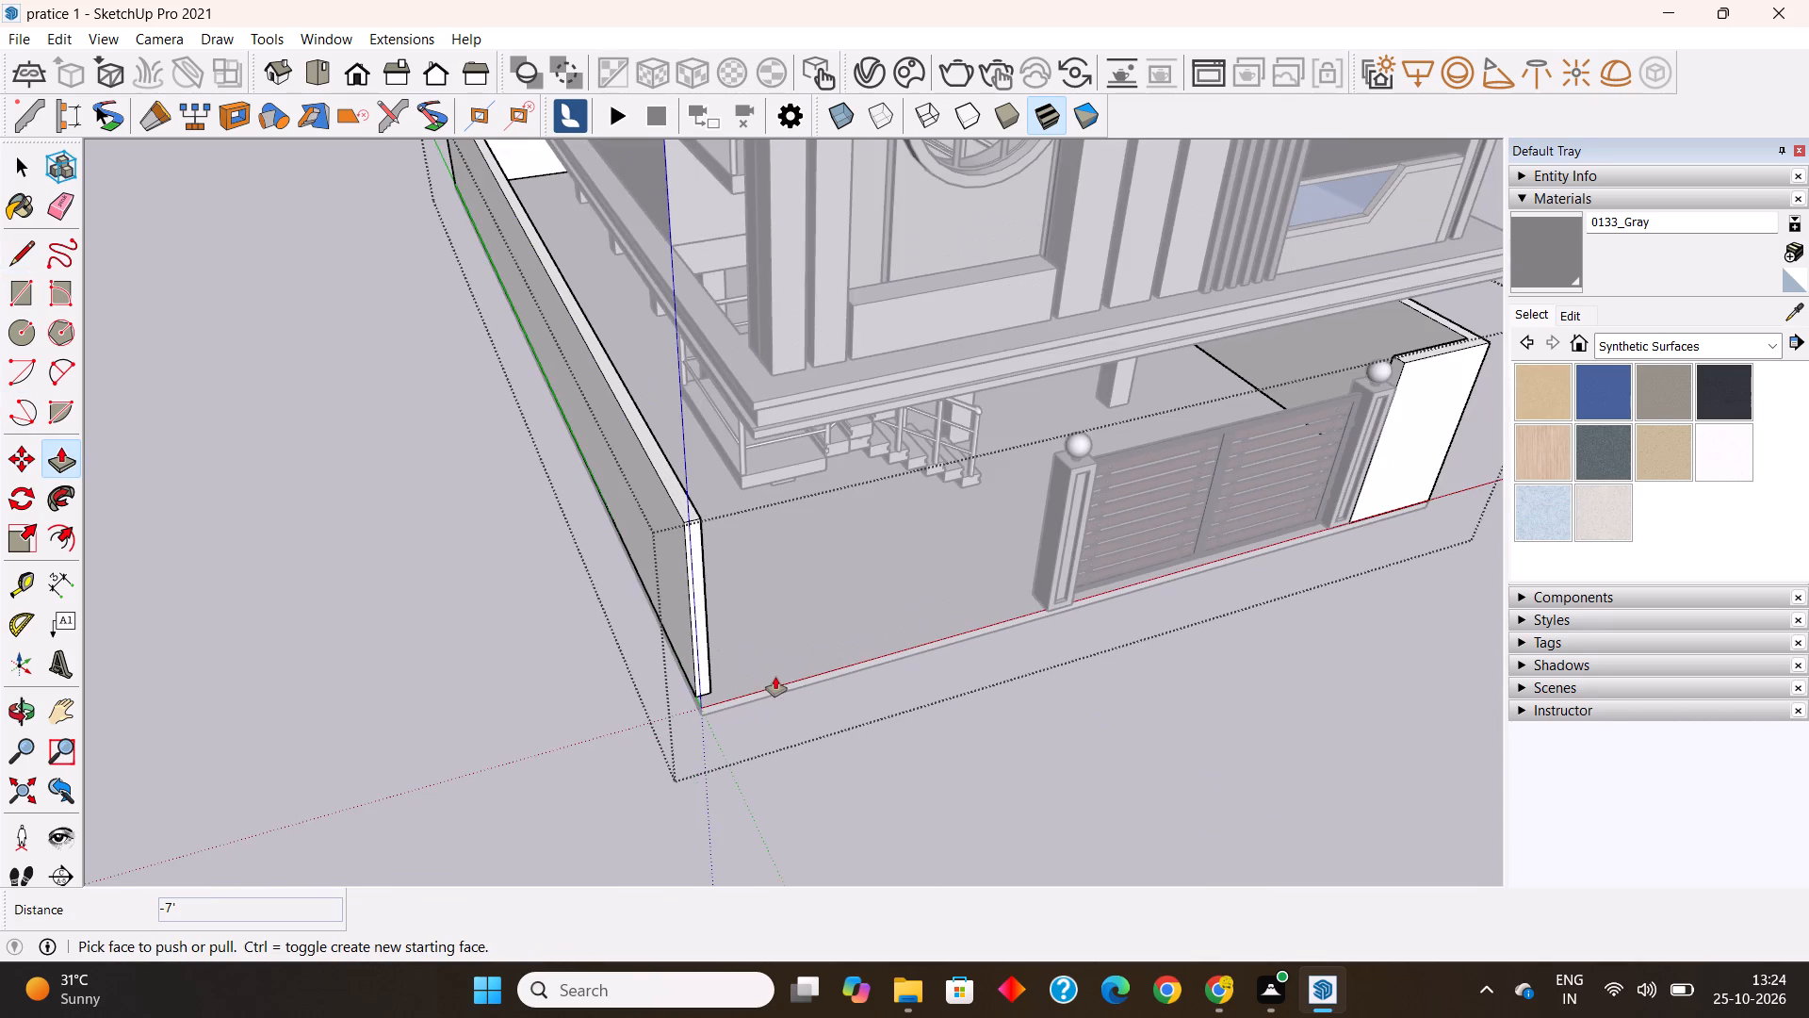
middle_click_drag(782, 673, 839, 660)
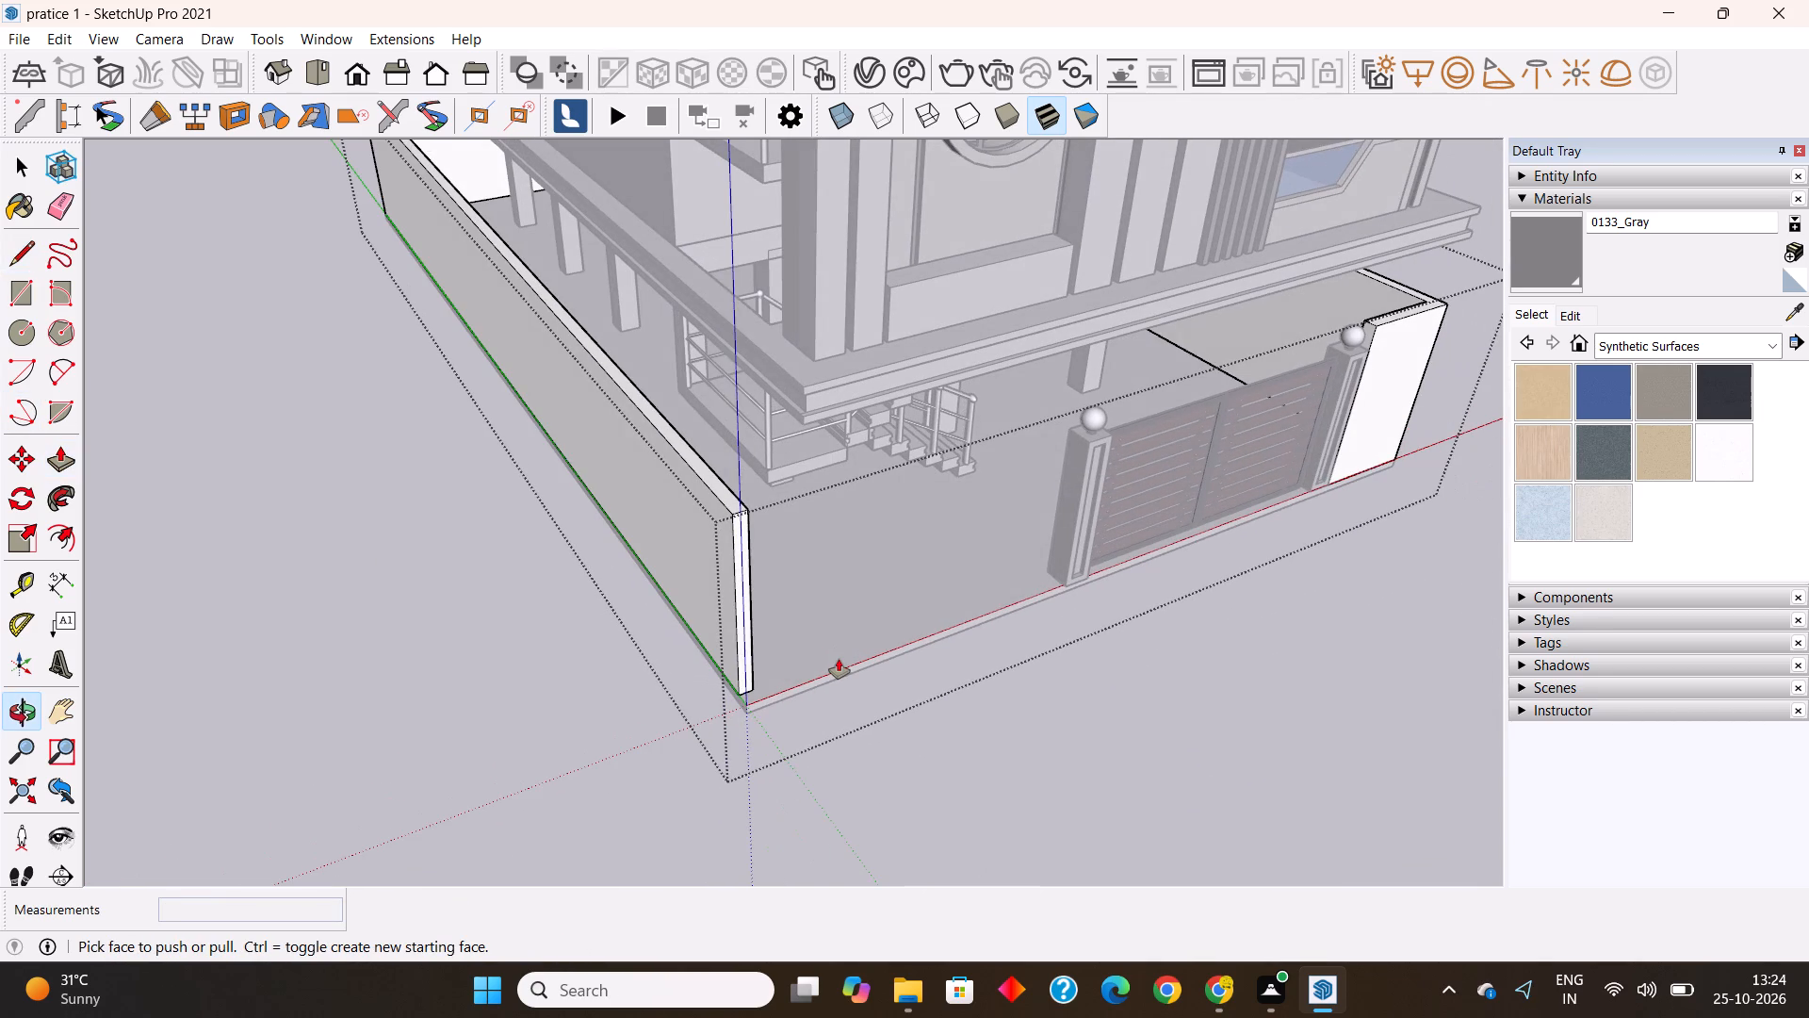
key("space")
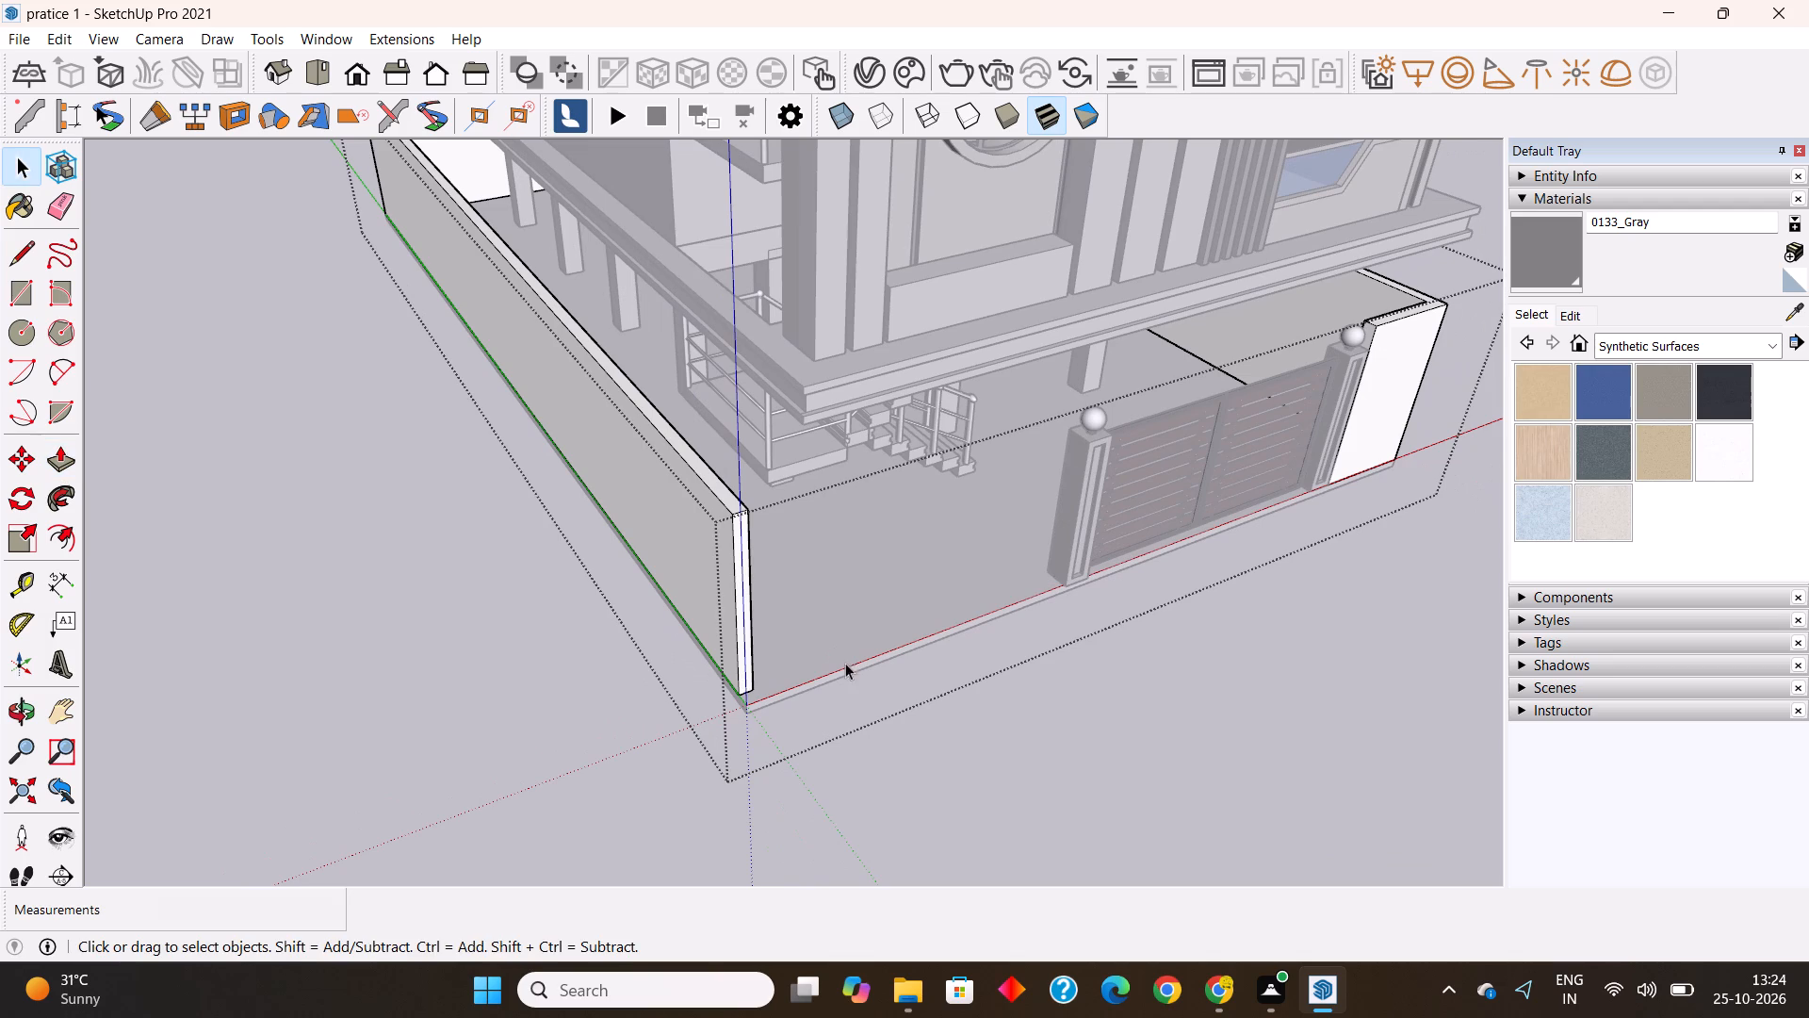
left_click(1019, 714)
Examine the open front corner between the side wall's end and the gate pillar.
scroll(947, 610, "down", 9)
middle_click_drag(1082, 684, 1115, 684)
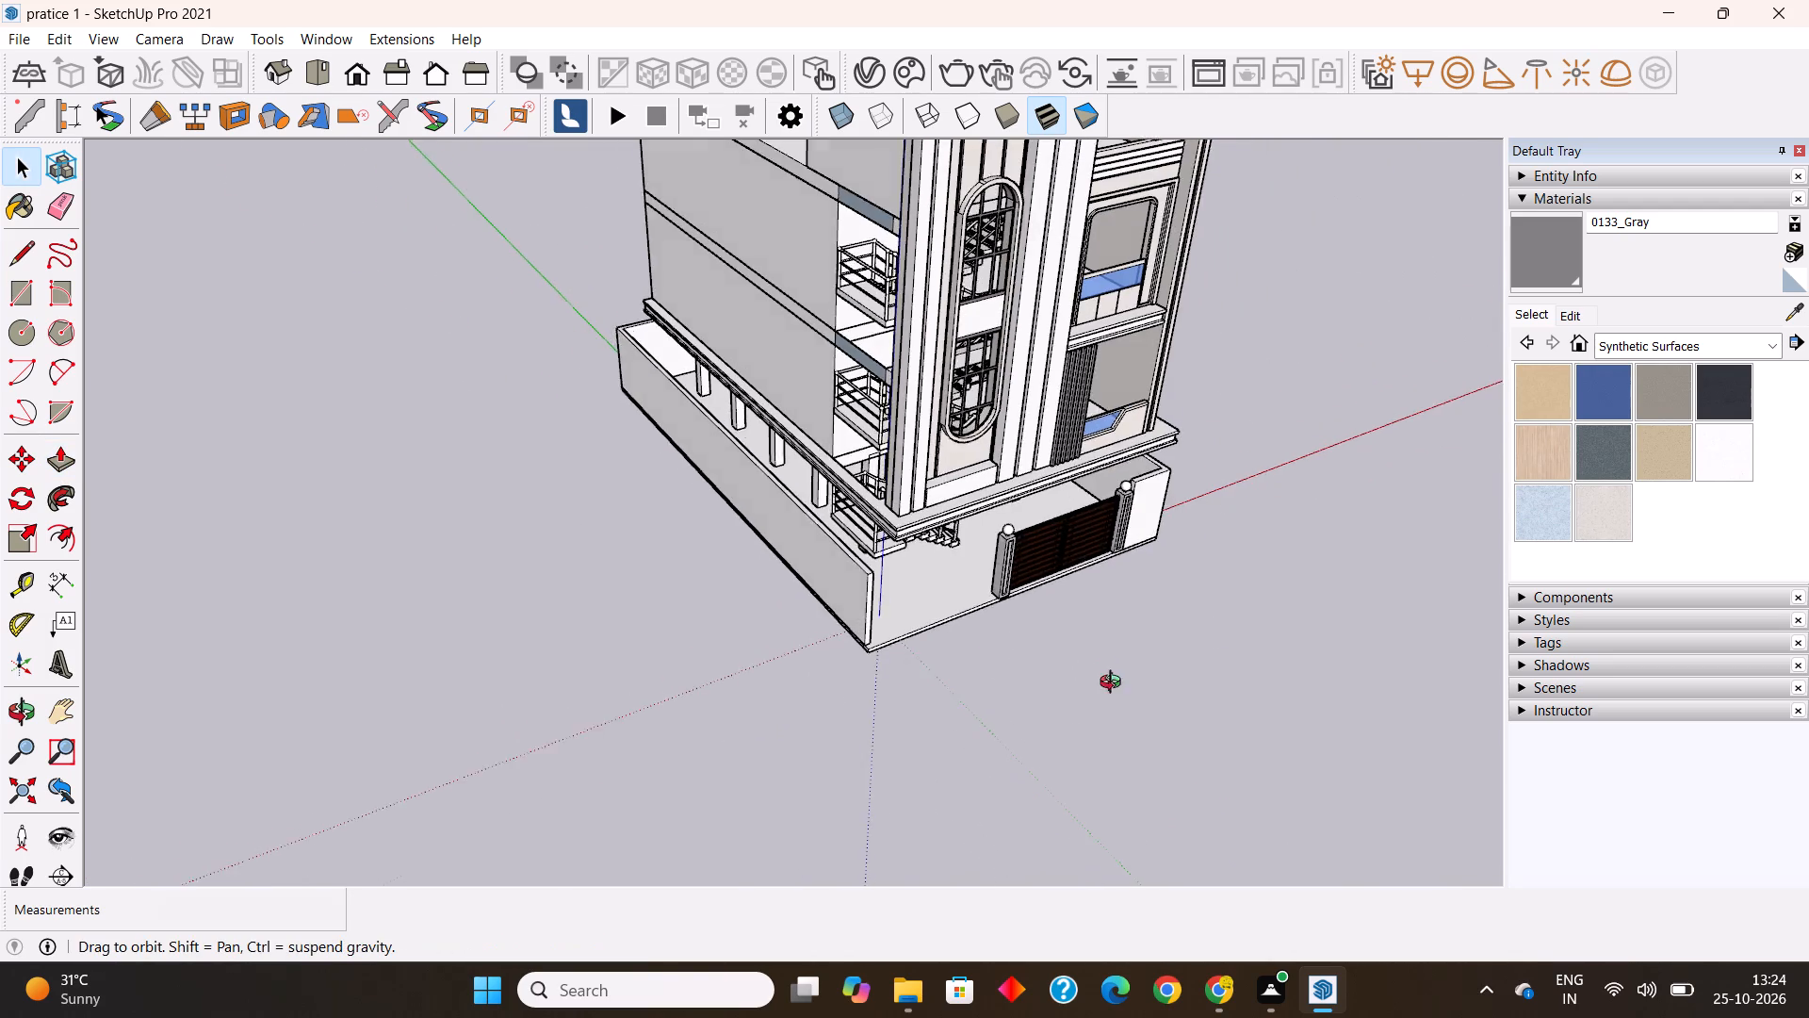
middle_click_drag(1115, 684, 1303, 632)
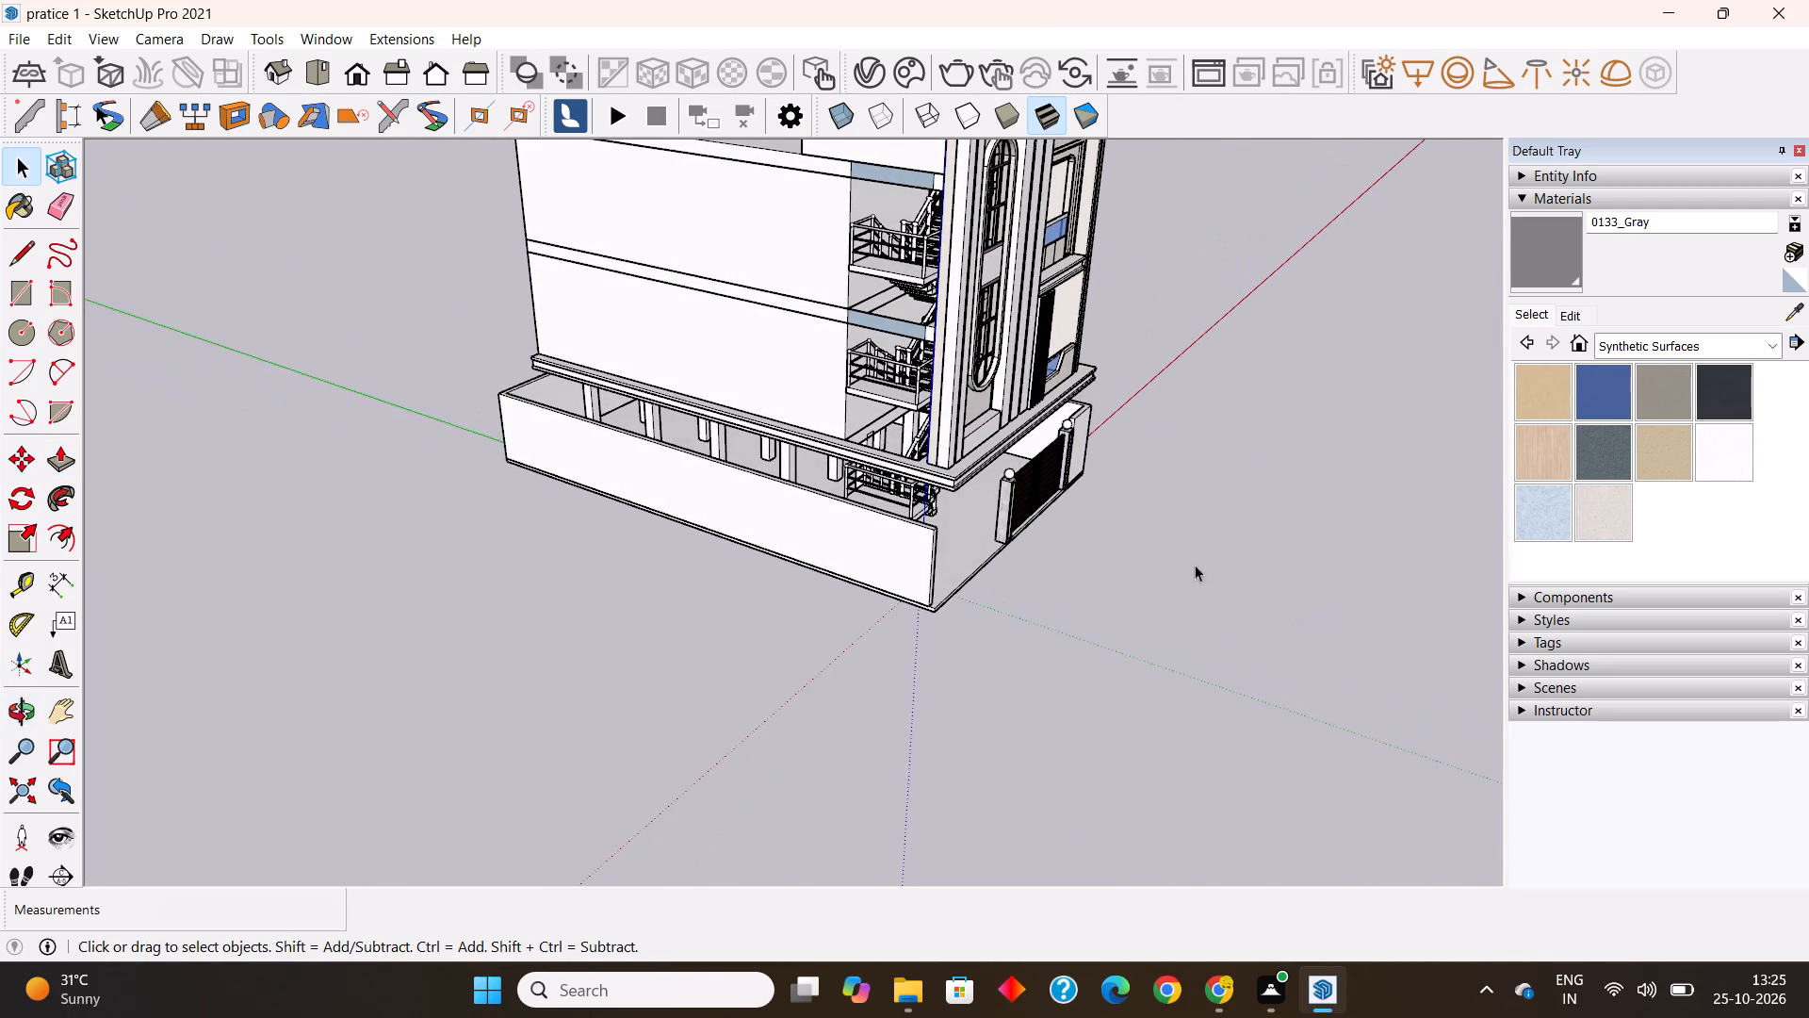
scroll(1155, 535, "up", 3)
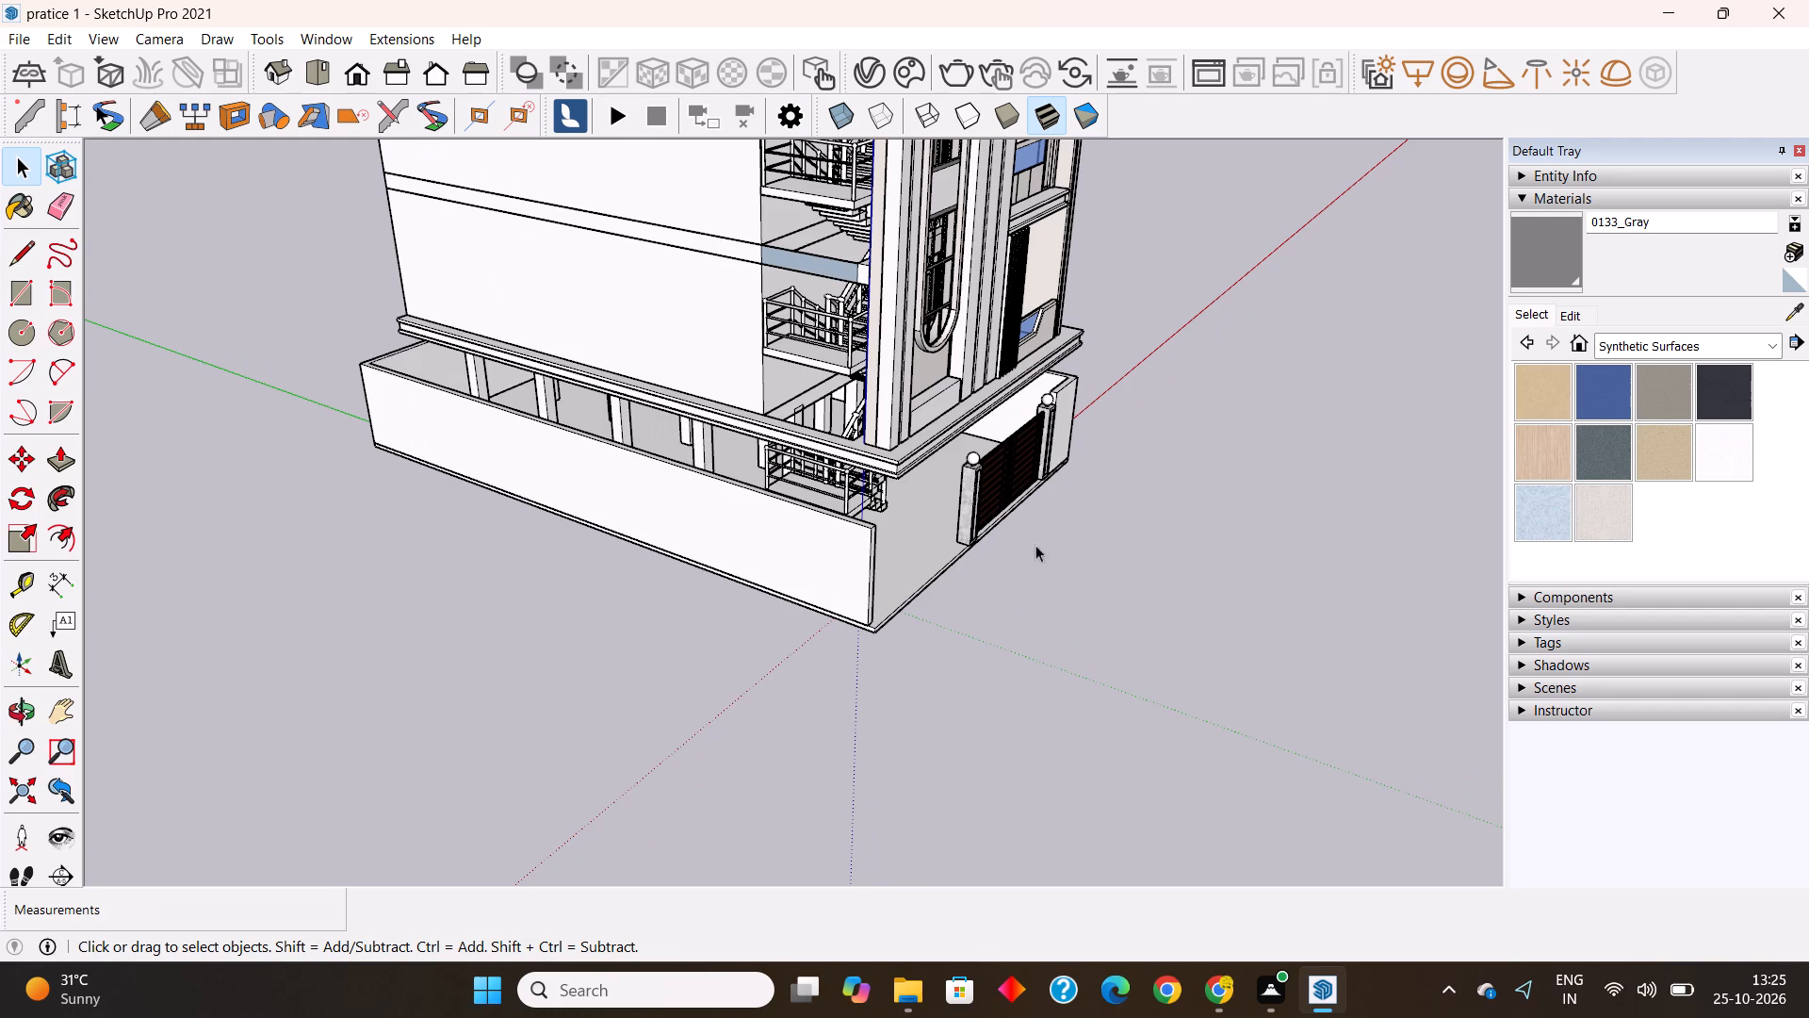
scroll(949, 546, "up", 8)
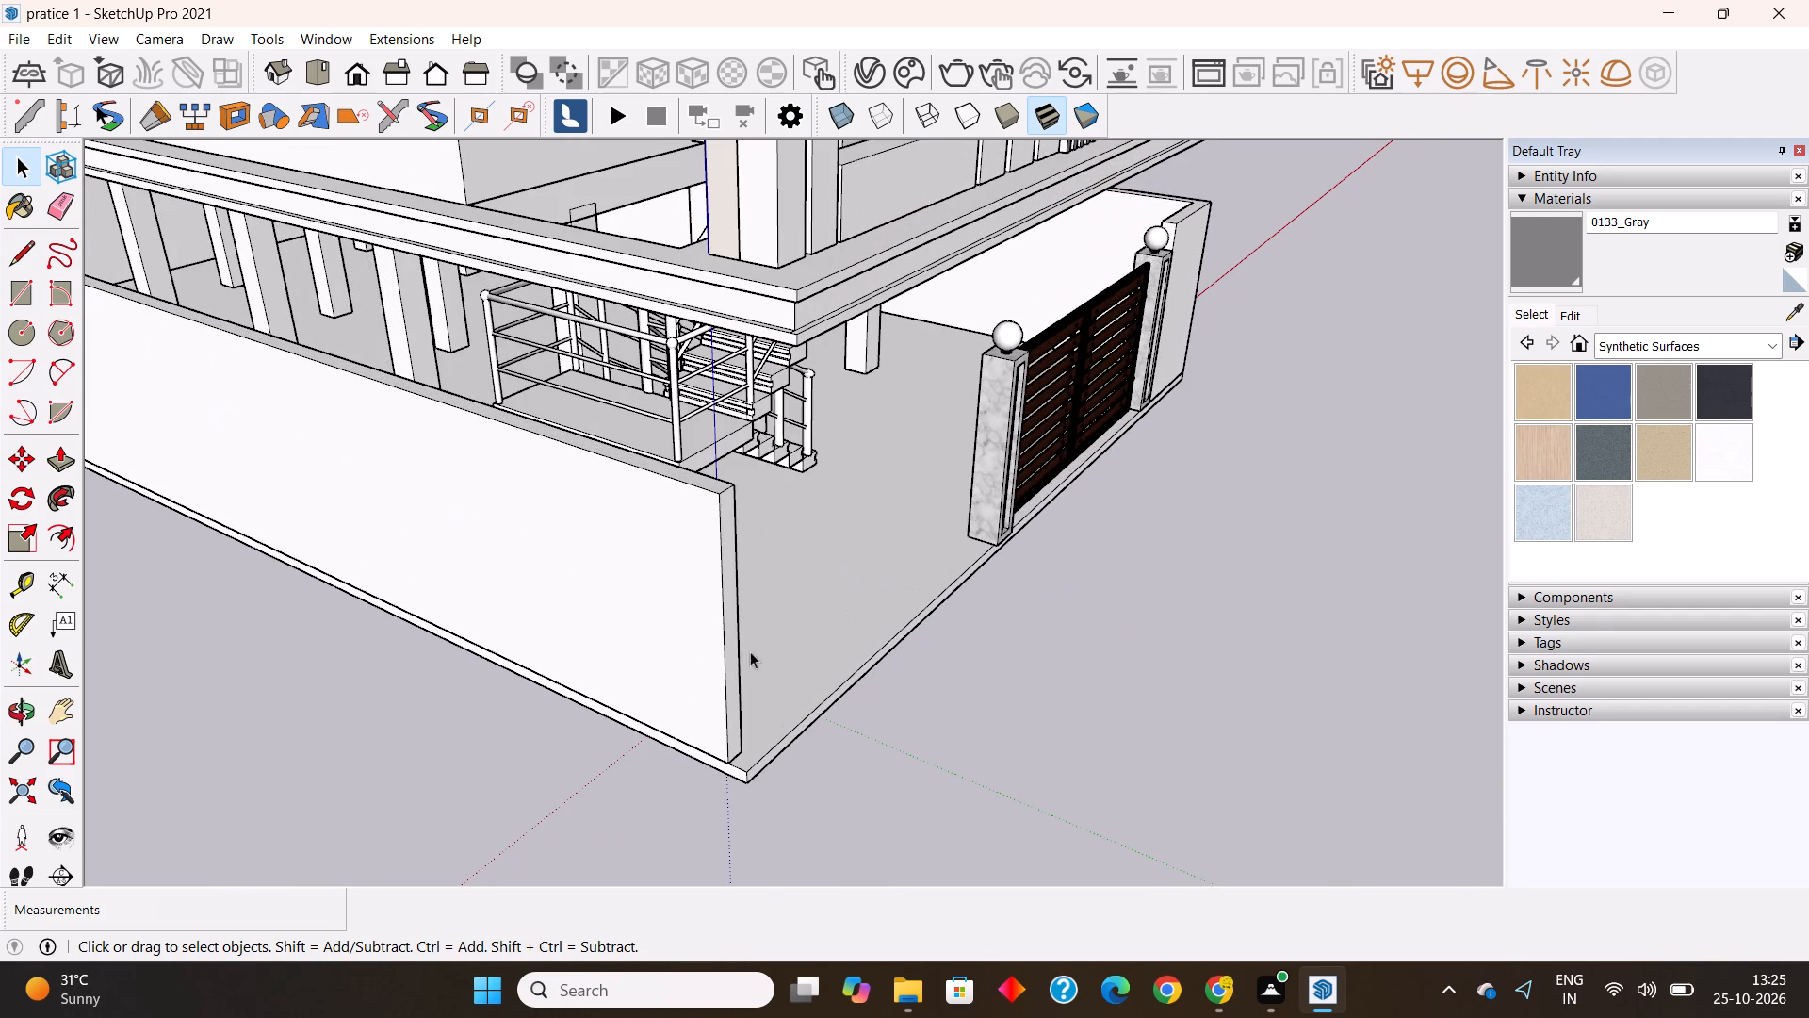
middle_click_drag(733, 669, 716, 698)
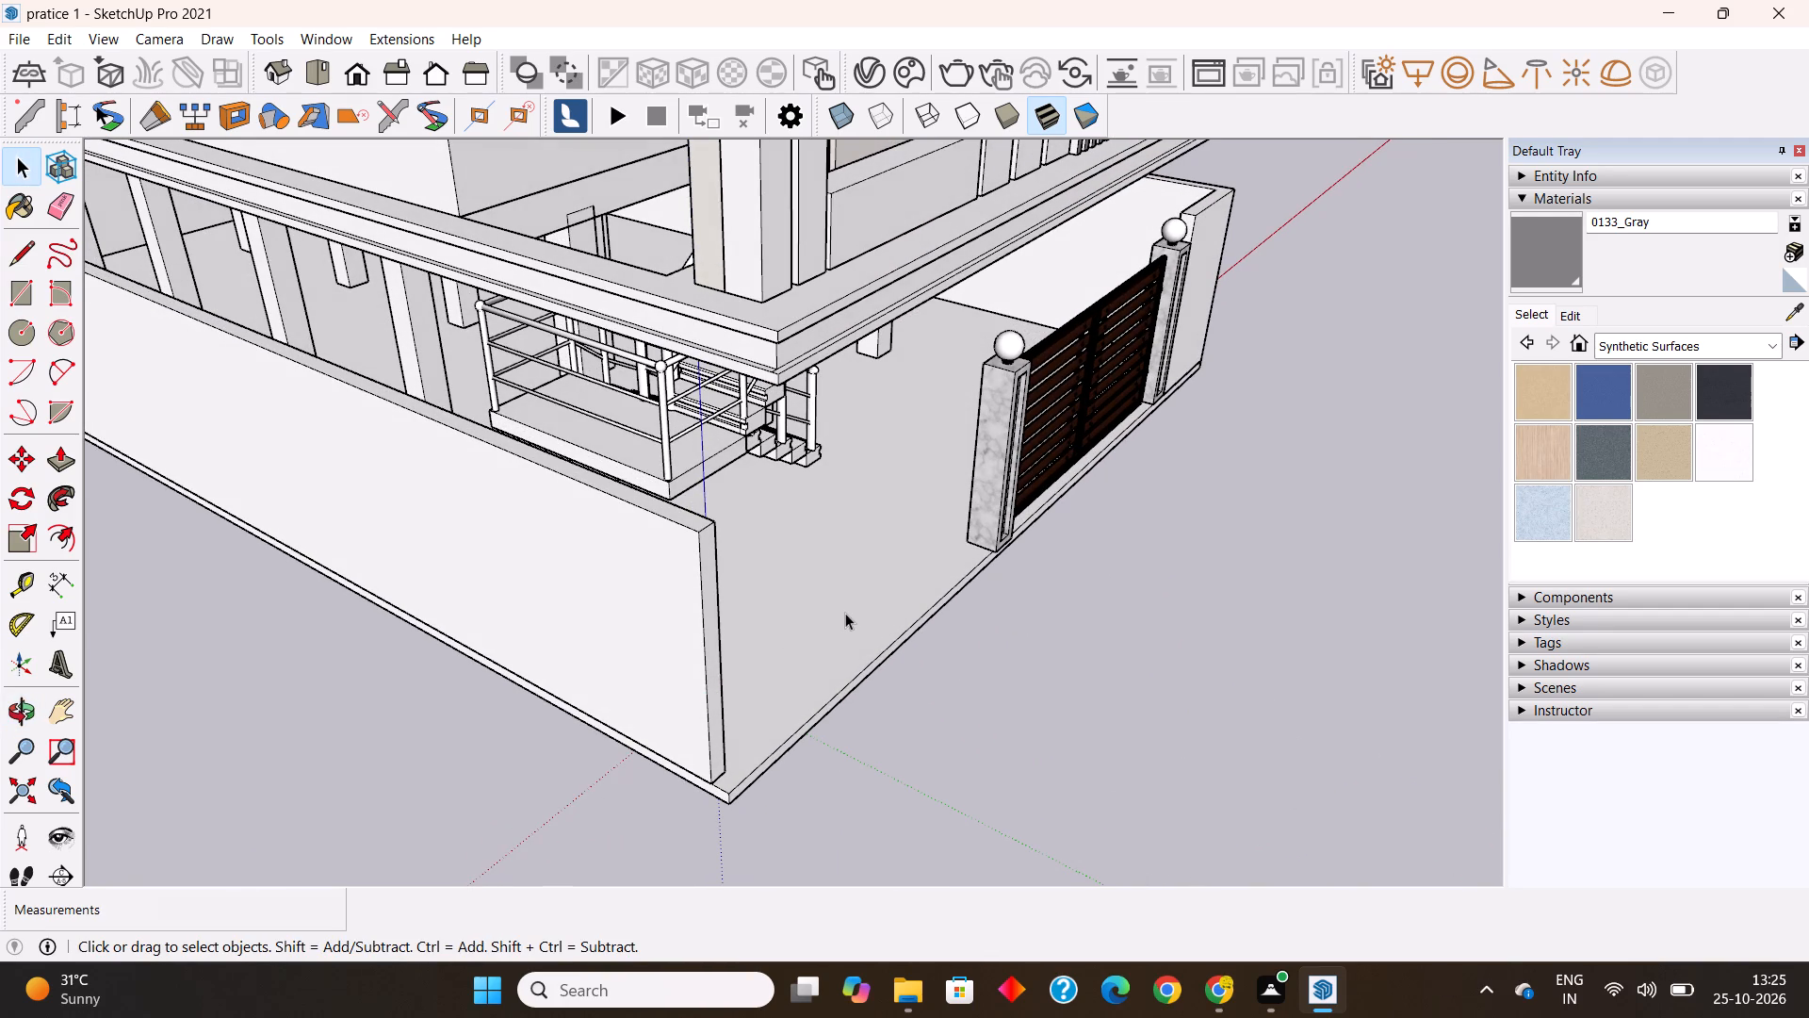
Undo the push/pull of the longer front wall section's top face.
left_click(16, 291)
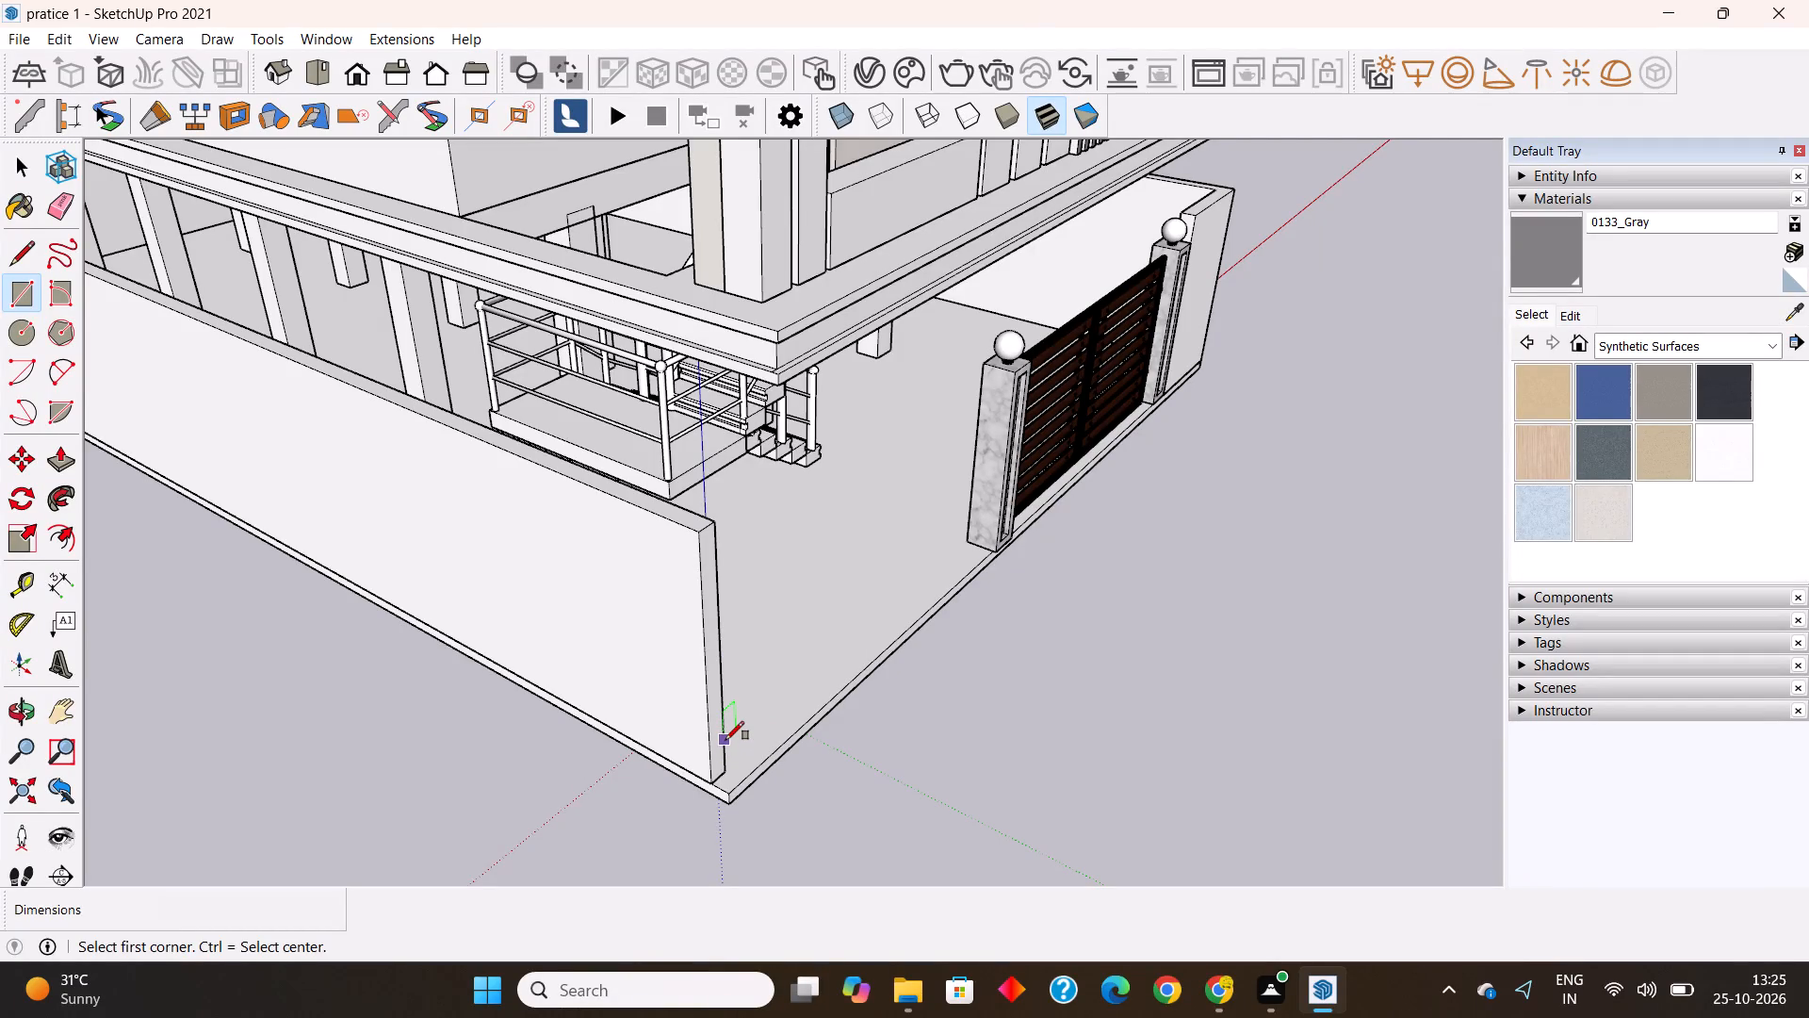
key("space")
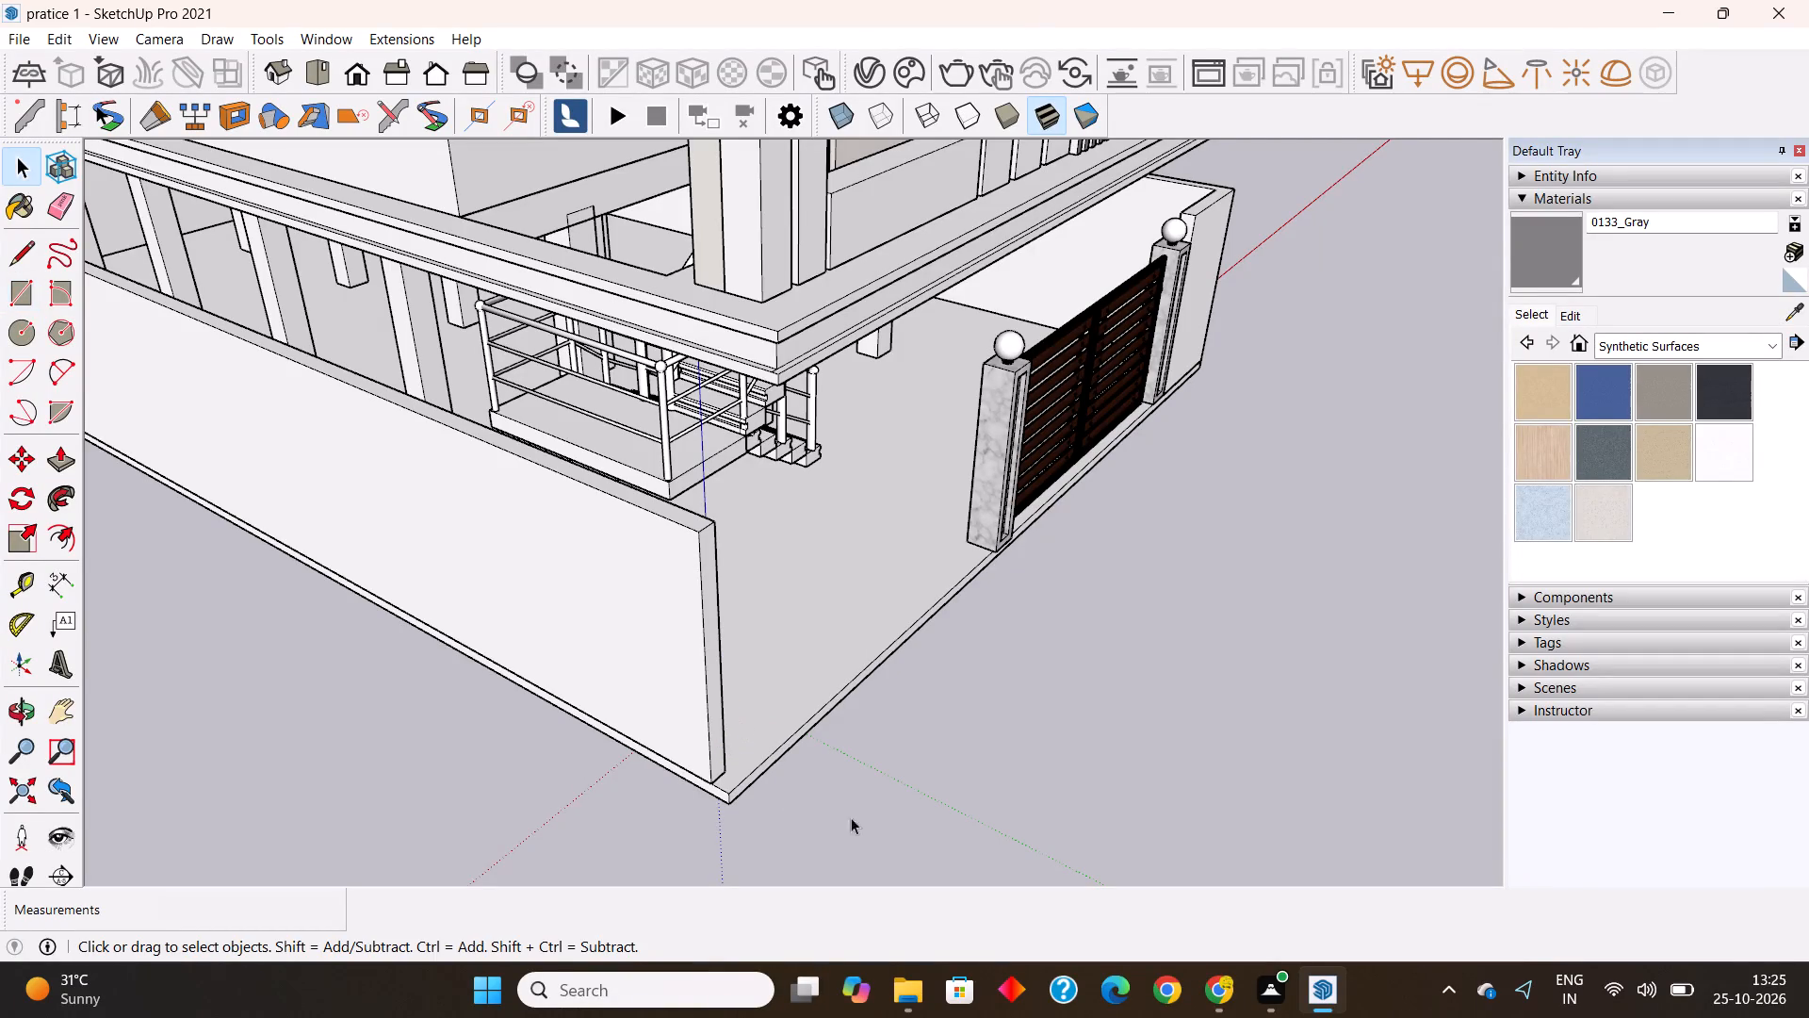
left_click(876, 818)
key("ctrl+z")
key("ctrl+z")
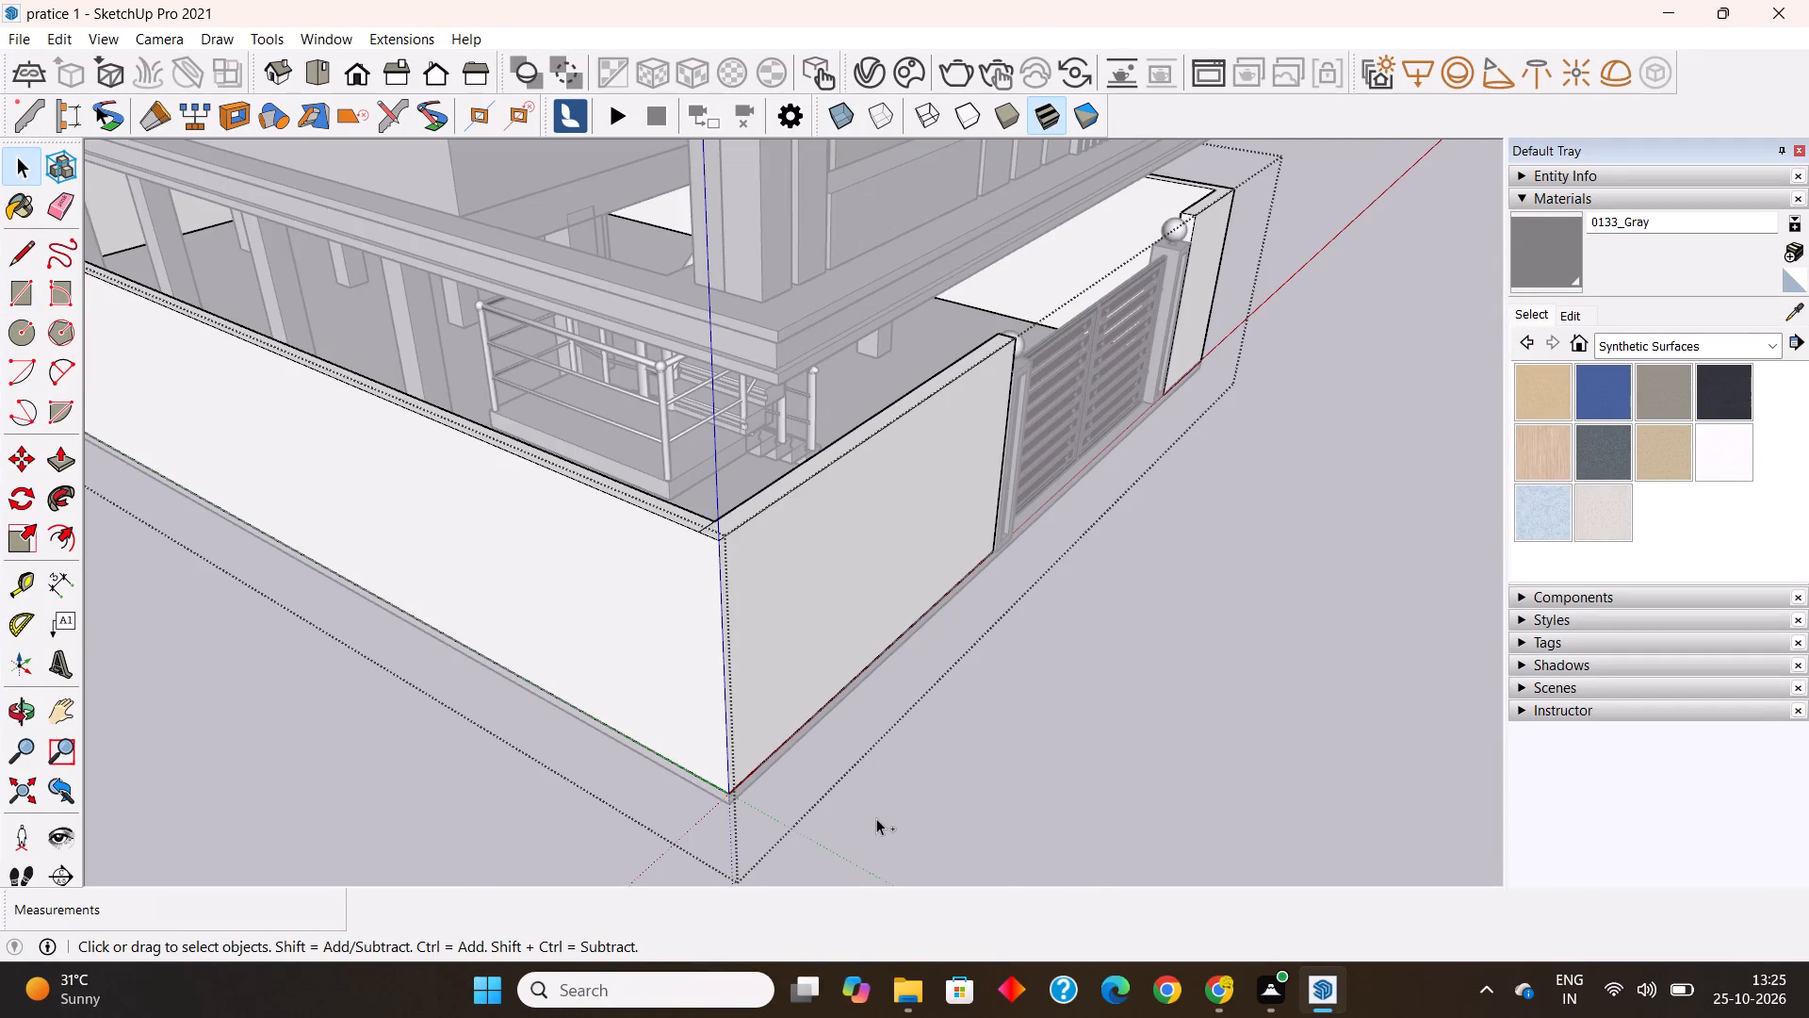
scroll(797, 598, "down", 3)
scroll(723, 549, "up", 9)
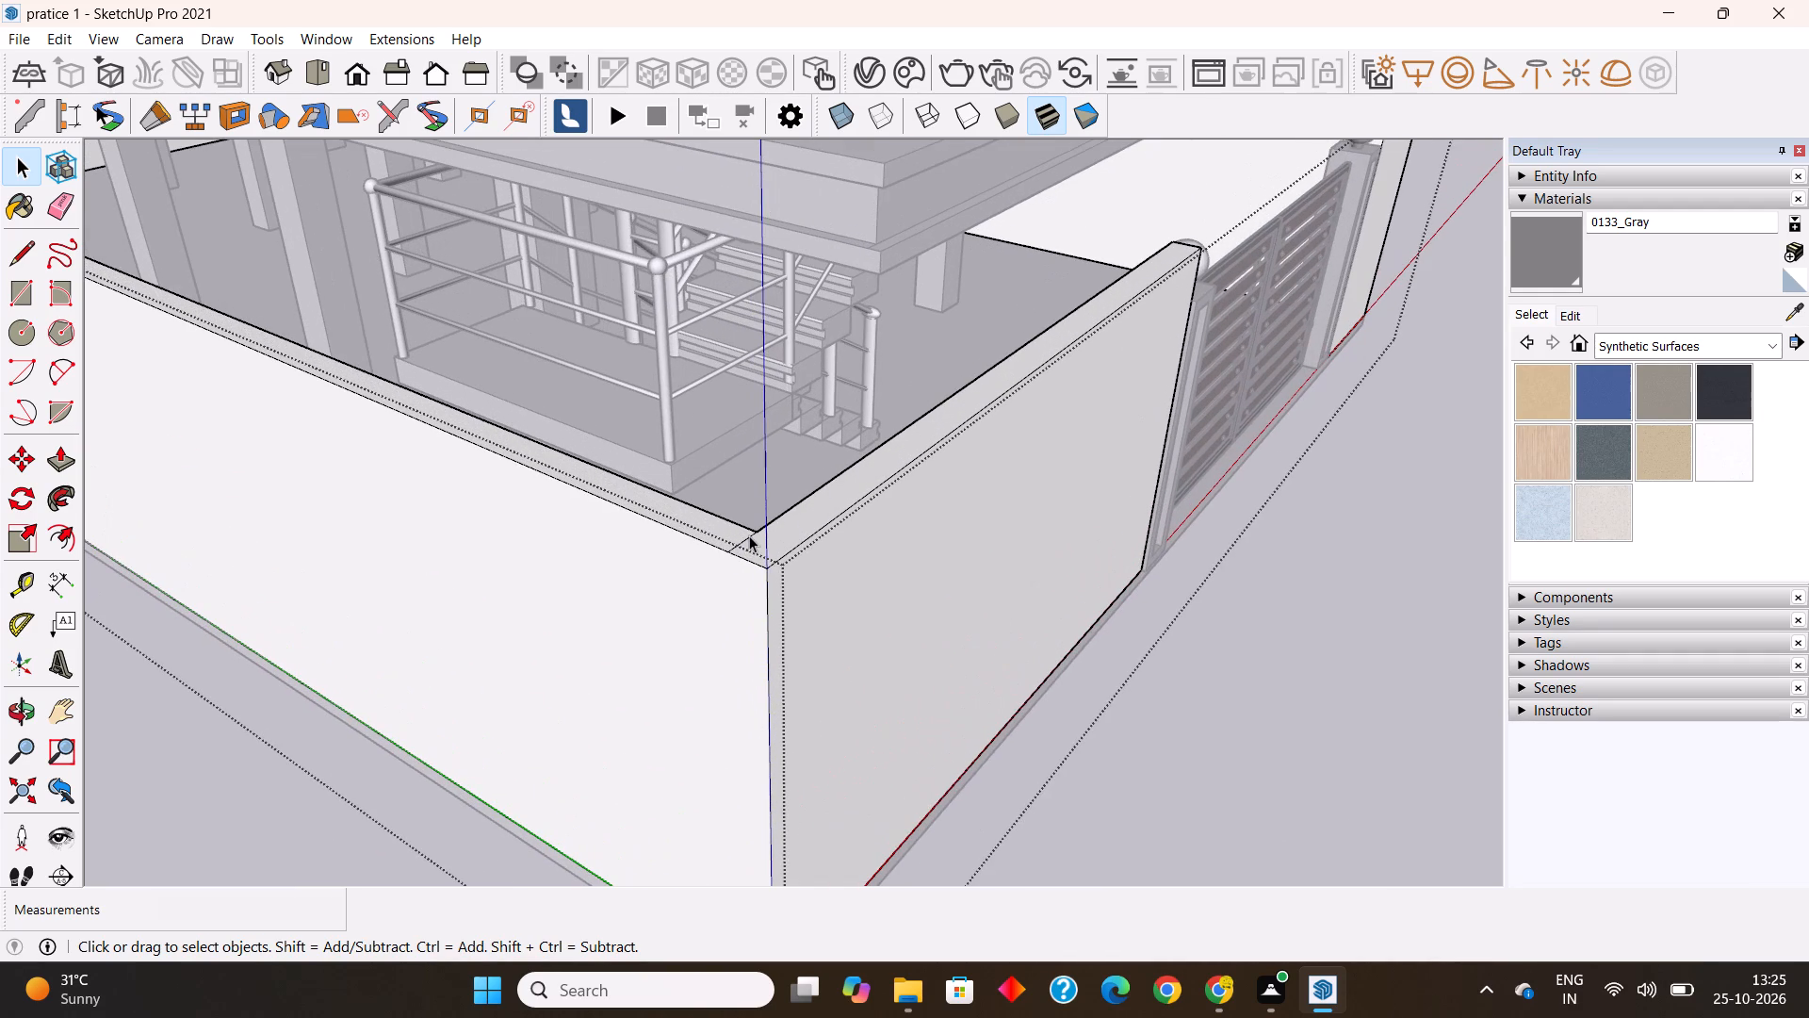
Delete the edge drawn across the perimeter wall's top at the front corner.
left_click(745, 539)
key("Delete")
Examine the perimeter wall's front corner, side wall and longer front section beside the gate.
scroll(745, 537, "down", 6)
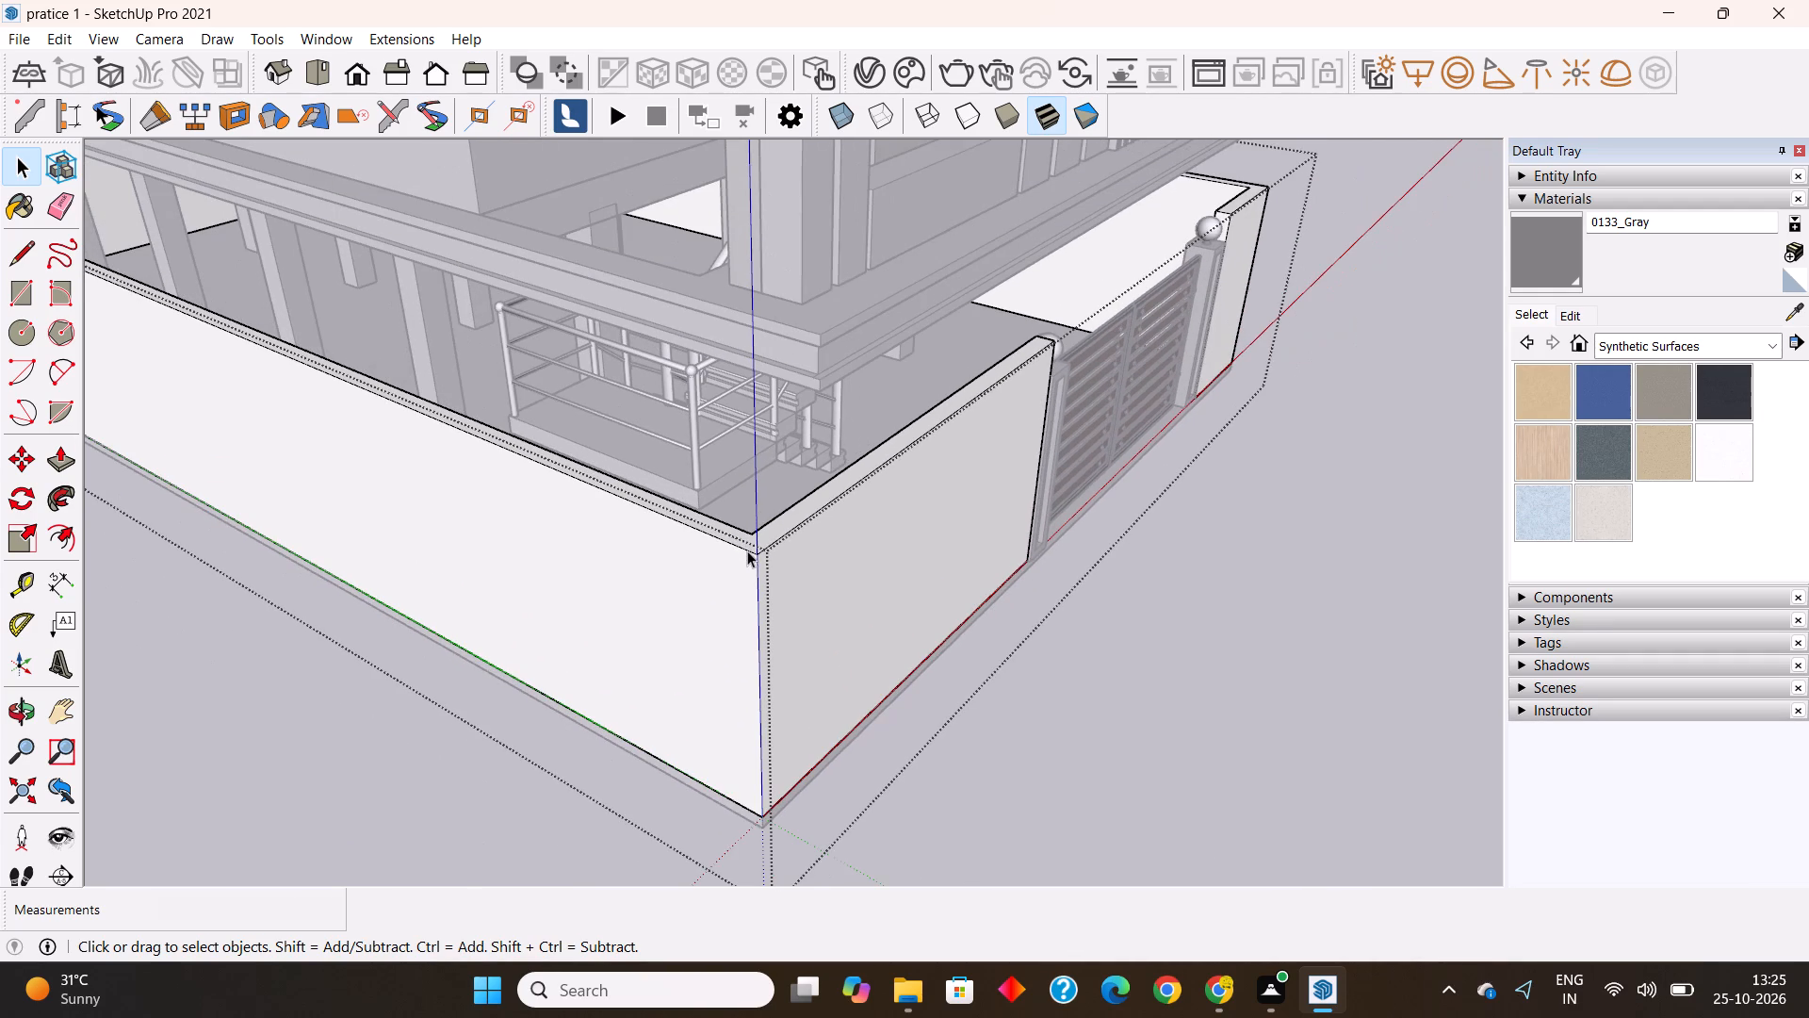
scroll(761, 516, "down", 3)
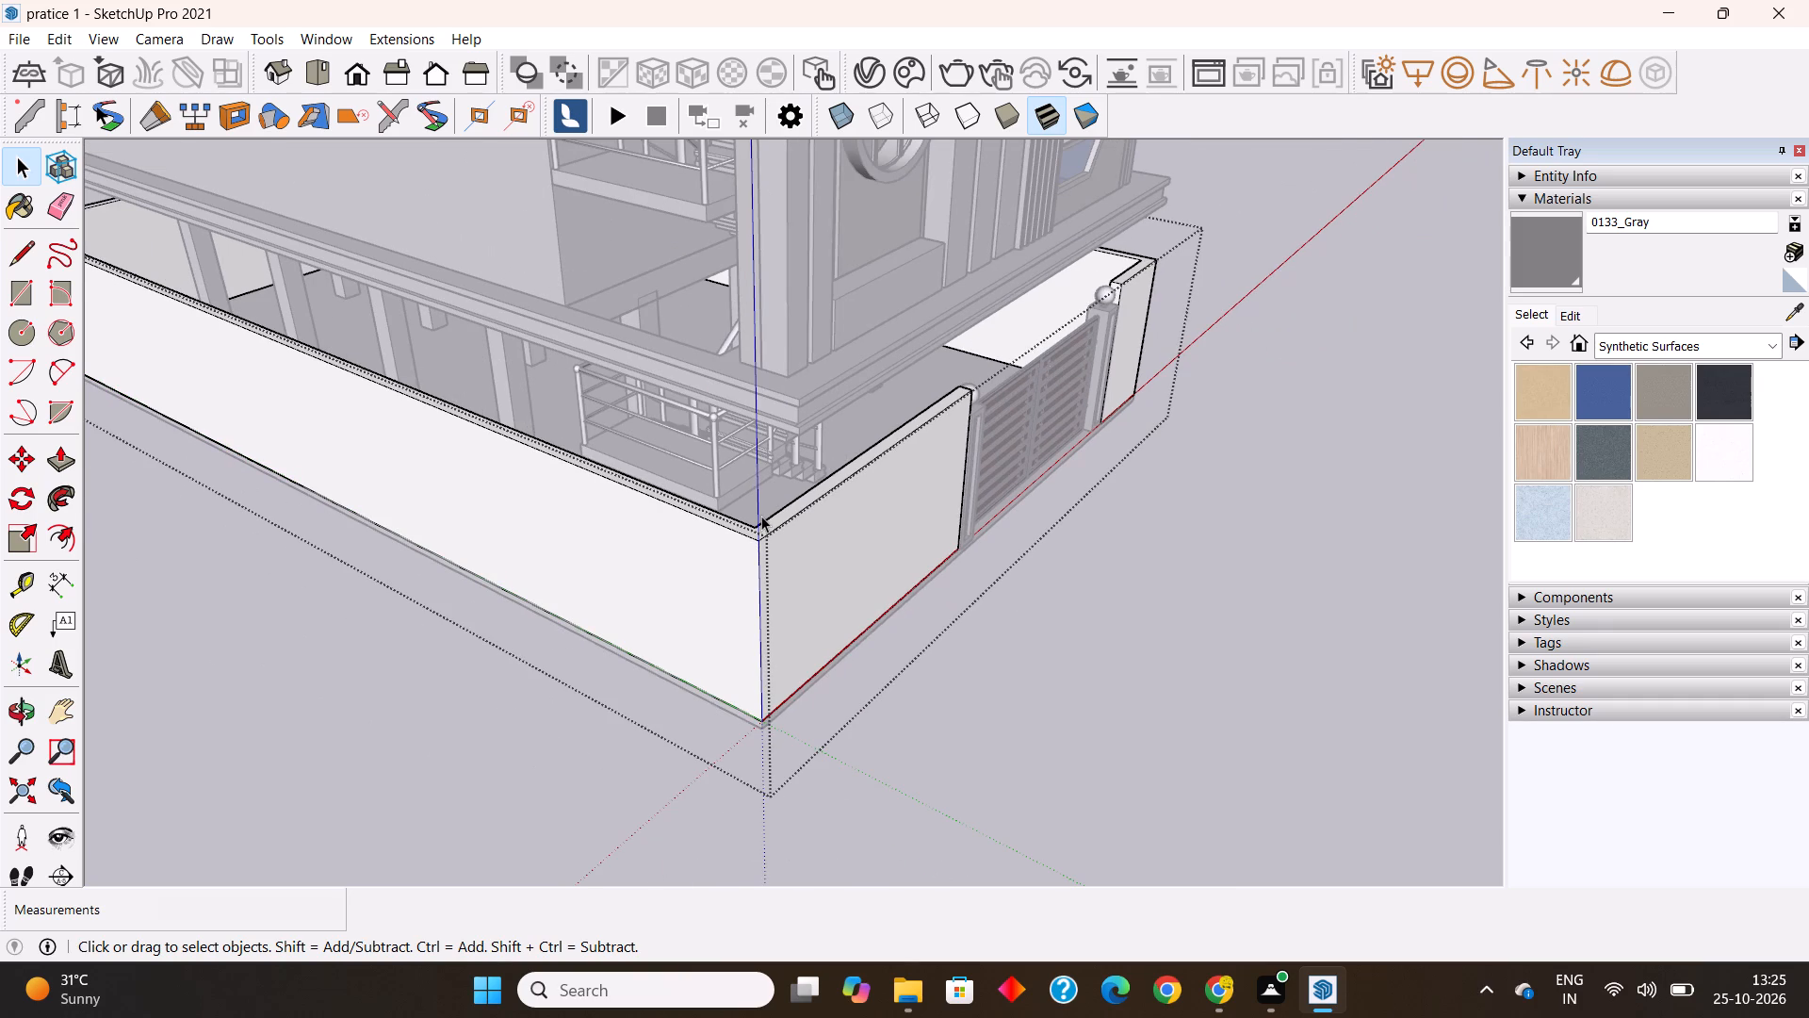
scroll(761, 516, "down", 2)
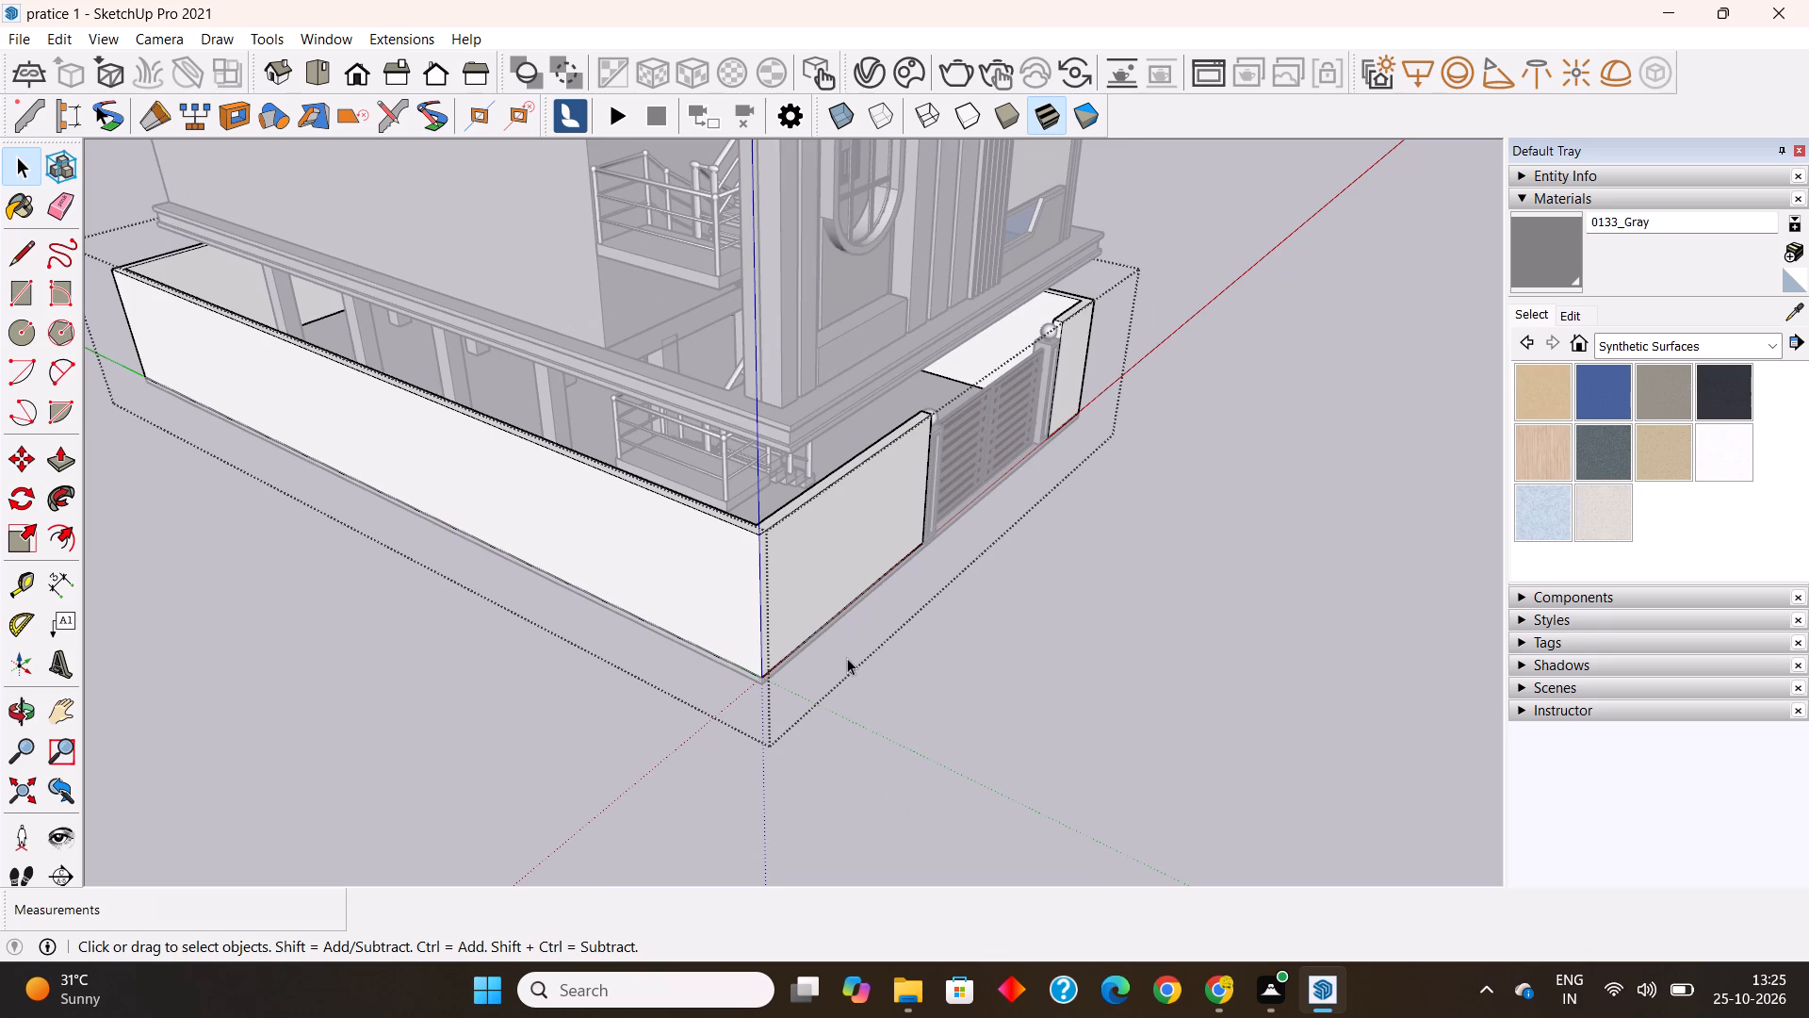
middle_click_drag(847, 658, 858, 660)
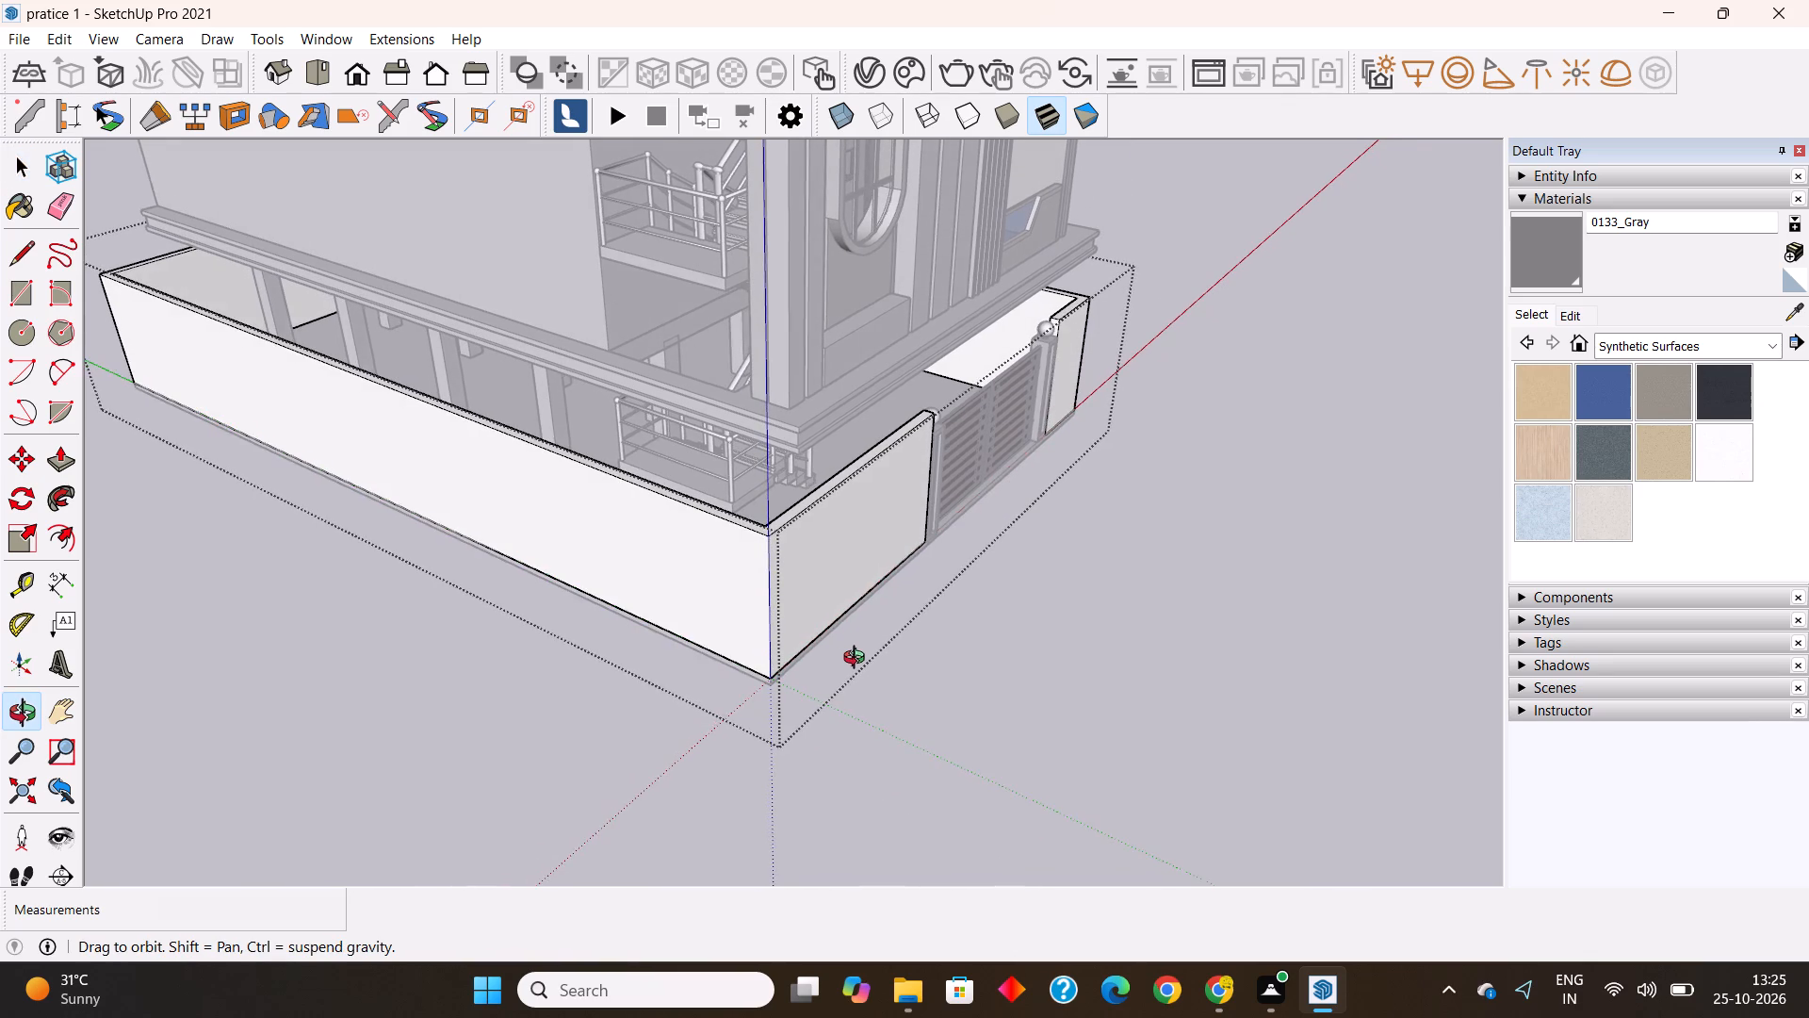
middle_click_drag(858, 660, 860, 661)
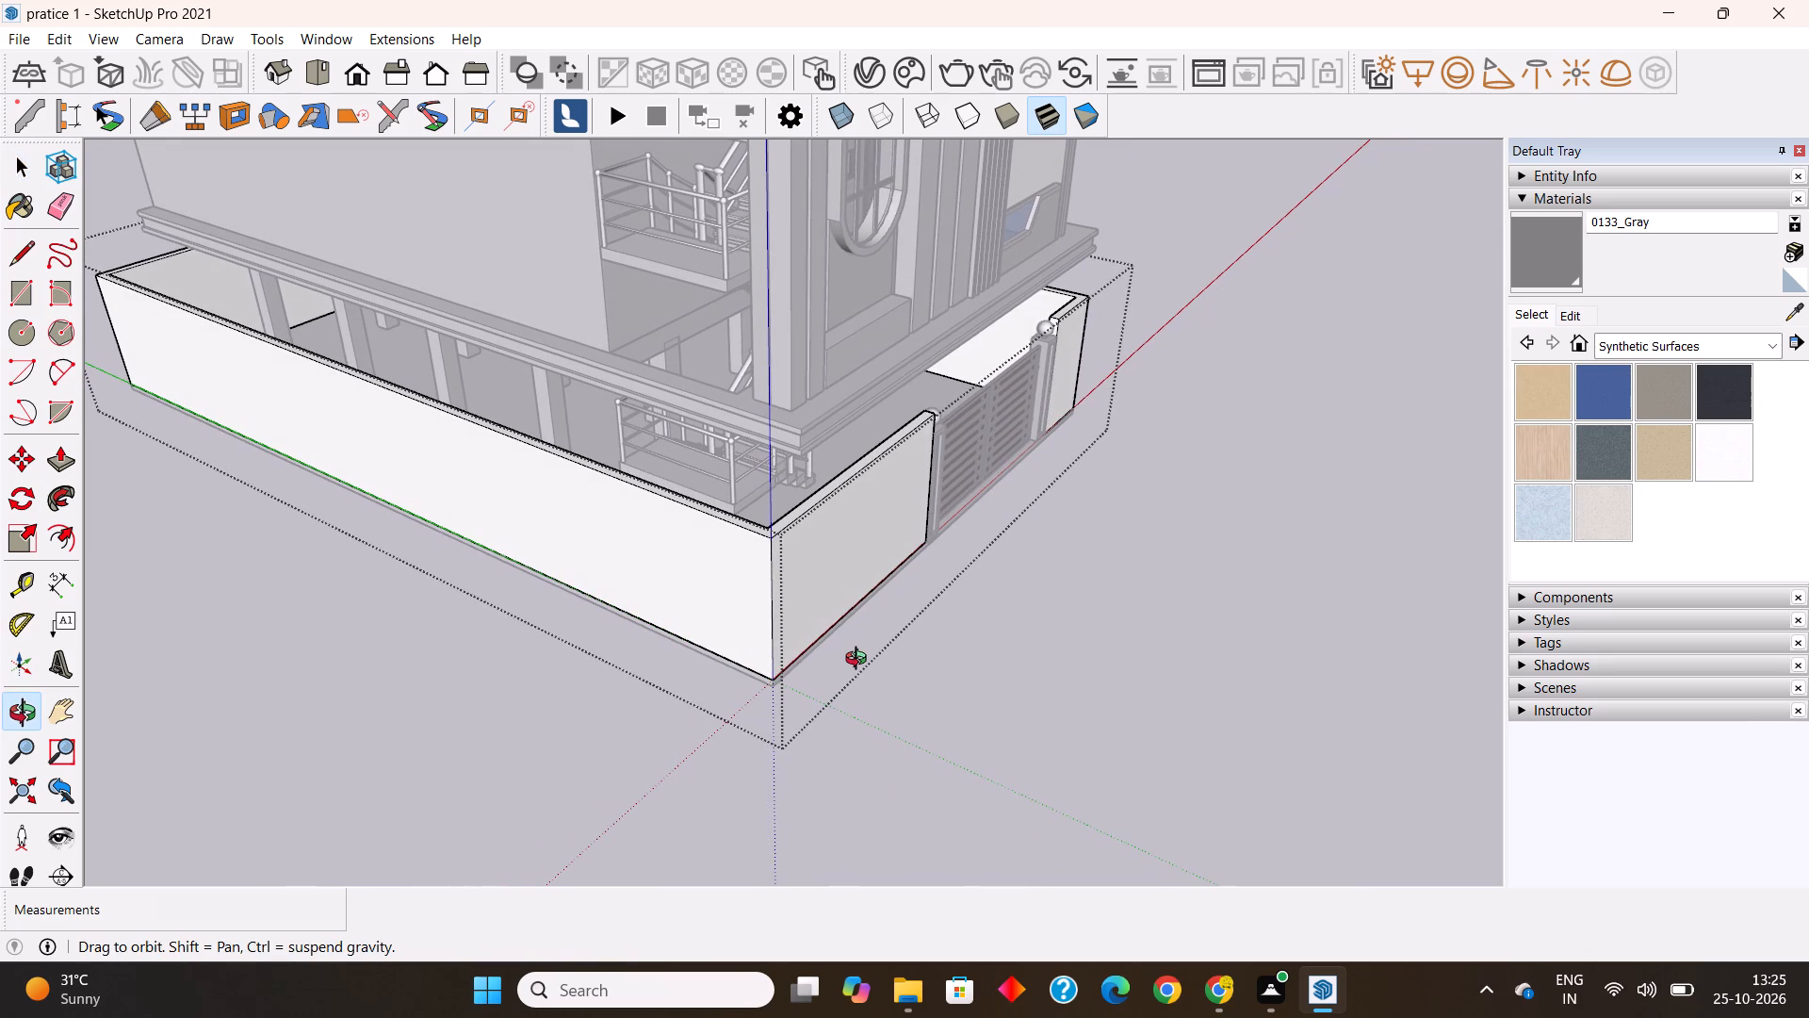
middle_click_drag(860, 661, 879, 639)
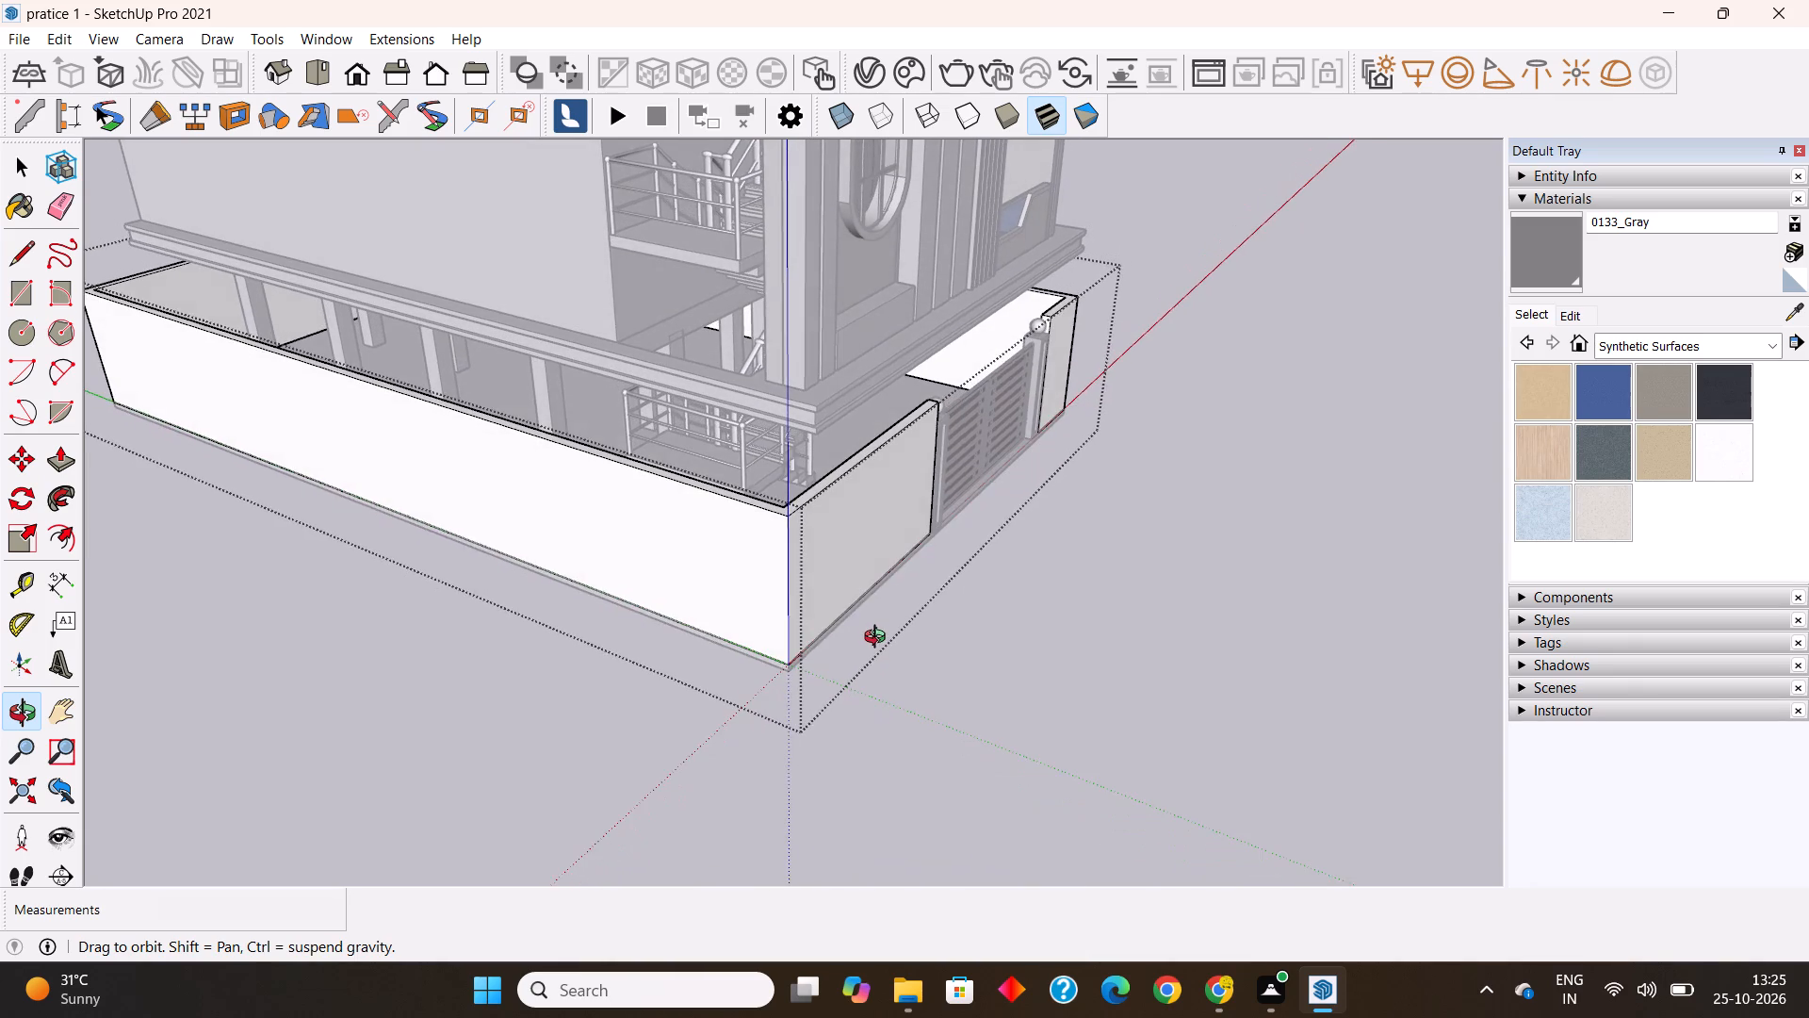
middle_click_drag(879, 639, 863, 638)
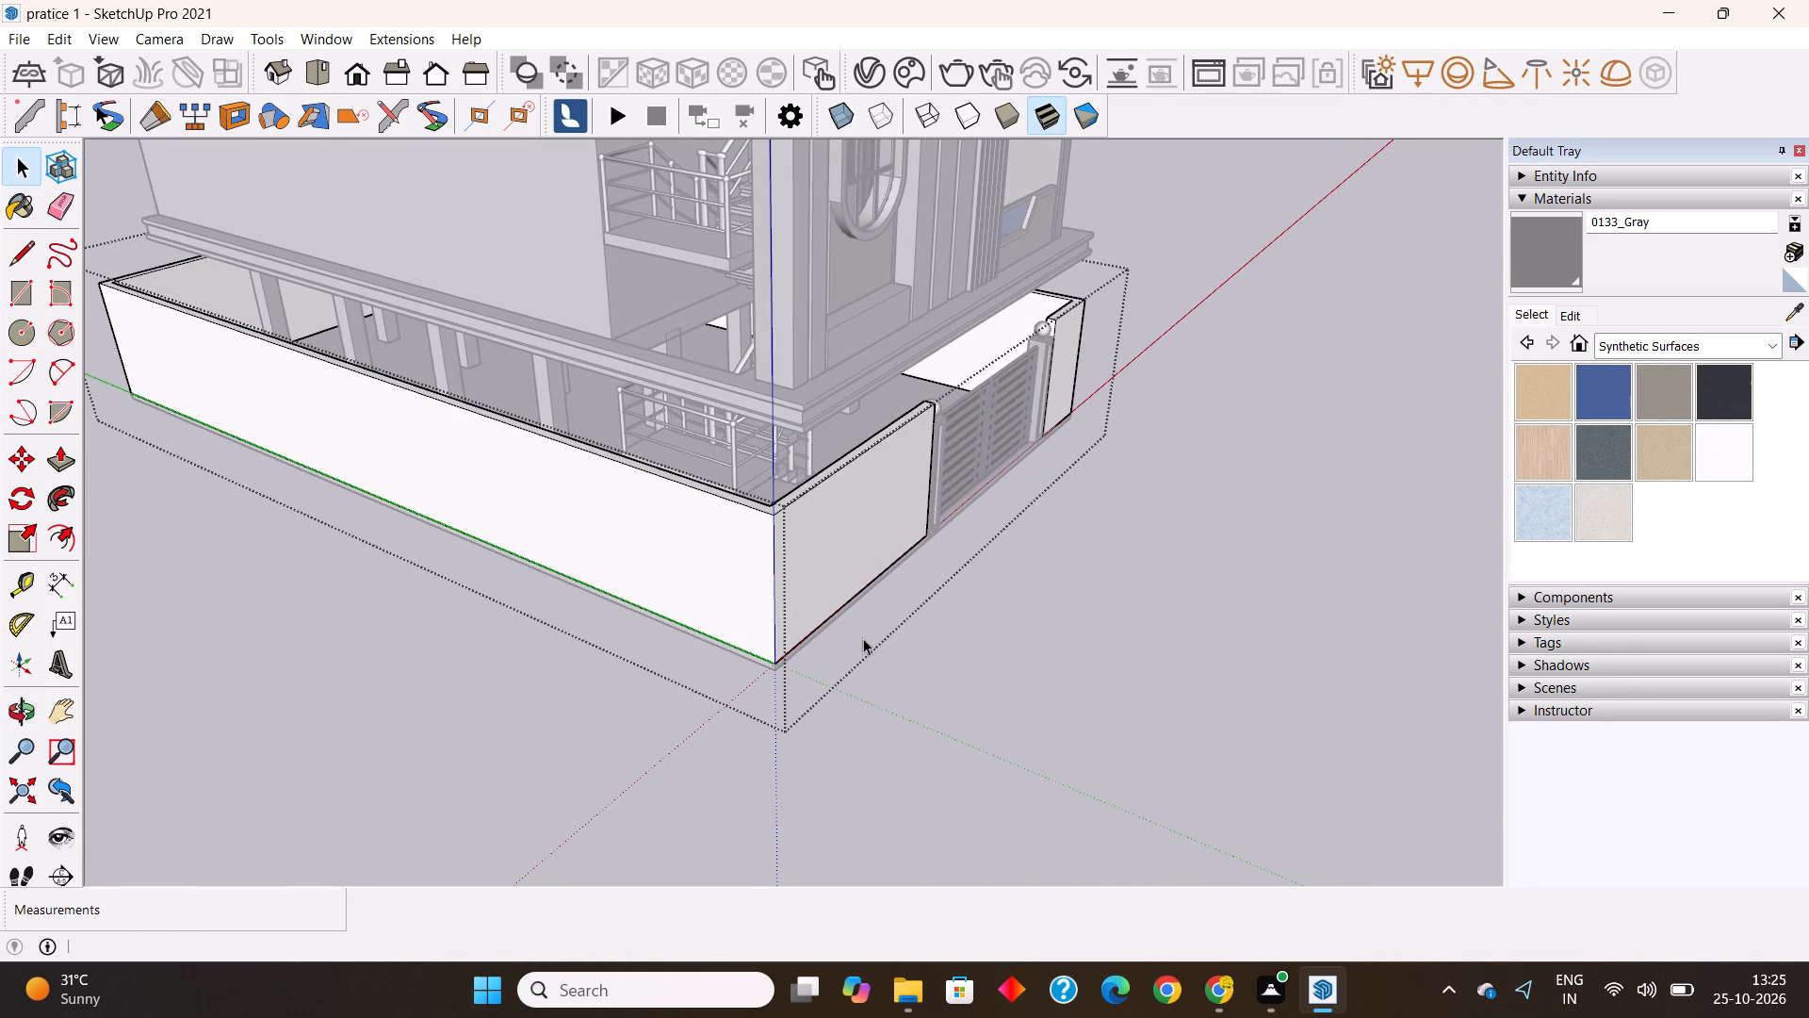
scroll(863, 638, "down", 3)
middle_click_drag(904, 580, 664, 534)
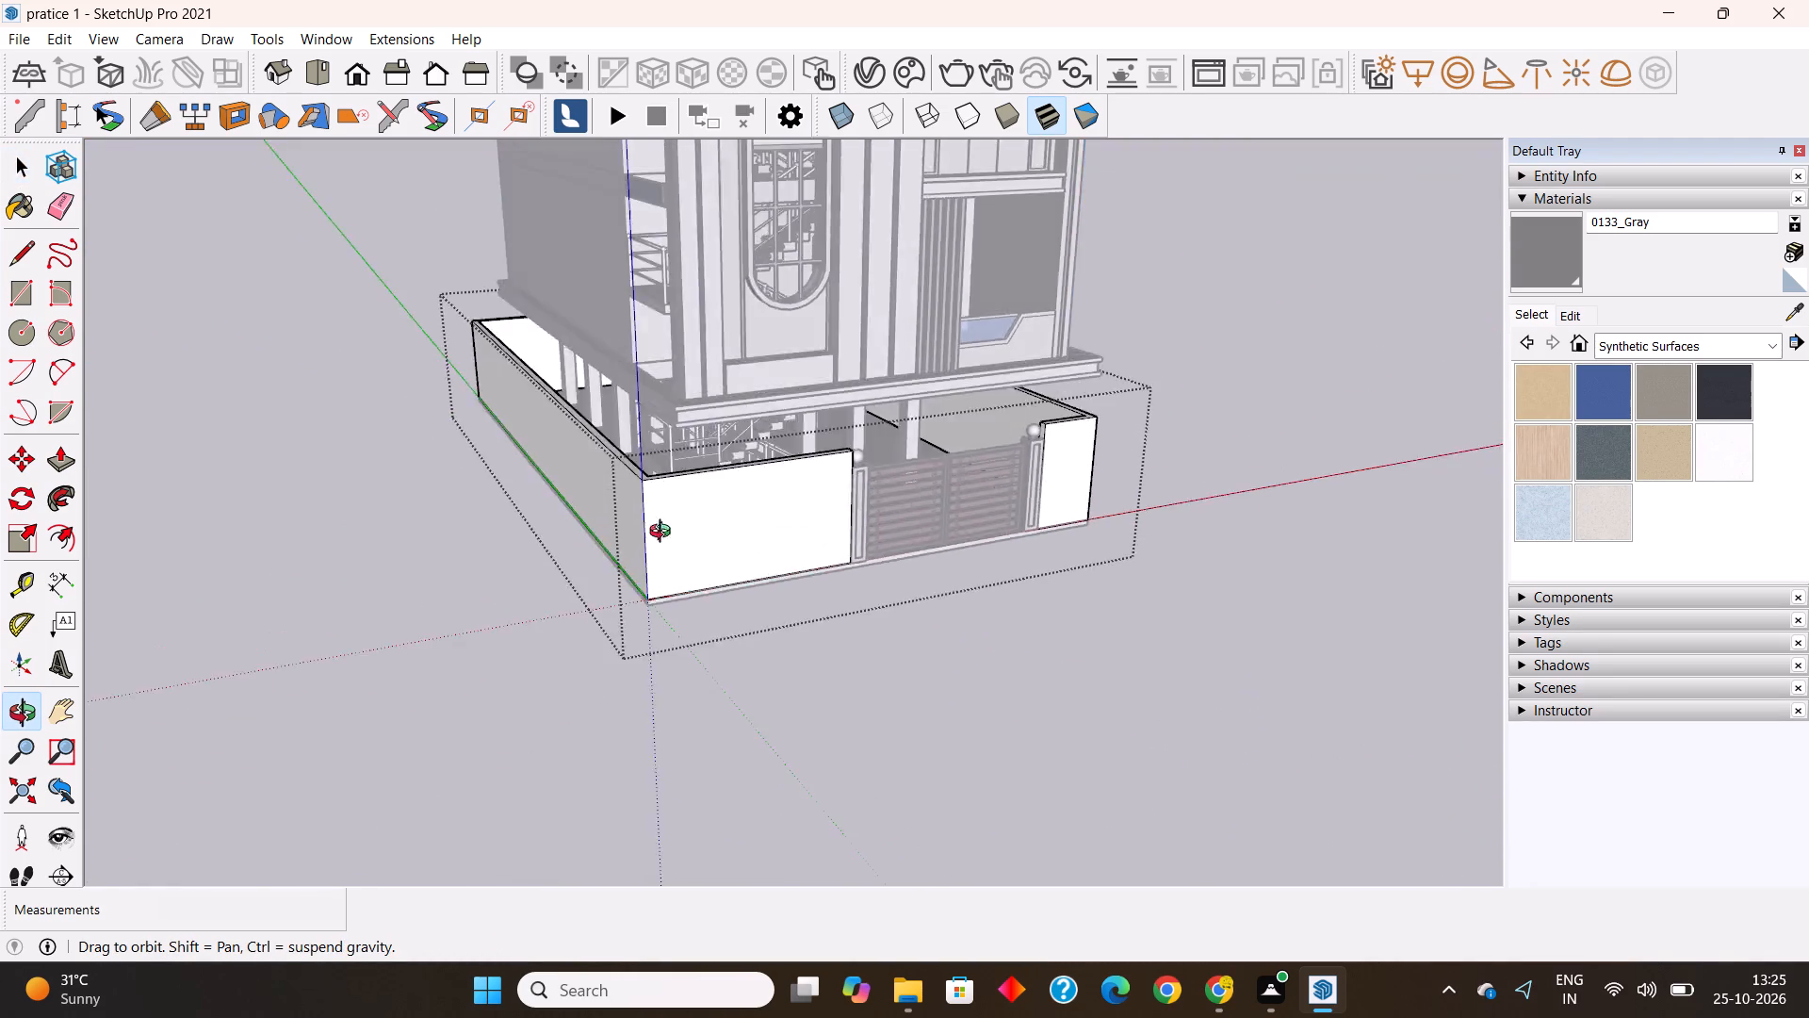
middle_click_drag(664, 534, 779, 653)
Place two vertical guides on the longer front wall section, spaced 3' apart starting from its gate-side edge.
scroll(817, 616, "up", 3)
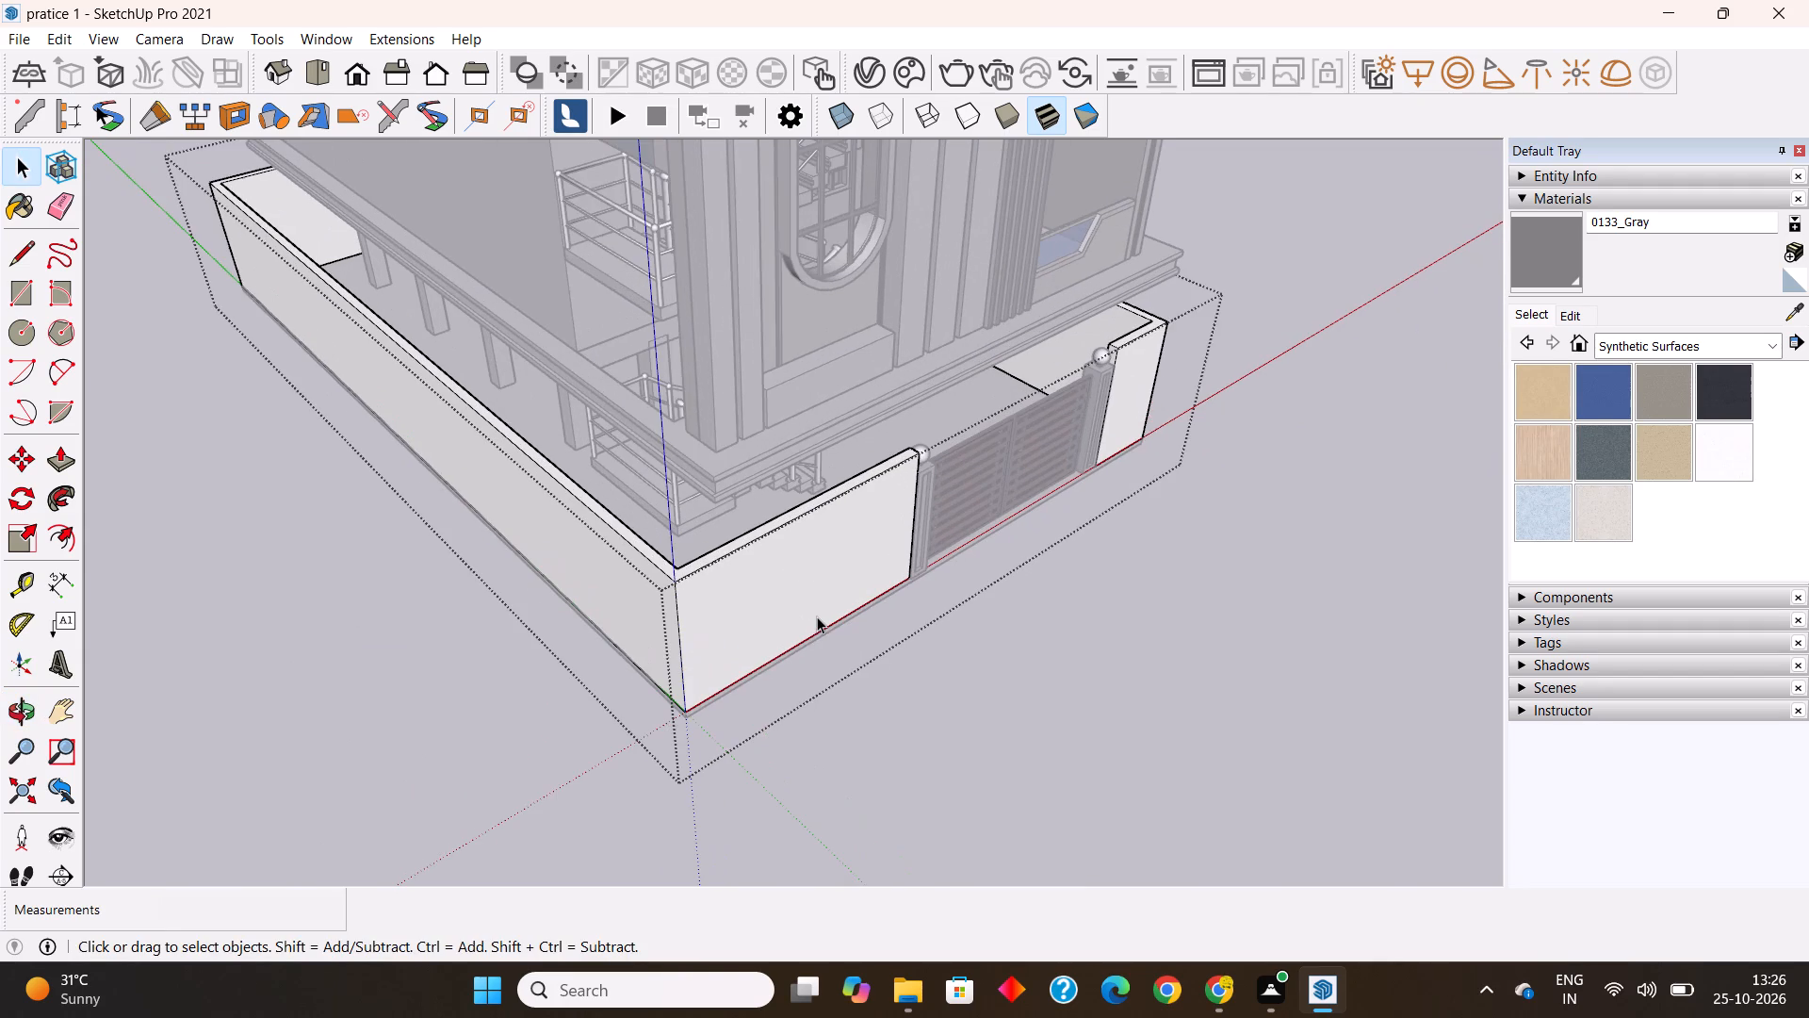
scroll(817, 616, "up", 5)
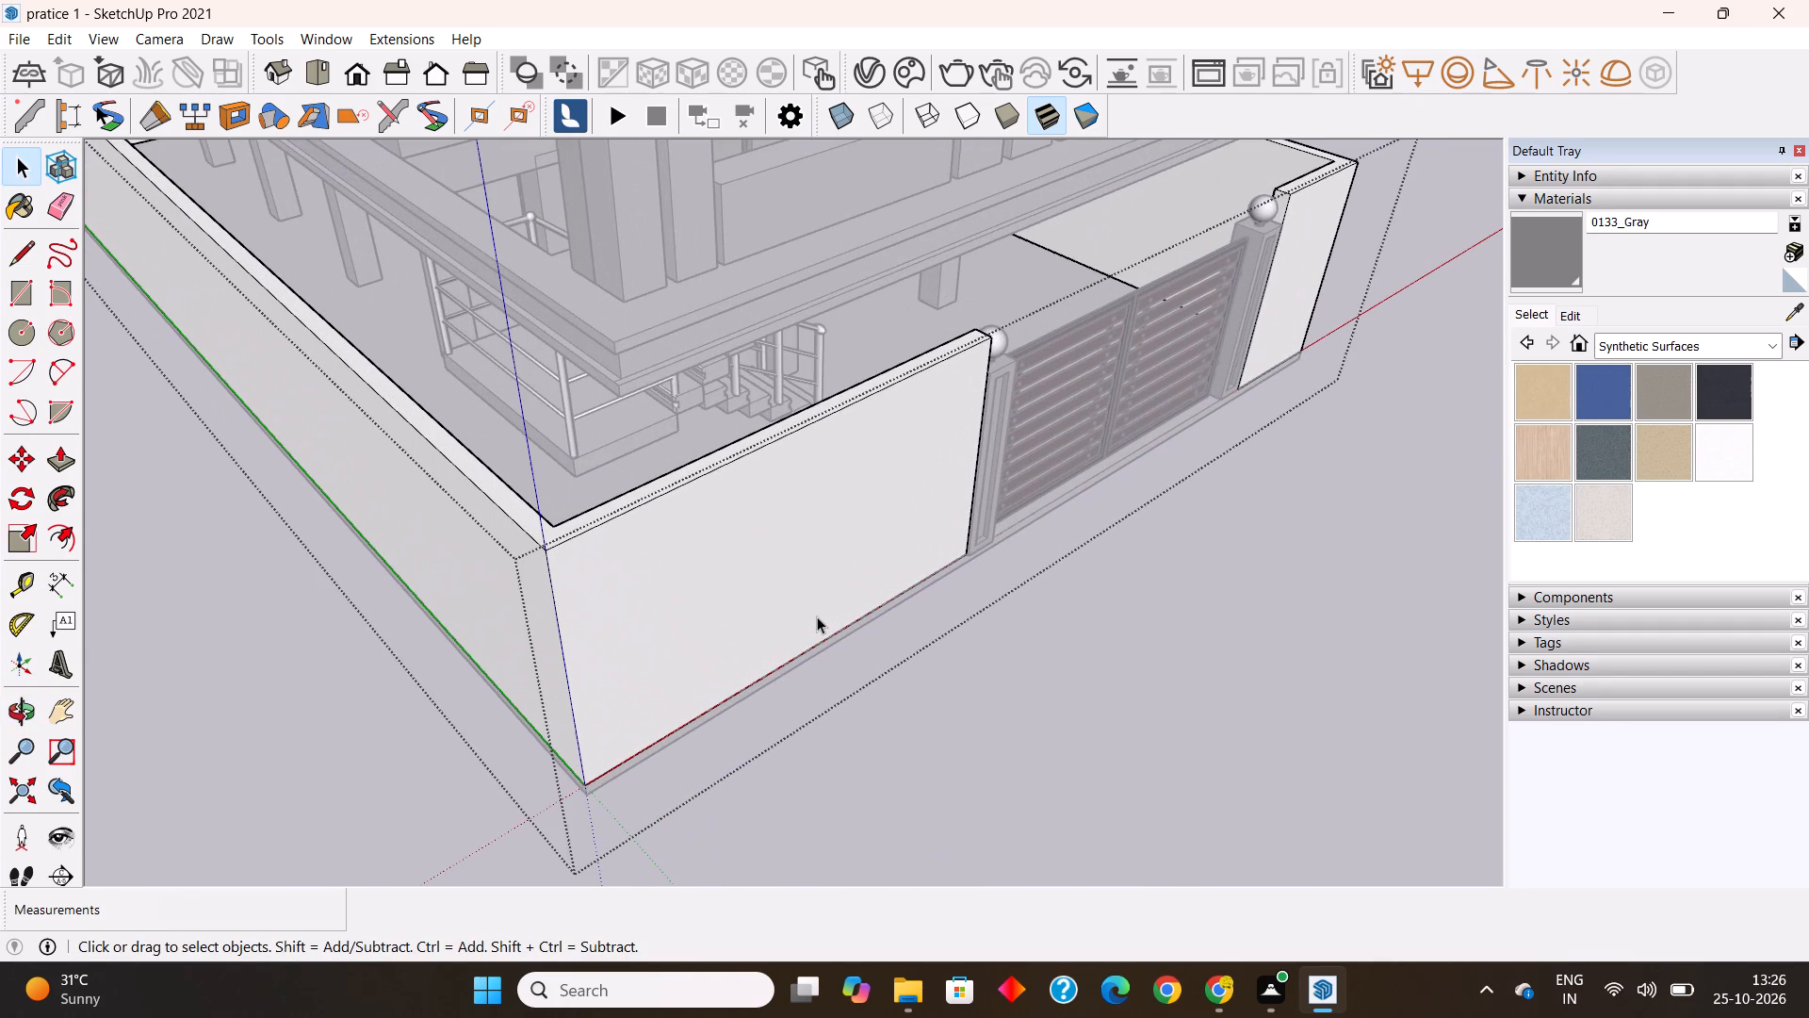
left_click(21, 585)
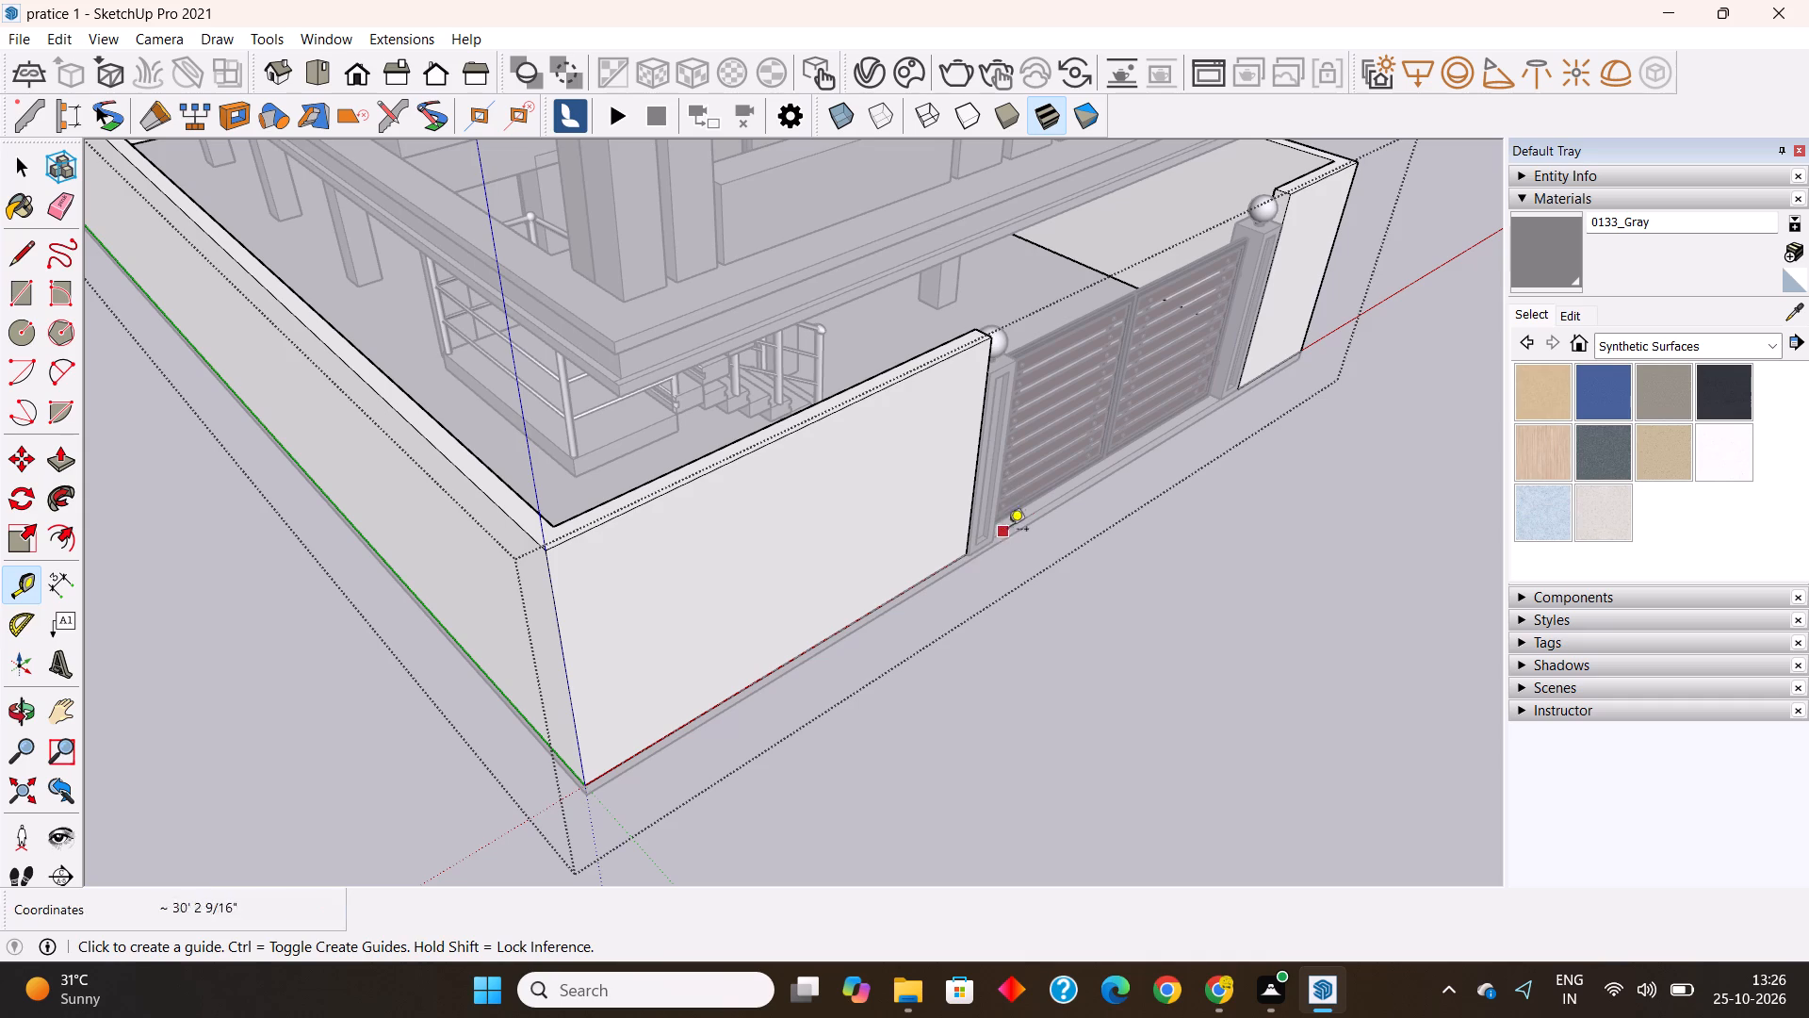
left_click(978, 445)
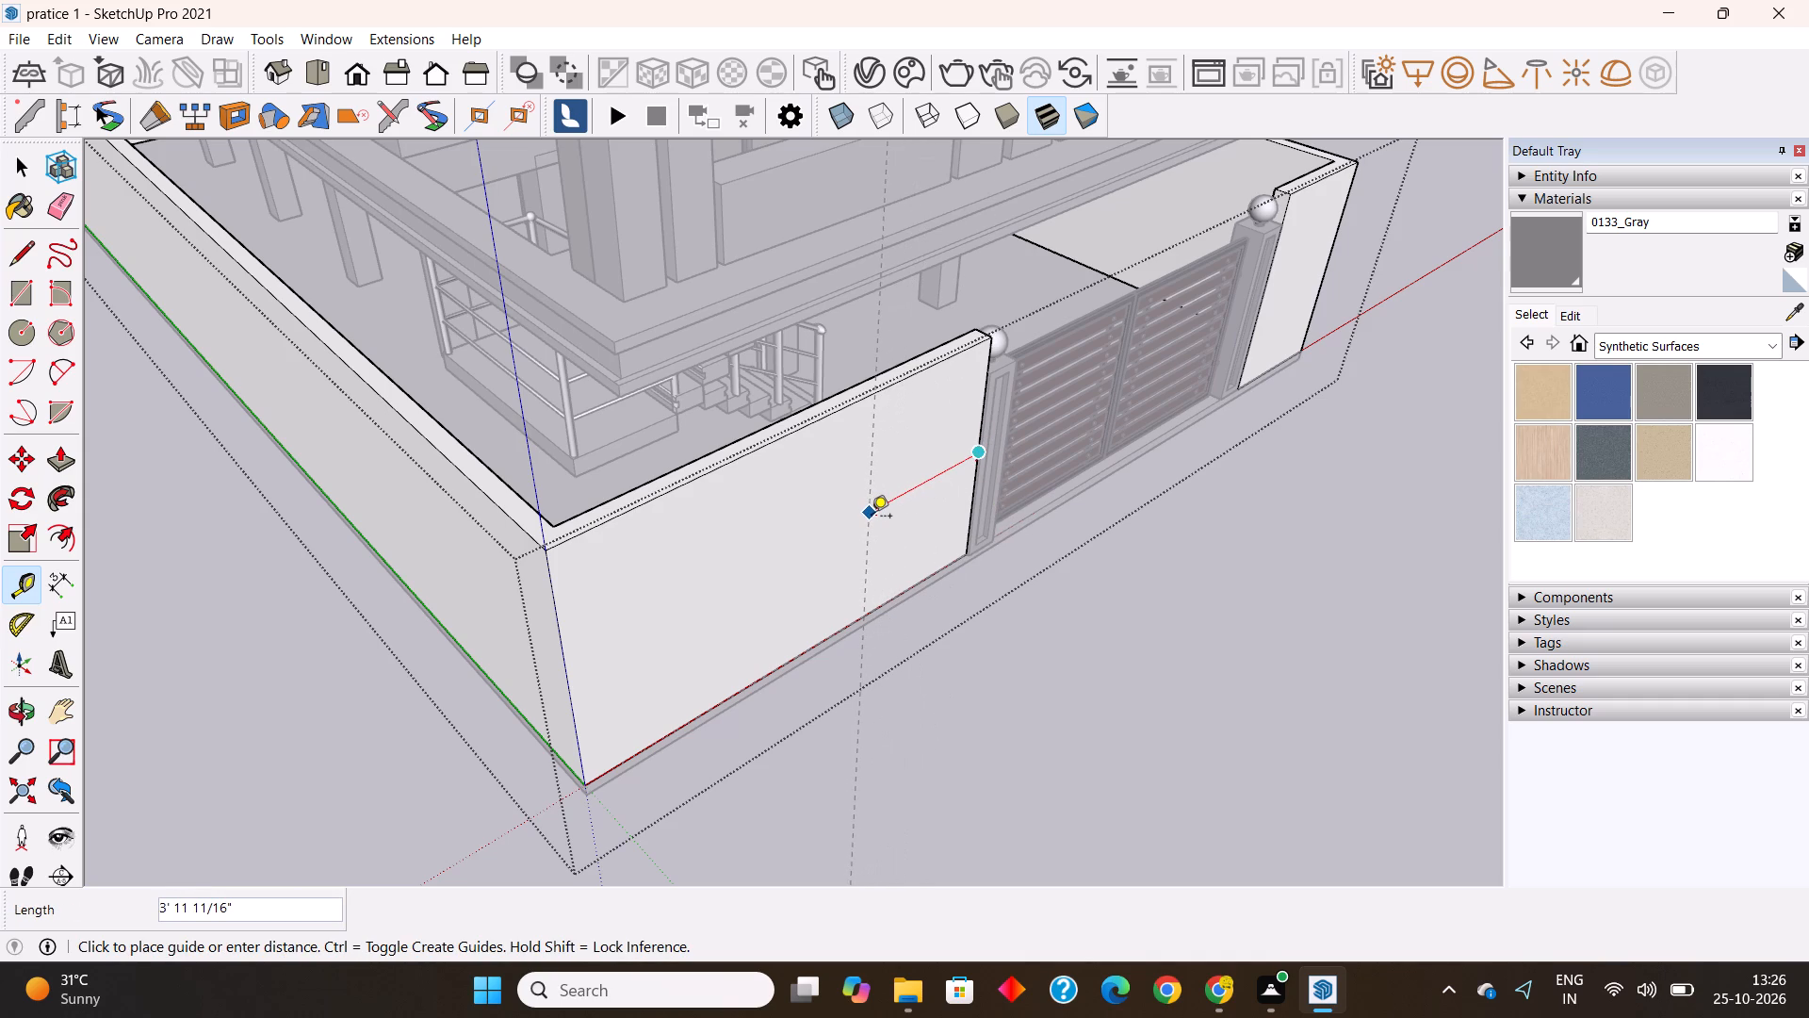
type("3'")
key("Return")
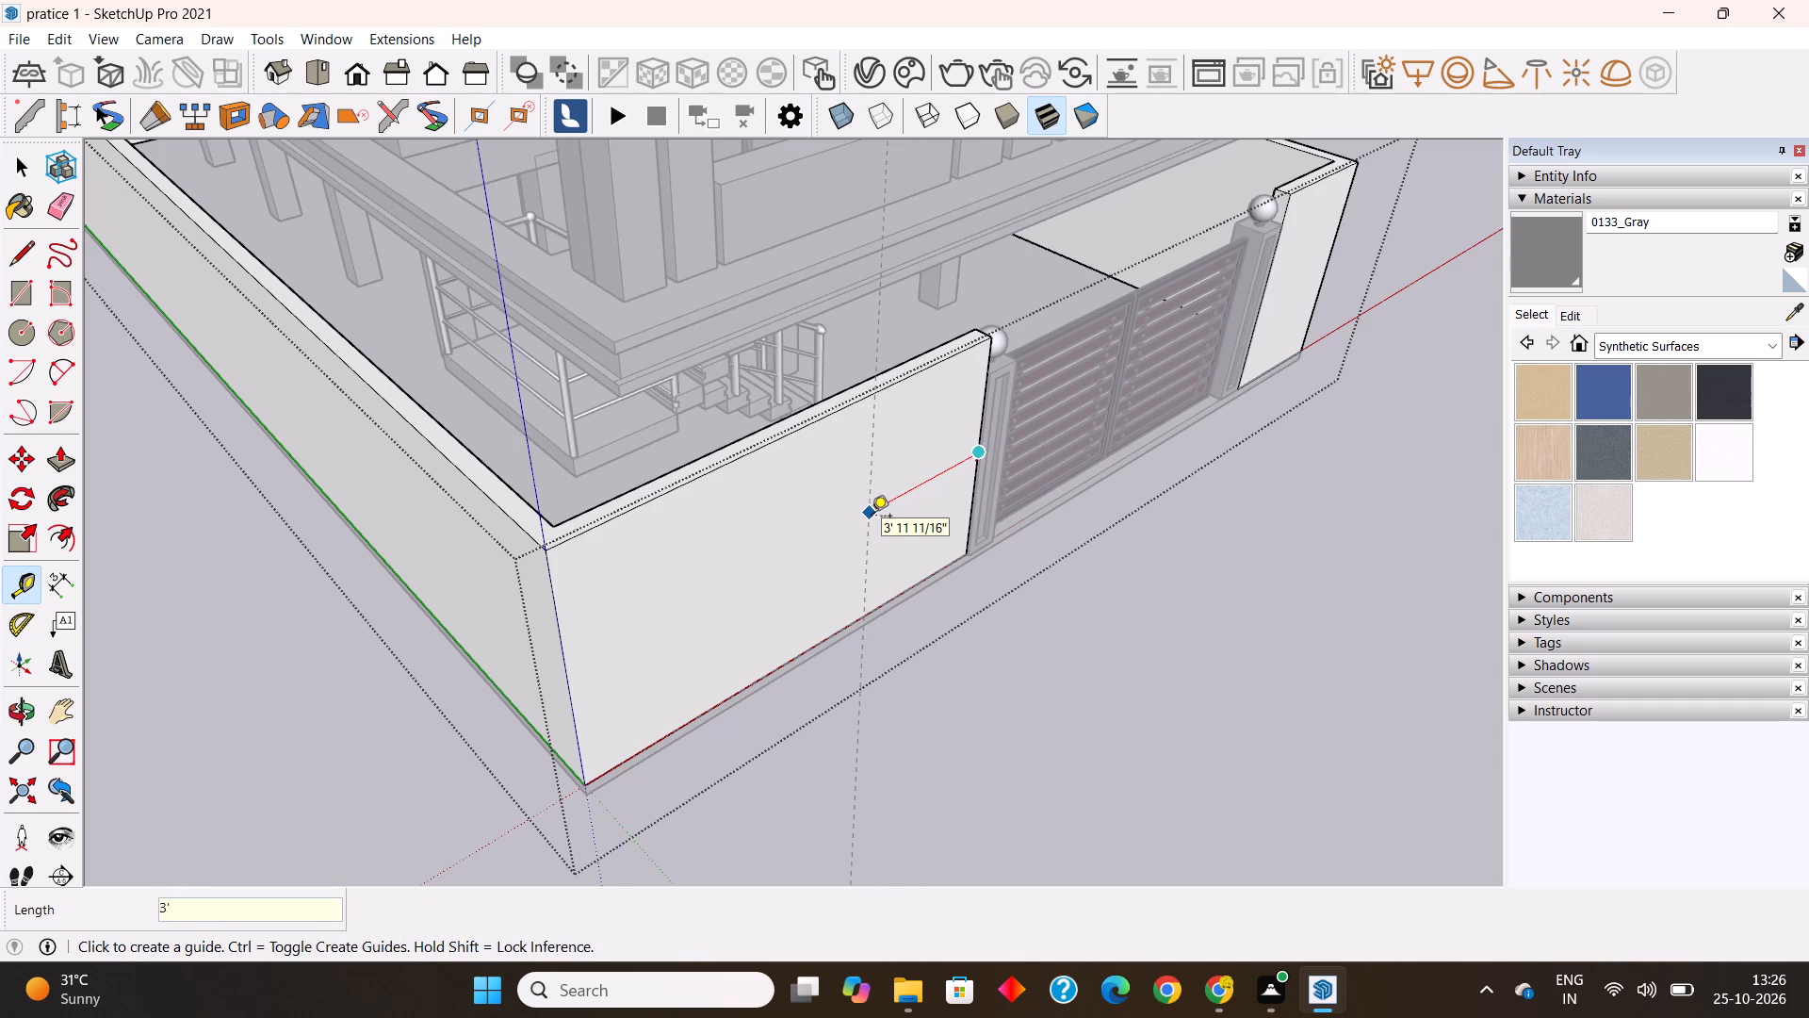
scroll(936, 461, "down", 3)
middle_click_drag(948, 453, 790, 386)
scroll(859, 427, "up", 2)
left_click(839, 434)
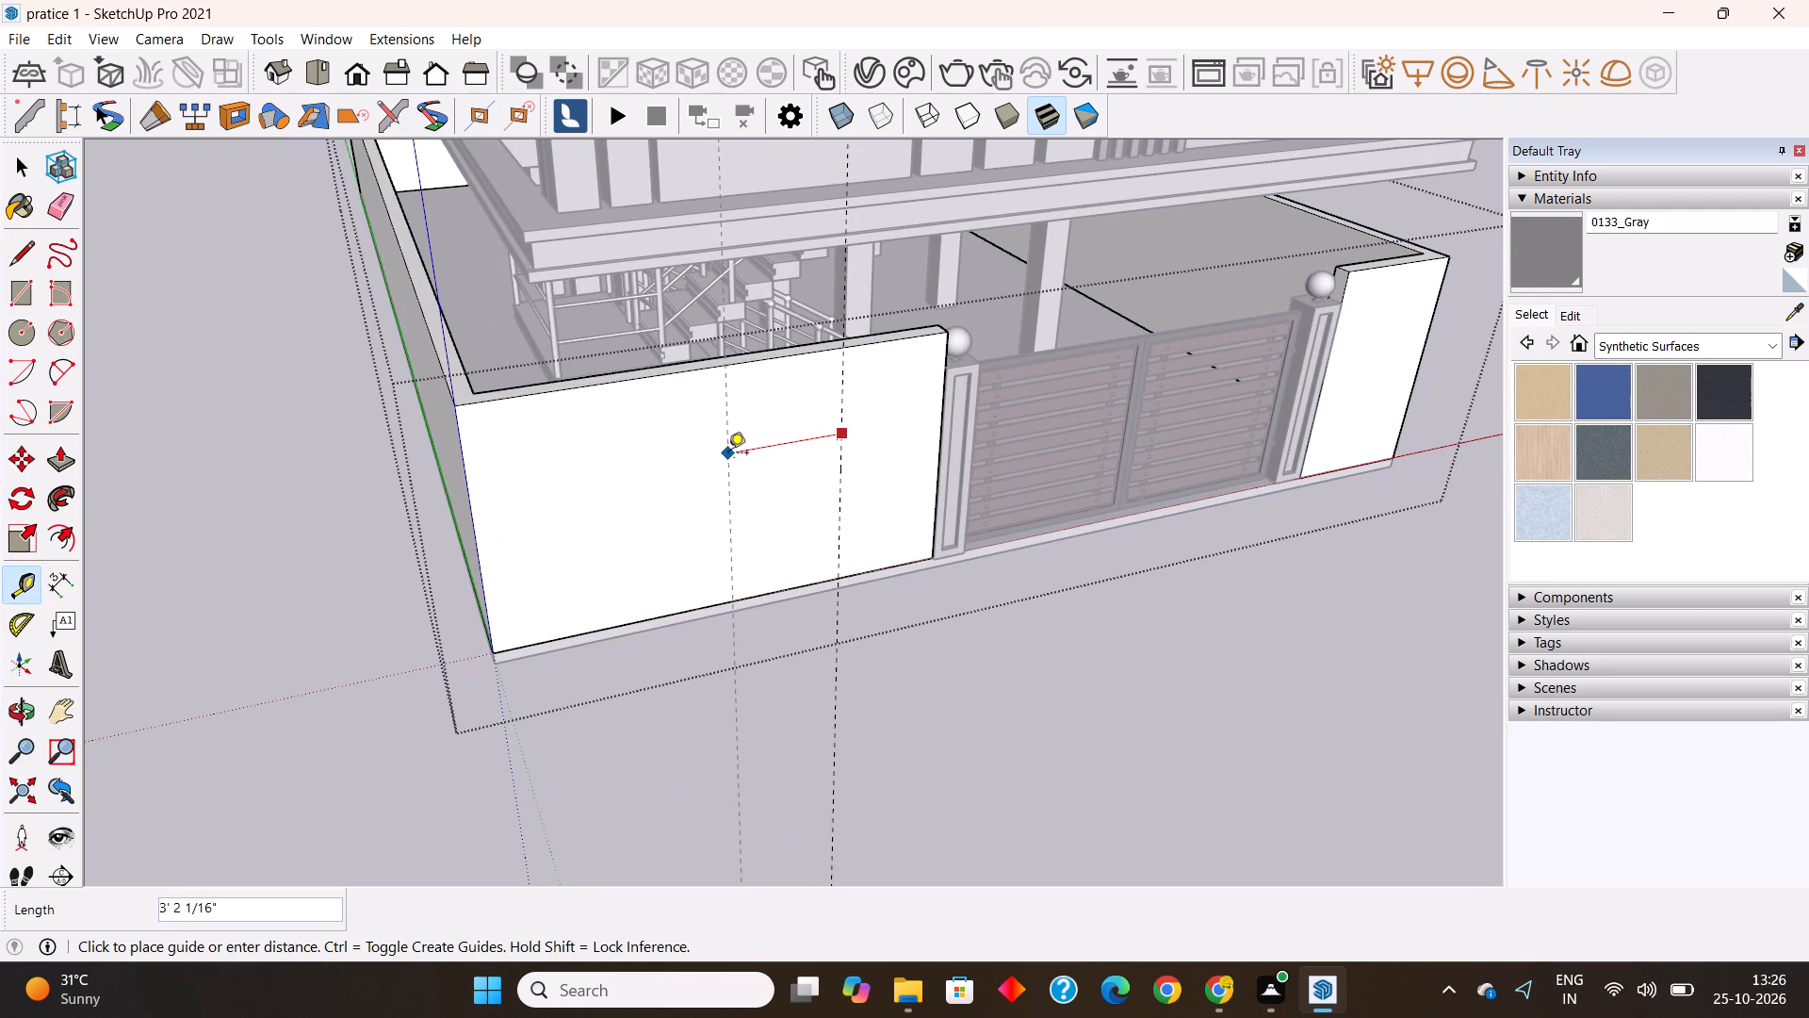
type("3'")
key("Return")
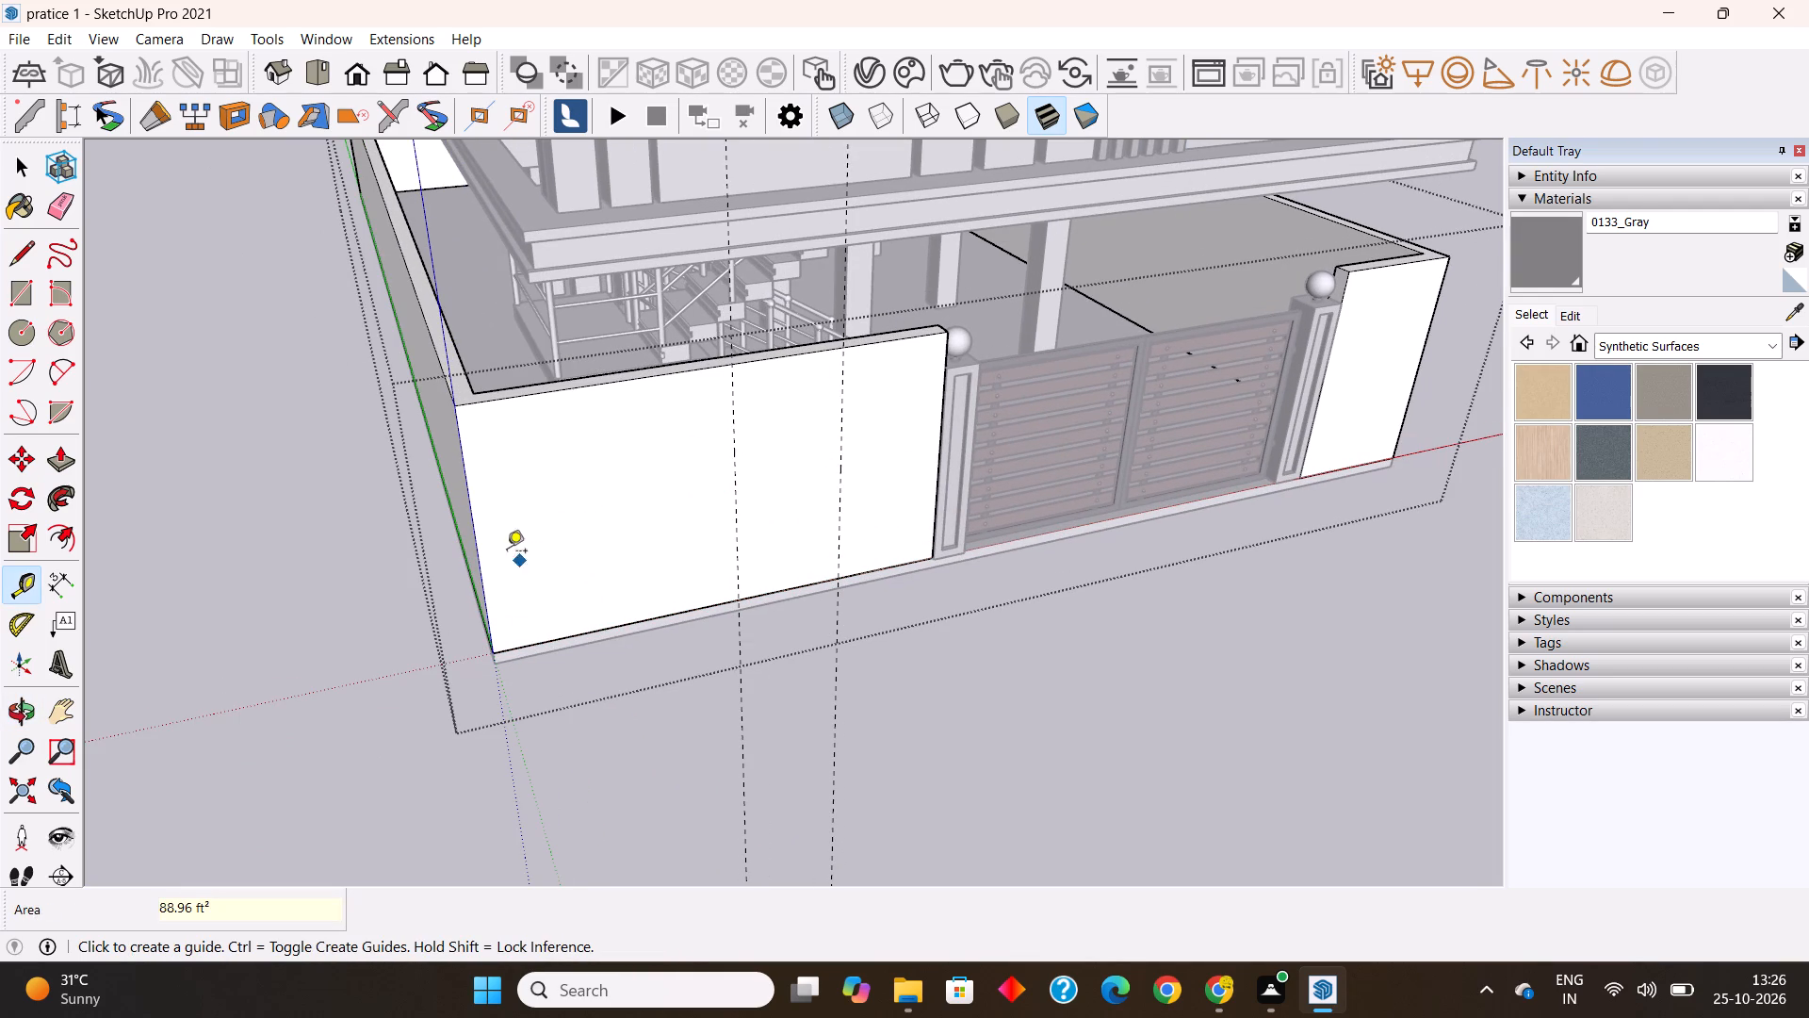
Place a vertical guide on the longer front wall section 3' from its outer corner edge.
left_click(473, 521)
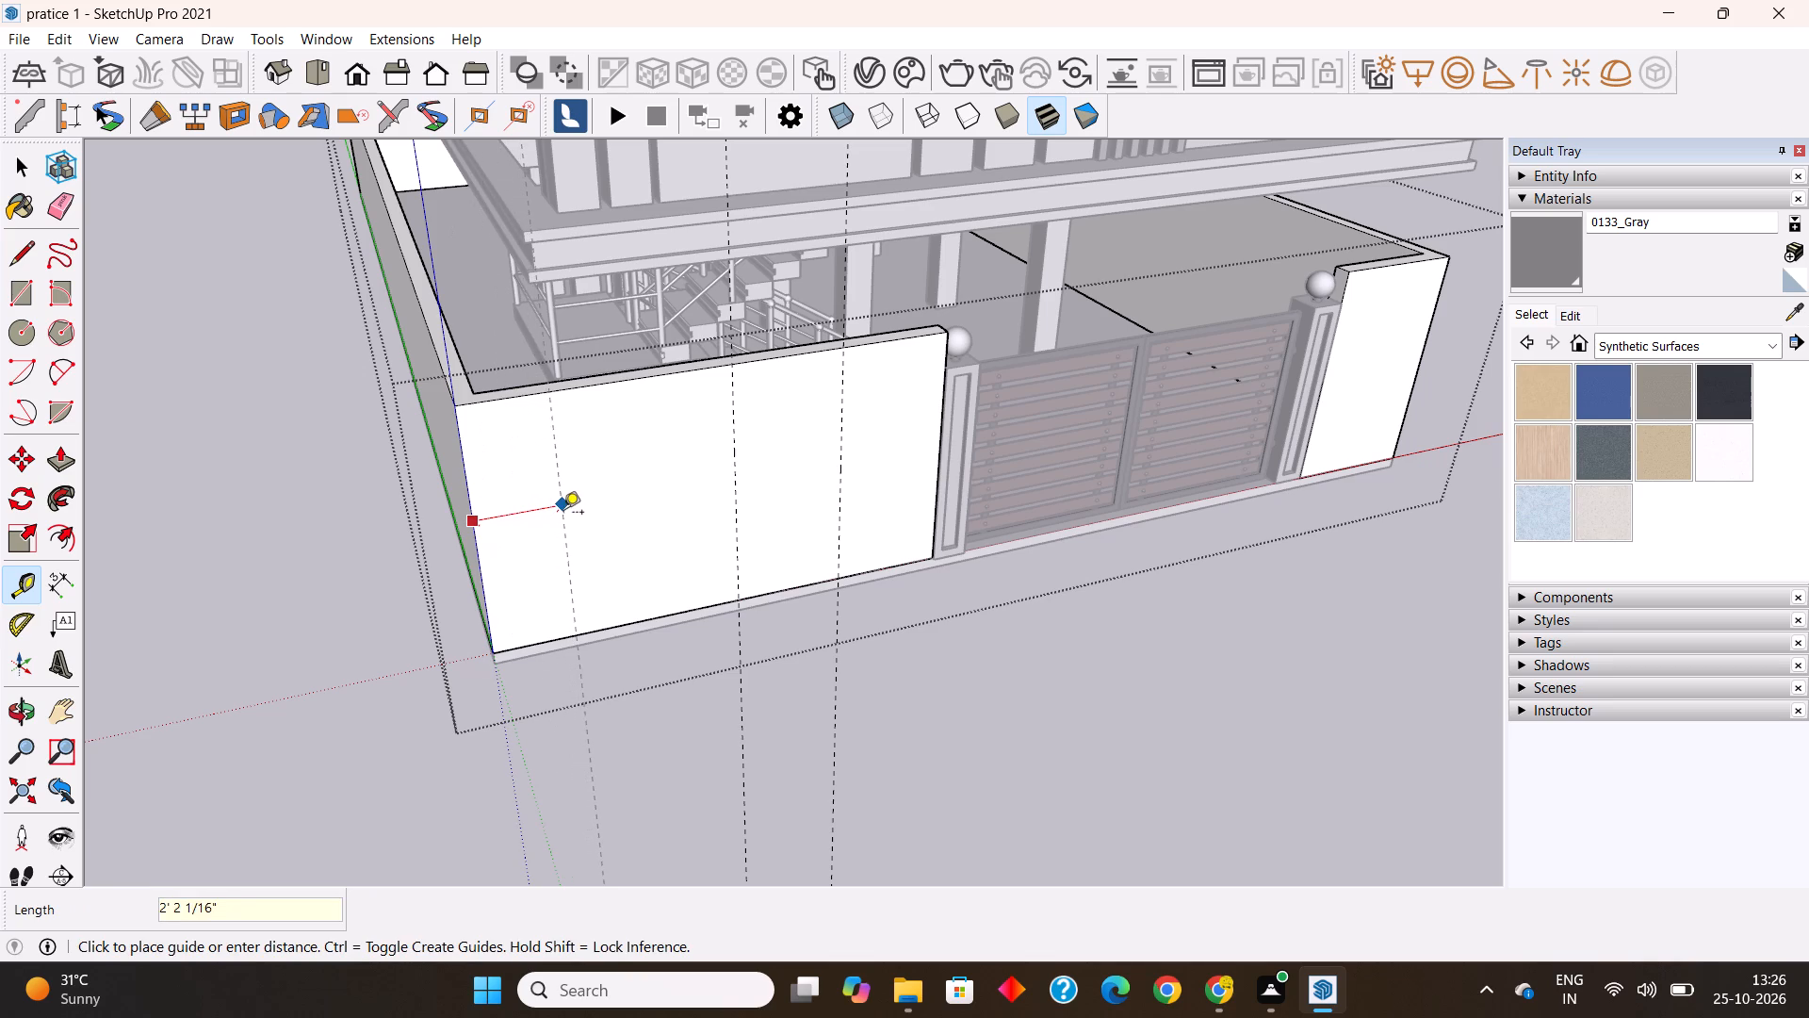
type("3'")
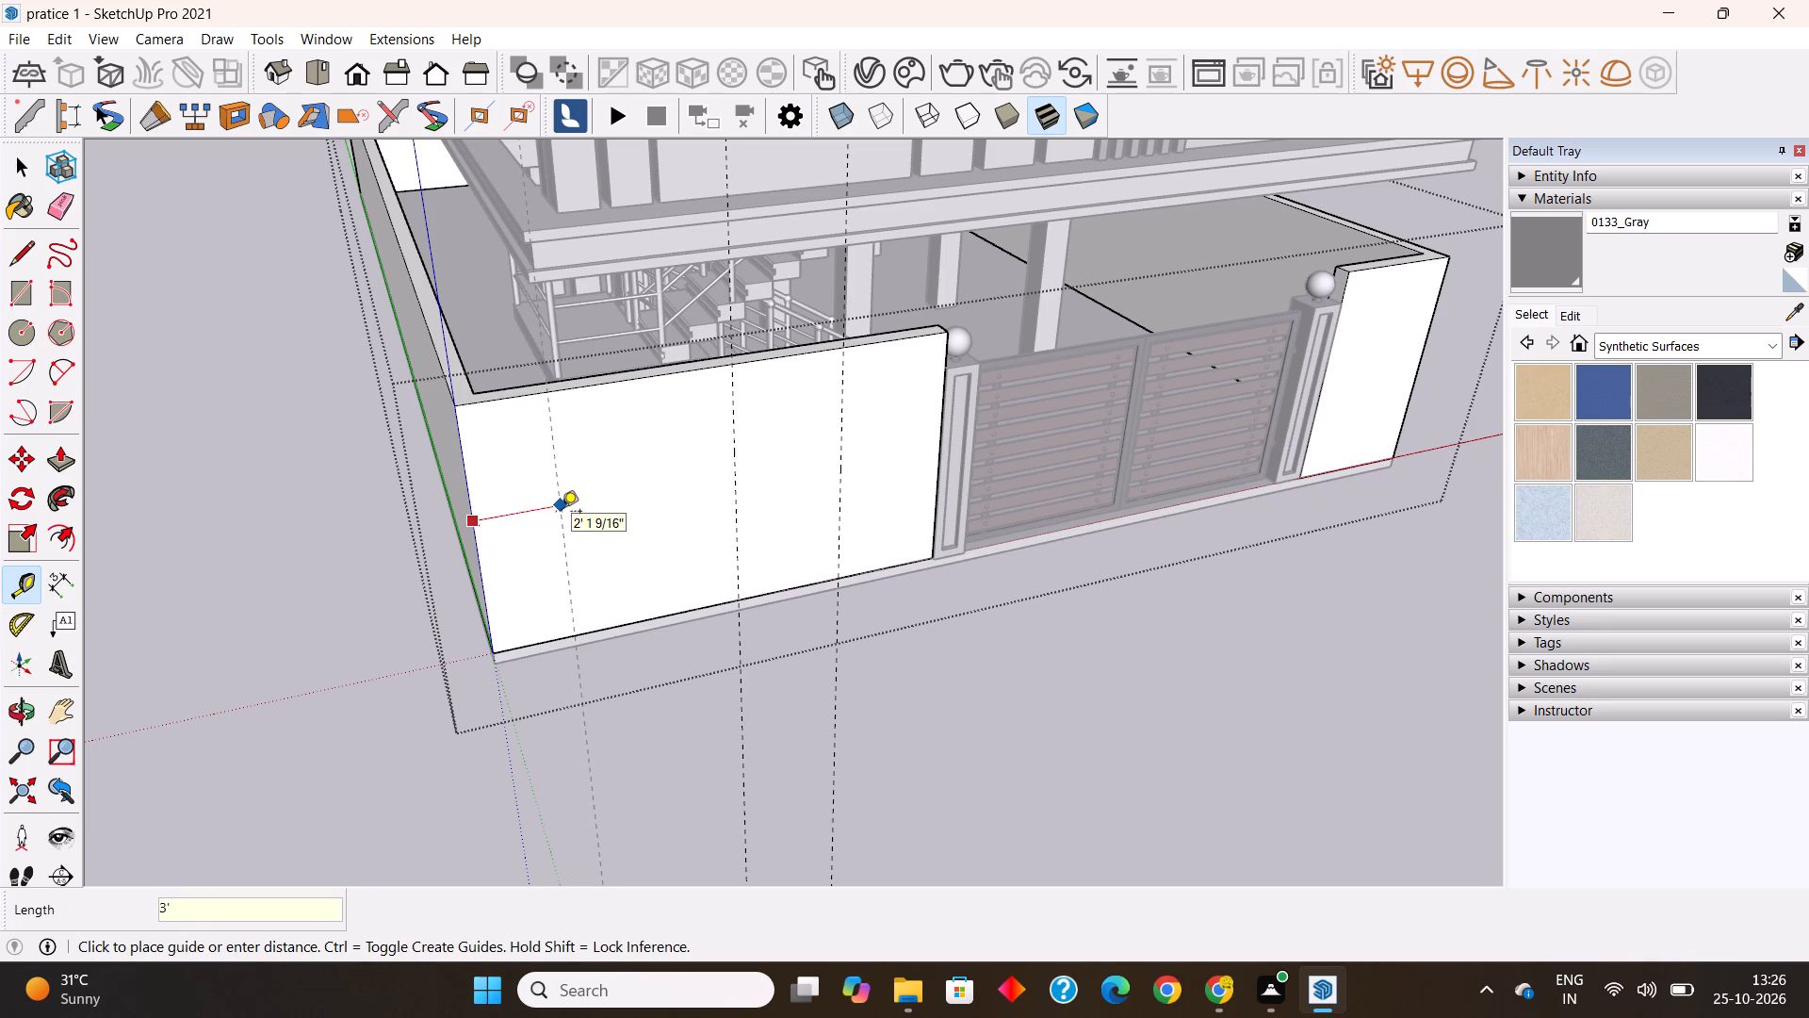
key("Return")
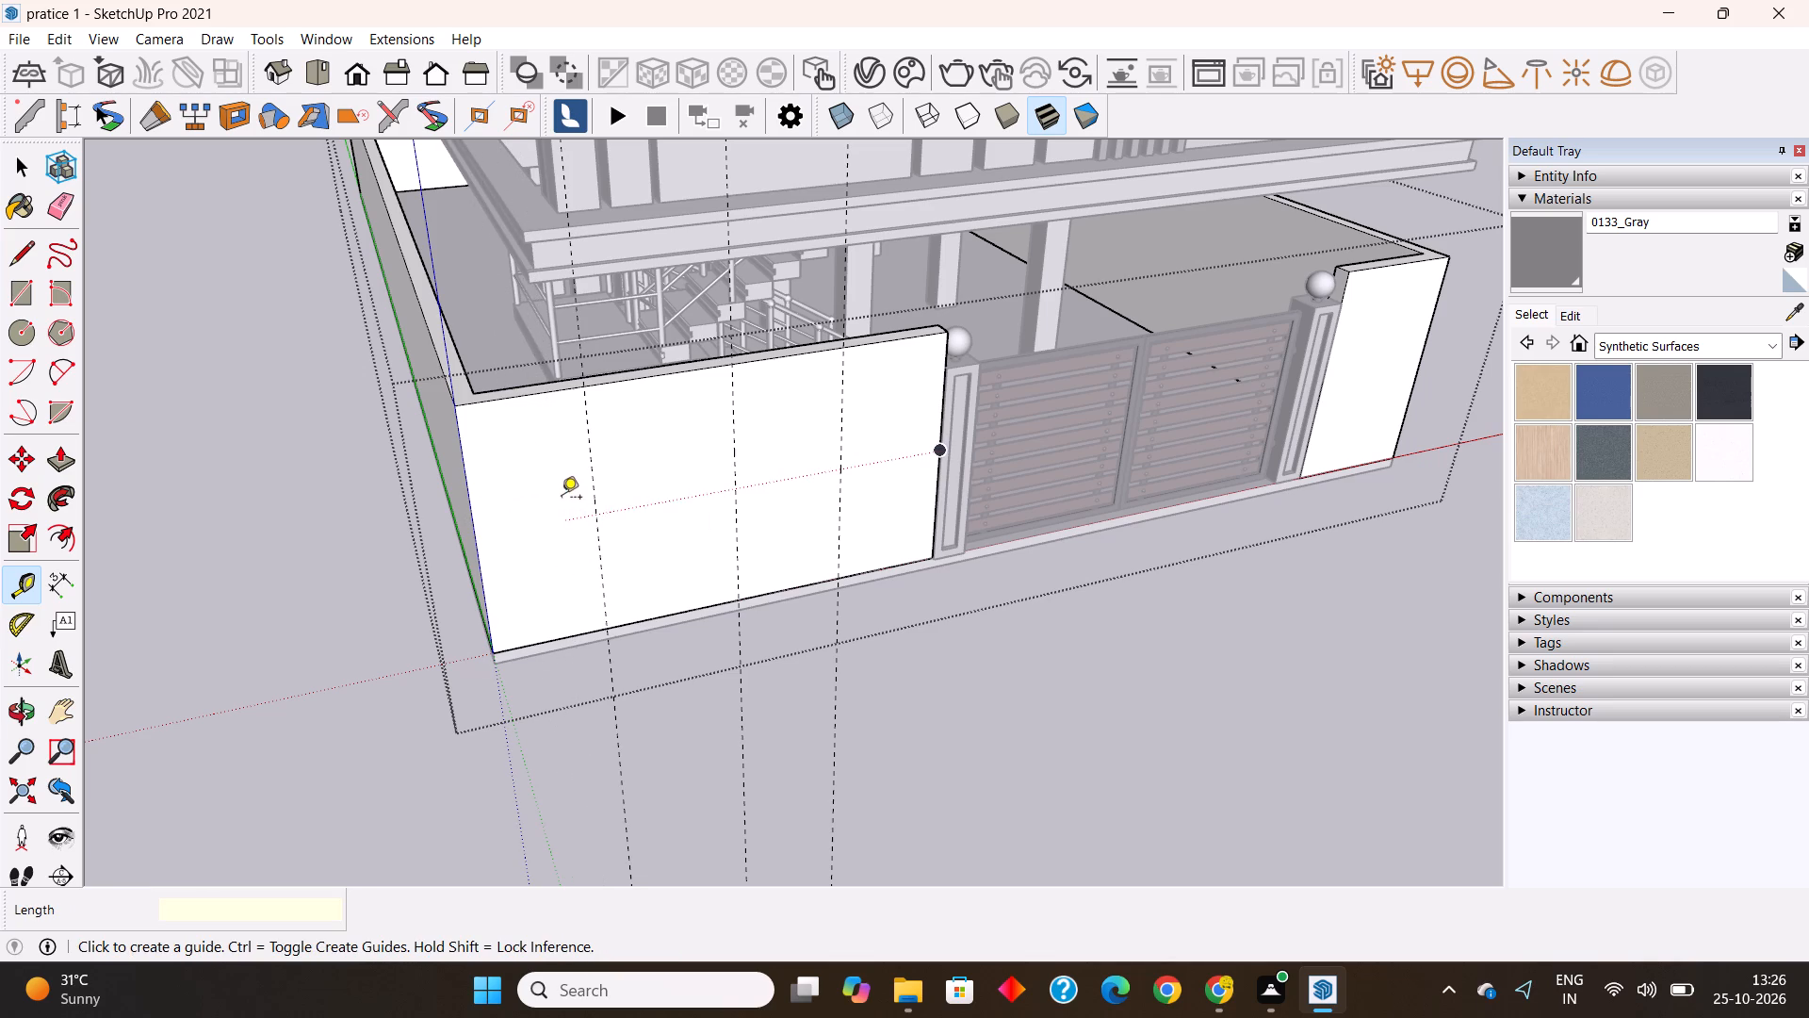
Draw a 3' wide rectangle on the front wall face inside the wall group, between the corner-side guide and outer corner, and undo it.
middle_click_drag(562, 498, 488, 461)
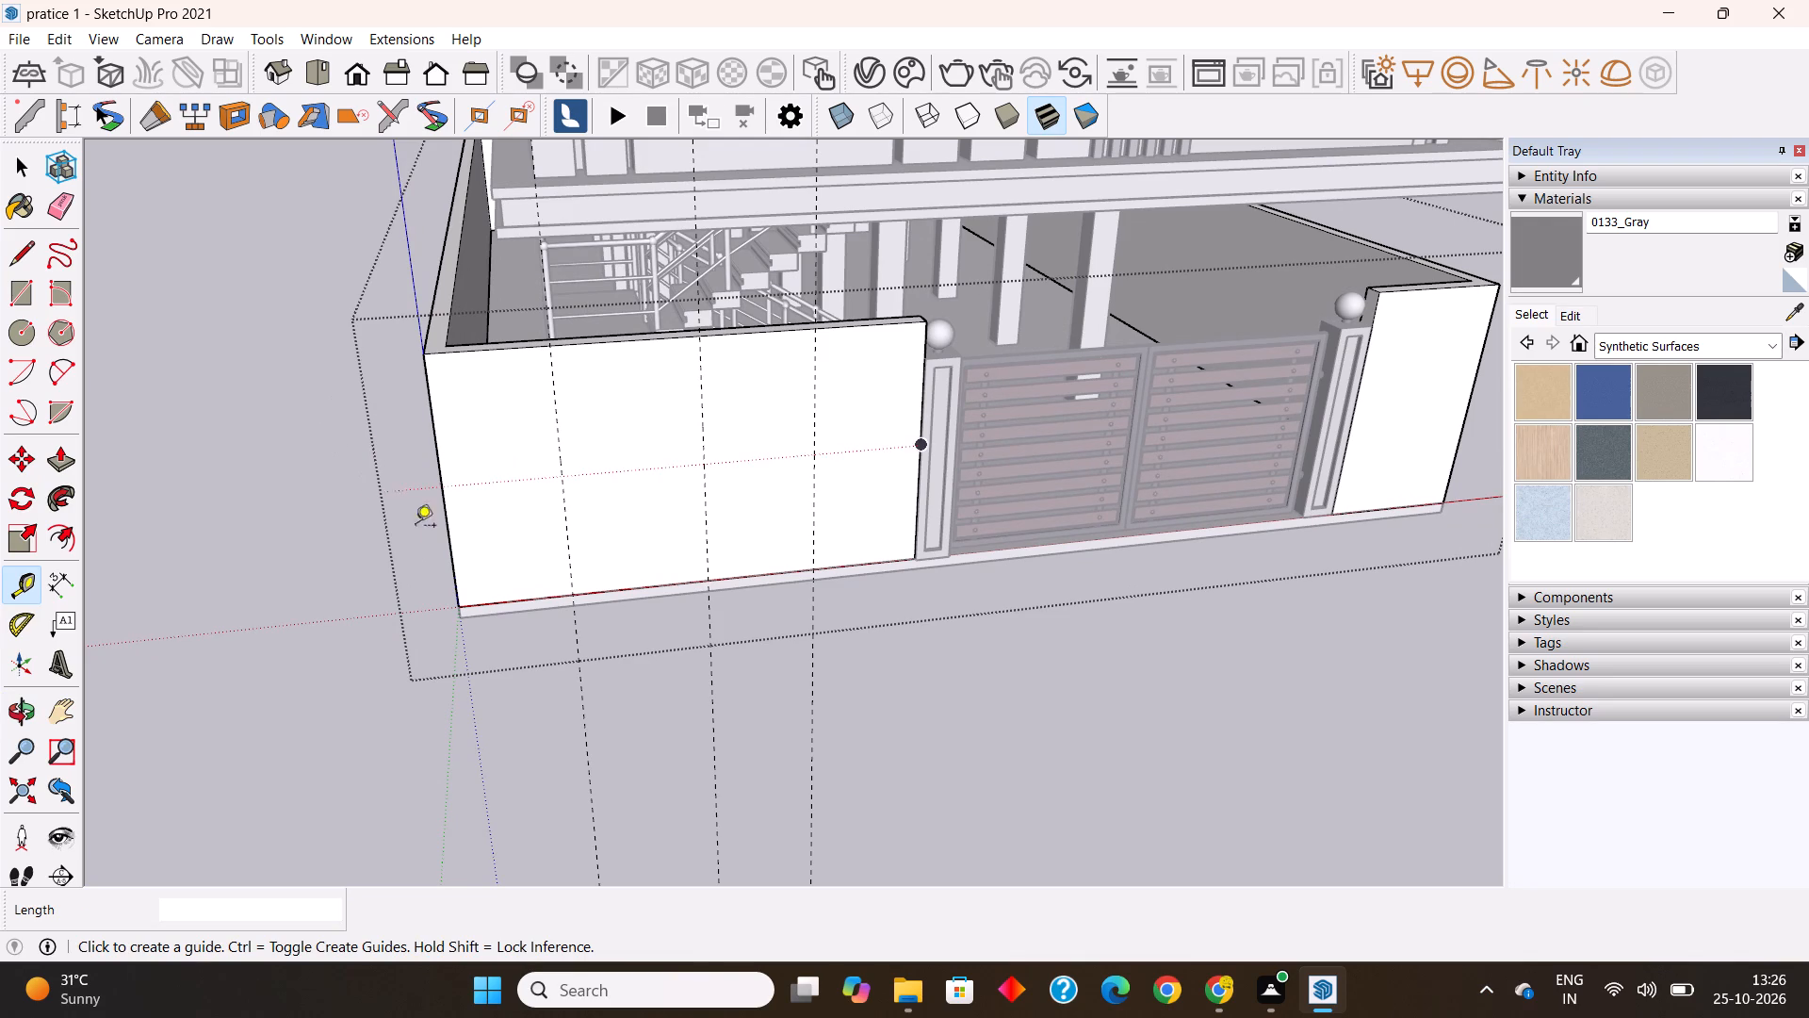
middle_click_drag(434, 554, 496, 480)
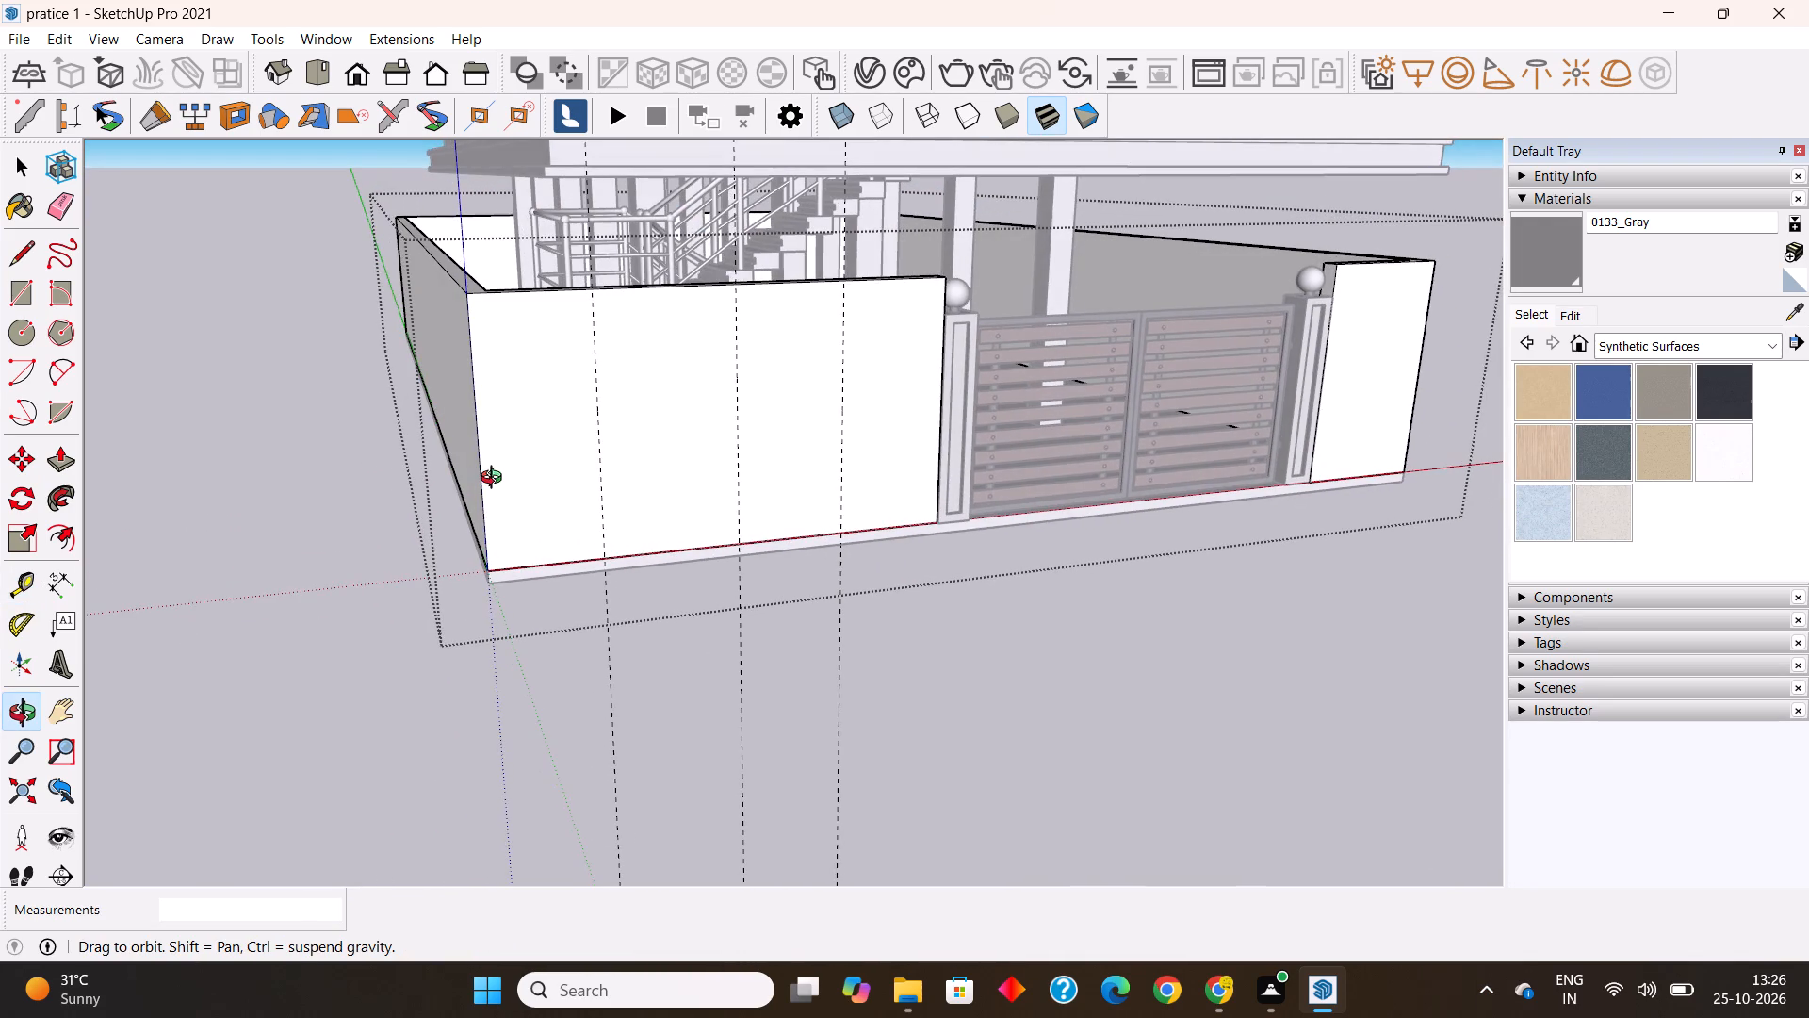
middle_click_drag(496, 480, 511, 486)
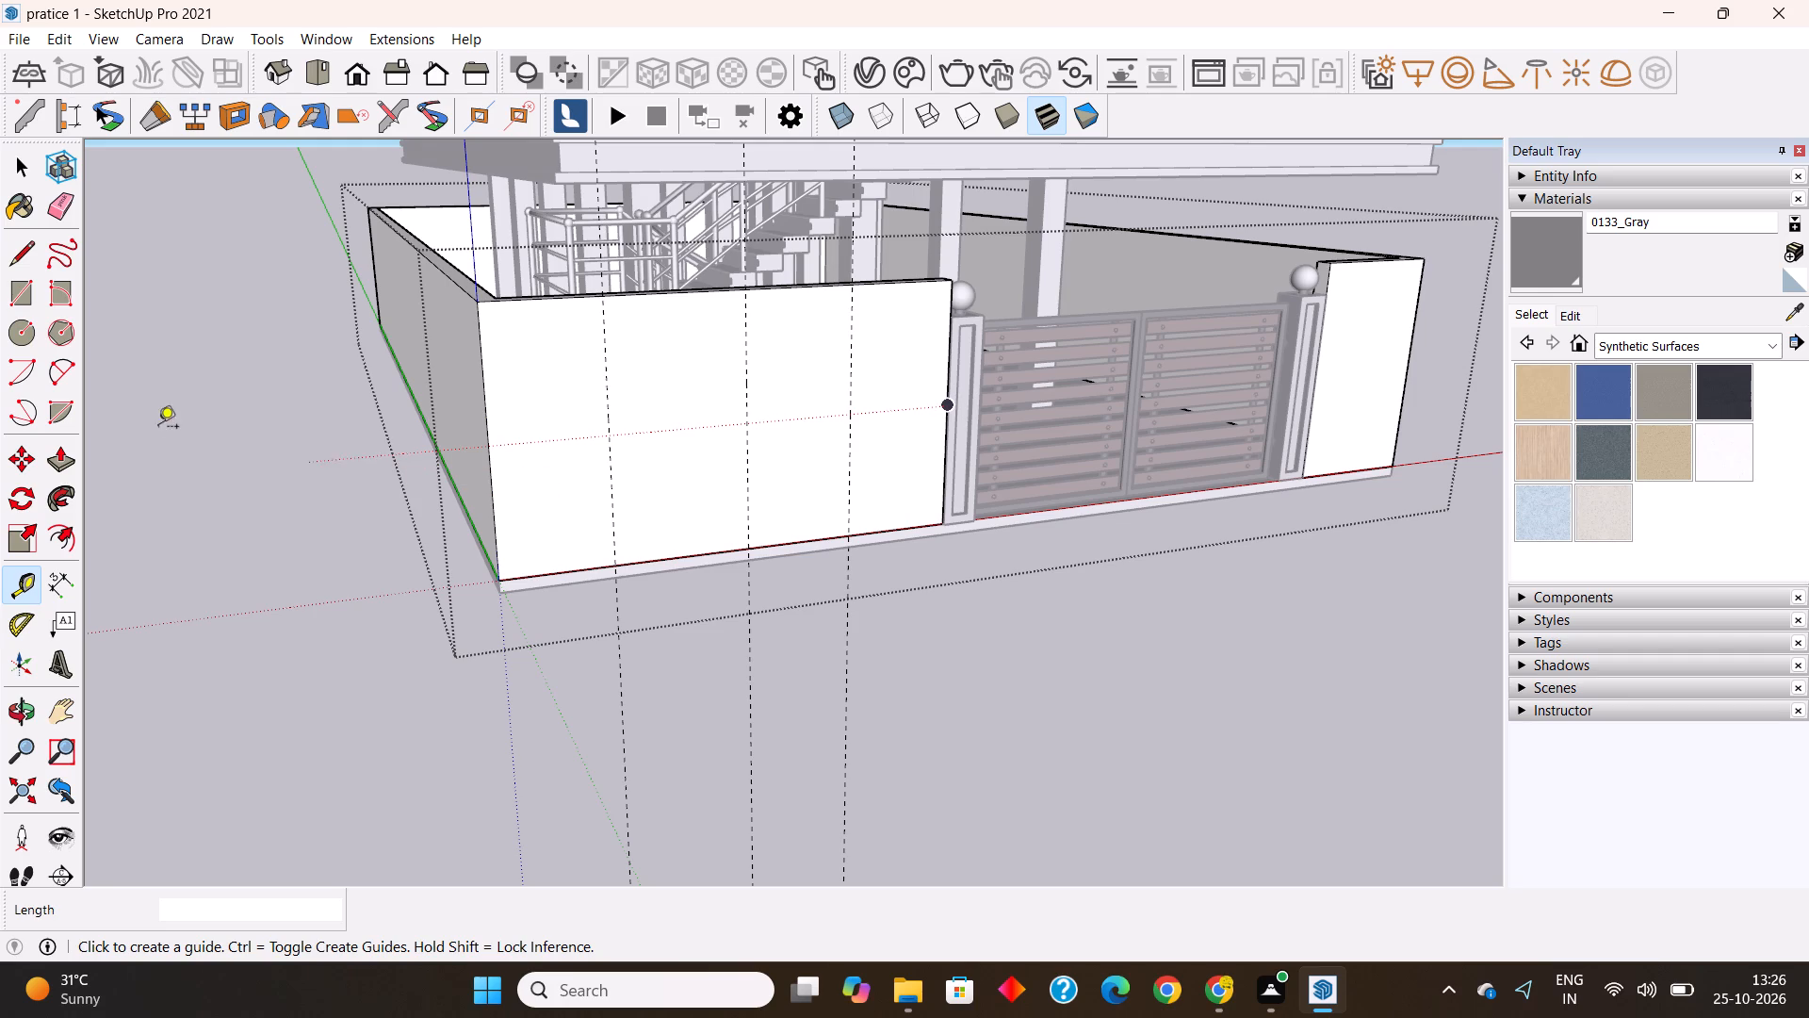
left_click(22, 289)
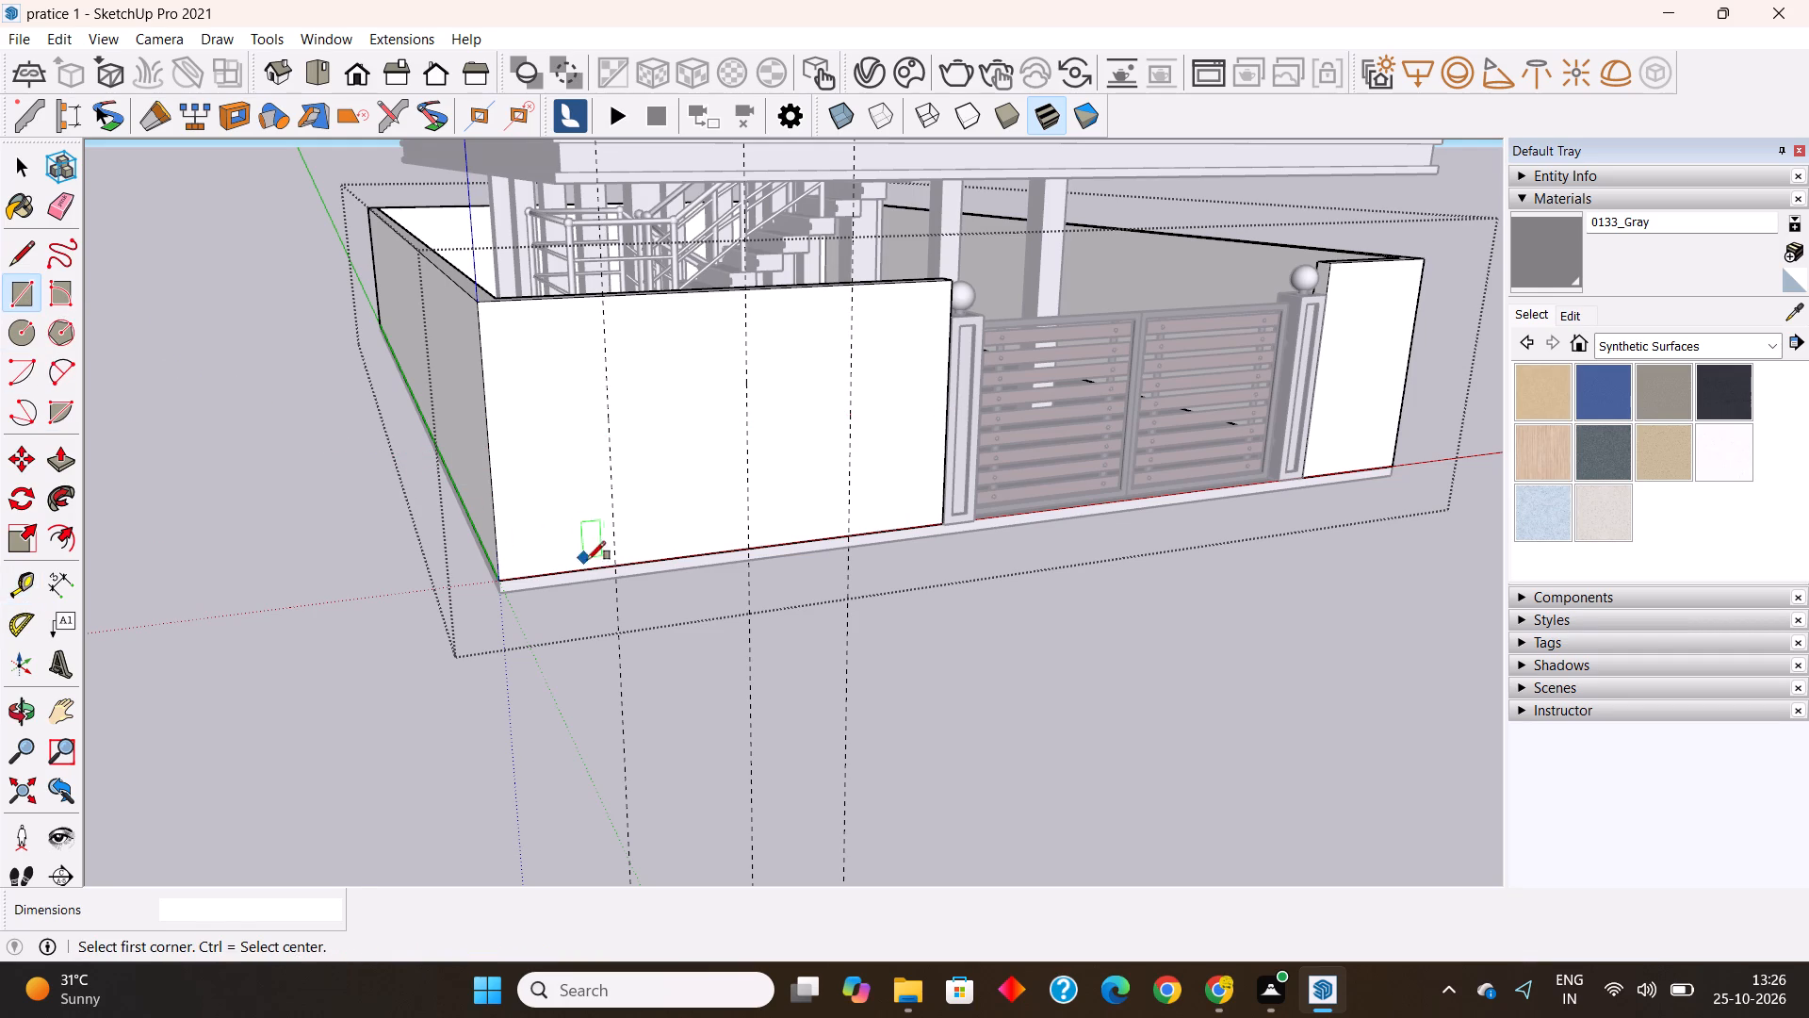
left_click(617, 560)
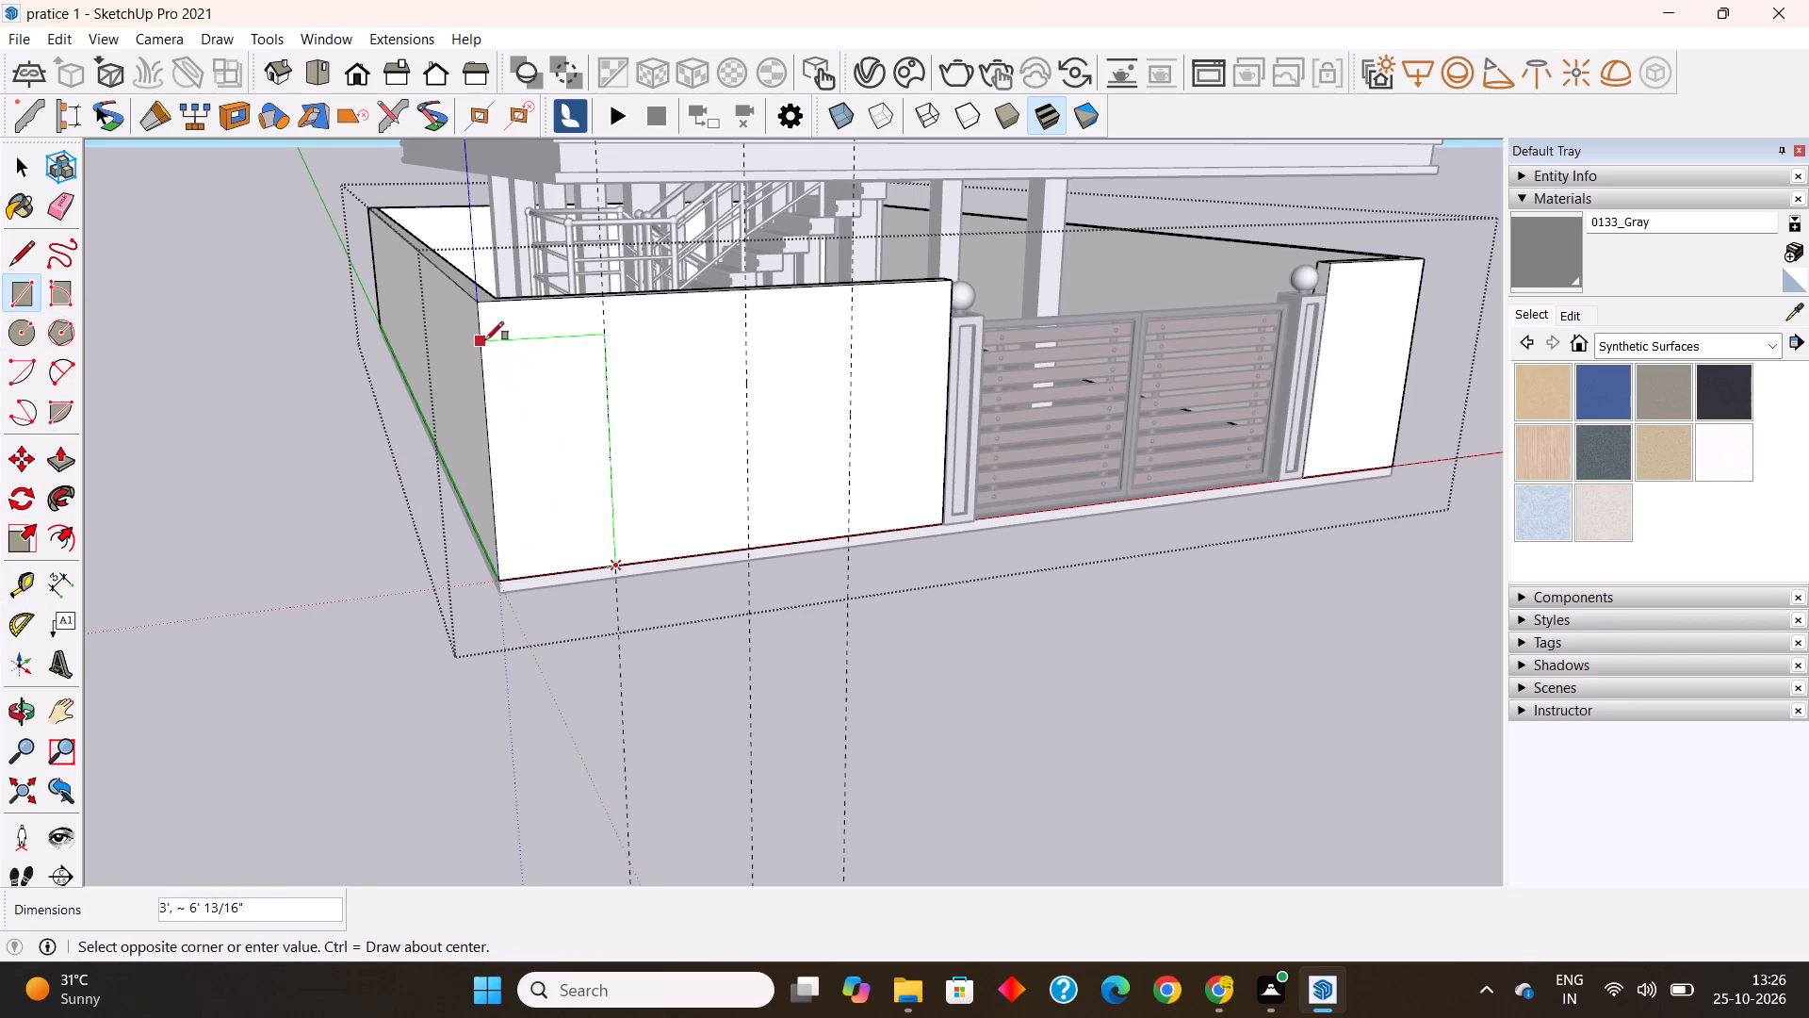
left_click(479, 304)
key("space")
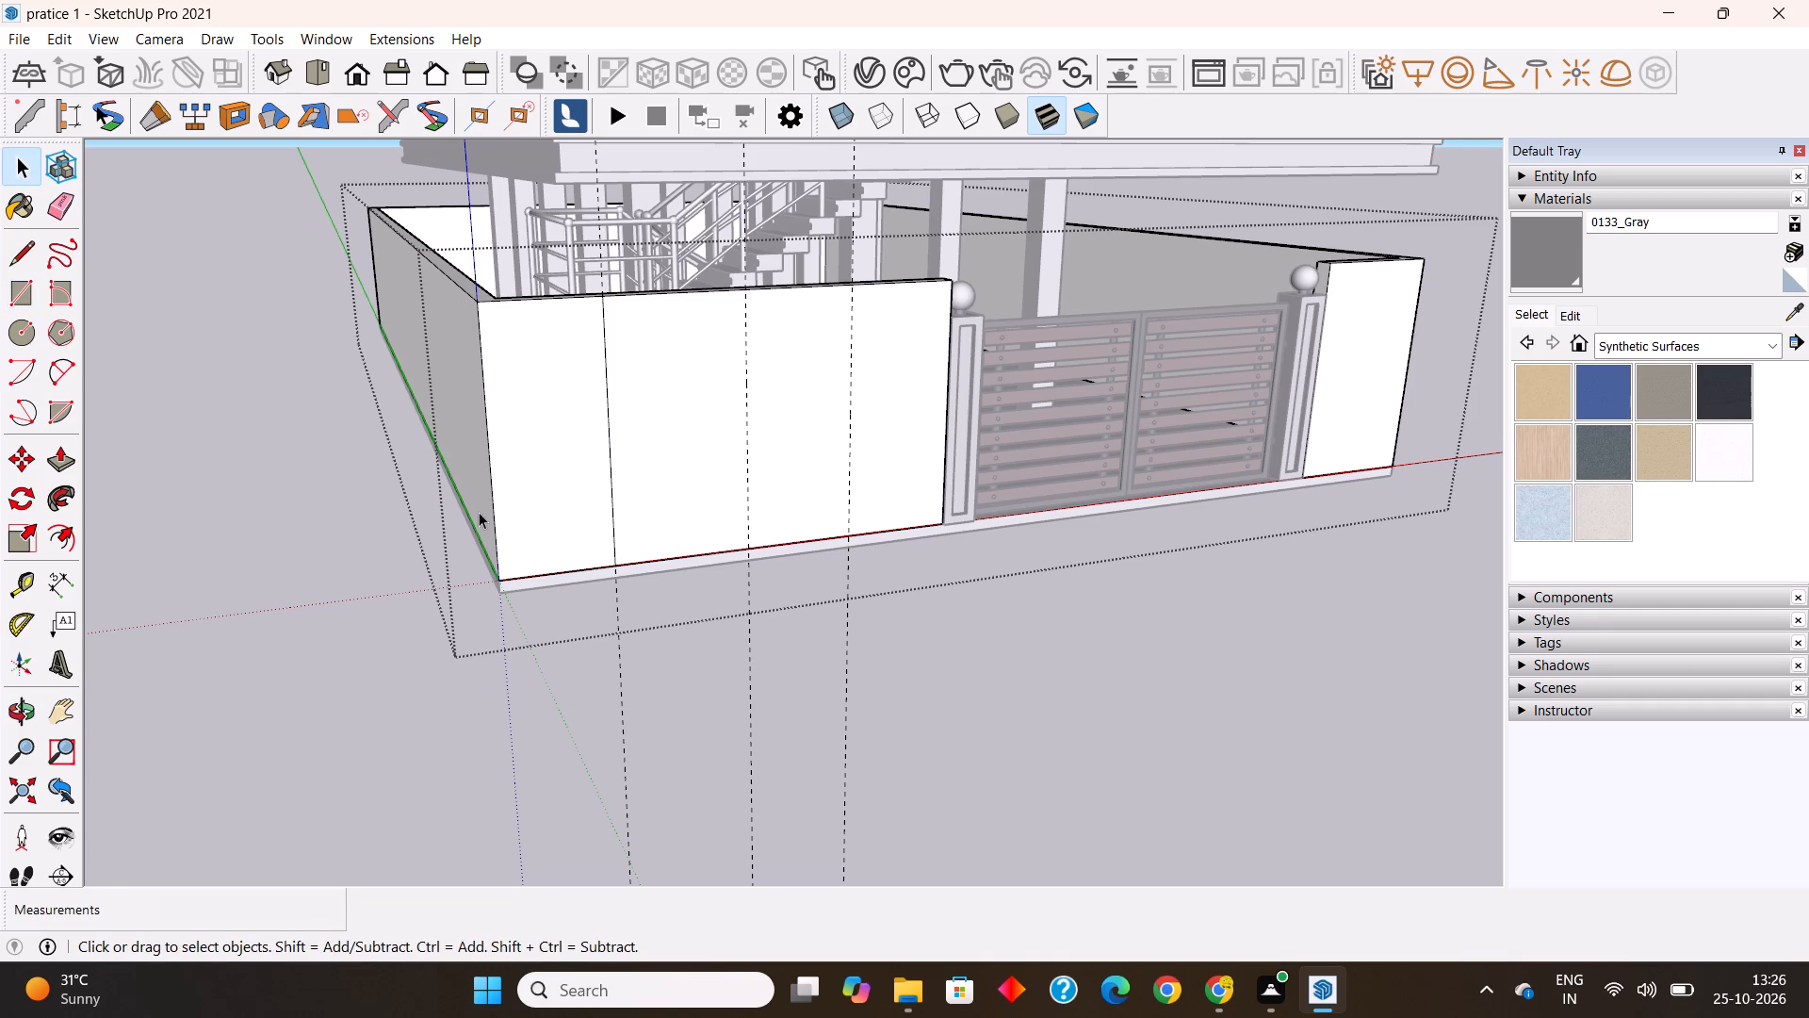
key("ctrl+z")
Close the wall group and draw a 3' wide, full-height rectangle on the front wall face from the corner-side guide to the outer corner.
left_click(314, 567)
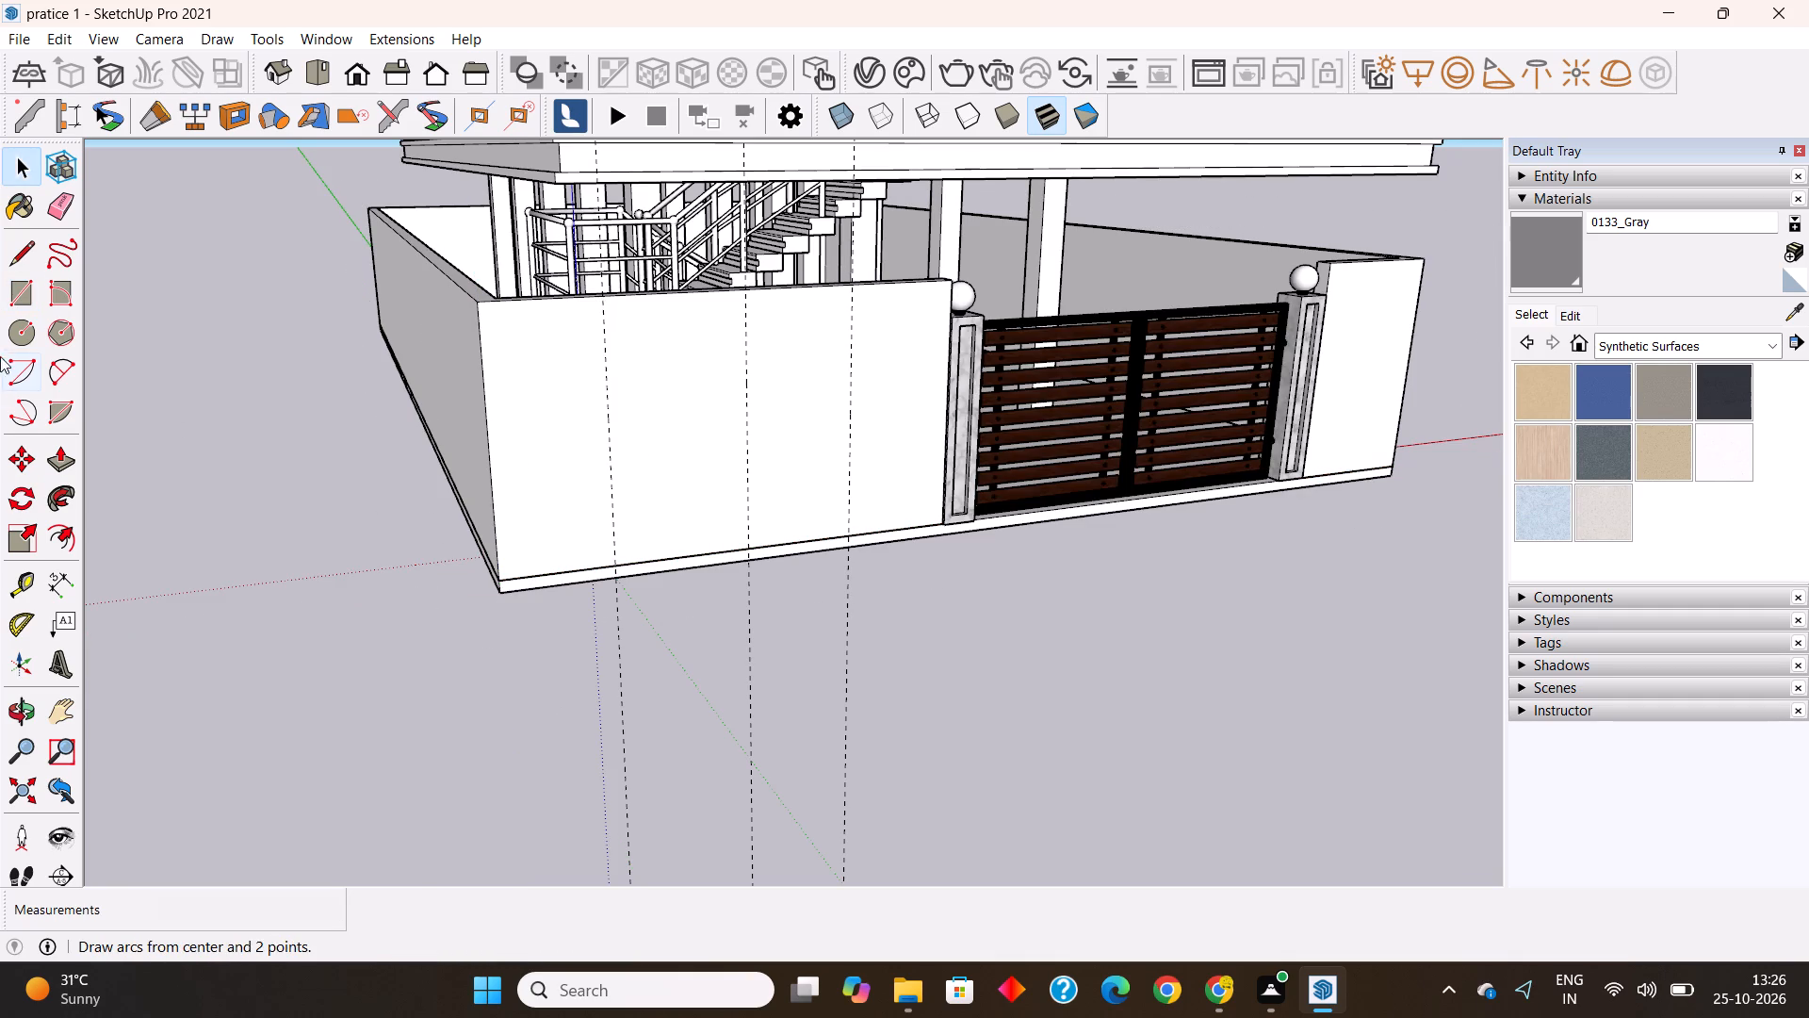
left_click(23, 289)
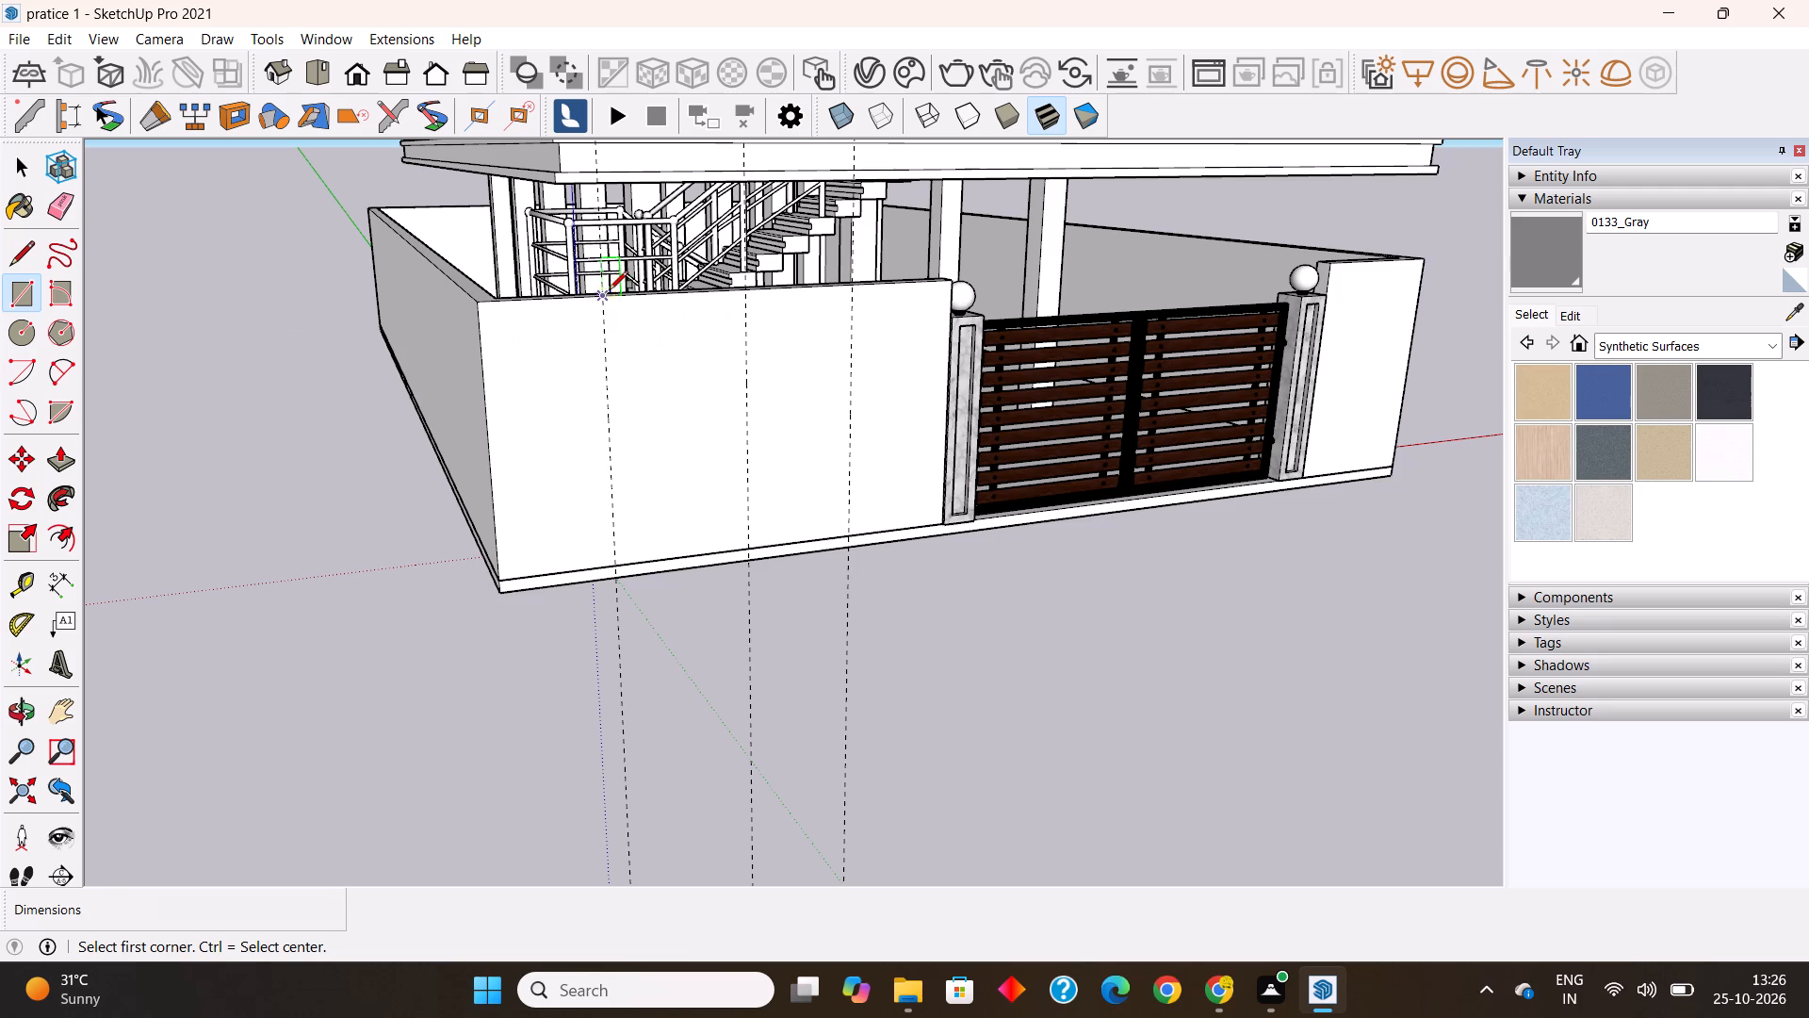
left_click(604, 294)
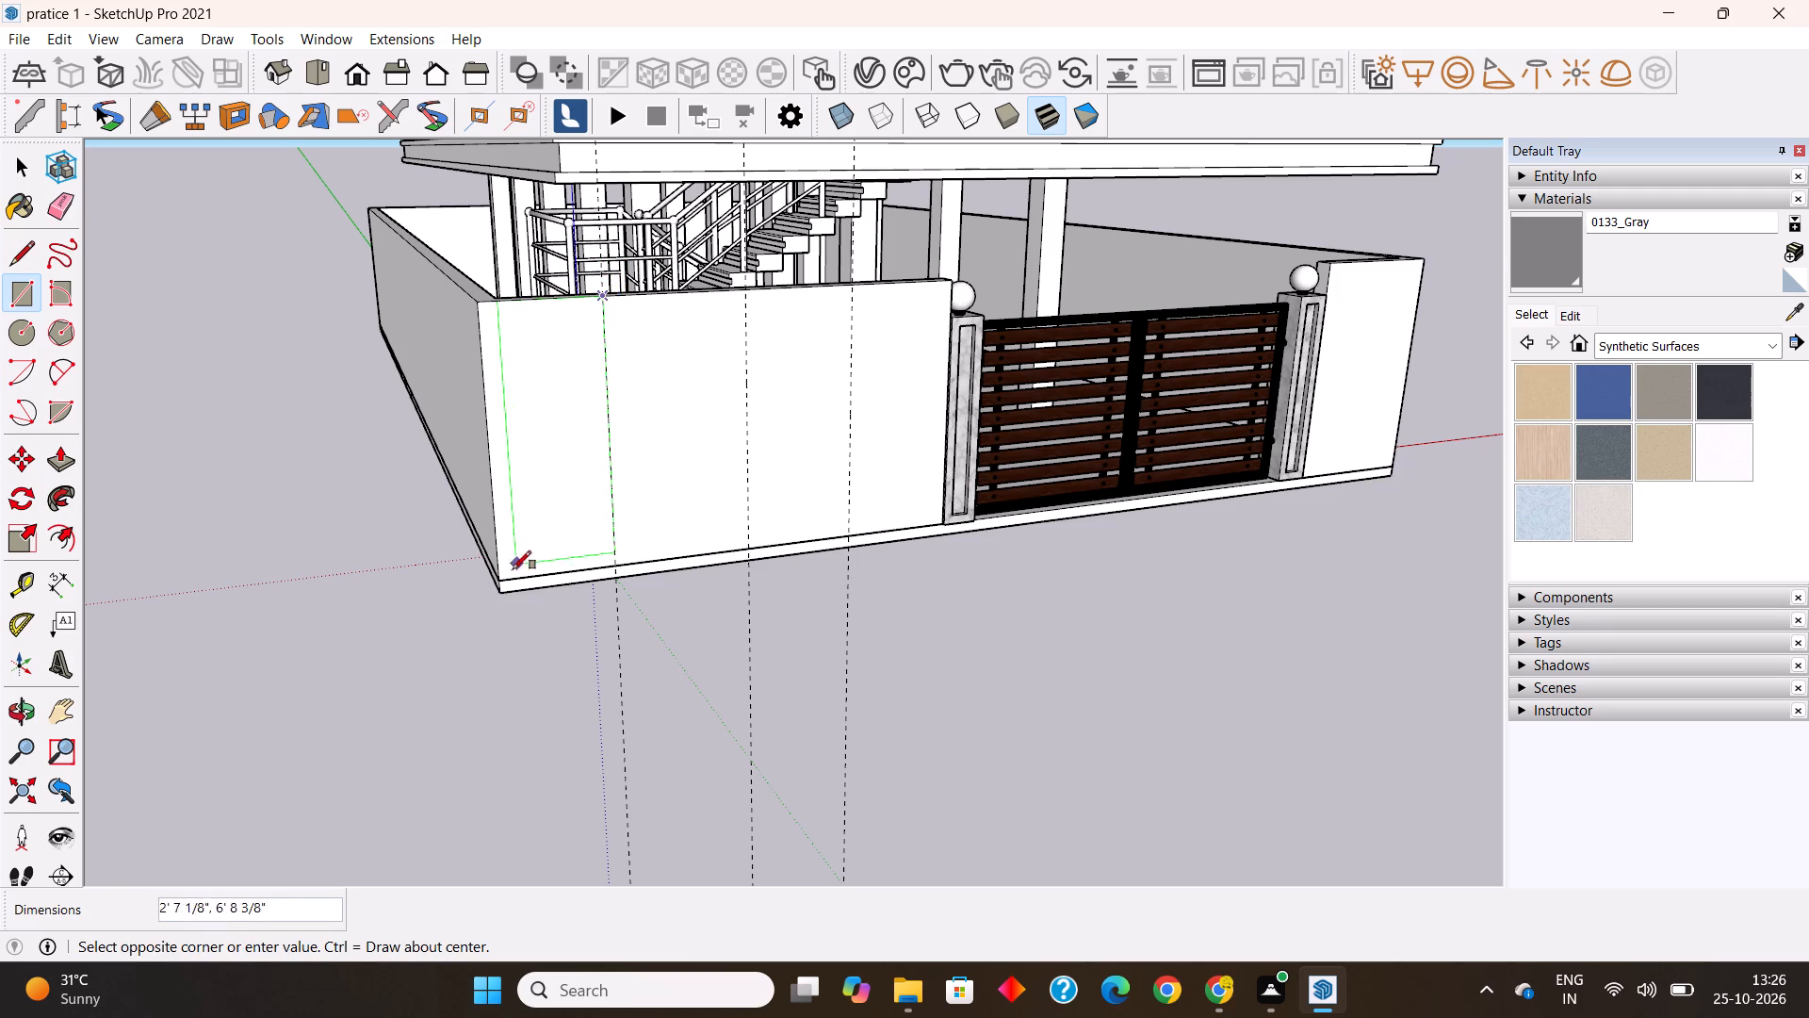
left_click(504, 577)
key("space")
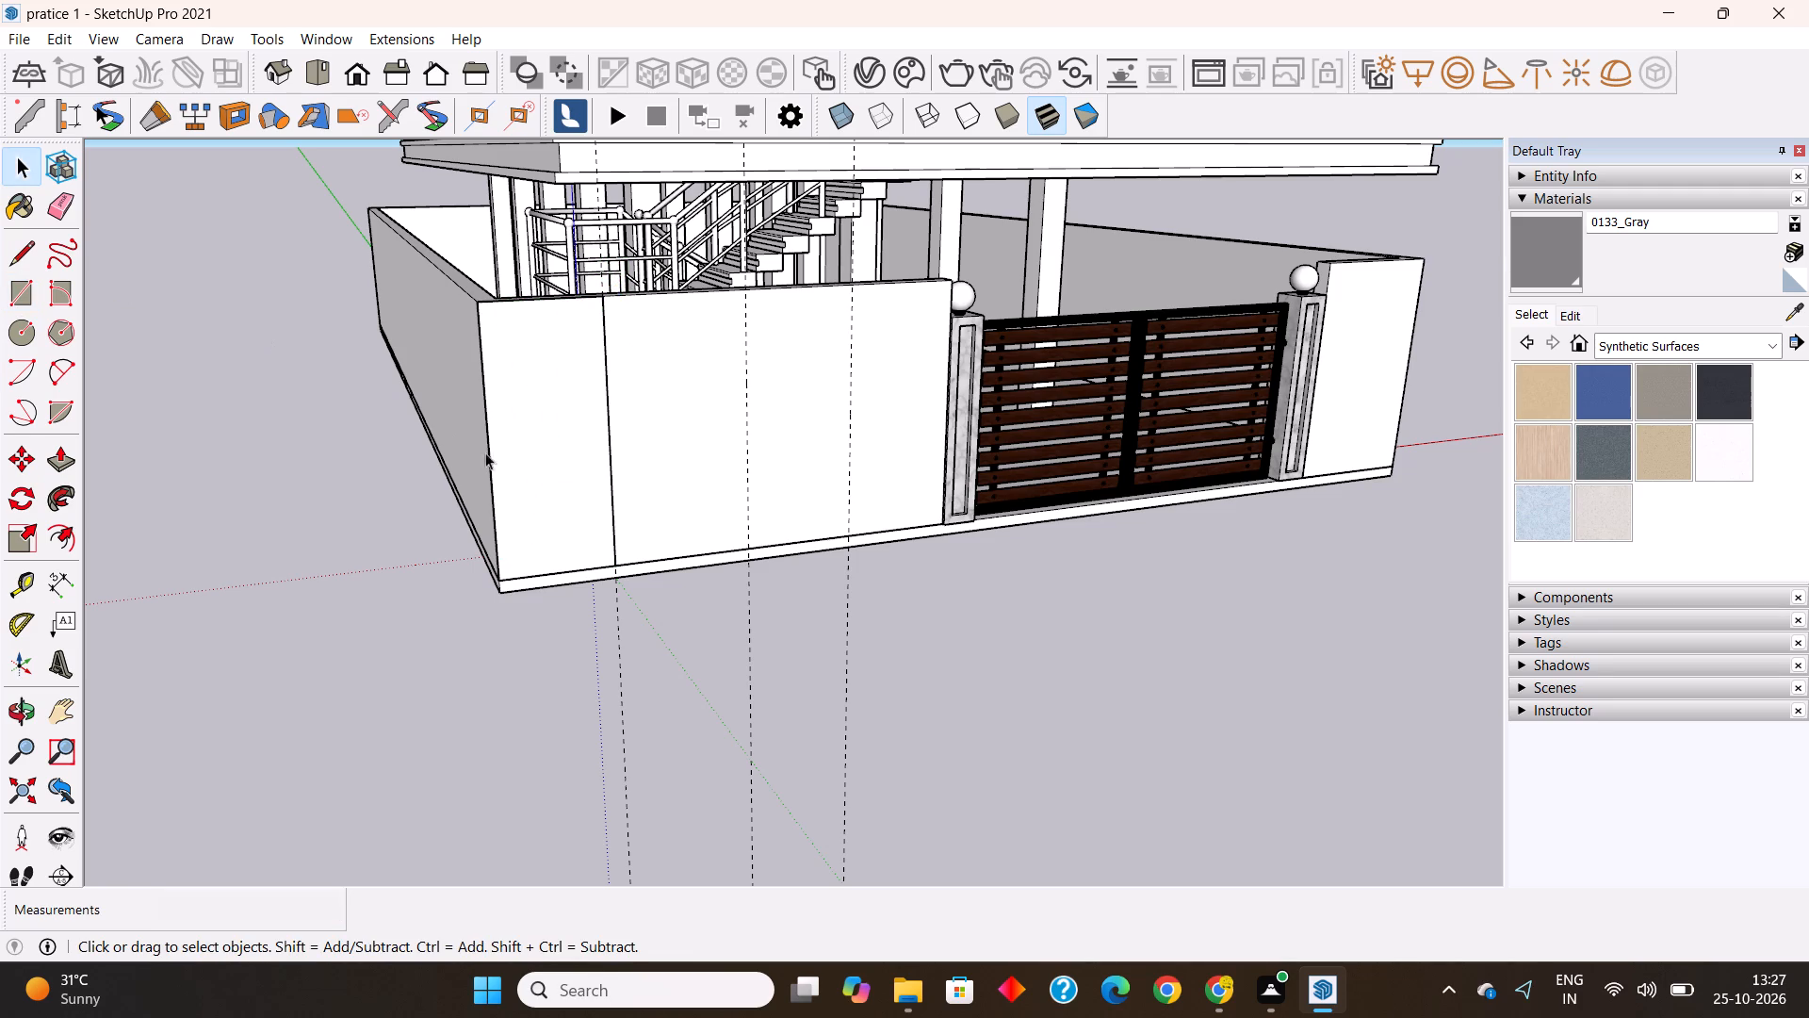
Make a group from the new corner rectangle's face and edges.
double_click(527, 450)
right_click(527, 449)
left_click(608, 647)
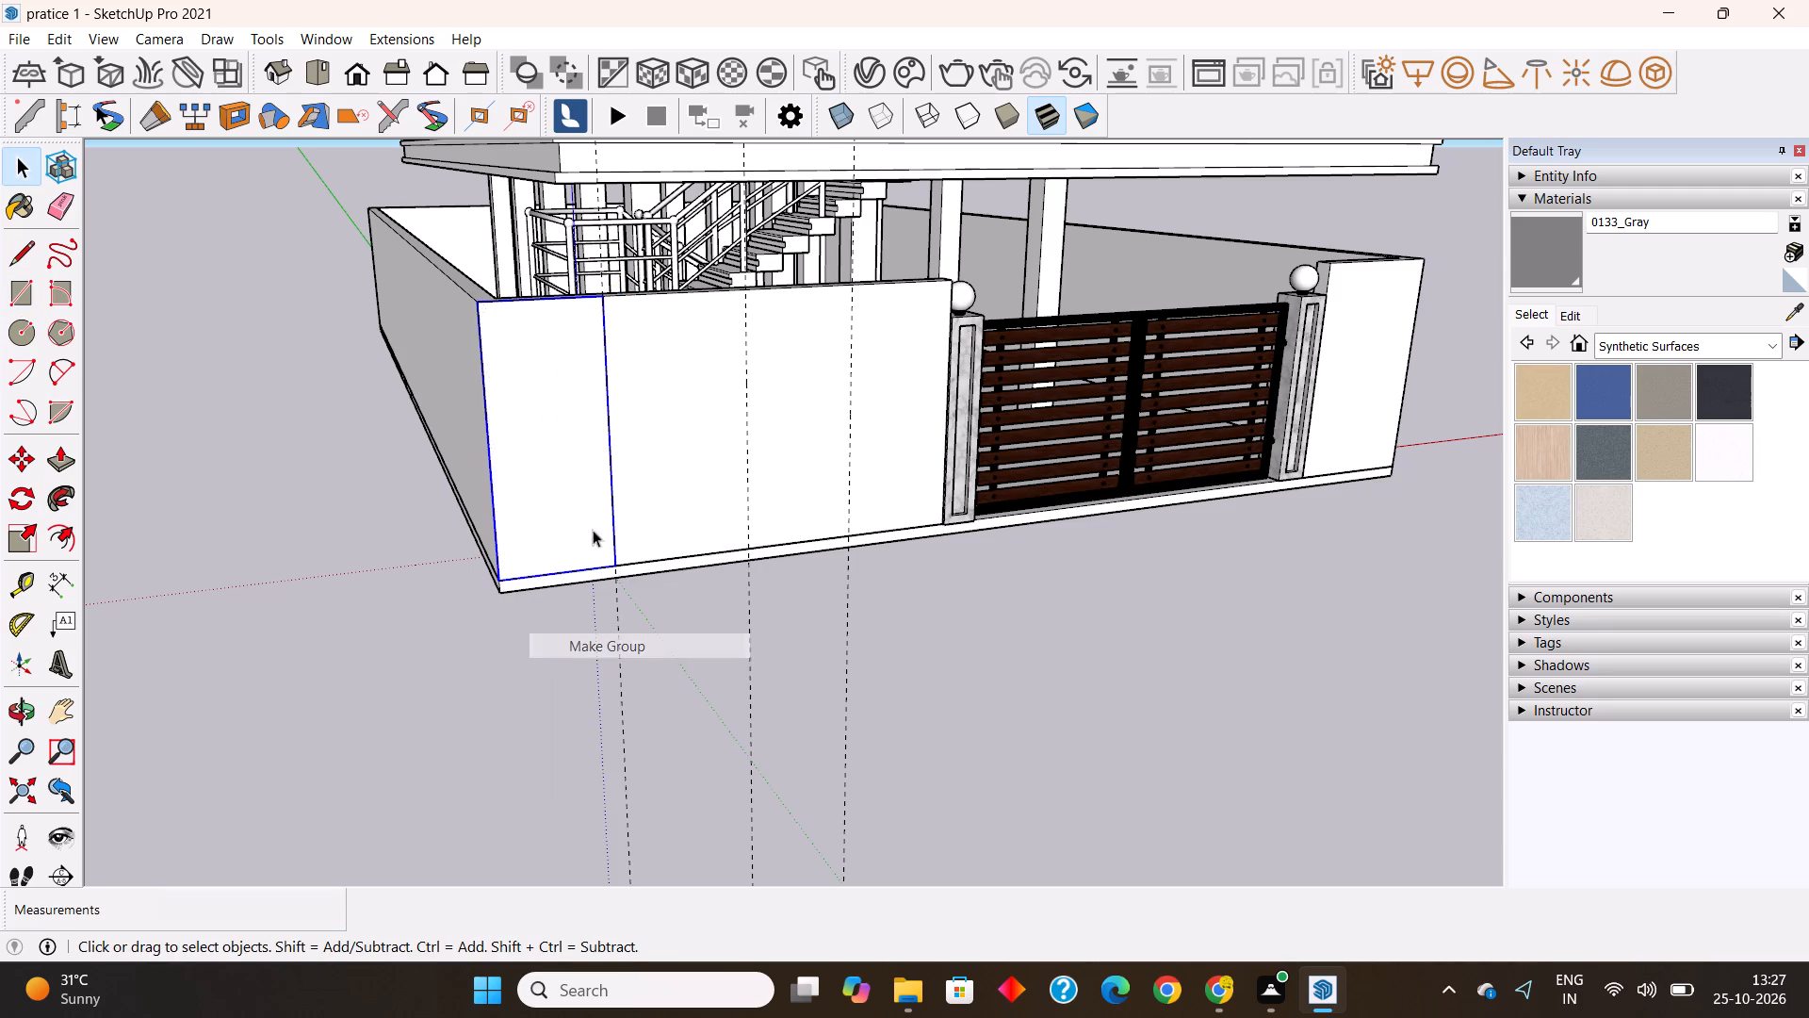
Open the corner rectangle's group and push/pull its face outward 2".
double_click(565, 432)
left_click(58, 447)
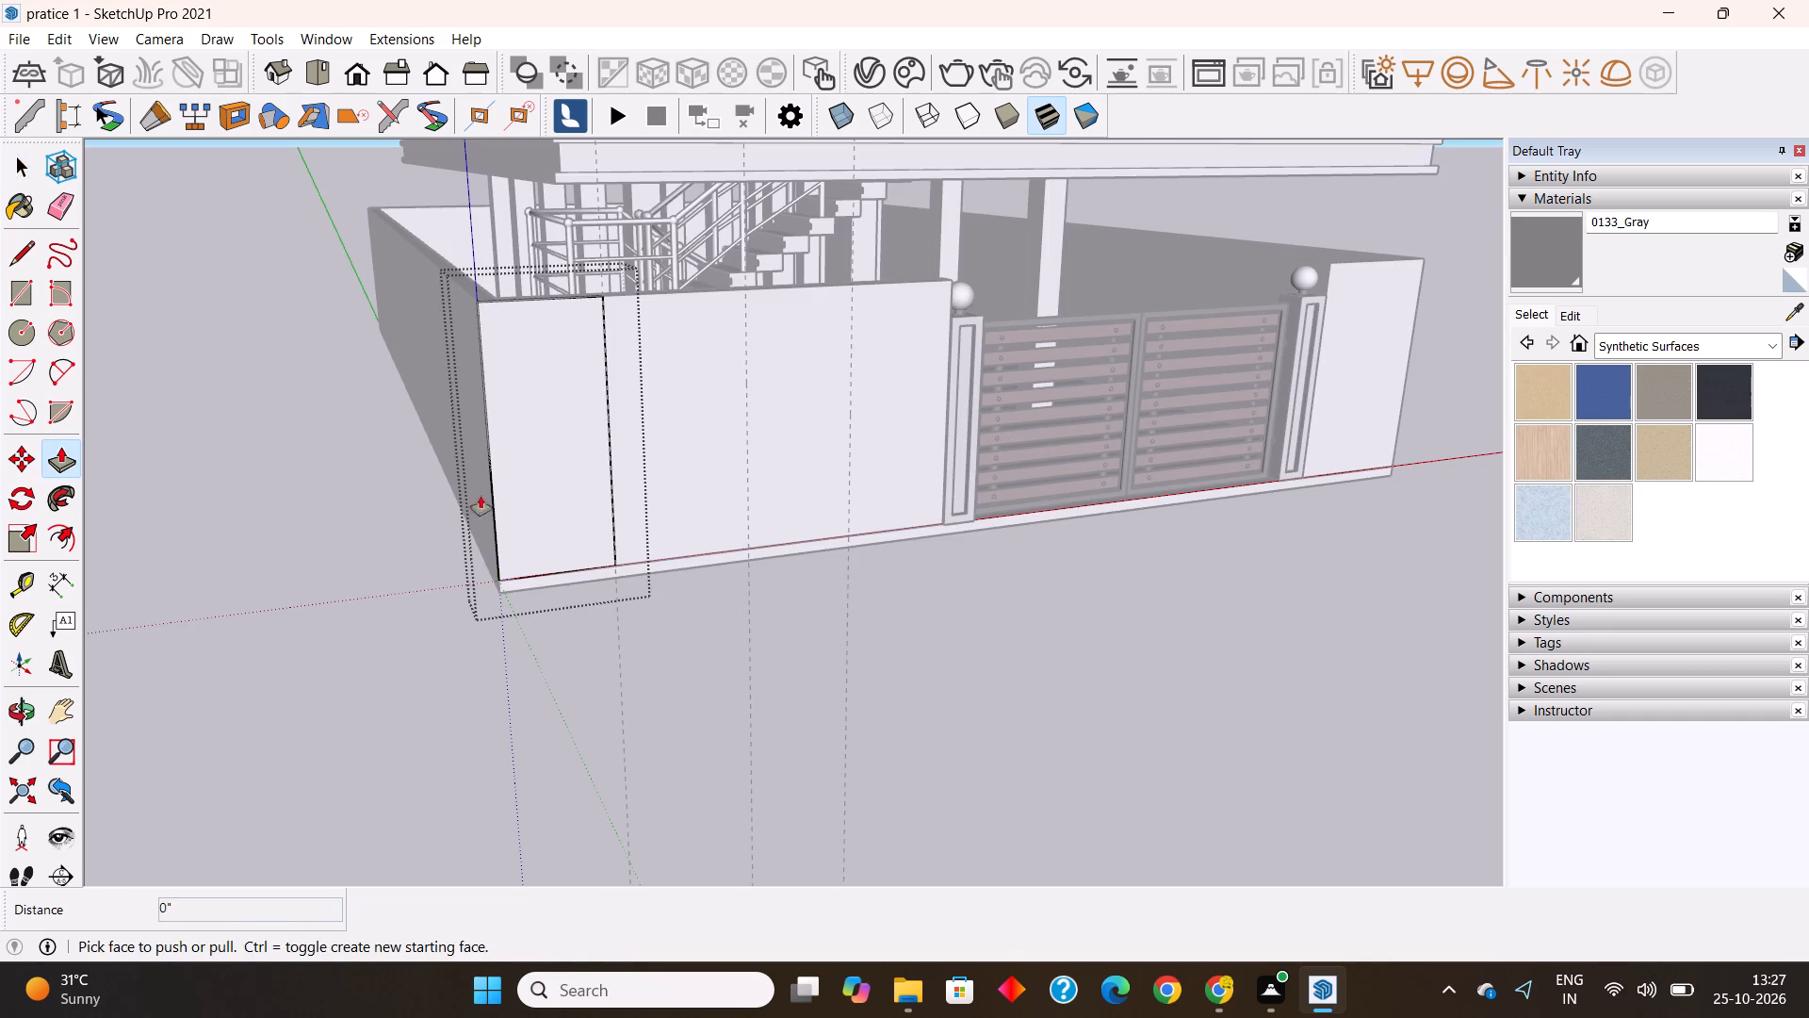
left_click(534, 475)
type("2\"")
key("Return")
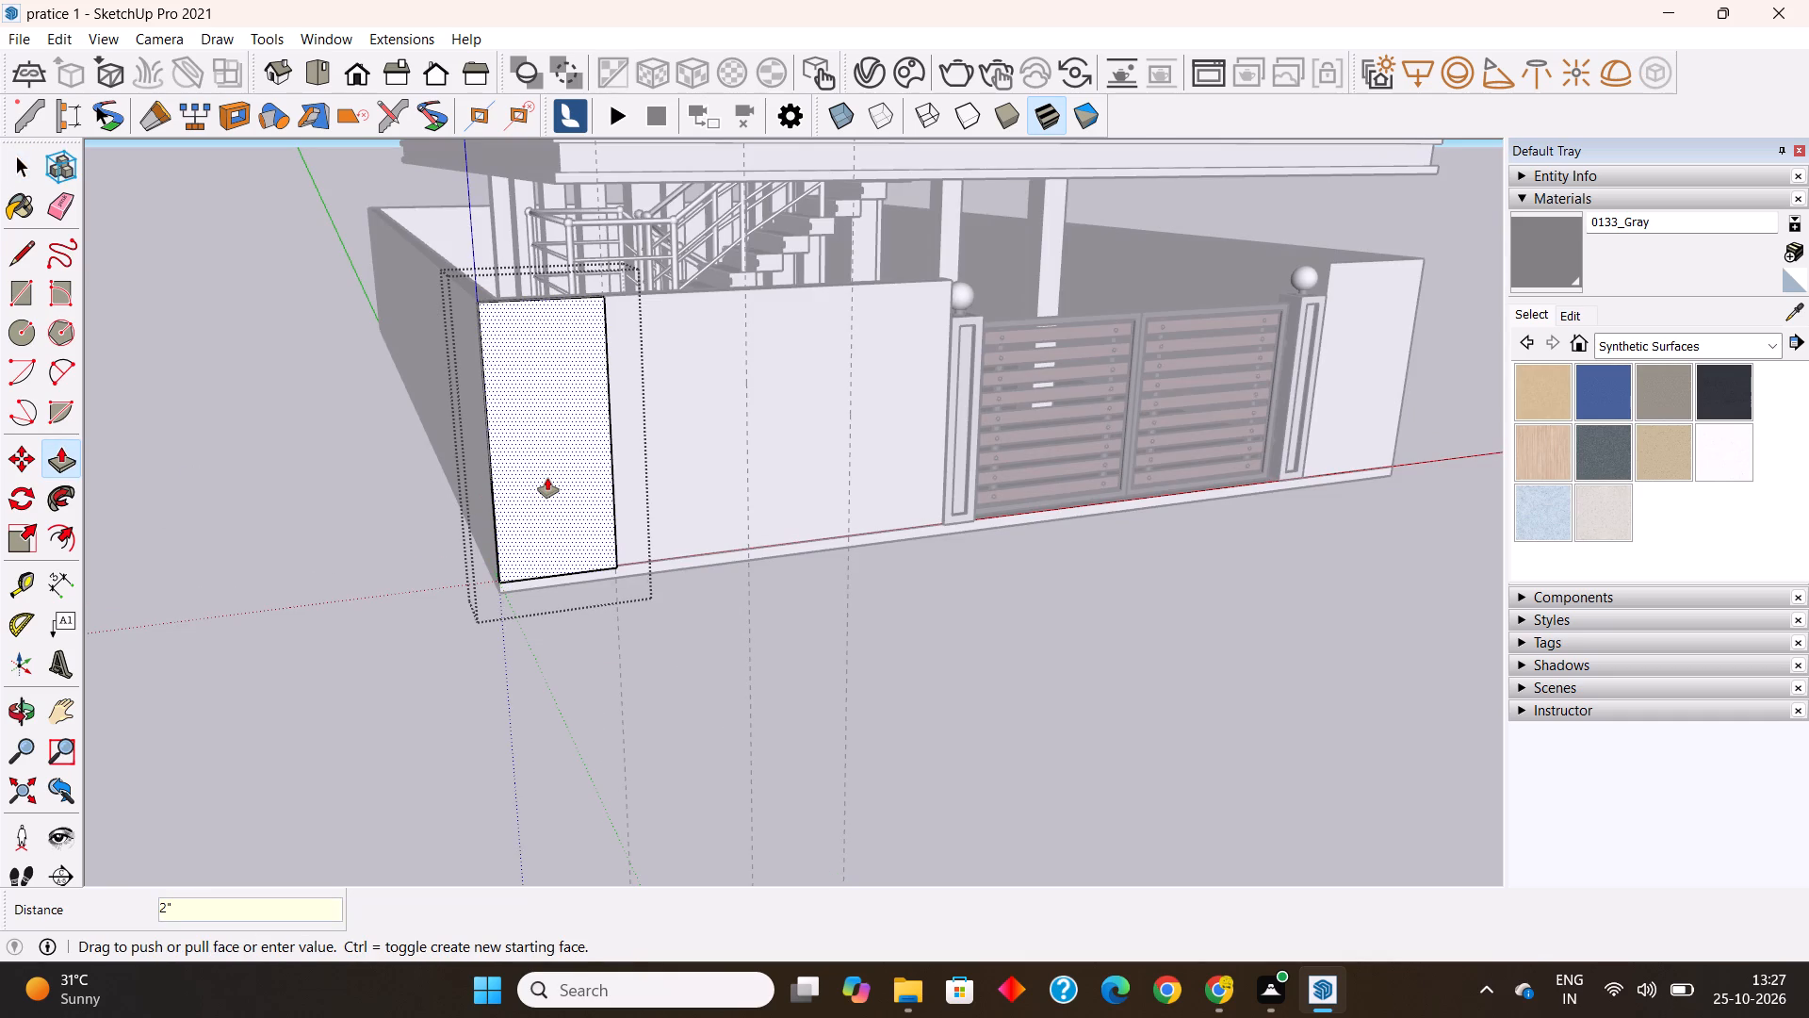
Push/pull the corner panel's front face outward by a further 2".
middle_click_drag(565, 485, 867, 548)
scroll(898, 504, "up", 2)
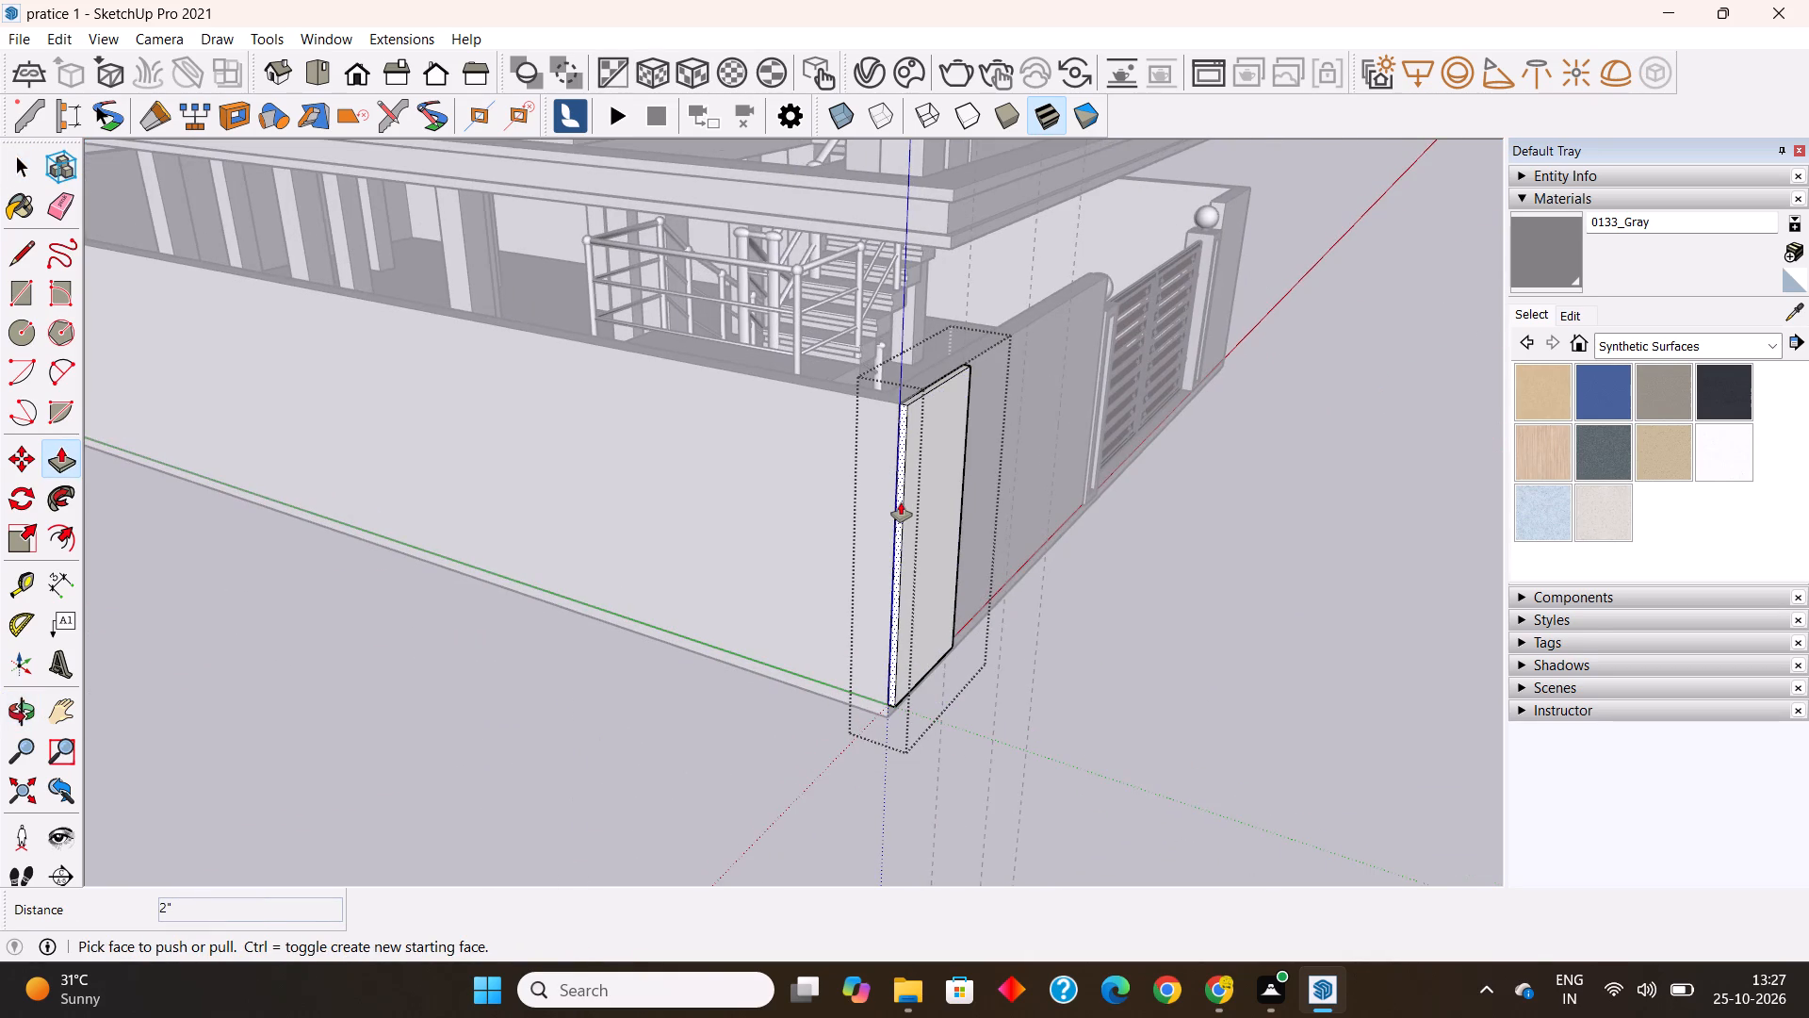
left_click(936, 477)
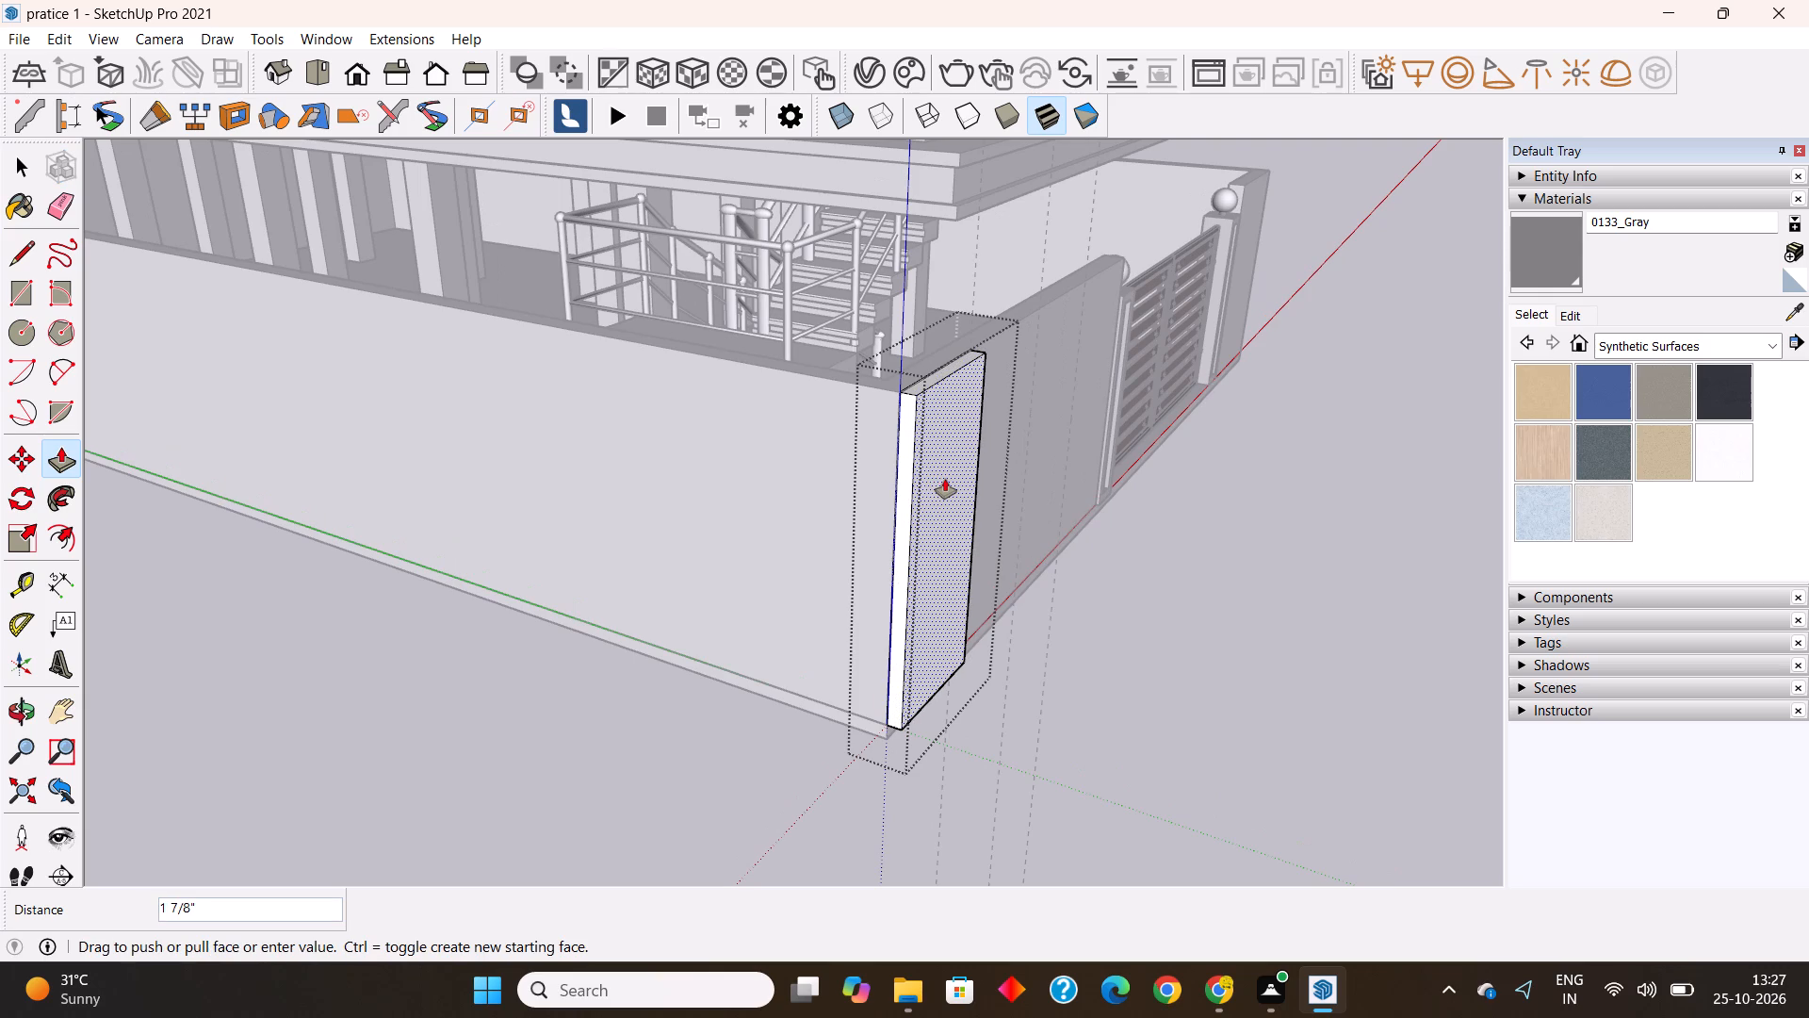
type("2\"")
key("Return")
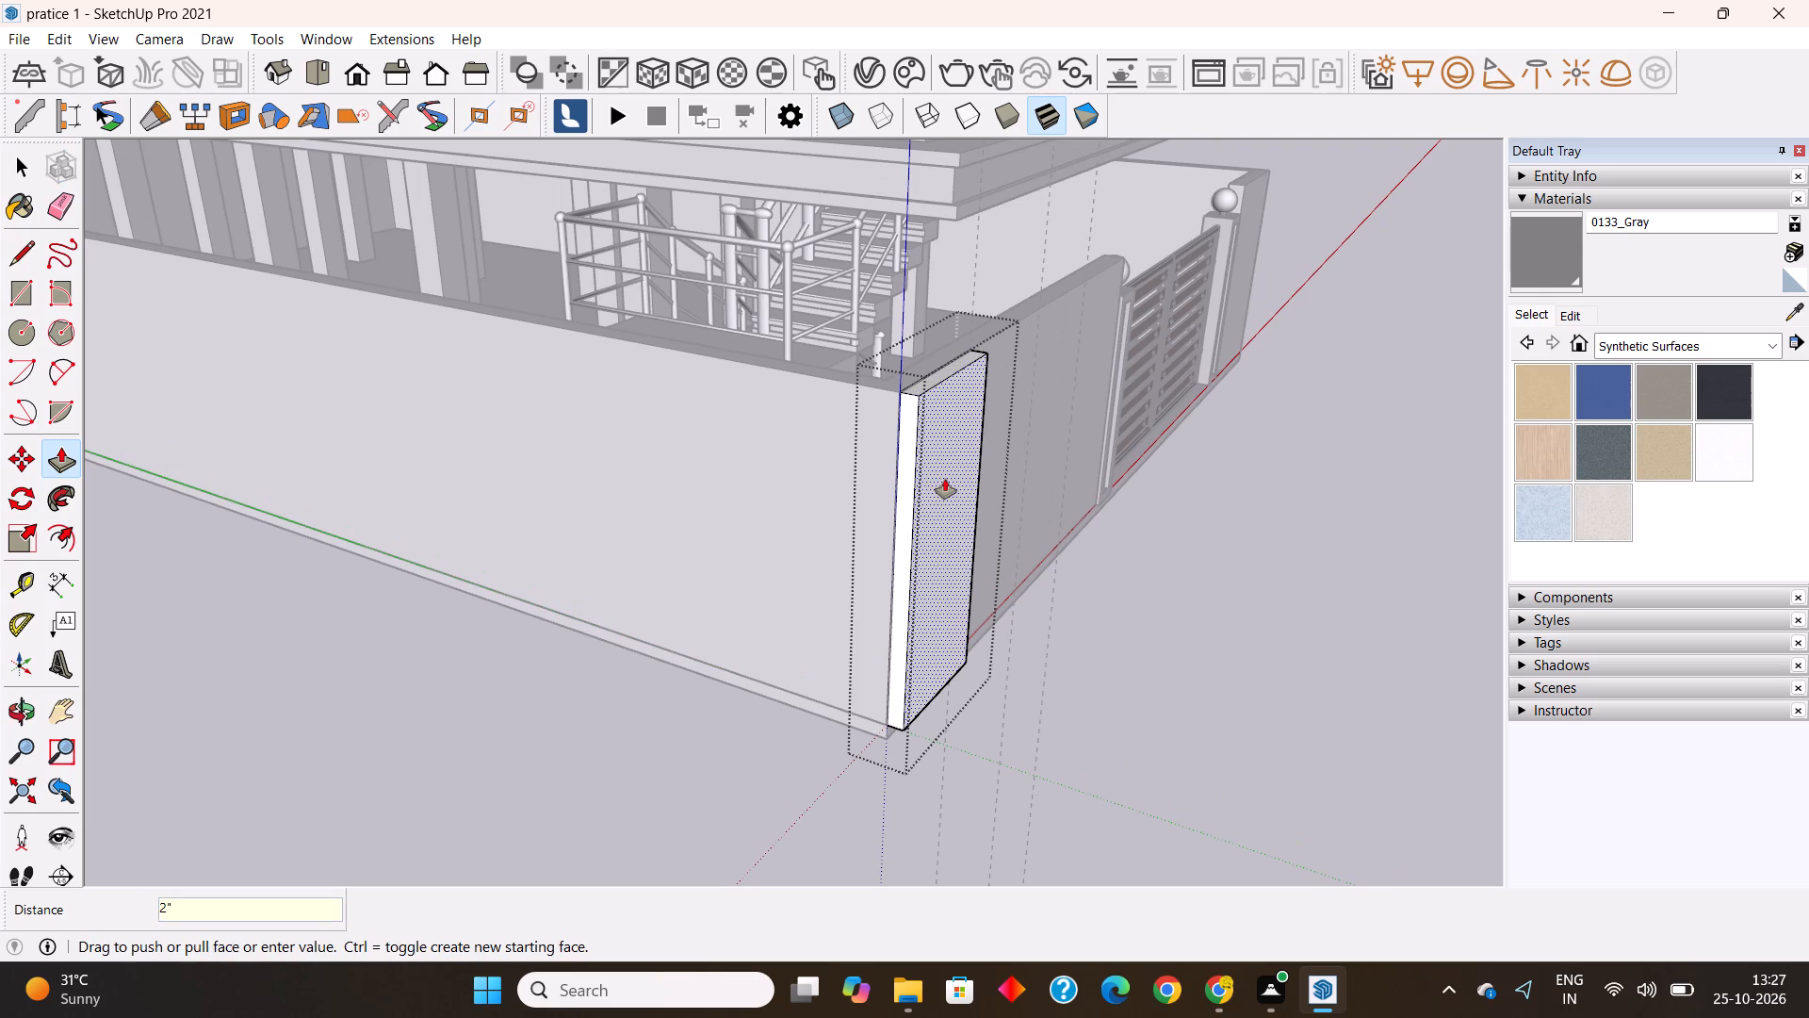
Push/pull the corner panel's narrow outer side face 3' outward, past the wall corner.
scroll(822, 473, "down", 1)
scroll(904, 564, "up", 3)
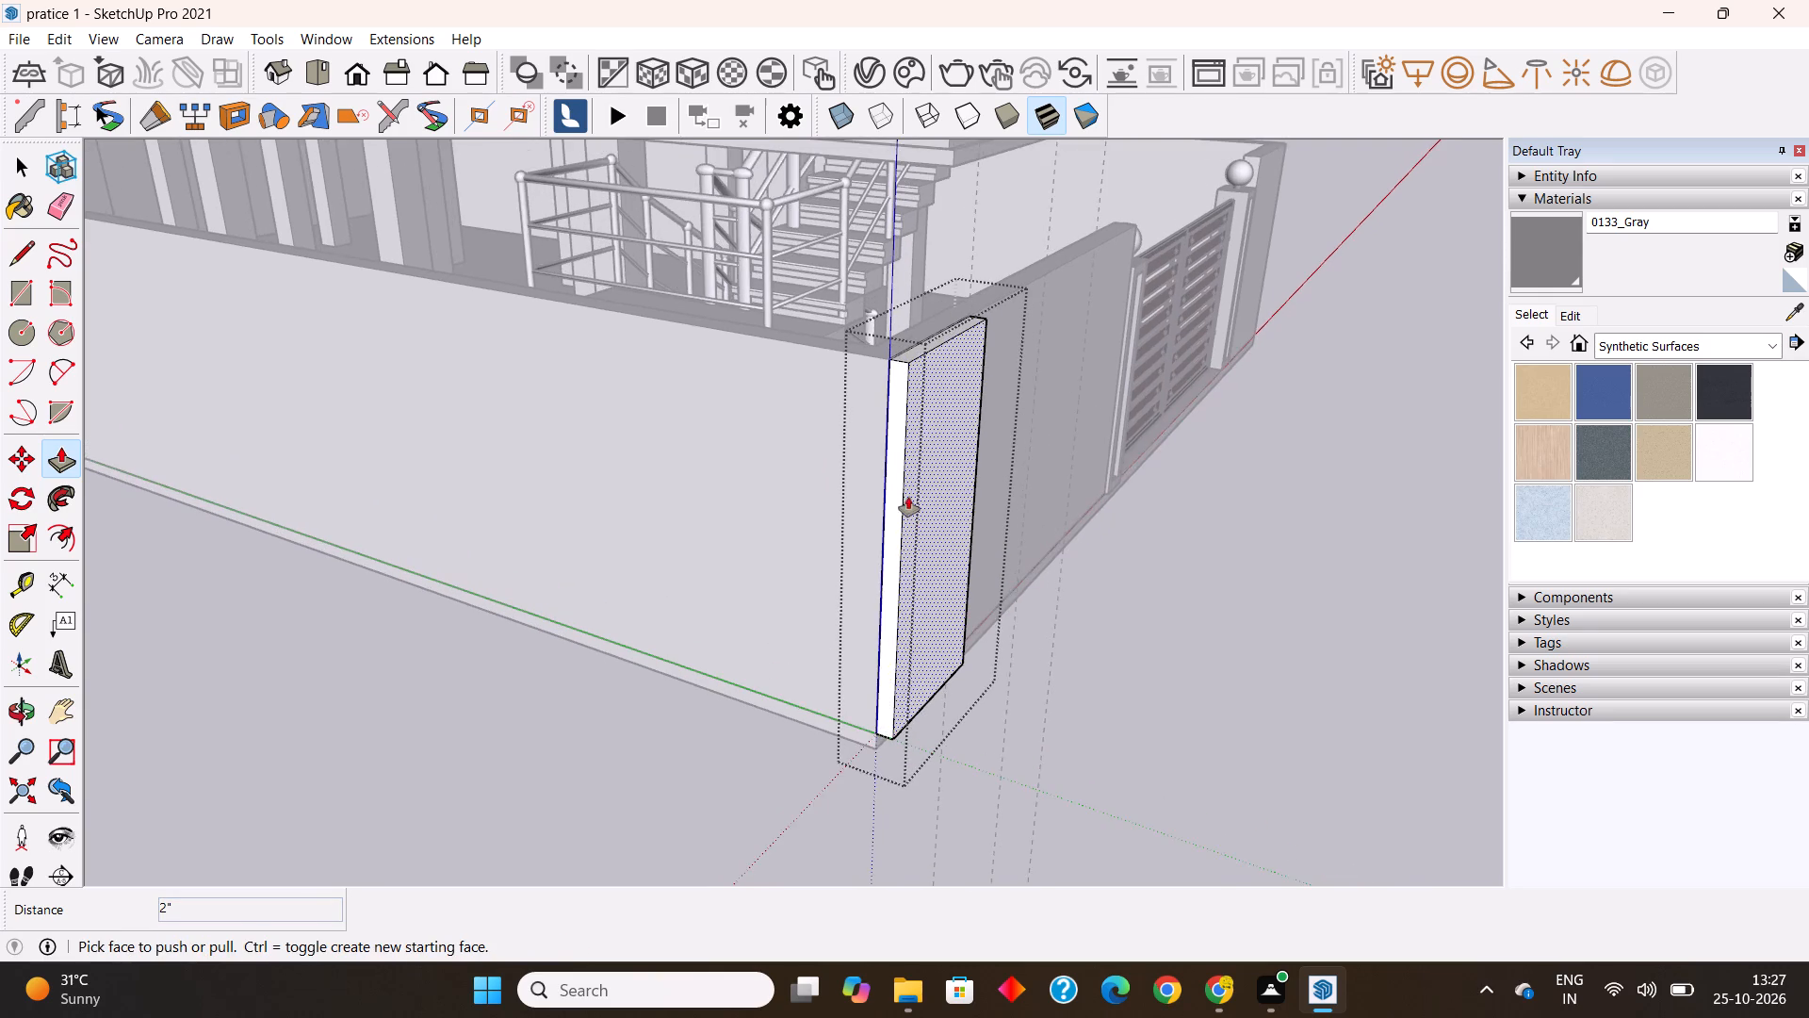
left_click(895, 459)
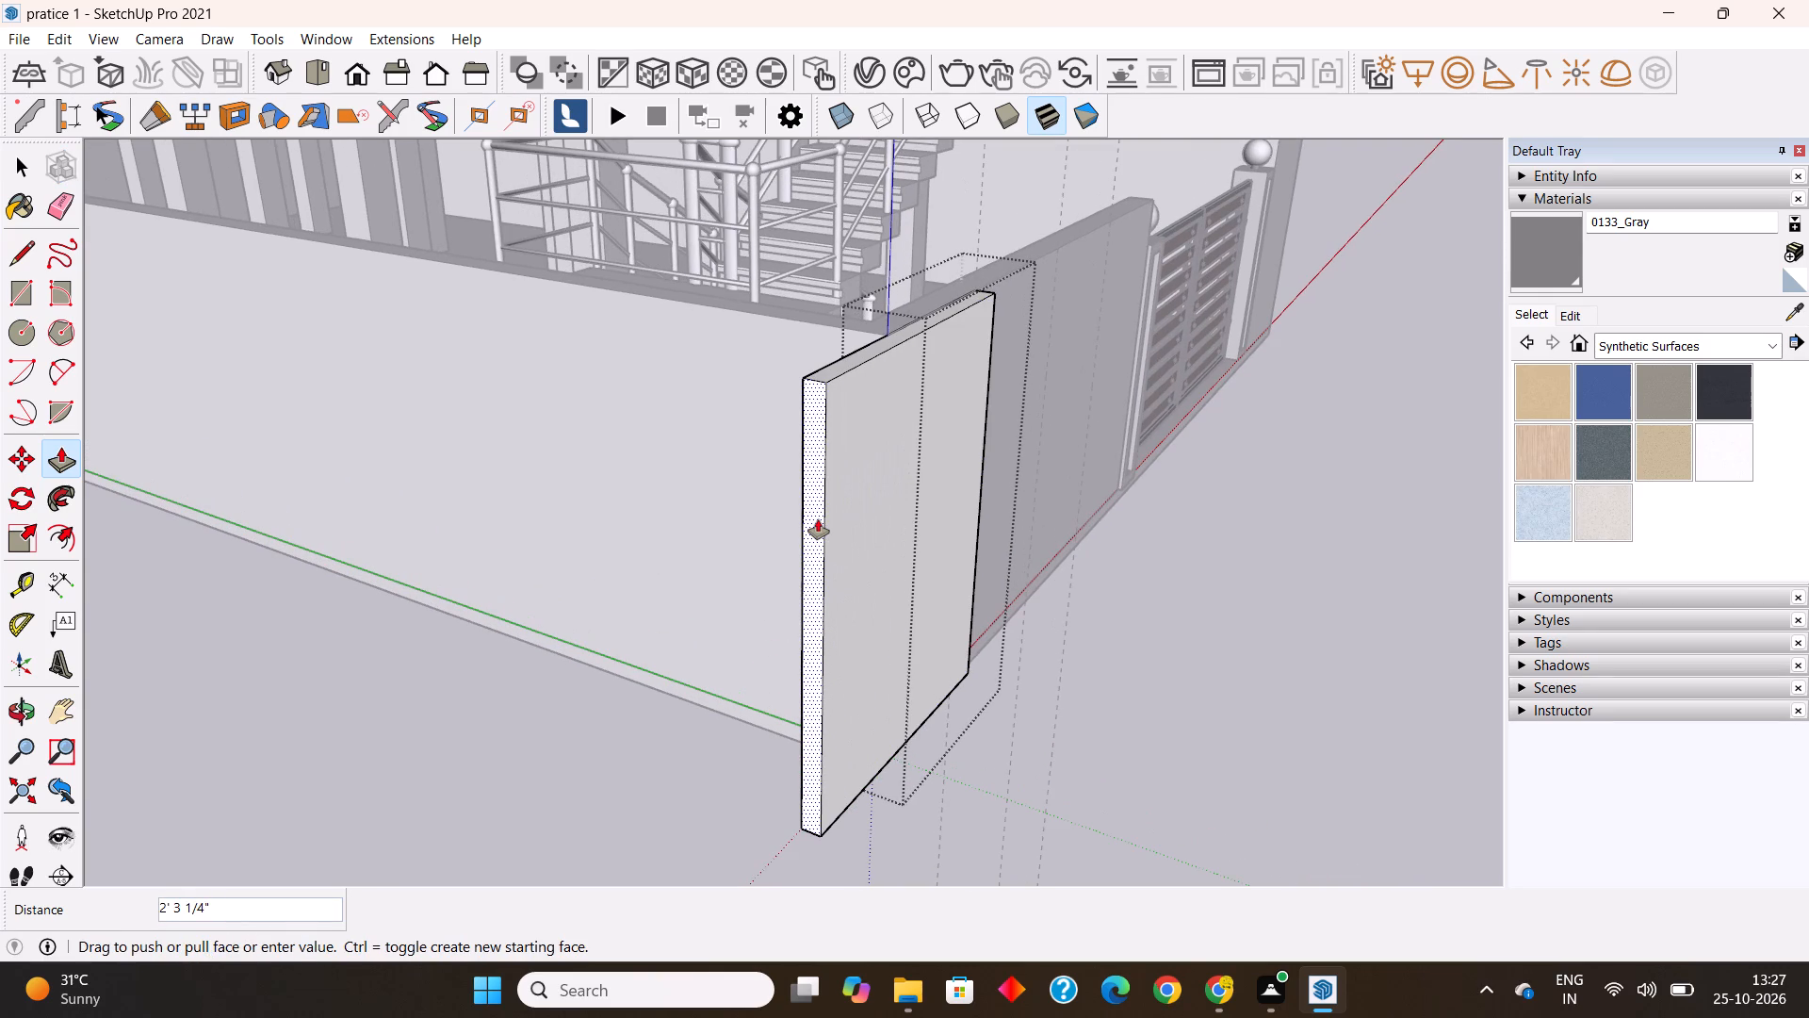
type("3'")
key("Return")
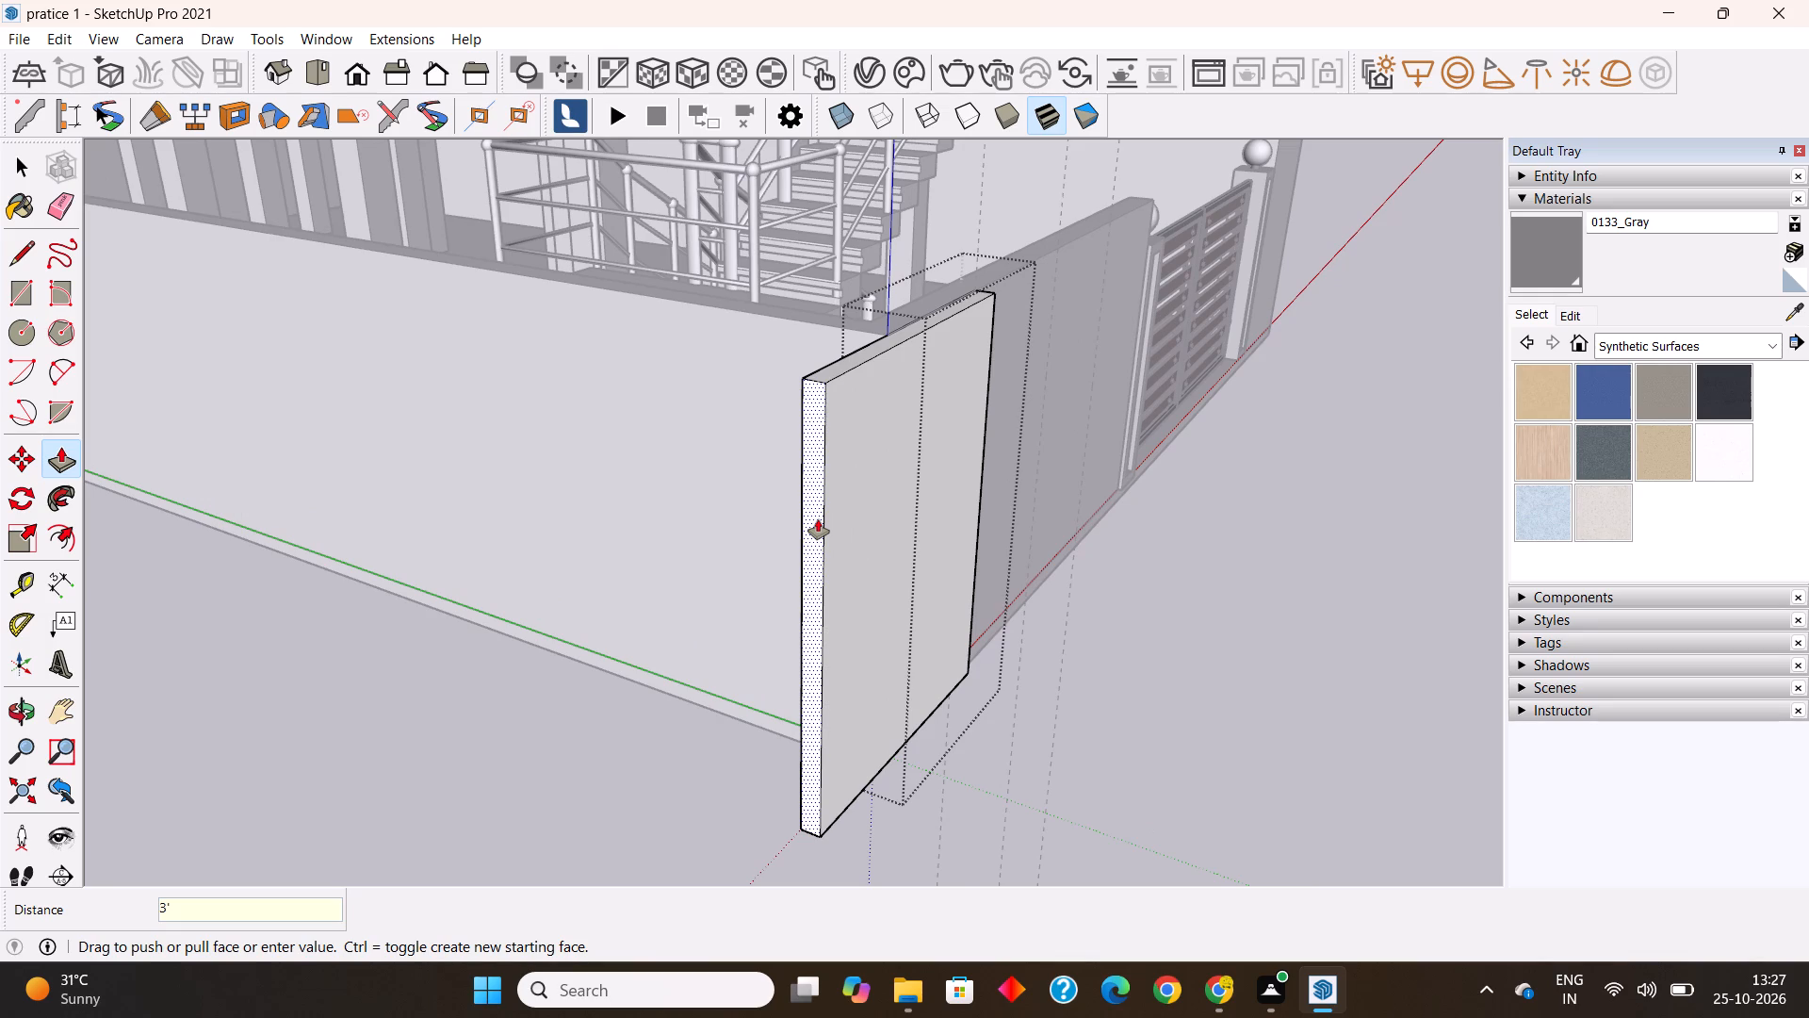
Push/pull the corner panel's narrow outer side face back inward by 2'.
scroll(811, 520, "down", 5)
middle_click_drag(865, 514, 623, 487)
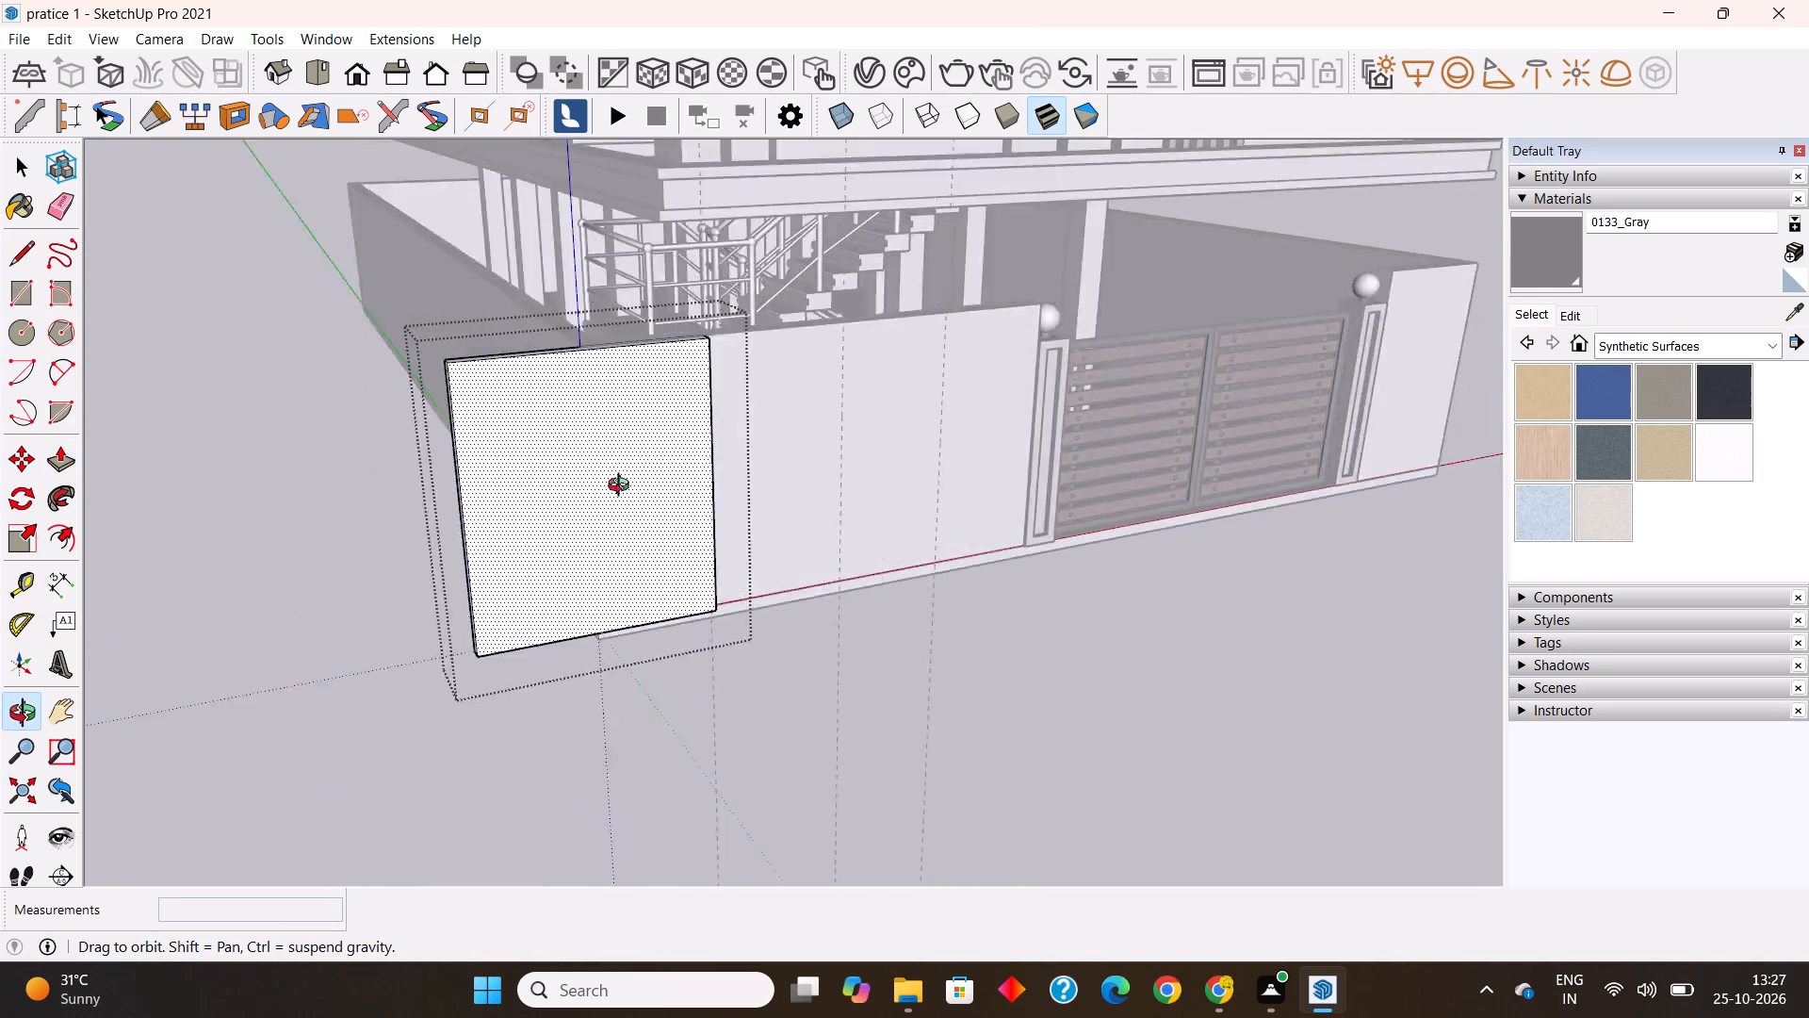
middle_click_drag(623, 487, 880, 523)
left_click(821, 542)
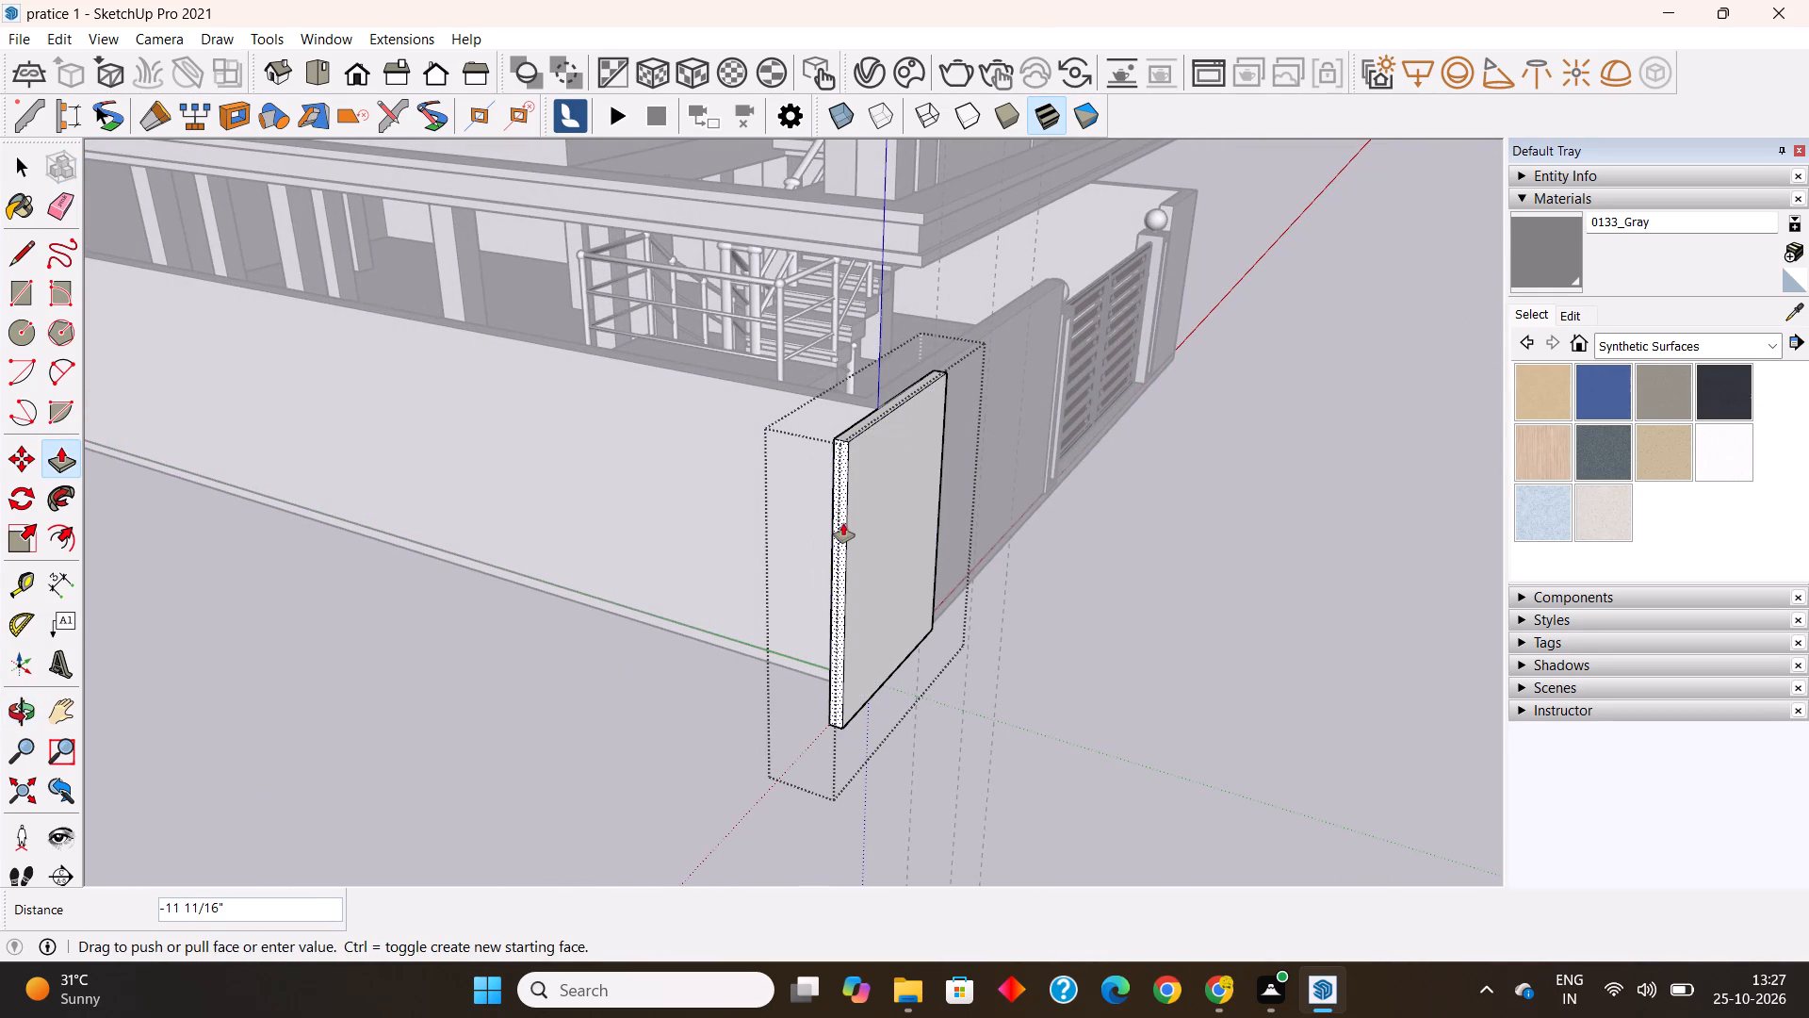
type("2'")
key("Return")
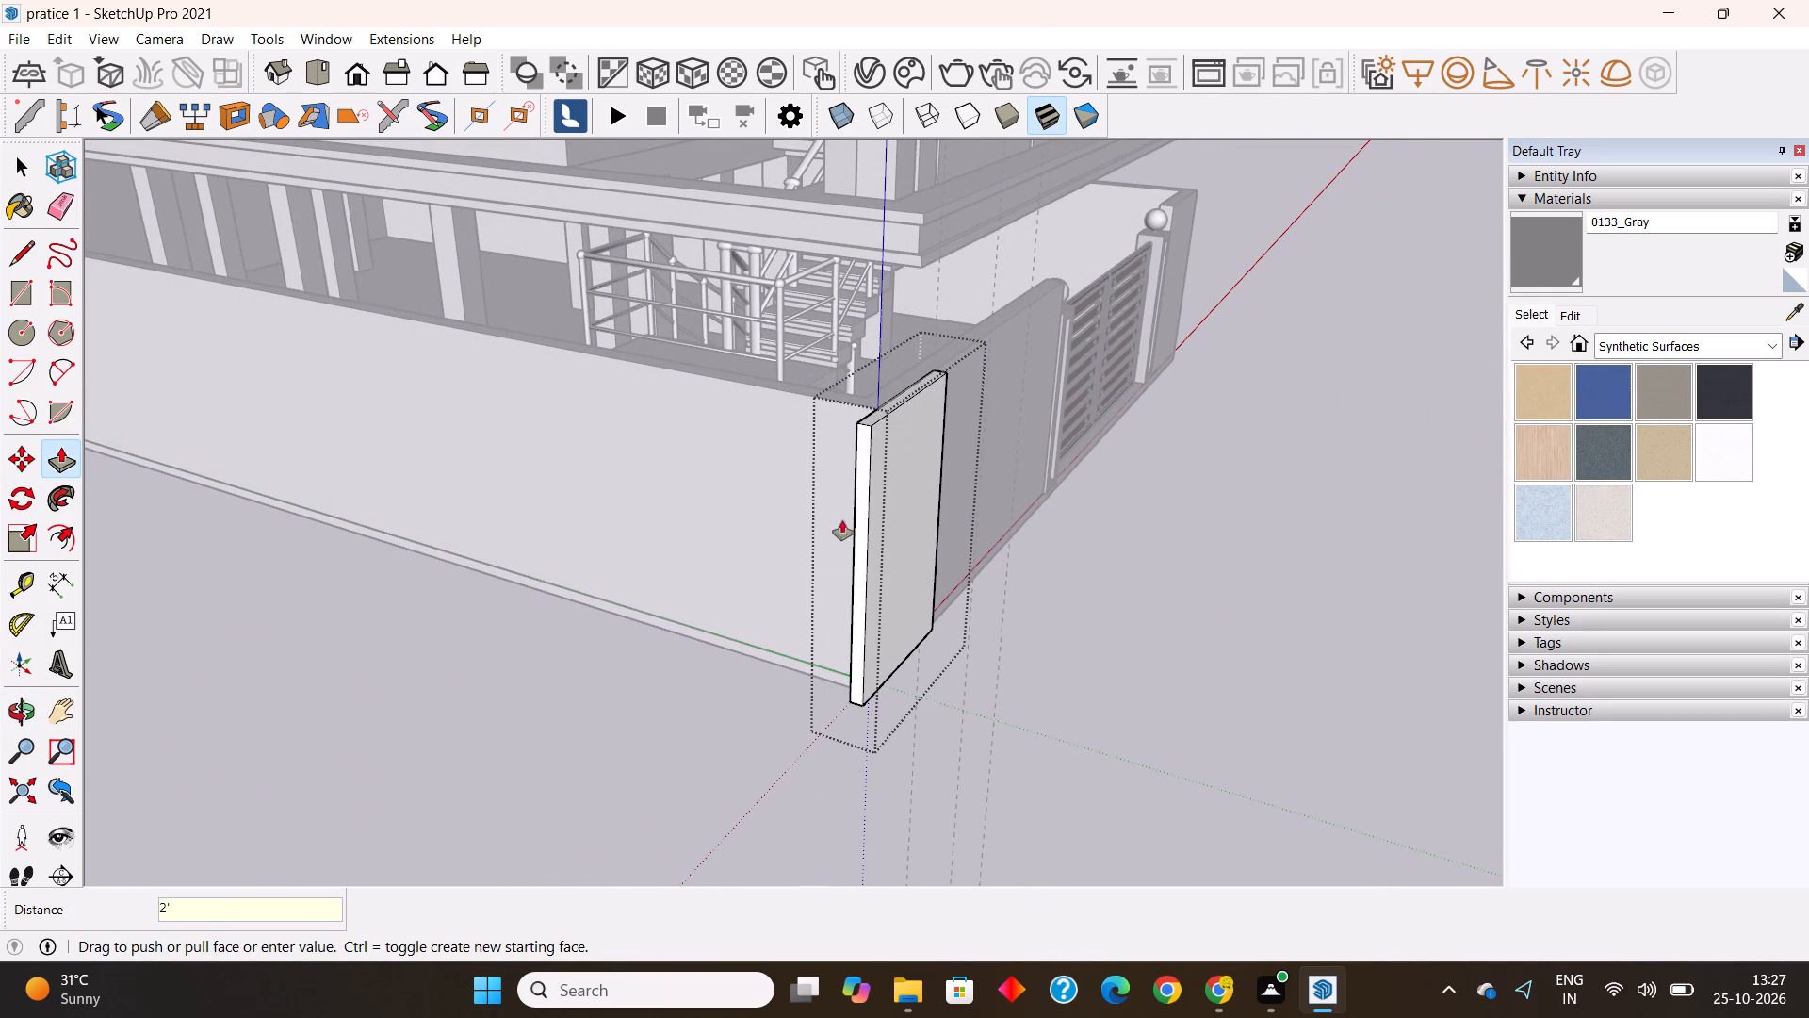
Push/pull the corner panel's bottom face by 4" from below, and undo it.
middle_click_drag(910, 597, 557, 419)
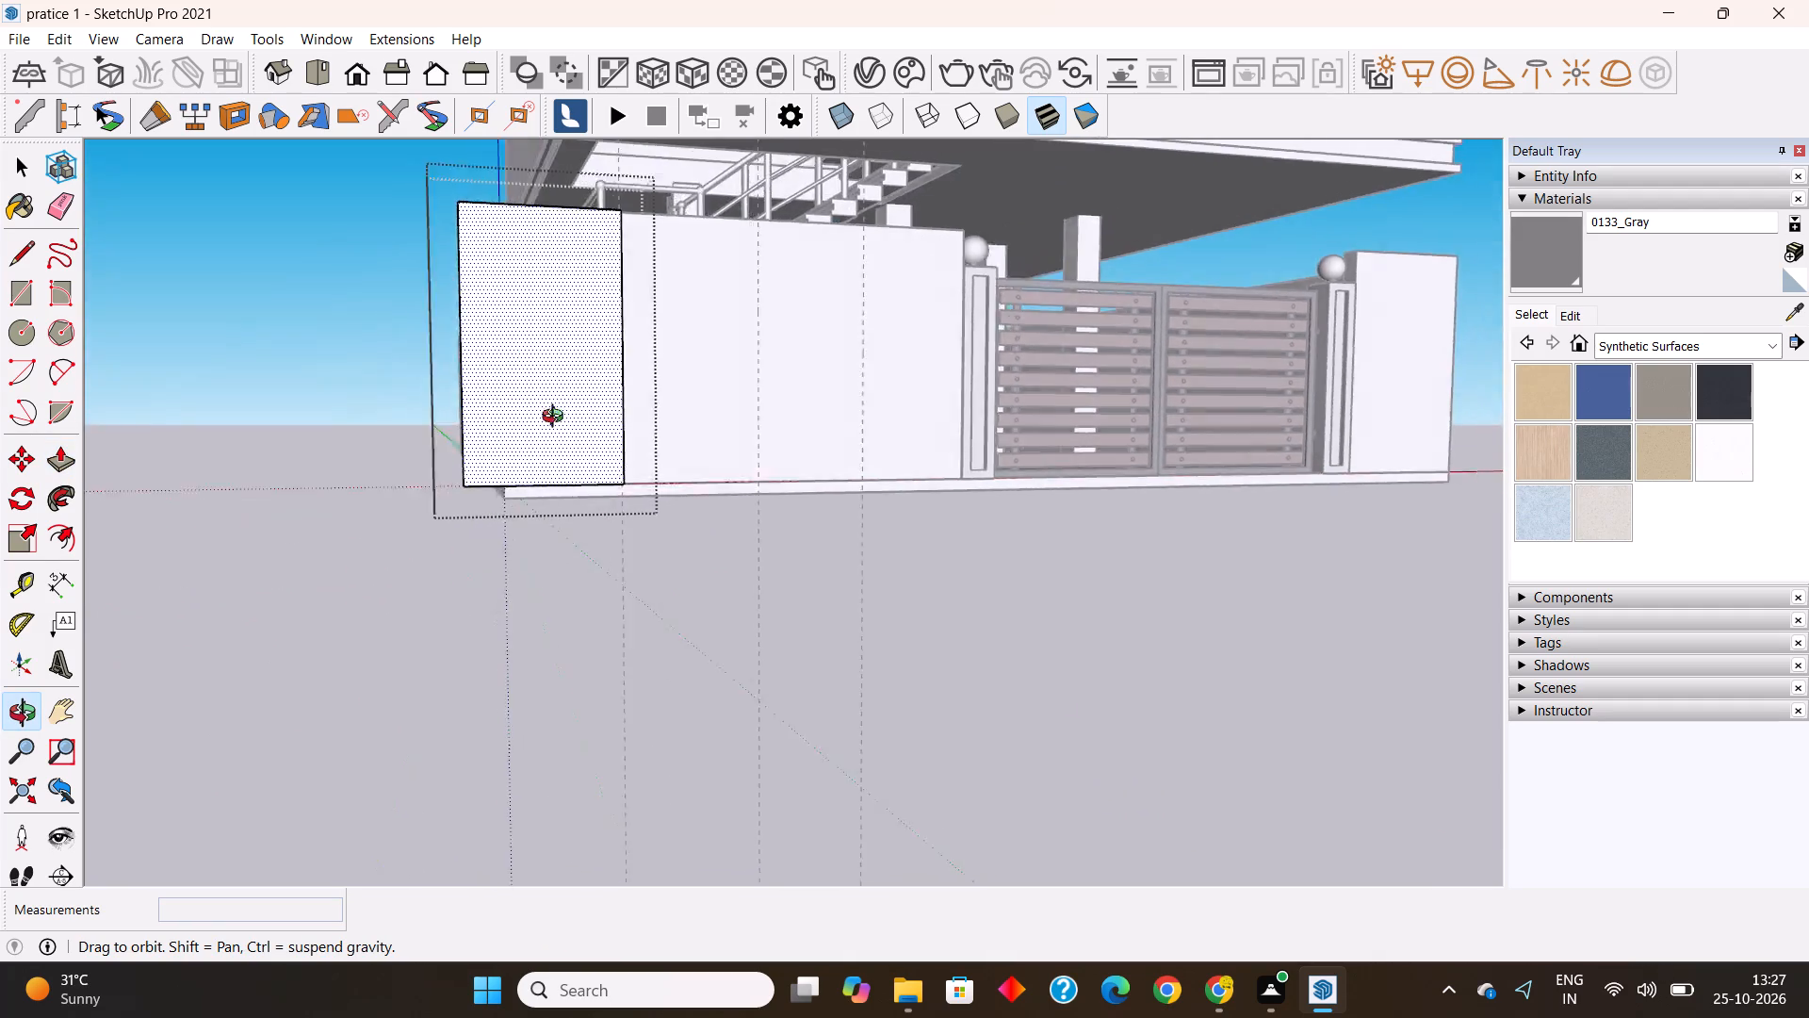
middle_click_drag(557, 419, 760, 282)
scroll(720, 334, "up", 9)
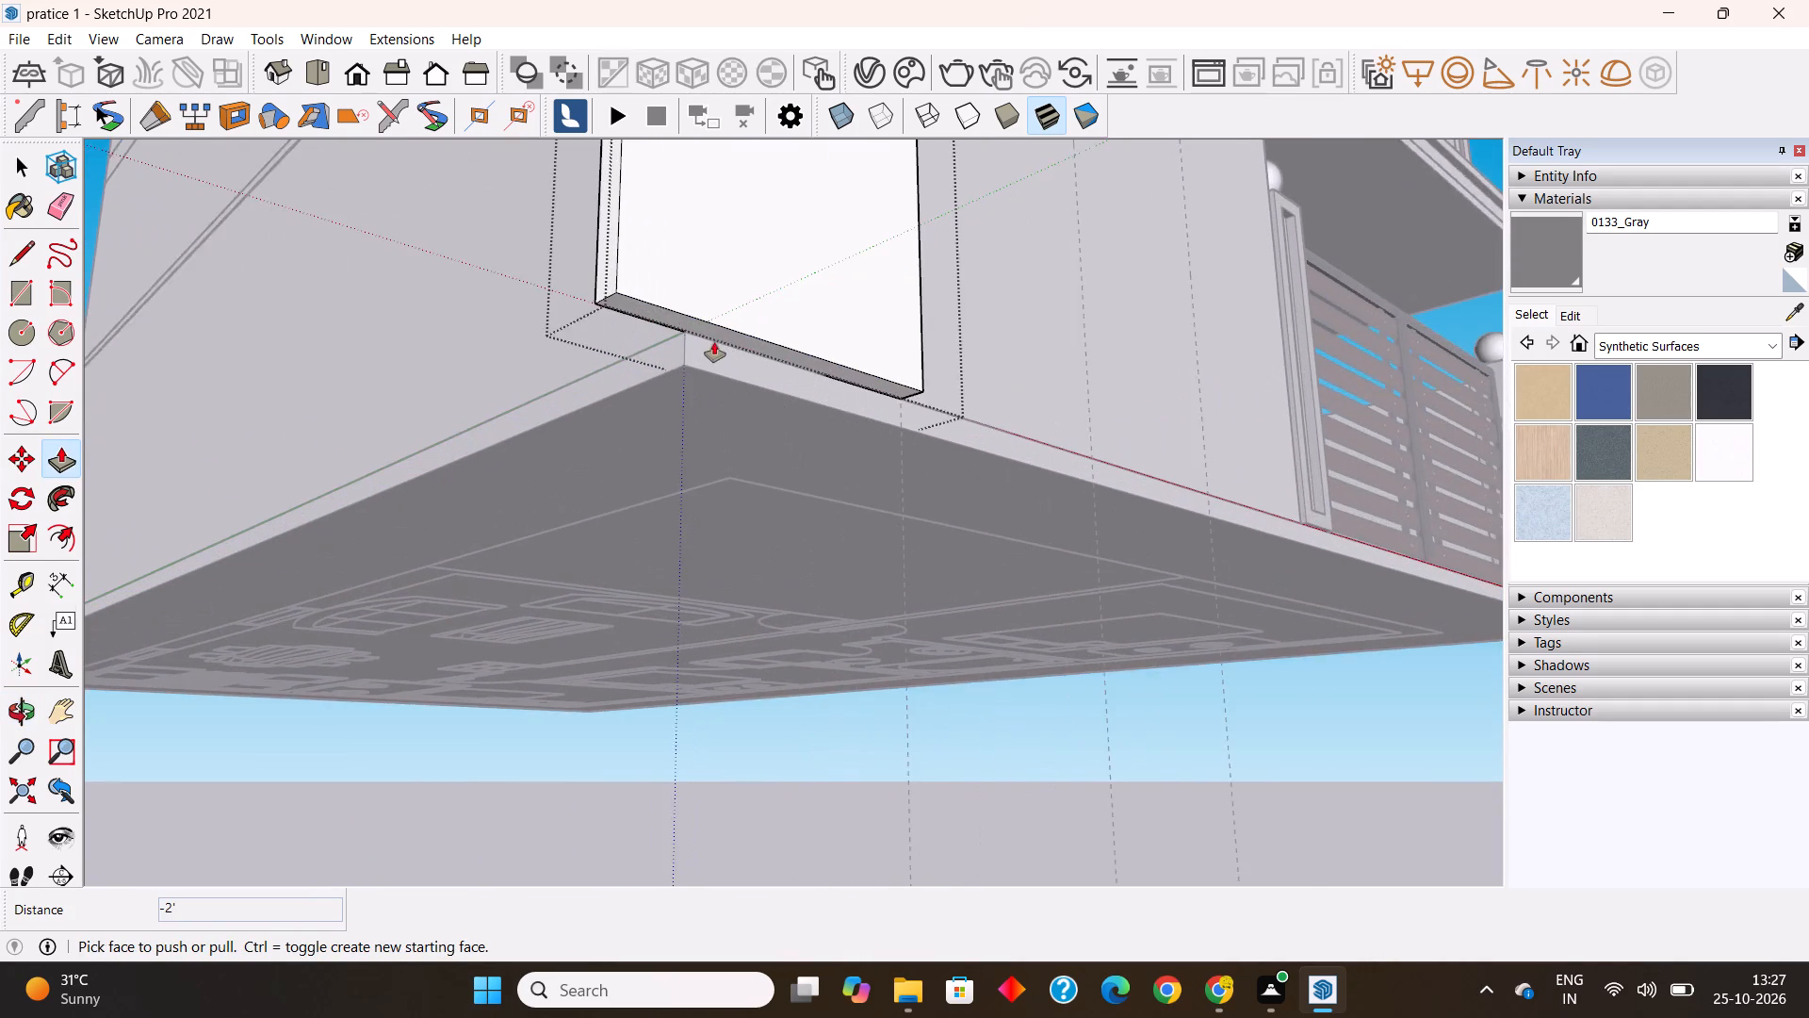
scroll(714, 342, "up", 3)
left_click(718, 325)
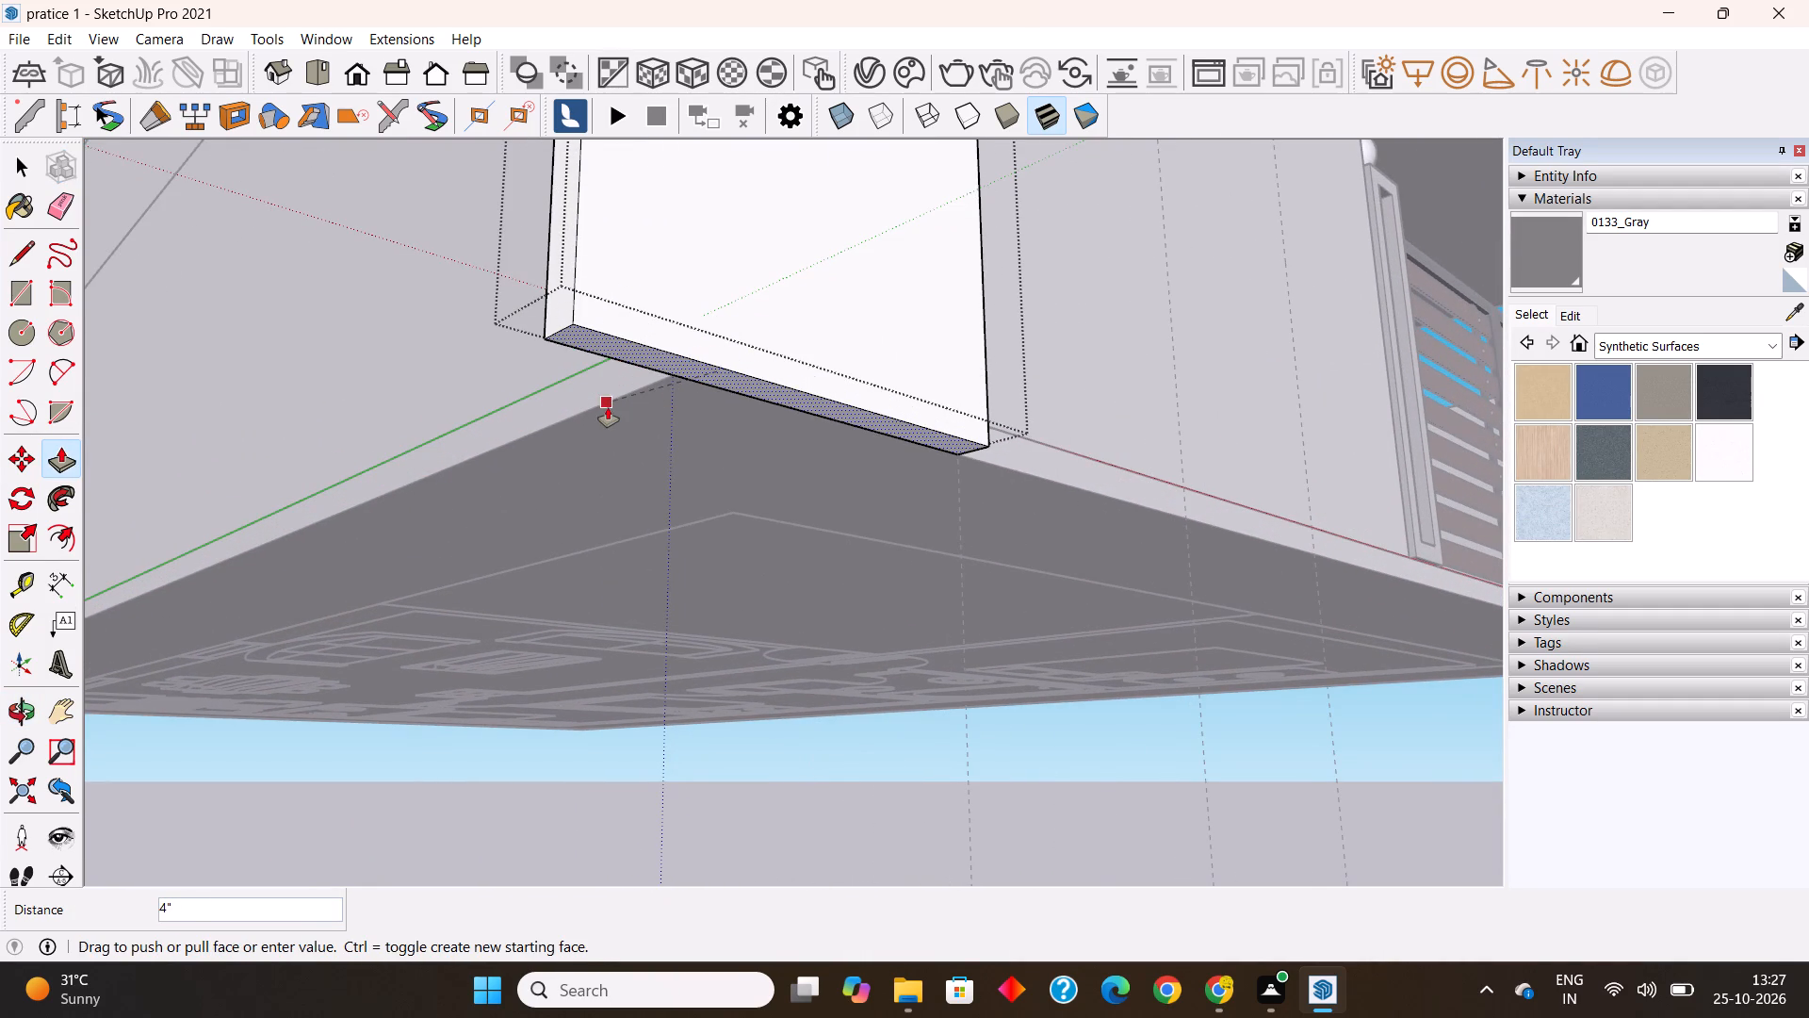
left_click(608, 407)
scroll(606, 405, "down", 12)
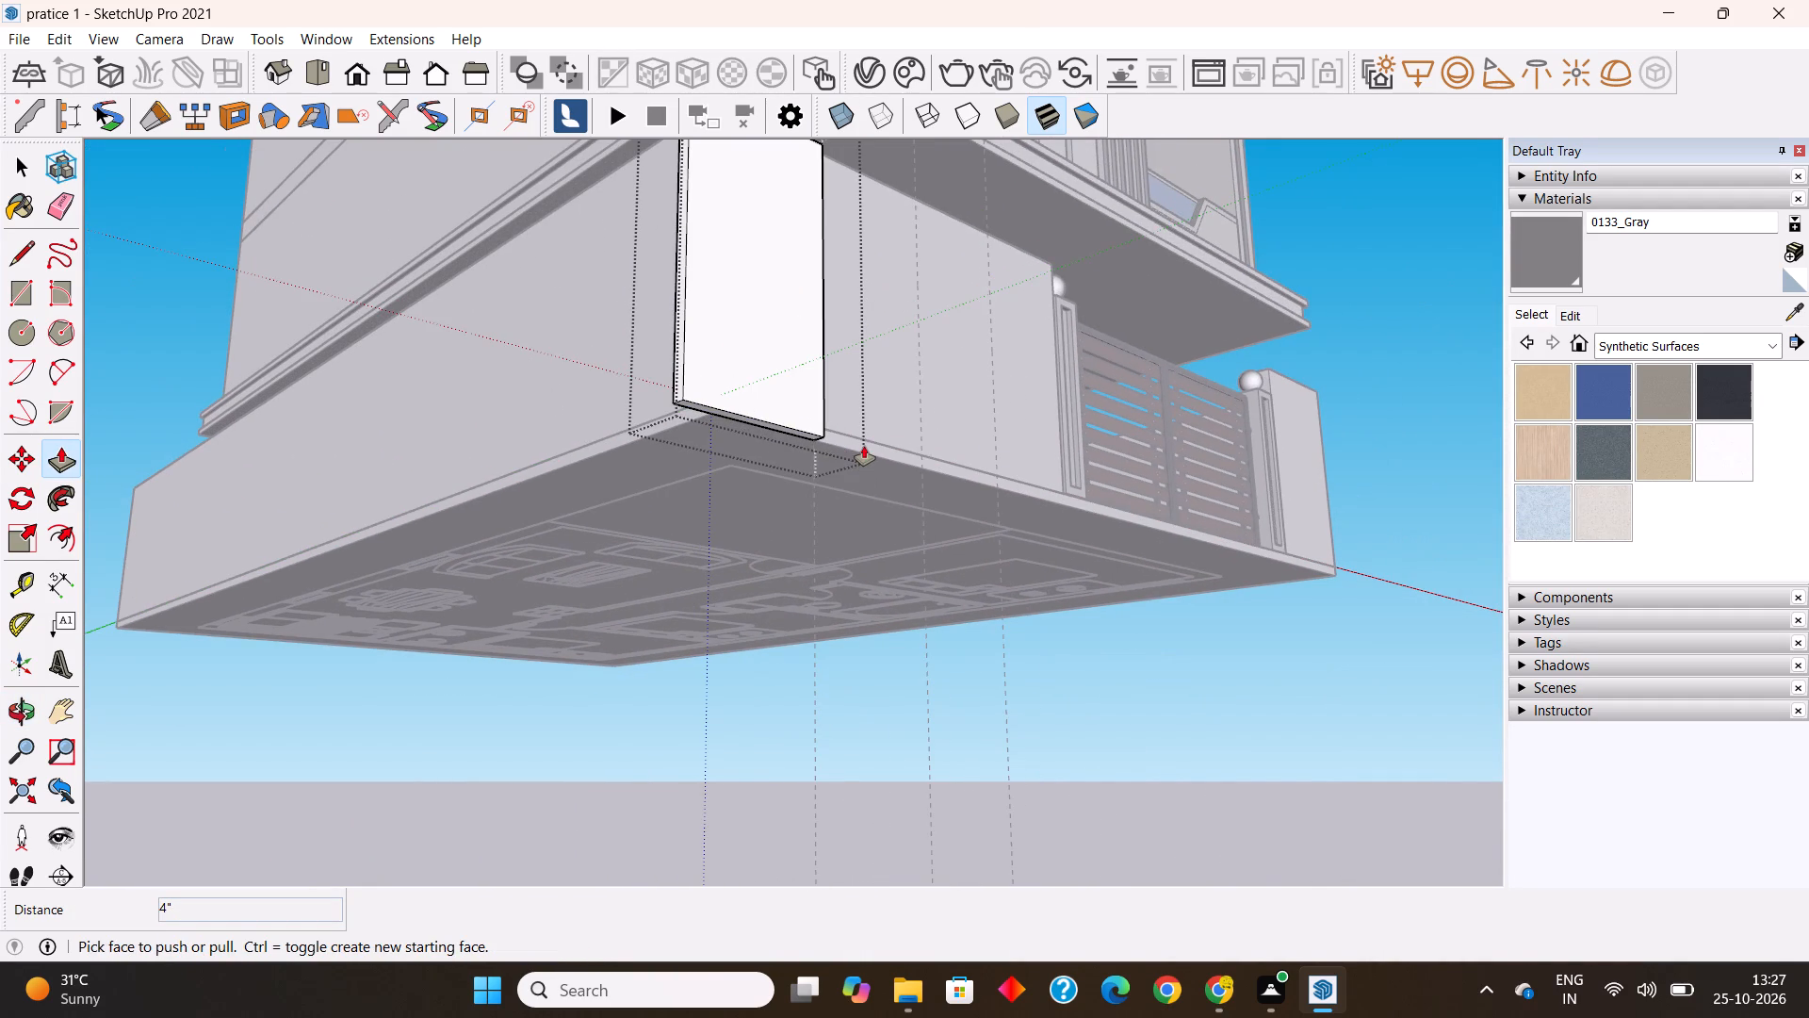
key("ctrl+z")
Close the corner panel's group.
key("space")
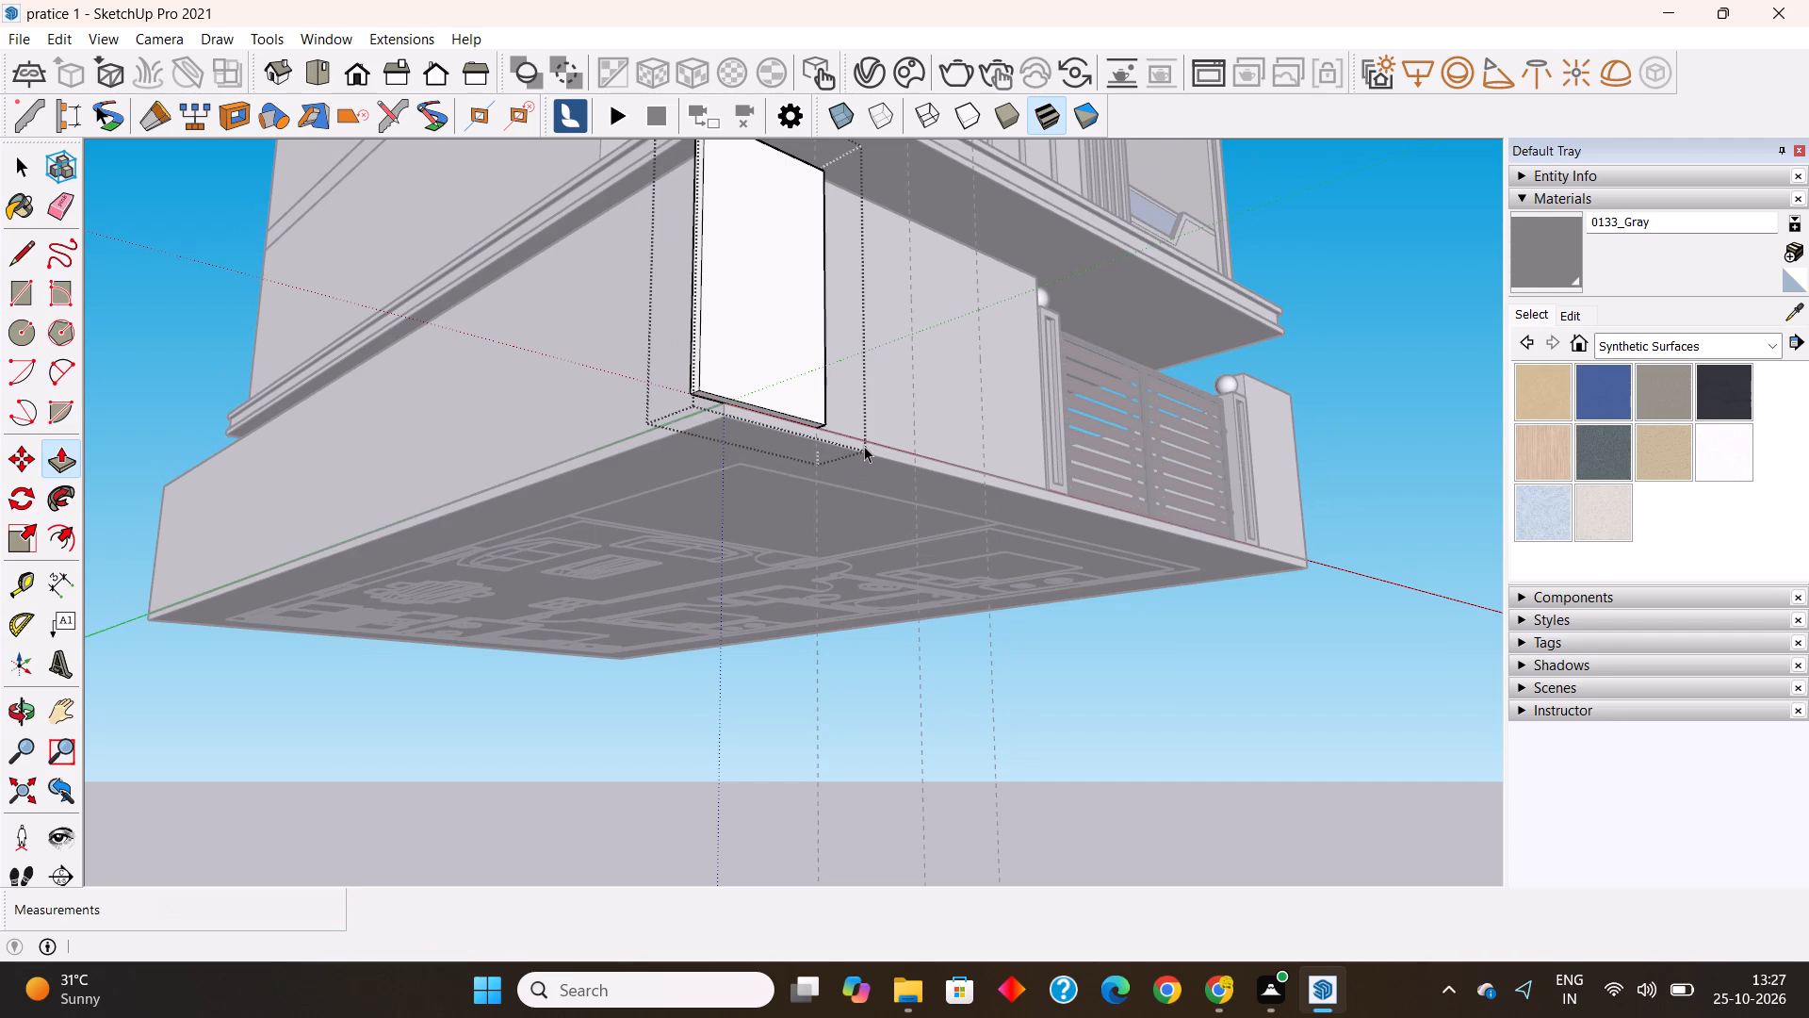
left_click(908, 599)
Examine the corner panel against the front wall and building from several angles and distances.
scroll(880, 472, "down", 7)
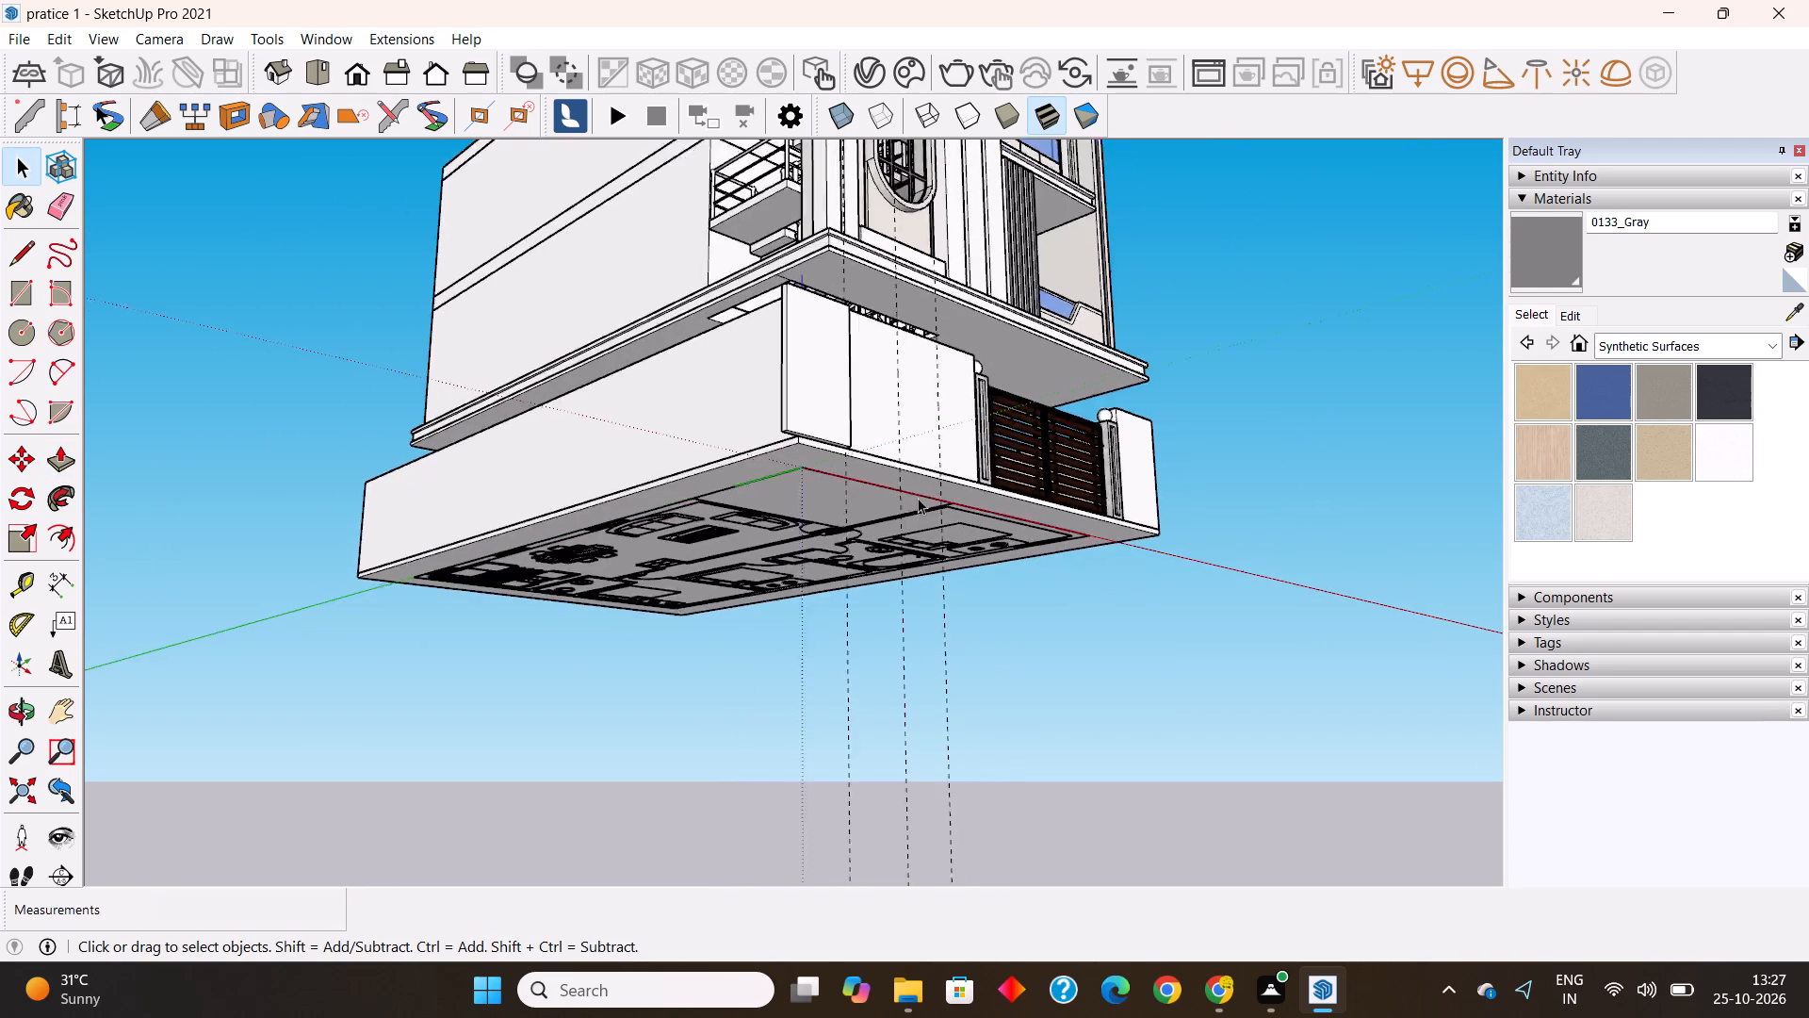
scroll(918, 498, "down", 1)
middle_click_drag(981, 489, 817, 732)
scroll(844, 488, "down", 2)
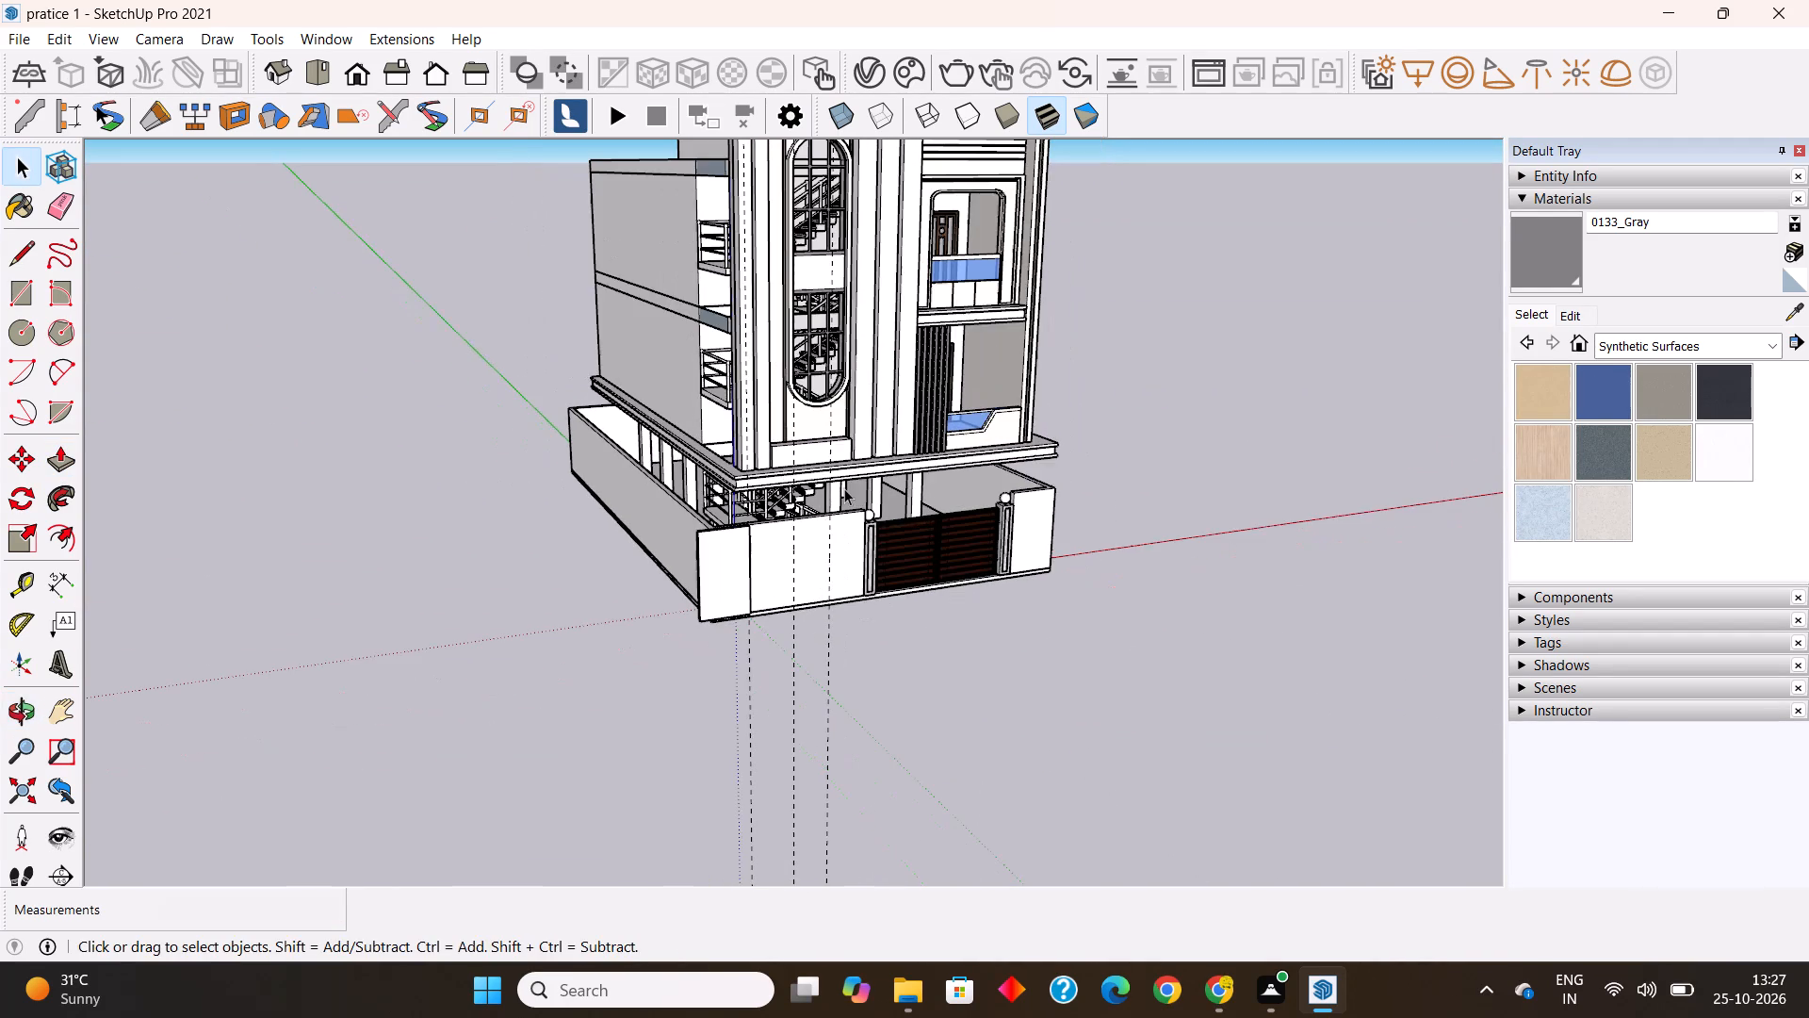
middle_click_drag(832, 620, 681, 636)
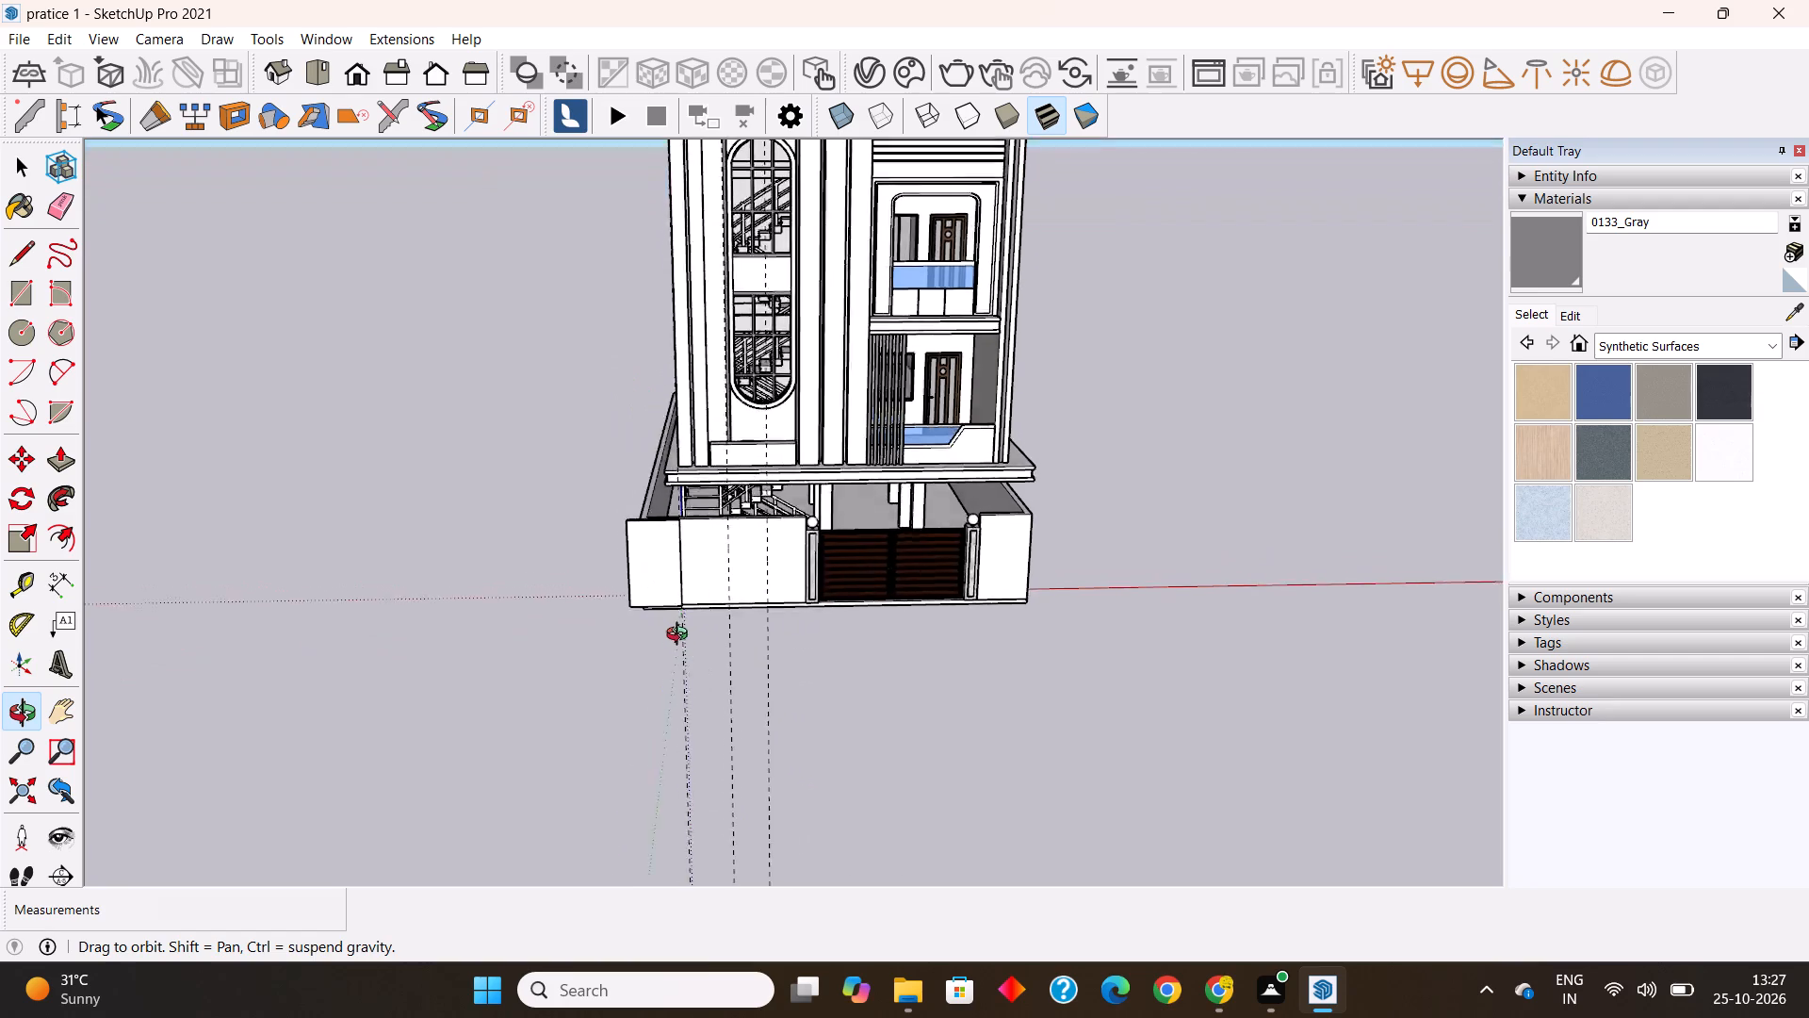
middle_click_drag(681, 636, 741, 663)
scroll(785, 564, "up", 2)
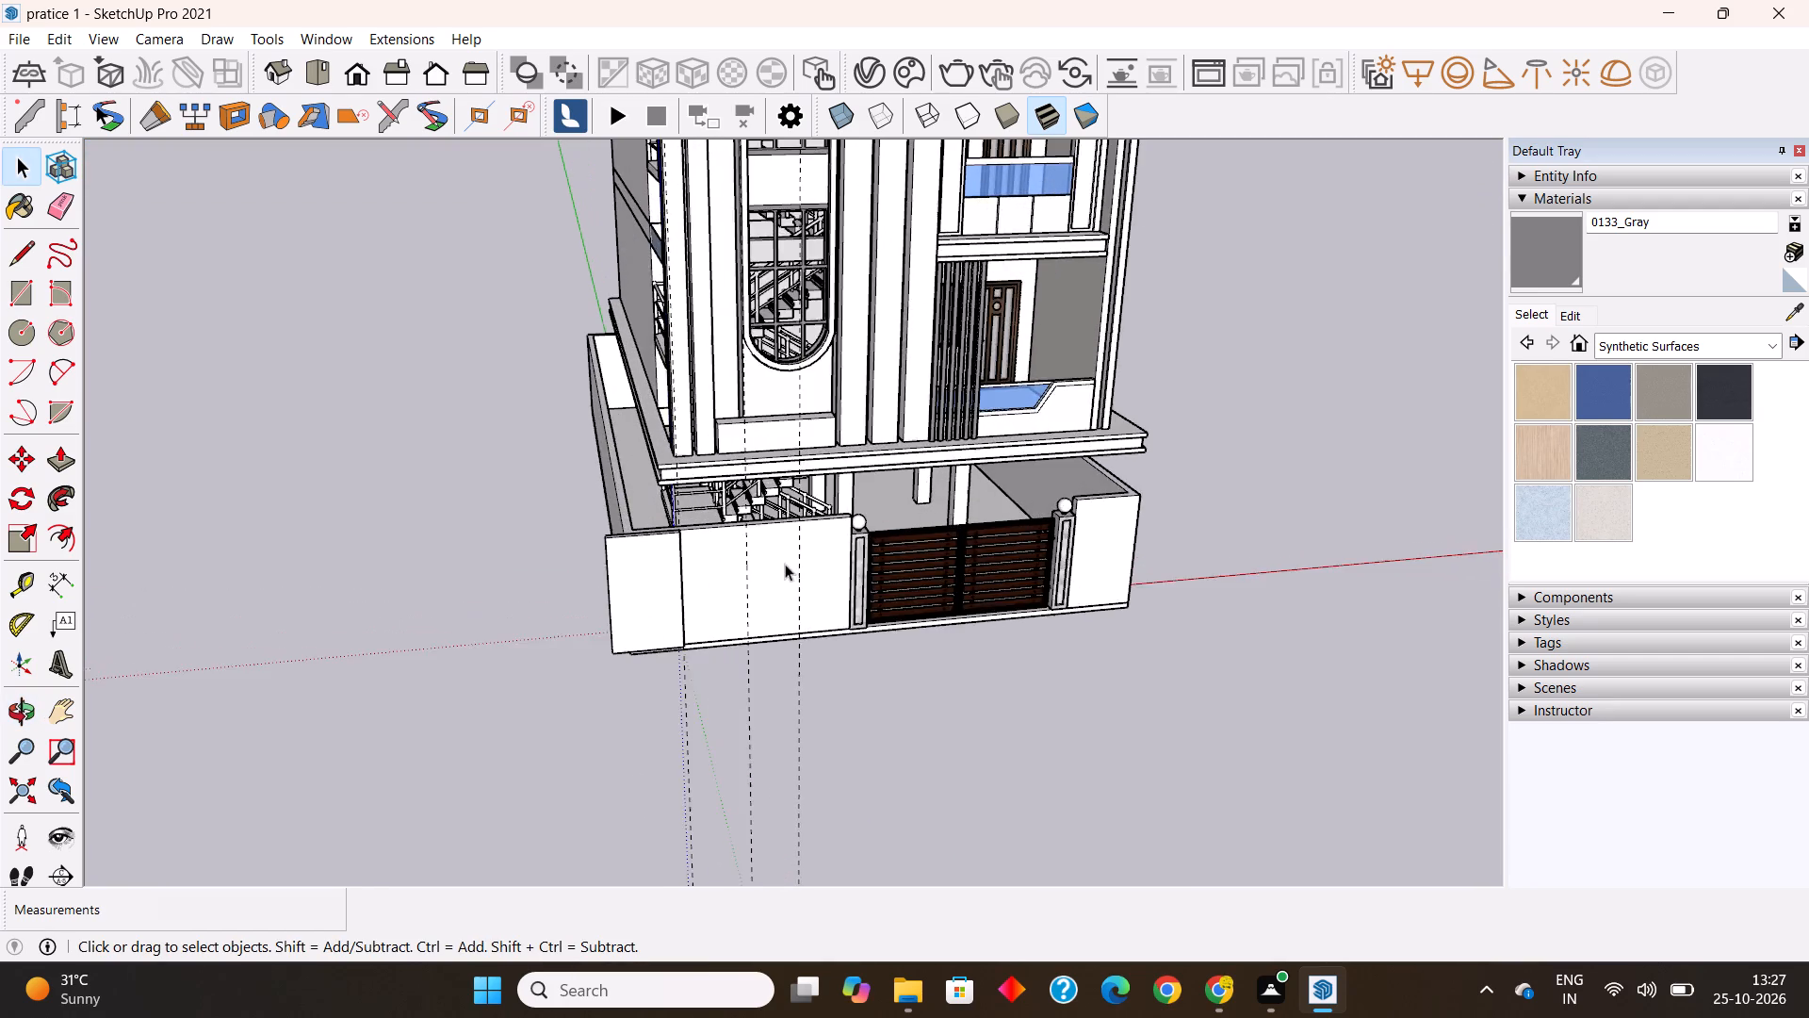
scroll(785, 564, "up", 5)
scroll(718, 583, "down", 1)
scroll(715, 616, "up", 6)
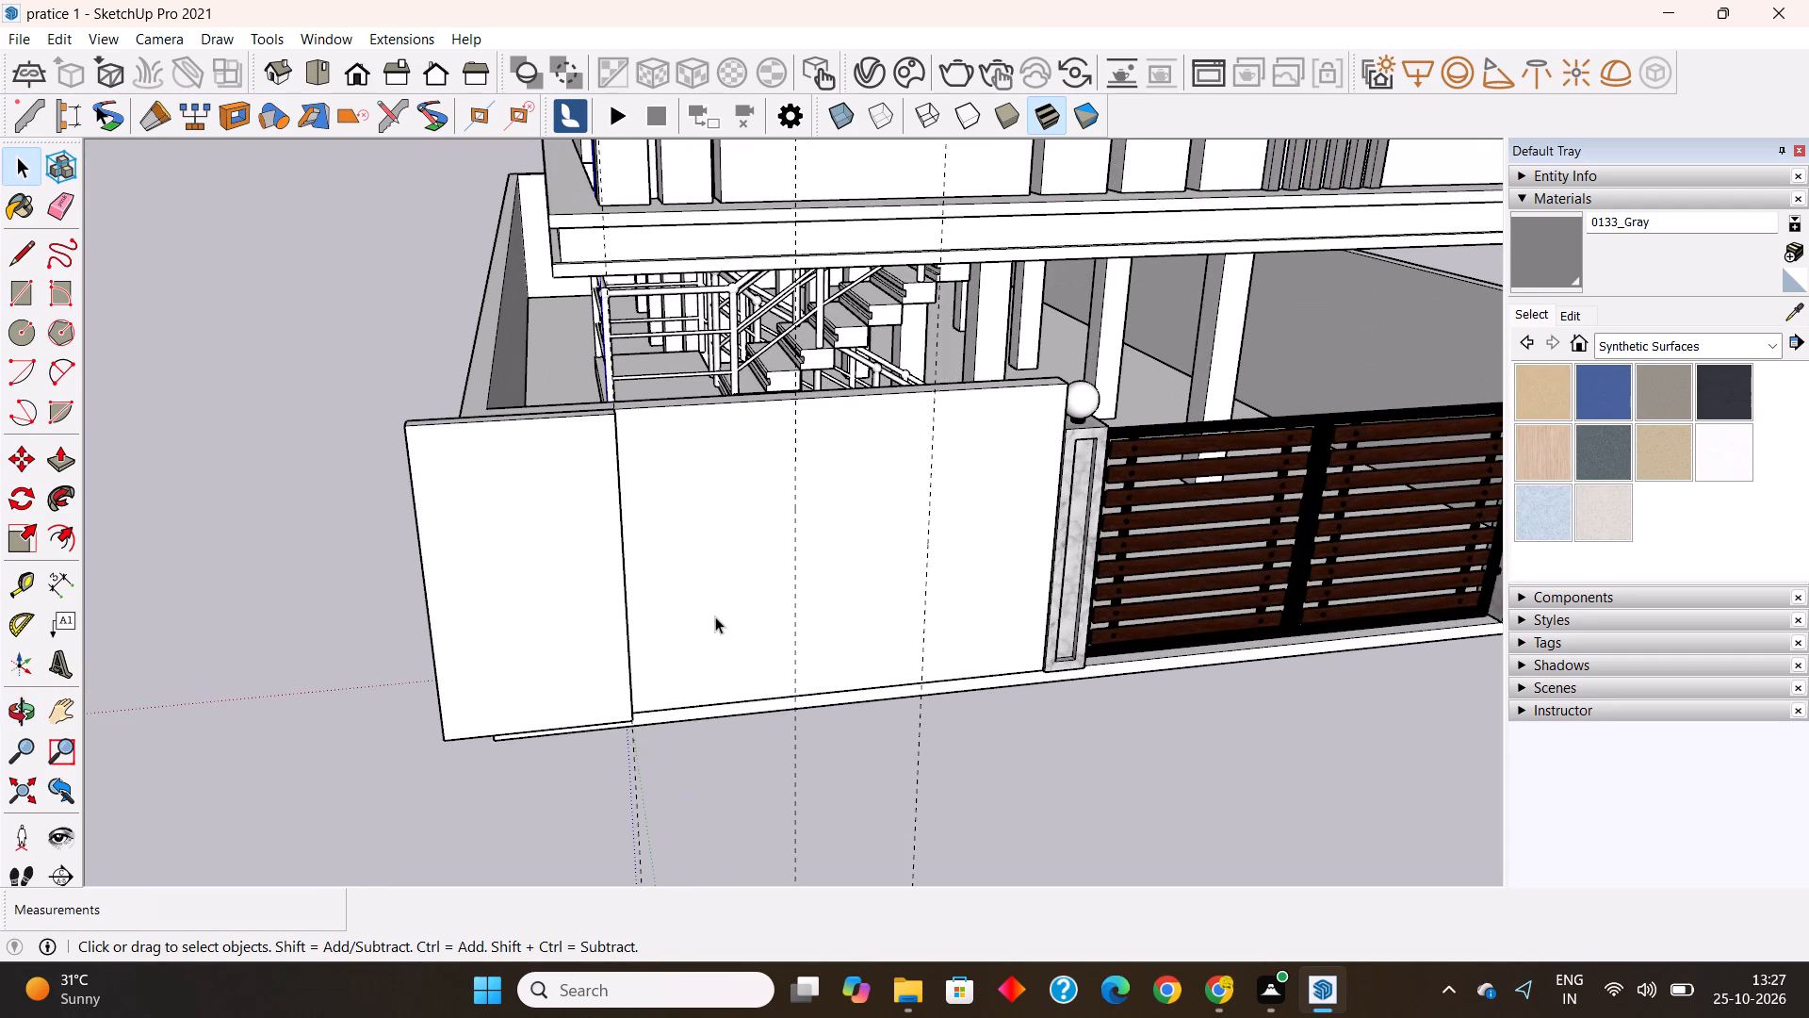
middle_click_drag(716, 615, 611, 577)
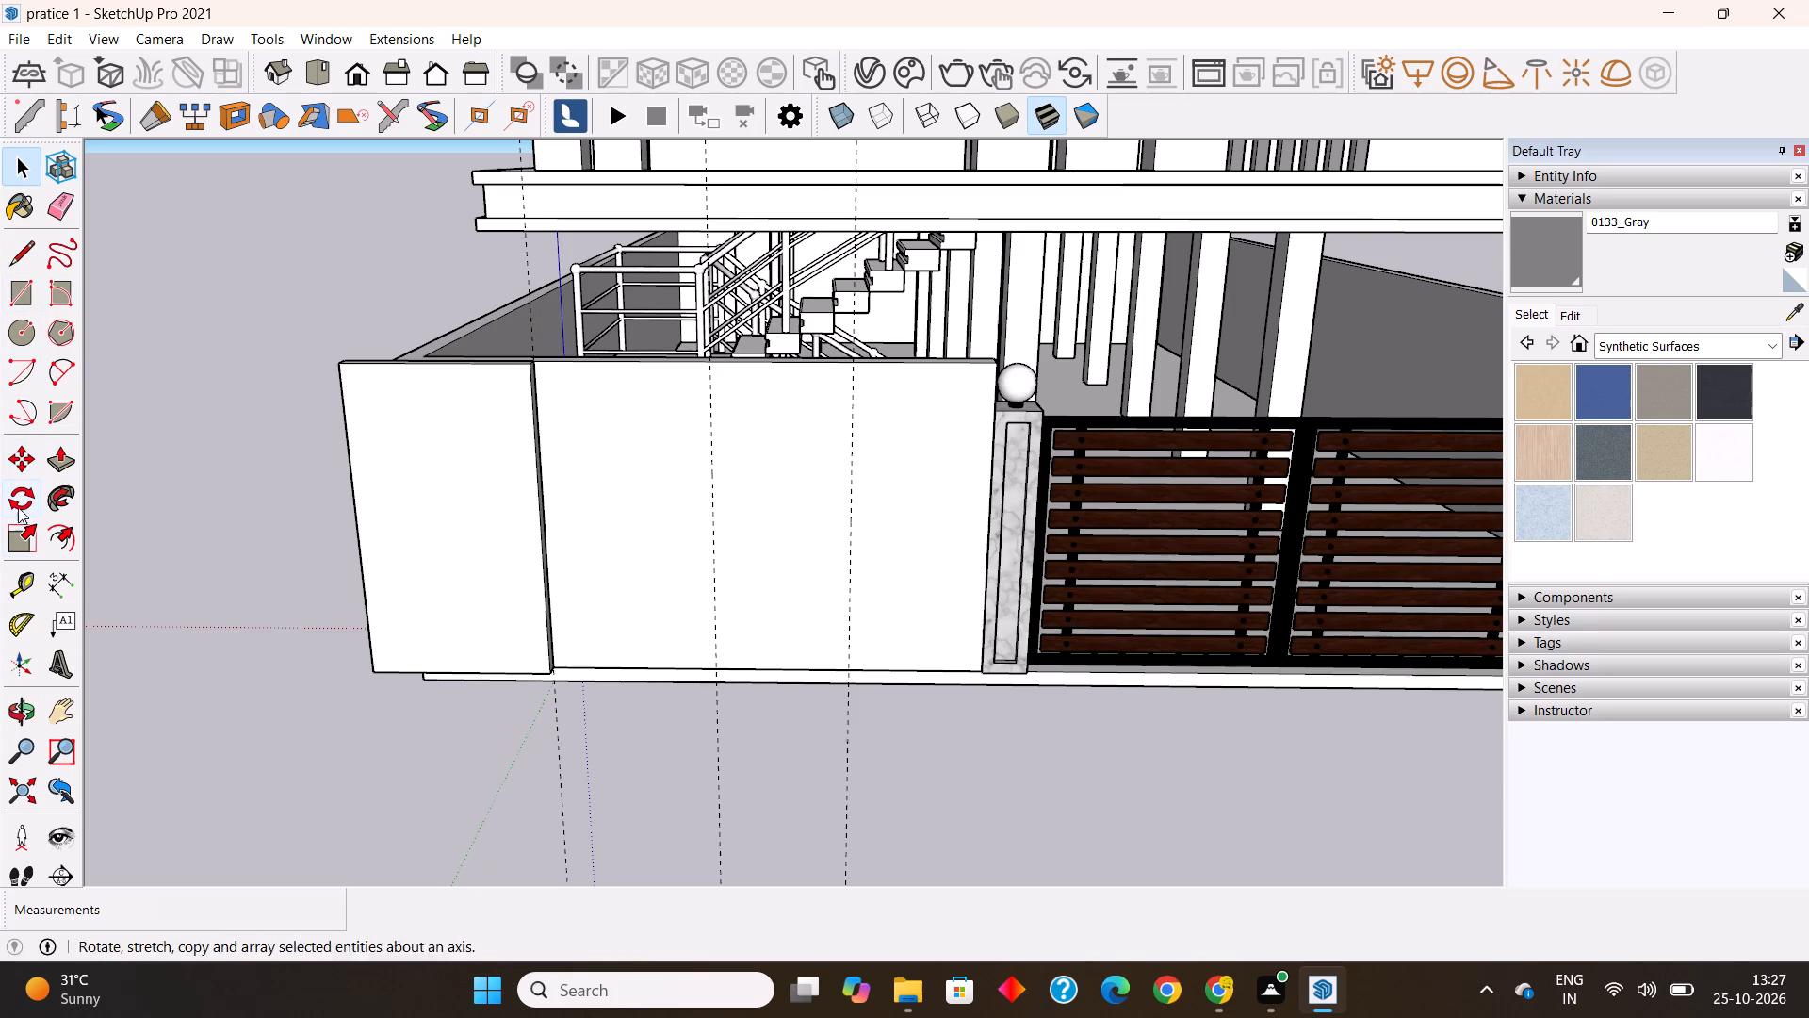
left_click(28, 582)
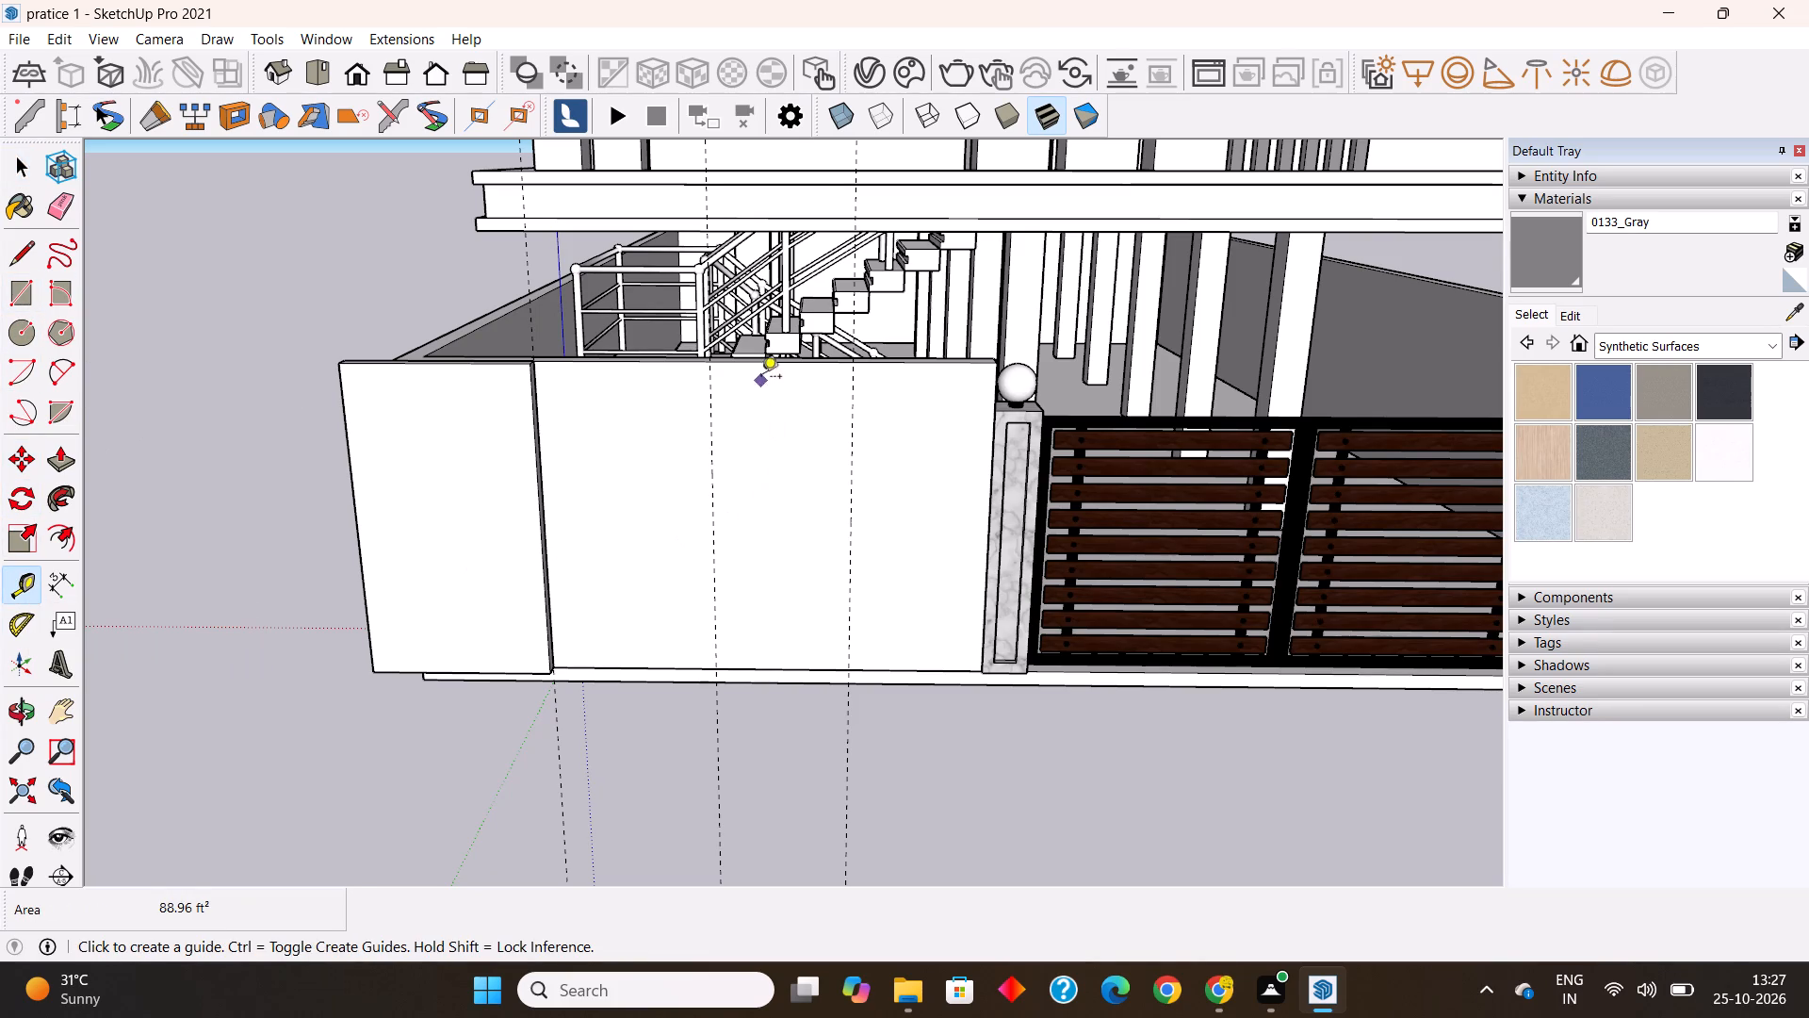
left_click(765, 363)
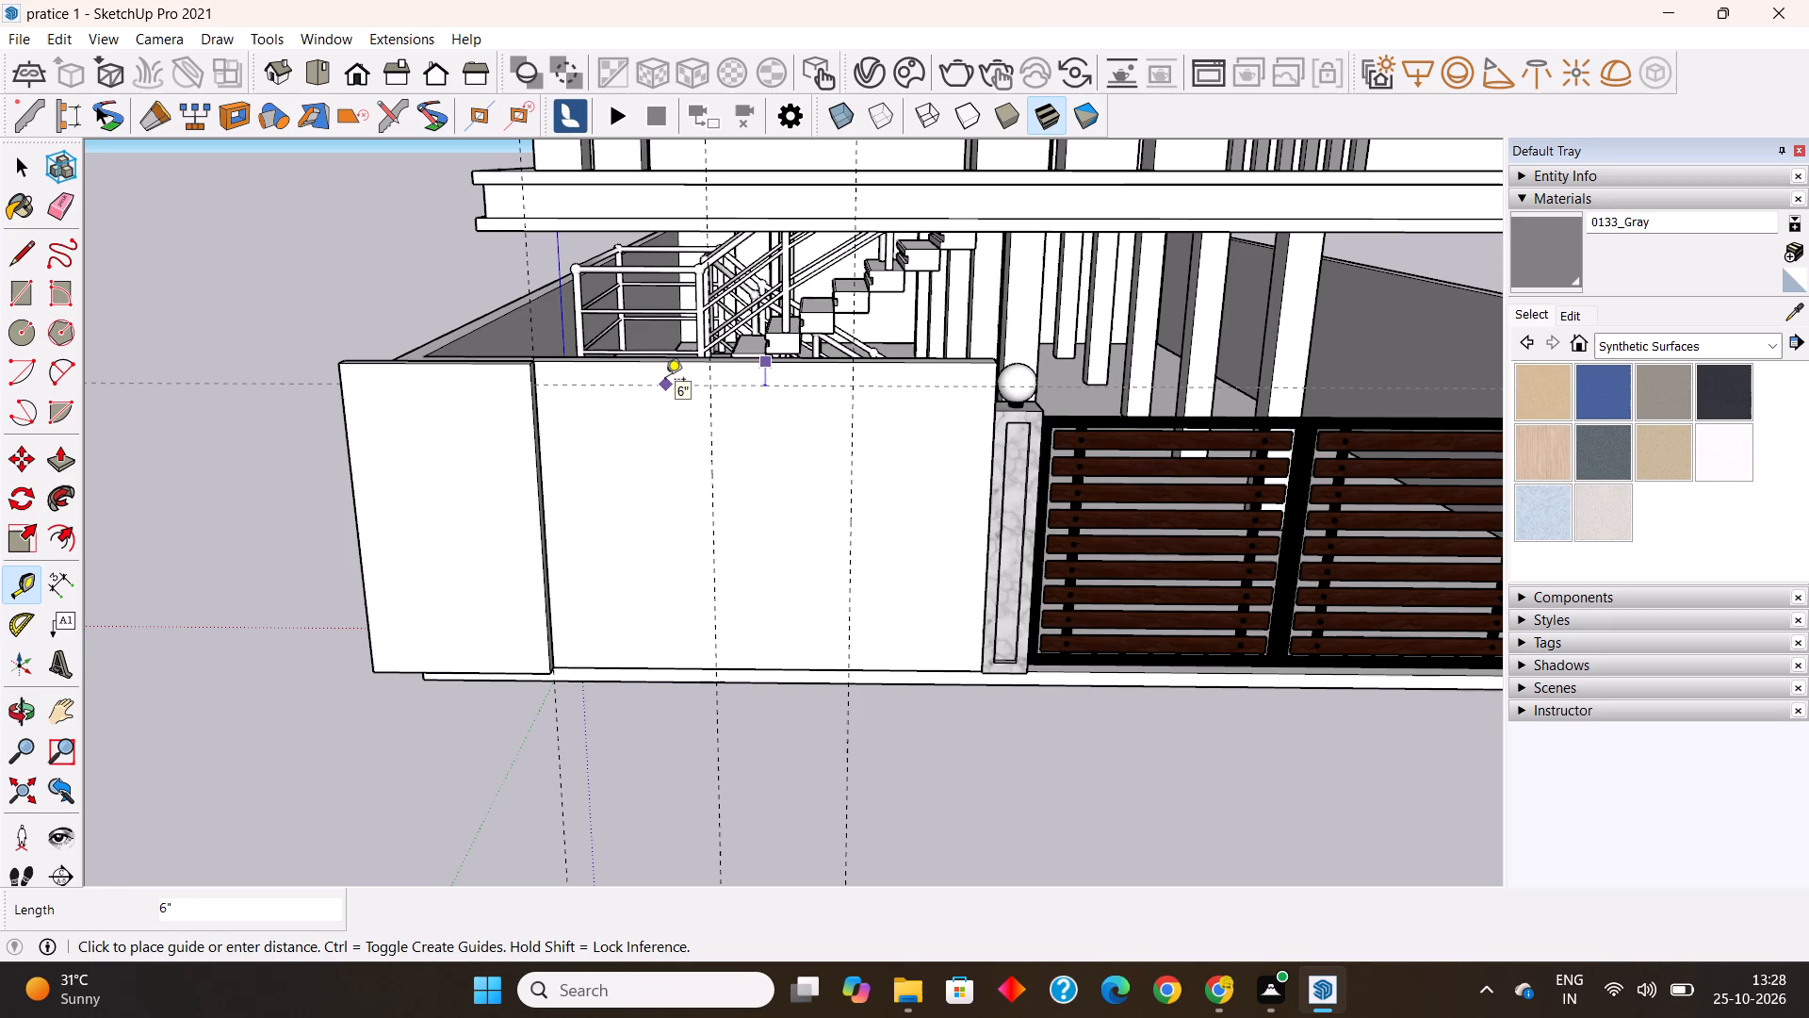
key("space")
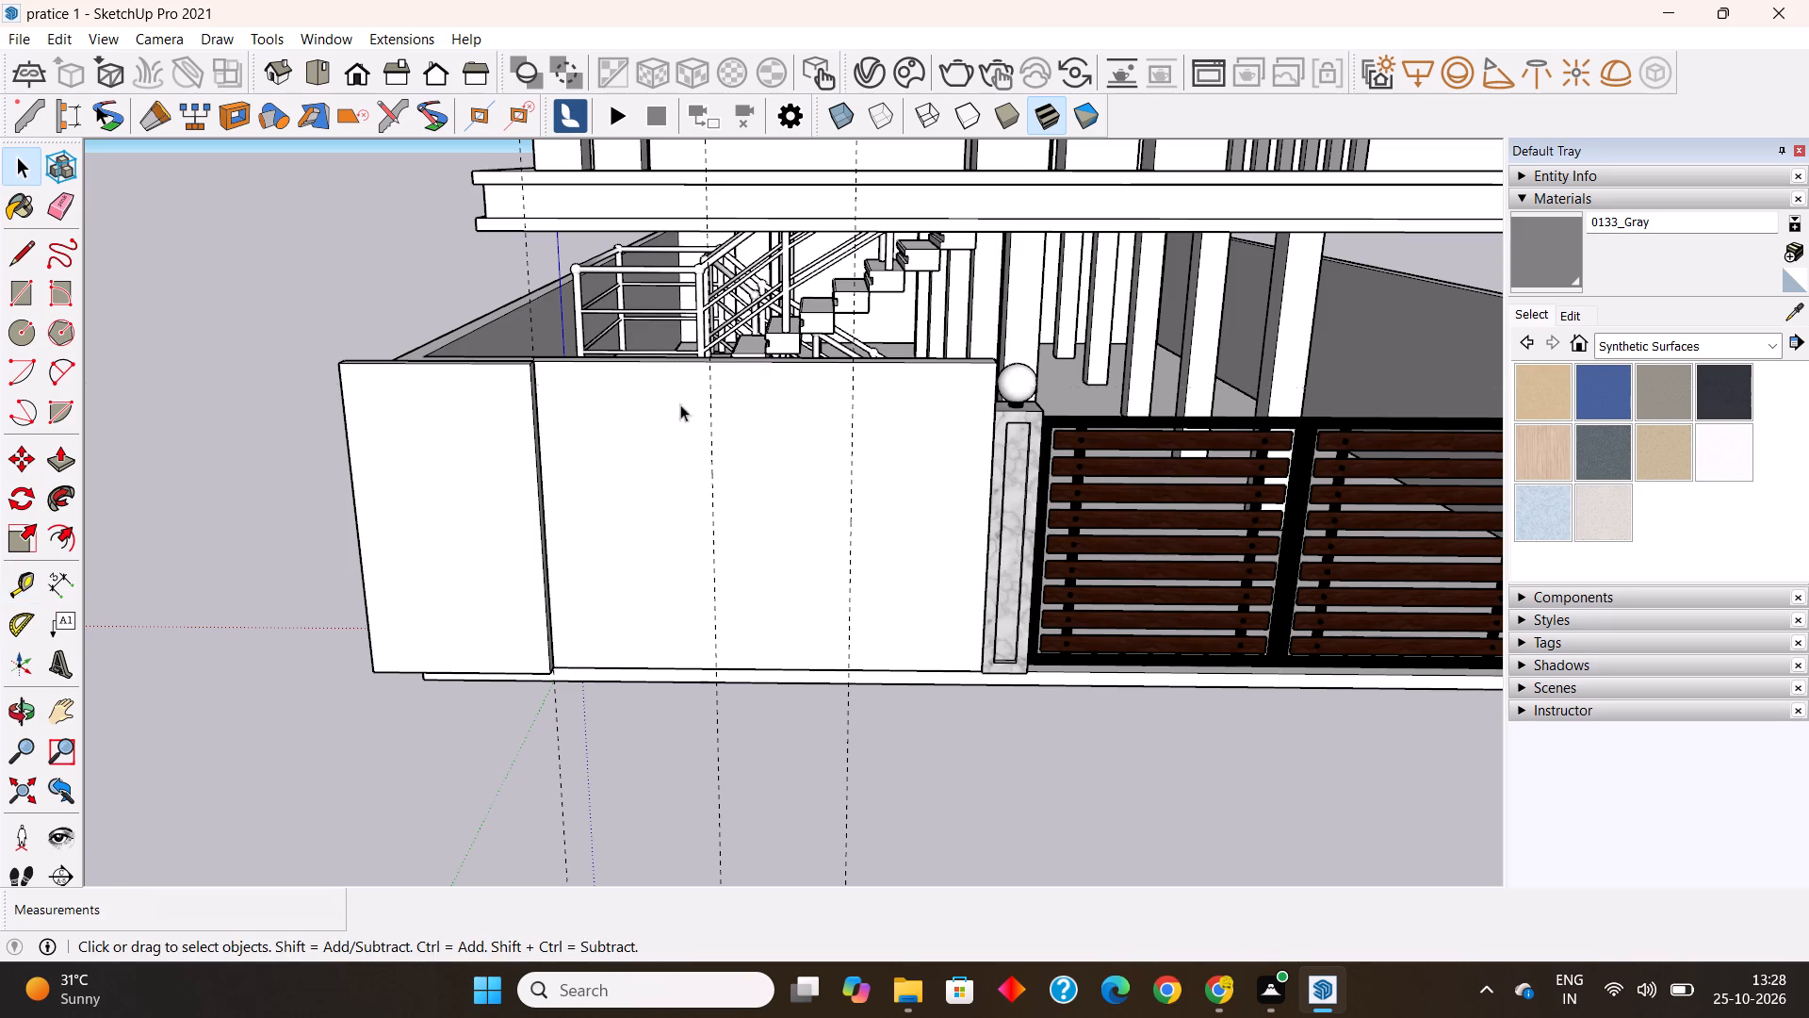
Draw a full-height rectangle on the front wall face between the two vertical guides nearest the gate.
middle_click_drag(754, 534, 745, 564)
left_click(21, 297)
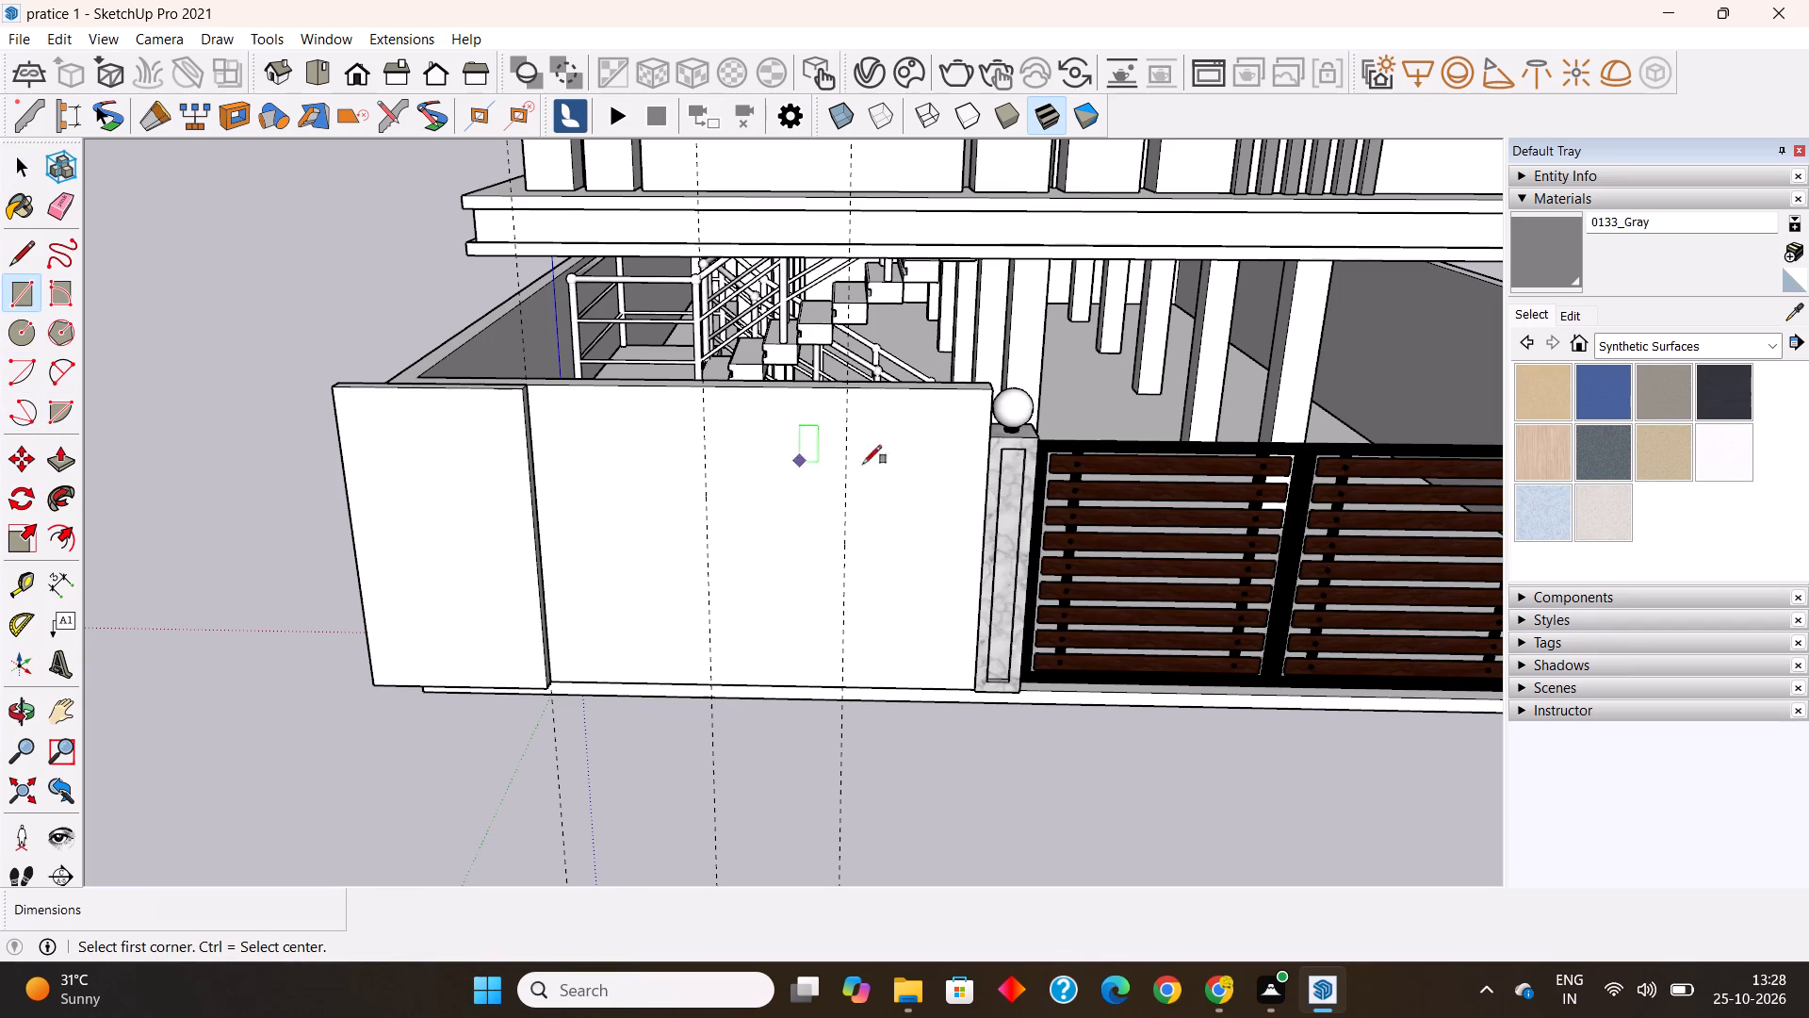
left_click(850, 388)
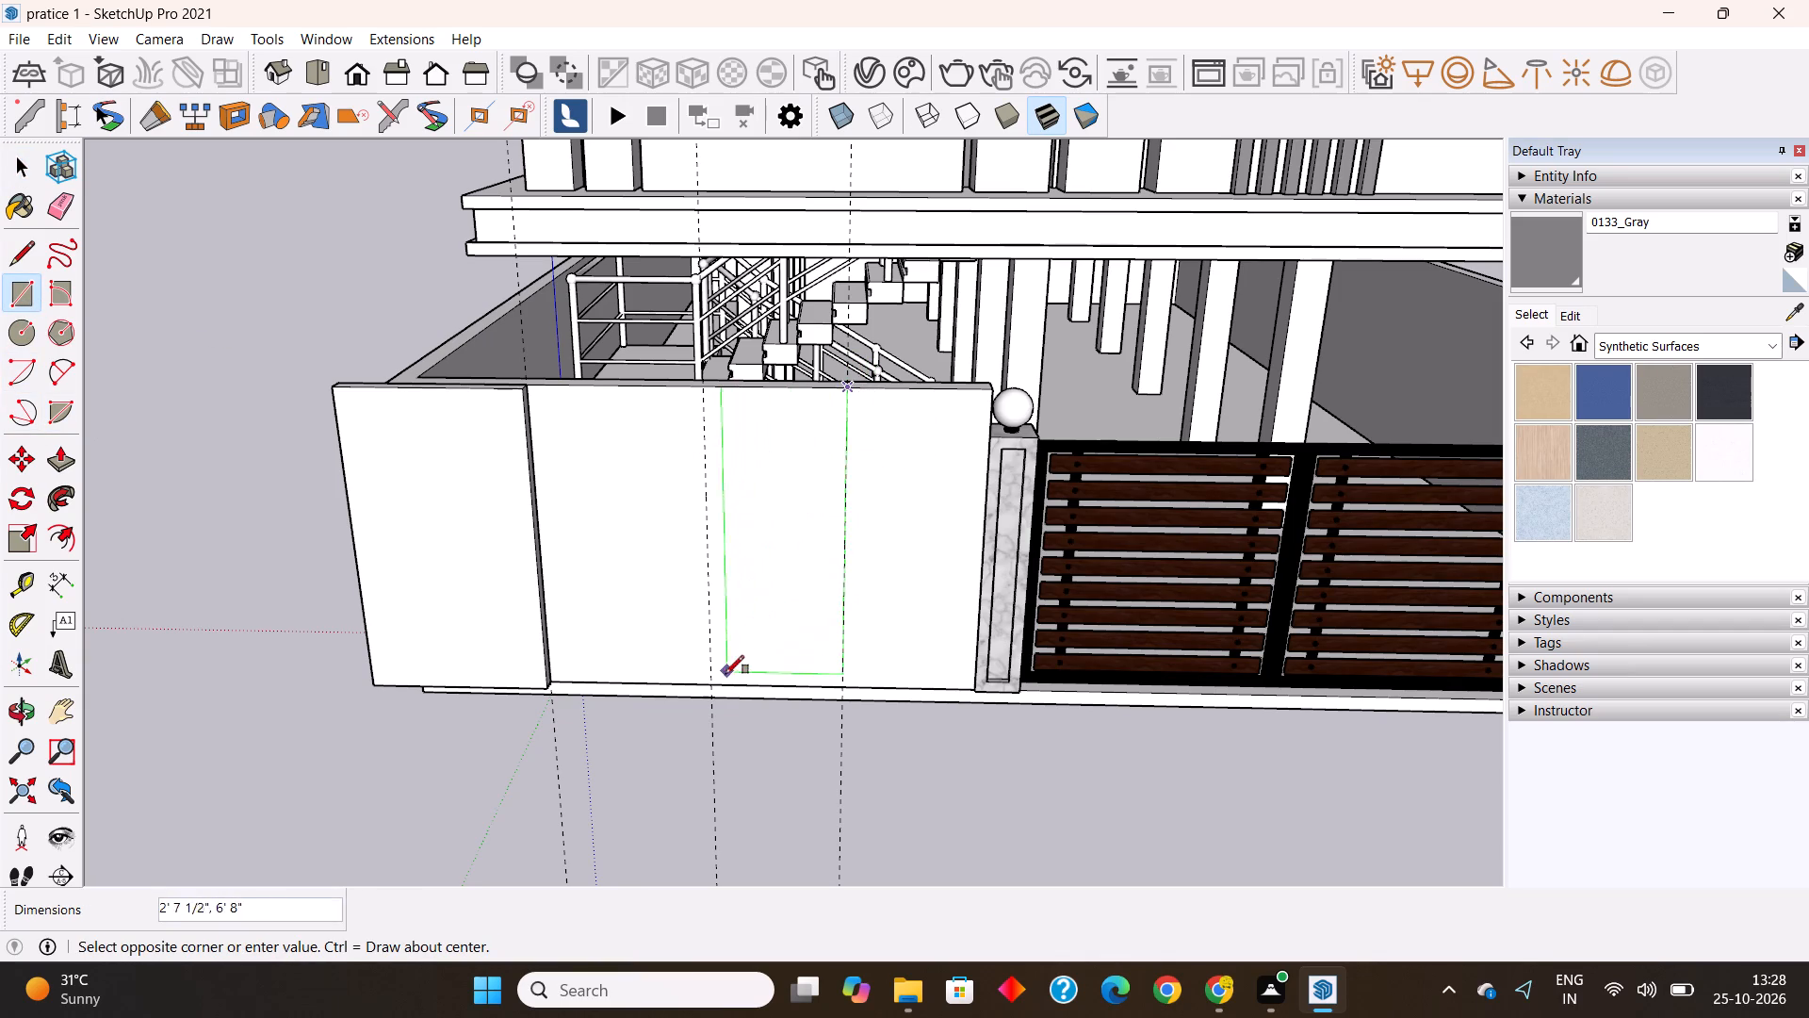
left_click(715, 681)
Make a group from the new middle rectangle's face and edges.
key("space")
double_click(761, 568)
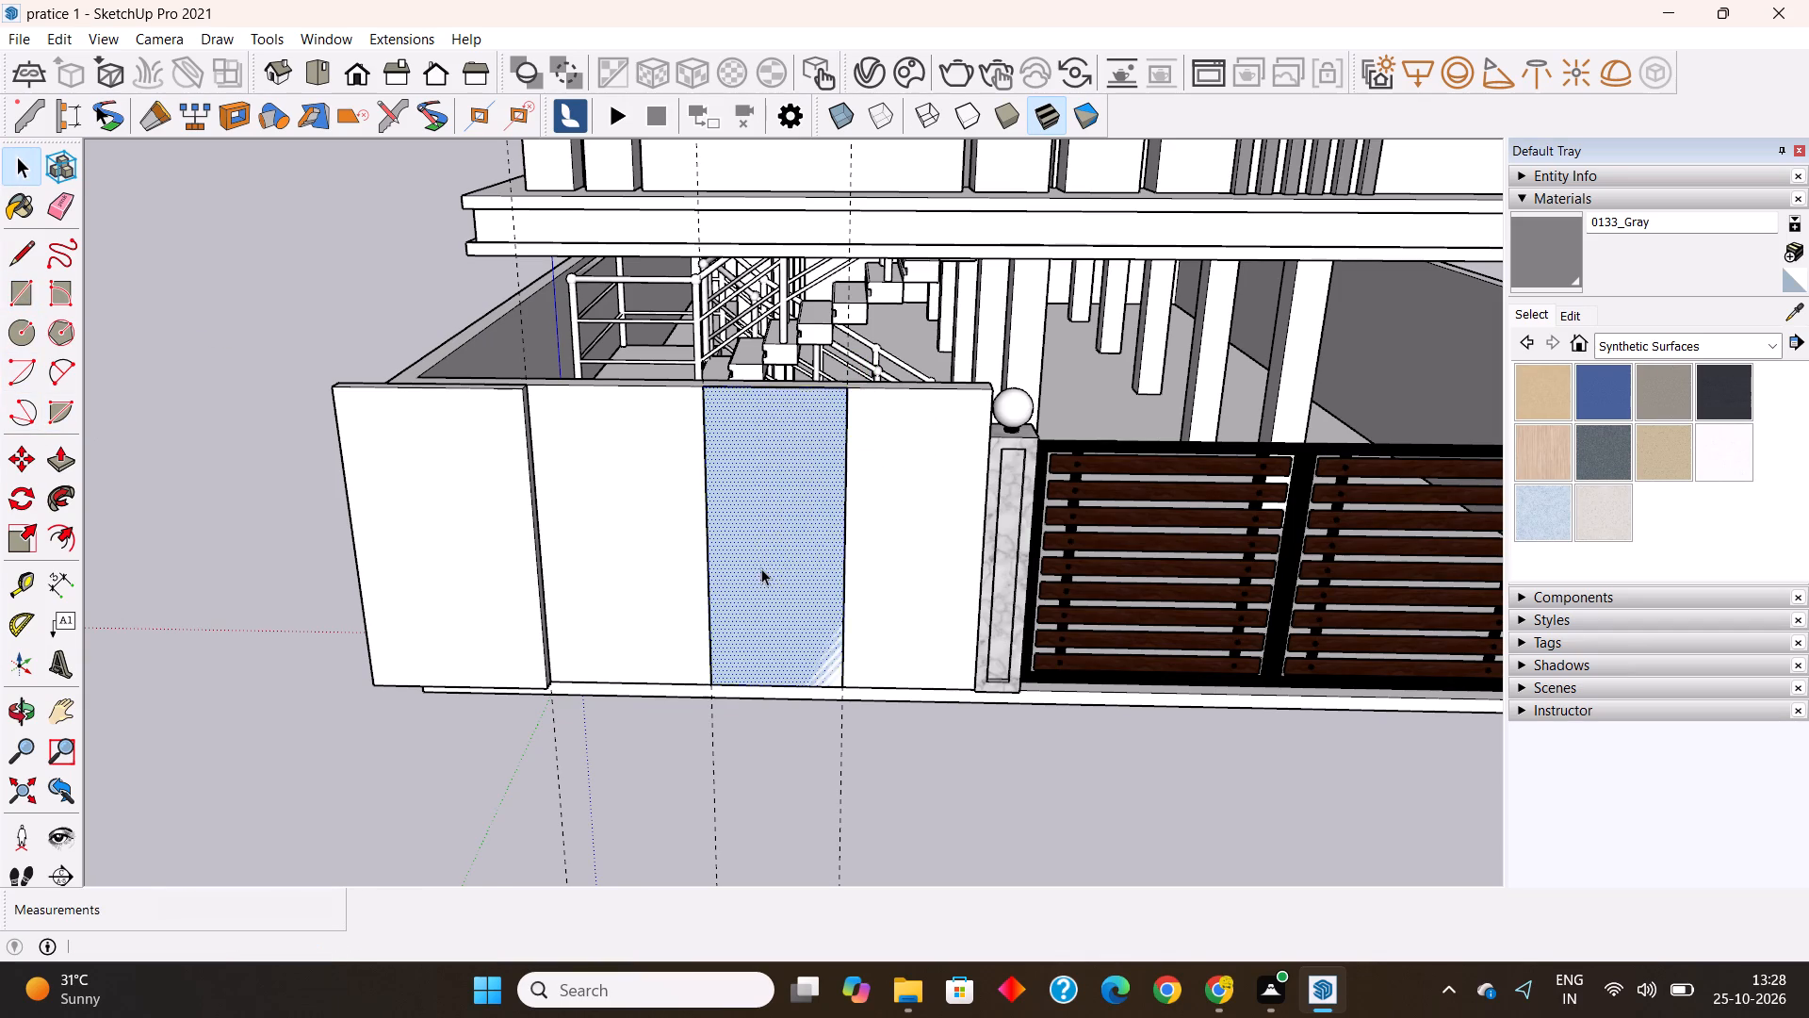
right_click(761, 568)
left_click(854, 322)
Open the middle rectangle's group, push/pull its face outward to align with the corner panel, and close the group.
double_click(780, 549)
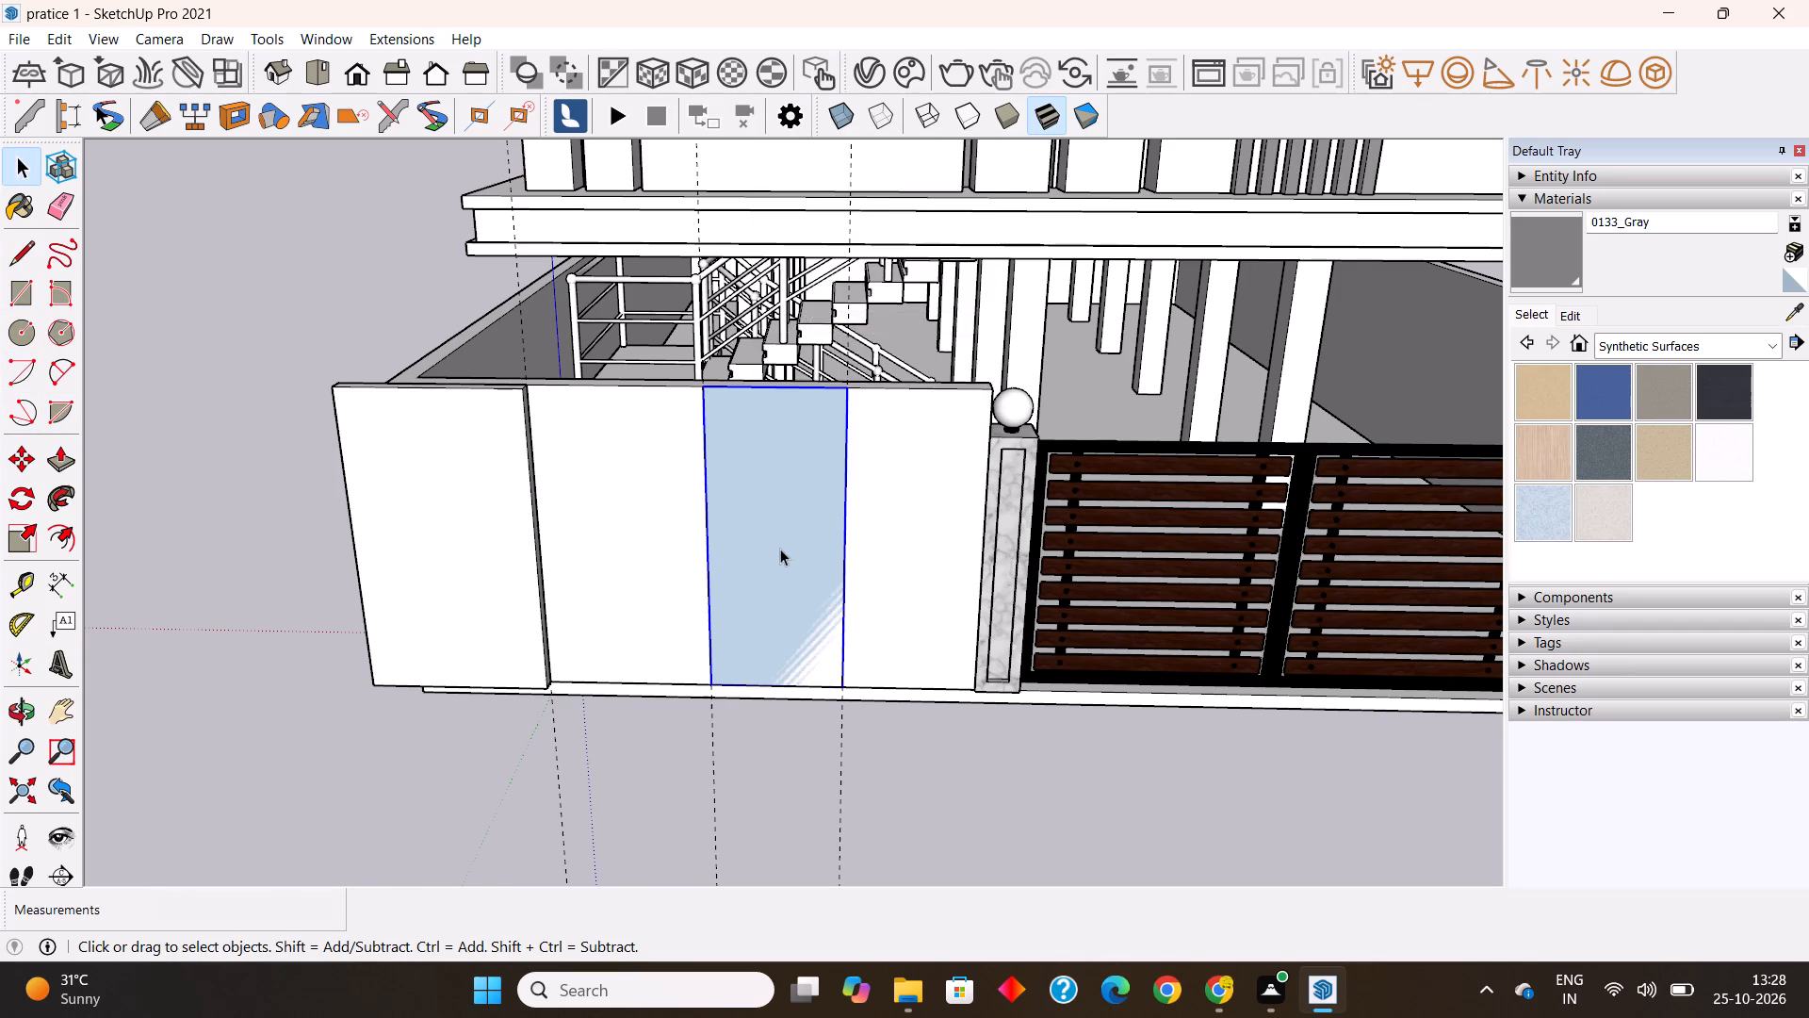
left_click(62, 463)
left_click(749, 523)
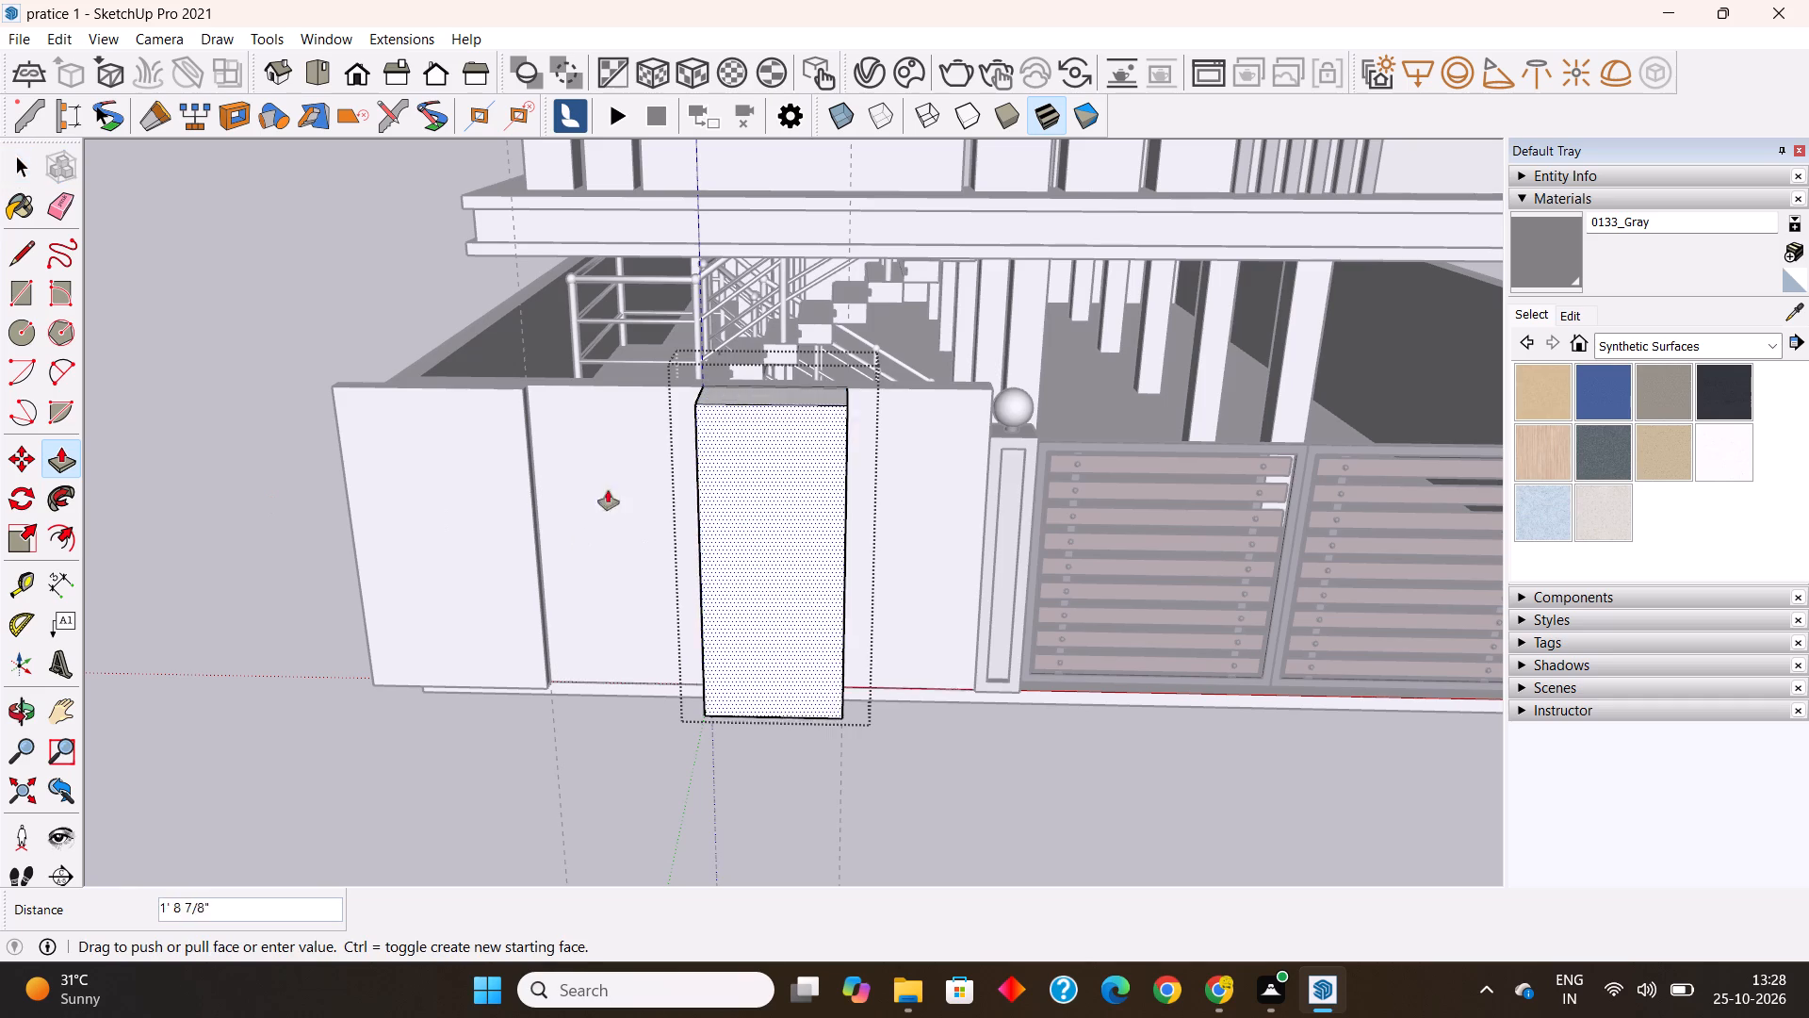
left_click(522, 438)
key("space")
left_click(679, 791)
Examine the two raised panels and the plain wall sections beside the gate from several angles.
scroll(680, 765, "down", 3)
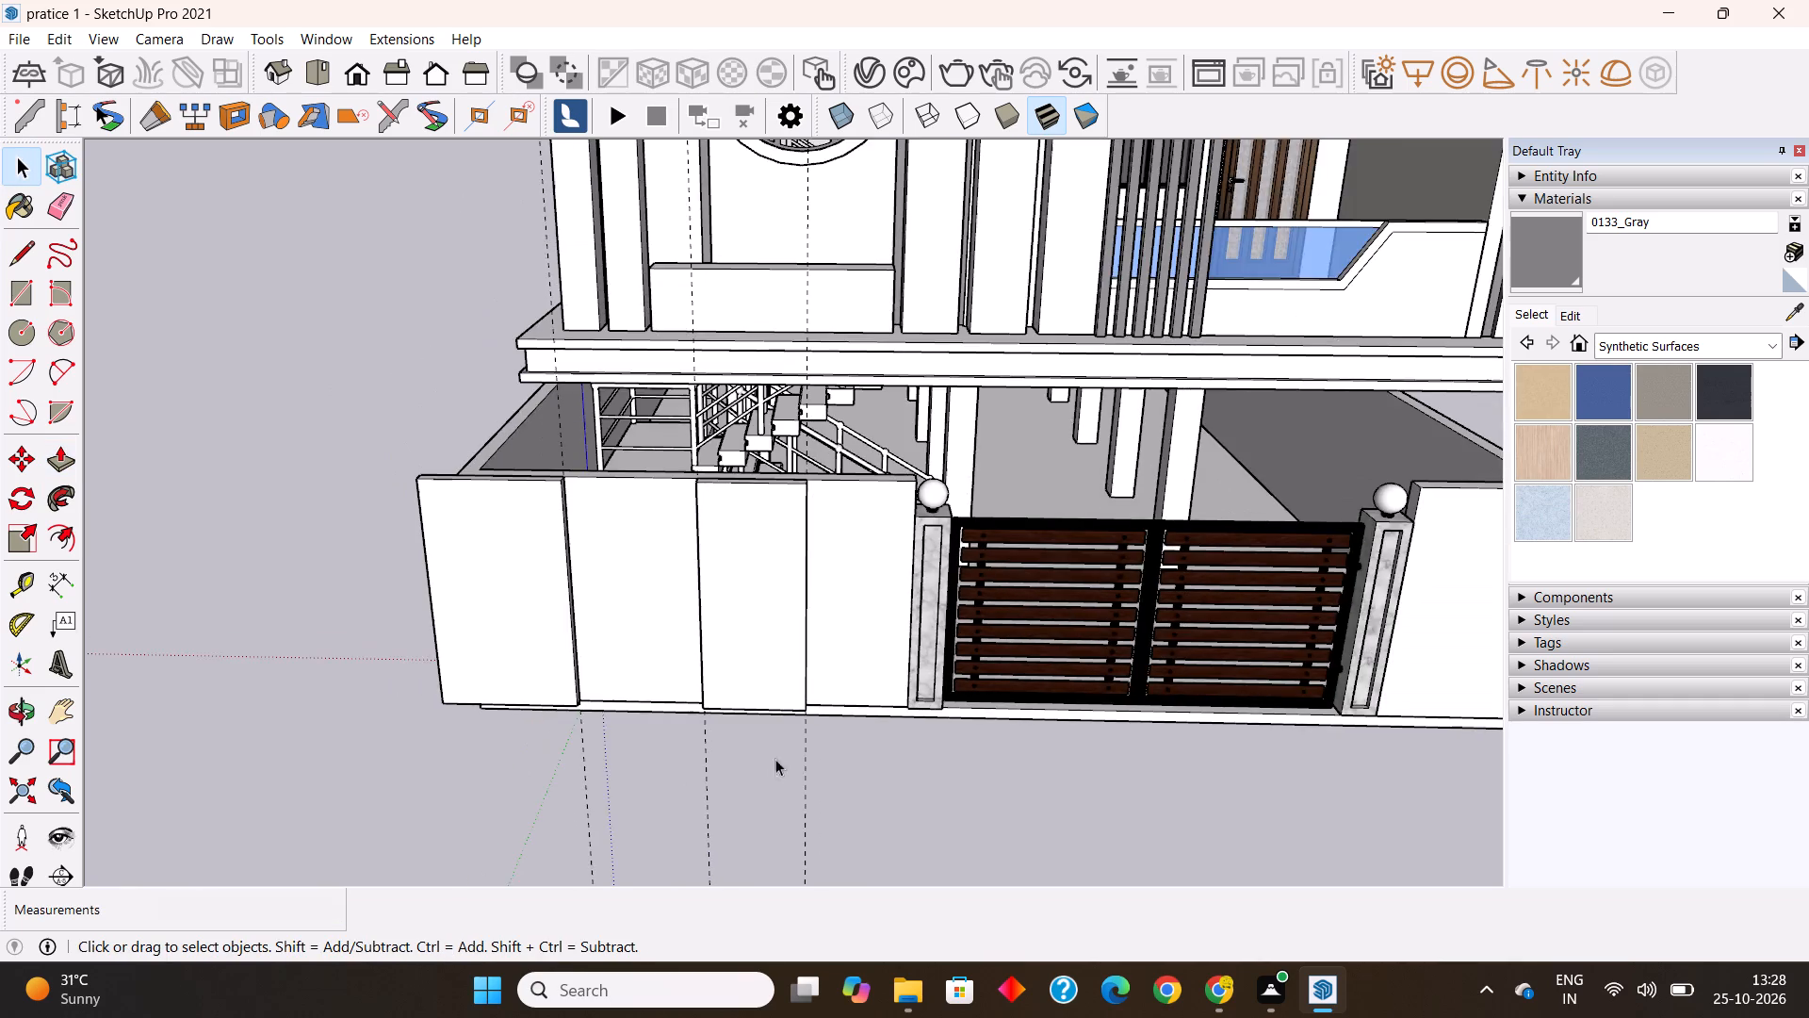
middle_click_drag(798, 759, 487, 832)
scroll(604, 598, "up", 2)
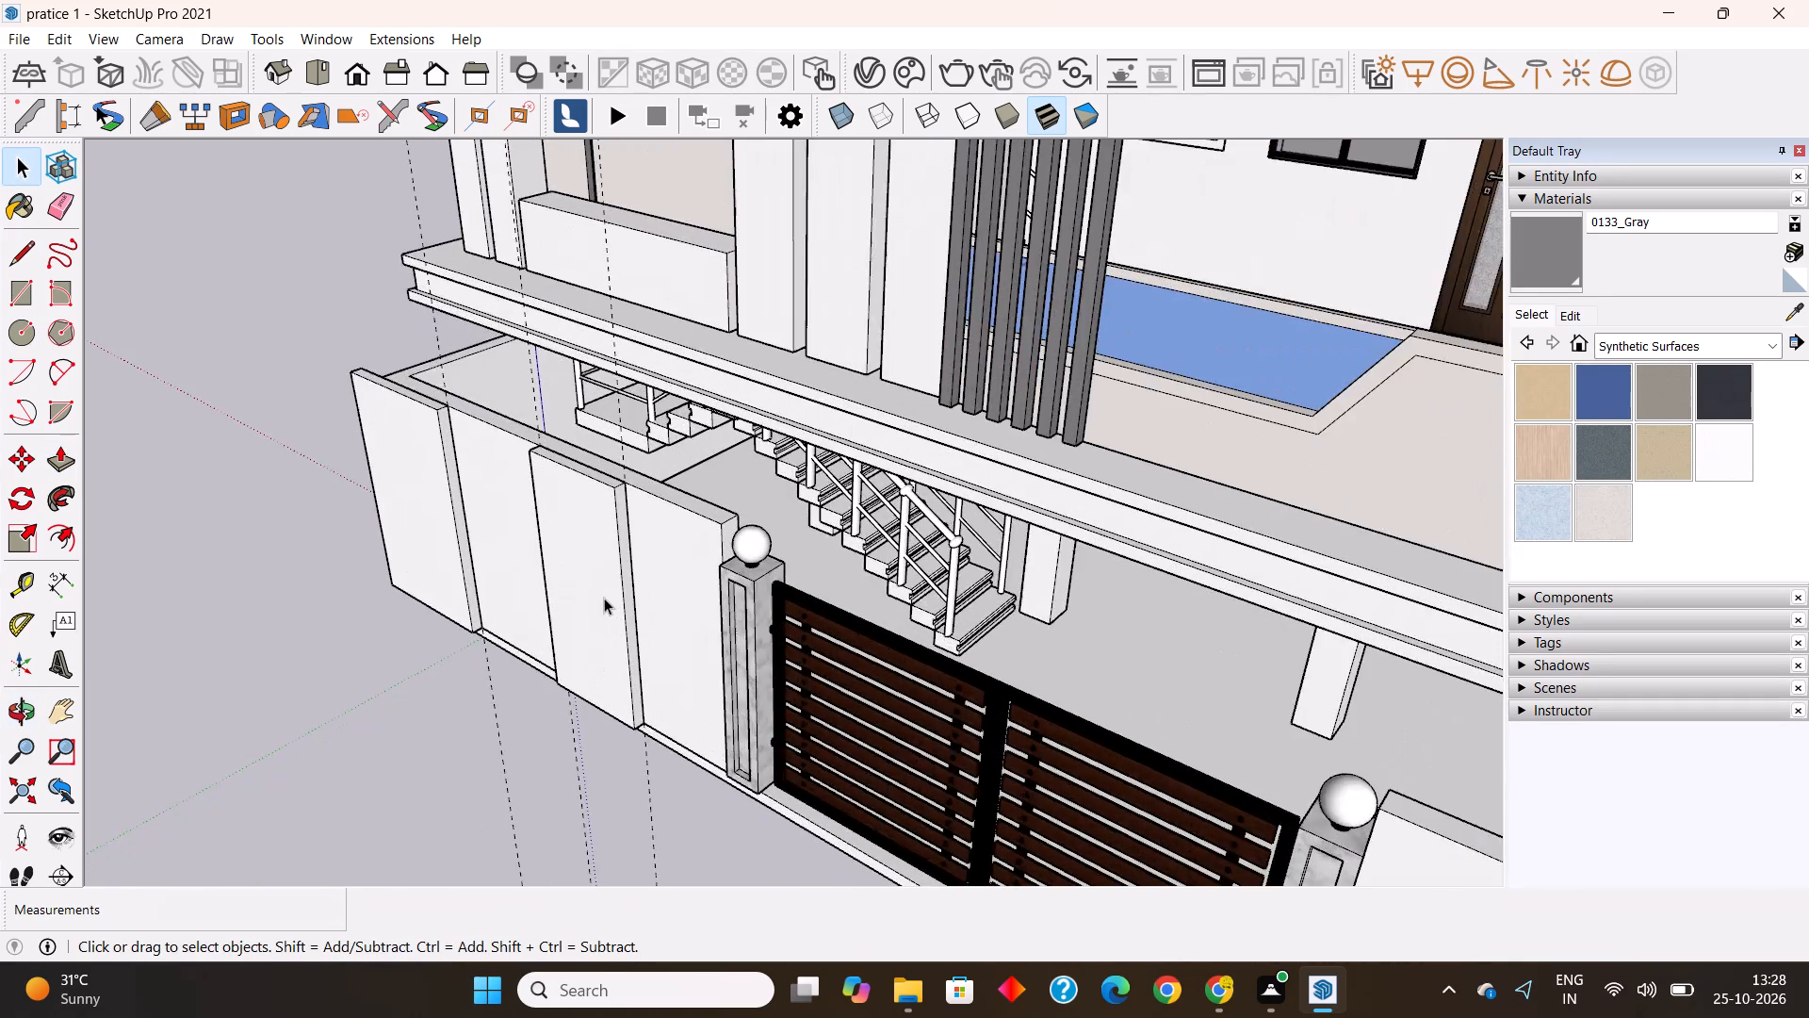
scroll(604, 597, "down", 3)
middle_click_drag(673, 726, 714, 597)
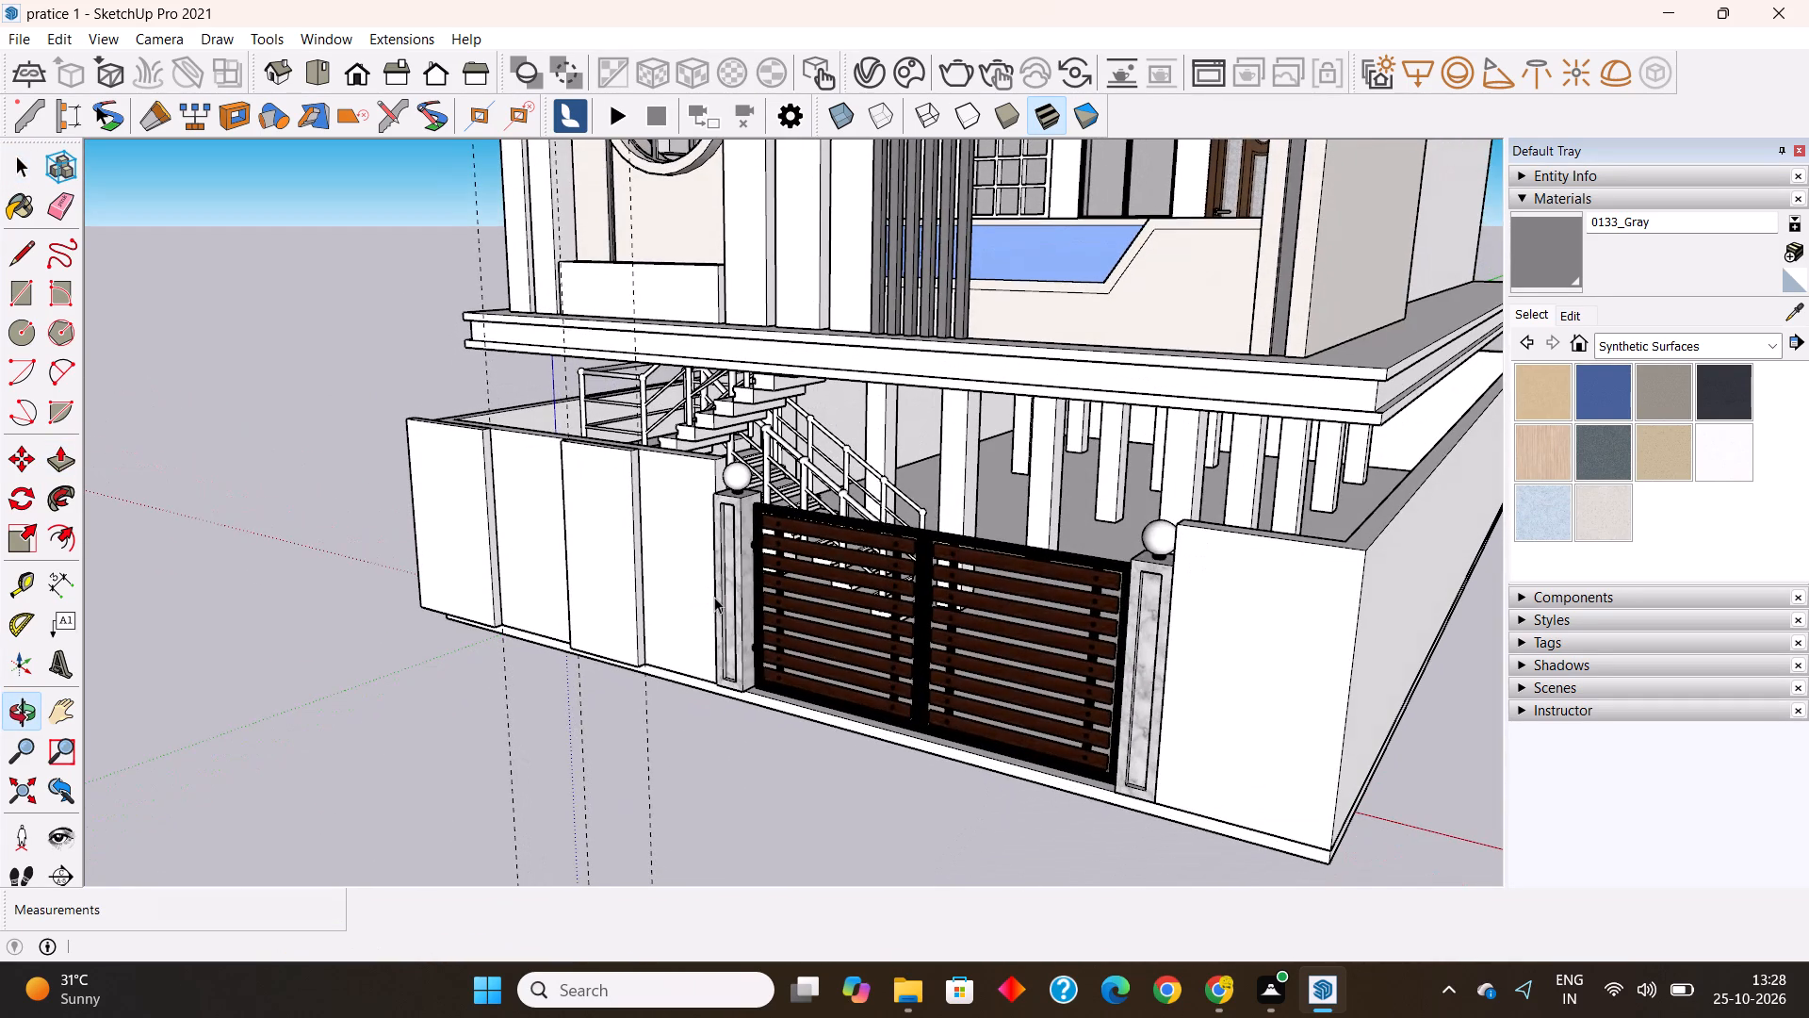
scroll(693, 579, "up", 1)
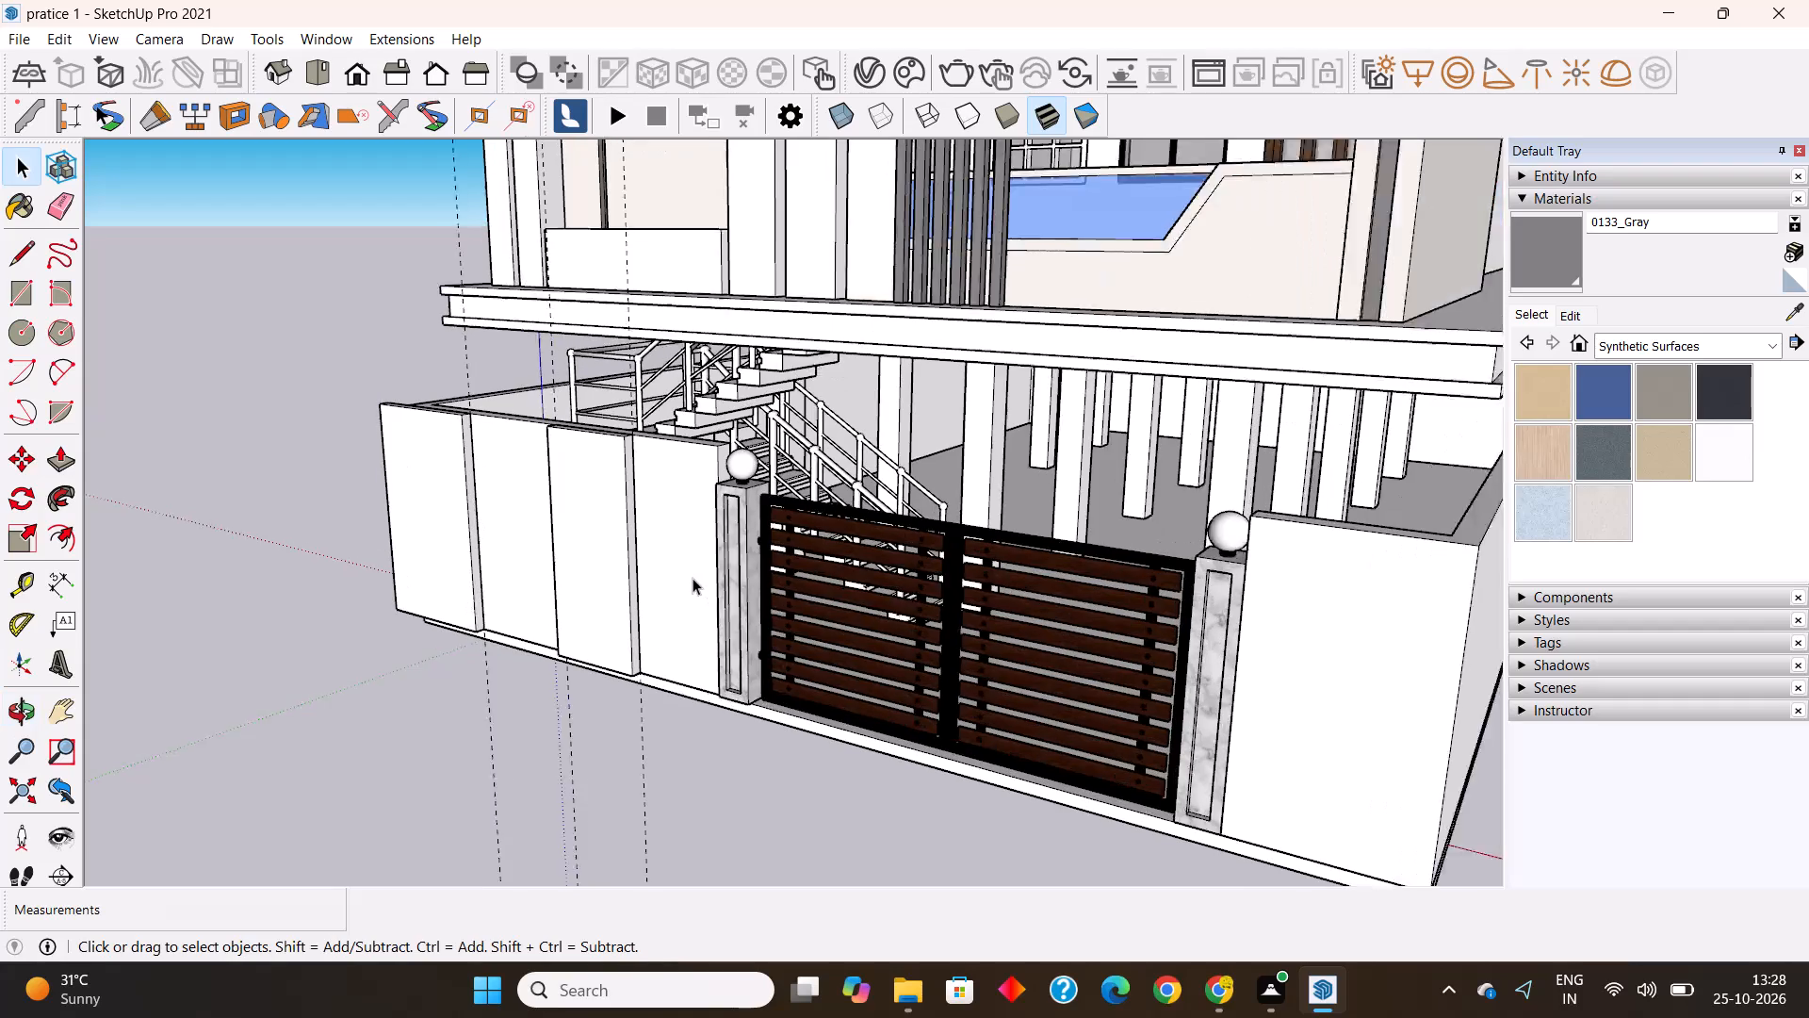
scroll(693, 578, "up", 1)
middle_click_drag(620, 633, 875, 687)
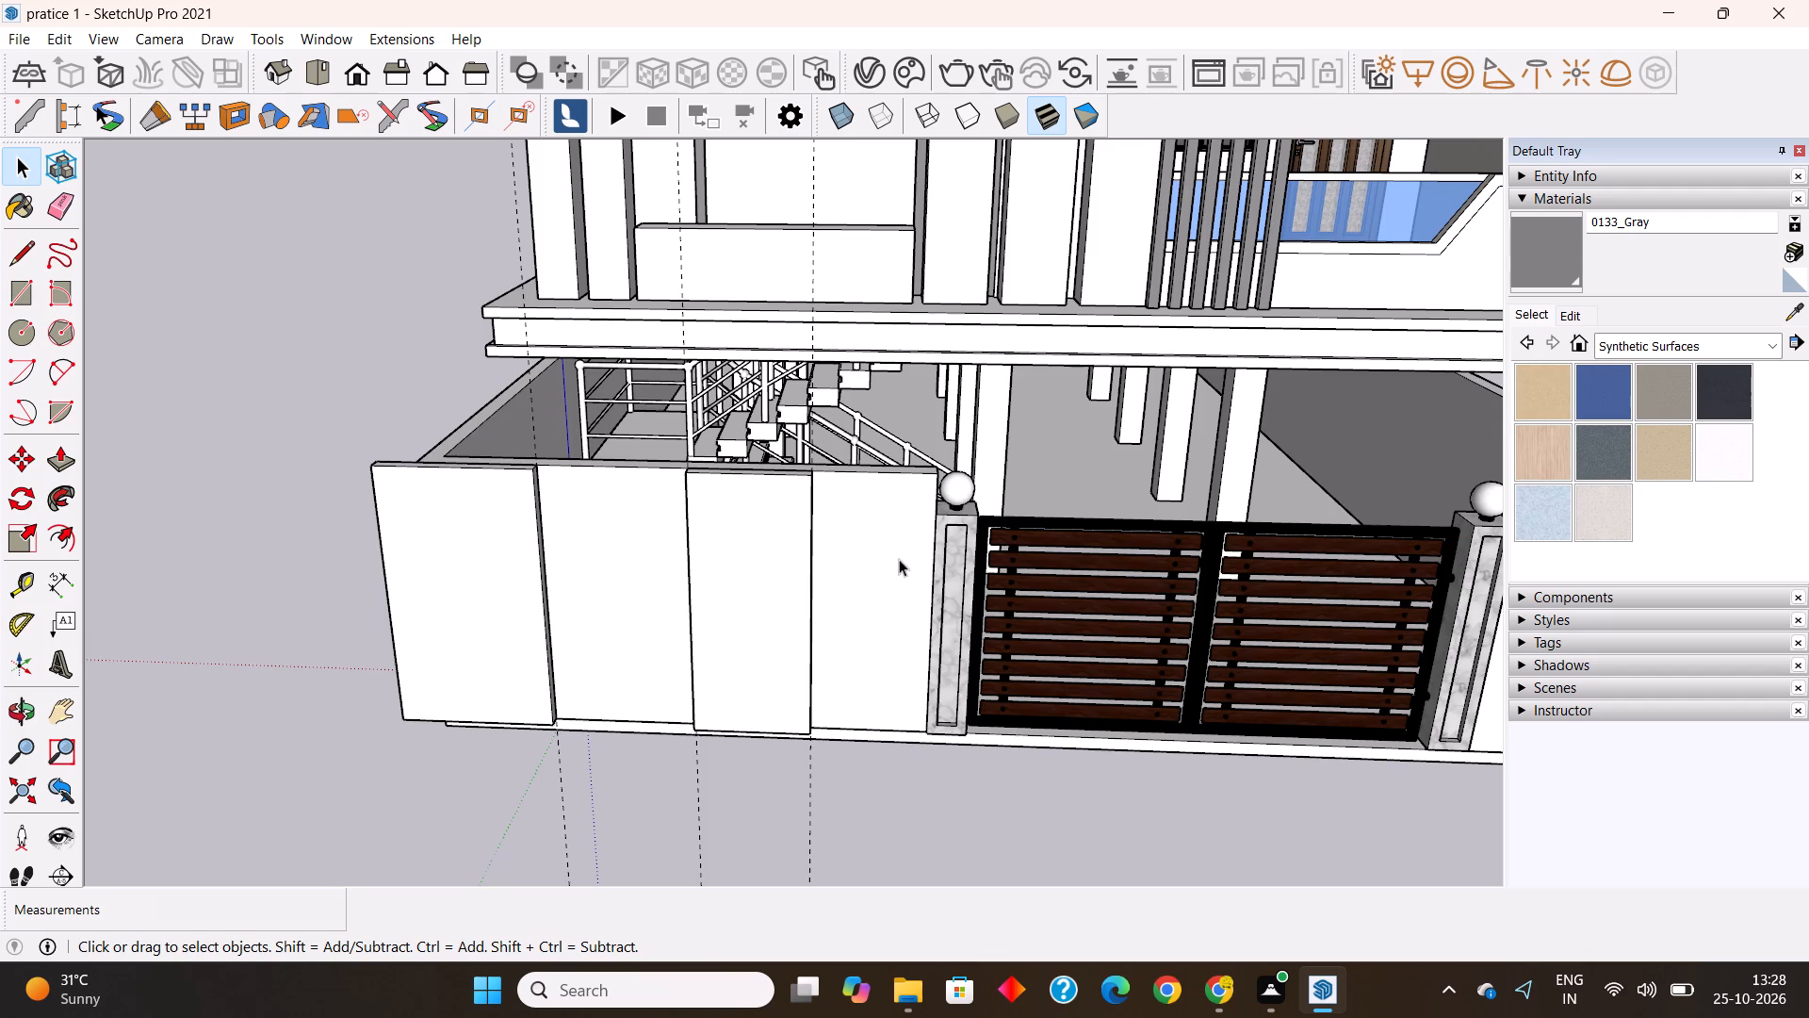
scroll(769, 518, "down", 2)
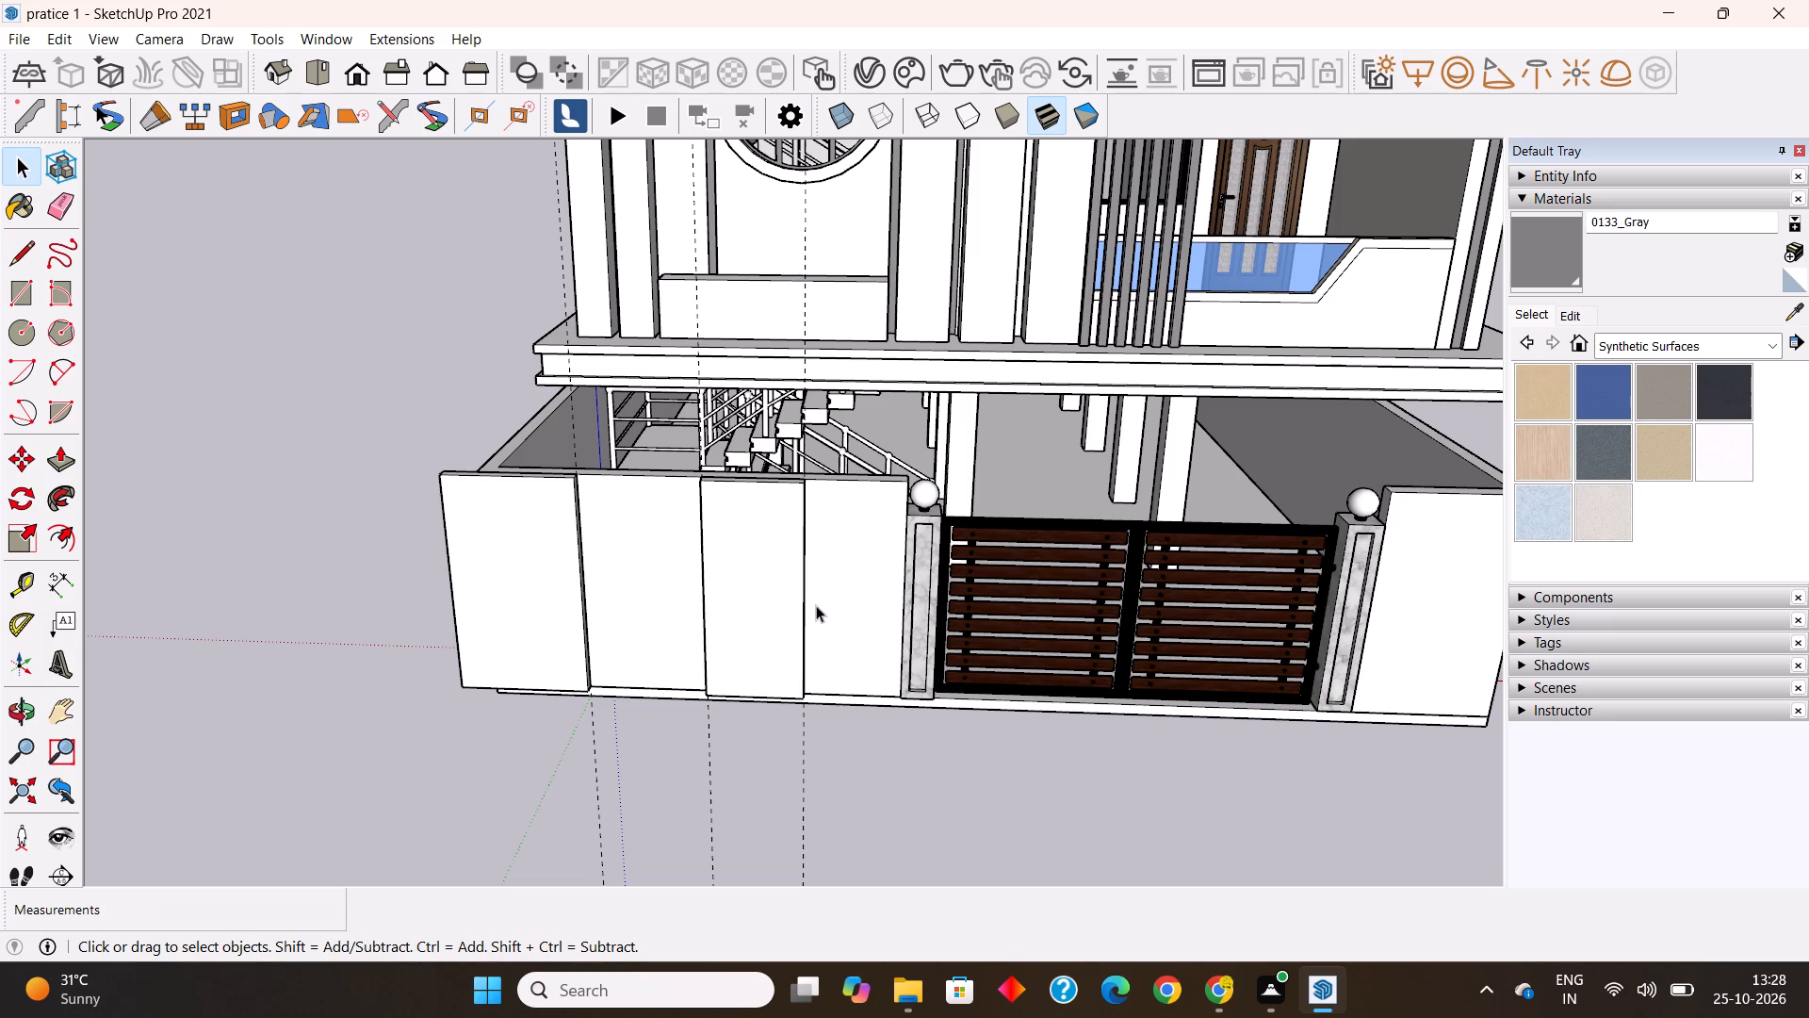
scroll(579, 523, "down", 4)
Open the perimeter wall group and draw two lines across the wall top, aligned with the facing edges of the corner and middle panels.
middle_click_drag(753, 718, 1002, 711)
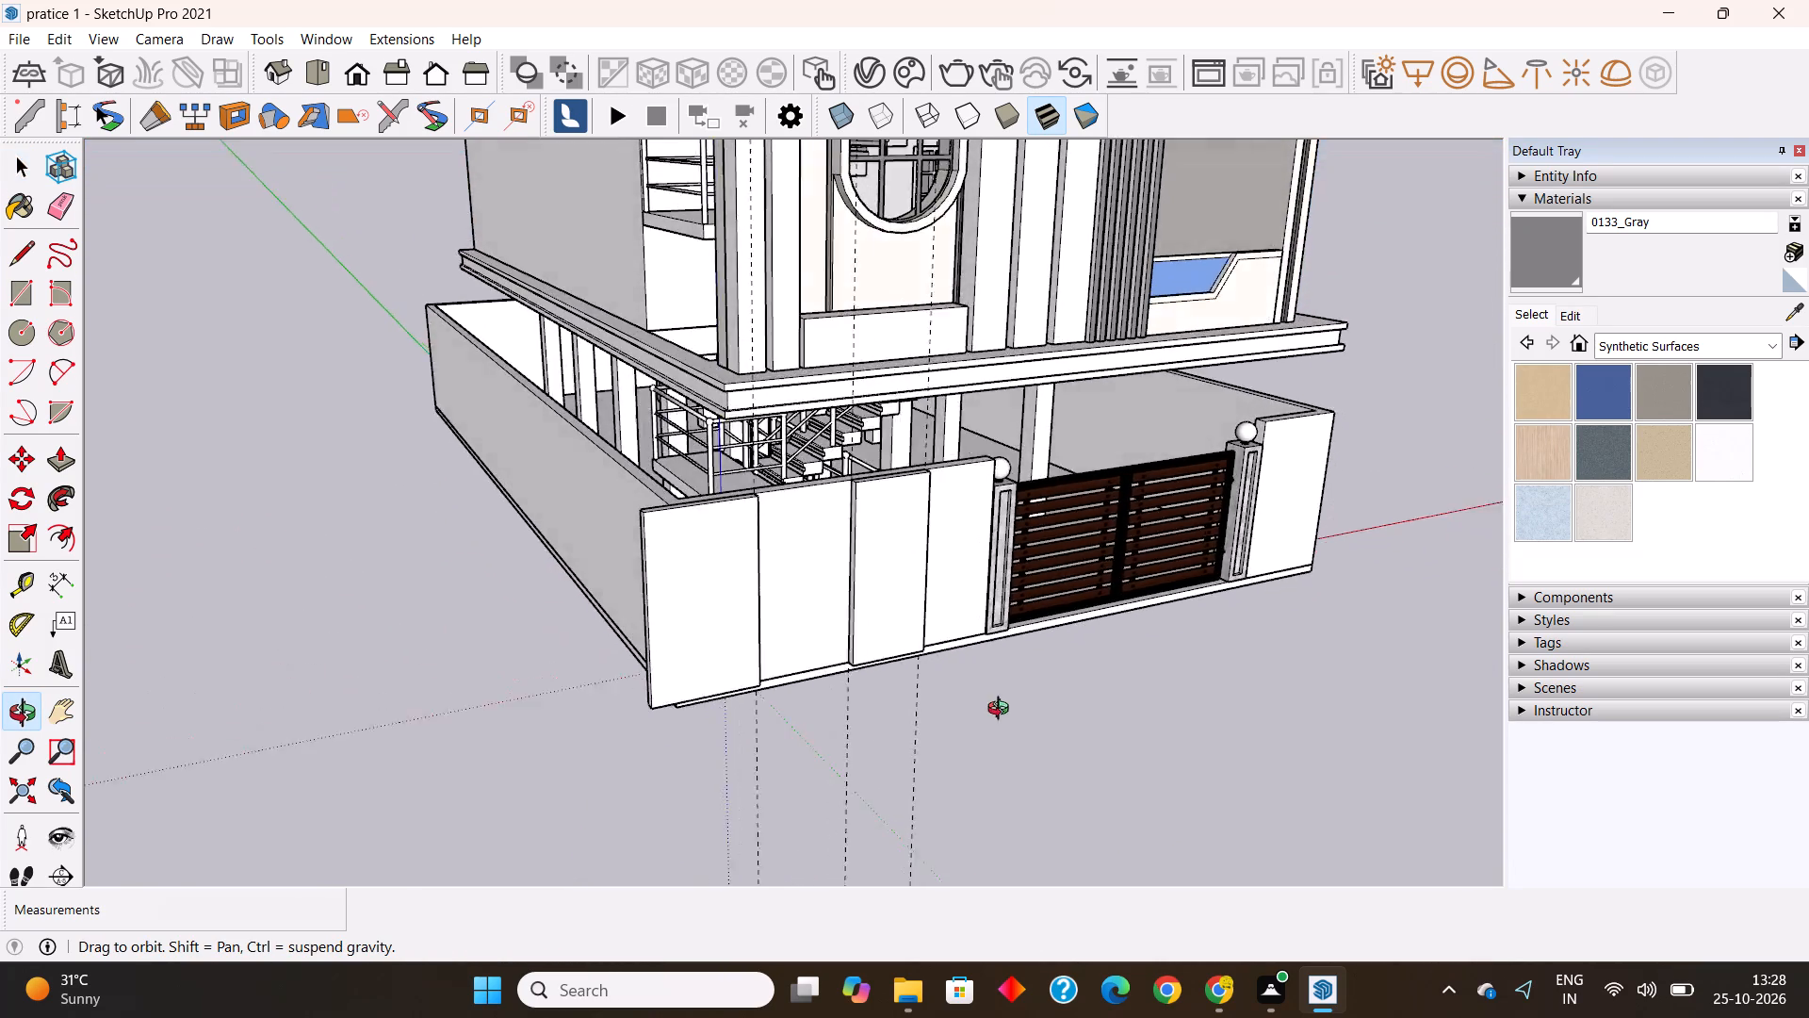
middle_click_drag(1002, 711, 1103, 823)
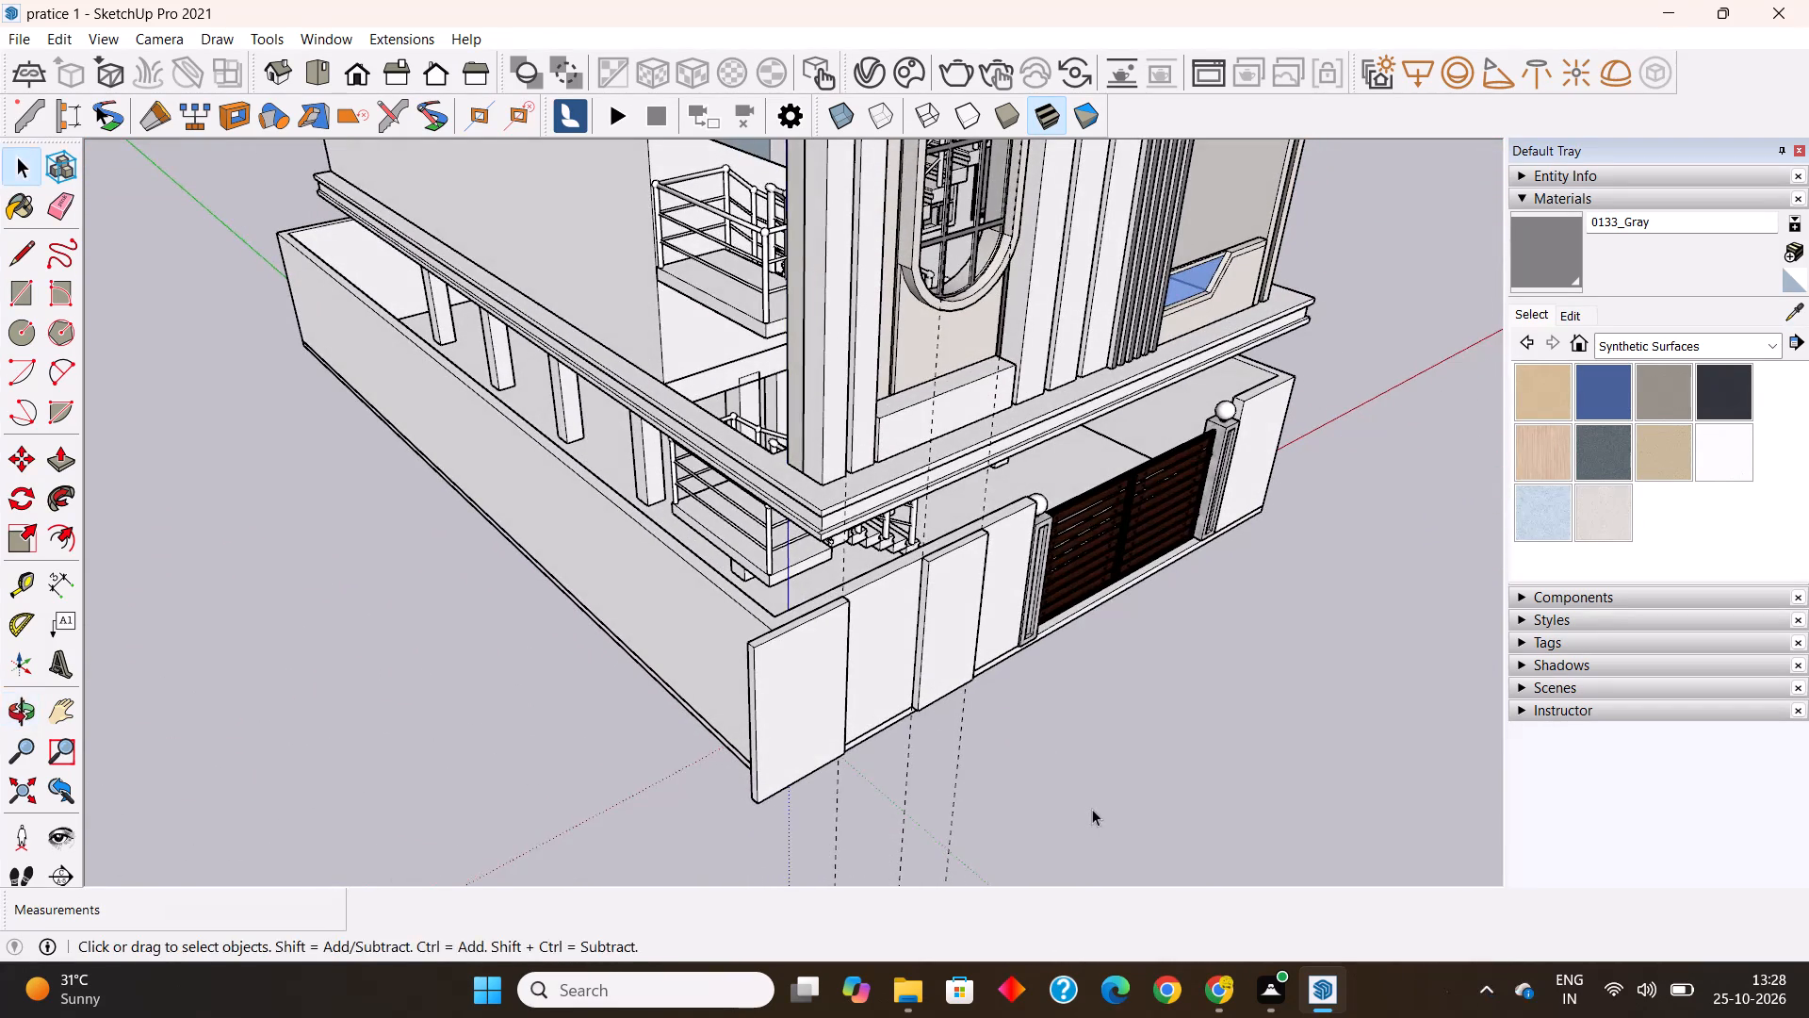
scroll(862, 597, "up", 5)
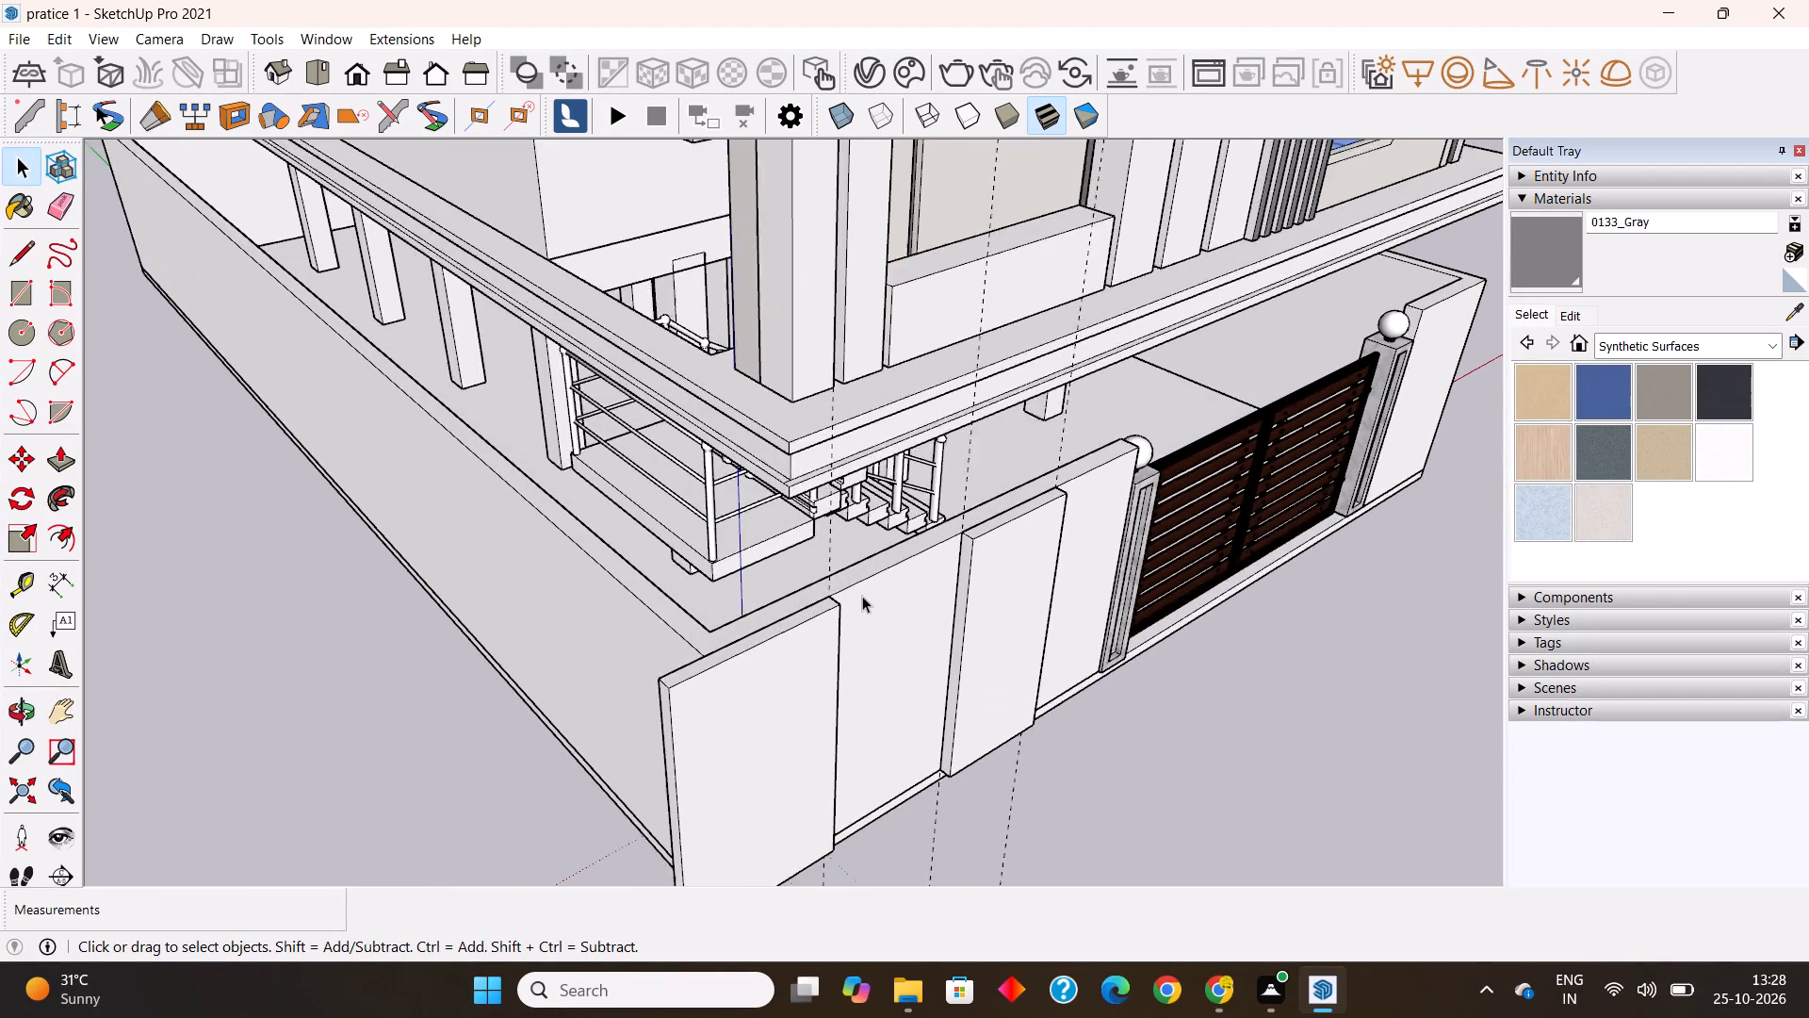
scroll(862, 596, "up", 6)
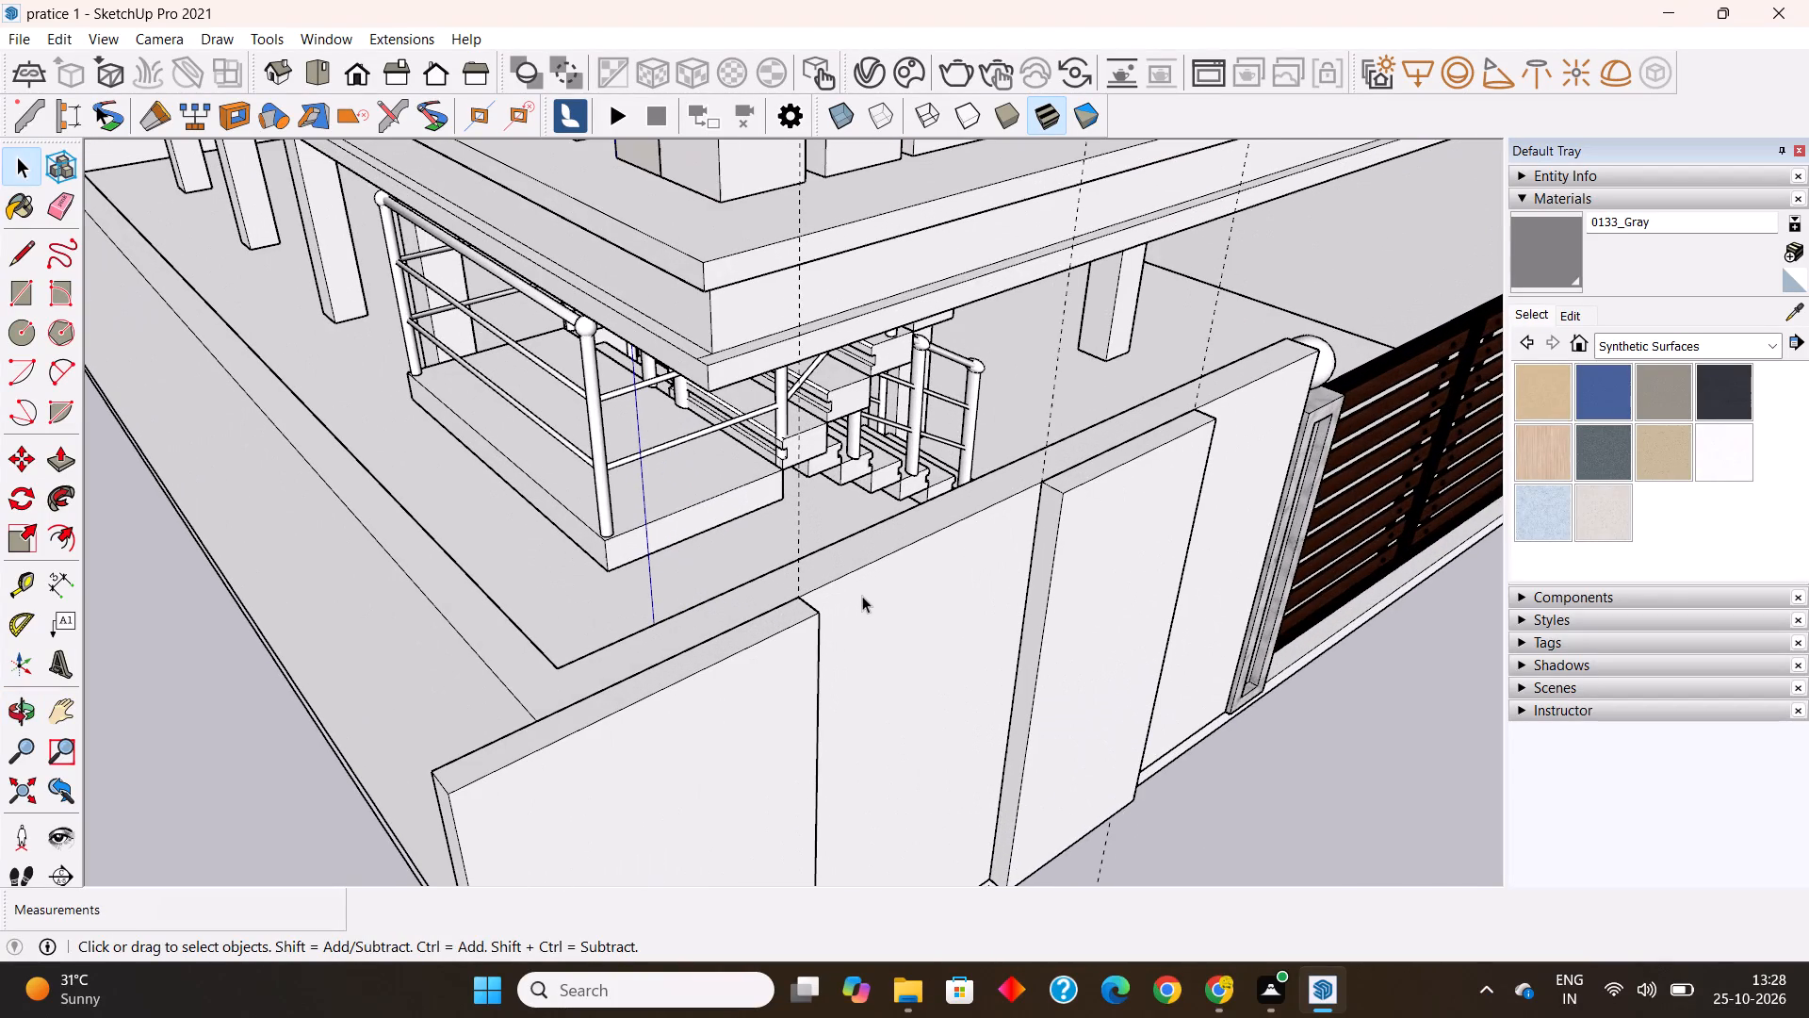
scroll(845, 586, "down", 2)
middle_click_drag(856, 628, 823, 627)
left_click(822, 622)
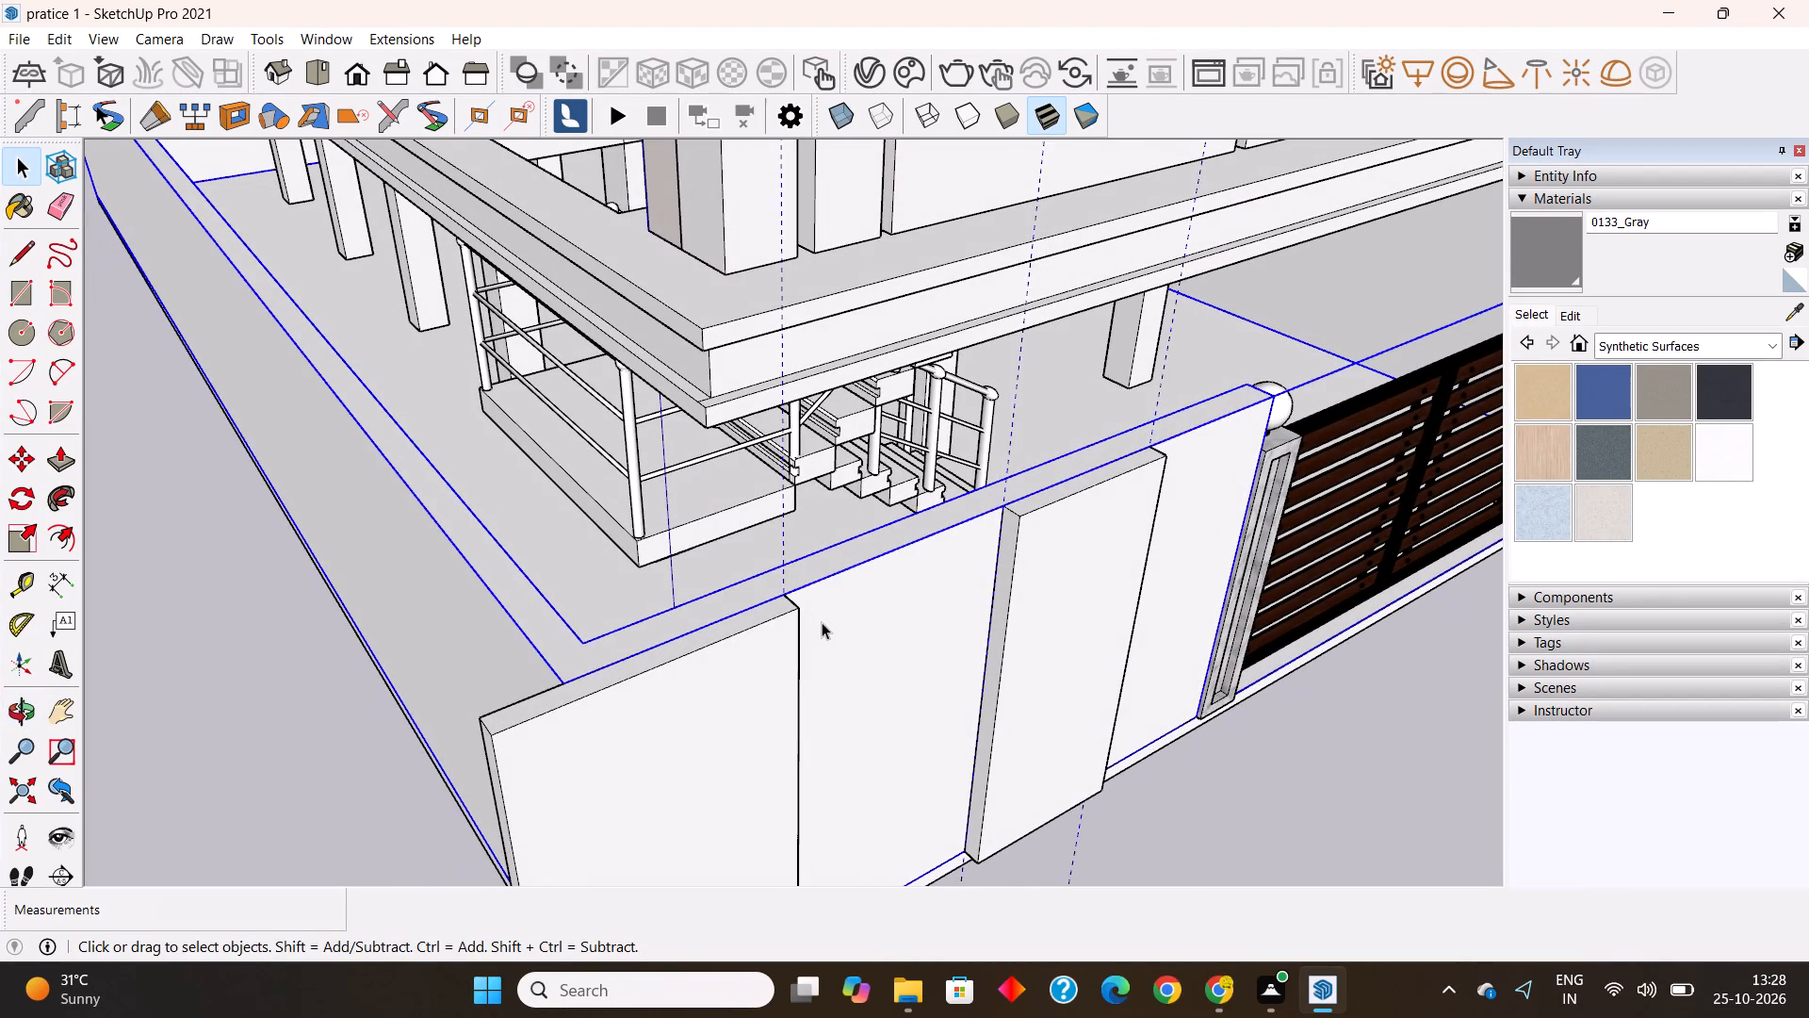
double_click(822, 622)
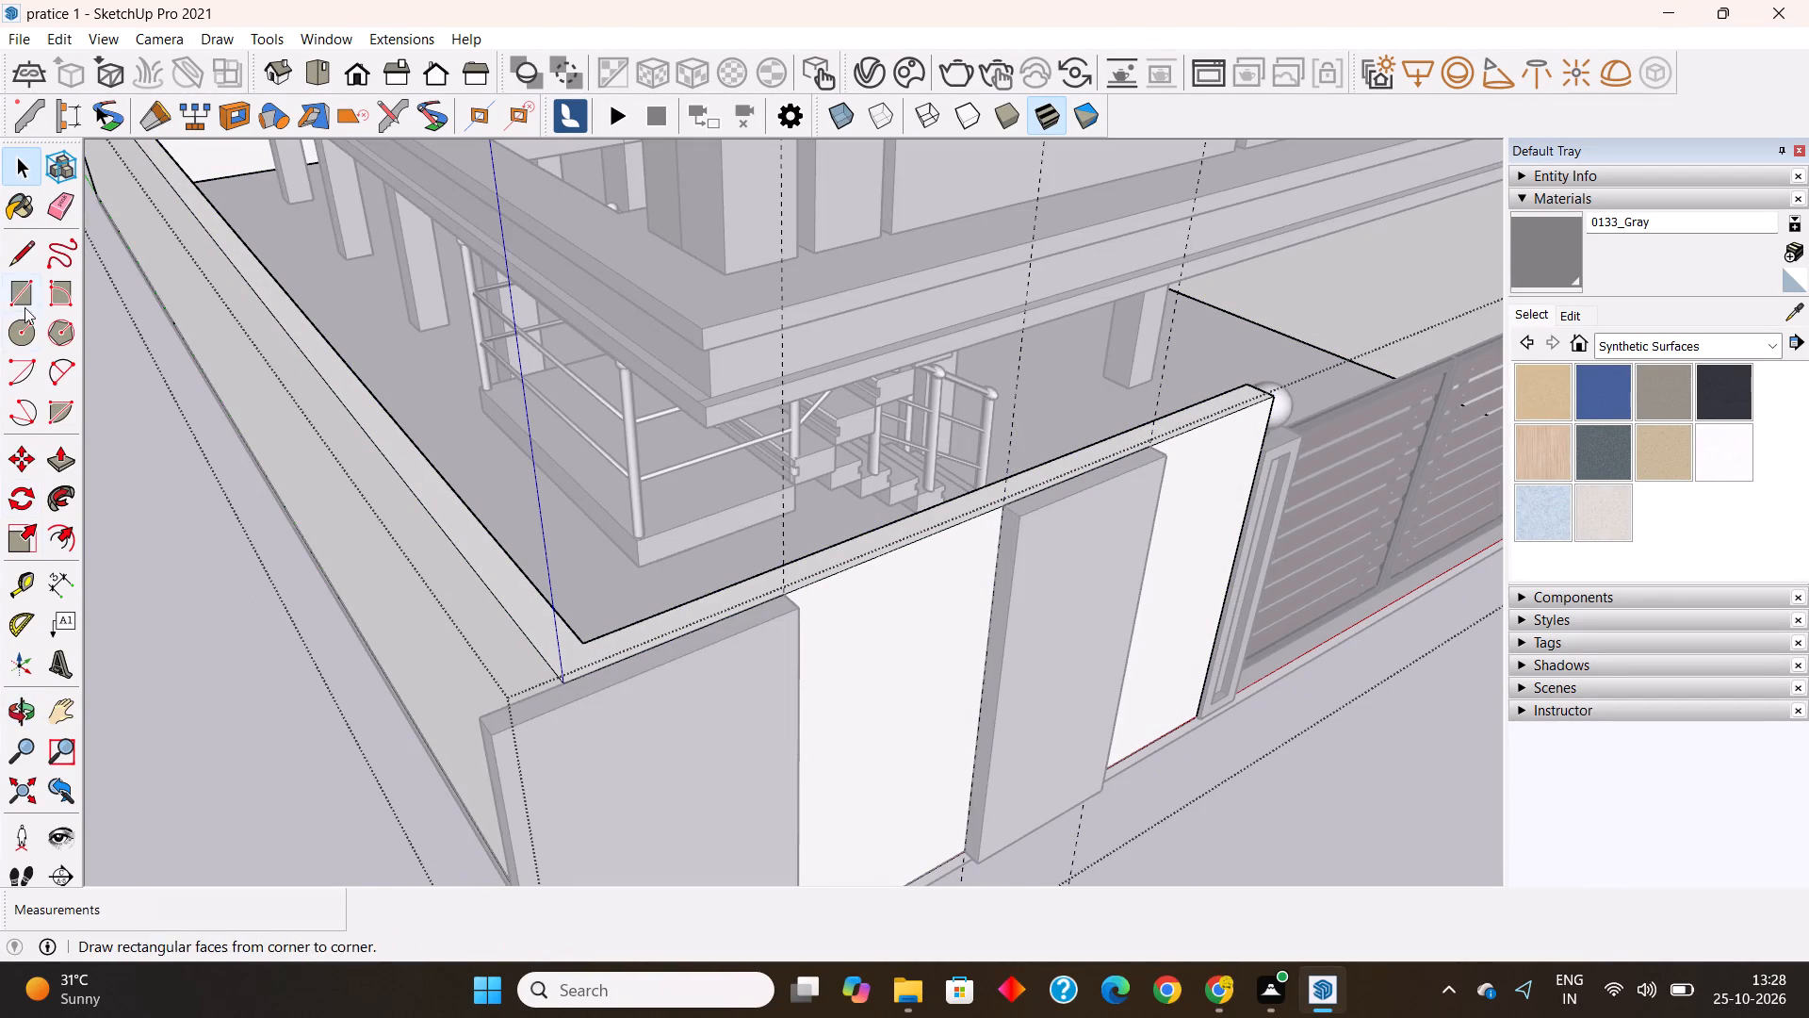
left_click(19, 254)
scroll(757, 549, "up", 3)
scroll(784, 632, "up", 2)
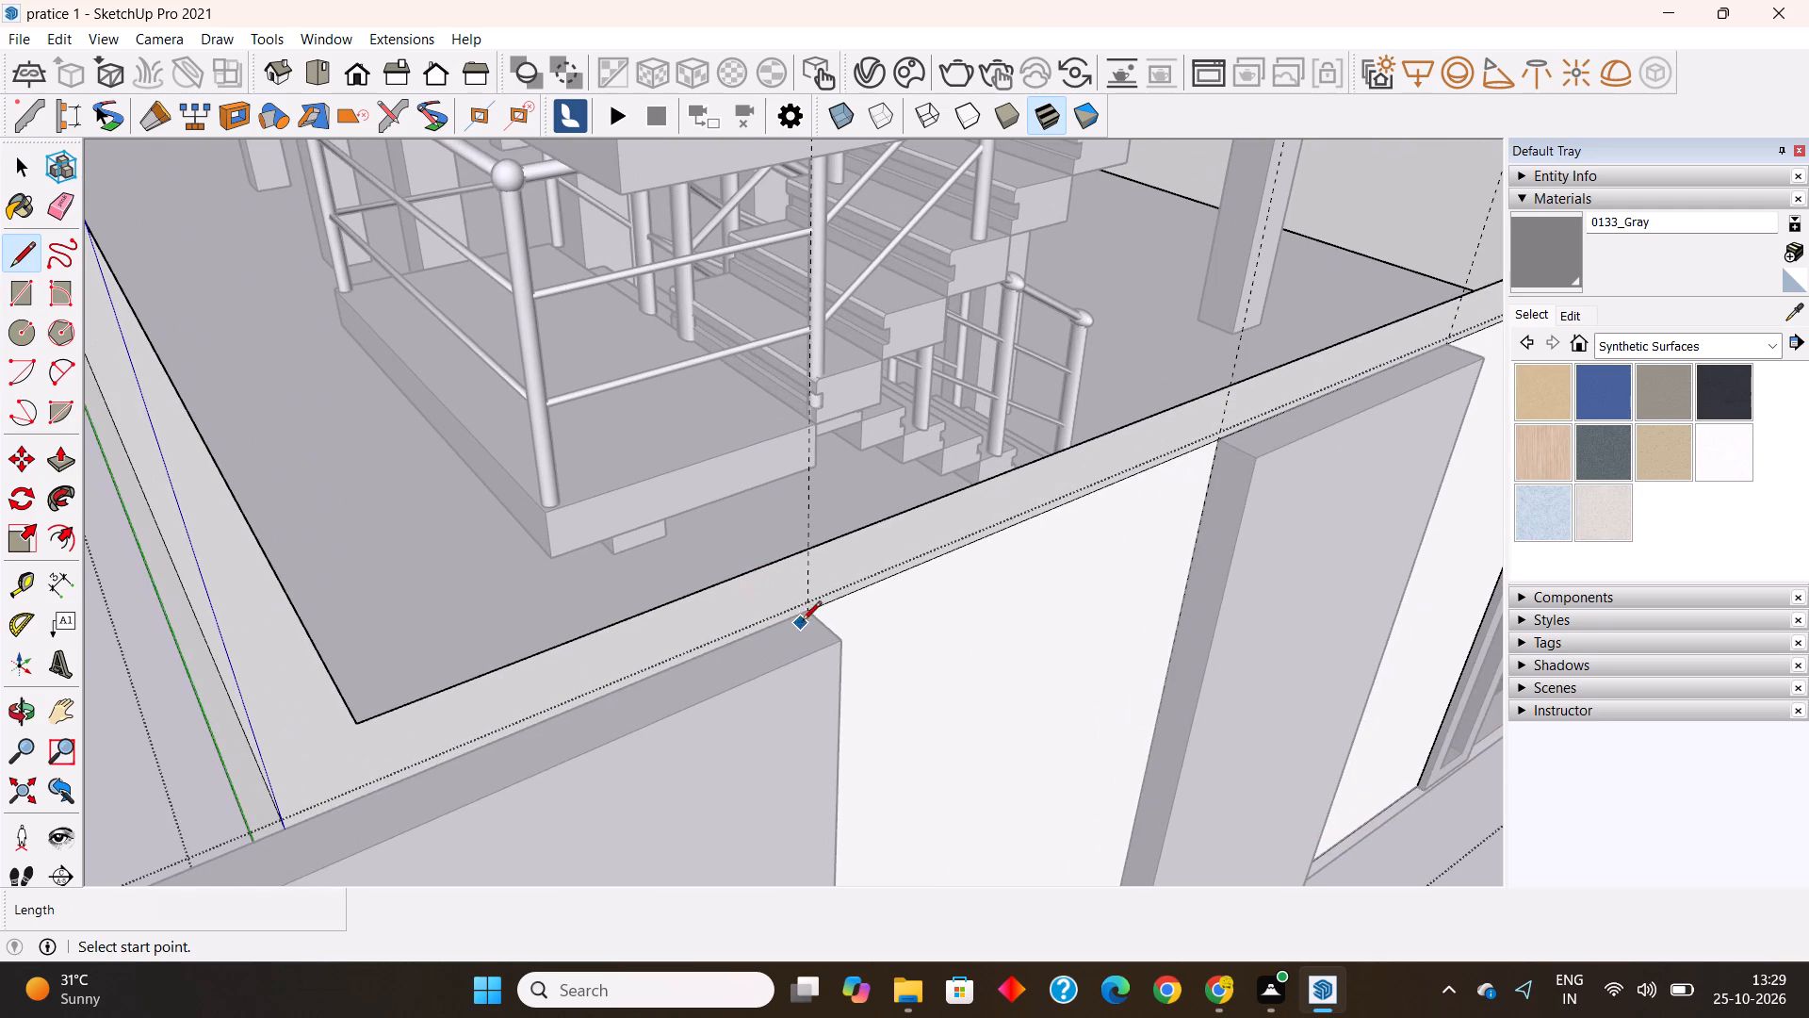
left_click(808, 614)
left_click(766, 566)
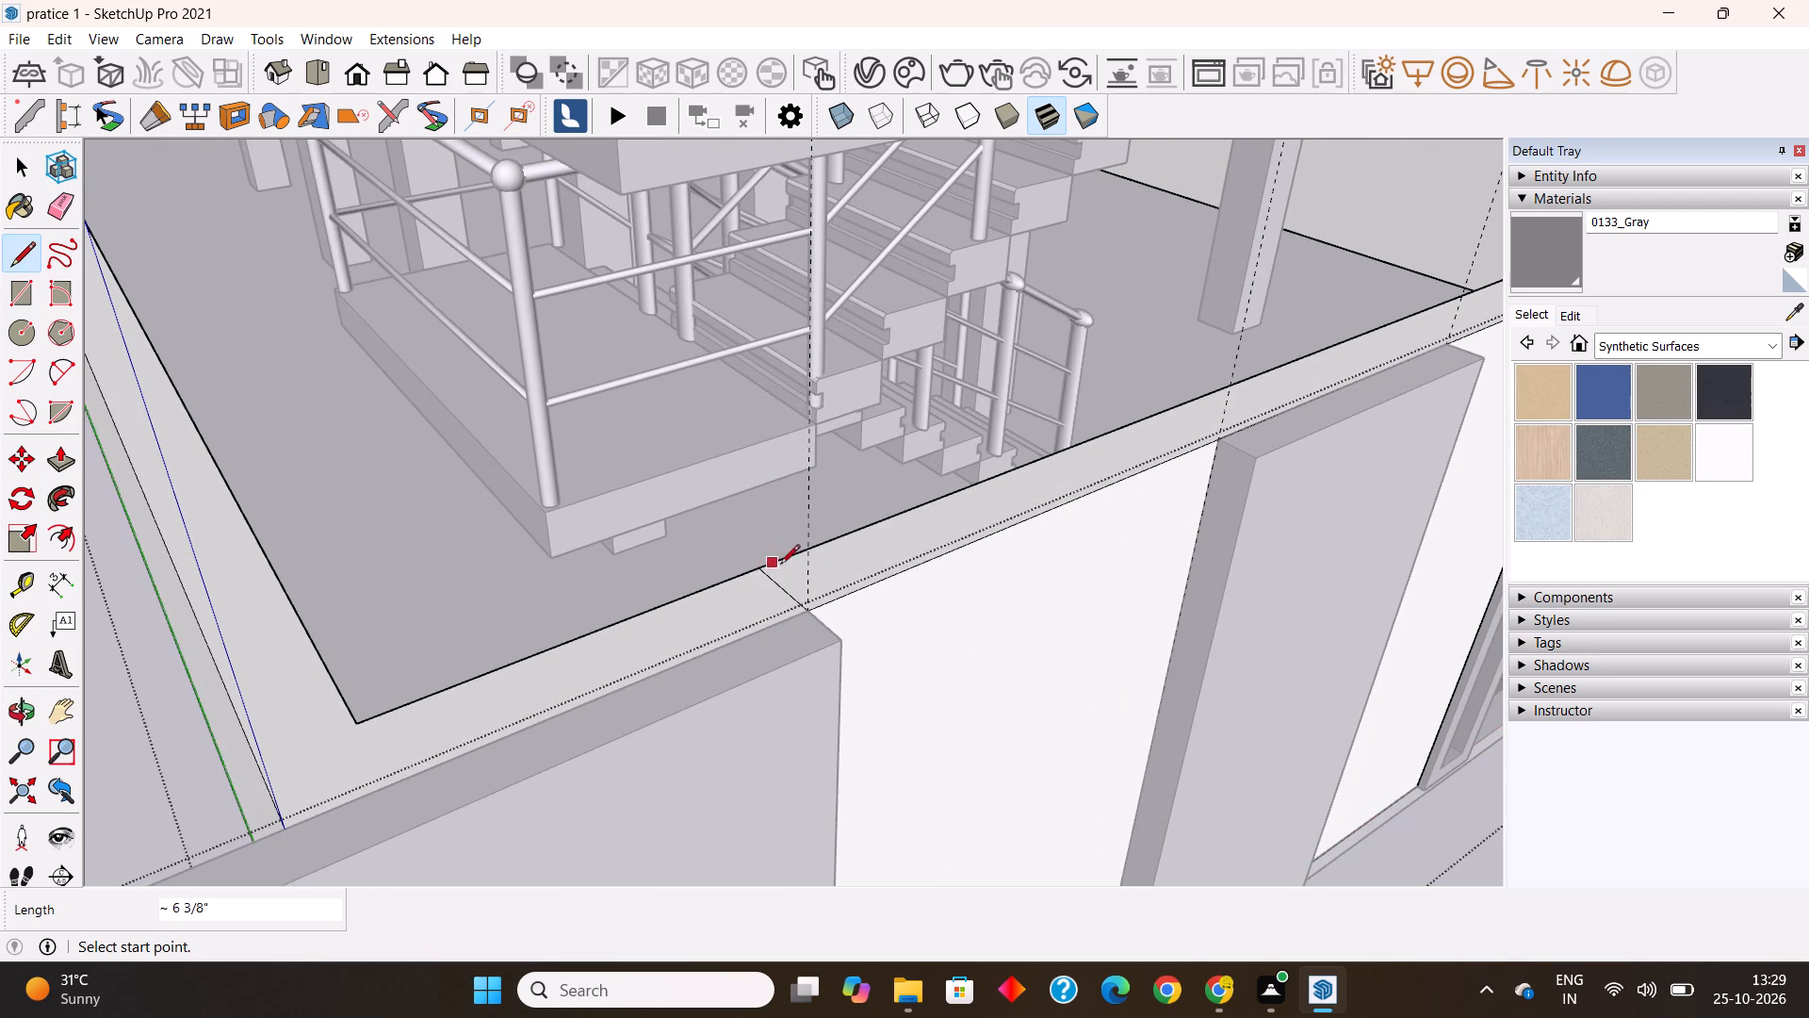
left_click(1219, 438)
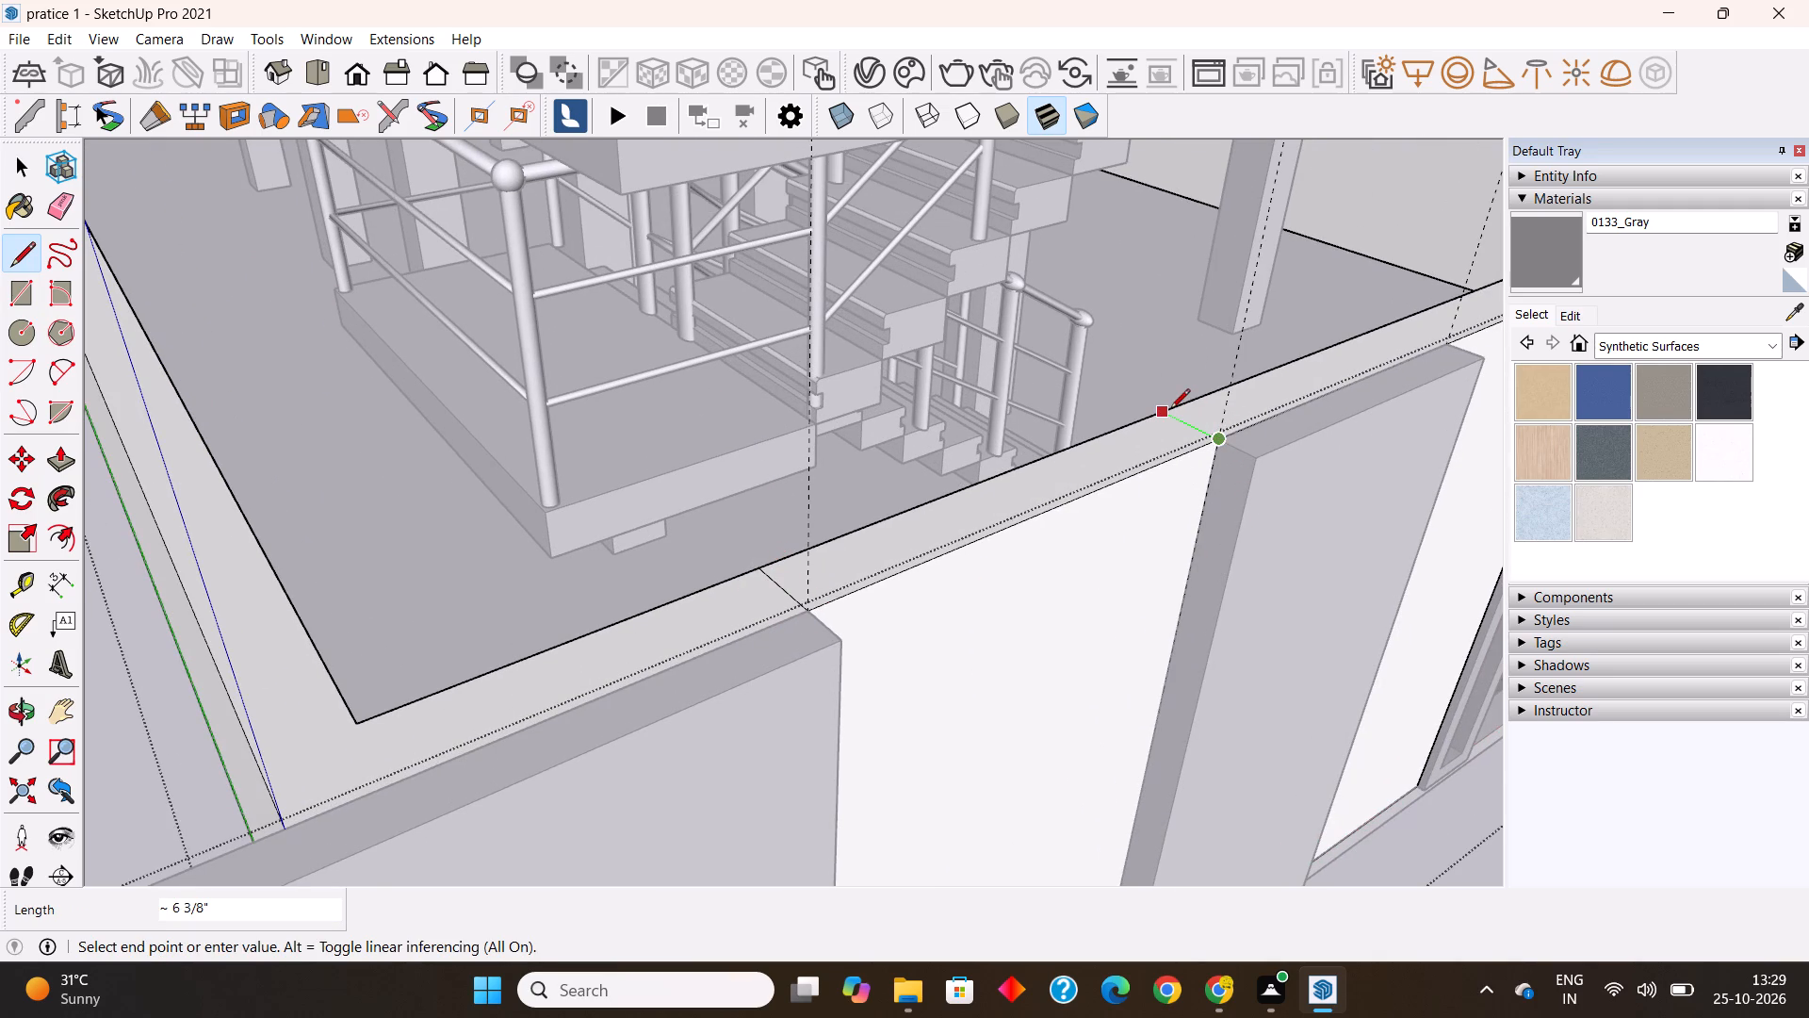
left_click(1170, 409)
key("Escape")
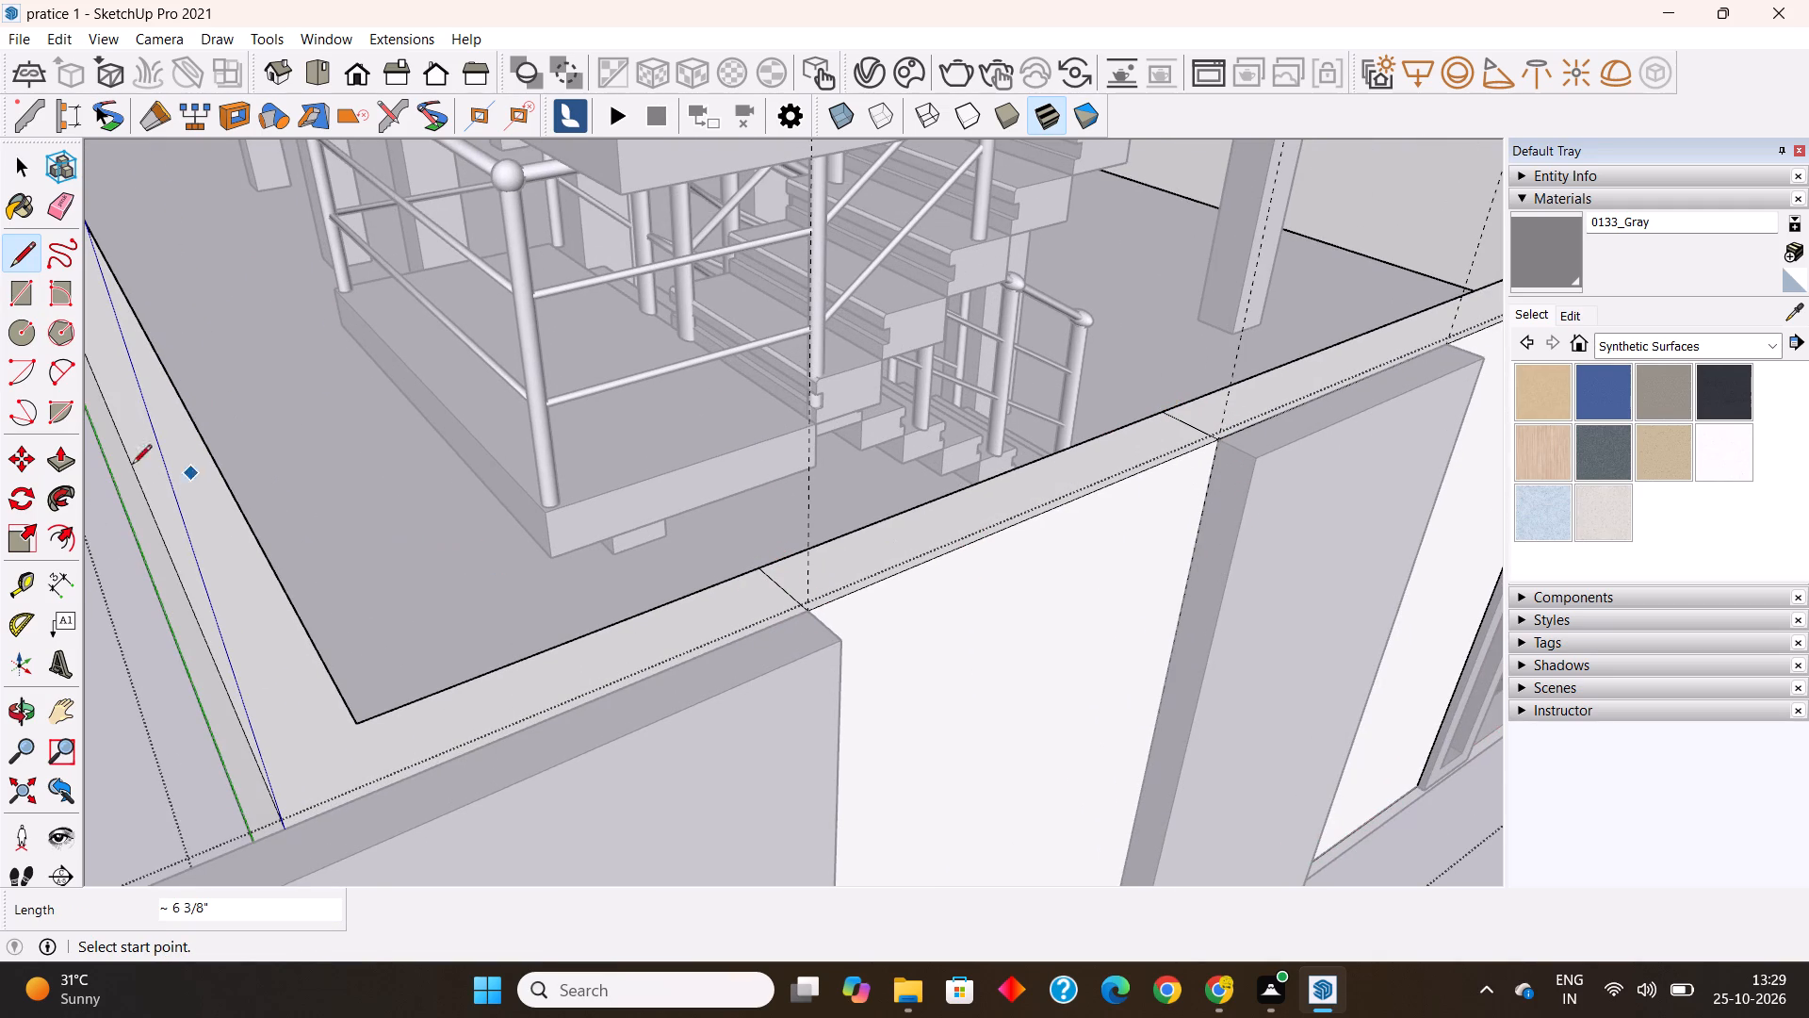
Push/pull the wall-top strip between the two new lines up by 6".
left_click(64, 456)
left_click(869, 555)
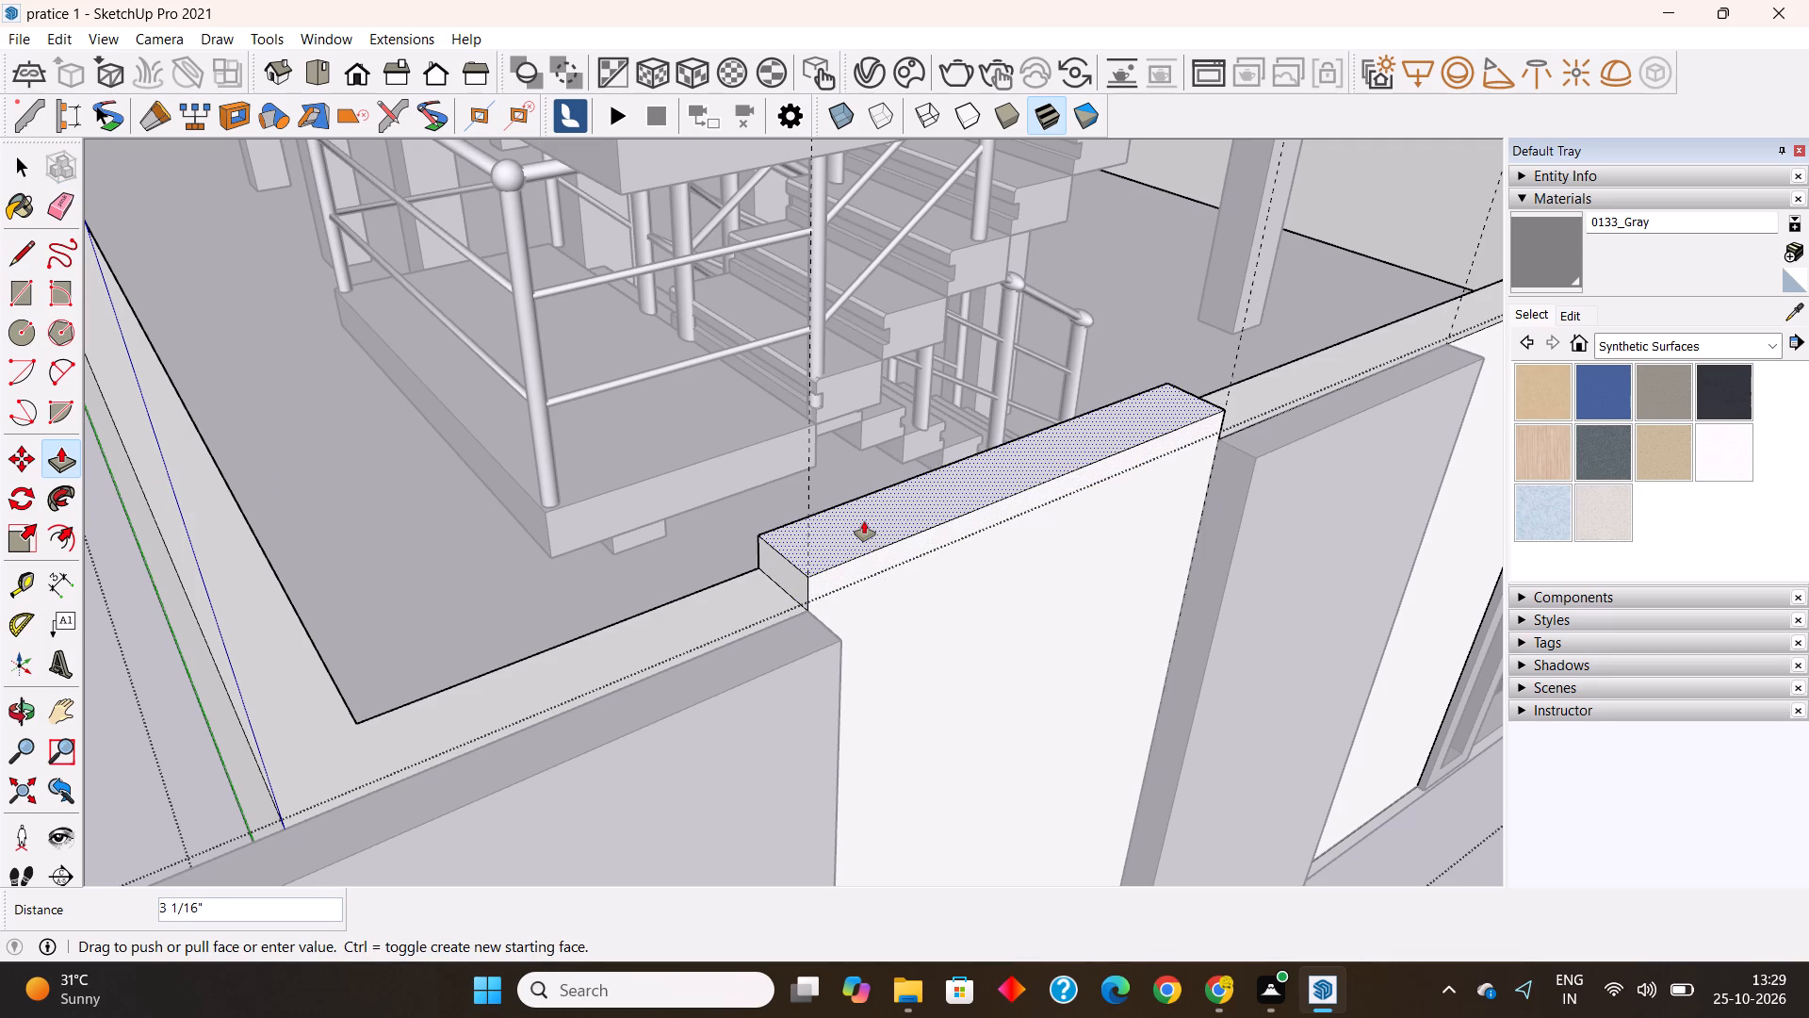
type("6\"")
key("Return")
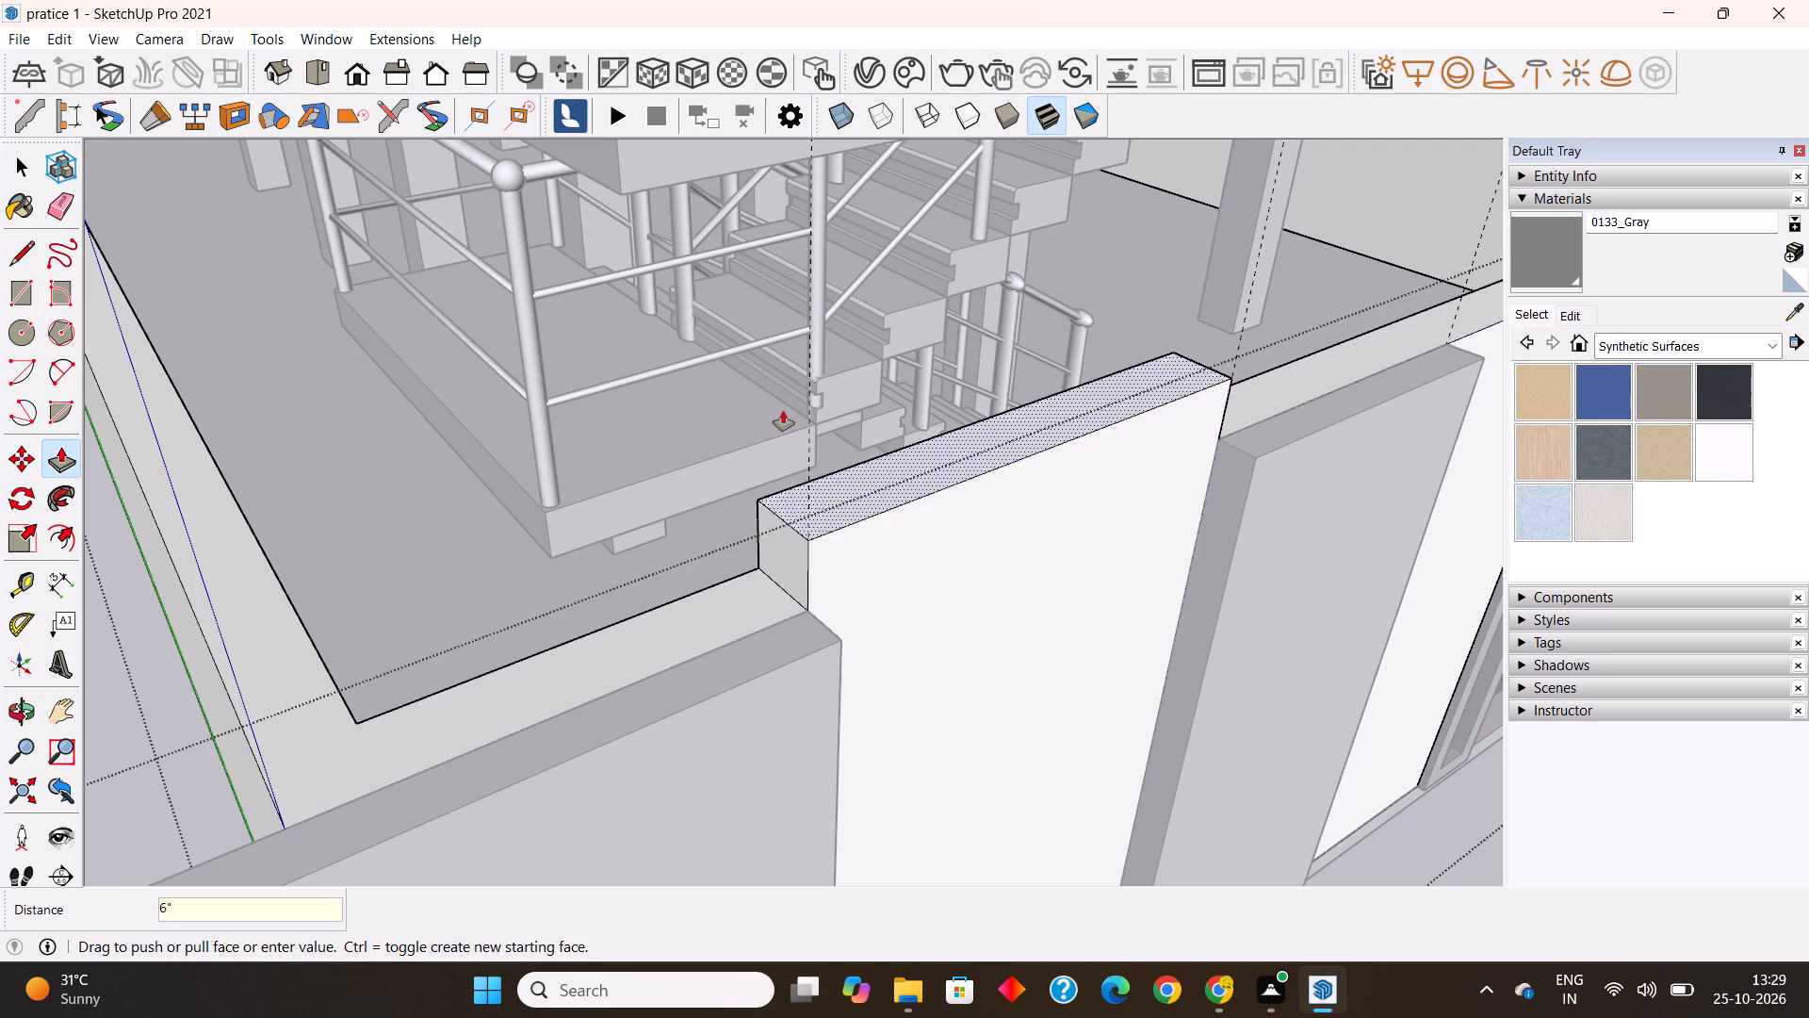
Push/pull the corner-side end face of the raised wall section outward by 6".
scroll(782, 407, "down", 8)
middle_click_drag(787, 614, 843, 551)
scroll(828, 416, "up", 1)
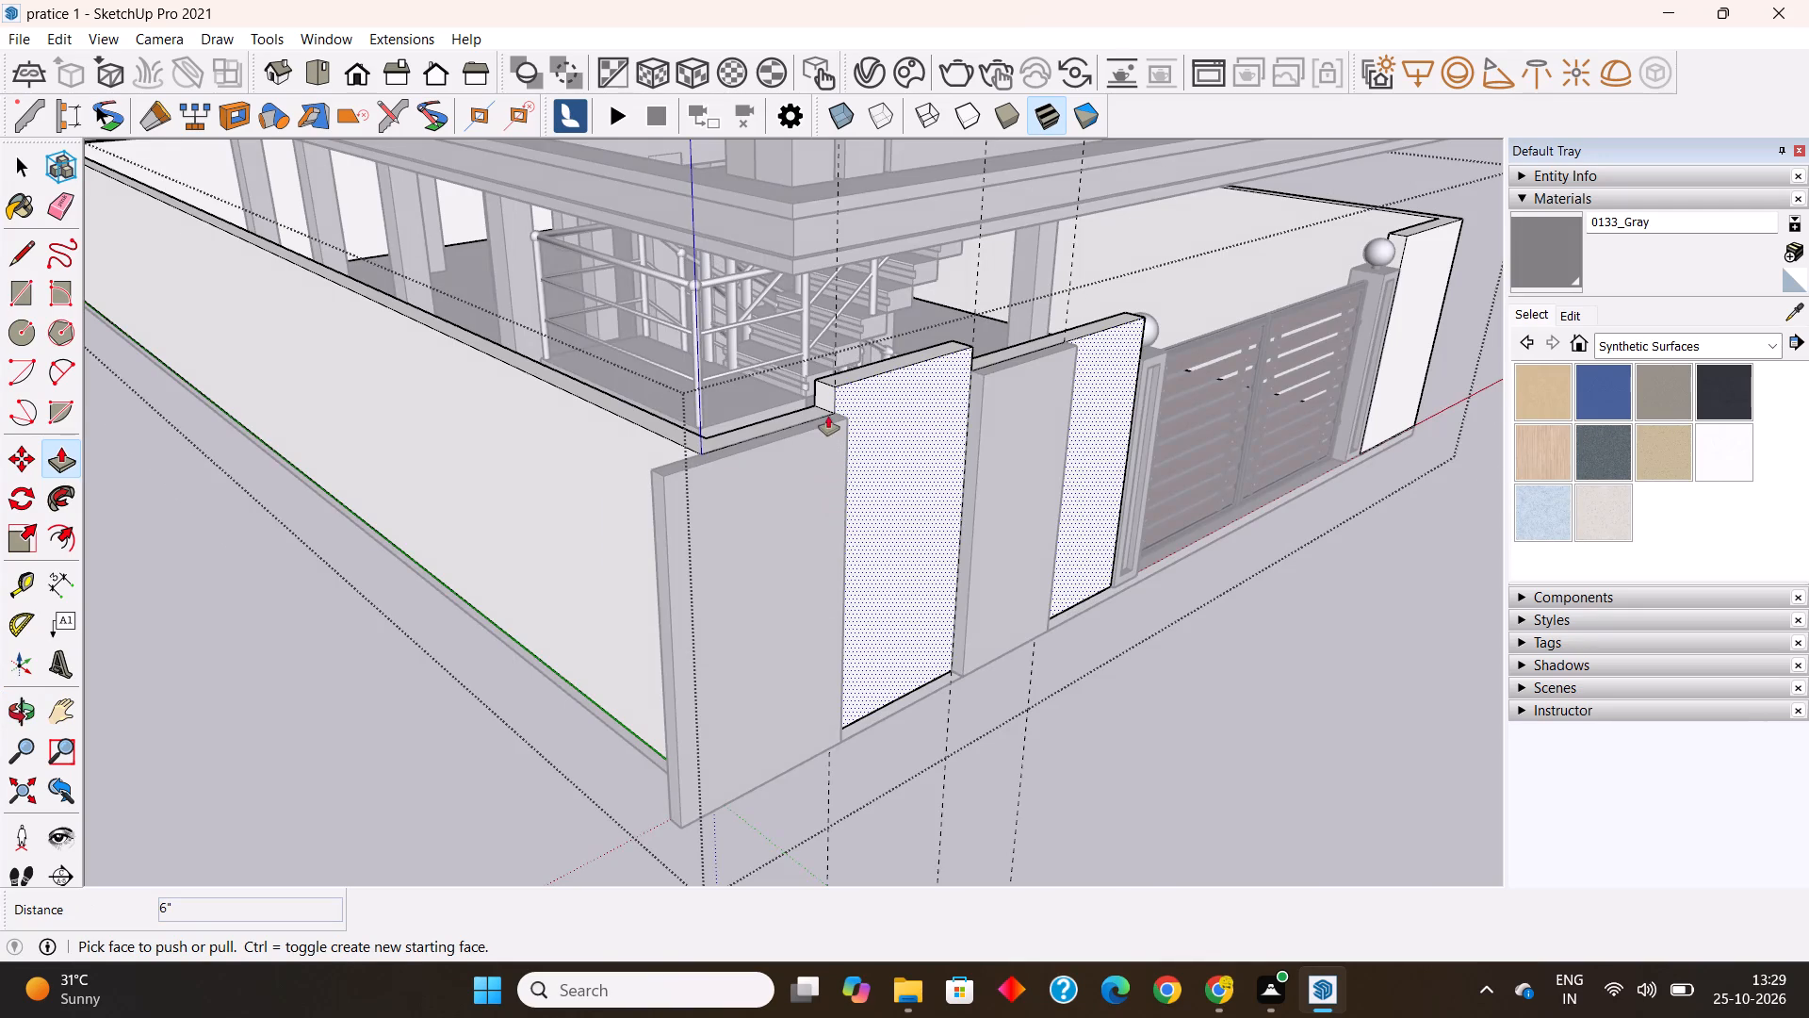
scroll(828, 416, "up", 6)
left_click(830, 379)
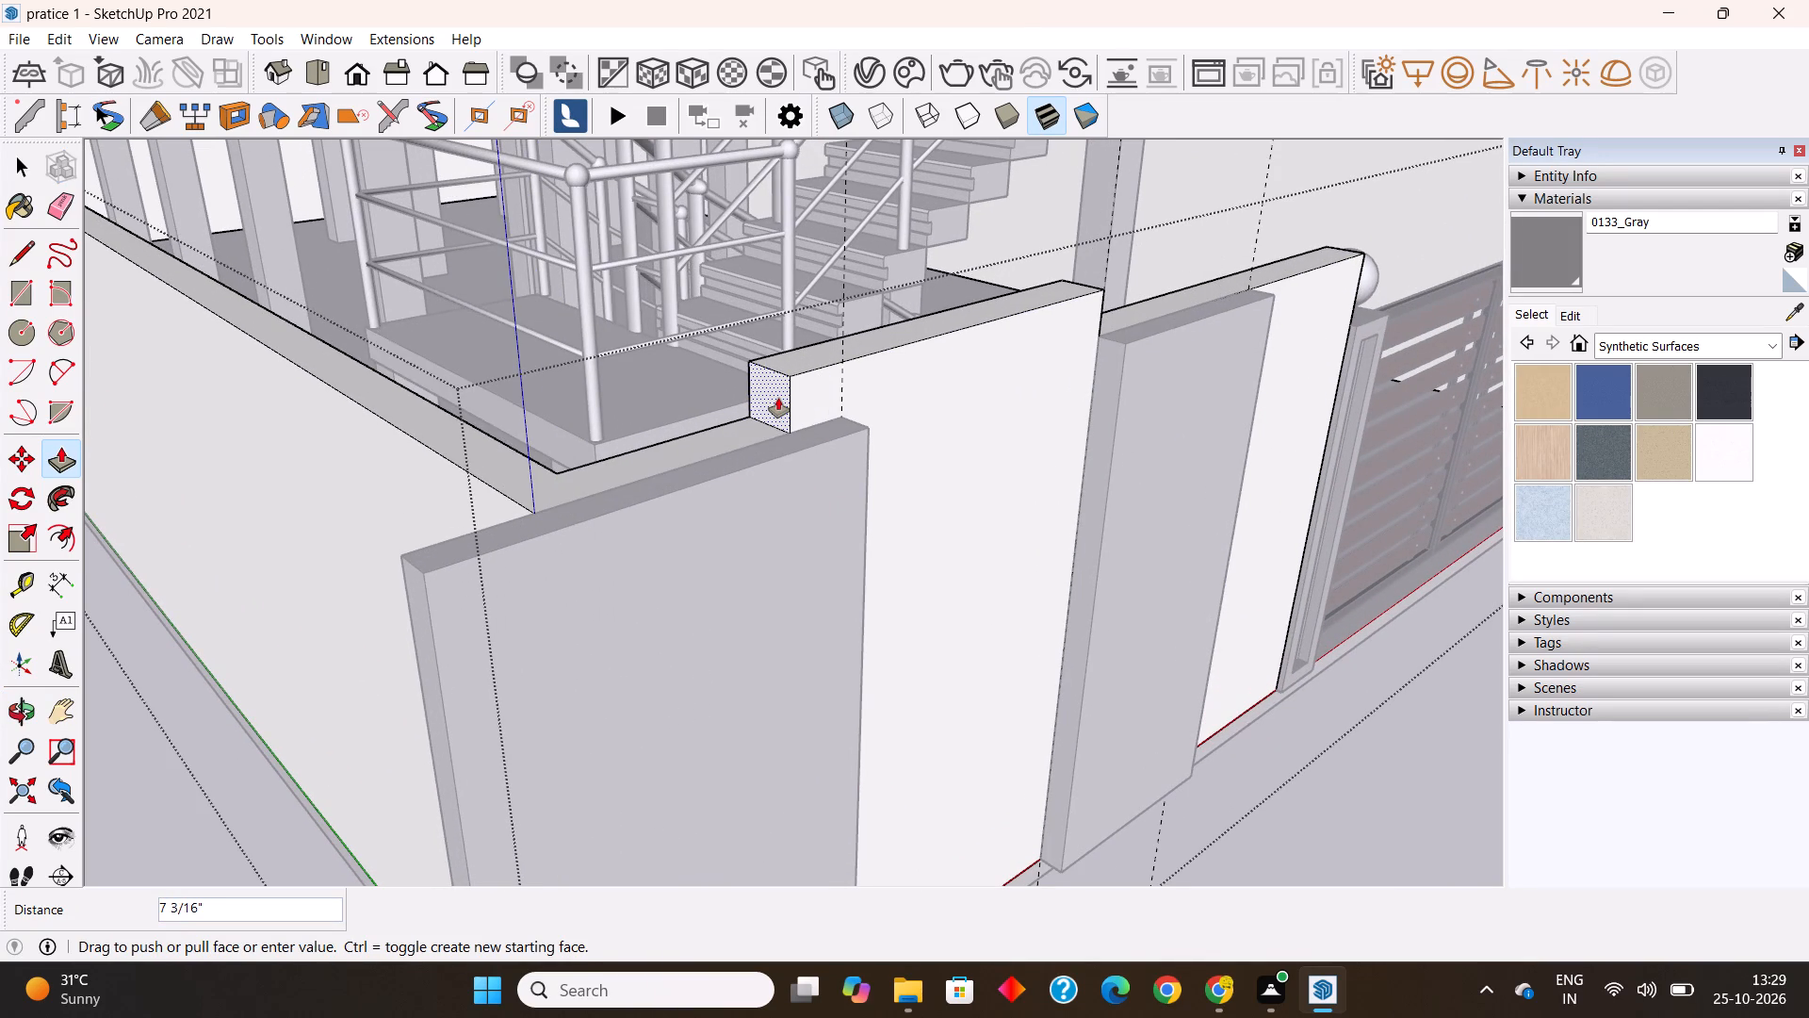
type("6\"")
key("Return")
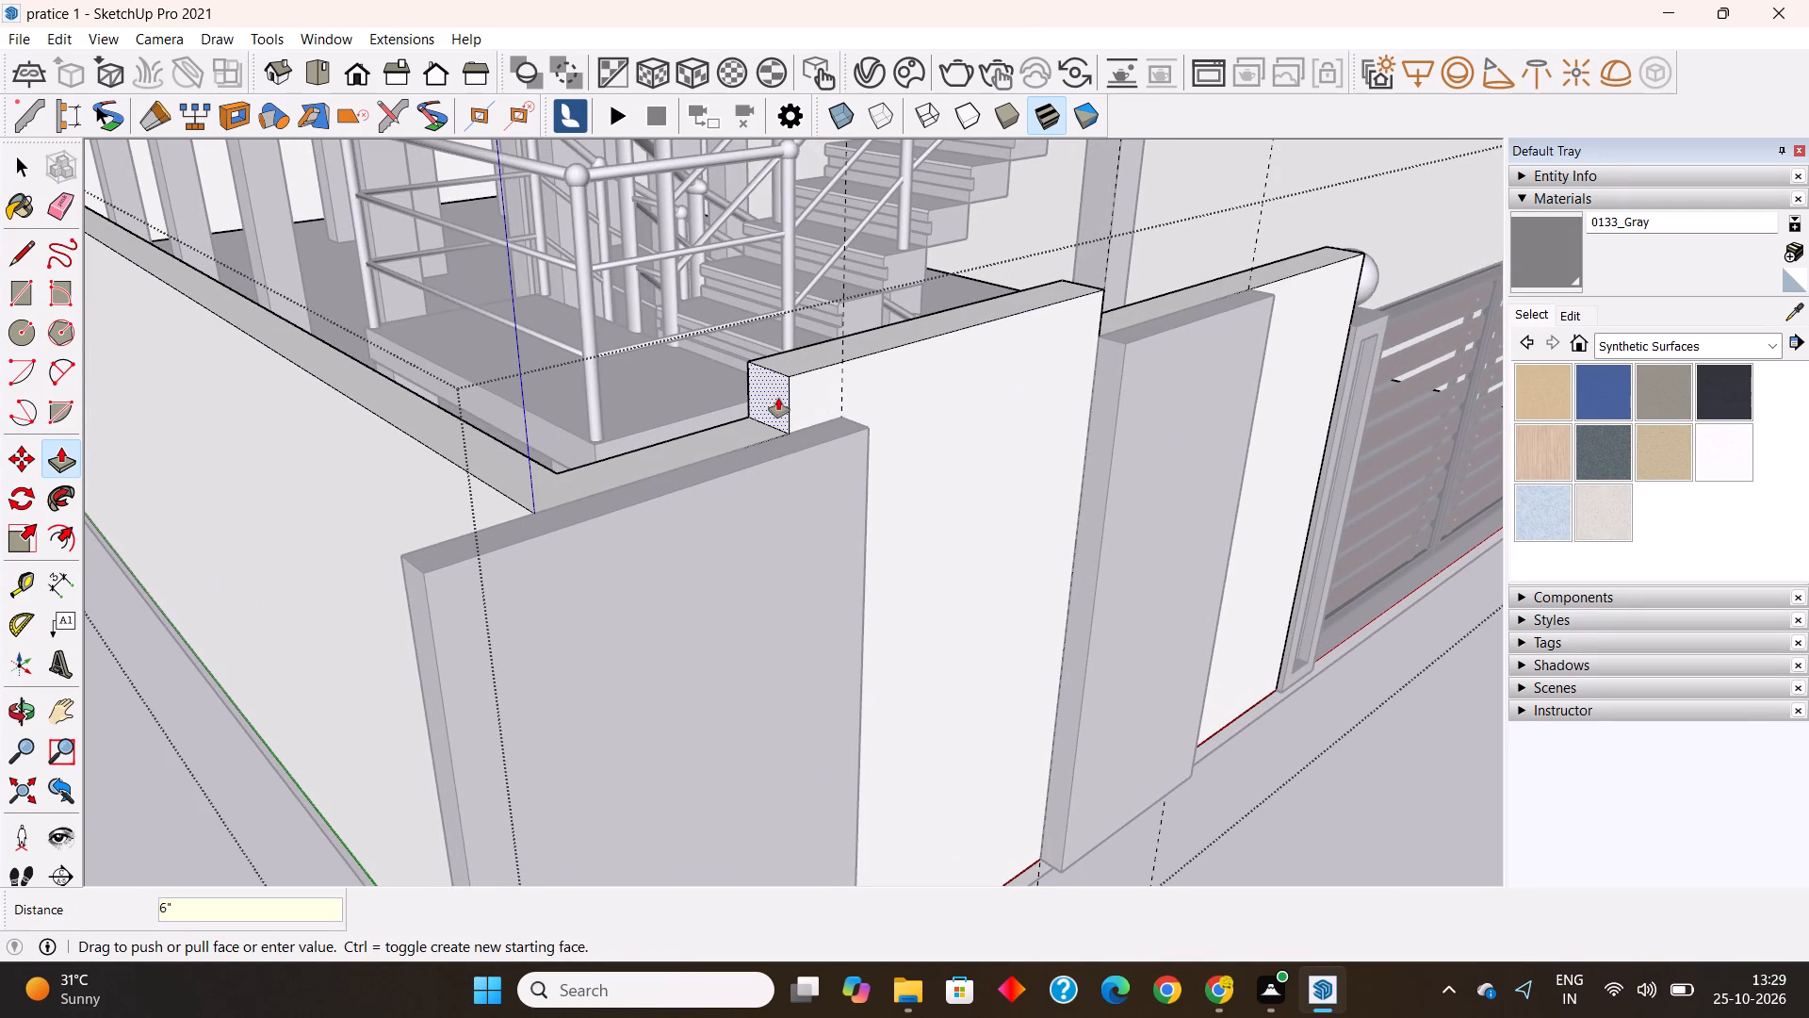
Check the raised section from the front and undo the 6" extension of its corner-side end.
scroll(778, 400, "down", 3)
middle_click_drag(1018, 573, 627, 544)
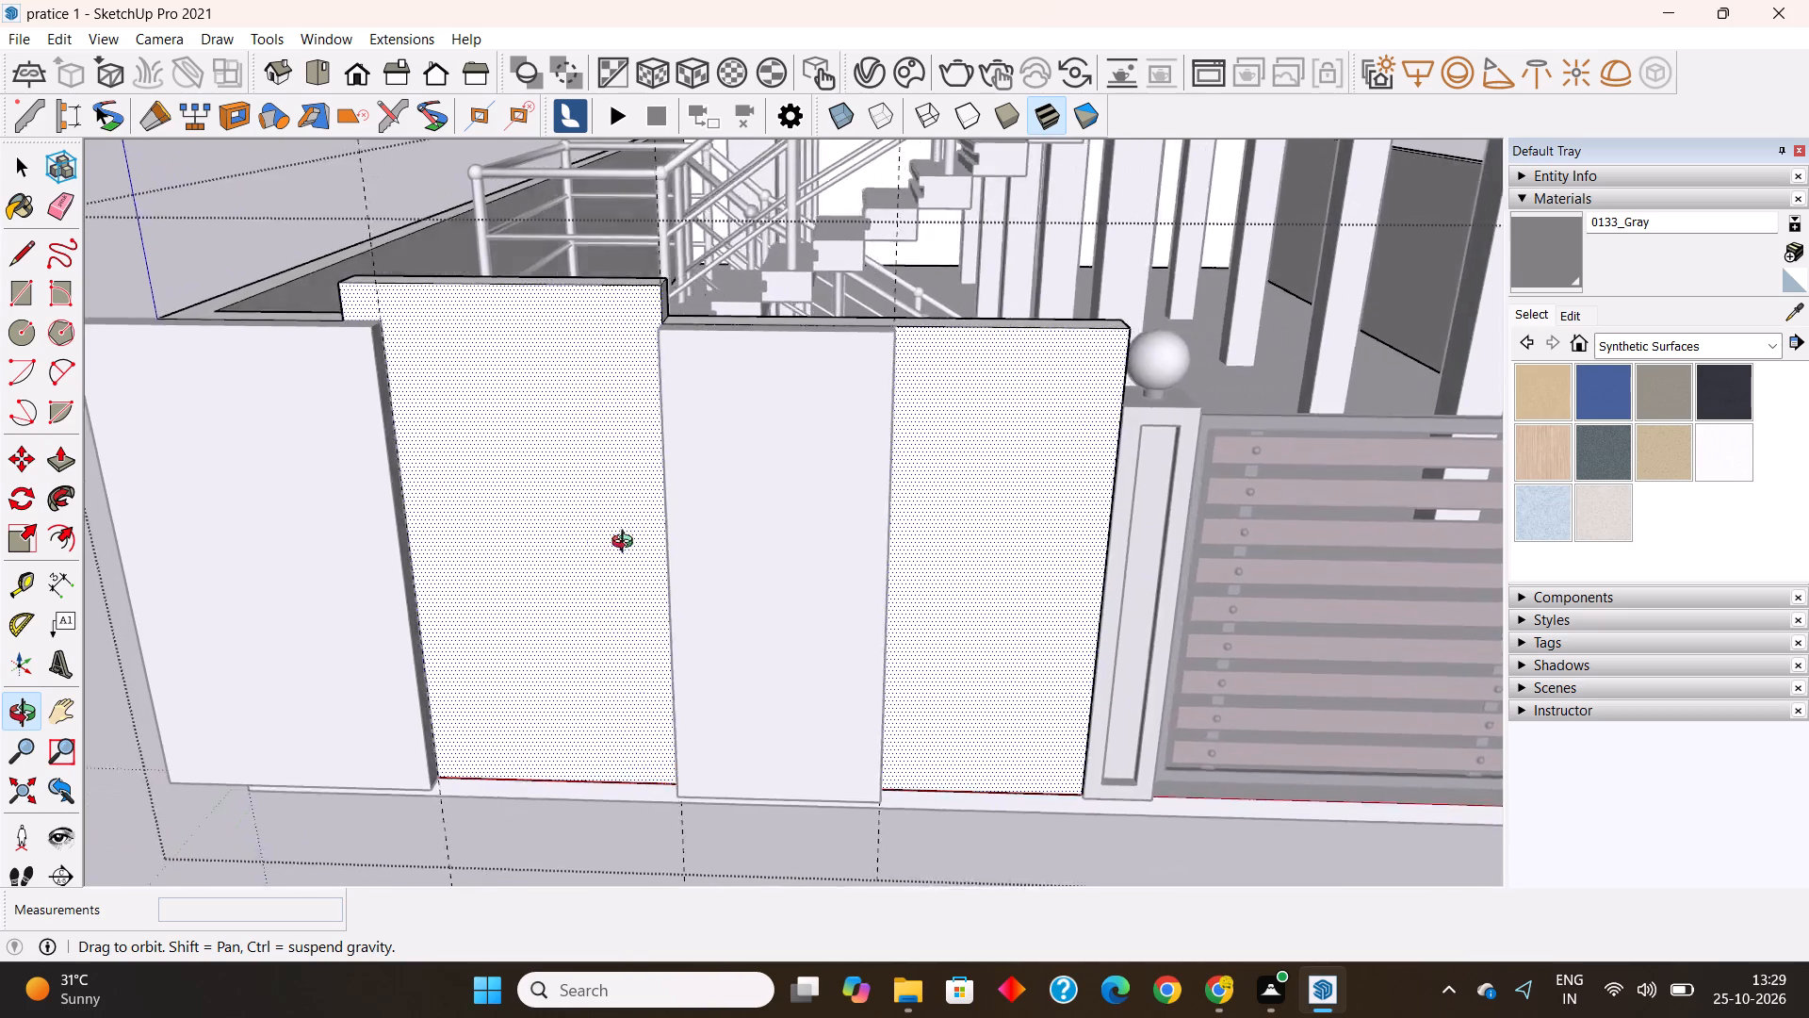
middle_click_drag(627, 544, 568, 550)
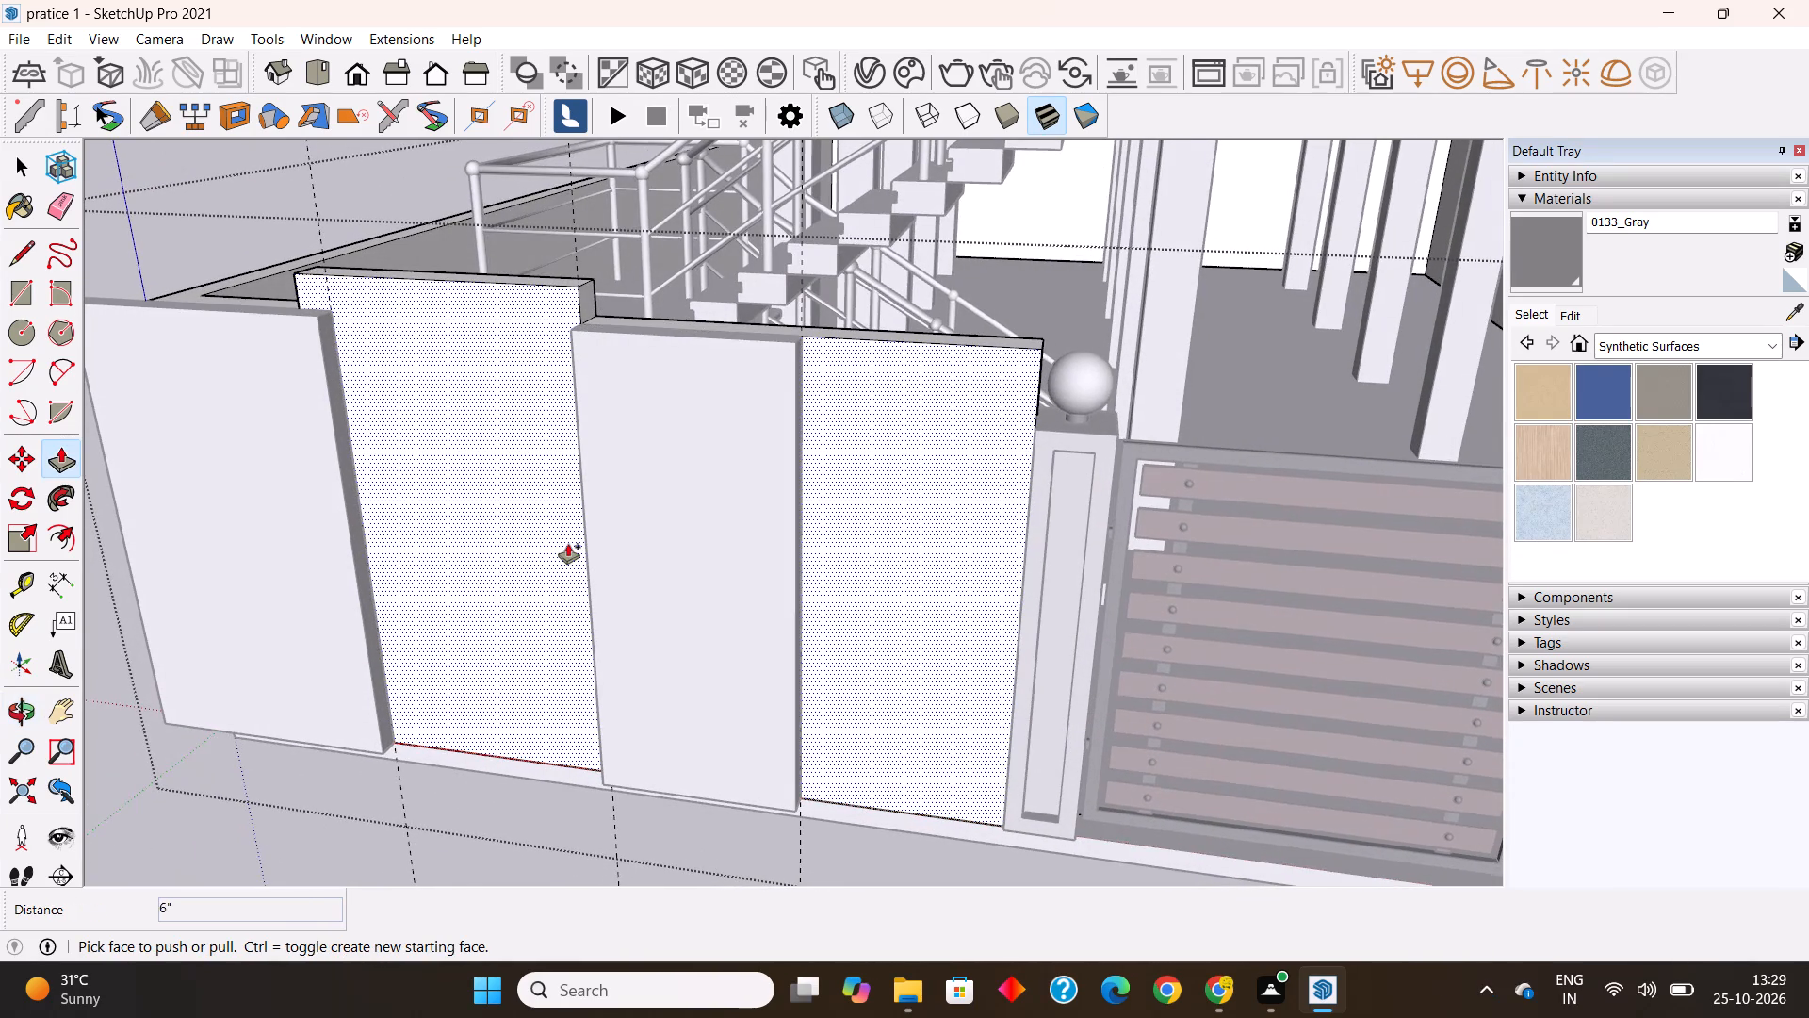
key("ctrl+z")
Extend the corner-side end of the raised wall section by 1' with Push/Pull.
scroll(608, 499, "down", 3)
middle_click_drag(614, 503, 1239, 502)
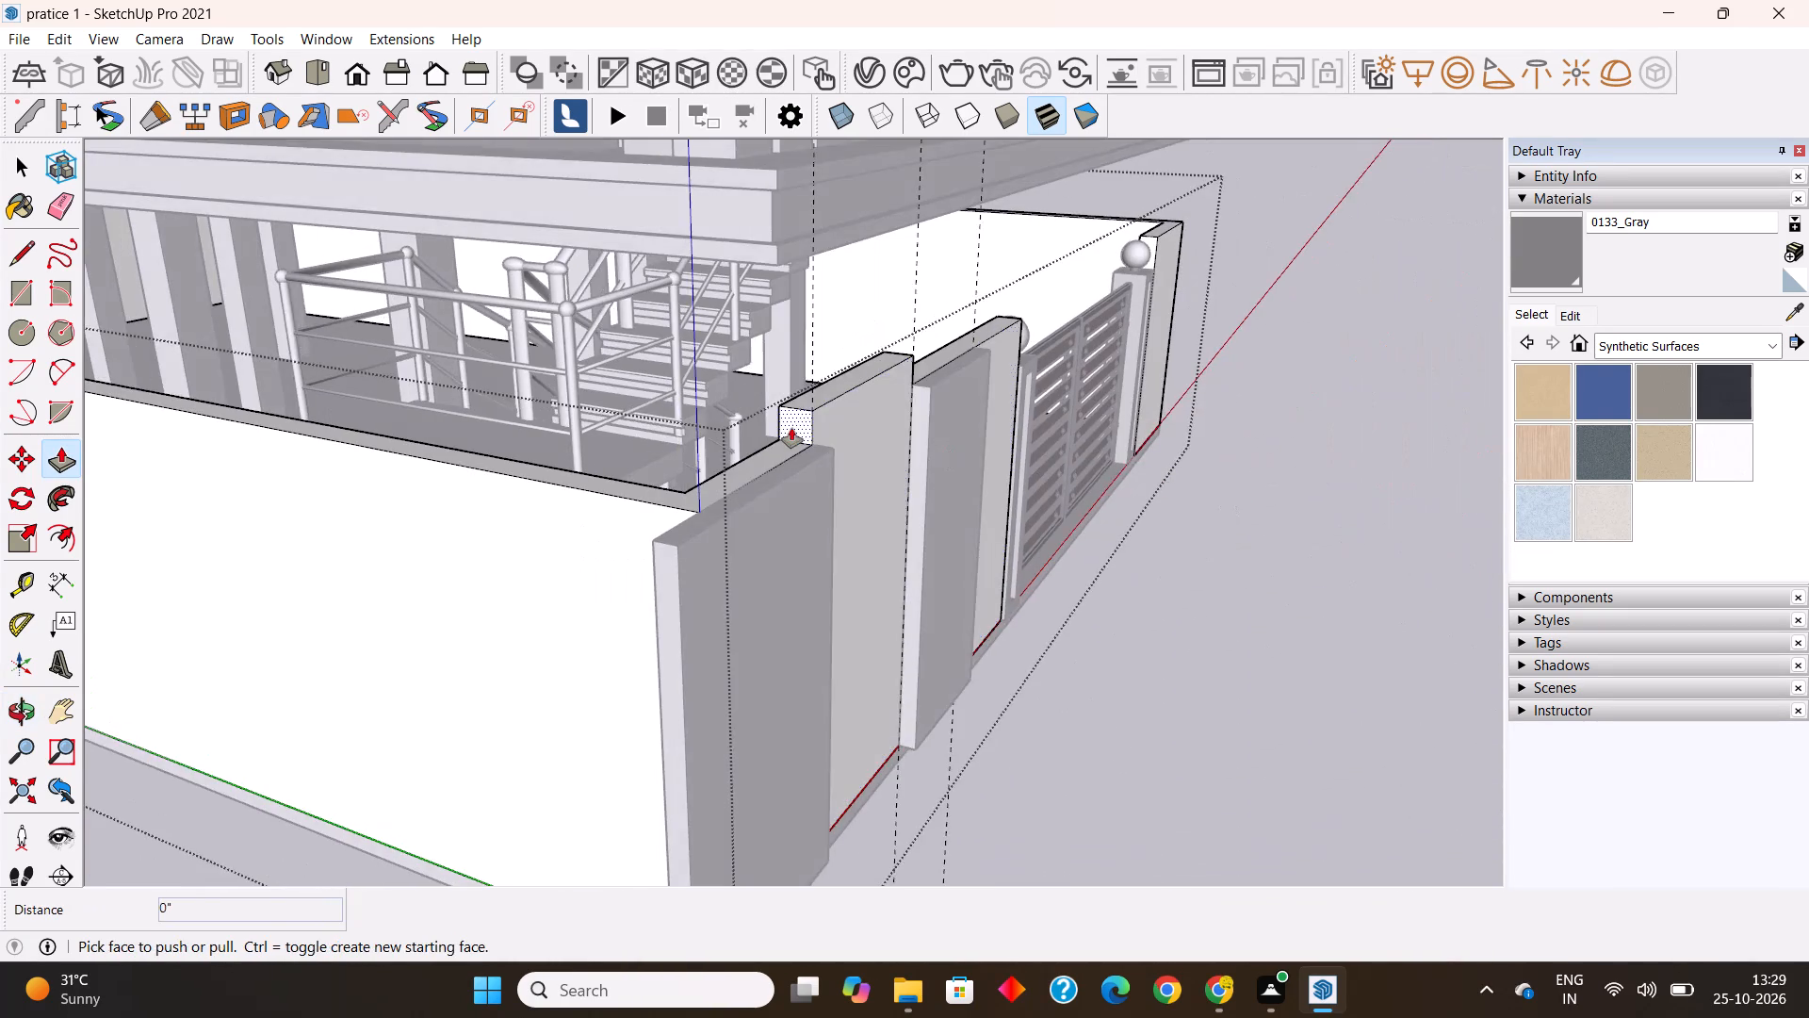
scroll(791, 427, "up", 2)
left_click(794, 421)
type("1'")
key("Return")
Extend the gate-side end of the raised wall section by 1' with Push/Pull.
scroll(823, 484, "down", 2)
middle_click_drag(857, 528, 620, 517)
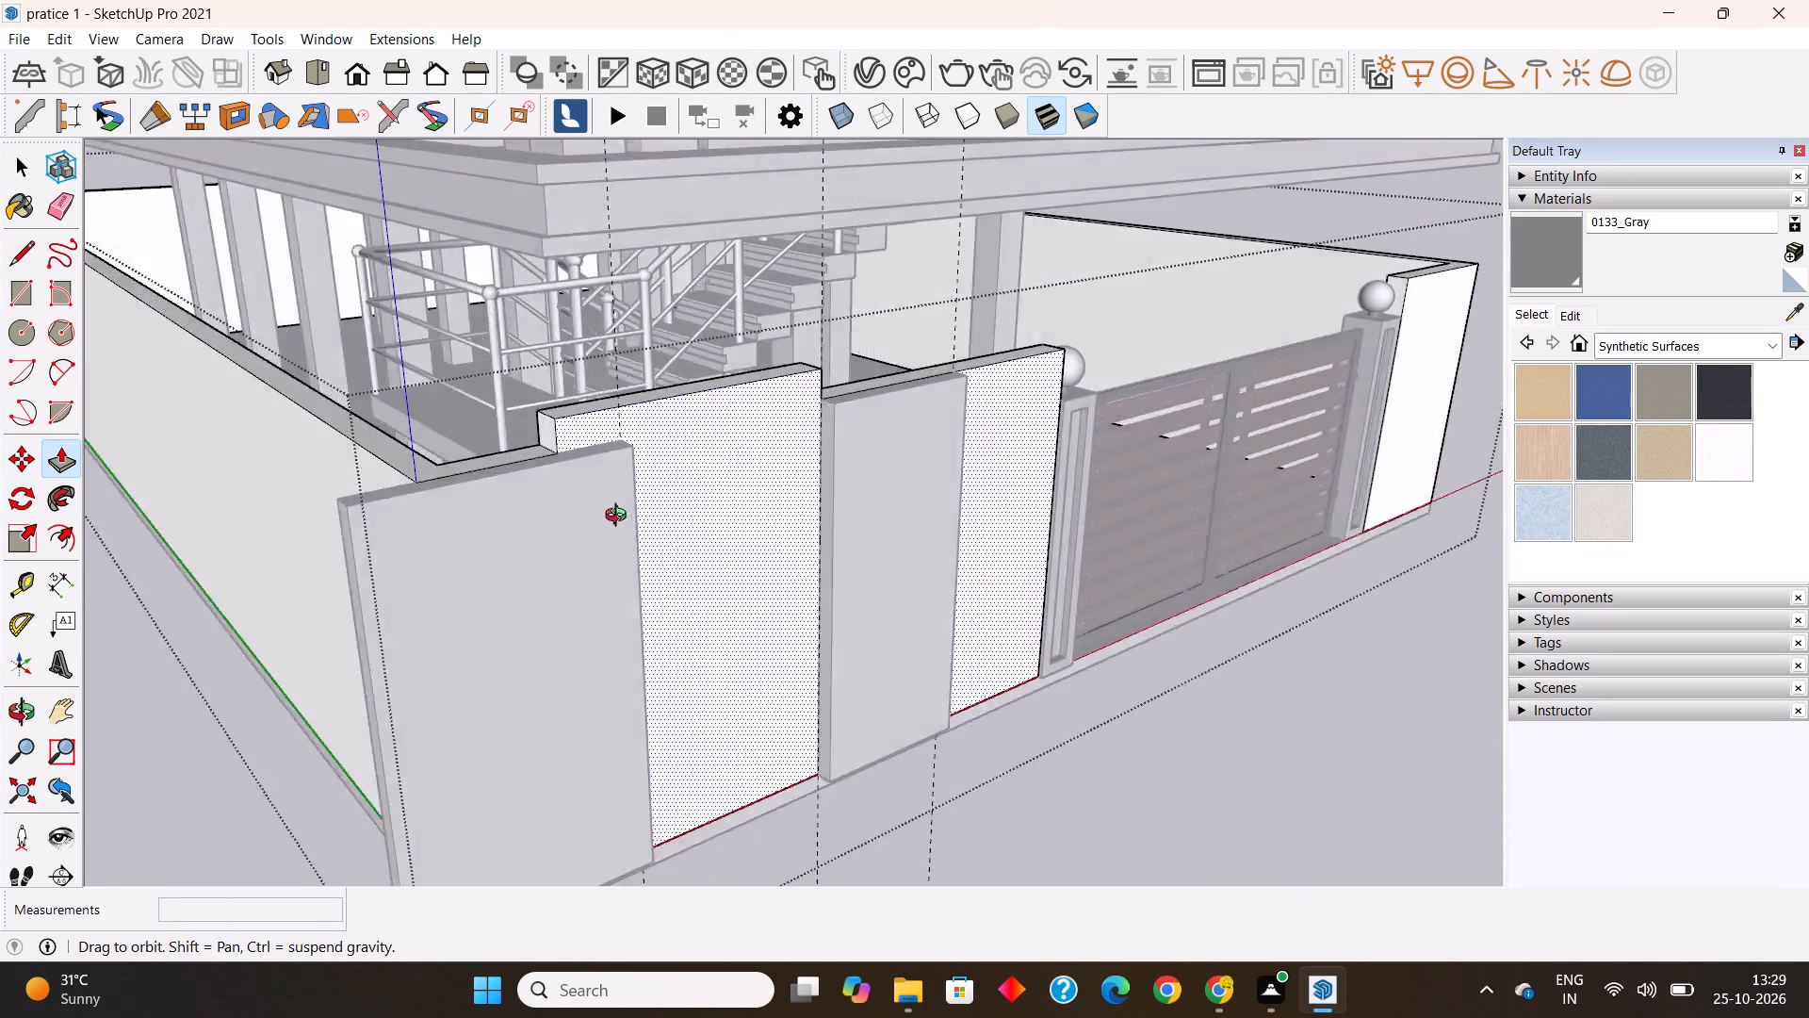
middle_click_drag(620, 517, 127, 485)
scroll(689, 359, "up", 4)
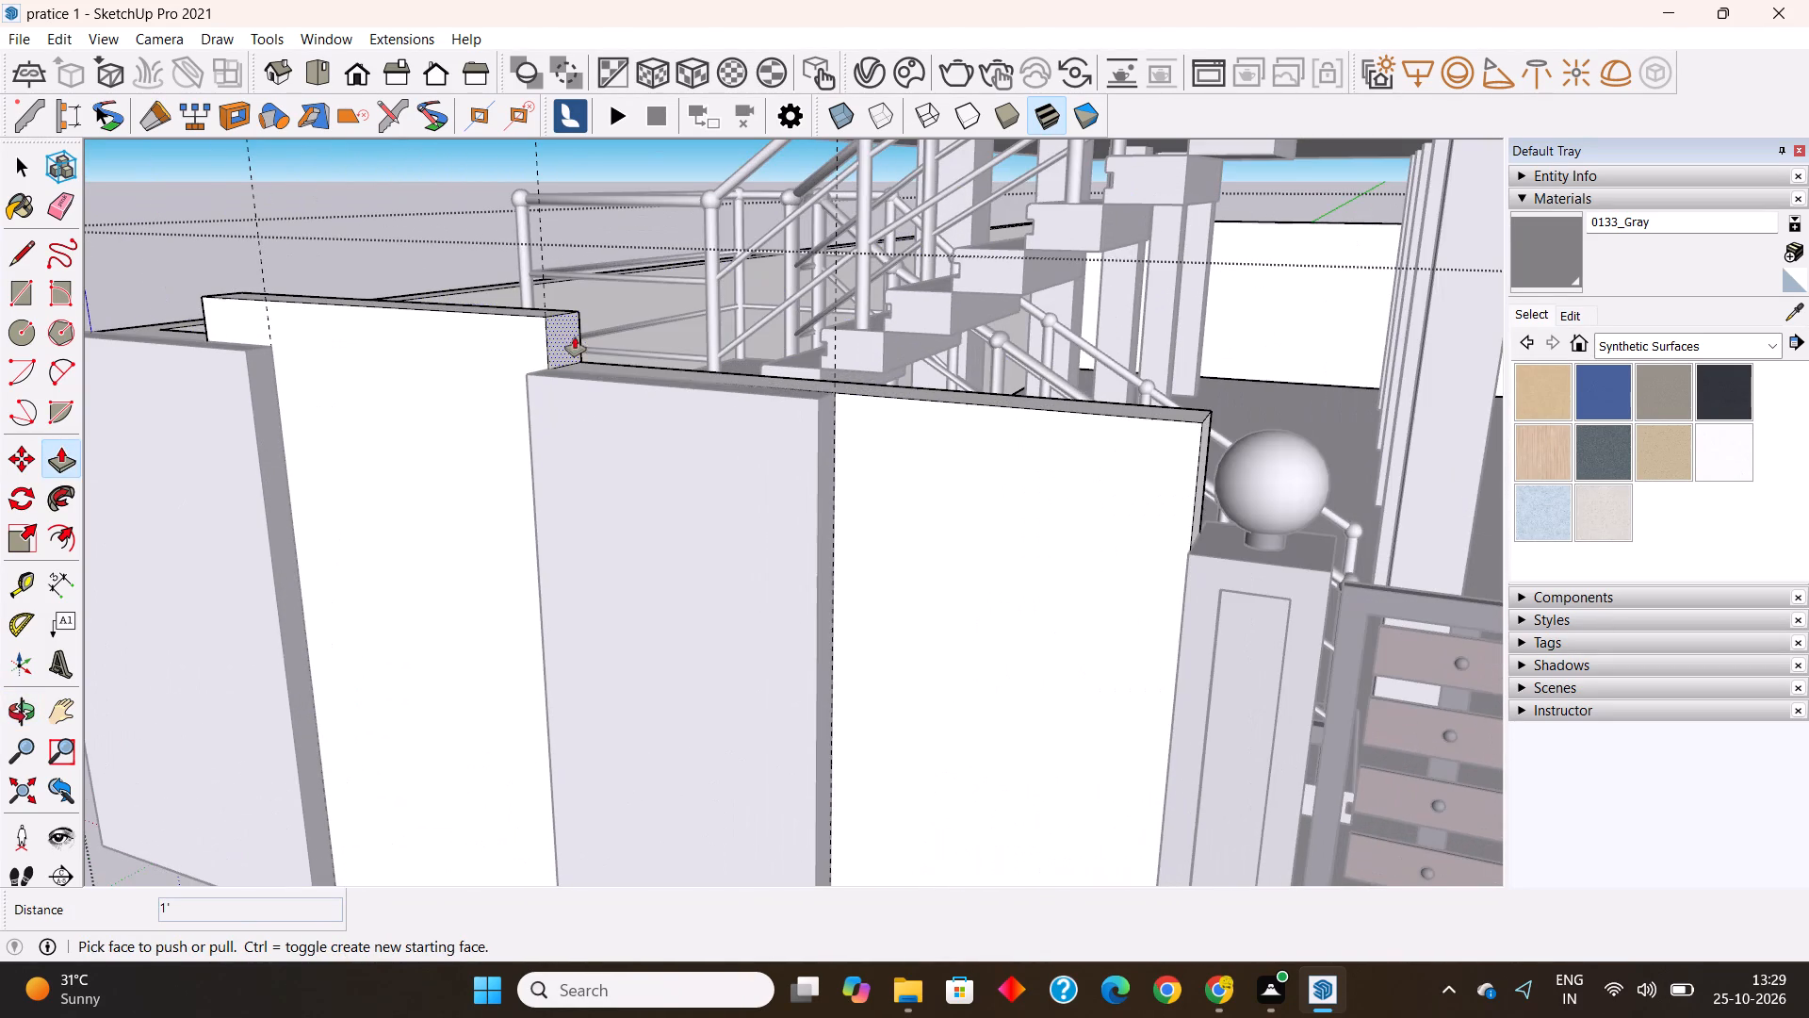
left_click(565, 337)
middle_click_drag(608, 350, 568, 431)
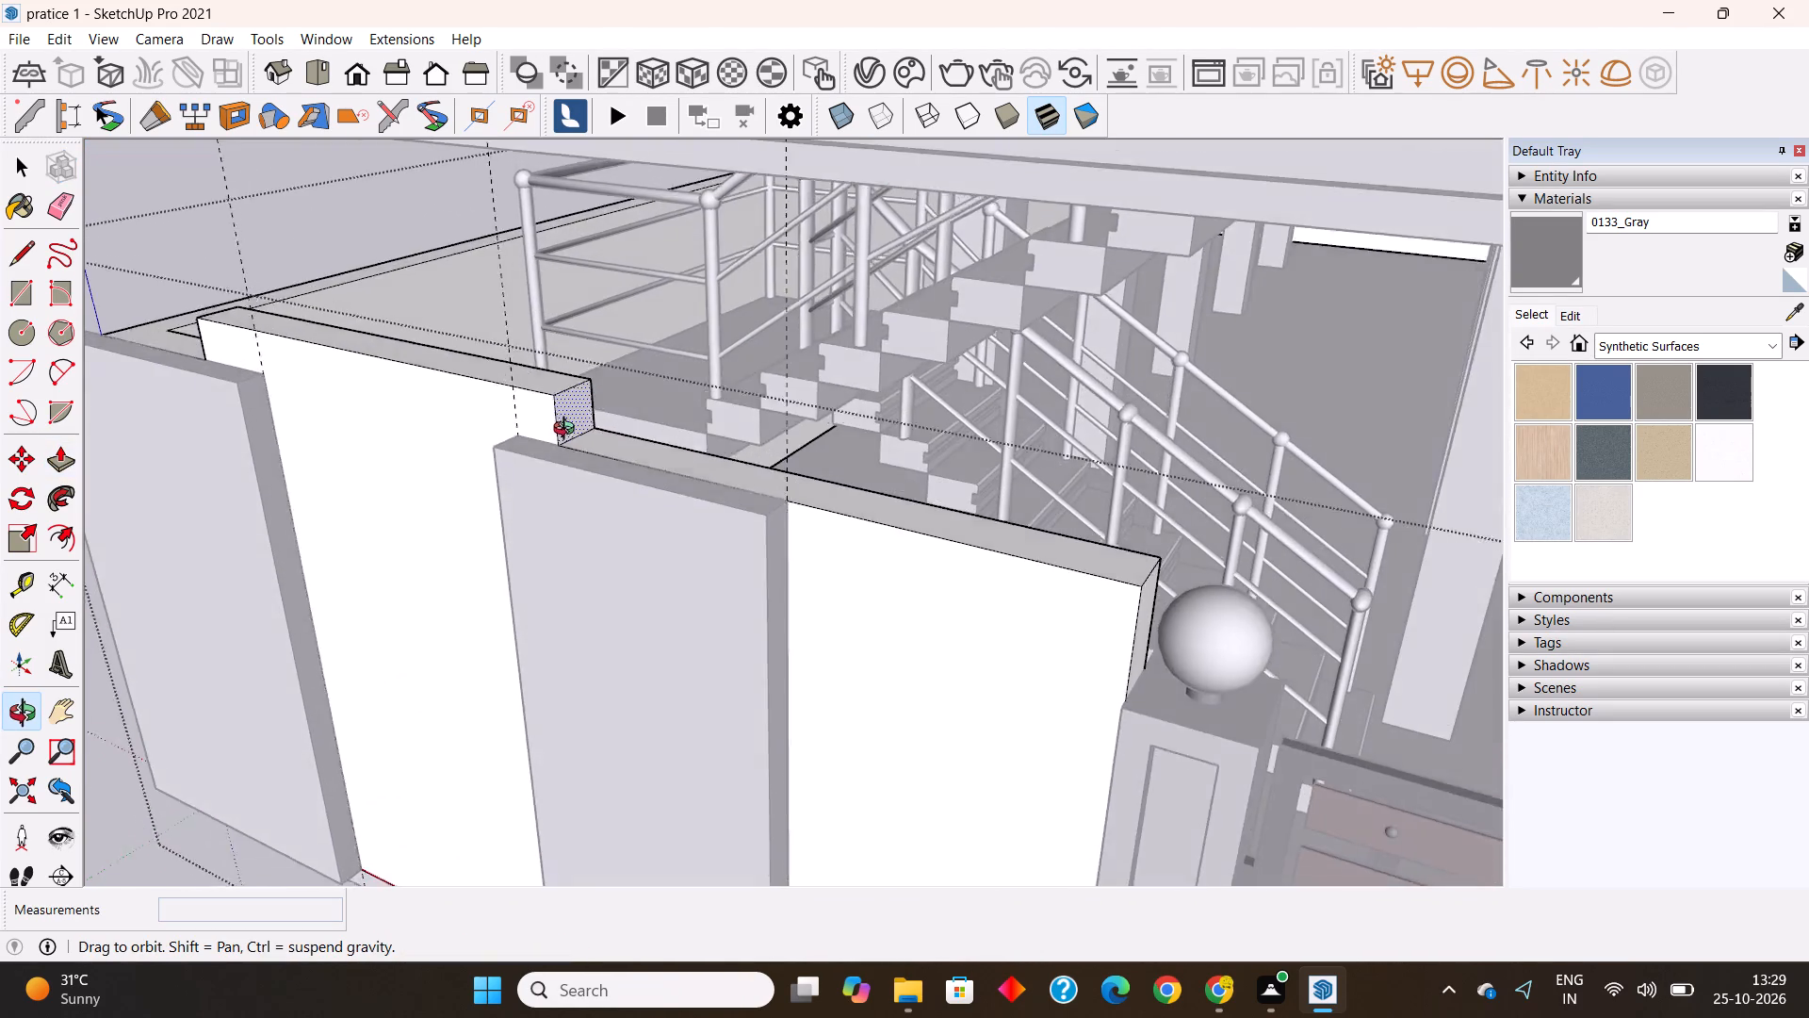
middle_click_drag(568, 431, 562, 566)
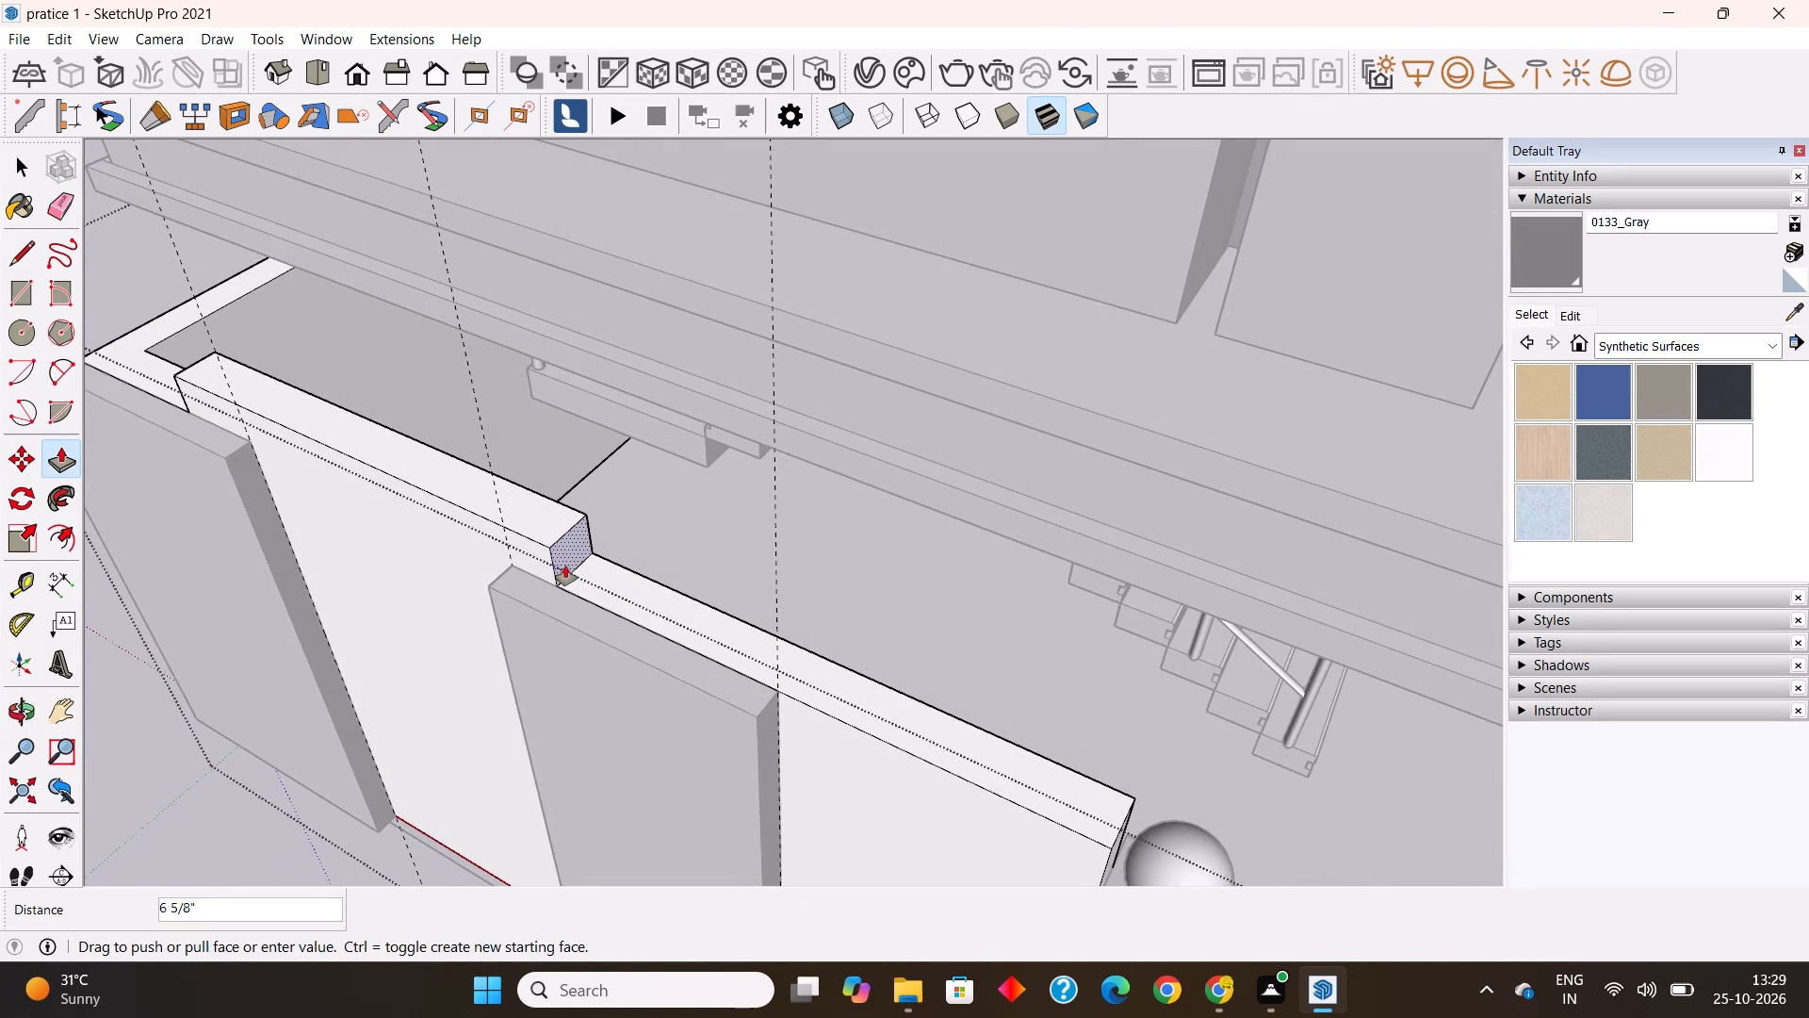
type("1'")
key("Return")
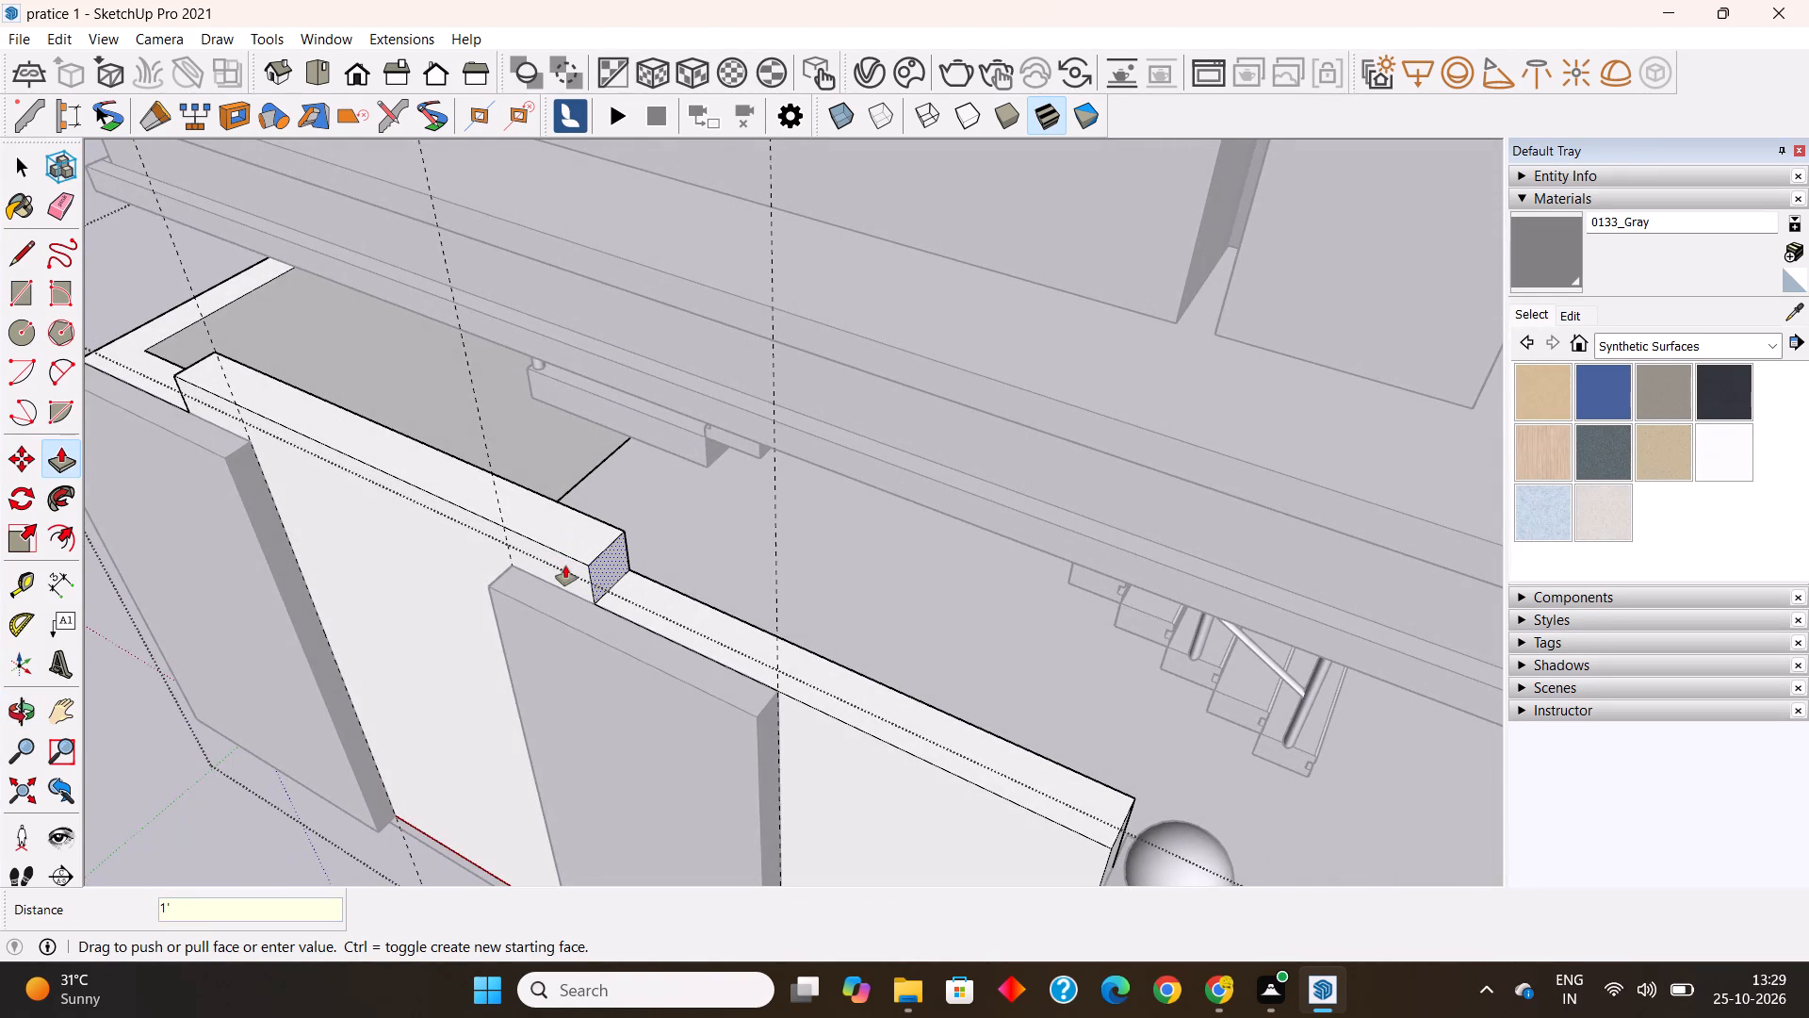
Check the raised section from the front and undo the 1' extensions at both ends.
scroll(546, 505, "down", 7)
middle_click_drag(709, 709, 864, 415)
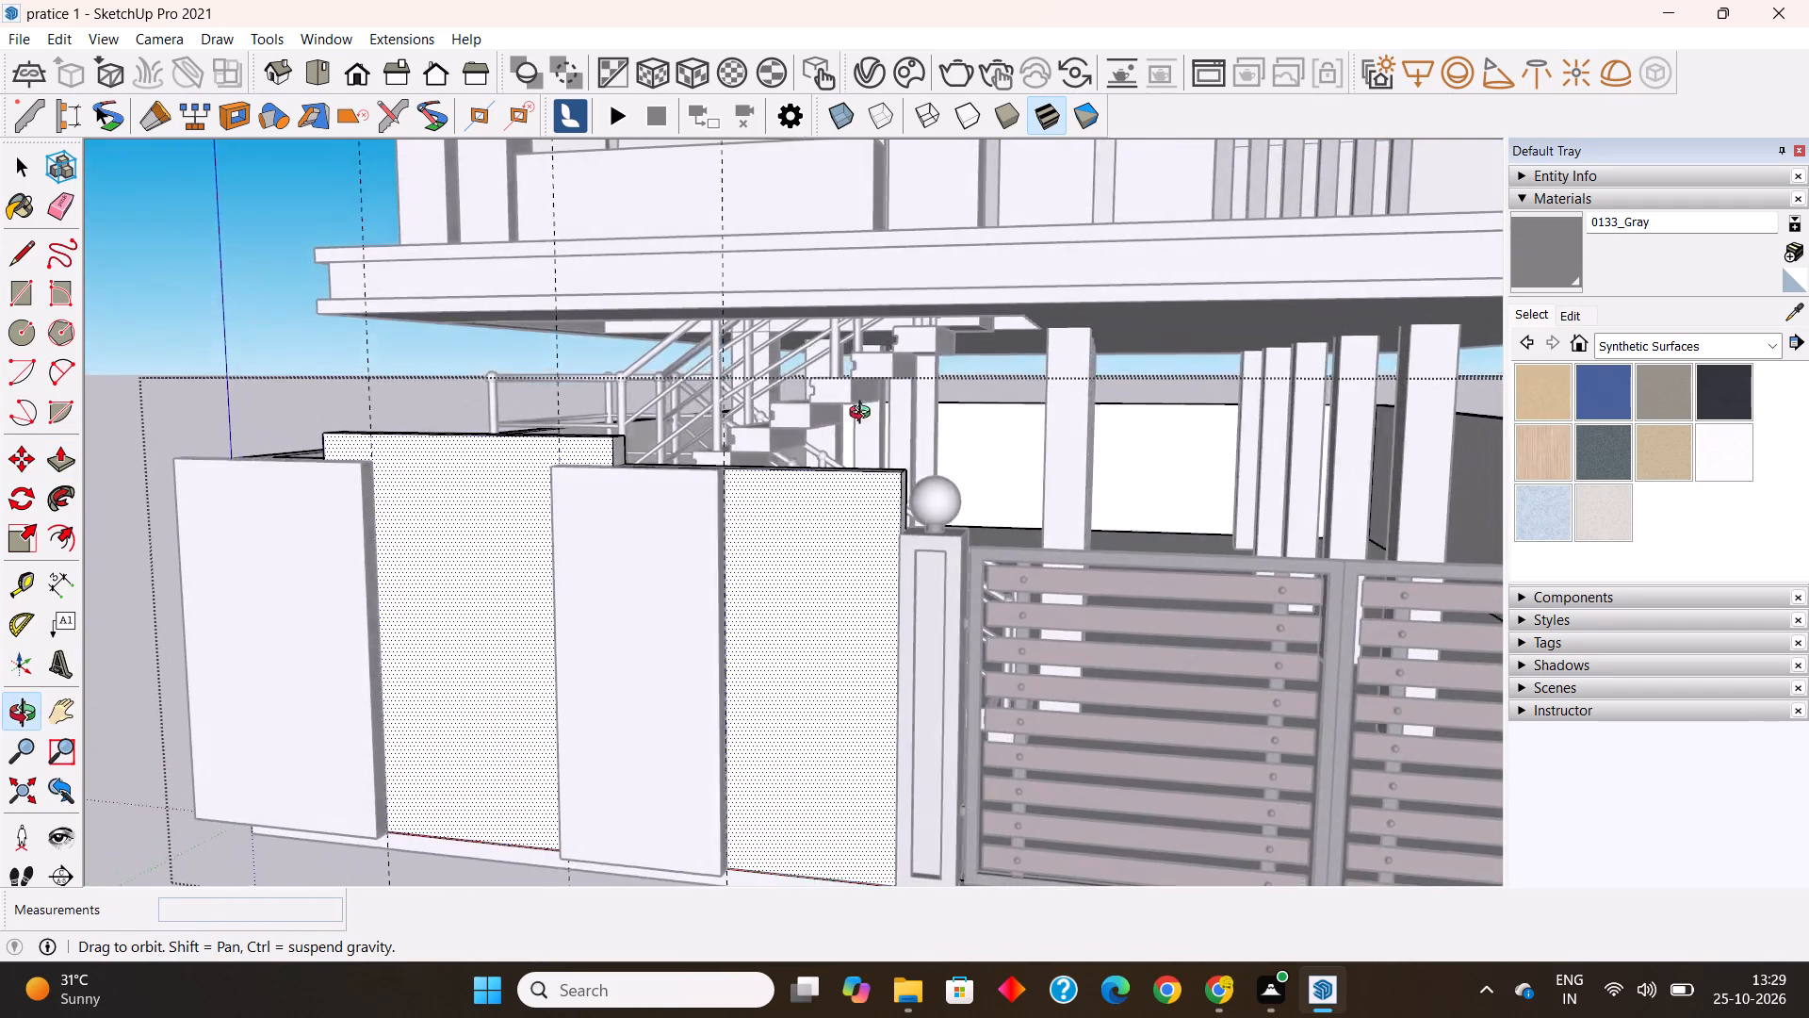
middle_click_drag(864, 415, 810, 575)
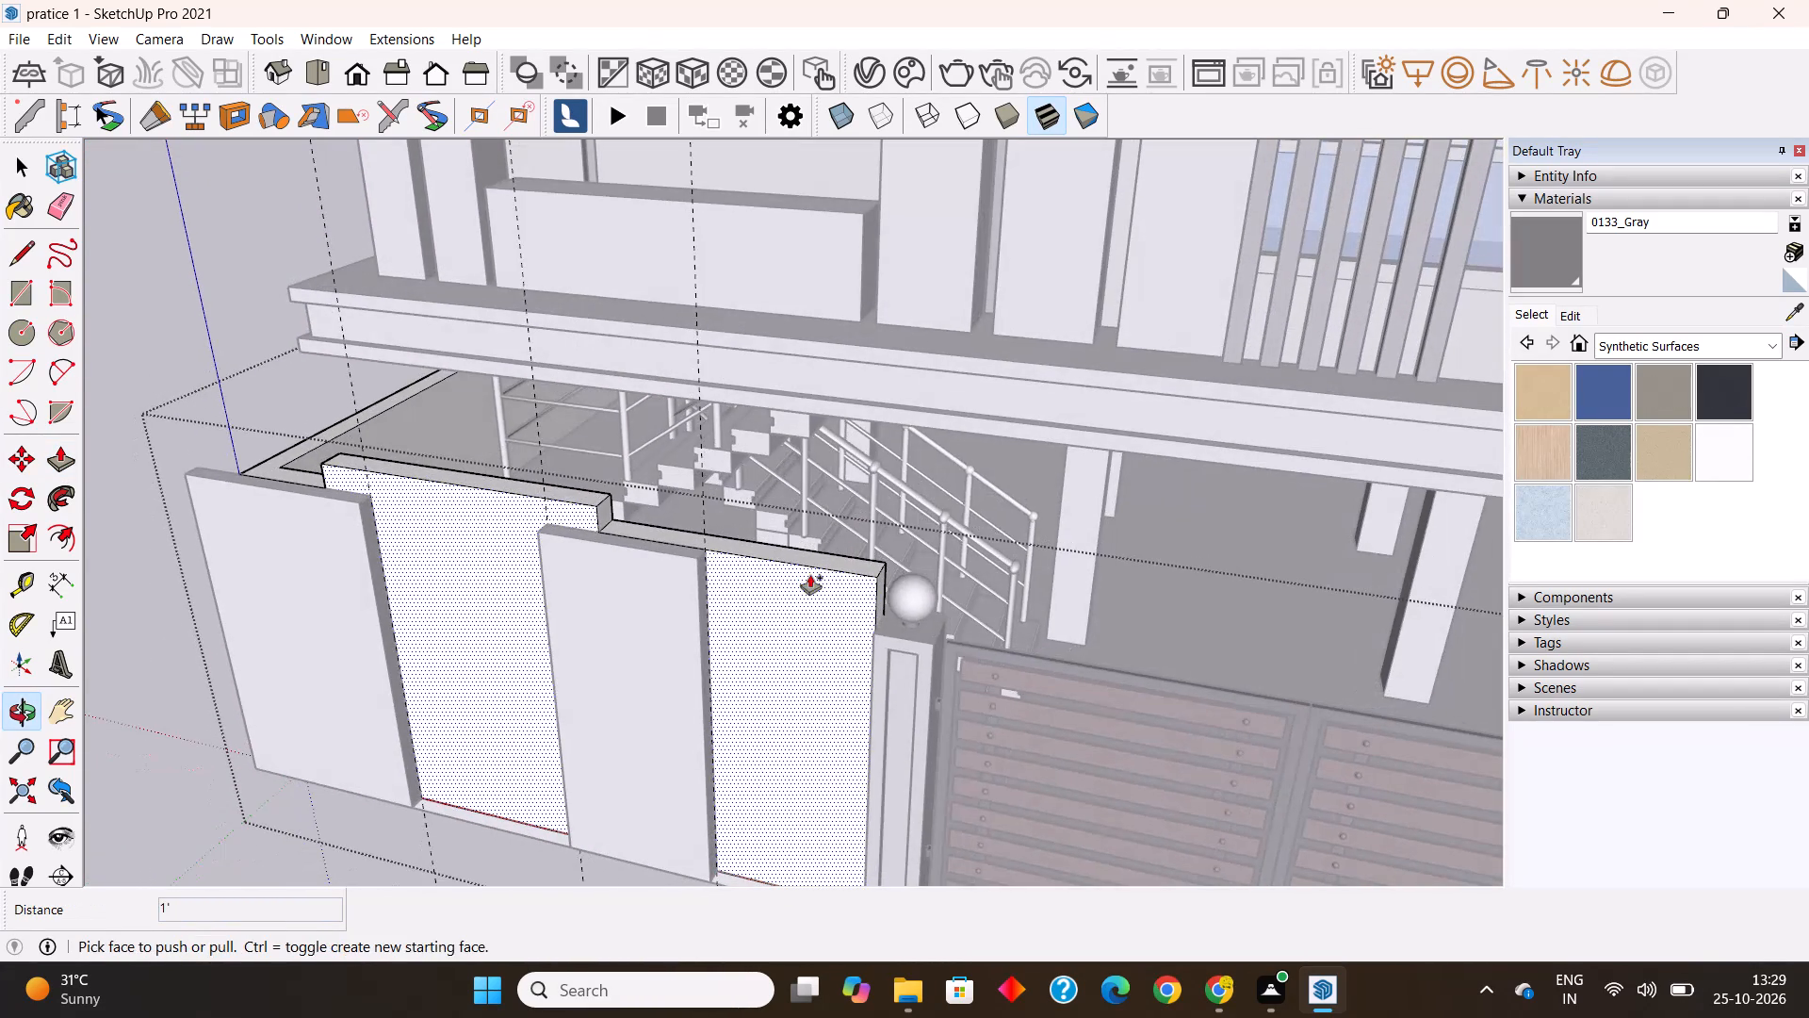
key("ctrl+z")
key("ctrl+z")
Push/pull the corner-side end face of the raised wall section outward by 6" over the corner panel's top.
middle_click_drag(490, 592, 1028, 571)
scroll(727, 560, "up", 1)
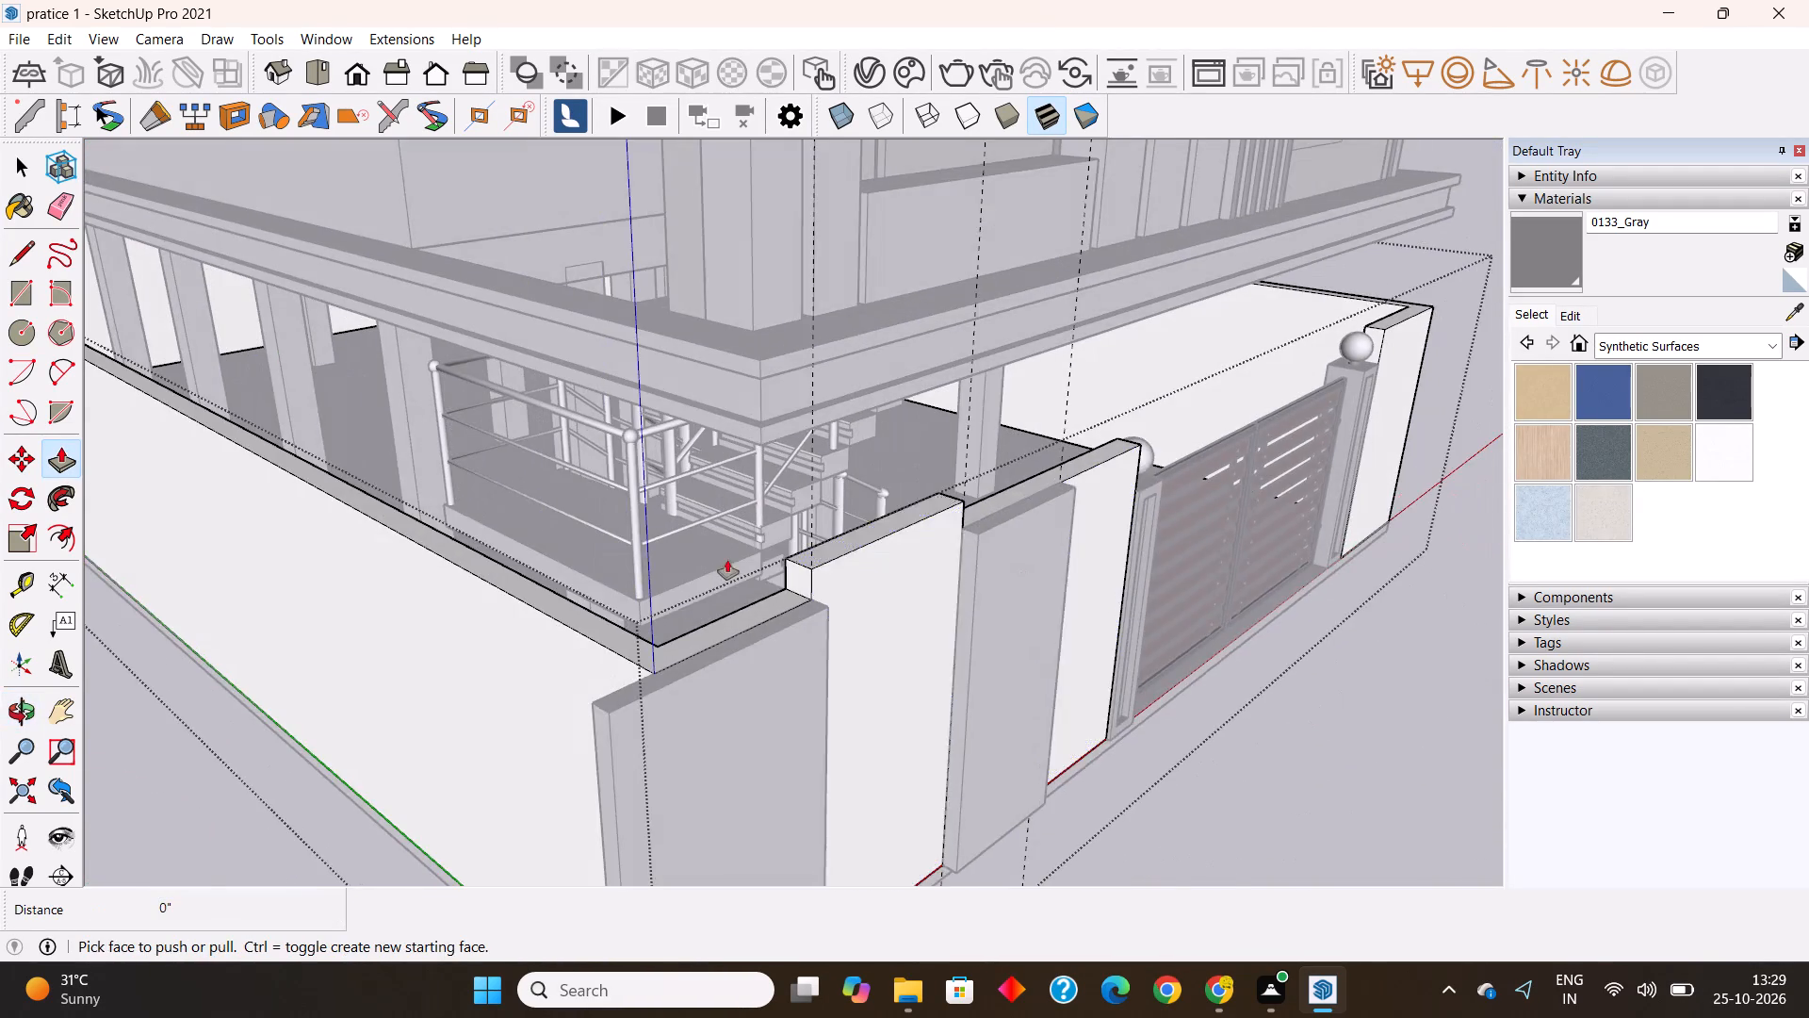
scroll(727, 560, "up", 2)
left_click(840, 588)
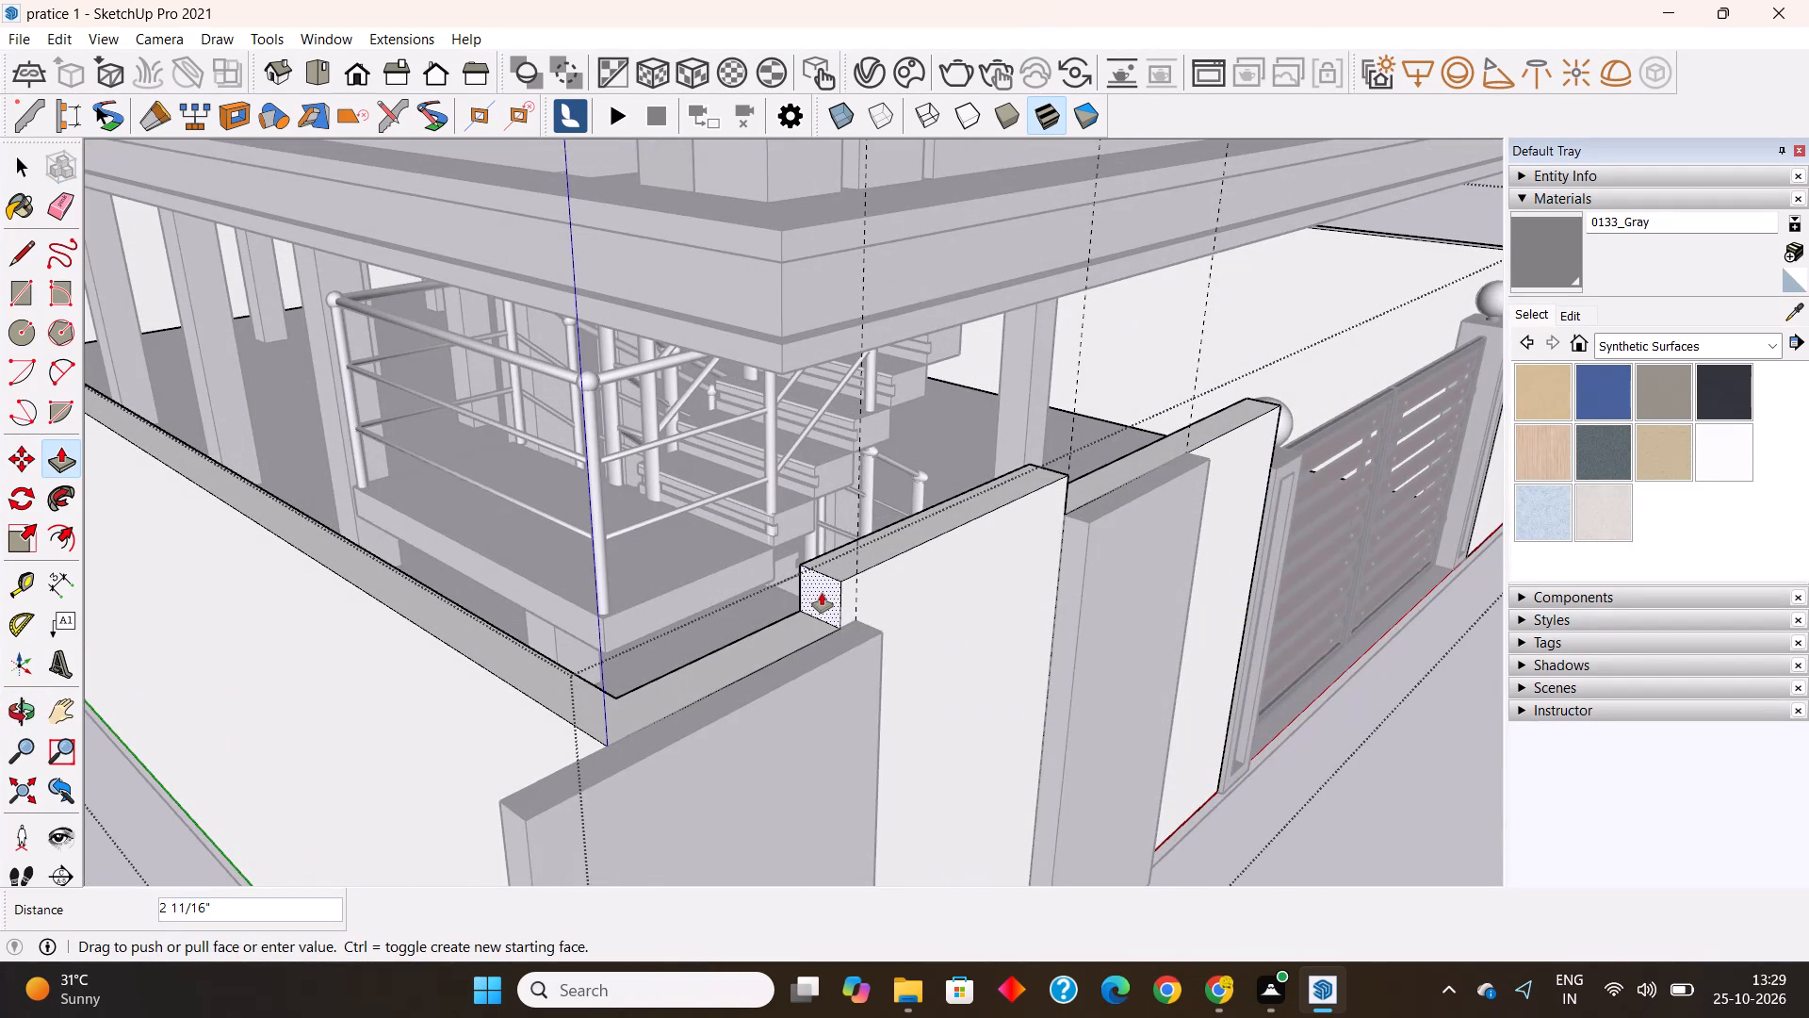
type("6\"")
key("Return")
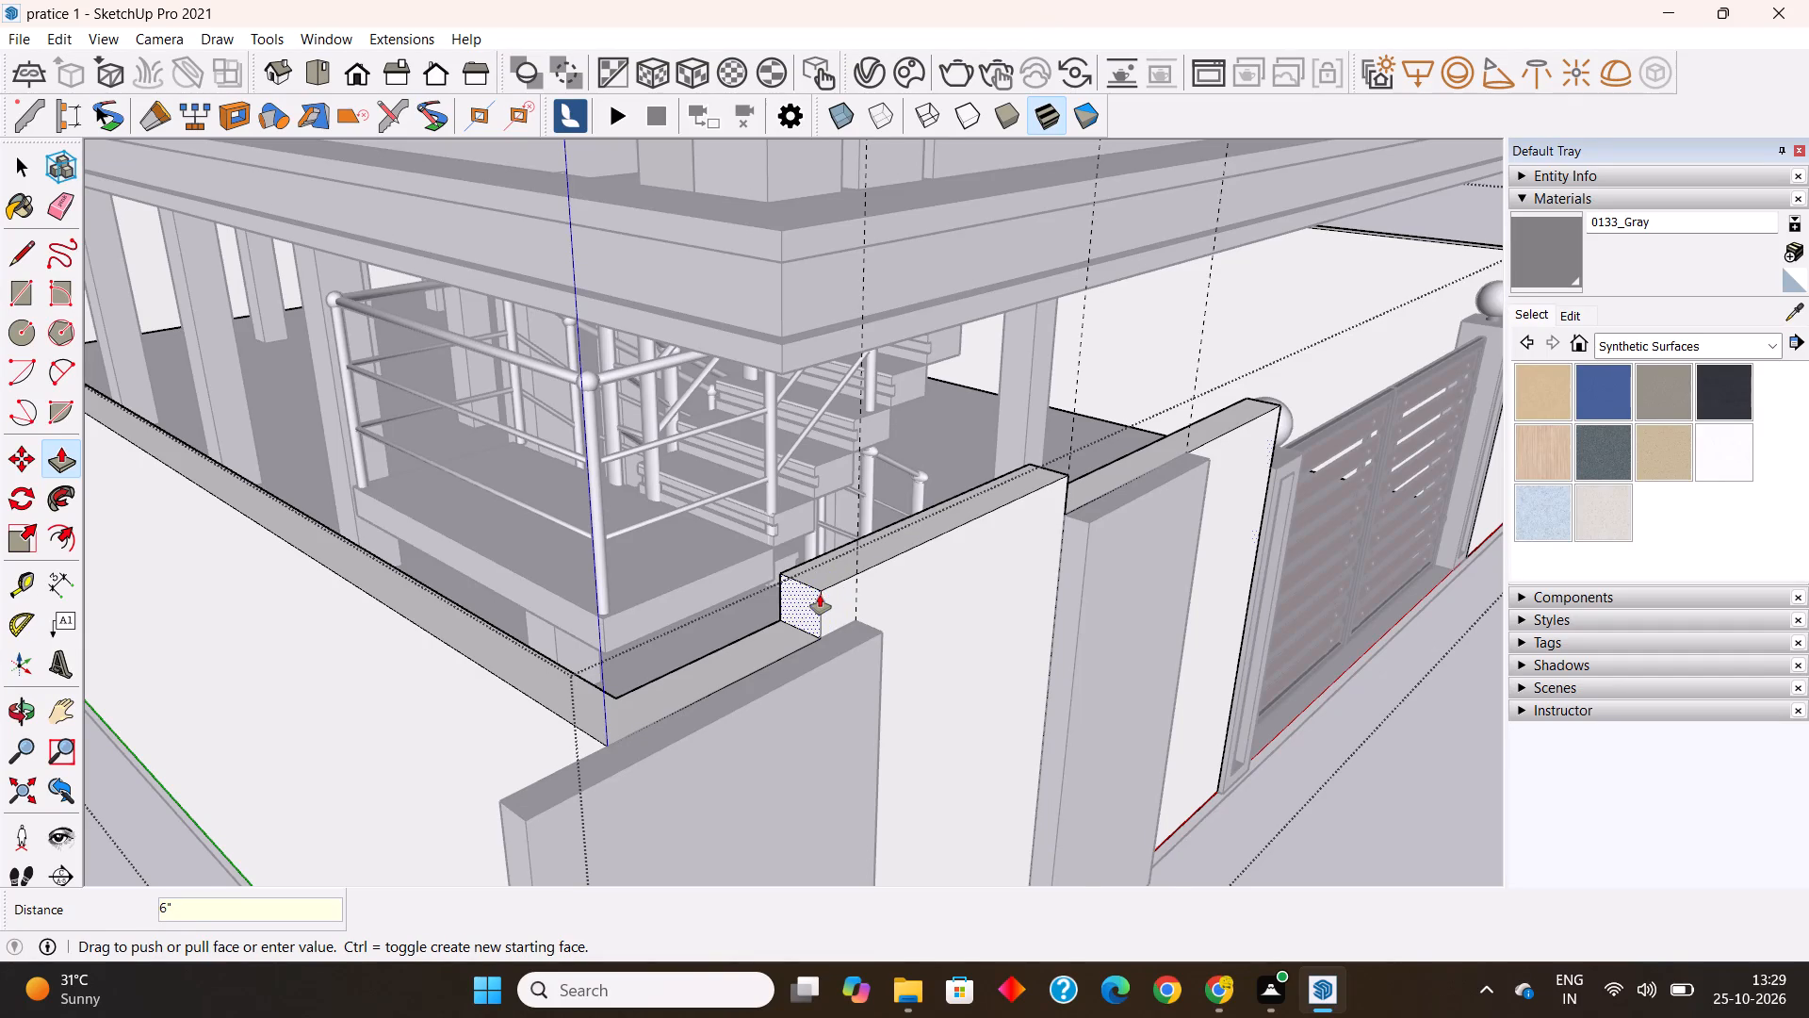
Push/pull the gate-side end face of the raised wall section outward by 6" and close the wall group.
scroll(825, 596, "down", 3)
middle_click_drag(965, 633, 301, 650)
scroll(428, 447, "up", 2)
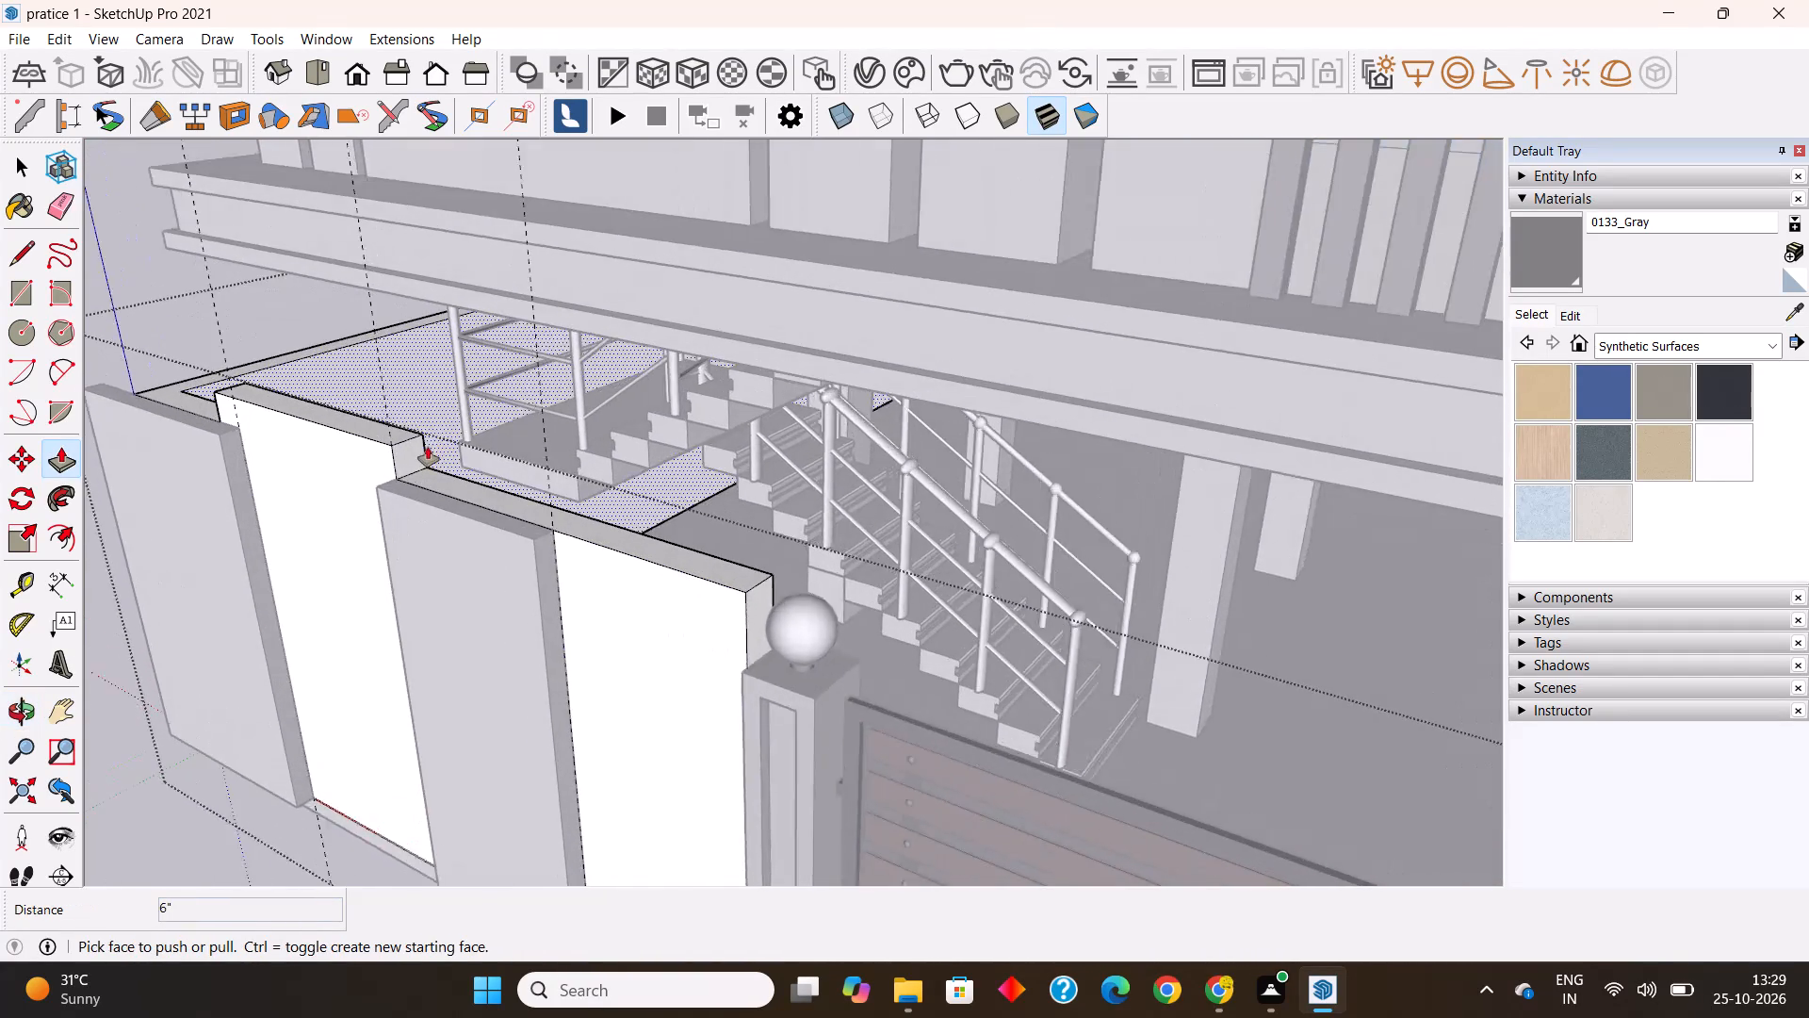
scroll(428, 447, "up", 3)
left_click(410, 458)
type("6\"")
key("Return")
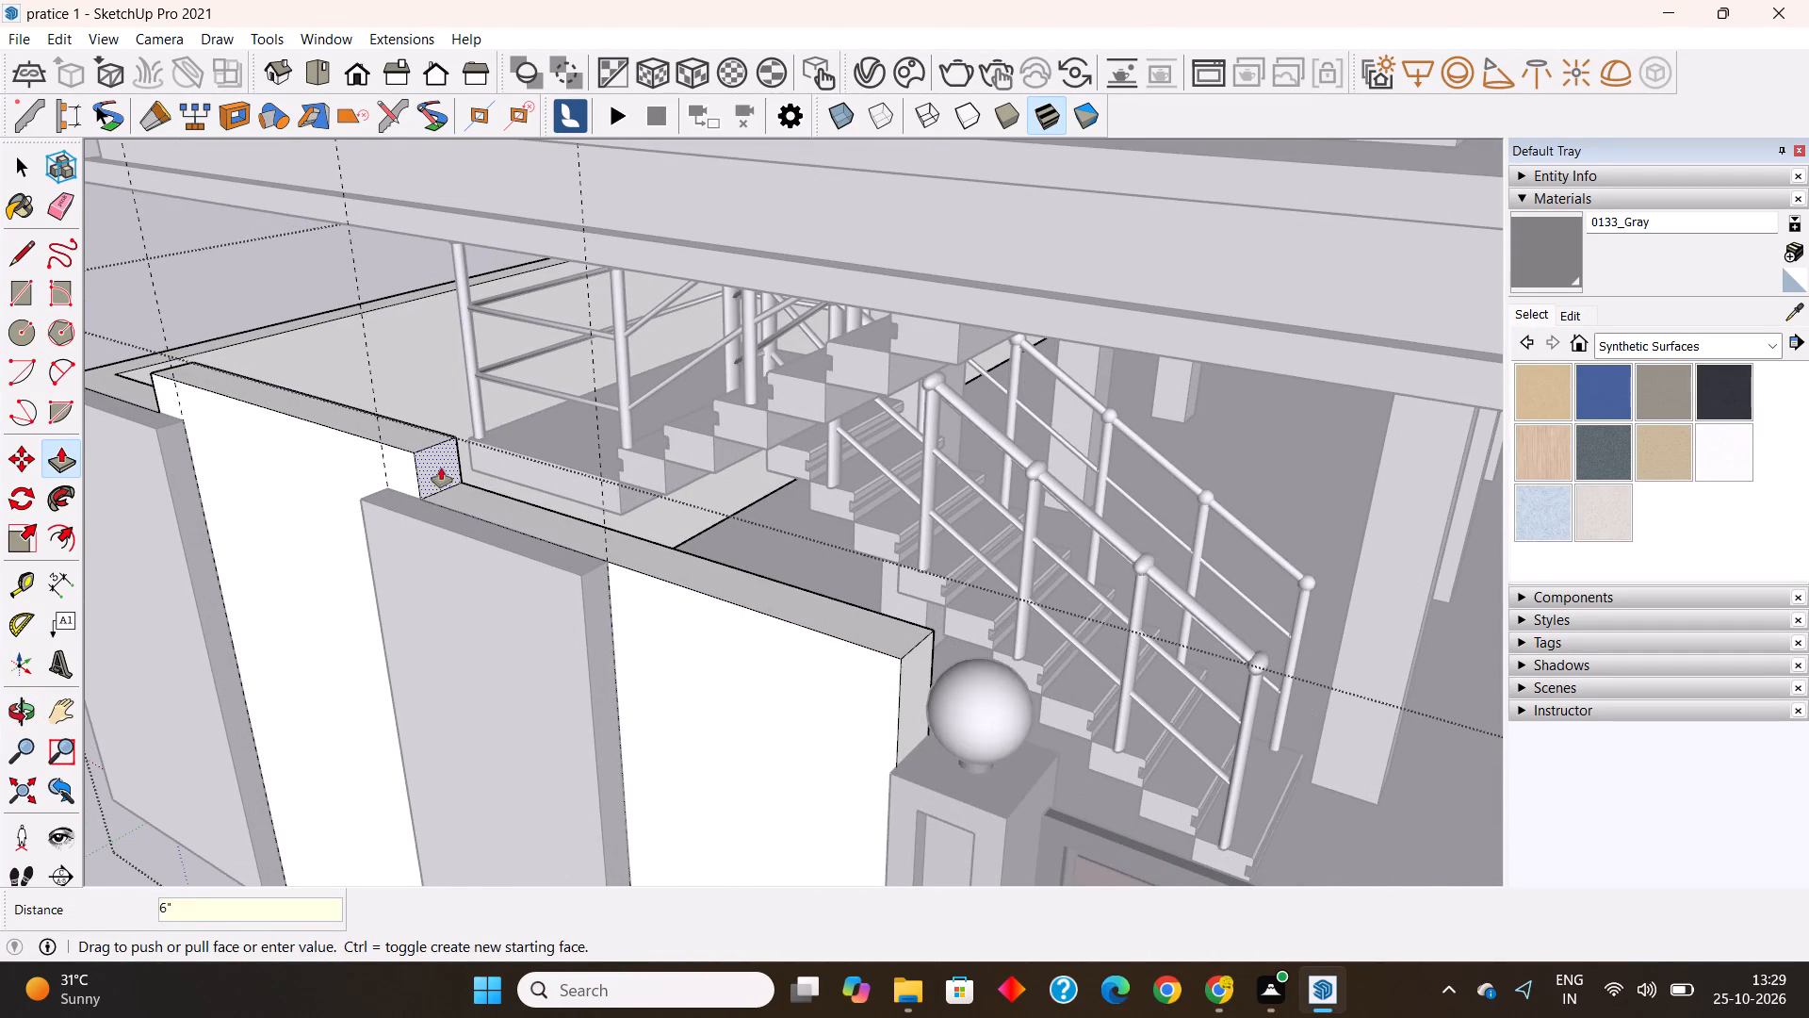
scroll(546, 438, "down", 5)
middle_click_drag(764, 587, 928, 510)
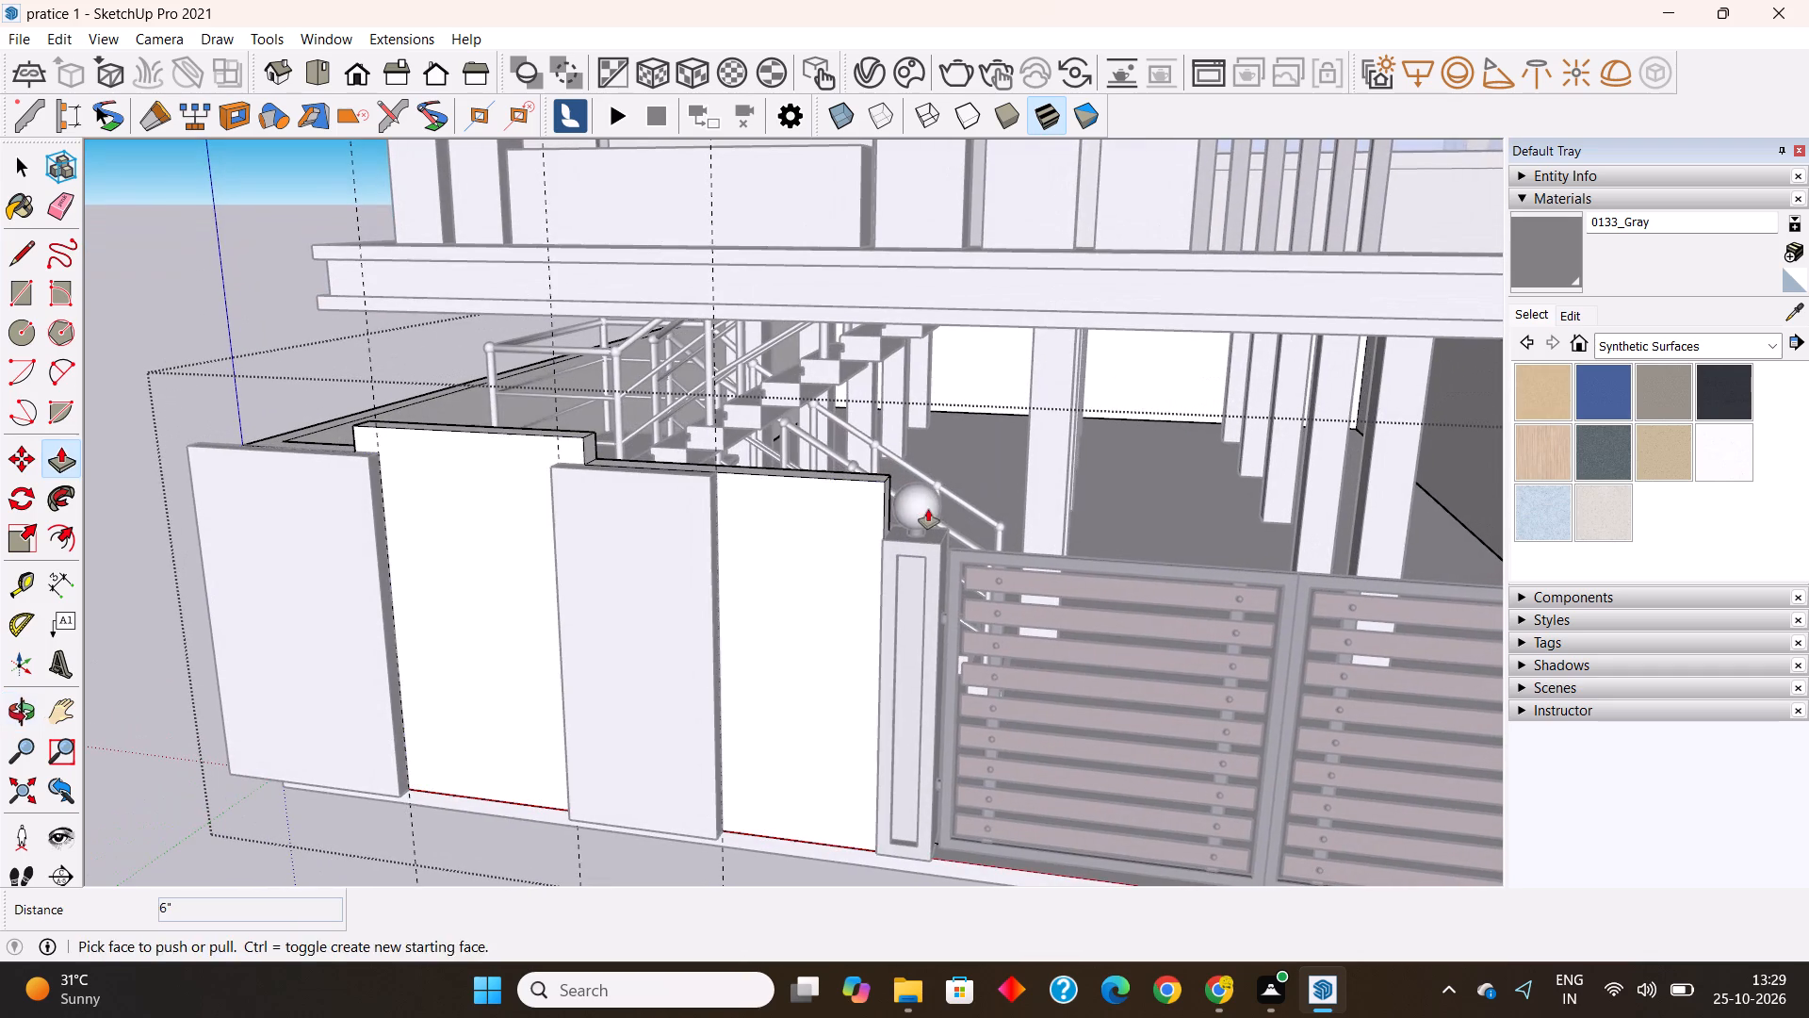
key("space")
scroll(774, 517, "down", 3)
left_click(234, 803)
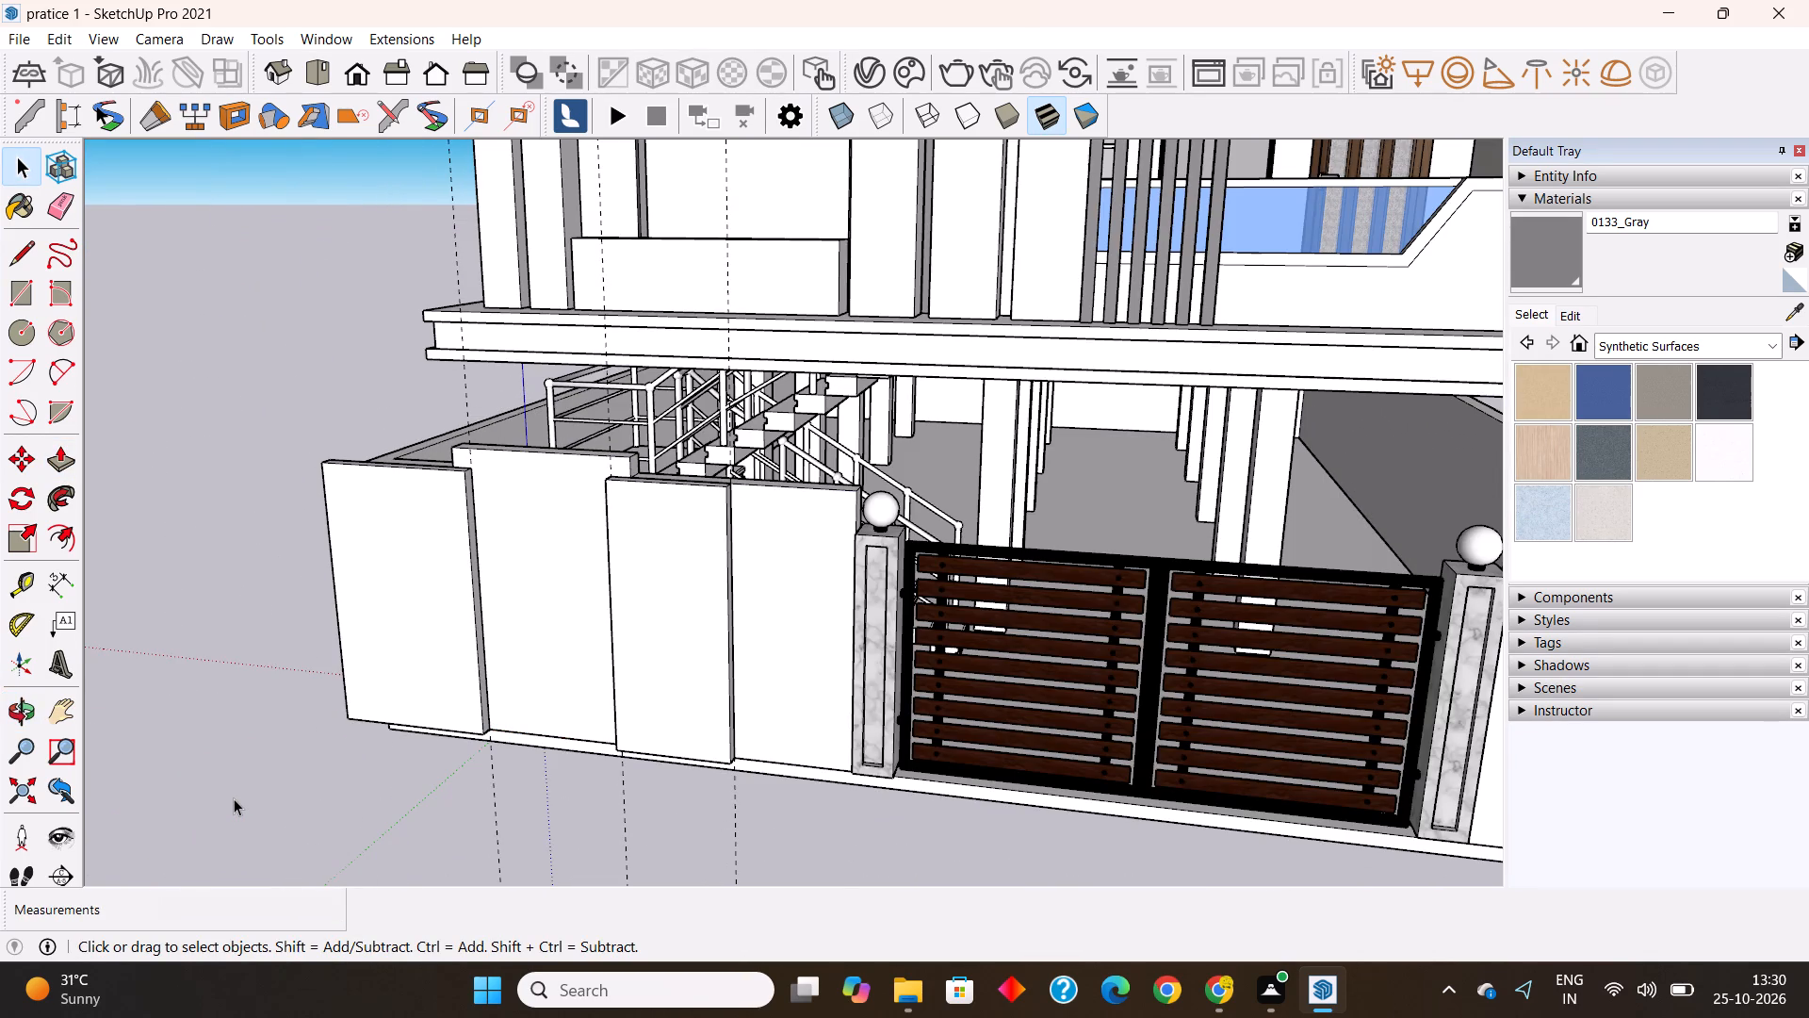
Undo back through the raised wall-top section, the middle and corner panels, and the vertical guide nearest the corner.
key("ctrl+z")
key("ctrl+z")
key("ctrl+z")
key("ctrl+z")
key("ctrl+z")
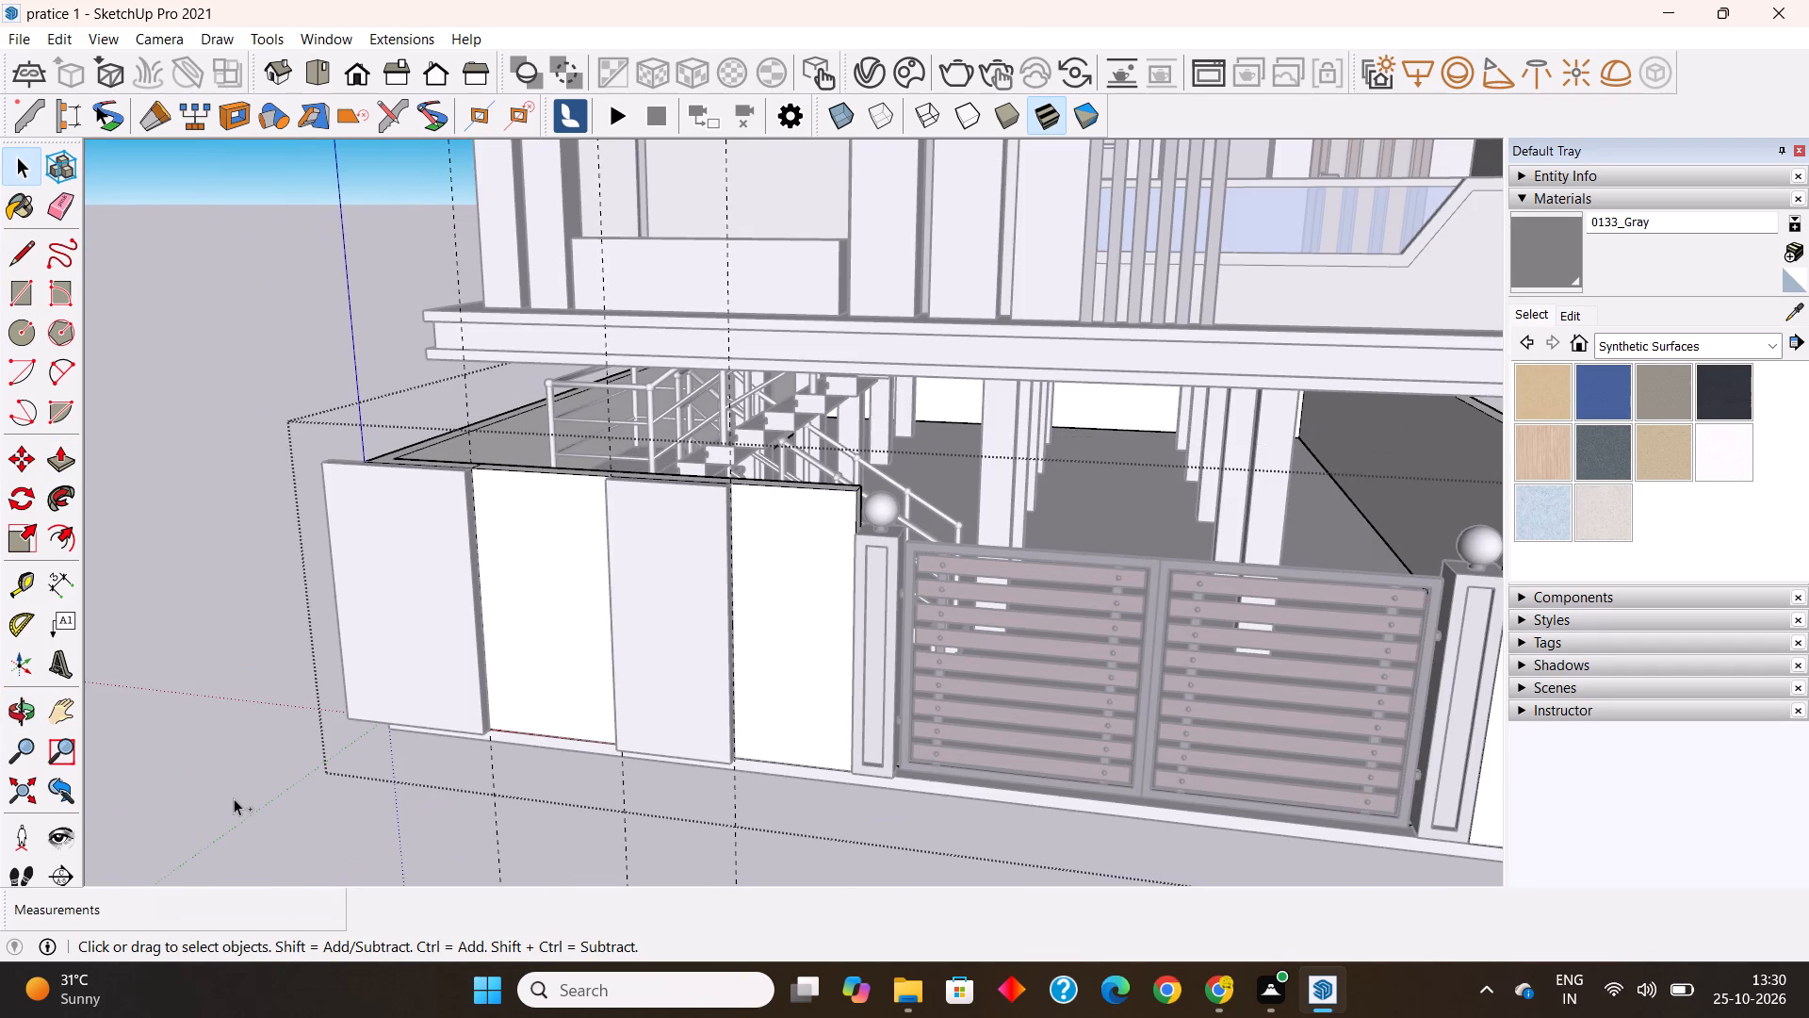
key("ctrl+z")
key("ctrl+z")
key("ctrl+z")
key("ctrl+z")
key("ctrl+z")
key("ctrl+z")
key("ctrl+z")
key("ctrl+z")
key("ctrl+z")
key("ctrl+z")
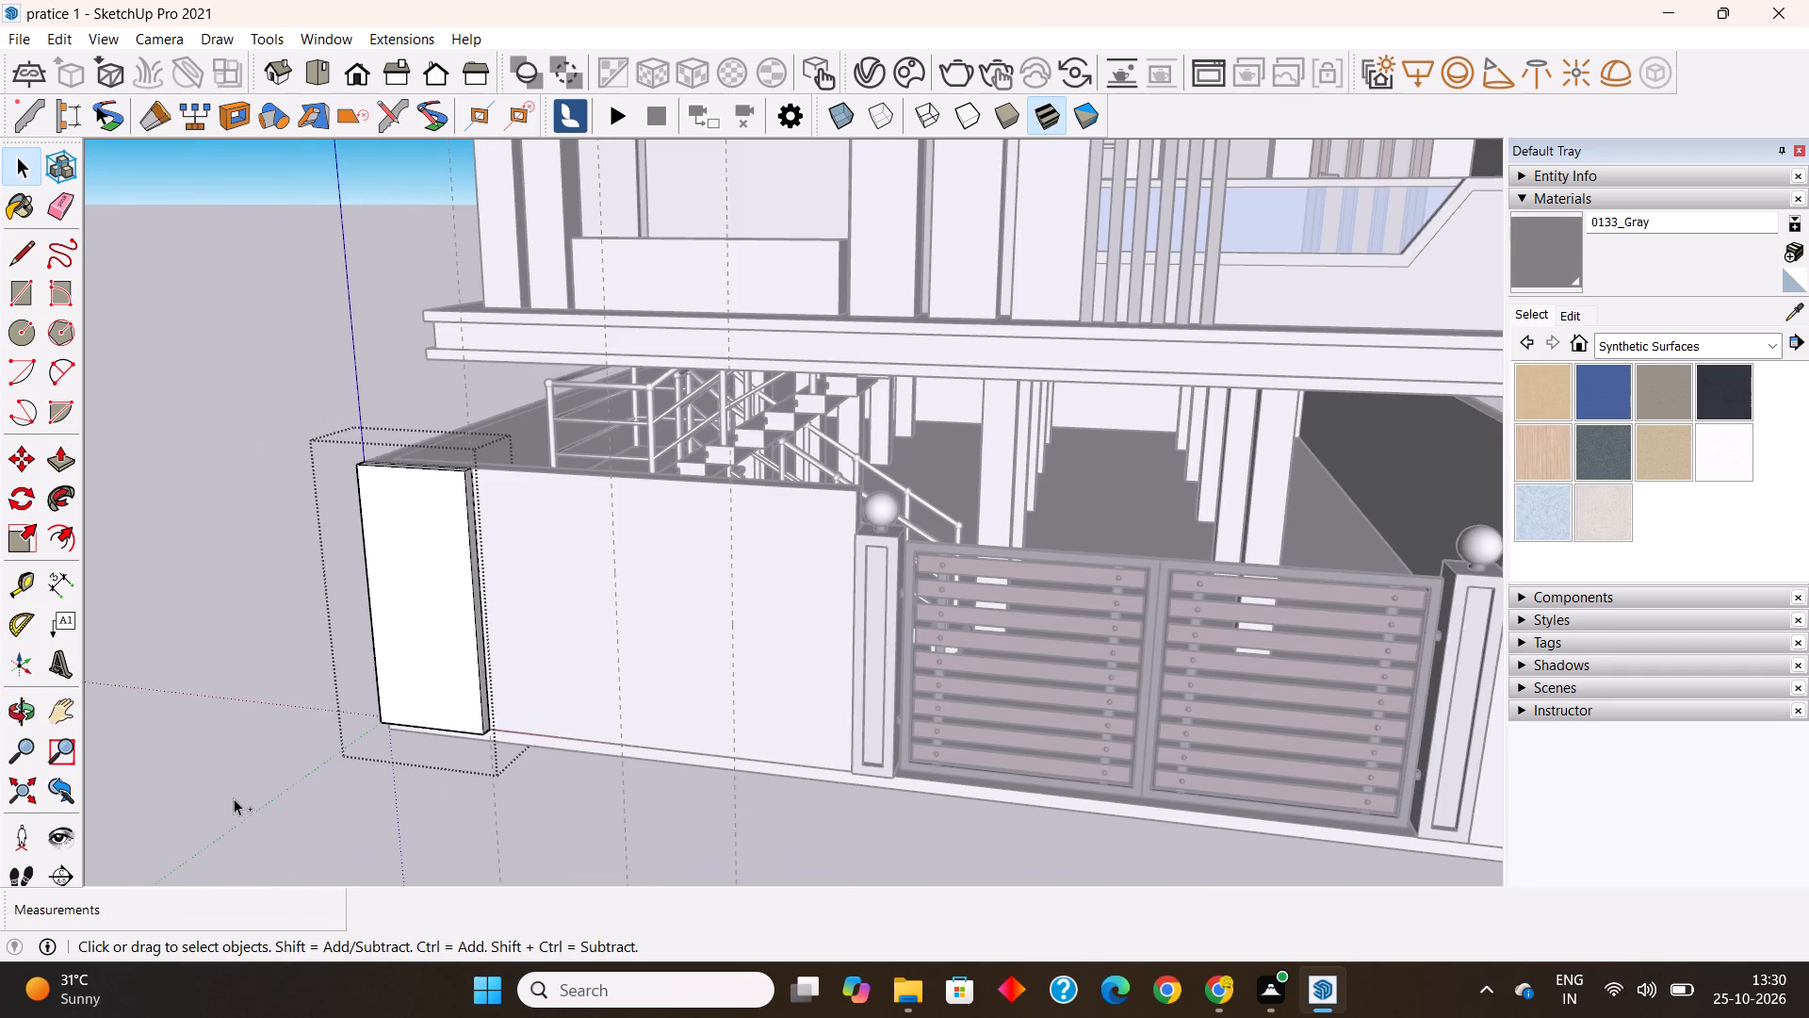
key("ctrl+z")
key("ctrl+z")
key("ctrl+z")
key("ctrl+z")
key("ctrl+z")
key("ctrl+z")
key("ctrl+z")
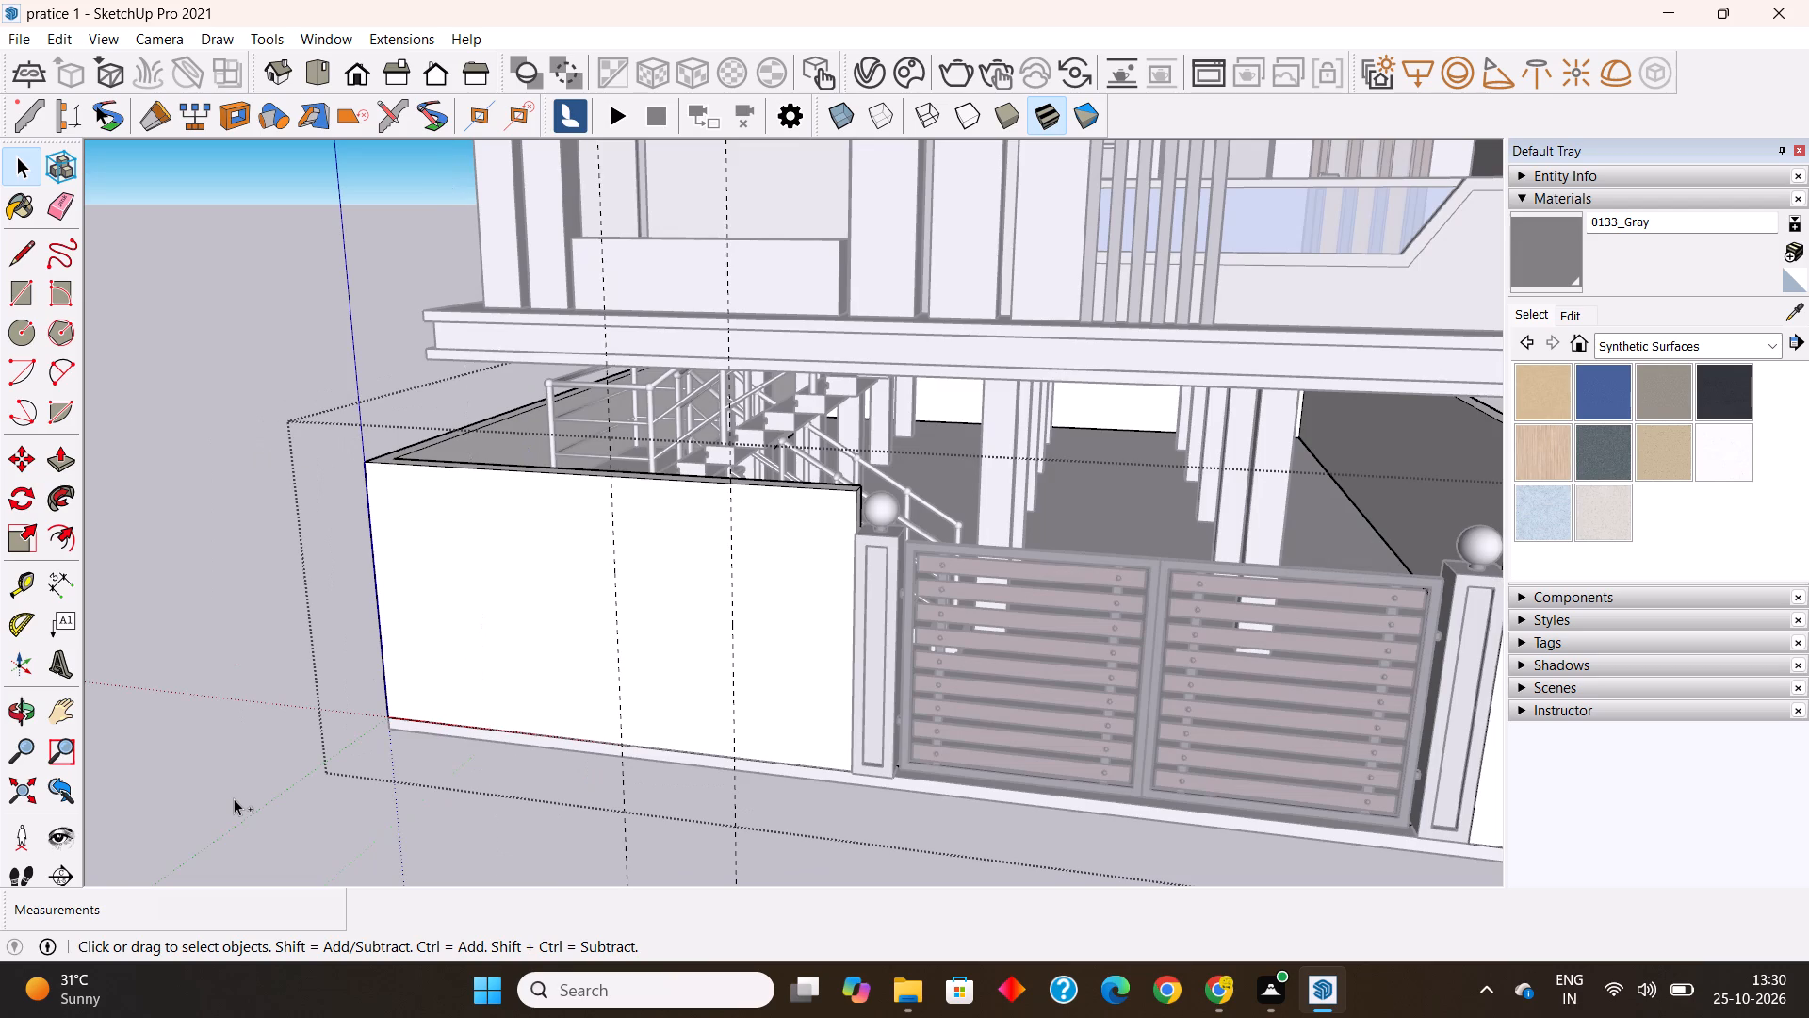
Undo the two remaining vertical guides on the longer front wall section.
key("ctrl+z")
key("ctrl+z")
scroll(365, 652, "down", 6)
middle_click_drag(461, 706, 683, 691)
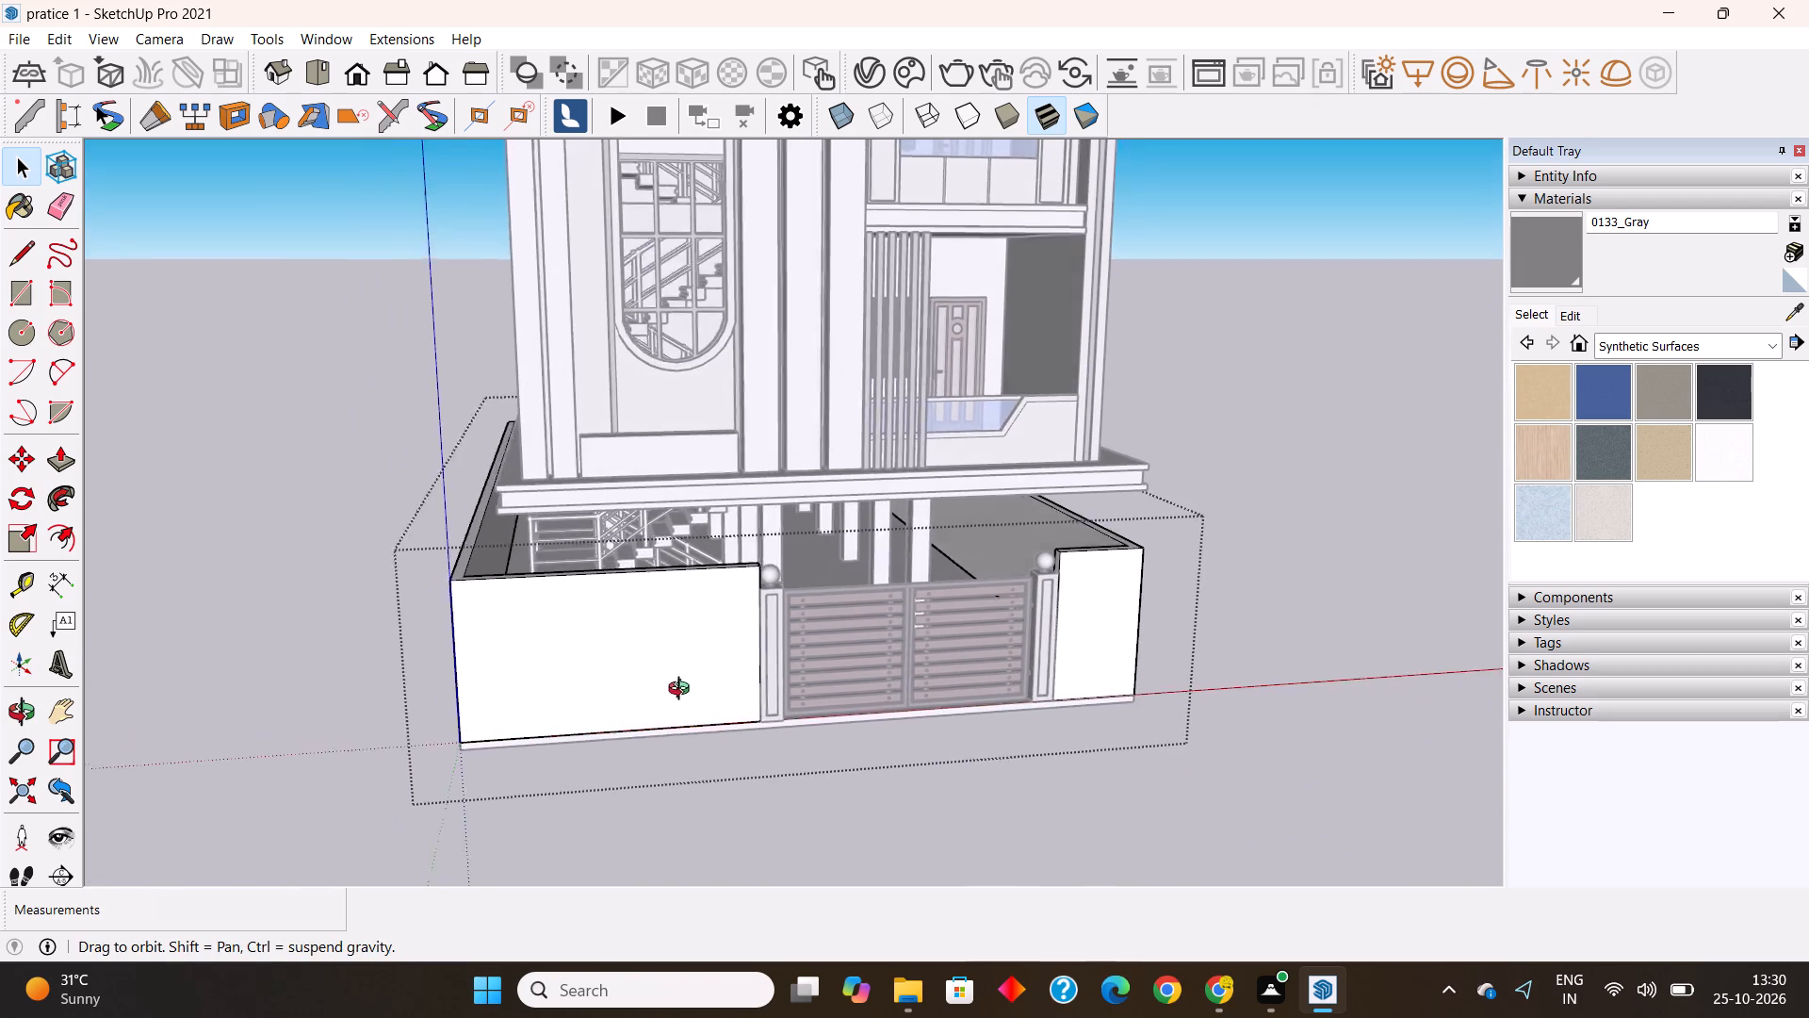
middle_click_drag(683, 691, 683, 684)
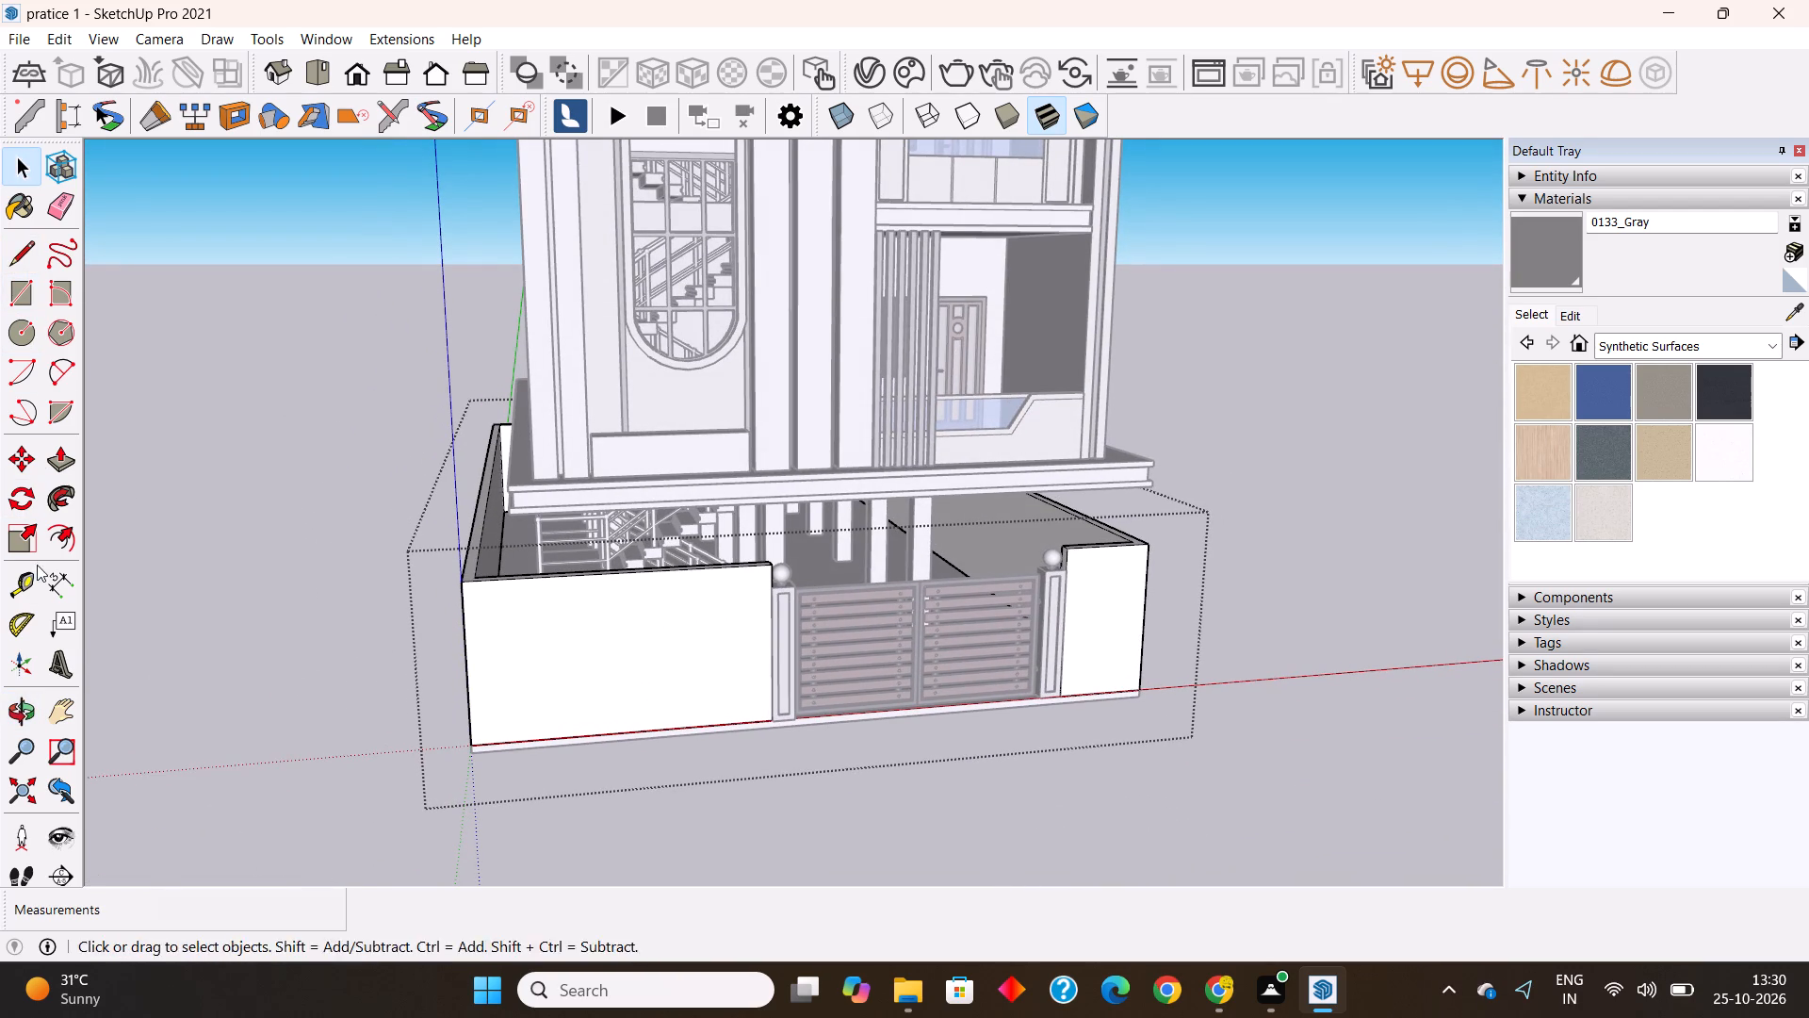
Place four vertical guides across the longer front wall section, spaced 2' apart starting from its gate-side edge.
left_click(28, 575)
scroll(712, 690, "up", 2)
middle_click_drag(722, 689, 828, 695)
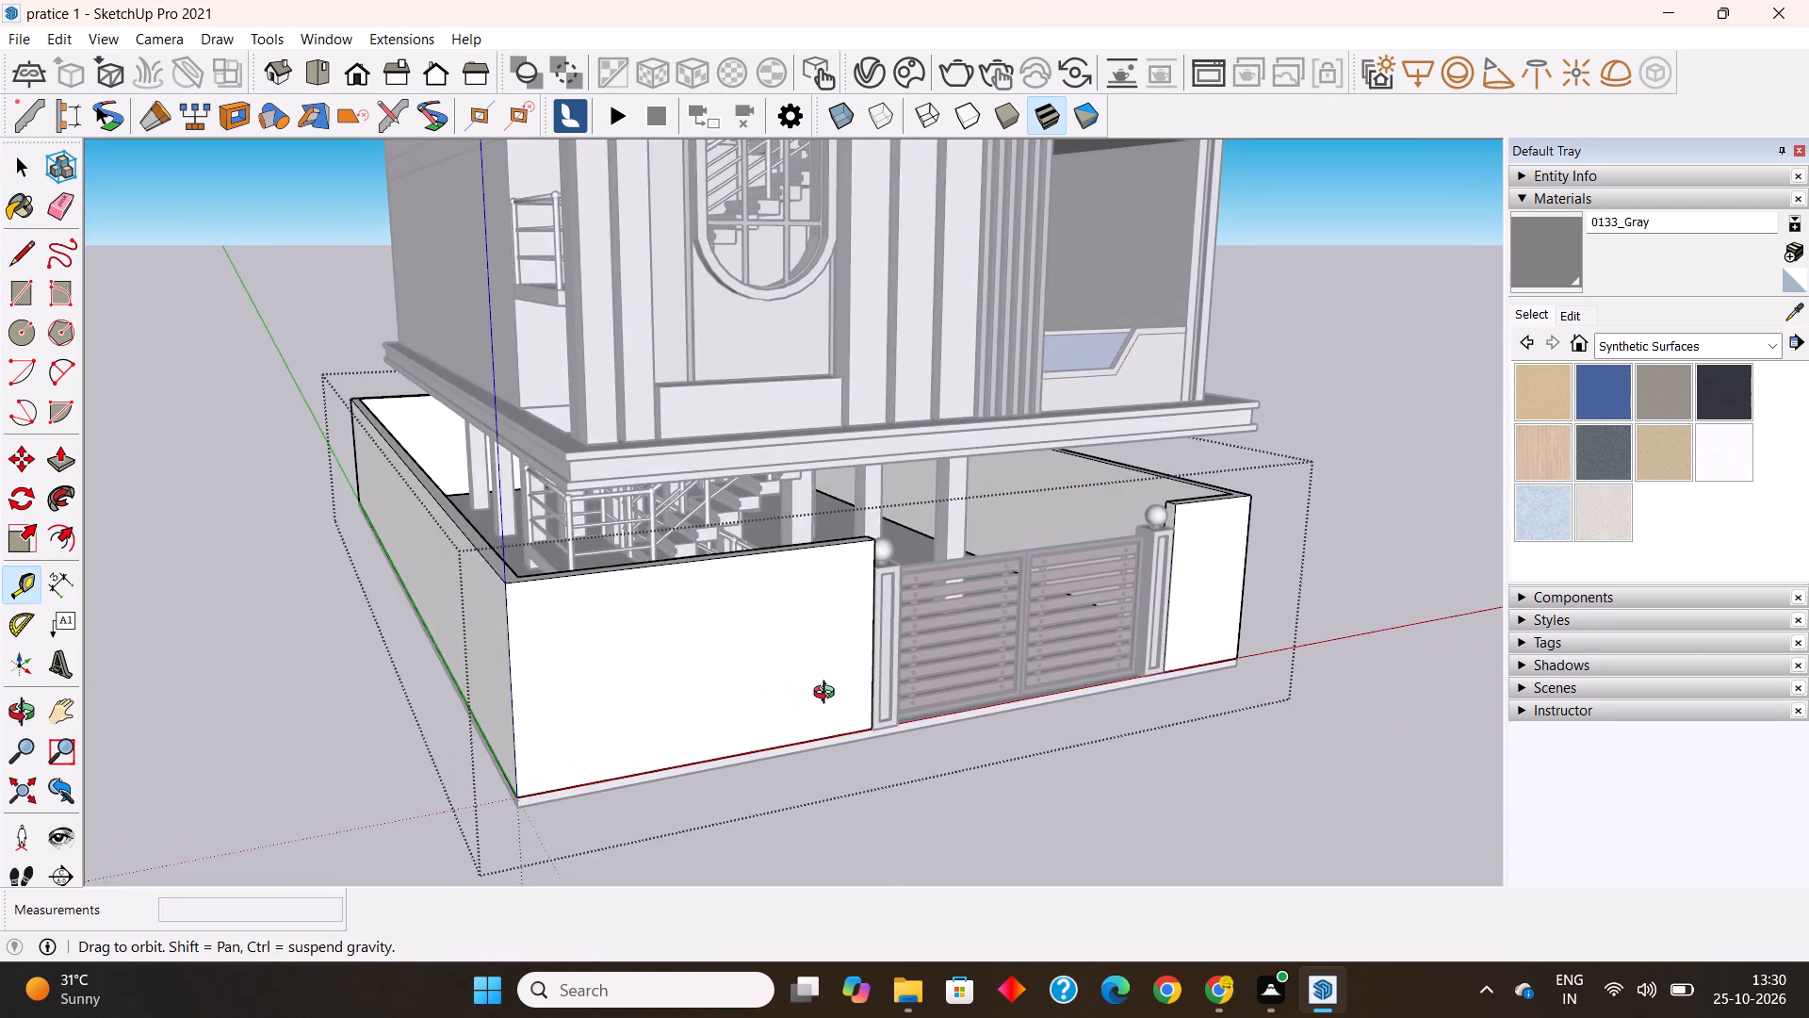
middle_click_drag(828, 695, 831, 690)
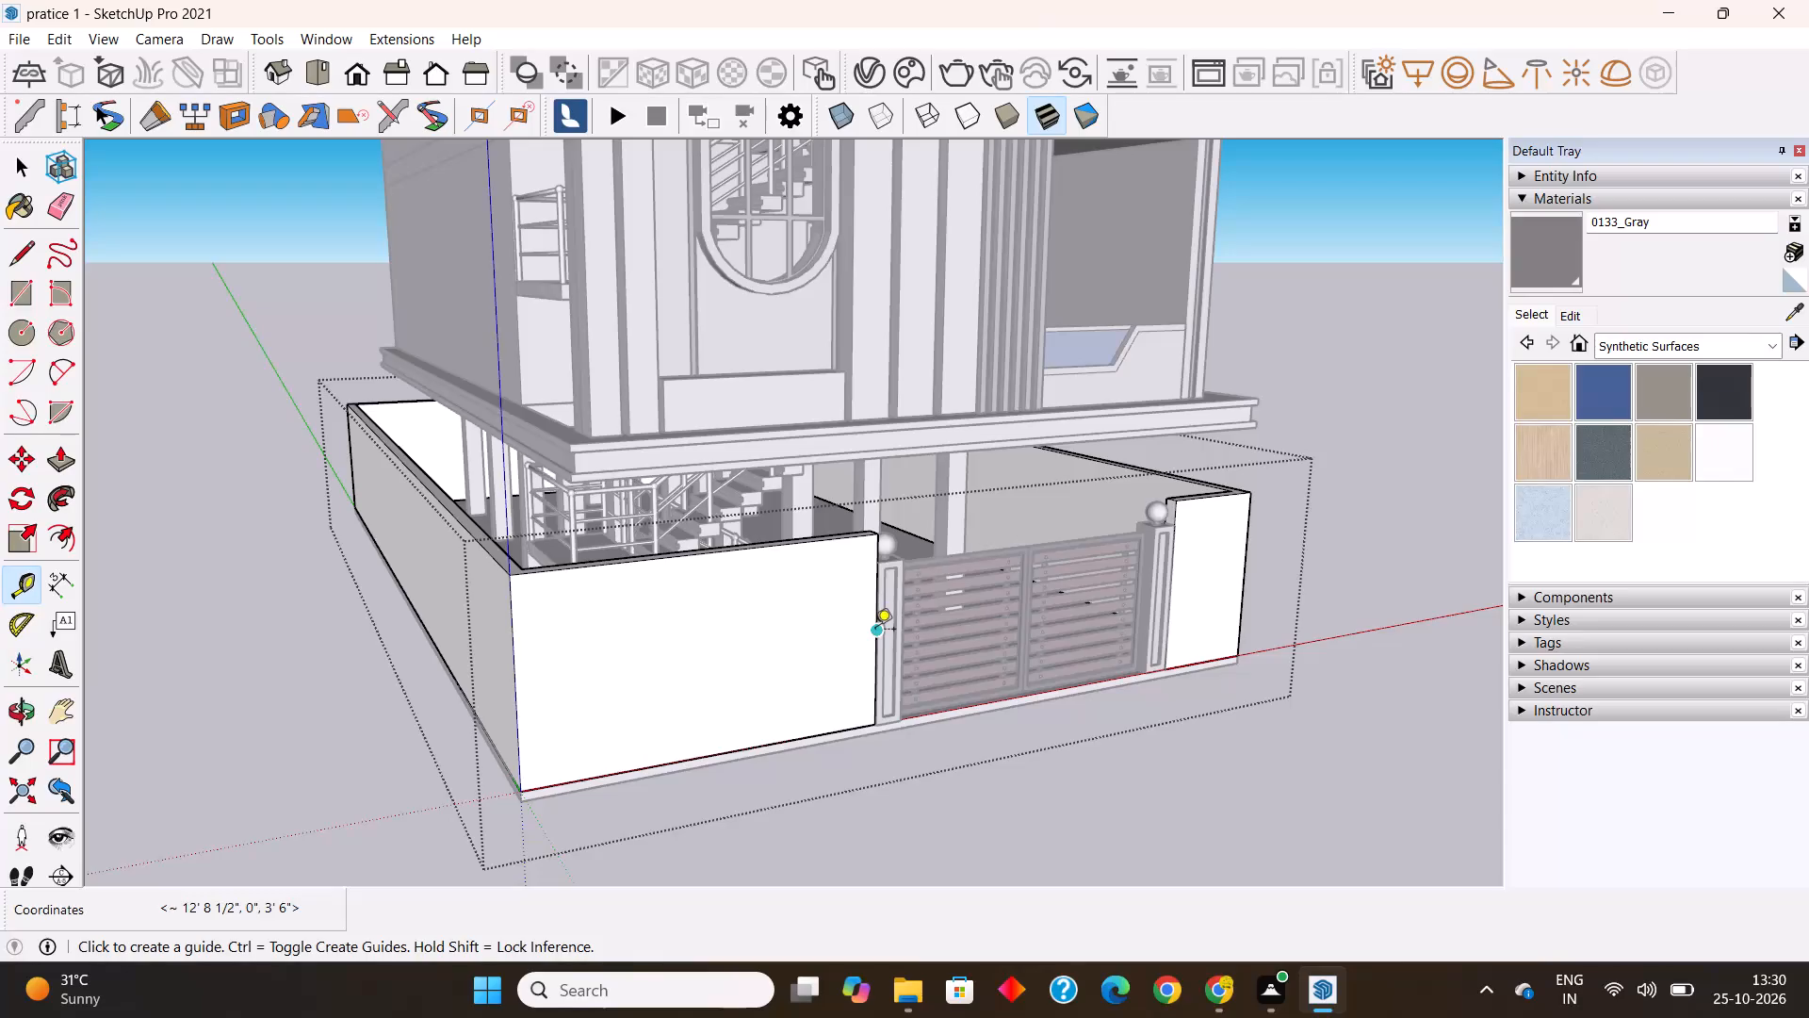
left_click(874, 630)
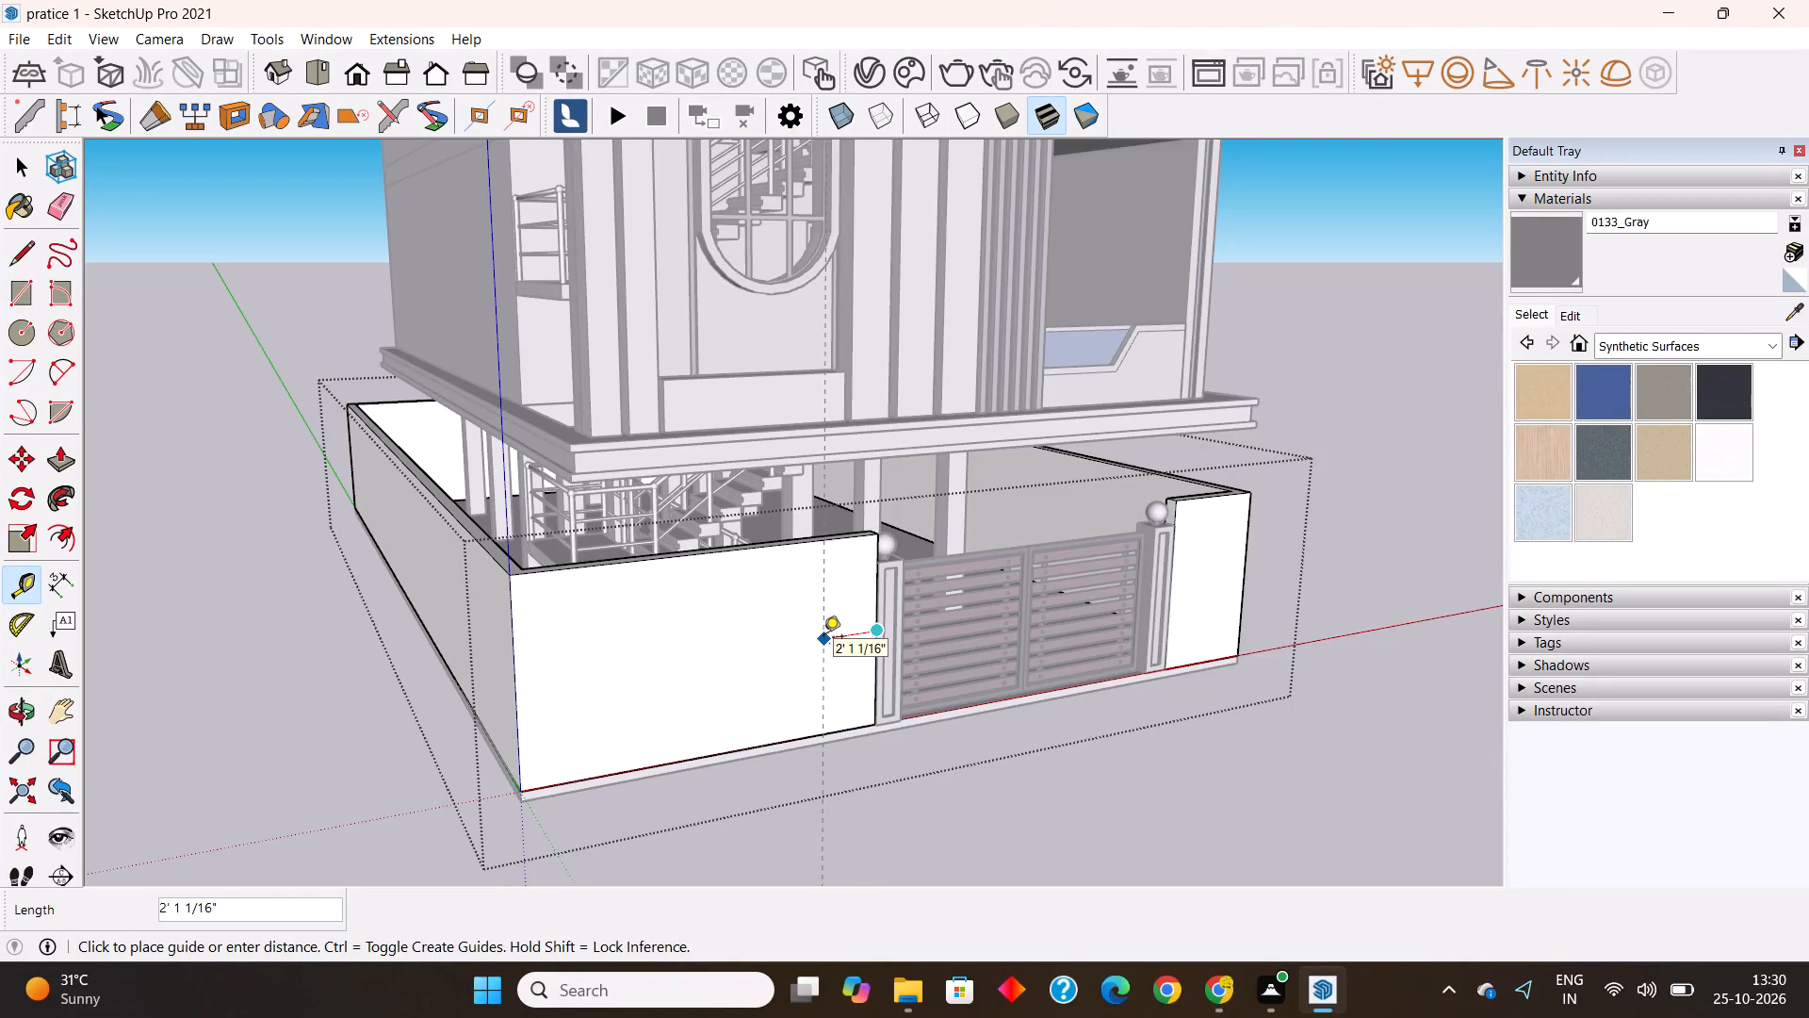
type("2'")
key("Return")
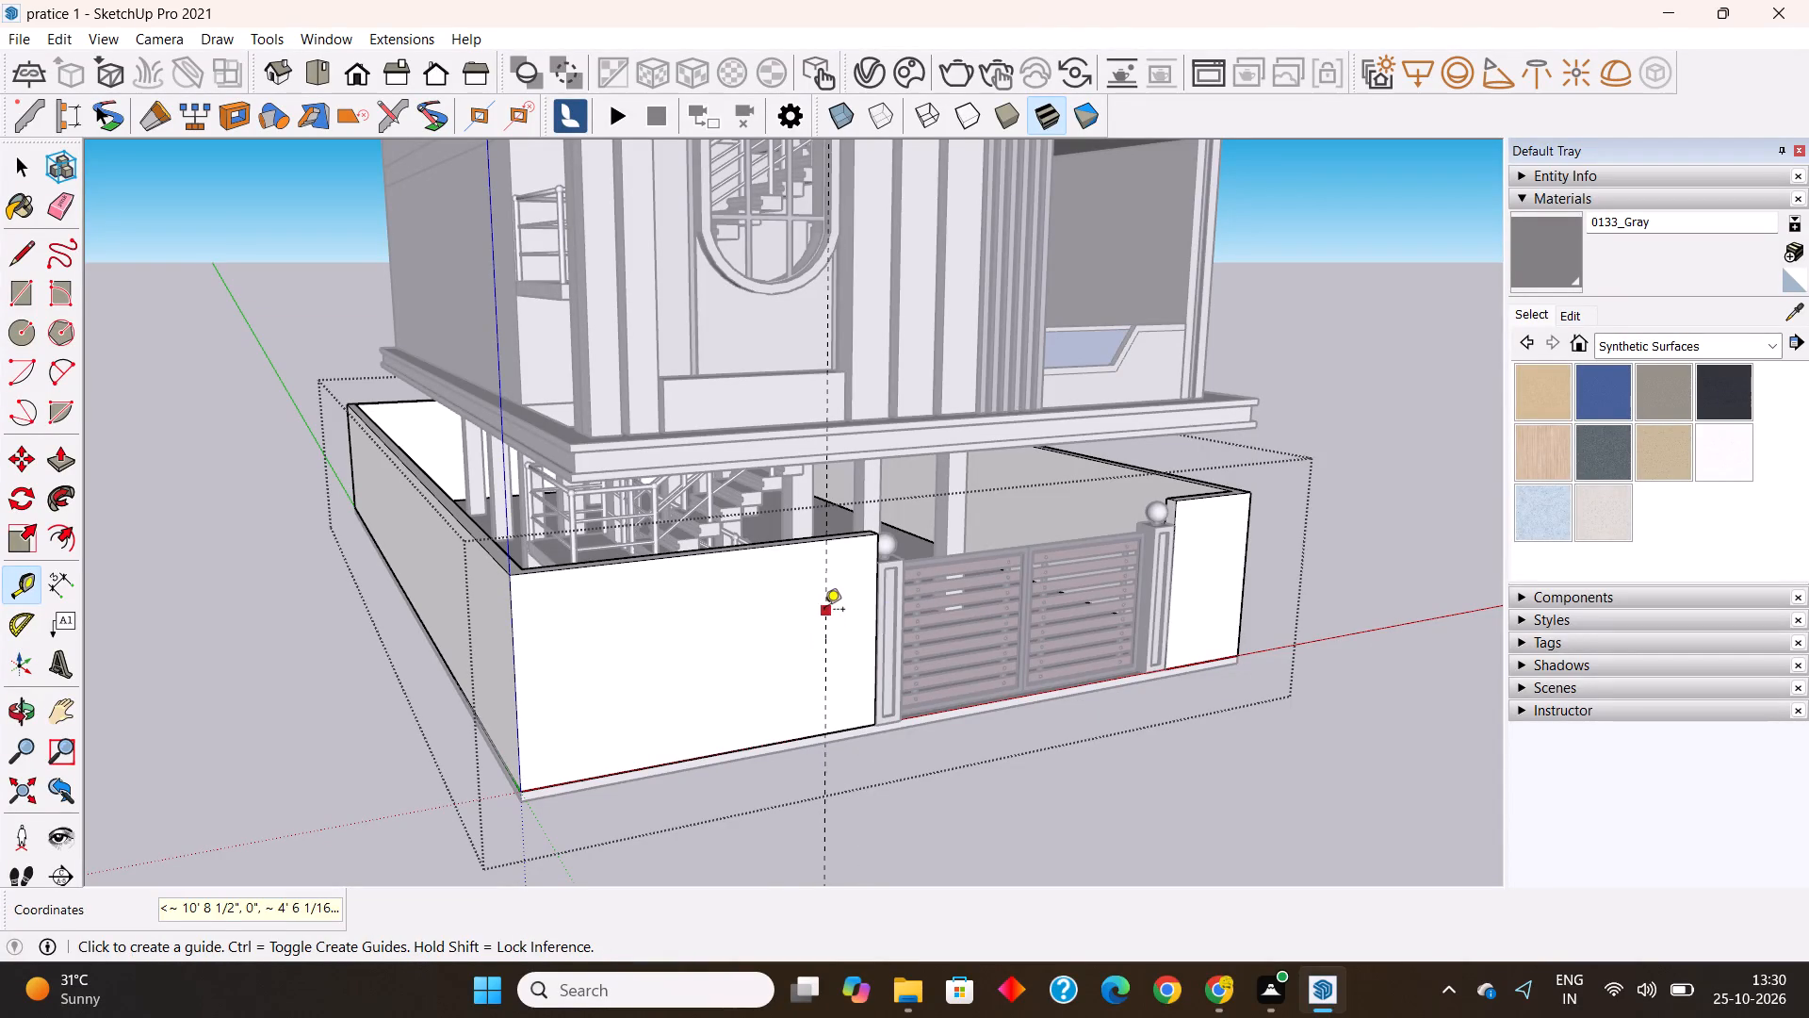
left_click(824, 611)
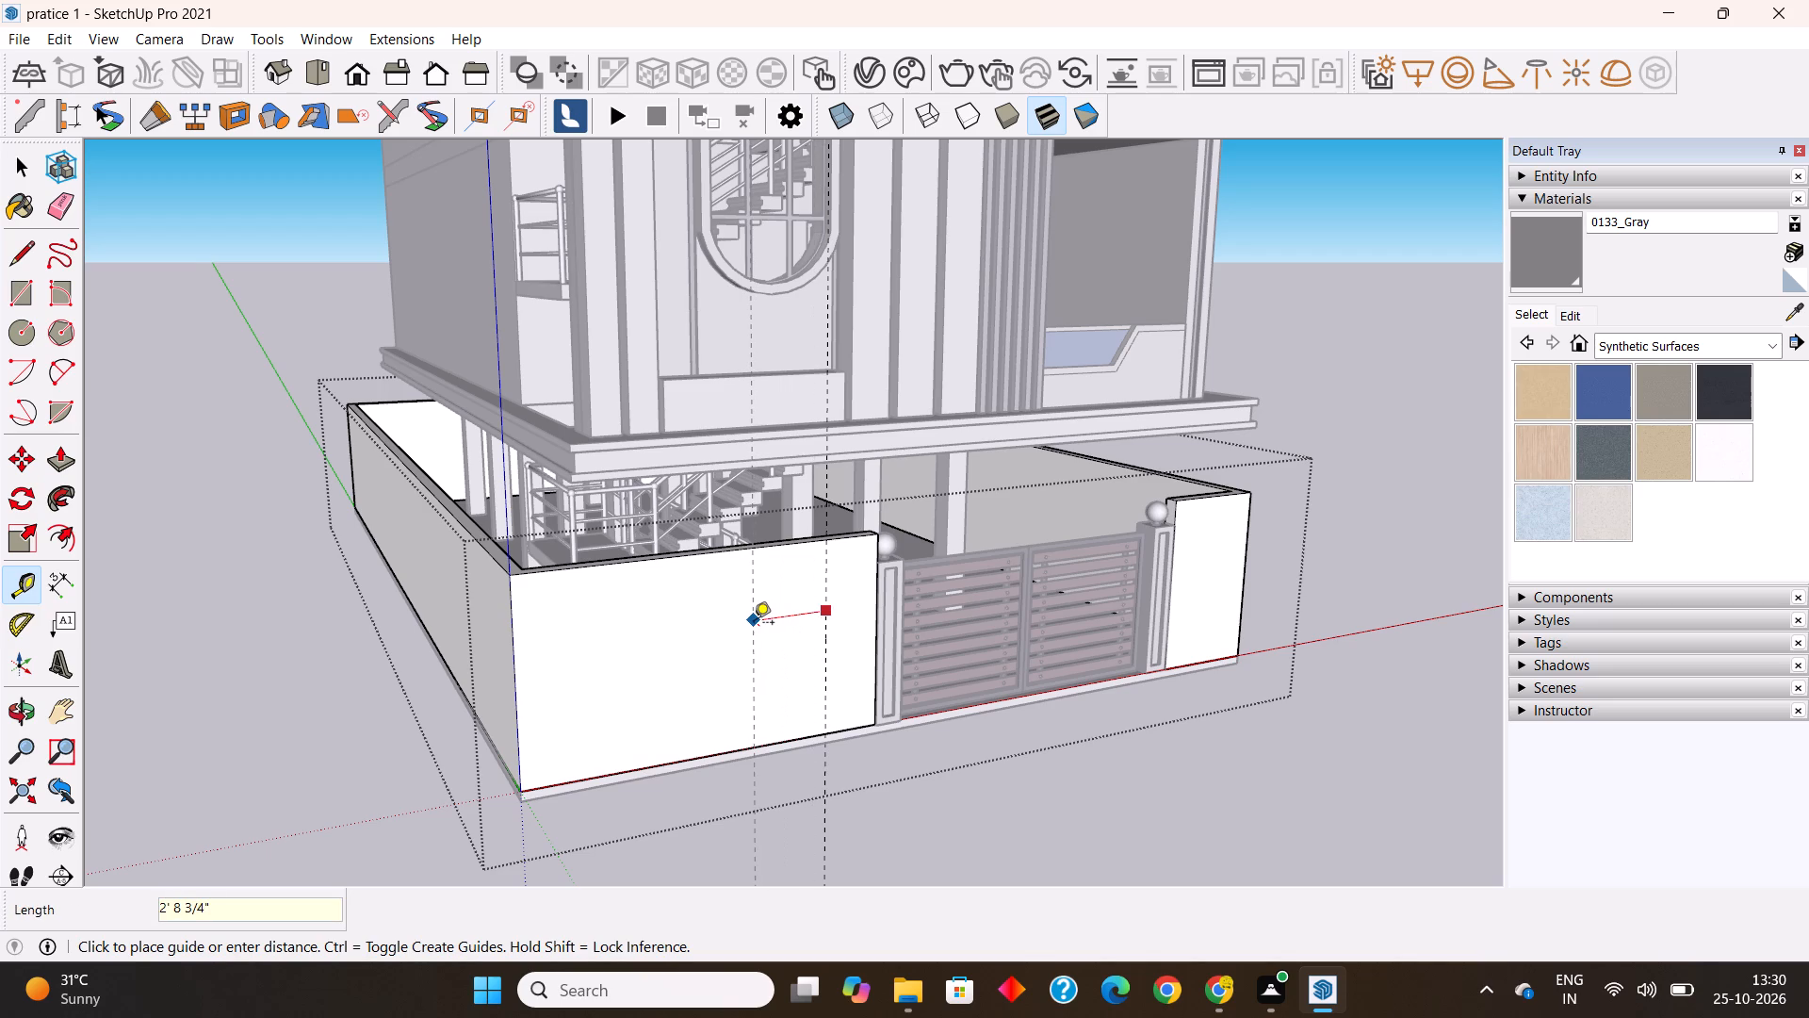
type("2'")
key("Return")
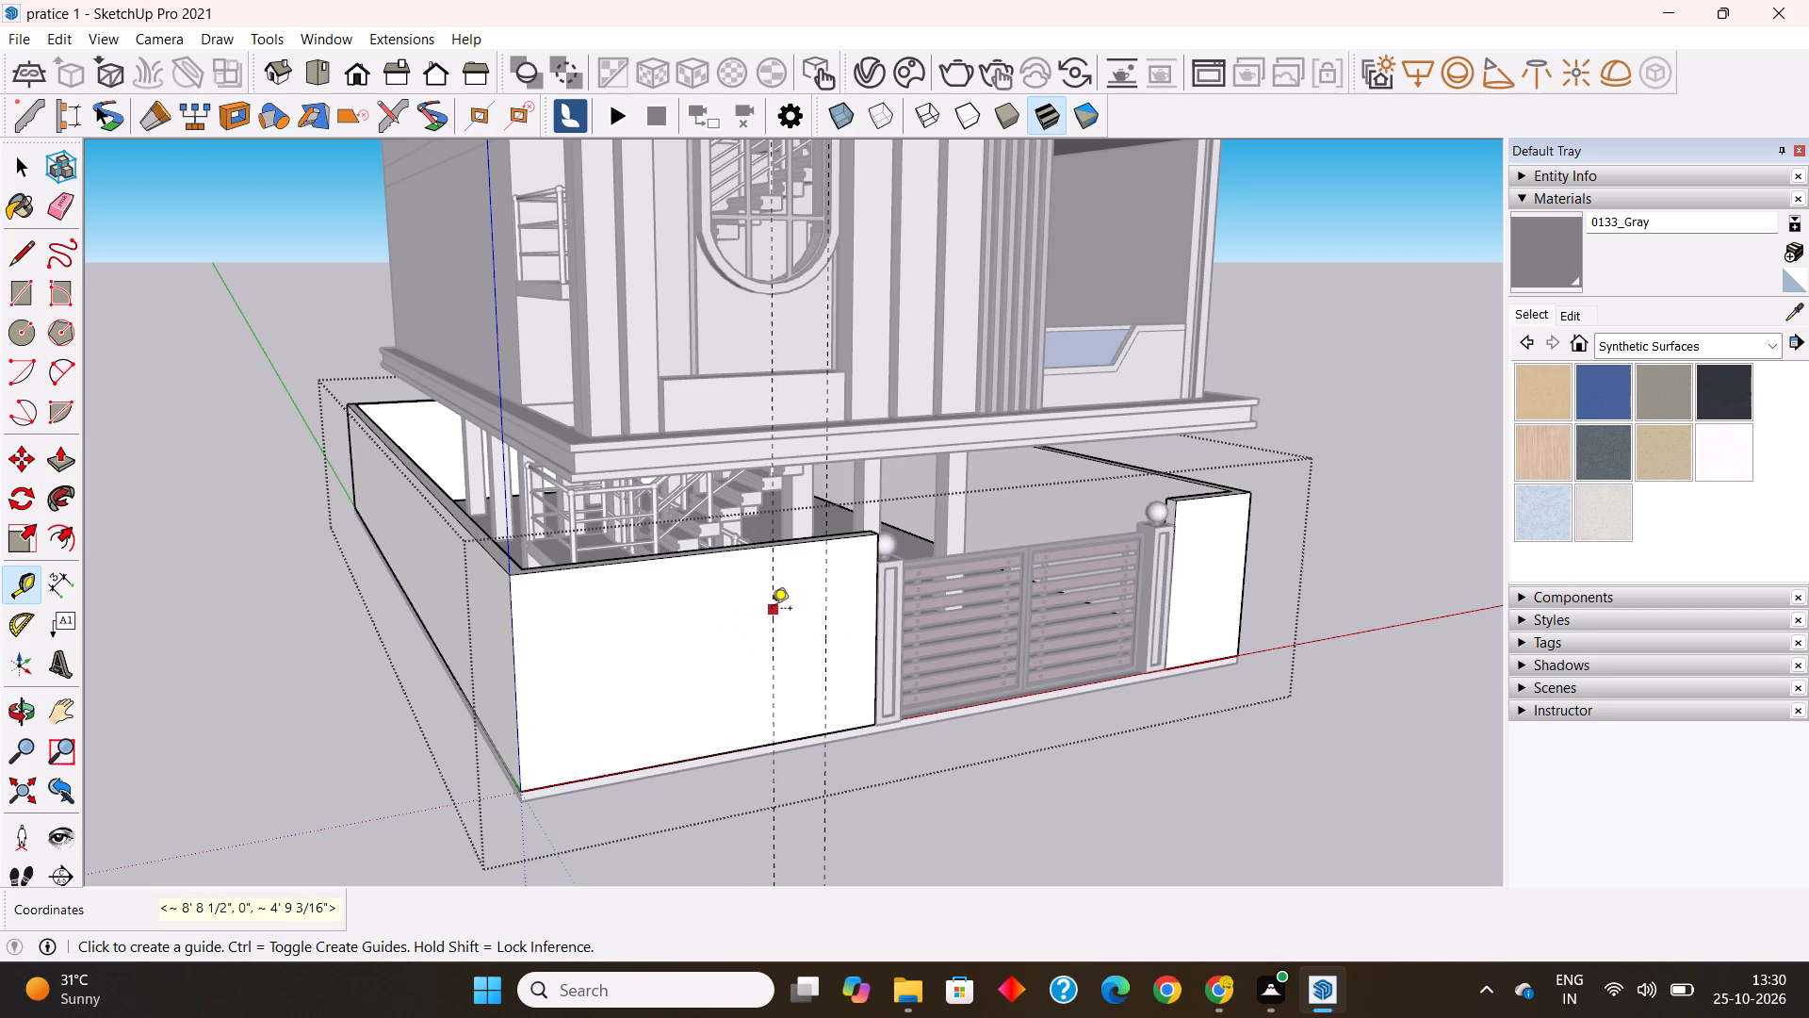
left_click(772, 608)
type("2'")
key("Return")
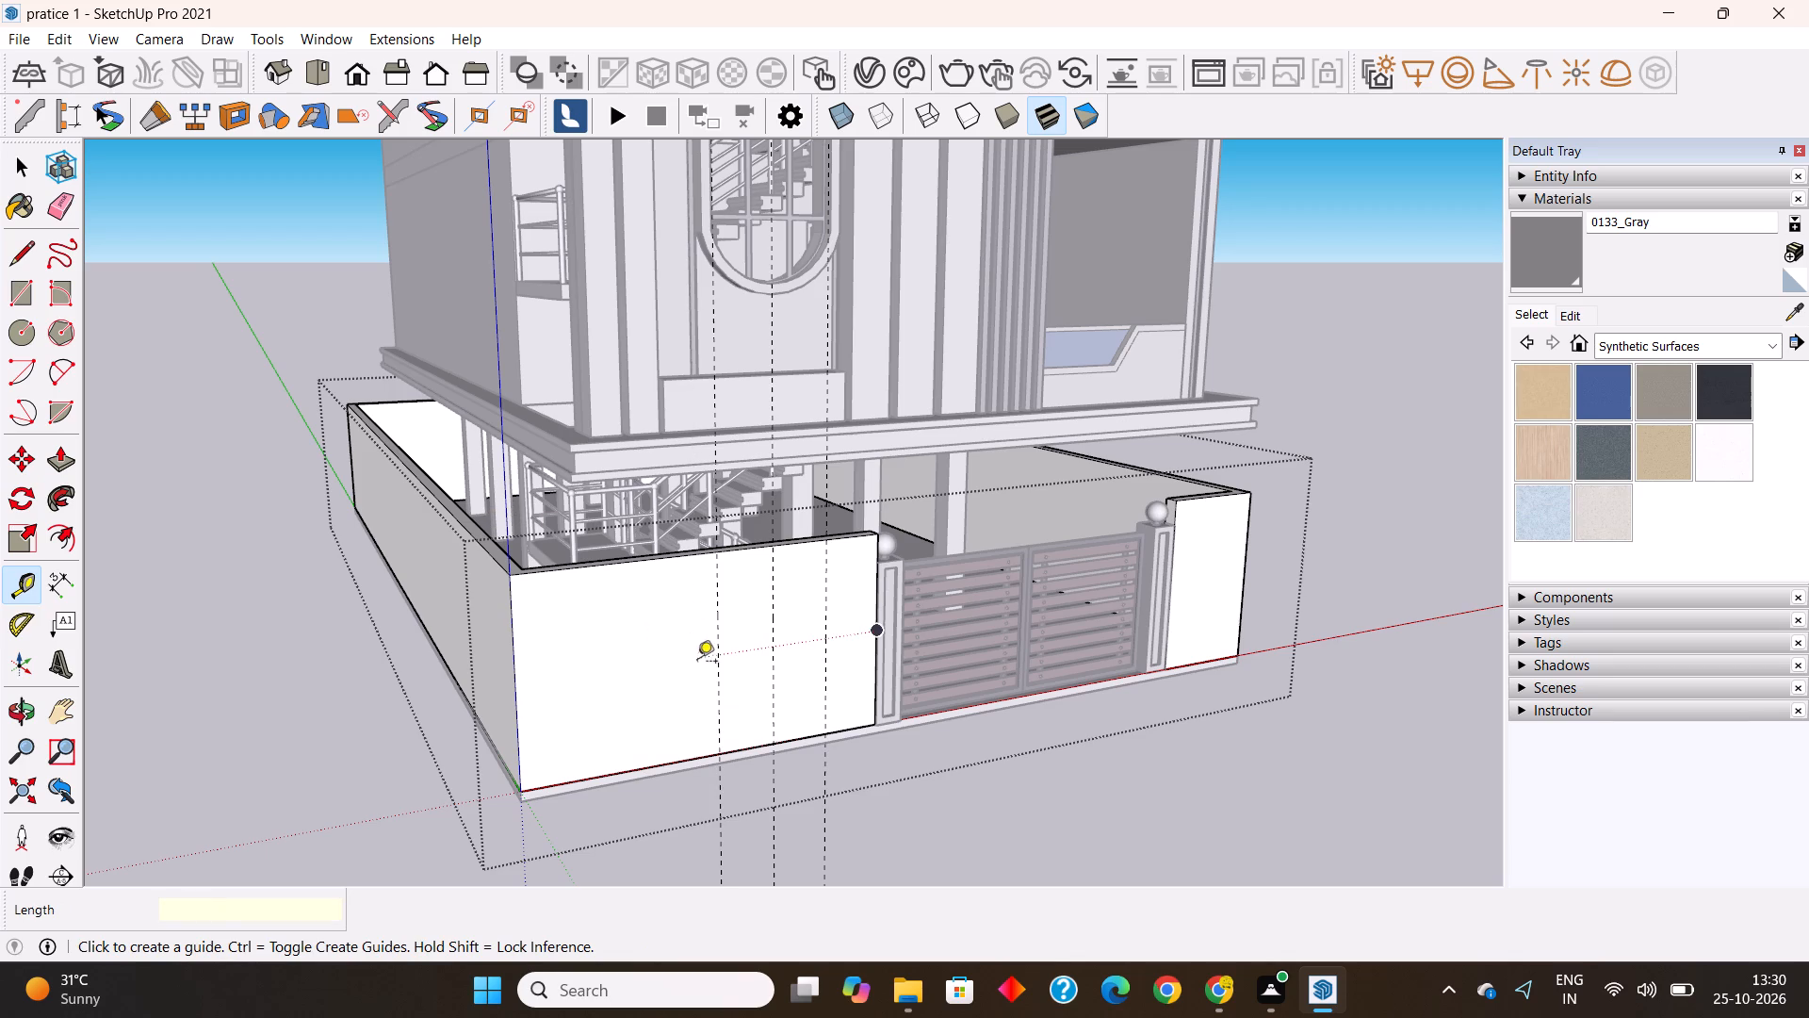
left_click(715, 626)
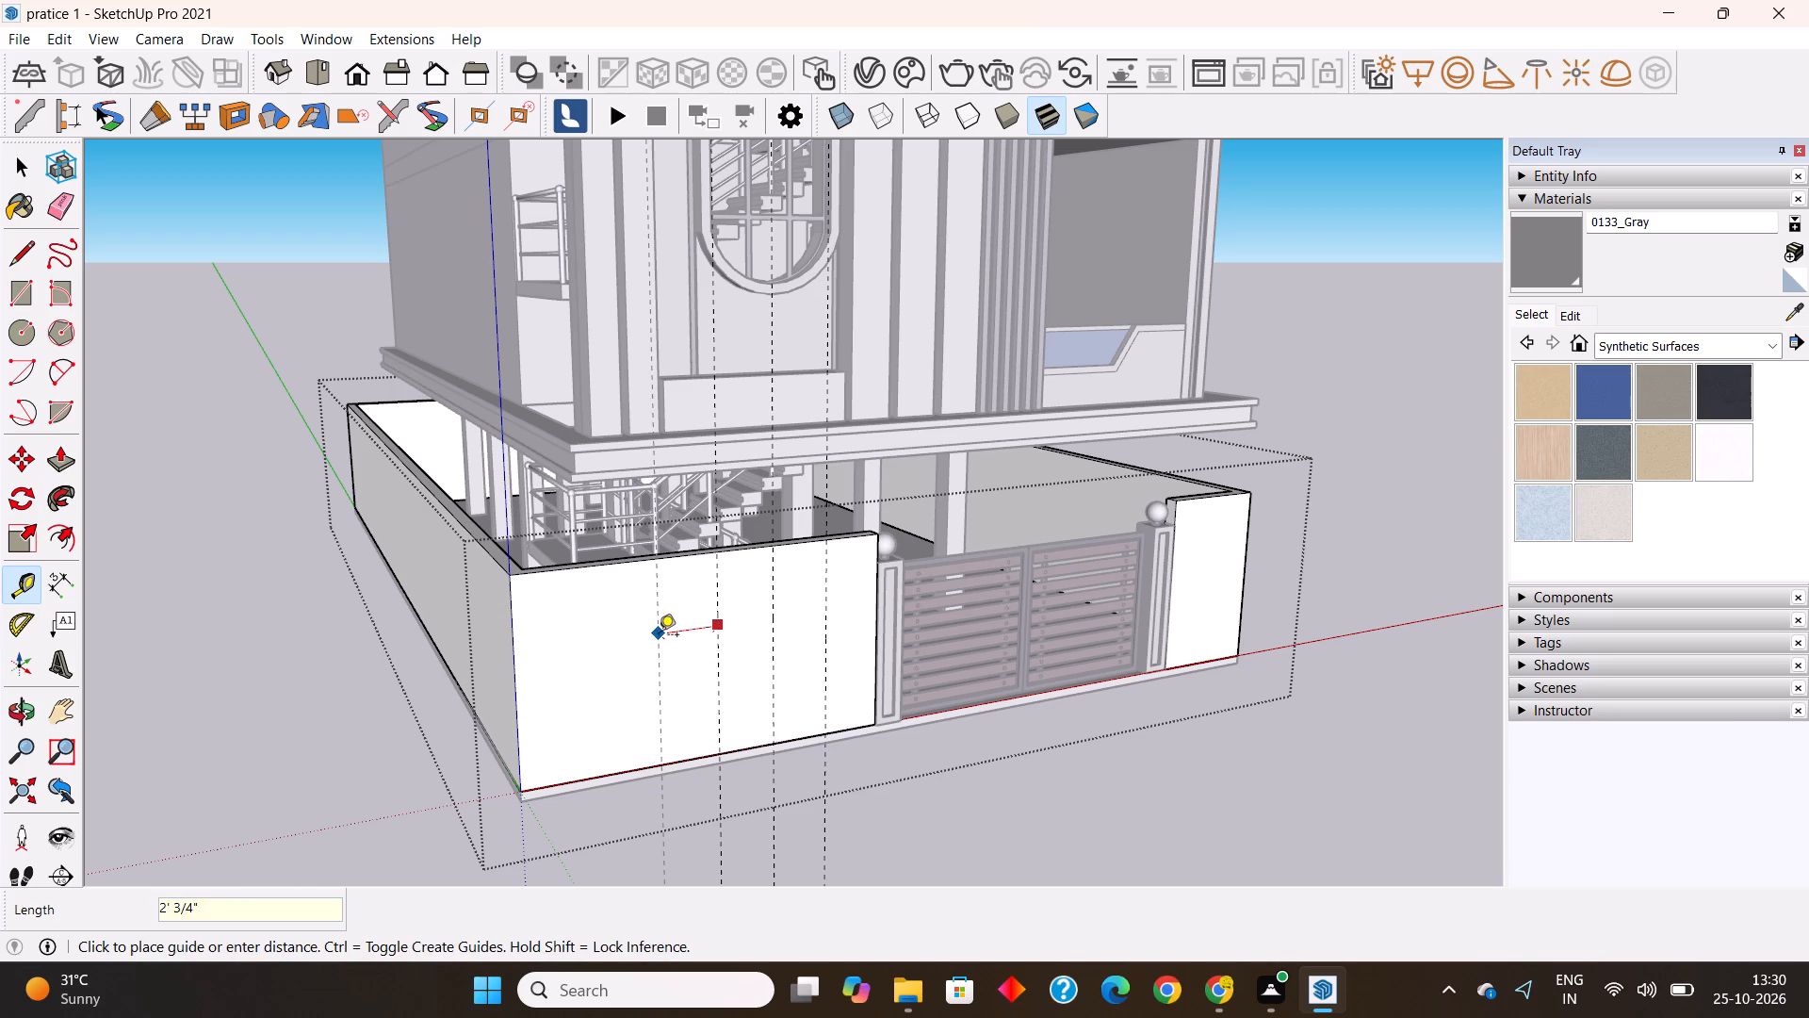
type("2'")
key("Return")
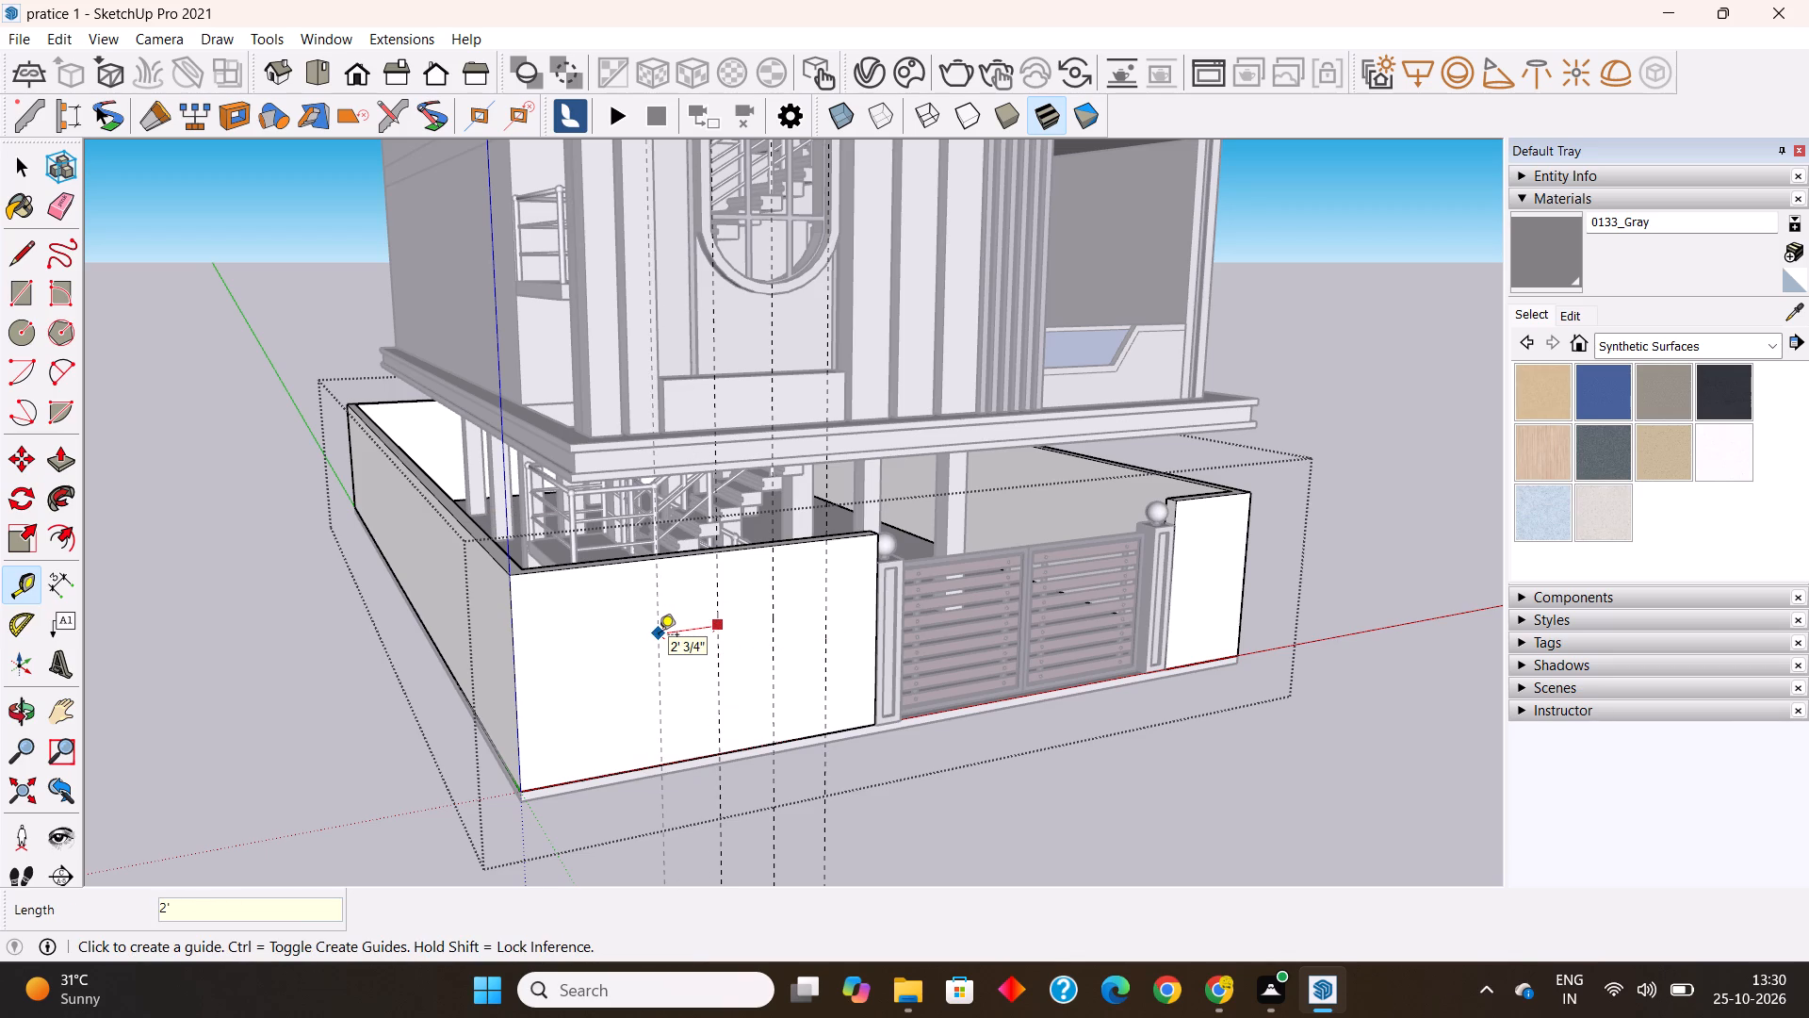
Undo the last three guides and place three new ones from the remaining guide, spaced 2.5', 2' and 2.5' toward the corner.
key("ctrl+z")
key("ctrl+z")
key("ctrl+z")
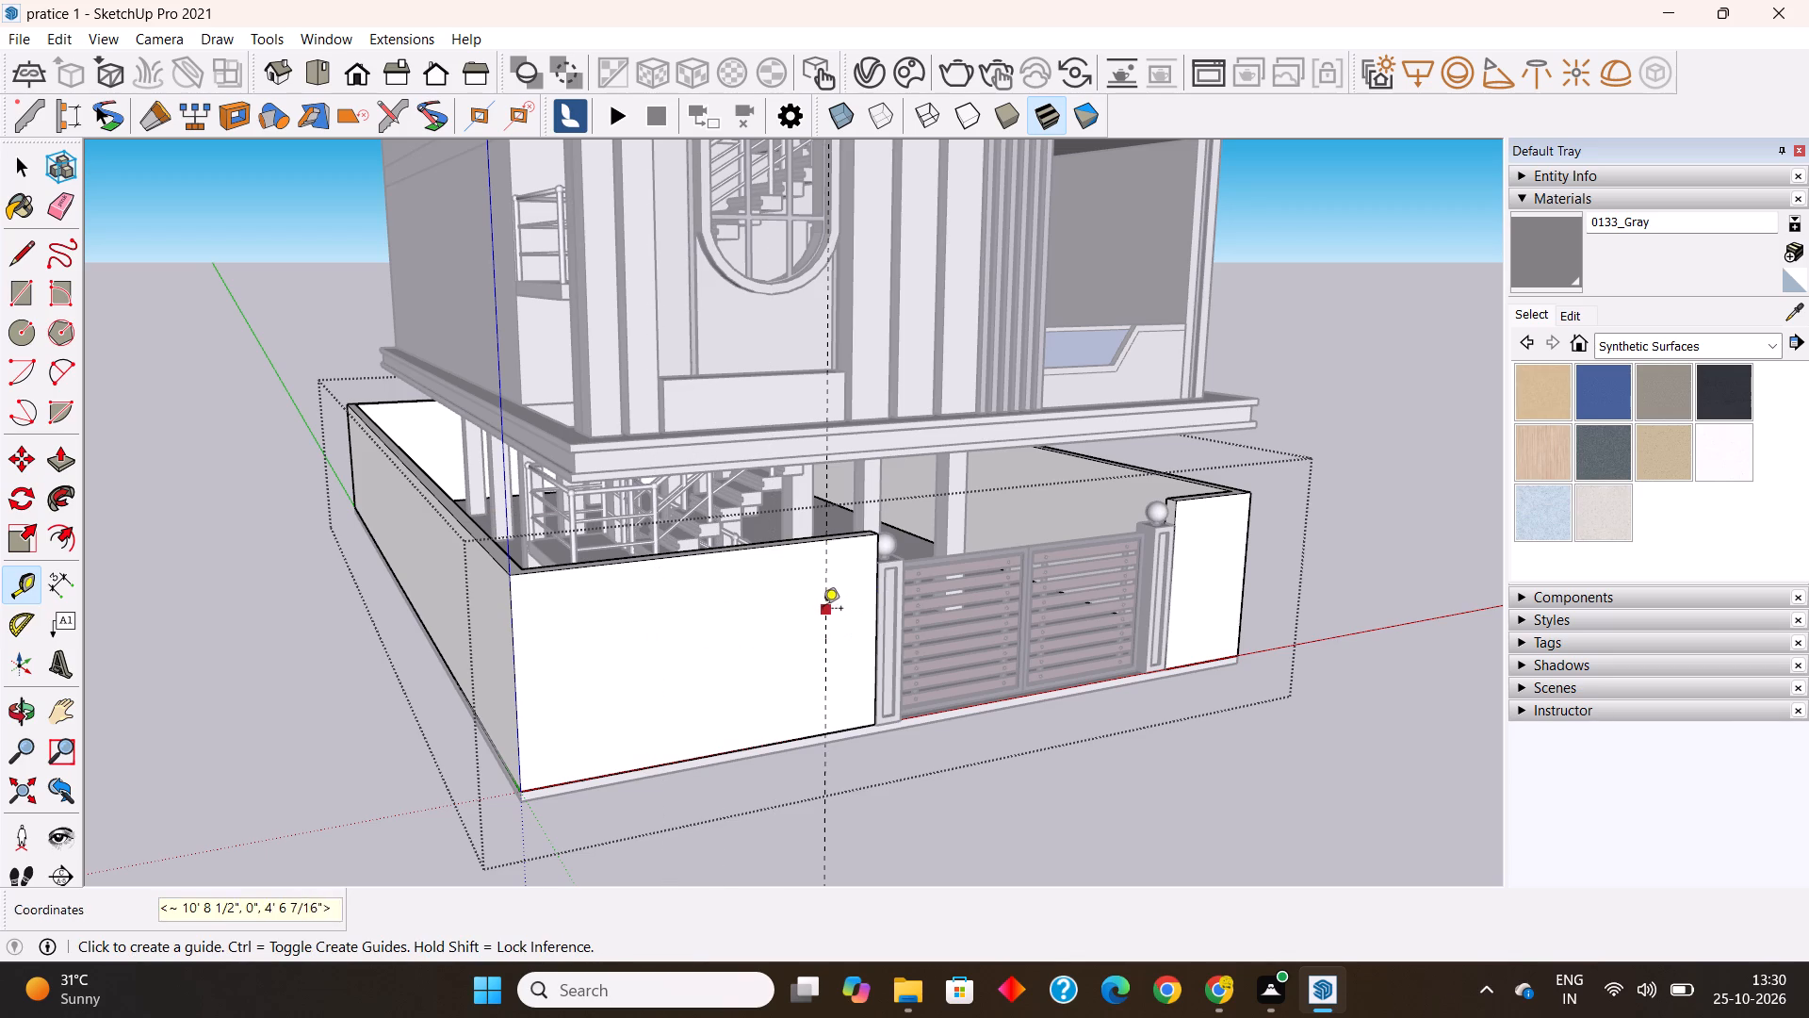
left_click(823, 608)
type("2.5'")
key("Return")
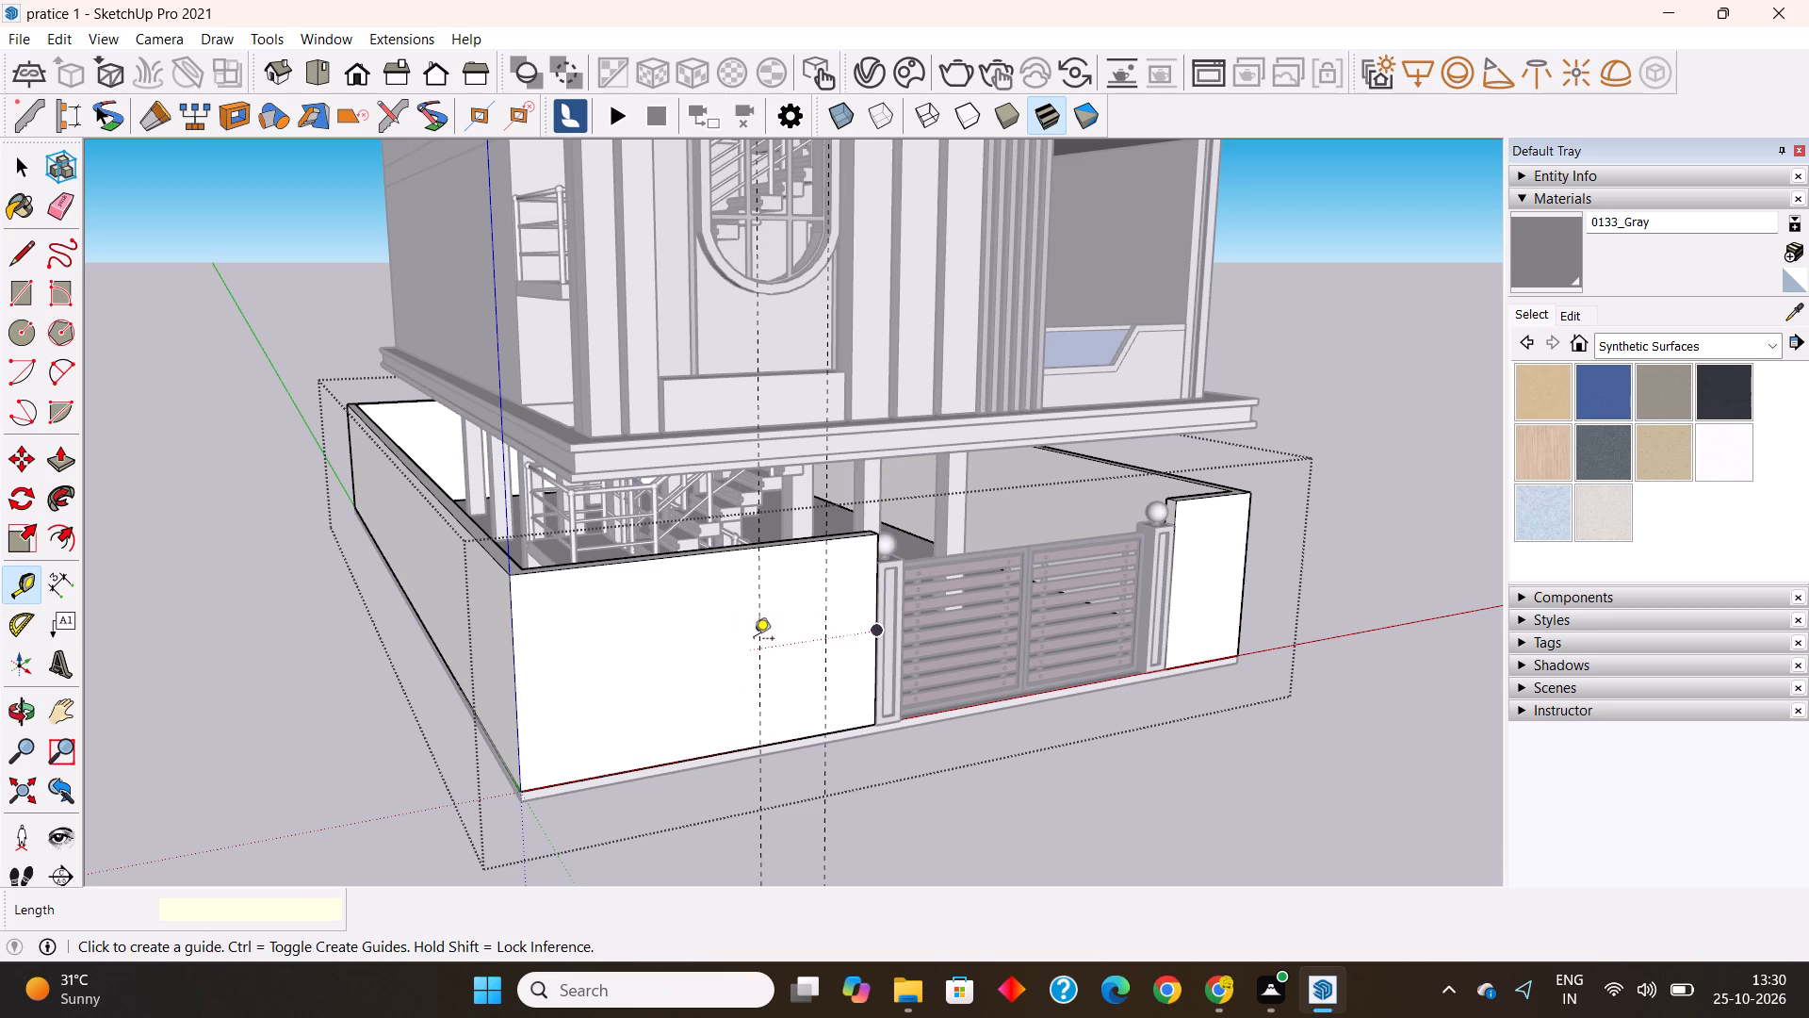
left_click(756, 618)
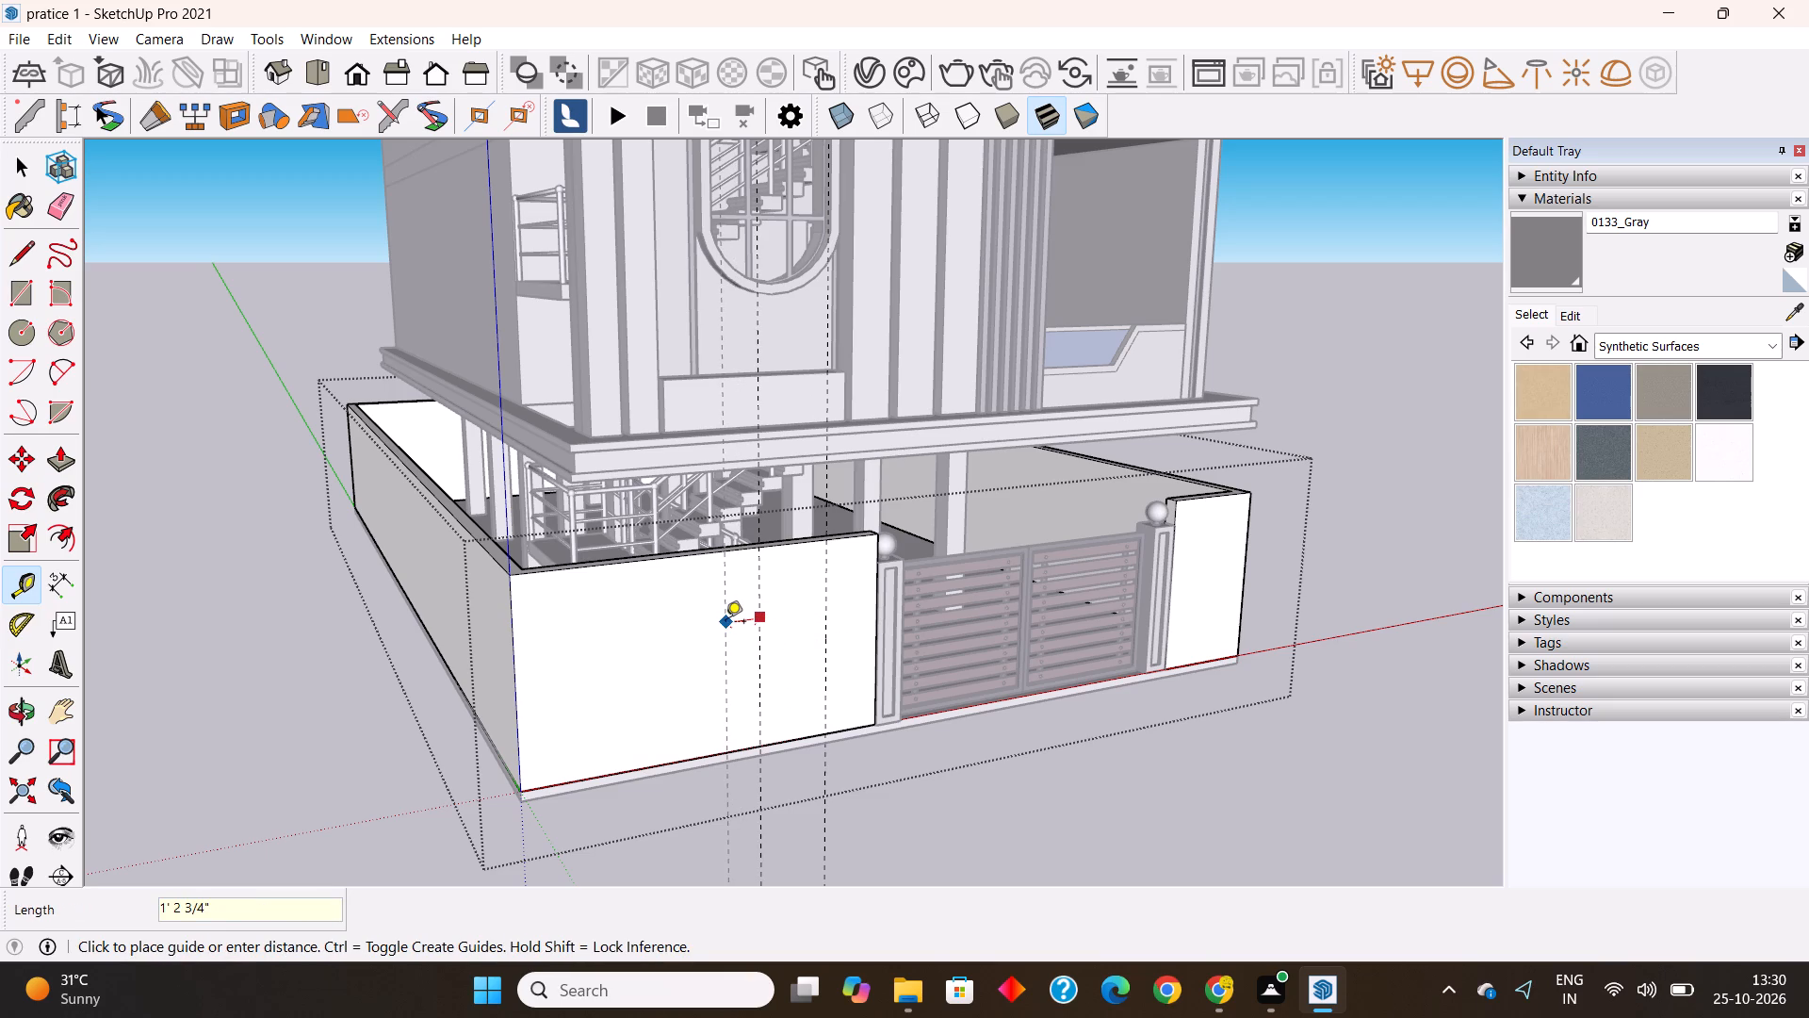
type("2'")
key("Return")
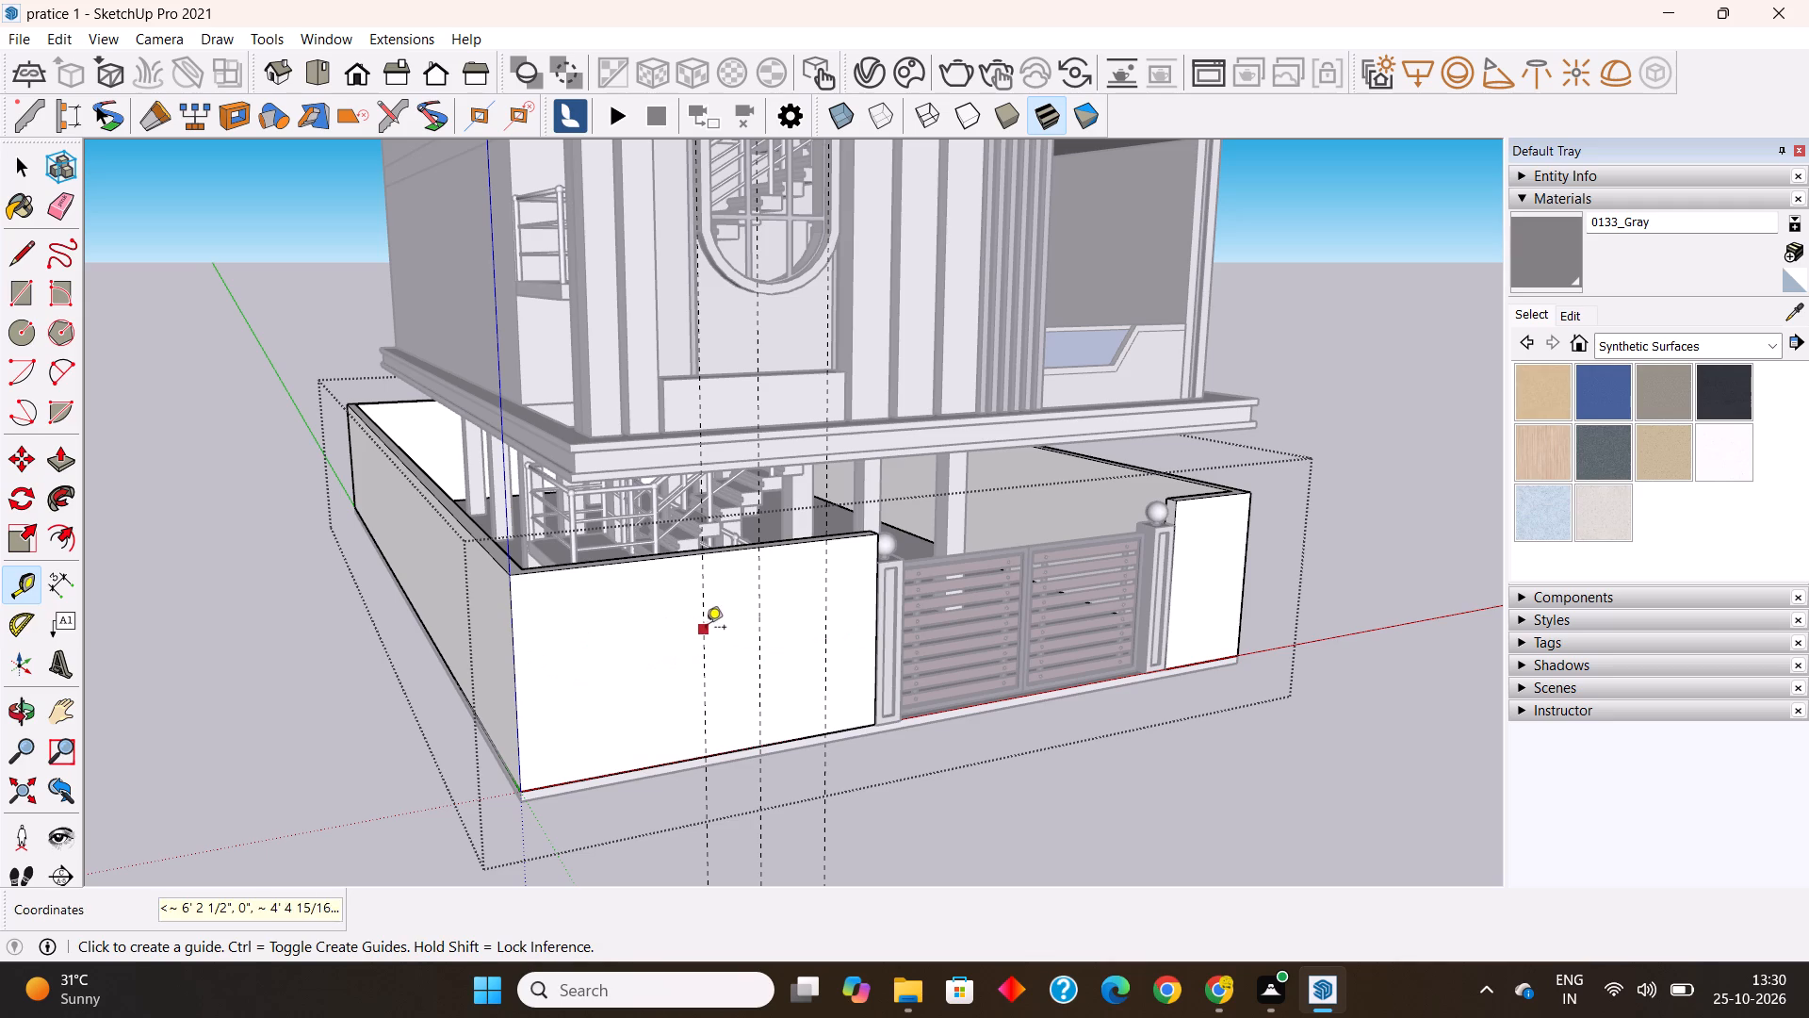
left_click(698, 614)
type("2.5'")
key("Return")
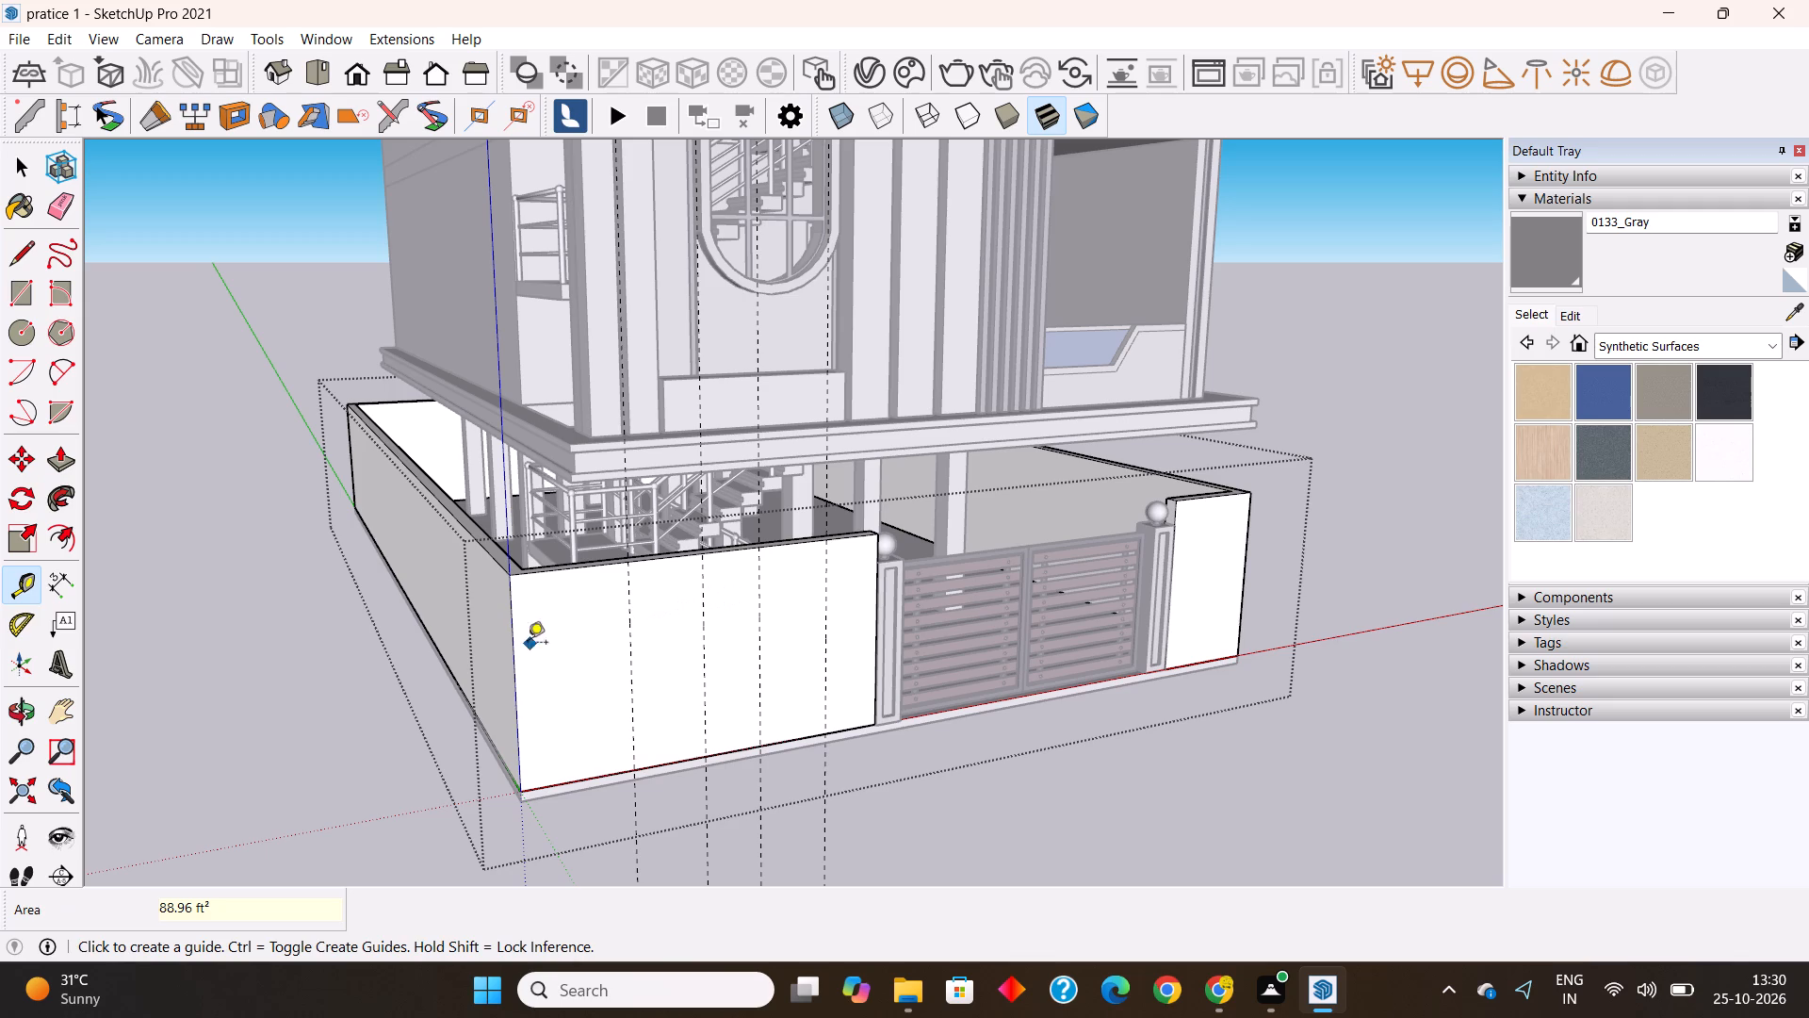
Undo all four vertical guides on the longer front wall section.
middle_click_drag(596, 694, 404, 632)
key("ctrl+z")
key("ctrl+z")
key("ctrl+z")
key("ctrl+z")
Place four vertical guides across the longer front wall section, spaced 2.5' apart starting from its gate-side edge.
middle_click_drag(673, 653, 740, 698)
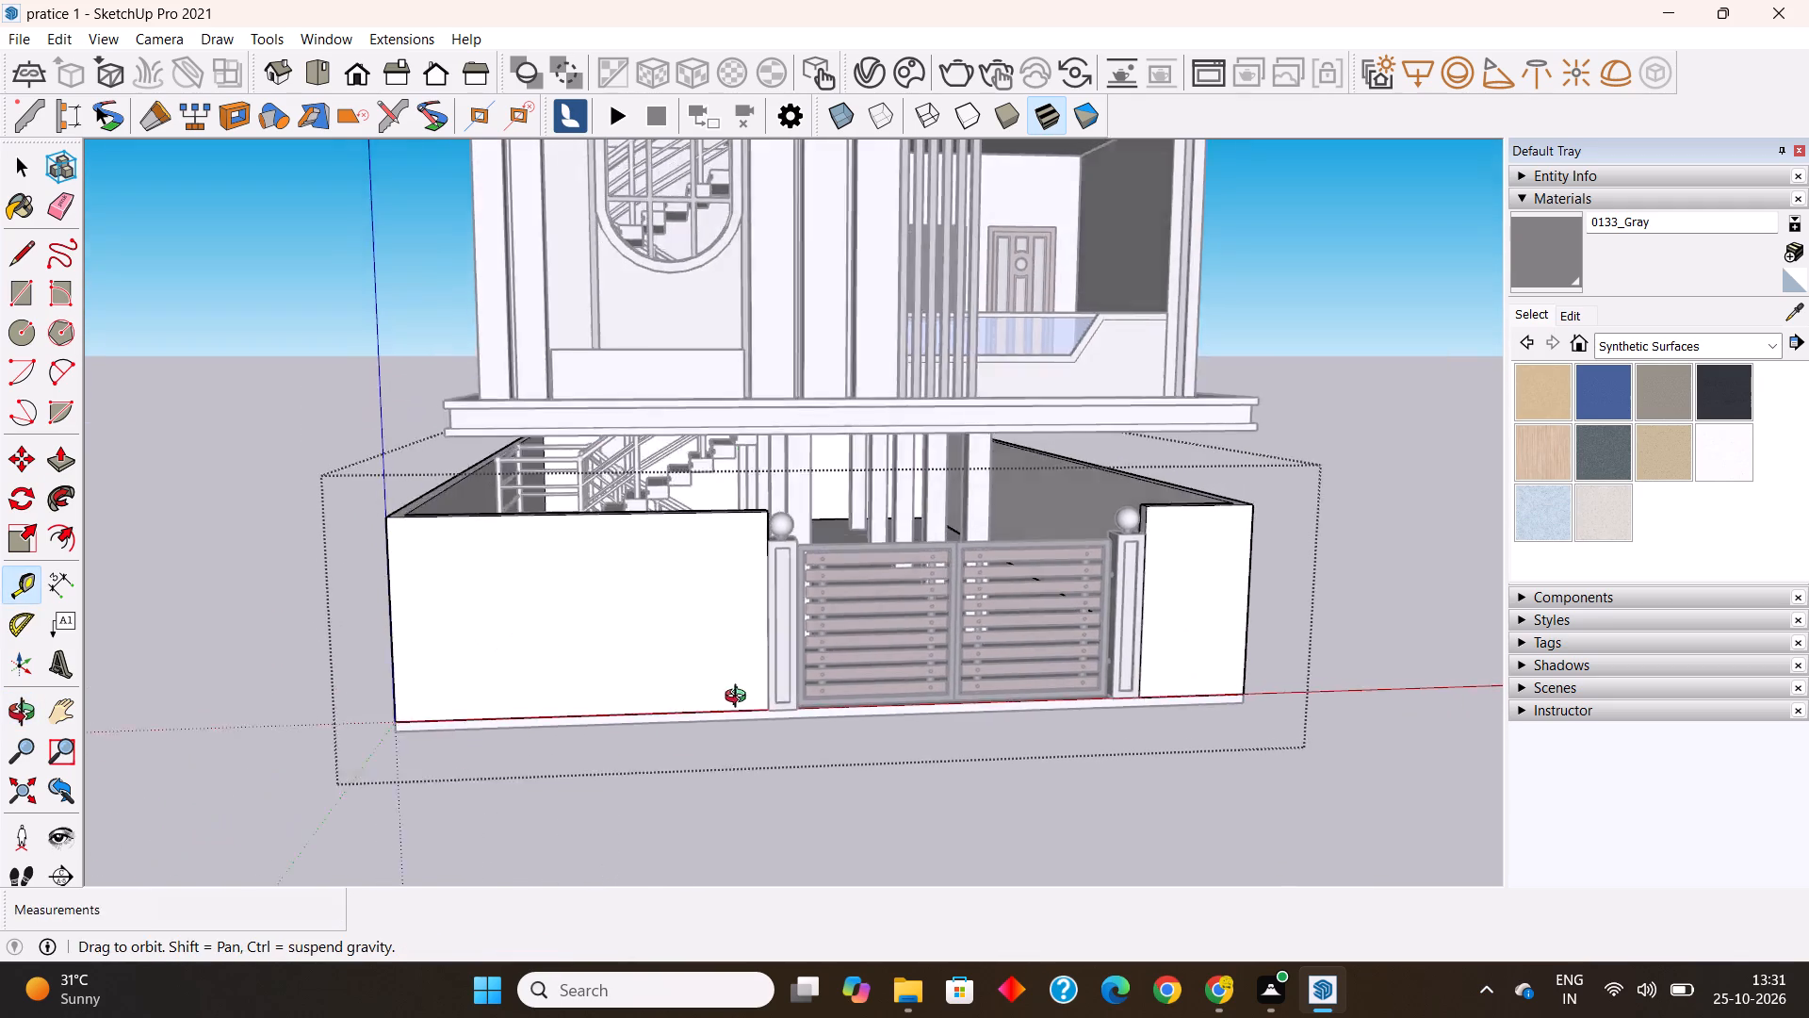
middle_click_drag(740, 698, 828, 688)
left_click(856, 569)
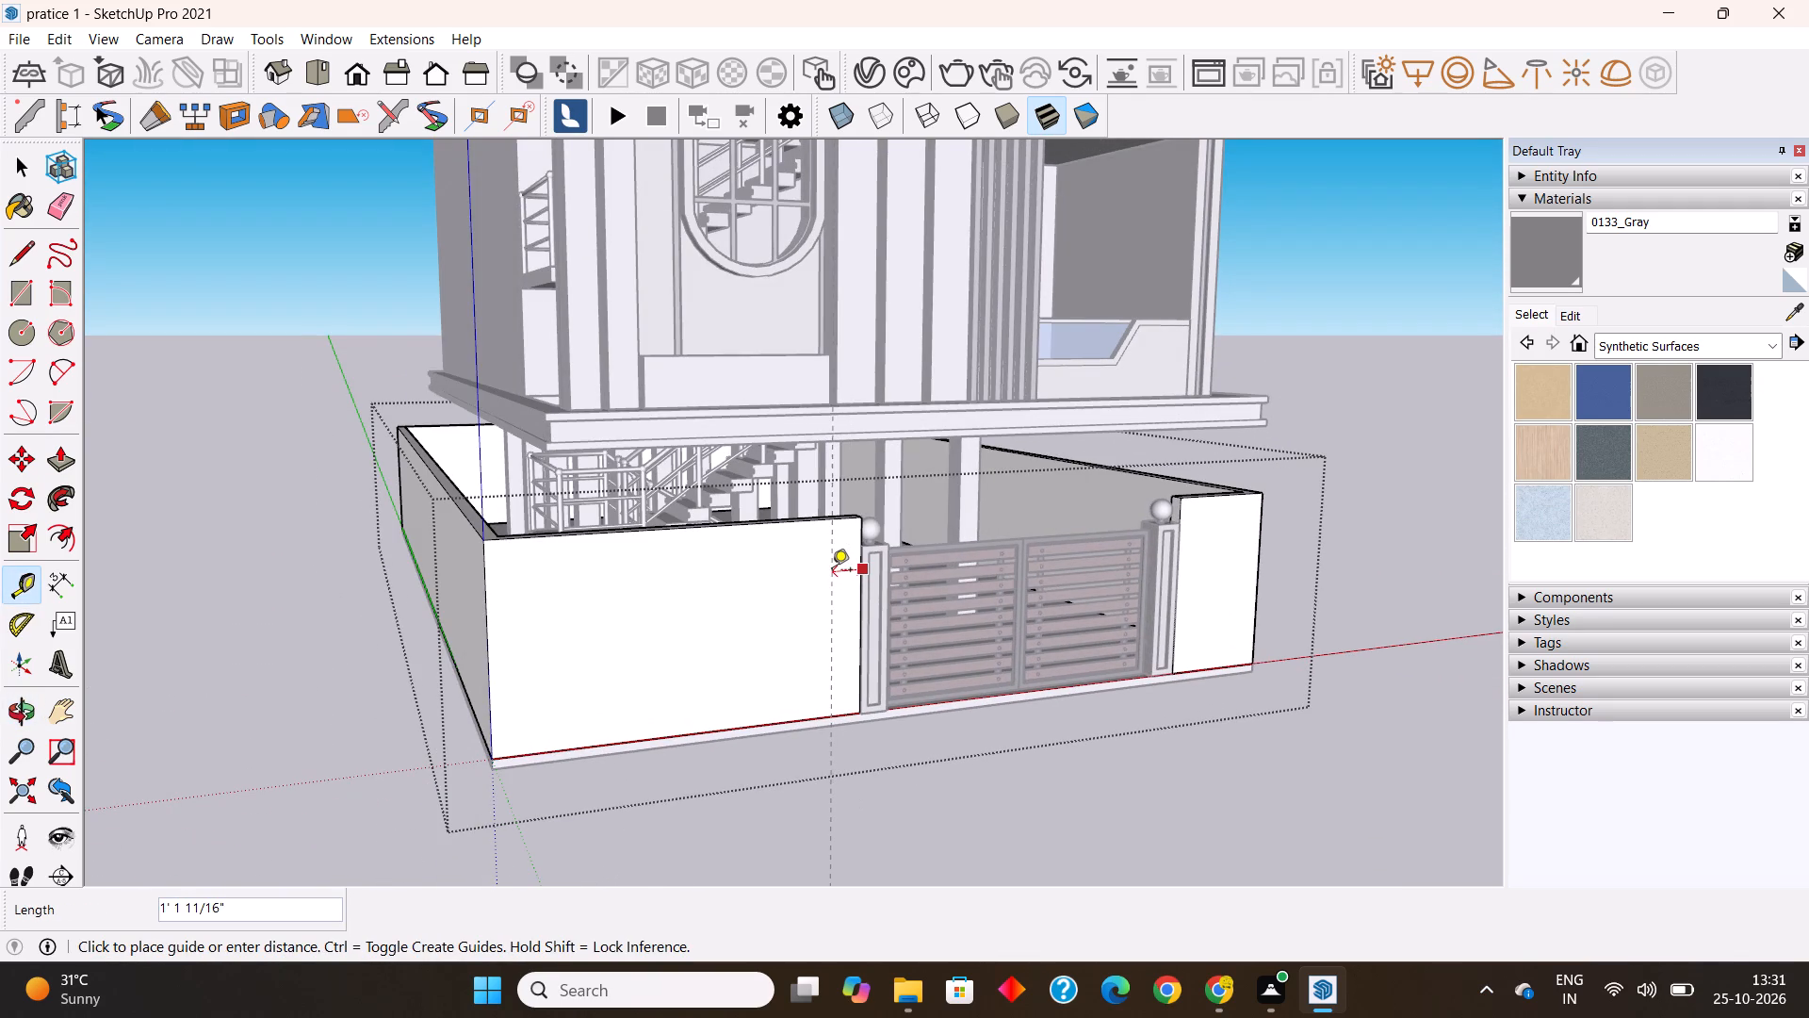
type("2.5'")
key("Return")
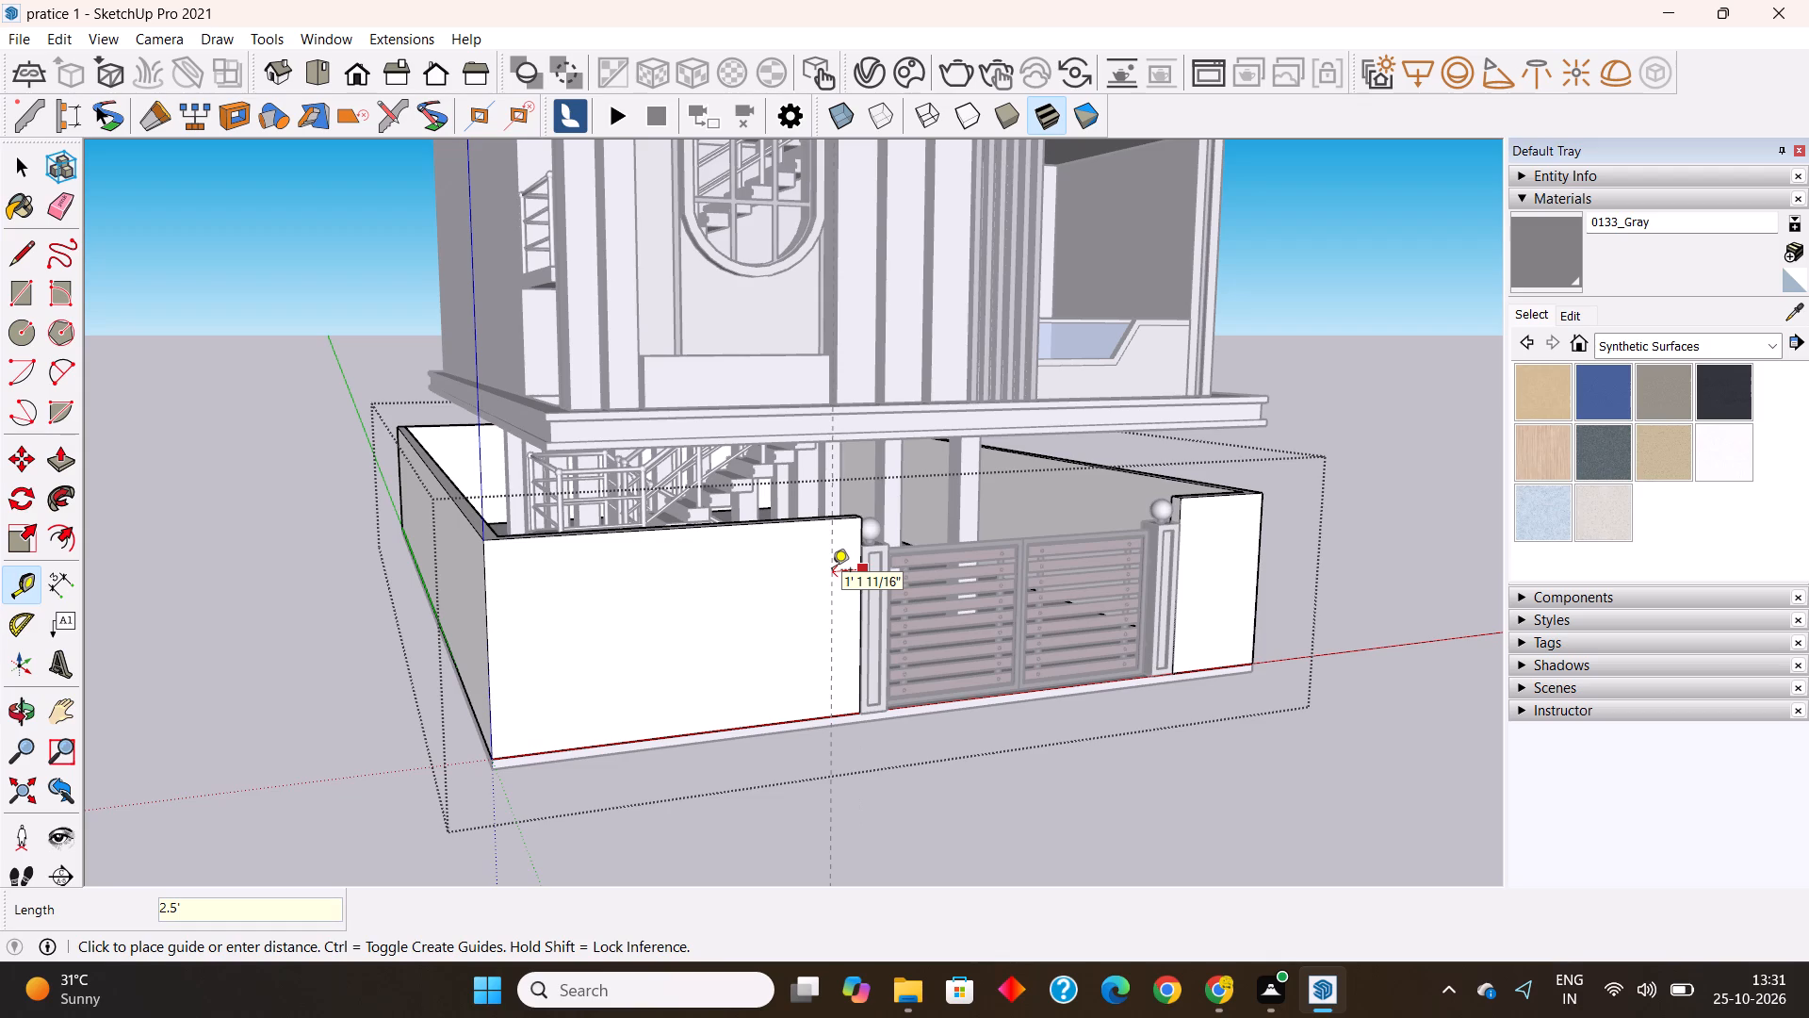
left_click(790, 589)
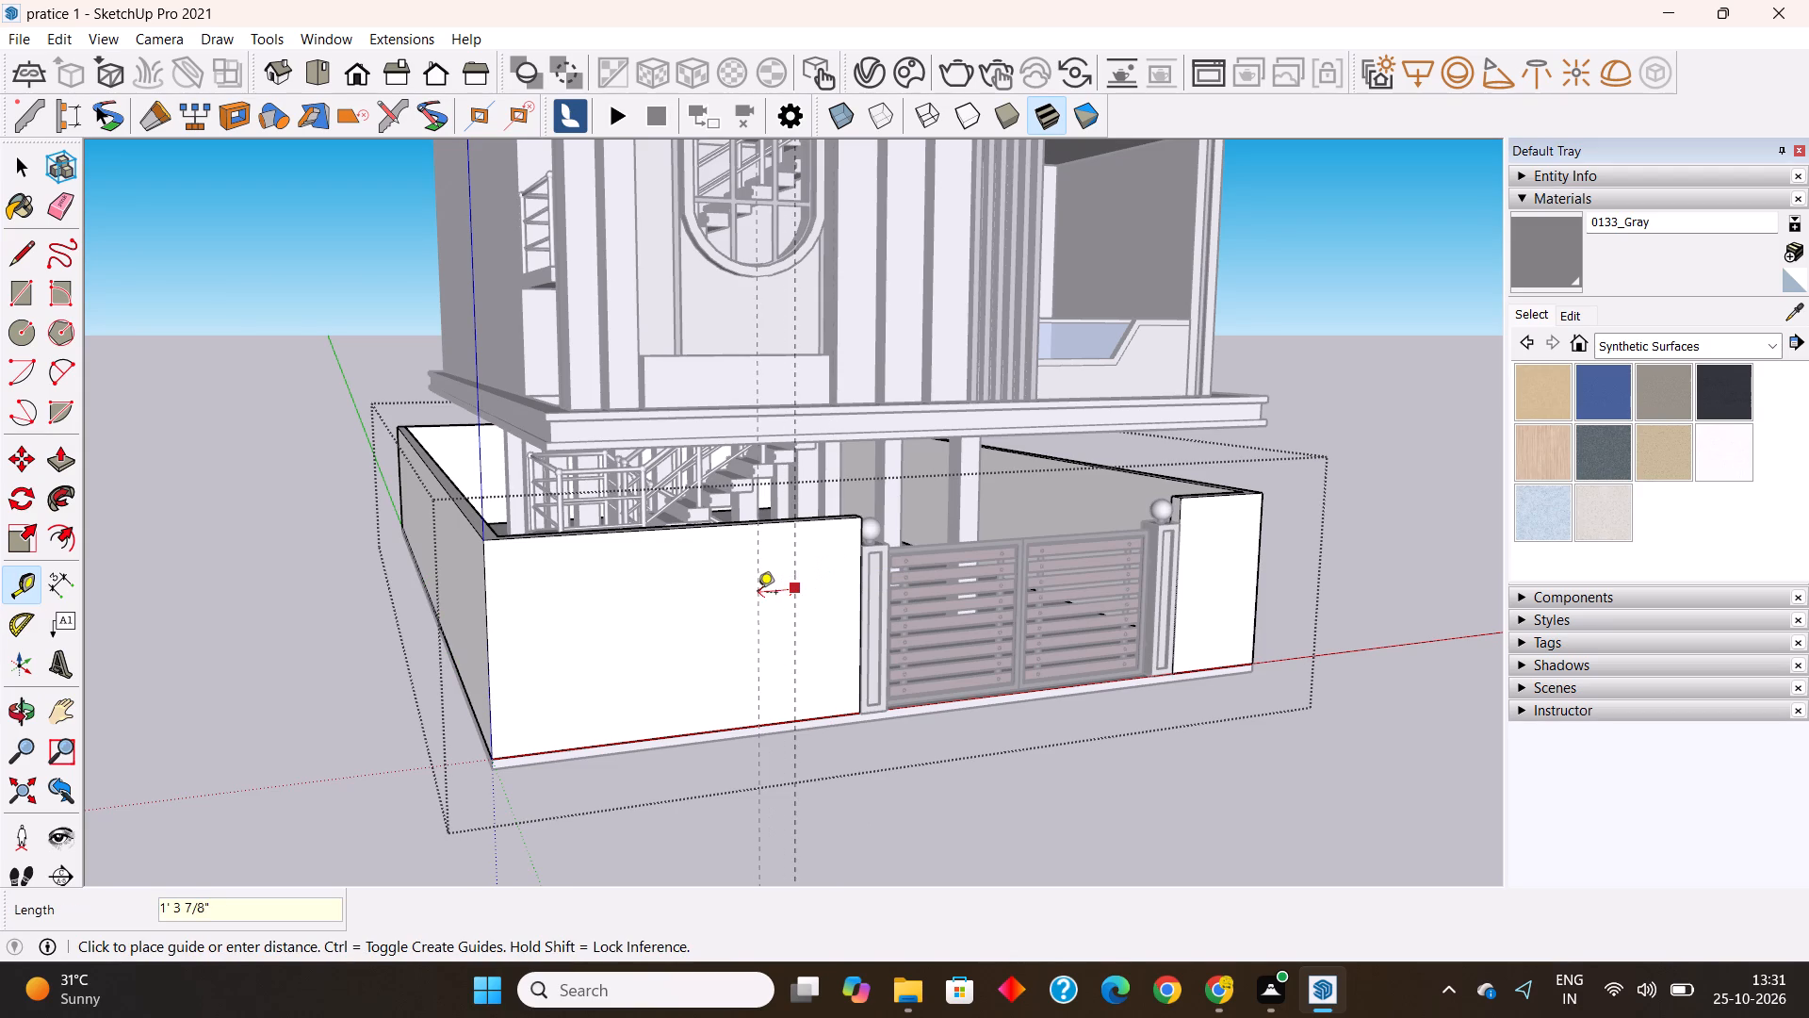
type("2.5'")
key("Return")
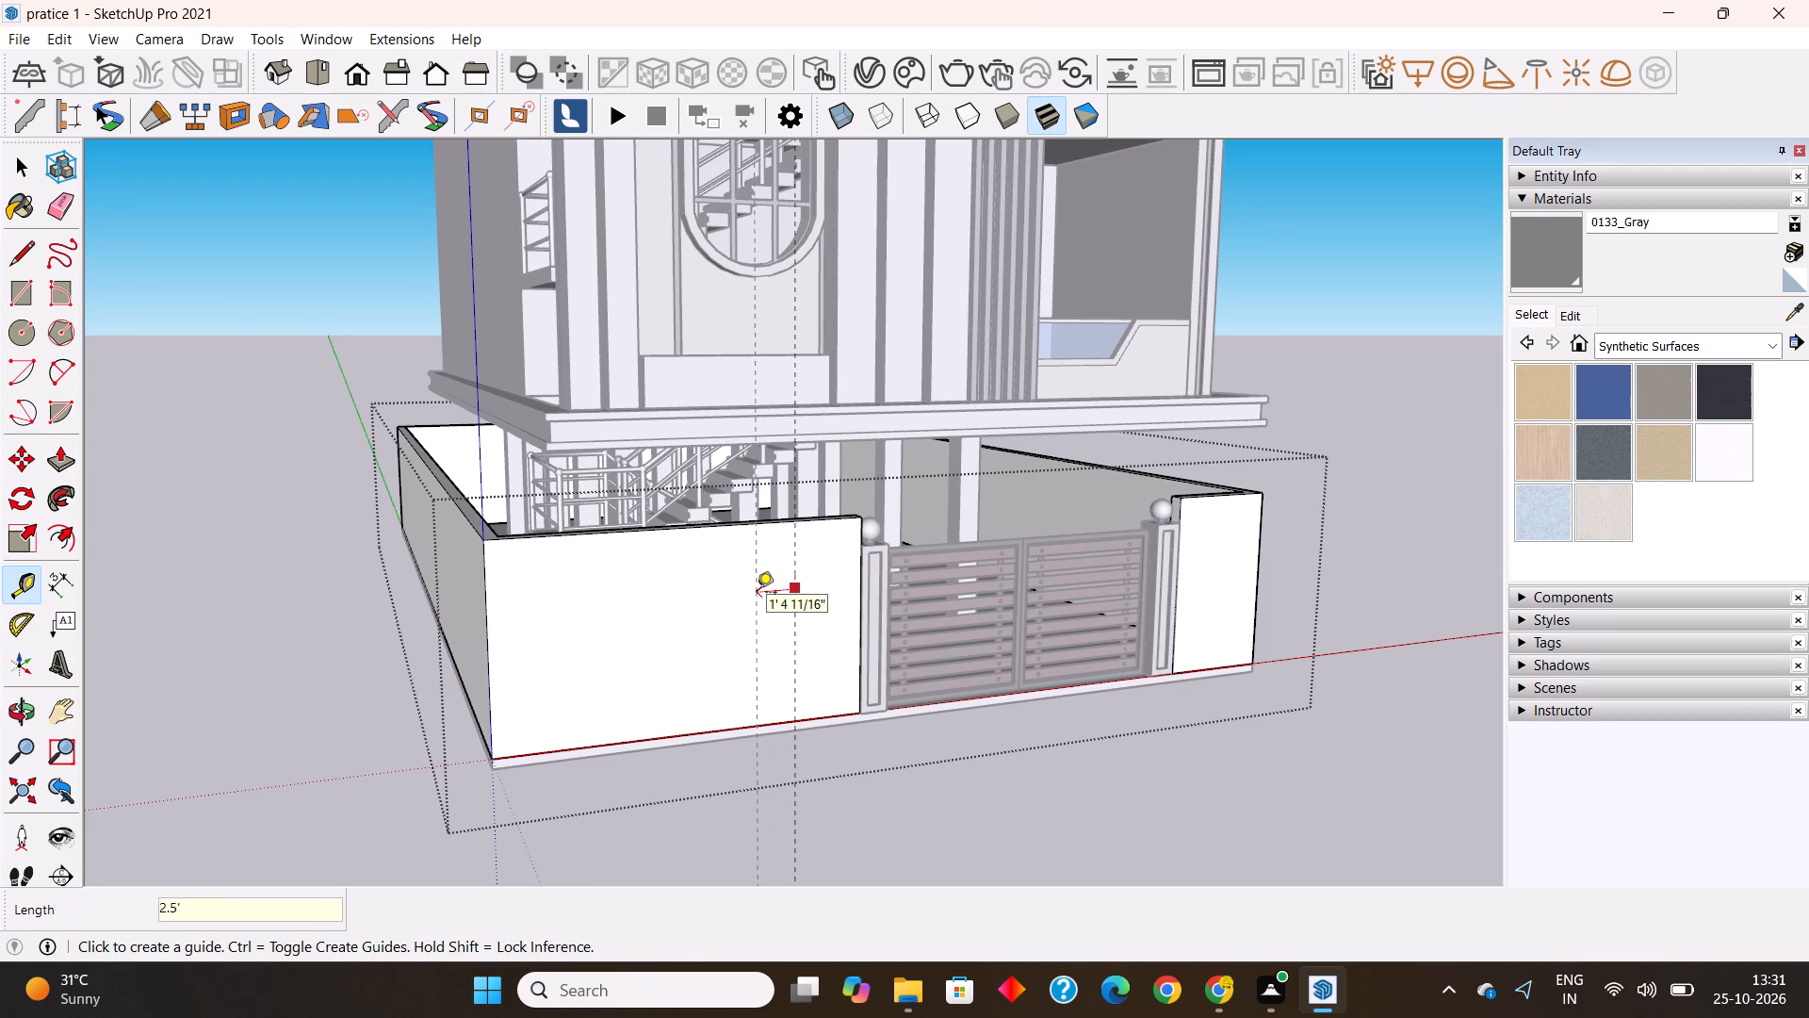
left_click(724, 607)
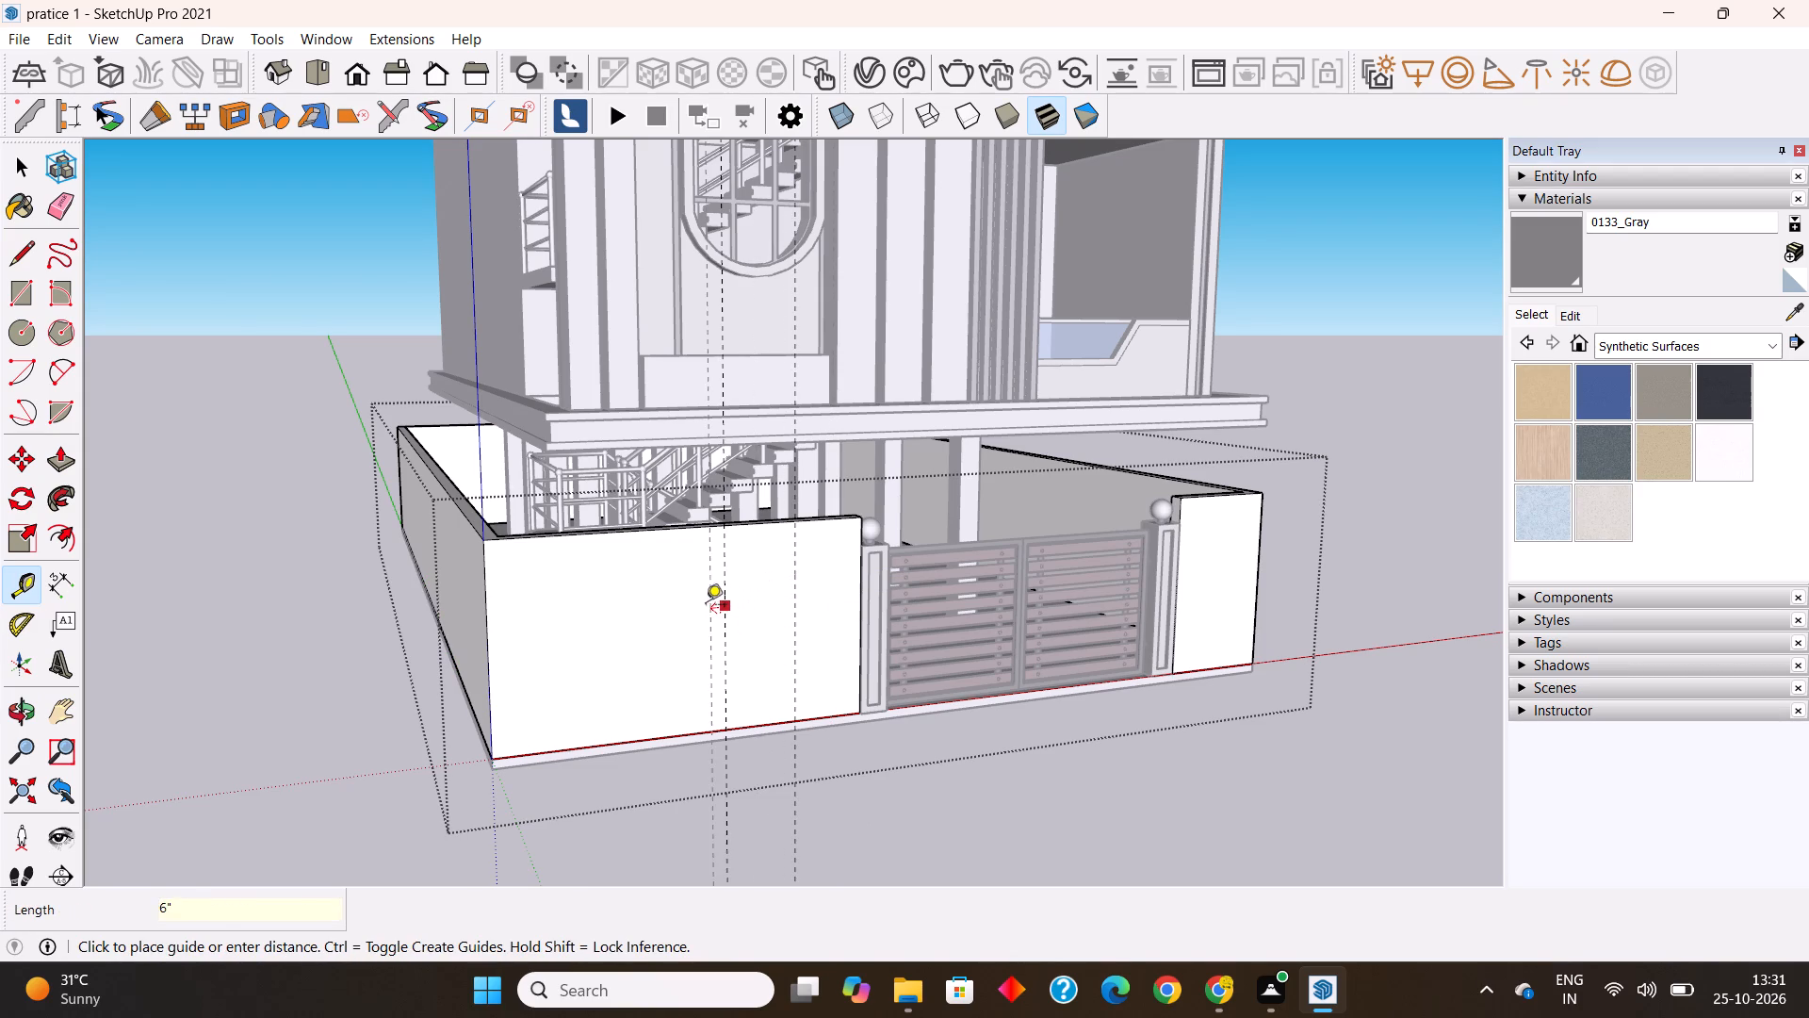
type("2.5'")
key("Return")
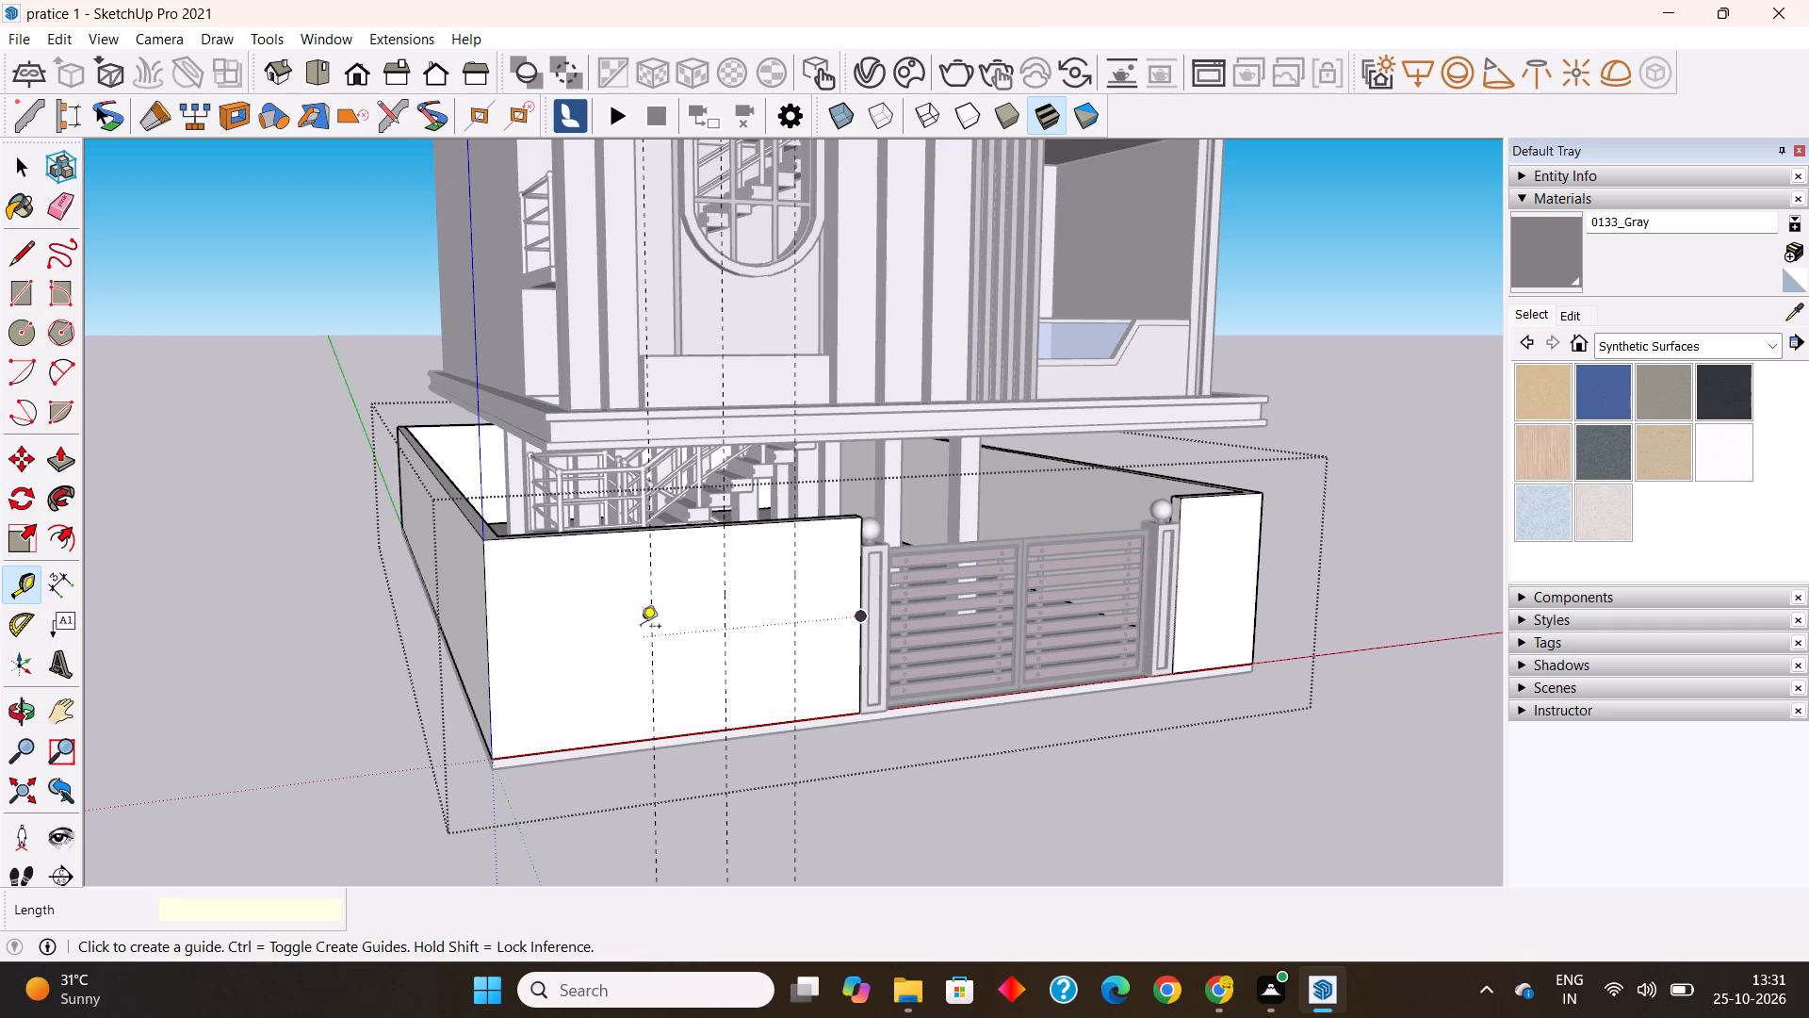
left_click(648, 614)
type("2.5'")
key("Return")
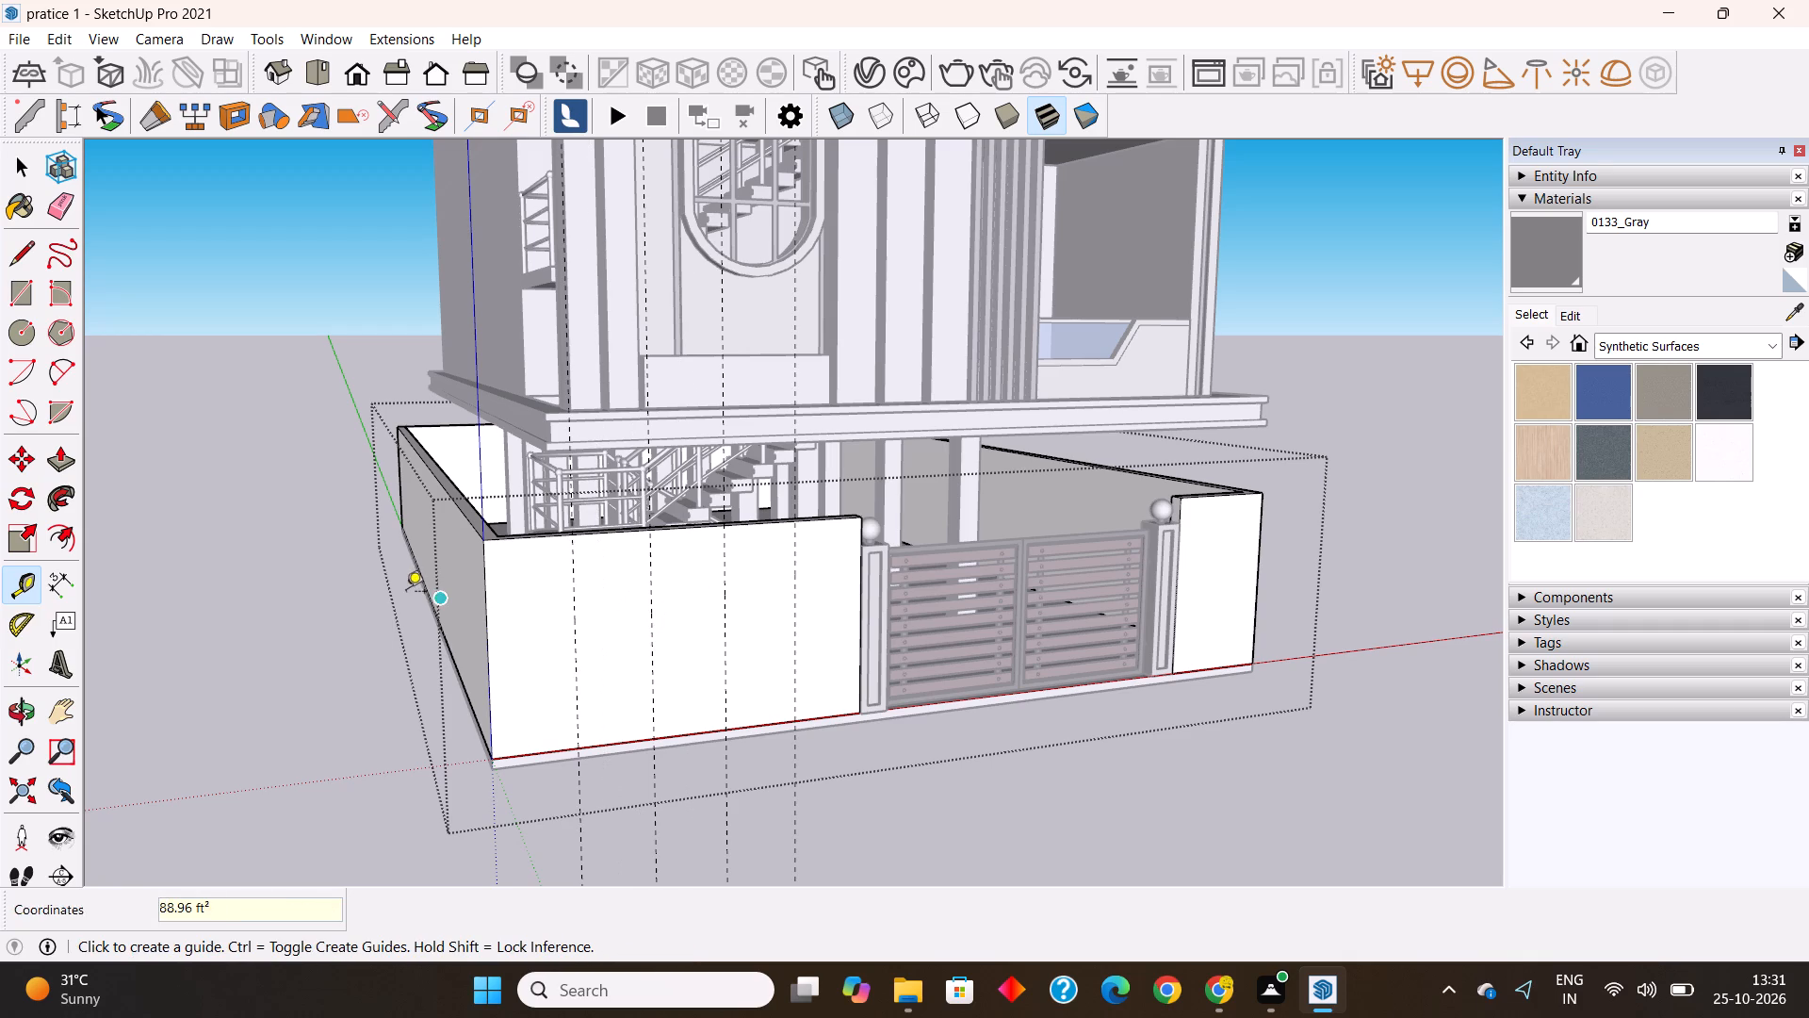
Close the perimeter wall group to return to the whole model.
middle_click_drag(732, 750, 862, 643)
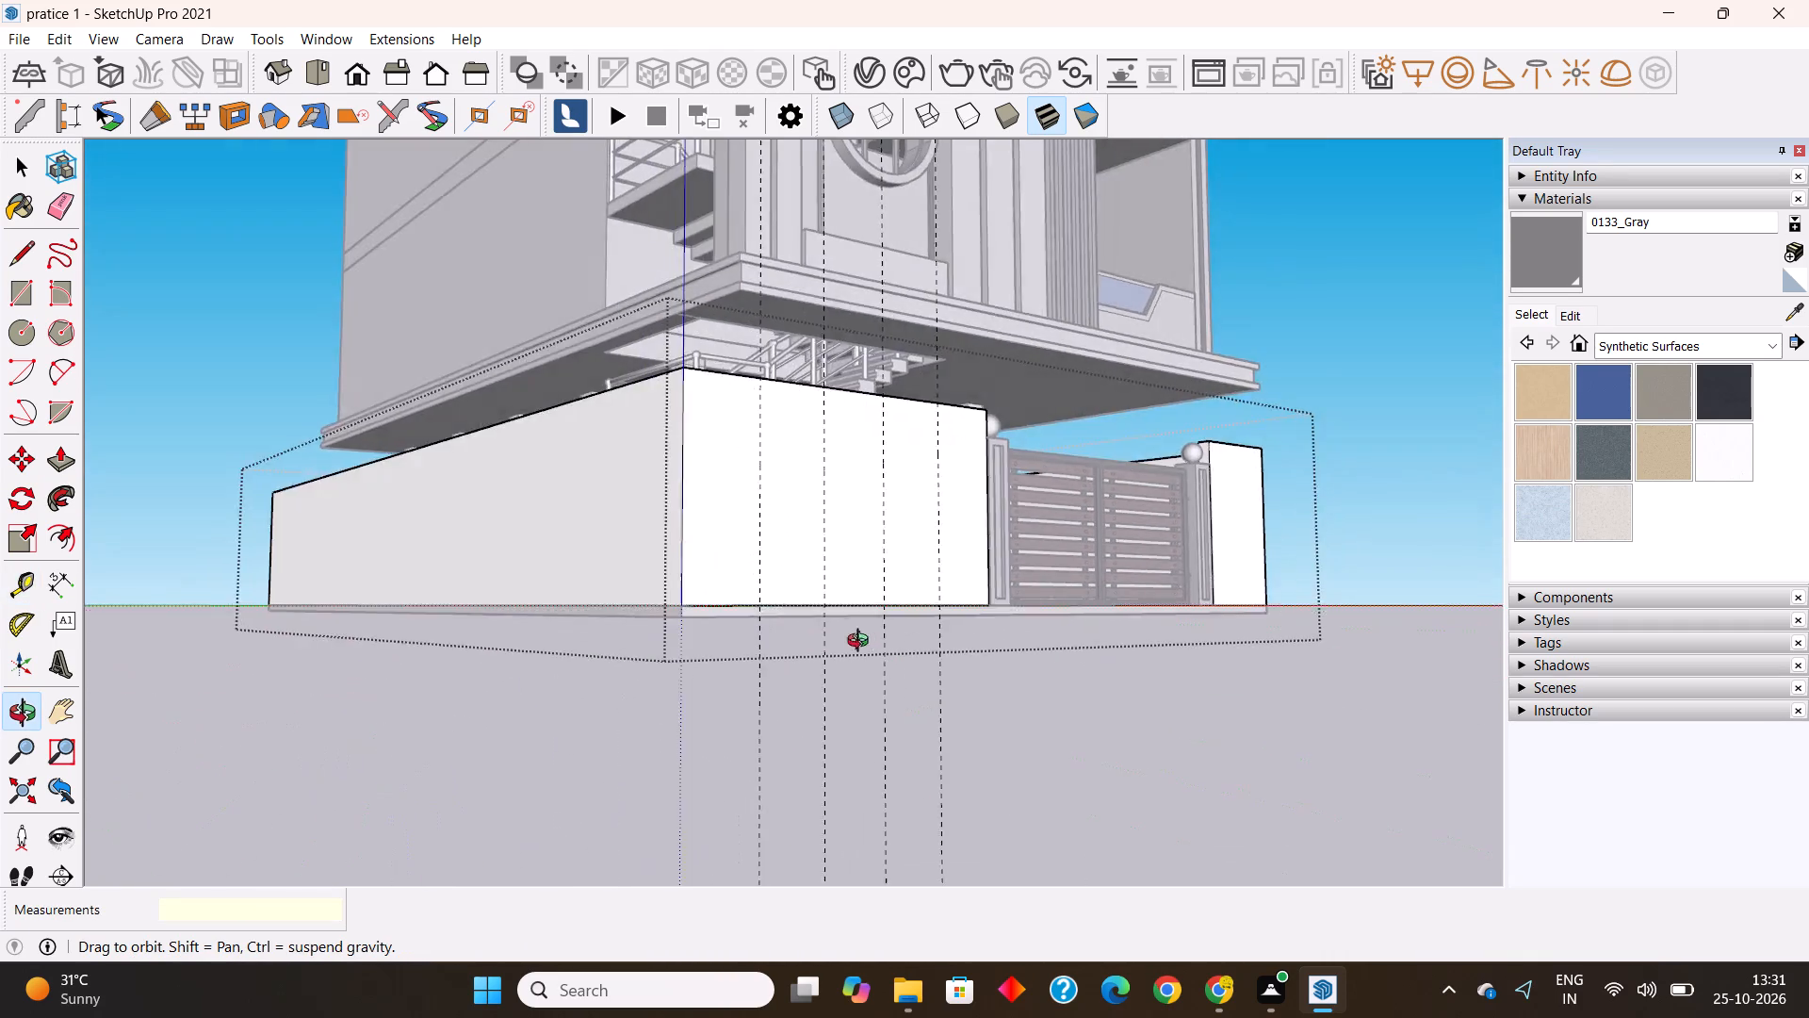
middle_click_drag(862, 643, 951, 743)
key("space")
left_click(591, 748)
scroll(688, 381, "down", 6)
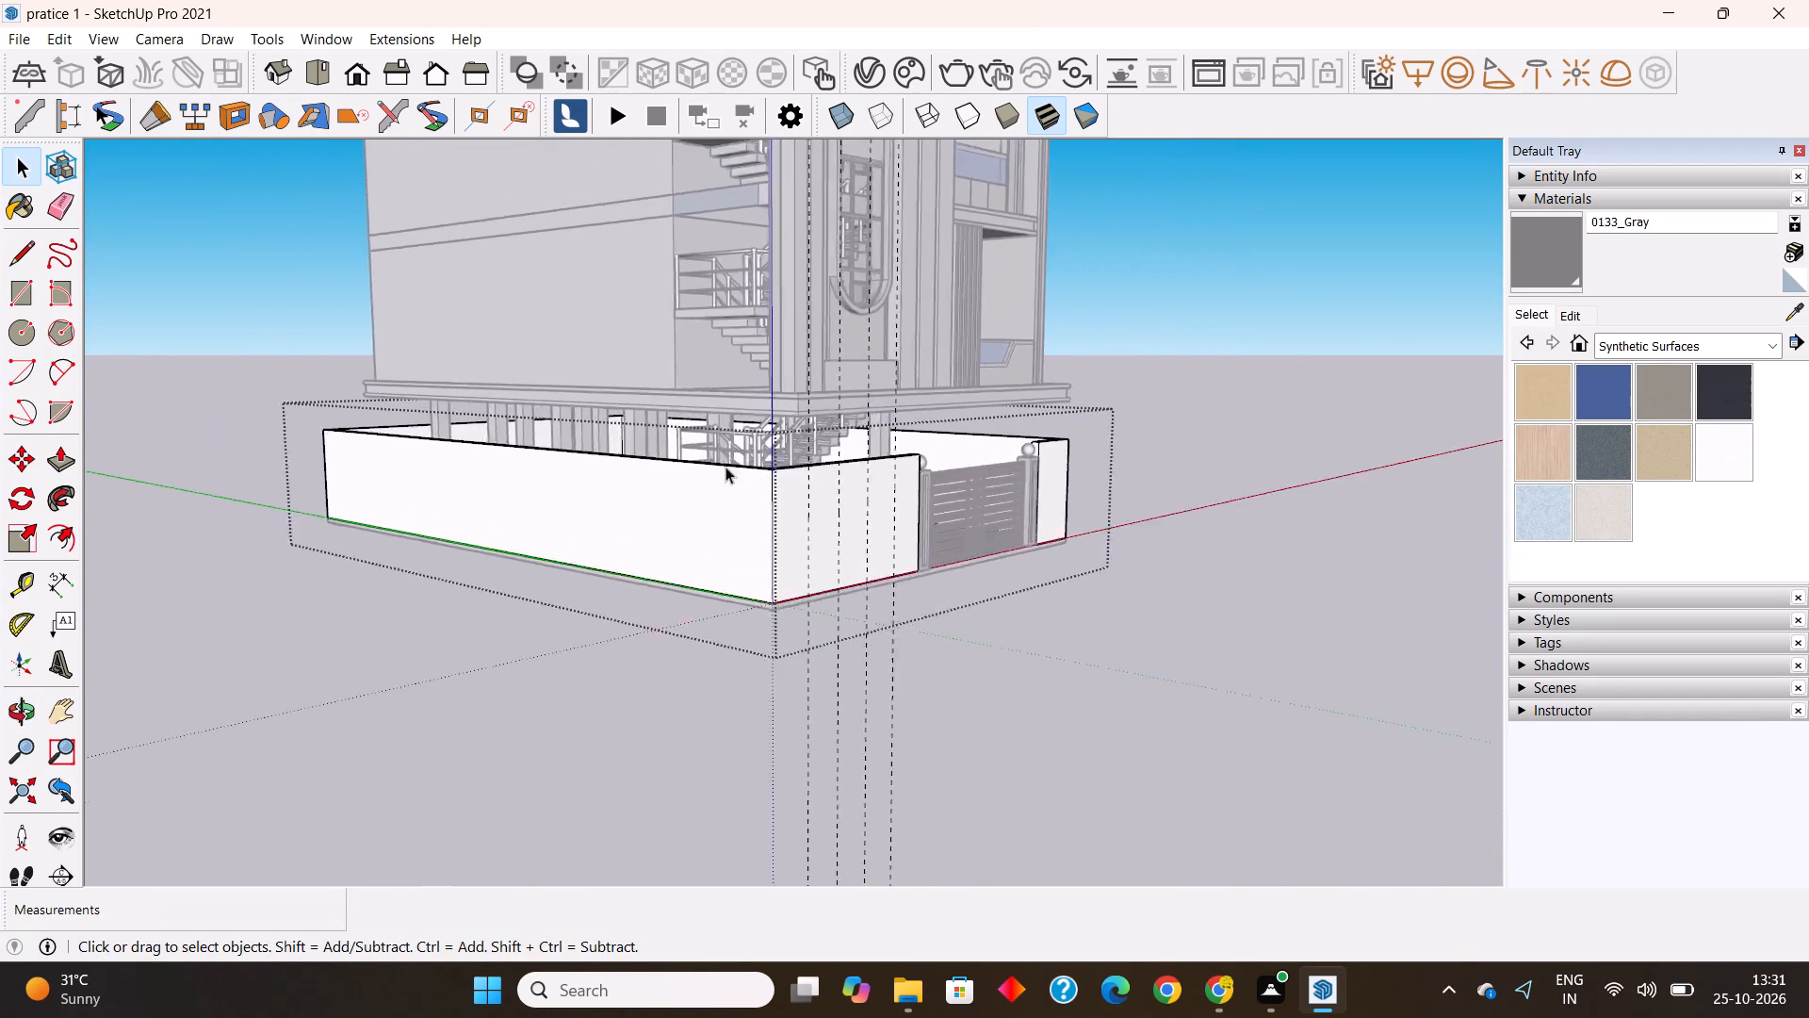
scroll(725, 467, "down", 1)
middle_click_drag(774, 608, 400, 715)
left_click(392, 702)
Draw a 6" line across the wall top at the front corner, continued 7' vertically down the side wall to the base.
scroll(569, 545, "up", 11)
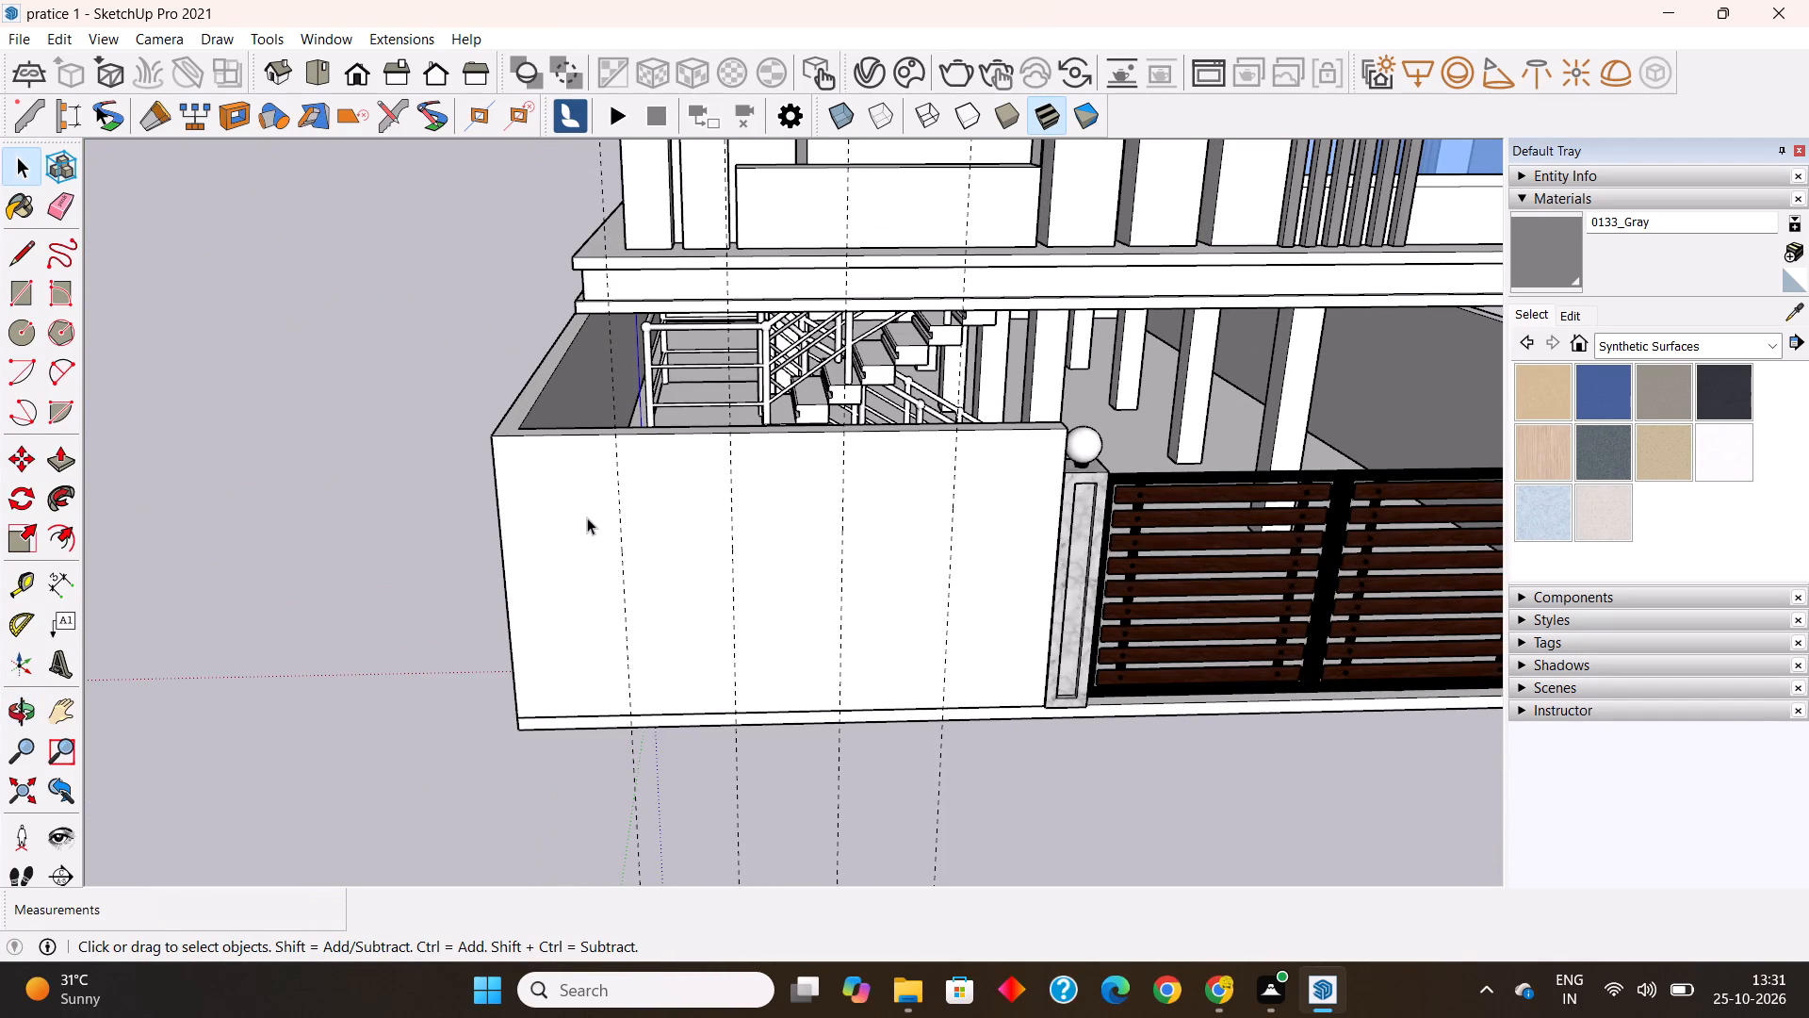
middle_click_drag(587, 517, 823, 628)
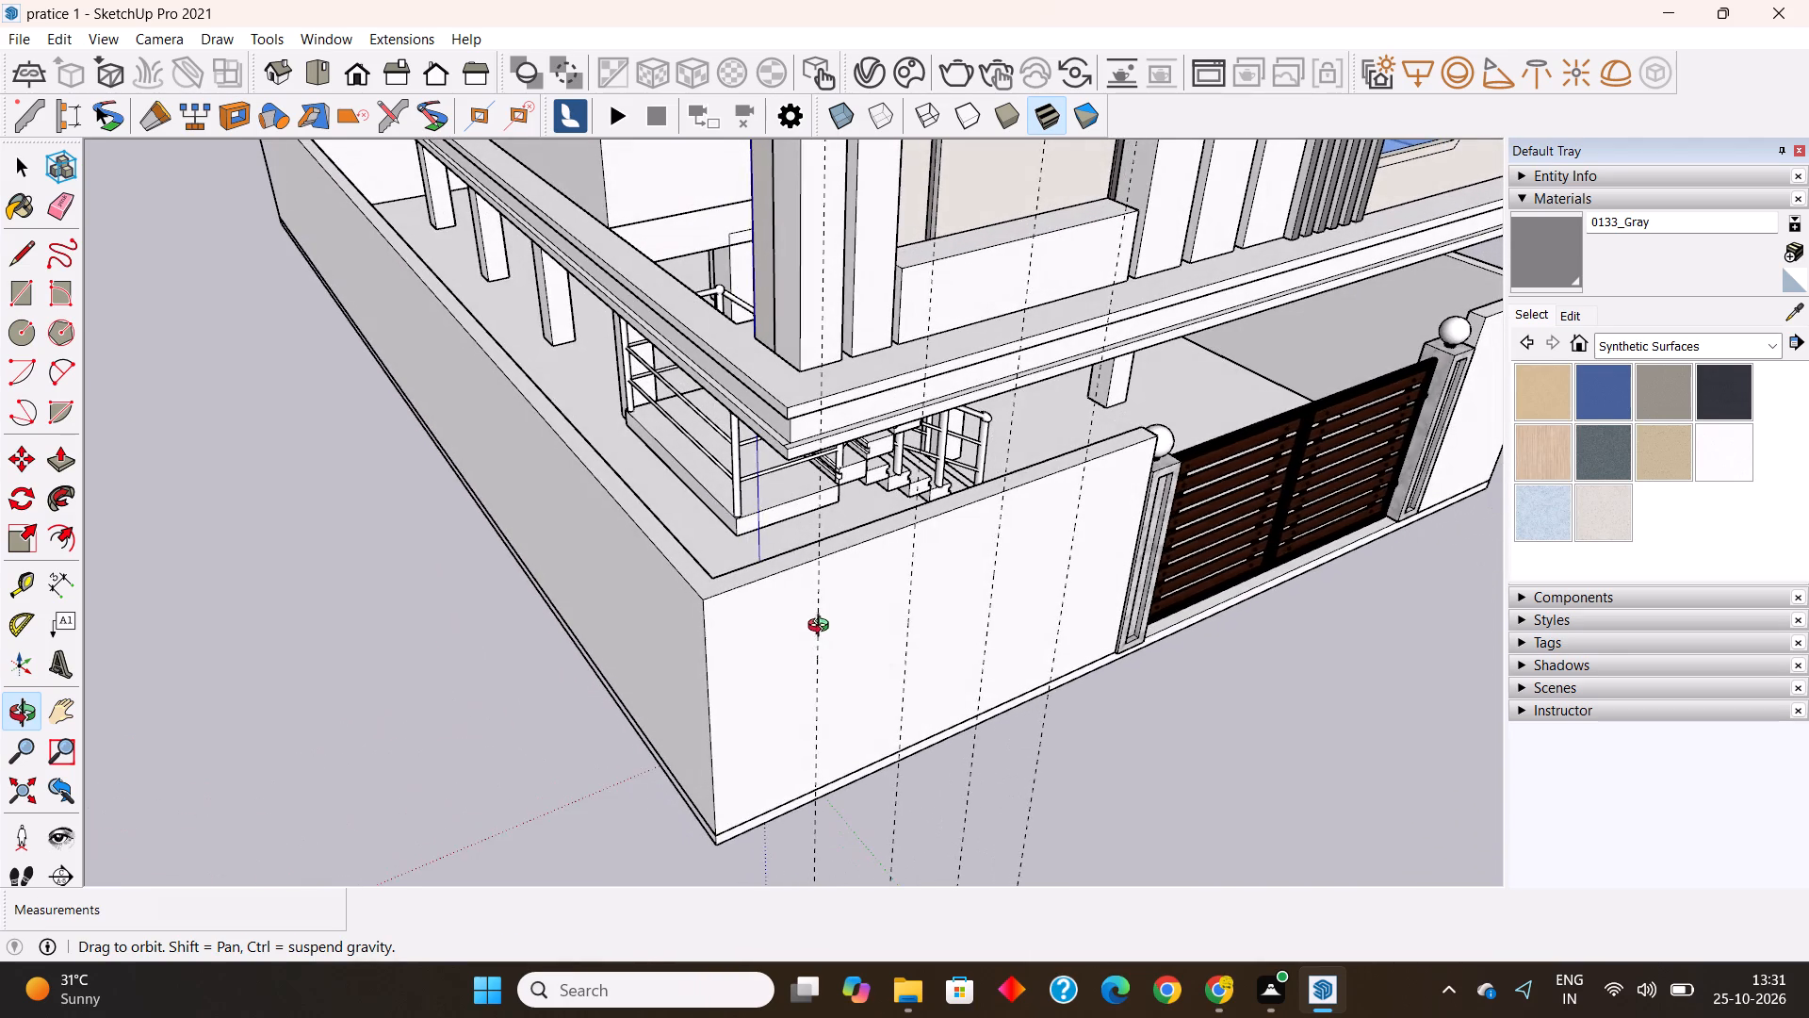
middle_click_drag(823, 628, 819, 625)
left_click(20, 254)
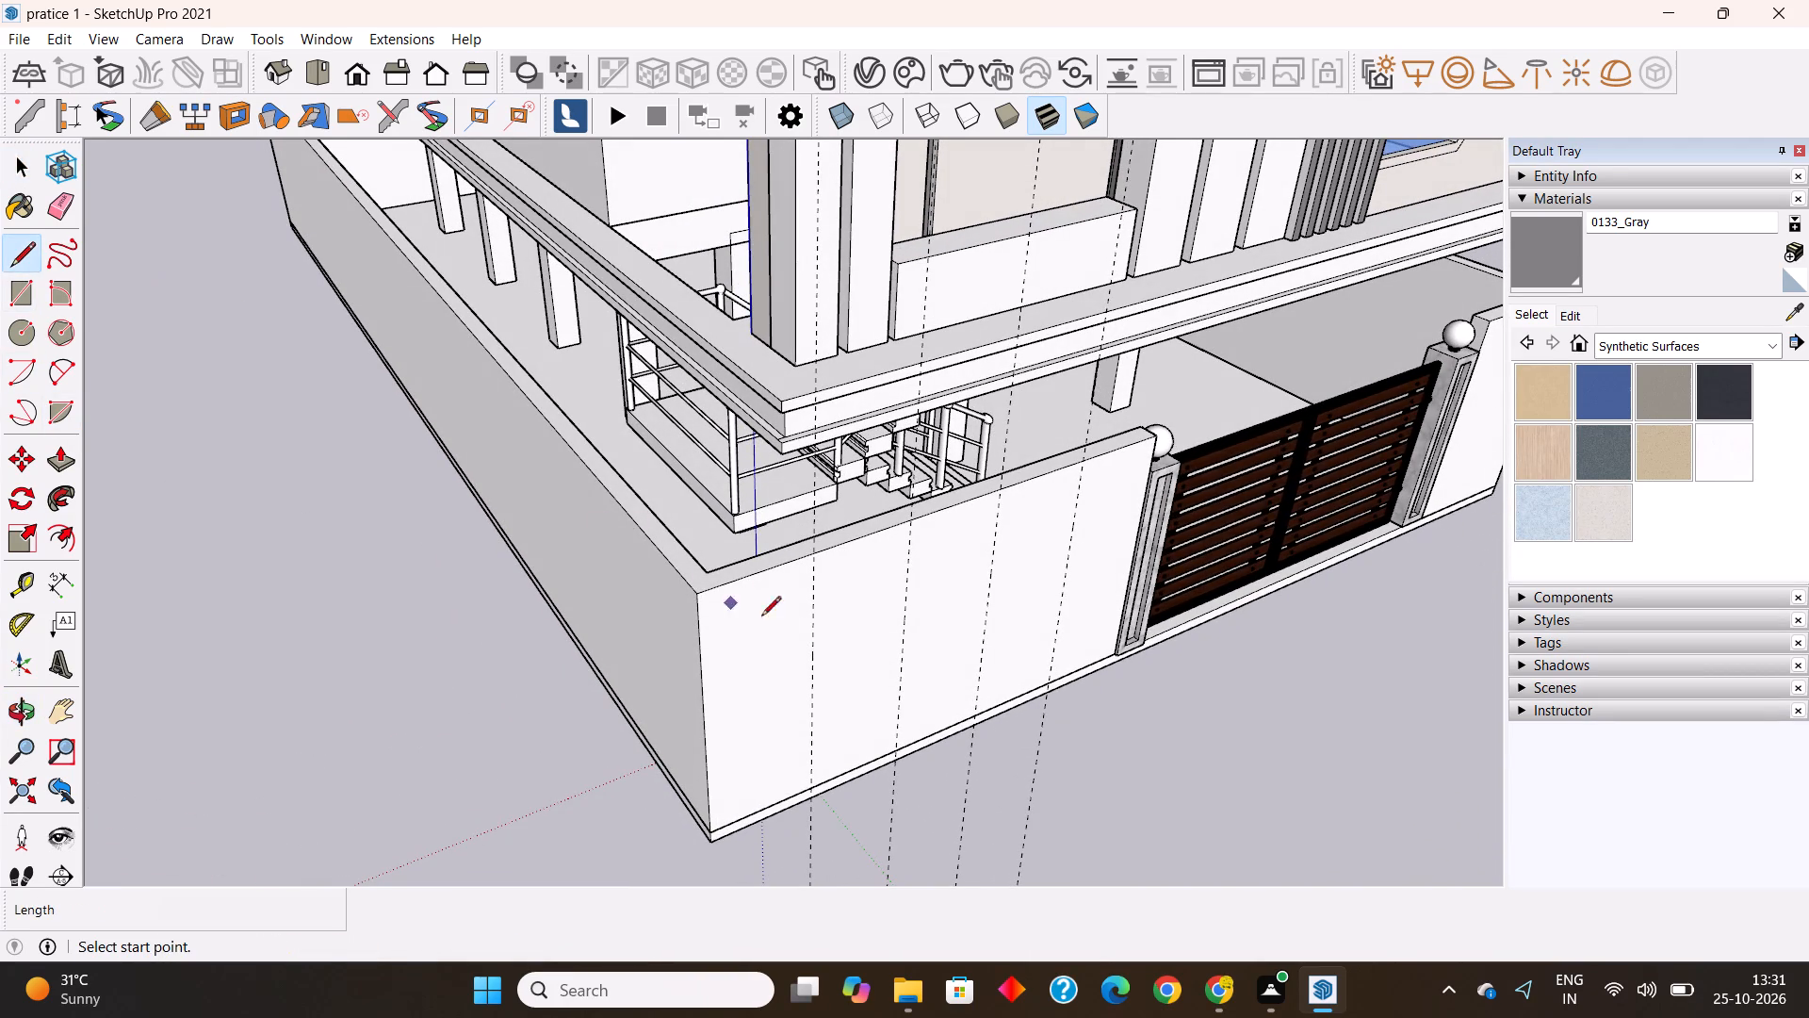
left_click(707, 569)
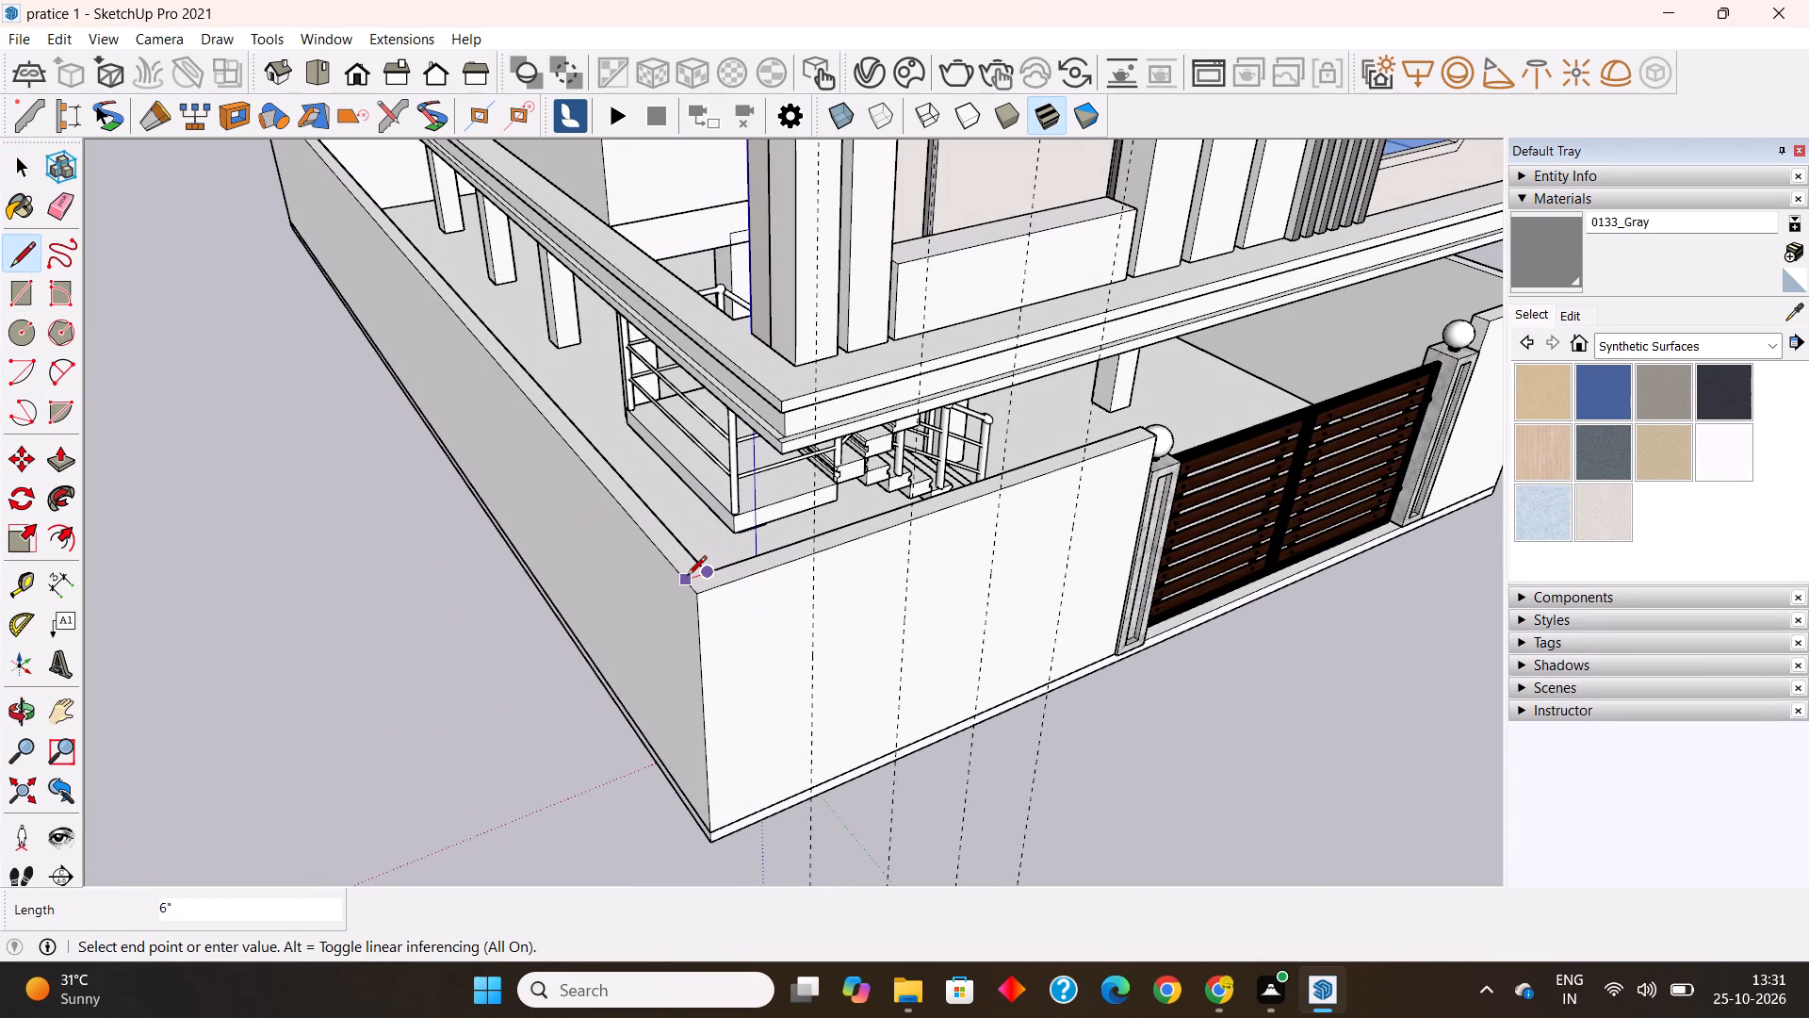
left_click(687, 577)
middle_click_drag(671, 697, 825, 564)
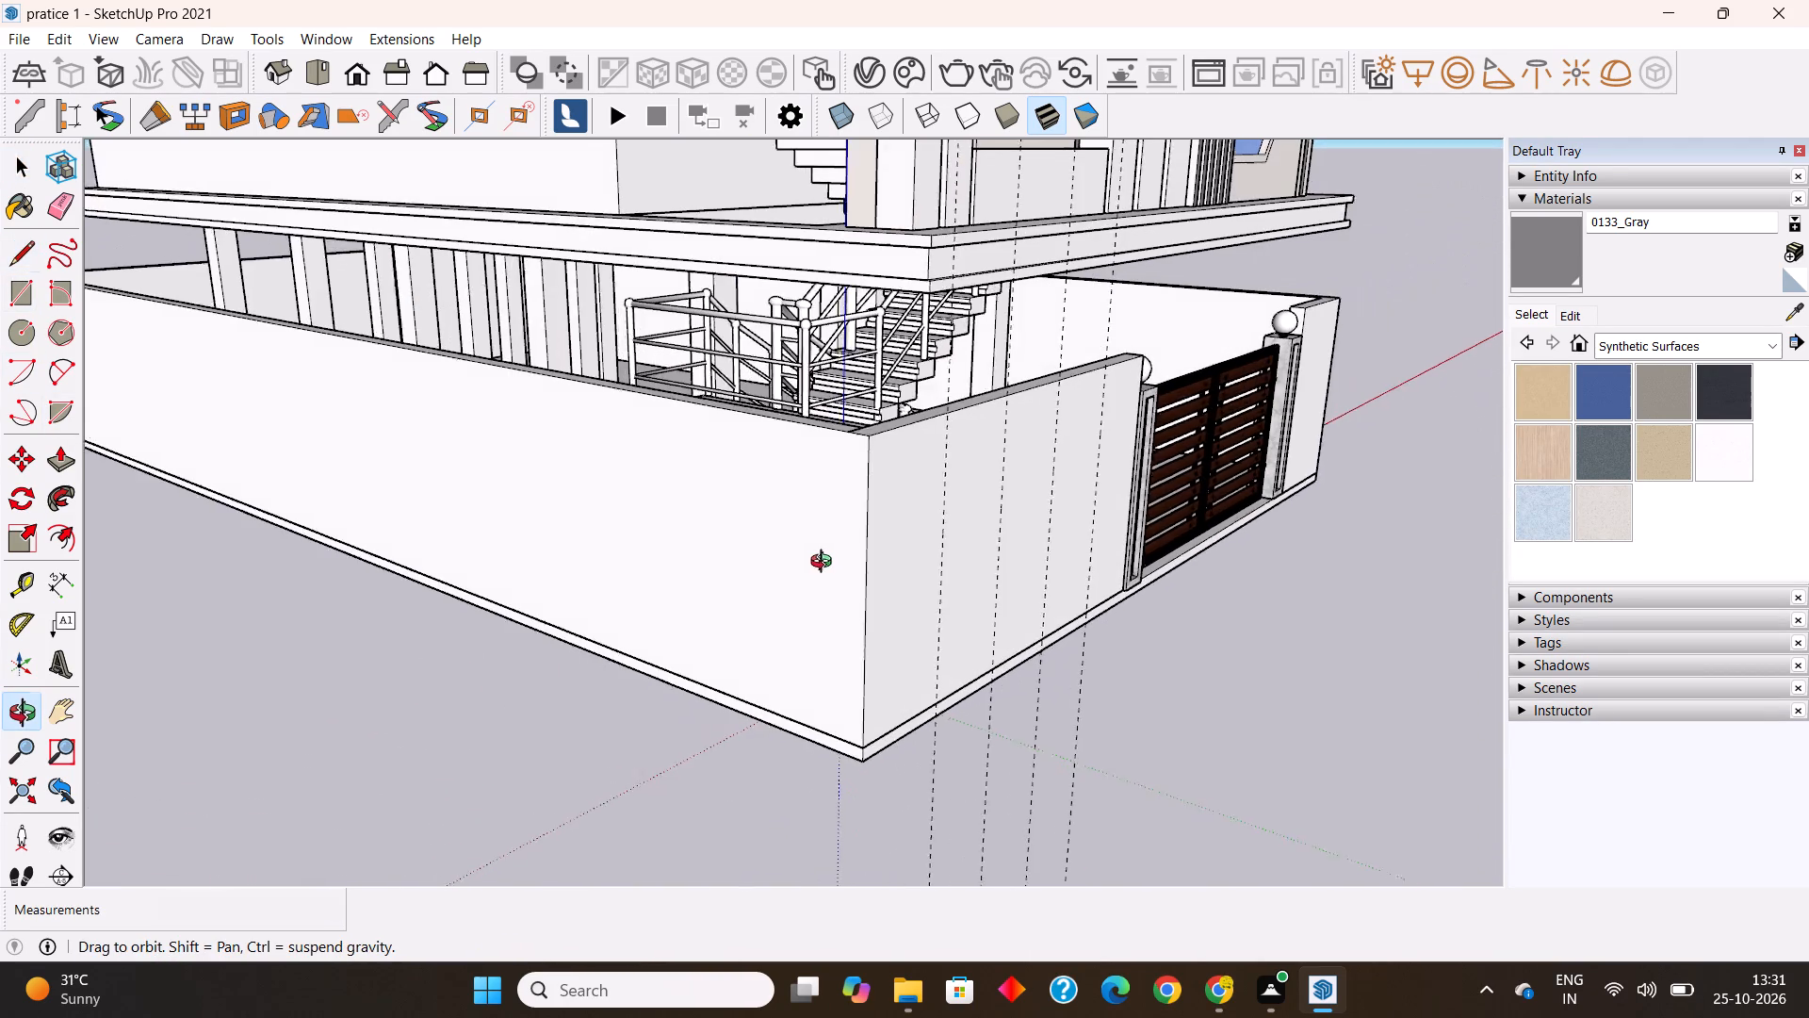
middle_click_drag(825, 564, 783, 575)
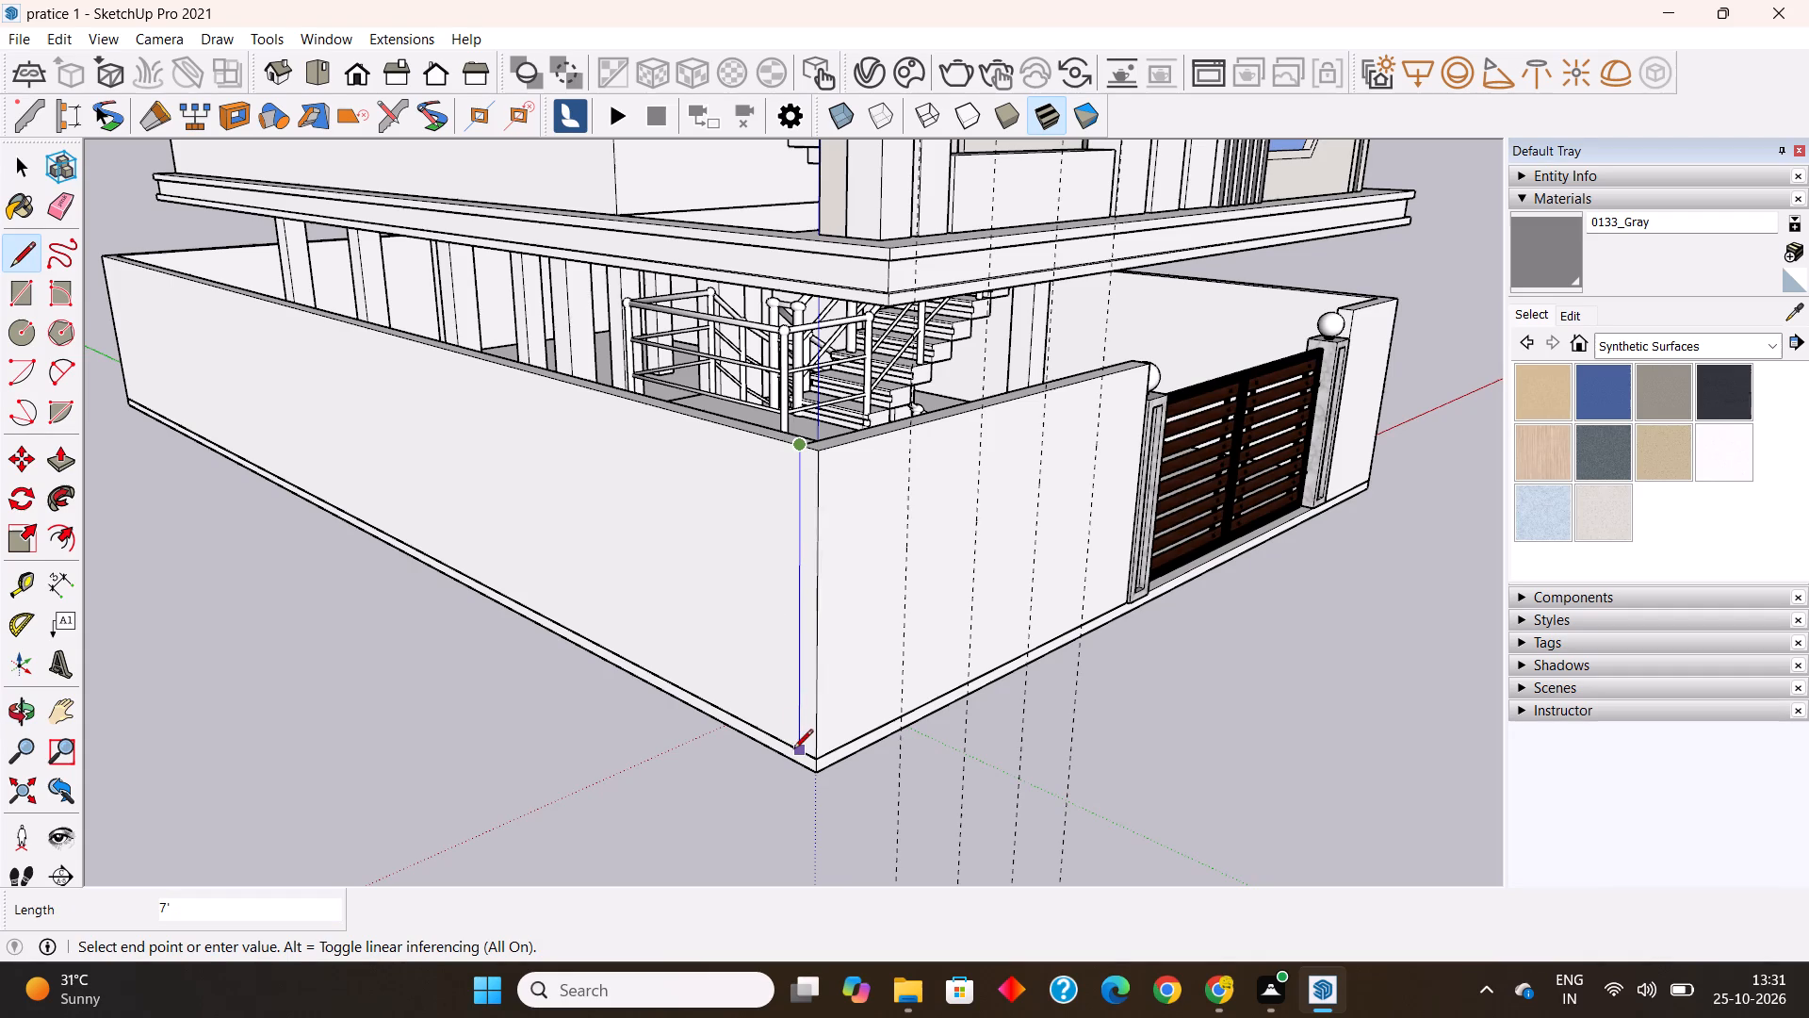
left_click(795, 754)
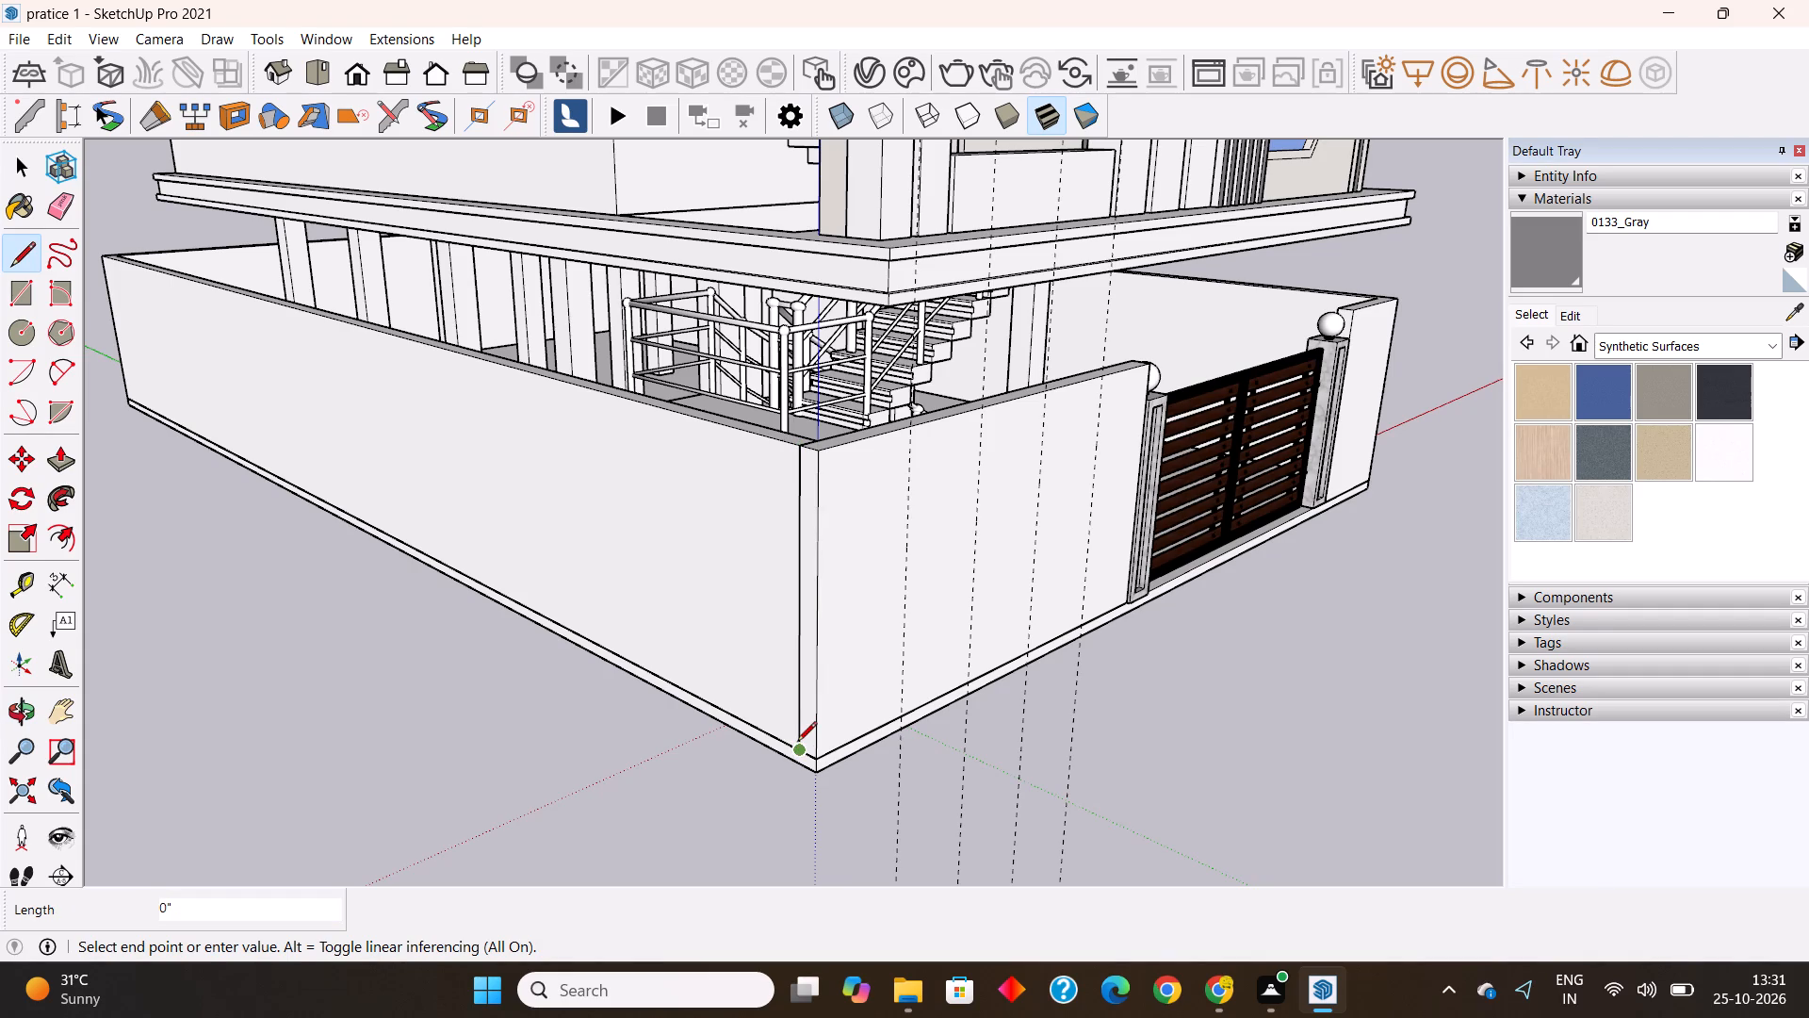
key("space")
Undo the 6" and 7' lines drawn at the front corner outside the perimeter wall group.
middle_click_drag(738, 717, 653, 739)
left_click(733, 589)
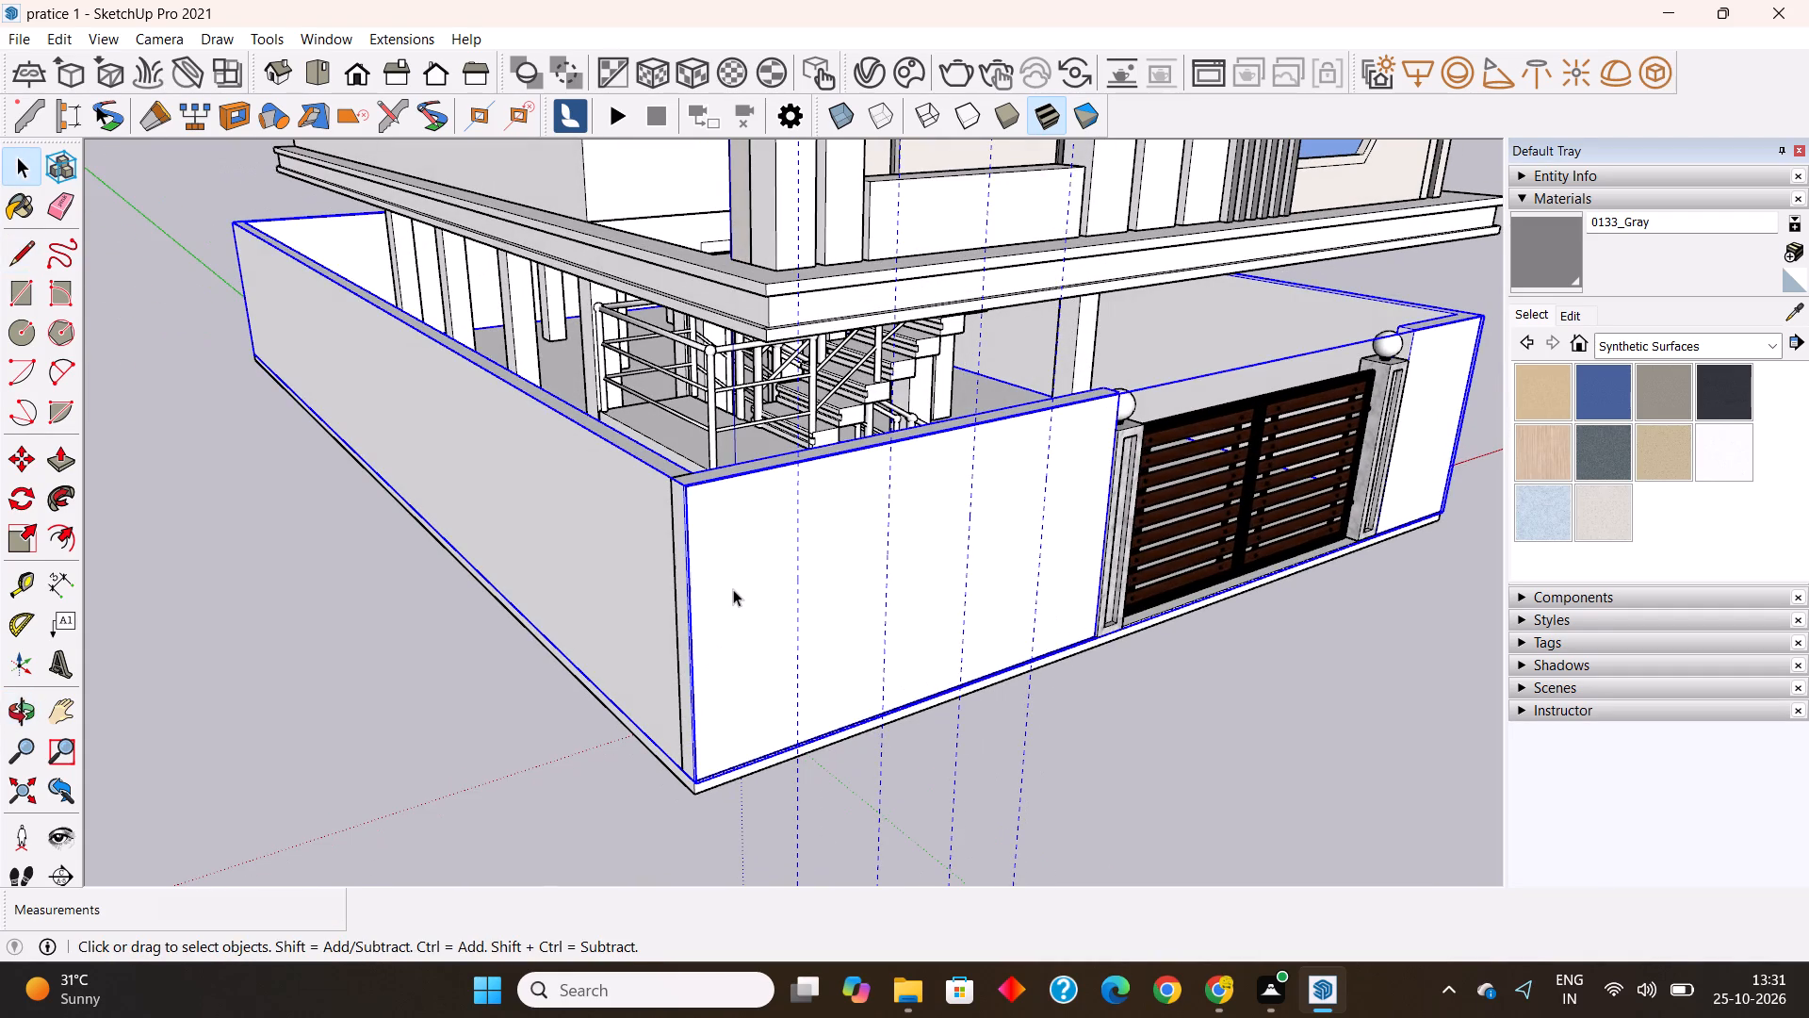
key("ctrl+z")
key("ctrl+z")
Inside the perimeter wall group, draw a 6" line across the wall top at the front corner and a 7' line down the side wall.
double_click(733, 589)
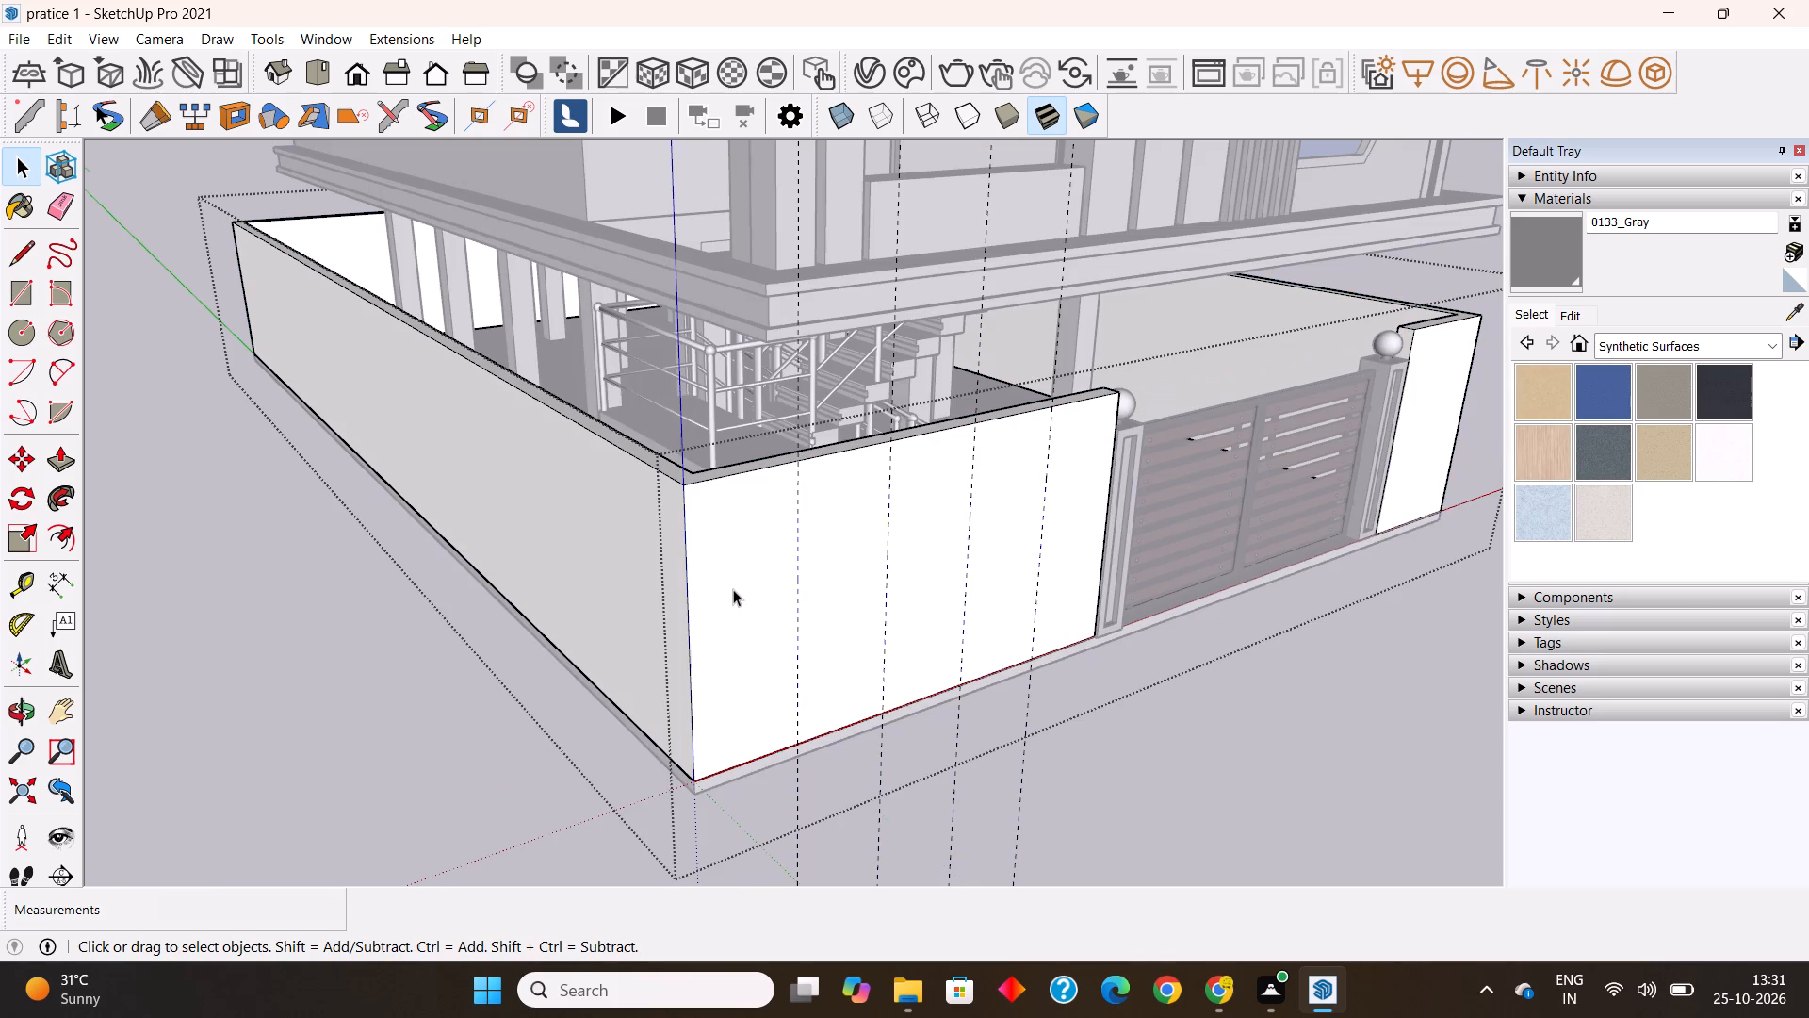
left_click(16, 261)
middle_click_drag(392, 562, 524, 667)
scroll(868, 632, "up", 3)
left_click(849, 610)
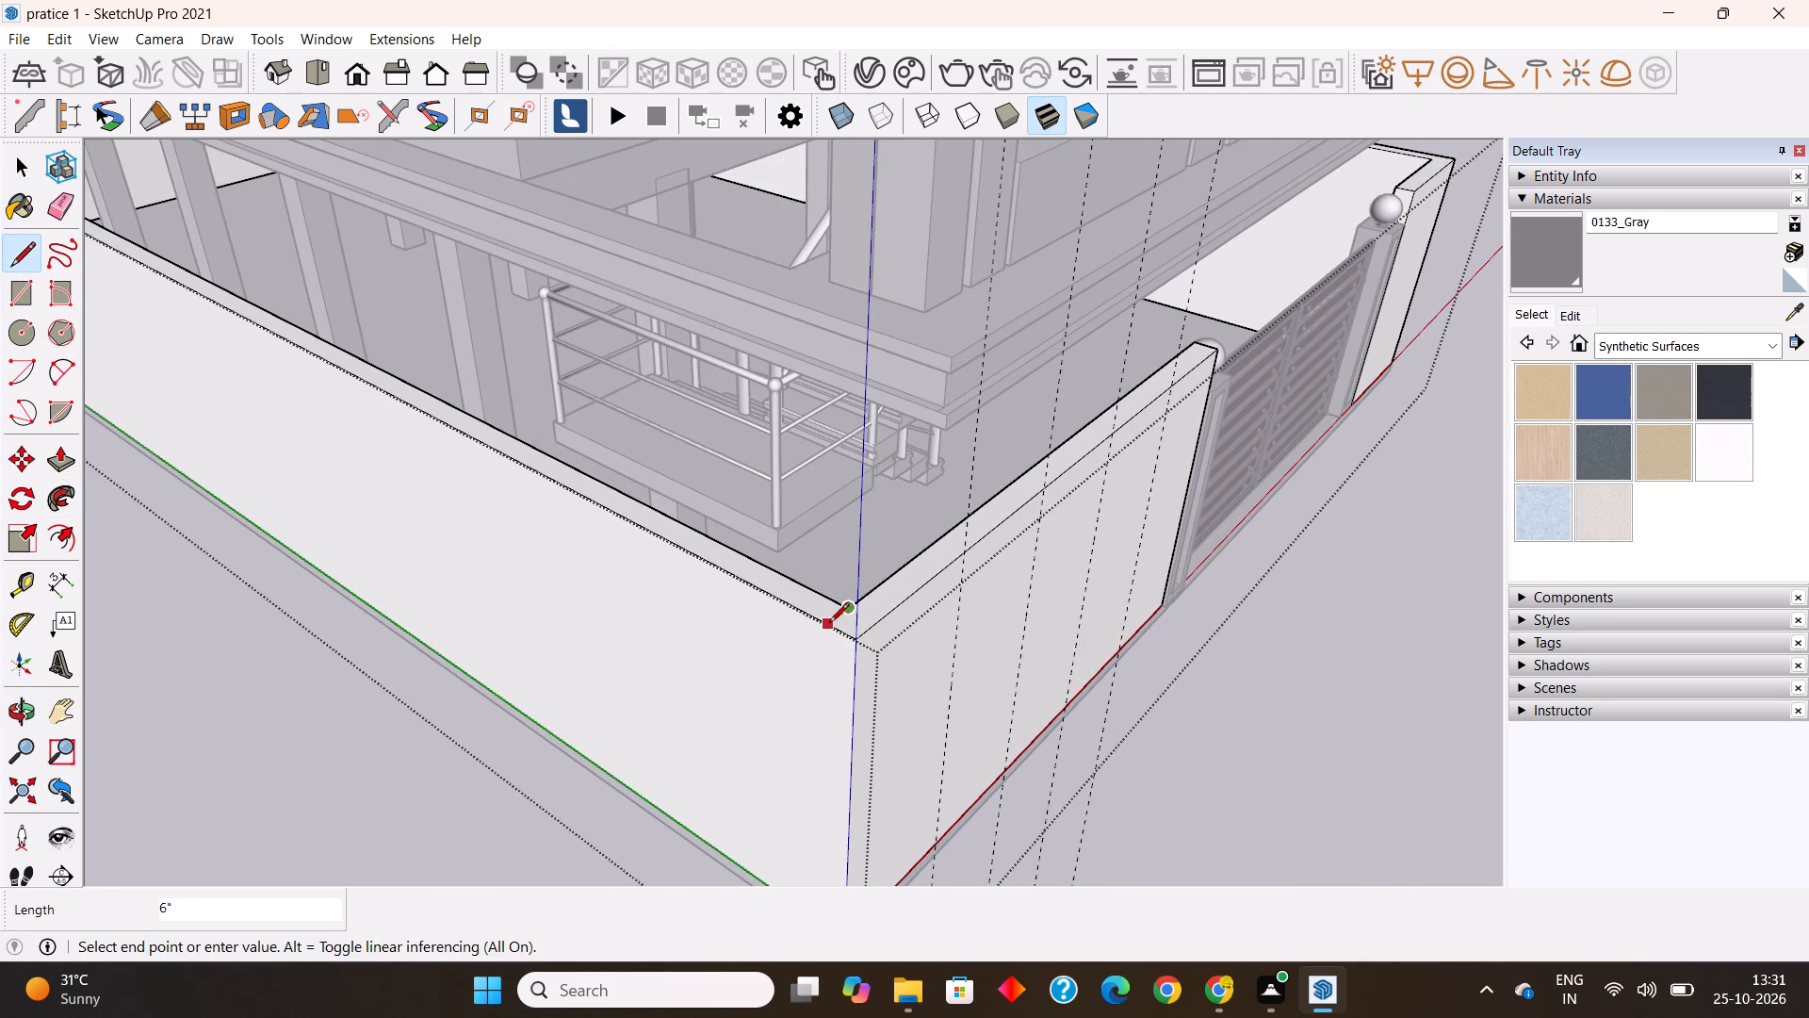
left_click(829, 624)
scroll(826, 623, "down", 4)
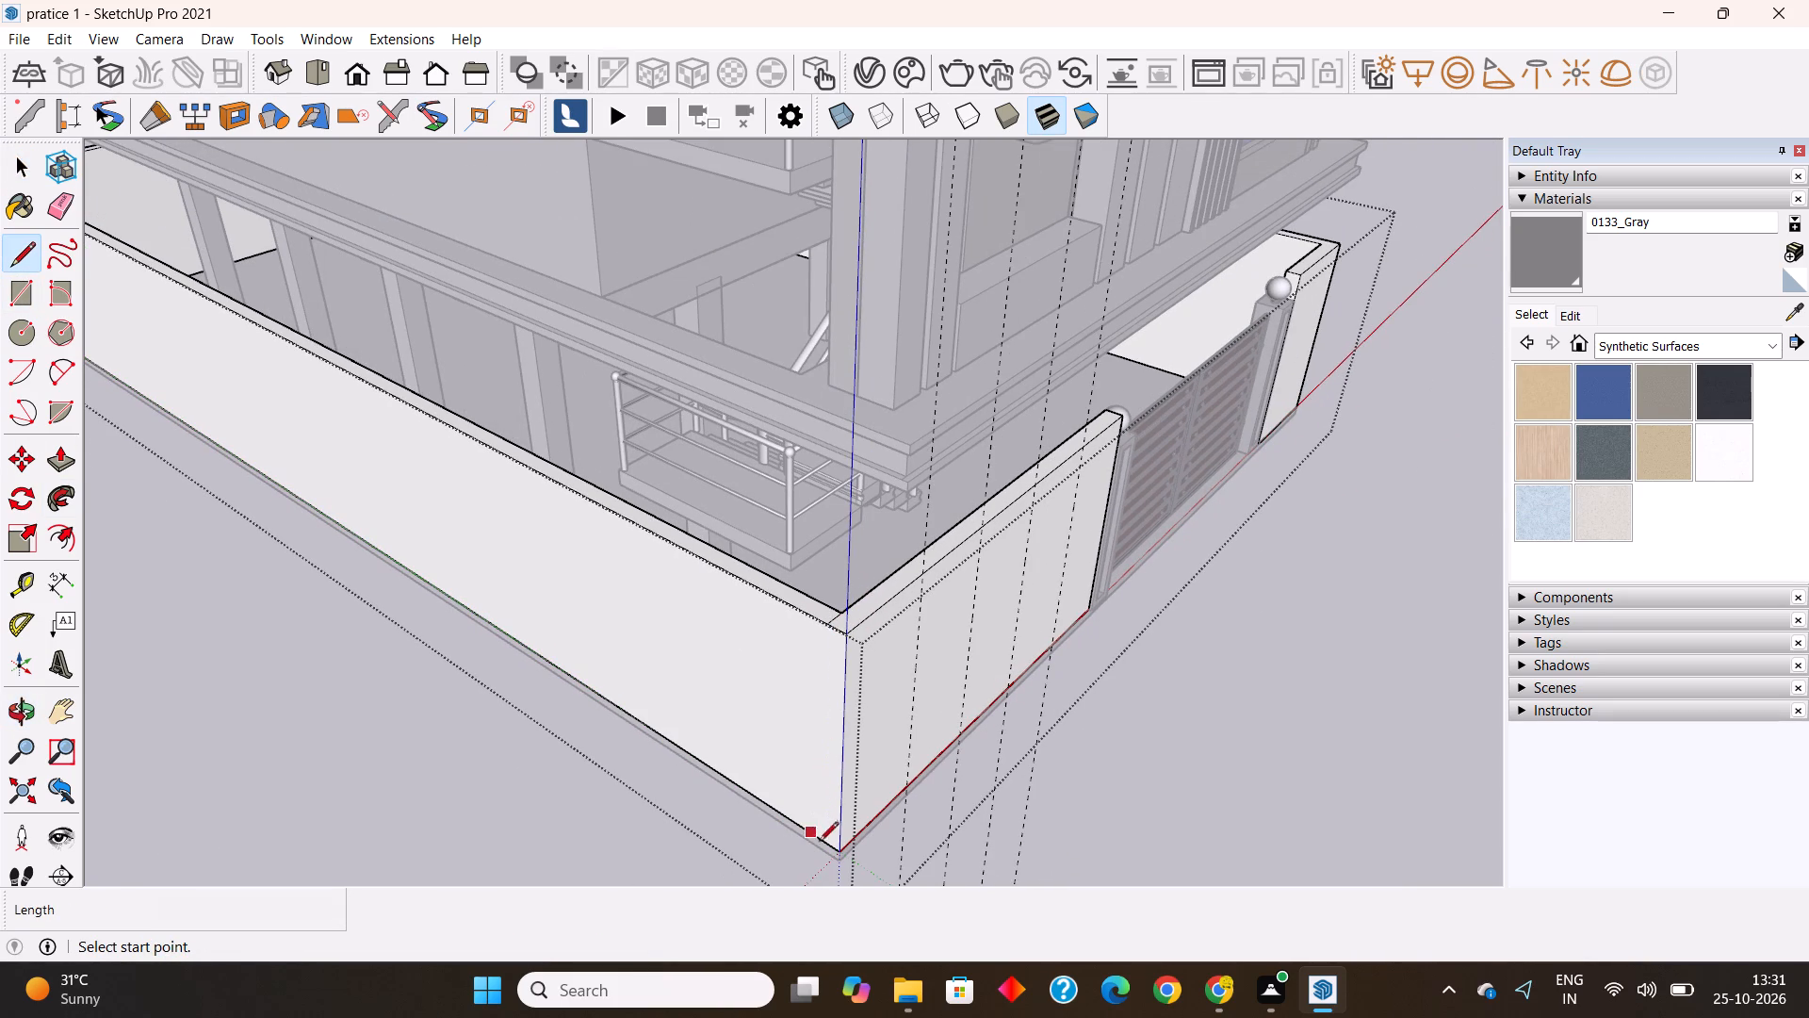
left_click(826, 624)
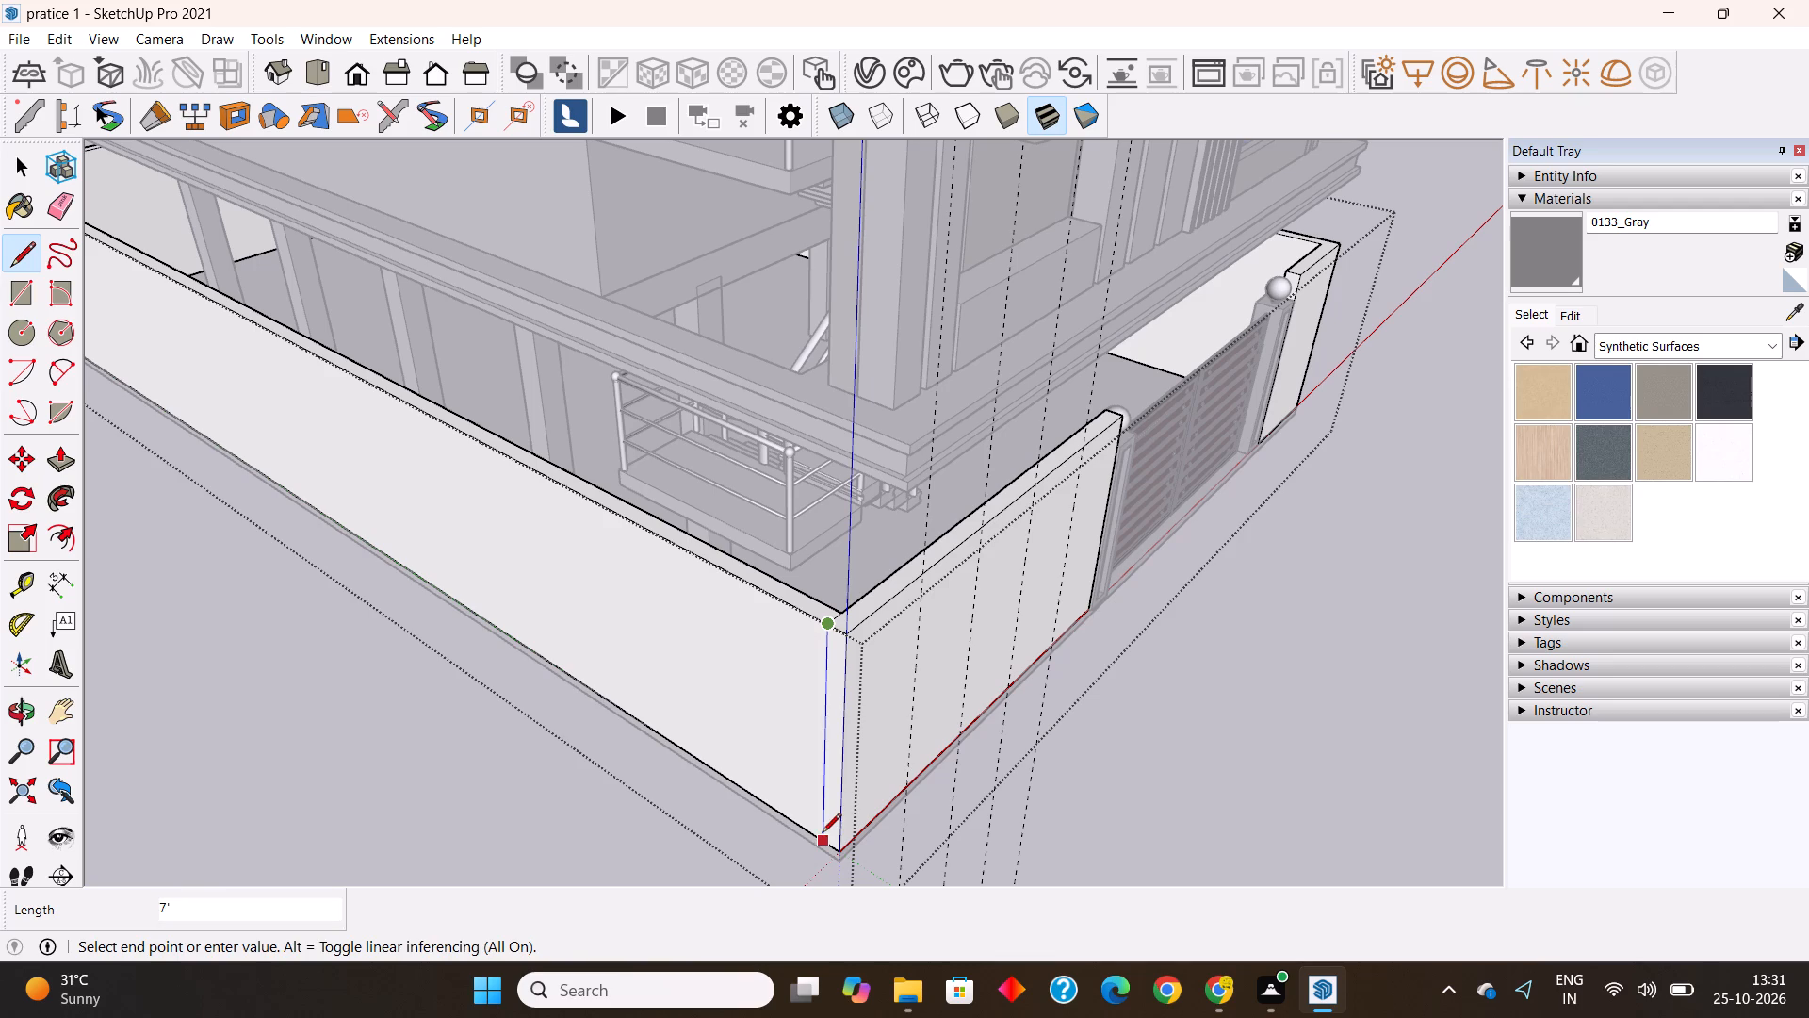
left_click(822, 845)
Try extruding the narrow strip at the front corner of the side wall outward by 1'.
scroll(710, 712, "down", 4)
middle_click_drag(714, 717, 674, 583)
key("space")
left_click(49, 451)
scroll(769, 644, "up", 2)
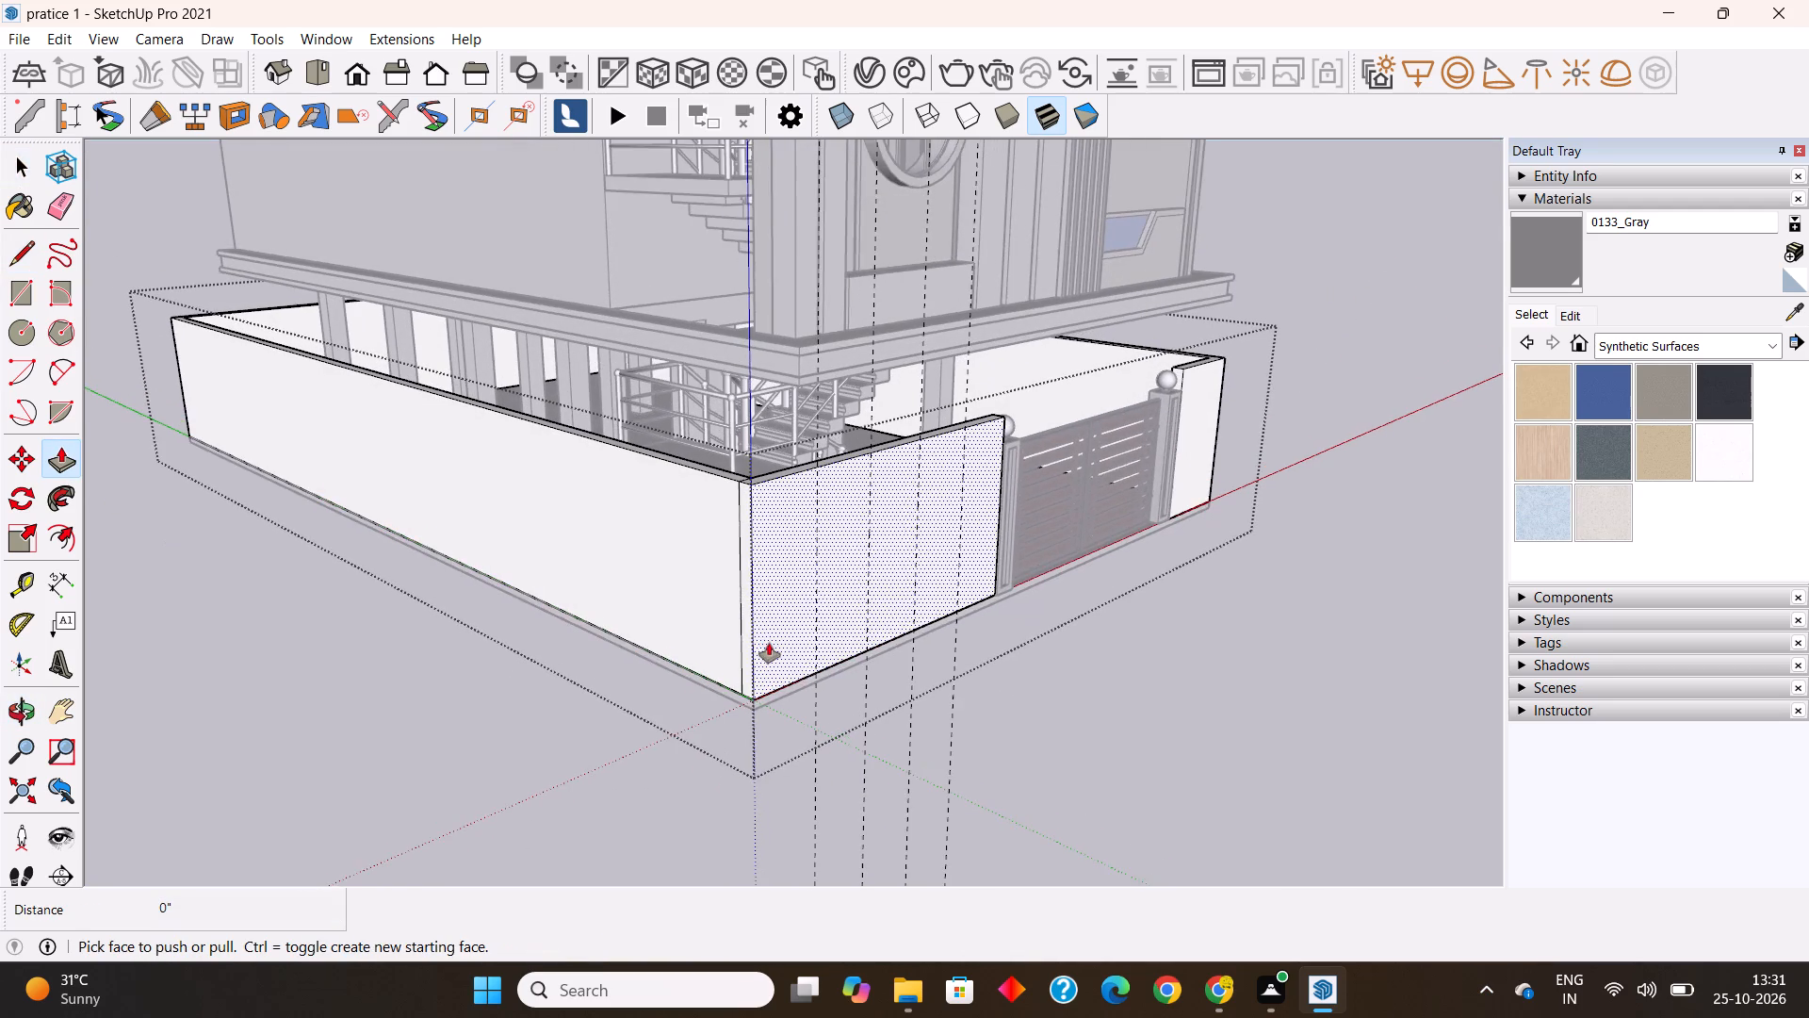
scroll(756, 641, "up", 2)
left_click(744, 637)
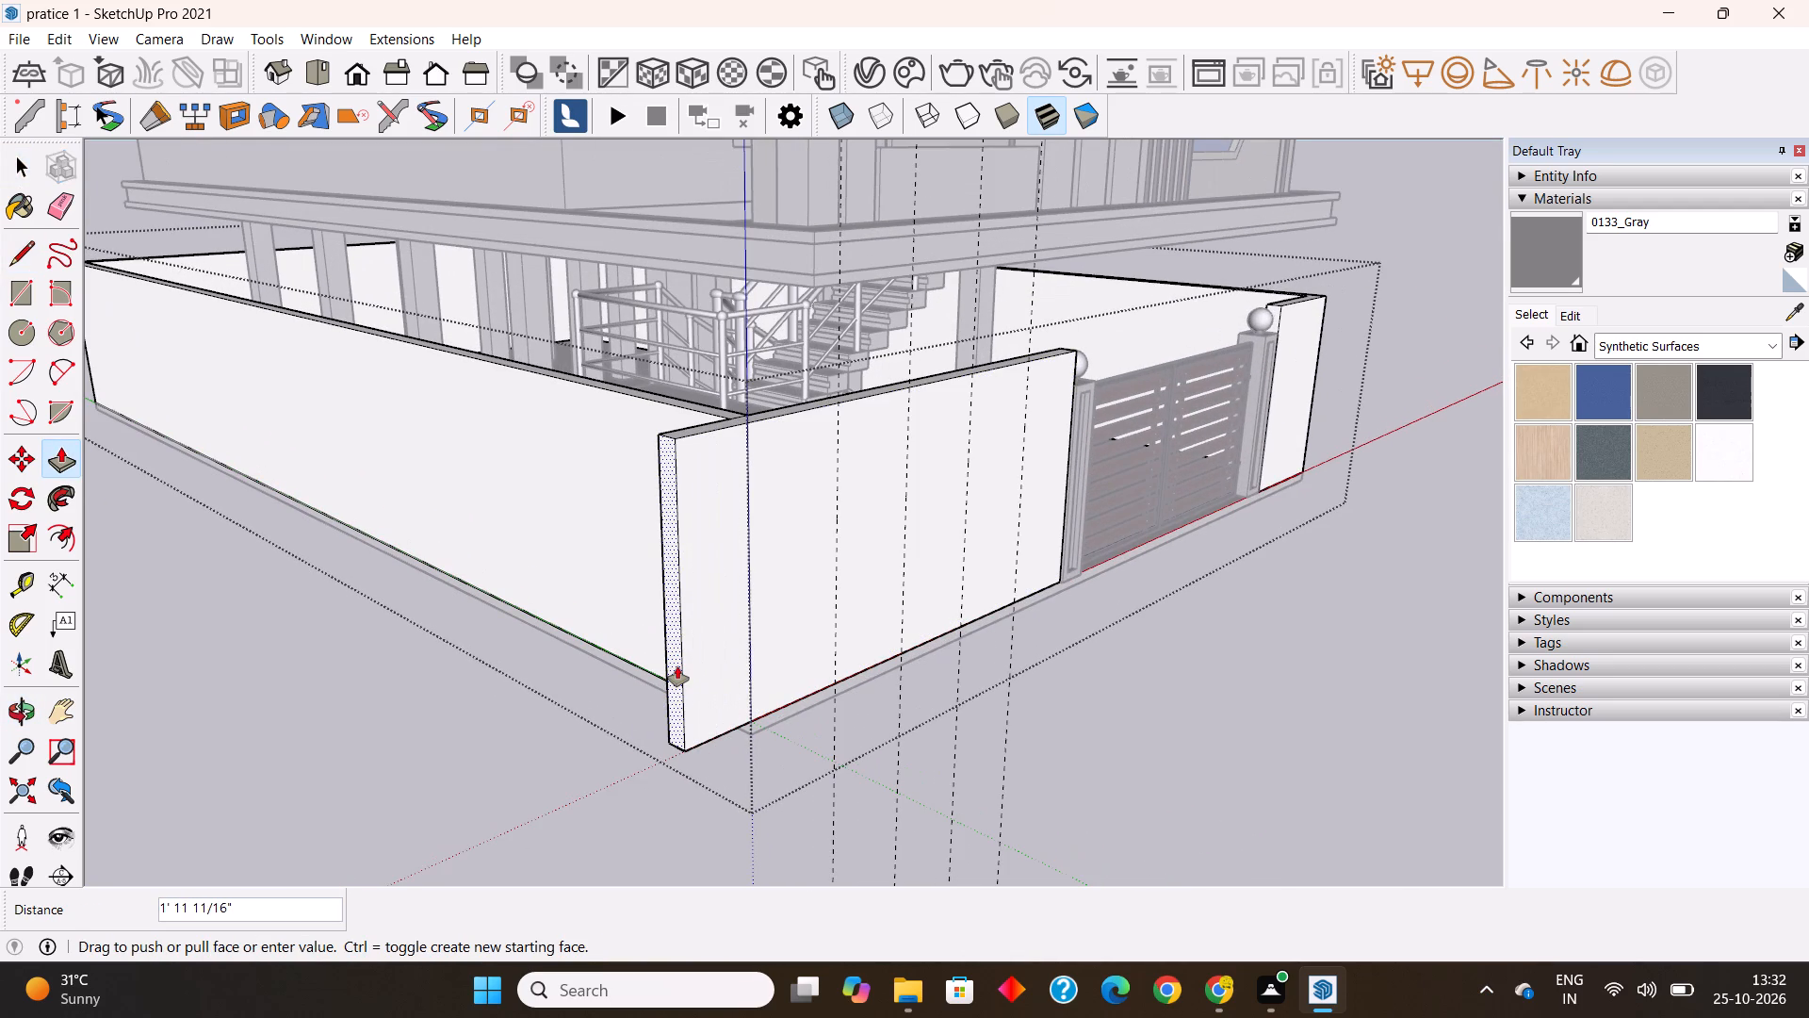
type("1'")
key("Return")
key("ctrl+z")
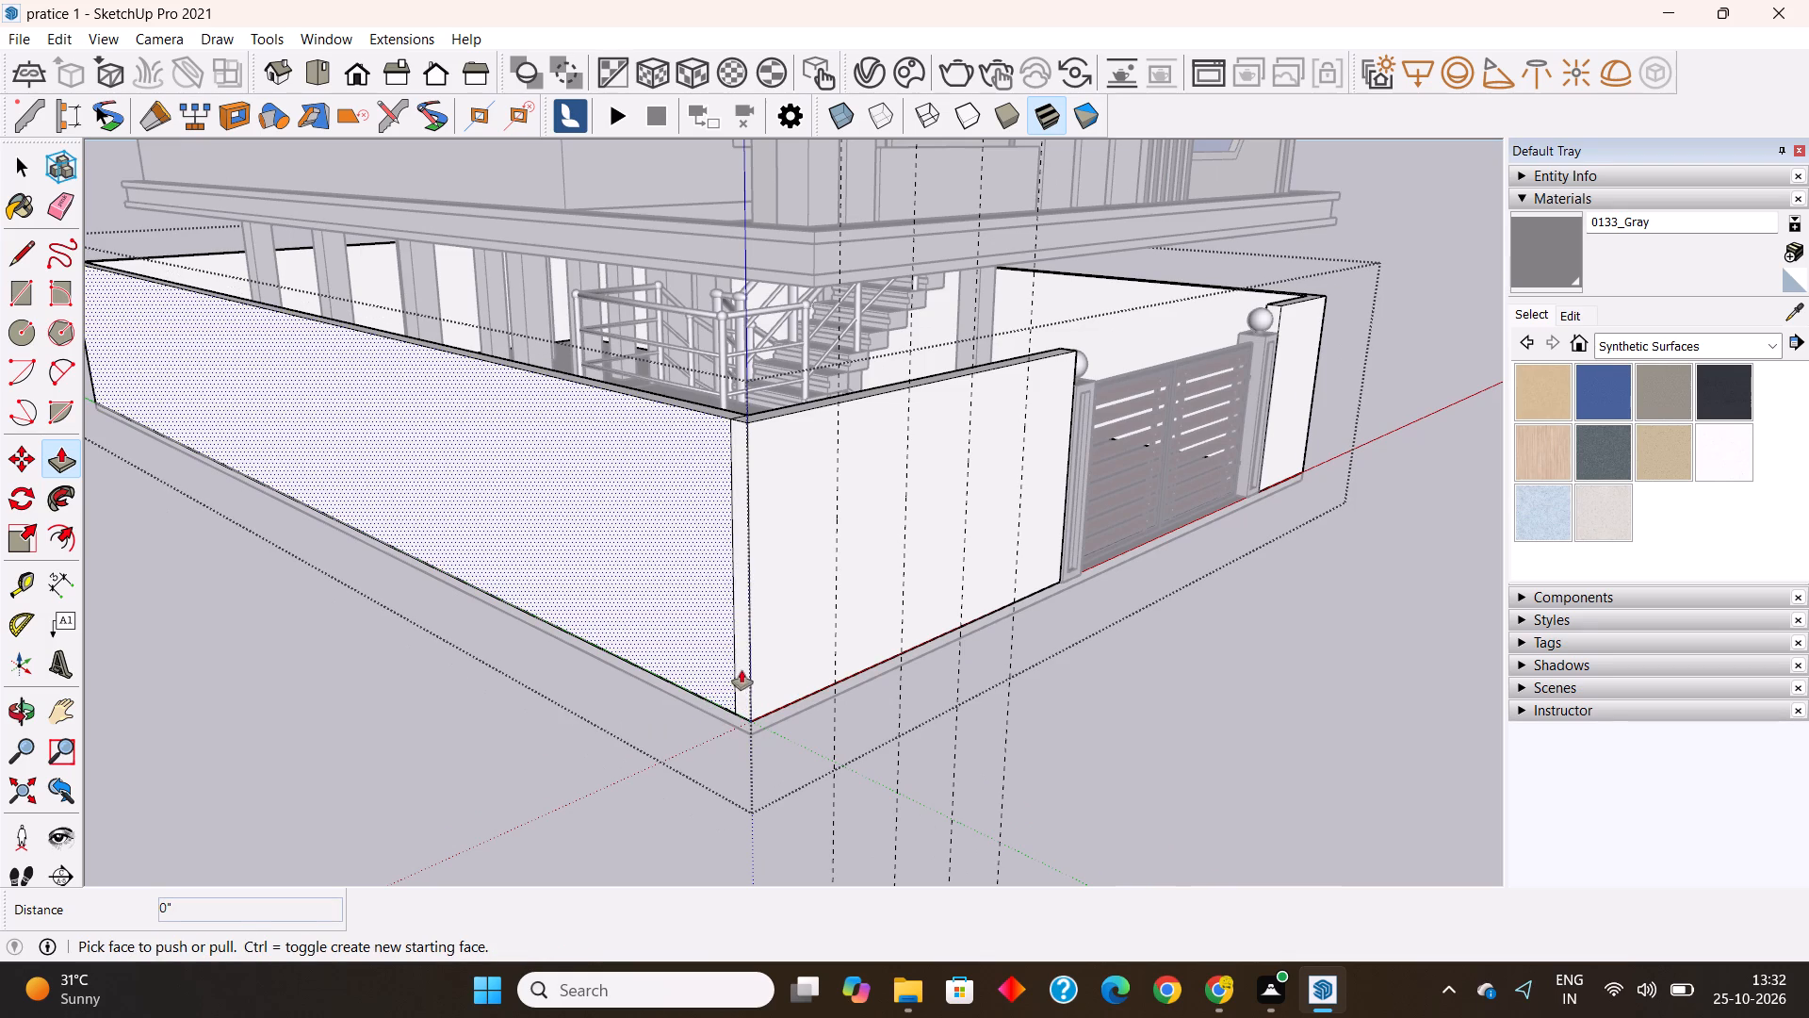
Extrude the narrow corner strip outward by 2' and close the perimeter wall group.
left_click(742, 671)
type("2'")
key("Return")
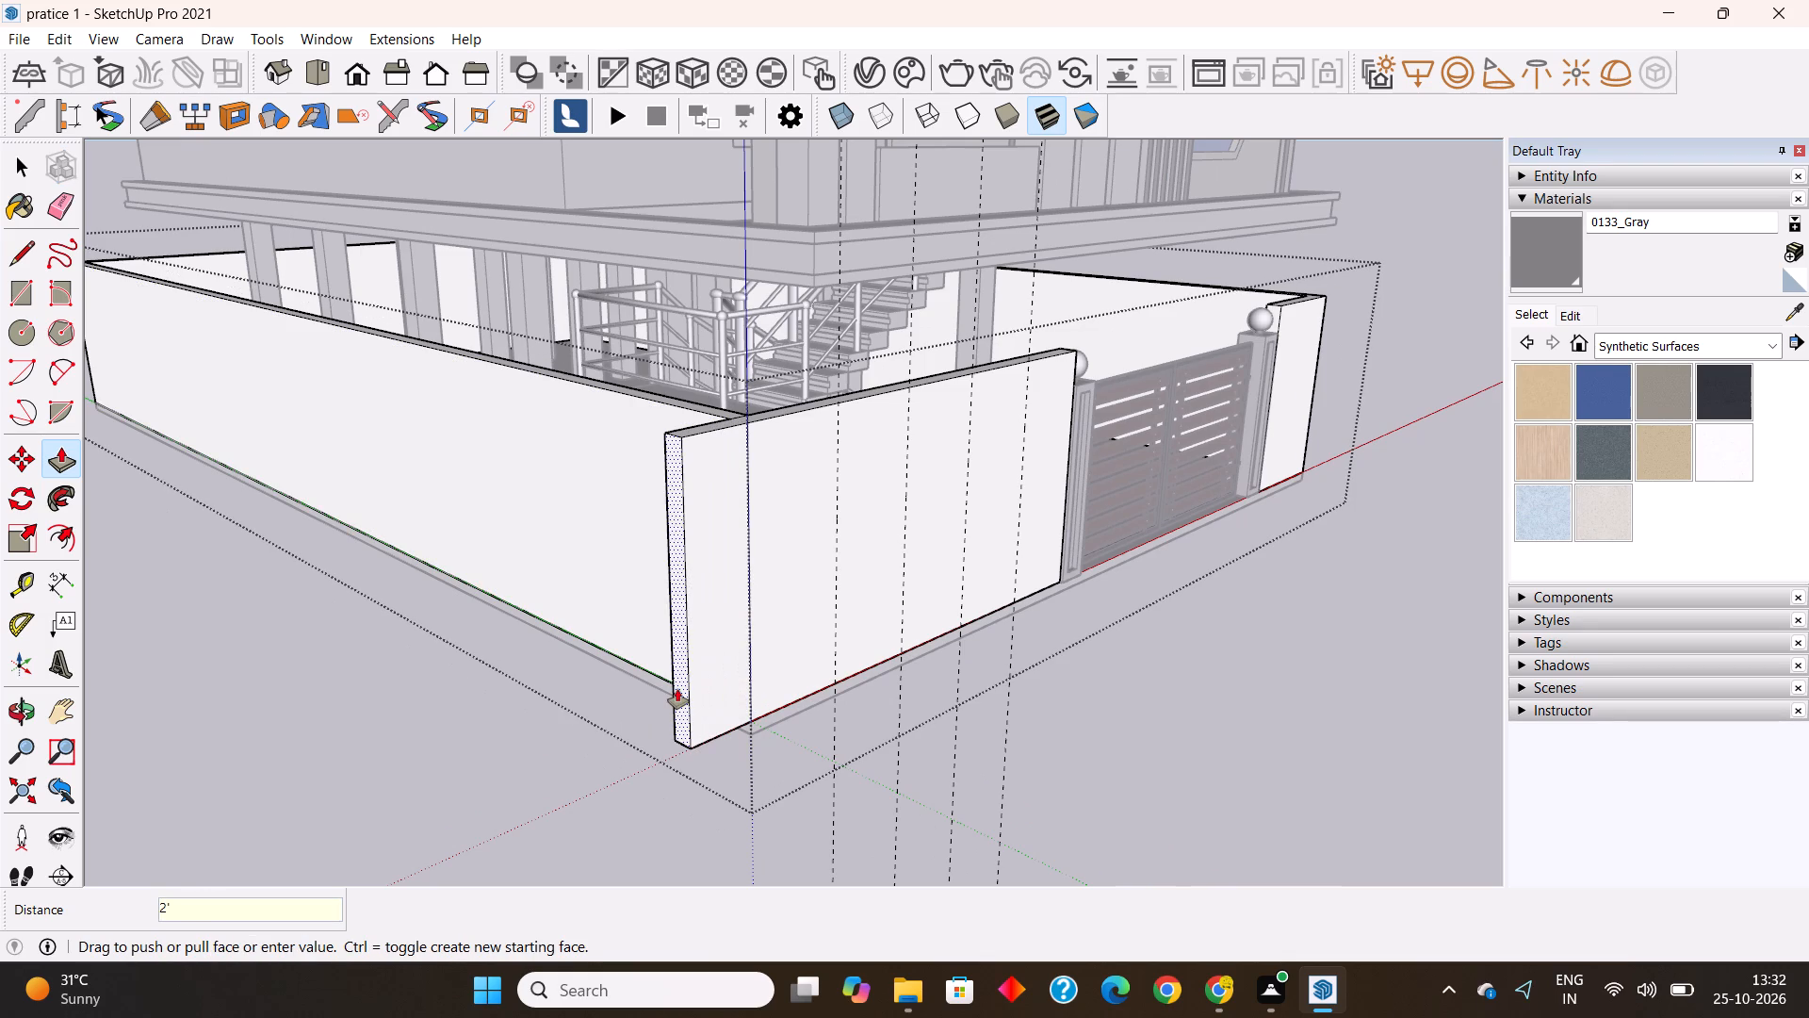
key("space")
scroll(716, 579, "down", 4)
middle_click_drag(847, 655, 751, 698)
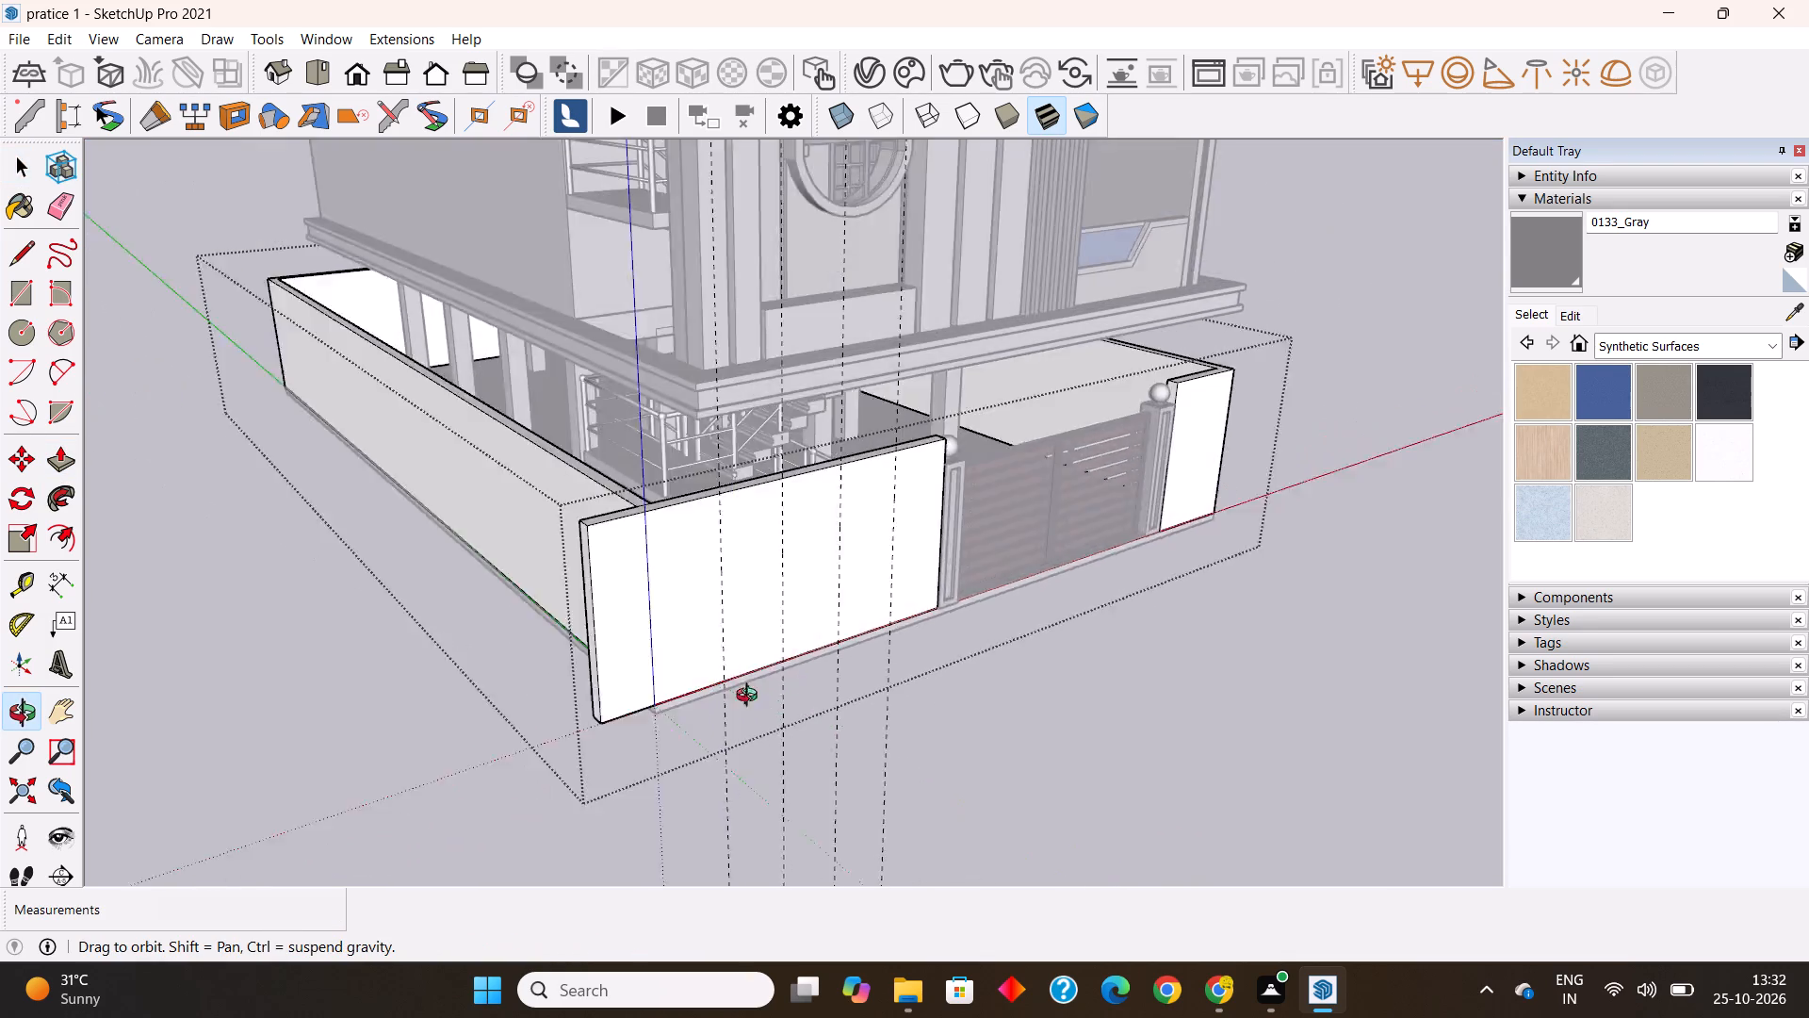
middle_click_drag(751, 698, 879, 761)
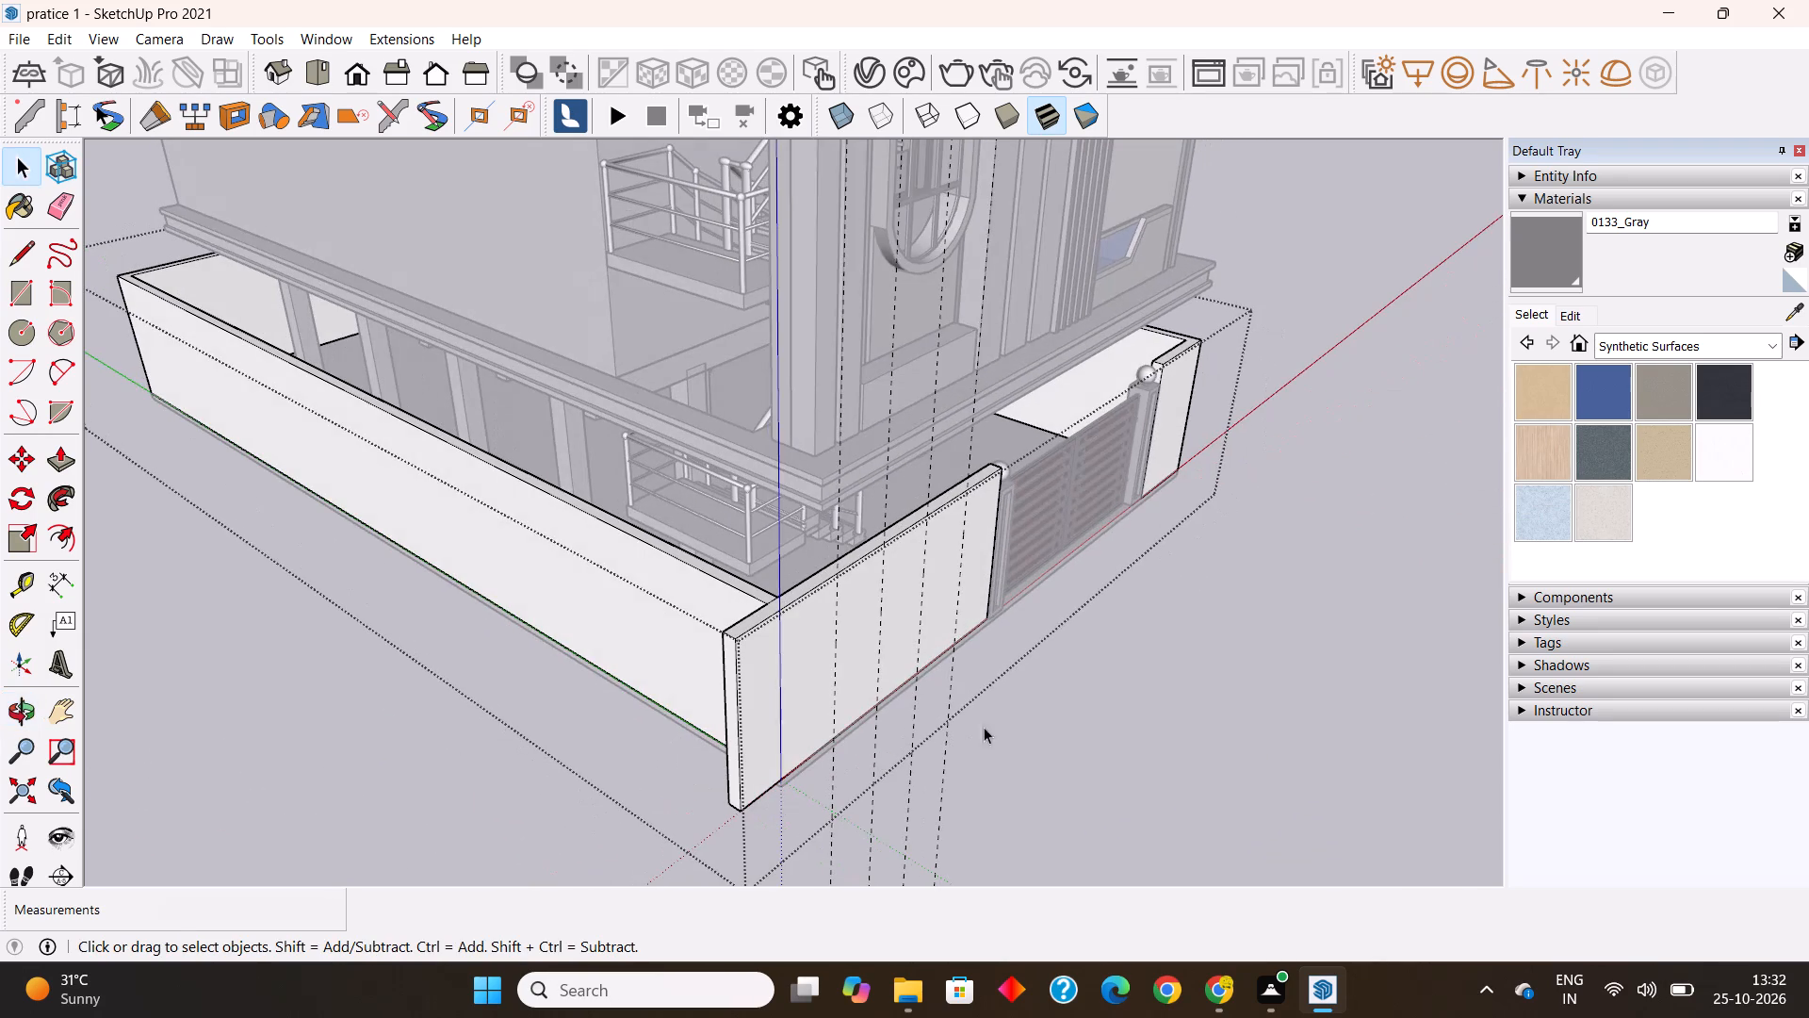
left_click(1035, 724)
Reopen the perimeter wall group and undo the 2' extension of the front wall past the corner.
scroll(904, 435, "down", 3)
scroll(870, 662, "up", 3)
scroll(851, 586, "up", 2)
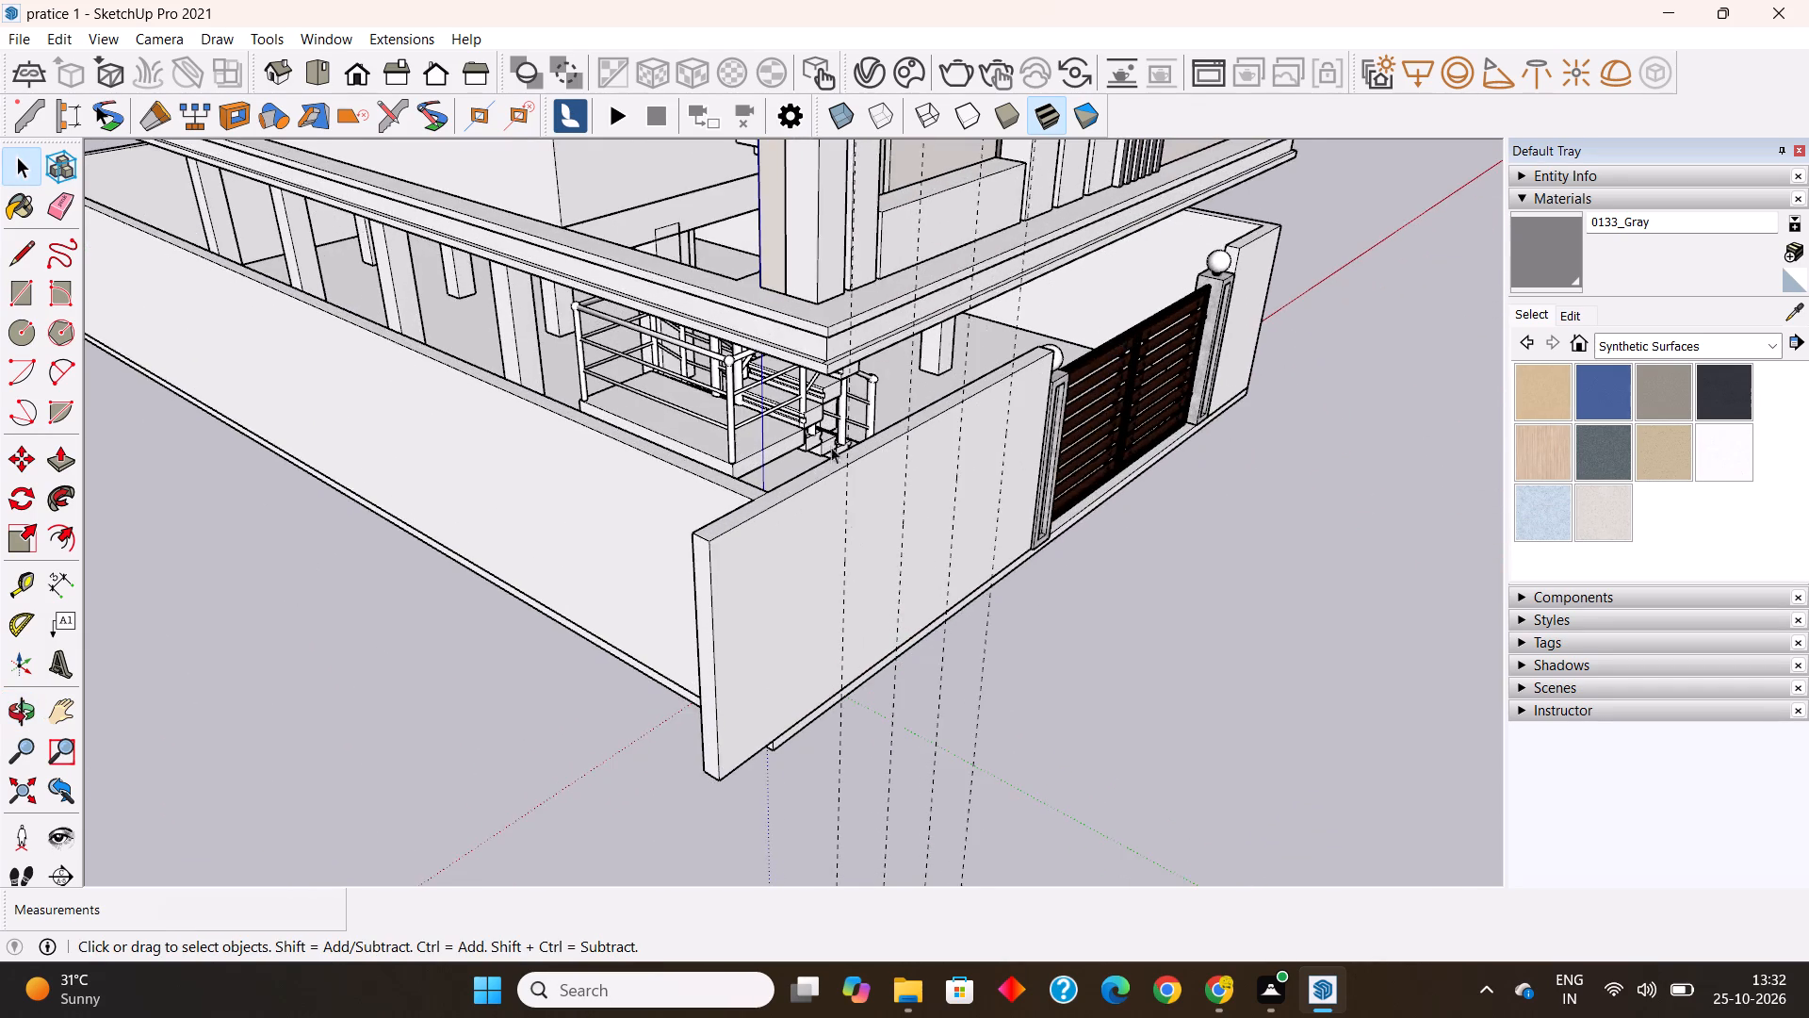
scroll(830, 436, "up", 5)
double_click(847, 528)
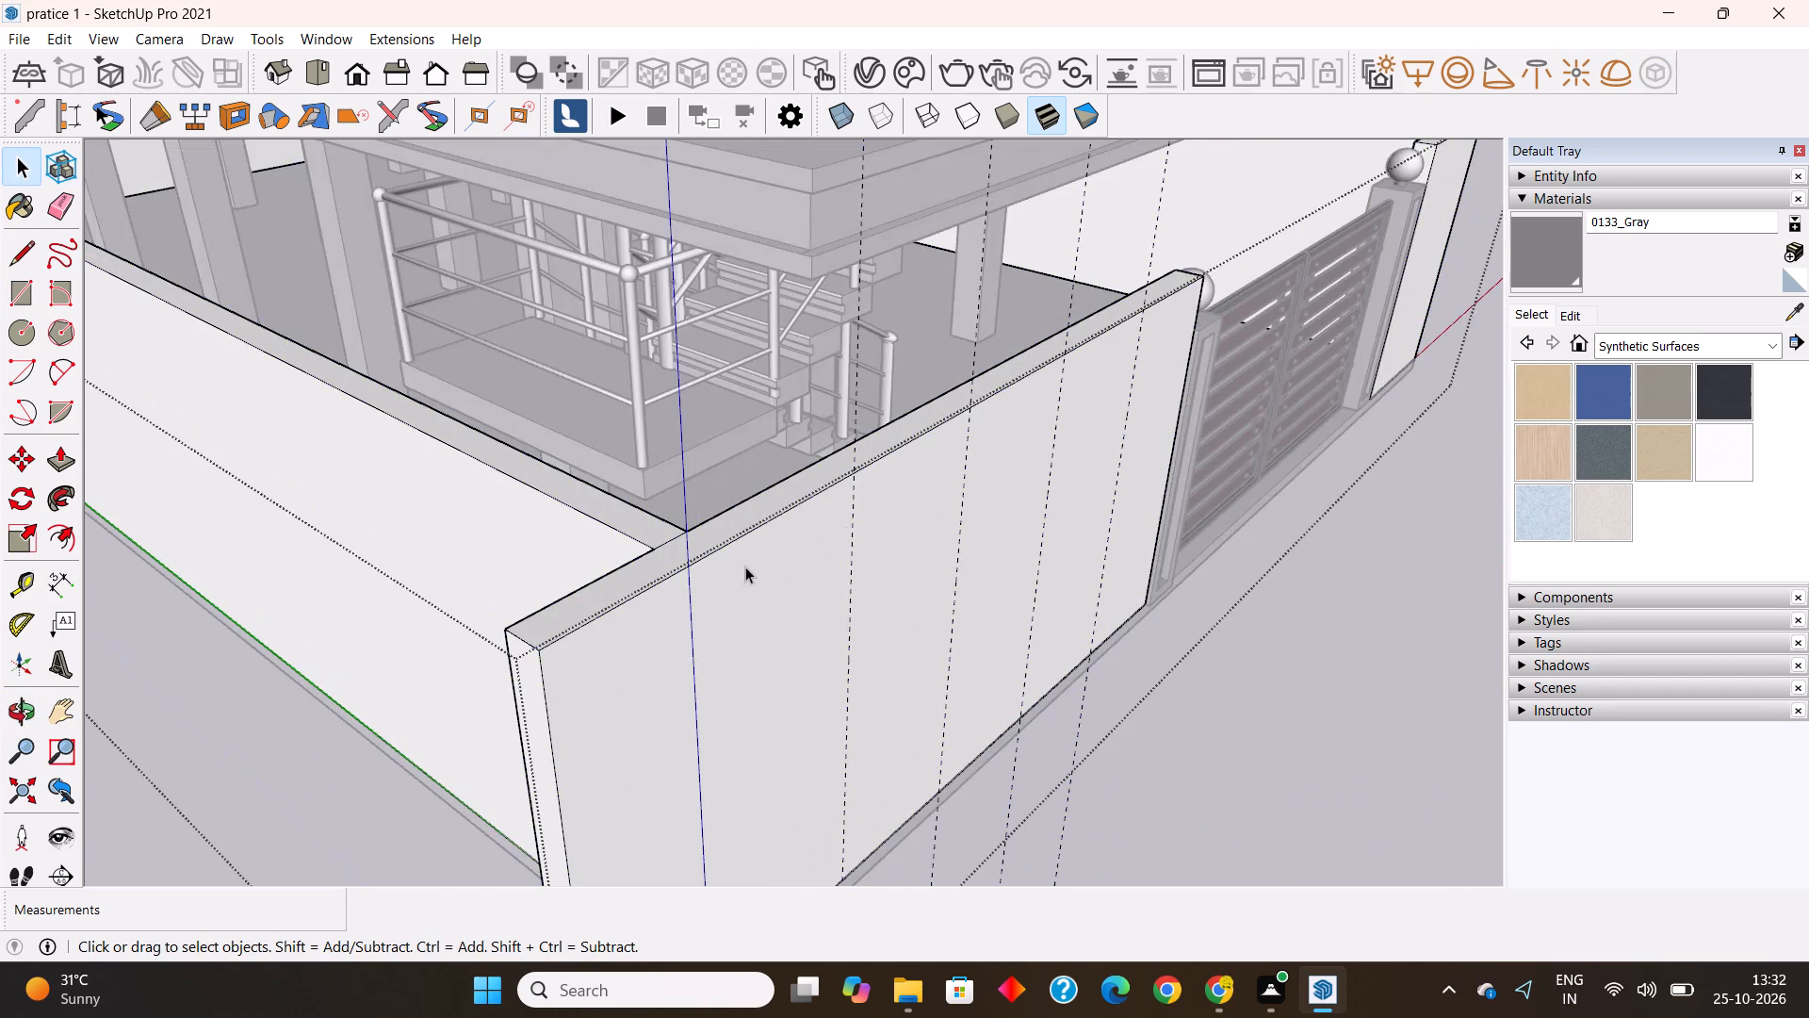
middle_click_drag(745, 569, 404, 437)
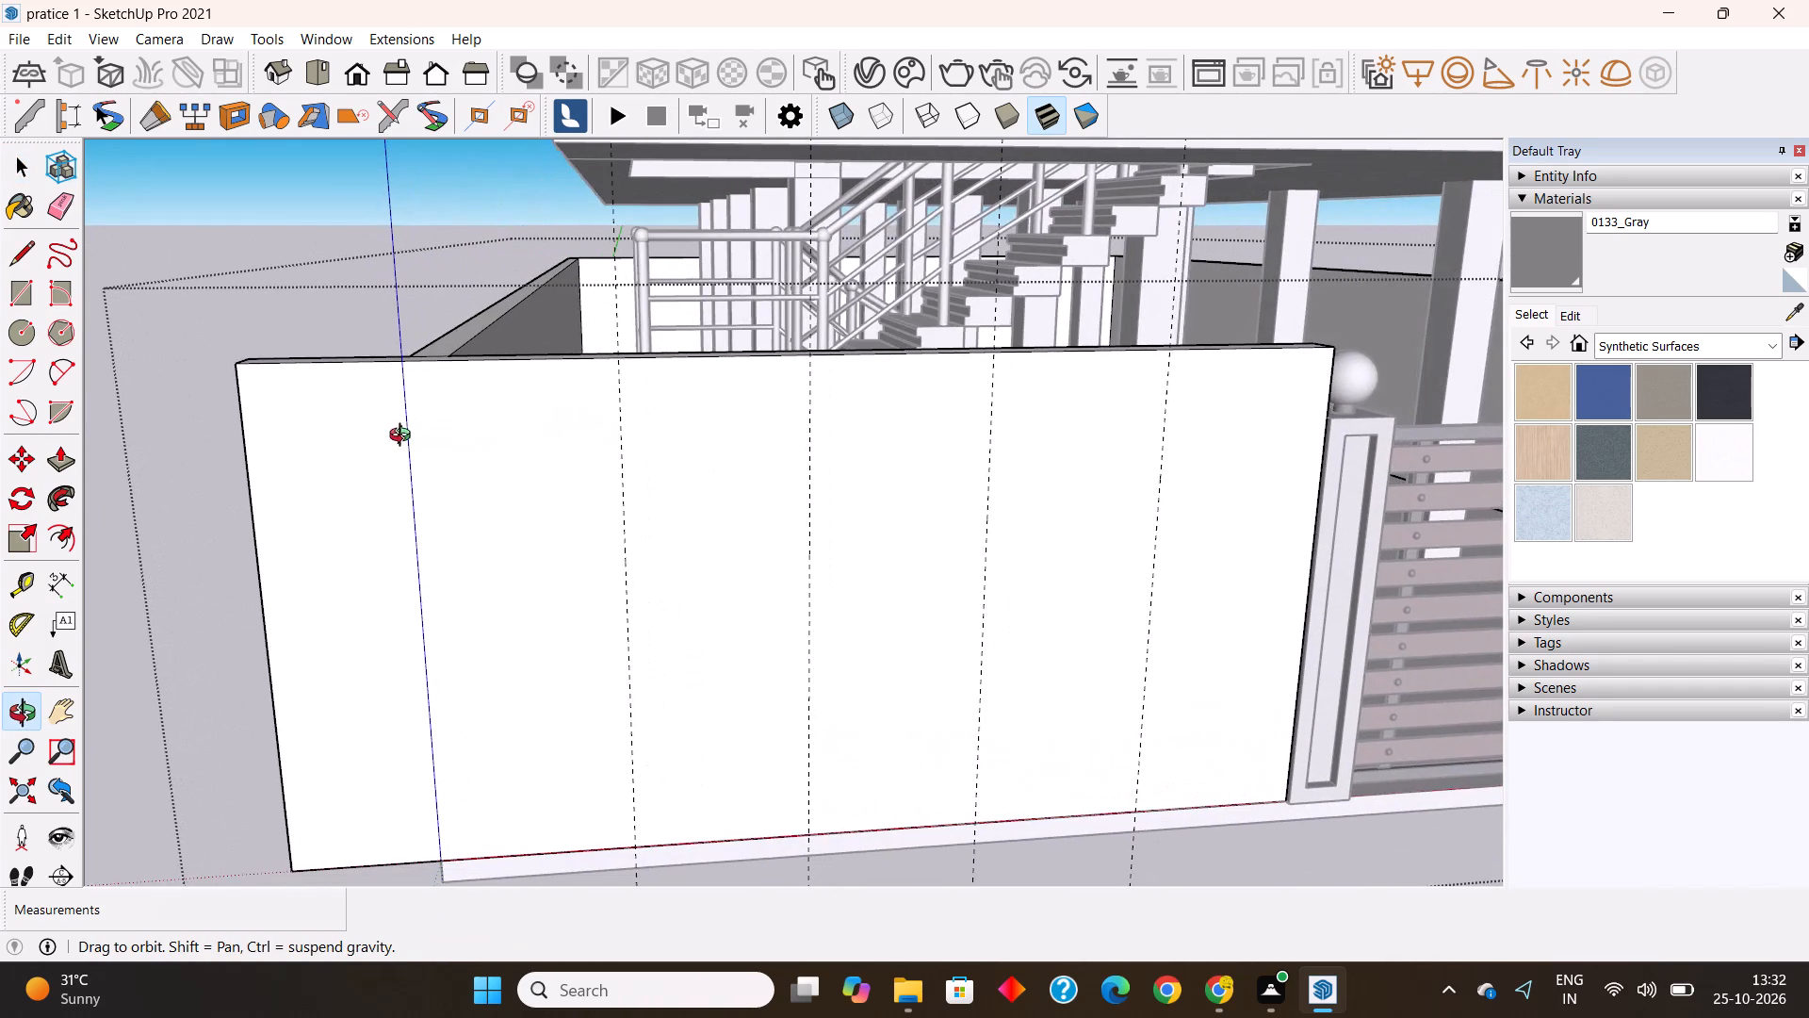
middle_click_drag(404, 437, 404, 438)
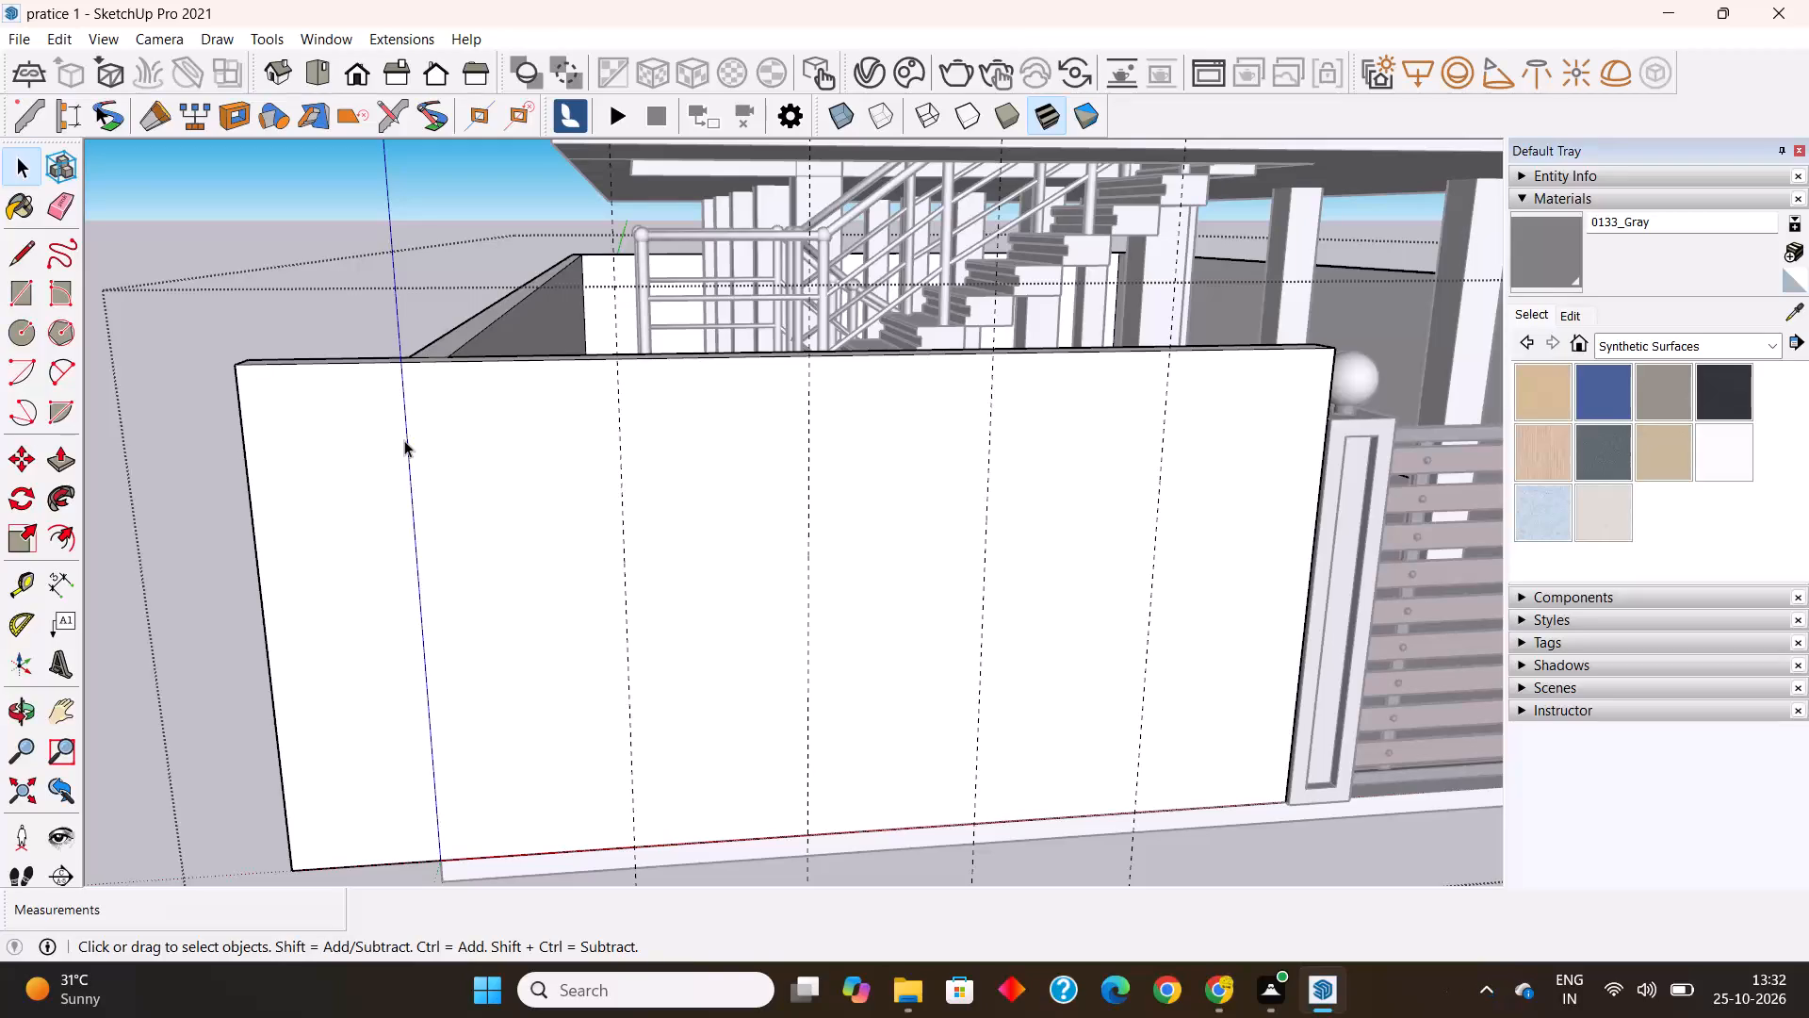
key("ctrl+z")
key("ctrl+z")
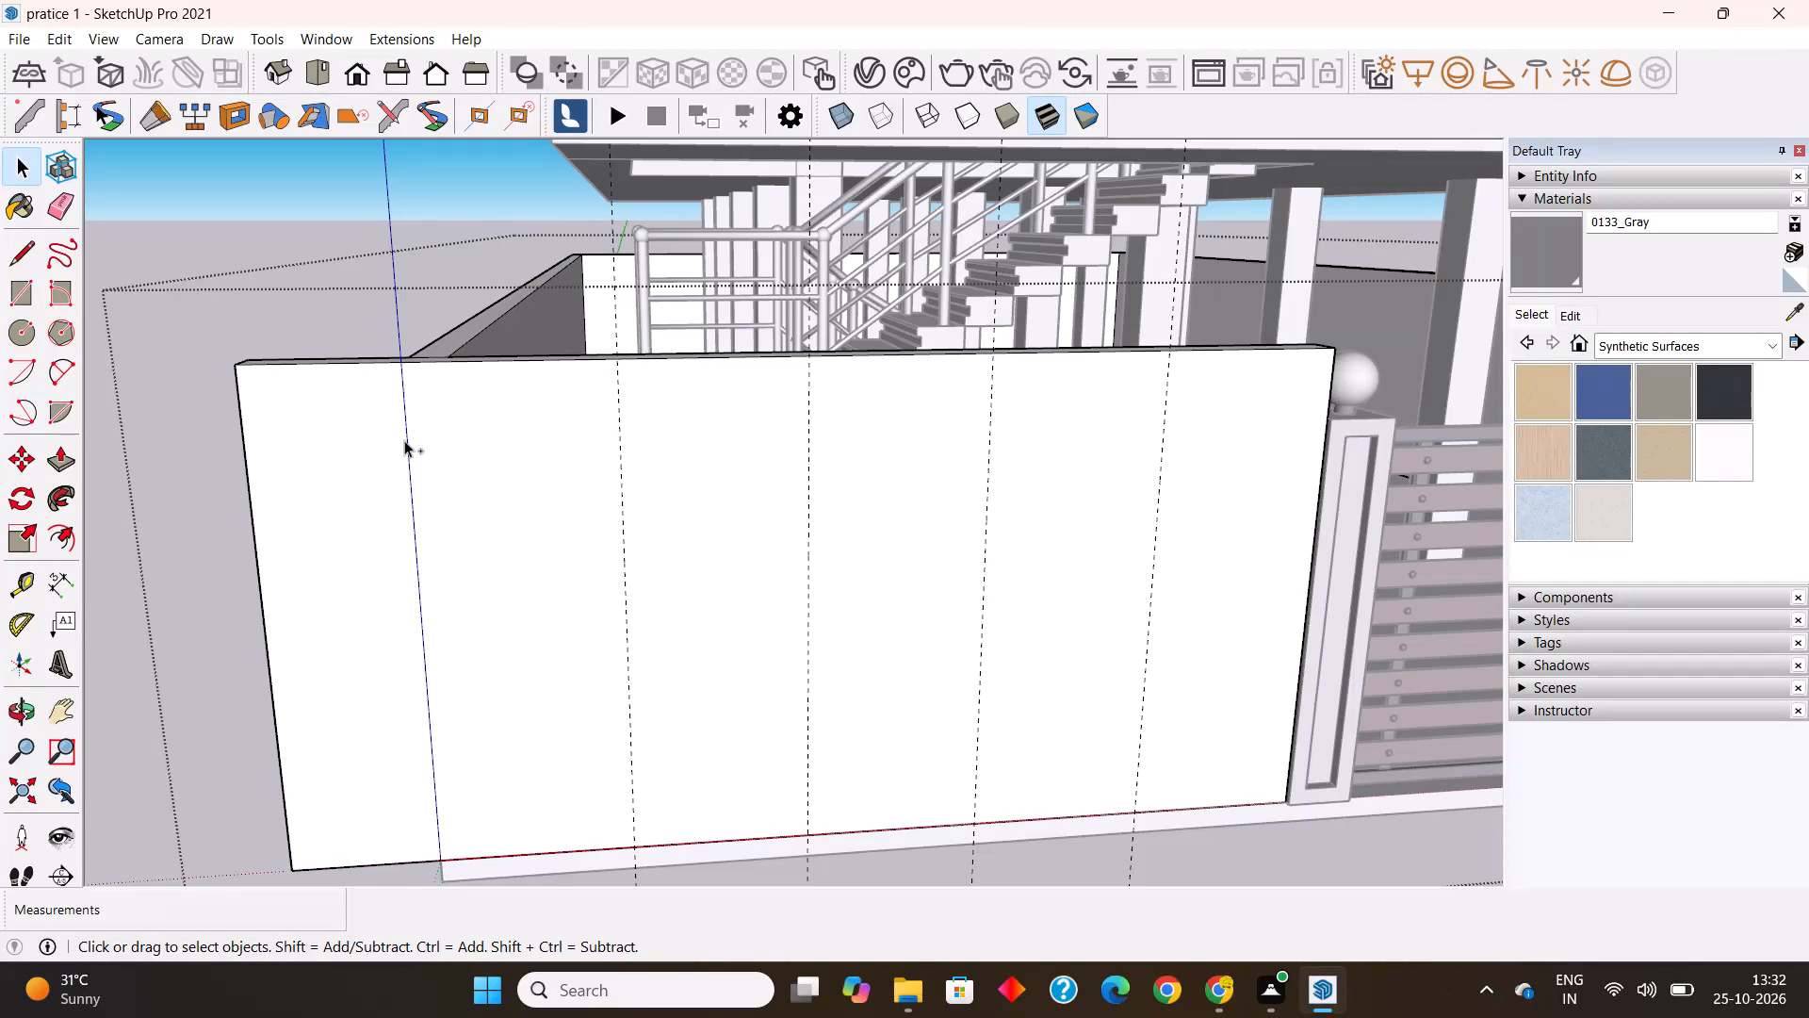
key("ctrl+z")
Extrude the narrow corner strip outward by 6" to extend the front wall, and close the perimeter wall group.
scroll(407, 440, "down", 3)
middle_click_drag(498, 479, 696, 555)
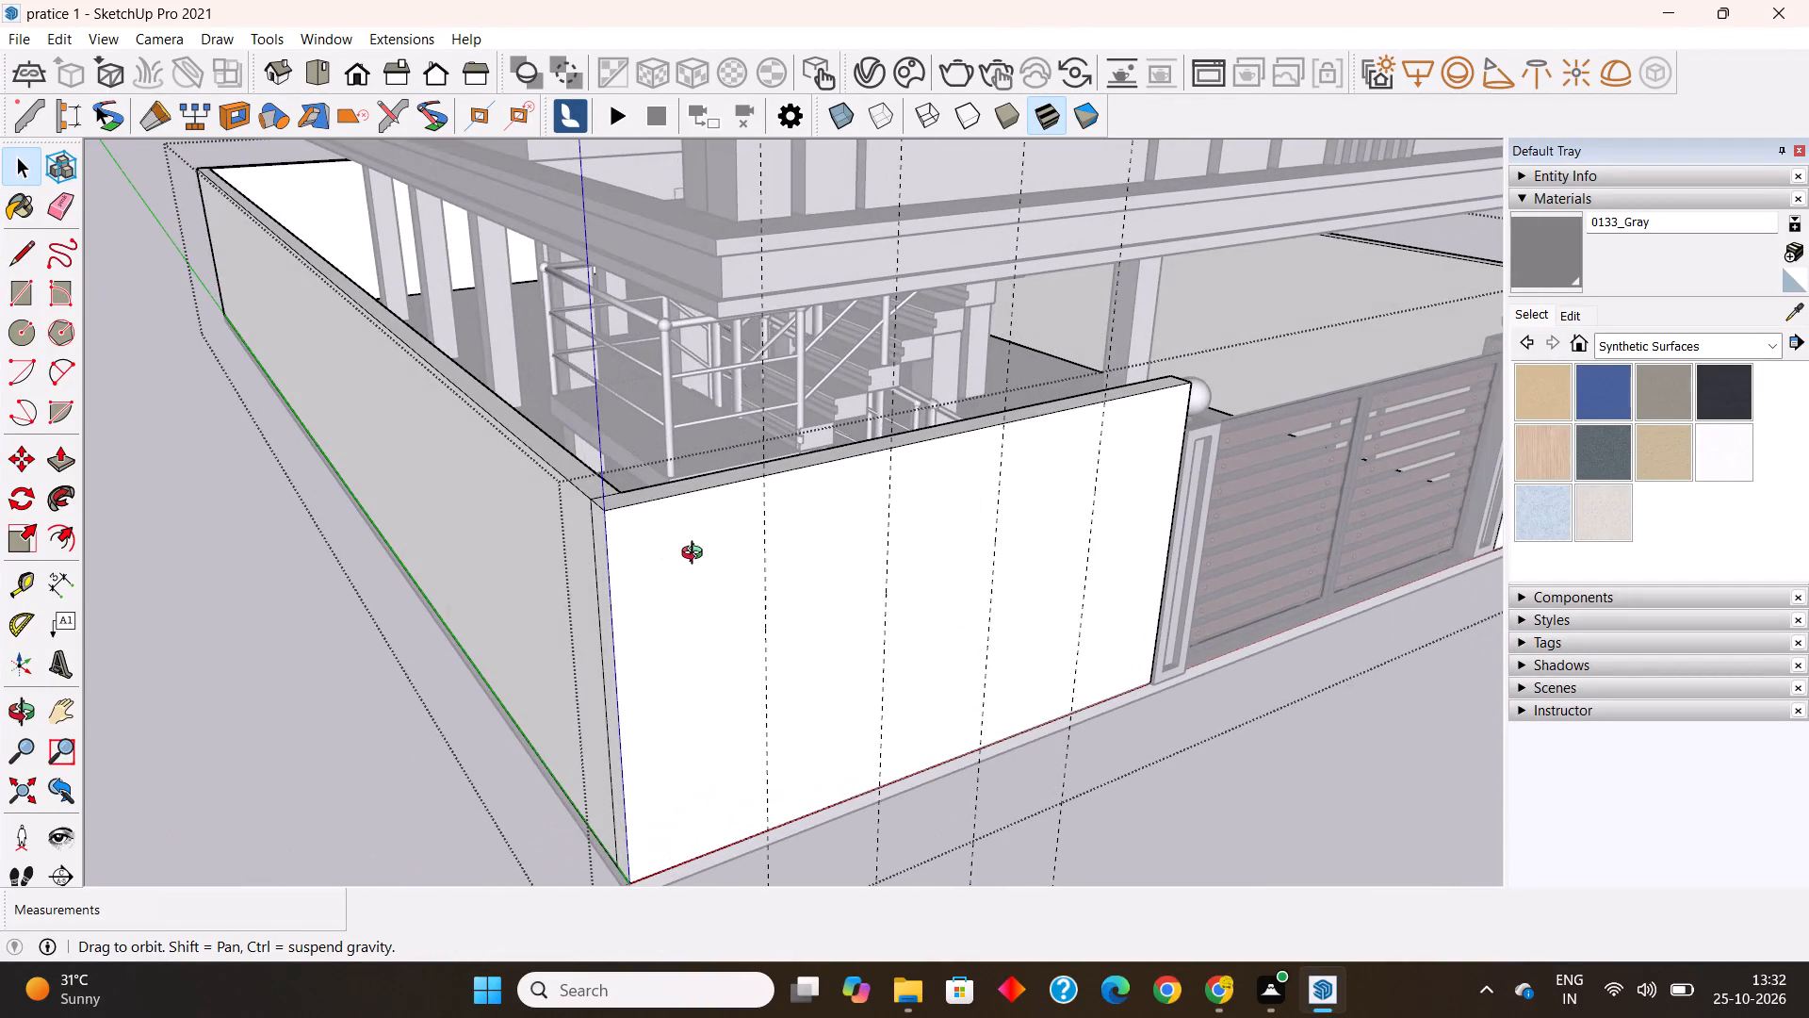
middle_click_drag(696, 555, 655, 554)
middle_click_drag(562, 514, 571, 515)
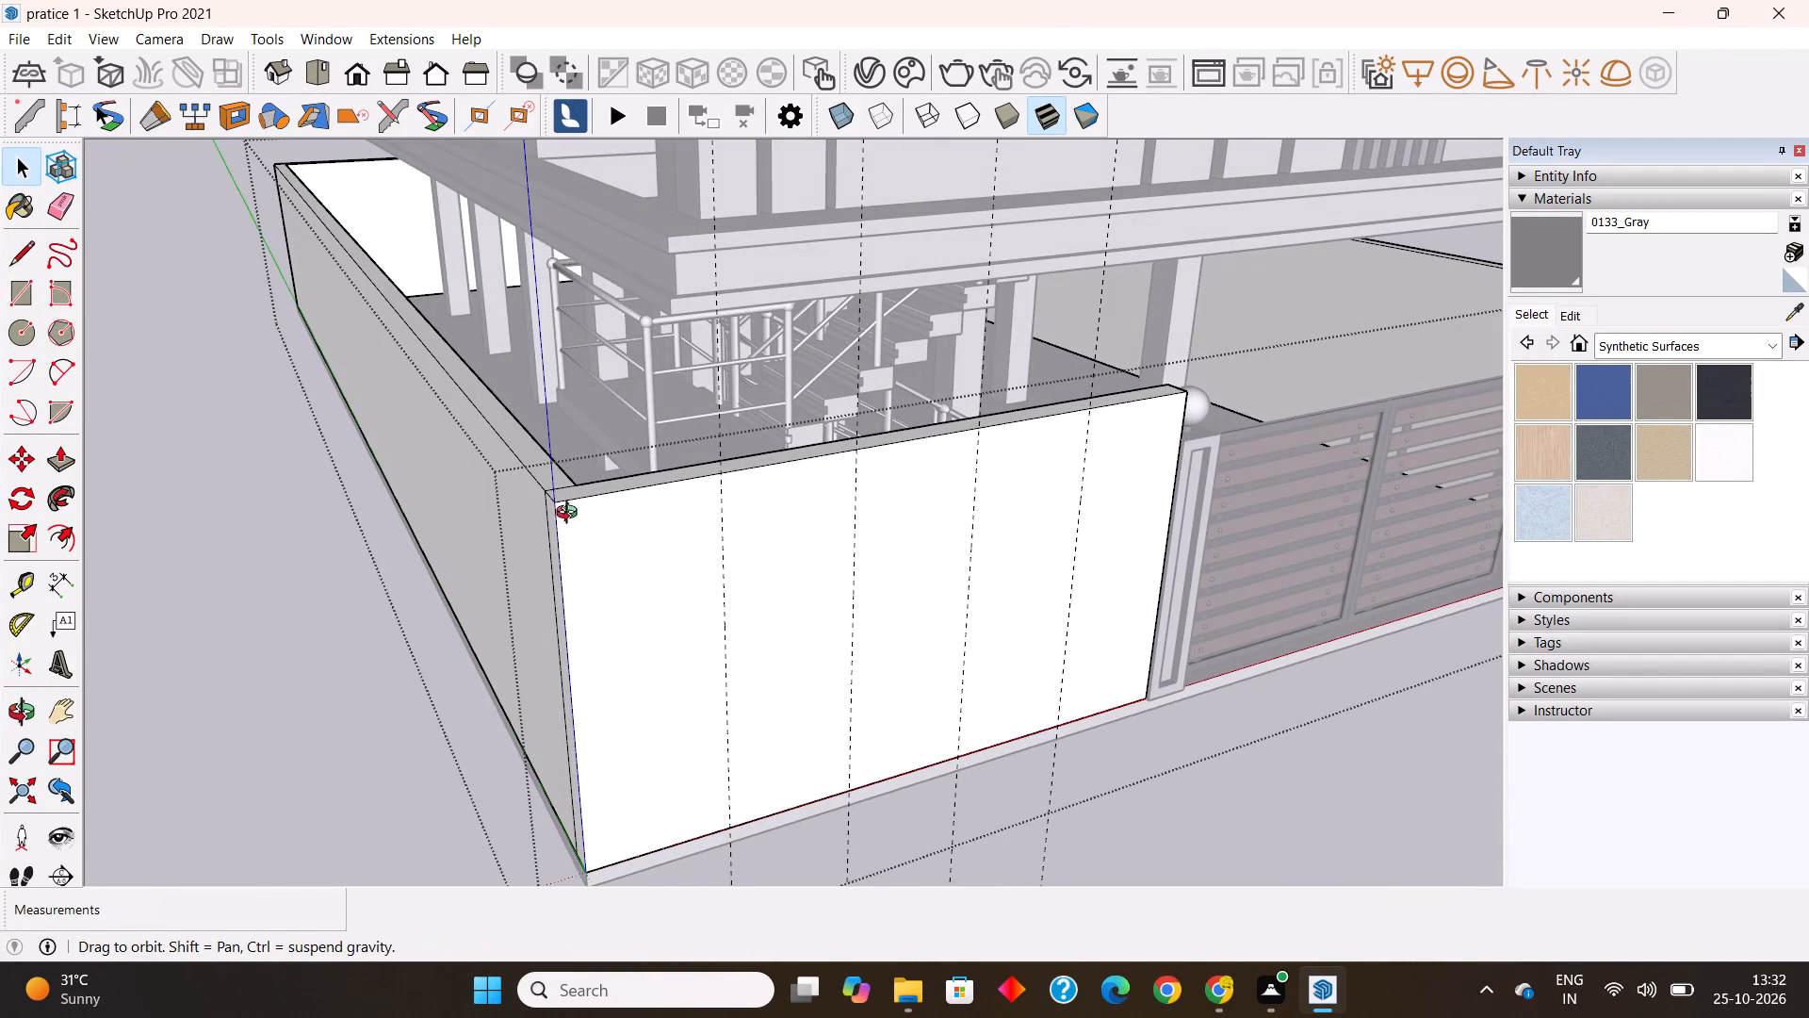
middle_click_drag(571, 515, 655, 467)
double_click(665, 502)
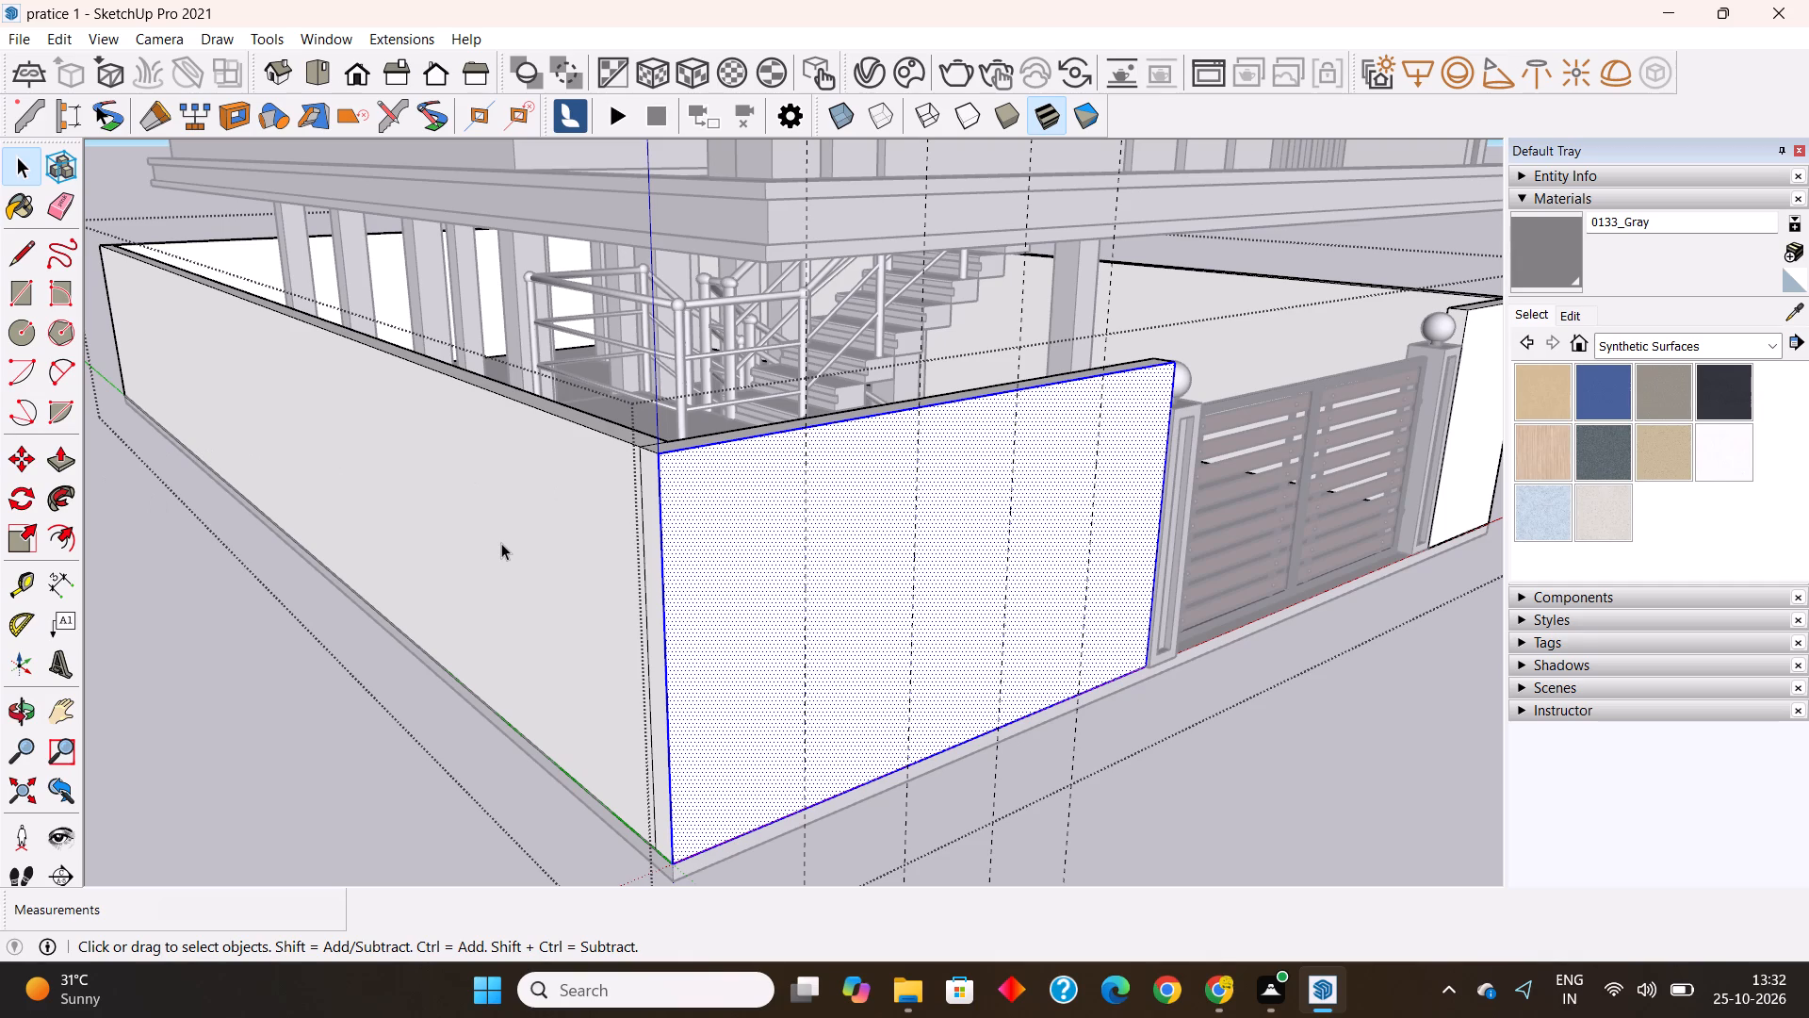
key("Escape")
double_click(595, 548)
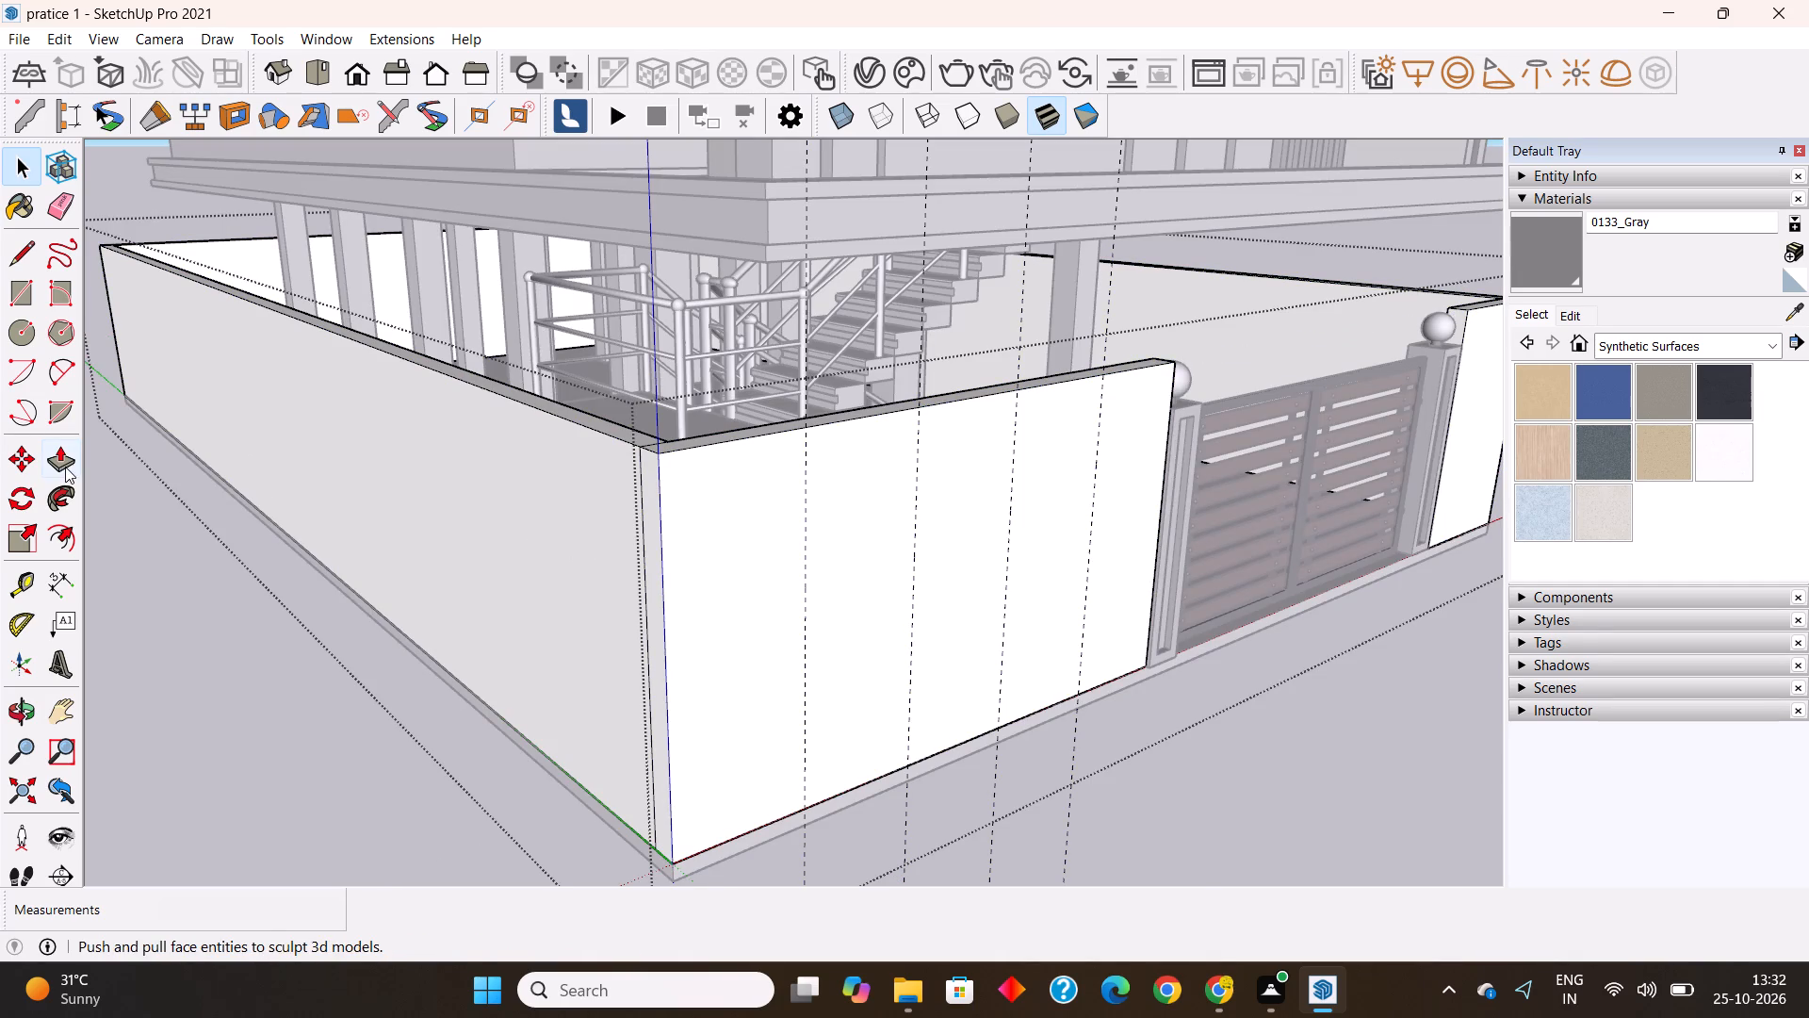
left_click(59, 460)
left_click(653, 512)
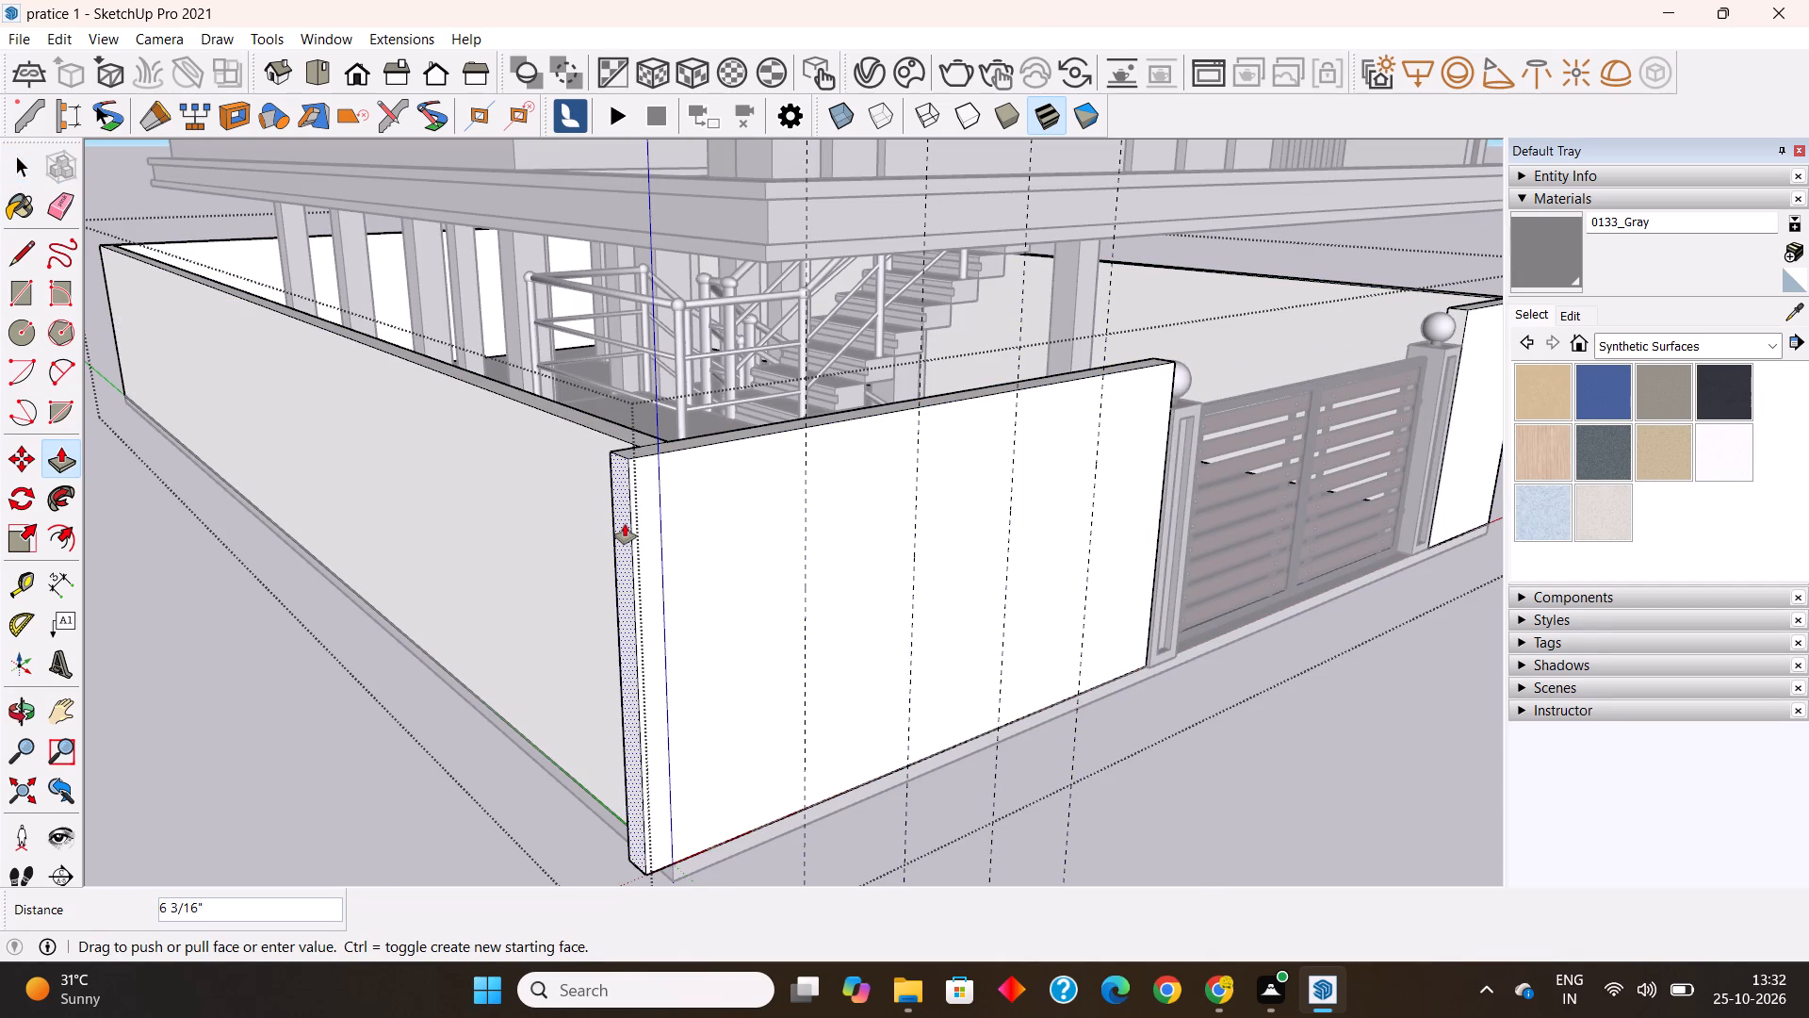
type("6\"")
key("Return")
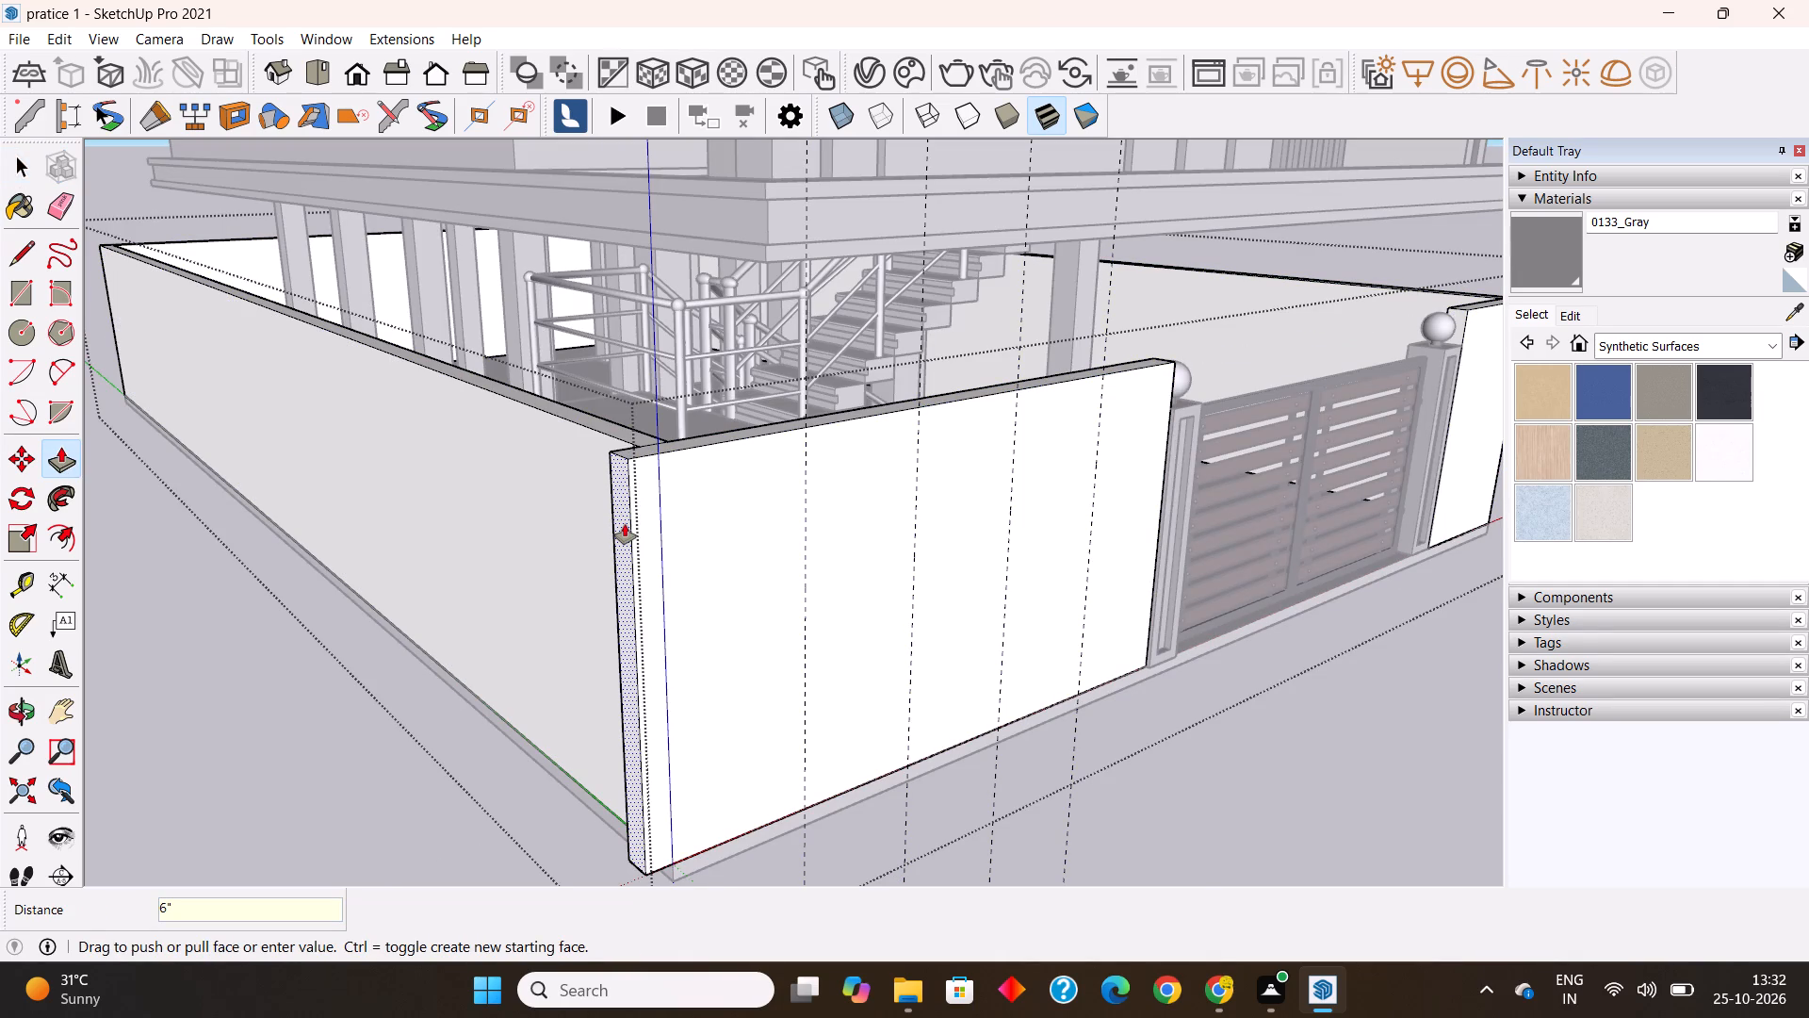
key("space")
scroll(549, 488, "down", 4)
left_click(371, 718)
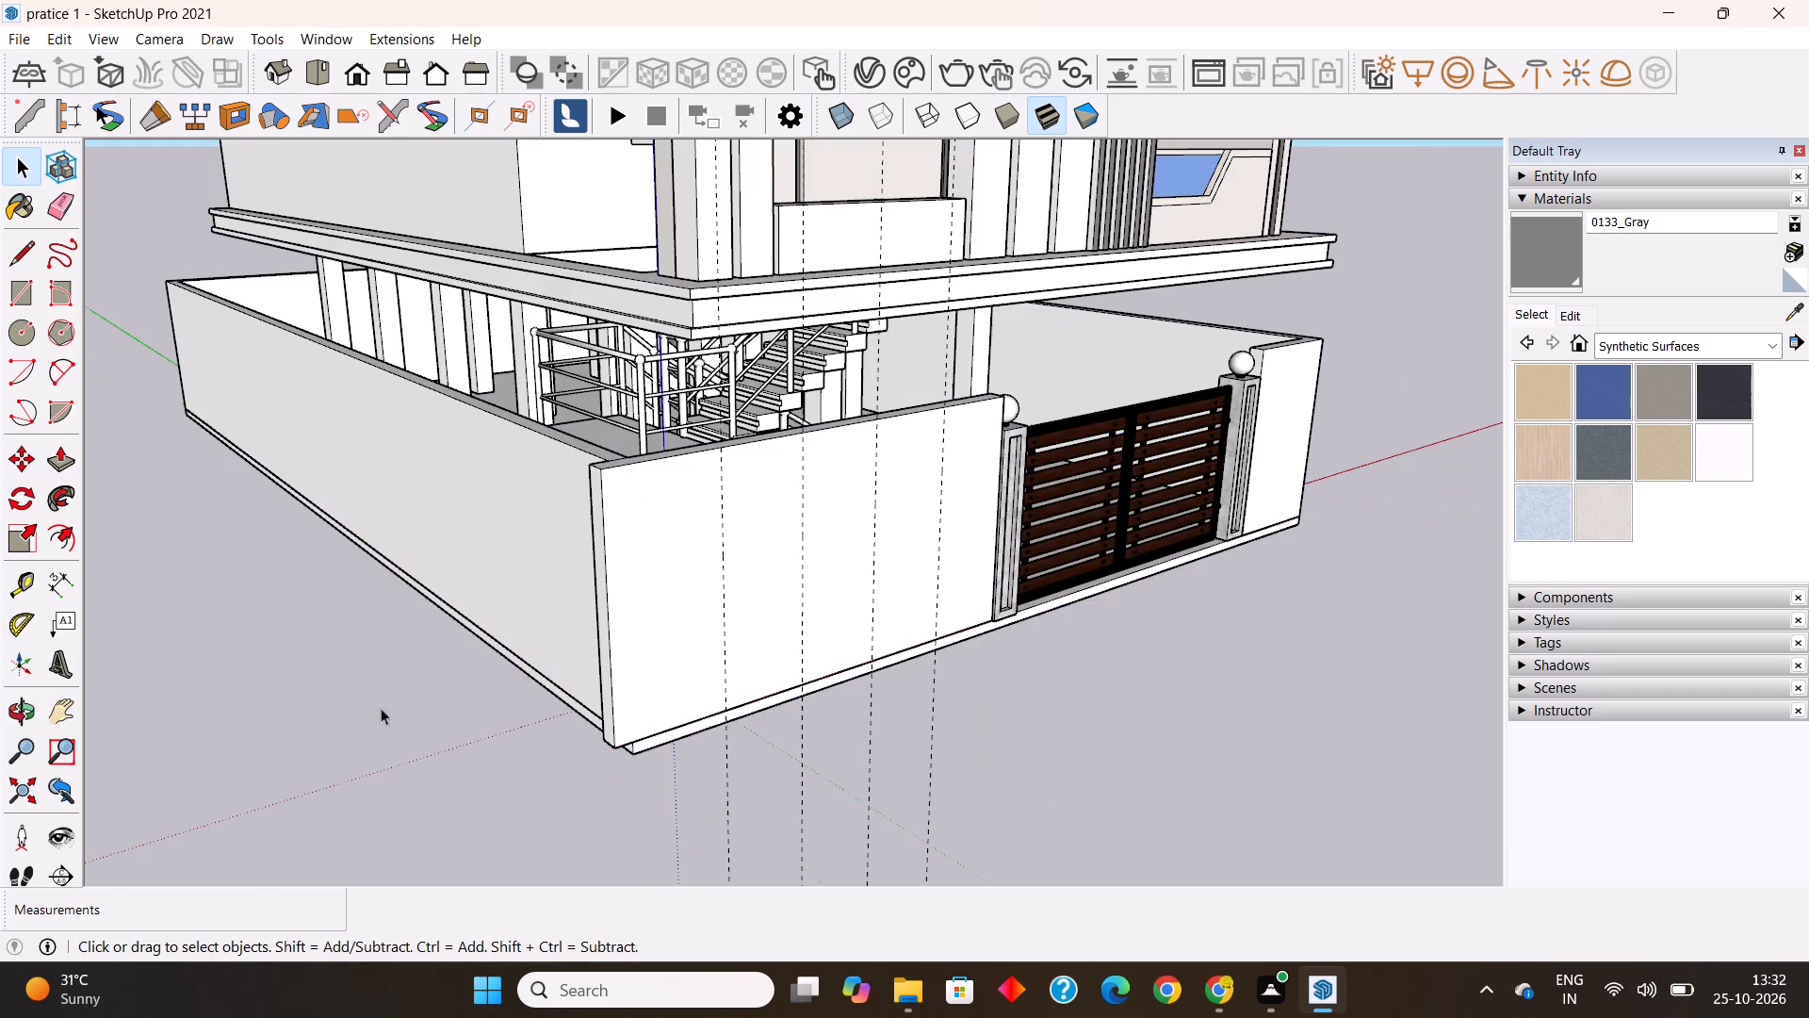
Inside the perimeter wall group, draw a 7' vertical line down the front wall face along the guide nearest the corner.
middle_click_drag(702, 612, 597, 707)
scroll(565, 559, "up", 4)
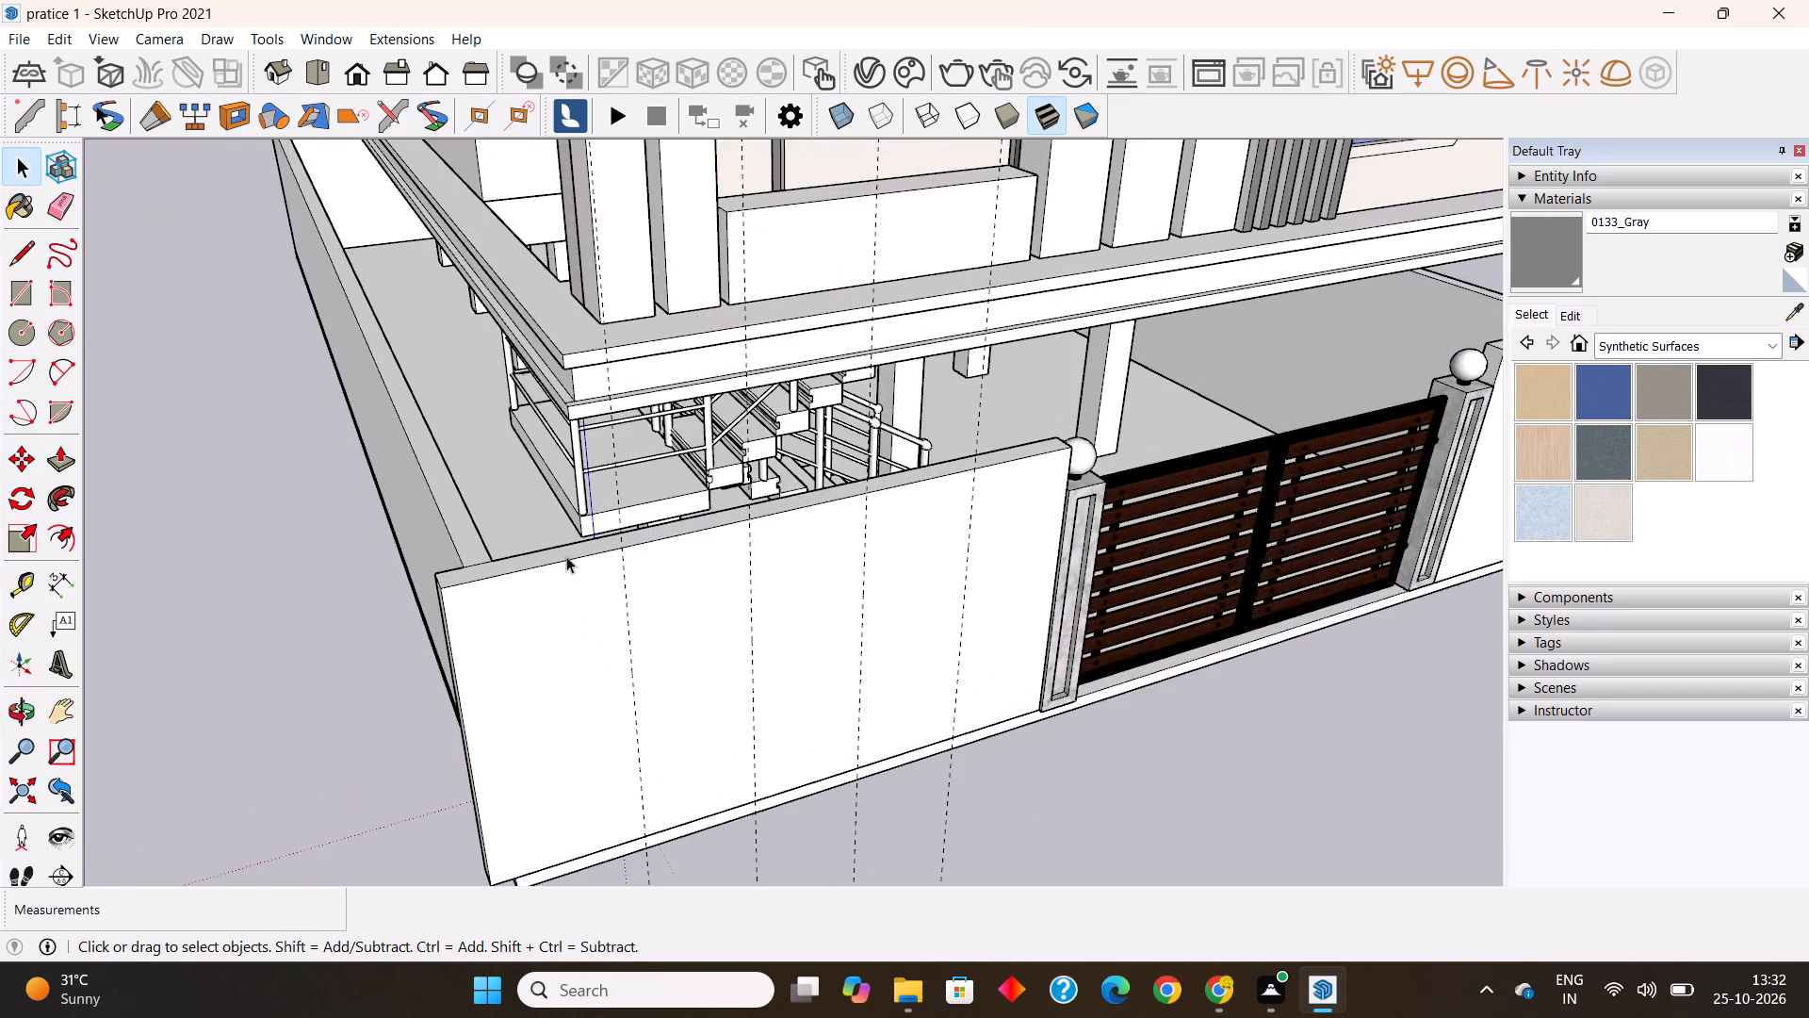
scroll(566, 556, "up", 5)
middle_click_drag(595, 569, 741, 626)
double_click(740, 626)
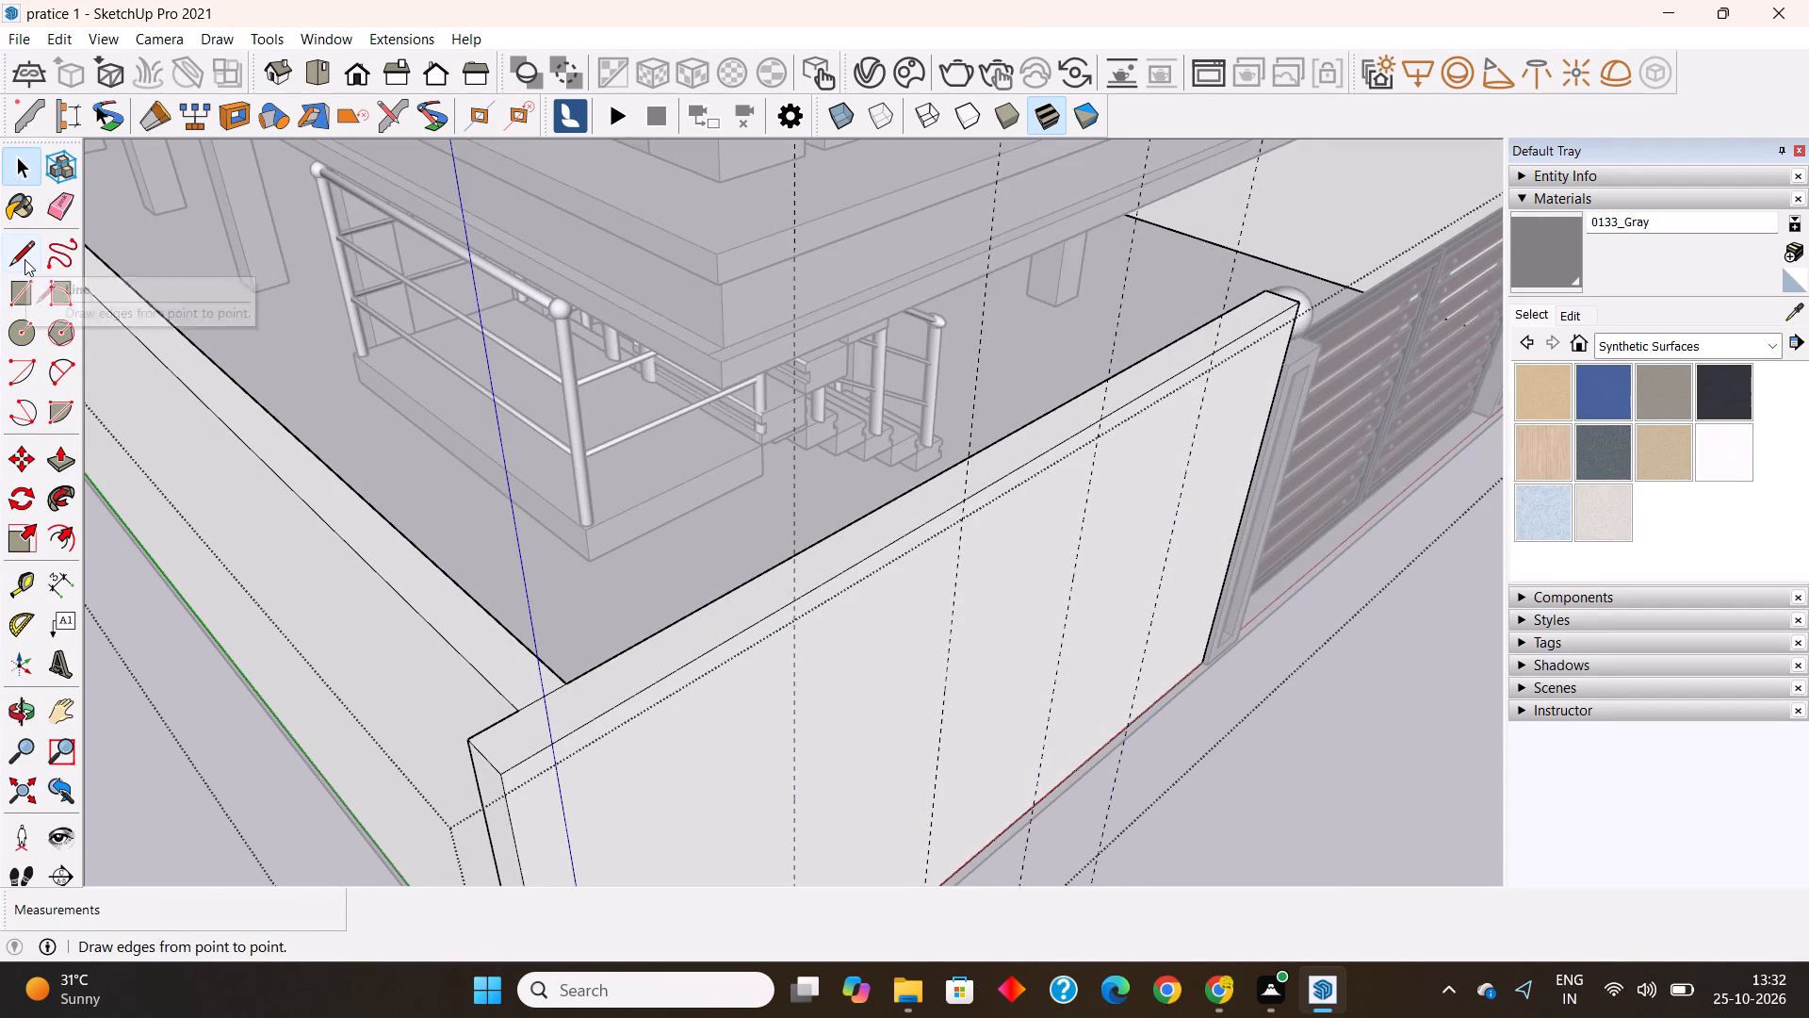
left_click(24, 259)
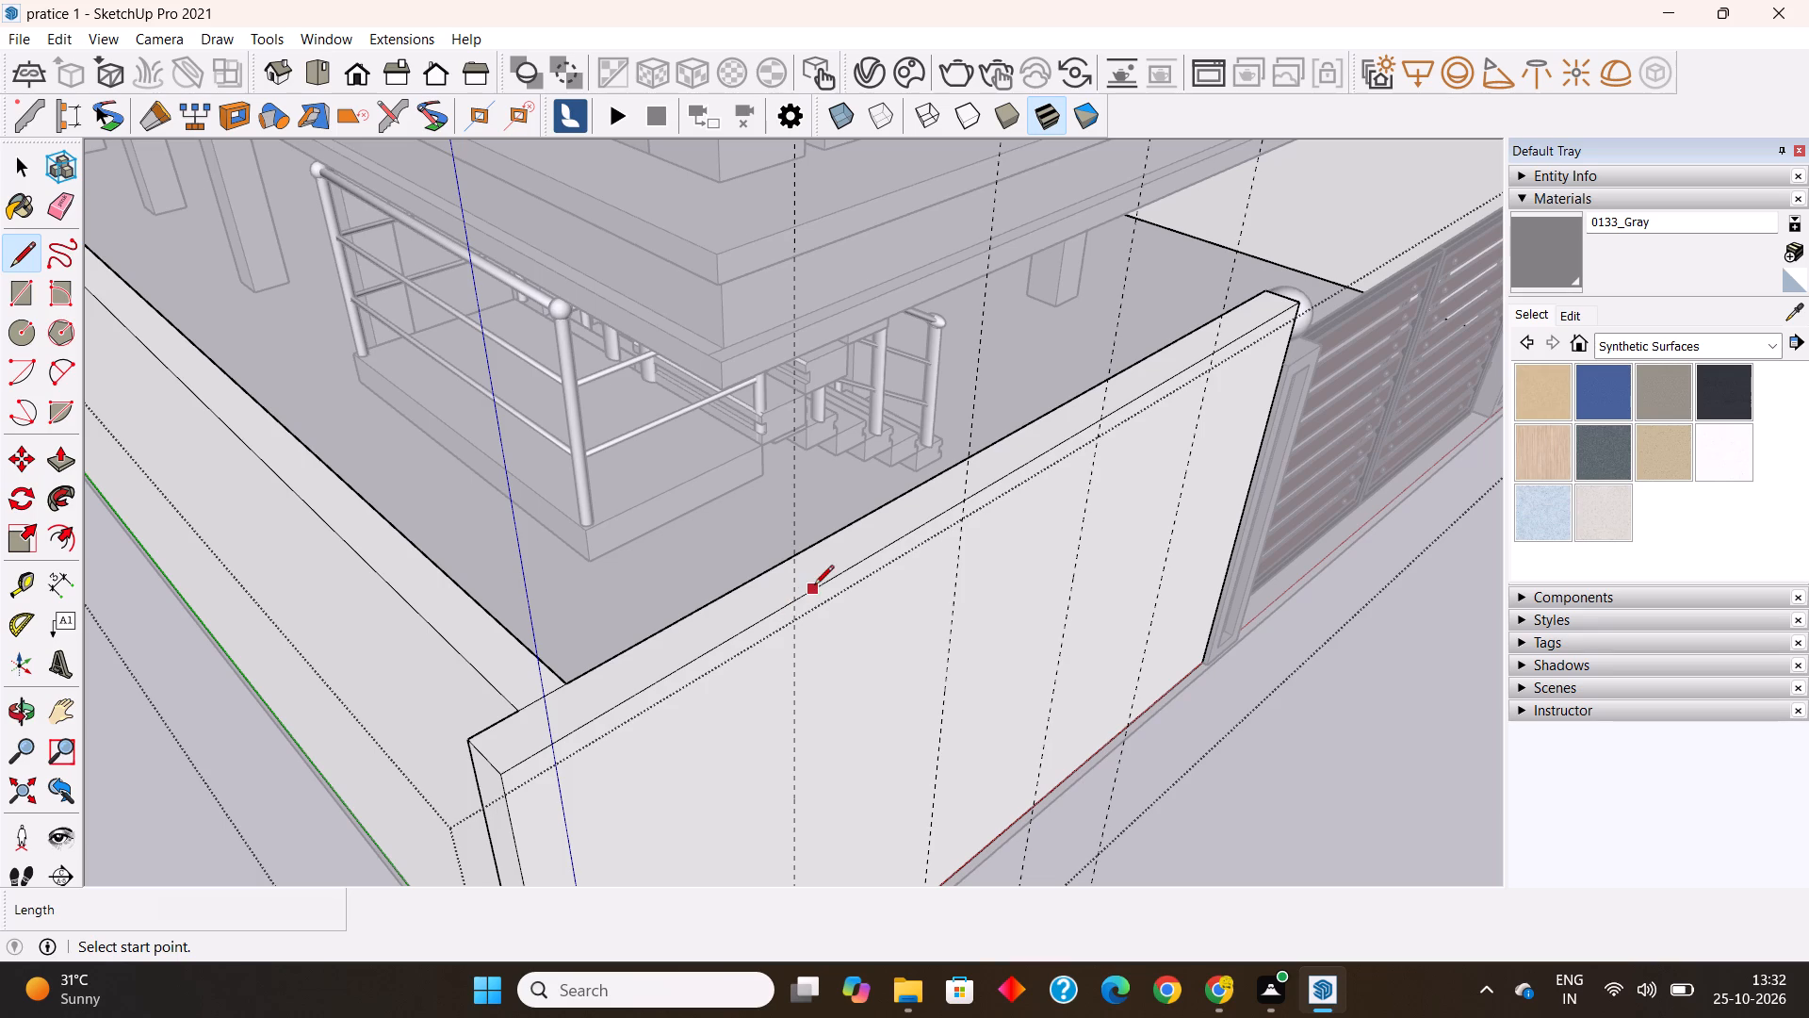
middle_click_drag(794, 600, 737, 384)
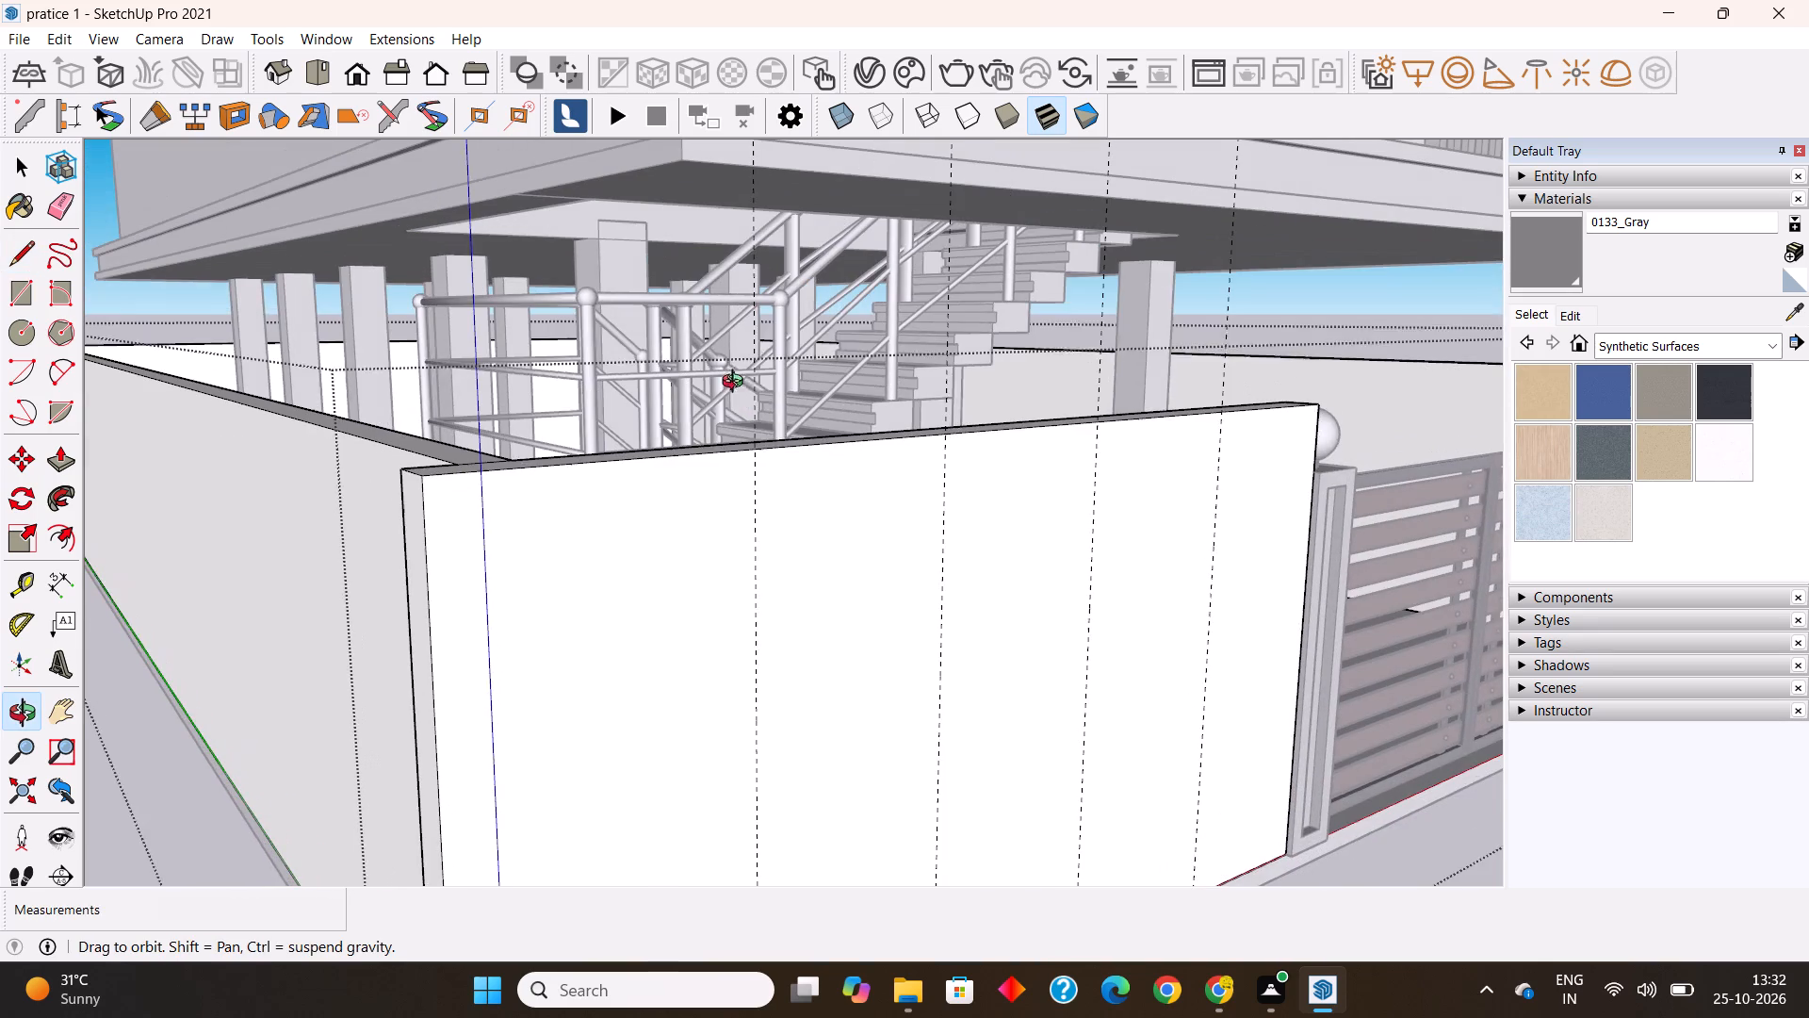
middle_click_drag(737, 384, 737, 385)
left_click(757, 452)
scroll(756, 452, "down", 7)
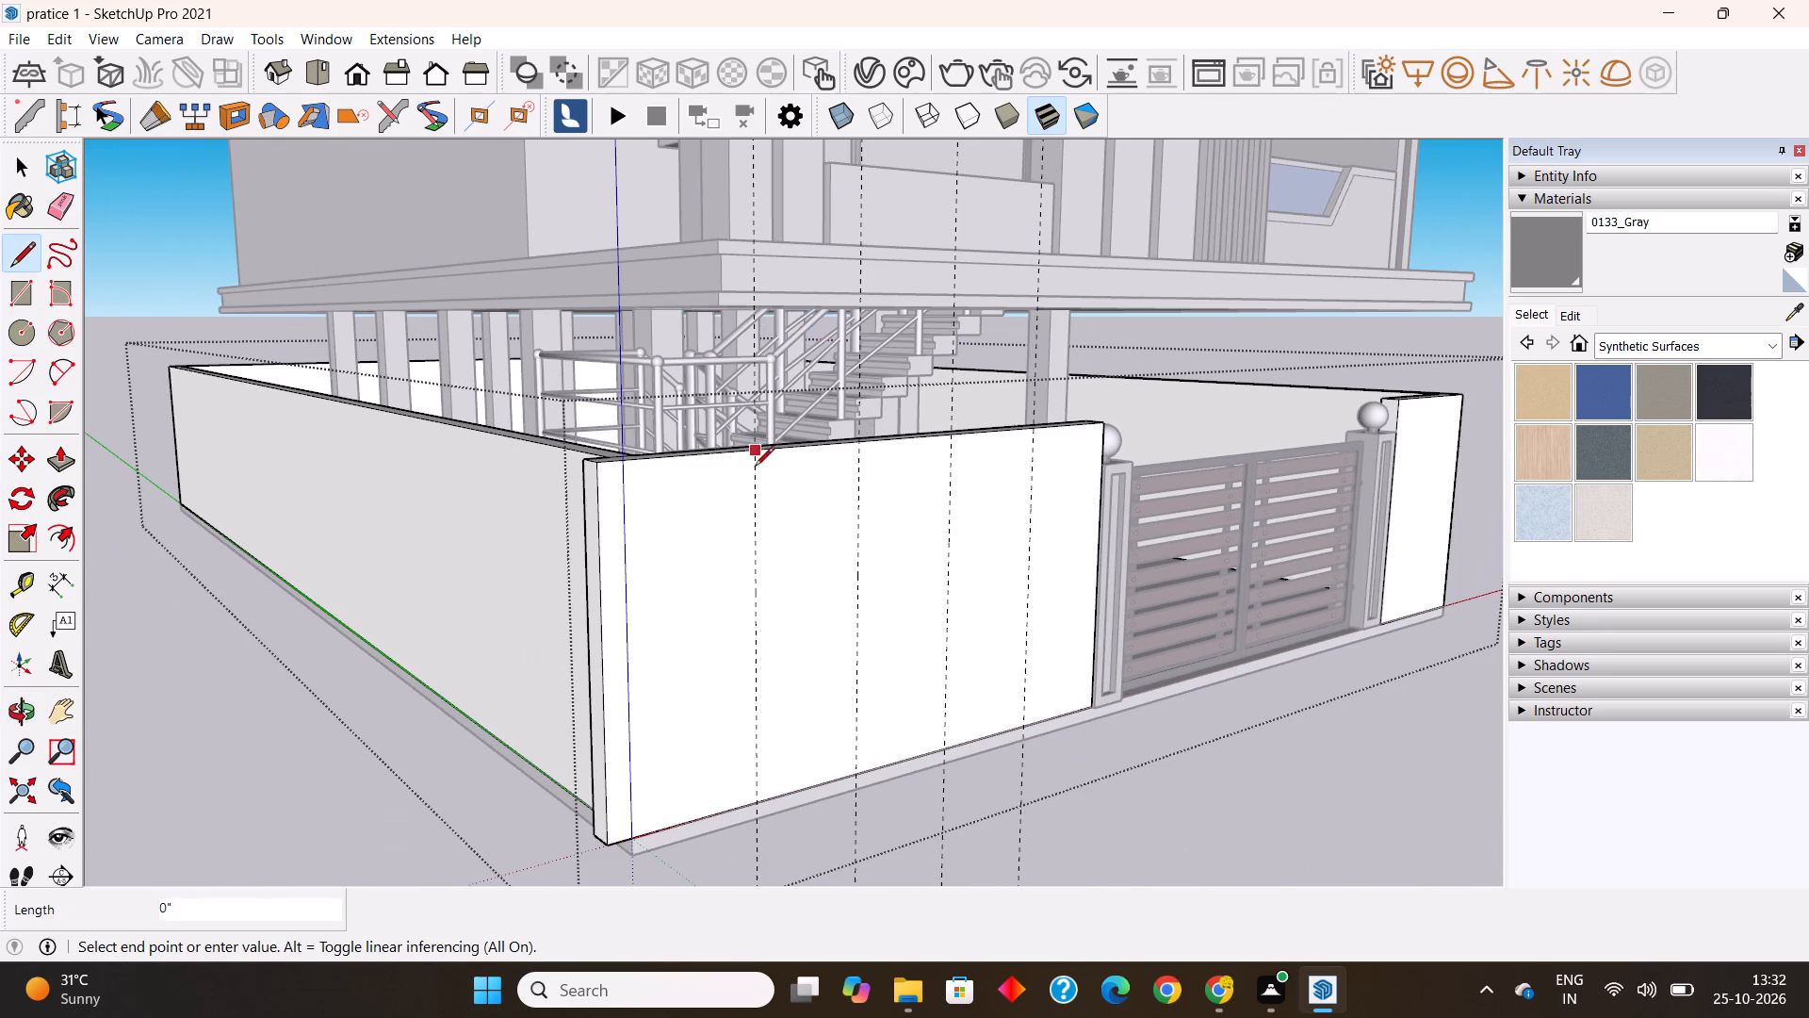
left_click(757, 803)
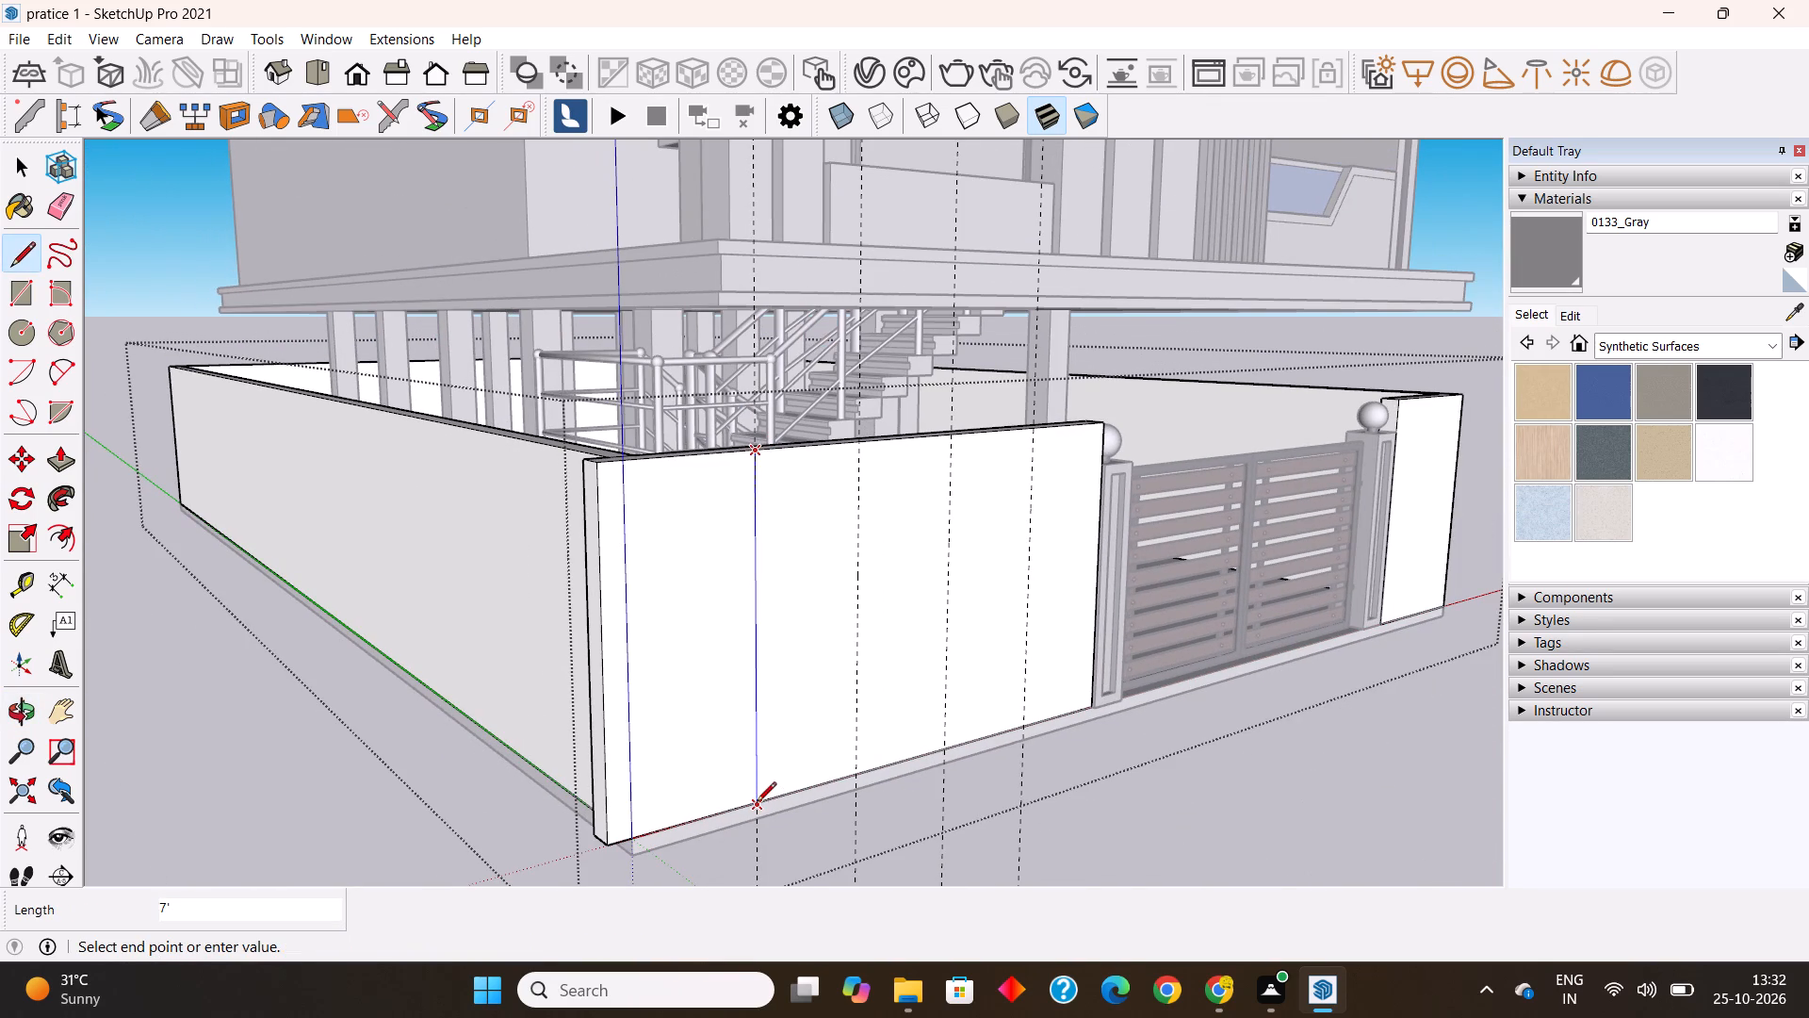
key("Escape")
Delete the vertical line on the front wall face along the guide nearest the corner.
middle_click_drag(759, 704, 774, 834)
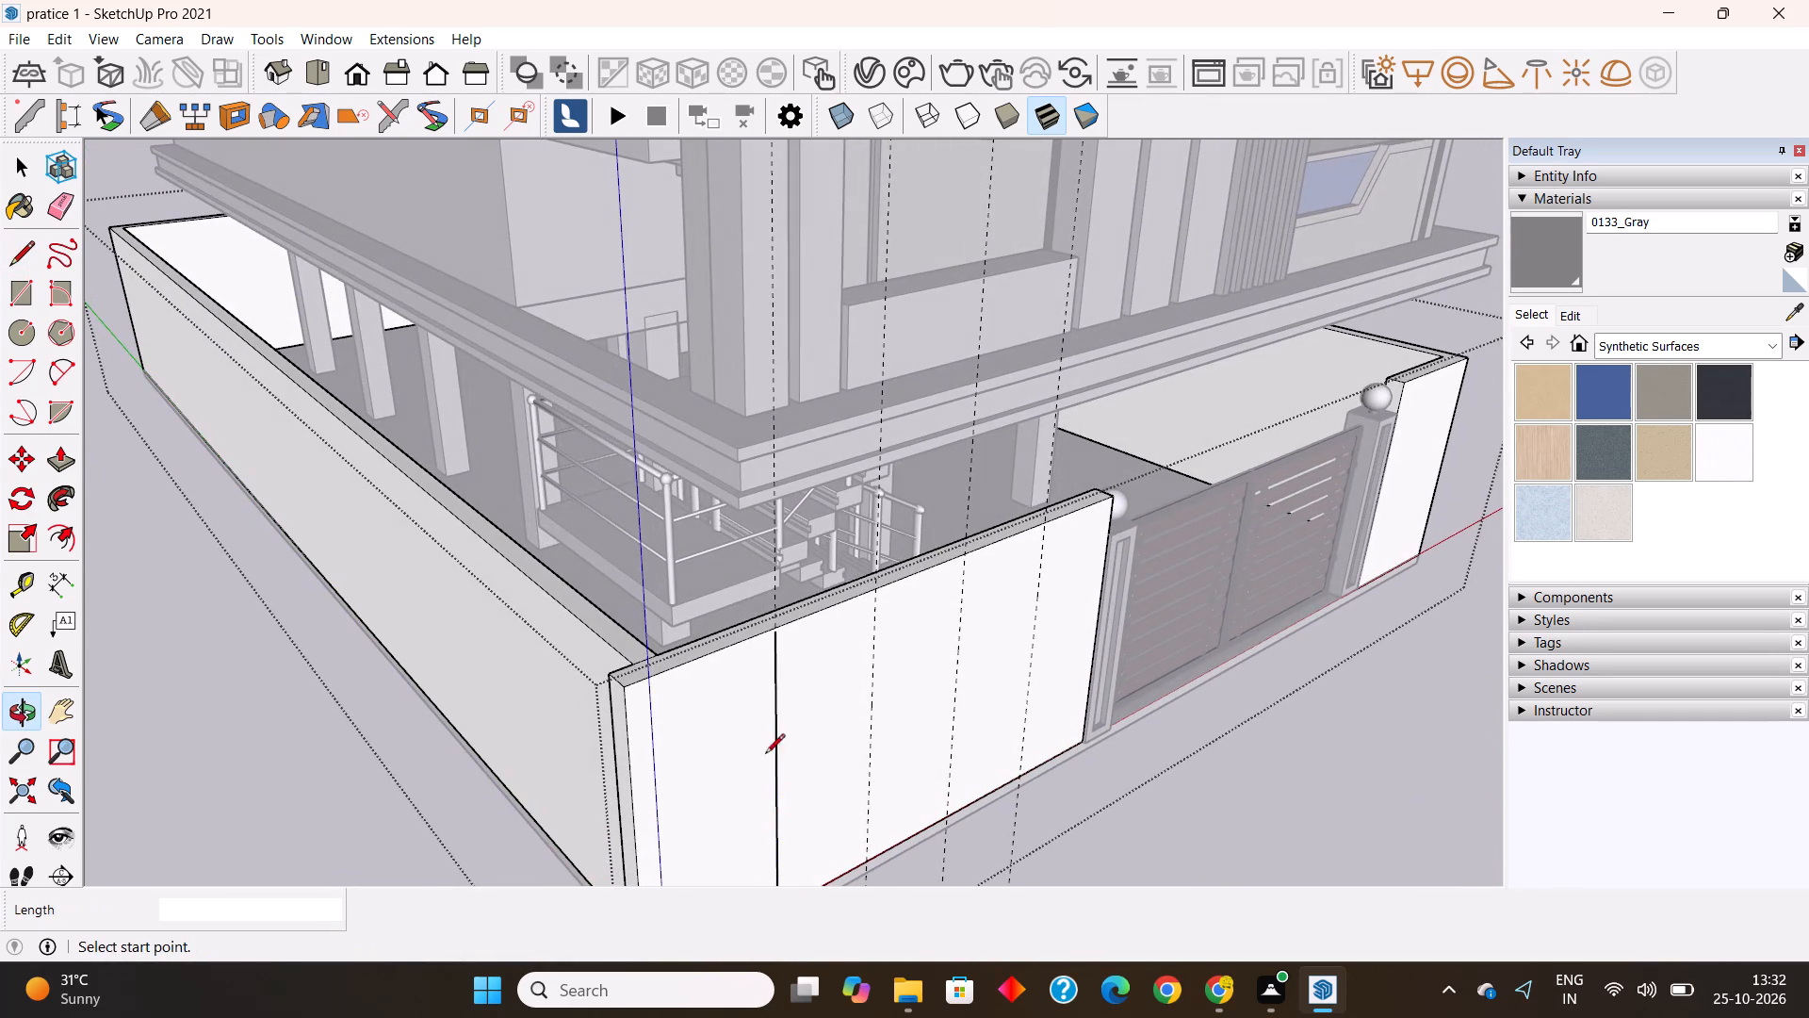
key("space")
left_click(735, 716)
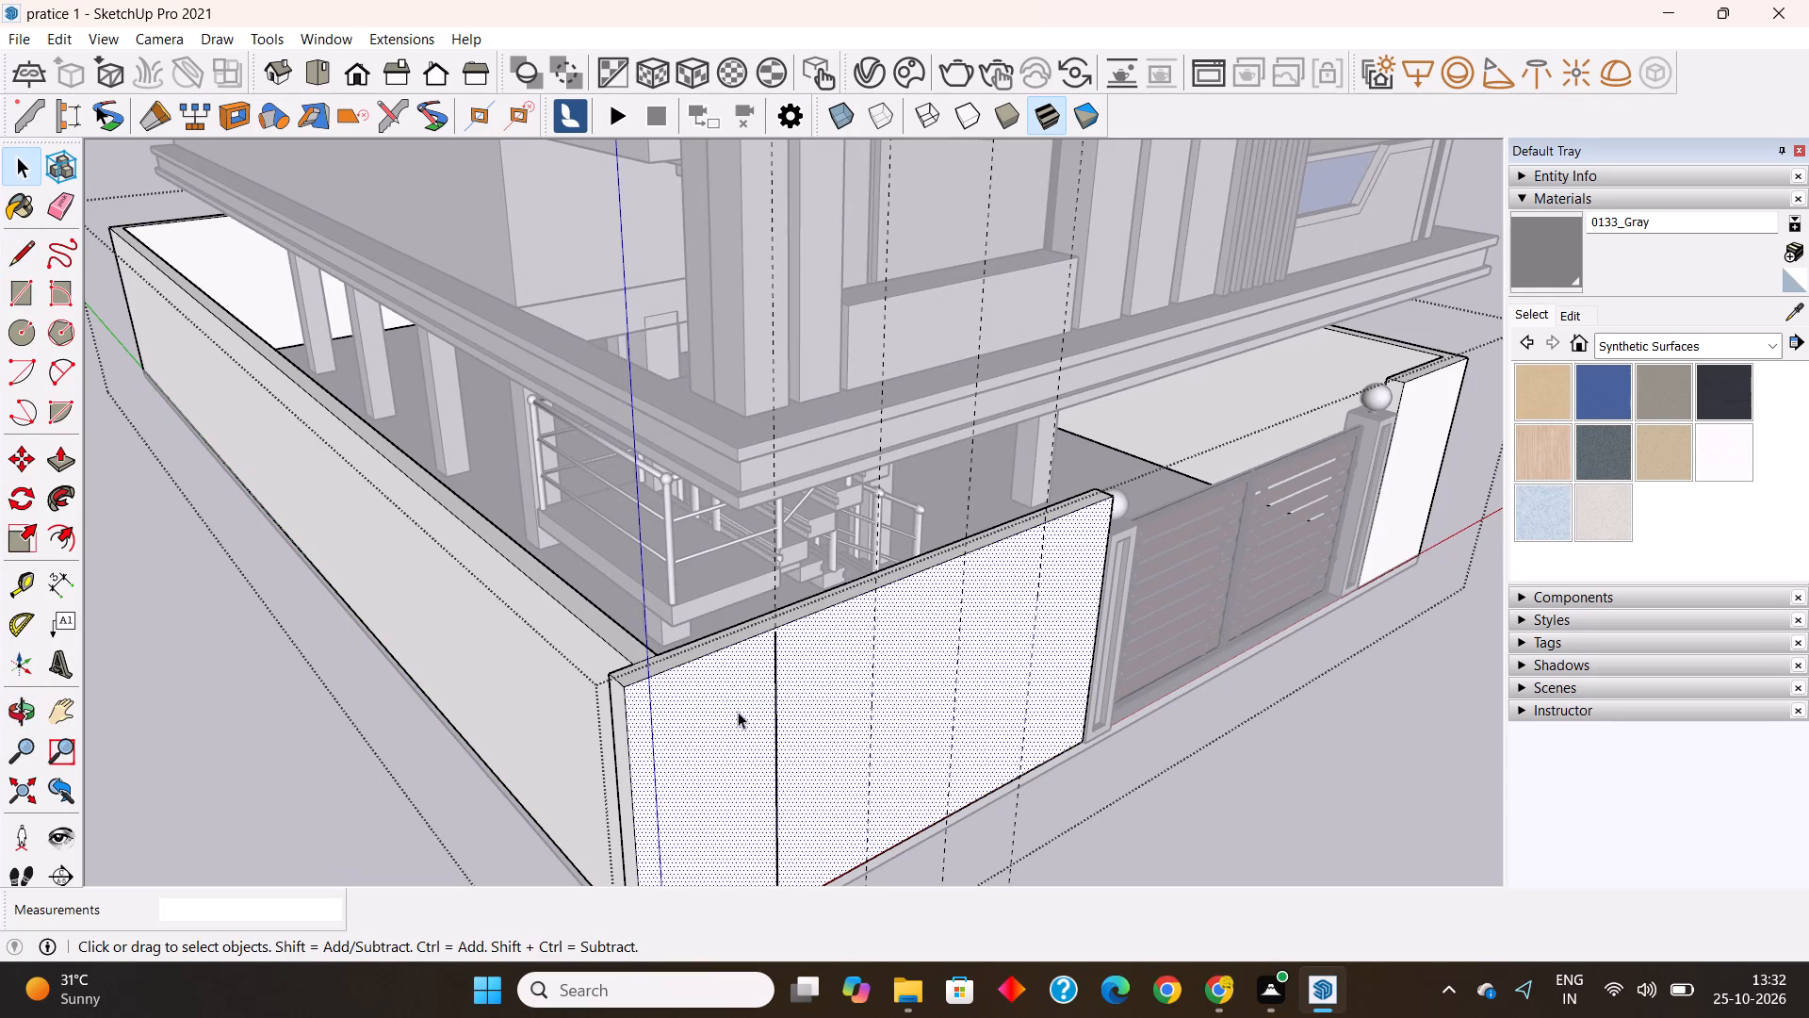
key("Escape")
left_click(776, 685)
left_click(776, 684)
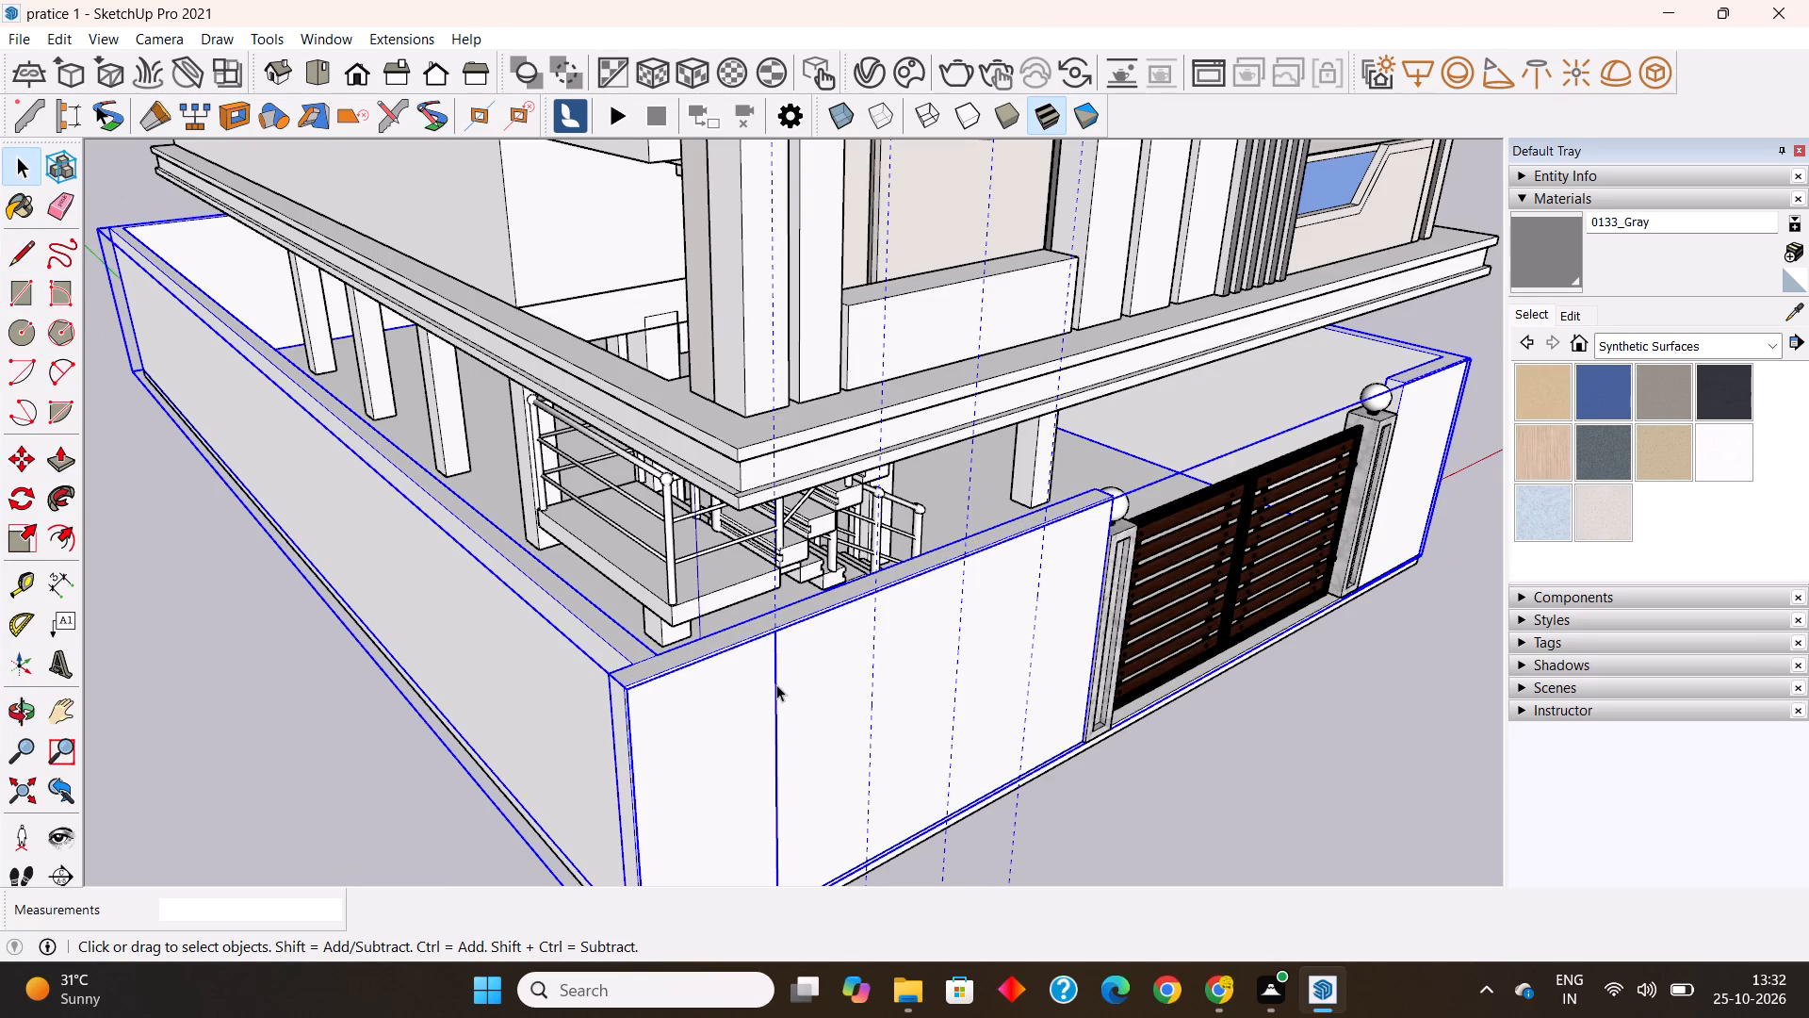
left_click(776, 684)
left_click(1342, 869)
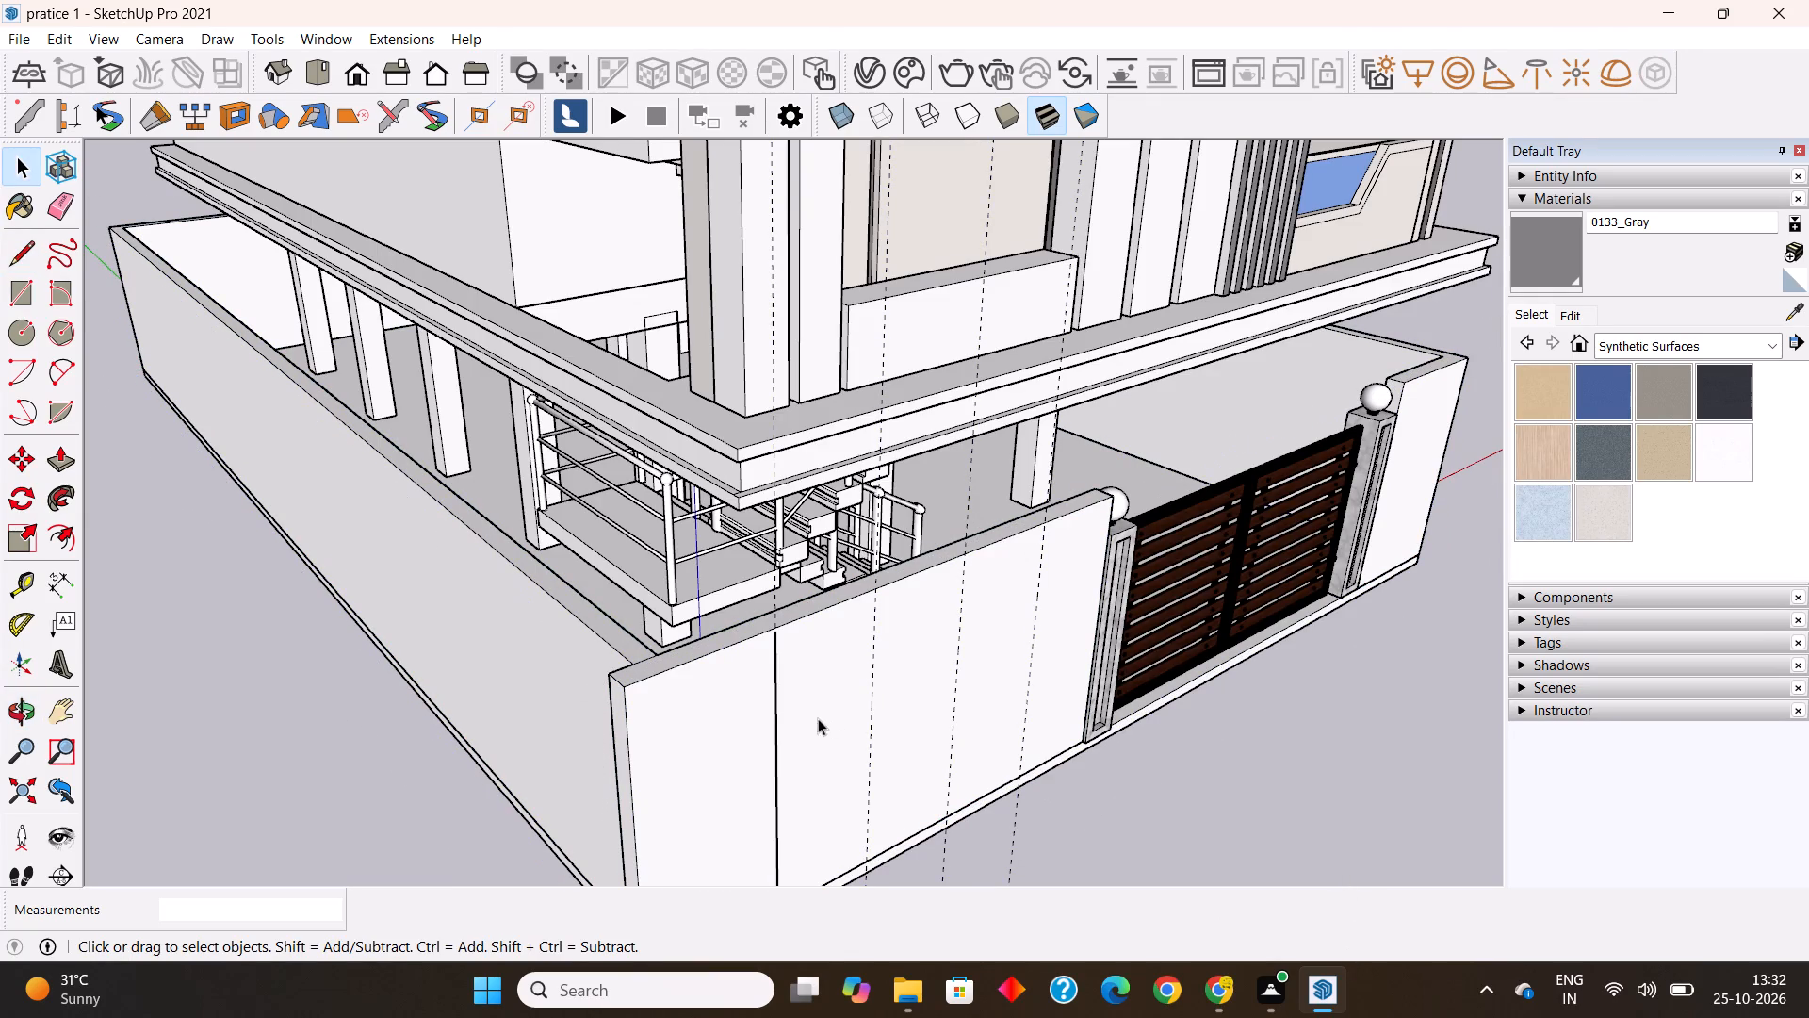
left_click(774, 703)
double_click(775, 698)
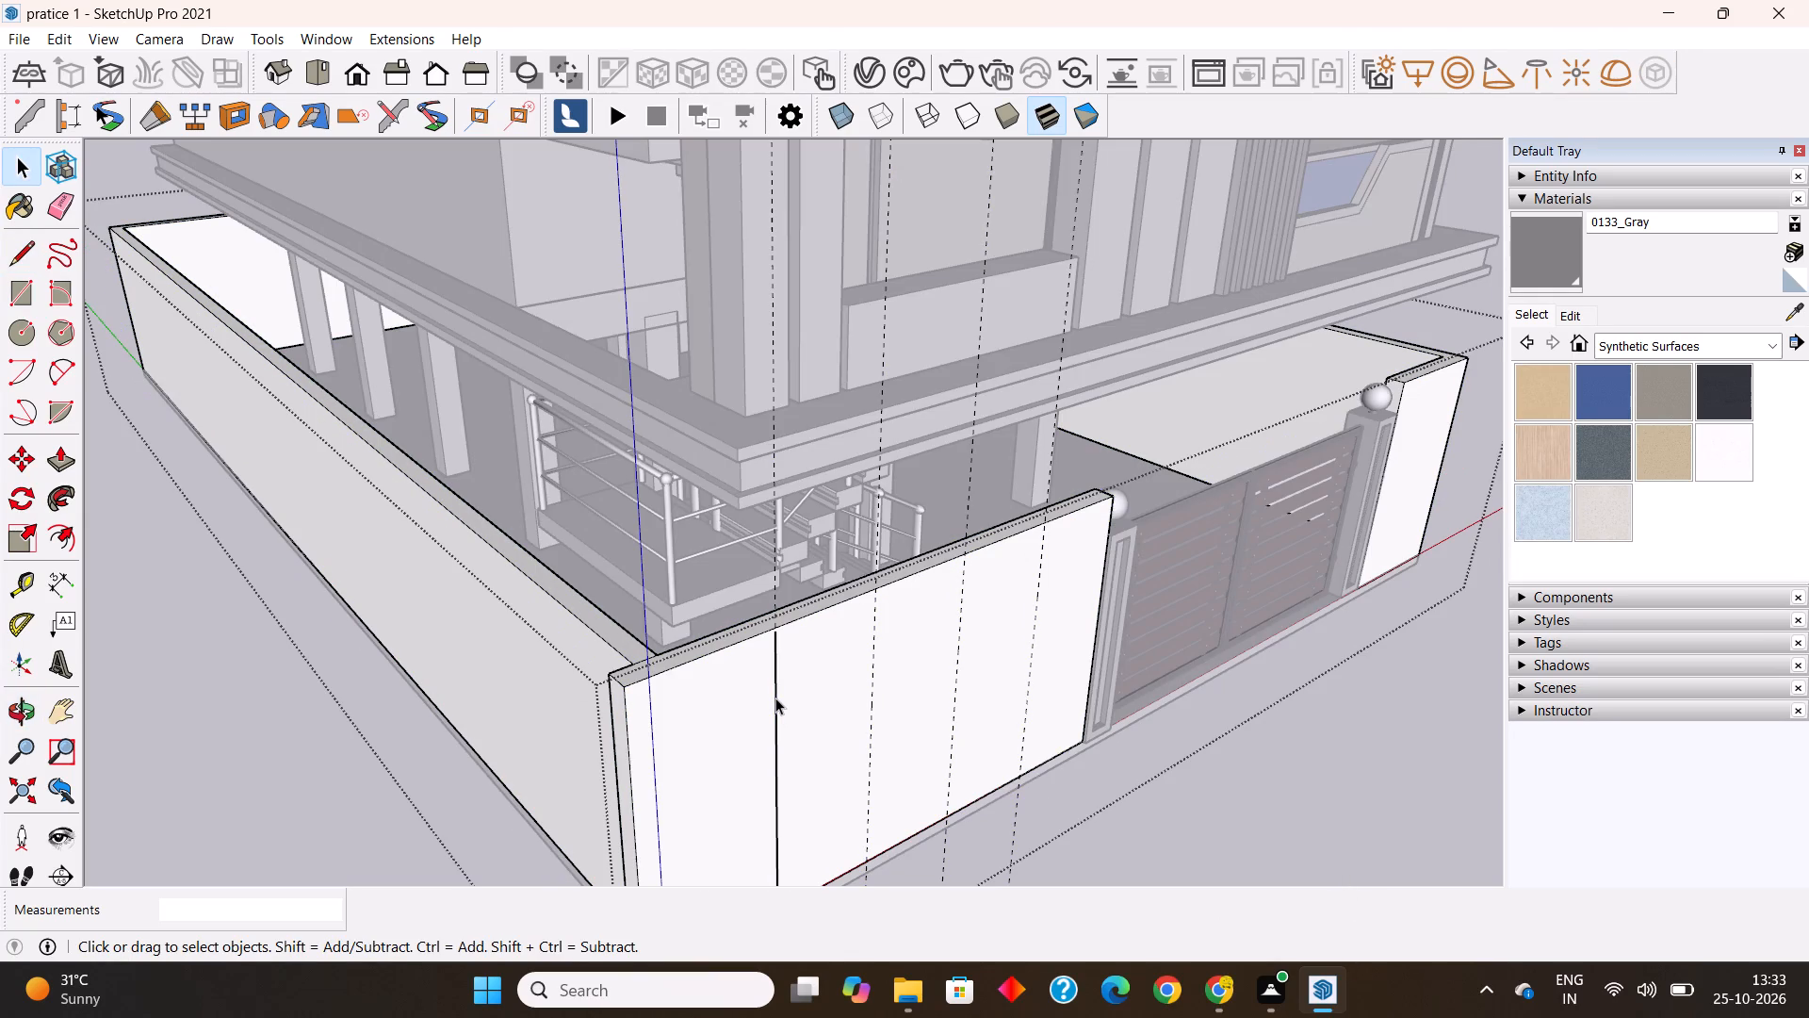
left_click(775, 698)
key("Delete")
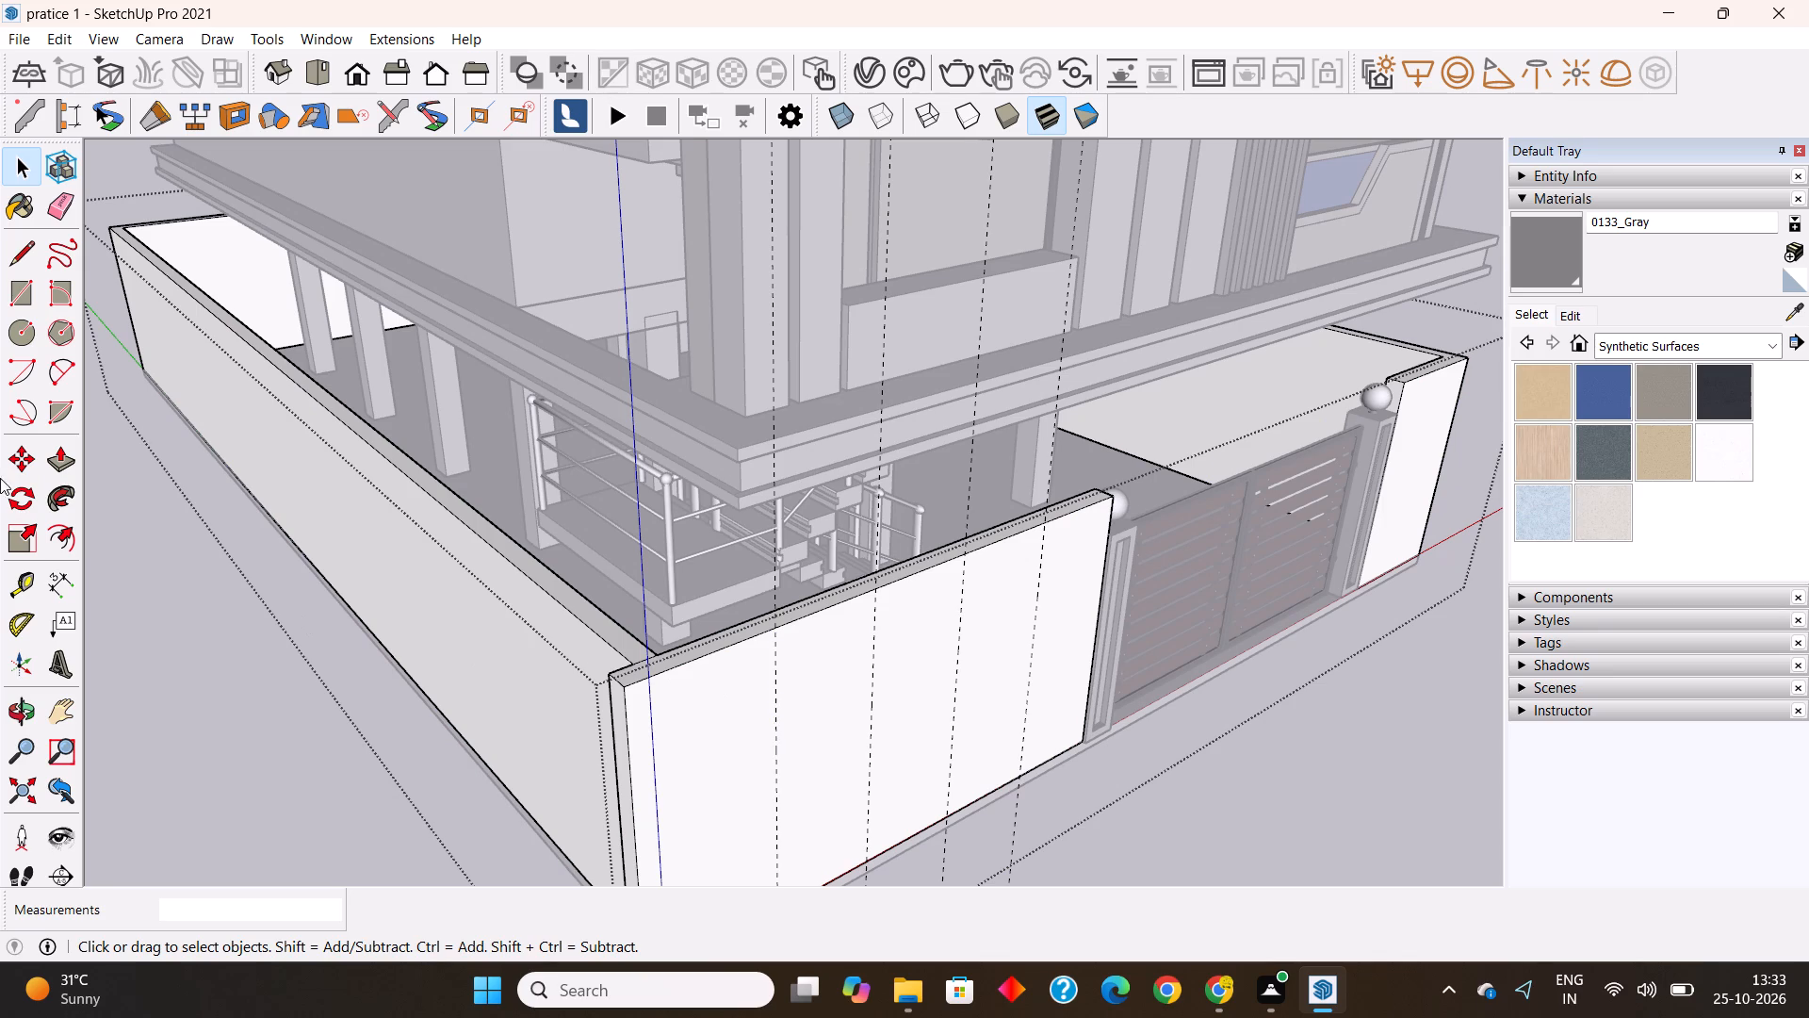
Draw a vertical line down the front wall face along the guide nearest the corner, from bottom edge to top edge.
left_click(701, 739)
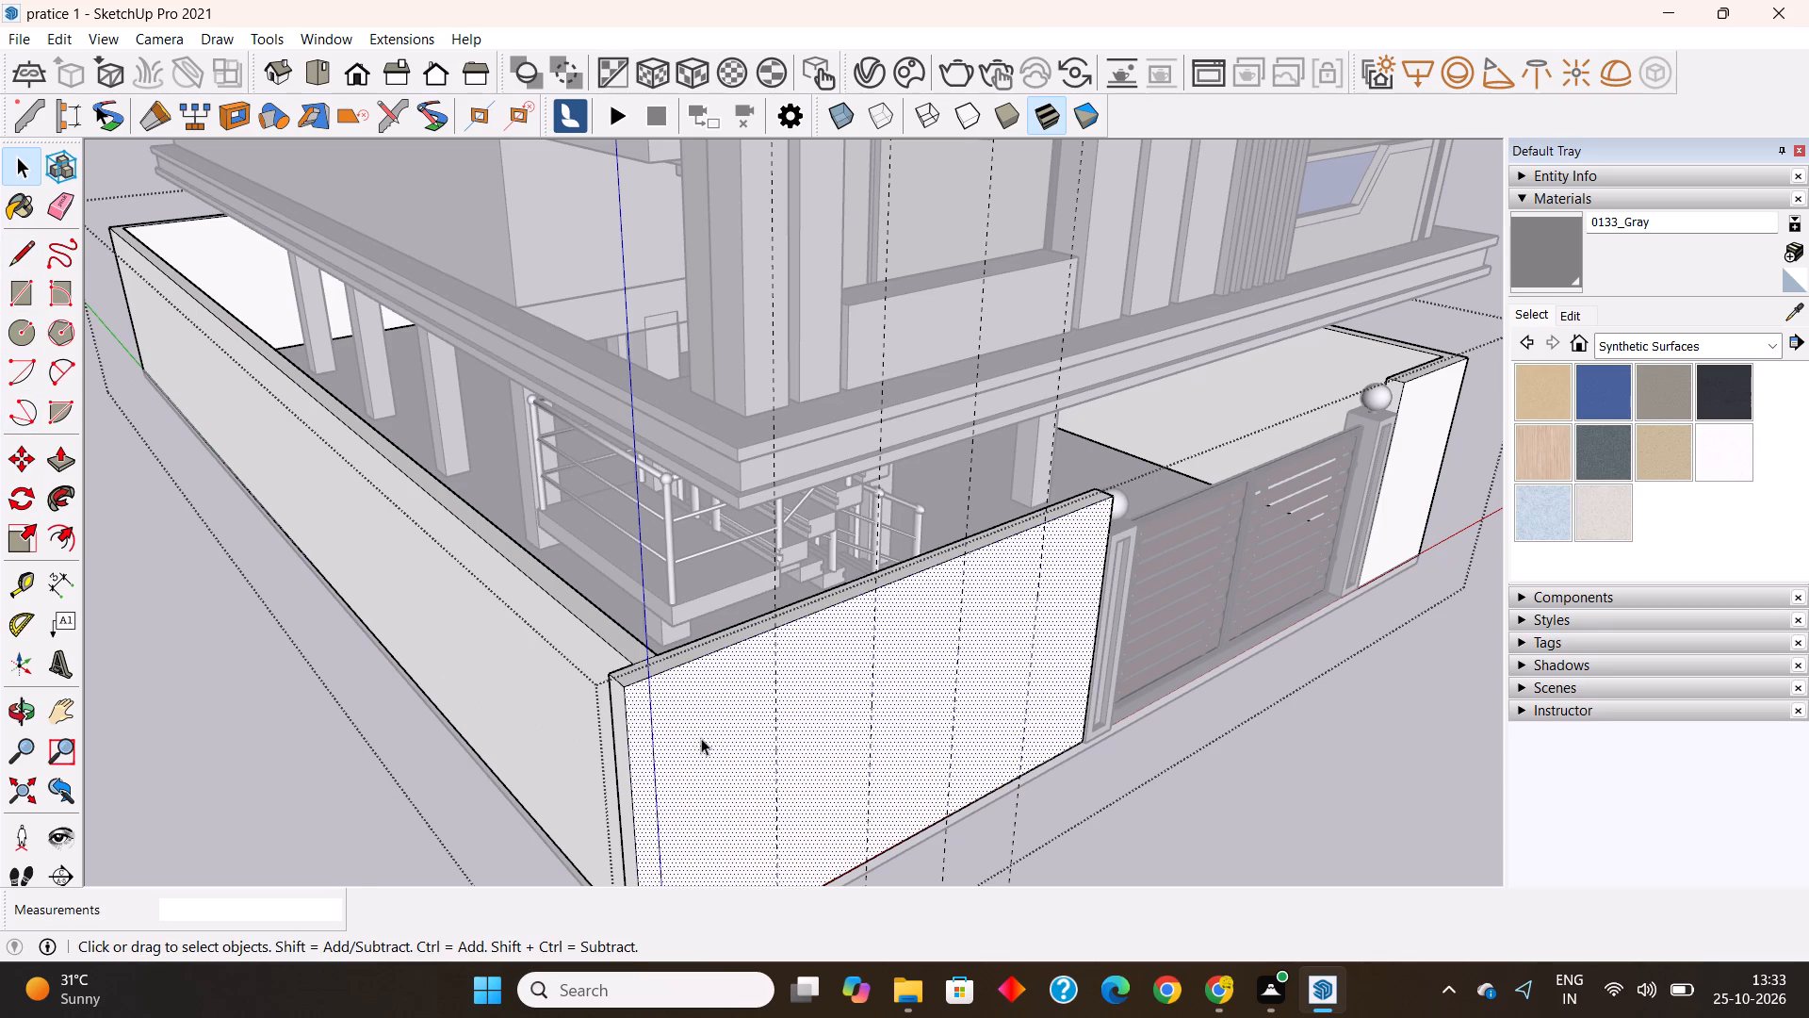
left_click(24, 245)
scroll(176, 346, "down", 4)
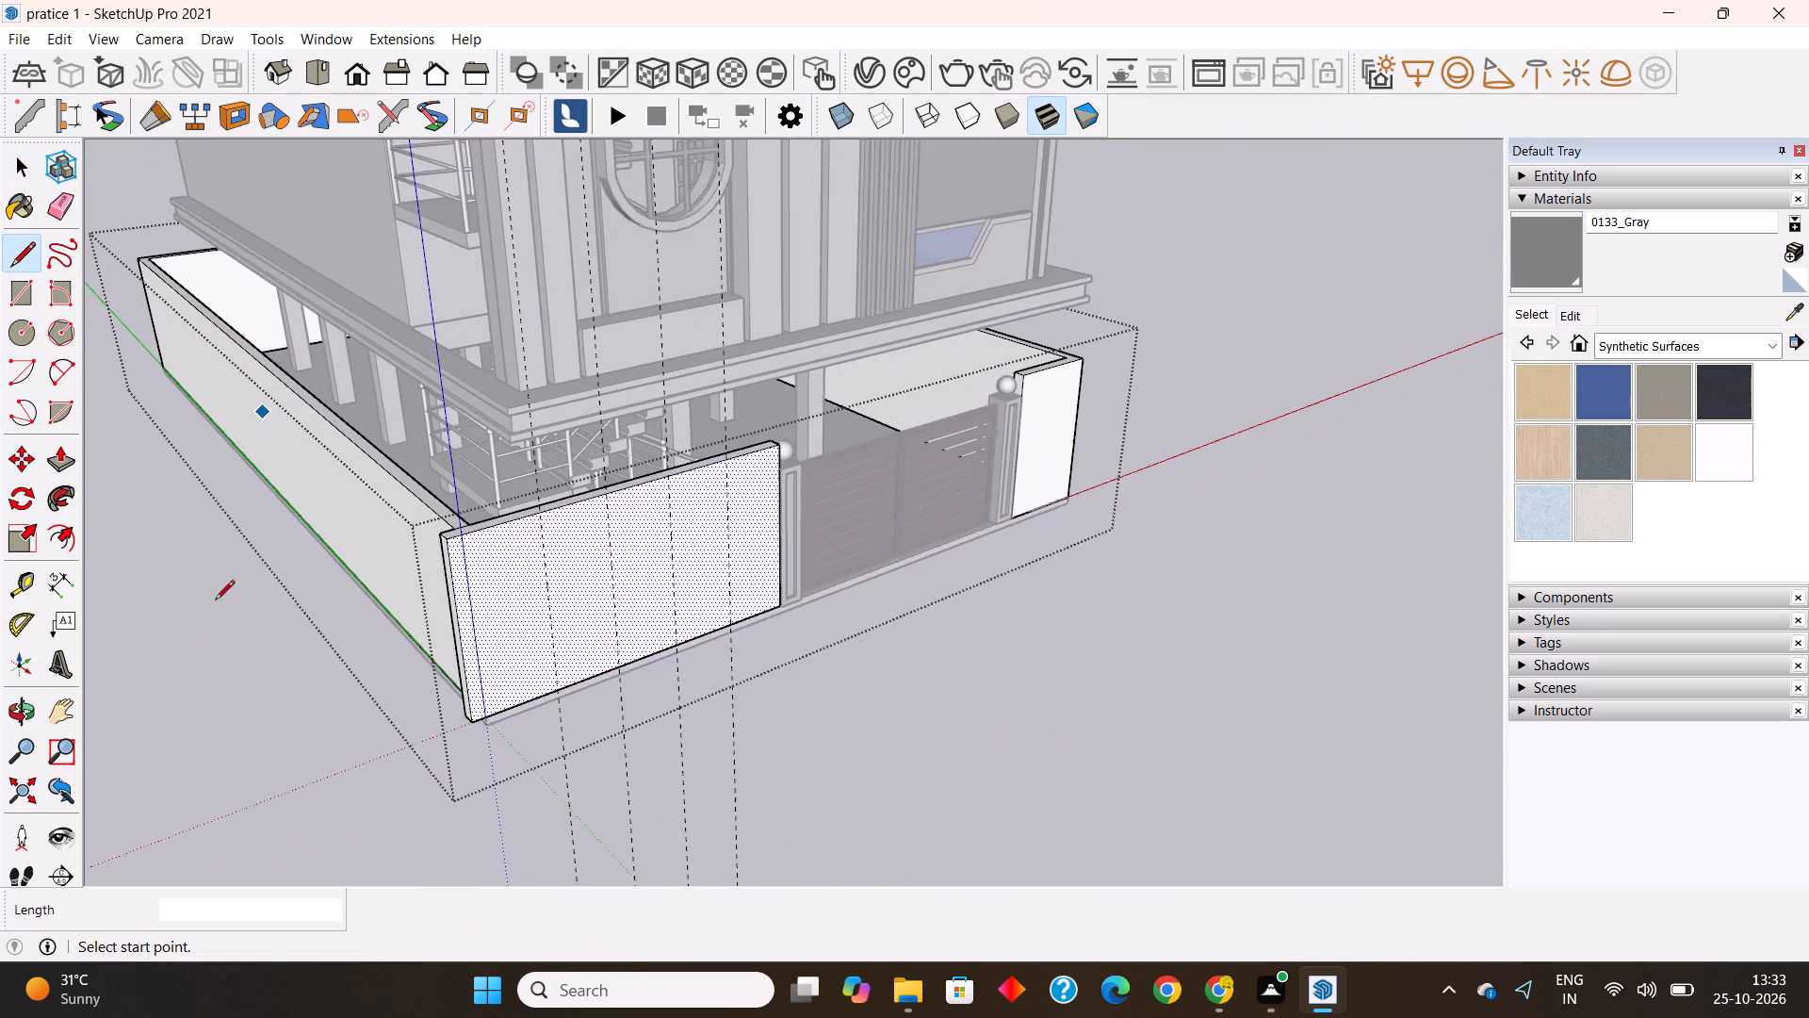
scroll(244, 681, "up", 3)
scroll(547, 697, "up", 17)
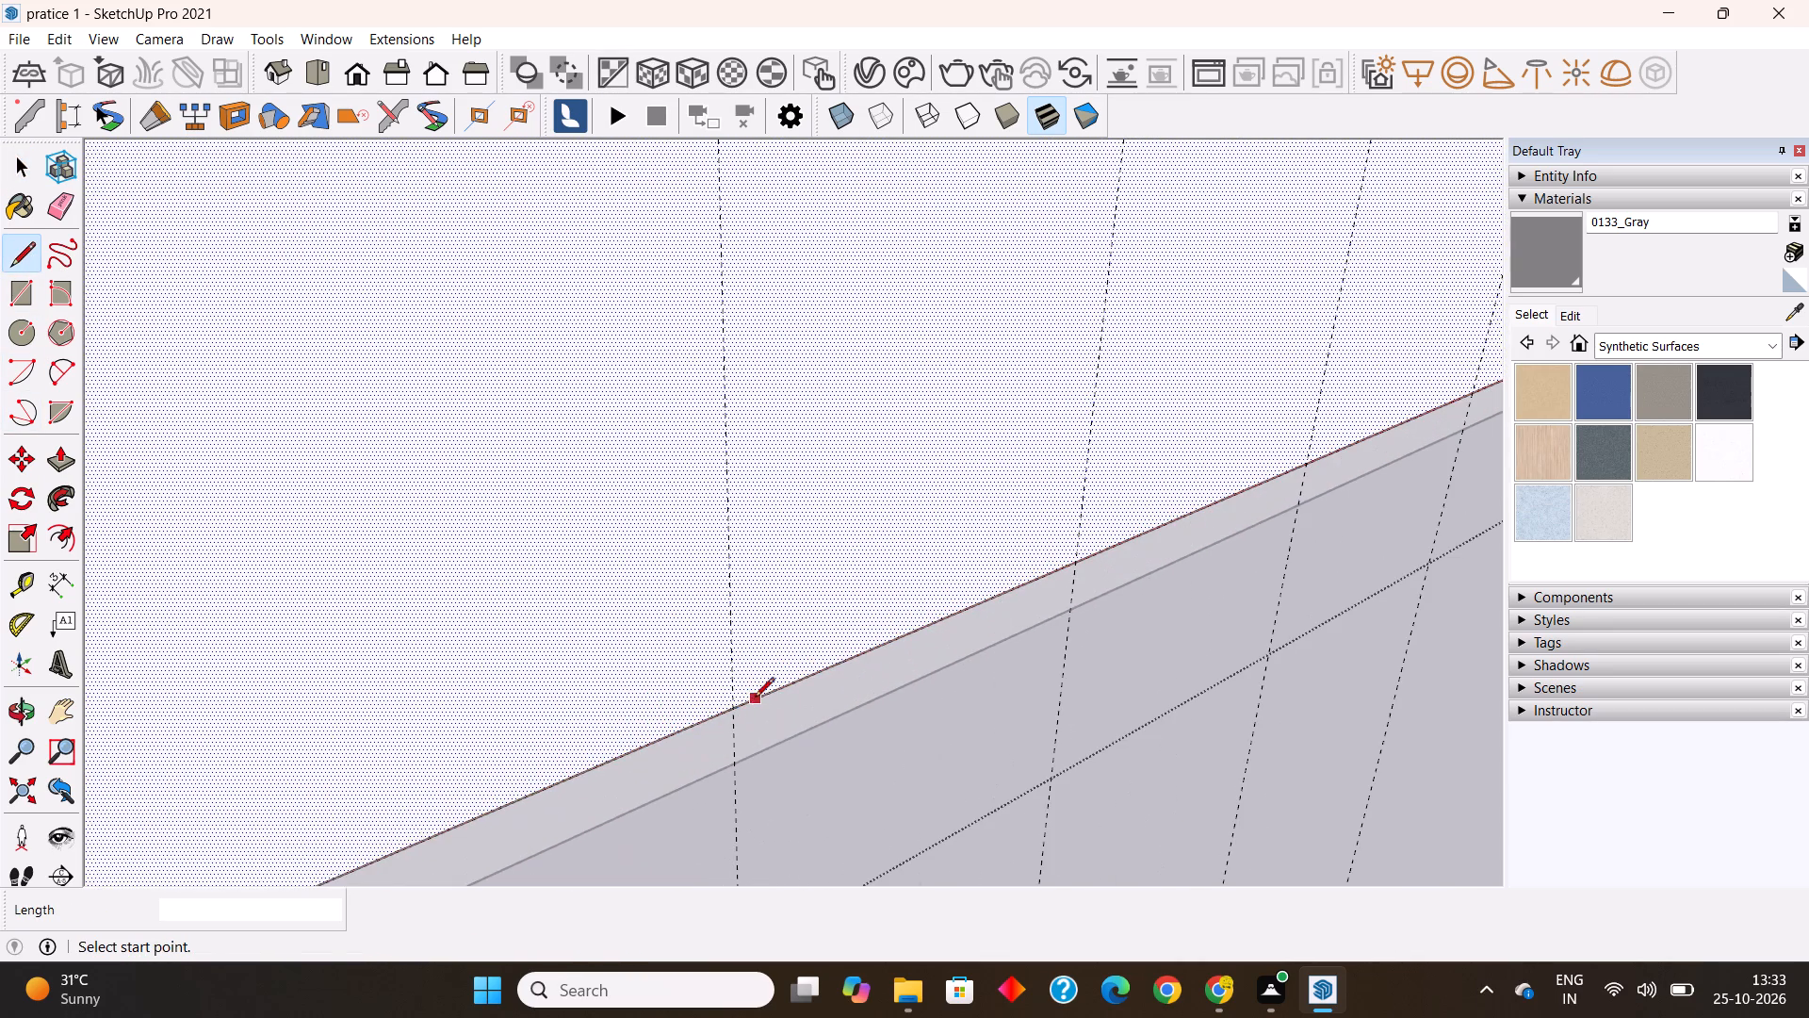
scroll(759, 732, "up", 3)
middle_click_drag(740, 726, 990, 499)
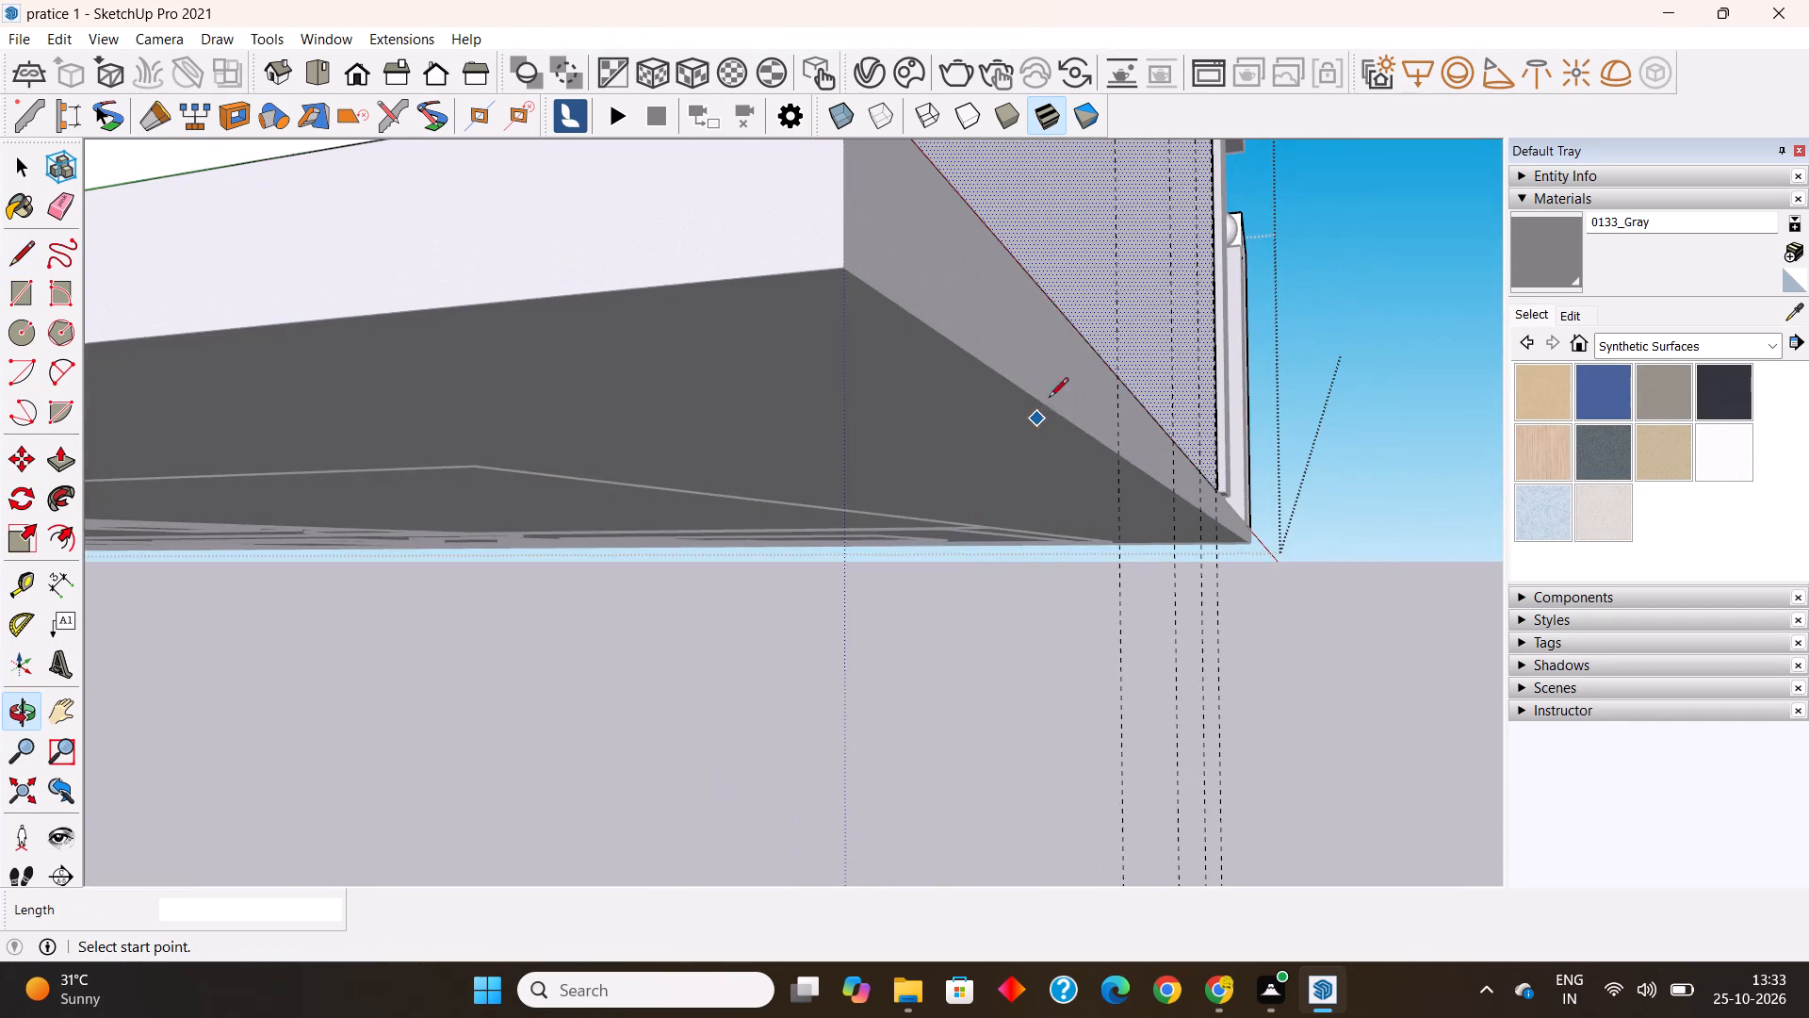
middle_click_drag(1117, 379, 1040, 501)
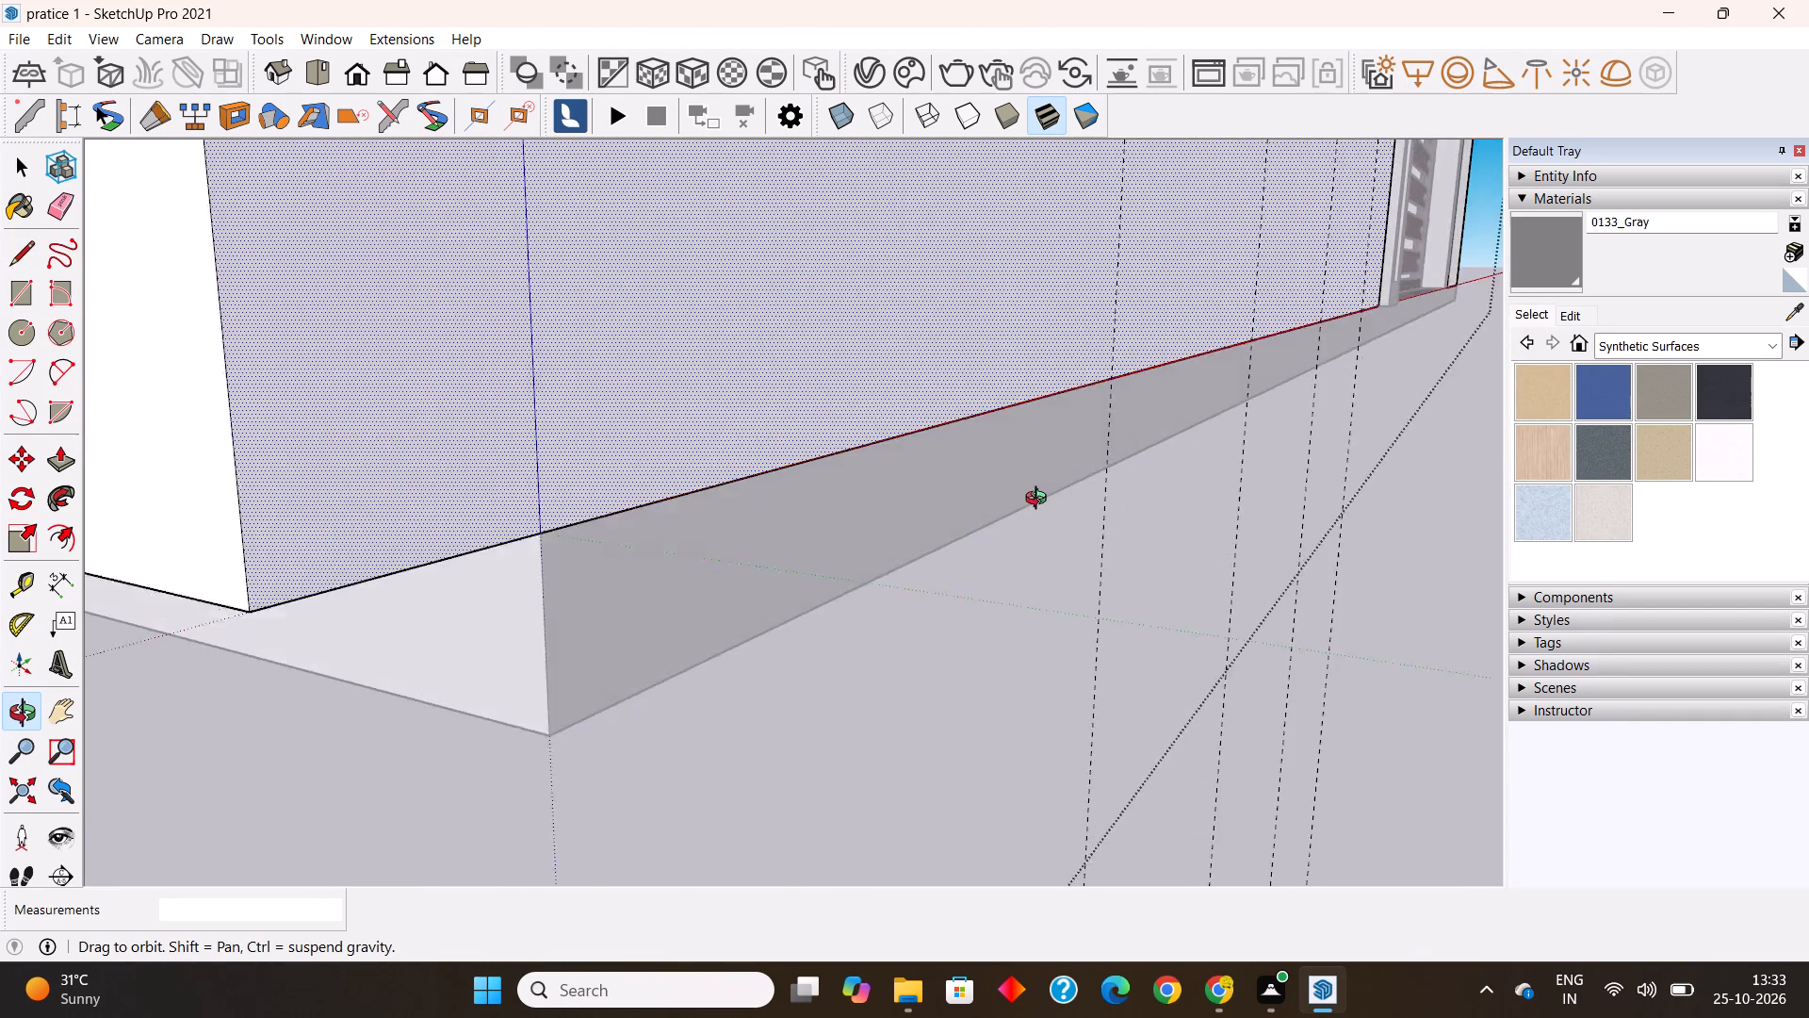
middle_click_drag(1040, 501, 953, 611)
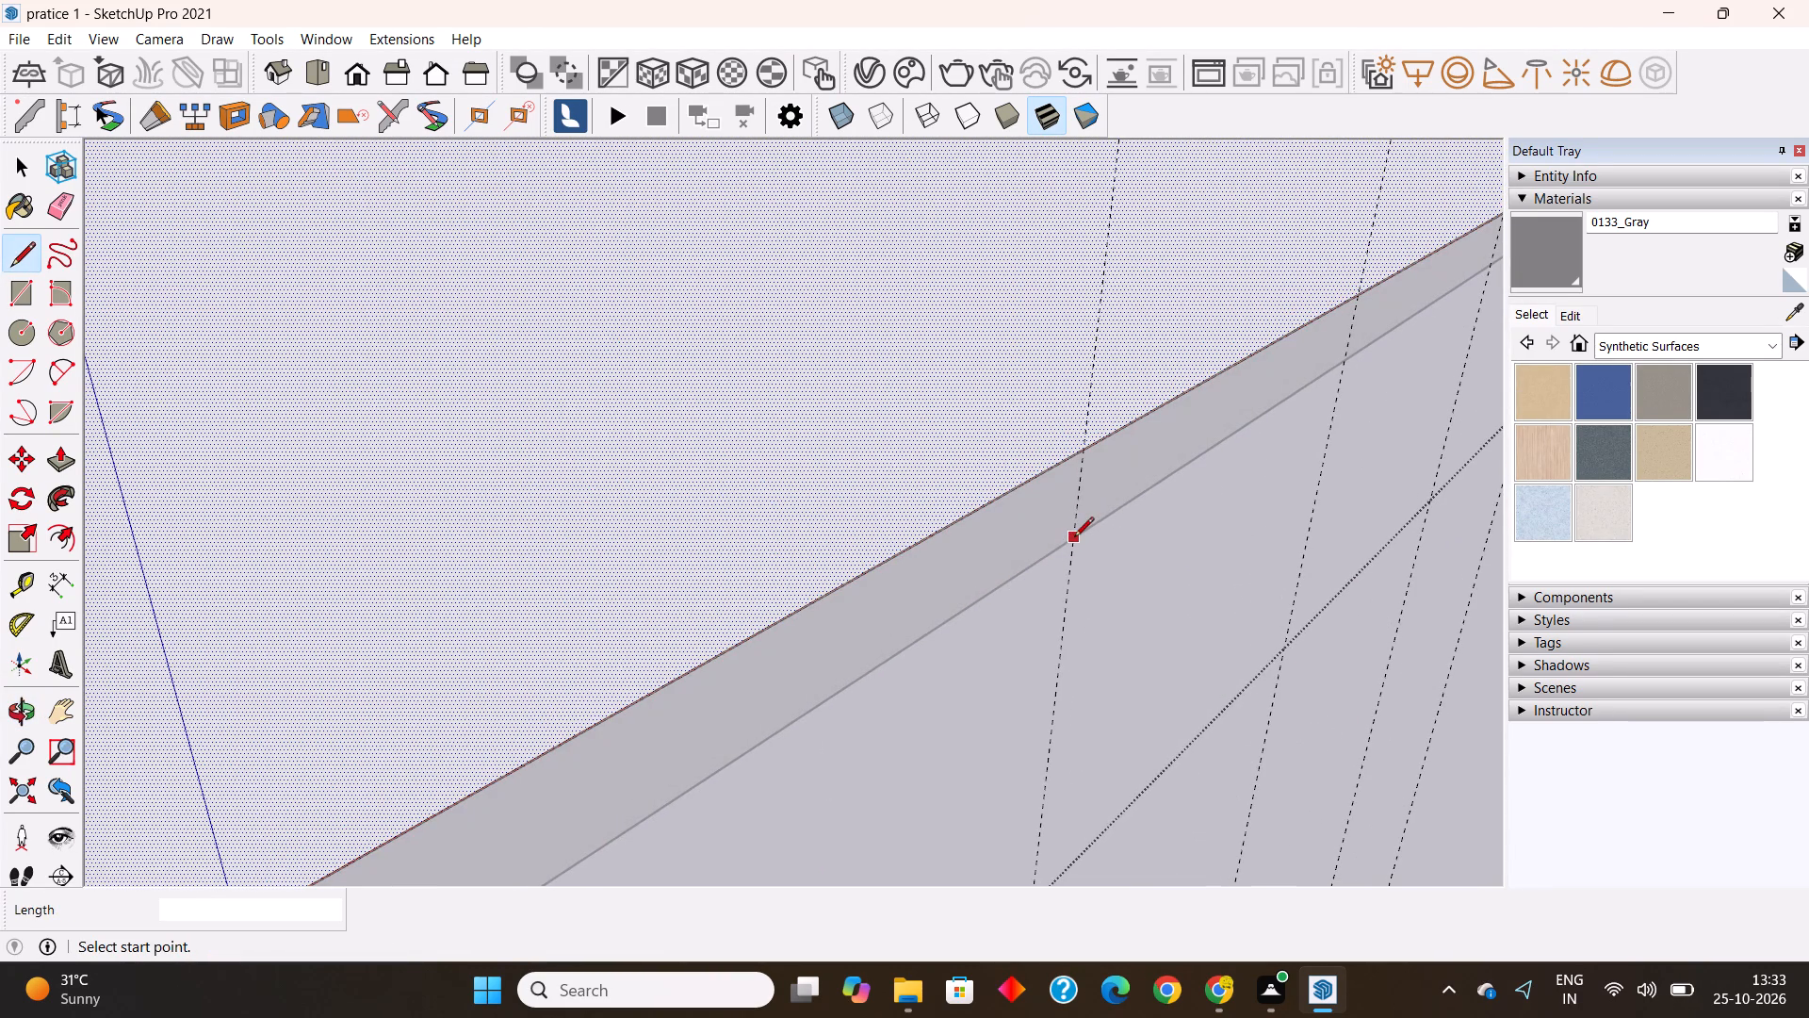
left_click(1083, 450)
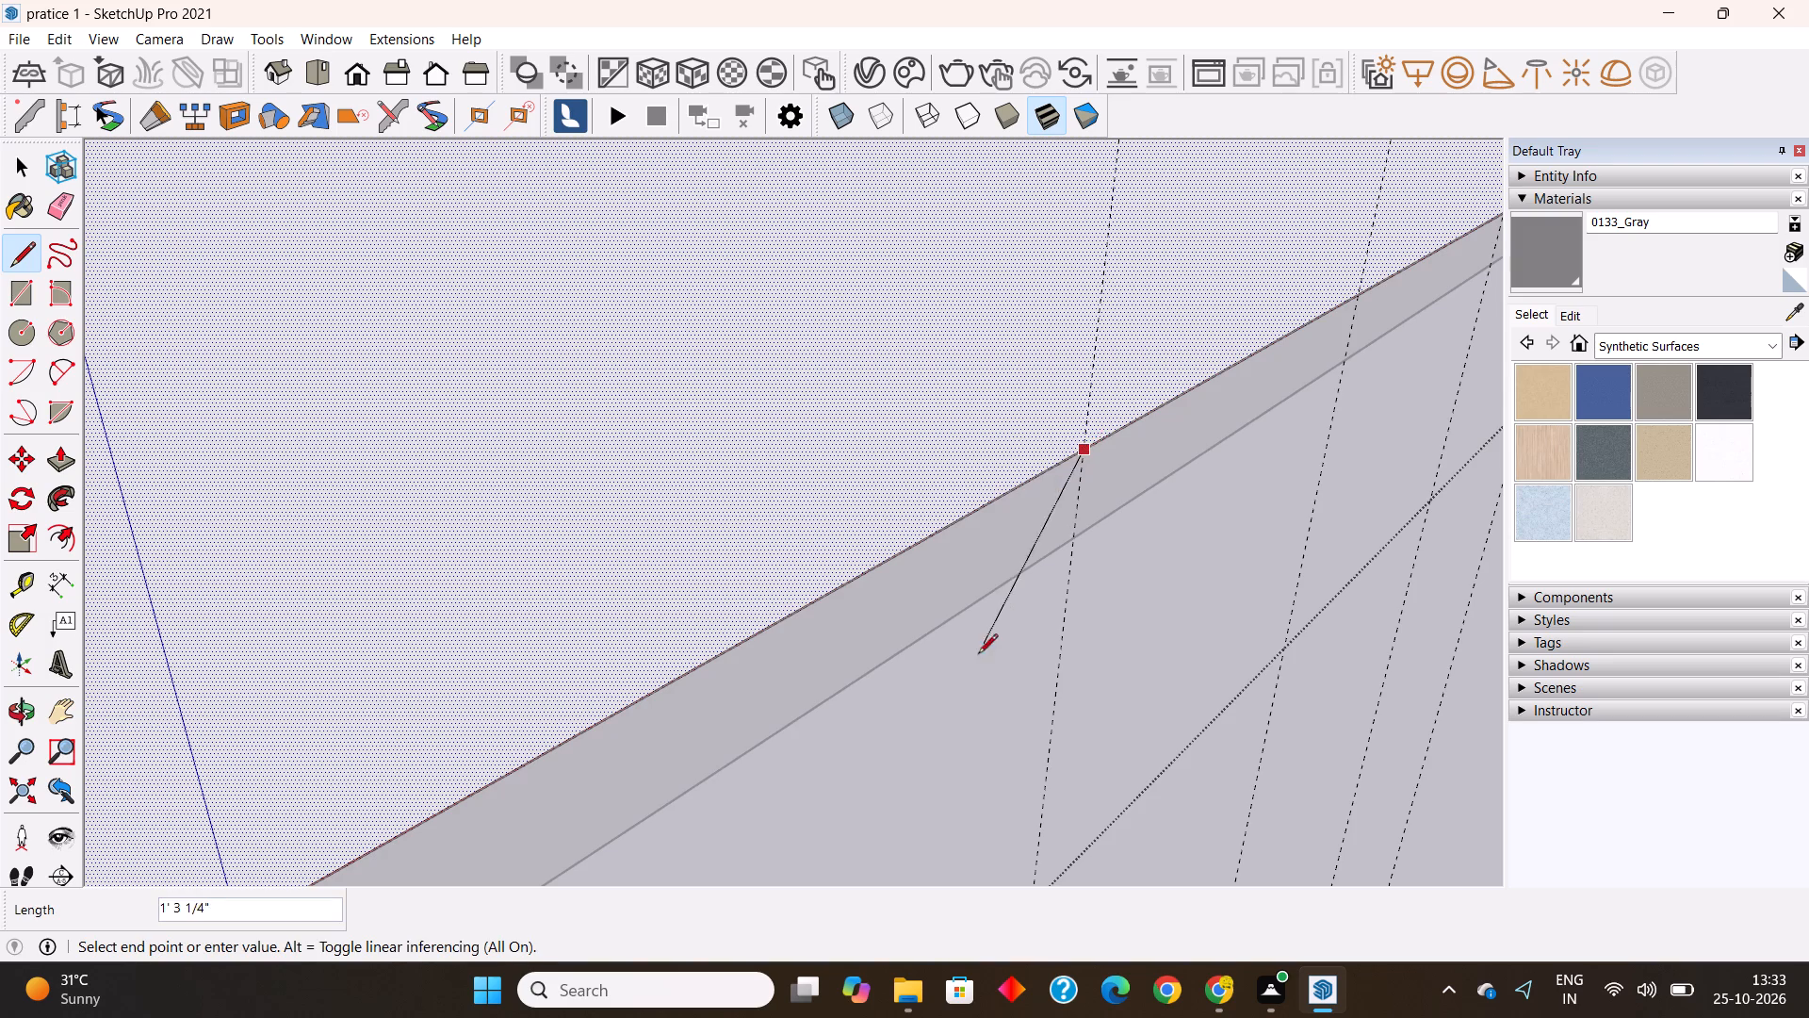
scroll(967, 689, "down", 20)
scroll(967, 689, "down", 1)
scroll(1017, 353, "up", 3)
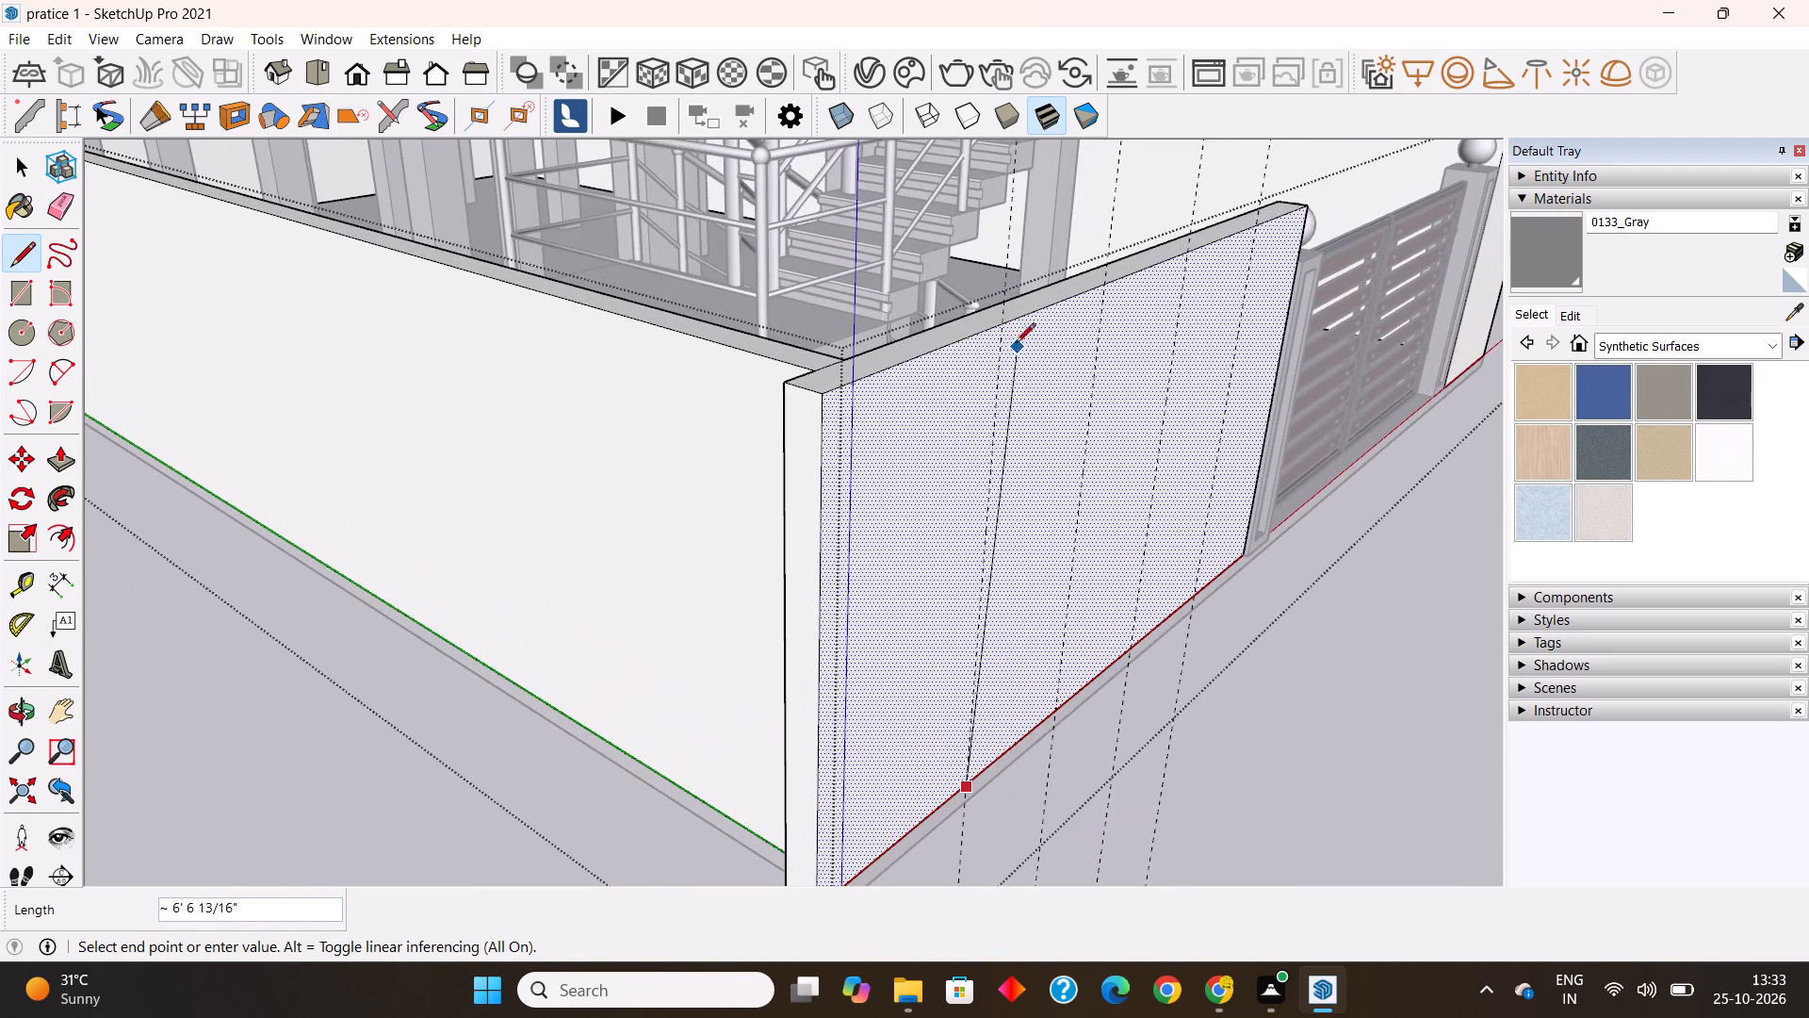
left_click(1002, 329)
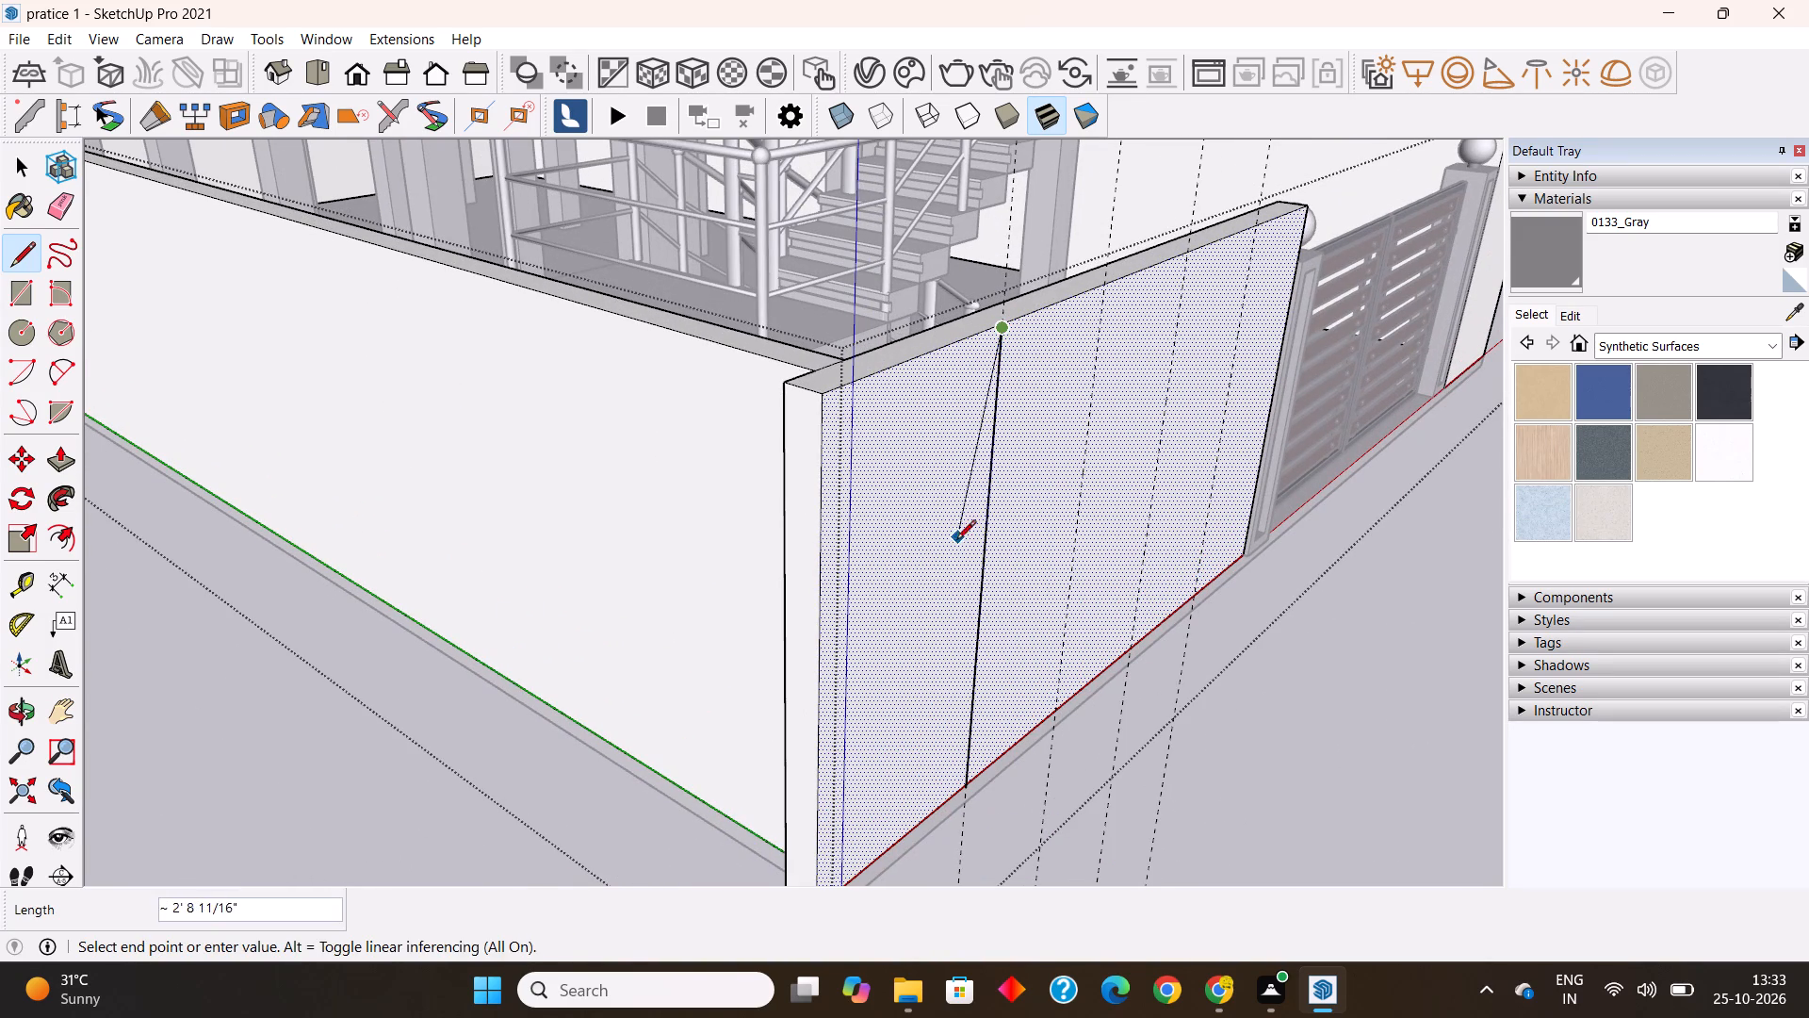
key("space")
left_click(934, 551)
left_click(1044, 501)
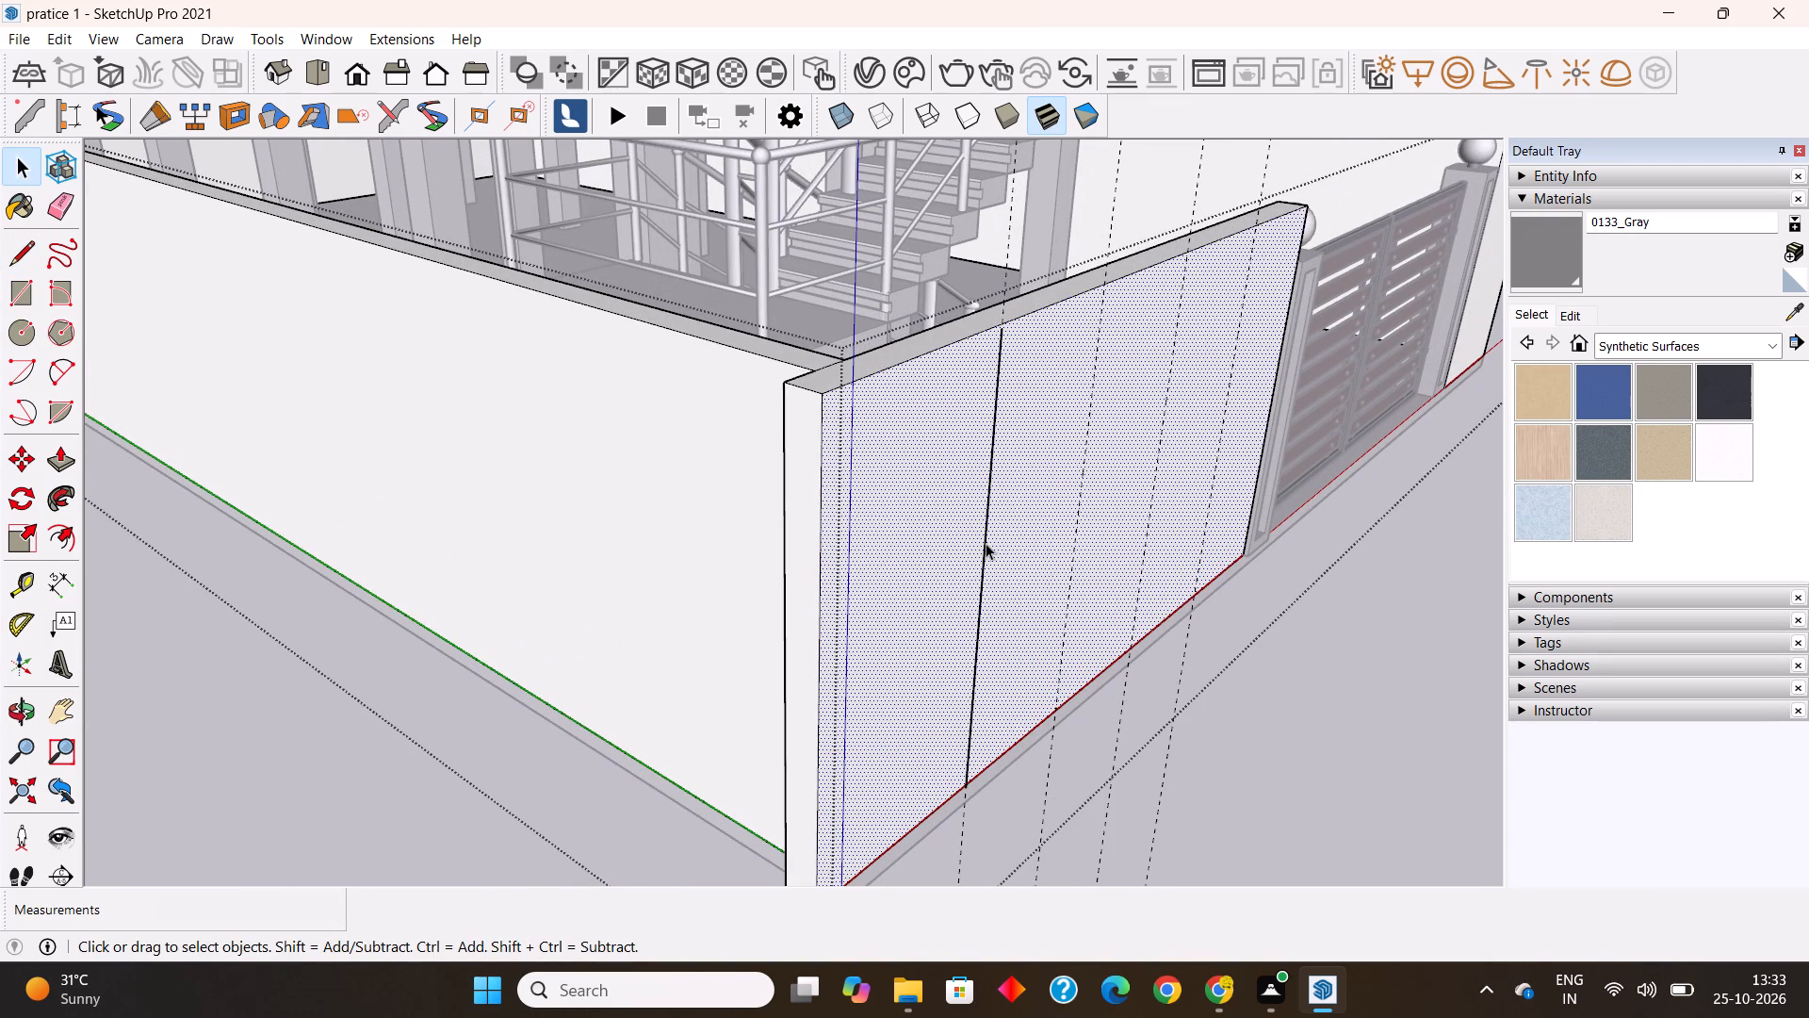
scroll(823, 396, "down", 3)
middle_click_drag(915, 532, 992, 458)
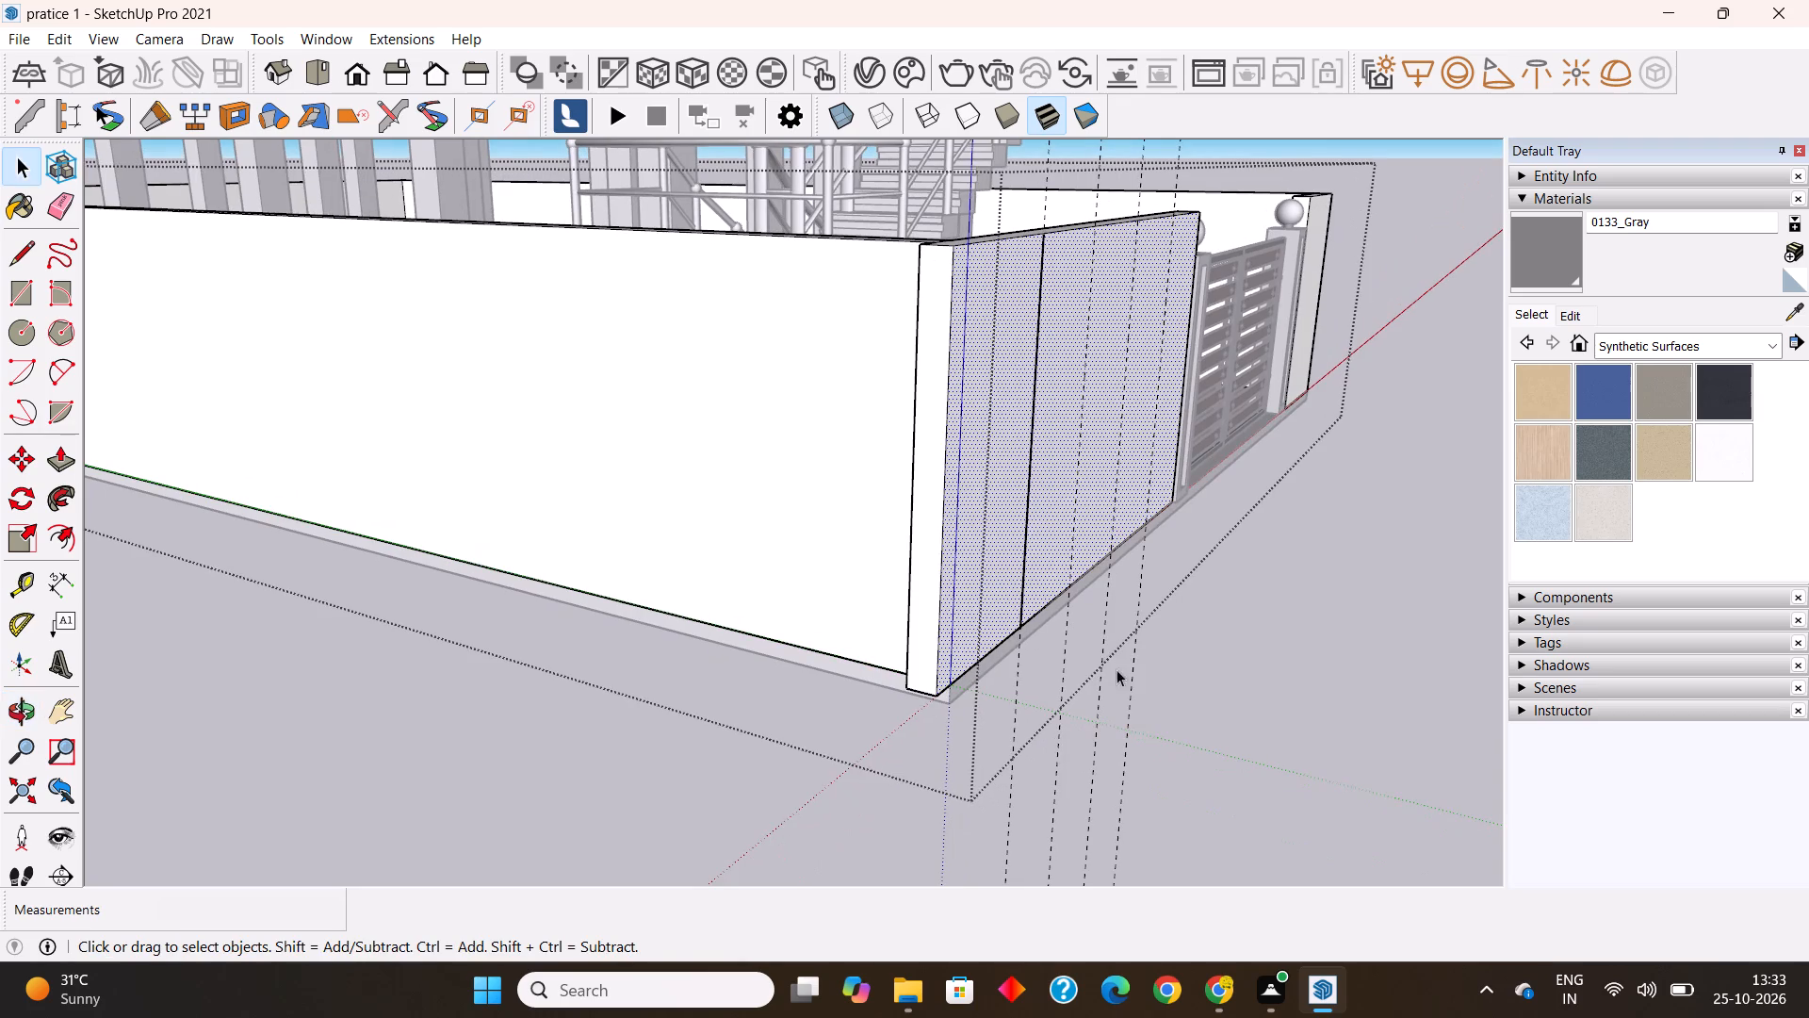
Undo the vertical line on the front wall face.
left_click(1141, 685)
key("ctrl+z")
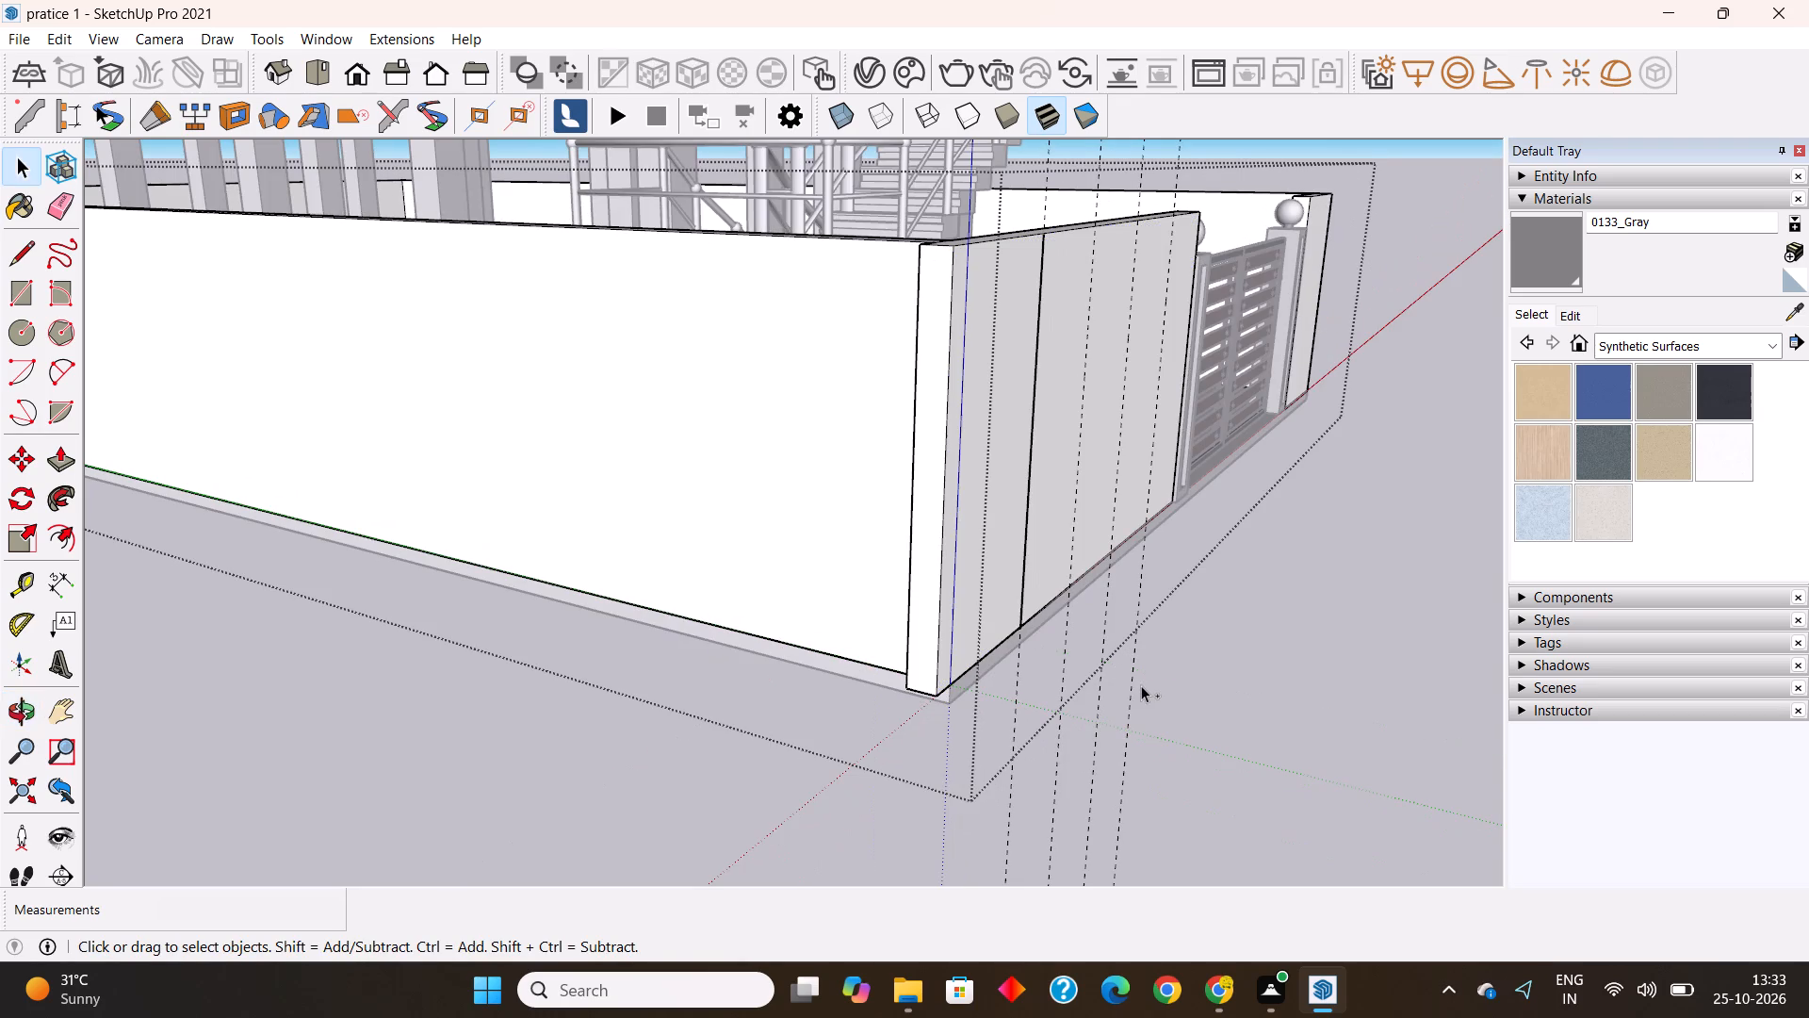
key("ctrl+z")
Examine where the front wall meets the base slab near the corner, and close the perimeter wall group.
middle_click_drag(975, 683, 1080, 504)
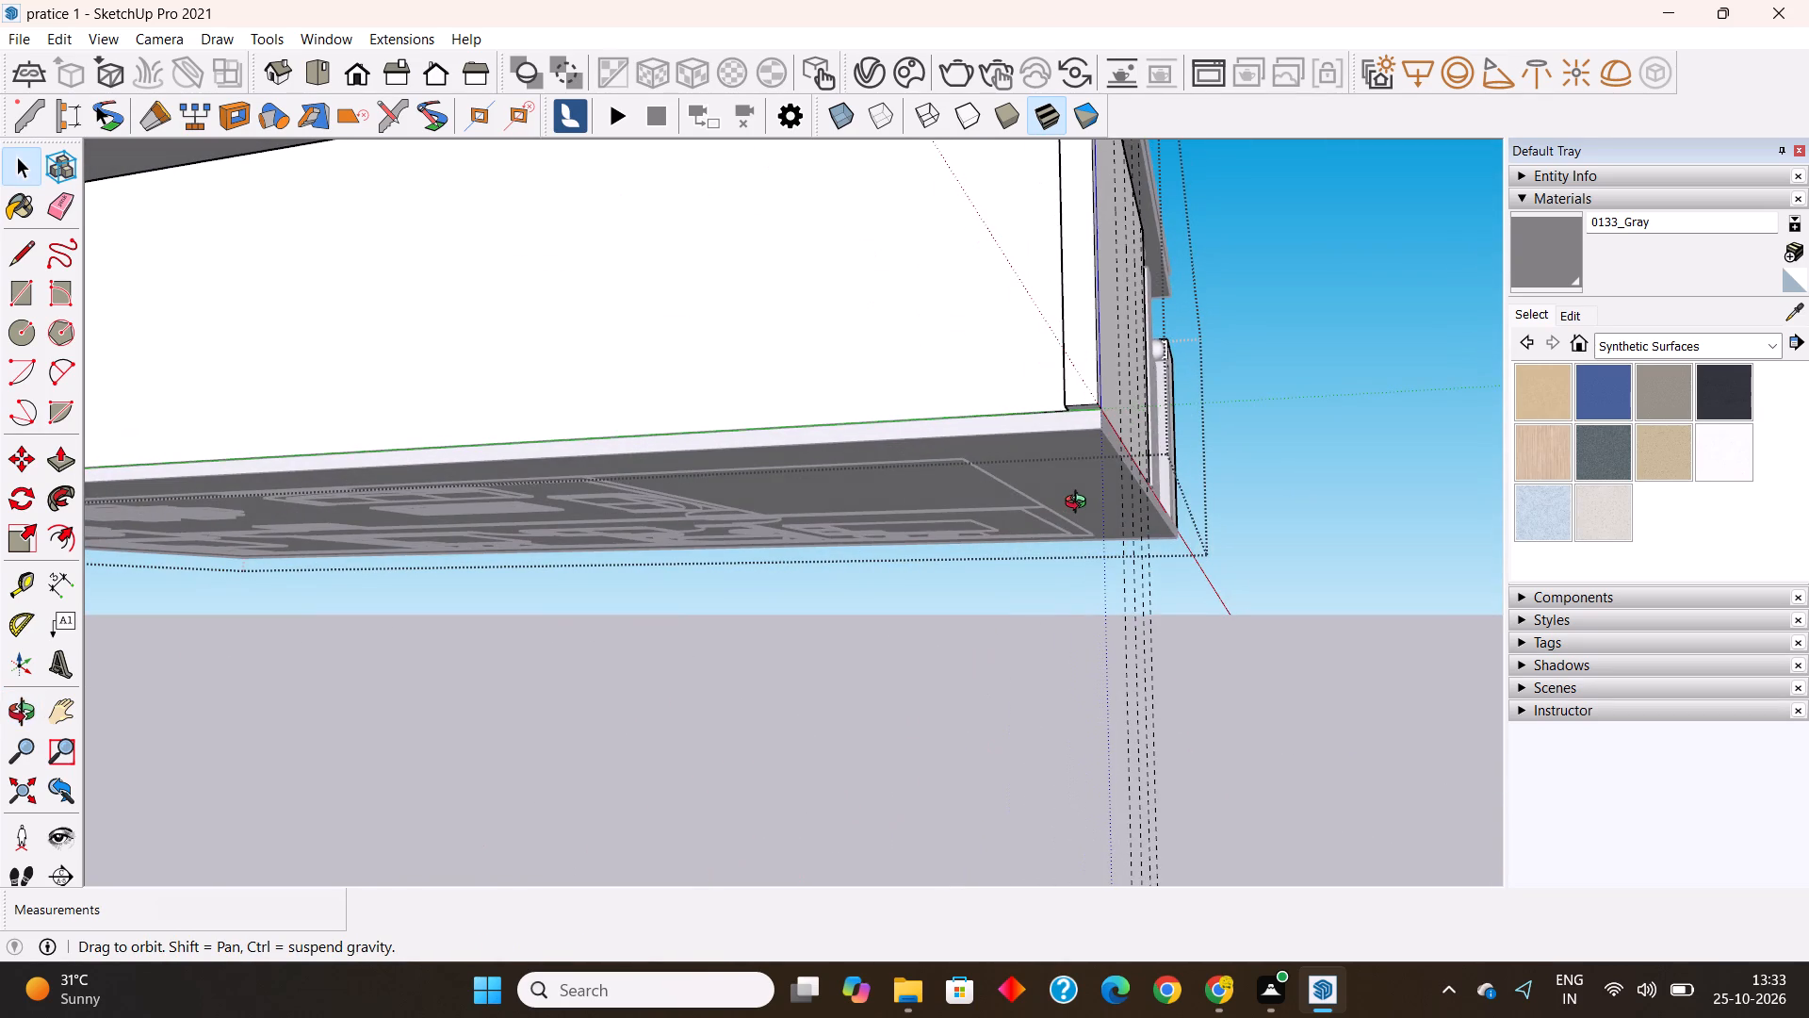
middle_click_drag(1080, 504, 1061, 489)
scroll(1119, 423, "up", 3)
scroll(1119, 423, "down", 3)
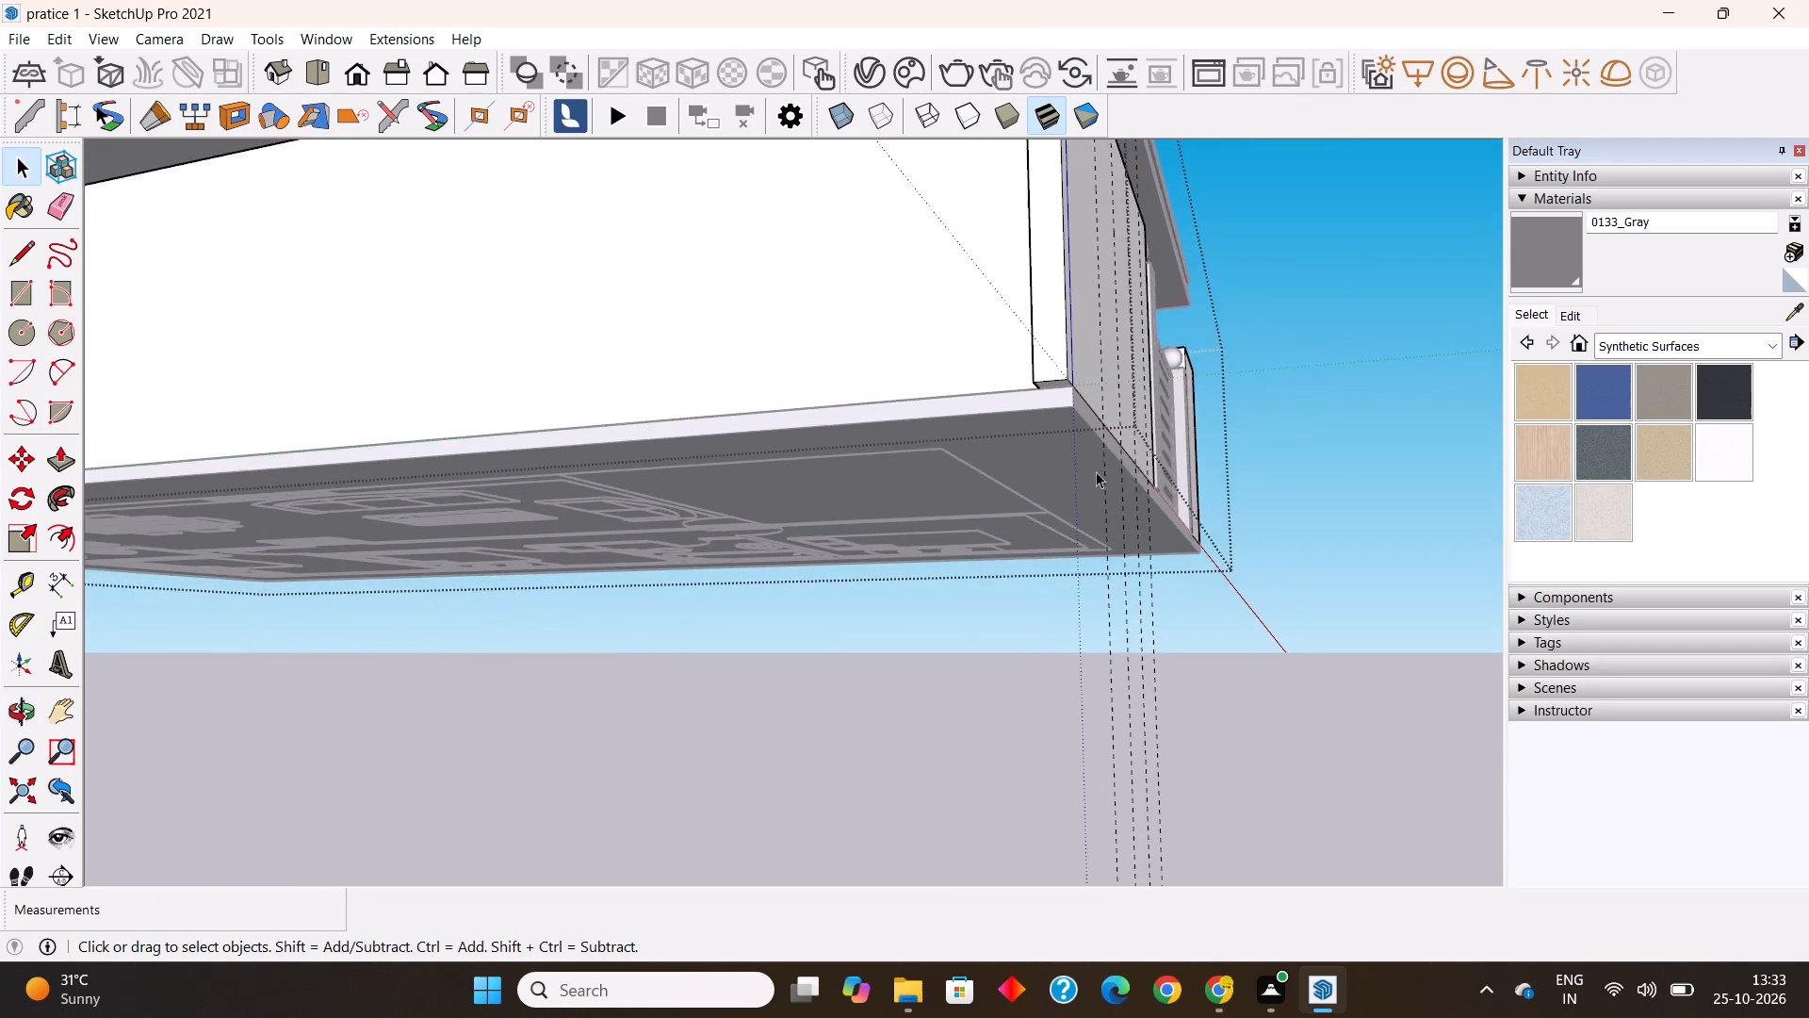
middle_click_drag(1083, 518, 1004, 788)
scroll(904, 554, "down", 8)
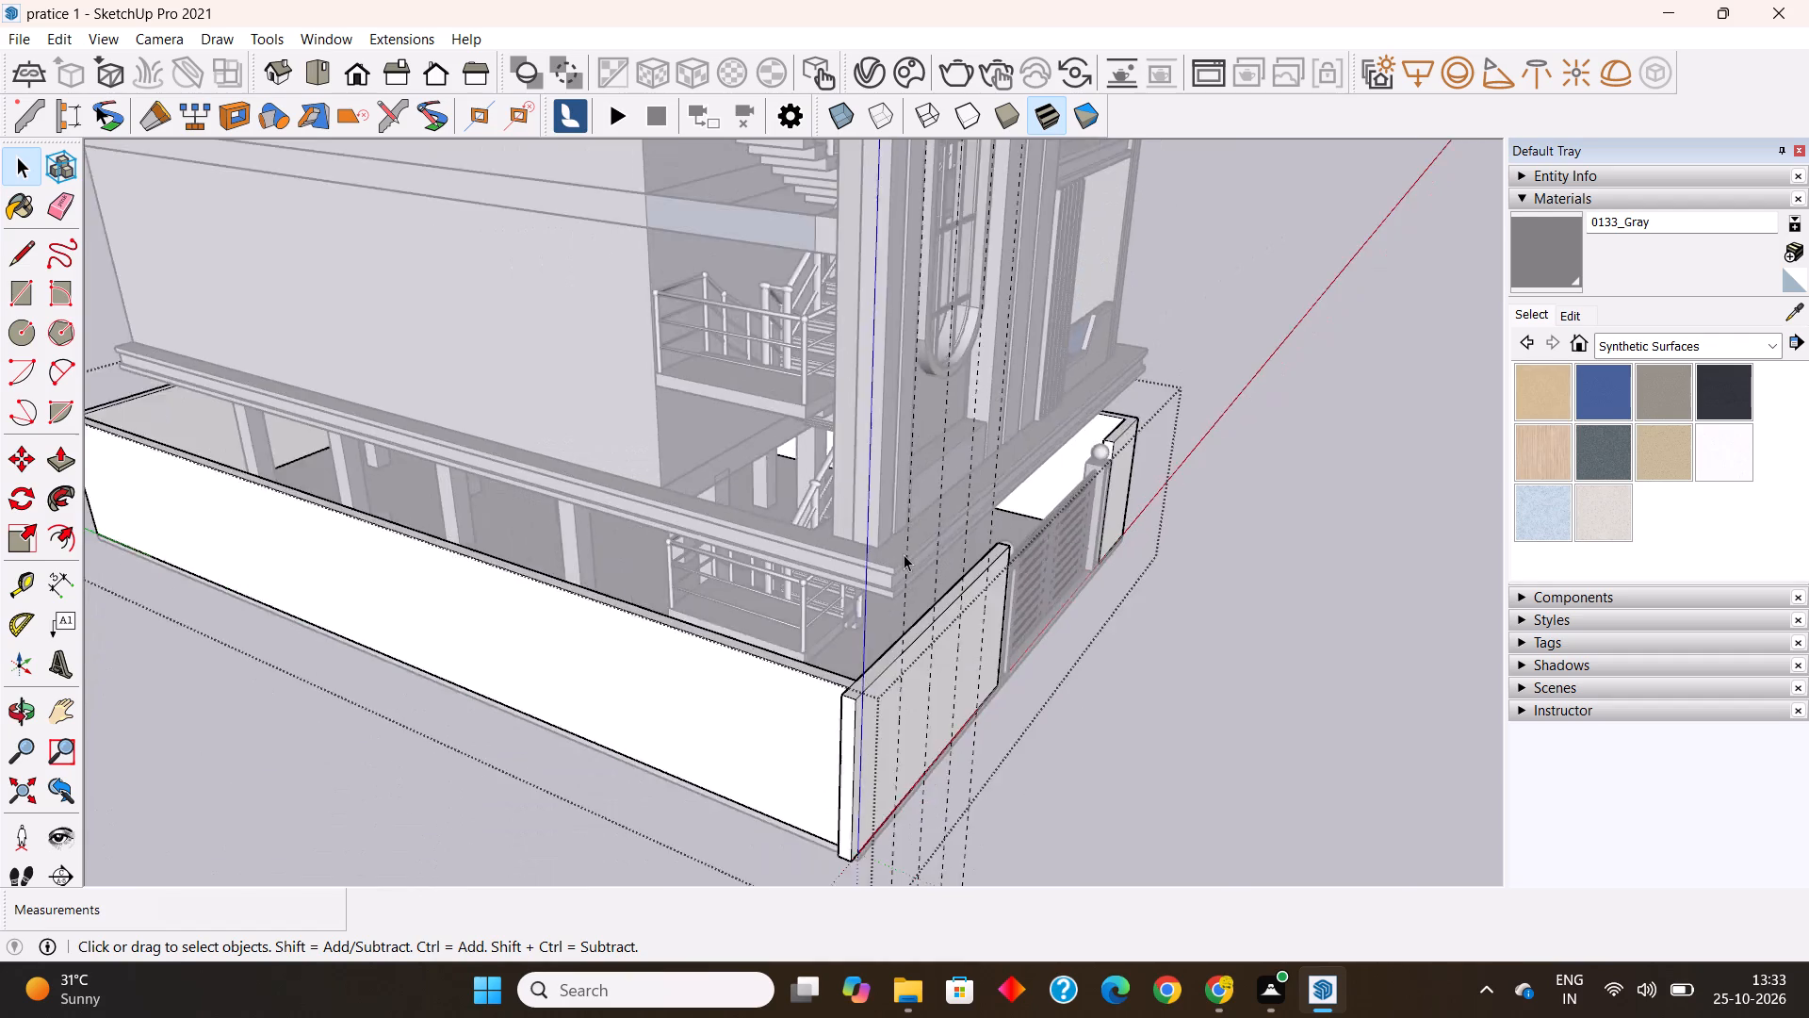
scroll(904, 554, "down", 6)
scroll(895, 696, "up", 13)
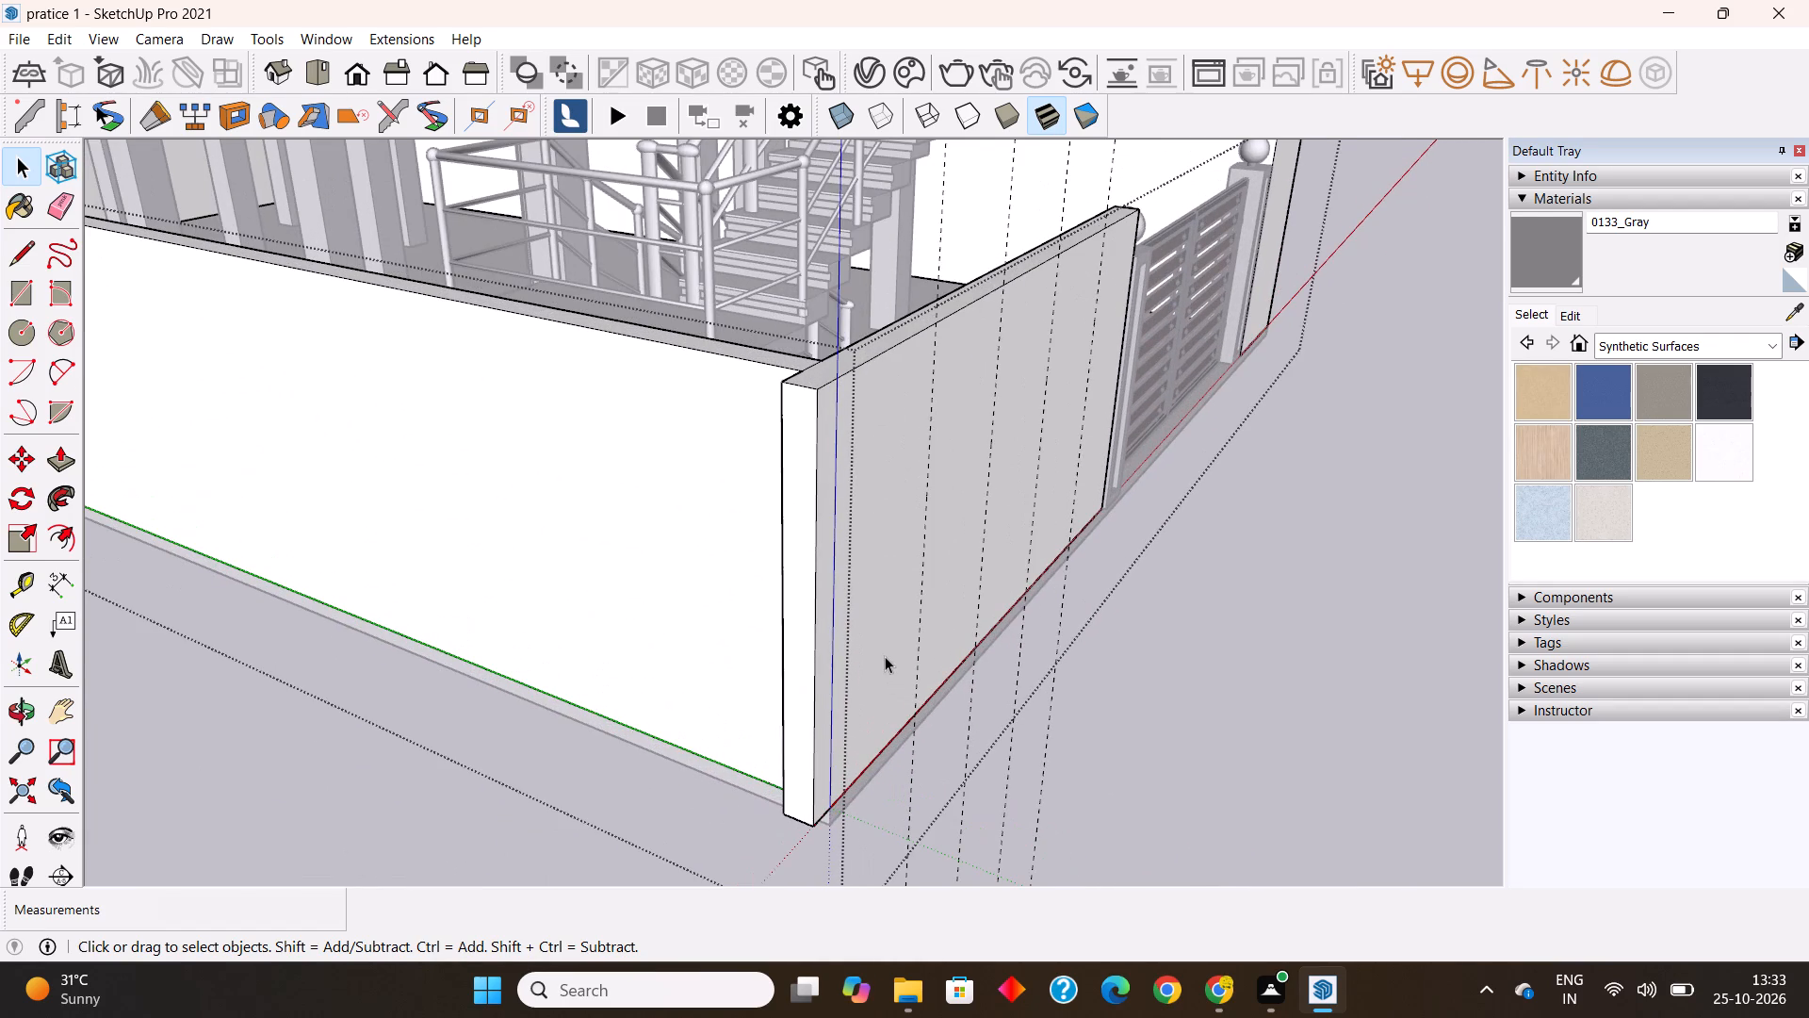
middle_click_drag(807, 631, 578, 681)
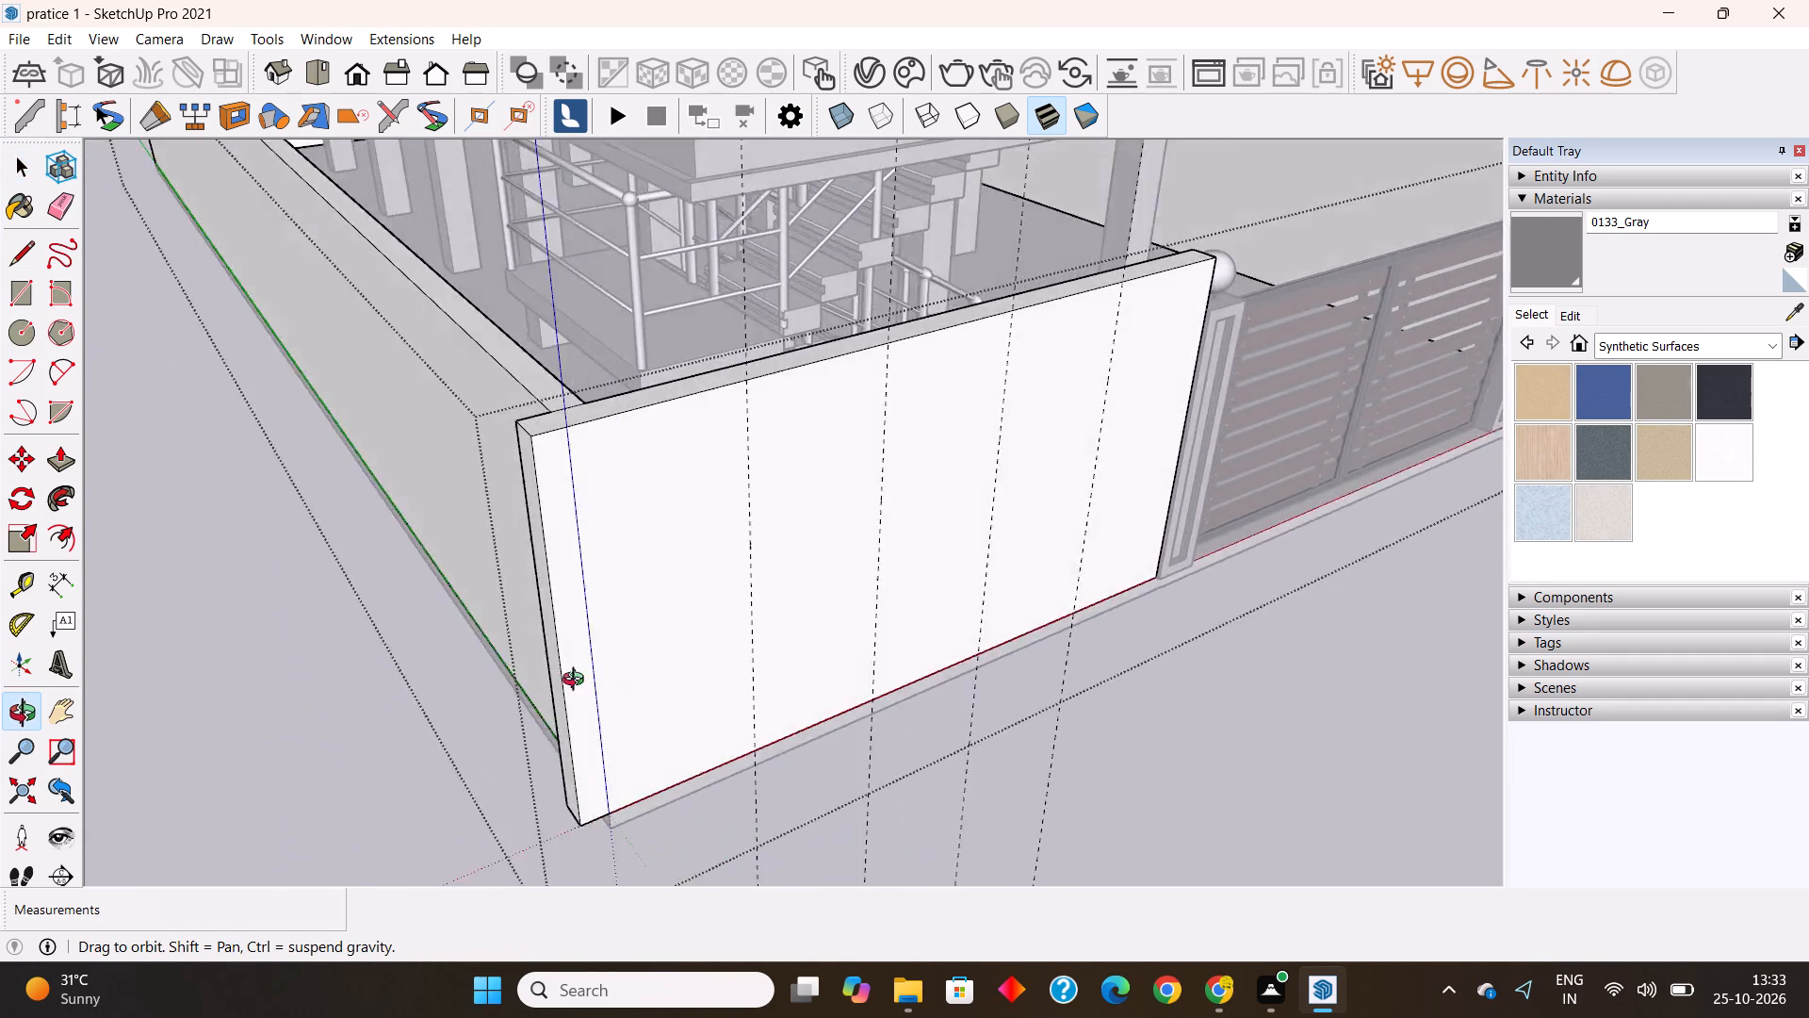
middle_click_drag(578, 681, 128, 742)
left_click(666, 782)
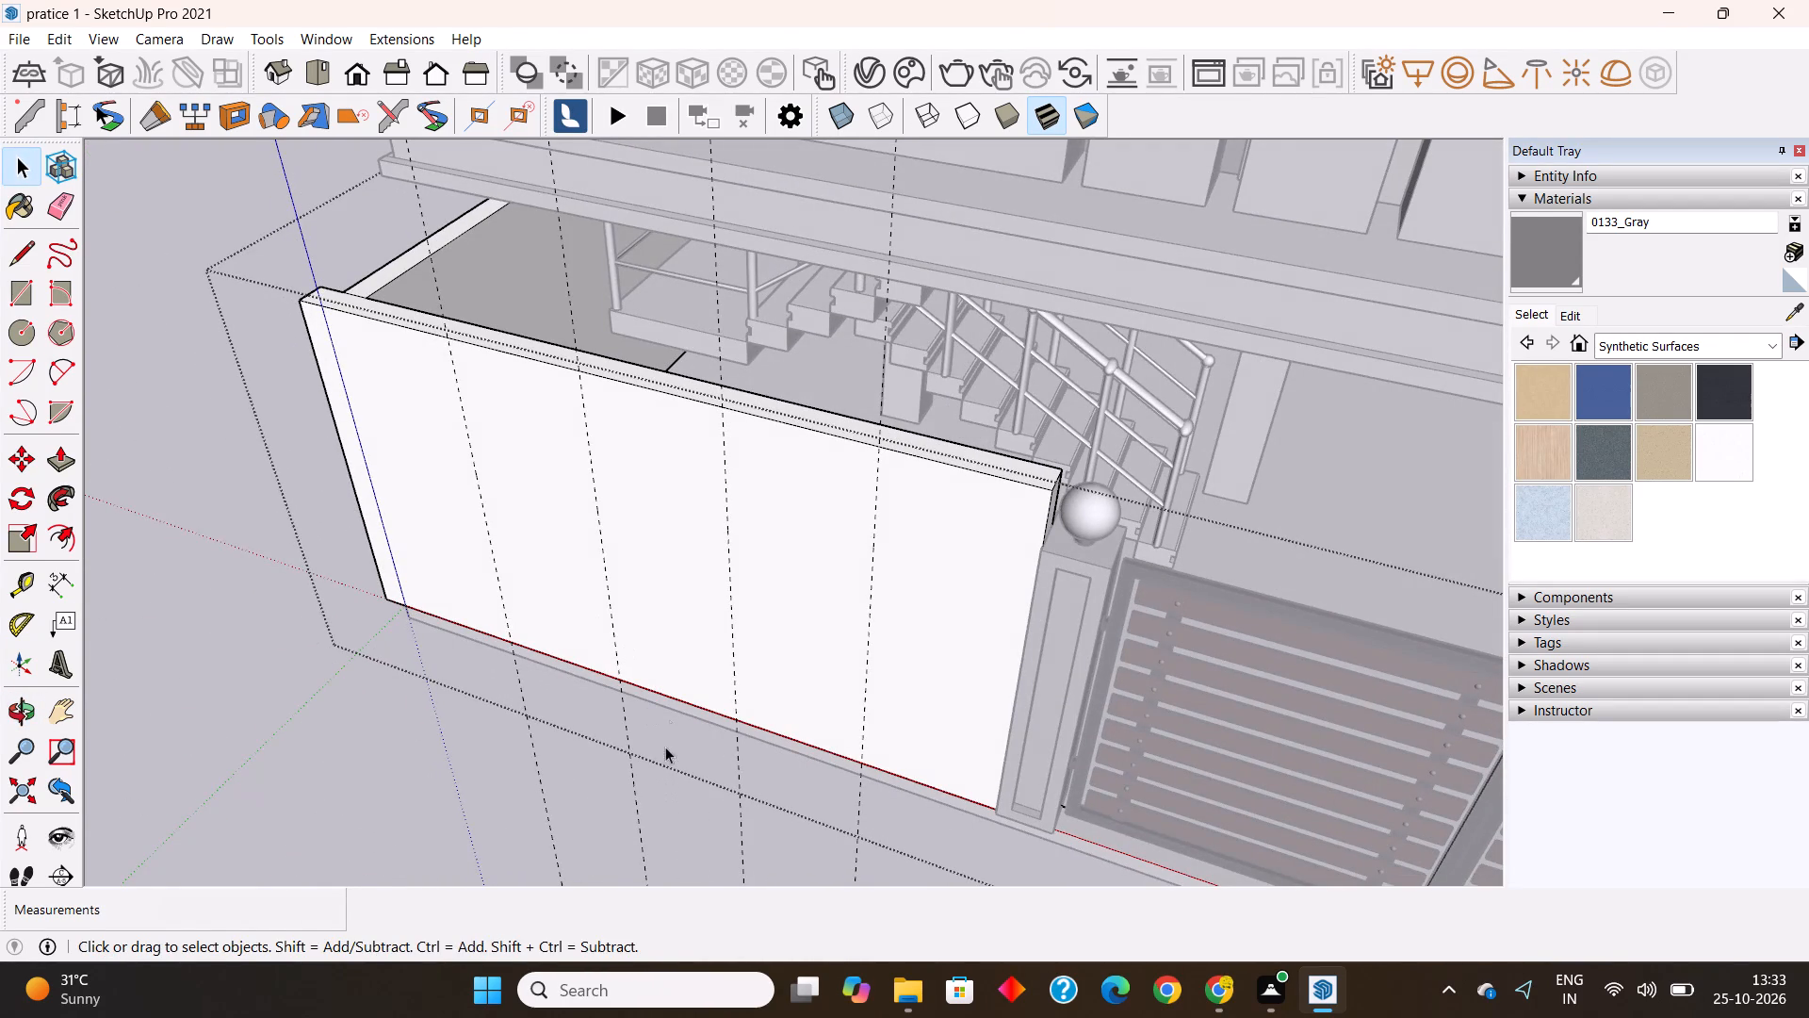
middle_click_drag(677, 710, 1274, 437)
left_click(793, 685)
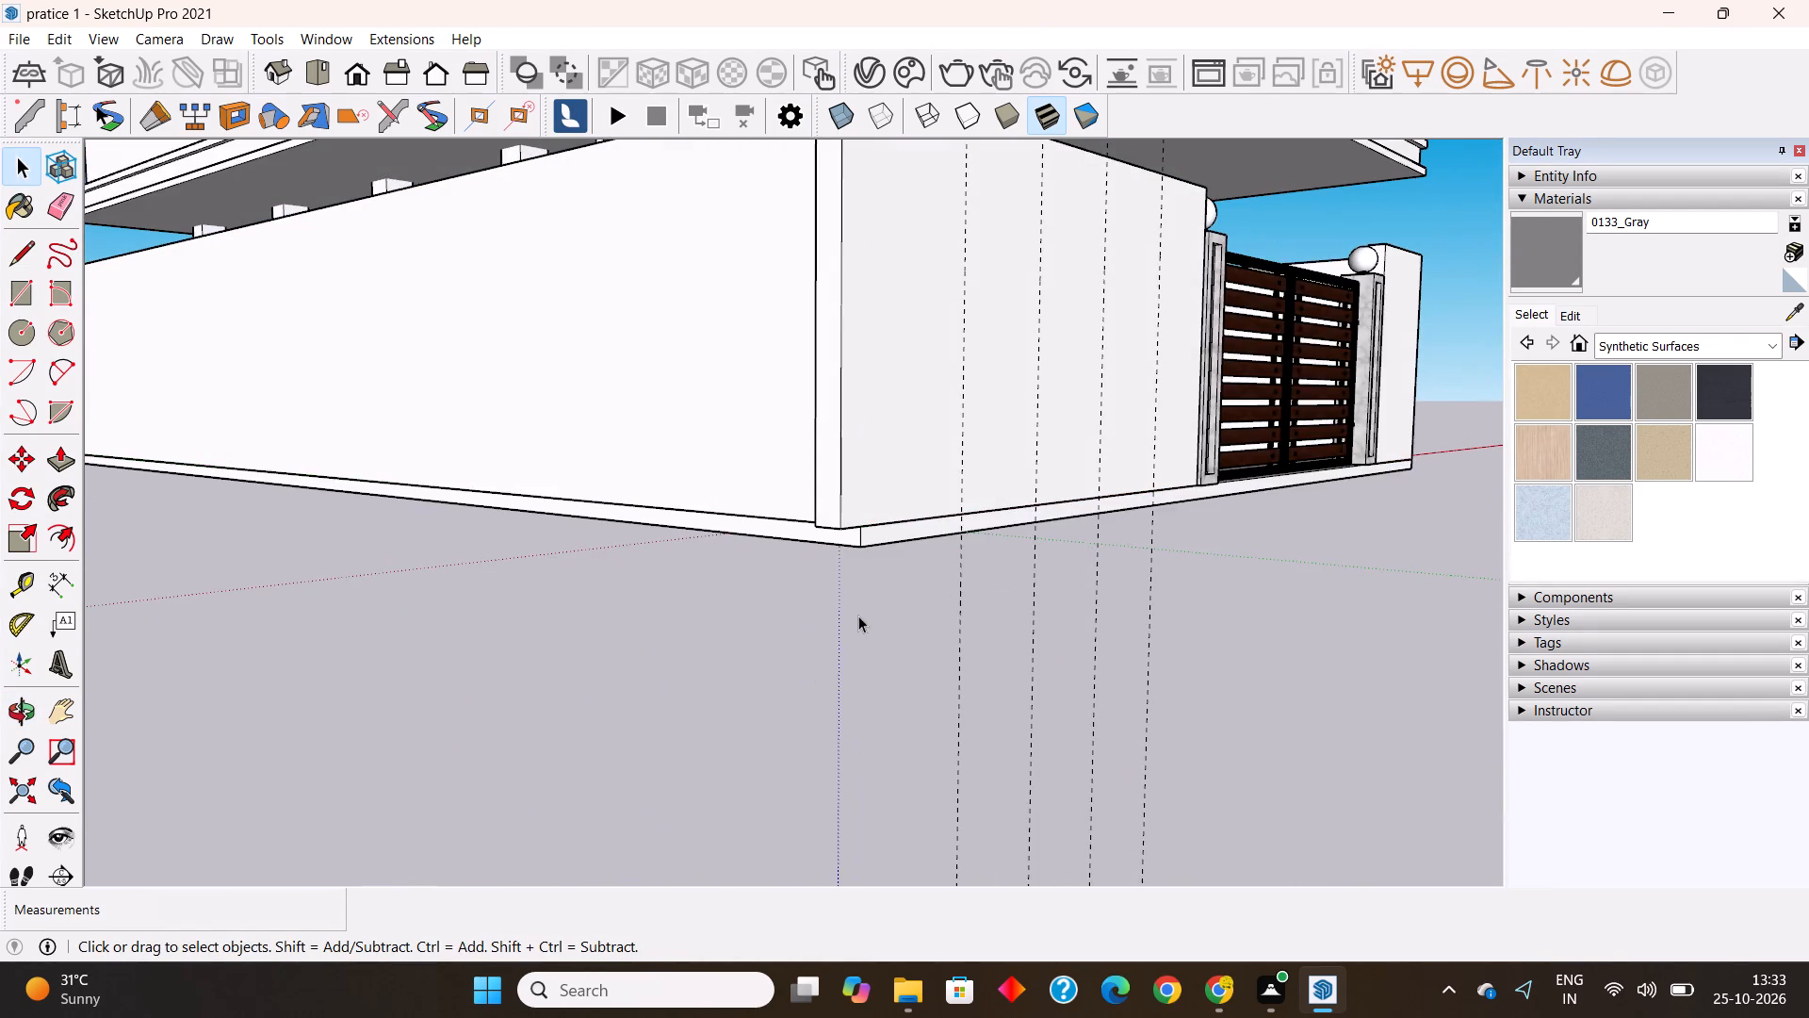
Inside the base slab group, push the slab's front side face inward by about 6 3/8", and close the group.
middle_click_drag(858, 615, 1038, 501)
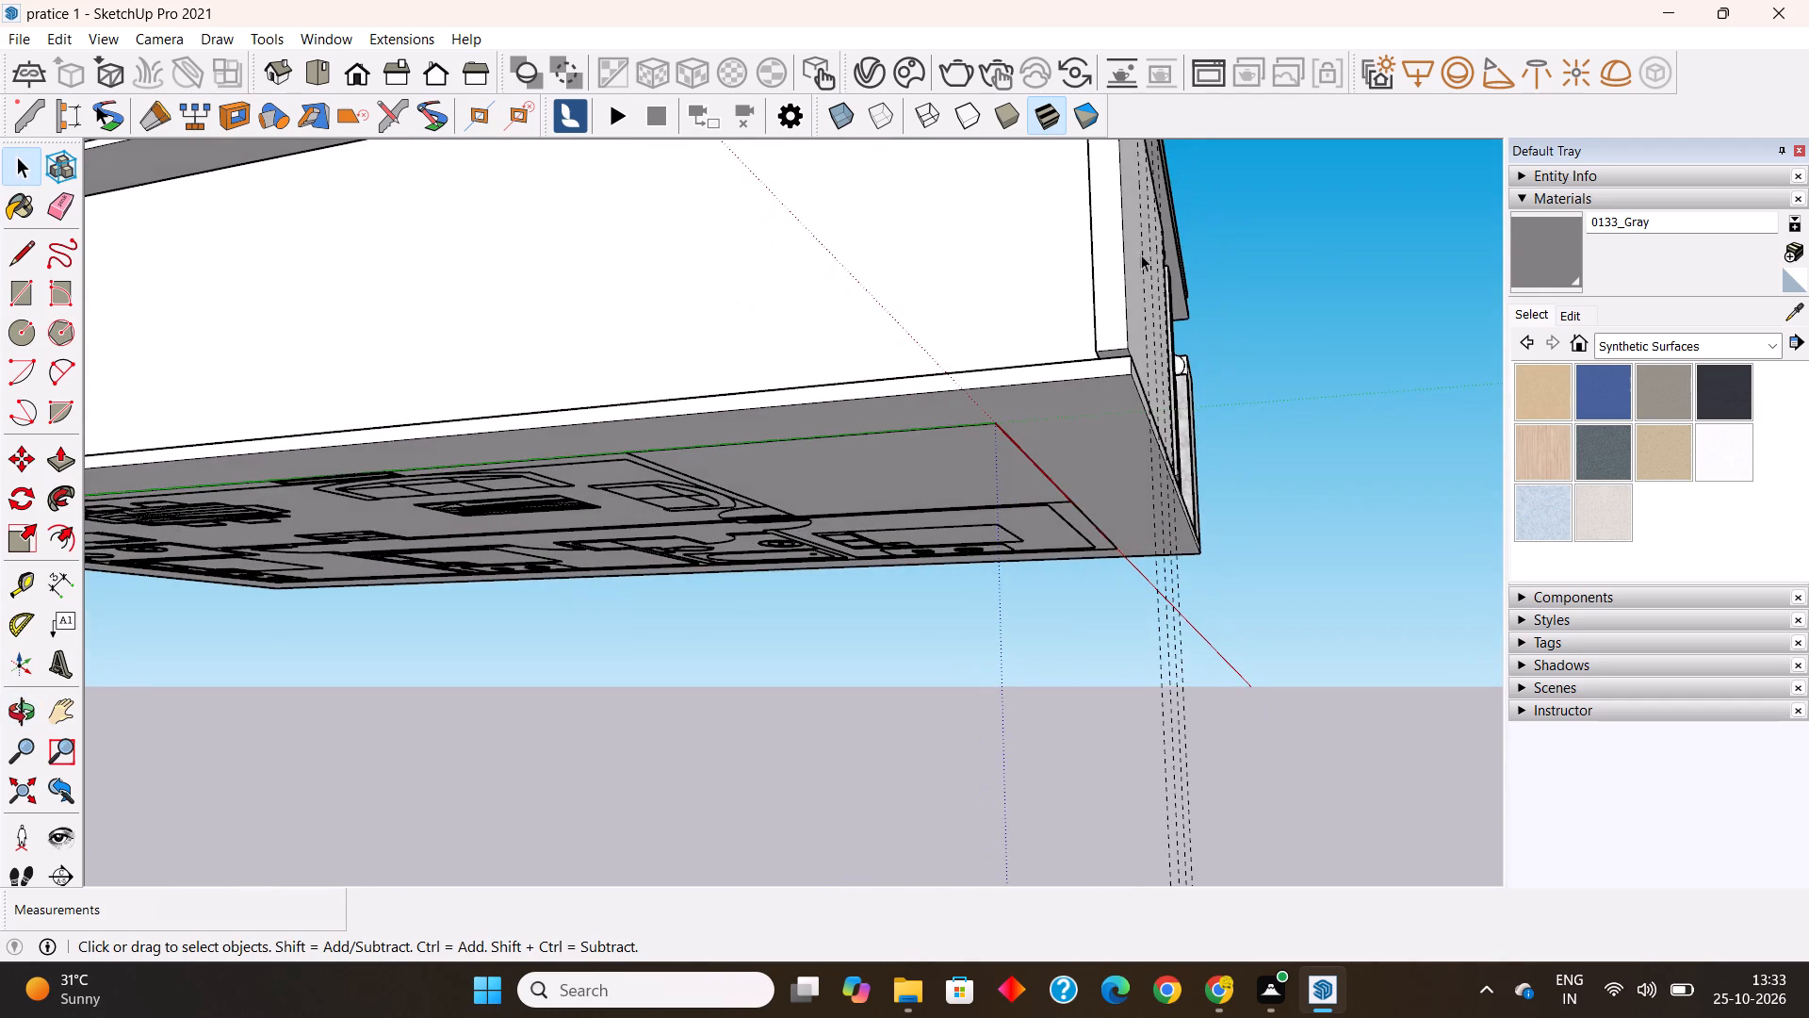
scroll(1144, 241, "up", 12)
double_click(1124, 496)
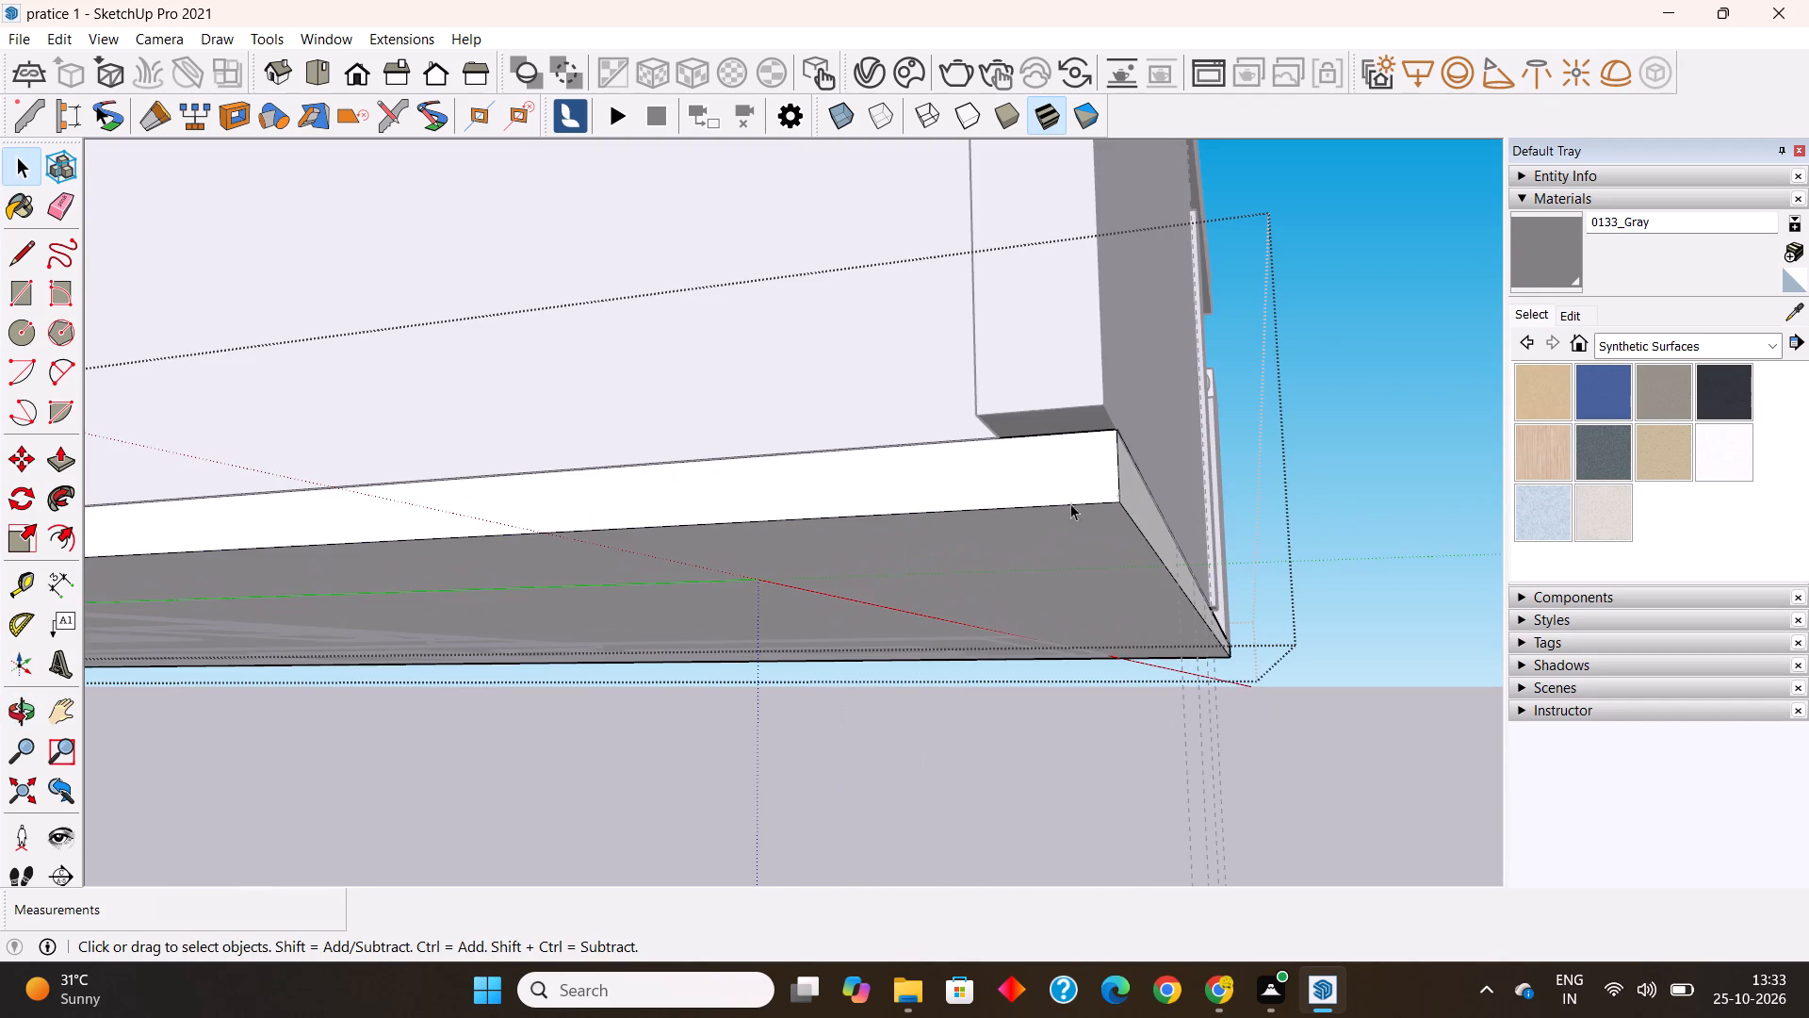
left_click(53, 471)
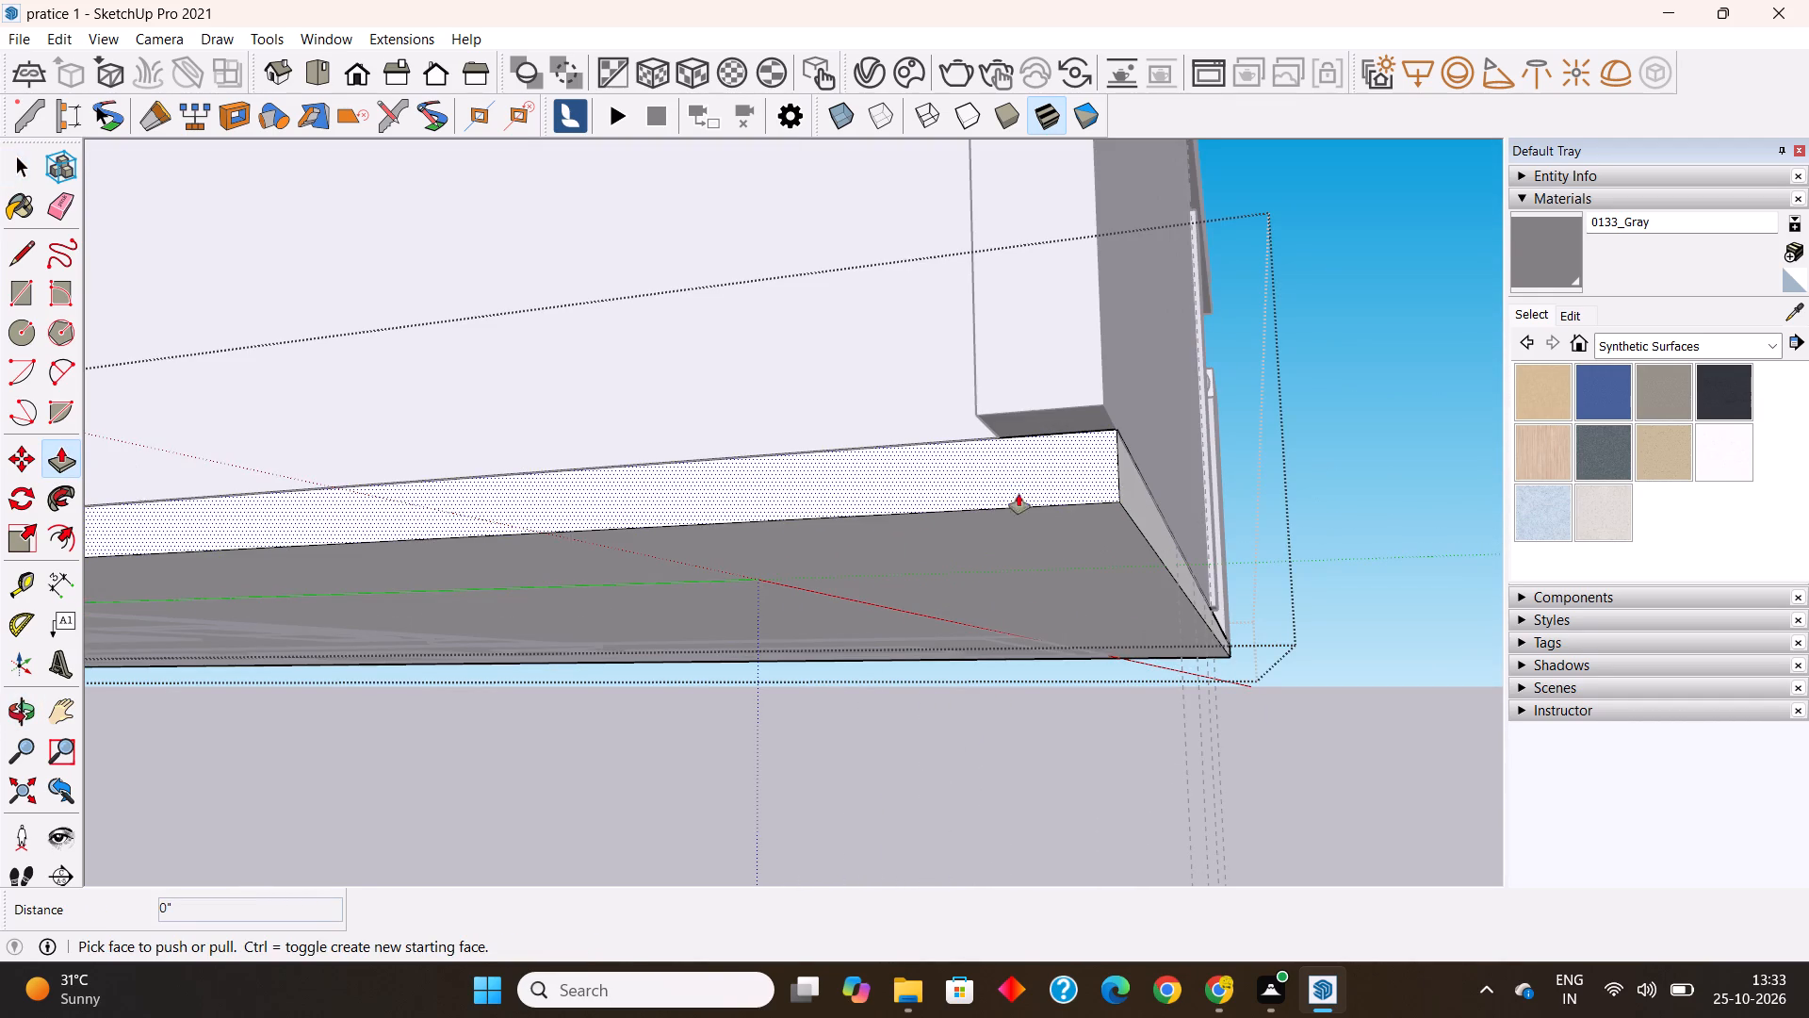
left_click(1130, 477)
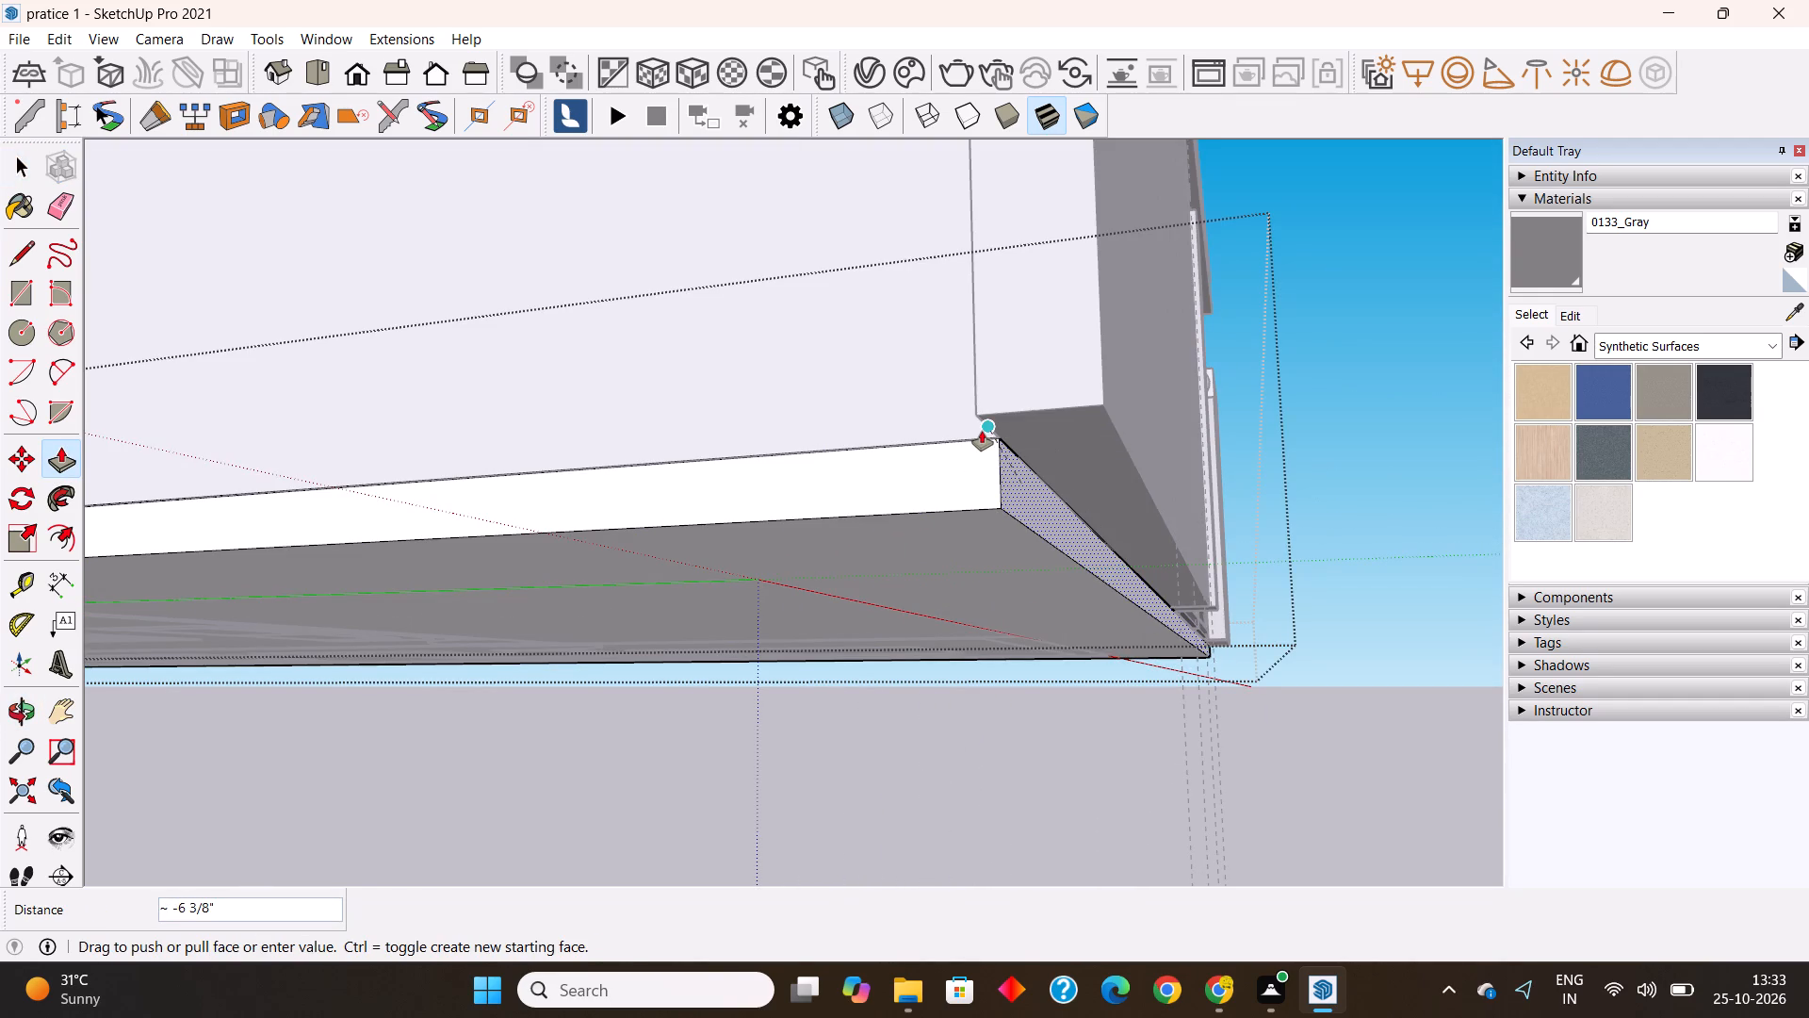
left_click(982, 431)
scroll(864, 543, "down", 3)
middle_click_drag(941, 624, 917, 670)
scroll(1031, 649, "down", 3)
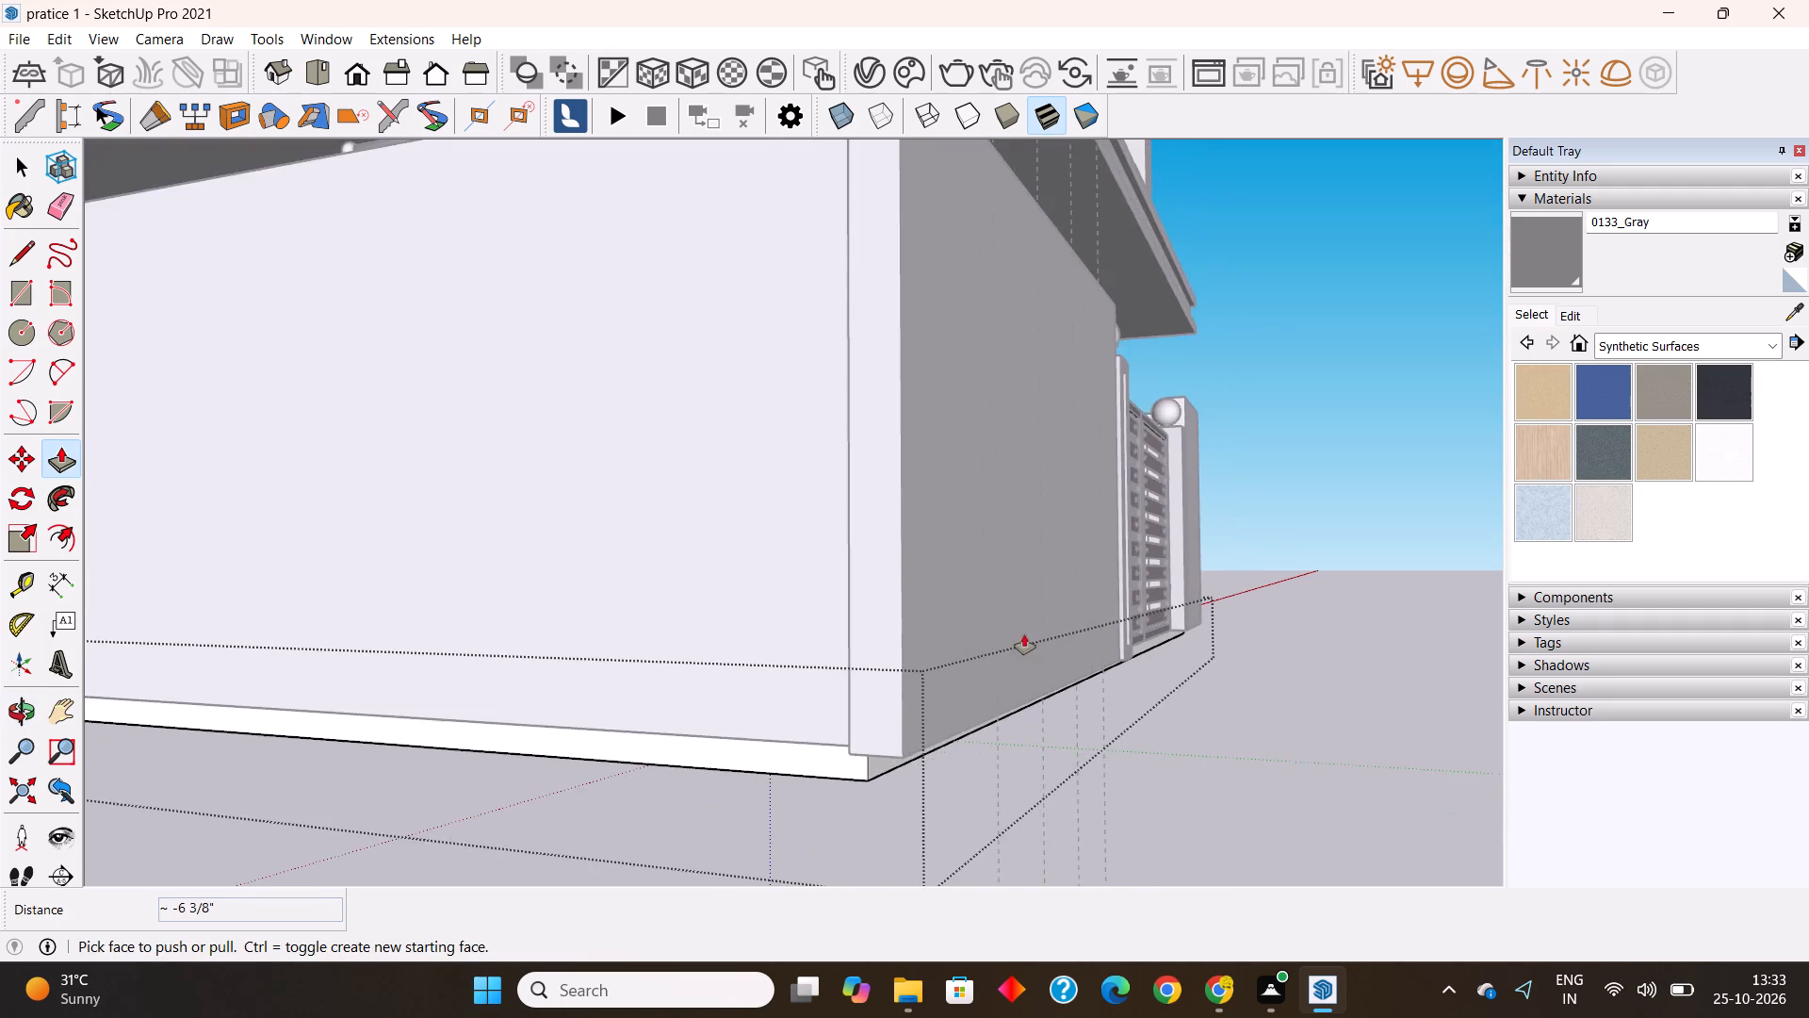
middle_click_drag(1024, 632, 1030, 521)
key("space")
left_click(1301, 533)
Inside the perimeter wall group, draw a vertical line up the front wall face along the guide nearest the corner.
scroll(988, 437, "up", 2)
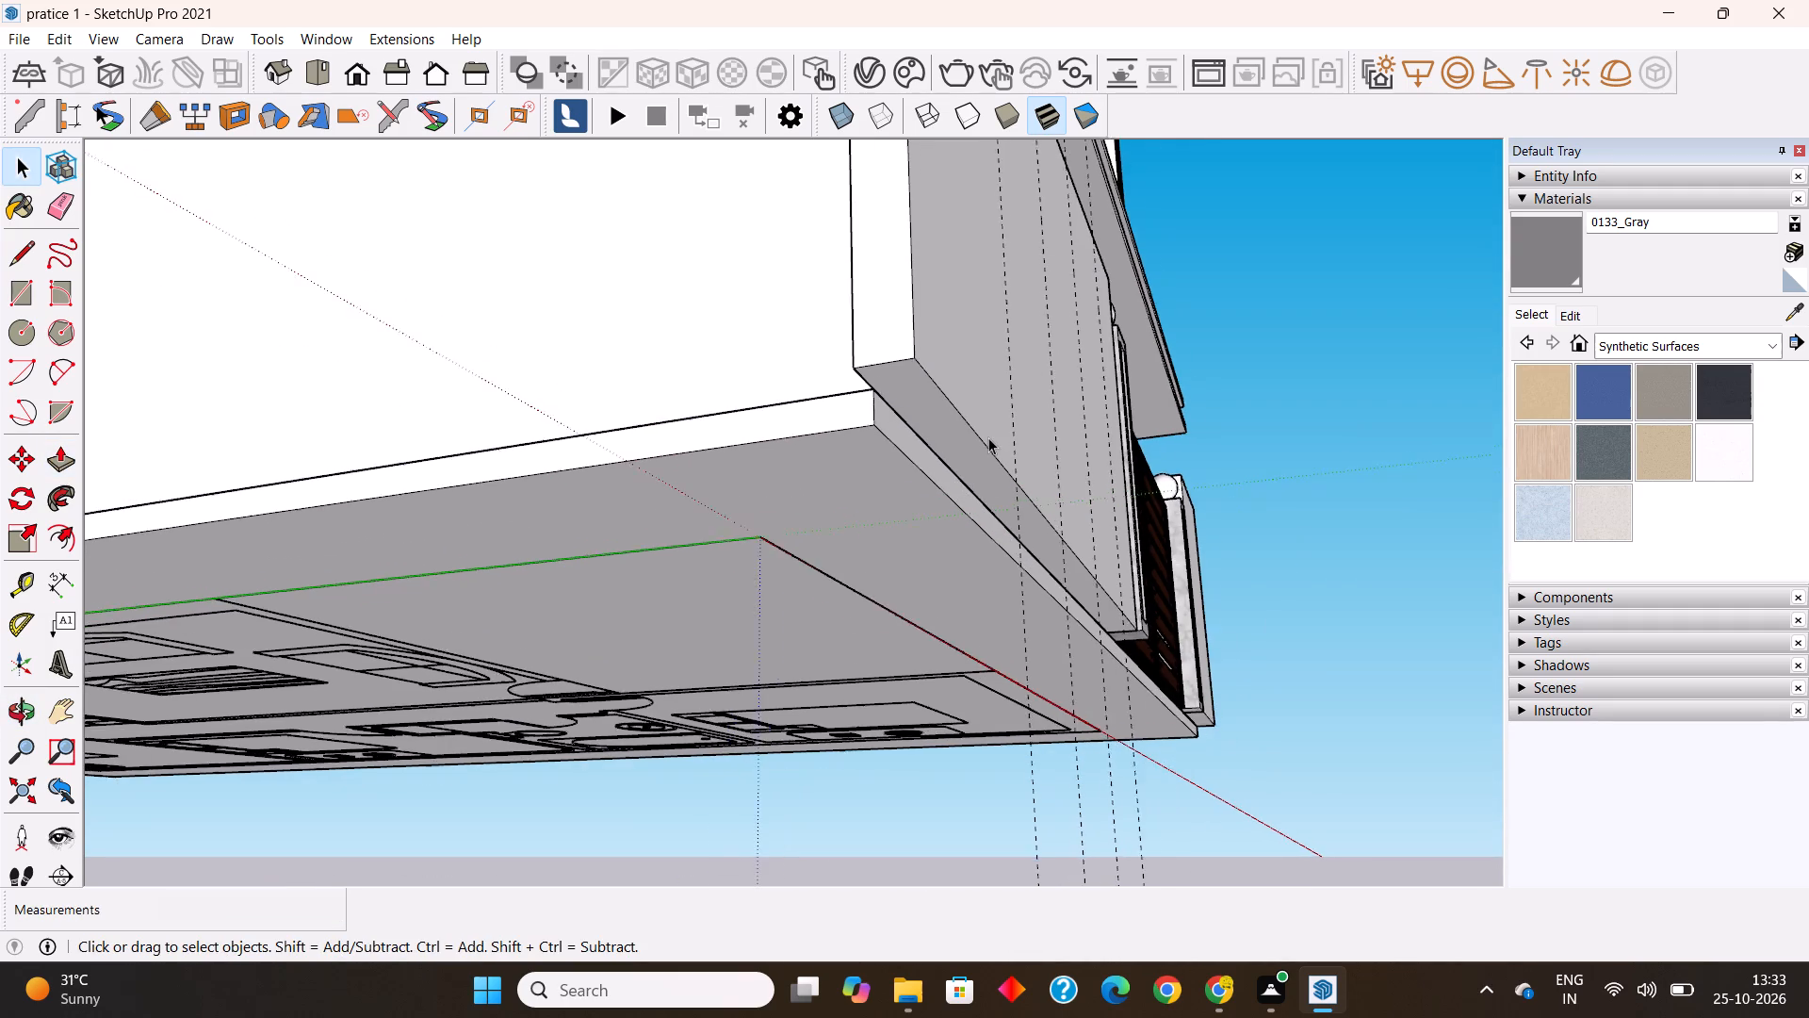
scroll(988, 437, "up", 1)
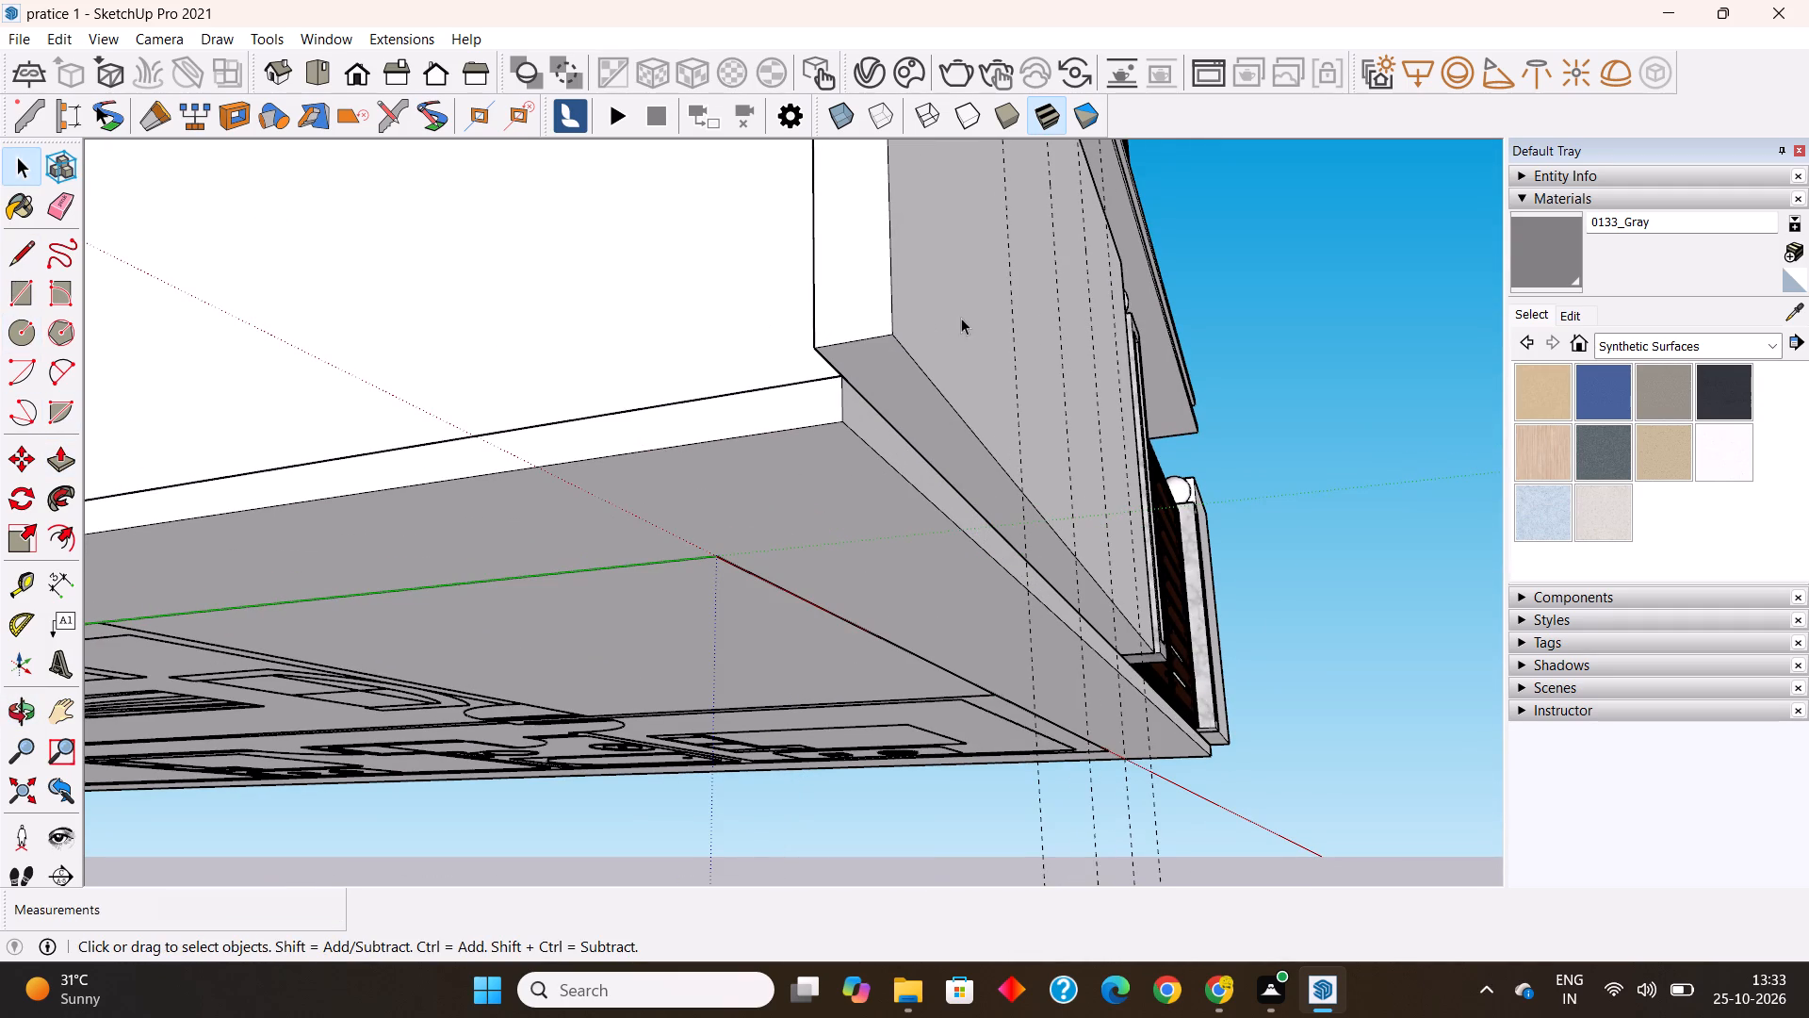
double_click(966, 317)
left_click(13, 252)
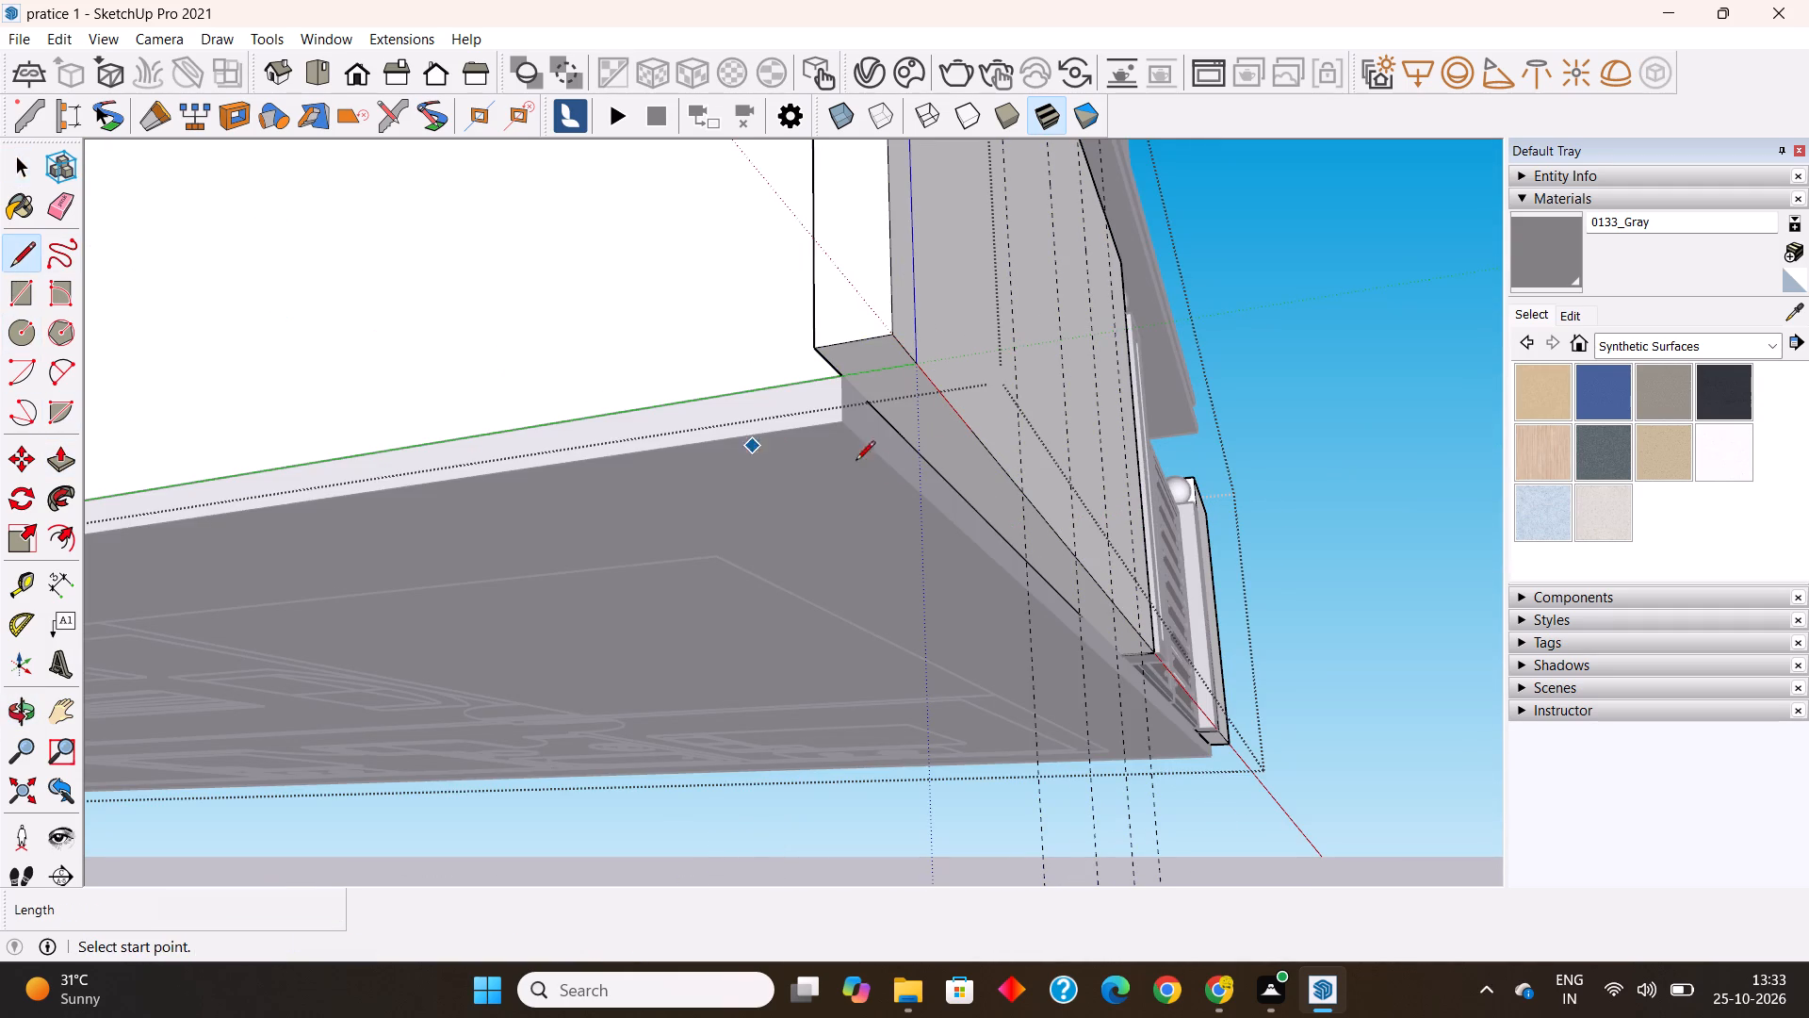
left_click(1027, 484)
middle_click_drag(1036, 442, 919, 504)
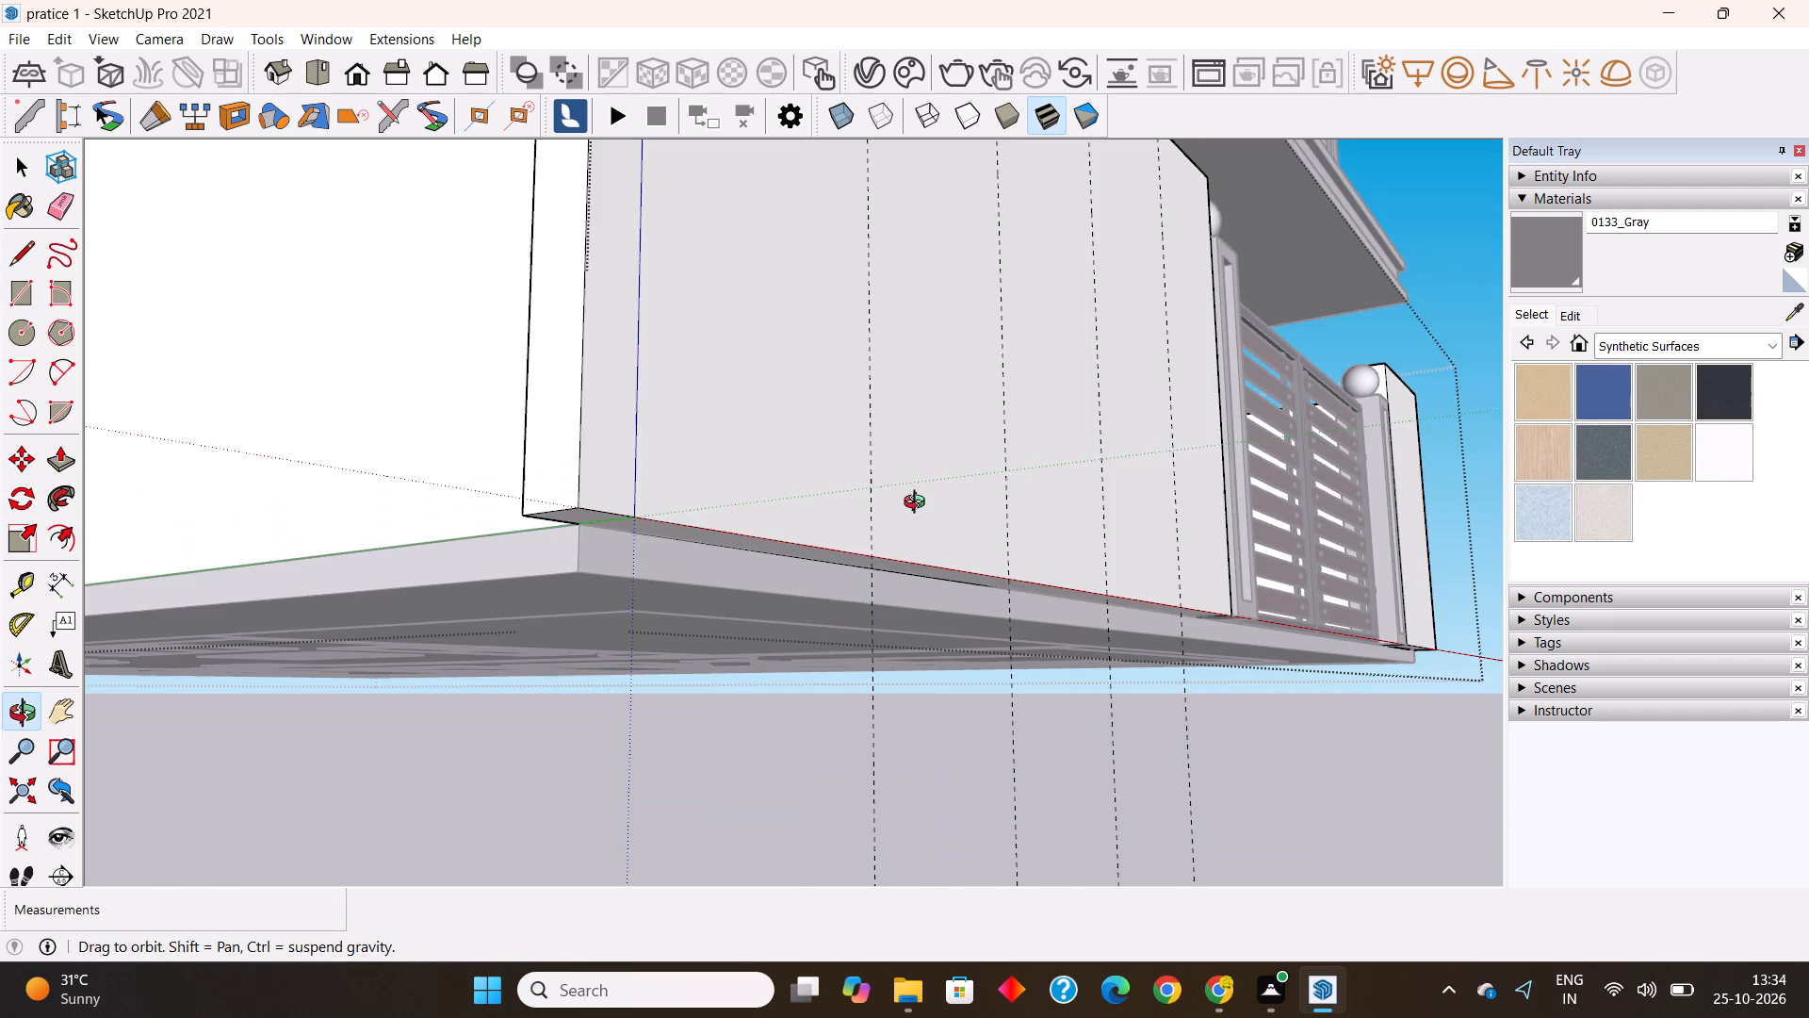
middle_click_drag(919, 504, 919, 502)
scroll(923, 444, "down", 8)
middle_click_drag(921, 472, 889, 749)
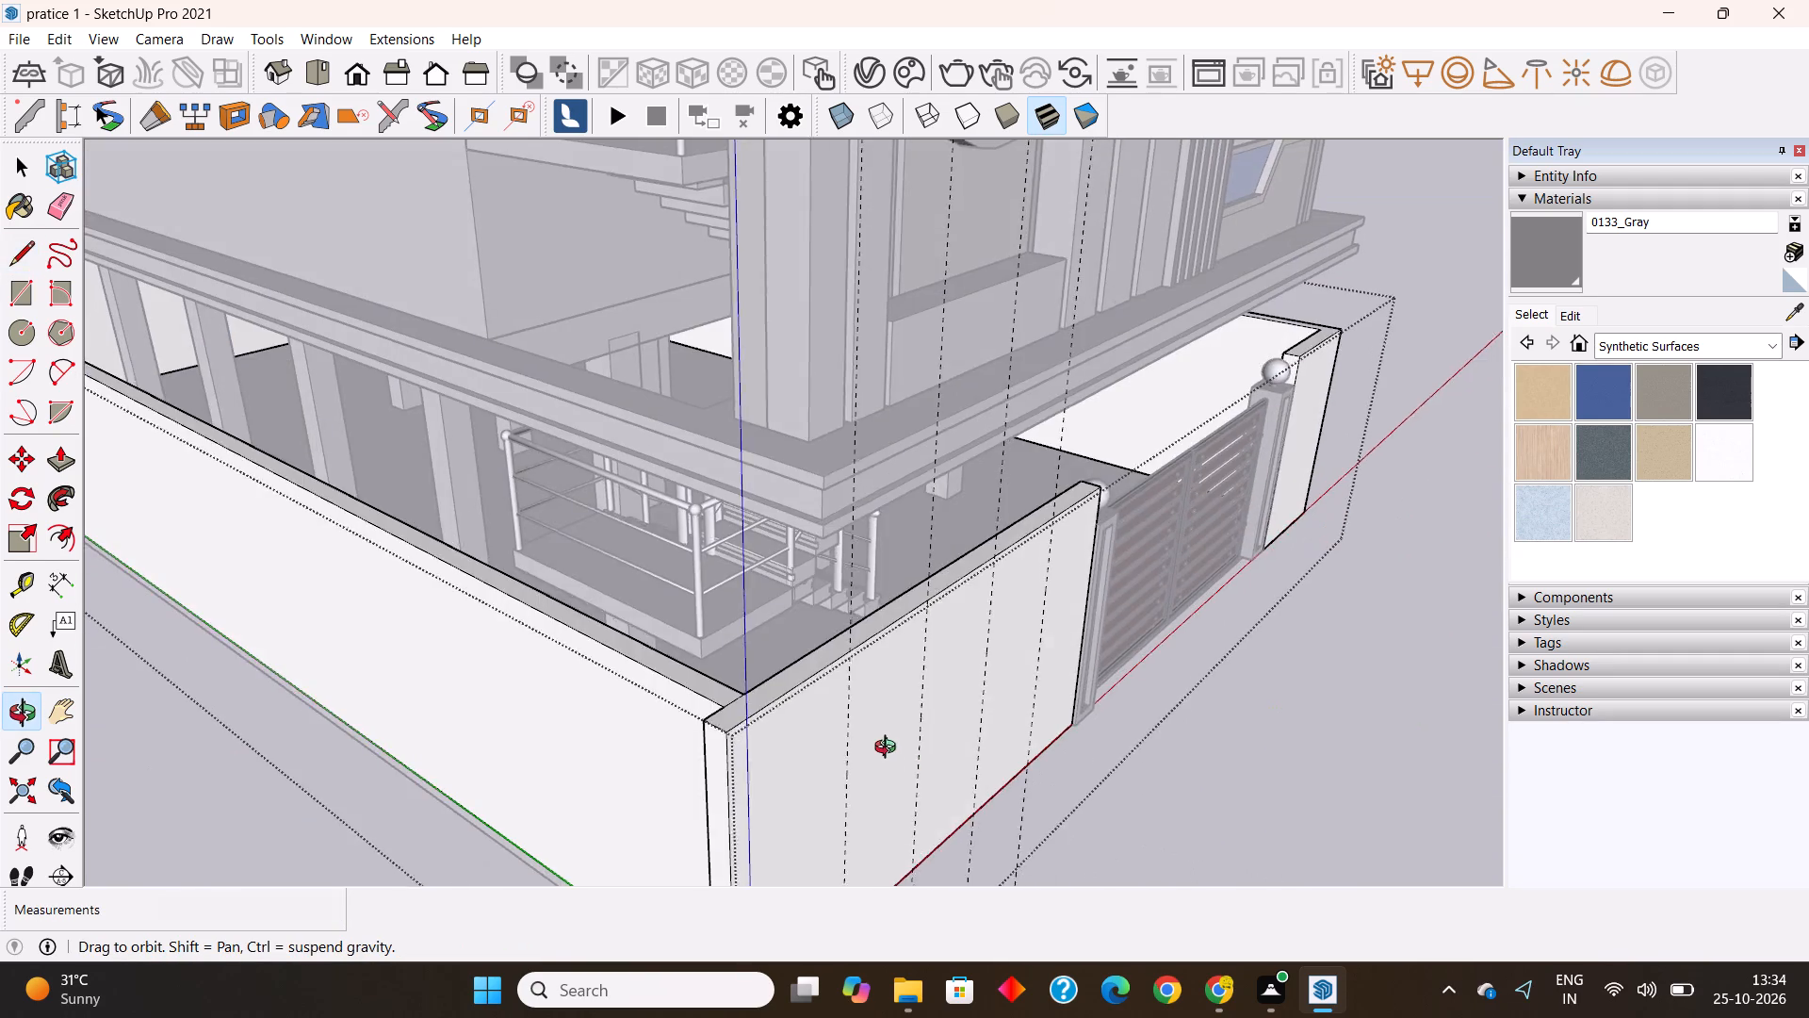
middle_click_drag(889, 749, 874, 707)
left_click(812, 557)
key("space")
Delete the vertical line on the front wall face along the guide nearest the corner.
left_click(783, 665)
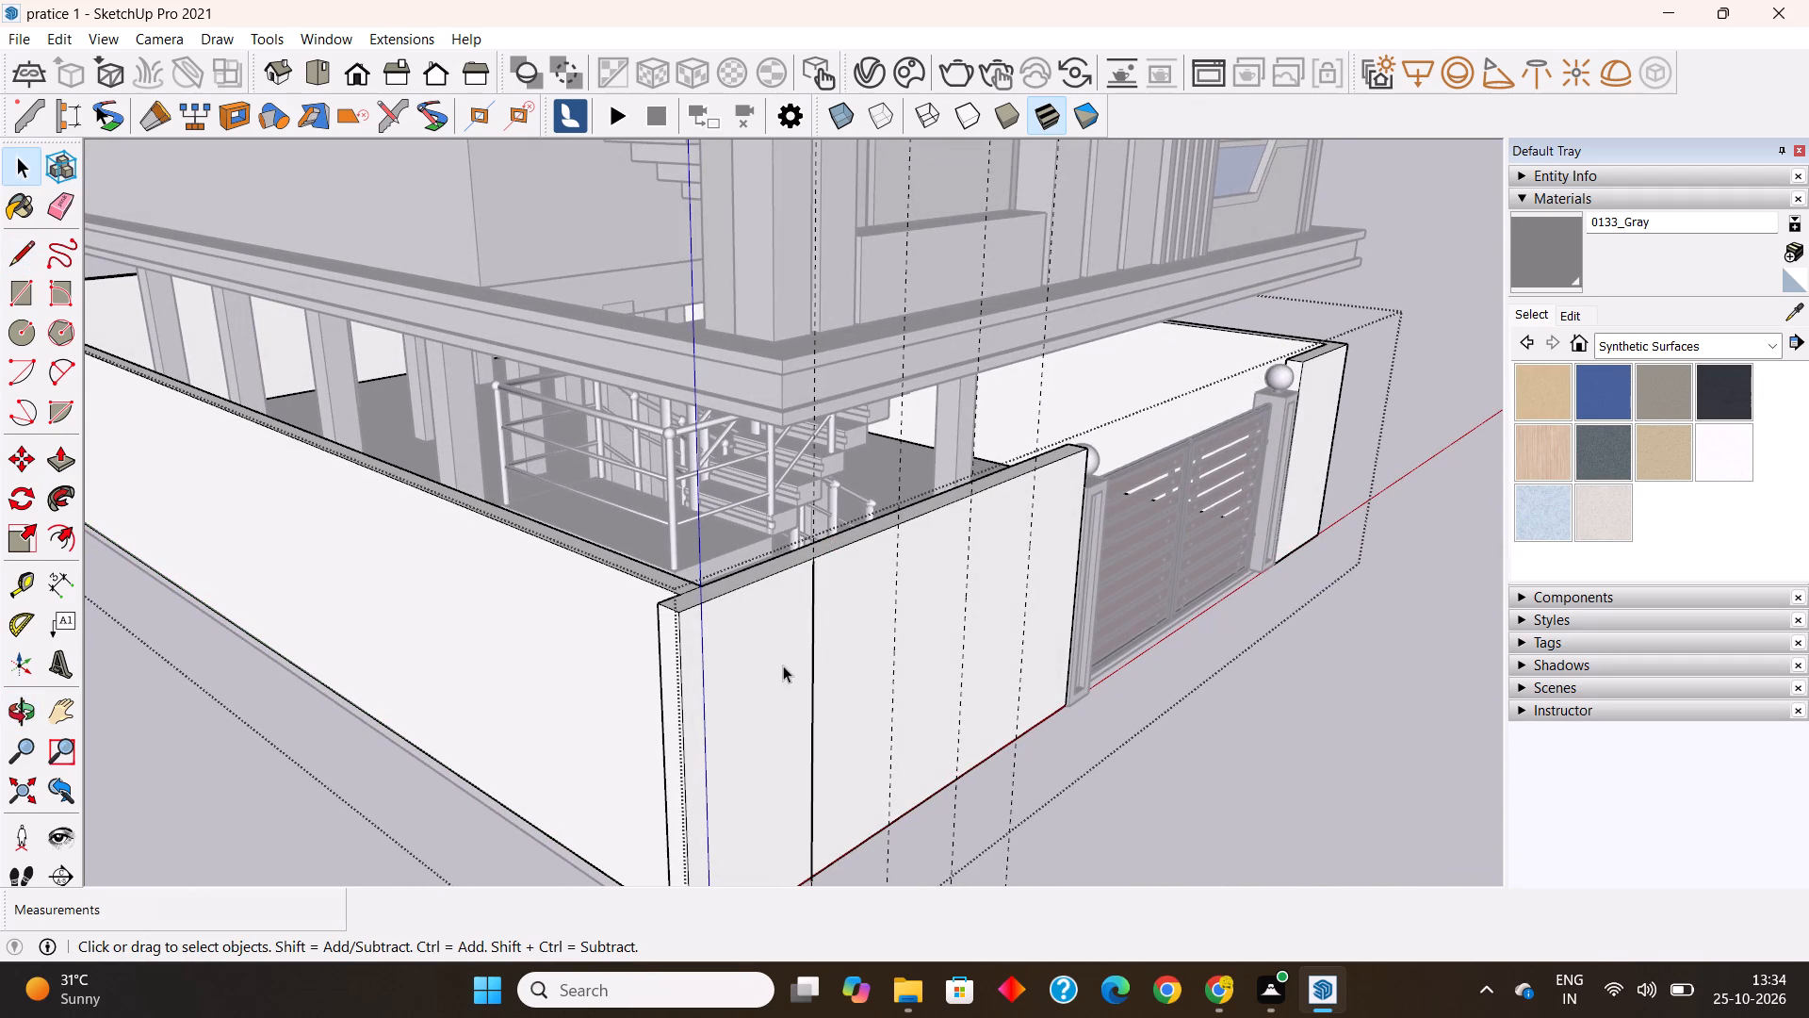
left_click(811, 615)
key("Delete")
Delete the vertical guides crossing the front wall face between the corner and the gate.
scroll(814, 475, "down", 3)
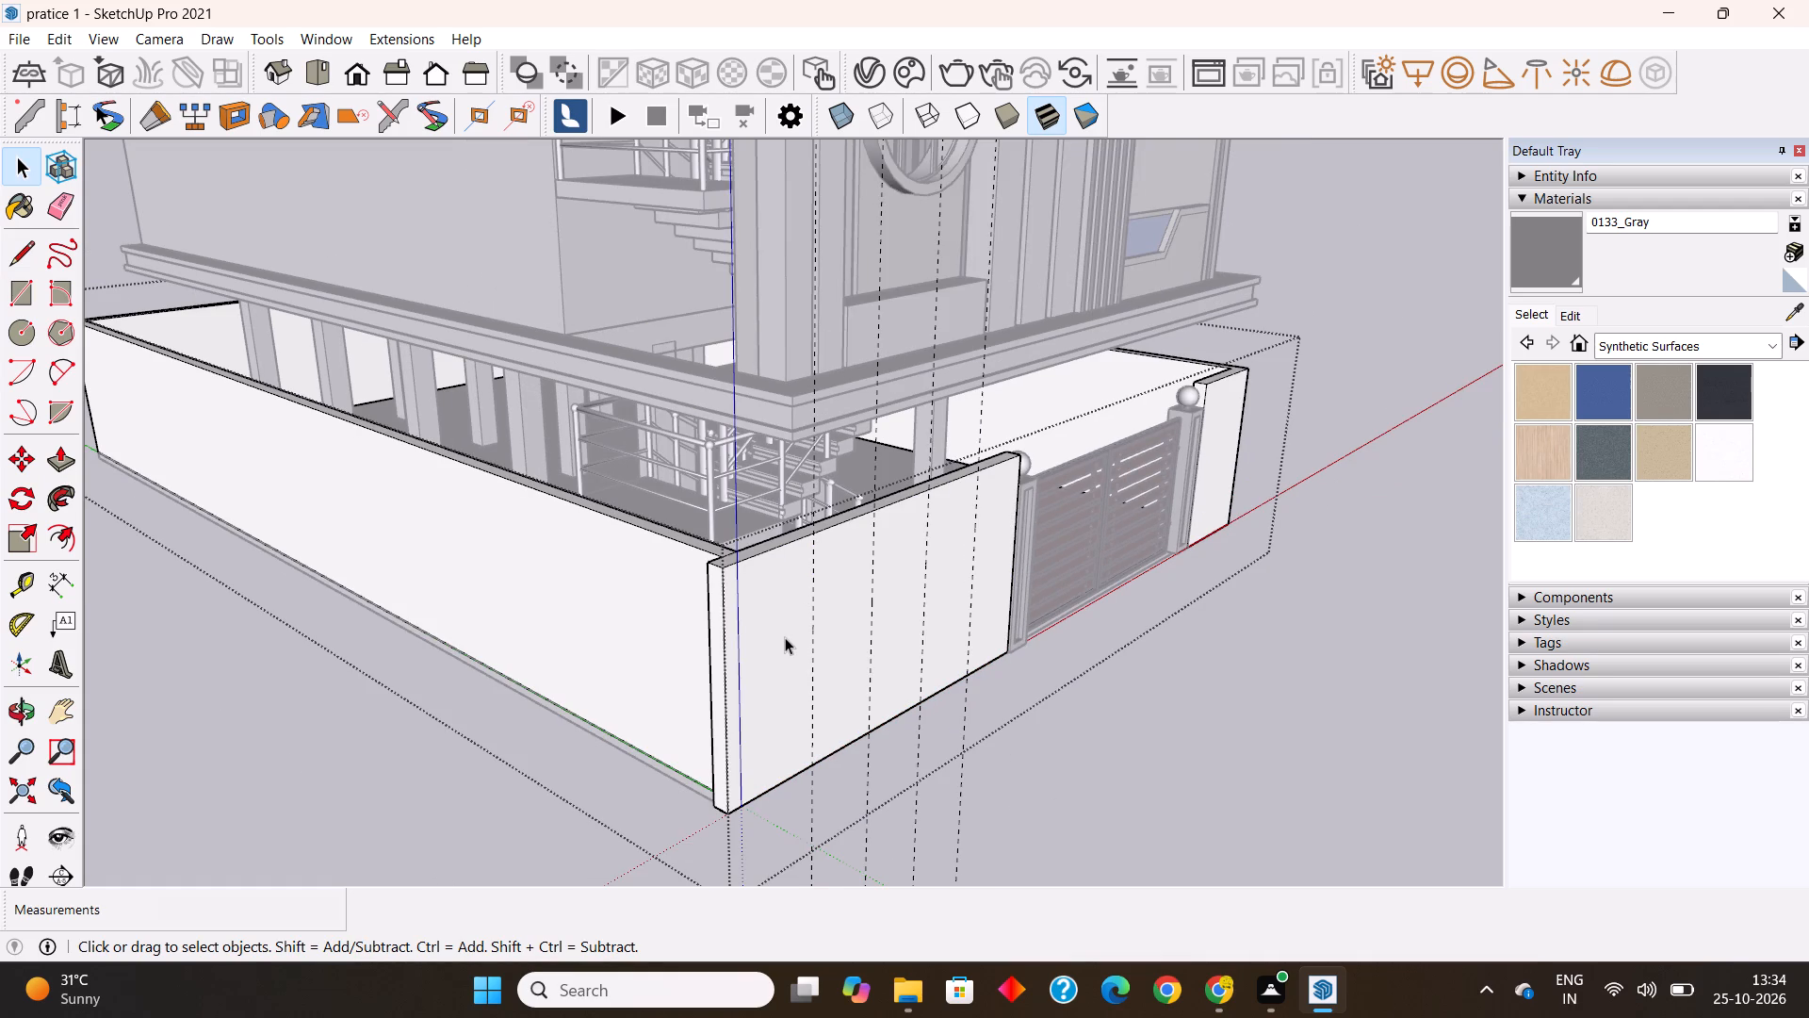
middle_click_drag(801, 701, 1004, 406)
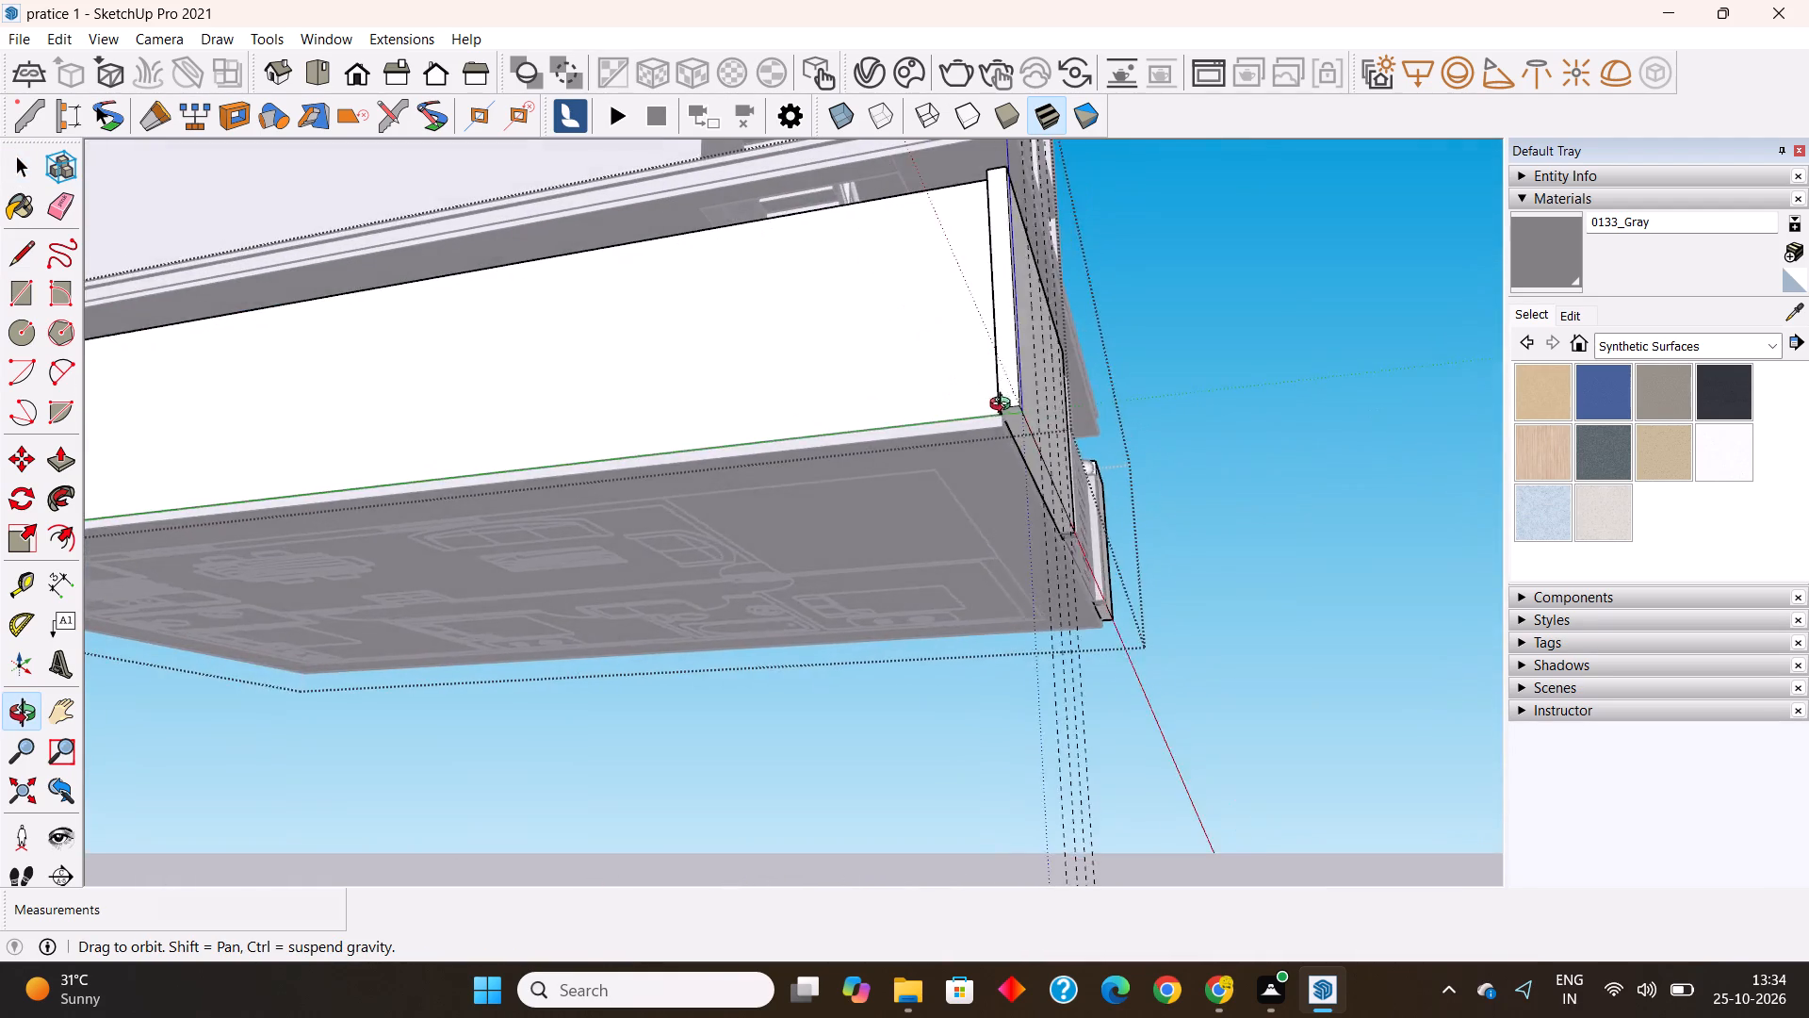
middle_click_drag(1004, 406, 1025, 409)
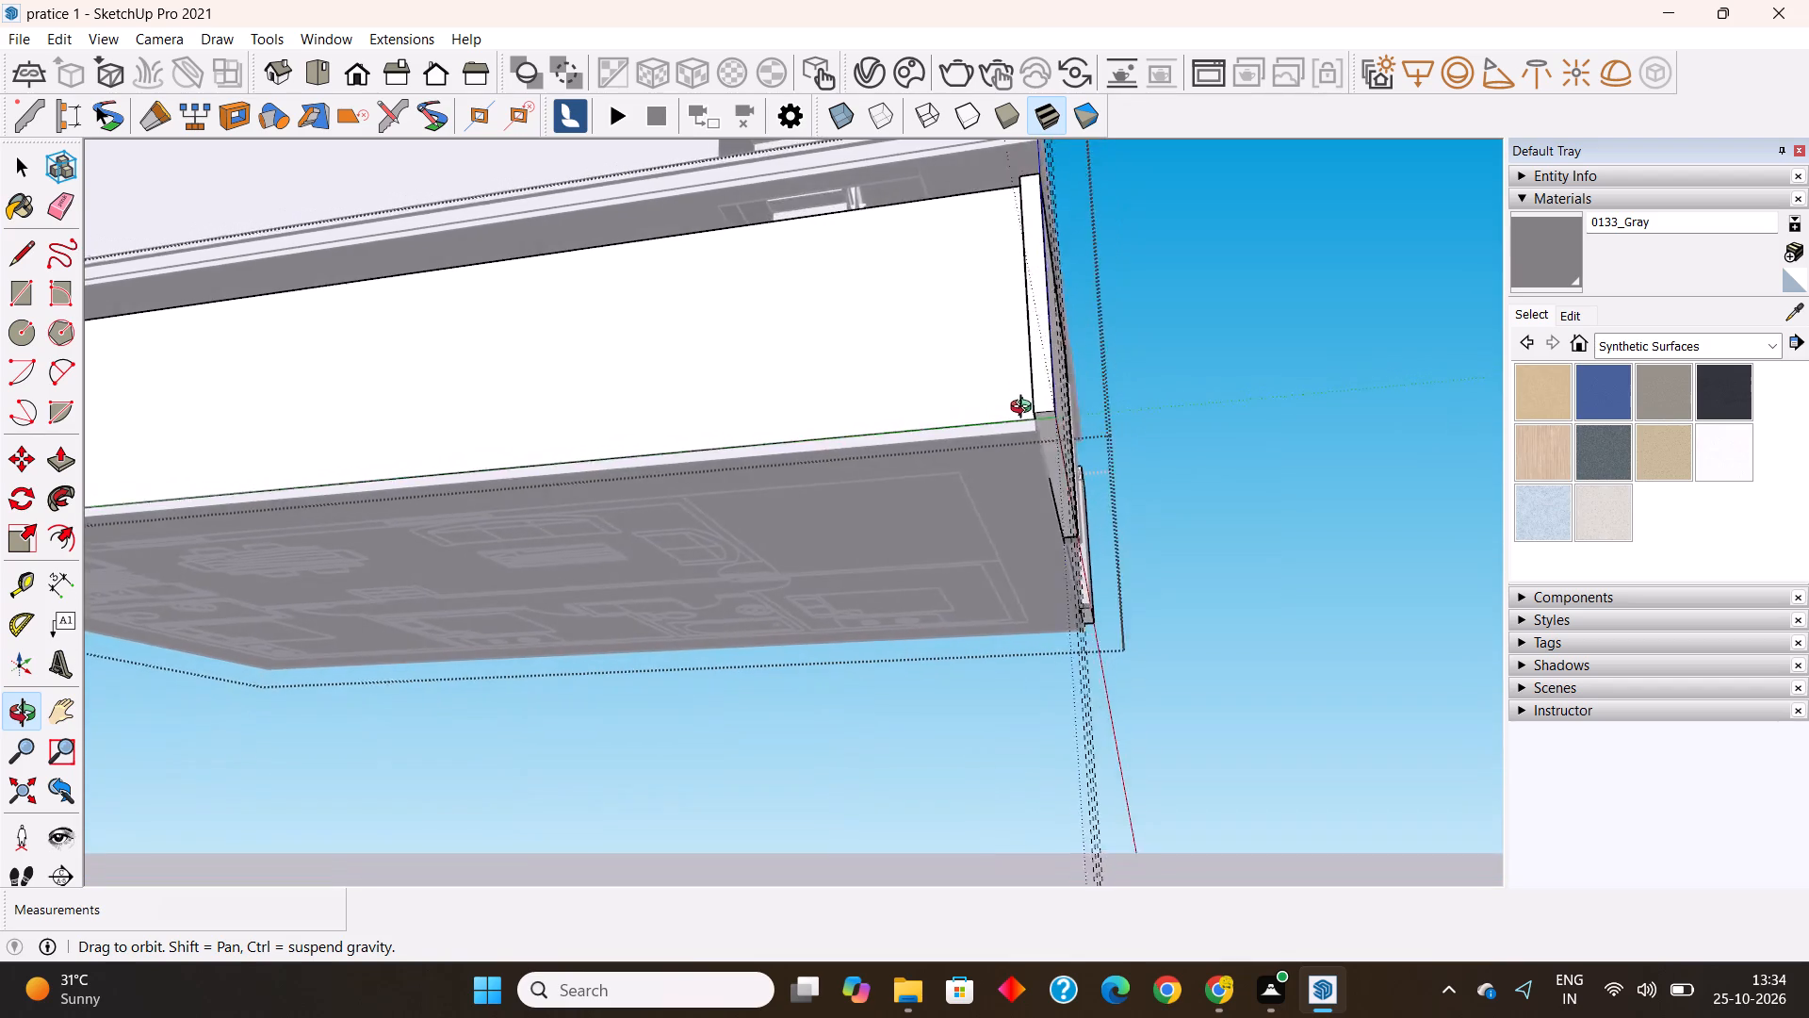
middle_click_drag(1025, 409, 857, 473)
left_click_drag(1110, 728, 624, 884)
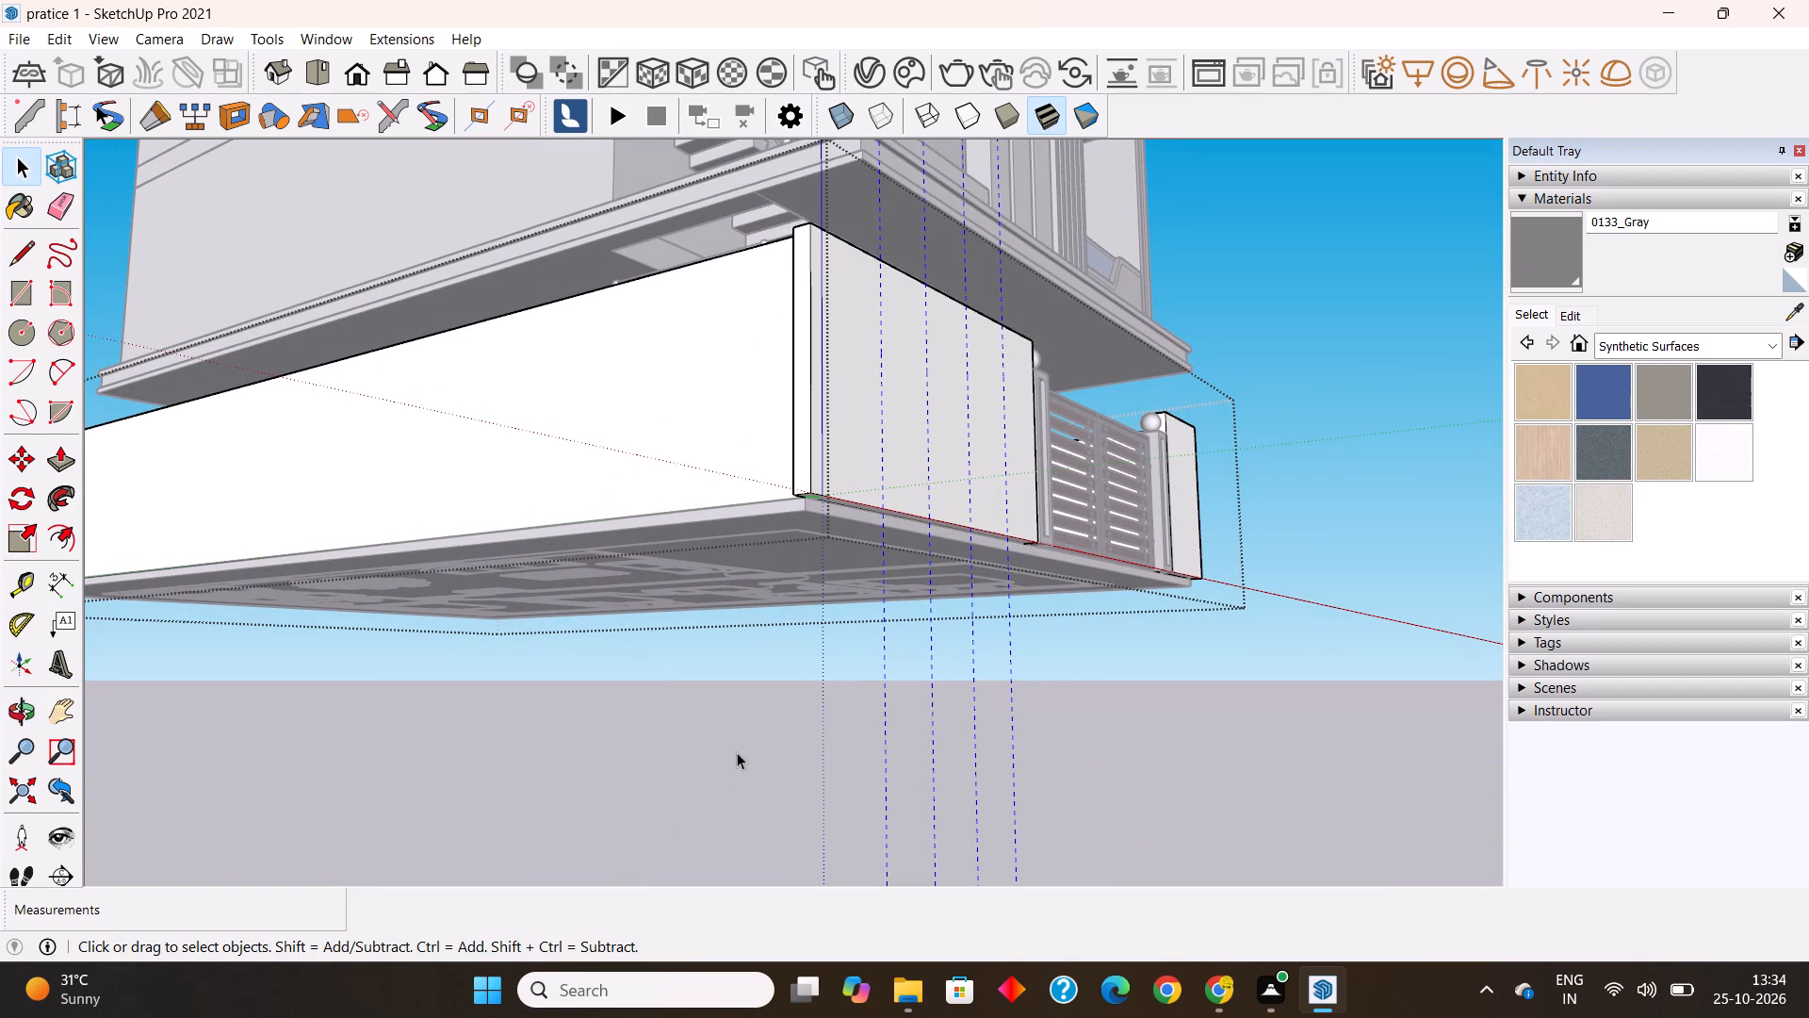
key("Delete")
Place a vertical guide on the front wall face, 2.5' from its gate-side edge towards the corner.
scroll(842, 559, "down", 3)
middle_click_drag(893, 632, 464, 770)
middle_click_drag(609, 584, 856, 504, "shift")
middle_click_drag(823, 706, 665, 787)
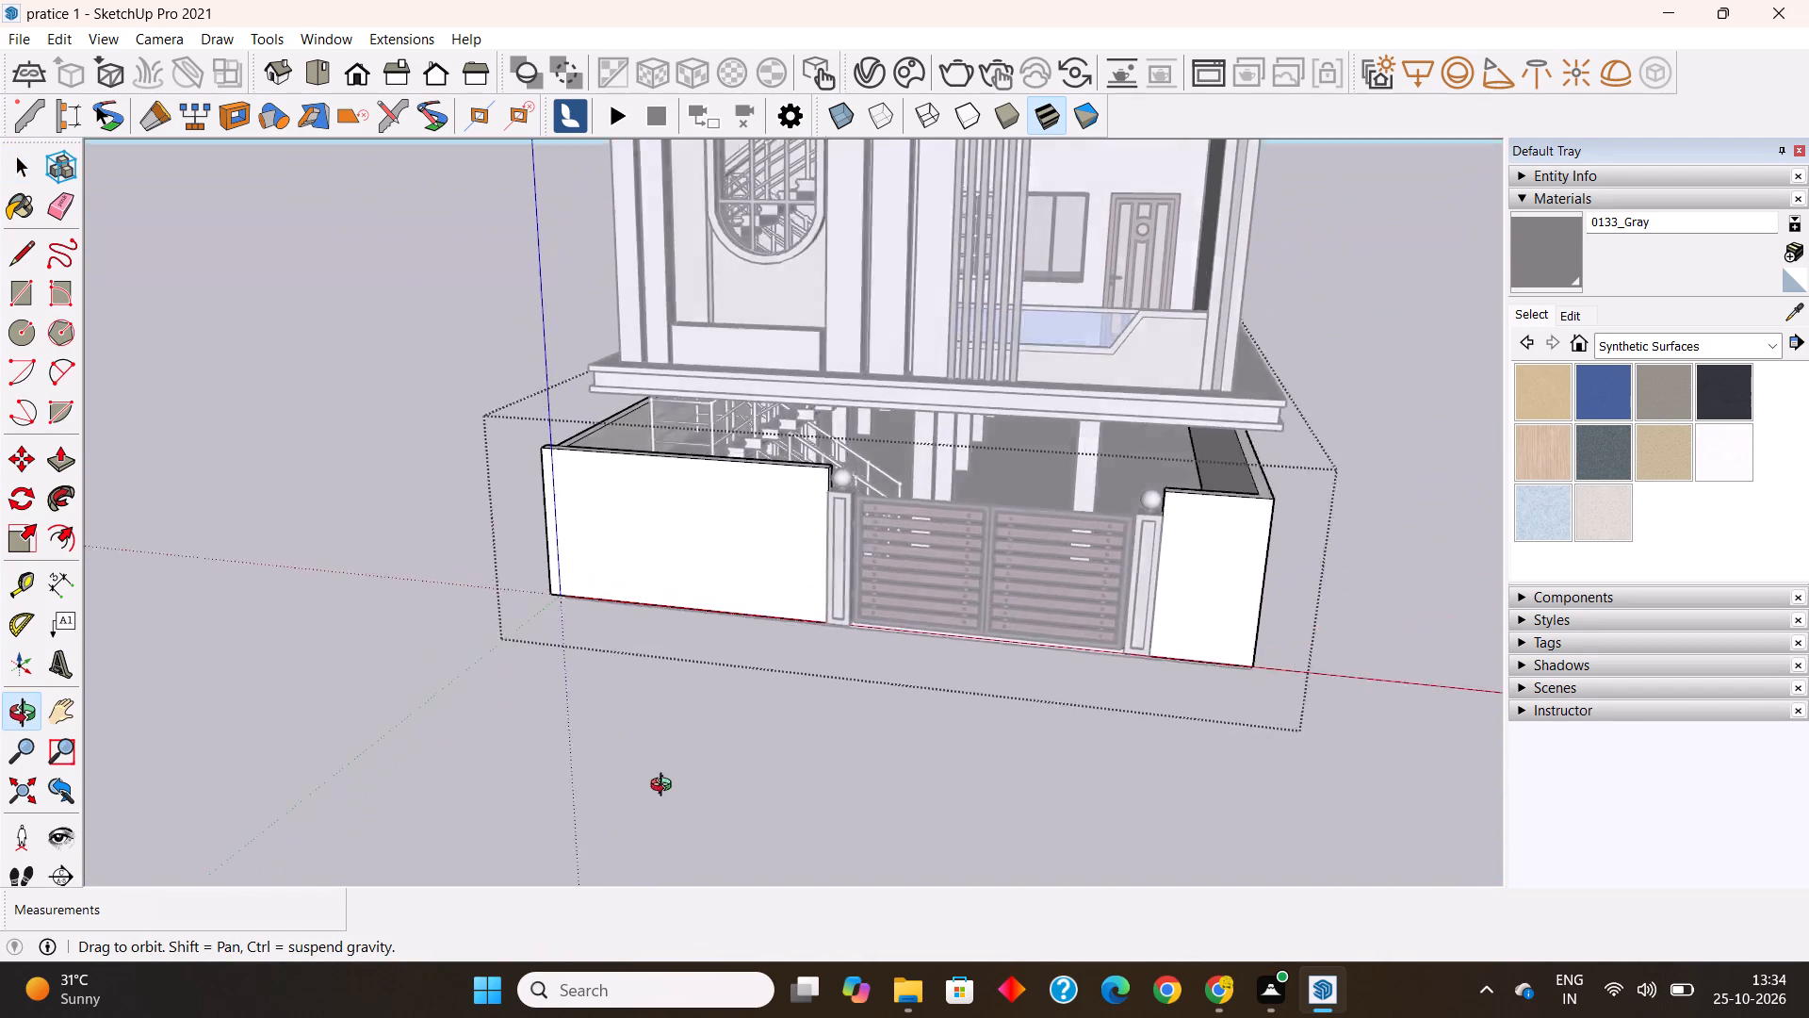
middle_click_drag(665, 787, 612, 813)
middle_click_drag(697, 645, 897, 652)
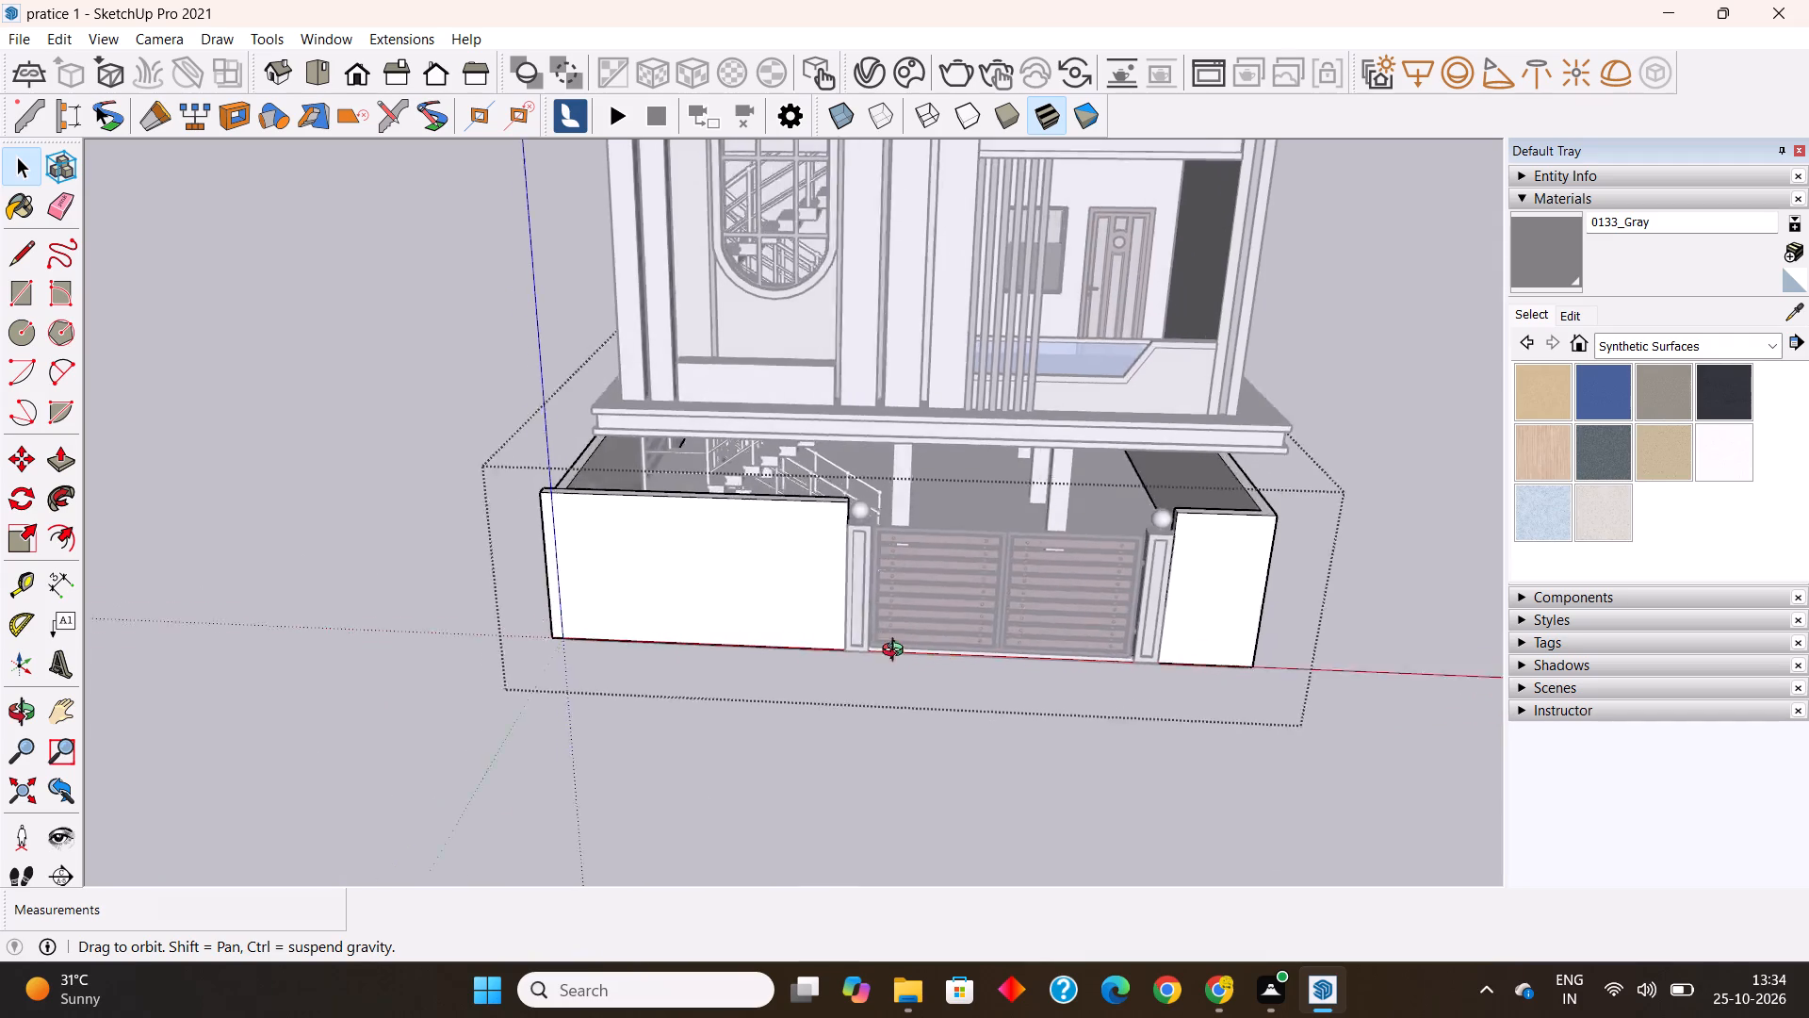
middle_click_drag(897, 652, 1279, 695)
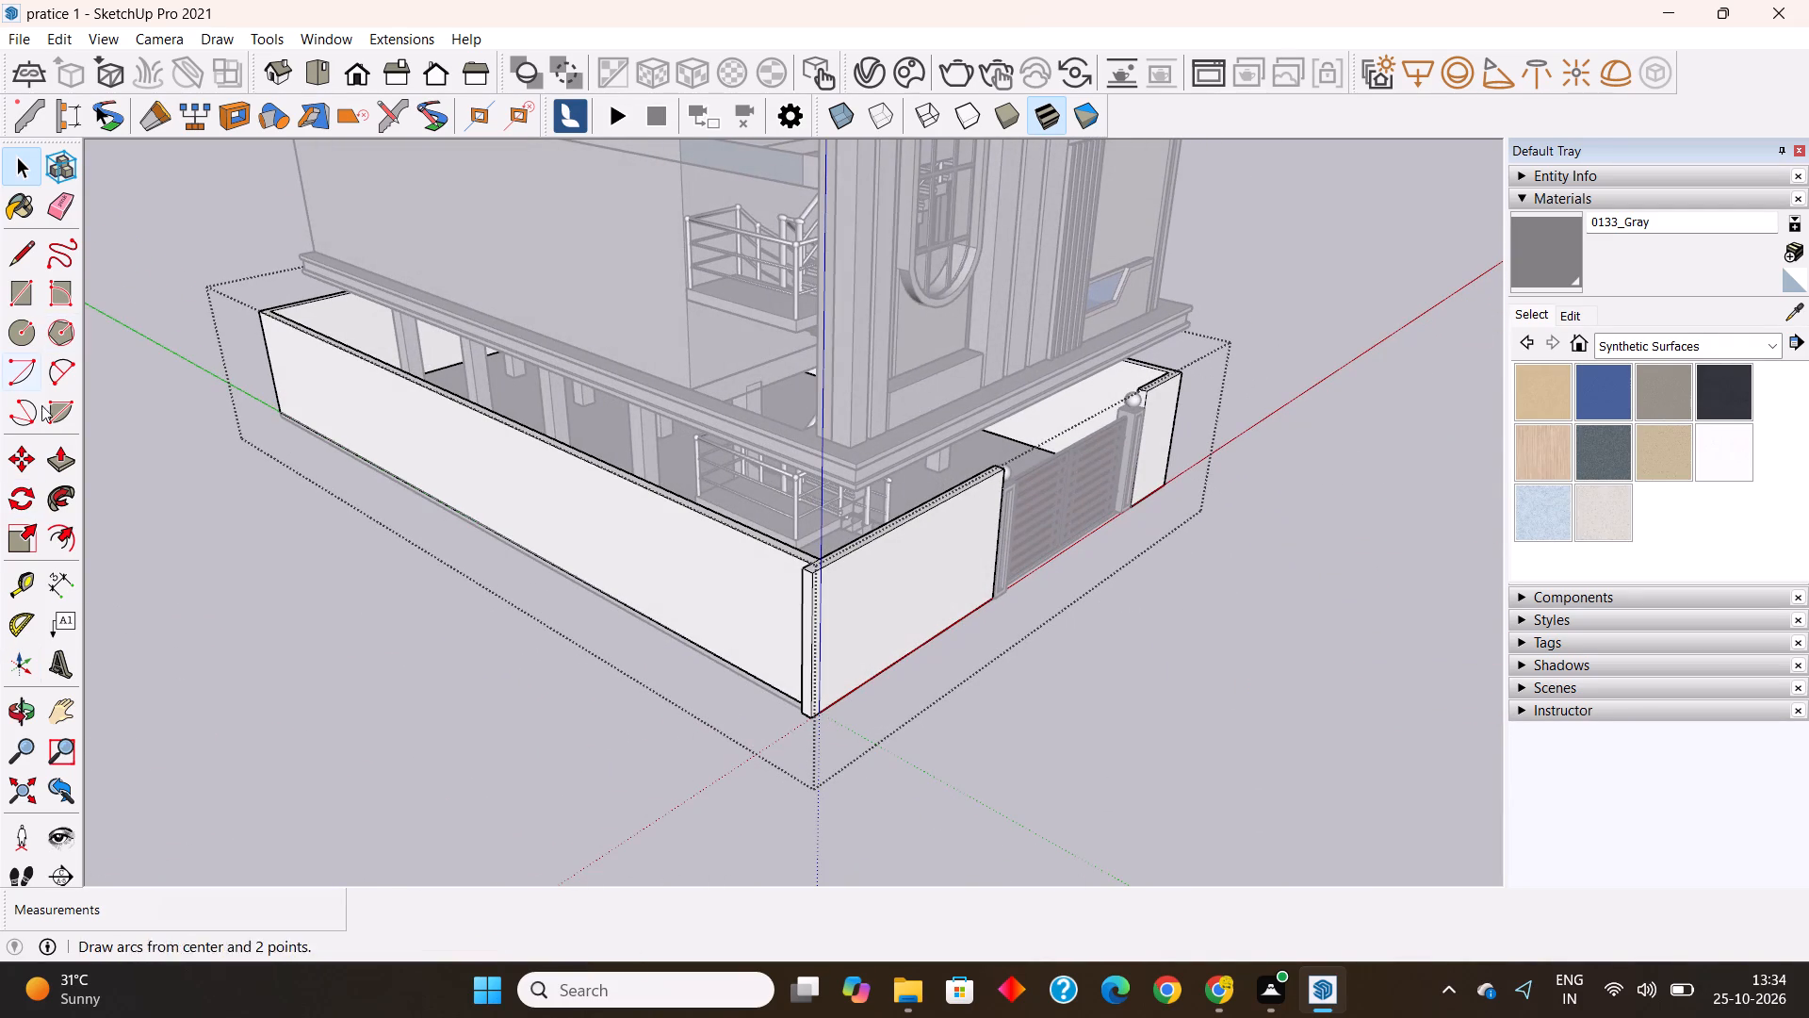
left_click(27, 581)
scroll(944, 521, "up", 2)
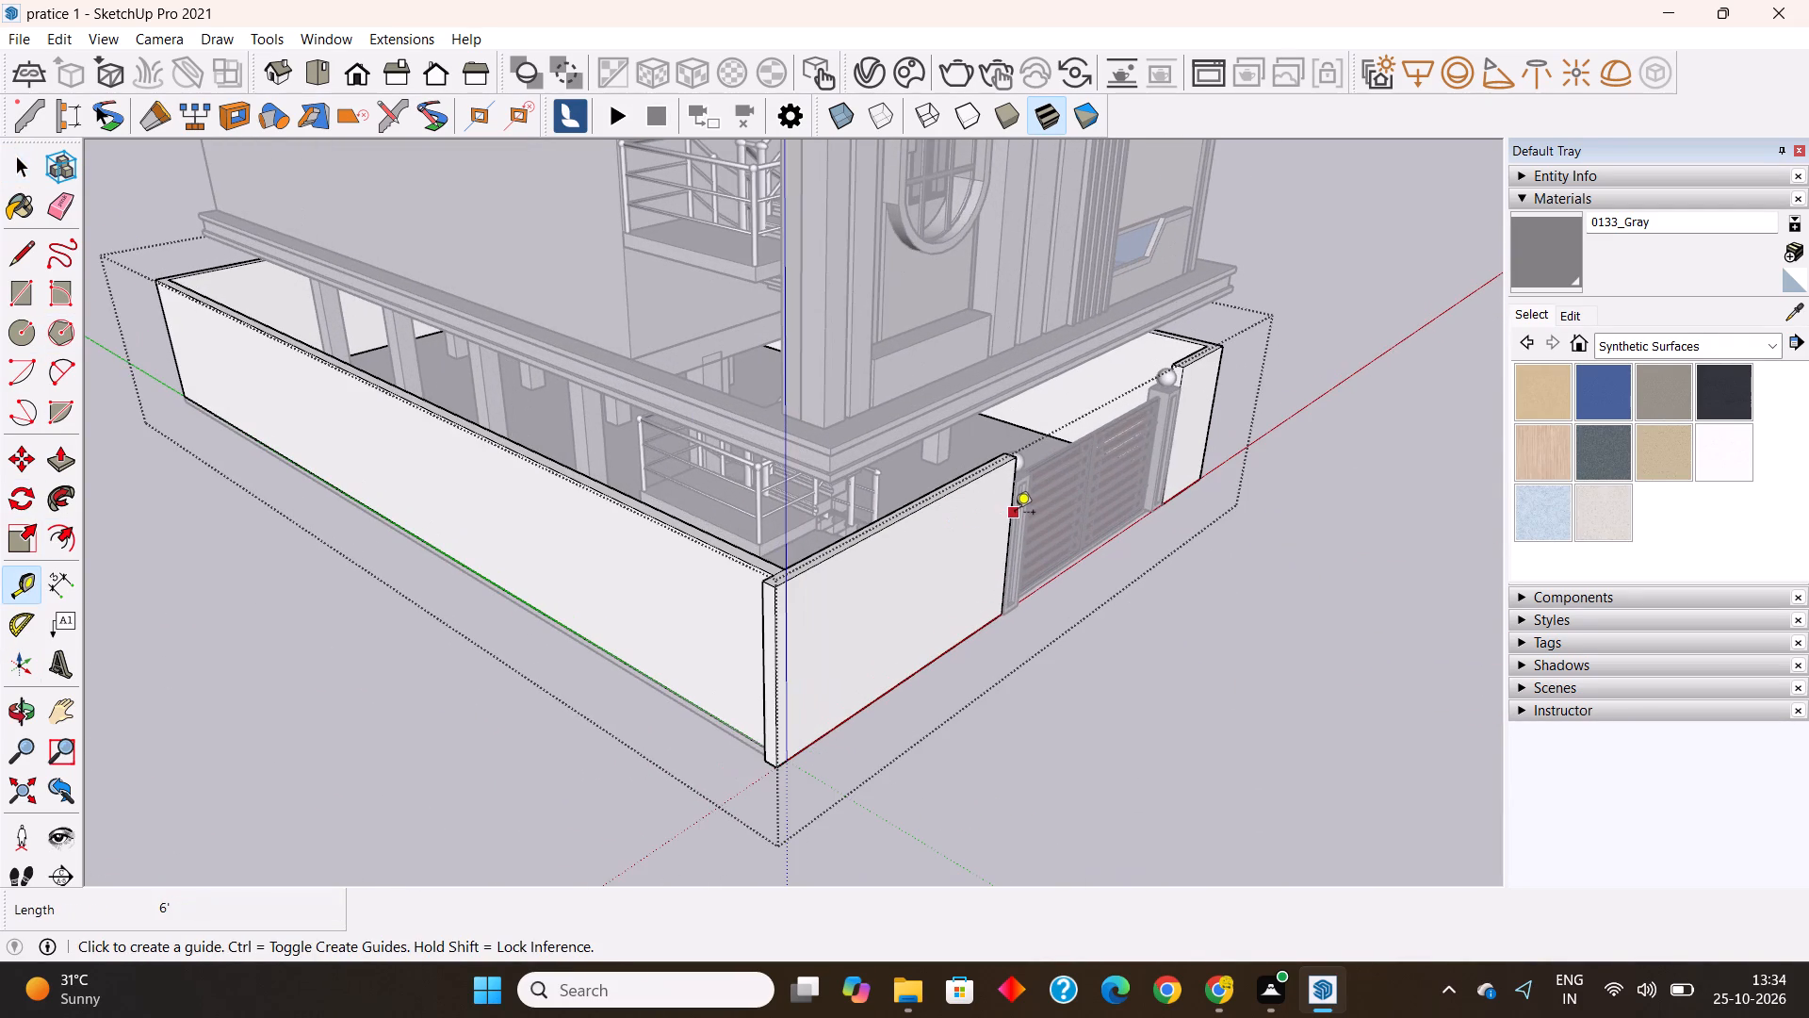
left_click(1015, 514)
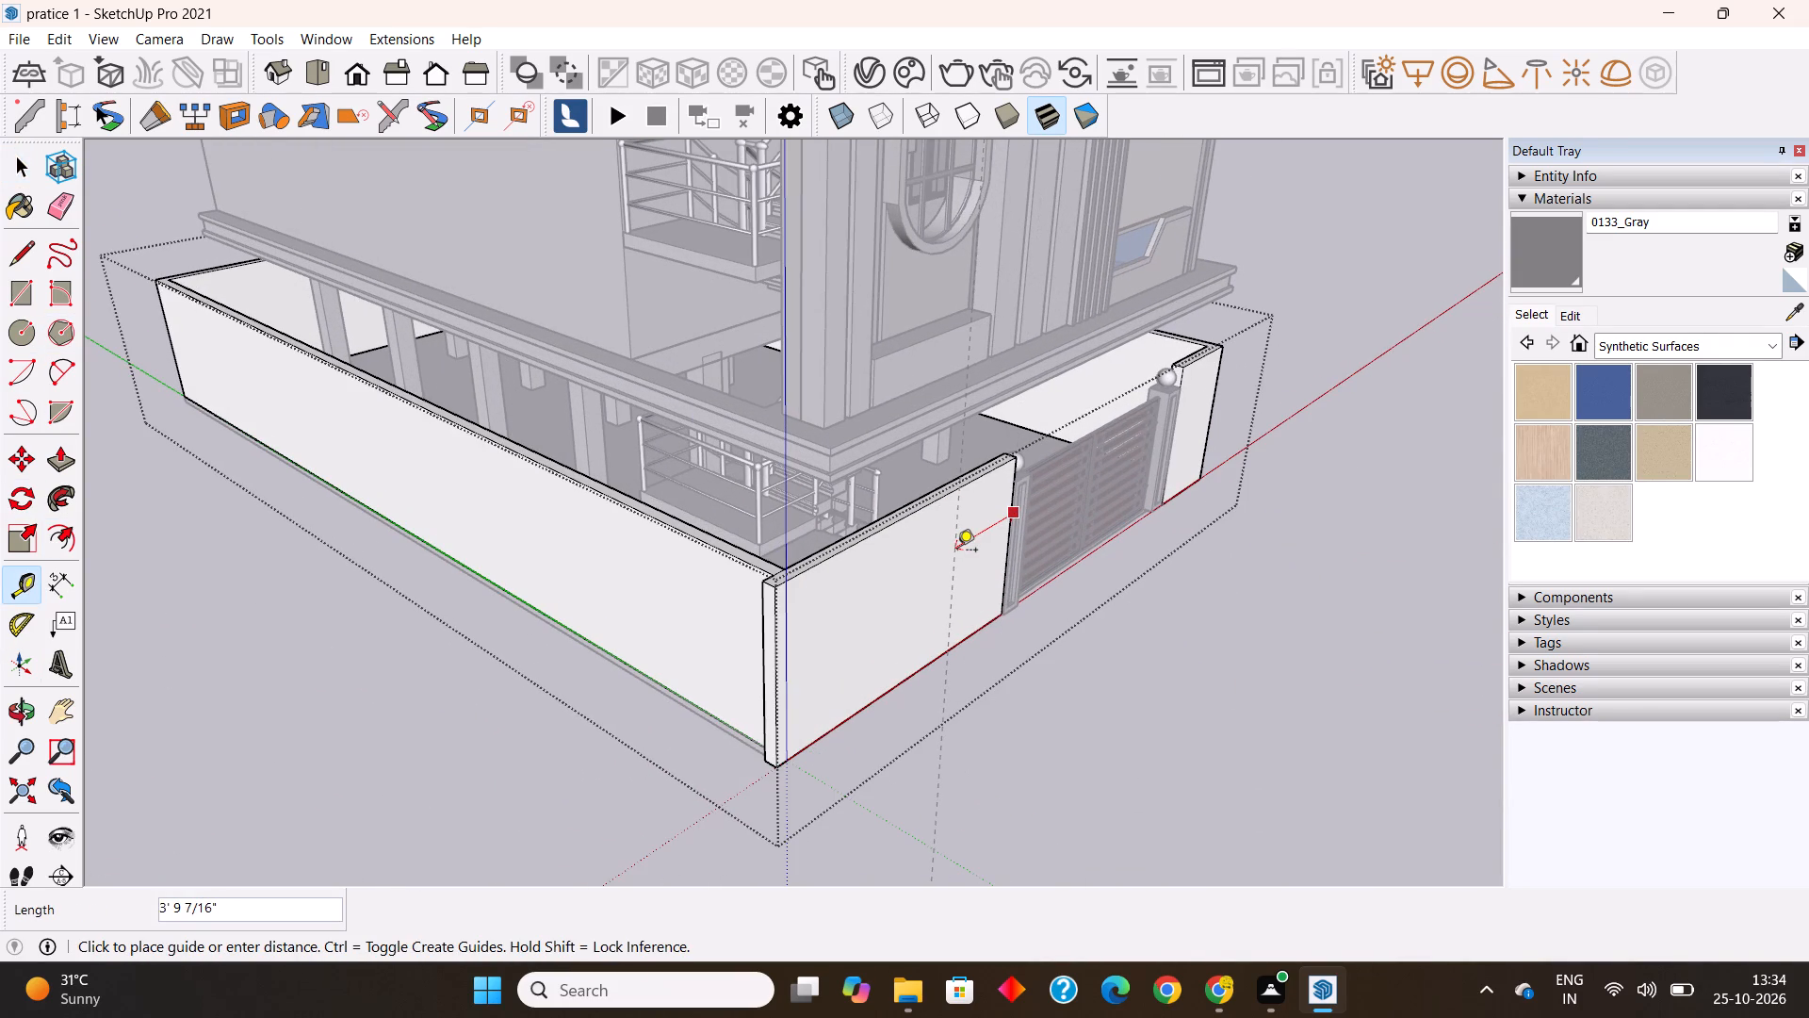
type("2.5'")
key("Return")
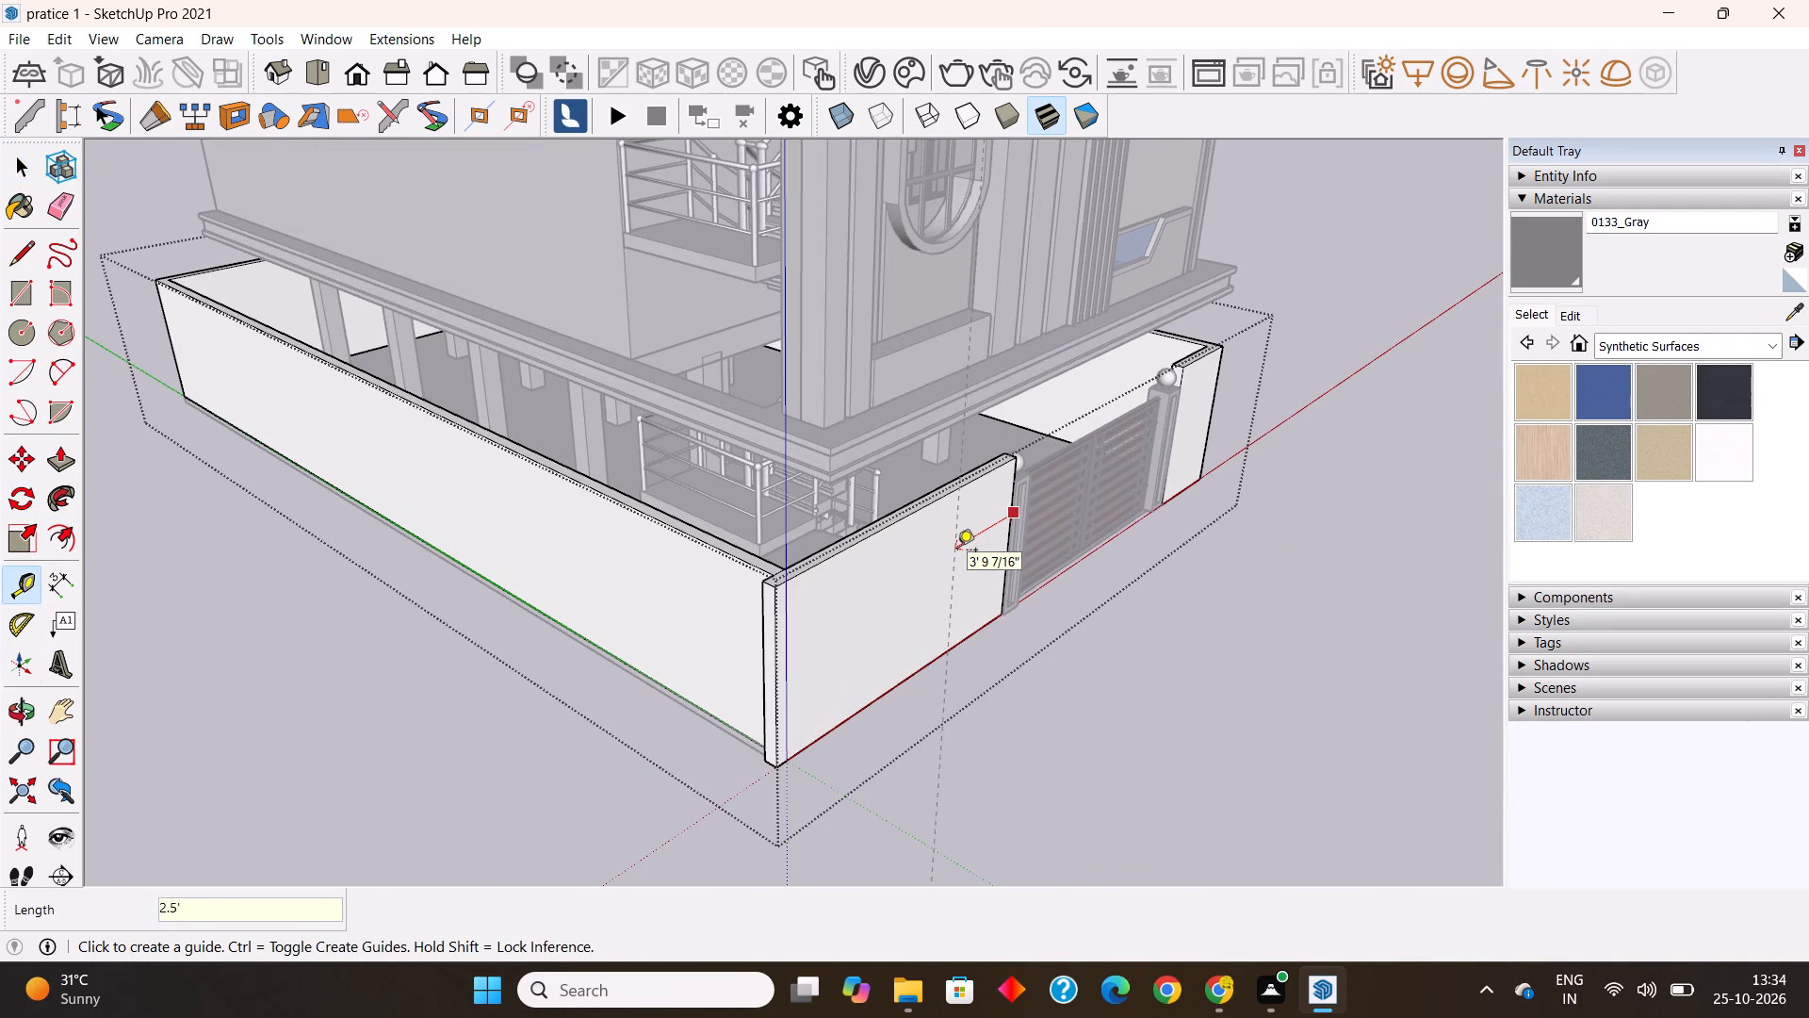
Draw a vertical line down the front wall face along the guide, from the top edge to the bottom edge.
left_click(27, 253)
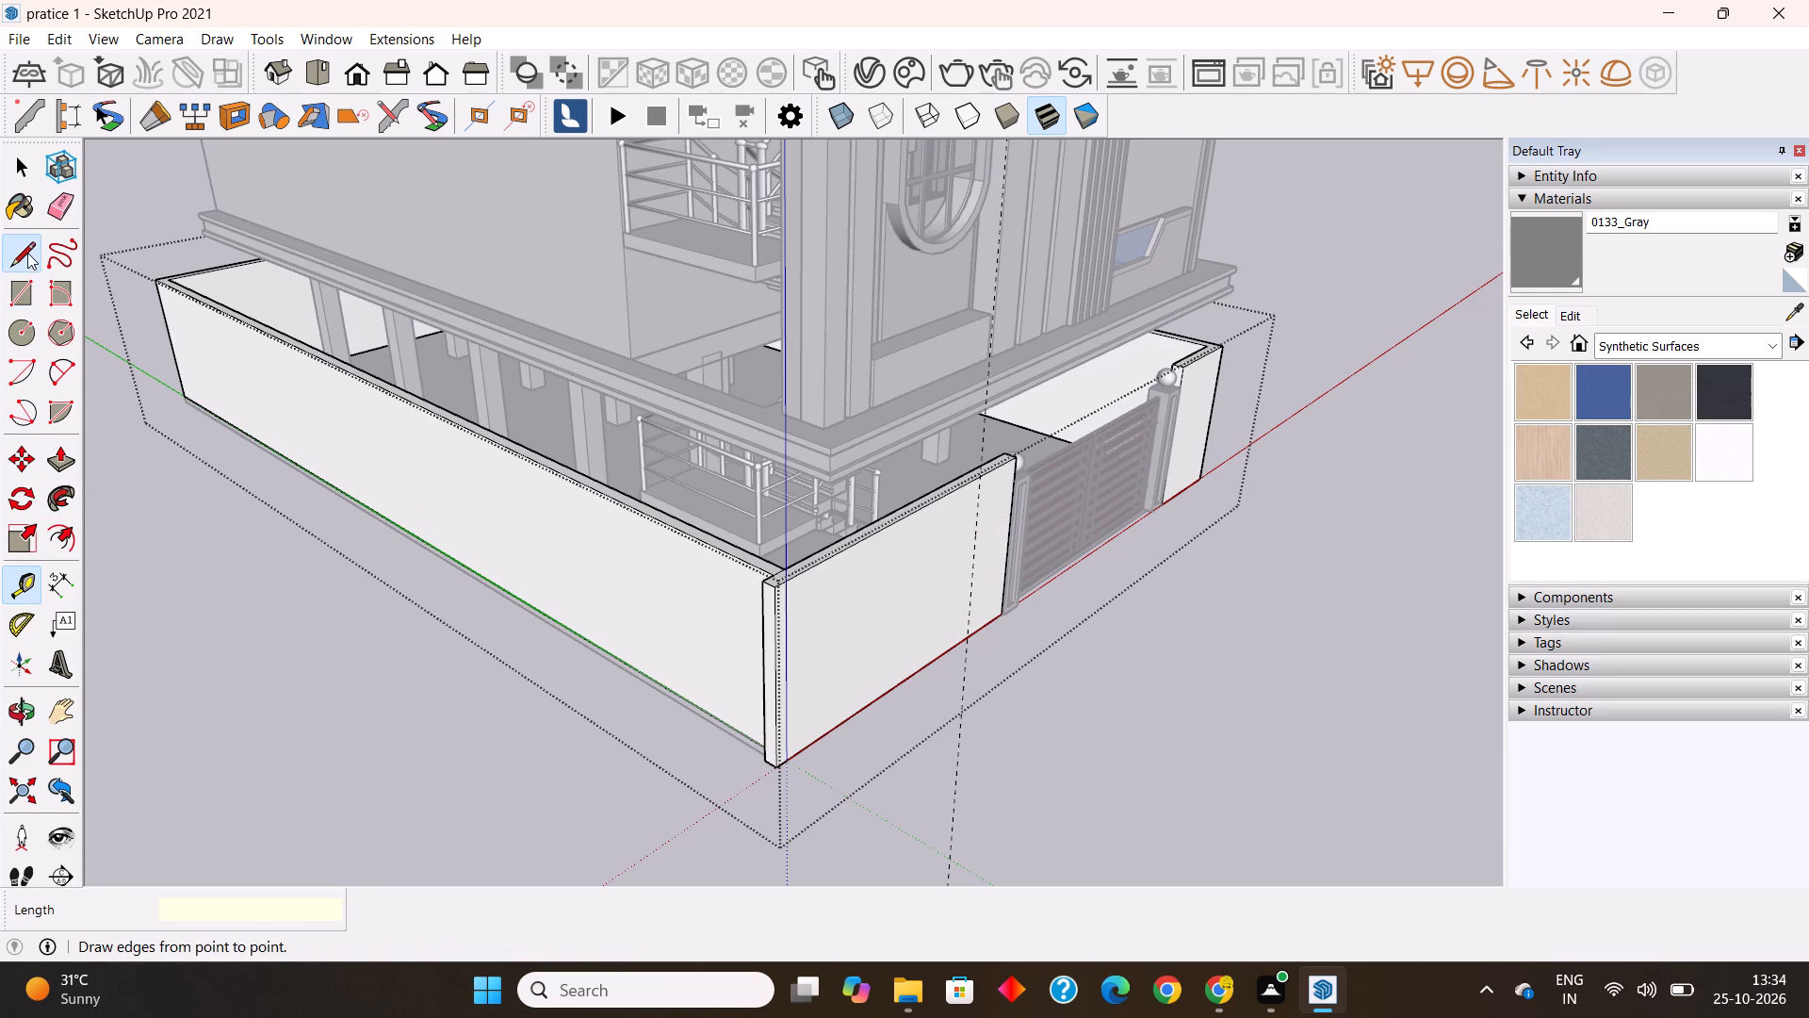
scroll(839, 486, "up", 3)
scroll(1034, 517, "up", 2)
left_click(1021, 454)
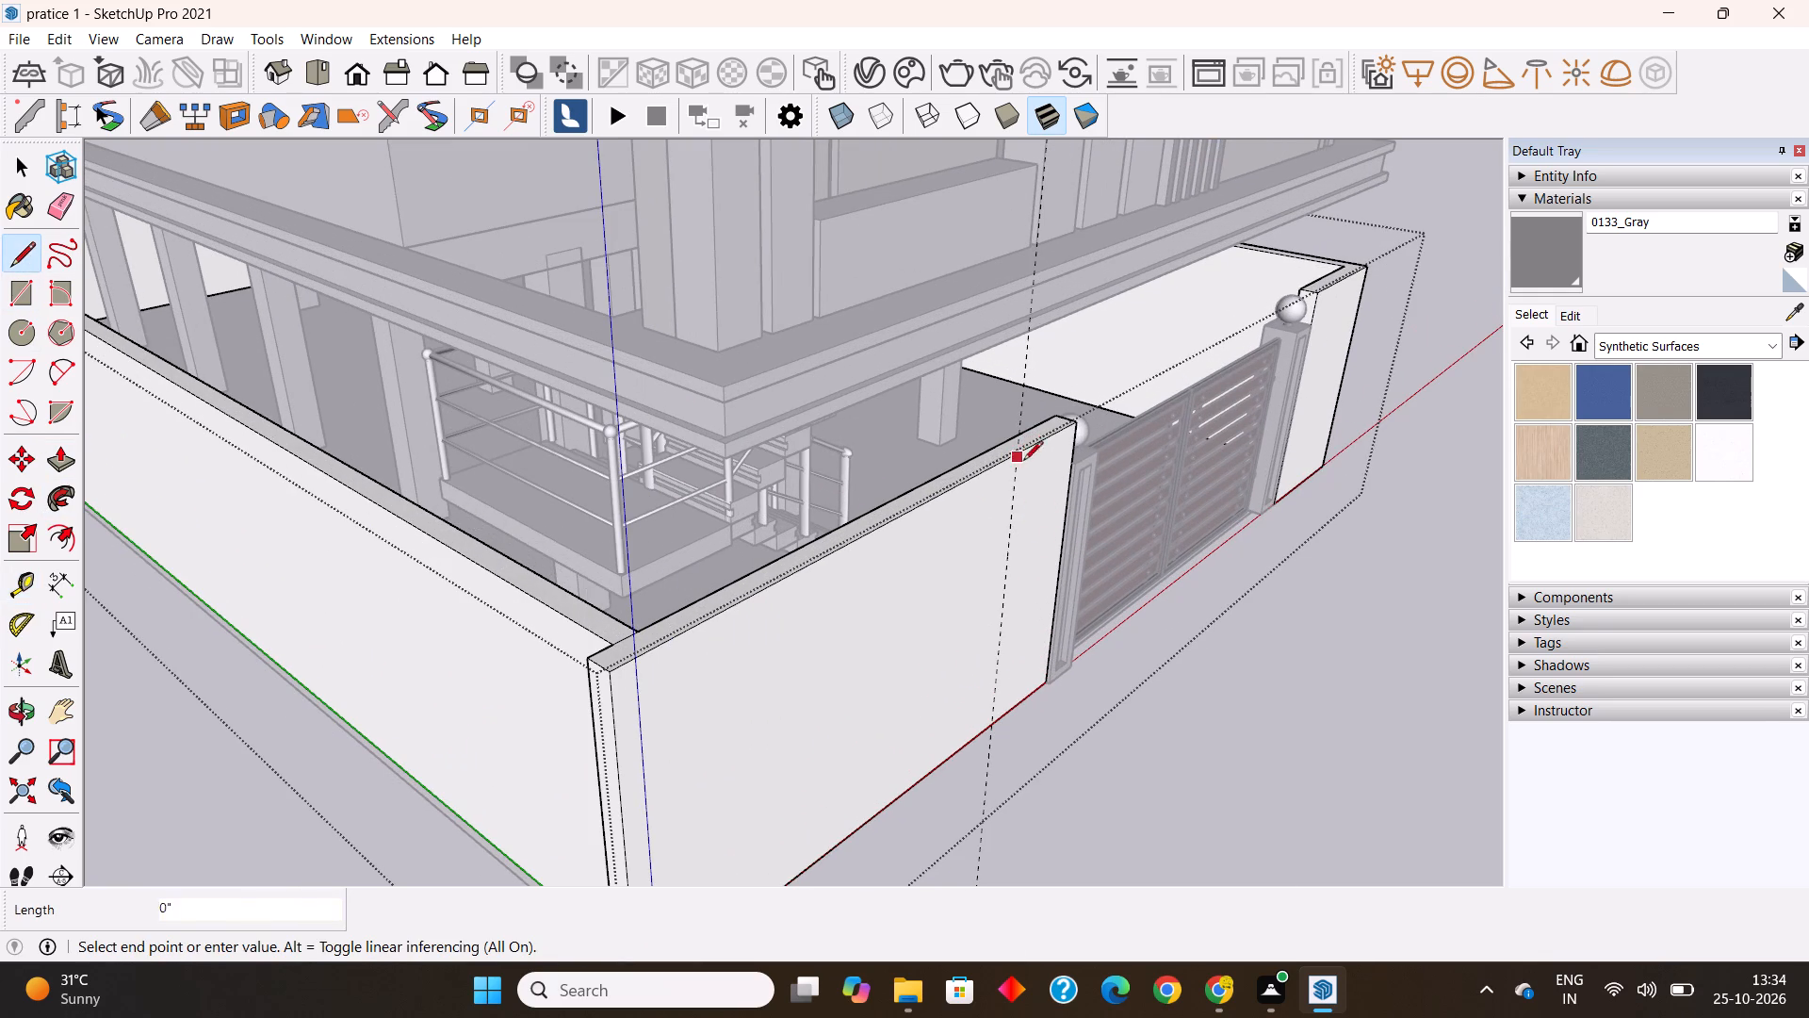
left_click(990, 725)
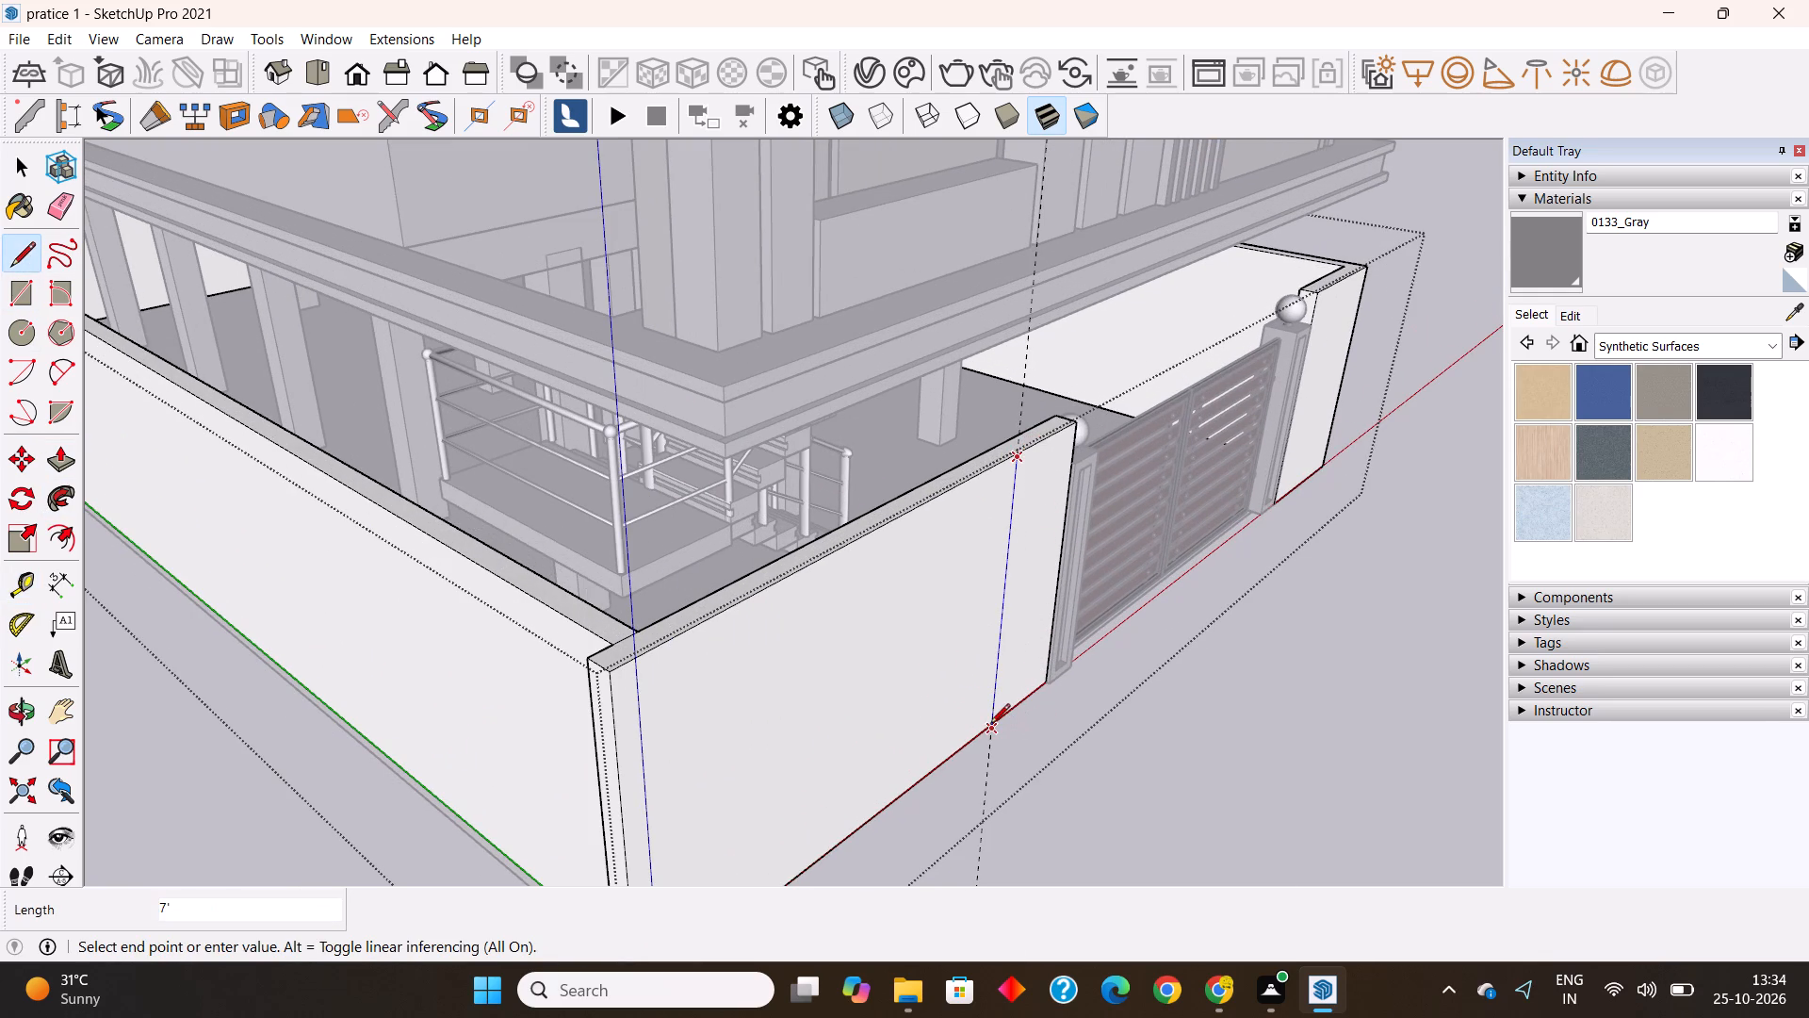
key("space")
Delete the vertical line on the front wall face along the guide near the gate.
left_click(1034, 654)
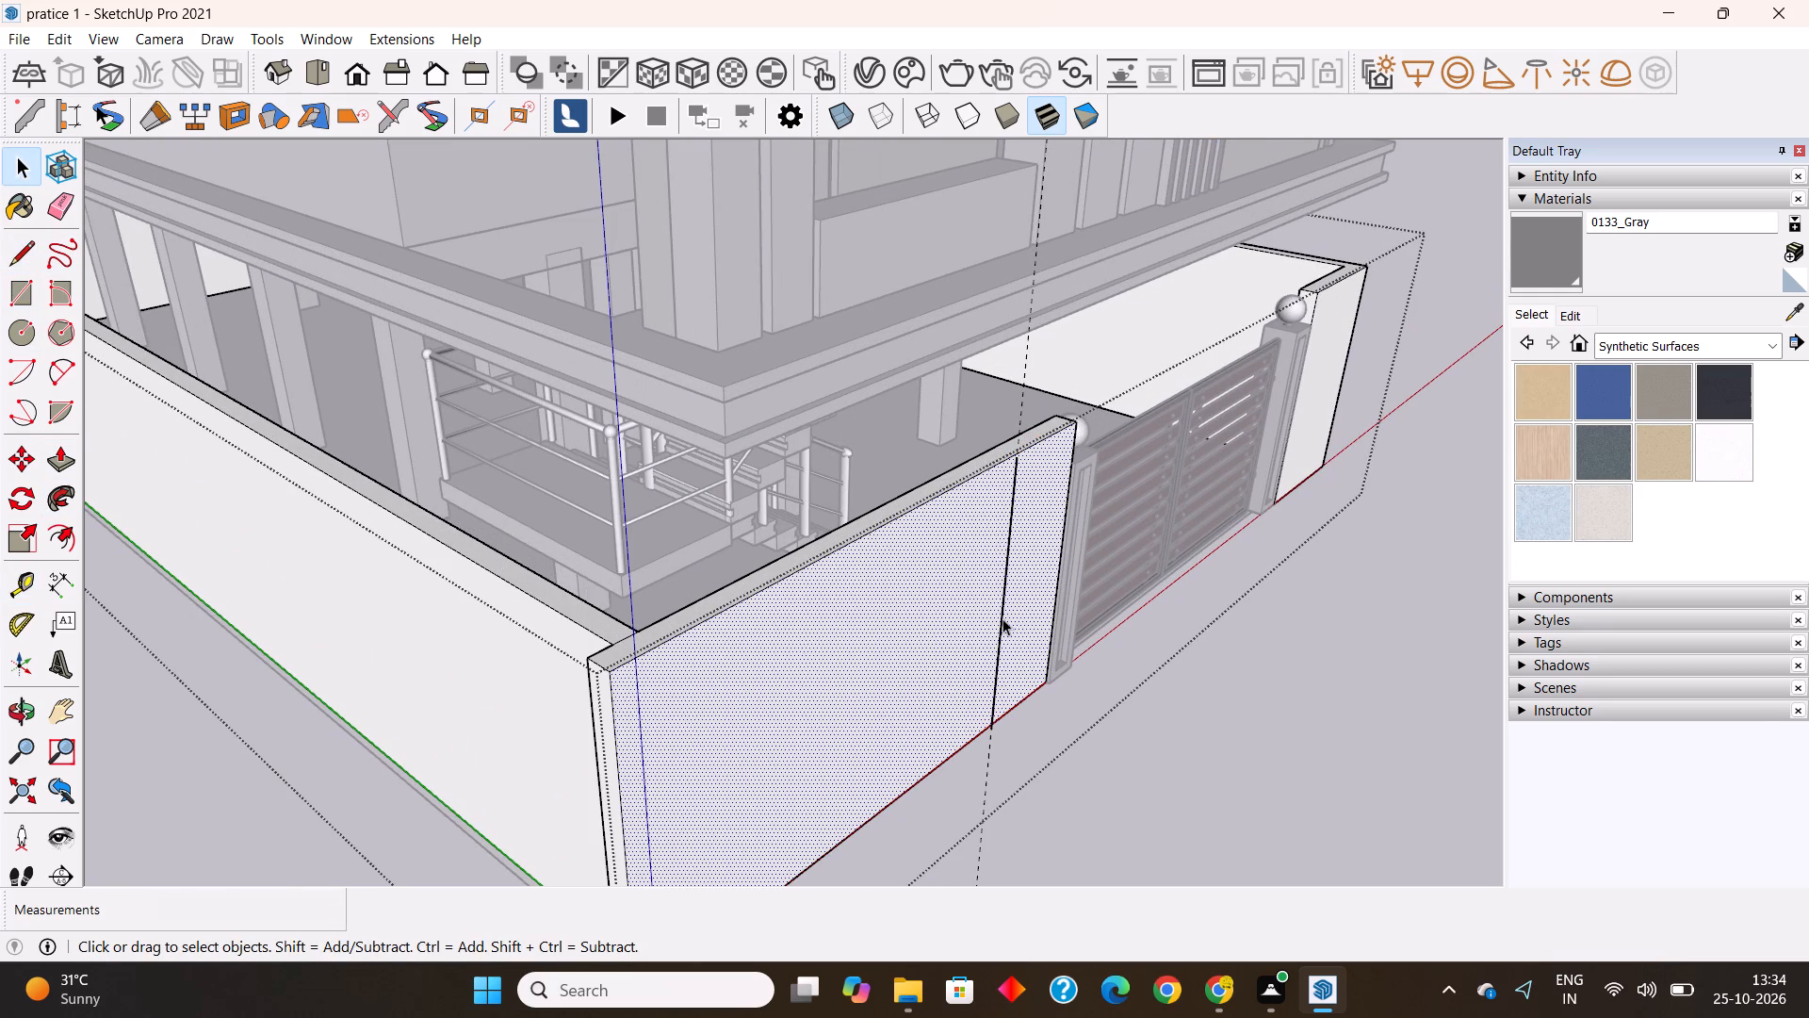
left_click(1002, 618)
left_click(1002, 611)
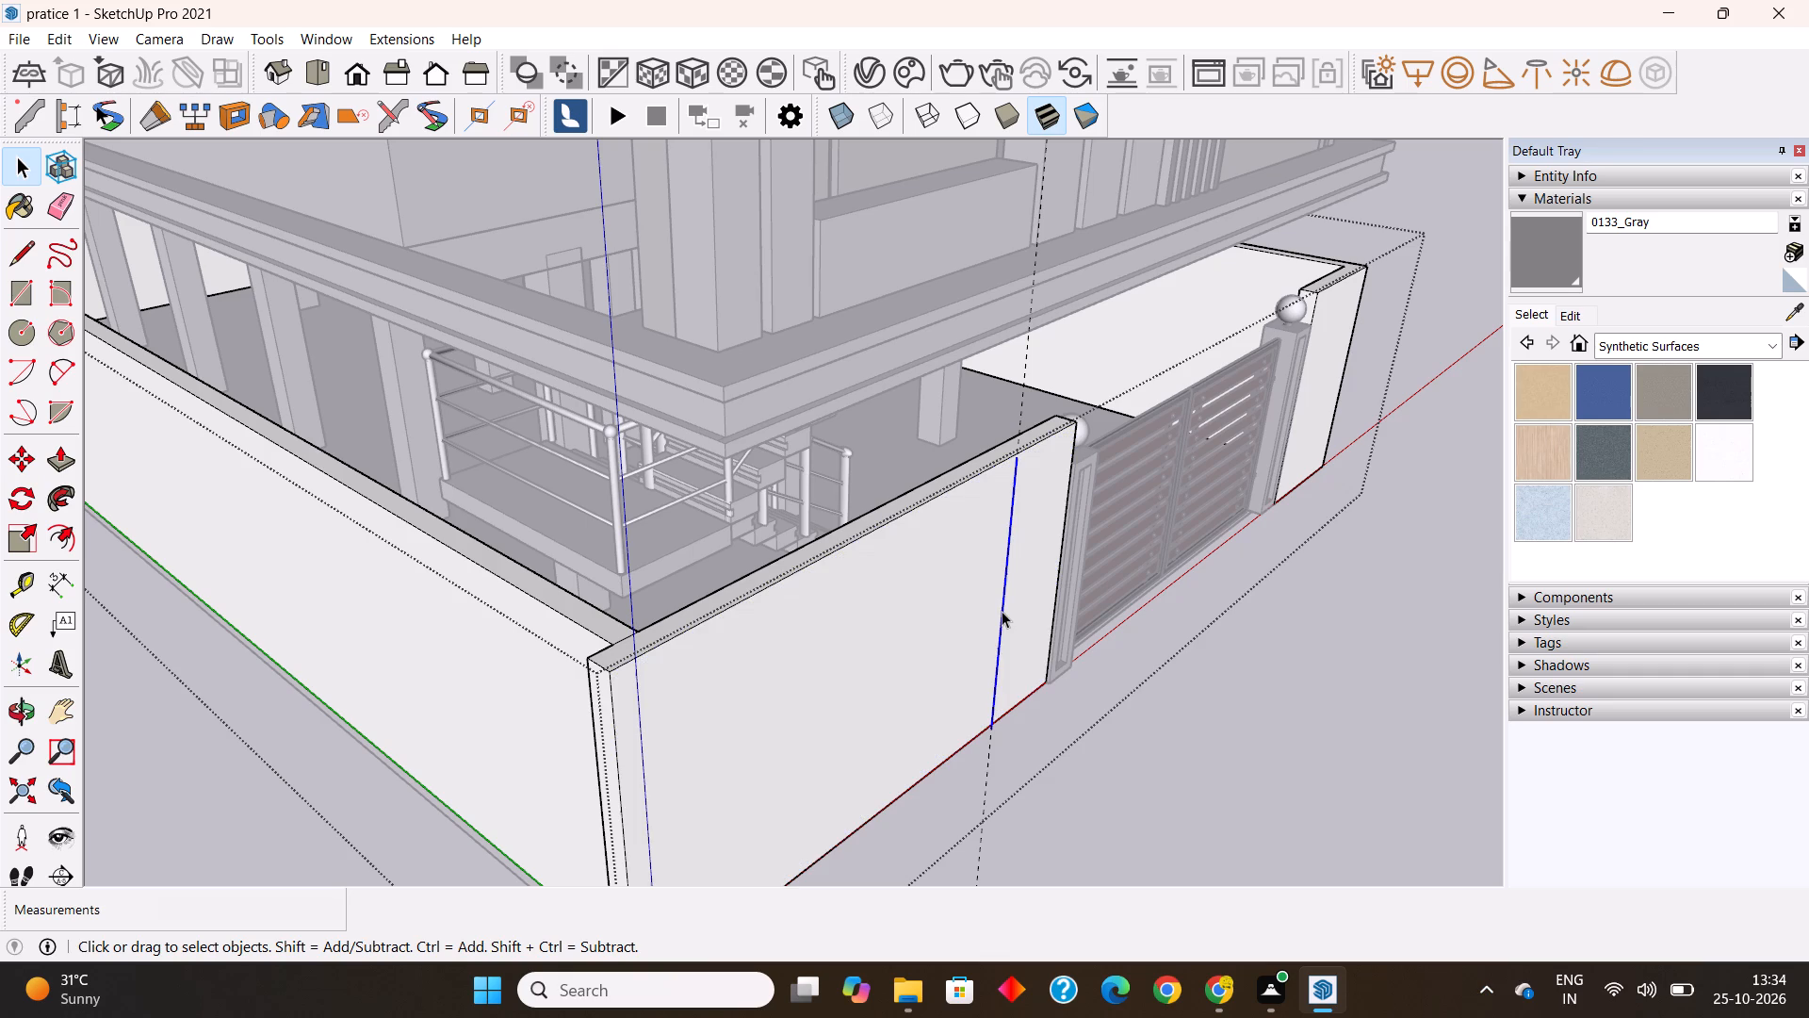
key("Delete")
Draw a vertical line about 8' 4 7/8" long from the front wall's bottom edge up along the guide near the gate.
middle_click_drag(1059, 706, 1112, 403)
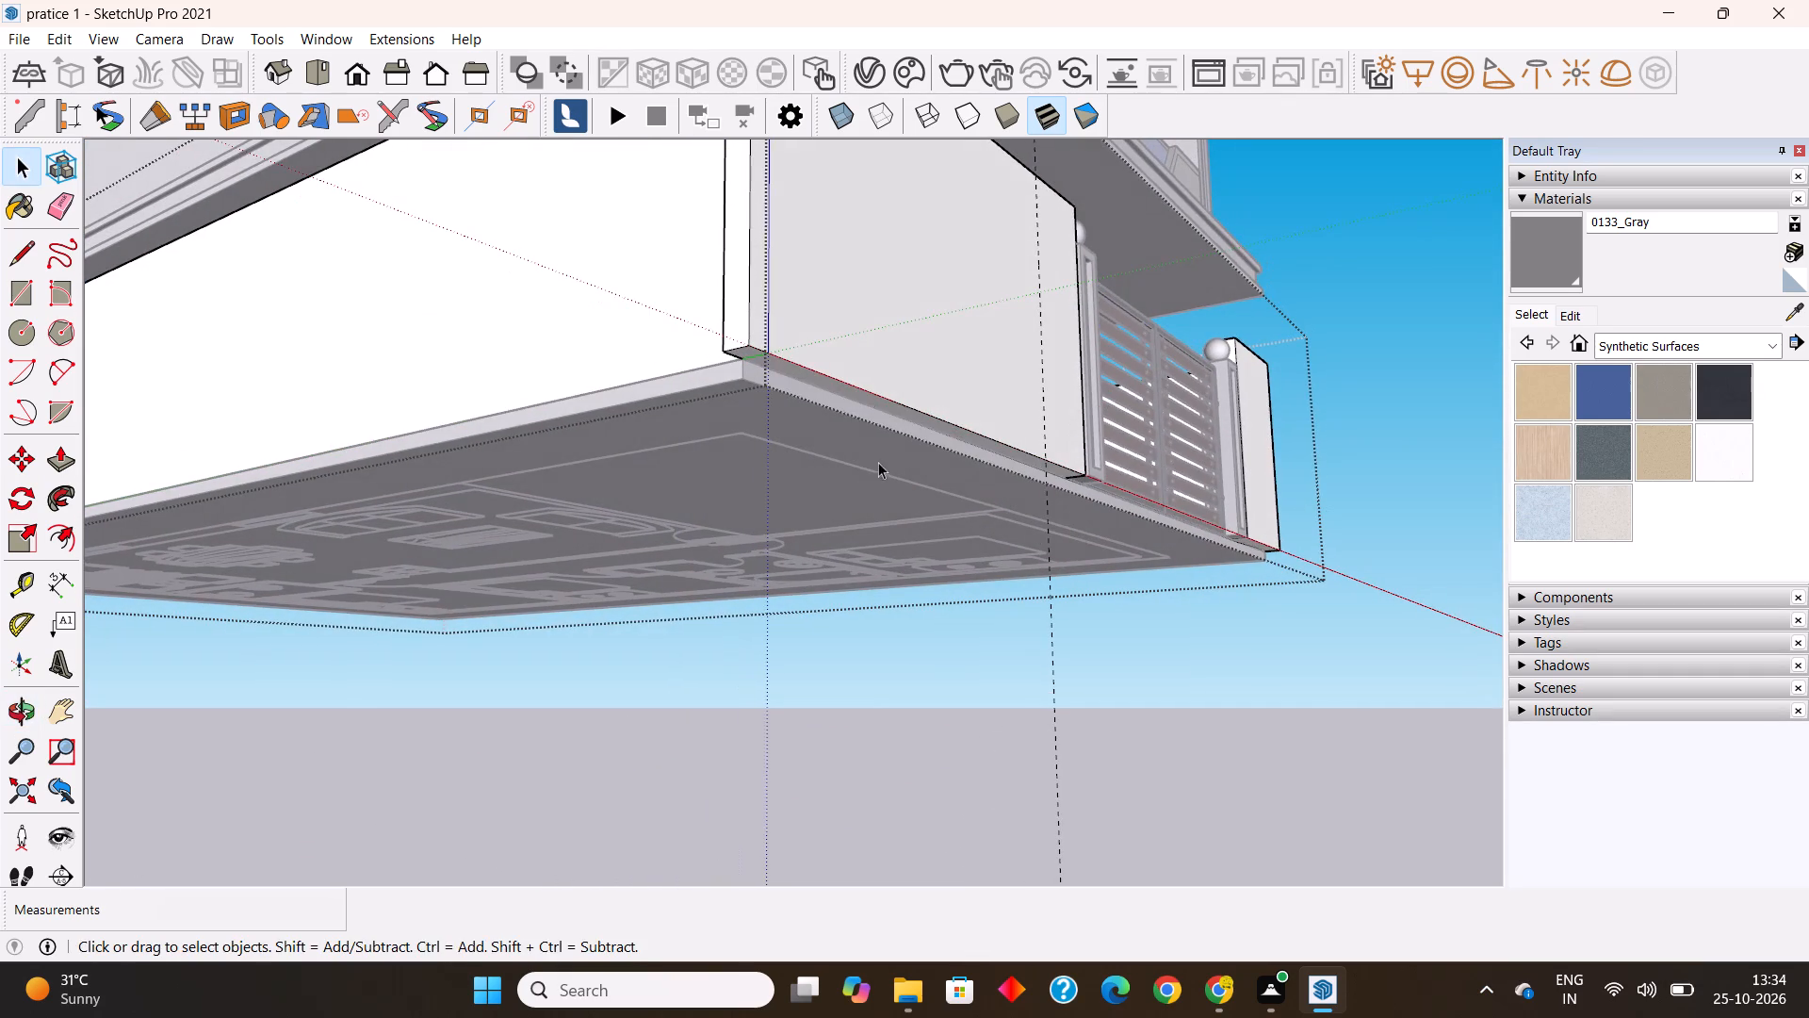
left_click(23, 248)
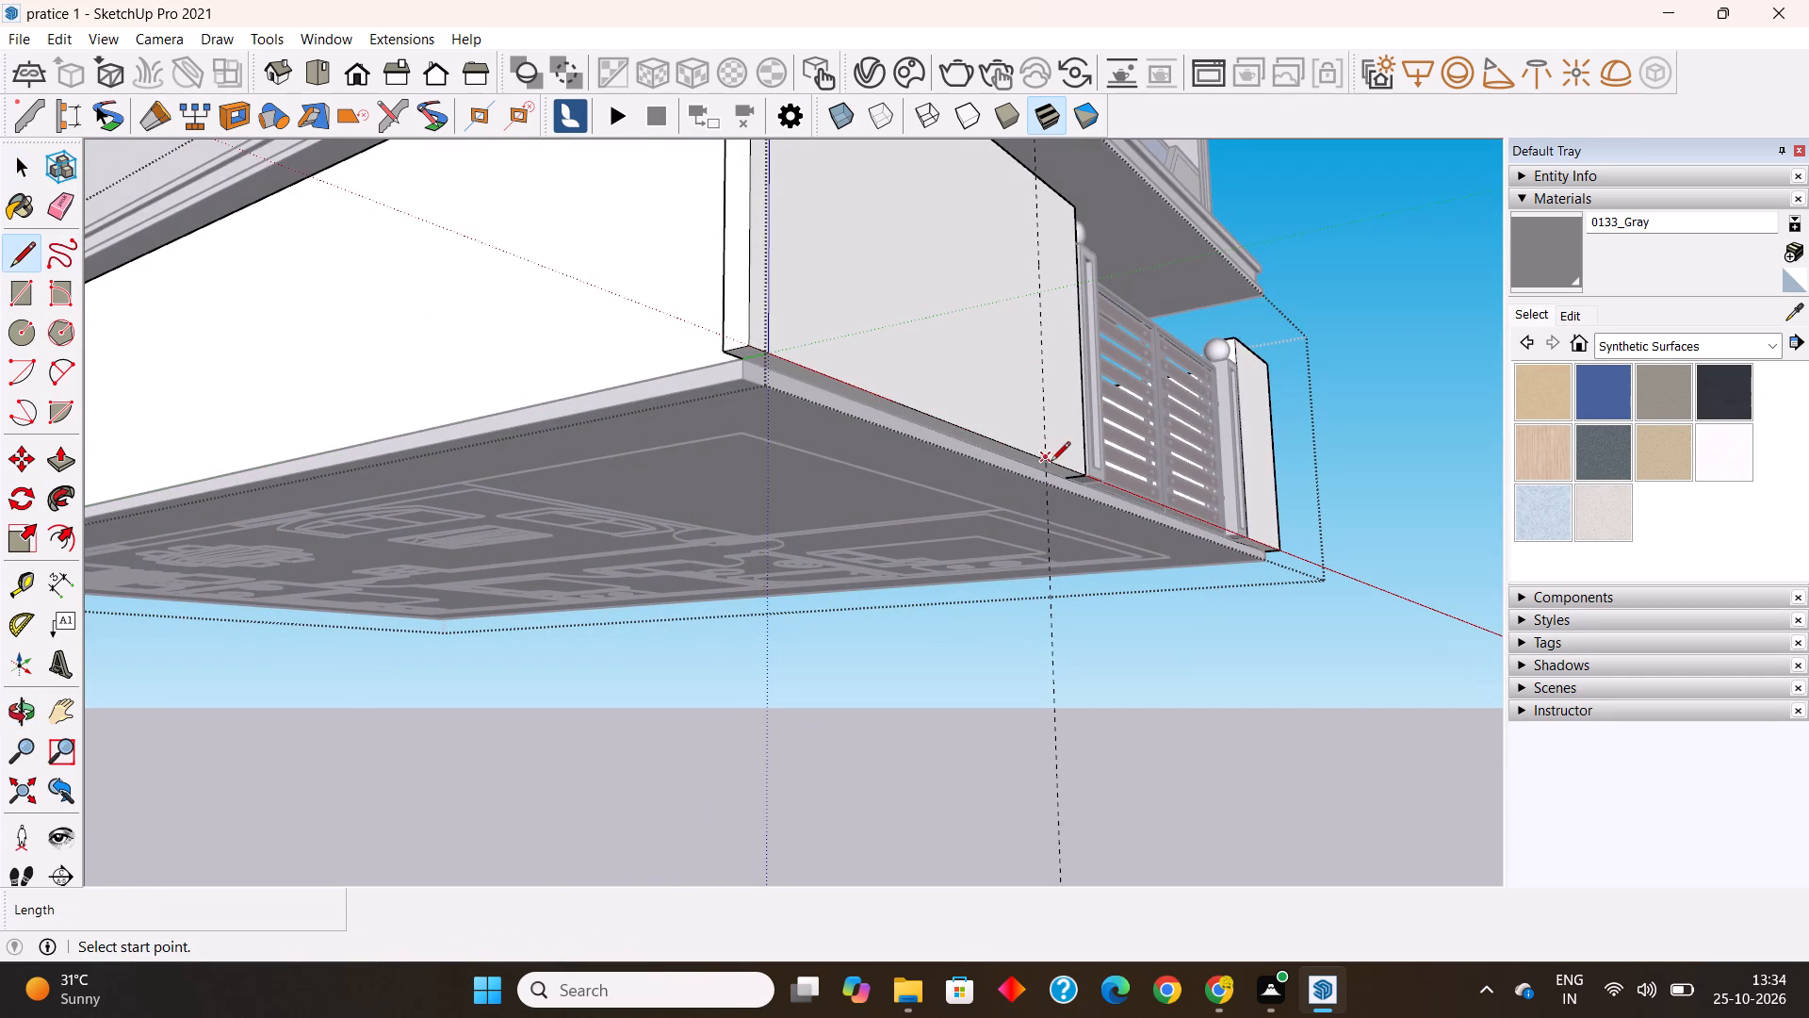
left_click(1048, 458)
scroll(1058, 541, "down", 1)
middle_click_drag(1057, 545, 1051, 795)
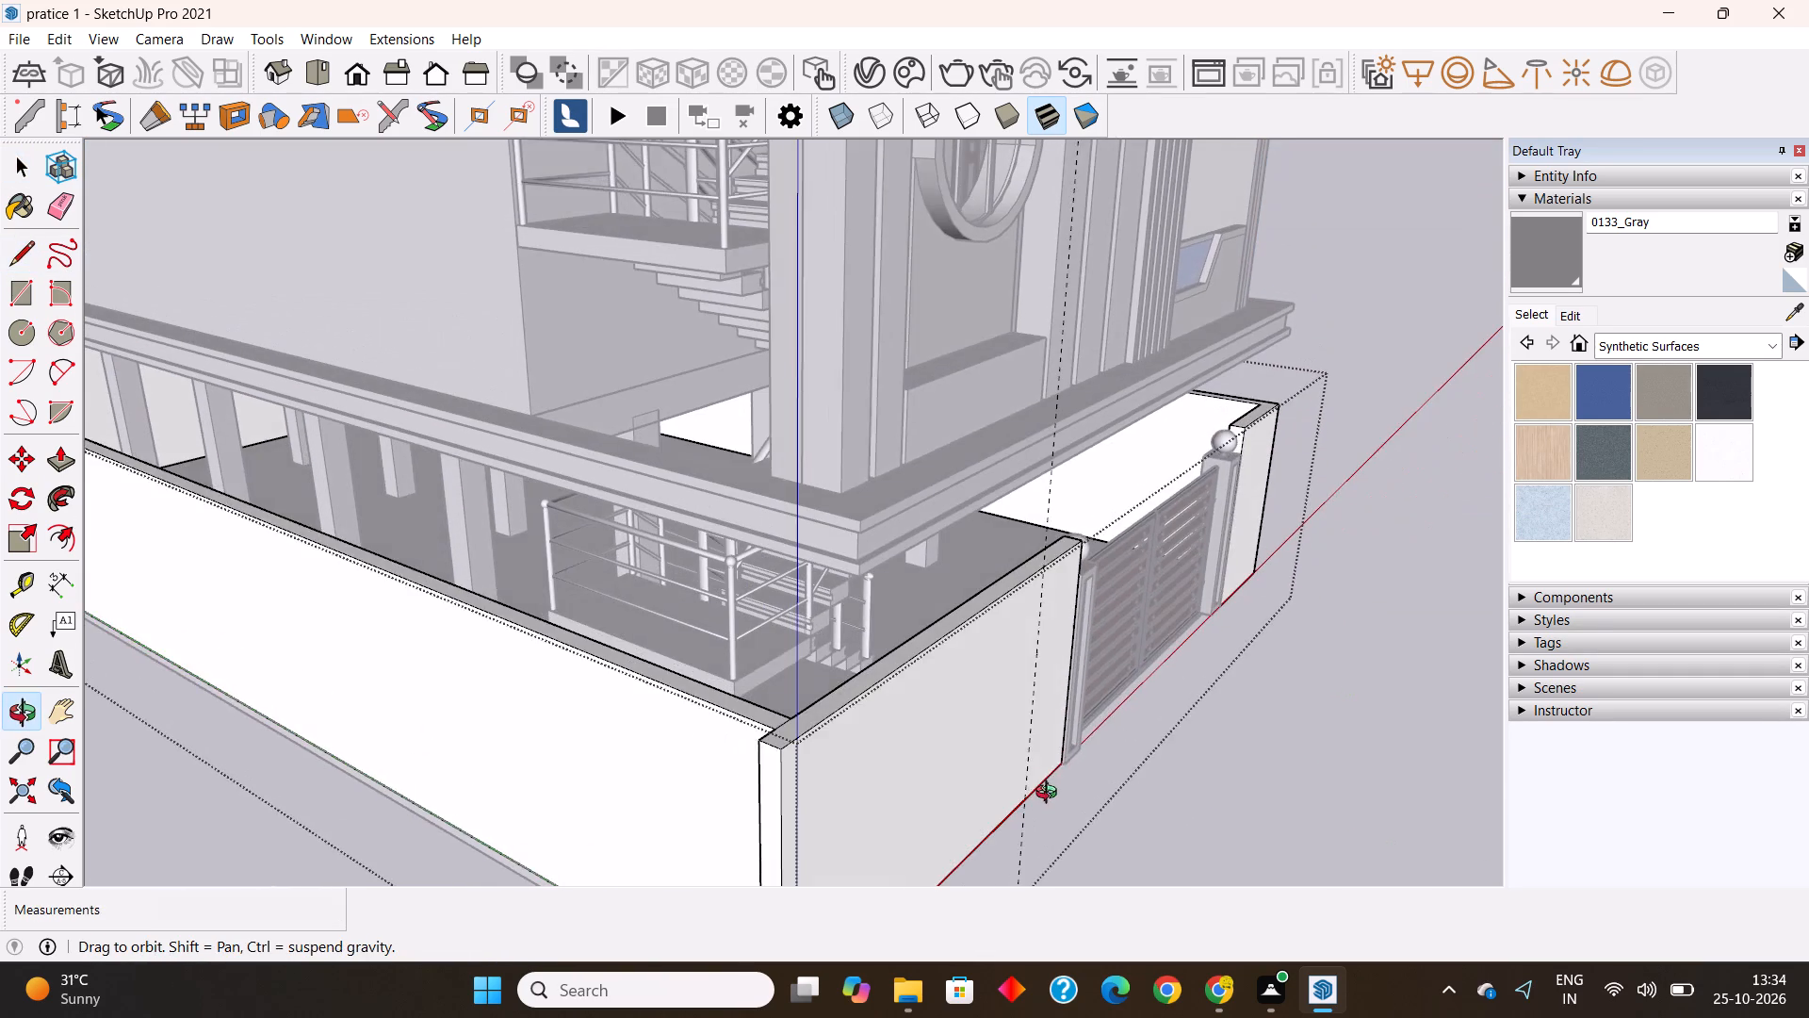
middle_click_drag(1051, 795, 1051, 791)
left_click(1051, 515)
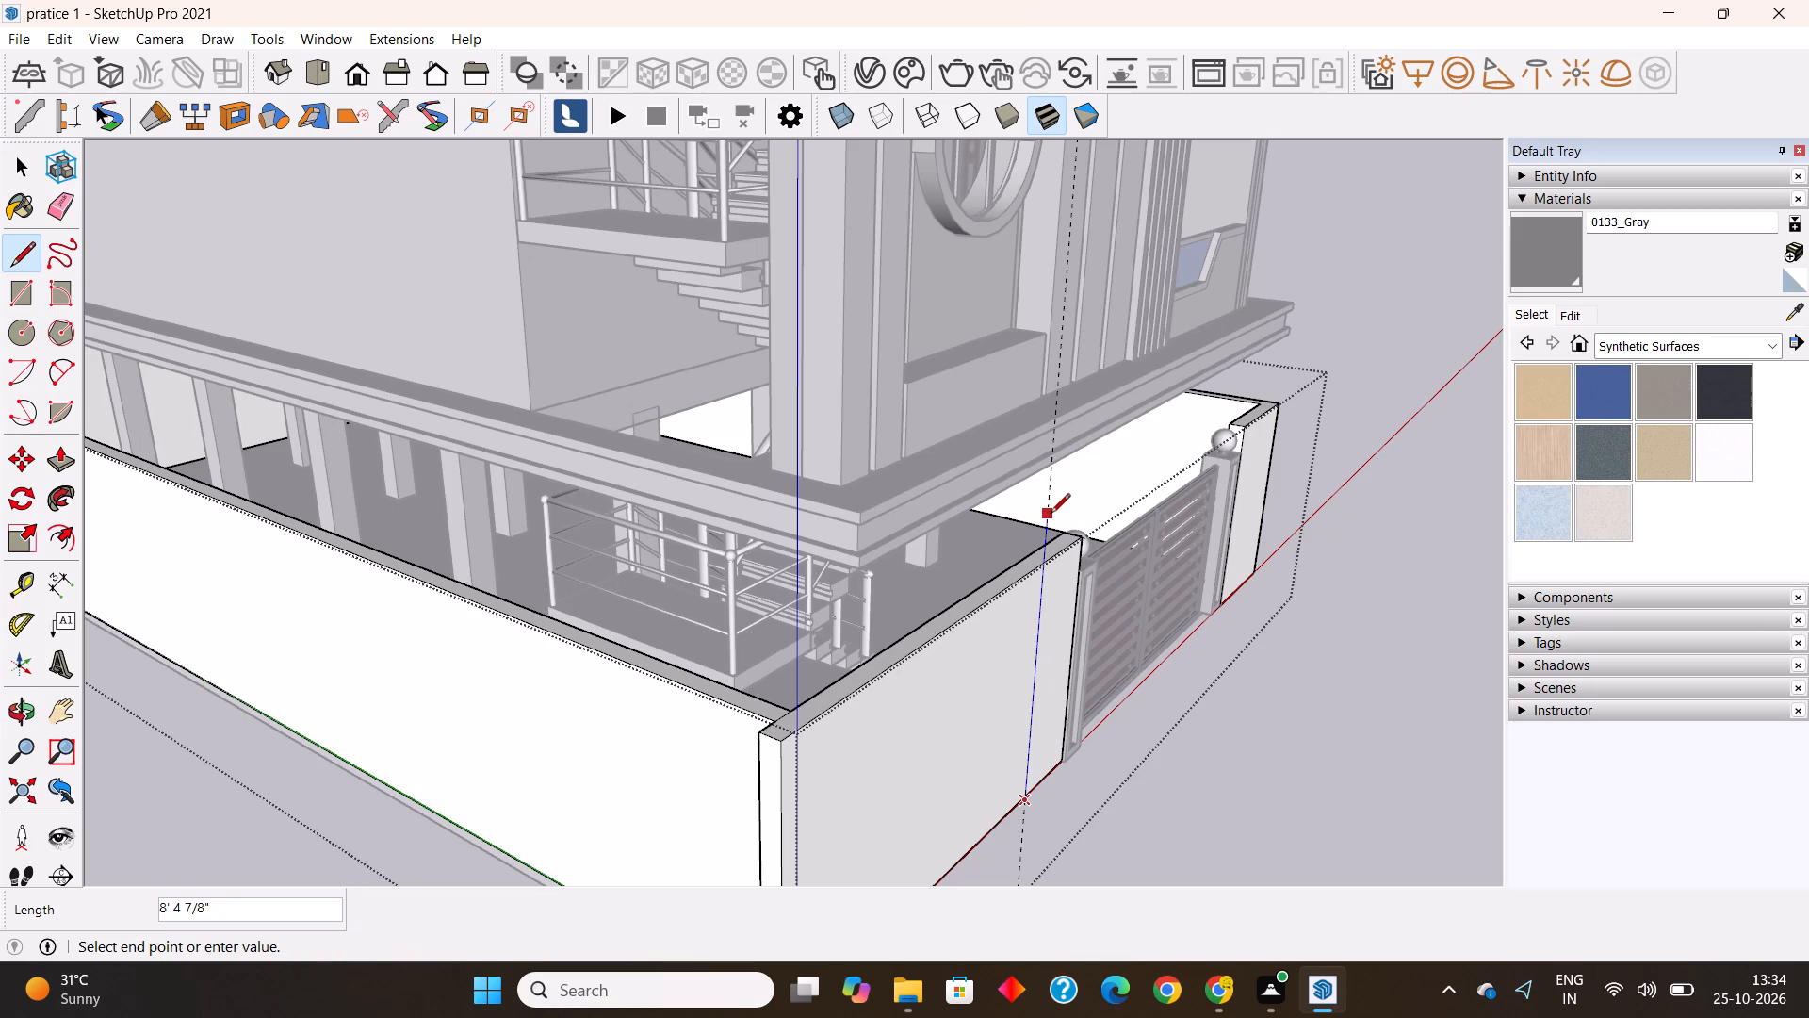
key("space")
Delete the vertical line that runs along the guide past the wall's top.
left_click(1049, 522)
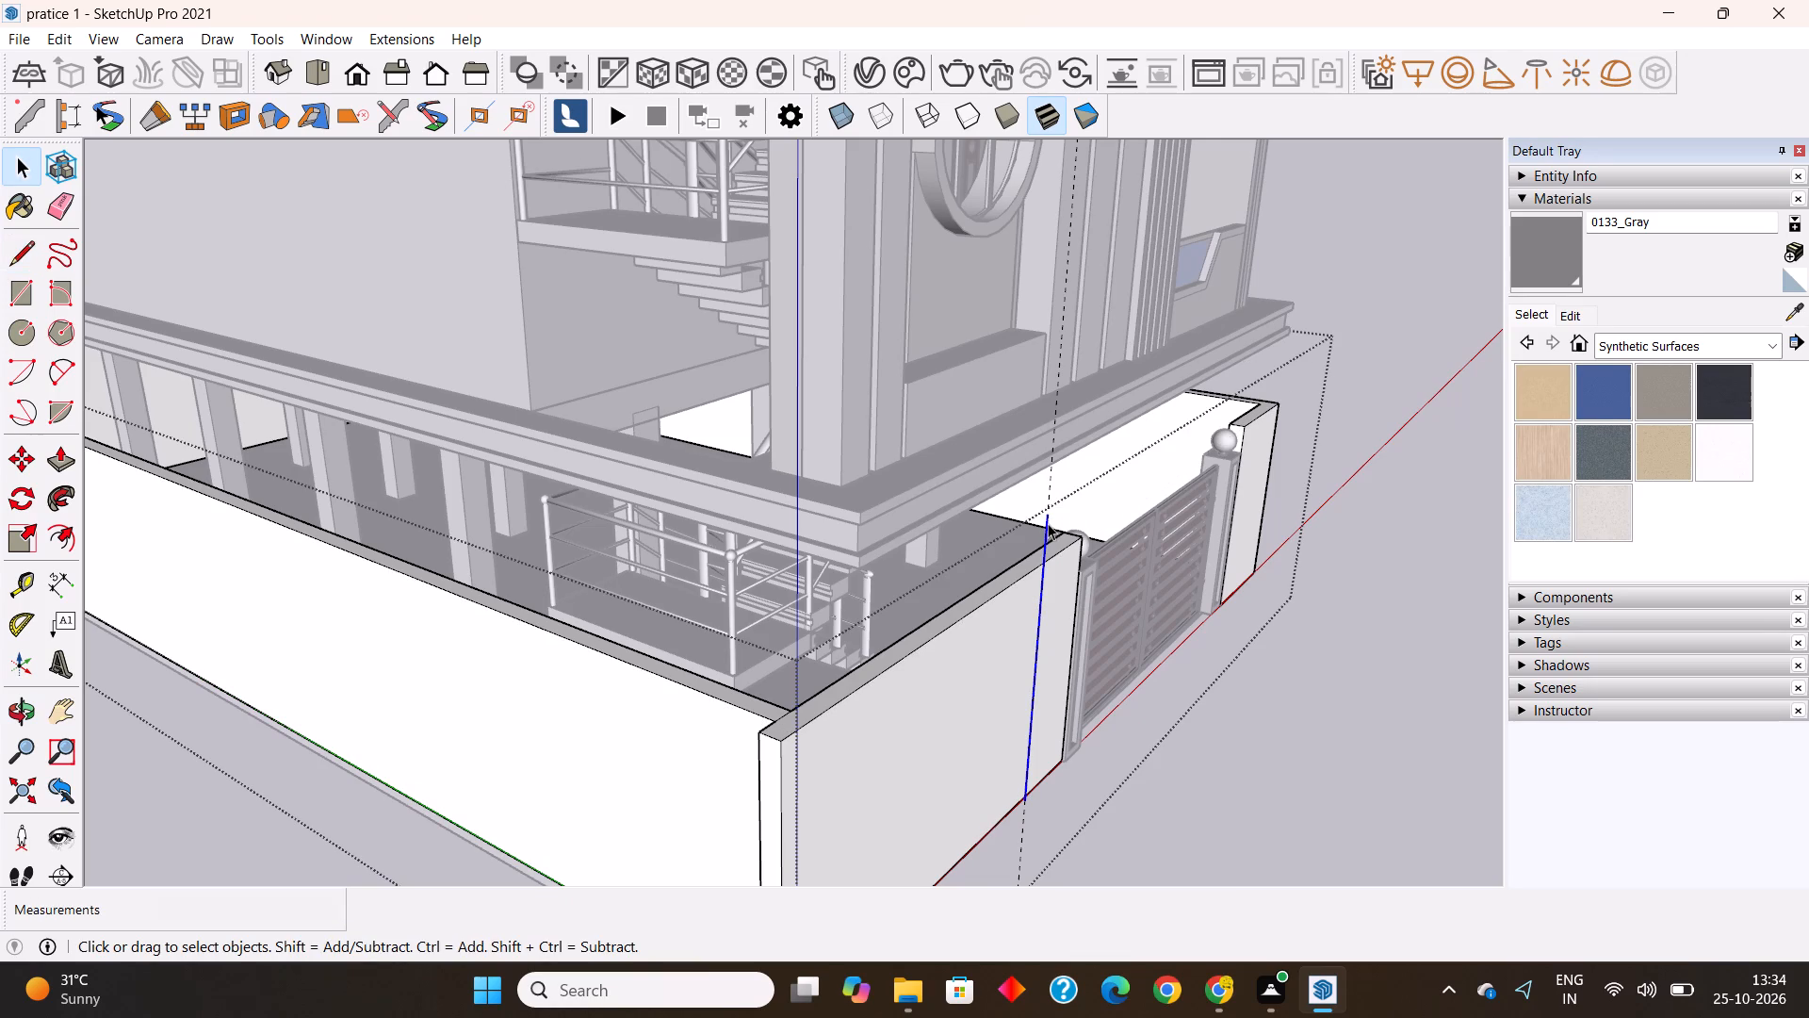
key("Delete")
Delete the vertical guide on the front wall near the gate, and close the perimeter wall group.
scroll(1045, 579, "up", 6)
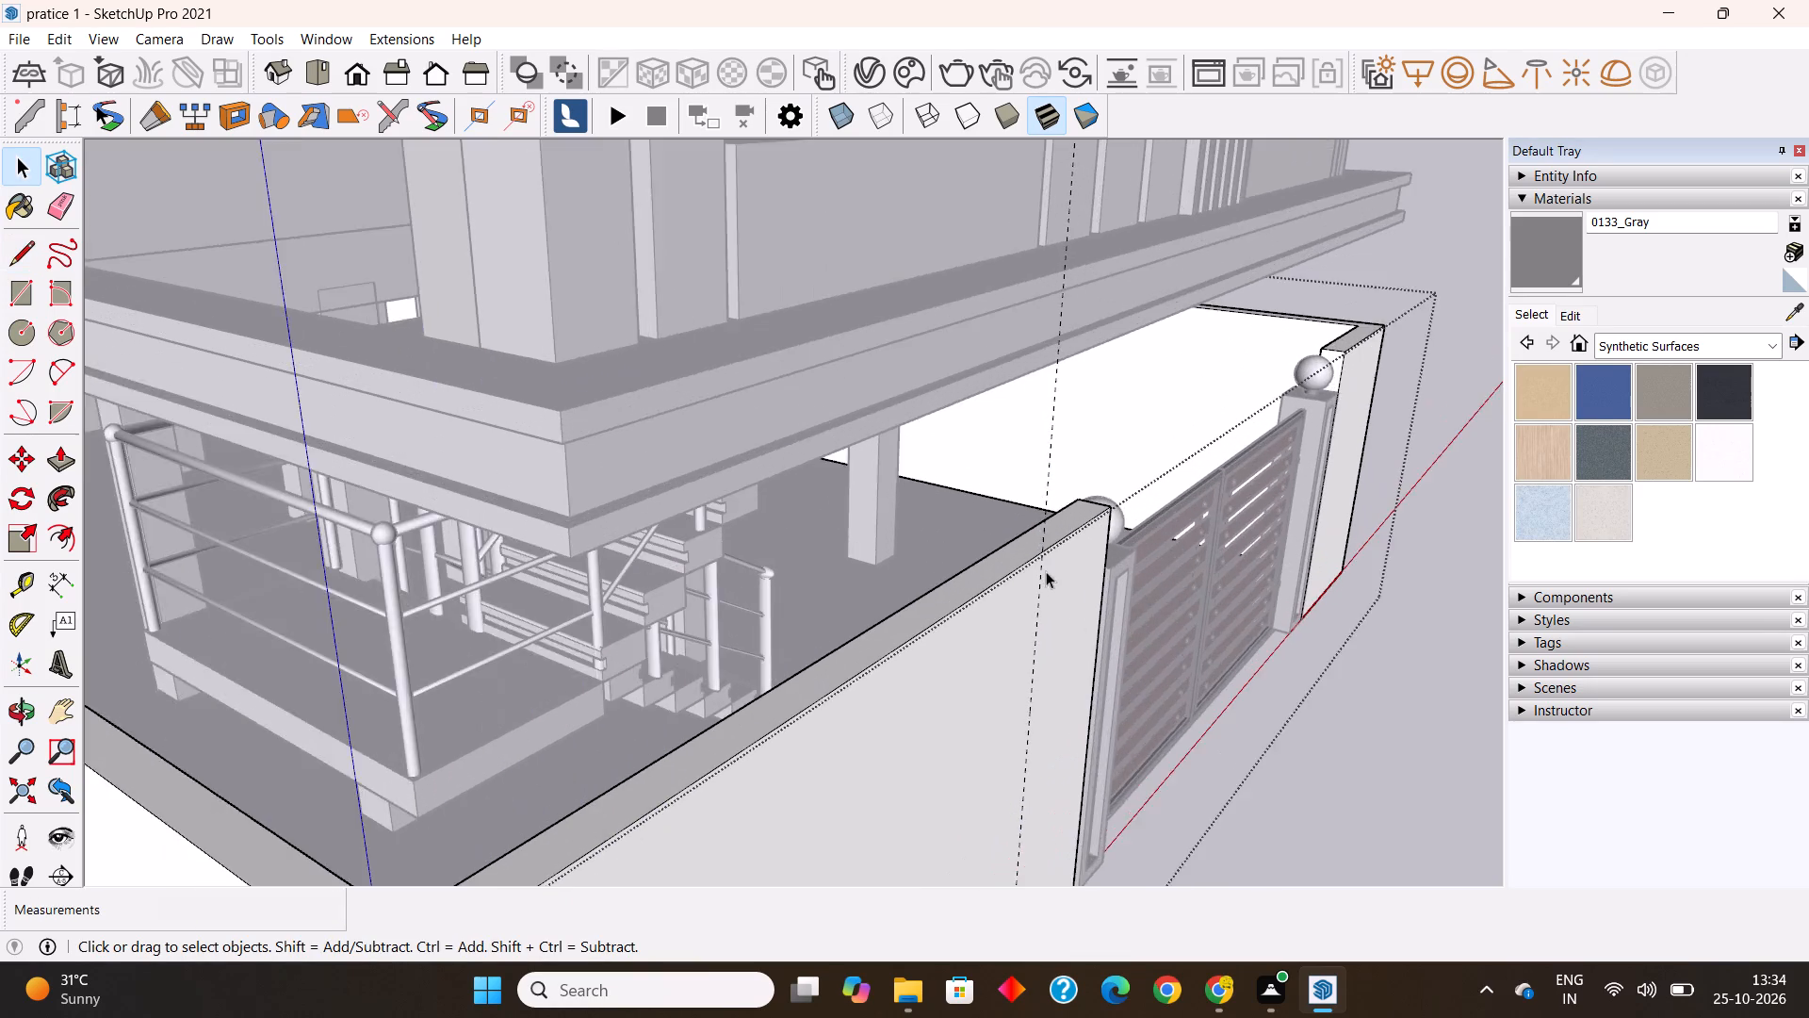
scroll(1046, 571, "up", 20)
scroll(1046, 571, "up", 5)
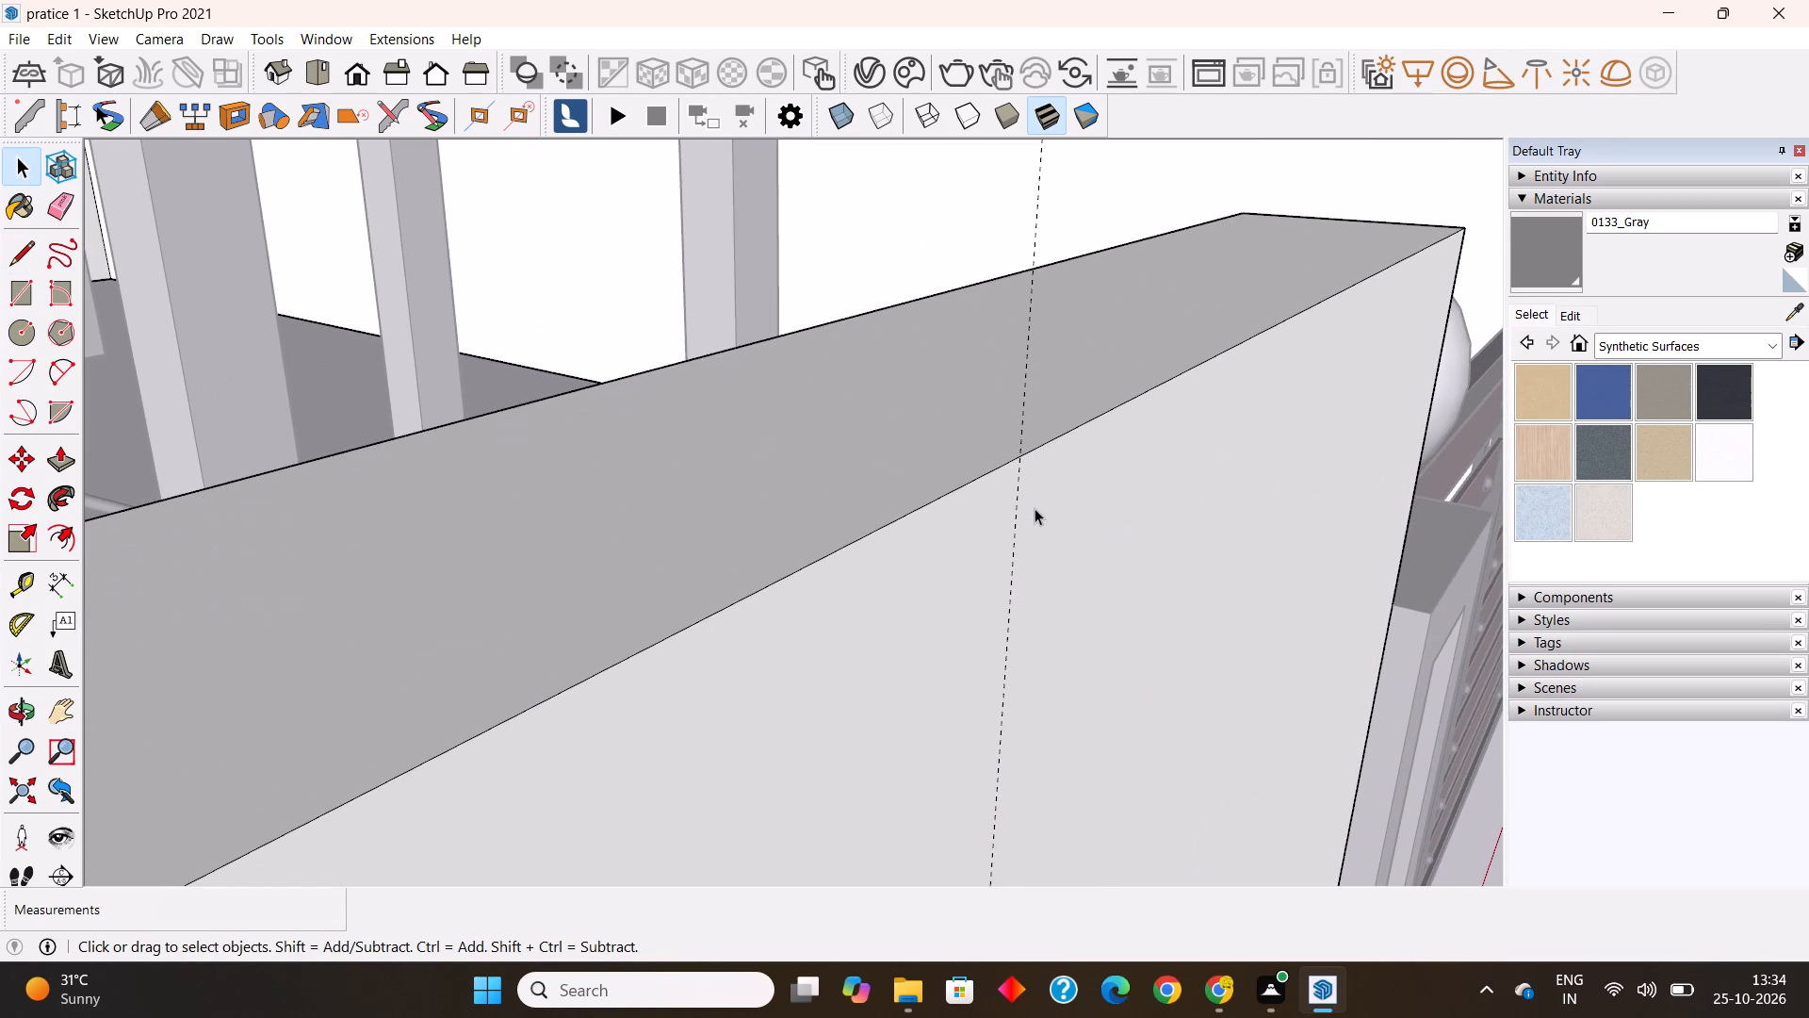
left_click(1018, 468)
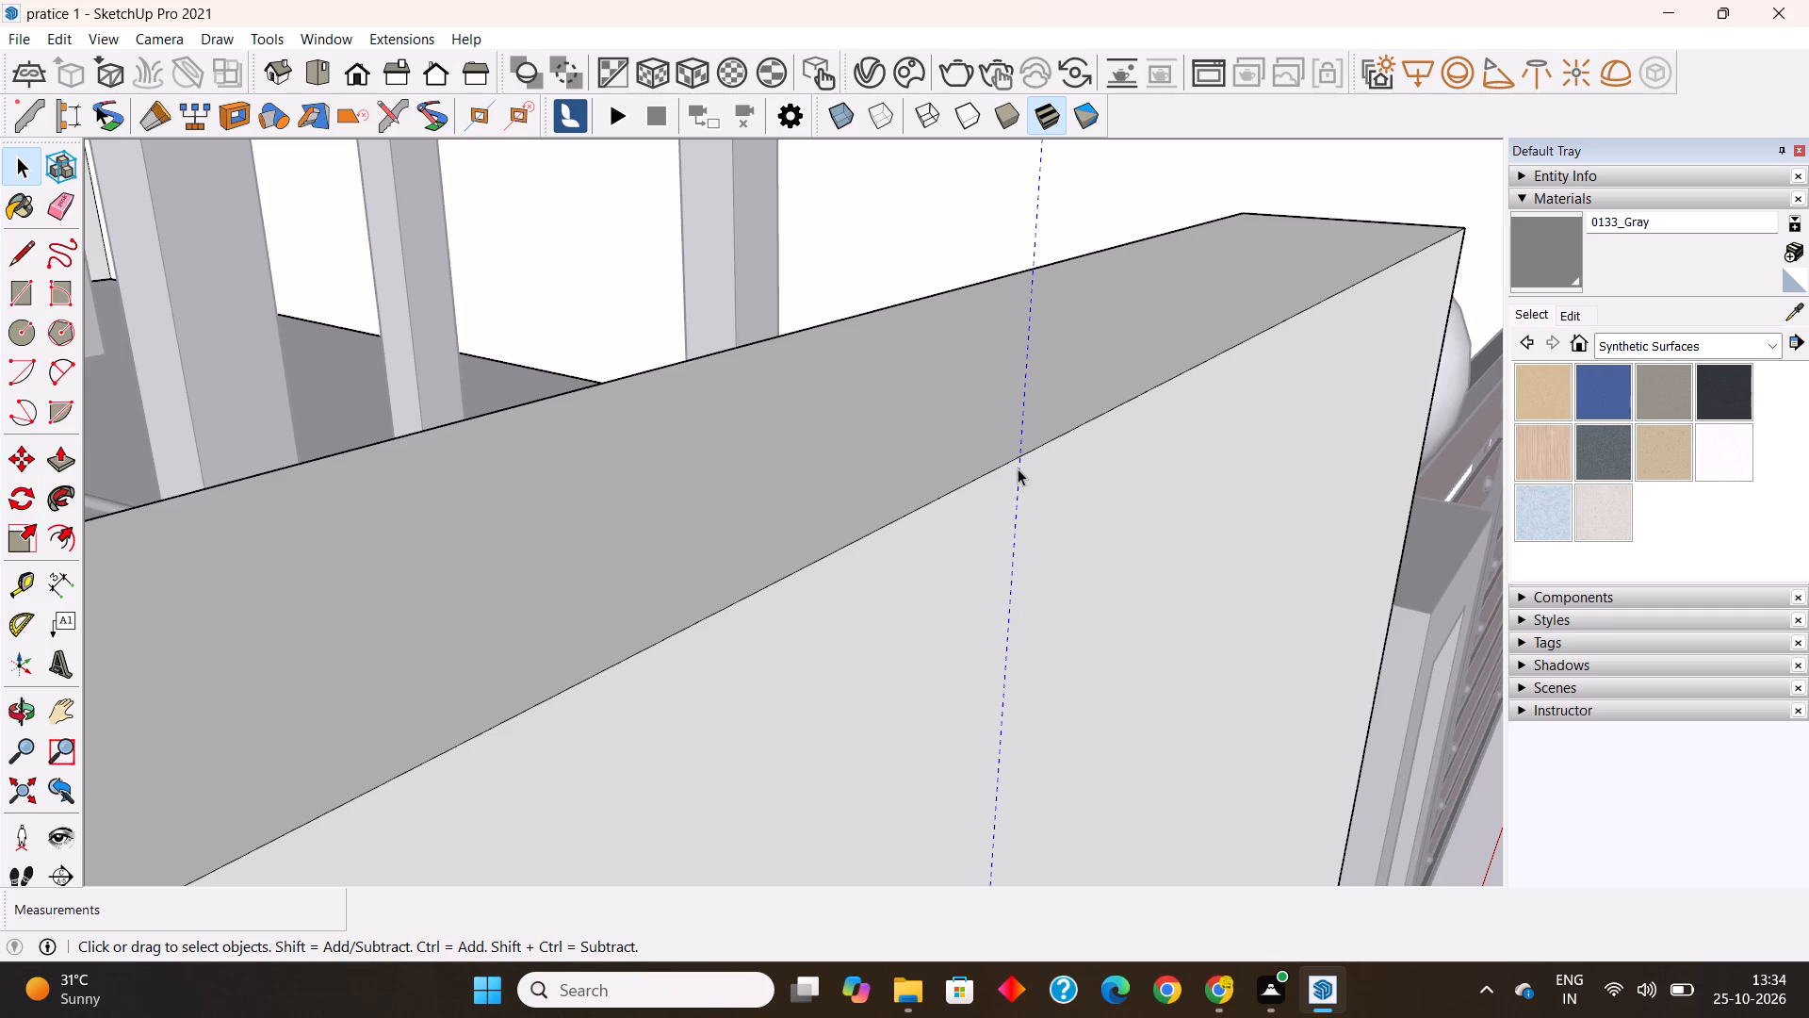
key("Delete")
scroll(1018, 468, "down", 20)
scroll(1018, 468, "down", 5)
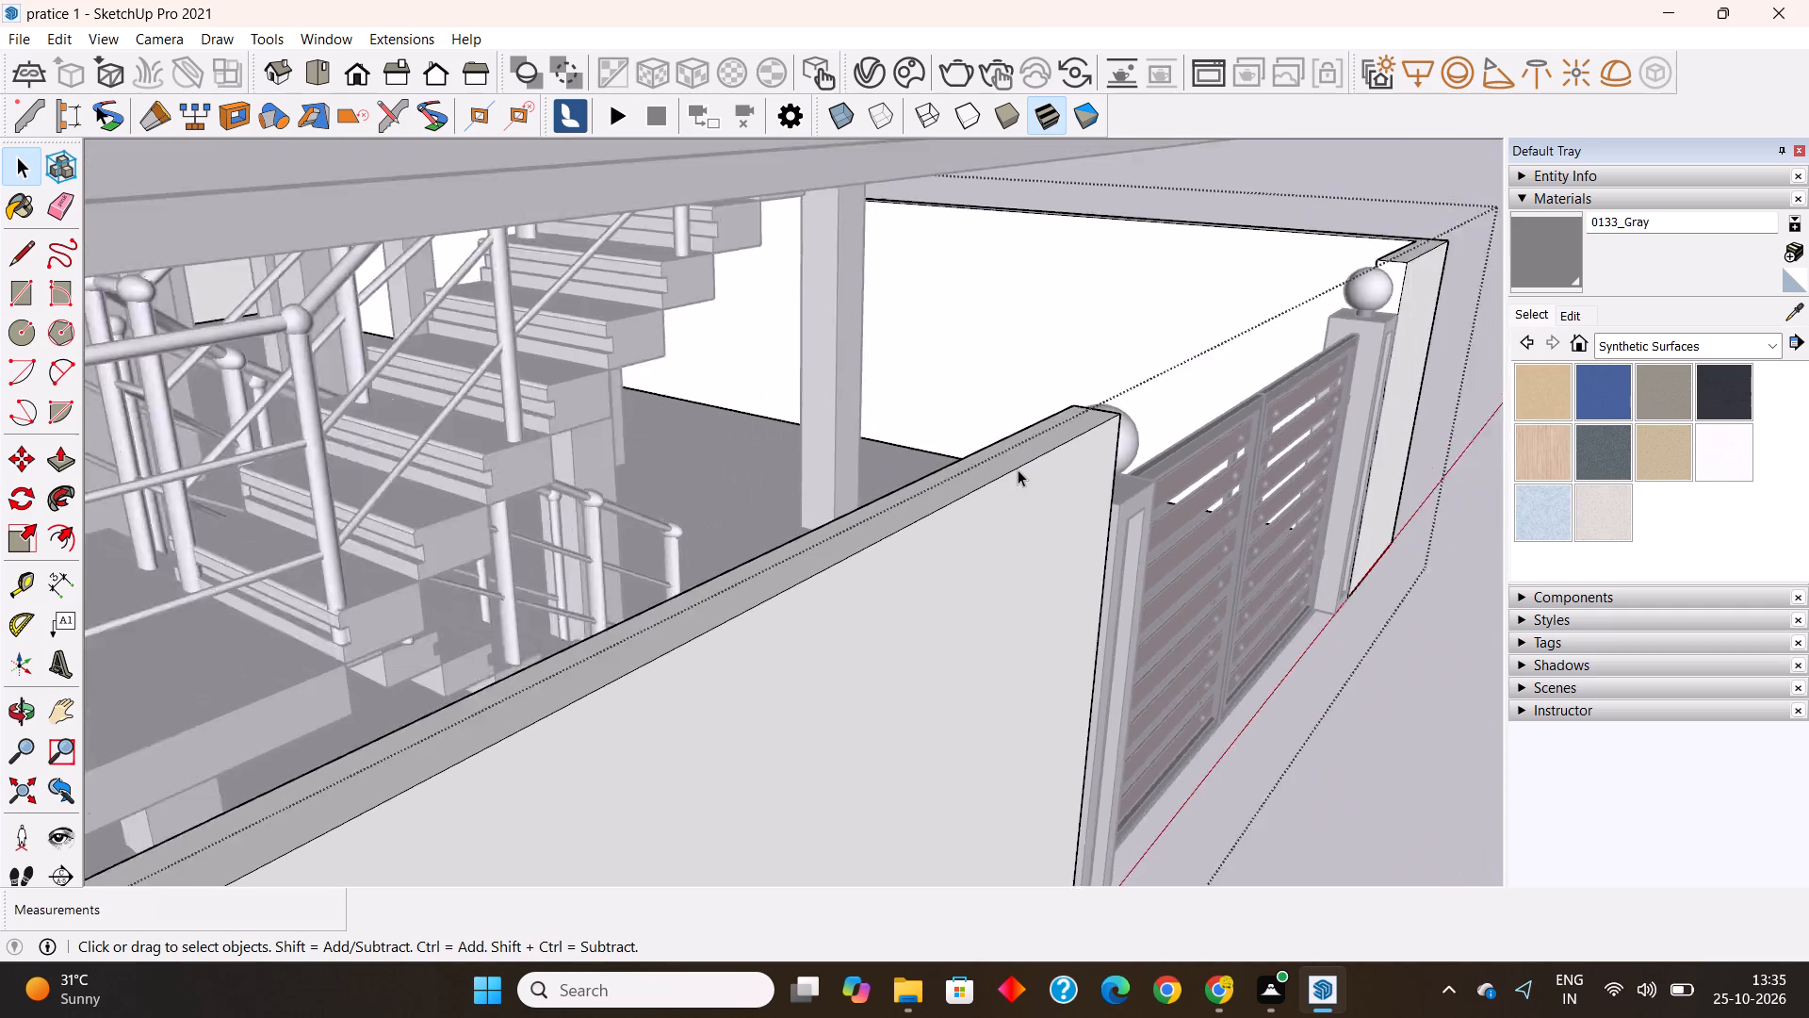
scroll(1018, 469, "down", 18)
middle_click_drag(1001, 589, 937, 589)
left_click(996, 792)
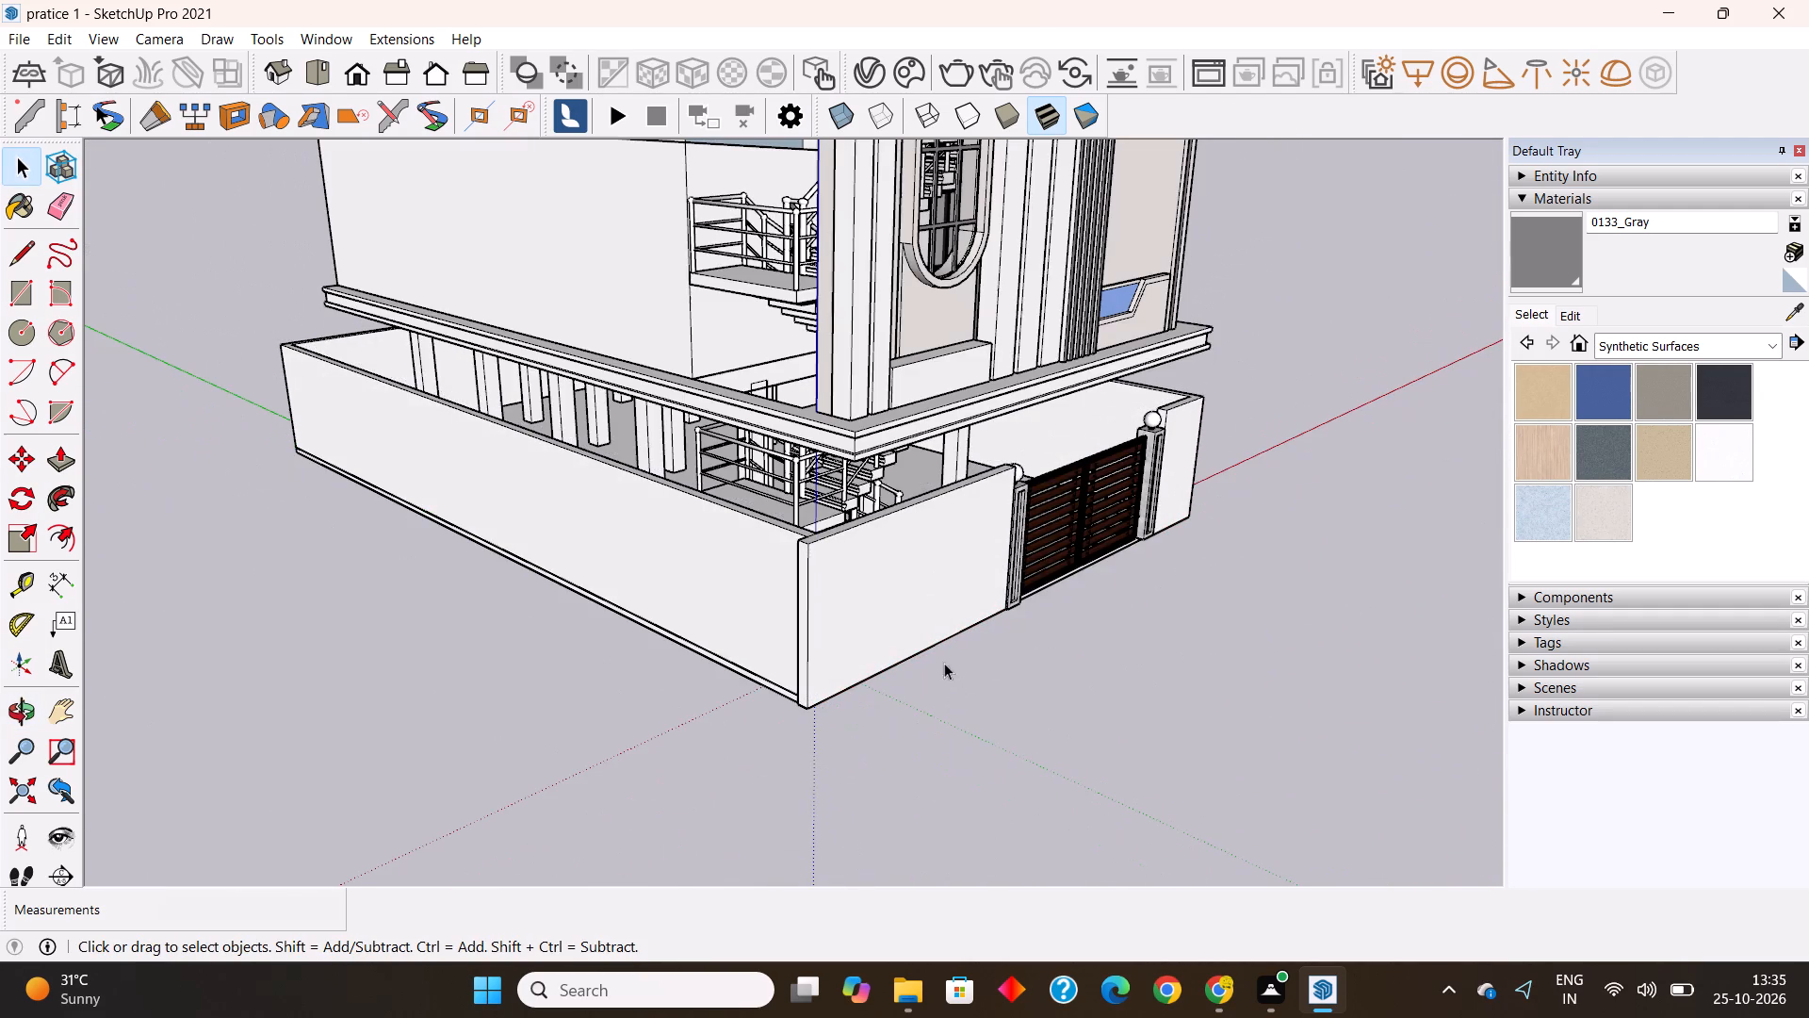
Inside the perimeter wall group, push the top of the front wall between corner and gate down 7' to remove that section, and close the group.
left_click(908, 564)
double_click(906, 564)
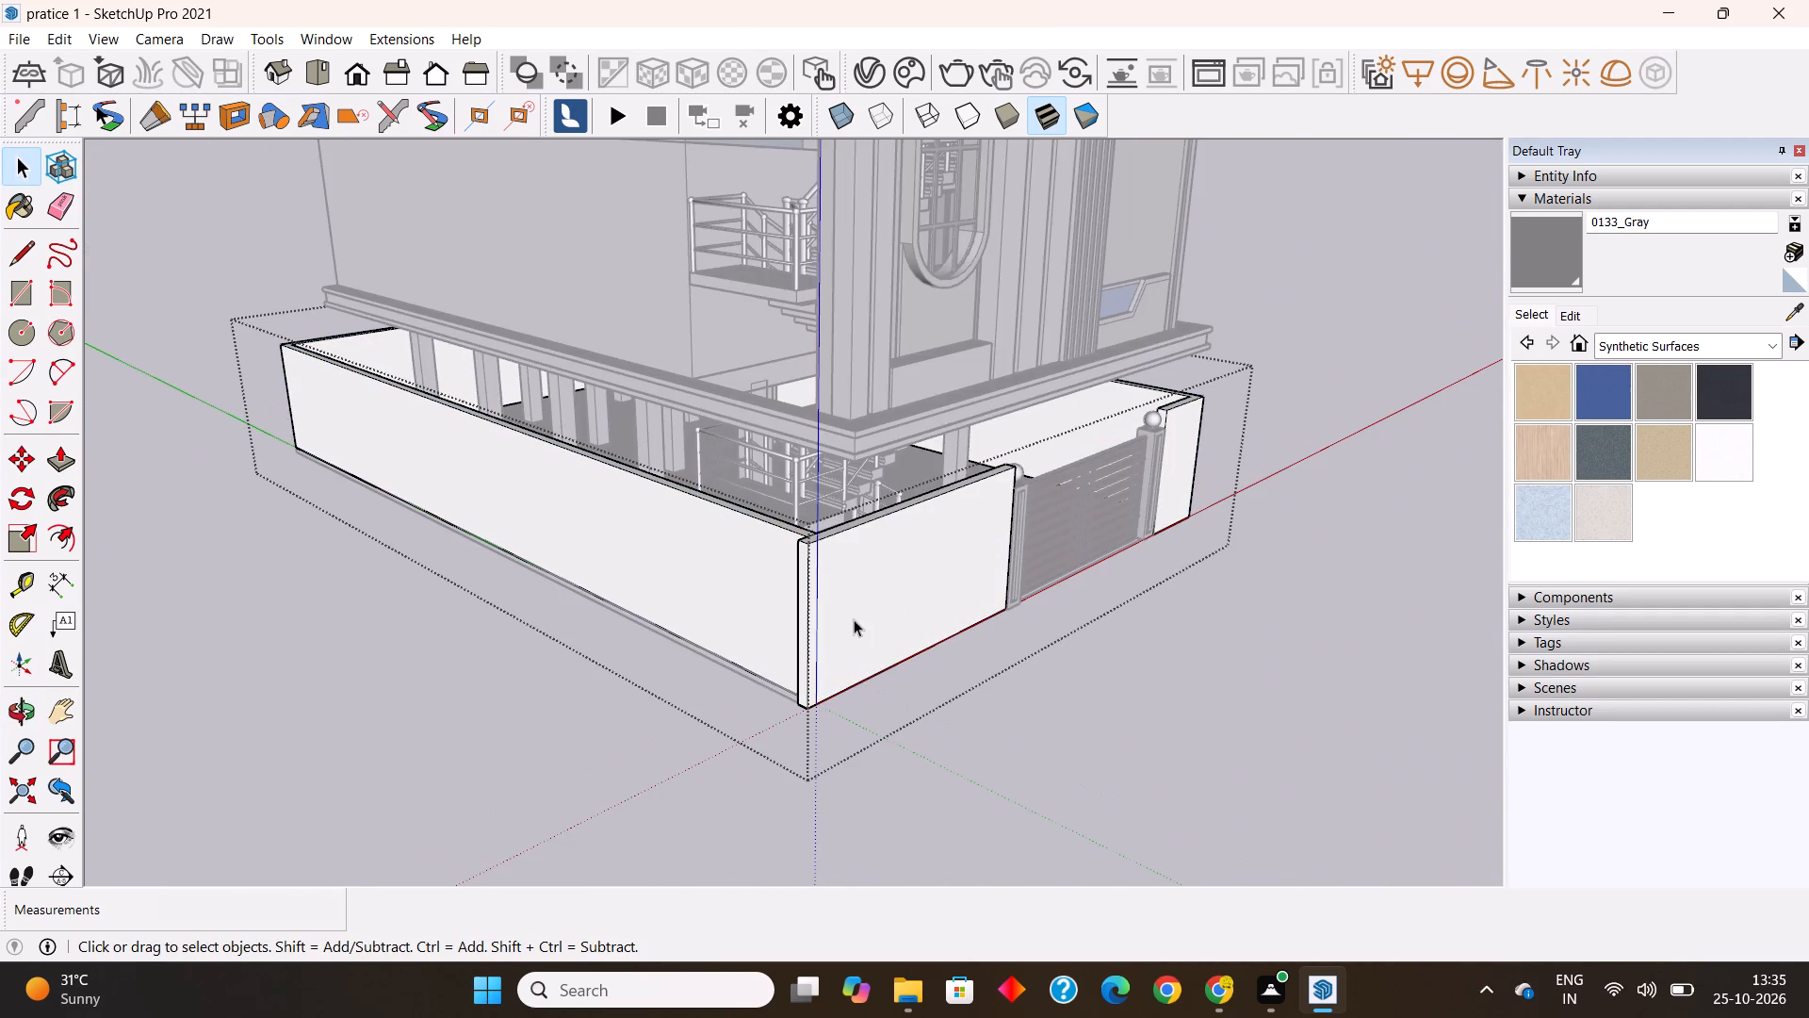
middle_click_drag(855, 630, 953, 694)
left_click(62, 455)
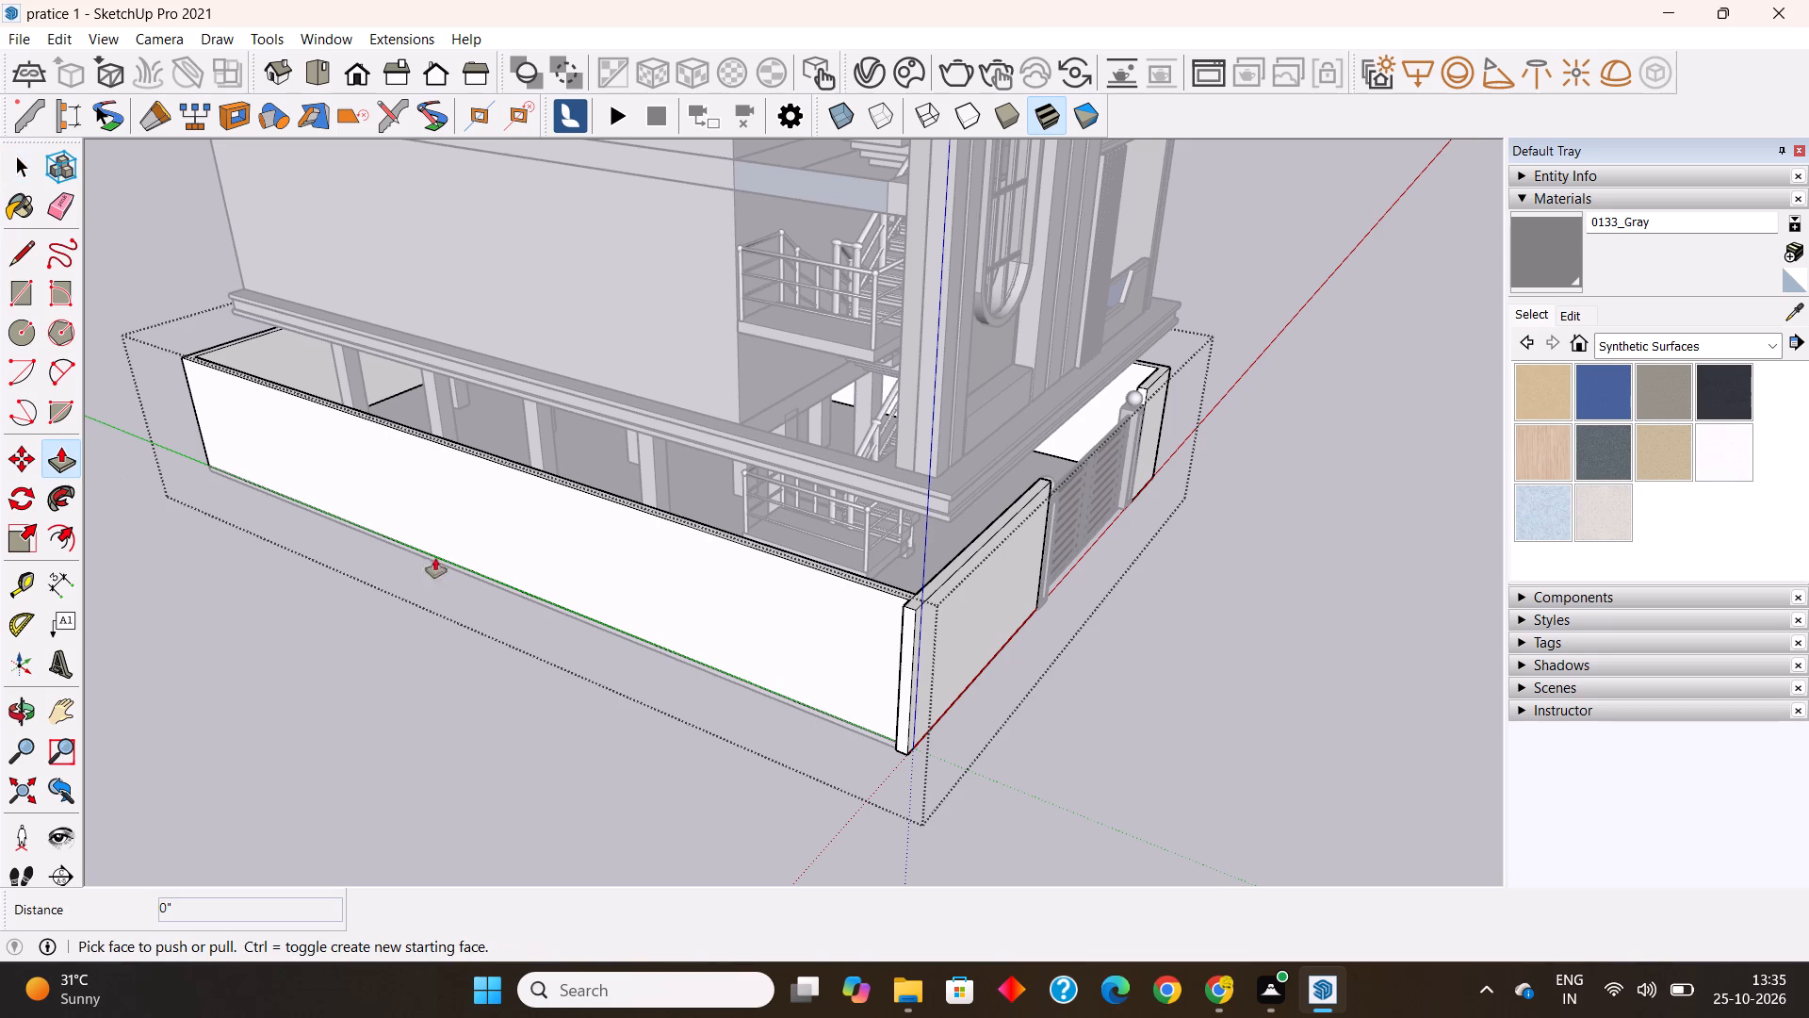
left_click(938, 577)
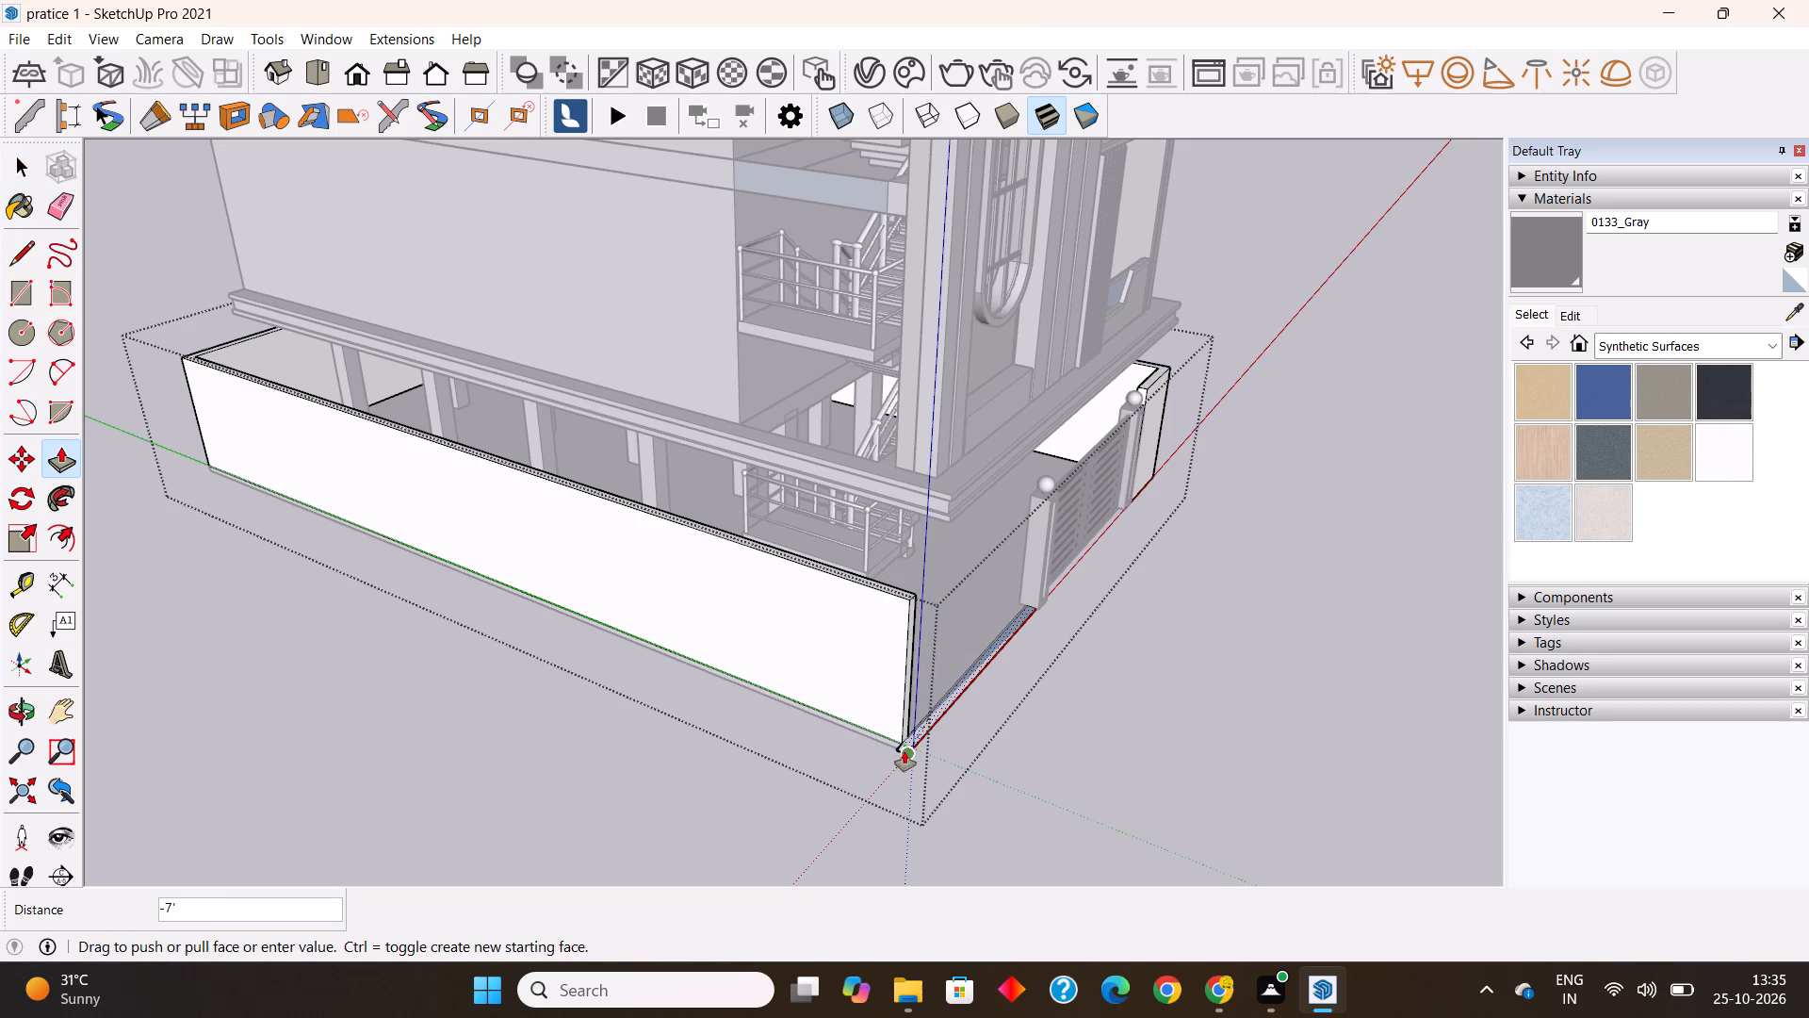
left_click(897, 752)
middle_click_drag(917, 780, 790, 766)
key("space")
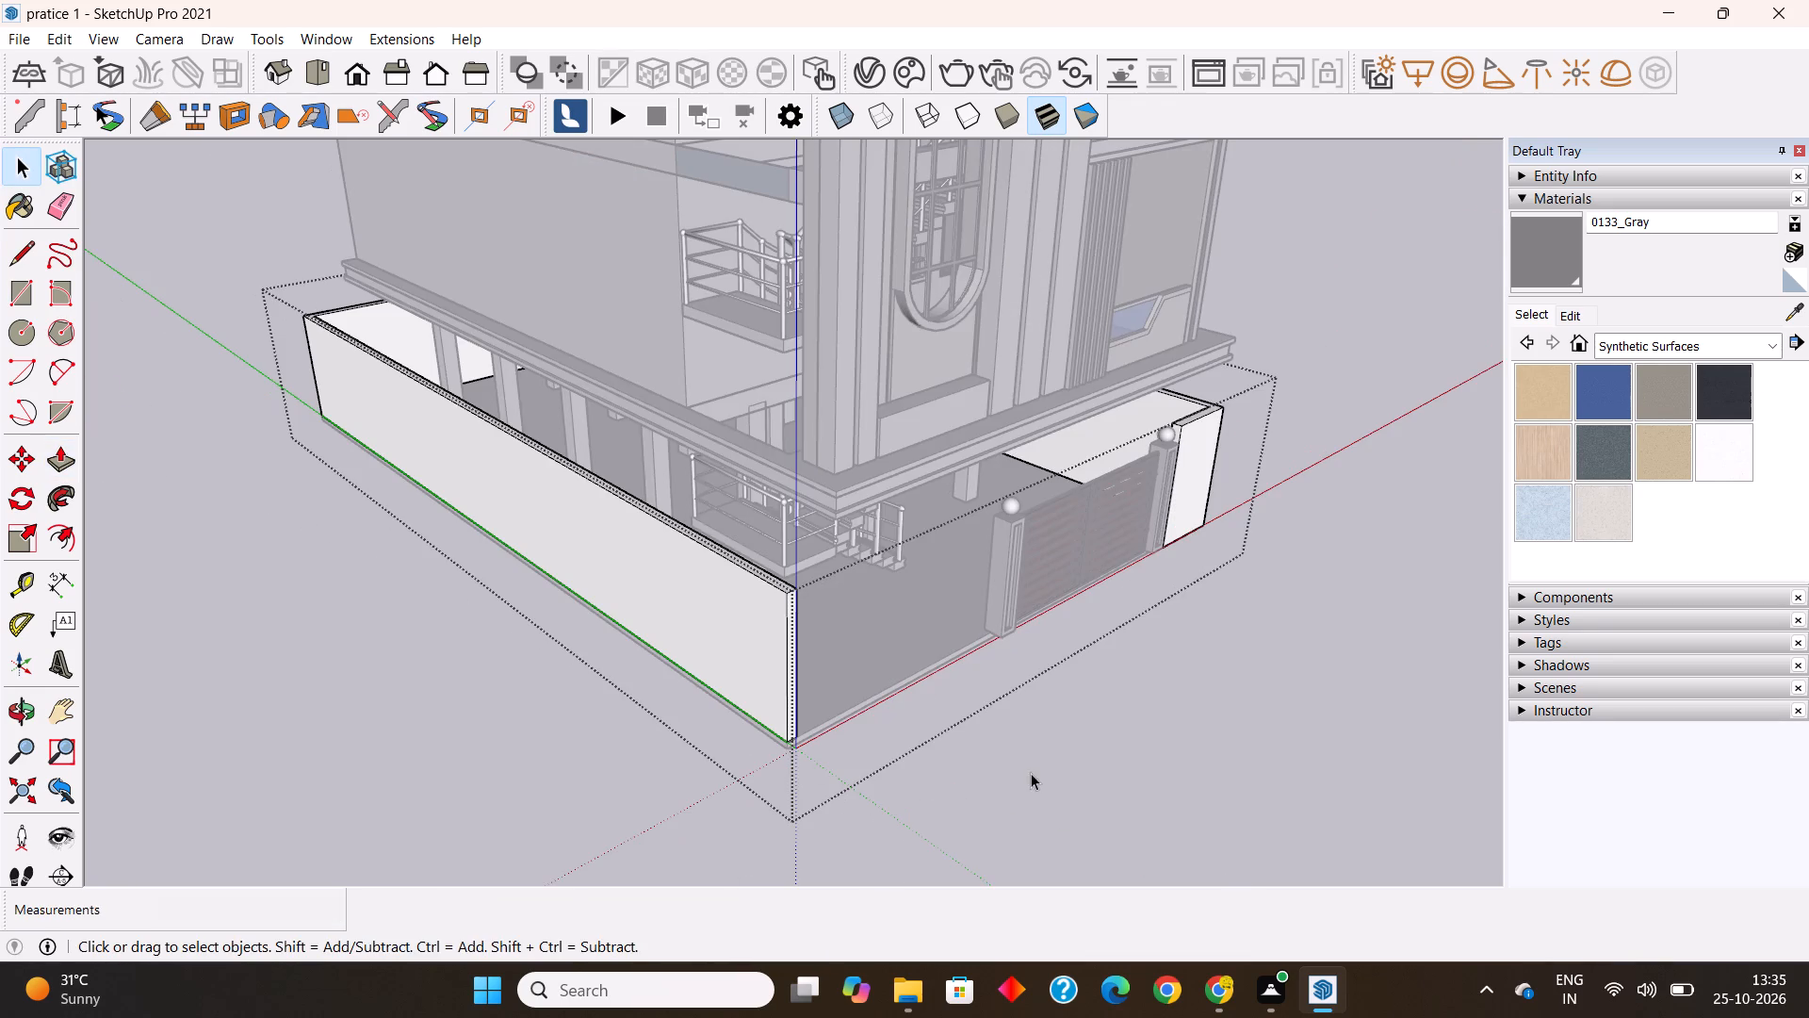
left_click(1032, 773)
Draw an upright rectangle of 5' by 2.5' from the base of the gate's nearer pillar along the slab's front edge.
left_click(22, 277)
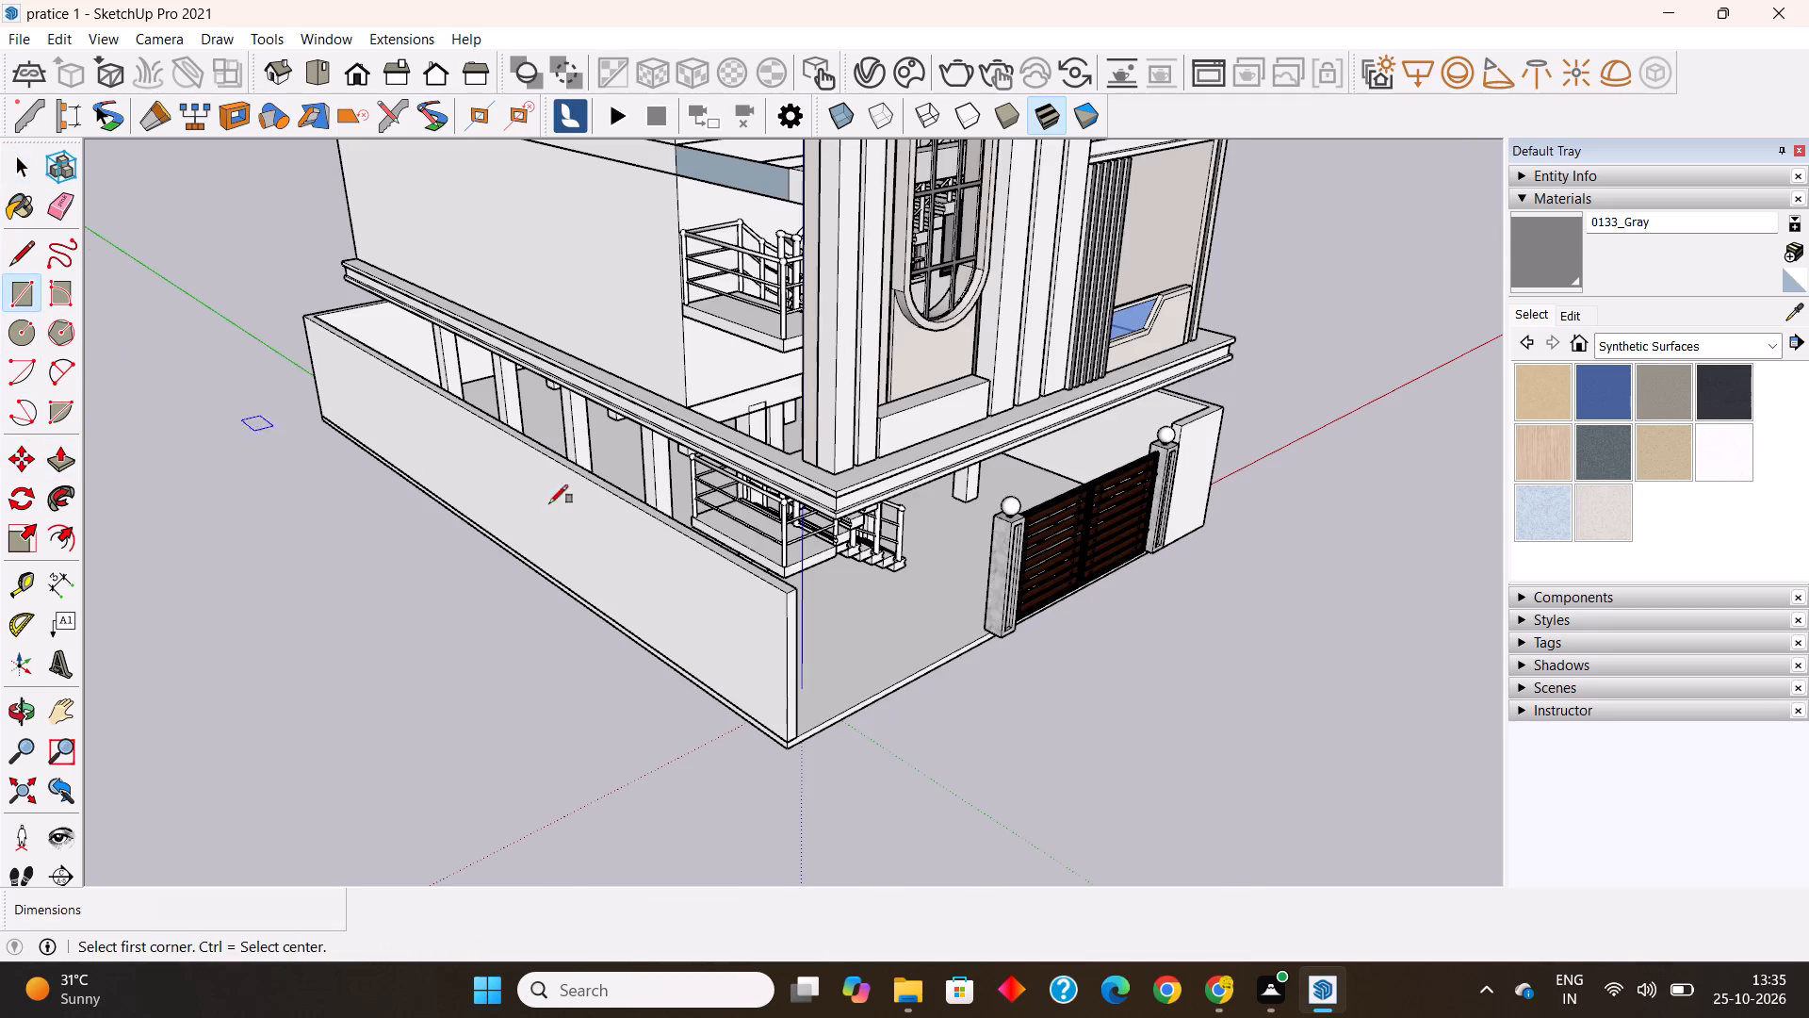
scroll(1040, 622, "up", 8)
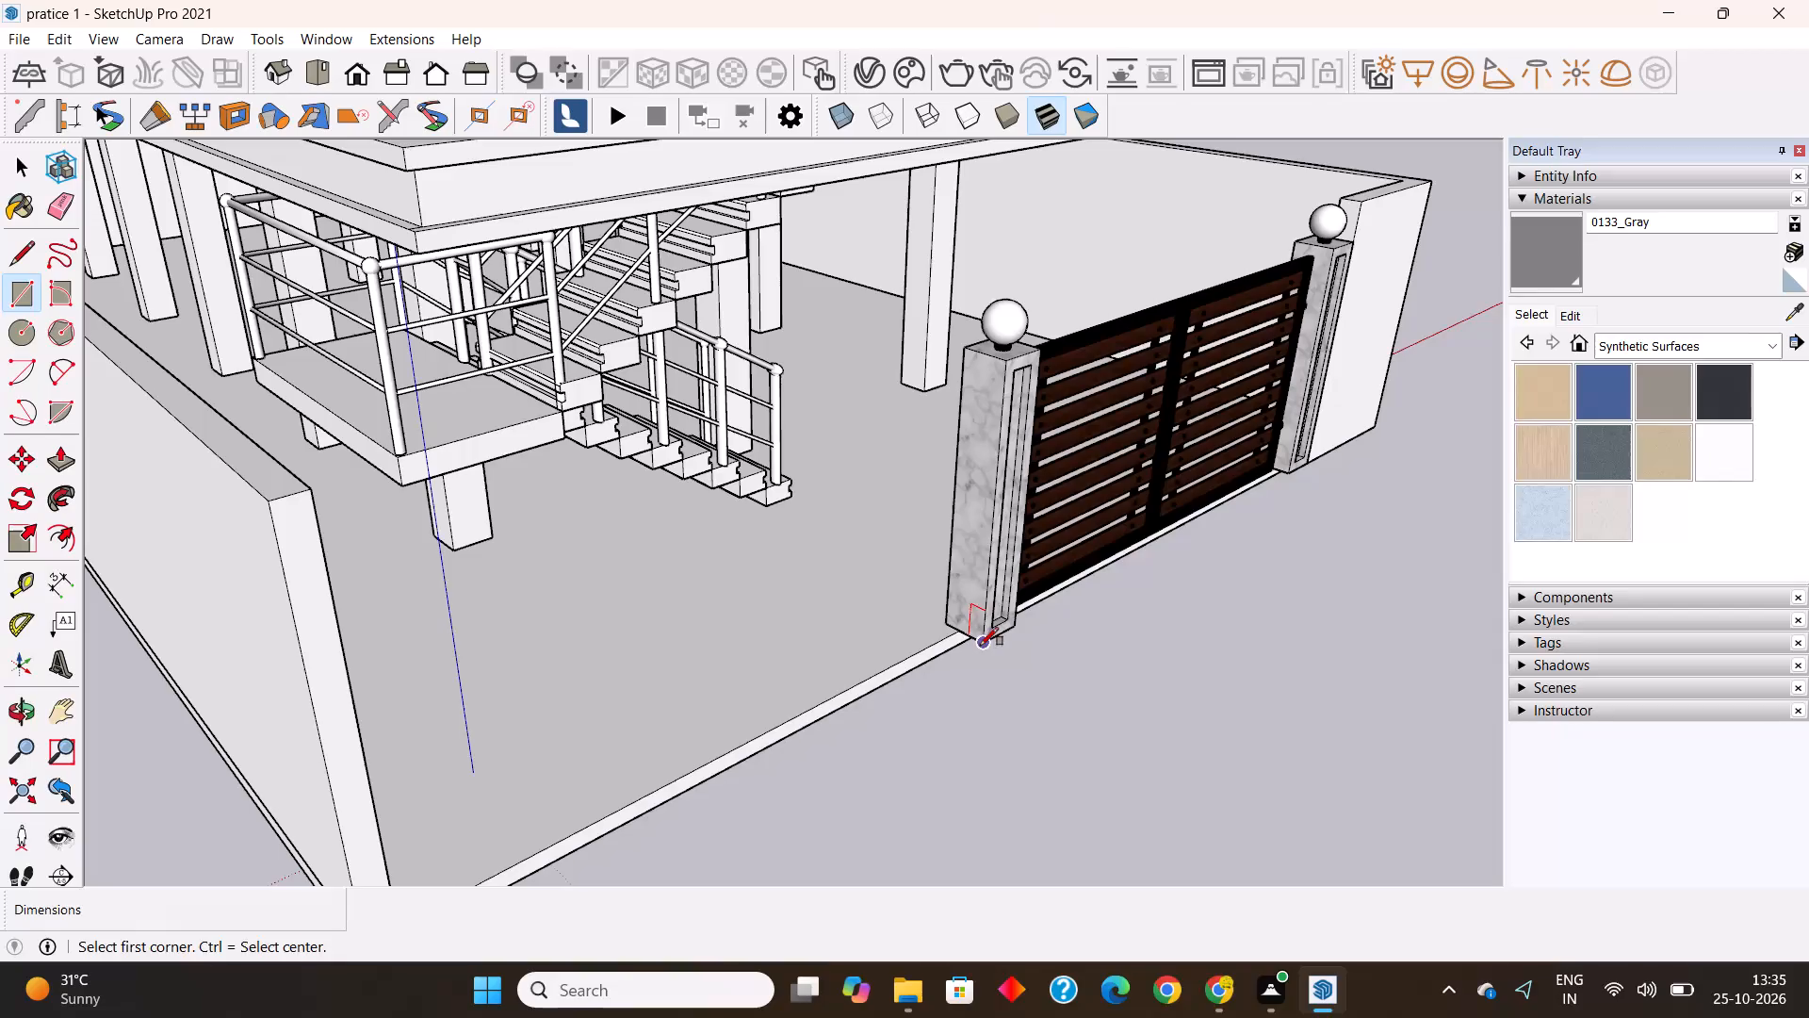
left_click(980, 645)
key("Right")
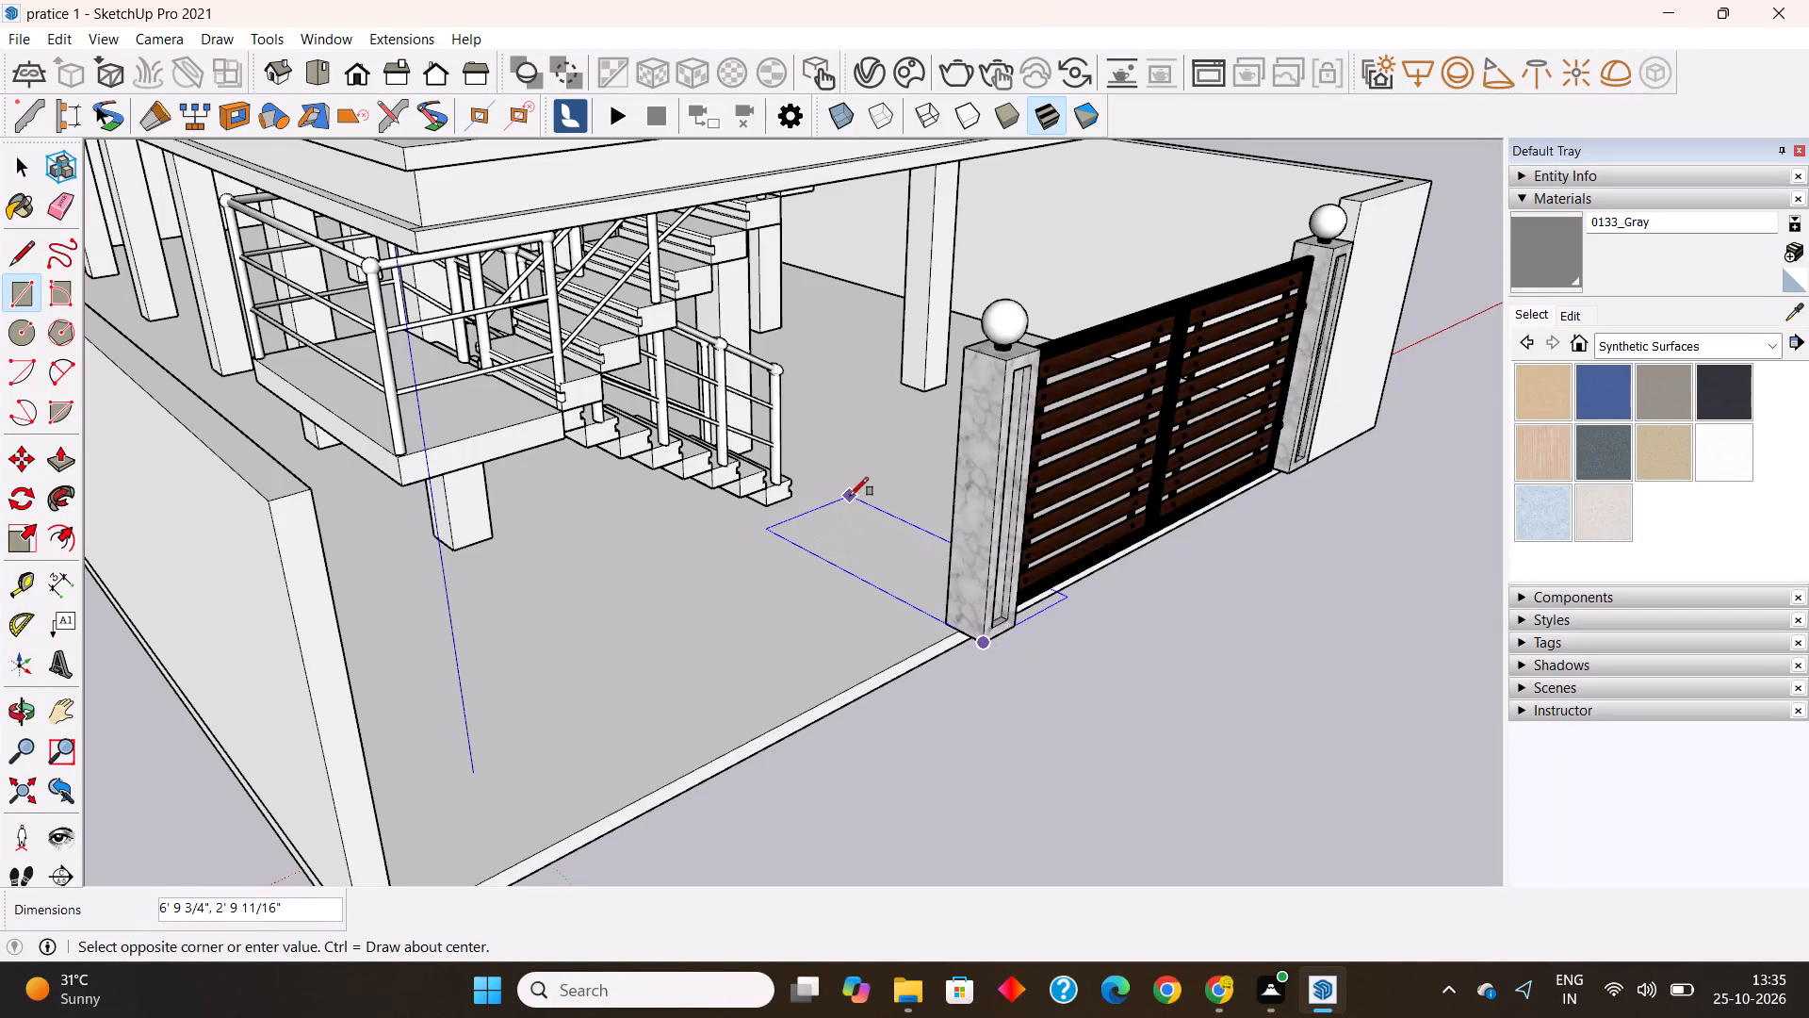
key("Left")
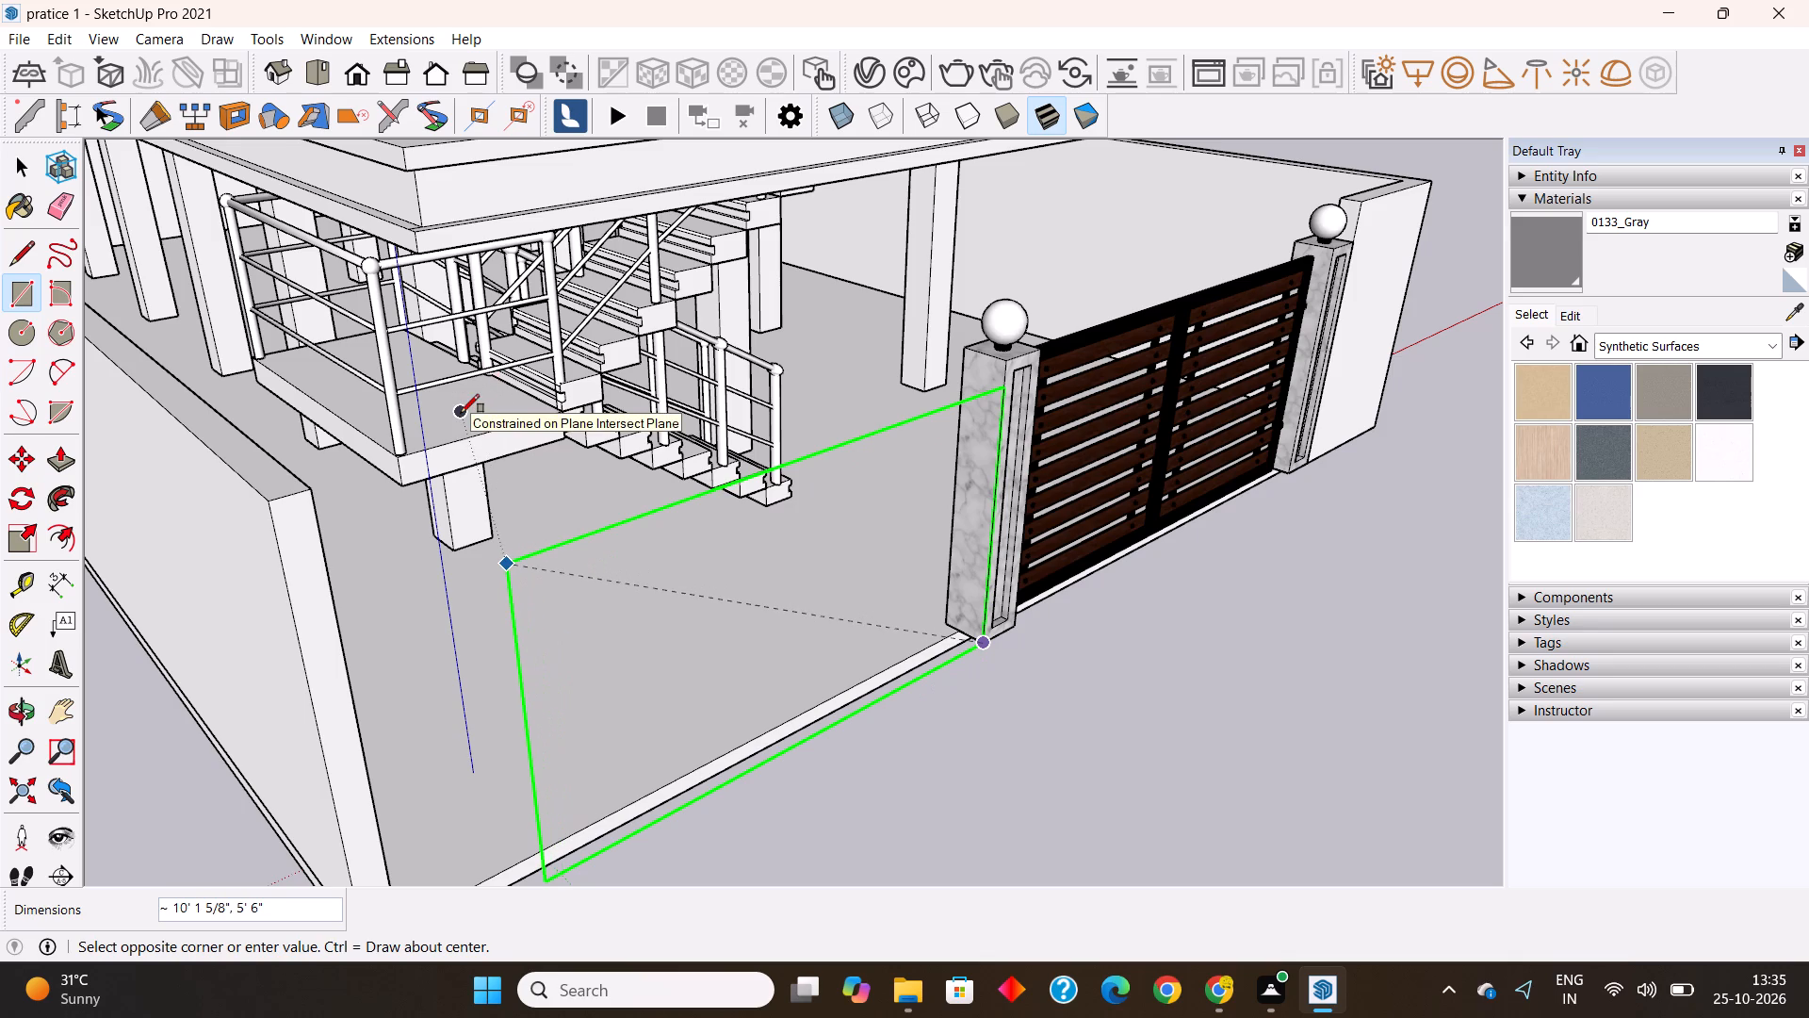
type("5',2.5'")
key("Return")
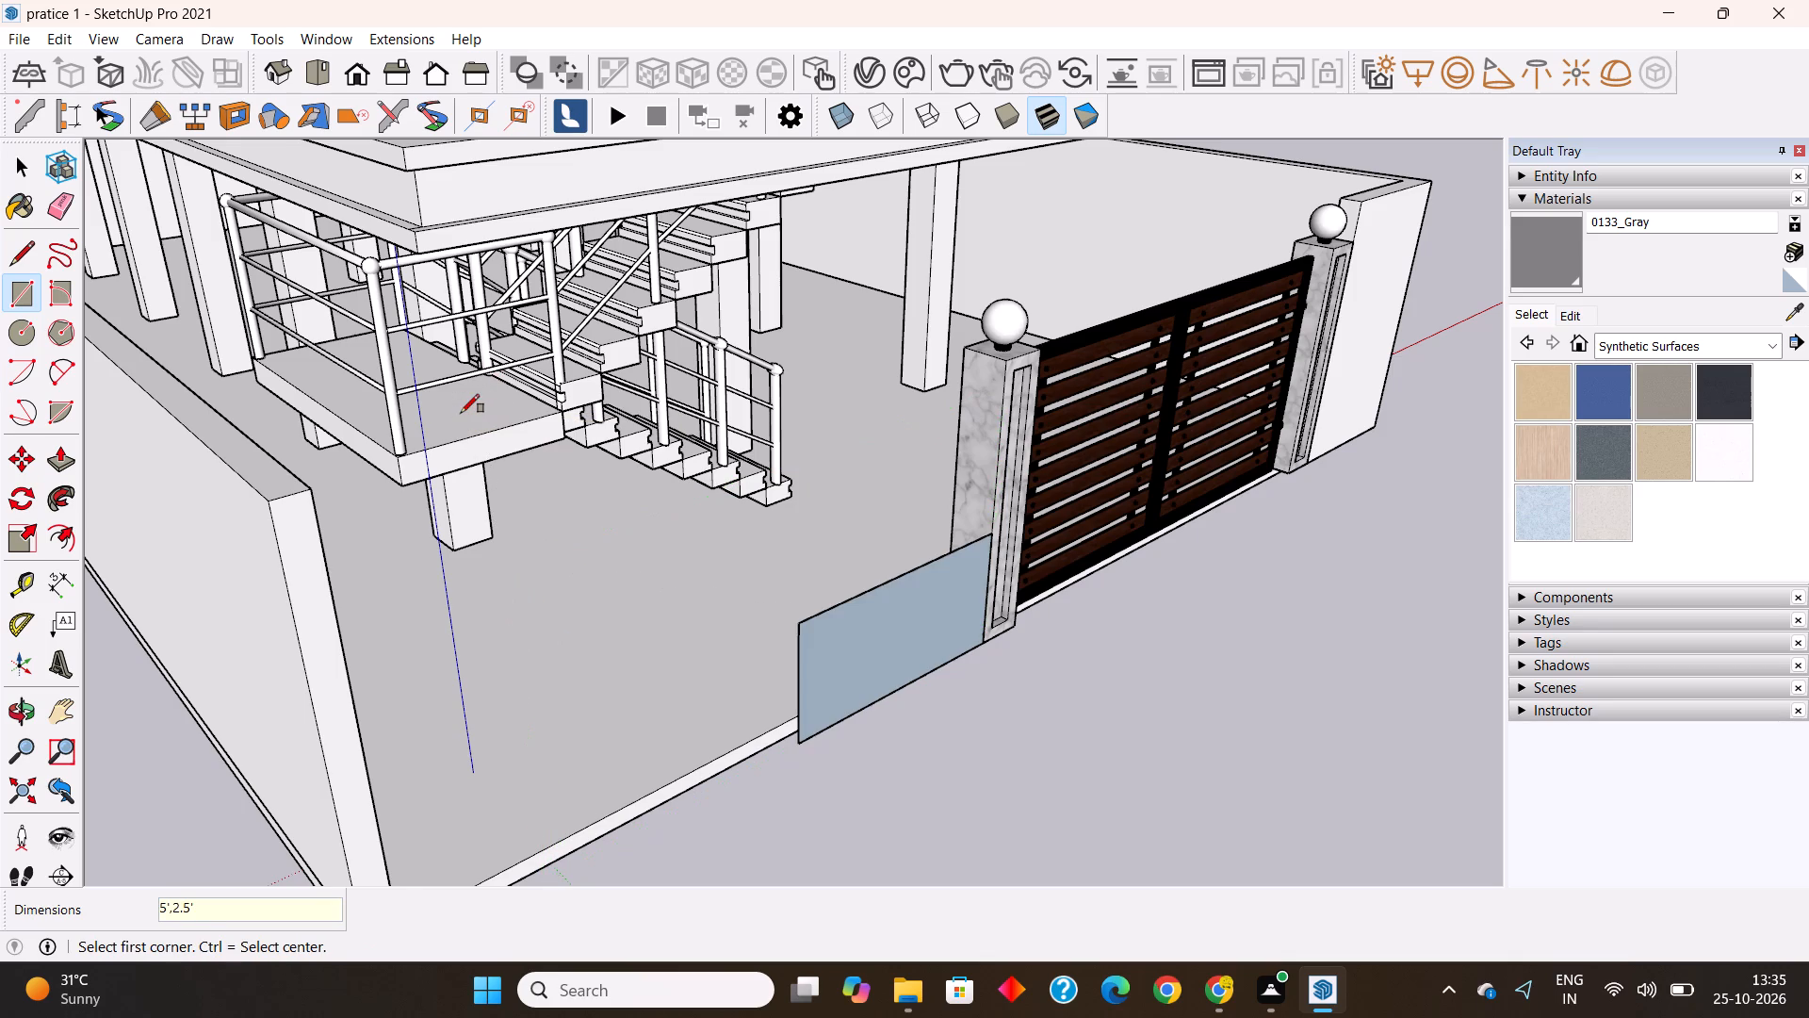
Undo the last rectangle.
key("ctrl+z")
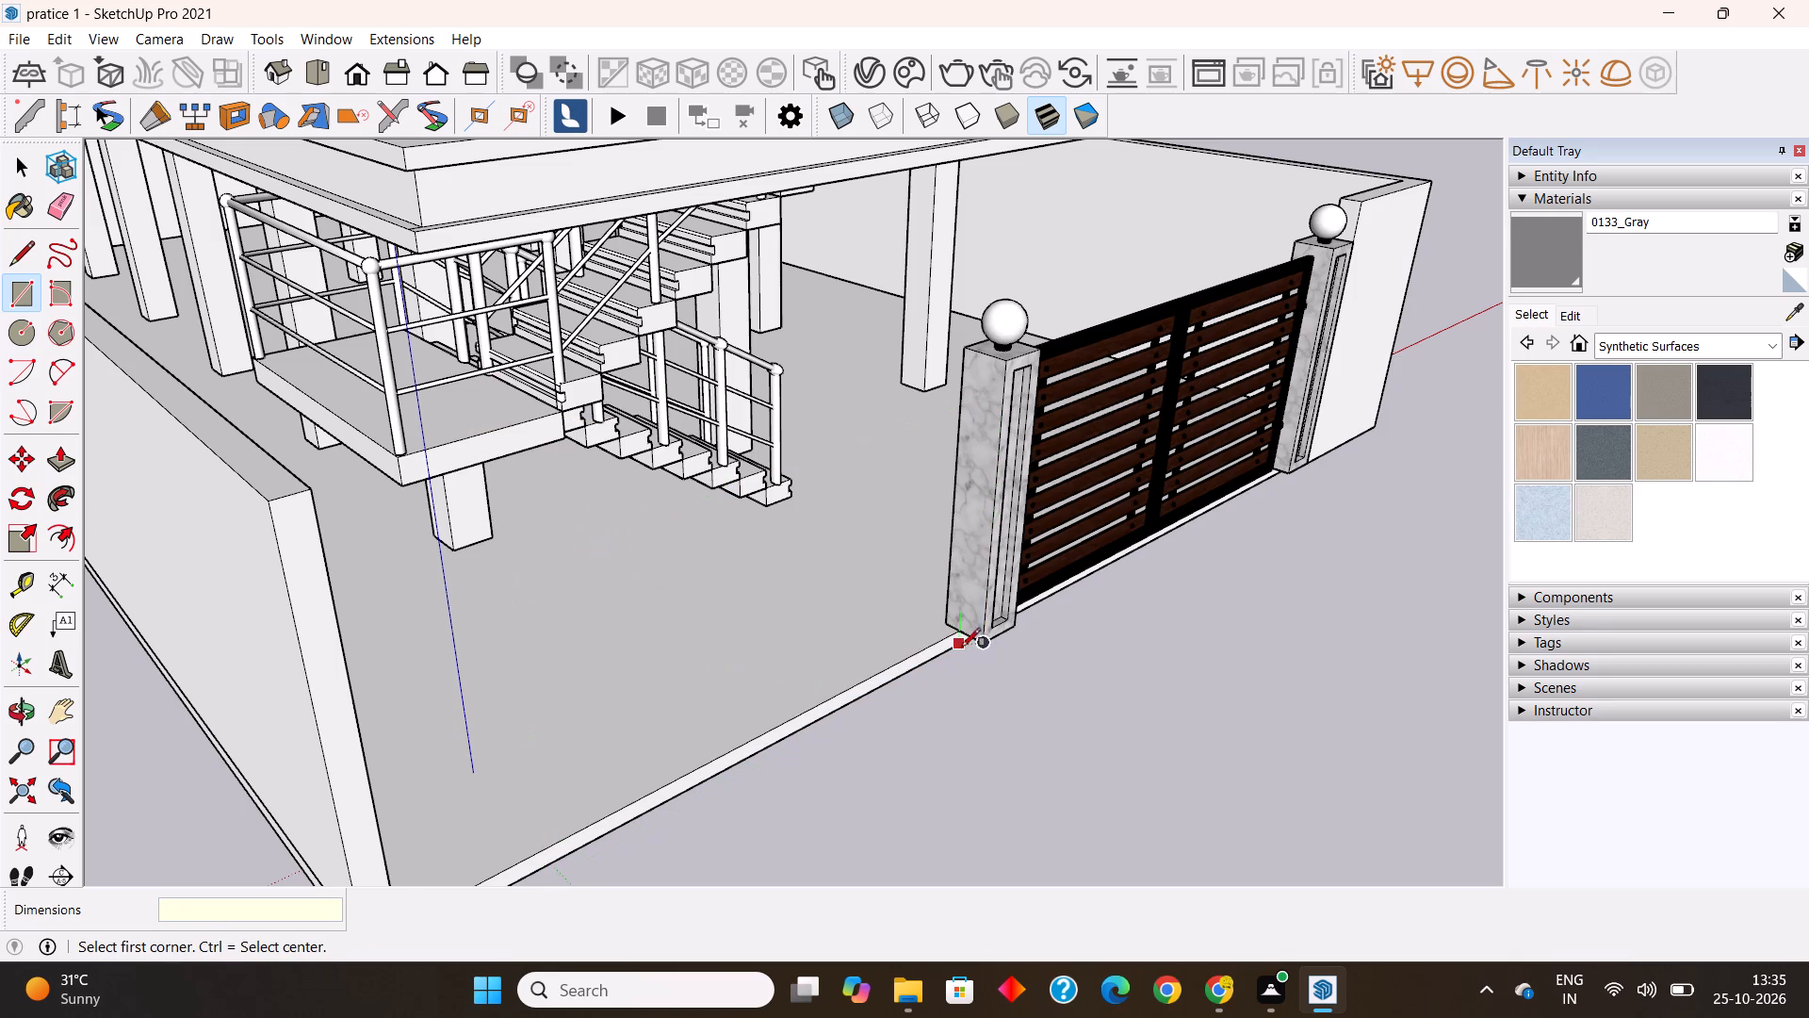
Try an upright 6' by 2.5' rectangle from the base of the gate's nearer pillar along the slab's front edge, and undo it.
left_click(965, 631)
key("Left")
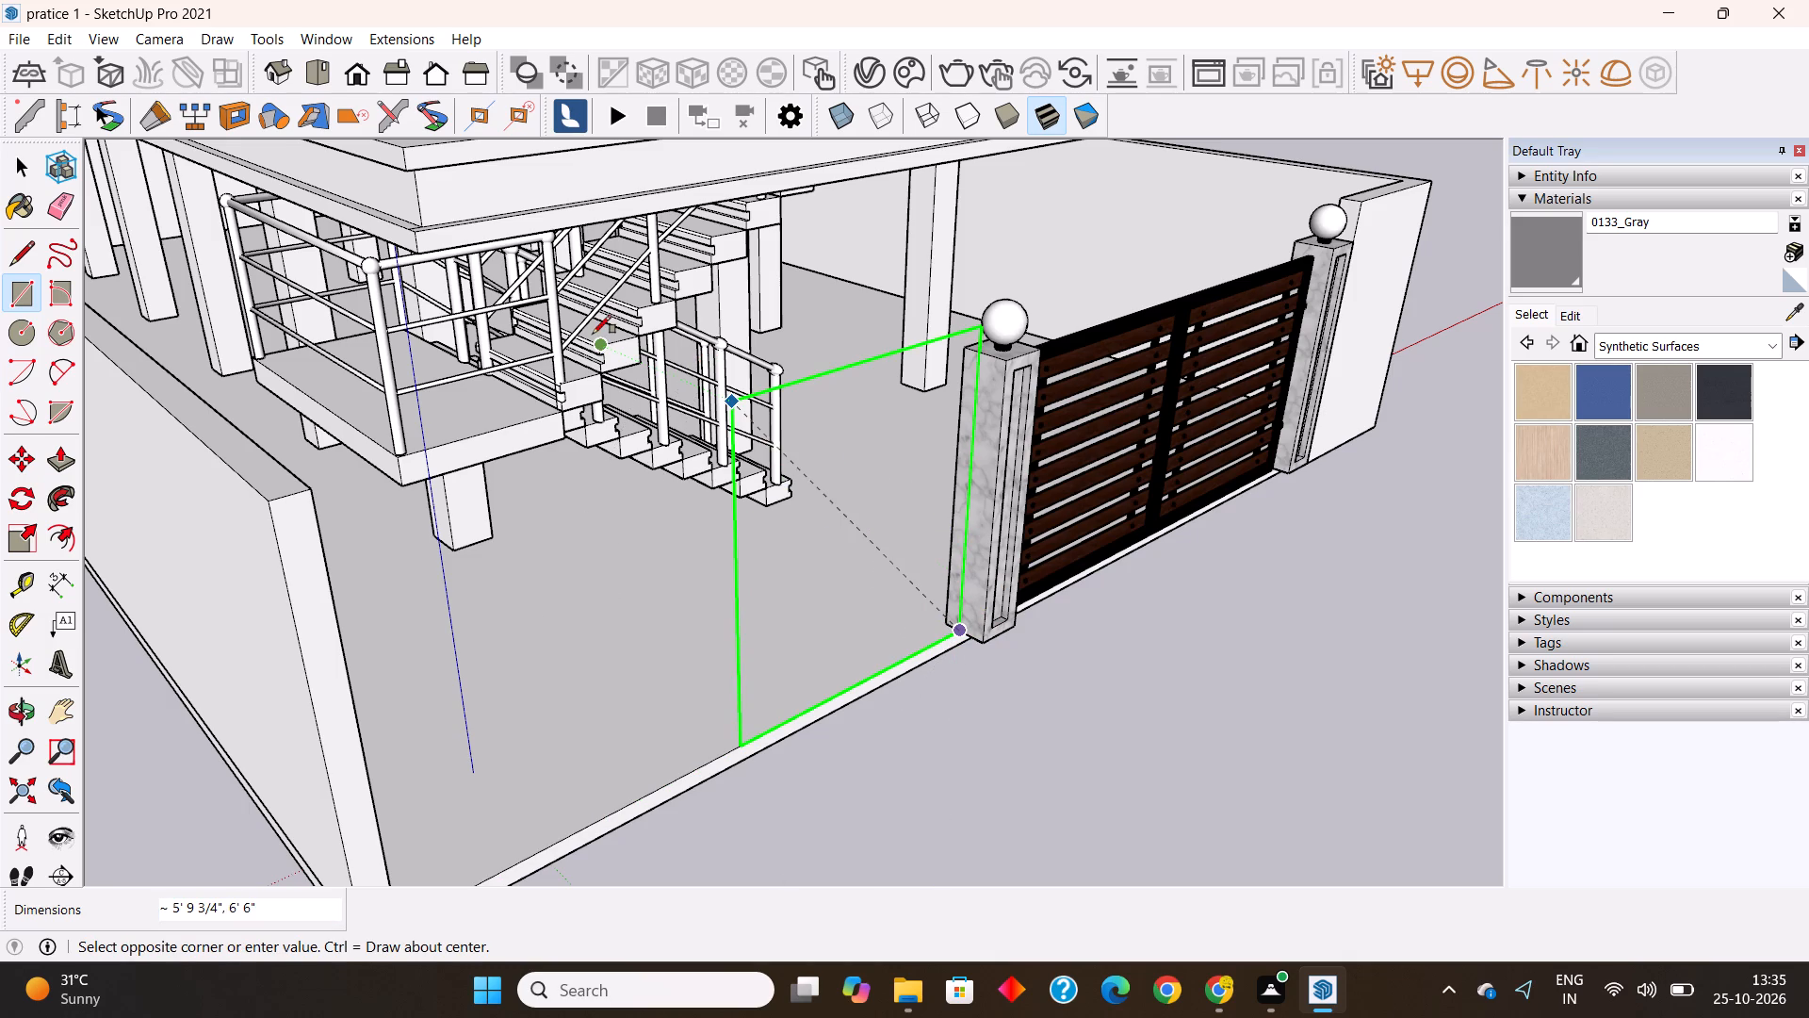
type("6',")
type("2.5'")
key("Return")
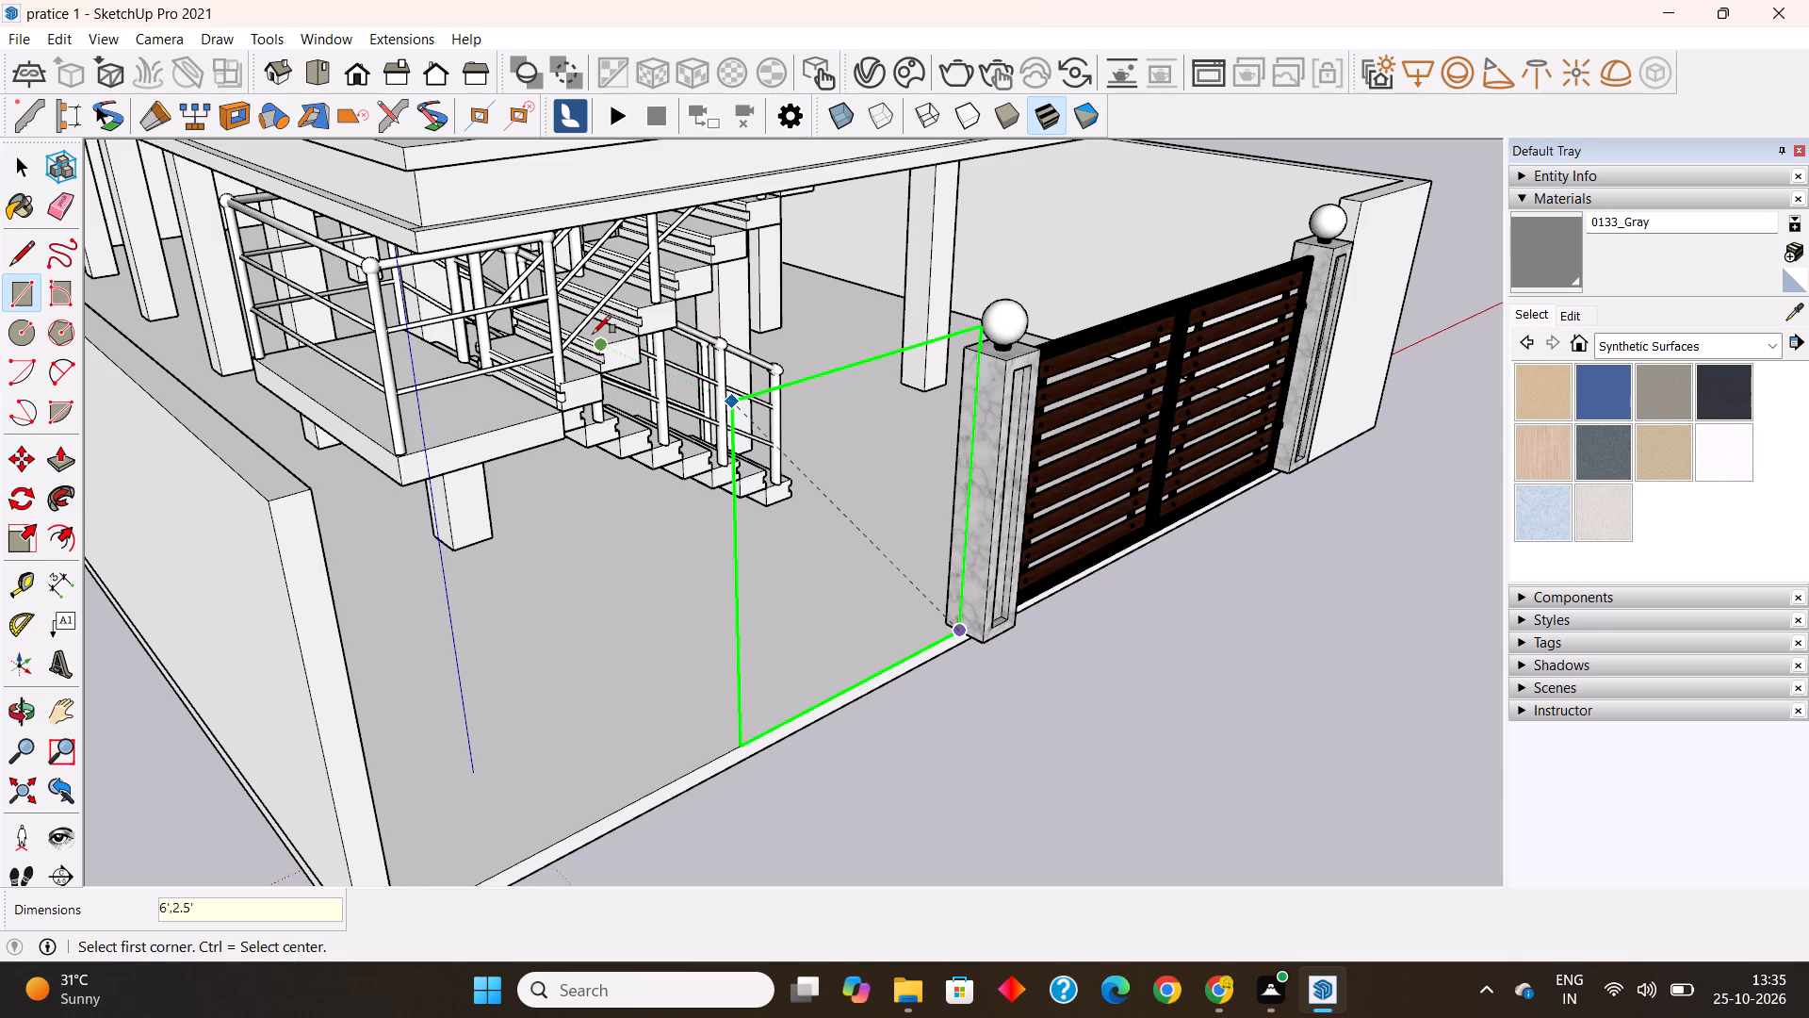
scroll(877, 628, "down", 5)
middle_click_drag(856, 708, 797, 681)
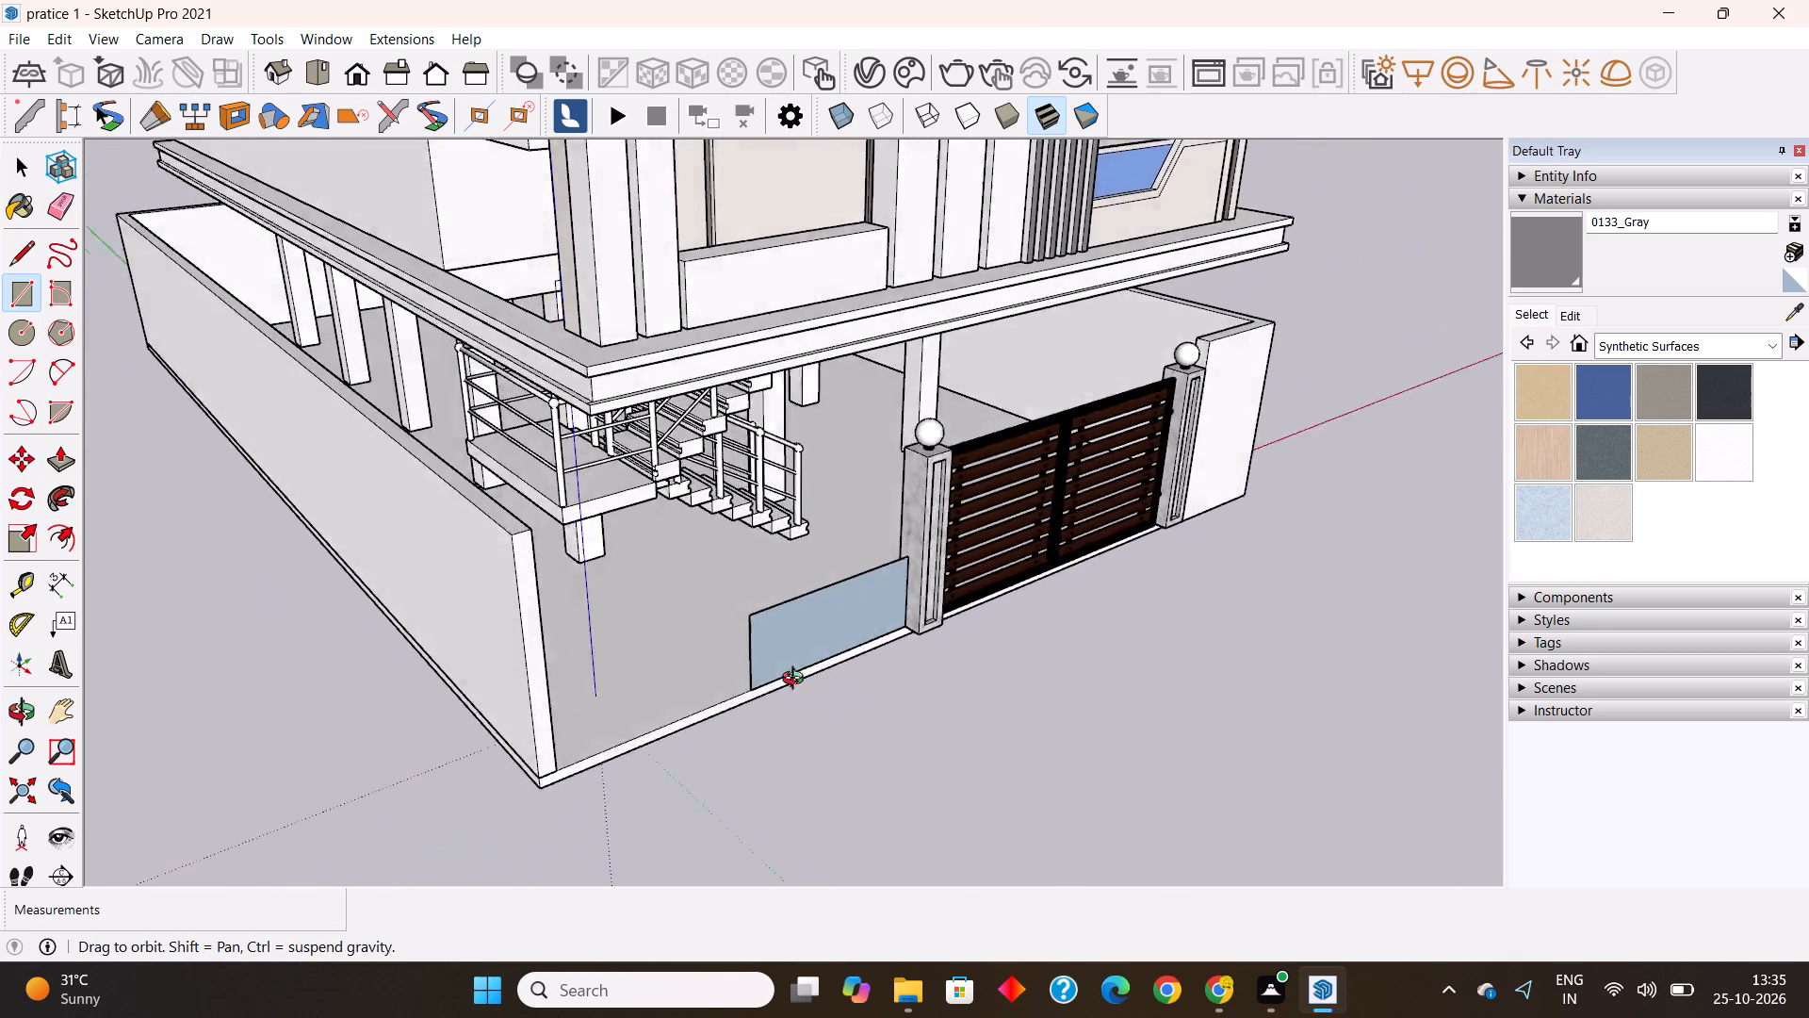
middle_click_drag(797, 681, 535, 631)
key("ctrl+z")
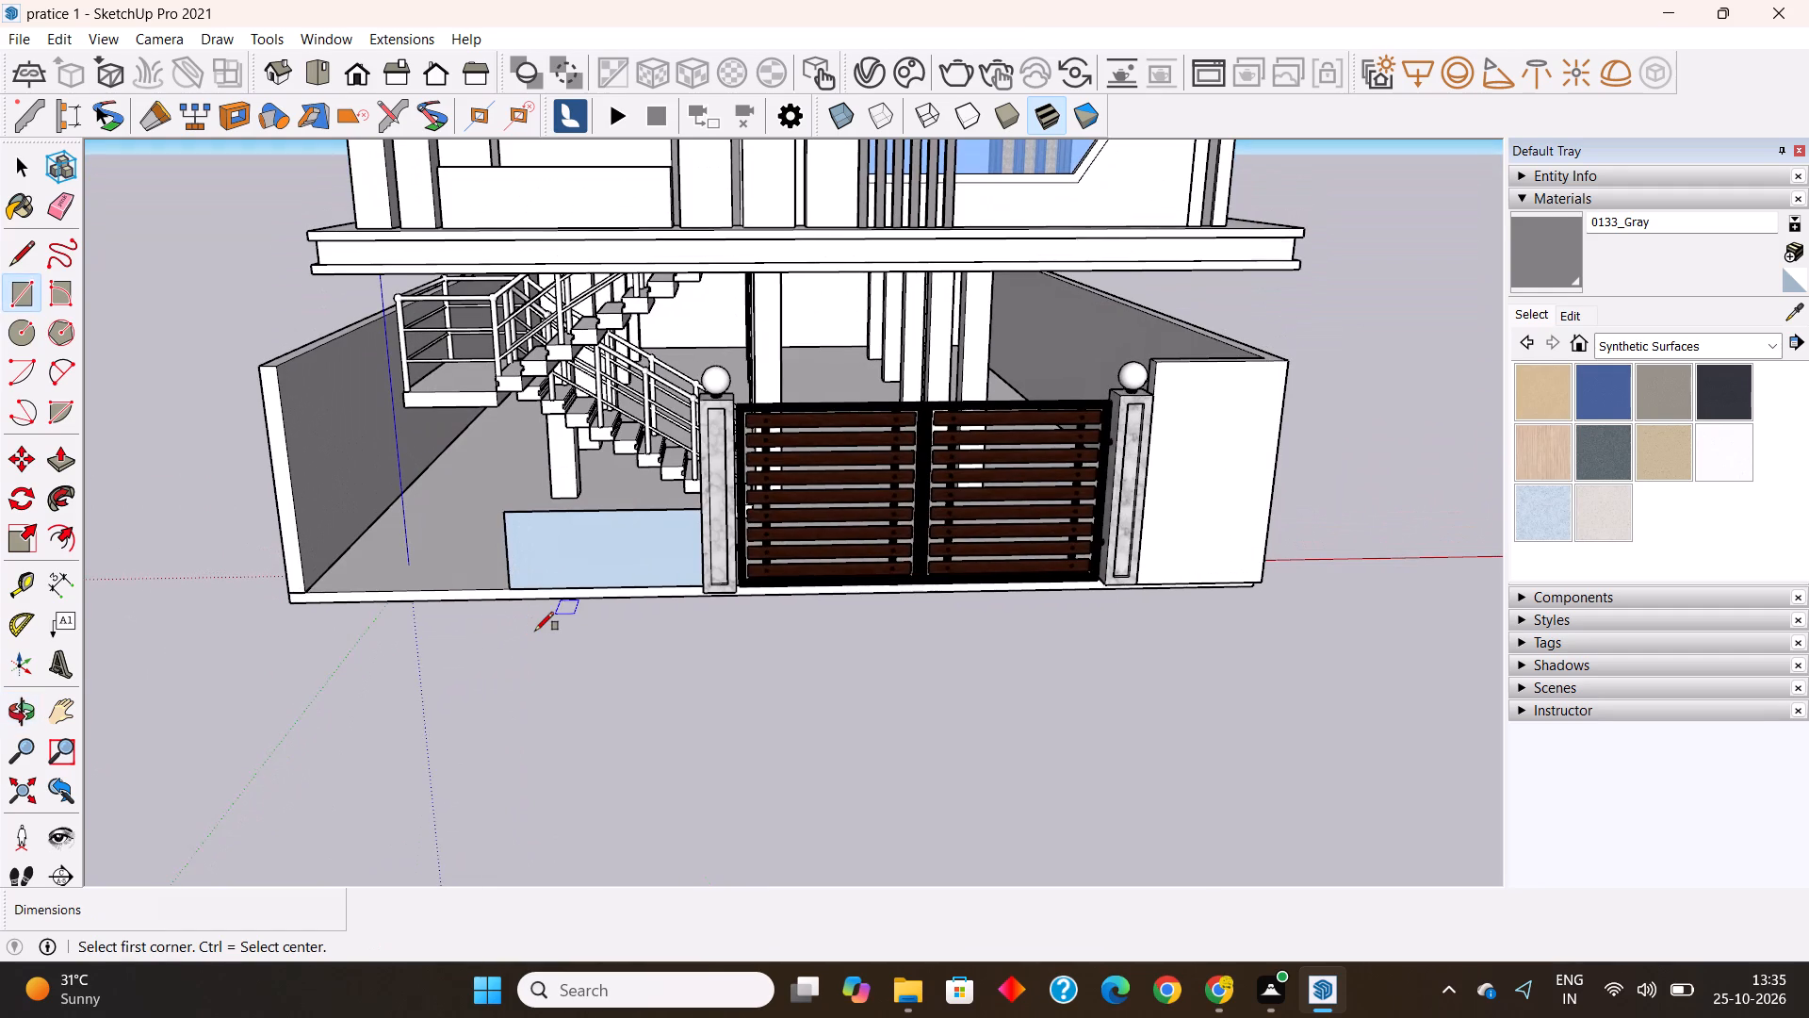
Draw an upright rectangle 2.5' wide and 5' high on the slab's front edge, starting at the base of the side wall's end.
middle_click_drag(546, 604, 839, 668)
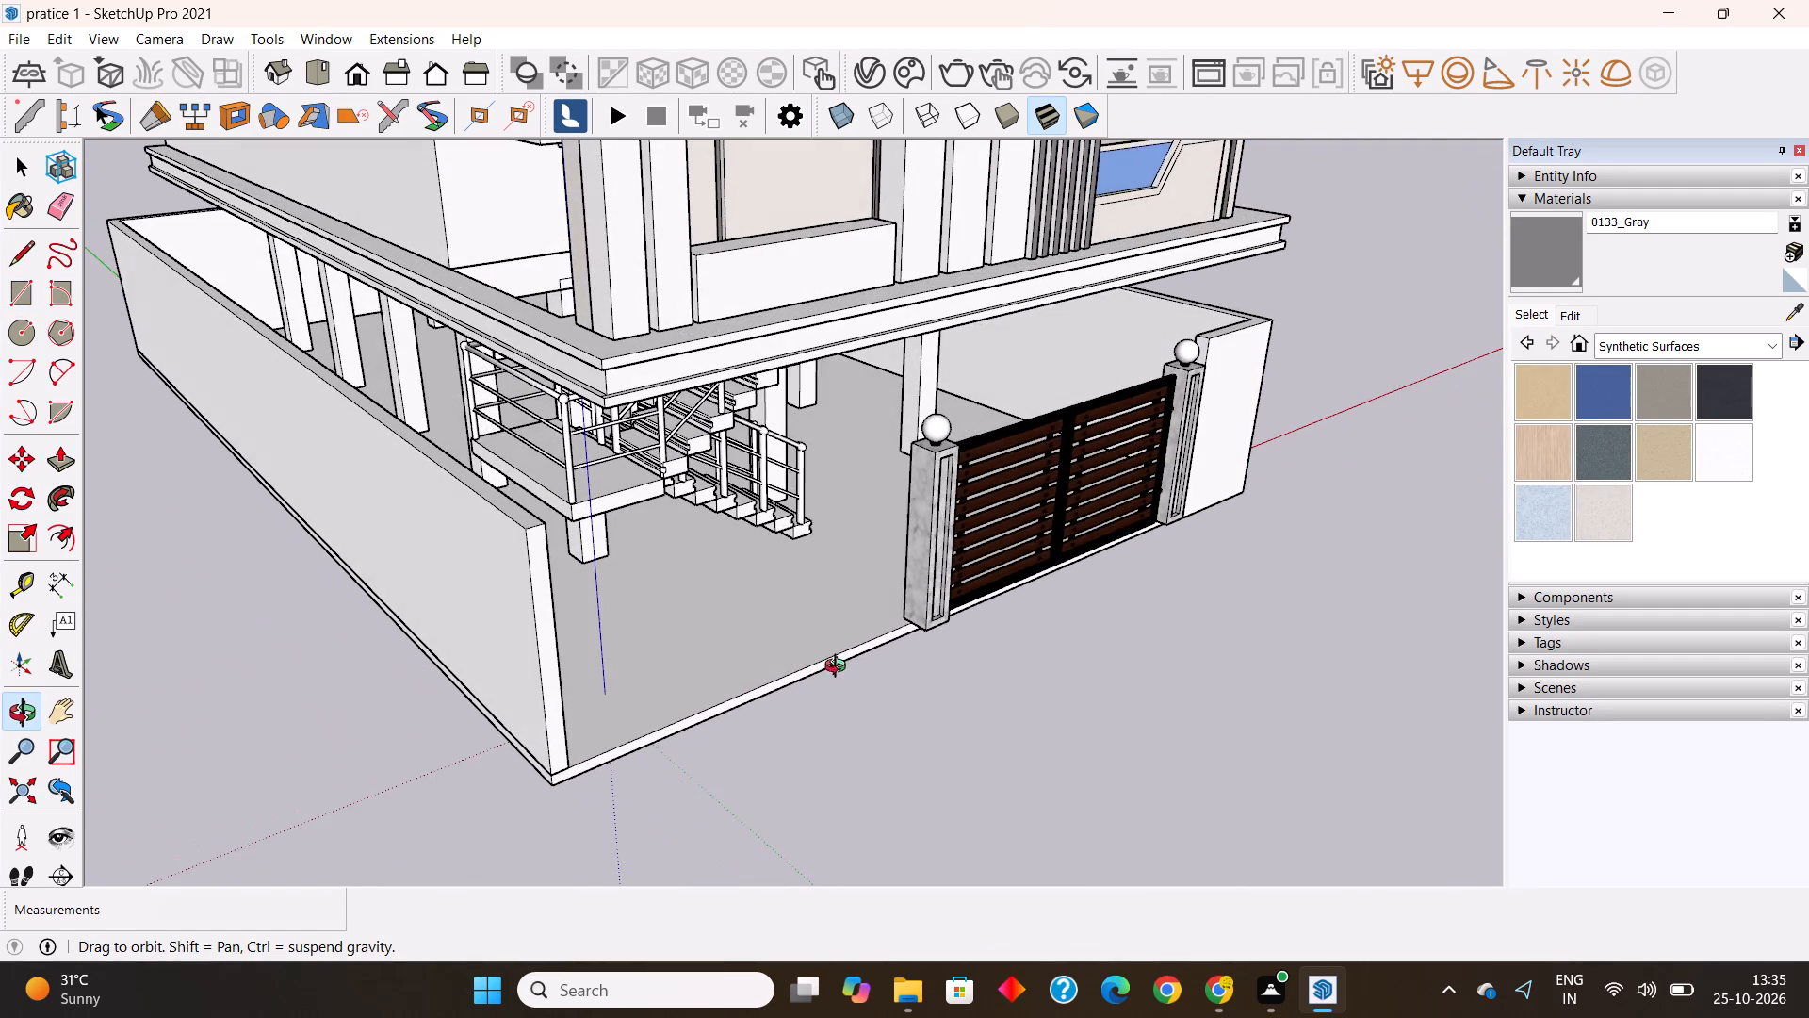
middle_click_drag(839, 668, 839, 668)
left_click(570, 767)
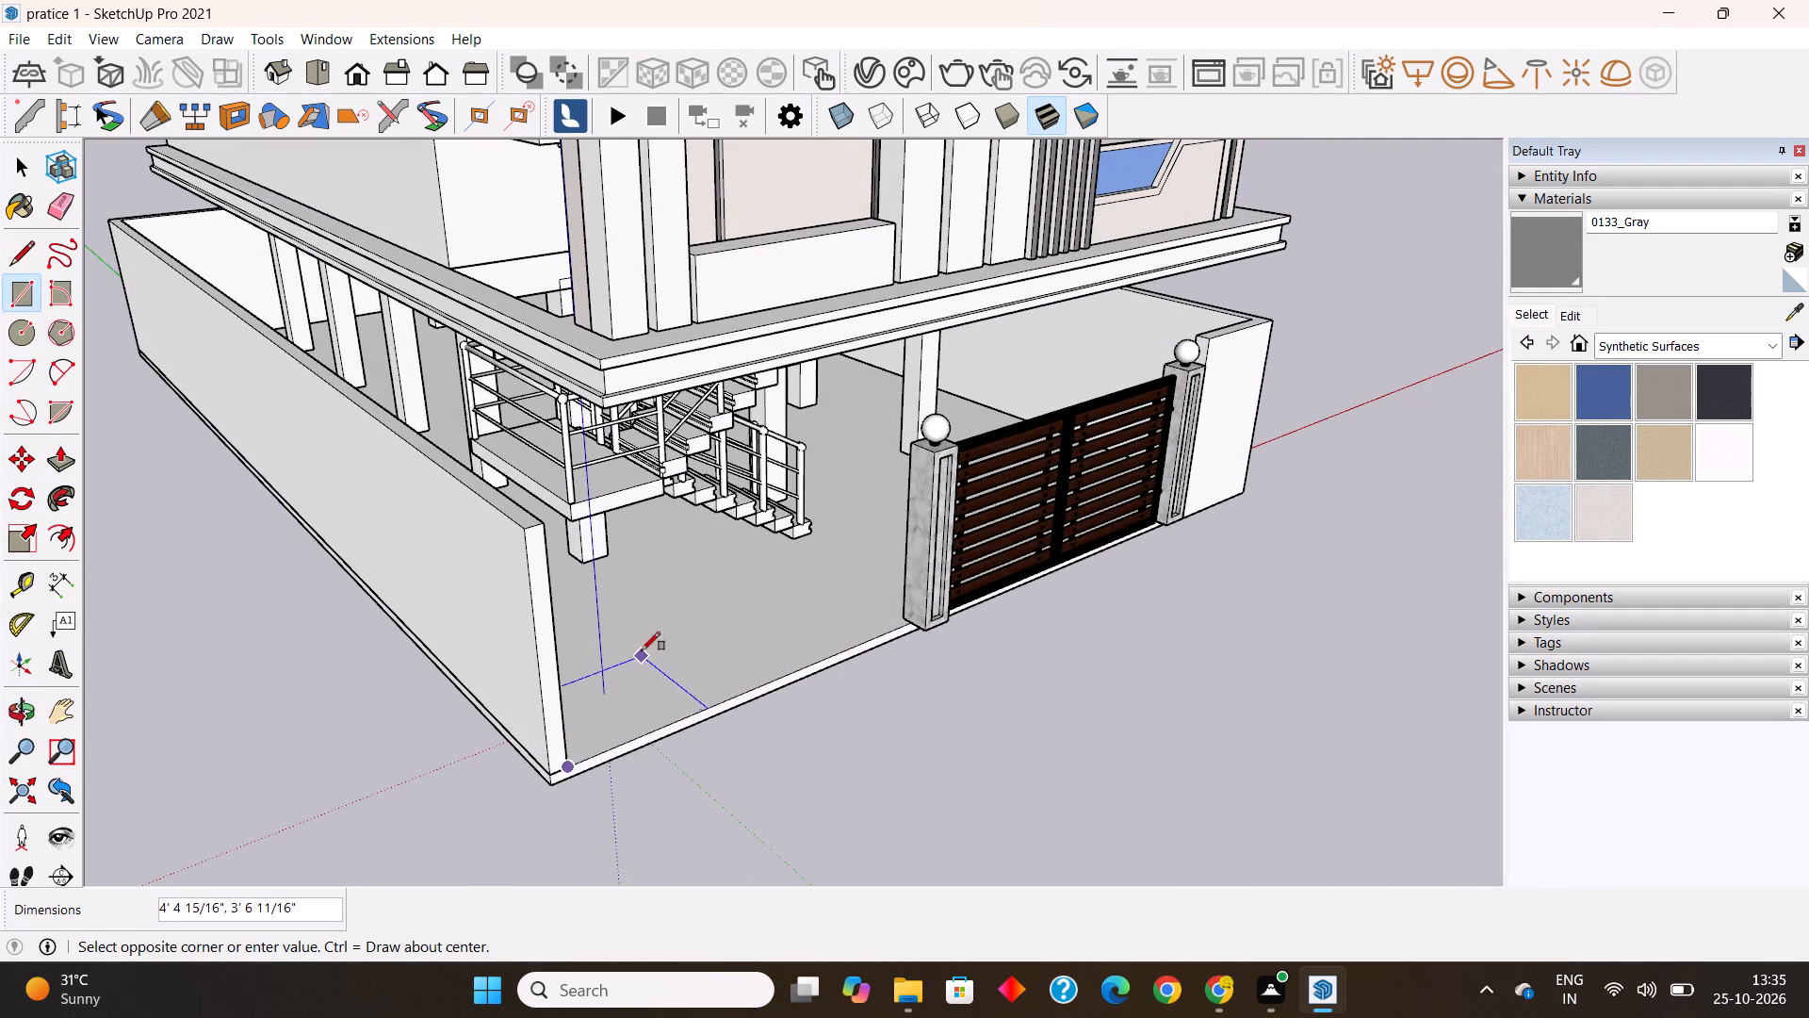
key("Left")
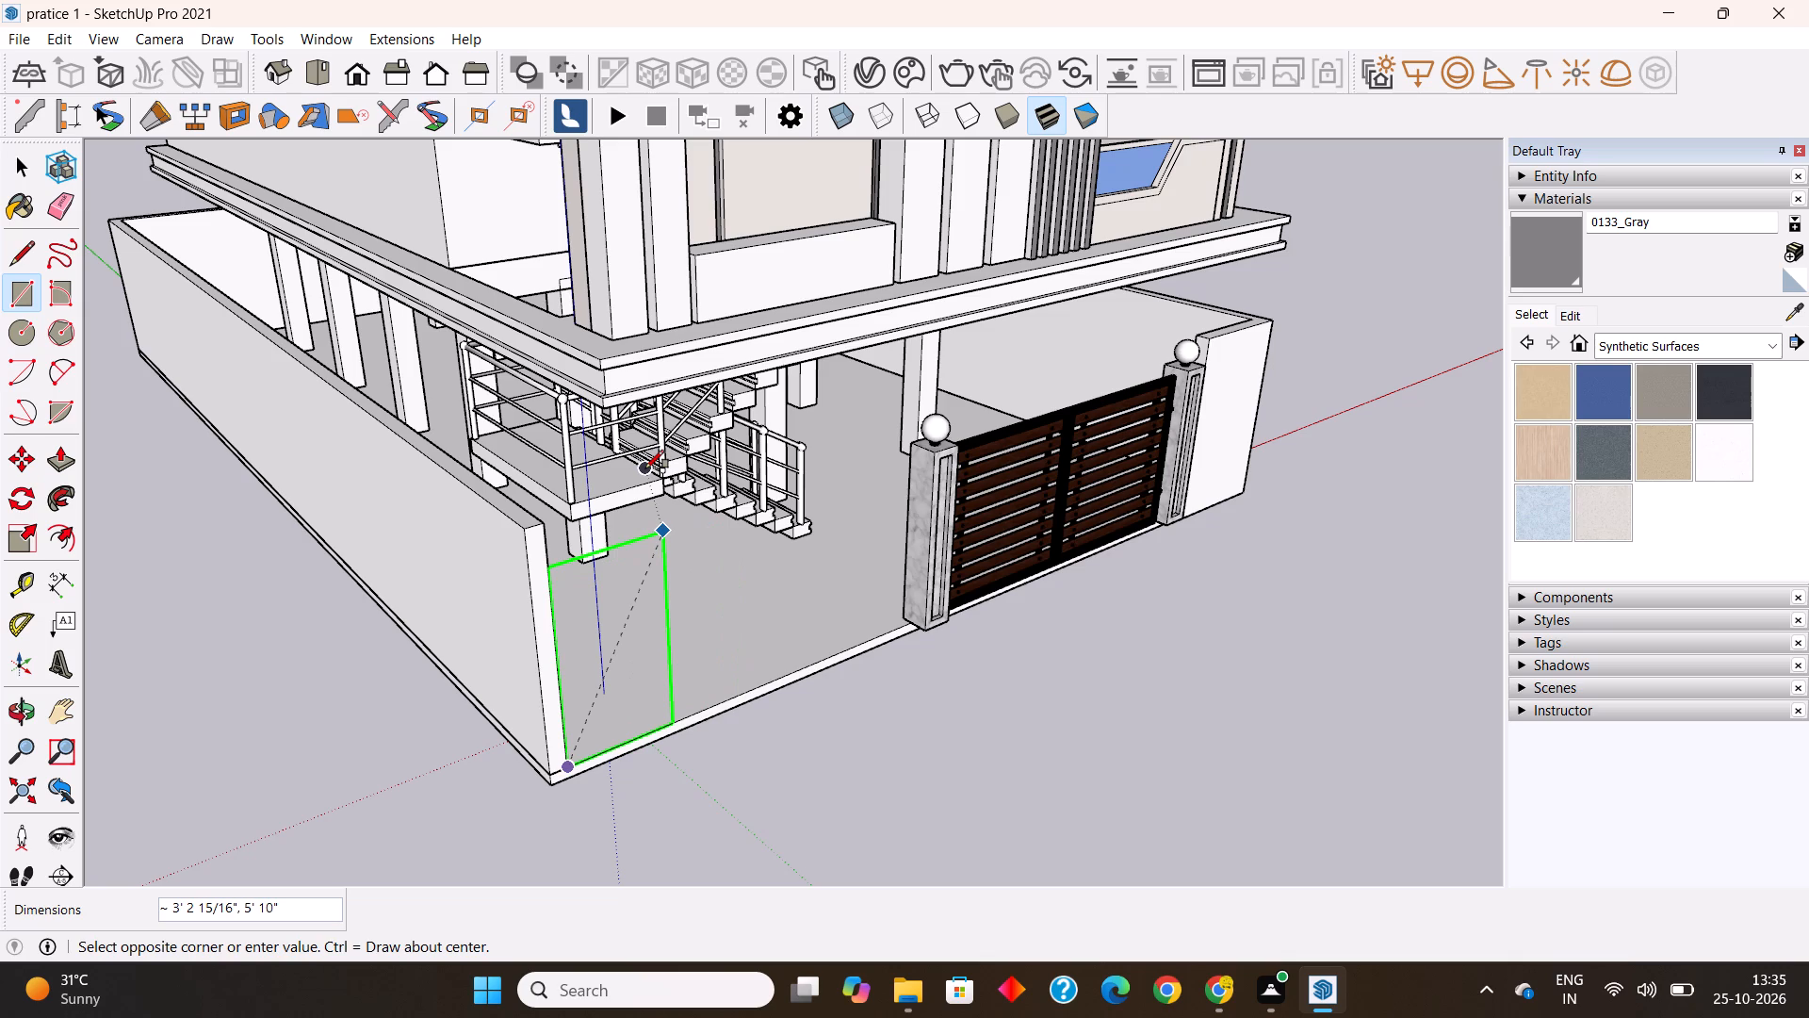
type("2.5',5'")
key("Return")
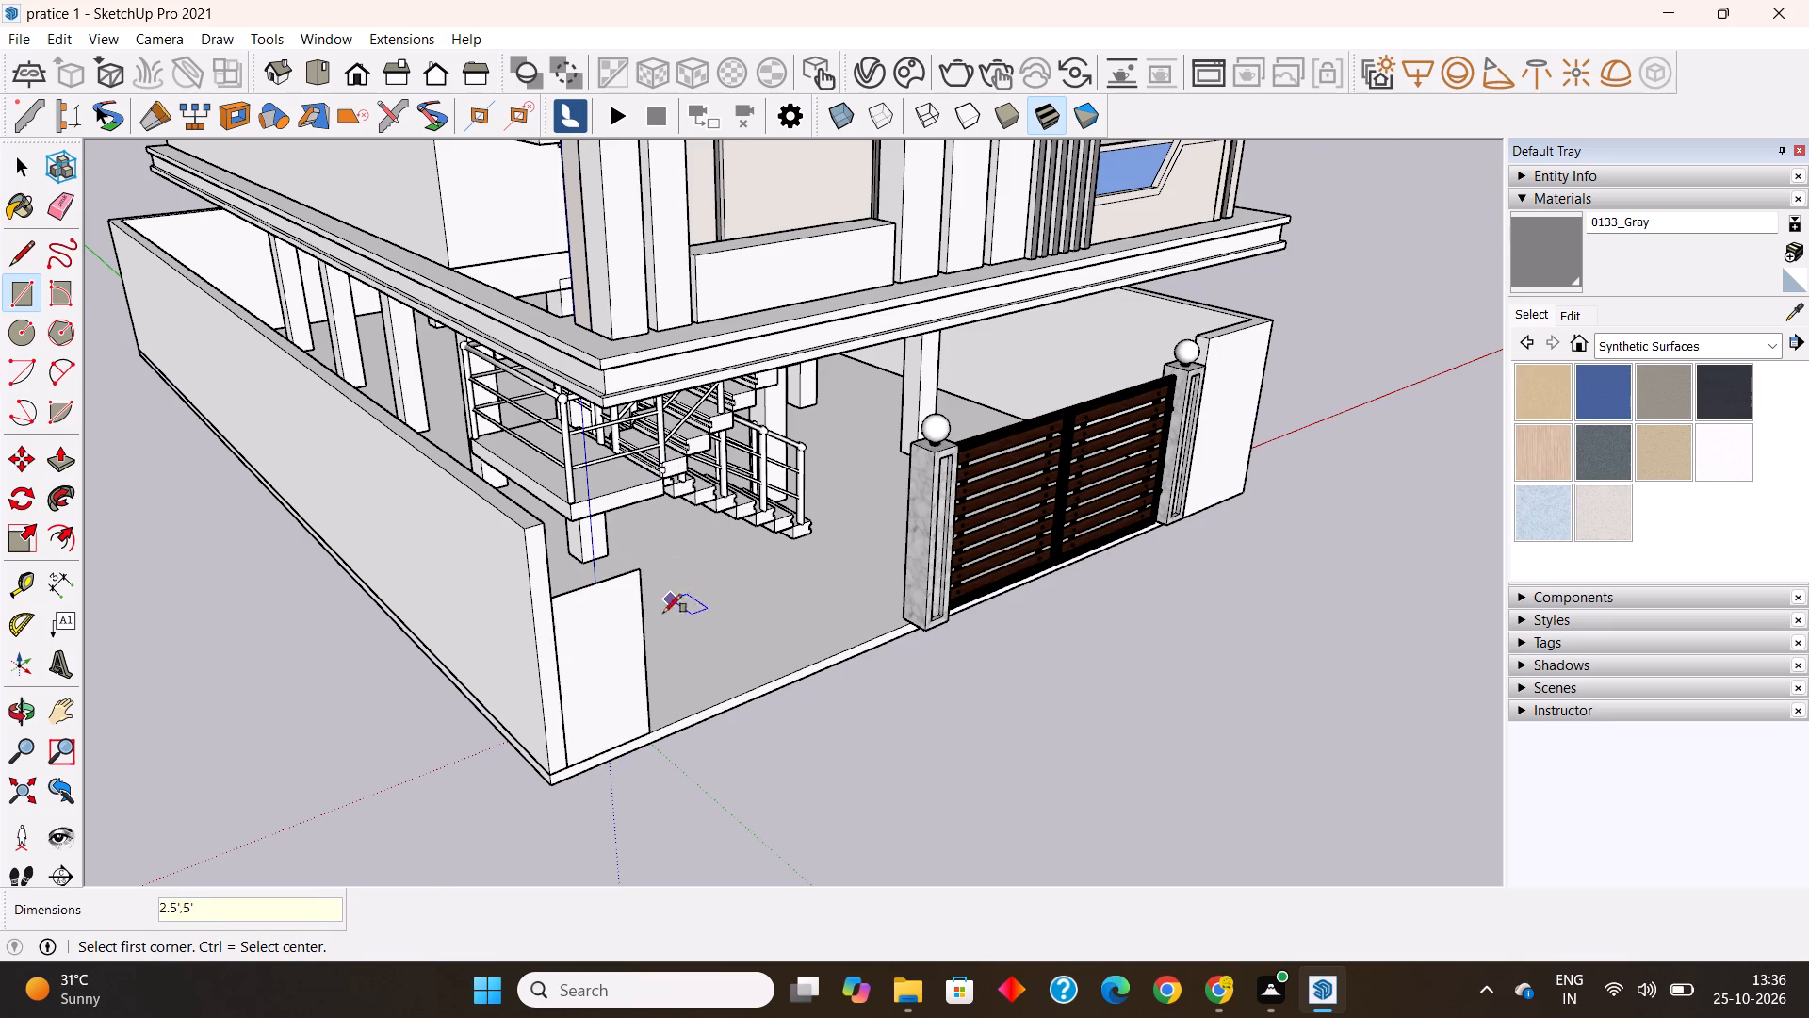
Group the new rectangle's face together with its edges.
scroll(597, 675, "up", 5)
key("space")
double_click(592, 653)
right_click(592, 652)
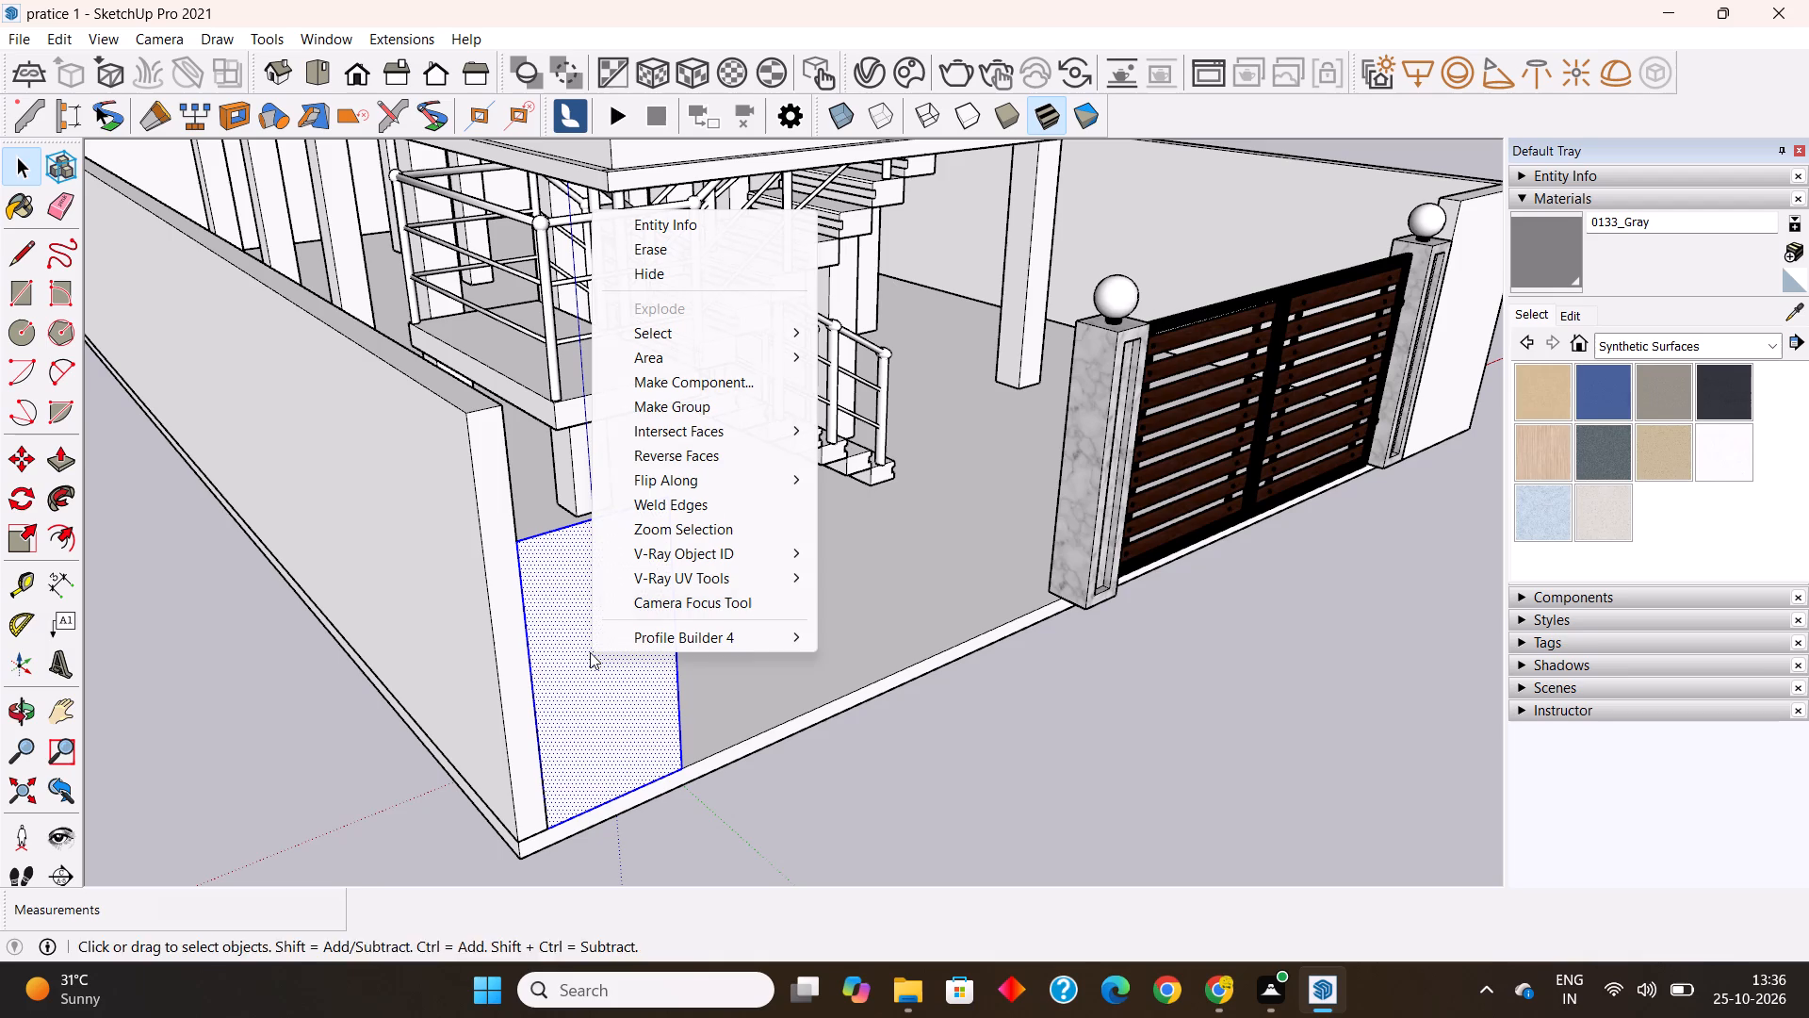
left_click(676, 409)
Inside the corner rectangle's group, extrude the face outward to a 4" thick panel, undoing a first 6" trial.
scroll(700, 400, "down", 3)
middle_click_drag(688, 616, 687, 616)
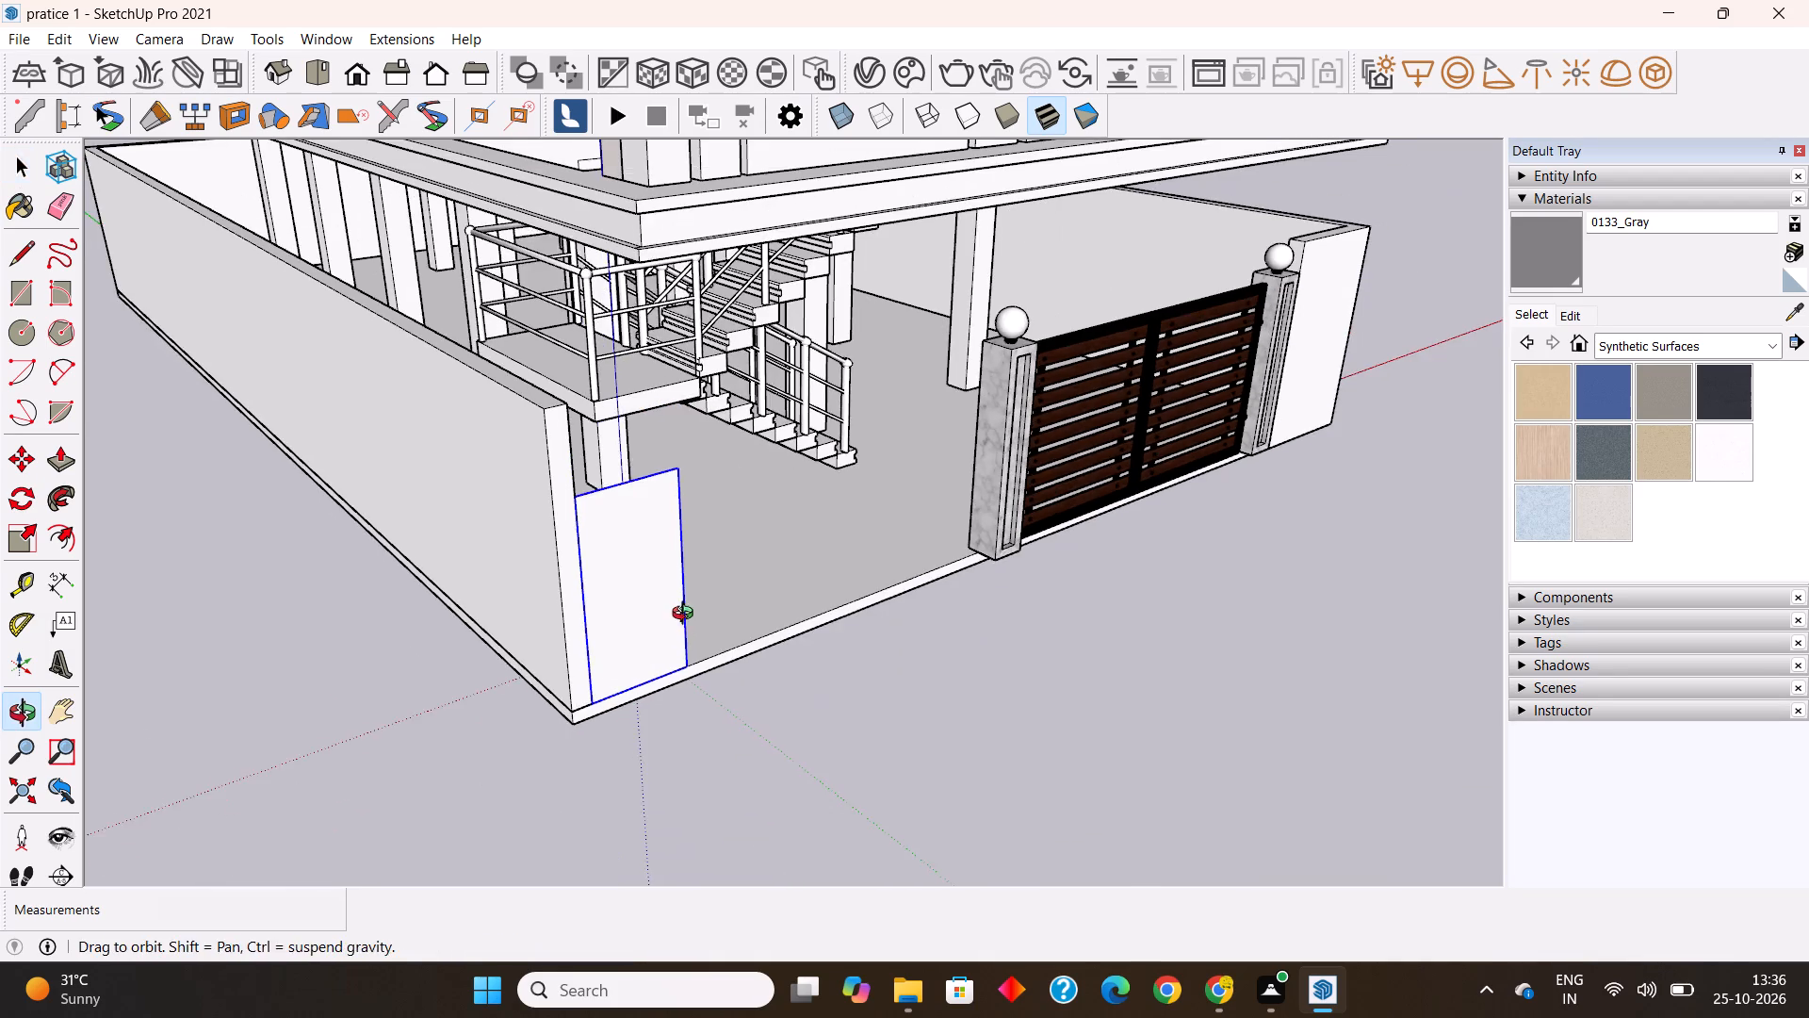
middle_click_drag(687, 616, 634, 619)
double_click(595, 567)
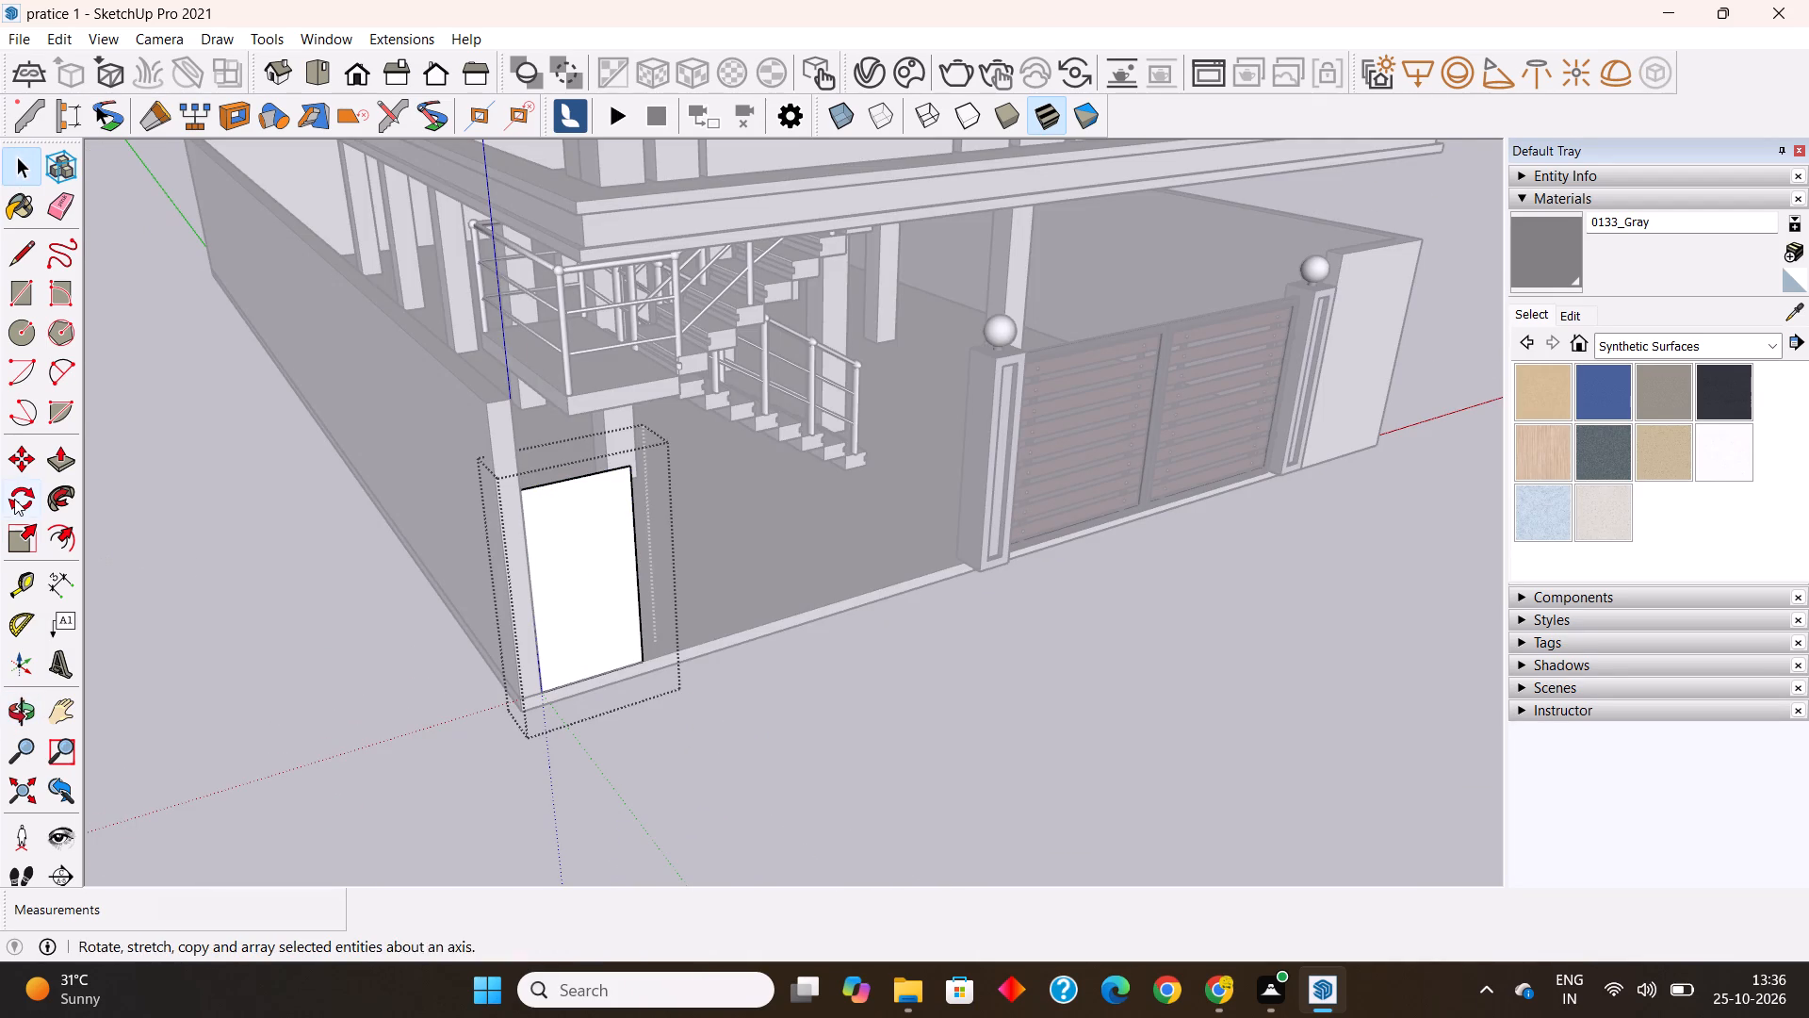
left_click(25, 456)
scroll(571, 699, "up", 2)
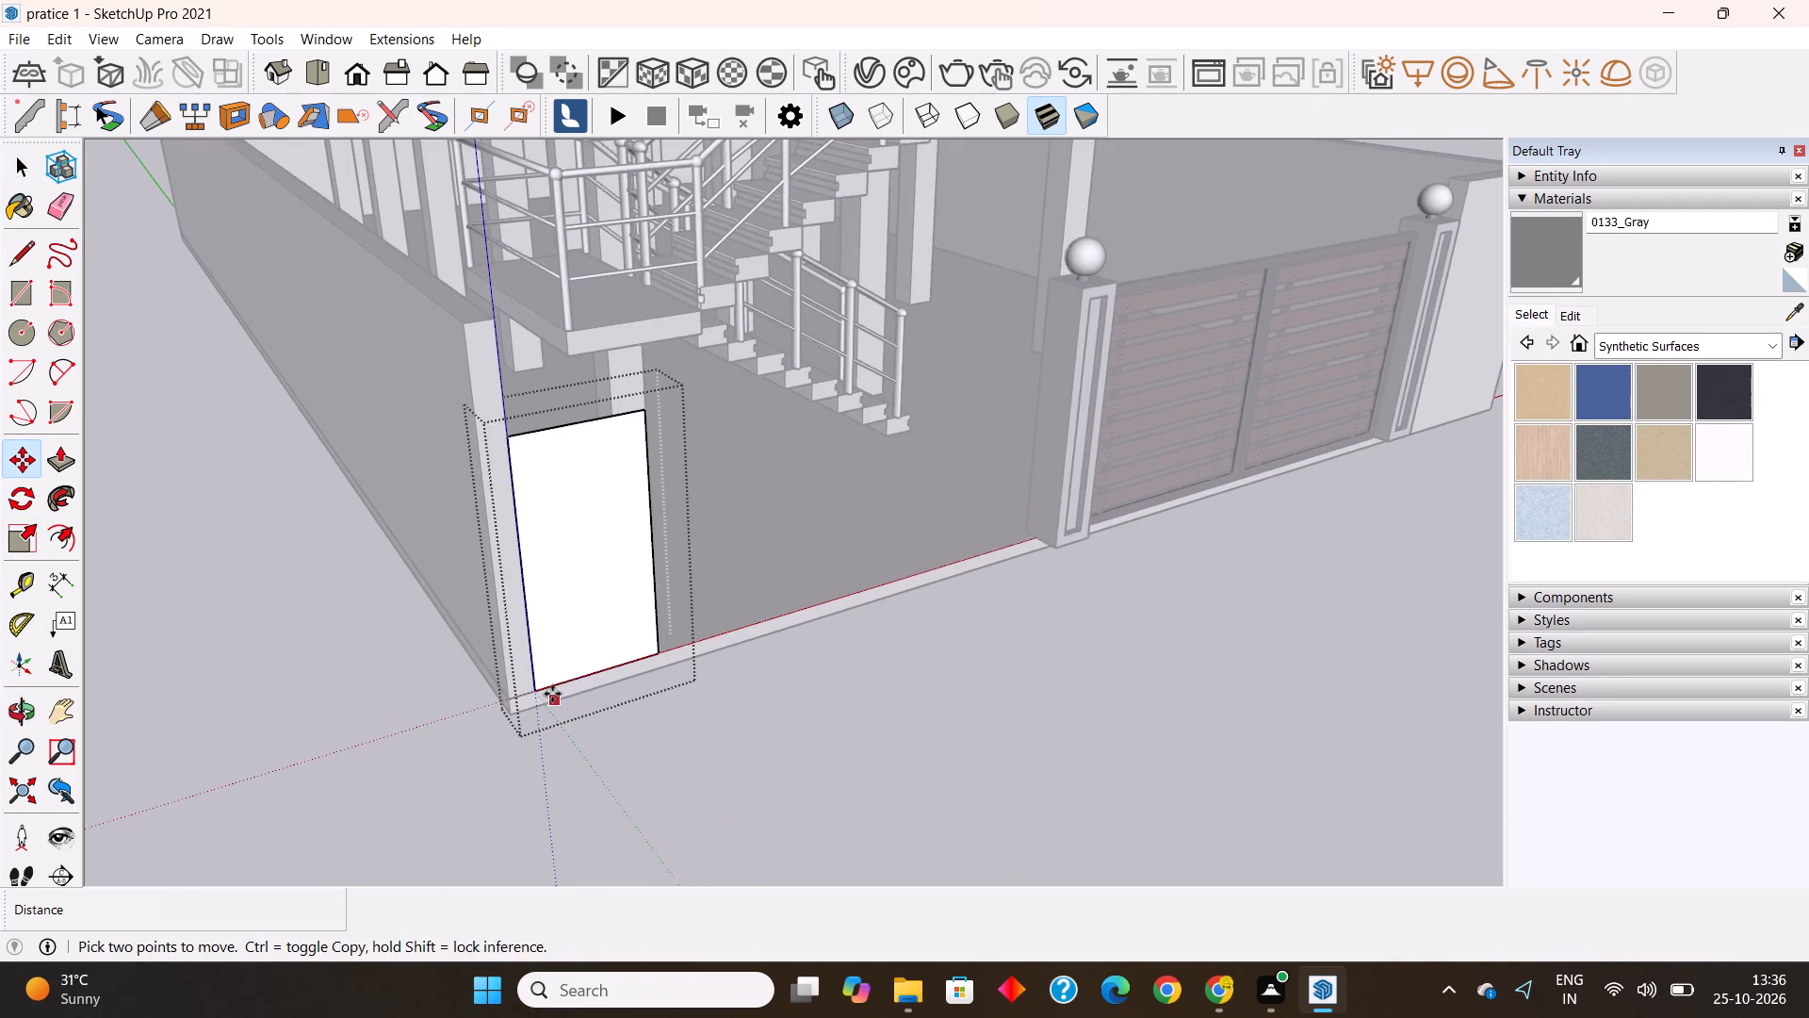
scroll(552, 694, "up", 2)
left_click(55, 456)
left_click(570, 516)
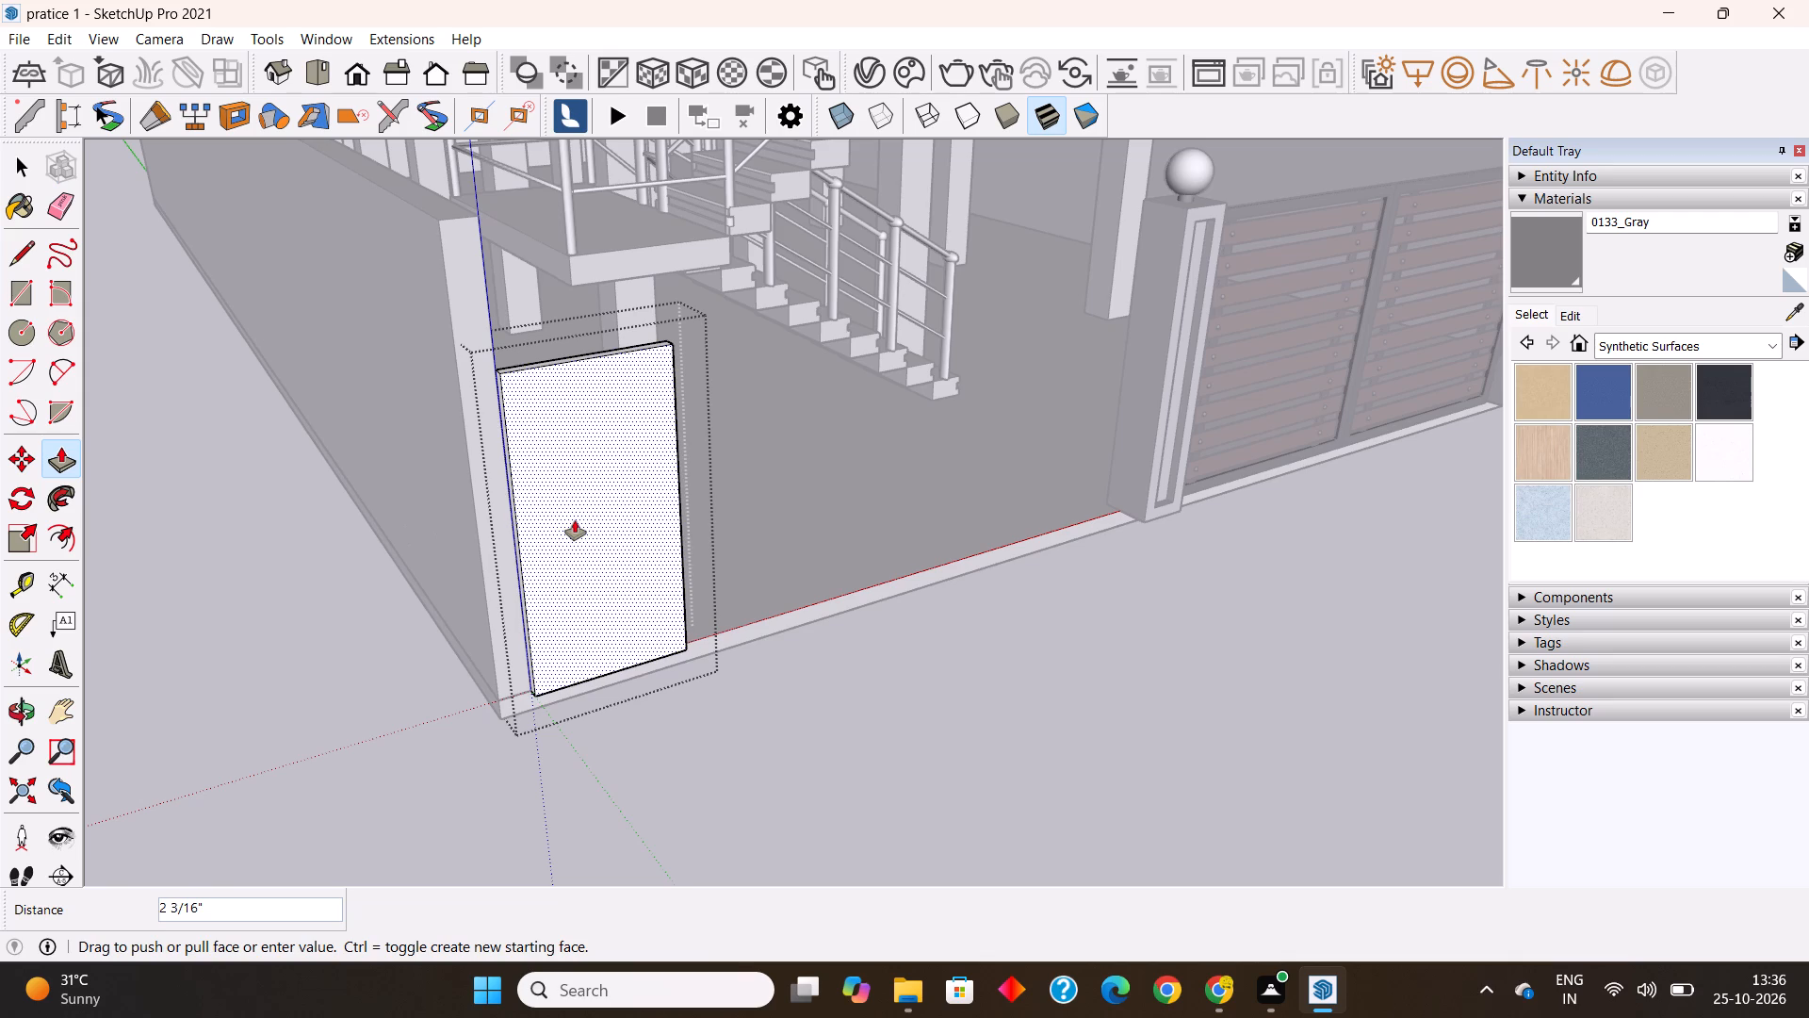
type("6\"")
key("Return")
scroll(524, 278, "down", 4)
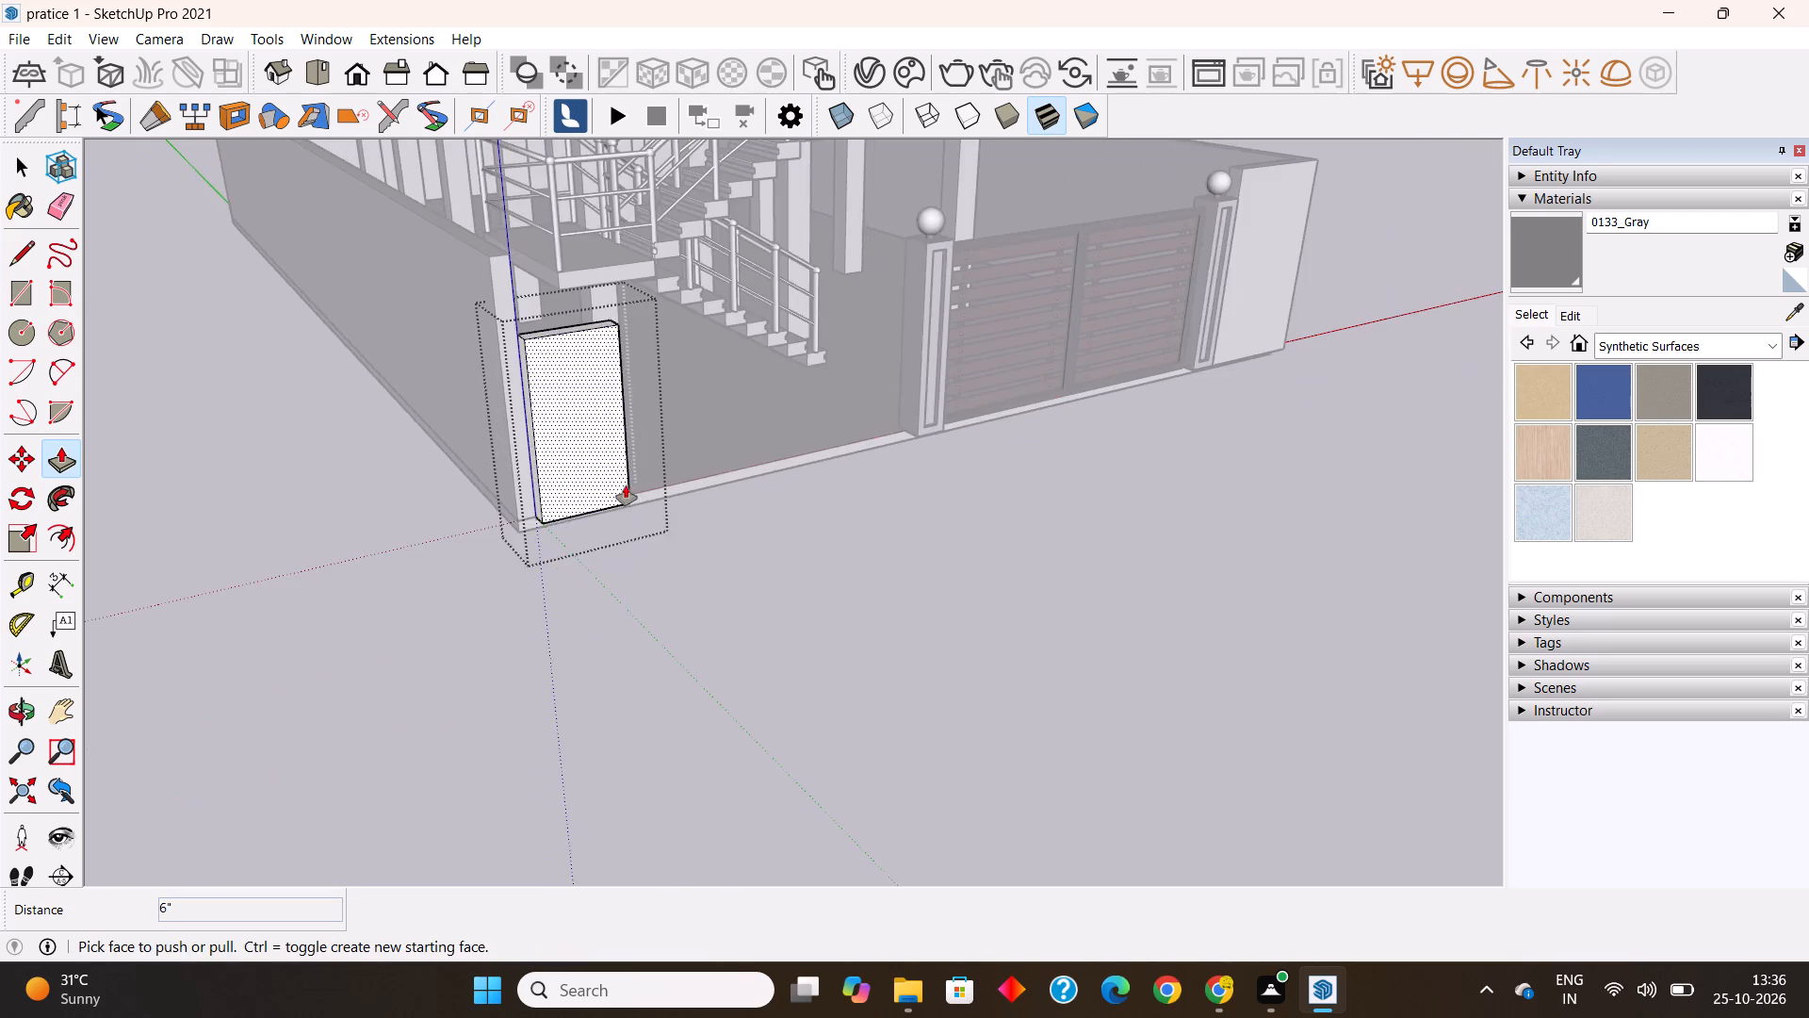
middle_click_drag(553, 638, 721, 678)
scroll(795, 555, "up", 4)
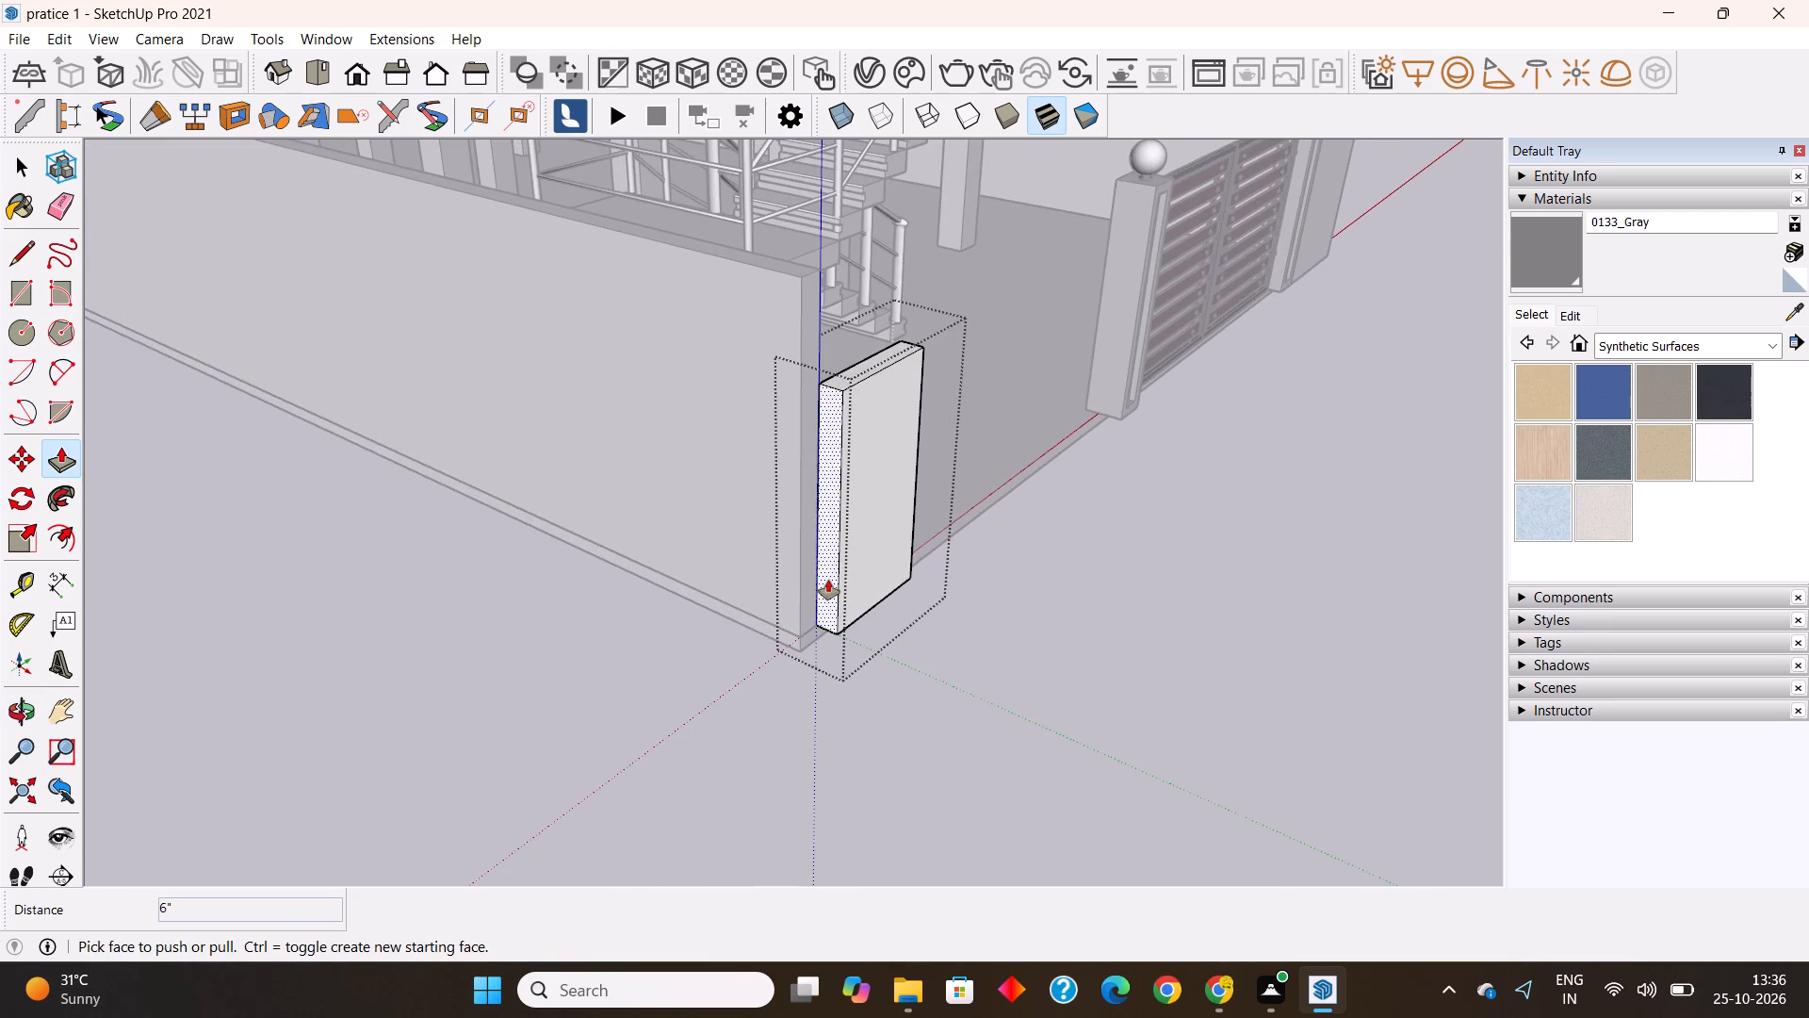
key("ctrl+z")
left_click(861, 522)
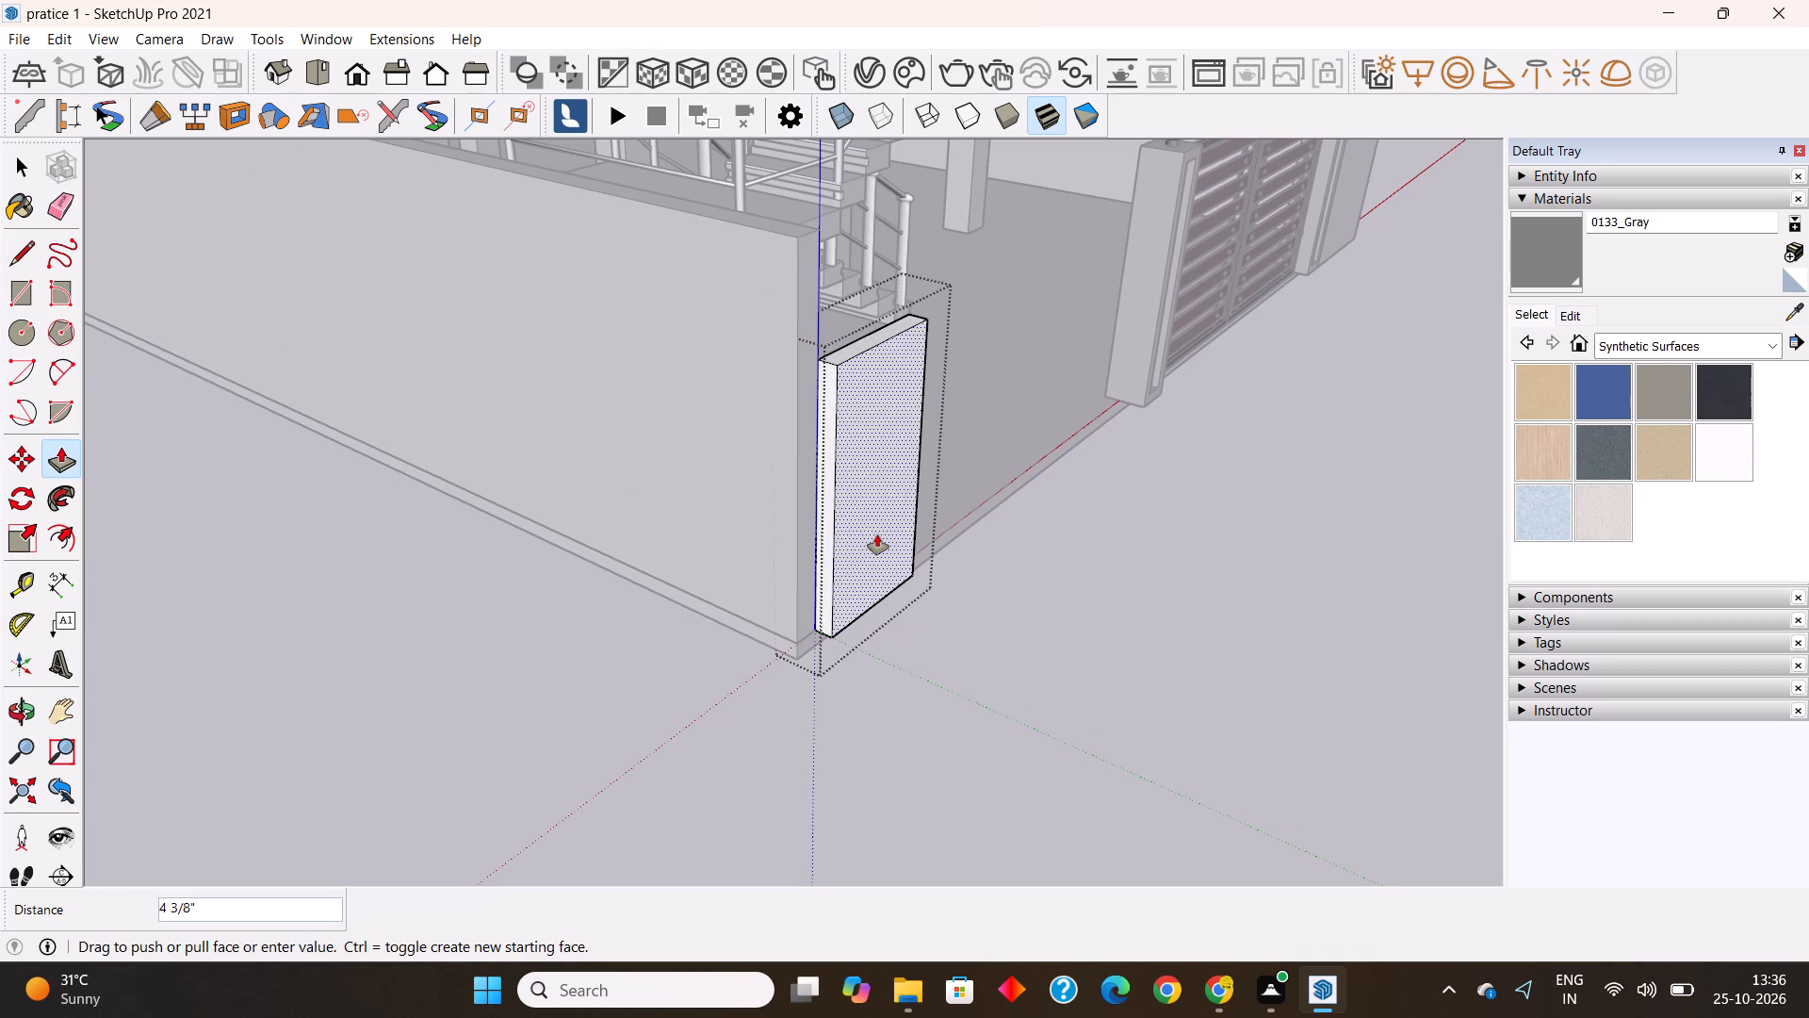
type("4\"")
key("Return")
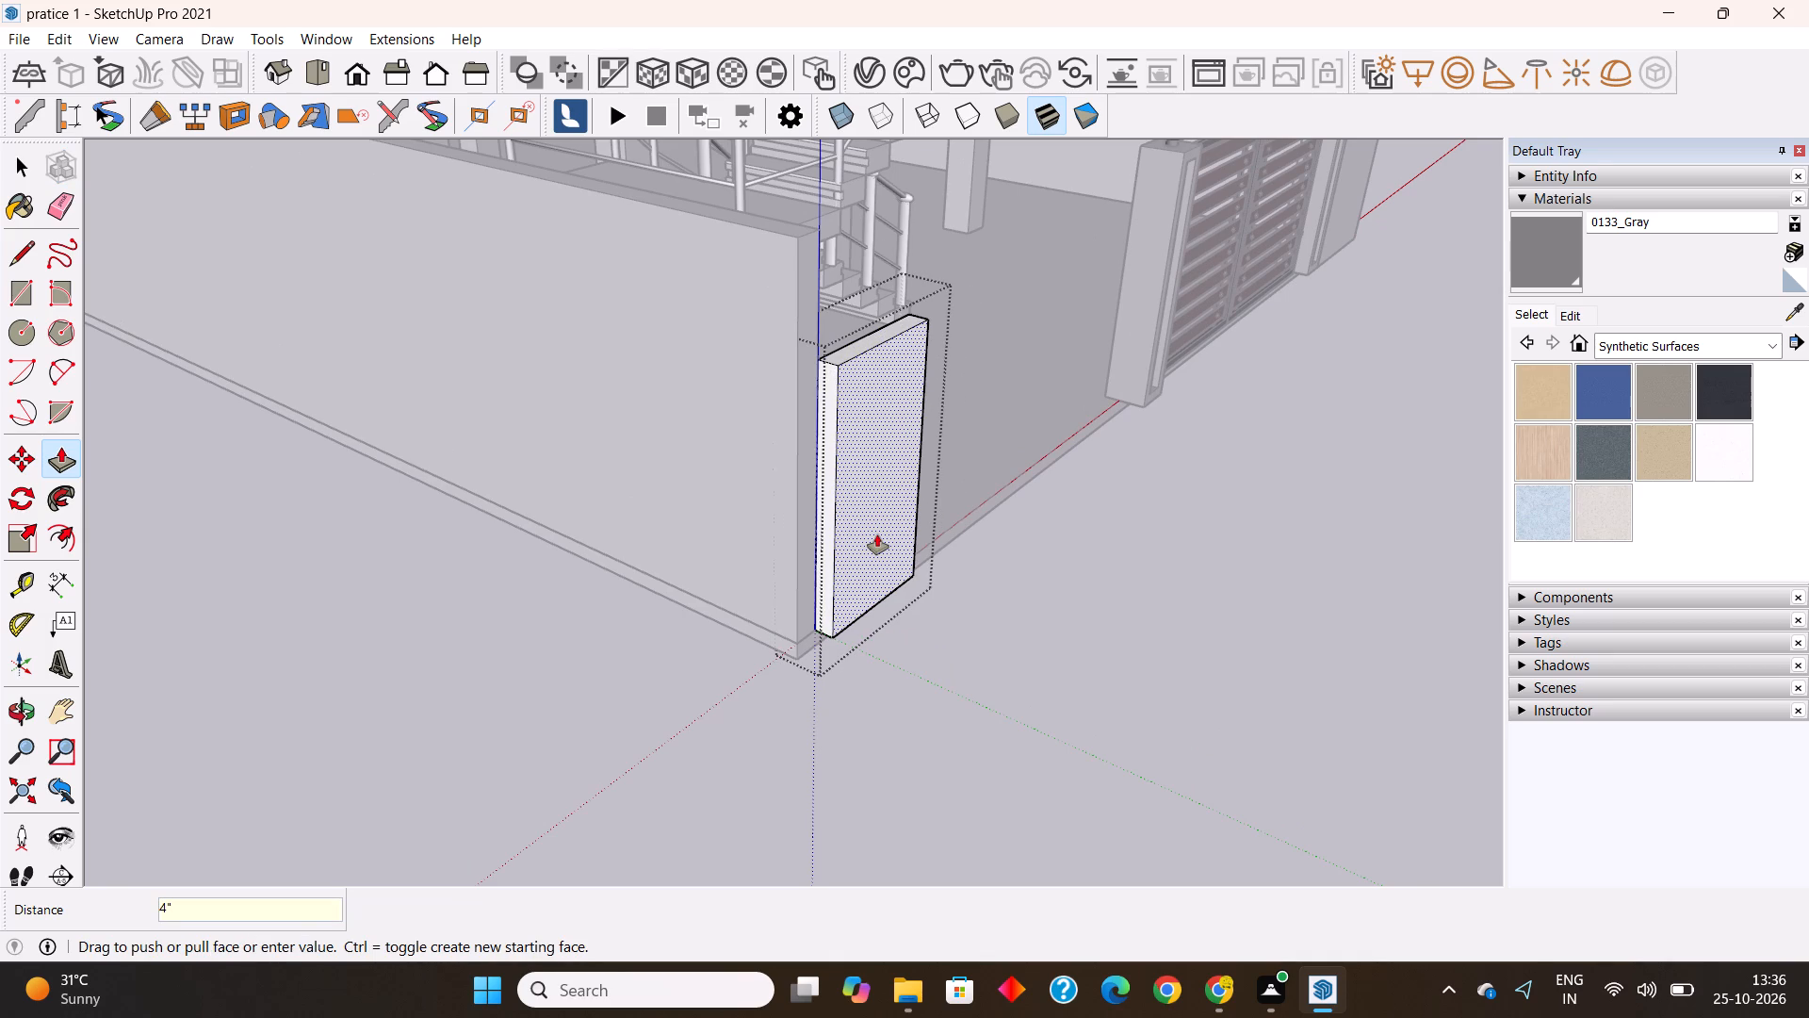
Extend the panel's outer end face by 1.5' past the side wall, and close the panel group.
left_click(825, 497)
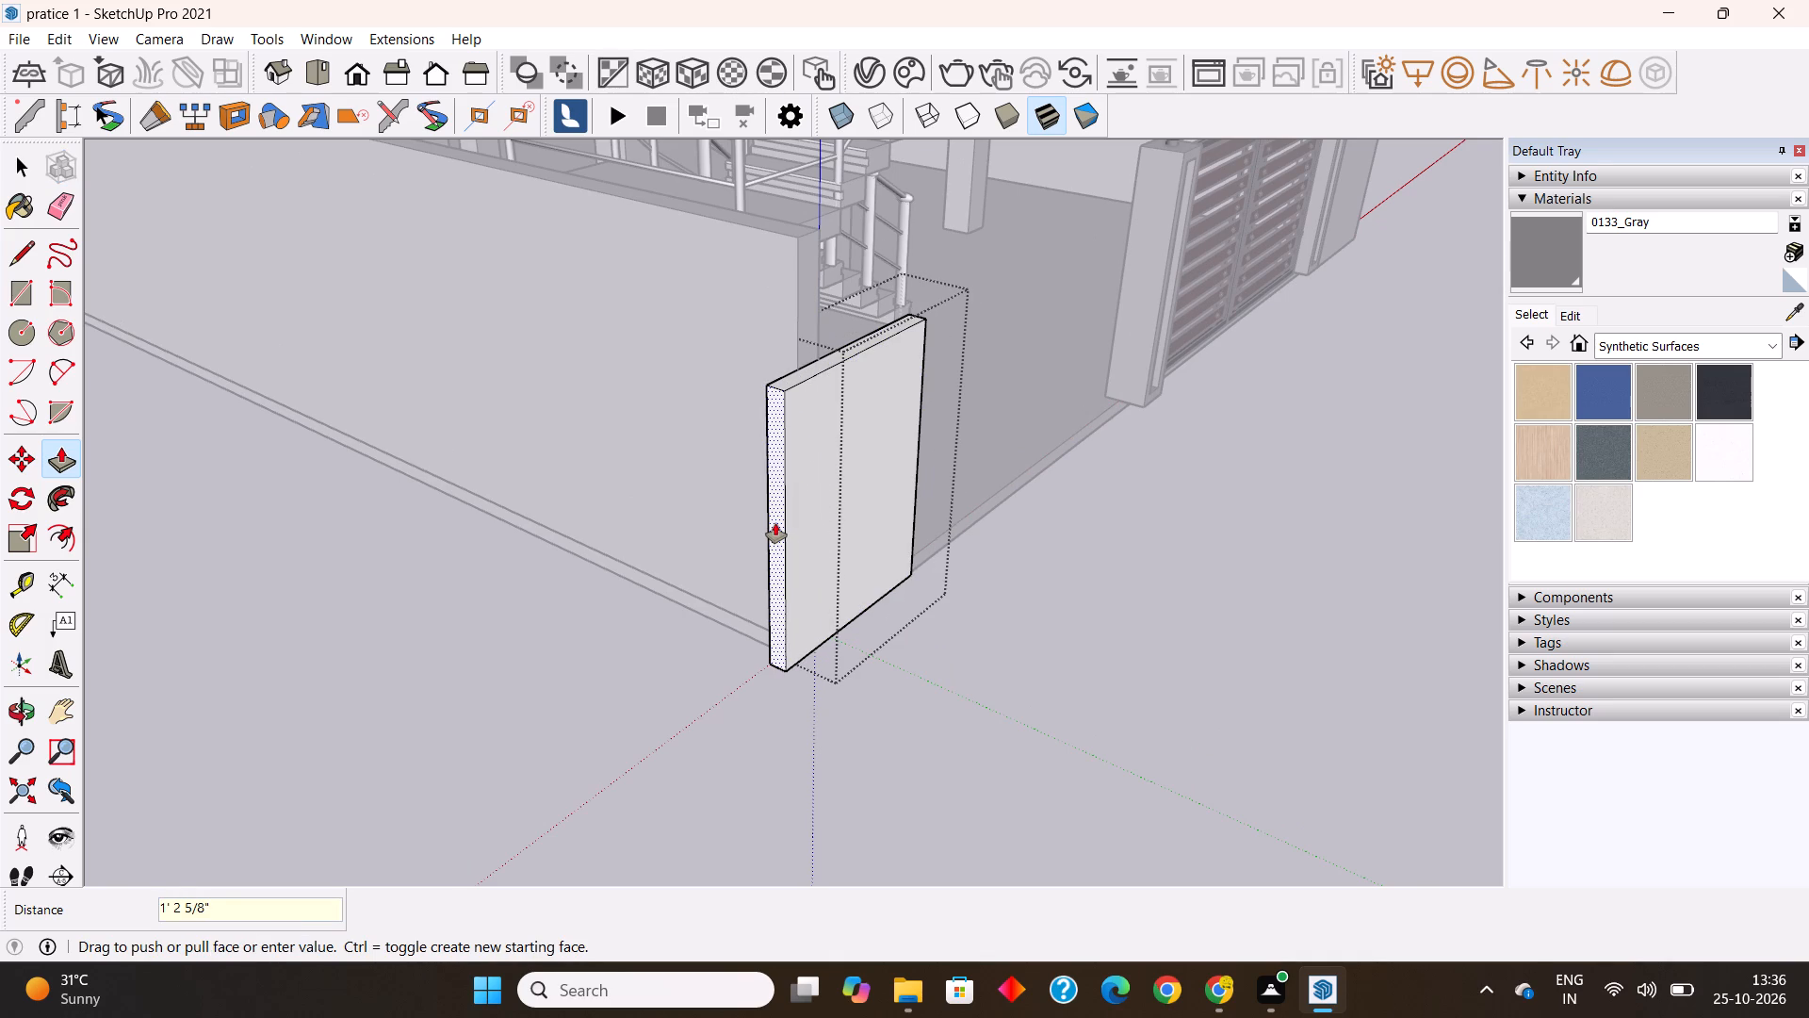
type("1.5'")
key("Return")
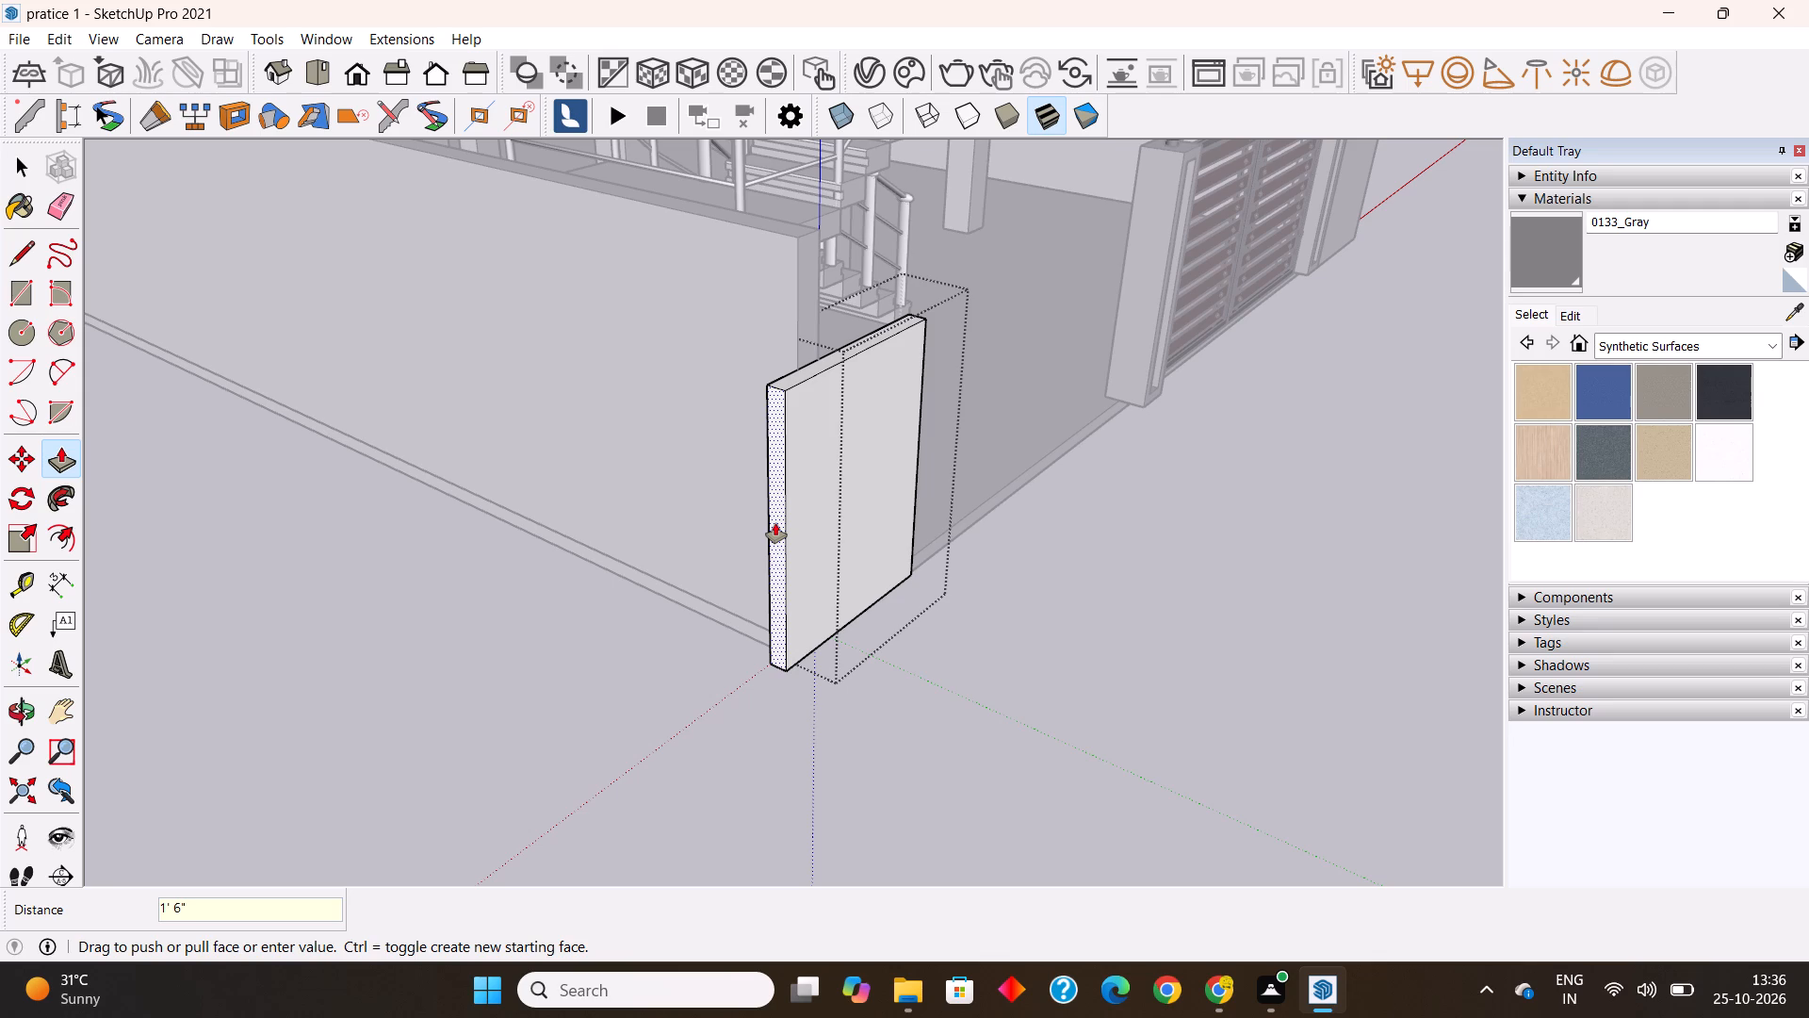
key("space")
left_click(938, 744)
Copy the corner panel 4' along the front edge toward the gate, so the copy starts where the first panel ends.
scroll(939, 746, "down", 4)
middle_click_drag(957, 709, 845, 704)
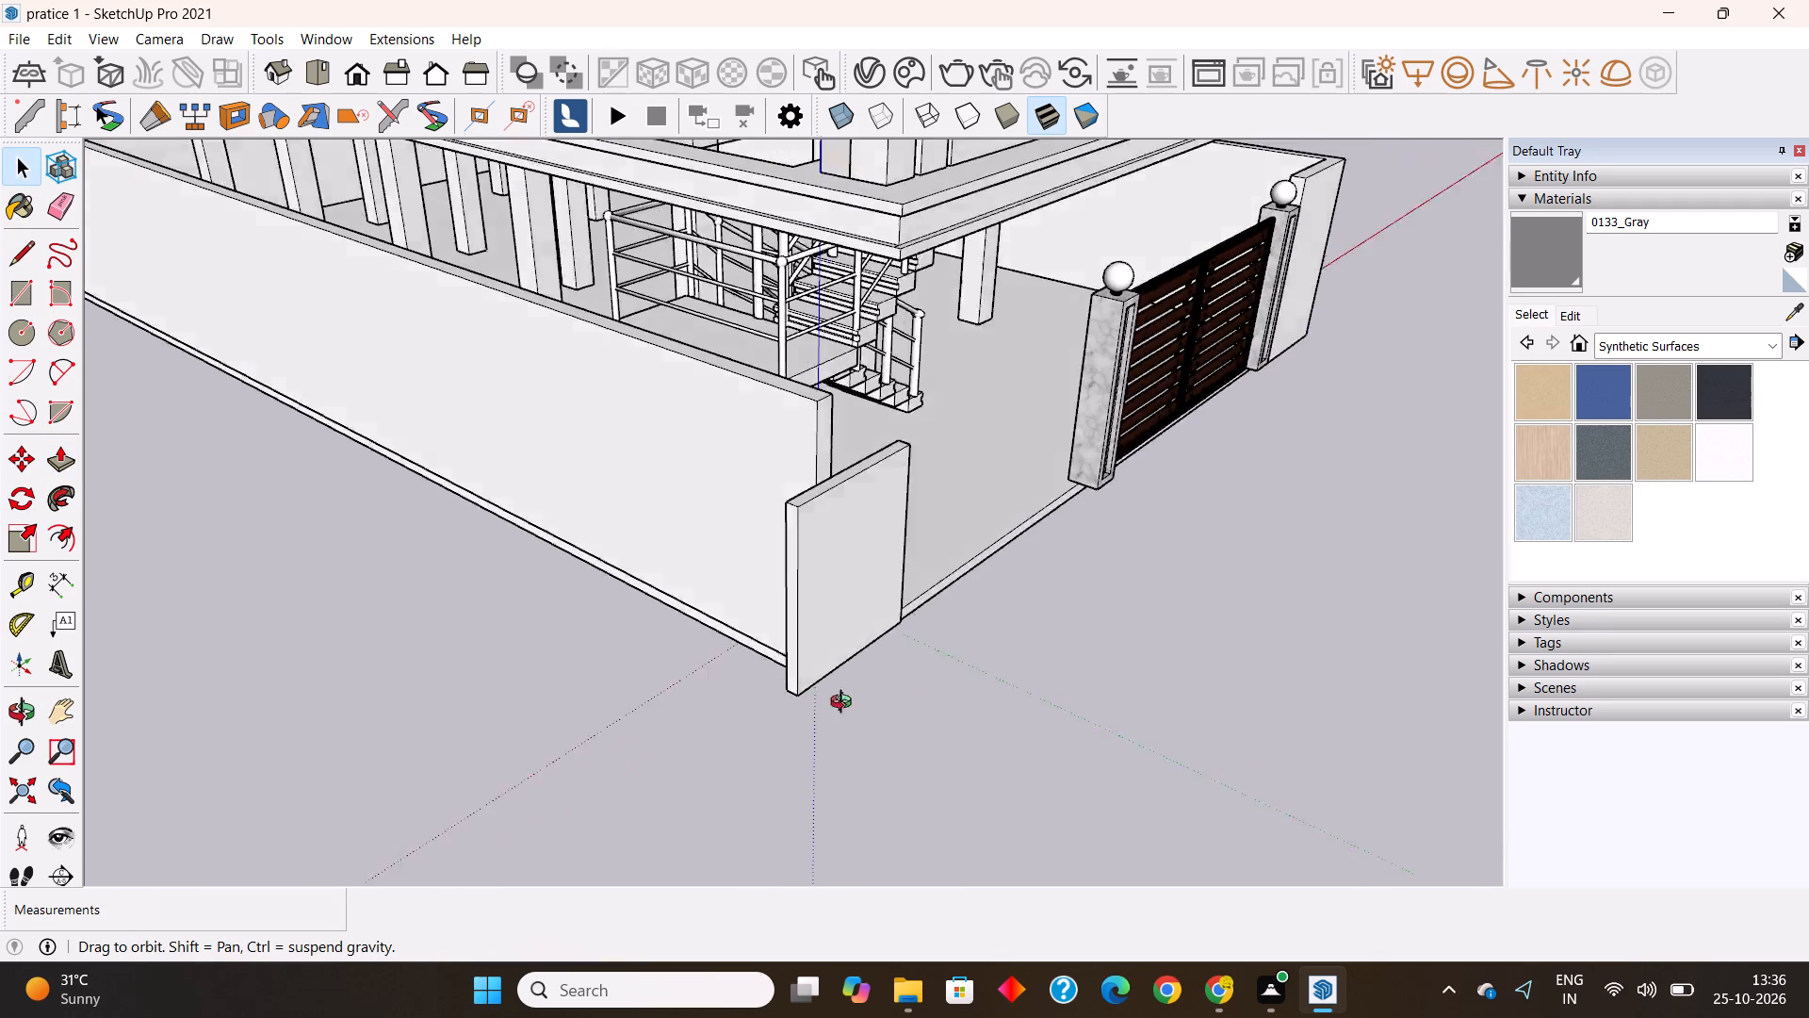
middle_click_drag(845, 704, 351, 762)
left_click(440, 490)
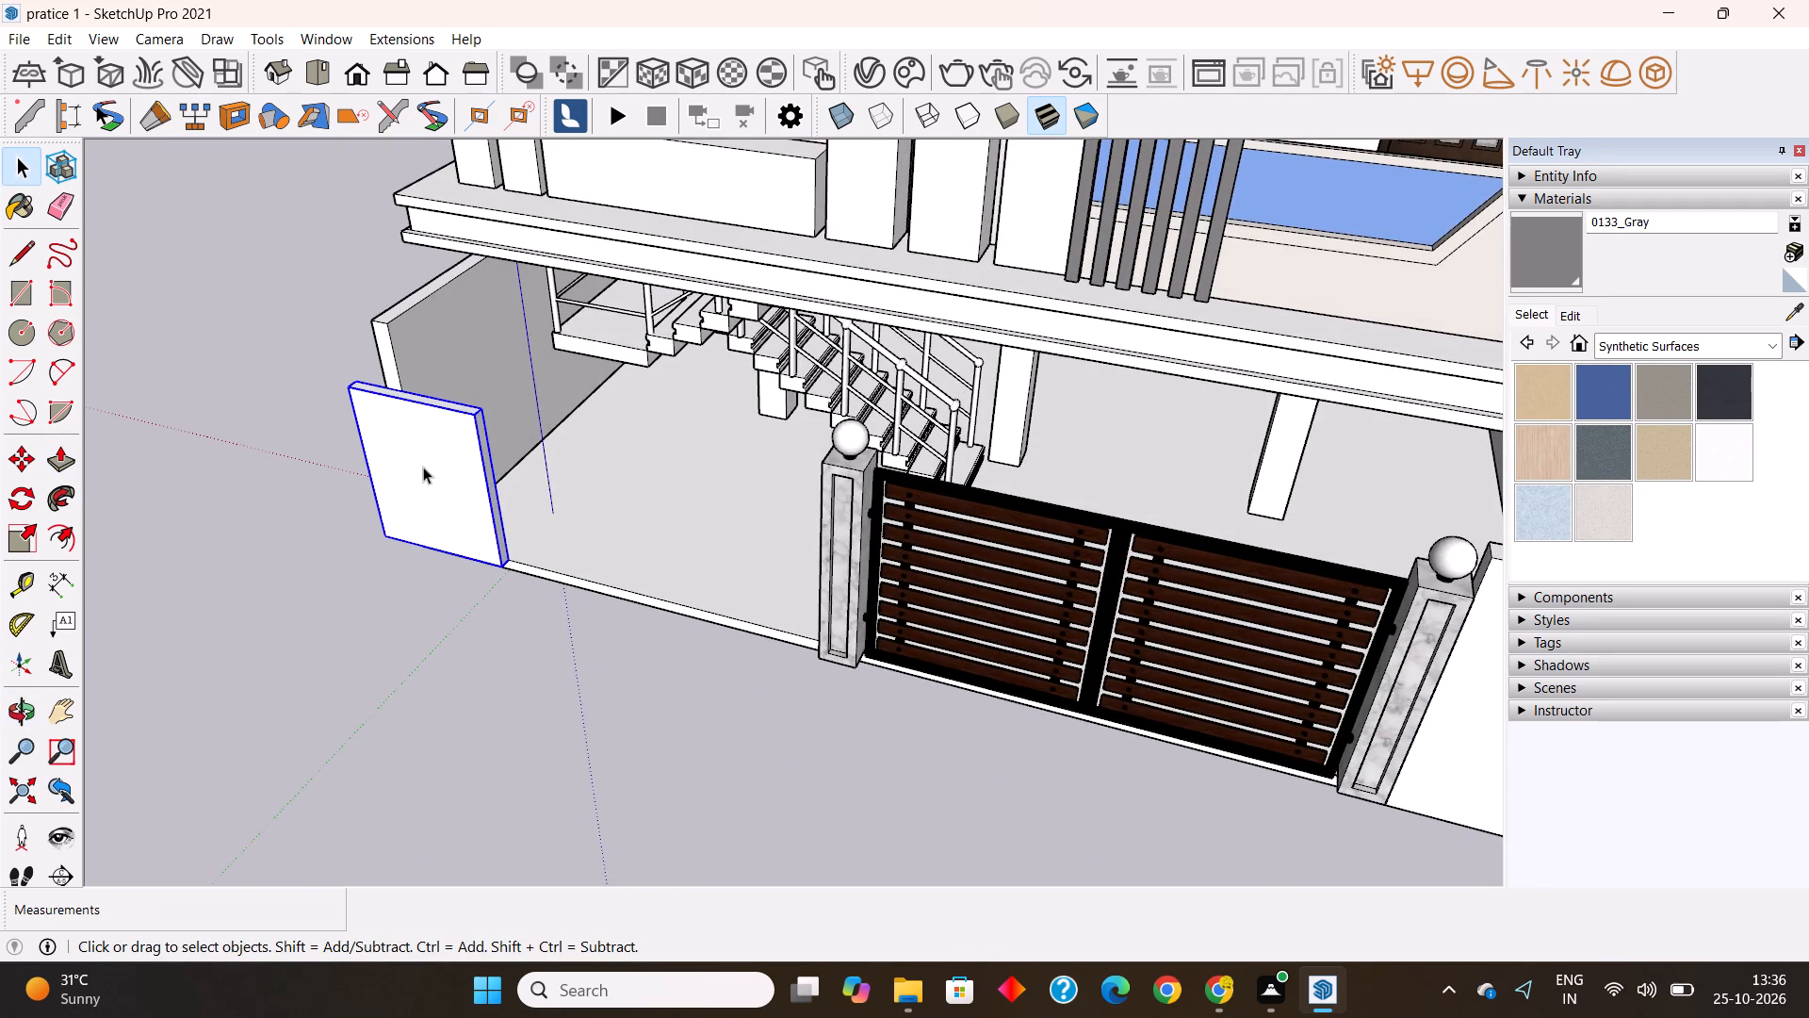
scroll(423, 467, "up", 6)
left_click(25, 453)
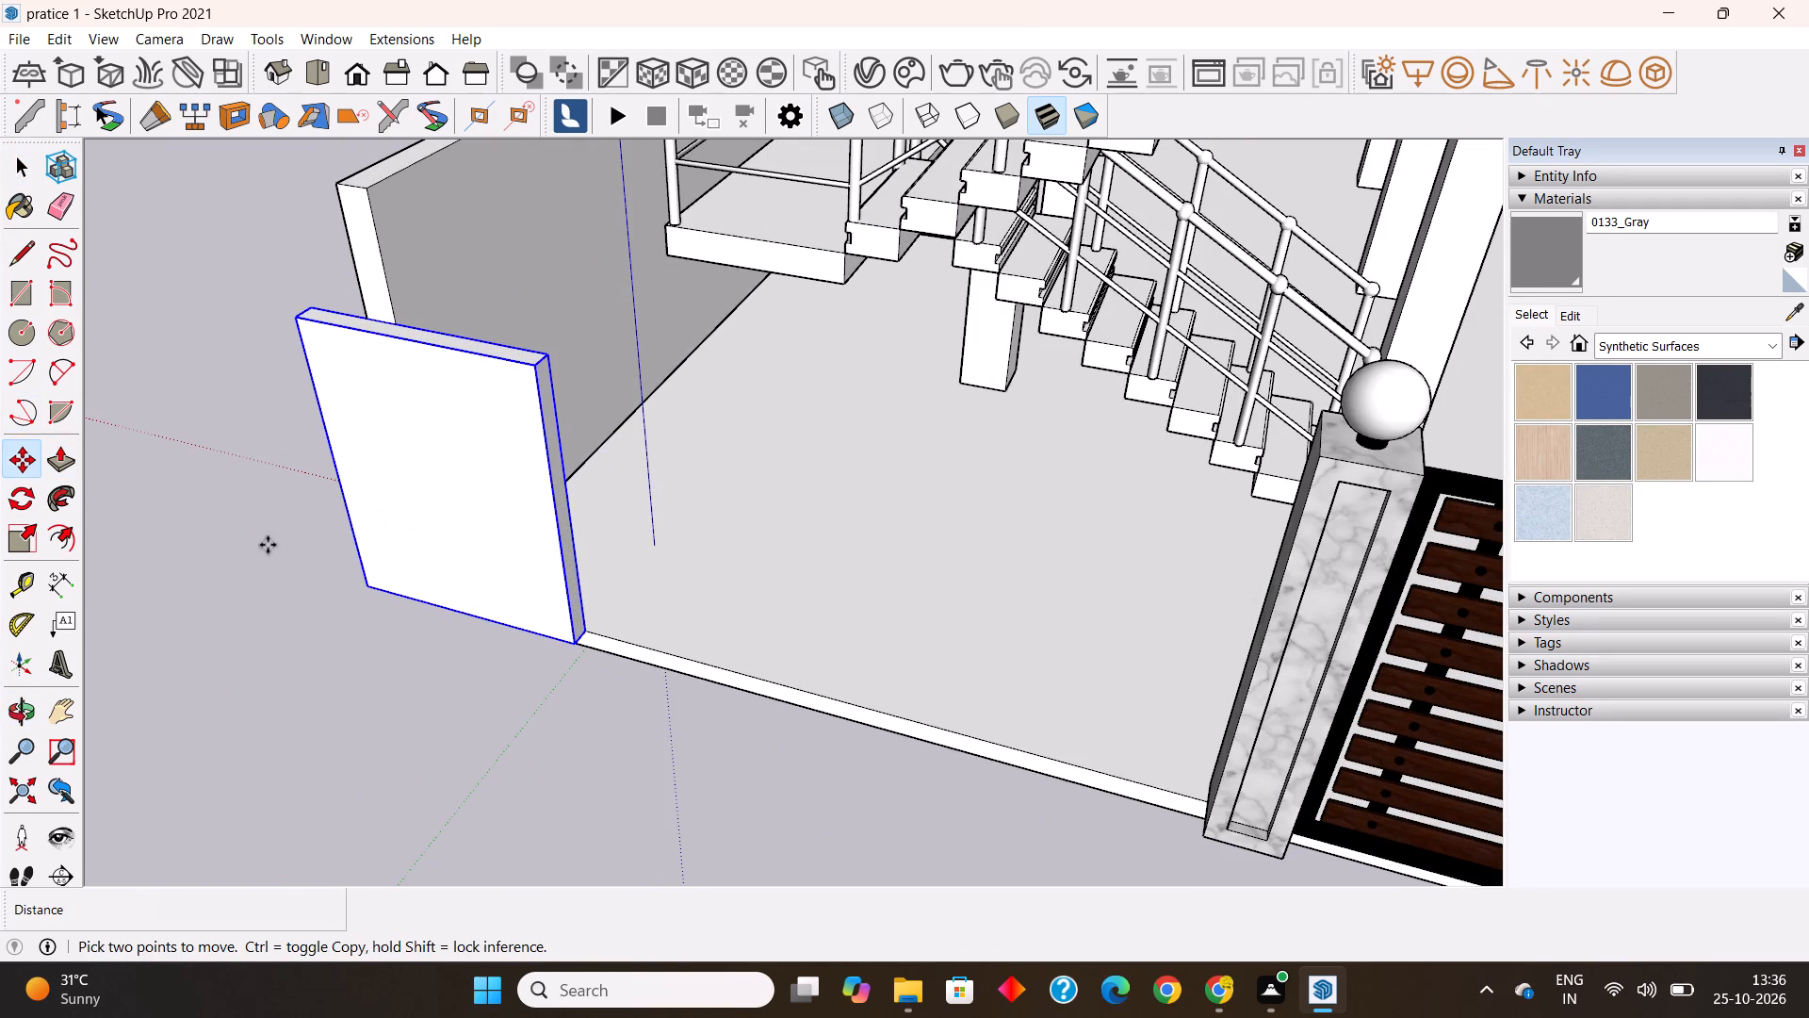
left_click(368, 583)
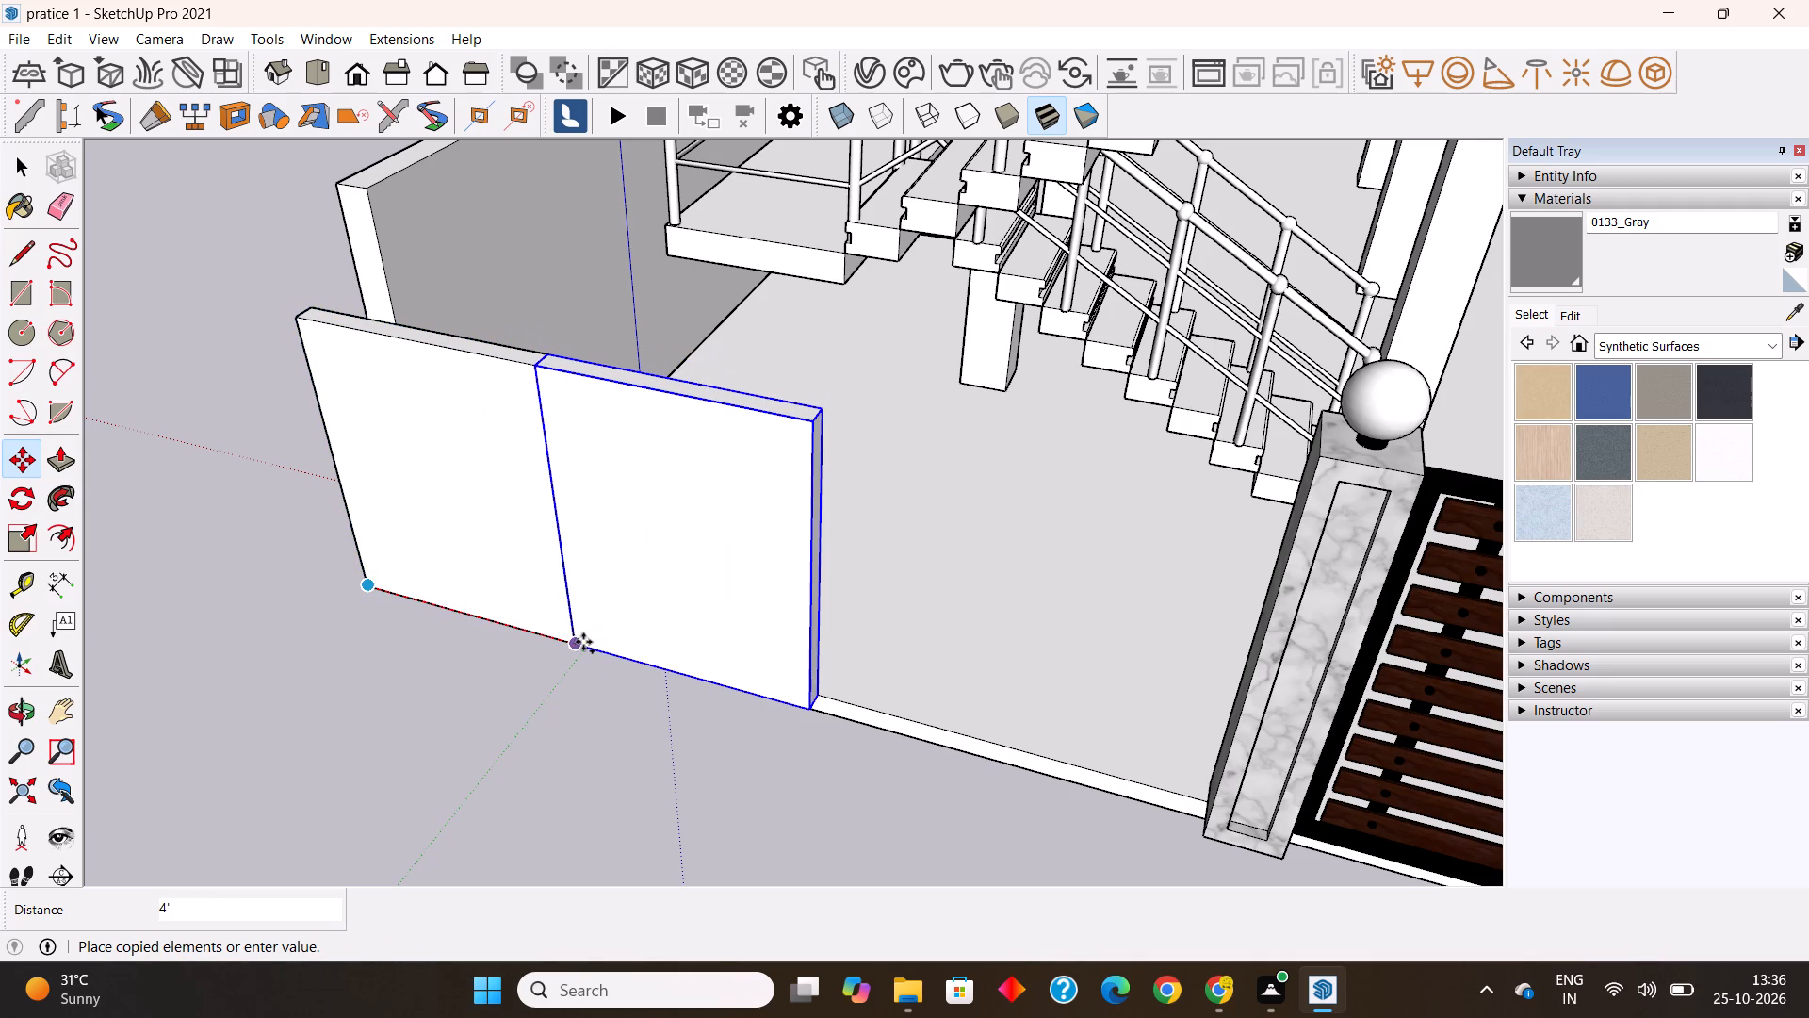
left_click(581, 647)
Move the copied panel back by one panel thickness, from the first panel's front bottom corner to its rear bottom corner.
middle_click_drag(599, 664, 491, 667)
scroll(539, 612, "up", 6)
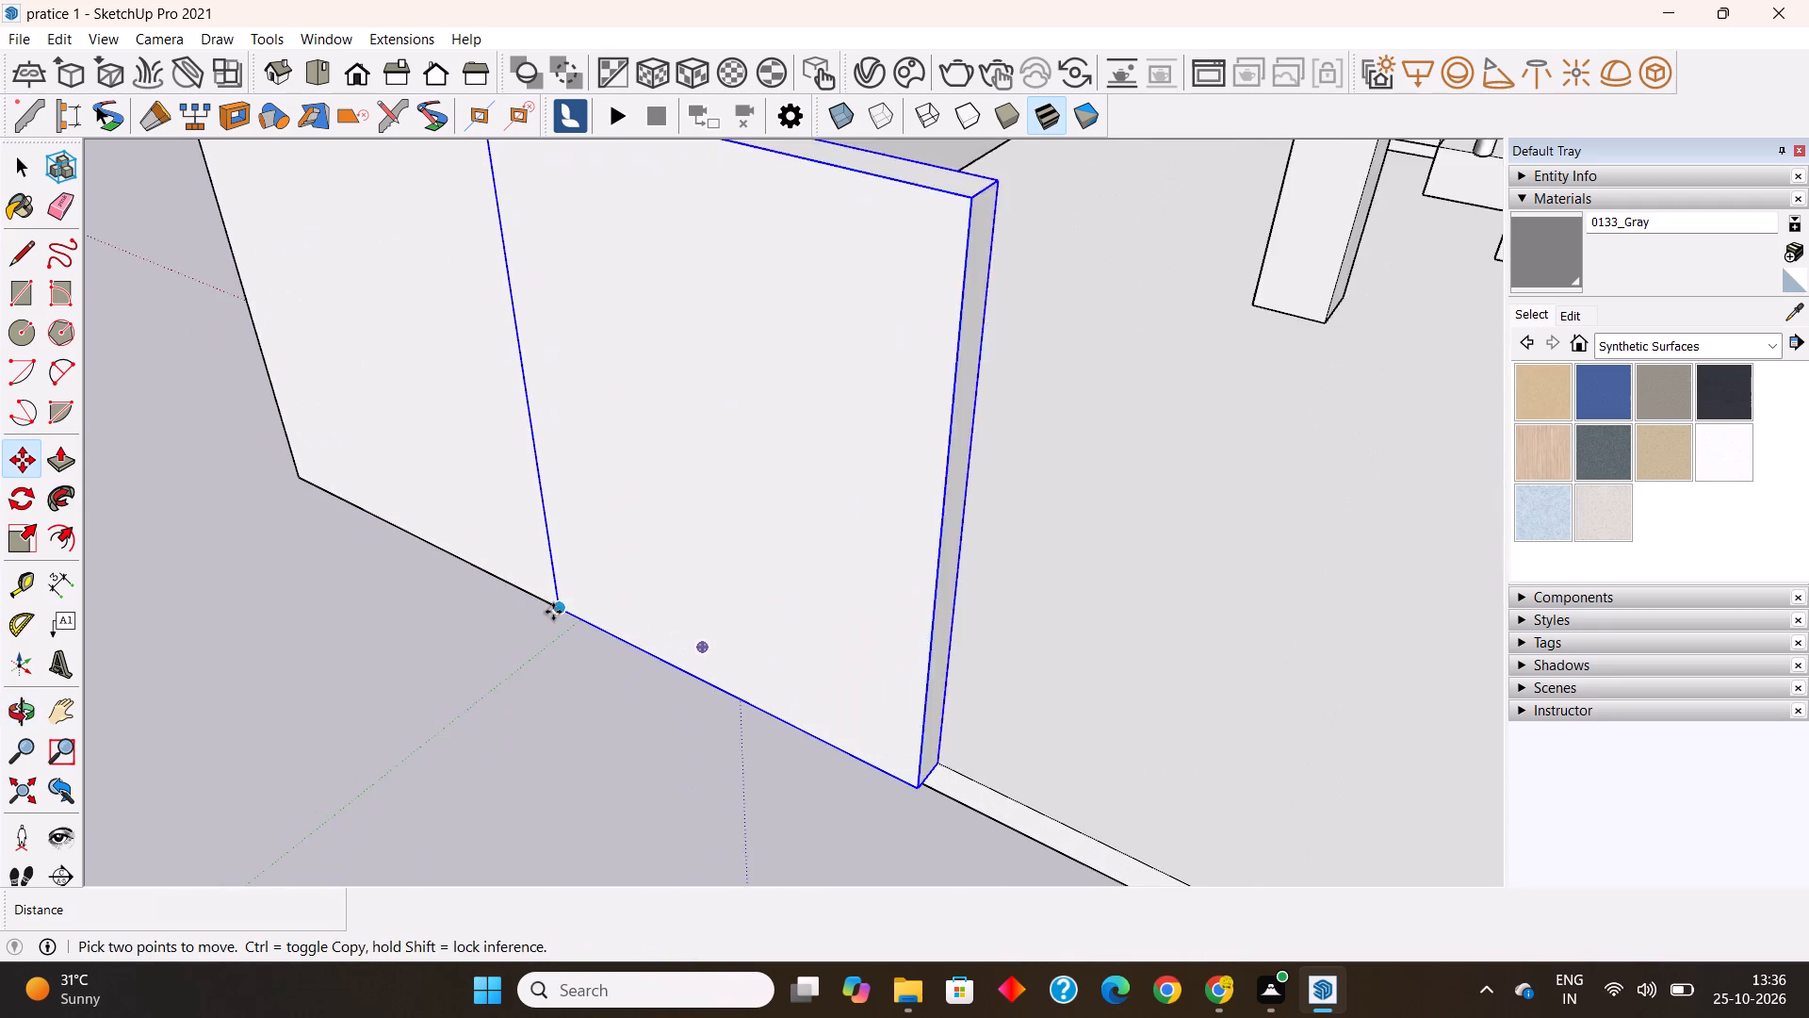
left_click(561, 608)
left_click(582, 580)
Inside the copied panel's group, push the gate-side end face in by 1.5' to narrow it, and close the group.
scroll(599, 618, "down", 5)
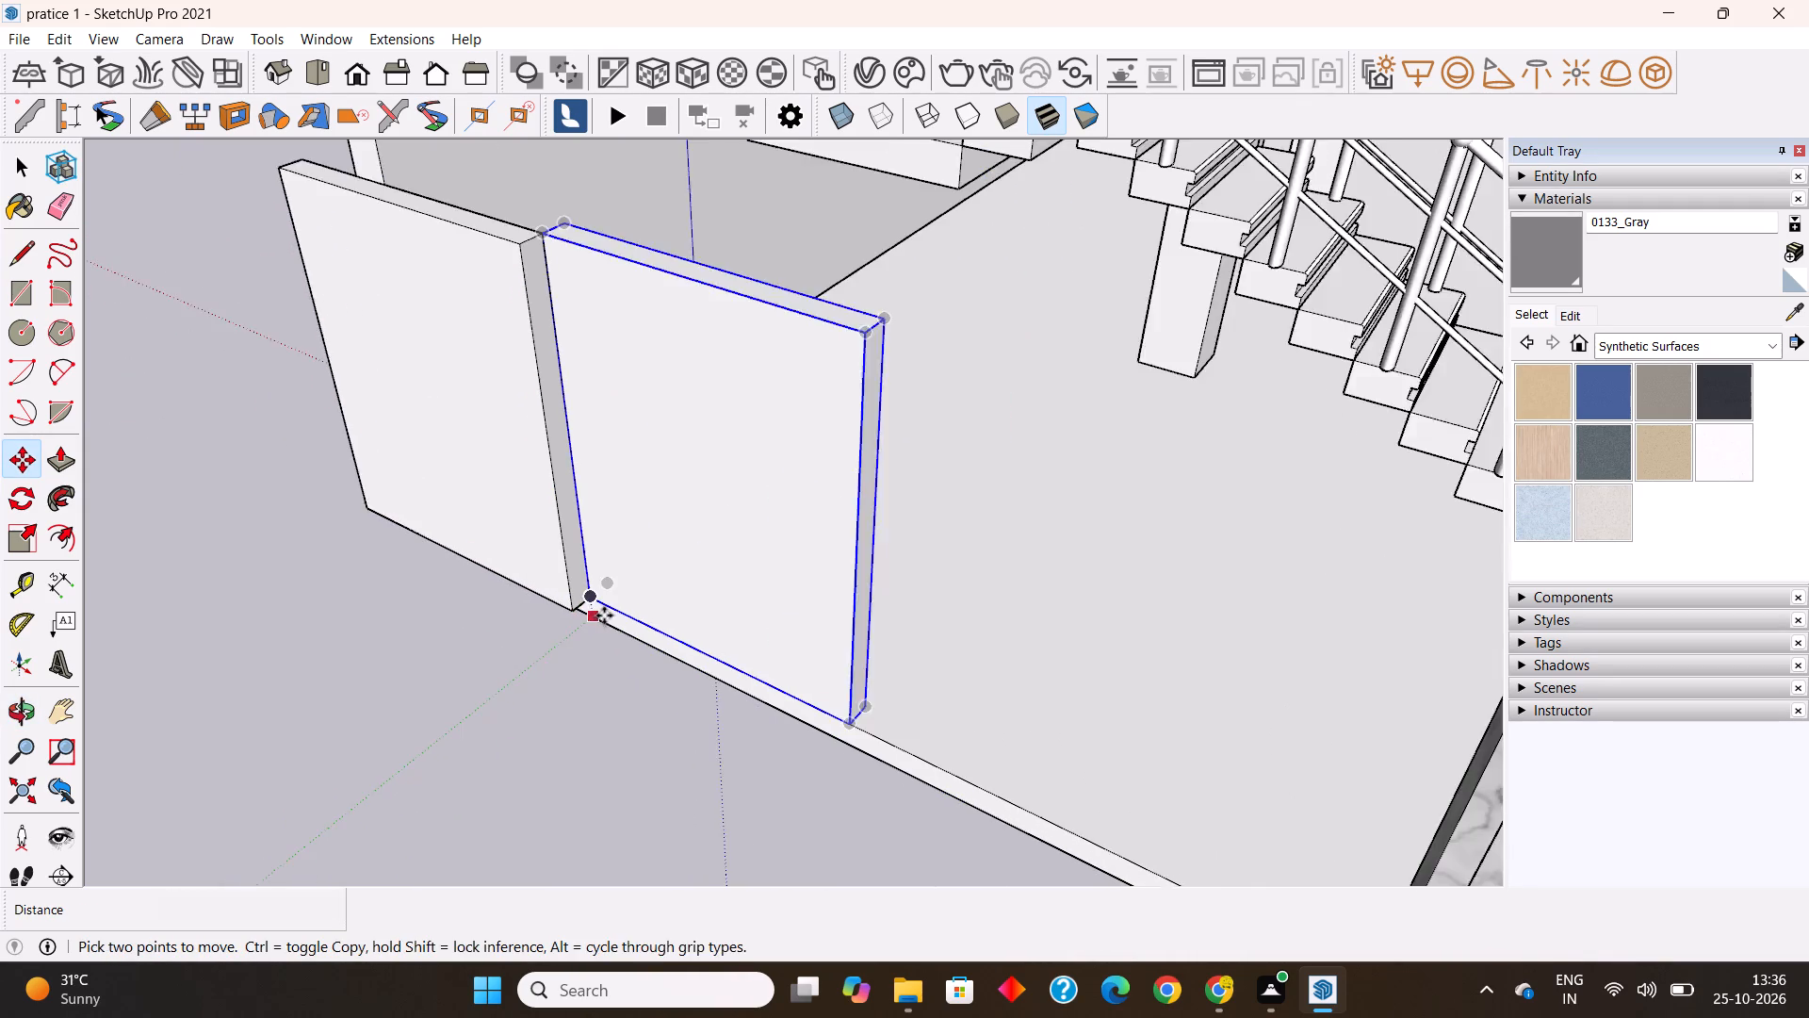
scroll(604, 616, "down", 2)
middle_click_drag(753, 631, 674, 583)
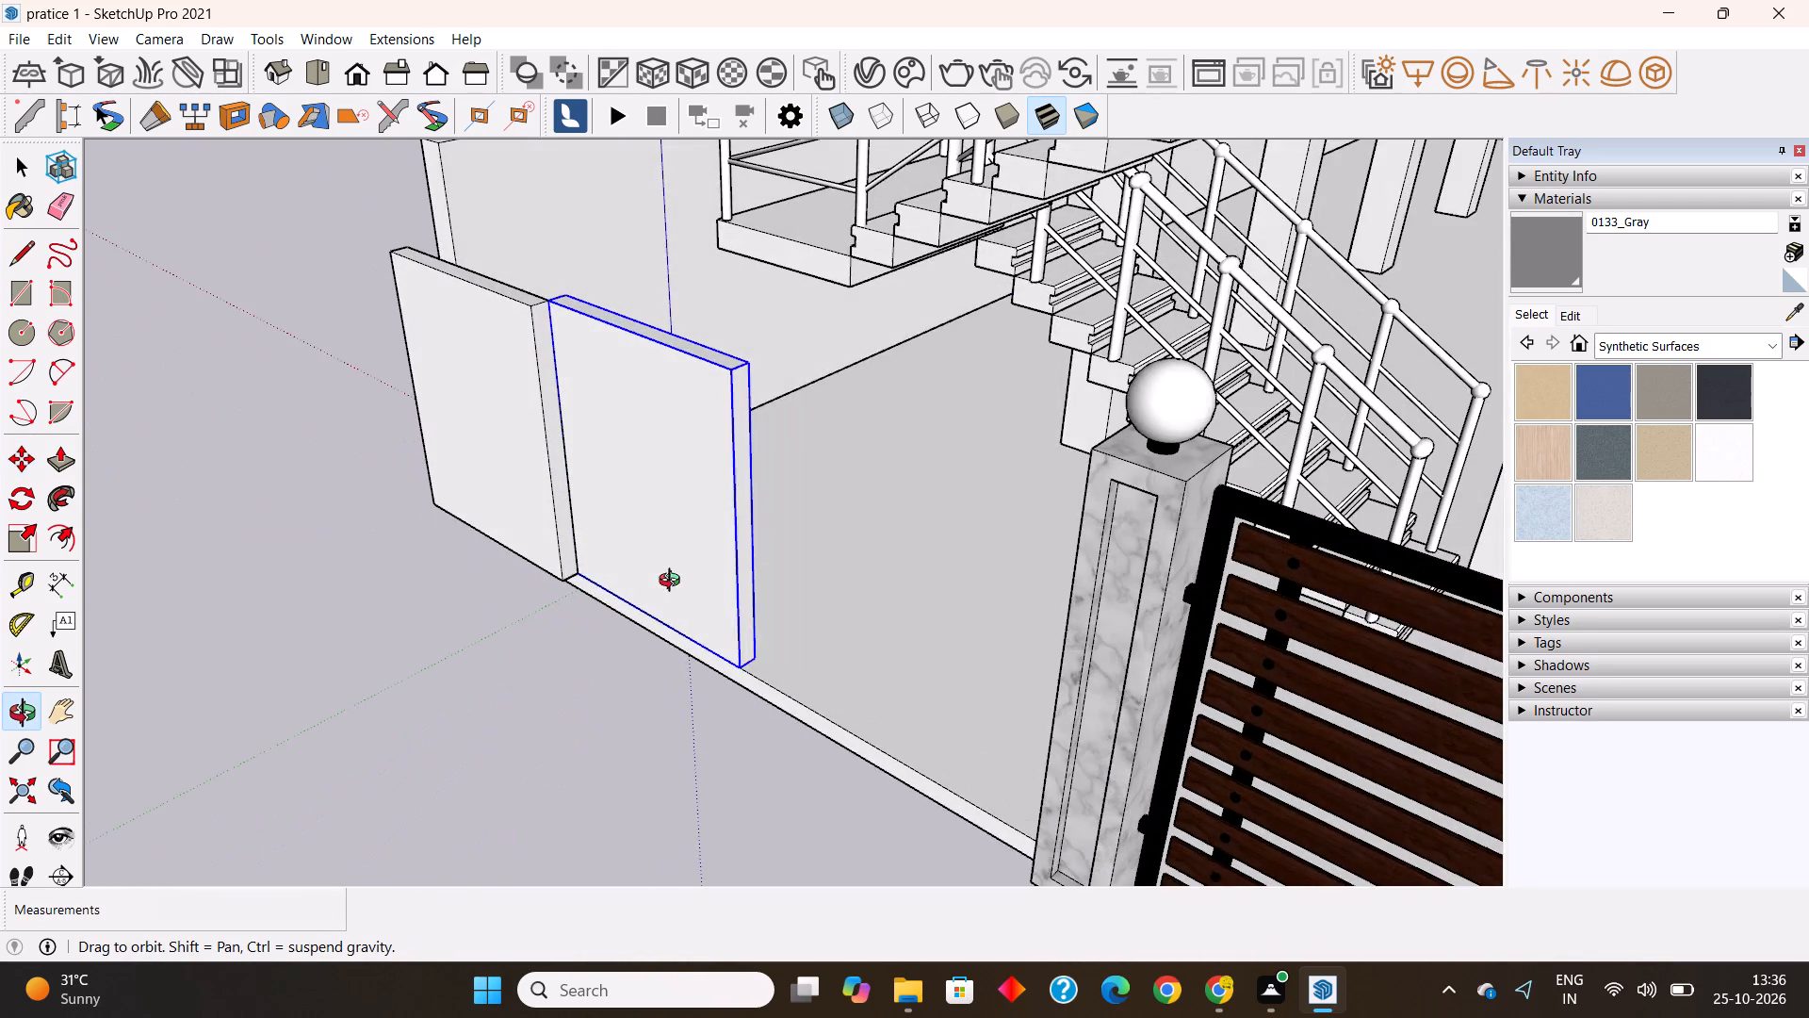
middle_click_drag(674, 583, 673, 583)
left_click(62, 456)
scroll(759, 452, "up", 2)
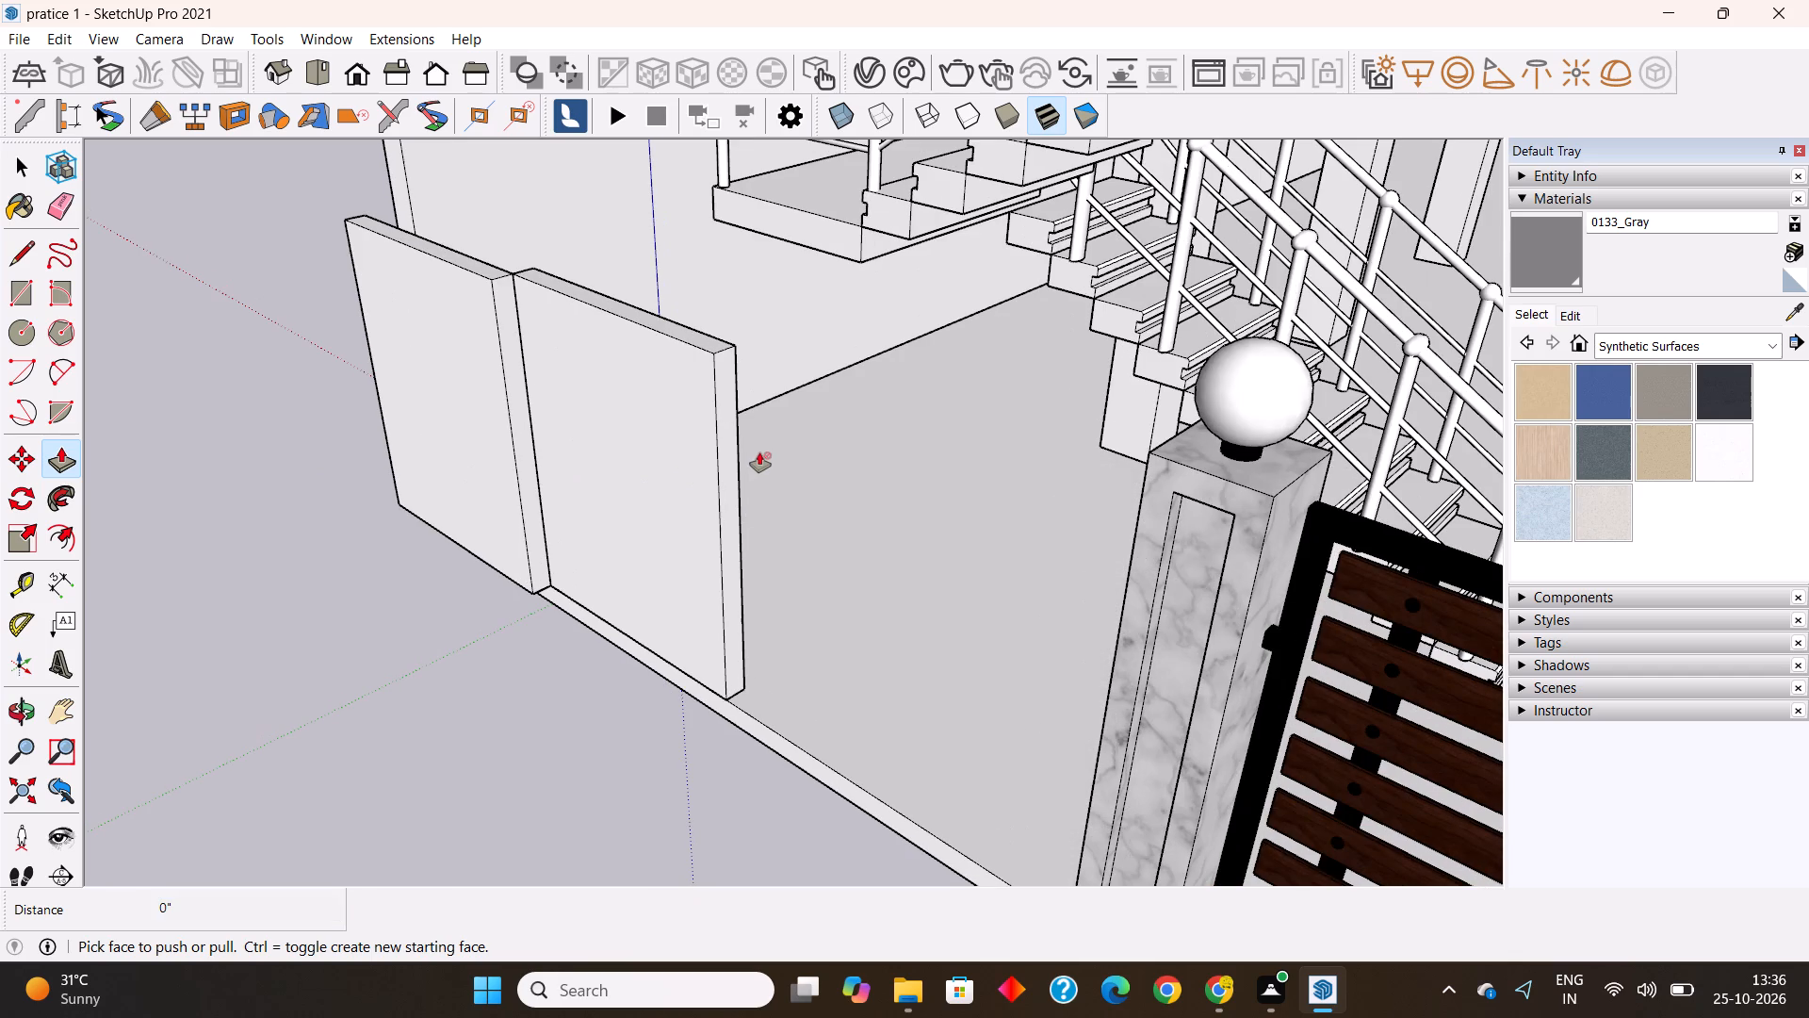
key("space")
double_click(679, 436)
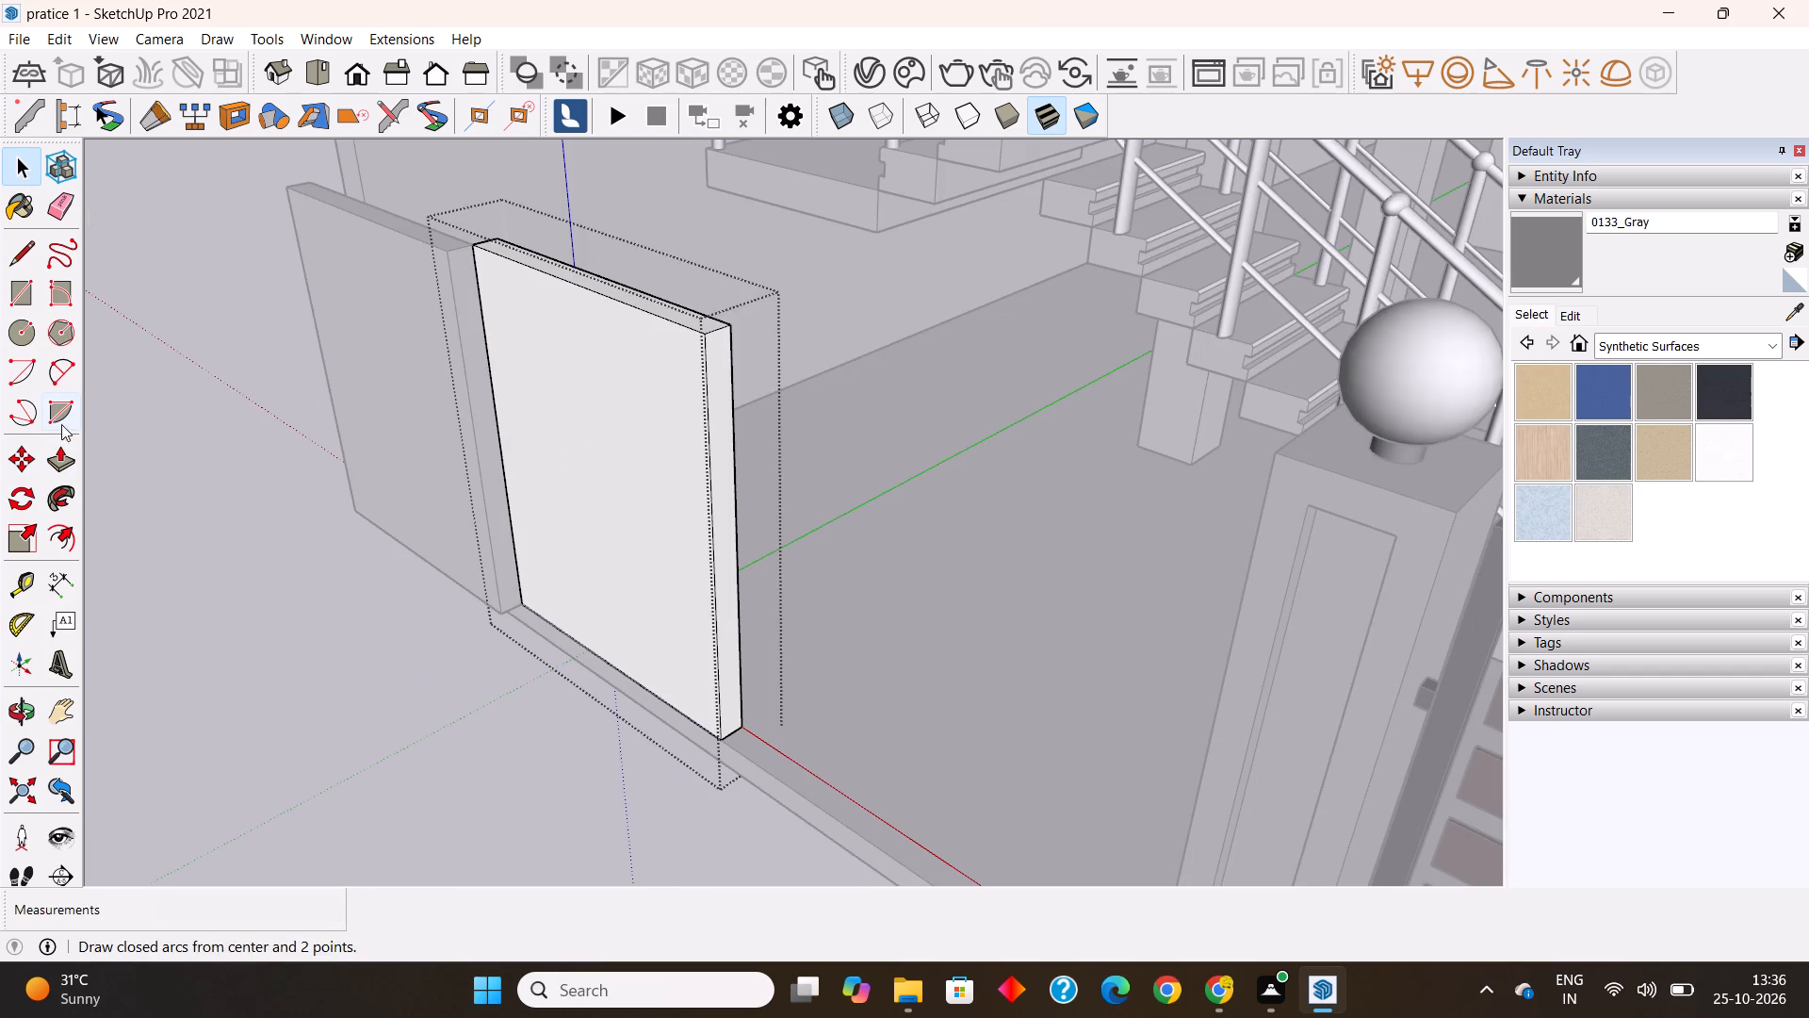
left_click(57, 453)
left_click(722, 516)
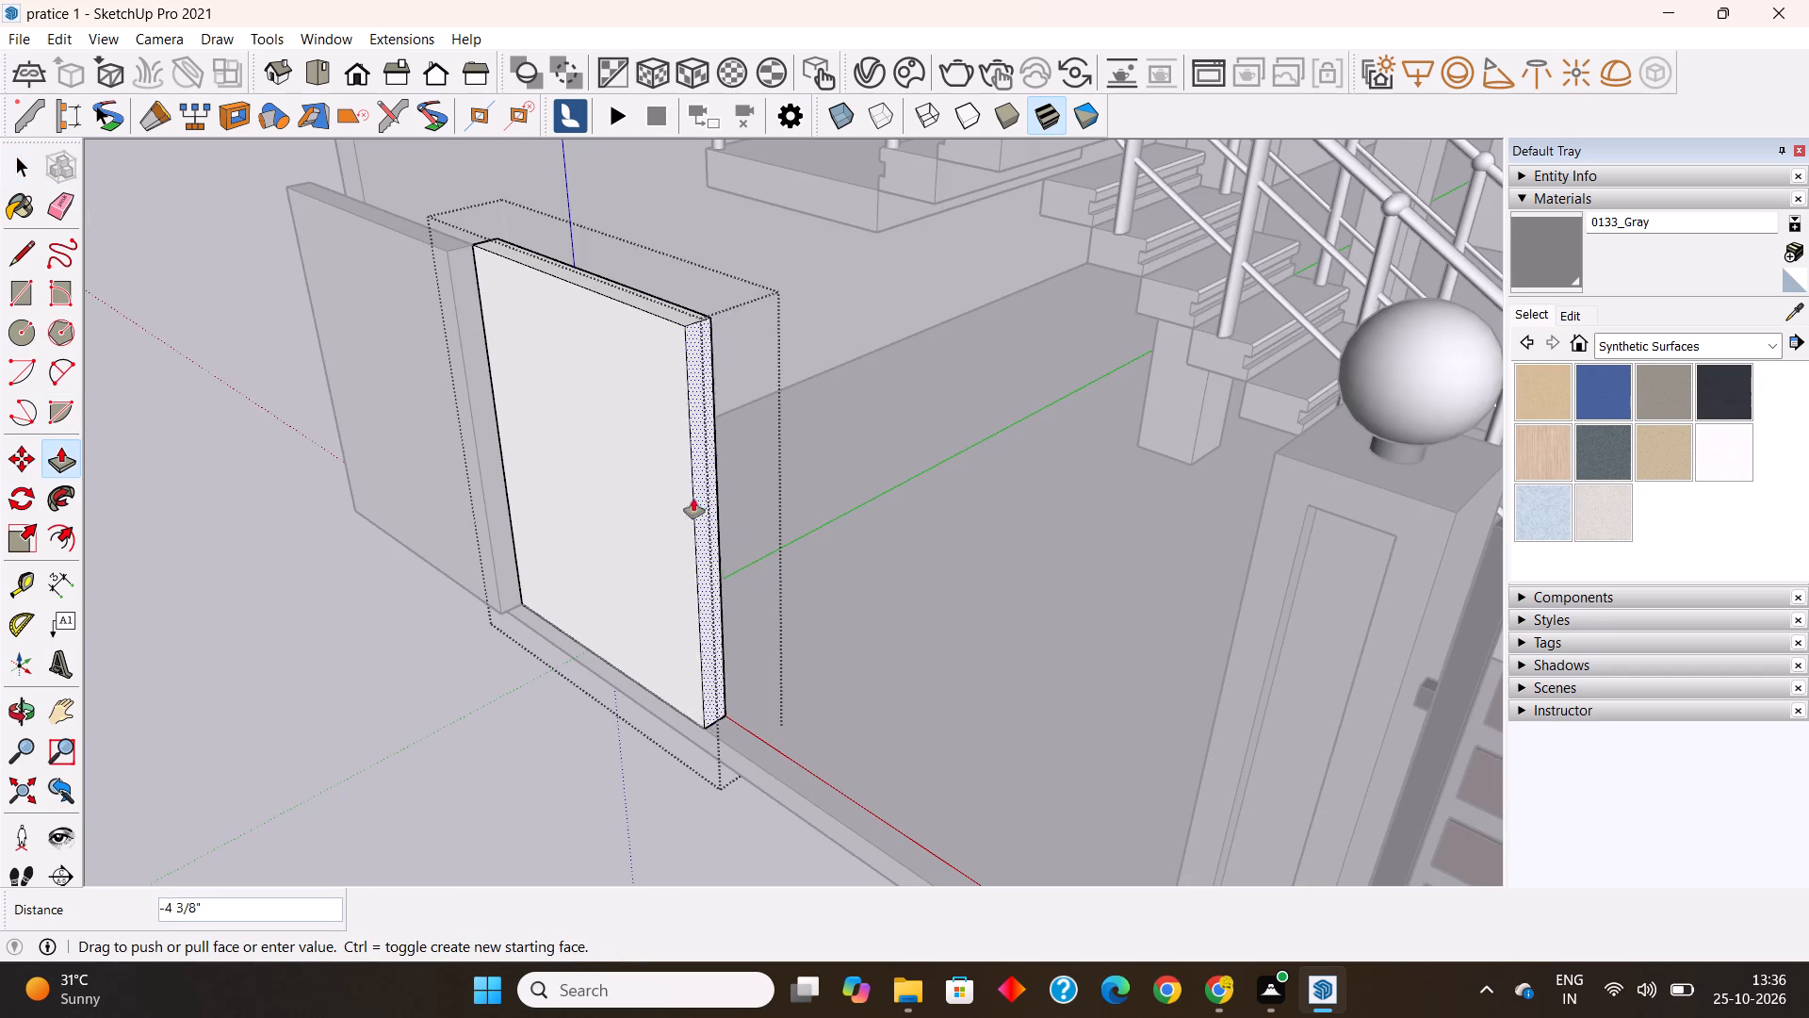
type("1.5'")
key("Return")
key("space")
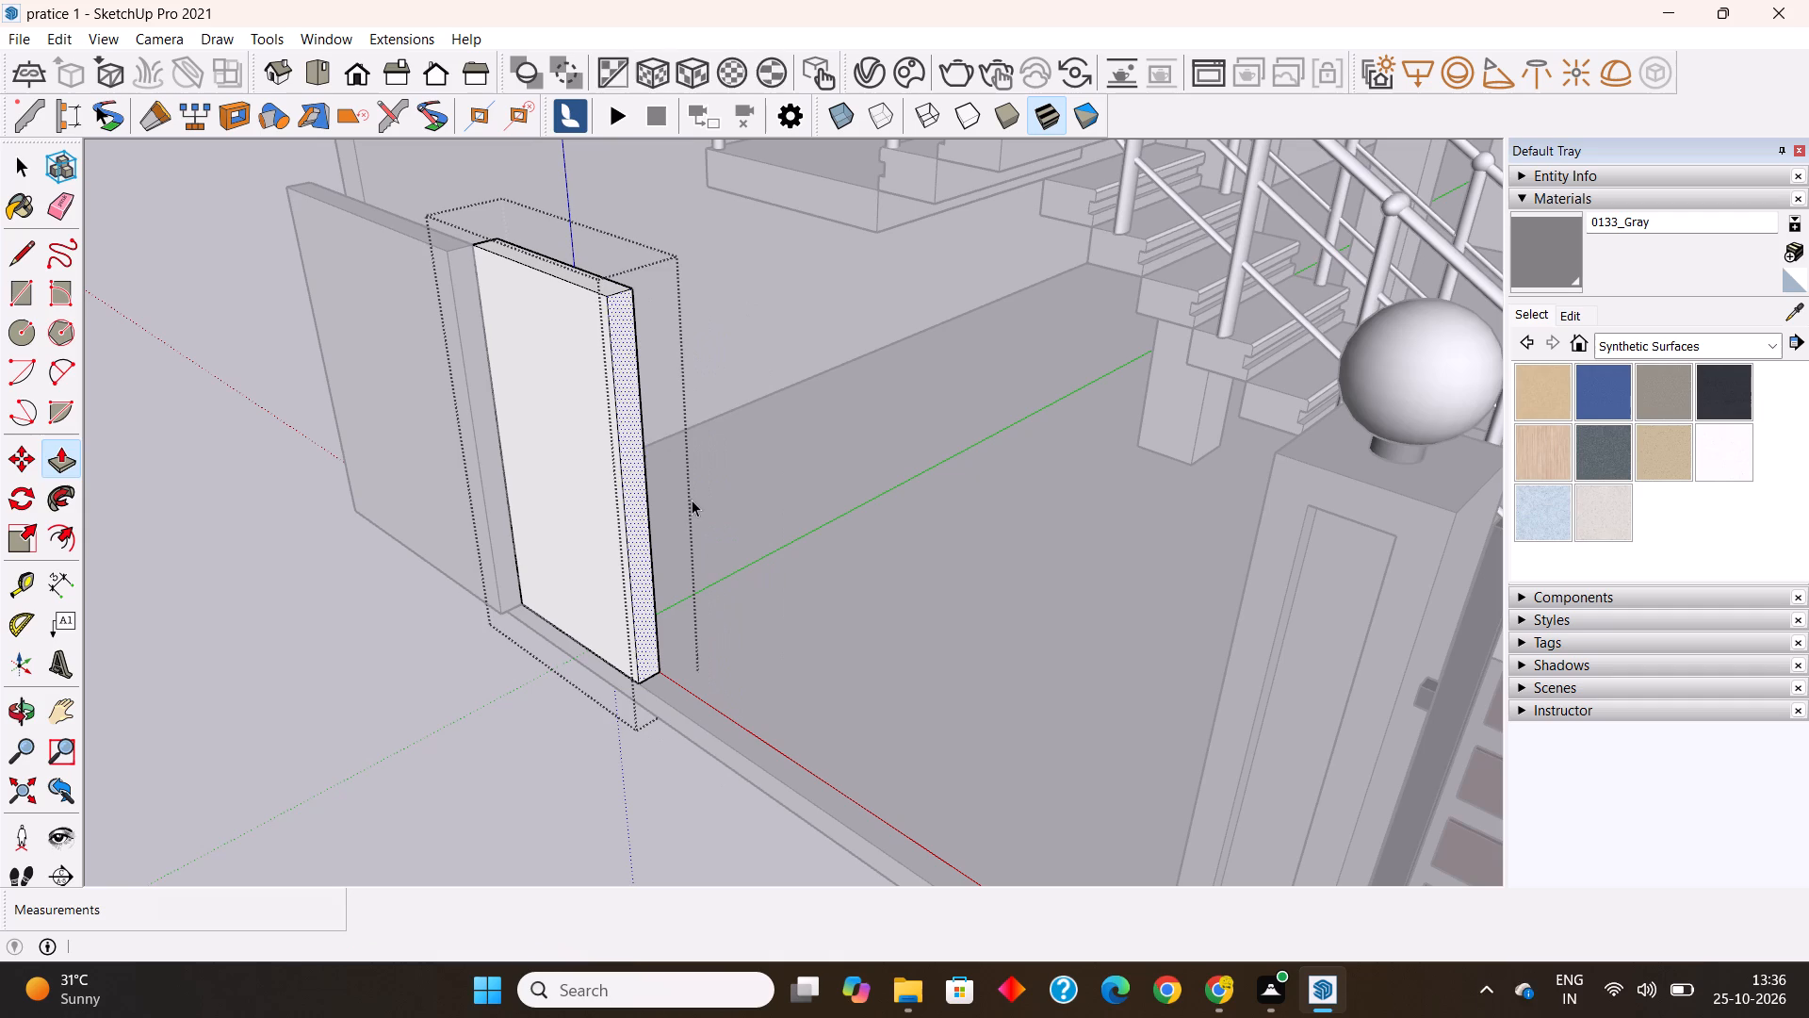
left_click(526, 718)
Inside the narrow set-back panel's group, raise the top face by 6".
scroll(542, 694, "down", 4)
middle_click_drag(612, 727, 986, 679)
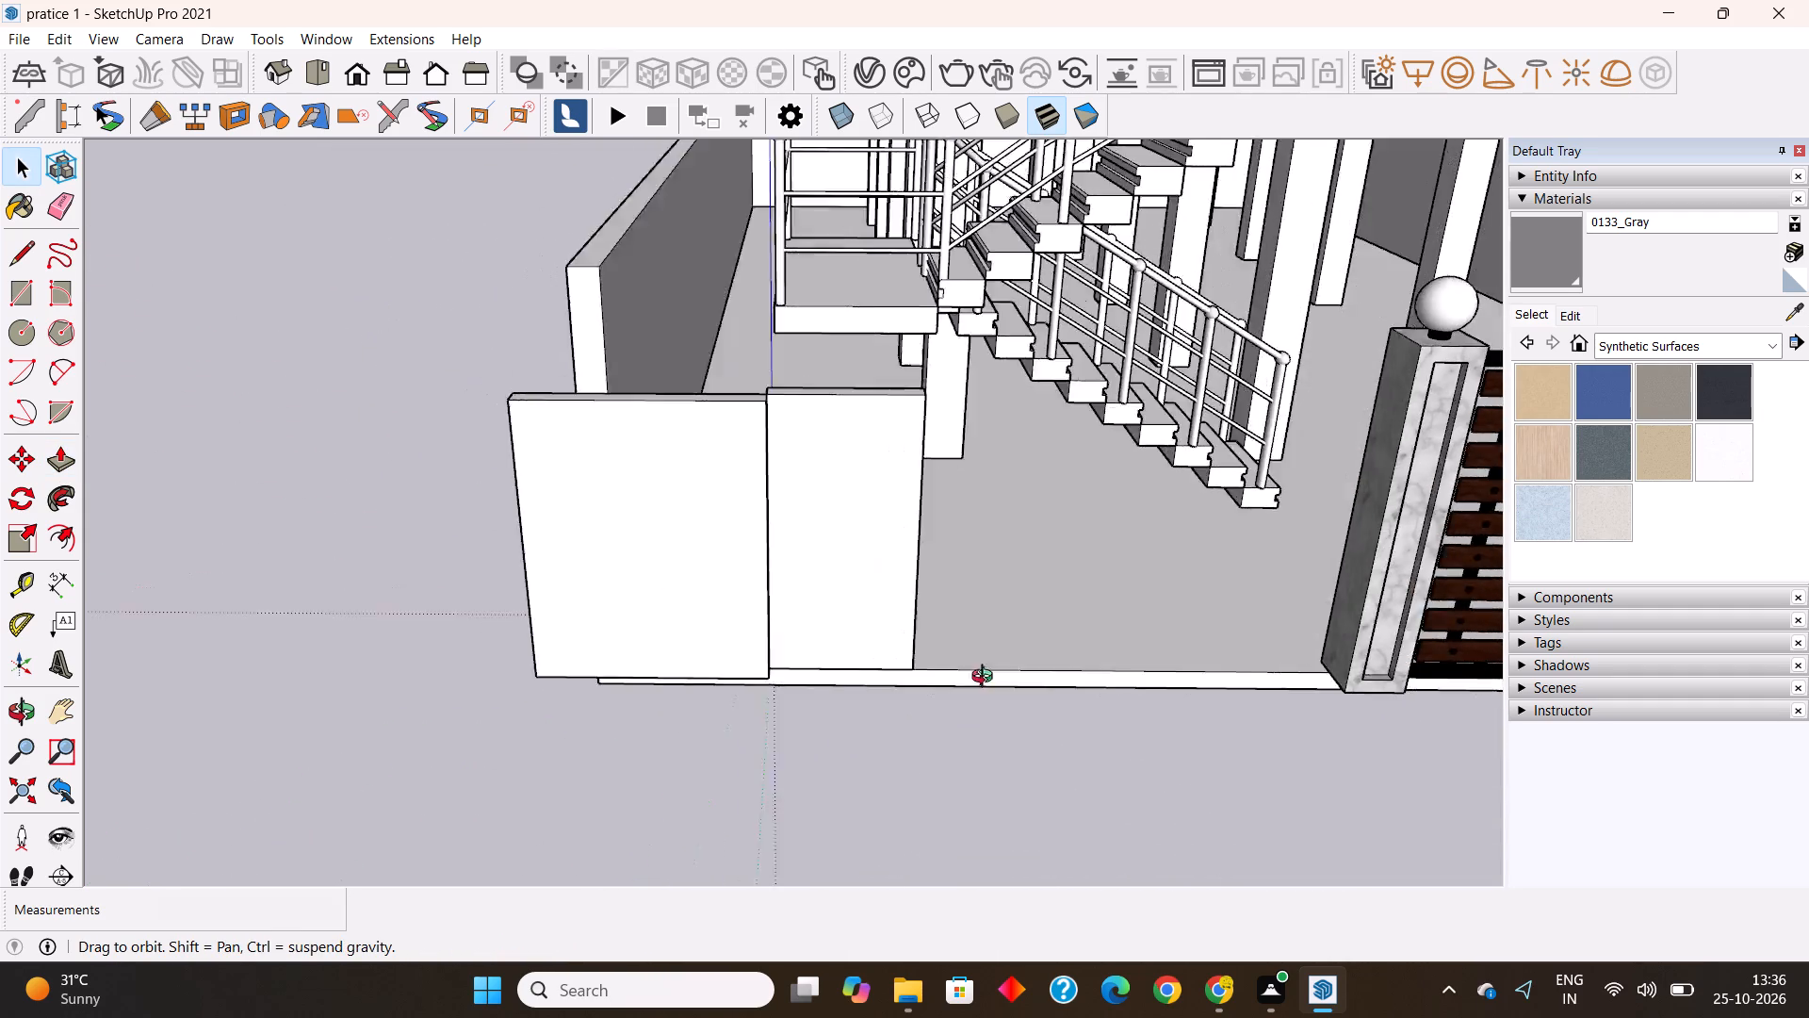
middle_click_drag(986, 679, 1555, 911)
scroll(1204, 492, "up", 5)
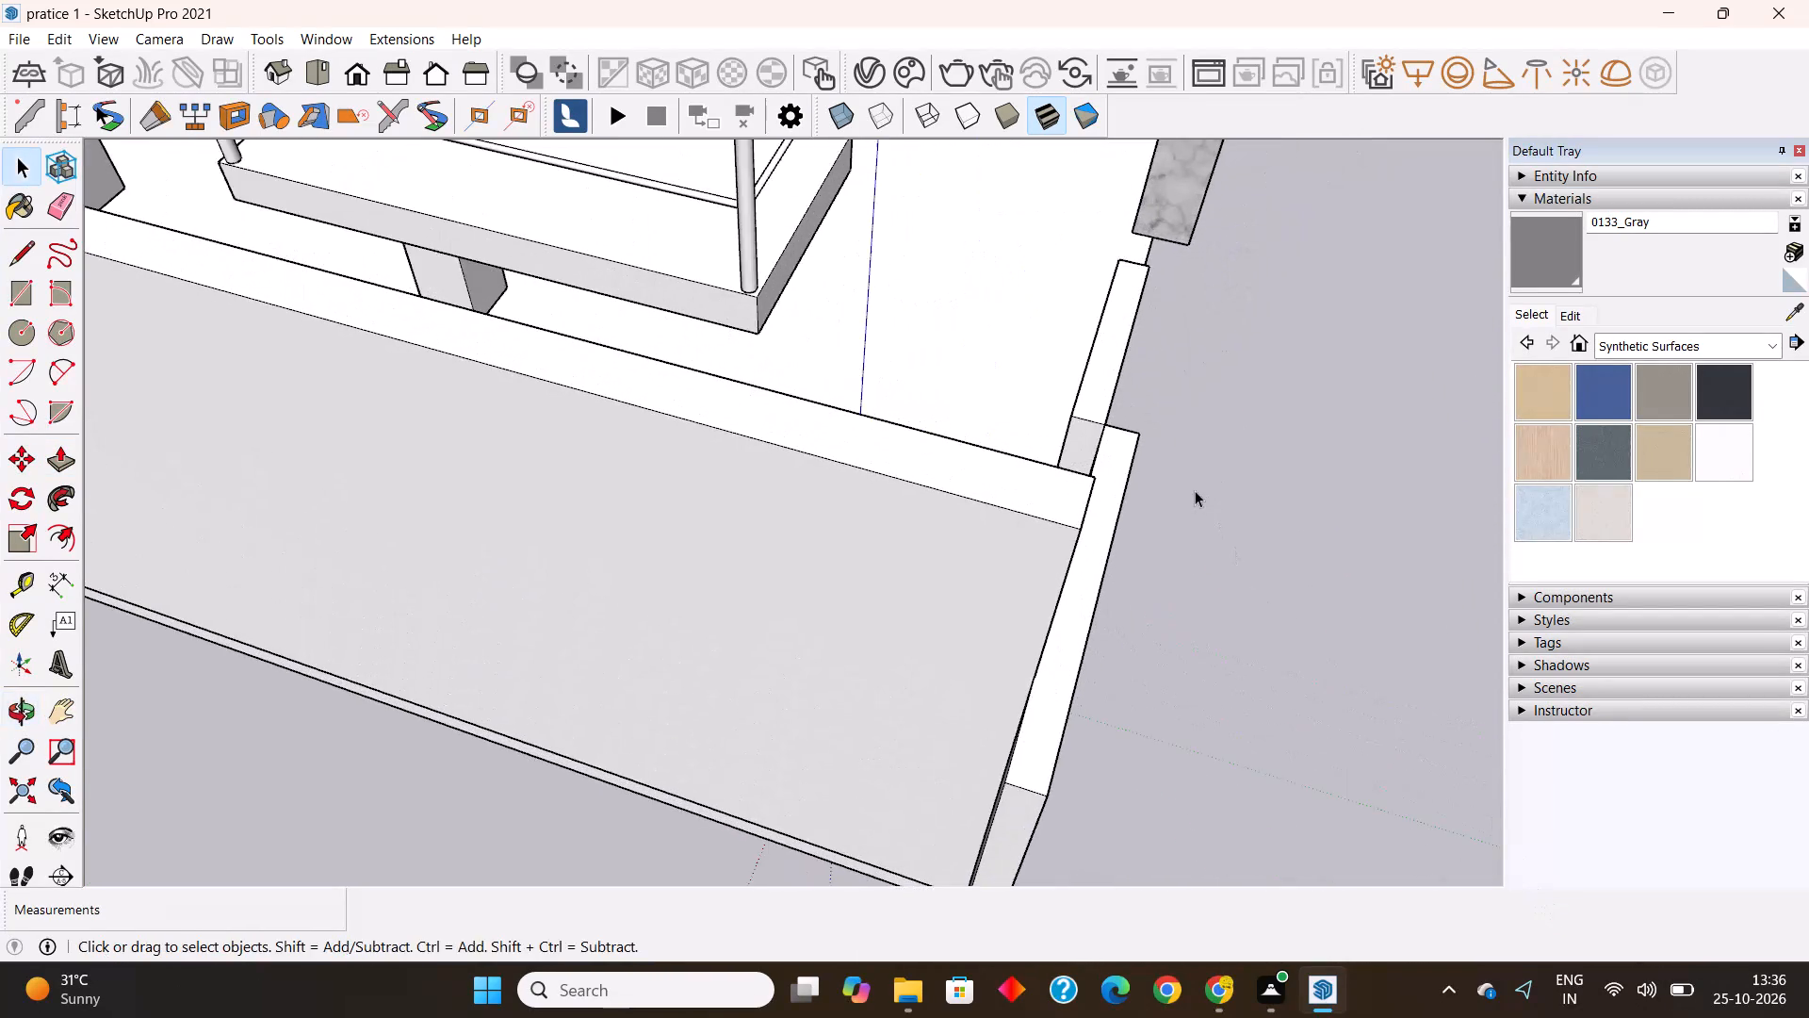
middle_click_drag(1186, 489, 801, 353)
double_click(1061, 489)
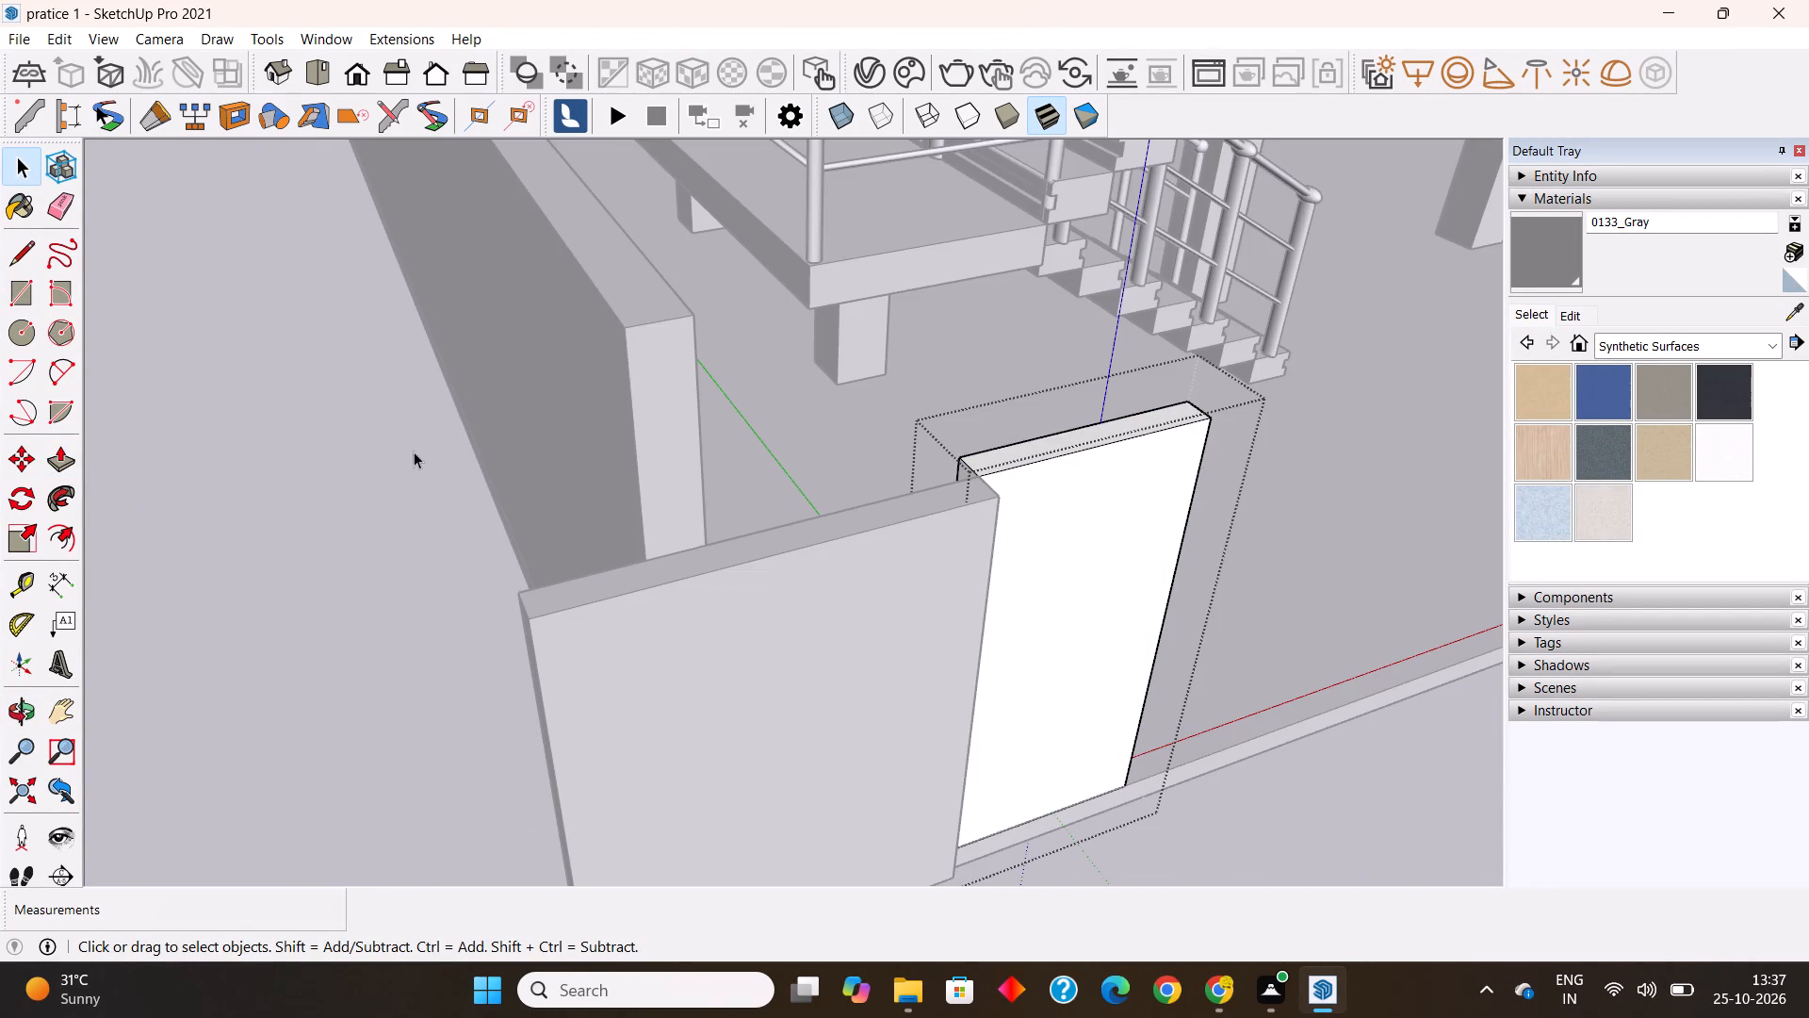
left_click(57, 452)
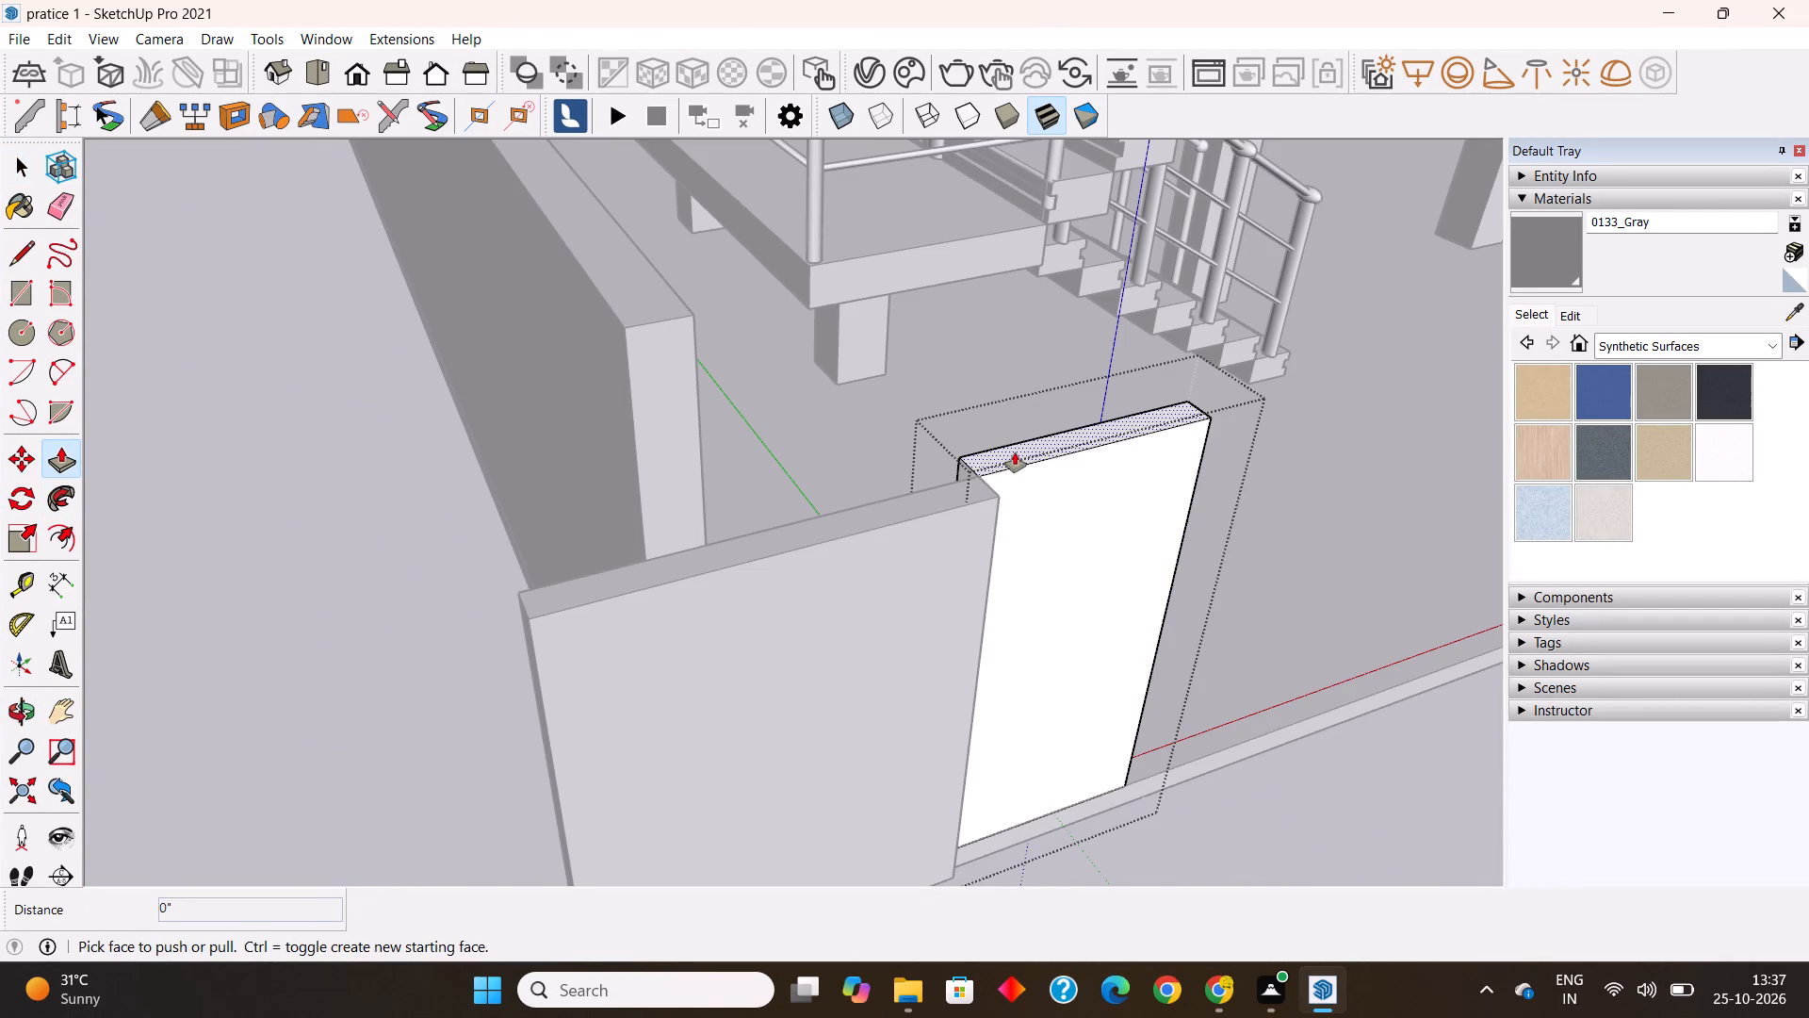
left_click(1015, 452)
type("6\"")
key("Return")
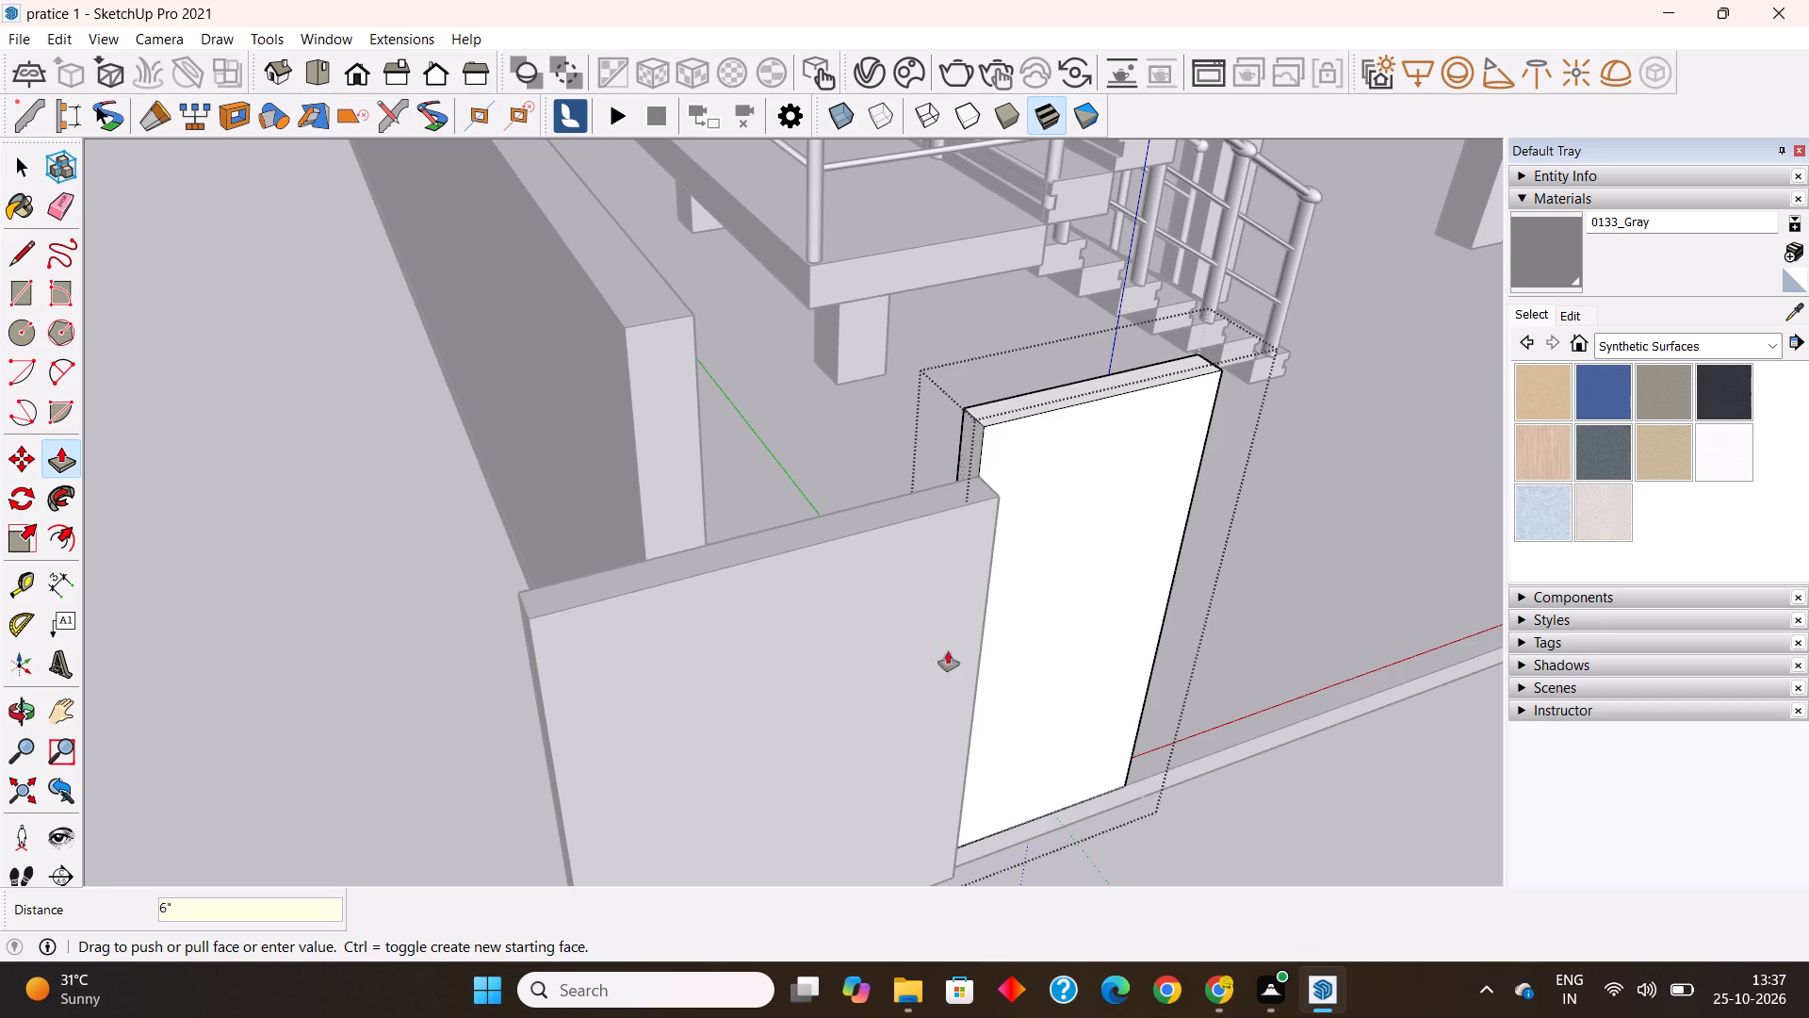
Extend the set-back panel's corner-side end face by 6" behind the corner panel, and close the group.
middle_click_drag(998, 608, 1049, 586)
left_click(1003, 417)
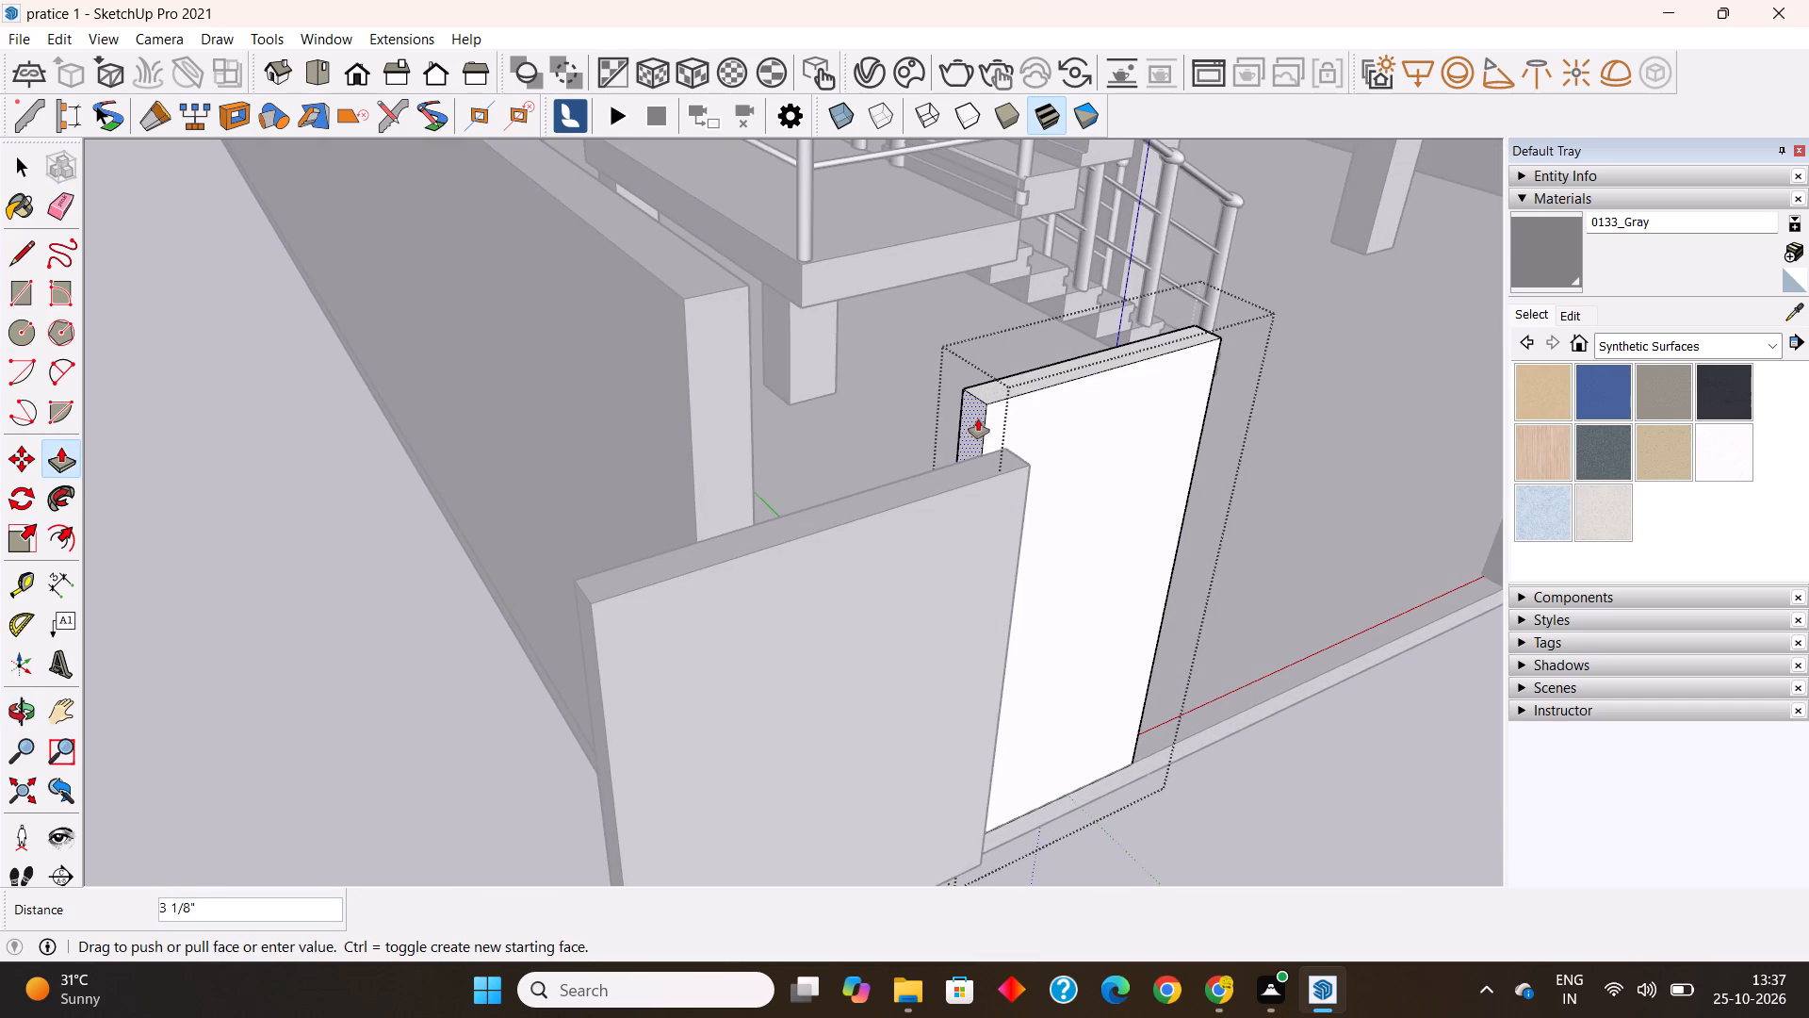
type("6\"")
key("Return")
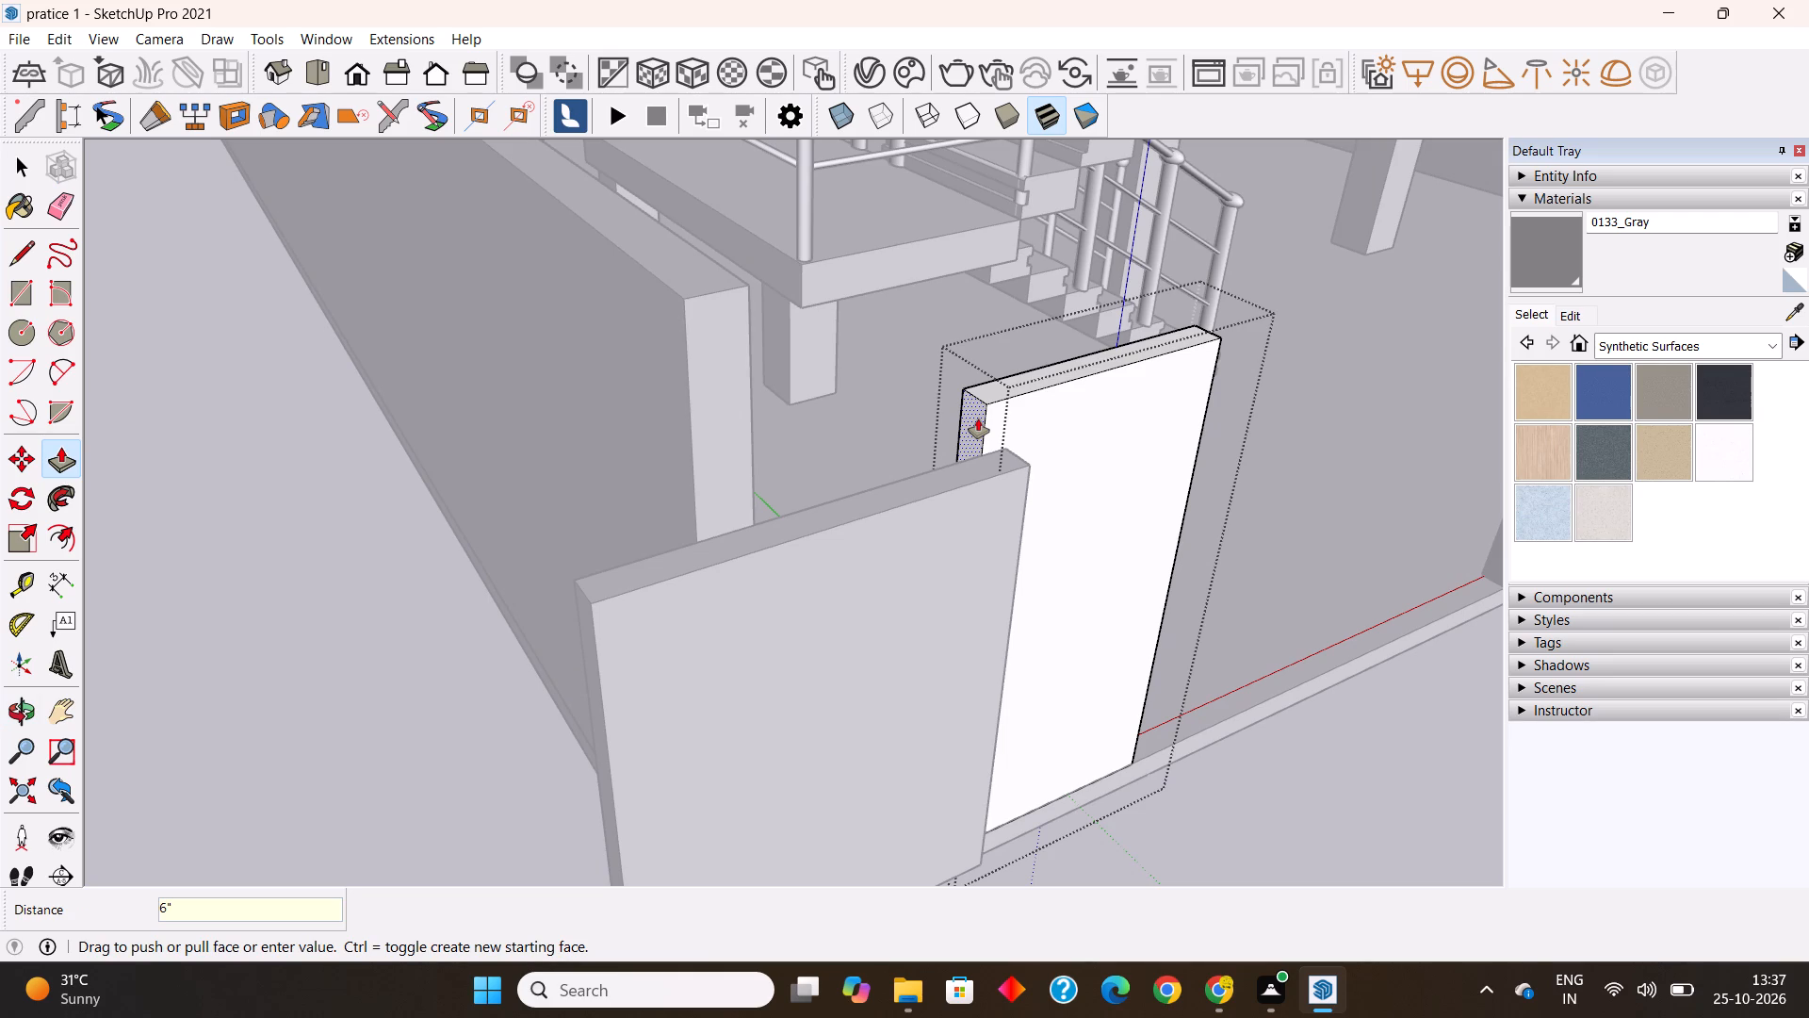
key("space")
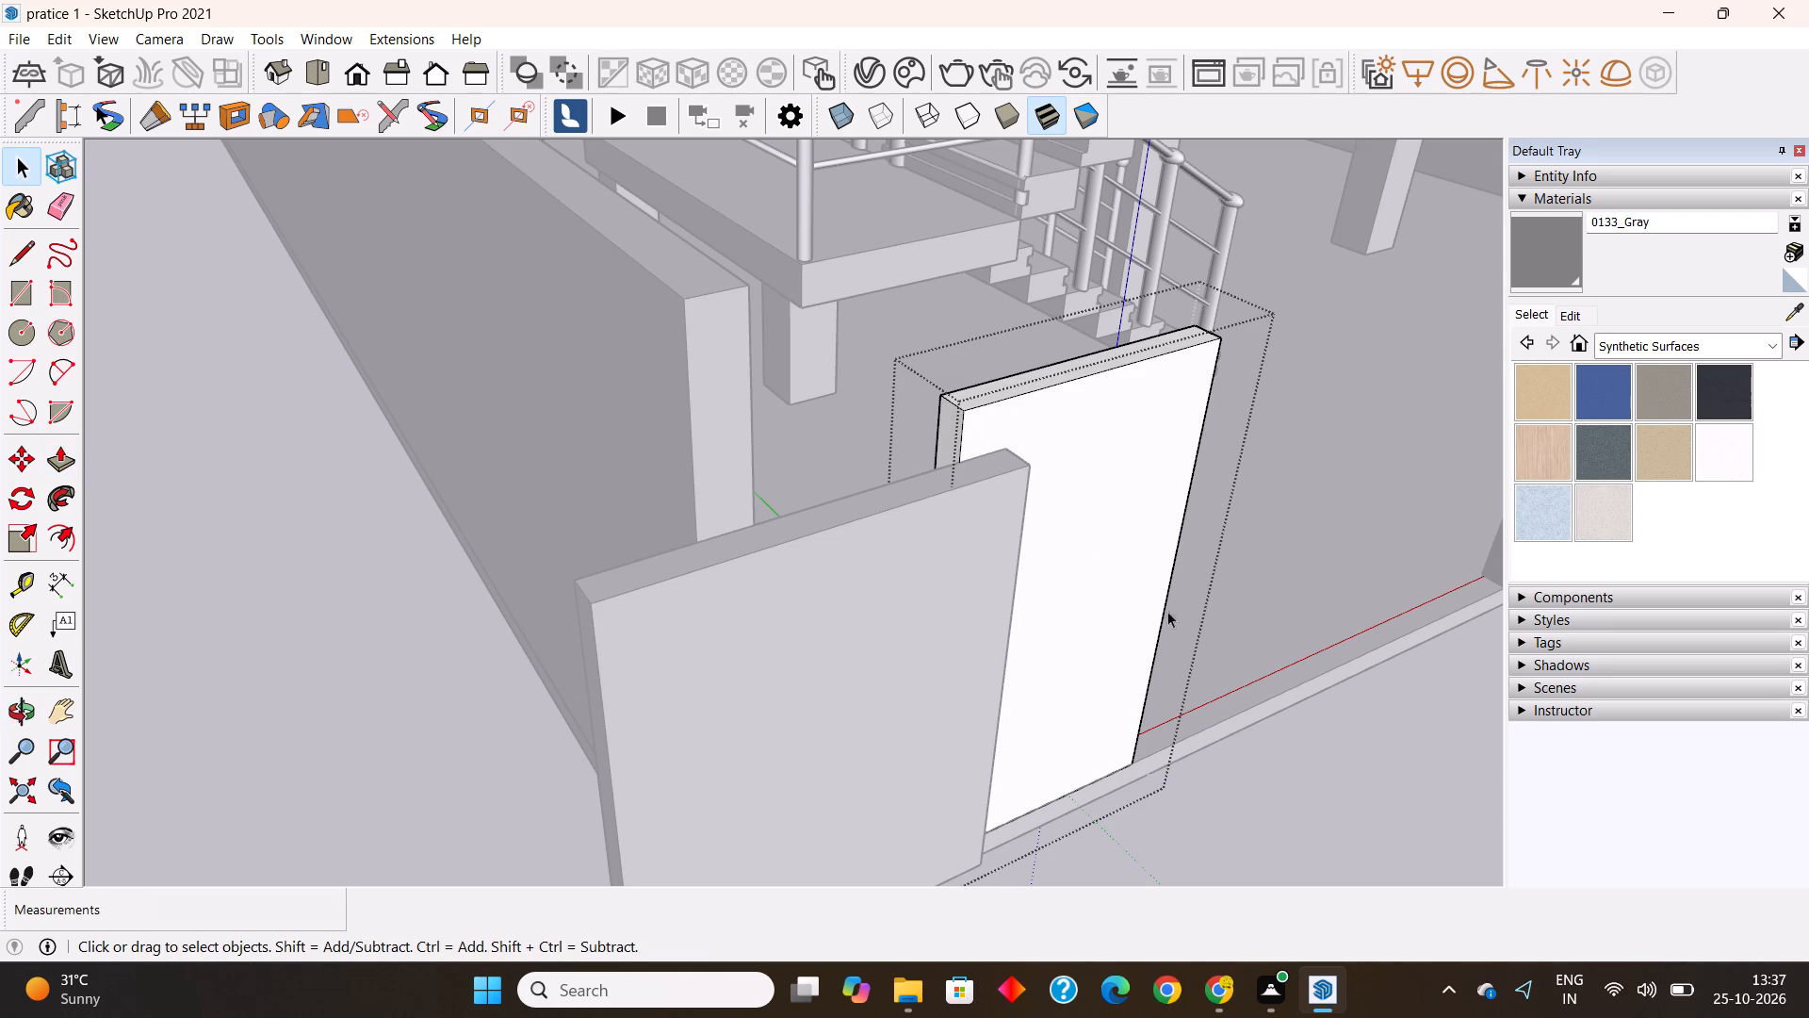
left_click(1315, 809)
Copy the corner panel along the front edge, from its outer bottom corner to the set-back panel's gate-side bottom corner.
scroll(1002, 438, "down", 7)
middle_click_drag(1034, 631, 937, 556)
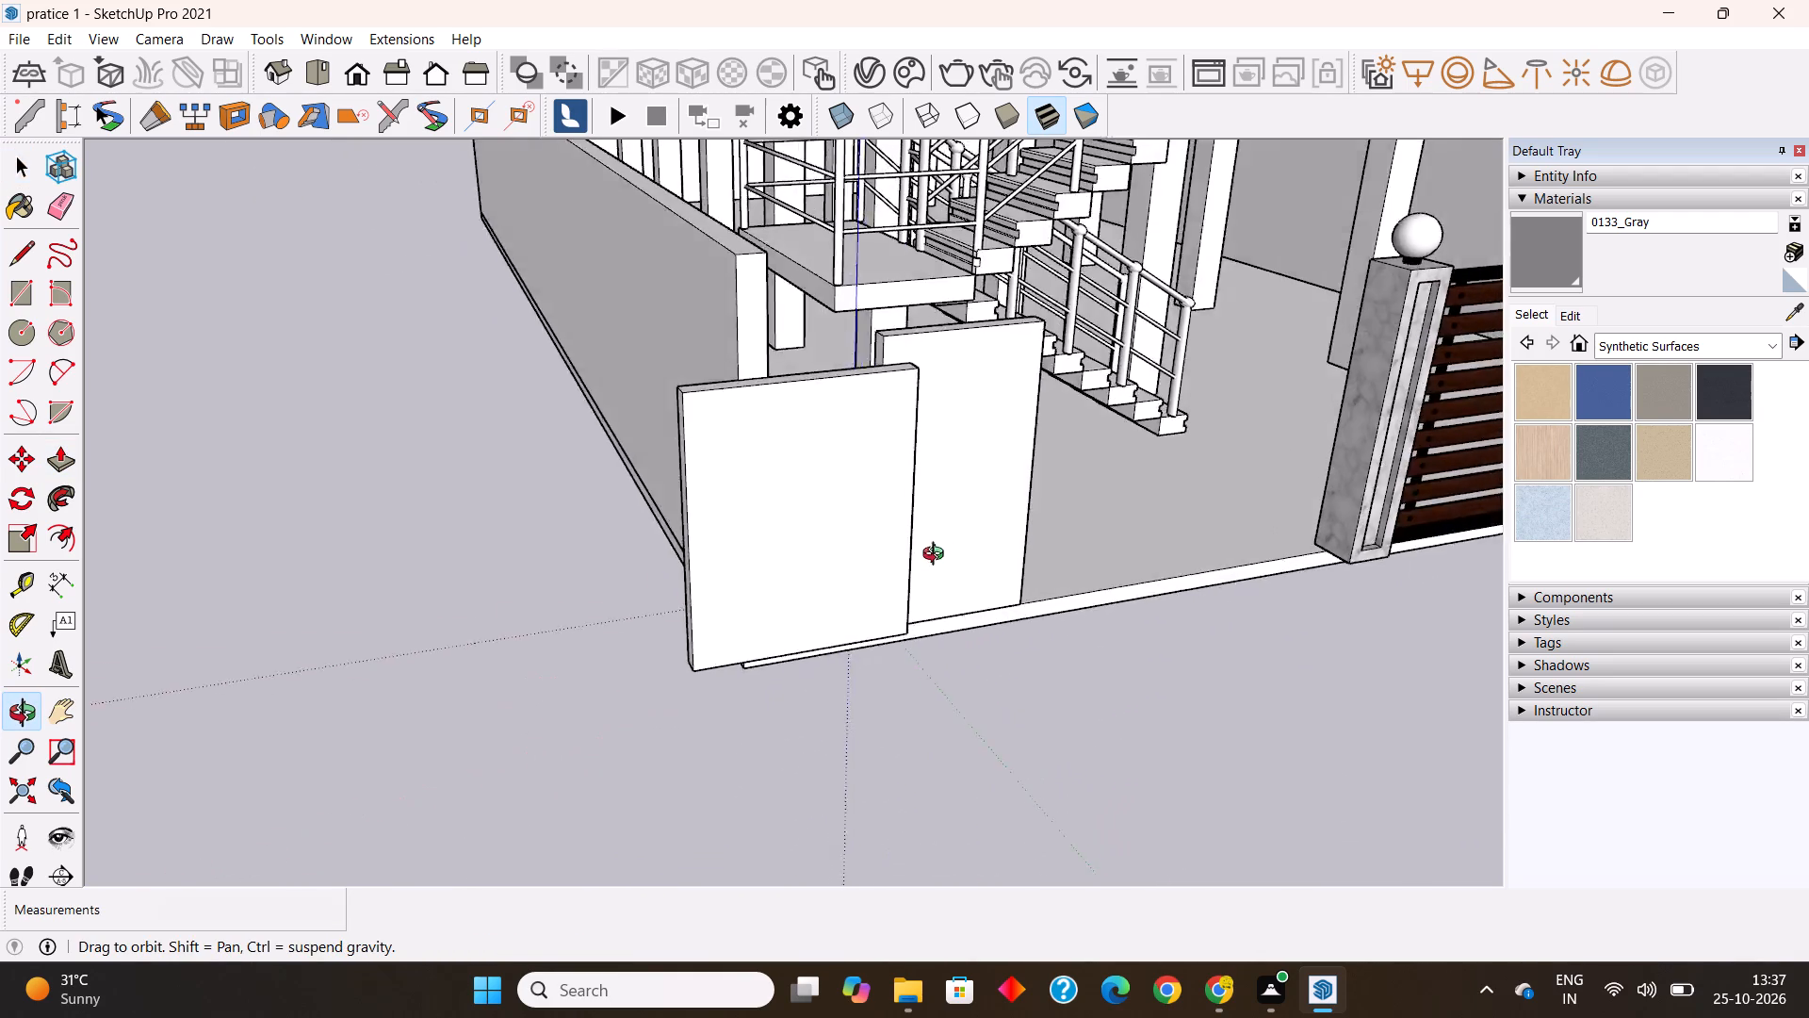
middle_click_drag(937, 556, 667, 555)
left_click(507, 505)
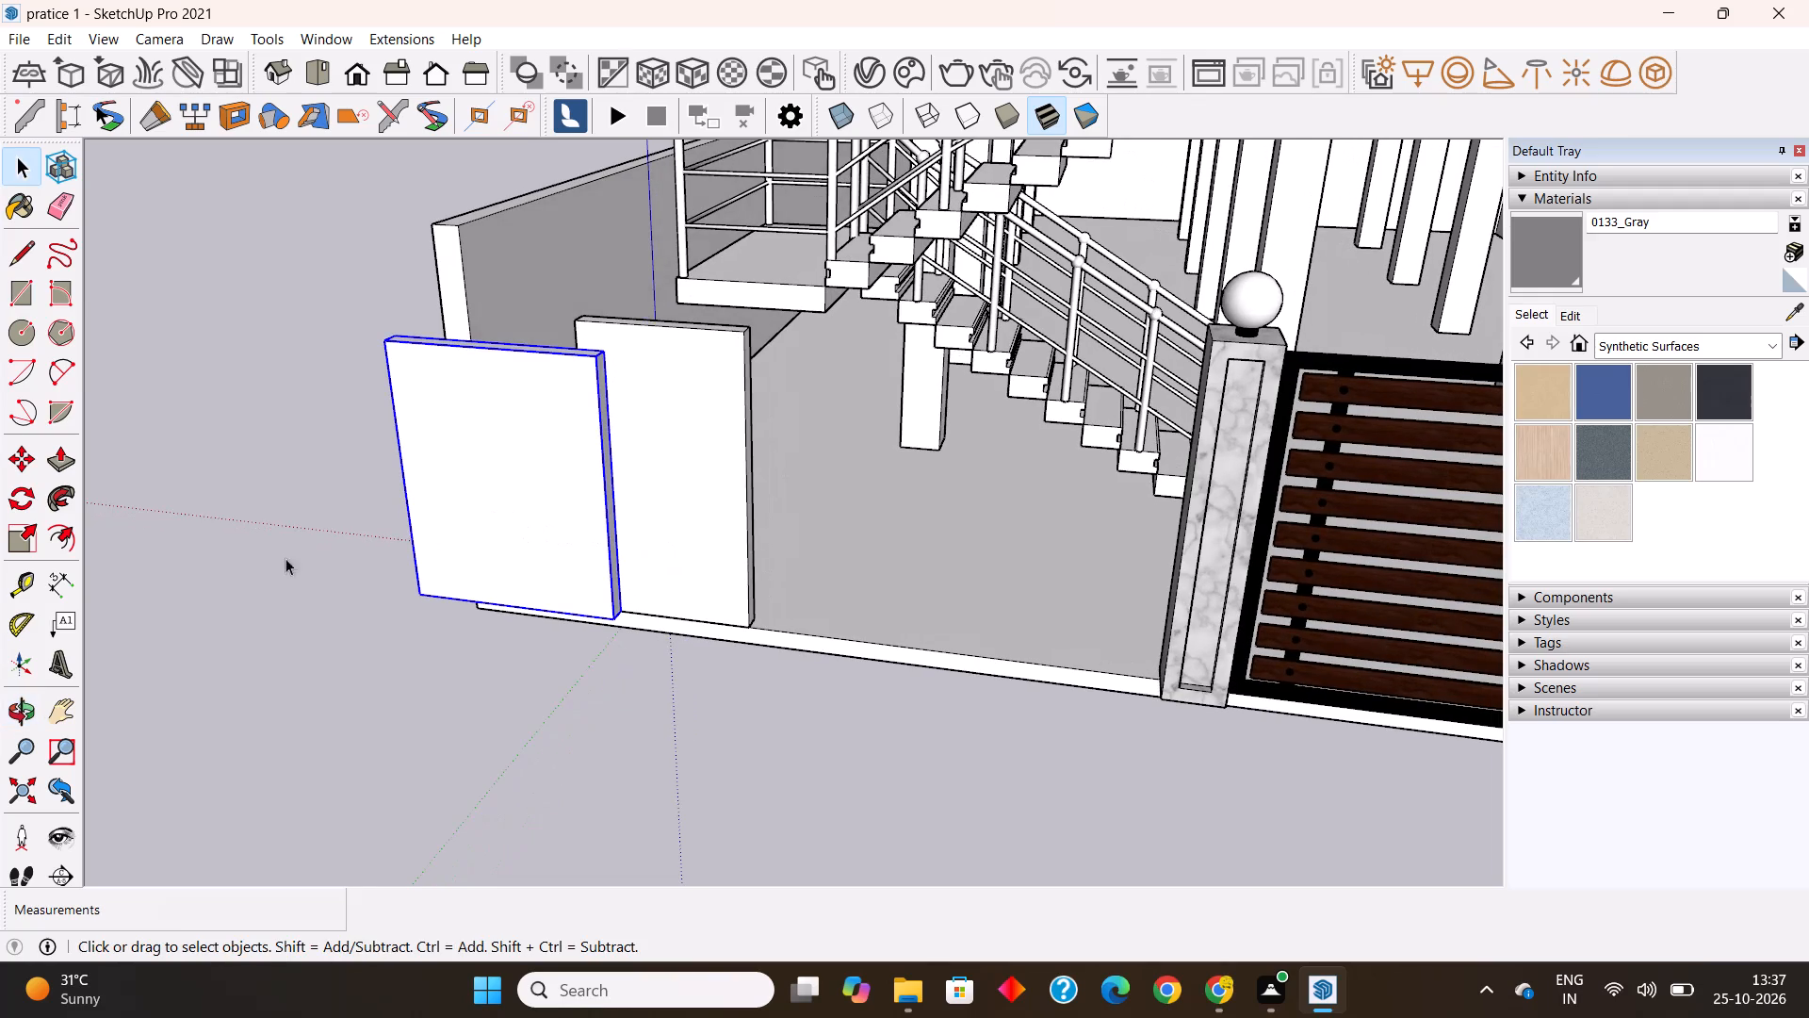
left_click(21, 461)
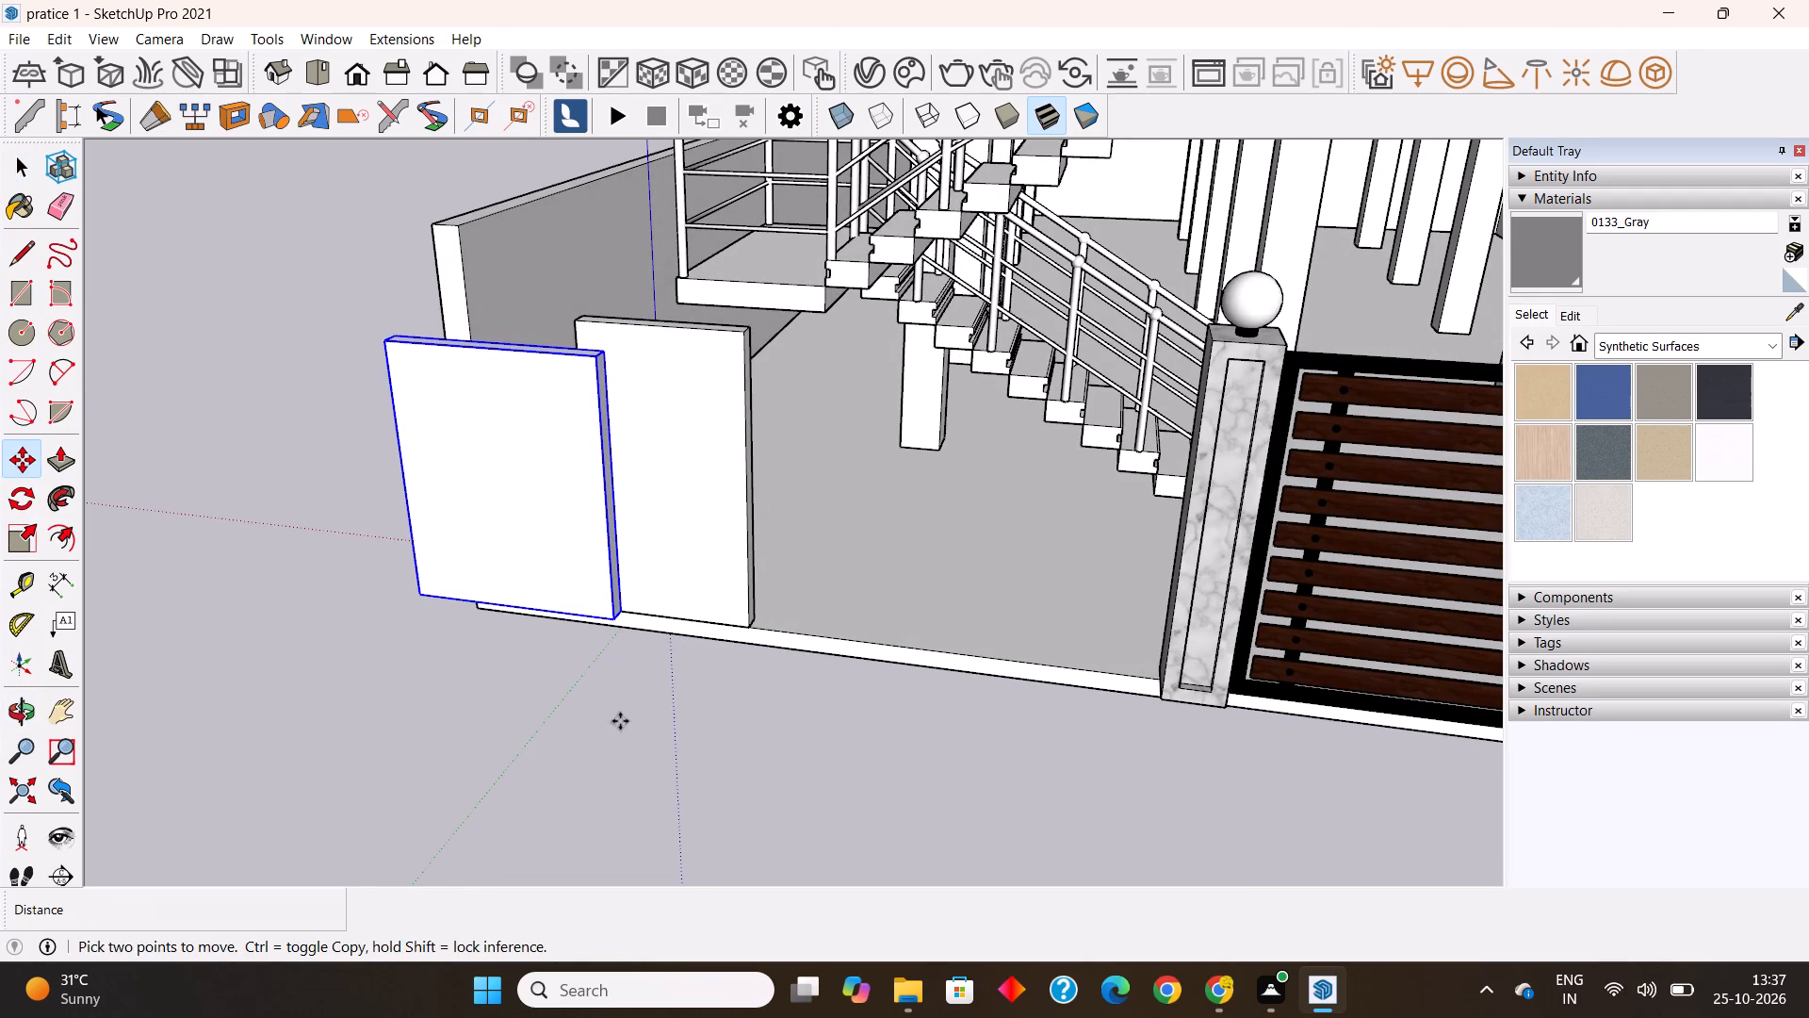
middle_click_drag(604, 698, 1018, 674)
left_click(948, 608)
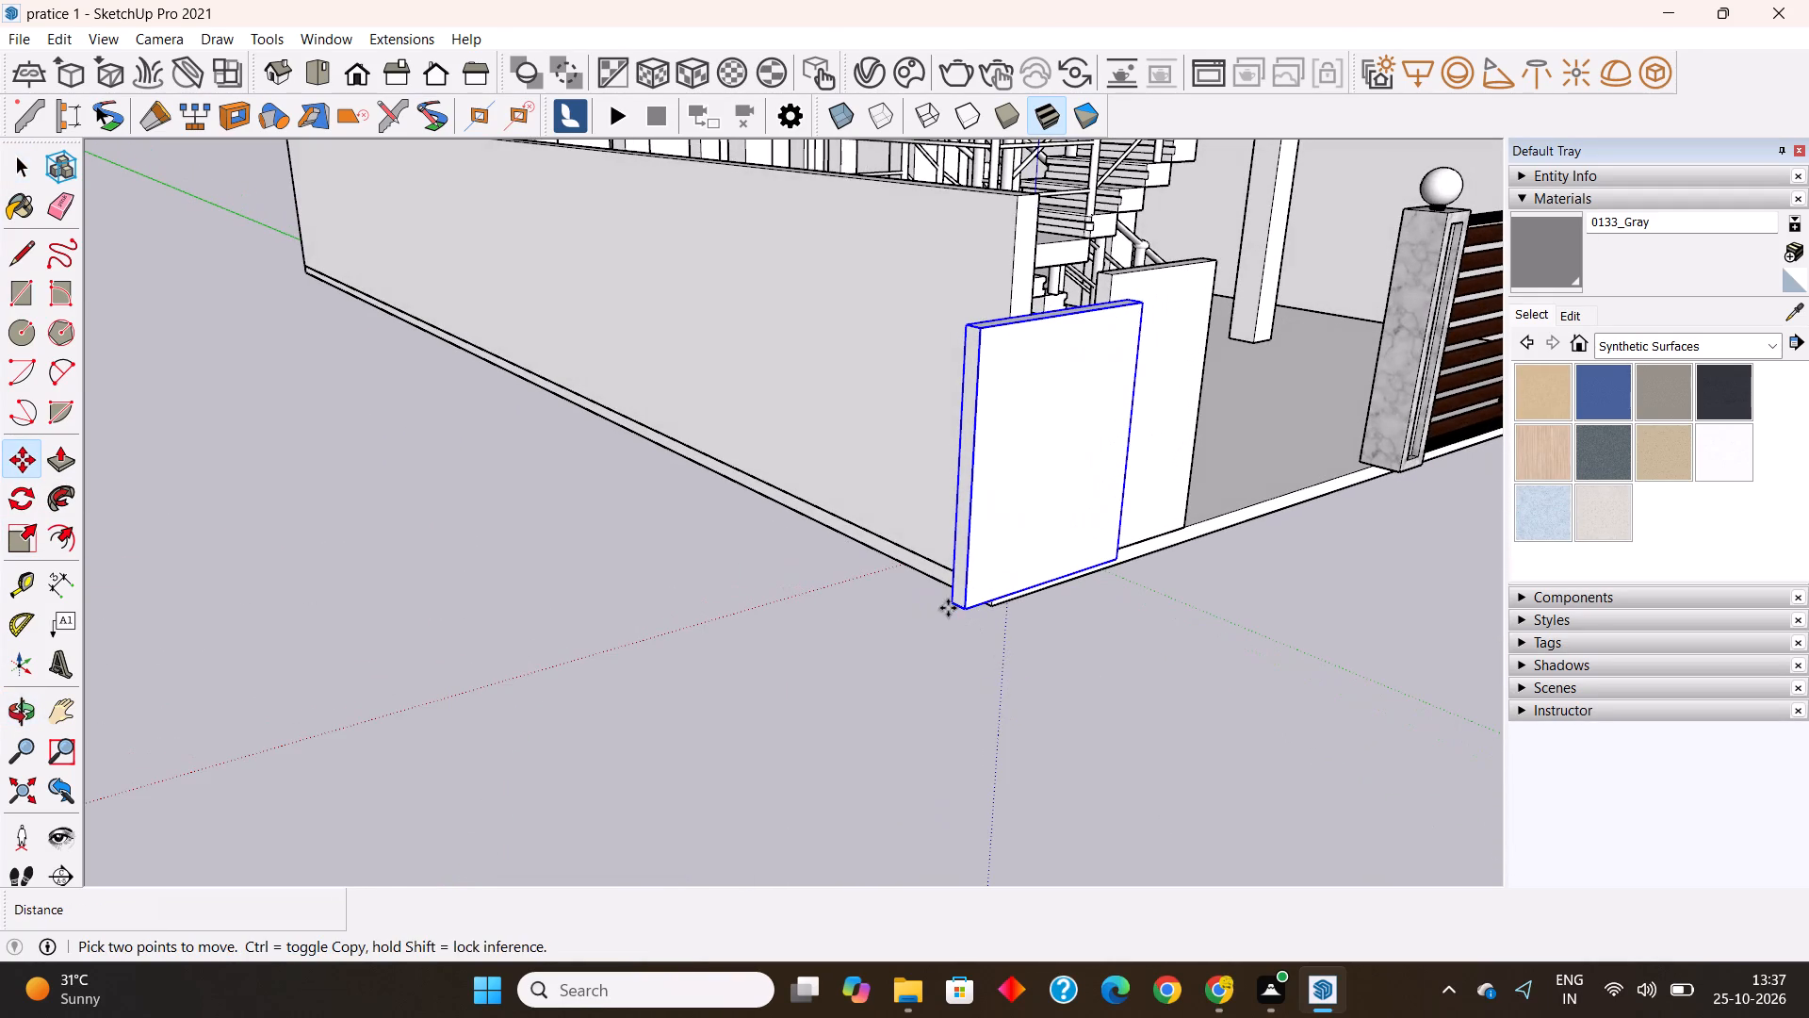
middle_click_drag(1140, 596, 735, 649)
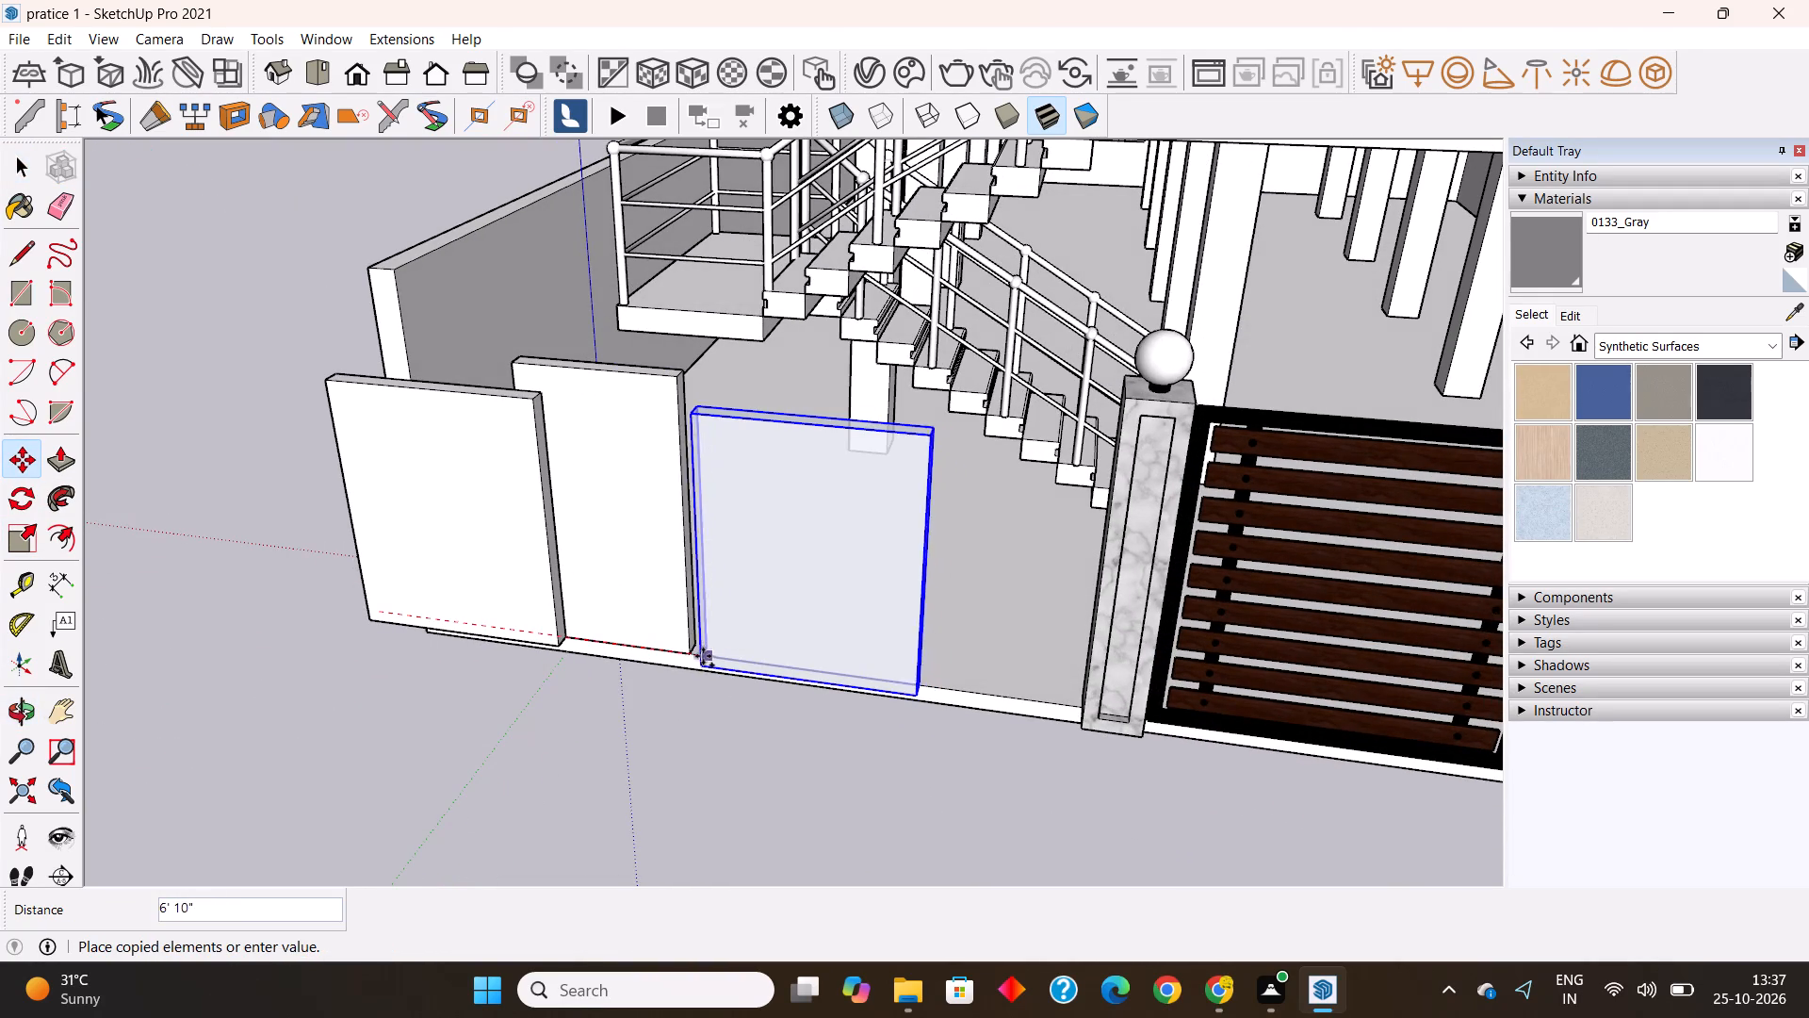
left_click(690, 655)
middle_click_drag(681, 700, 980, 632)
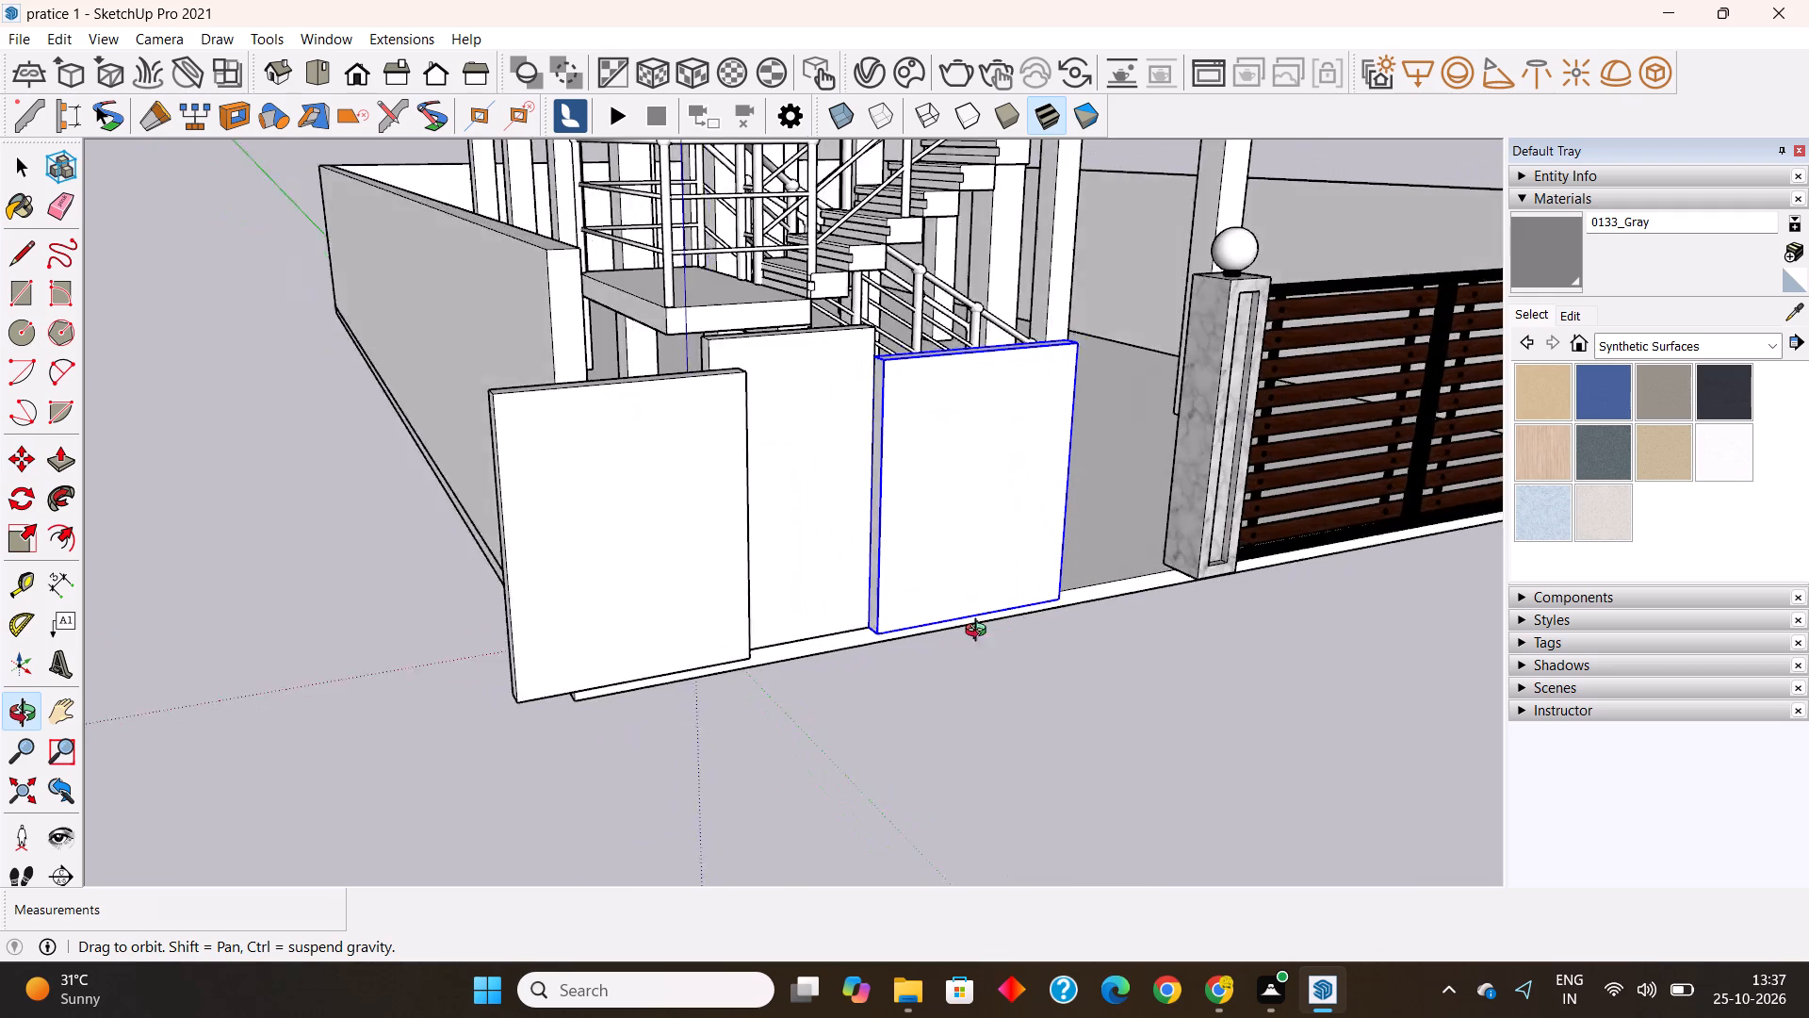
middle_click_drag(980, 632, 537, 681)
key("space")
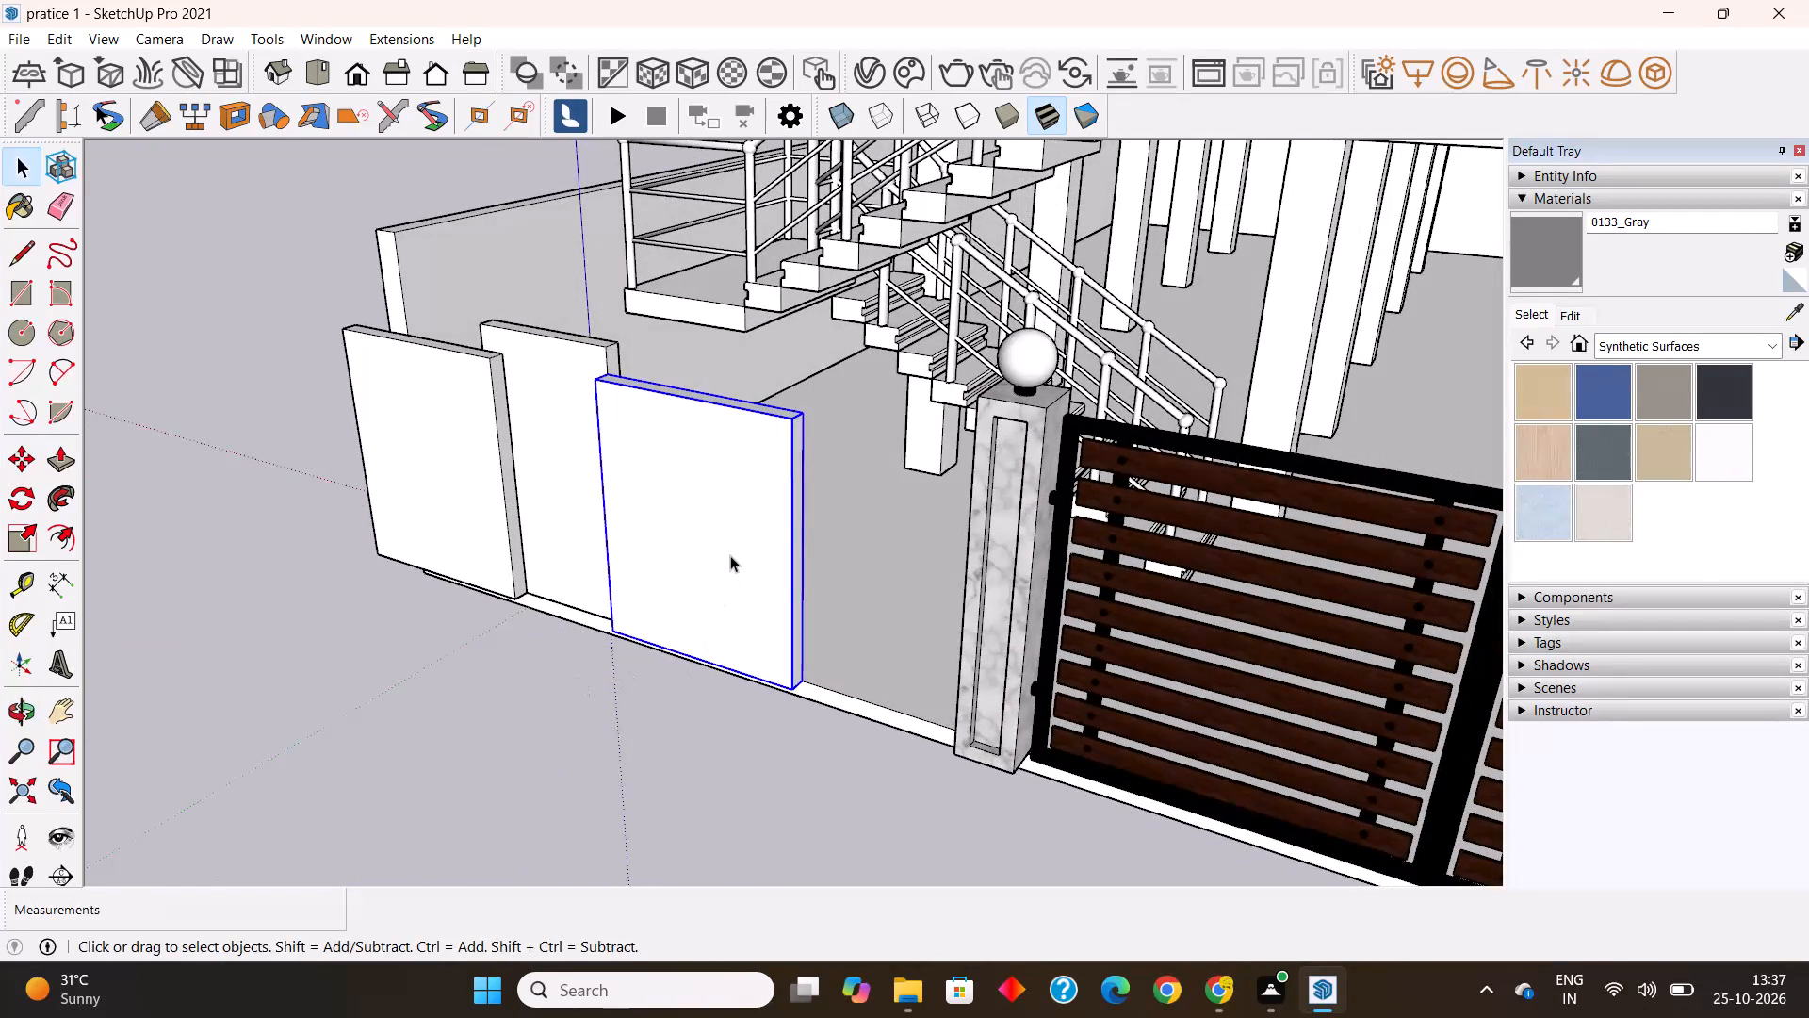
Inside the new front panel's group, push the gate-side end face in by 1.5', and close the group.
double_click(729, 537)
left_click(60, 453)
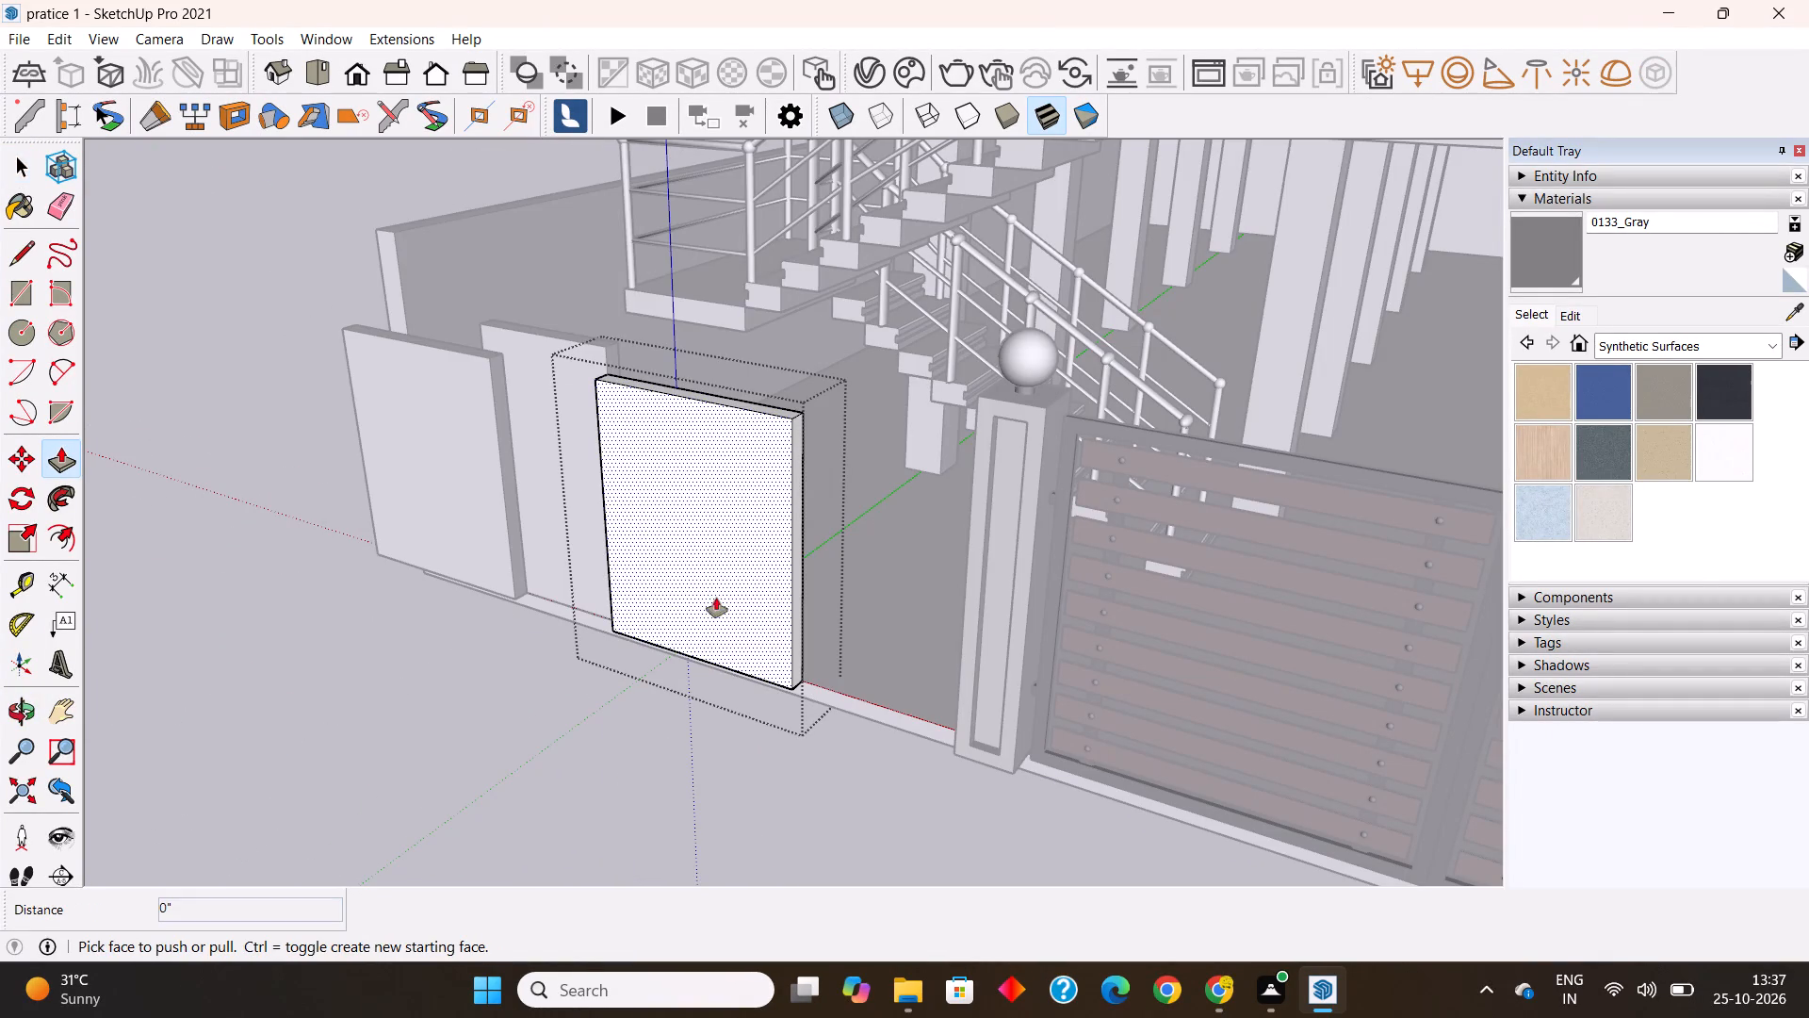
left_click(800, 574)
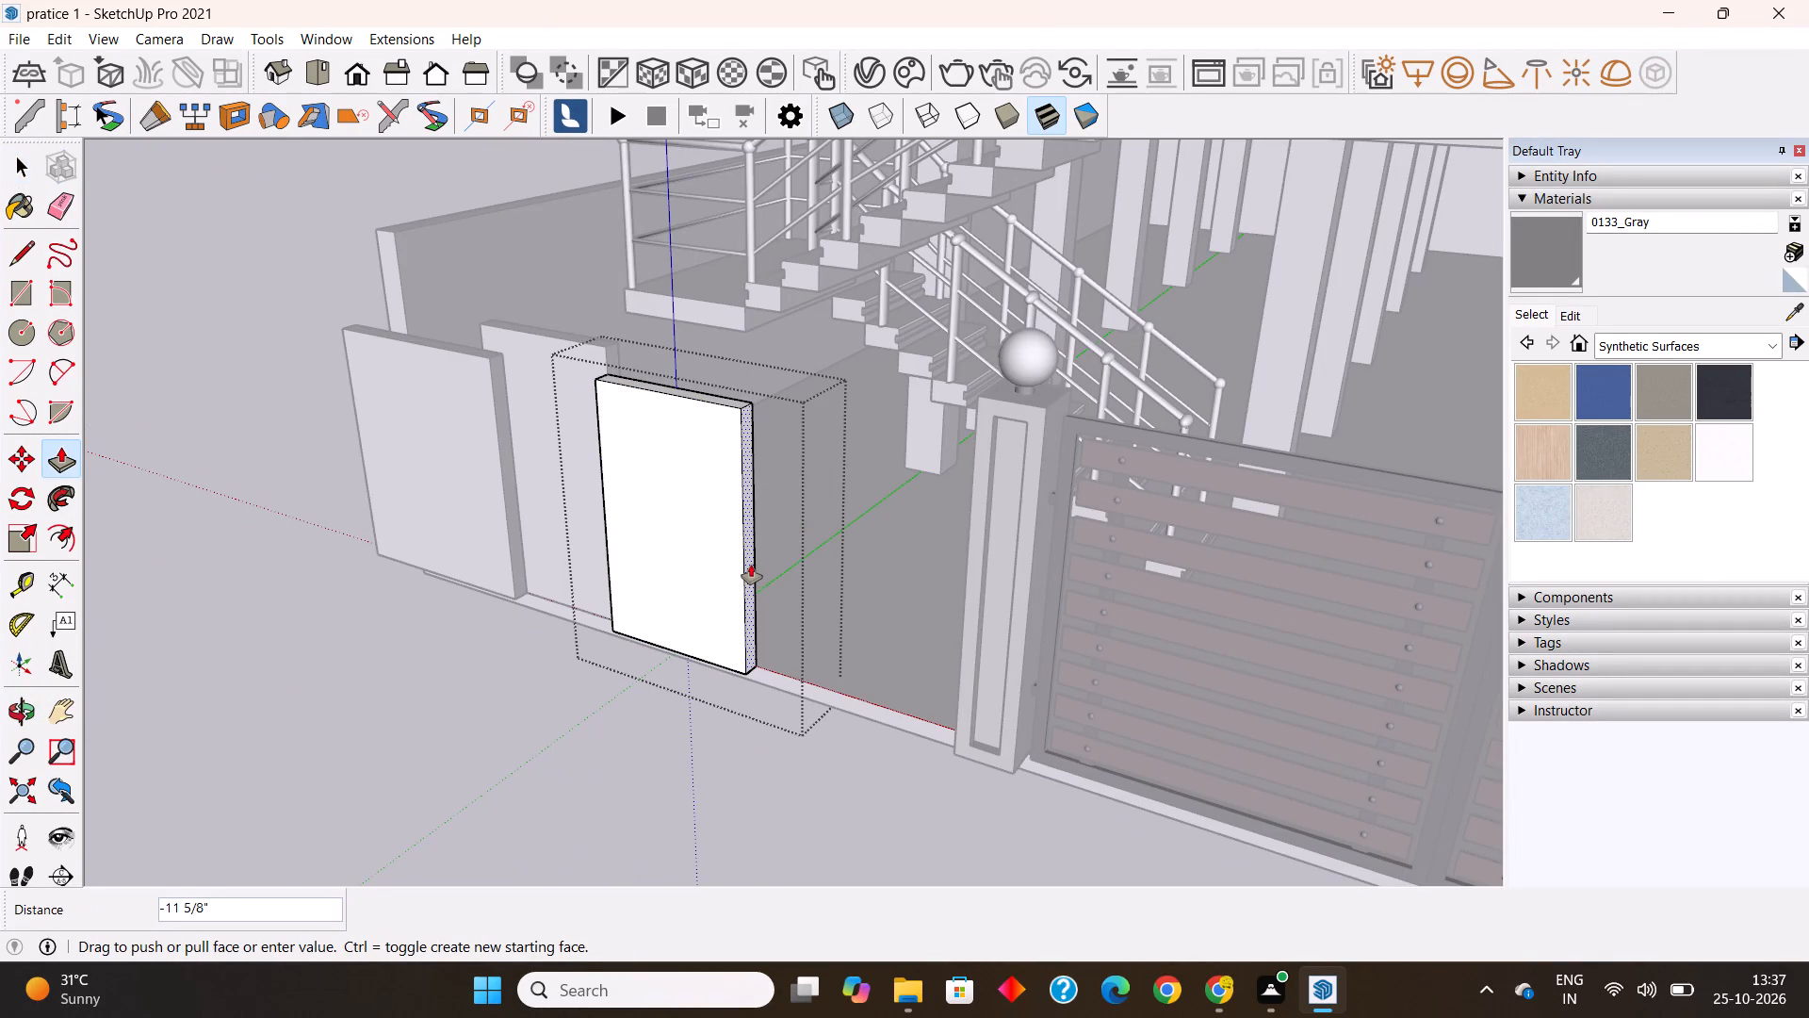
type("1.5'")
key("Return")
key("space")
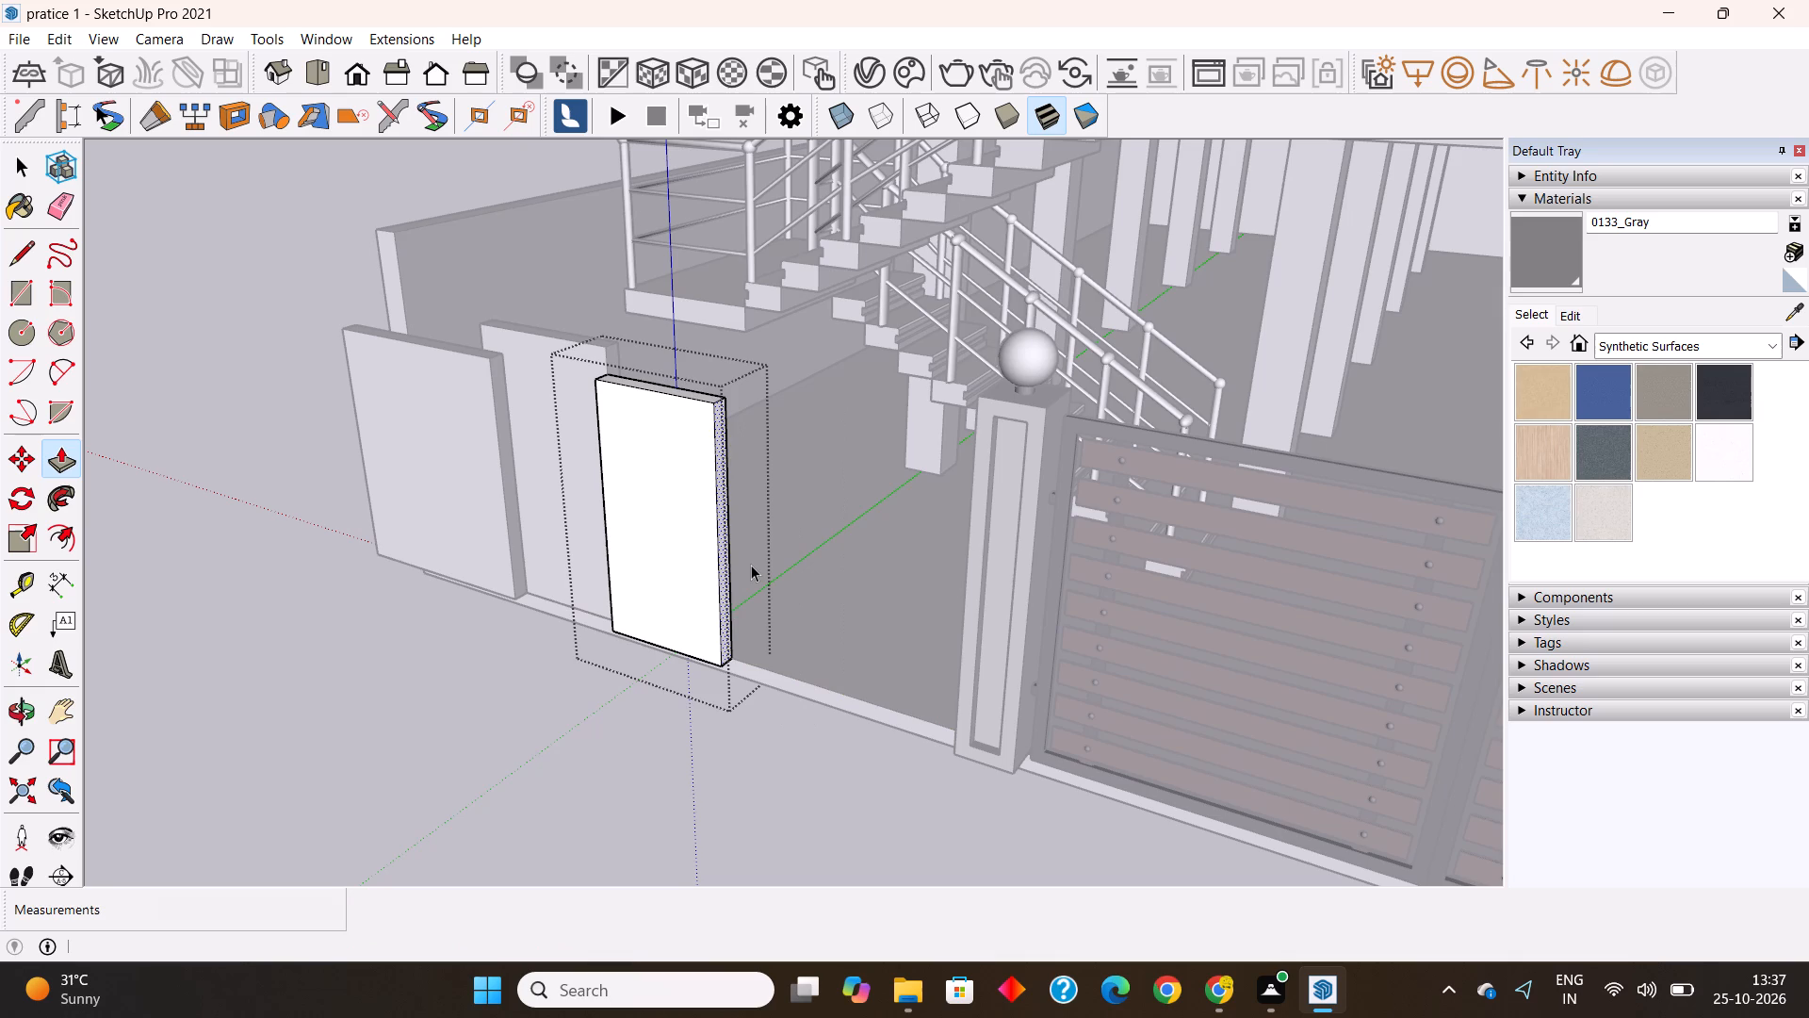
left_click(583, 793)
Extend the taller set-back panel's gate-side end face by 6" behind the new front panel, and close the group.
scroll(596, 362, "up", 5)
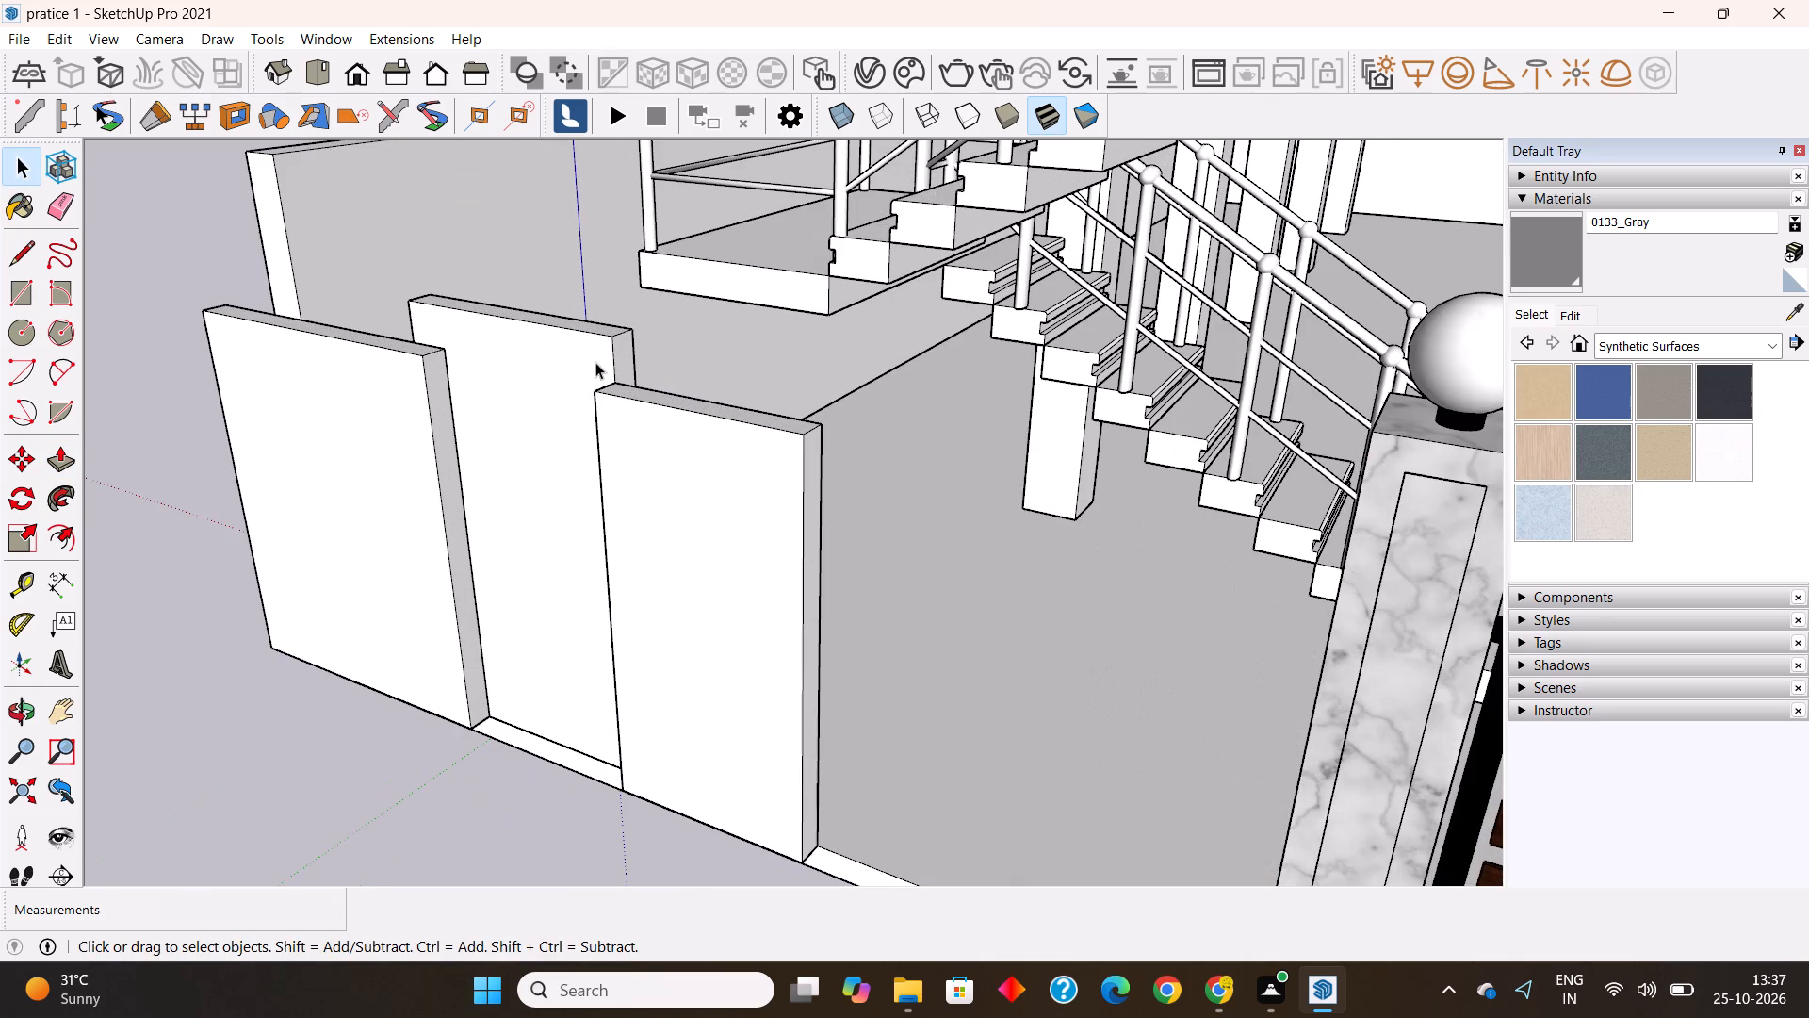
double_click(595, 360)
middle_click_drag(606, 403, 529, 439)
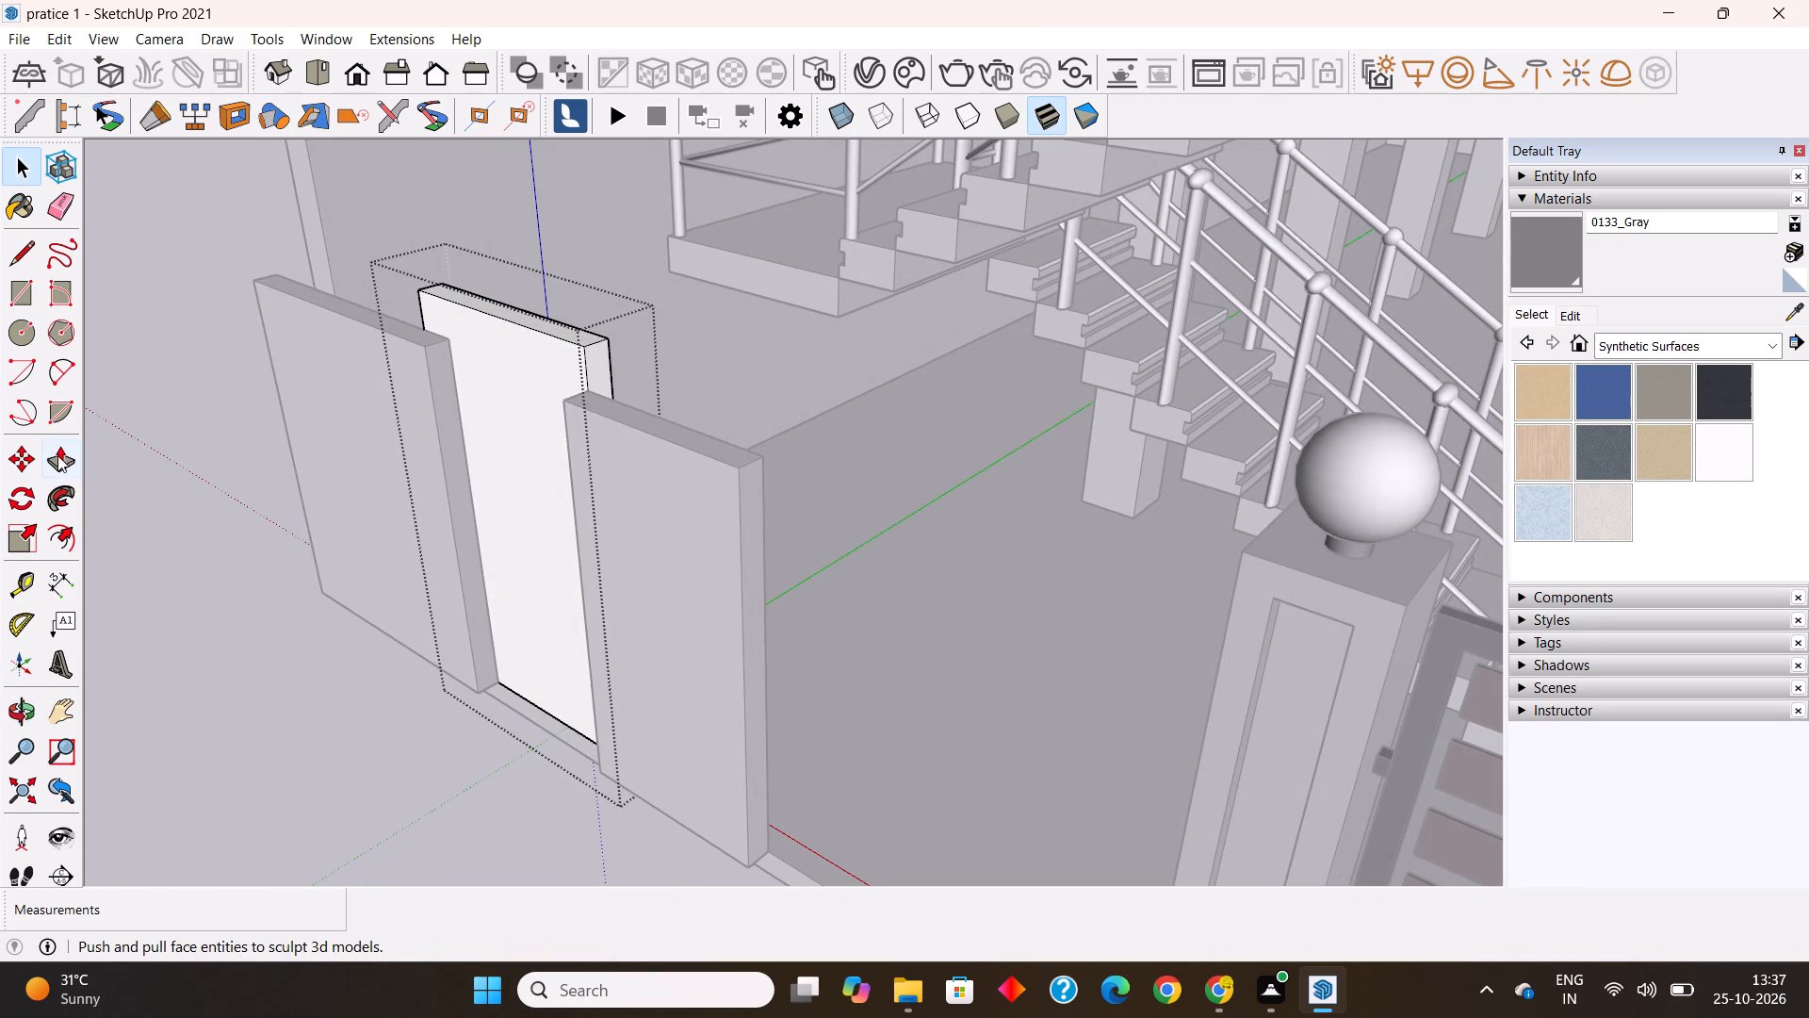
left_click(57, 454)
left_click(598, 370)
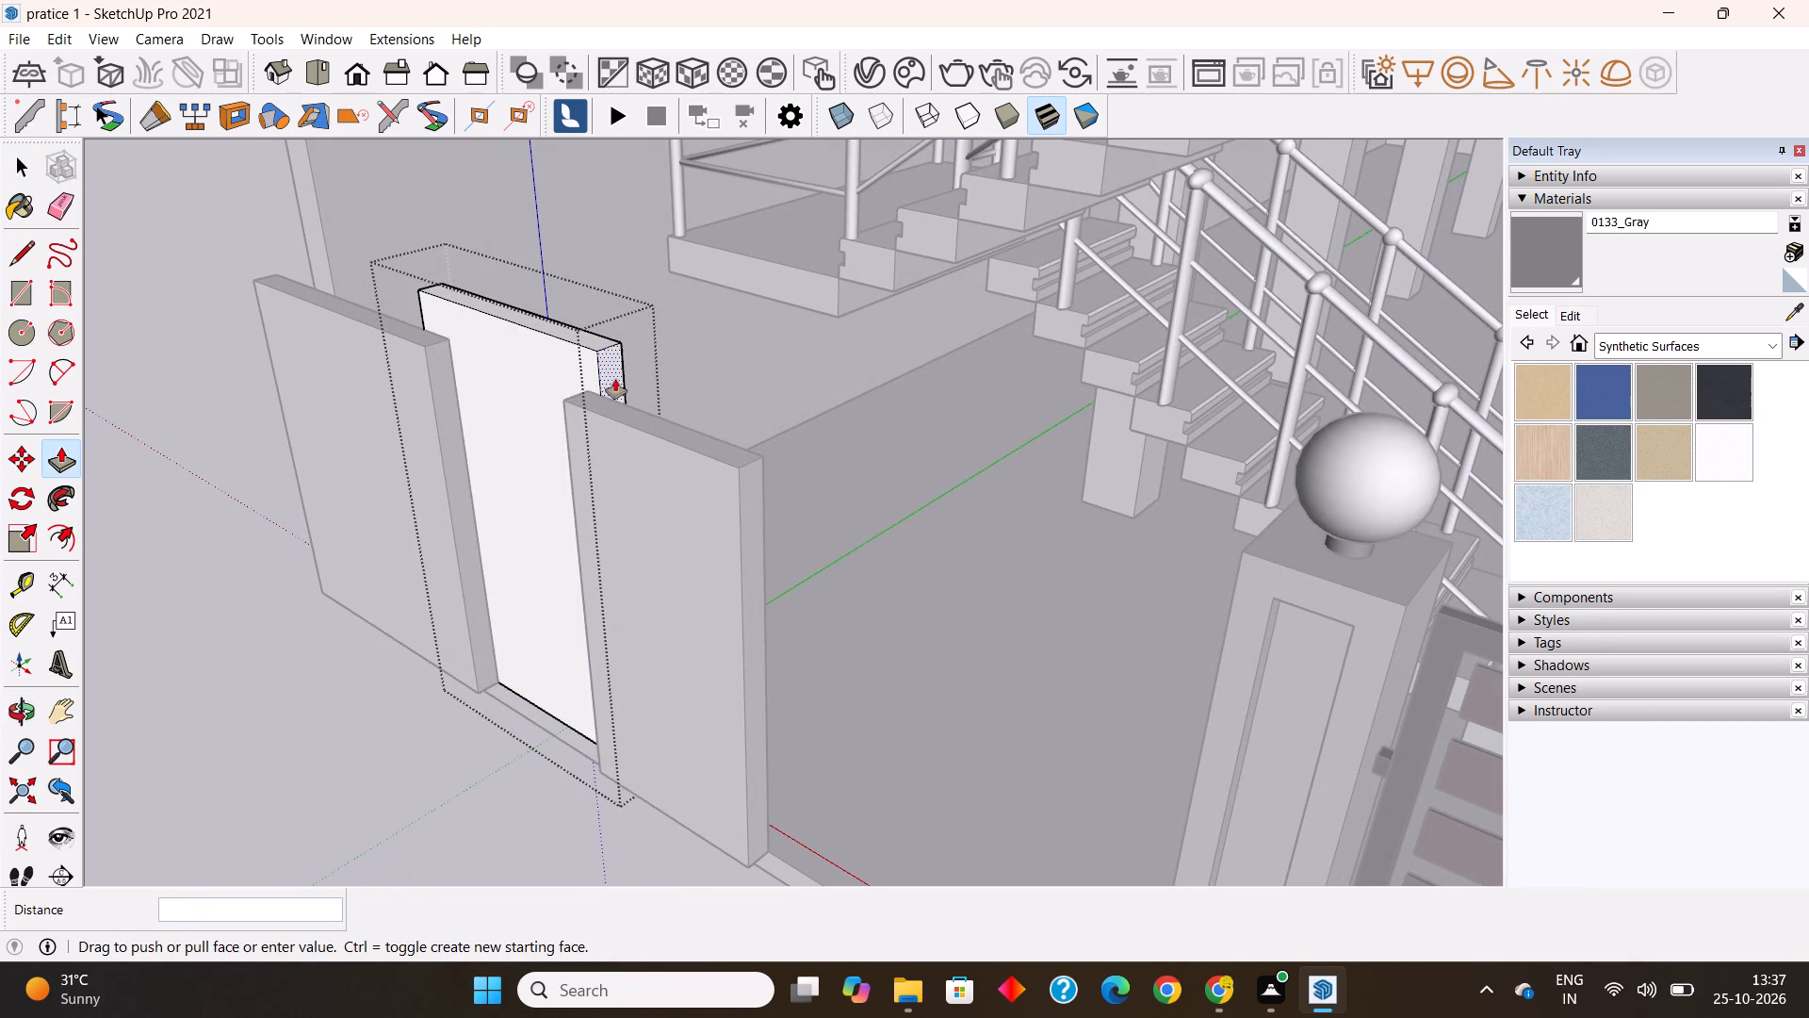
type("6\"")
key("Return")
key("space")
left_click(408, 724)
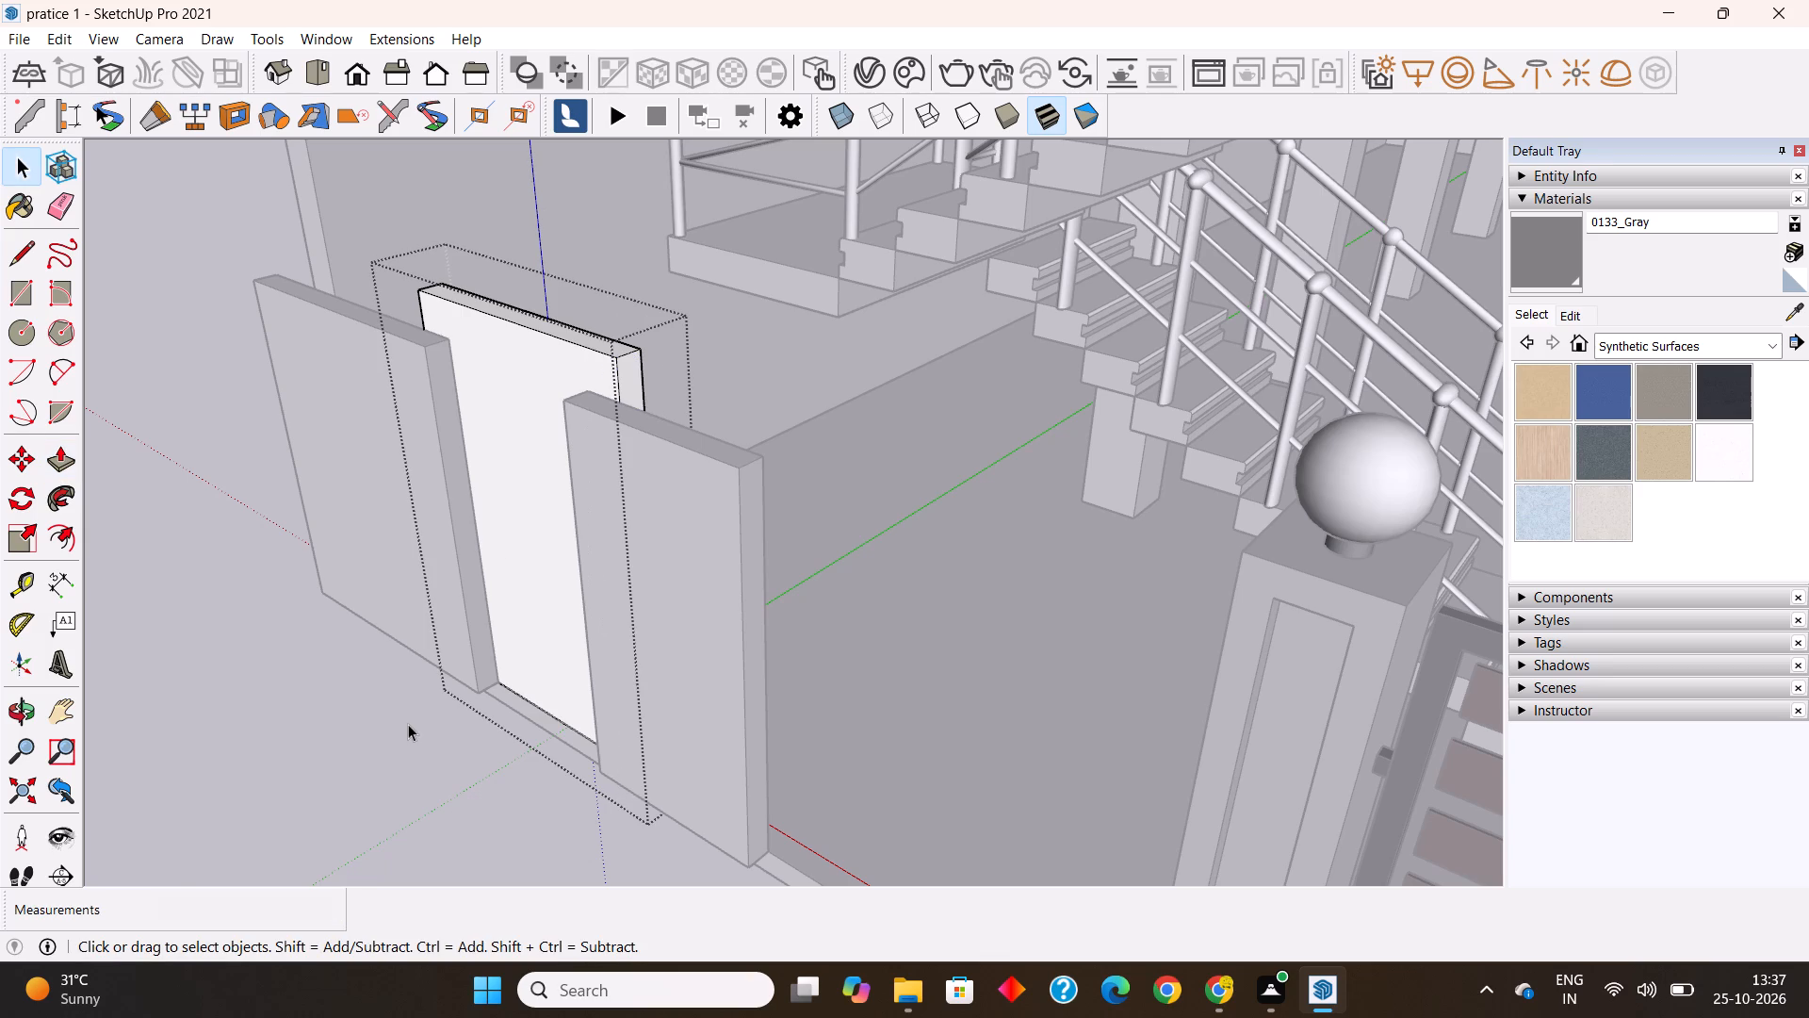
Copy the taller set-back panel along the front edge toward the gate, placing it at the narrow front panel's gate-side rear top corner.
scroll(408, 725, "down", 3)
middle_click_drag(457, 730, 521, 584)
left_click(536, 555)
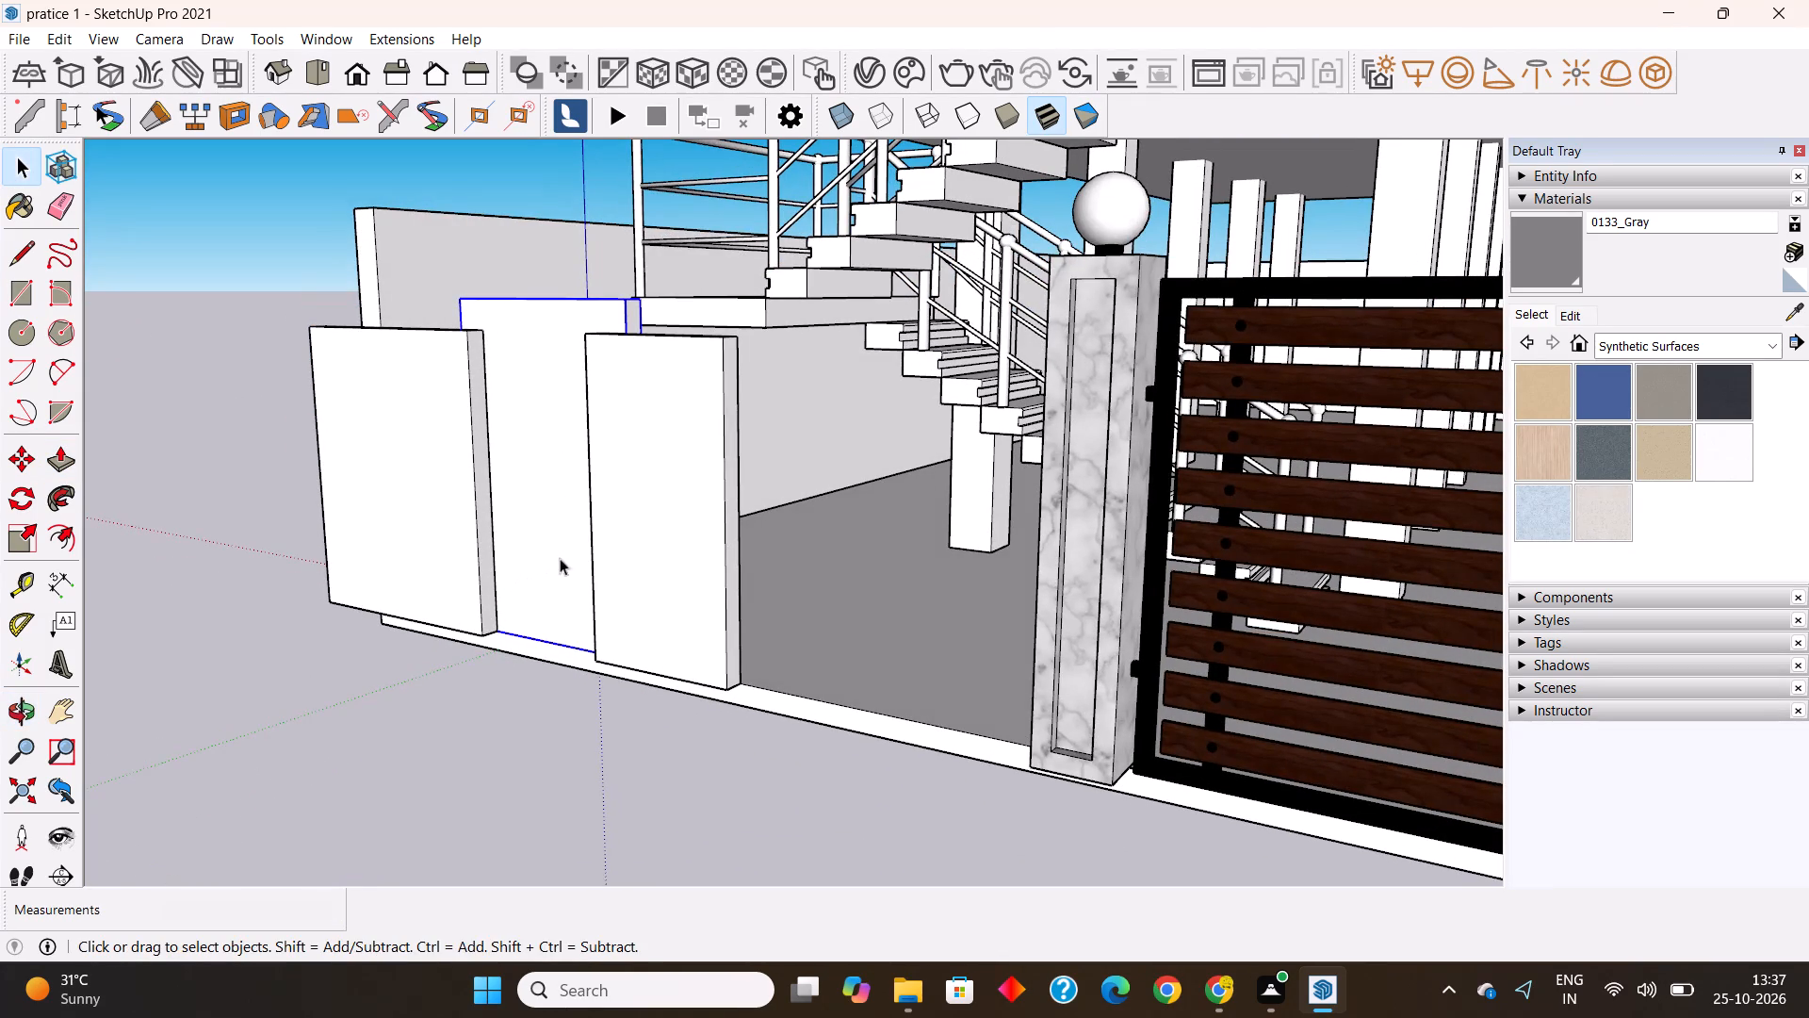
scroll(671, 624, "down", 1)
middle_click_drag(674, 626, 693, 770)
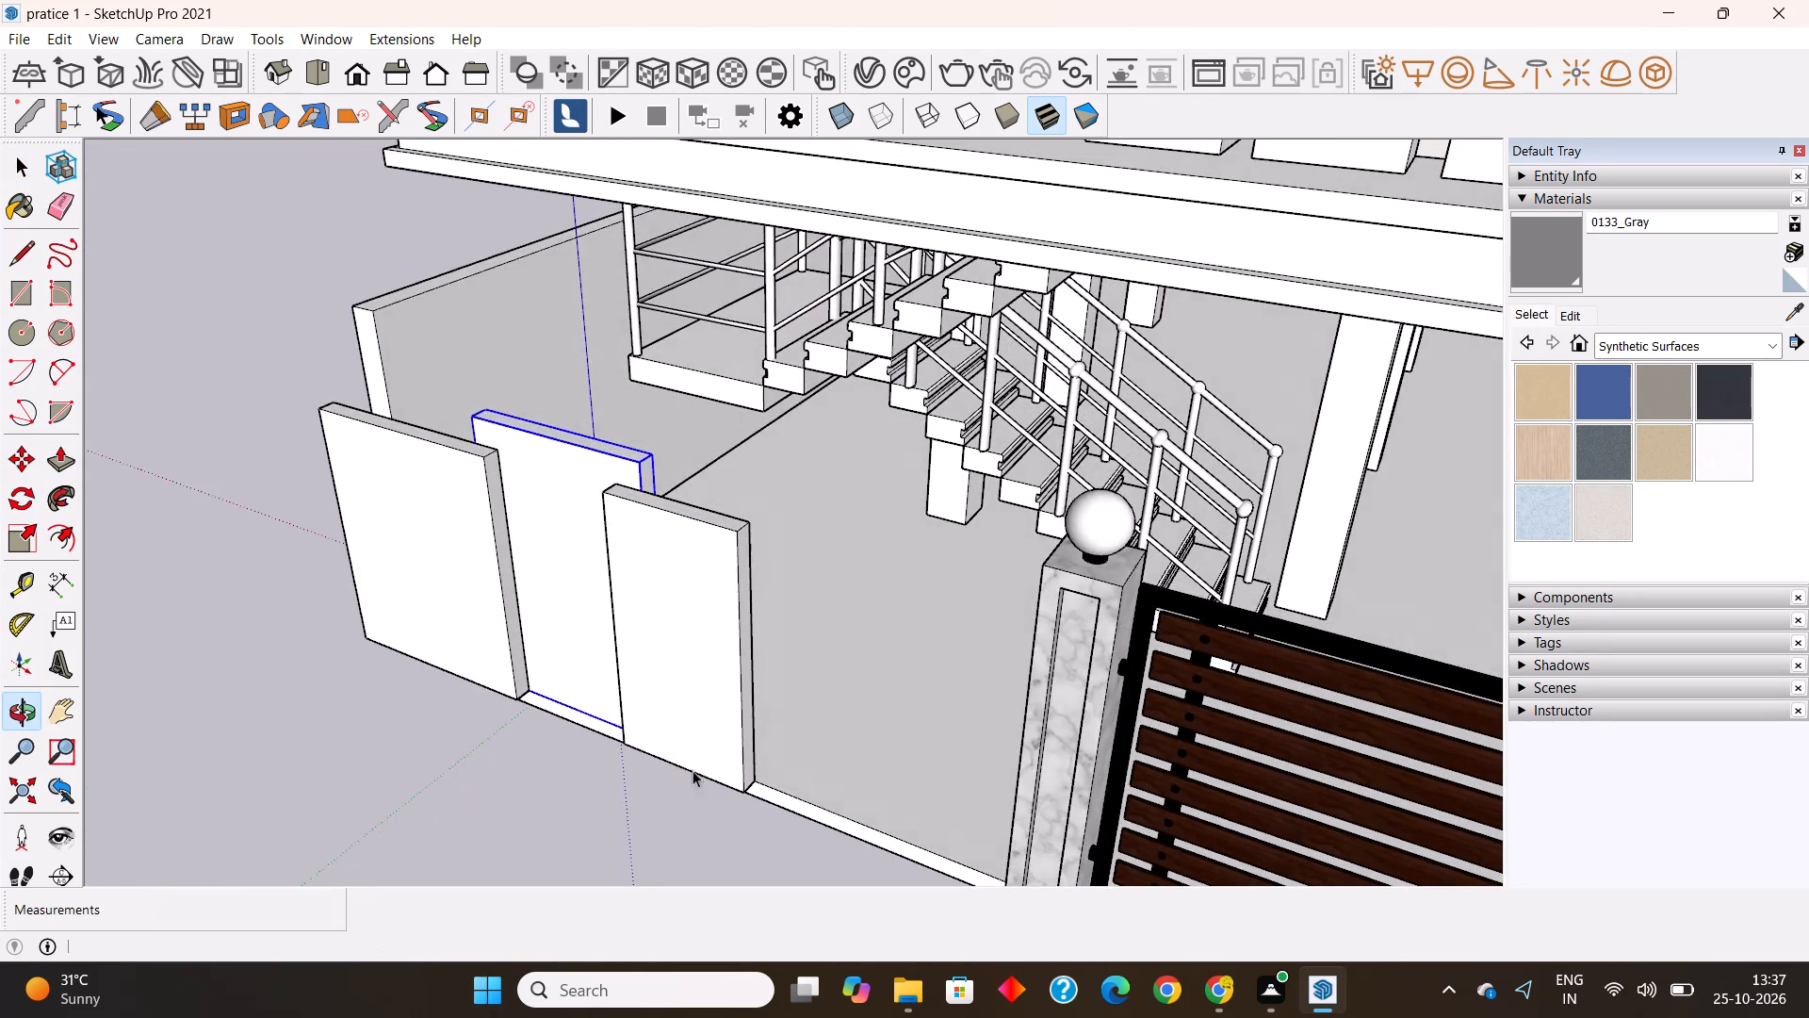
middle_click_drag(693, 770, 693, 773)
scroll(550, 474, "up", 6)
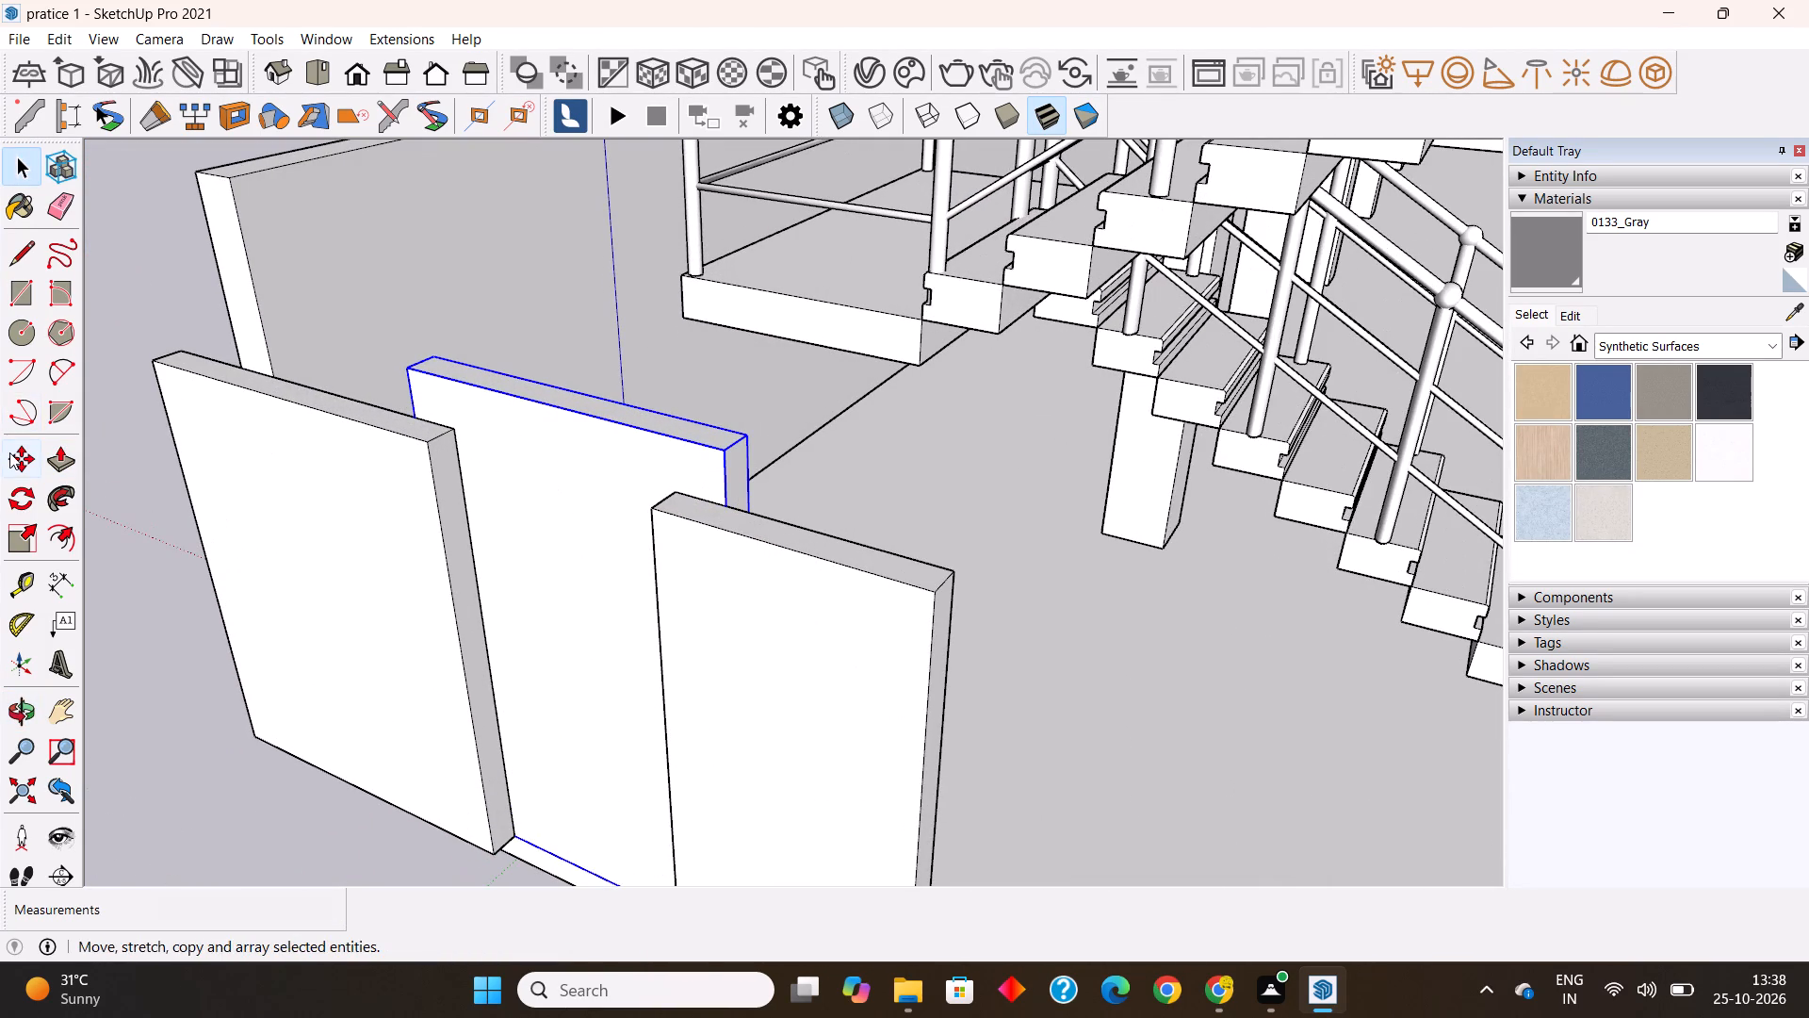
left_click(19, 452)
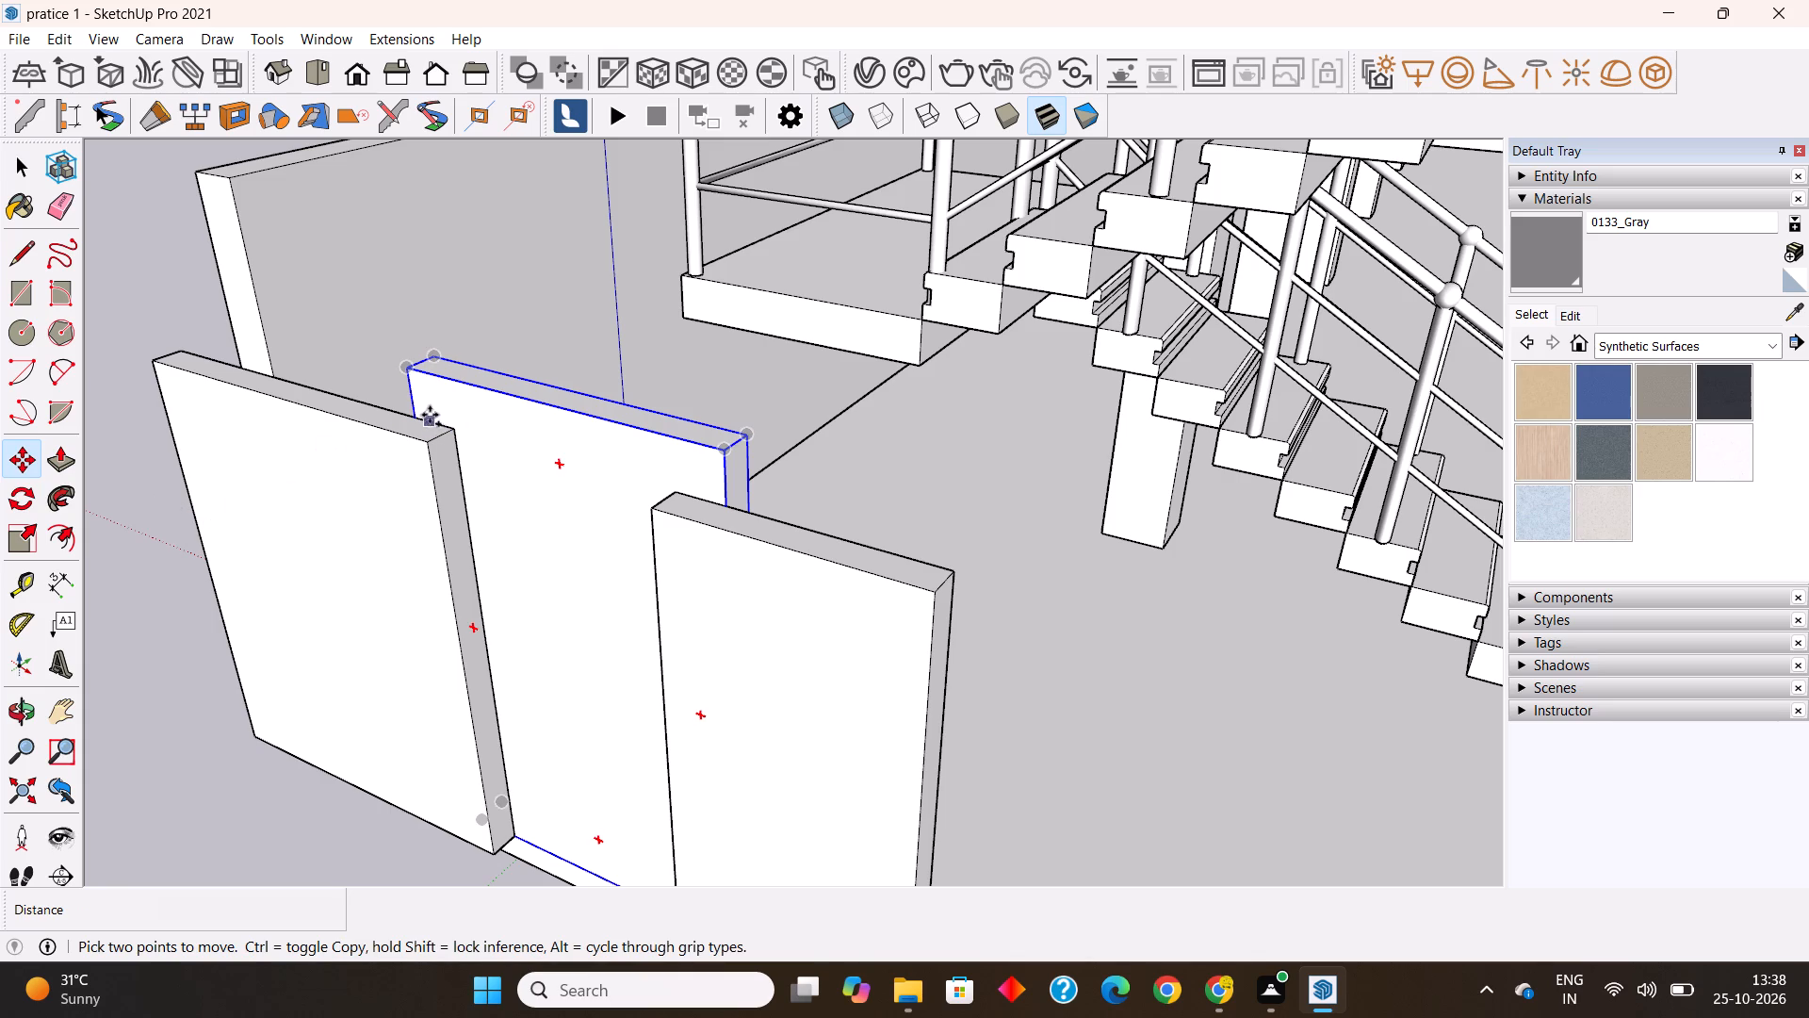
left_click_drag(413, 412, 423, 414)
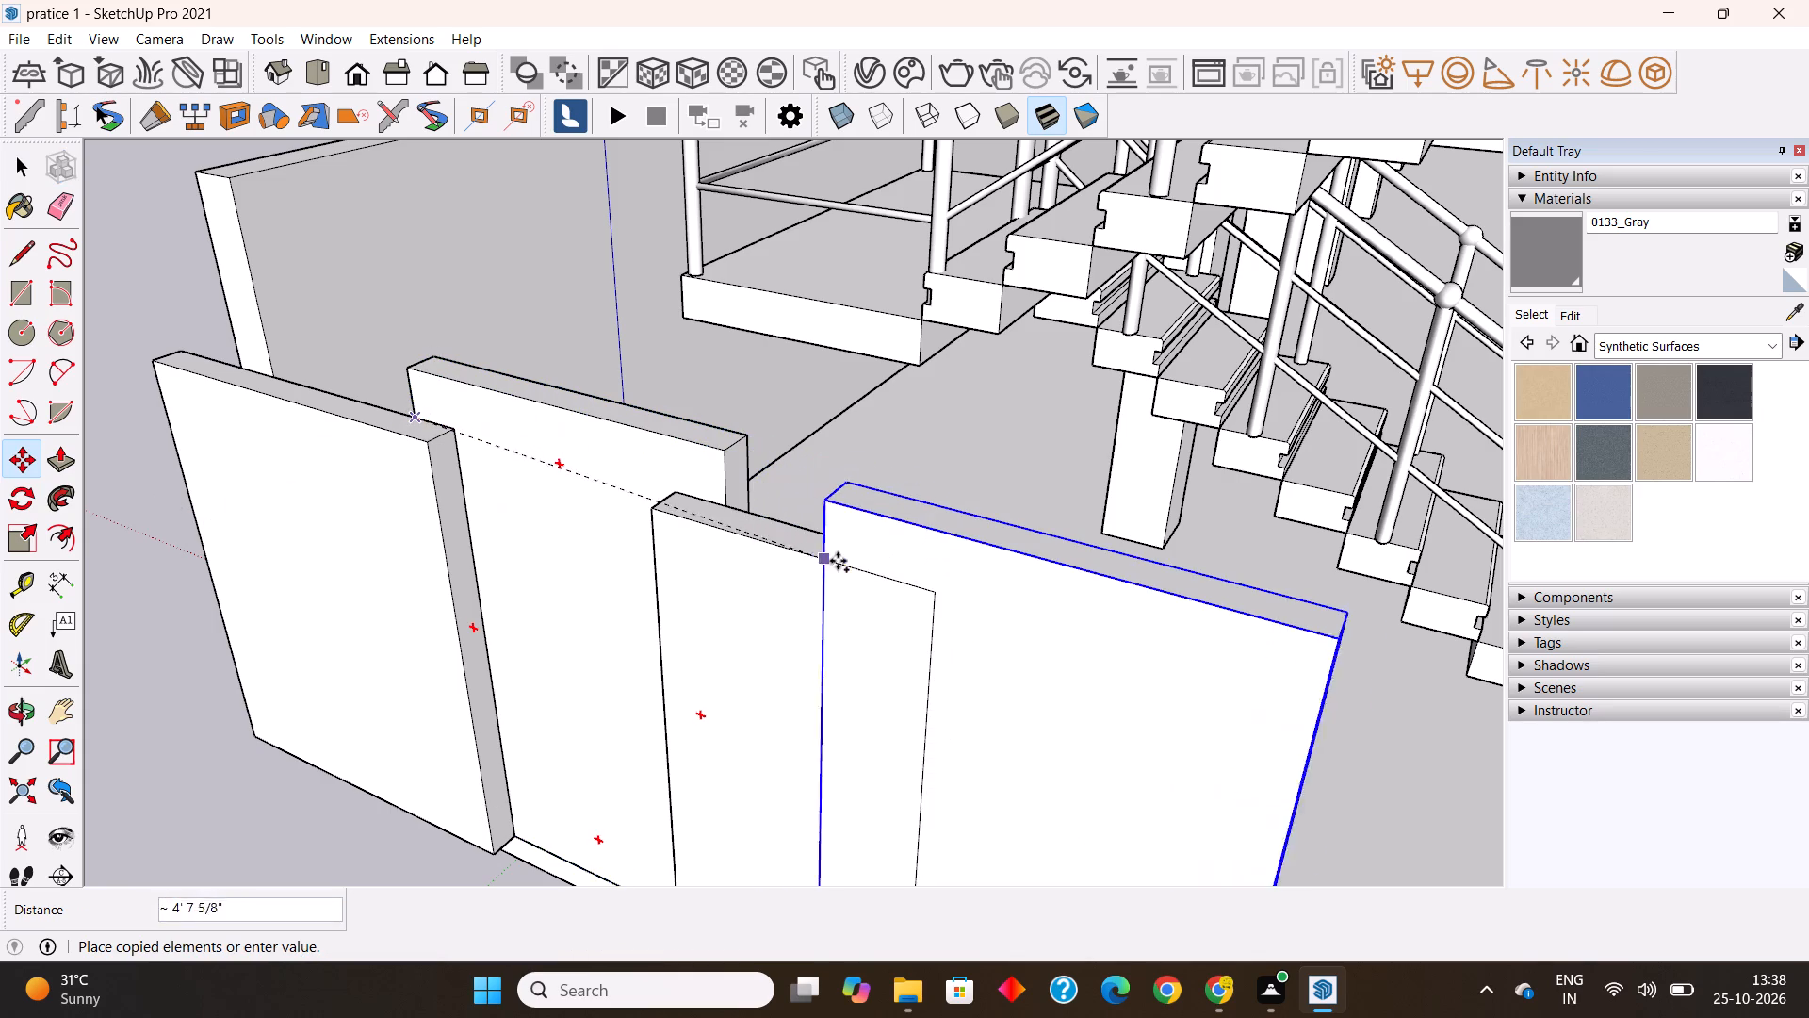
left_click(945, 576)
Move the copied taller panel 6" back toward the corner so it overlaps behind the narrow front panel.
scroll(956, 574, "up", 2)
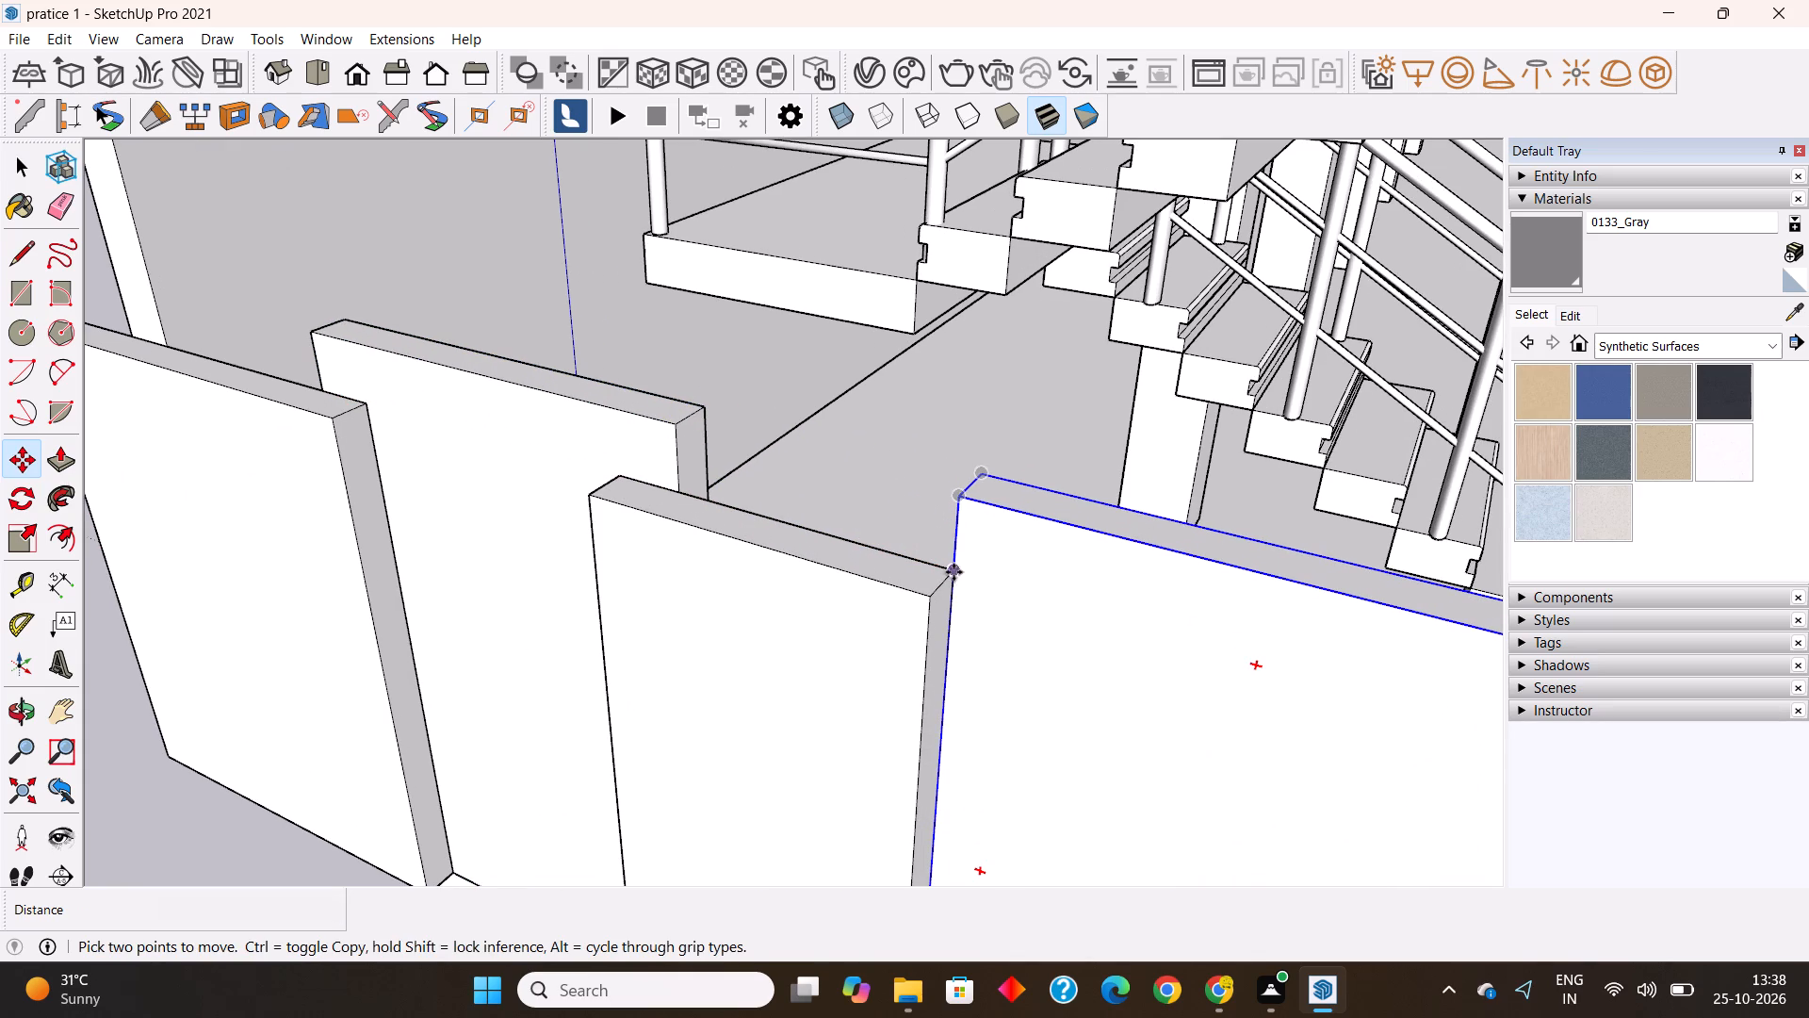
left_click(953, 571)
type("6\"")
key("Return")
key("space")
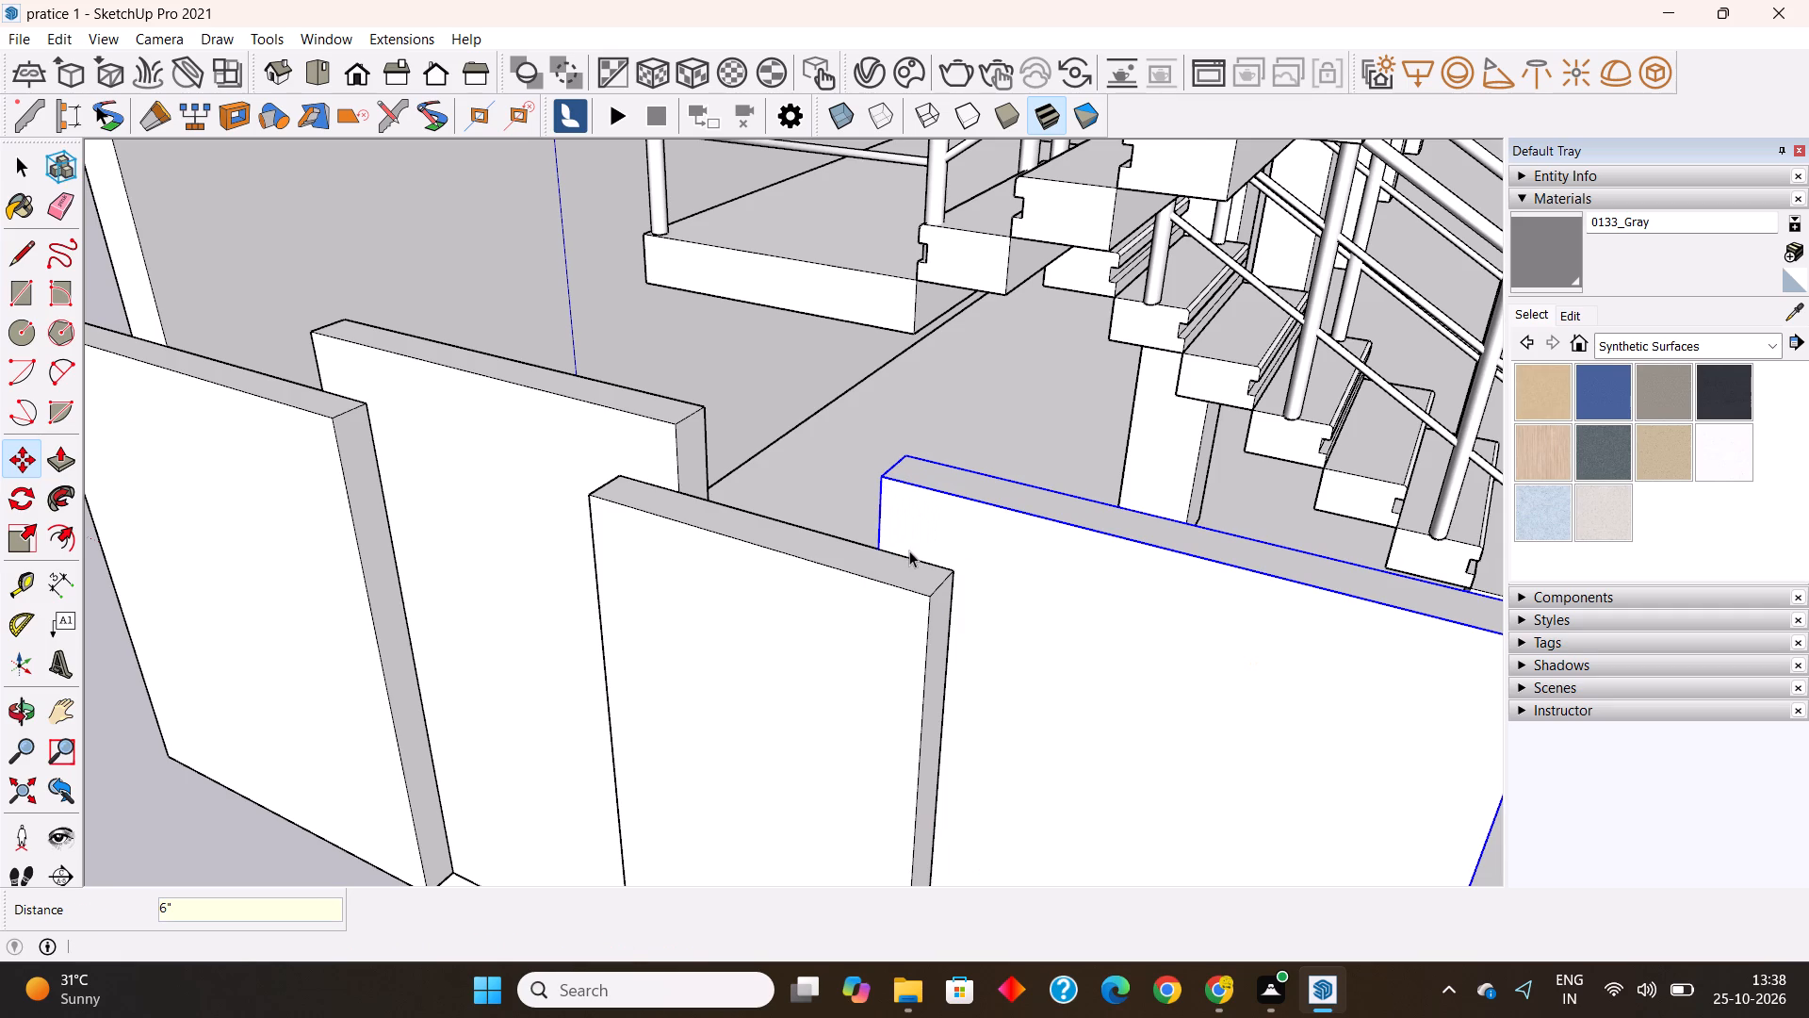
Copy the narrow front panel 5' 6" along the front edge, to the gate-side end of the second taller panel.
scroll(705, 456, "down", 12)
left_click(690, 668)
middle_click_drag(706, 660, 790, 674)
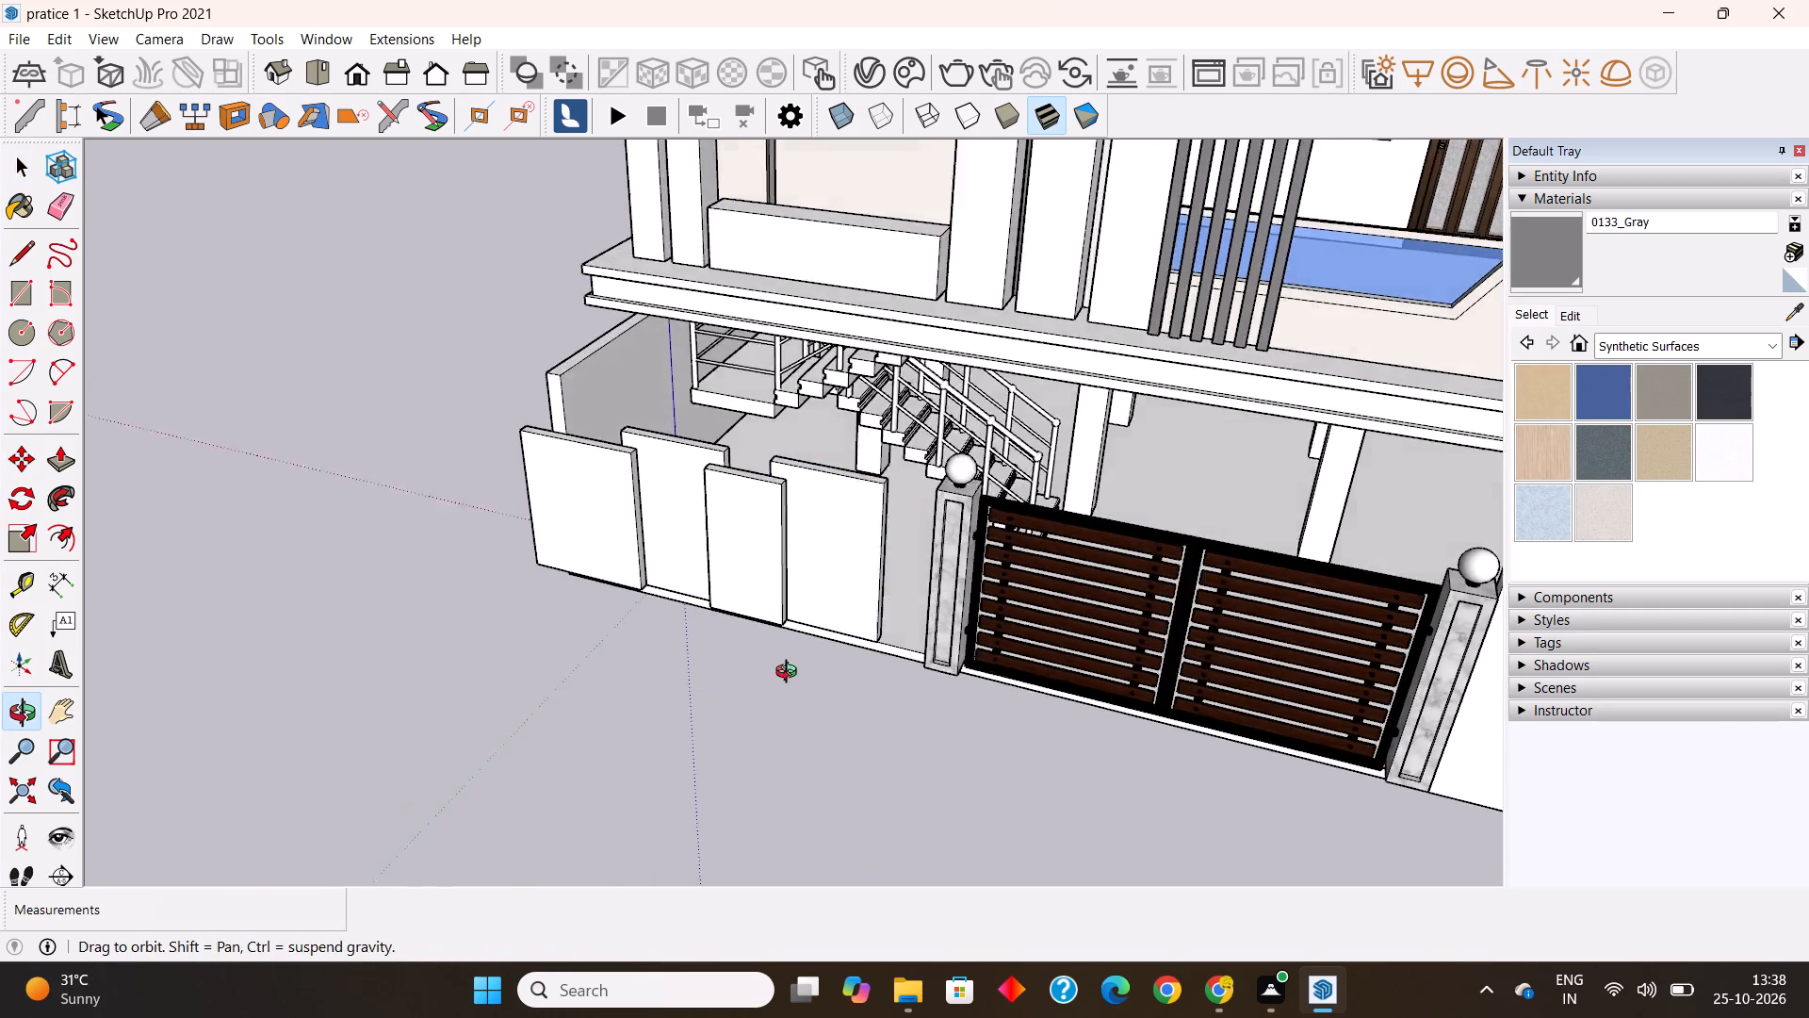
middle_click_drag(790, 674, 819, 649)
scroll(800, 503, "up", 11)
left_click(743, 435)
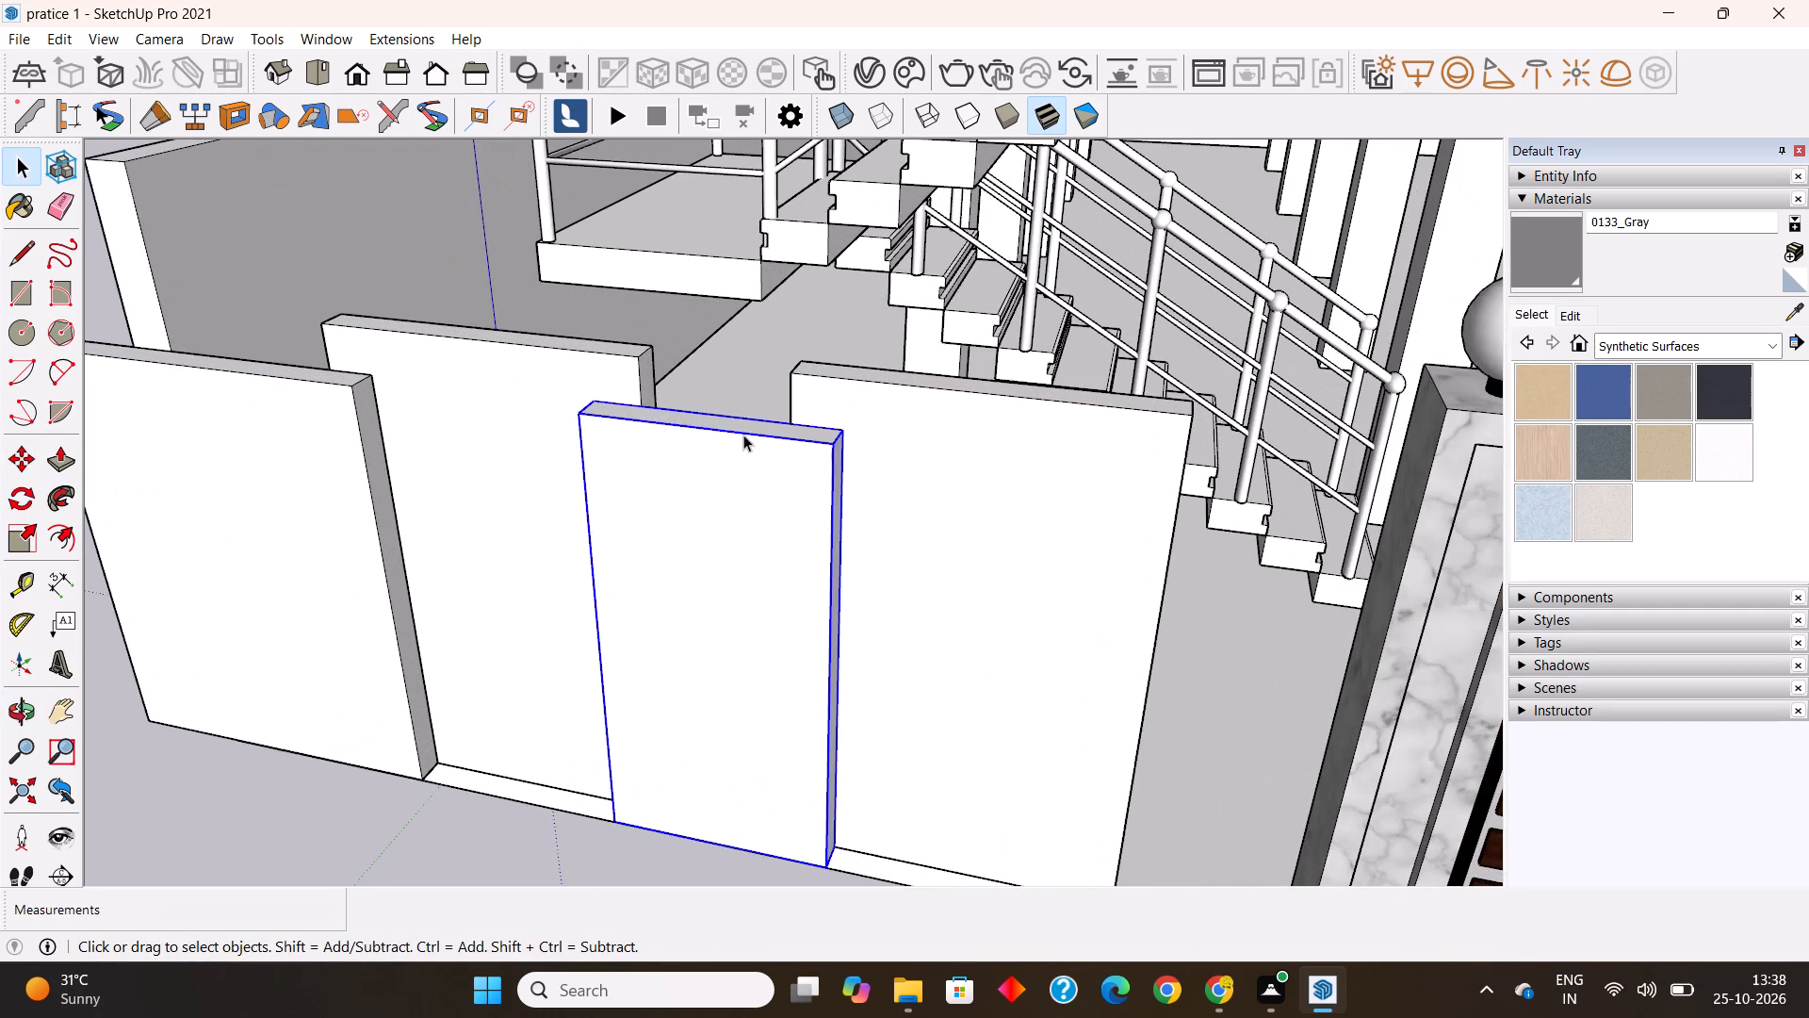
middle_click_drag(679, 440, 690, 524)
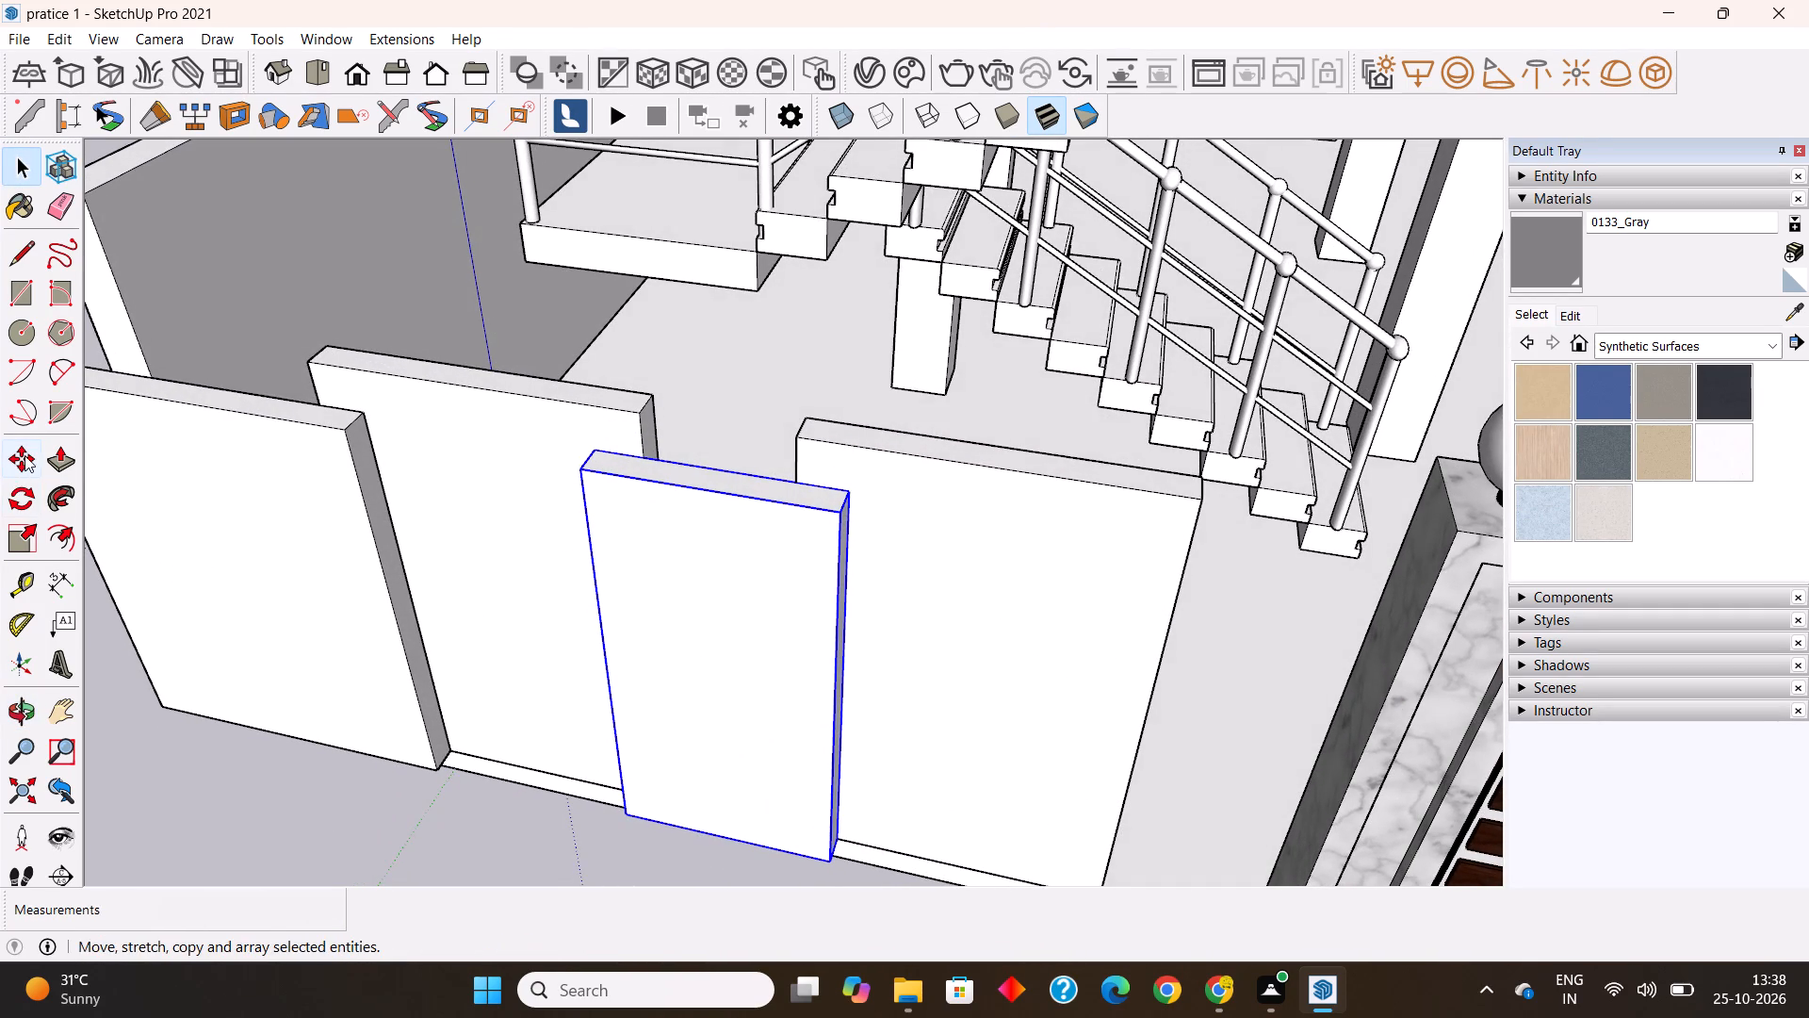
left_click(24, 452)
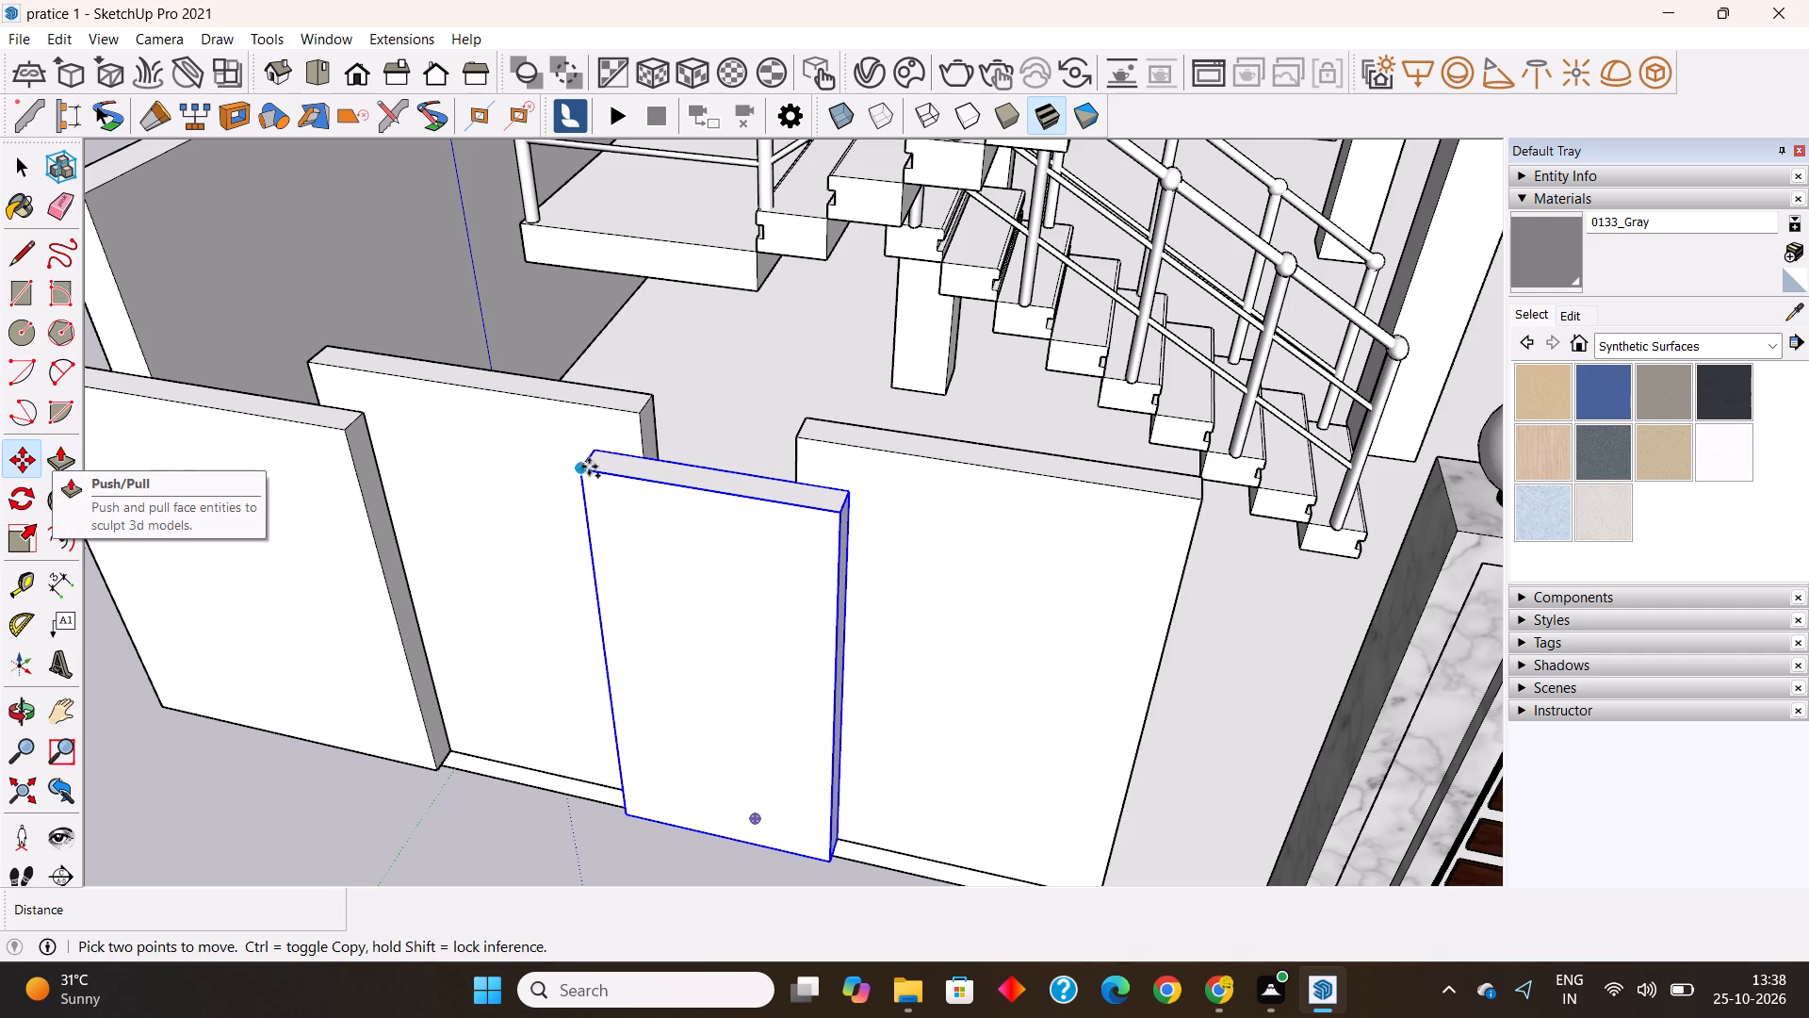
left_click(595, 448)
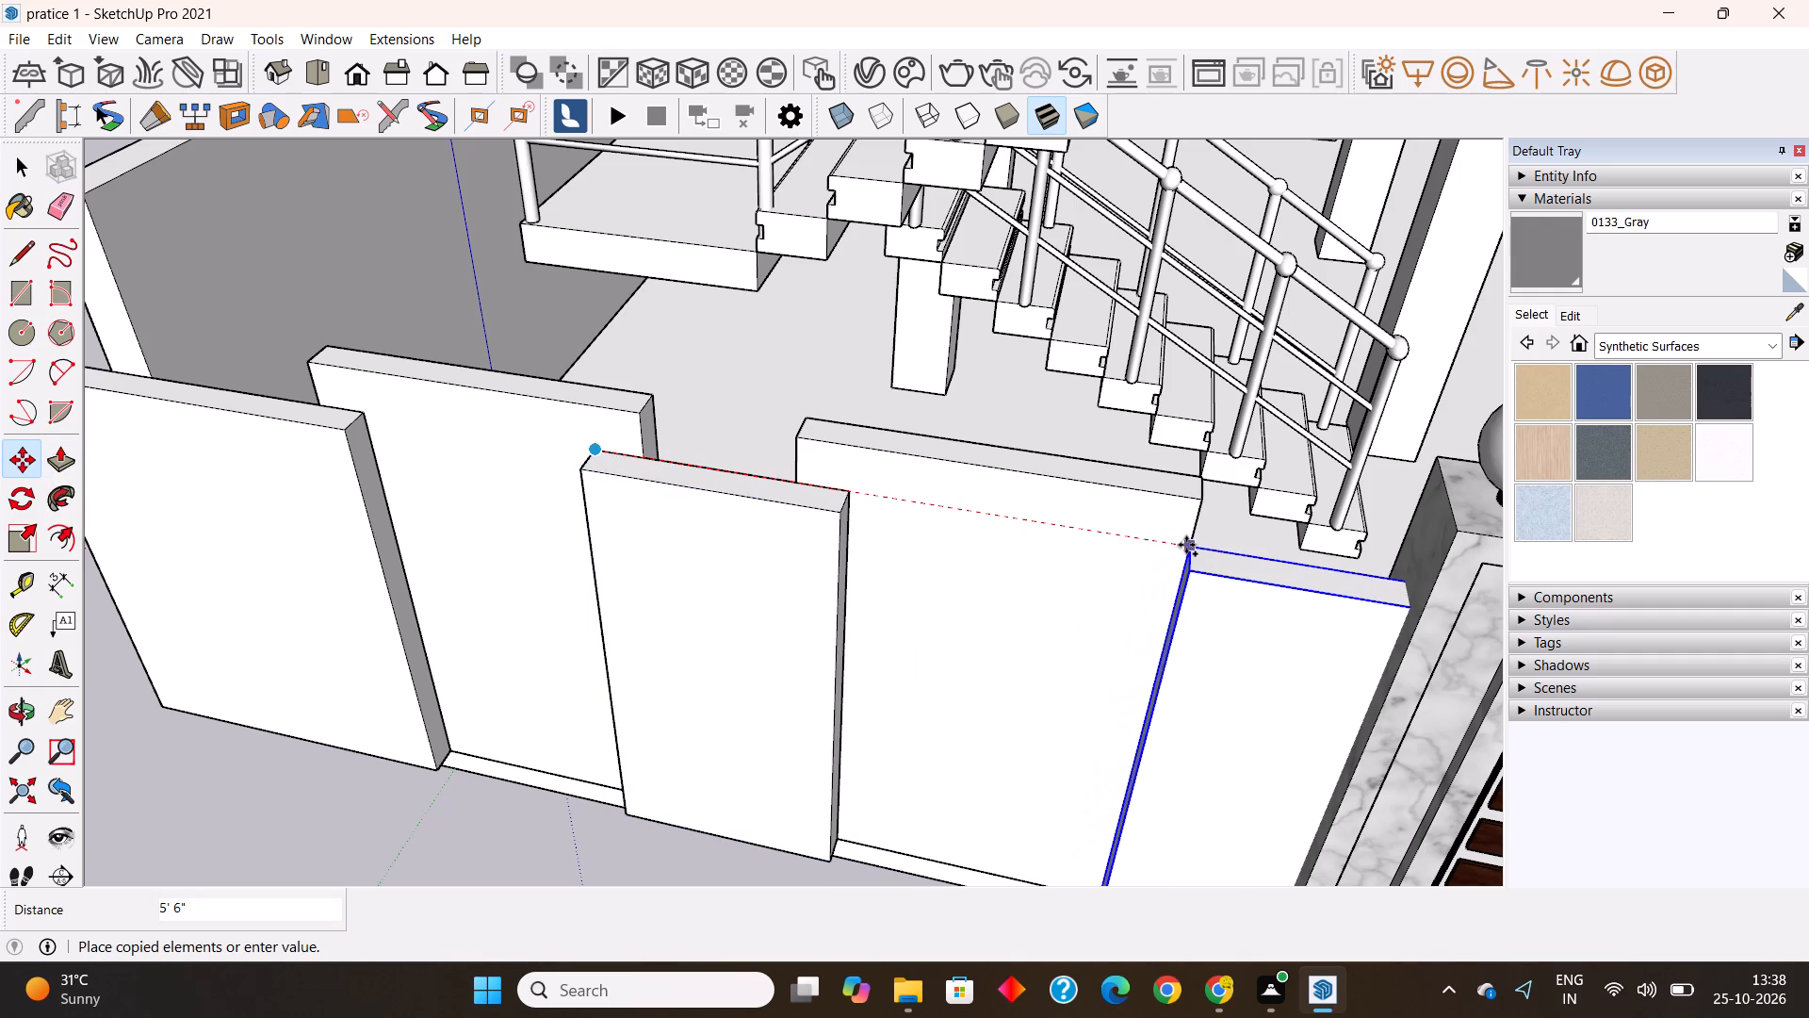
left_click(1186, 545)
Move the copied narrow front panel 6" back toward the corner so it overlaps the second taller panel.
left_click(1187, 545)
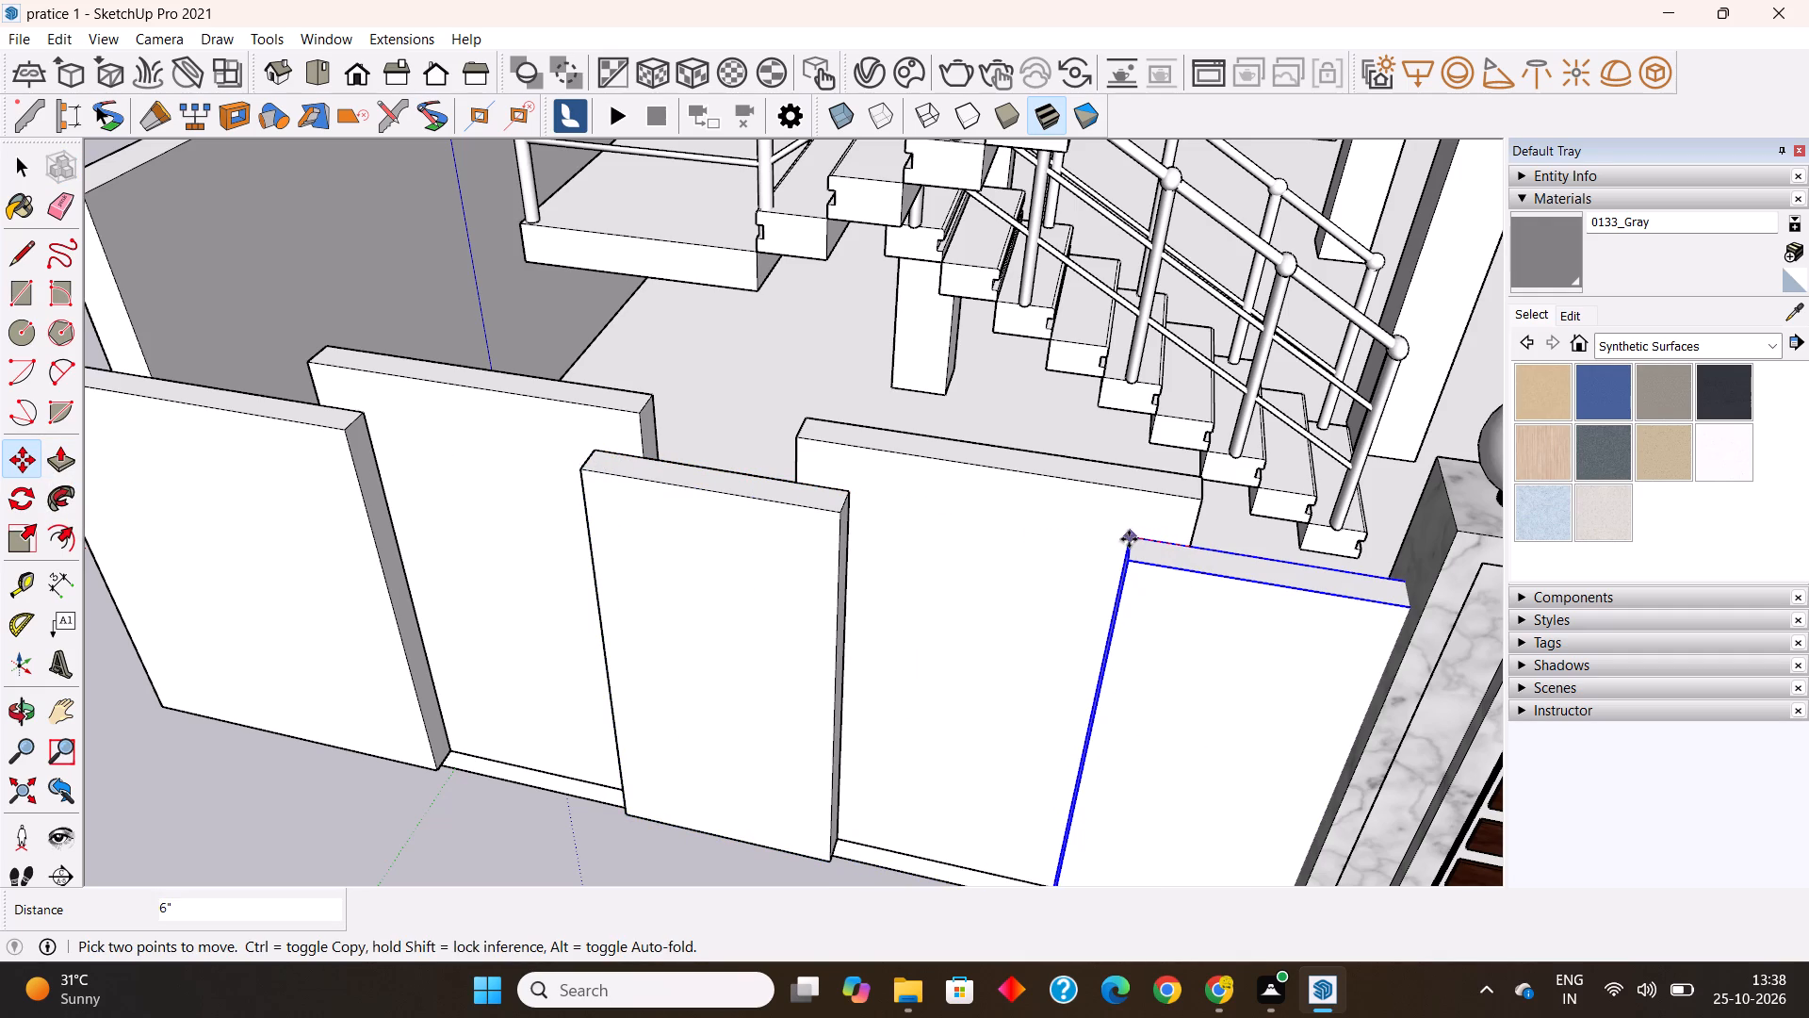
type("6\"")
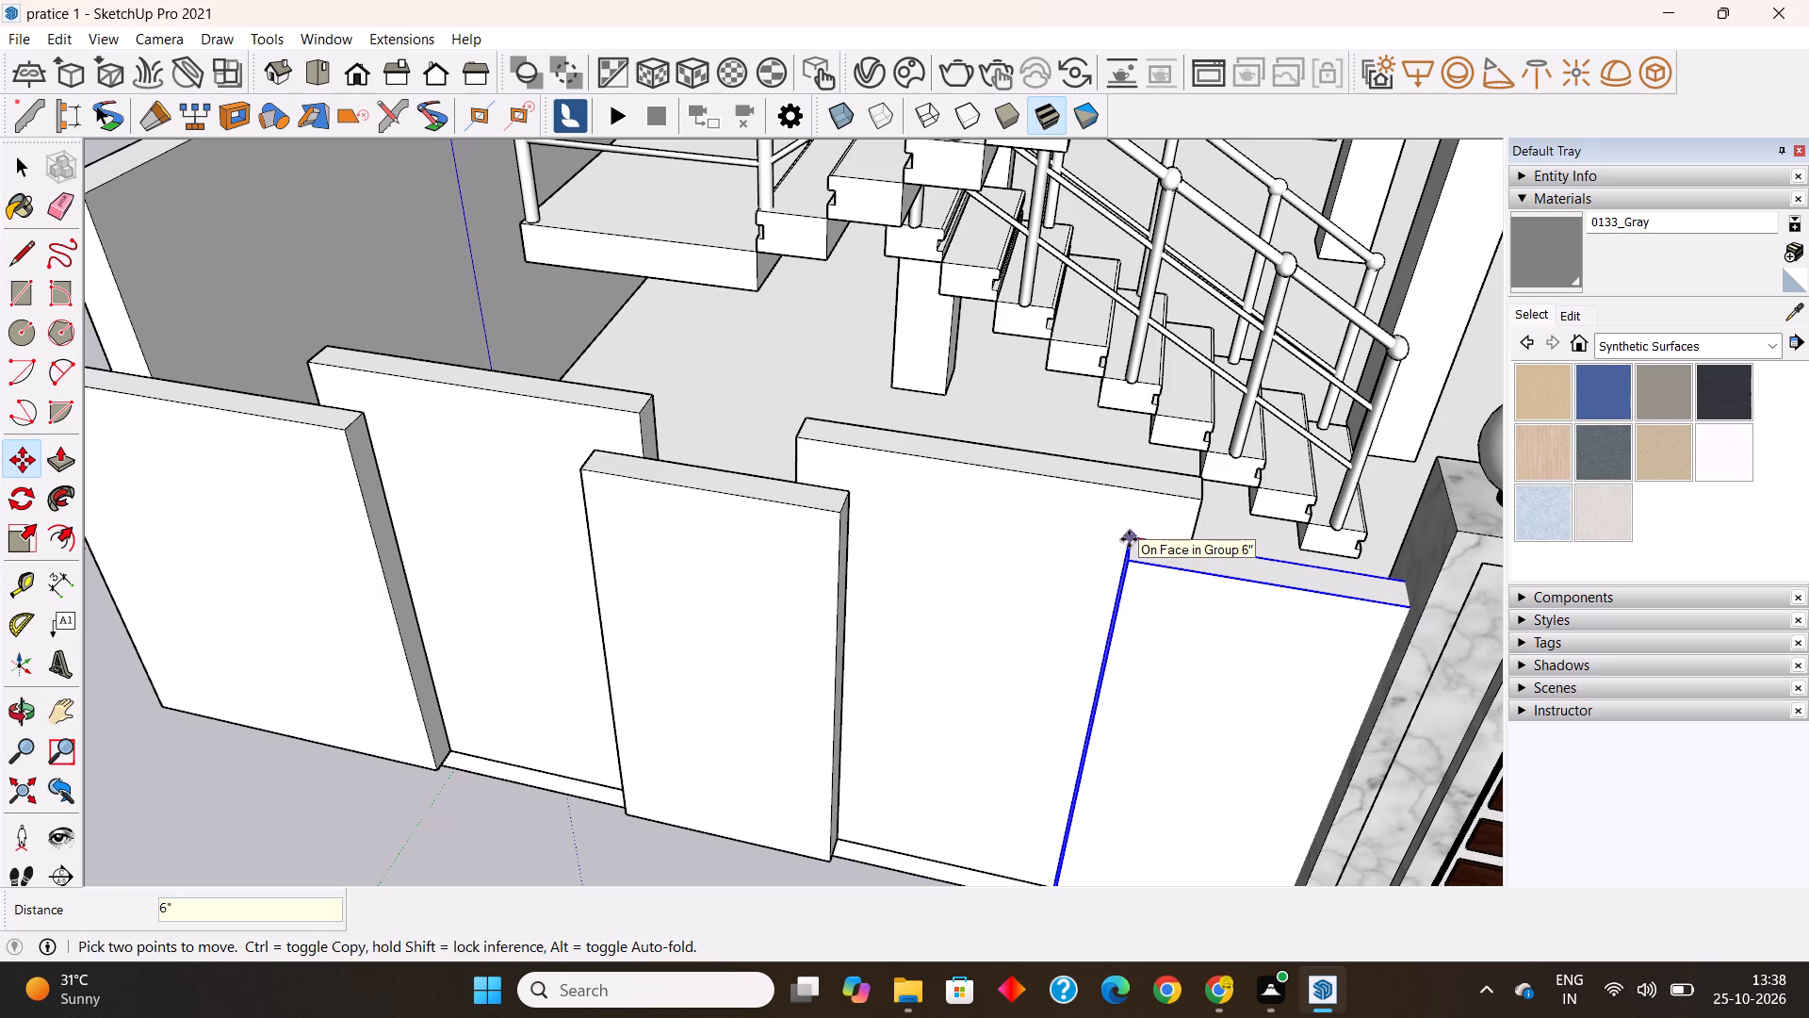
key("Return")
scroll(681, 405, "down", 5)
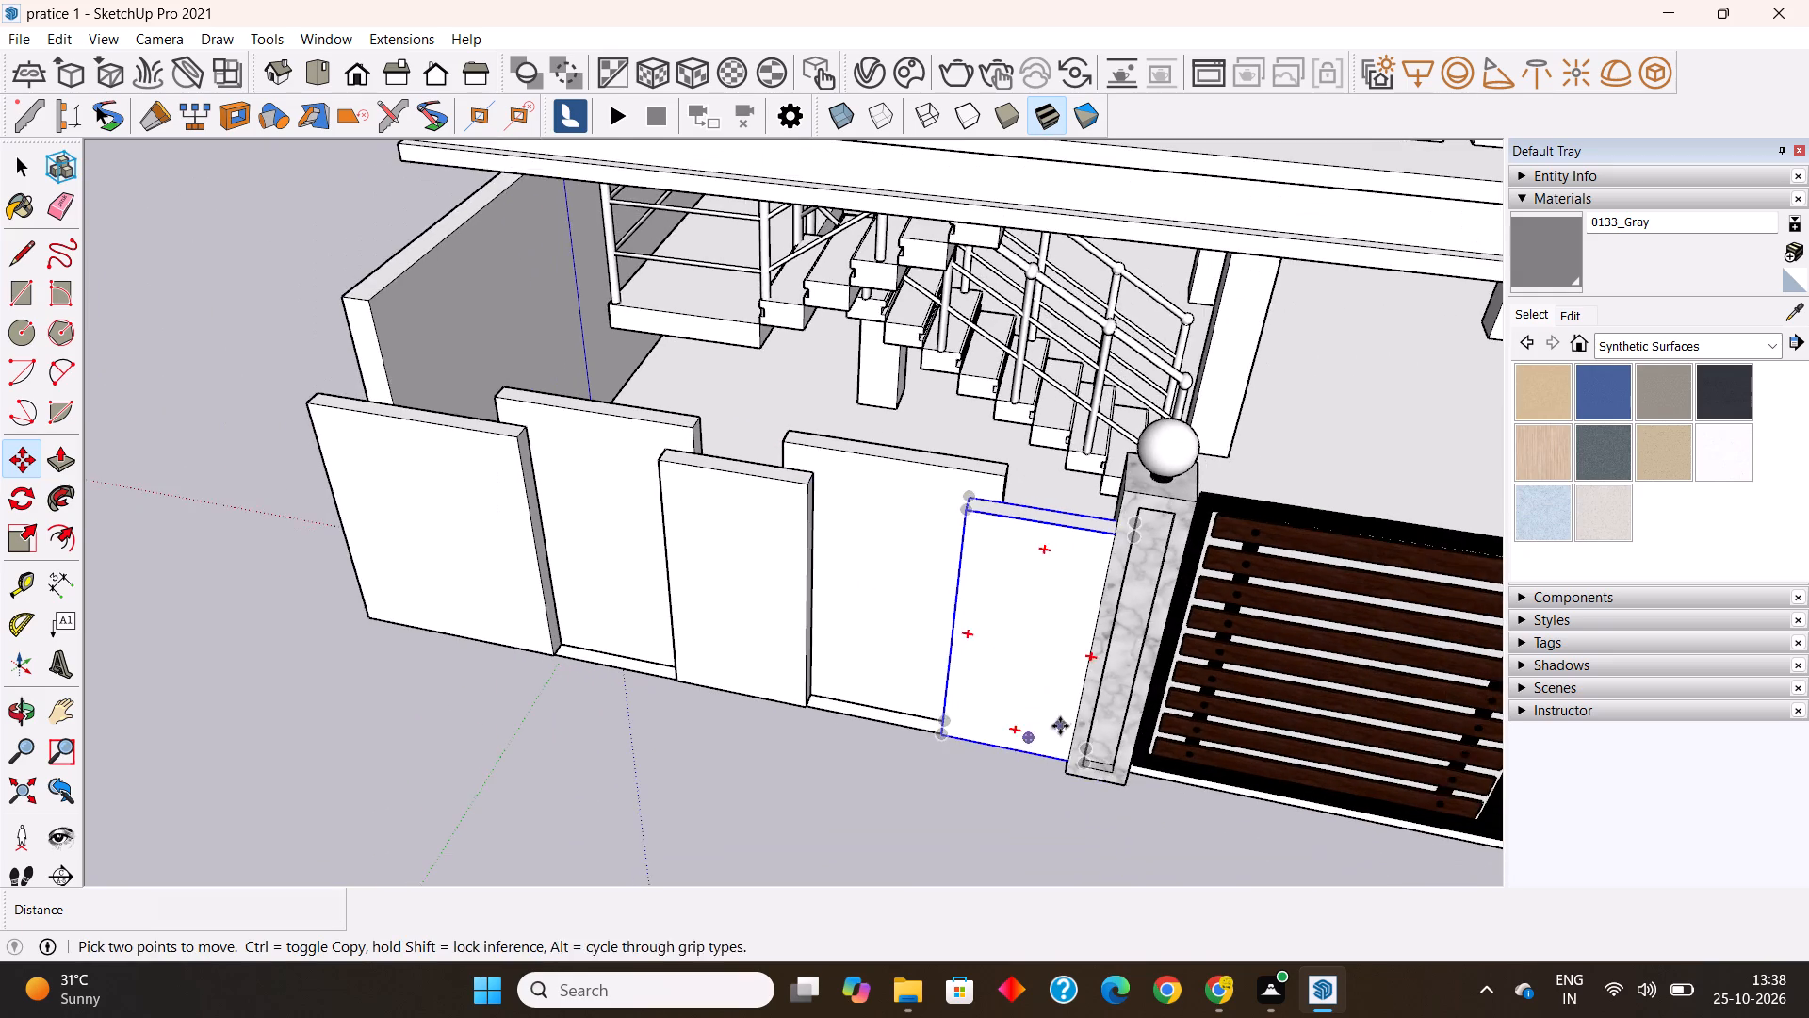
middle_click_drag(1061, 723, 873, 620)
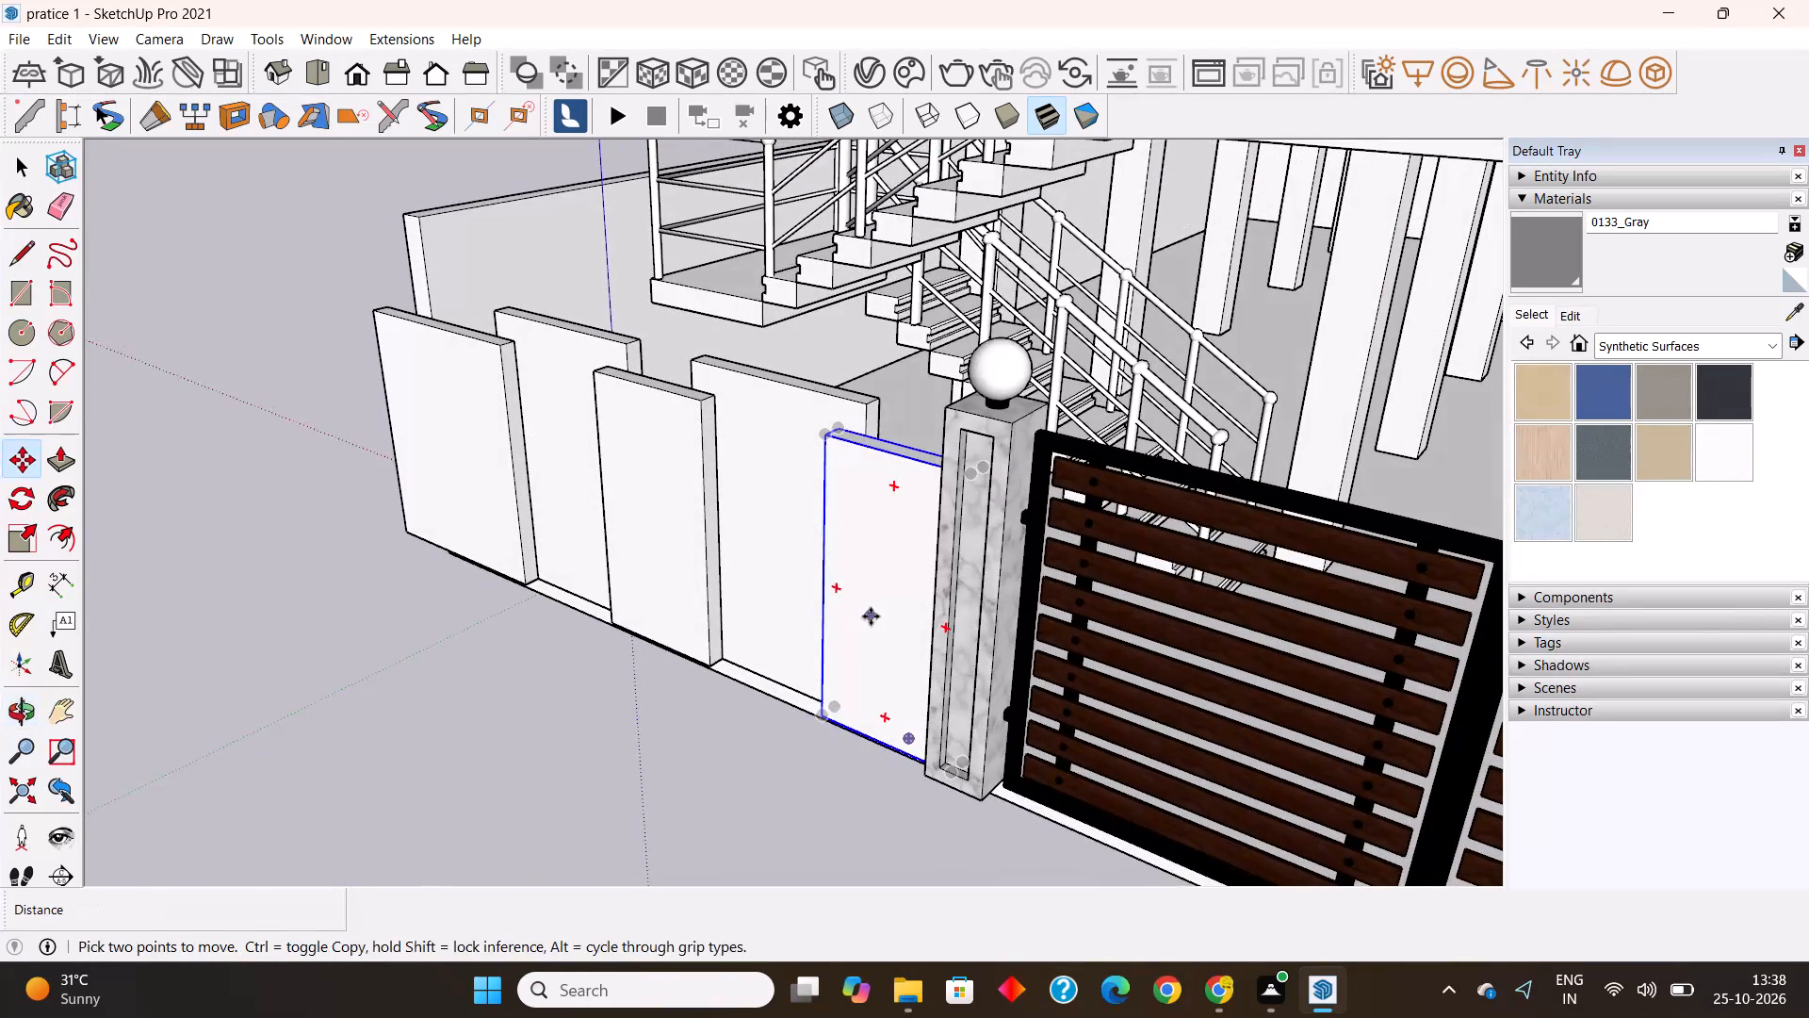
key("space")
left_click(740, 689)
Draw a line across the last narrow panel's top where it meets the gate pillar's side face.
scroll(739, 683, "down", 3)
middle_click_drag(918, 707, 1397, 766)
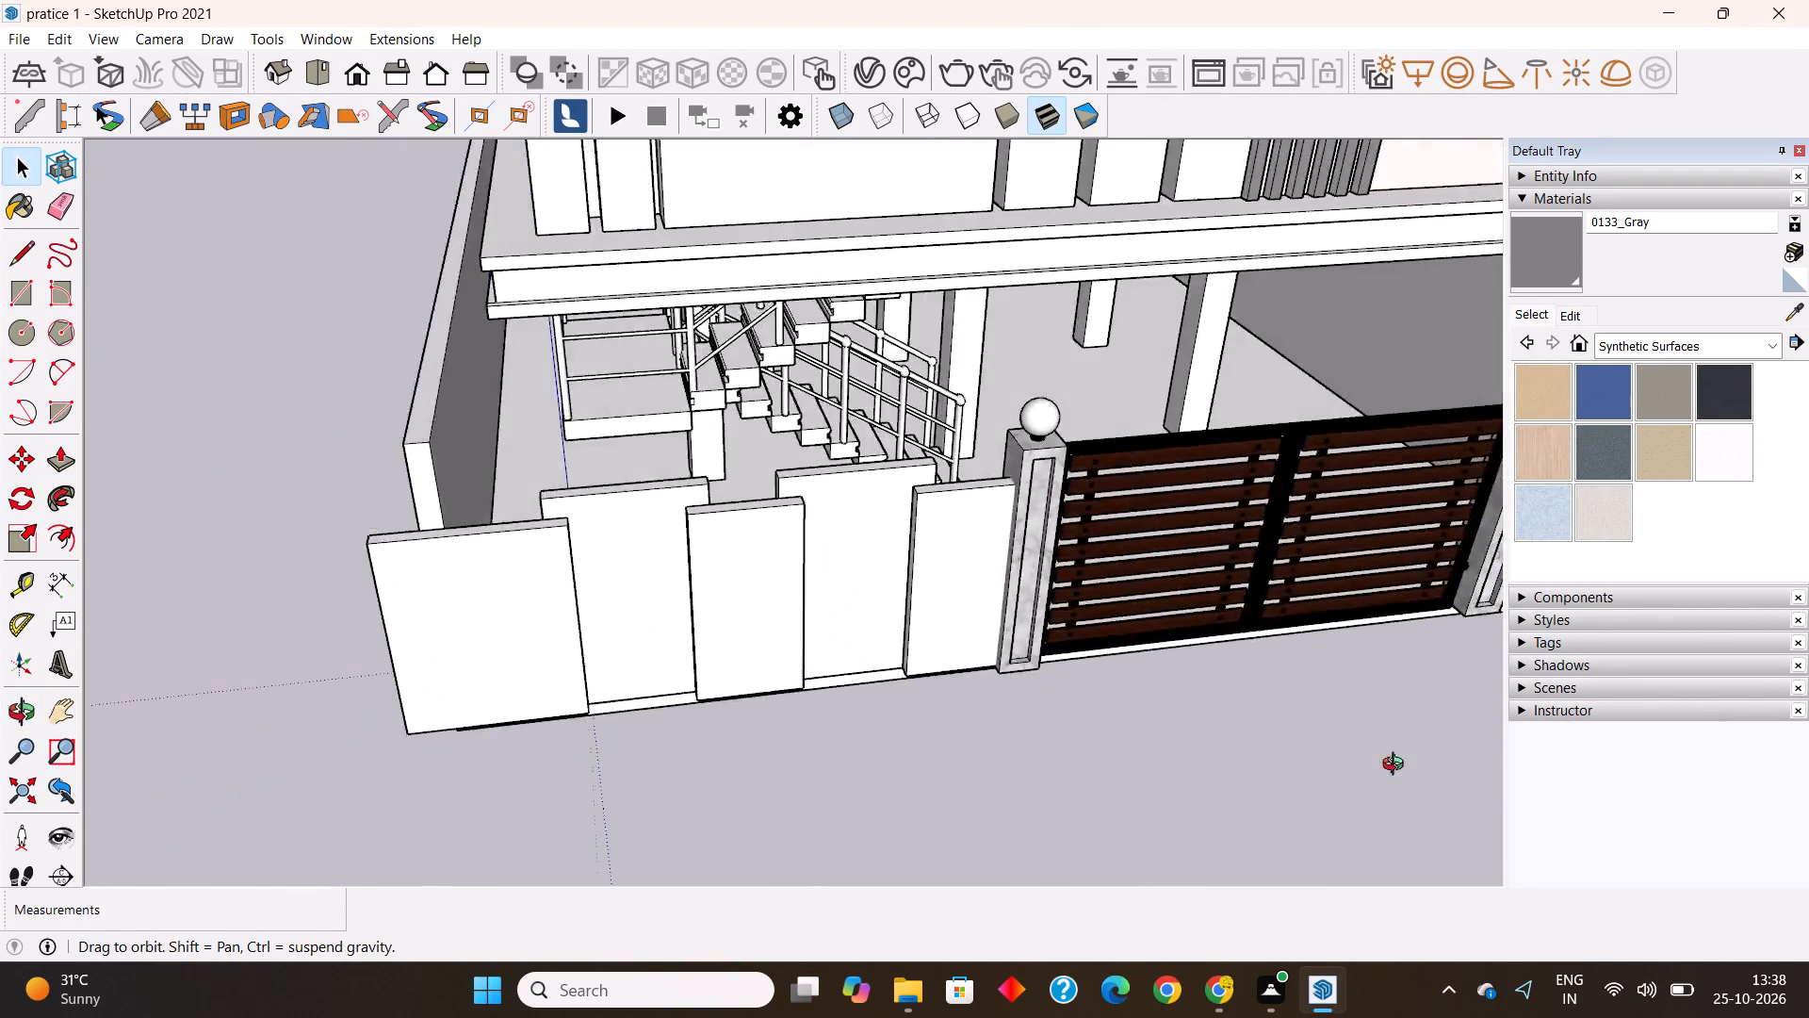
middle_click_drag(1397, 766, 1646, 784)
scroll(1108, 462, "up", 17)
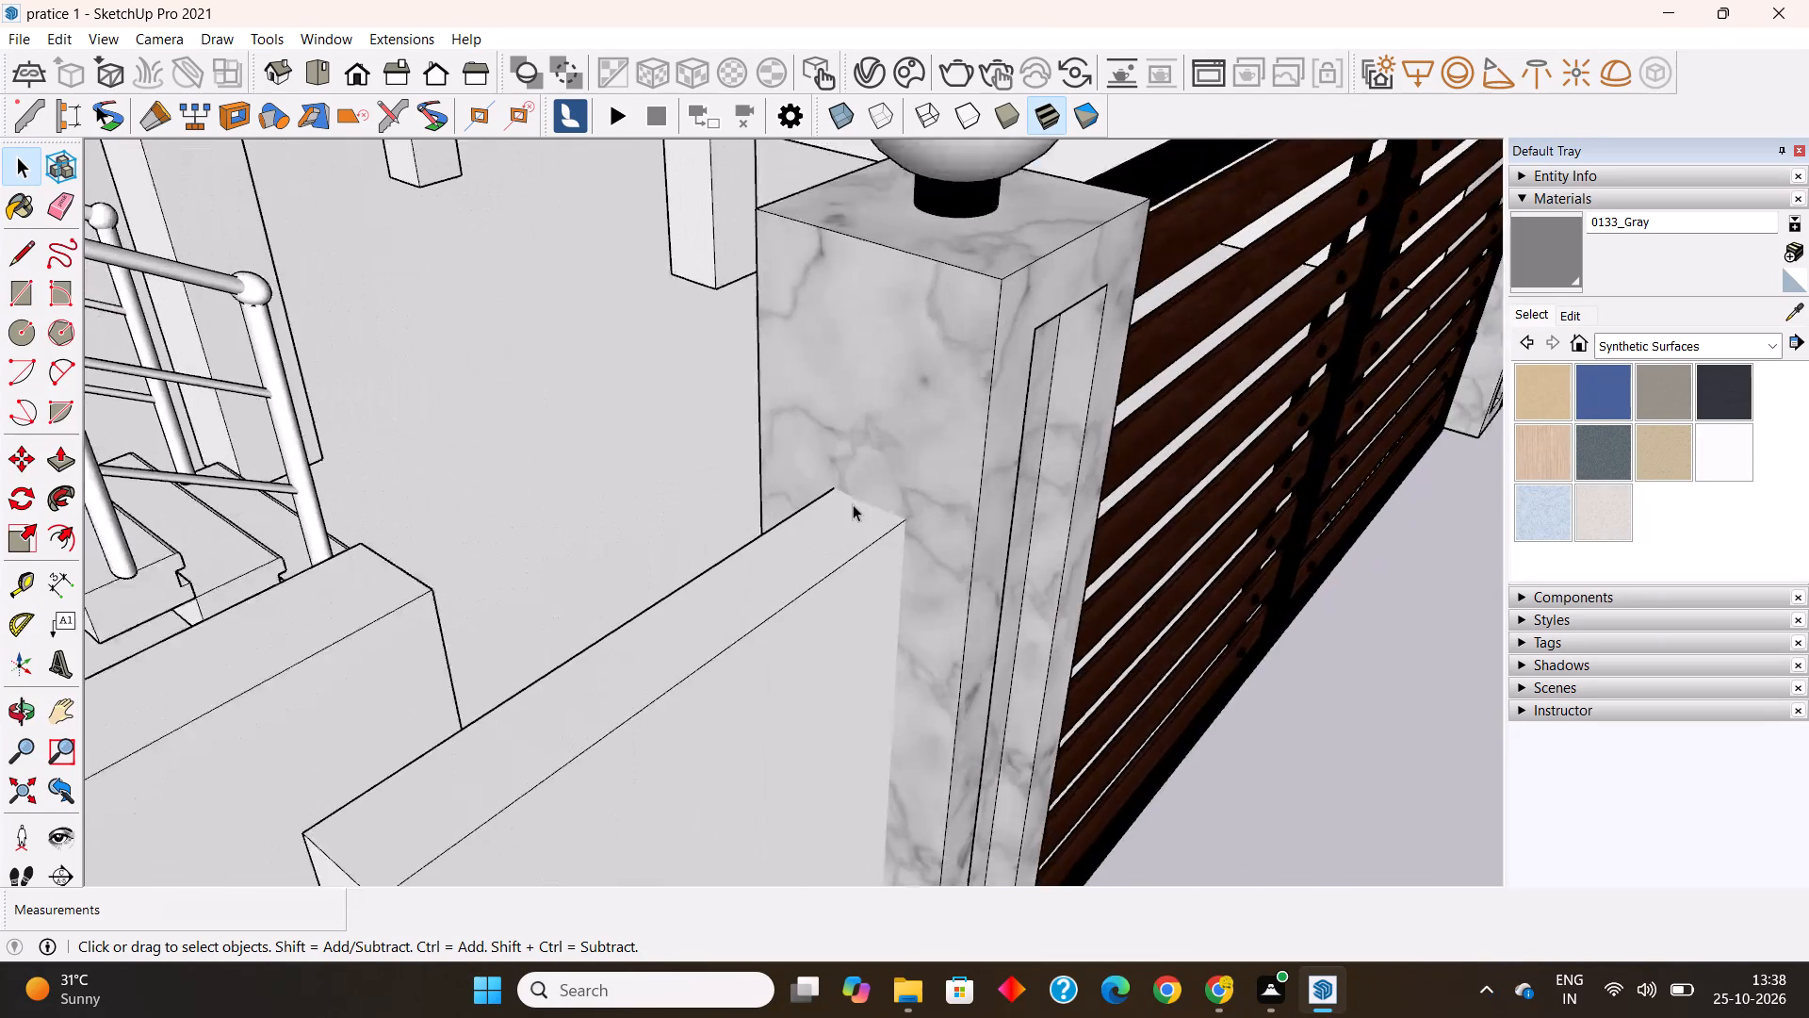
scroll(853, 504, "up", 4)
left_click_drag(15, 258, 28, 267)
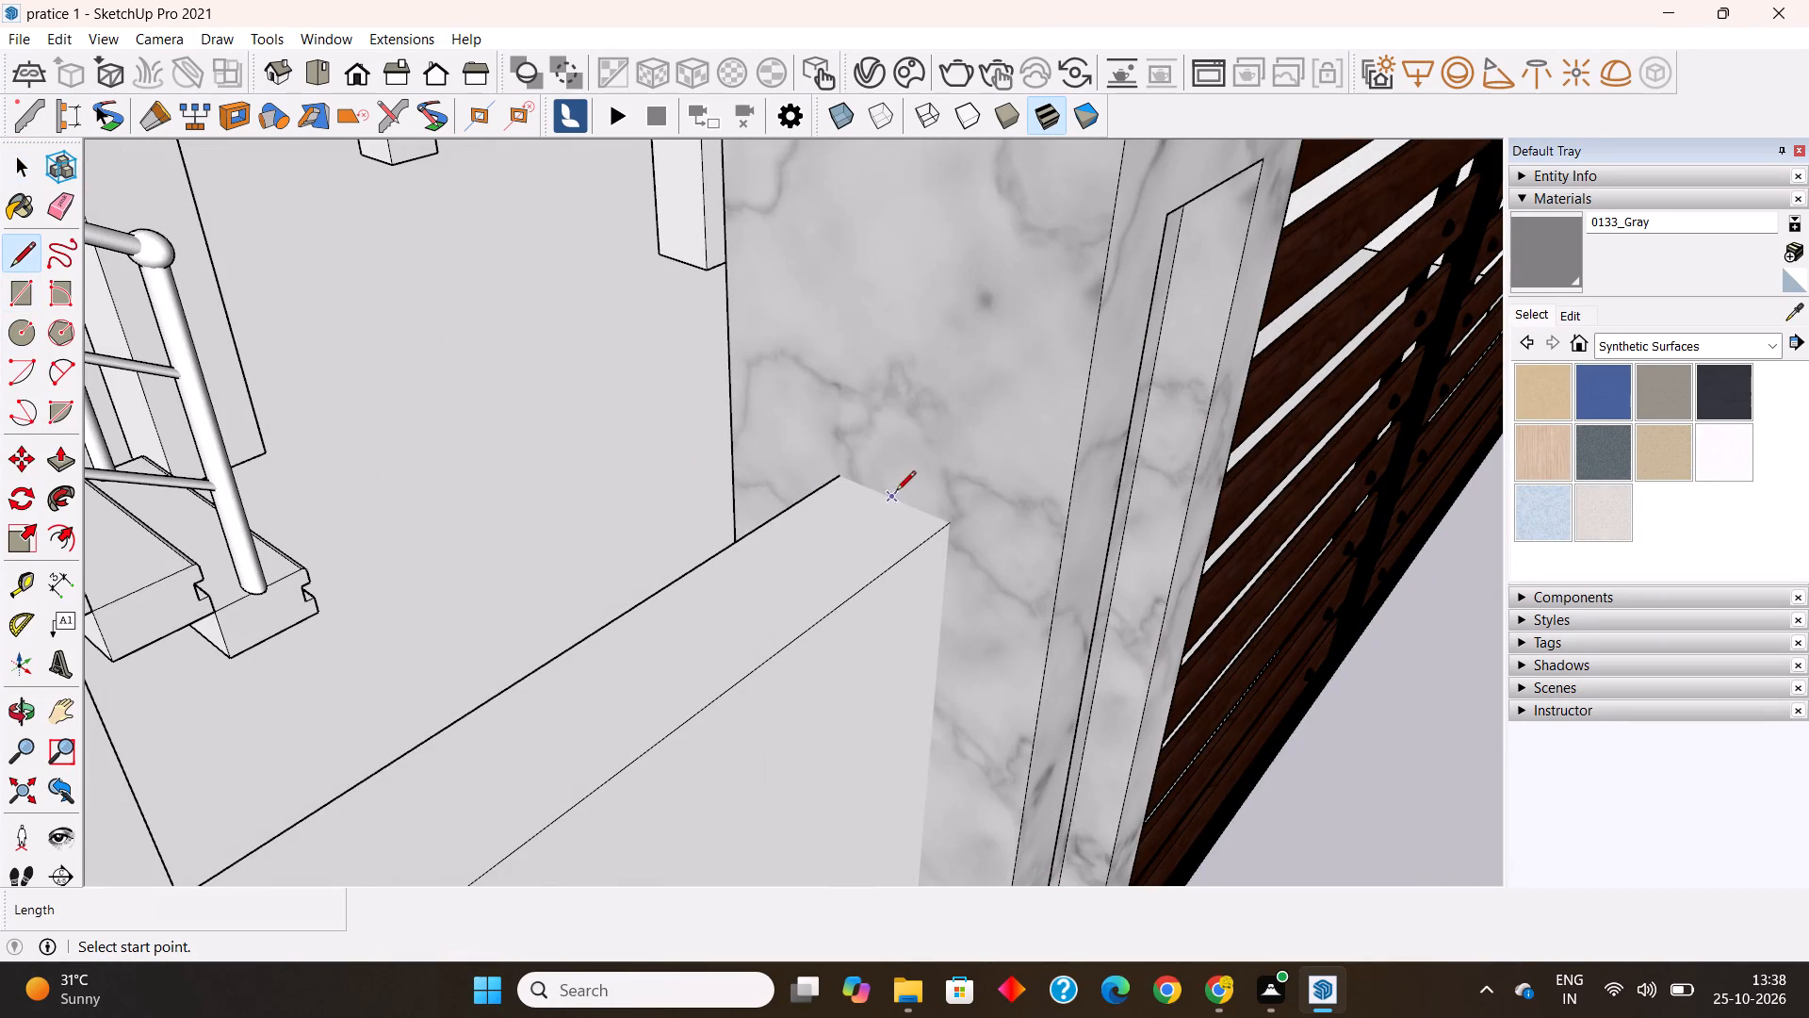
left_click(841, 473)
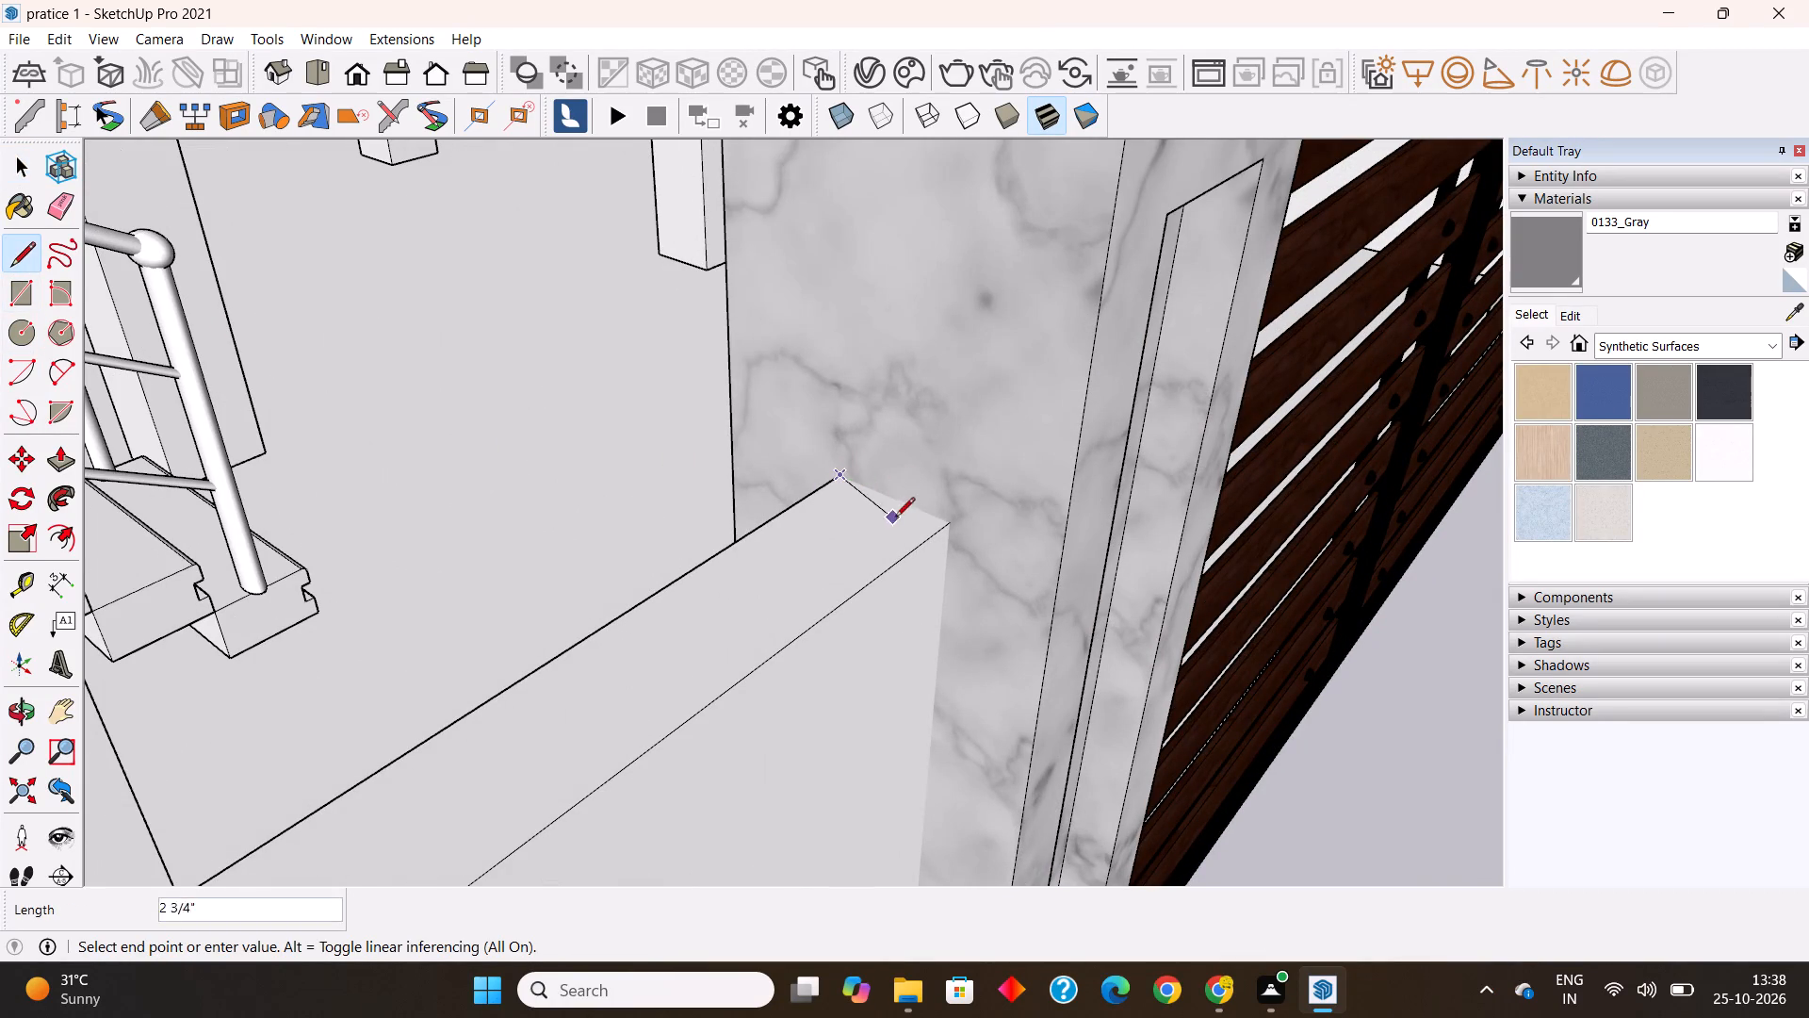
left_click(957, 521)
key("space")
Hide the gate component together with its marble pillars to expose the last panel's end.
double_click(995, 517)
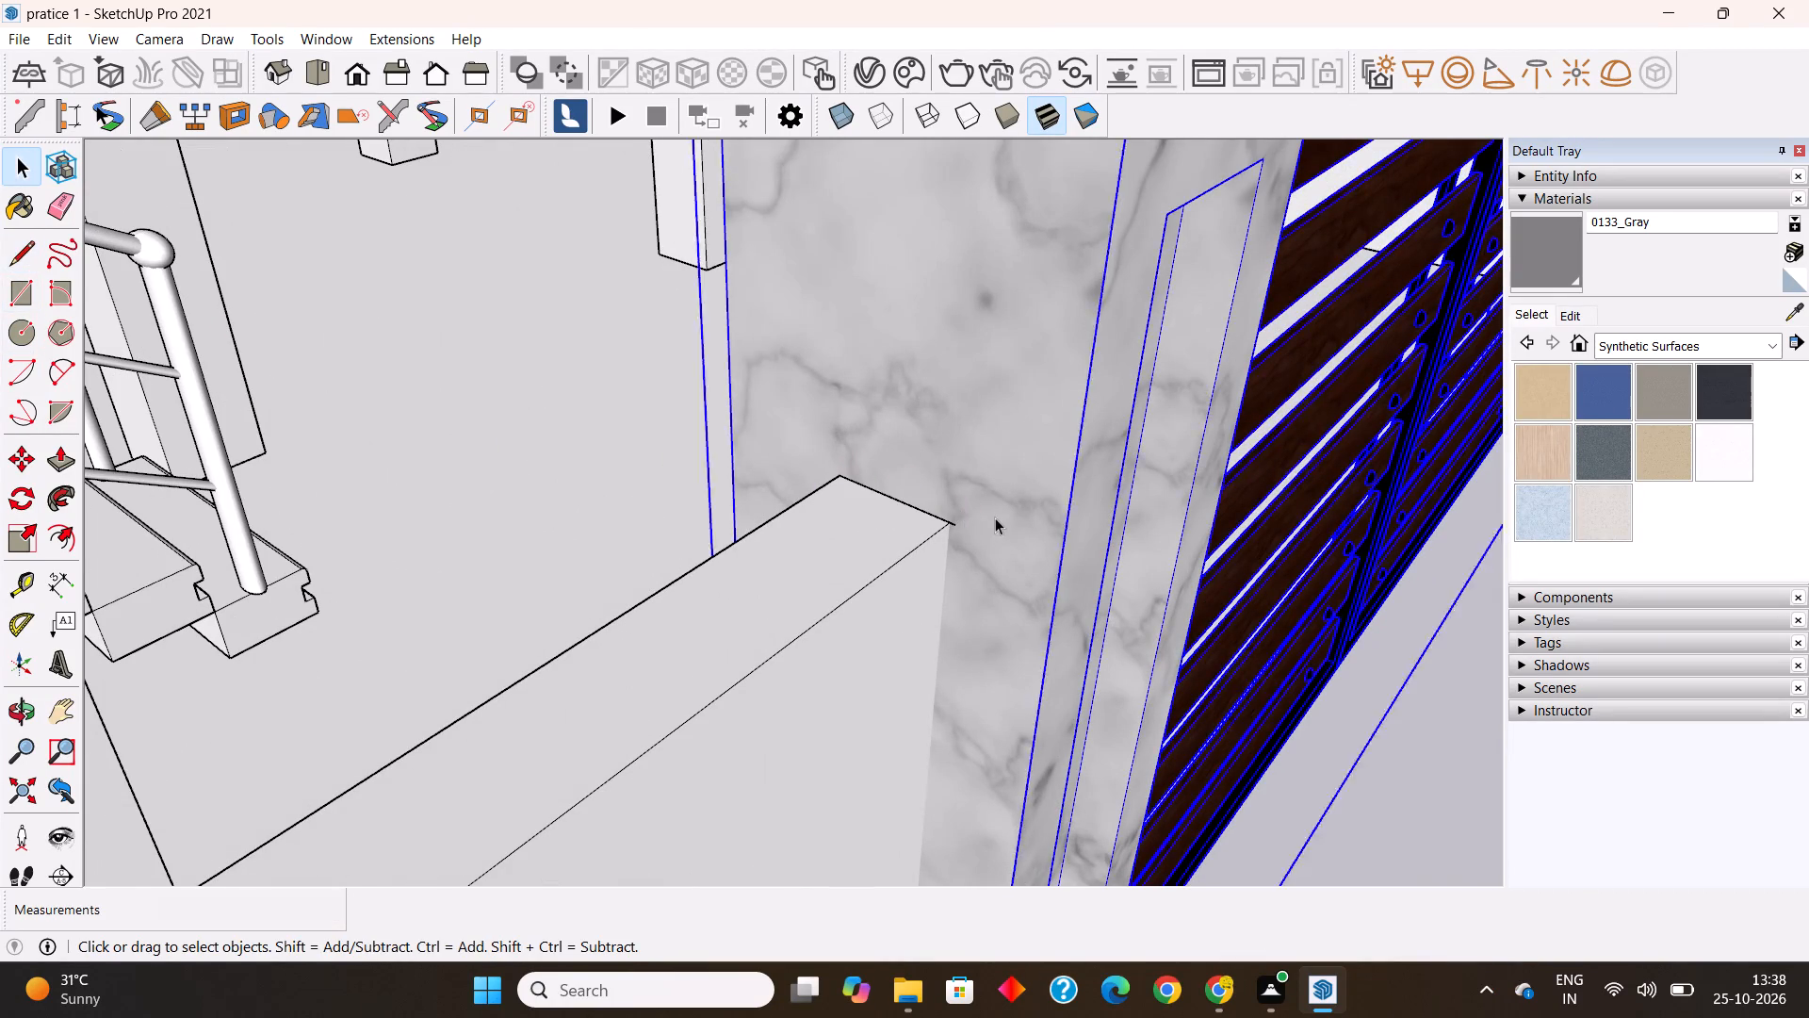
right_click(995, 517)
key("Escape")
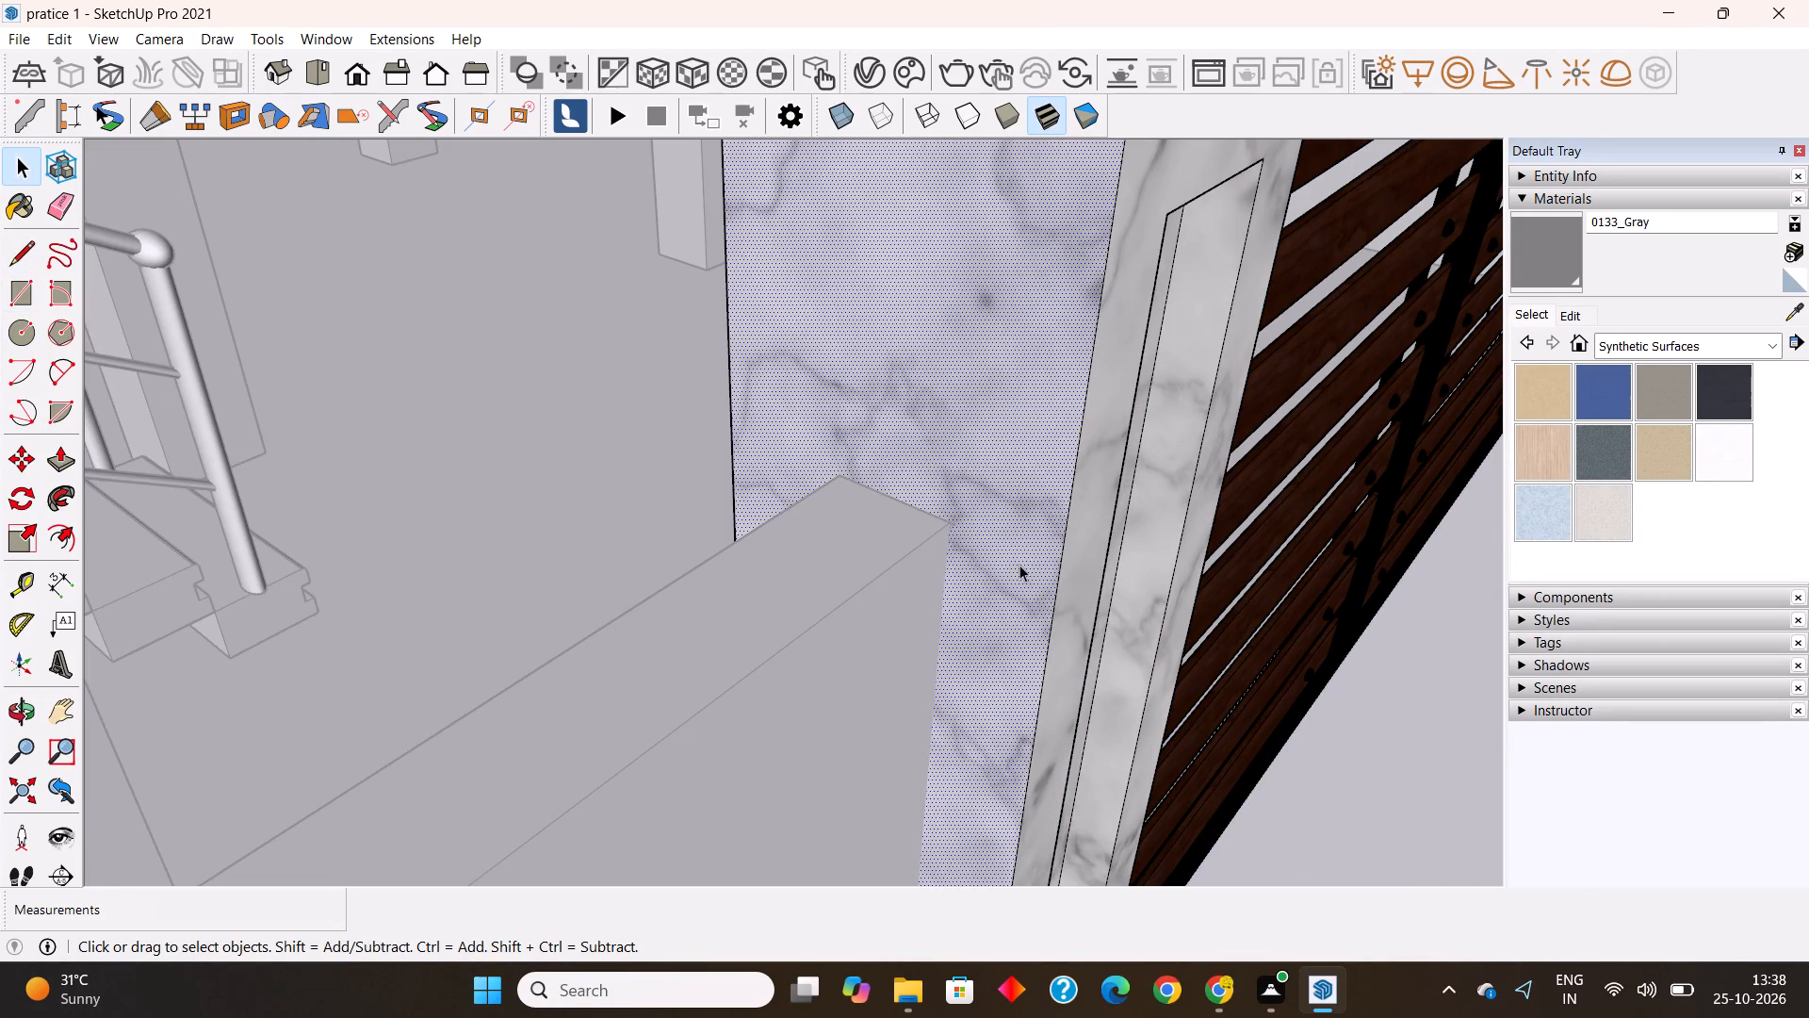
key("Escape")
left_click(1031, 550)
right_click(1031, 549)
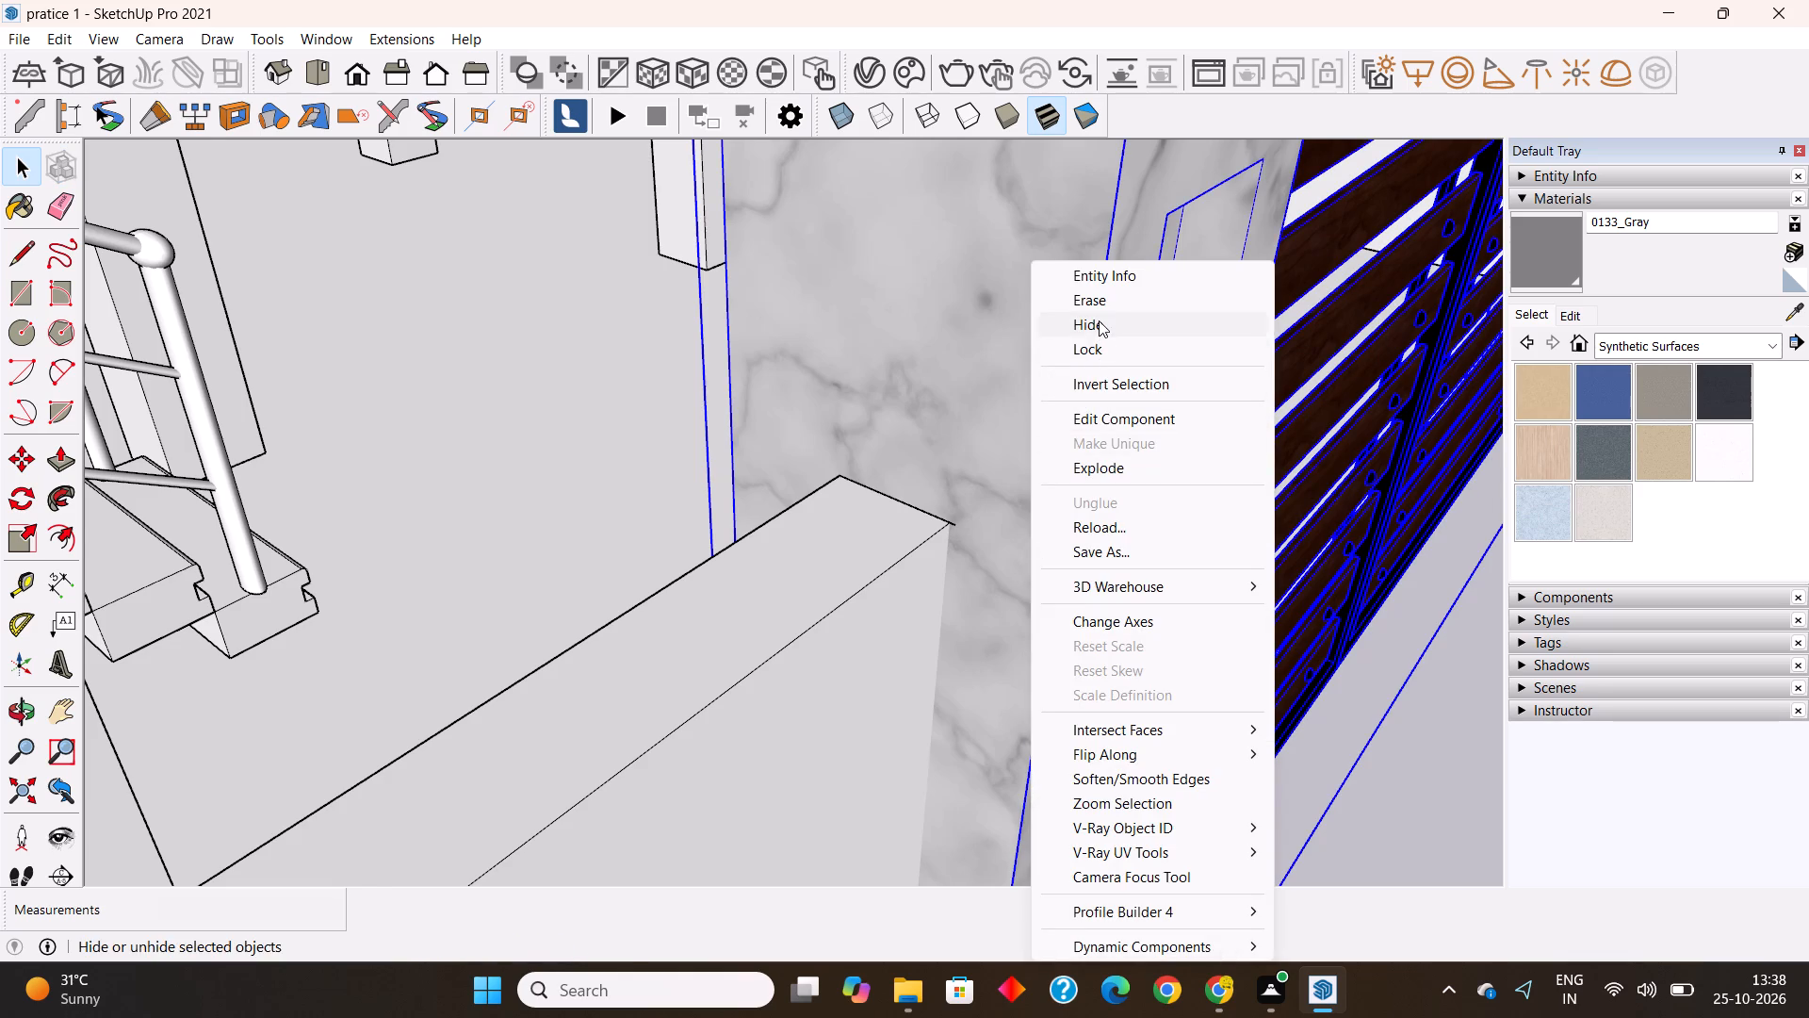
left_click(1099, 320)
Push the last narrow panel's gate-side end face back about 3 1/2" to the drawn line, and close the group.
scroll(938, 537, "down", 2)
middle_click_drag(935, 555, 390, 578)
scroll(1149, 662, "up", 2)
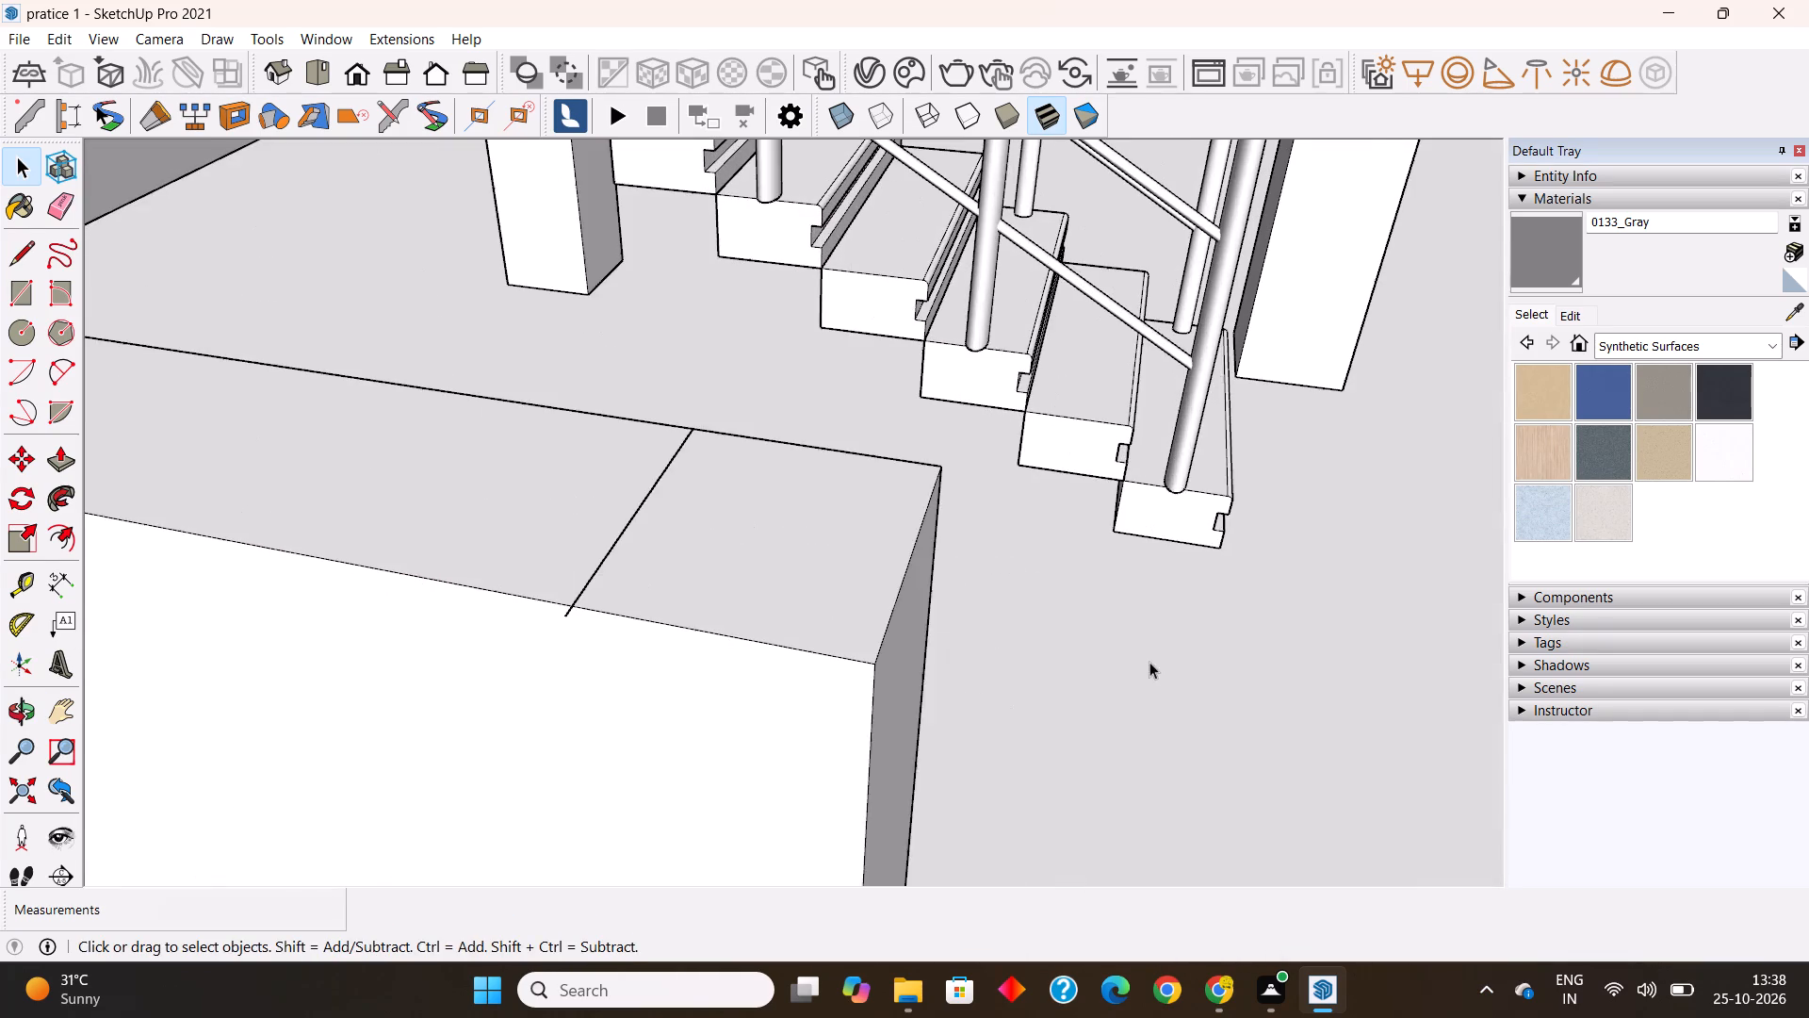
middle_click_drag(1016, 660, 971, 650)
middle_click_drag(973, 651, 994, 655)
double_click(586, 575)
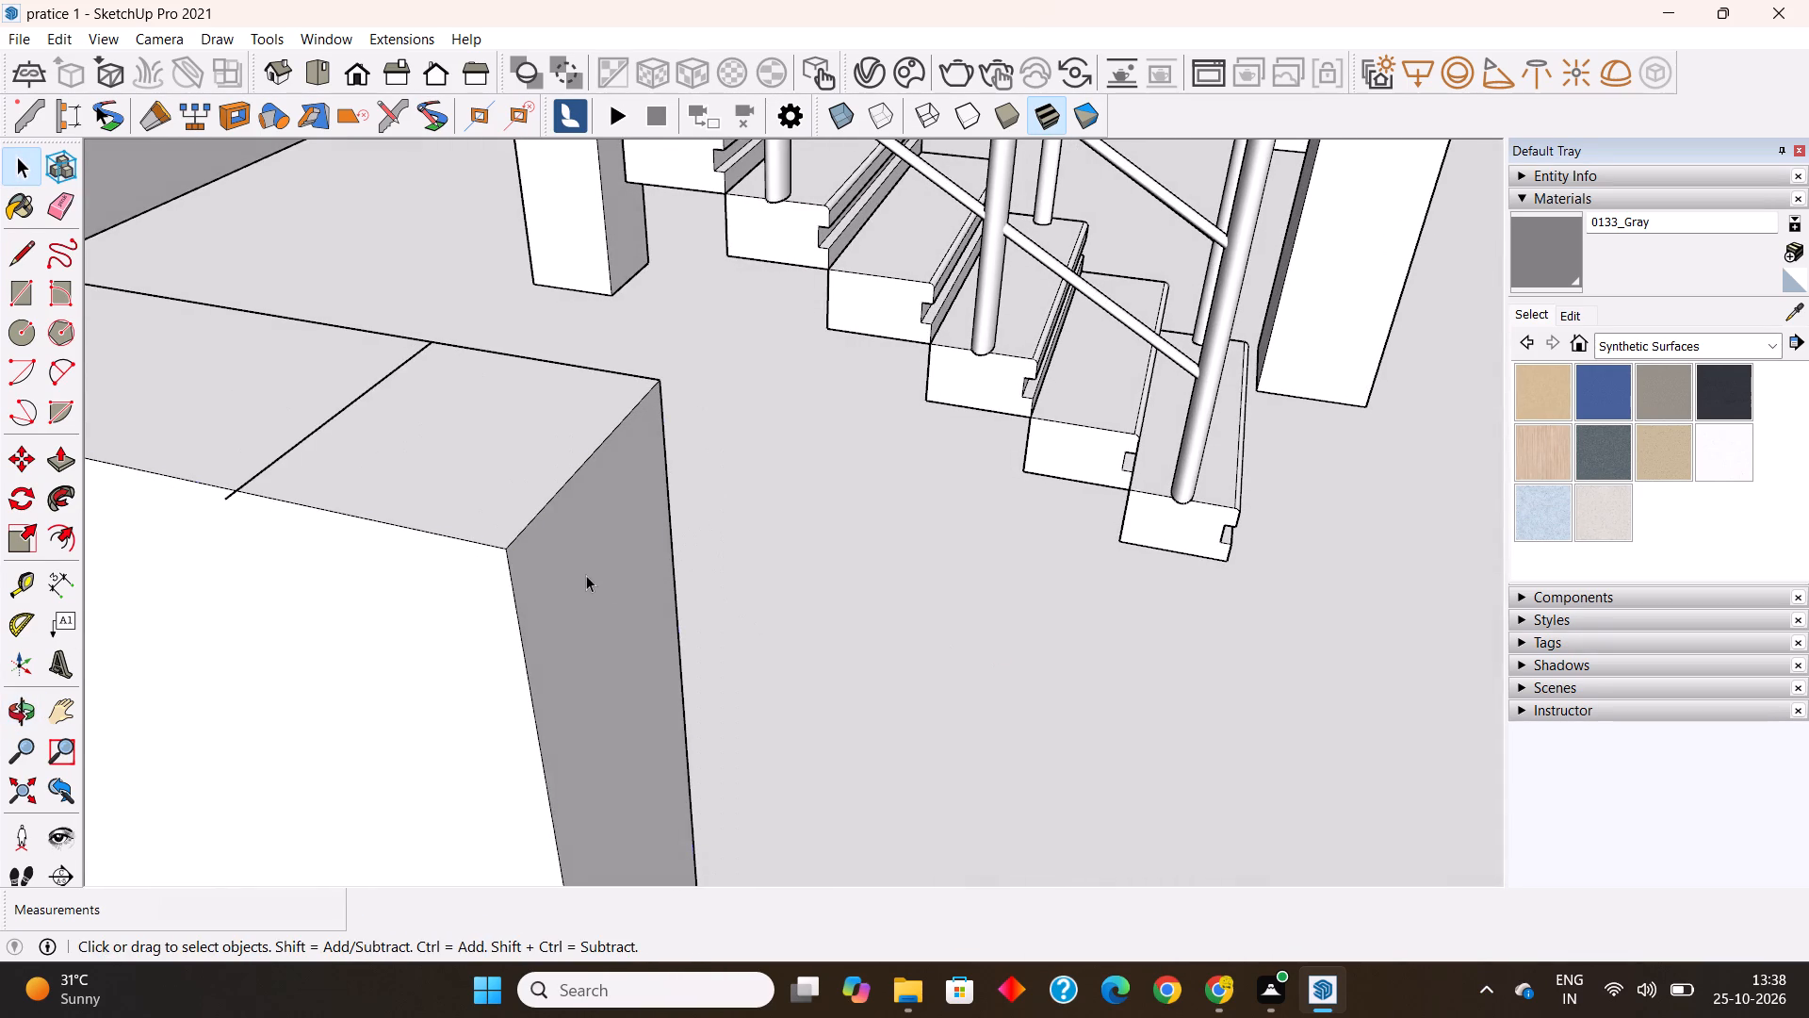
left_click(58, 459)
left_click(600, 591)
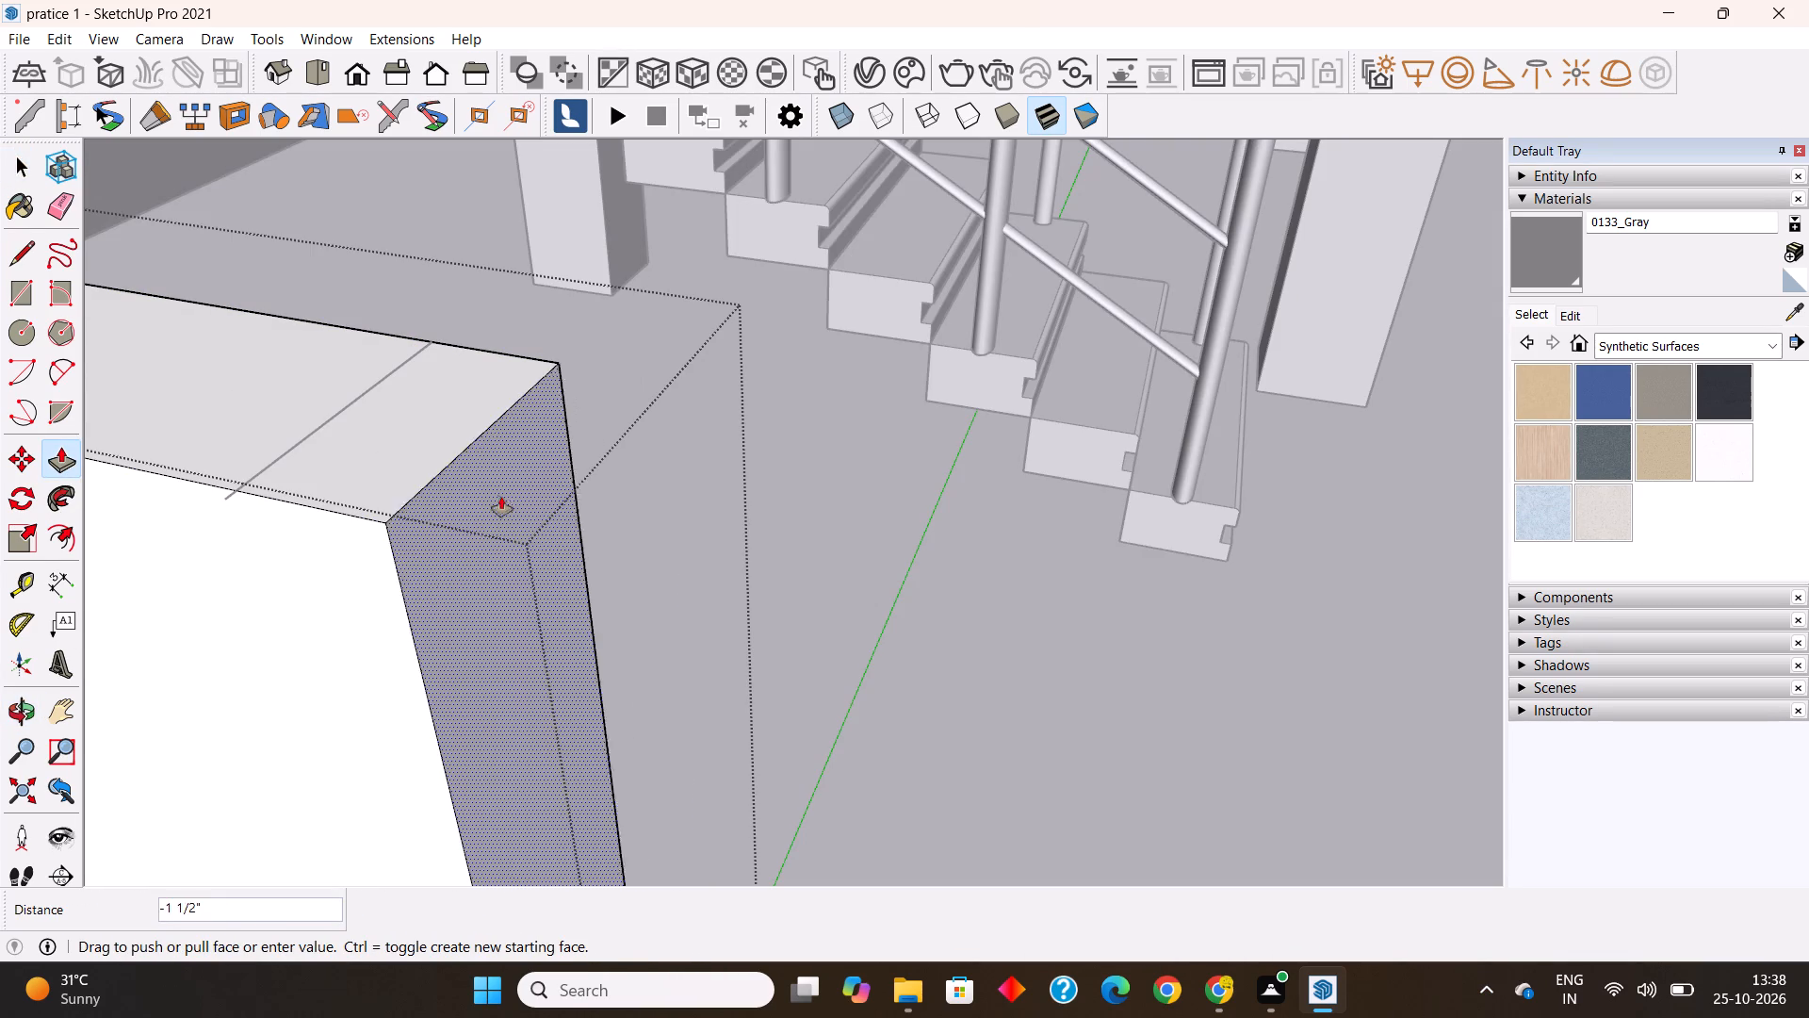
left_click(327, 423)
scroll(327, 425, "down", 5)
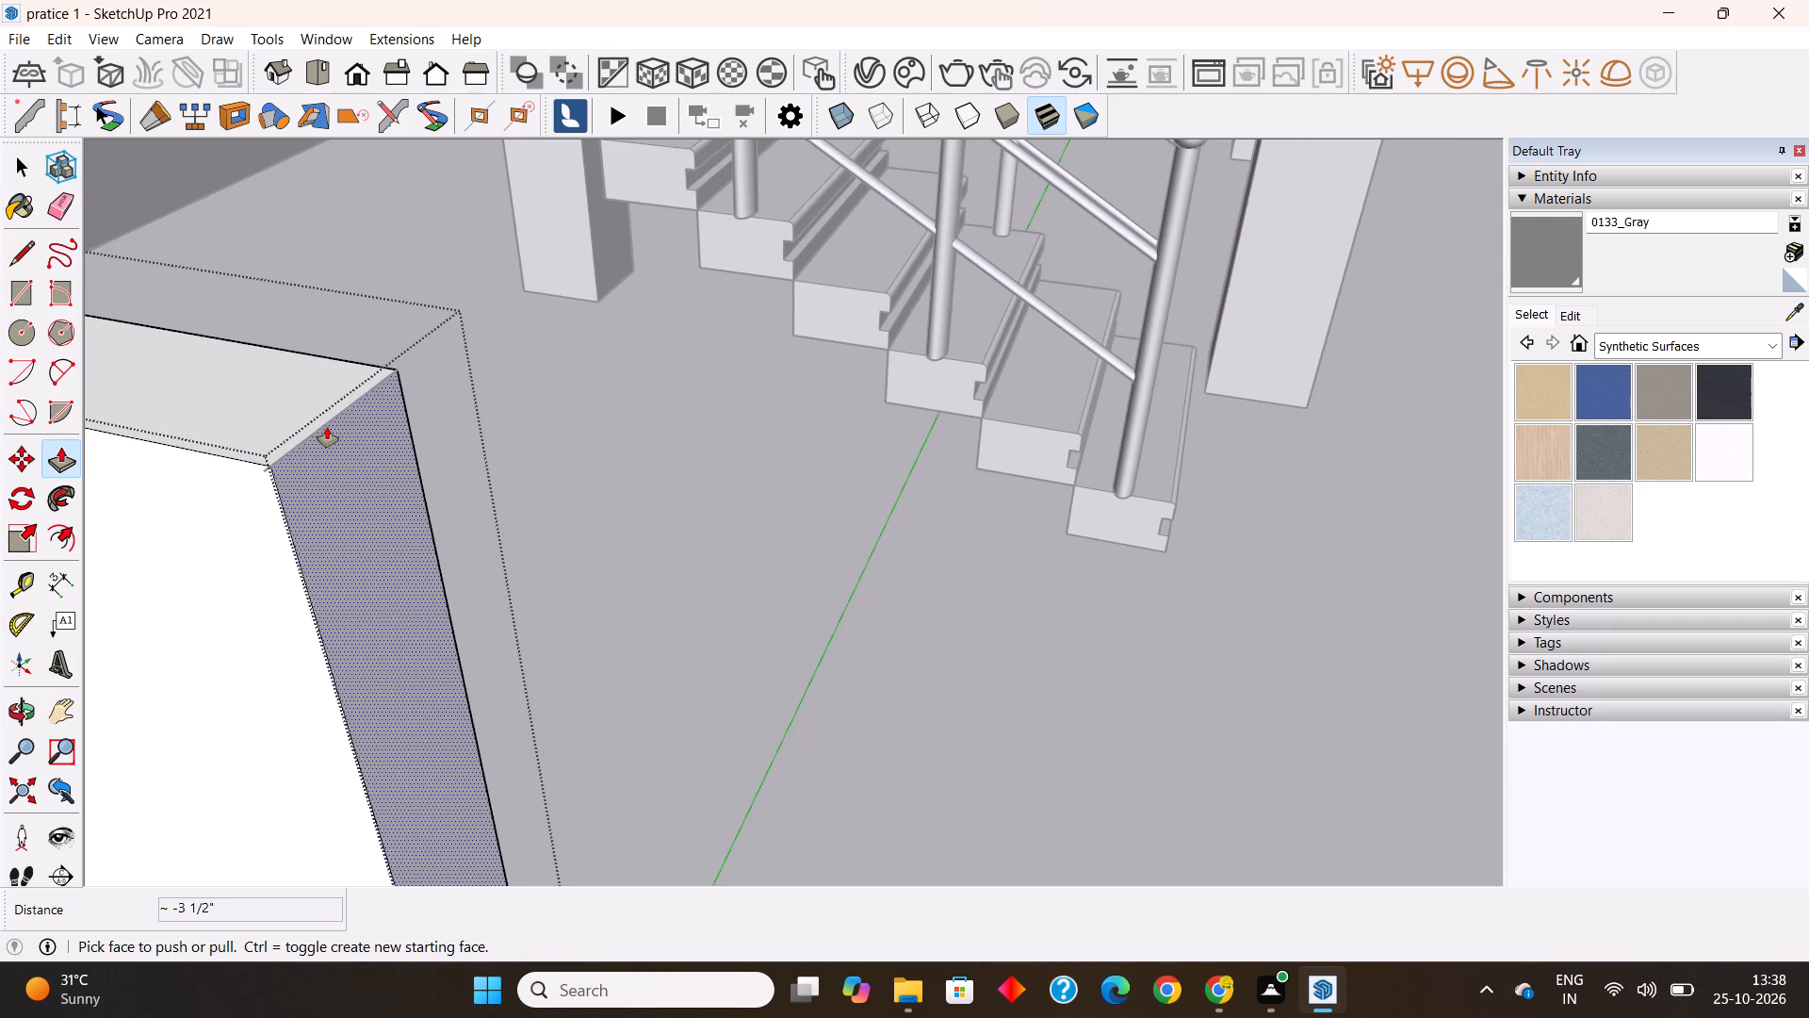
key("space")
key("grave")
key("grave")
key("grave")
key("Escape")
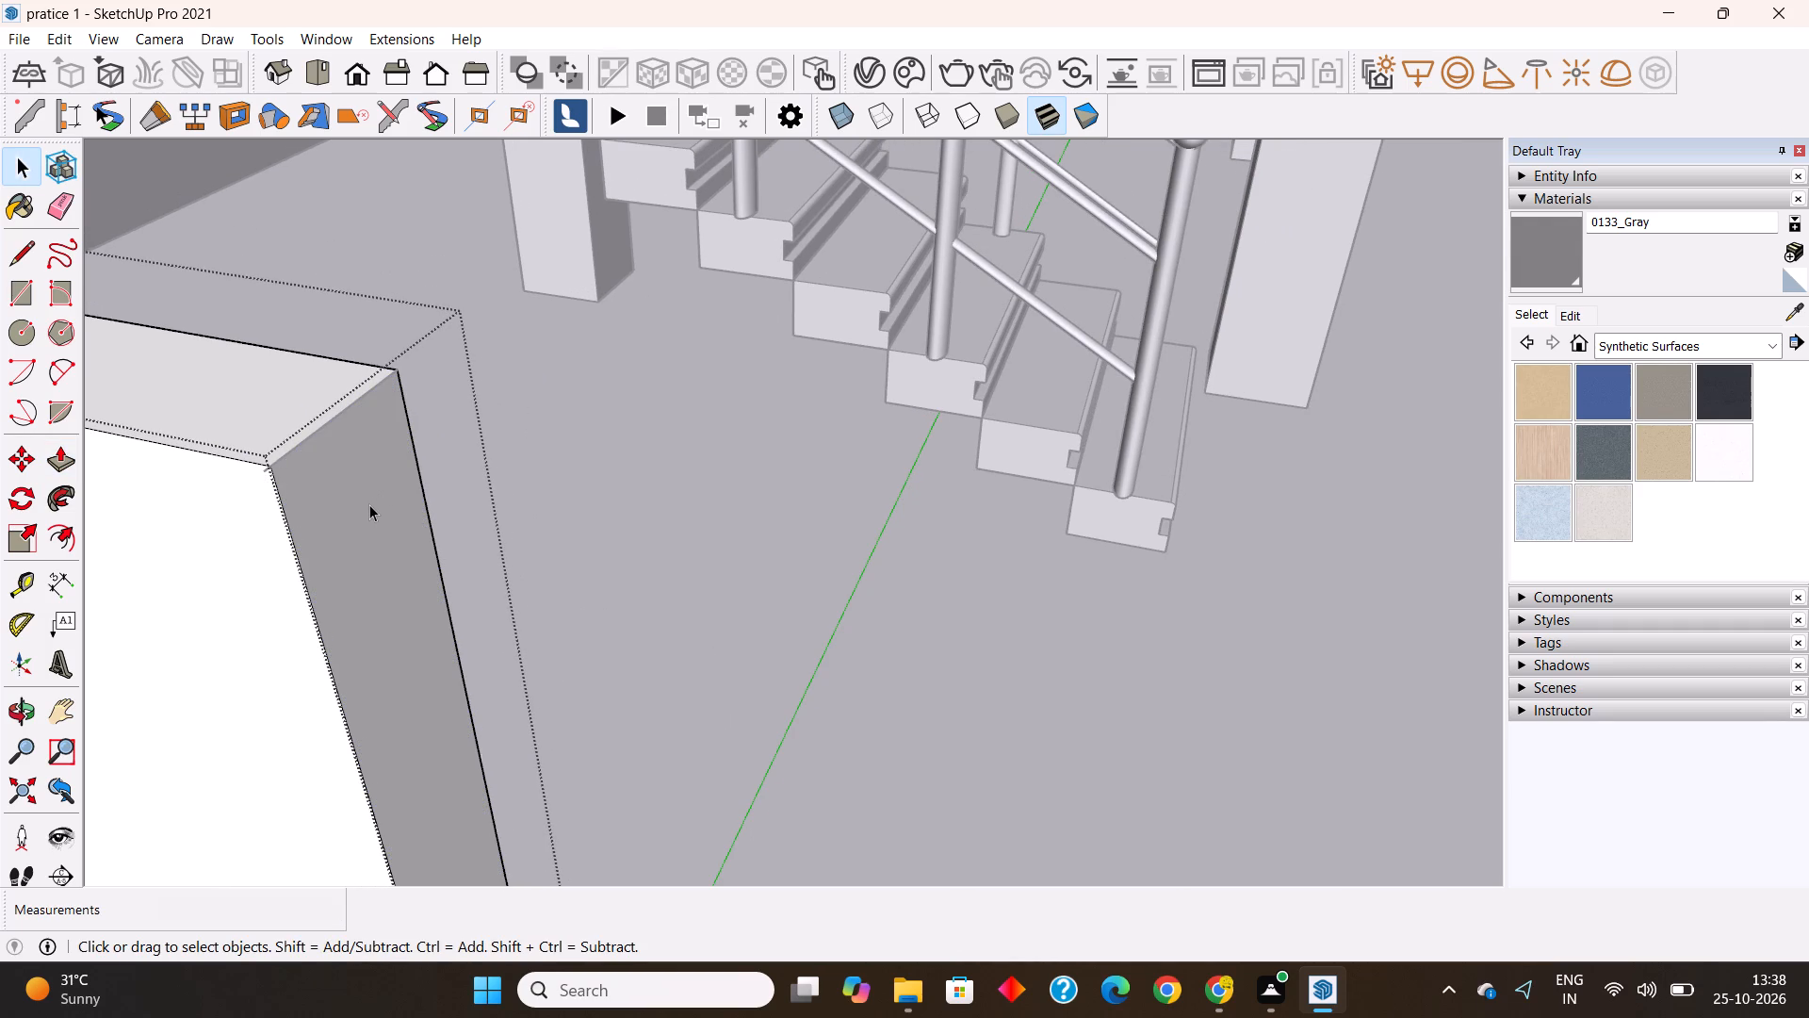
key("Escape")
key("Escape")
Delete the leftover marker line at the last panel's top end.
left_click(267, 465)
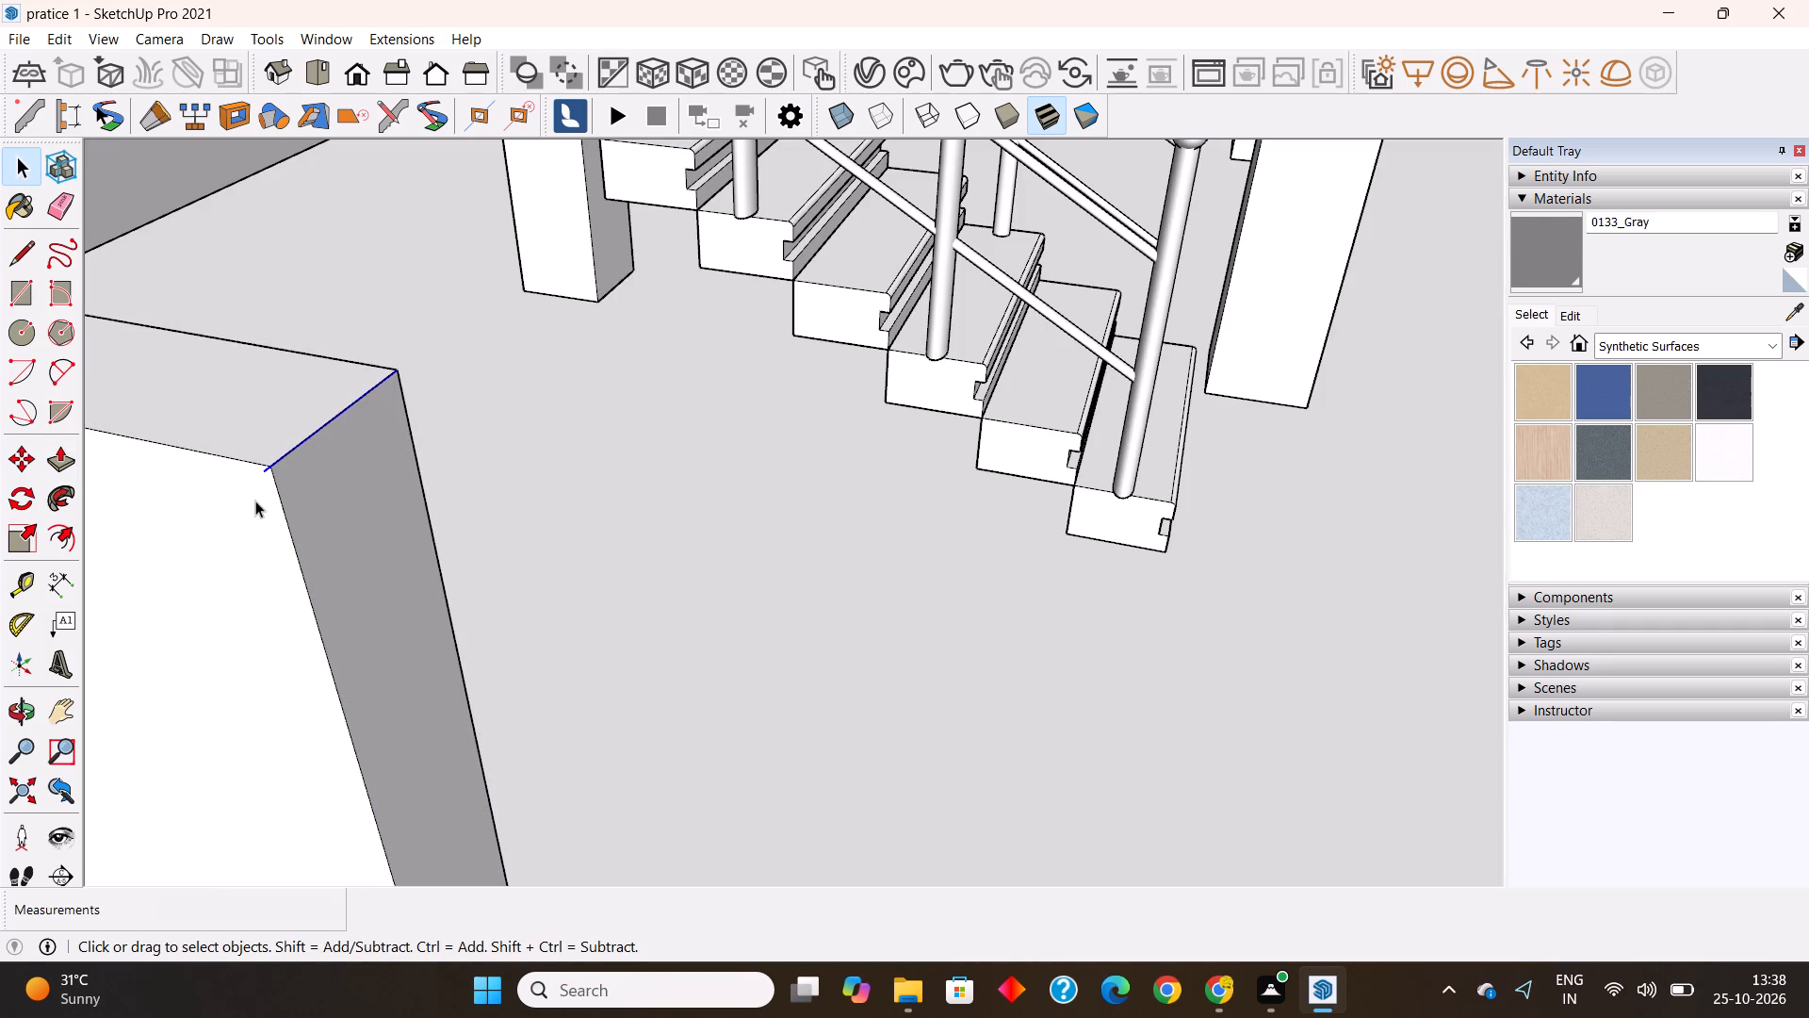
key("Delete")
Unhide all hidden geometry to bring back the gate and pillars.
scroll(465, 440, "down", 6)
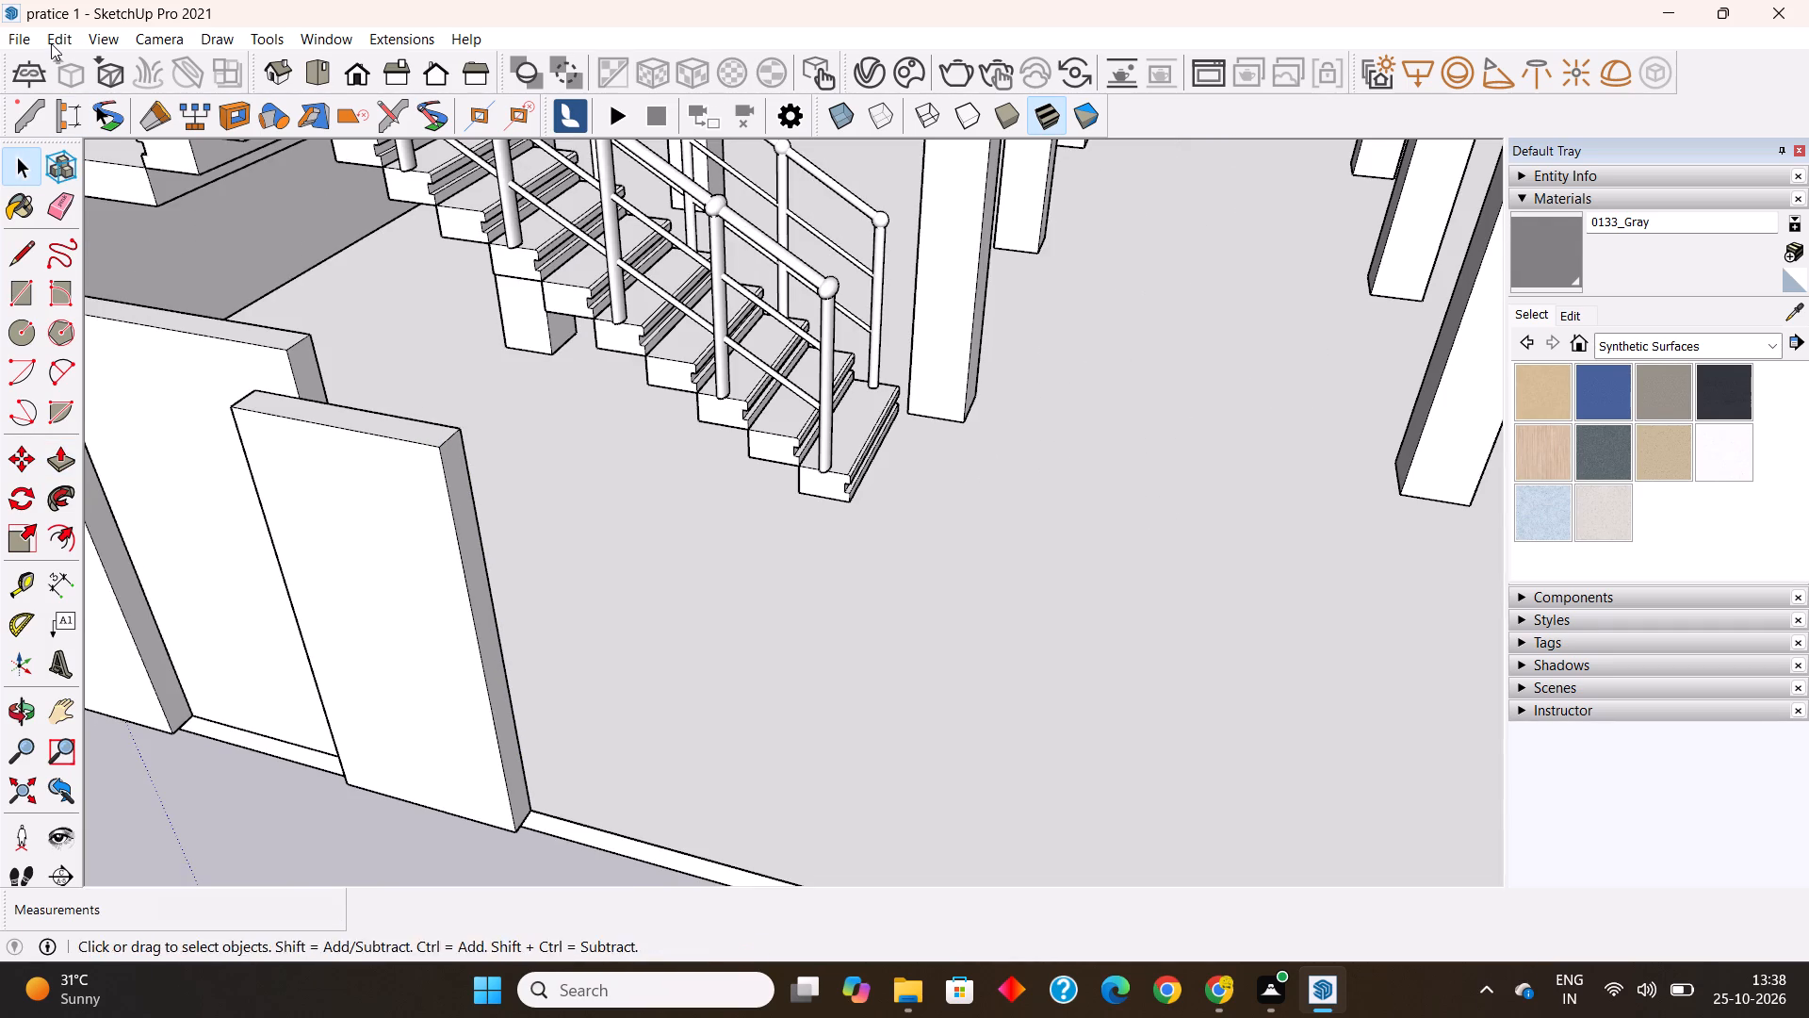
left_click(51, 43)
left_click(162, 391)
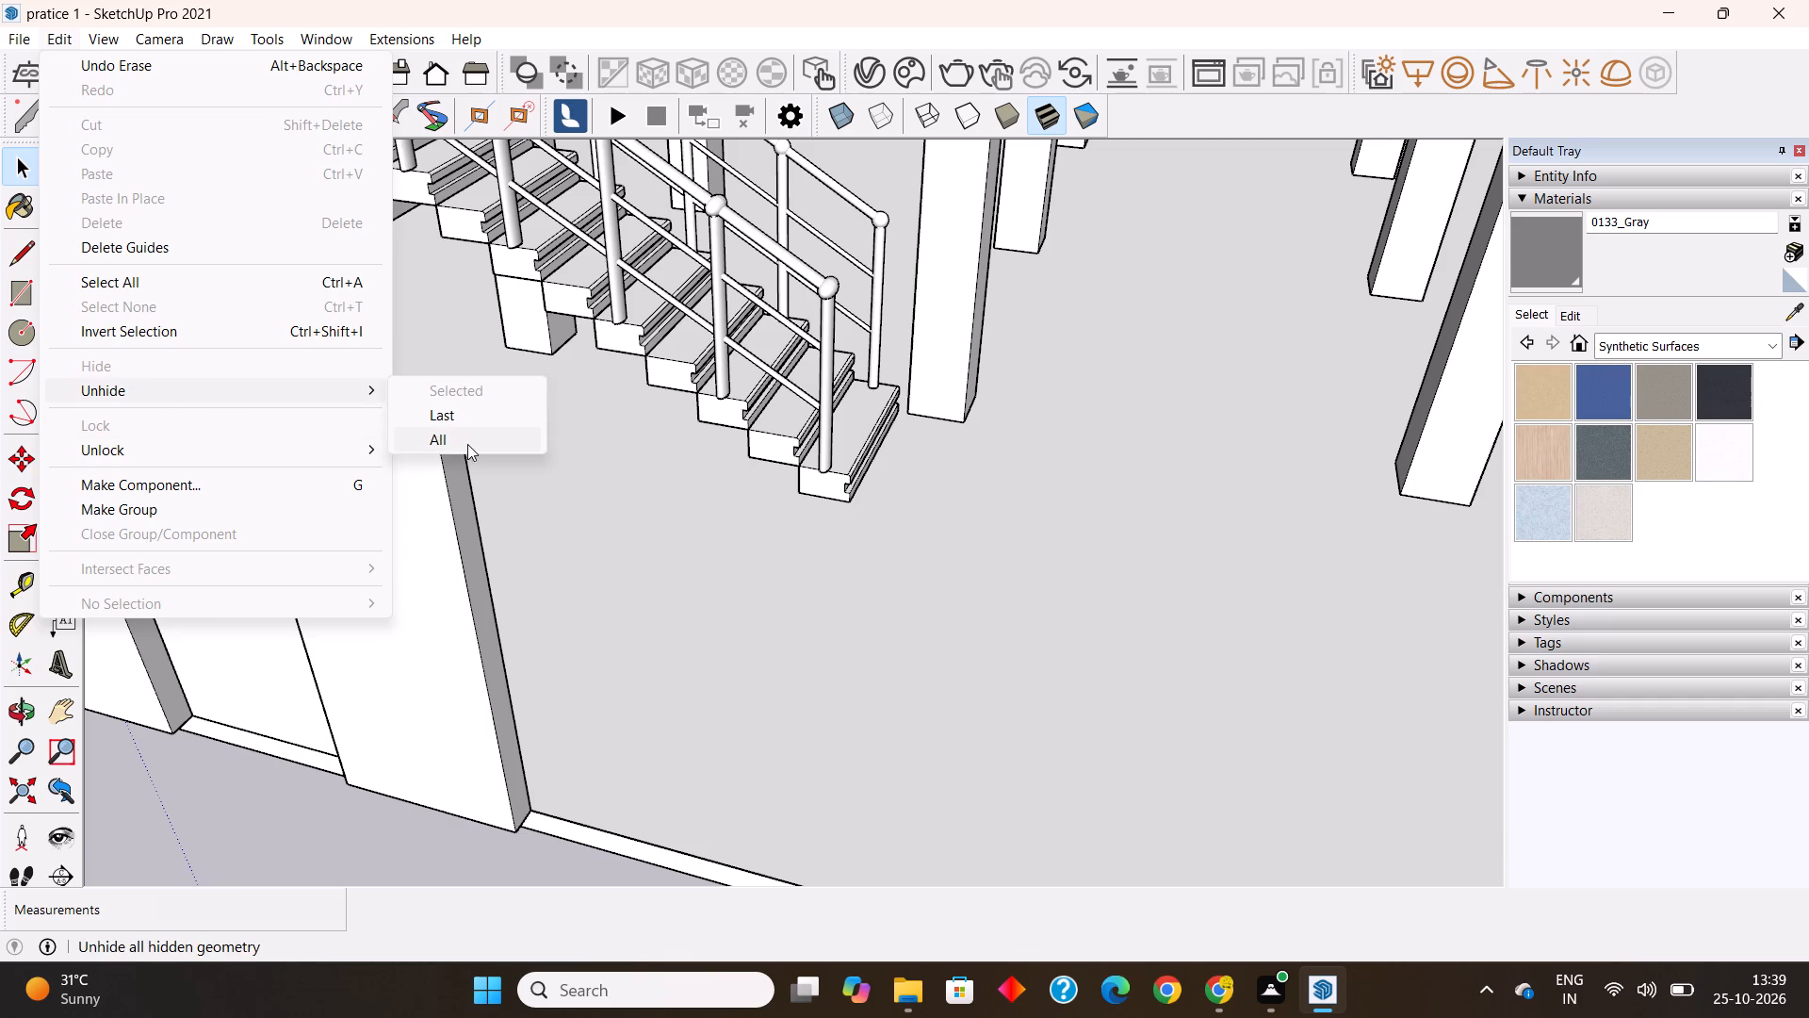
left_click(467, 444)
Examine the staggered front wall, the gate and the base slab's front edge from several angles.
scroll(650, 465, "down", 13)
middle_click_drag(709, 610, 752, 605)
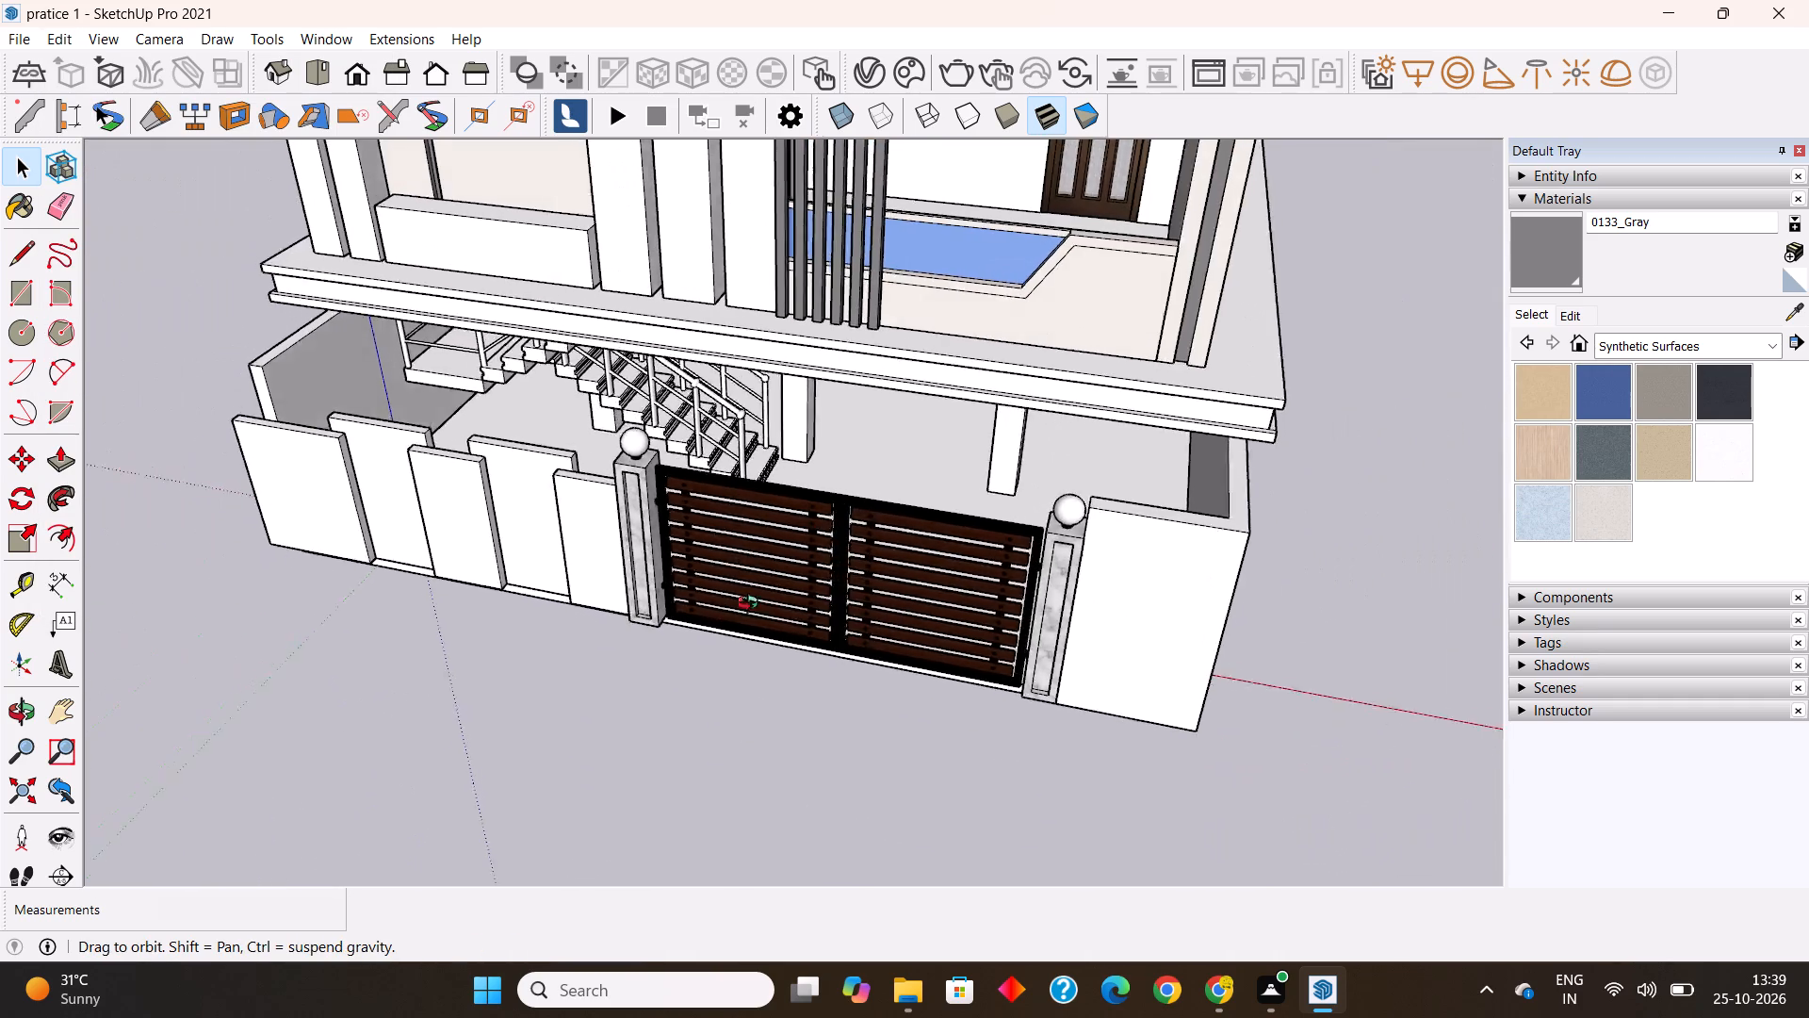
middle_click_drag(752, 605, 1228, 479)
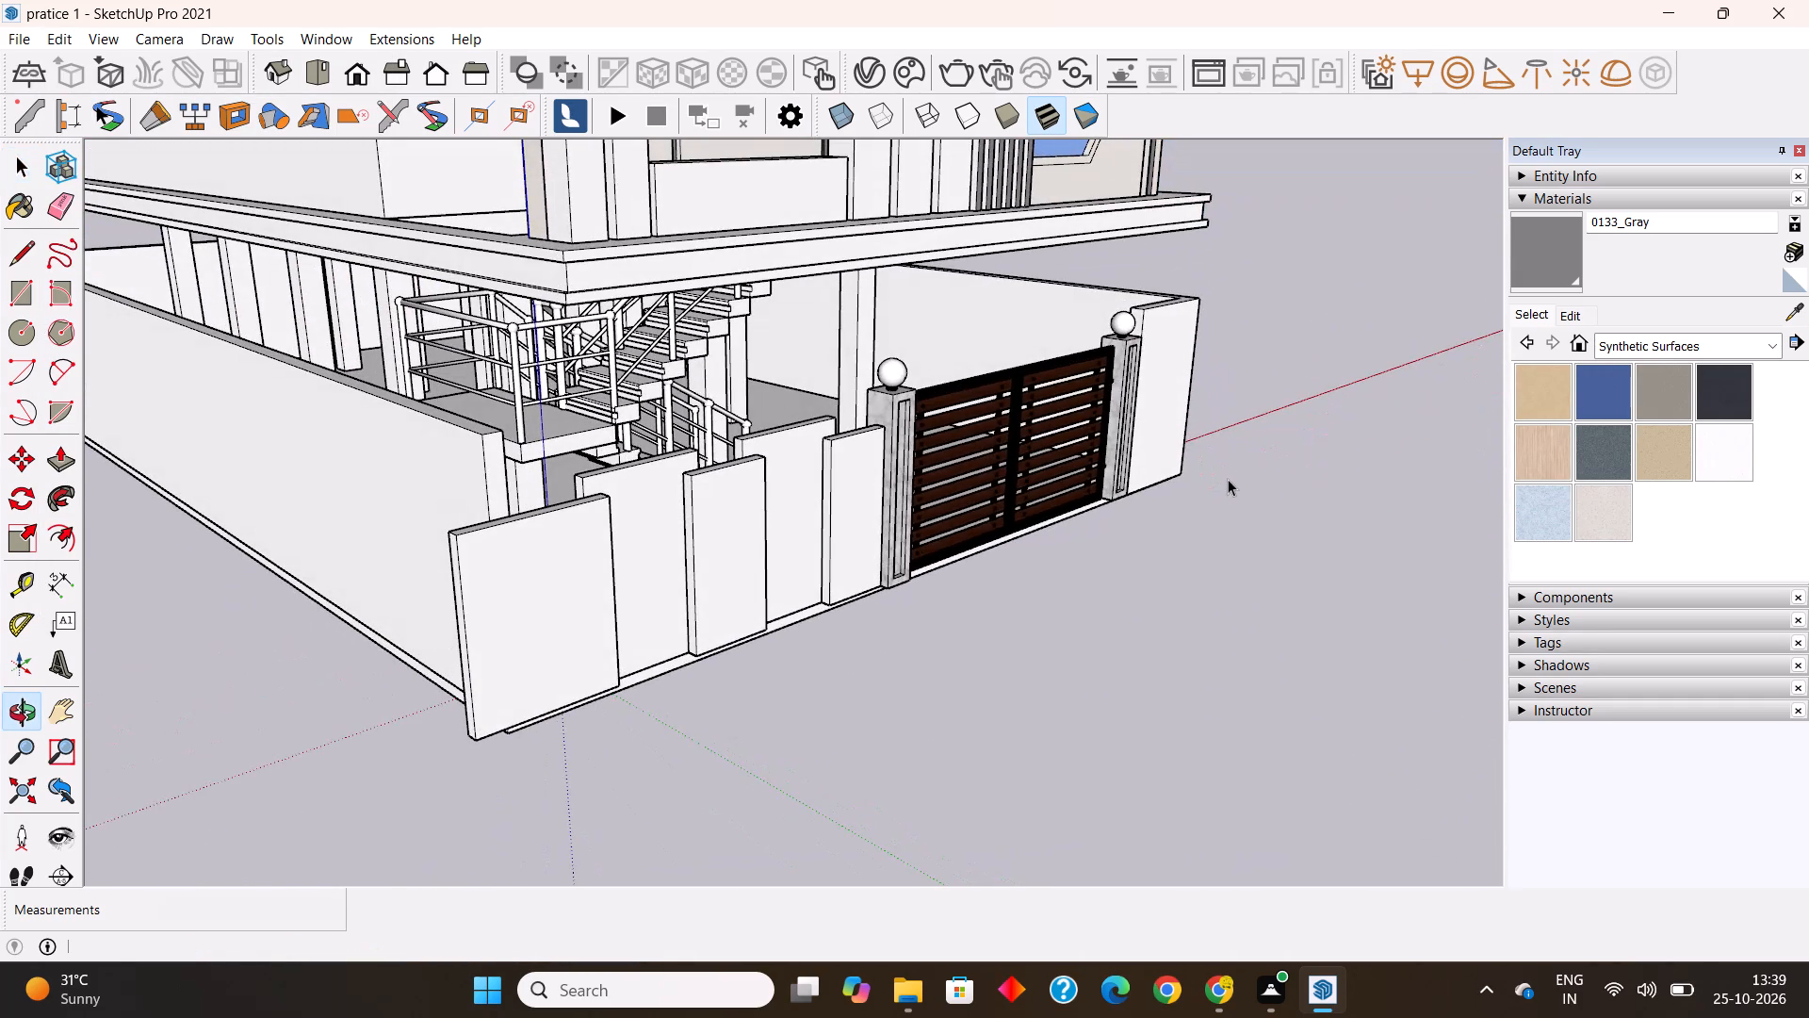
scroll(1050, 695, "down", 3)
middle_click_drag(785, 678, 788, 499)
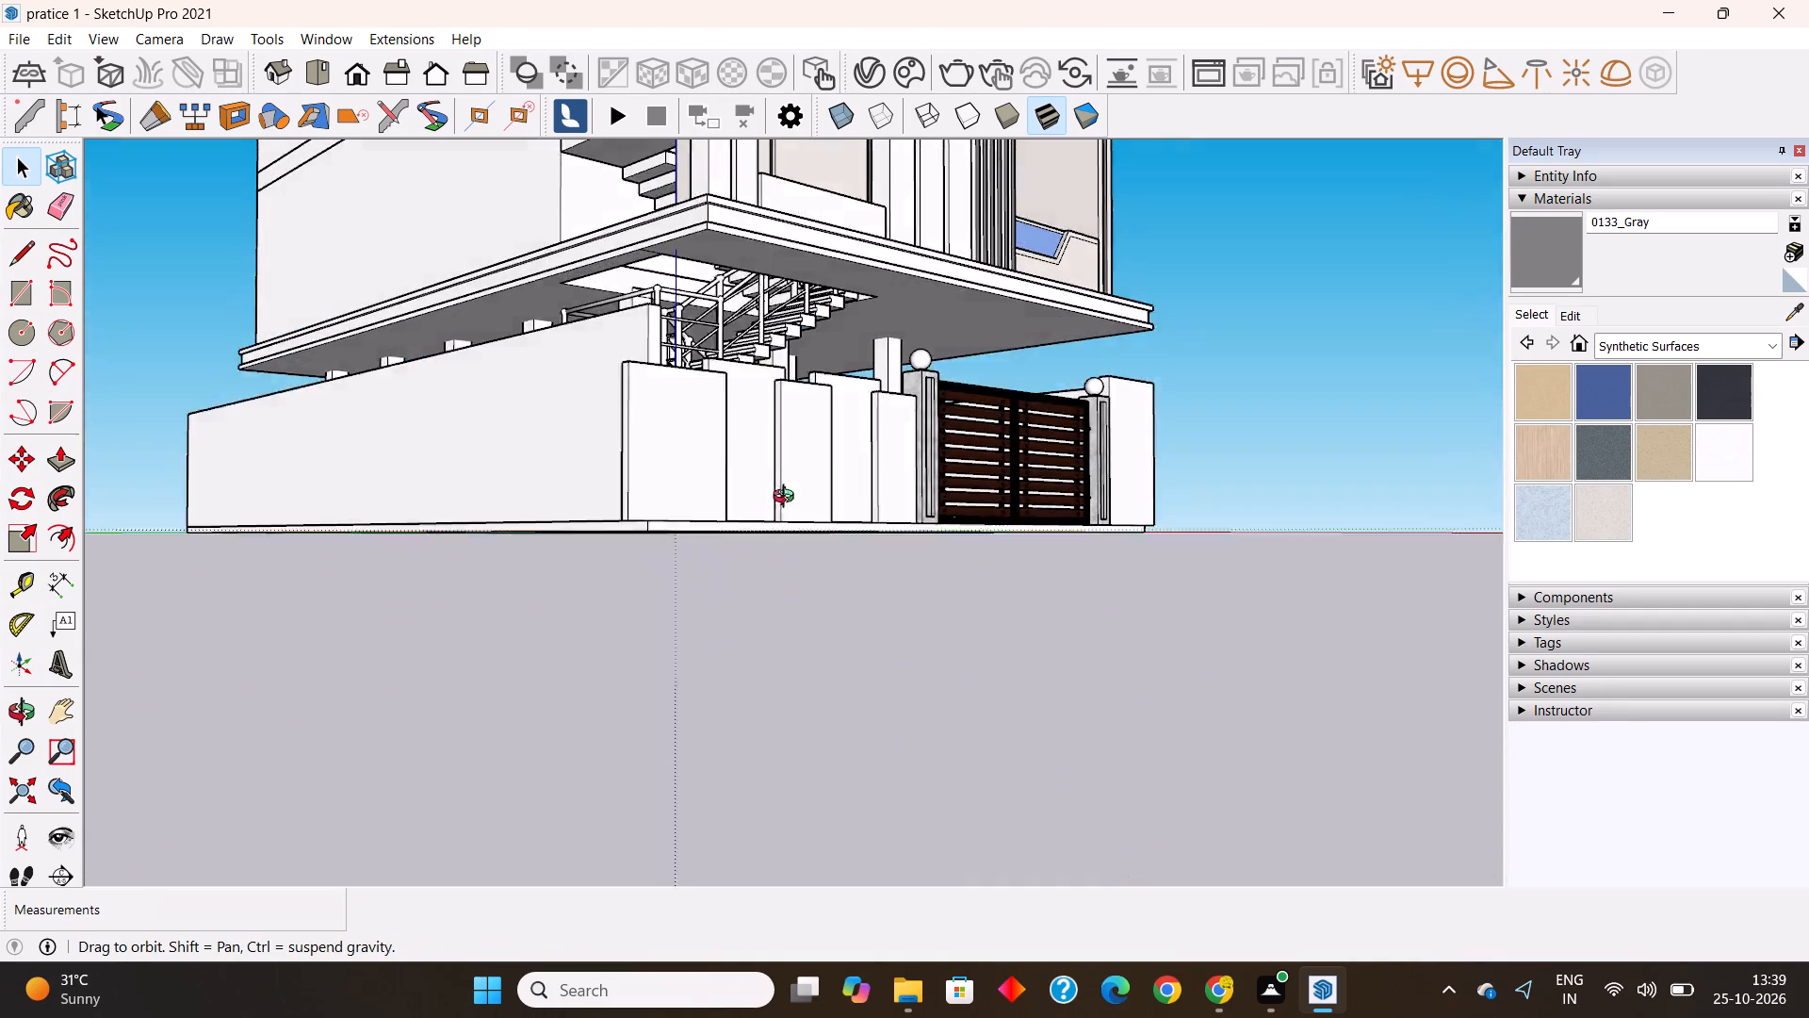
middle_click_drag(788, 499, 861, 455)
scroll(858, 456, "up", 7)
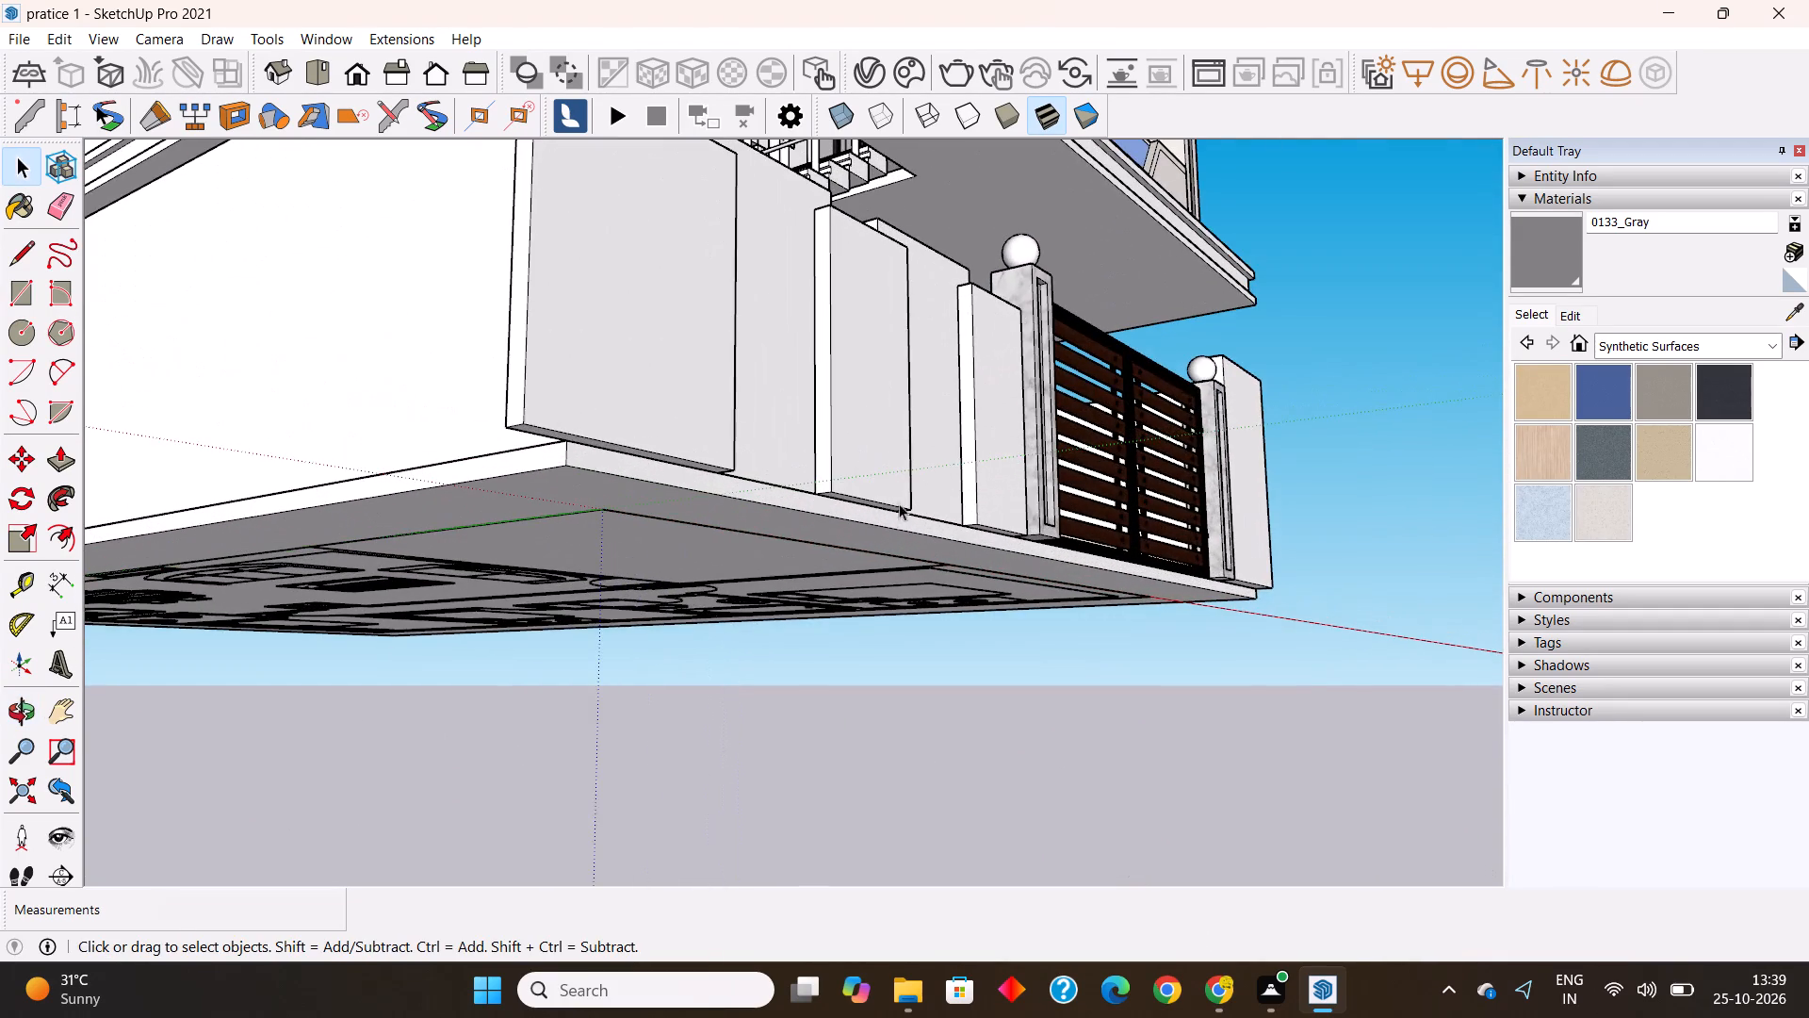
middle_click_drag(931, 512, 485, 557)
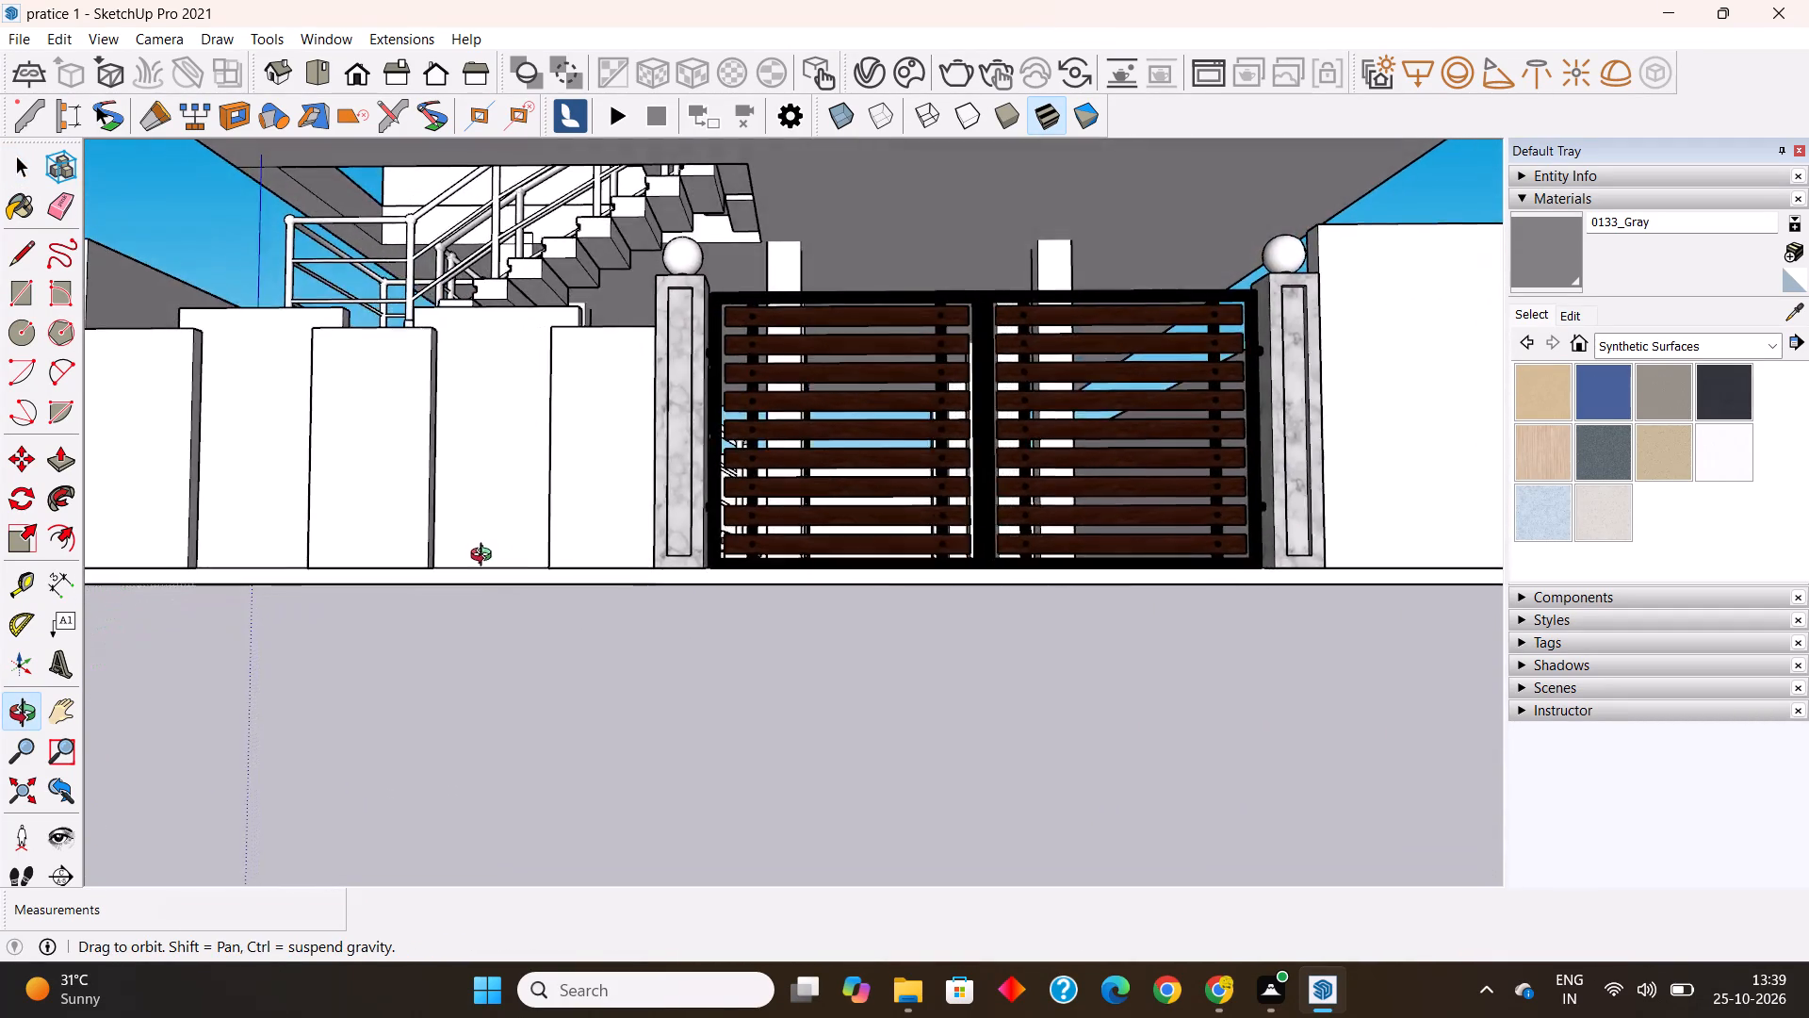
middle_click_drag(485, 557, 567, 570)
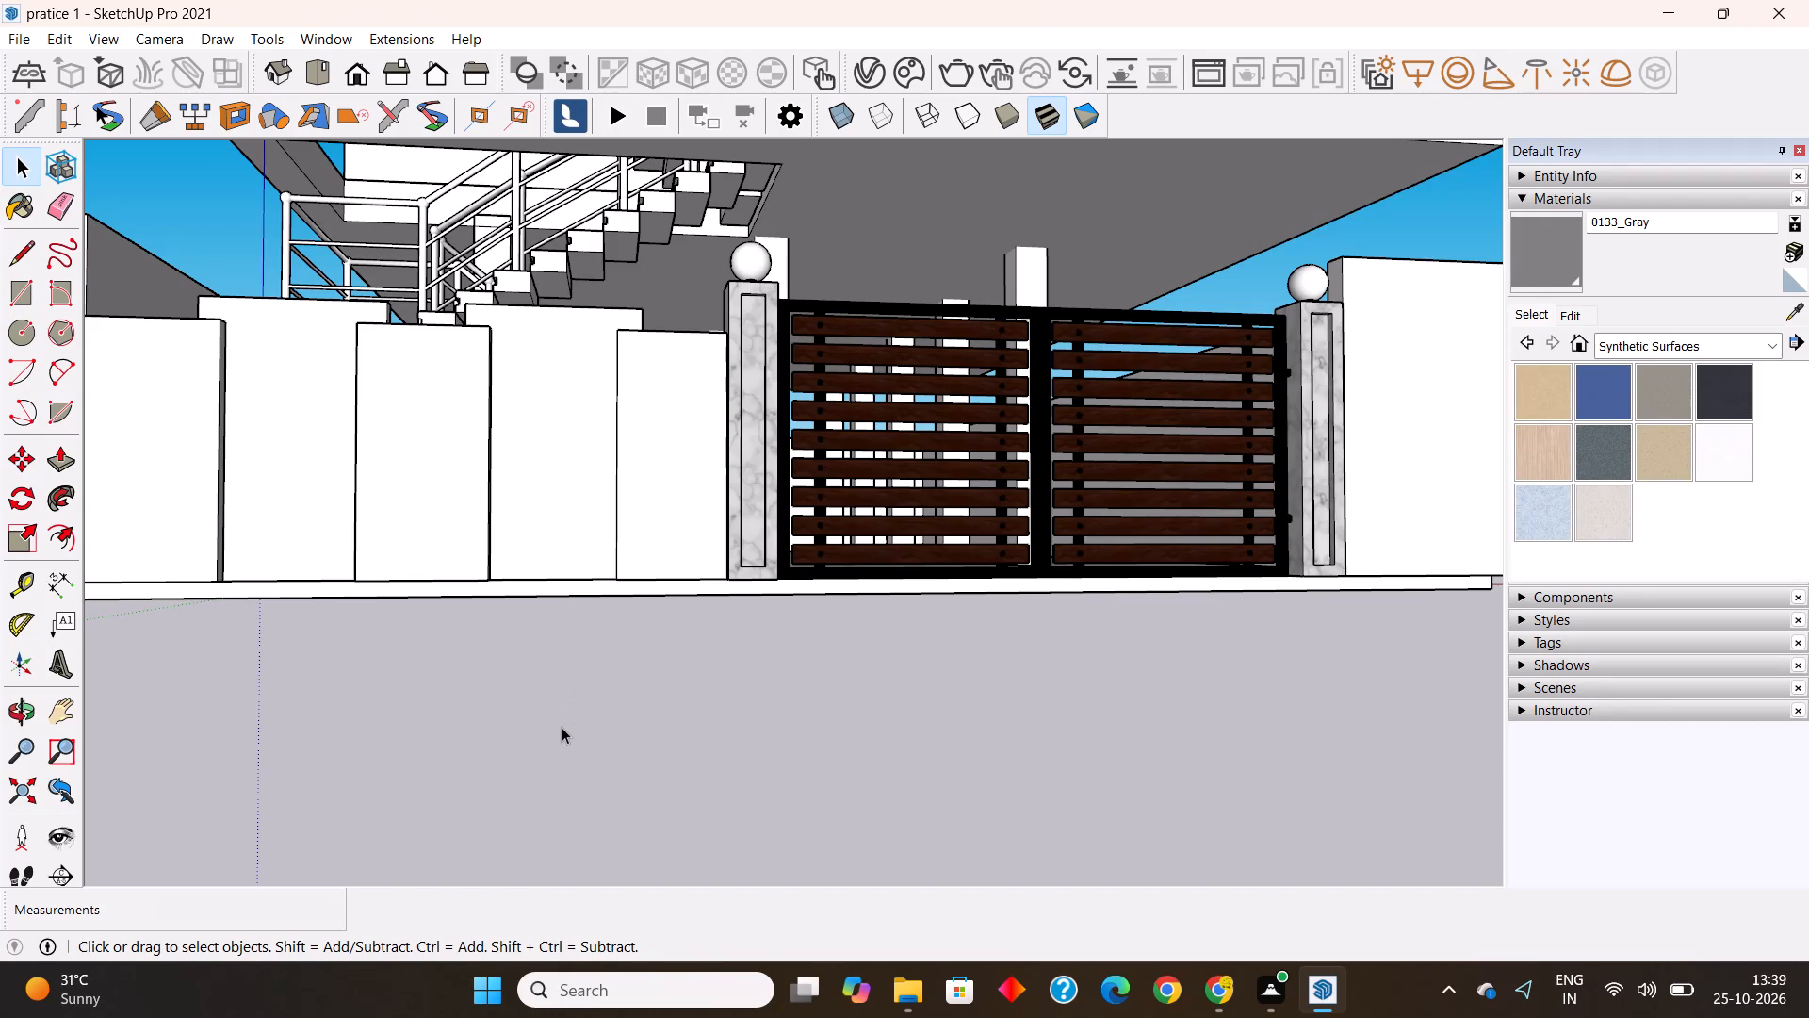
scroll(544, 475, "down", 6)
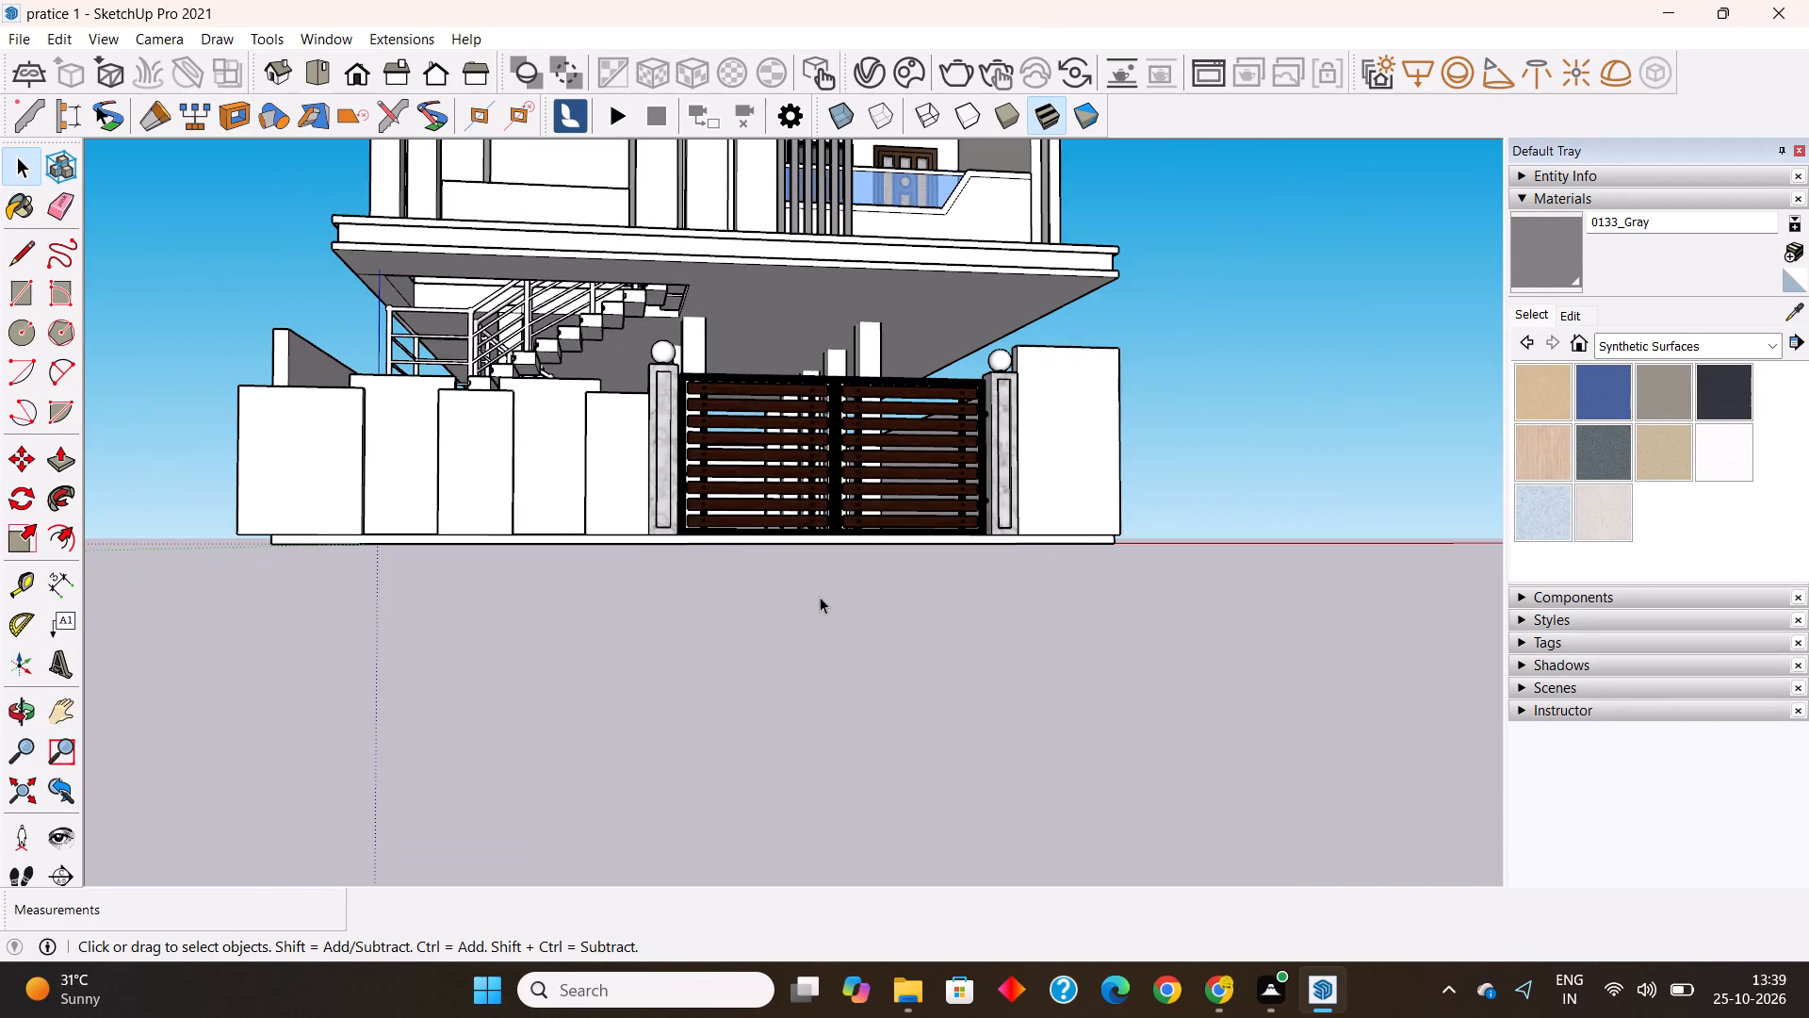
middle_click_drag(821, 597, 1131, 566)
Extend the base slab's front face 4' outward in front of the wall and gate, and close the group.
scroll(598, 421, "up", 5)
double_click(668, 513)
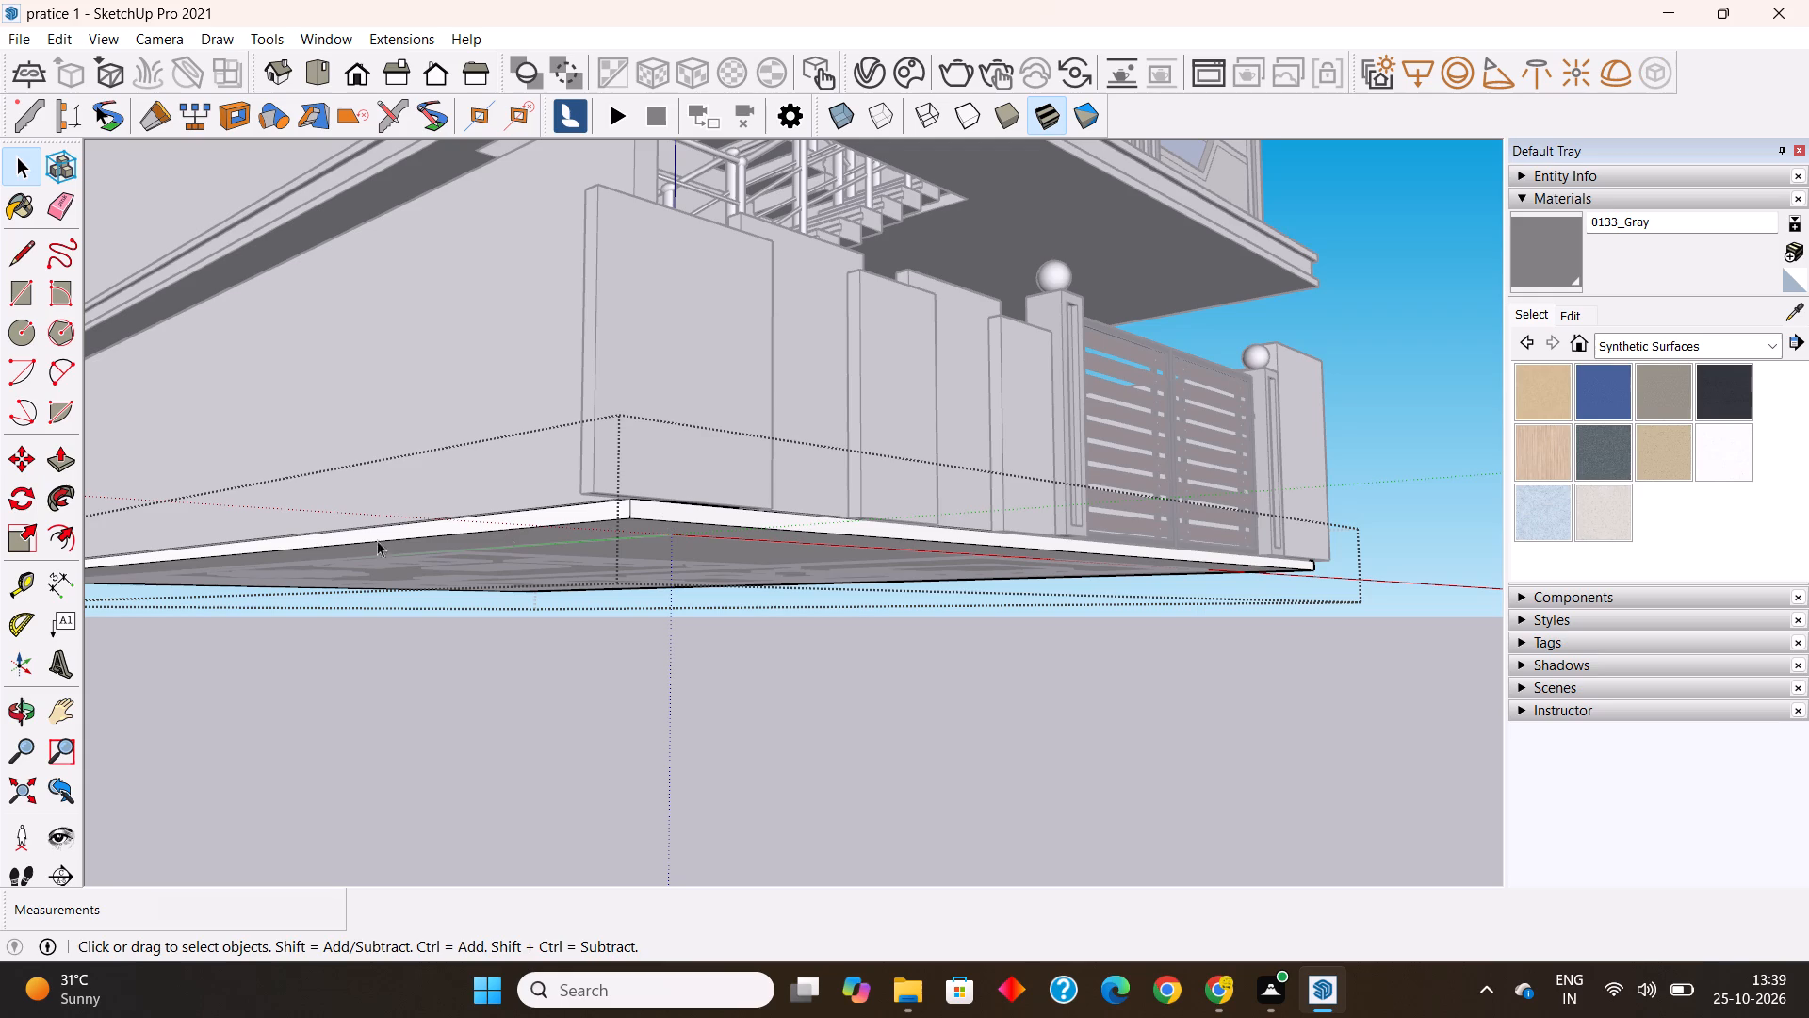
left_click(67, 455)
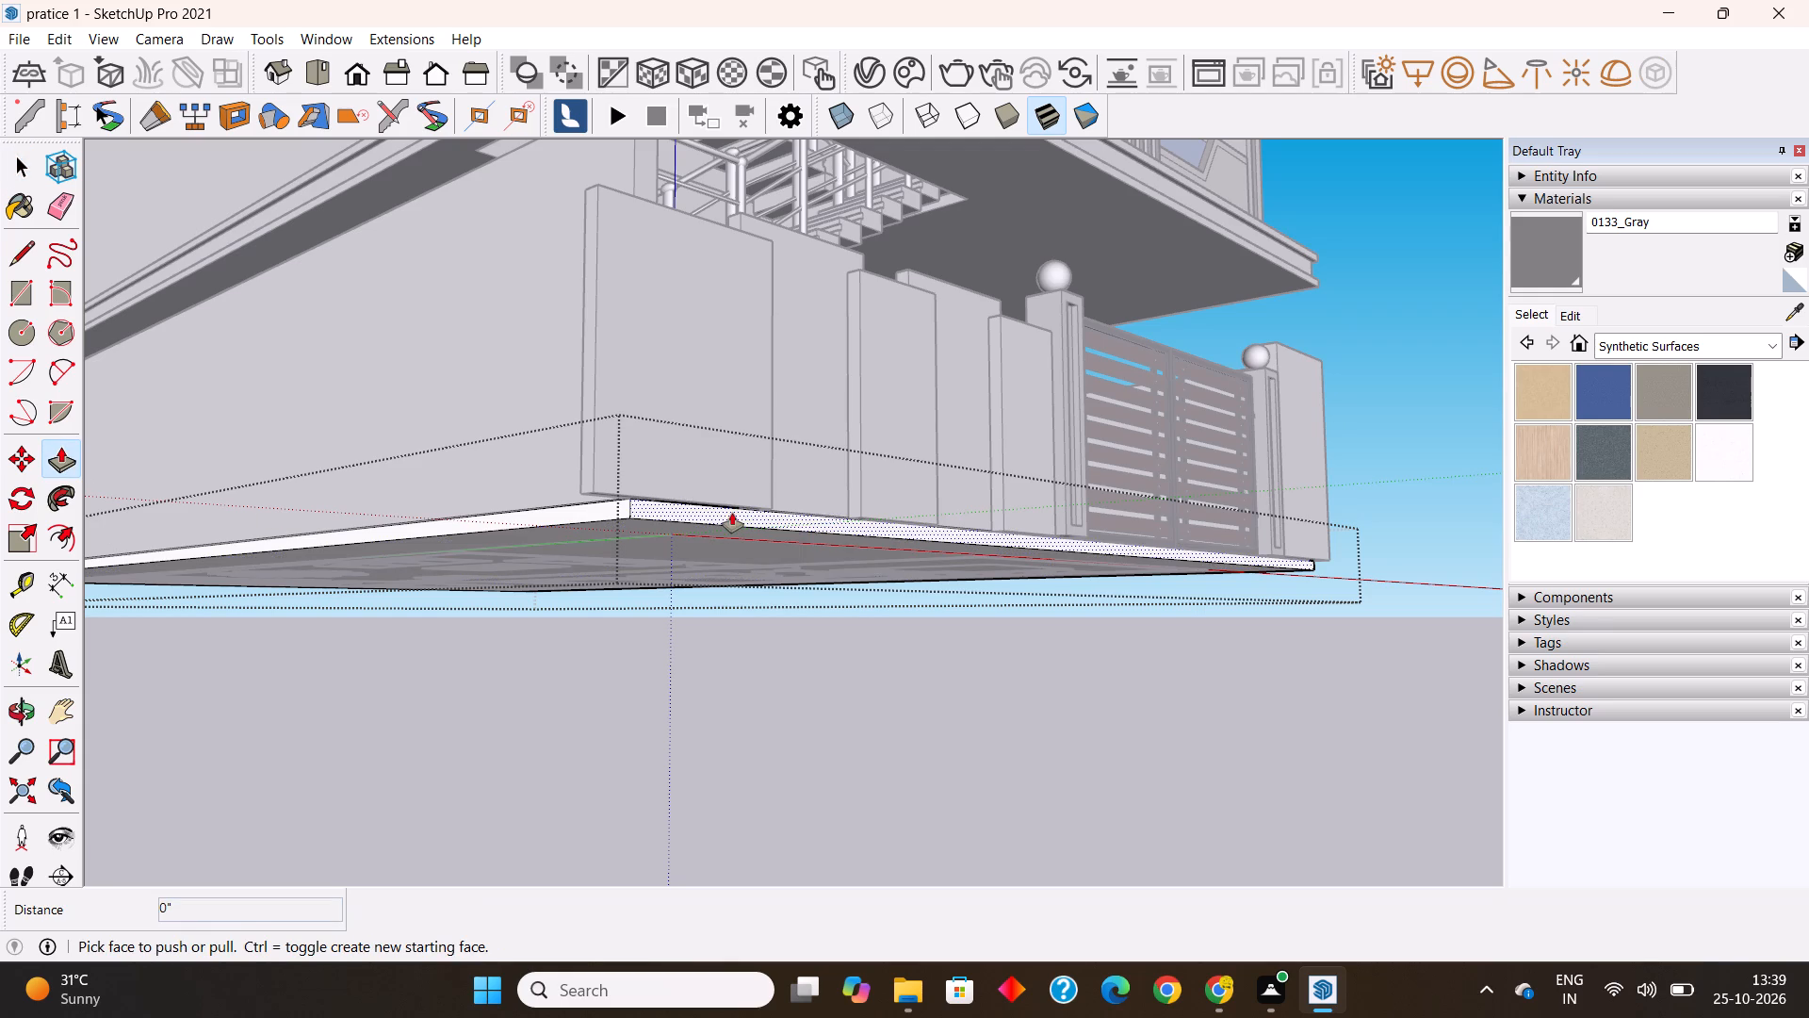
left_click(732, 513)
scroll(784, 546, "down", 2)
middle_click_drag(784, 547, 807, 675)
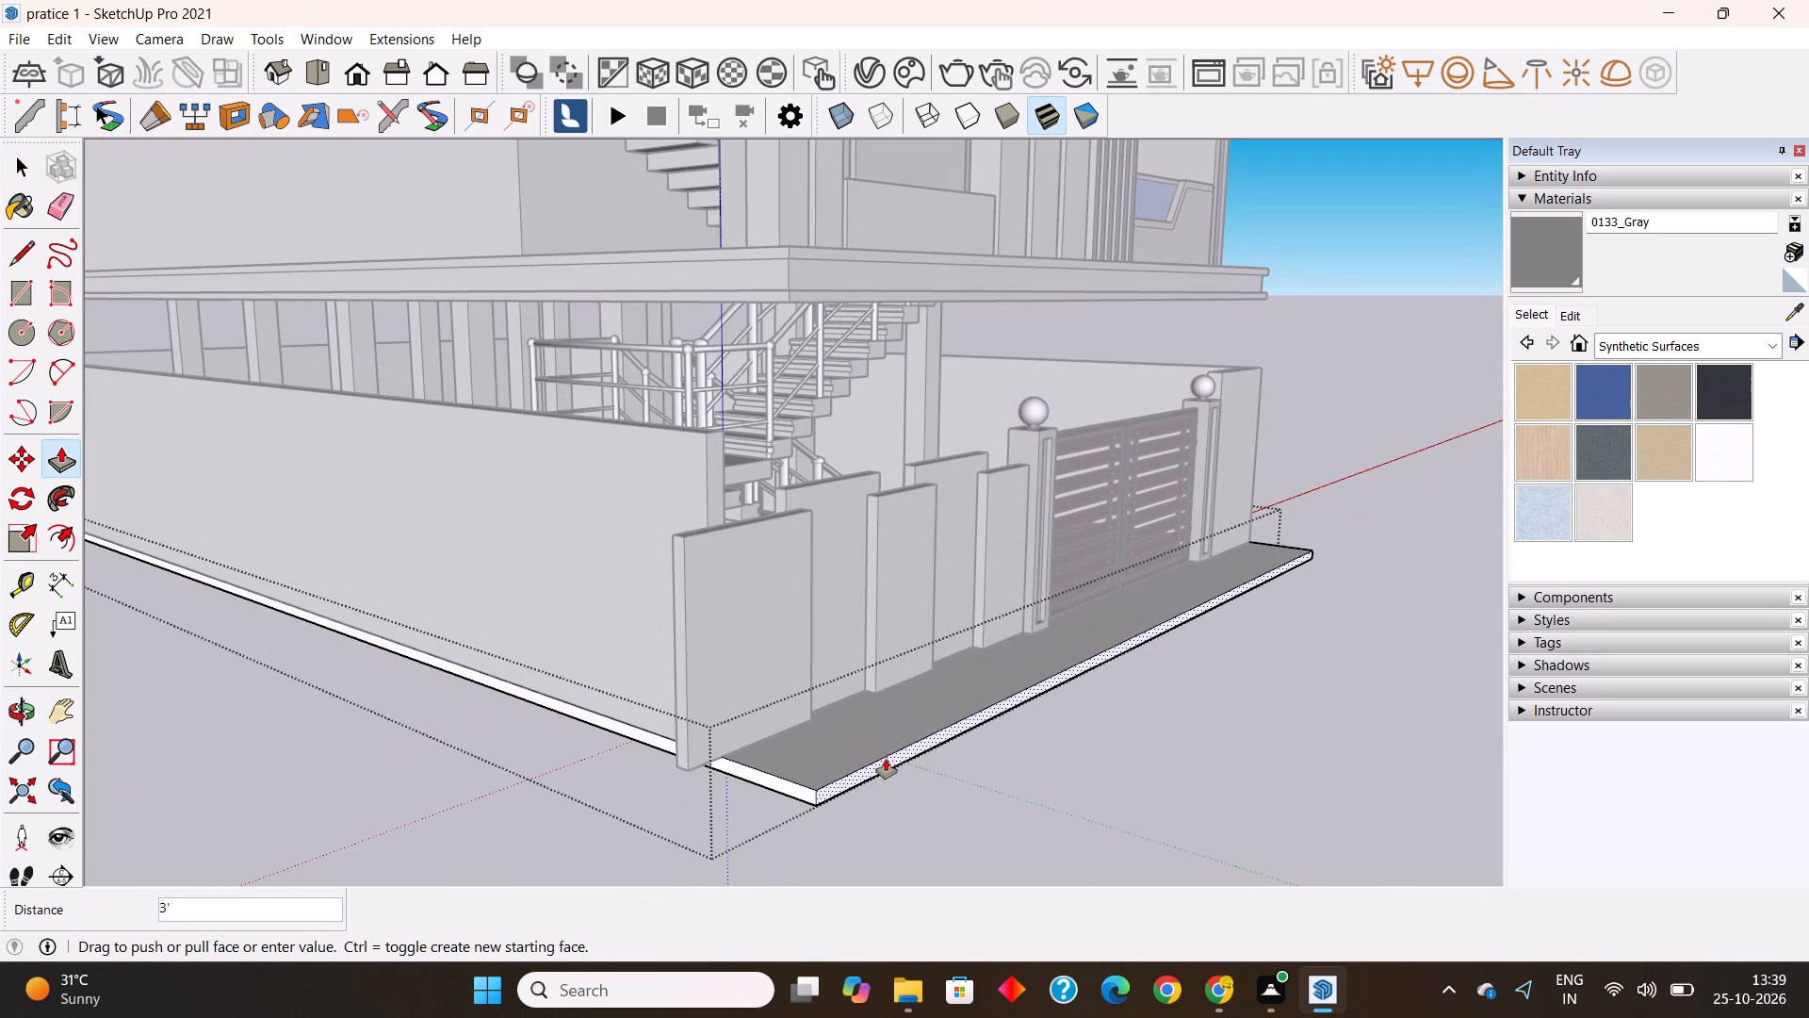
type("4'")
key("Return")
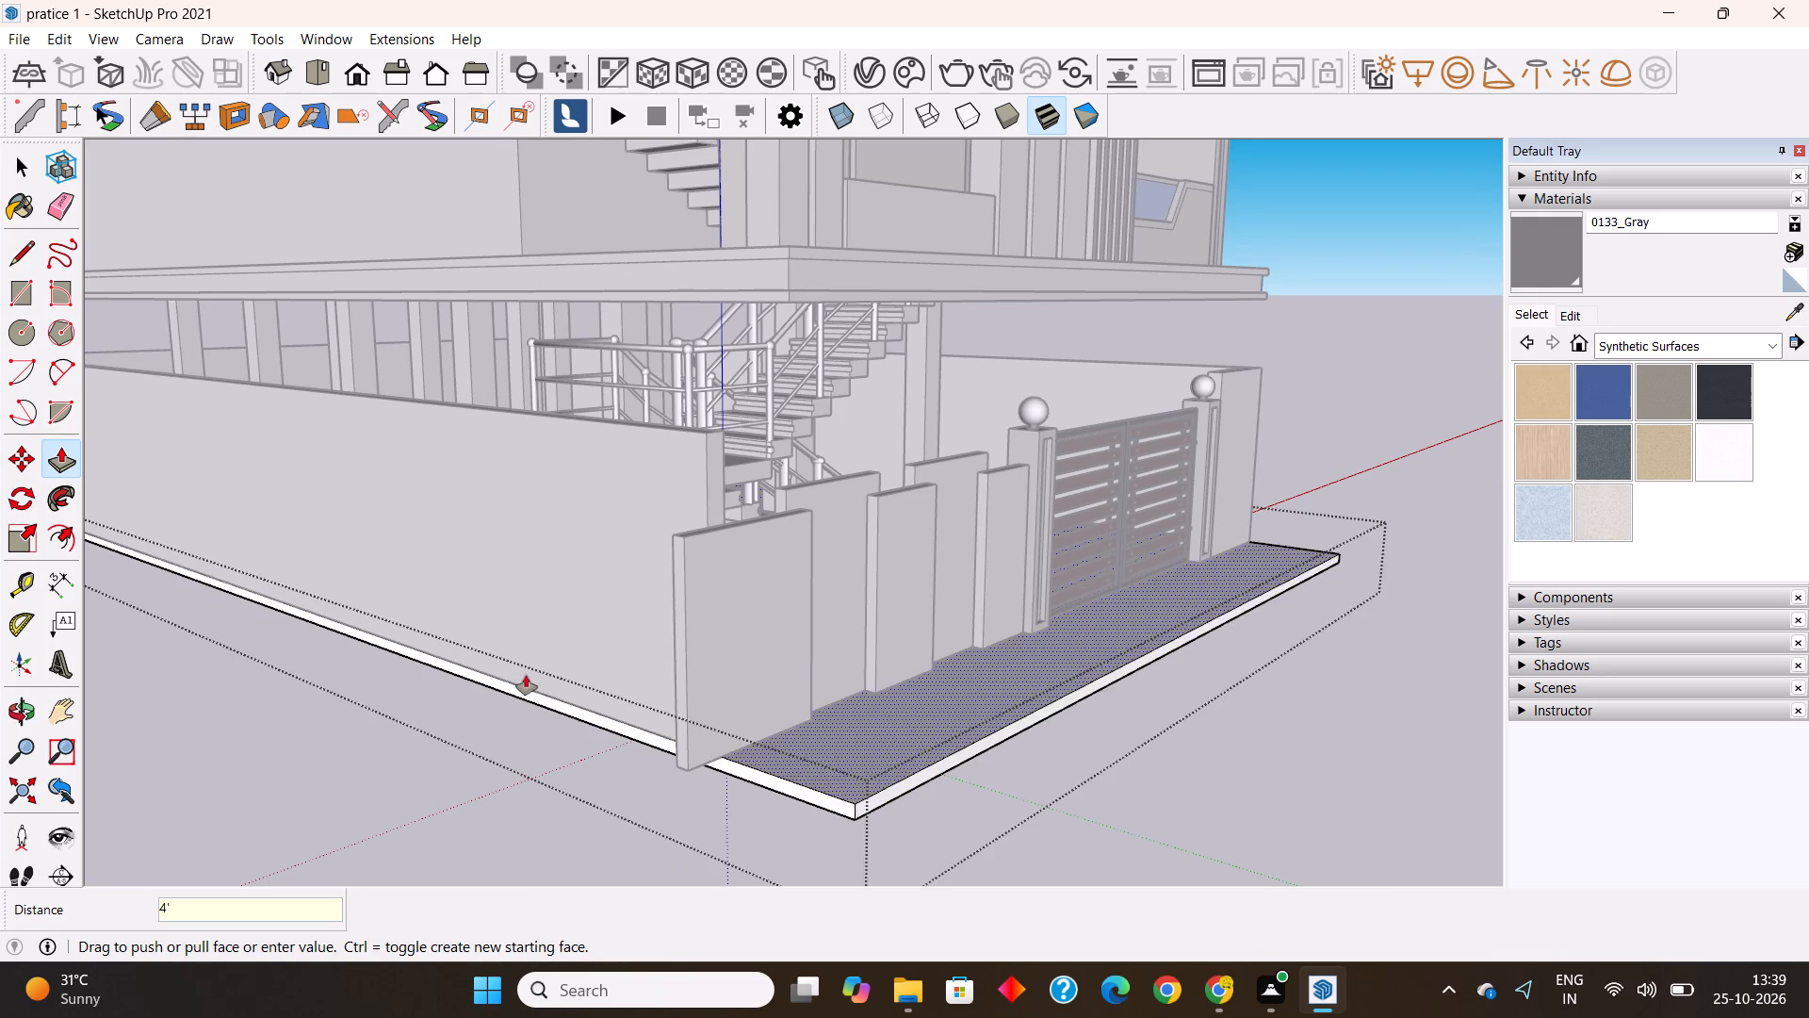
scroll(693, 598, "down", 7)
middle_click_drag(931, 641, 240, 772)
middle_click_drag(609, 721, 570, 718)
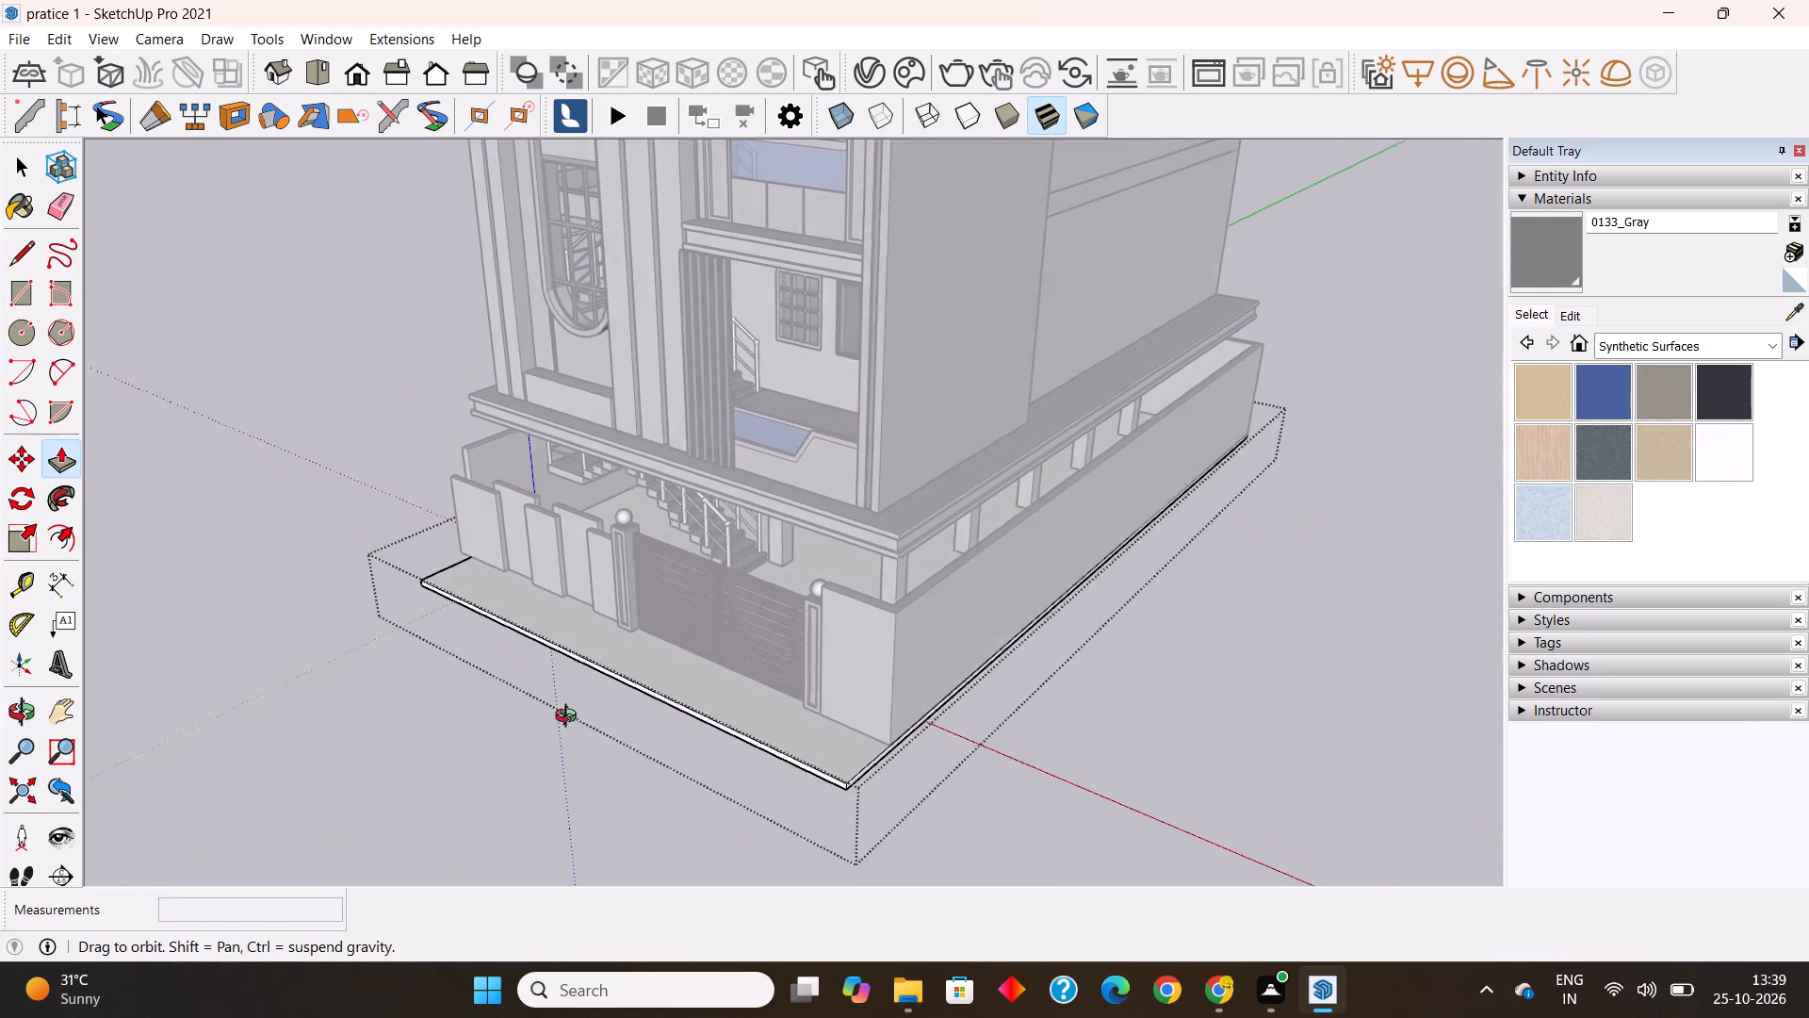
middle_click_drag(570, 718, 567, 718)
key("space")
left_click(588, 815)
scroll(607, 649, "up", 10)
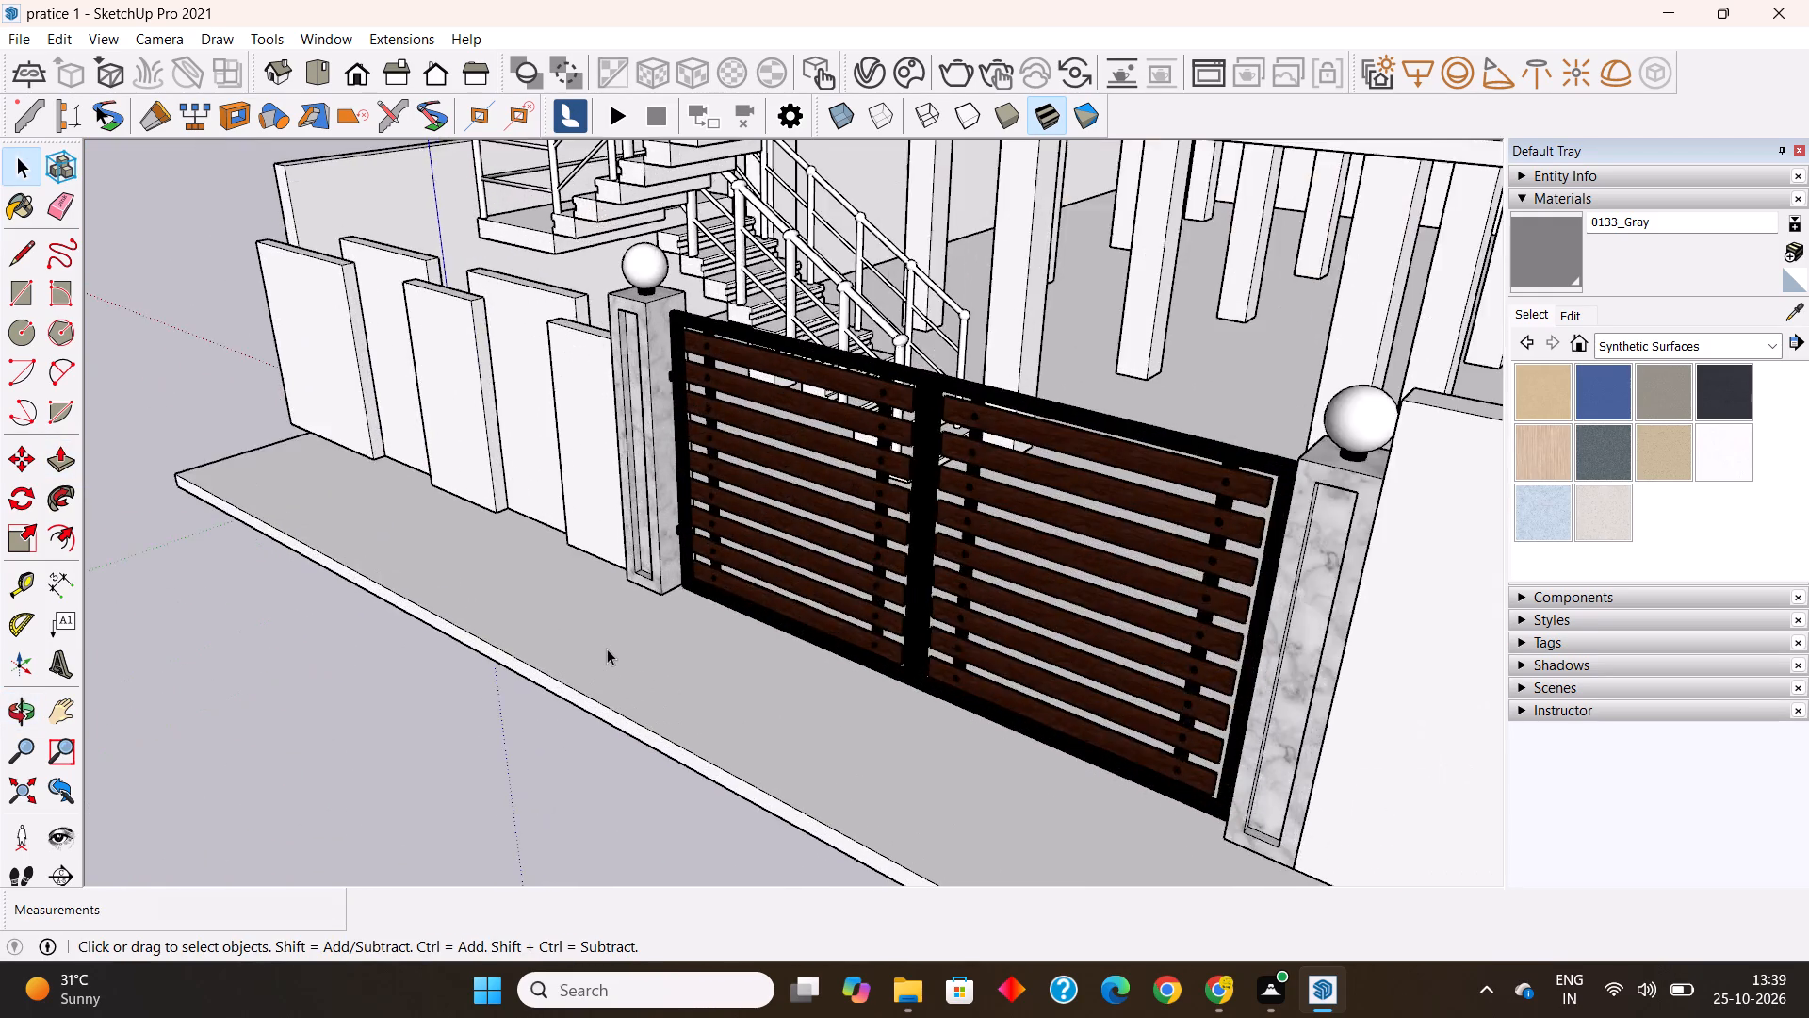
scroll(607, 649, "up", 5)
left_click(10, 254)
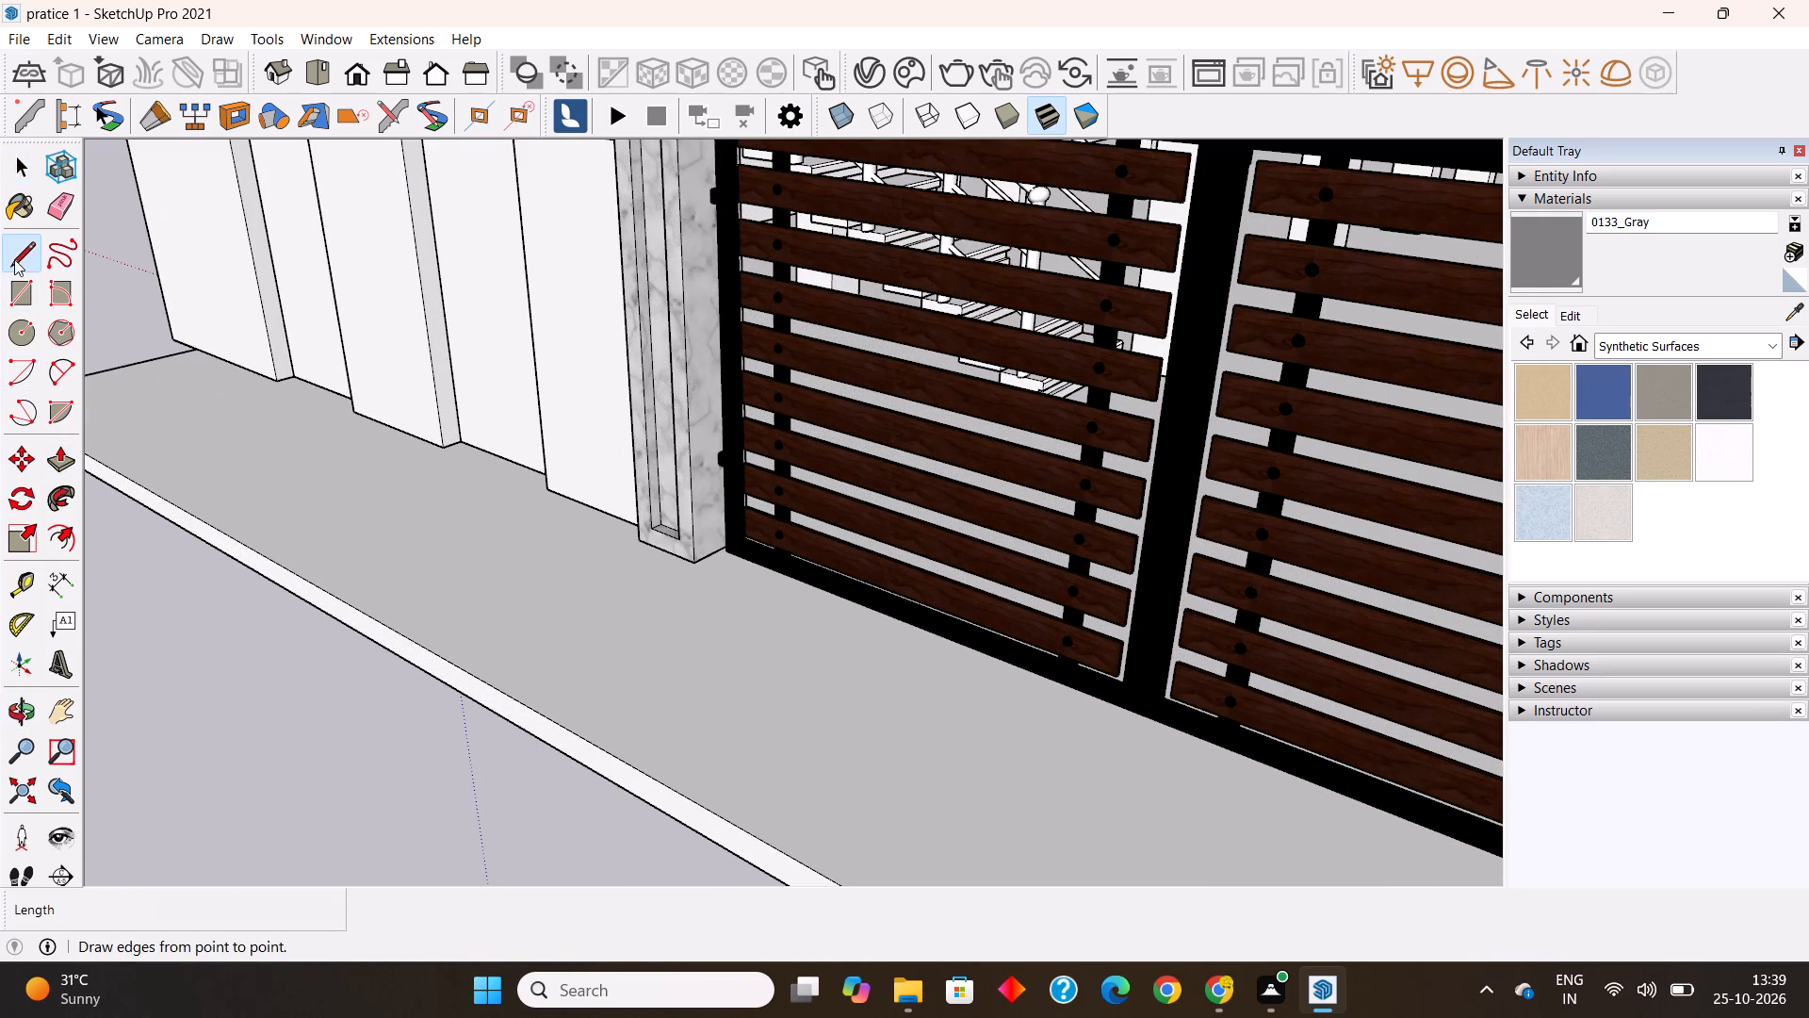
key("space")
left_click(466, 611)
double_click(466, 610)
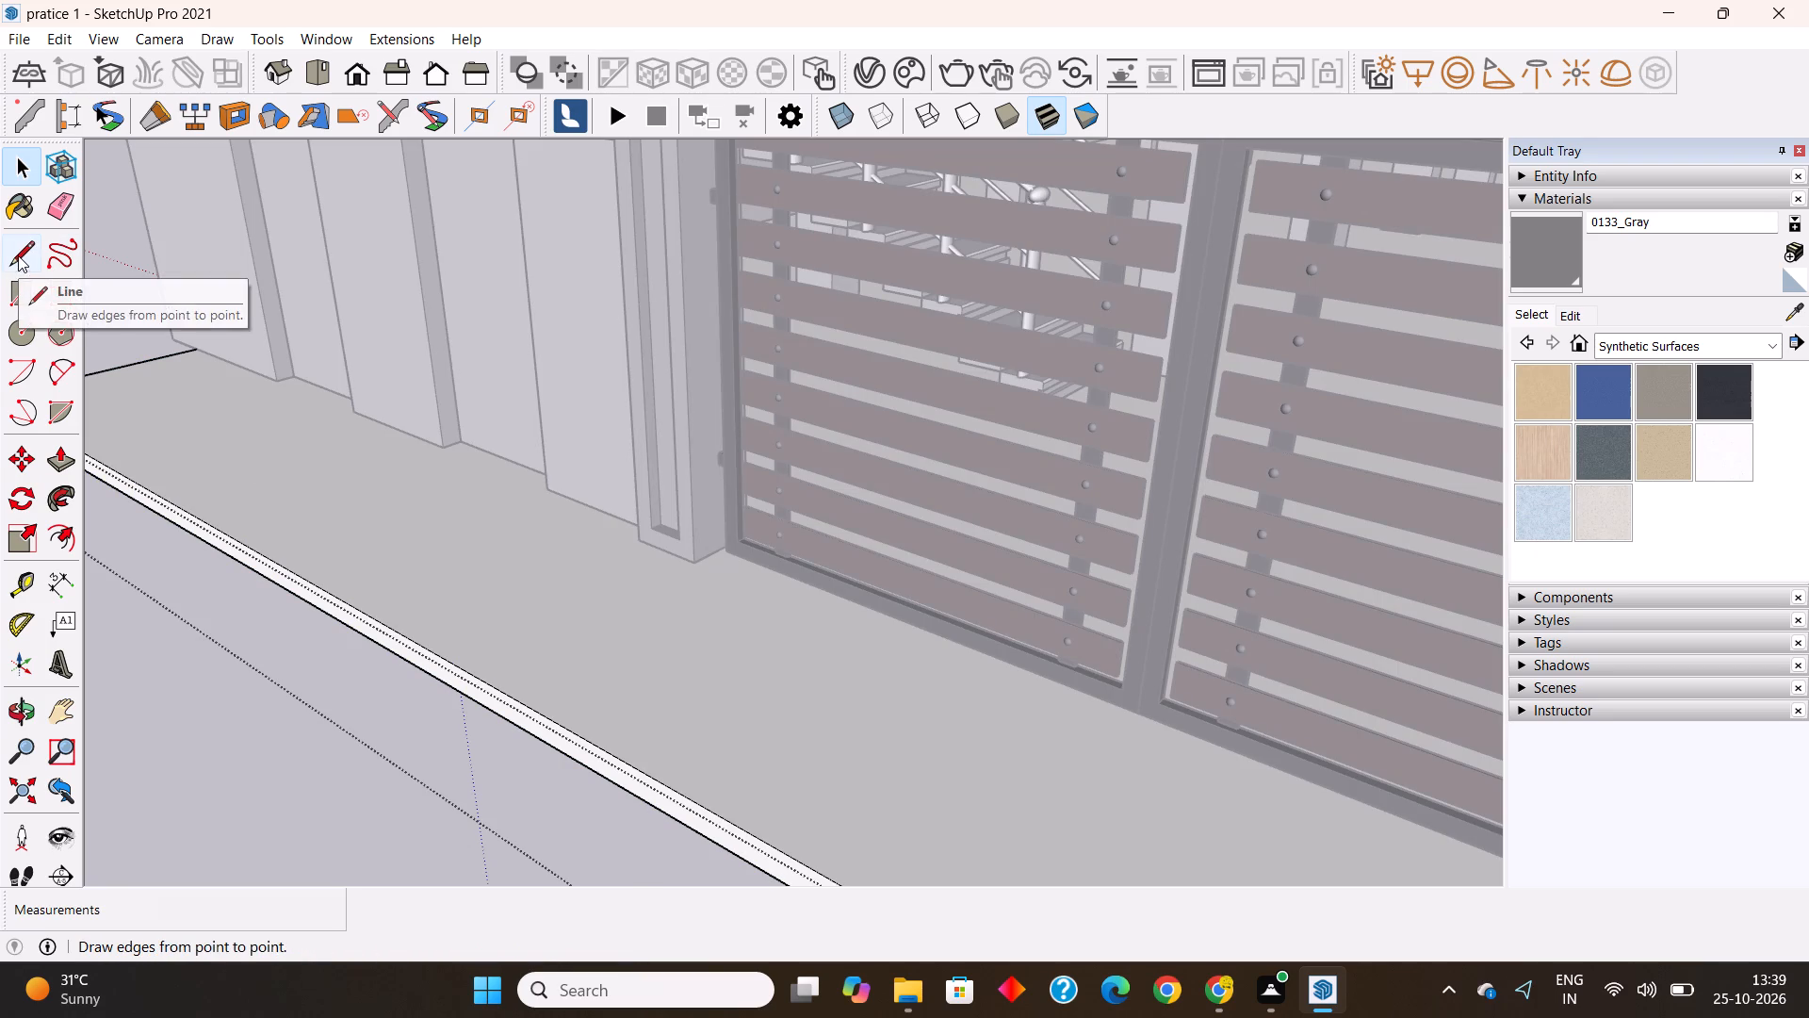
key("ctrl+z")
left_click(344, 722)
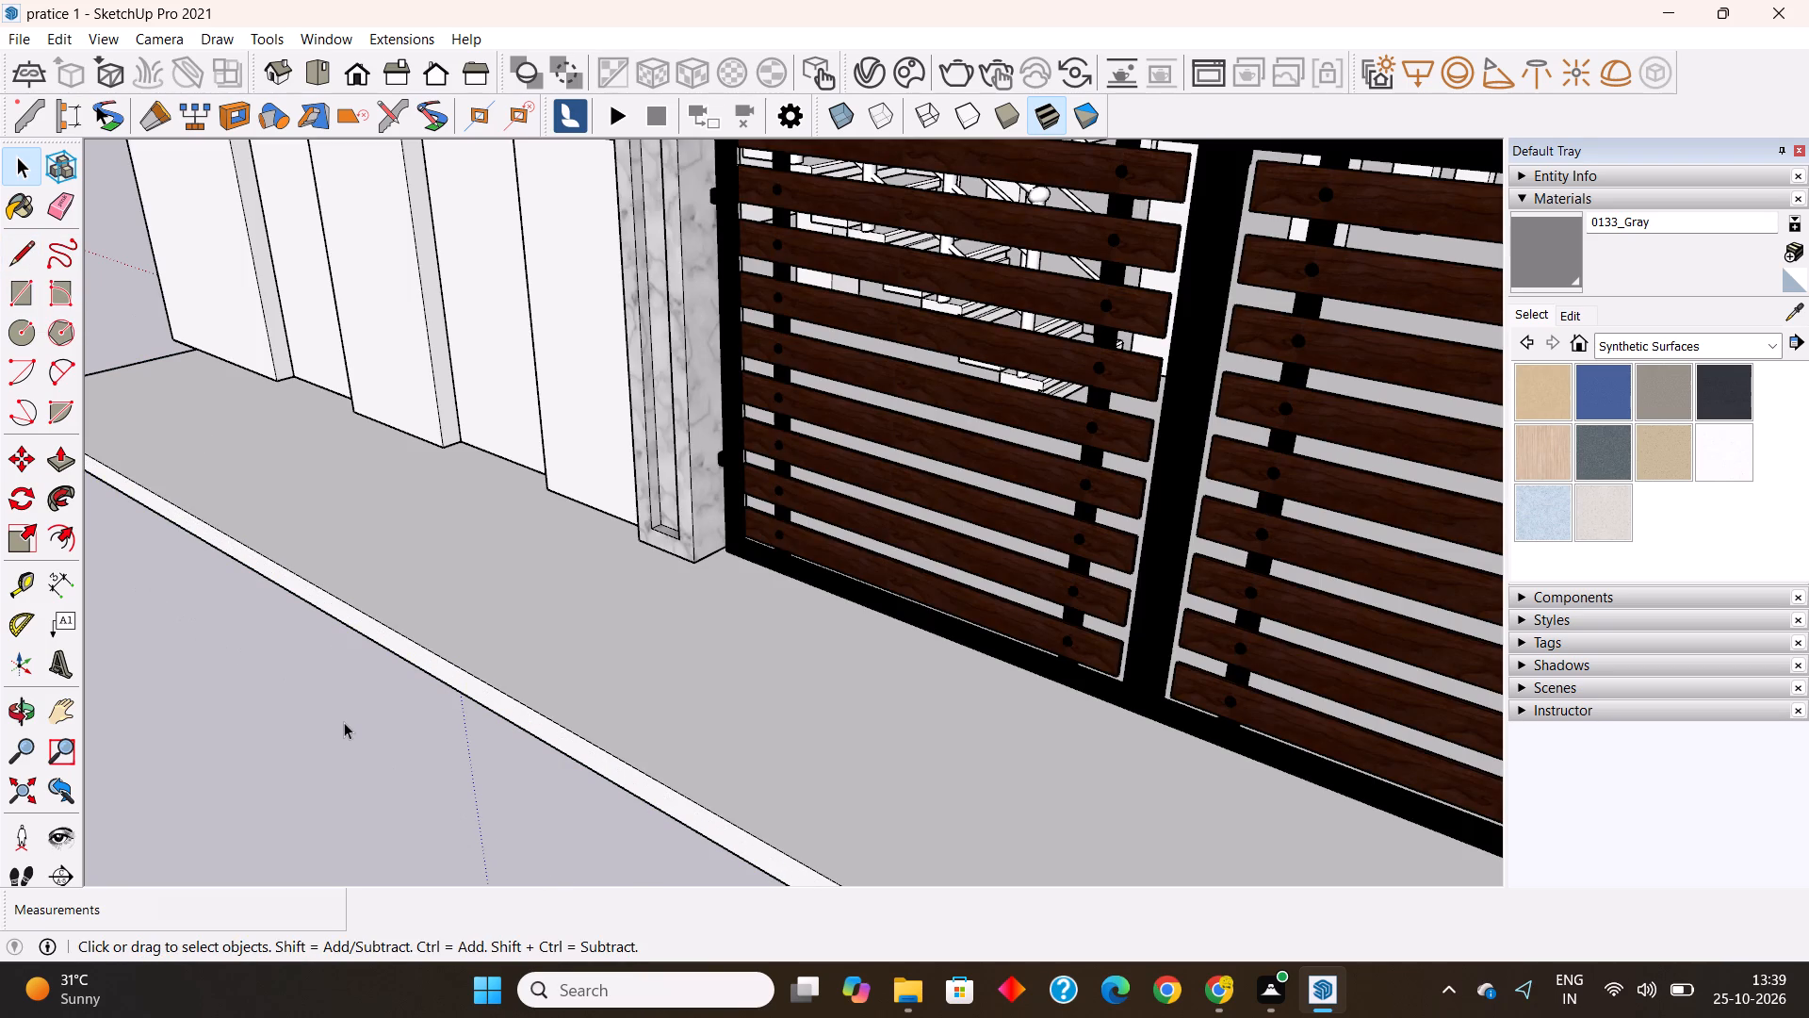
Undo the 4' outward extension of the base slab's front face.
scroll(345, 721, "down", 7)
middle_click_drag(454, 731, 1228, 618)
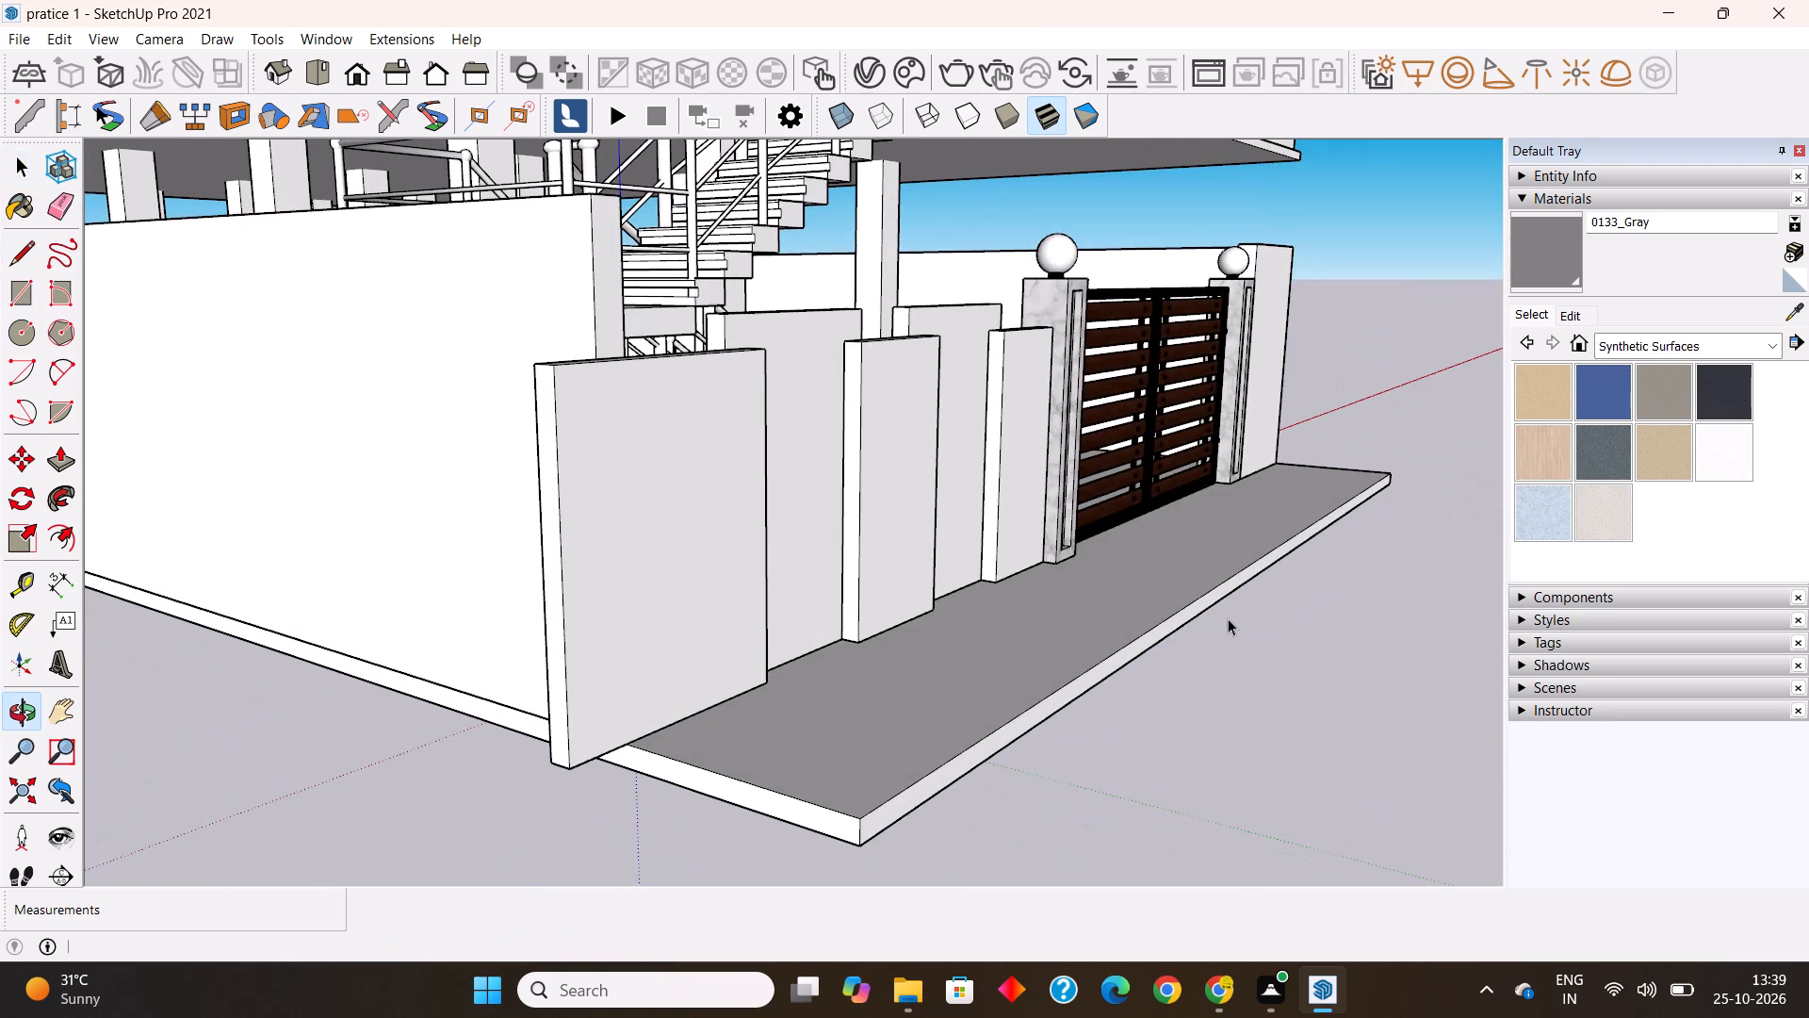
key("ctrl+z")
key("ctrl+z")
Draw a rectangle corner to corner over the base slab's full front face, below the wall panels and gate.
middle_click_drag(730, 649, 668, 492)
left_click(538, 762)
left_click(17, 296)
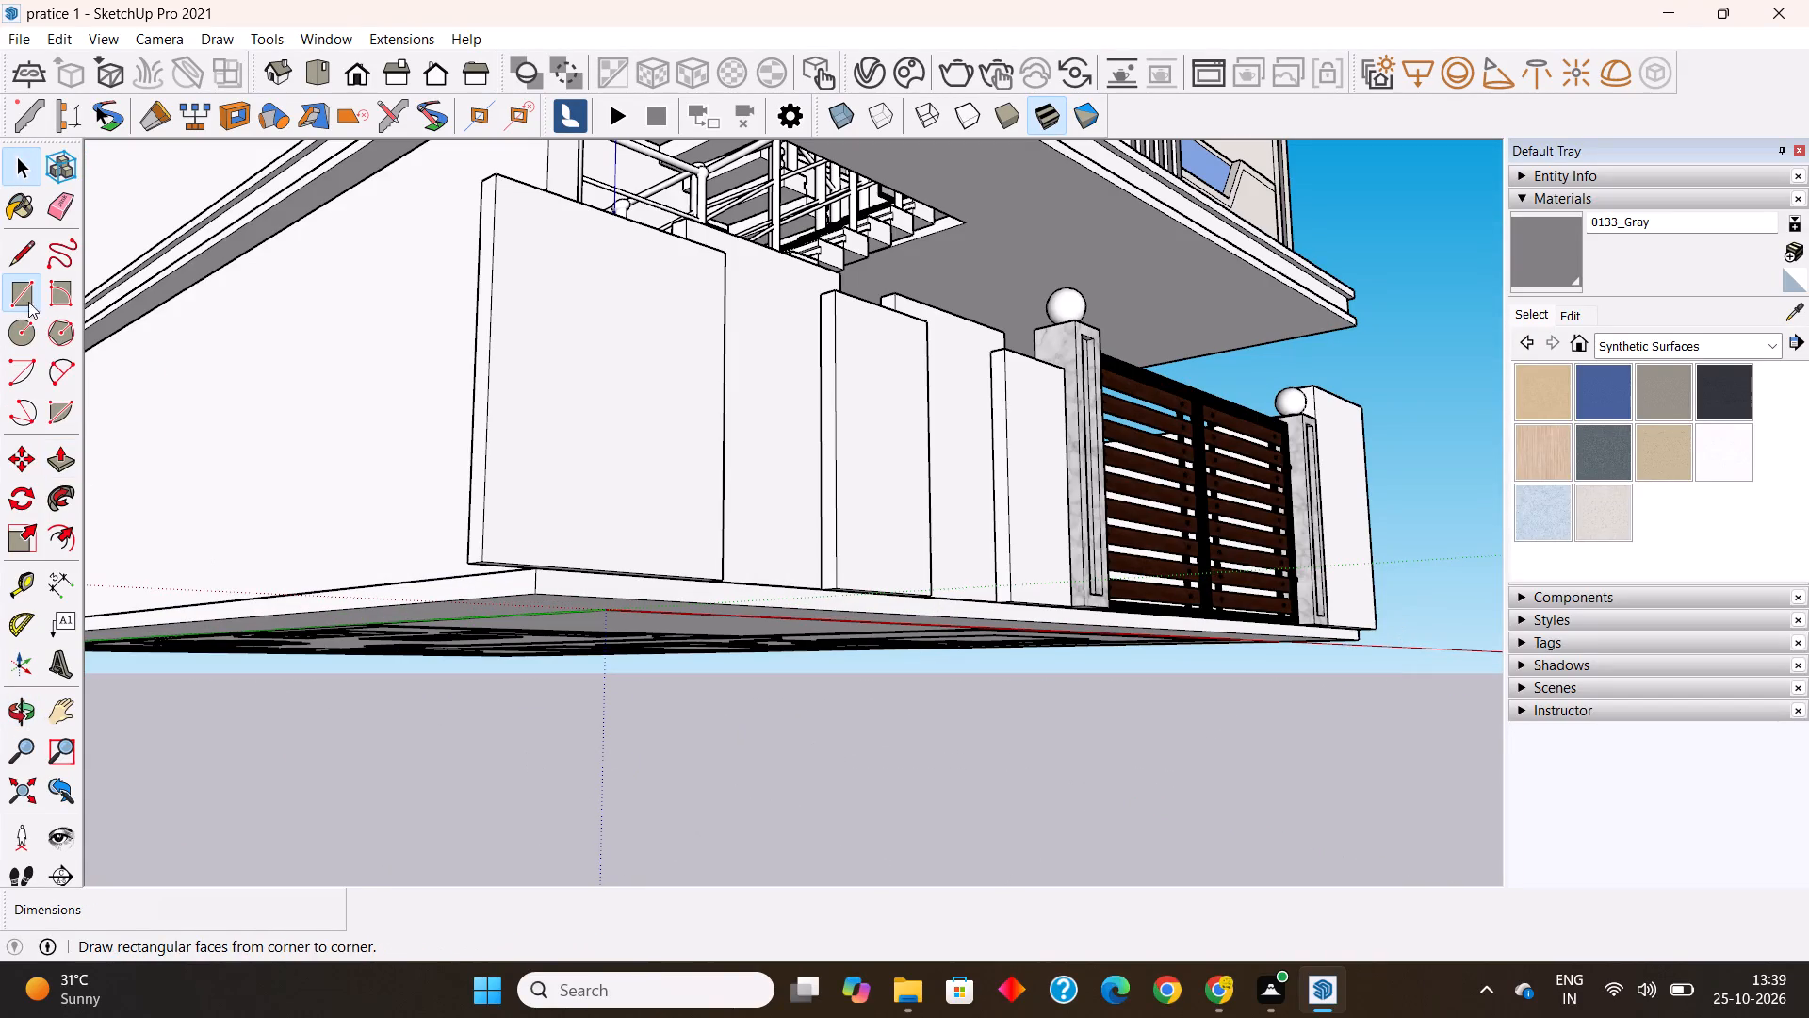
scroll(559, 591, "up", 3)
middle_click_drag(562, 597, 599, 468)
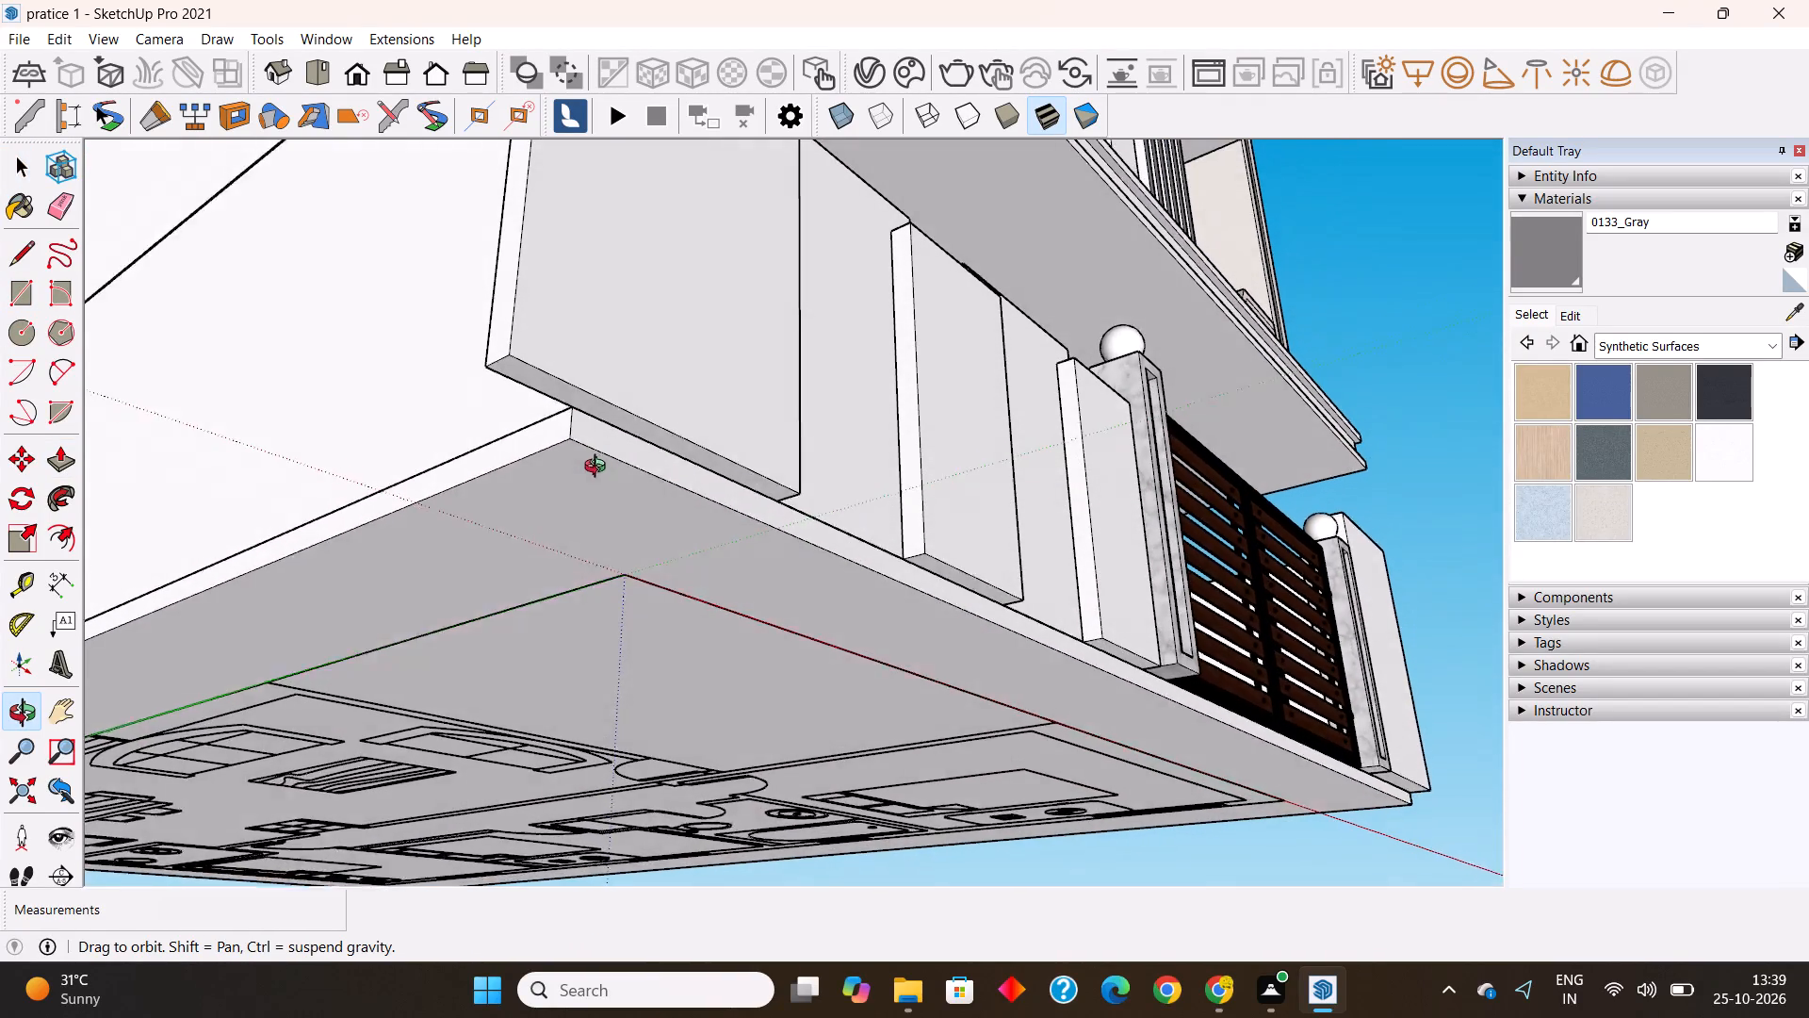
middle_click_drag(599, 468, 599, 467)
left_click(576, 397)
scroll(576, 399, "down", 4)
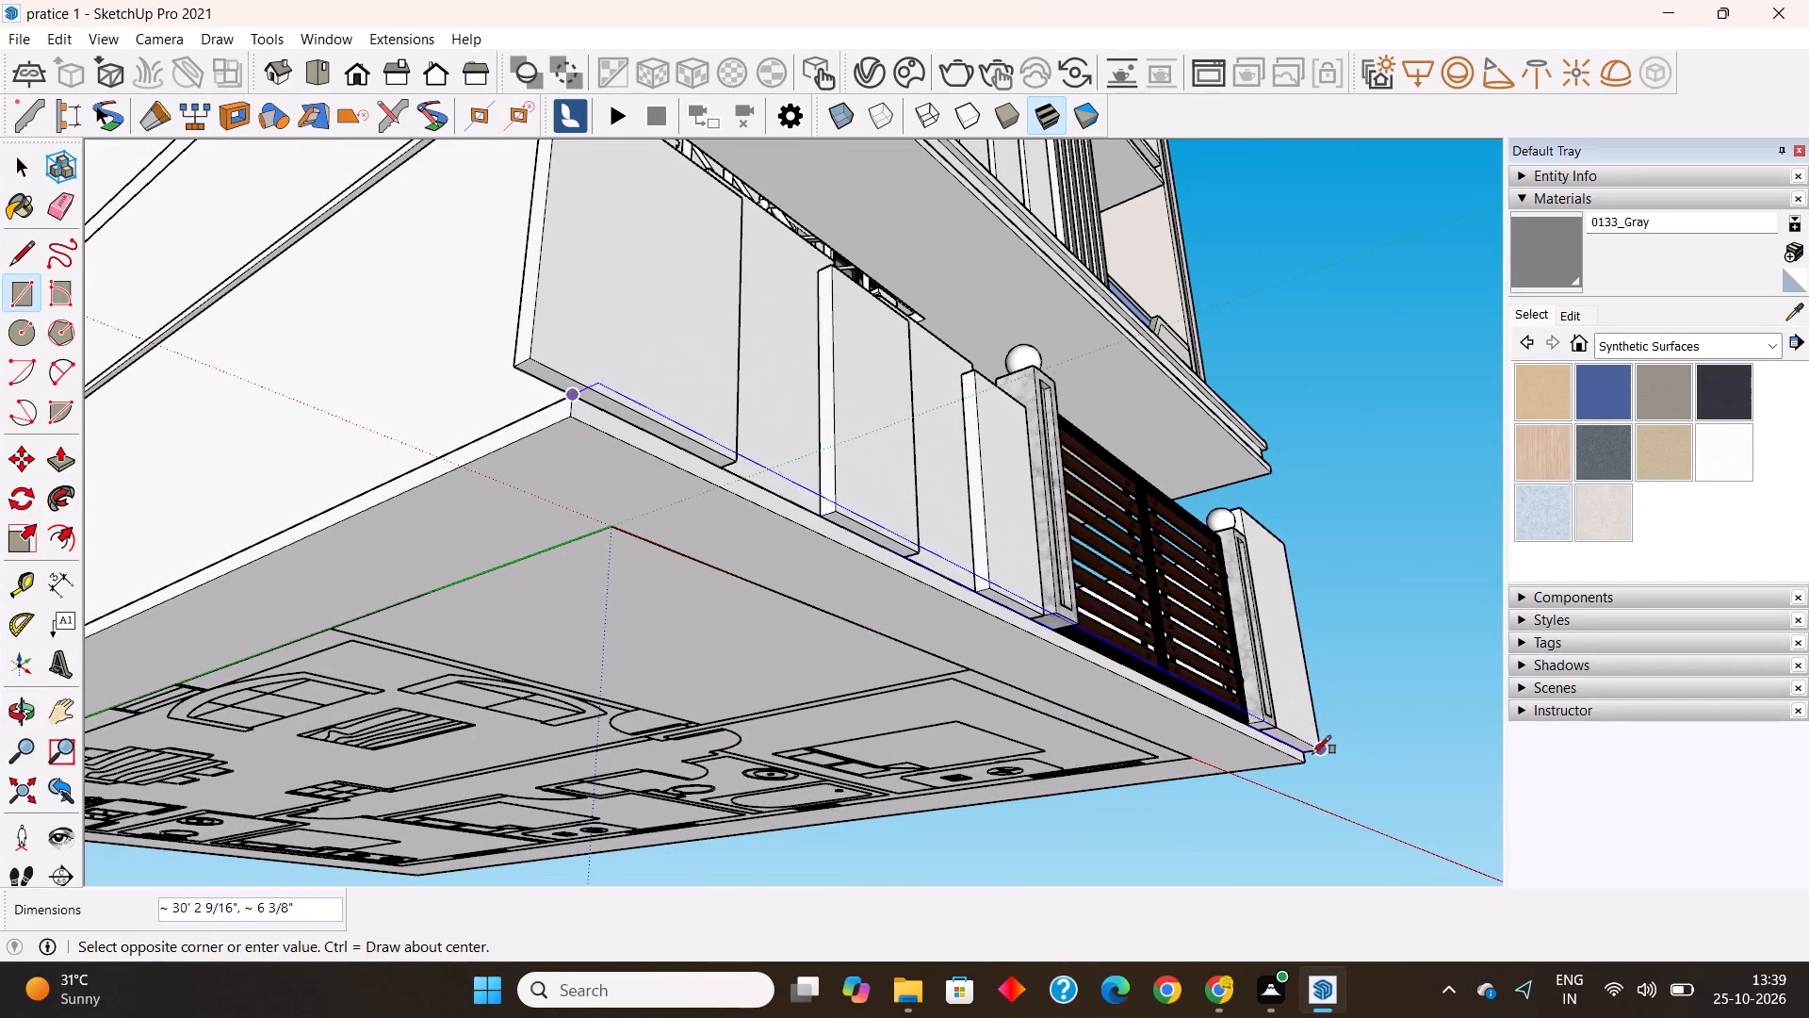
left_click(1303, 767)
key("space")
Make the new rectangle on the slab's front face, with its edges, into its own group.
middle_click_drag(640, 656, 615, 712)
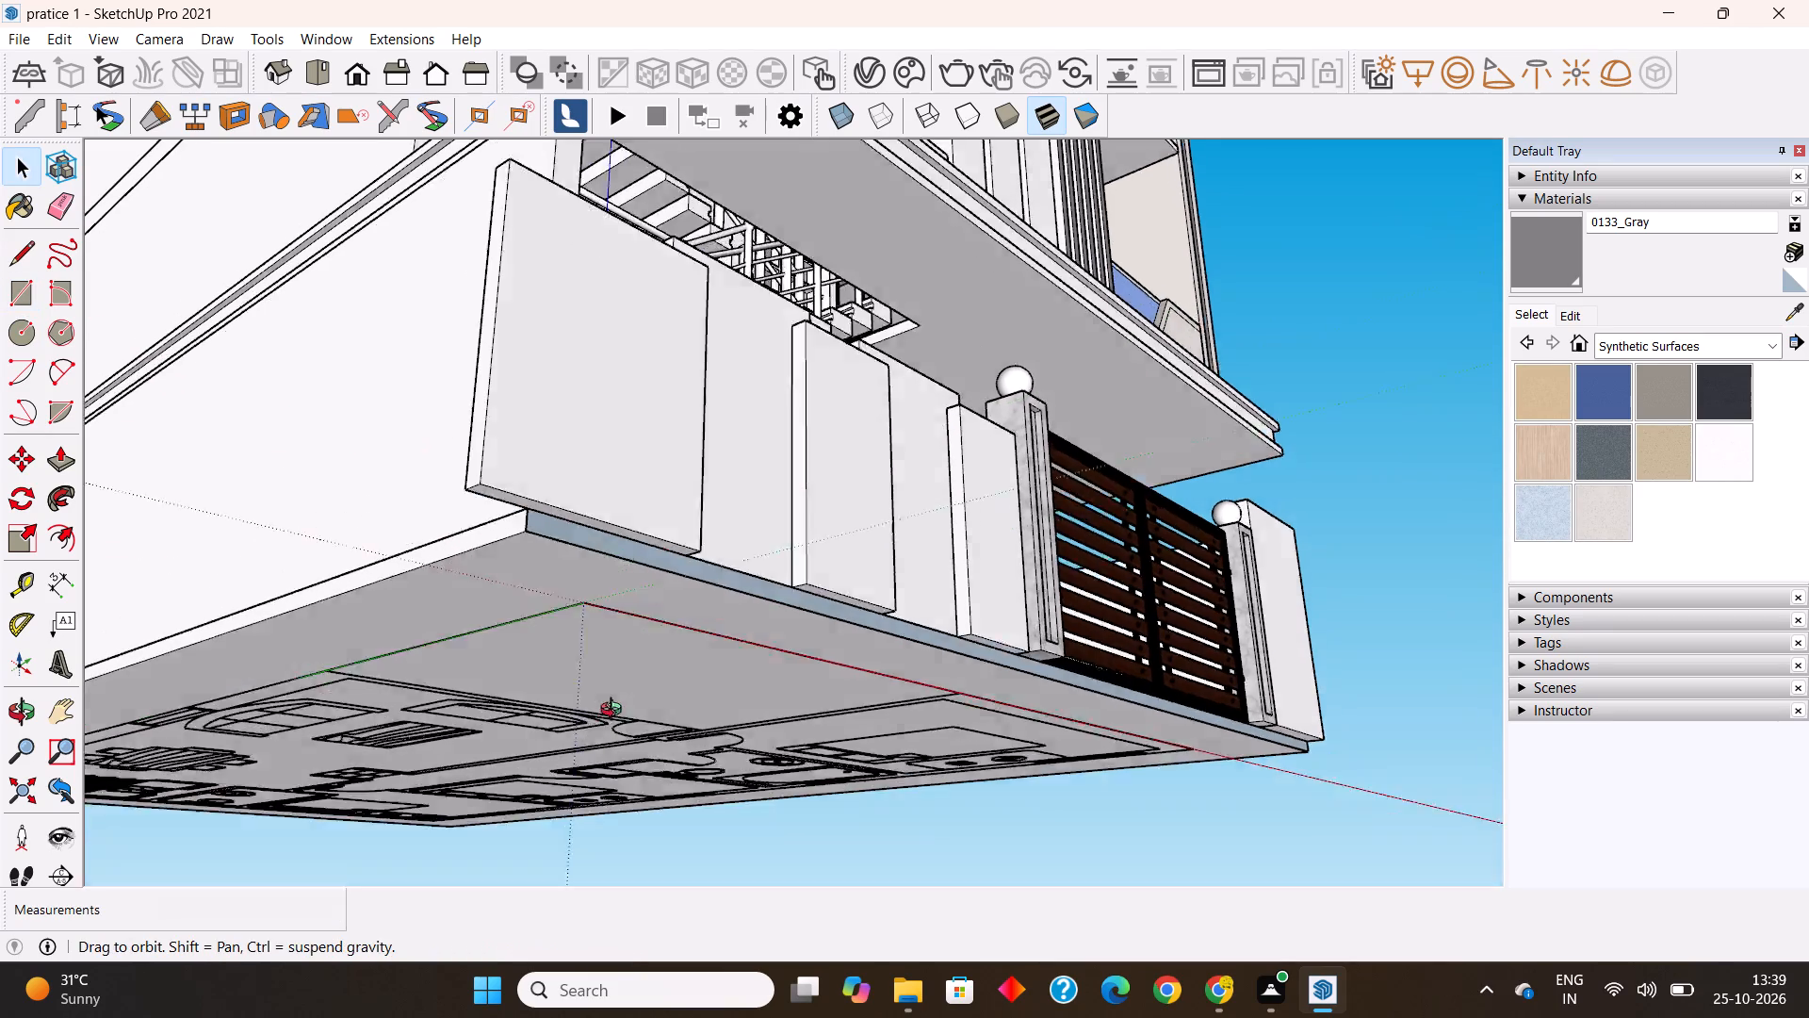
middle_click_drag(615, 712, 604, 722)
scroll(503, 570, "up", 8)
double_click(500, 636)
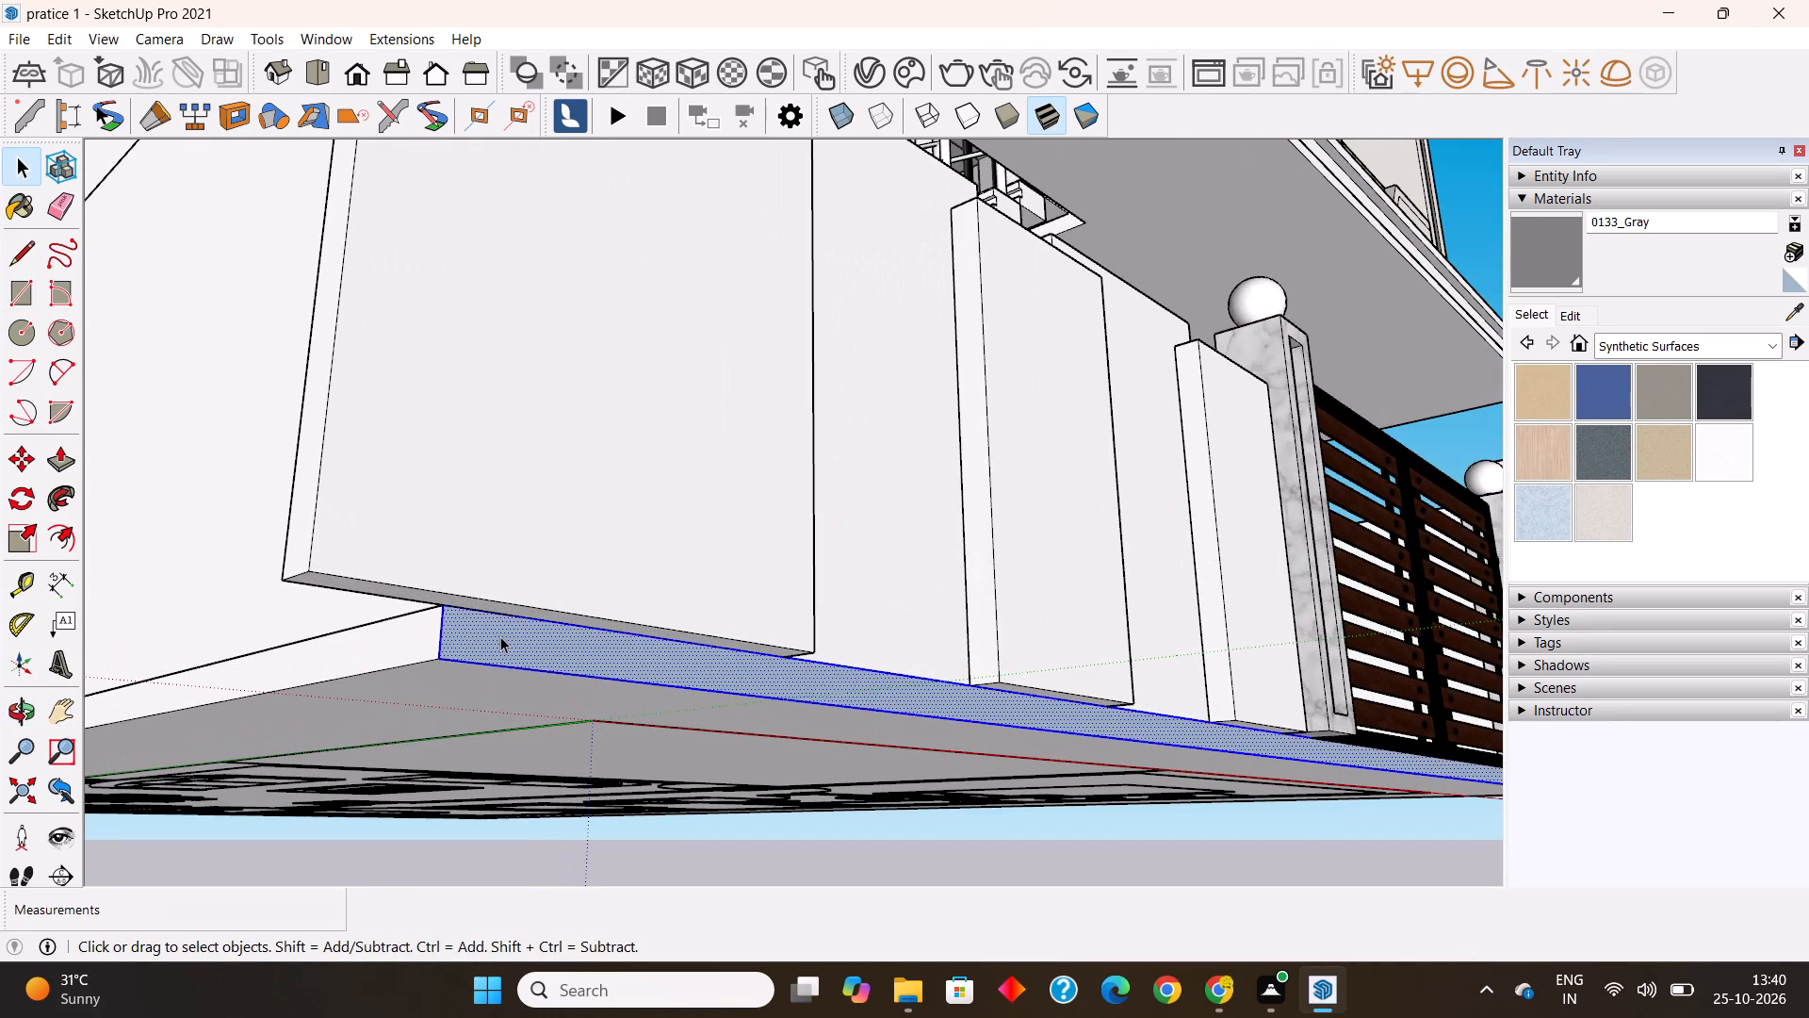
right_click(500, 636)
left_click(589, 386)
Inside the new group, extrude the rectangle 4' outward to form a separate platform slab before the gate.
double_click(481, 643)
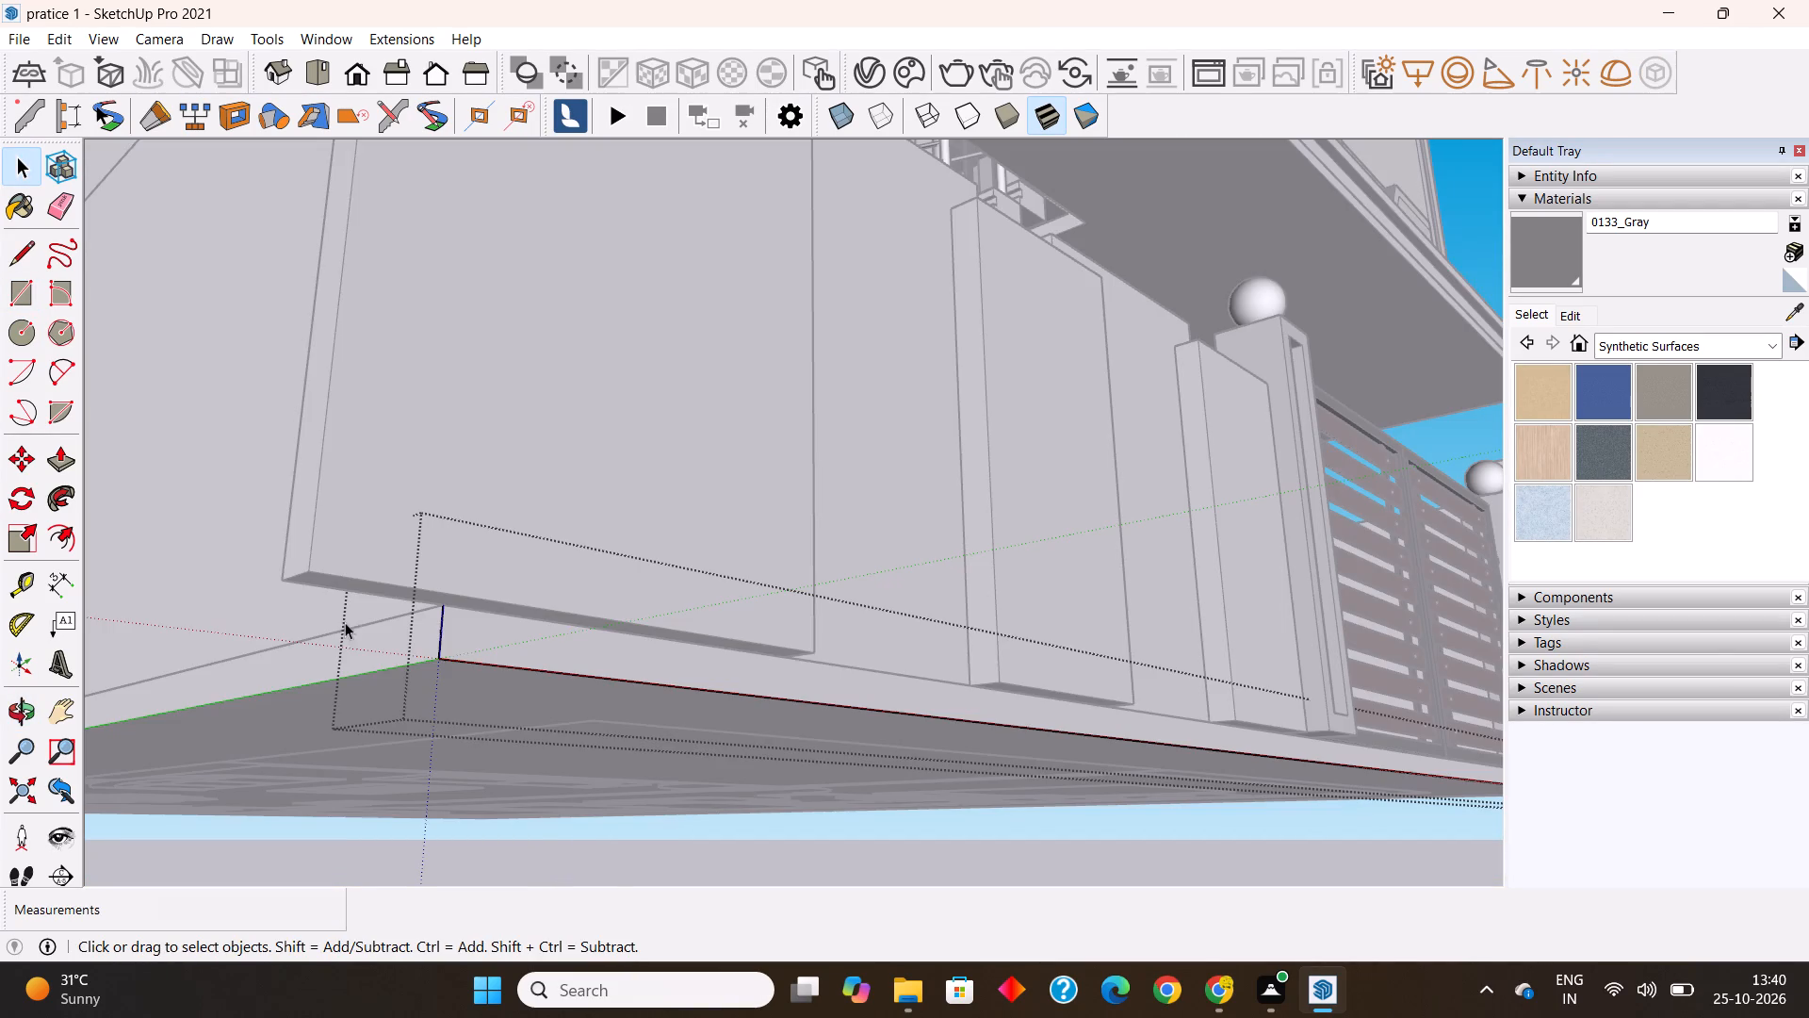
left_click(61, 457)
left_click(524, 645)
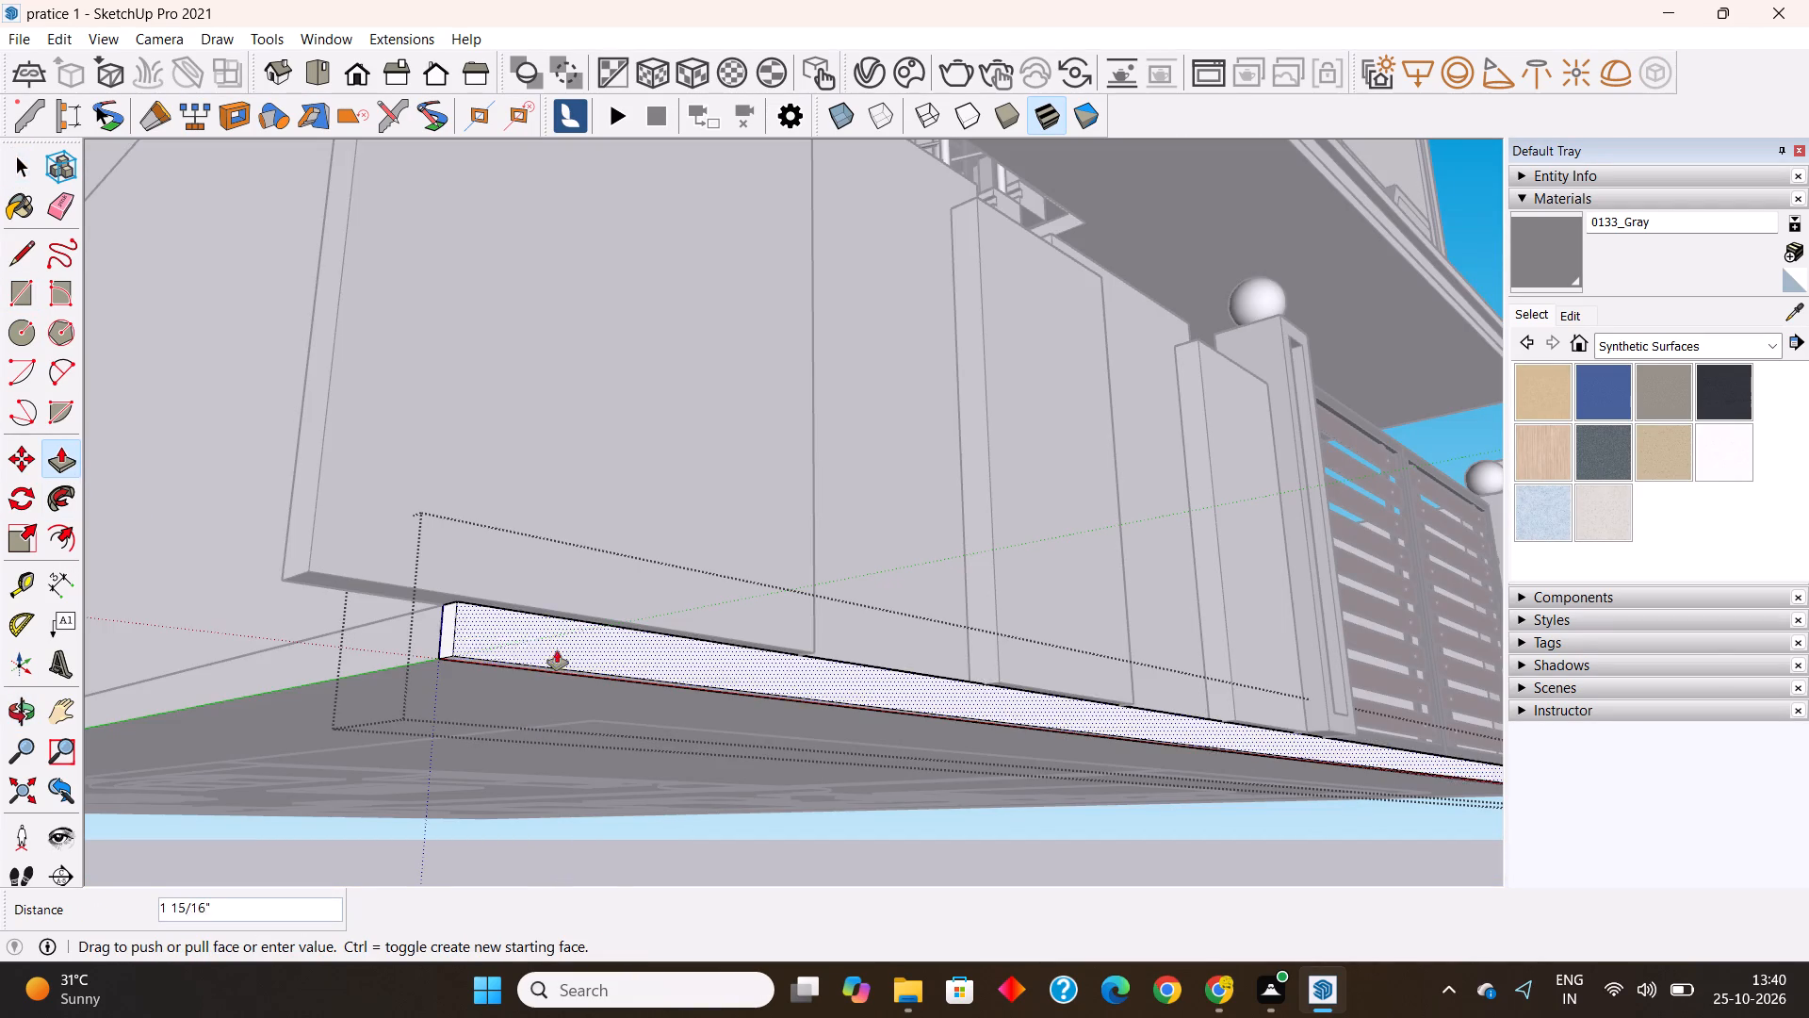
type("4'")
key("Return")
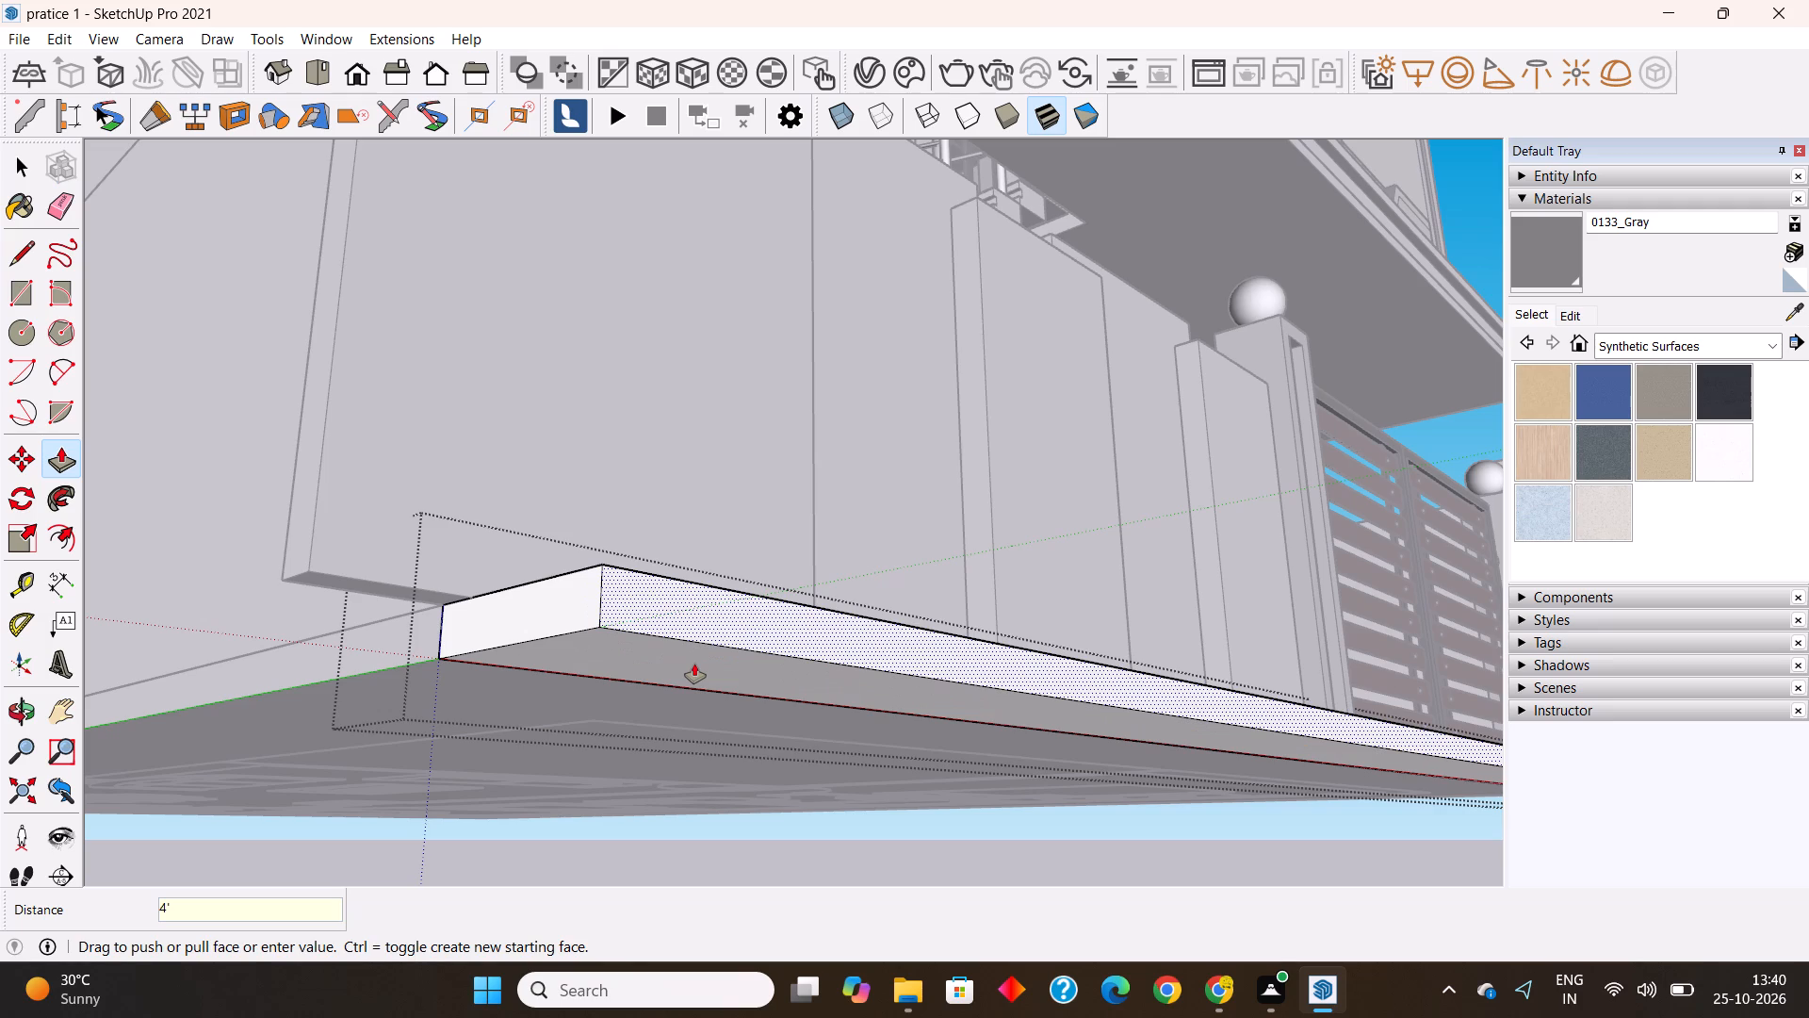
key("space")
Examine the new platform slab in front of the wall and gate from several angles.
scroll(381, 568, "down", 18)
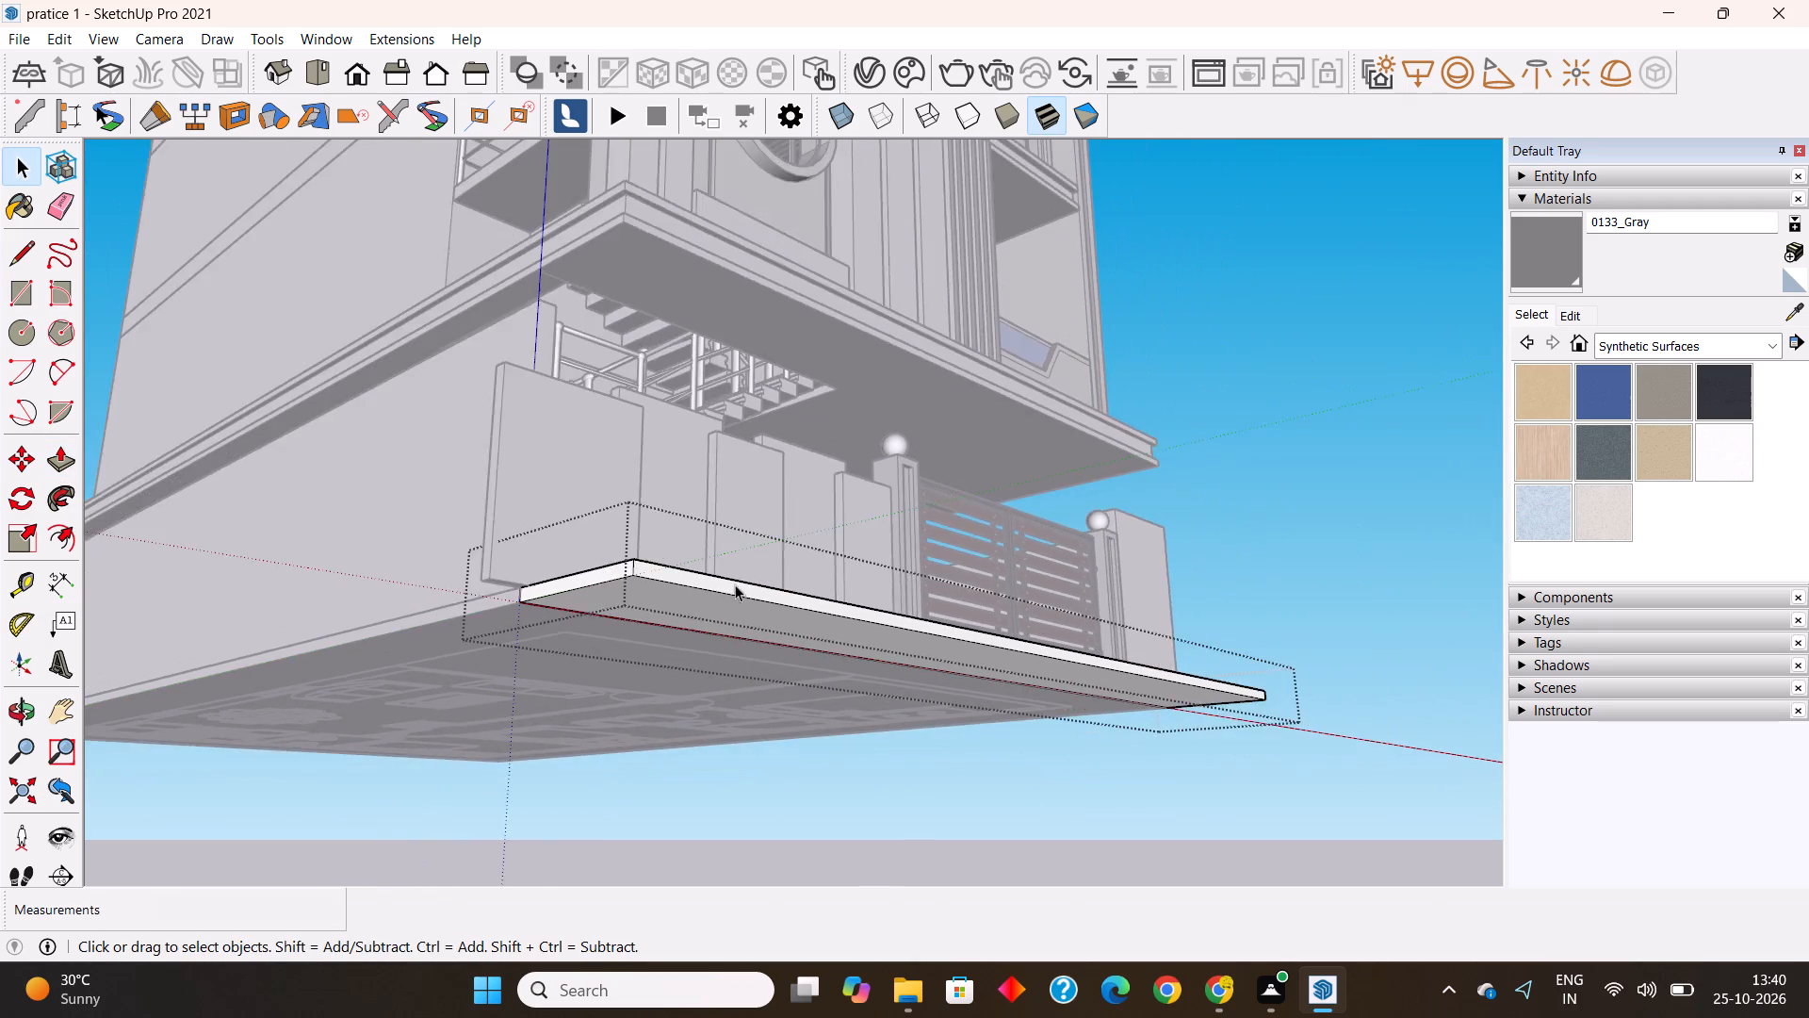
scroll(735, 584, "down", 1)
middle_click_drag(965, 613, 525, 829)
scroll(577, 674, "down", 4)
middle_click_drag(751, 755, 604, 834)
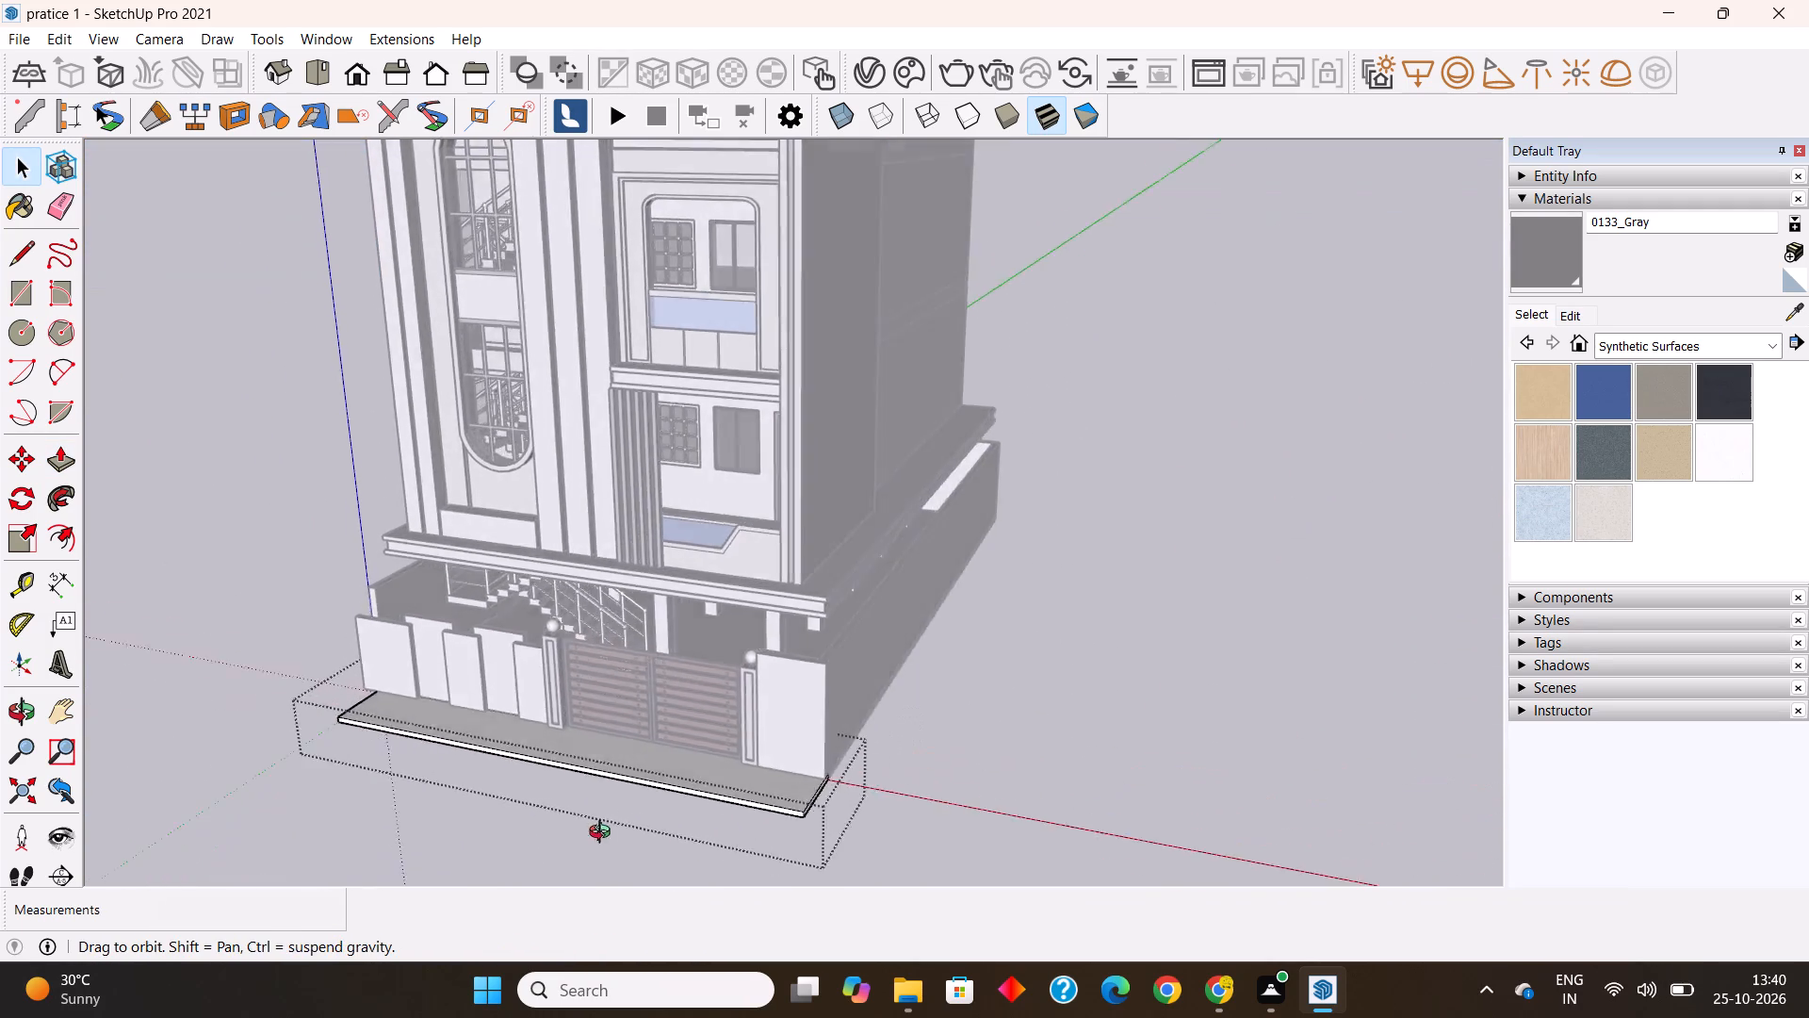
middle_click_drag(604, 834, 436, 838)
middle_click_drag(503, 770, 815, 723, "shift")
scroll(815, 723, "down", 1, "shift")
middle_click_drag(777, 750, 743, 770)
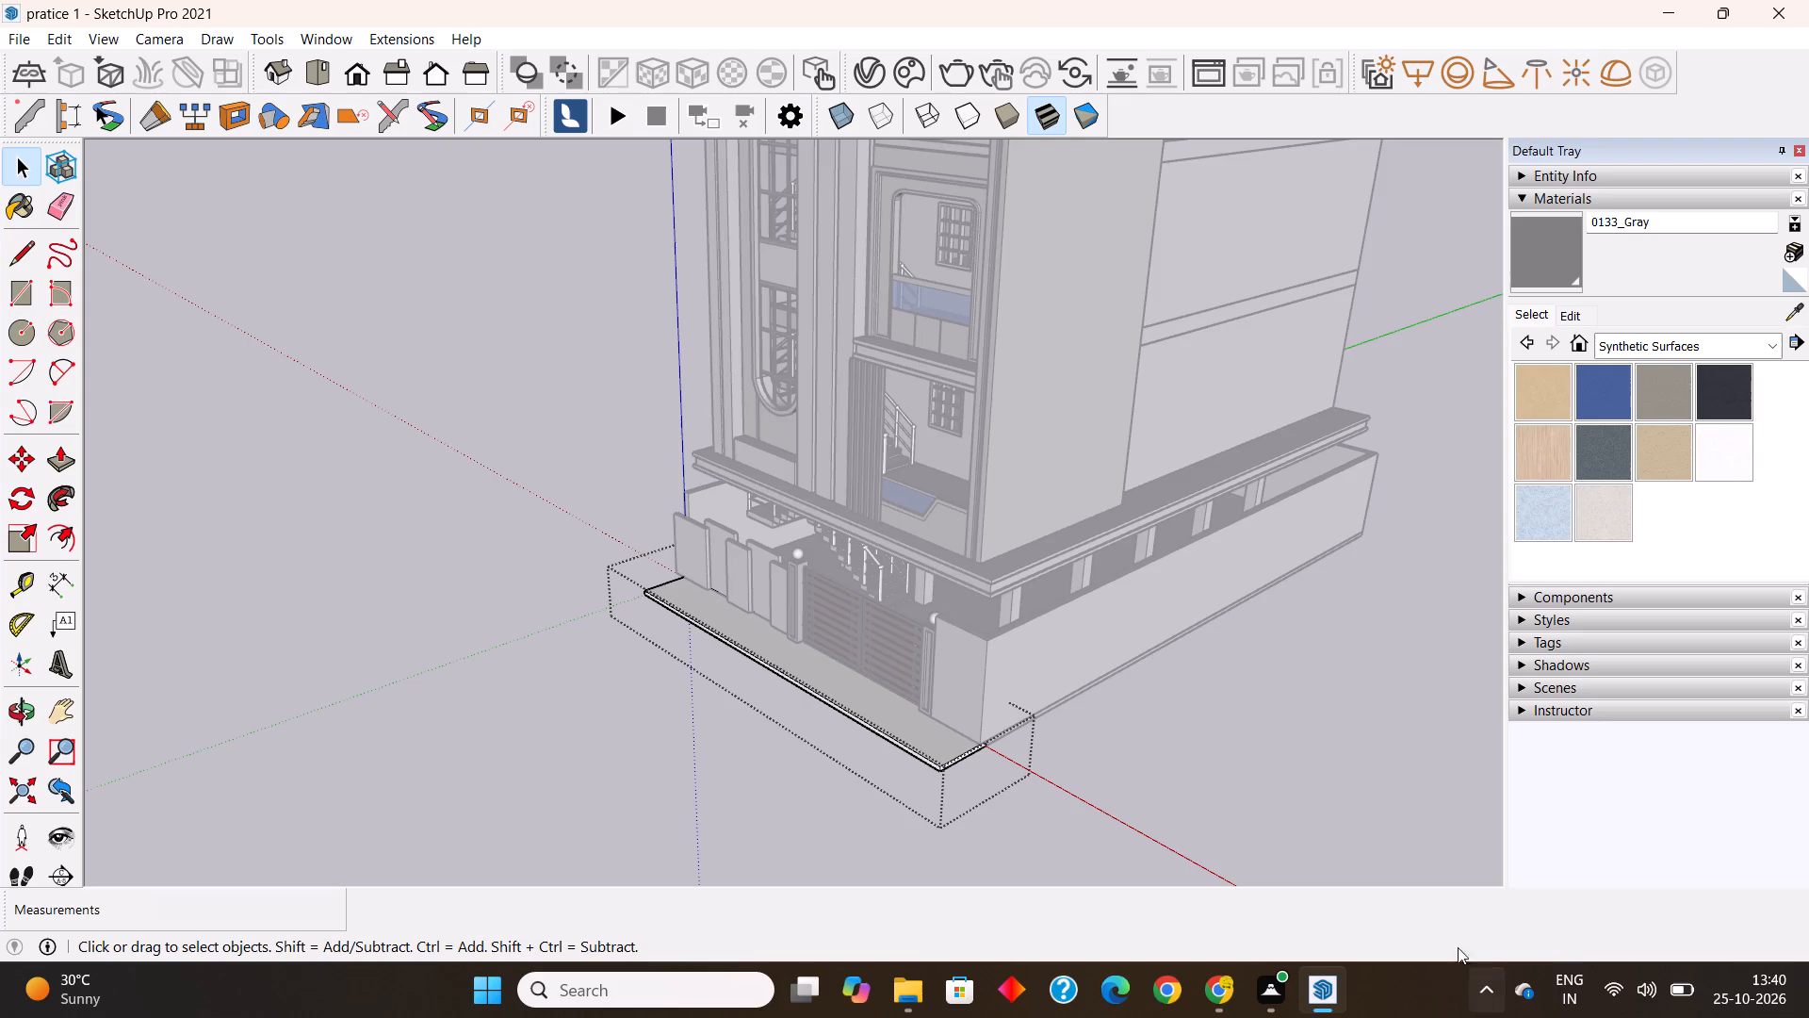
Draw a line across the platform's top from the gate frame's corner beside the panel-side pillar to the outer edge.
scroll(711, 625, "up", 15)
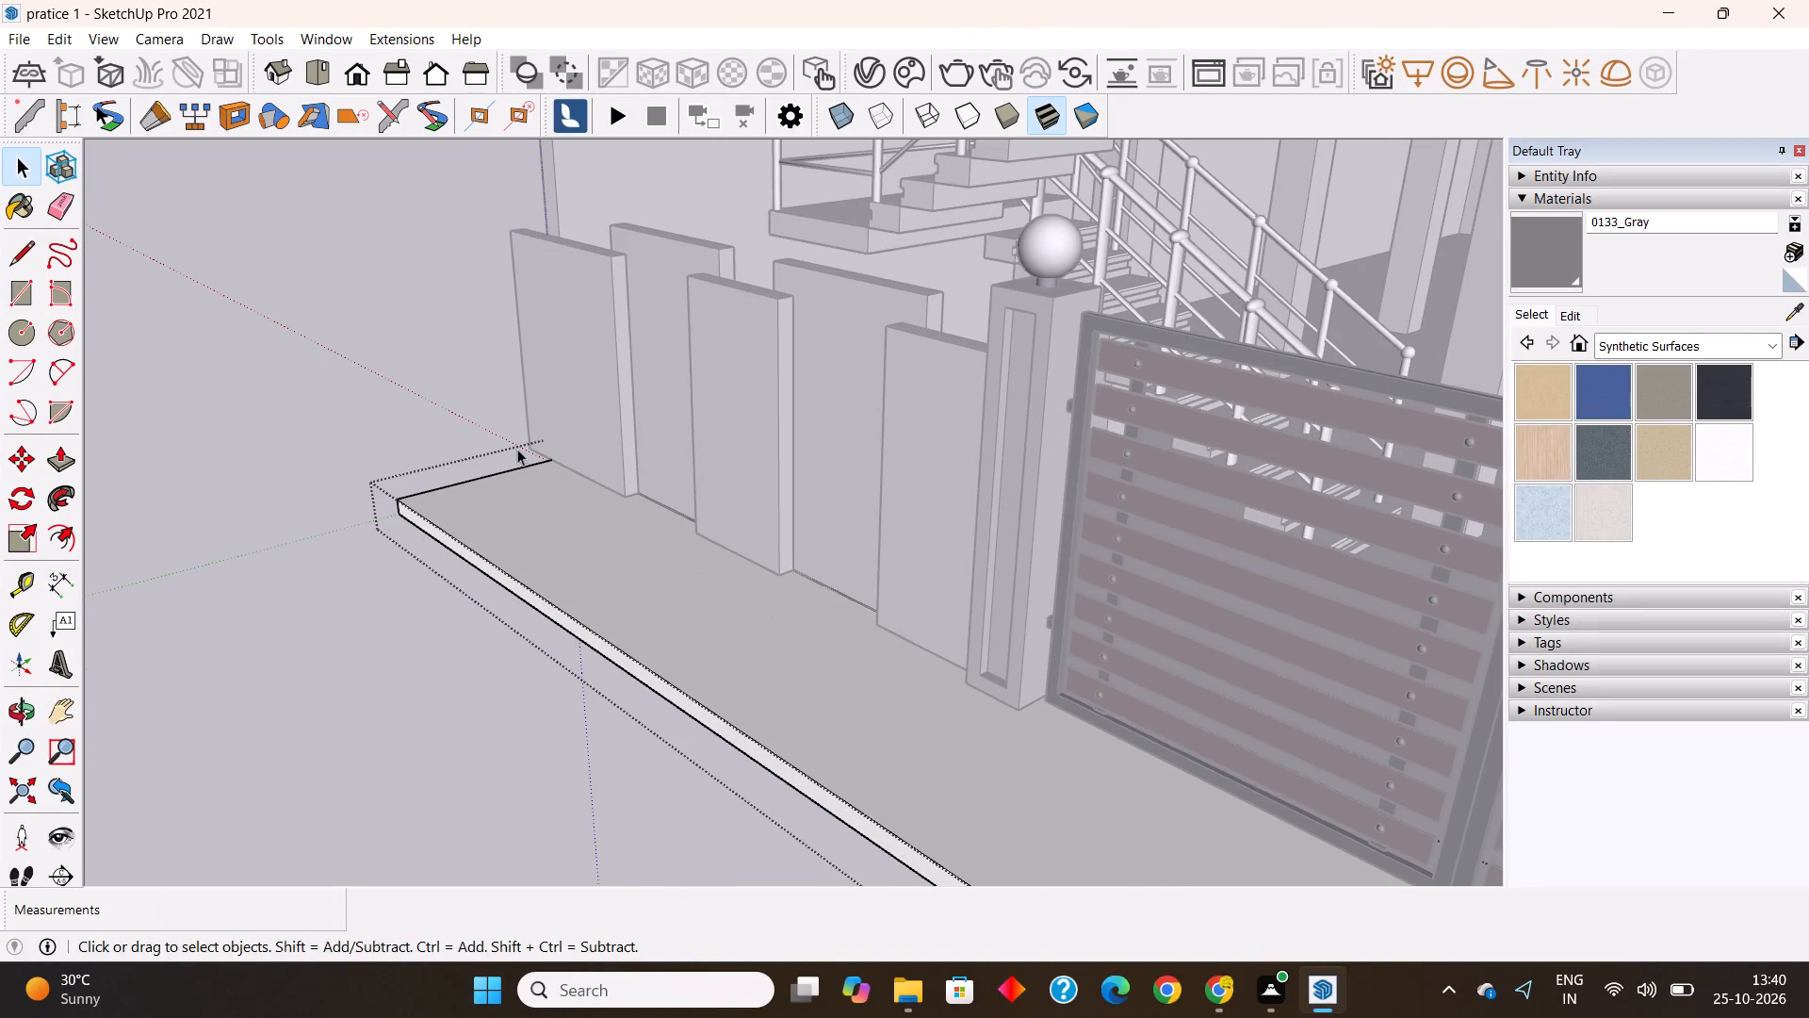
left_click(19, 252)
scroll(451, 221, "down", 3)
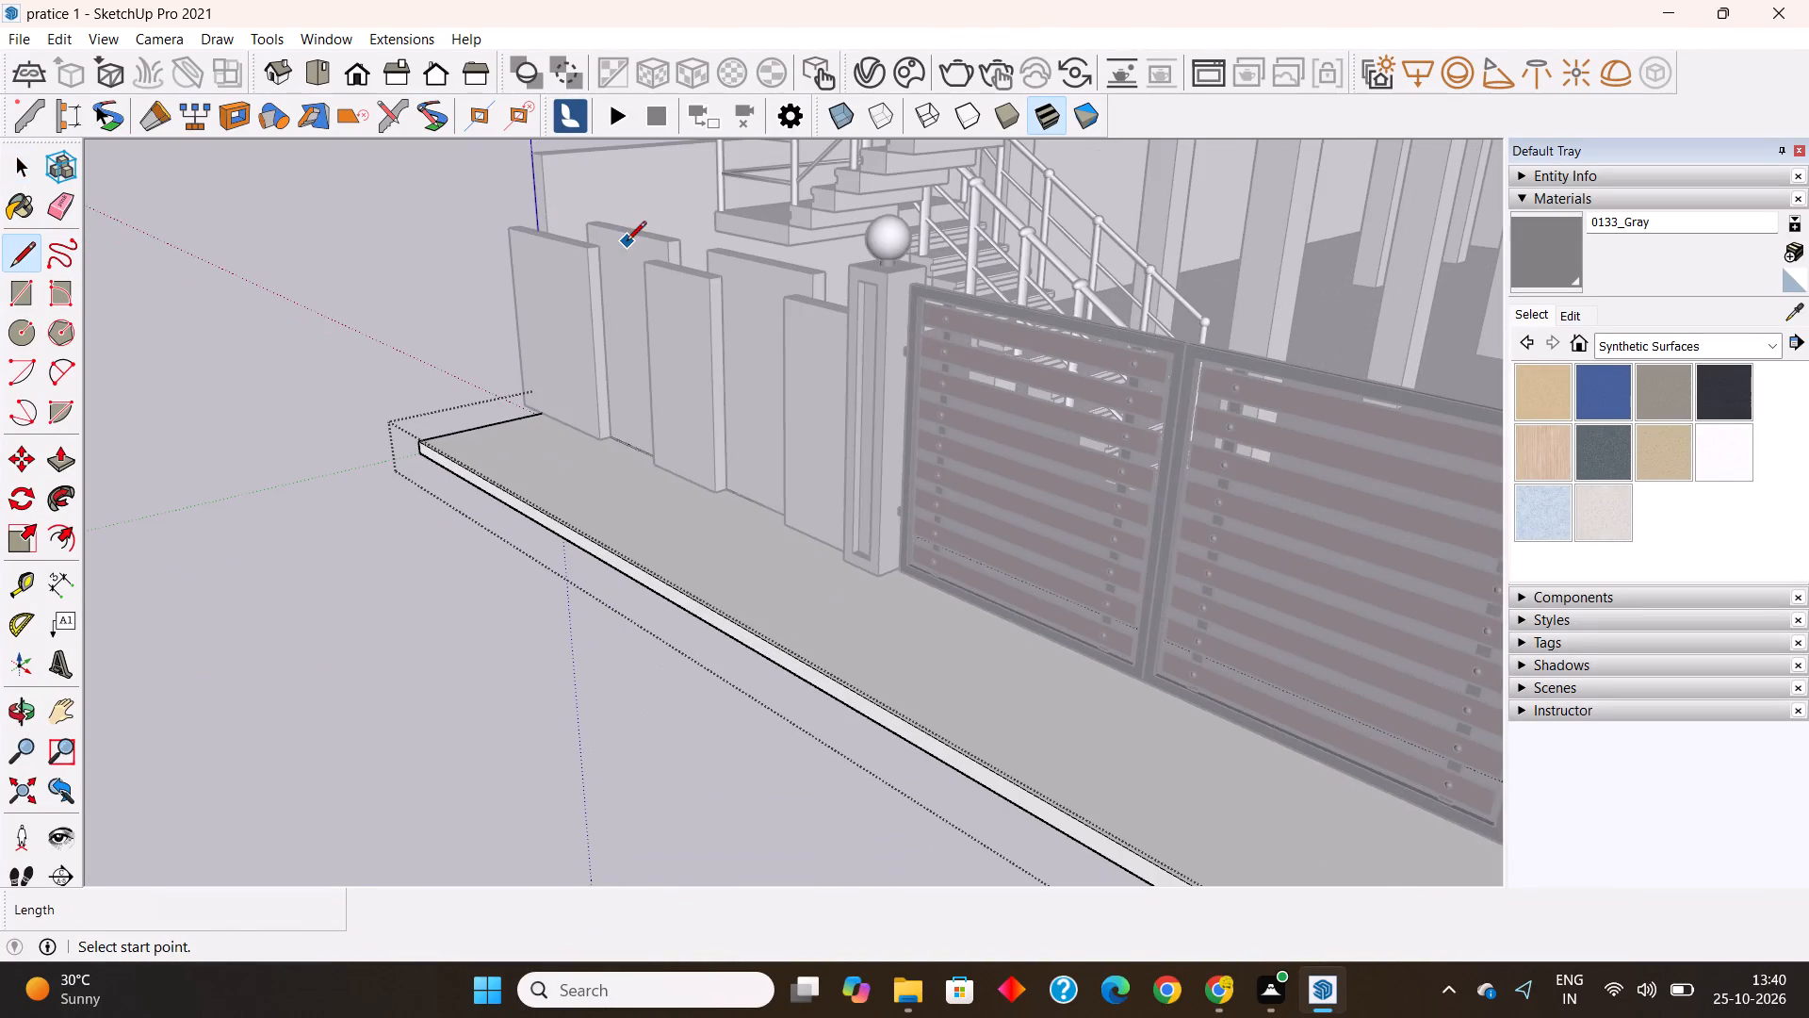
scroll(627, 245, "down", 2)
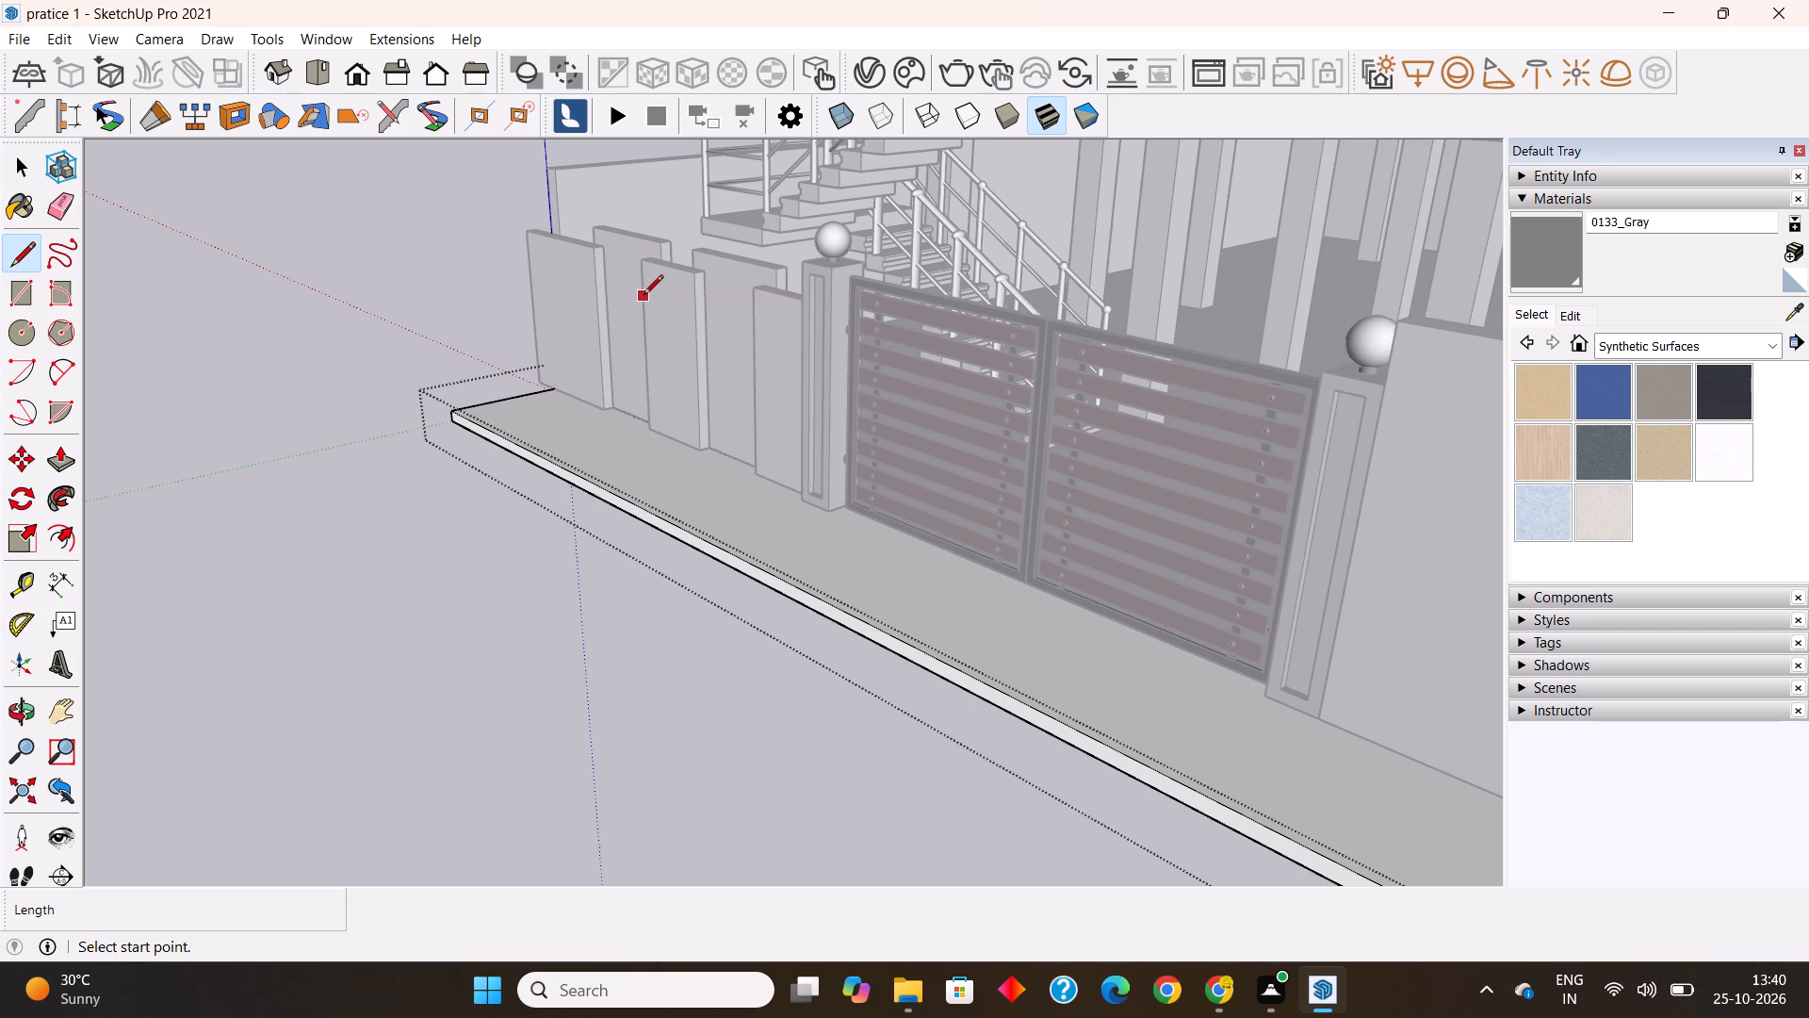
scroll(830, 501, "up", 5)
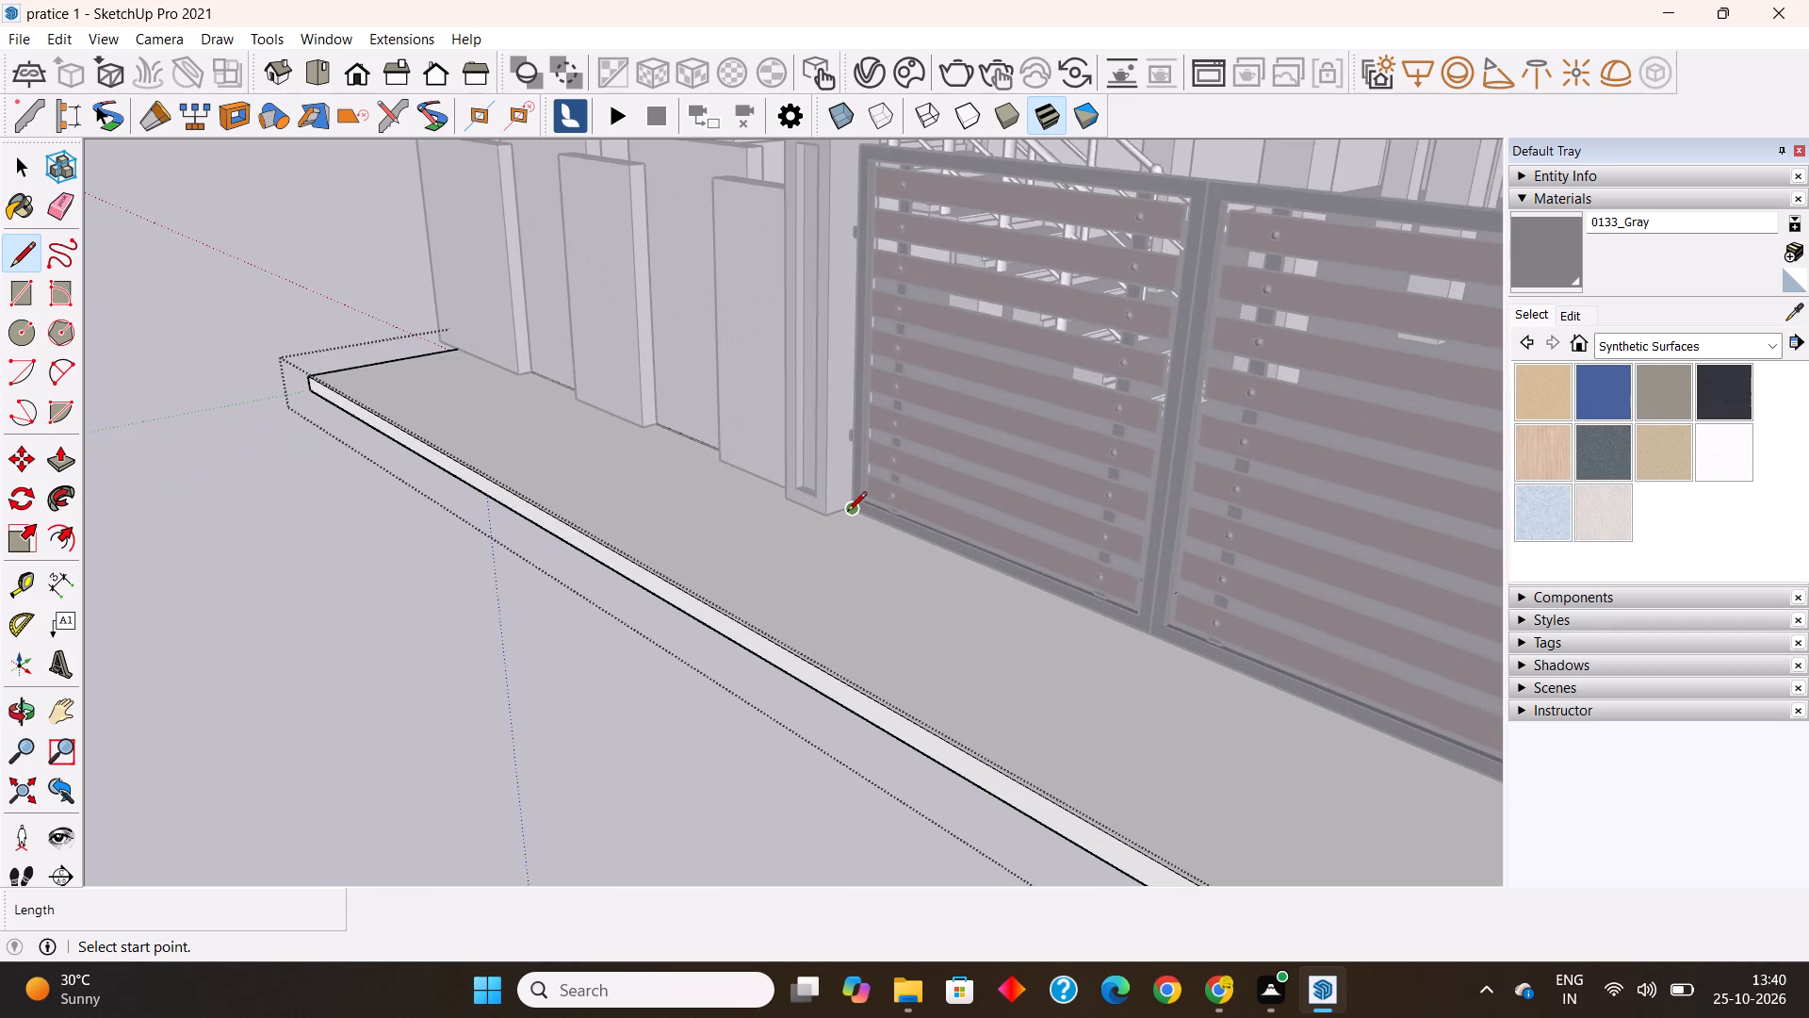
left_click(853, 503)
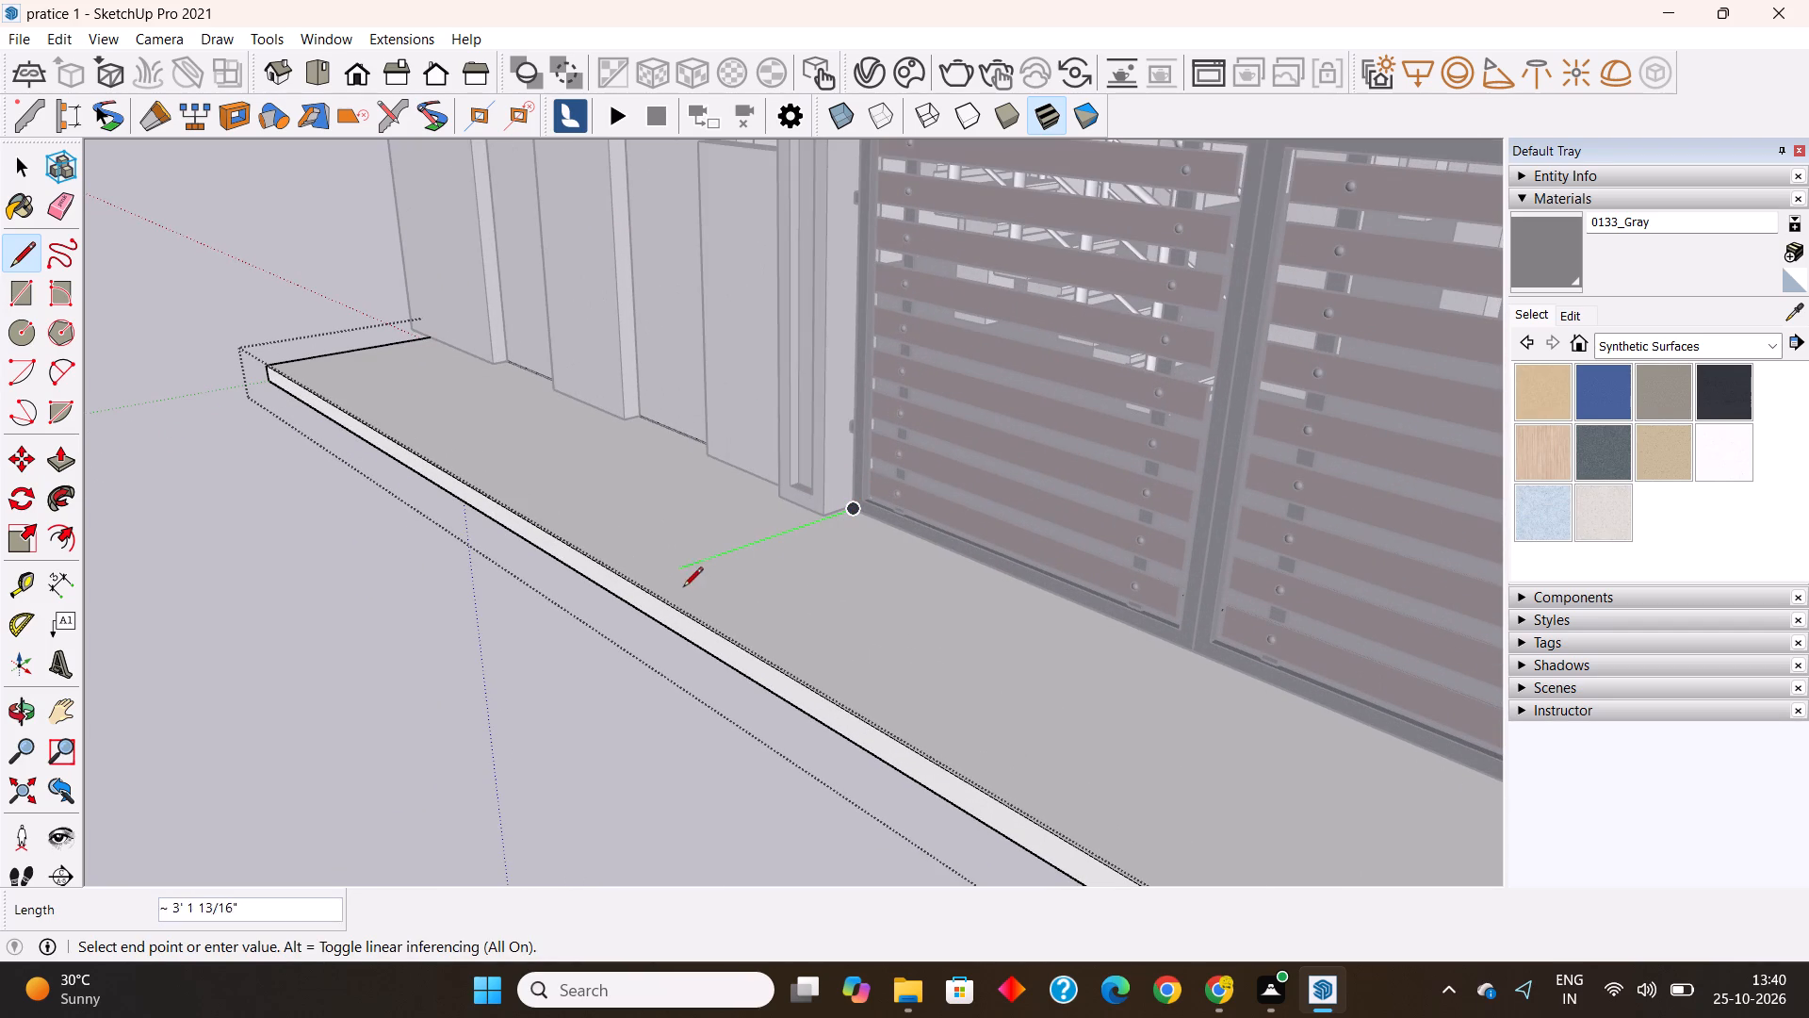
left_click(631, 583)
scroll(548, 434, "down", 2)
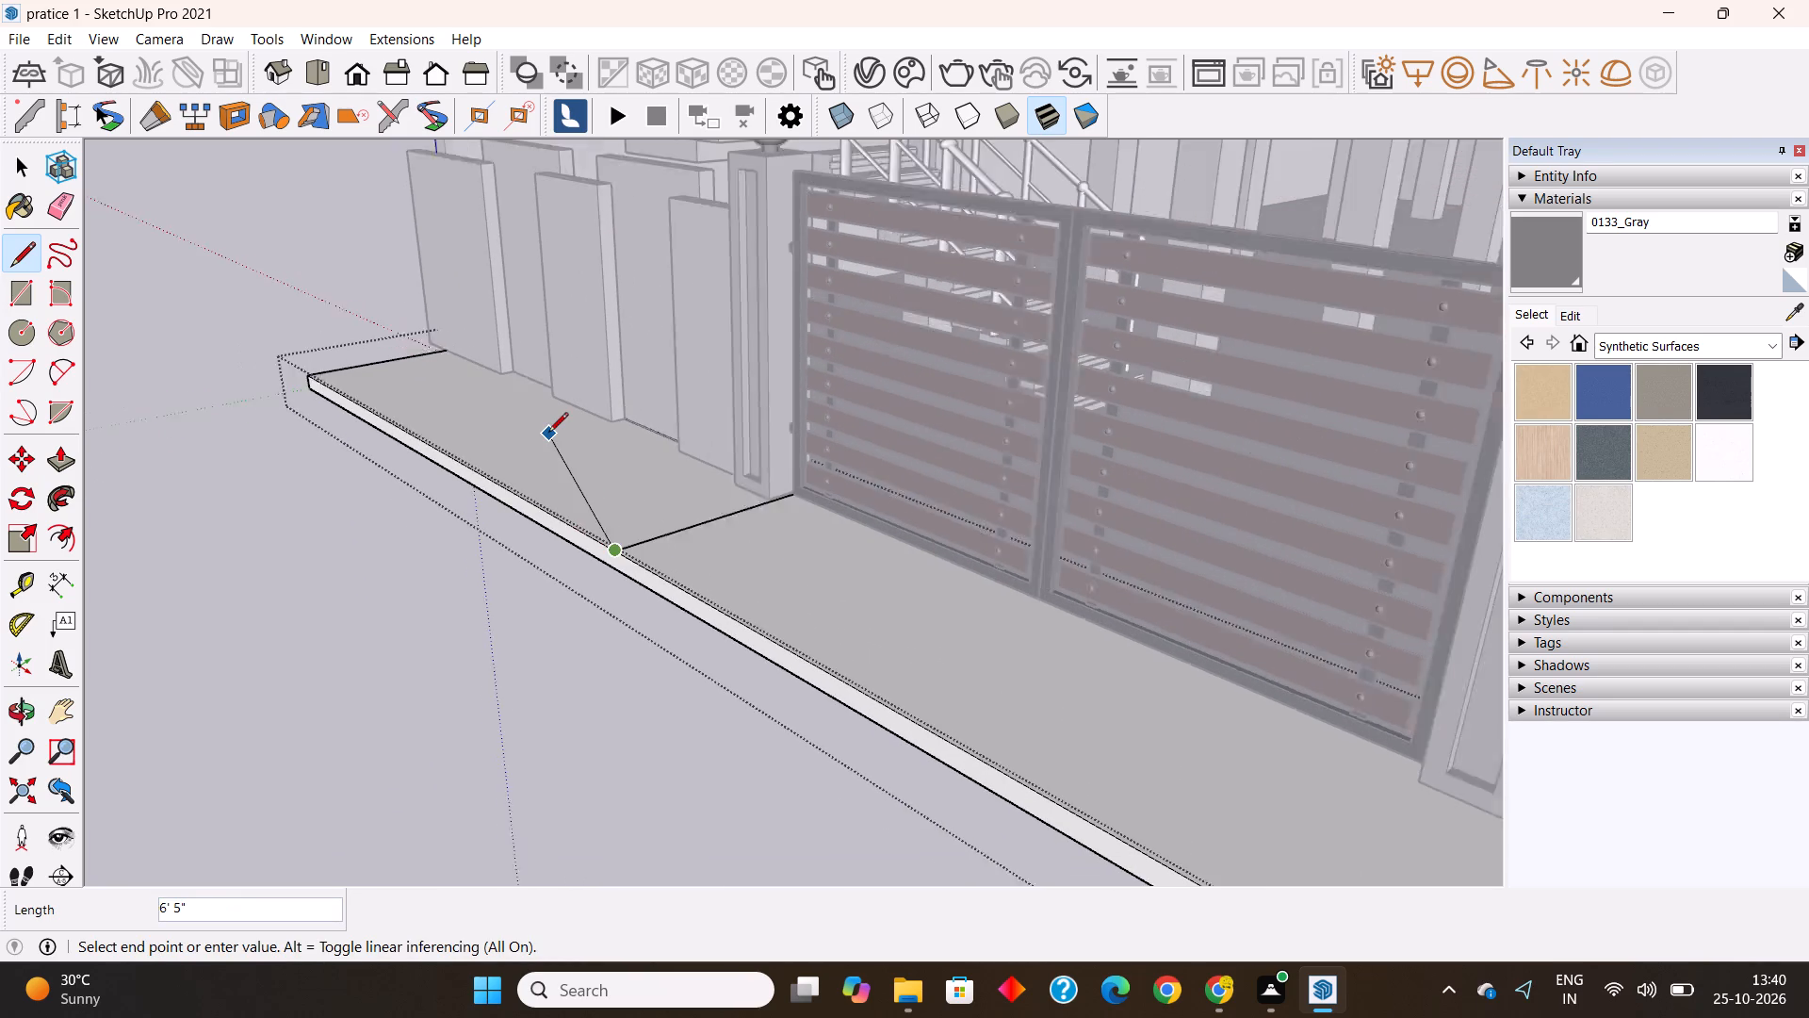
scroll(548, 434, "down", 2)
key("Escape")
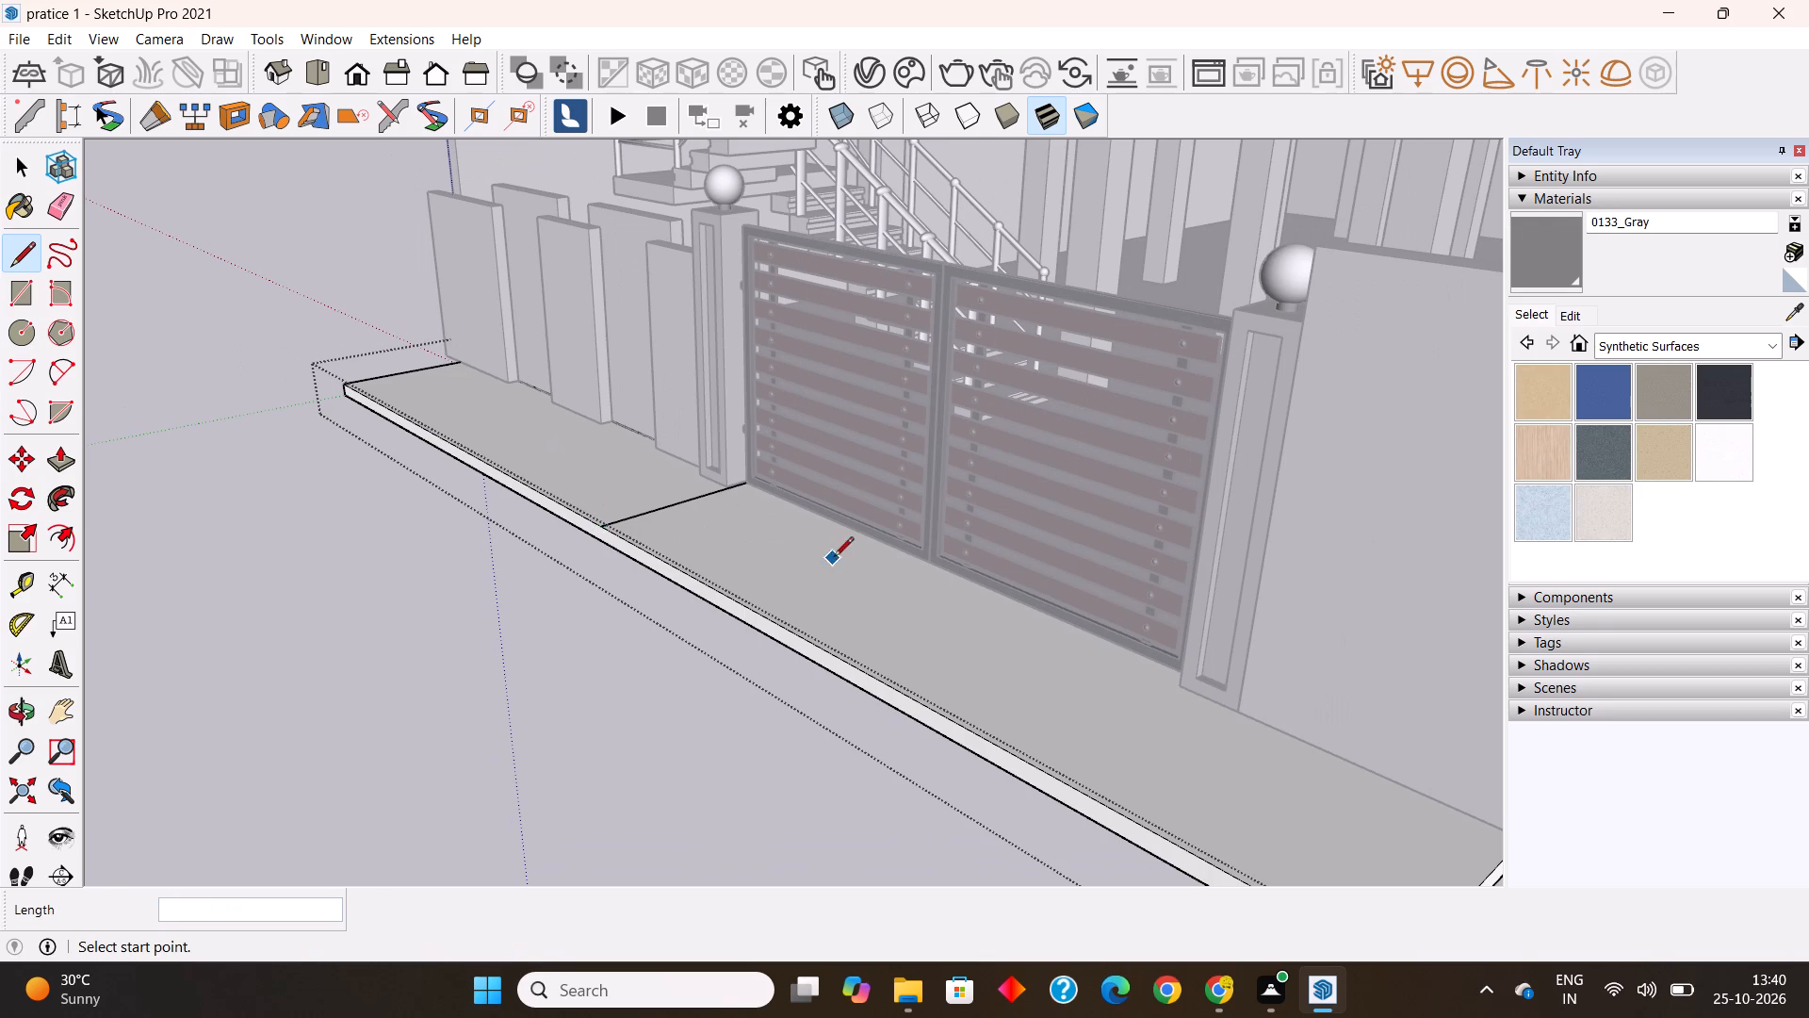
Draw a matching line across the platform's top from the gate's far pillar to the outer edge, and close the group.
scroll(807, 522, "down", 4)
scroll(998, 580, "up", 4)
left_click(1052, 647)
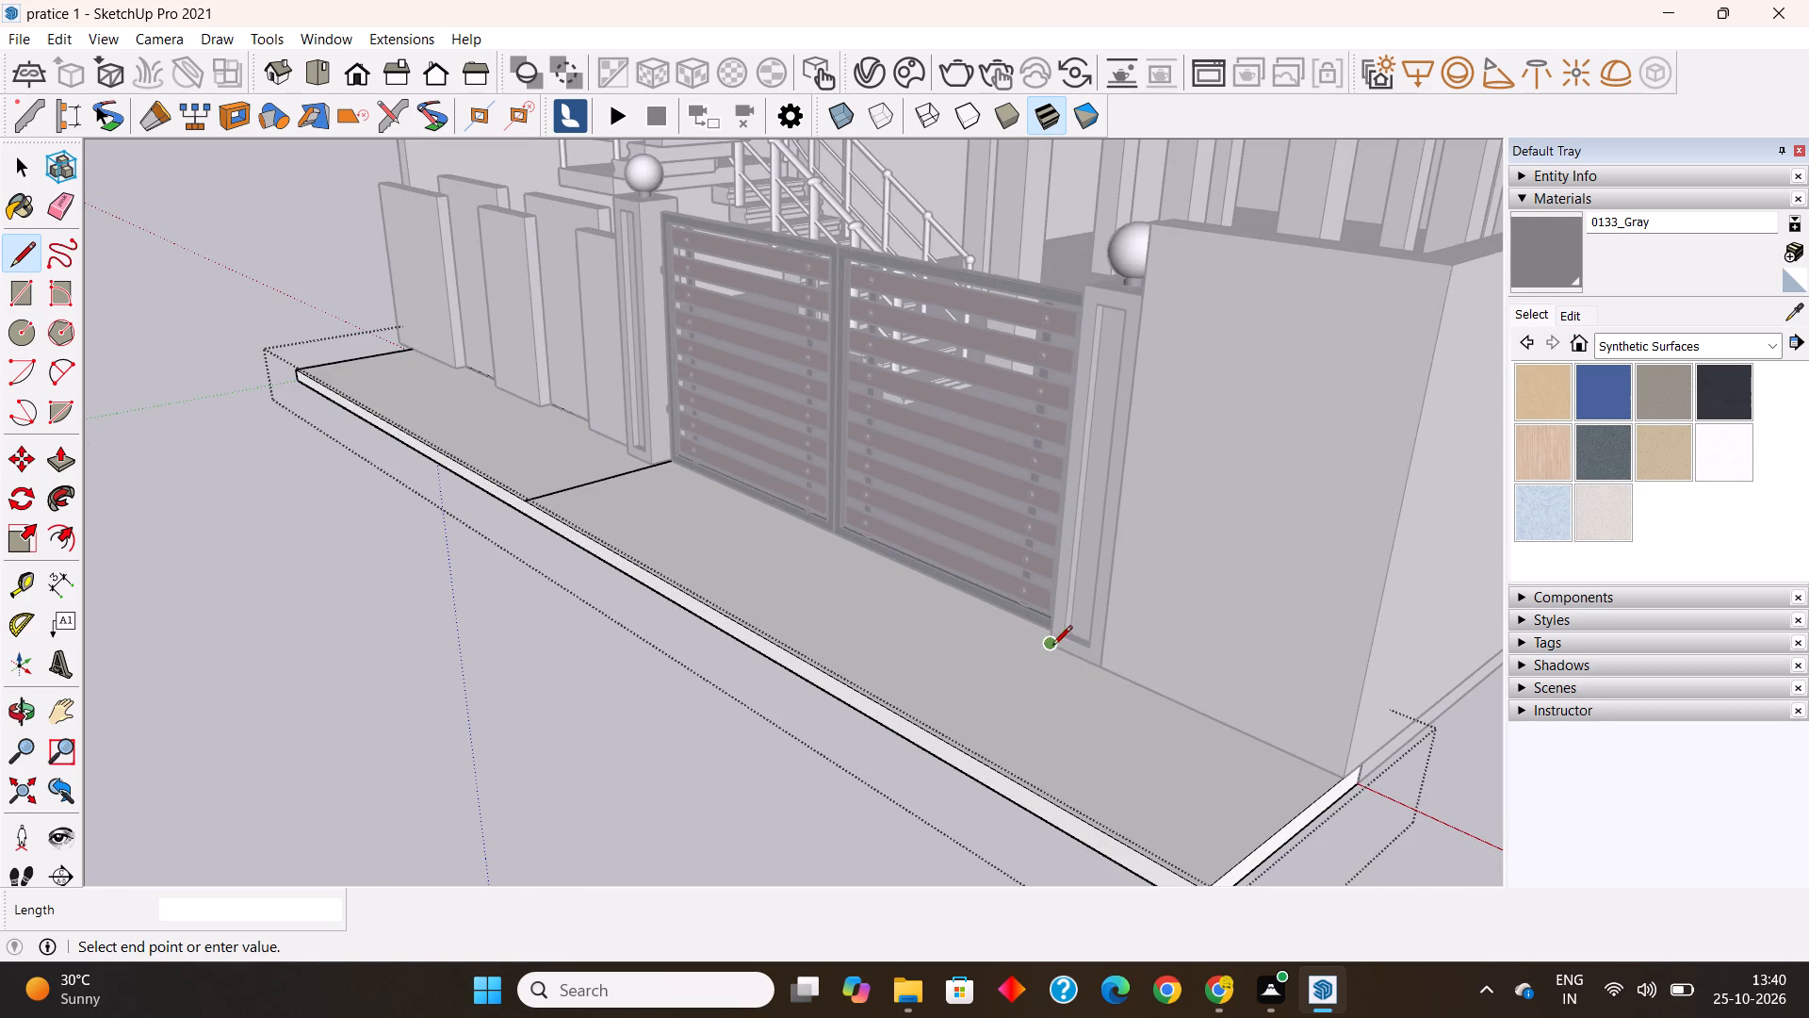
left_click(904, 722)
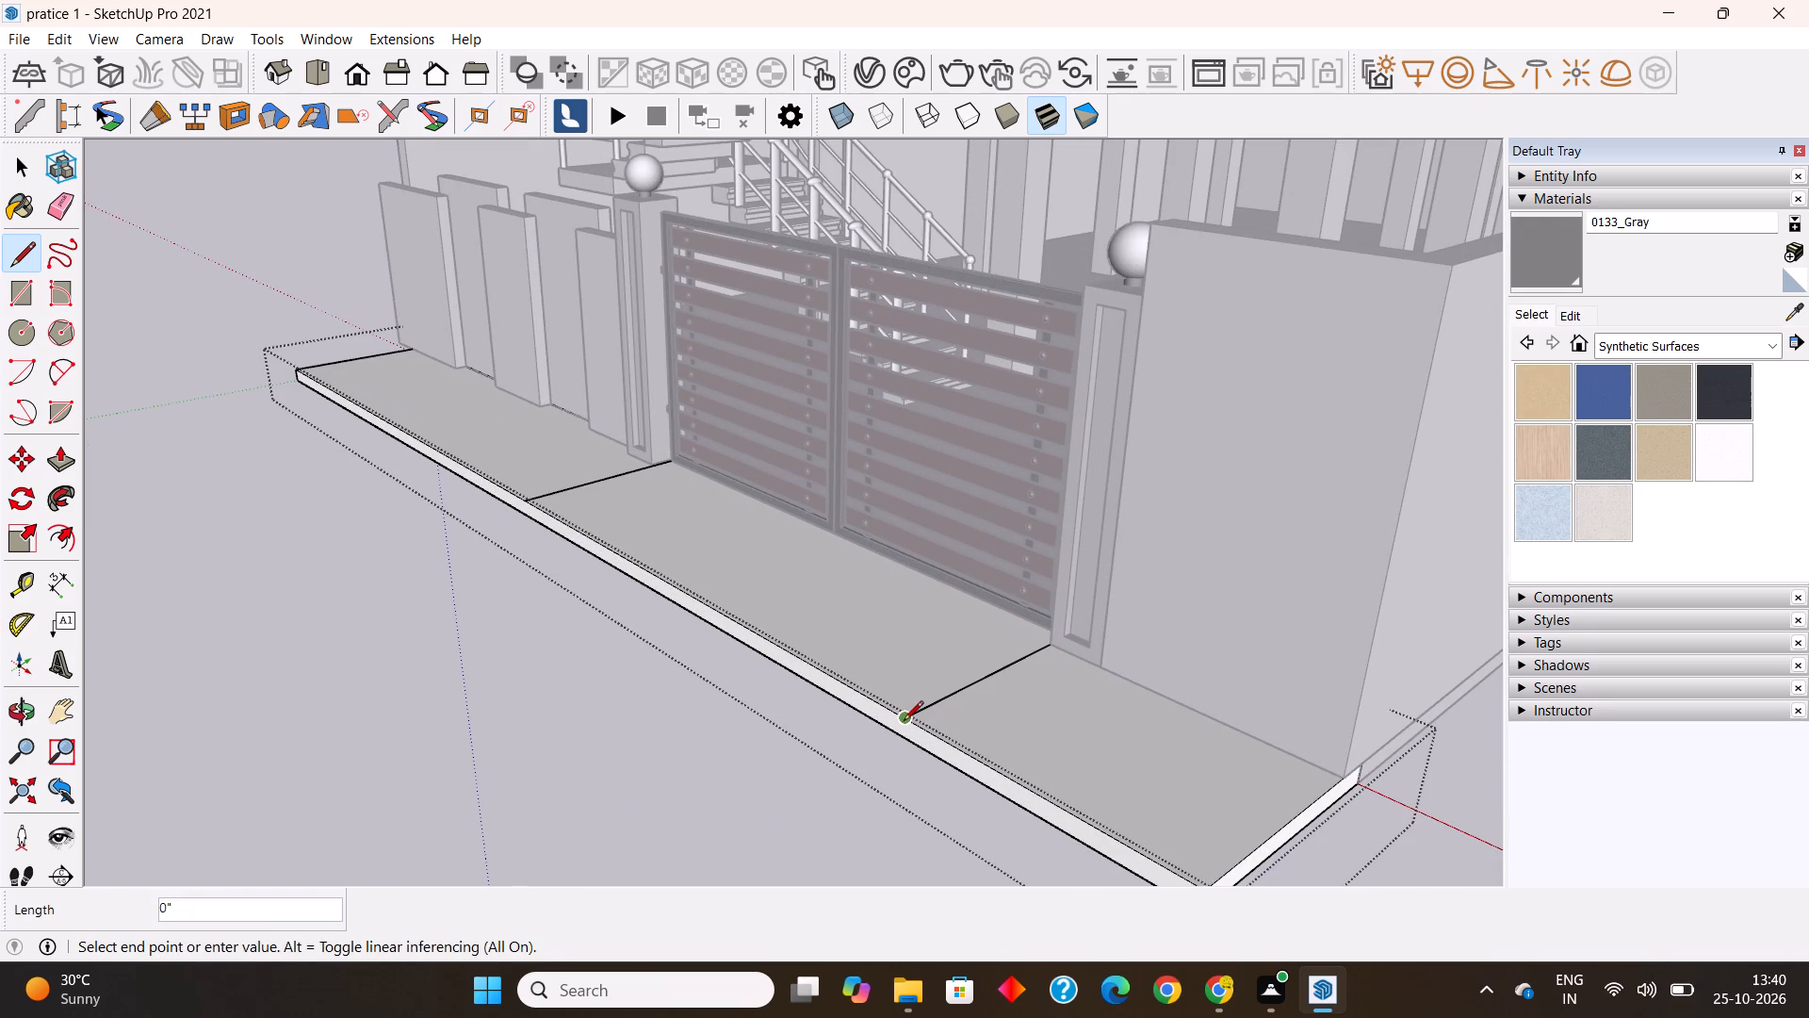
key("space")
left_click(912, 606)
middle_click_drag(700, 584, 729, 599)
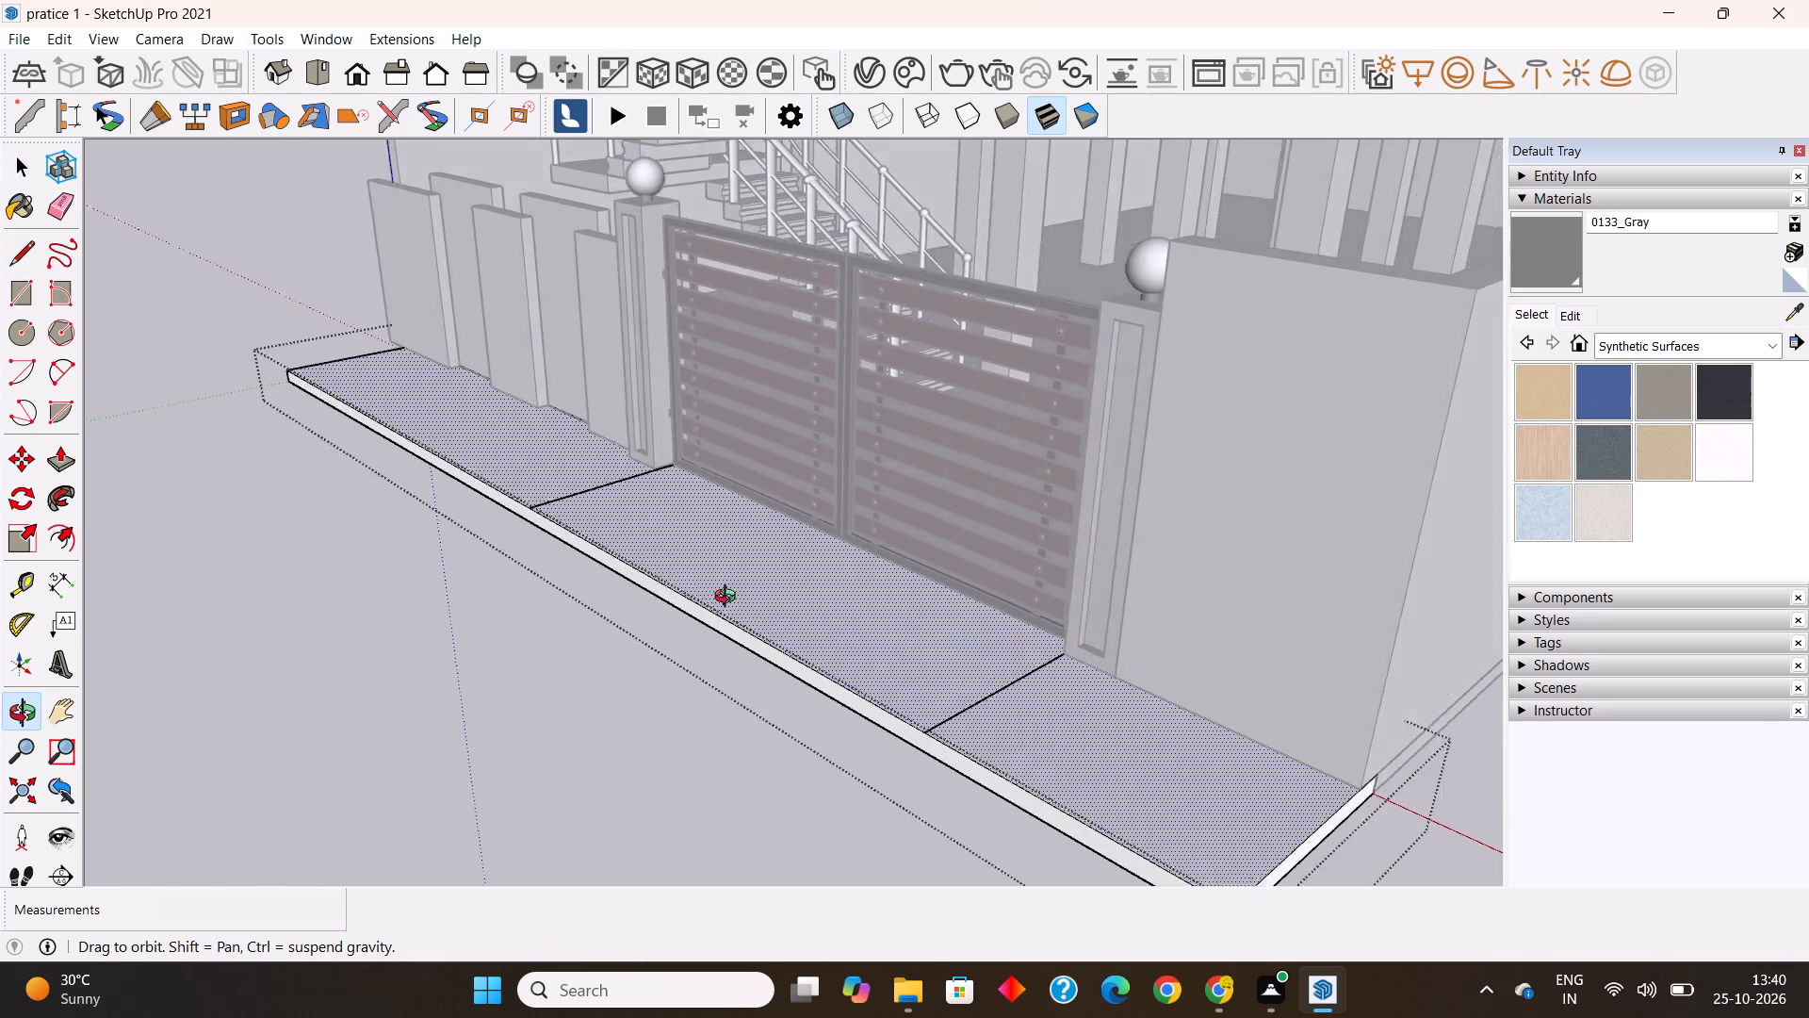
middle_click_drag(729, 599, 1171, 684)
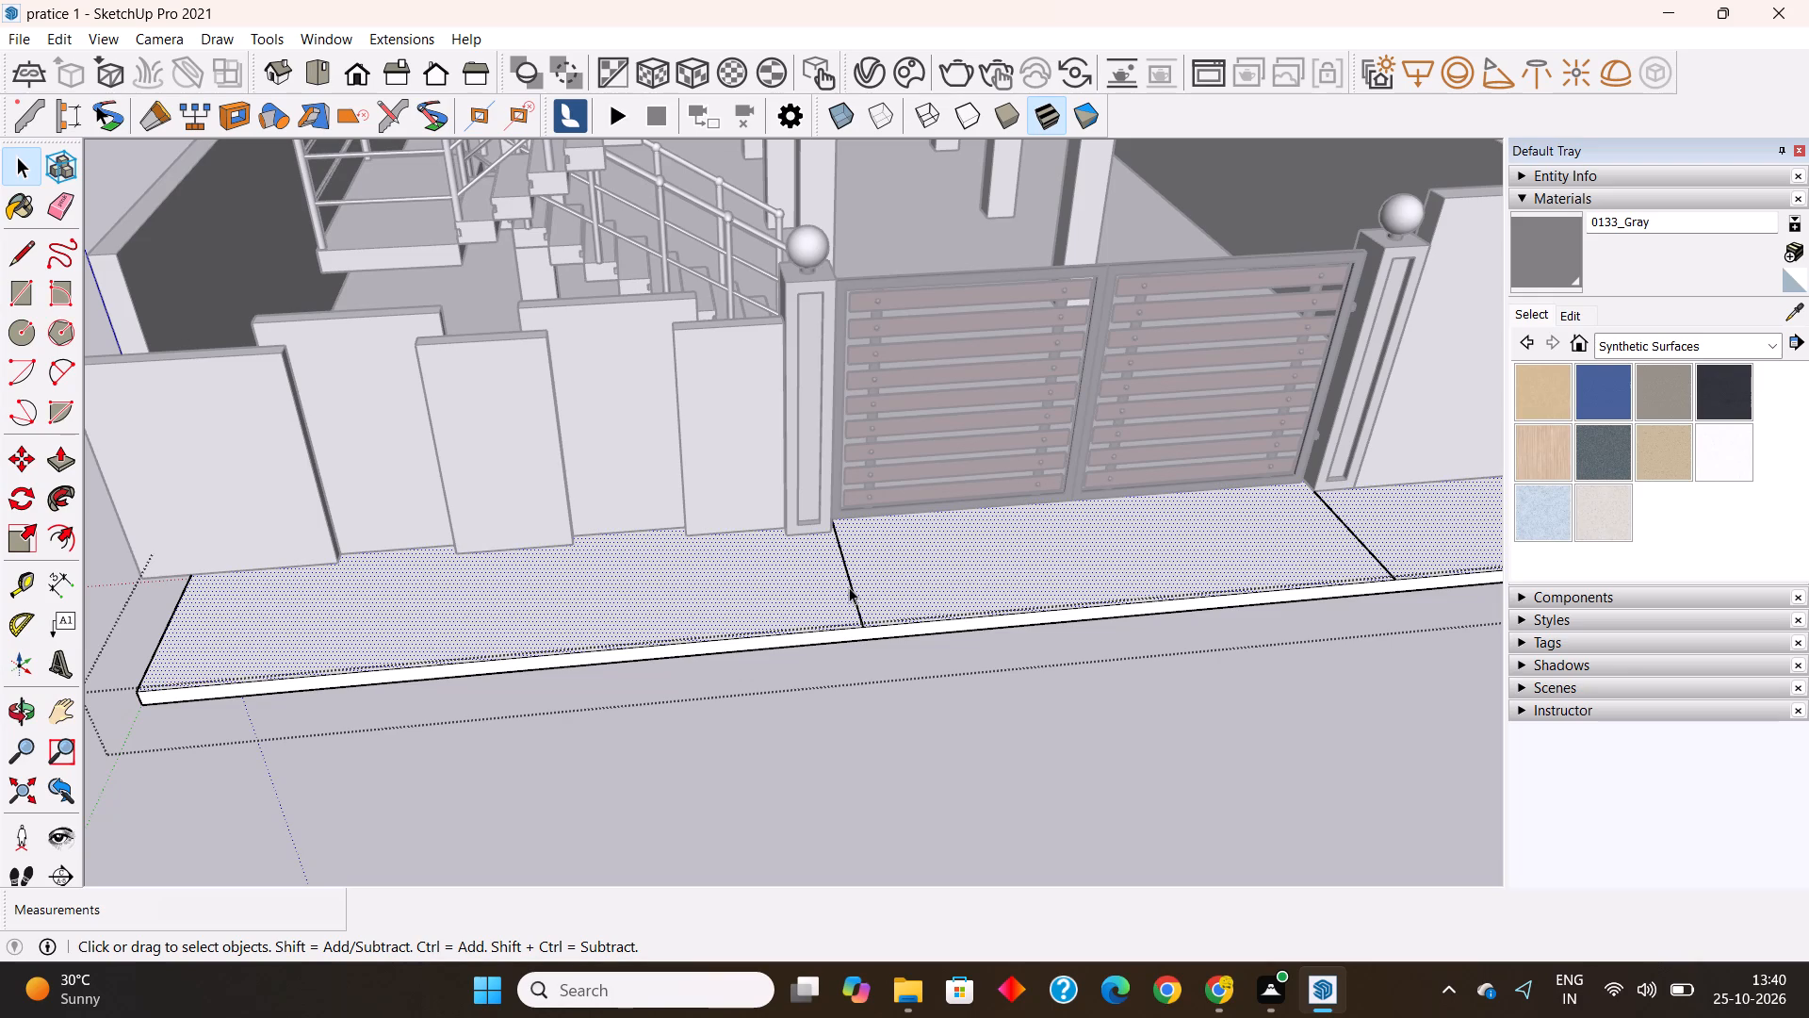
key("Escape")
left_click(844, 681)
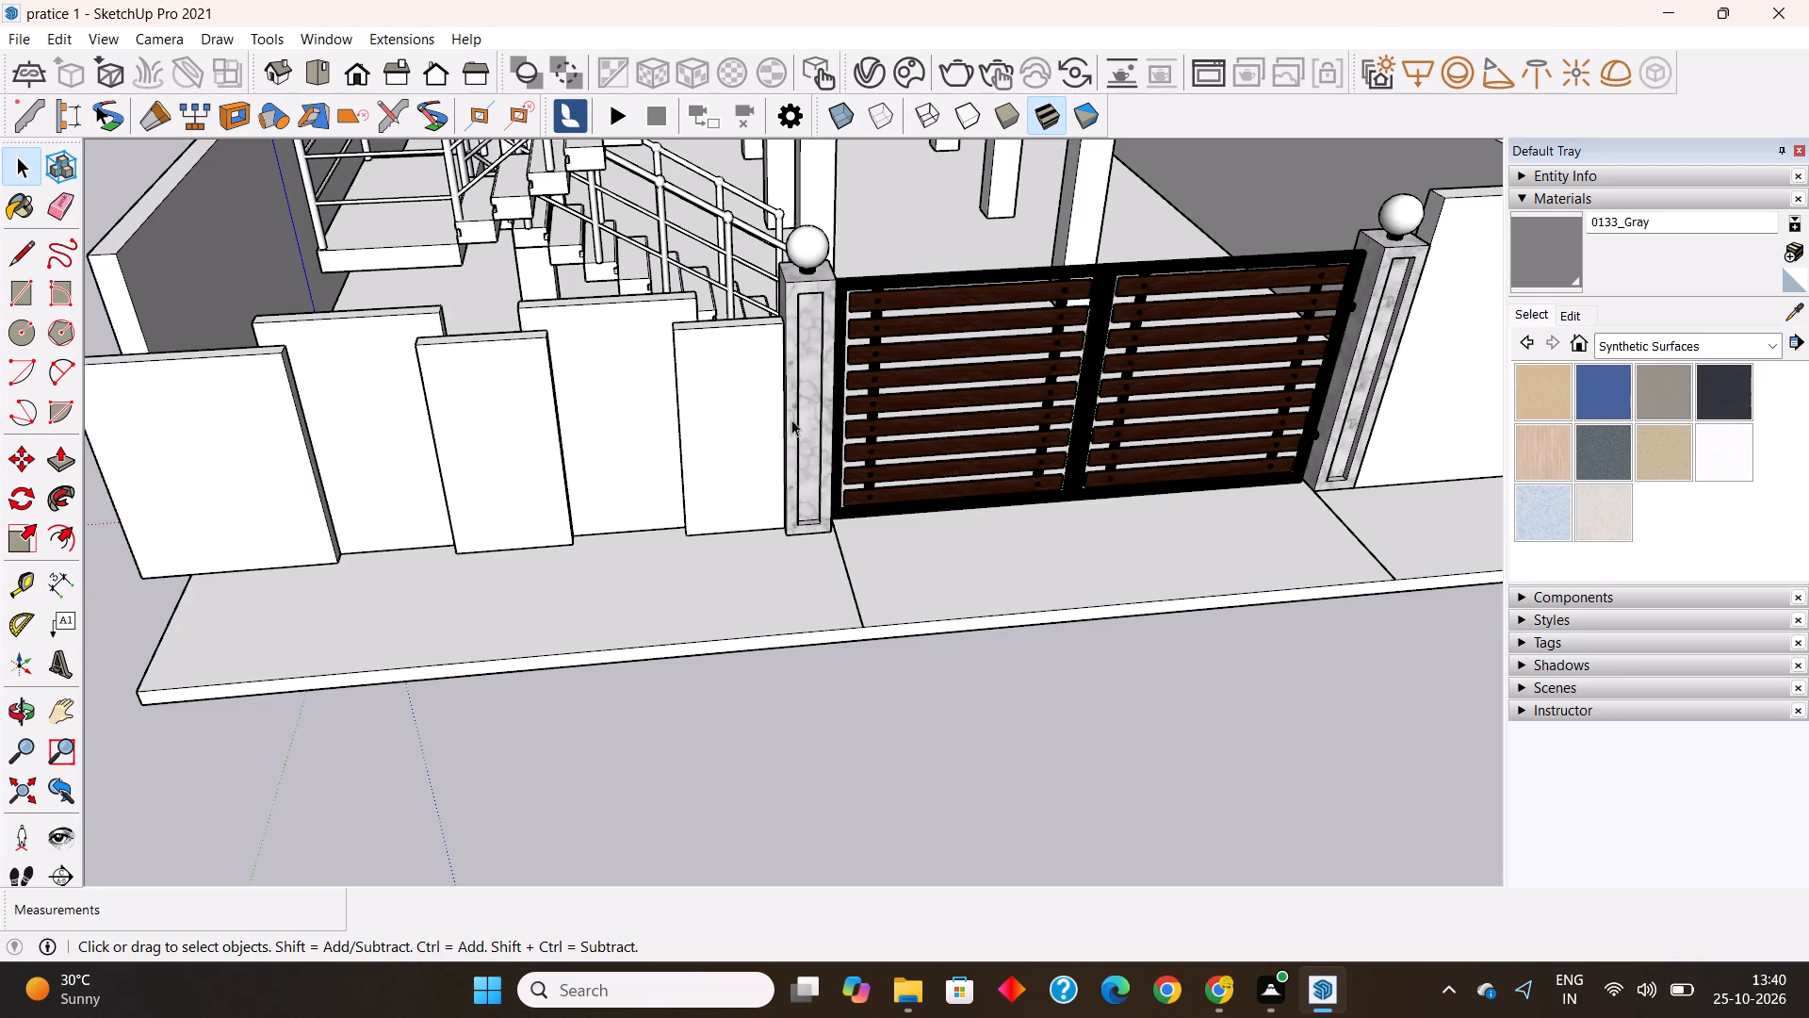
Move the platform group about 3' 2" straight outward, clear of the wall and gate.
scroll(820, 416, "down", 2)
middle_click_drag(653, 663, 968, 598)
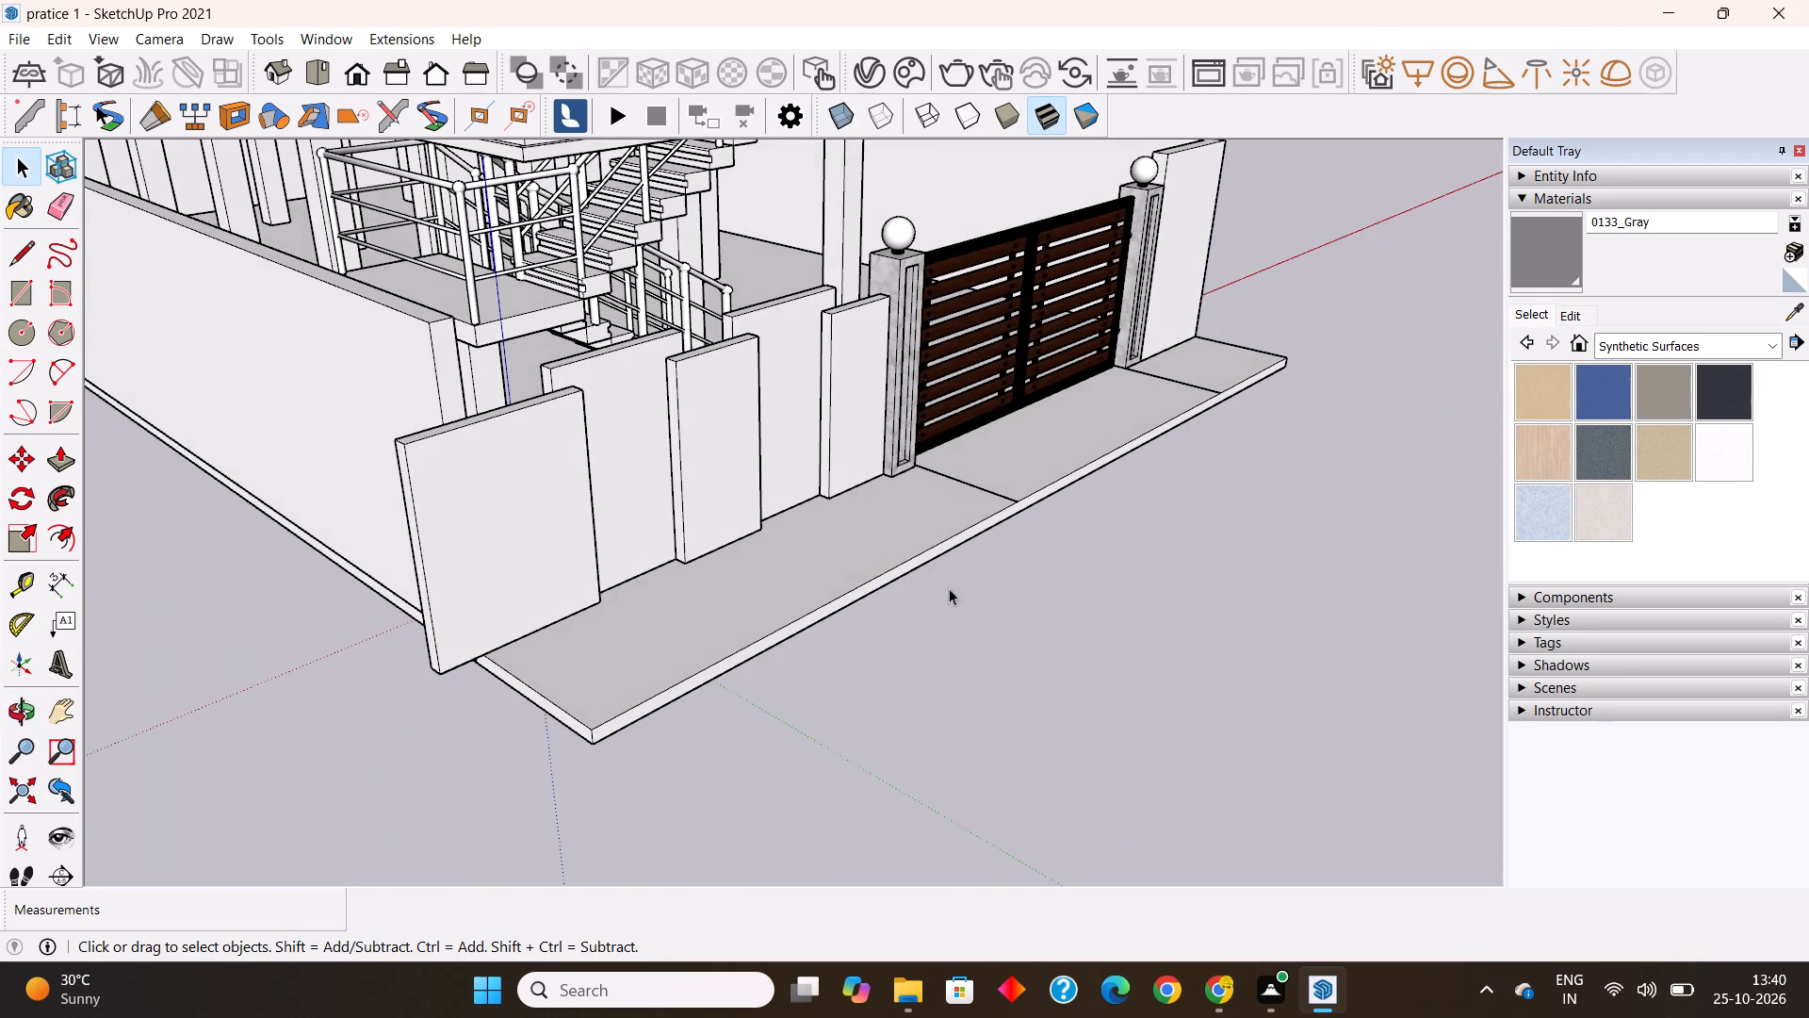
left_click(832, 553)
right_click(831, 553)
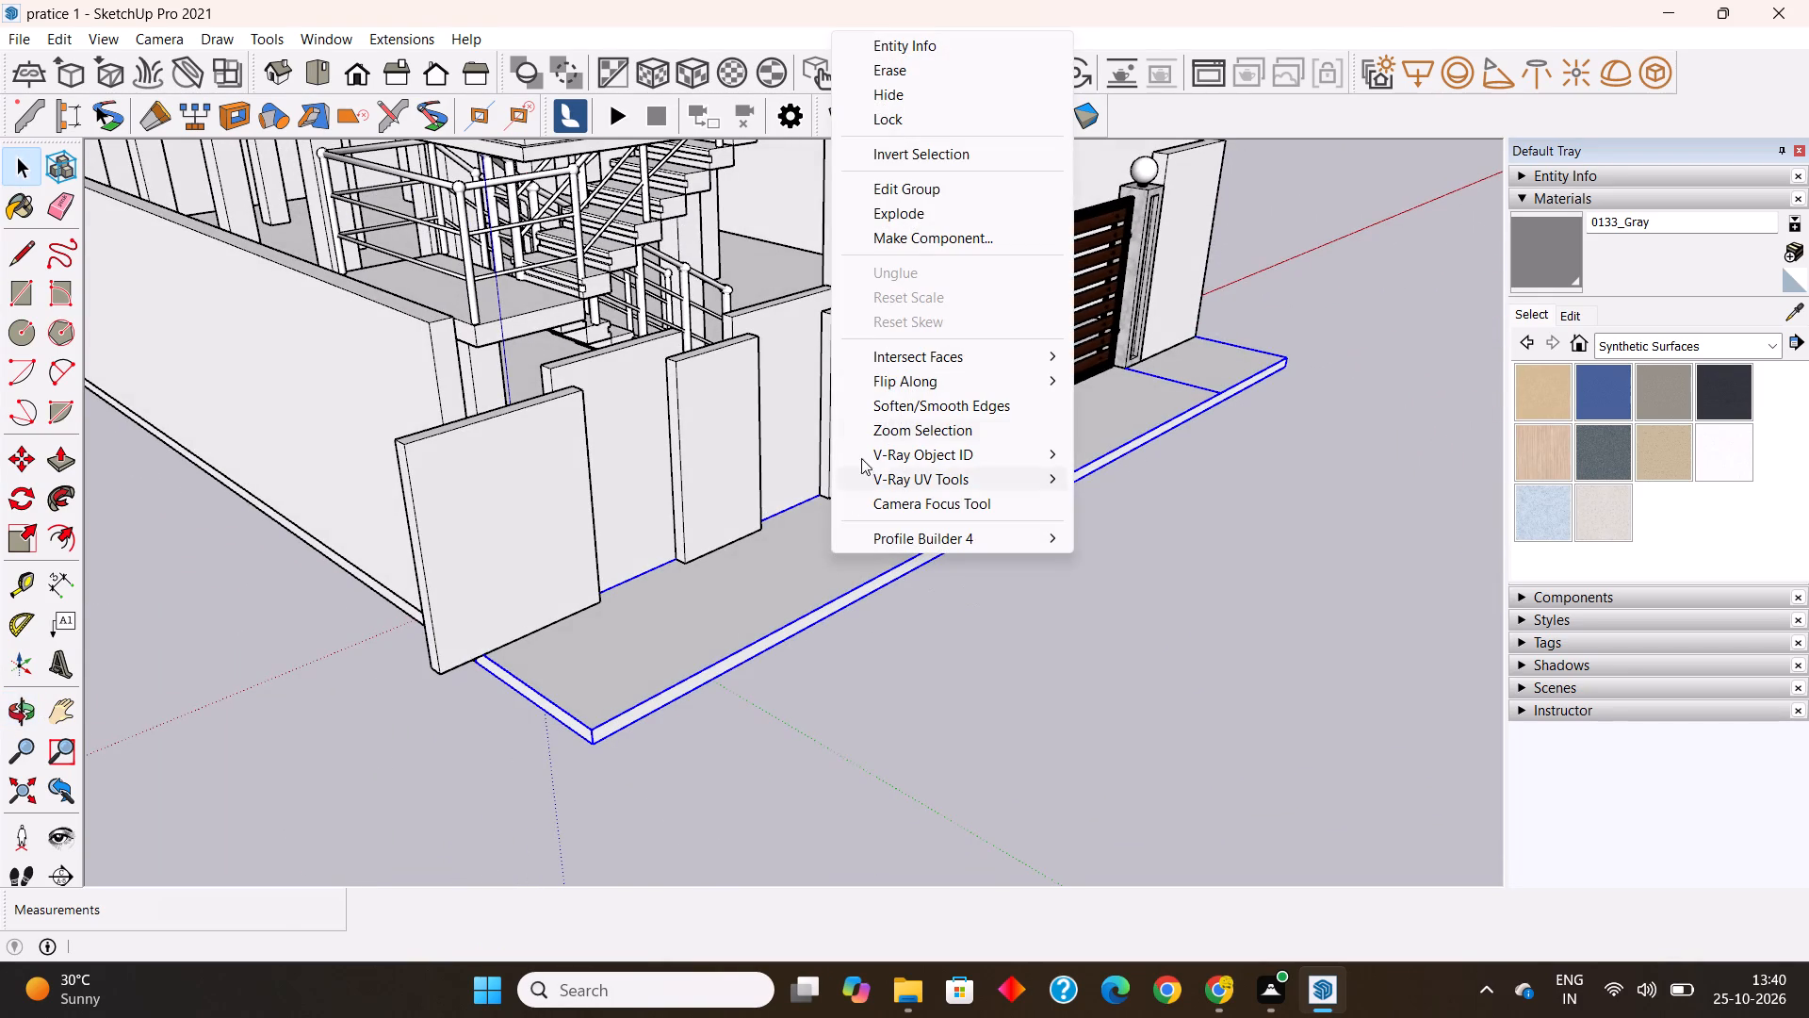
key("Escape")
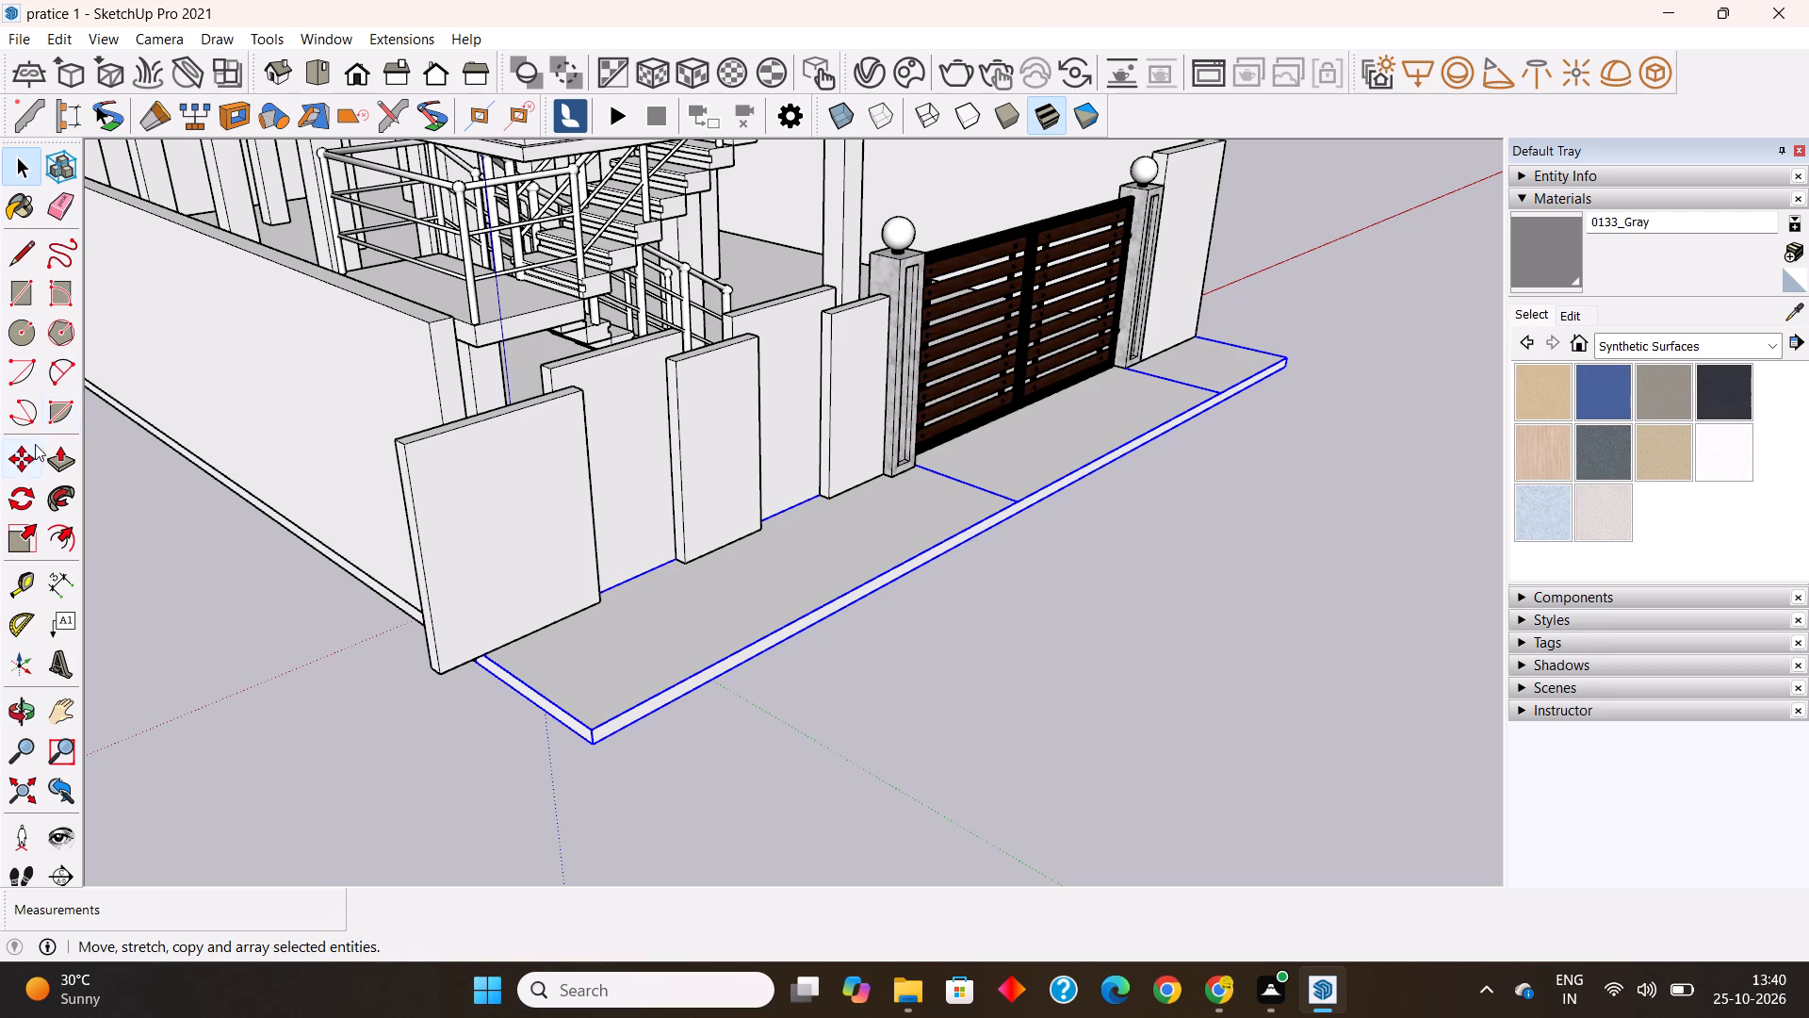
left_click(19, 463)
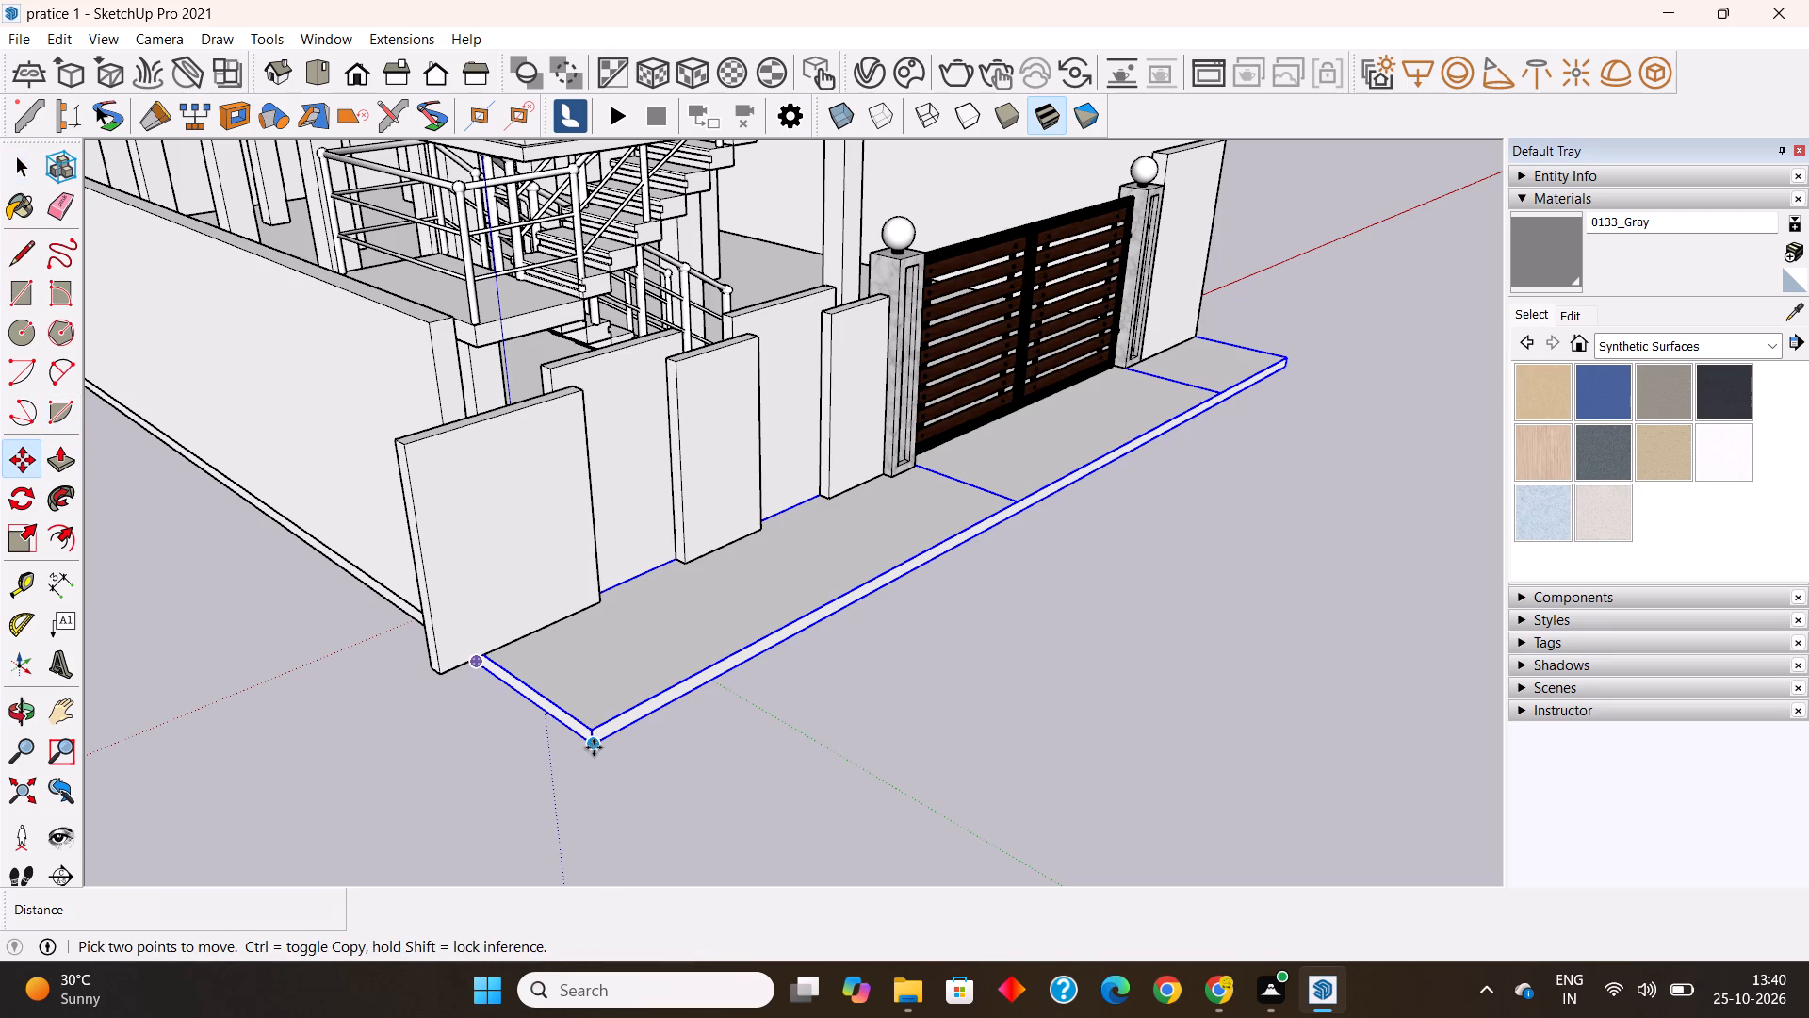
left_click(594, 747)
left_click(698, 836)
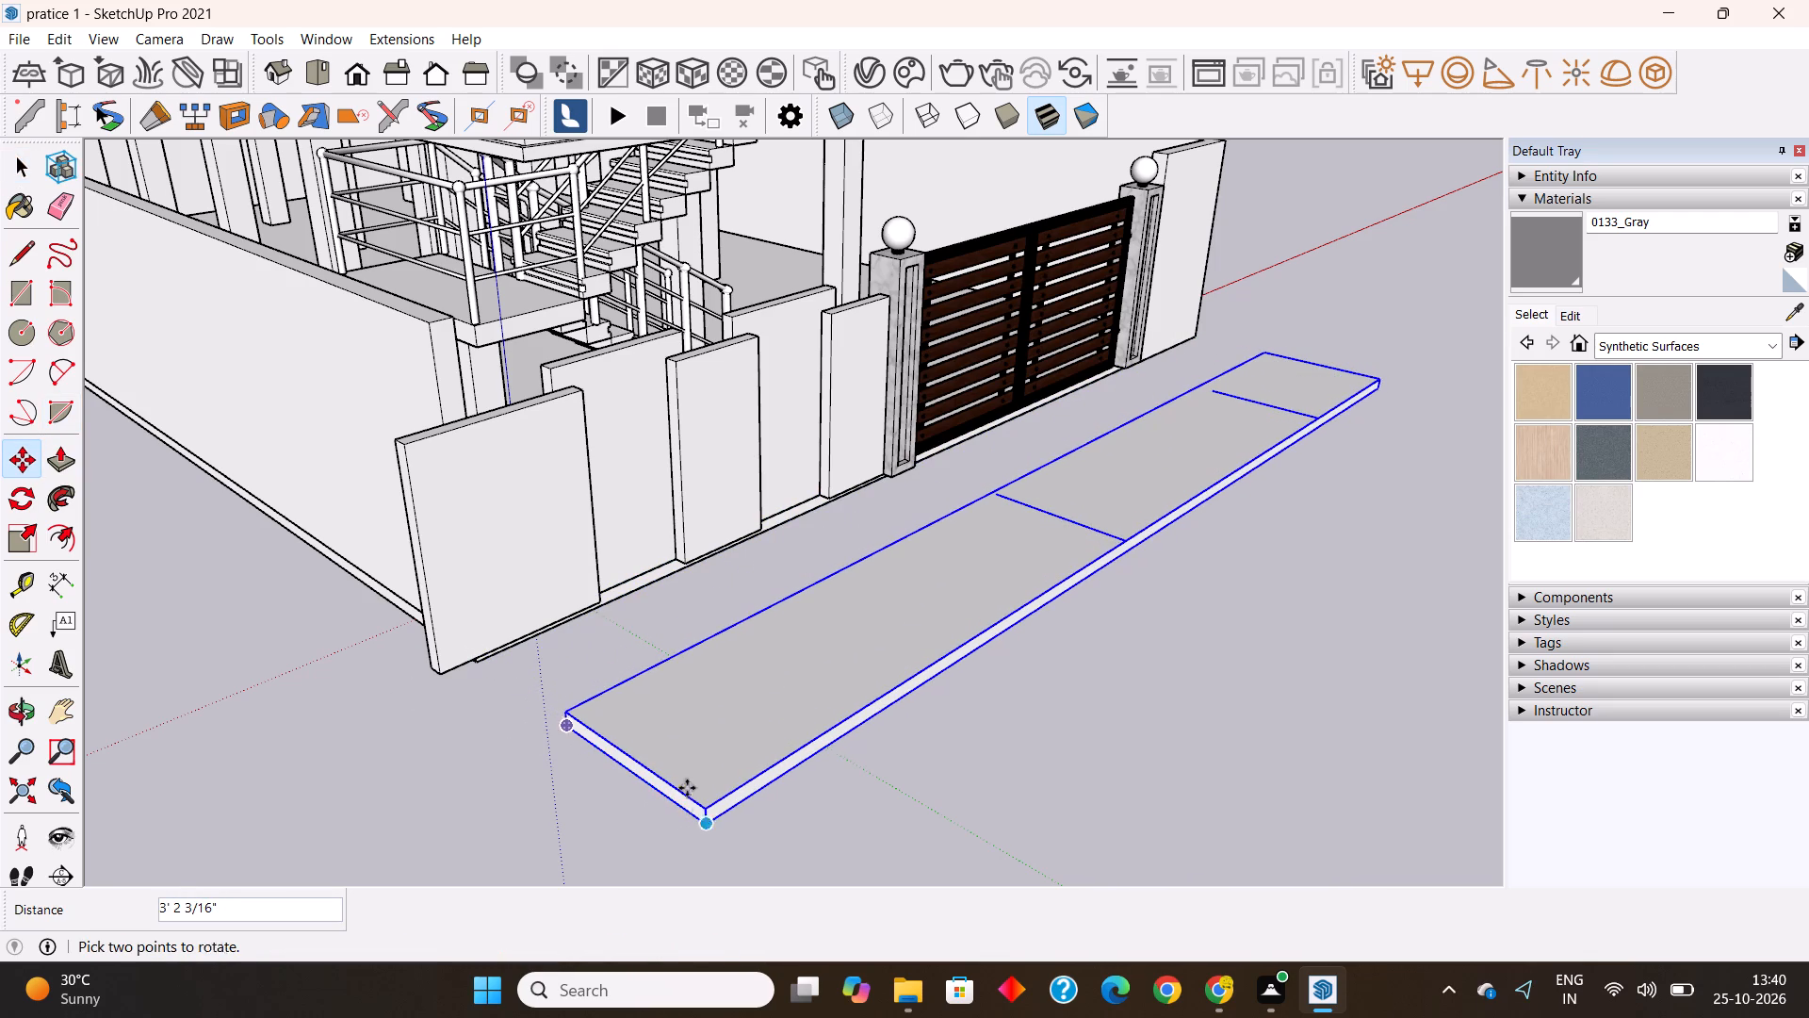
scroll(682, 771, "down", 3)
middle_click_drag(683, 762, 636, 769)
key("space")
left_click(1011, 773)
Inside the platform group, extend the dividing line nearer the wall panels to the top face's inner edge.
scroll(1001, 550, "up", 5)
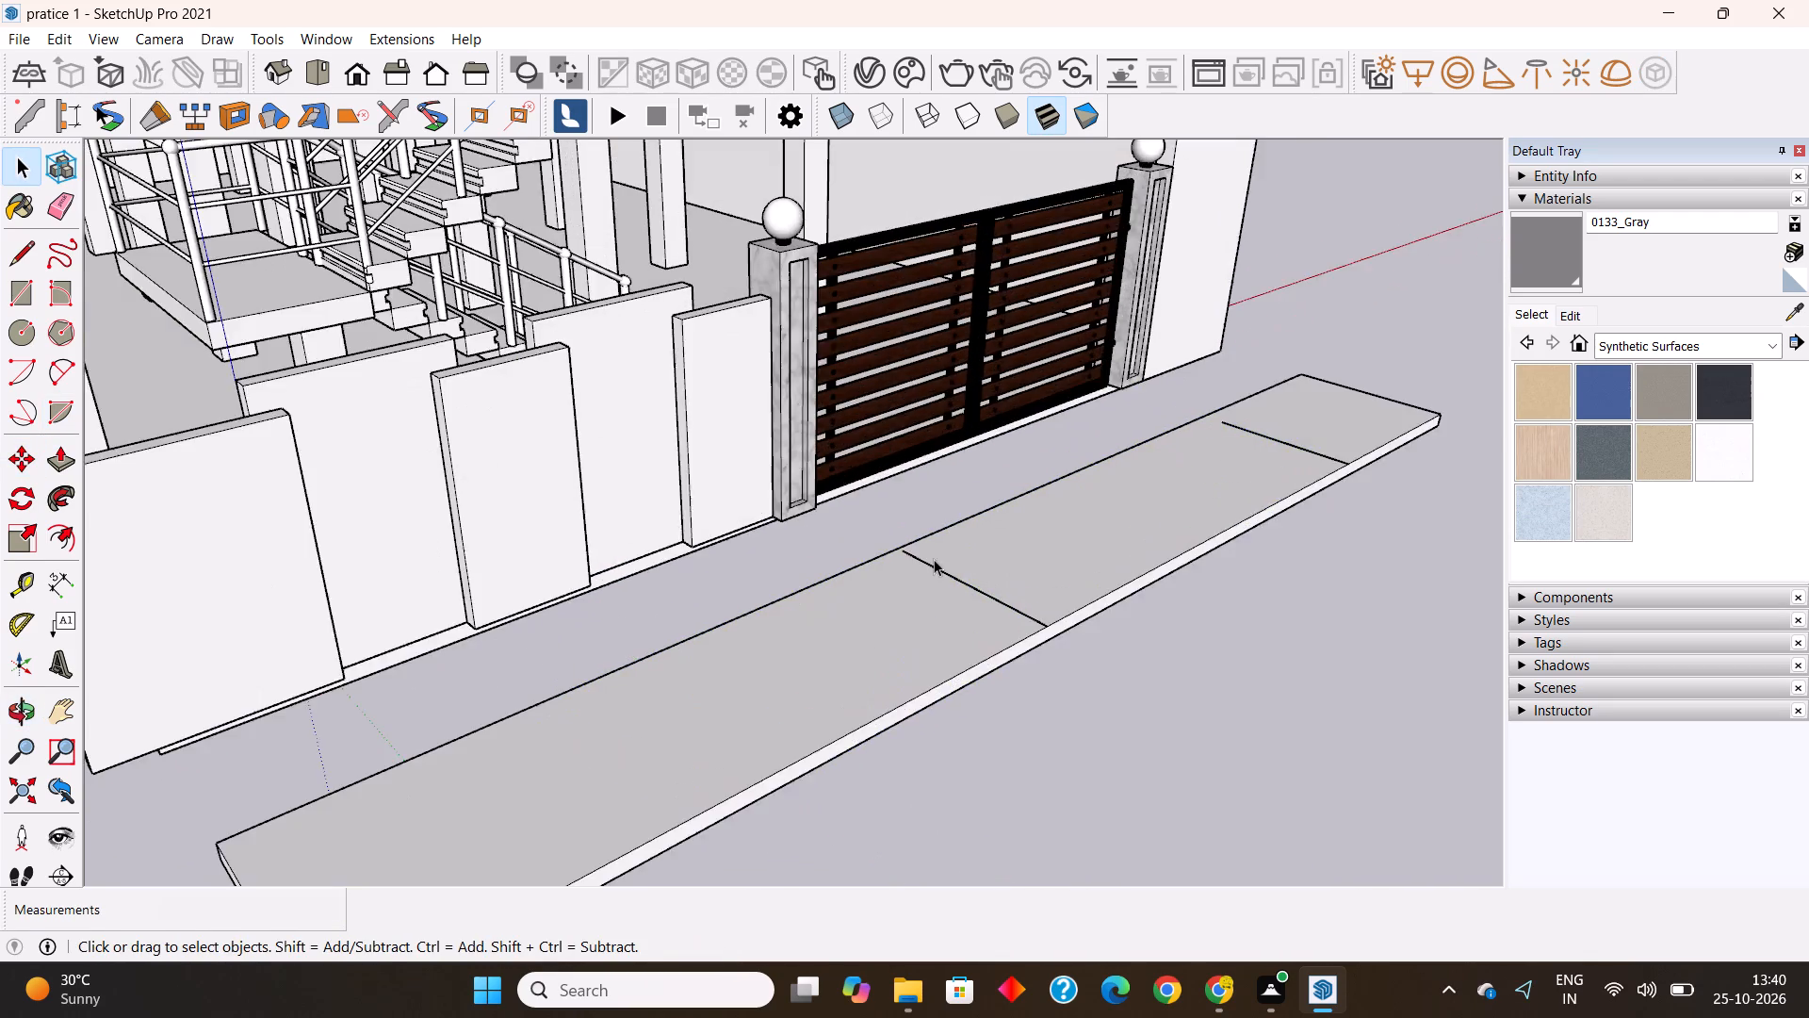
scroll(934, 559, "up", 2)
middle_click_drag(933, 586, 992, 687)
double_click(992, 687)
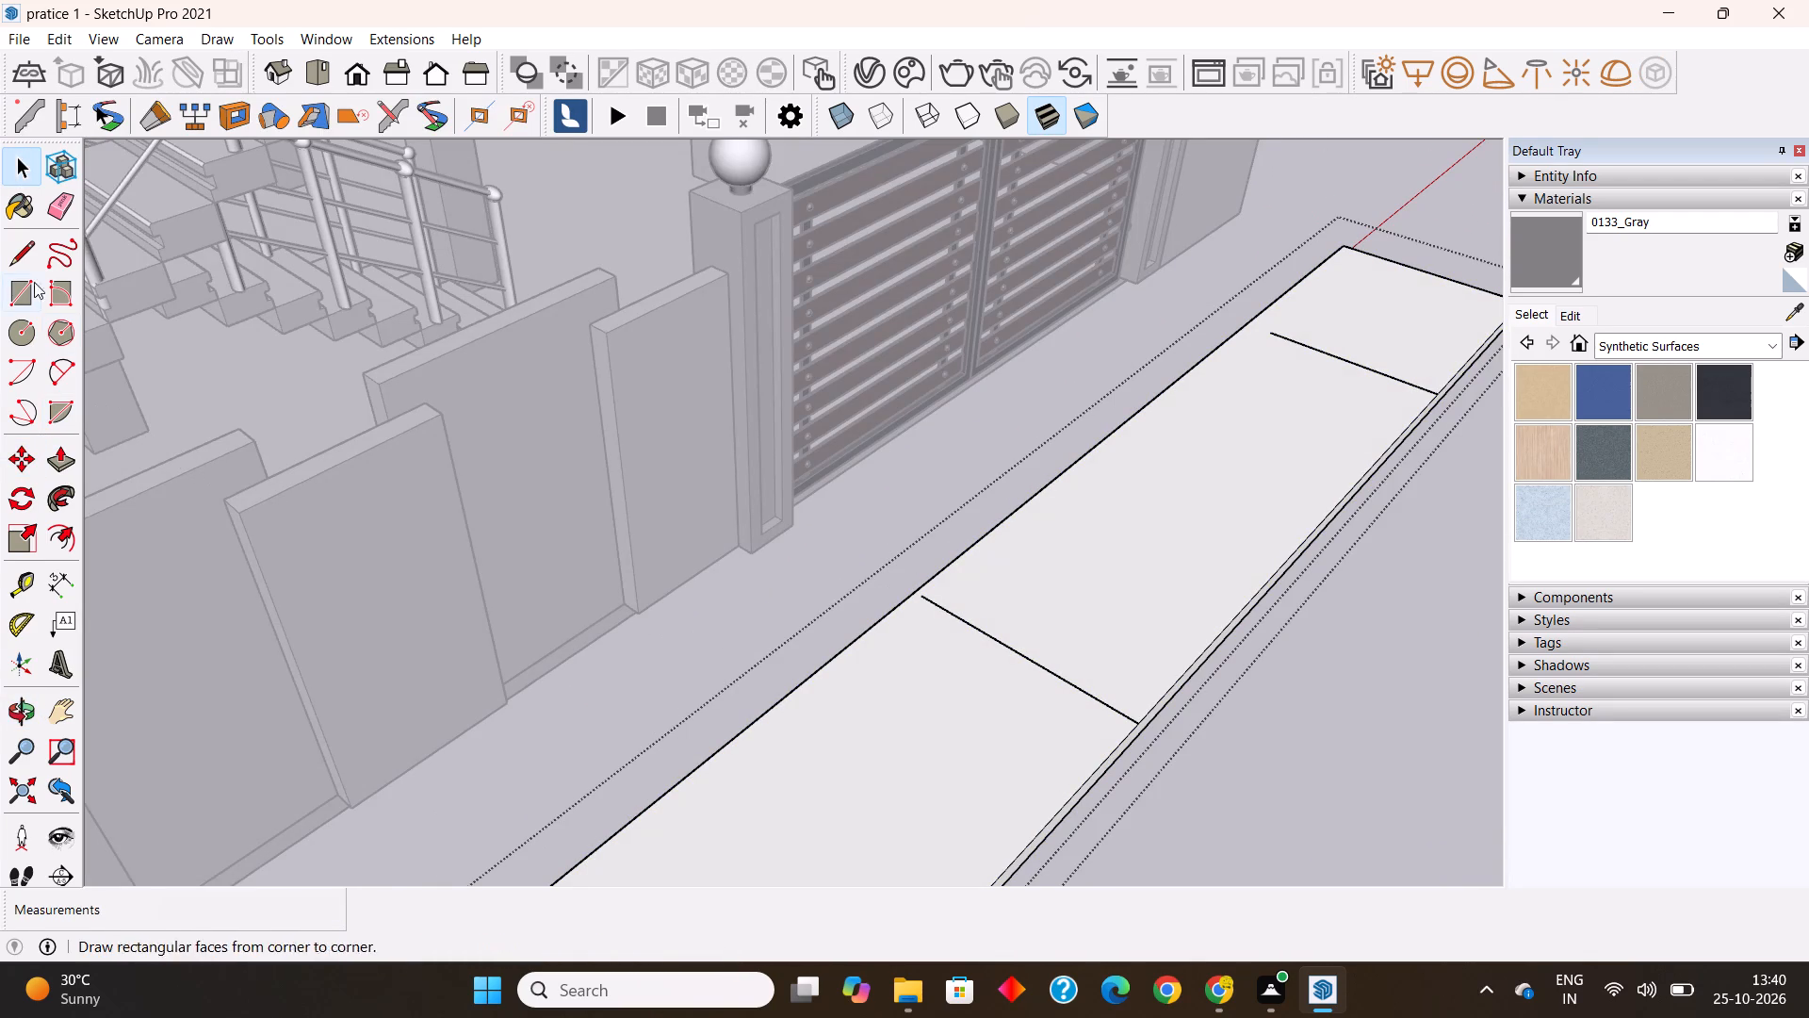
left_click(24, 240)
scroll(742, 475, "up", 3)
scroll(1002, 572, "up", 3)
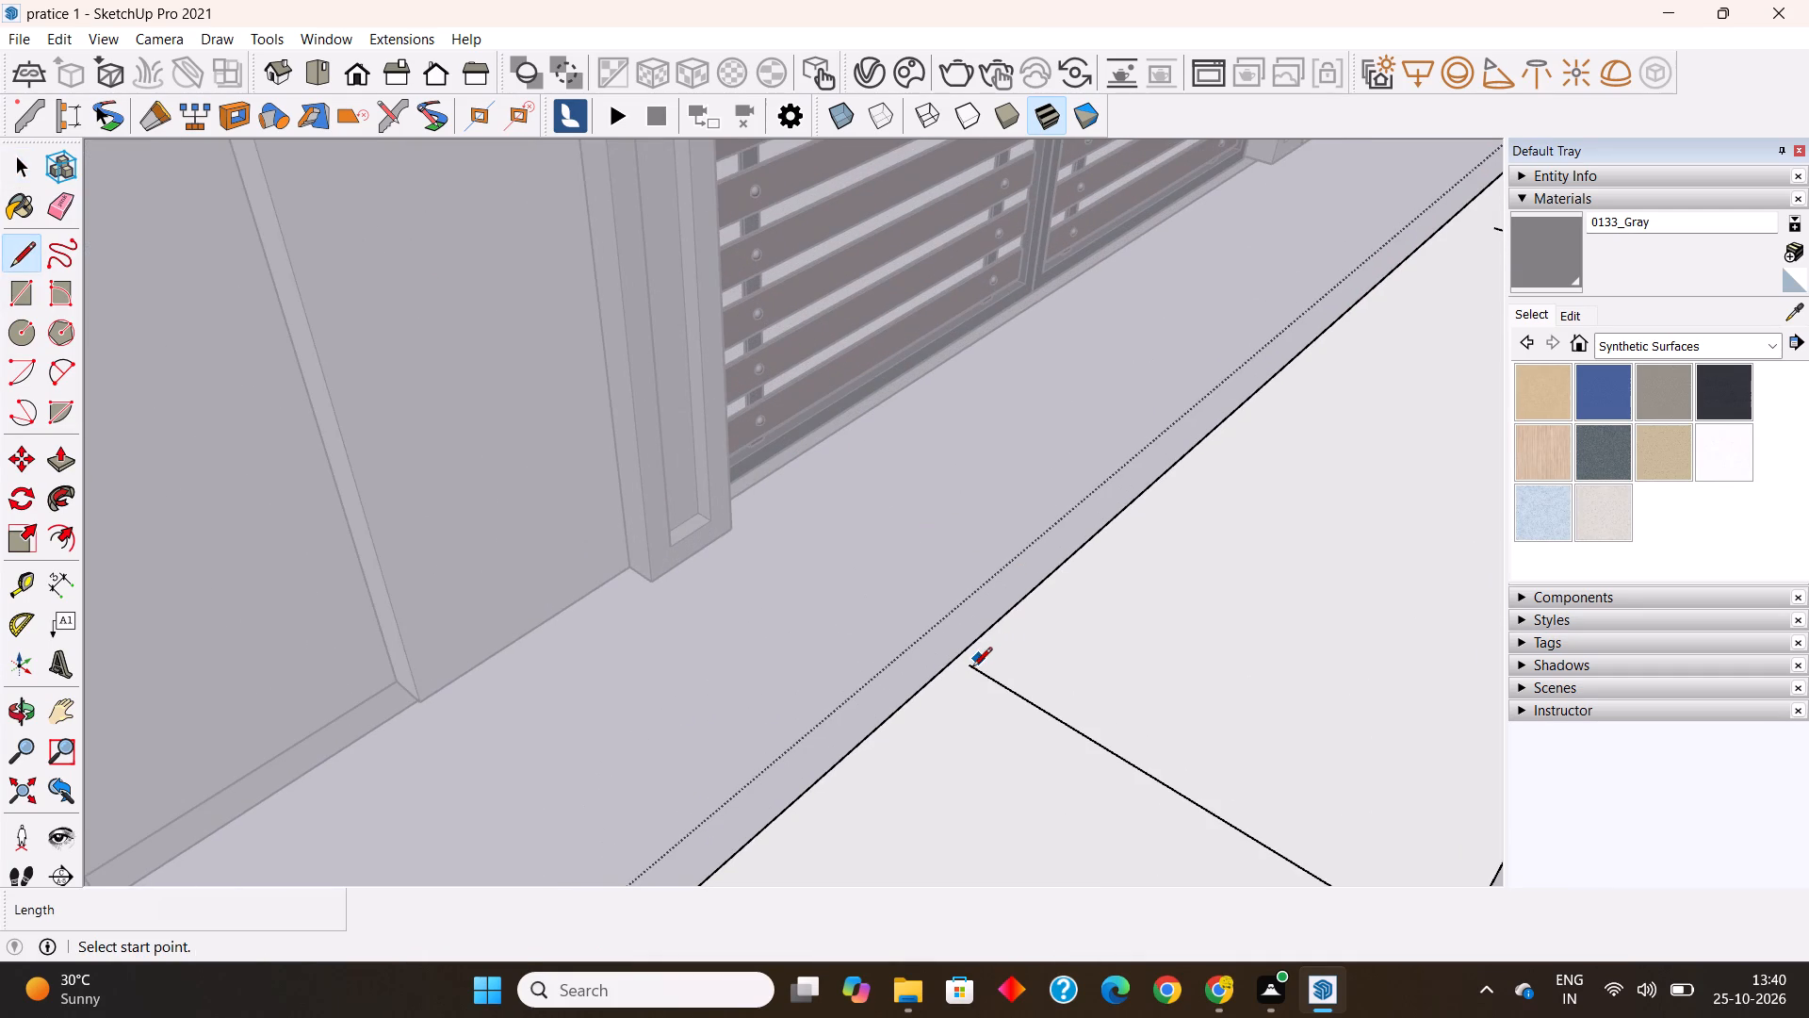
left_click(972, 668)
left_click(949, 658)
key("Escape")
scroll(691, 652, "down", 8)
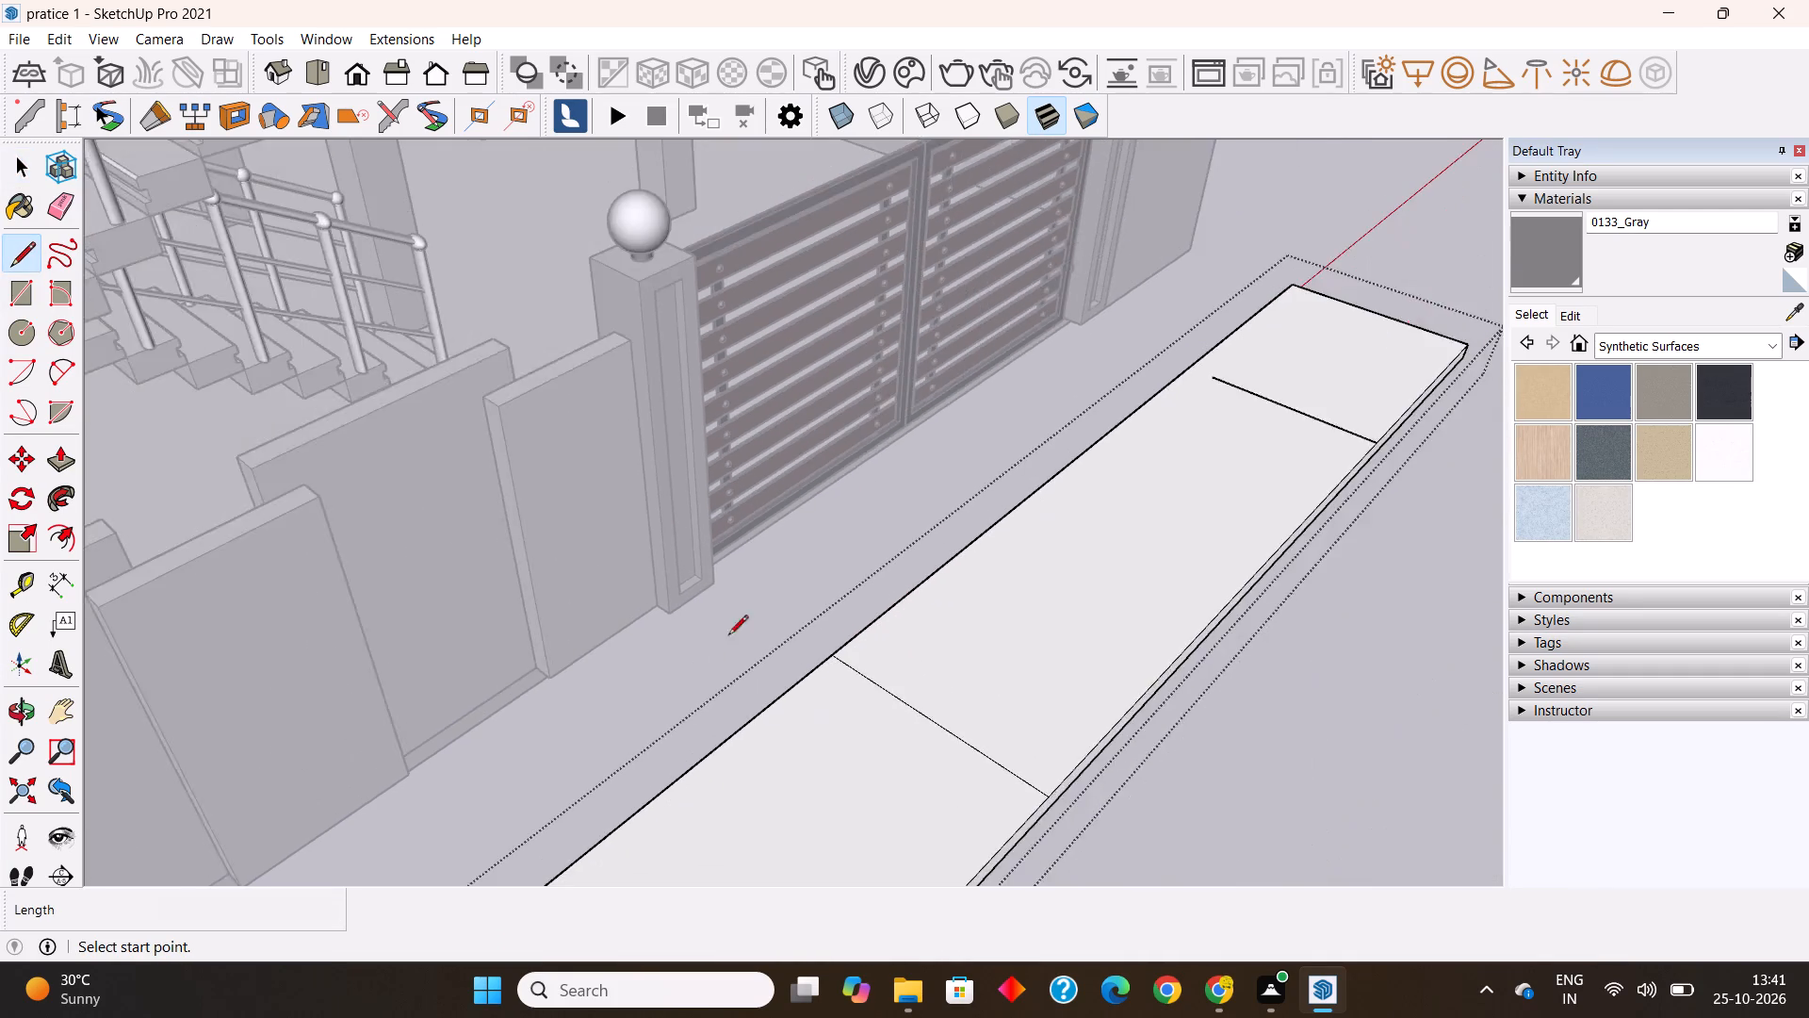
Extend the dividing line at the gate's far pillar about 6 3/8" to the top face's inner edge.
scroll(1217, 381, "up", 10)
left_click(1134, 421)
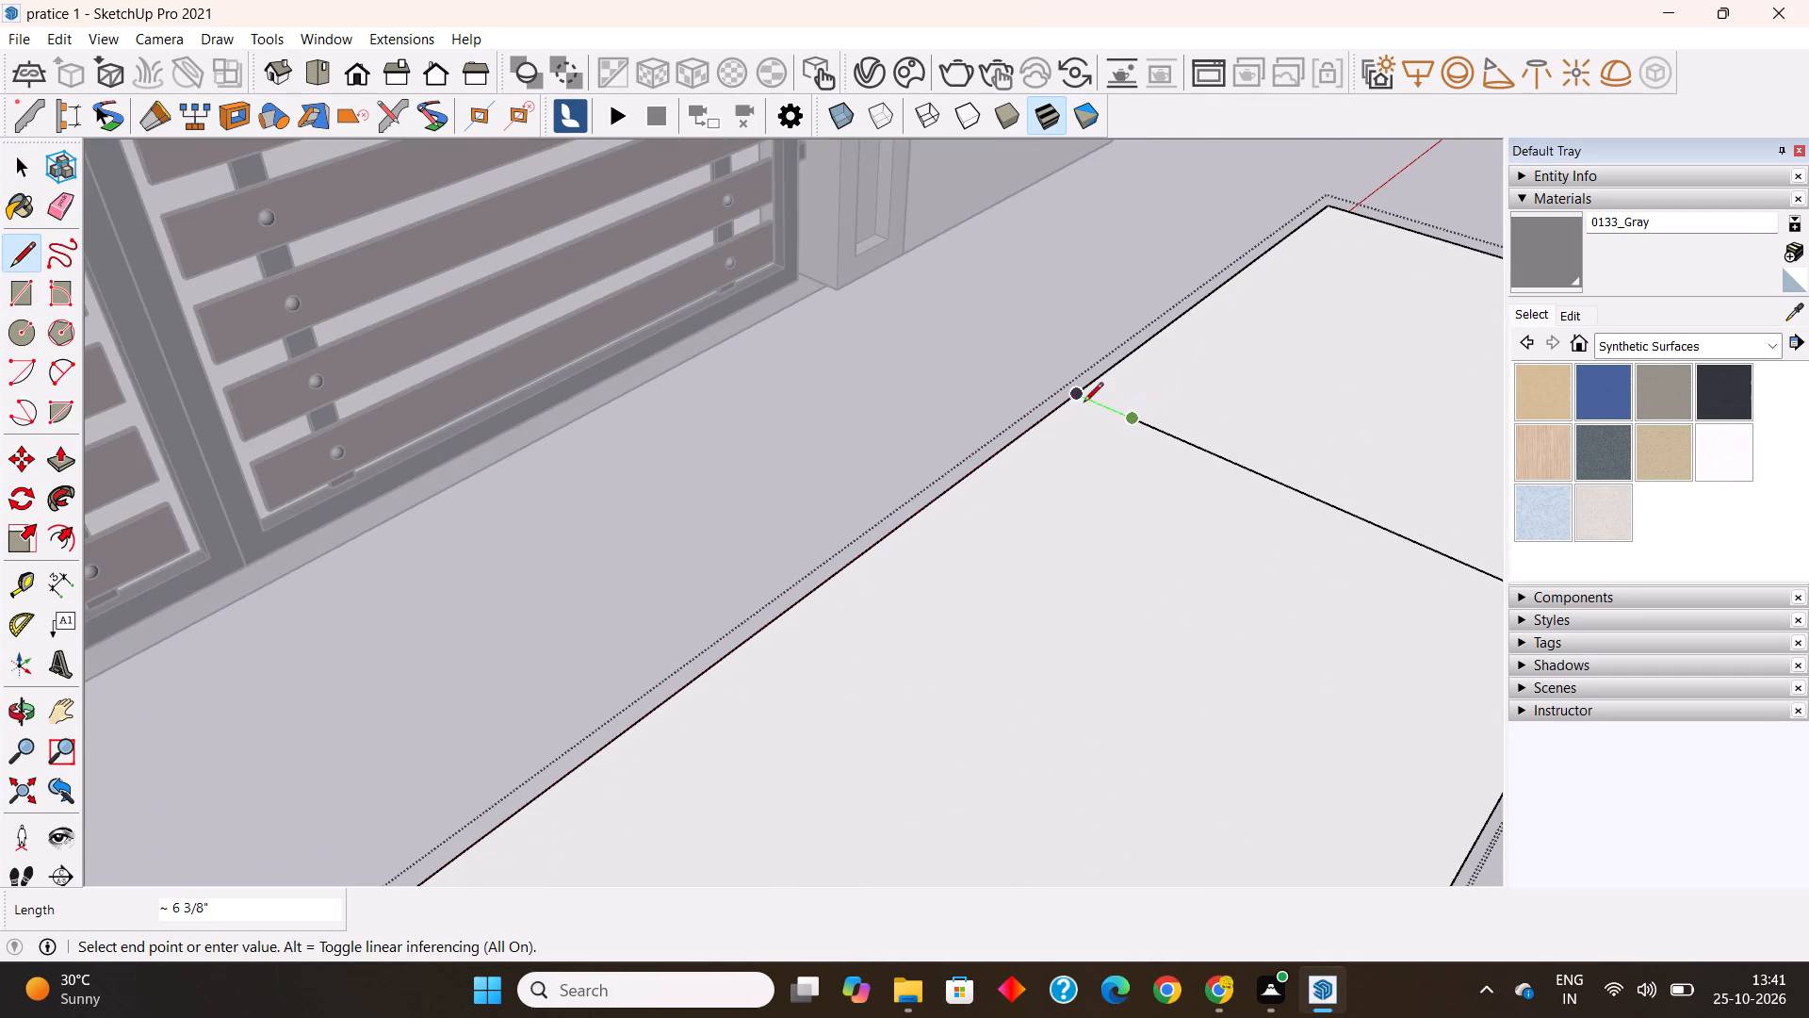
left_click(1078, 402)
key("Escape")
scroll(969, 331, "down", 14)
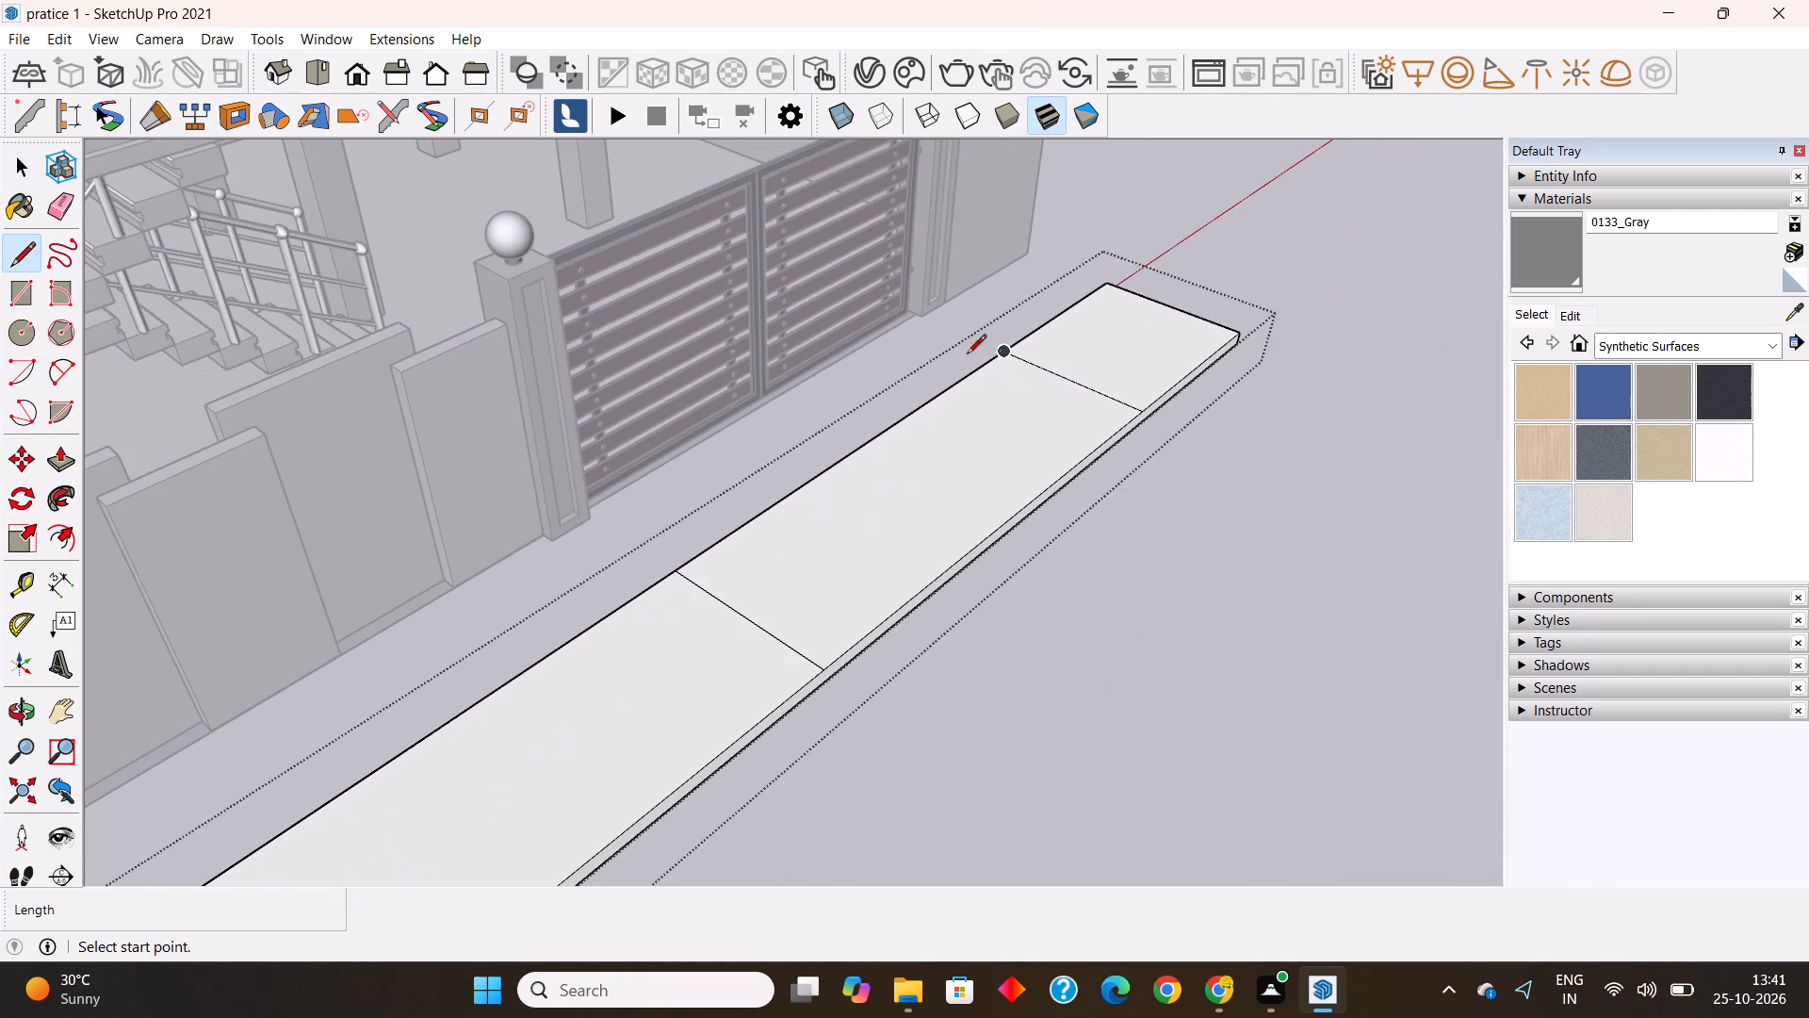
Push the platform's middle section in front of the gate down through the full slab thickness.
key("space")
left_click(60, 453)
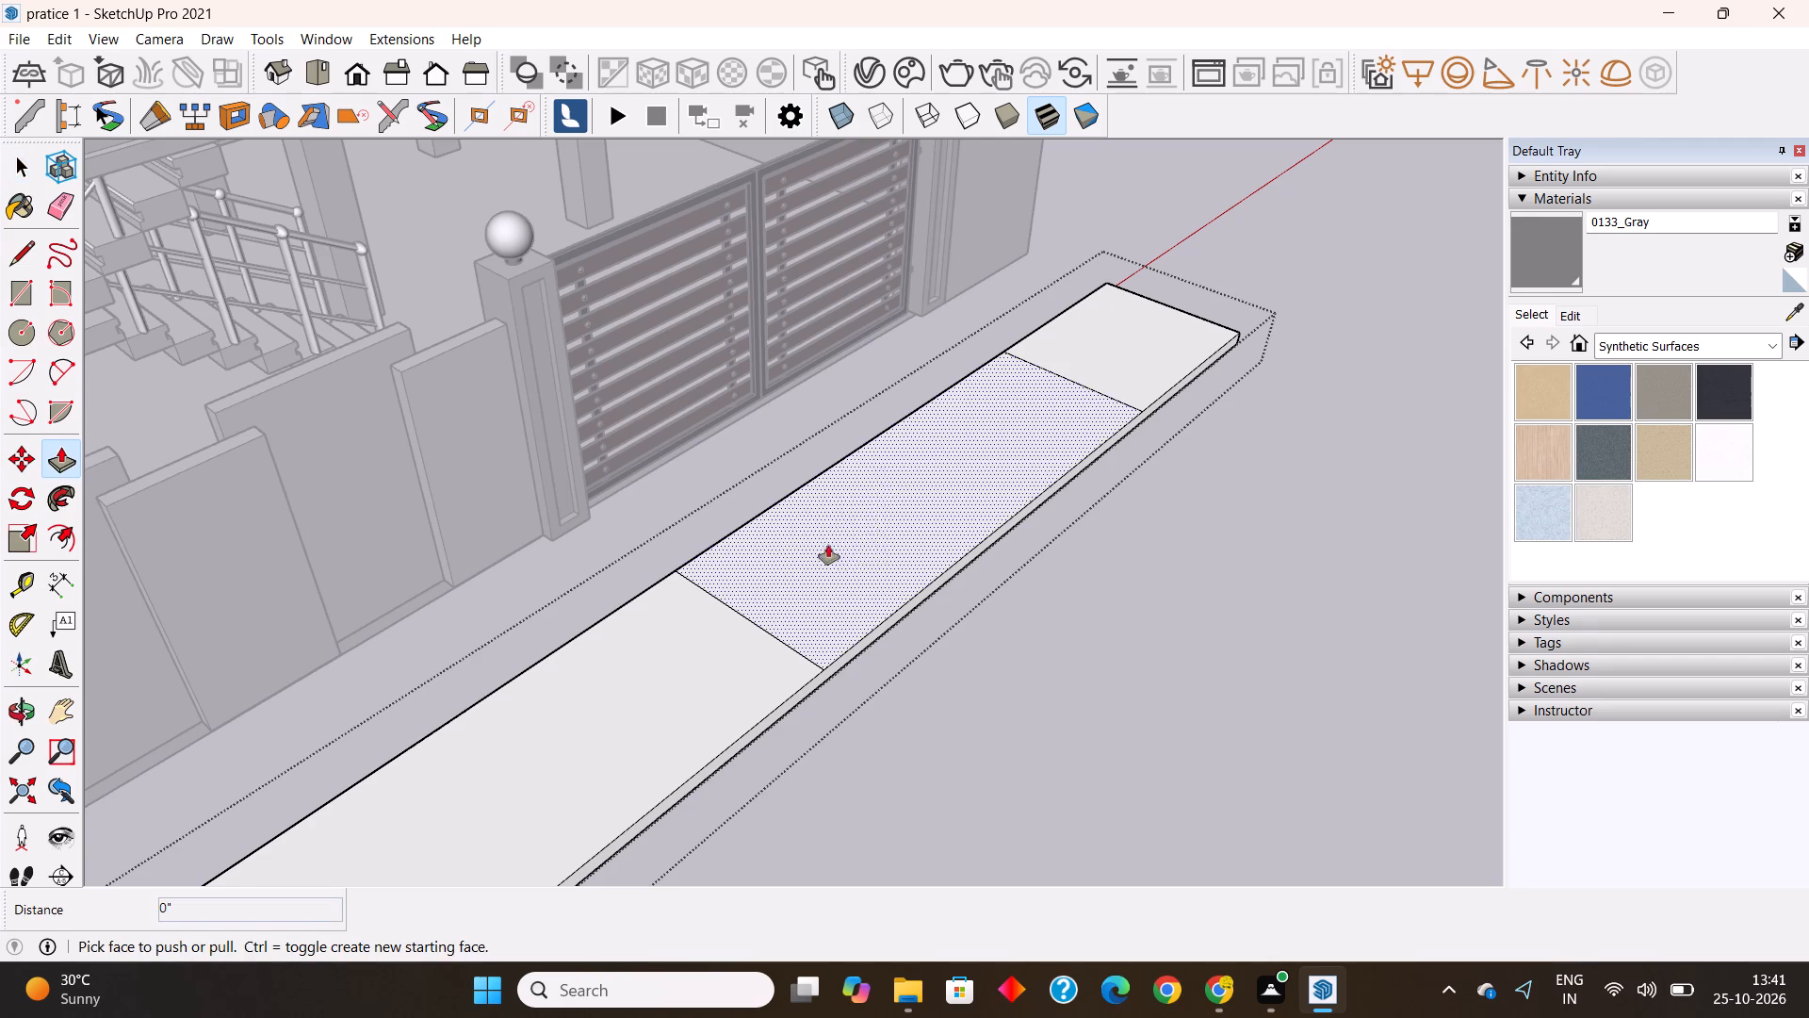
left_click(870, 549)
middle_click_drag(882, 586, 761, 444)
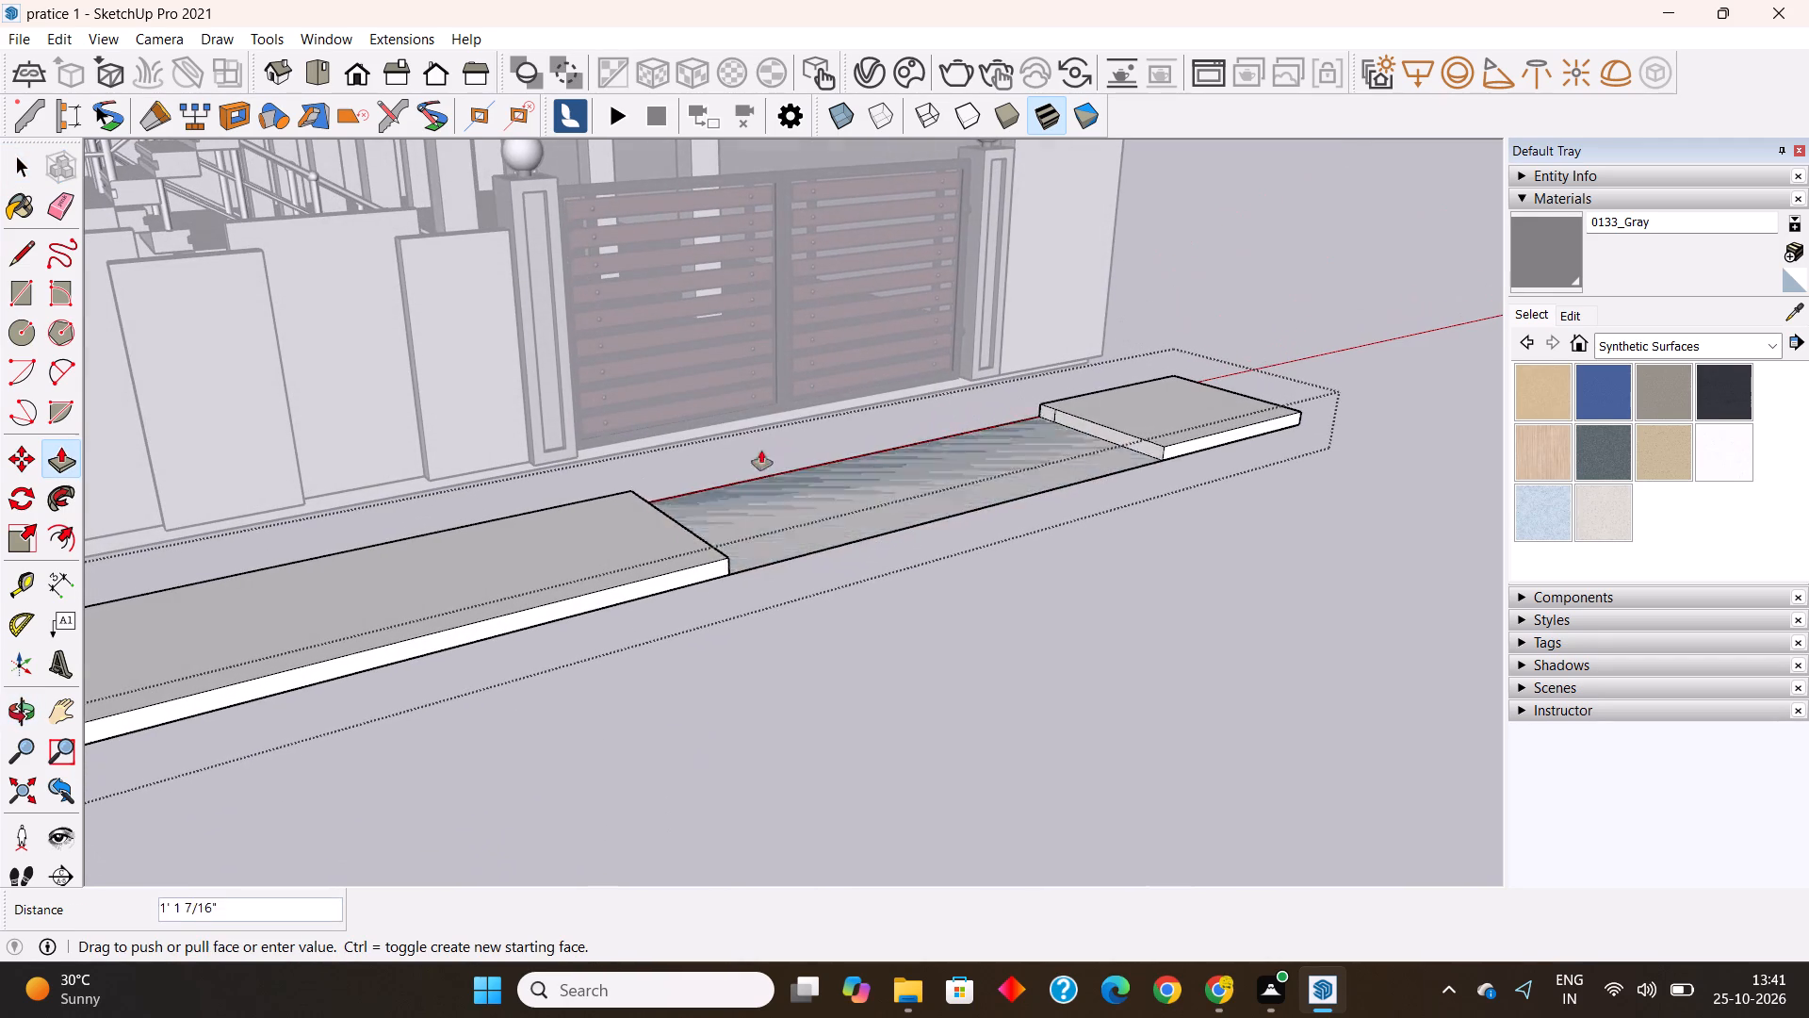
left_click(772, 566)
Delete the leftover bottom face and the two long edges spanning the gate opening, and close the platform group.
middle_click_drag(859, 617, 522, 680)
key("space")
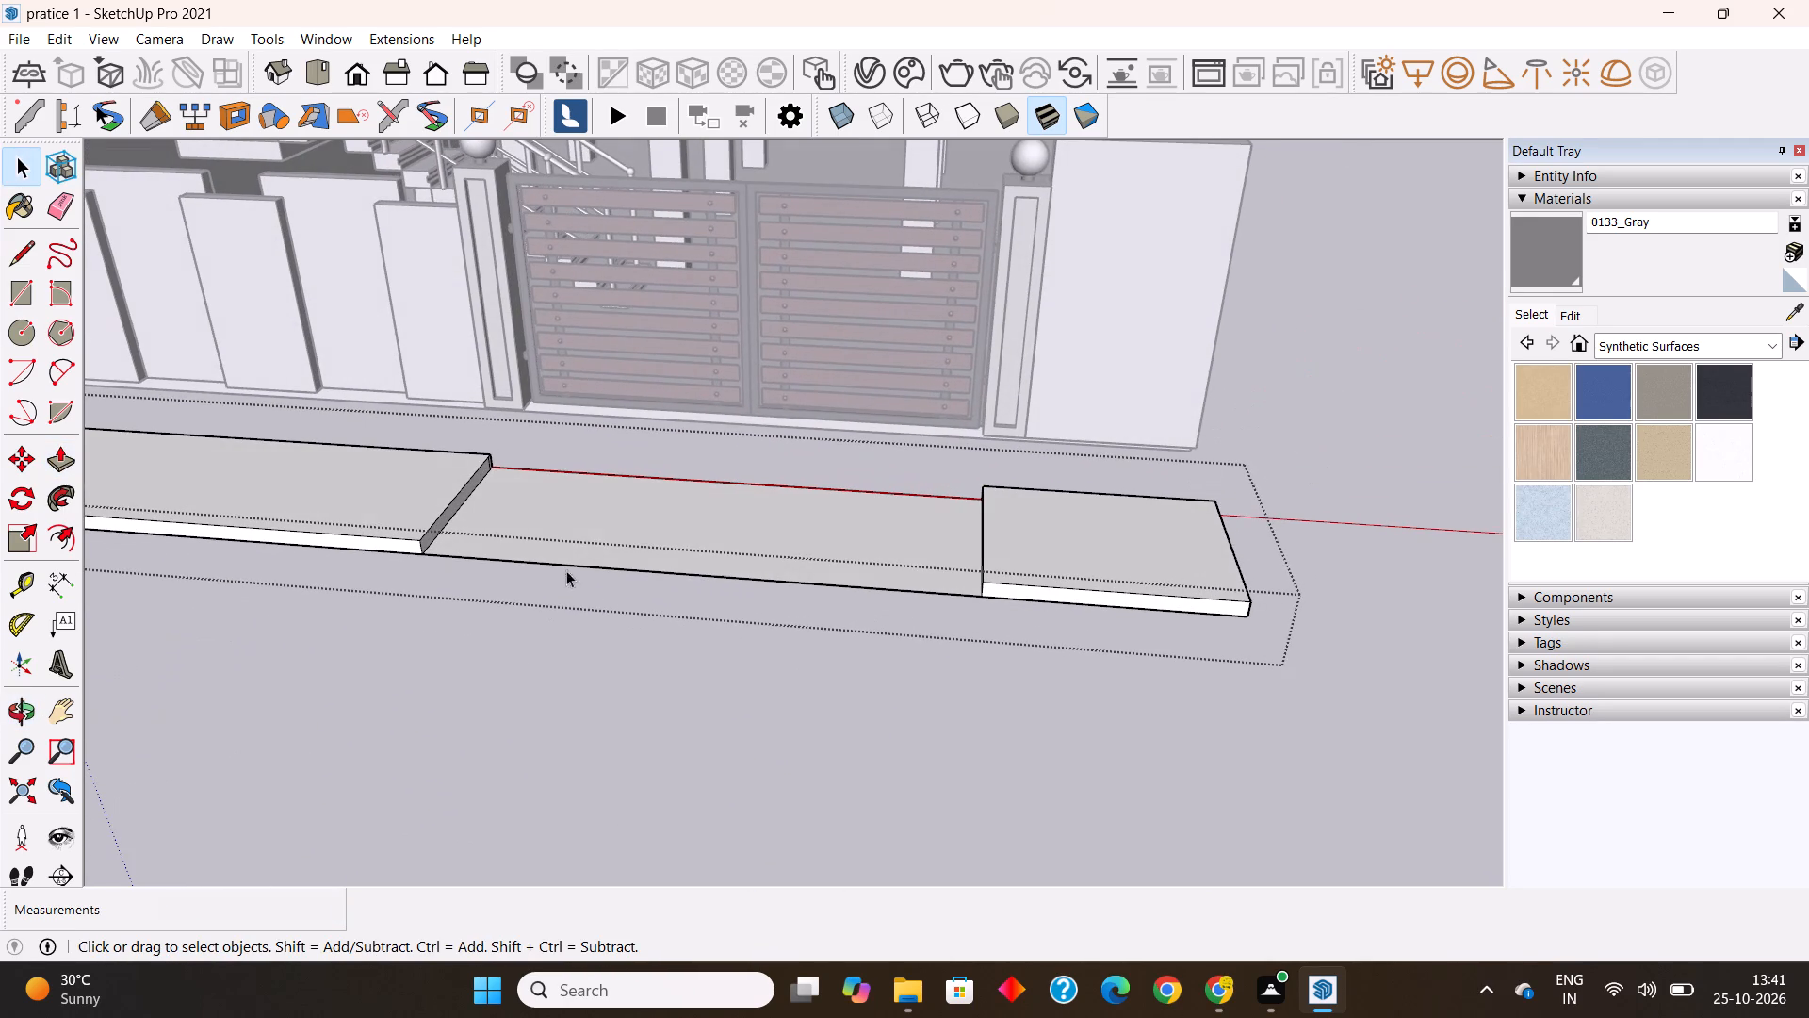
left_click(577, 538)
key("Delete")
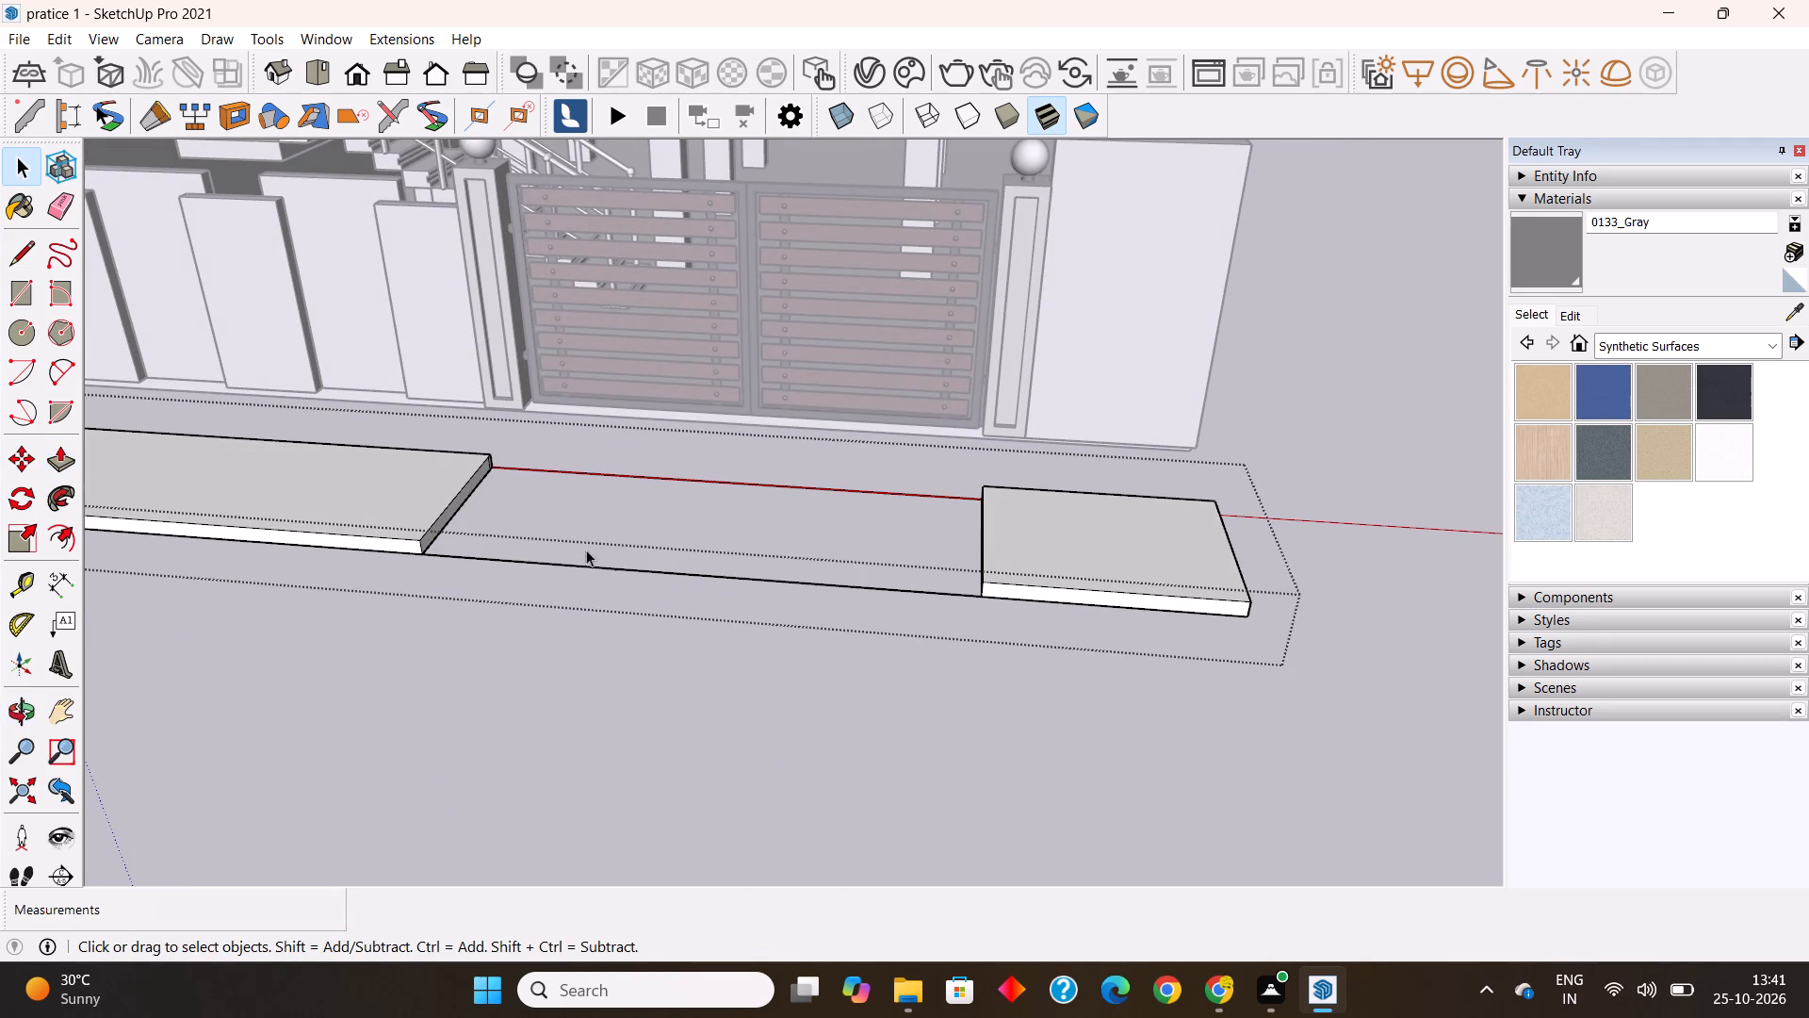
left_click(599, 569)
key("Delete")
left_click(635, 477)
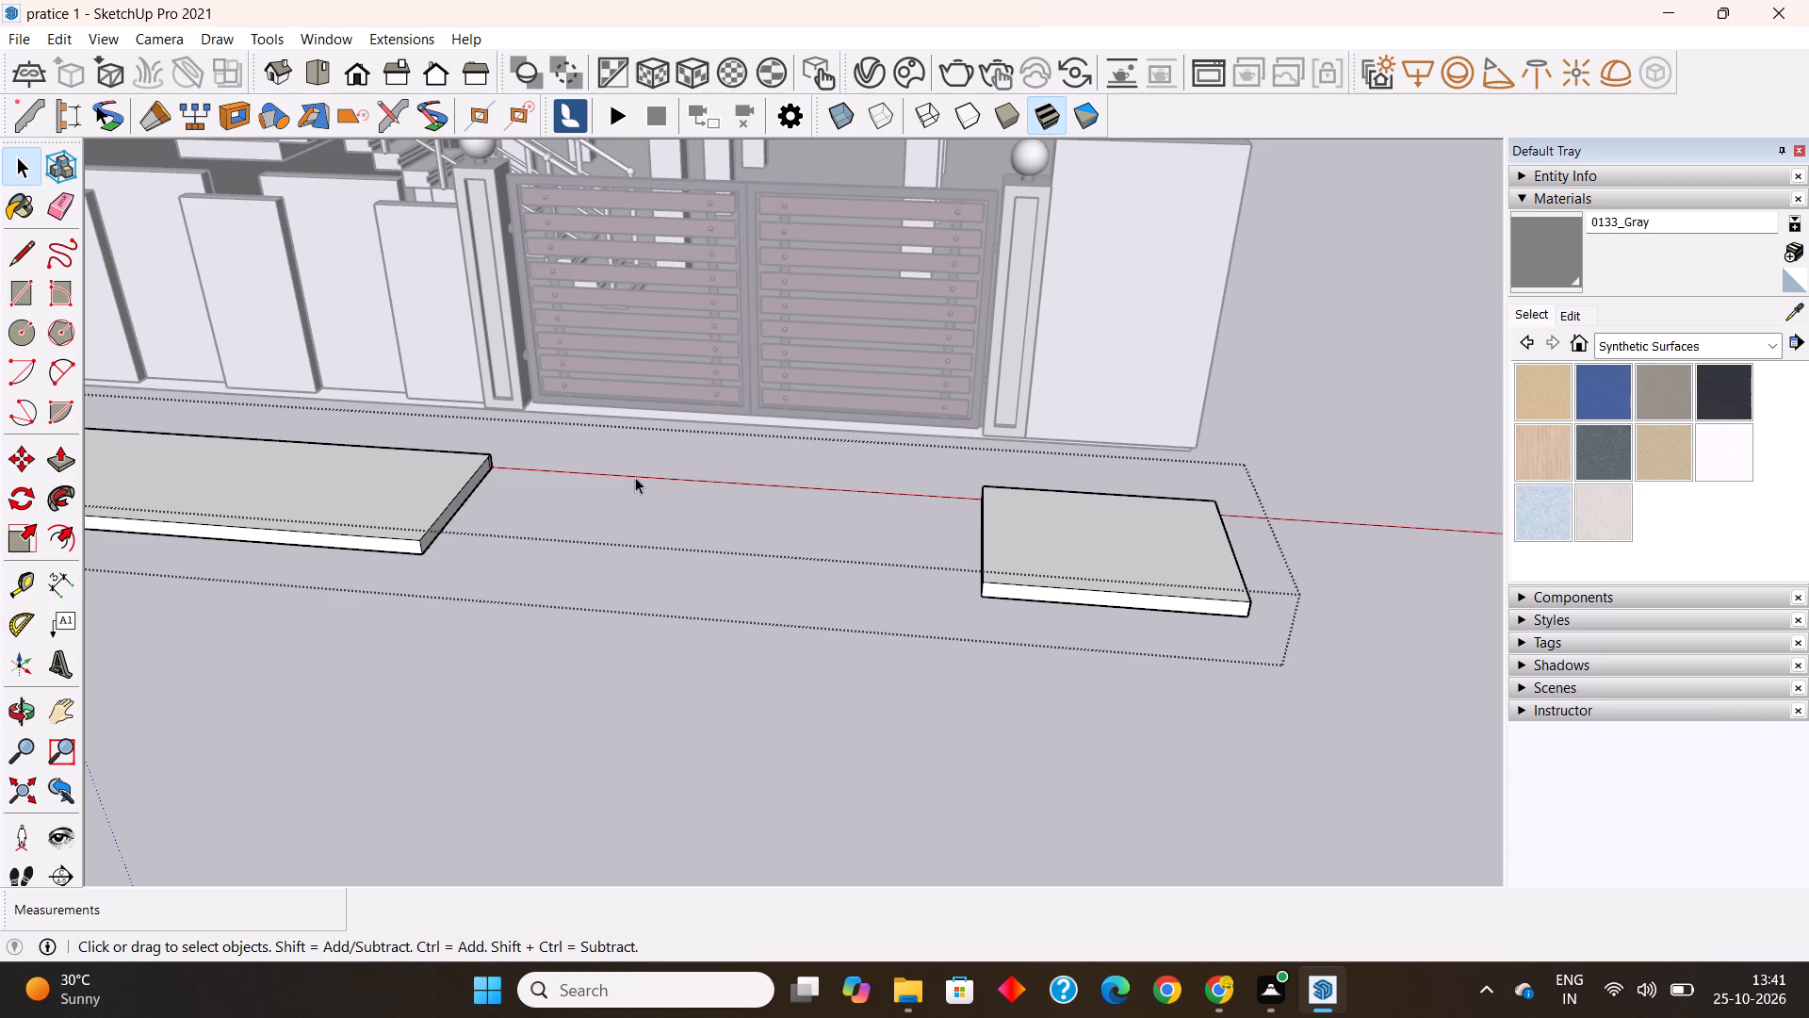
key("Delete")
left_click(624, 583)
scroll(632, 572, "down", 4)
left_click(850, 679)
Move the platform group back about 3' 1" so its end corner meets the base corner of the wall.
scroll(862, 632, "down", 4)
middle_click_drag(876, 645, 505, 549)
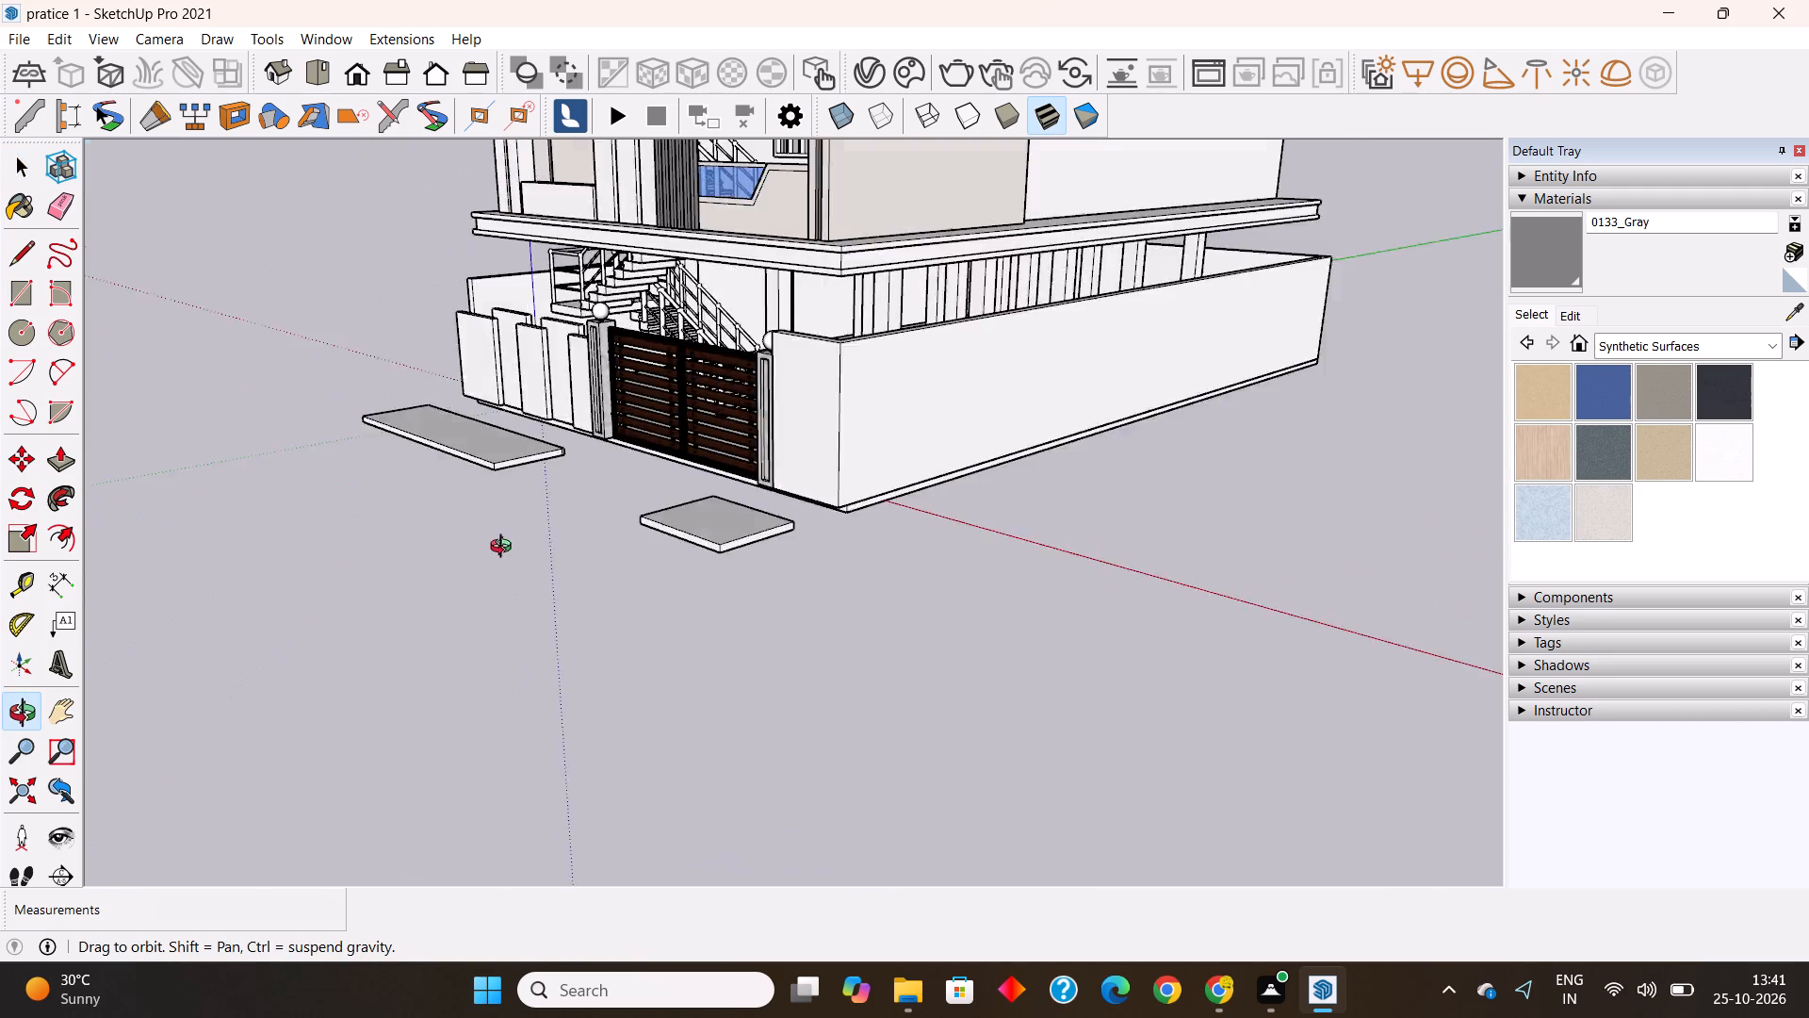
middle_click_drag(505, 549, 494, 498)
left_click(681, 490)
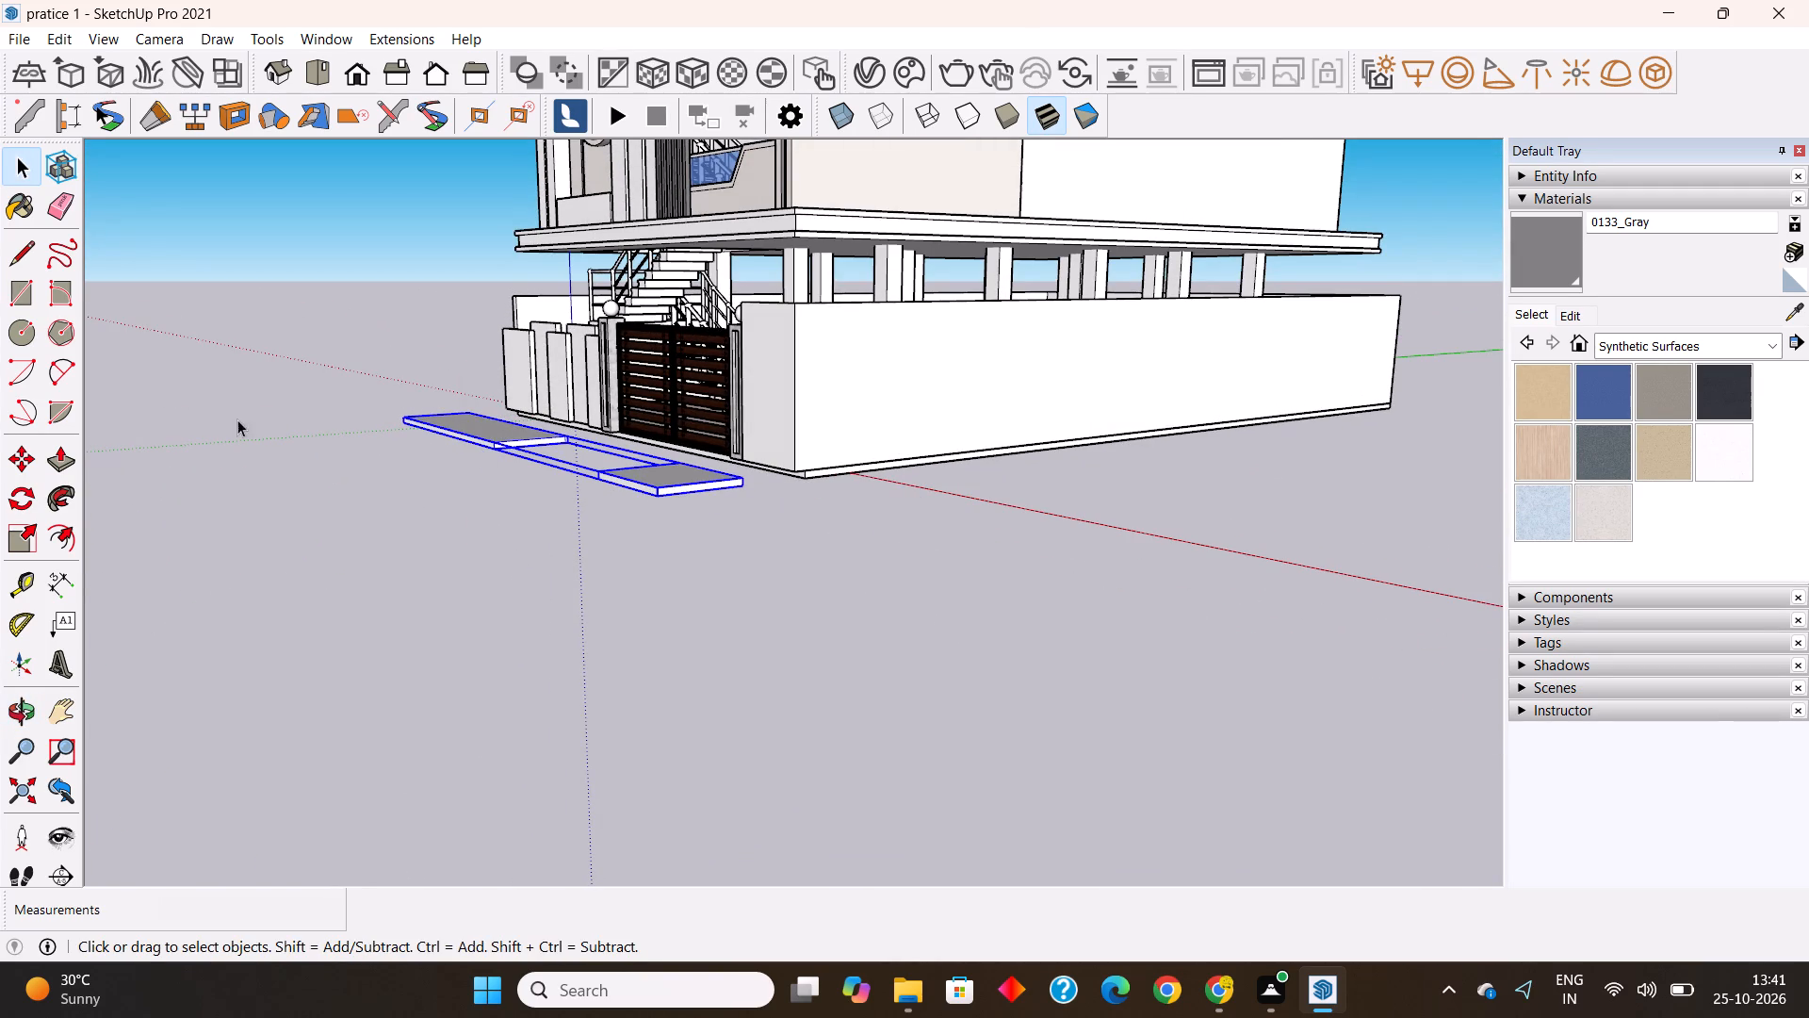
left_click(24, 461)
scroll(760, 471, "up", 2)
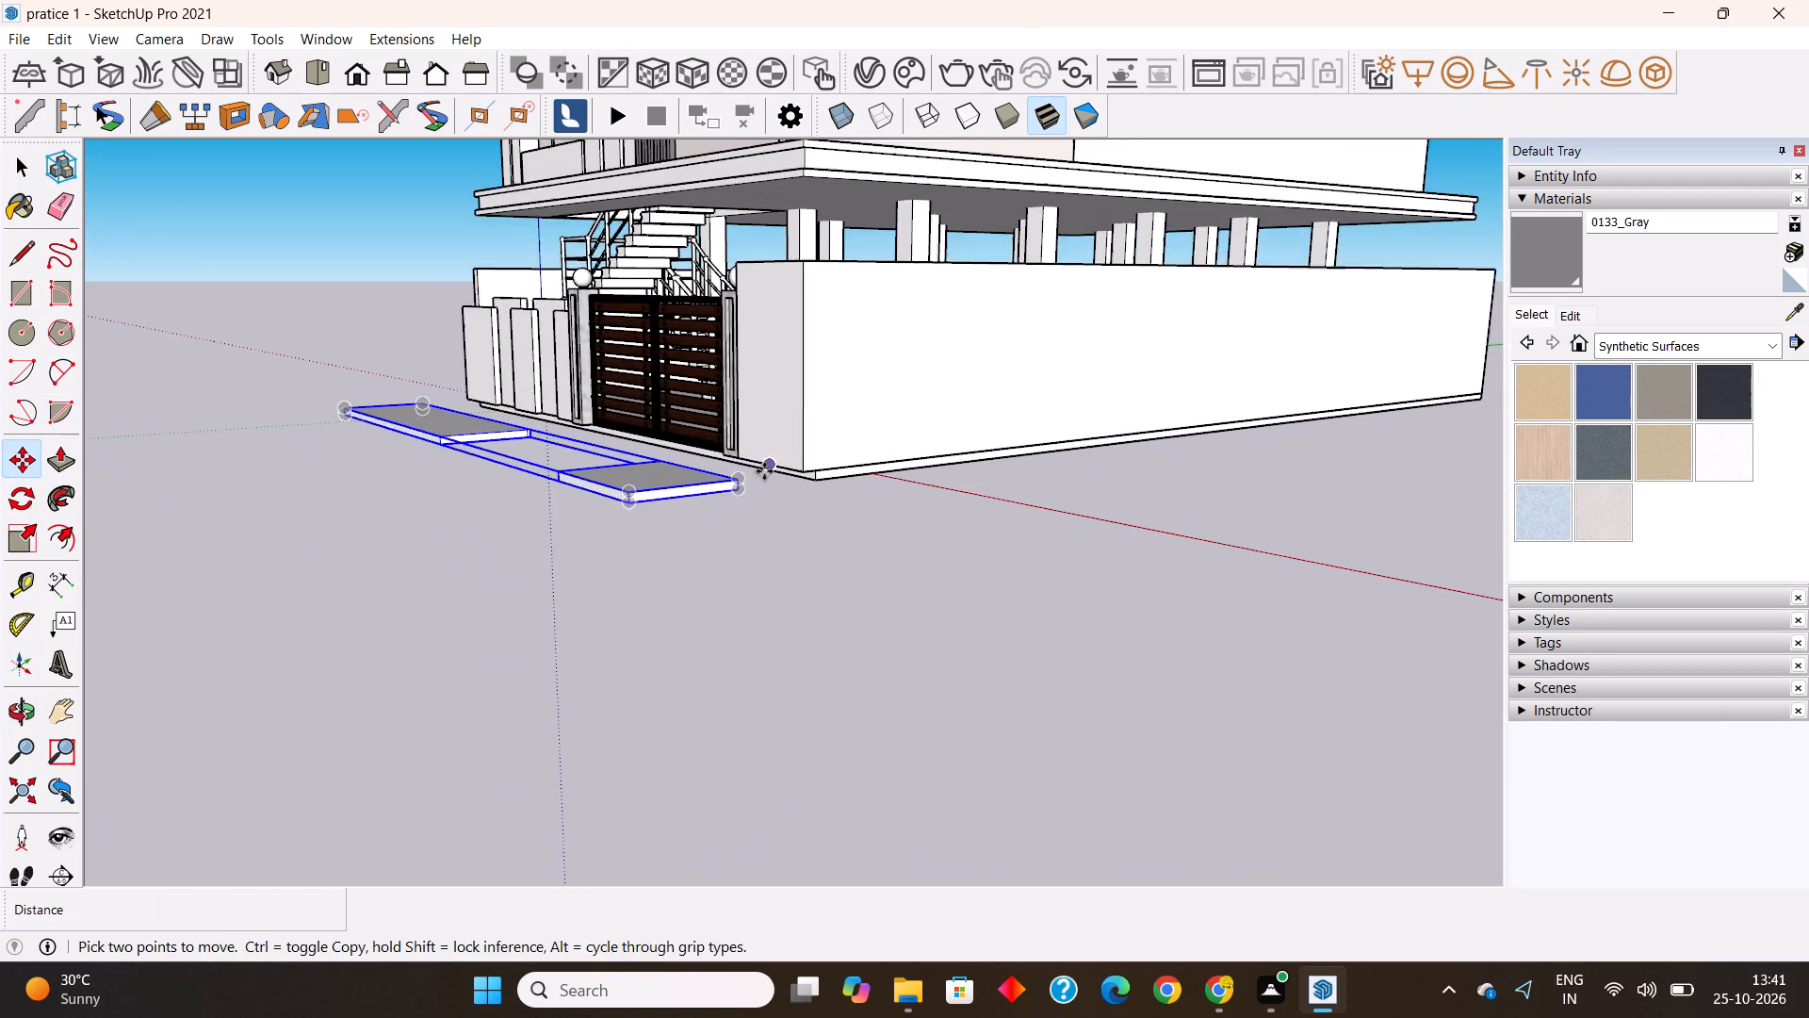
scroll(764, 471, "up", 7)
left_click(733, 497)
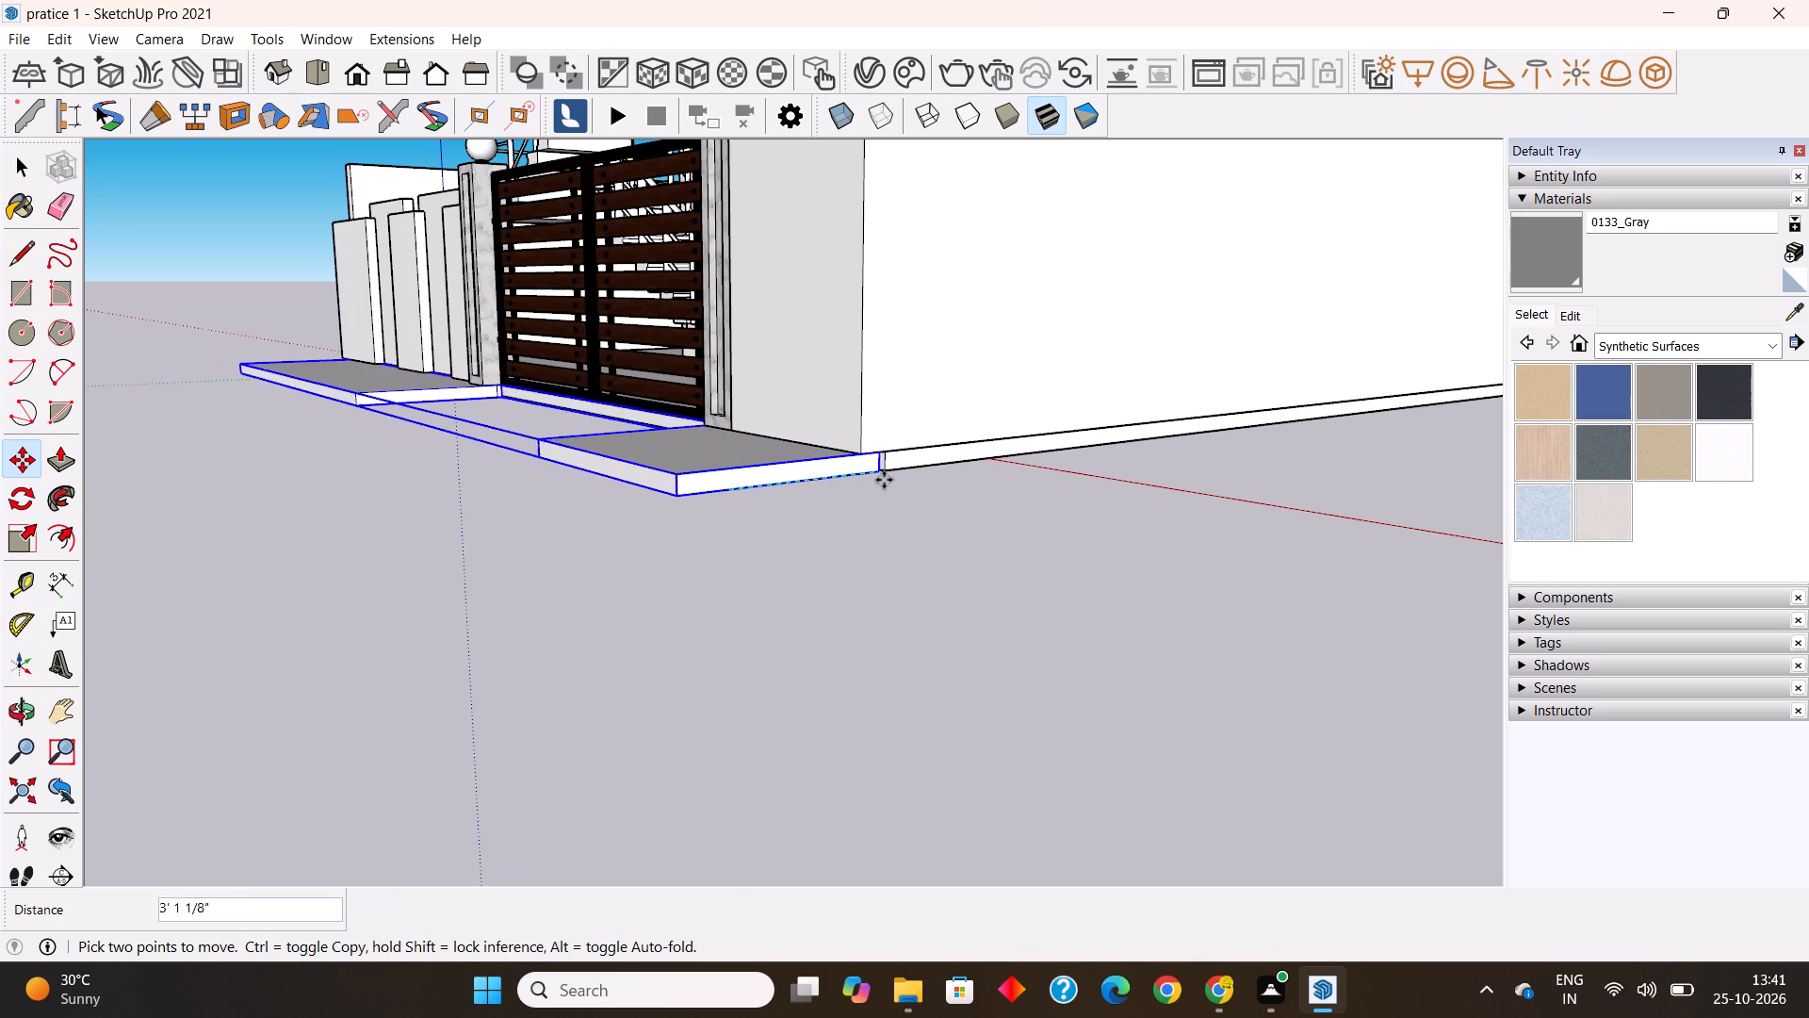
left_click(888, 474)
Inside the platform group, offset the top face of the longer slab by the wall panels 6" inward.
scroll(897, 475, "down", 9)
middle_click_drag(621, 528, 646, 565)
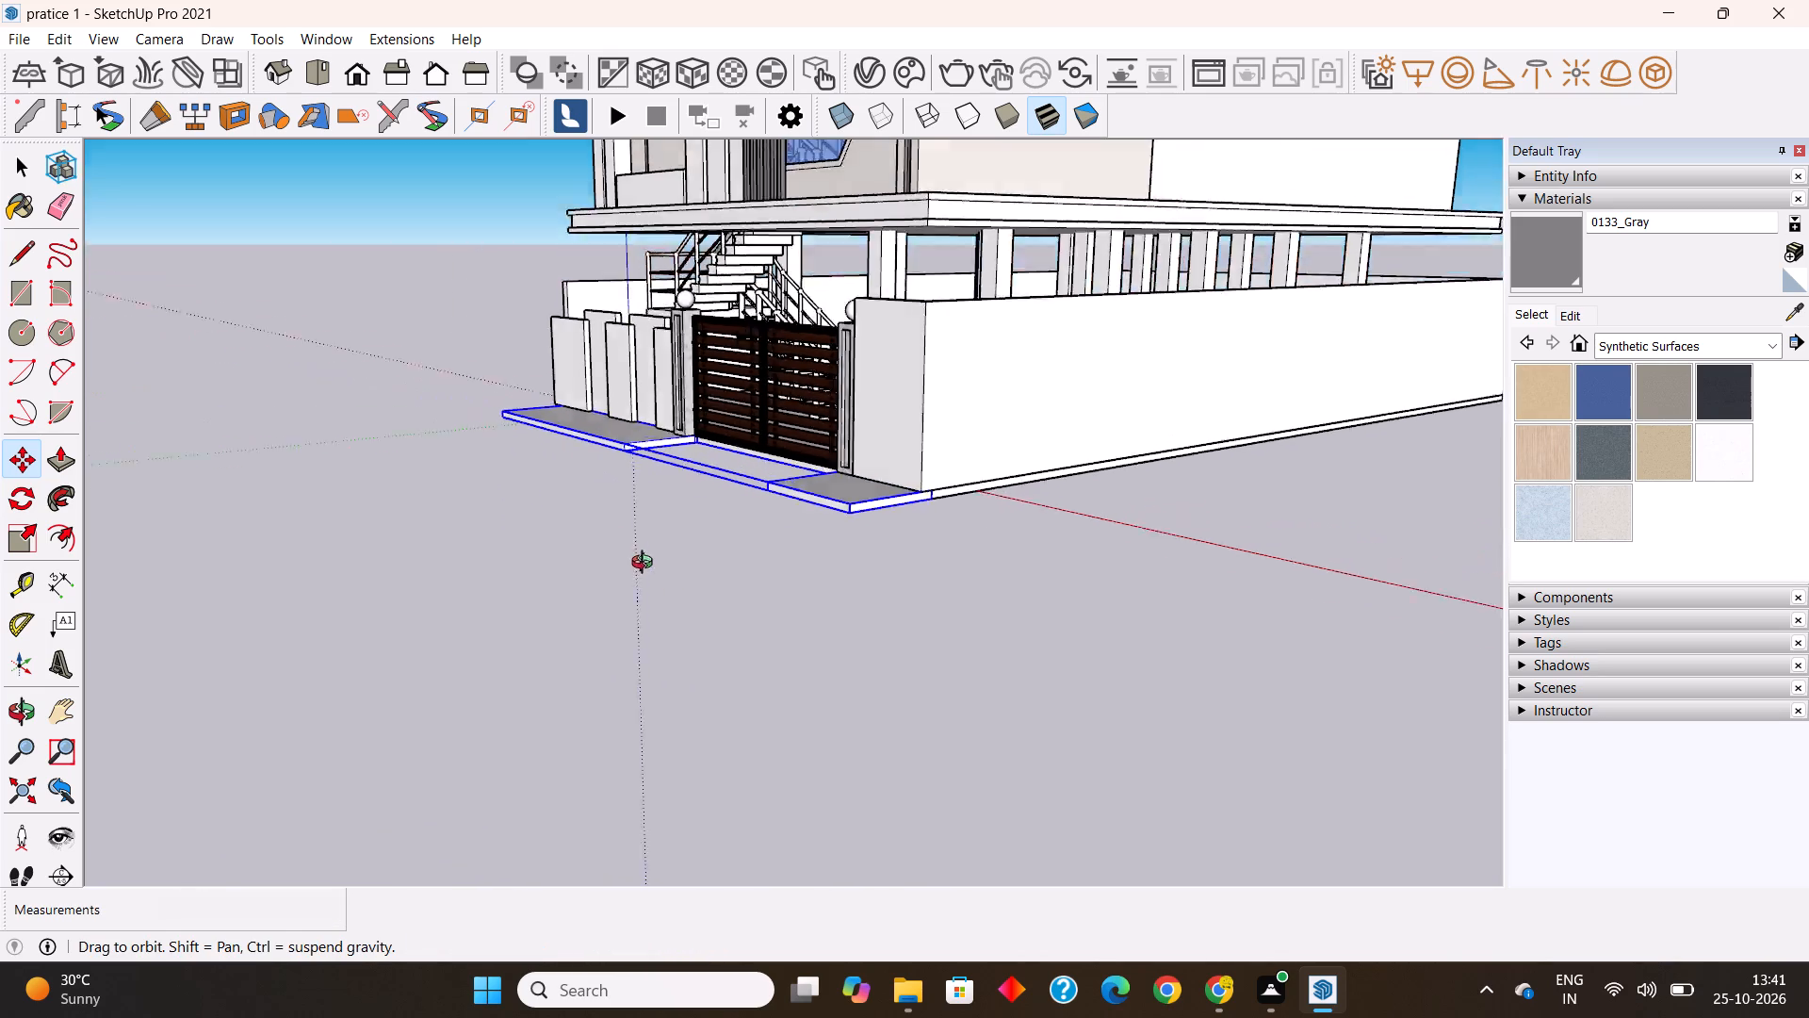
middle_click_drag(646, 565, 1003, 721)
scroll(909, 616, "down", 3)
middle_click_drag(848, 623, 1190, 711)
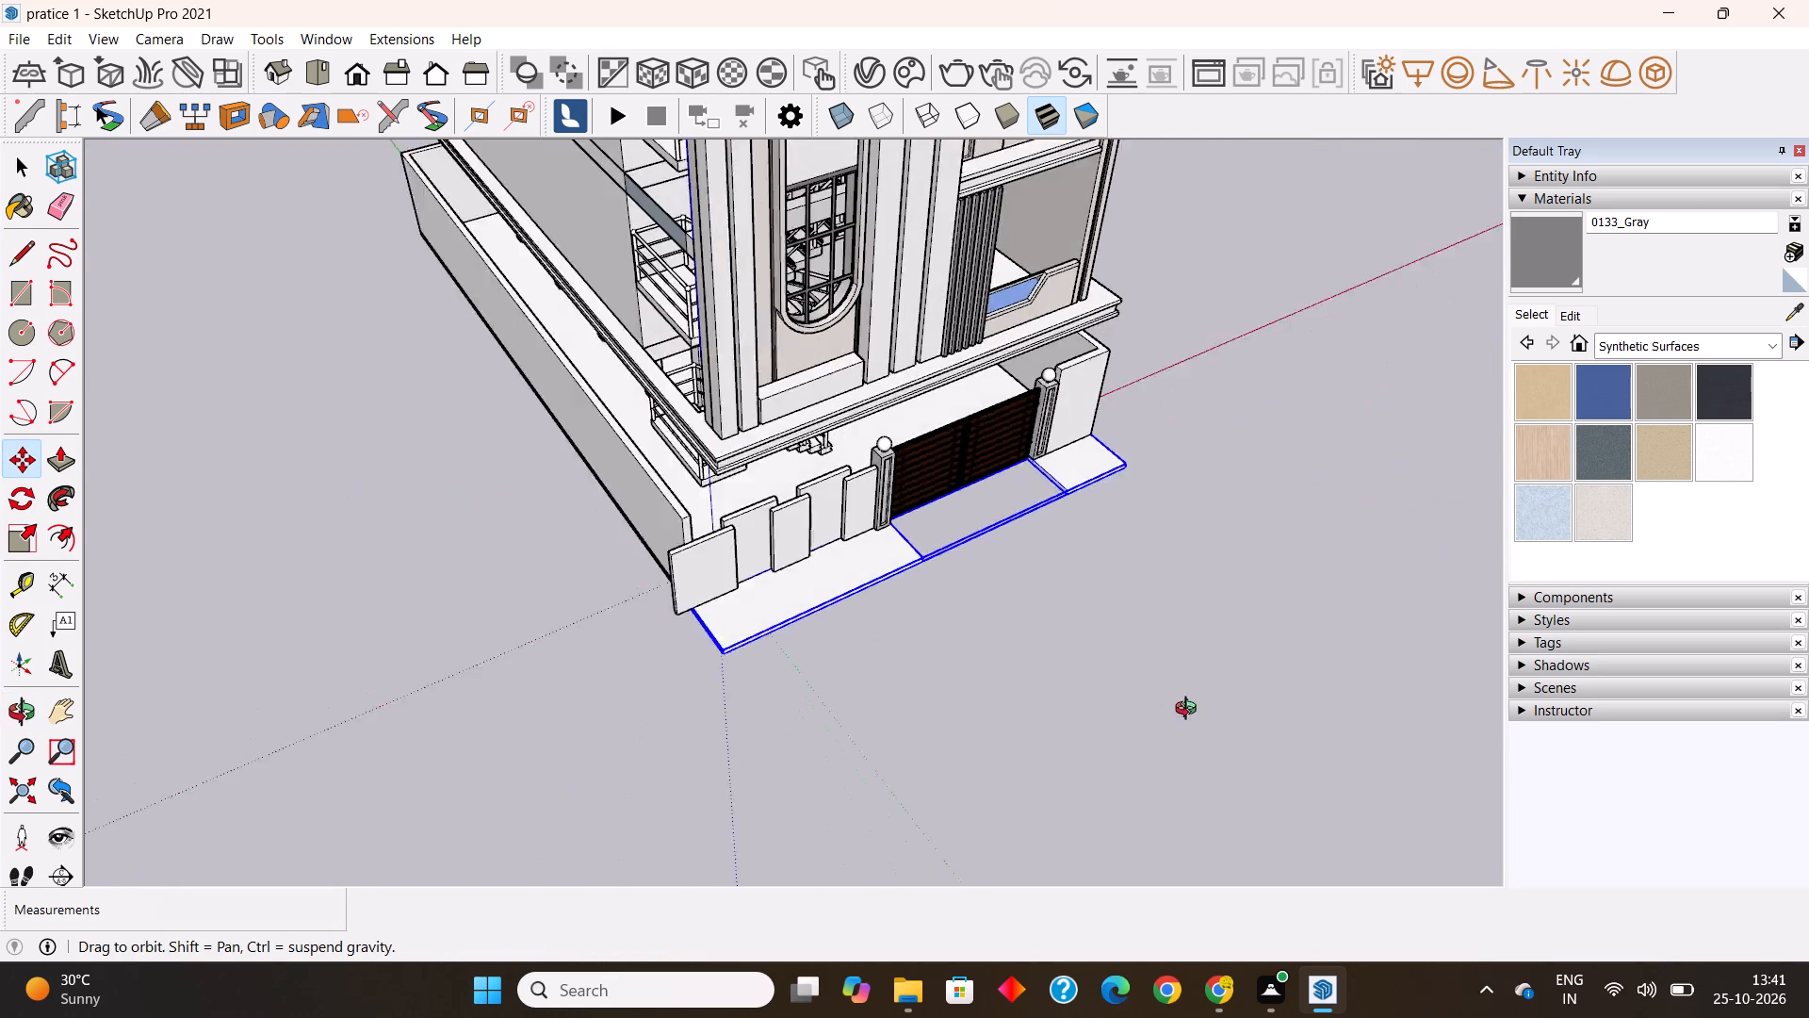
middle_click_drag(1190, 711, 1242, 683)
key("space")
left_click(761, 624)
scroll(774, 601, "up", 6)
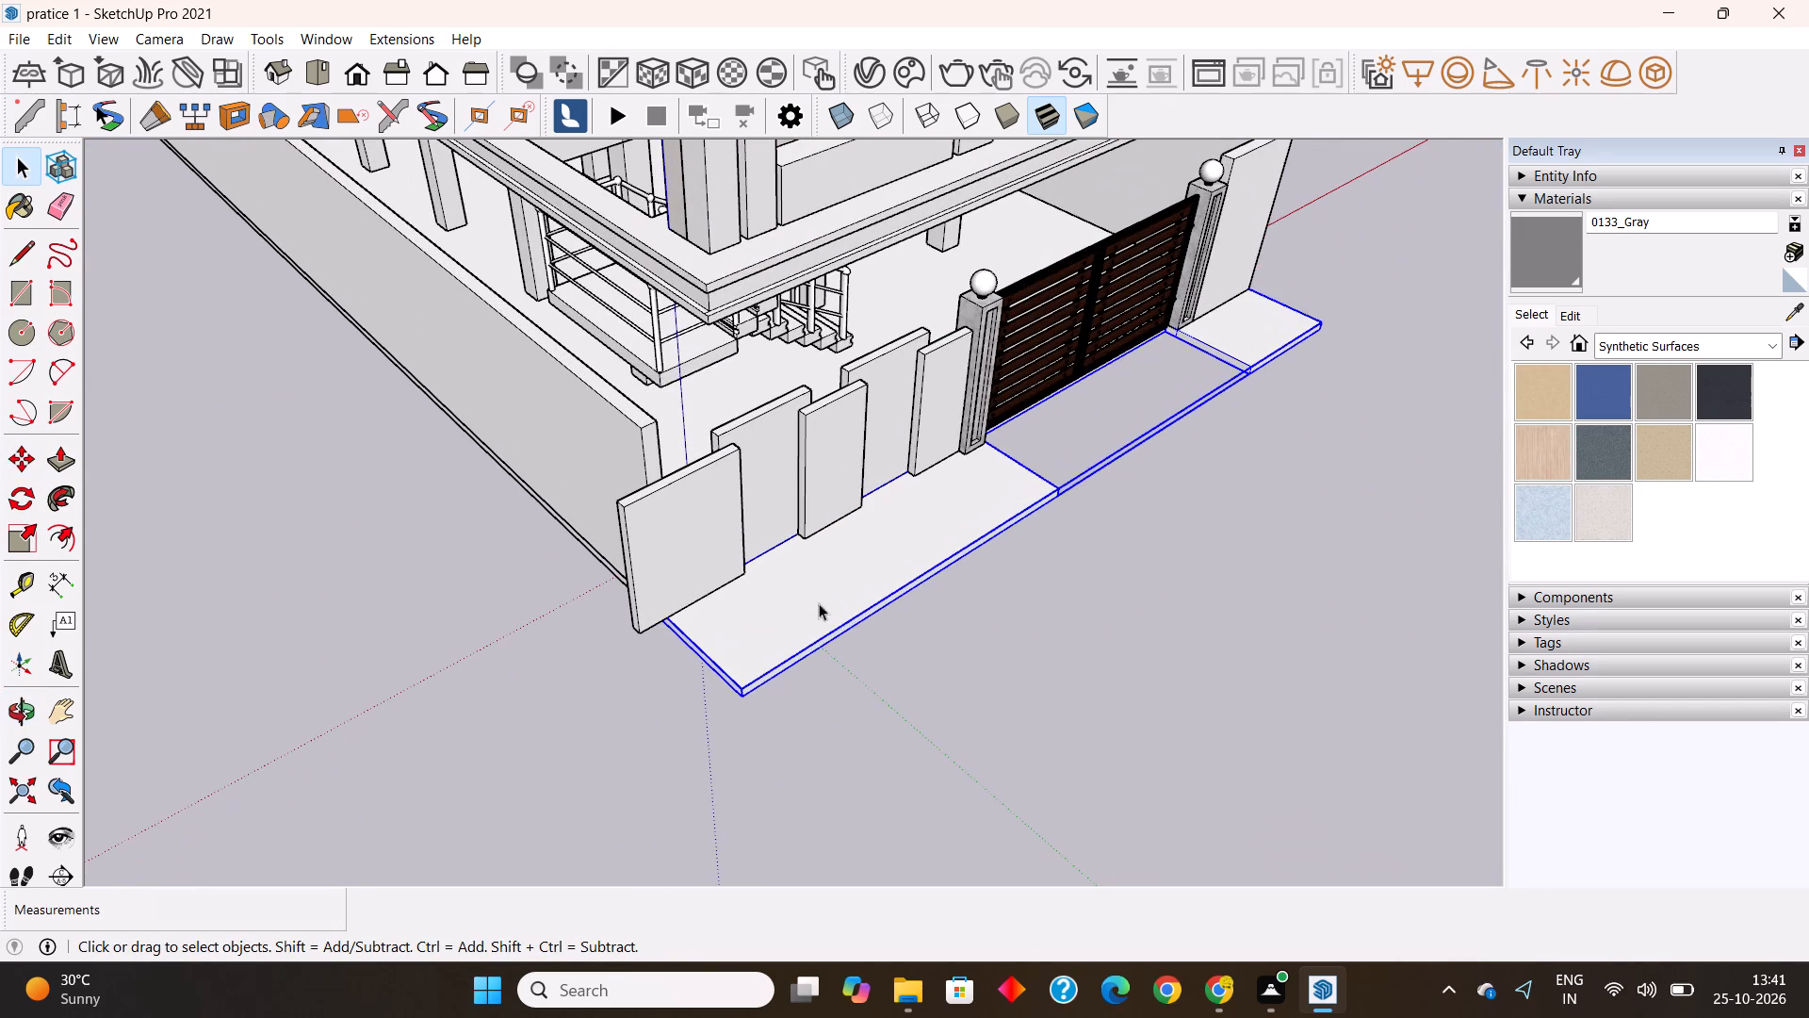
left_click(928, 665)
middle_click_drag(819, 589, 864, 538)
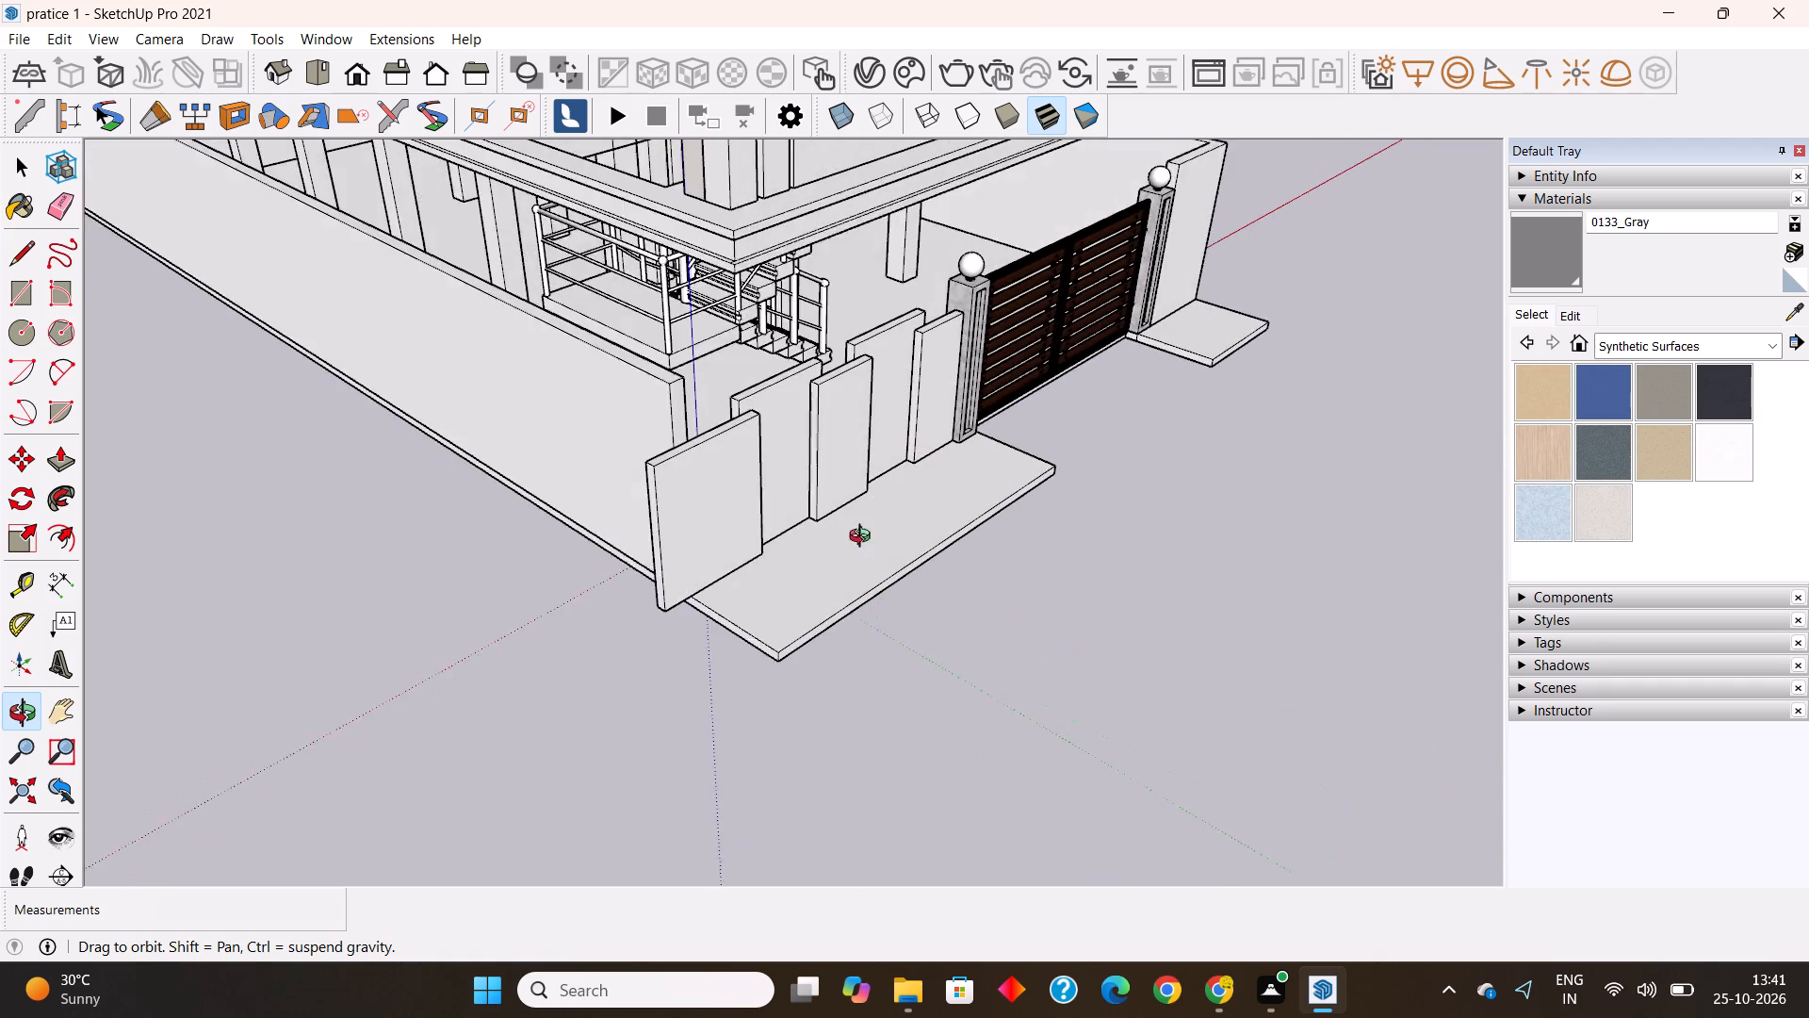
middle_click_drag(864, 538, 857, 547)
double_click(804, 583)
middle_click_drag(719, 632, 686, 673)
left_click(57, 545)
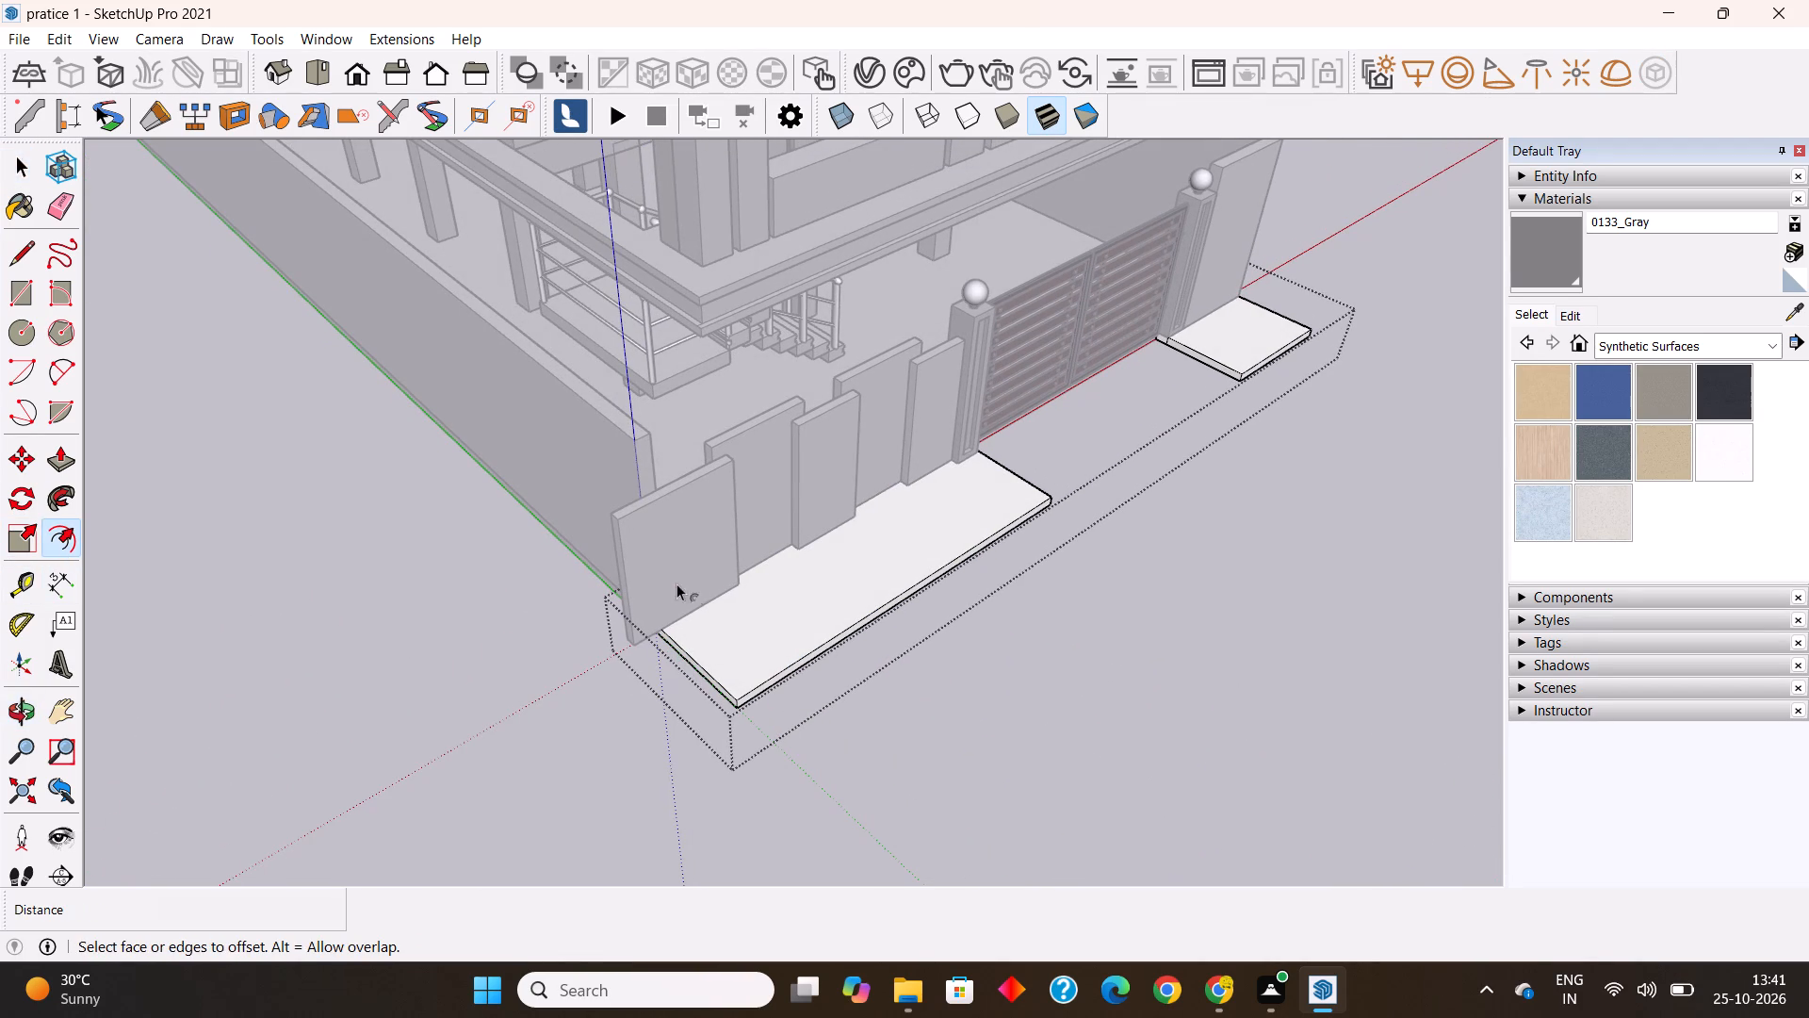
left_click(773, 607)
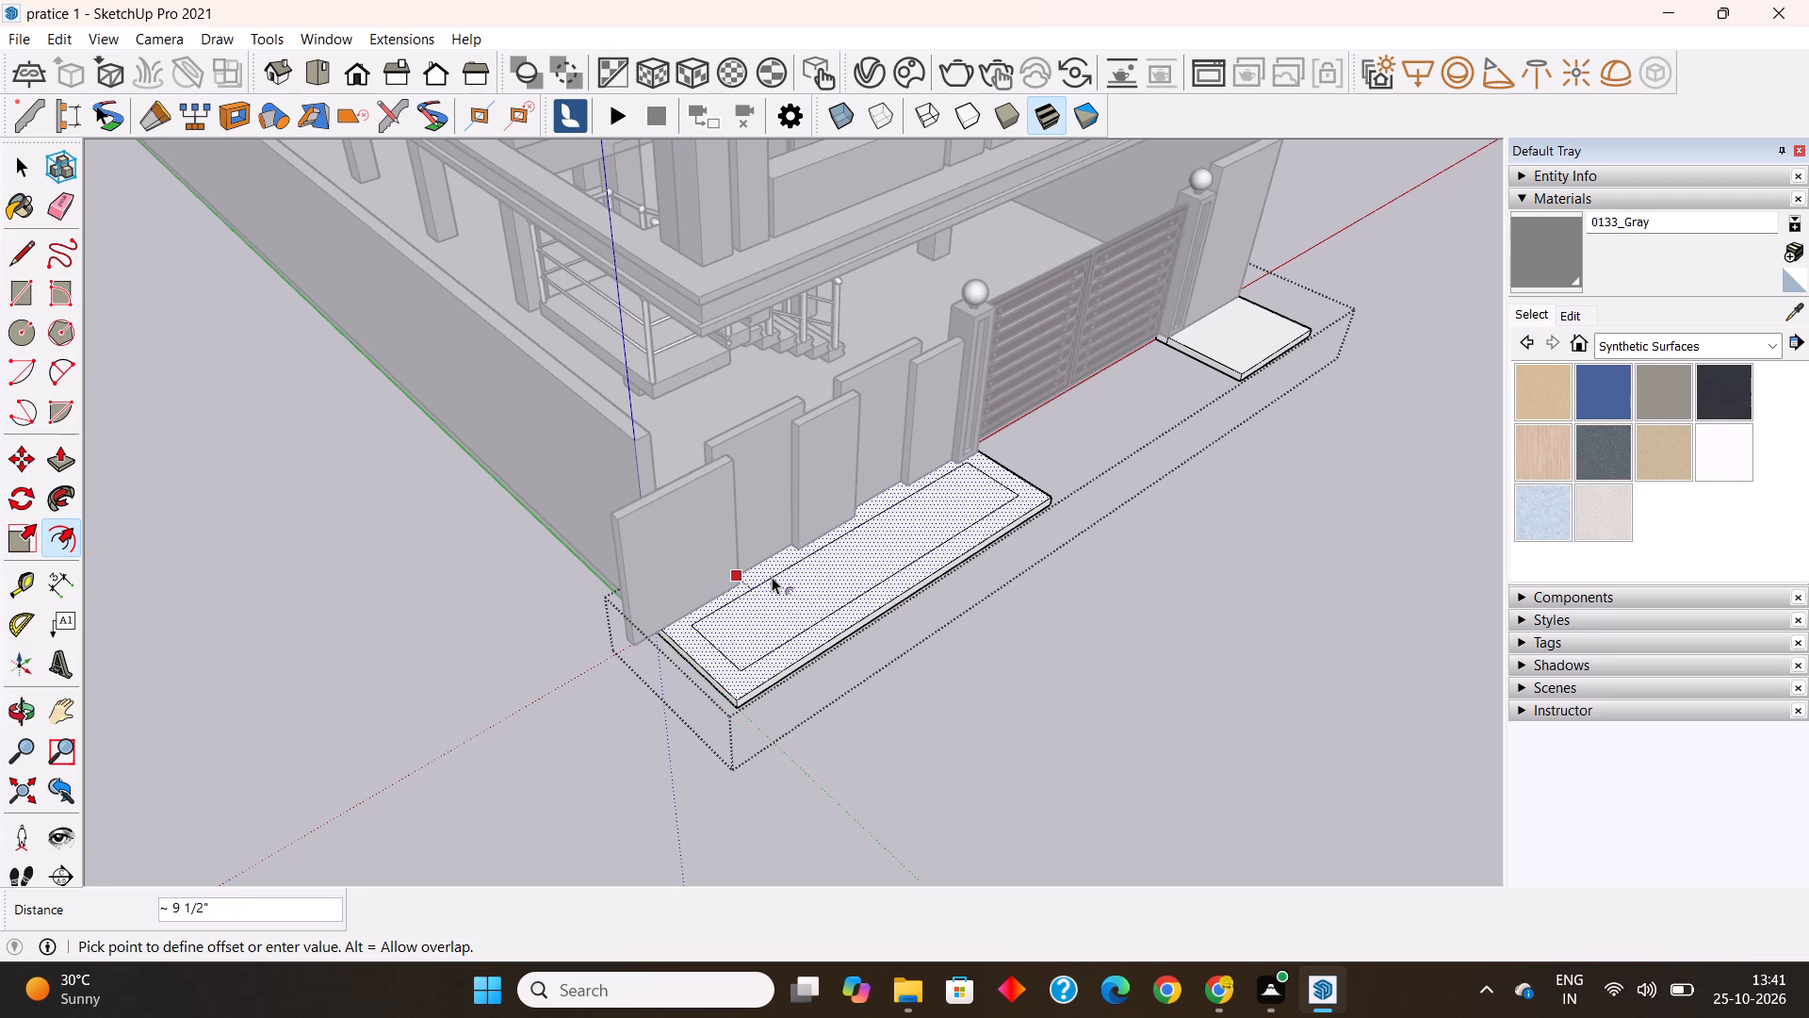
type("6\"")
key("Return")
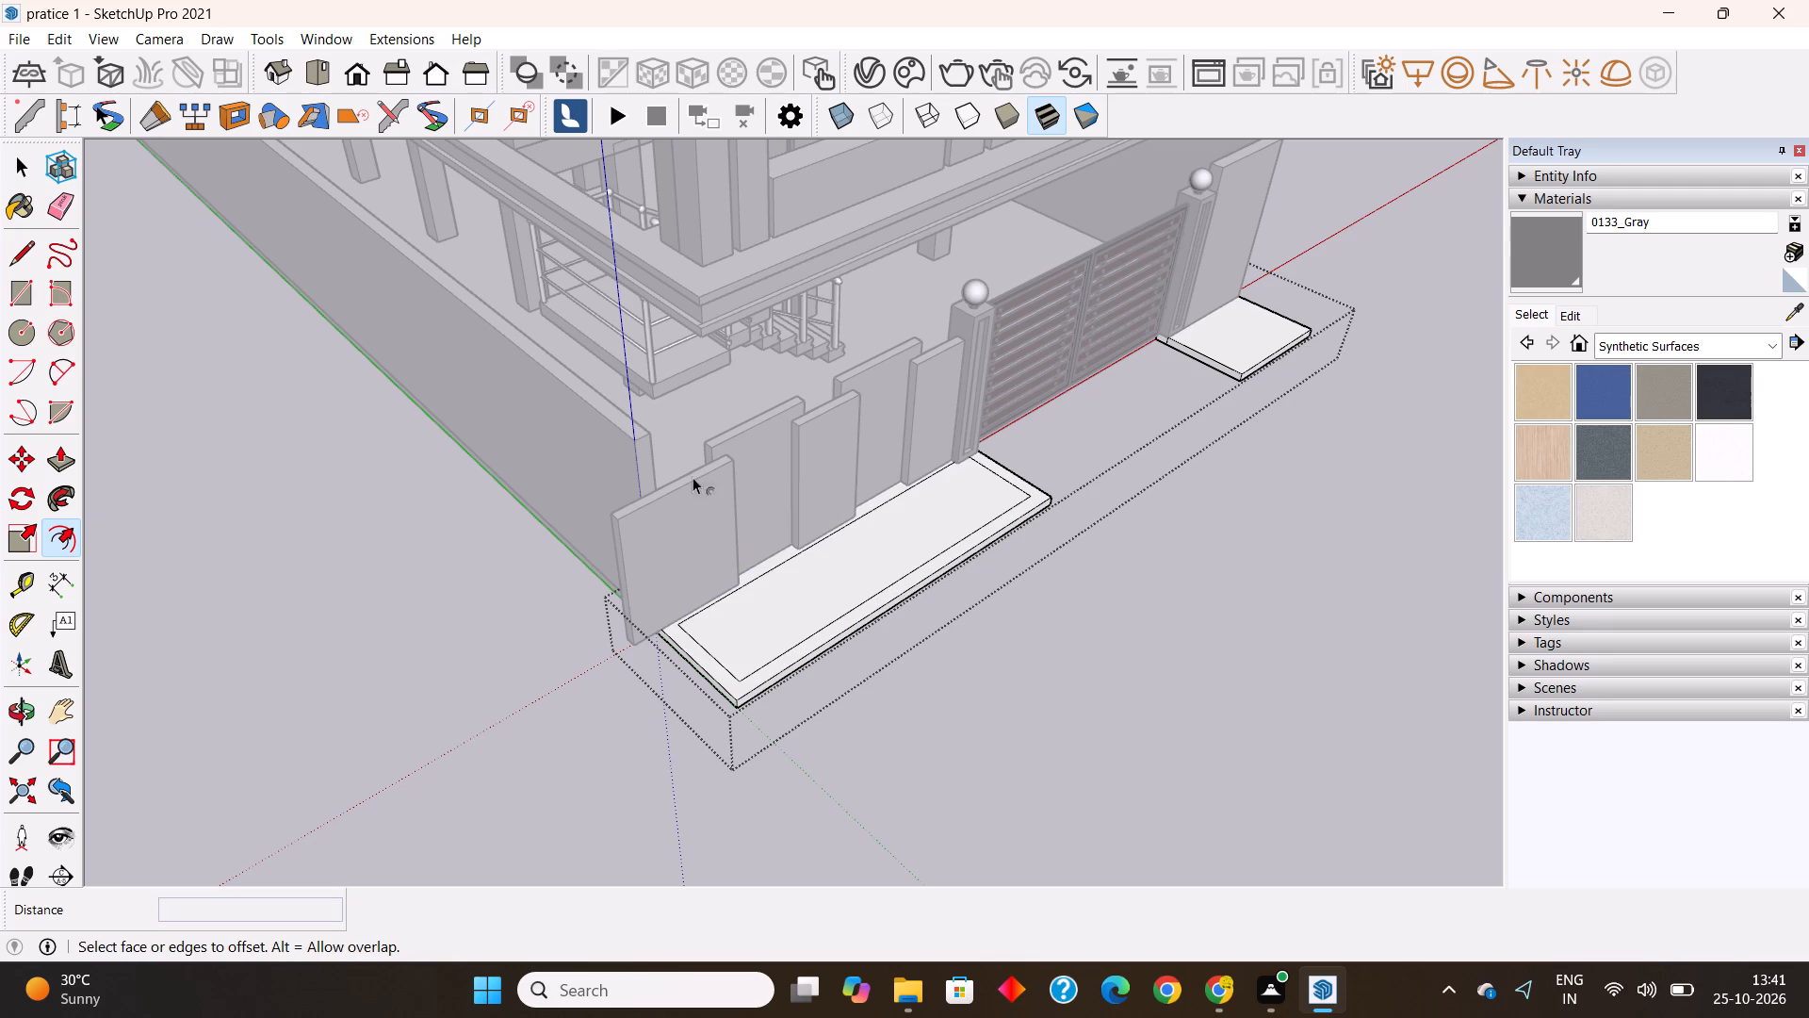
Draw a 6" line from the offset outline's inner corner at the outermost wall panel to the slab's end edge.
middle_click_drag(839, 534, 782, 539)
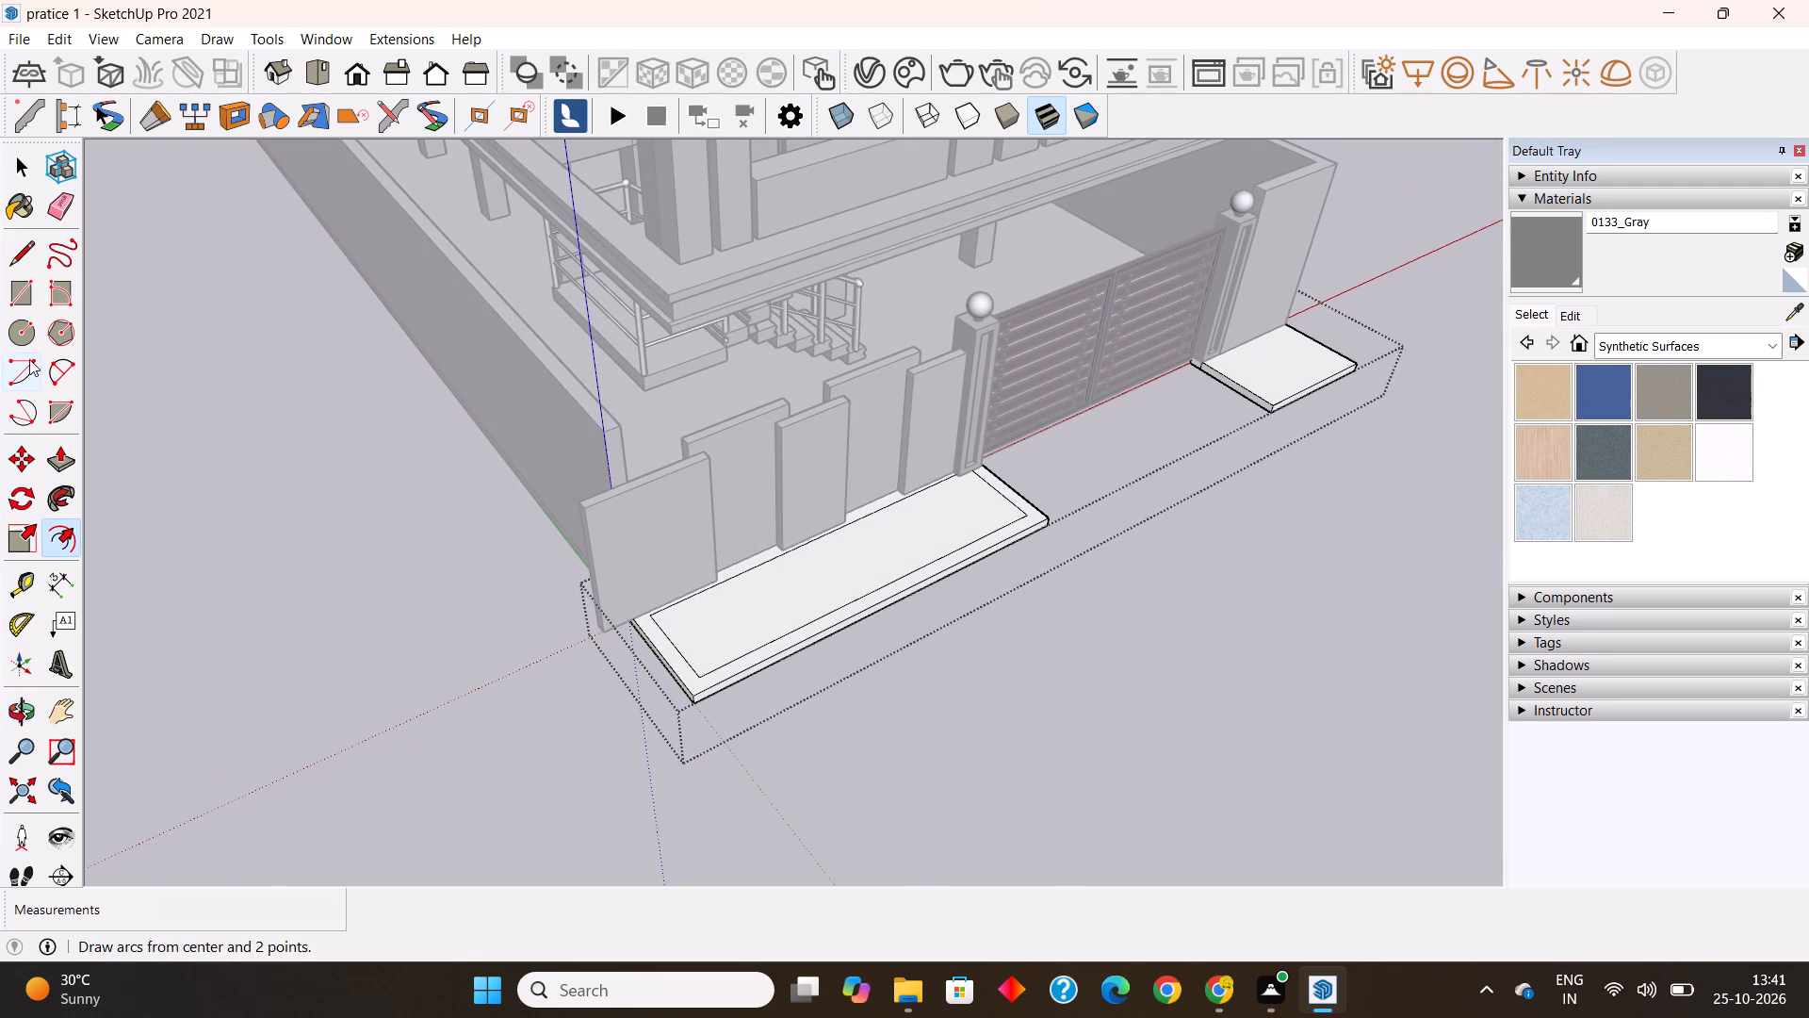
left_click(17, 259)
scroll(327, 514, "up", 3)
scroll(773, 703, "up", 3)
scroll(742, 618, "up", 2)
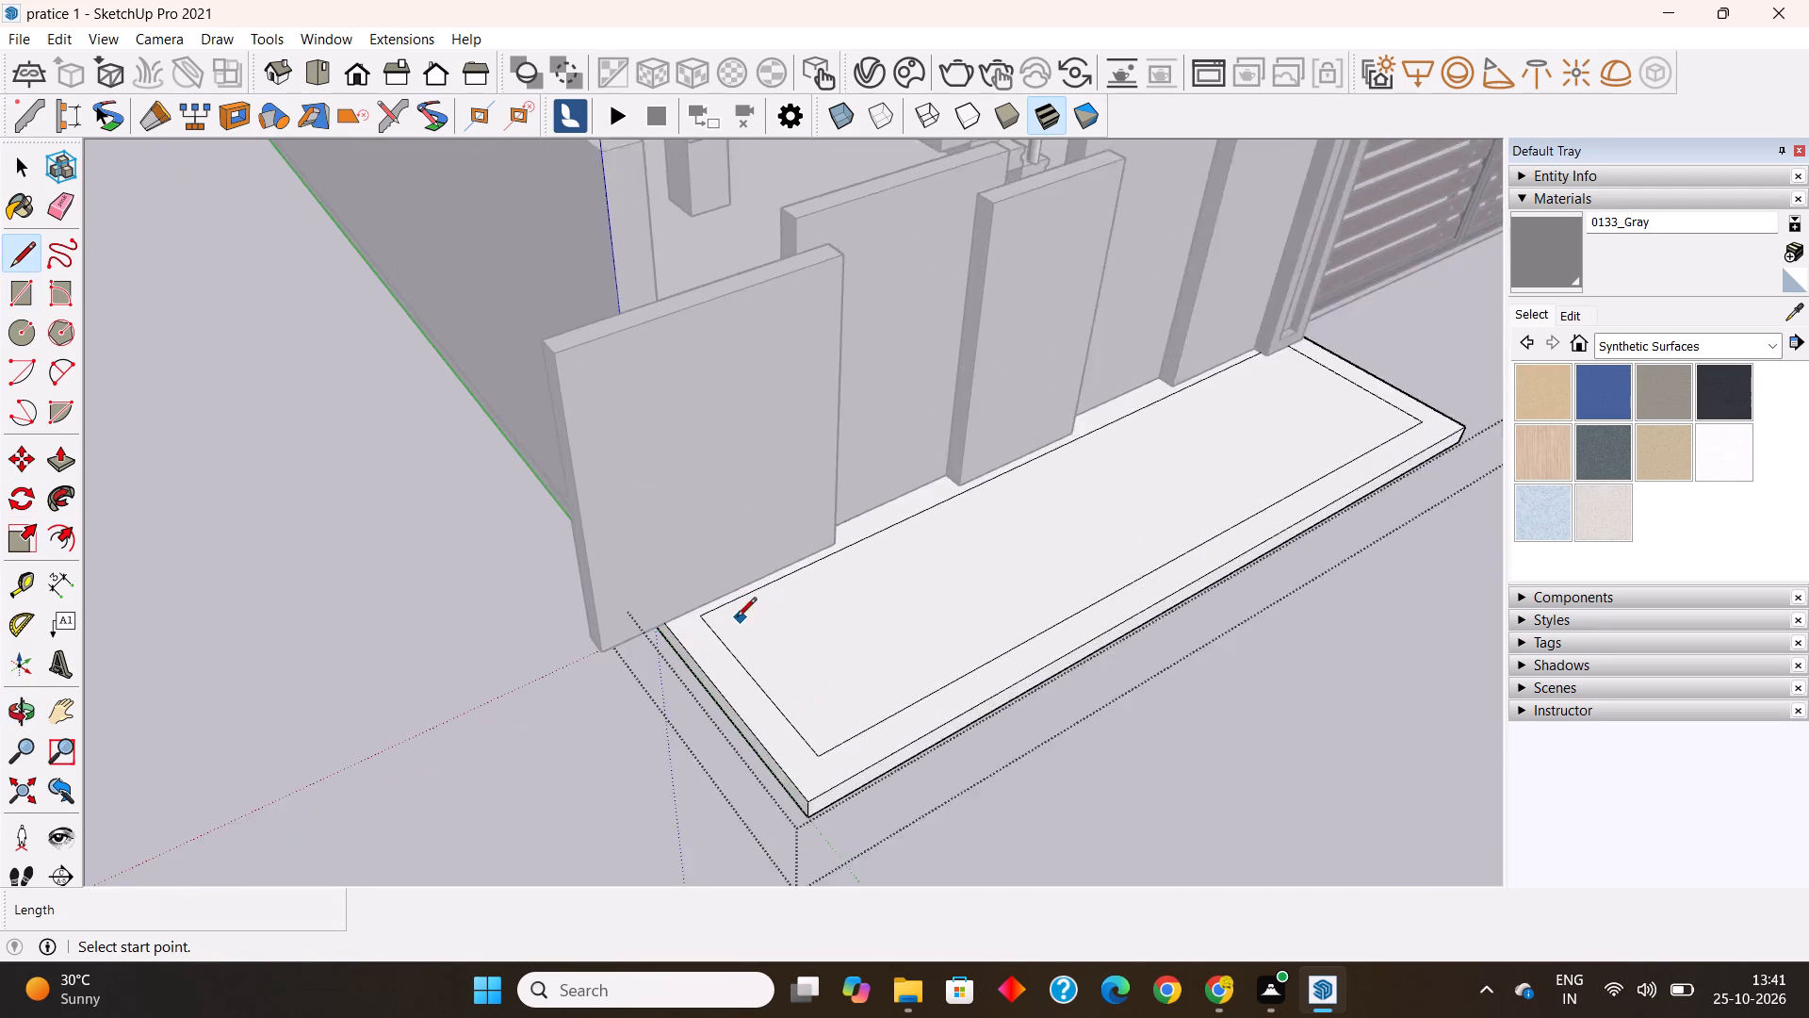
scroll(737, 618, "up", 6)
left_click(697, 609)
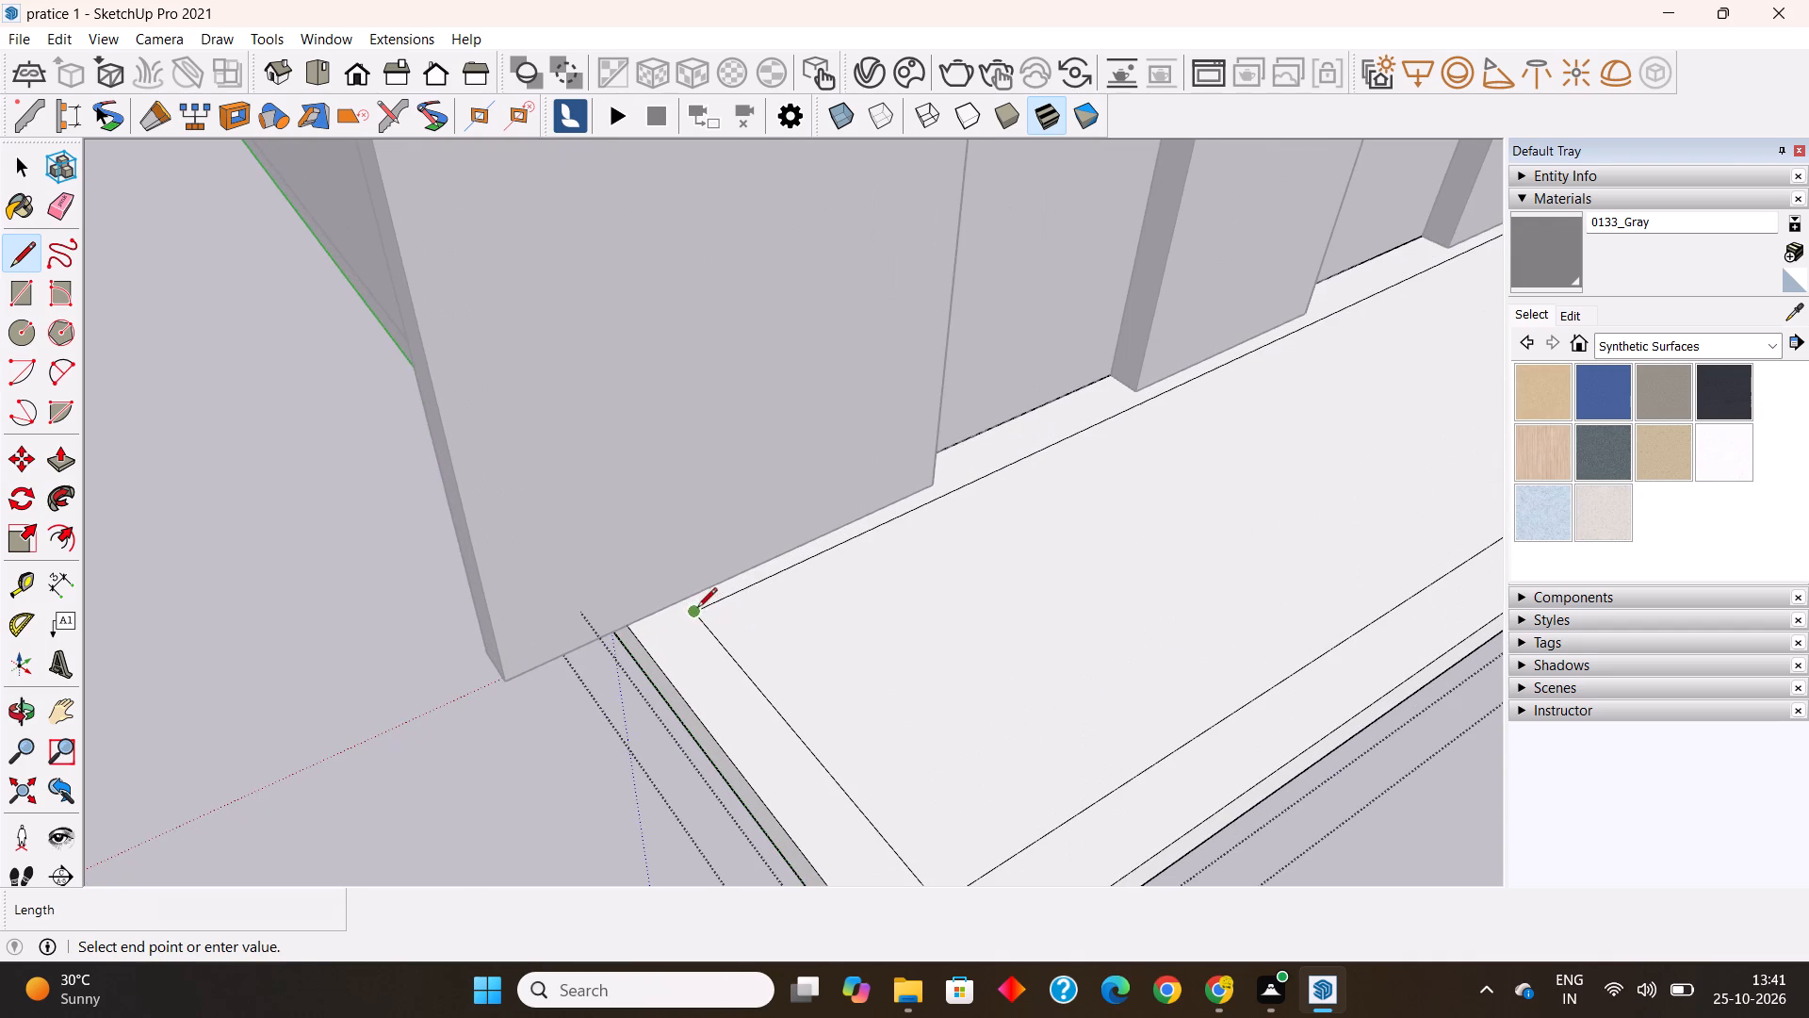
left_click(638, 636)
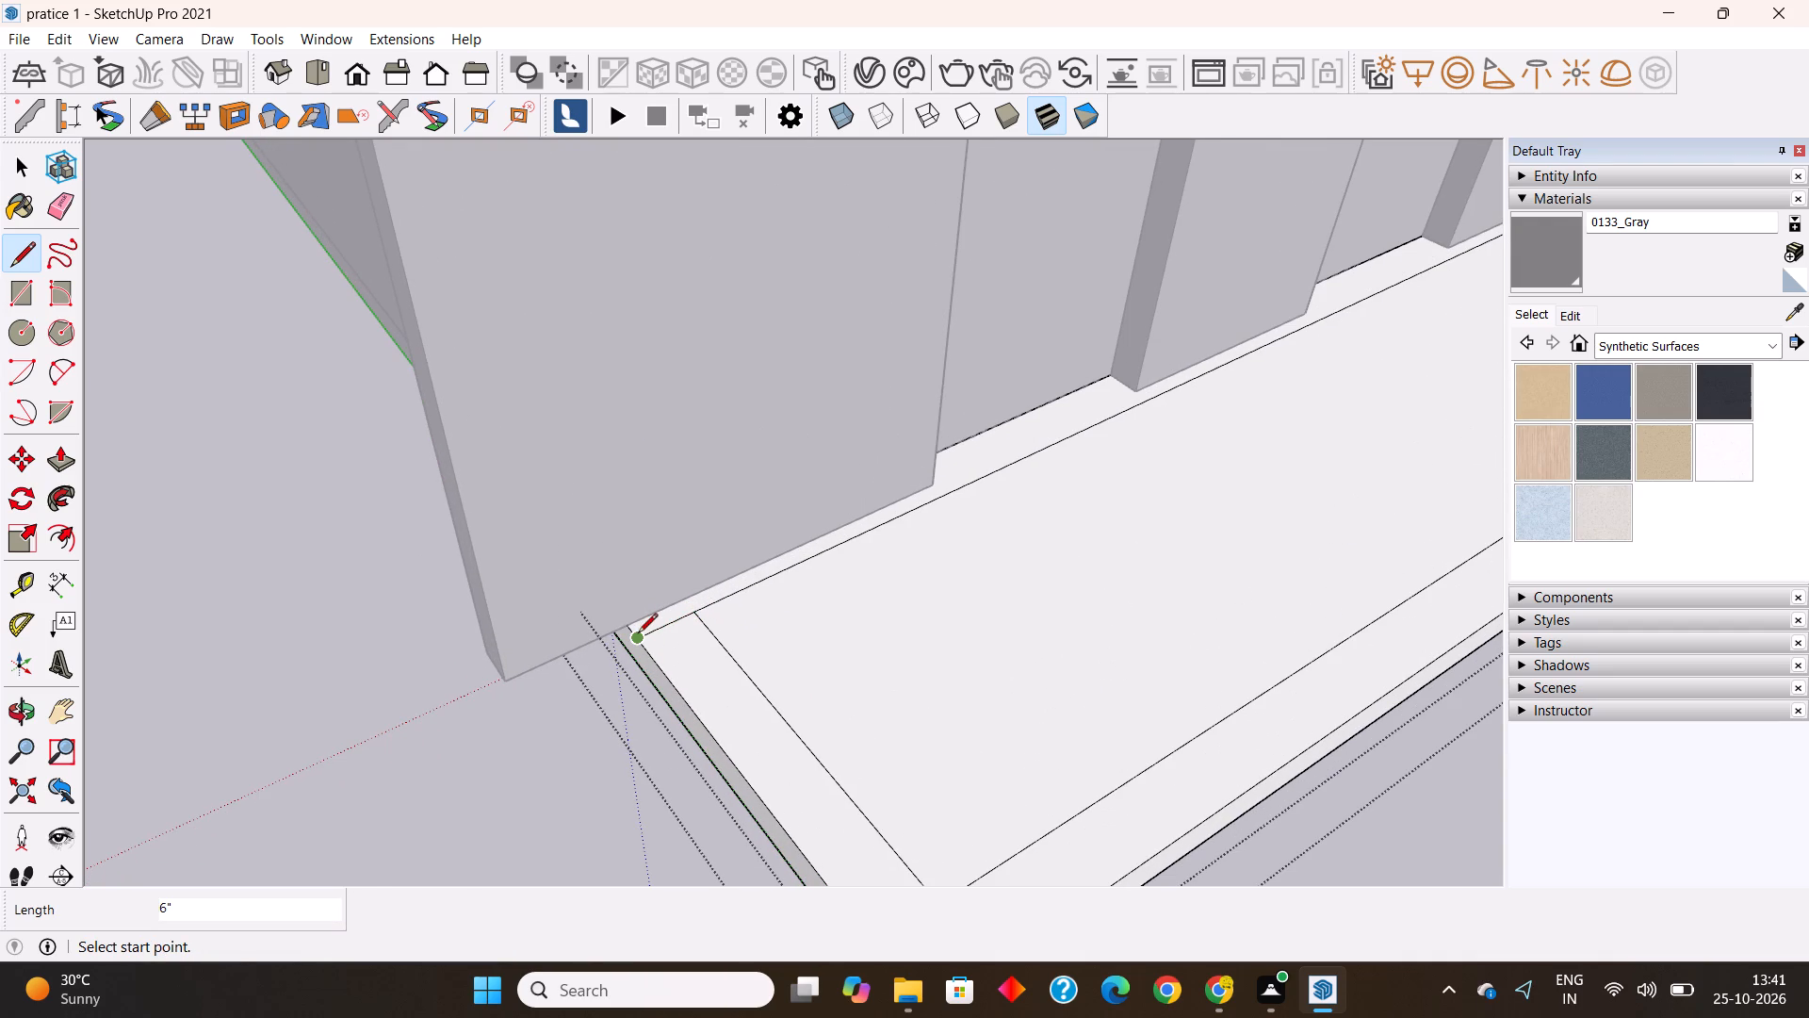
key("space")
Leave the platform group and hide the gate component with its pillars.
scroll(469, 536, "down", 12)
middle_click_drag(908, 548, 408, 603)
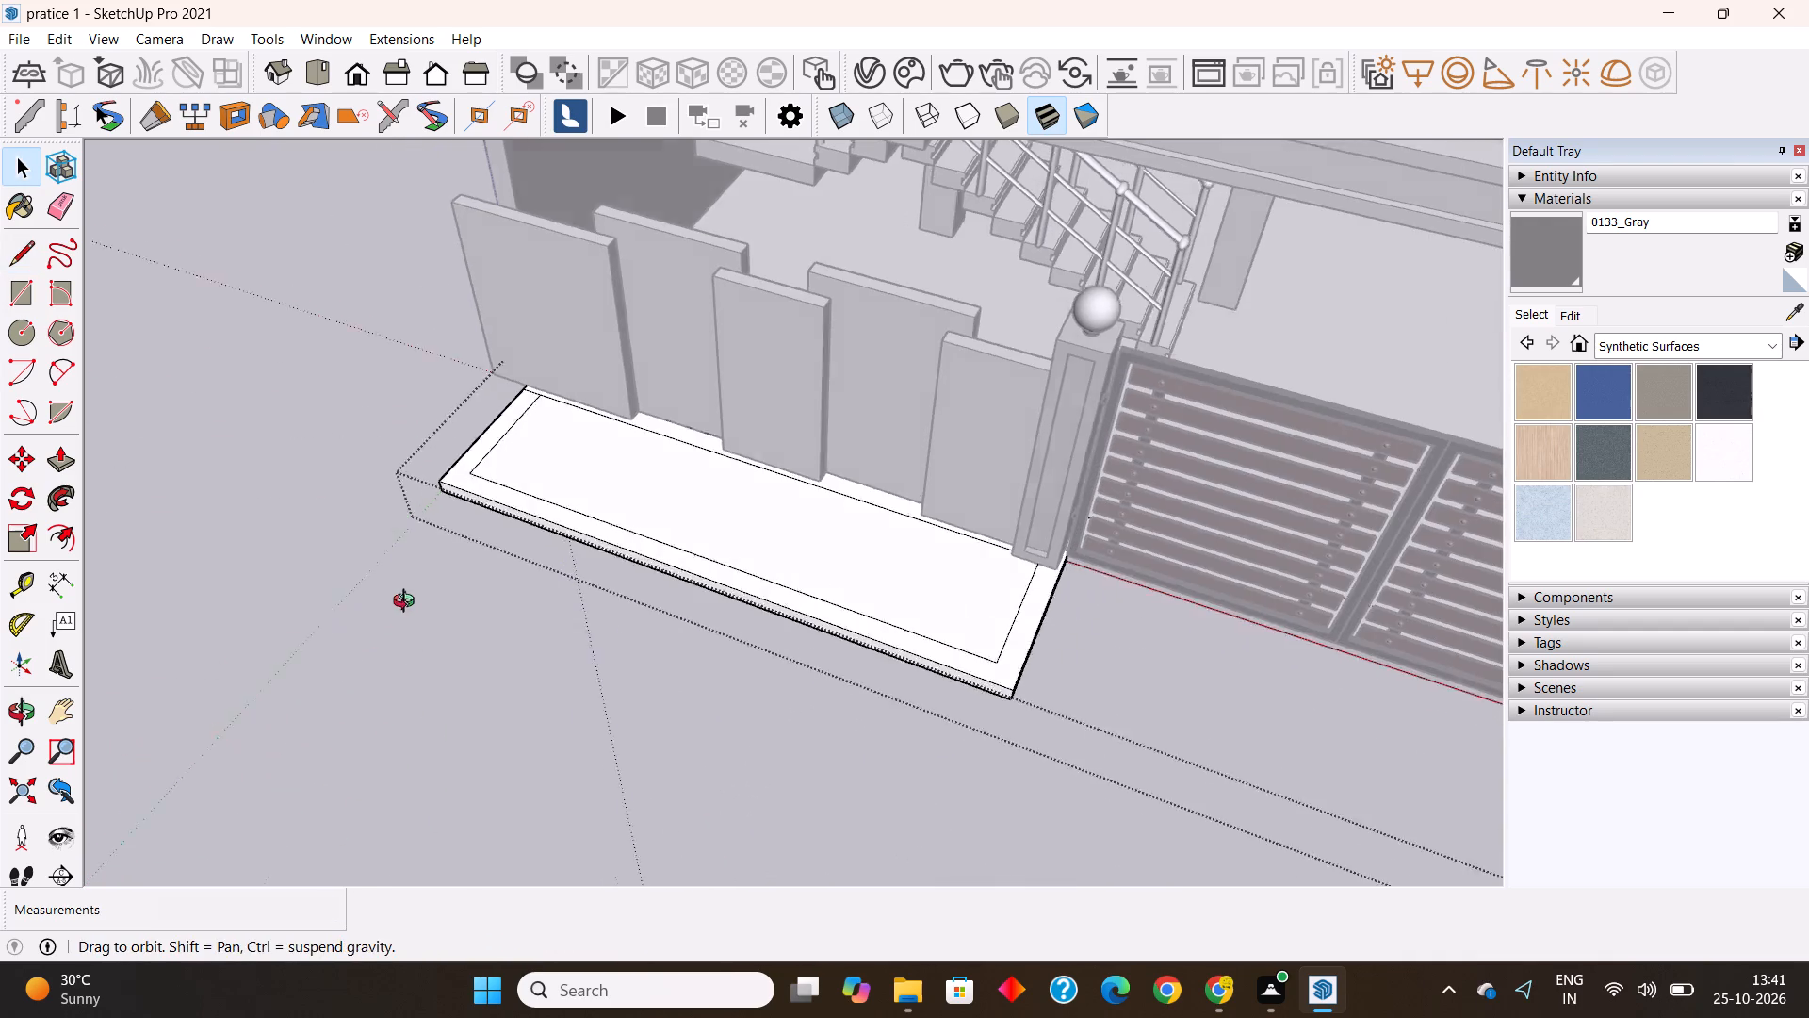
middle_click_drag(408, 603, 406, 604)
scroll(987, 594, "up", 9)
middle_click_drag(1062, 564, 1145, 578)
key("Escape")
key("Escape")
left_click(1172, 653)
left_click(1085, 438)
right_click(1085, 438)
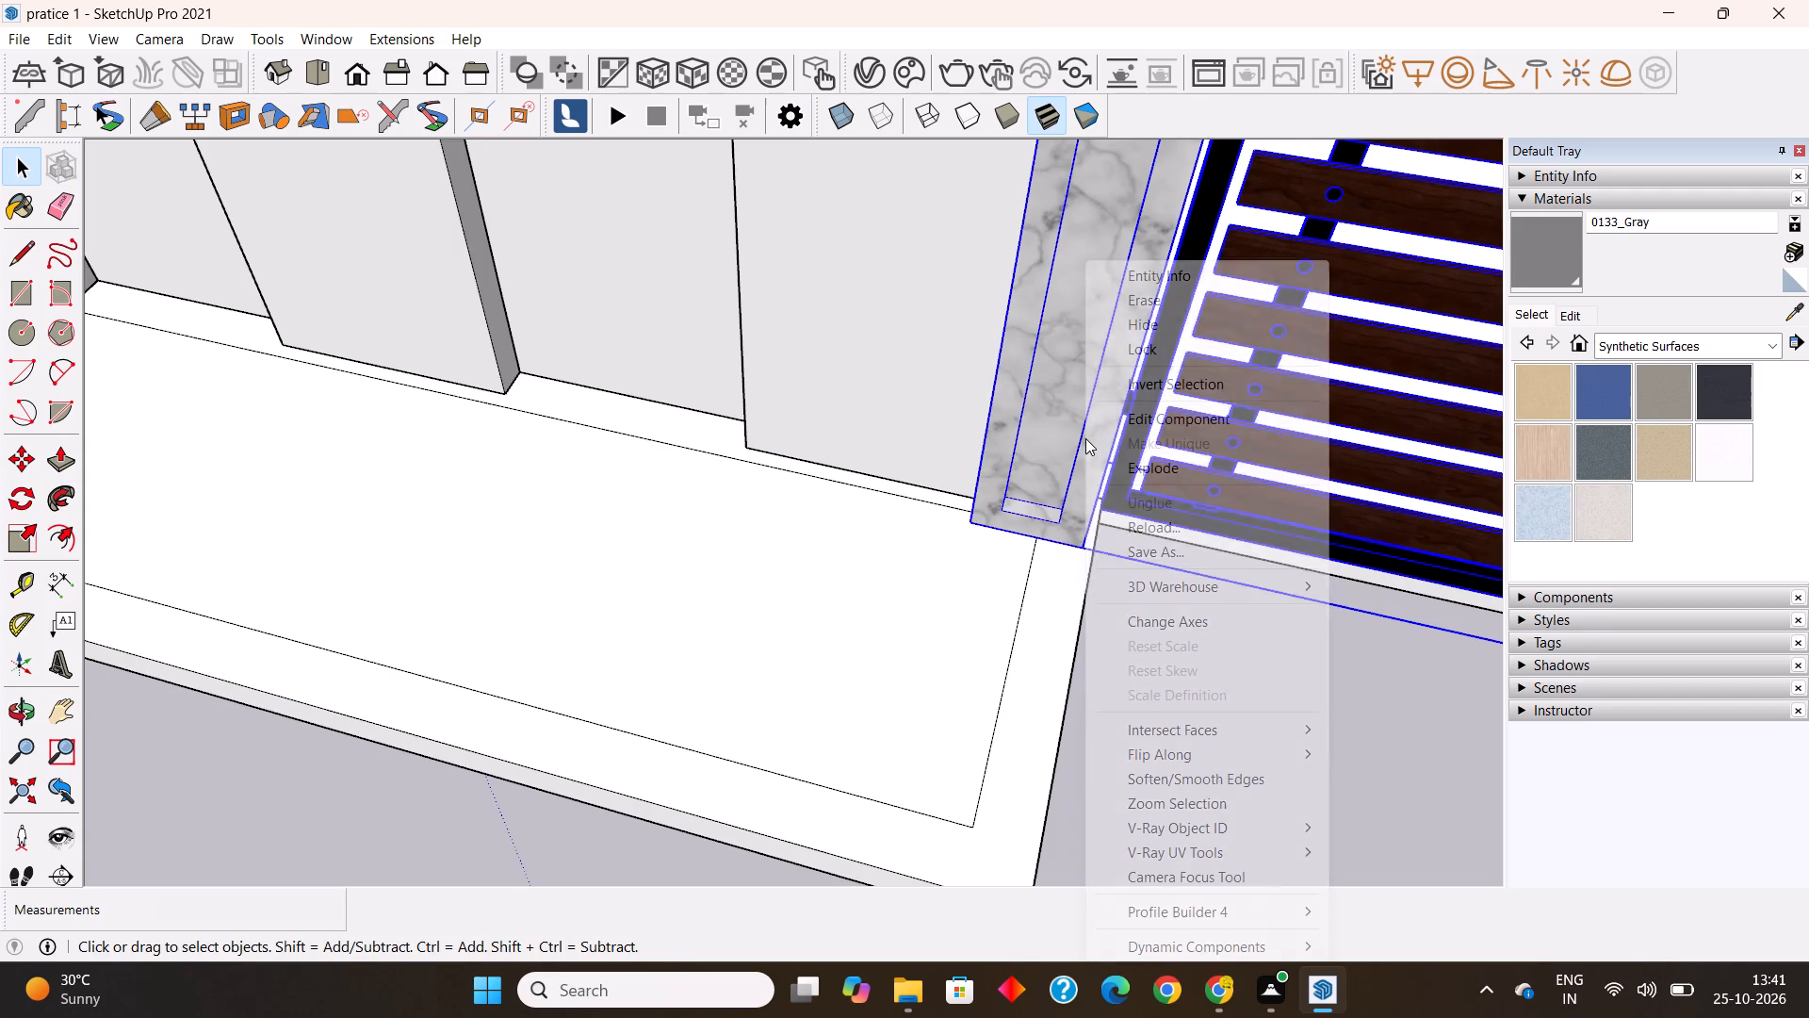
left_click(1142, 326)
Inside the platform group, draw a line from the offset outline's inner corner at the gate end to the slab's end edge.
middle_click_drag(1099, 499, 968, 467)
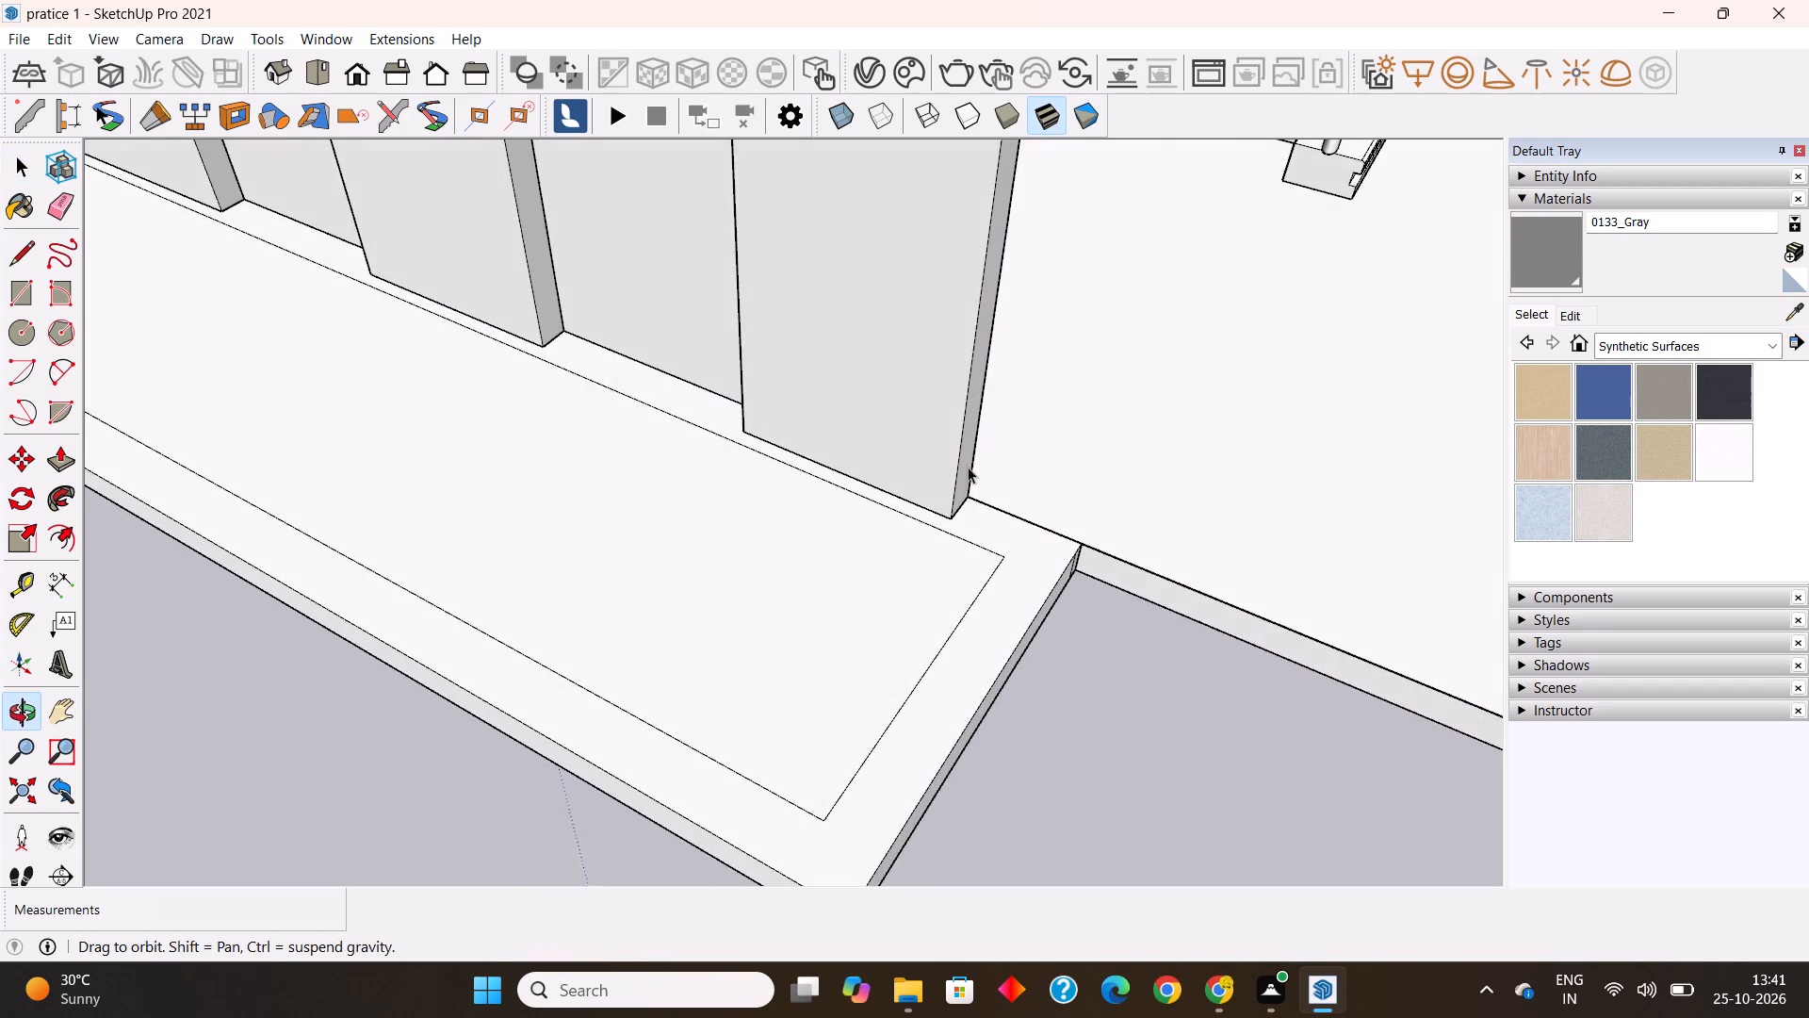
middle_click_drag(968, 467, 970, 466)
double_click(924, 565)
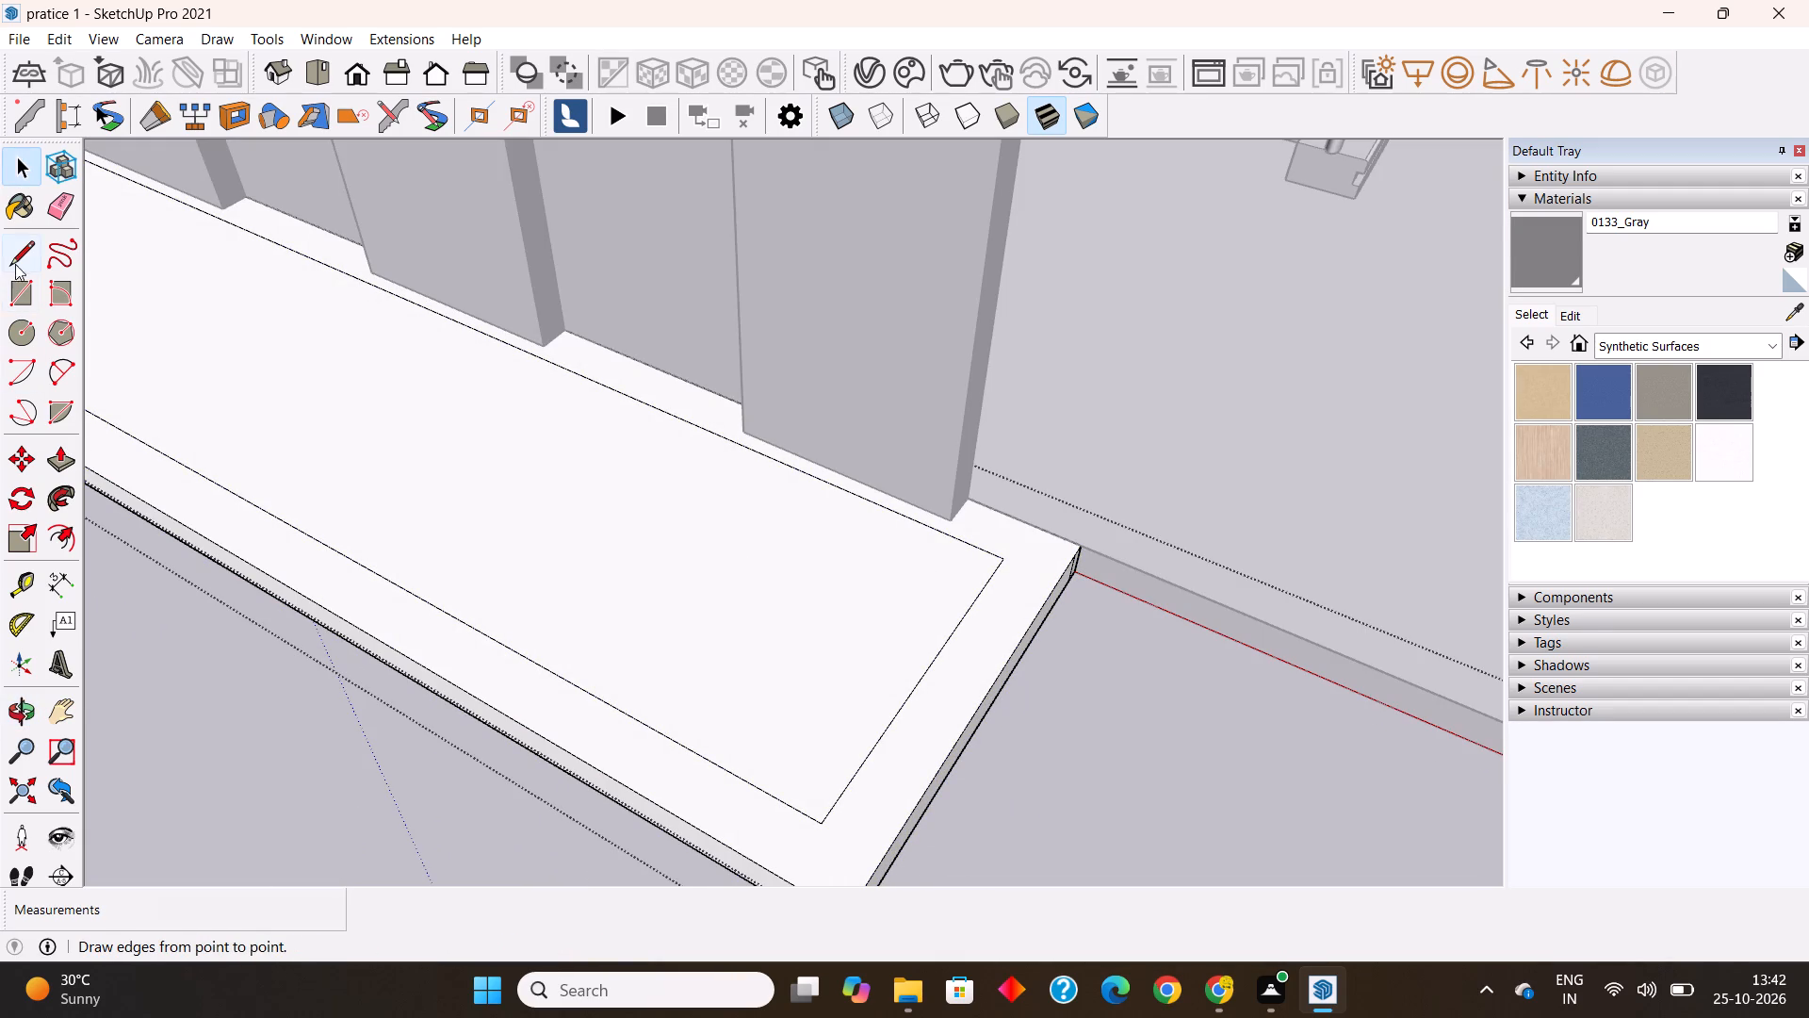
left_click(20, 256)
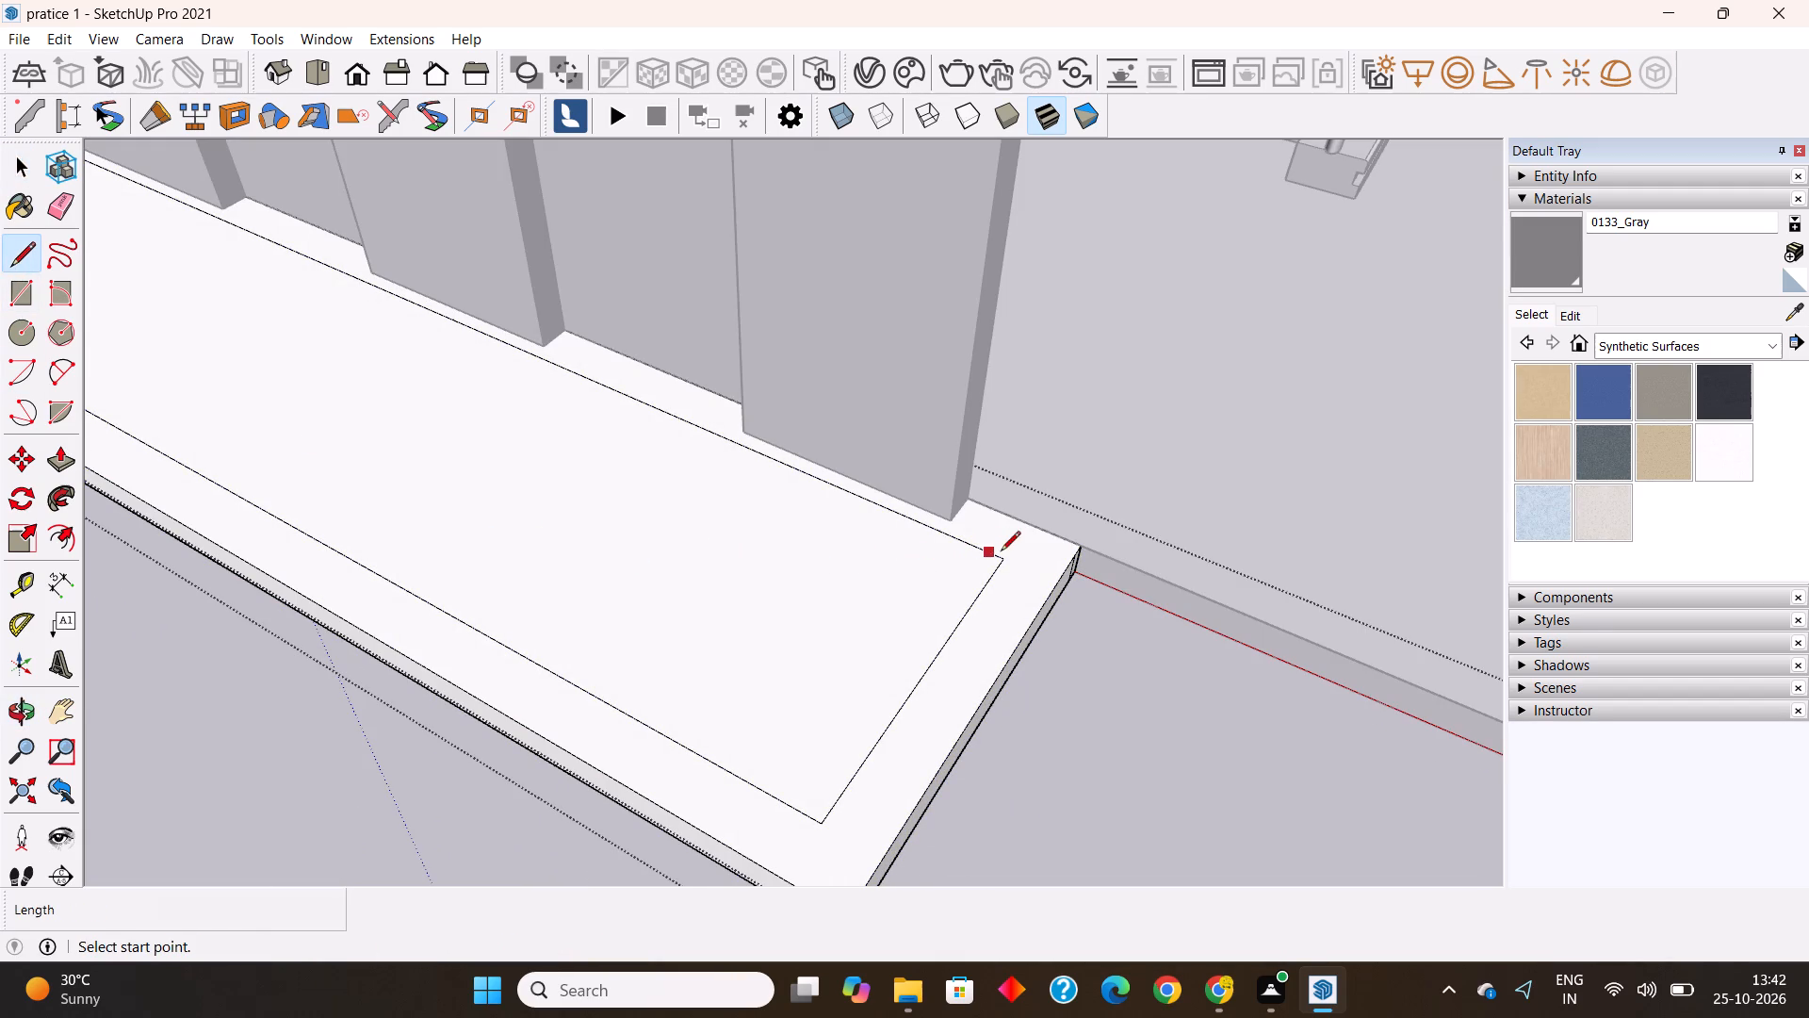
left_click(1000, 556)
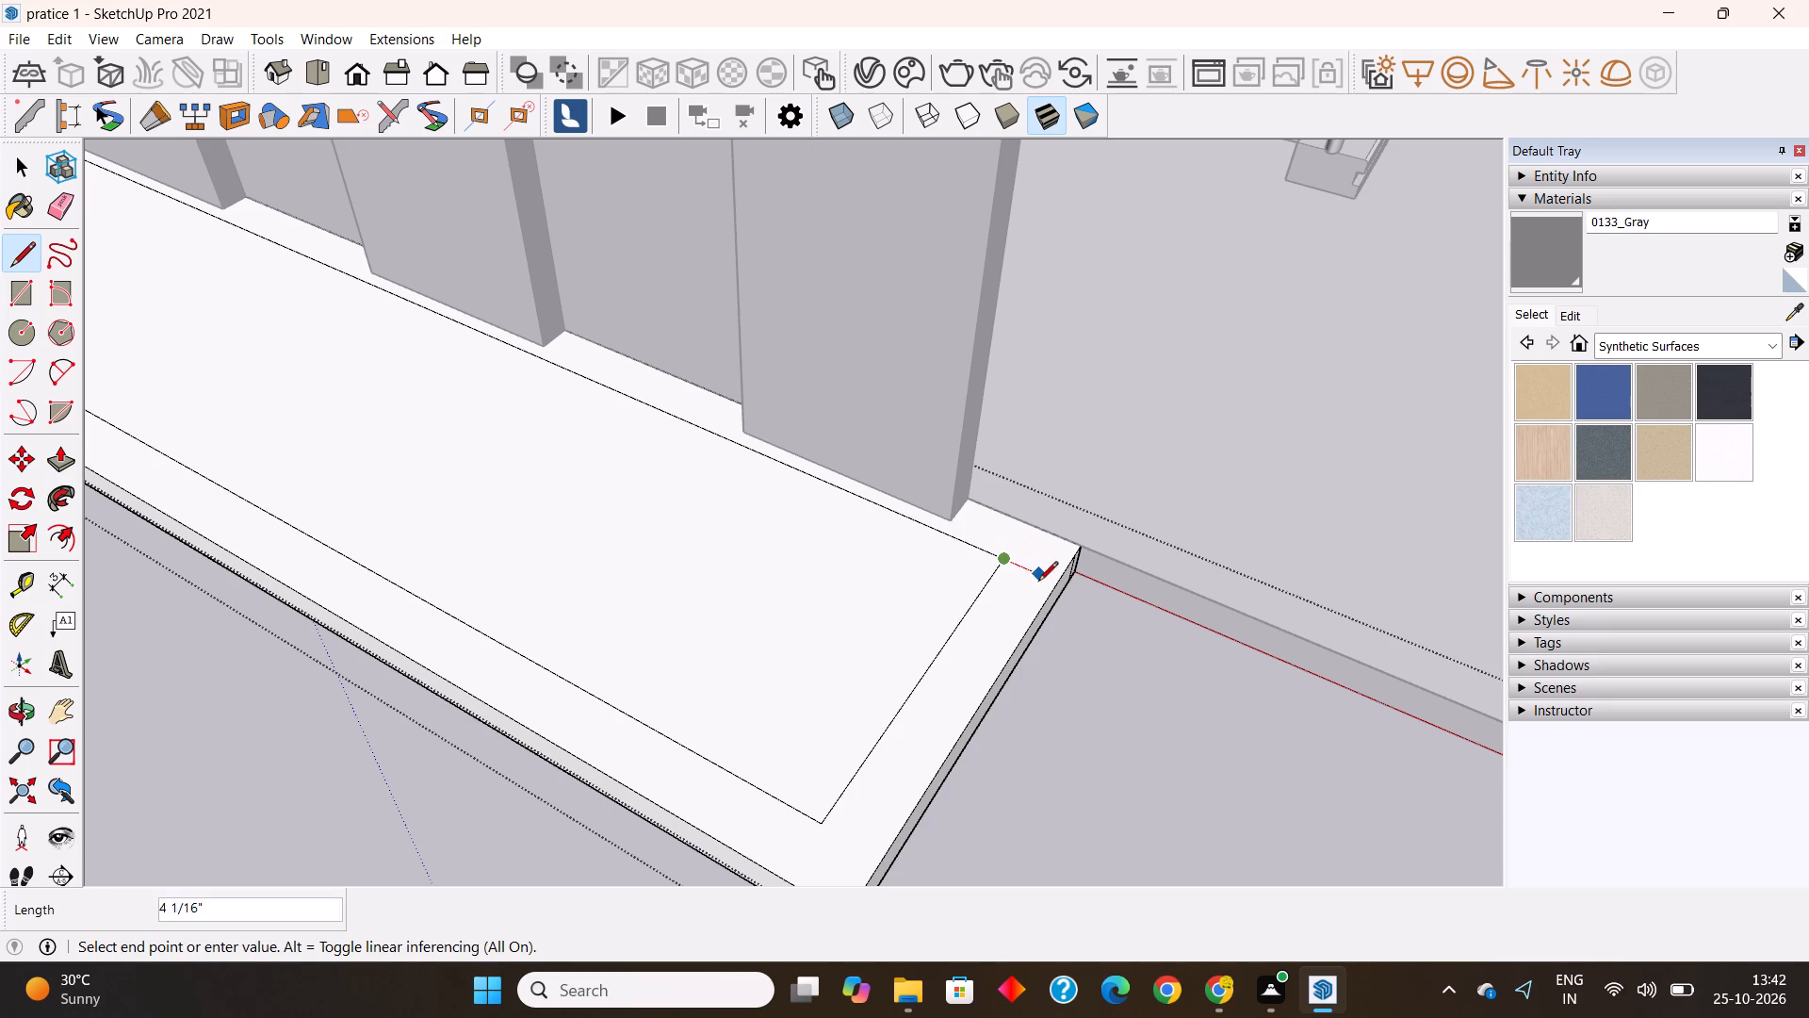
left_click(1056, 589)
key("space")
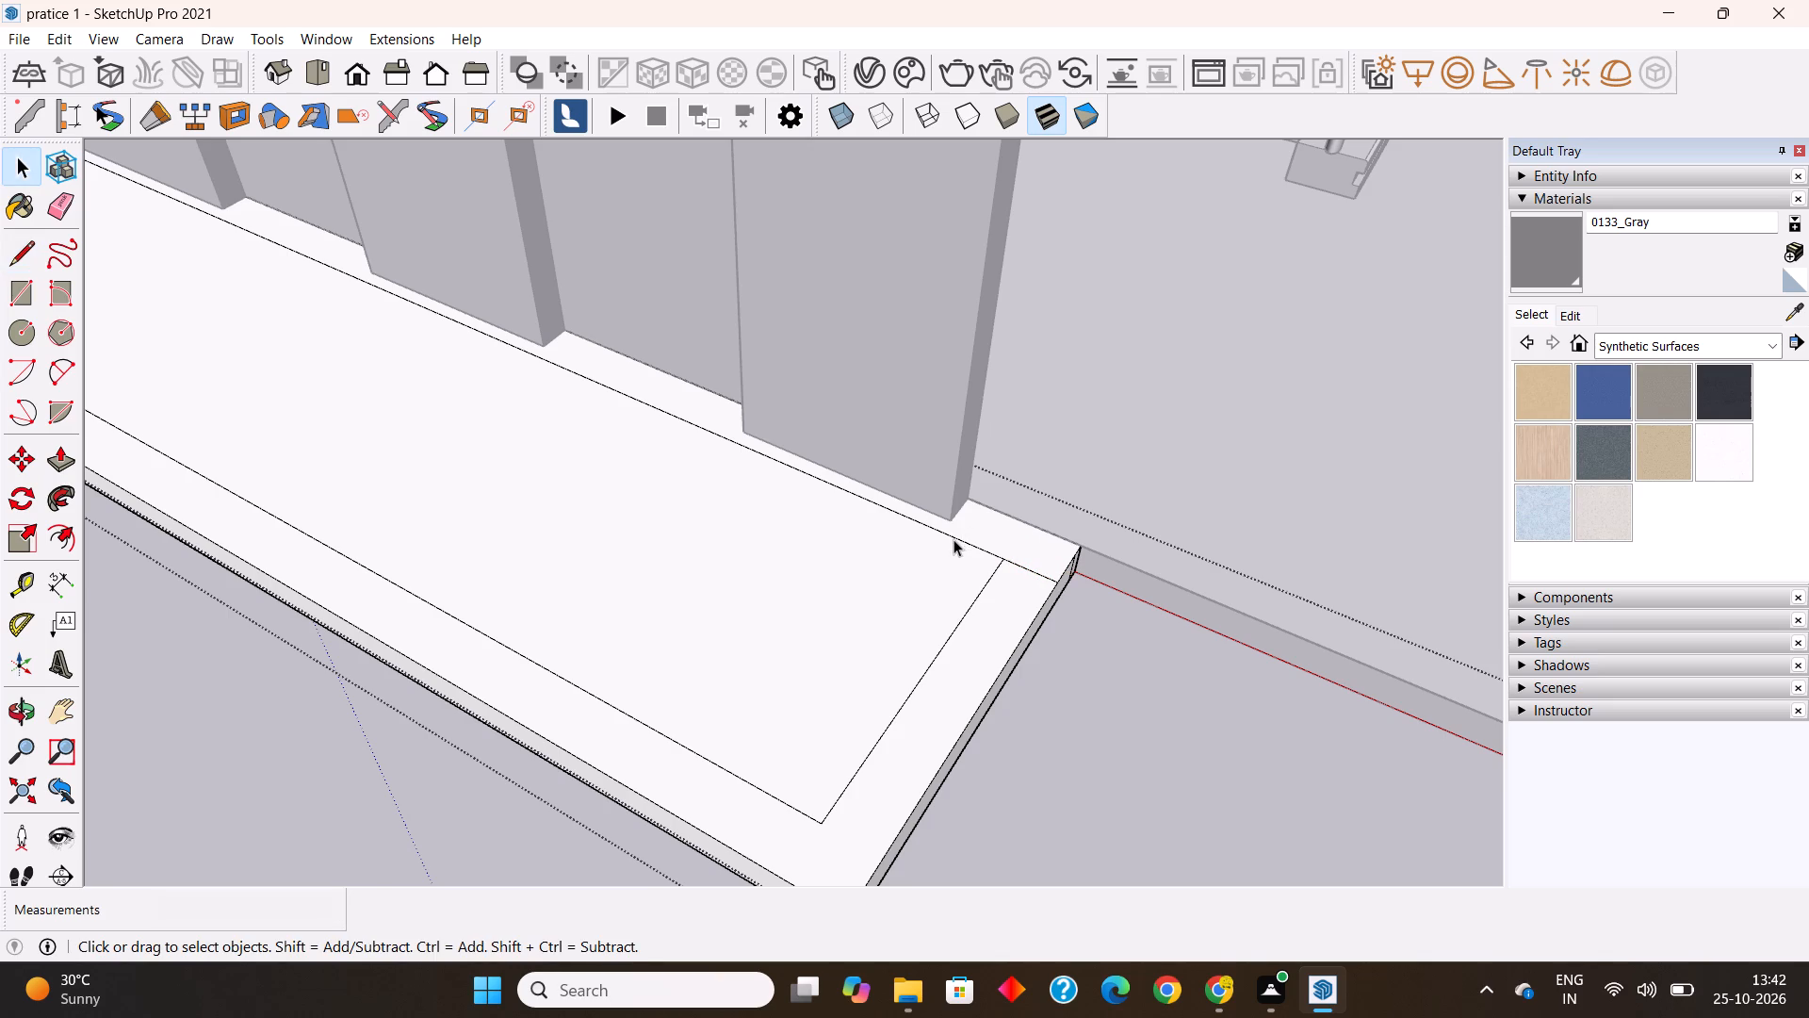
Delete the long offset edge running beside the wall panels.
left_click(953, 538)
key("Delete")
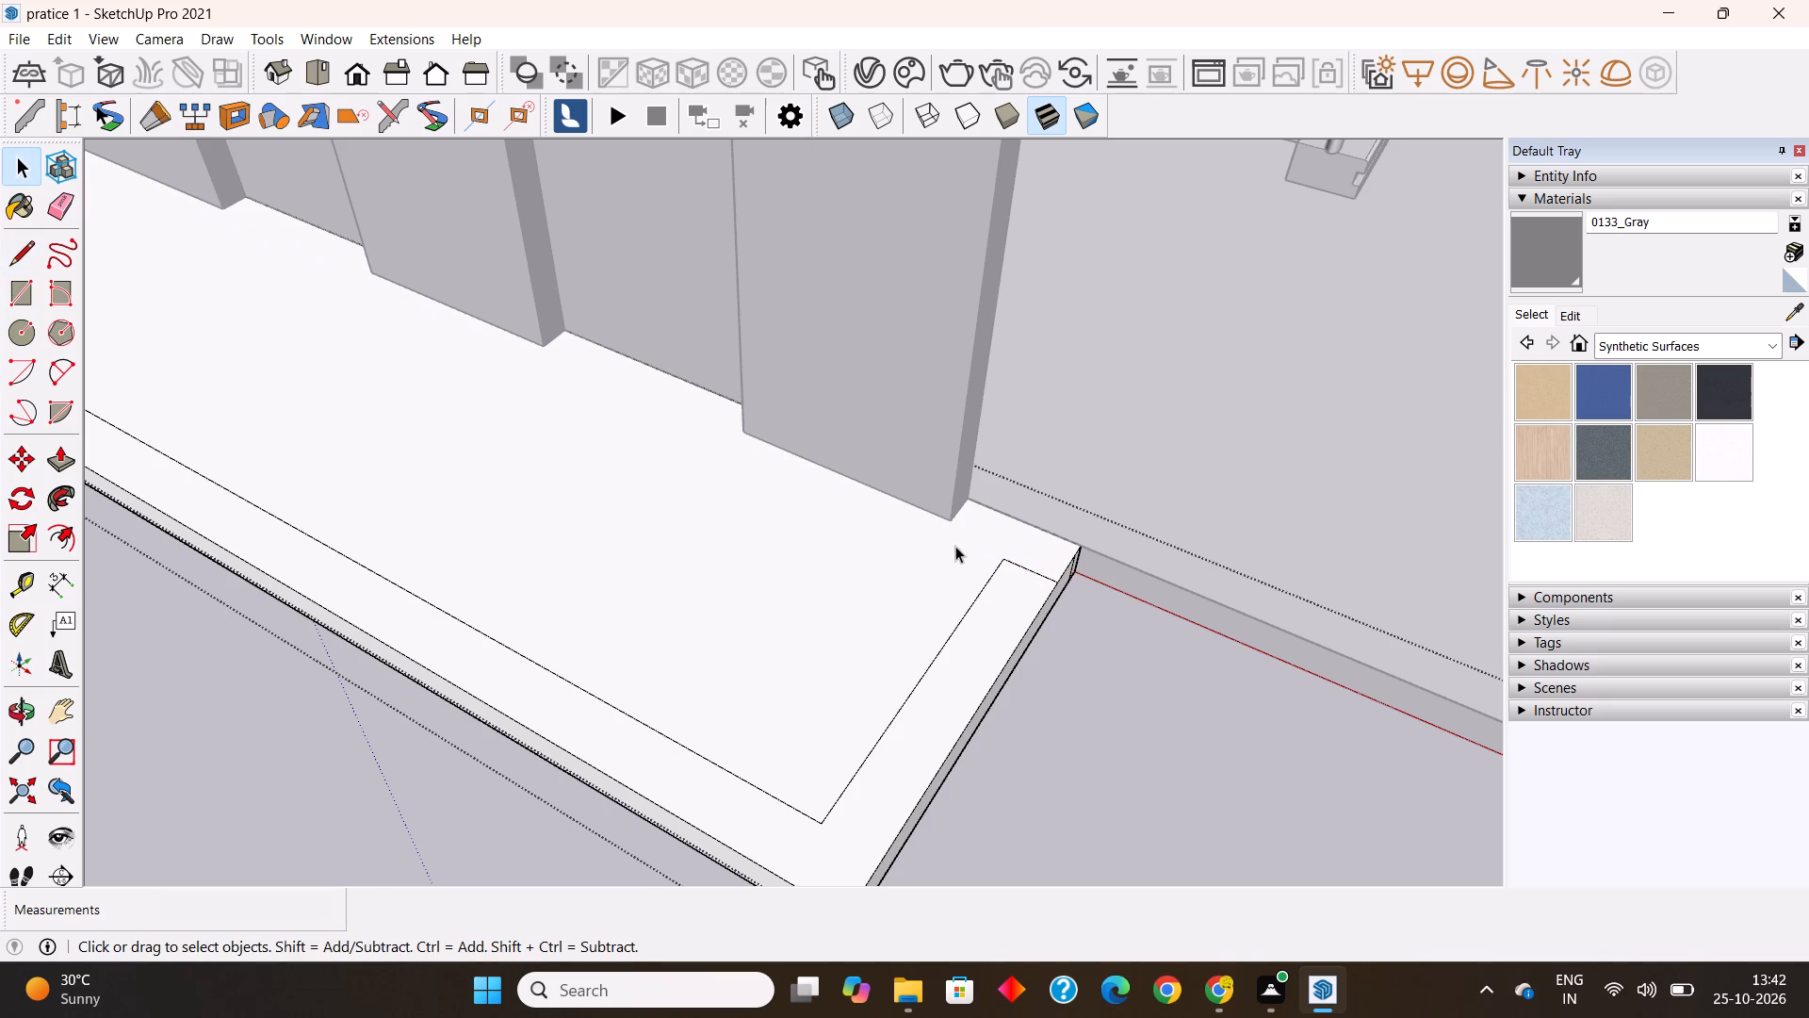
Place a guide 6" in from the slab's short end edge near the outermost wall panel.
scroll(1064, 671, "down", 8)
middle_click_drag(567, 646, 1002, 650)
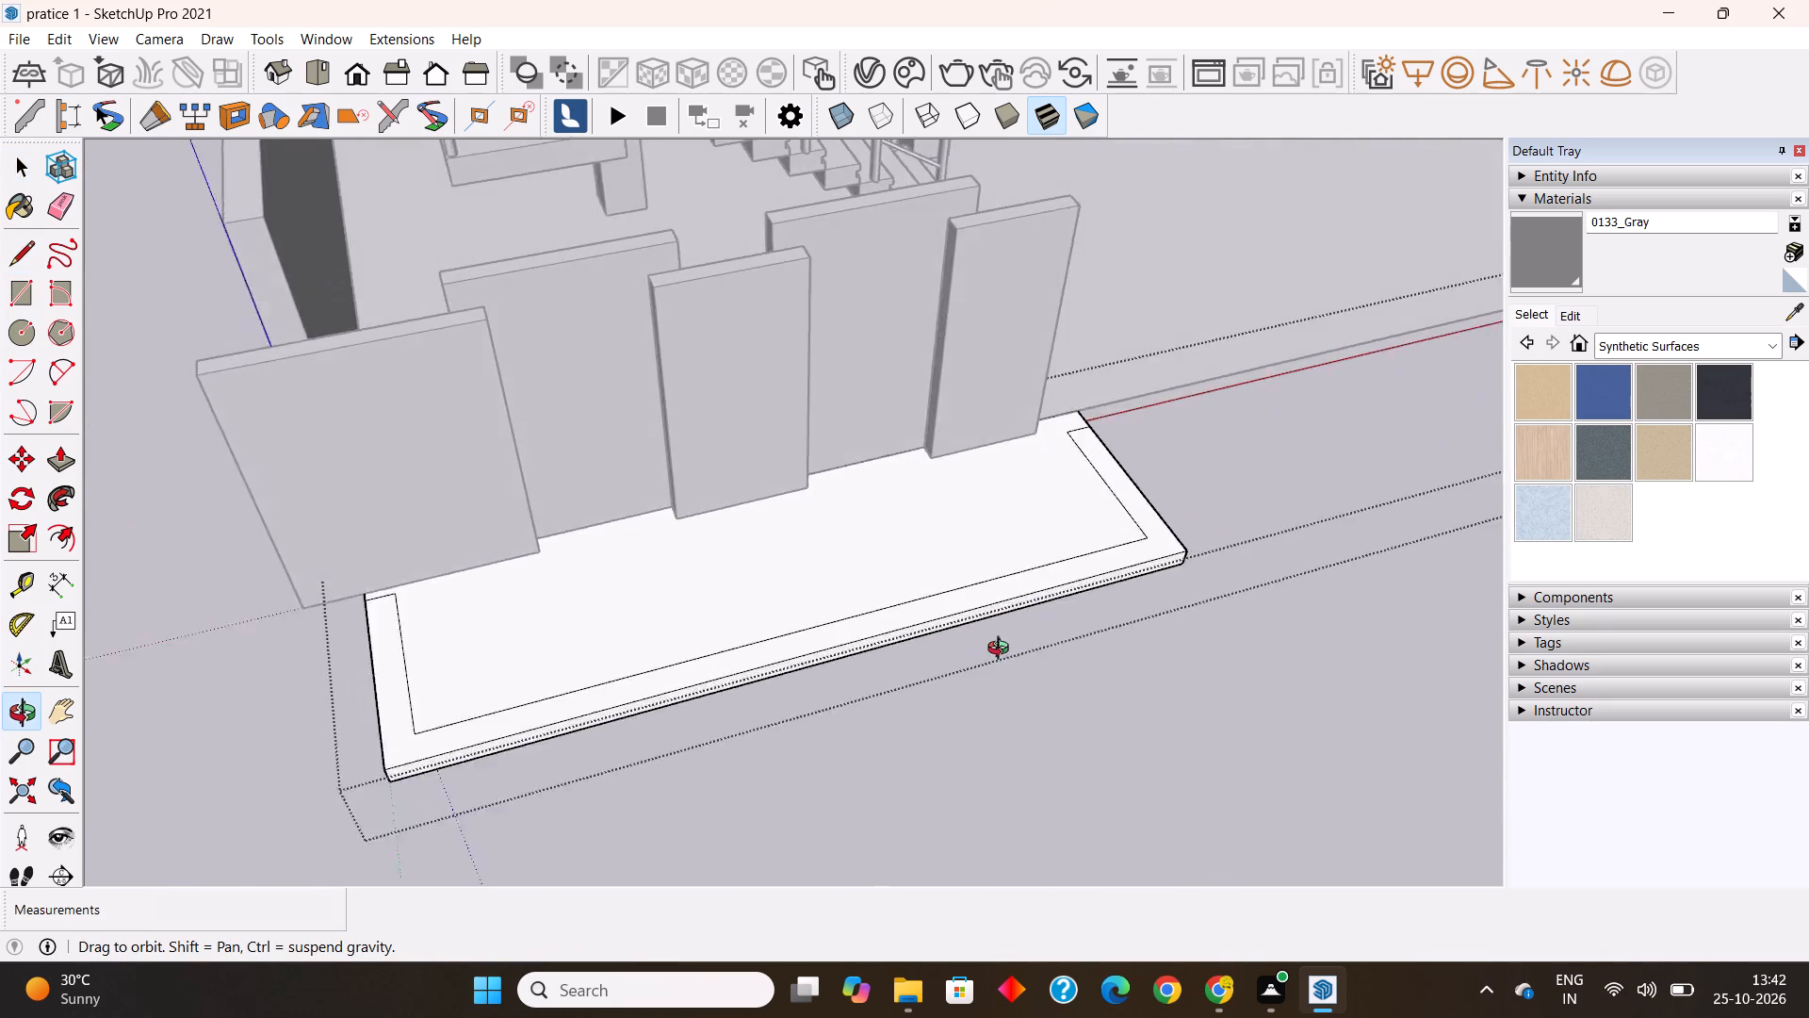
middle_click_drag(1002, 650, 1093, 668)
scroll(883, 532, "down", 4)
scroll(575, 619, "up", 7)
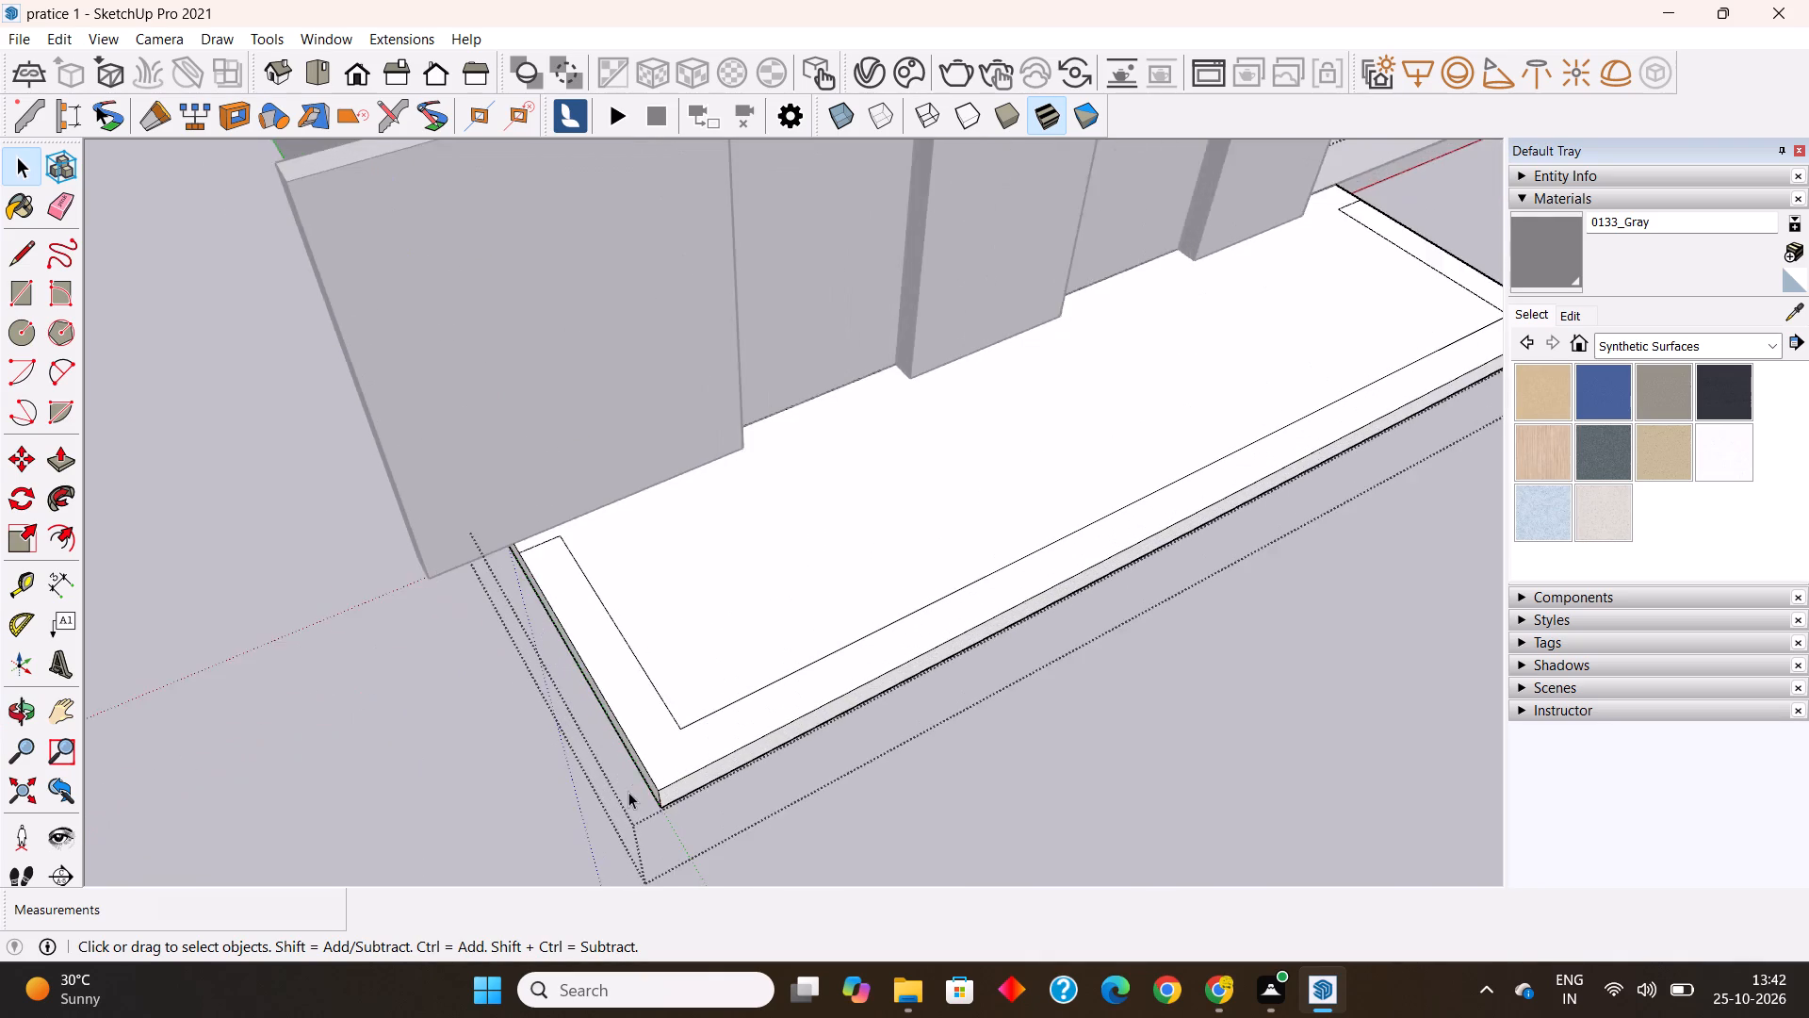
scroll(628, 792, "up", 3)
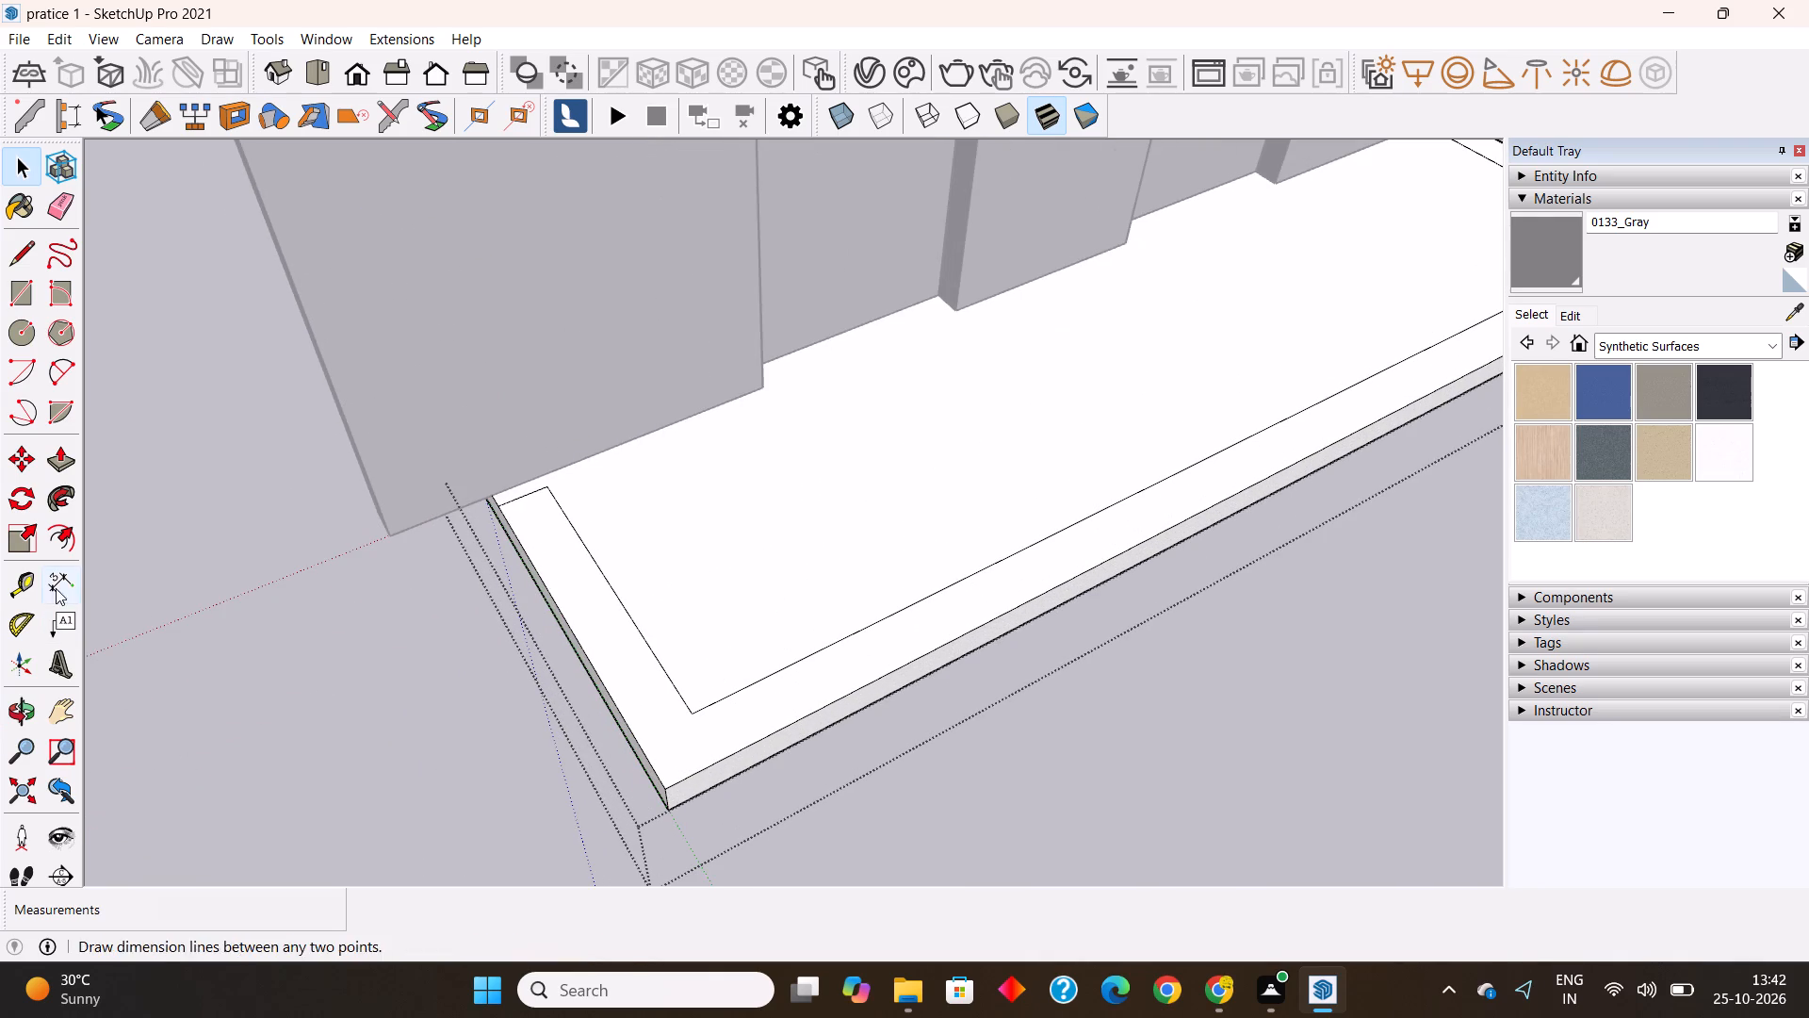
left_click(60, 361)
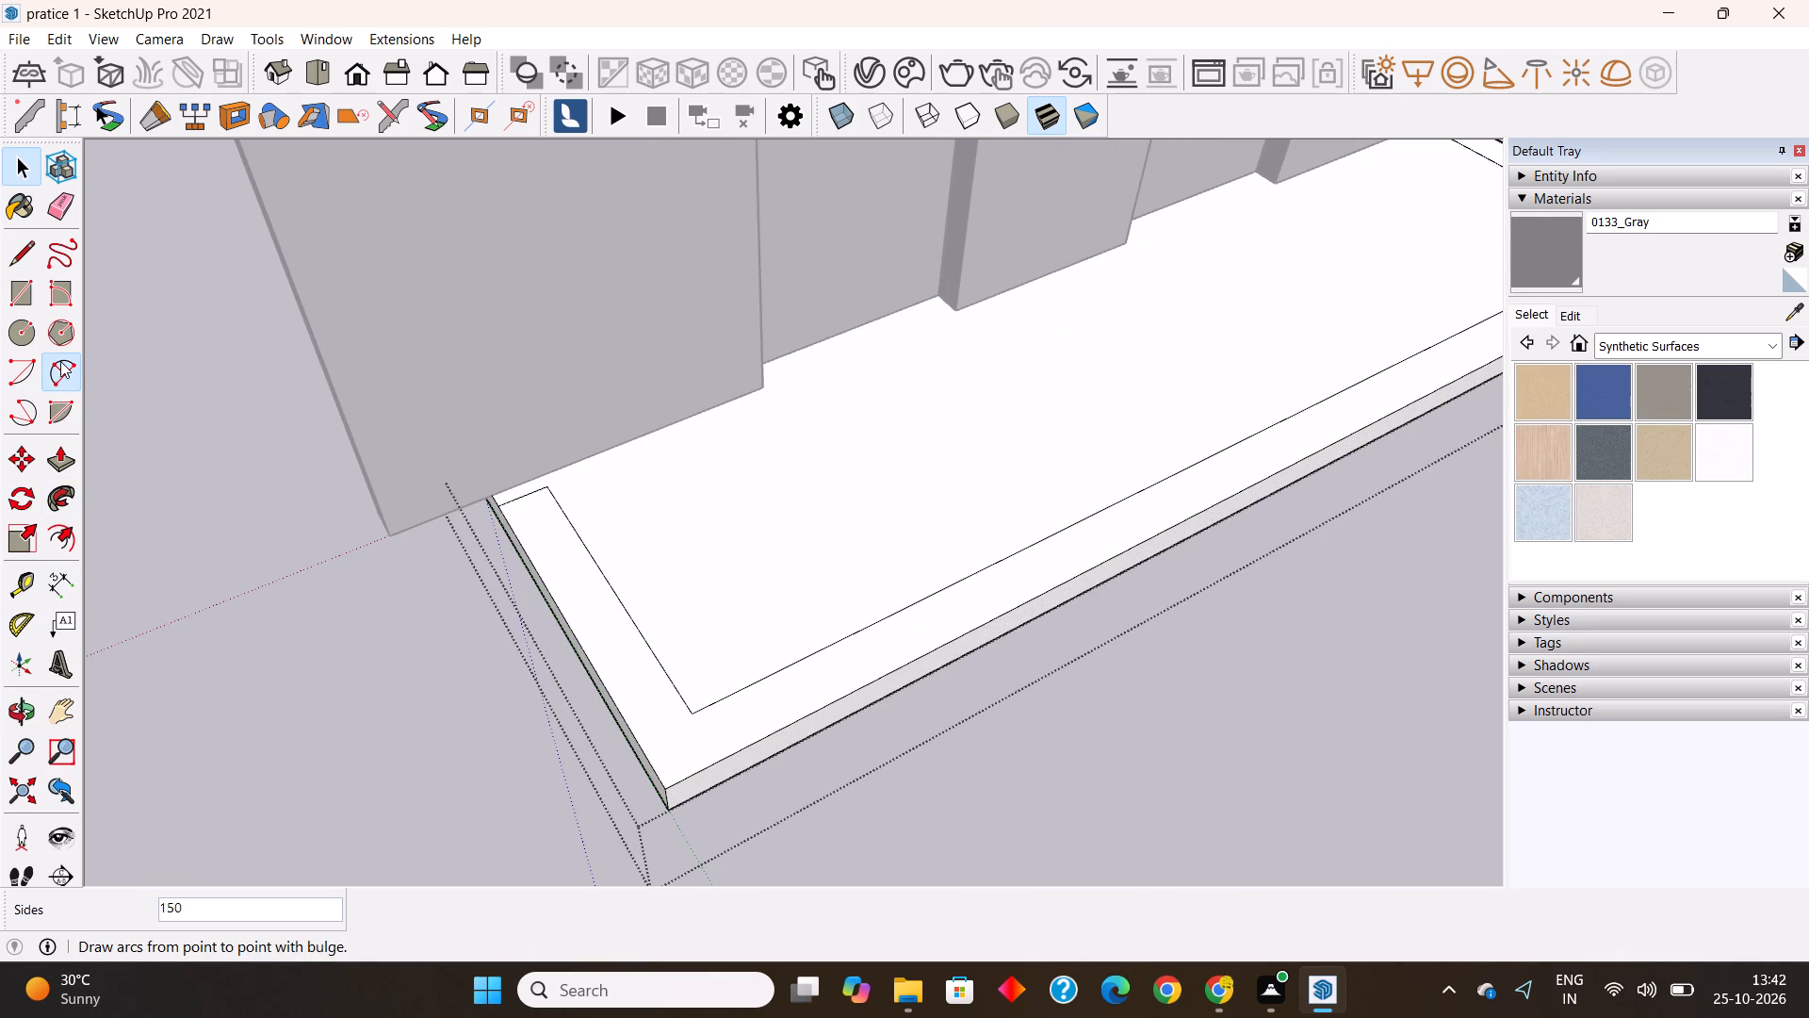
left_click(25, 581)
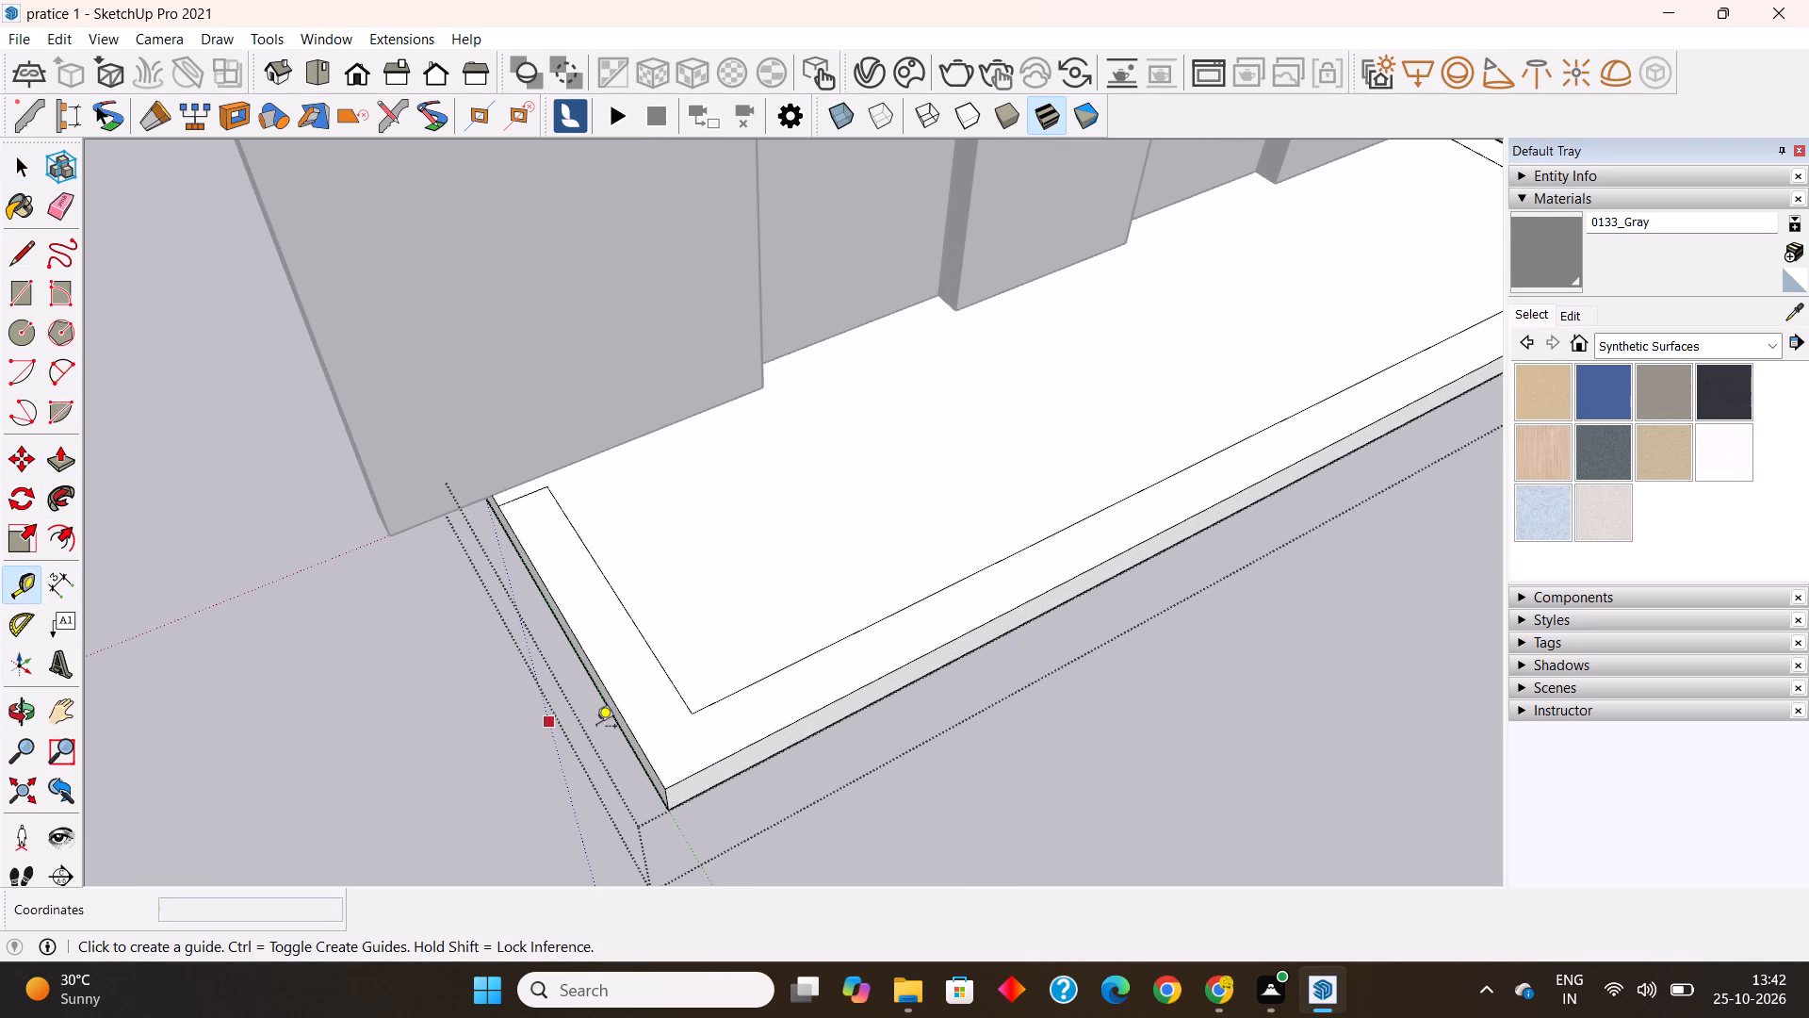
left_click(614, 707)
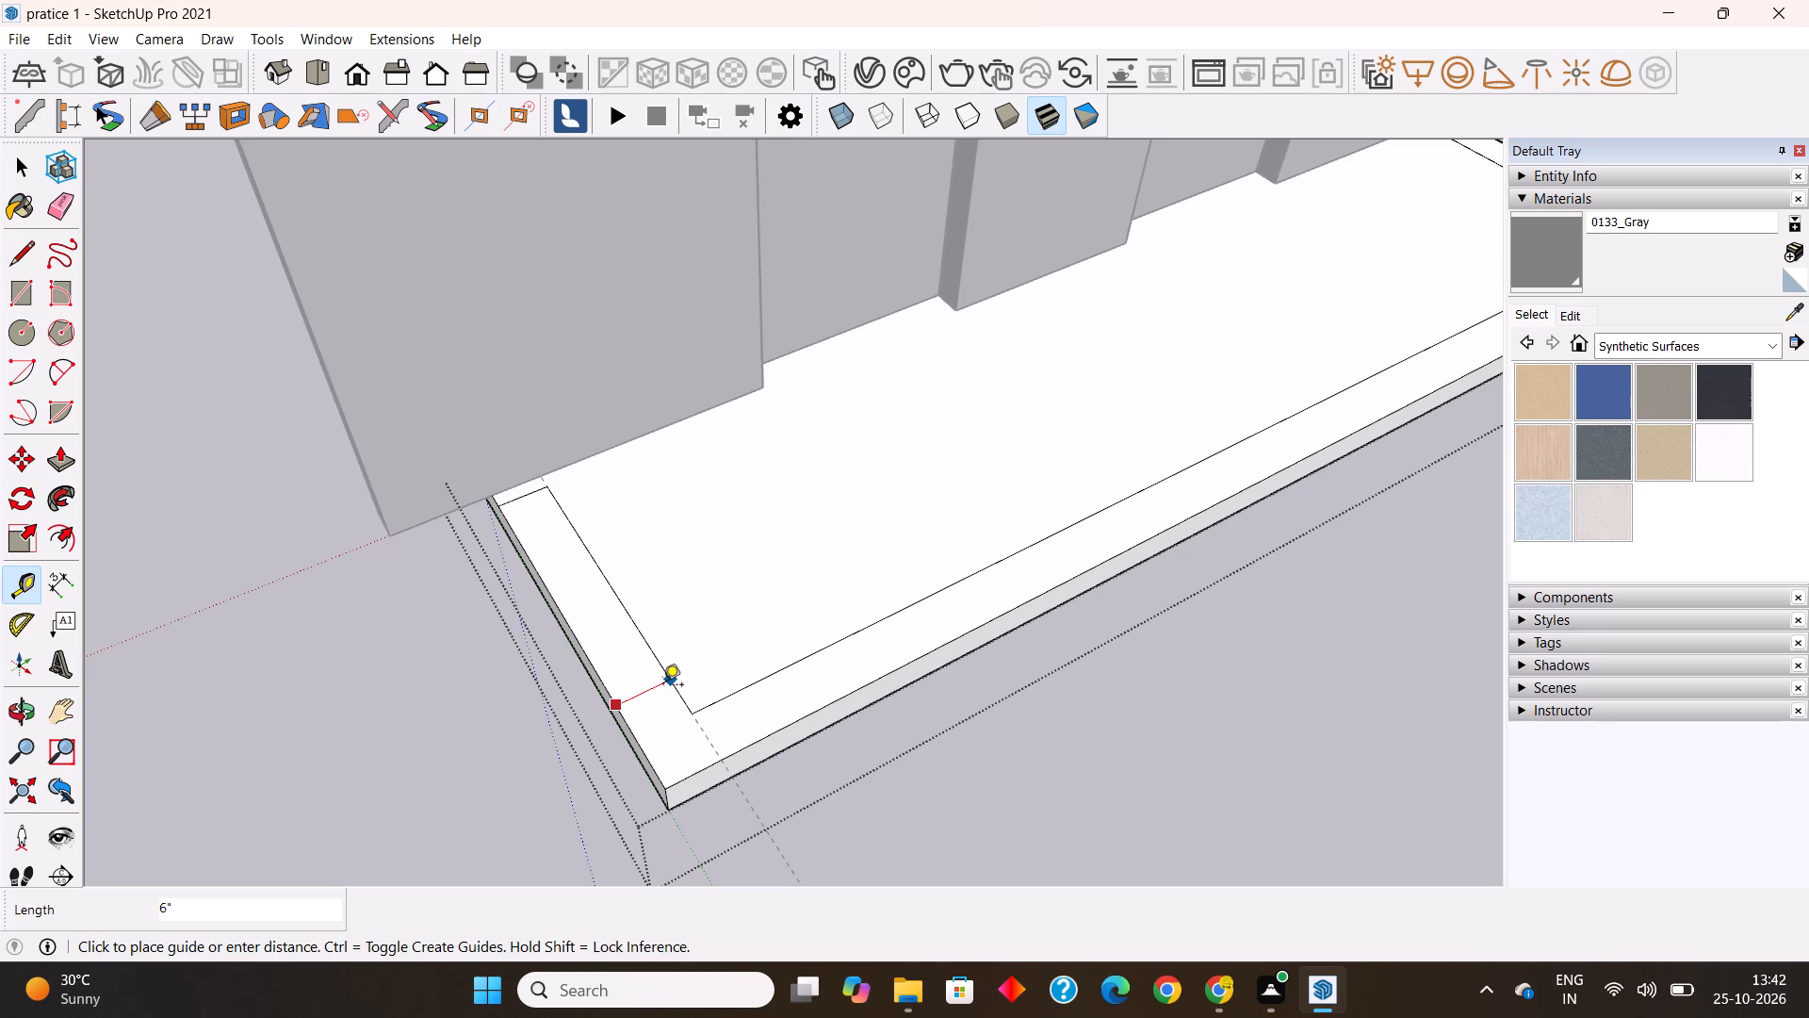
left_click(663, 686)
Place guides along the border's long line and its gate-end line, starting each from the adjacent slab edge.
left_click(755, 739)
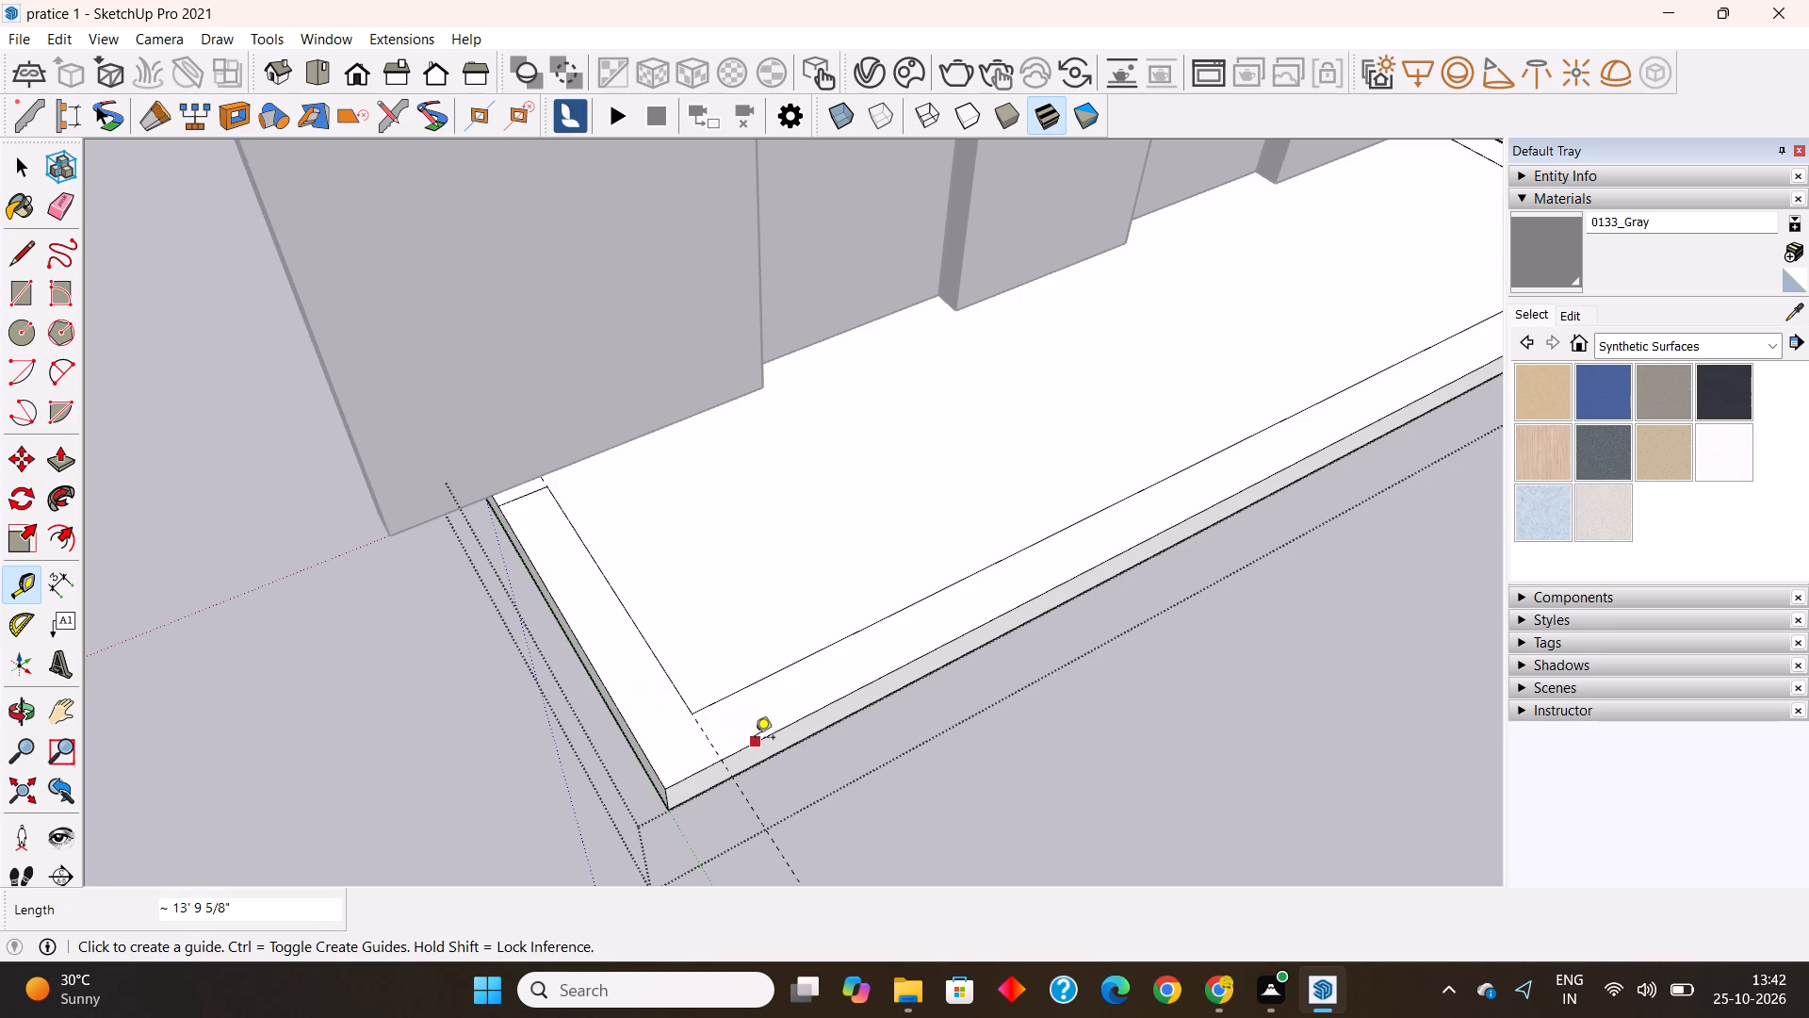
left_click(733, 696)
scroll(564, 721, "down", 7)
scroll(1333, 512, "up", 2)
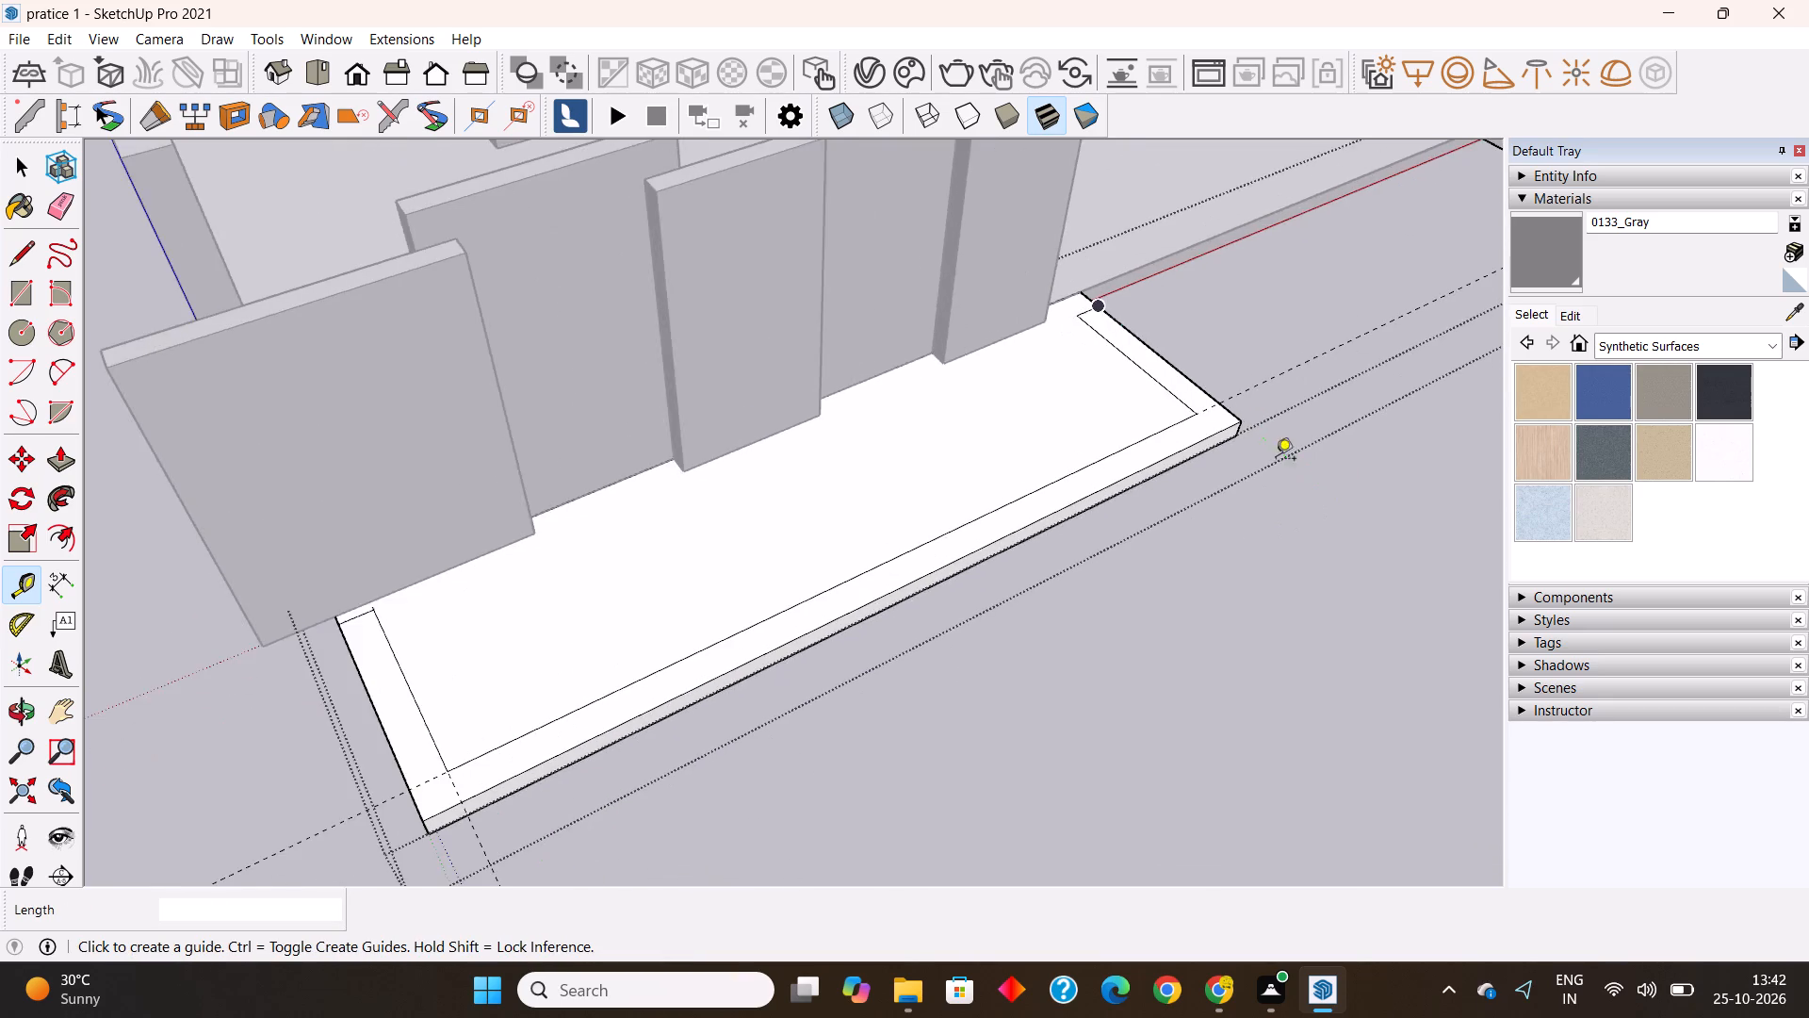
scroll(1230, 432, "up", 6)
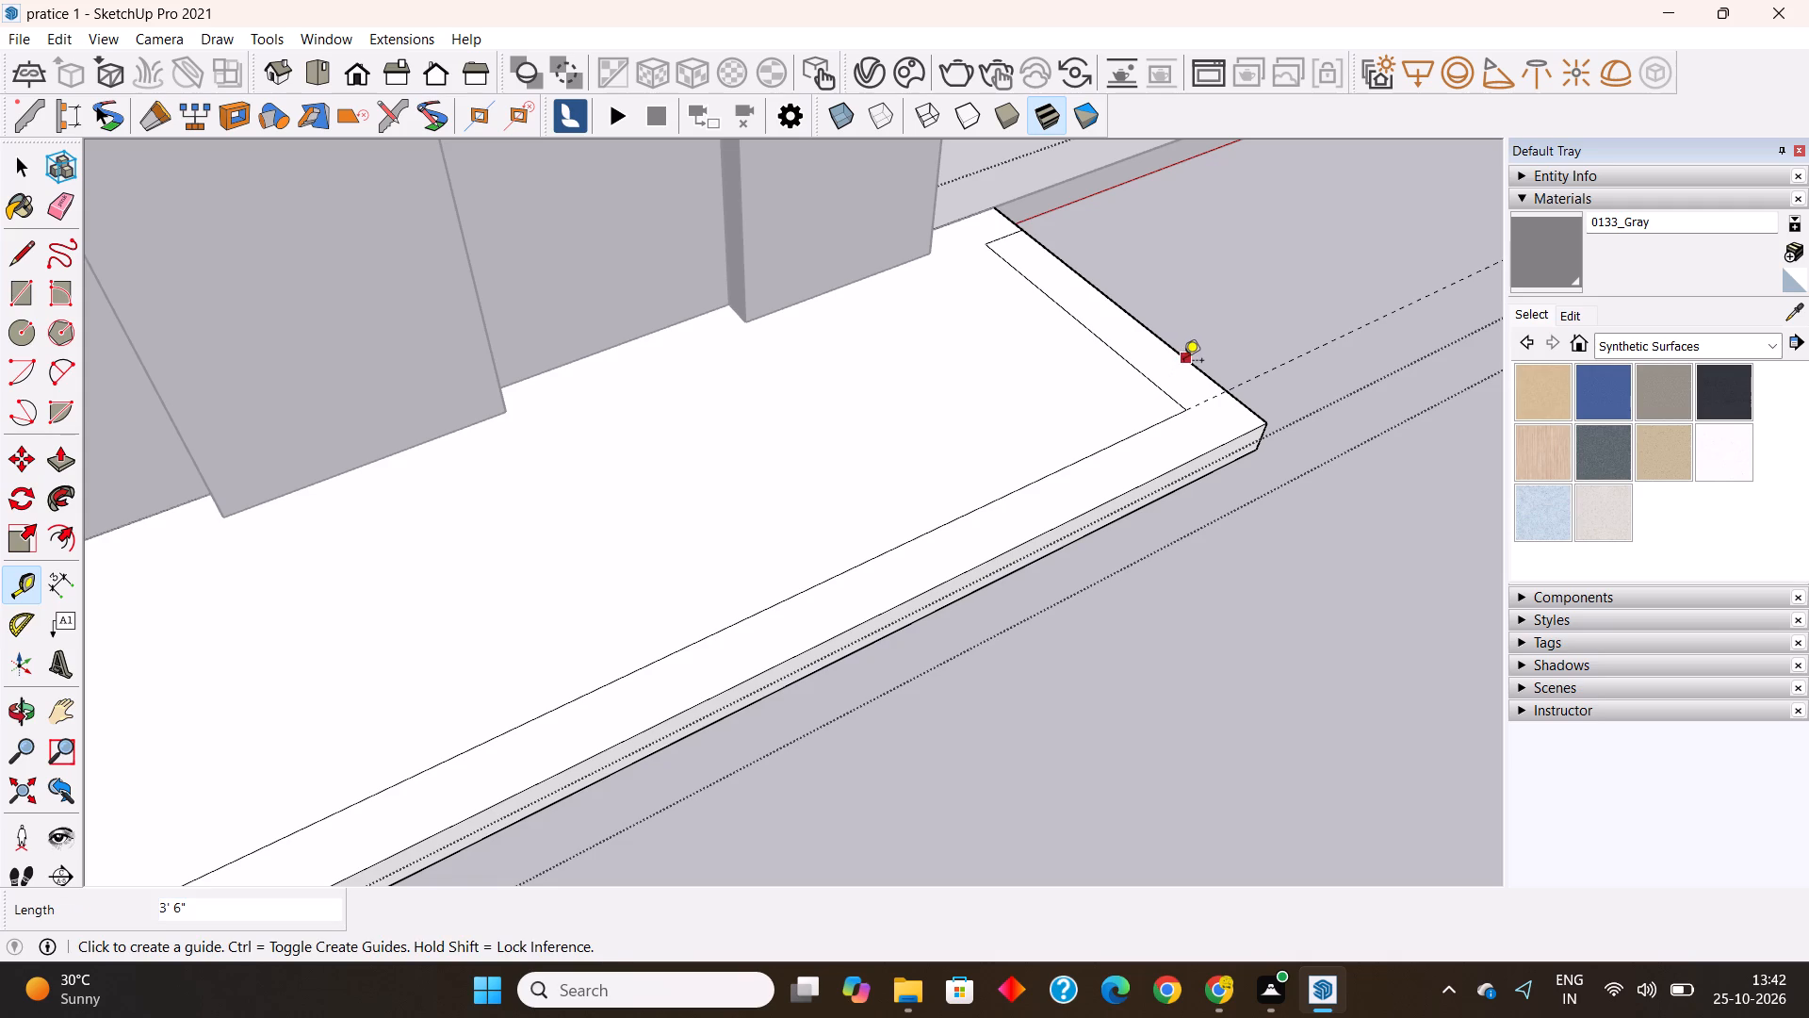
left_click(1183, 360)
left_click(1152, 376)
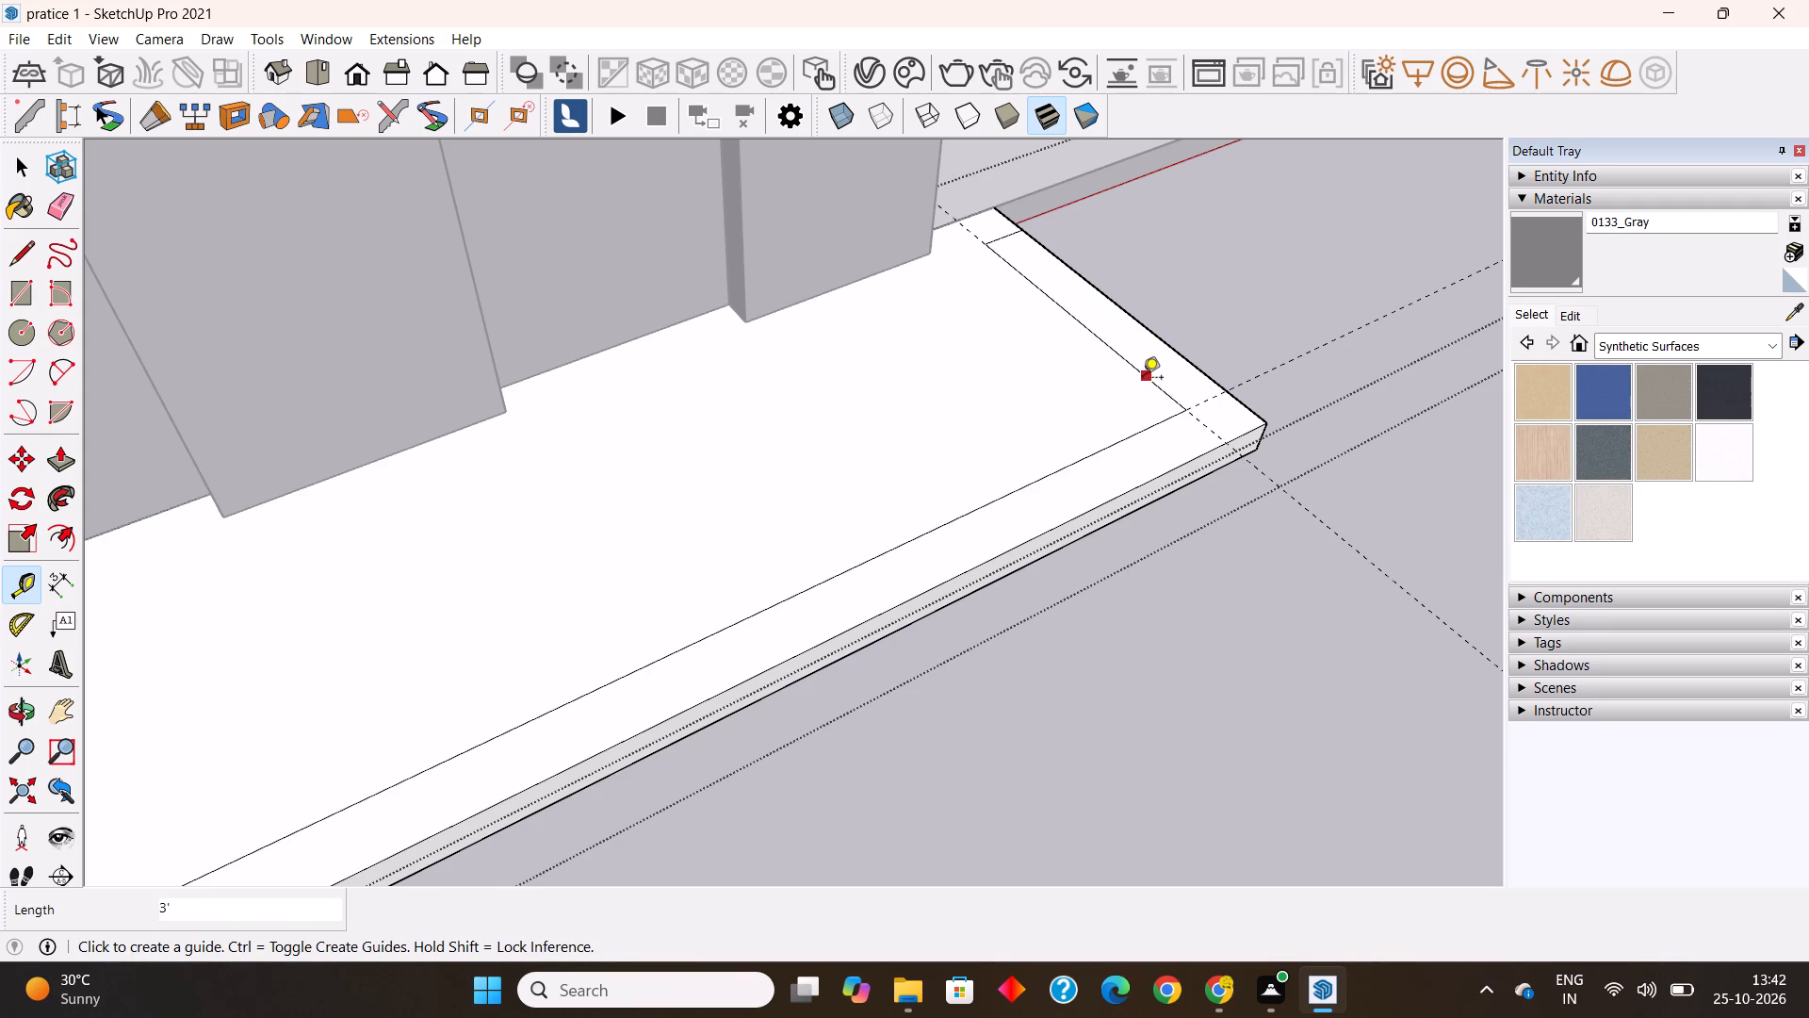
Place guides 6" inside the border's gate-end line, its long line, and its short line near the outermost wall panel.
left_click(1143, 379)
type("6\"")
key("Return")
left_click(1097, 453)
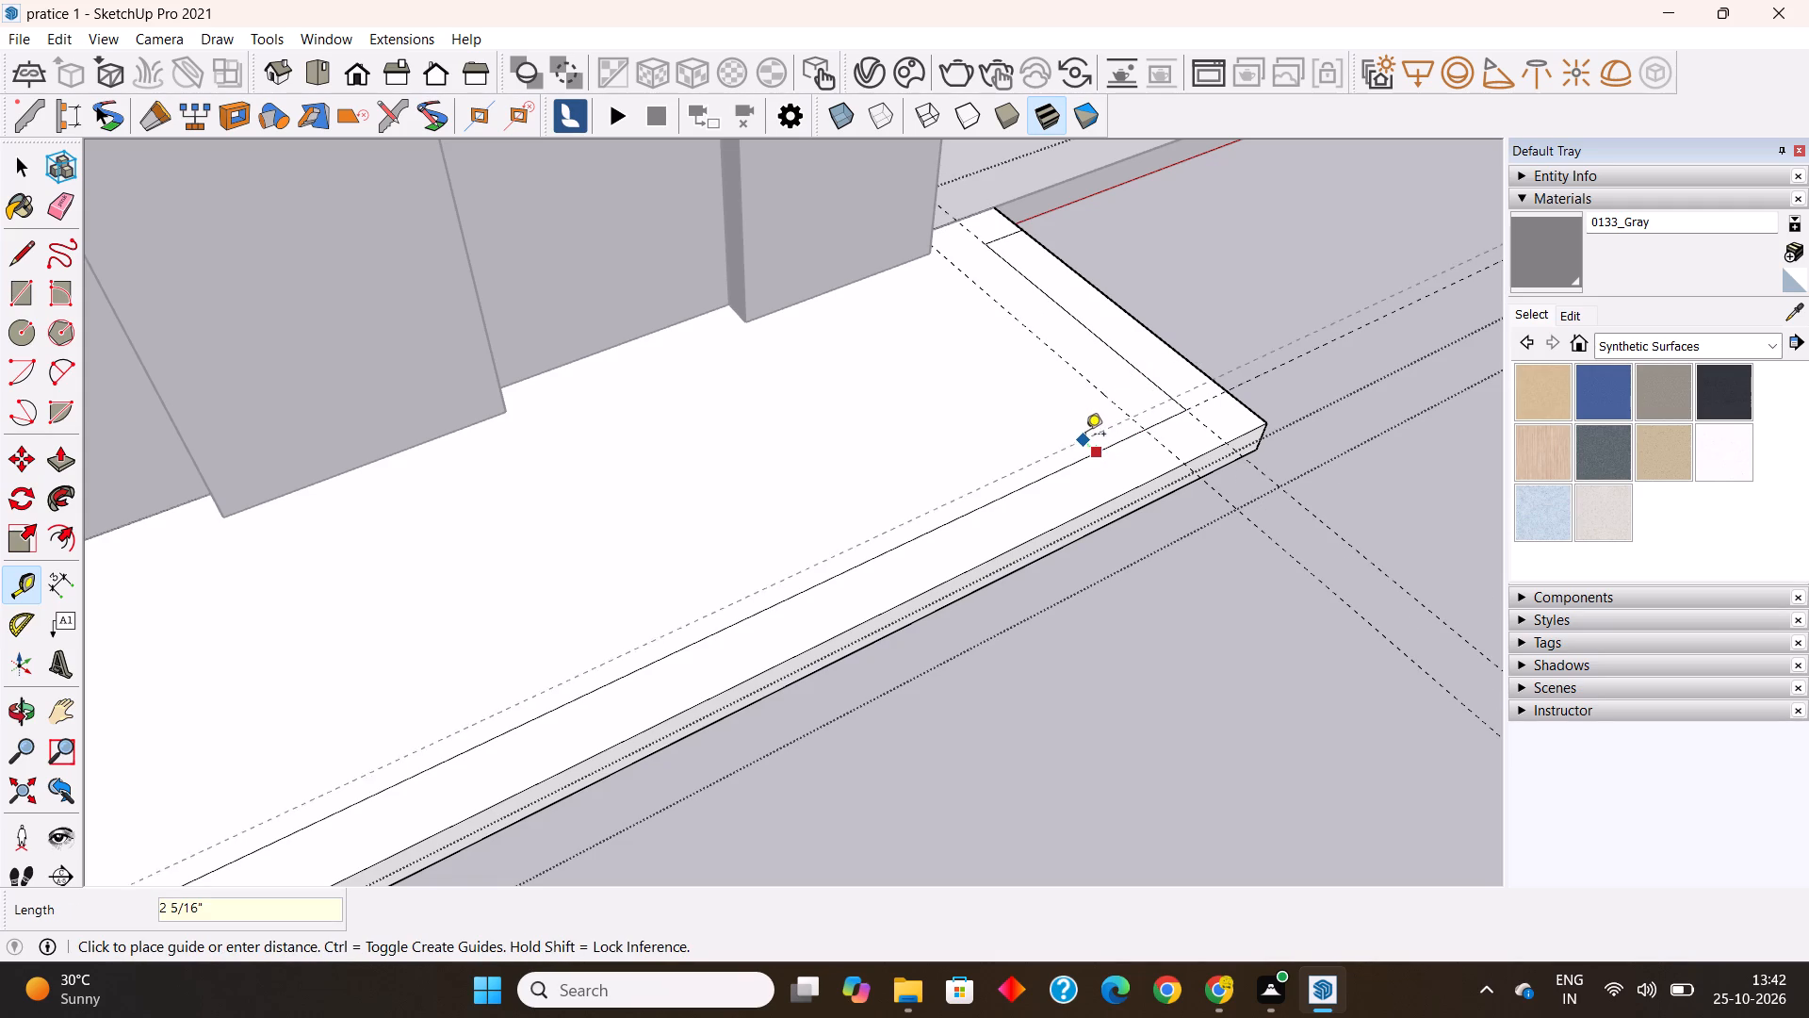
type("6\"")
key("Return")
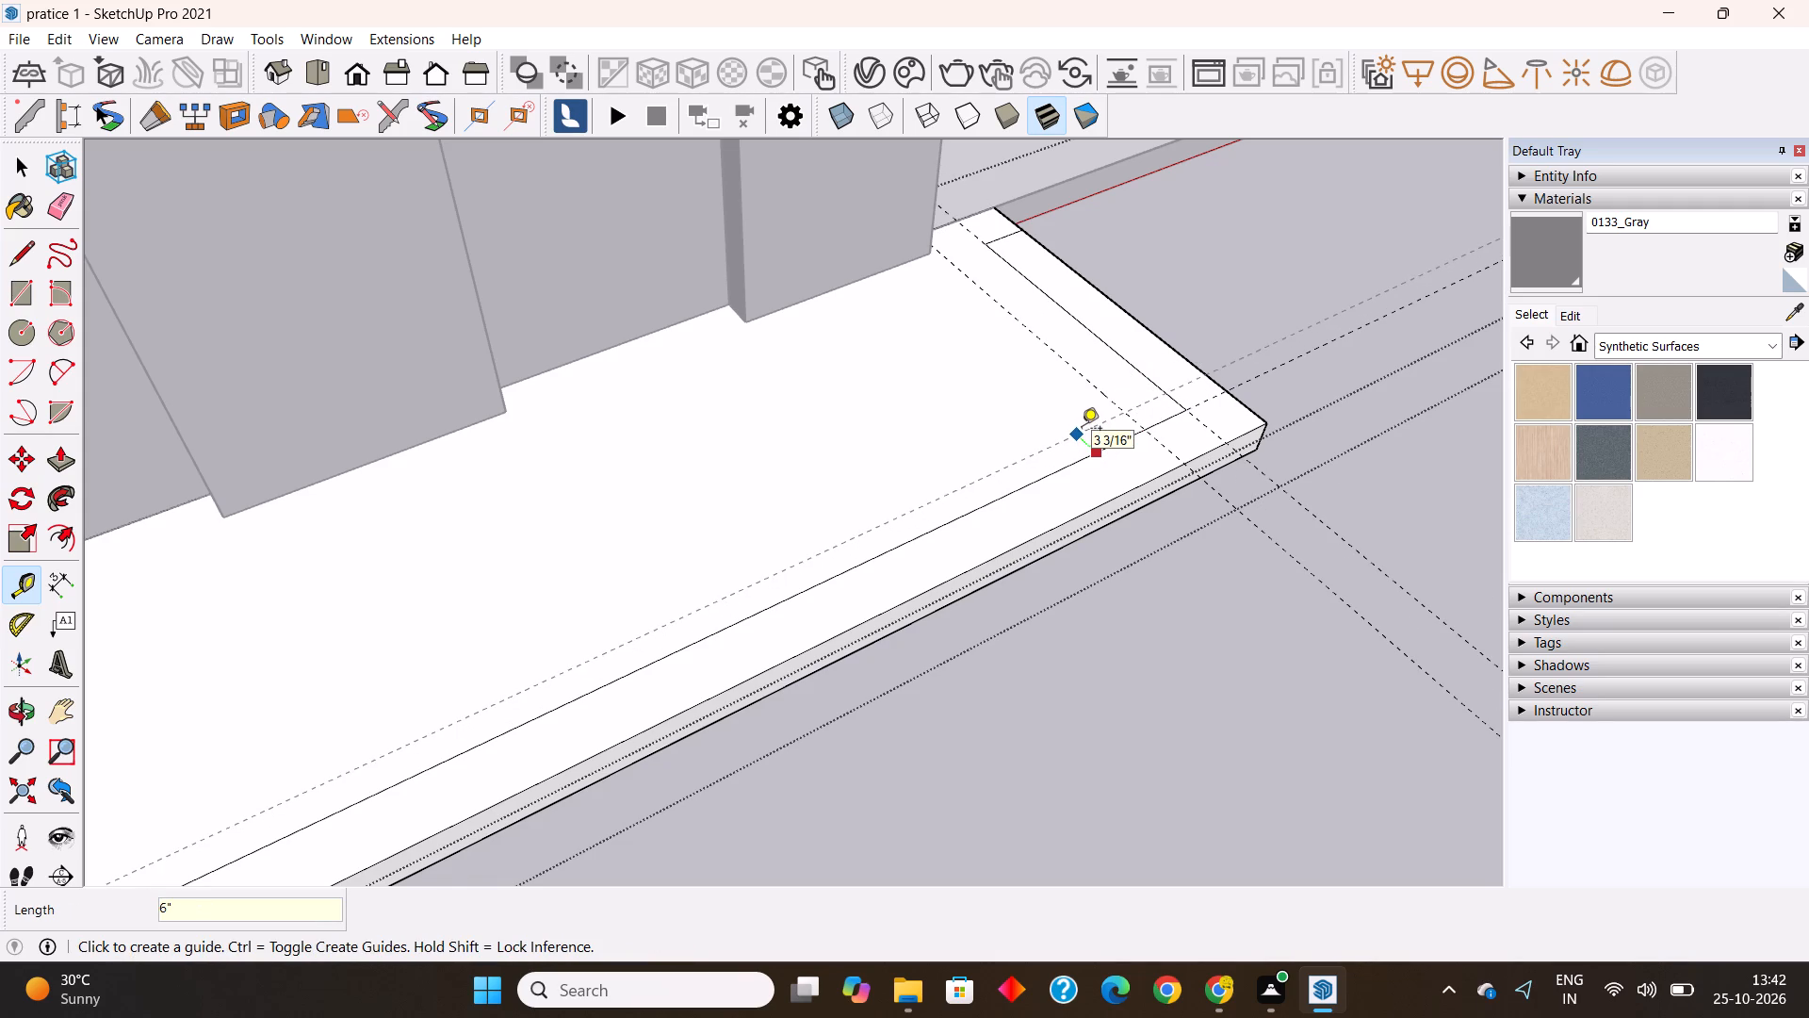
scroll(1214, 351, "down", 11)
scroll(880, 490, "up", 8)
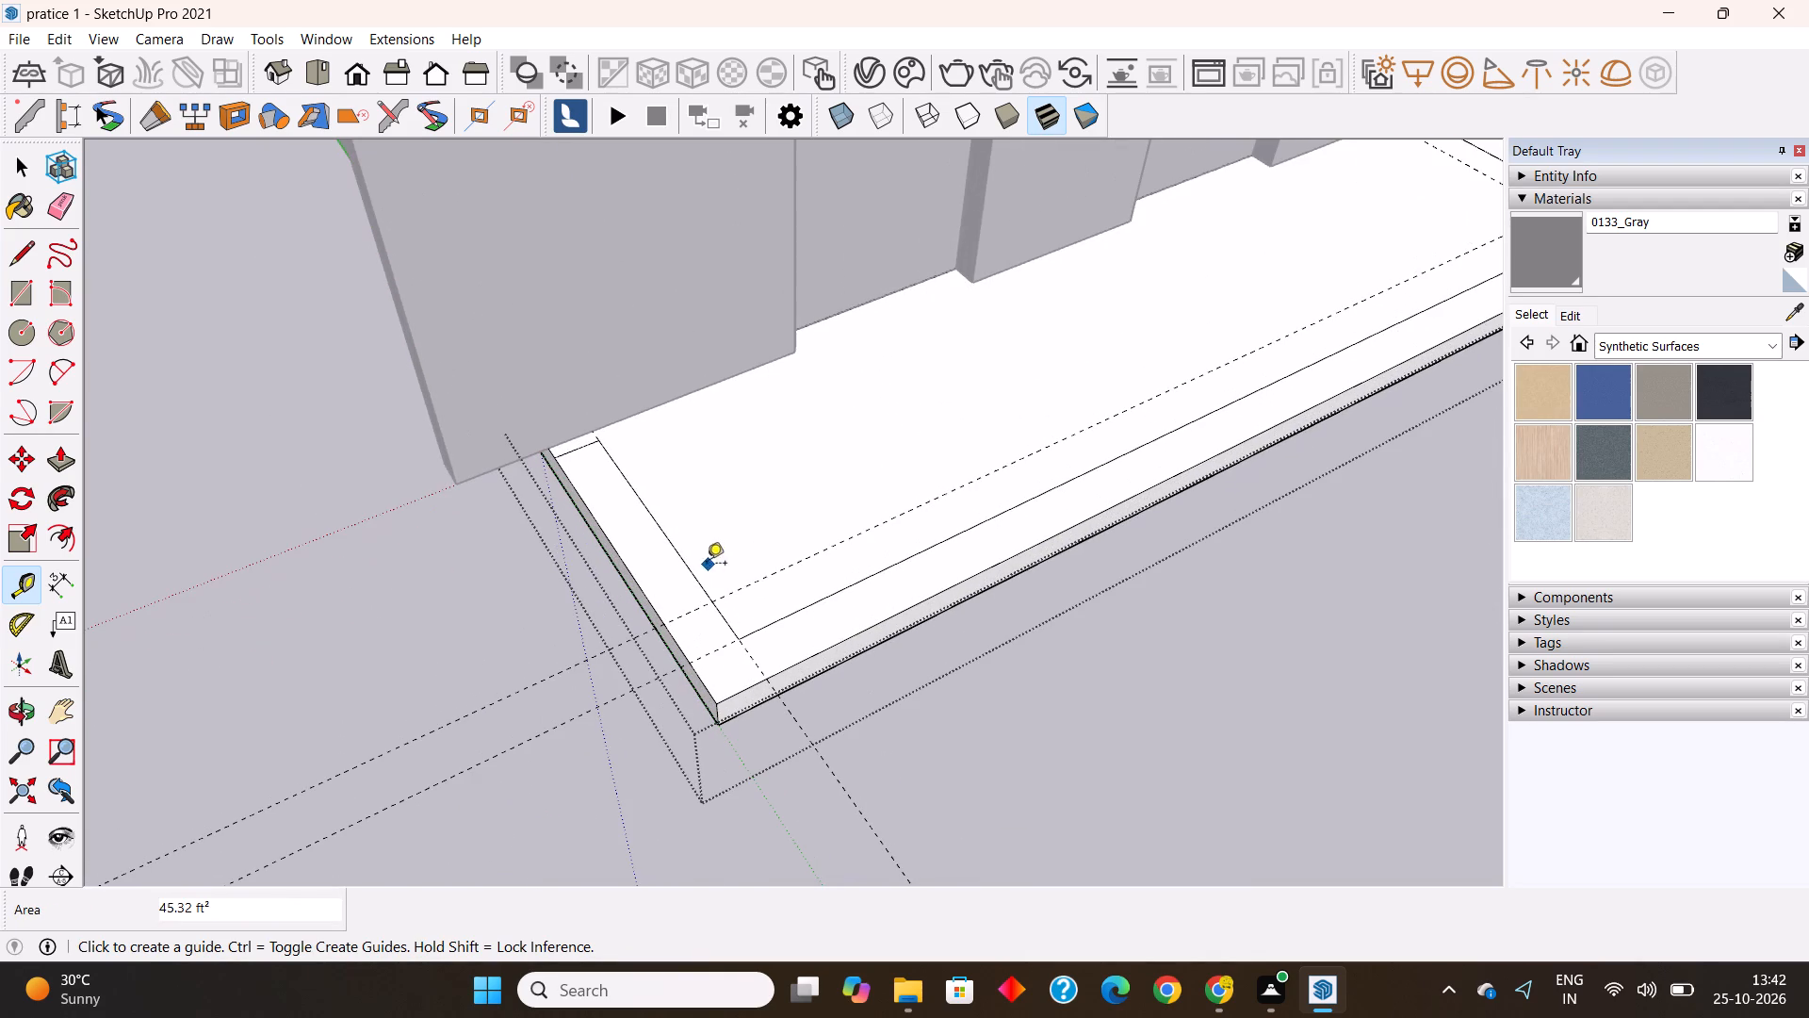
left_click(695, 572)
type("6\"")
key("Return")
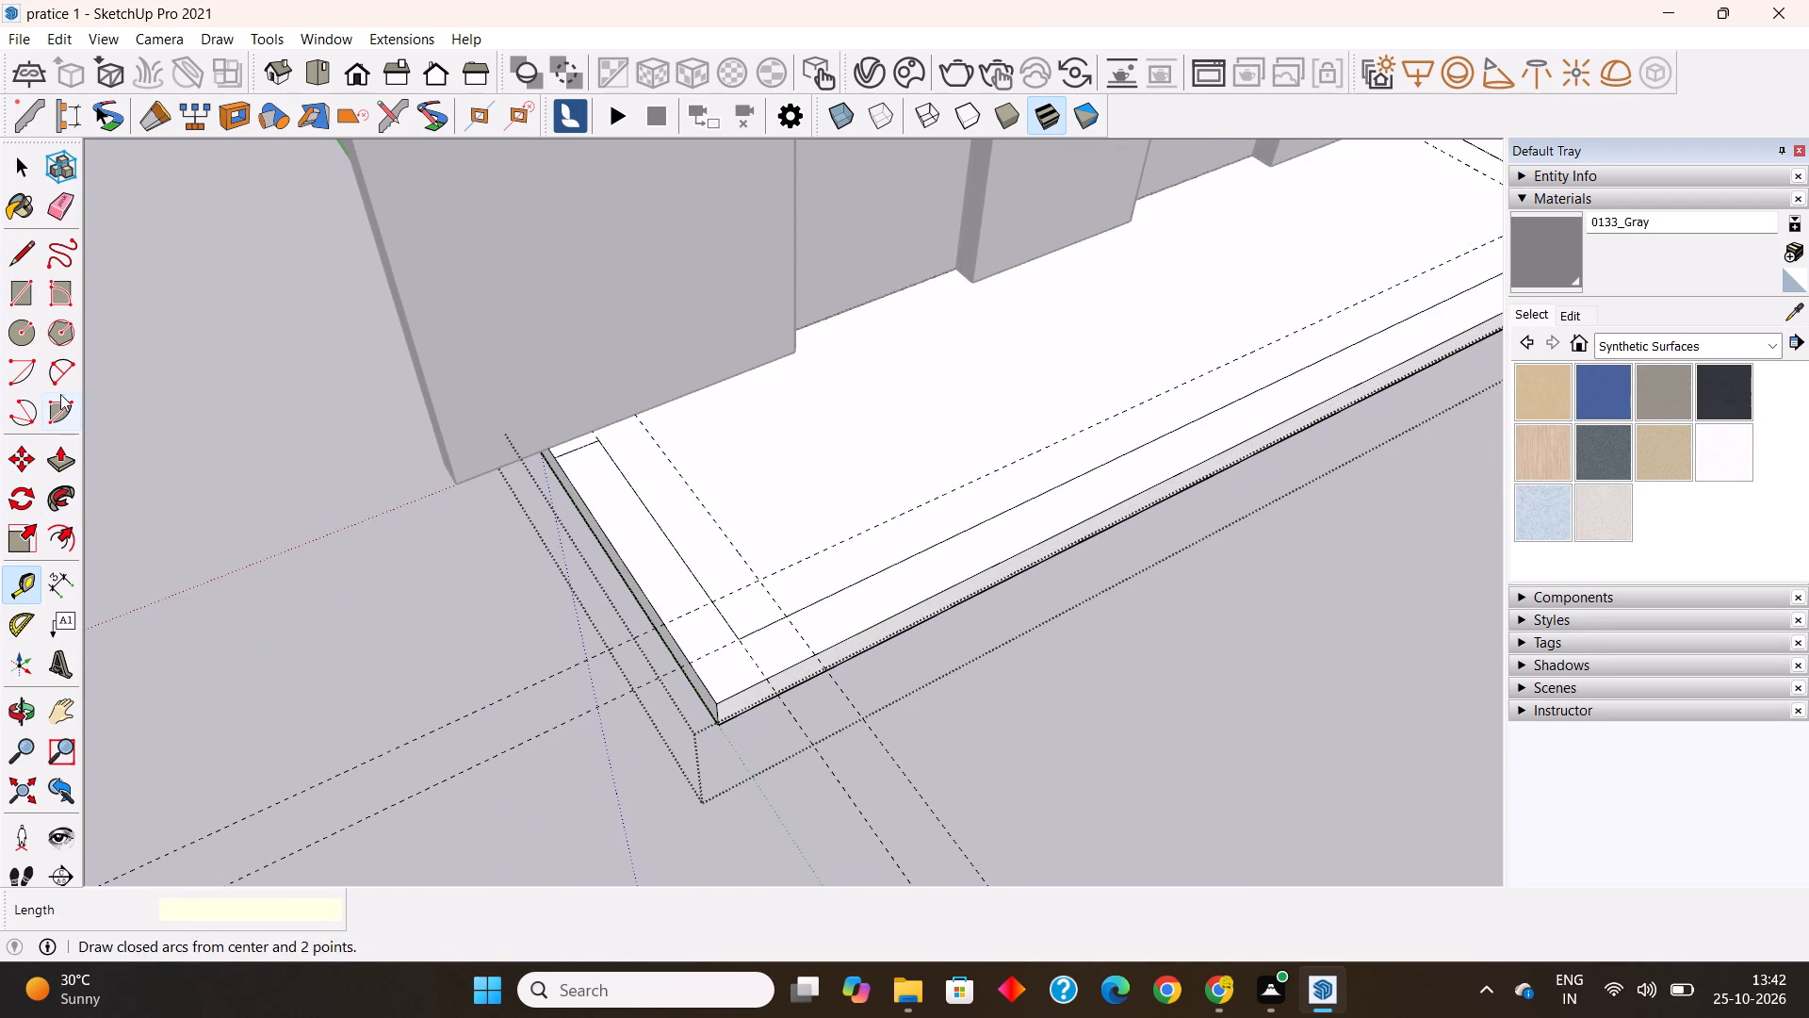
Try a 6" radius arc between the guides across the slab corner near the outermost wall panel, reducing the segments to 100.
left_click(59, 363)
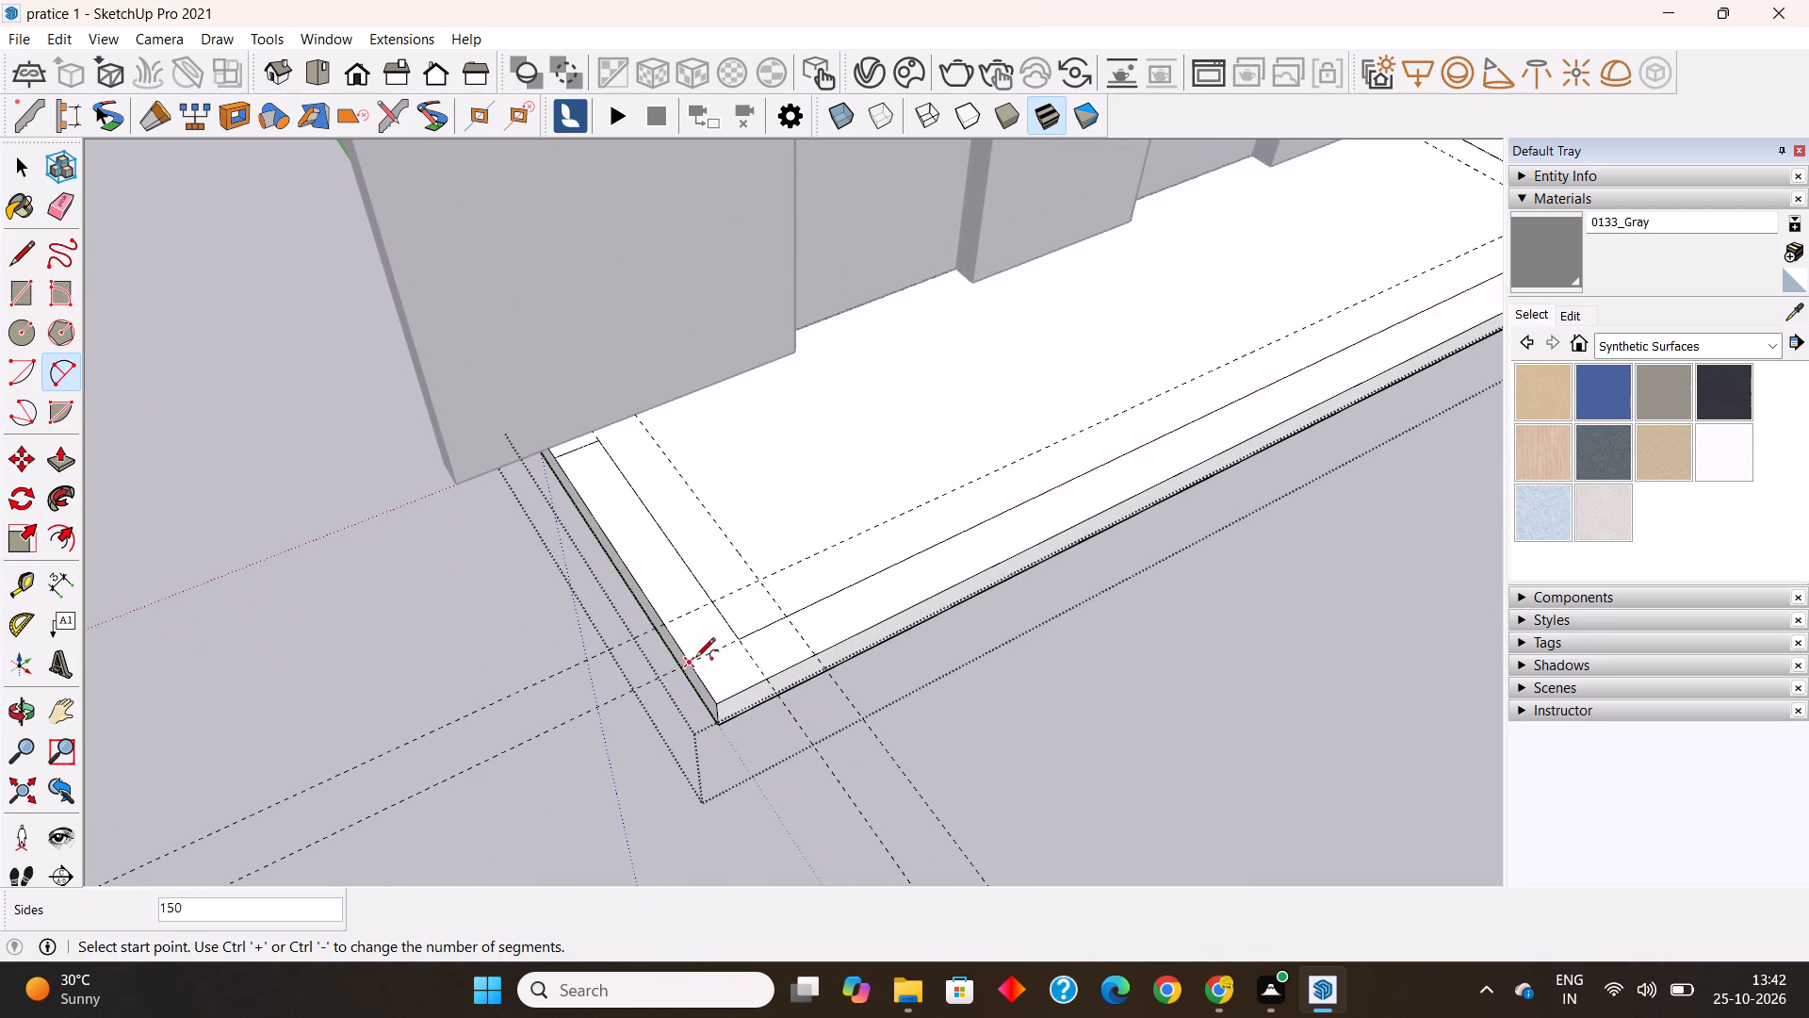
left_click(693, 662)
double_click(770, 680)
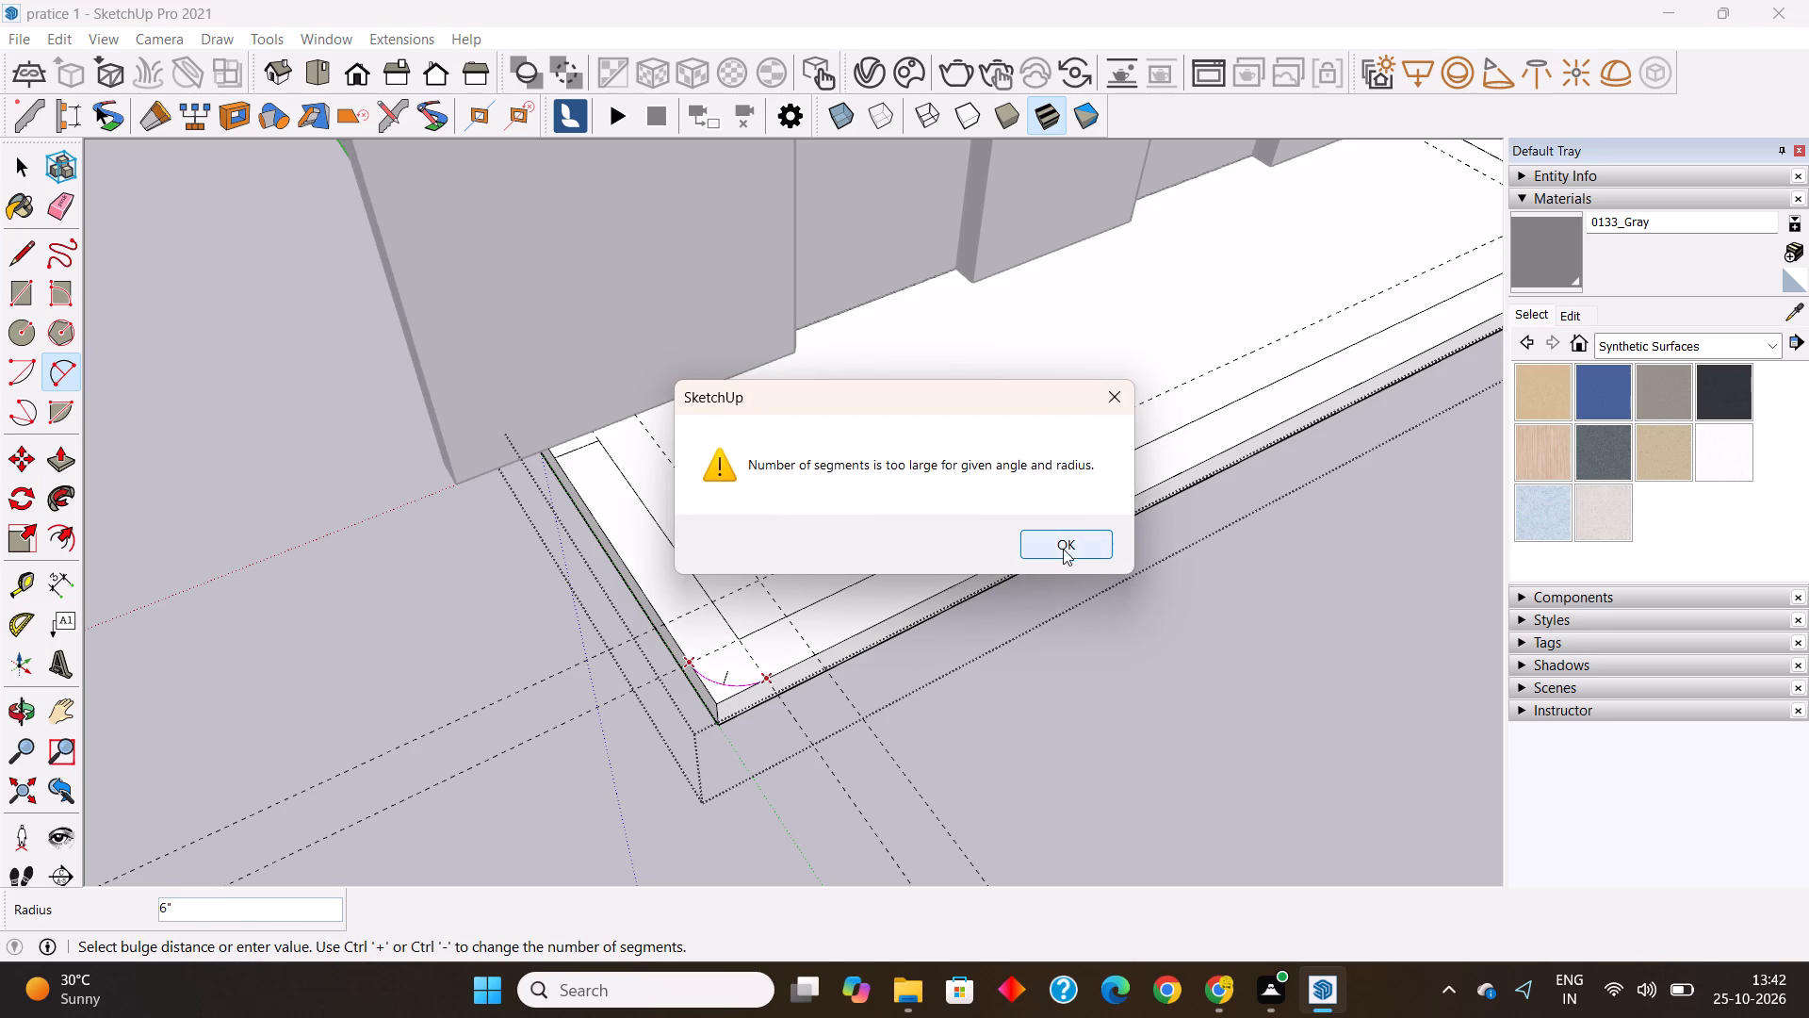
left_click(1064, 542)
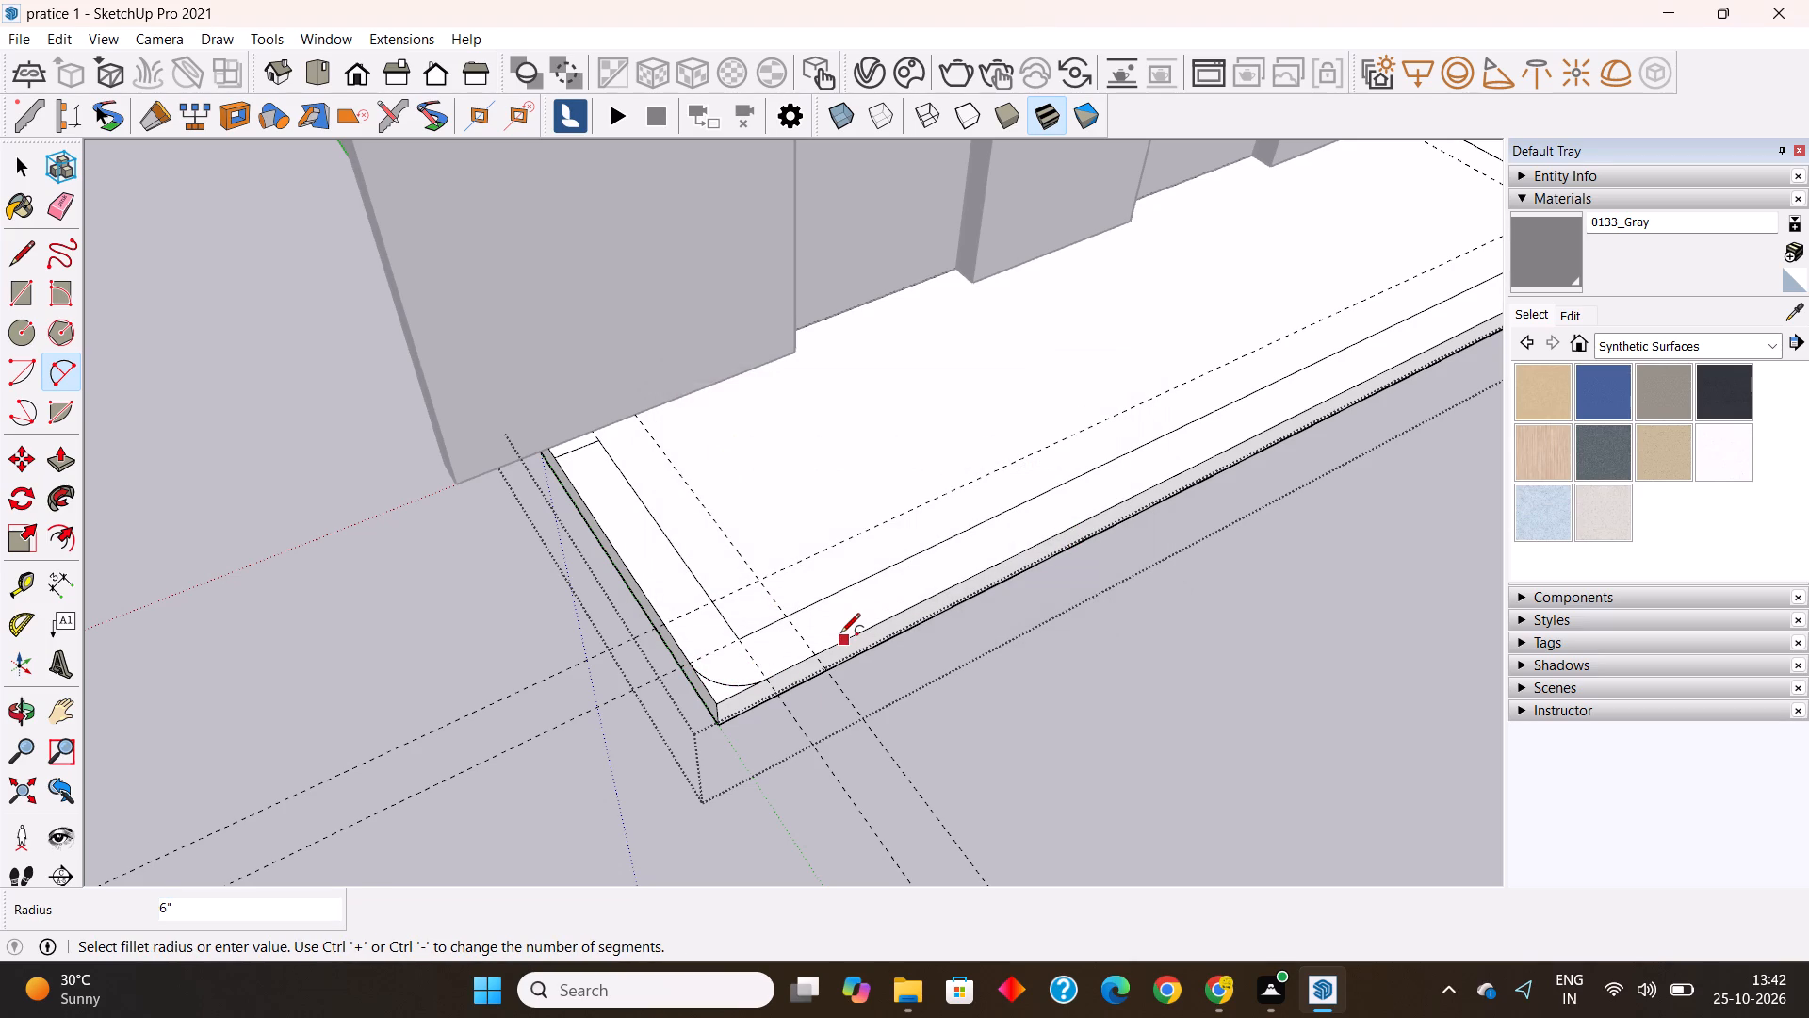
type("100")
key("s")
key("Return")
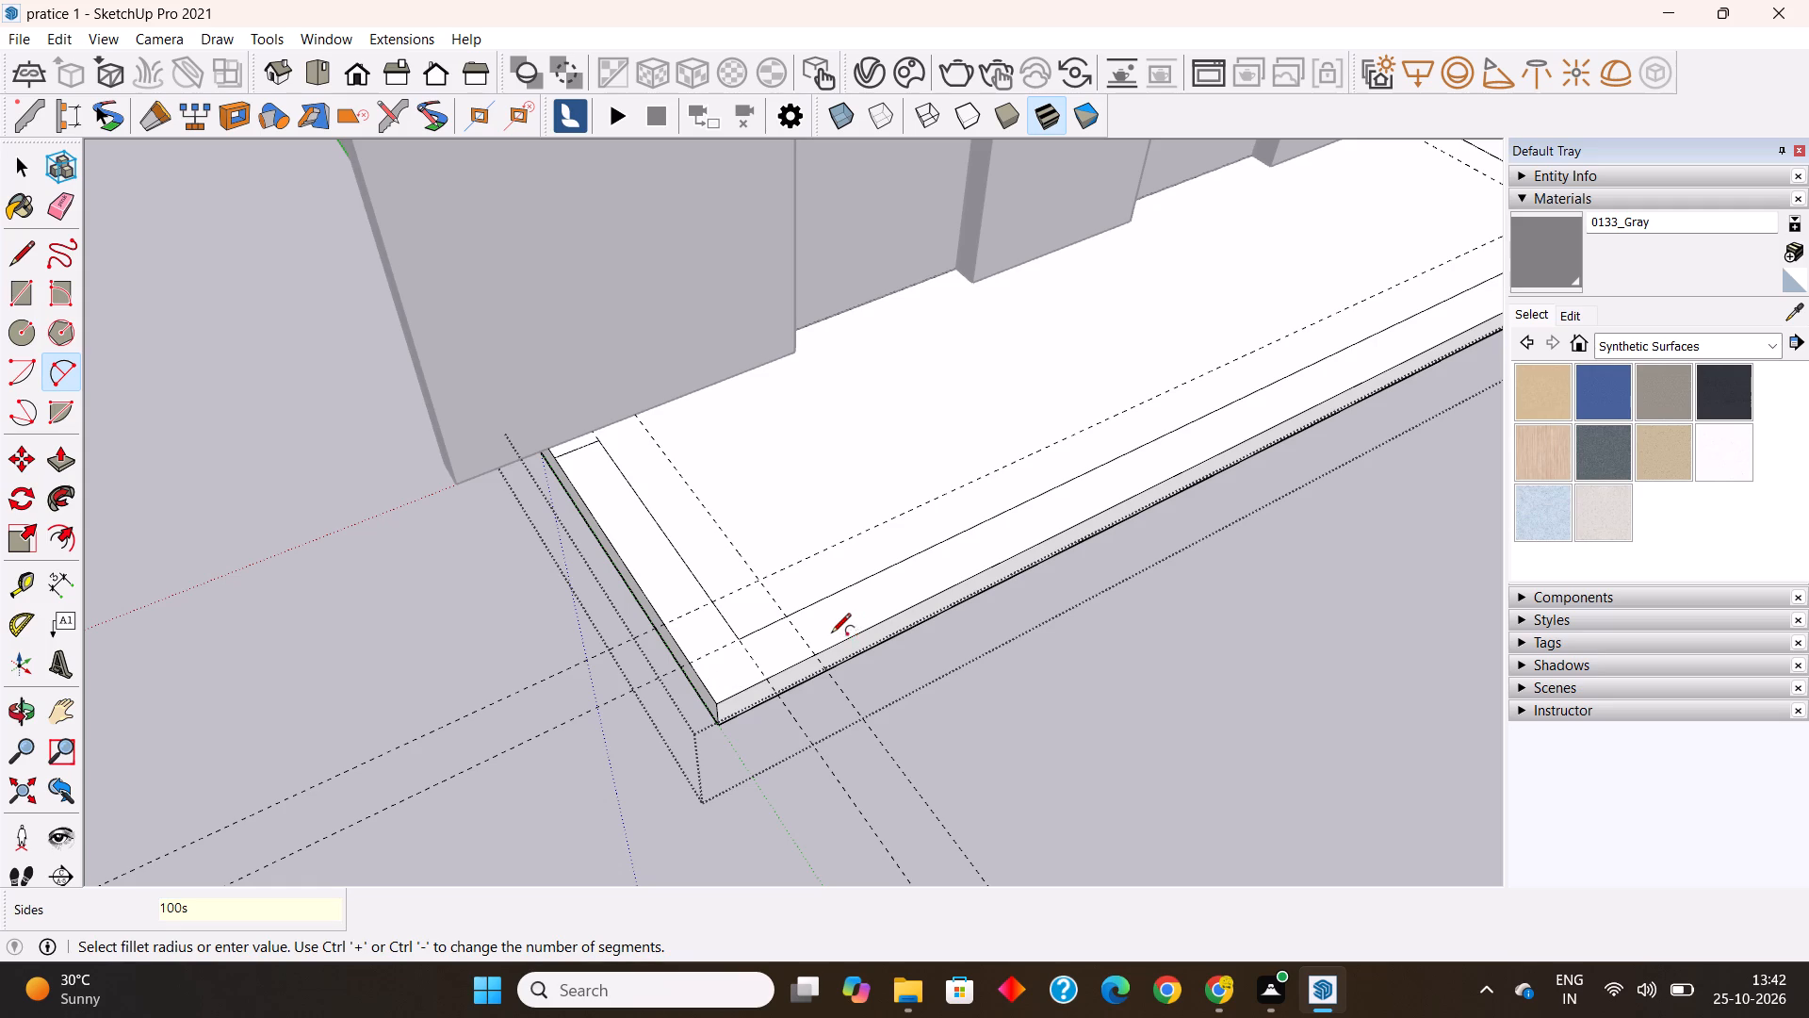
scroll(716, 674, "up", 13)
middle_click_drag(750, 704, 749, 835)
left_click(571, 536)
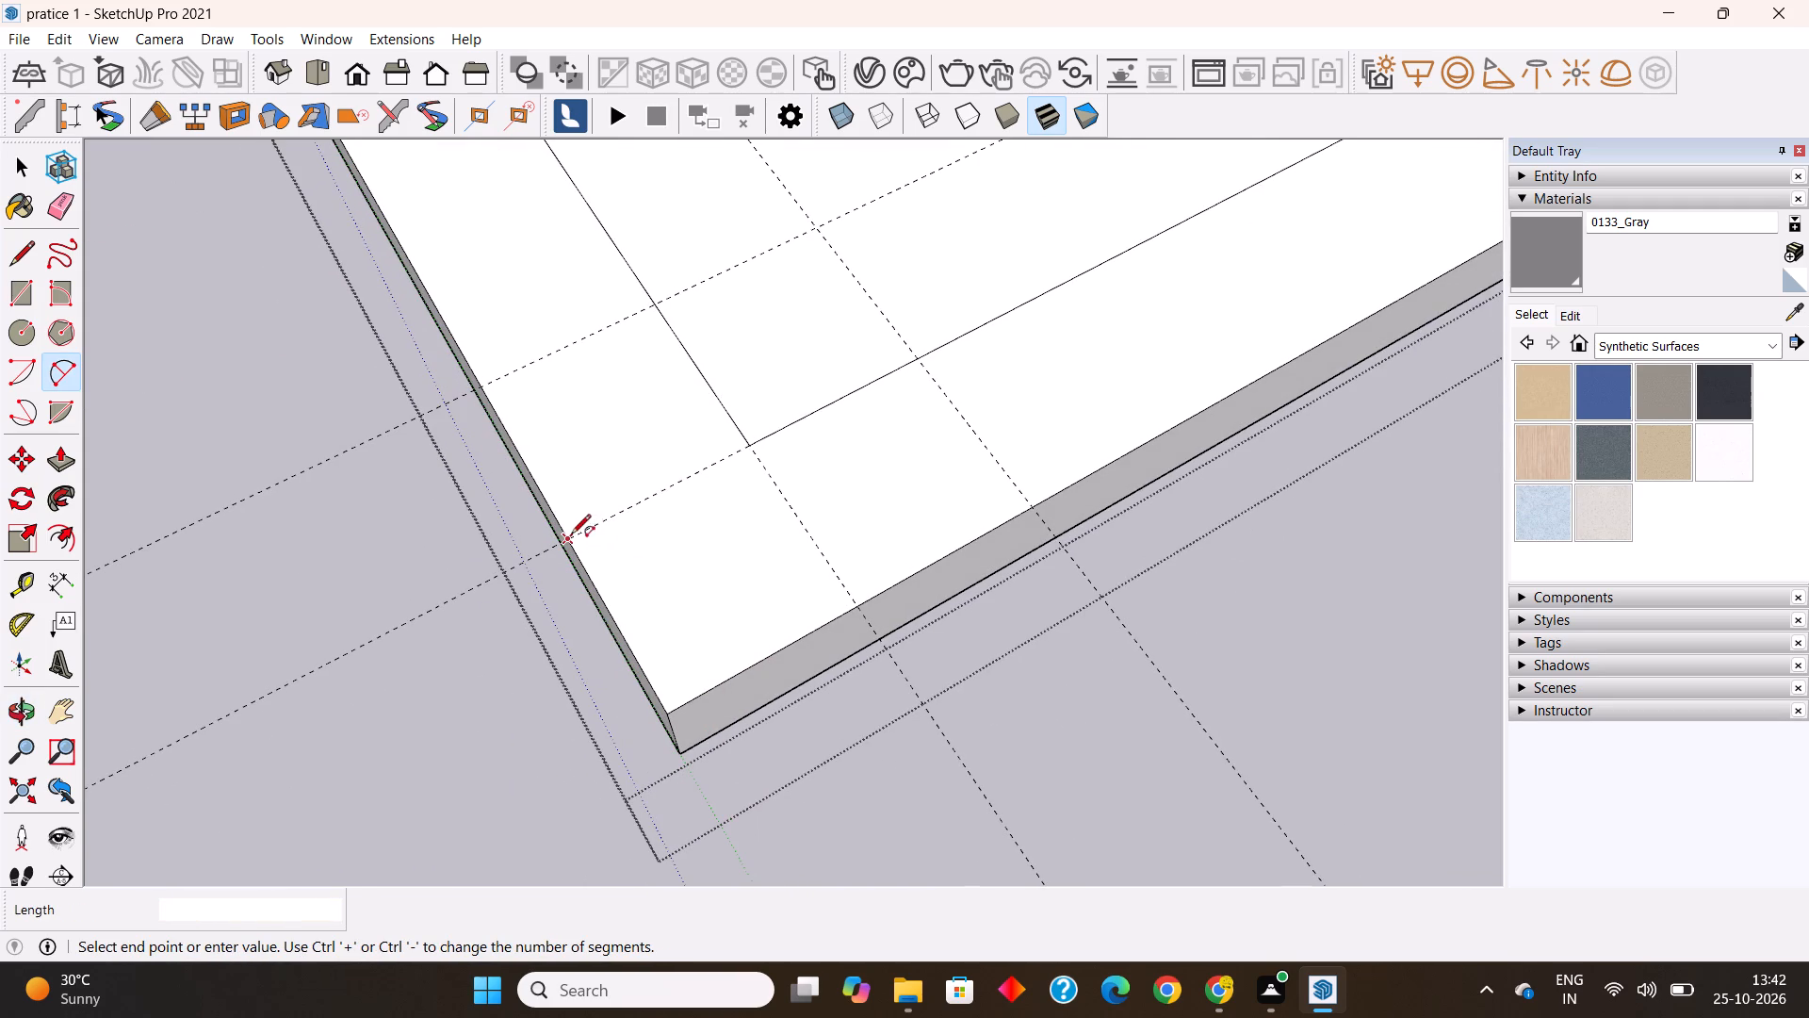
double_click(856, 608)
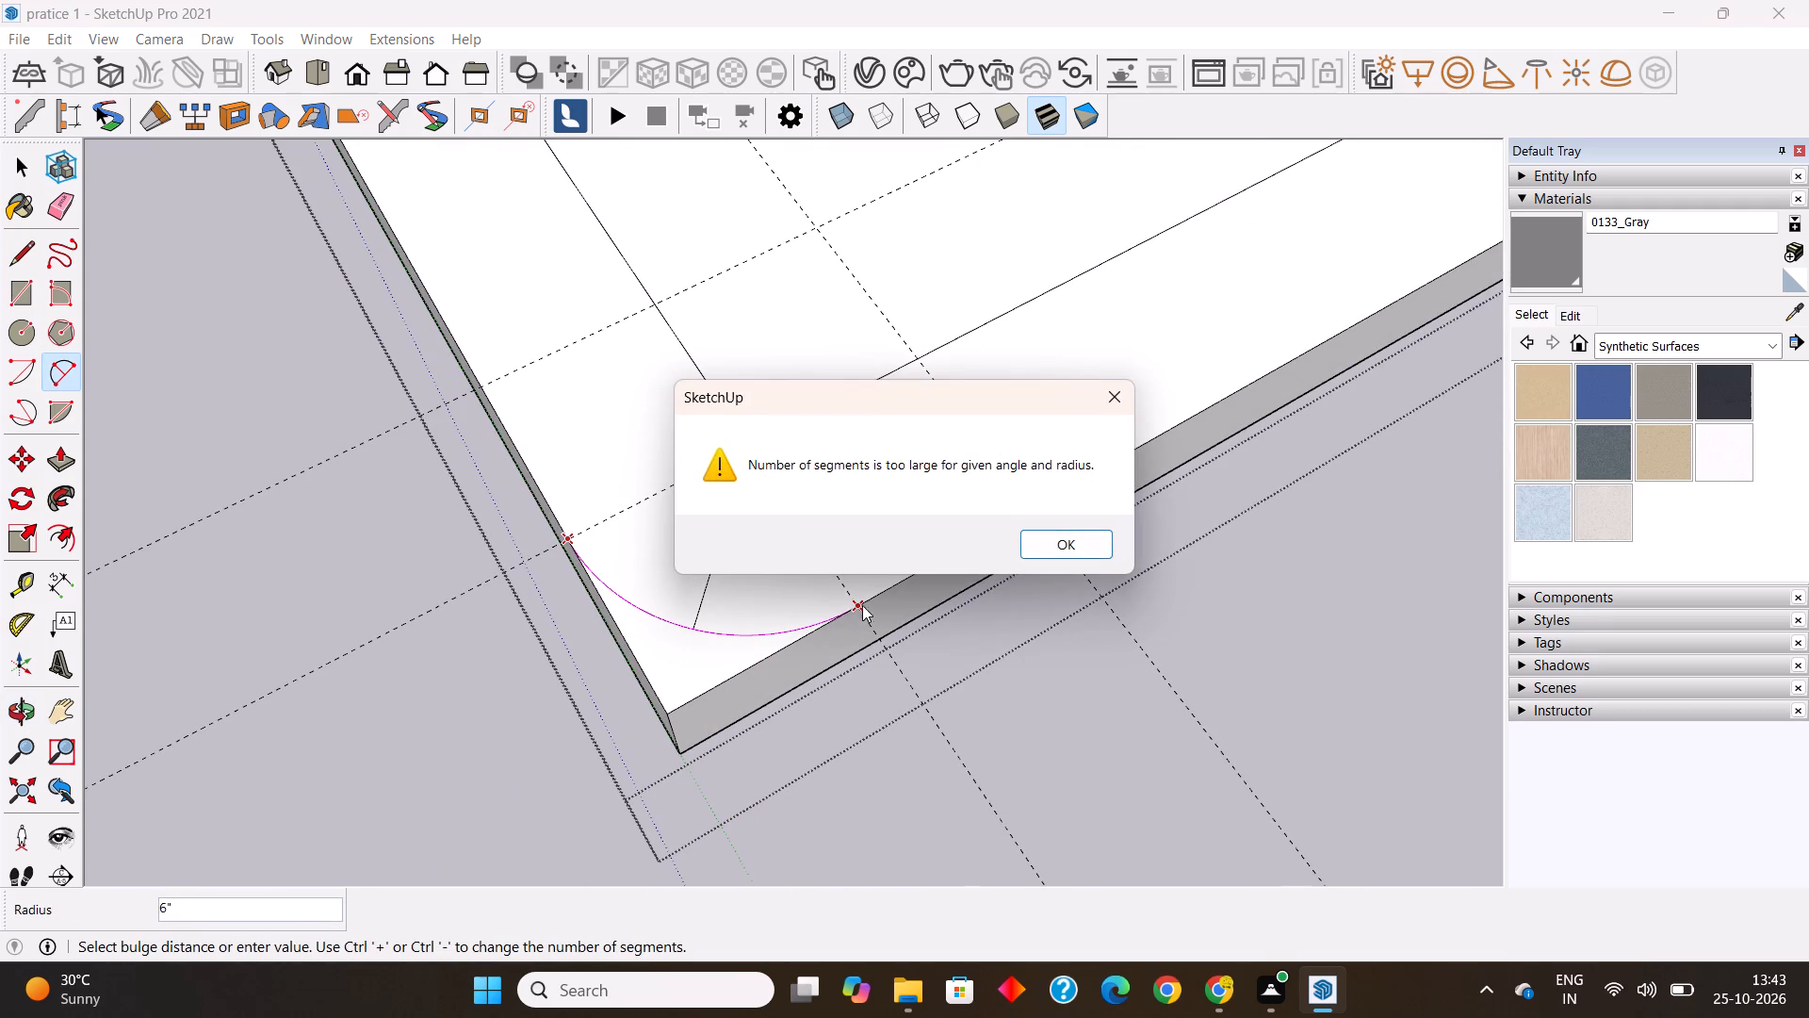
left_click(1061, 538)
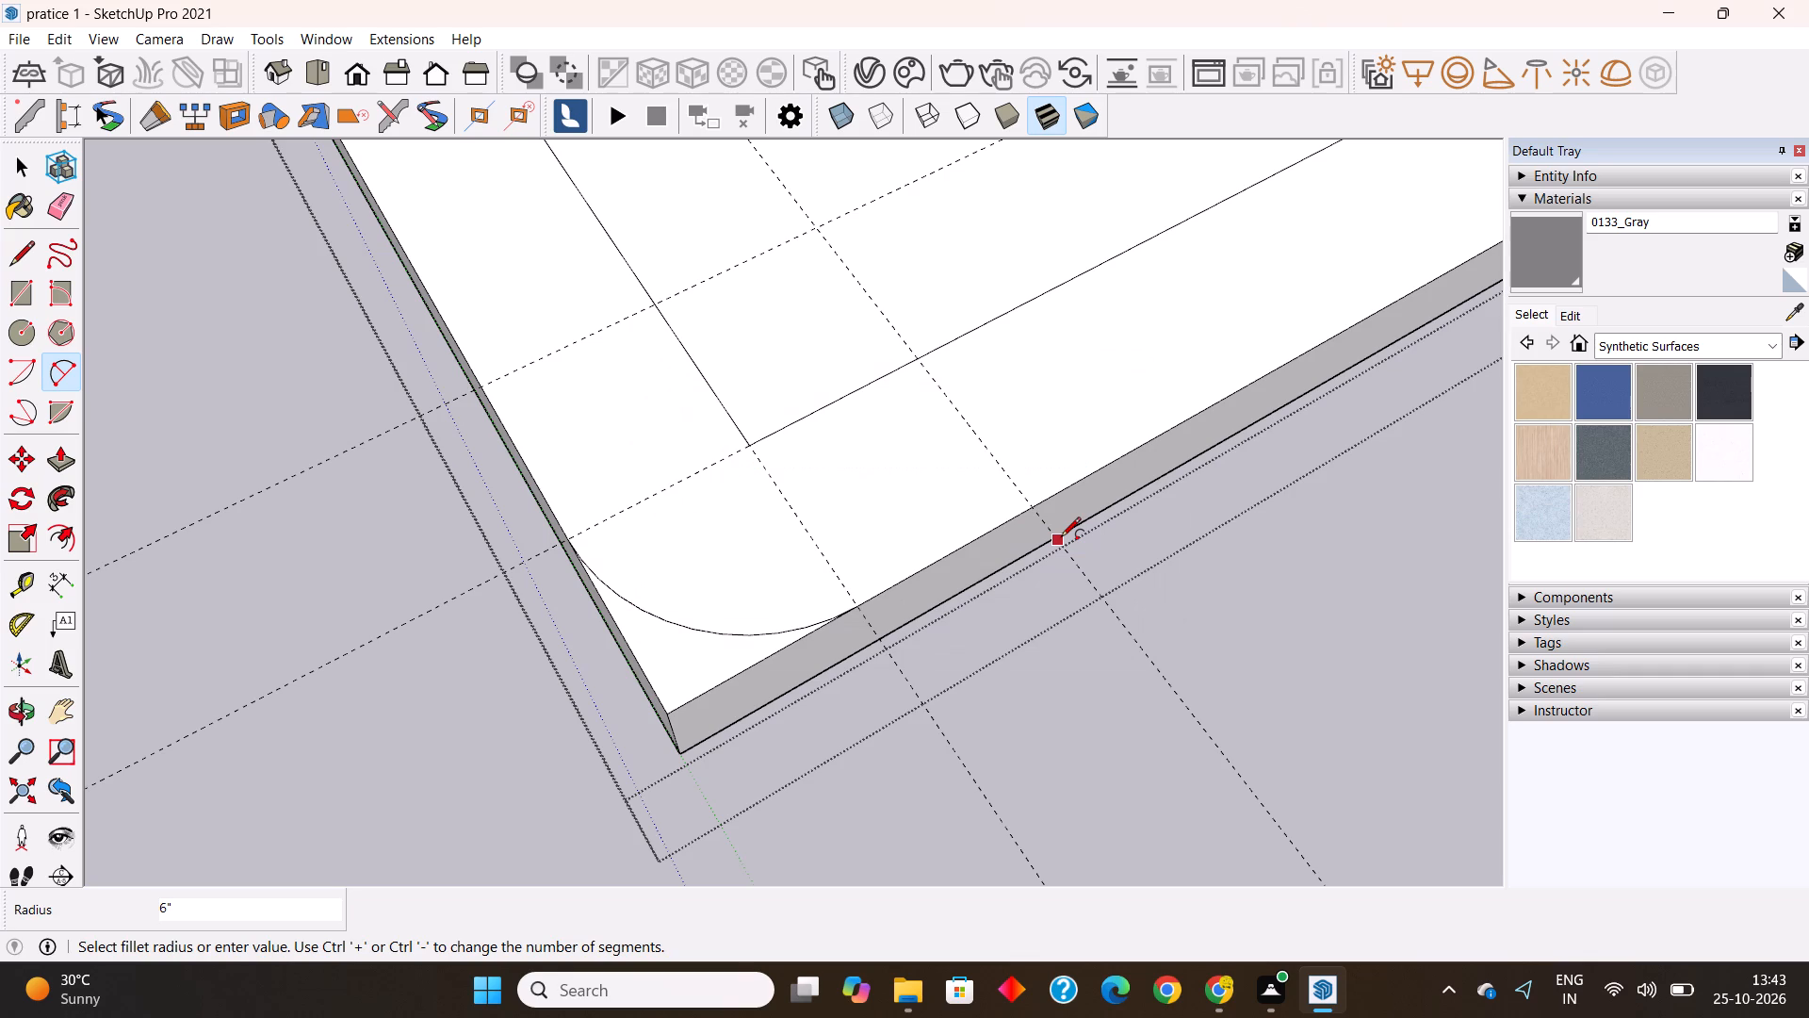
With 75 arc segments, draw 6" radius arcs across the slab corner and the matching border corner near the outermost wall panel.
type("75")
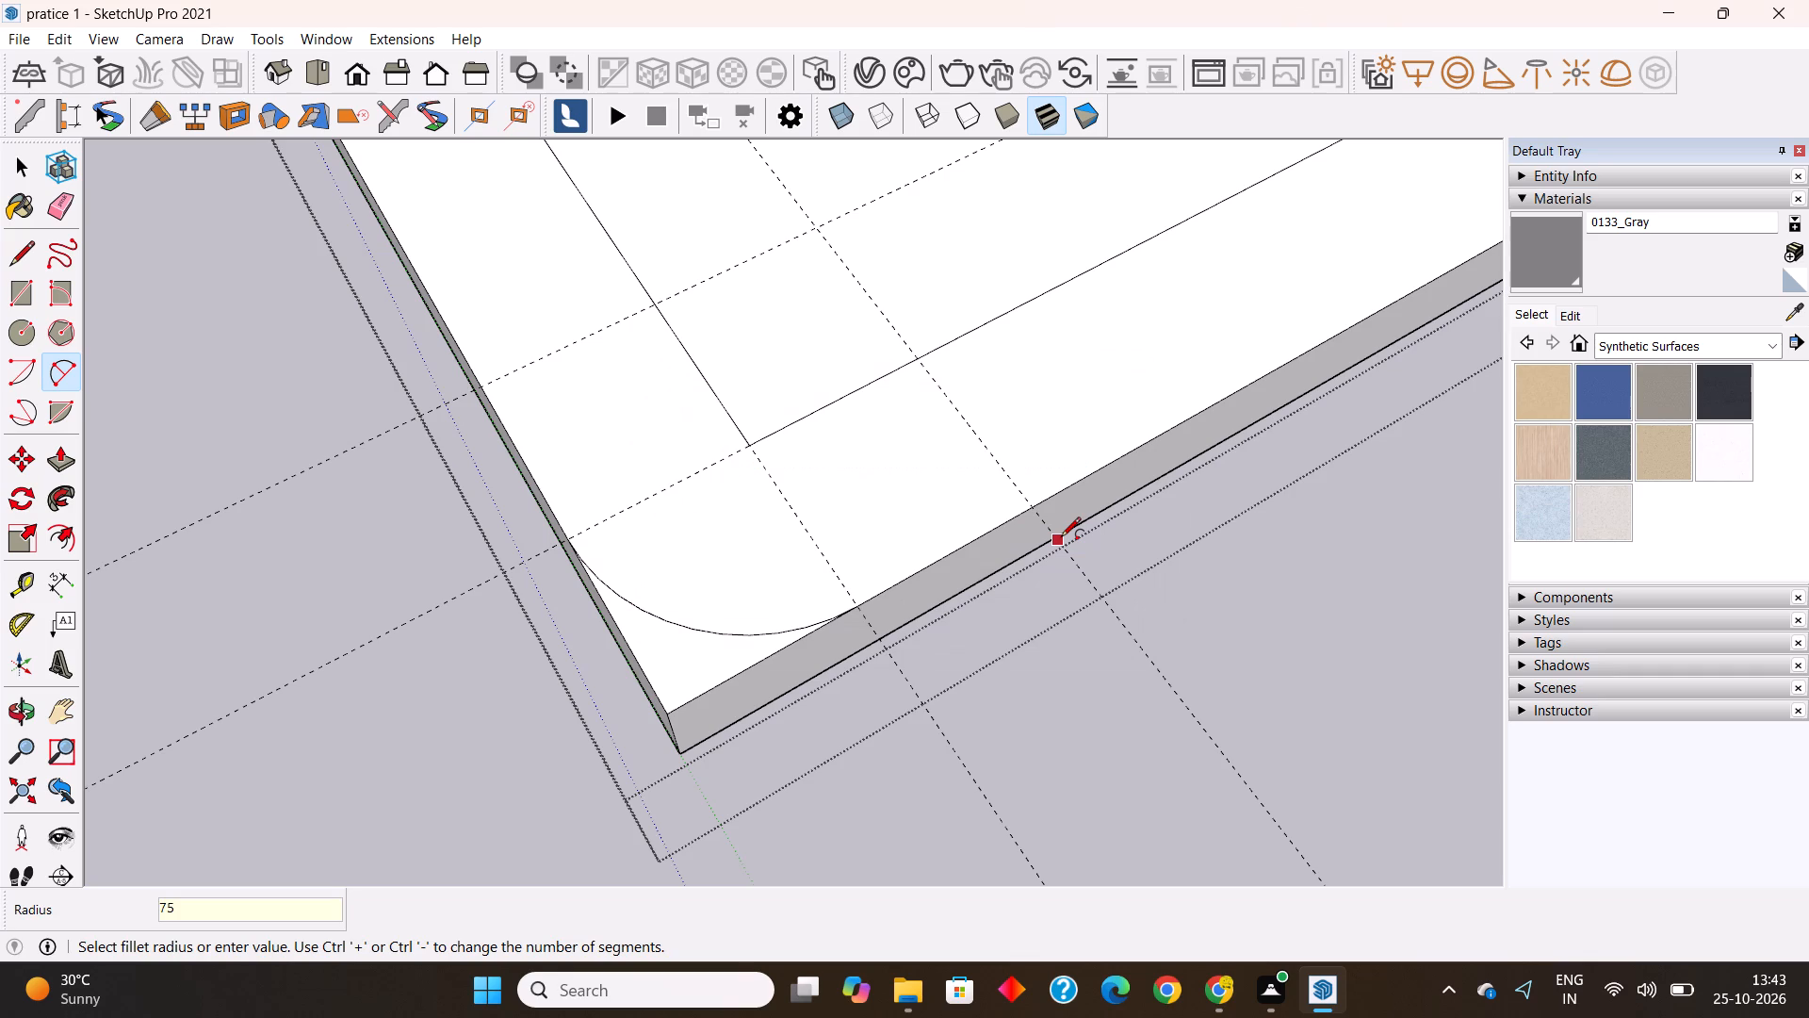
key("s")
key("Return")
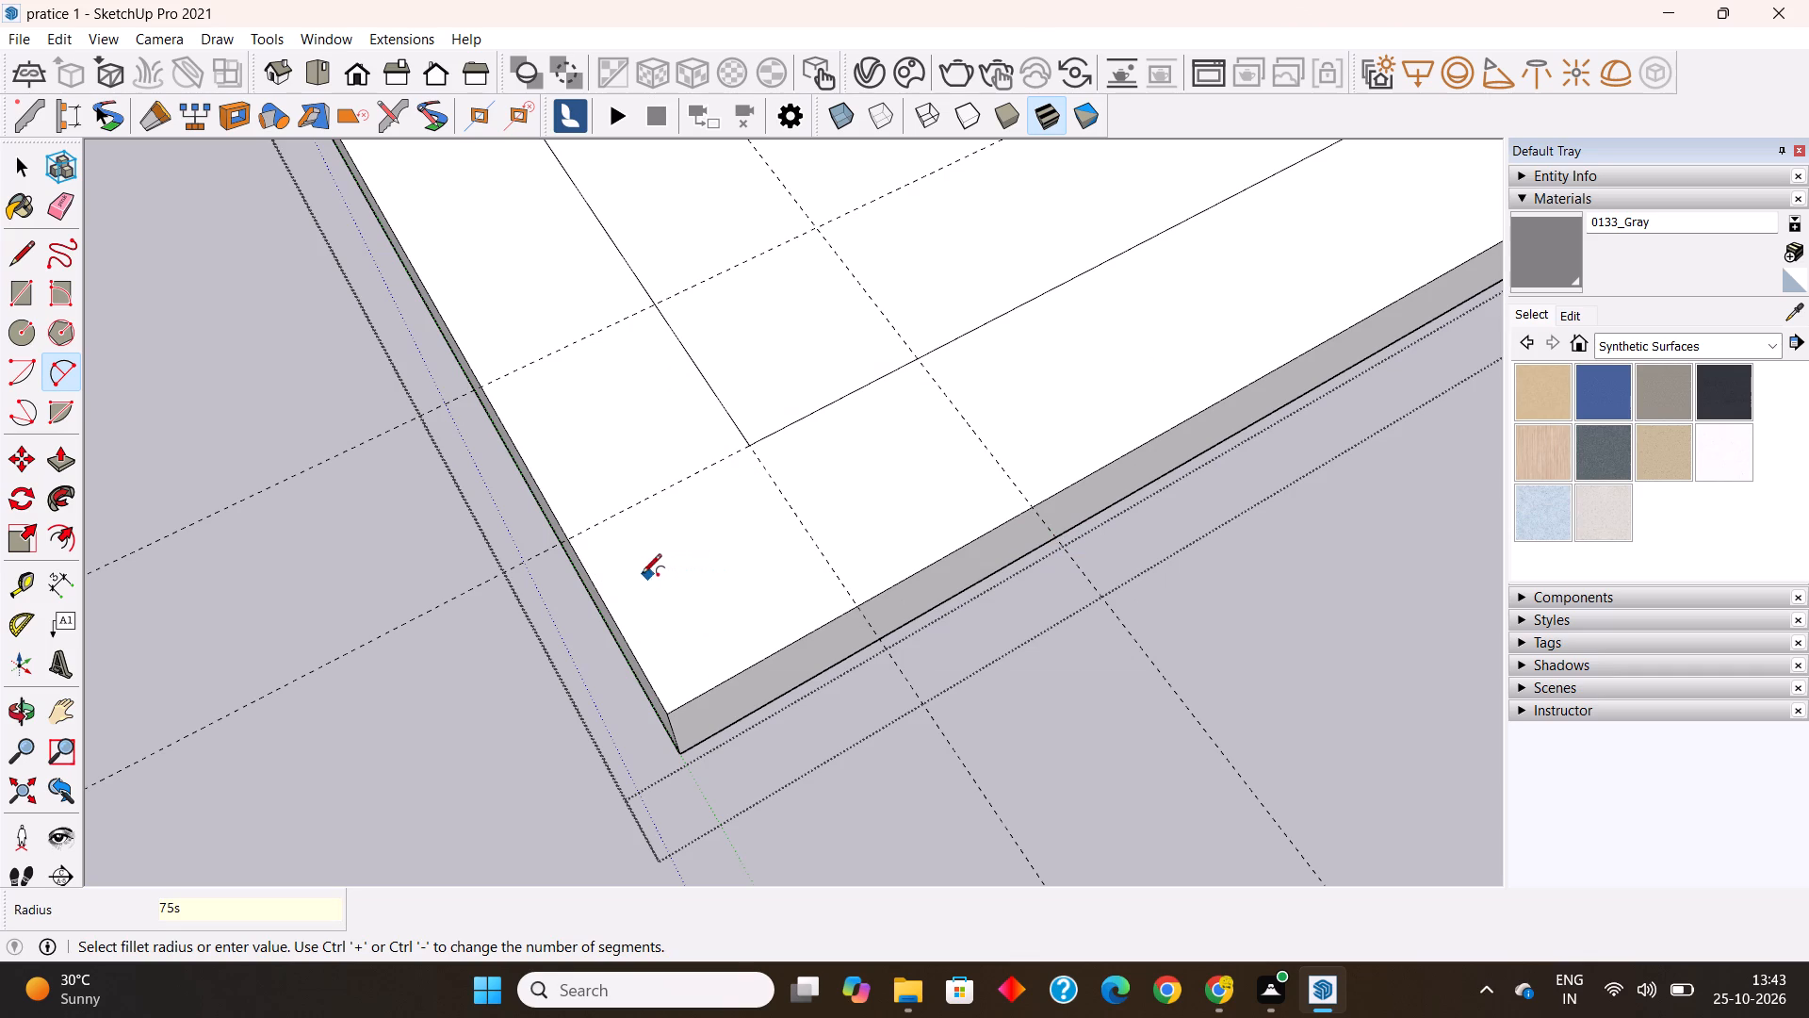
left_click(567, 538)
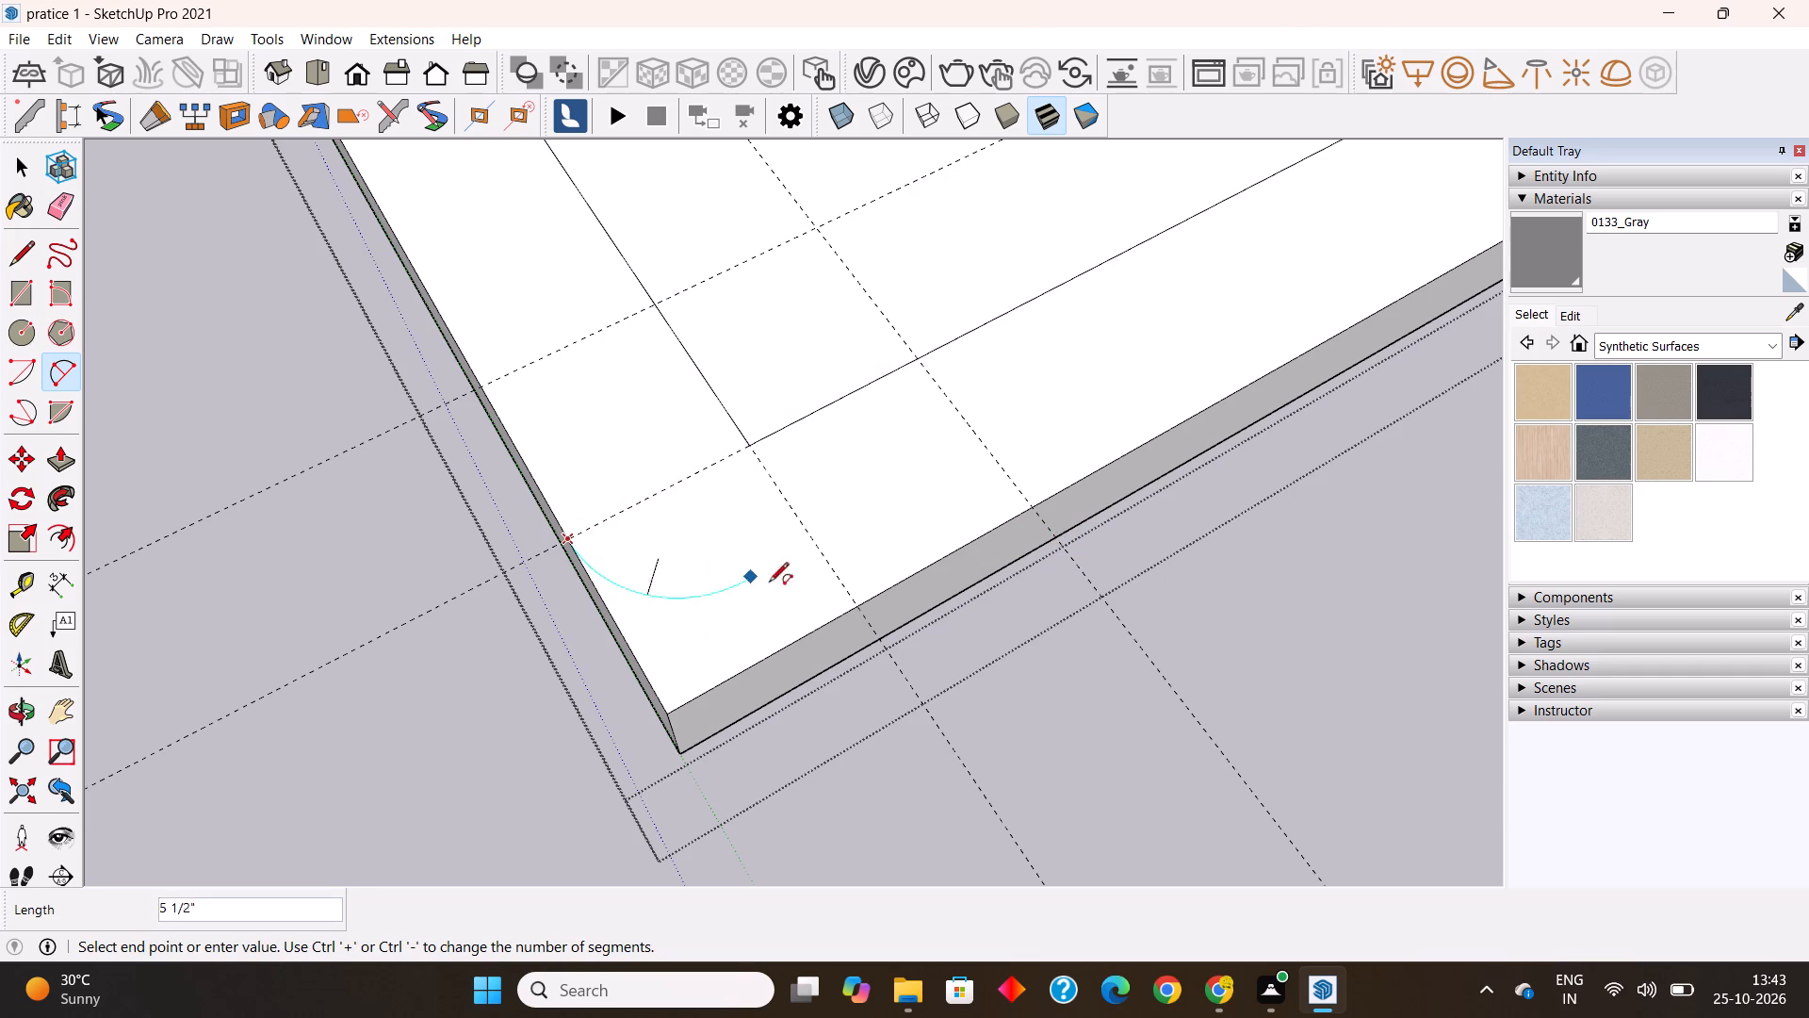
double_click(855, 606)
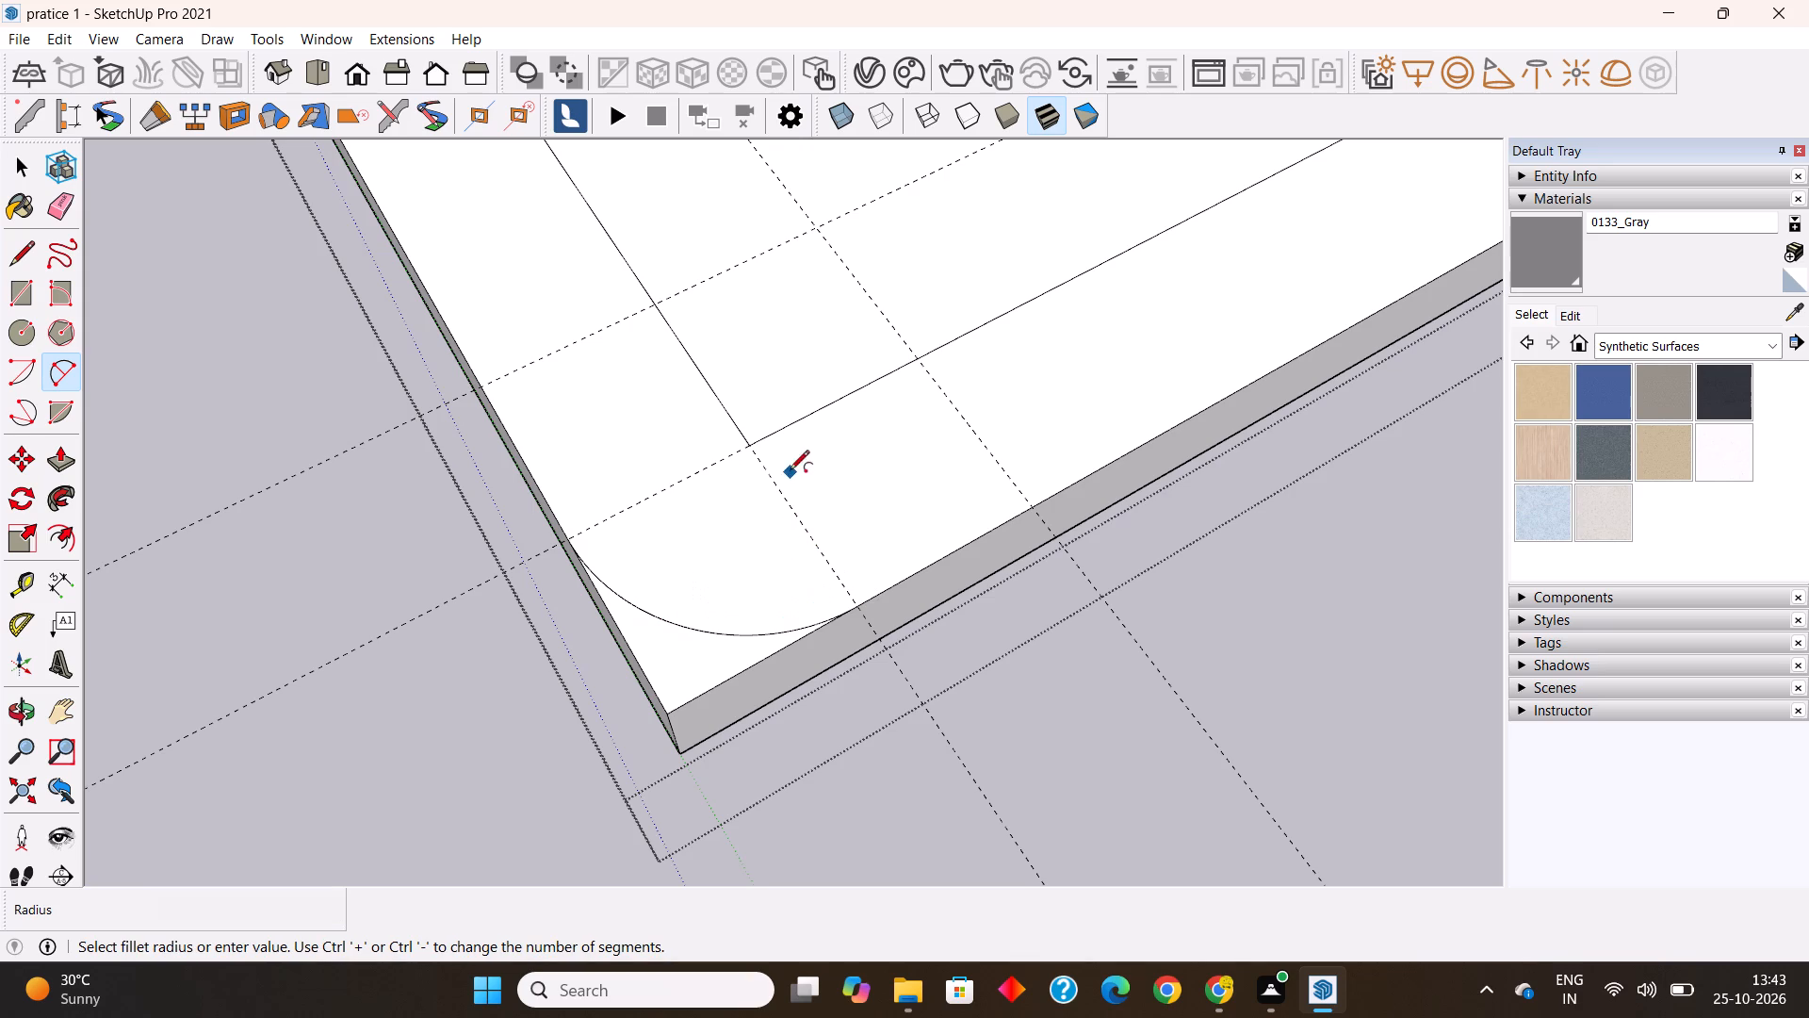
left_click(659, 302)
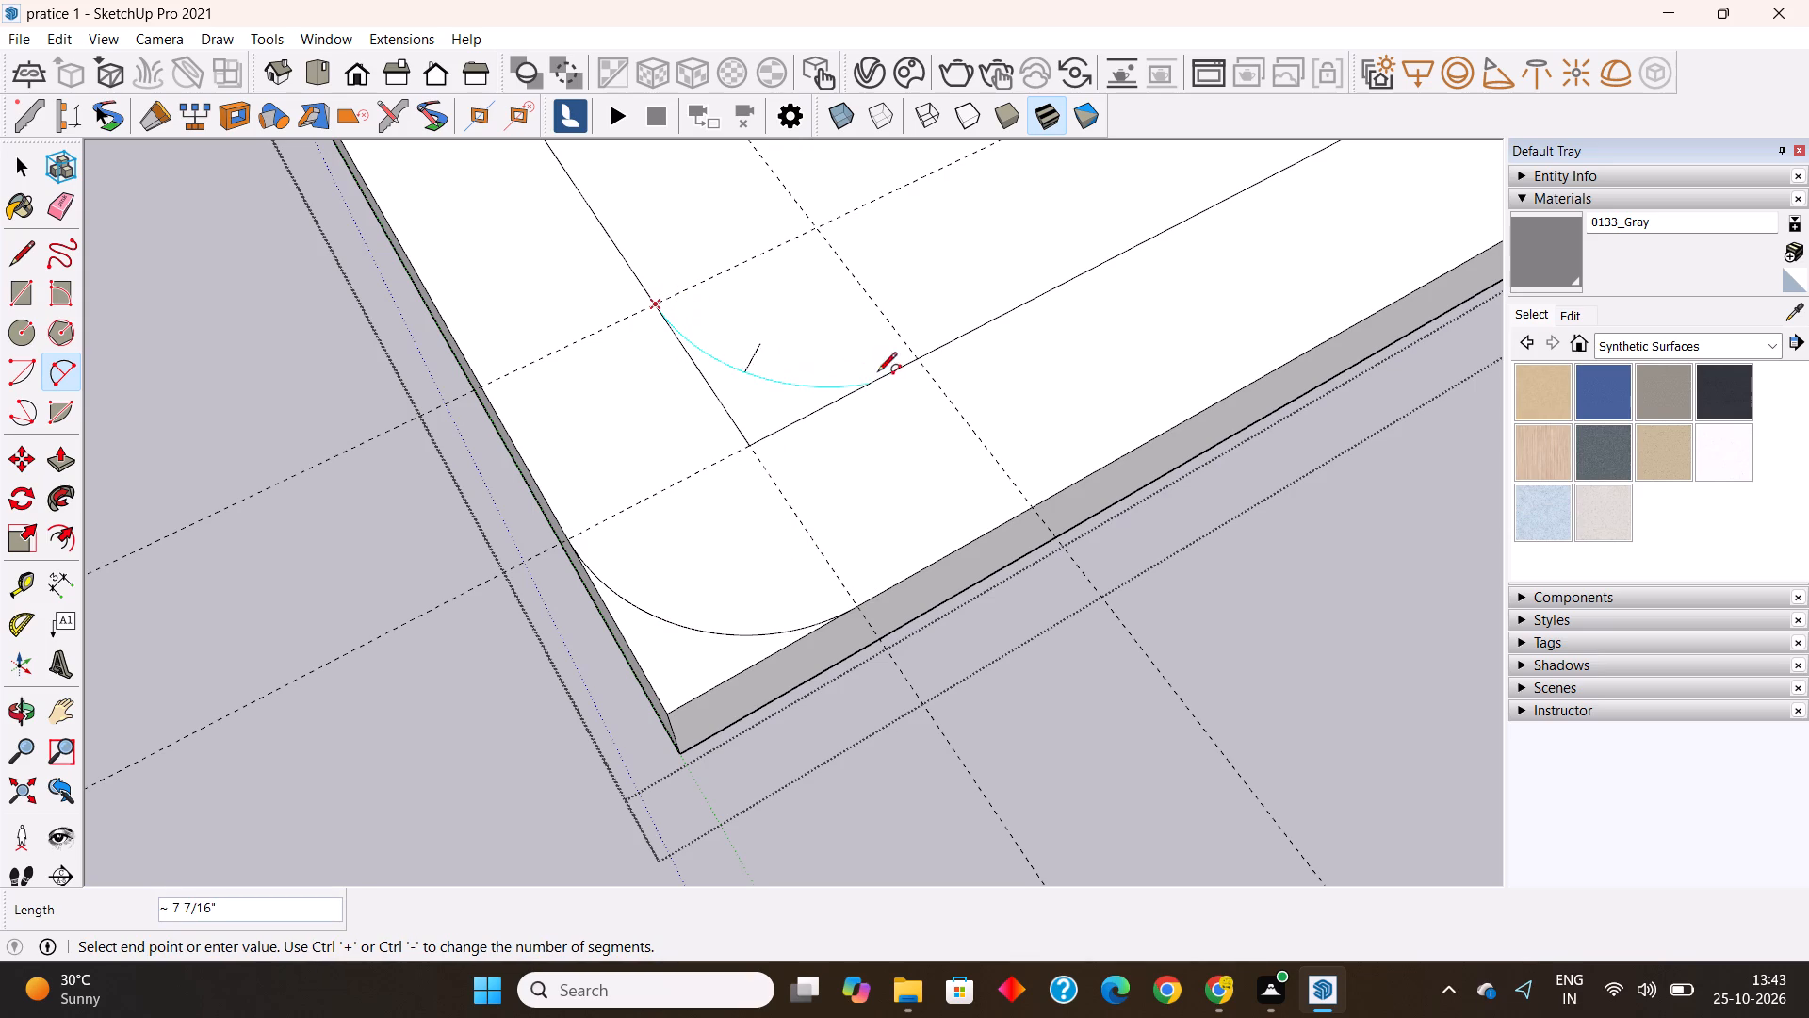
double_click(916, 357)
Draw tangent arcs between the guides to round the border corner and the slab's outer corner at the gate end.
scroll(460, 585, "down", 9)
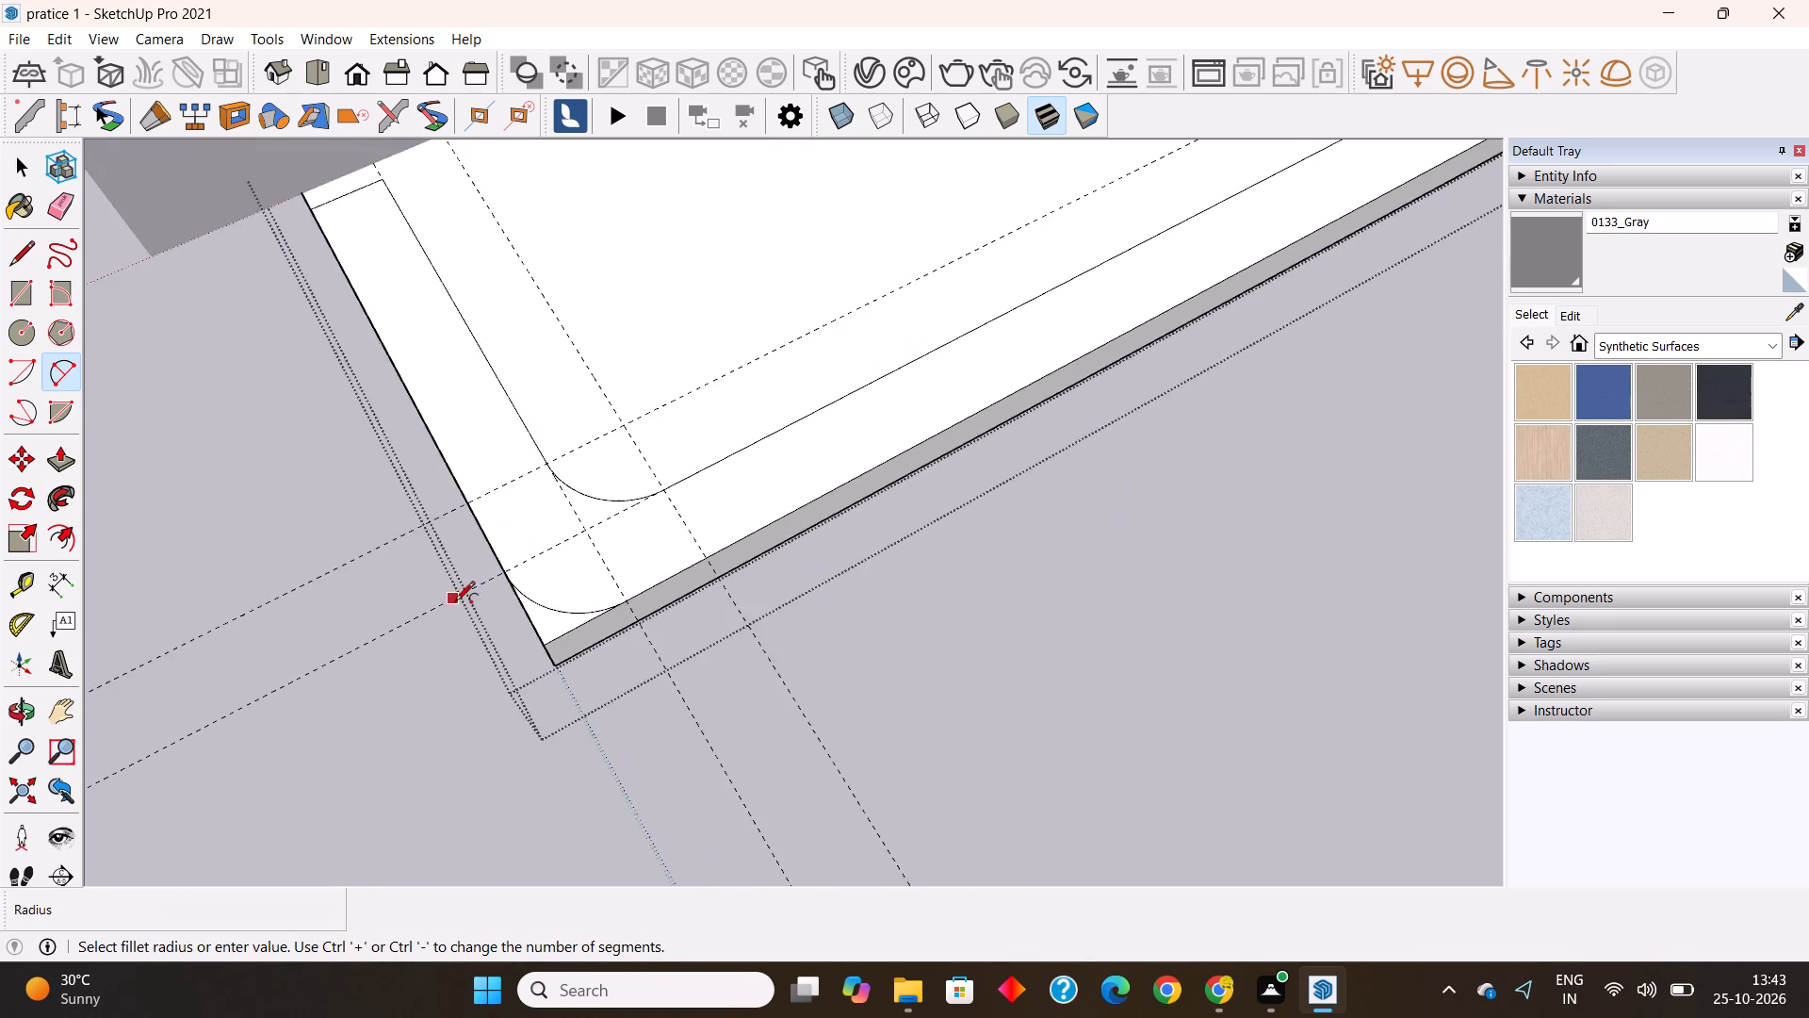
scroll(455, 602, "down", 16)
scroll(902, 371, "up", 7)
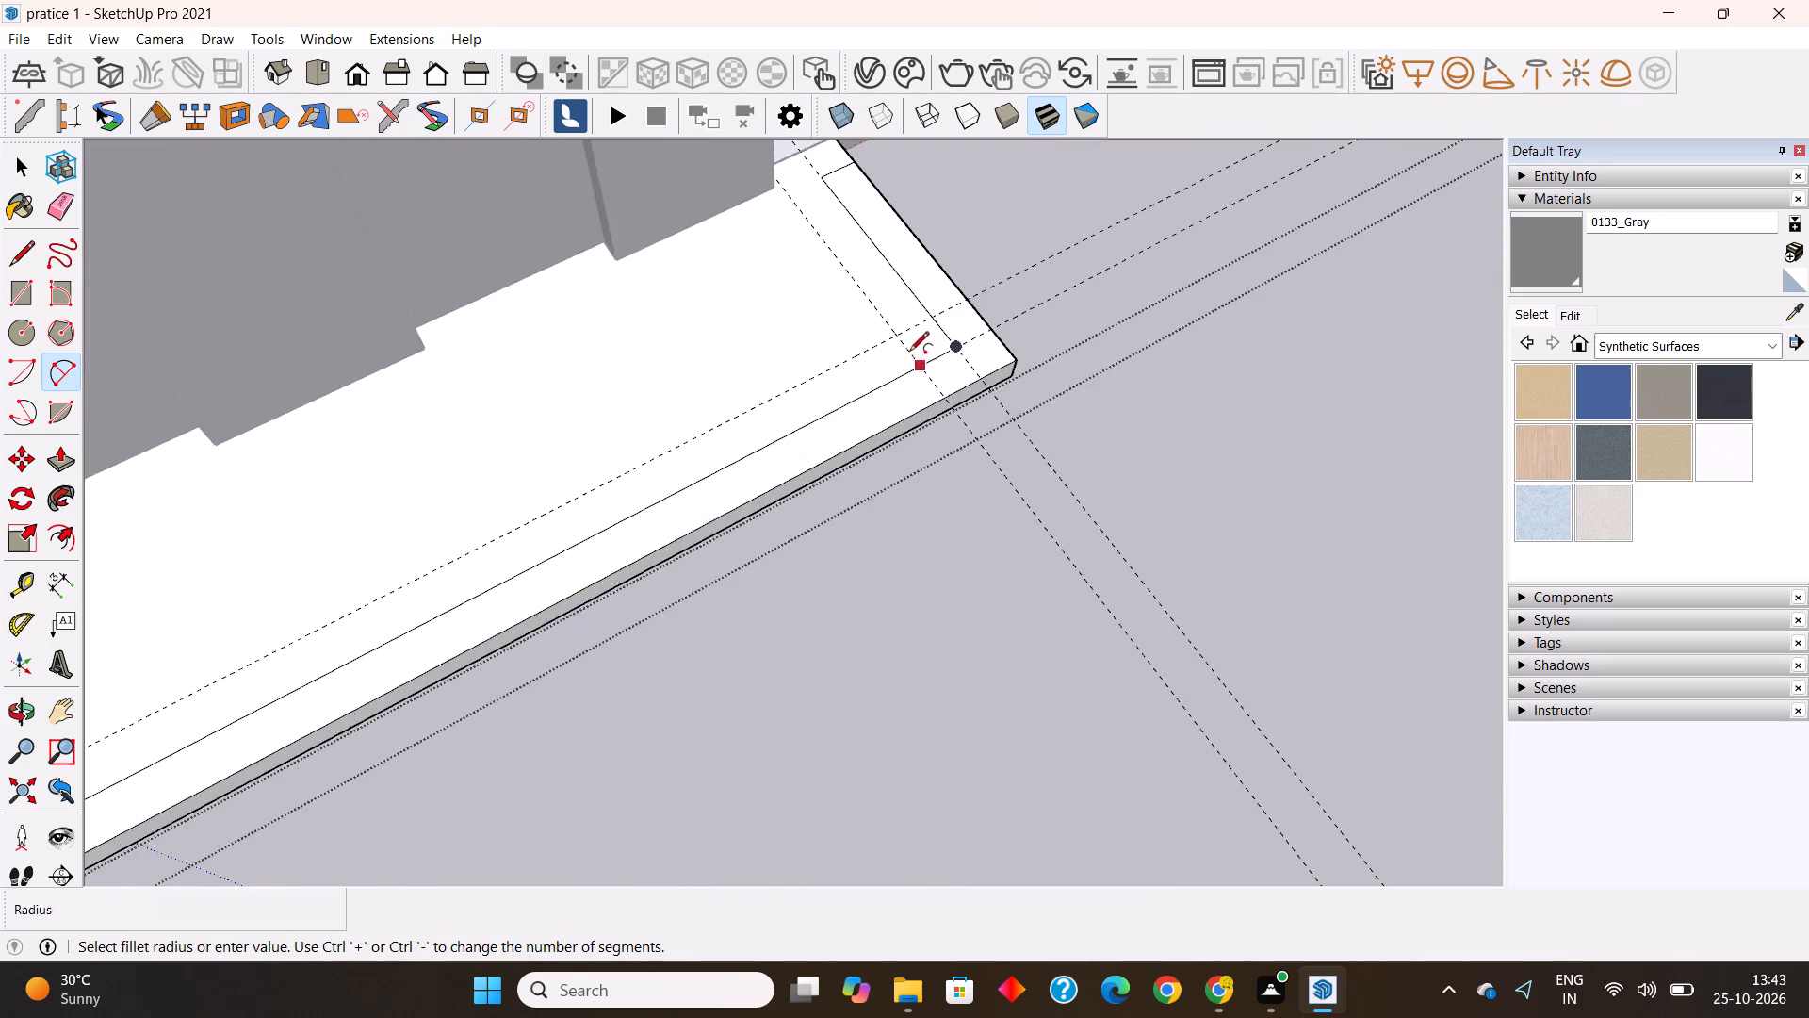
scroll(909, 353, "up", 8)
left_click(898, 406)
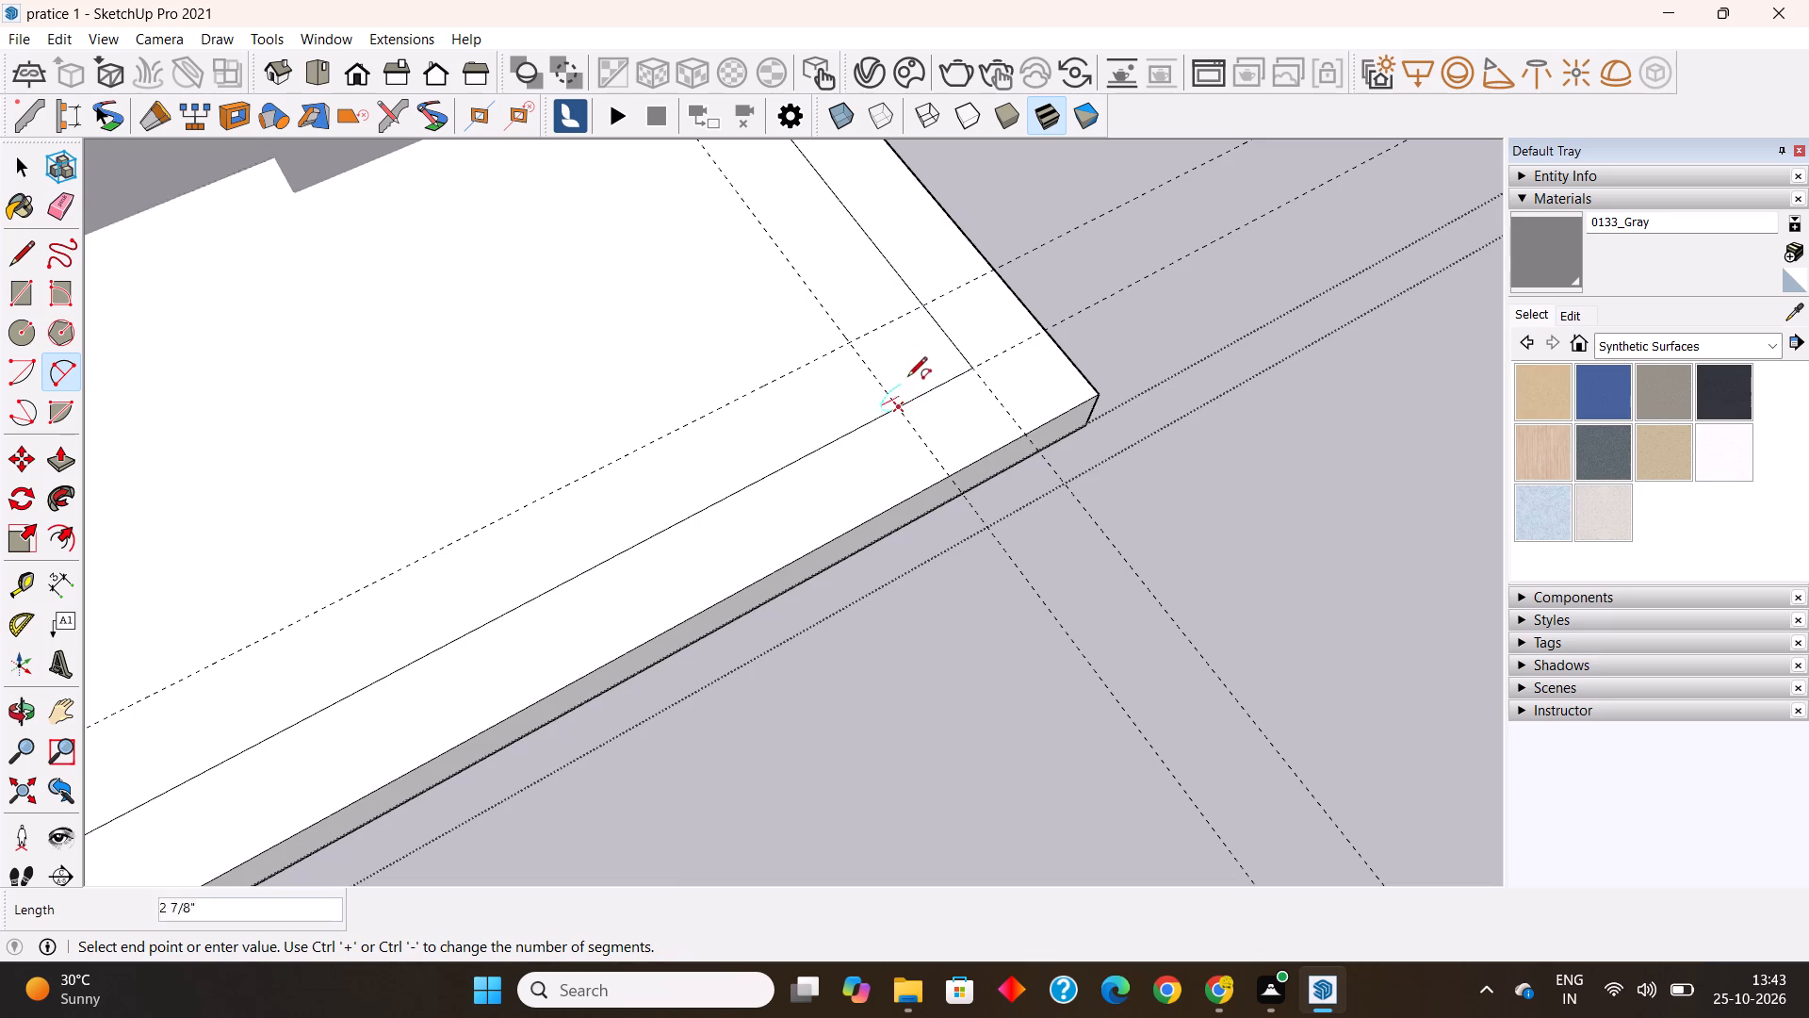
double_click(923, 307)
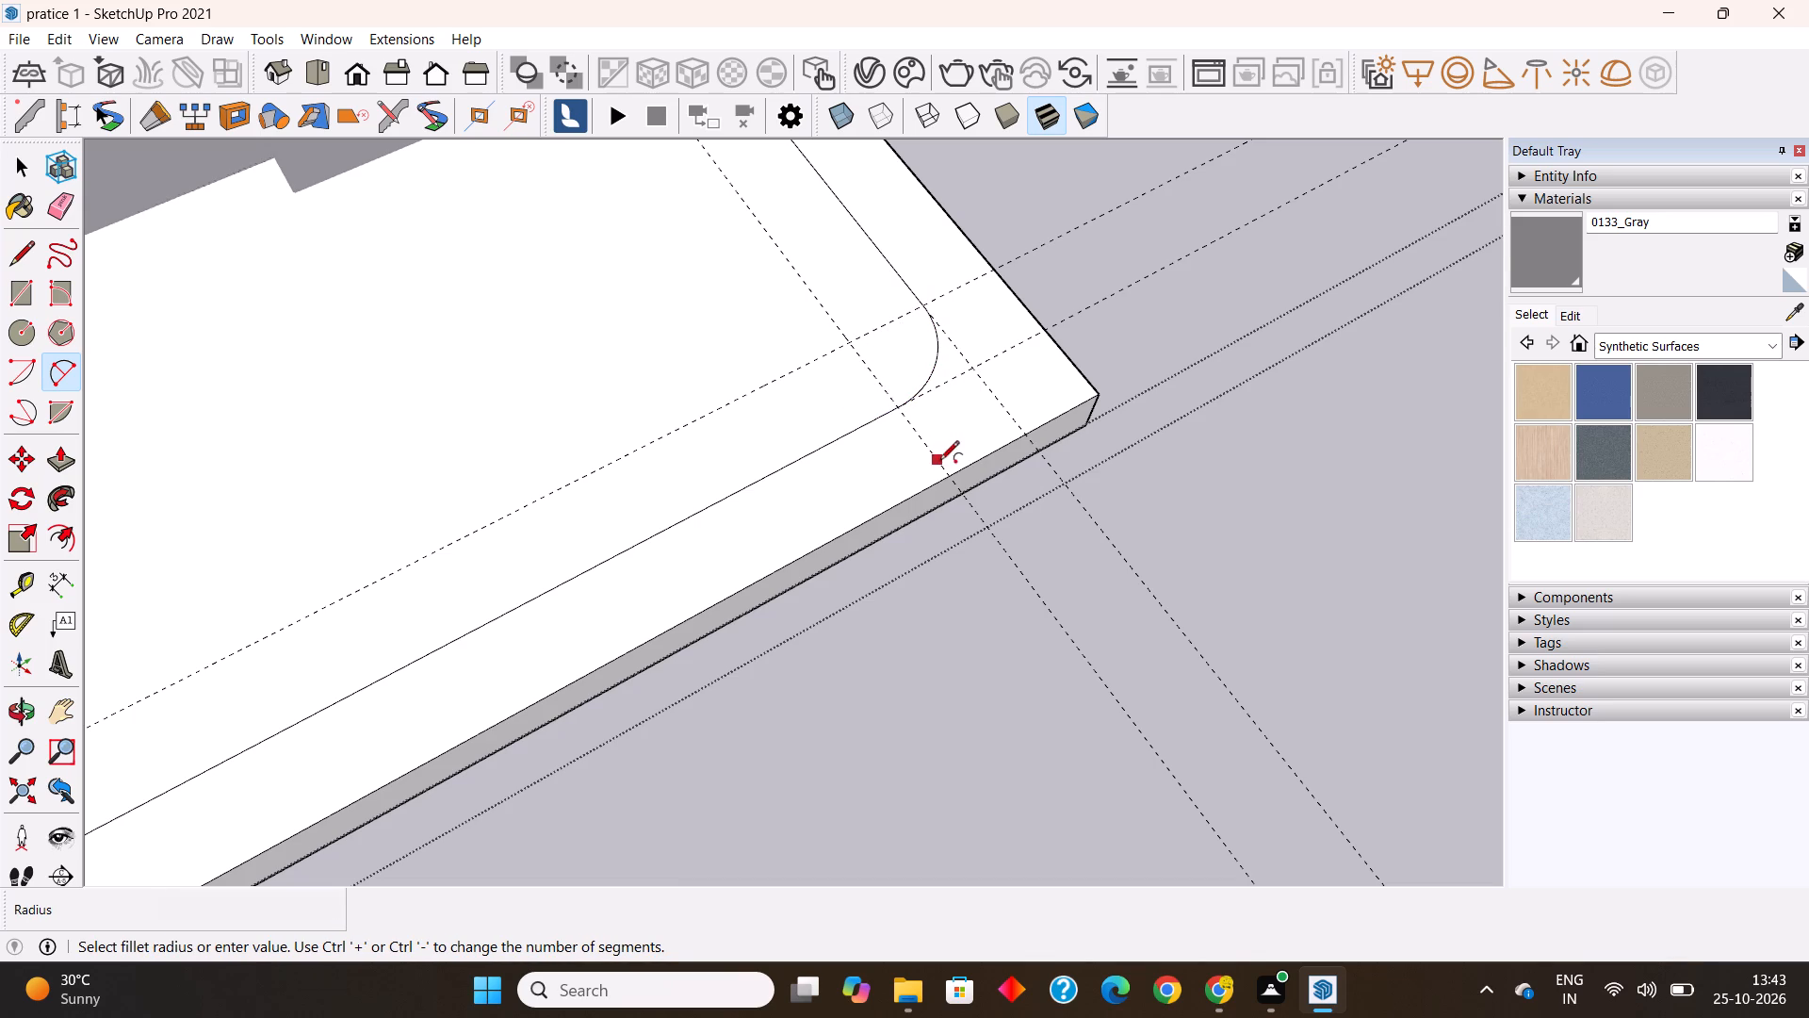
left_click(1025, 435)
double_click(1049, 329)
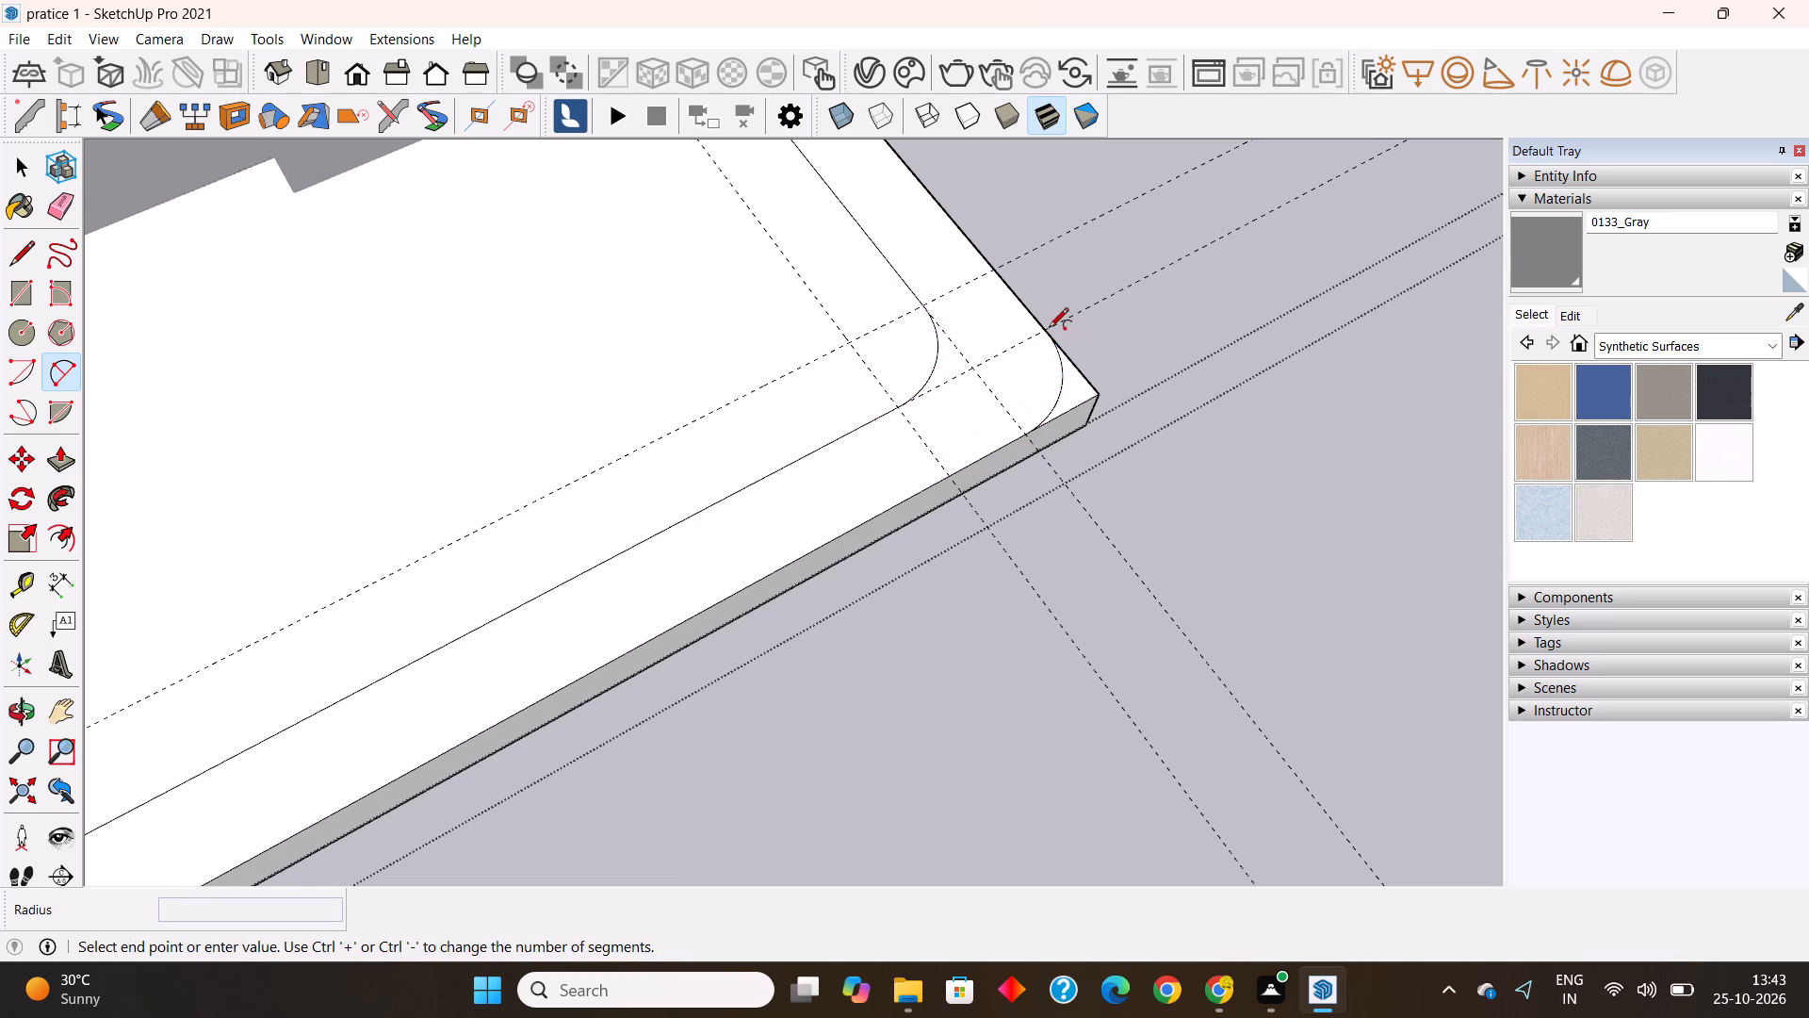
Delete the construction guides at the gate end, along the slab's length, and near the outermost wall panel.
scroll(1049, 329, "down", 10)
key("space")
left_click_drag(1204, 483, 1103, 597)
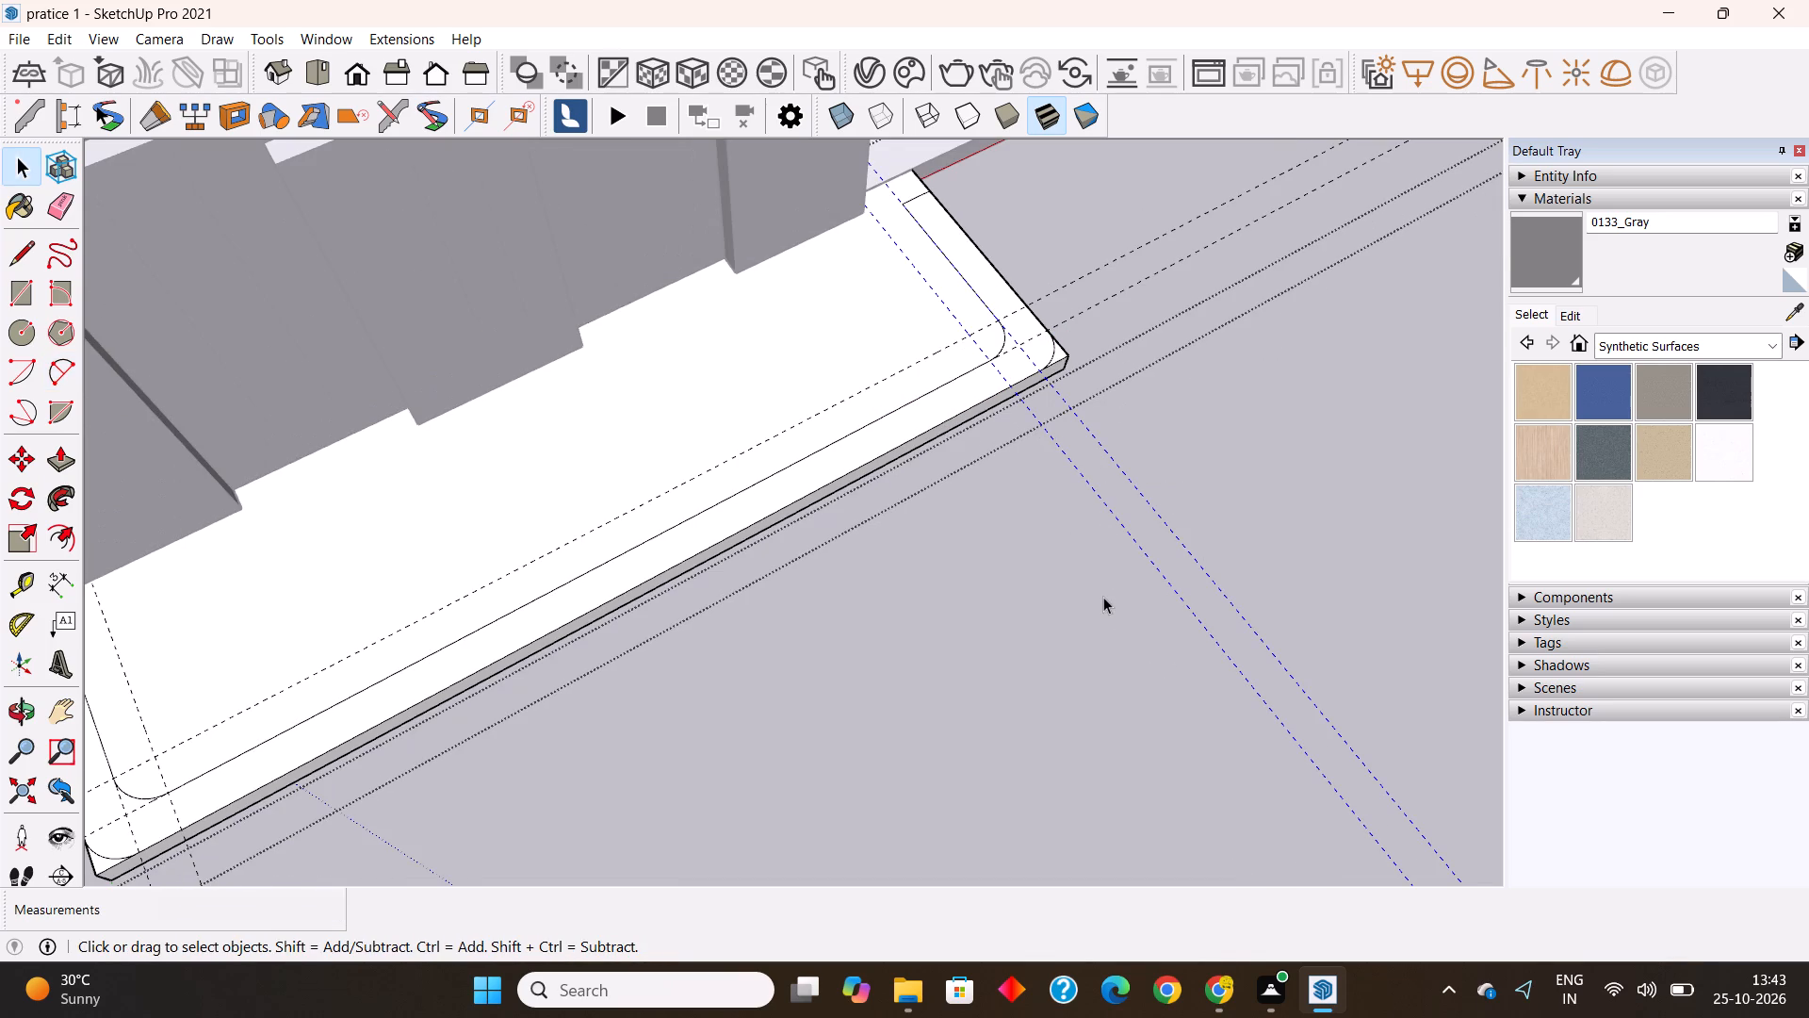
key("Delete")
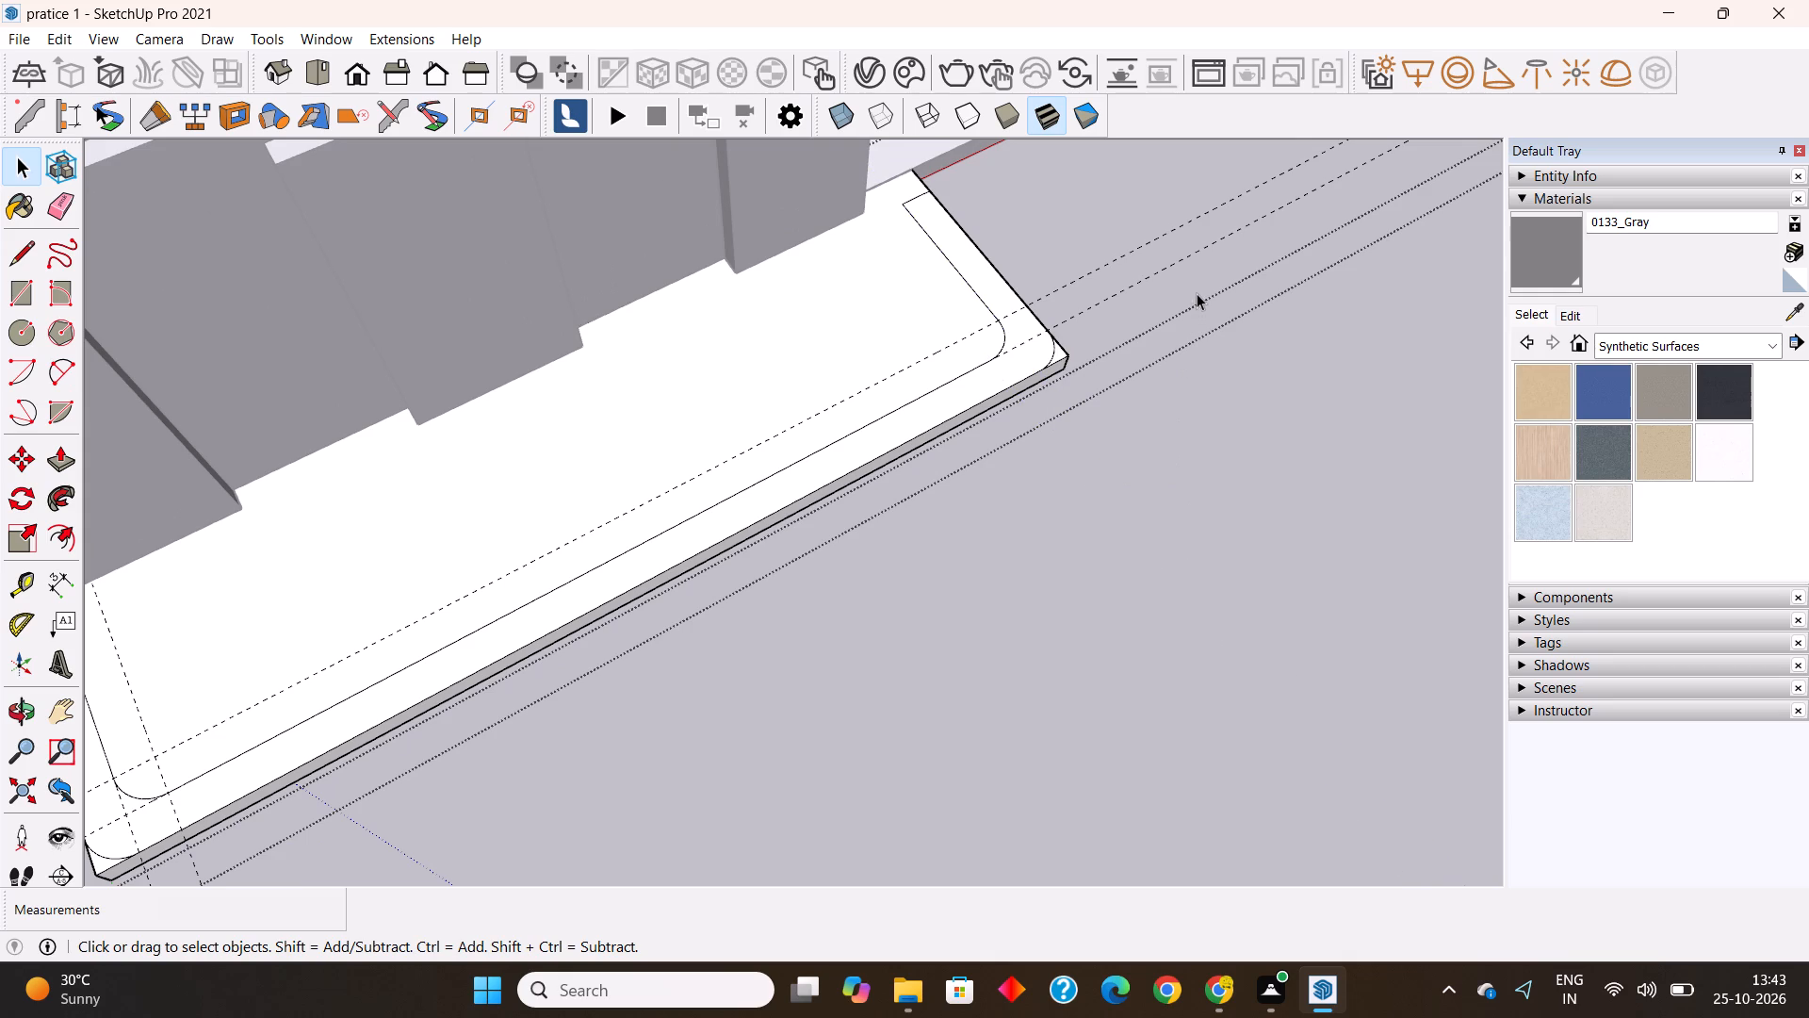
left_click_drag(1197, 289, 1101, 218)
key("Delete")
scroll(1132, 316, "down", 6)
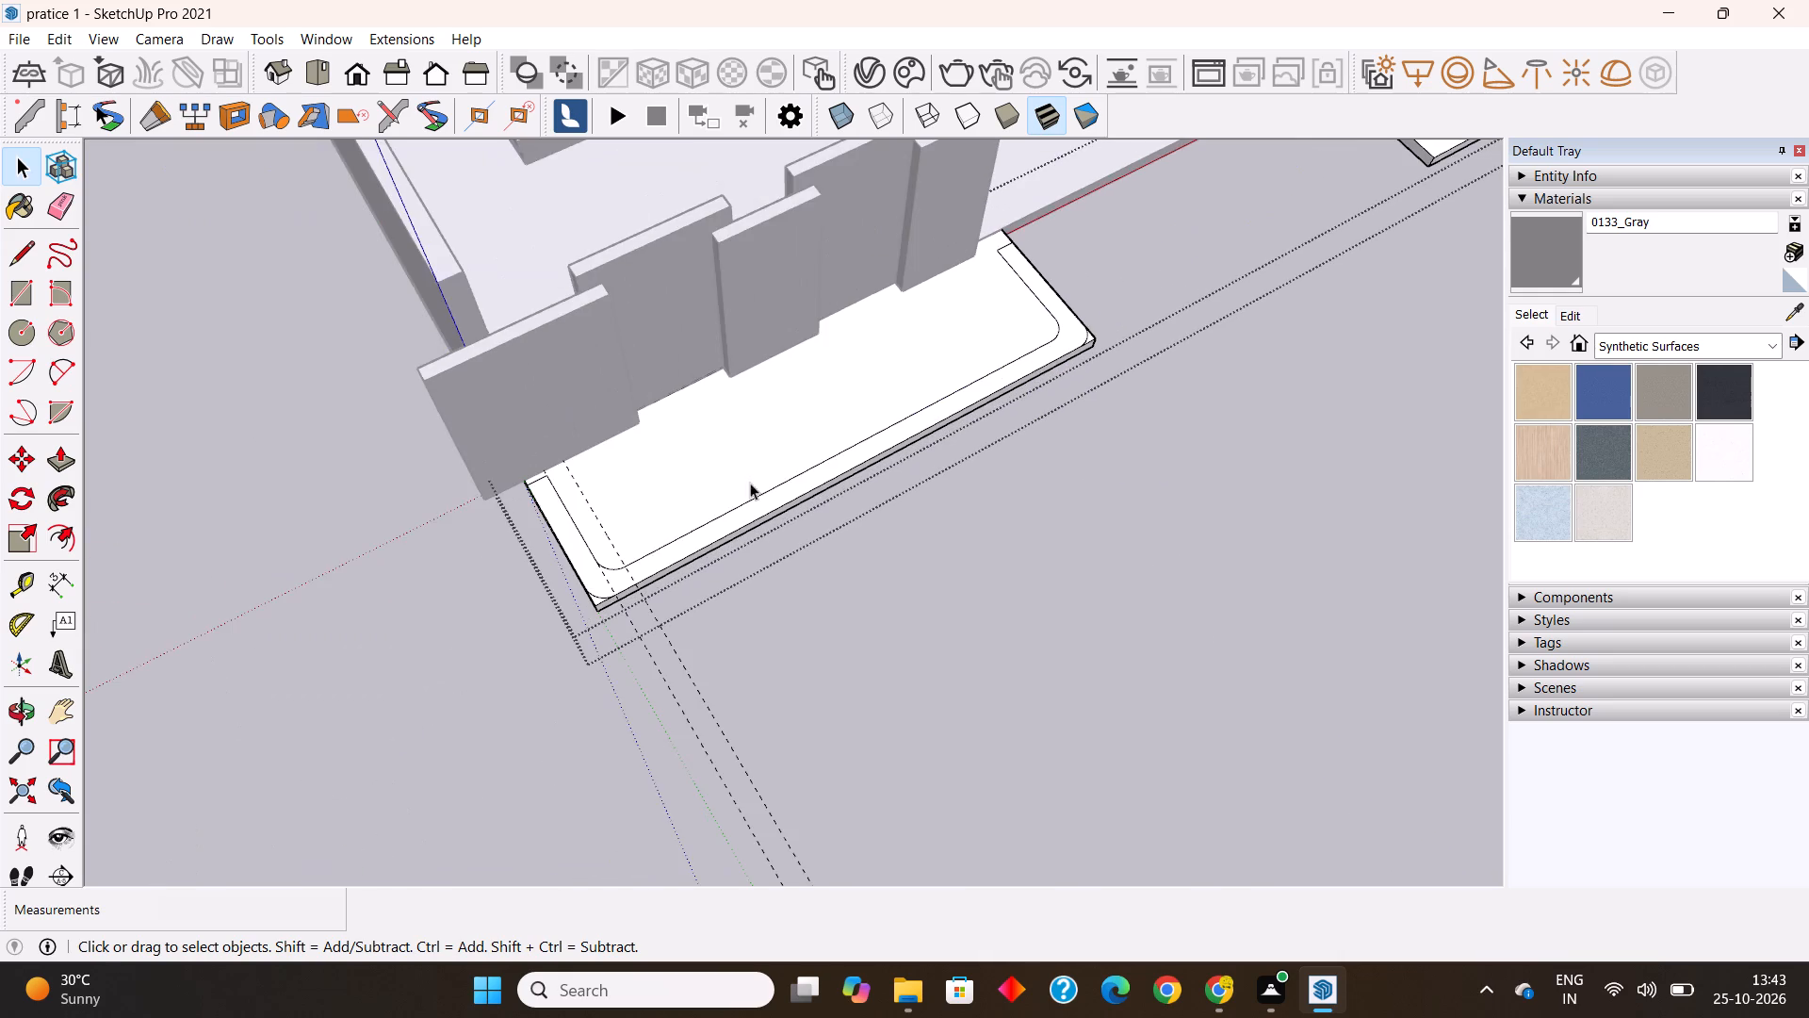
scroll(653, 542, "up", 2)
left_click_drag(759, 711, 685, 776)
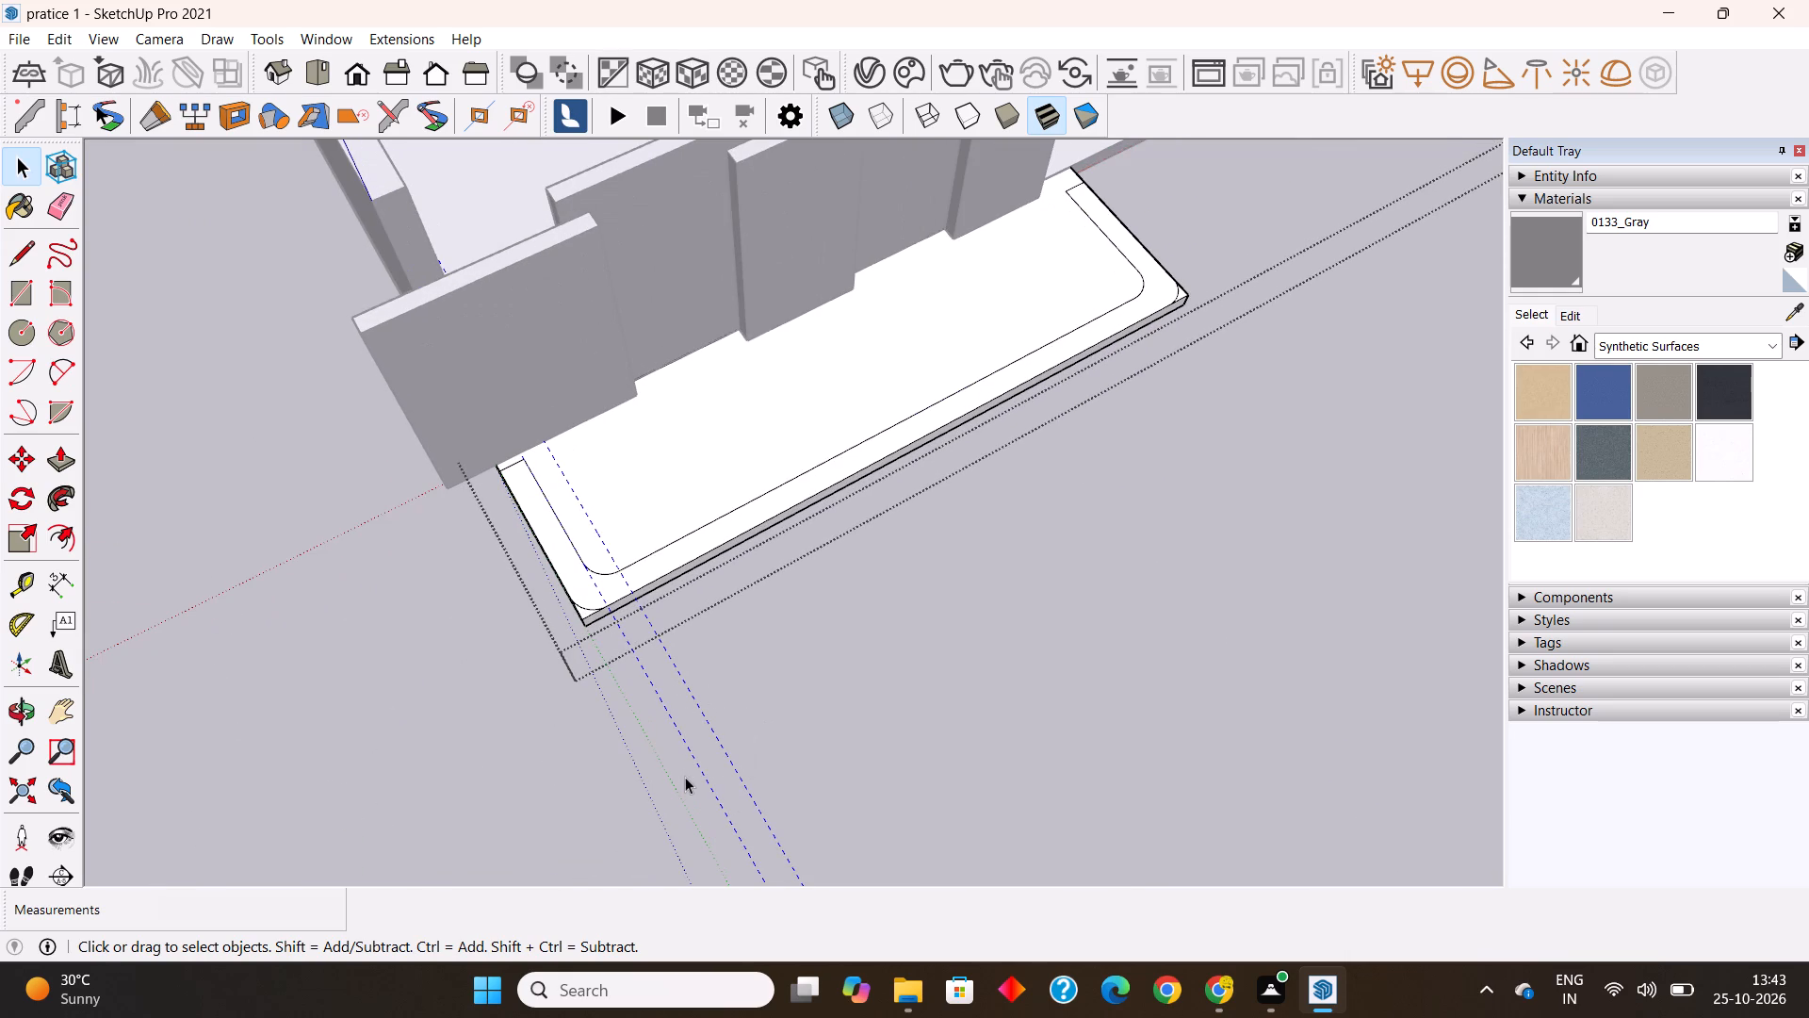
key("Delete")
Push the slab piece outside the arc near the outermost wall panel down 4" to cut away the sharp corner.
left_click(61, 452)
scroll(547, 656, "up", 3)
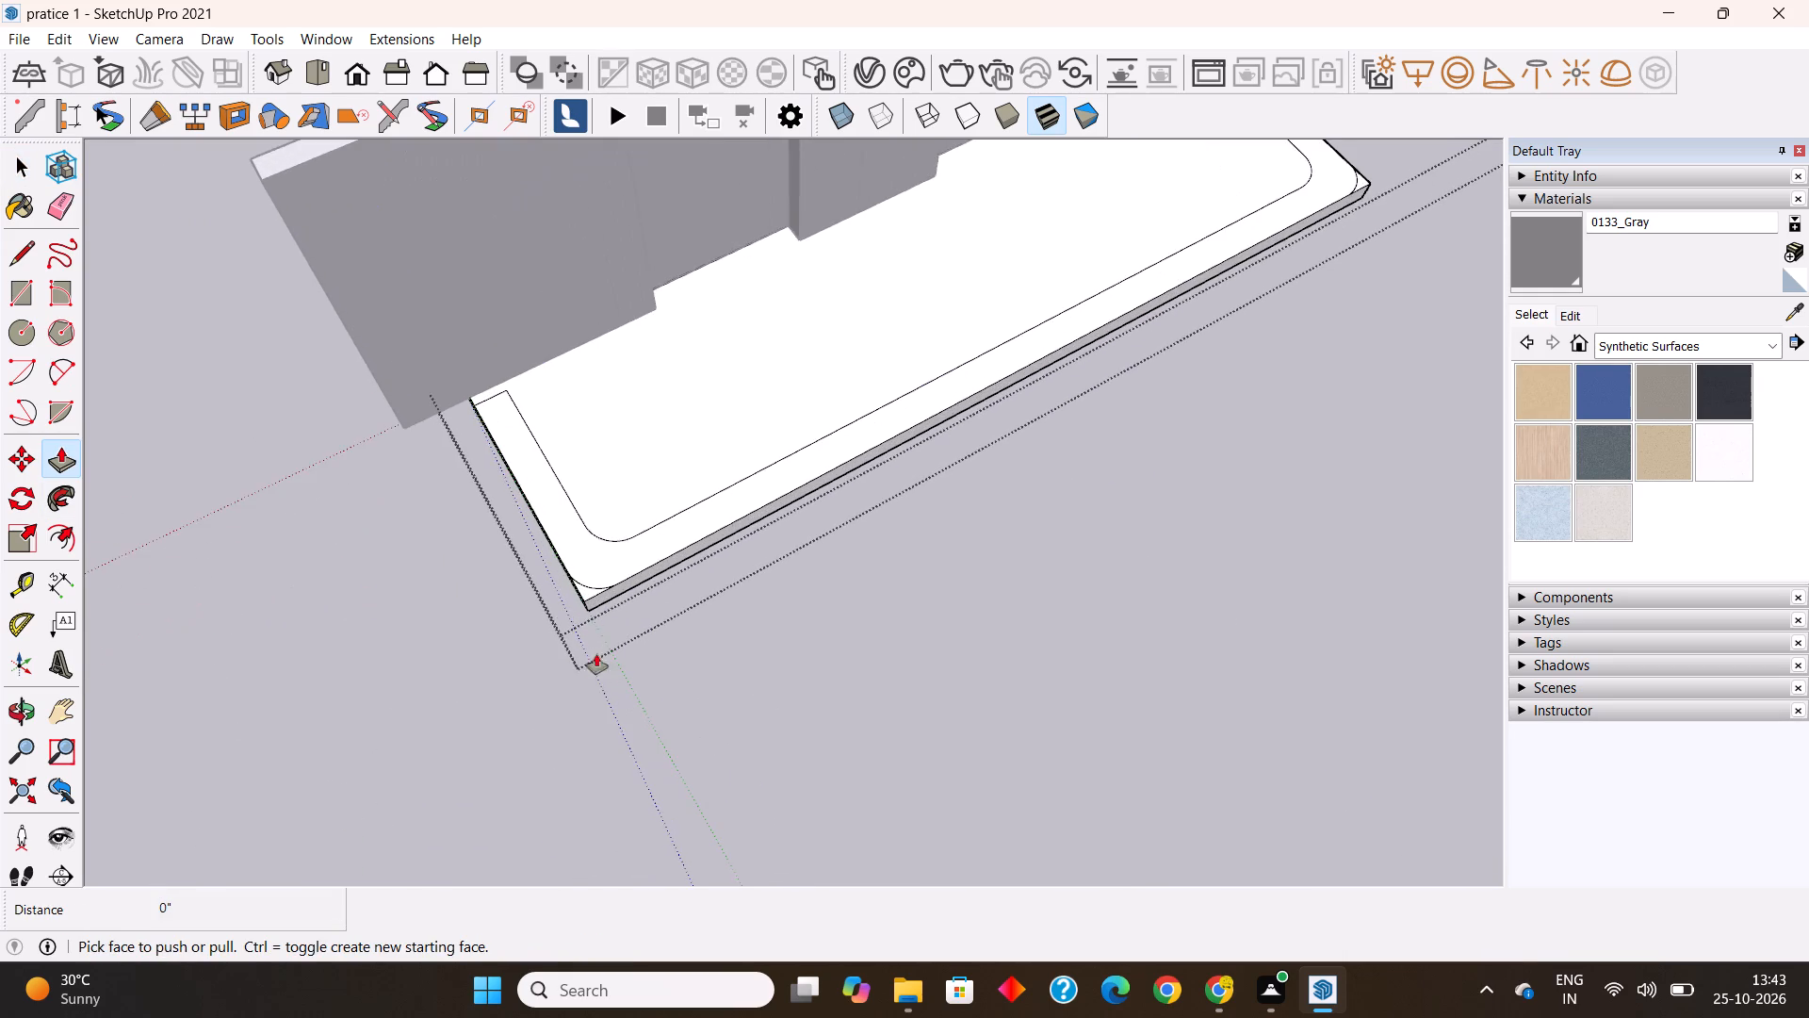
scroll(588, 614, "up", 8)
left_click(581, 578)
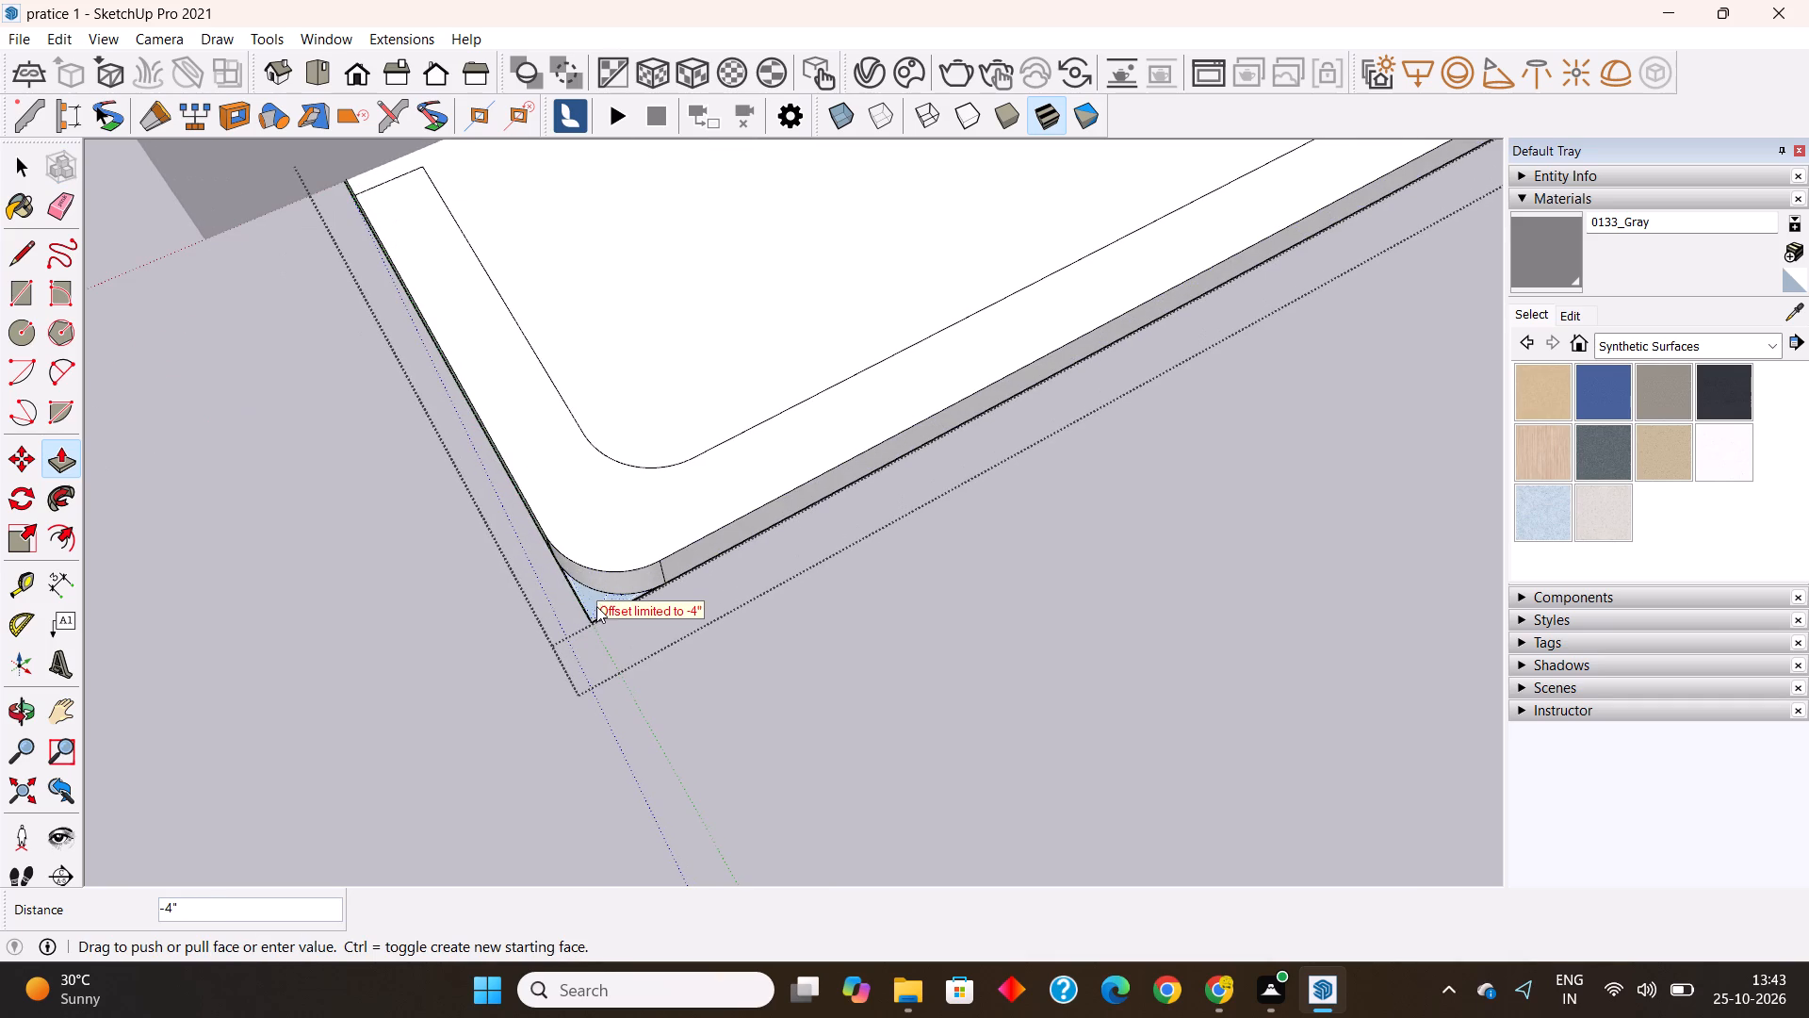
left_click(601, 616)
scroll(542, 698, "down", 7)
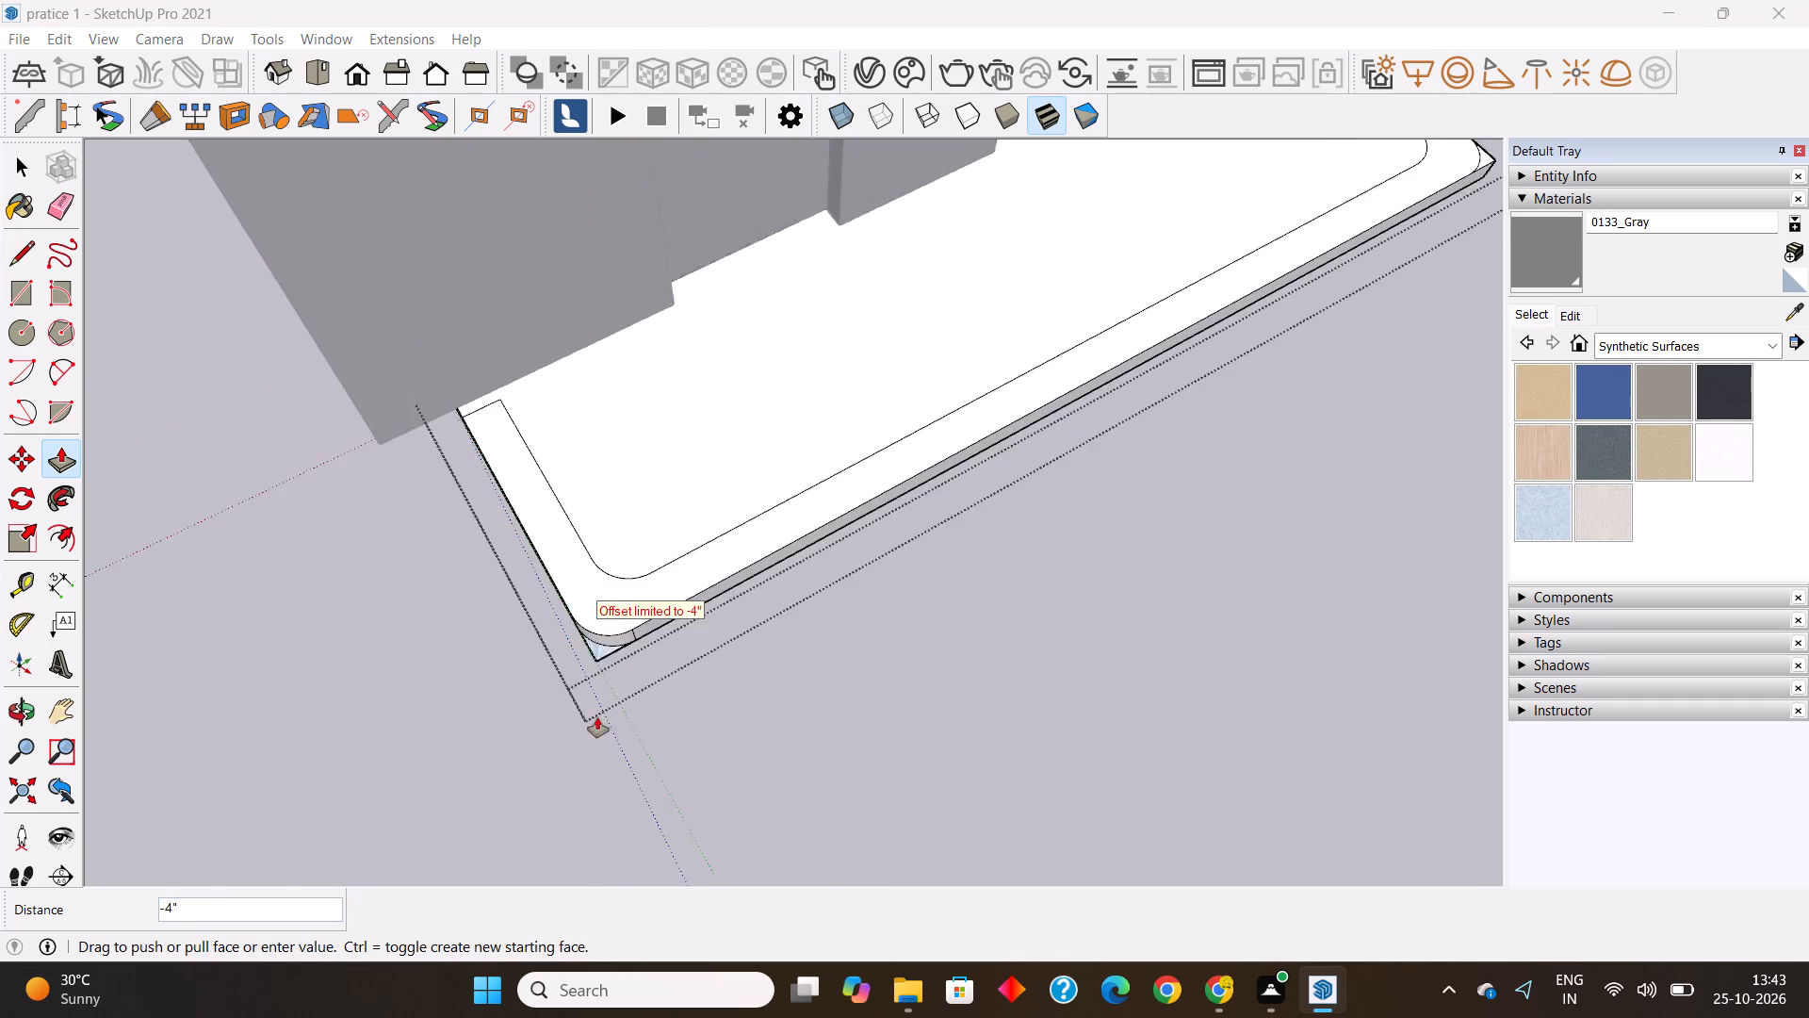
scroll(597, 717, "down", 8)
scroll(989, 452, "up", 3)
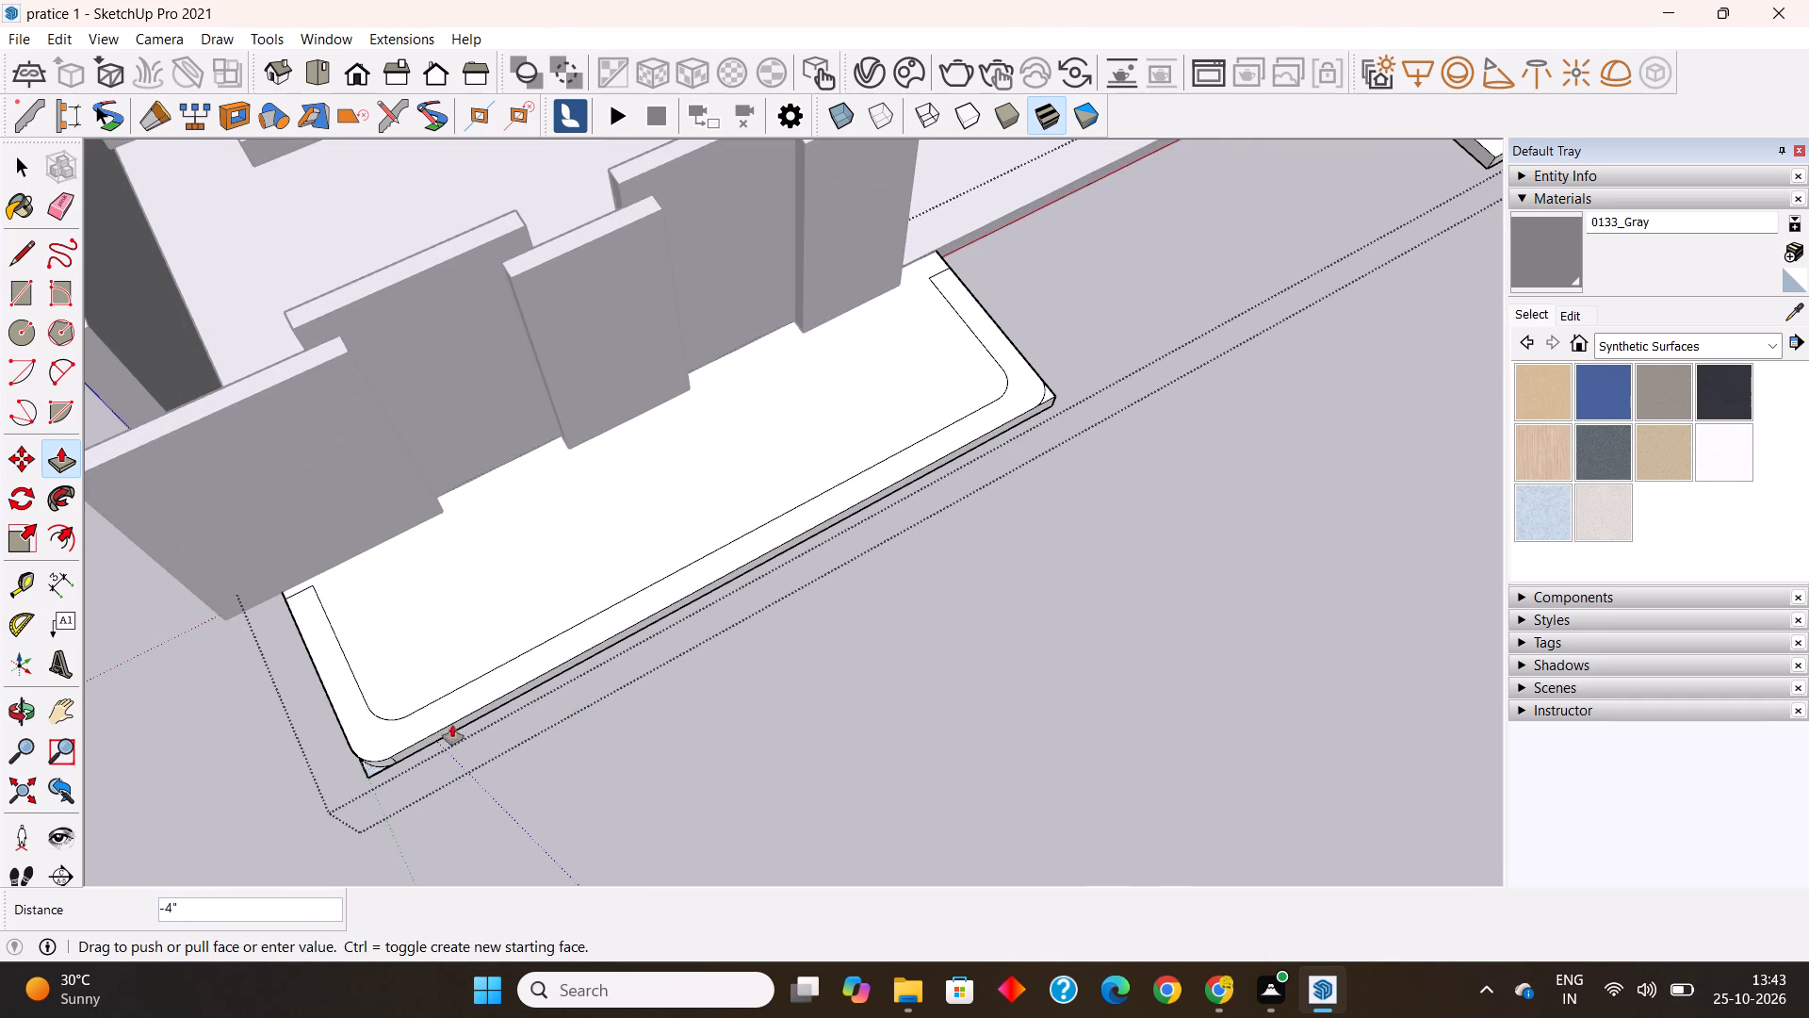
middle_click_drag(455, 735, 650, 455)
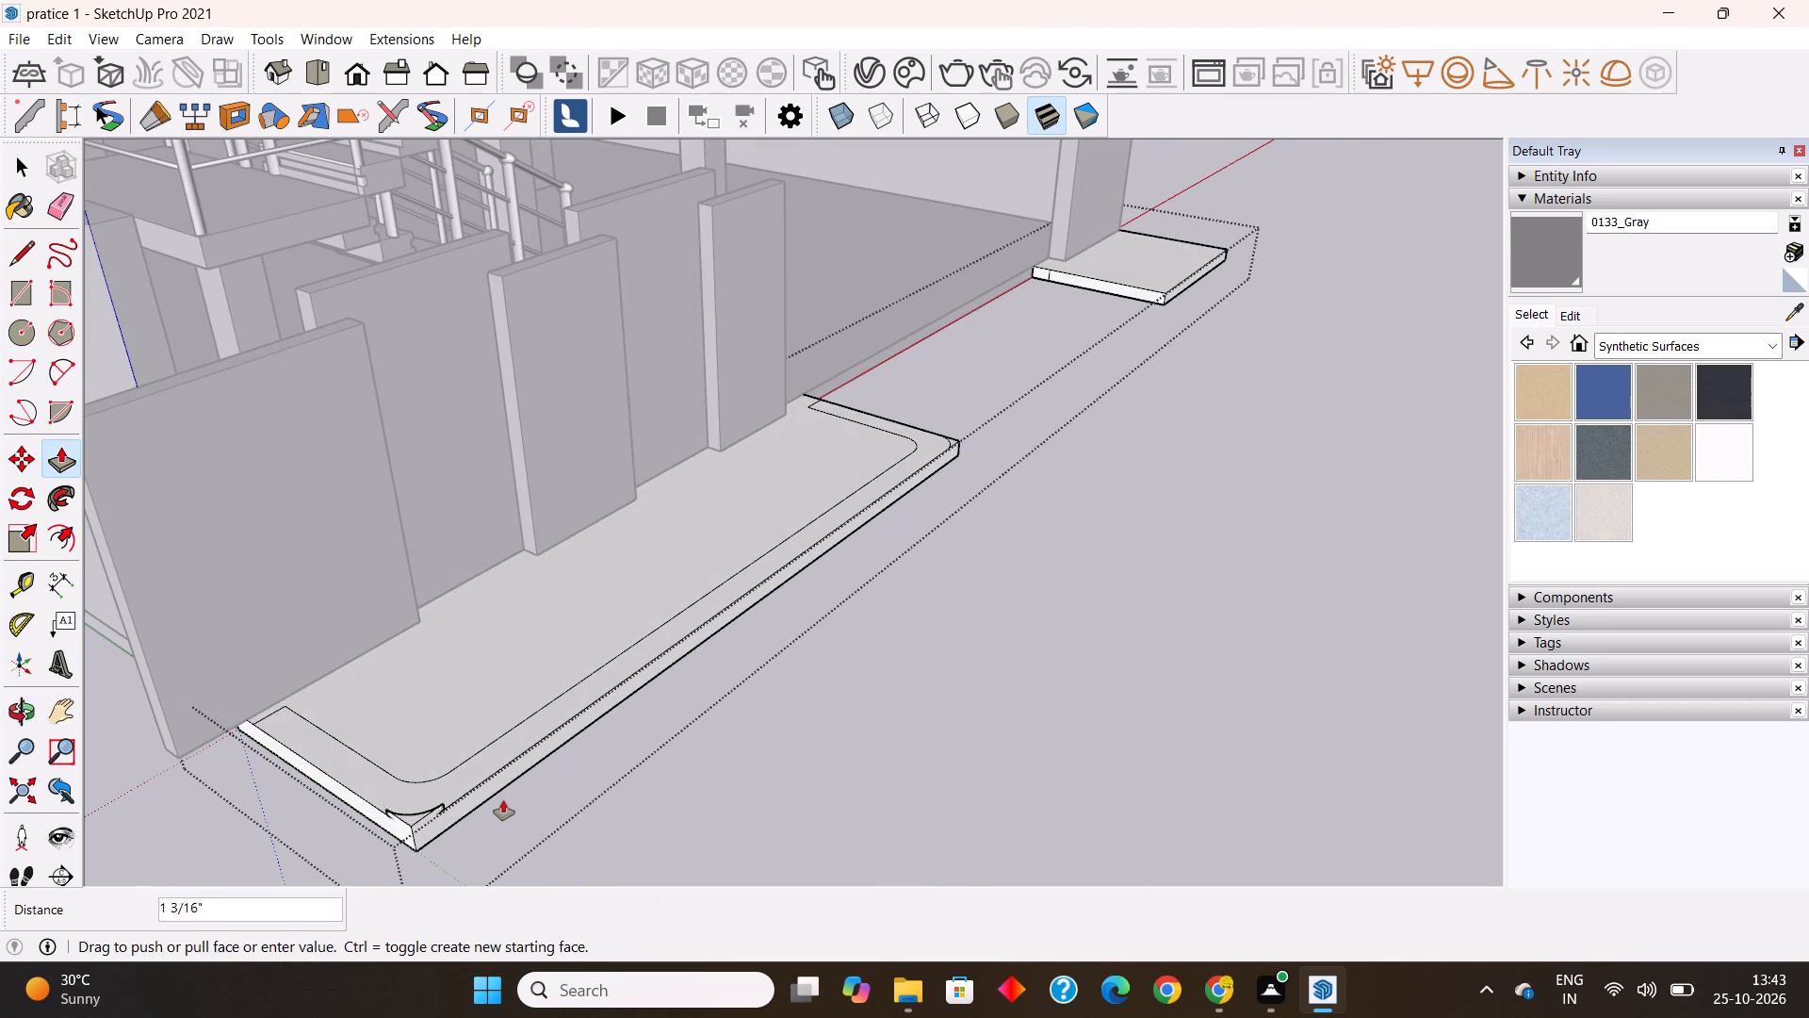
left_click(451, 833)
Push the slab piece outside the arc at the gate end down 4" to cut away the sharp corner.
scroll(955, 415, "up", 3)
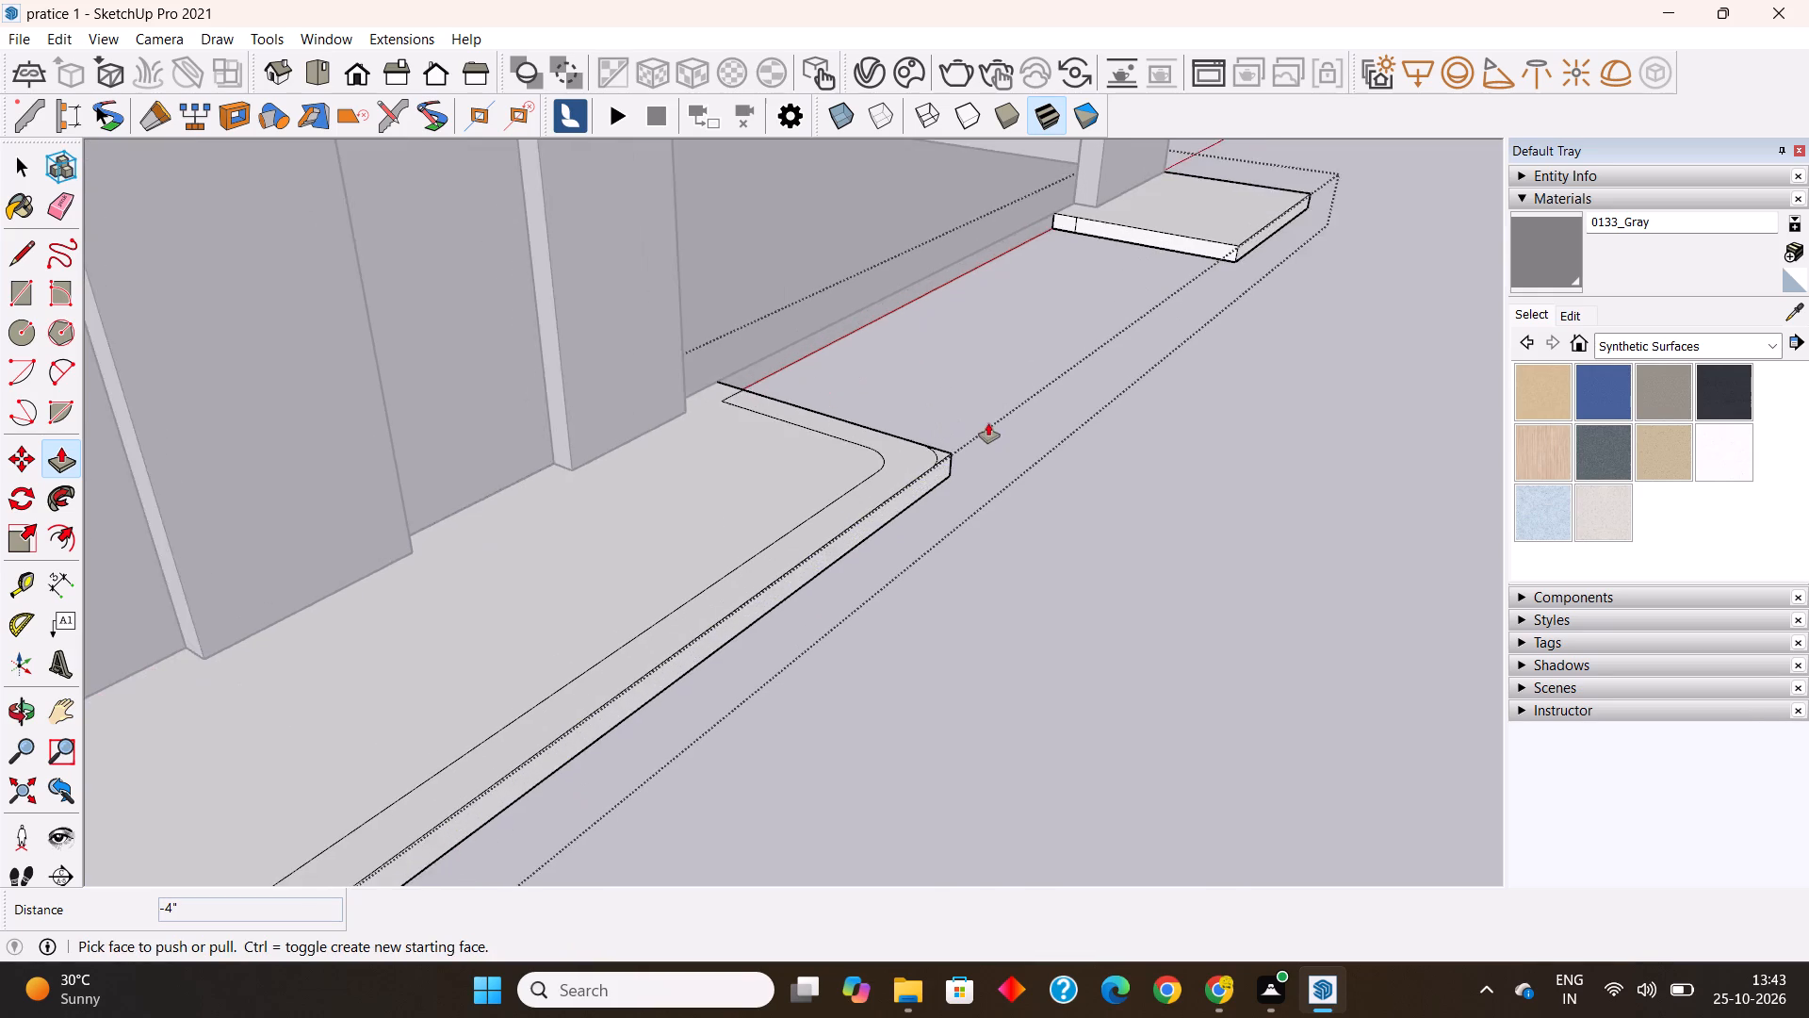
scroll(988, 423, "up", 7)
scroll(924, 467, "up", 3)
left_click(935, 460)
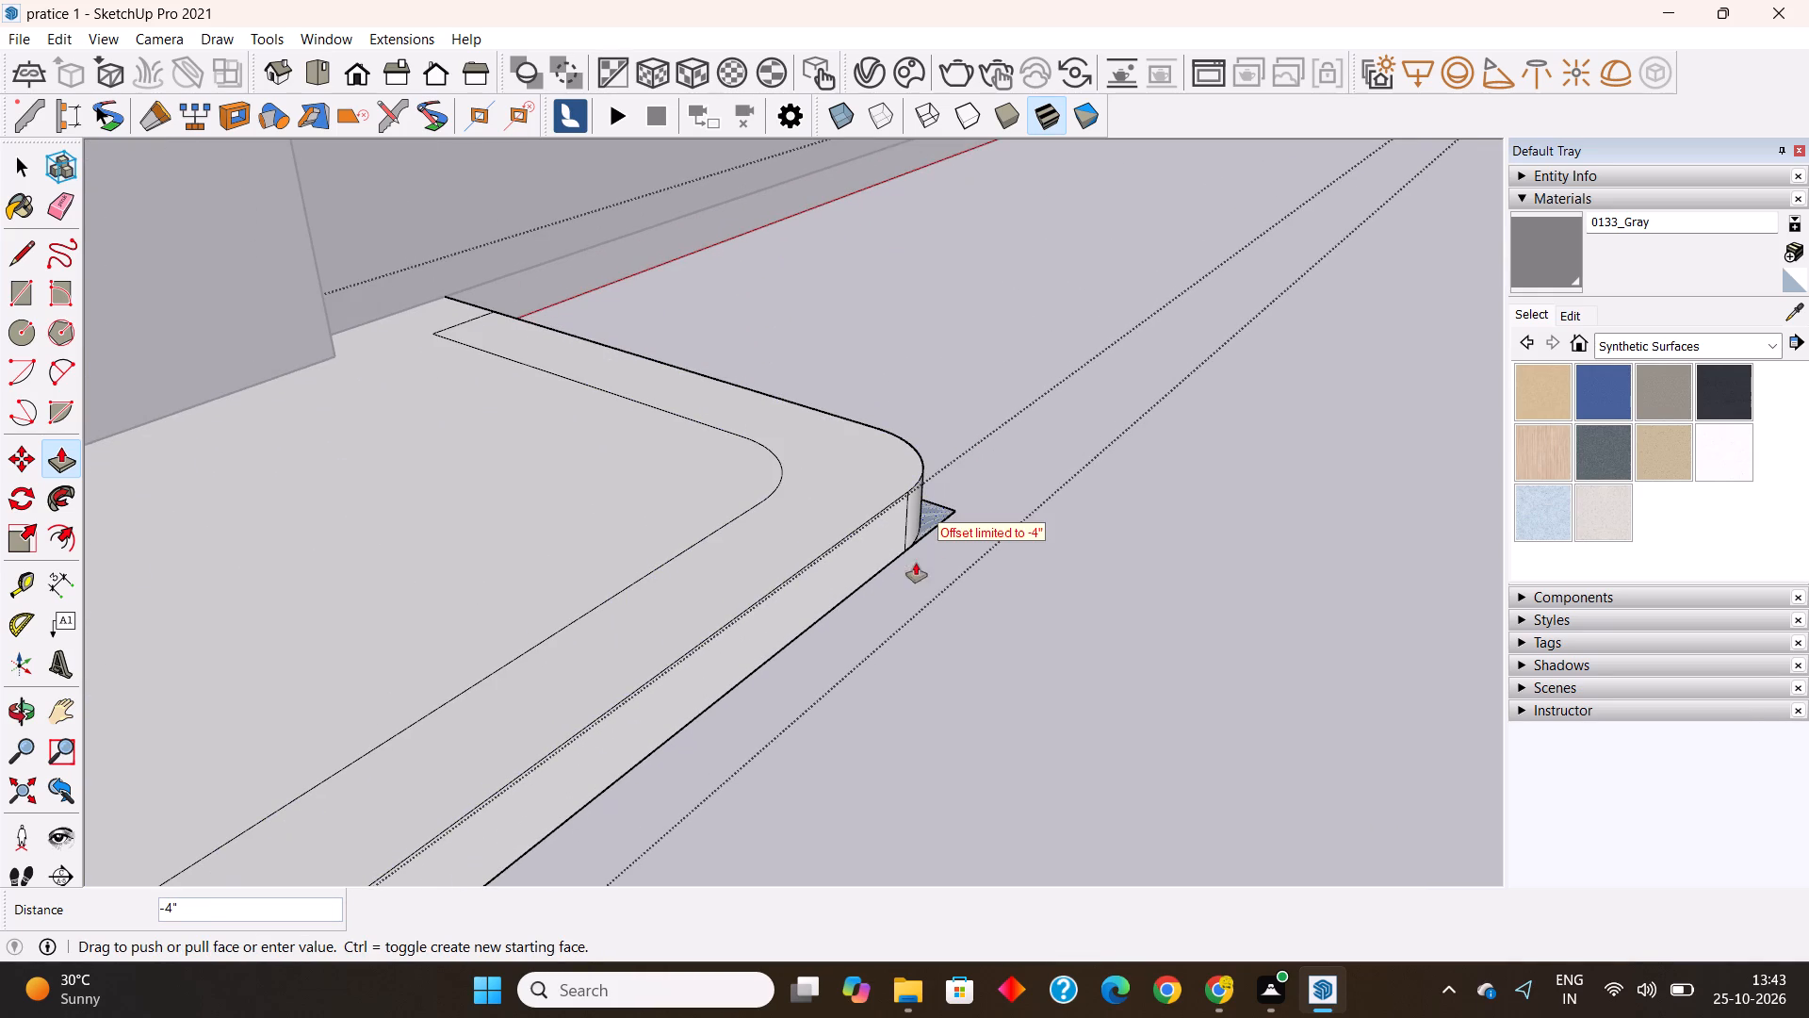
left_click(864, 583)
Extrude the slab's rounded border strip upward 6" to form a raised kerb.
scroll(1067, 457, "down", 14)
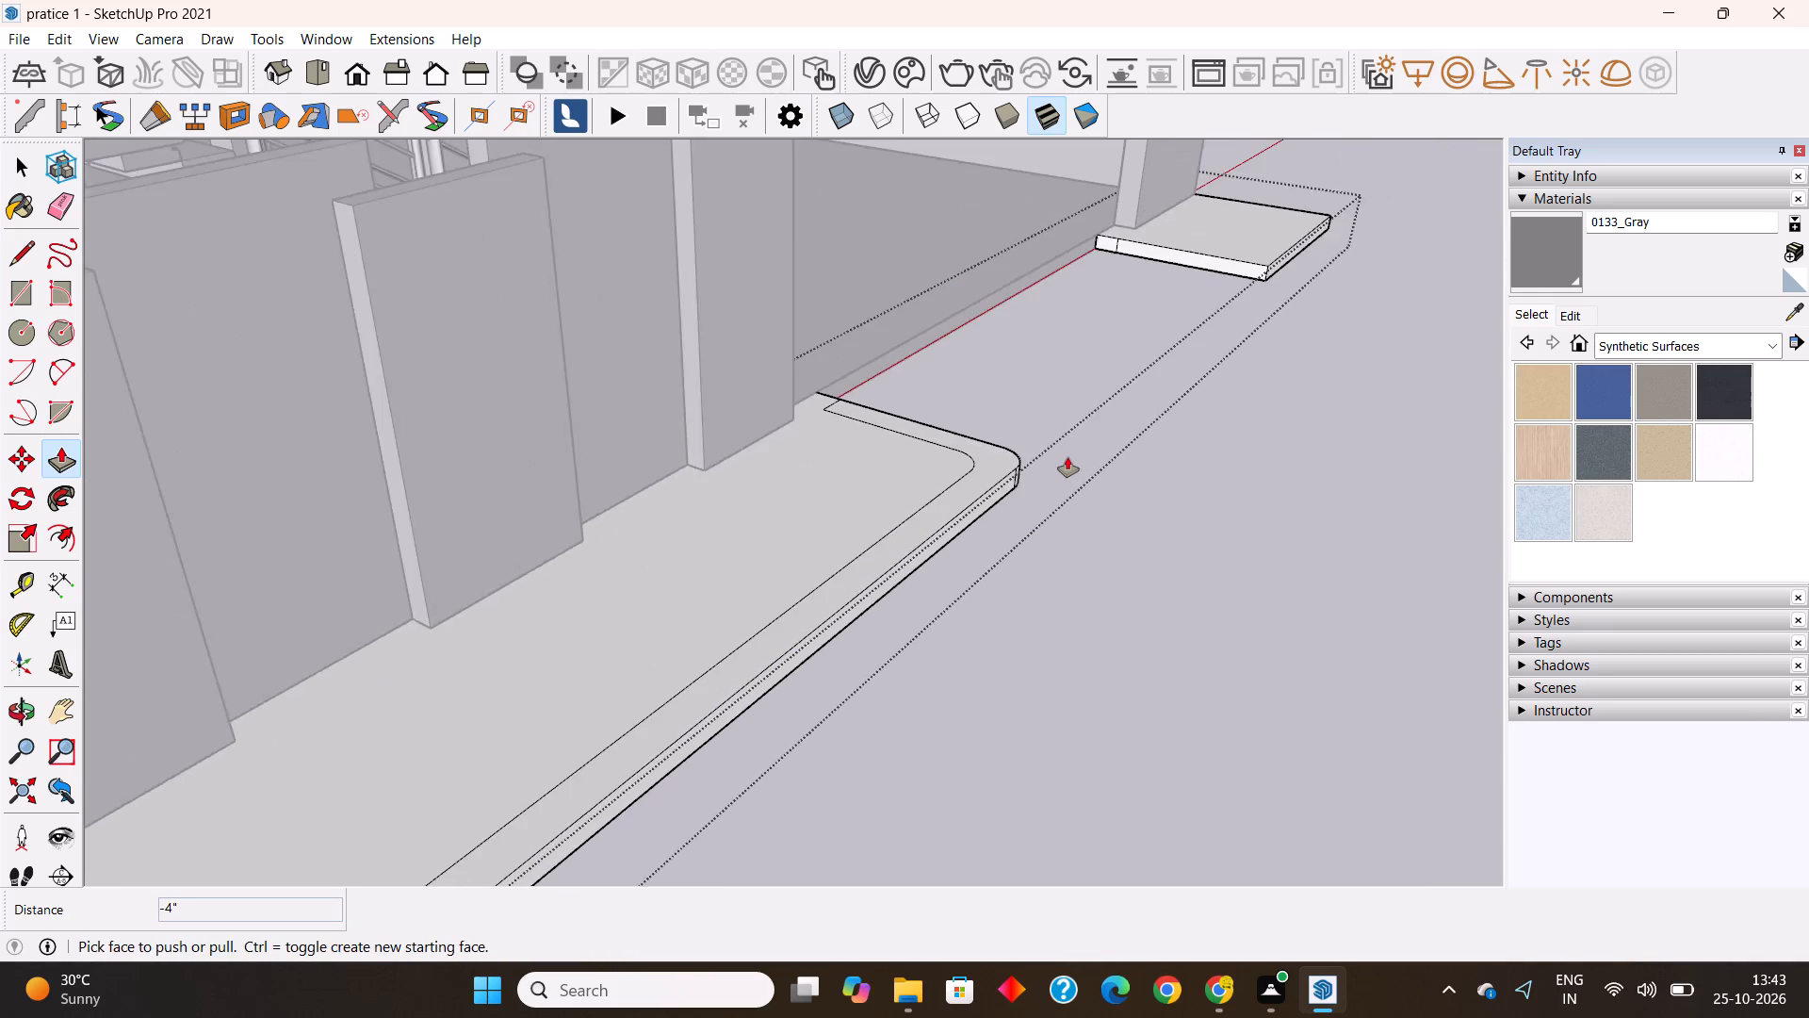
scroll(1067, 457, "down", 5)
middle_click_drag(880, 678, 809, 711)
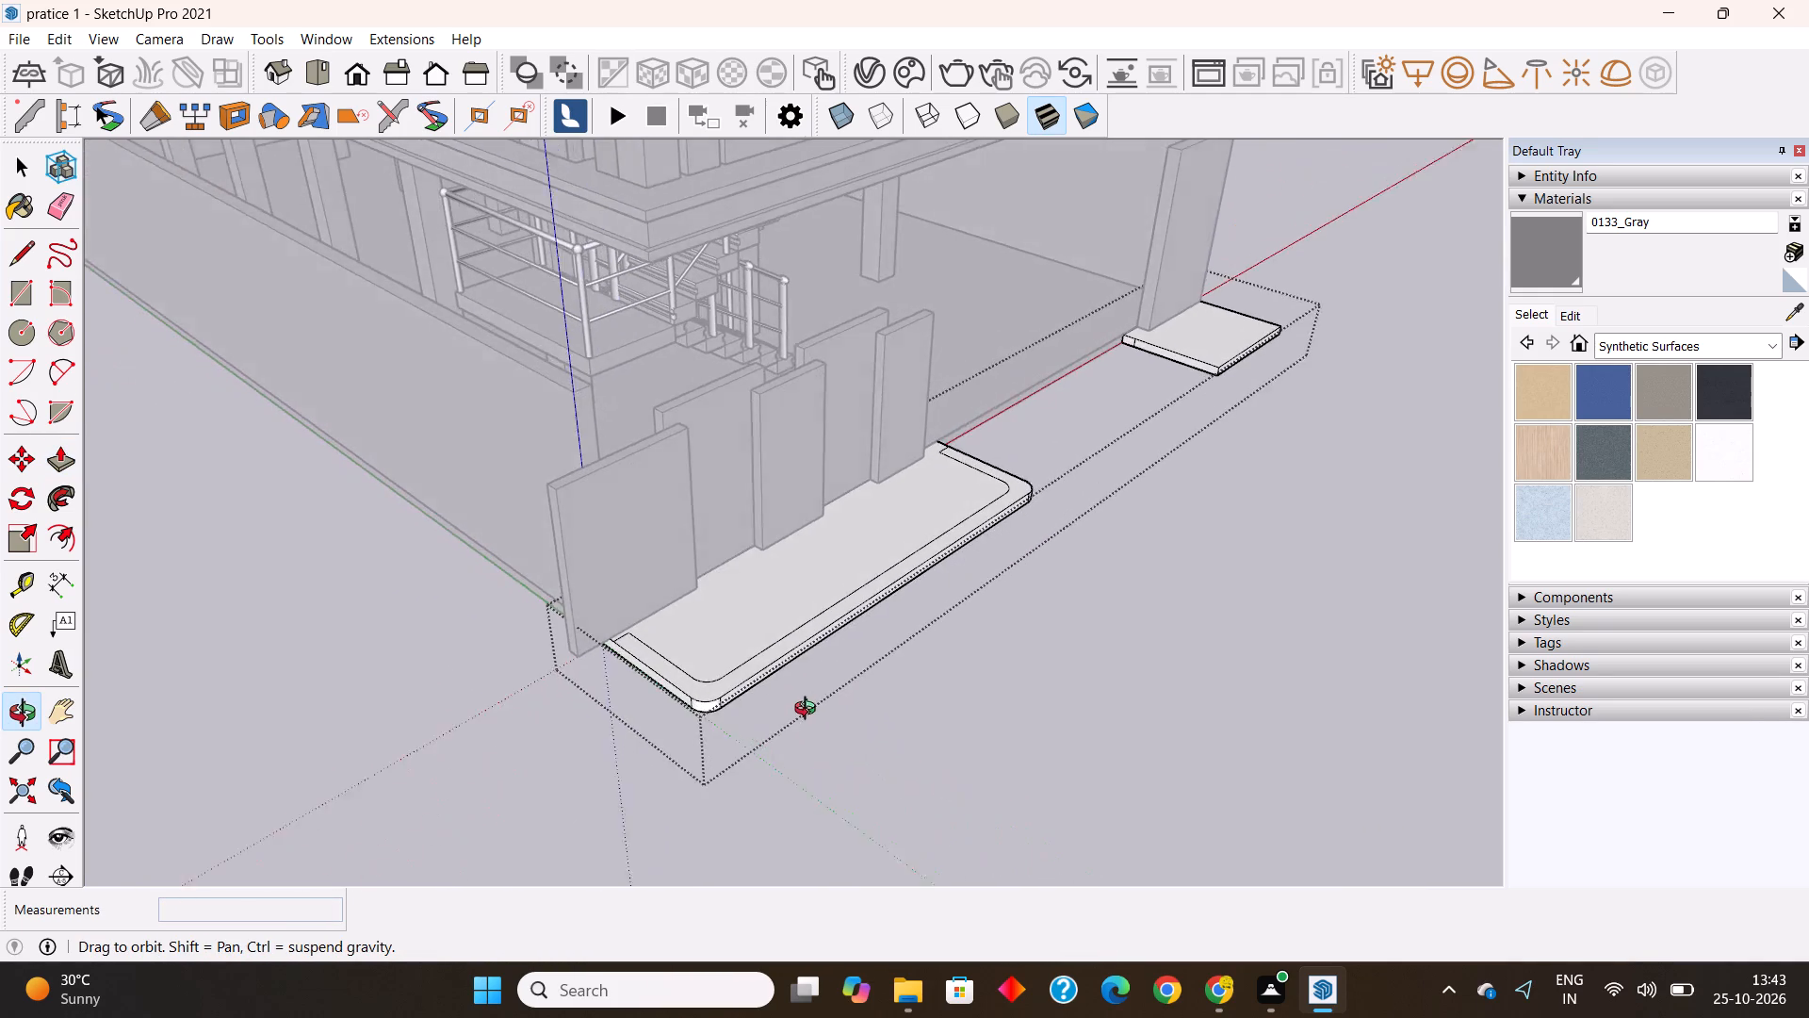
middle_click_drag(809, 711, 804, 706)
scroll(722, 686, "up", 5)
left_click(695, 681)
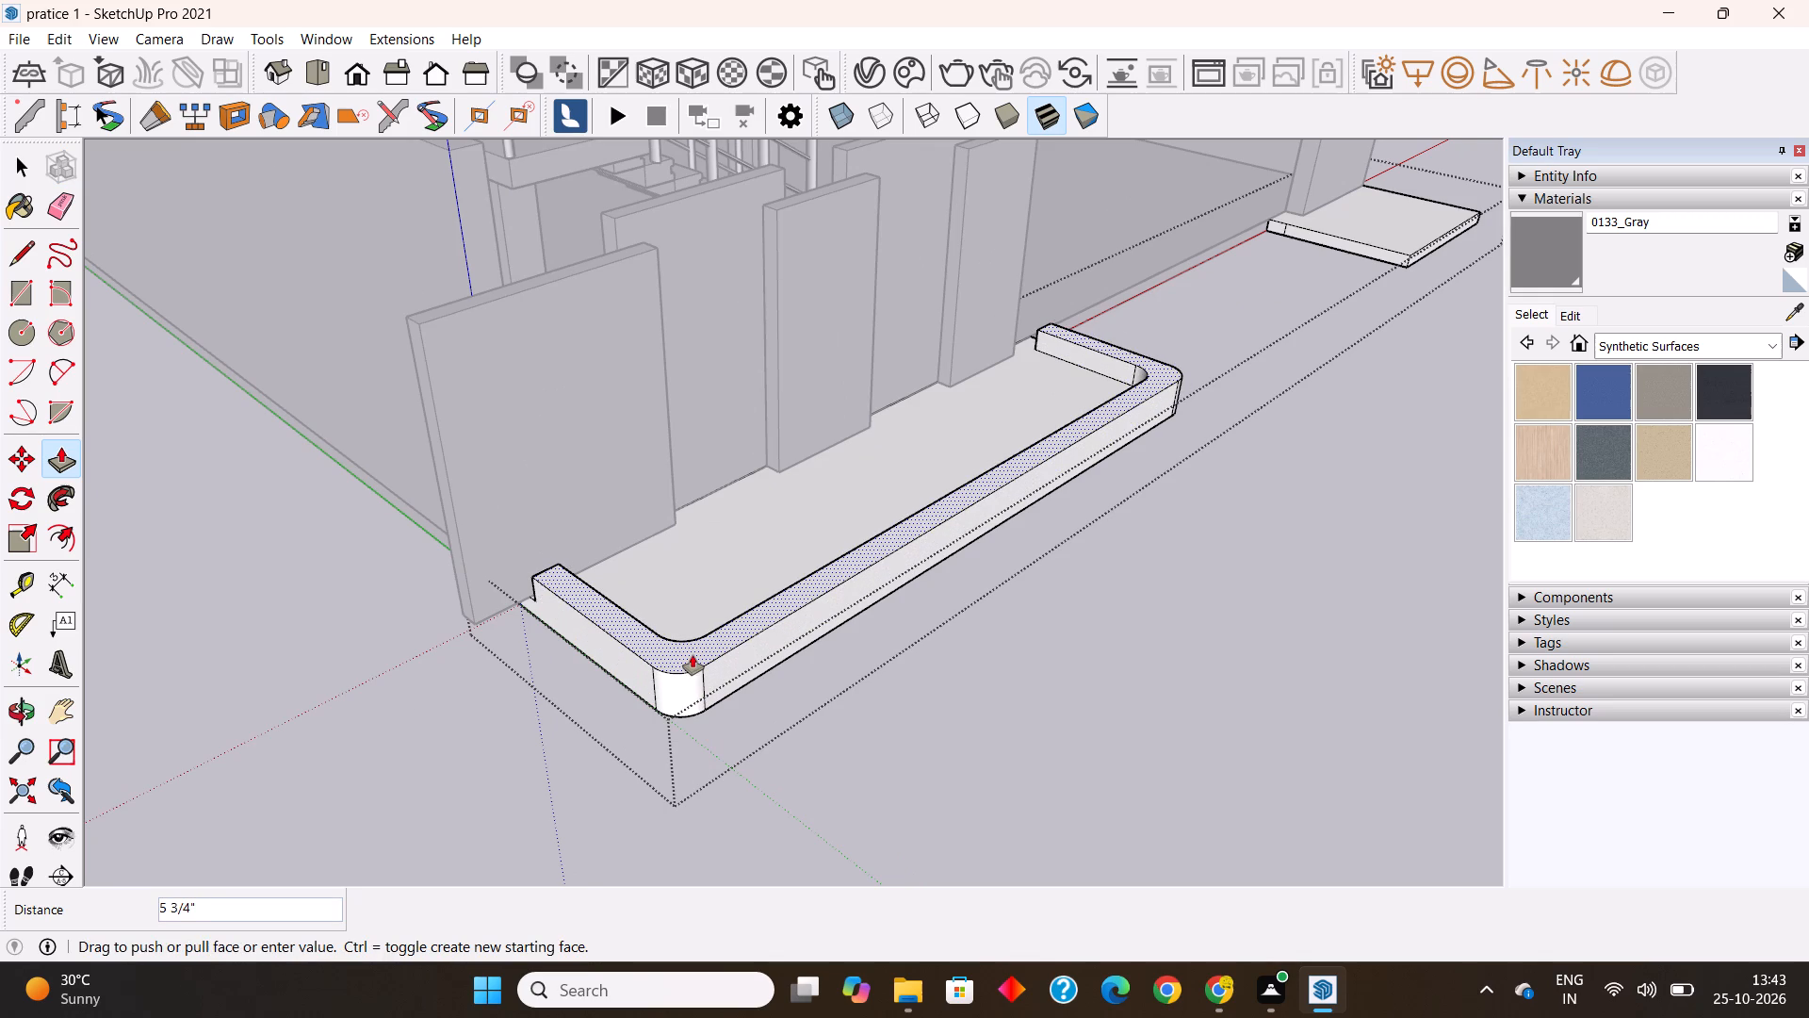
key("6")
key("shift+quotedbl")
key("Return")
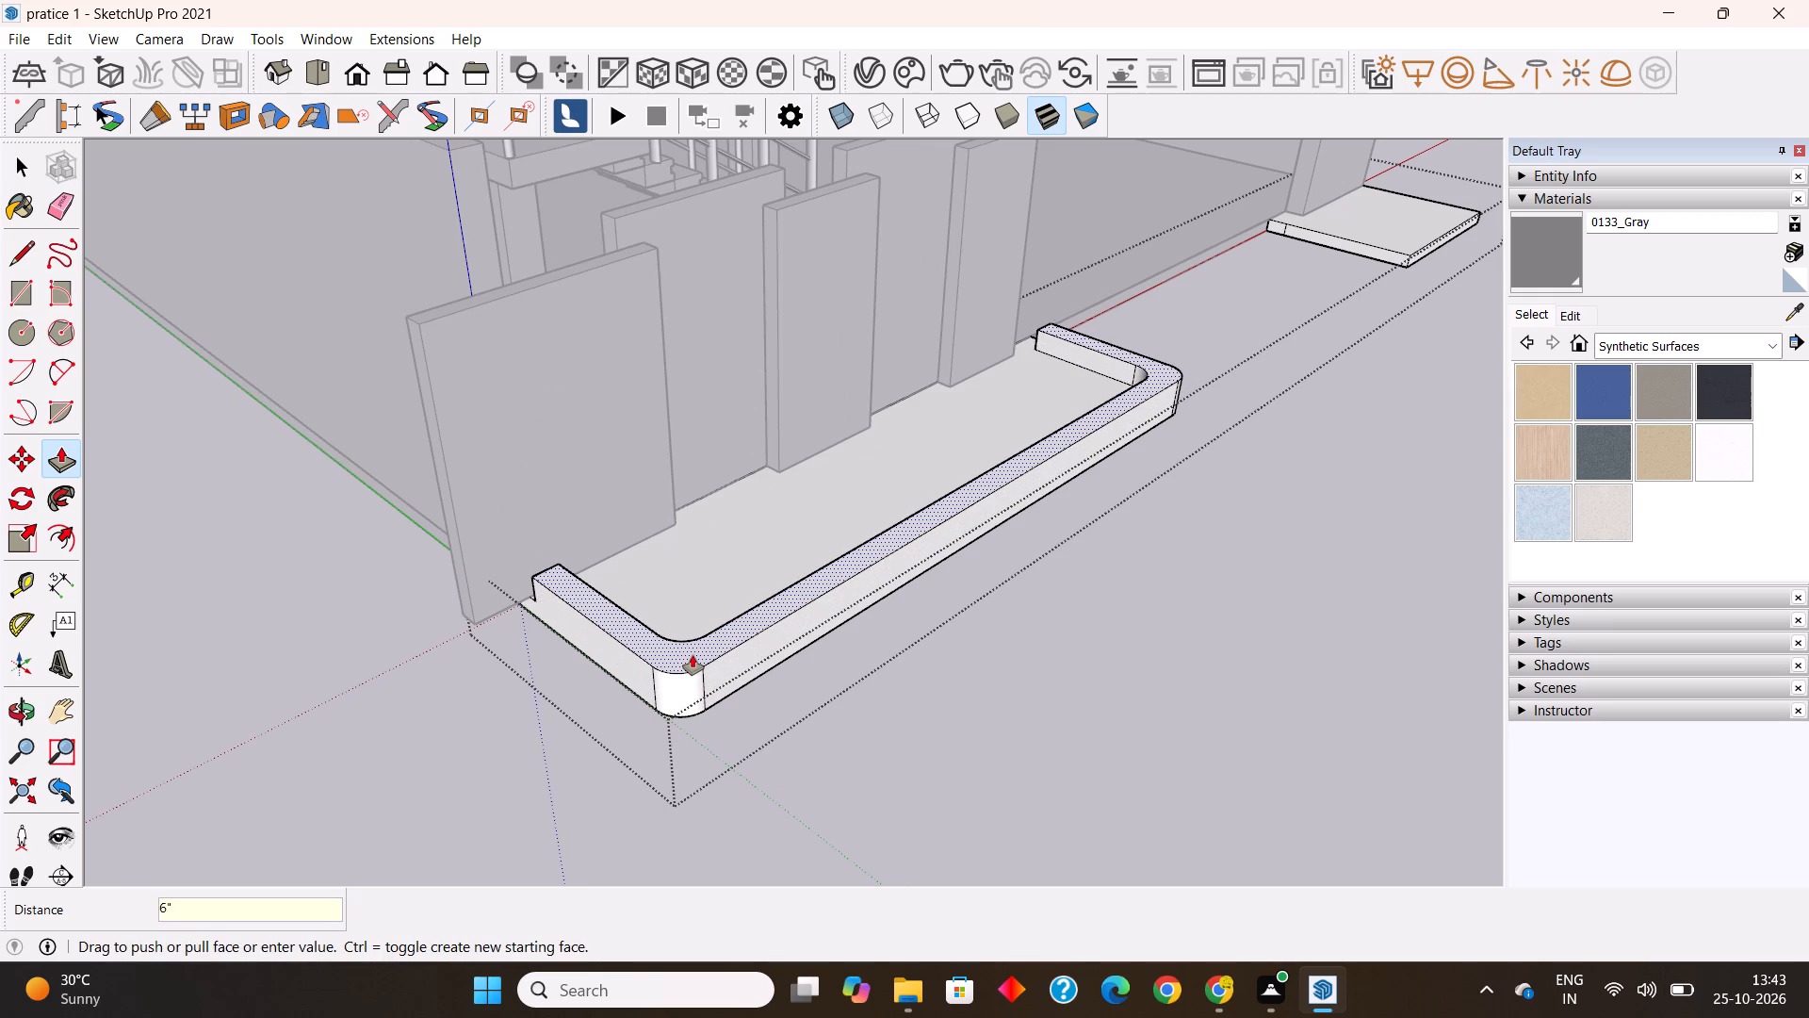
Extend the kerb's end face 2" to meet the outermost wall panel.
middle_click_drag(628, 688, 980, 674)
scroll(880, 634, "up", 5)
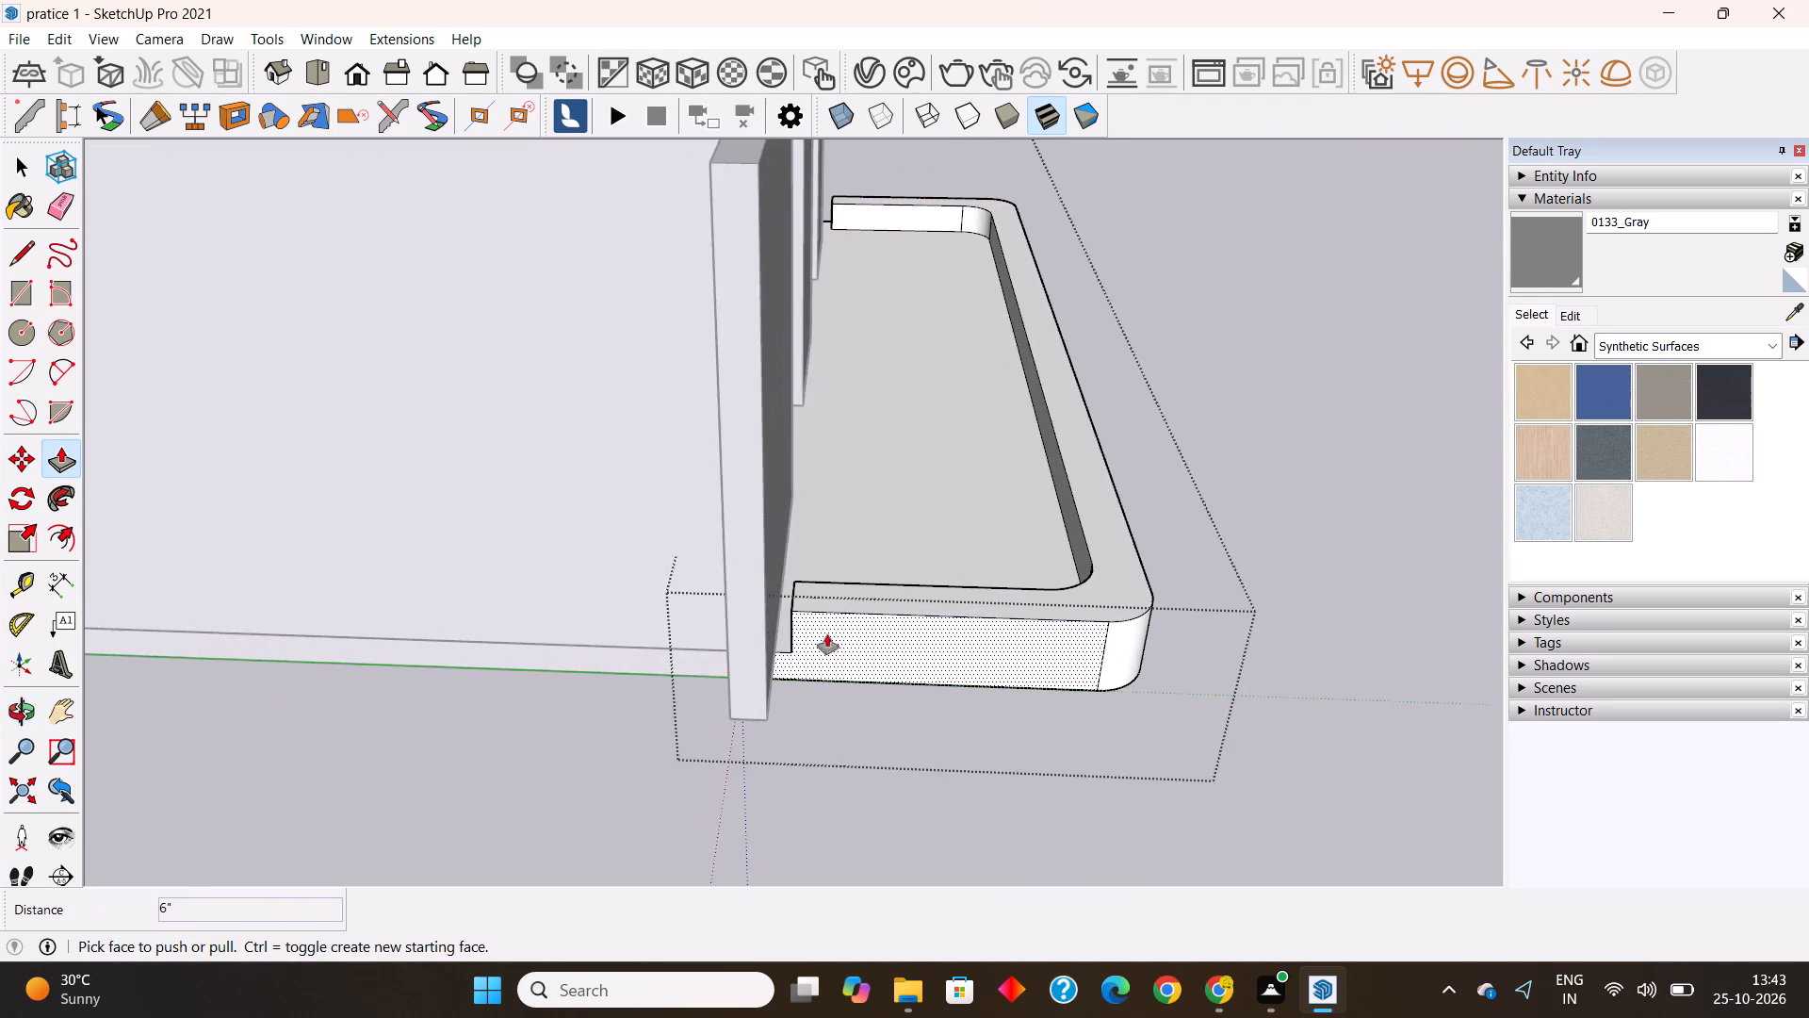
scroll(827, 634, "up", 14)
middle_click_drag(785, 628, 833, 625)
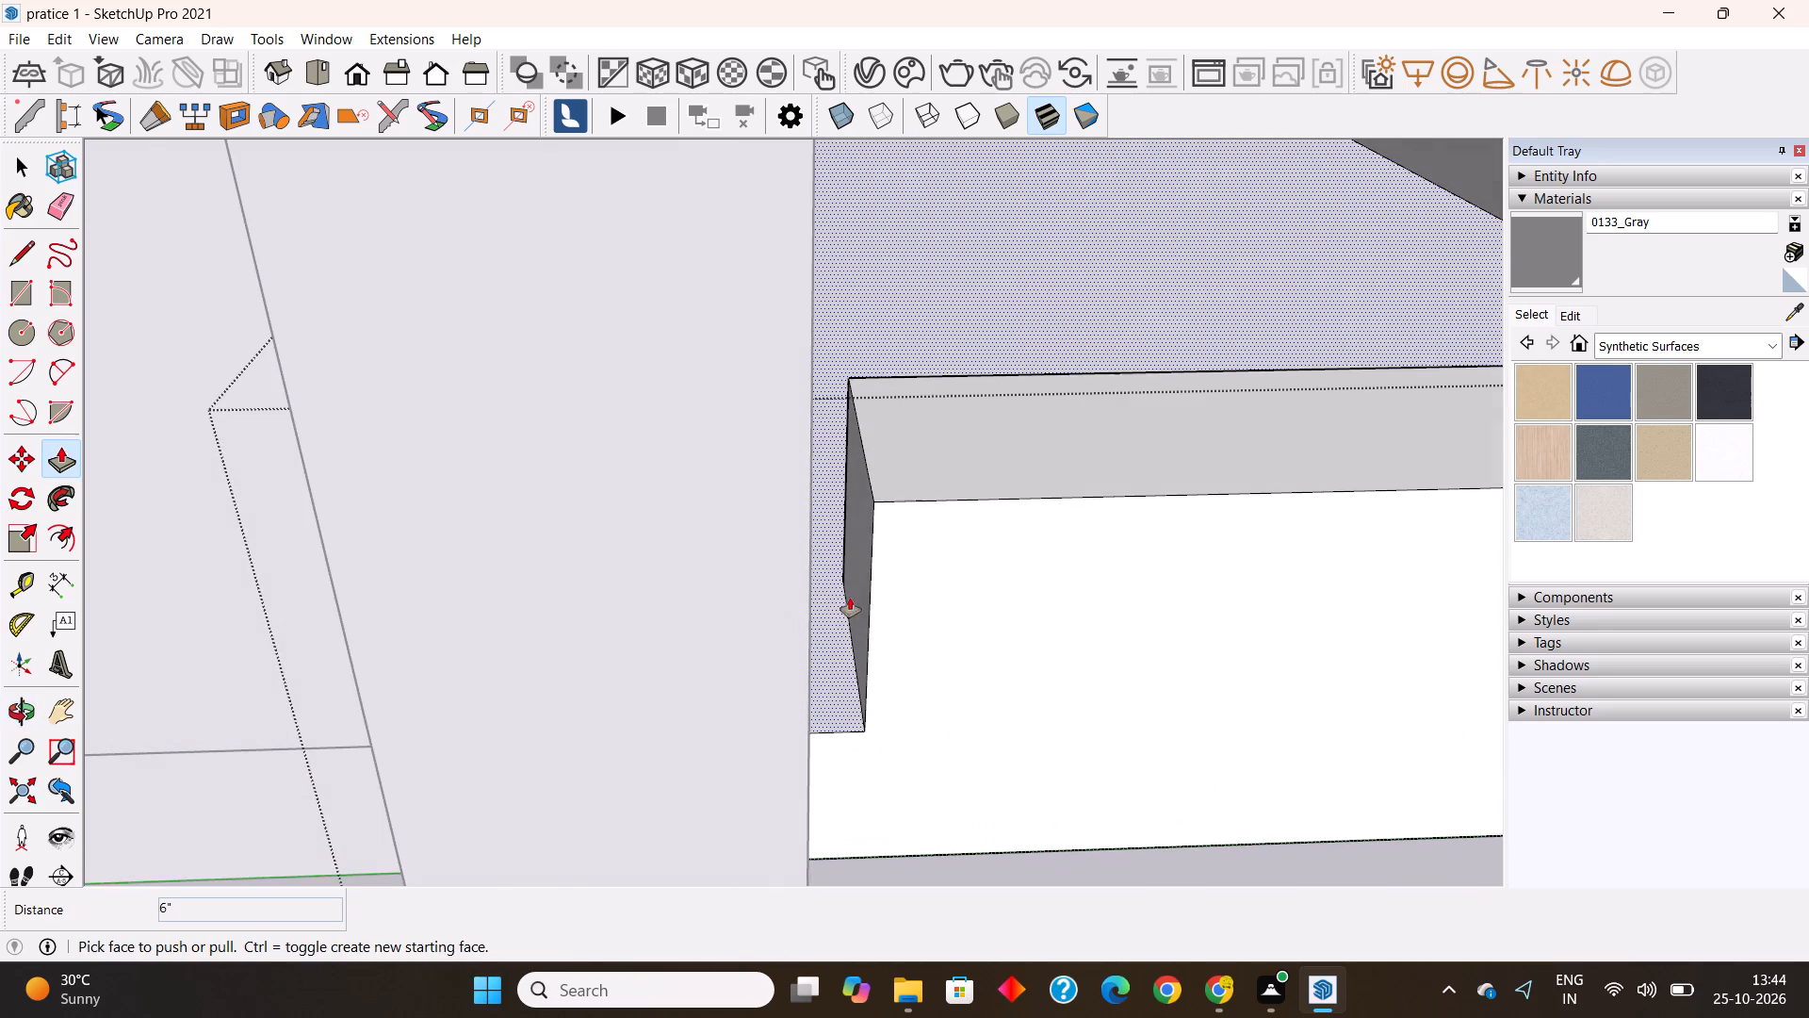
left_click(867, 575)
middle_click_drag(831, 583, 753, 594)
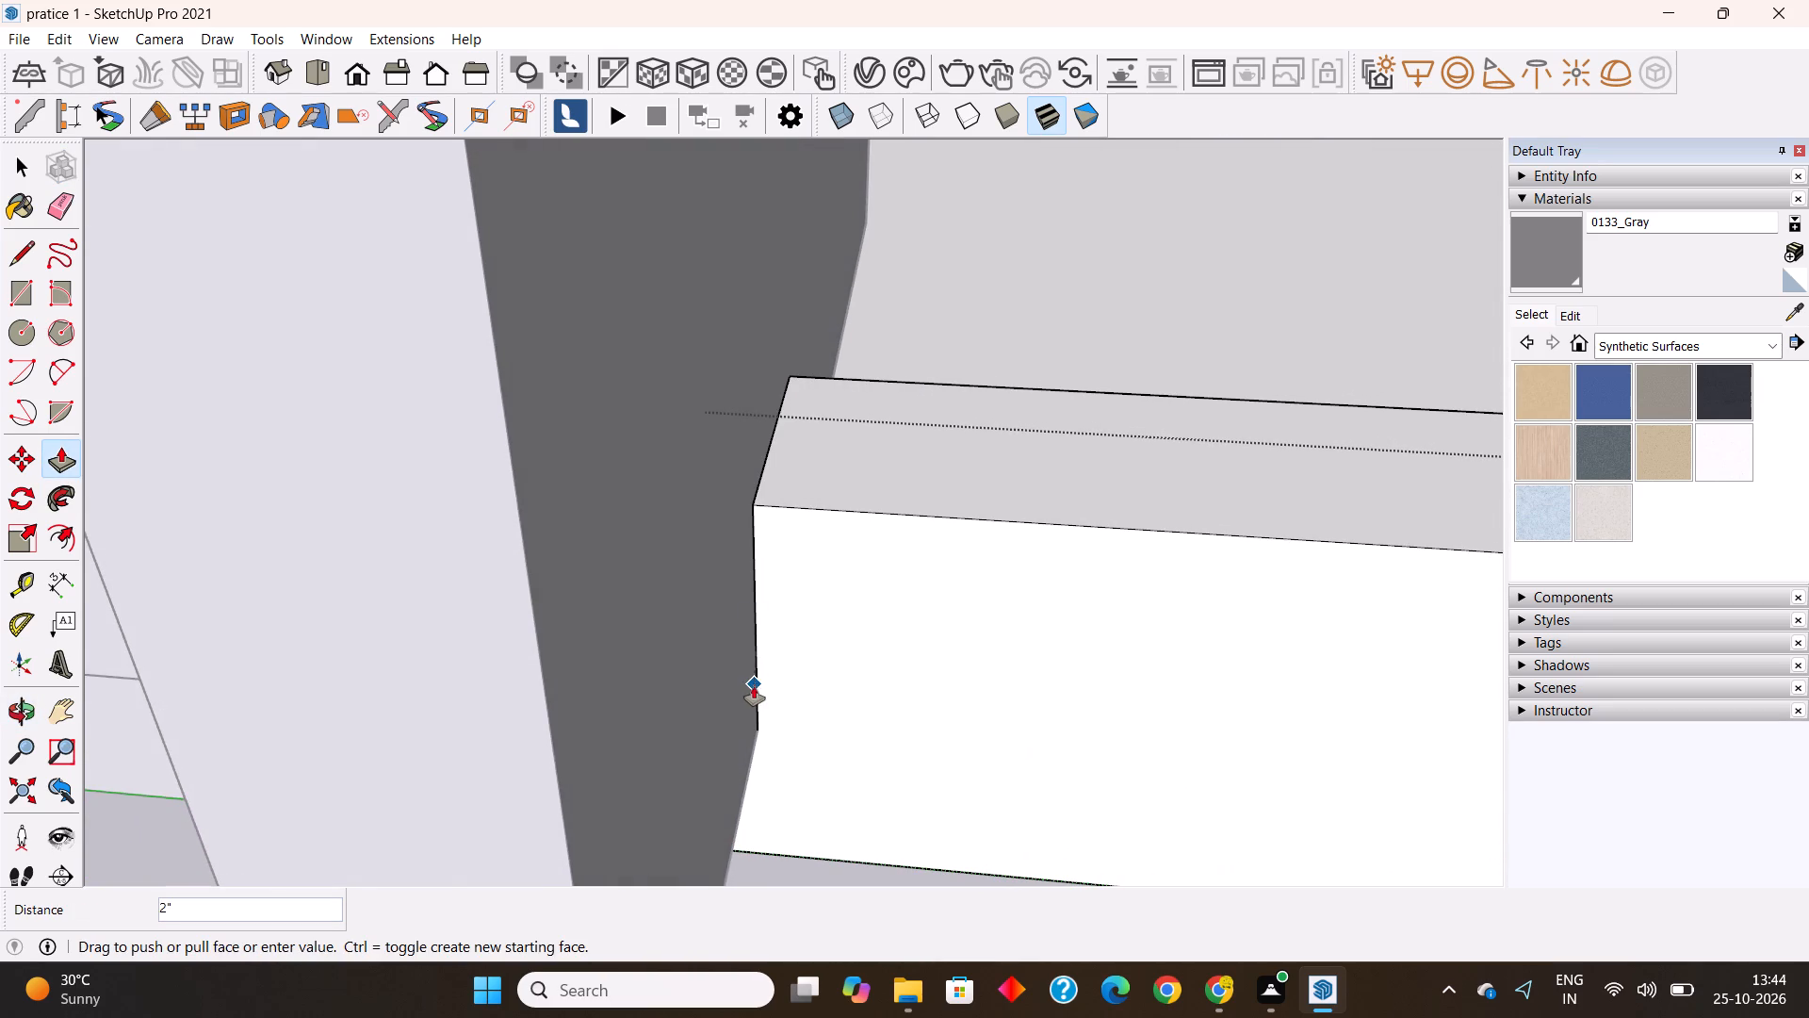
left_click(754, 686)
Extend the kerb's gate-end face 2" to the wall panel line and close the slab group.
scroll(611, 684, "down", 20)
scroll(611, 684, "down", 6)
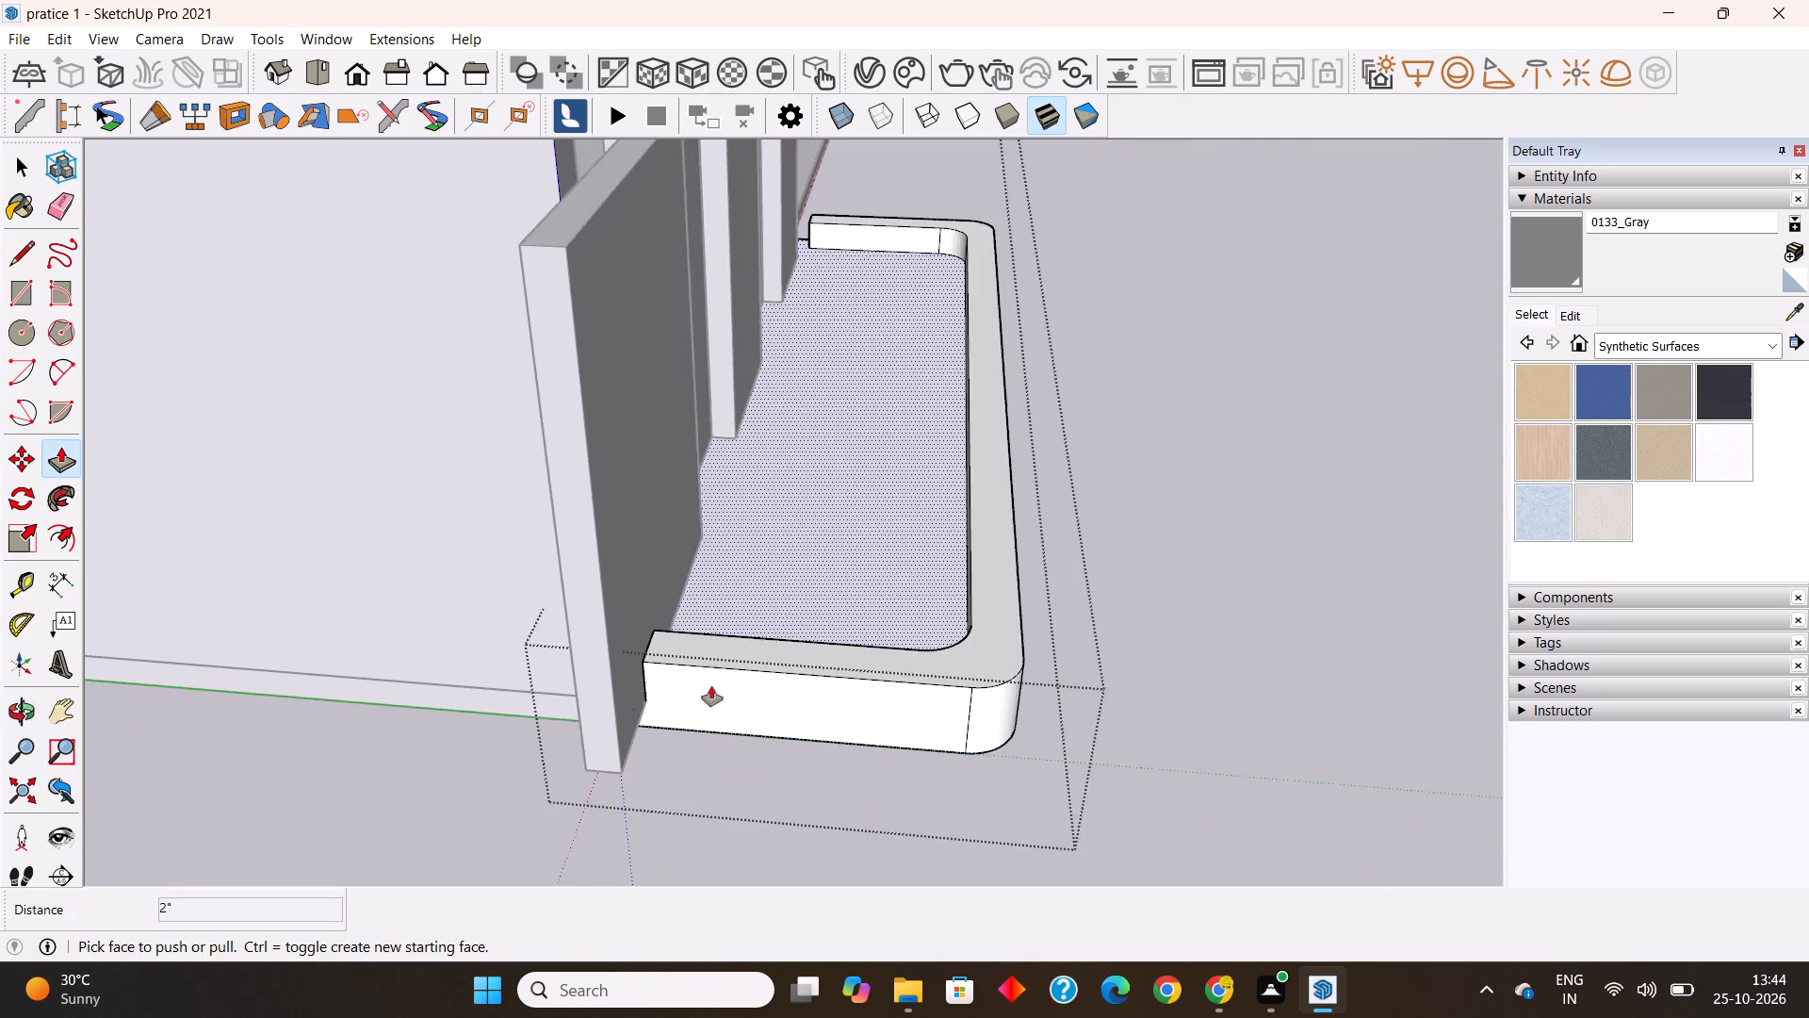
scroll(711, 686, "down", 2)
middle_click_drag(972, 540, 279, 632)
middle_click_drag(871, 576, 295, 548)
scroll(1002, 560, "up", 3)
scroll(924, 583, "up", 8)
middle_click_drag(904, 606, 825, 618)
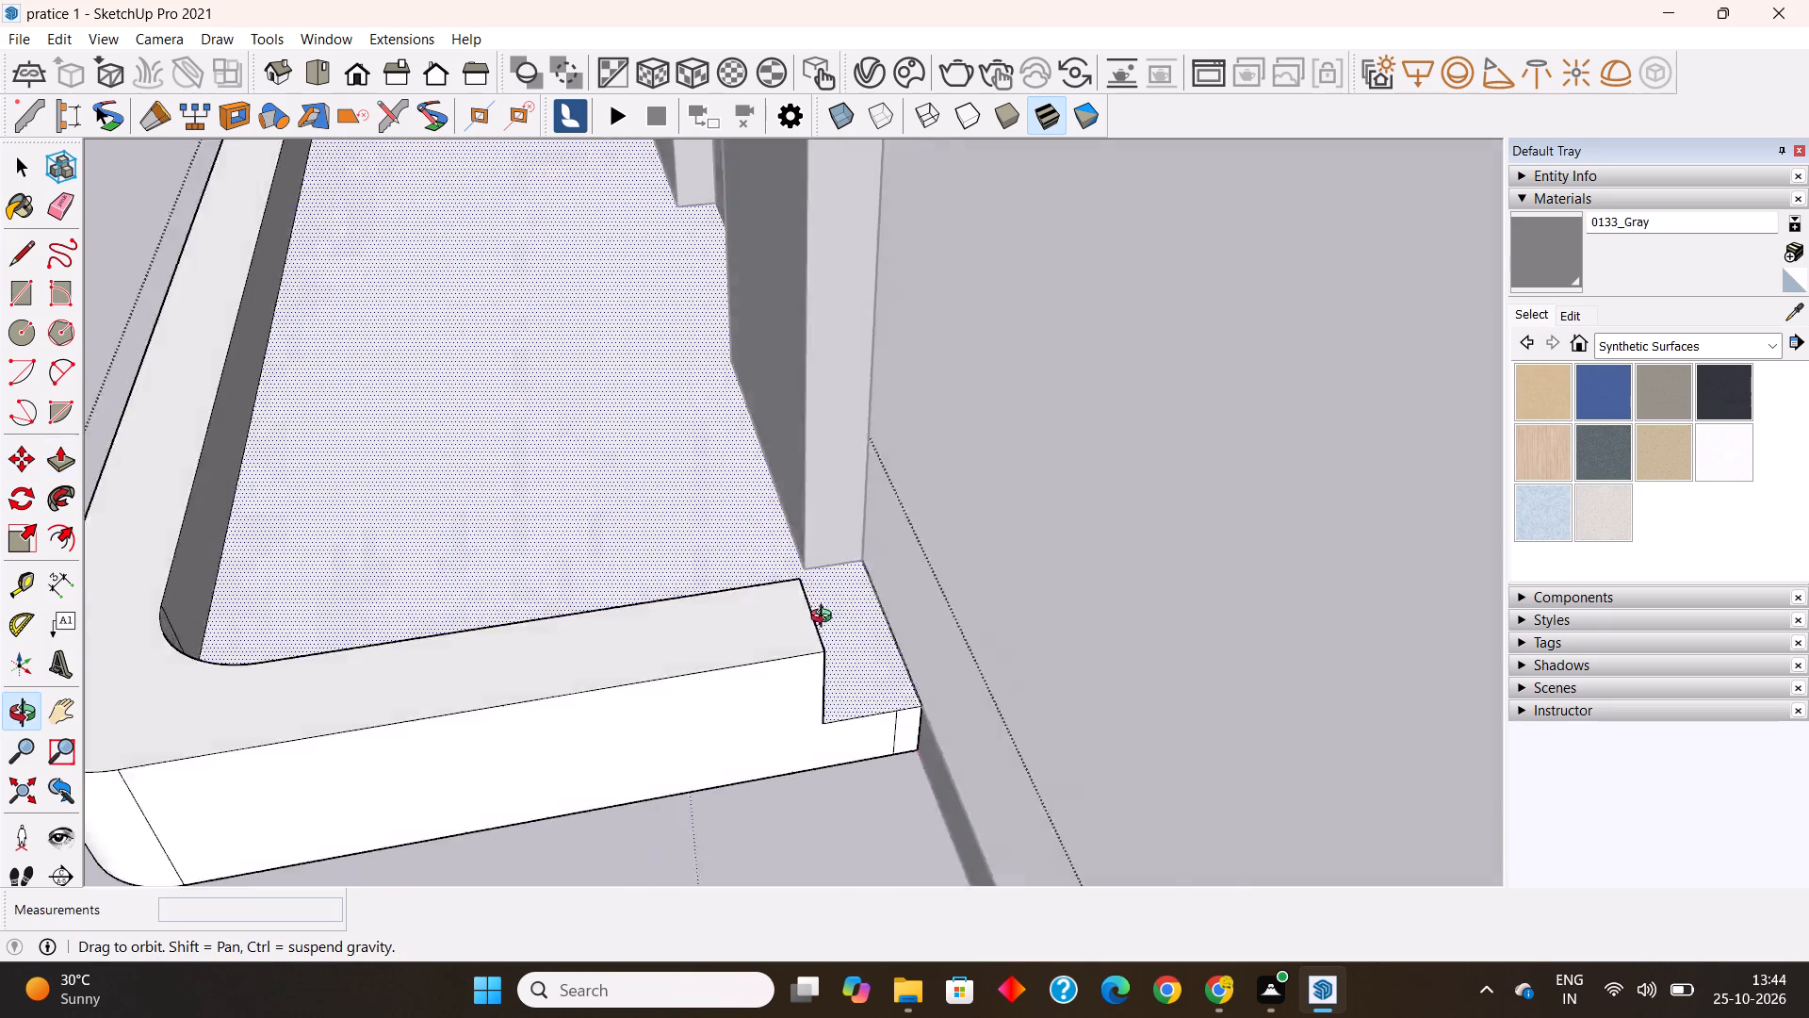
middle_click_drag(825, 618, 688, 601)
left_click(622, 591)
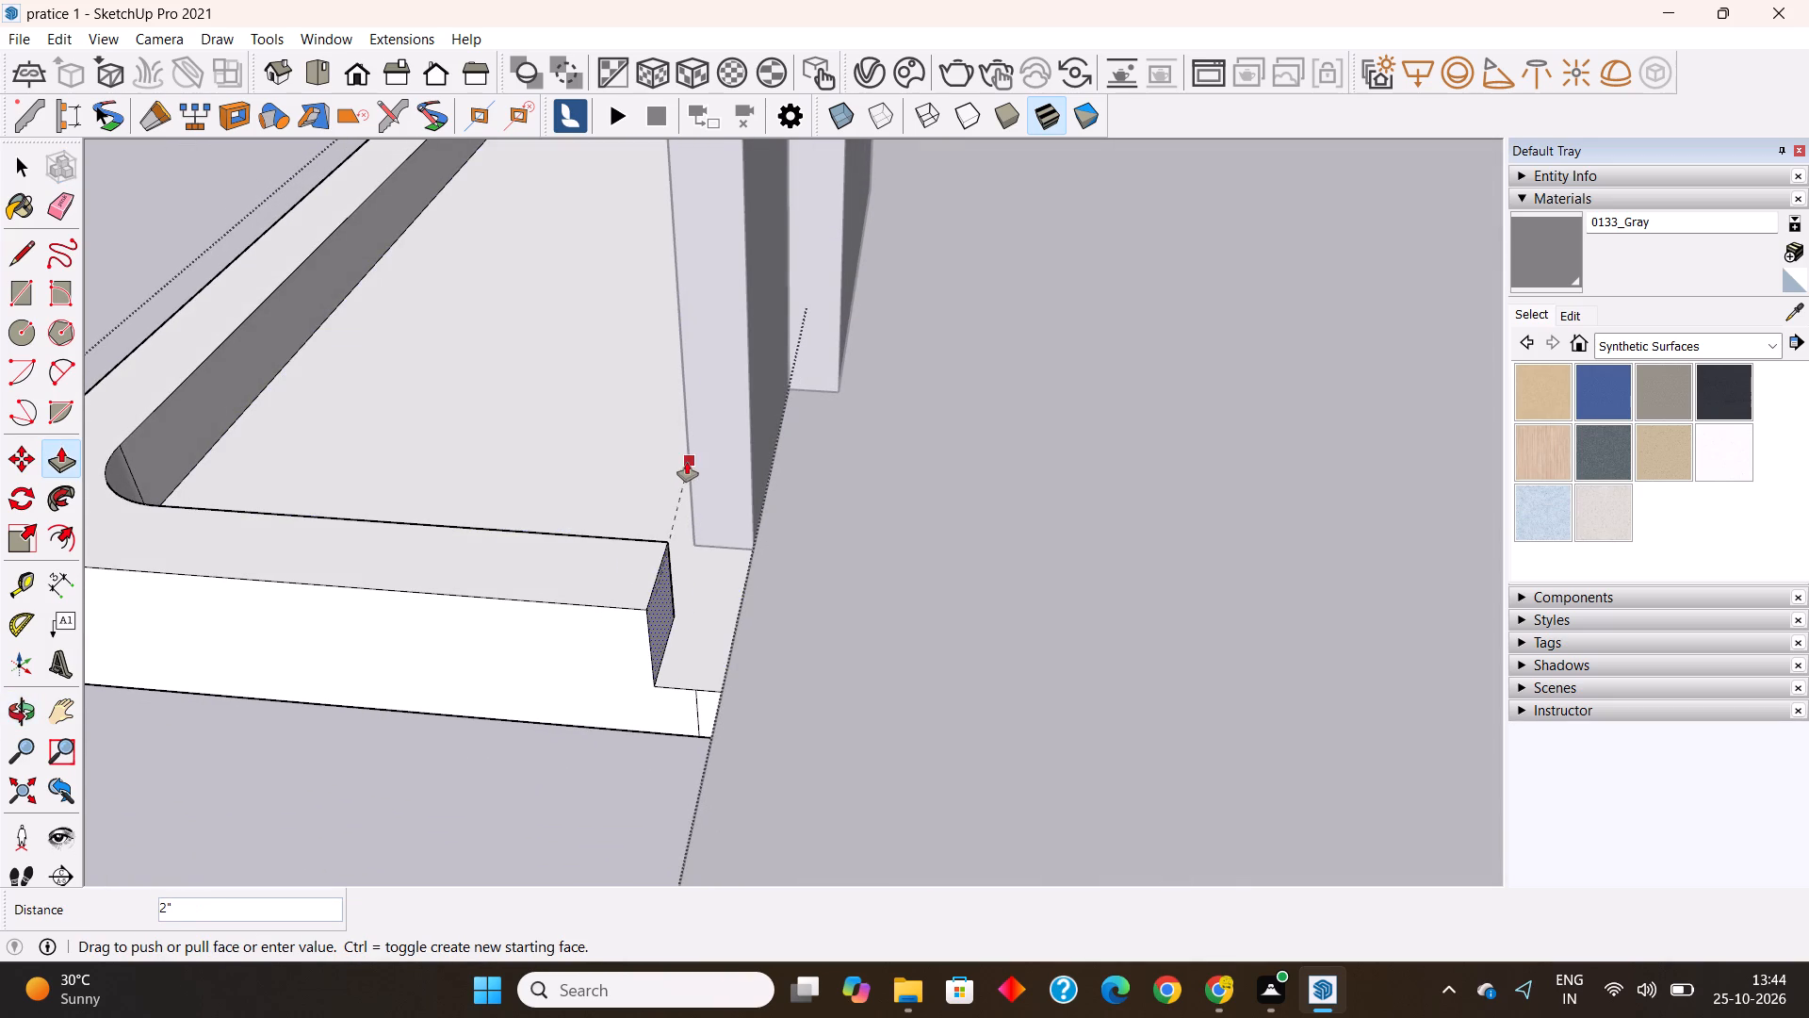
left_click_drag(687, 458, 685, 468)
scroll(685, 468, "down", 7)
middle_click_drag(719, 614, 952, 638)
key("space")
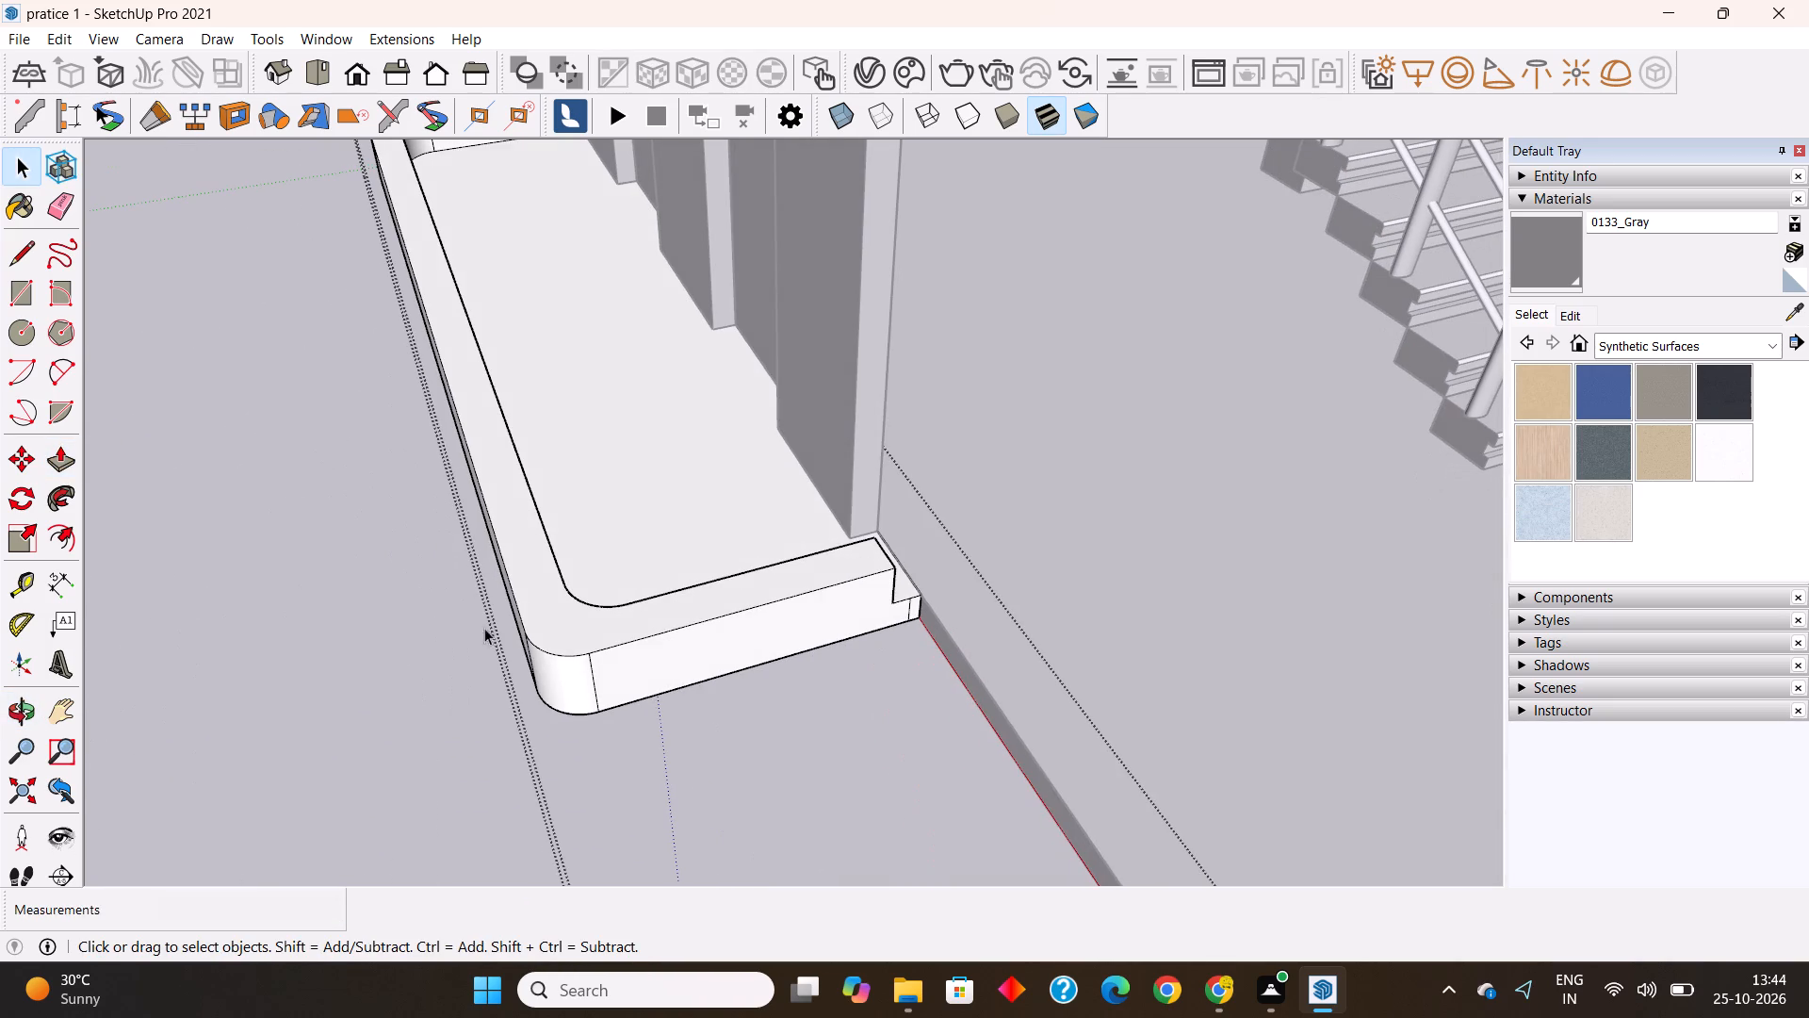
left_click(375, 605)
Unhide all hidden geometry to bring back the gate and its pillars.
scroll(391, 590, "down", 7)
middle_click_drag(632, 632, 690, 616)
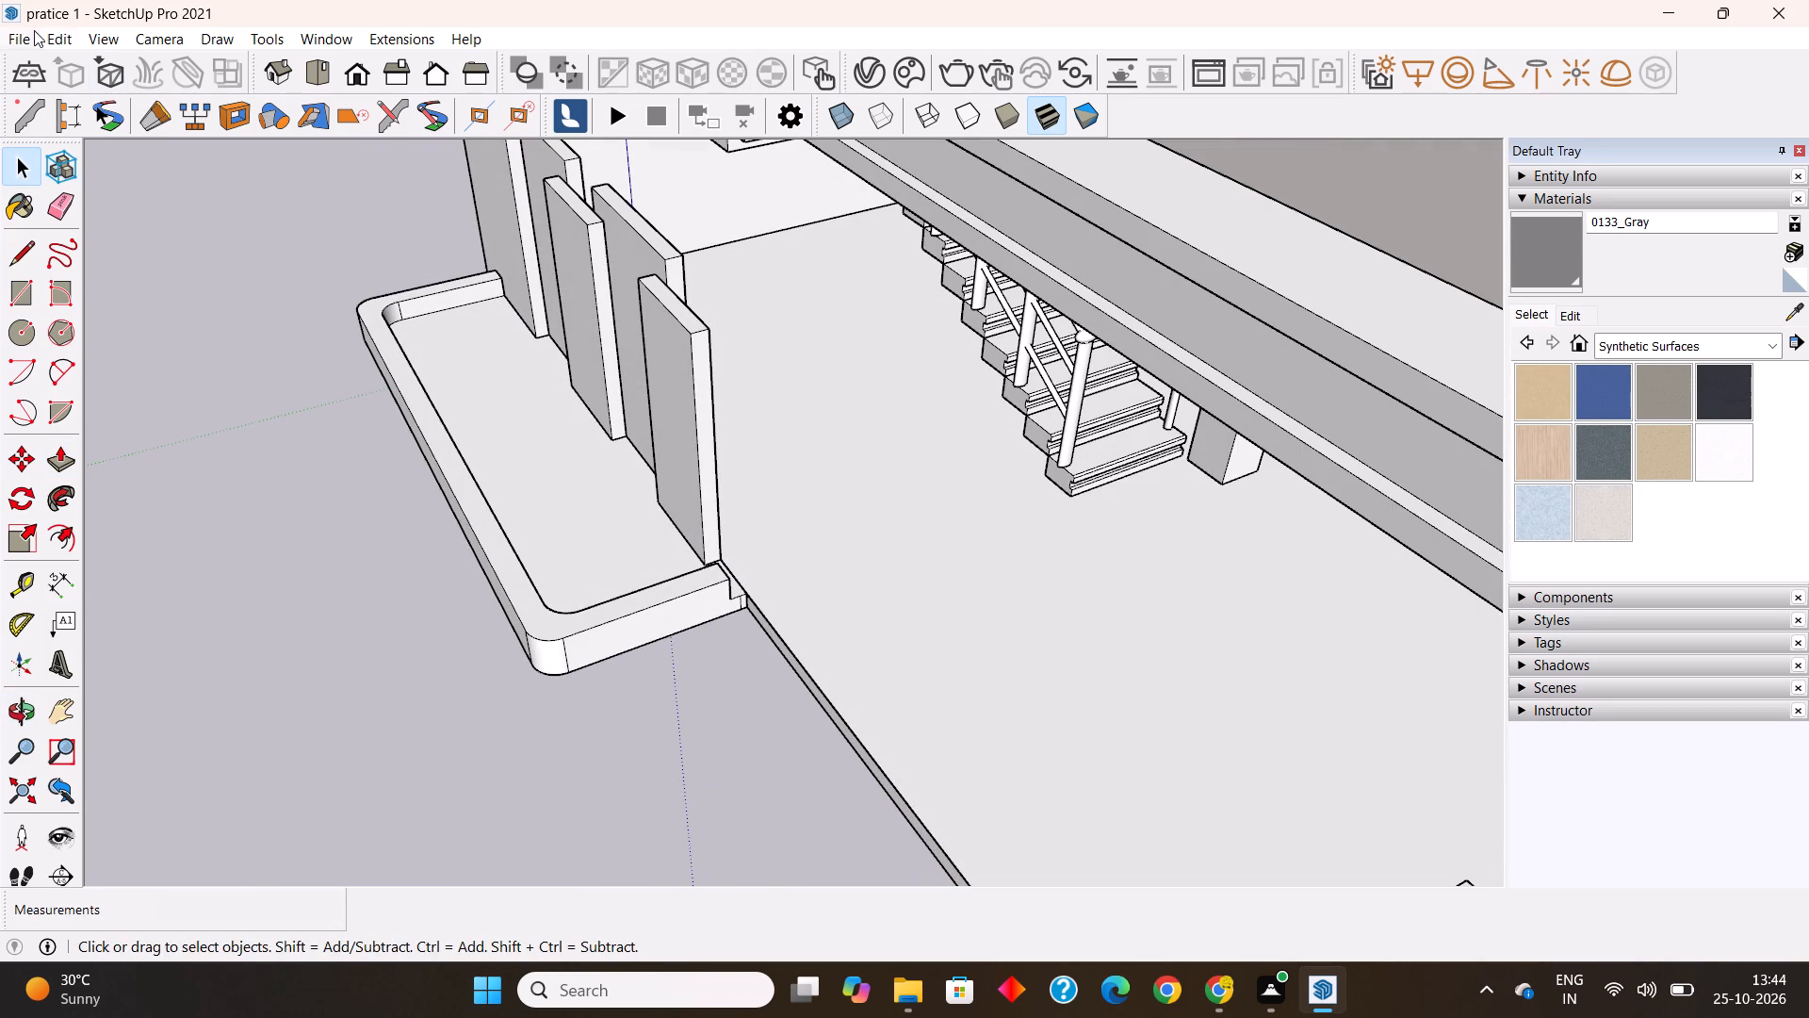
left_click(57, 33)
left_click(151, 398)
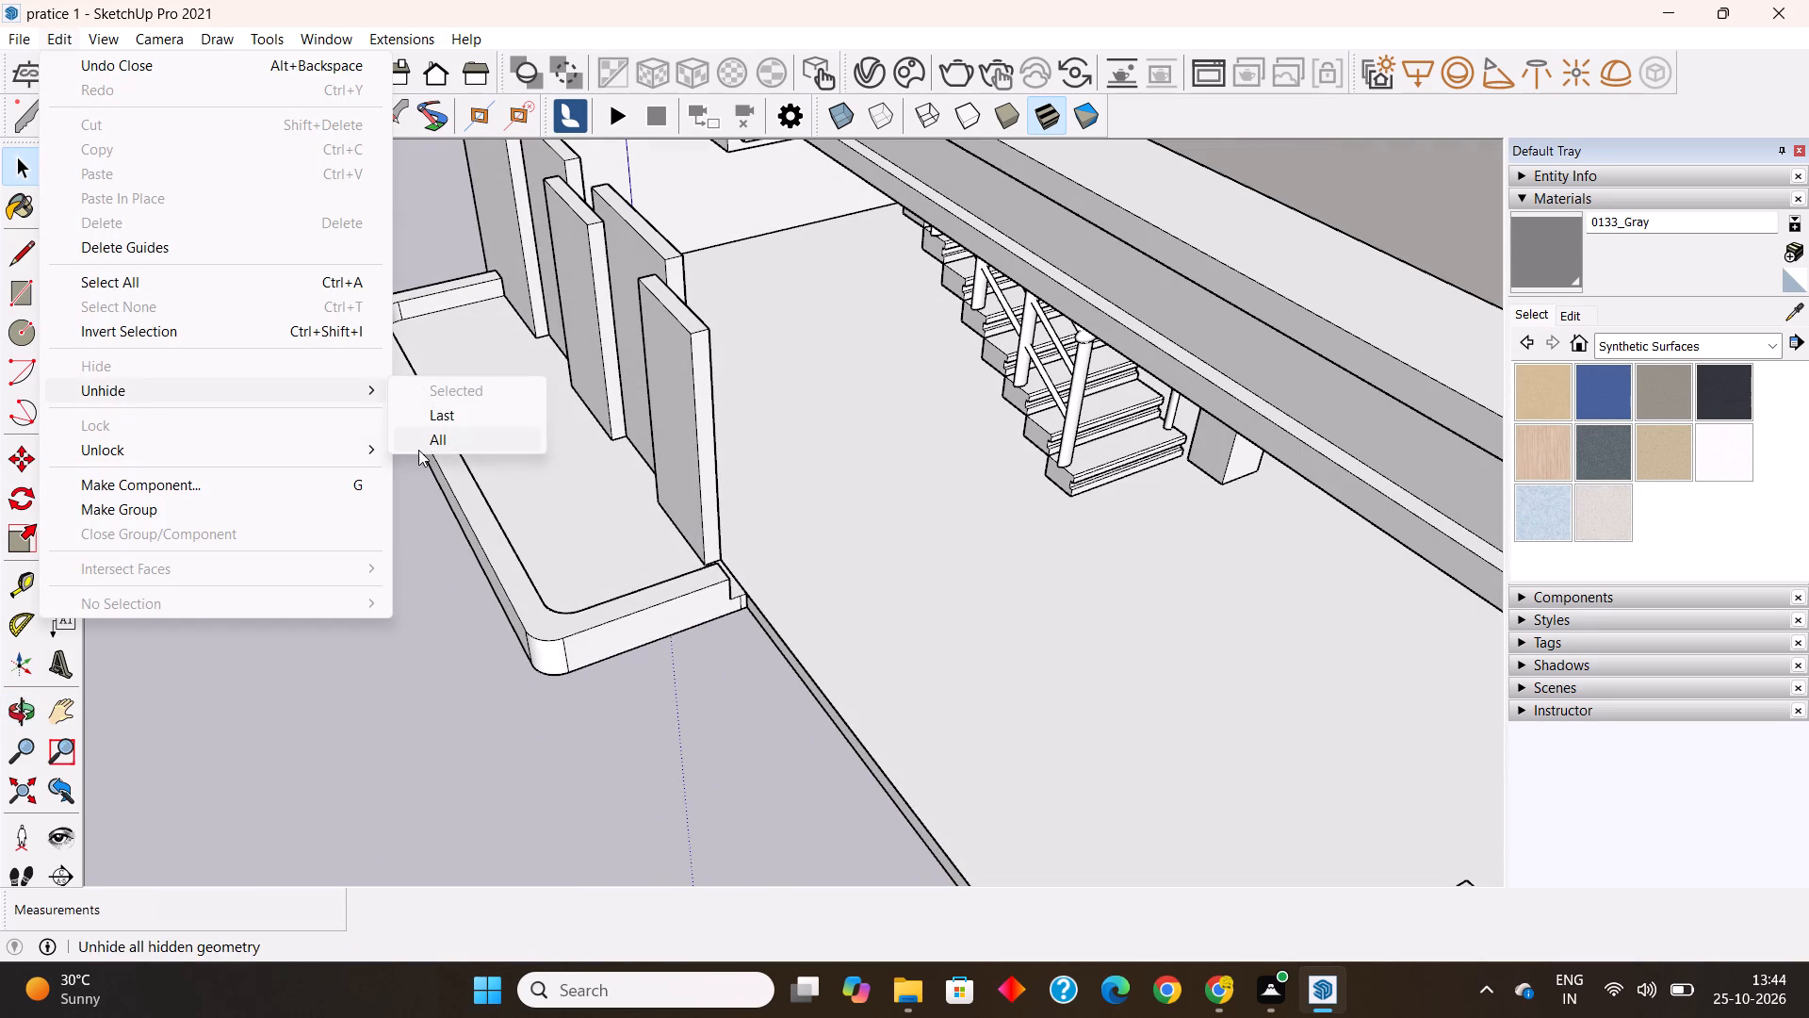
left_click(442, 443)
left_click(343, 563)
Push the kerb's gate-end face back about 3 9/16" to the front edge of the gate pillar and close the slab group.
scroll(454, 474, "down", 4)
scroll(643, 540, "up", 4)
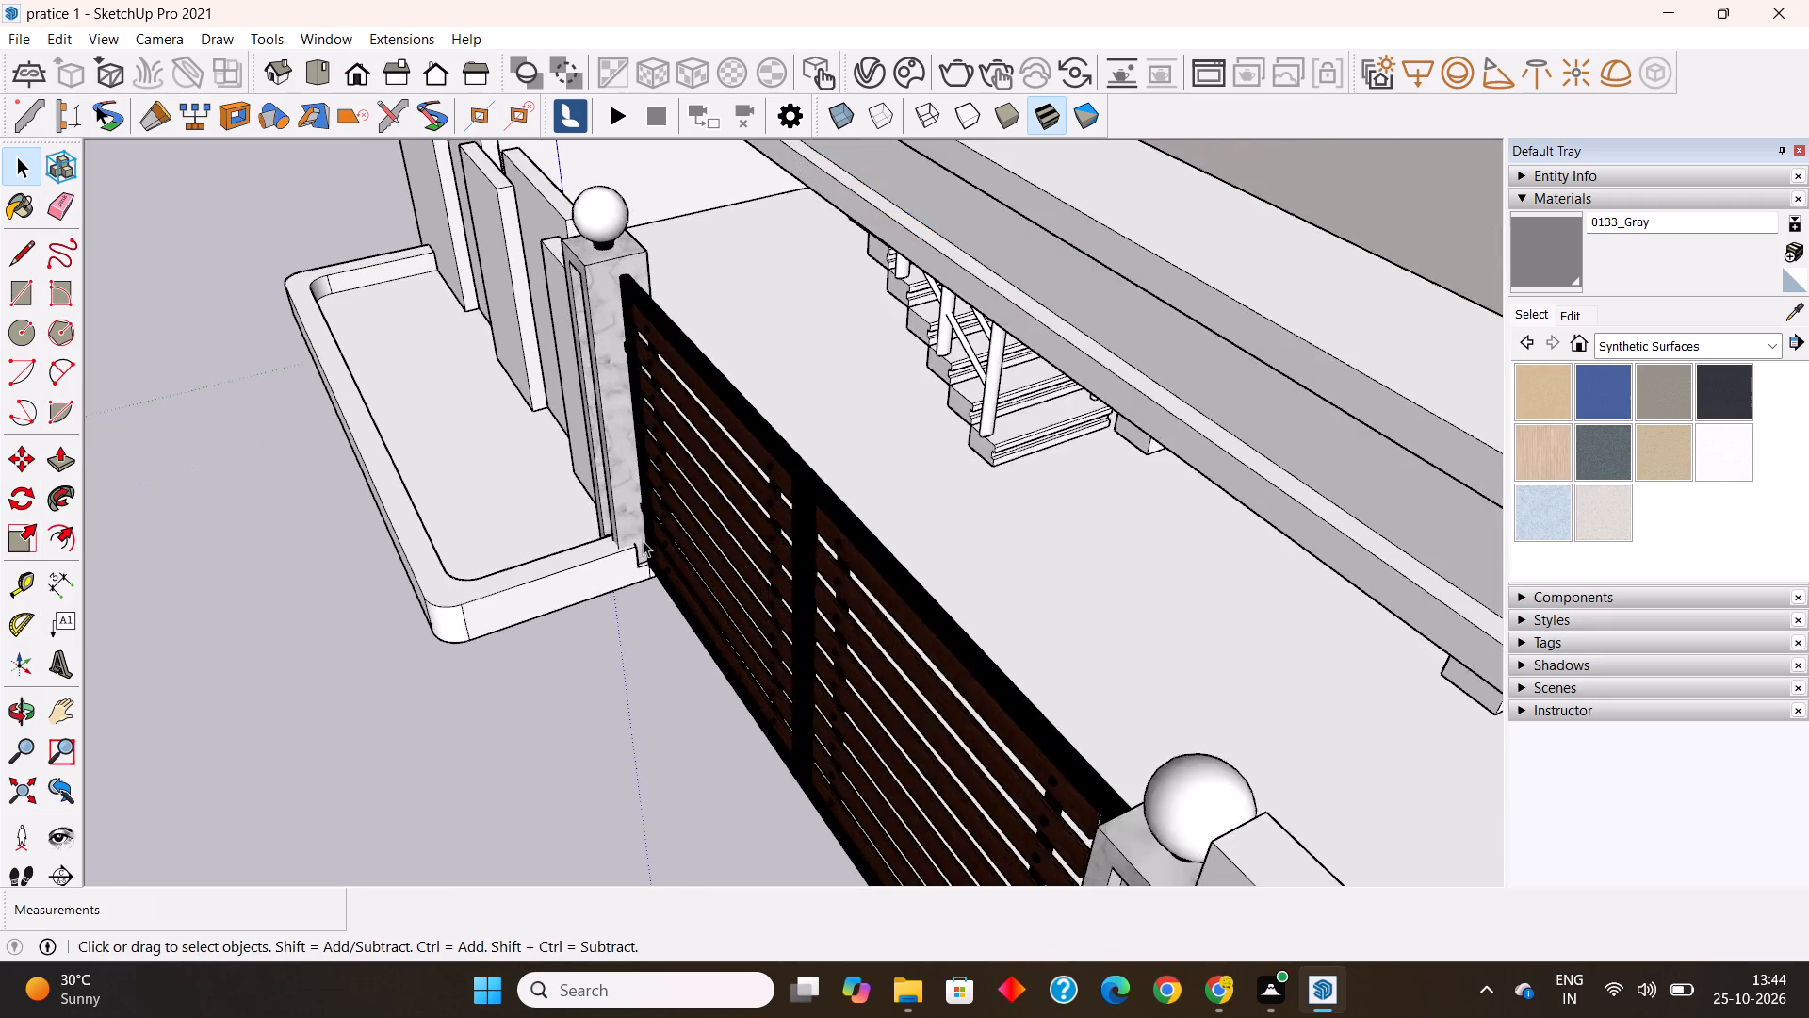
scroll(643, 540, "up", 14)
middle_click_drag(628, 557, 564, 557)
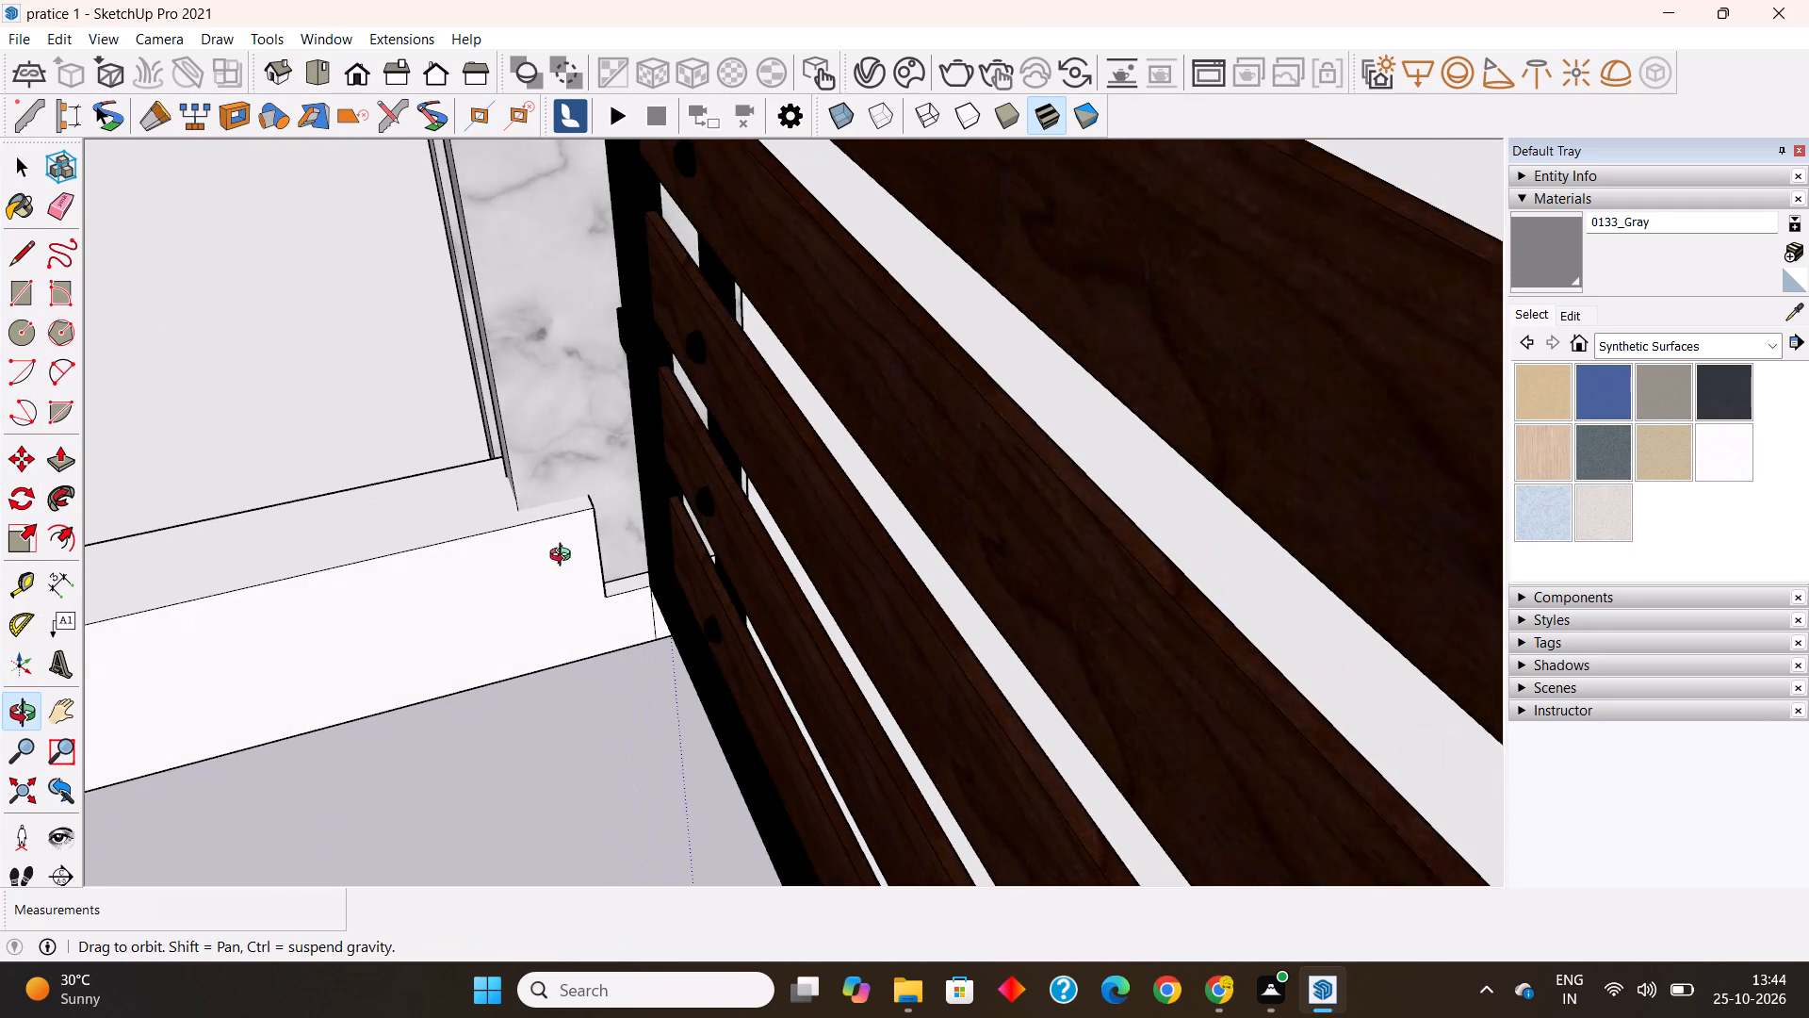
middle_click_drag(564, 557, 567, 541)
scroll(588, 517, "up", 7)
middle_click_drag(592, 510, 492, 475)
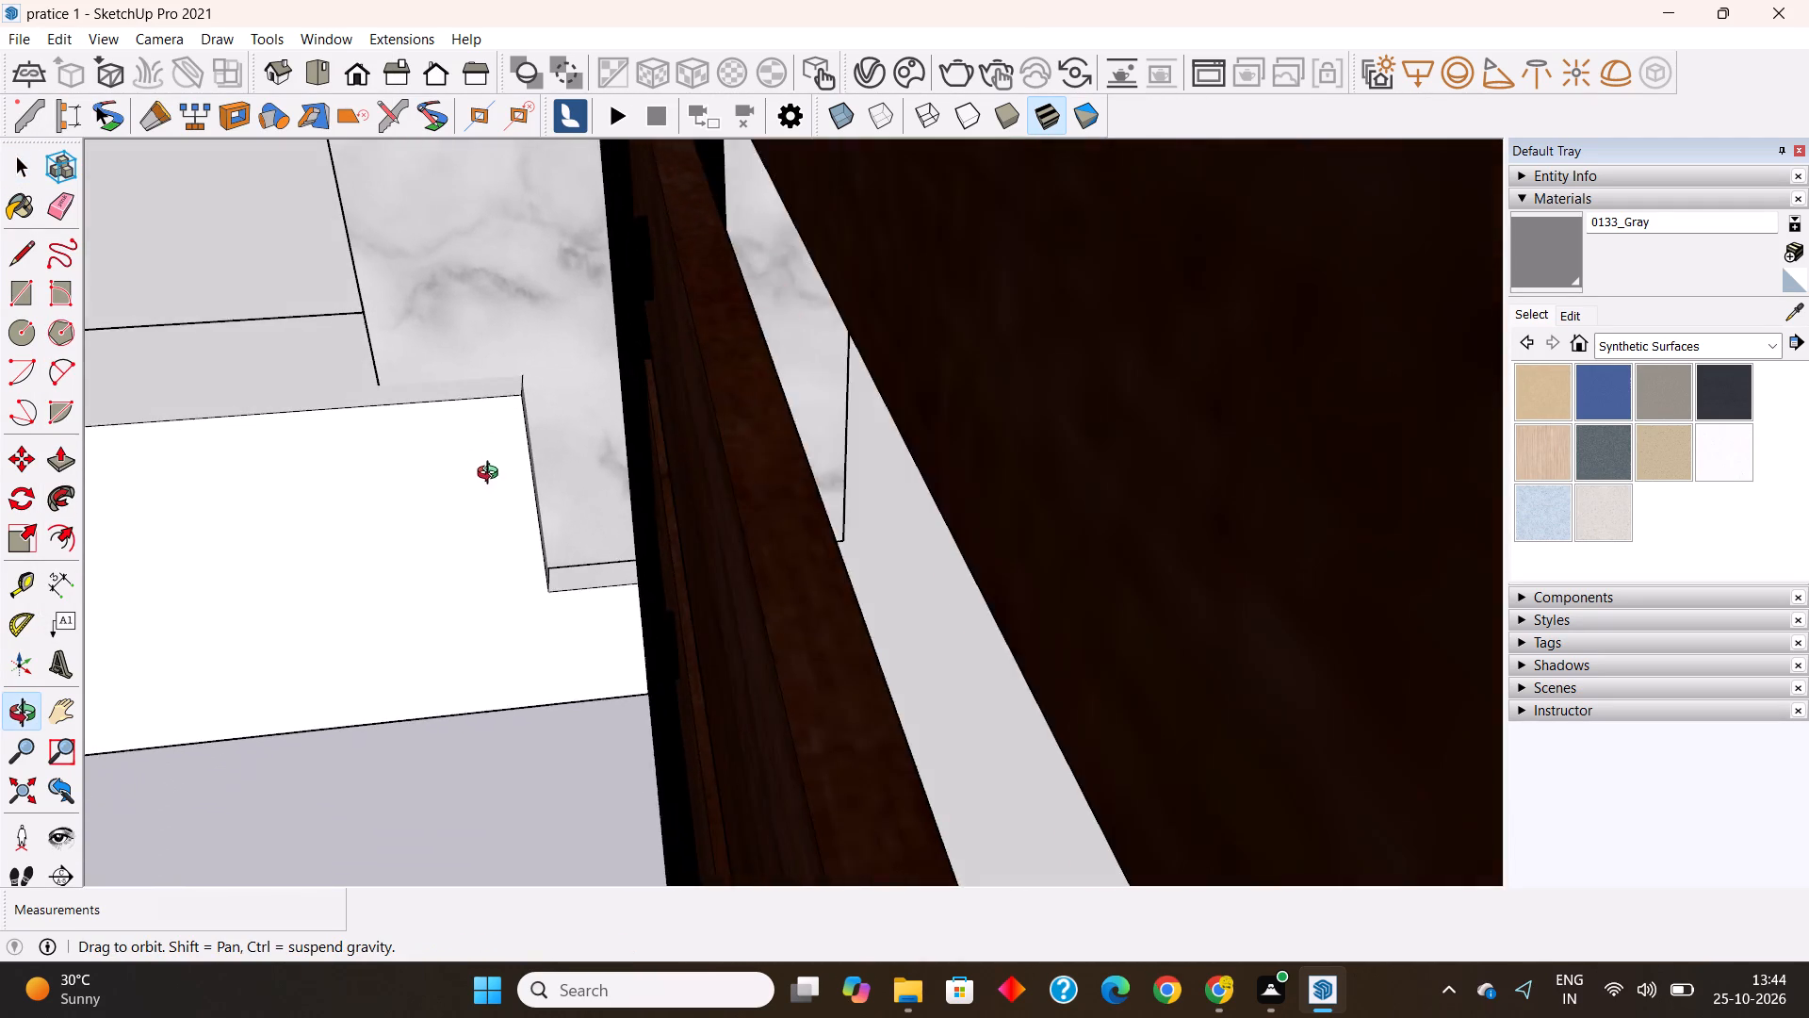
middle_click_drag(492, 475, 482, 452)
double_click(480, 441)
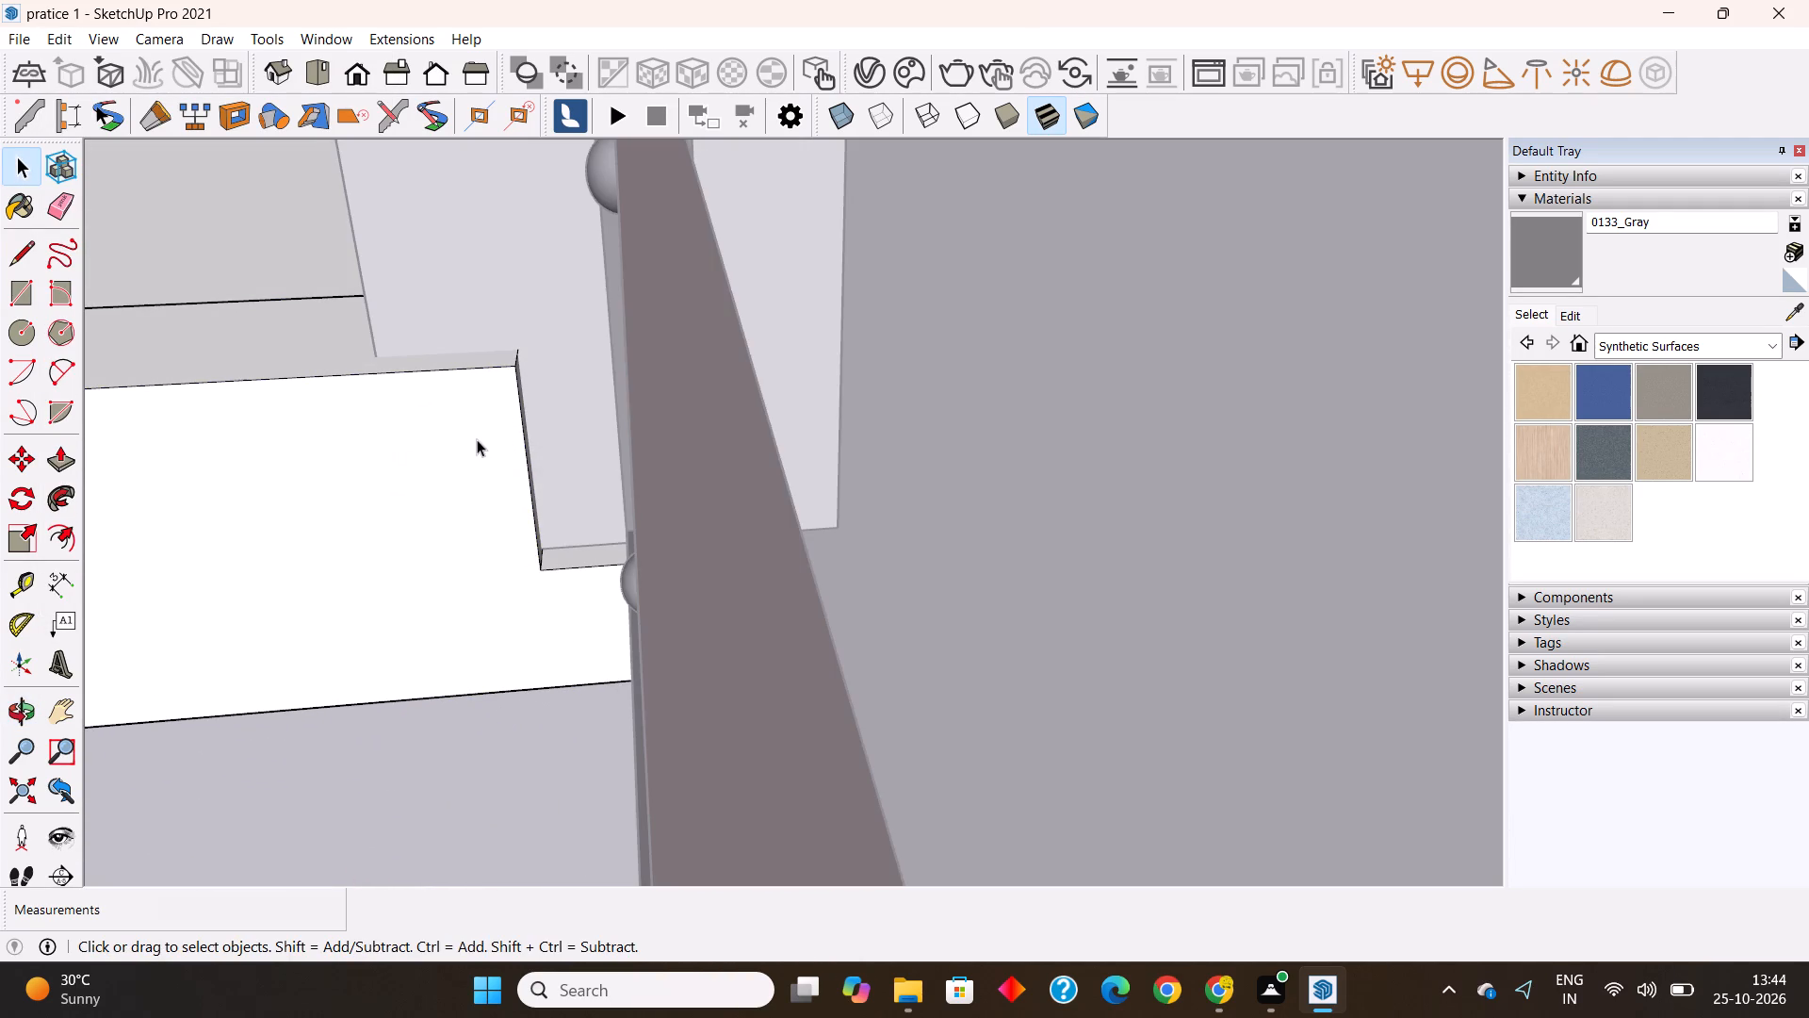
left_click(61, 457)
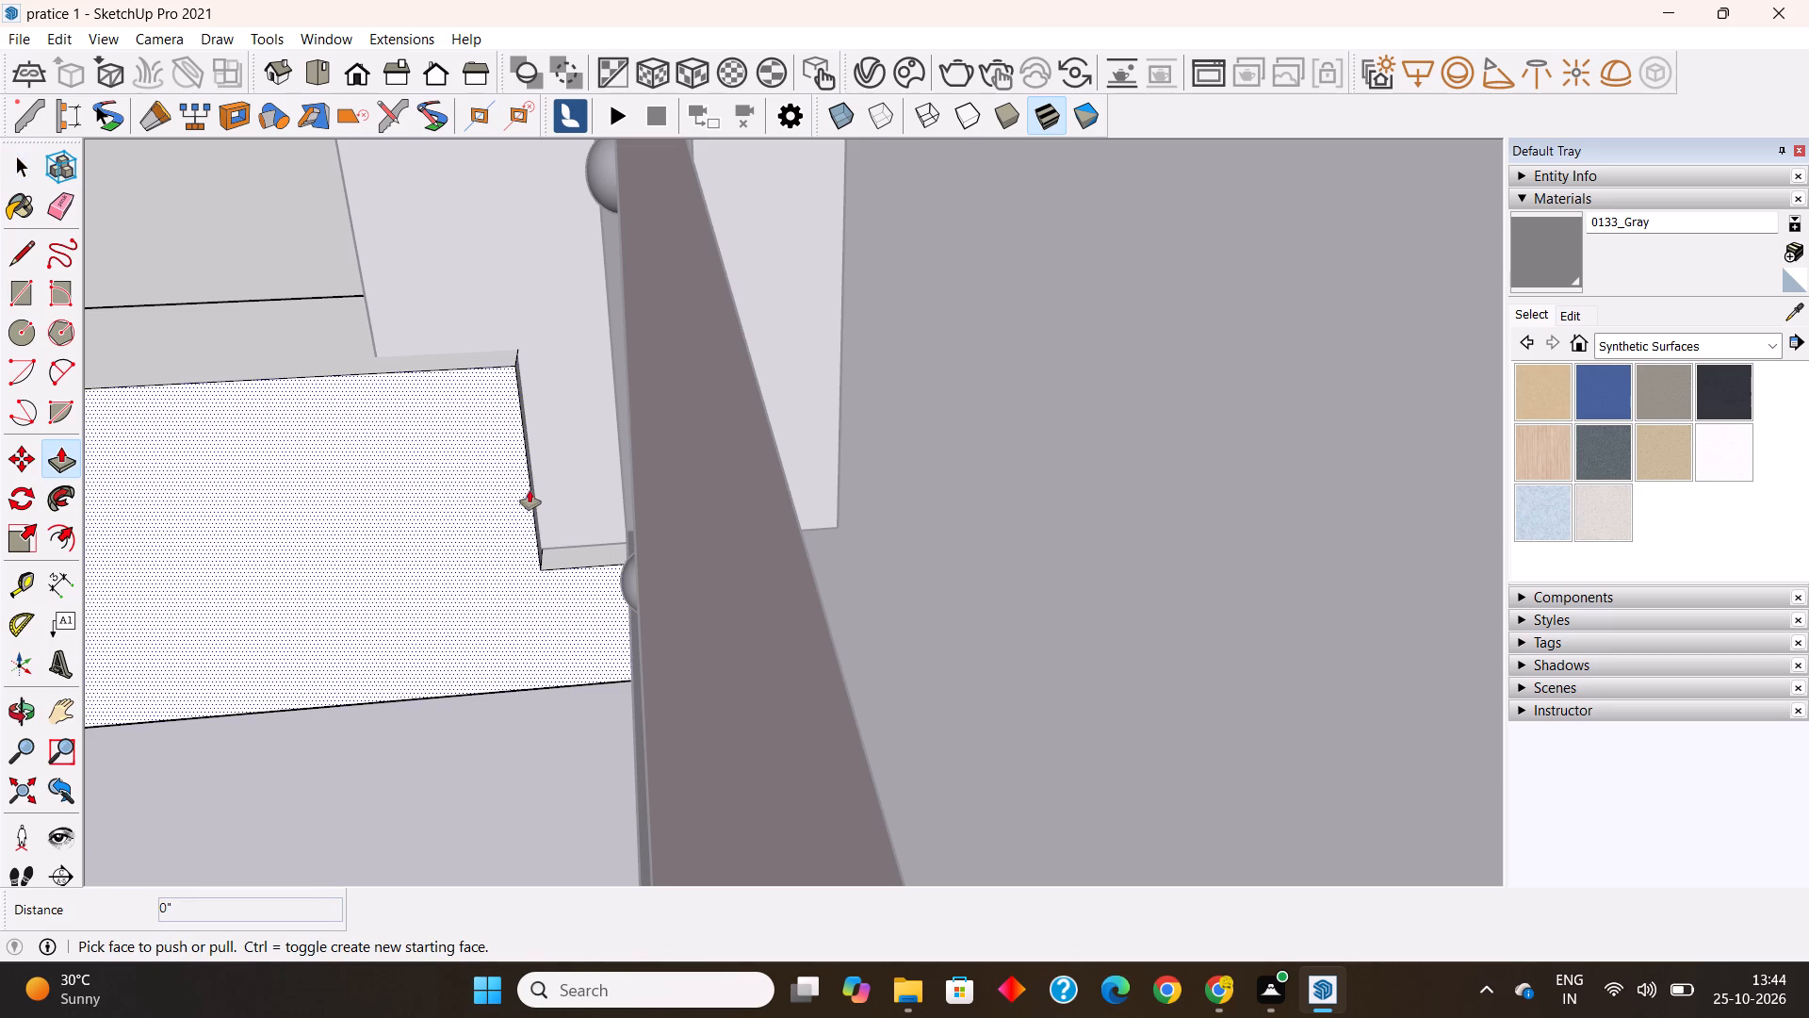
left_click(534, 486)
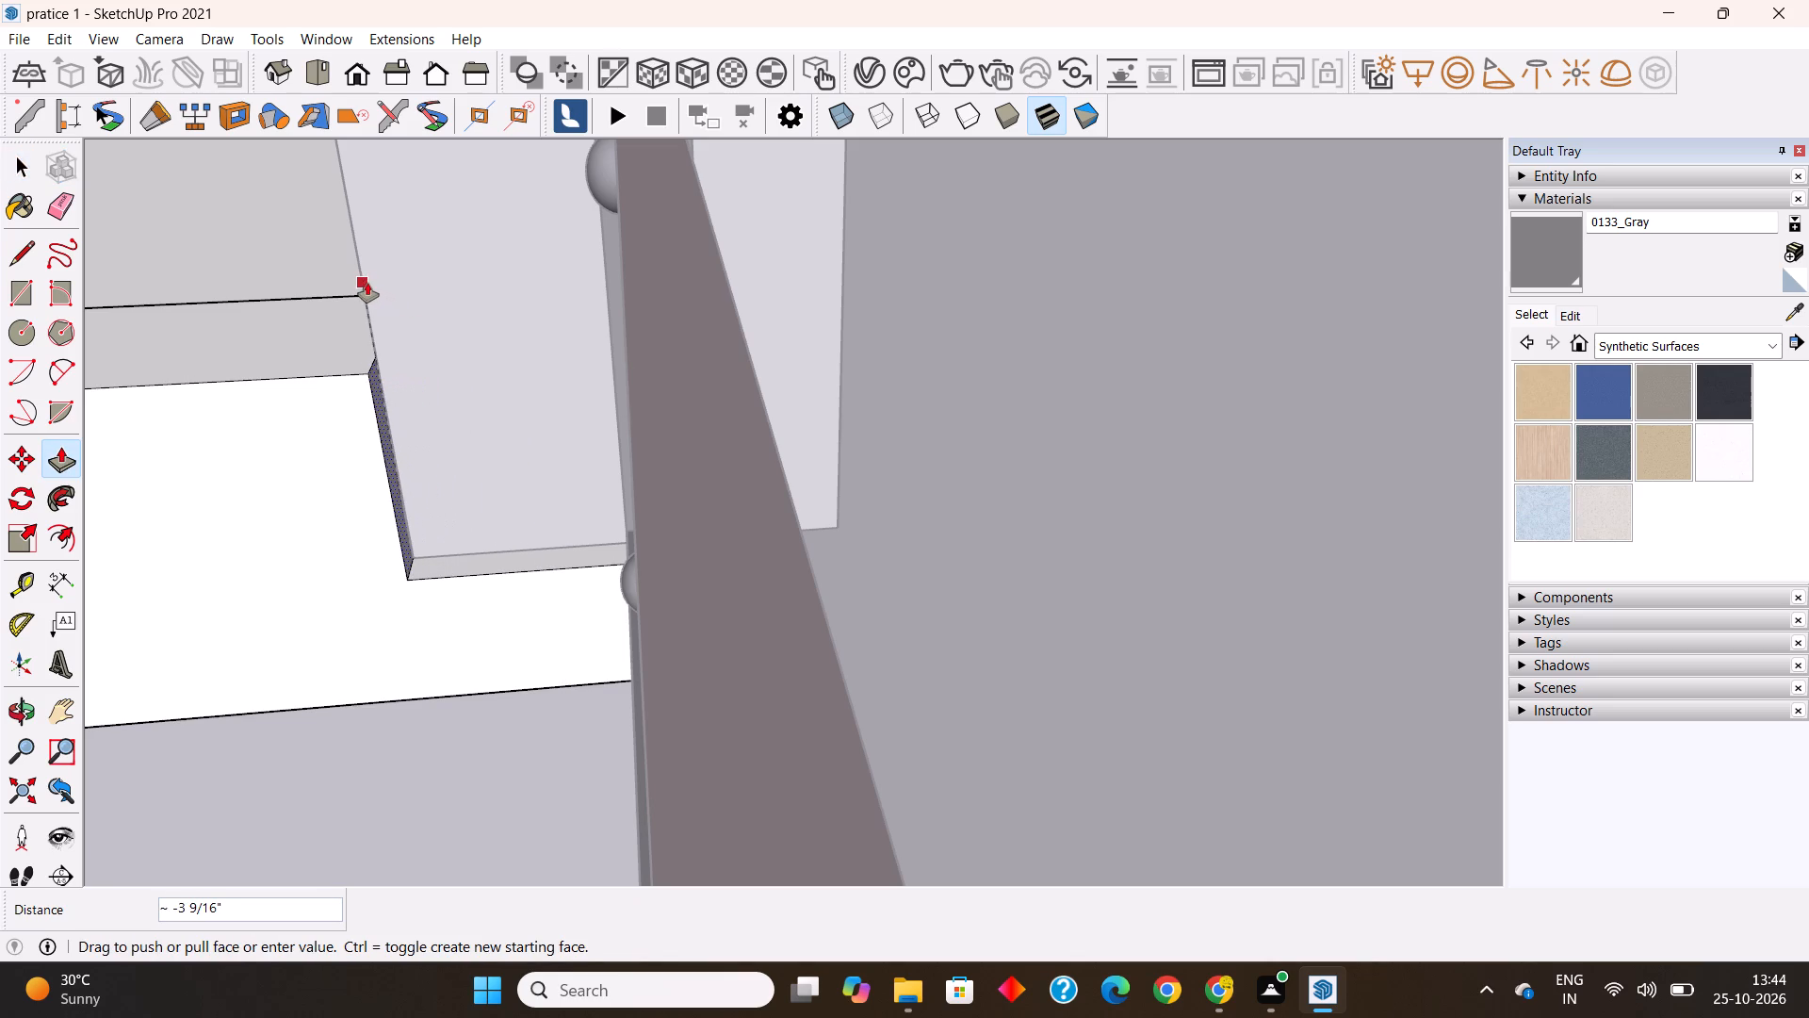
left_click(367, 282)
scroll(474, 414, "down", 4)
key("space")
scroll(572, 561, "down", 7)
middle_click_drag(743, 567, 748, 568)
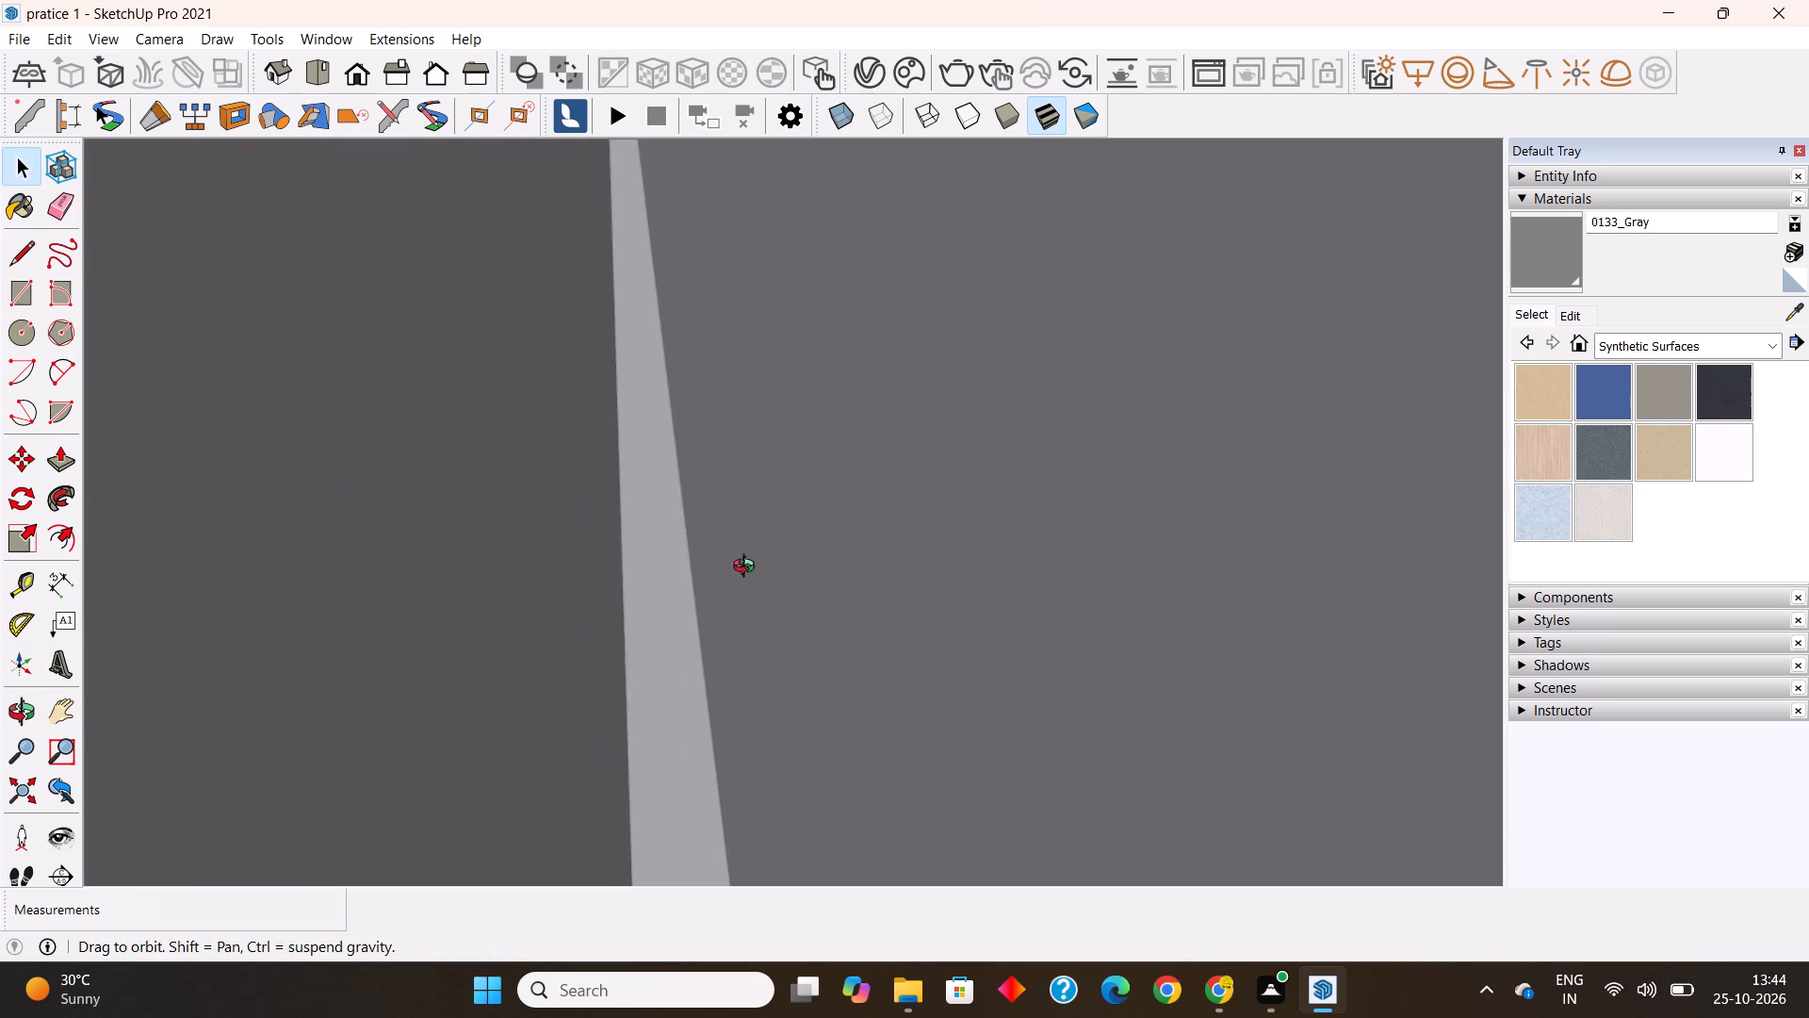
middle_click_drag(748, 568, 1096, 544)
scroll(981, 521, "down", 20)
scroll(981, 521, "down", 4)
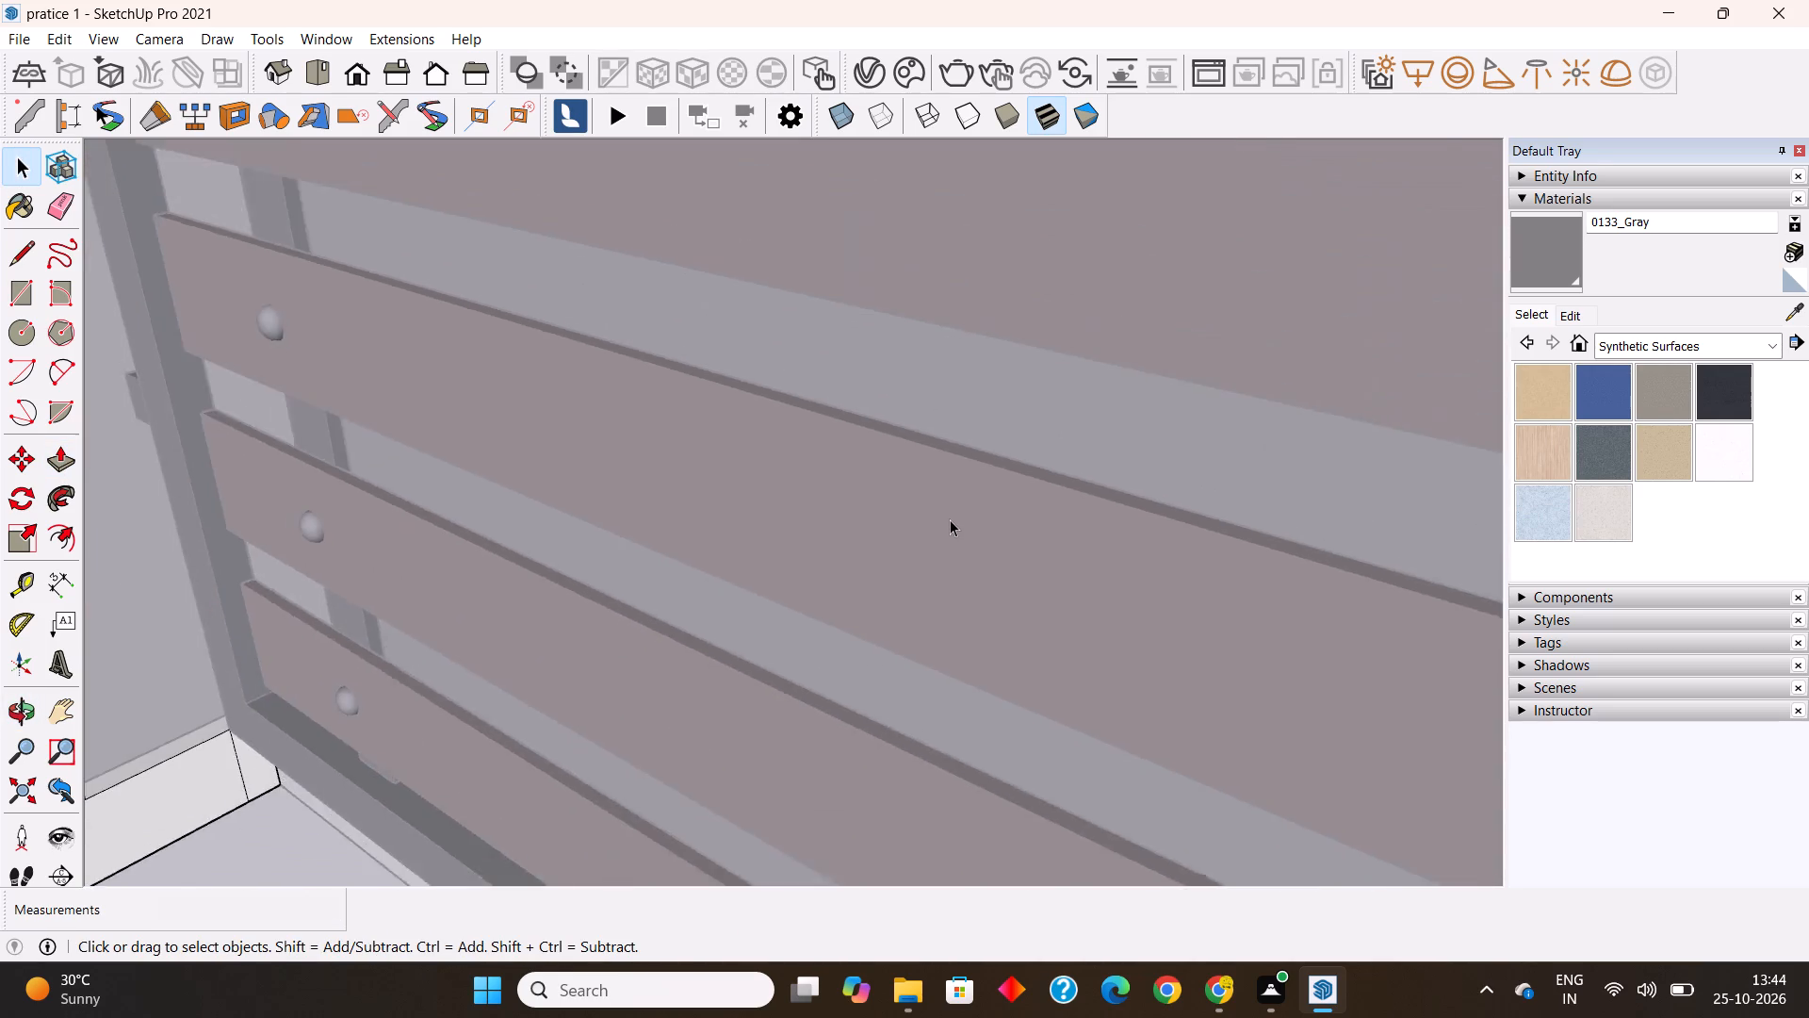
scroll(950, 519, "down", 20)
scroll(950, 519, "down", 9)
middle_click(950, 521)
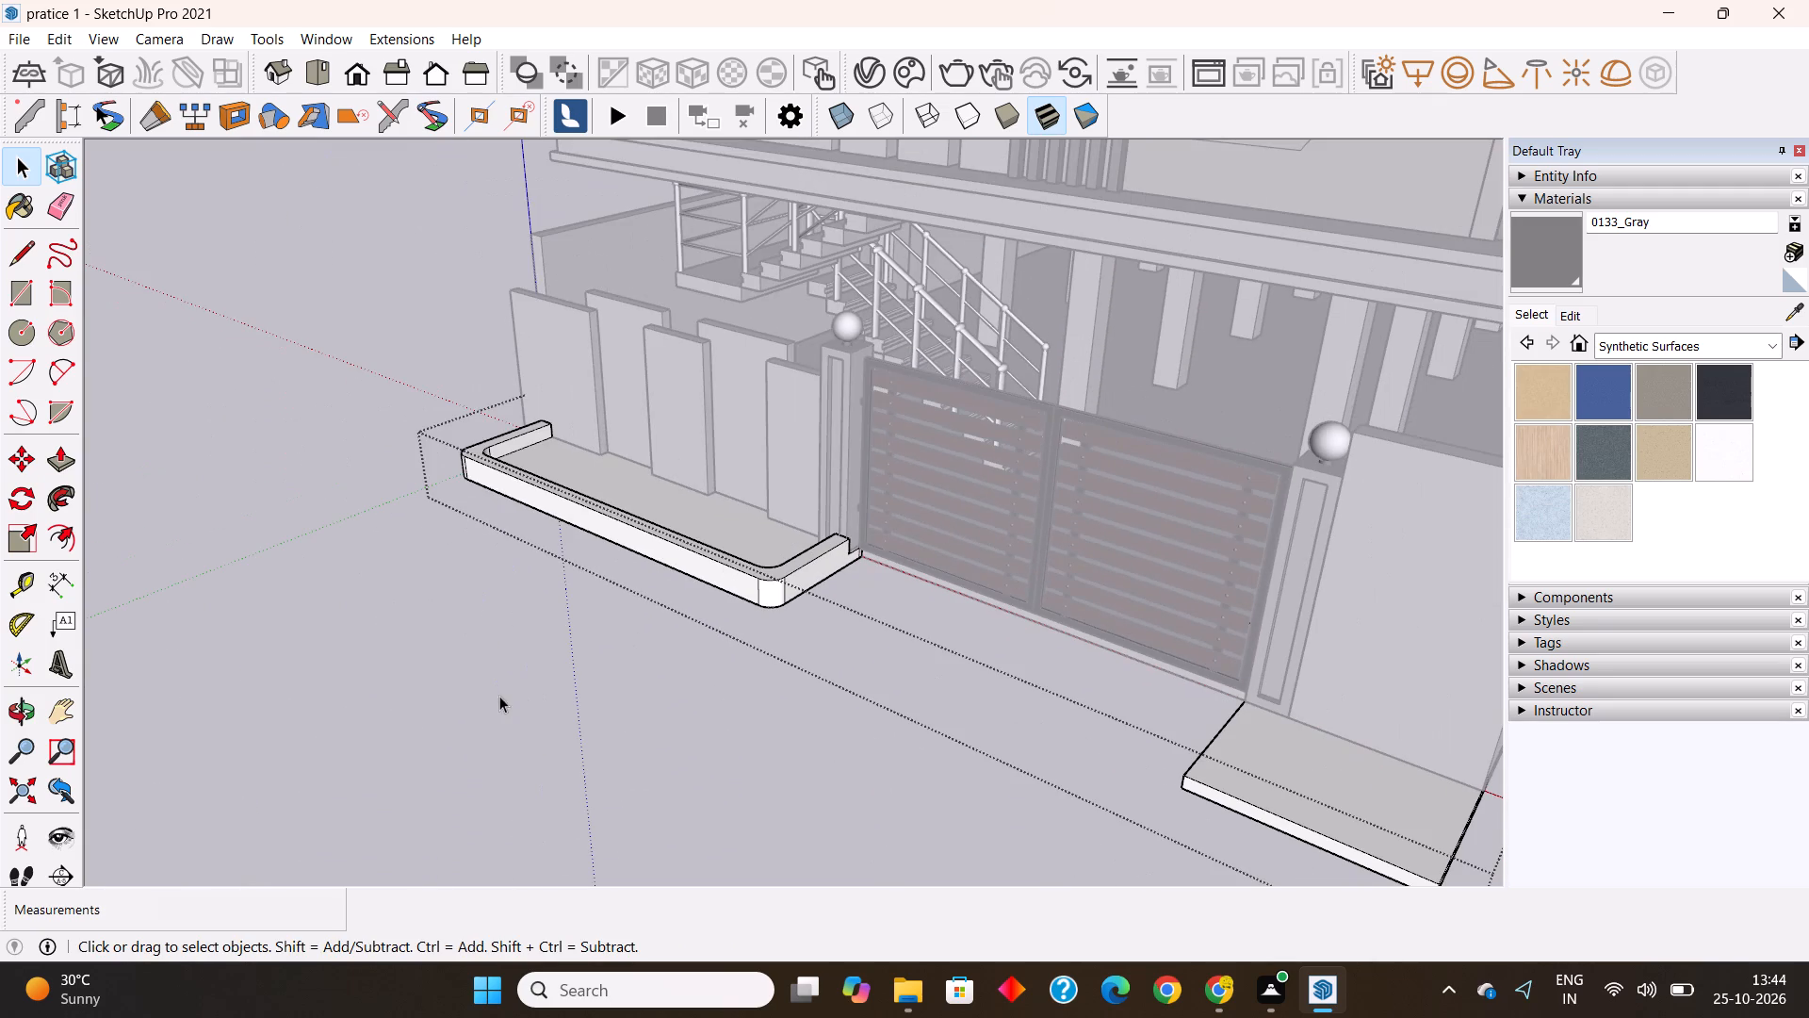
left_click(506, 641)
Examine the building's front from several angles, checking the kerbed platform, the gate and the plain slab on the gate's other side.
scroll(516, 627, "down", 6)
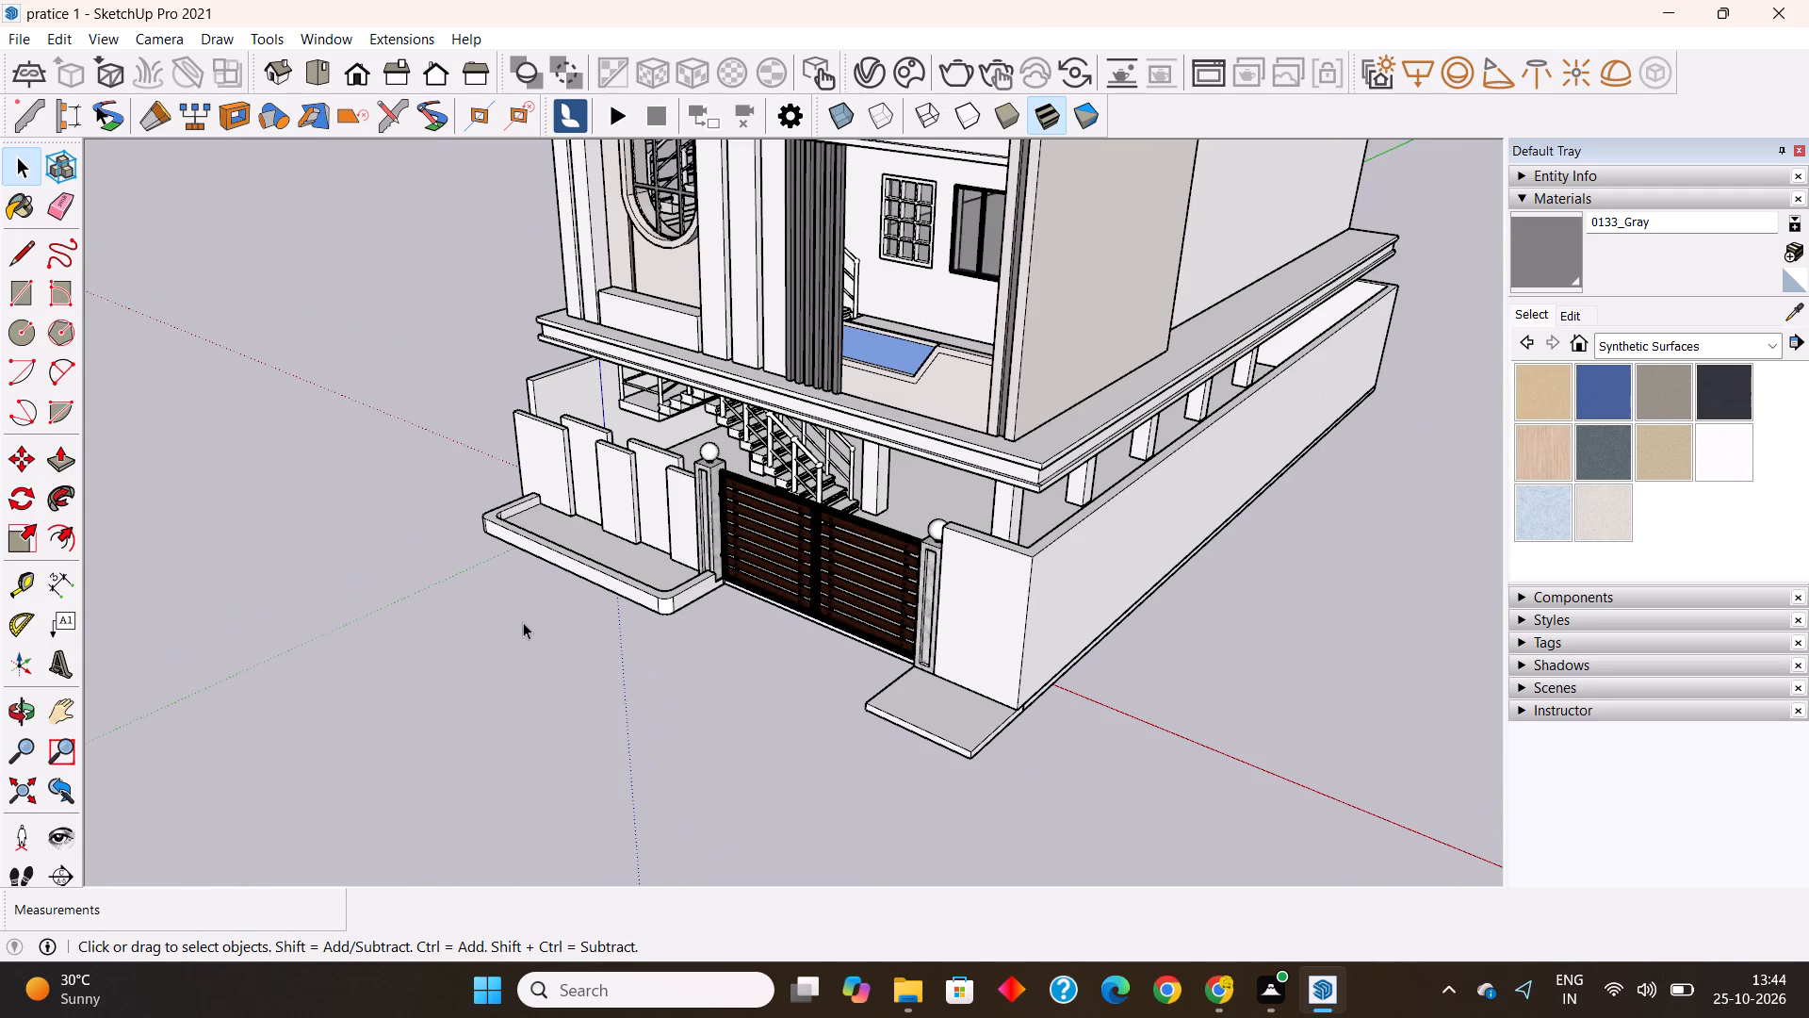
scroll(523, 622, "down", 3)
scroll(618, 640, "down", 5)
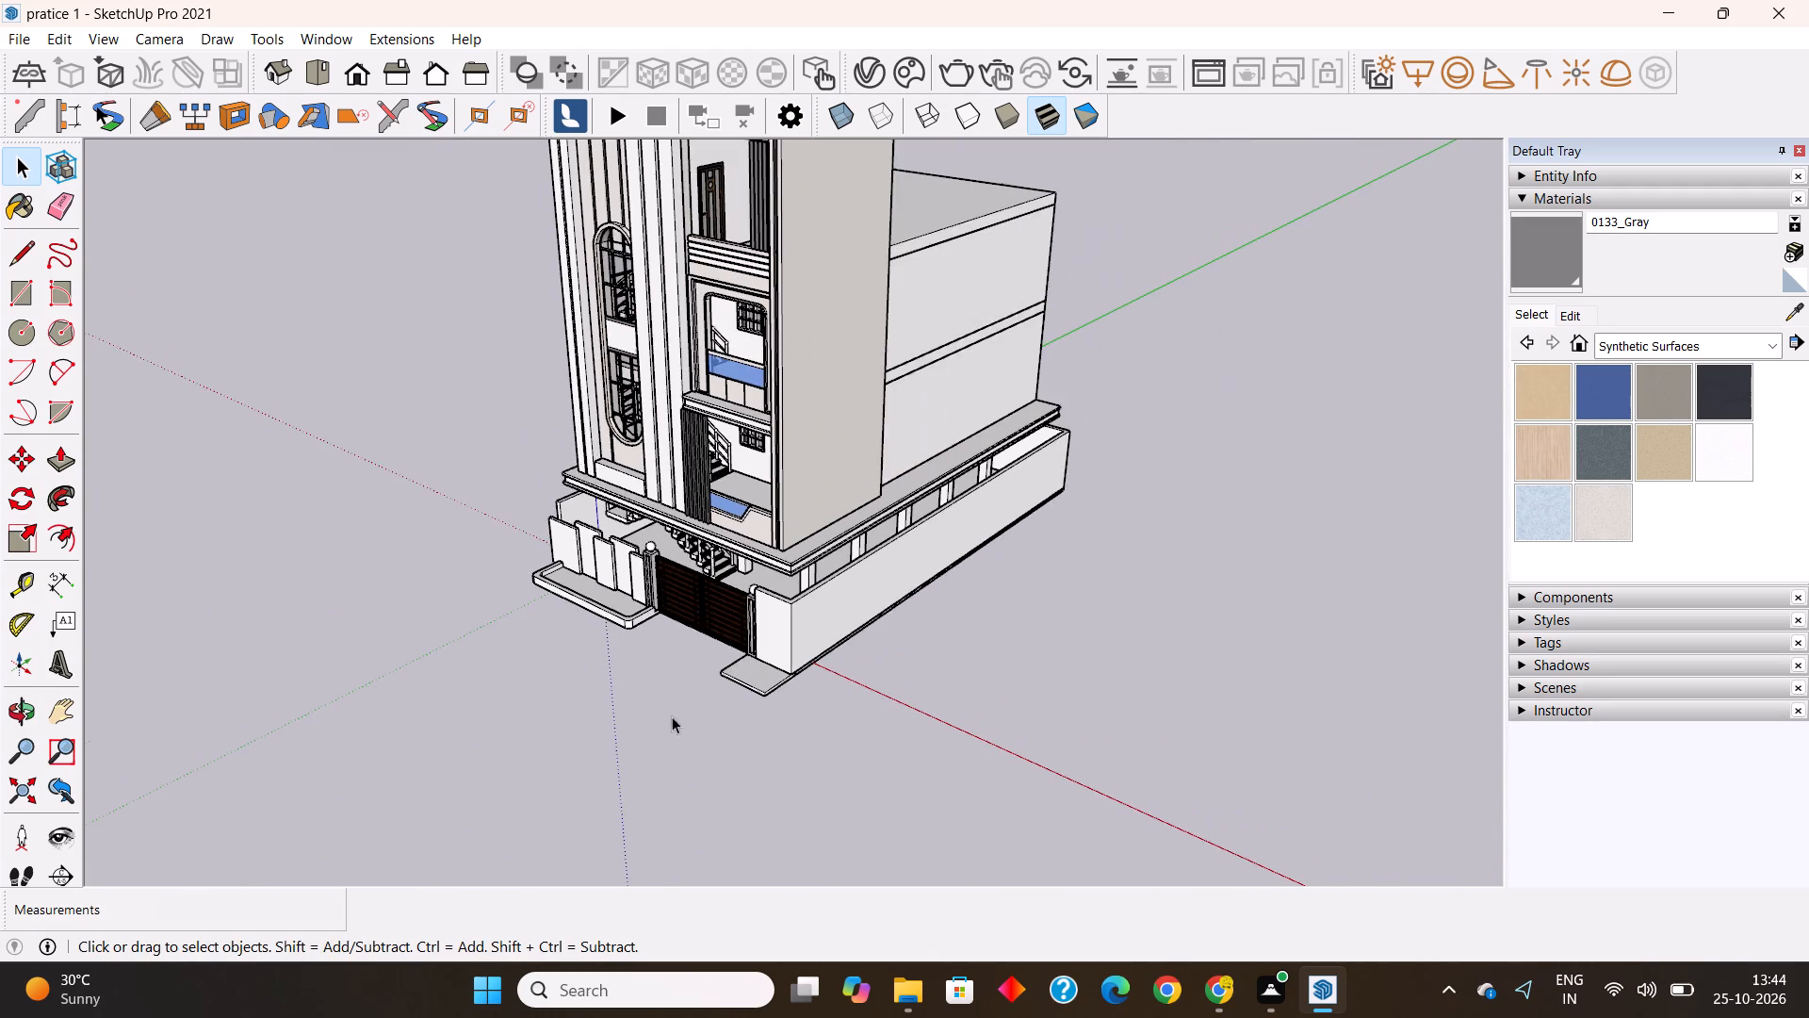
middle_click_drag(708, 726, 863, 762)
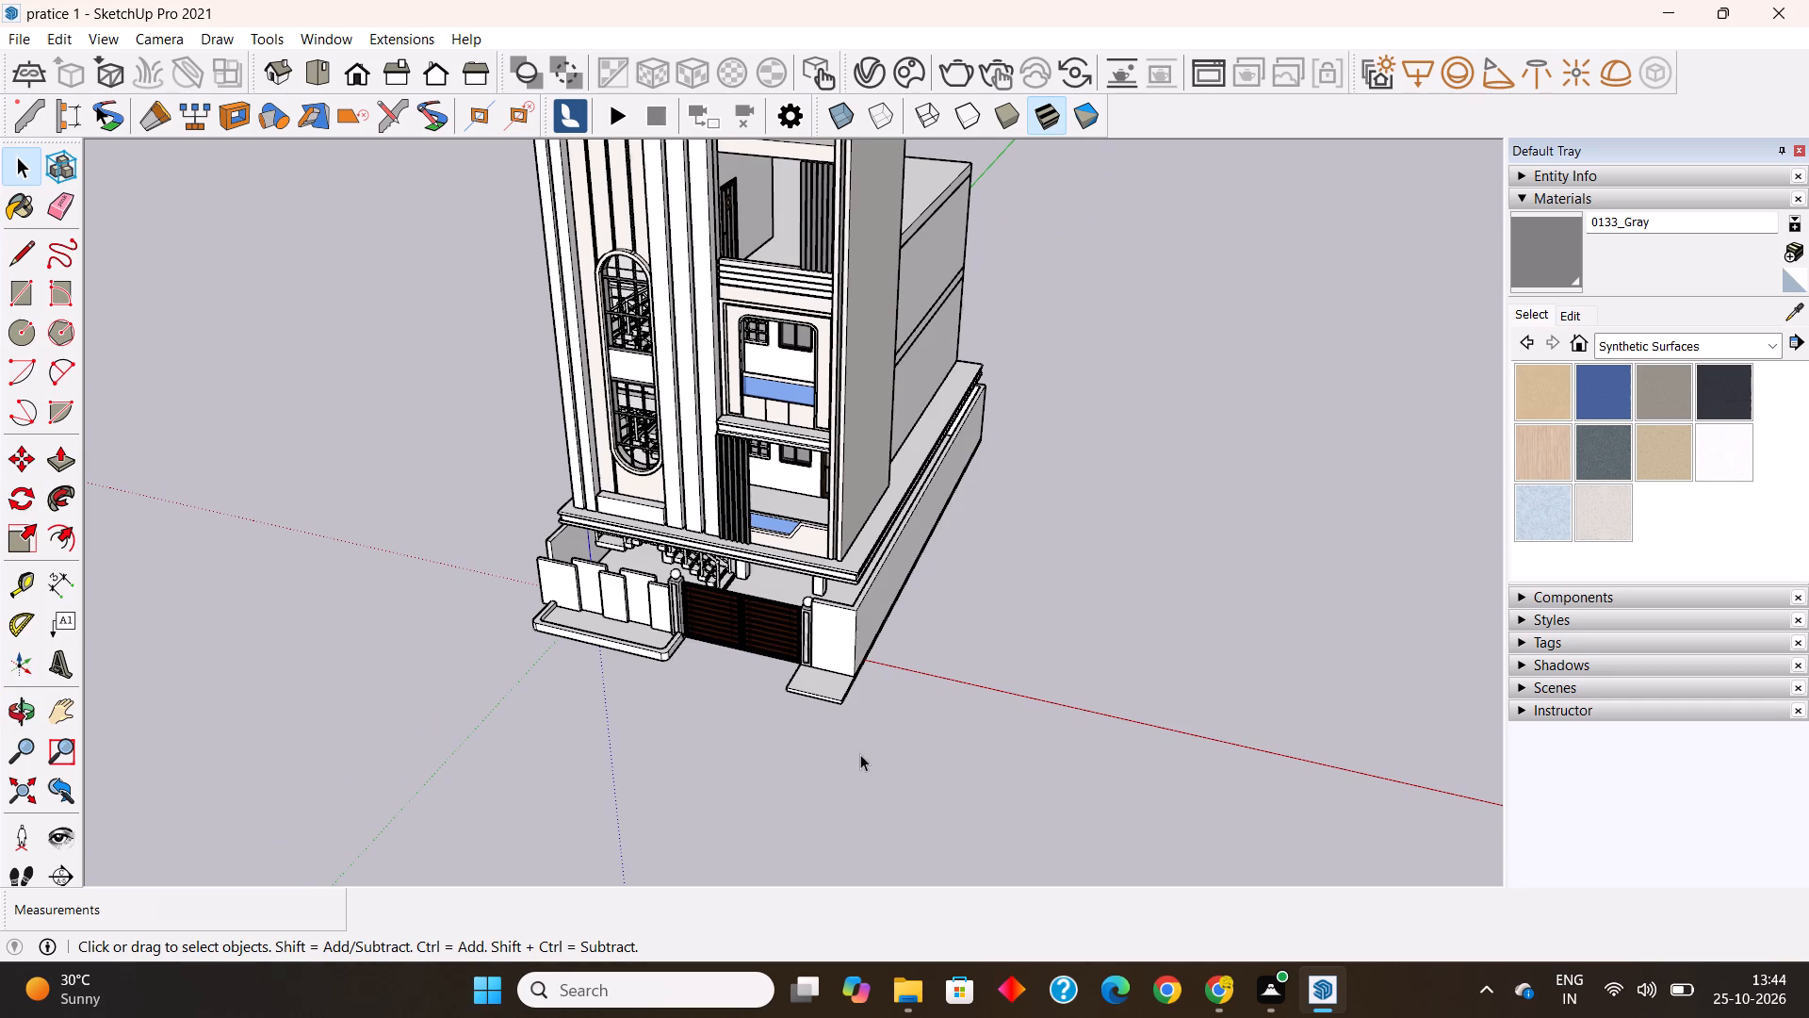
scroll(513, 629, "down", 3)
middle_click_drag(880, 755, 1244, 717)
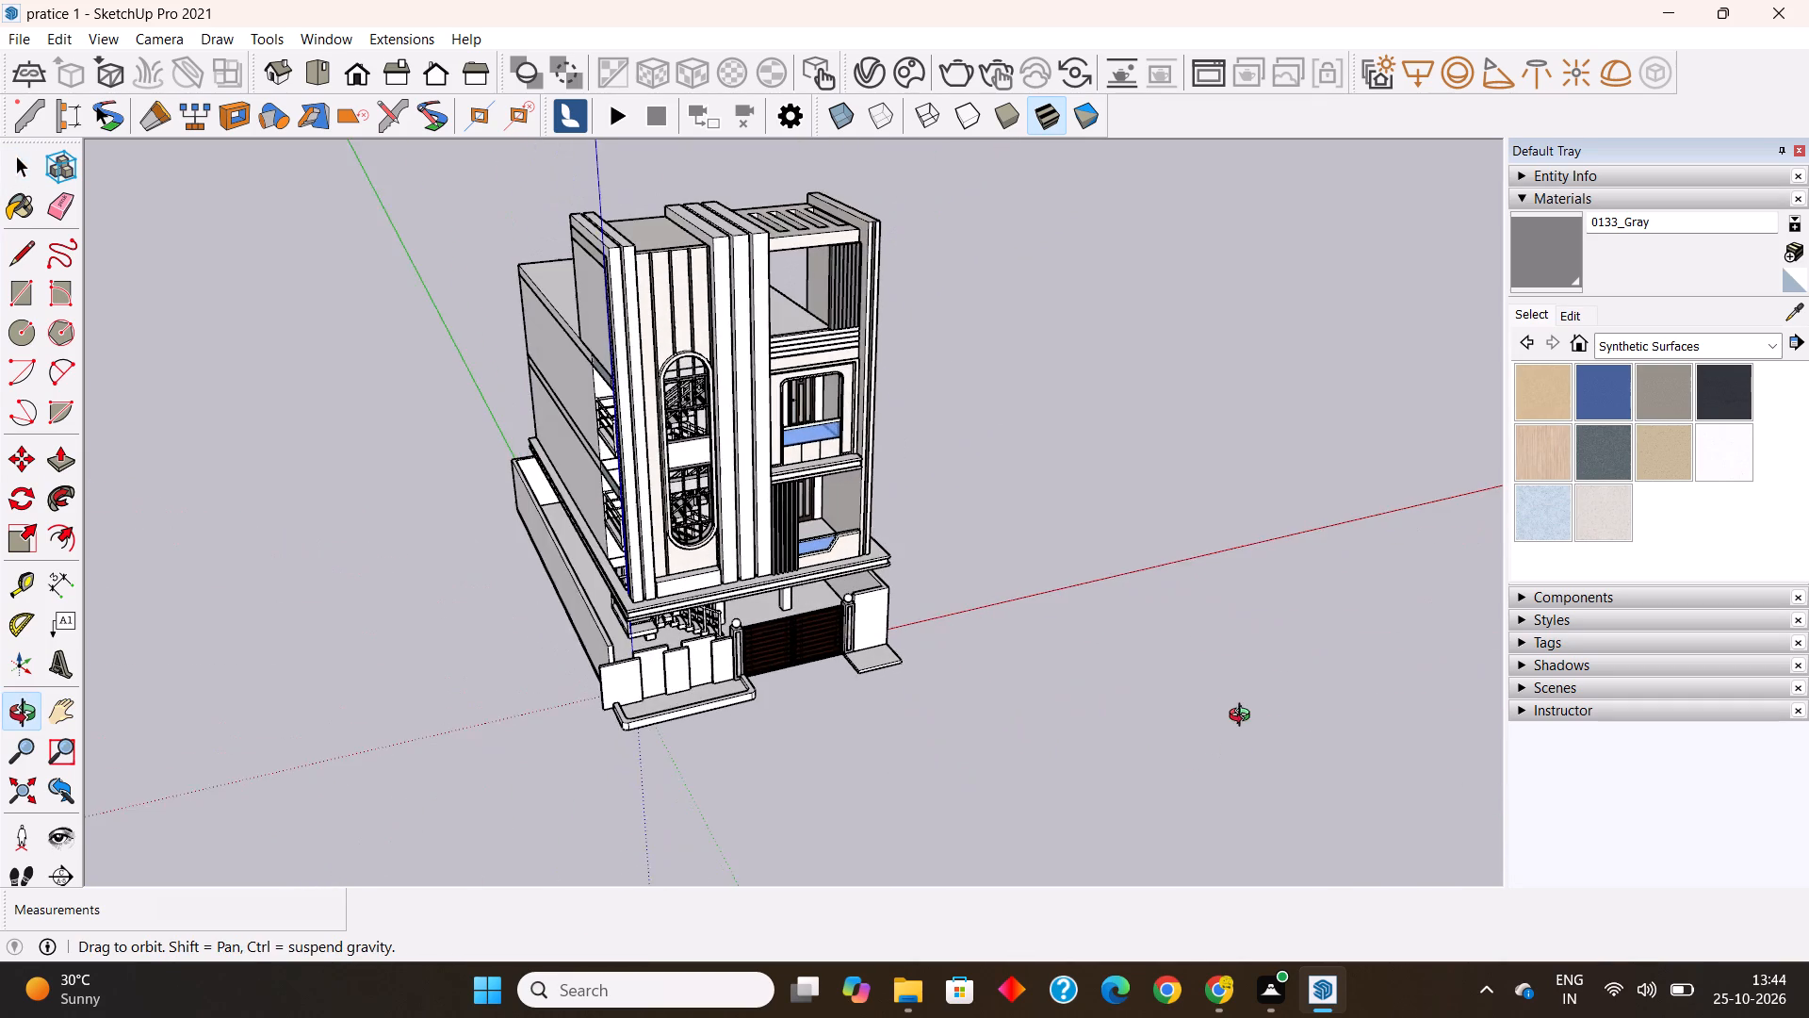
middle_click_drag(1244, 717, 1223, 710)
scroll(840, 711, "up", 8)
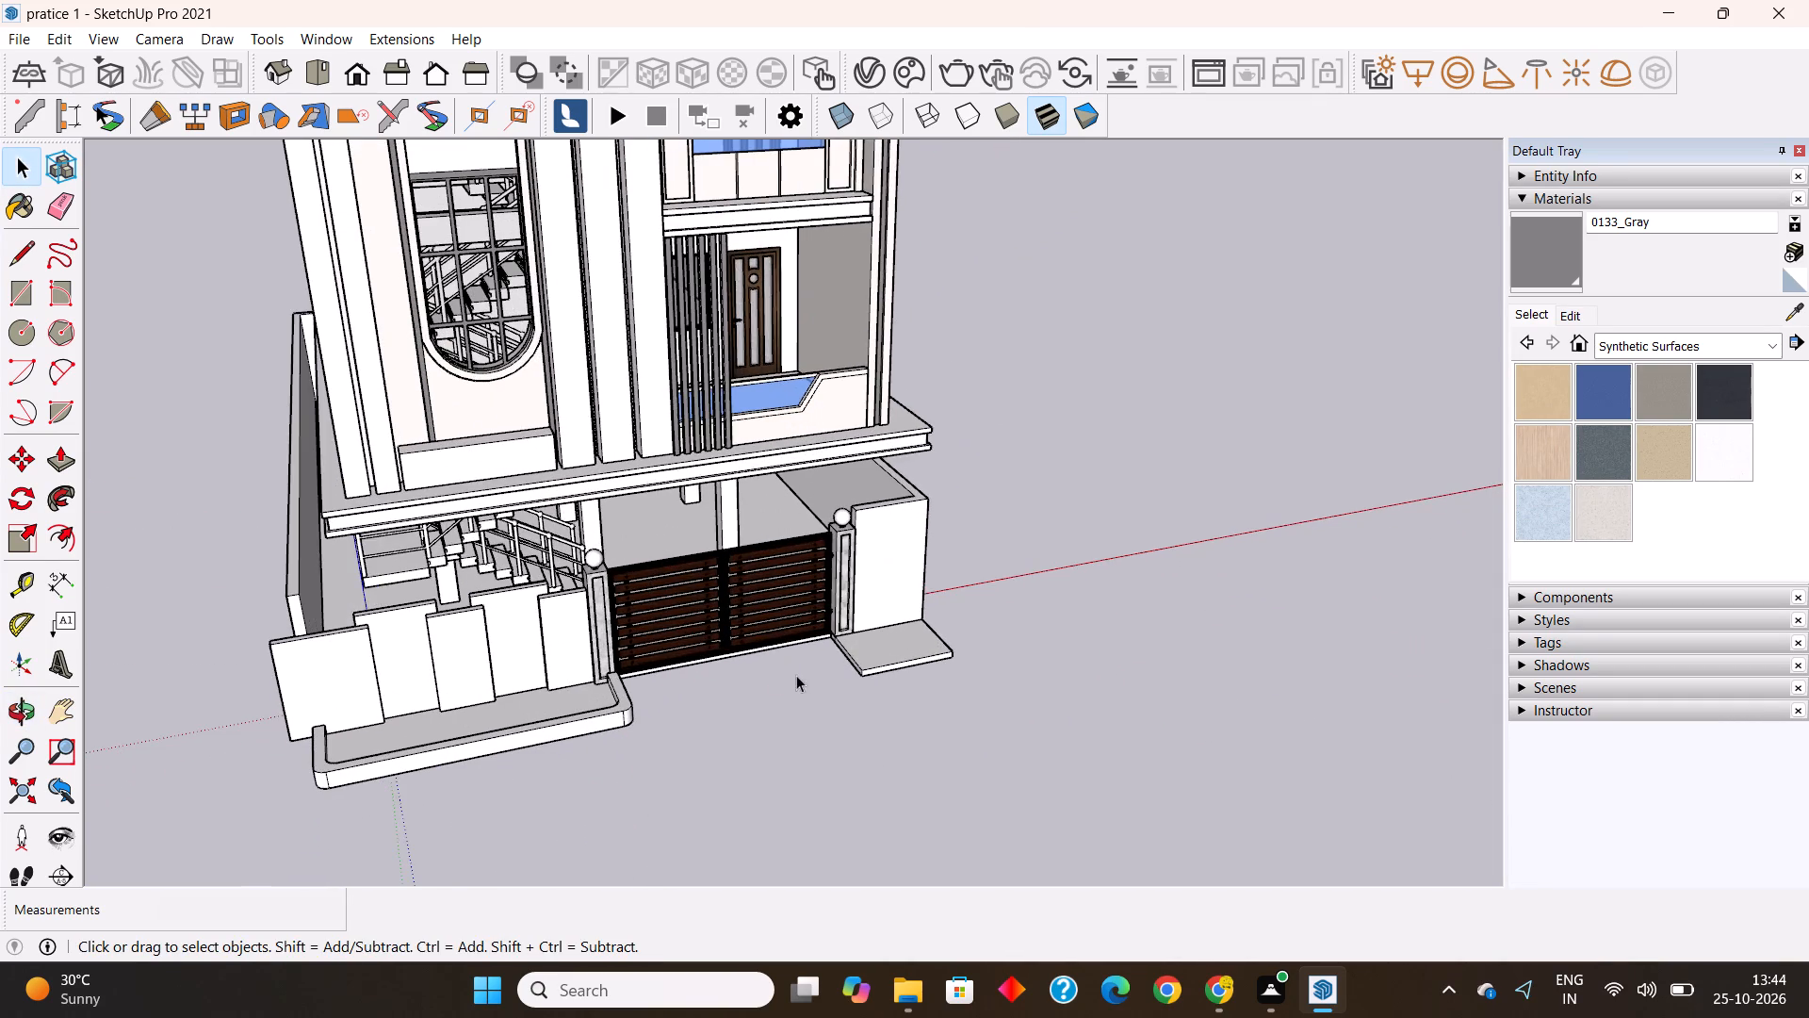
middle_click_drag(791, 678, 796, 742)
scroll(898, 670, "up", 5)
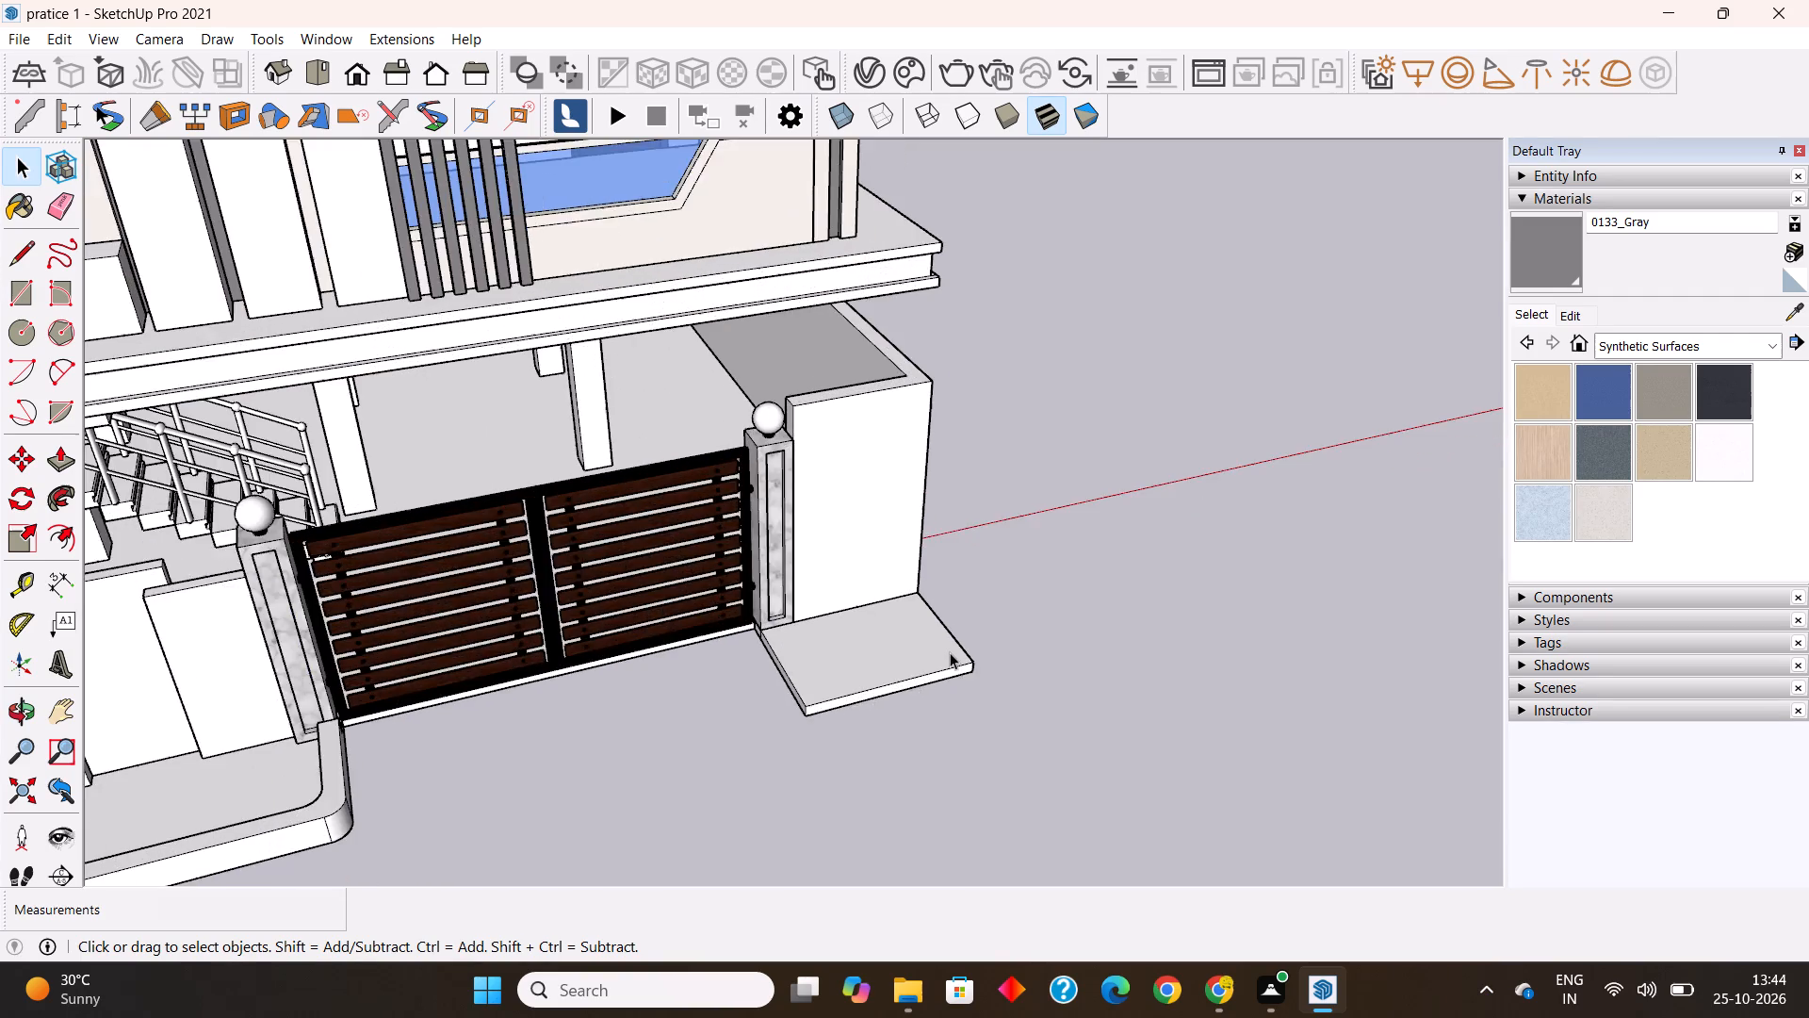
scroll(950, 652, "up", 4)
scroll(818, 726, "up", 3)
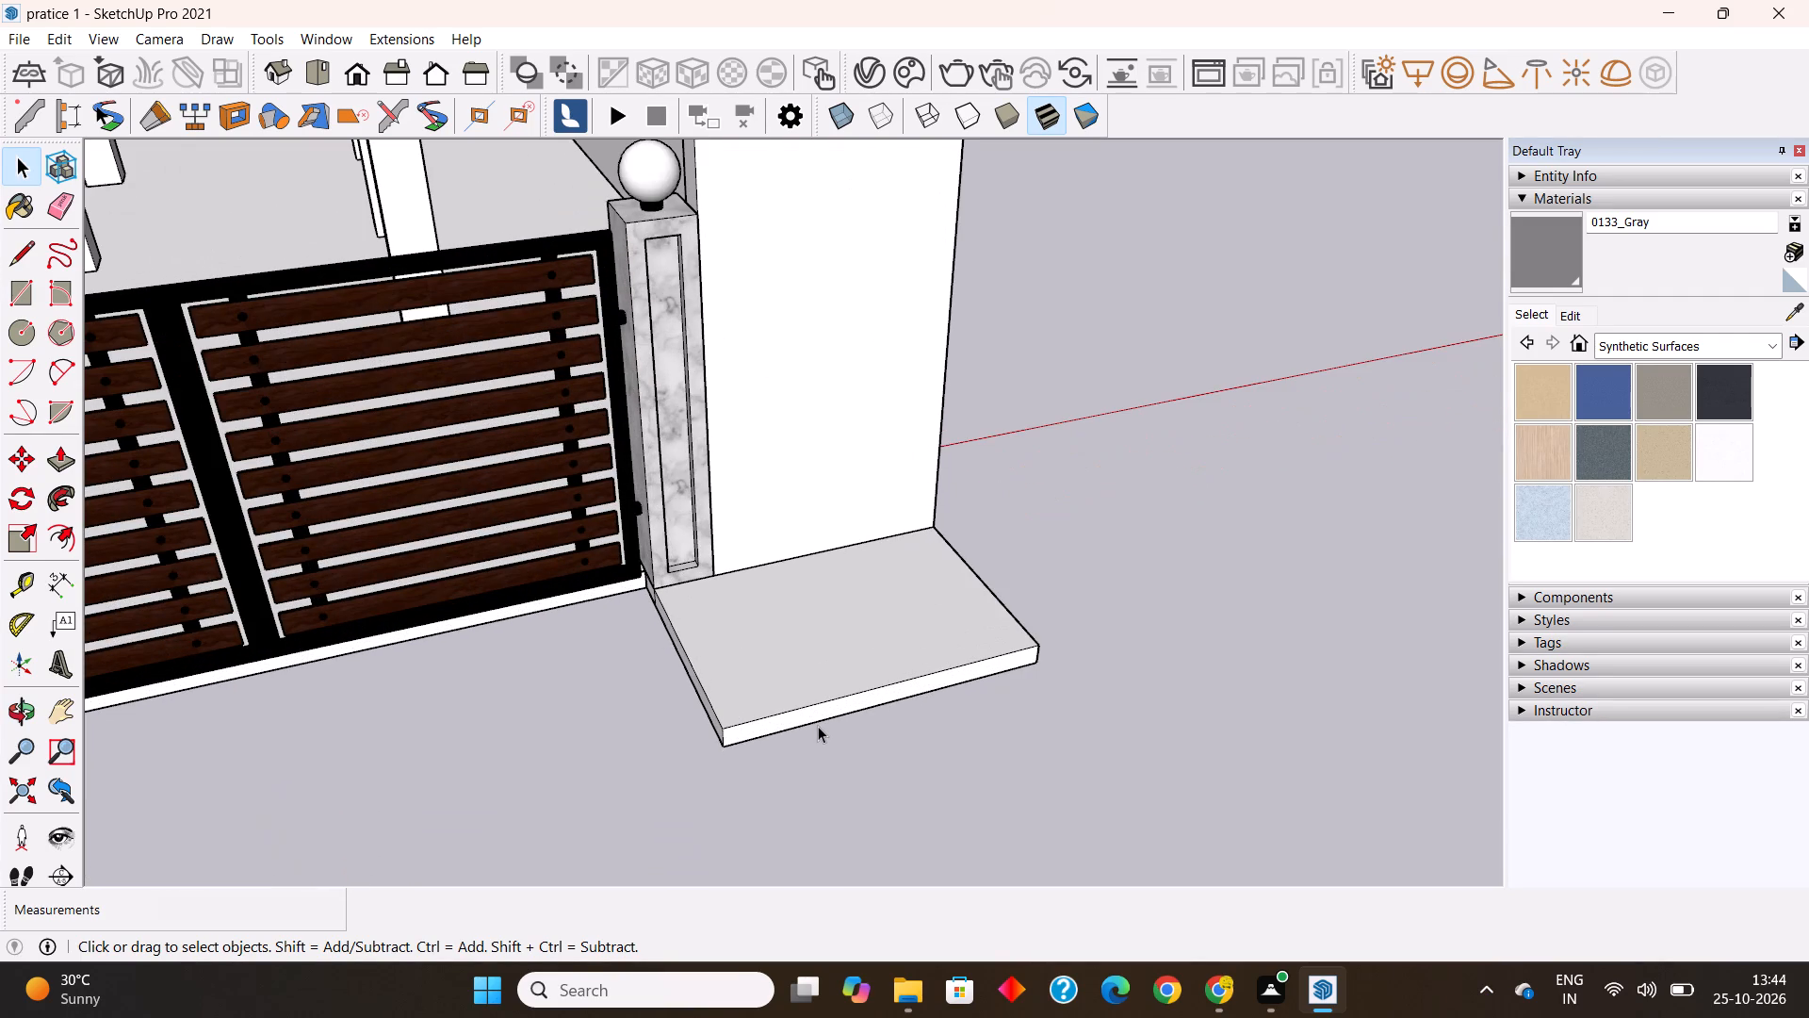
scroll(771, 654, "down", 5)
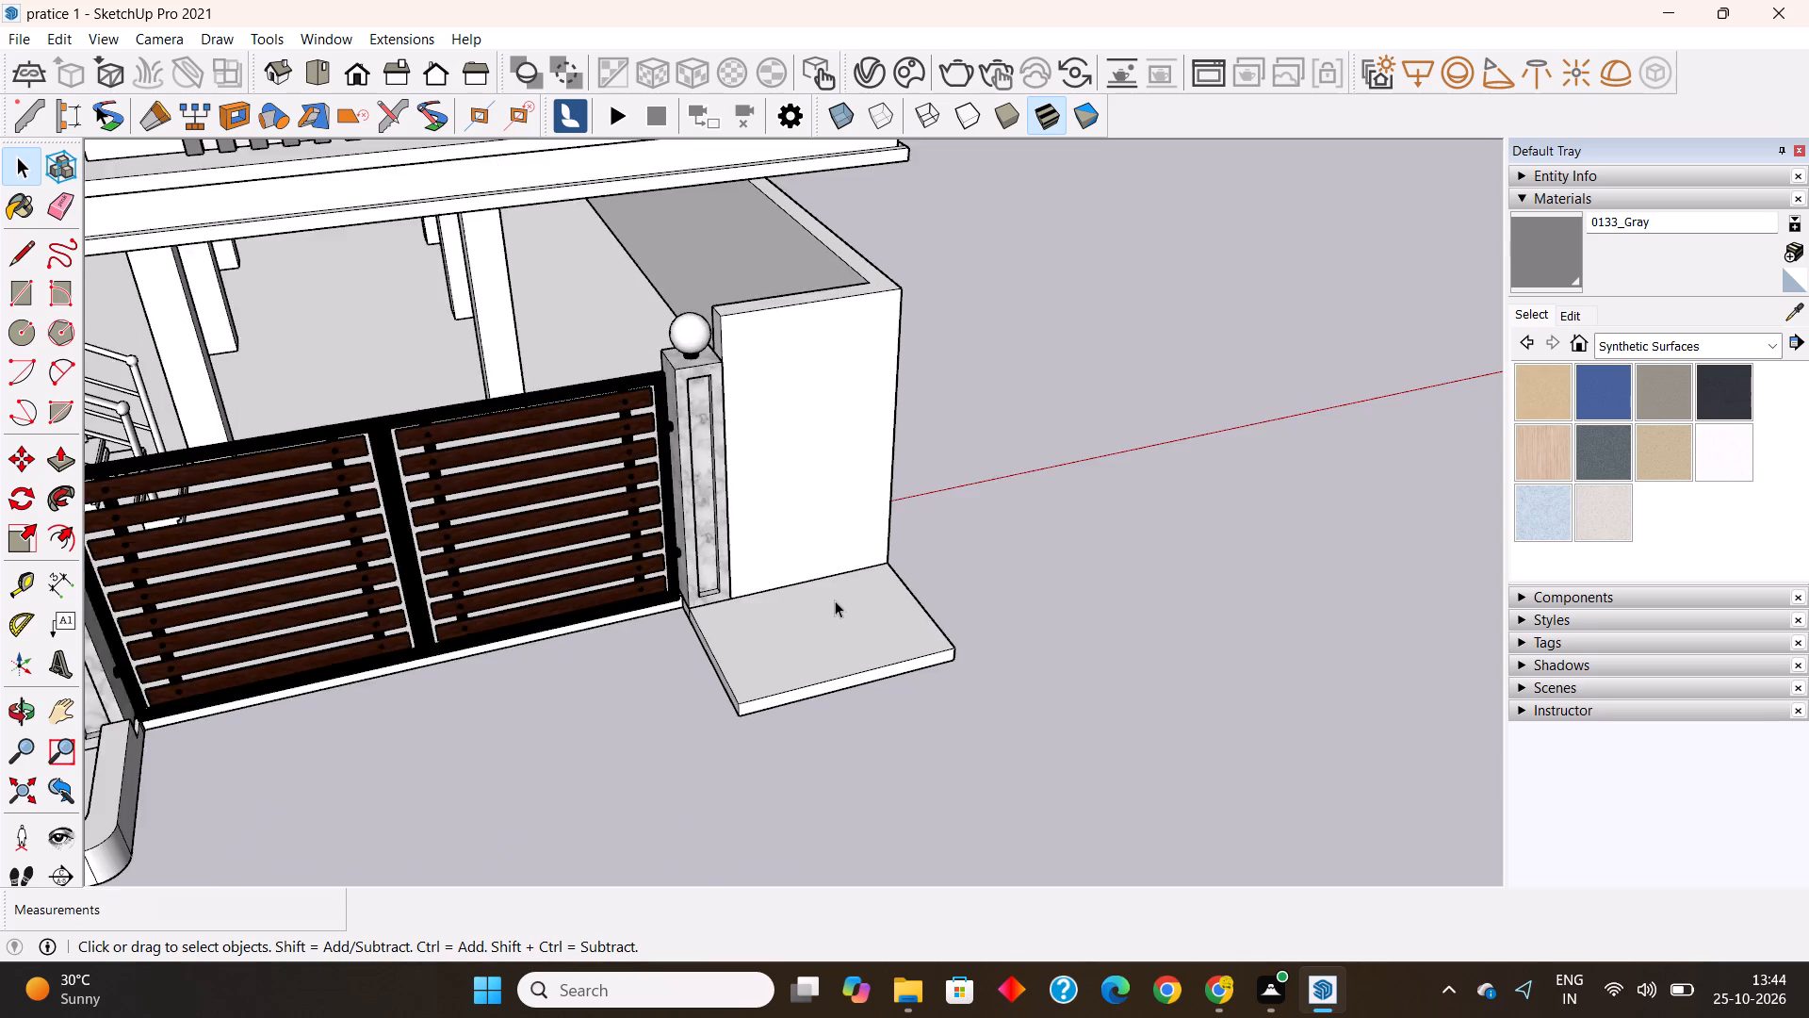
scroll(835, 600, "down", 13)
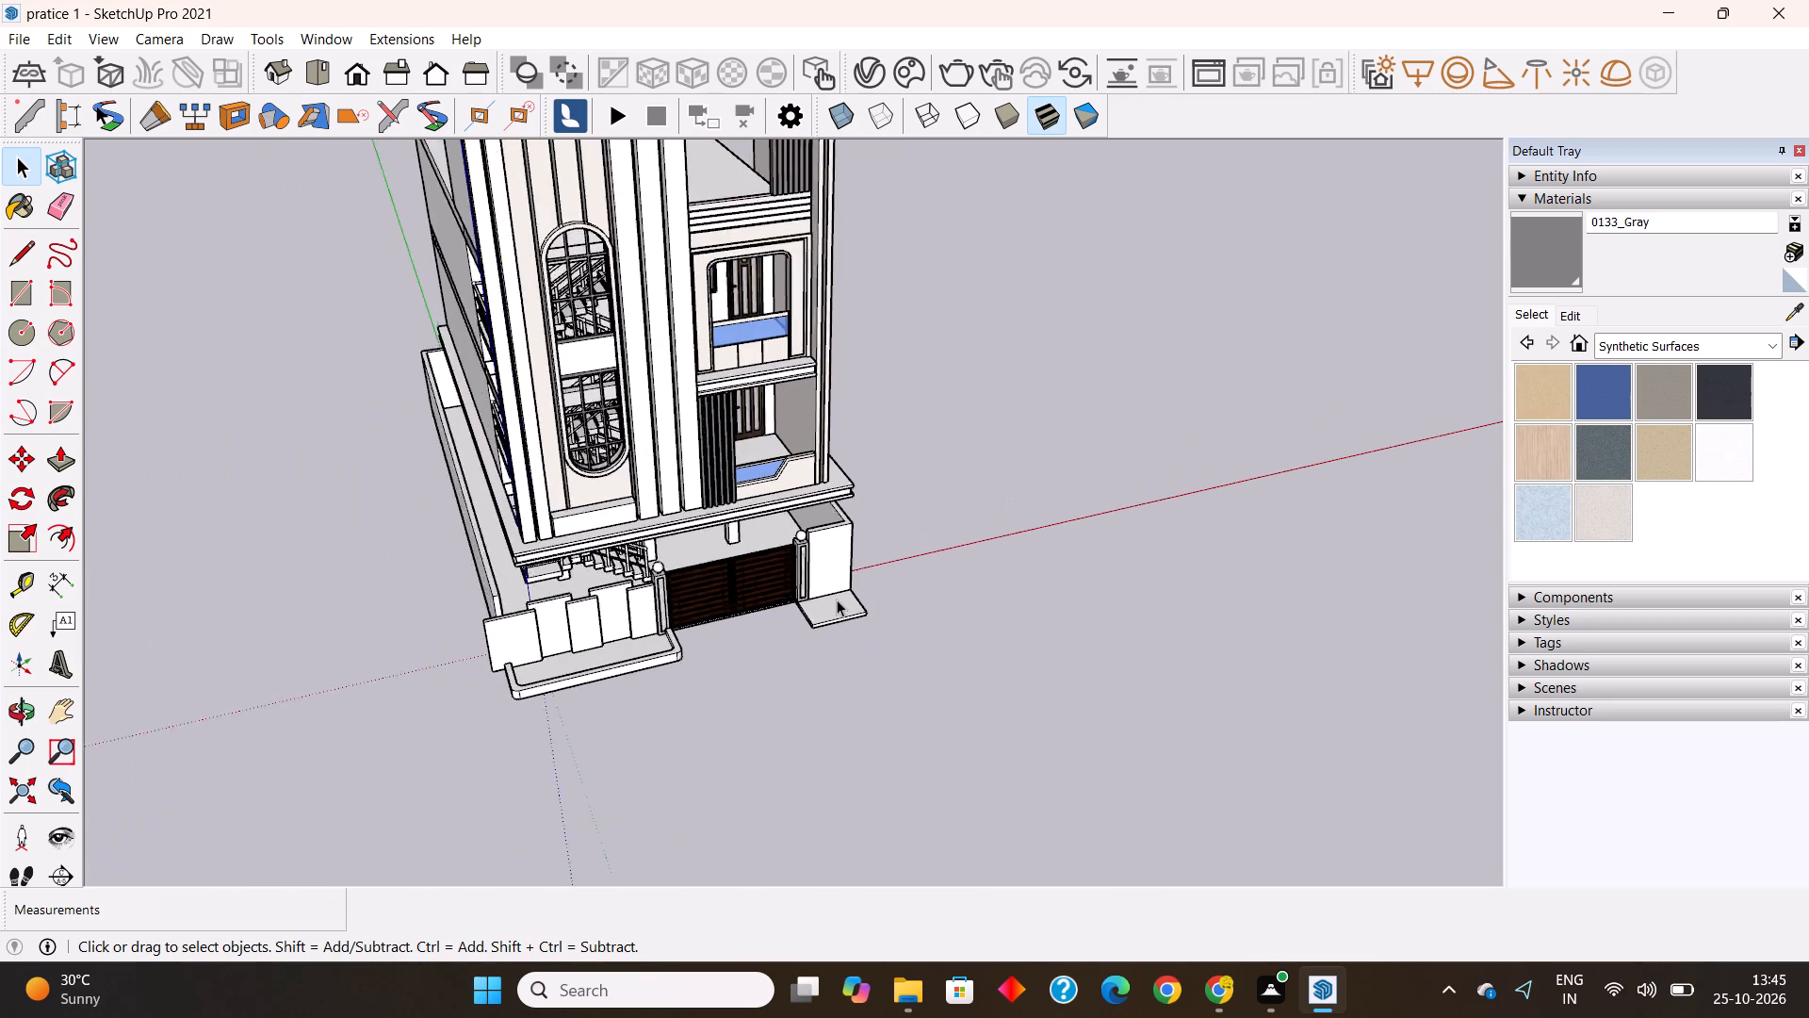
scroll(837, 599, "down", 2)
middle_click_drag(583, 685, 746, 731)
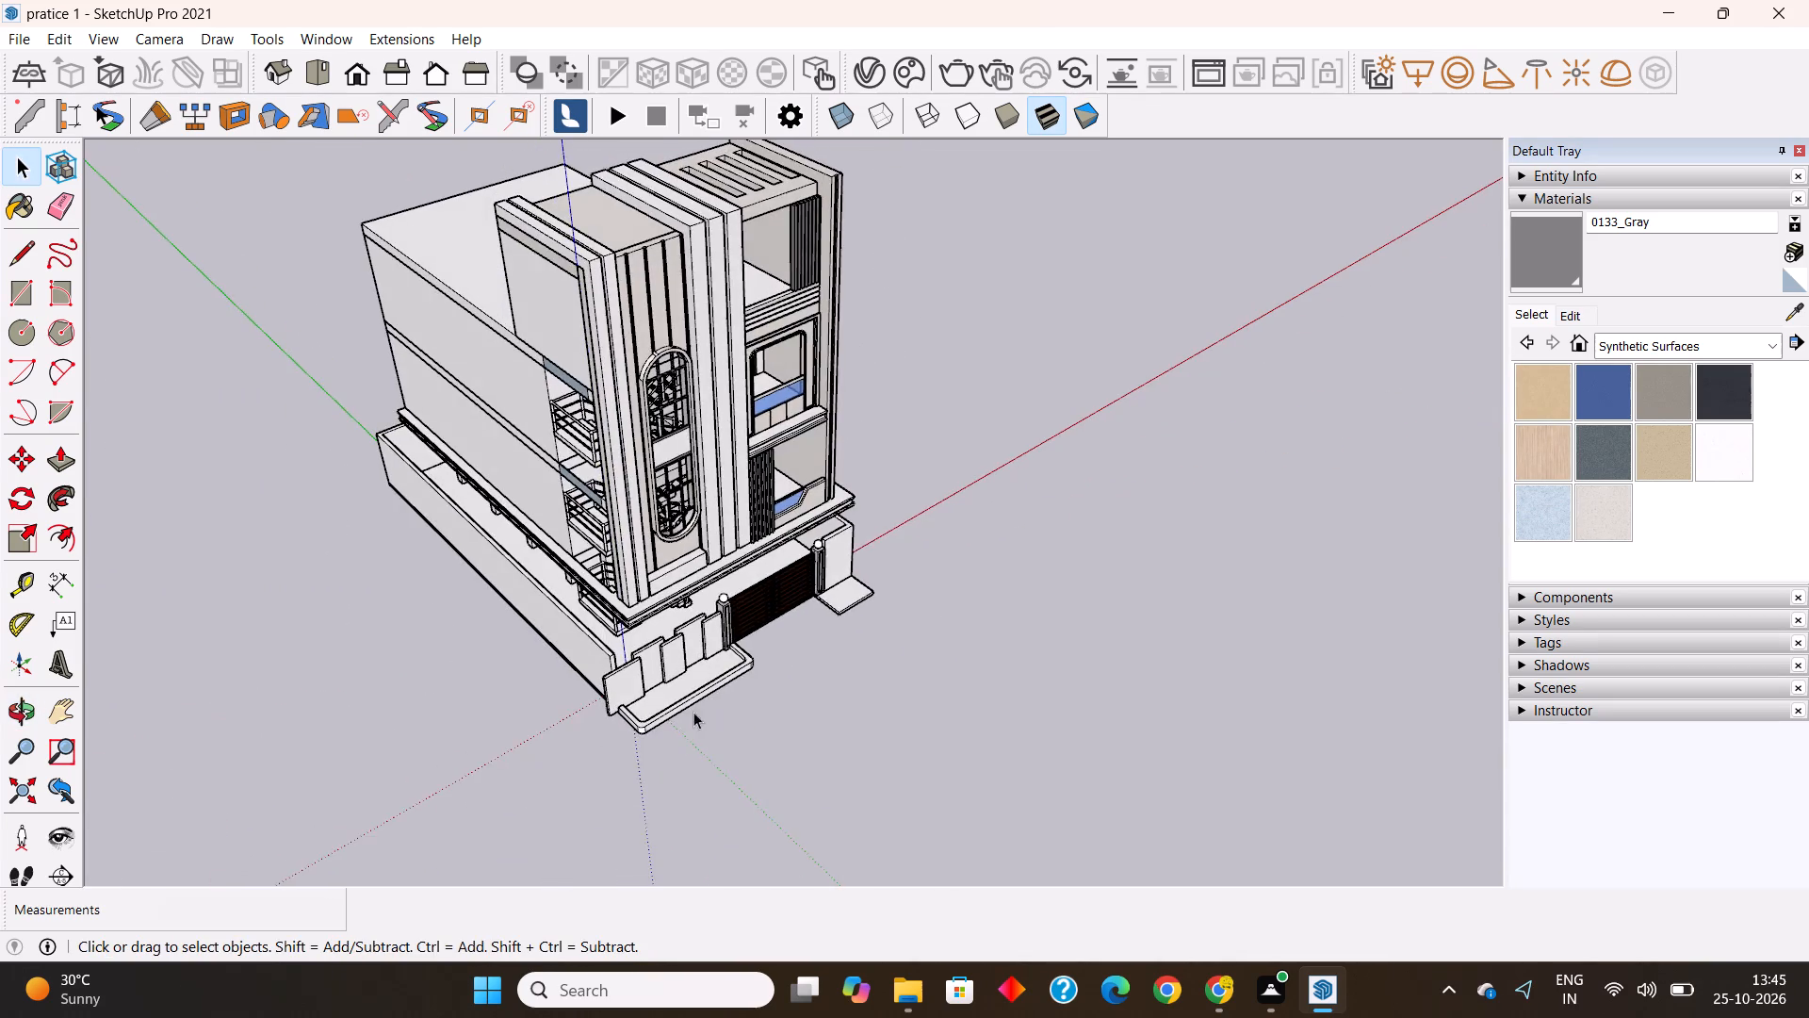
scroll(641, 715, "up", 20)
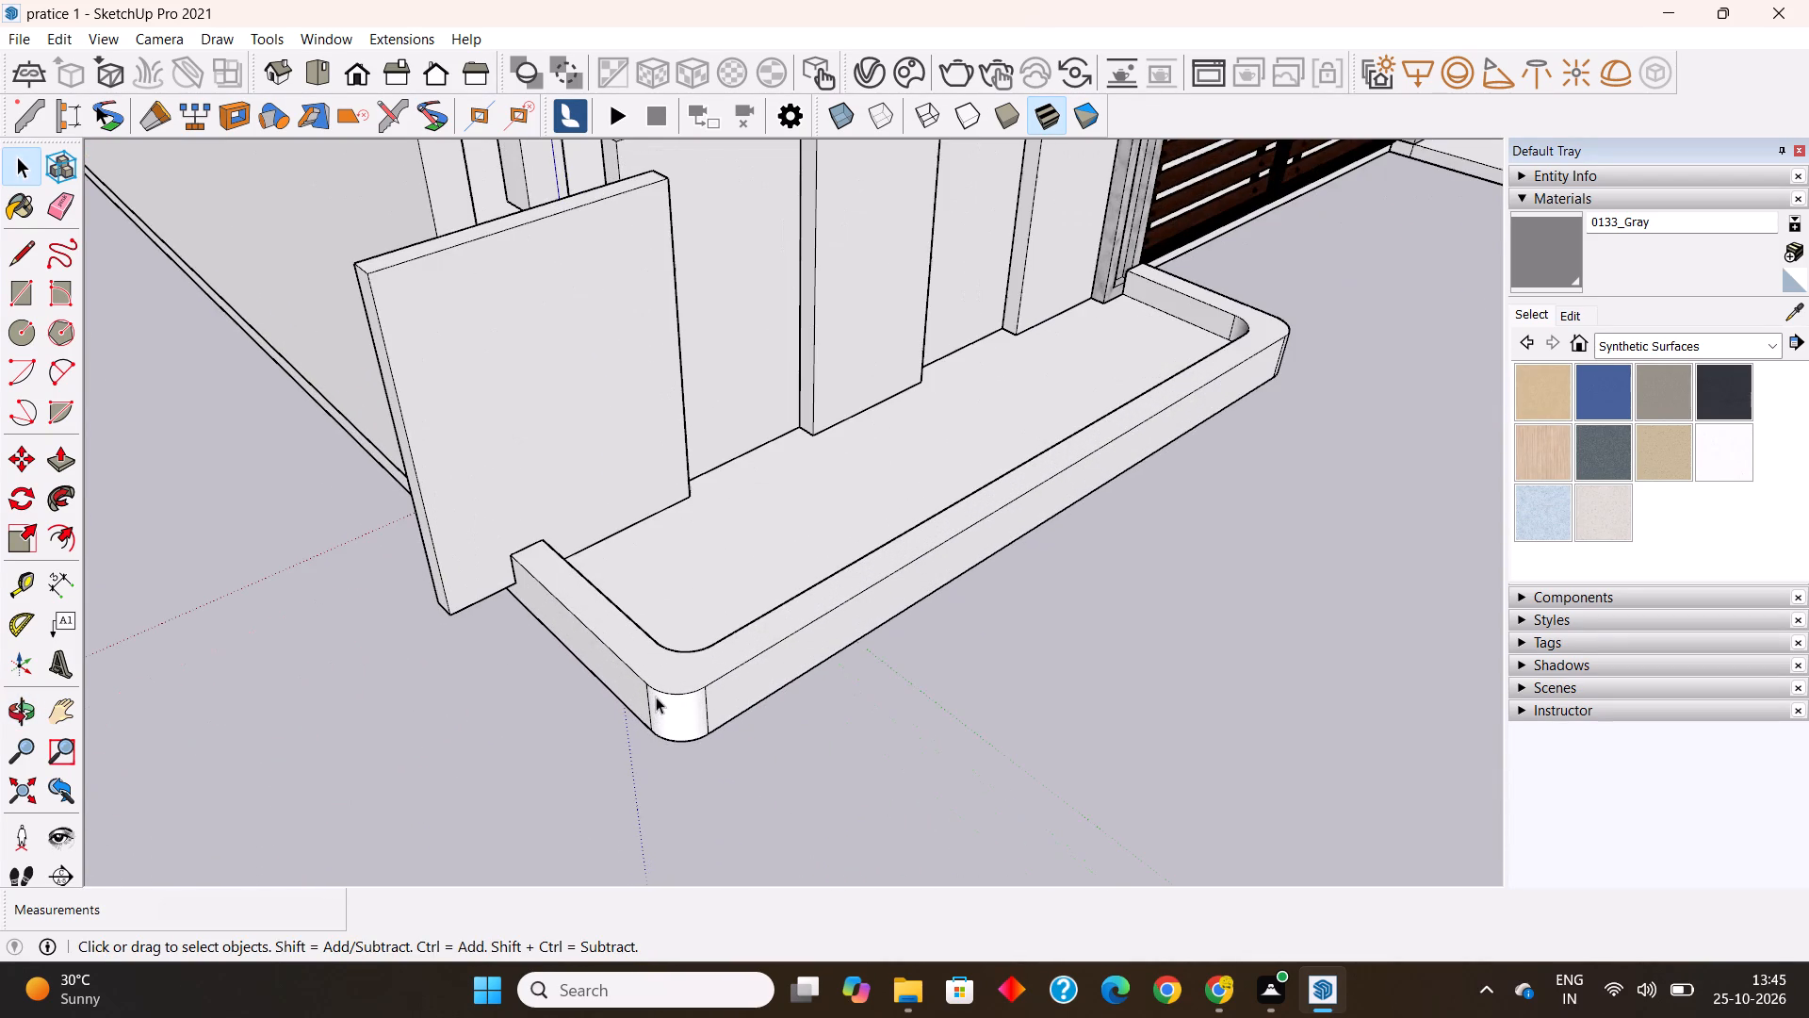
Undo the kerb's raising and end adjustments, back to the flat rounded-corner slab with its inset outline, and close the slab group.
key("ctrl+z")
key("ctrl+z")
key("ctrl+z")
key("ctrl+z")
key("ctrl+z")
key("ctrl+z")
key("ctrl+z")
key("ctrl+z")
key("ctrl+z")
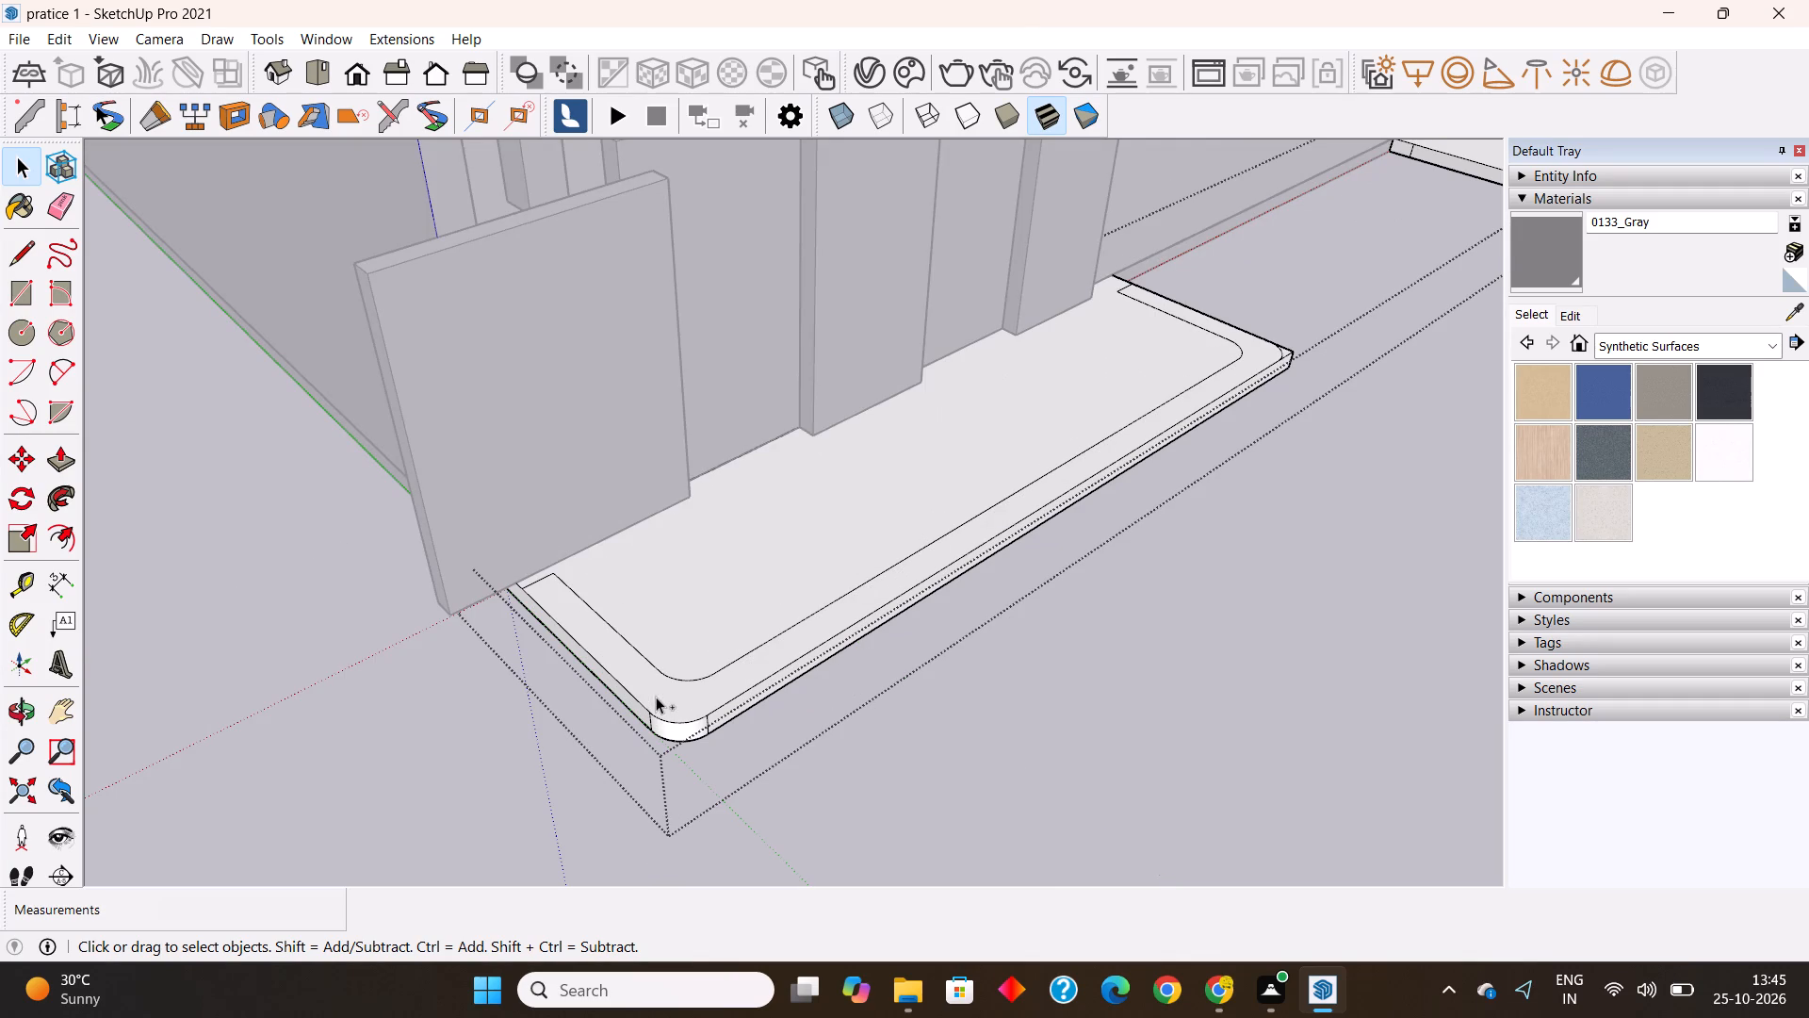
key("ctrl+y")
left_click(785, 765)
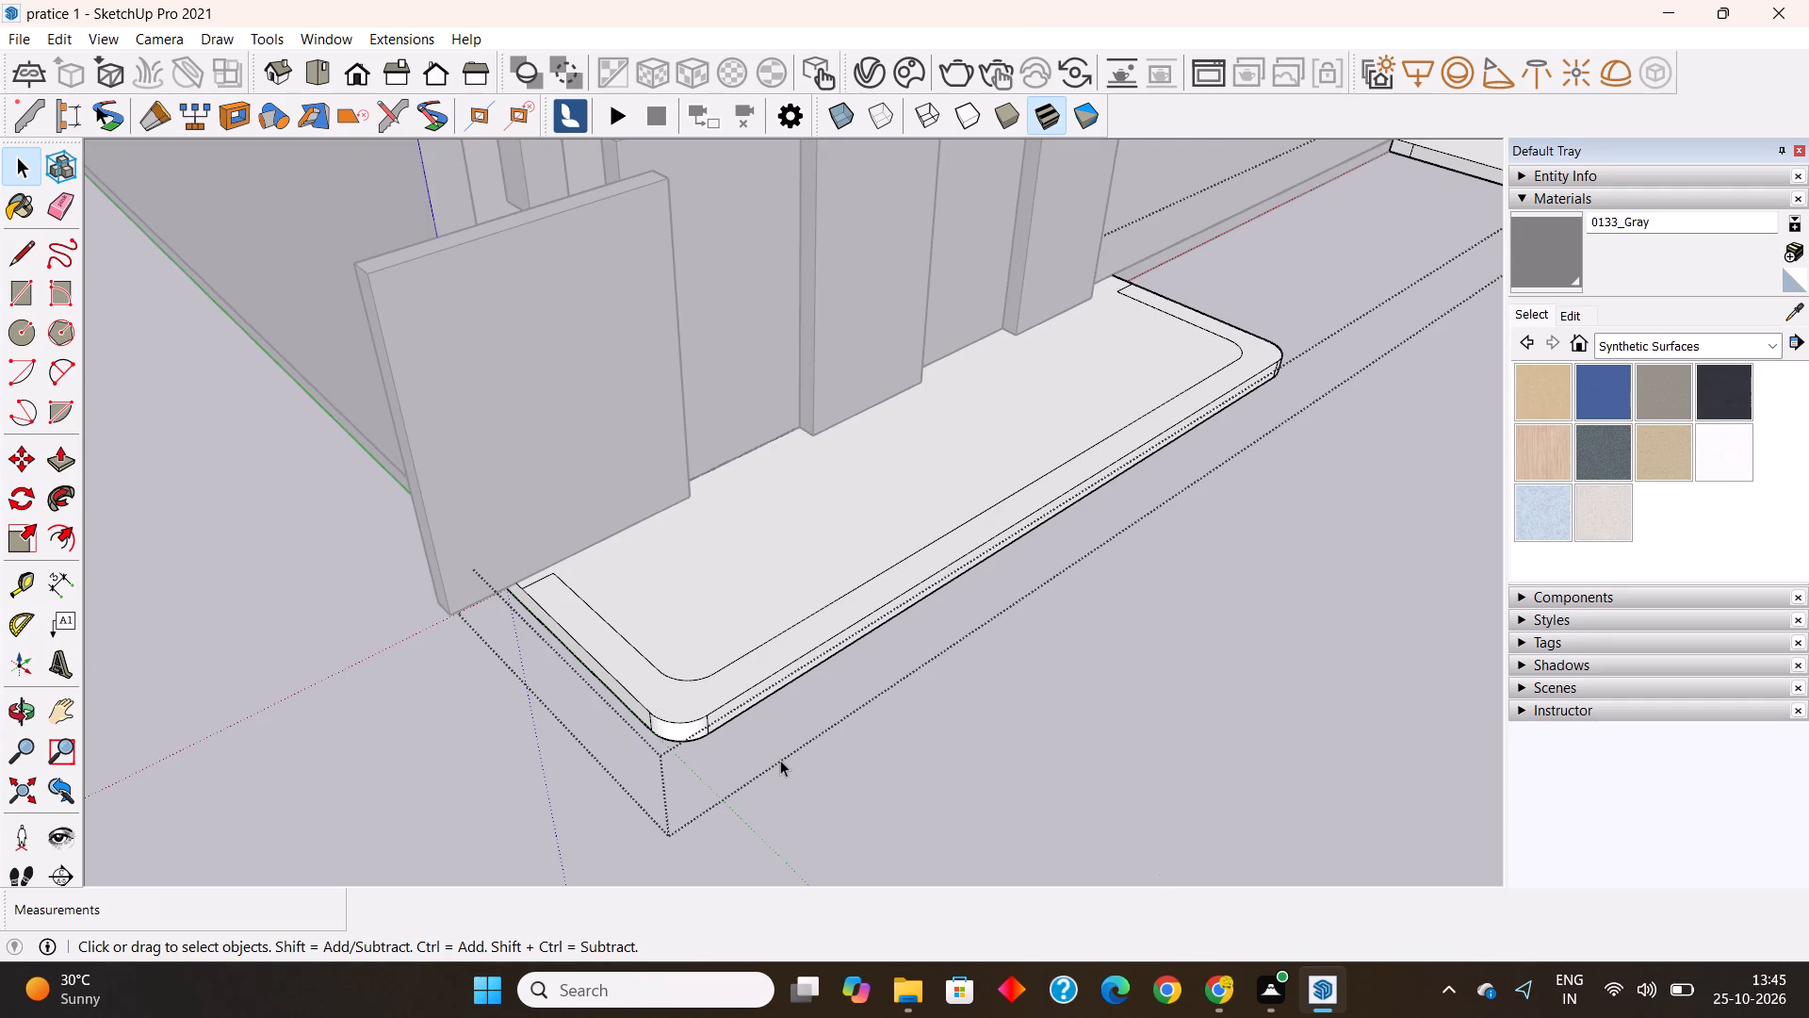
left_click(780, 760)
key("Escape")
key("Escape")
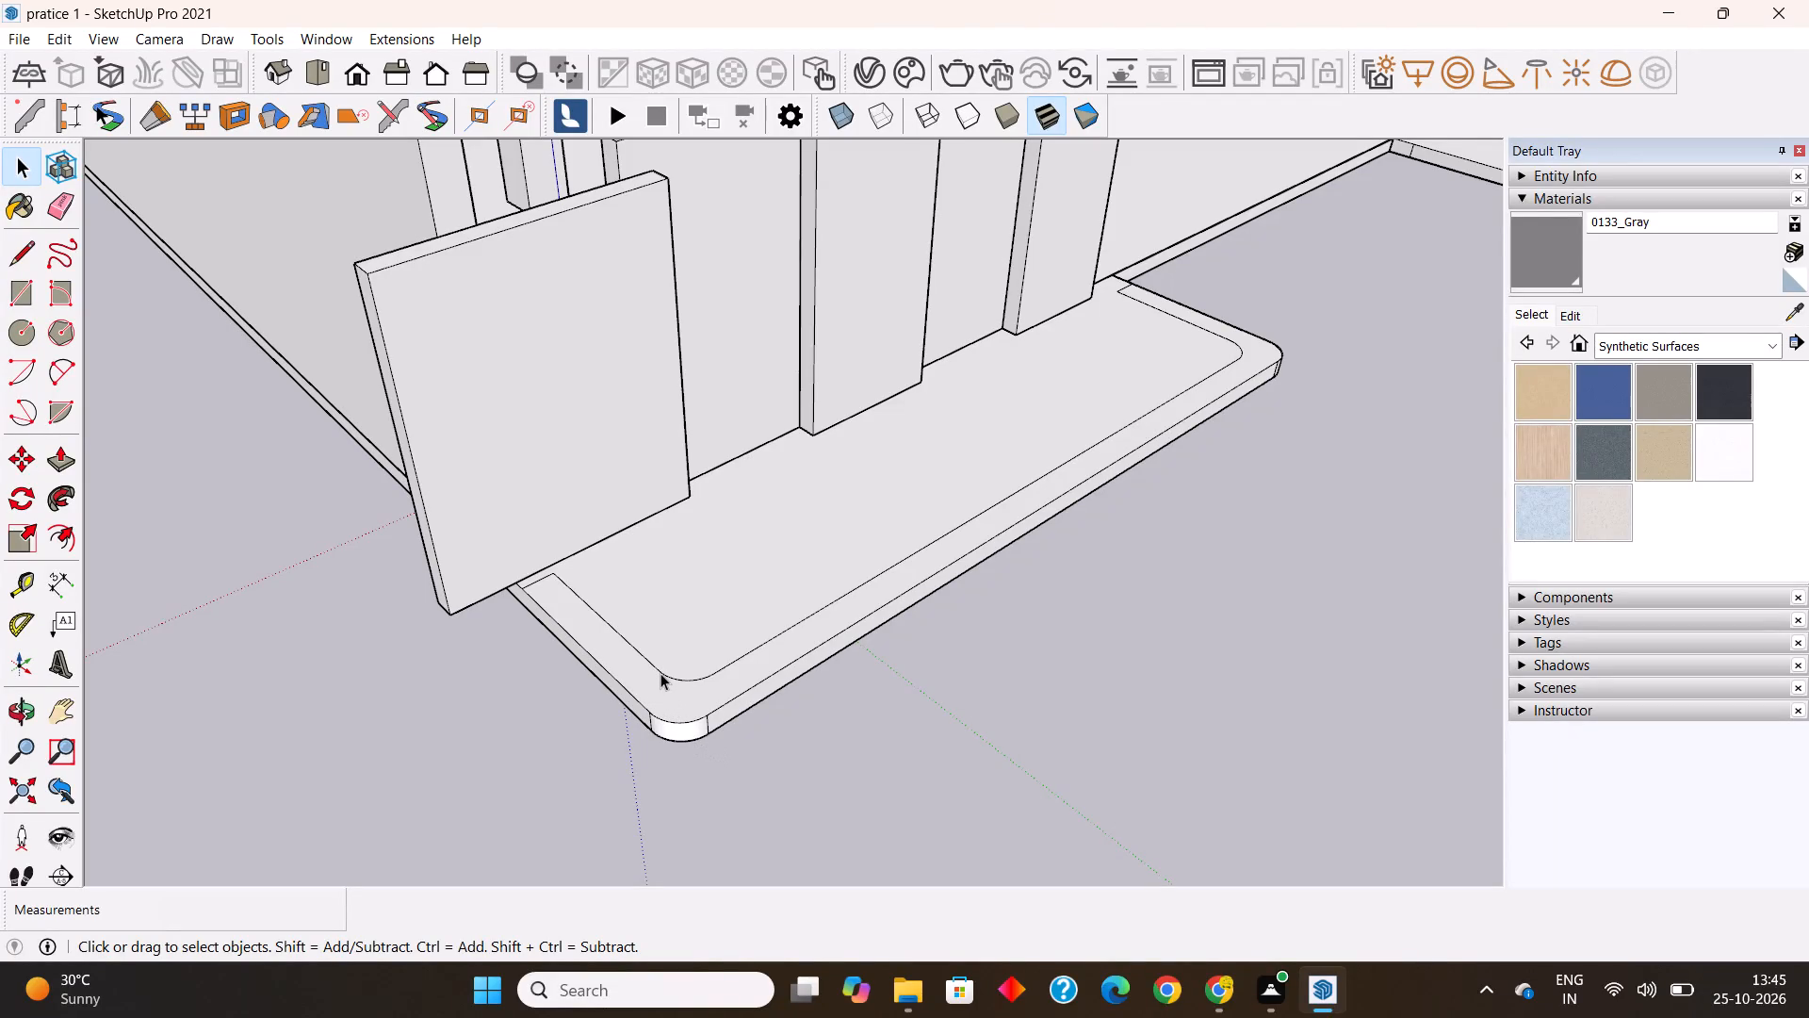
Delete all the inset kerb outline edges and corner arcs from the slab's top face and close the slab group.
left_click(660, 673)
double_click(660, 673)
left_click(660, 673)
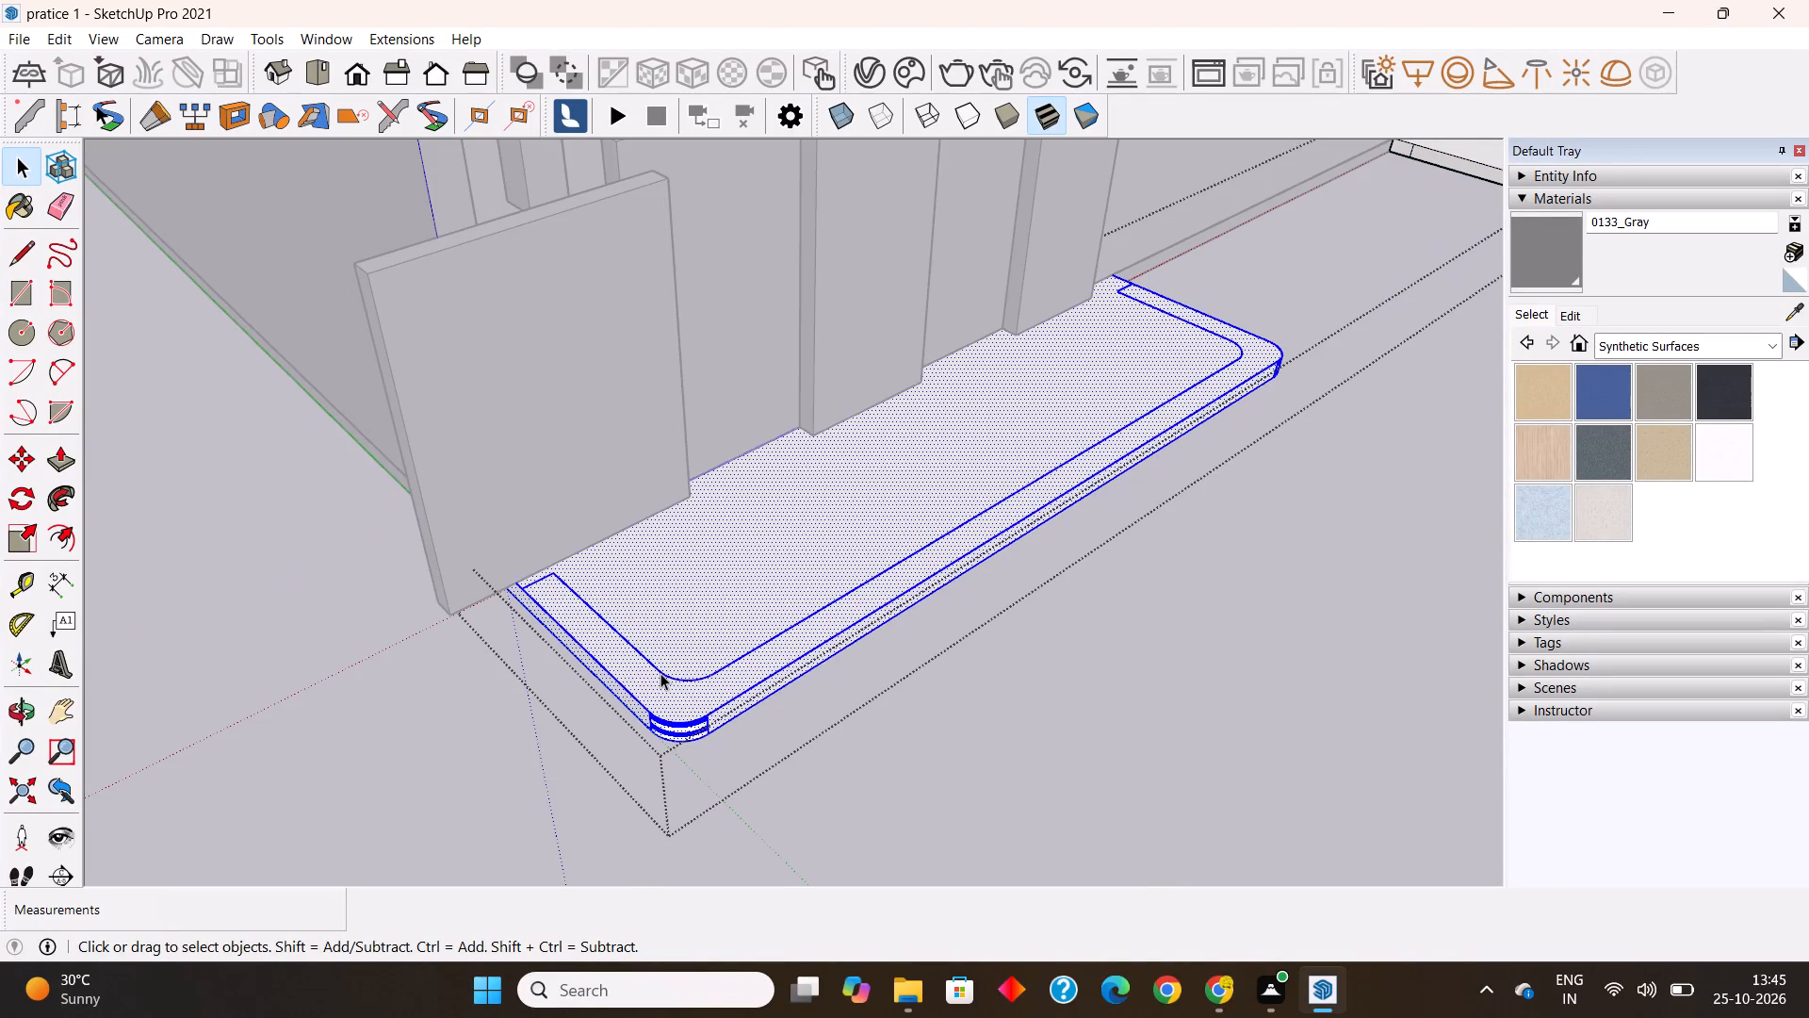
left_click(660, 673)
key("Delete")
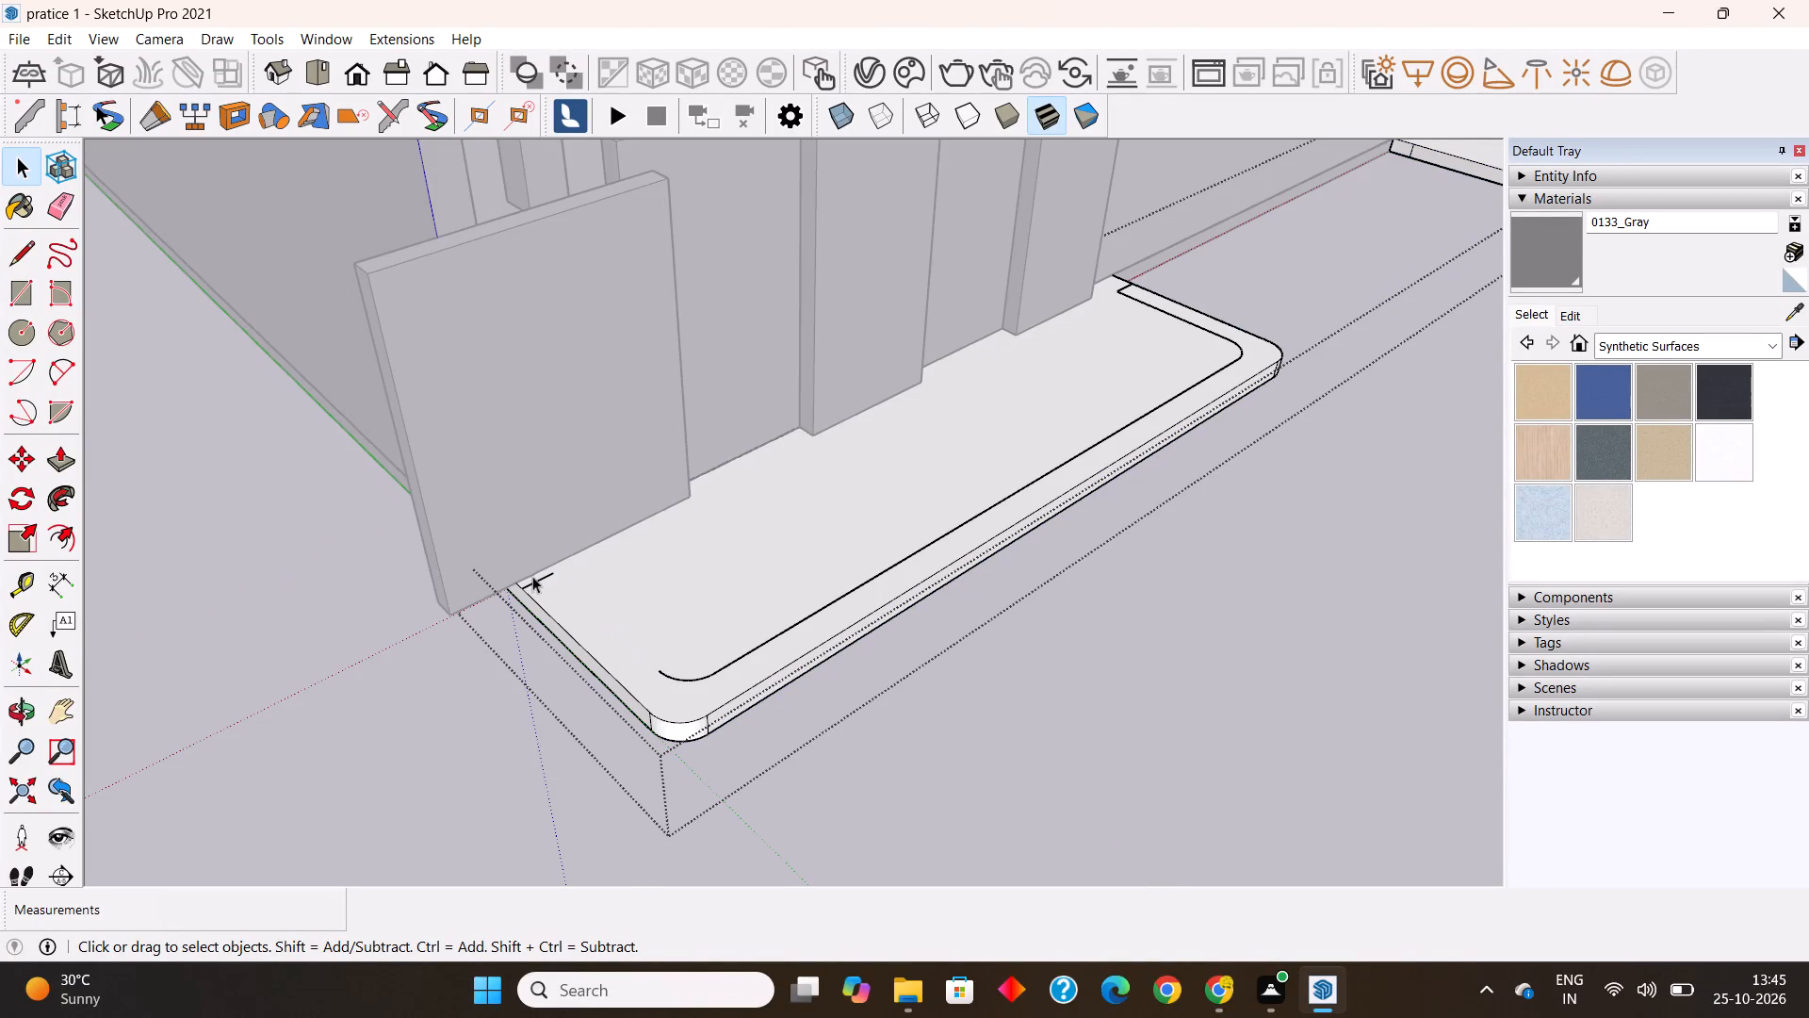
left_click(531, 583)
key("Delete")
left_click(676, 676)
key("Delete")
left_click(719, 668)
key("Delete")
scroll(1081, 558, "down", 4)
middle_click_drag(1124, 576, 634, 657)
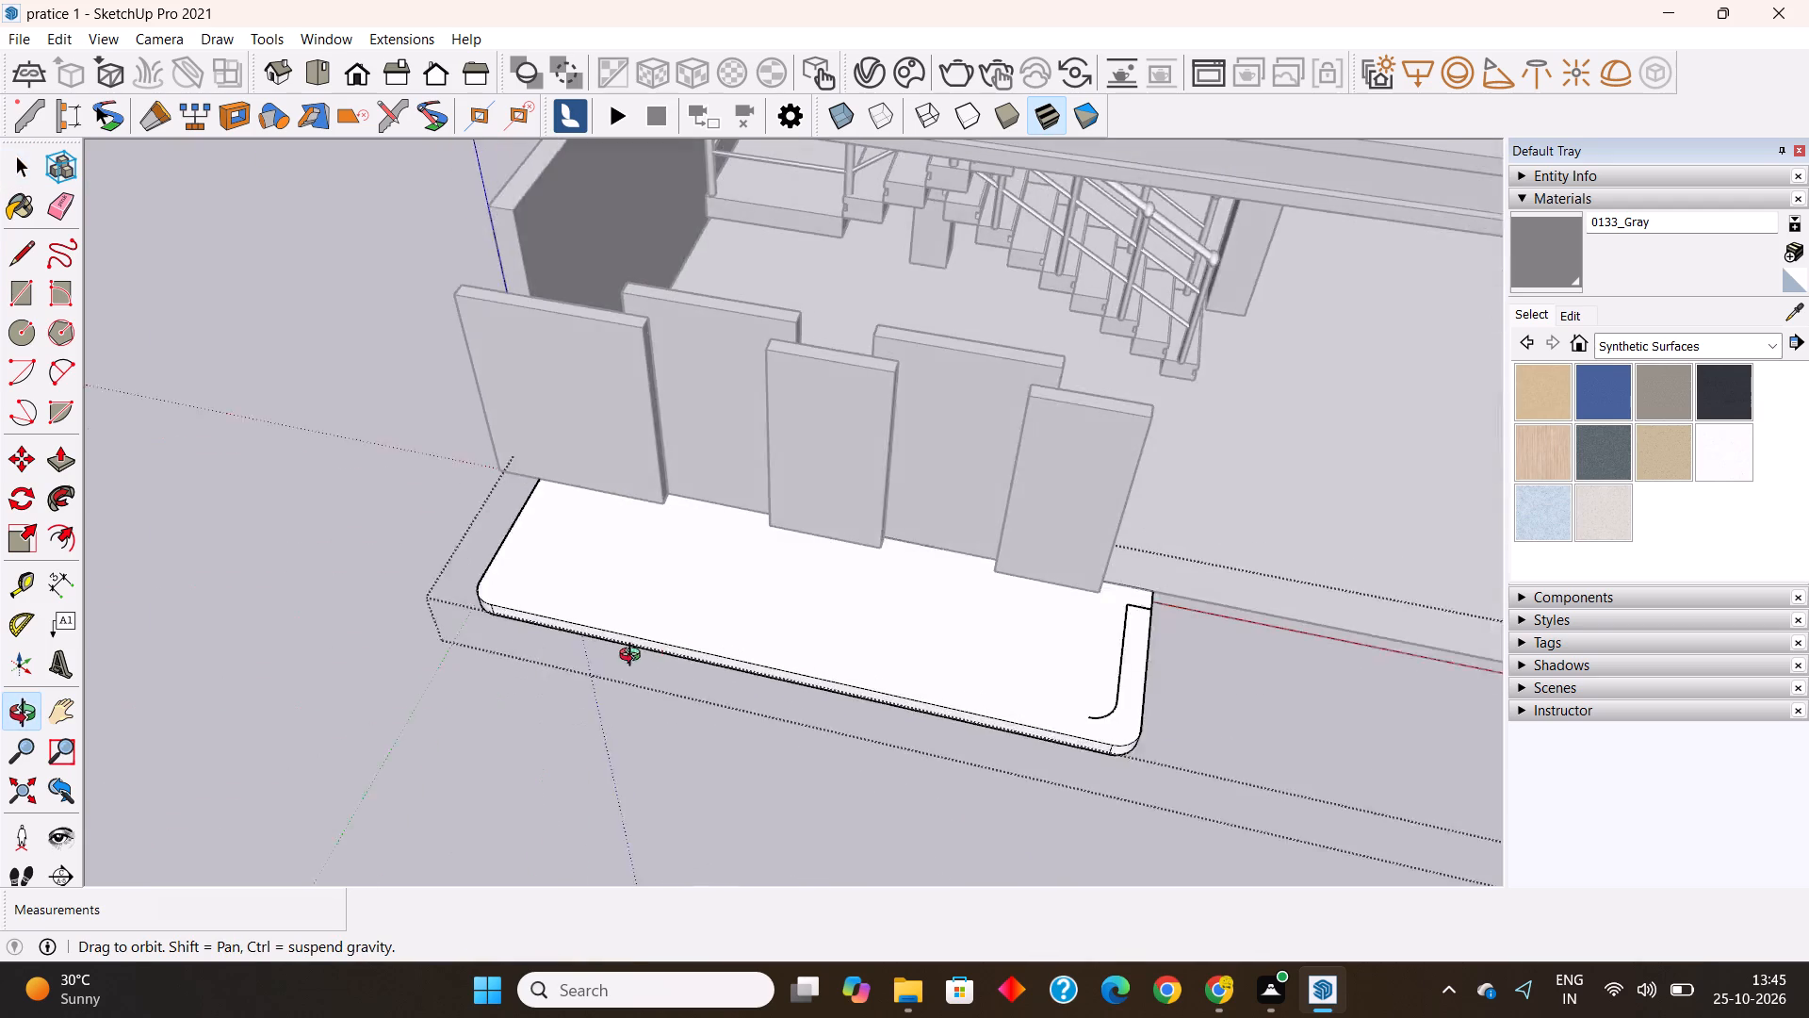
middle_click_drag(634, 657, 593, 657)
scroll(1057, 727, "up", 3)
left_click(1056, 748)
key("Delete")
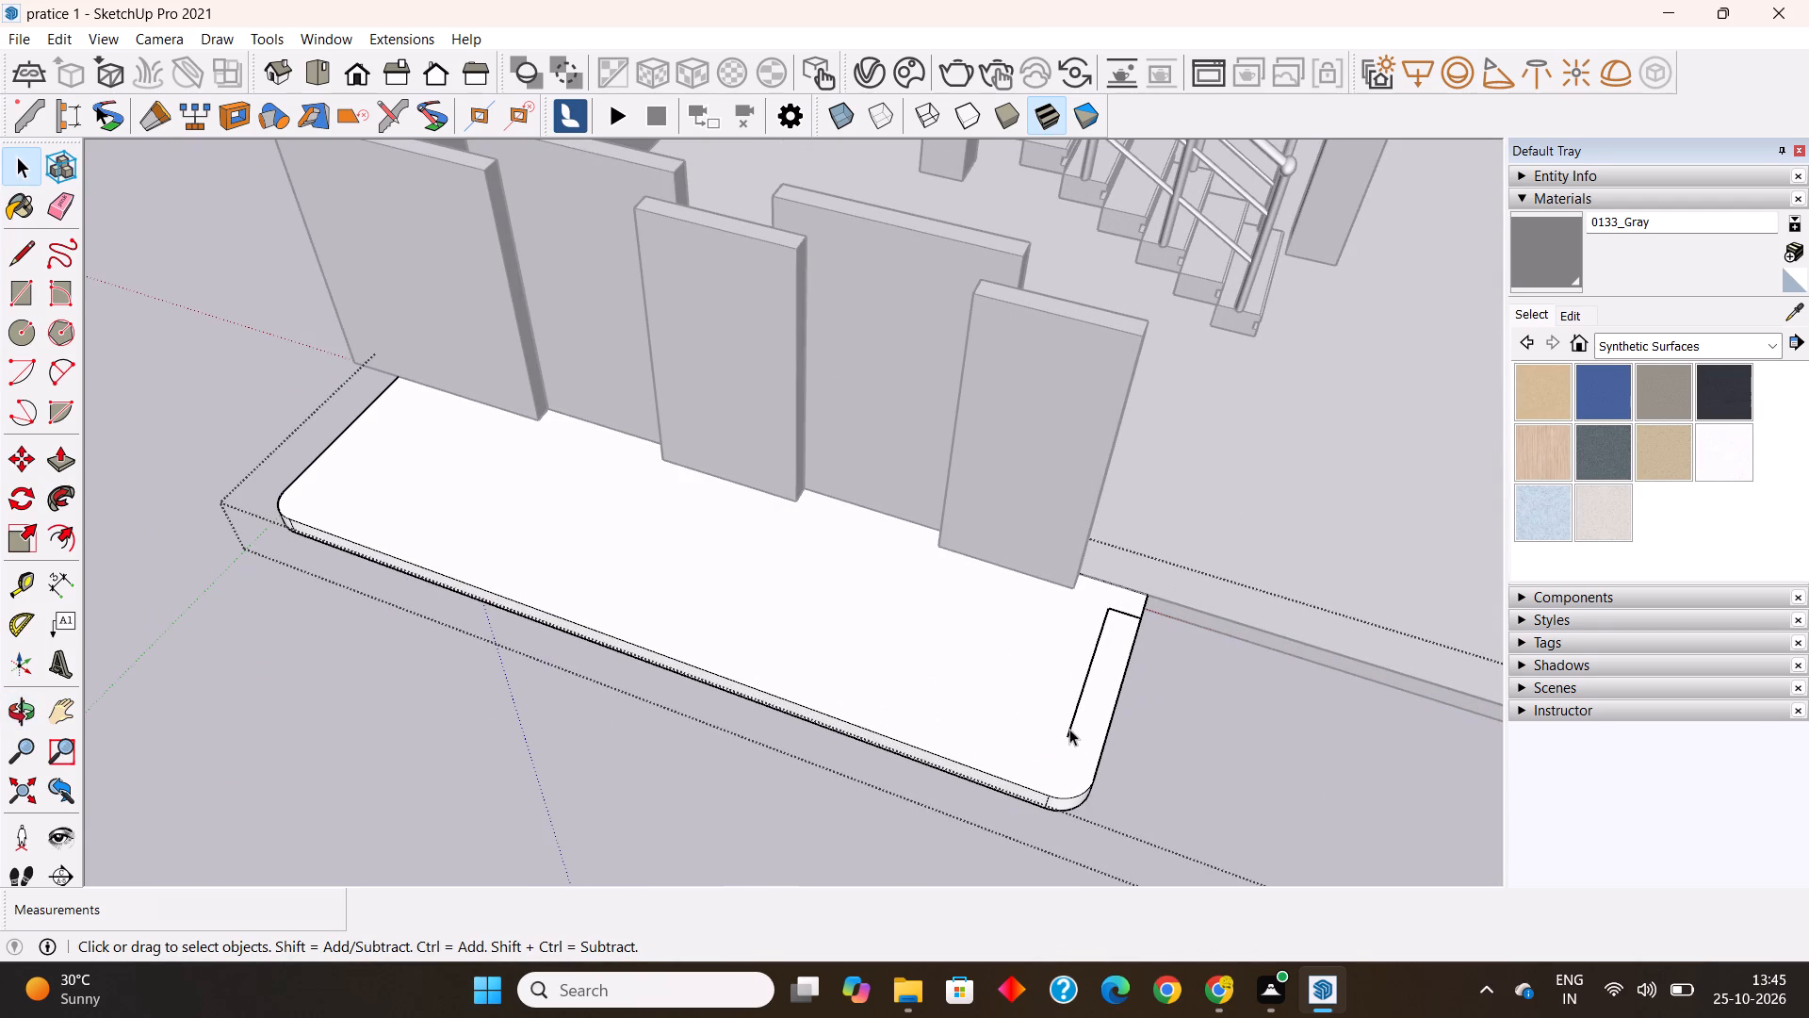
left_click(1069, 722)
key("Delete")
left_click(1123, 611)
key("Delete")
scroll(981, 649, "down", 7)
left_click(780, 828)
Draw a rectangle about 7'3" by 3'2" on the slab against the middle wall panels and make it a group.
middle_click_drag(796, 765, 907, 740)
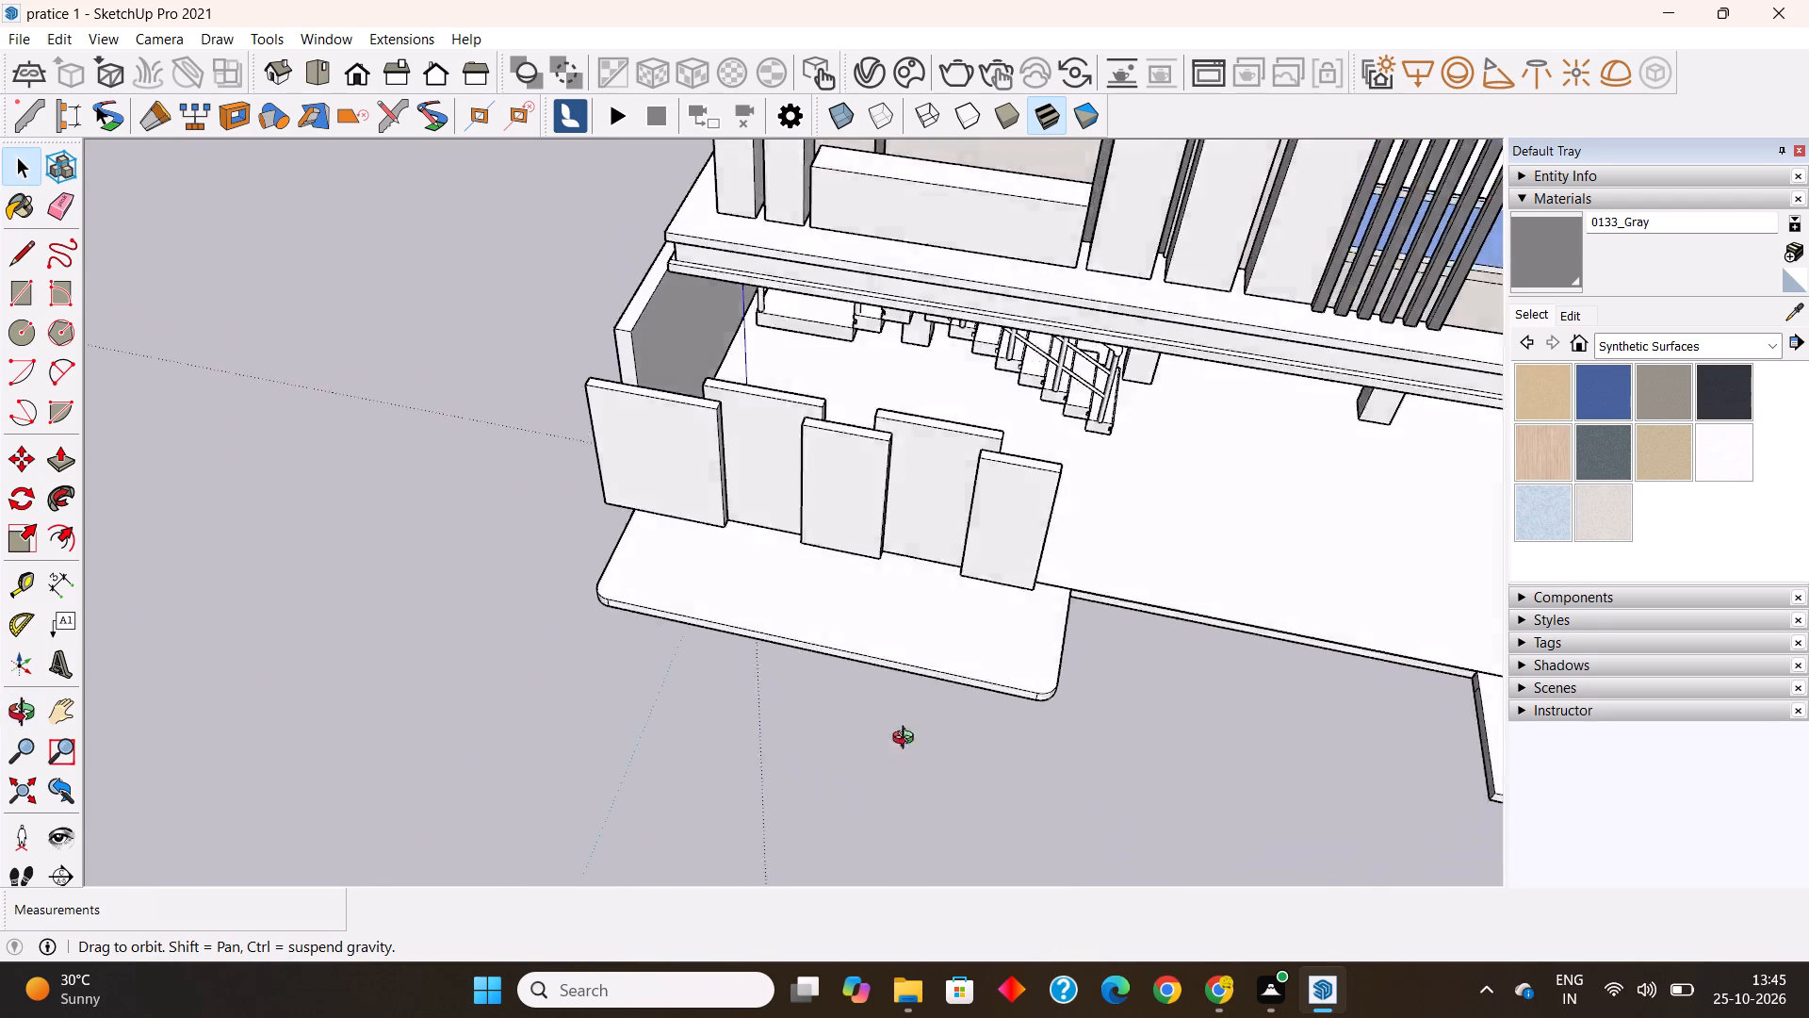
middle_click_drag(907, 740, 850, 613)
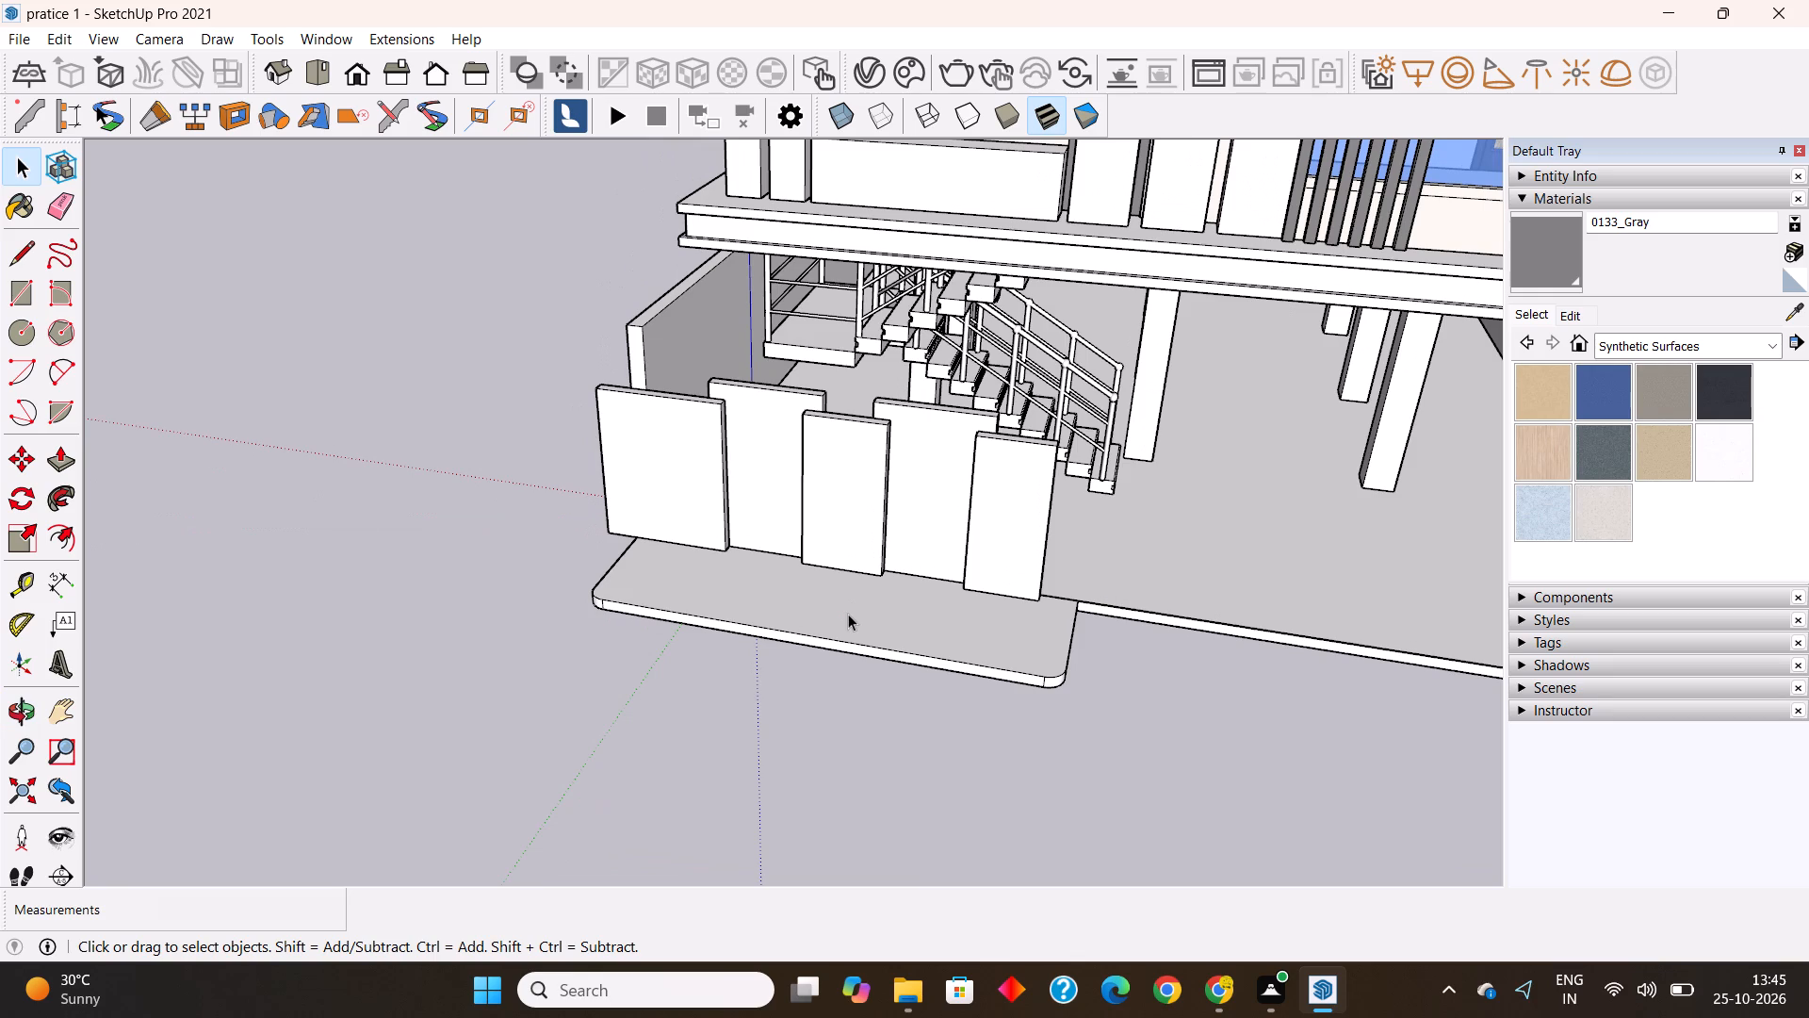
middle_click_drag(848, 624, 799, 706)
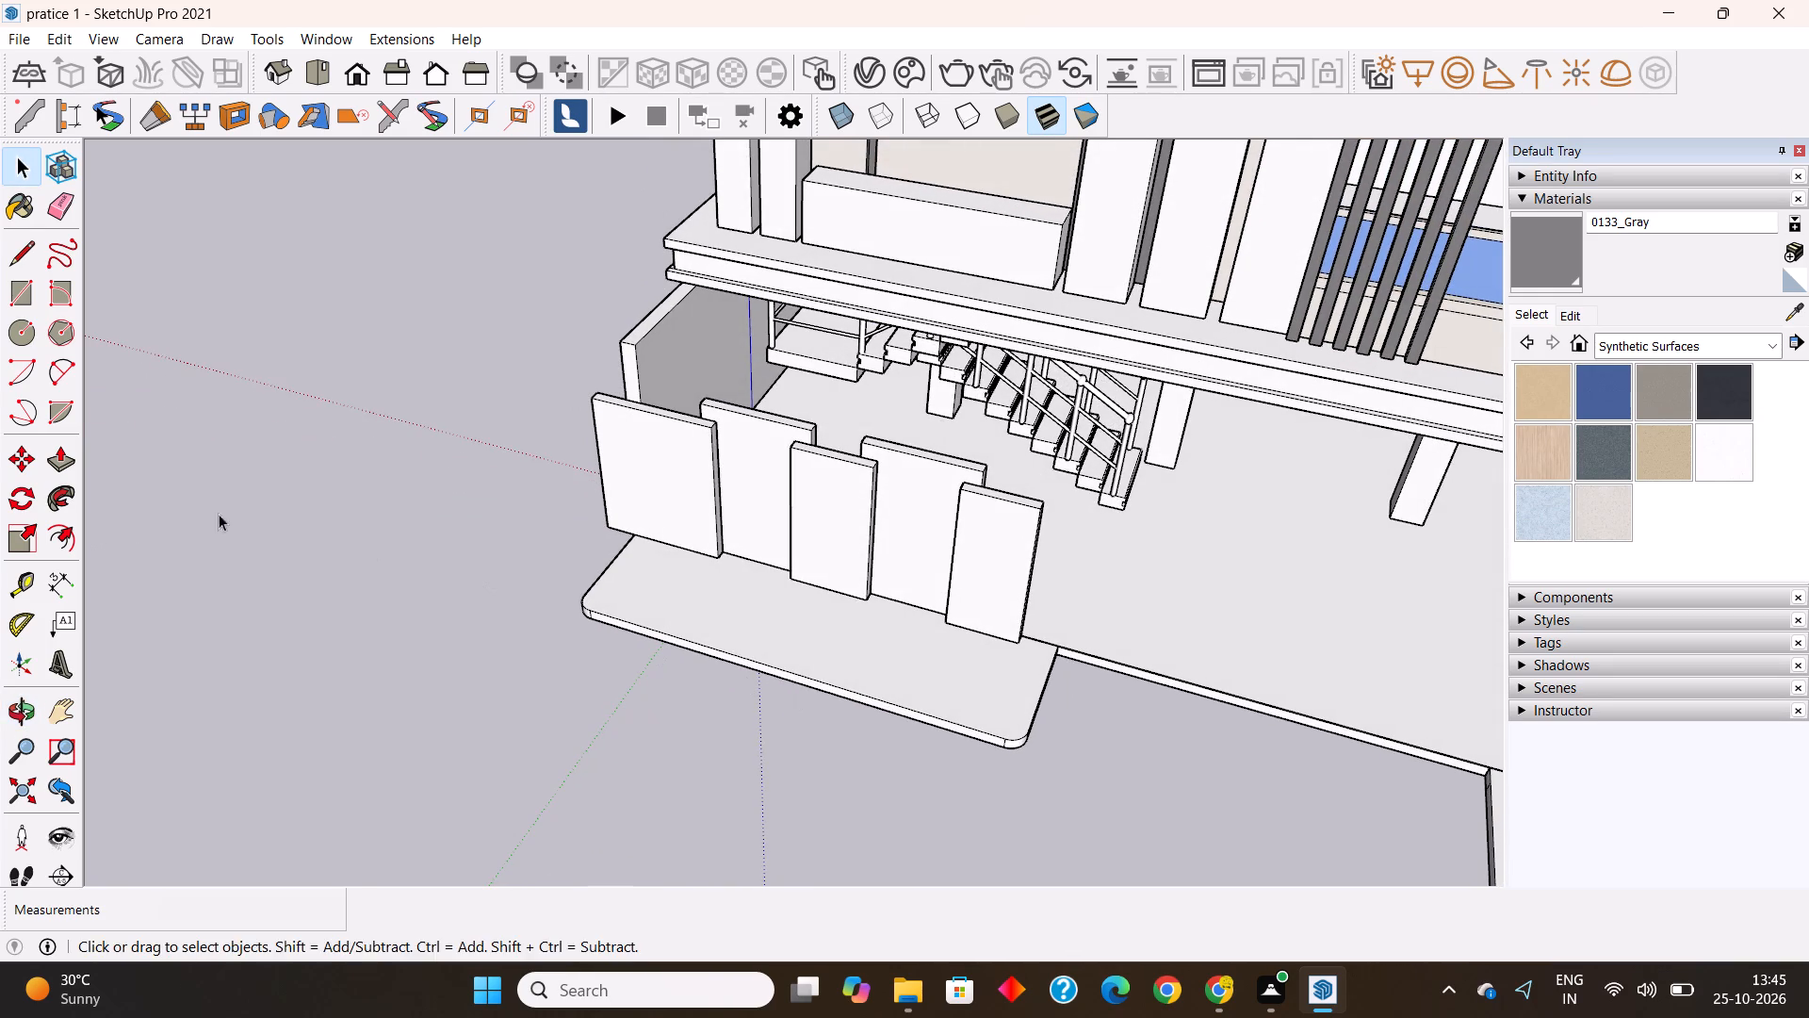
left_click(26, 294)
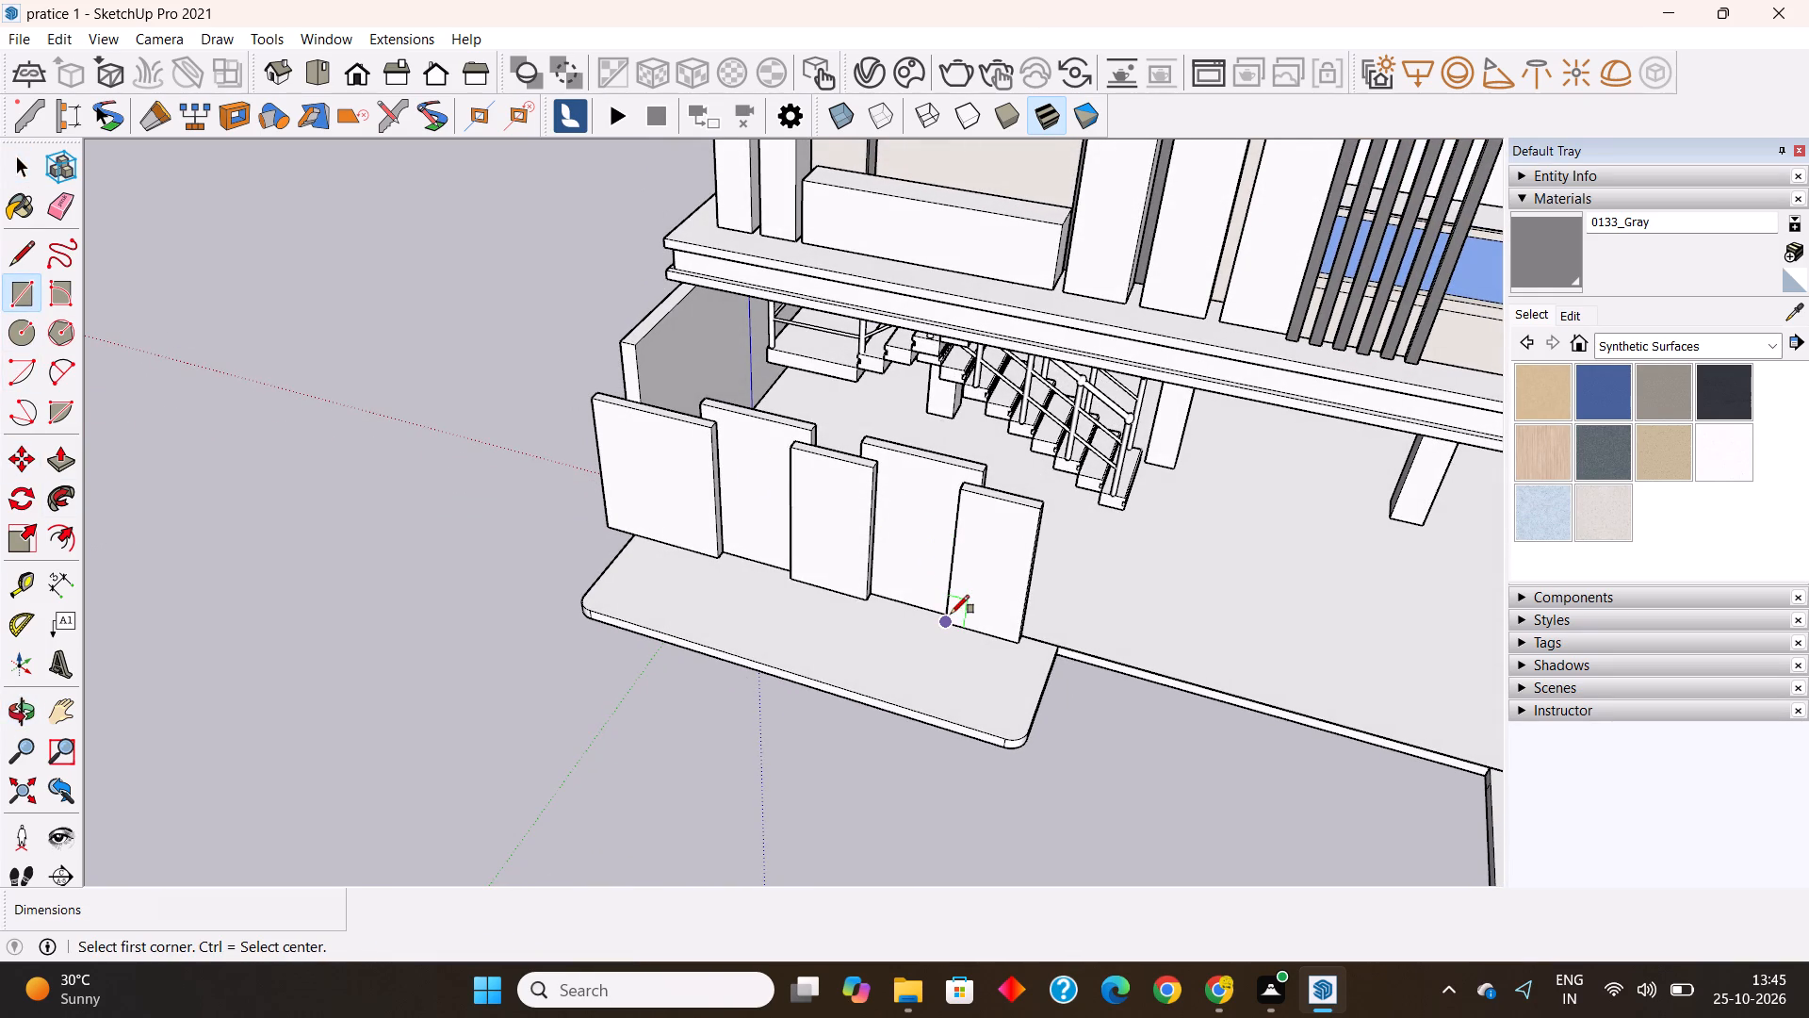
left_click(951, 615)
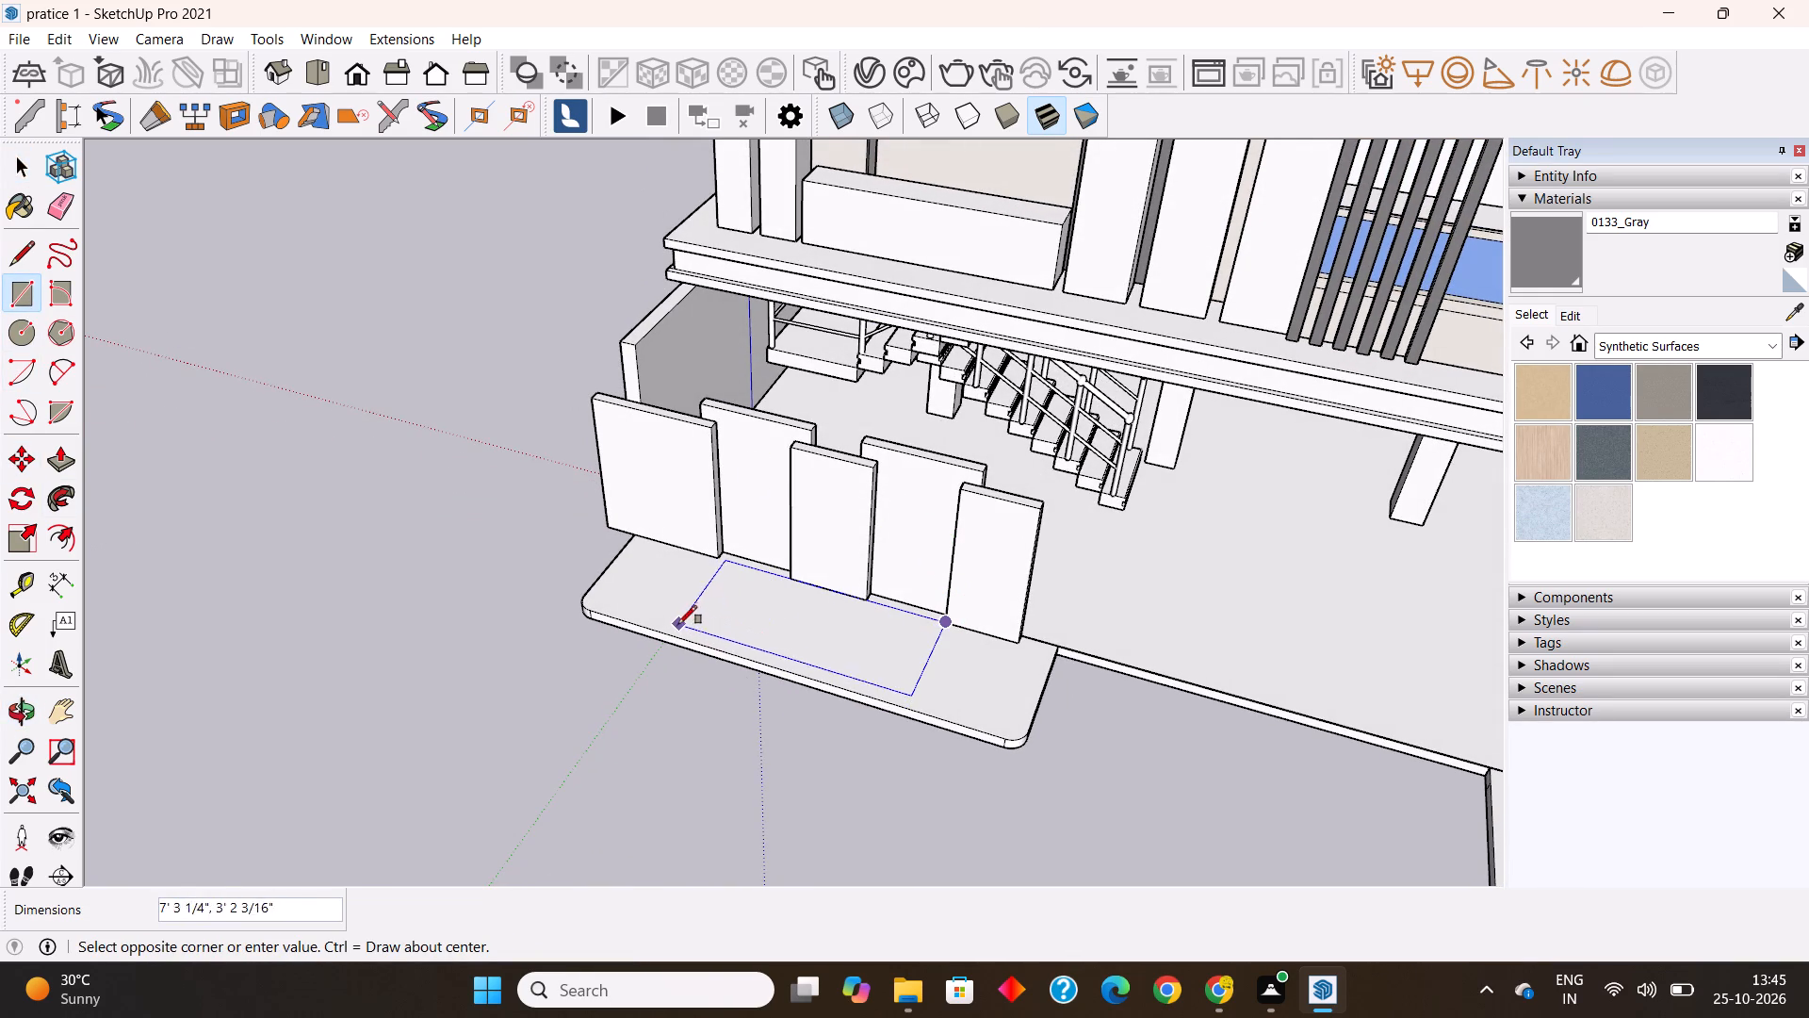
left_click(672, 619)
middle_click_drag(769, 649, 820, 668)
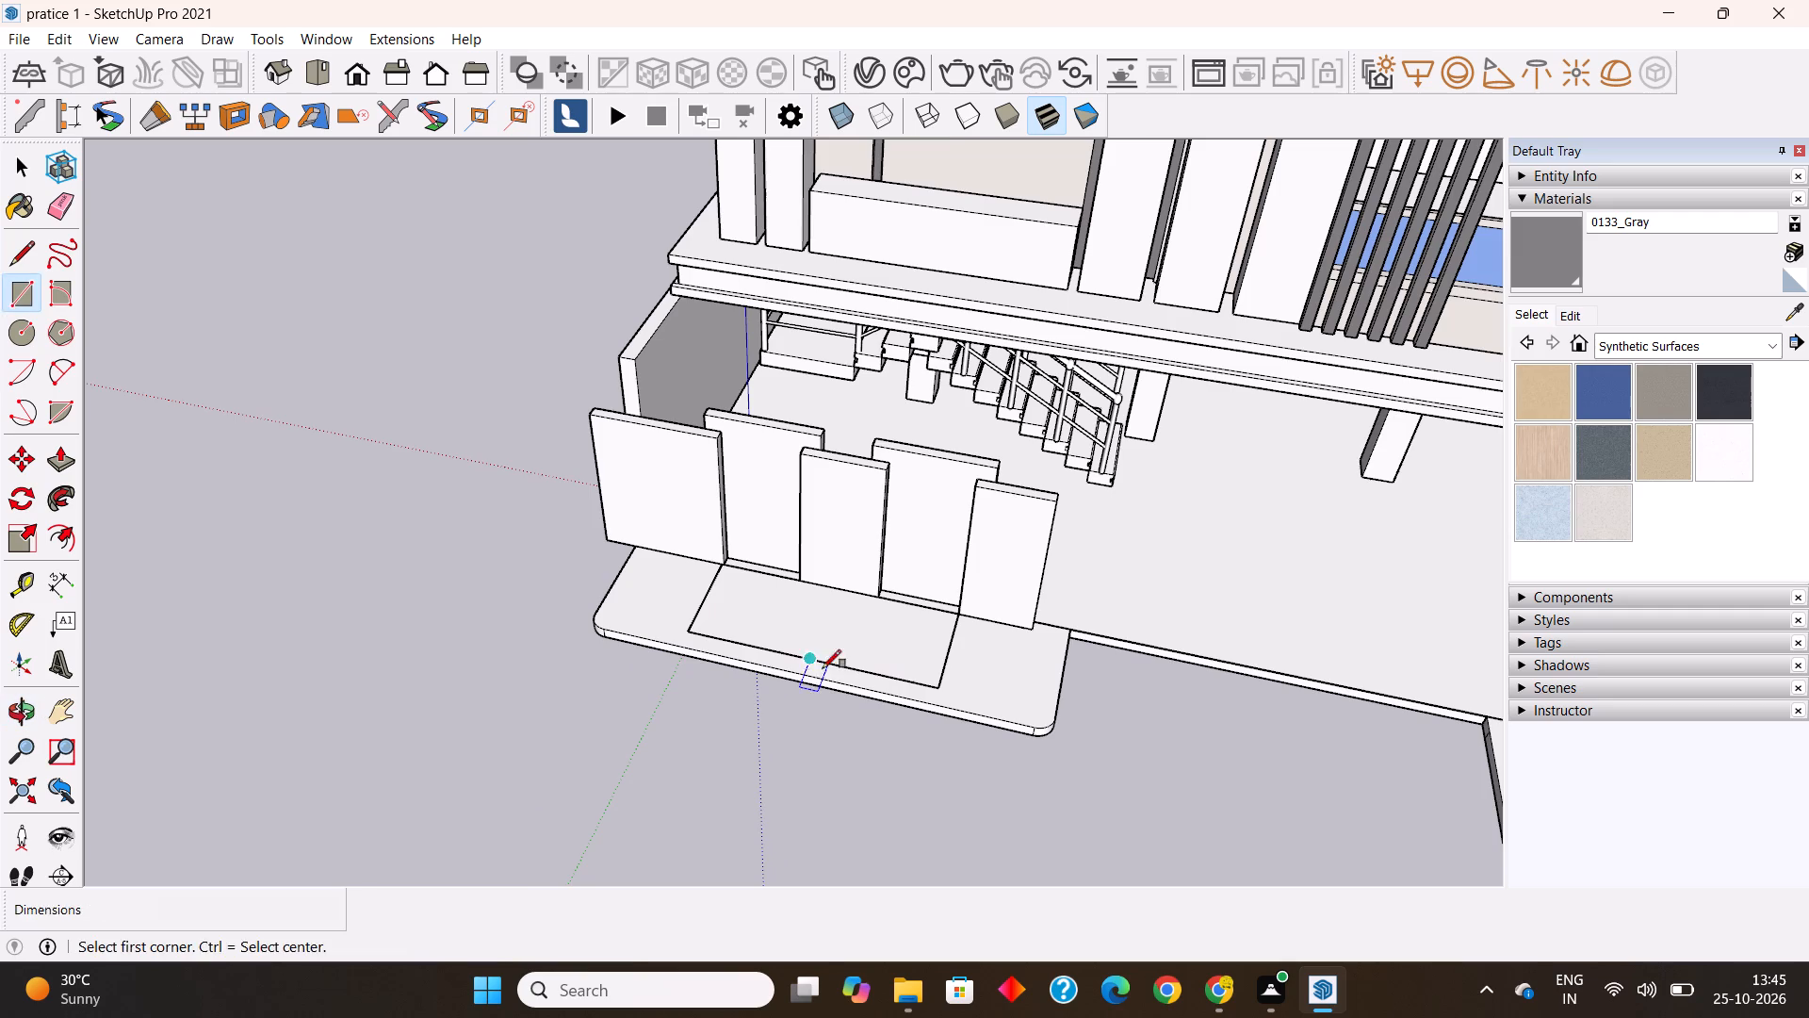
key("space")
scroll(889, 644, "up", 6)
middle_click_drag(745, 722, 1261, 734)
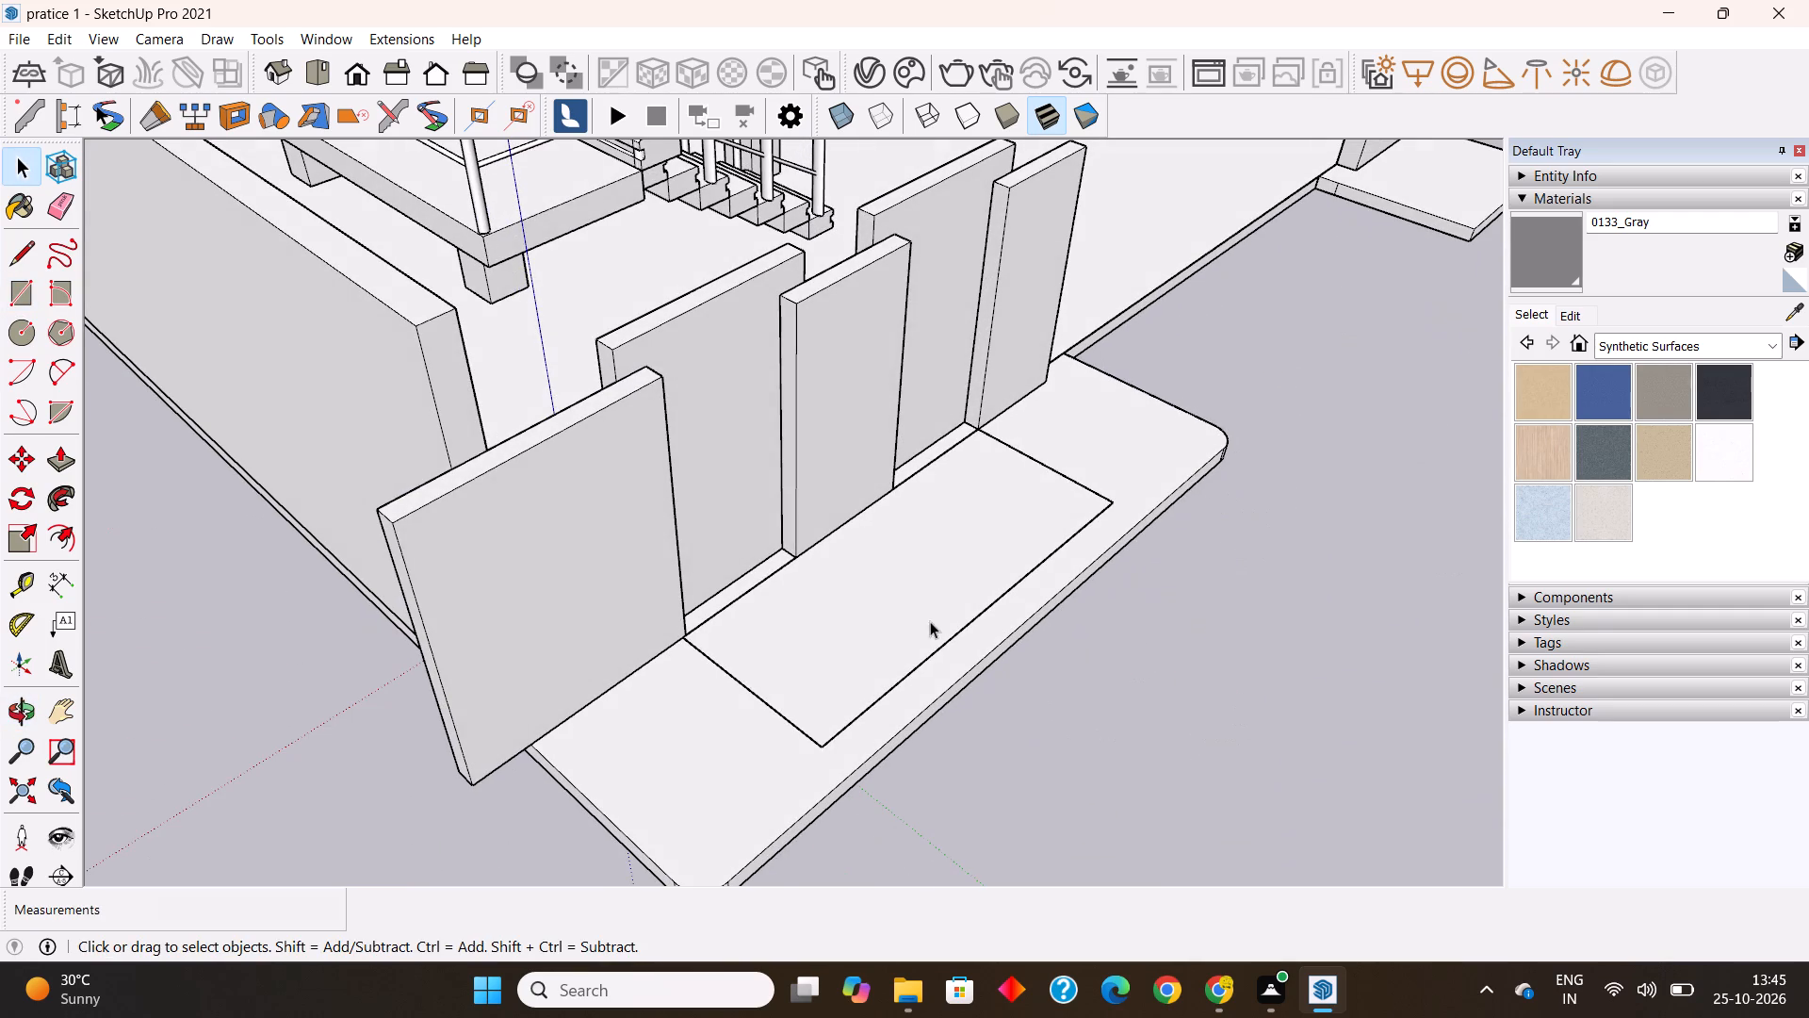
double_click(907, 602)
right_click(906, 602)
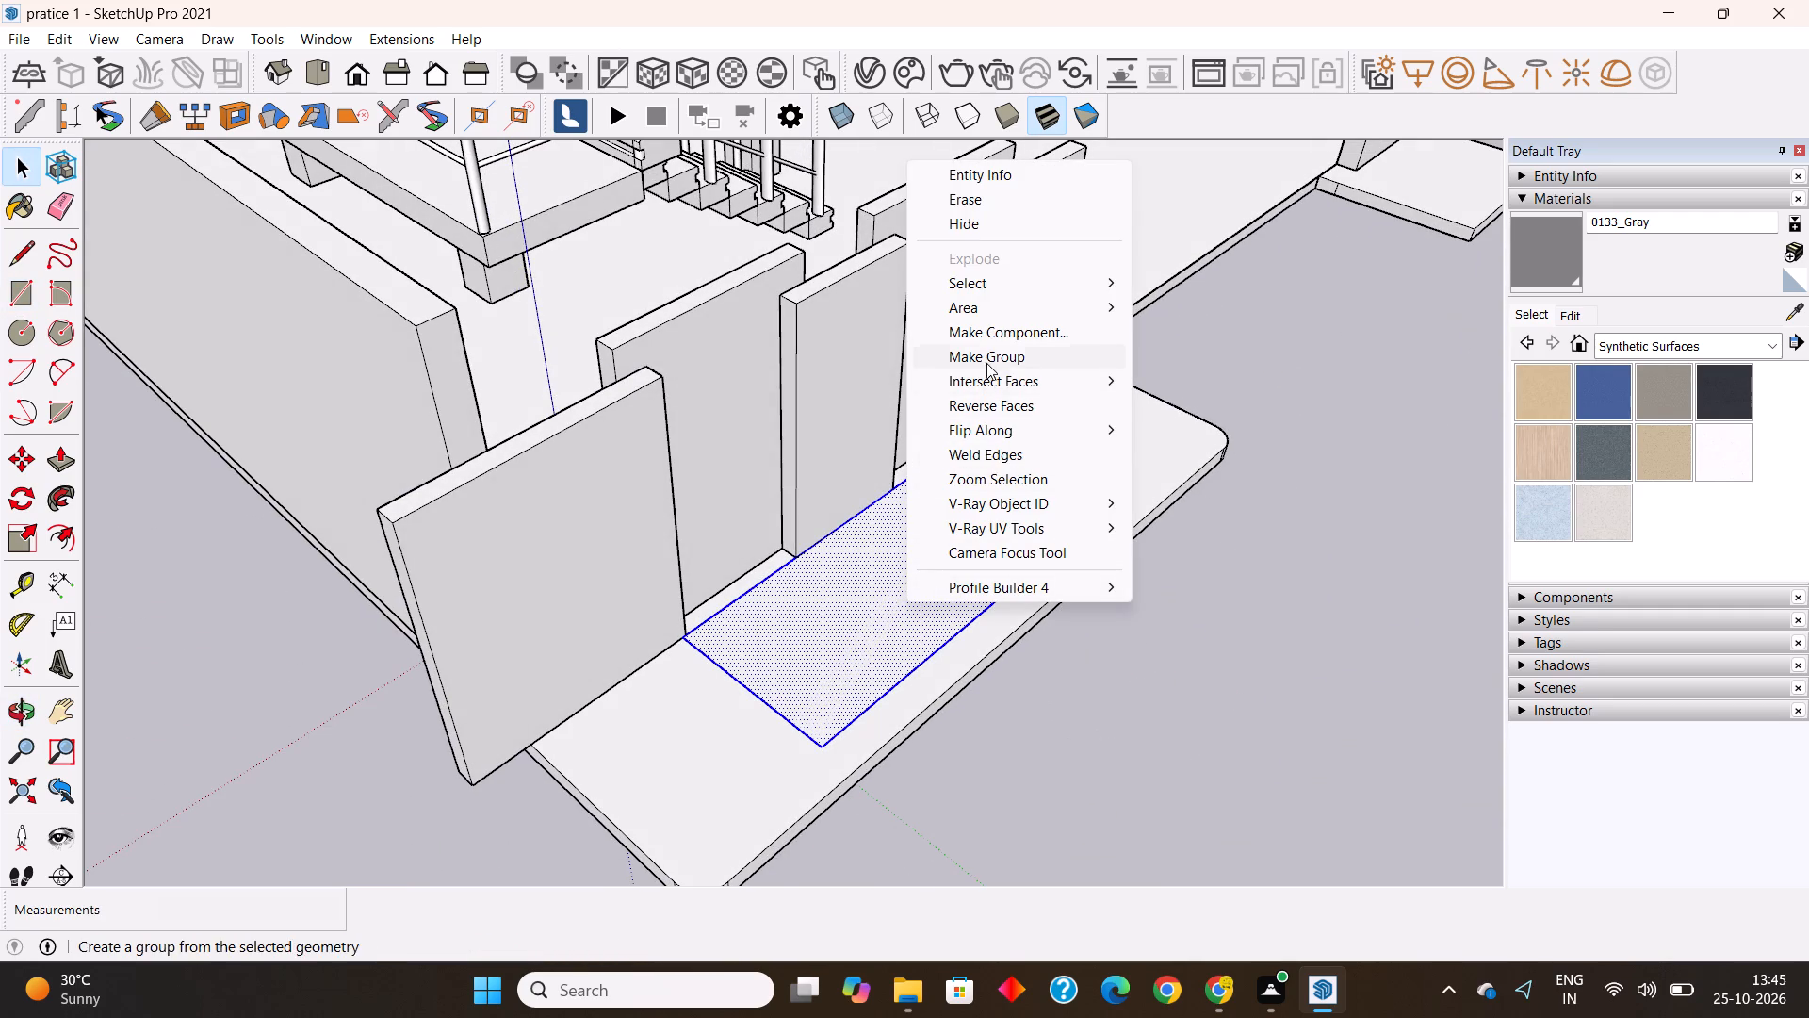
left_click(987, 358)
Open the new rectangle group and pull its face up 6".
double_click(878, 606)
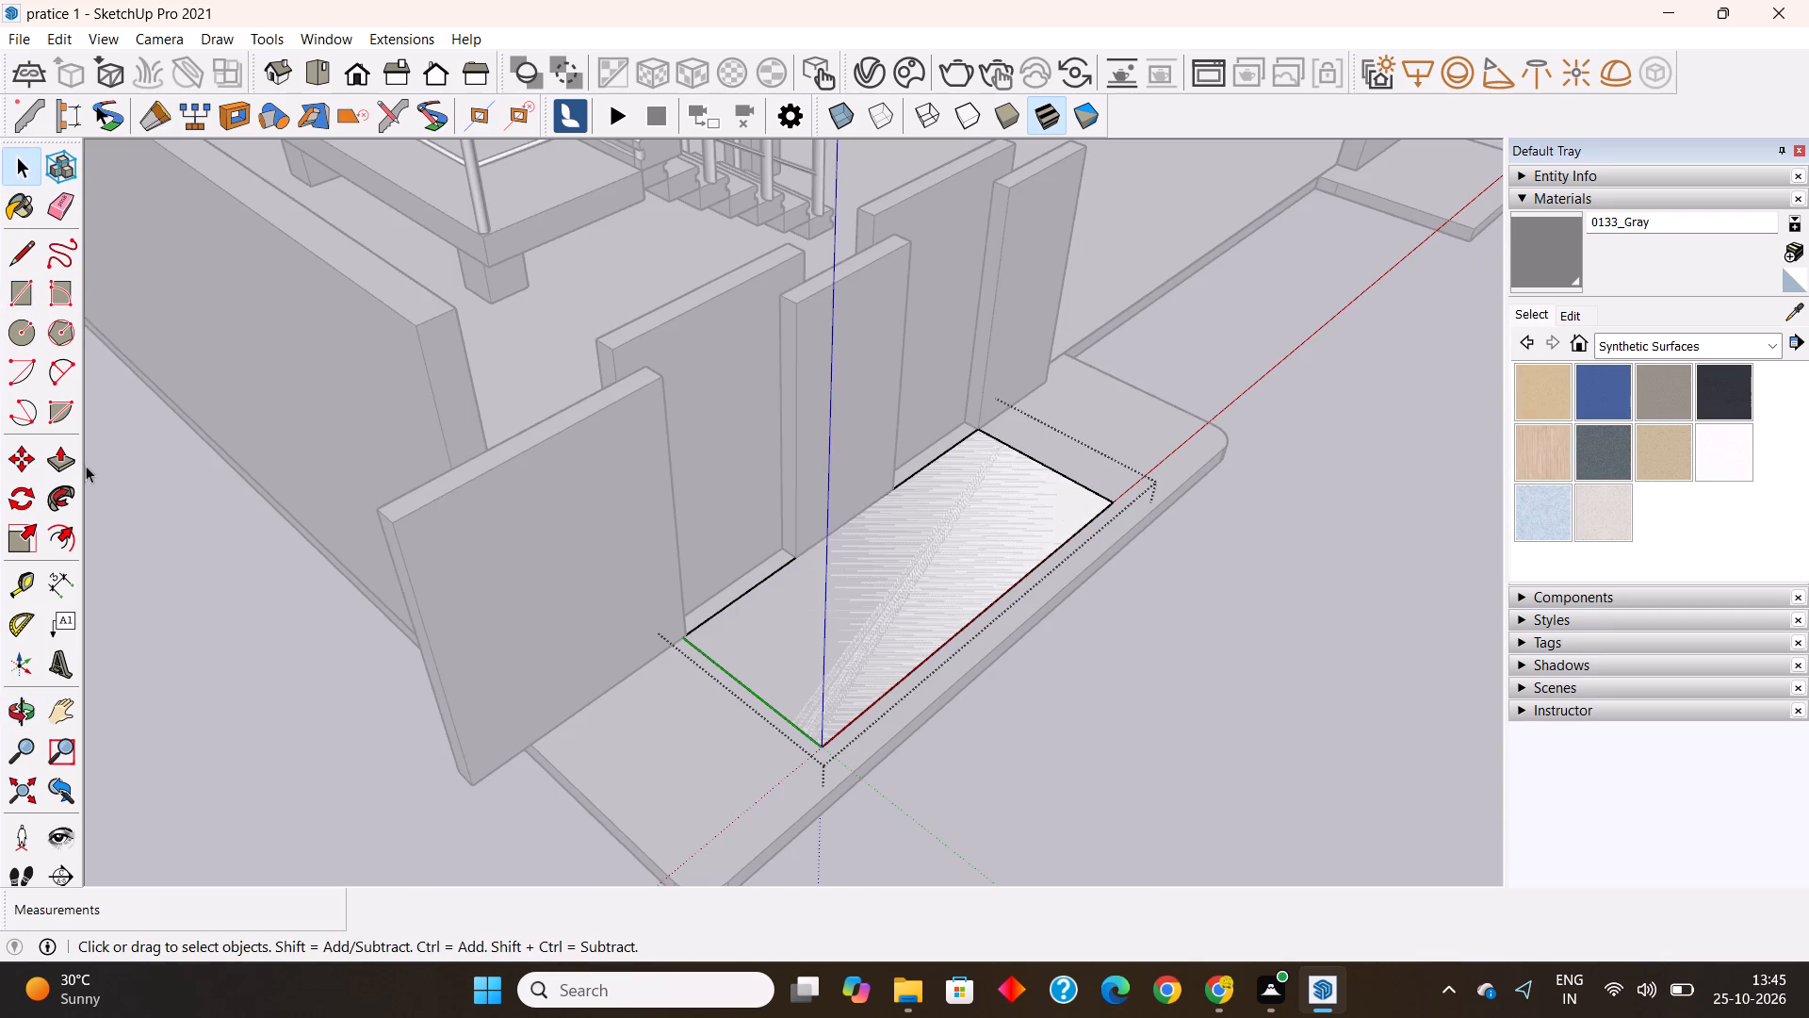
left_click(65, 452)
left_click(831, 633)
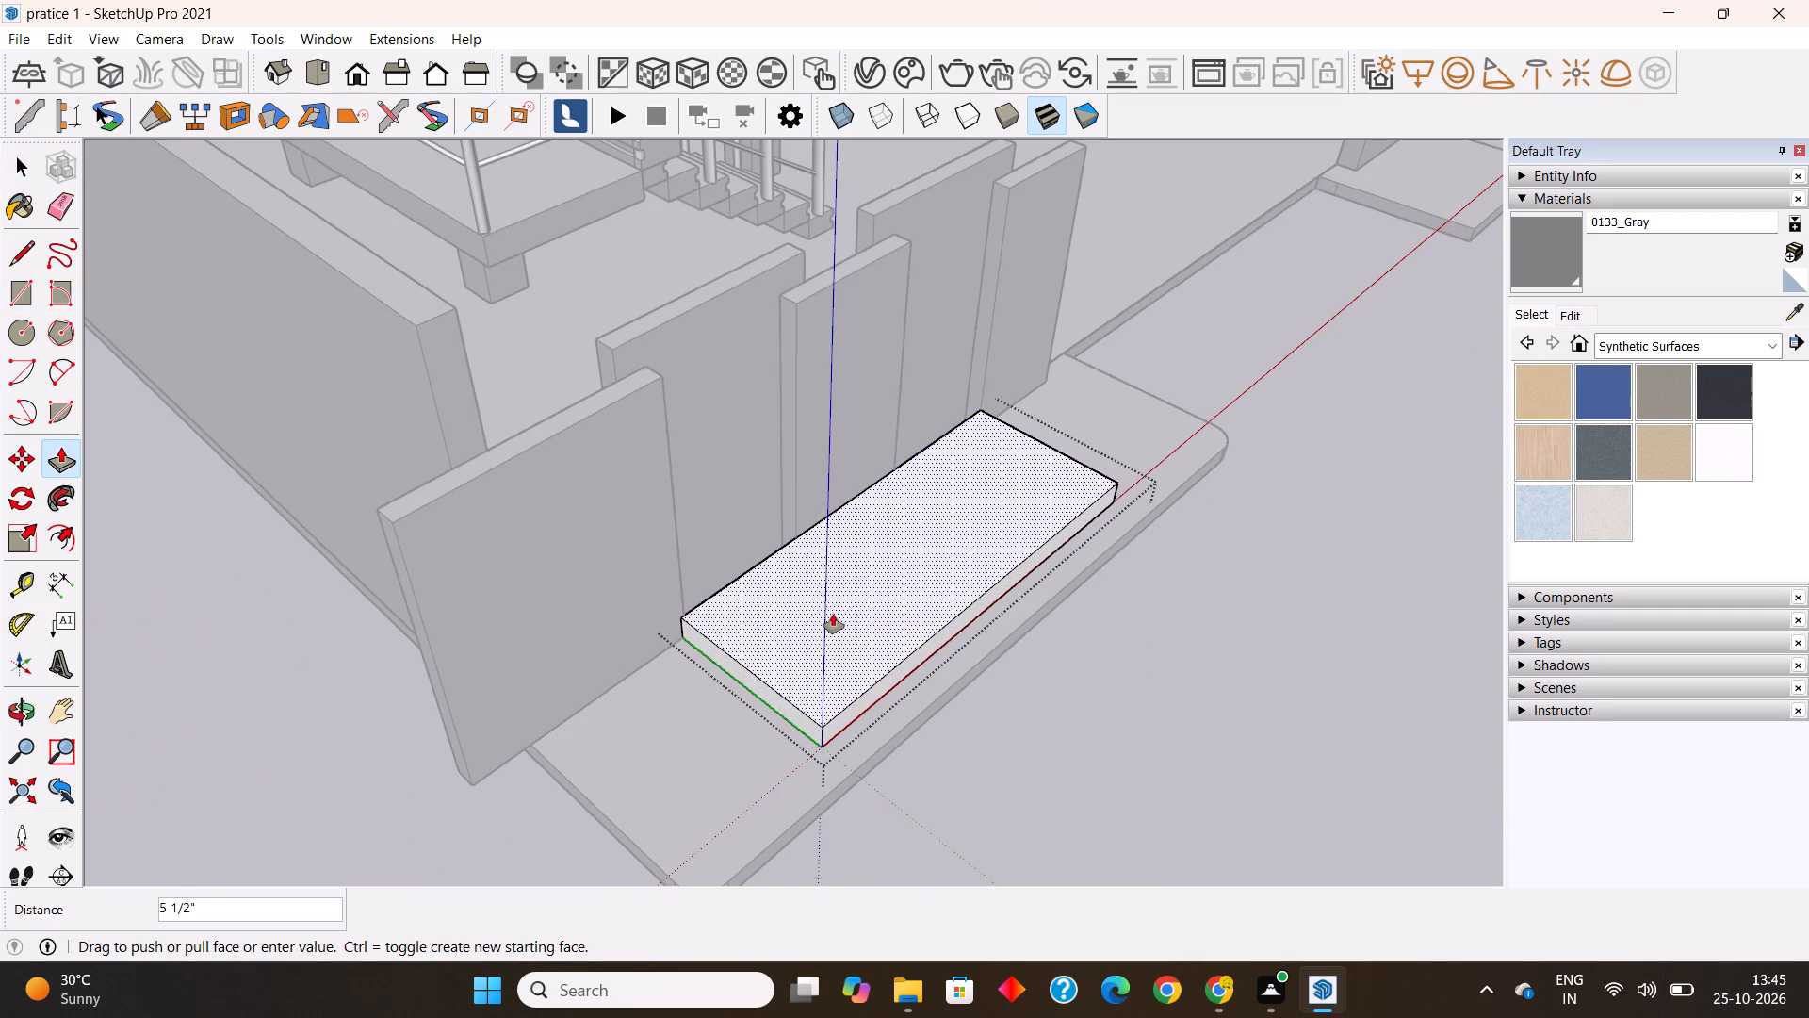
key("6")
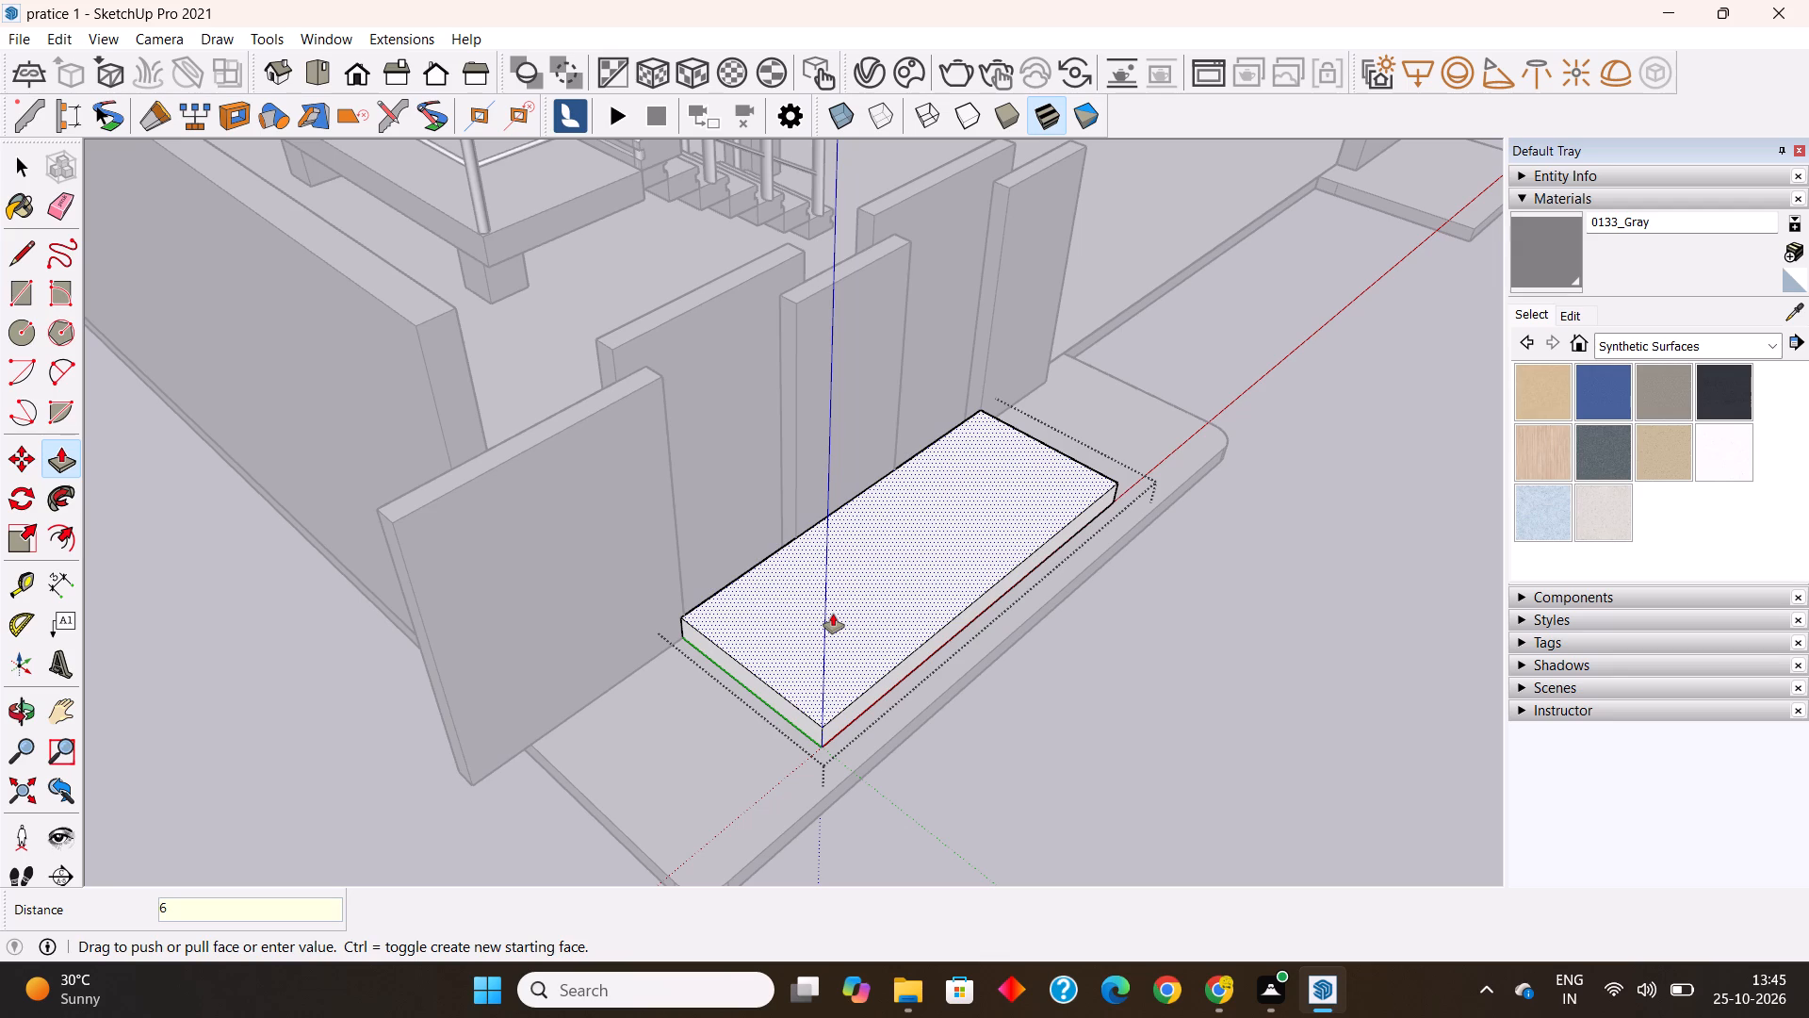
key("shift+quotedbl")
key("Return")
Offset the raised block's top face outline 6" inward.
middle_click_drag(942, 766, 963, 558)
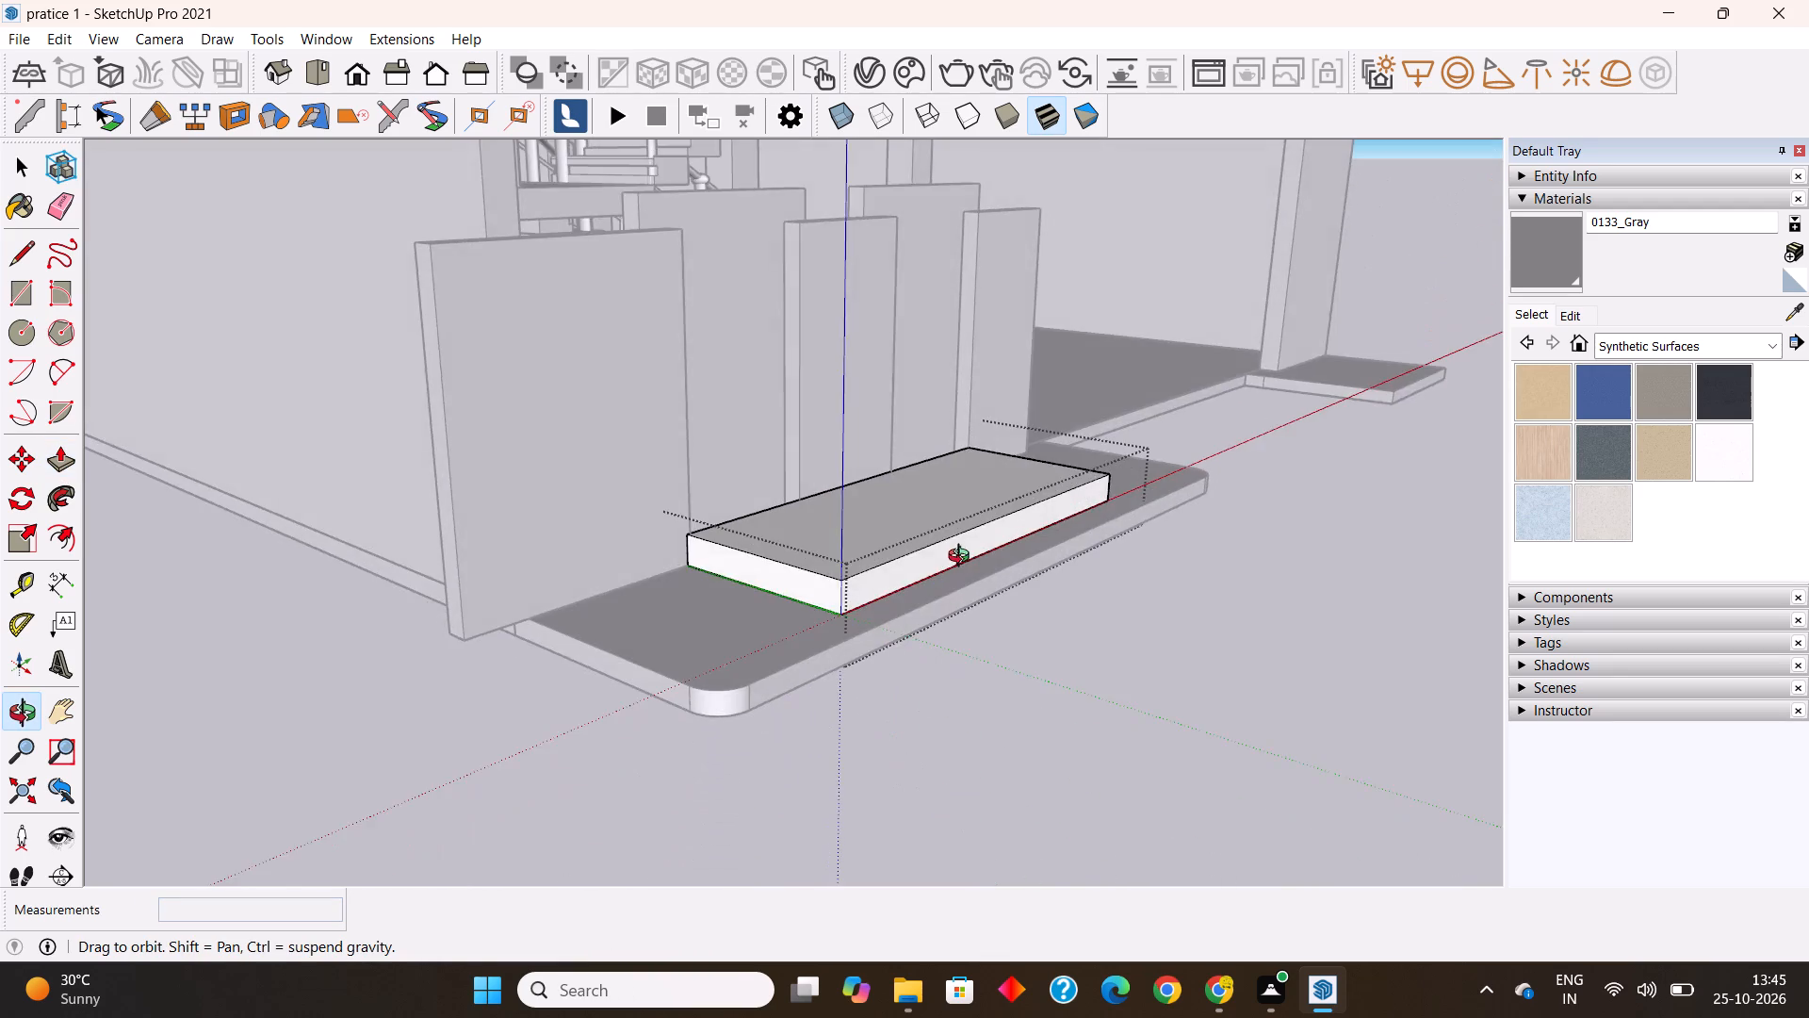
middle_click_drag(963, 558, 895, 569)
scroll(901, 473, "up", 3)
middle_click_drag(906, 558, 891, 698)
left_click(64, 534)
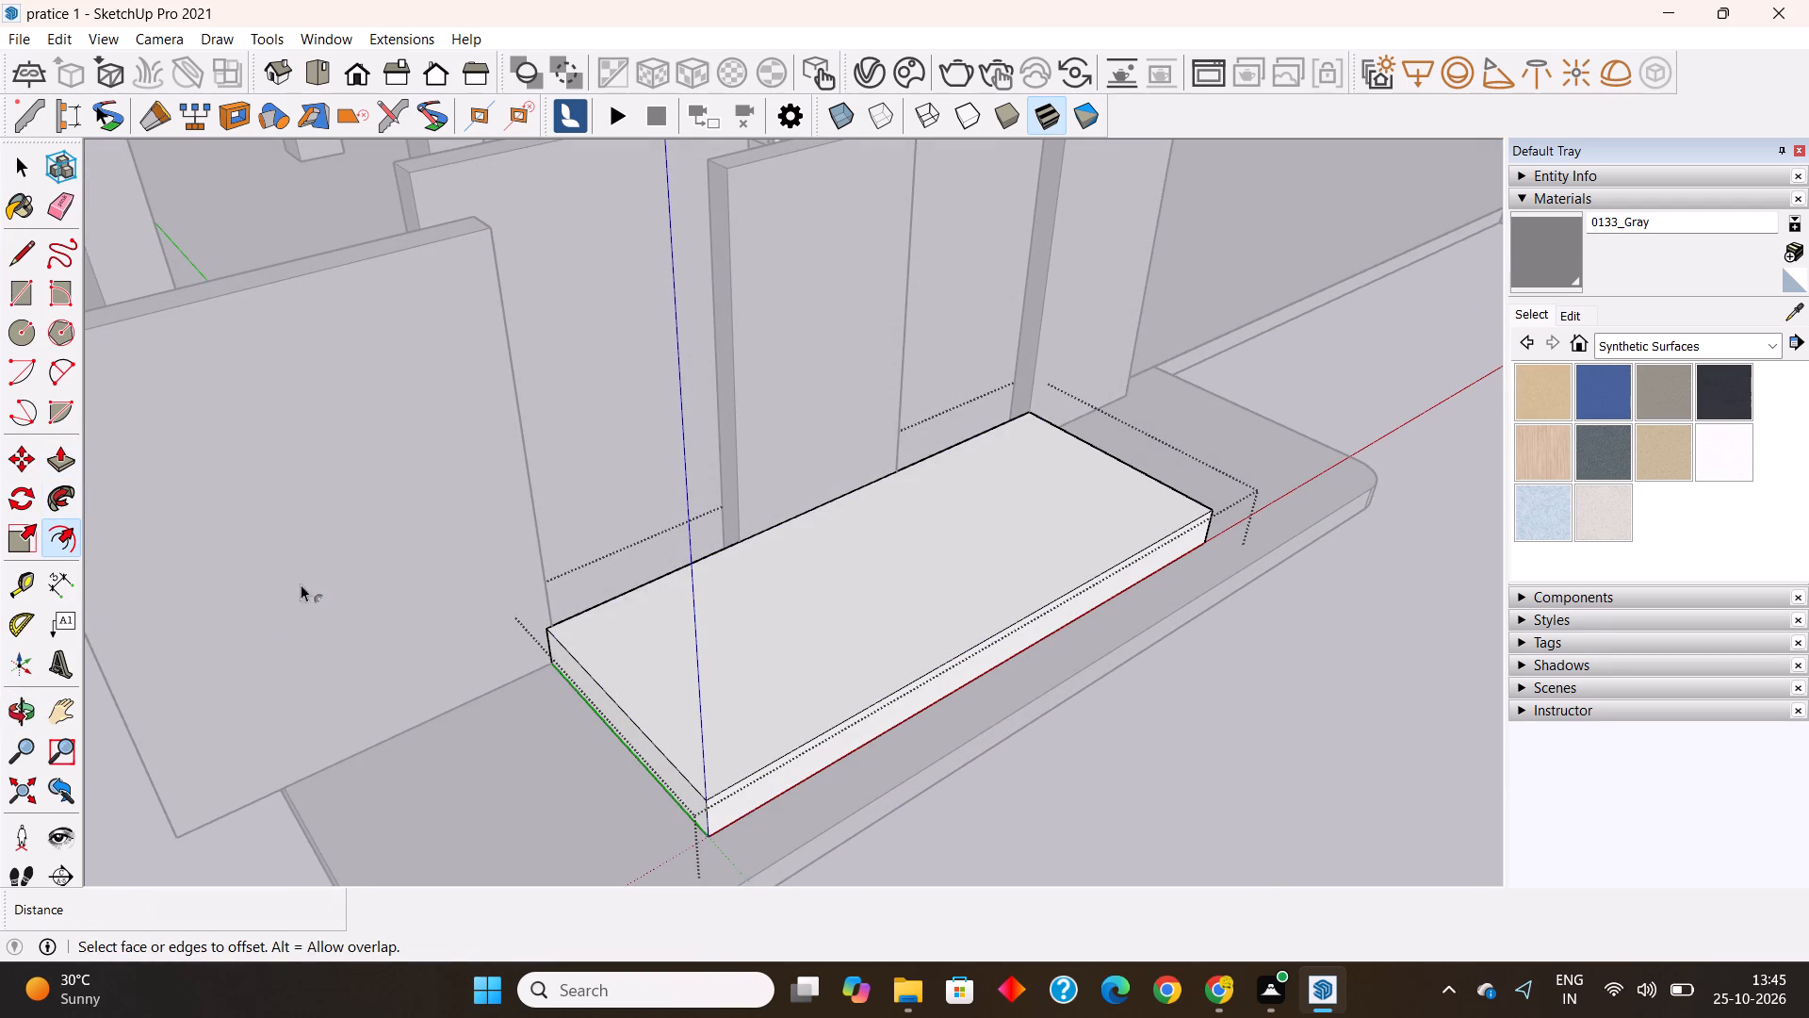
left_click(803, 629)
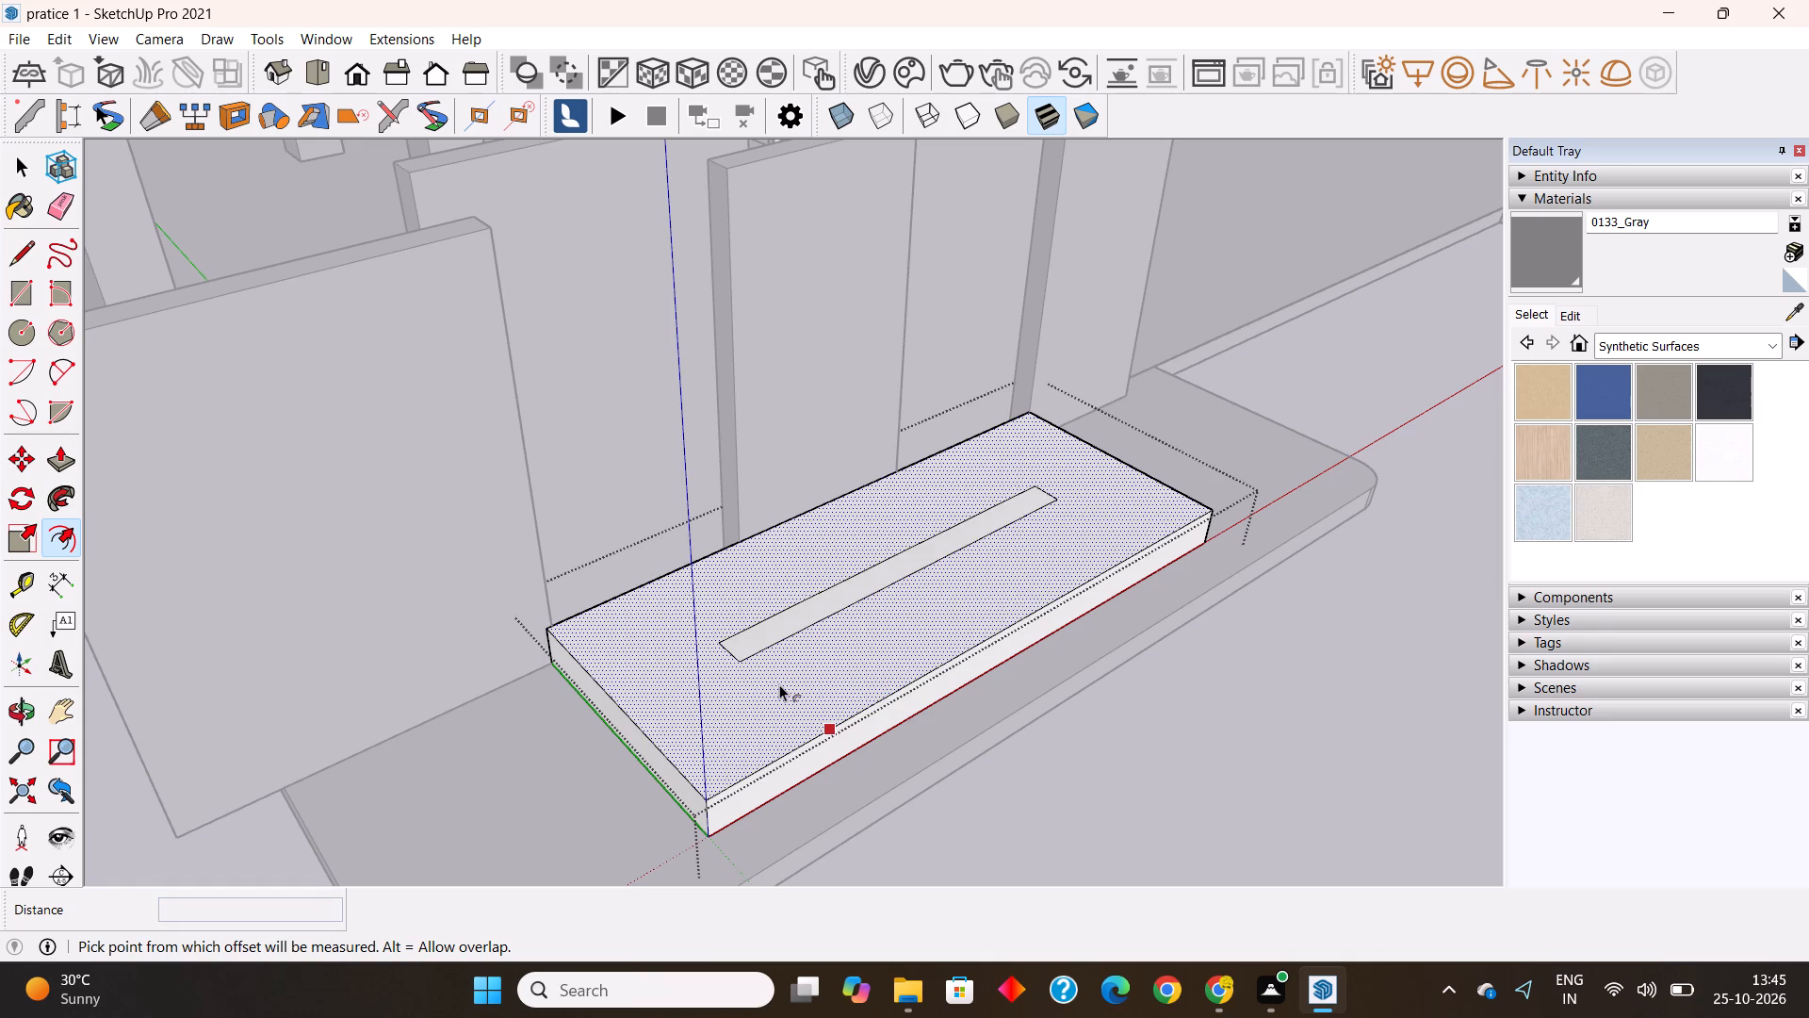
key("ctrl+z")
left_click(794, 639)
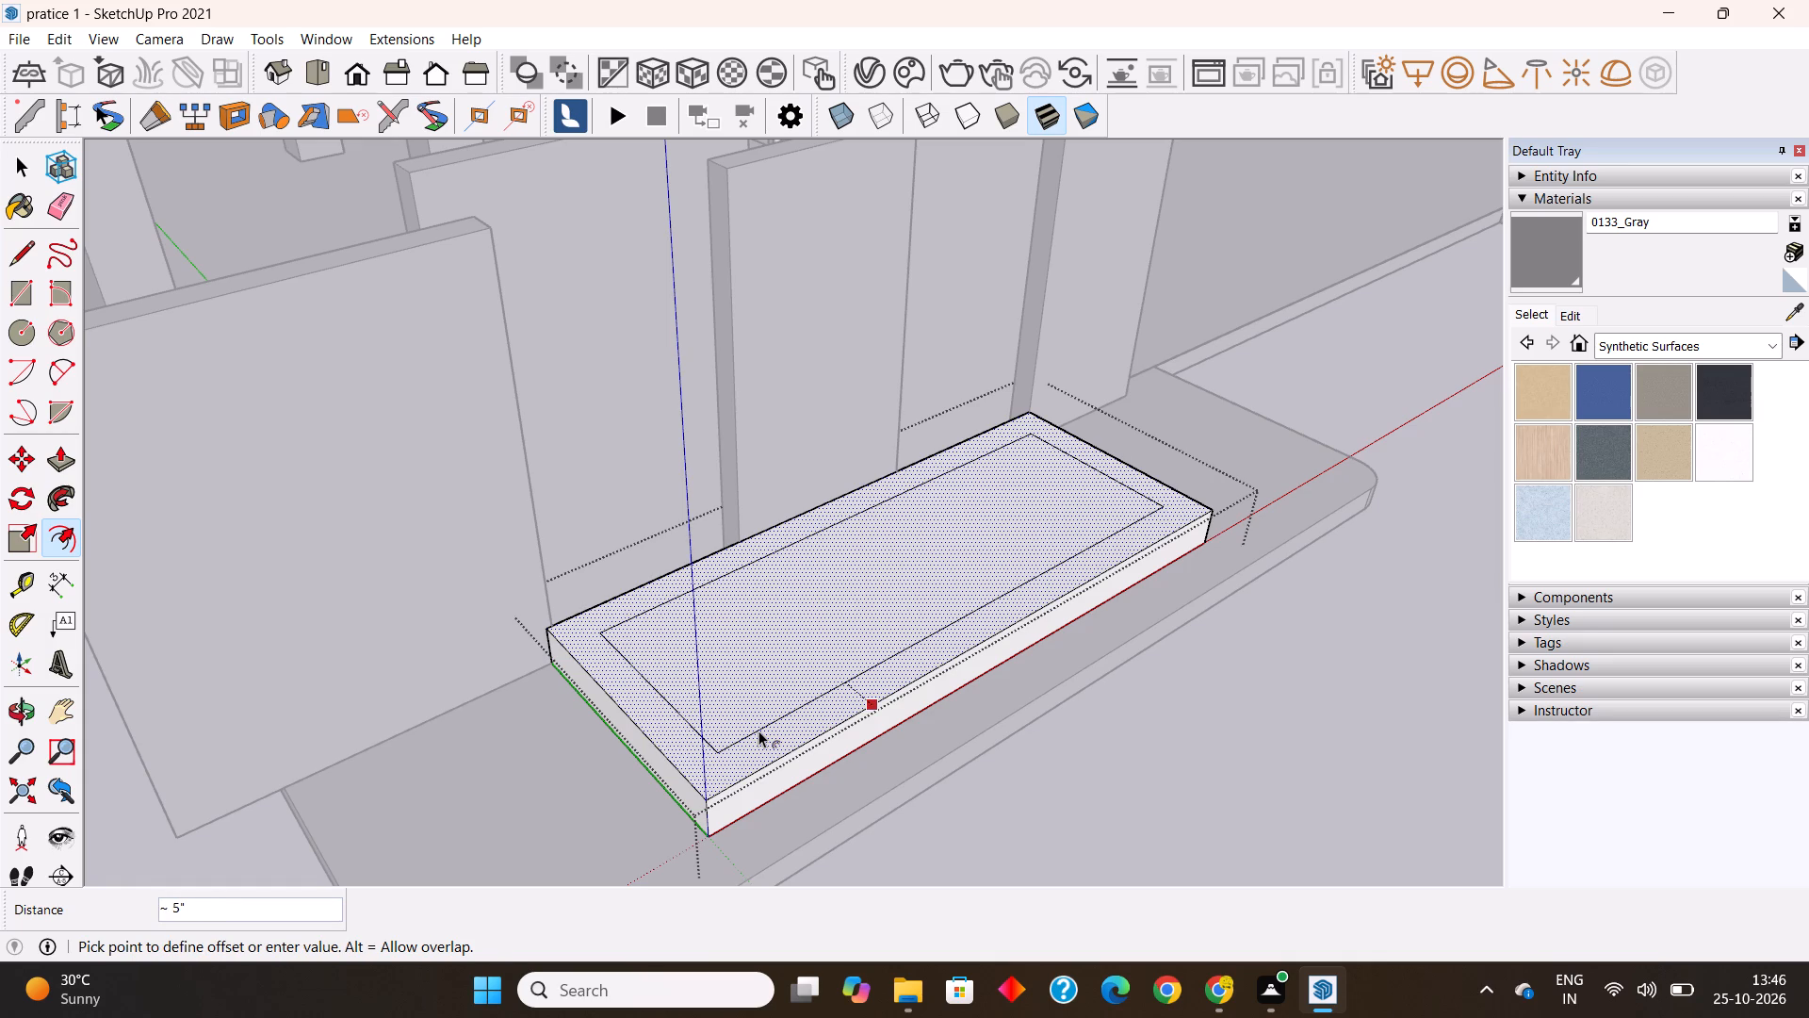
key("6")
key("shift+quotedbl")
key("Return")
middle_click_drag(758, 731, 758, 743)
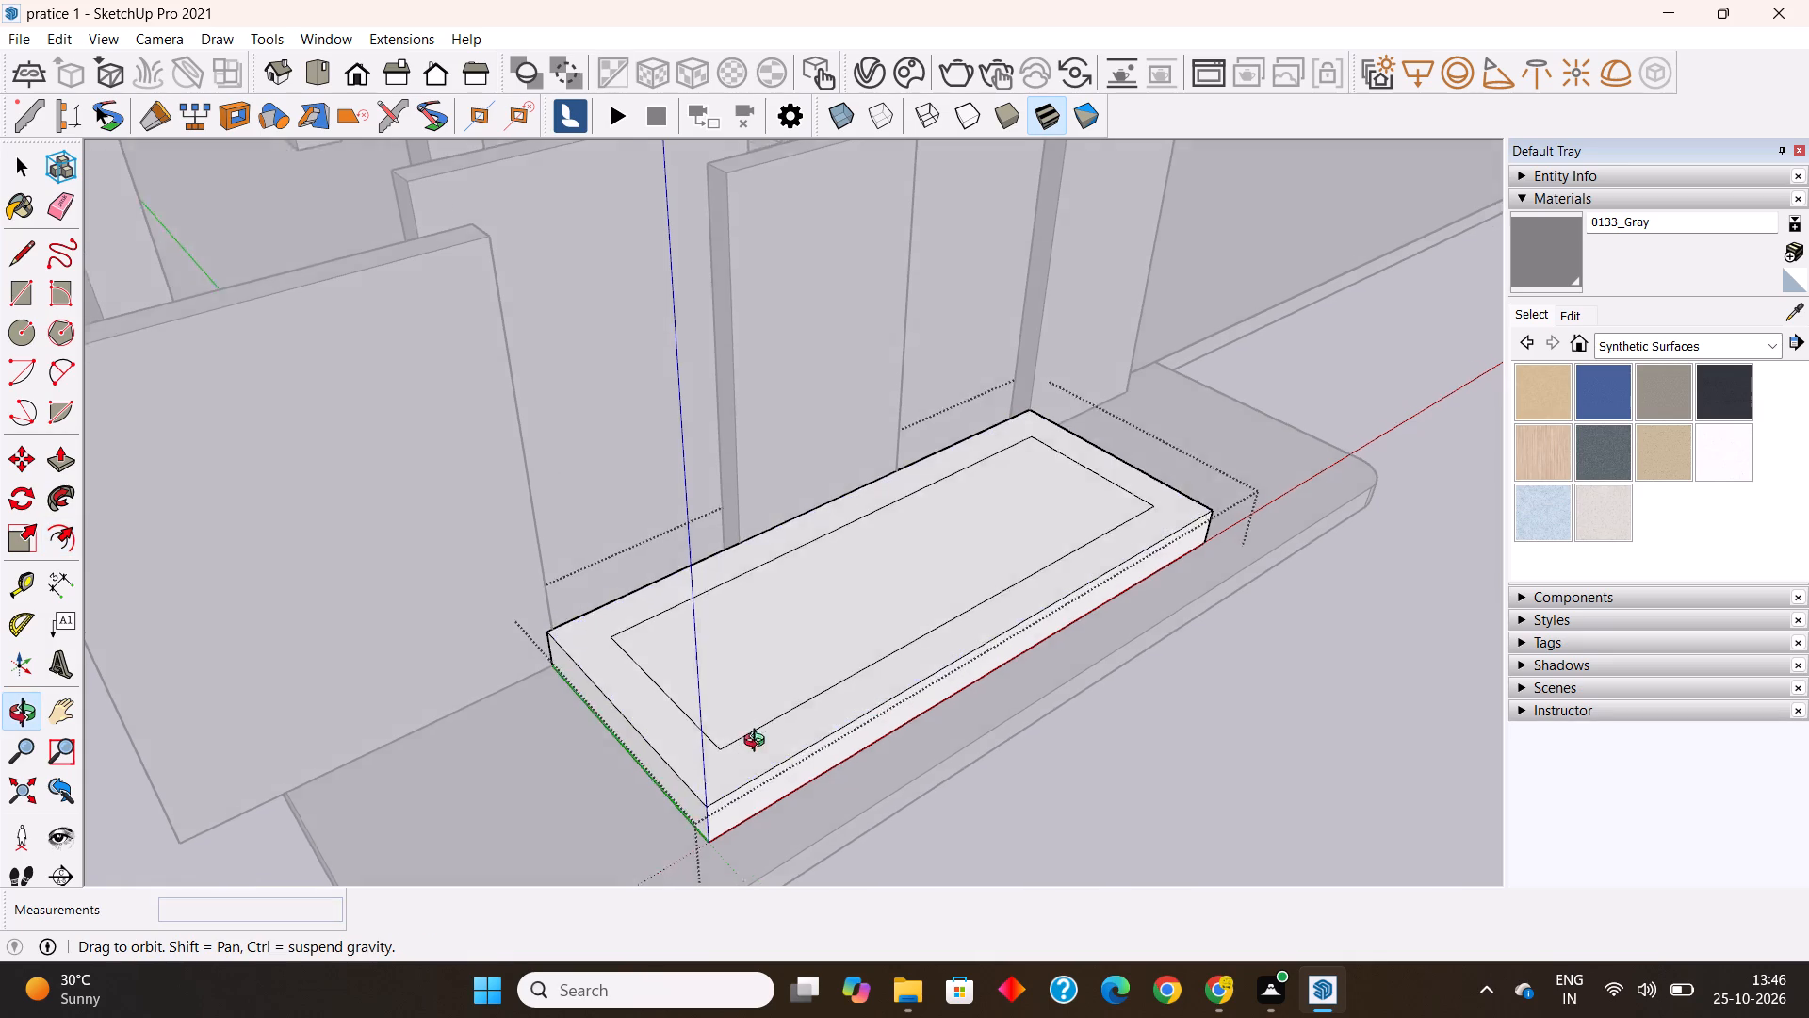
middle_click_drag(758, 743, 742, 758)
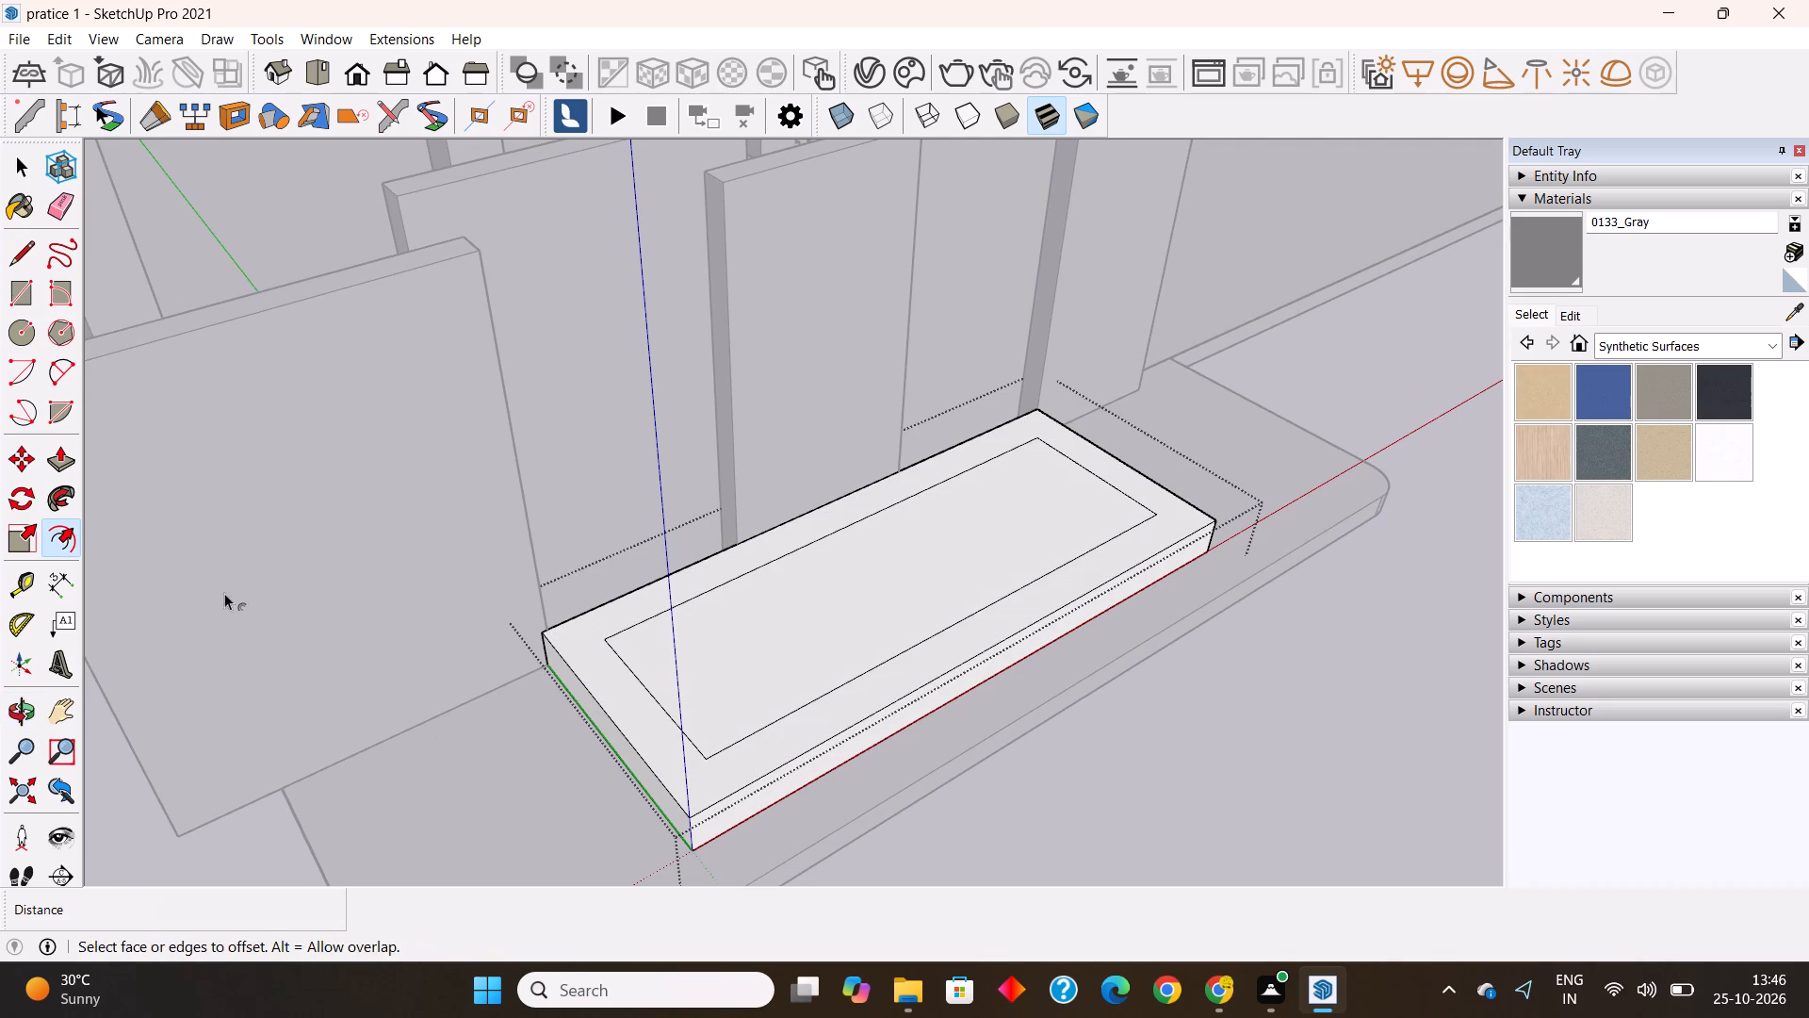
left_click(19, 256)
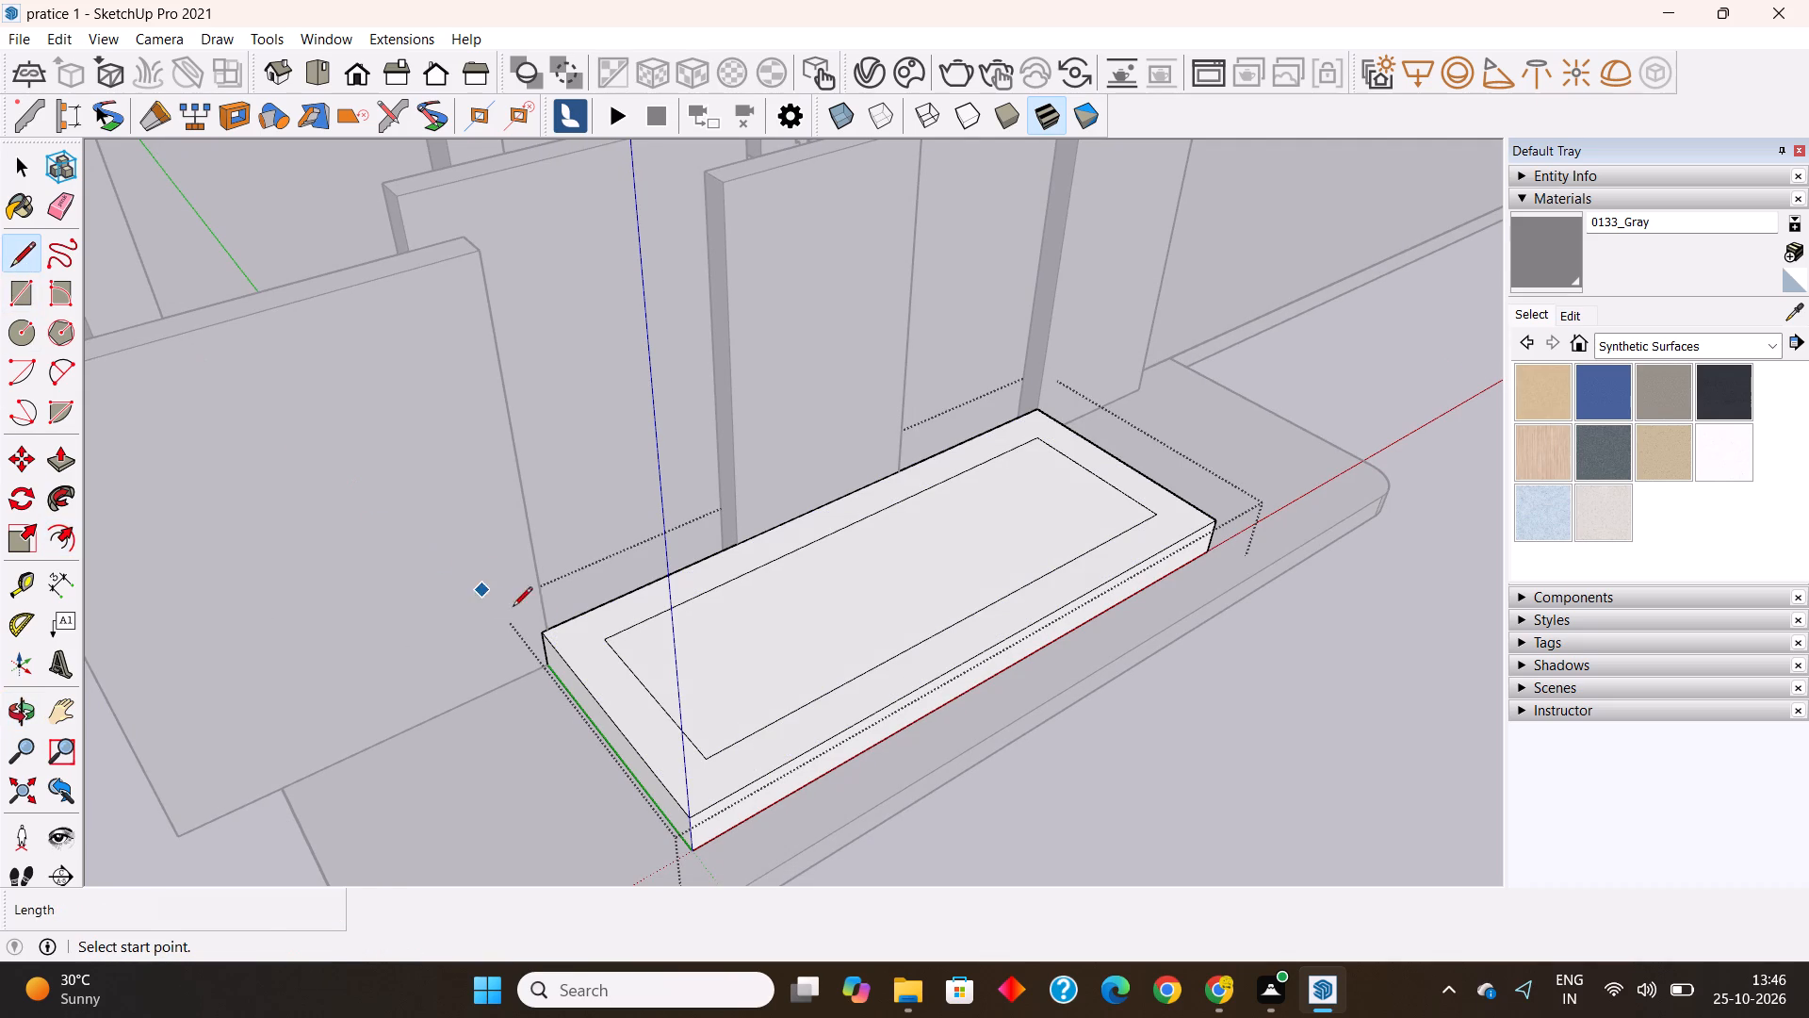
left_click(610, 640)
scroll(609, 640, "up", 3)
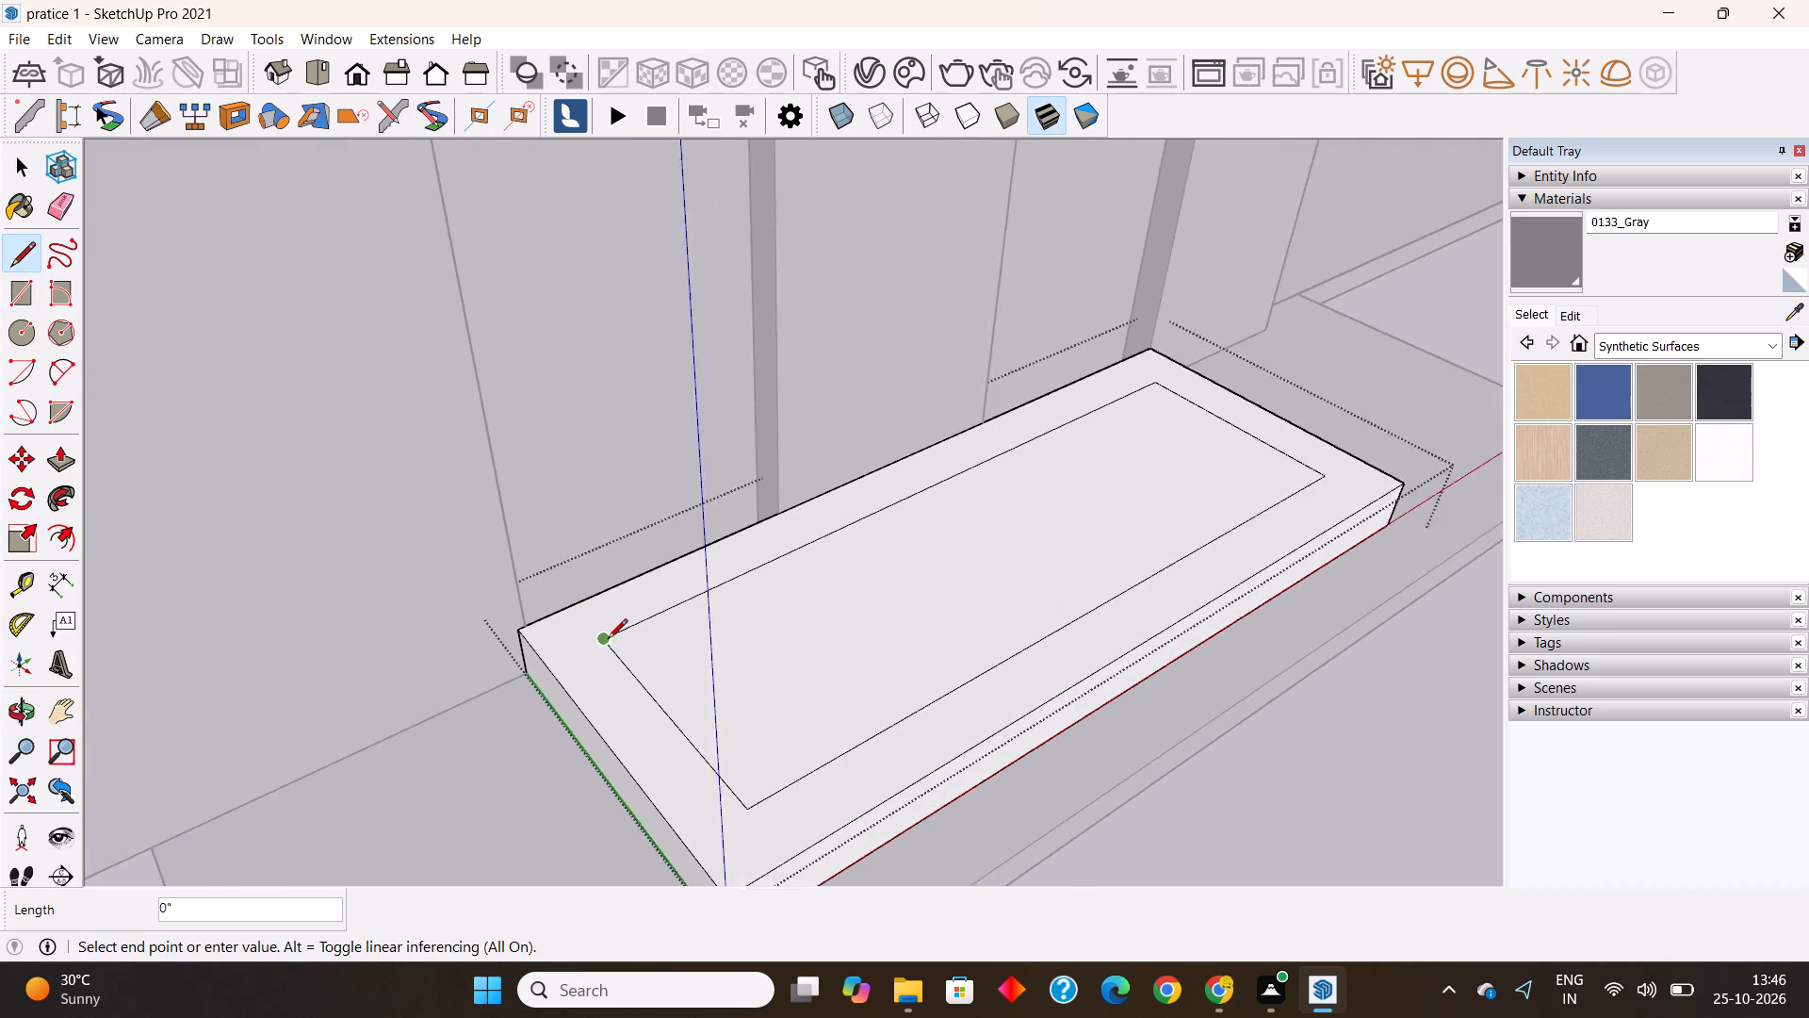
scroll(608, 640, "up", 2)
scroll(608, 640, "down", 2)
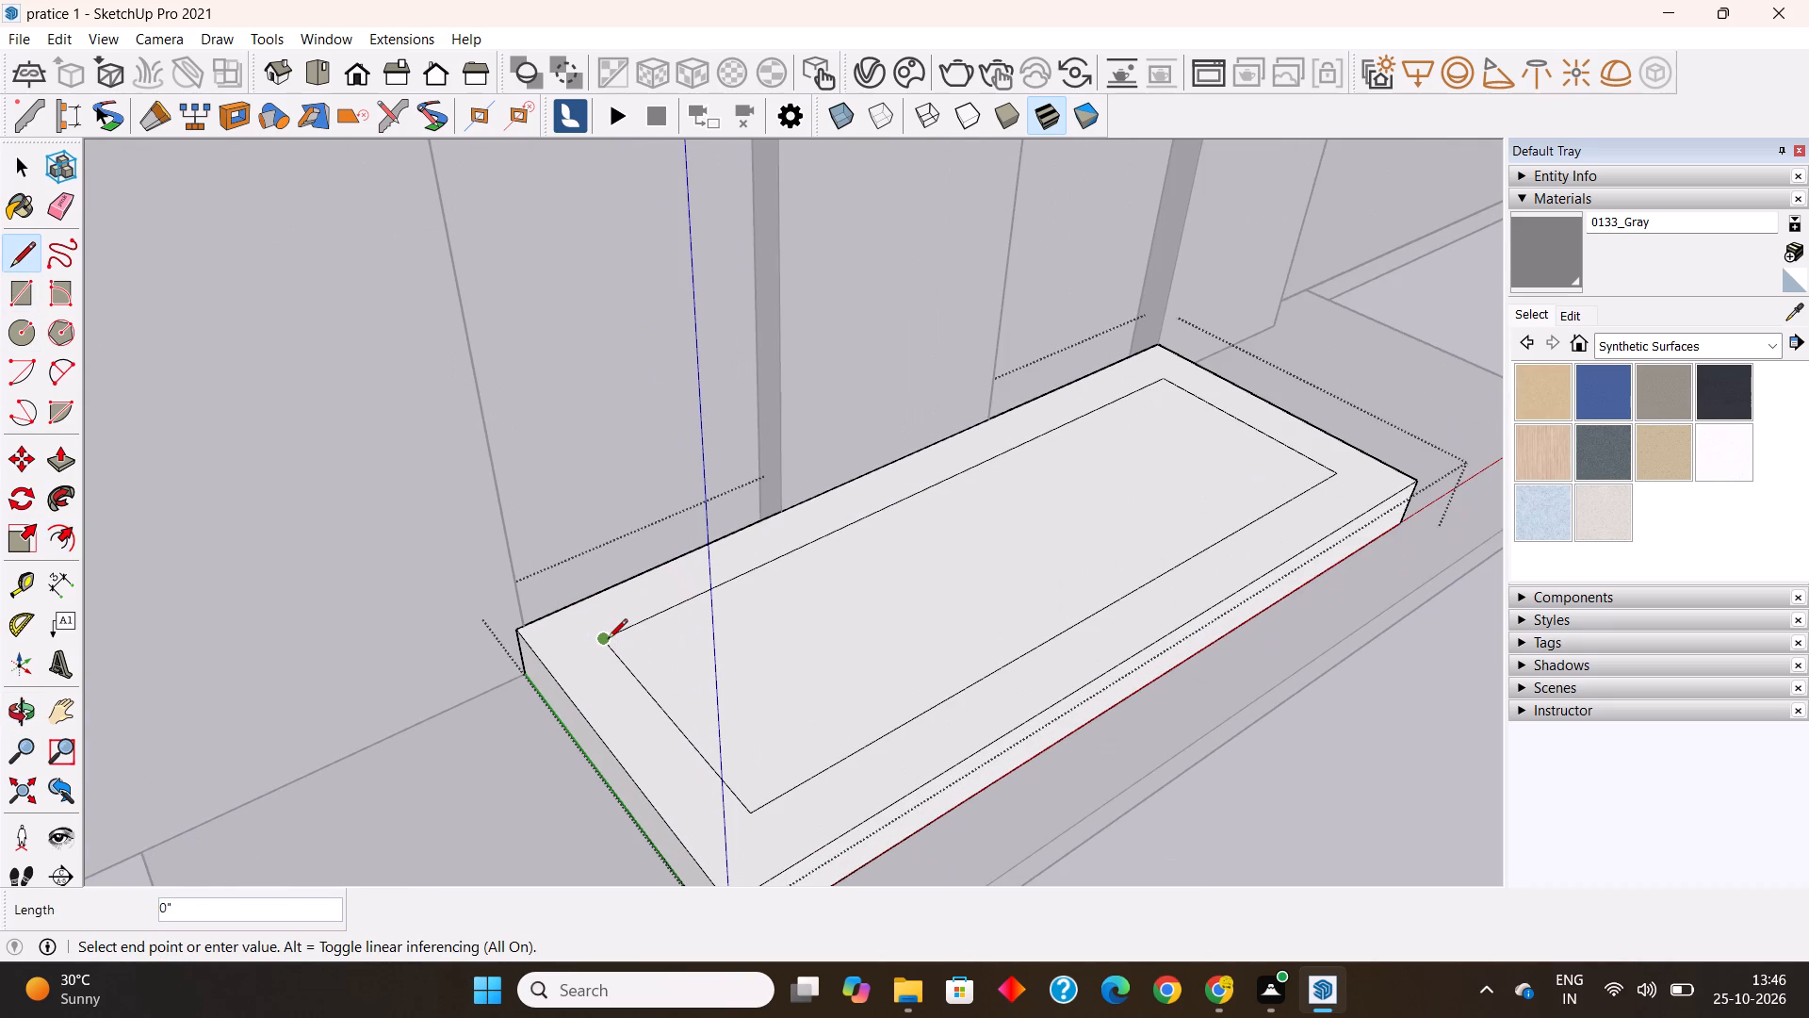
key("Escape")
Push the block's inner top face down about 2 11/16" to form a recess.
scroll(533, 580, "down", 5)
middle_click_drag(645, 698, 627, 656)
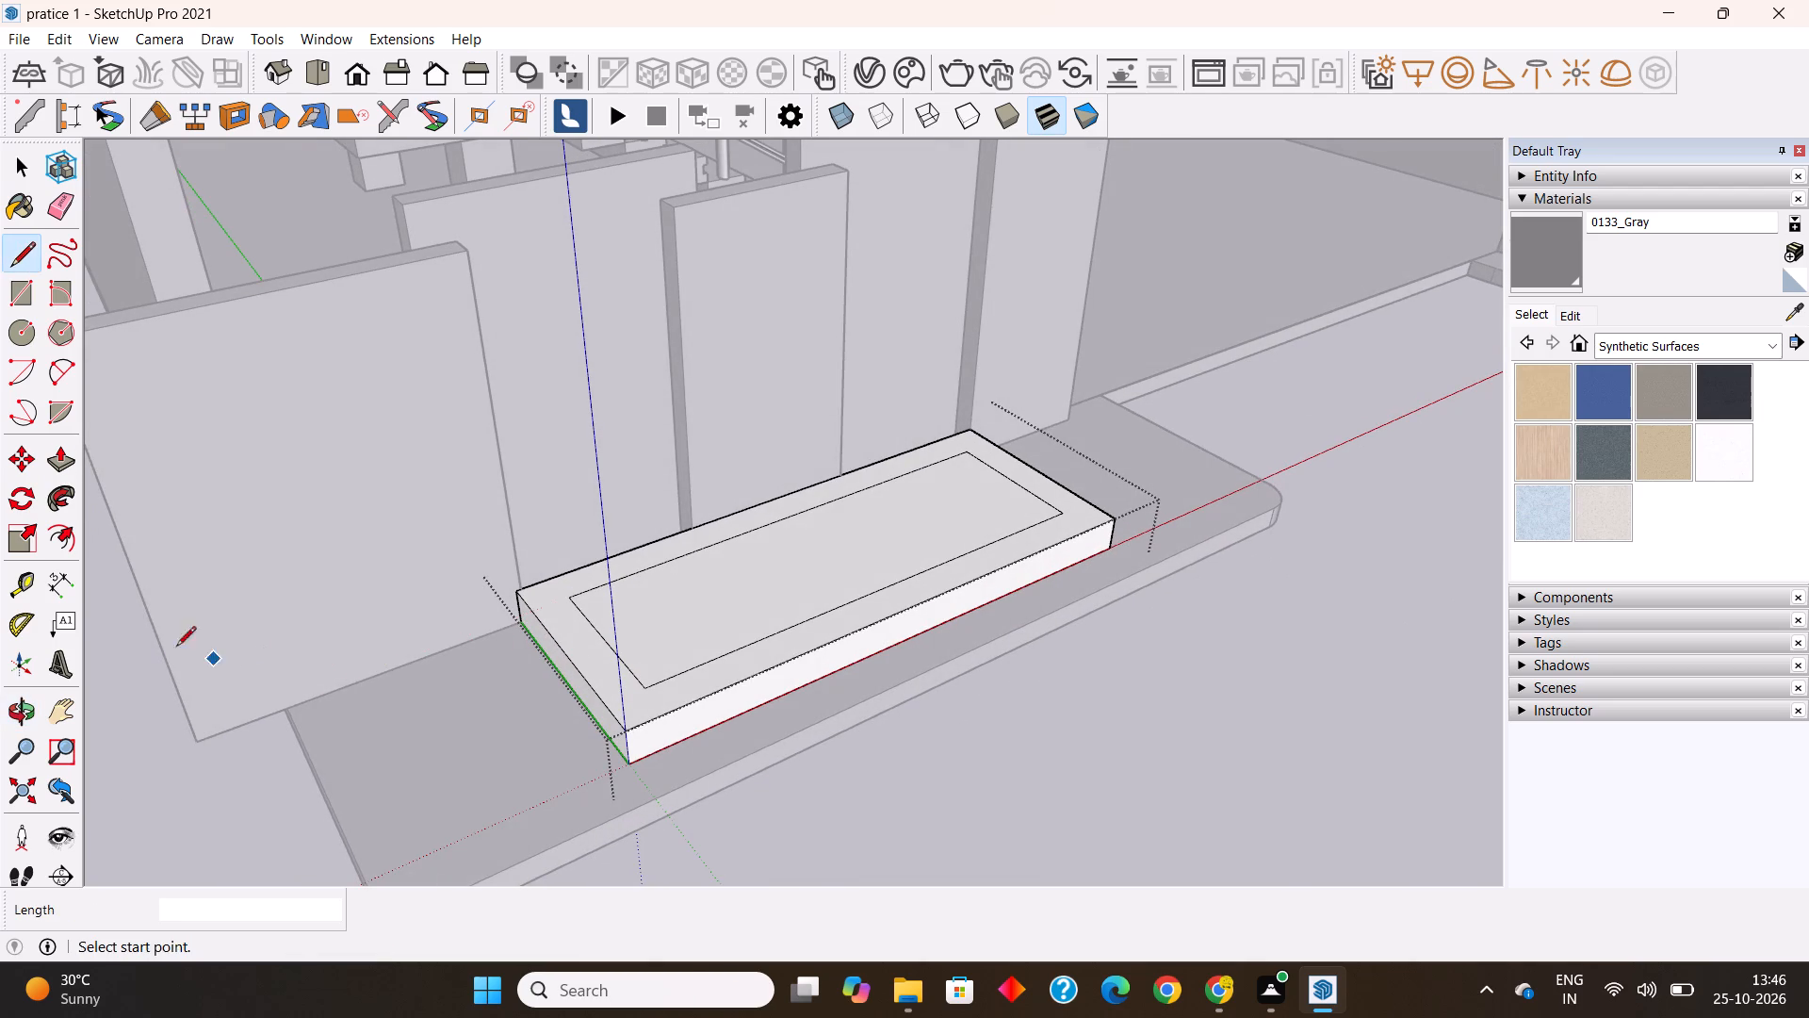
left_click(64, 452)
left_click(659, 628)
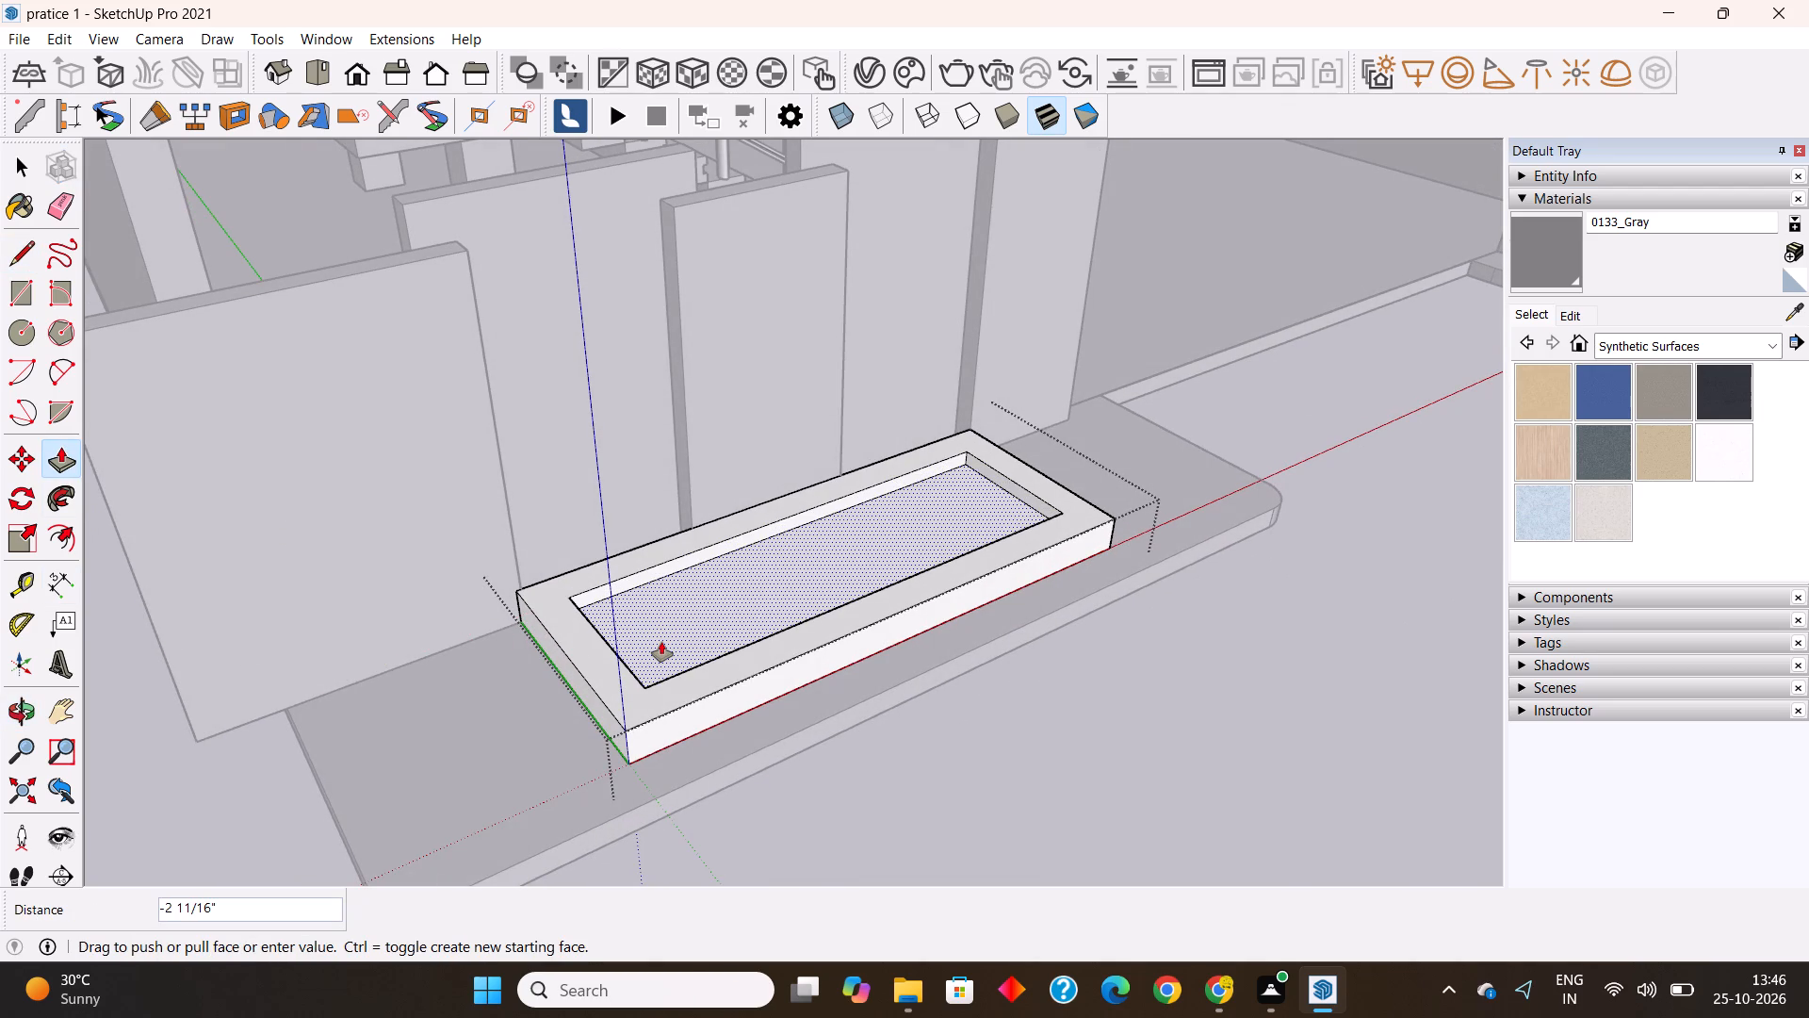
key("4")
left_click(661, 642, "shift")
key("shift+quotedbl")
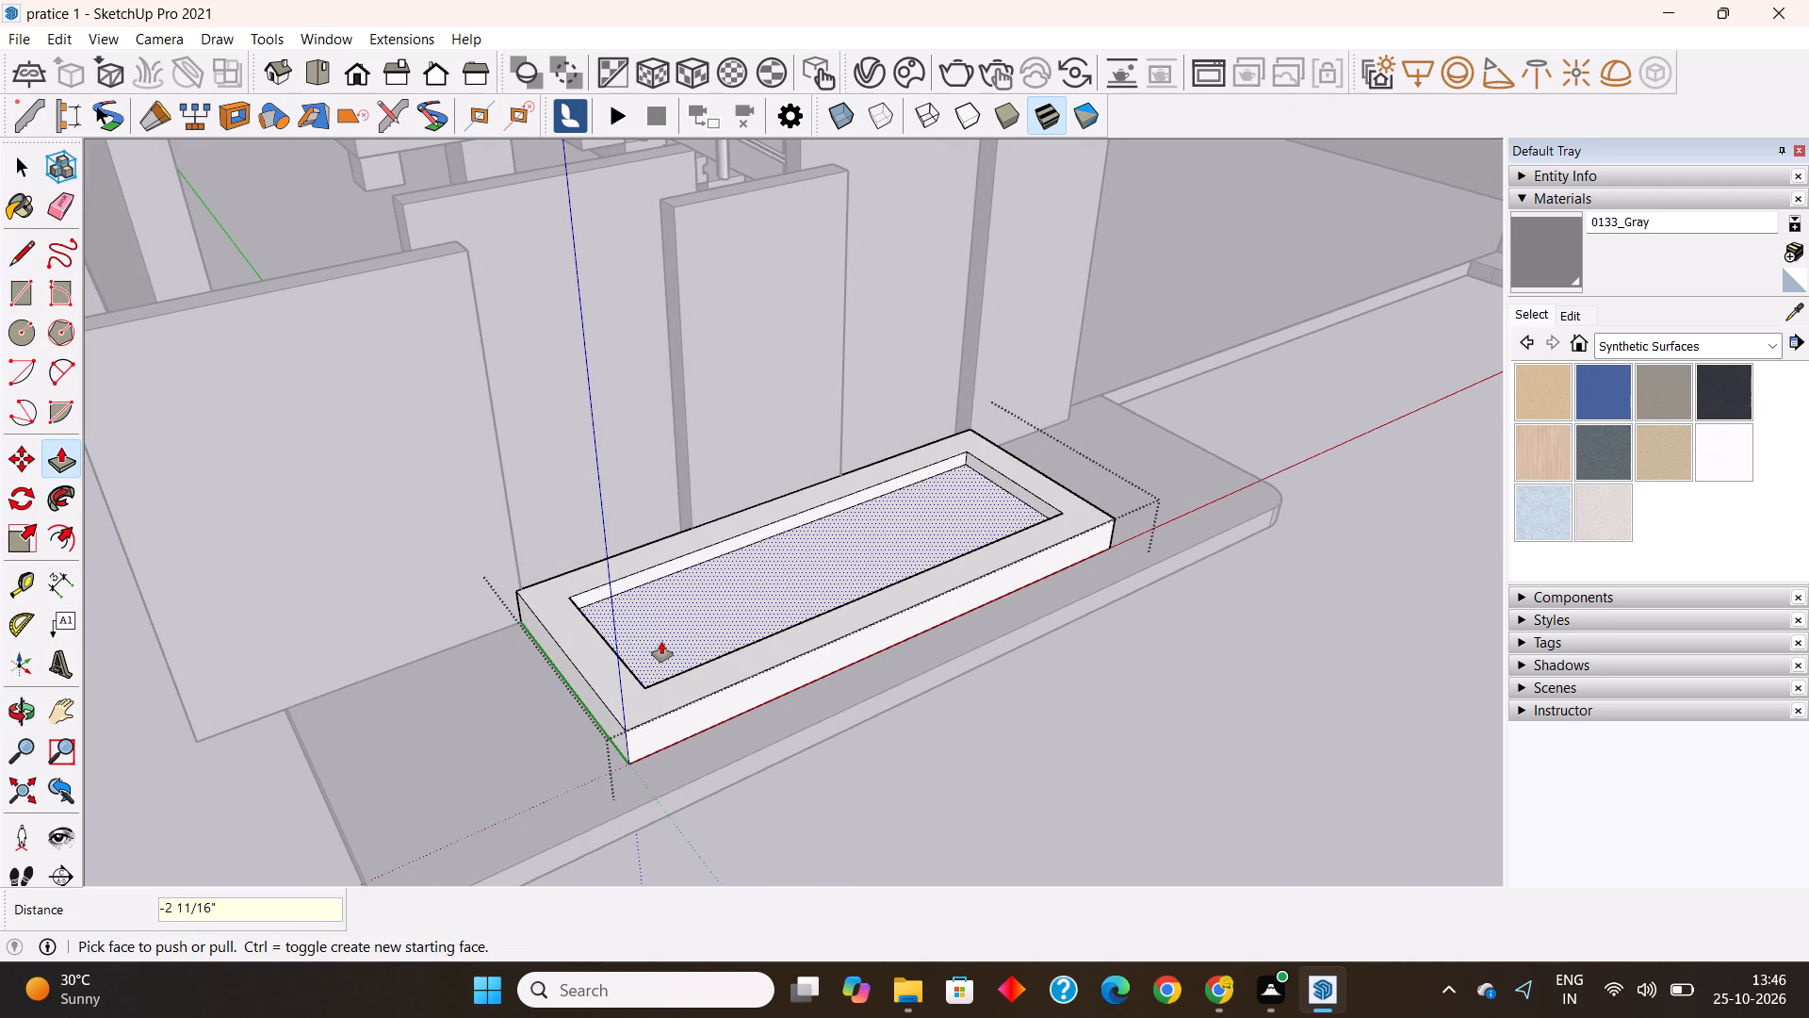
key("Return")
scroll(665, 629, "down", 3)
middle_click_drag(695, 702, 766, 601)
scroll(766, 603, "down", 1)
key("space")
left_click(799, 751)
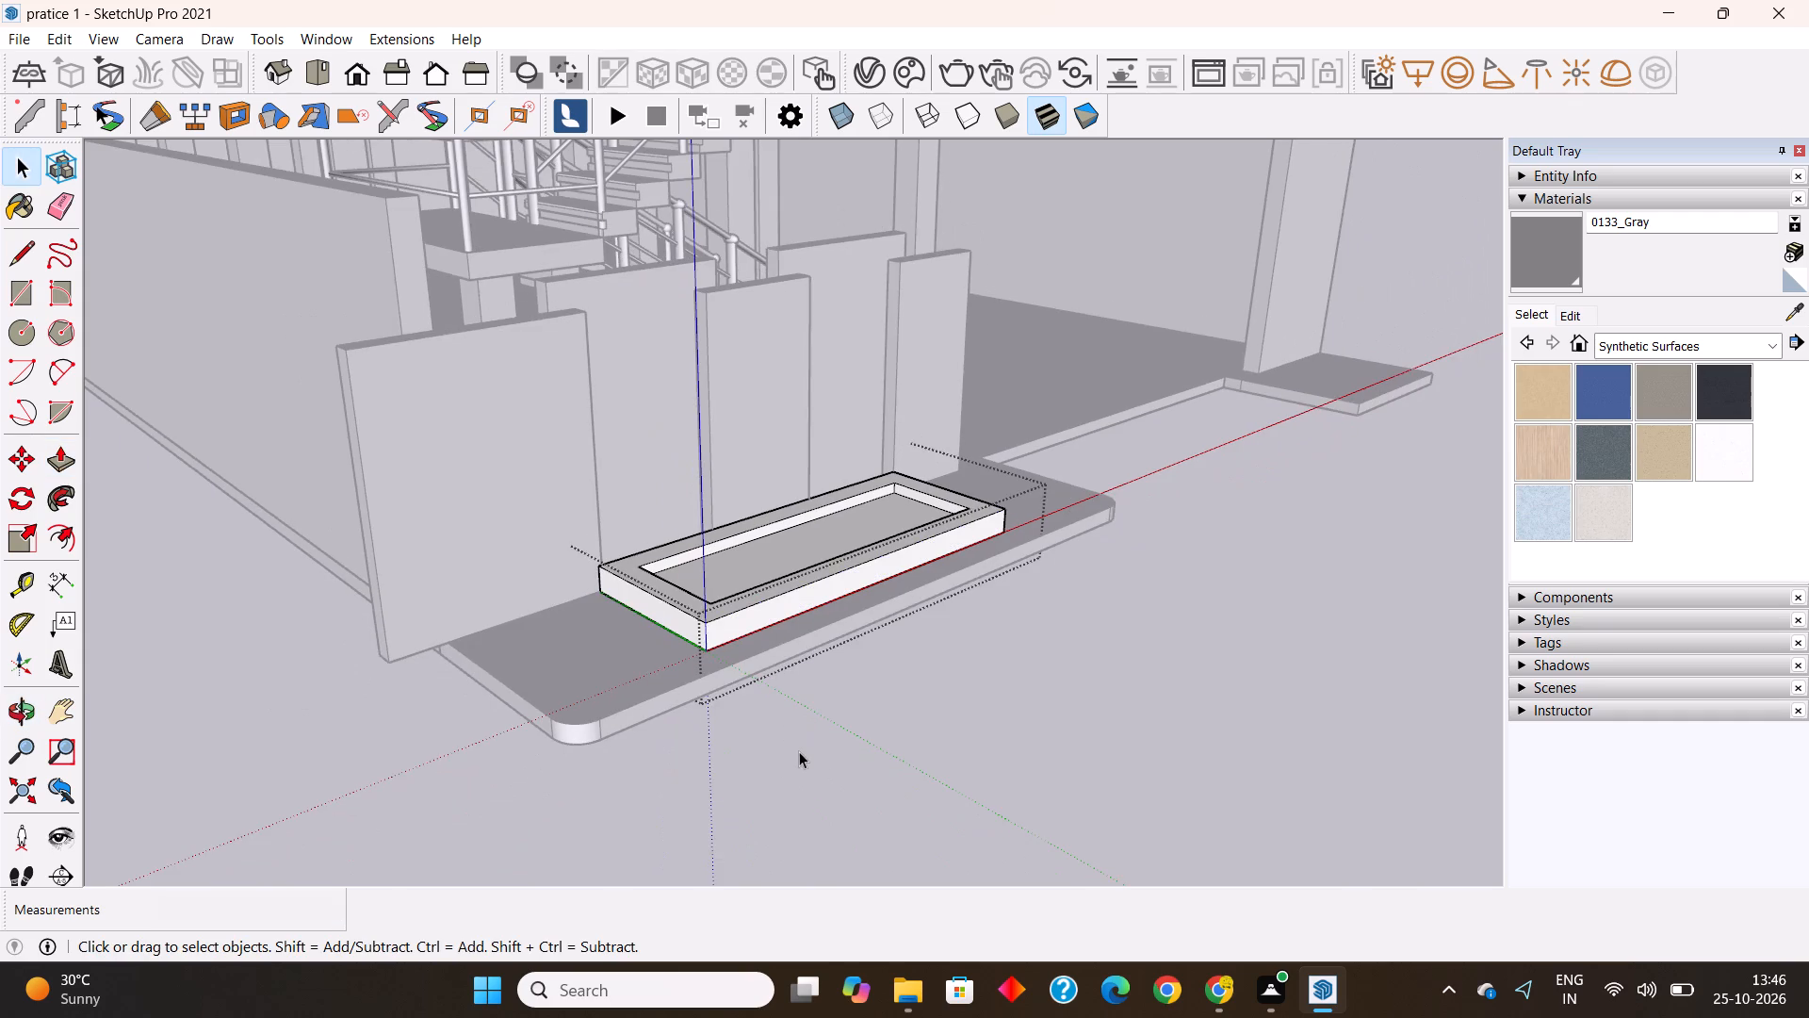
Scale the recessed raised block lengthwise by about 1.06 so its end extends toward the large outer wall panel.
middle_click_drag(772, 741, 554, 833)
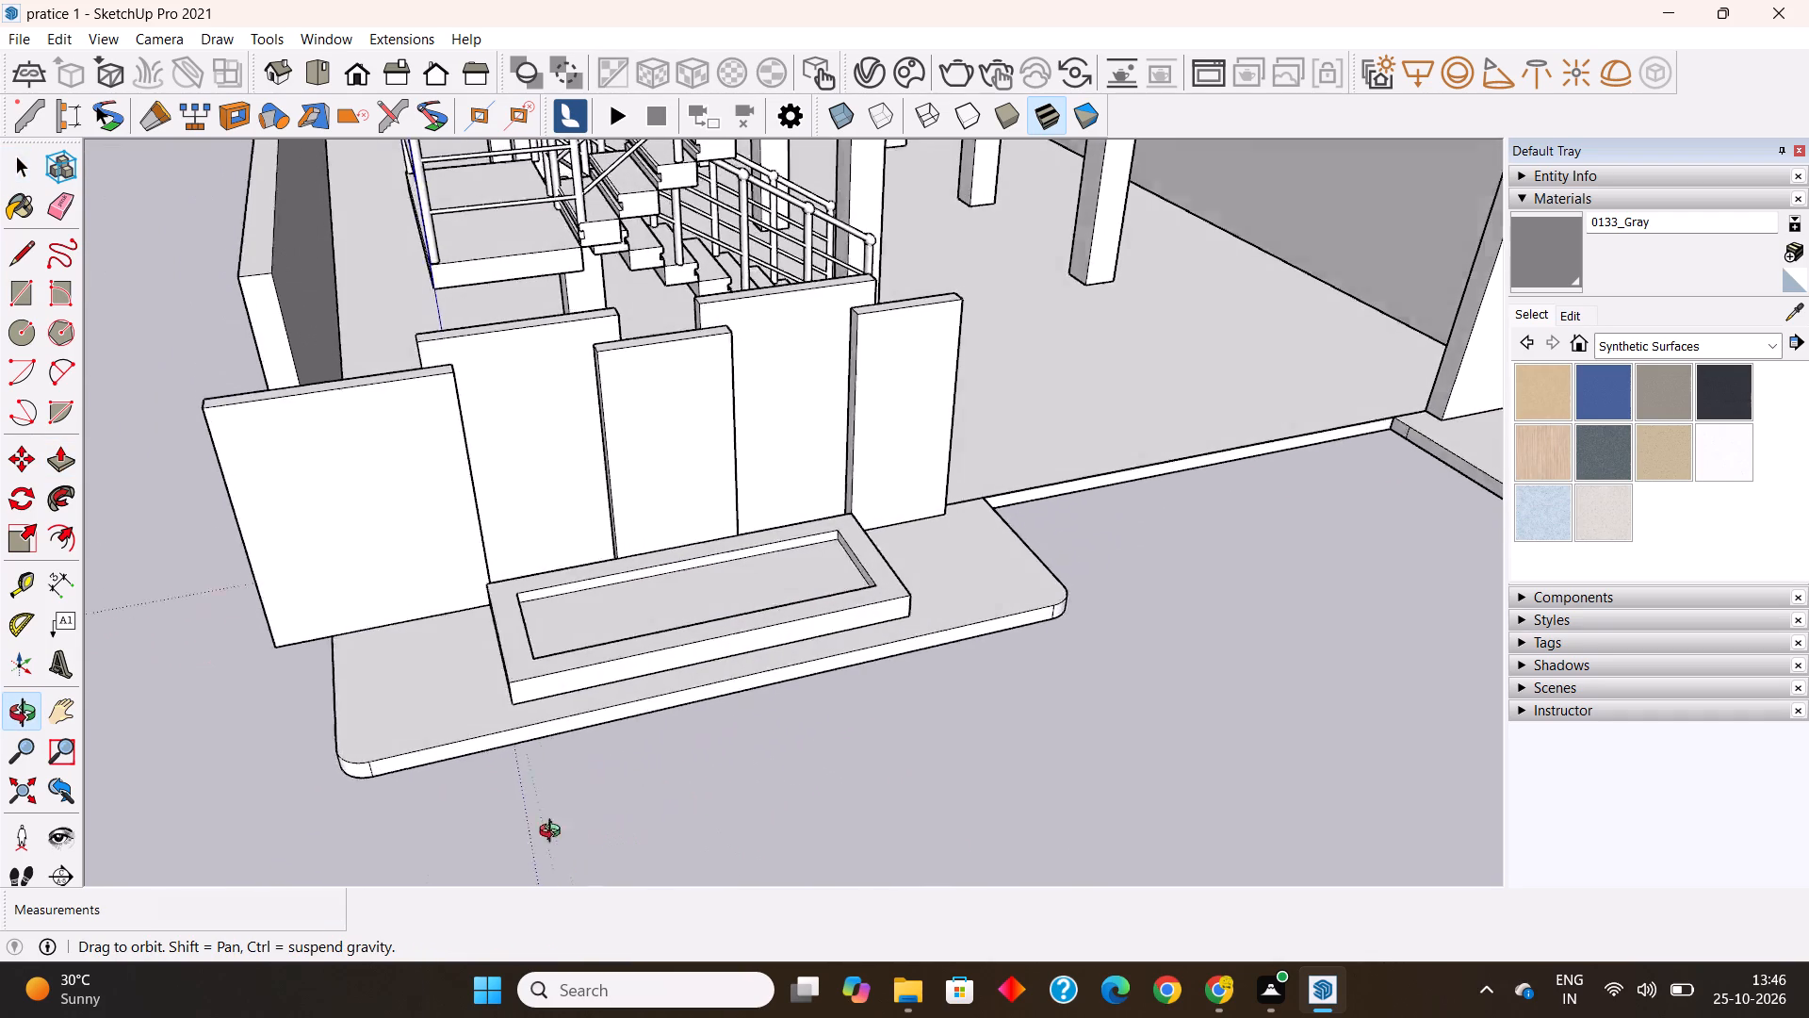
middle_click_drag(554, 833, 777, 793)
left_click(694, 668)
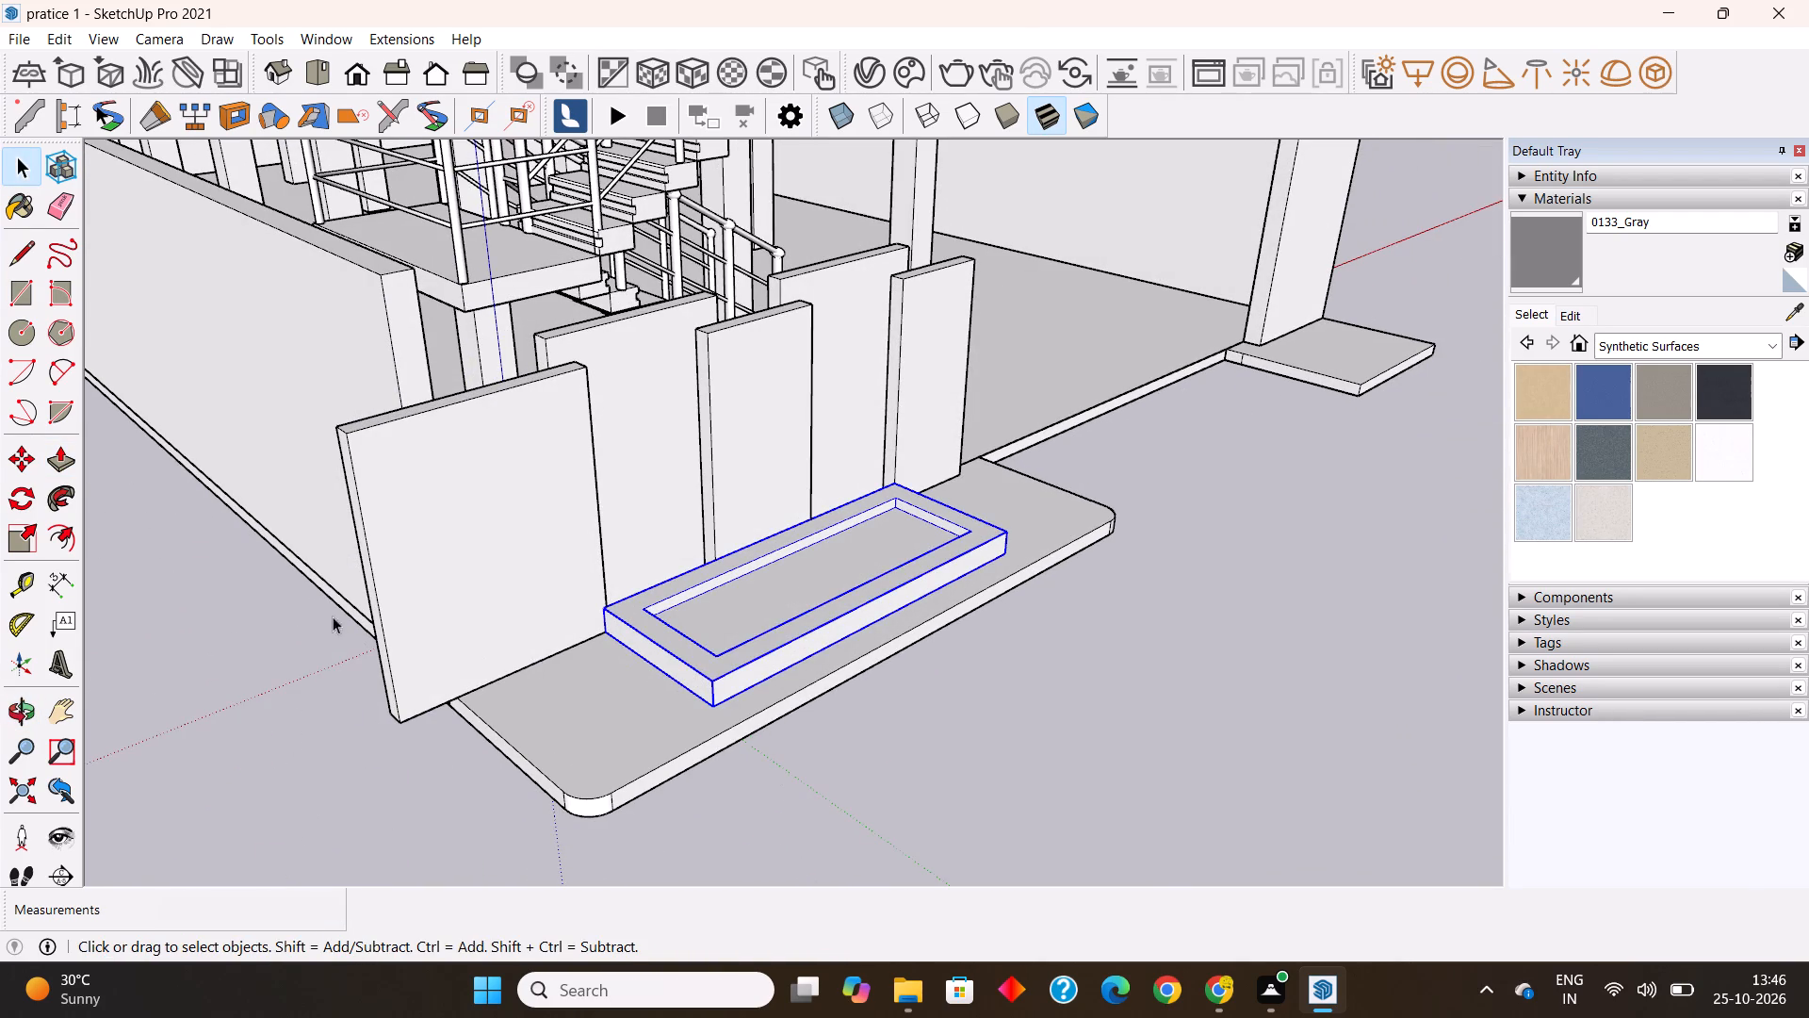
left_click(28, 533)
scroll(525, 613, "up", 7)
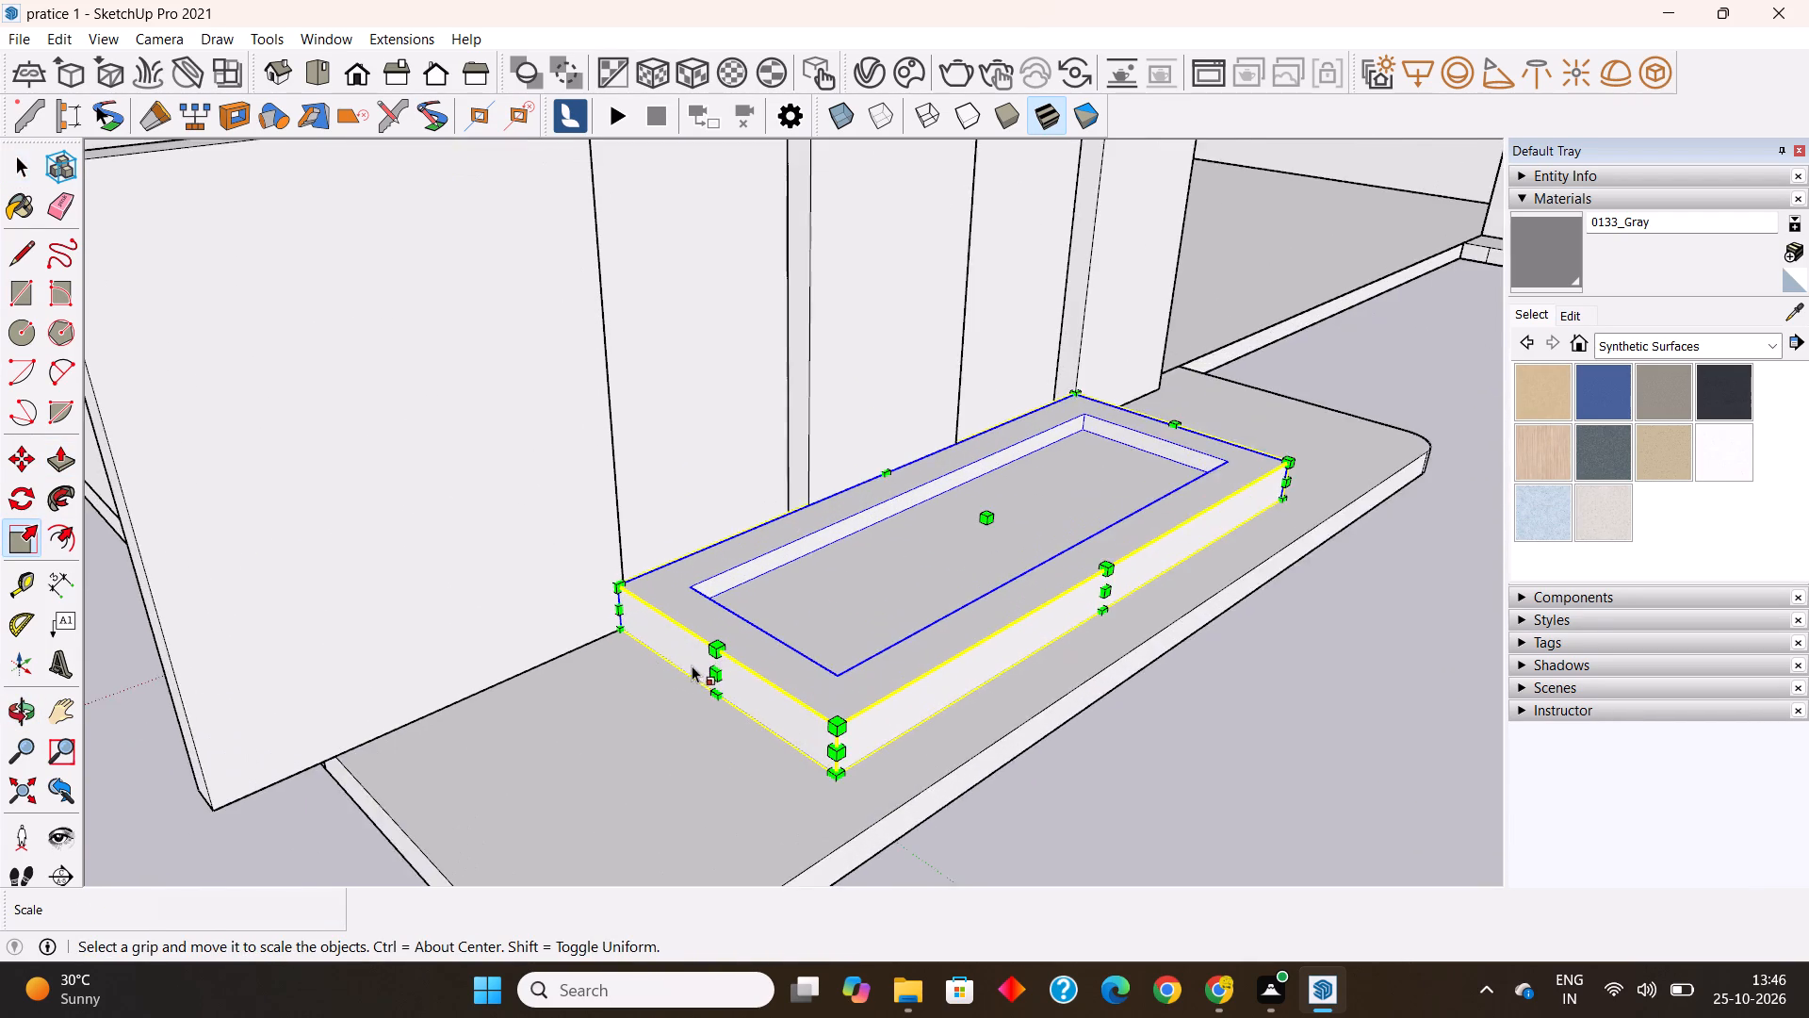
scroll(692, 665, "up", 1)
left_click(720, 676)
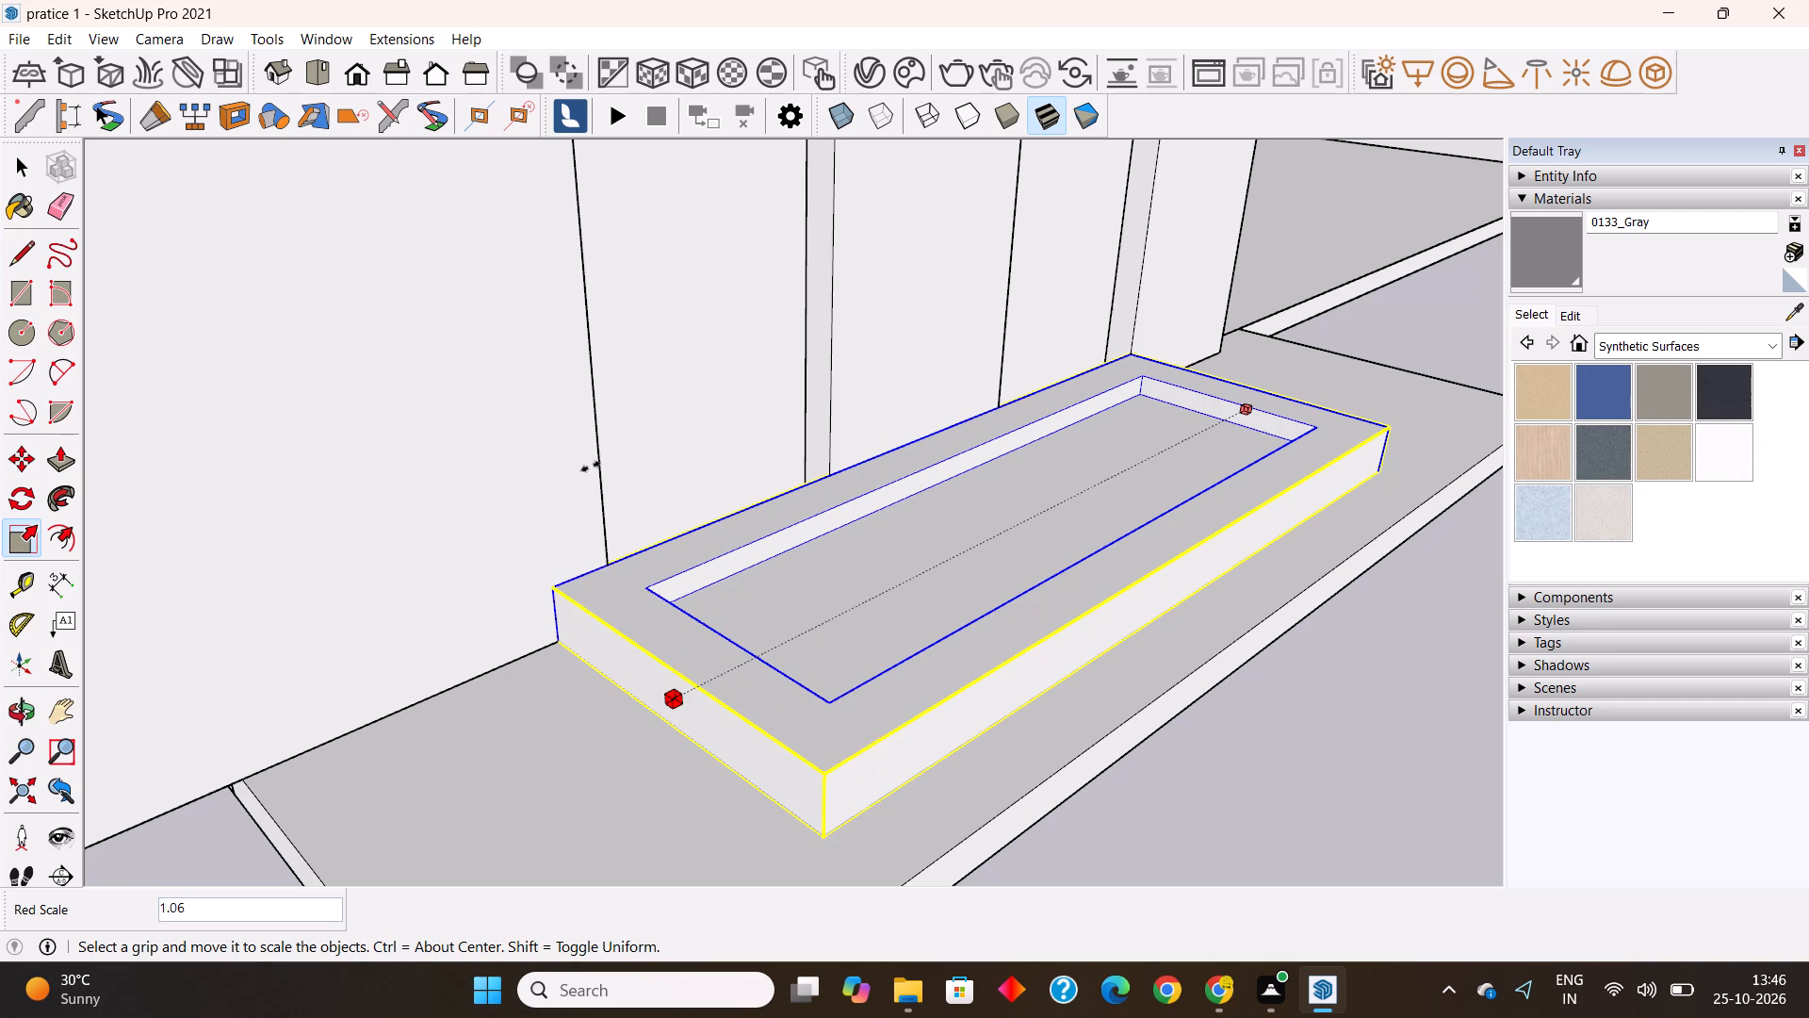
left_click(597, 458)
scroll(597, 459, "down", 6)
key("space")
left_click(1009, 742)
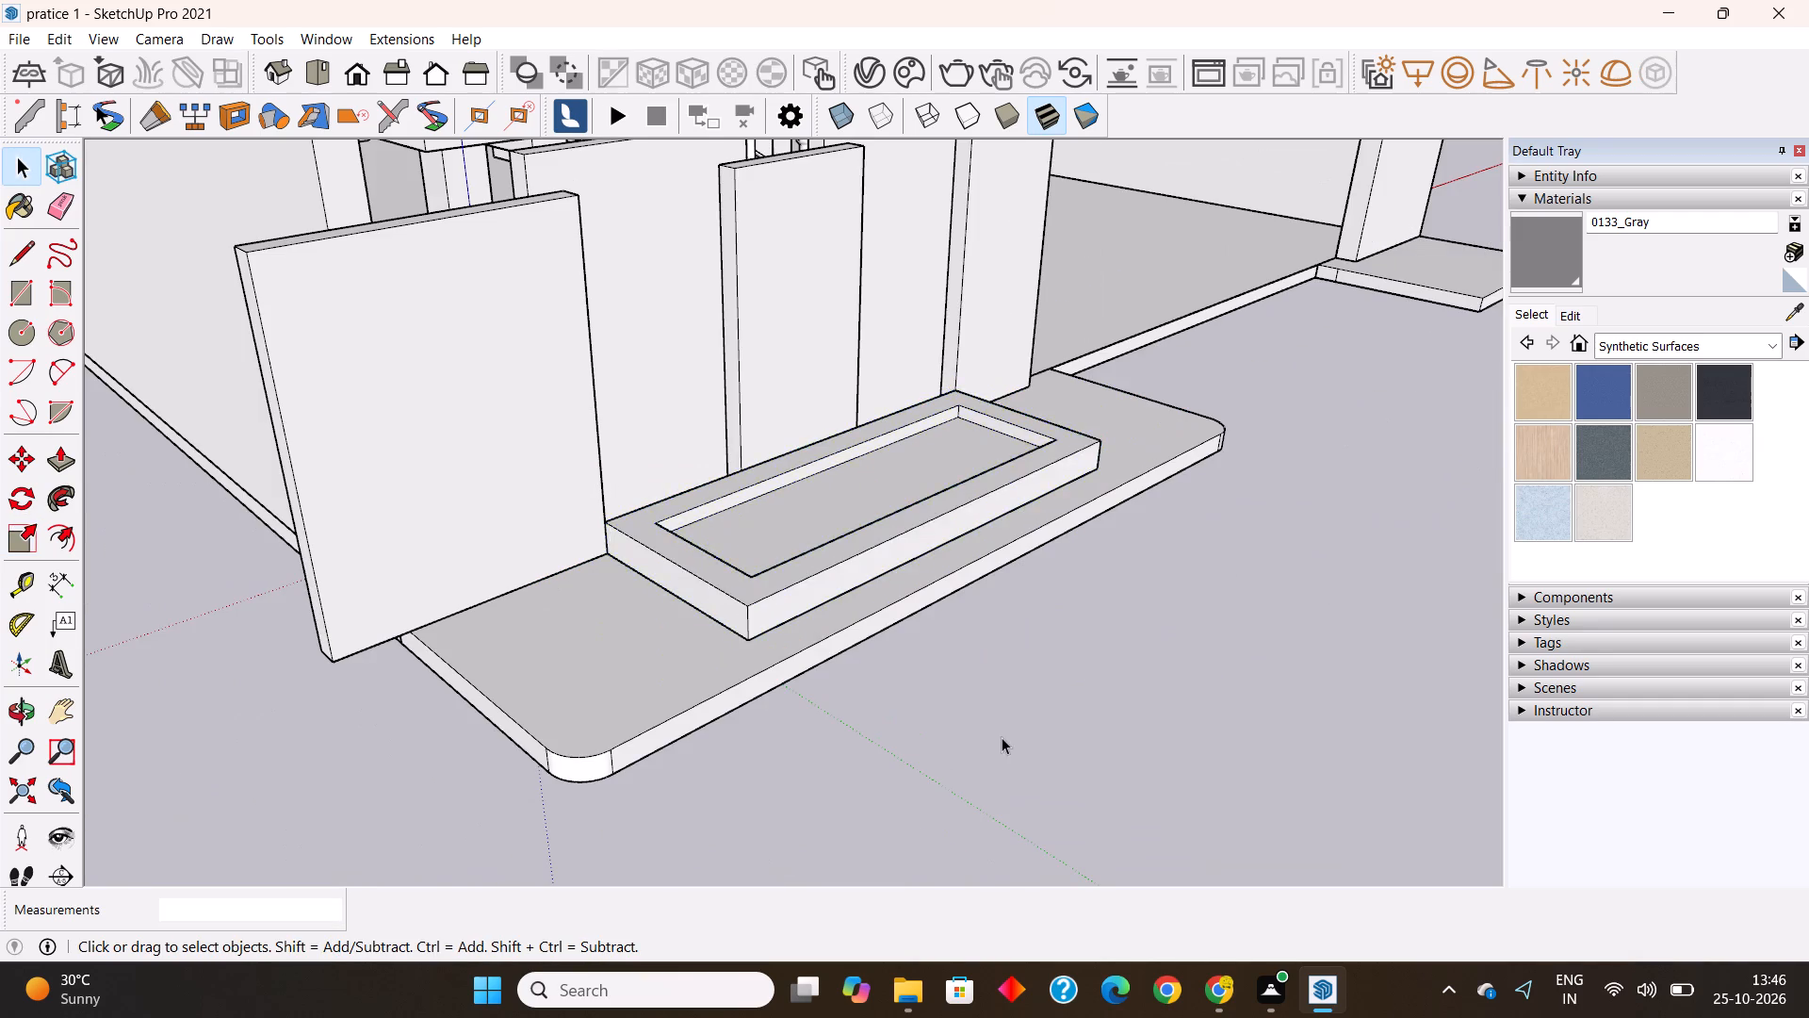
Unhide all hidden objects to bring back the entrance gate and its pillars.
scroll(854, 725, "down", 10)
middle_click_drag(1027, 708, 474, 712)
scroll(579, 628, "down", 3)
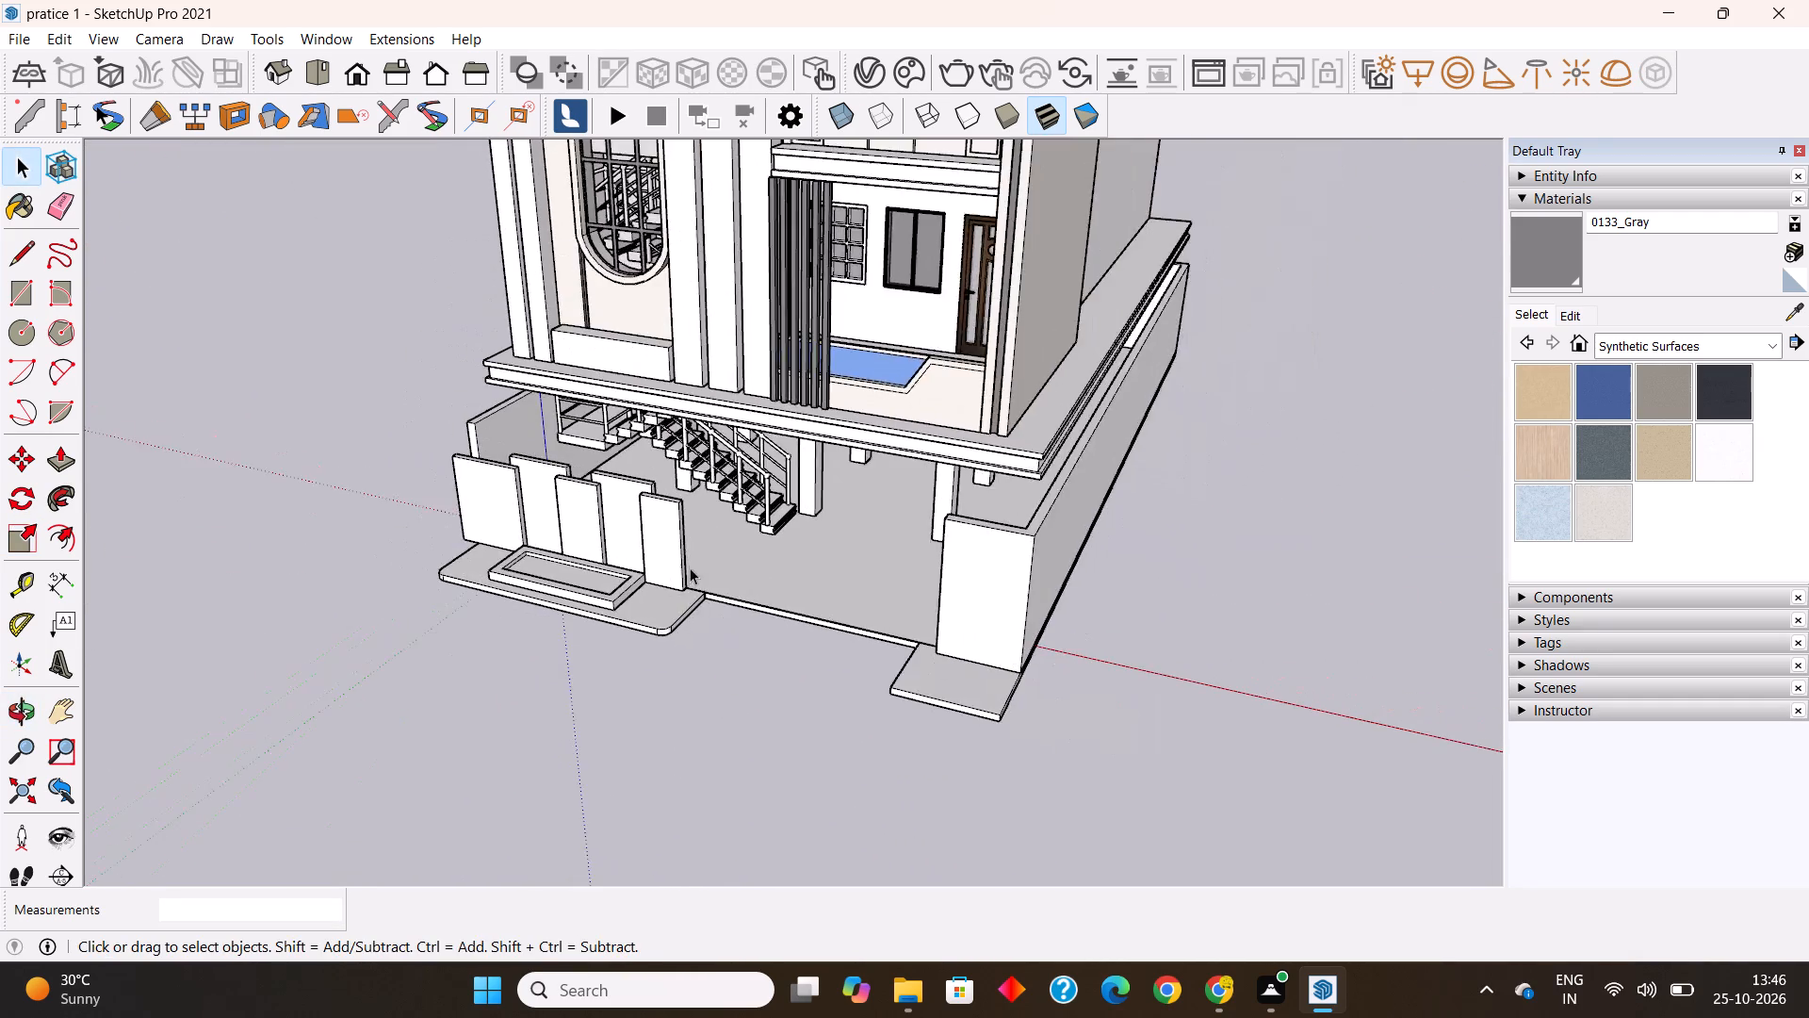
scroll(690, 567, "down", 4)
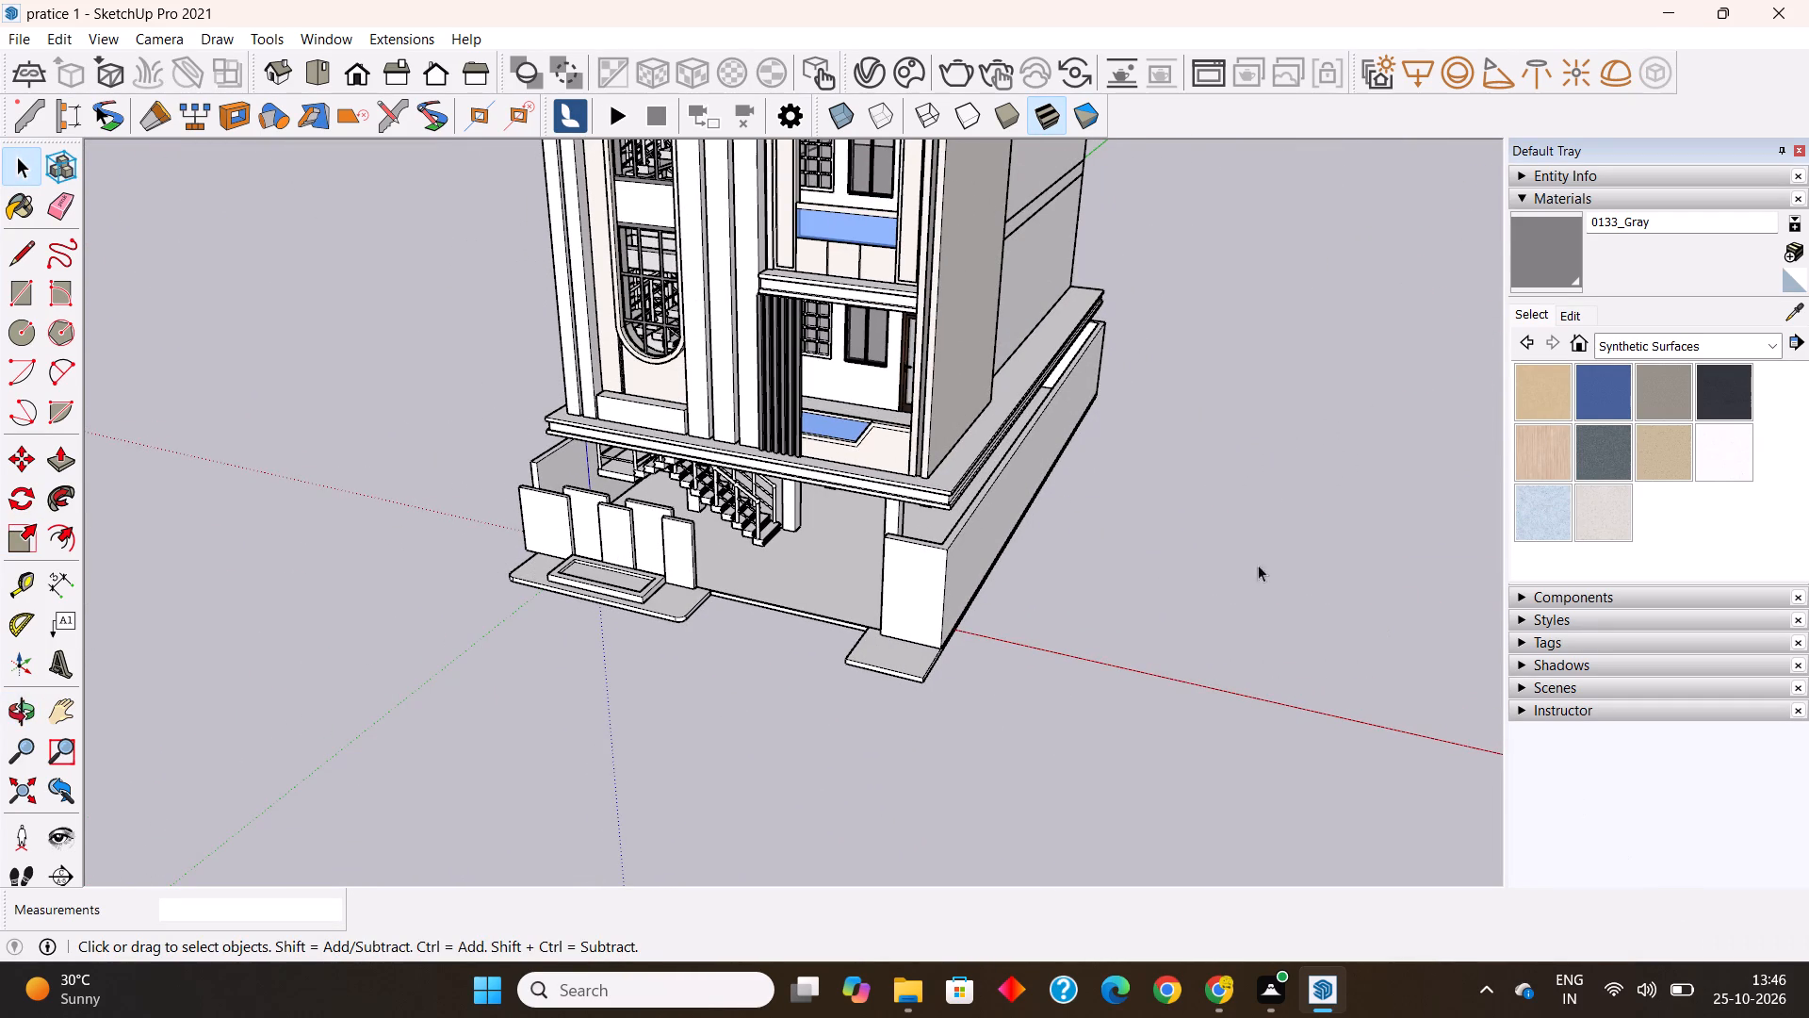
scroll(838, 607, "up", 5)
middle_click_drag(932, 670, 1093, 685)
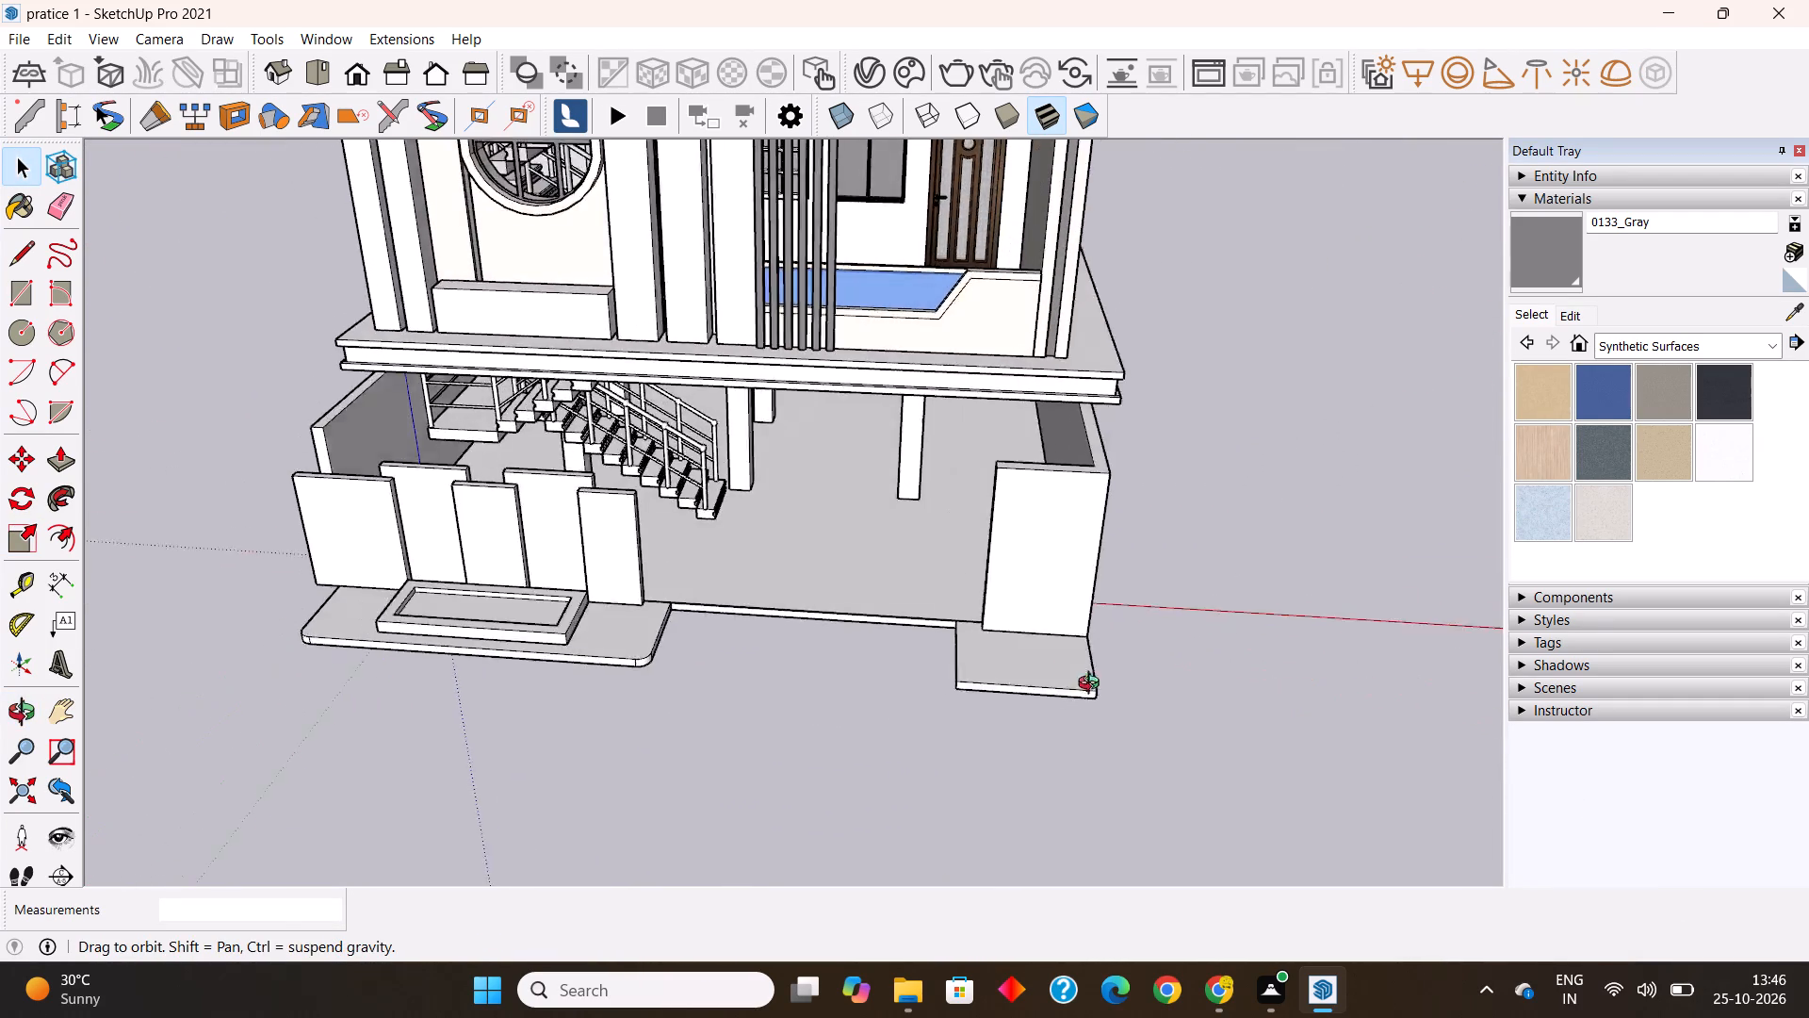
middle_click_drag(1093, 685, 1170, 681)
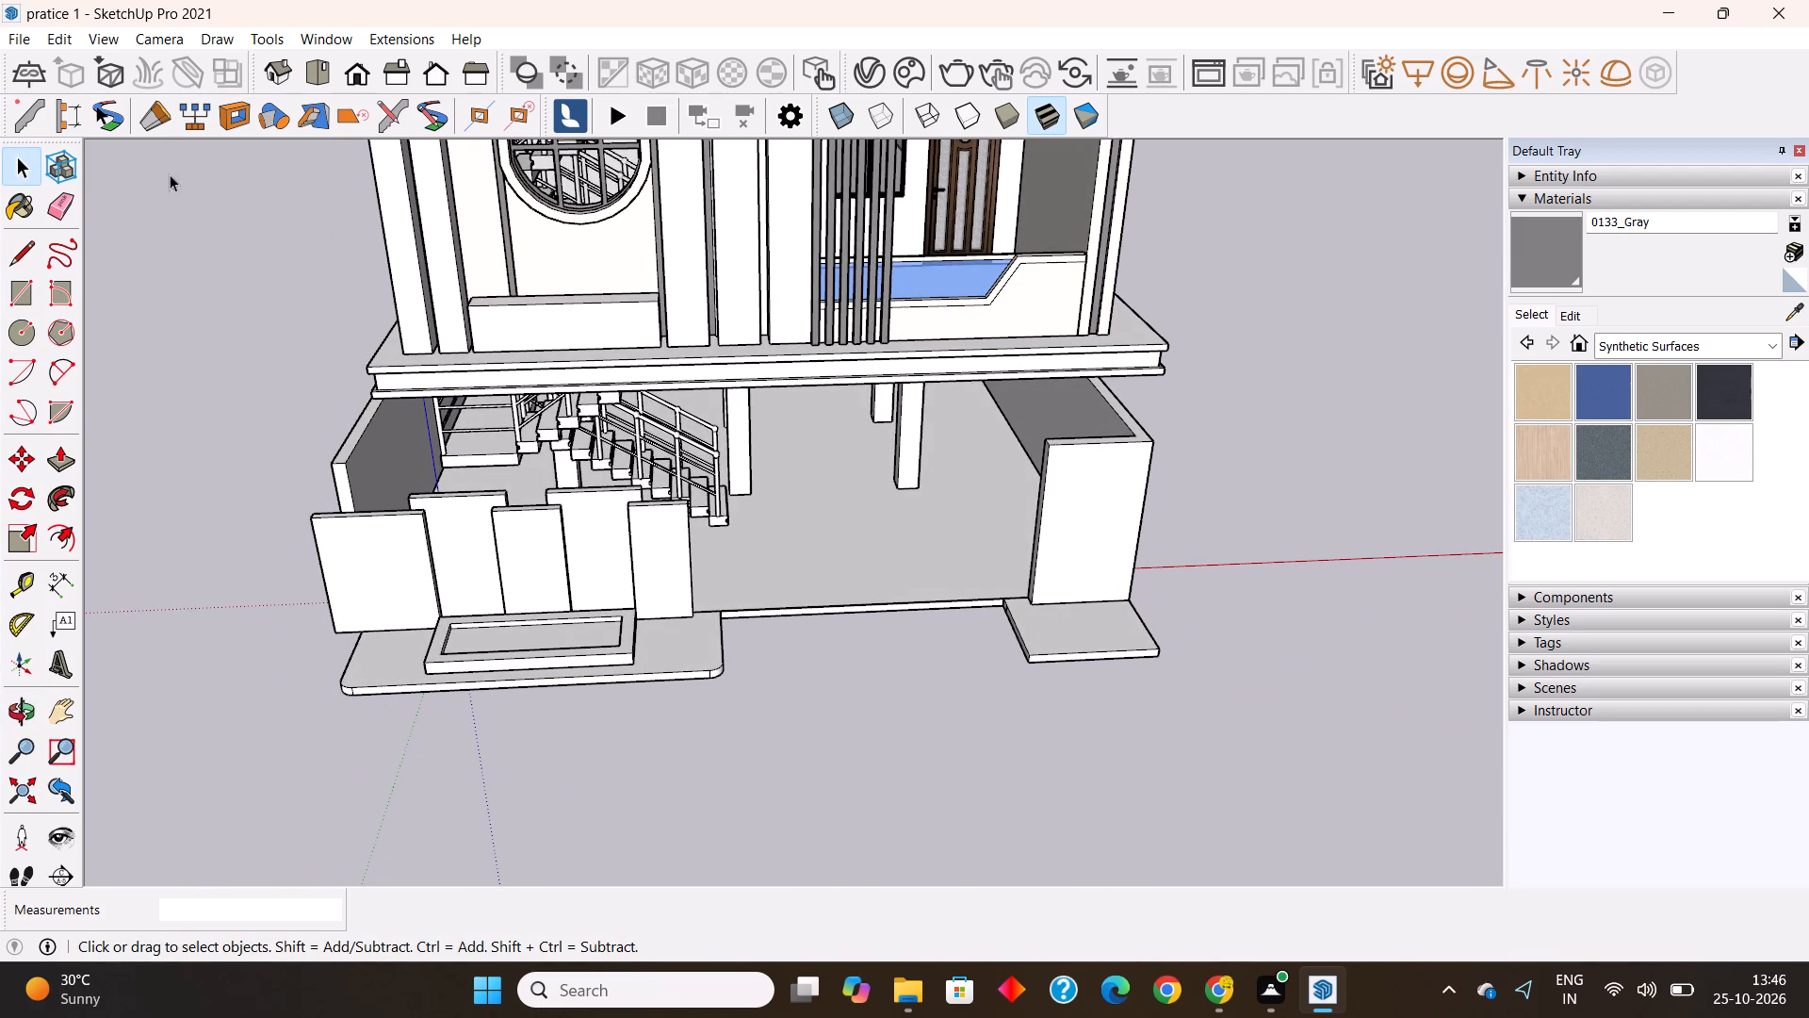
left_click(66, 38)
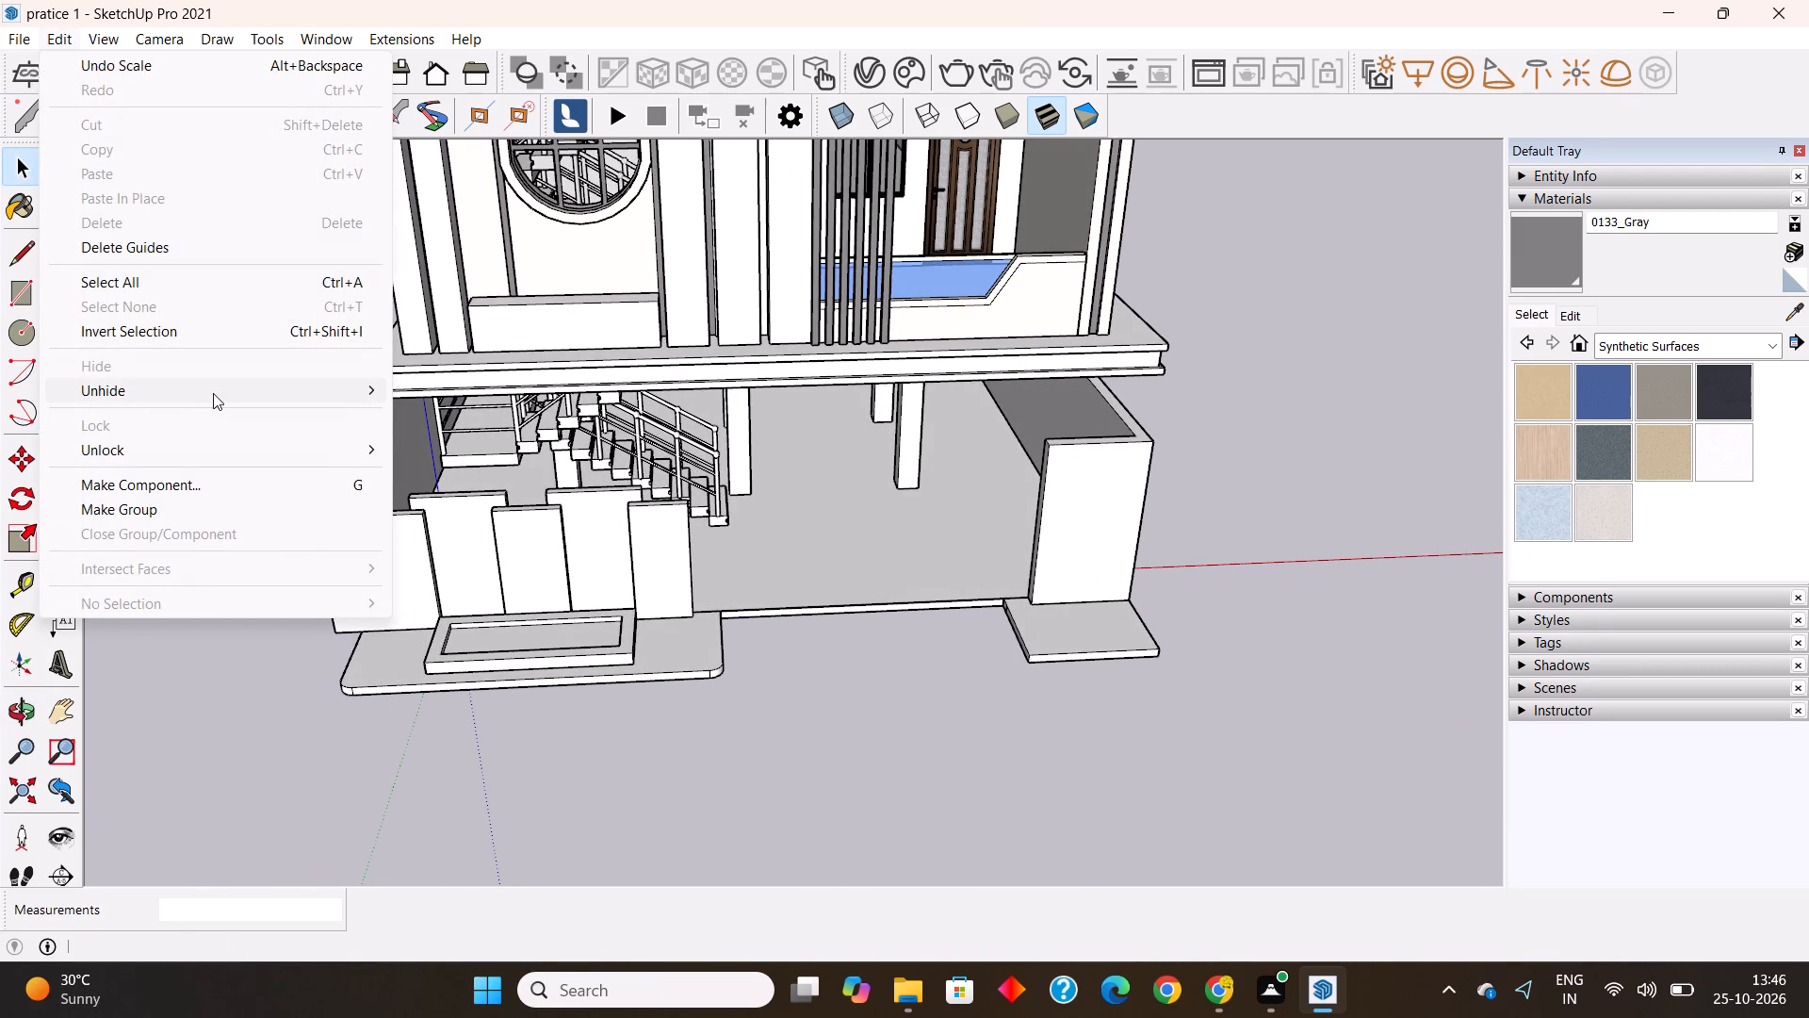
left_click(446, 442)
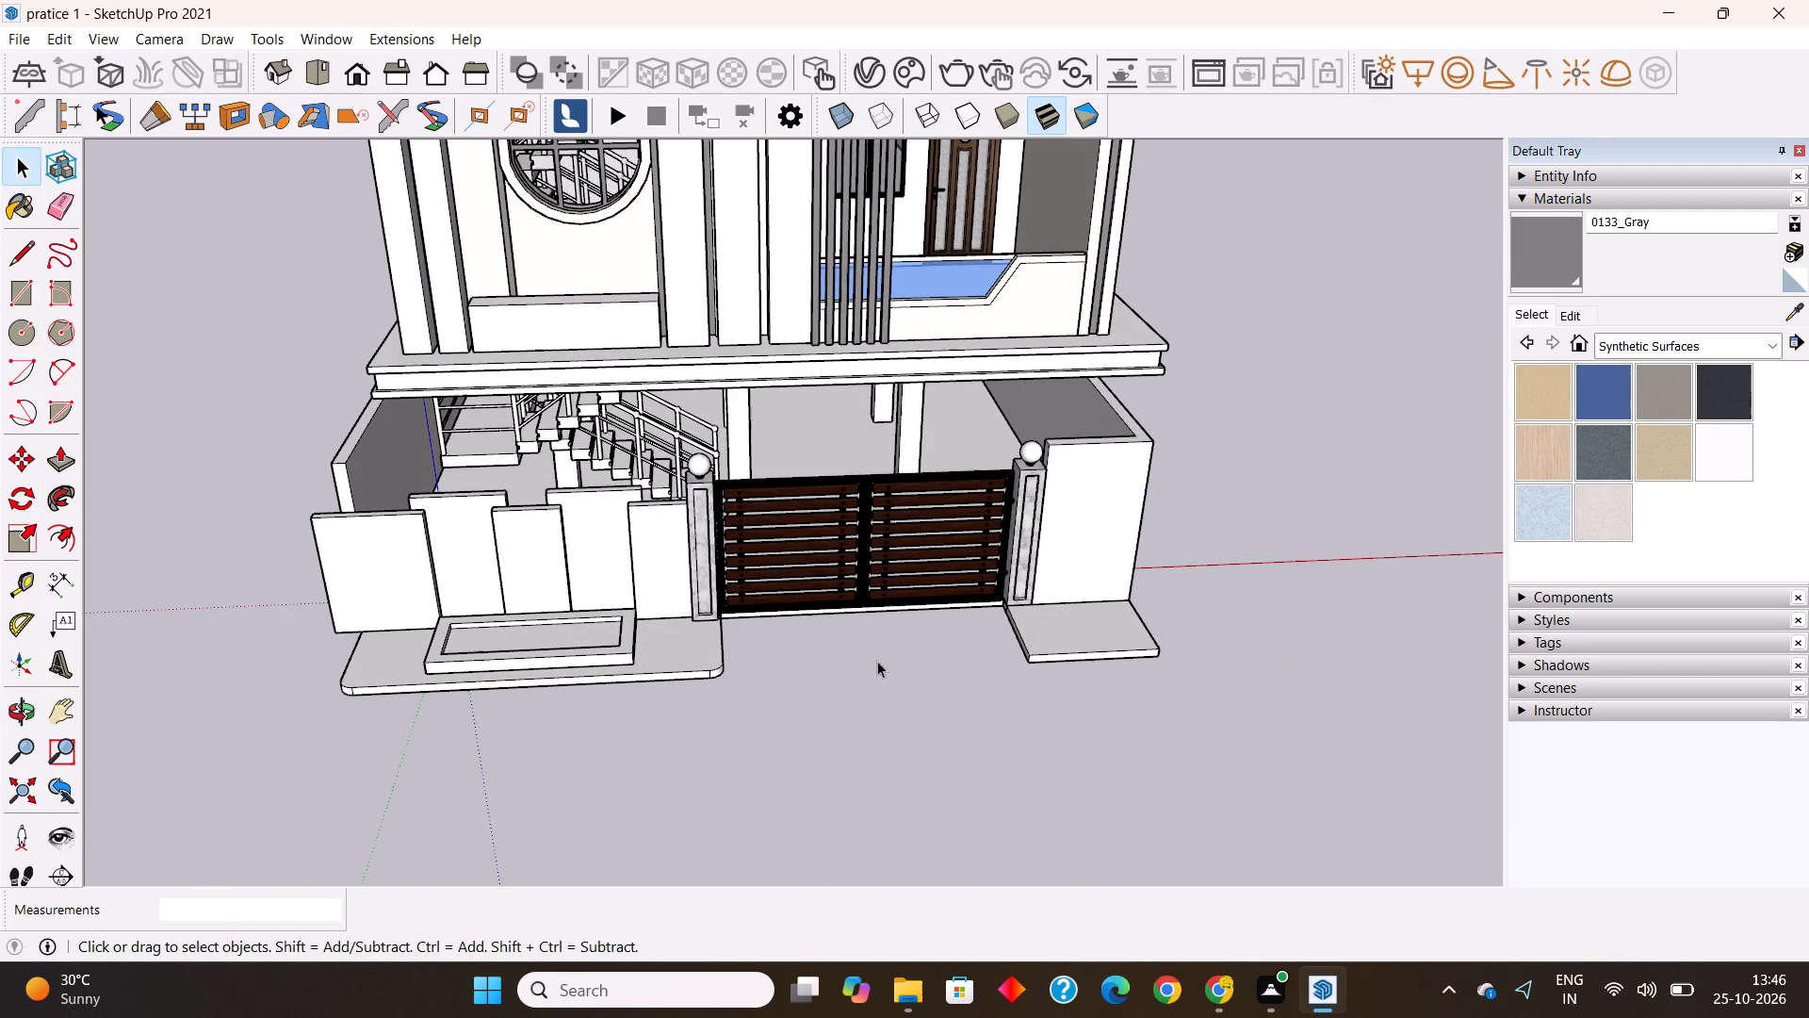
Draw a rectangle about 3'11 7/8" by 3'5 5/8" on the smaller slab against the wall beside the gate and group it.
scroll(978, 712, "down", 2)
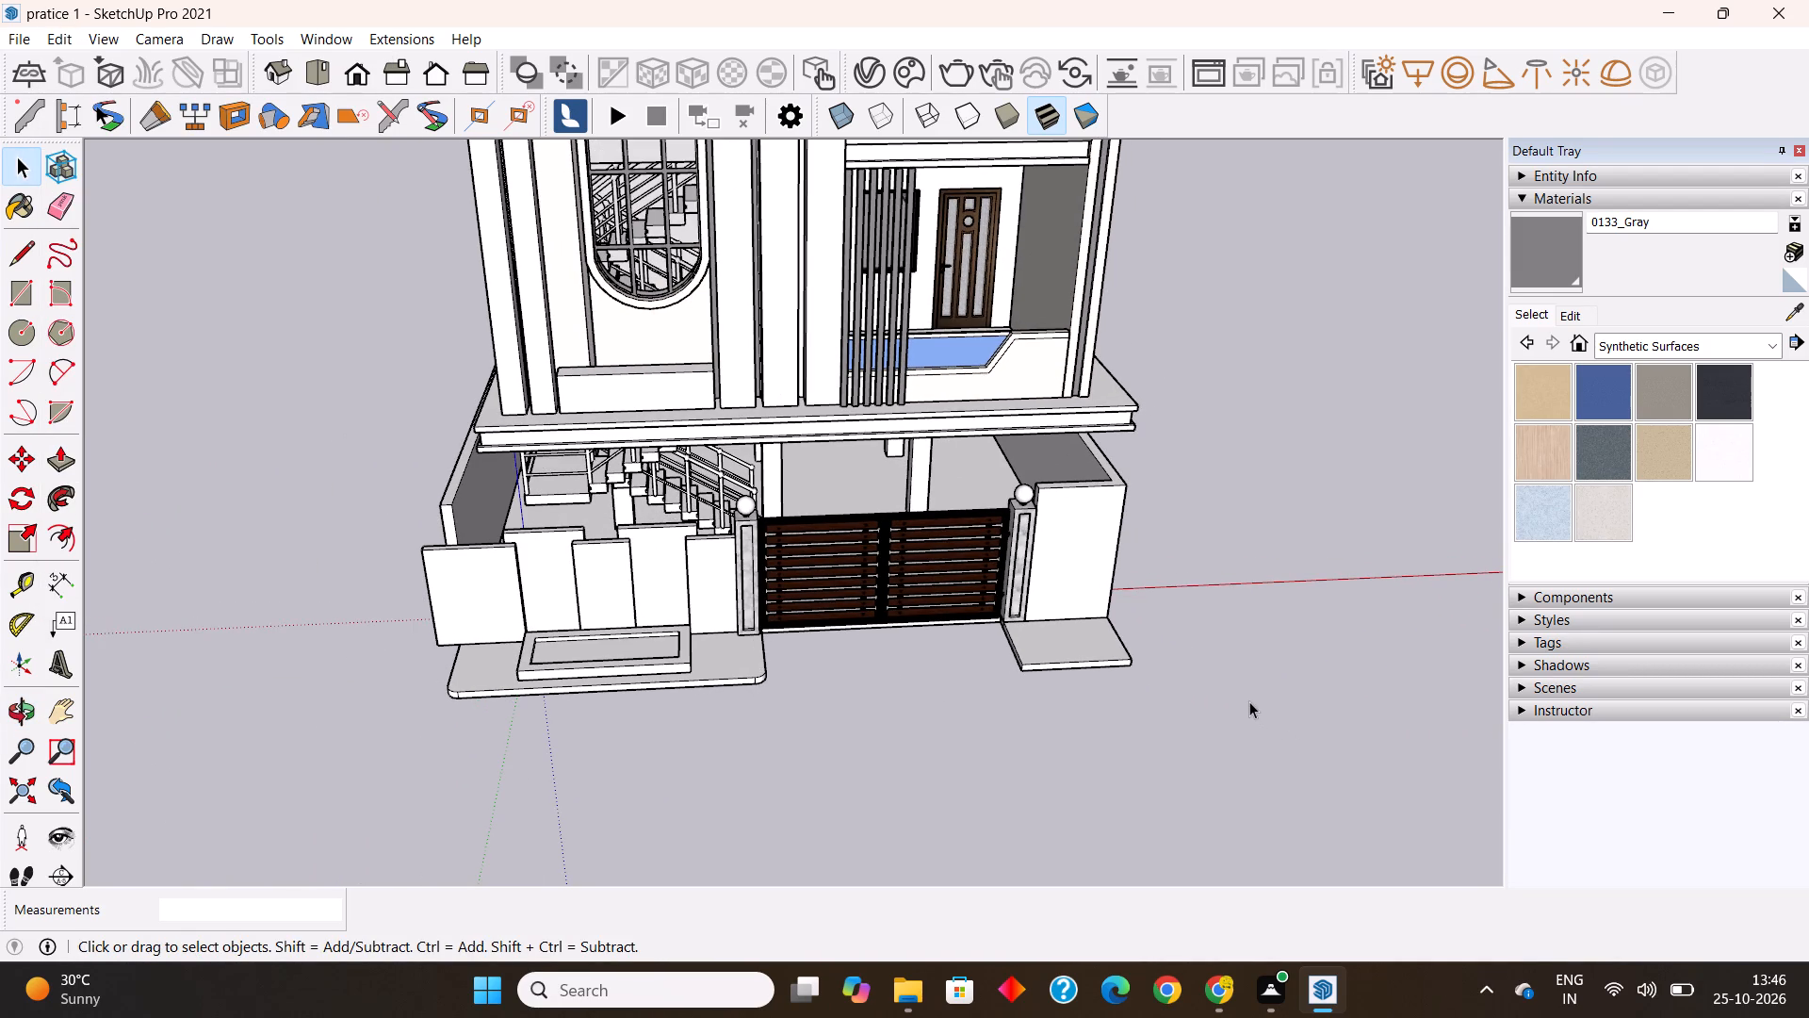
scroll(747, 589, "down", 2)
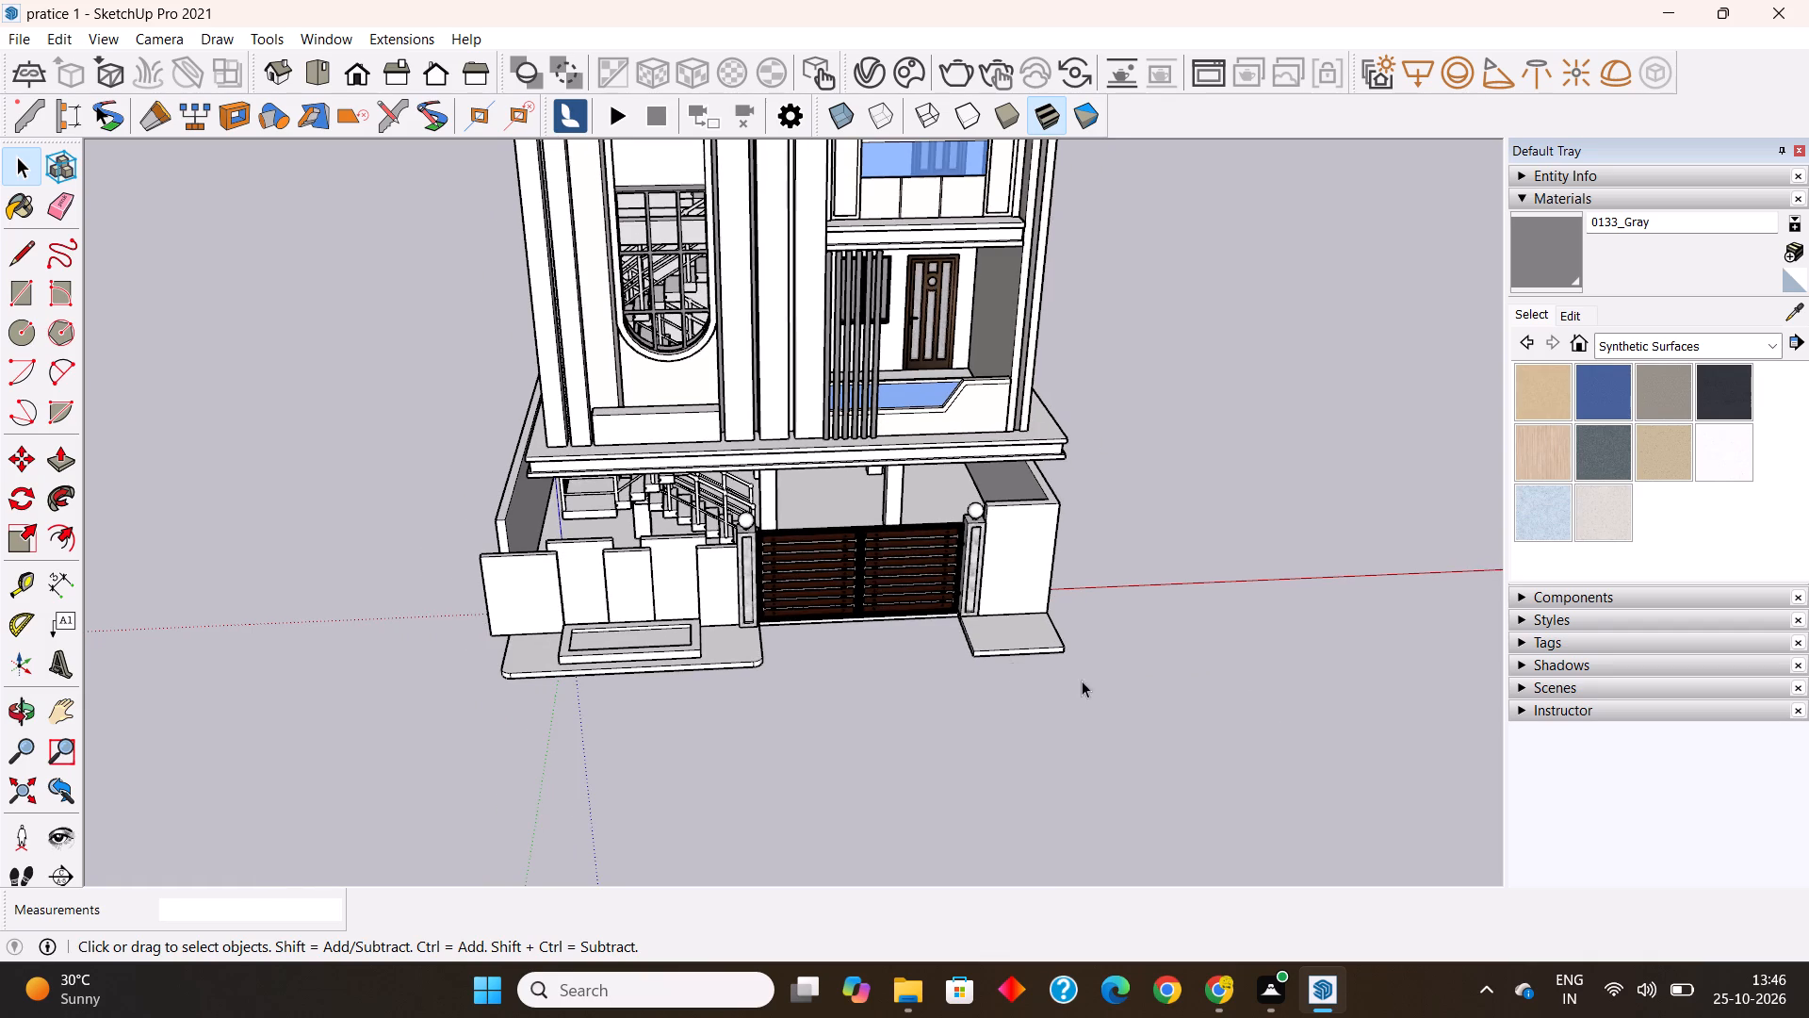
middle_click_drag(1082, 681, 979, 687)
scroll(716, 597, "down", 2)
scroll(1004, 649, "up", 8)
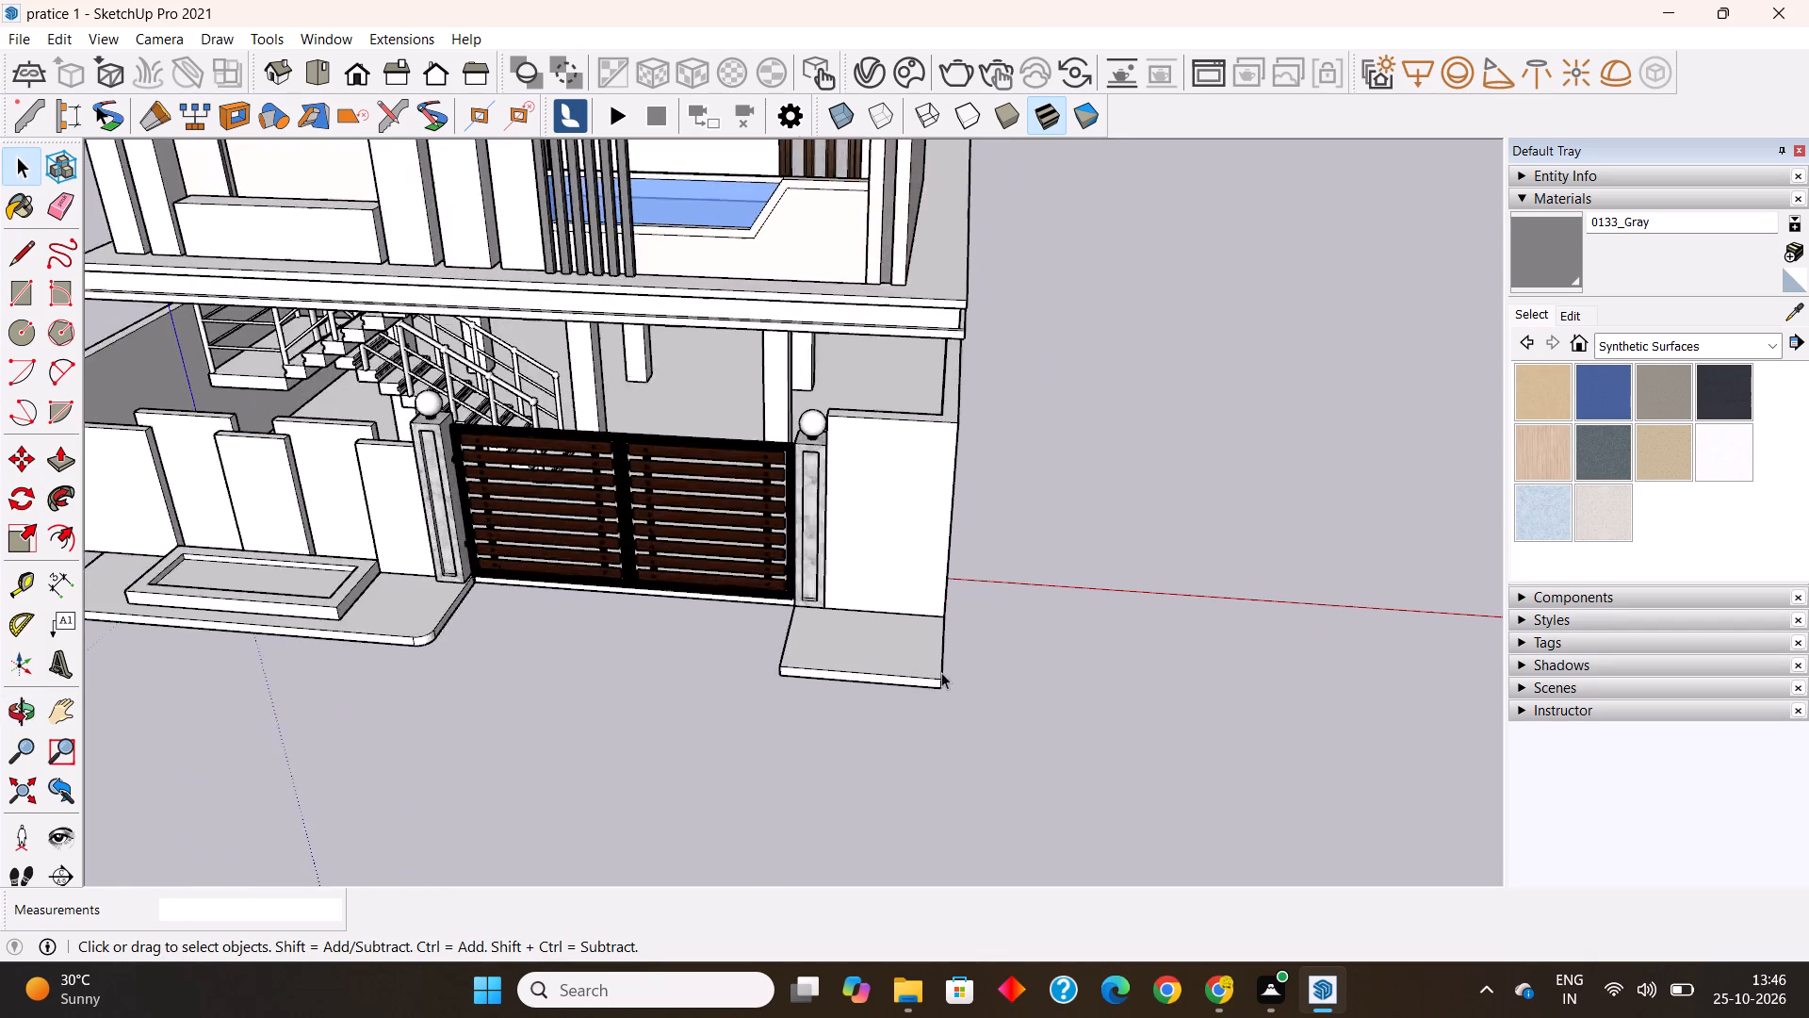
scroll(941, 672, "up", 5)
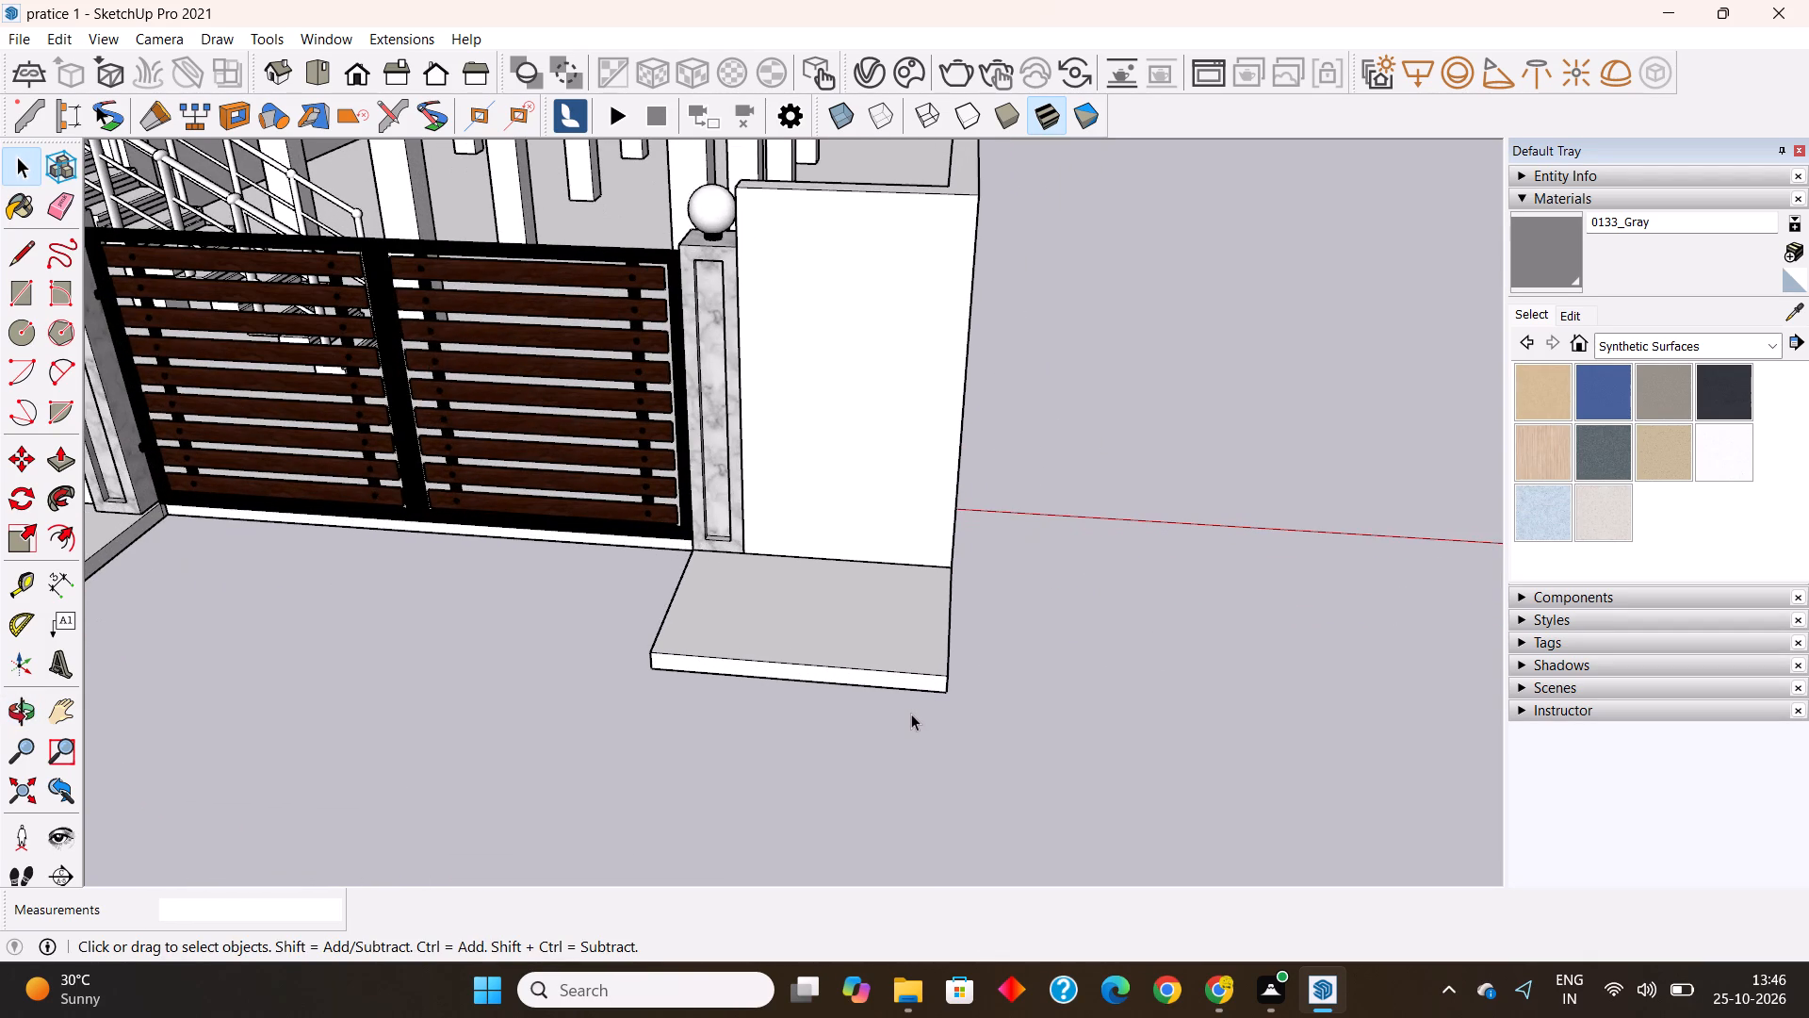
middle_click_drag(888, 698, 1031, 719)
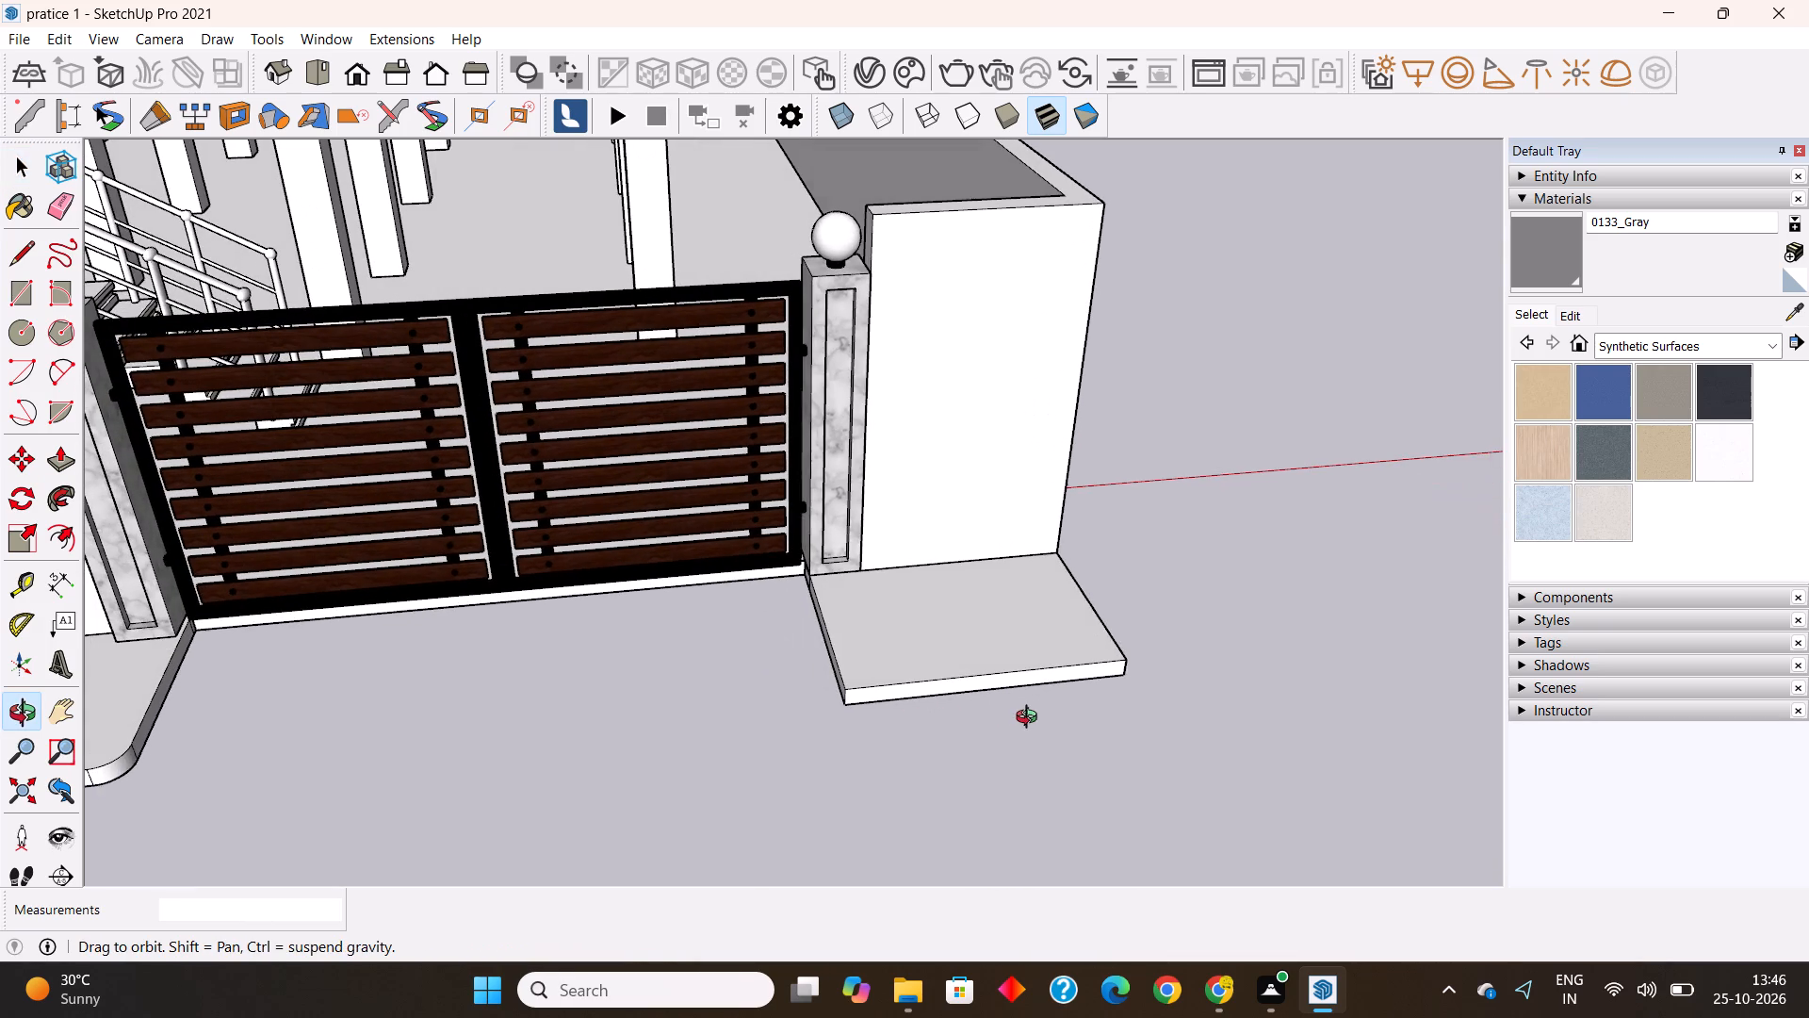
middle_click_drag(1031, 719, 1030, 717)
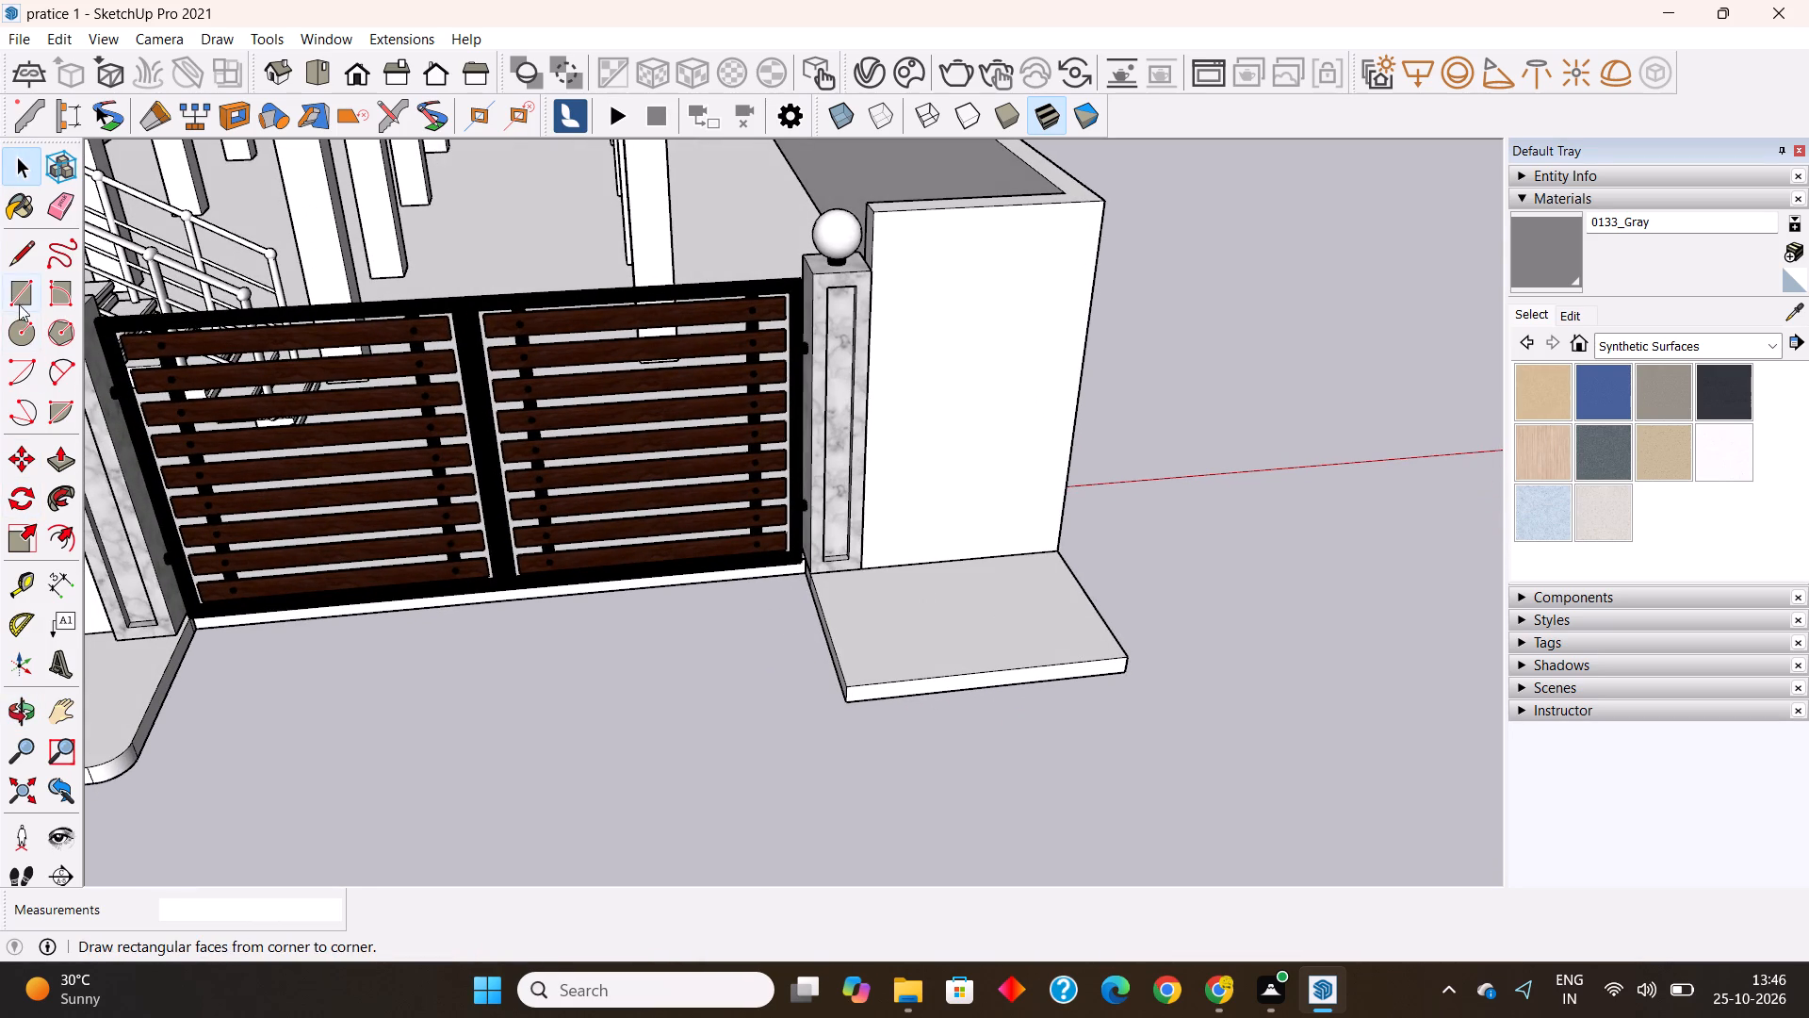
left_click(19, 299)
left_click(864, 568)
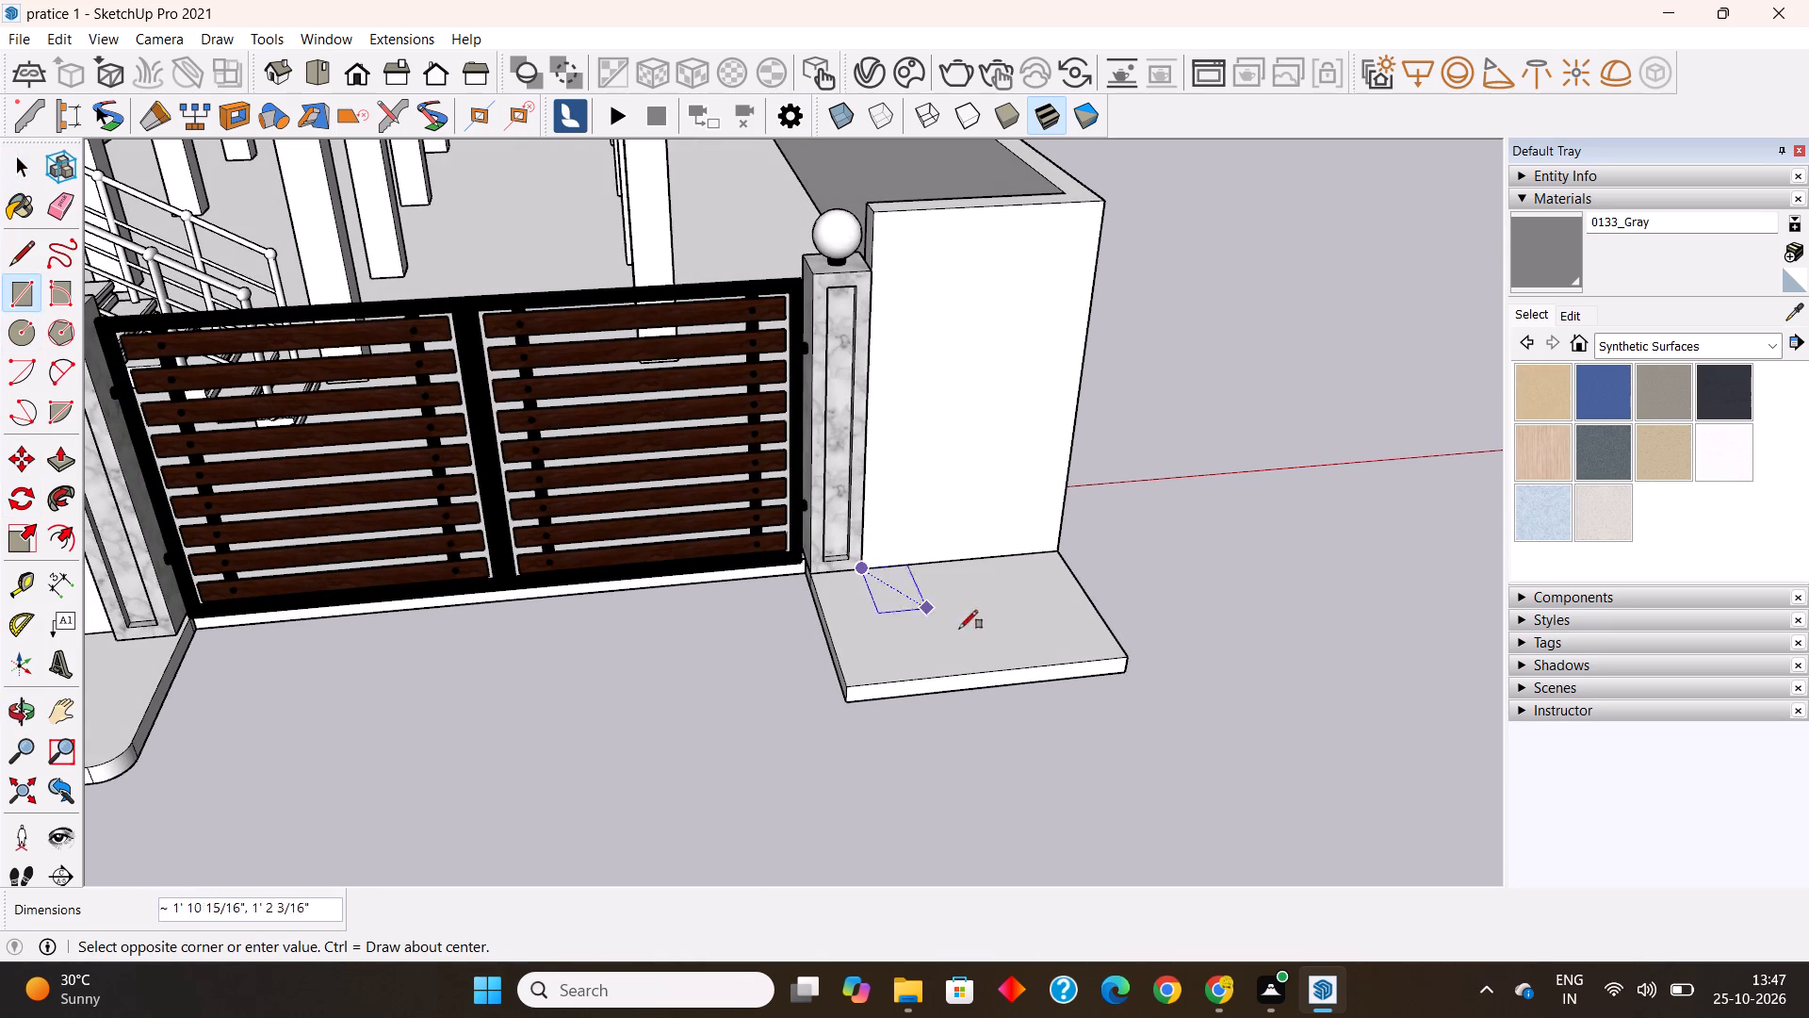
left_click(1116, 658)
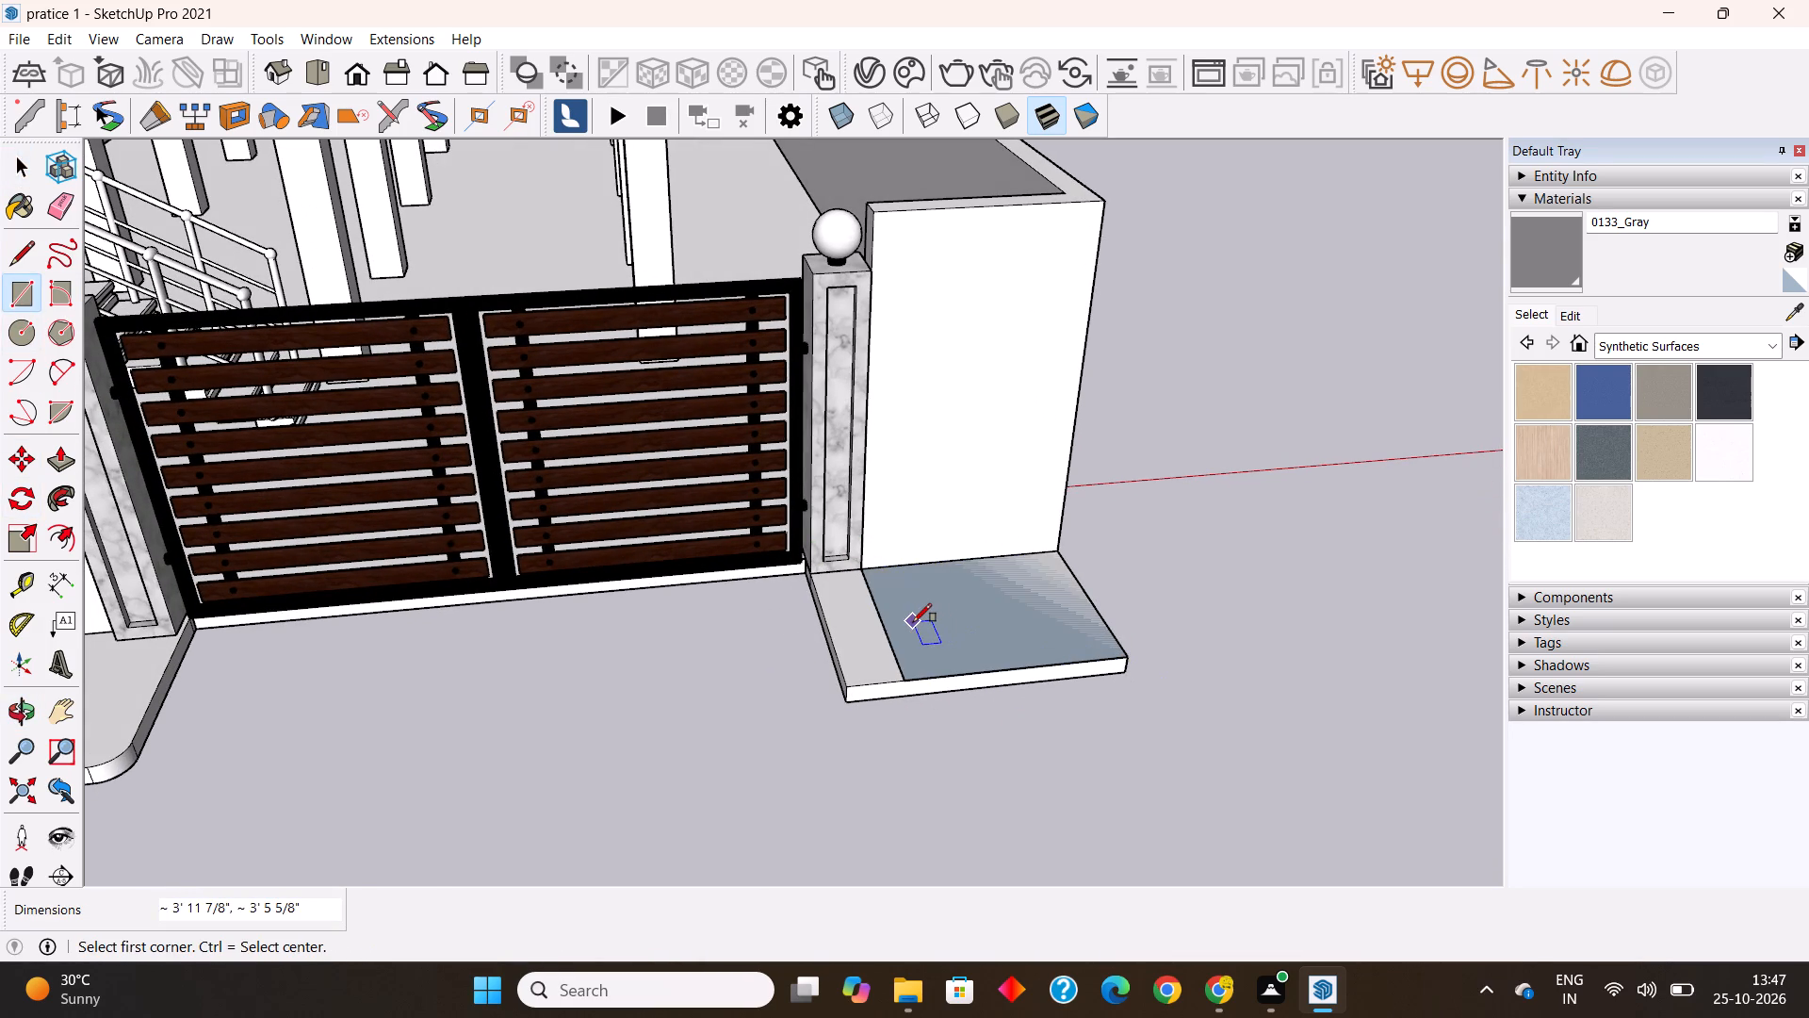
key("space")
double_click(940, 597)
right_click(940, 597)
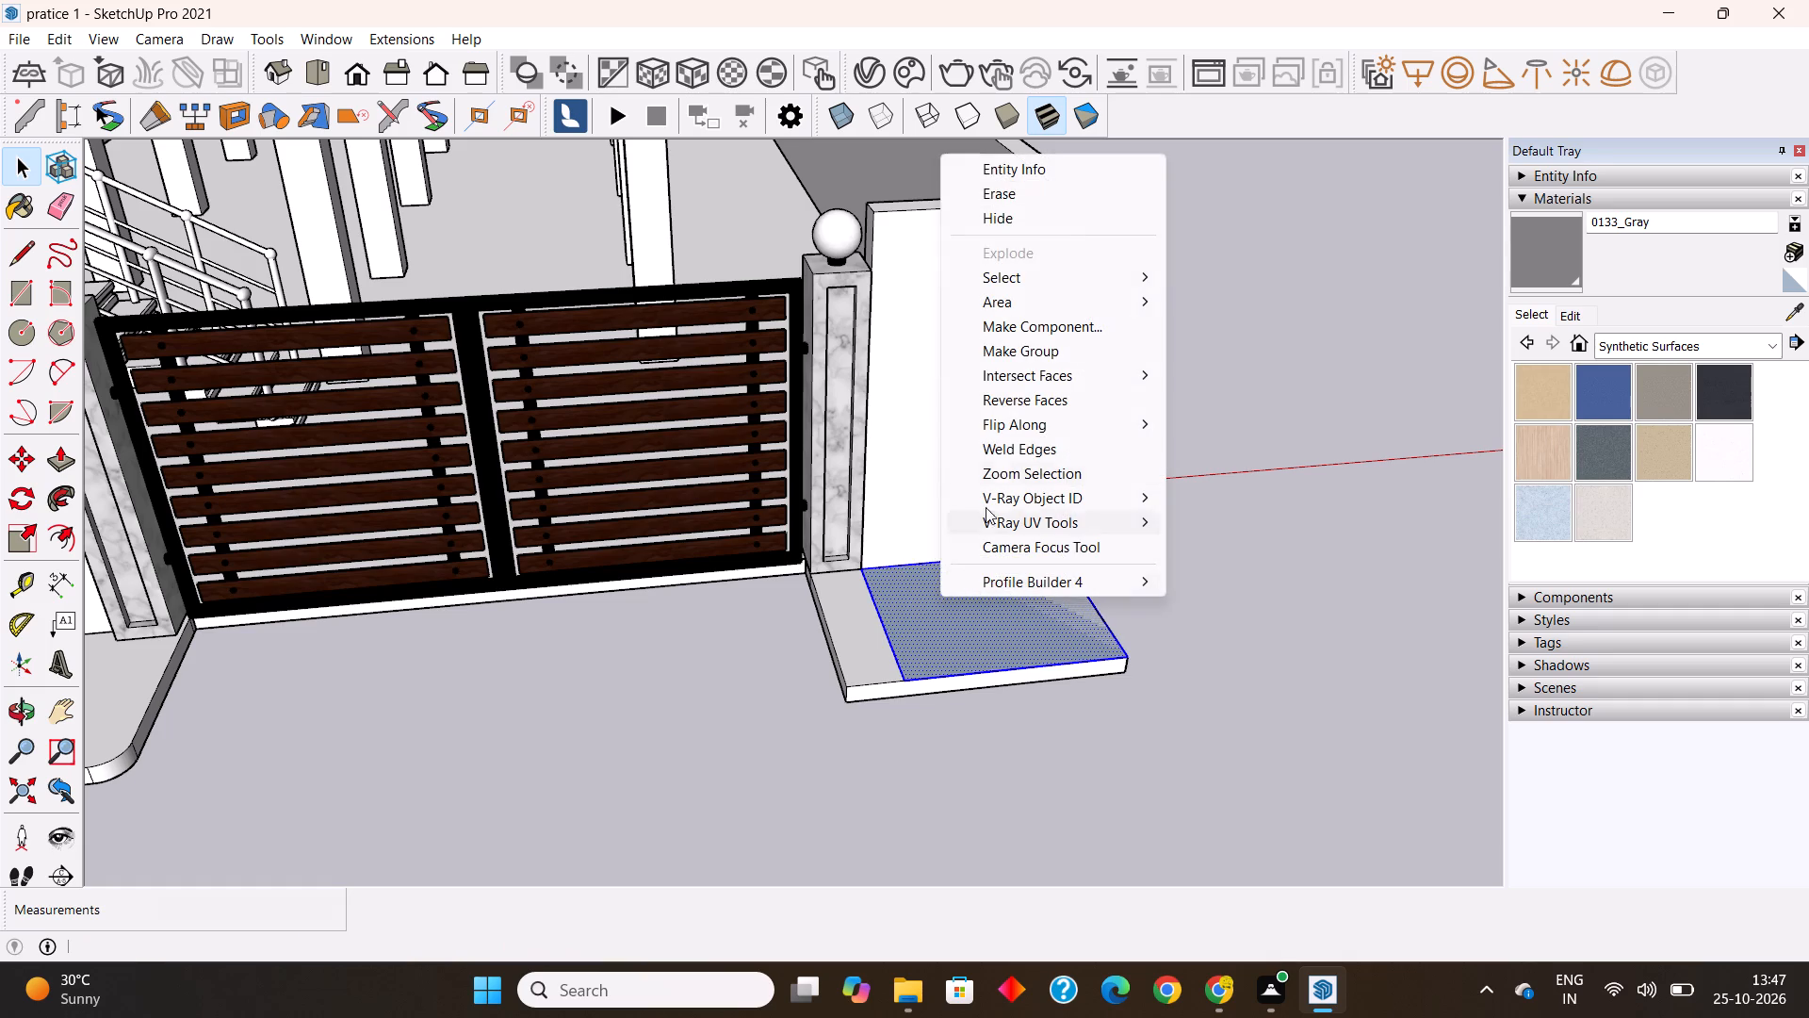
left_click(1020, 353)
Open the new rectangle group and offset its outline 6" inward.
double_click(986, 599)
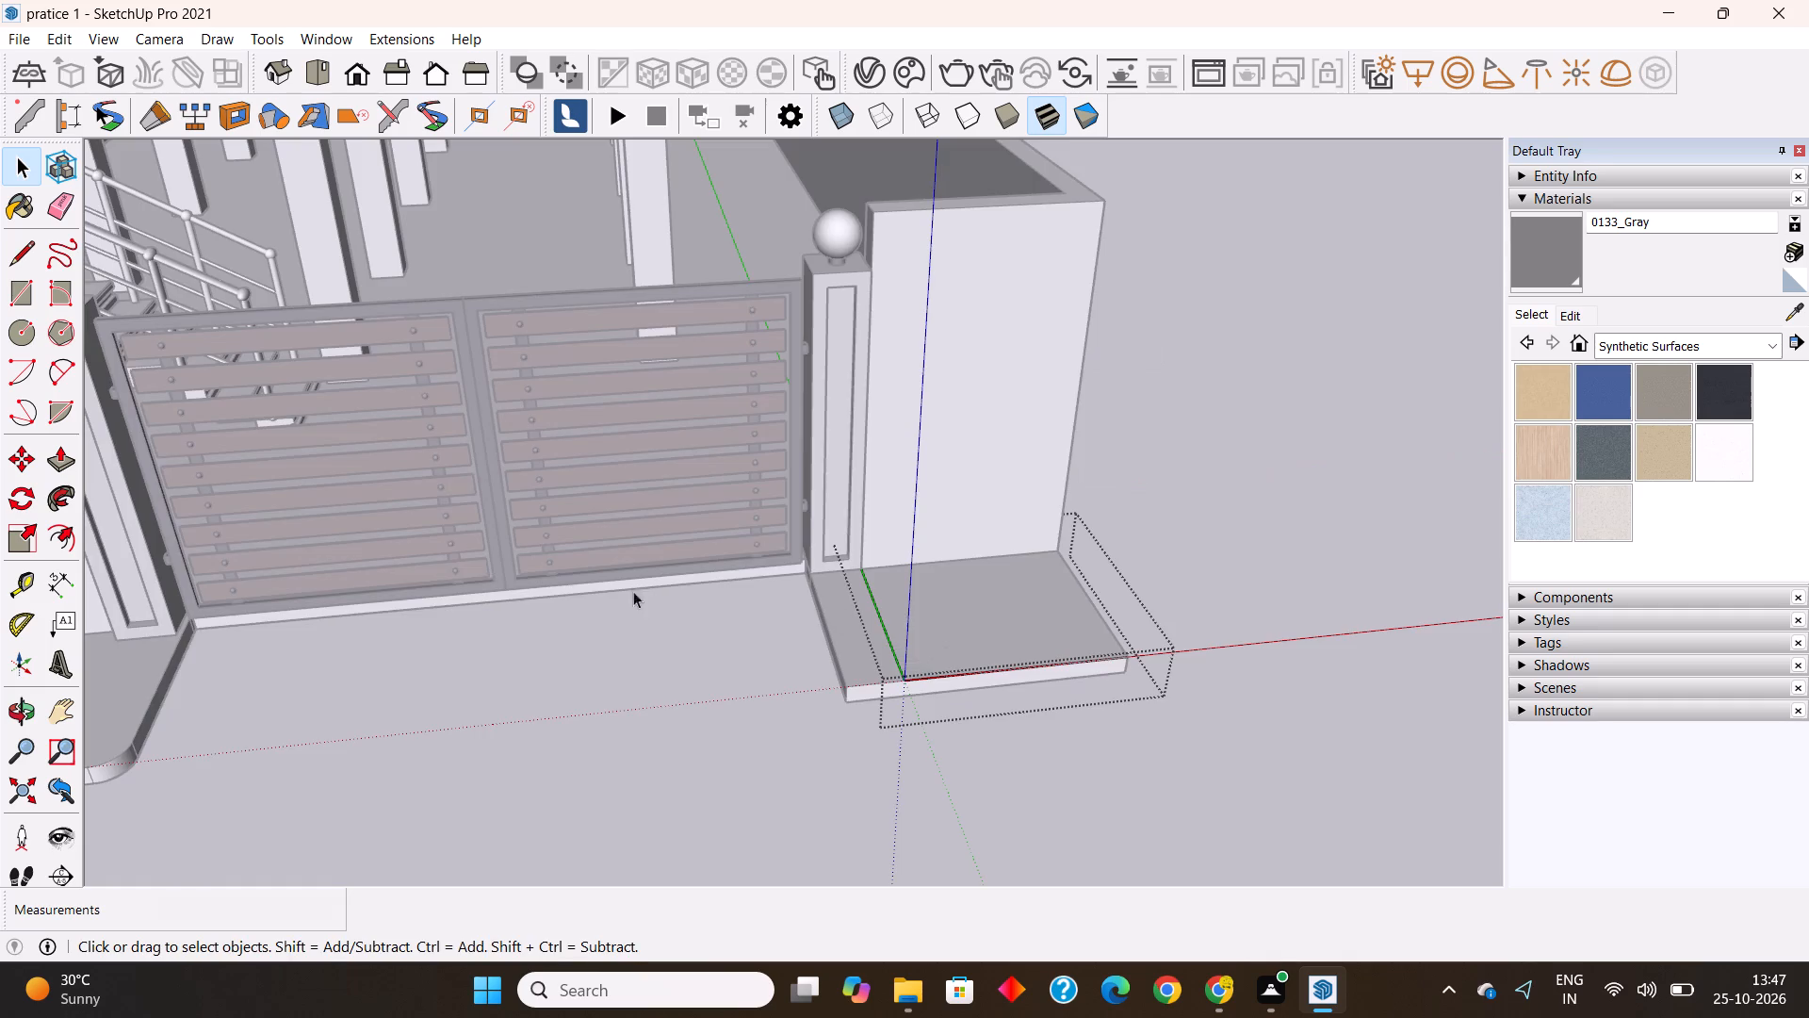
left_click(70, 531)
left_click(976, 631)
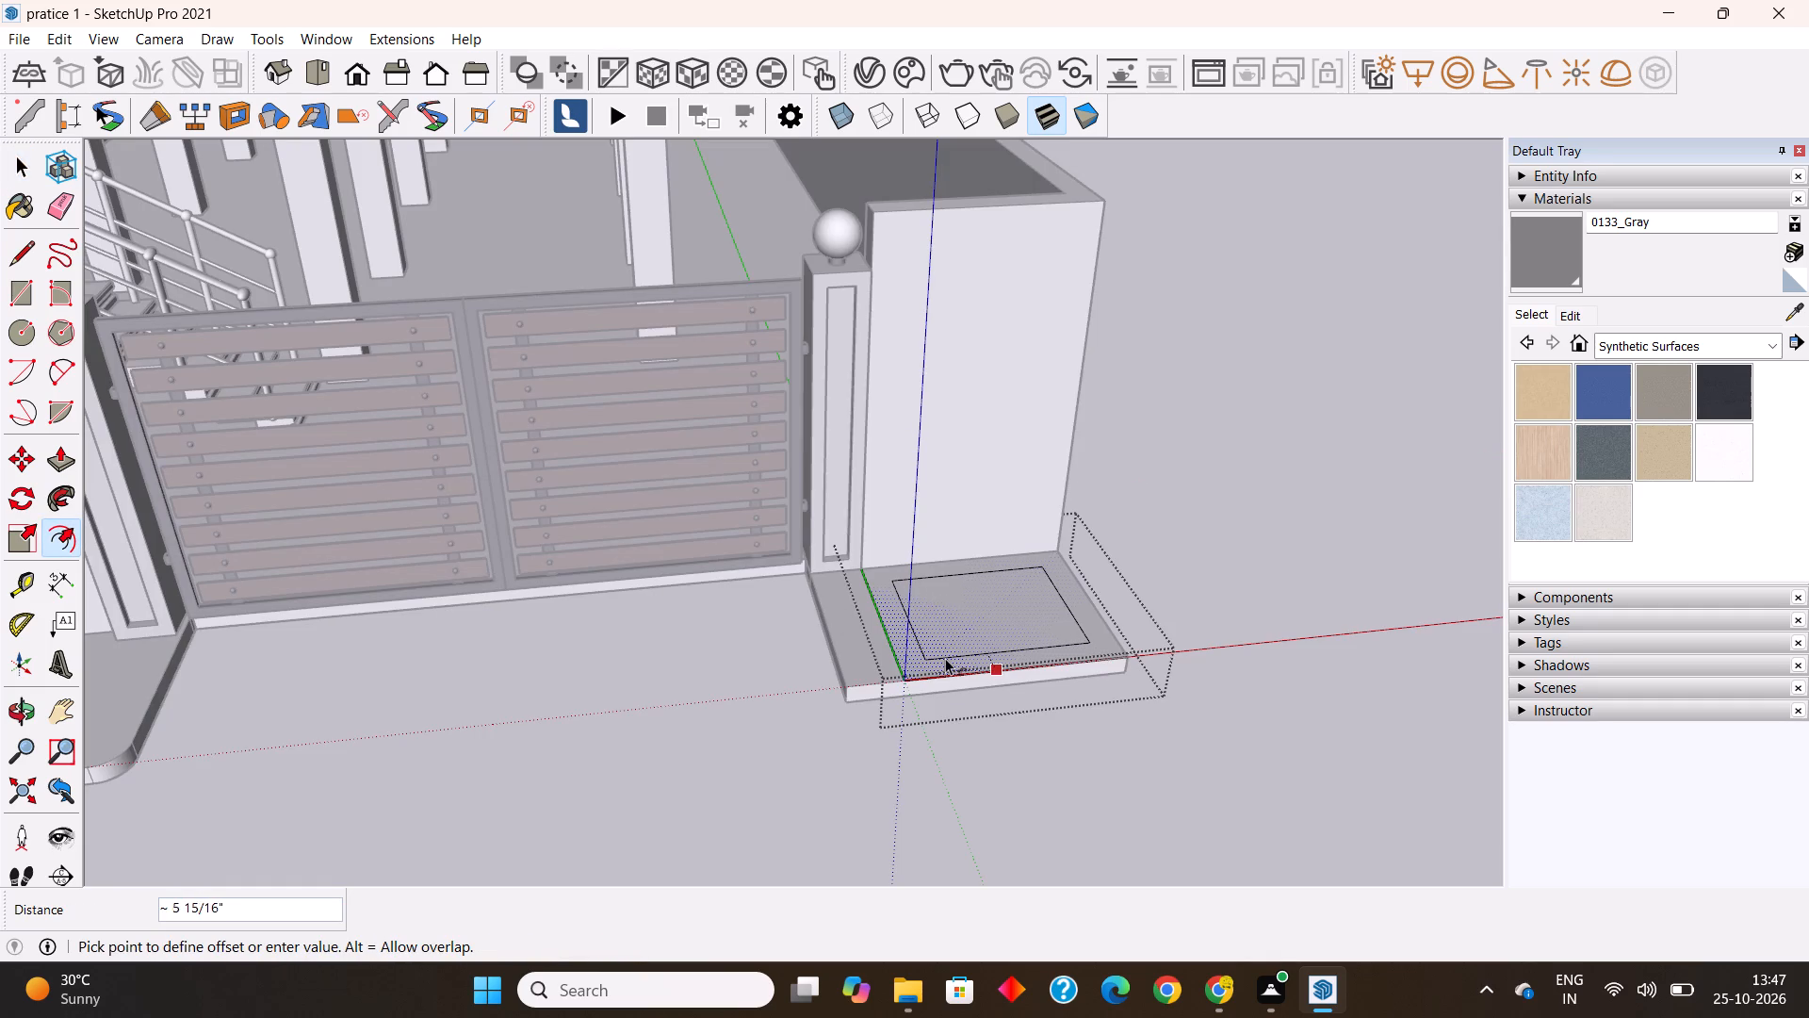
type("6\"")
key("Return")
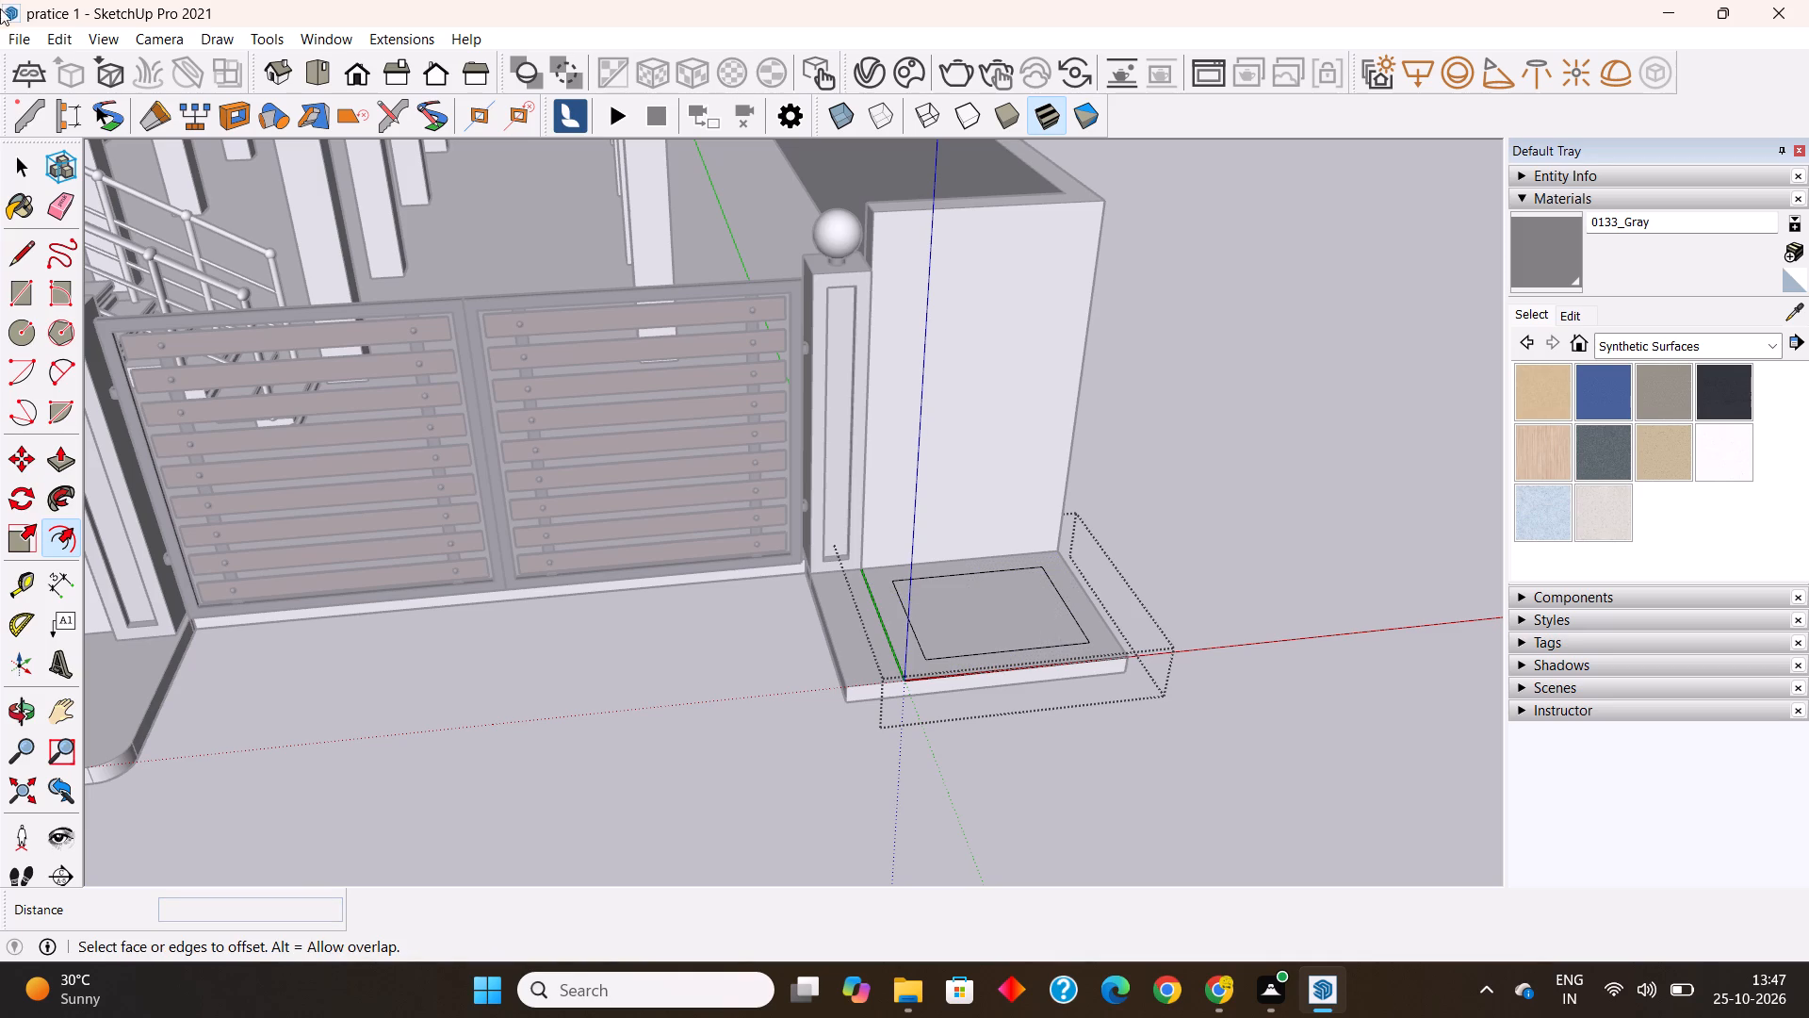
Pull the outer border face up 6" to form a raised rim on the smaller slab.
left_click(60, 447)
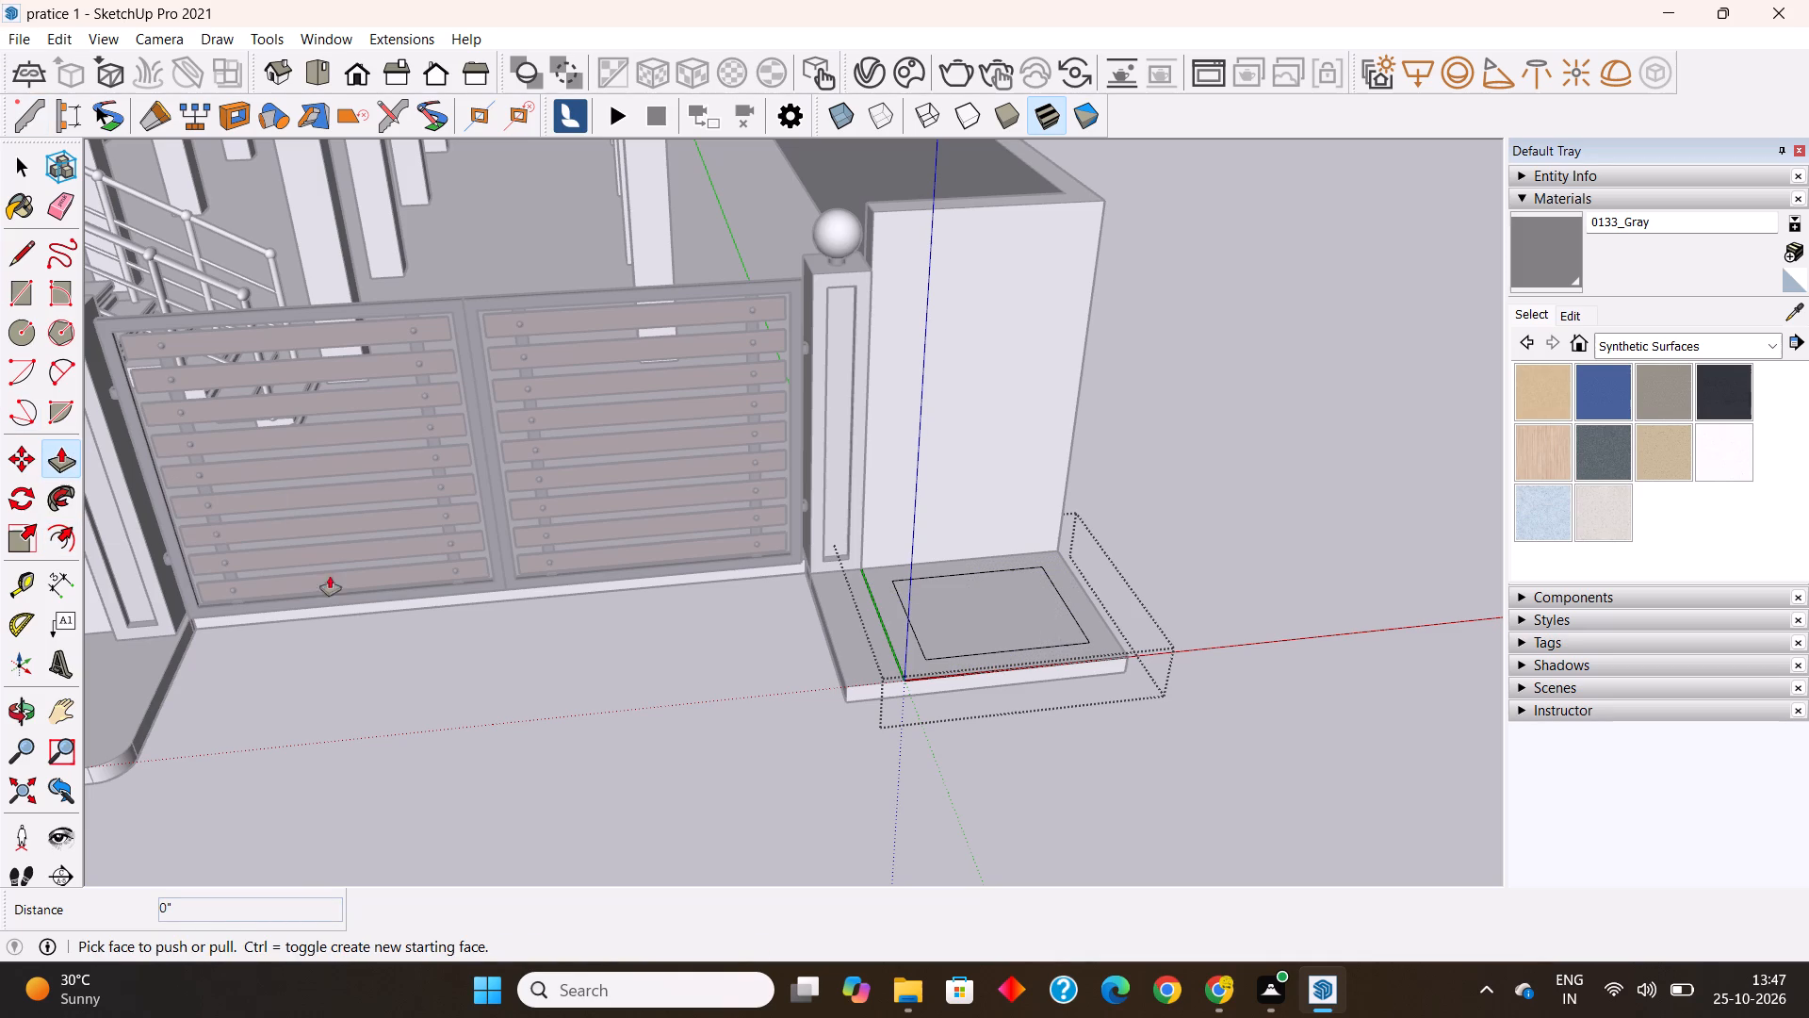
left_click(914, 644)
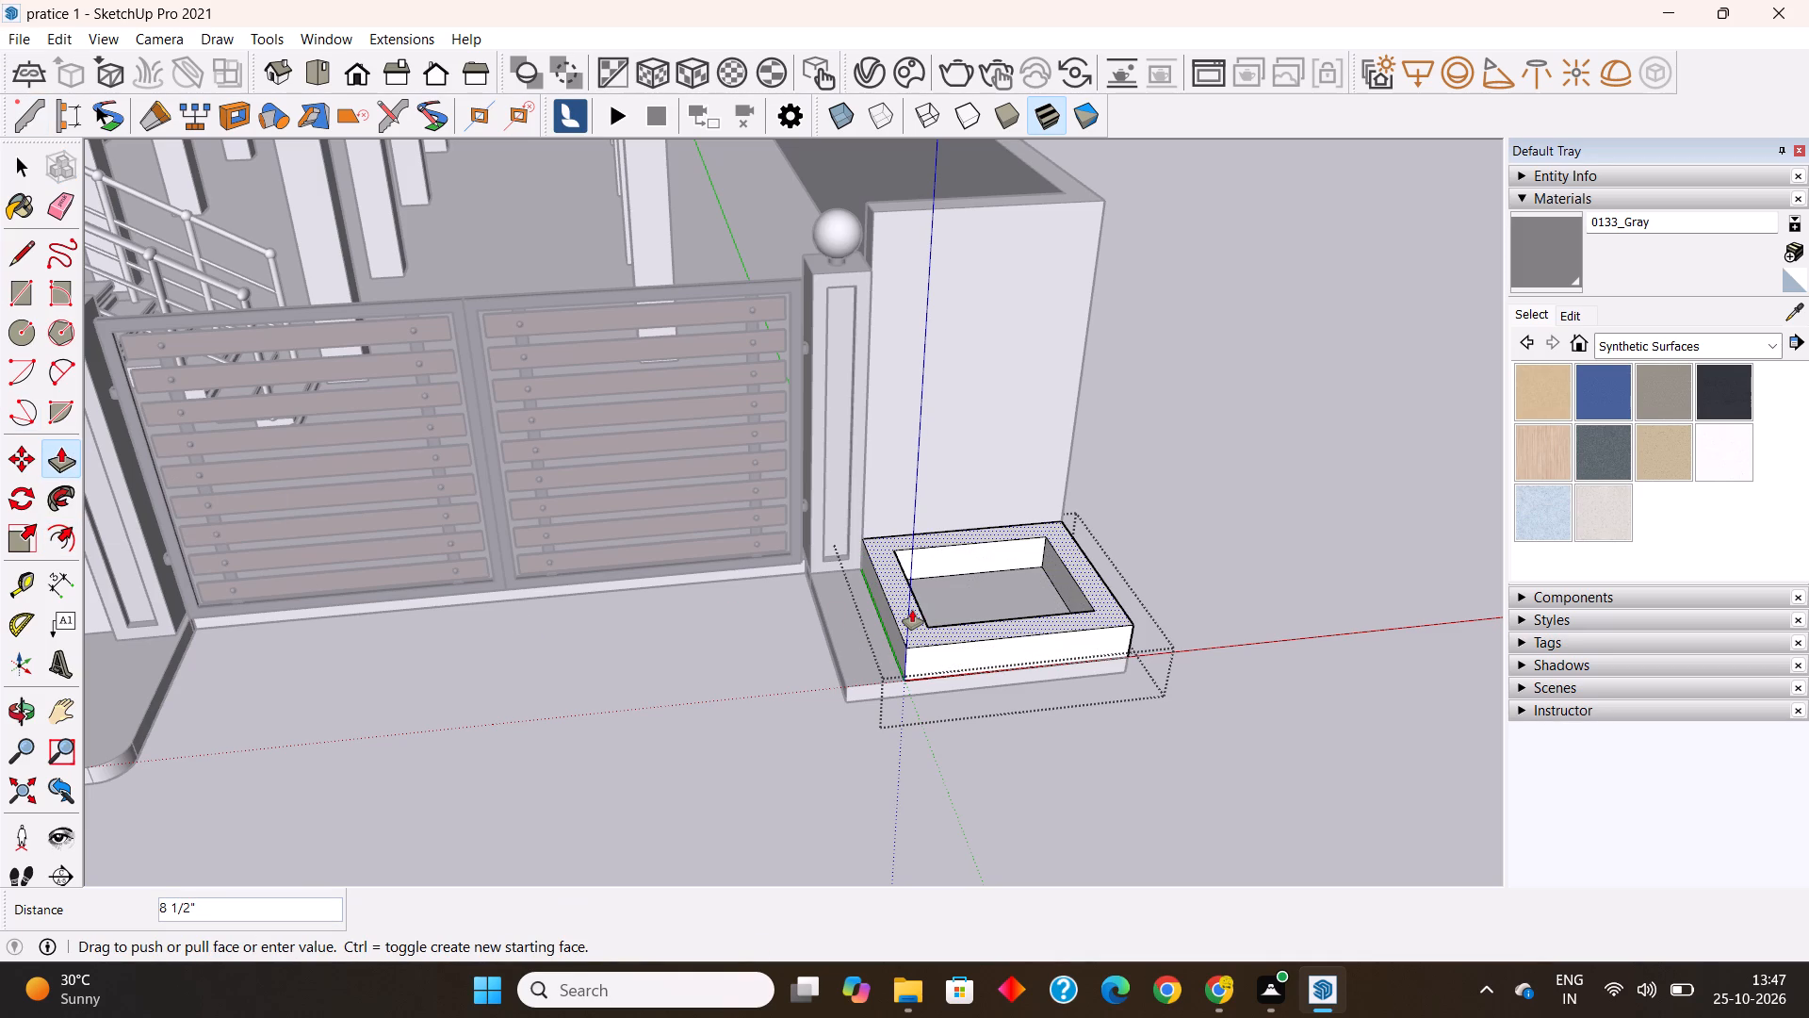
type("6\"")
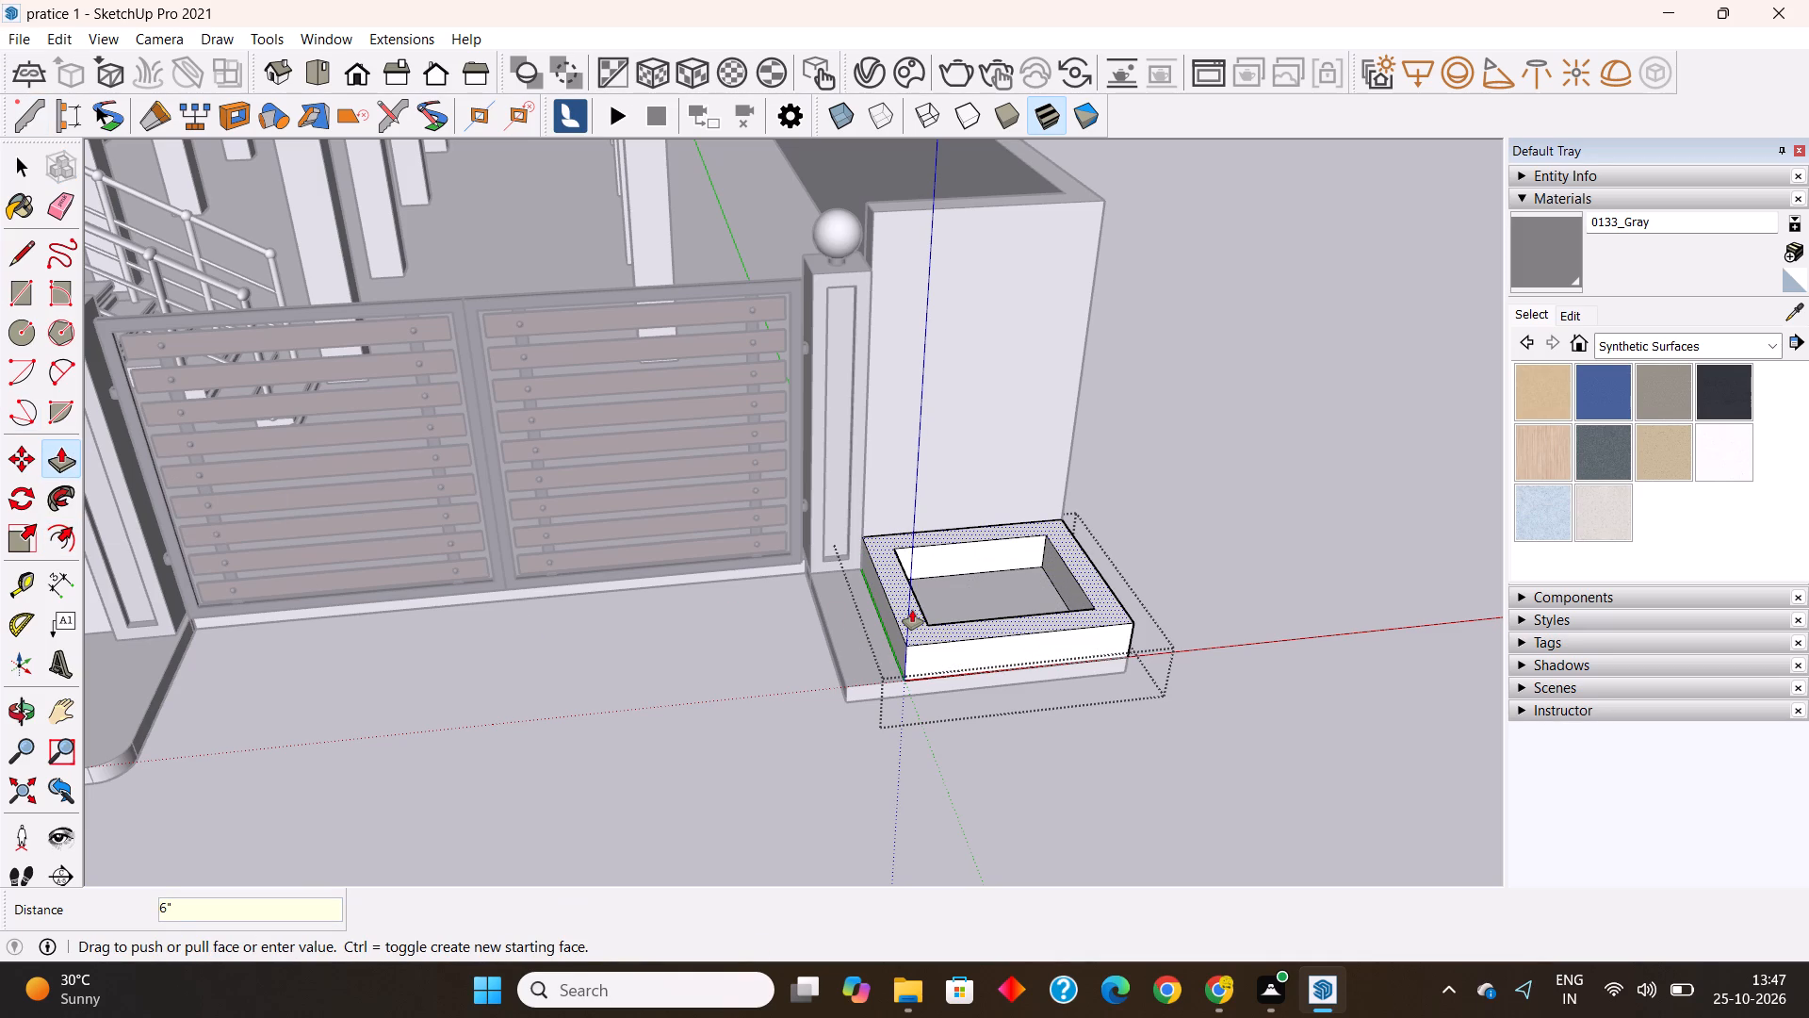
key("Return")
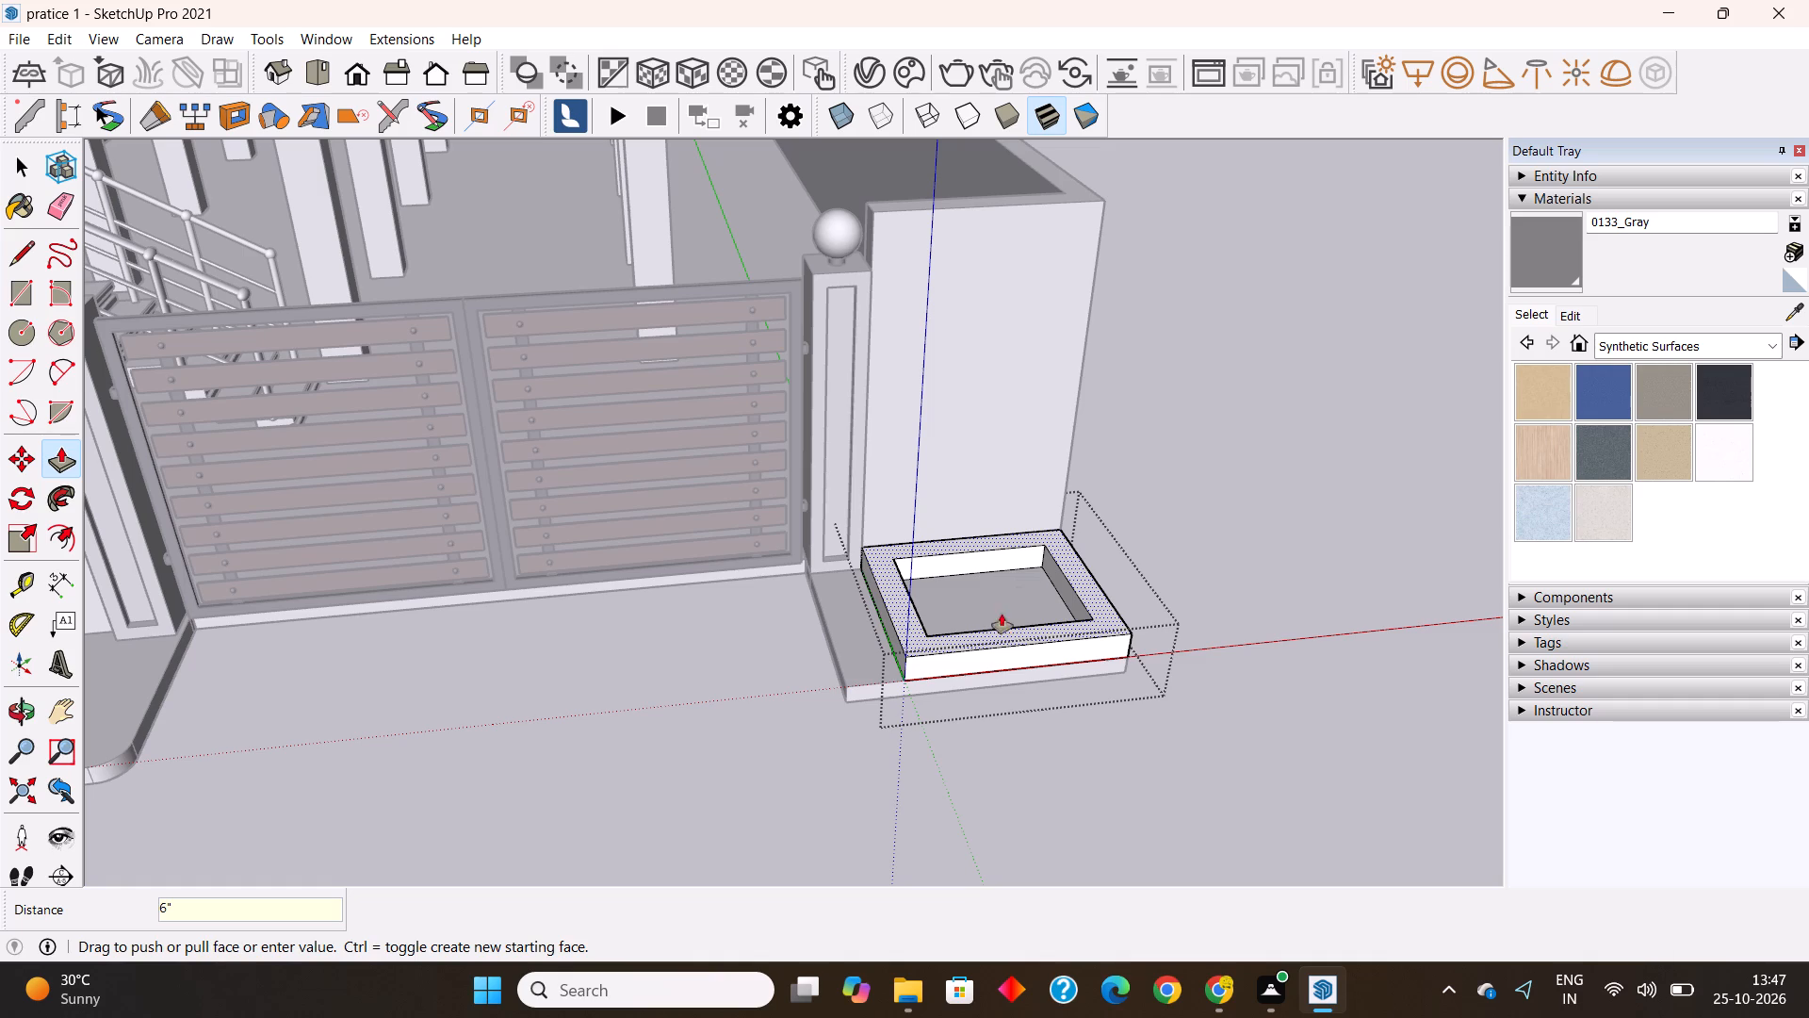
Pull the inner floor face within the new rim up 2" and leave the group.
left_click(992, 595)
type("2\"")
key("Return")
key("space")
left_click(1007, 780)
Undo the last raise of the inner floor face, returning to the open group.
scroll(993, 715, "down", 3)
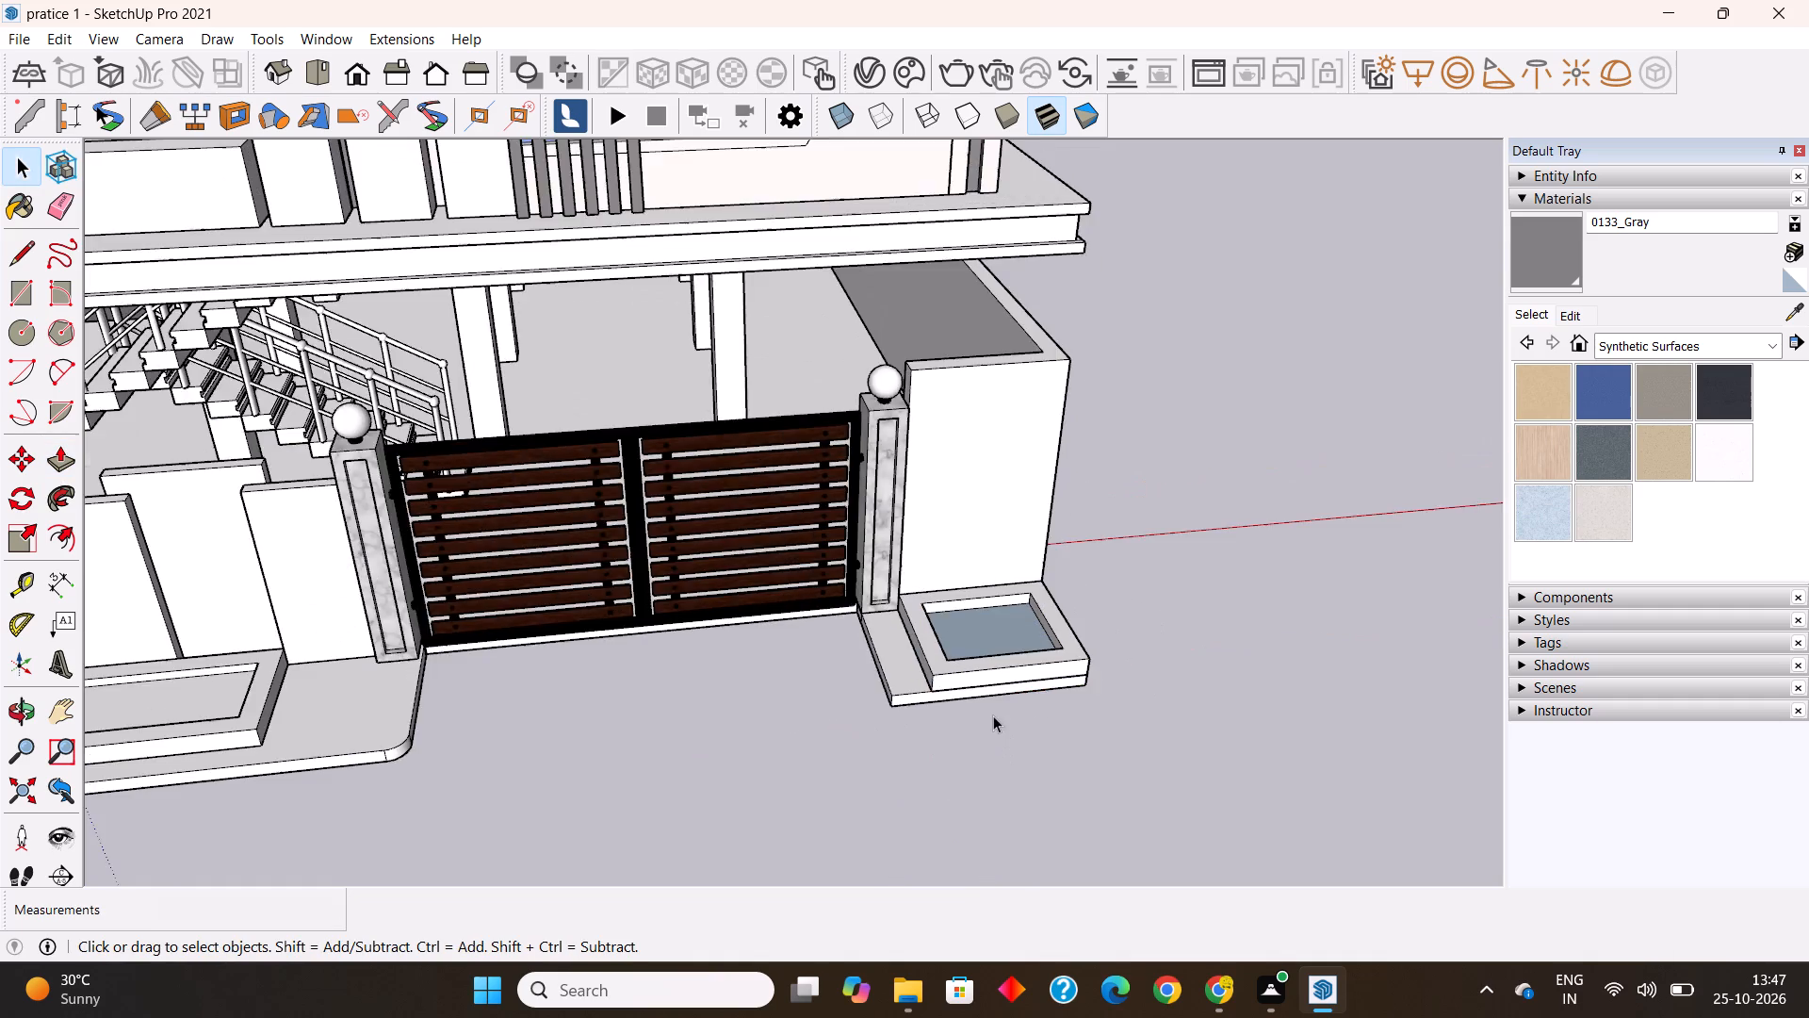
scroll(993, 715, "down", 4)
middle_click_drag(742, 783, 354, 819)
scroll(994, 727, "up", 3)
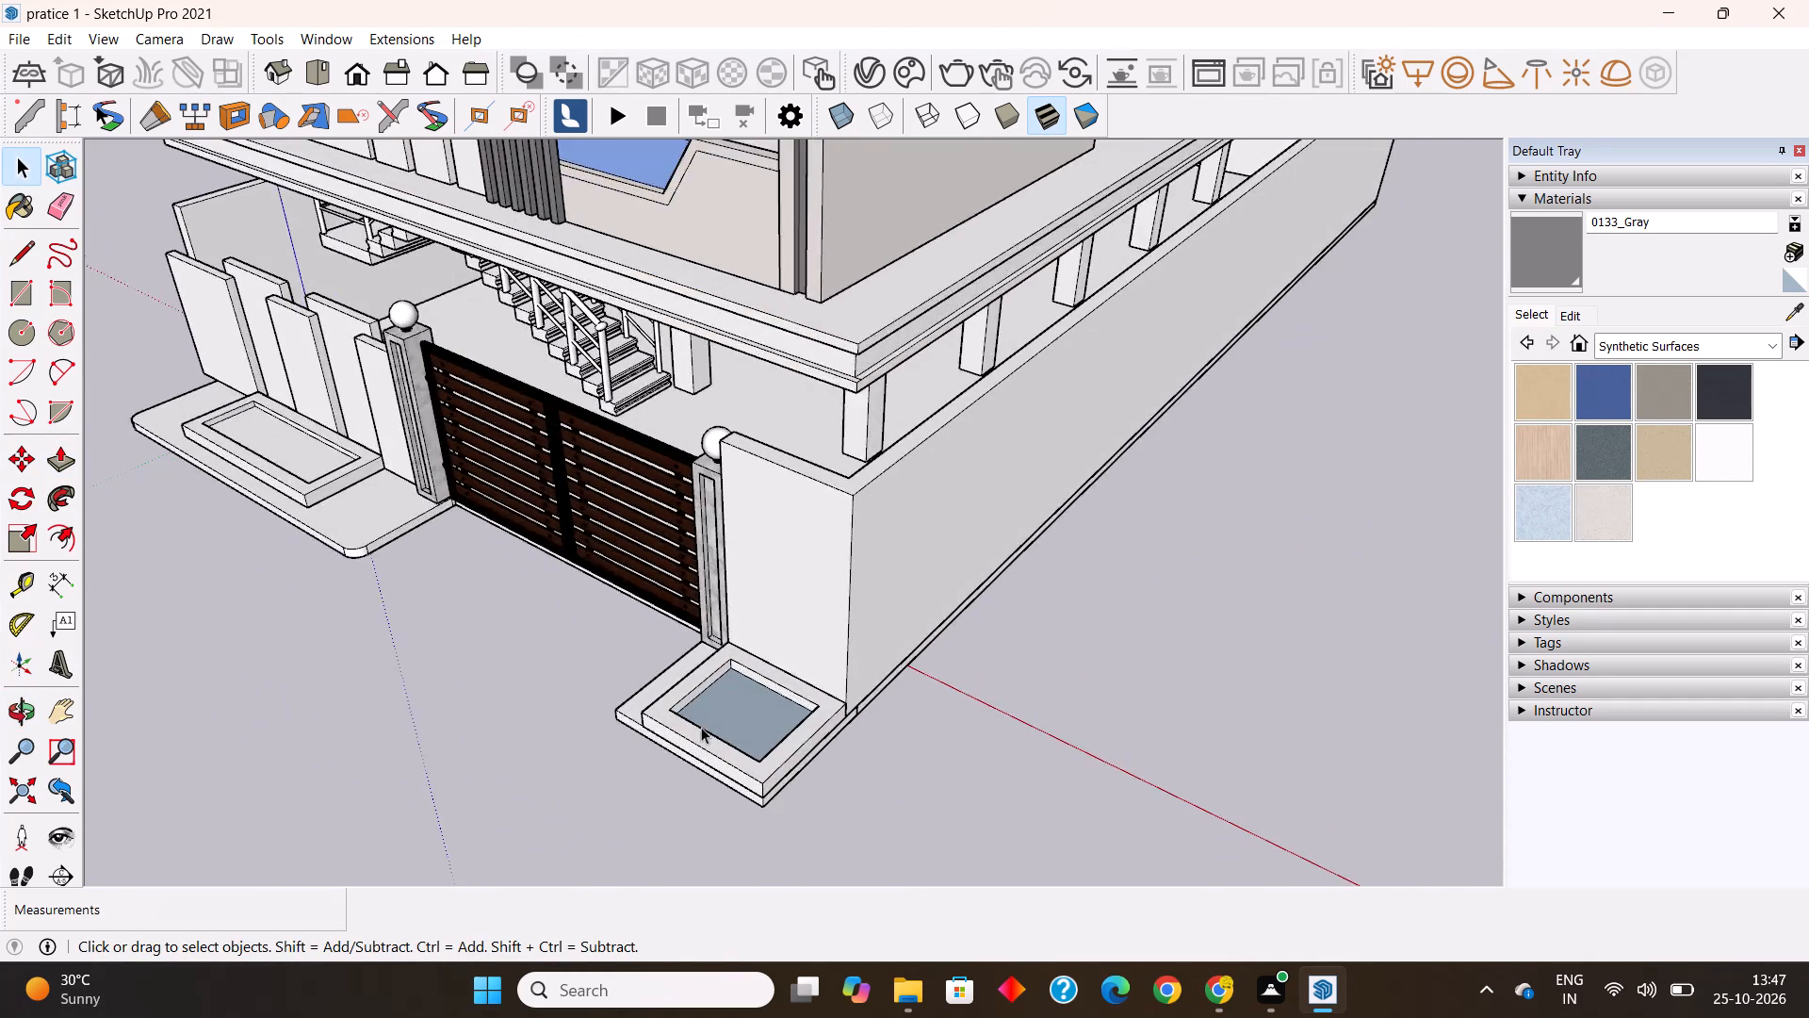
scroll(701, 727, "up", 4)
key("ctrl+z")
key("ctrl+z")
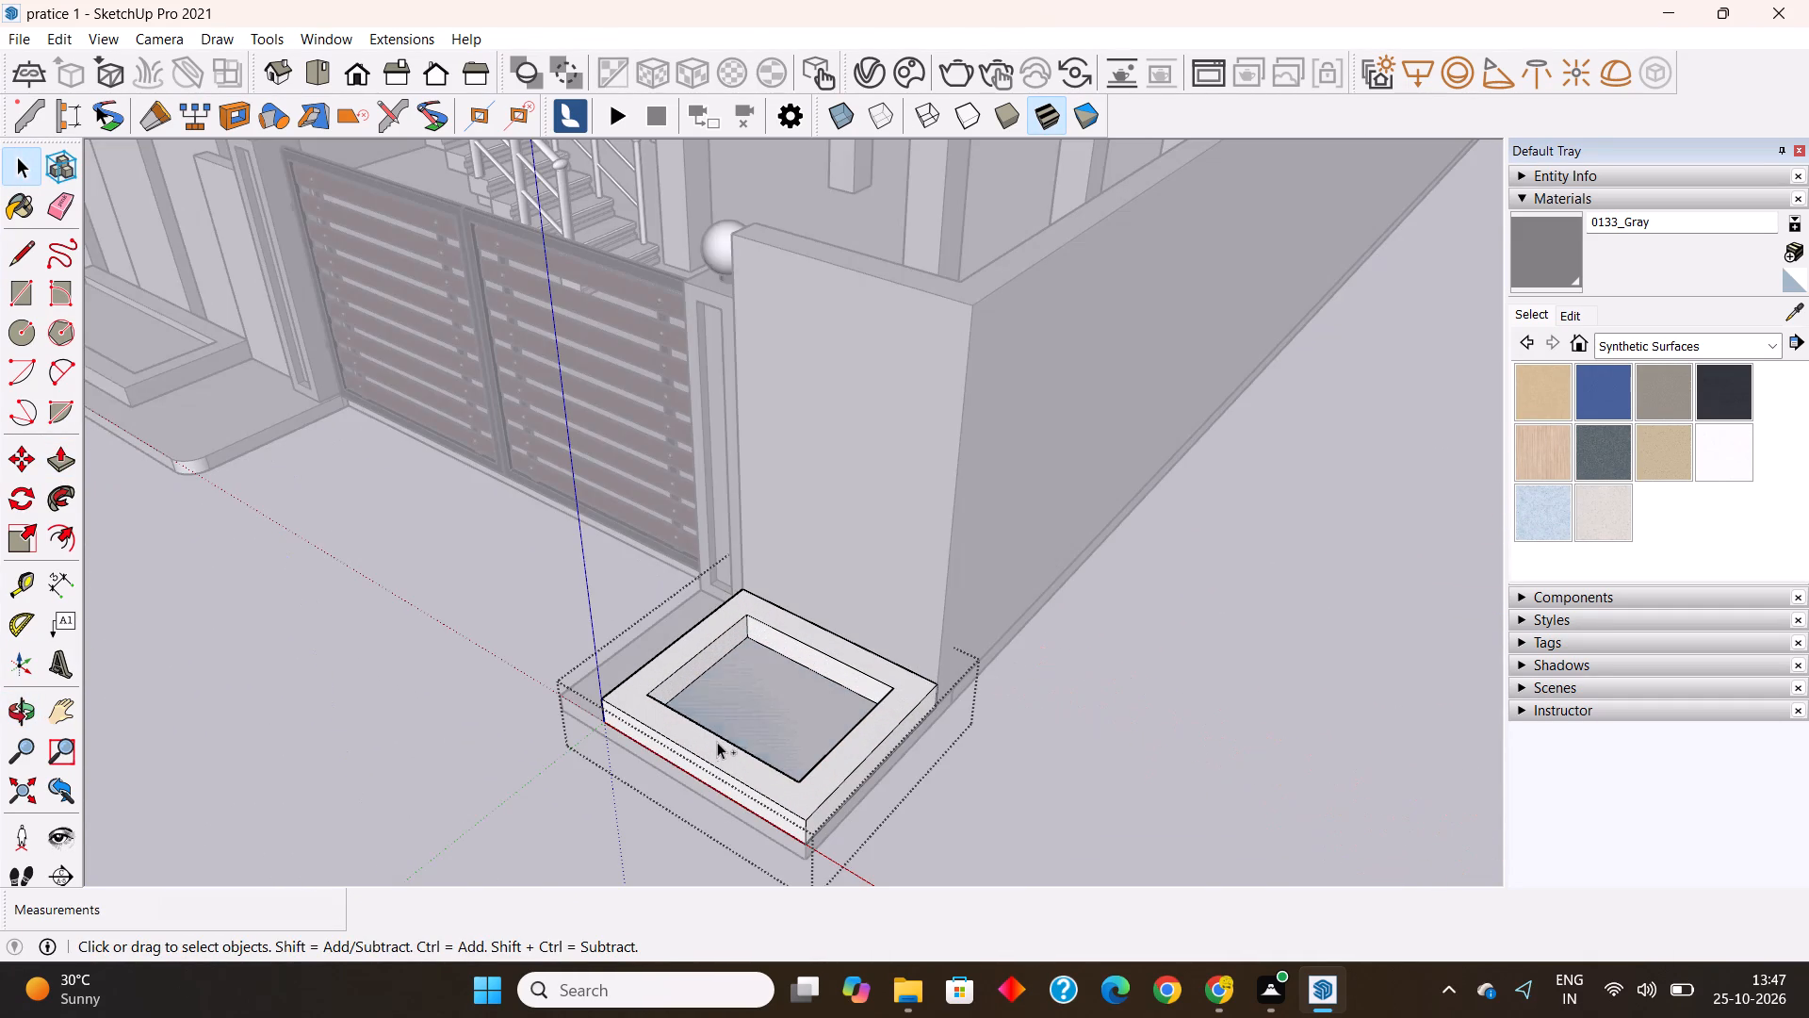
Reverse the inner floor face within the rim on the smaller slab.
left_click(770, 692)
right_click(770, 692)
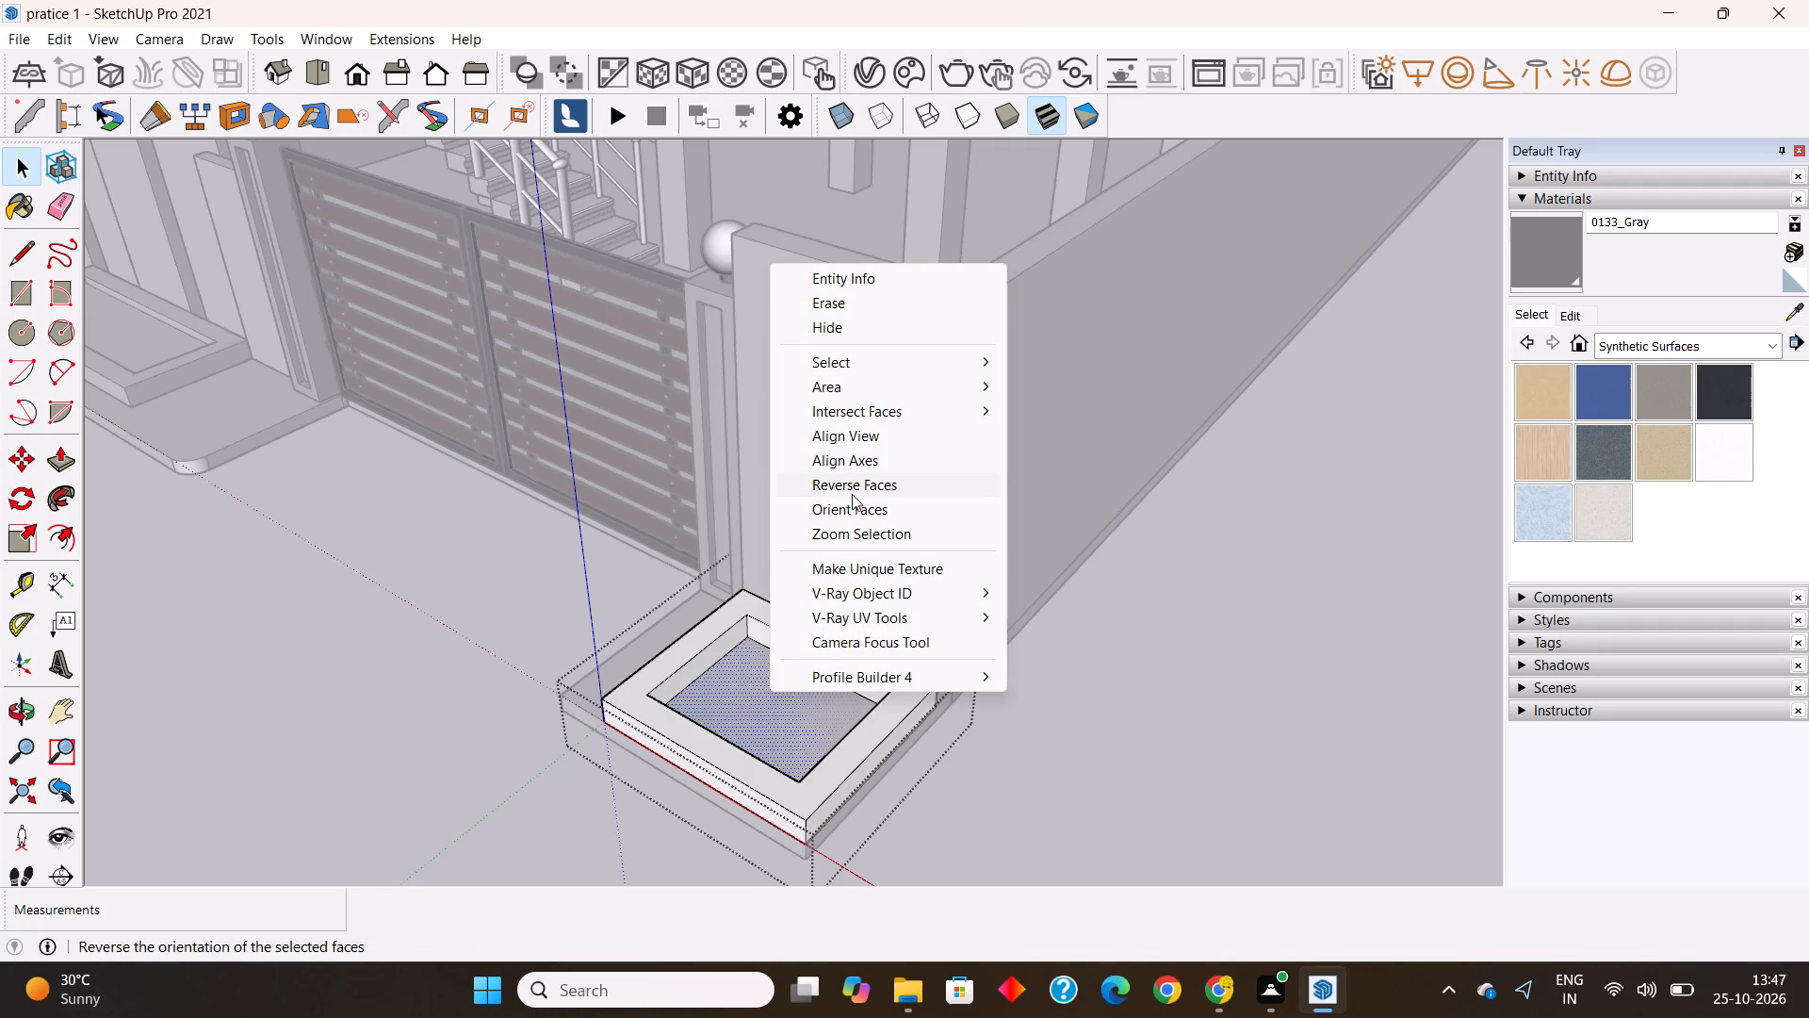
left_click(852, 494)
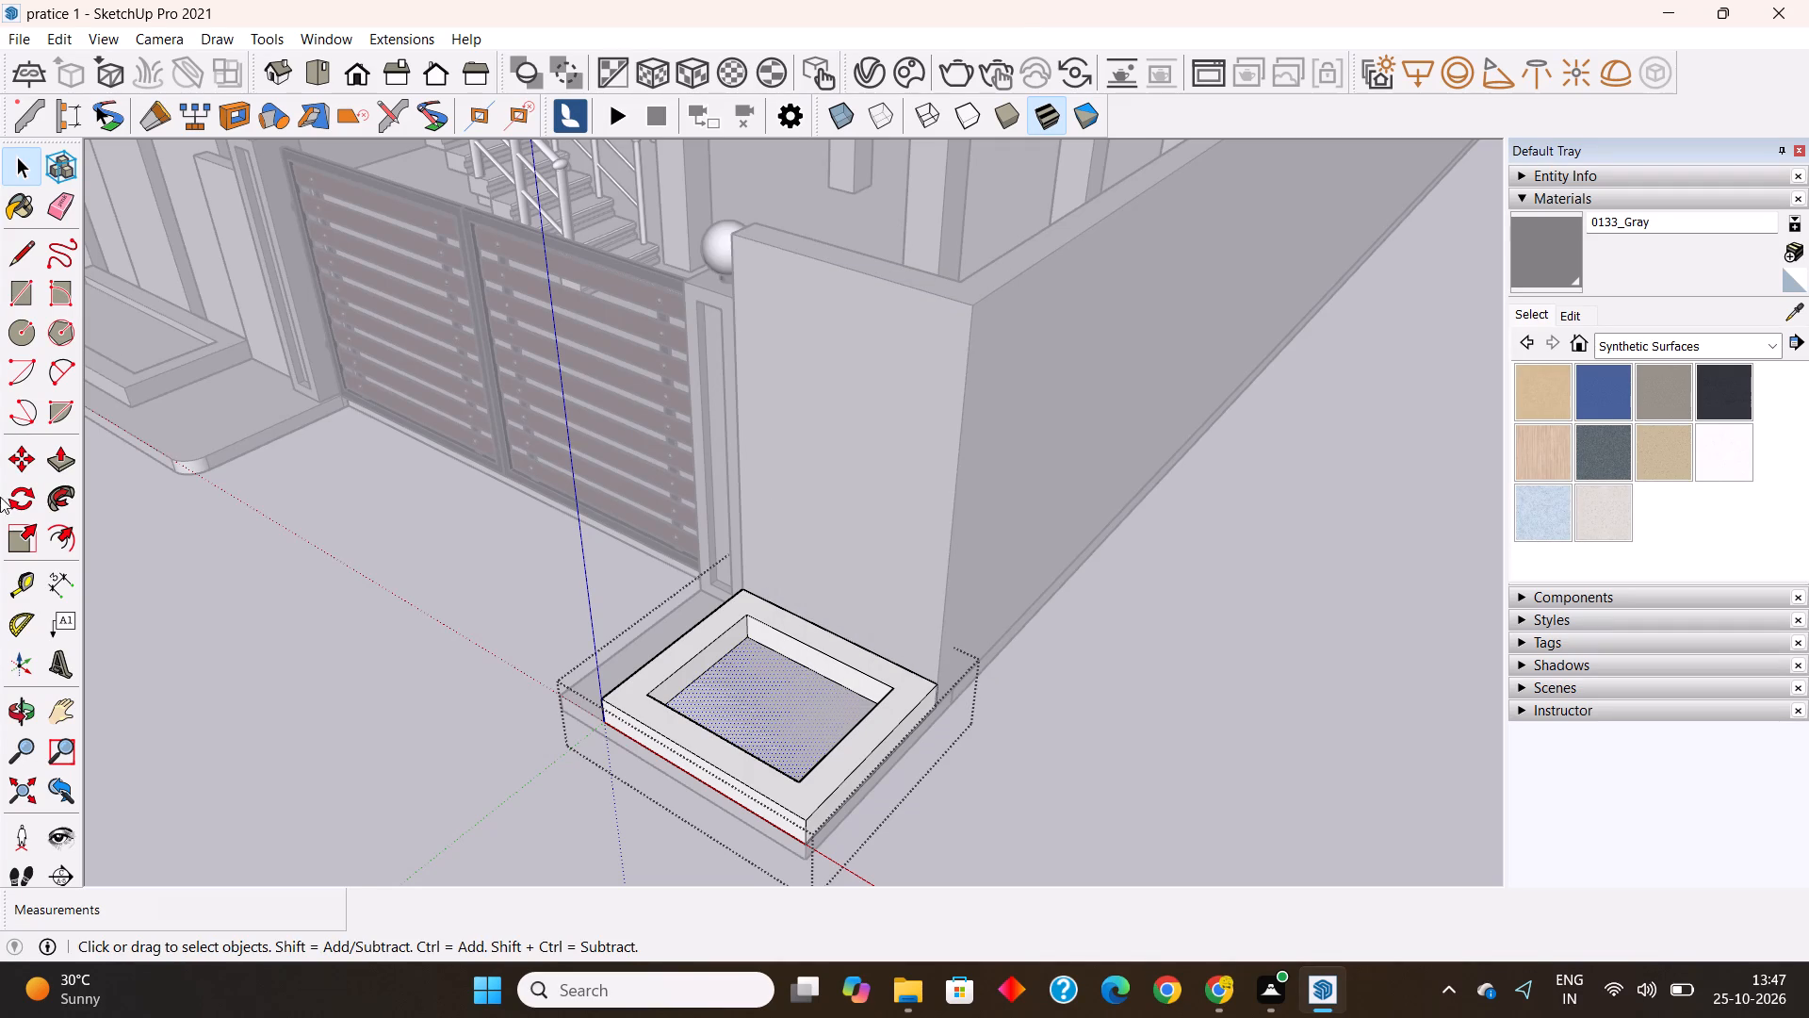
Pull the reversed inner floor face up 2" and close the group.
left_click(57, 455)
left_click(725, 702)
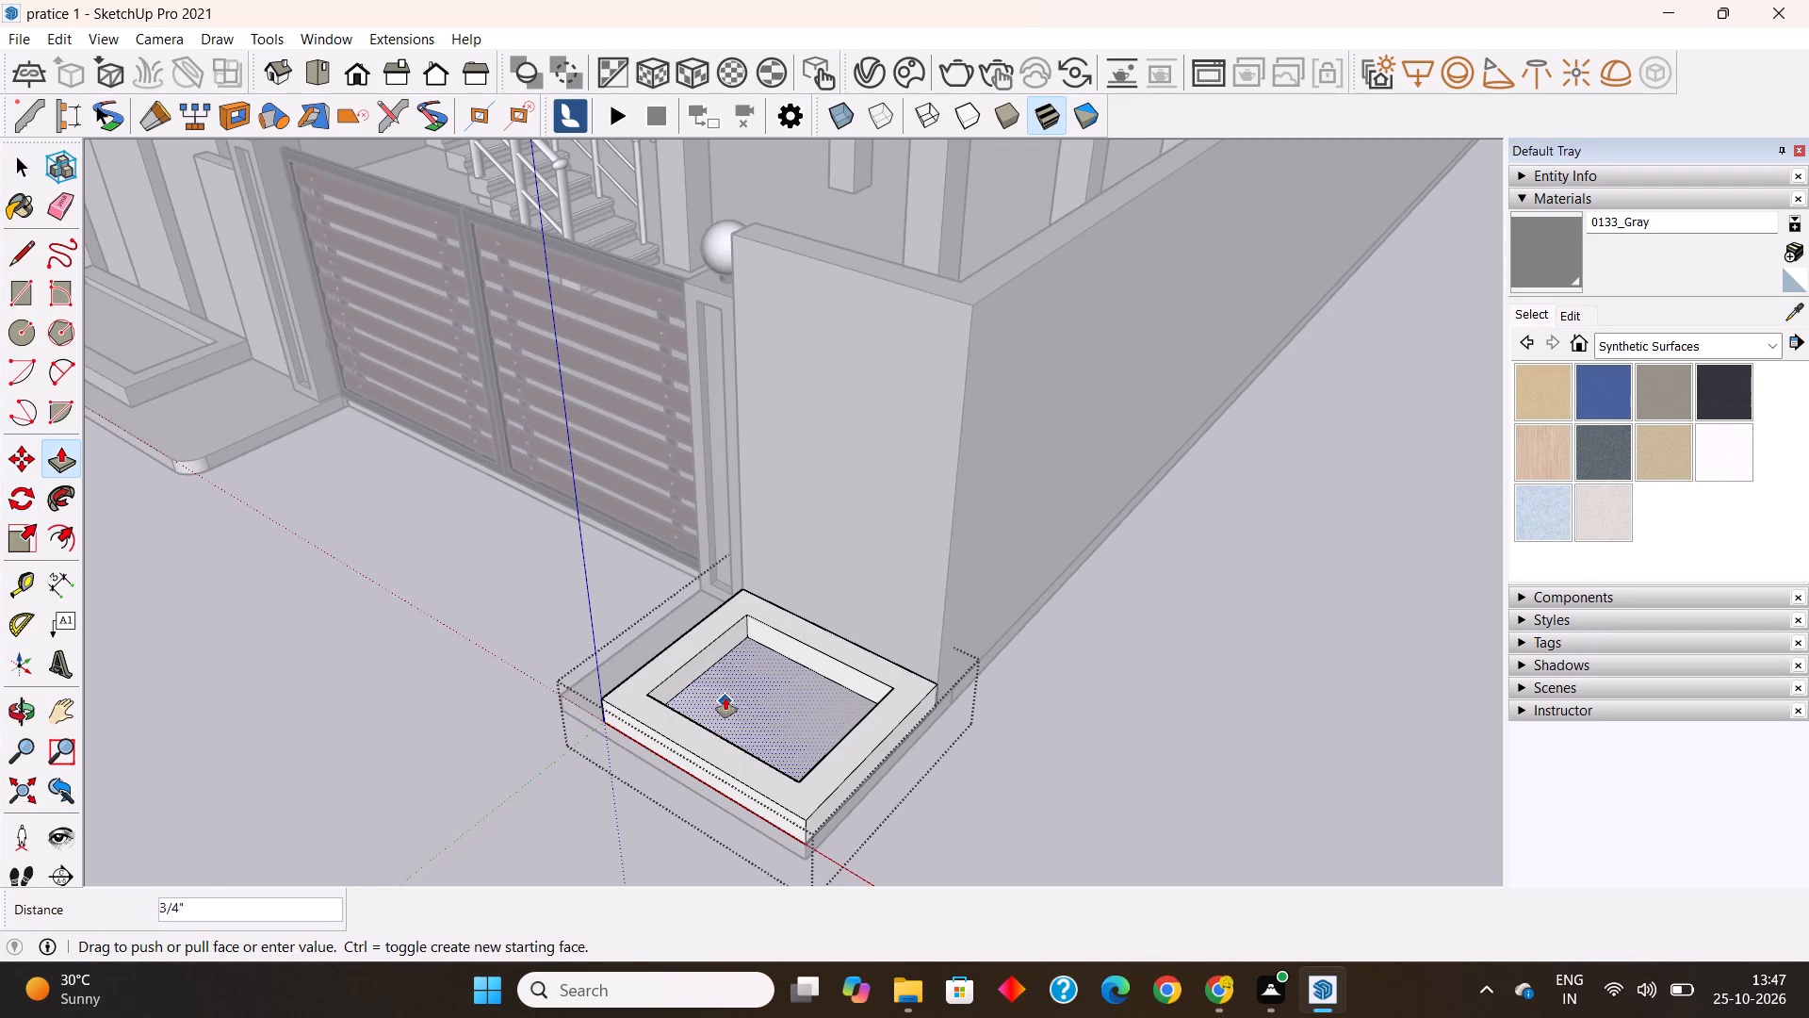
key("2")
key("shift+quotedbl")
key("Return")
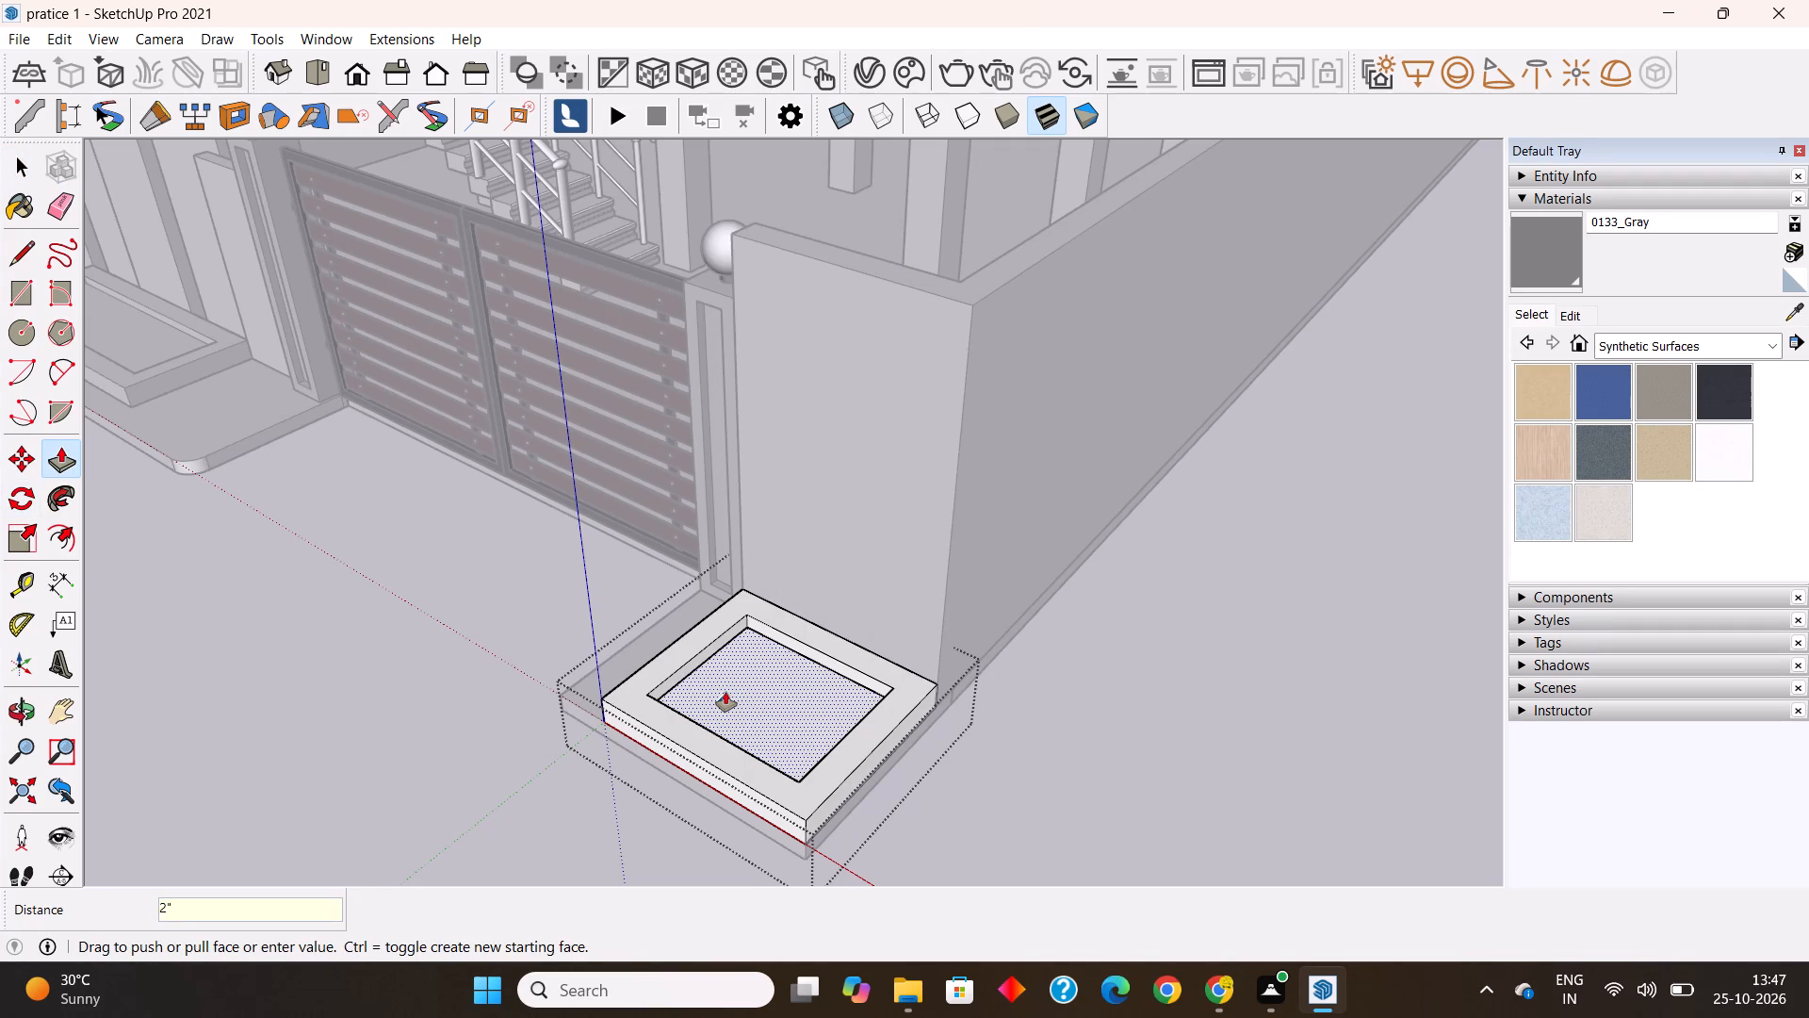
key("space")
left_click(1100, 771)
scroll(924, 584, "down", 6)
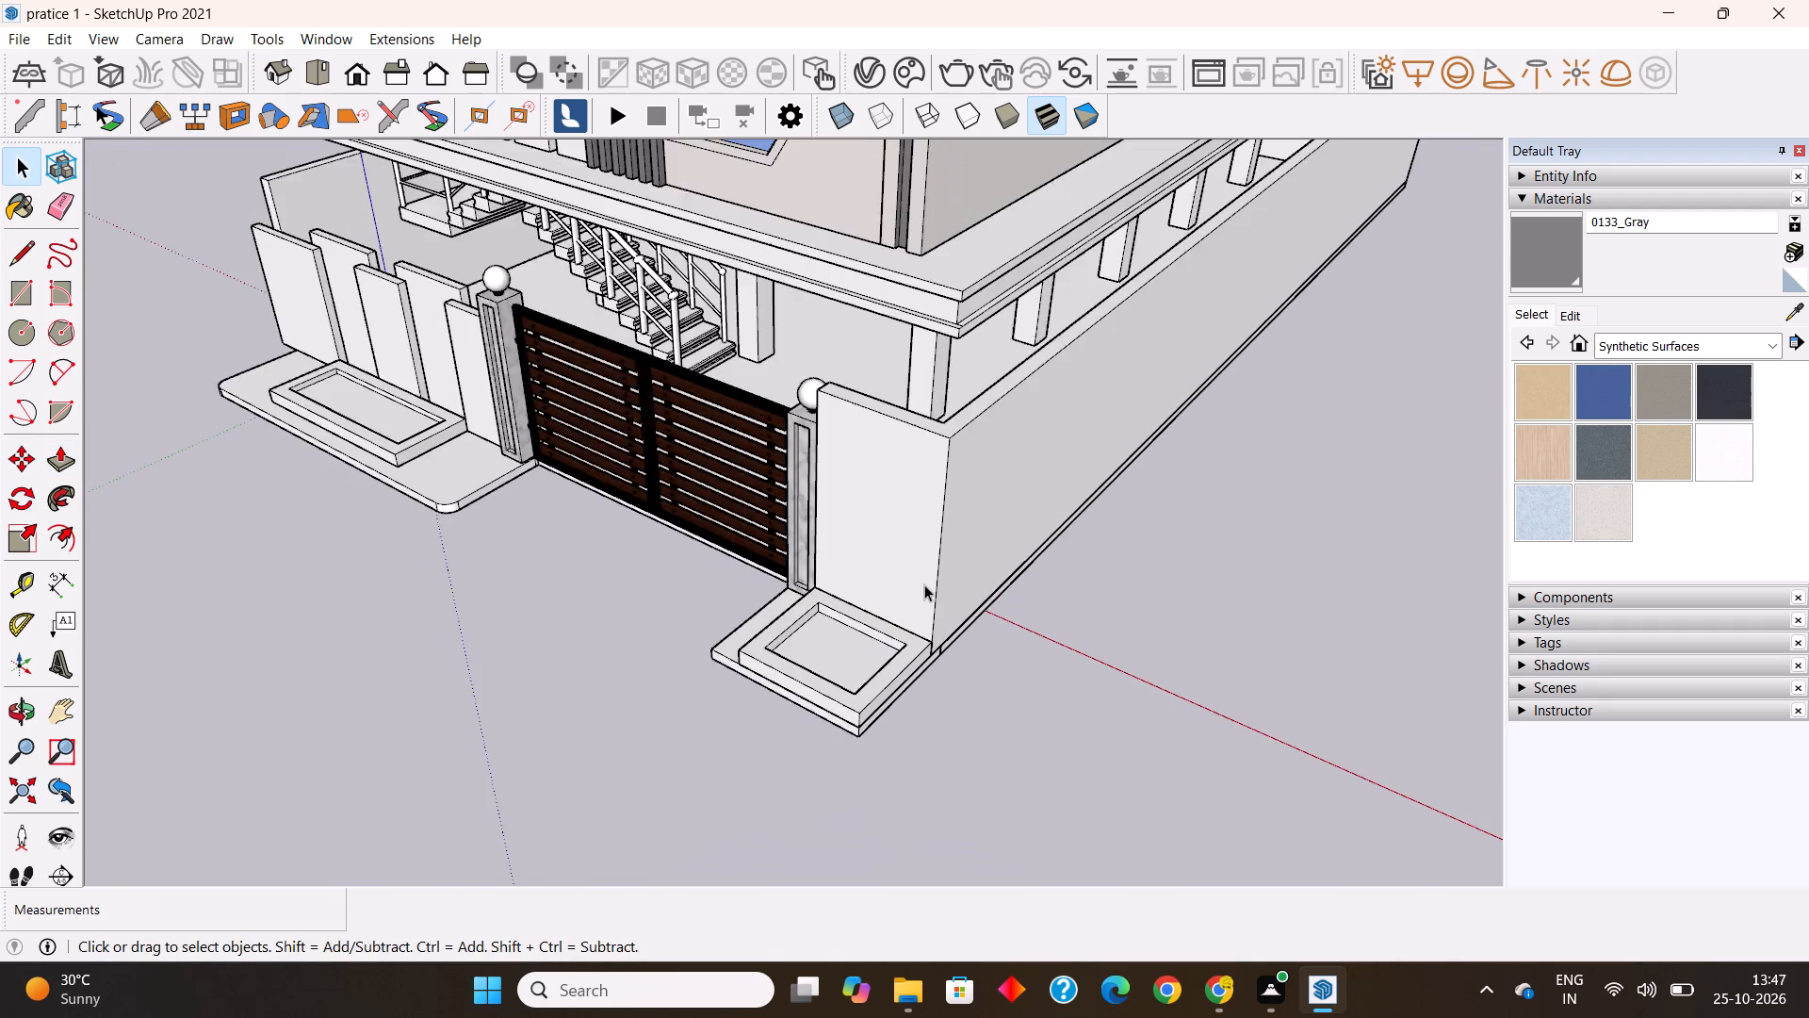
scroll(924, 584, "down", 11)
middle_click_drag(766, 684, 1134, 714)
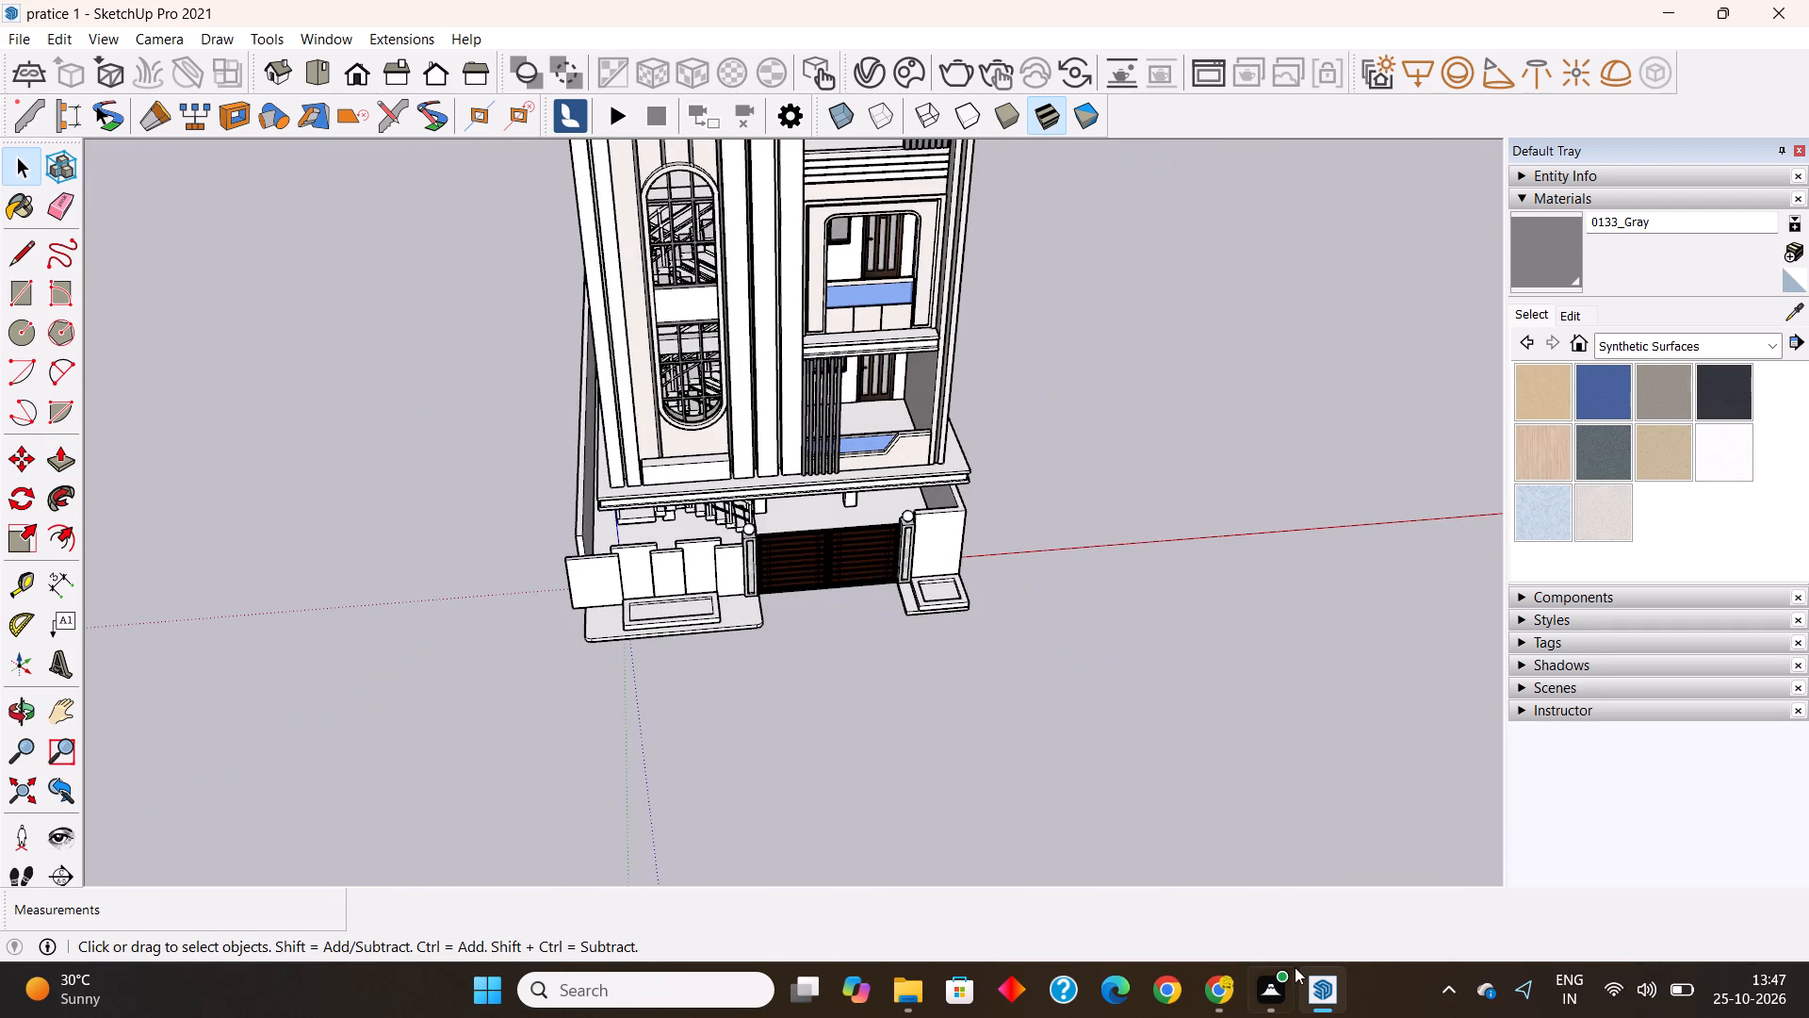
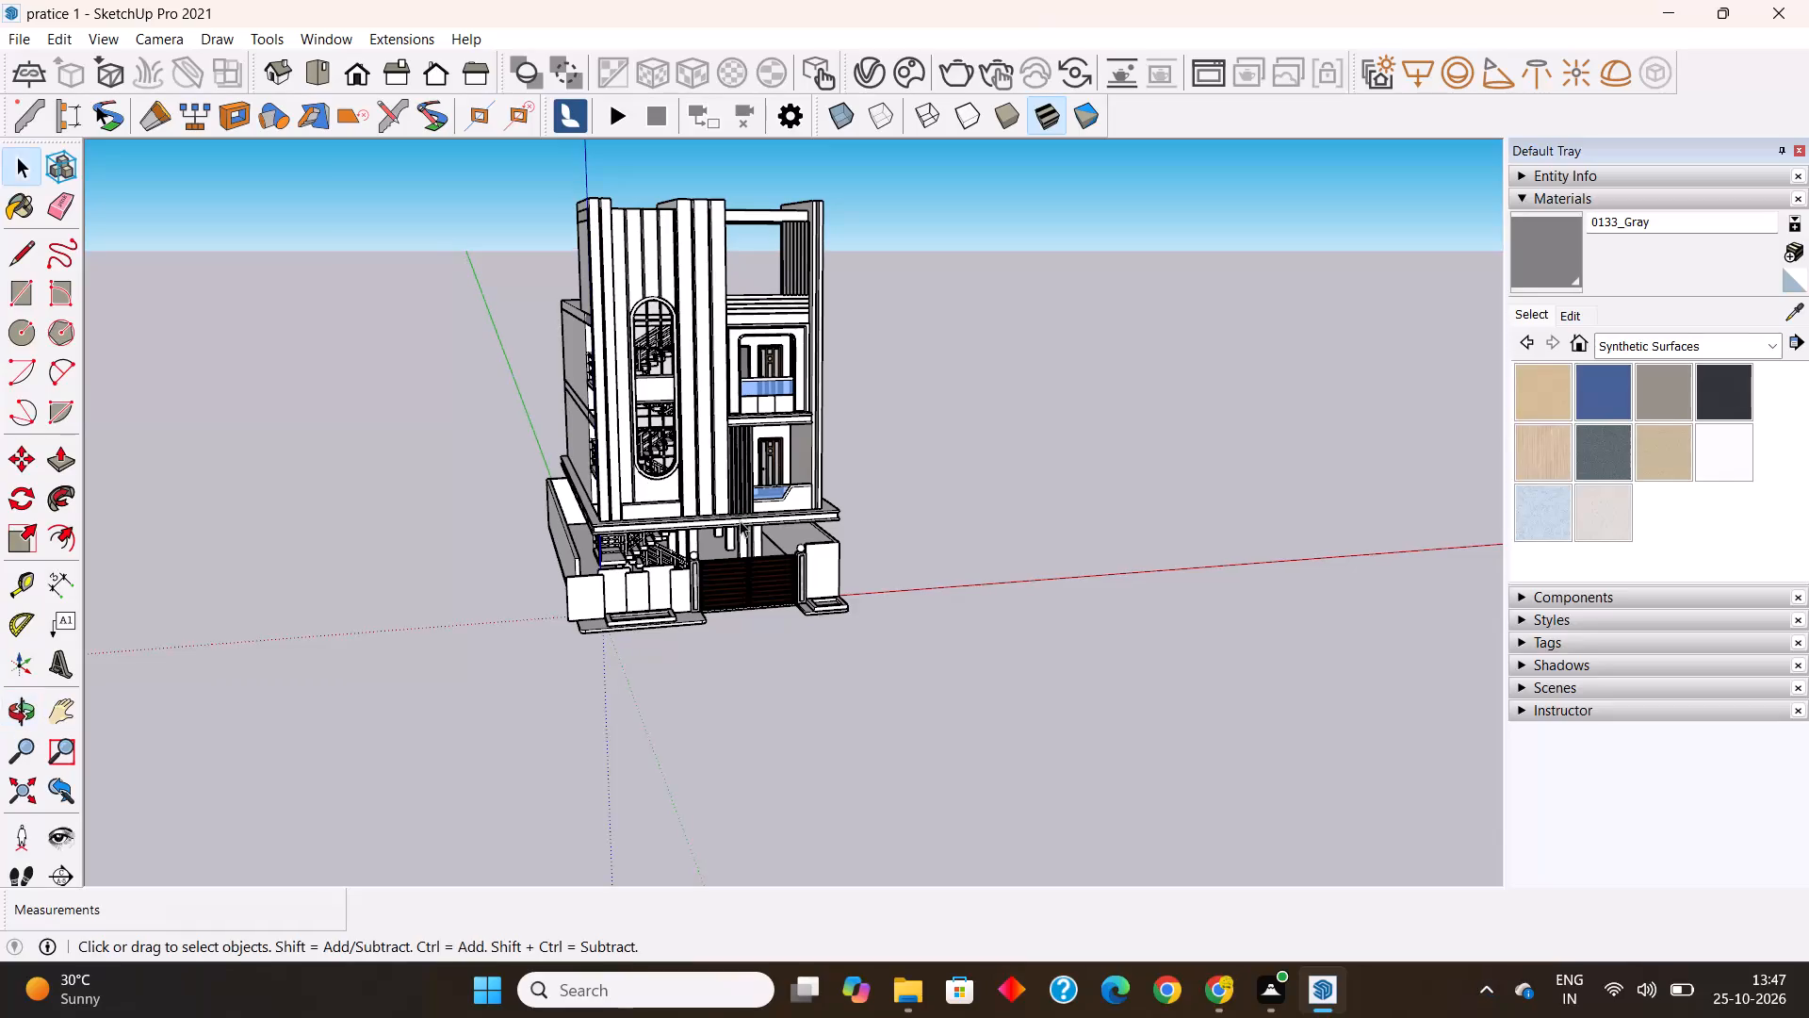
Save the house model.
left_click(778, 739)
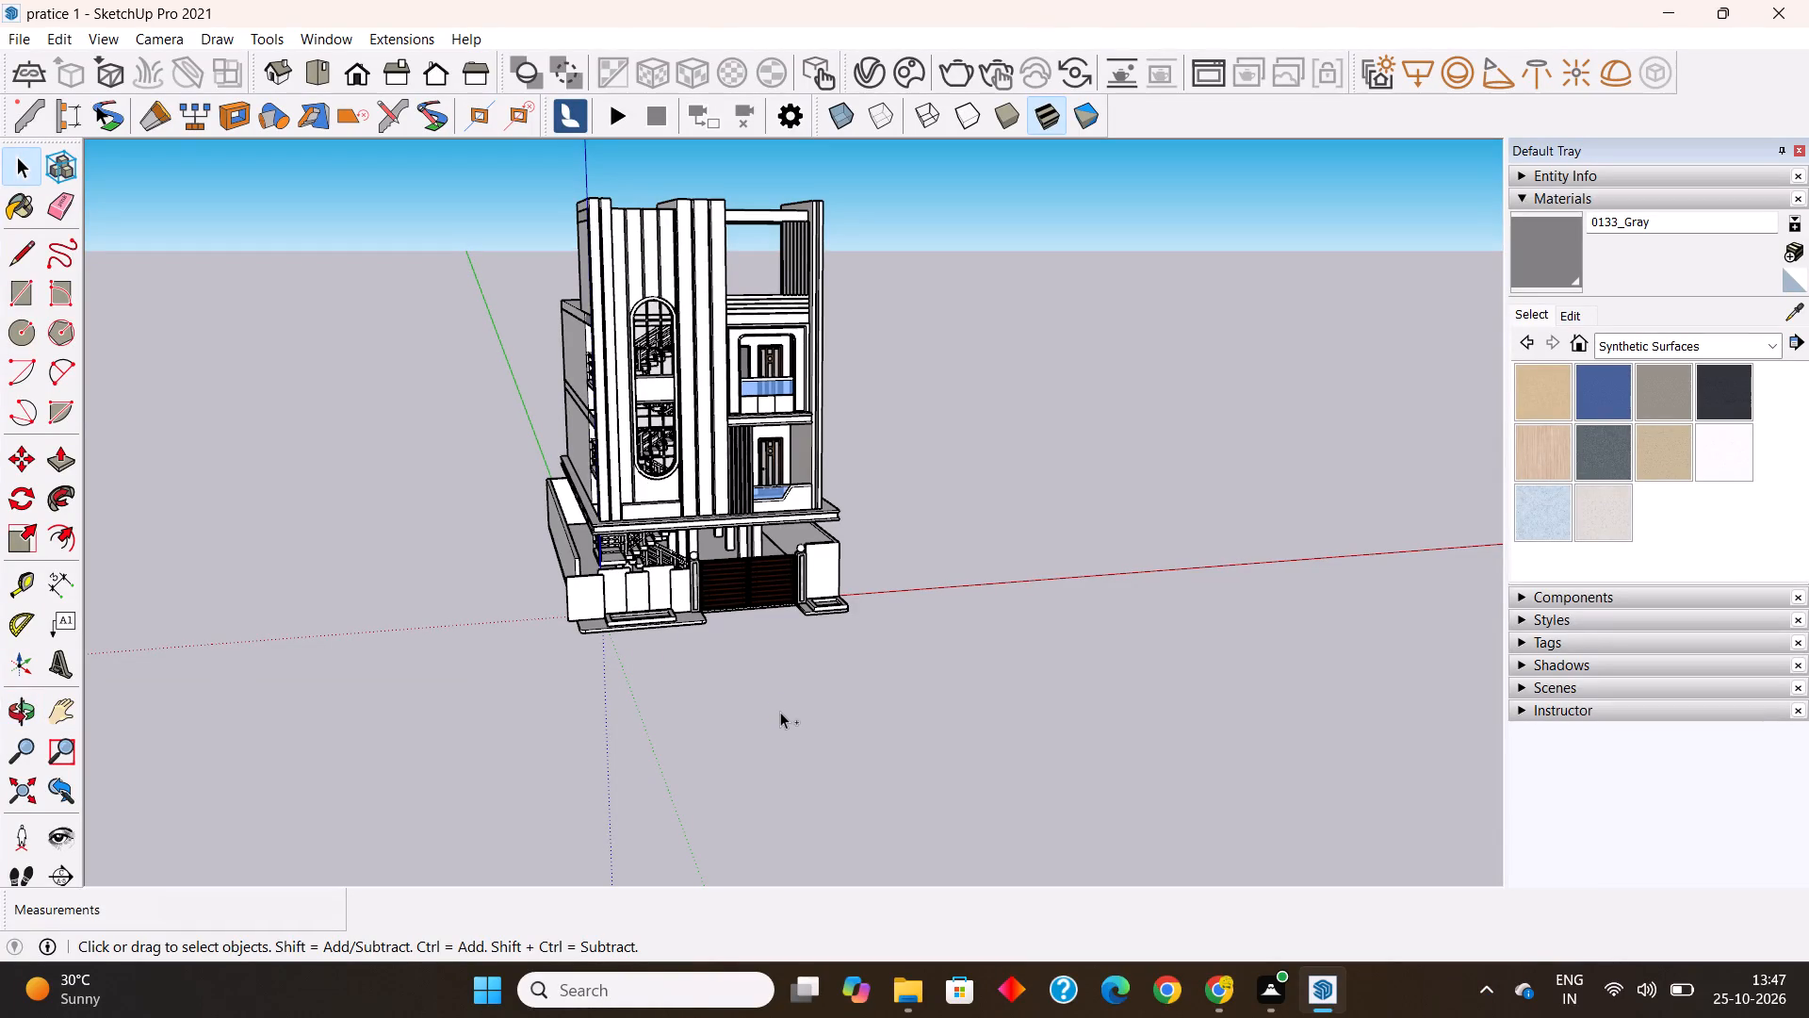
key("ctrl+s")
Examine the house's front facade, gate, planters and side boundary wall from several angles.
middle_click_drag(753, 659, 518, 659)
middle_click_drag(518, 659, 503, 658)
middle_click_drag(716, 619, 590, 633)
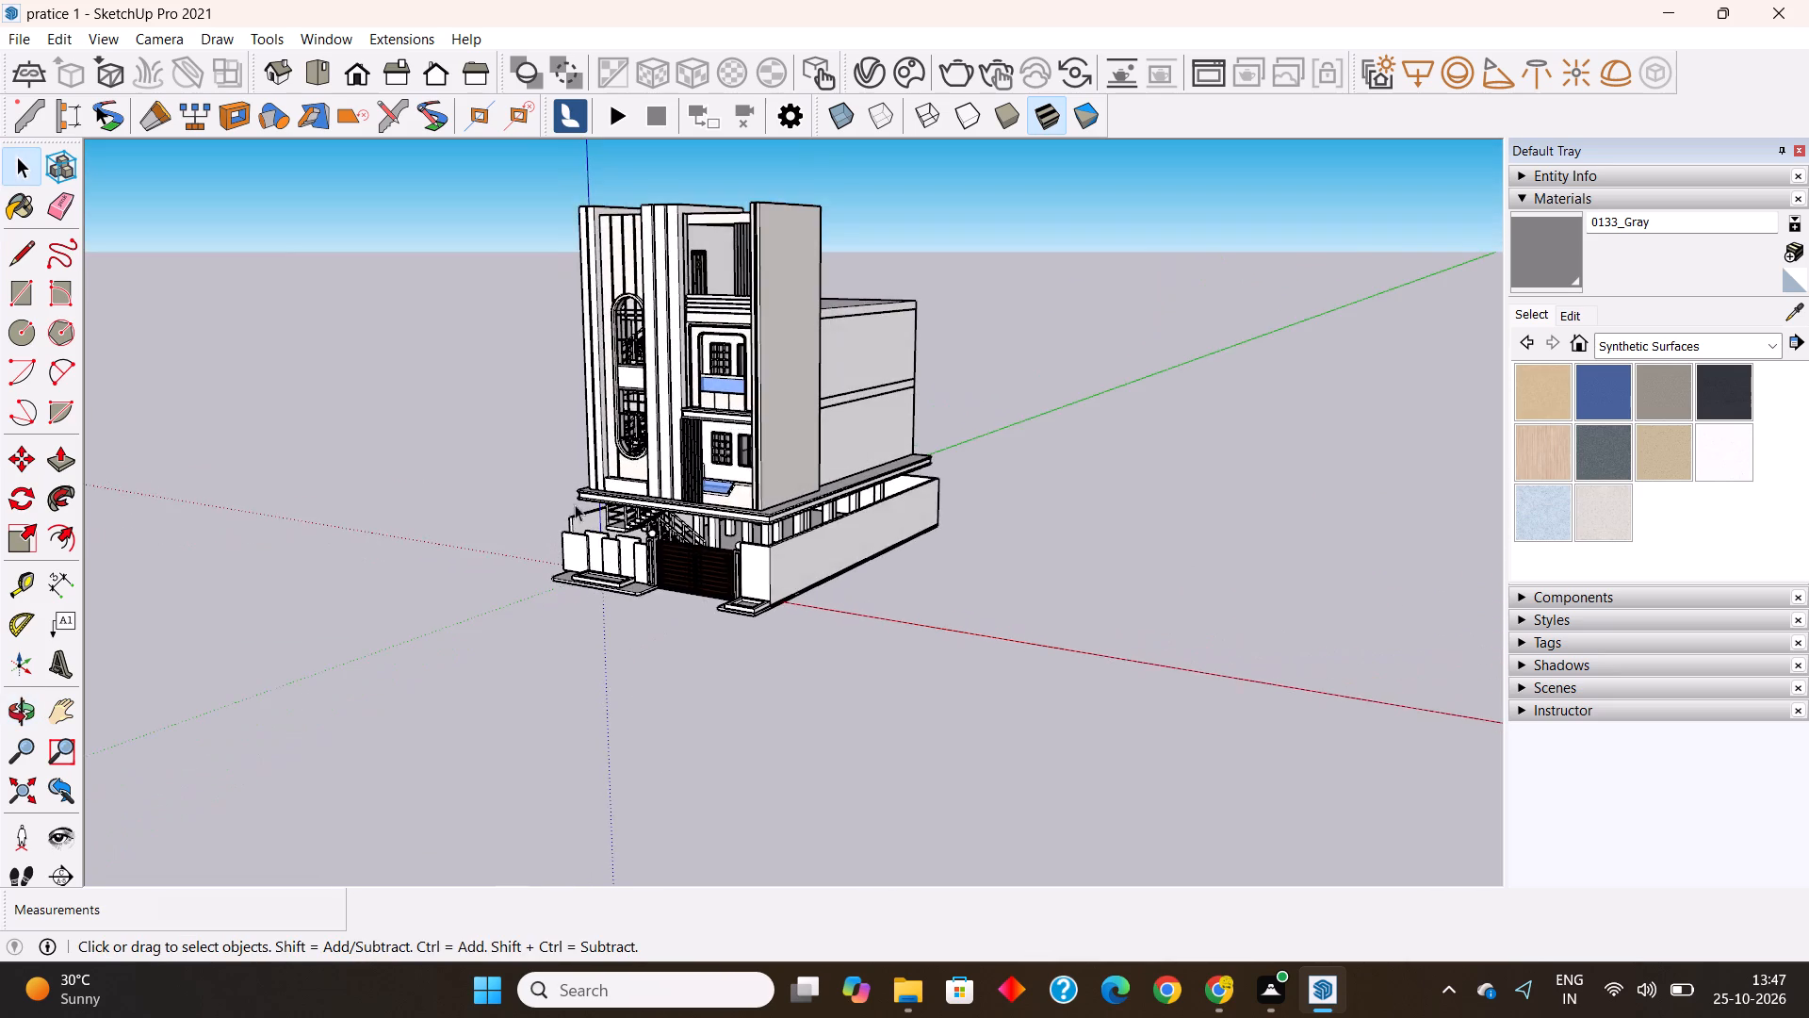
scroll(585, 480, "up", 9)
middle_click_drag(671, 665, 801, 749)
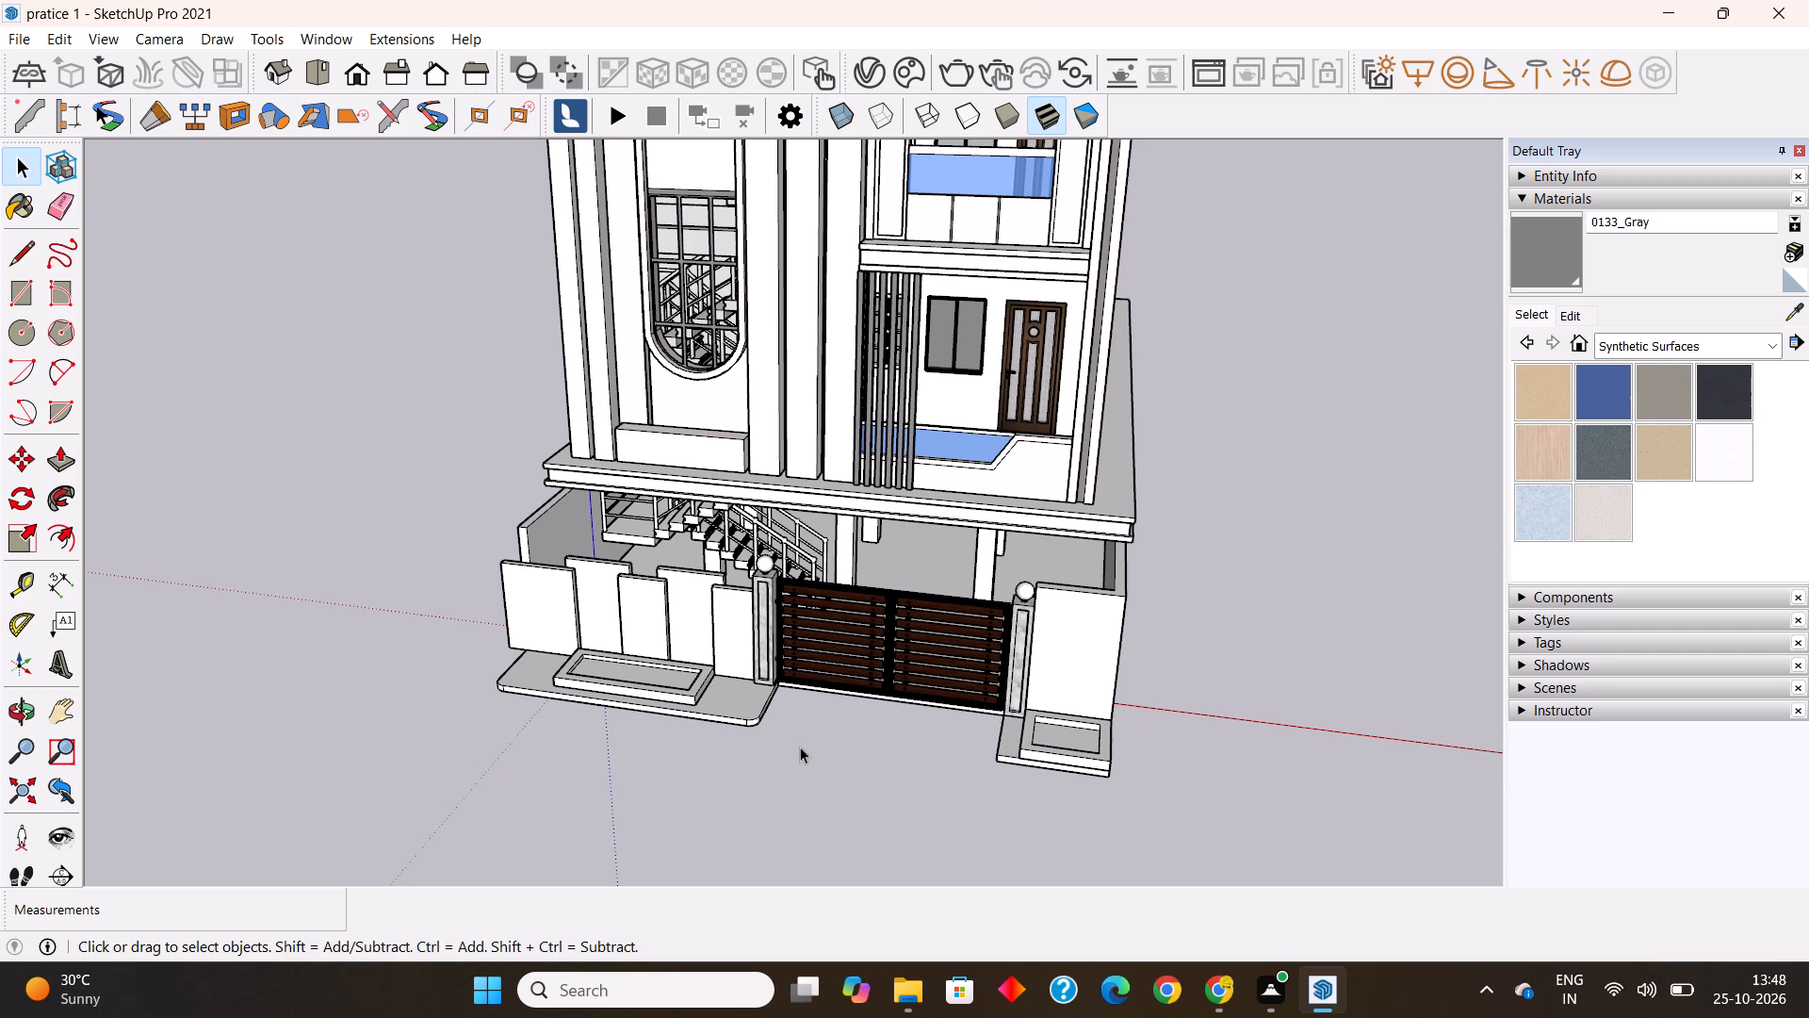
middle_click_drag(633, 716, 759, 755)
middle_click_drag(759, 755, 1024, 665)
scroll(1024, 665, "down", 2)
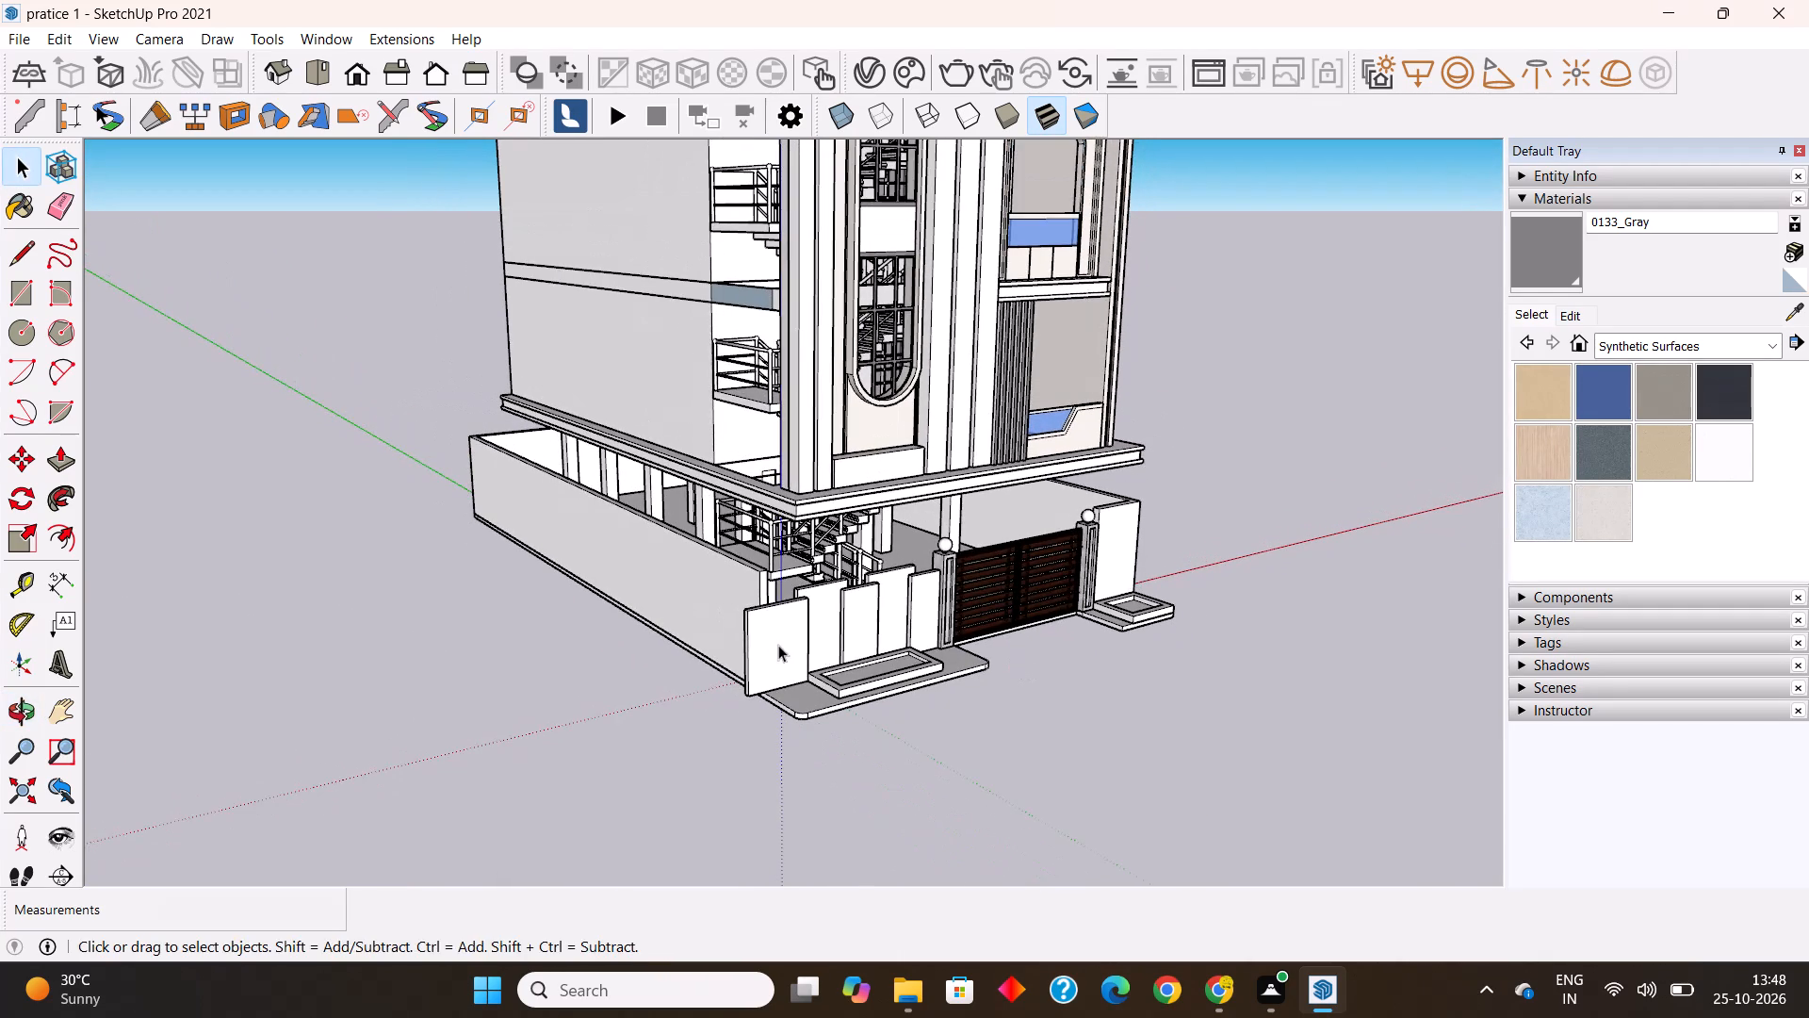
middle_click_drag(778, 645, 668, 678)
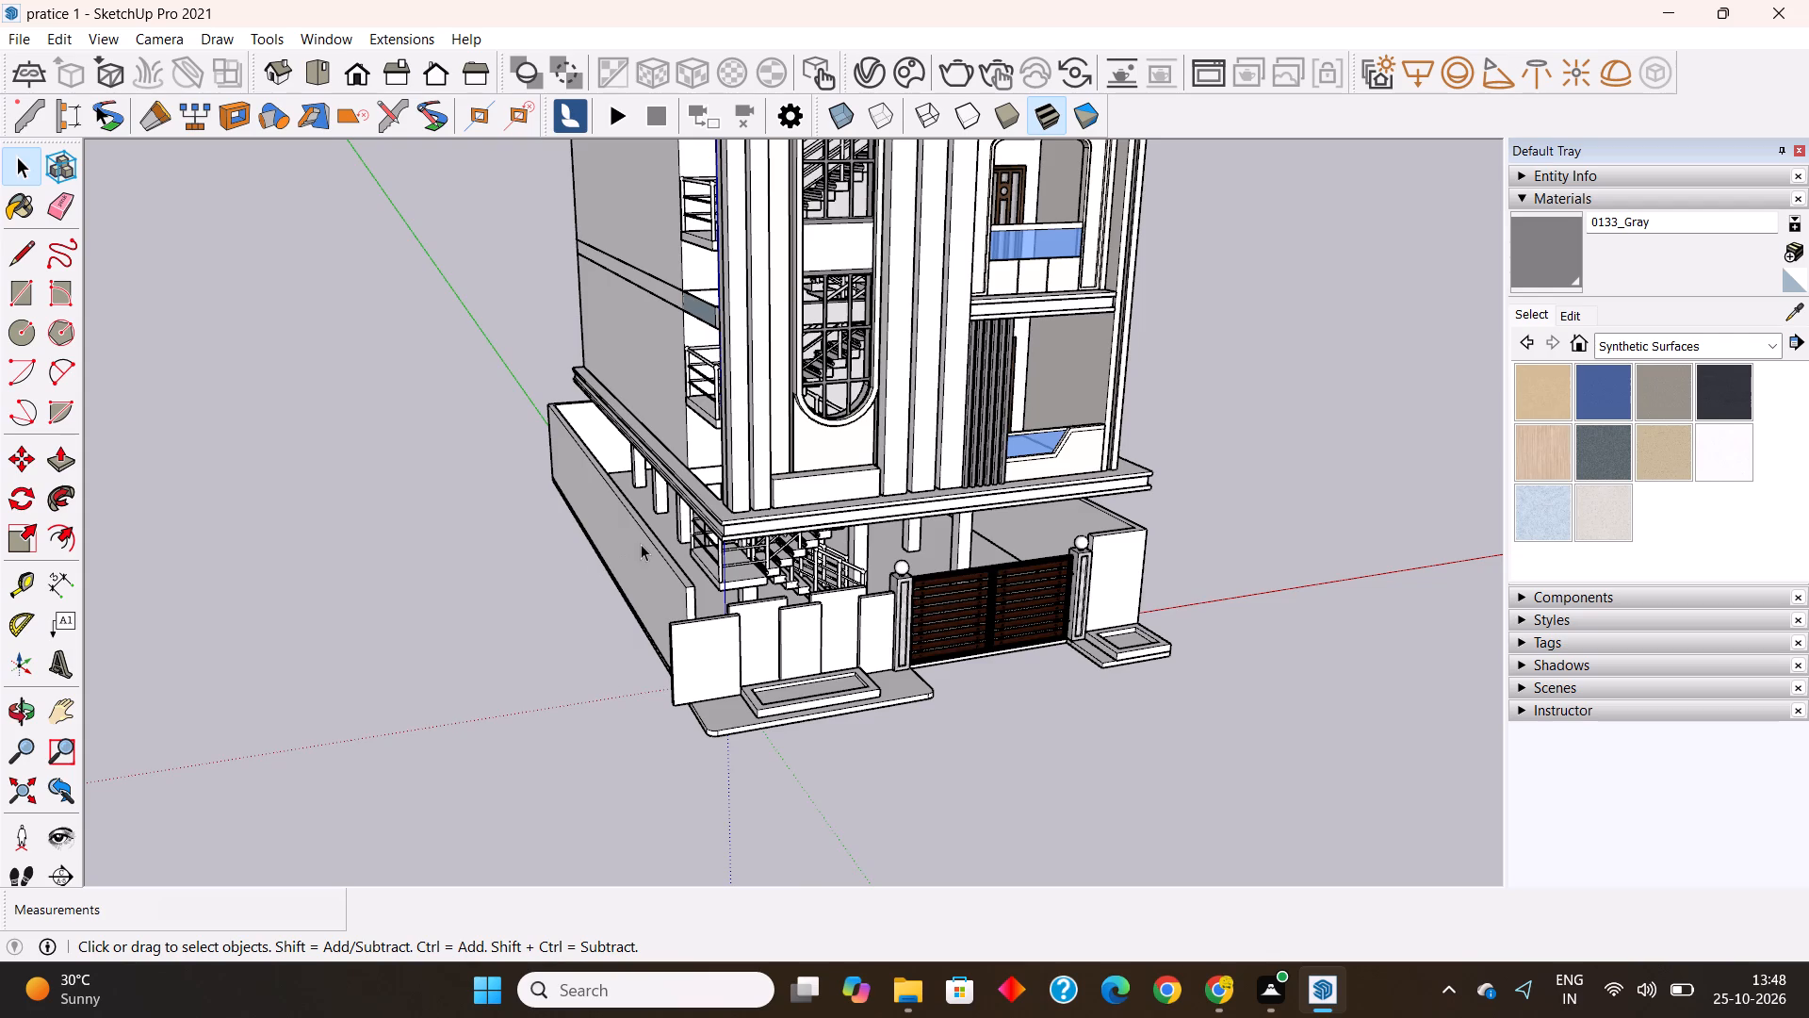
Push the top face of the side boundary wall down 2' with Push/Pull, inside the boundary wall group.
double_click(642, 543)
left_click(67, 457)
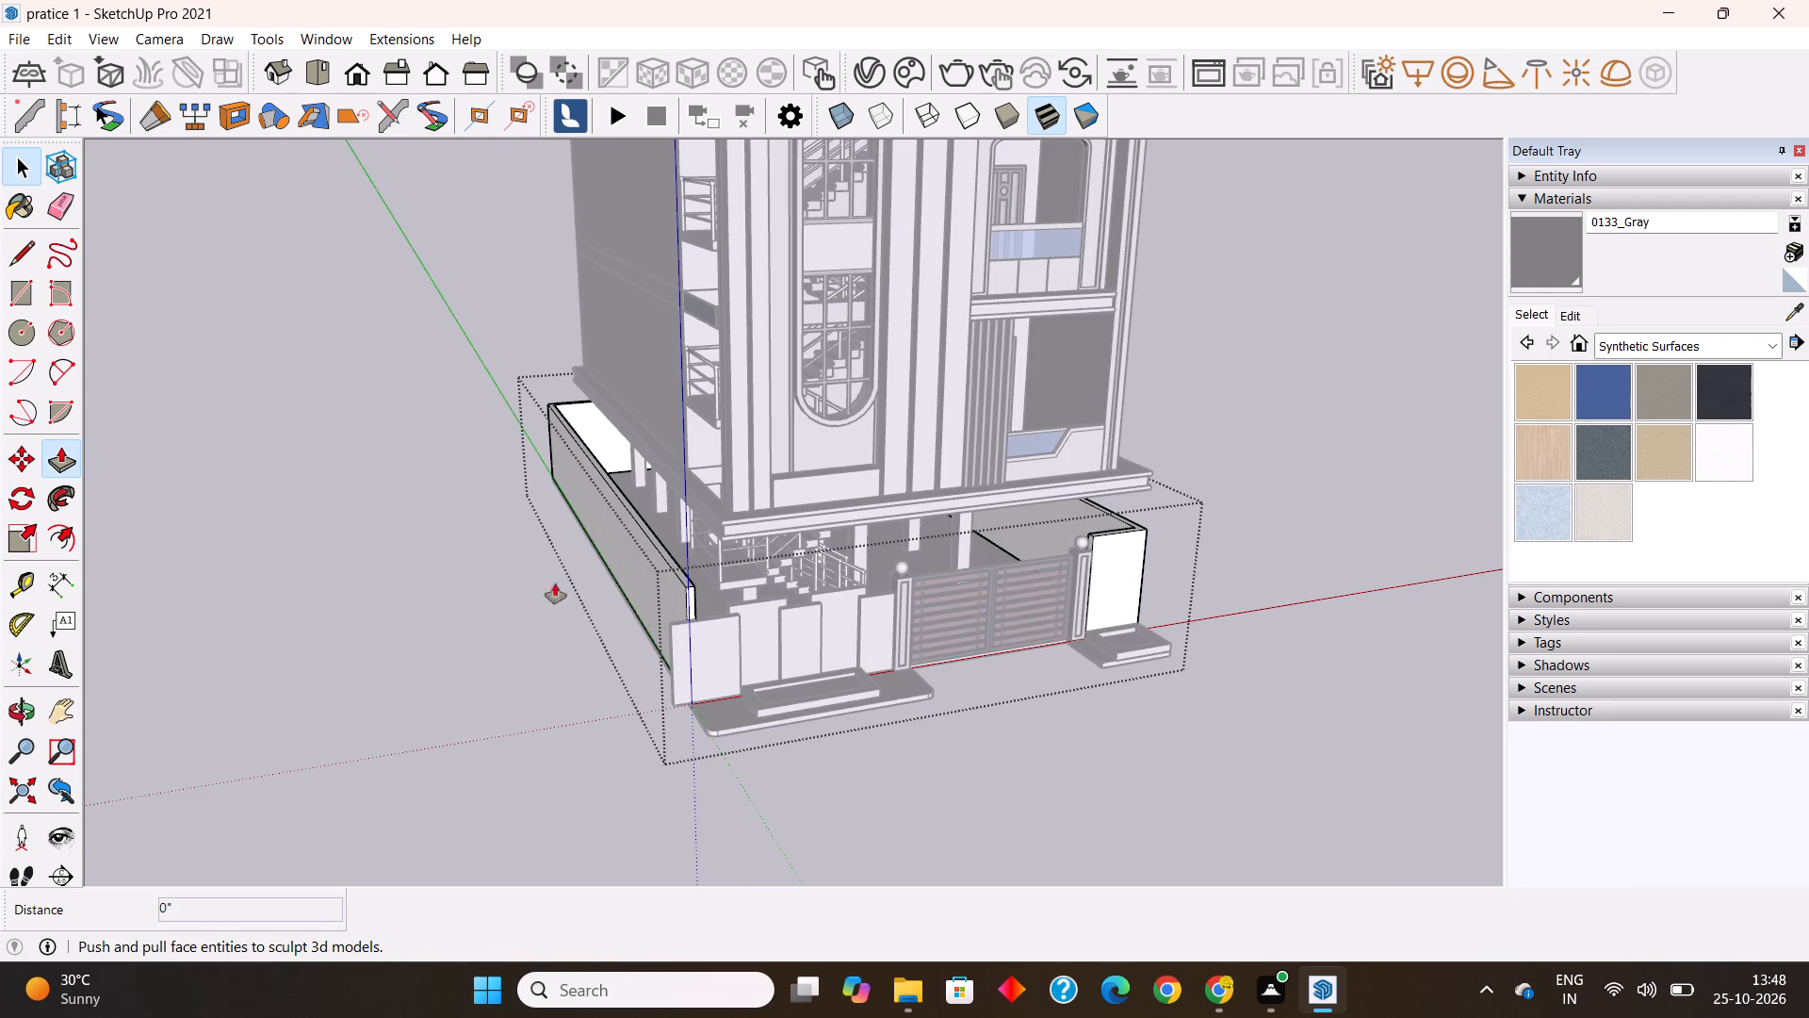
scroll(651, 623, "up", 8)
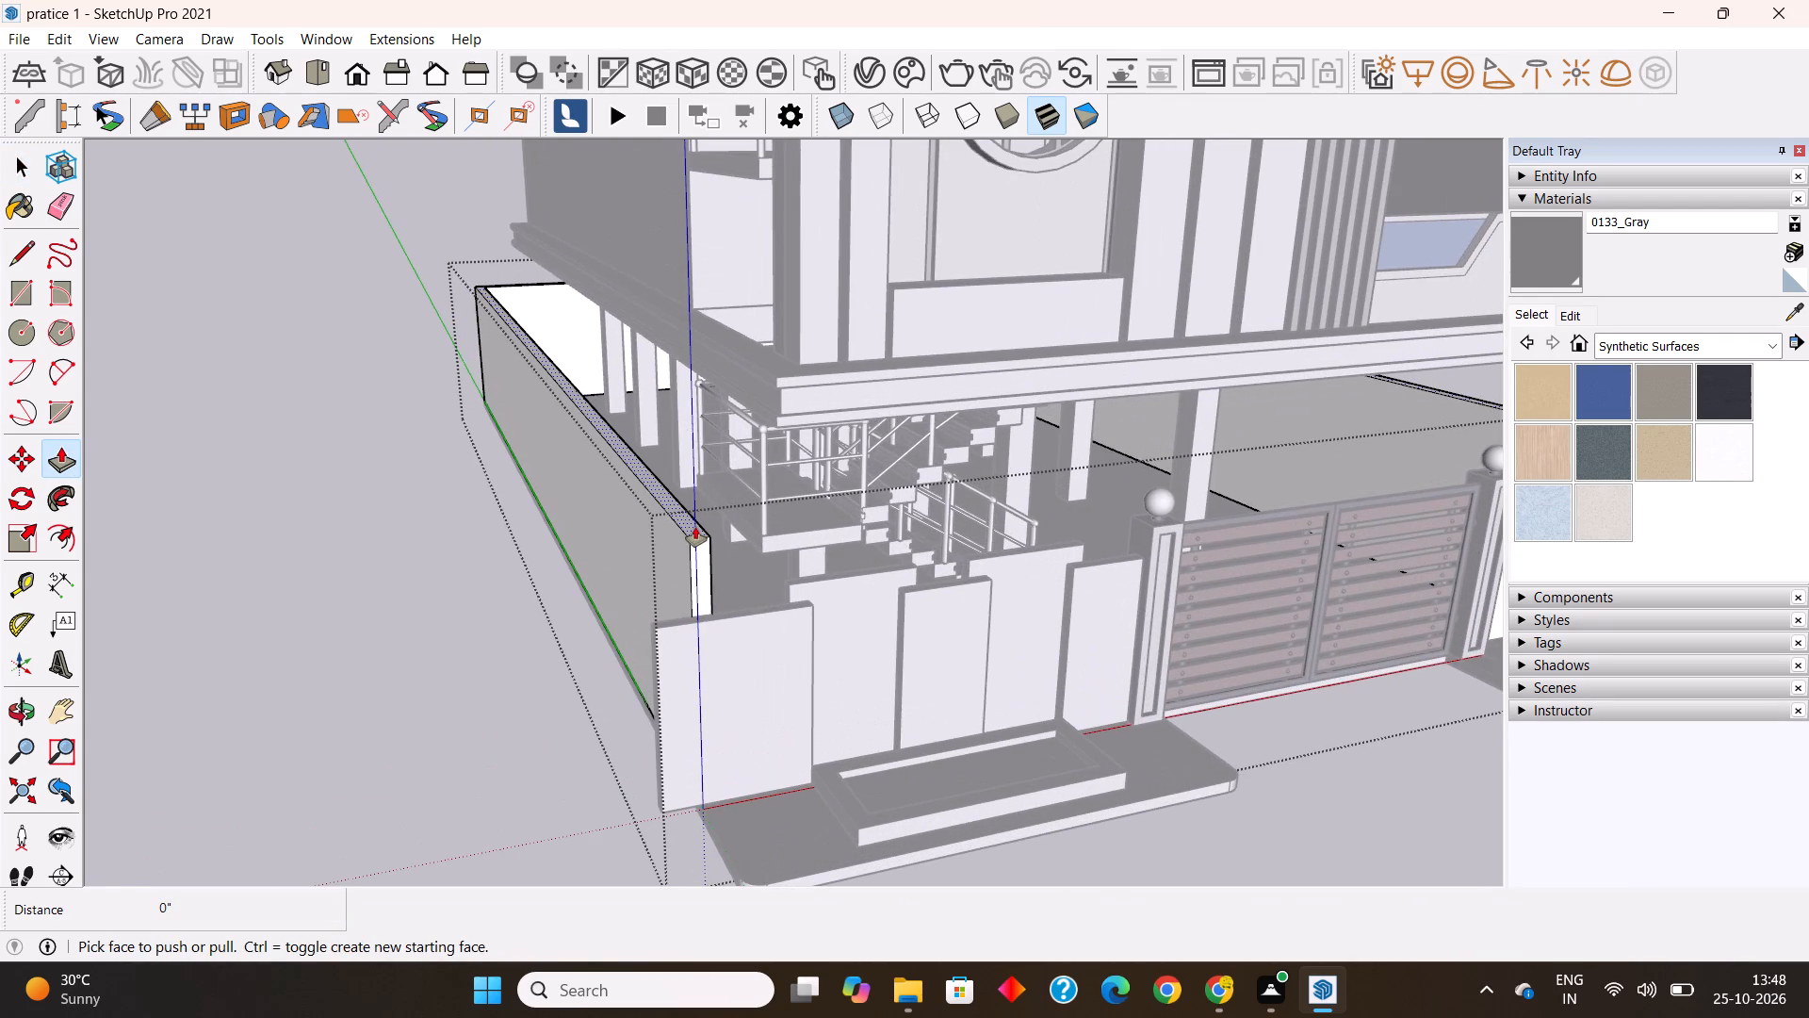
left_click(695, 527)
middle_click_drag(705, 615, 878, 636)
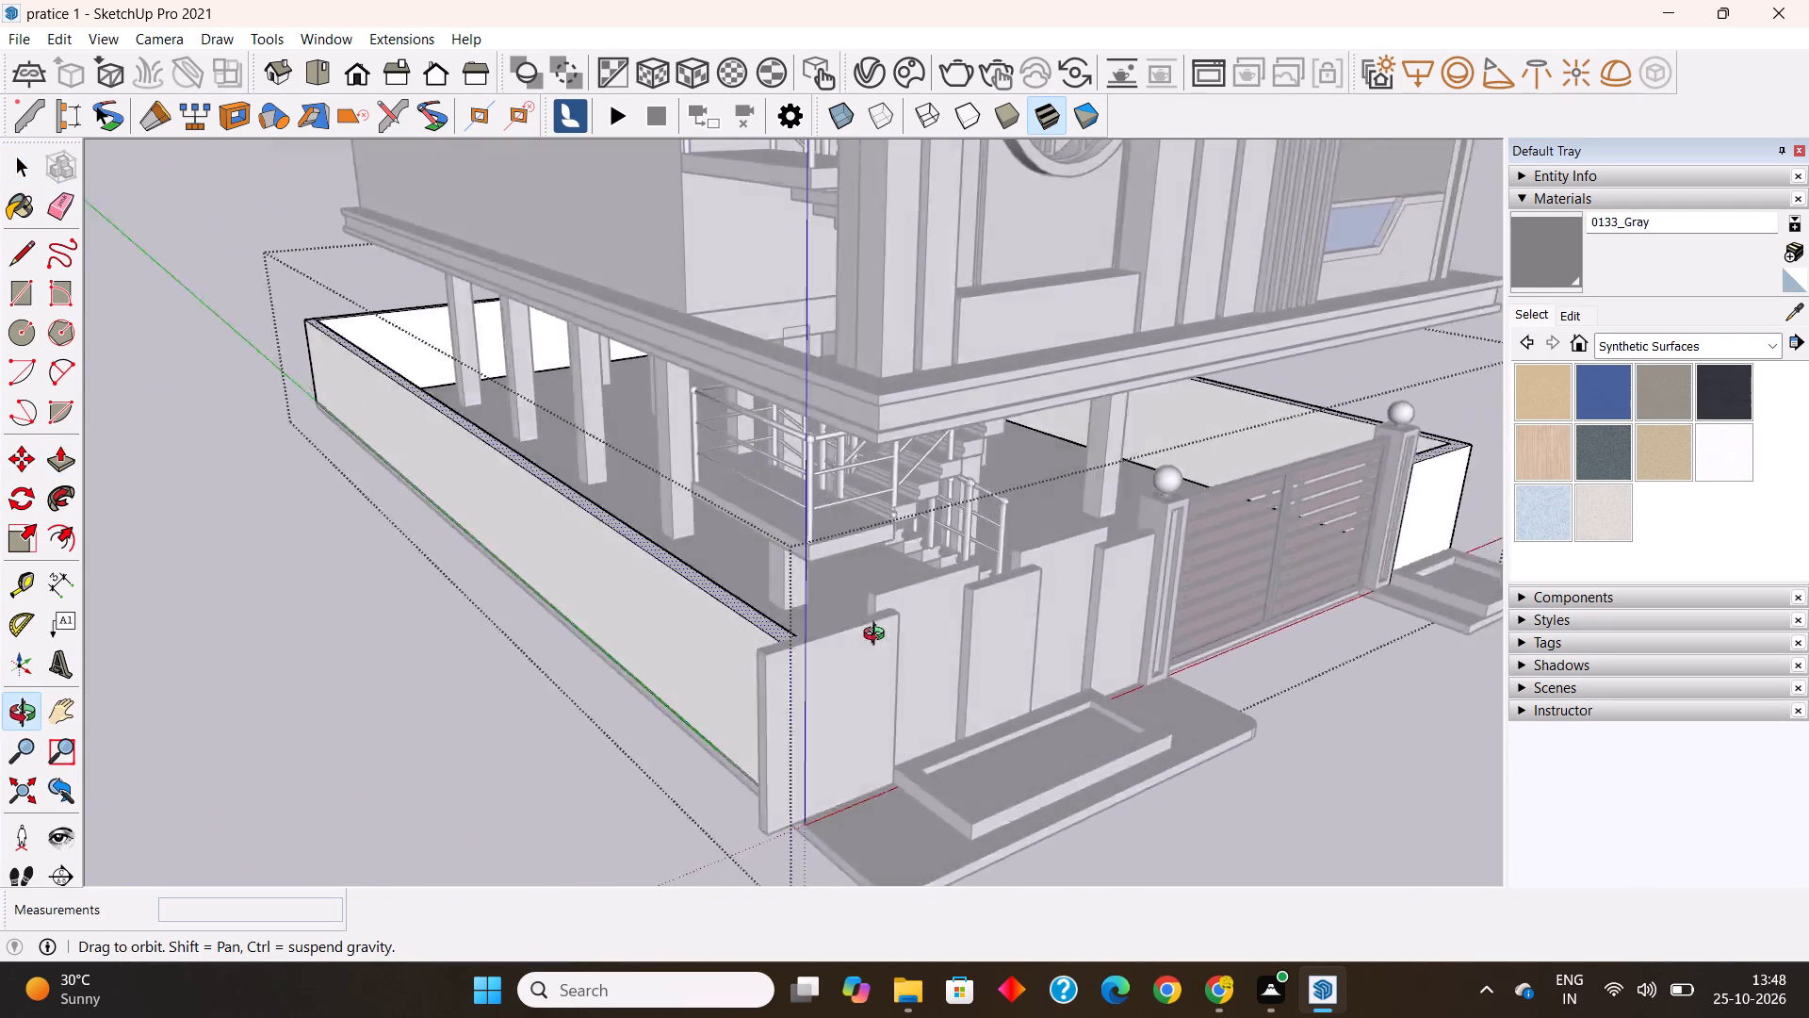
middle_click_drag(878, 636, 1410, 636)
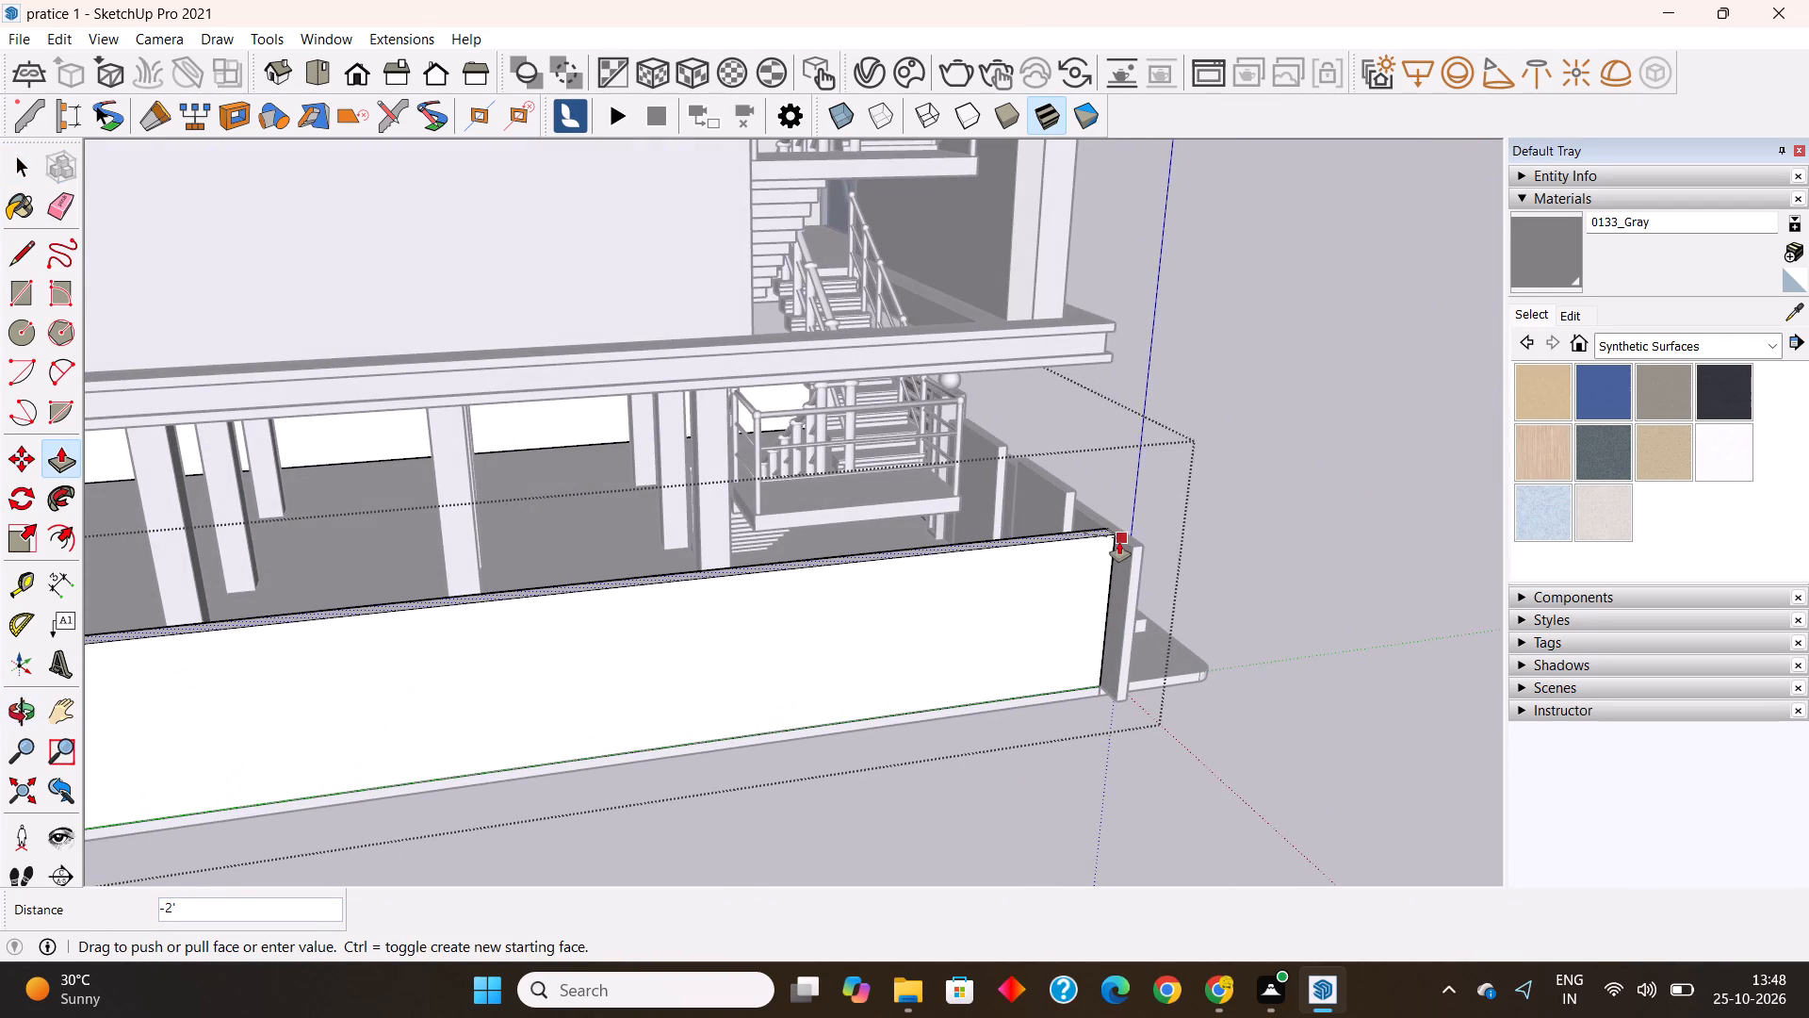
left_click(1119, 542)
middle_click_drag(1095, 607, 281, 651)
scroll(443, 552, "down", 2)
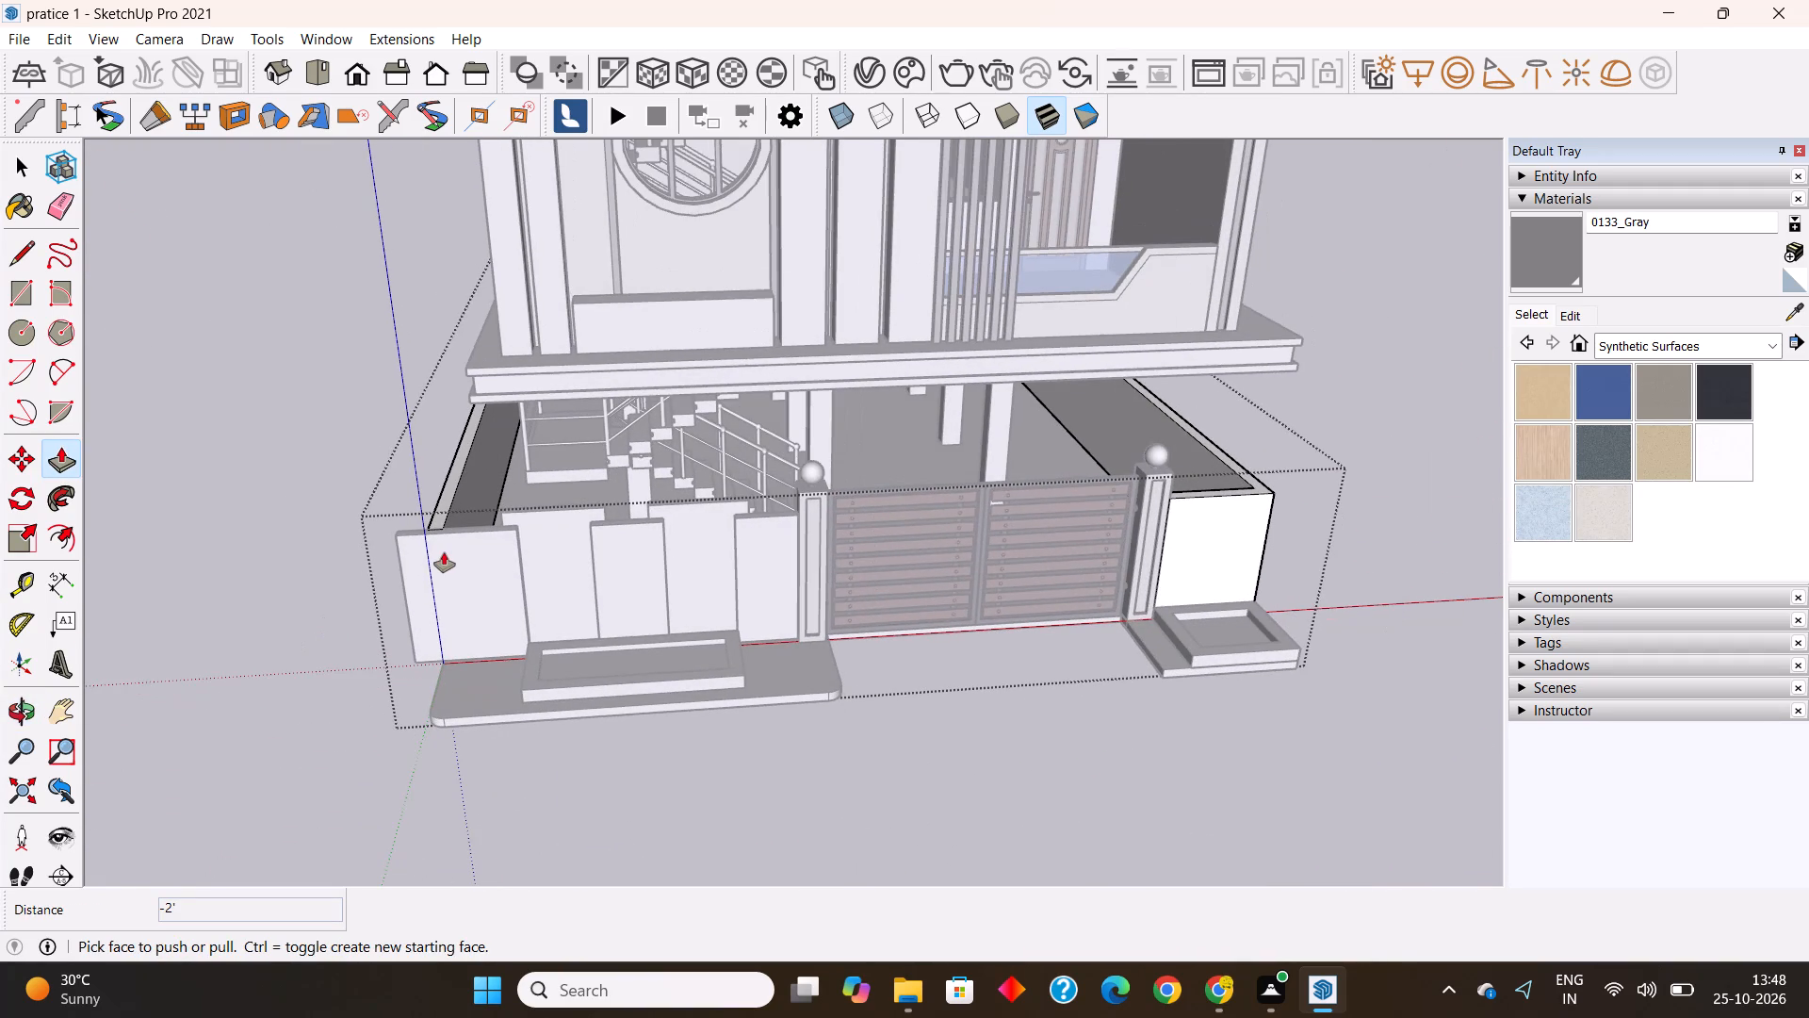
key("space")
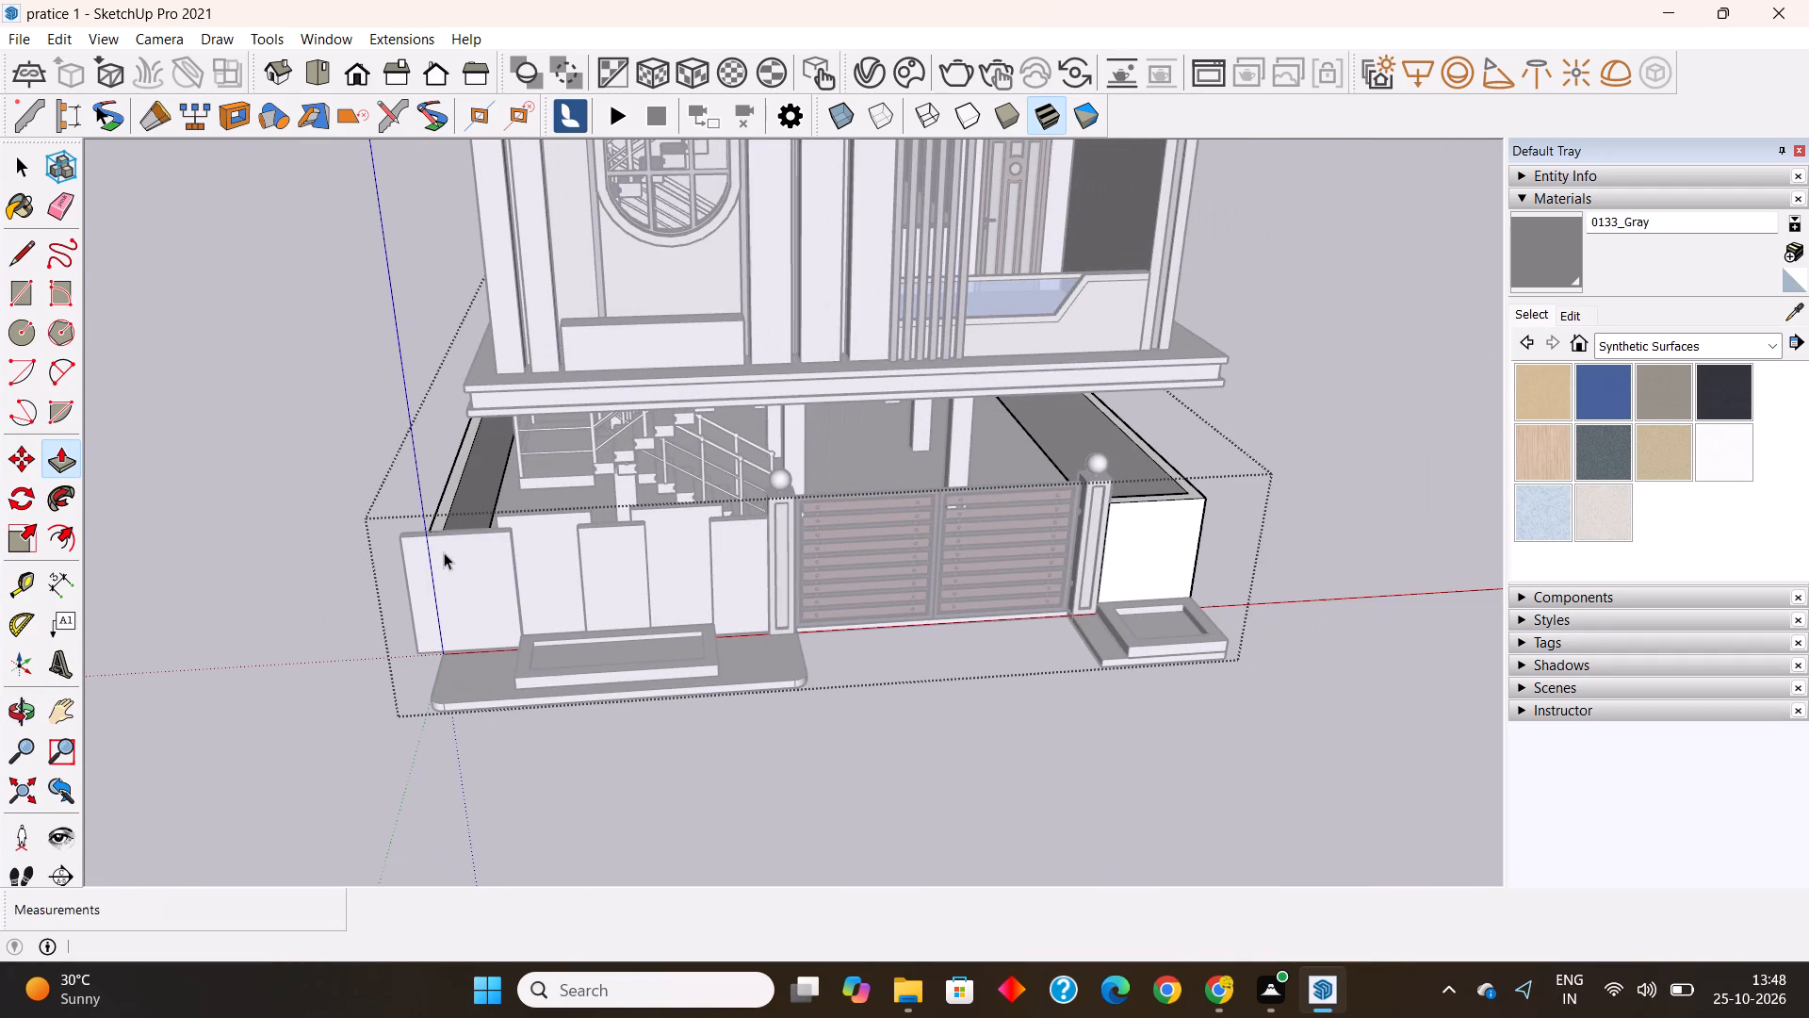
left_click(924, 794)
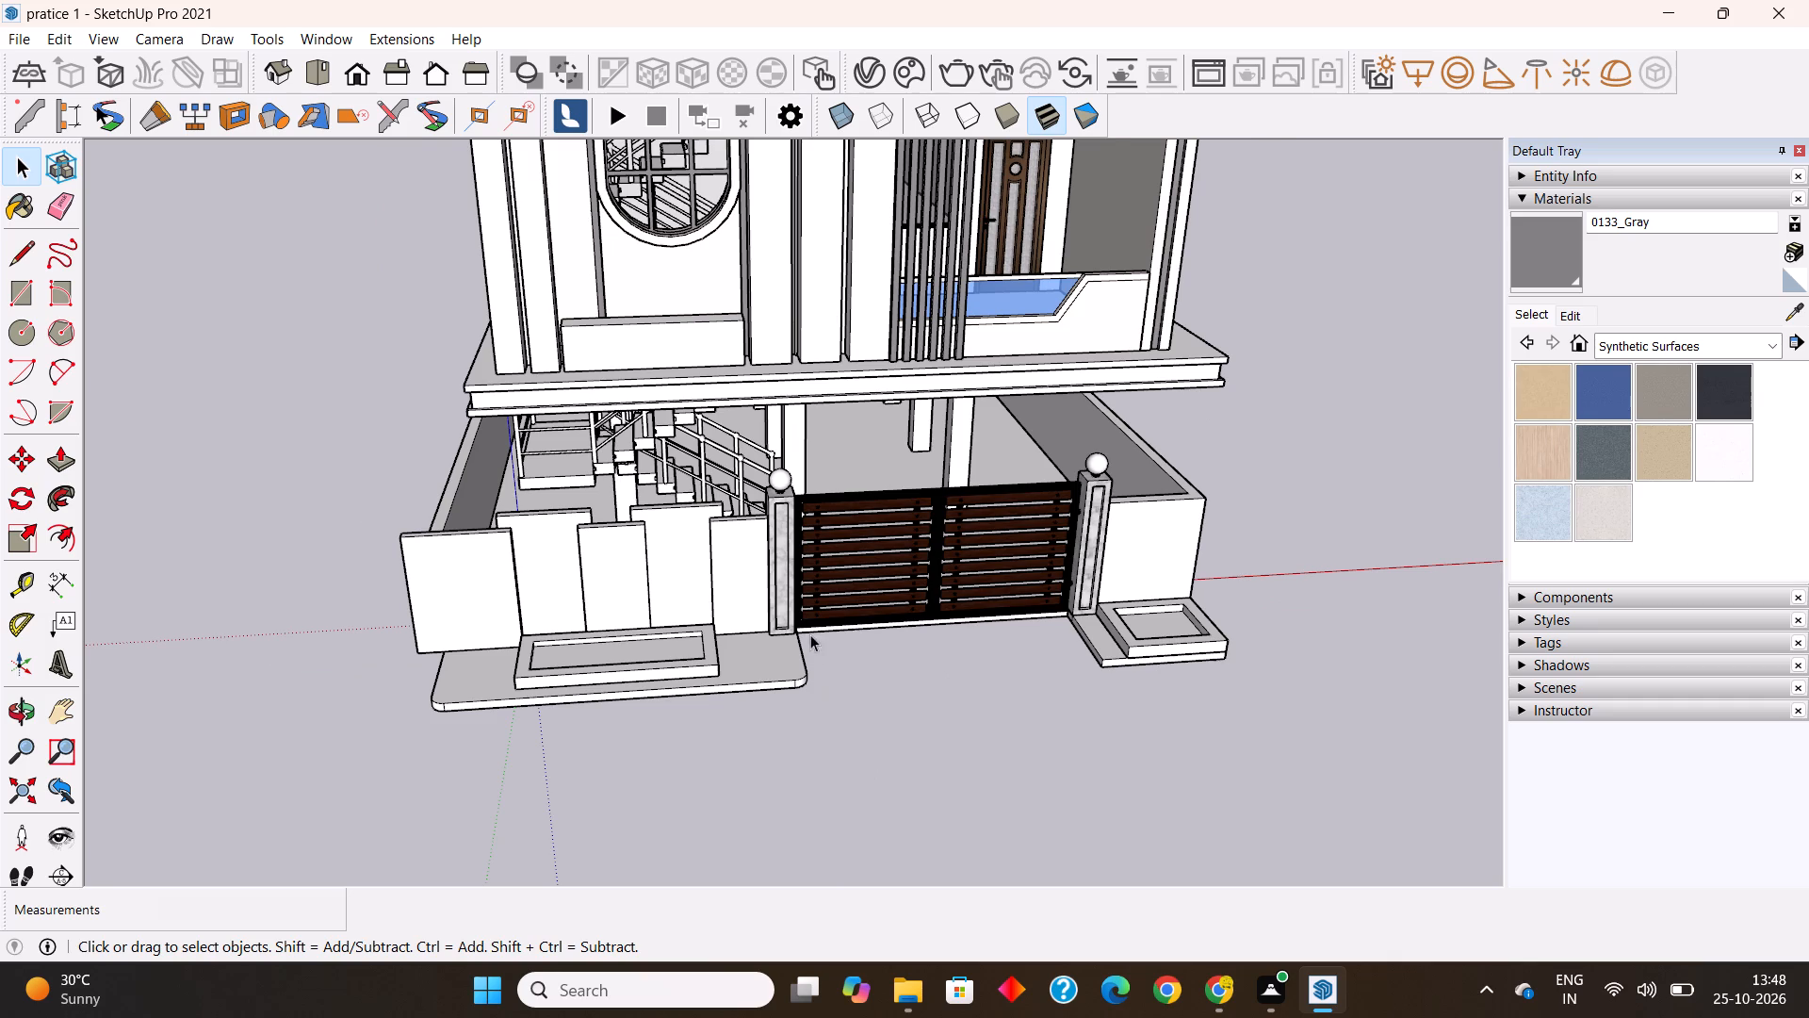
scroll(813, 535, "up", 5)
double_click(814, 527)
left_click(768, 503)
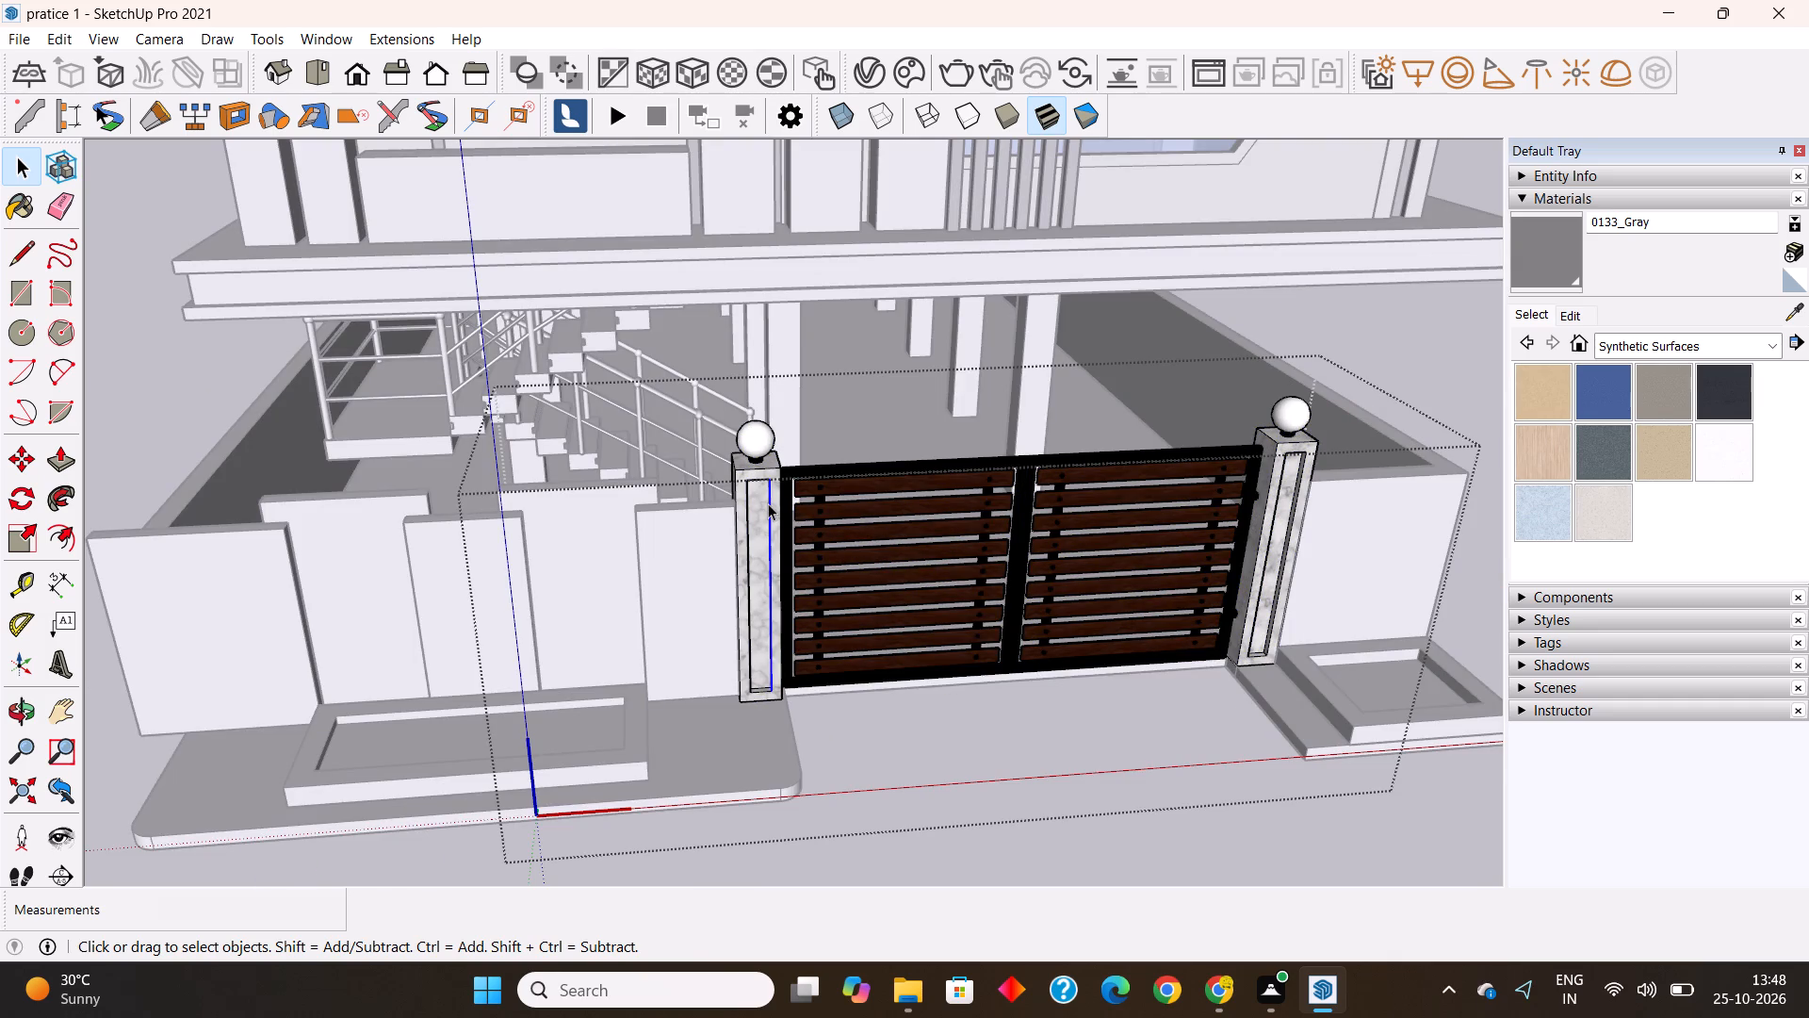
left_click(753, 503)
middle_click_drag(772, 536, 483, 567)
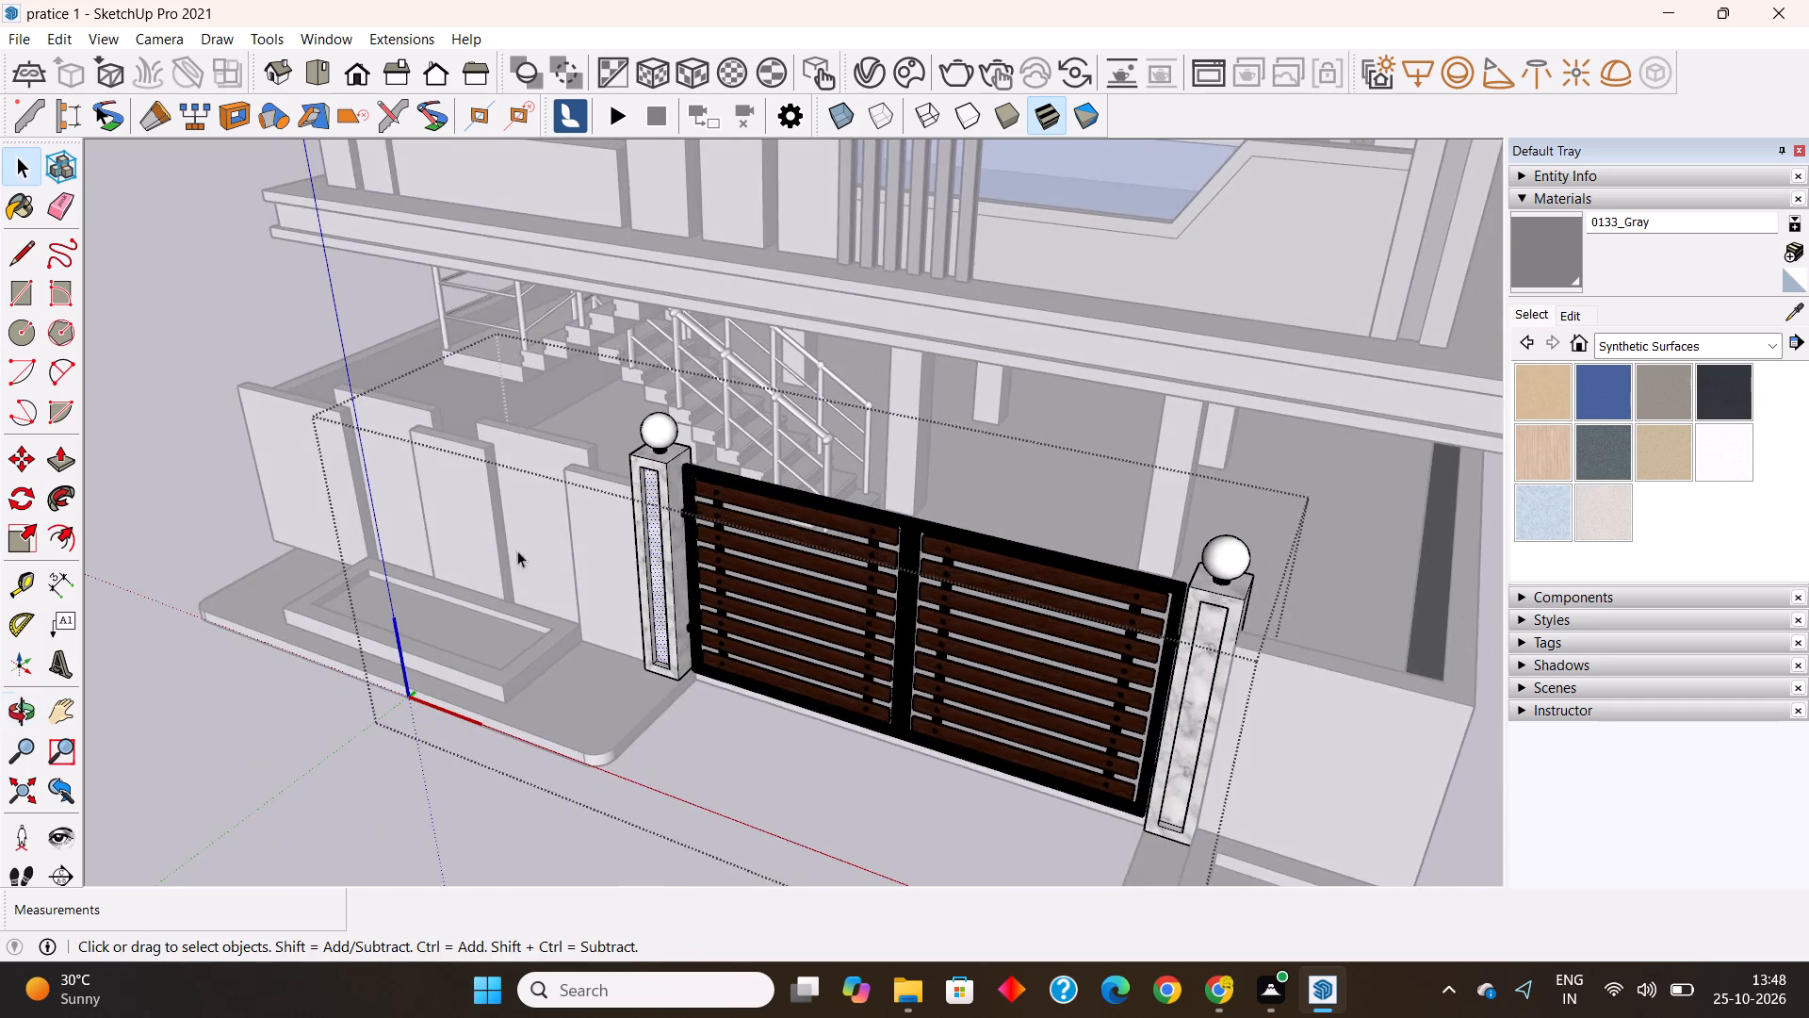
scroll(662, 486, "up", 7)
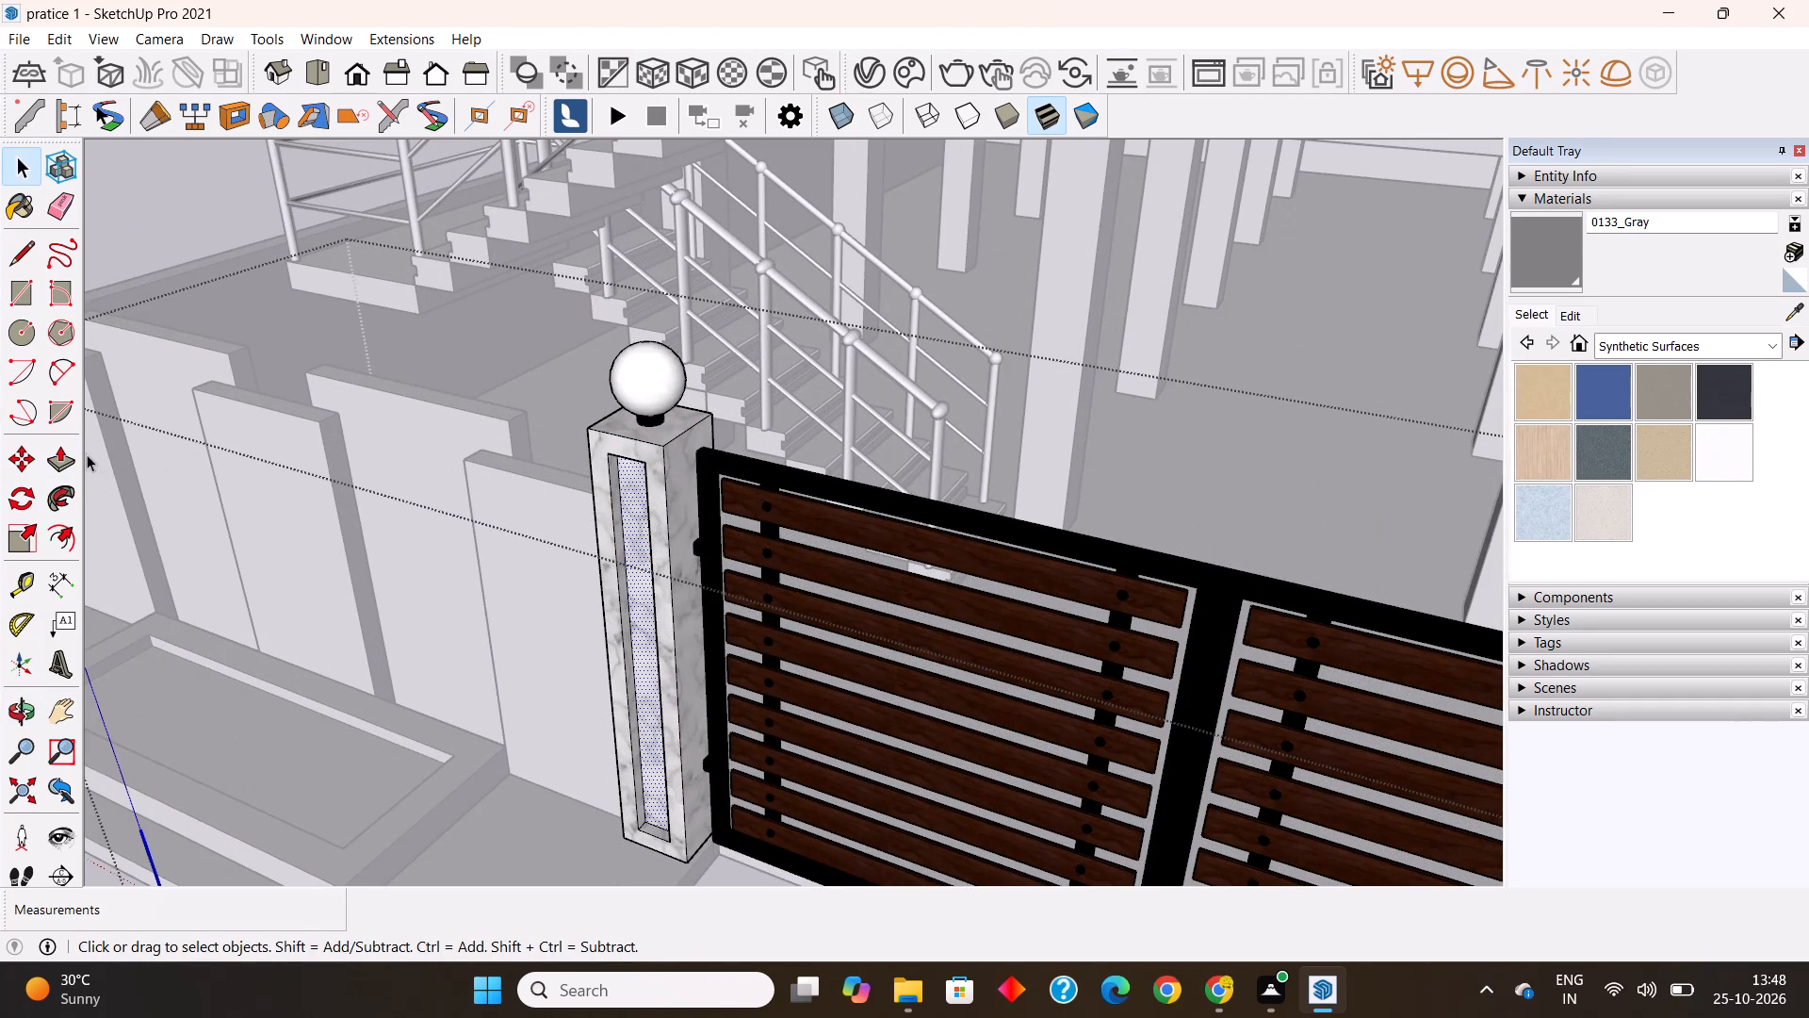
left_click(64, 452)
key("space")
Sample Carrera Marble from the gate pillar beside the larger planter and paint that planter's inner bed with it.
left_click(1801, 311)
left_click(641, 495)
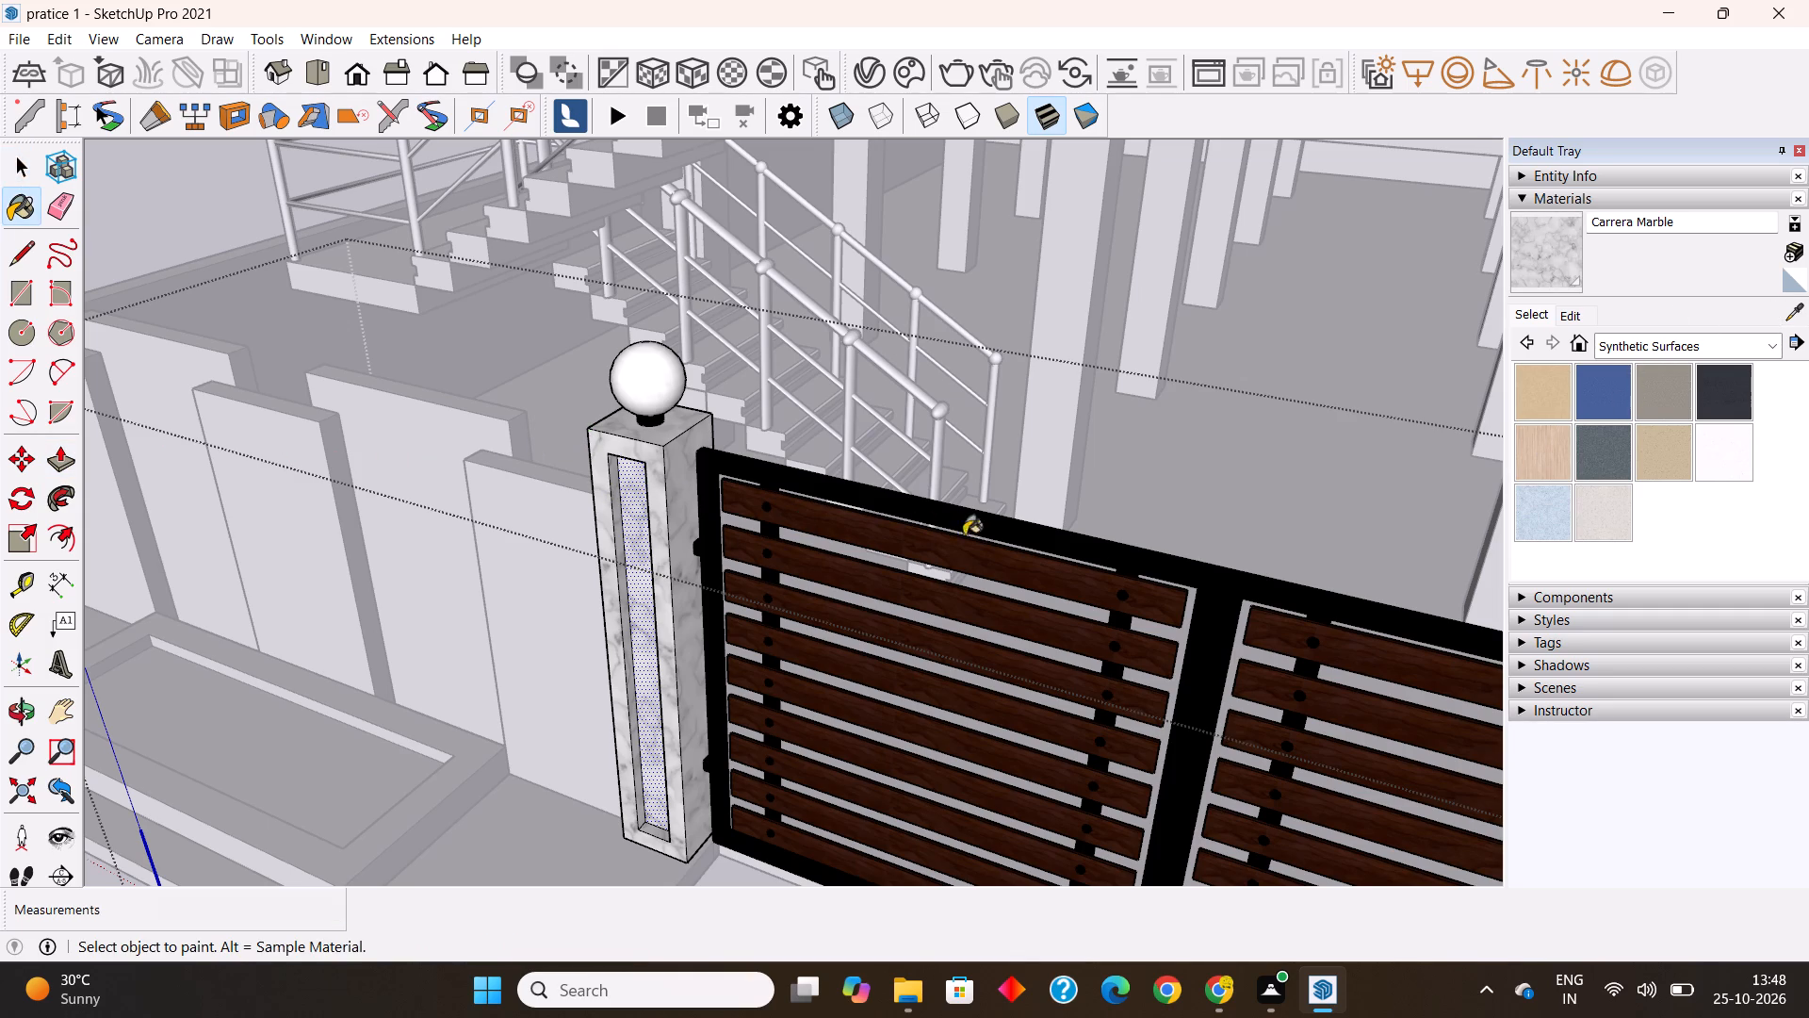
key("space")
key("Escape")
key("Escape")
key("Escape")
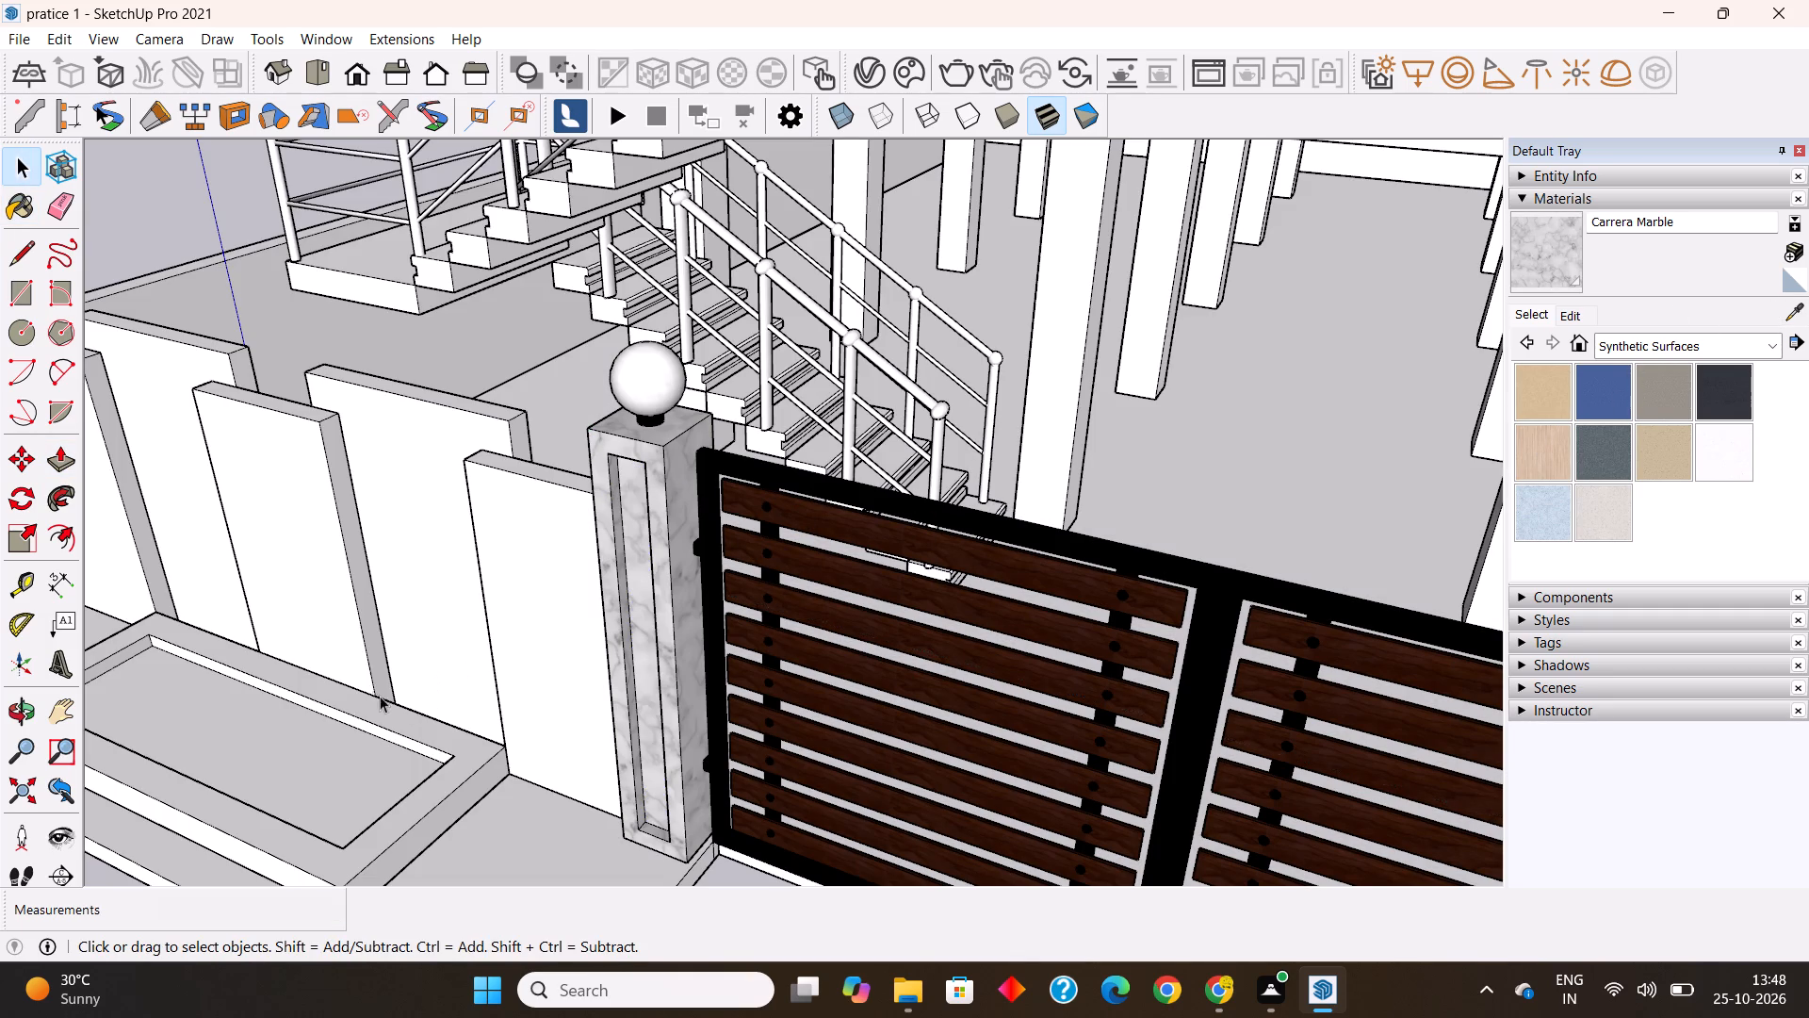
double_click(447, 789)
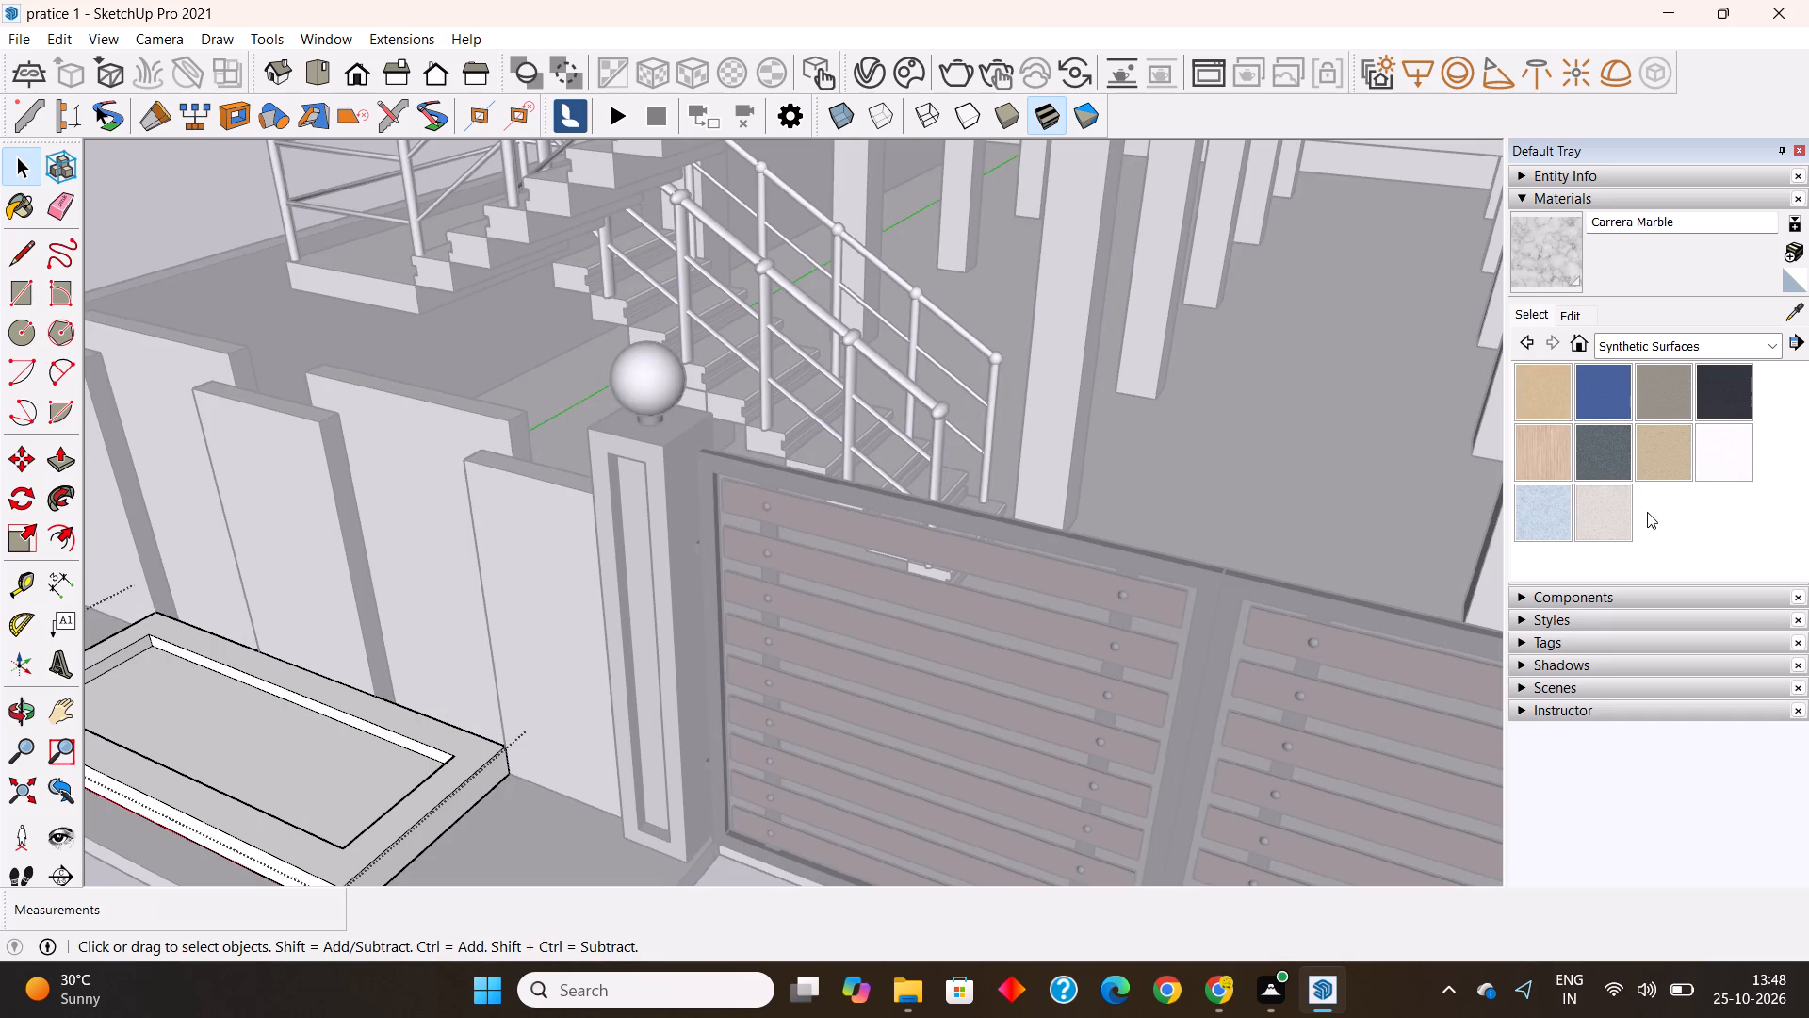
left_click_drag(1542, 261, 1534, 265)
left_click(277, 732)
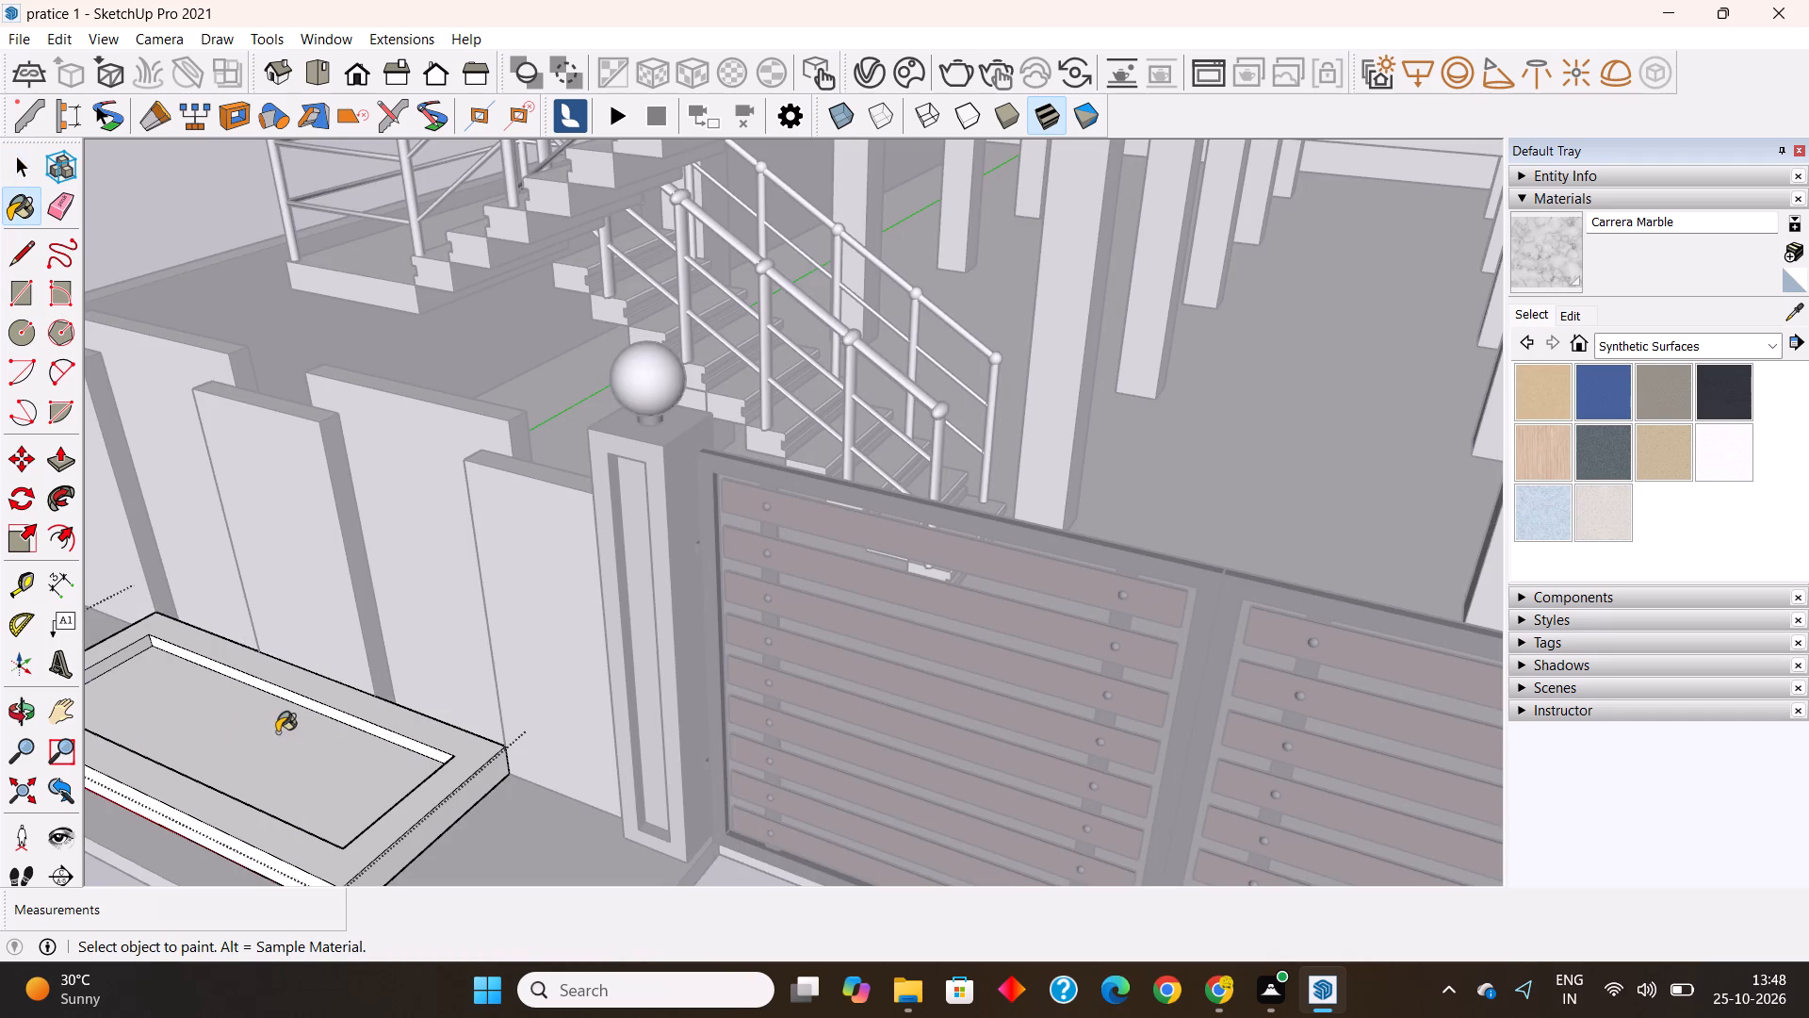
key("space")
key("Escape")
Pull the recessed panel of the gate pillar beside the larger planter flush with the pillar's front face.
double_click(666, 628)
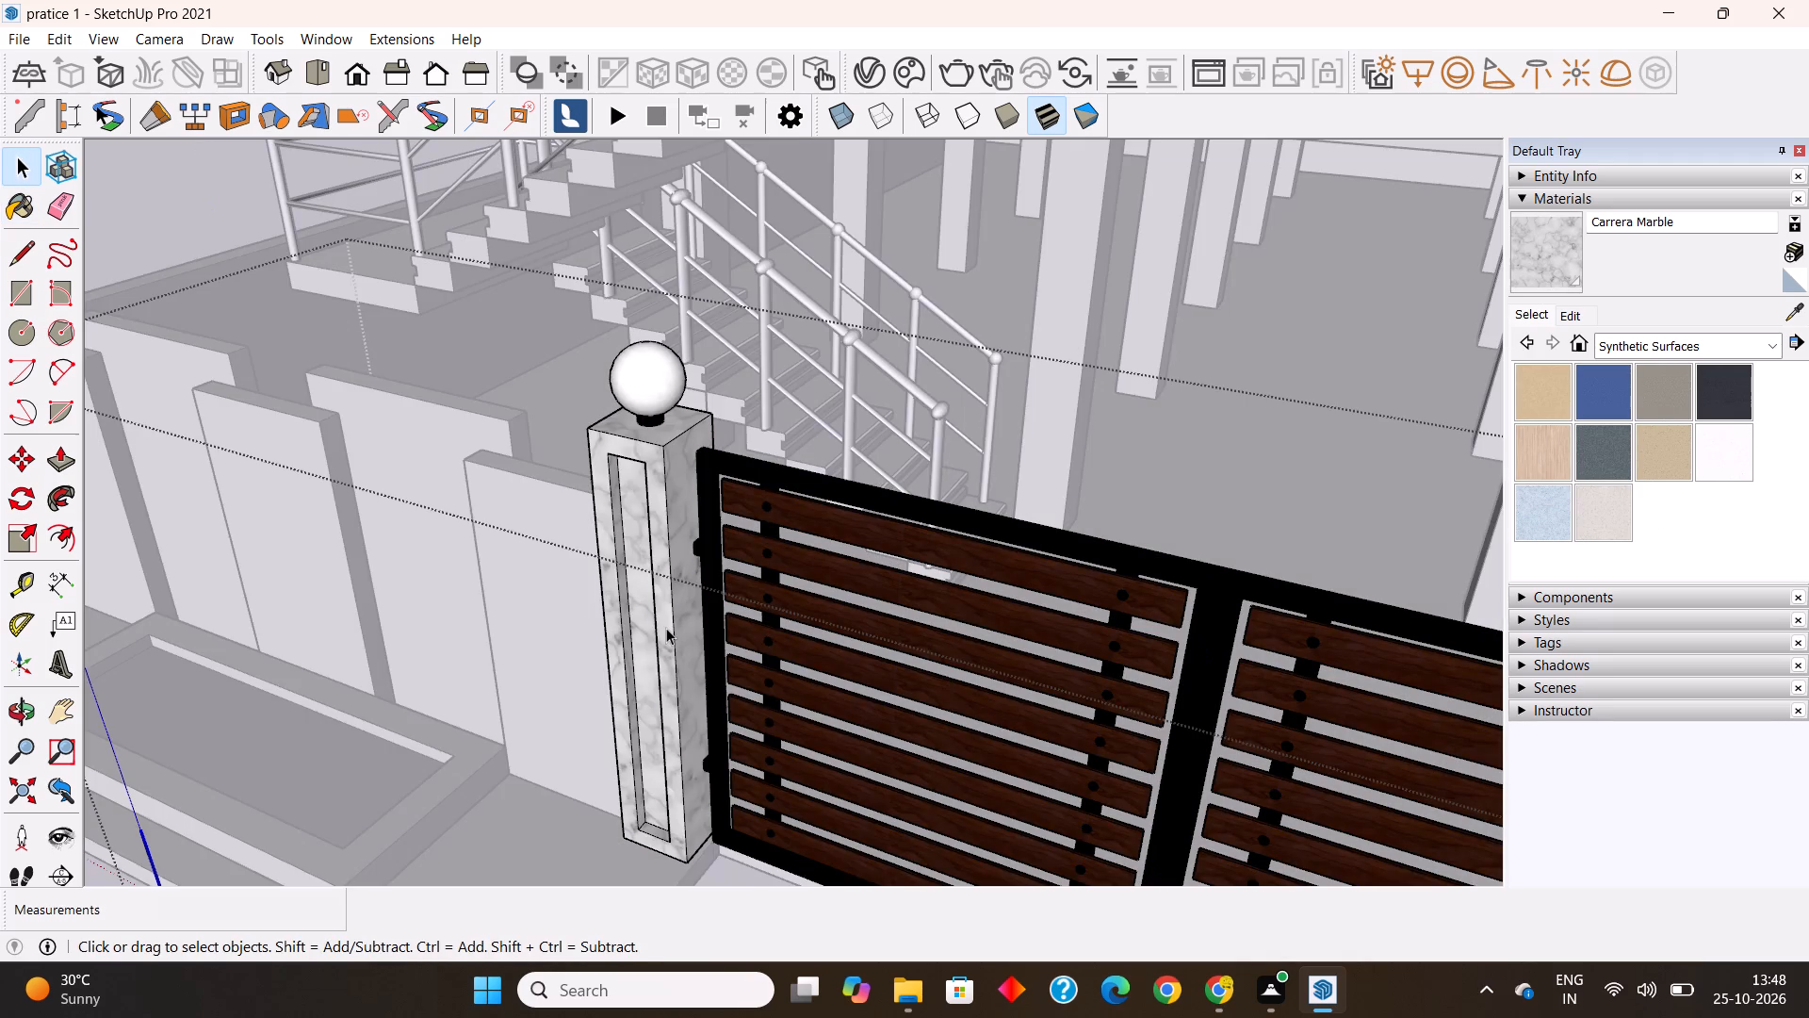
left_click(666, 628)
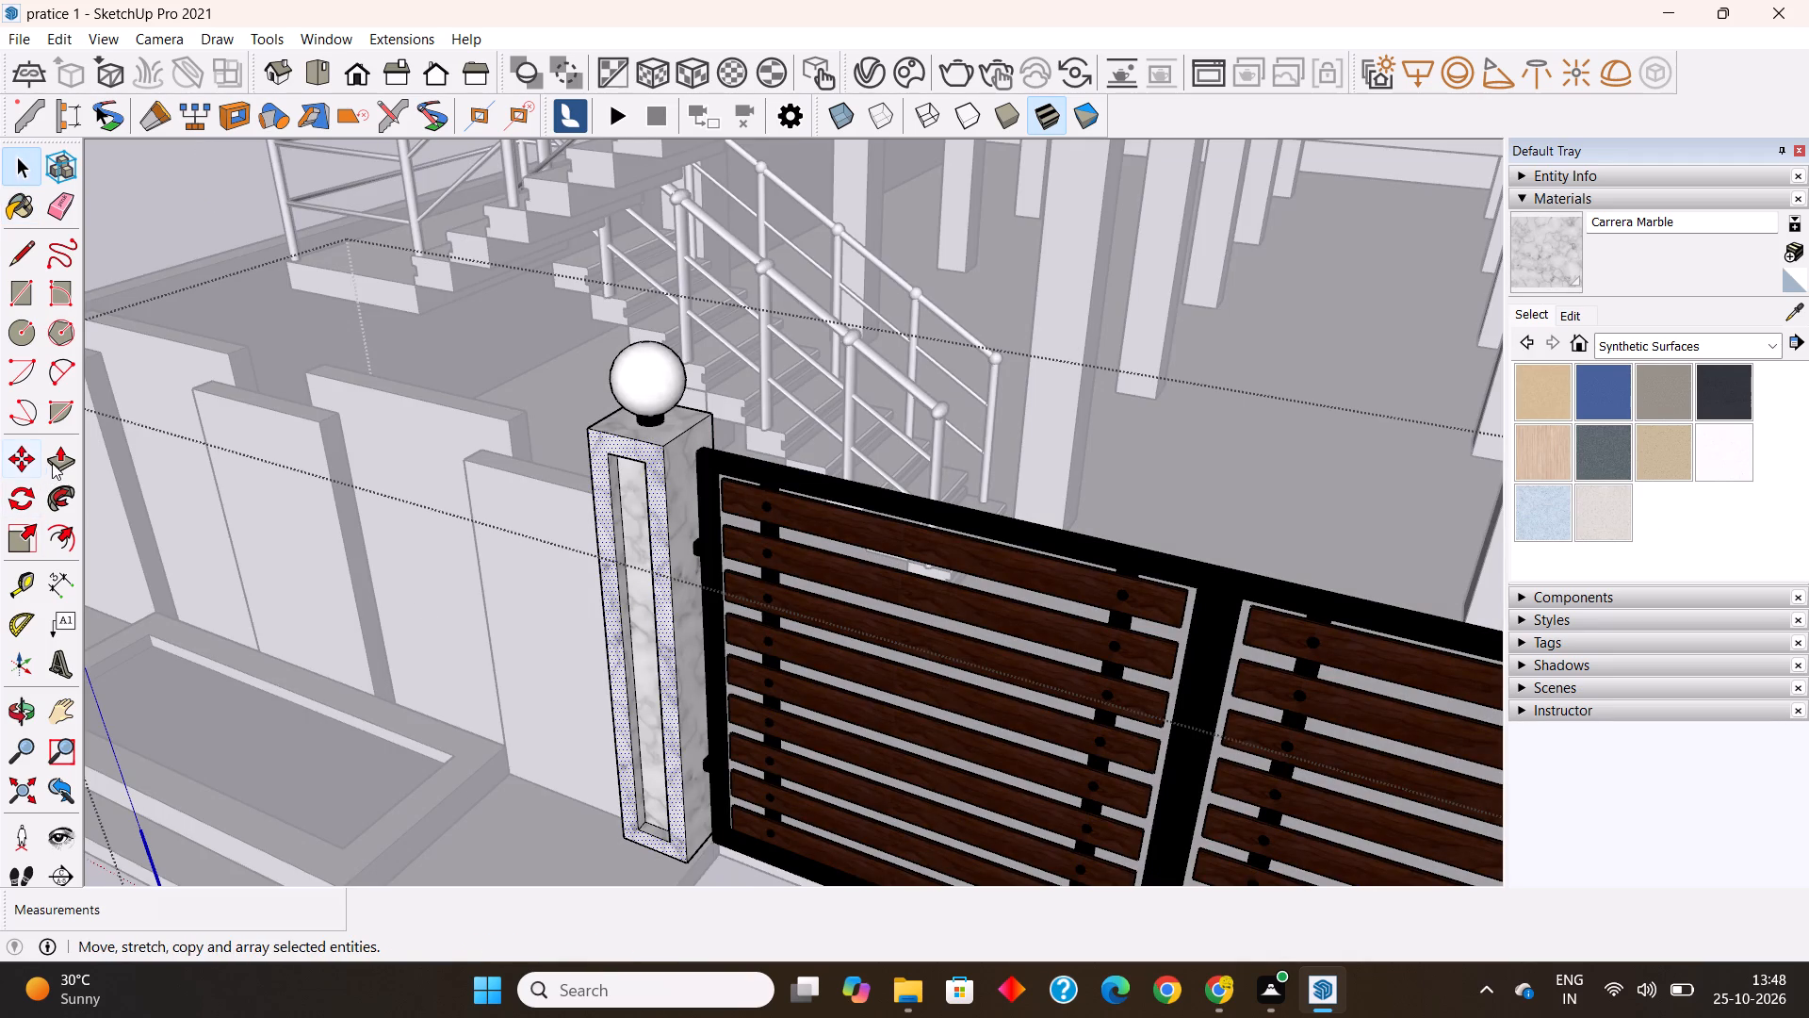
left_click(52, 463)
left_click(660, 466)
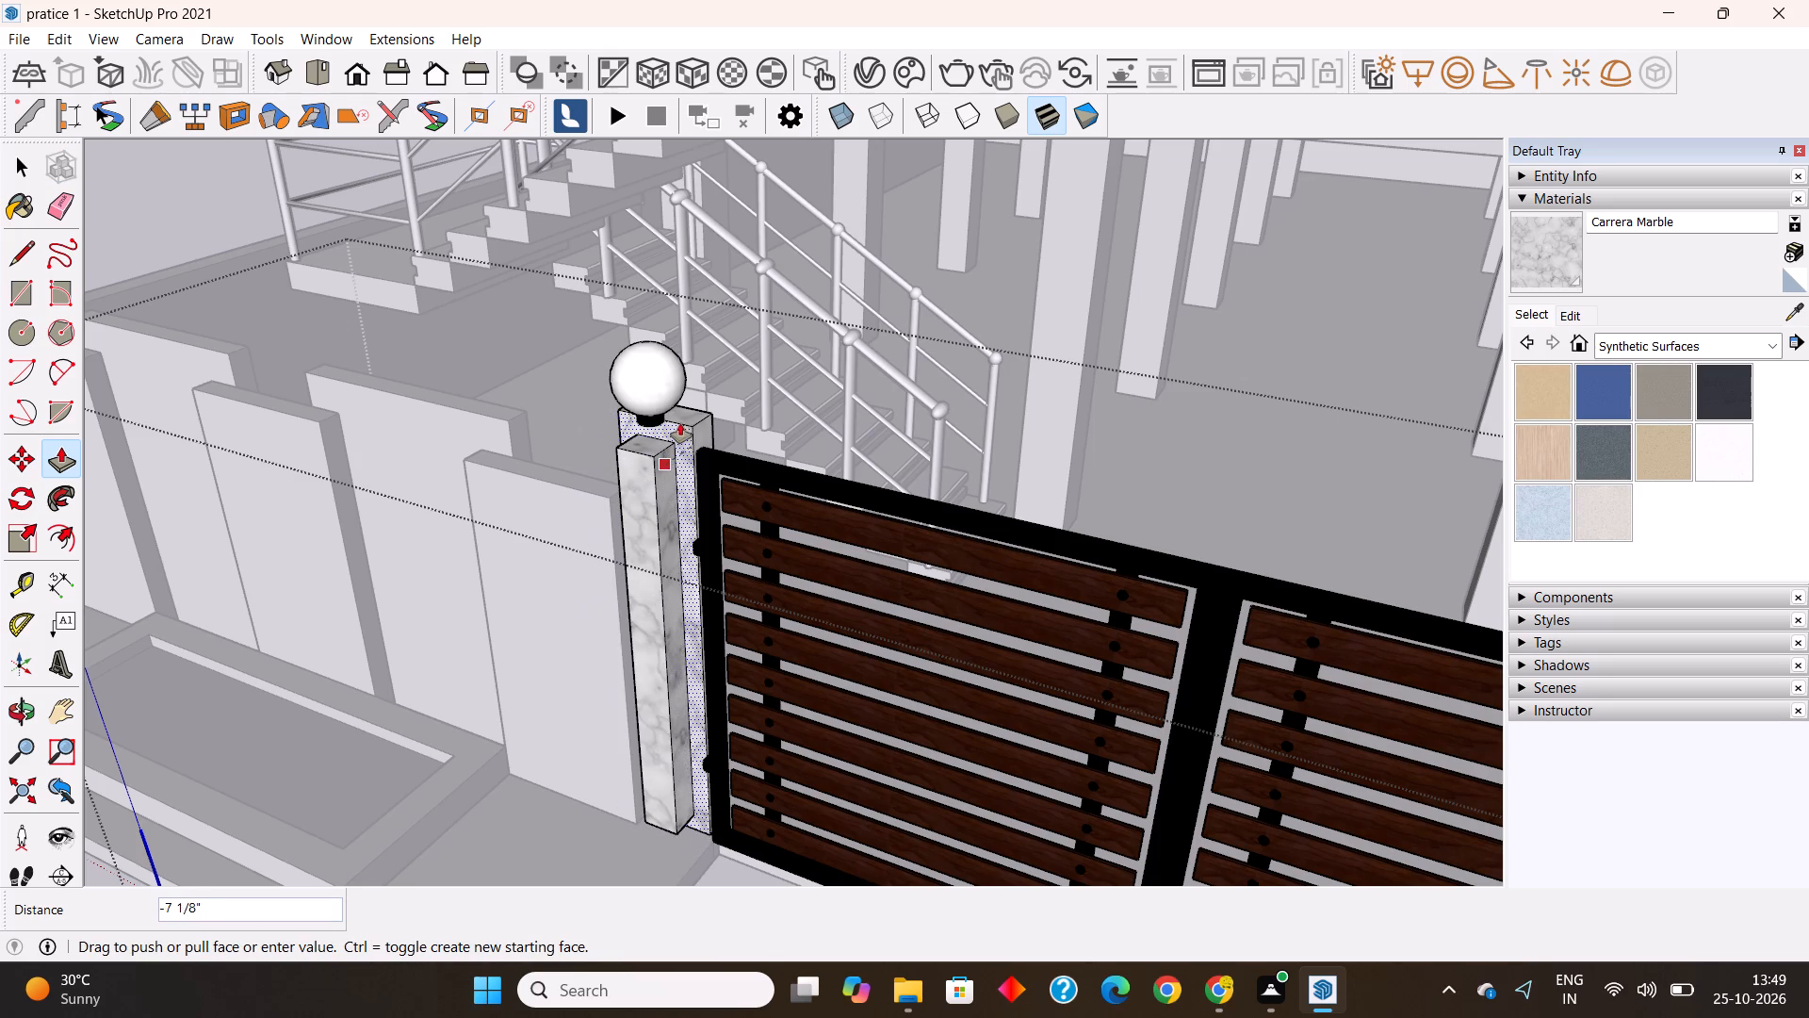
key("Escape")
left_click(634, 496)
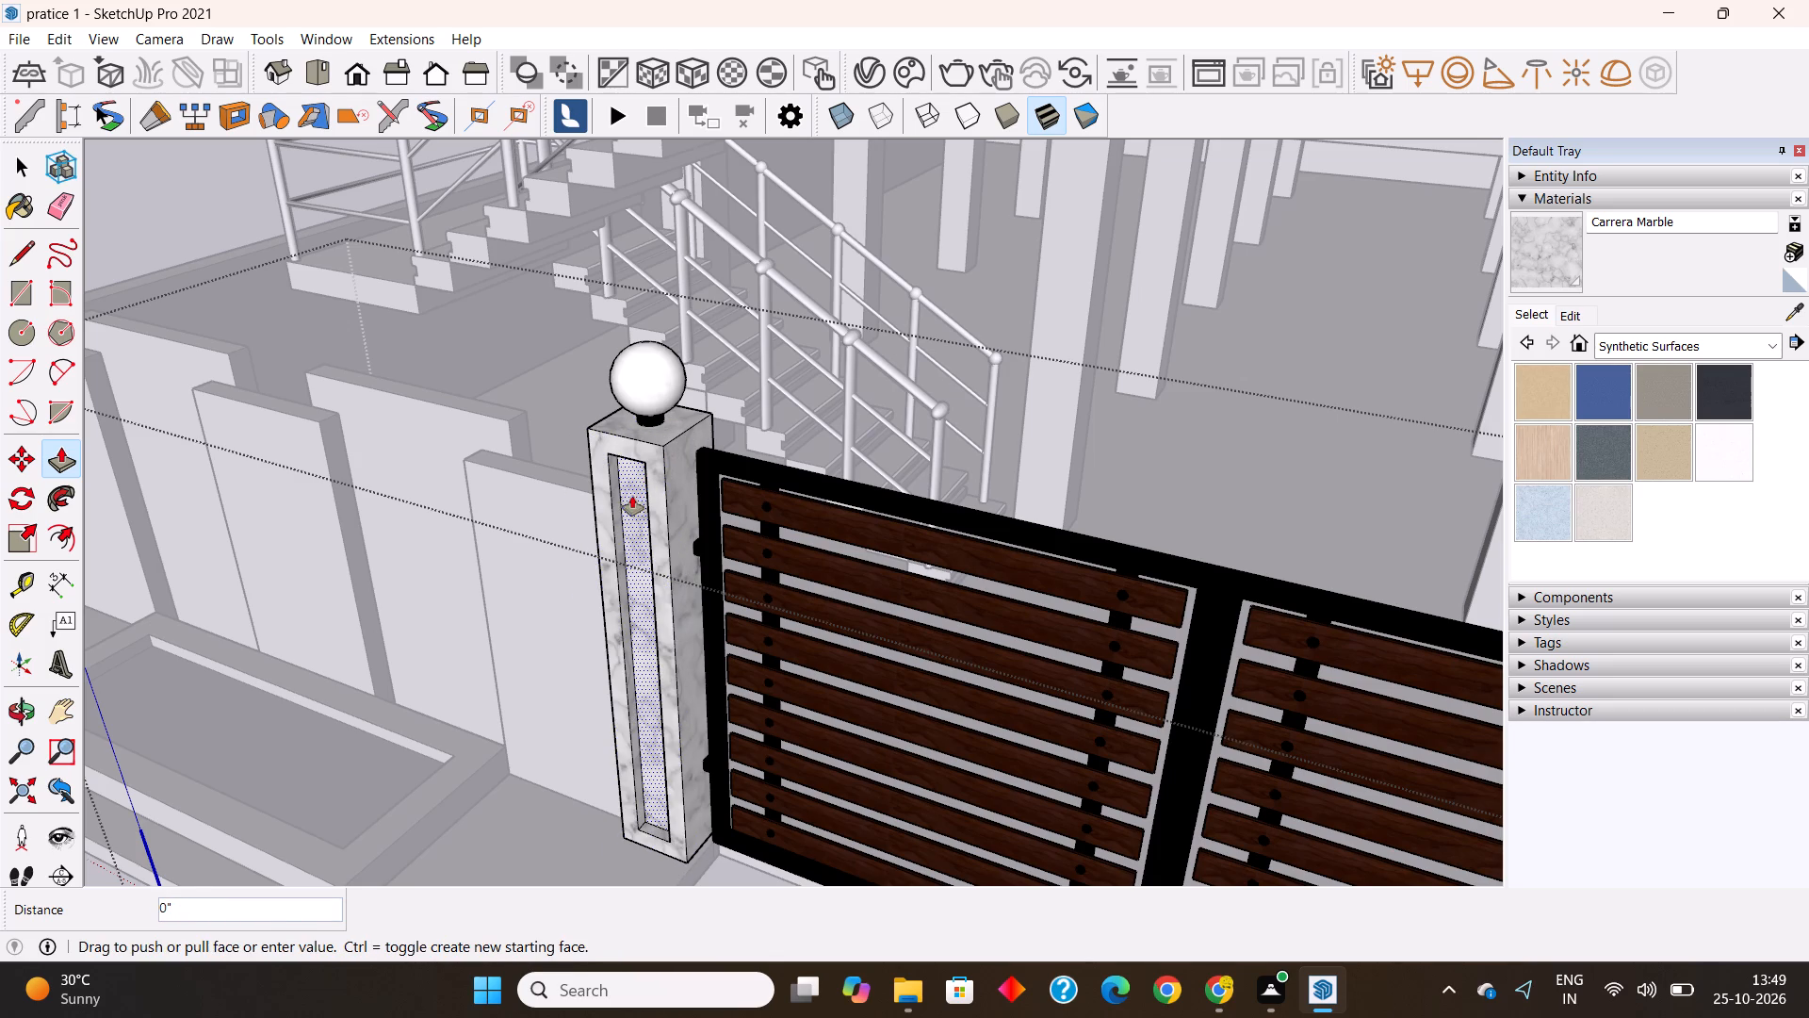
left_click(606, 477)
key("space")
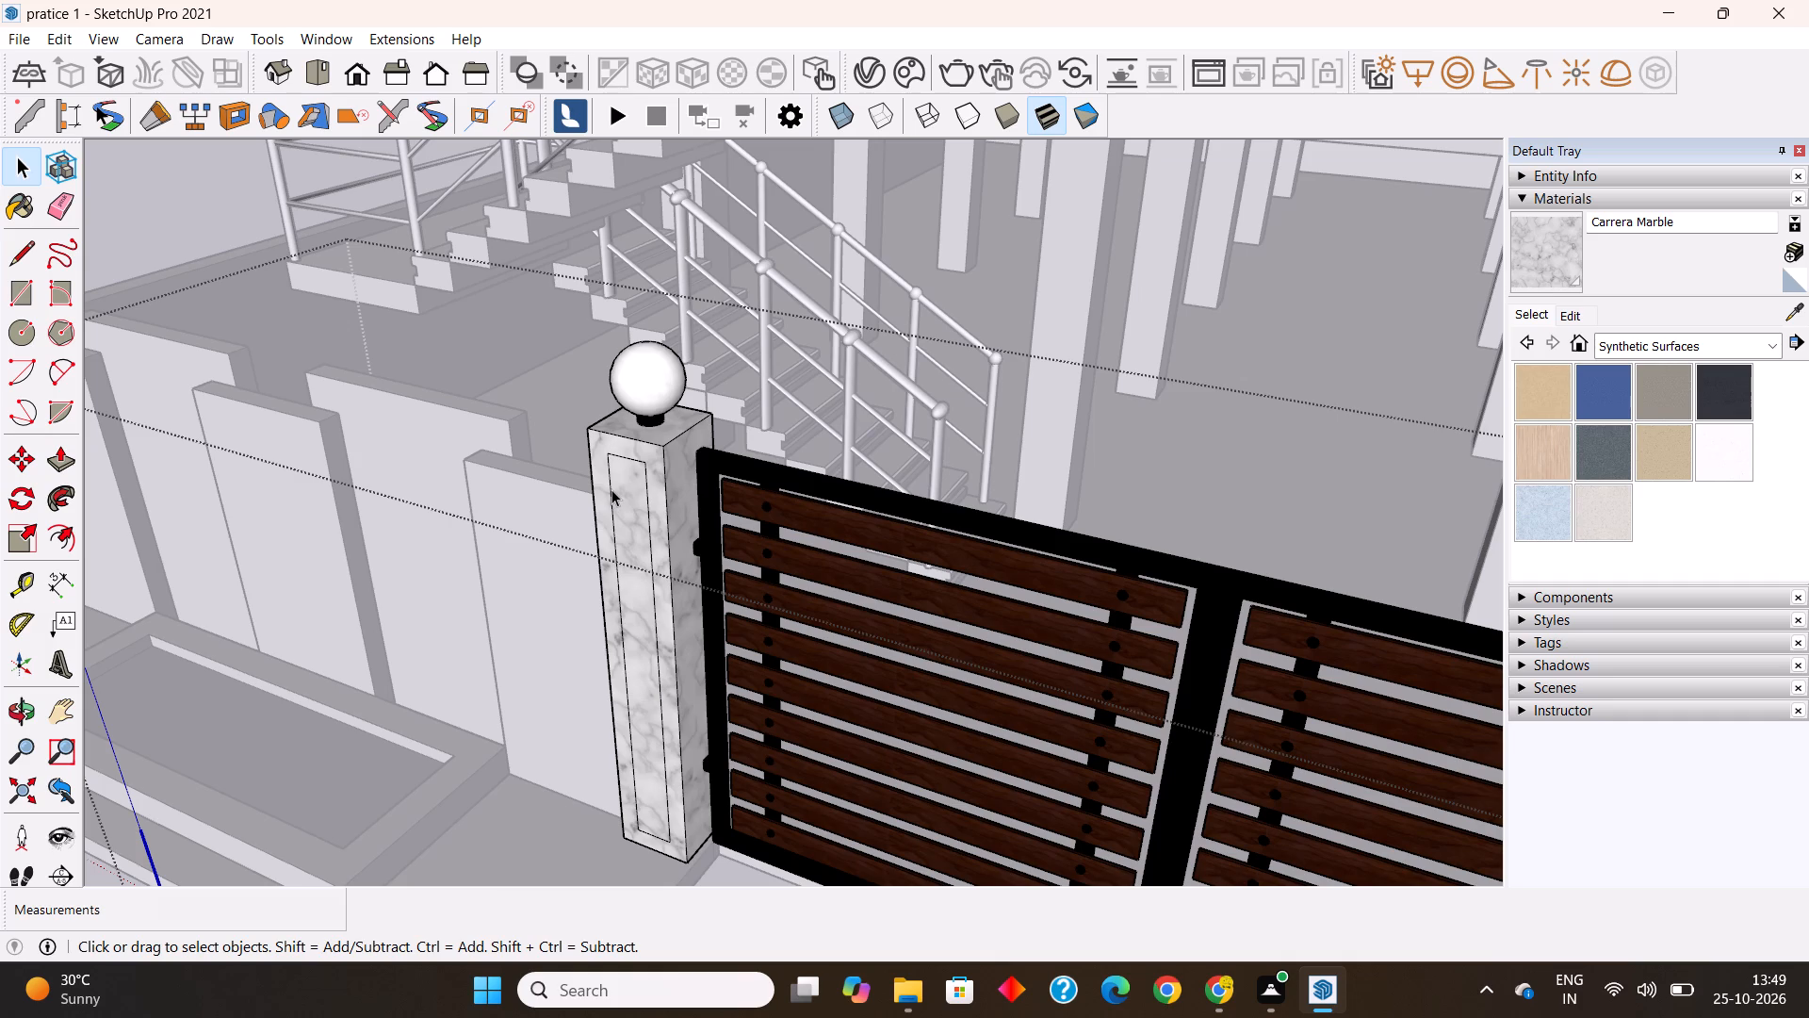
Delete the four leftover panel outline edges from the pillar's front face.
left_click(611, 489)
key("Delete")
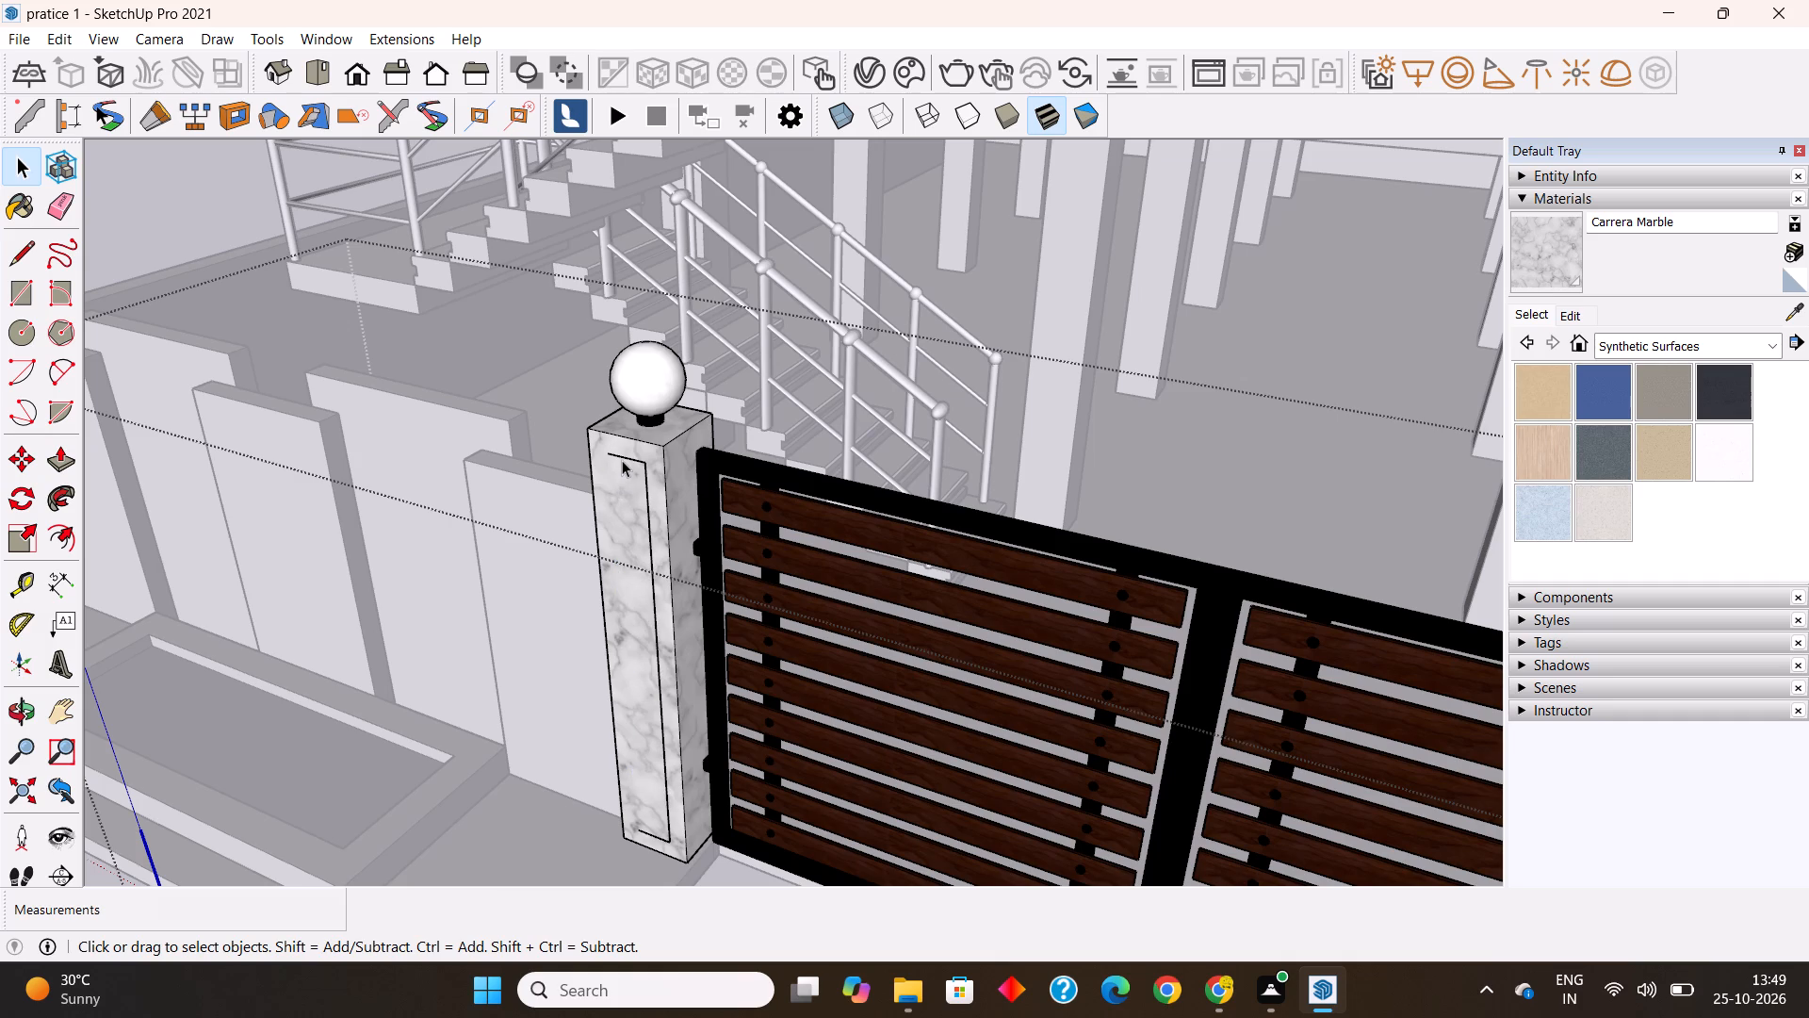
left_click(622, 460)
key("Delete")
left_click(645, 480)
key("Delete")
left_click(652, 835)
key("Delete")
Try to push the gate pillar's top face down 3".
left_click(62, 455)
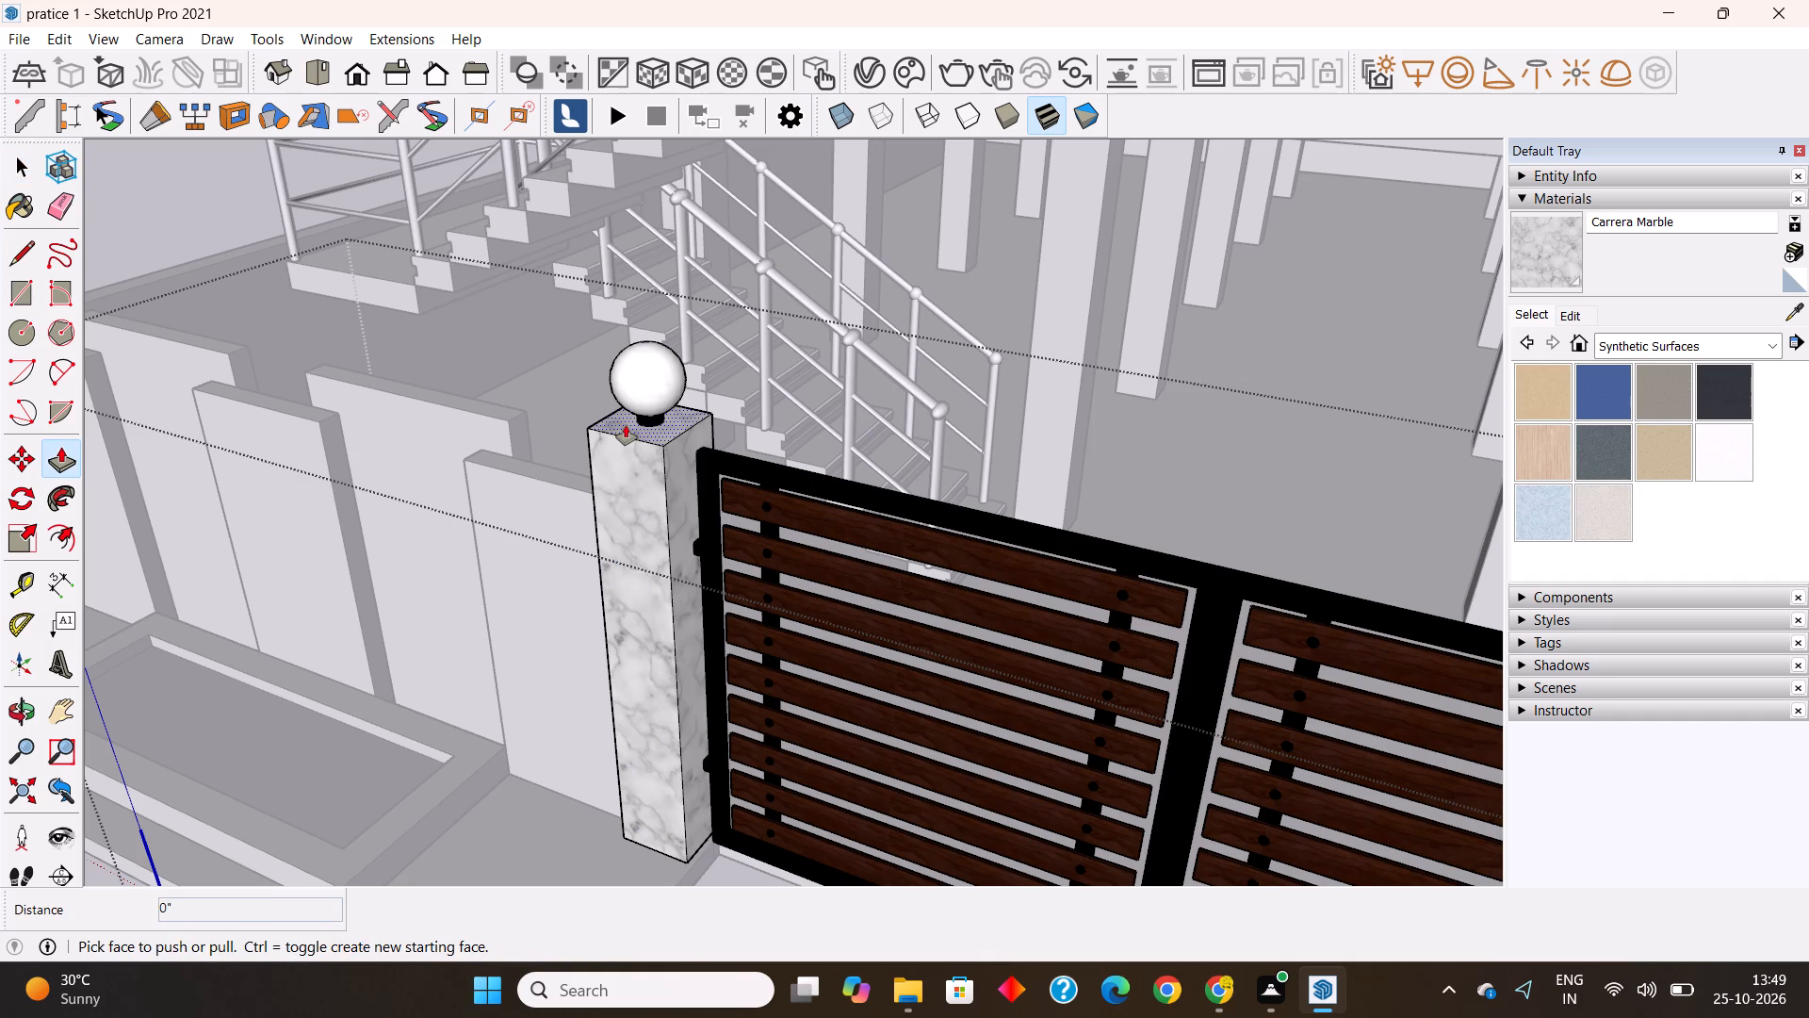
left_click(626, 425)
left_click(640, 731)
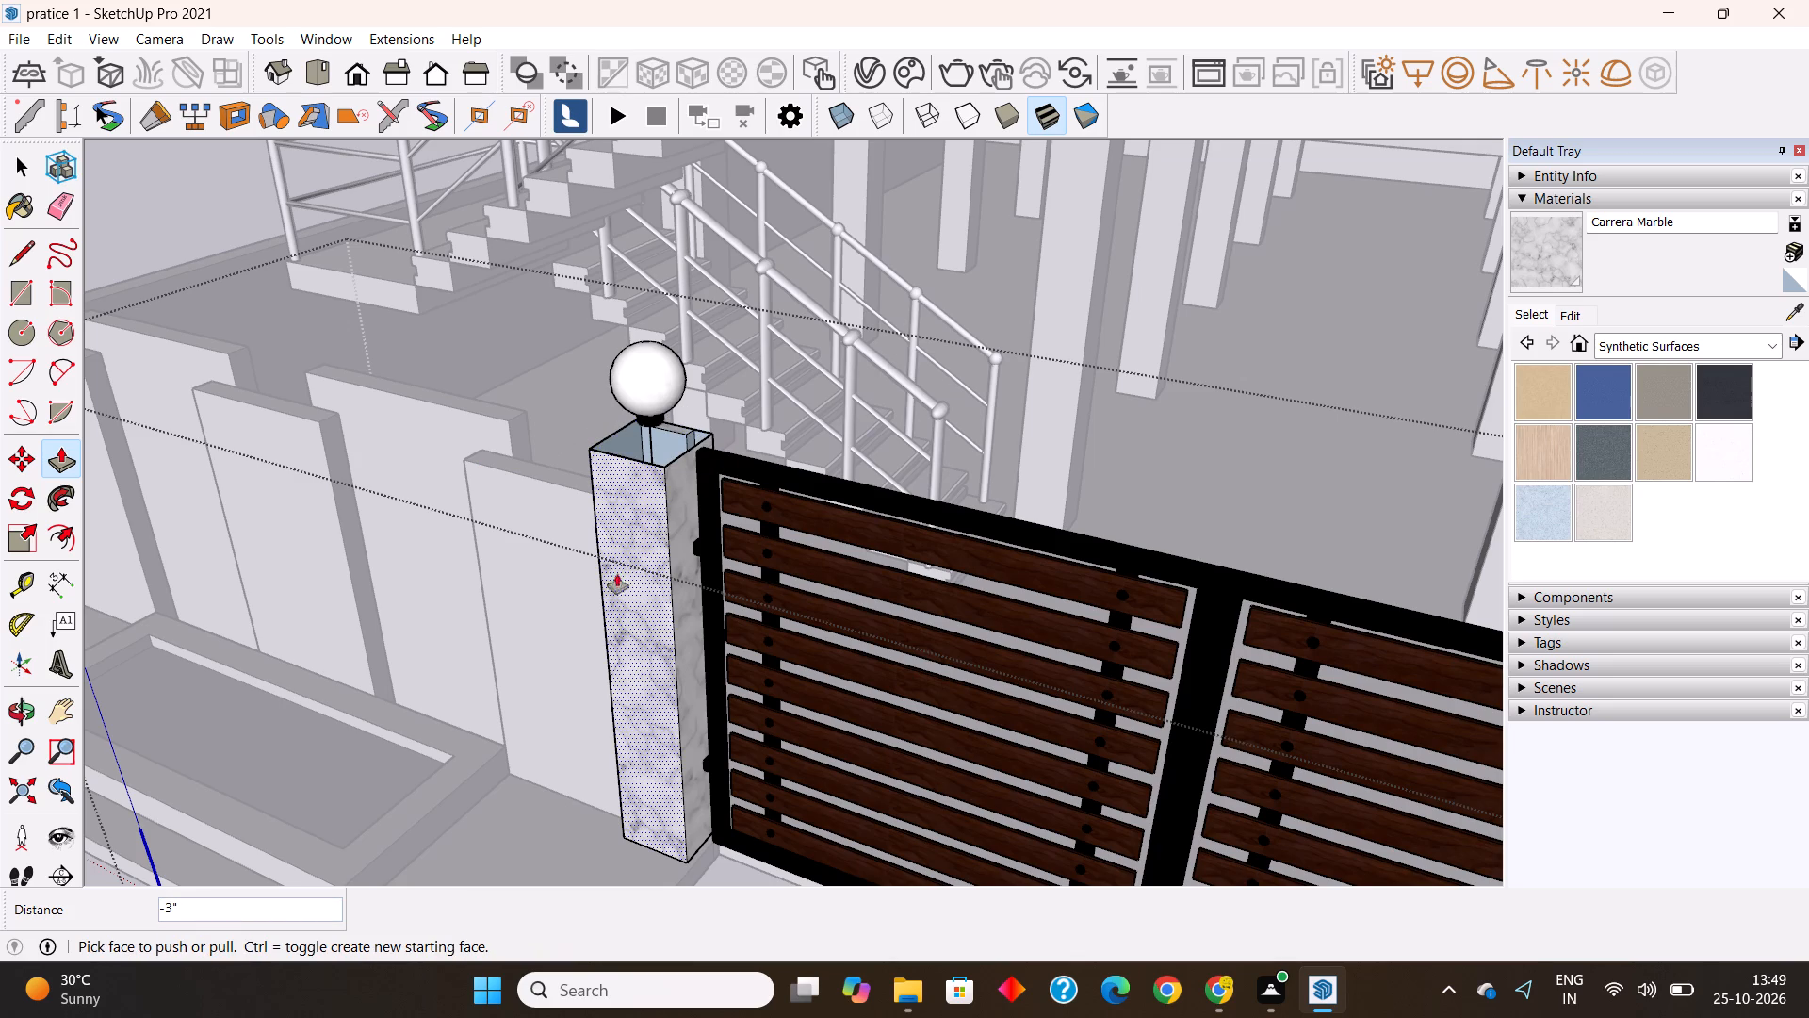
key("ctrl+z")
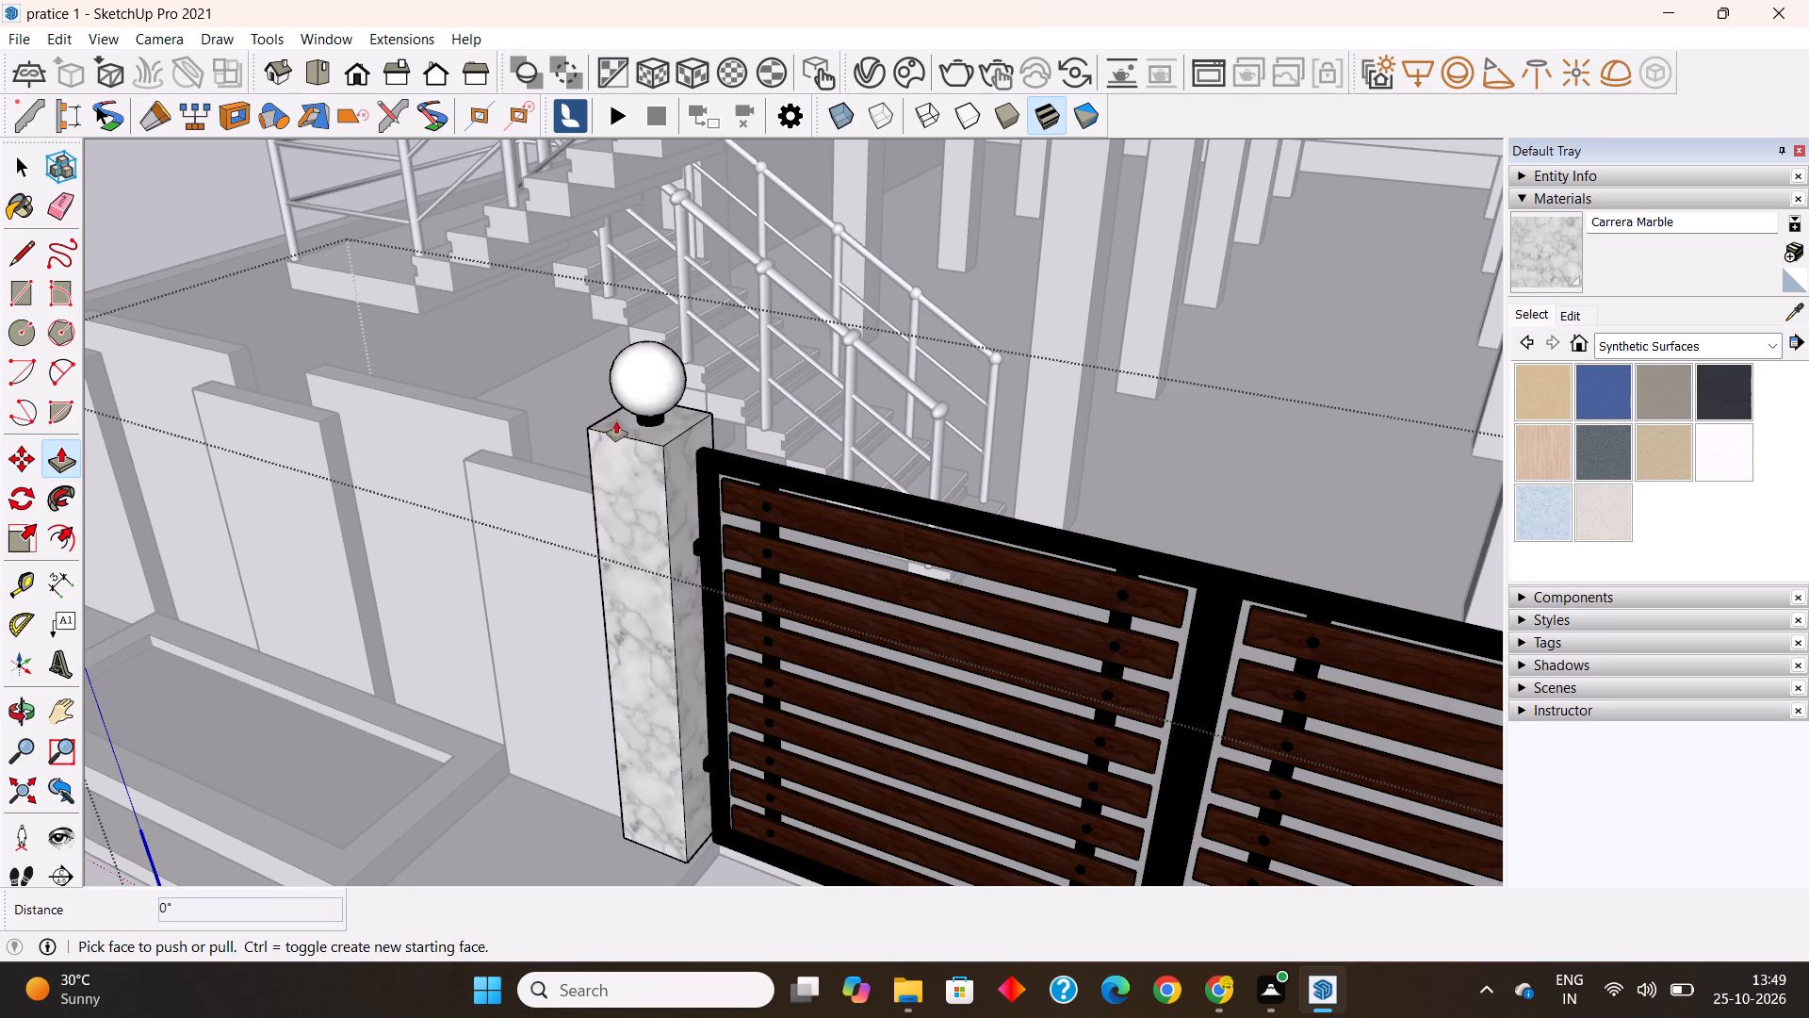
Push the top face of the gate pillar beside the larger planter down 3".
left_click(616, 424)
left_click(622, 535)
middle_click_drag(621, 547, 668, 537)
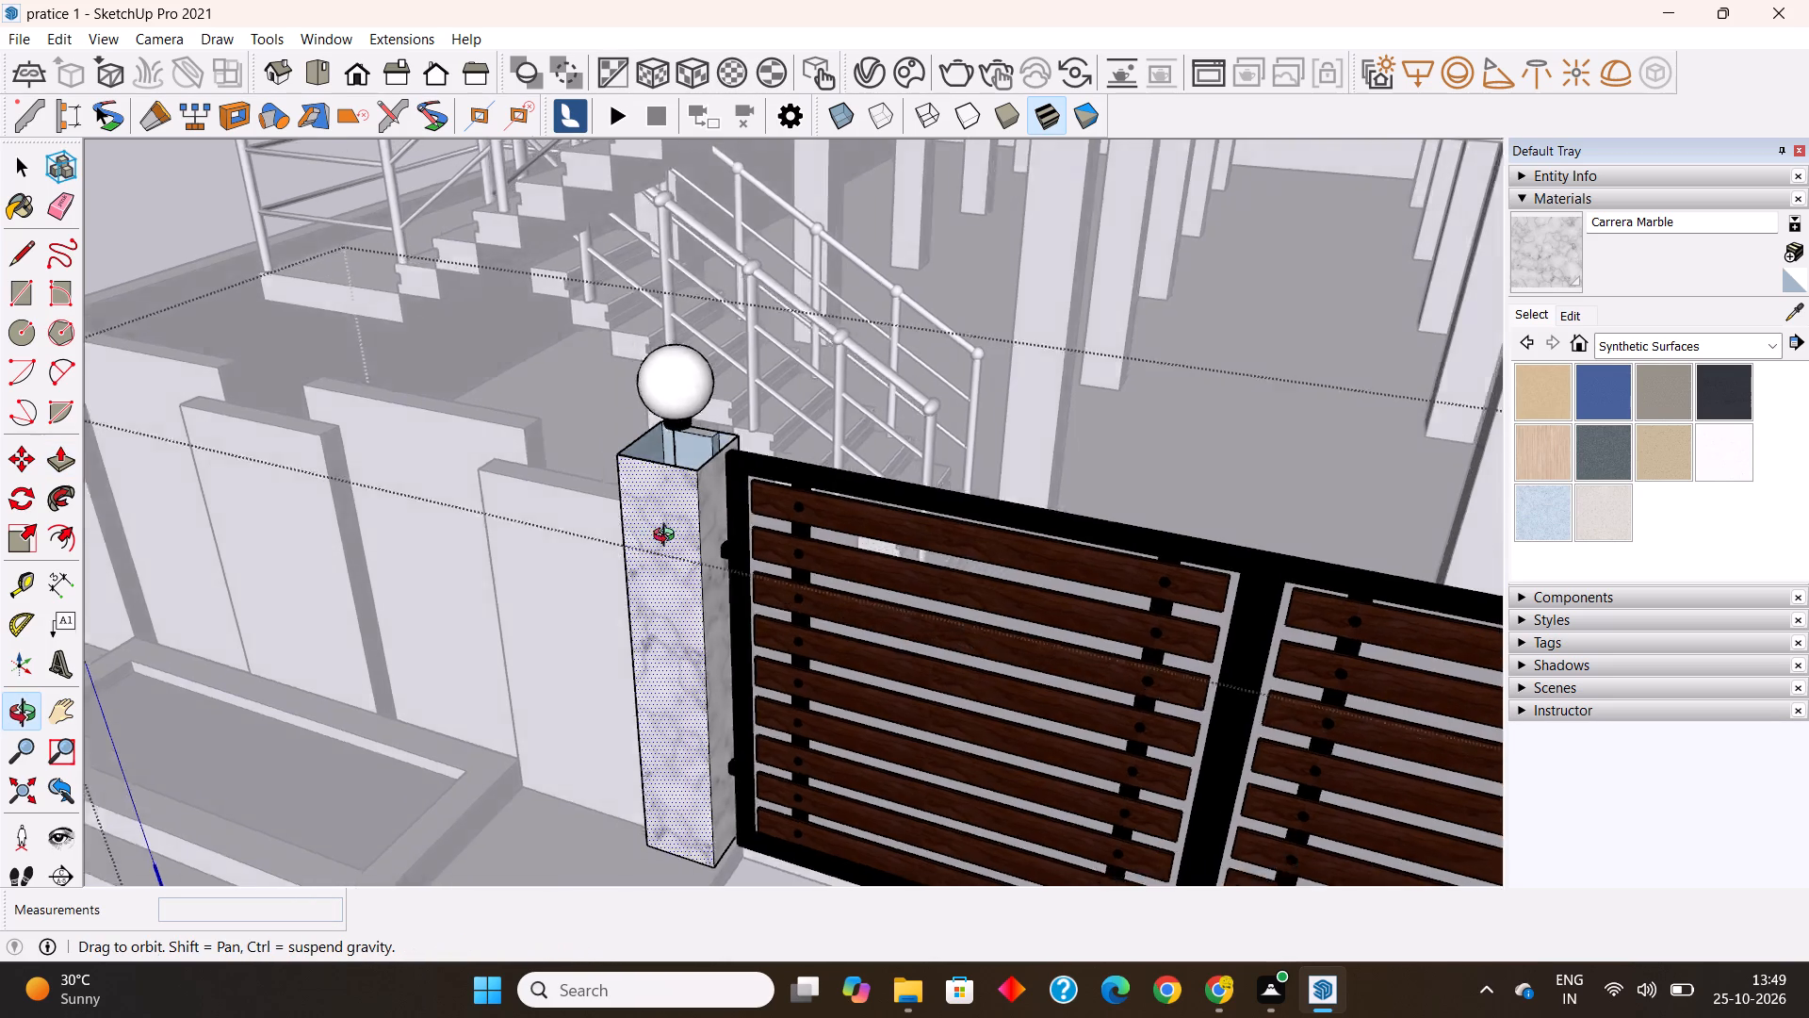
middle_click_drag(668, 537, 739, 409)
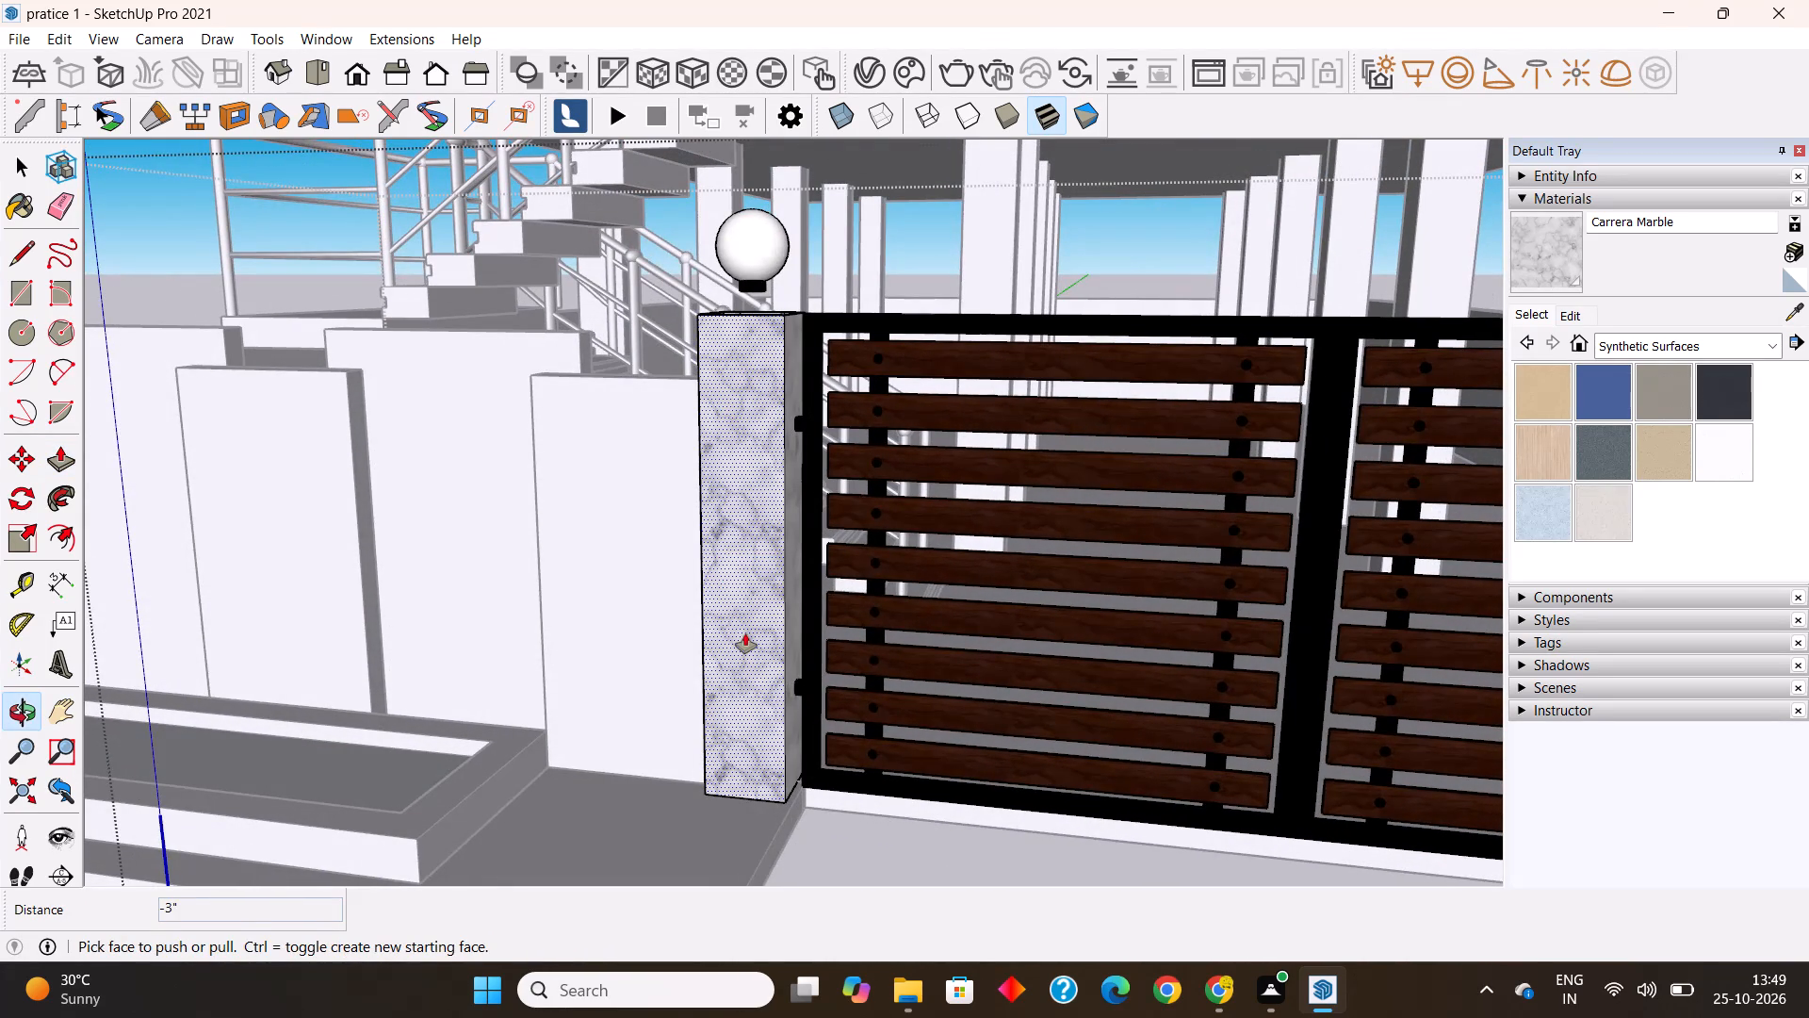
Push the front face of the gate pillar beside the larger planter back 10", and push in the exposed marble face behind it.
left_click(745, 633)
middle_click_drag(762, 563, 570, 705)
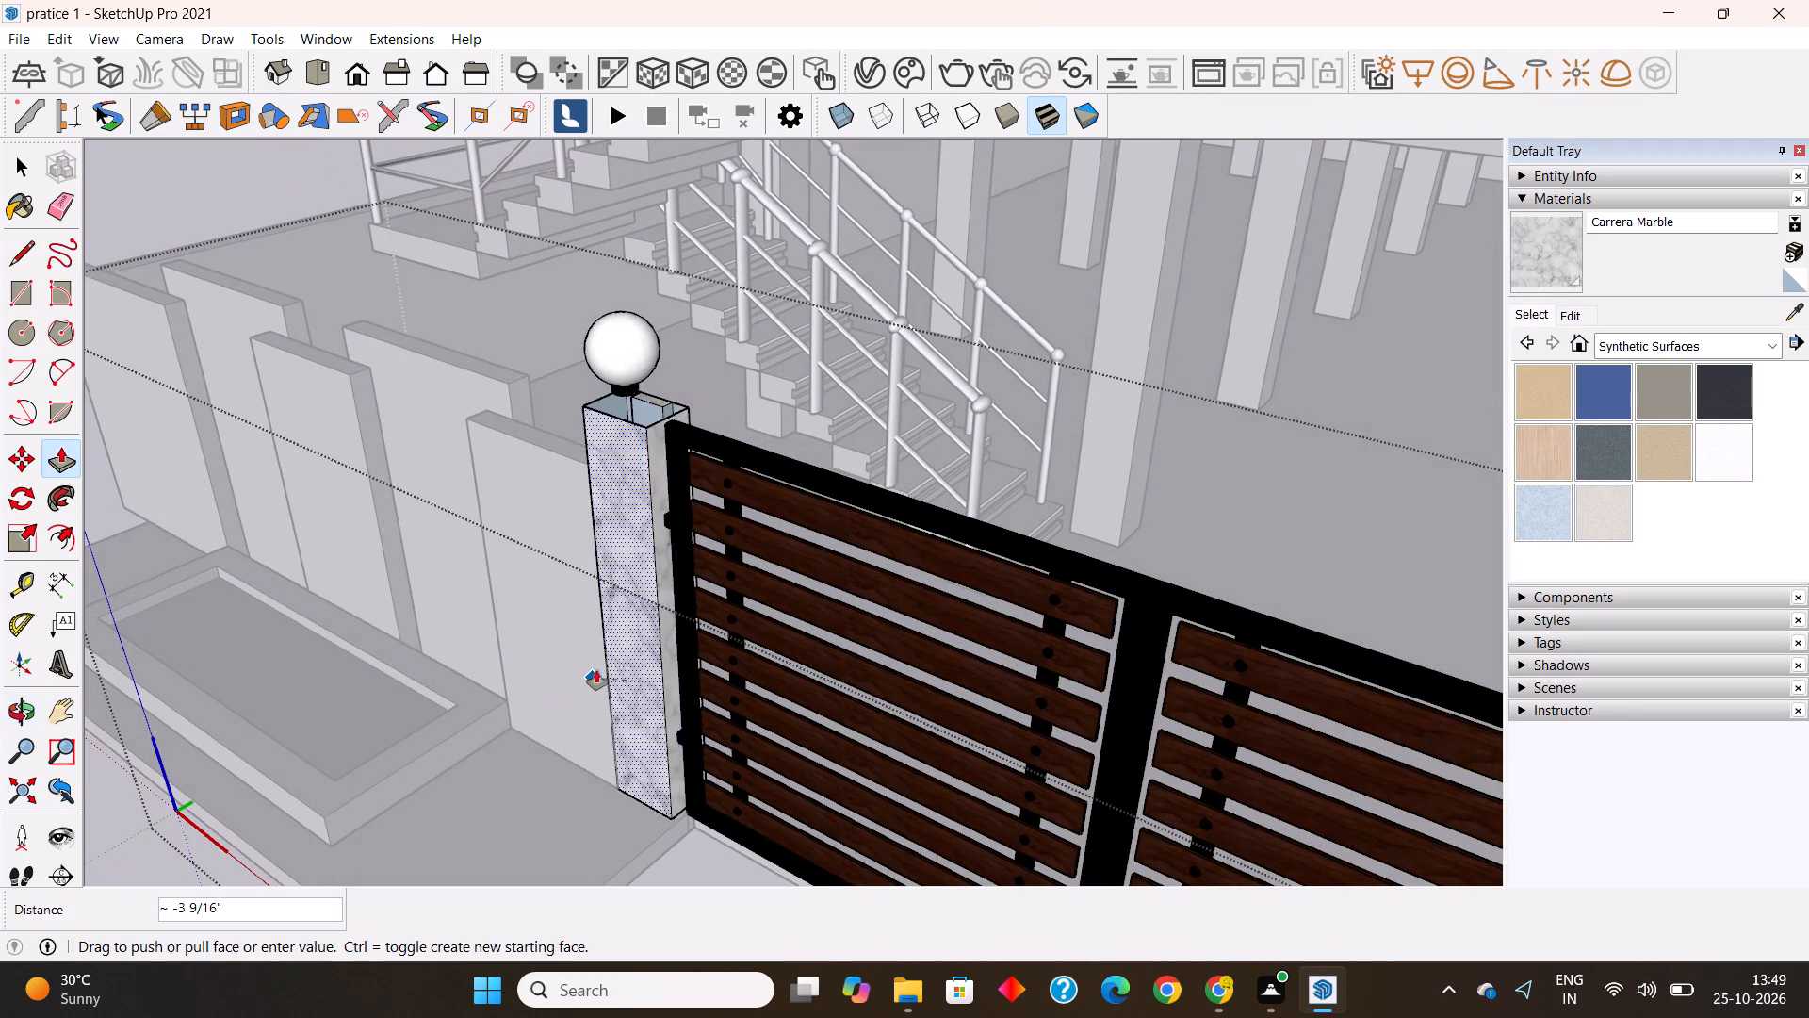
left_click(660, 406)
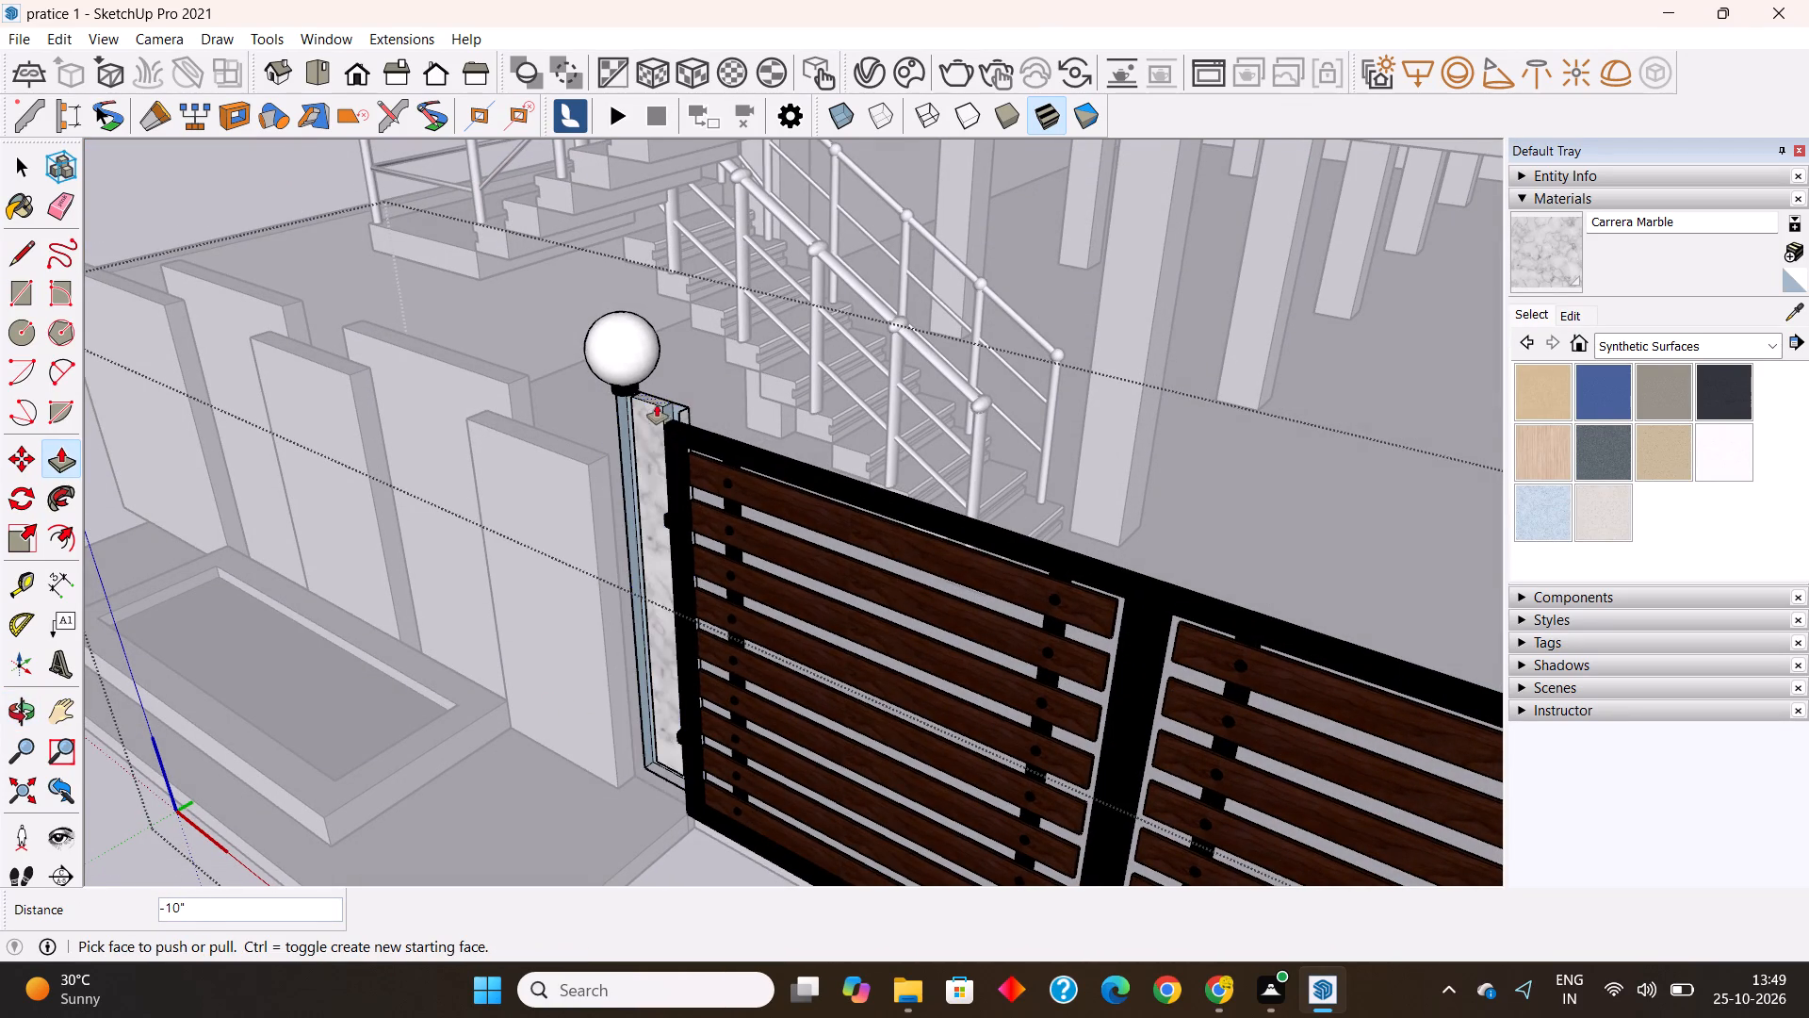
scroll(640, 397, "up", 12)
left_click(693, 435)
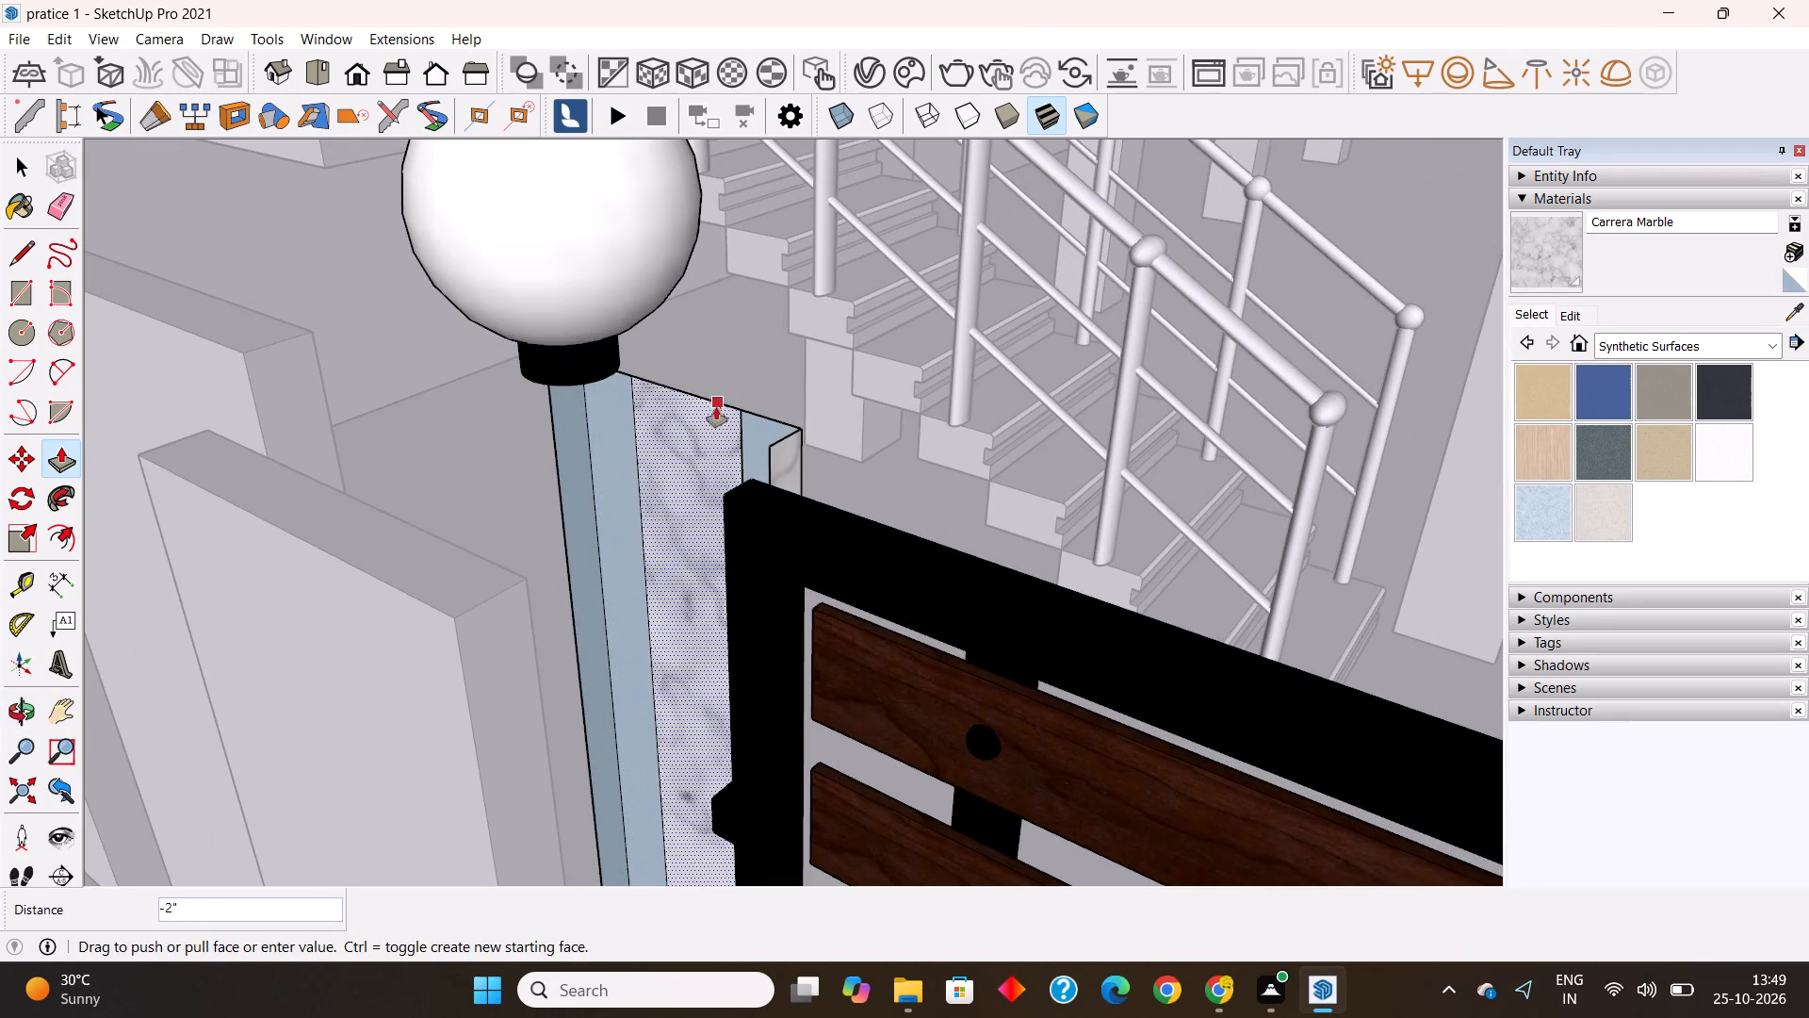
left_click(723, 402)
Delete the globe lamp and its black base above the gate pillar beside the larger planter.
middle_click_drag(657, 446, 873, 393)
key("space")
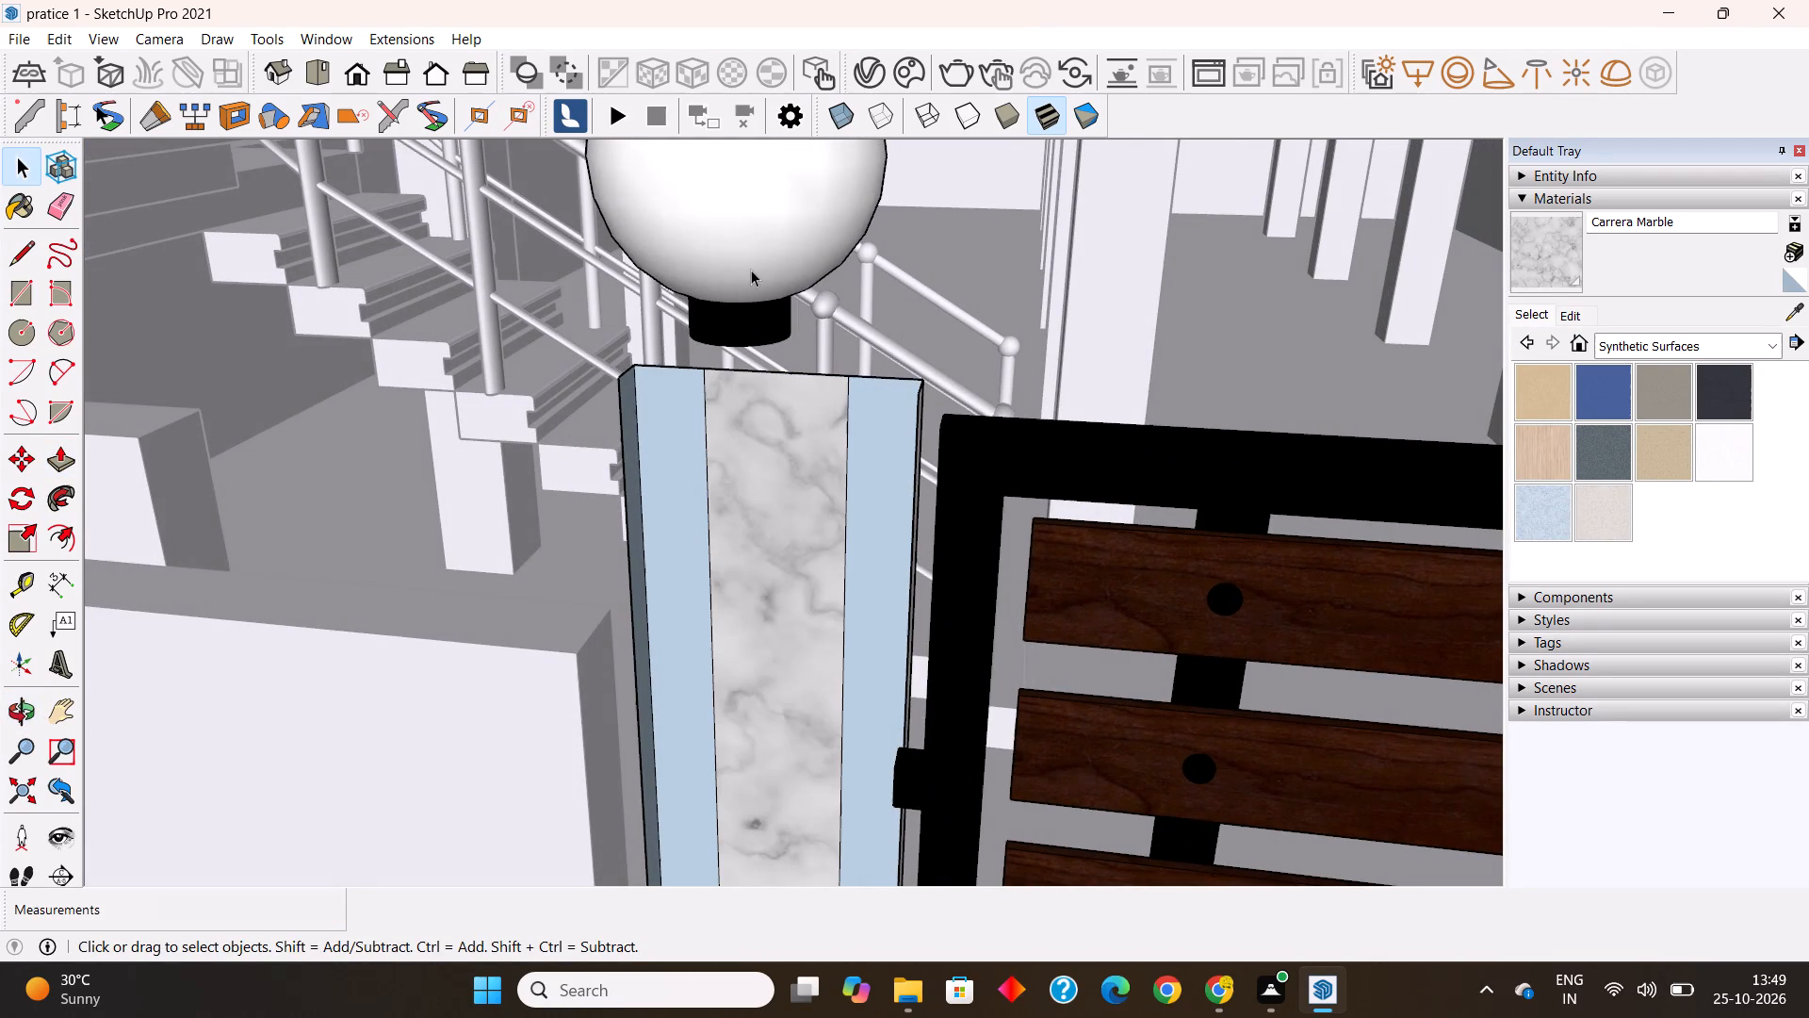
left_click(751, 270)
triple_click(751, 270)
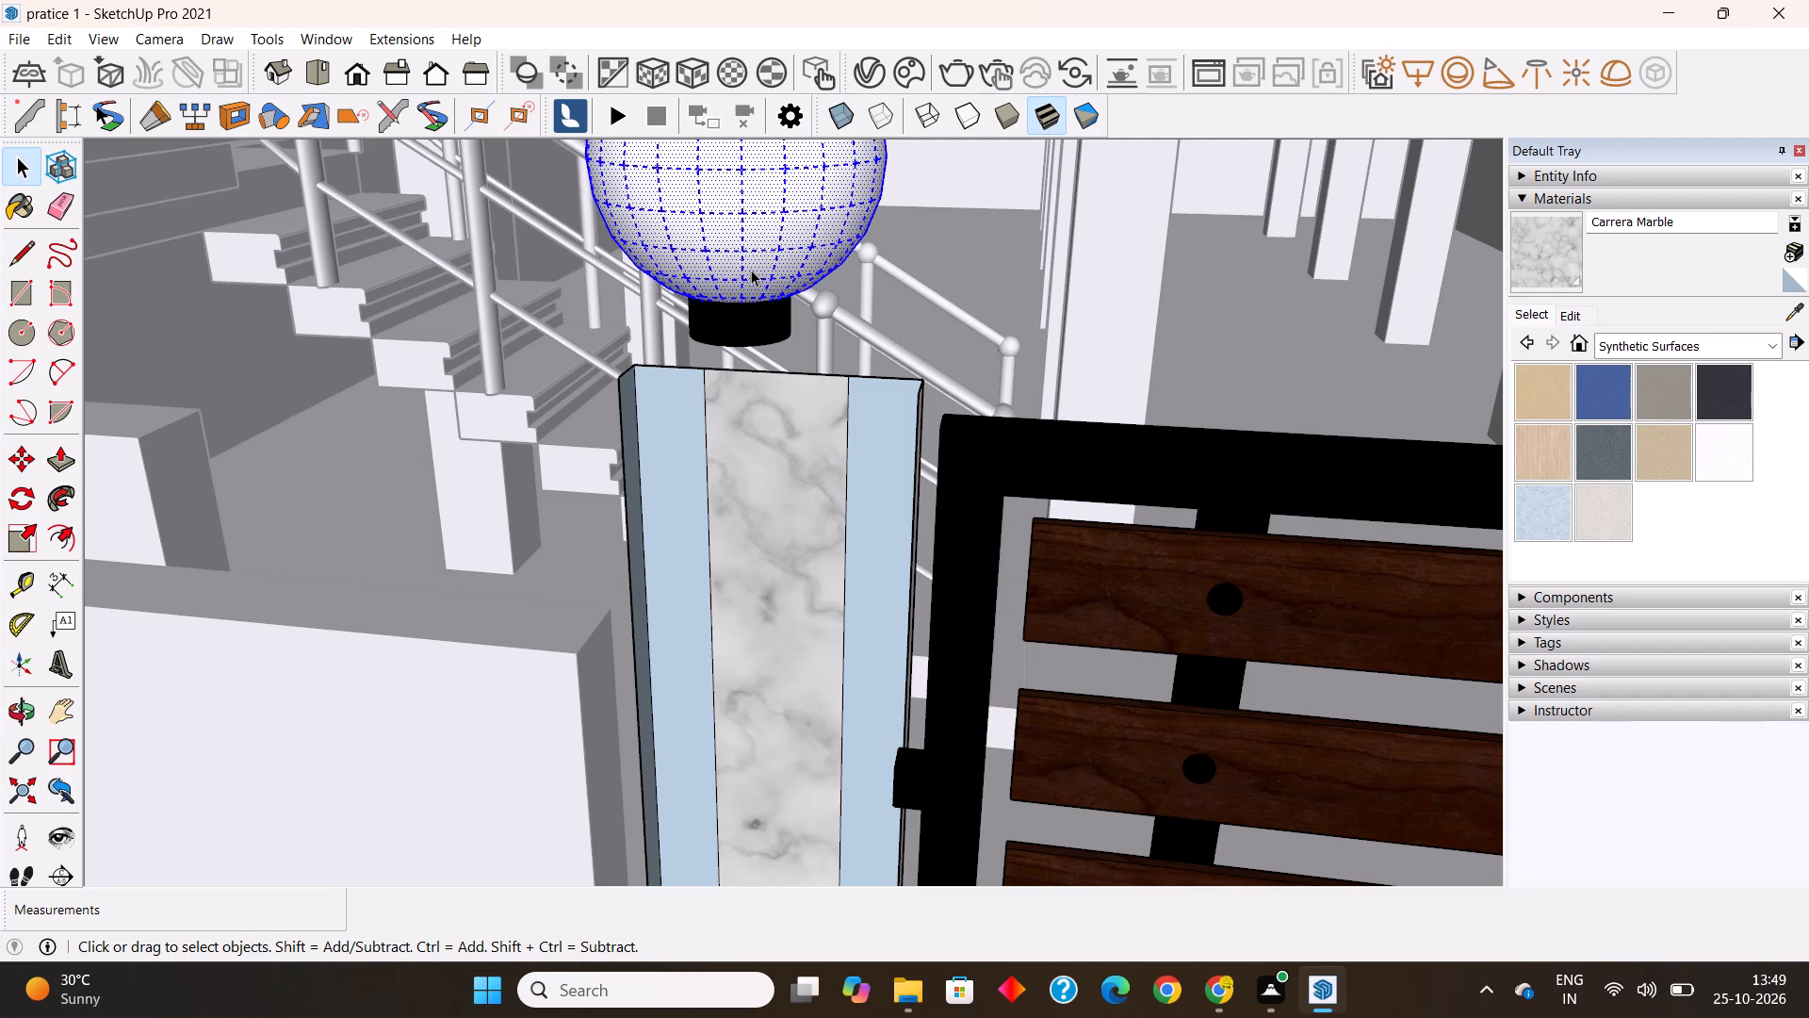
key("Delete")
triple_click(740, 279)
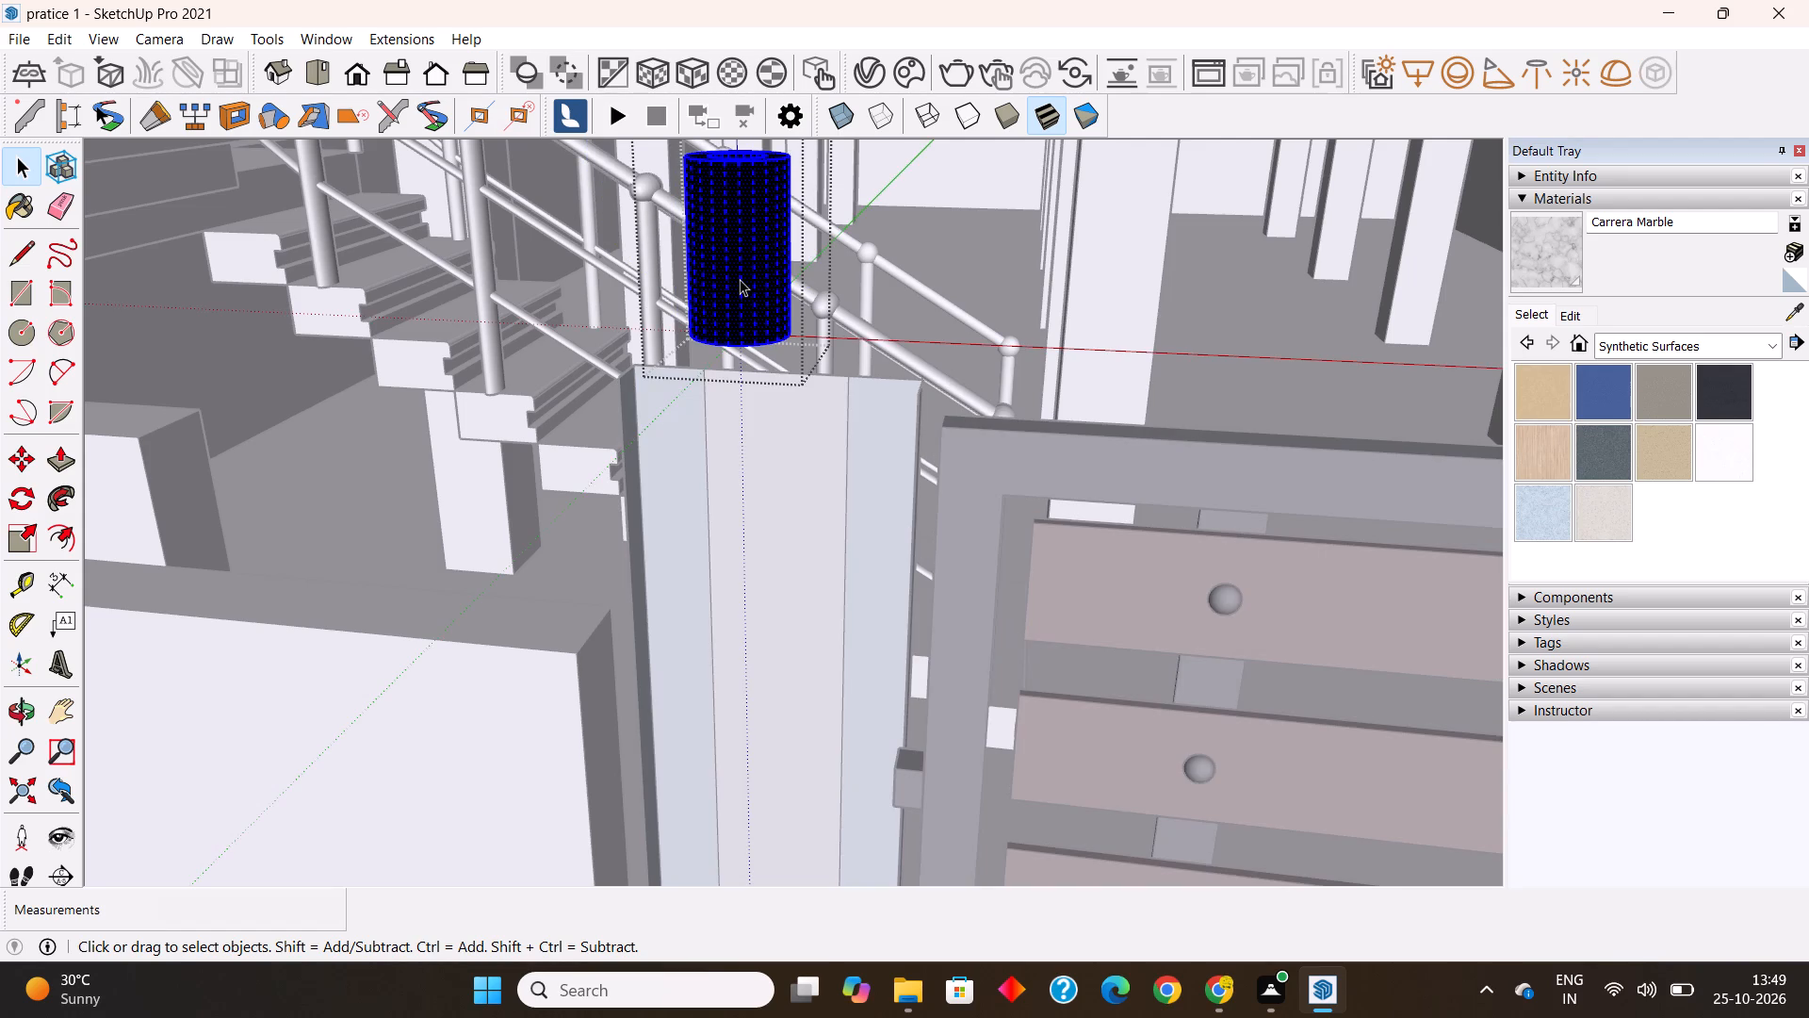
key("Escape")
left_click(740, 279)
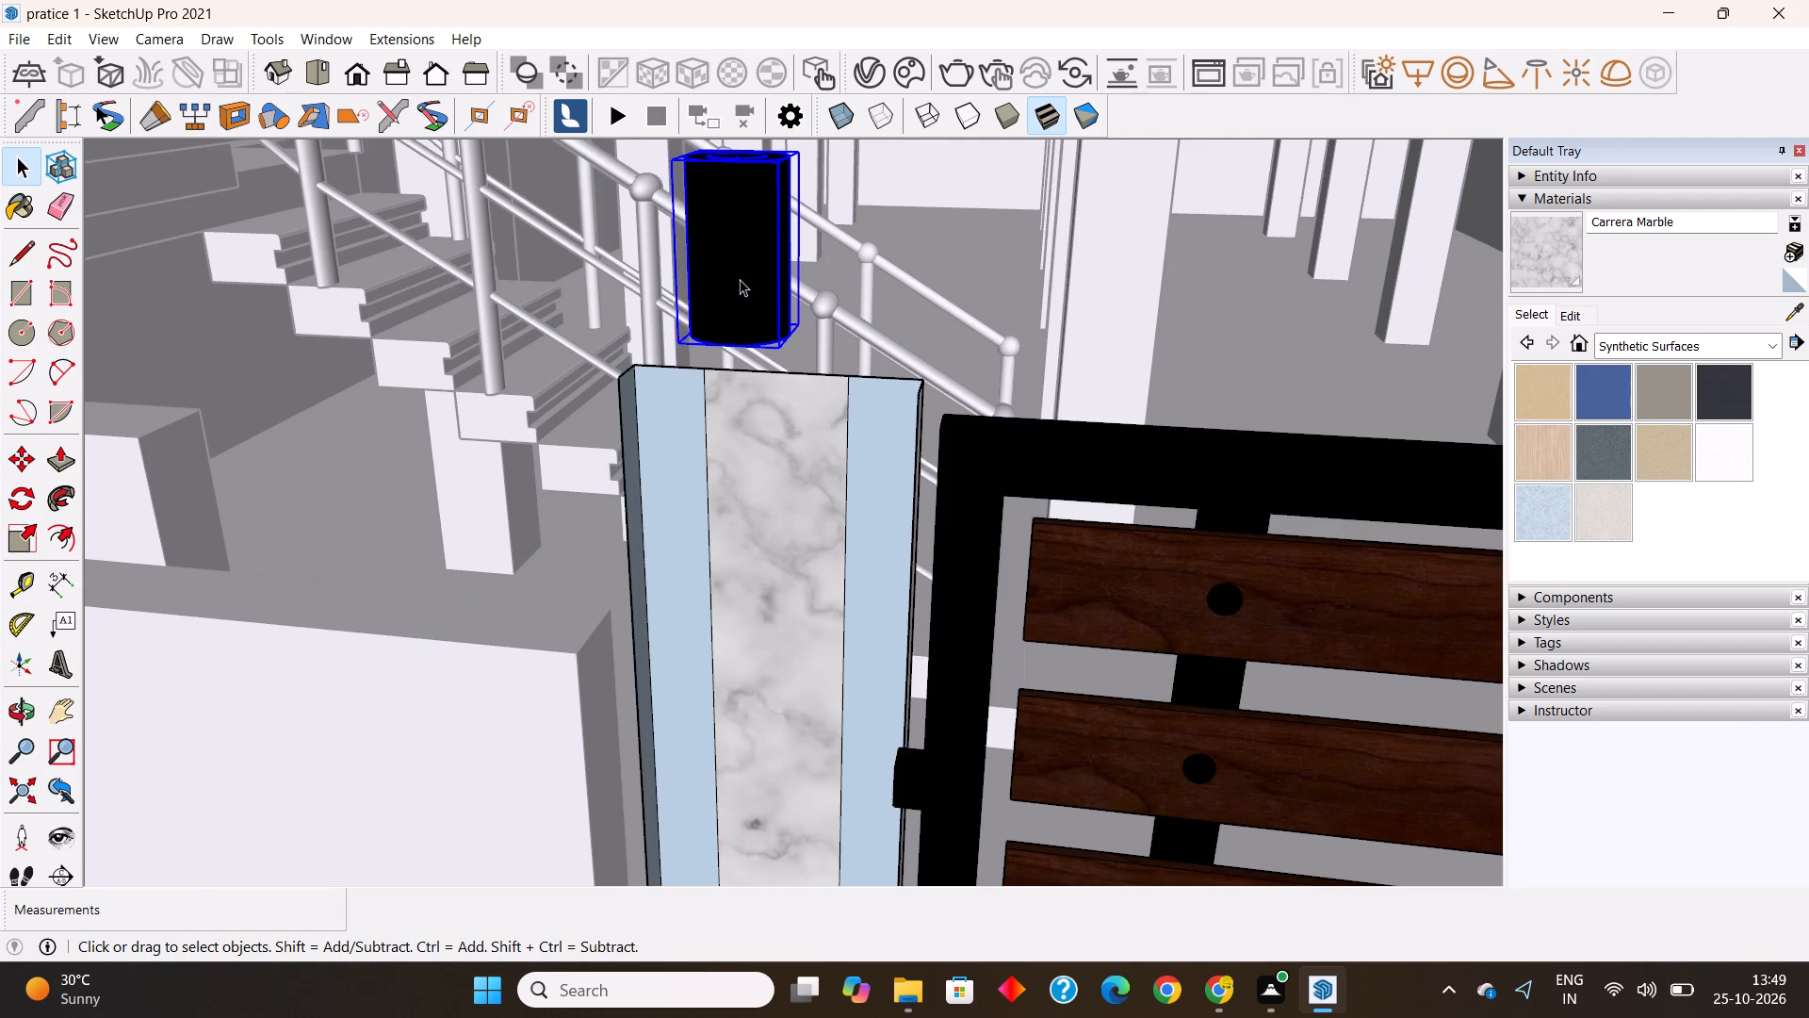
key("Delete")
Delete all remaining geometry of the gate pillar beside the larger planter.
scroll(776, 316, "down", 3)
middle_click_drag(864, 544, 926, 589)
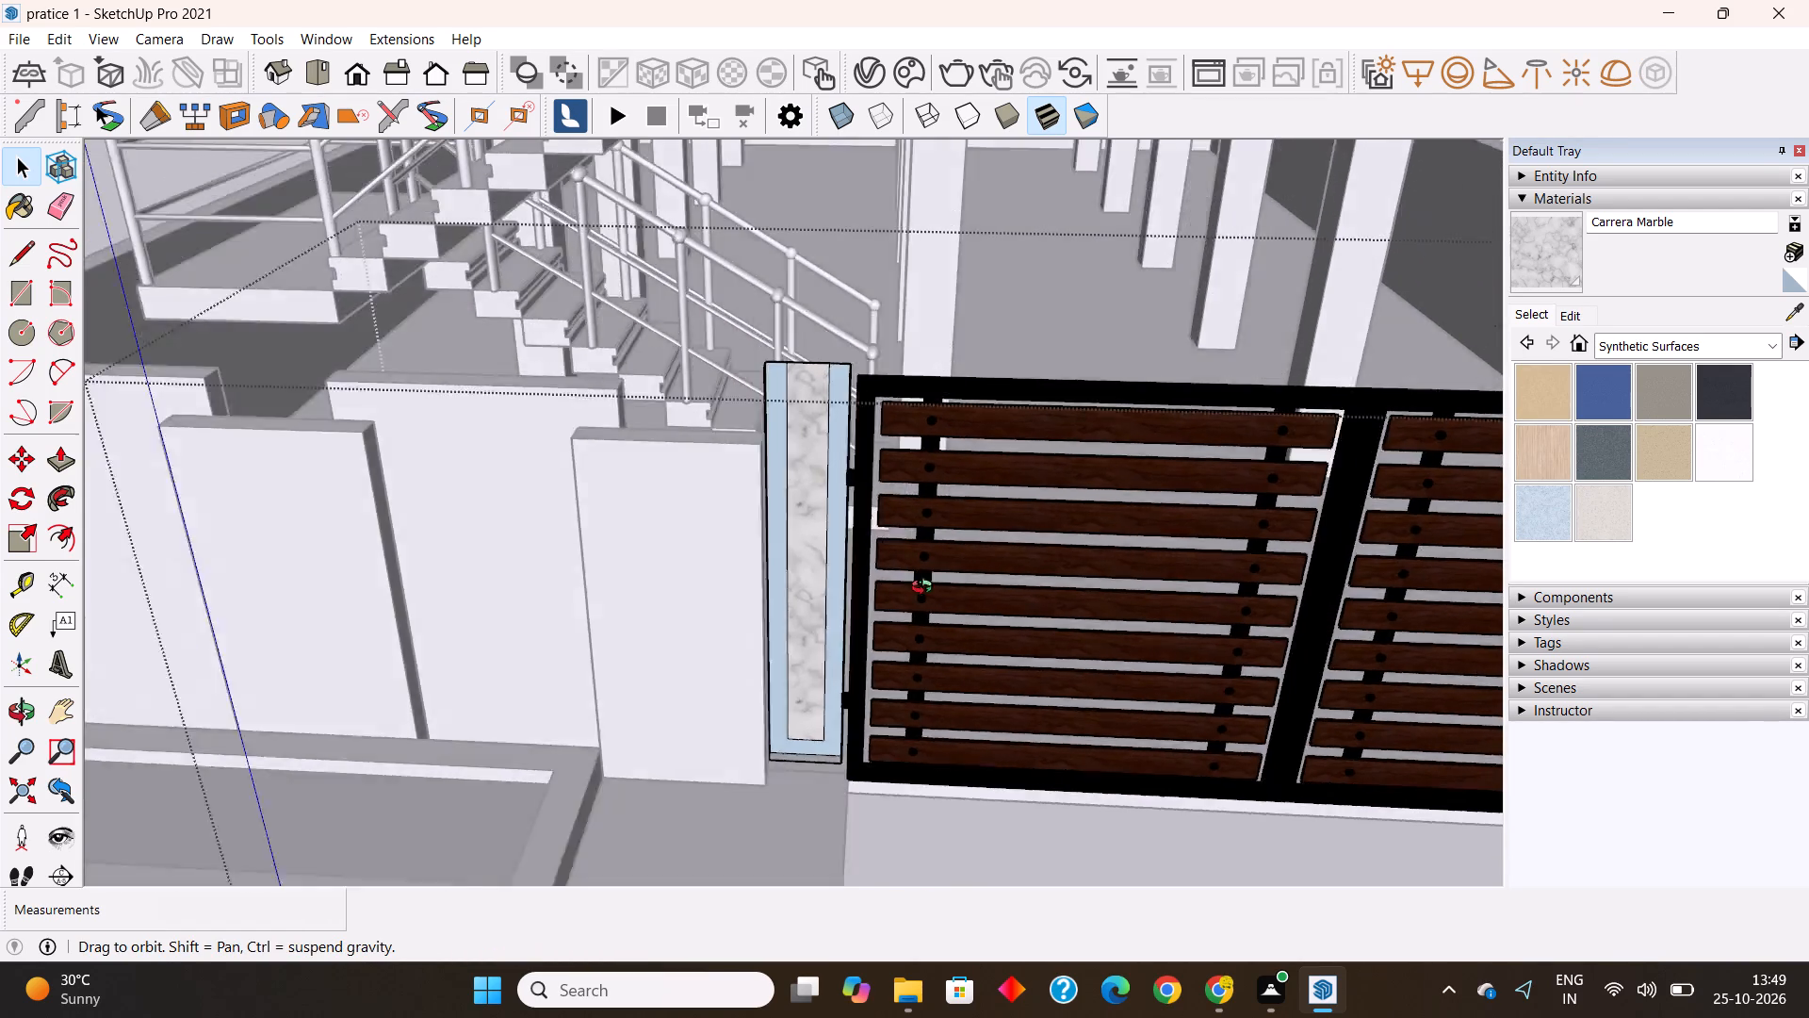
middle_click_drag(926, 589, 1231, 688)
scroll(1029, 502, "up", 5)
triple_click(946, 441)
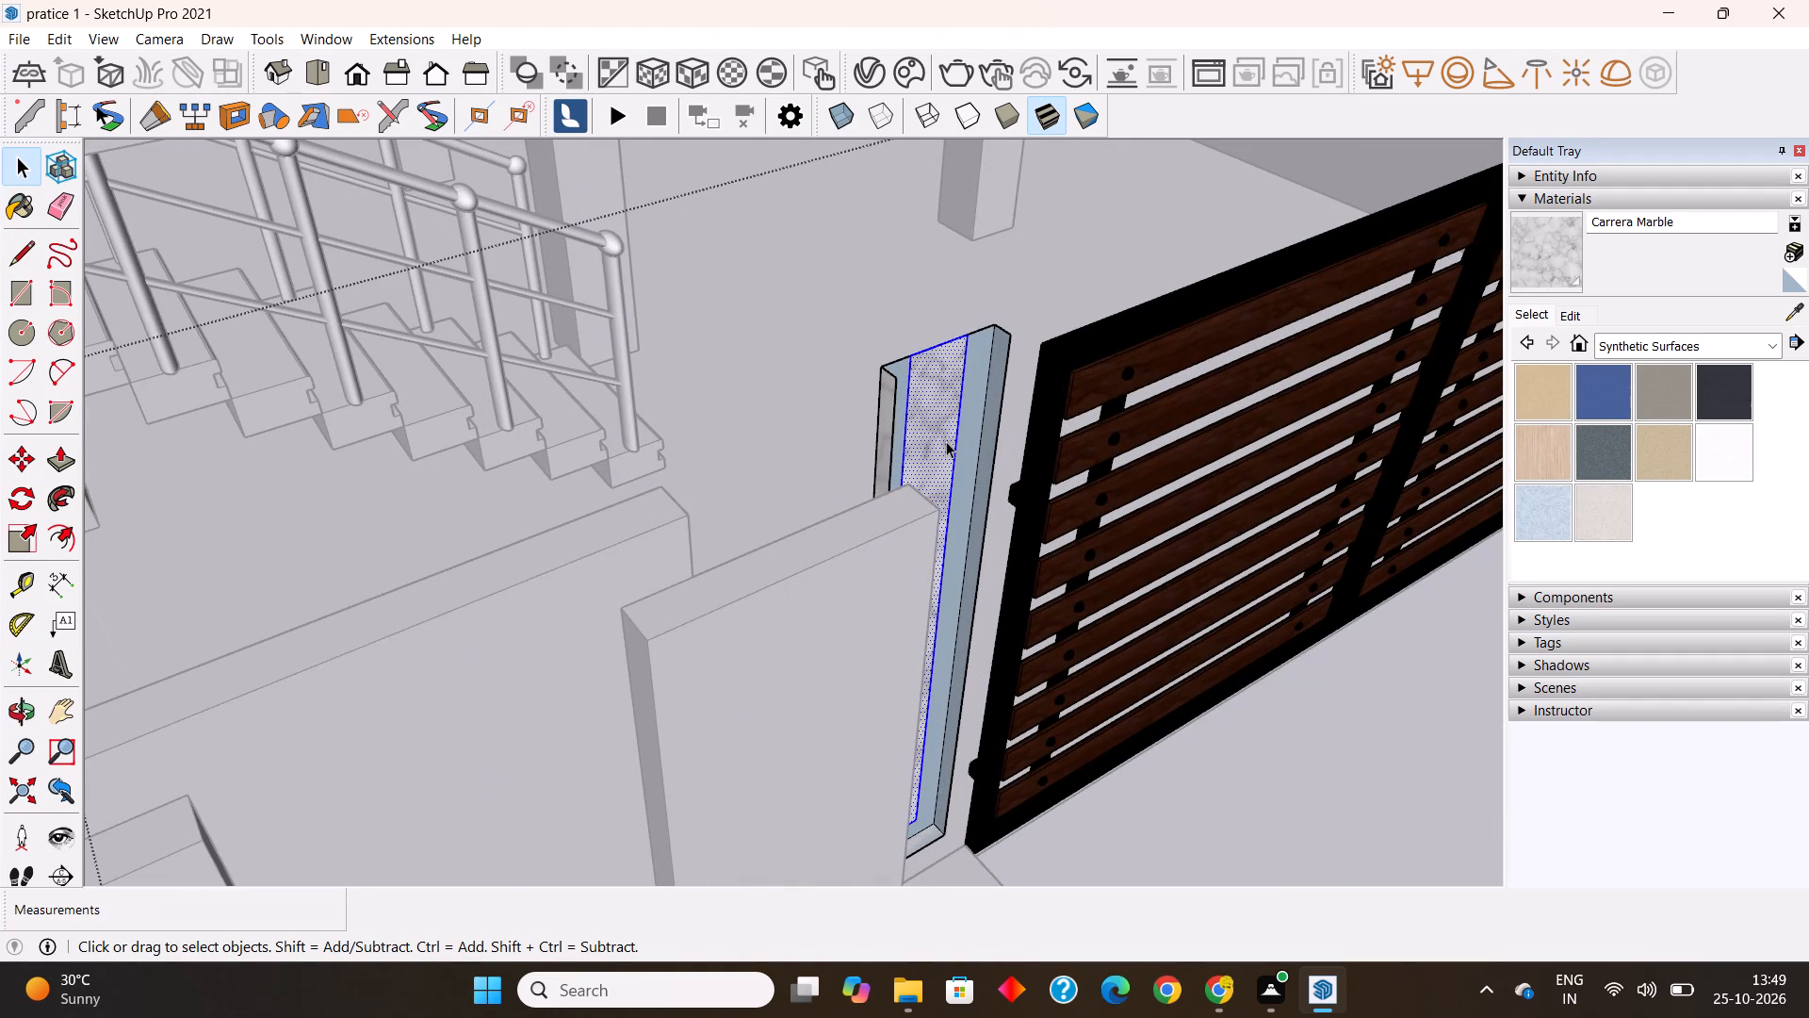
left_click(946, 441)
key("Delete")
Delete the marble gate pillar beside the smaller planter.
scroll(935, 428, "down", 5)
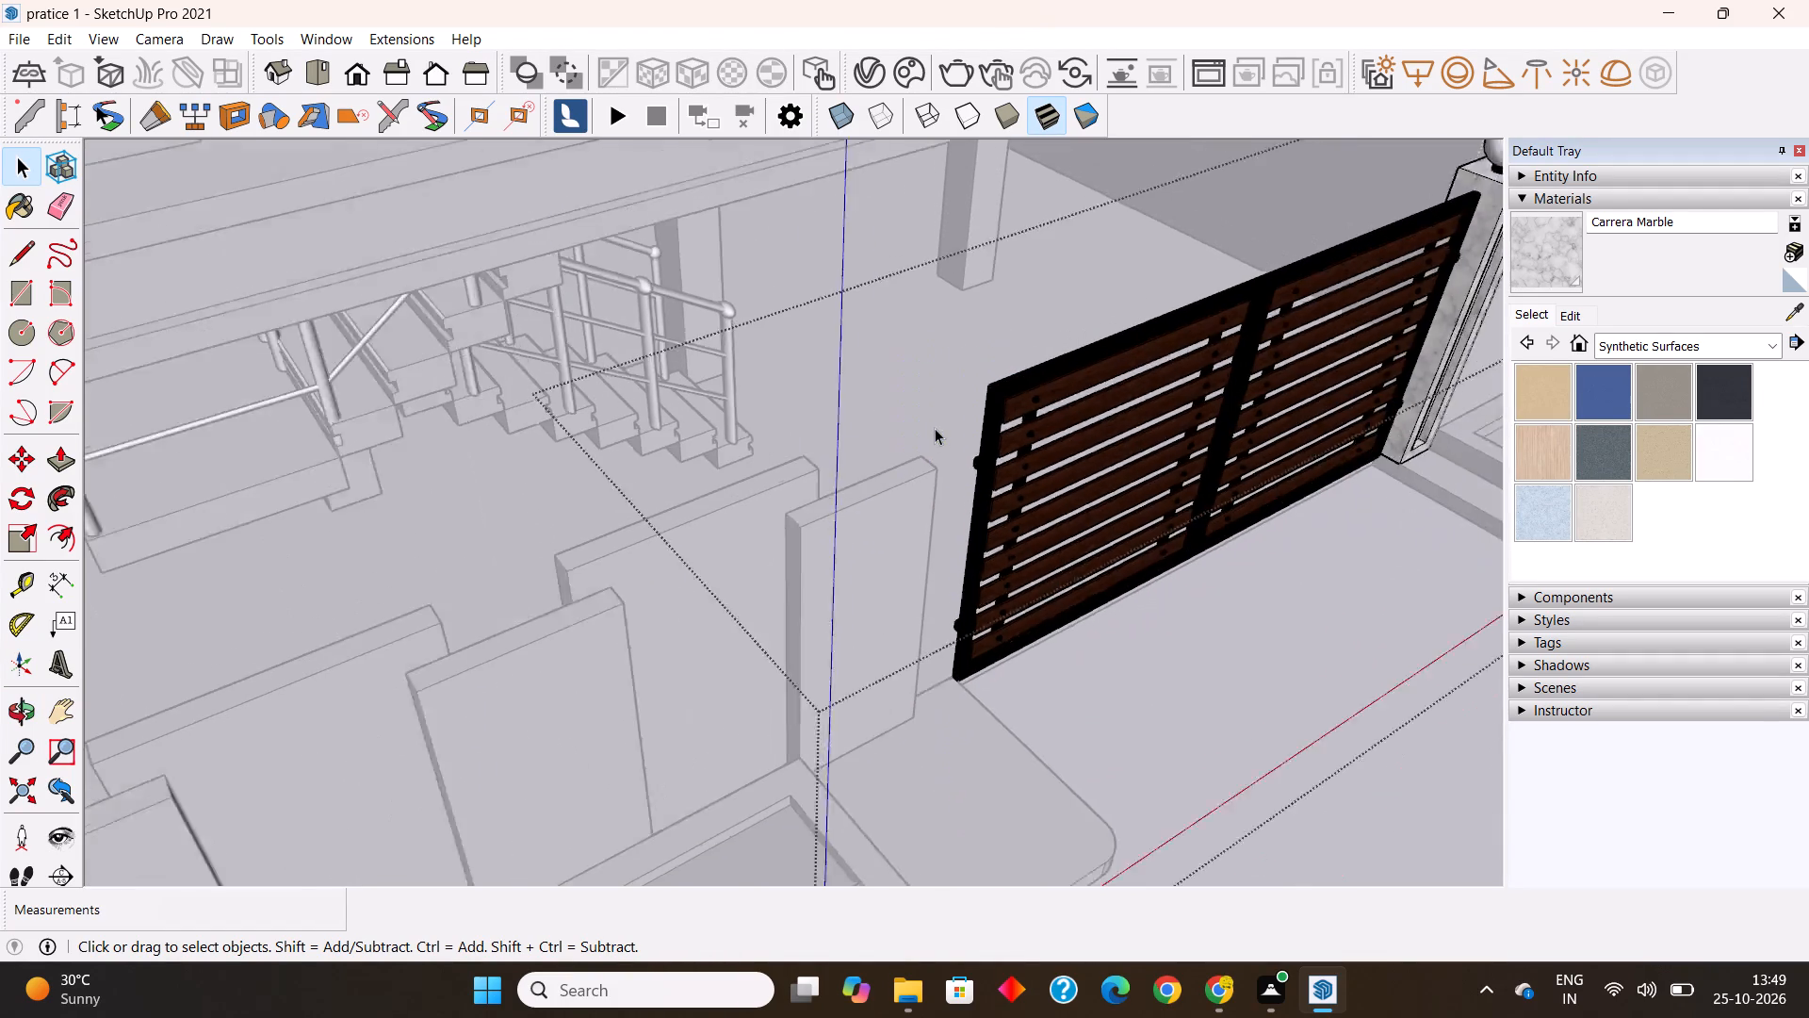
scroll(935, 428, "down", 8)
middle_click_drag(1079, 482, 449, 432)
scroll(1044, 534, "up", 12)
middle_click_drag(986, 584, 1188, 565)
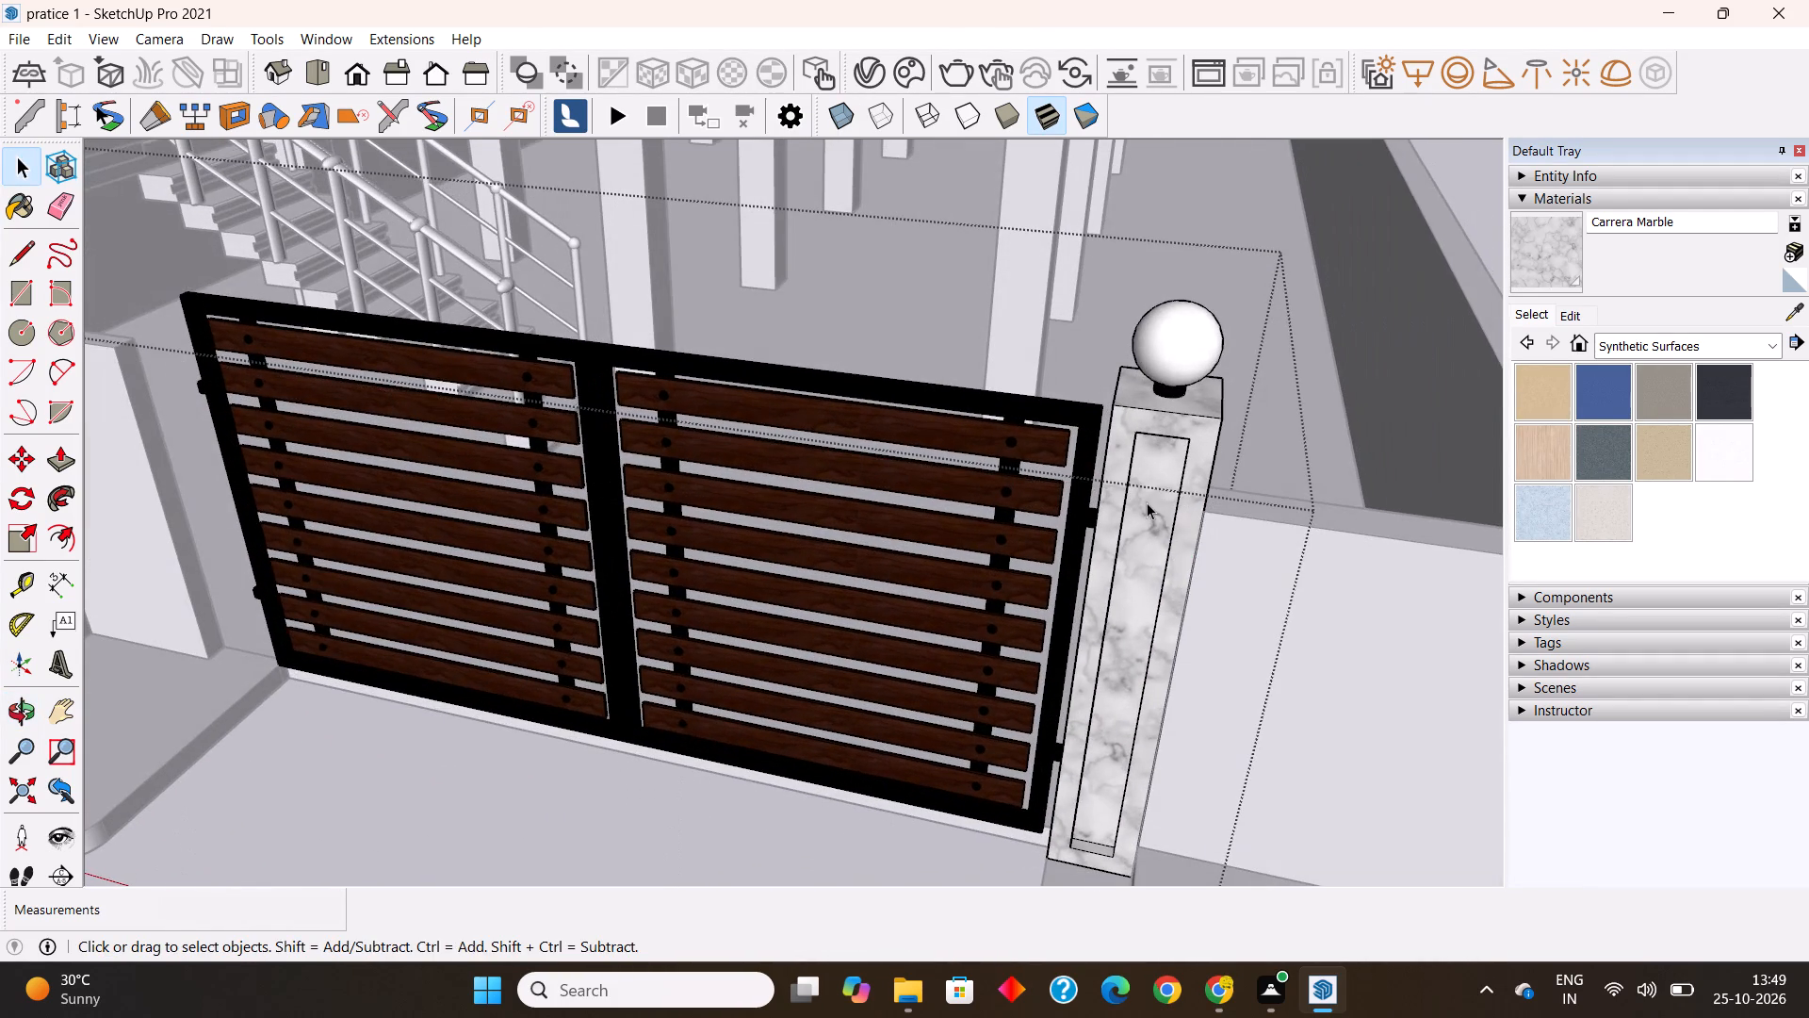
triple_click(1147, 502)
key("Delete")
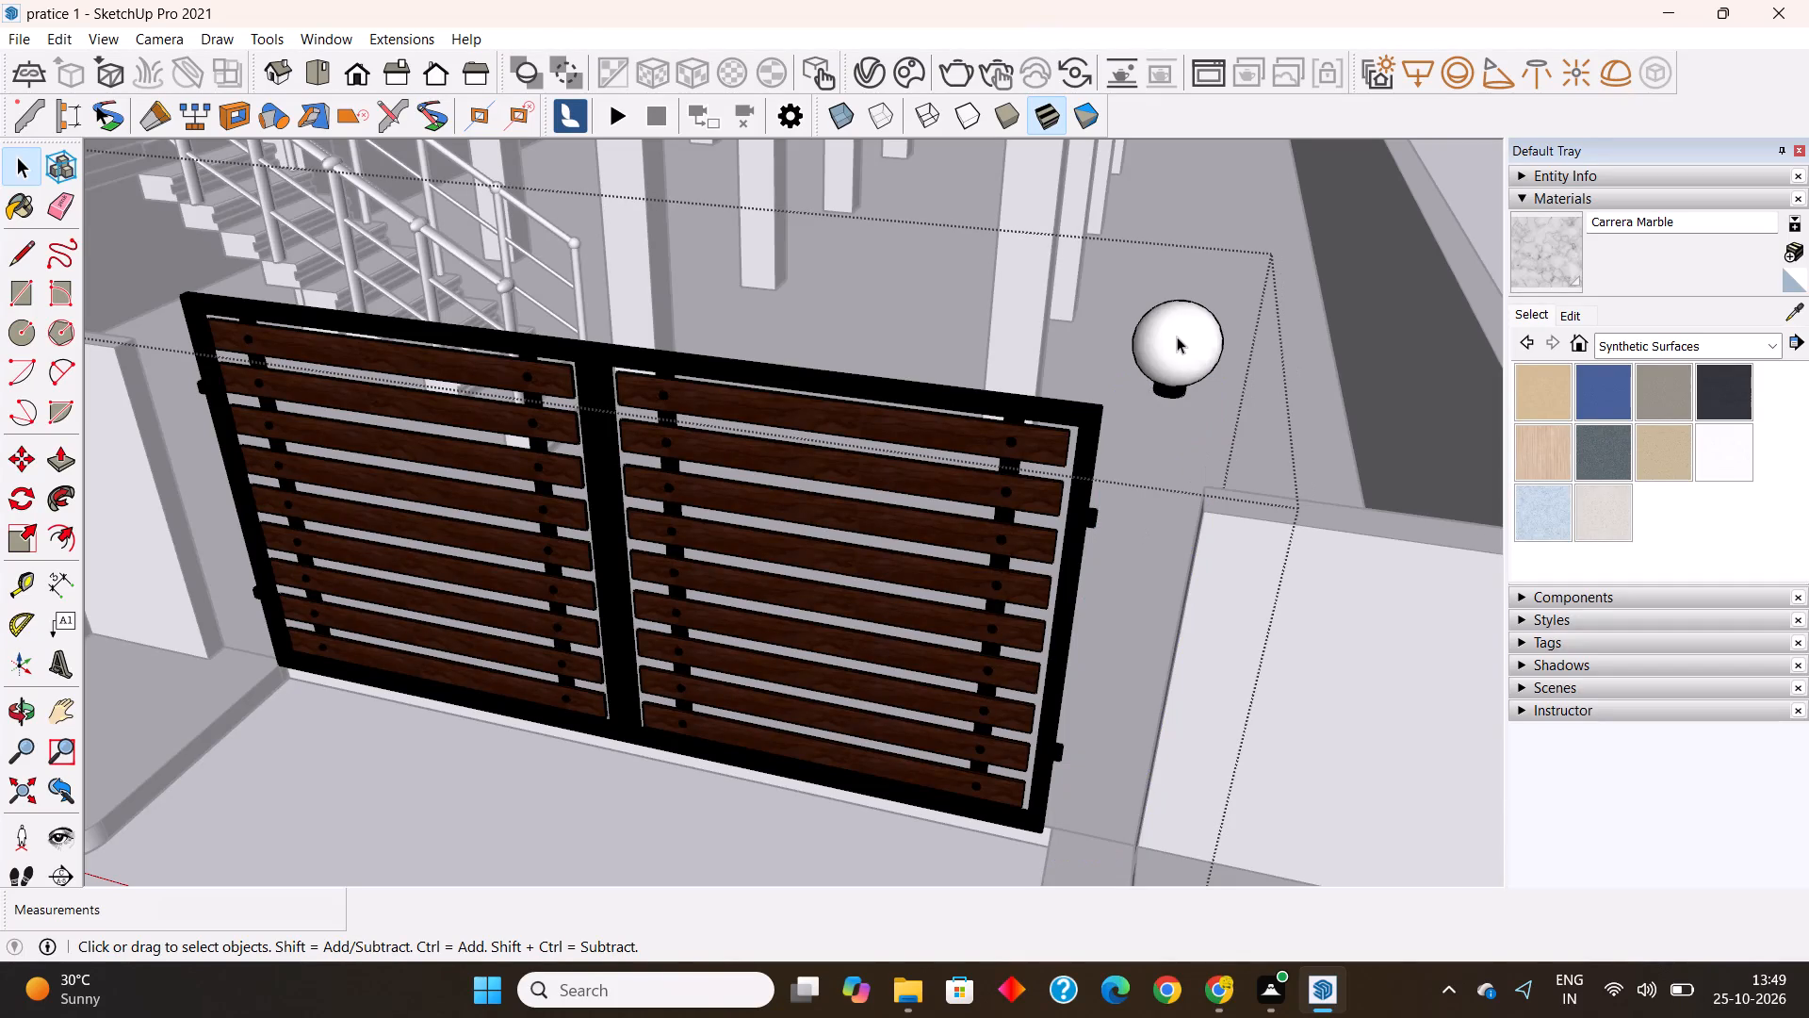
Delete the globe lamp and black base left floating beside the gate near the smaller planter.
triple_click(1177, 337)
key("Delete")
left_click(1177, 354)
key("Delete")
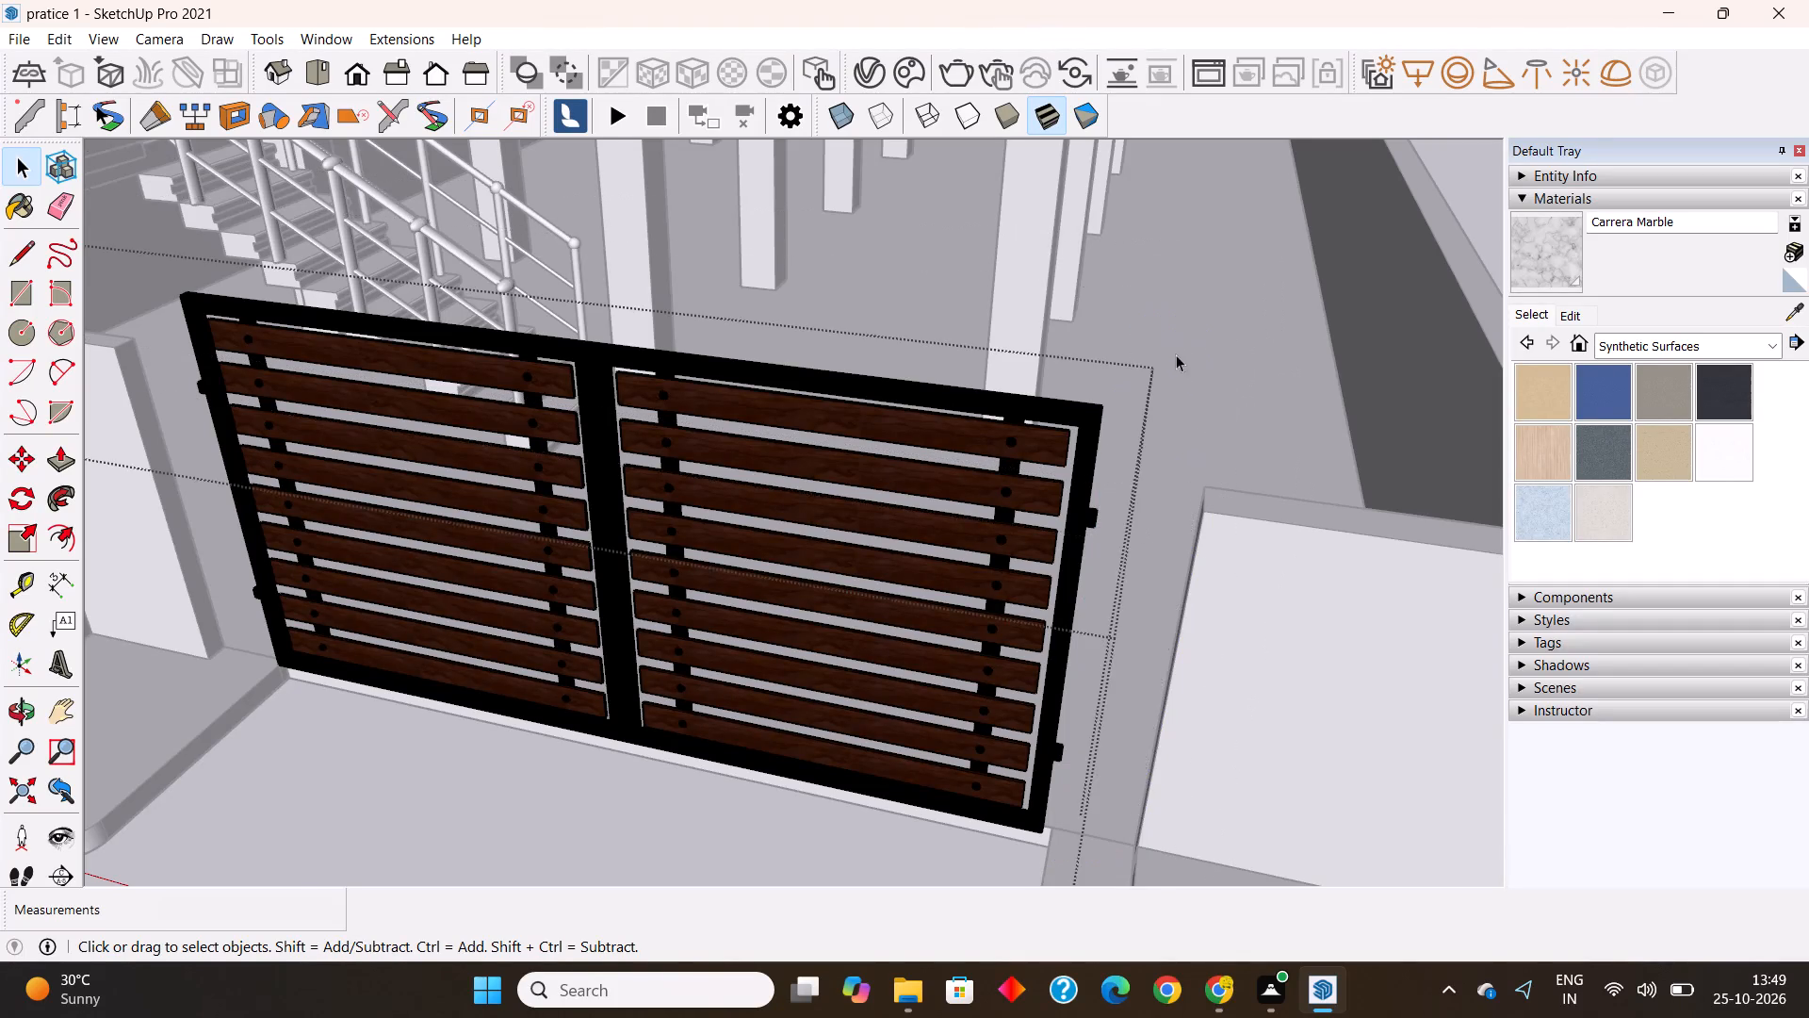
scroll(1138, 353, "down", 10)
left_click(812, 715)
Extend the wall panel between the larger planter and the gate by about 1' 1 1/8" to meet the gate frame.
middle_click_drag(782, 644, 1093, 668)
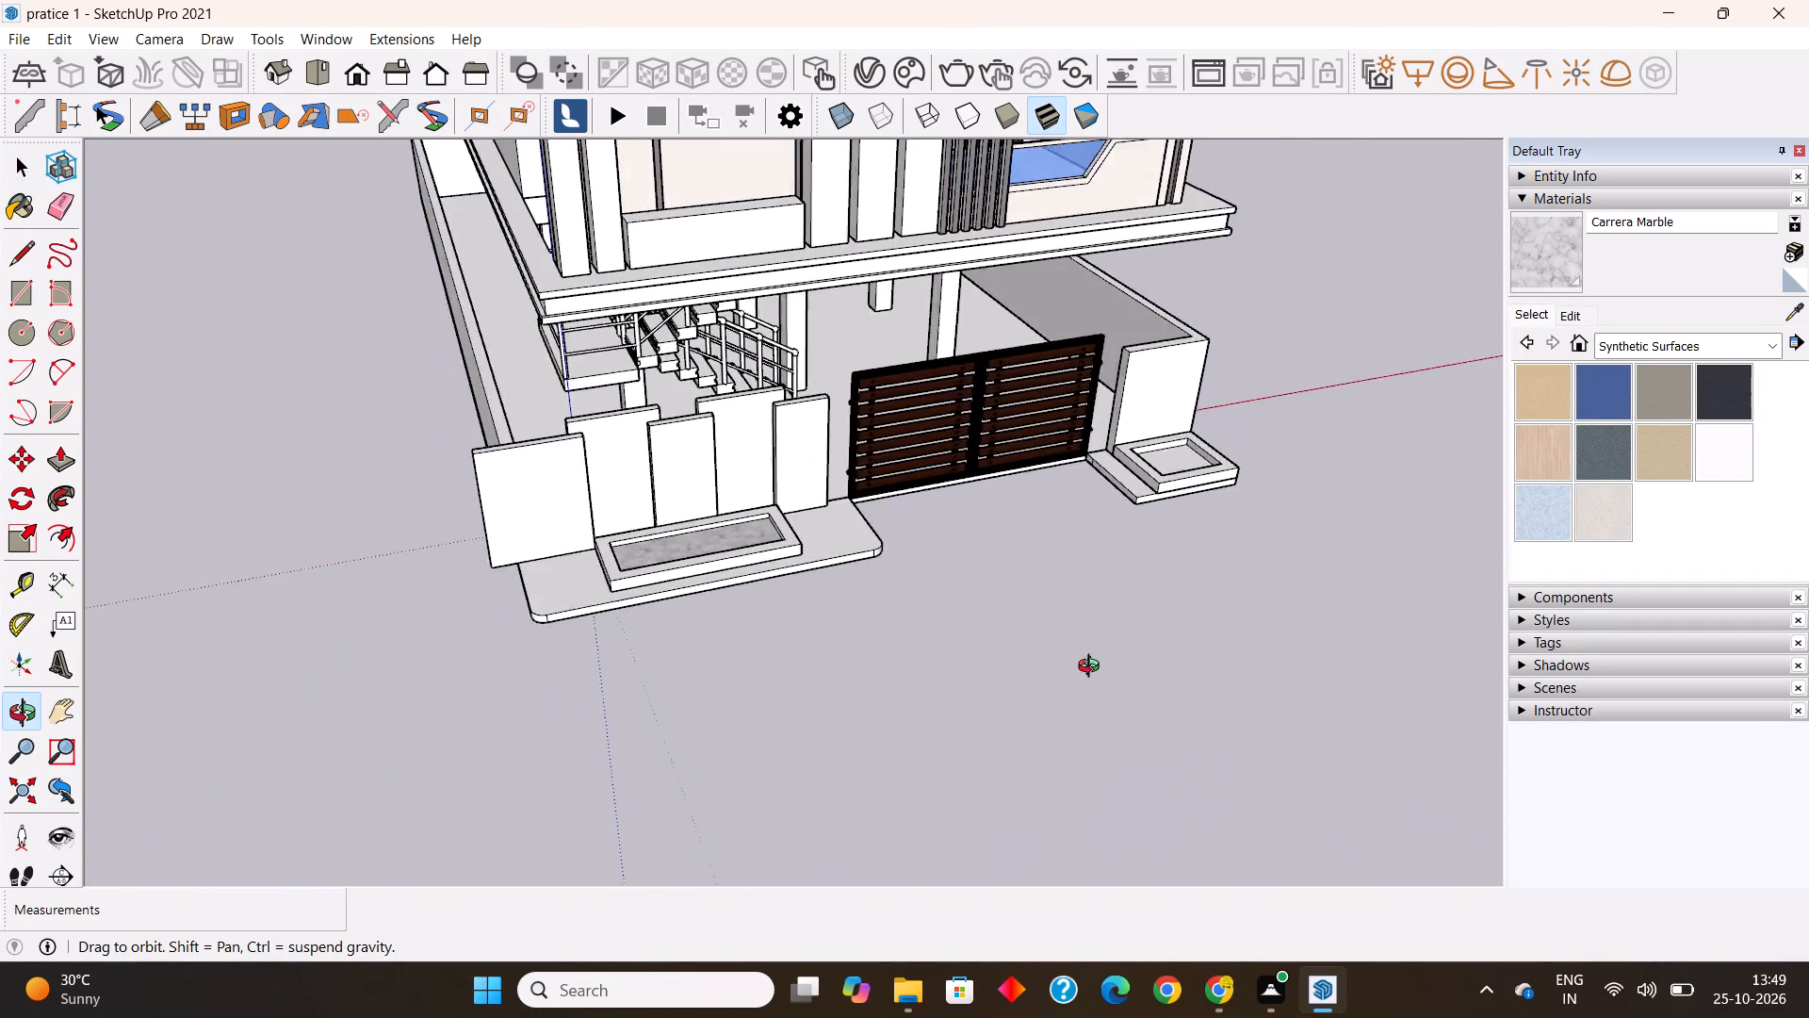
middle_click_drag(1093, 668, 972, 688)
scroll(782, 436, "up", 9)
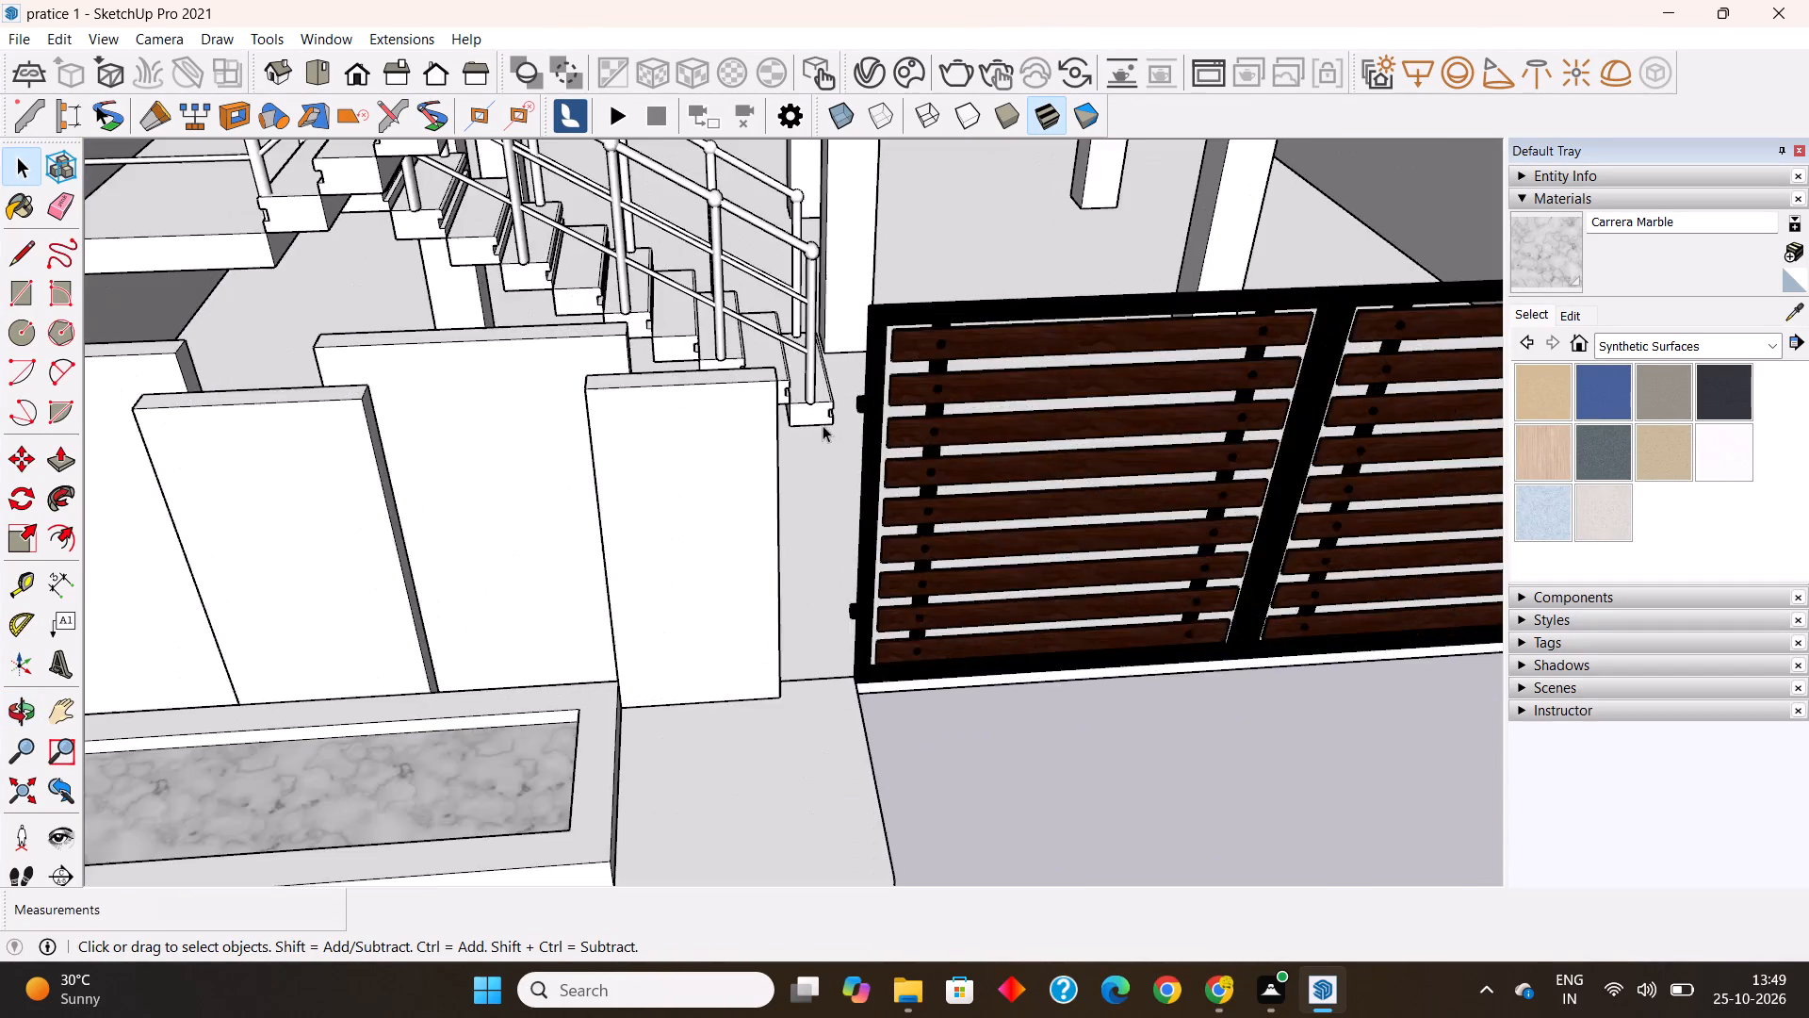
scroll(823, 425, "up", 3)
middle_click_drag(799, 481, 690, 489)
double_click(521, 400)
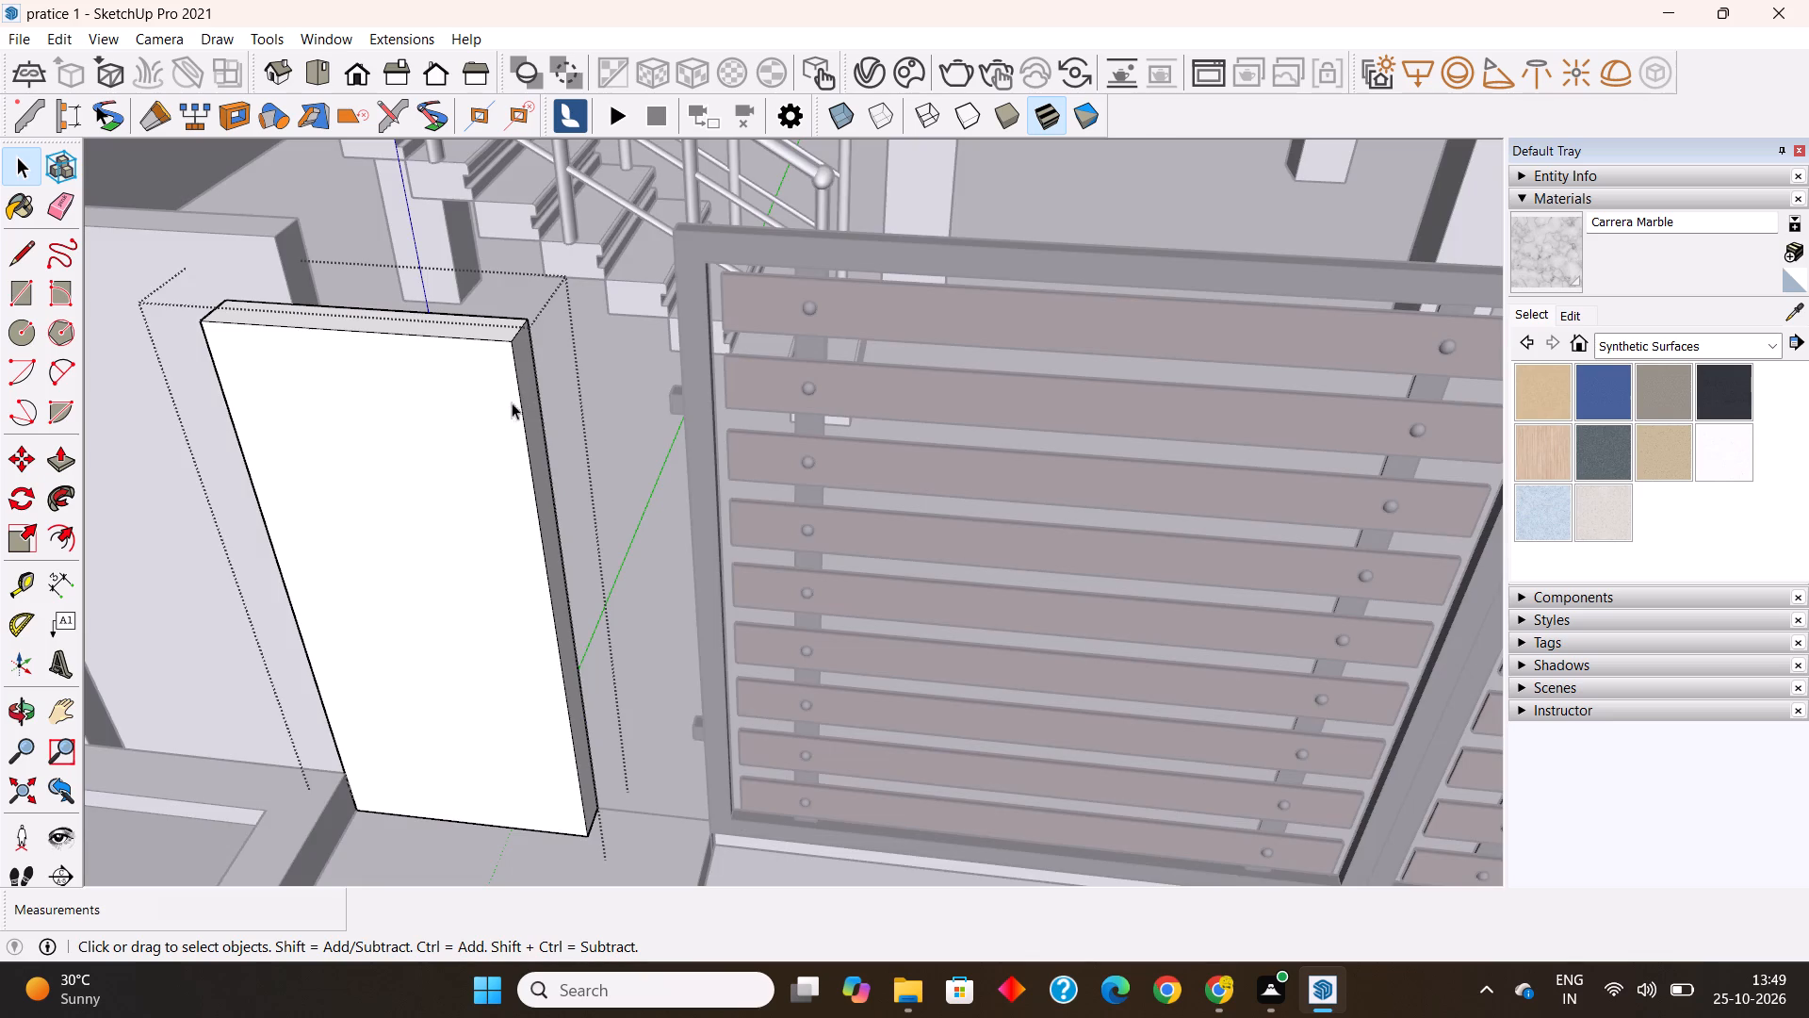
left_click(64, 463)
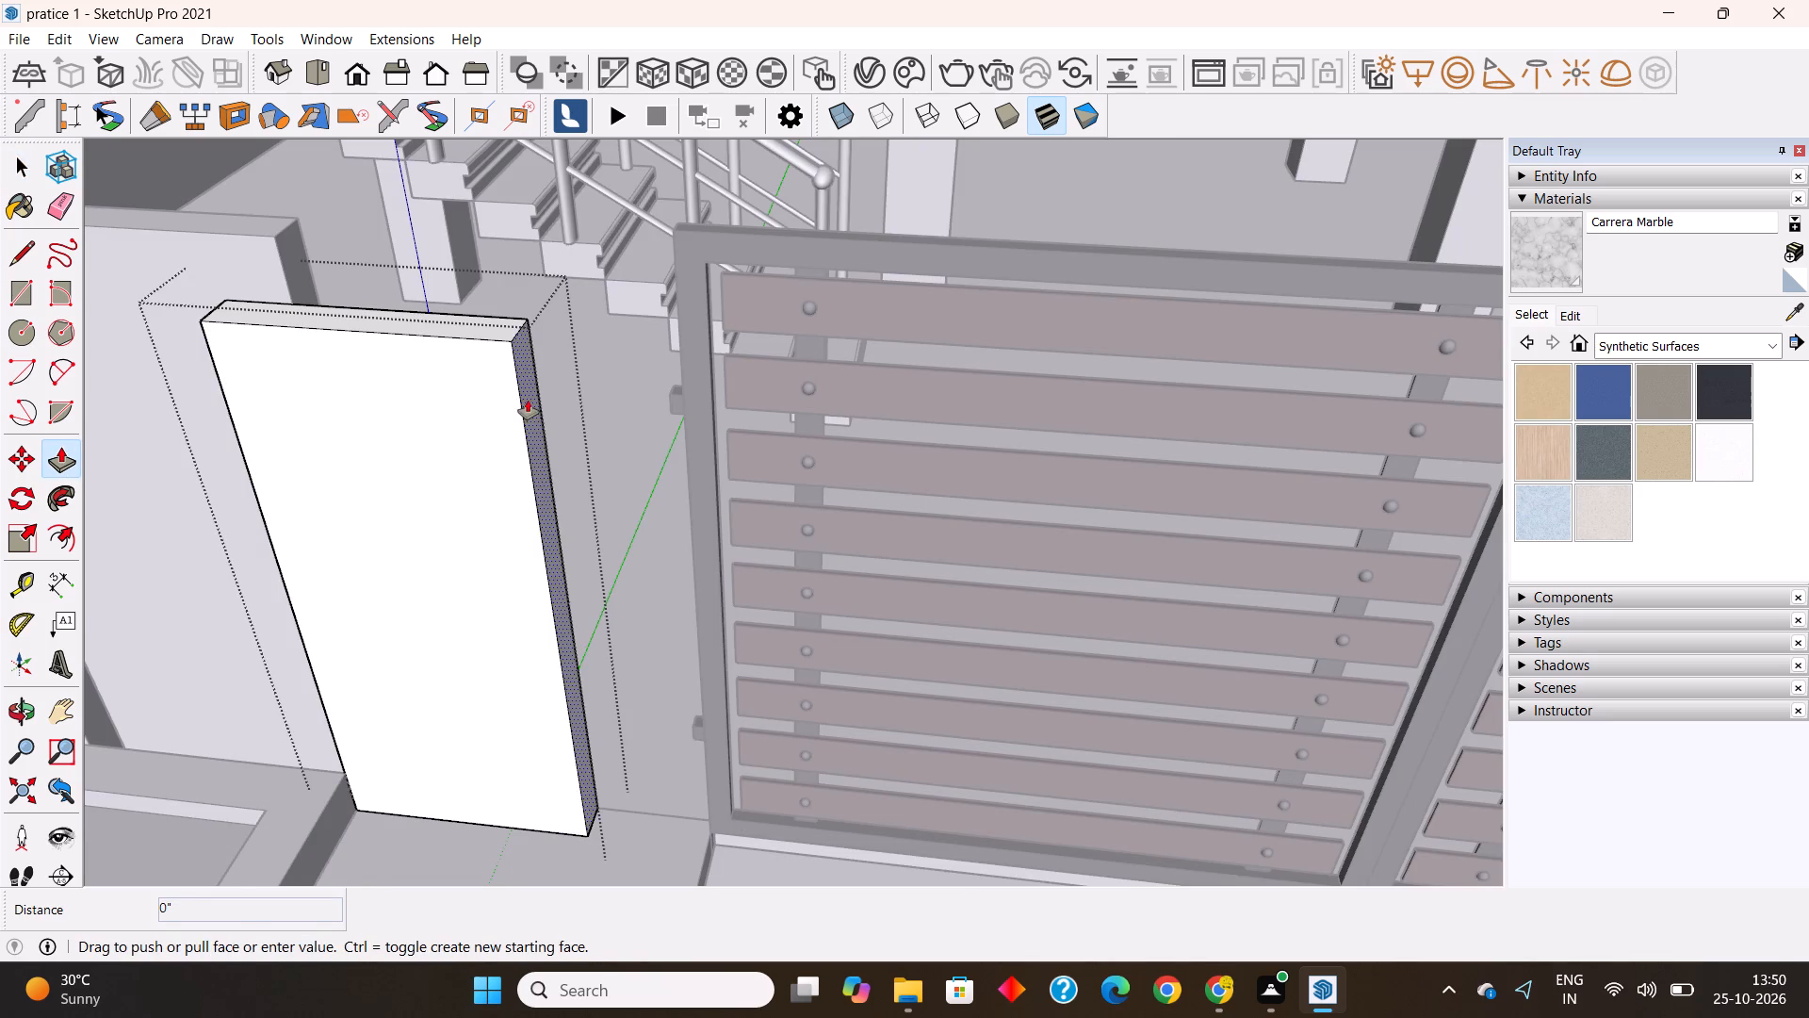
left_click(528, 400)
left_click(678, 324)
scroll(539, 349, "down", 6)
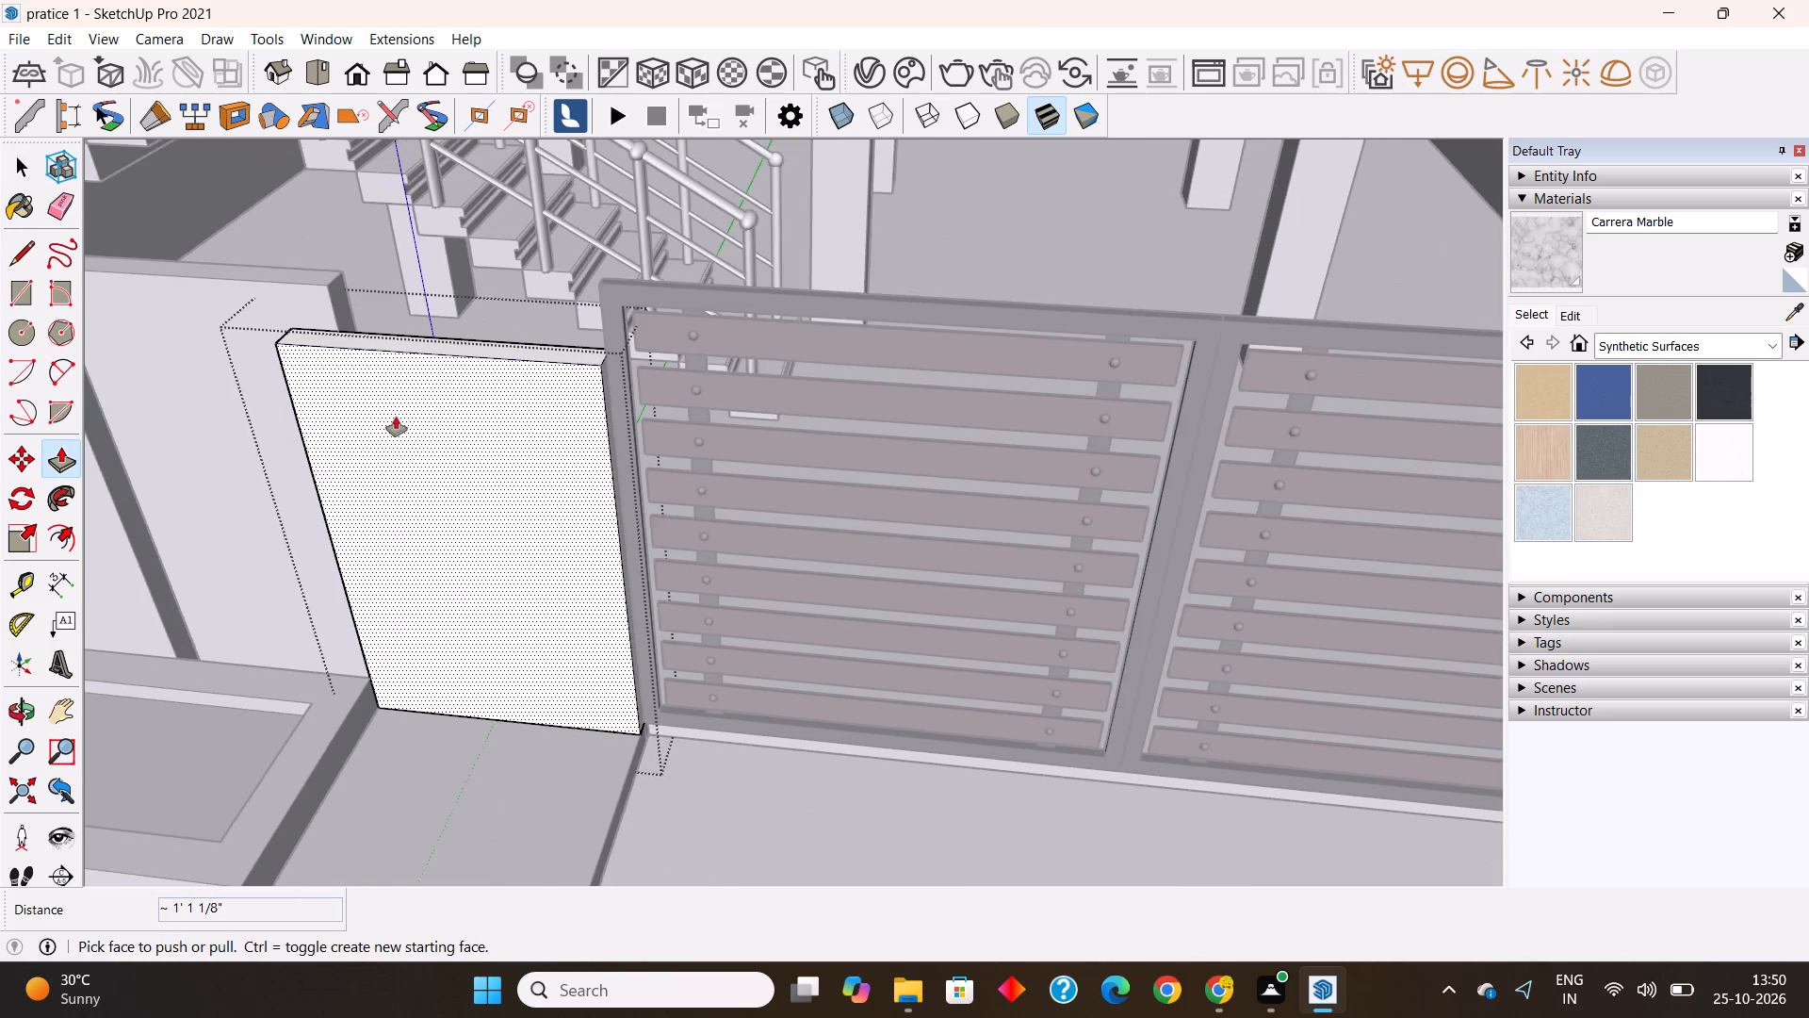
scroll(396, 417, "down", 8)
middle_click_drag(886, 508, 782, 514)
key("space")
left_click(872, 643)
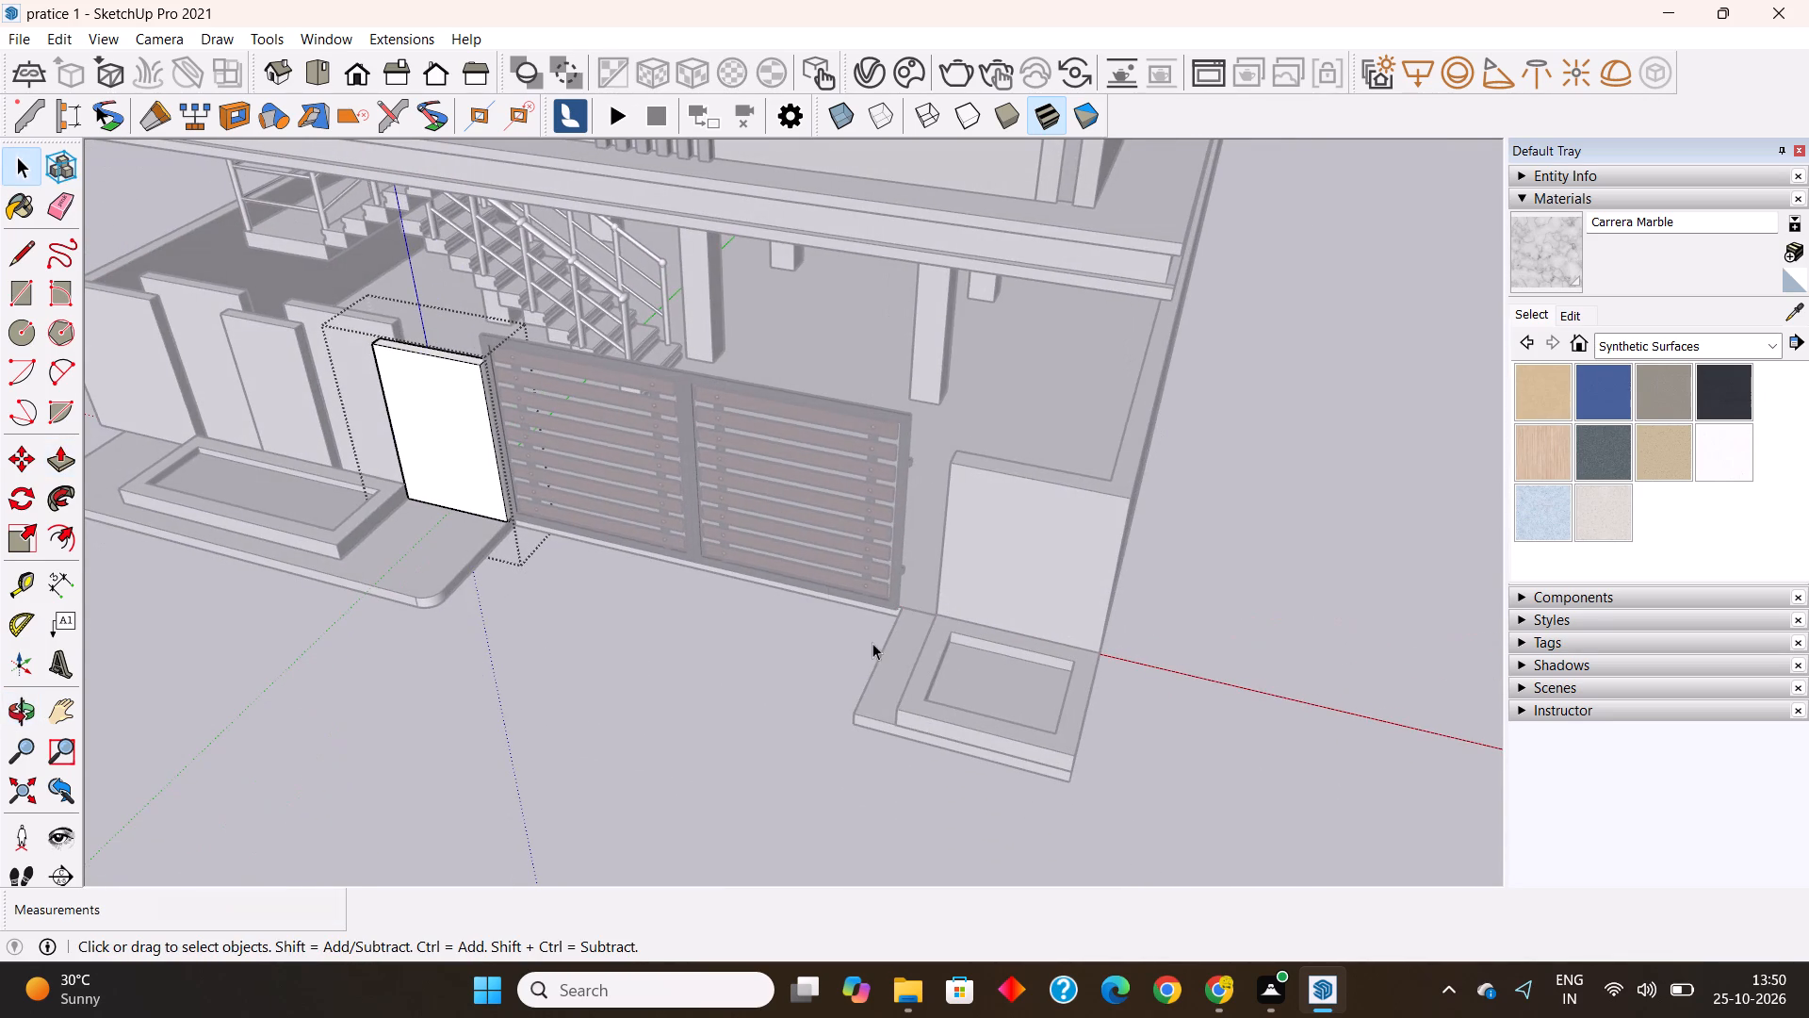
Extend the end face of the front wall behind the smaller planter by about 1' 1 3/8" to meet the gate frame.
middle_click_drag(821, 634, 1264, 562)
scroll(1035, 381, "up", 5)
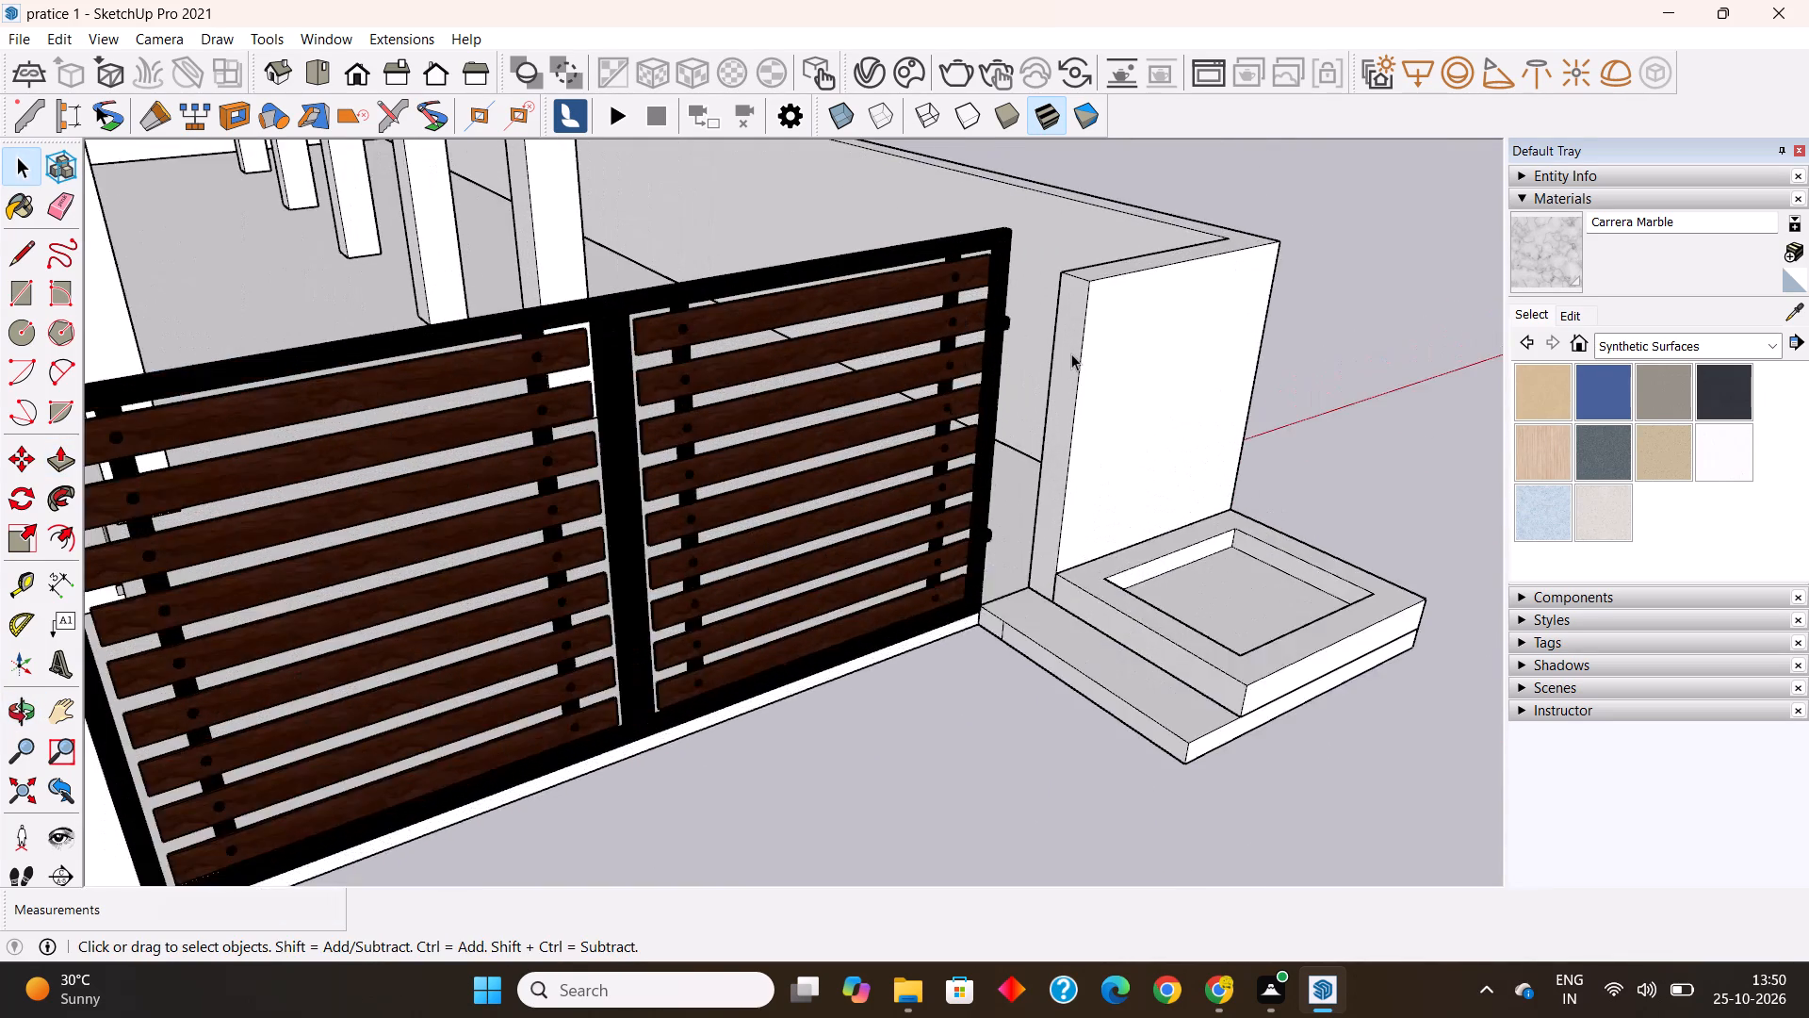
scroll(1071, 353, "up", 3)
double_click(1071, 353)
left_click(61, 460)
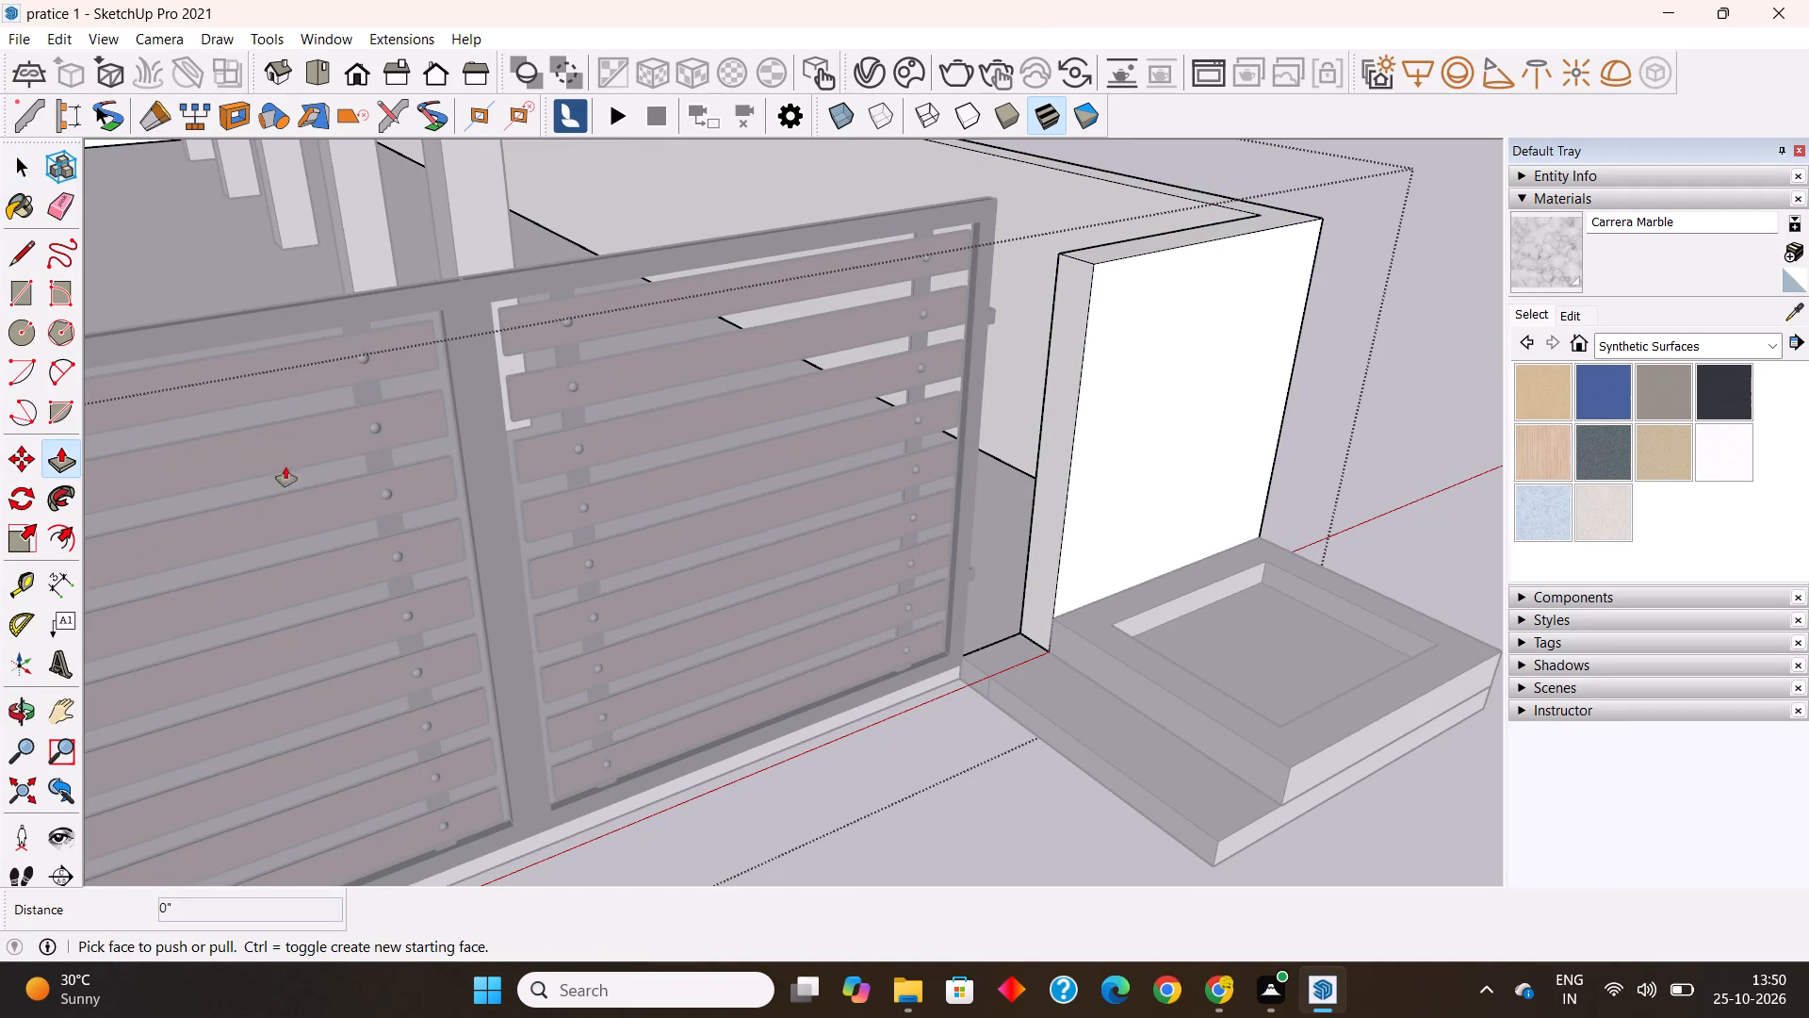
left_click(1068, 325)
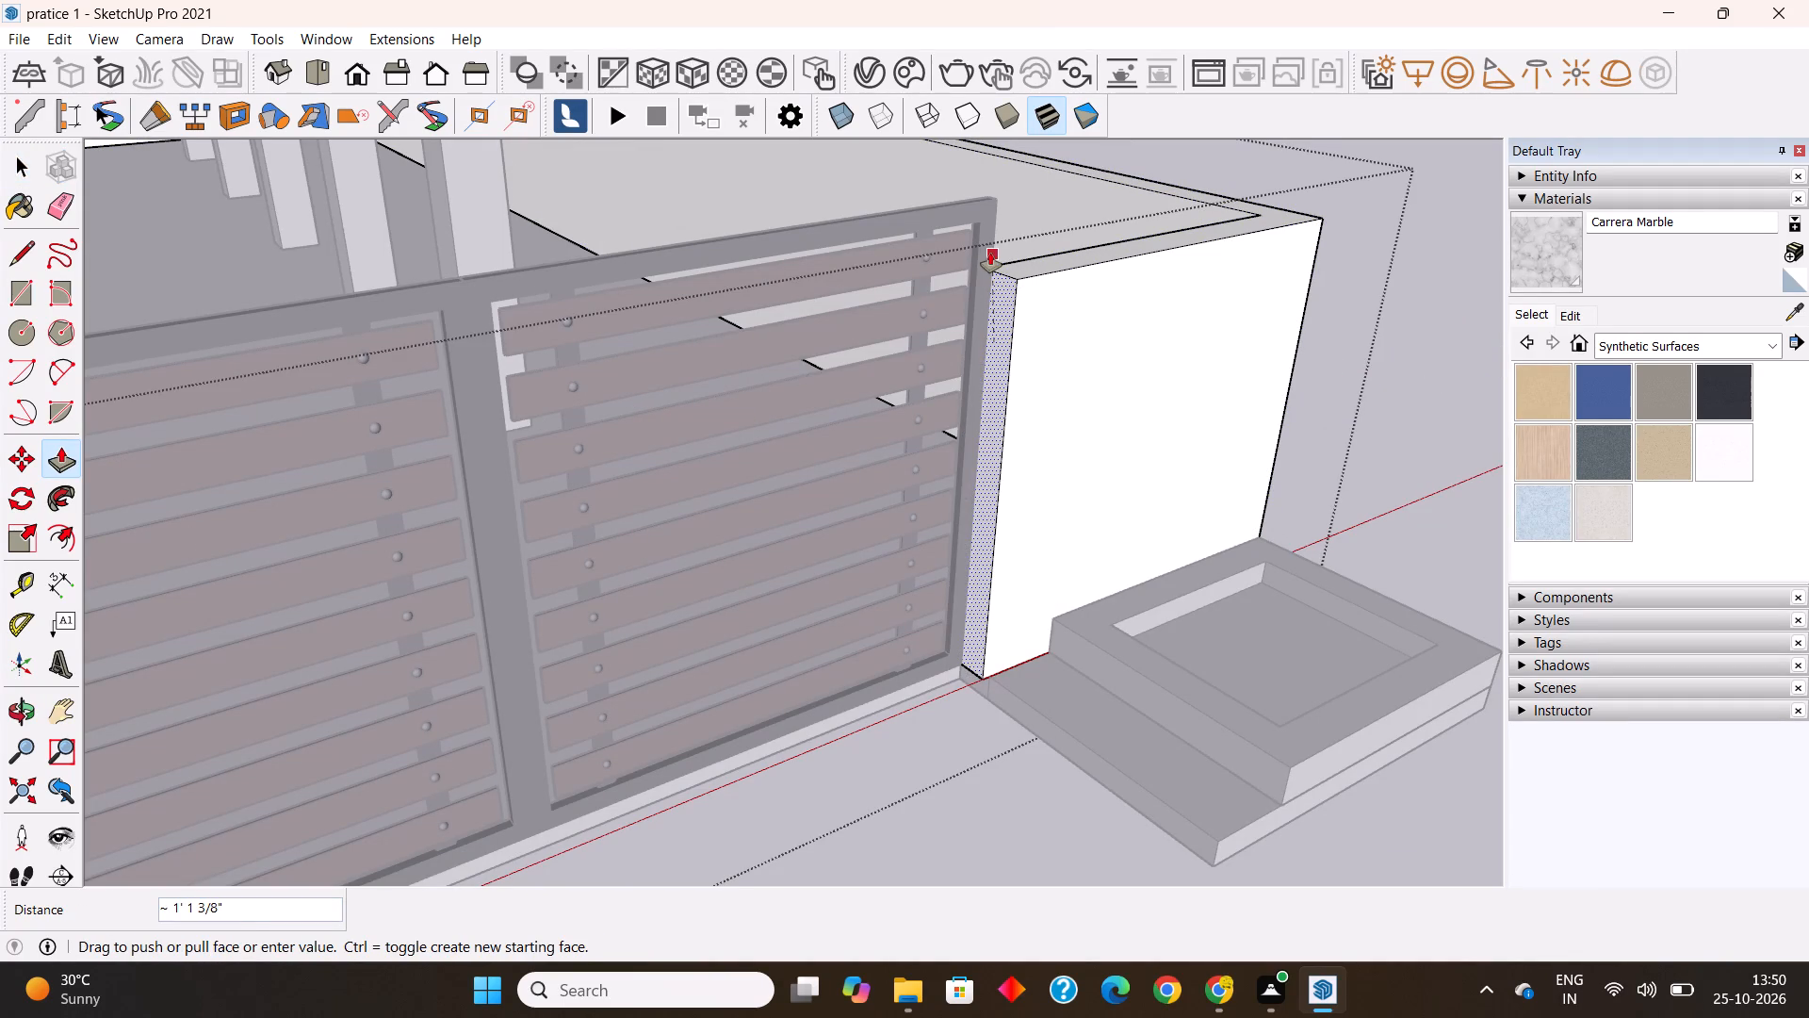
left_click(990, 252)
middle_click_drag(1007, 370, 224, 536)
scroll(716, 427, "down", 6)
middle_click_drag(574, 494, 611, 450)
key("space")
left_click(429, 547)
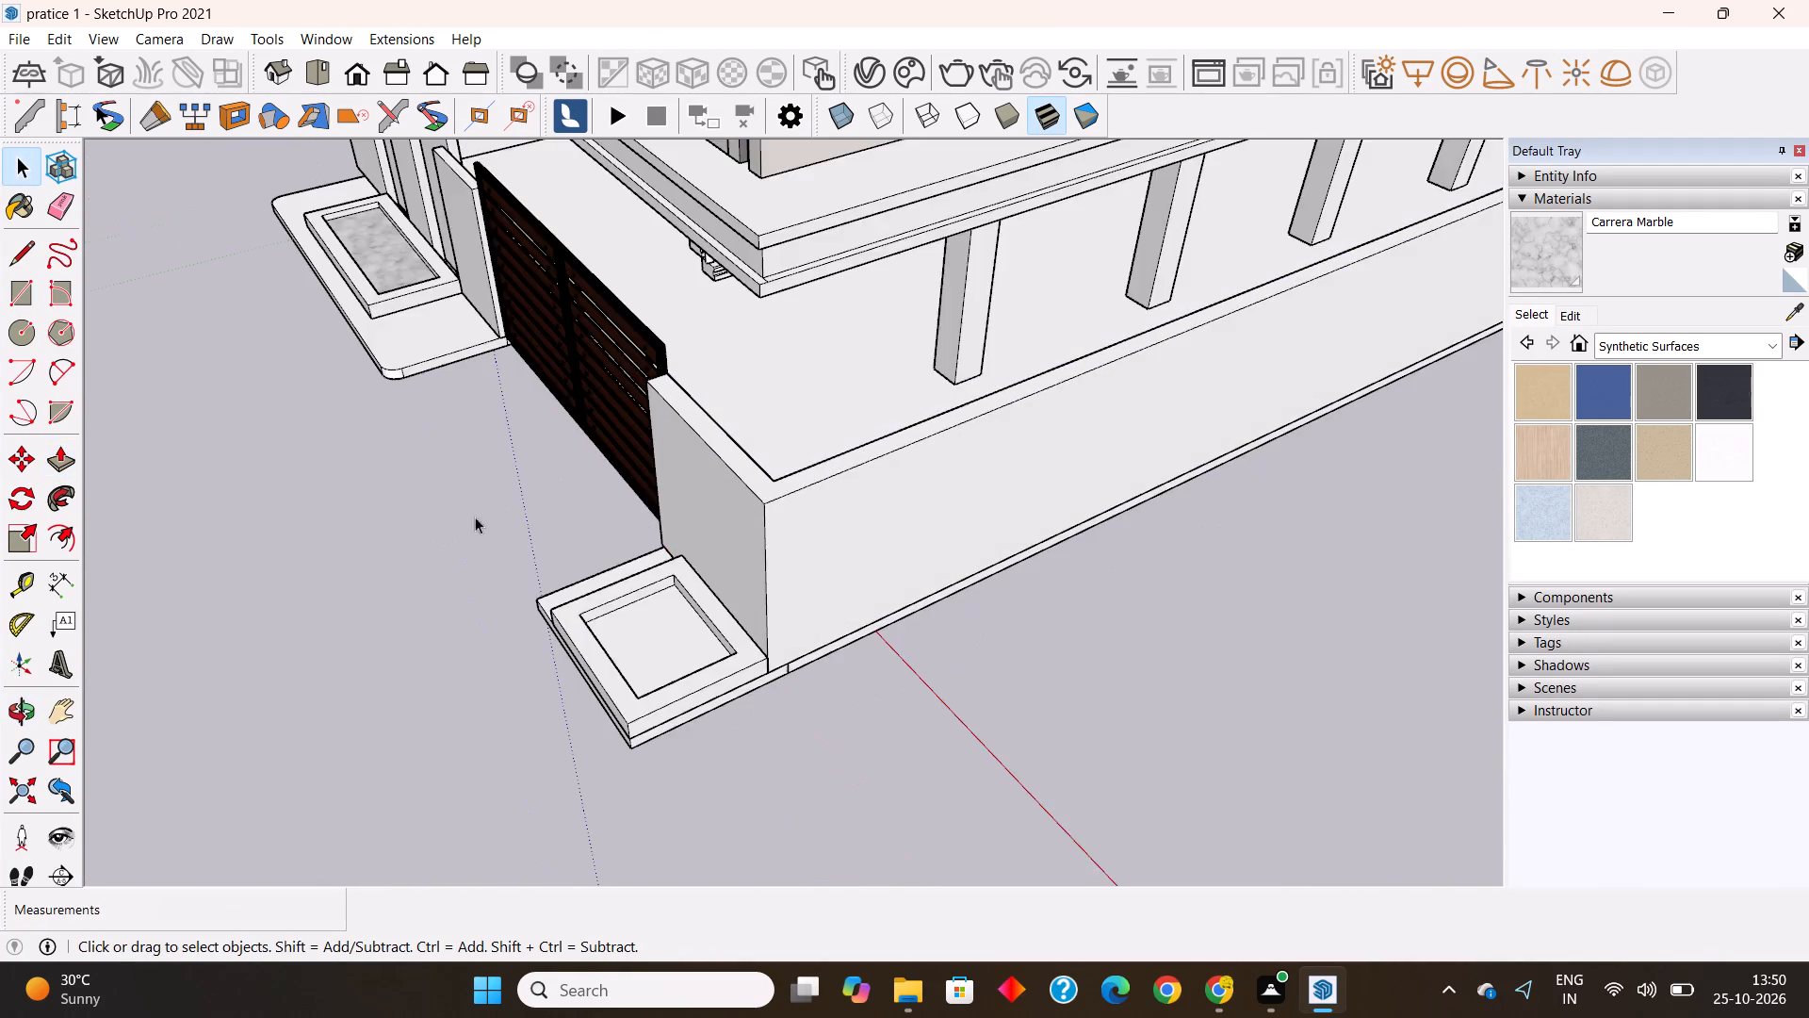
Examine the gate and the extended walls meeting it on both sides.
scroll(722, 501, "down", 3)
middle_click_drag(536, 526, 611, 425)
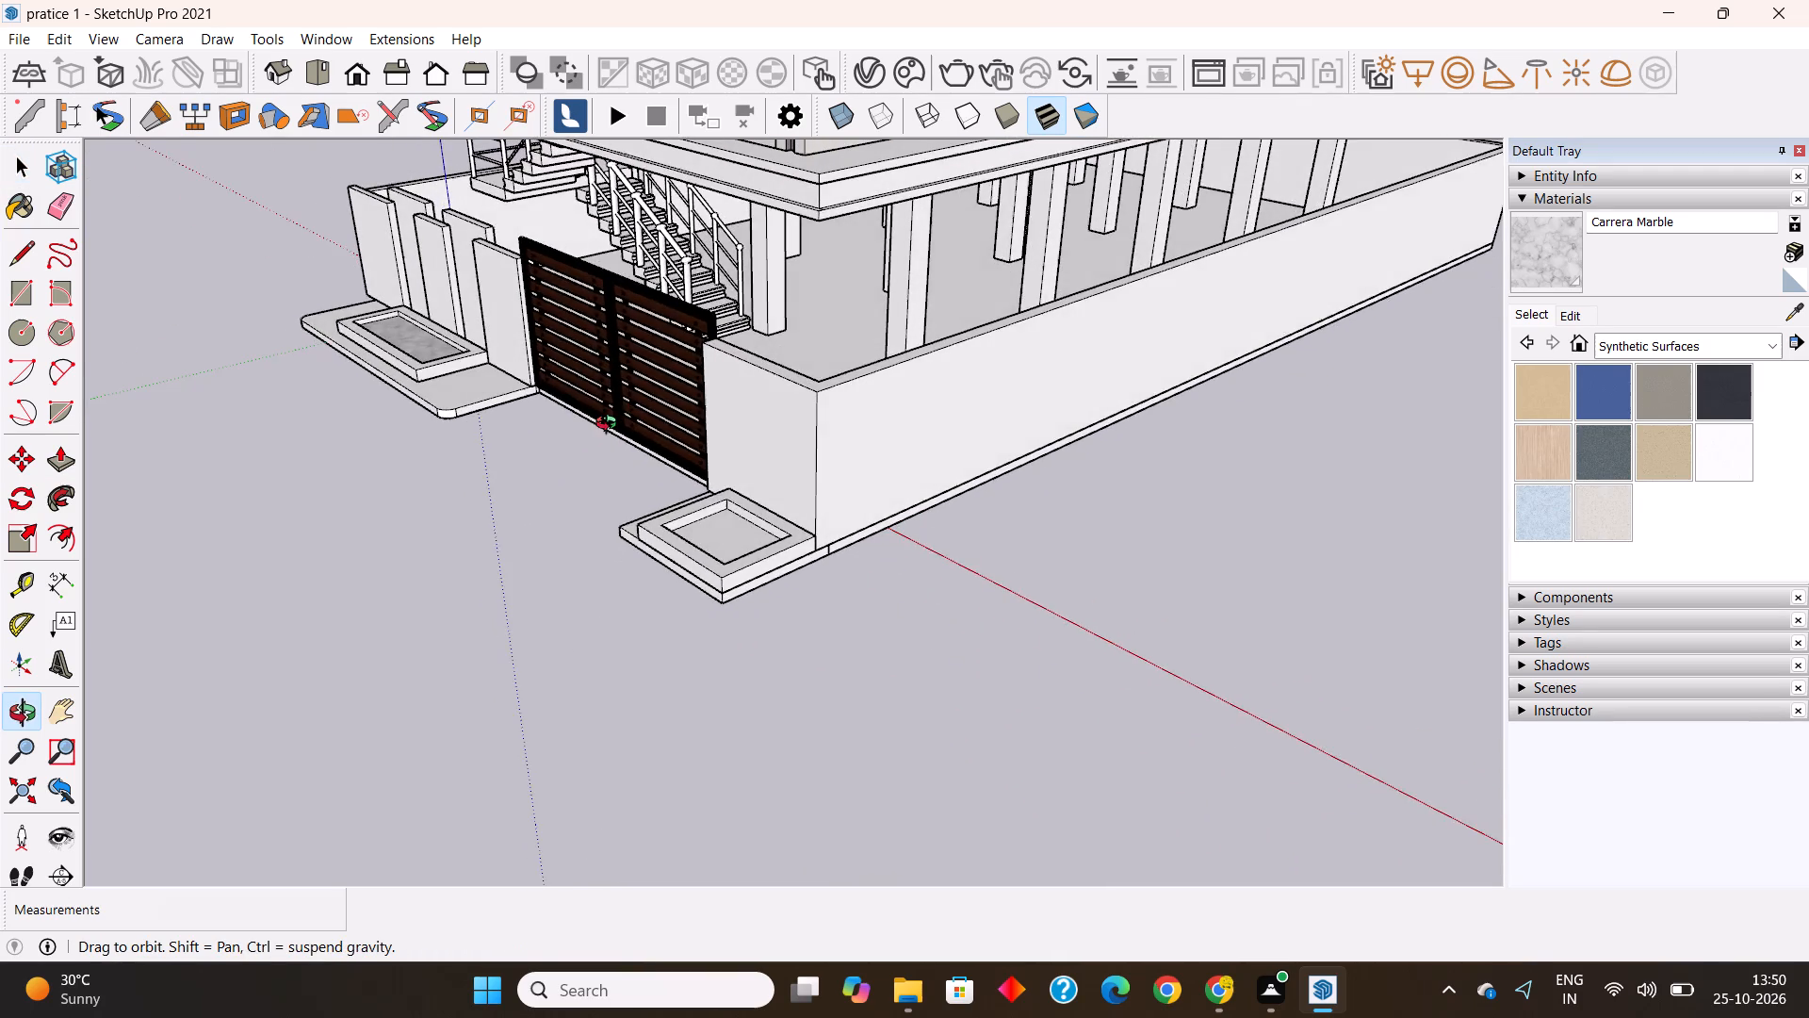
middle_click_drag(611, 425, 557, 455)
scroll(486, 258, "up", 6)
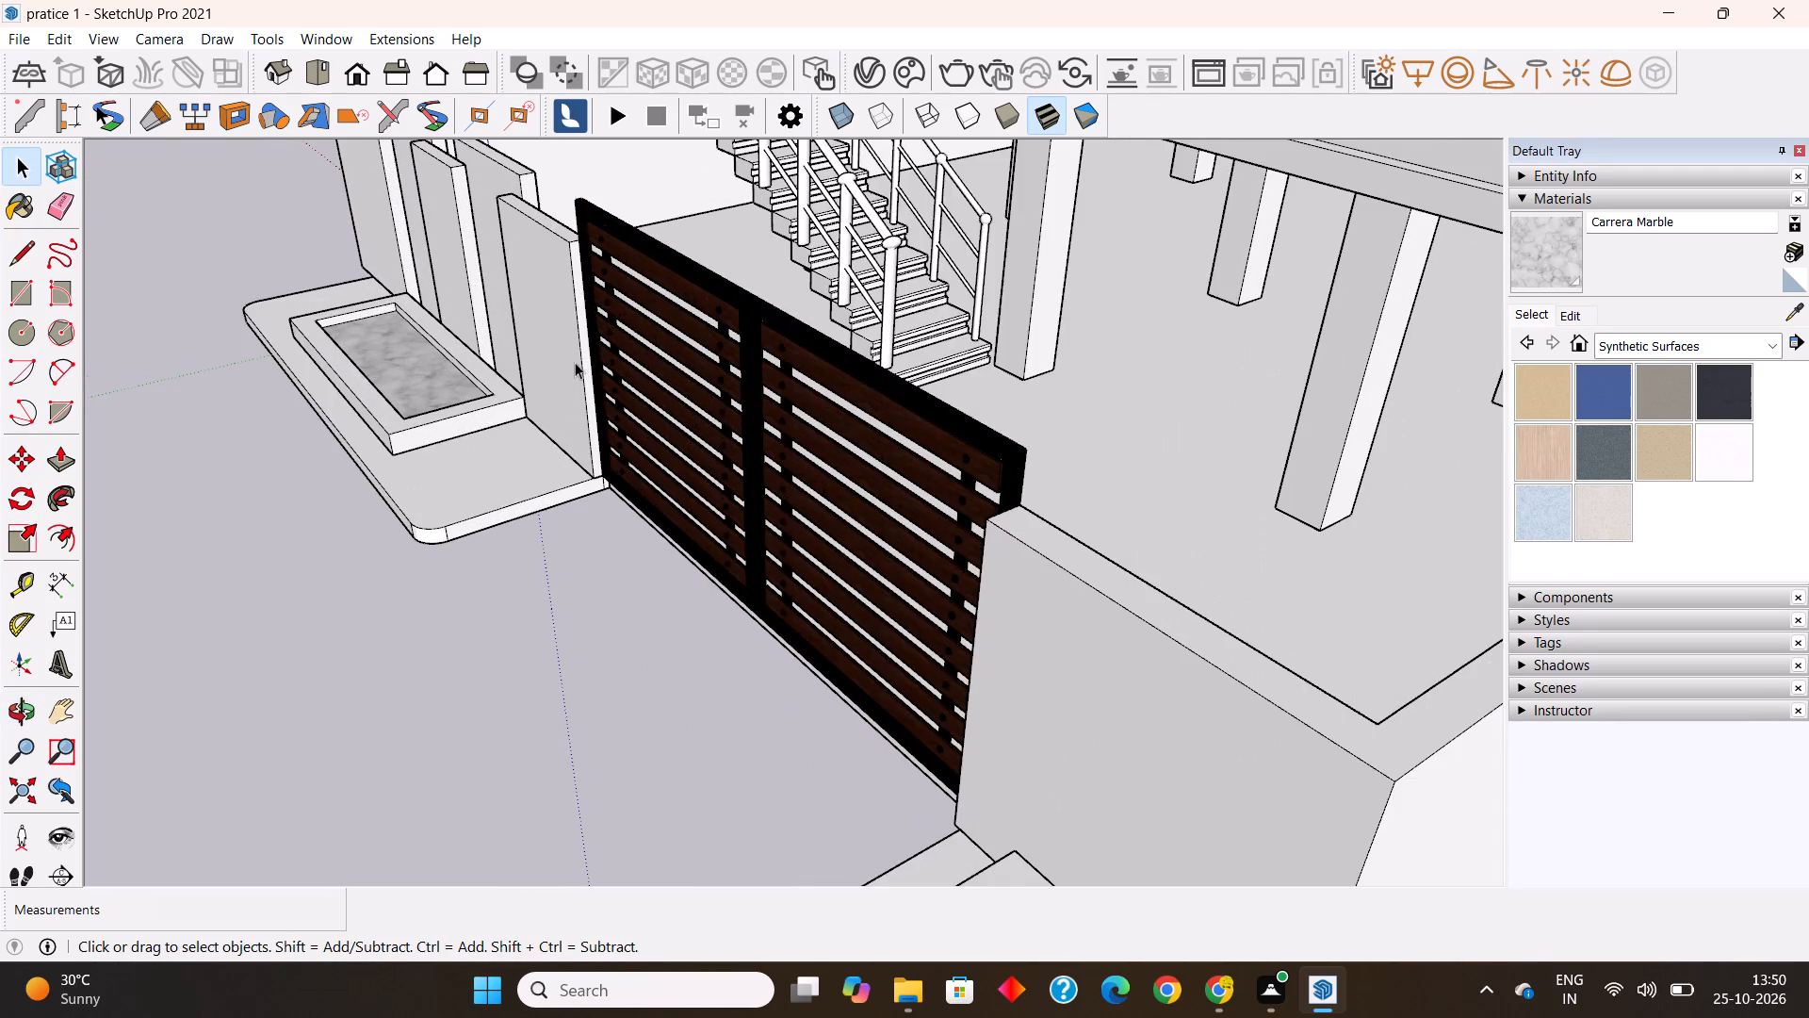
middle_click_drag(577, 364, 822, 346)
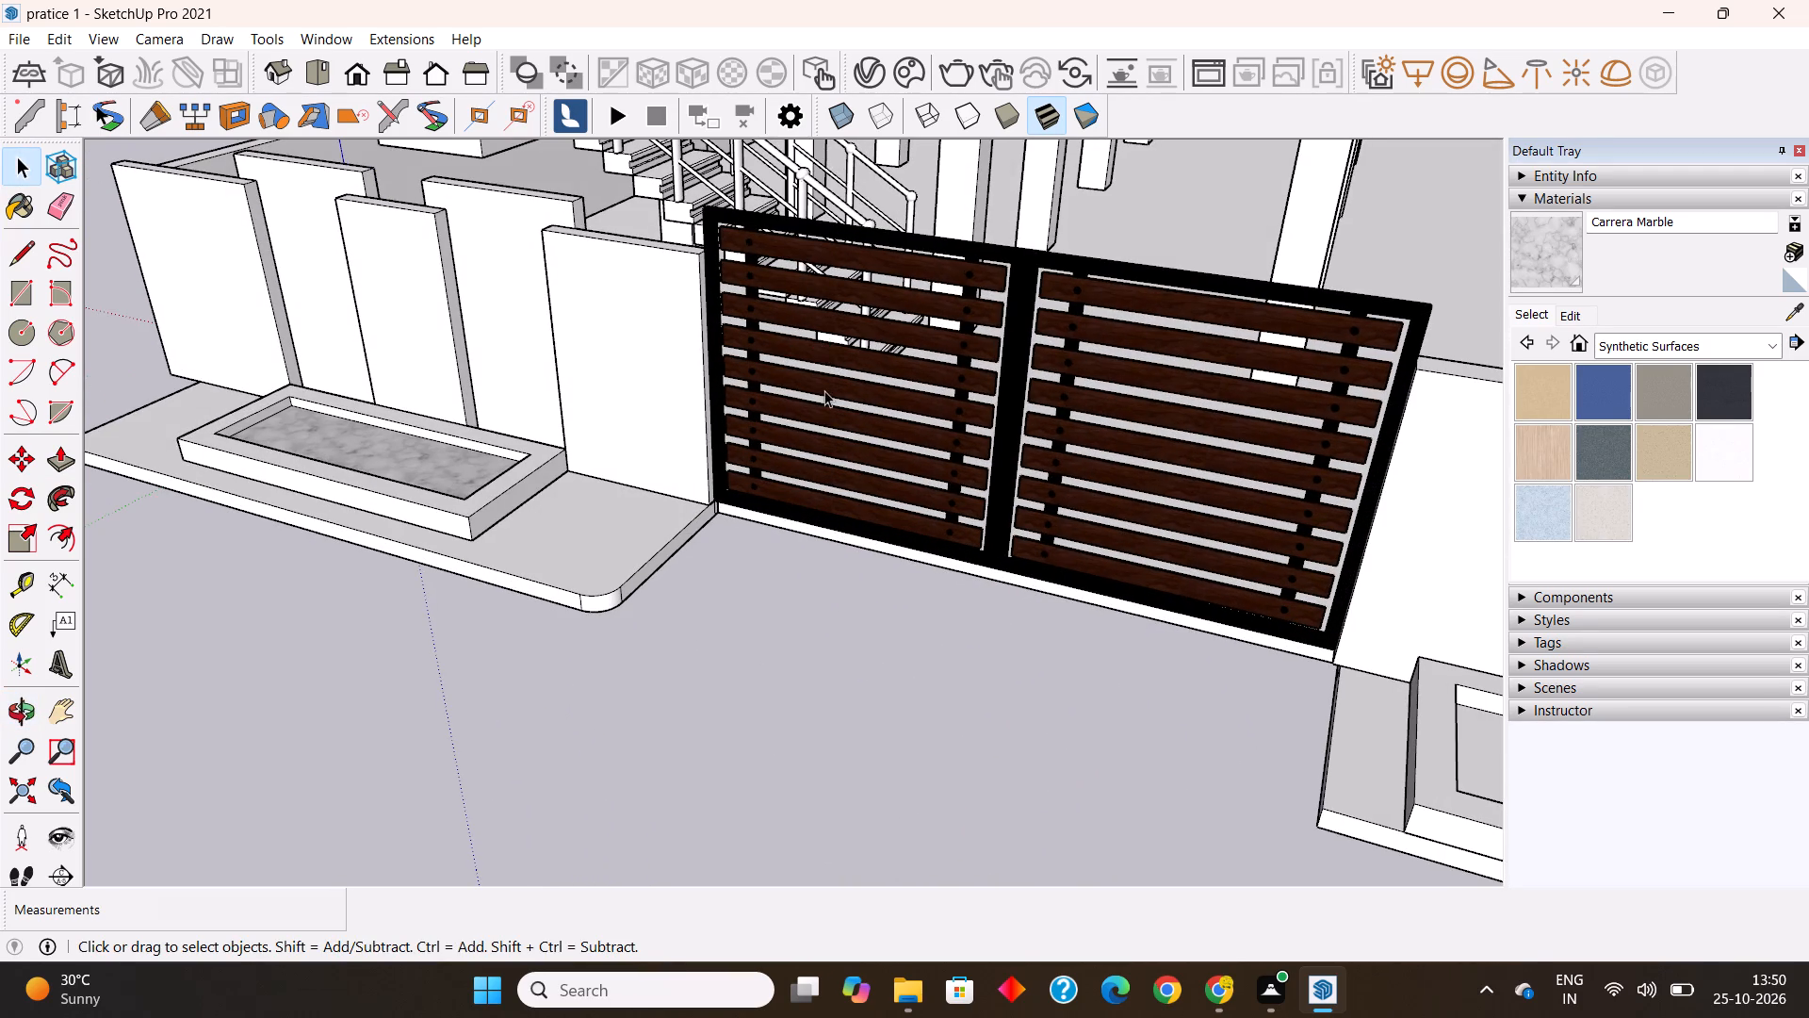
left_click(776, 583)
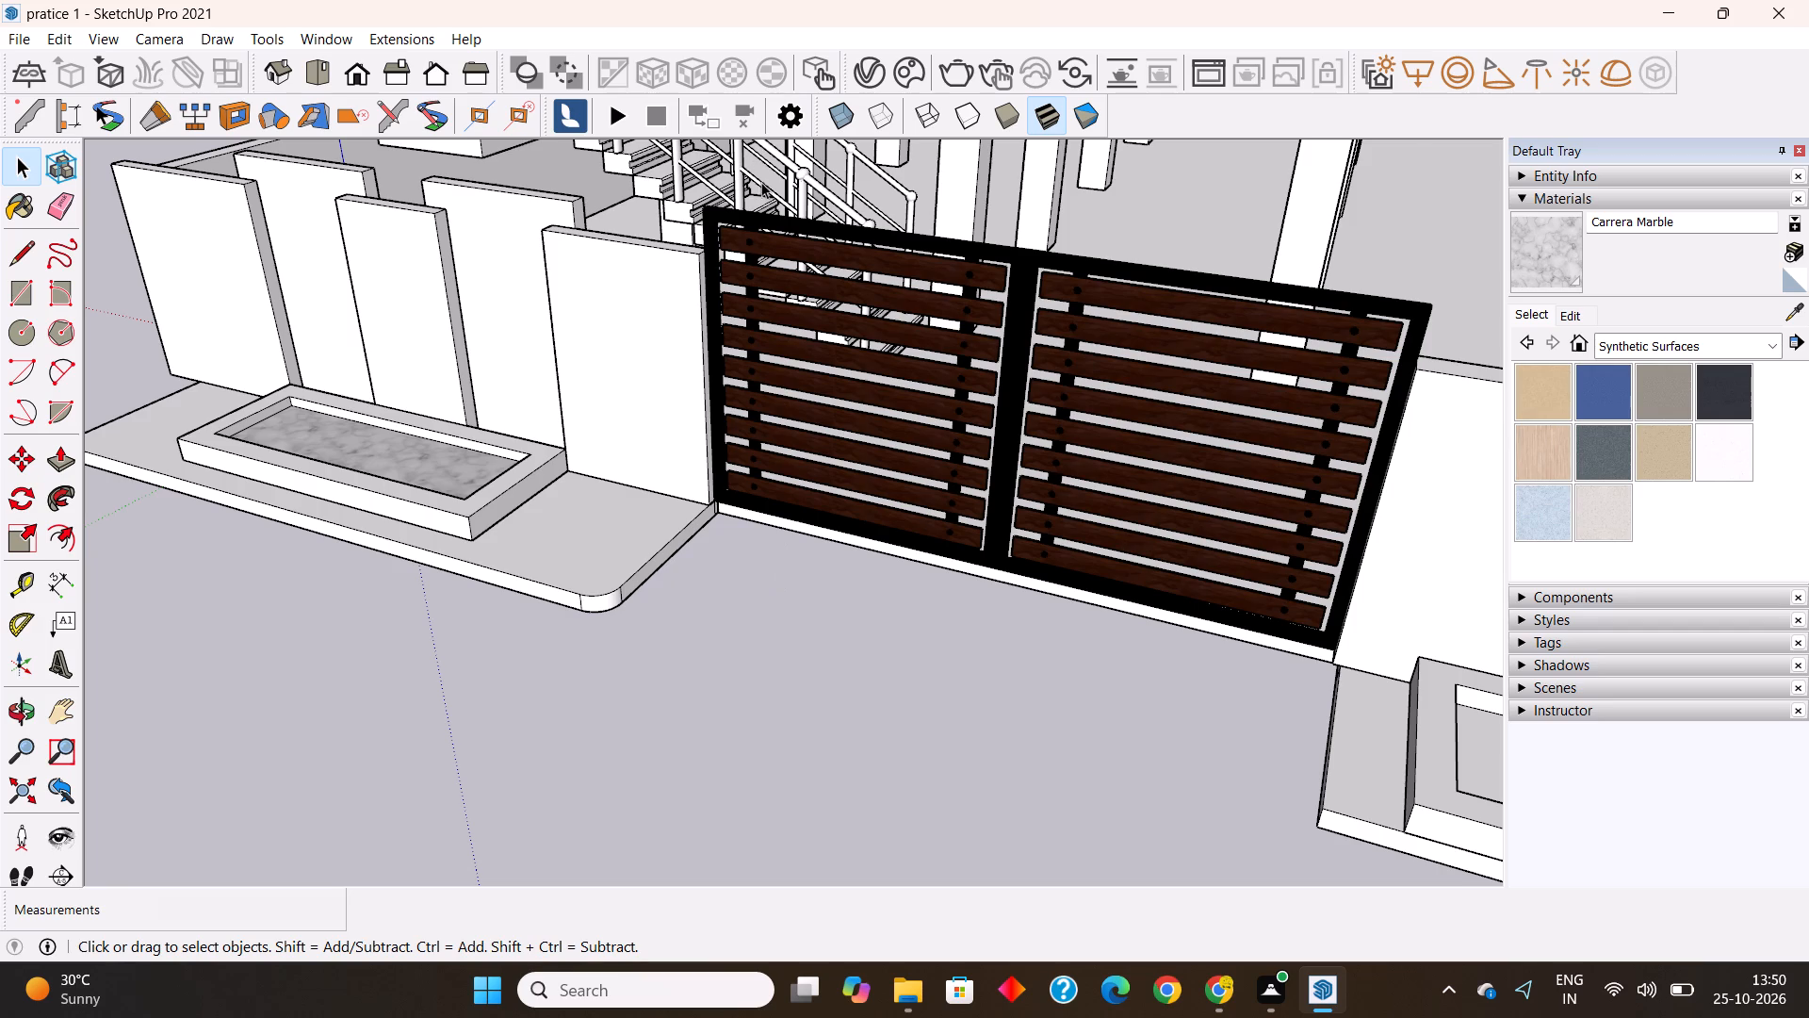
scroll(730, 616, "down", 2)
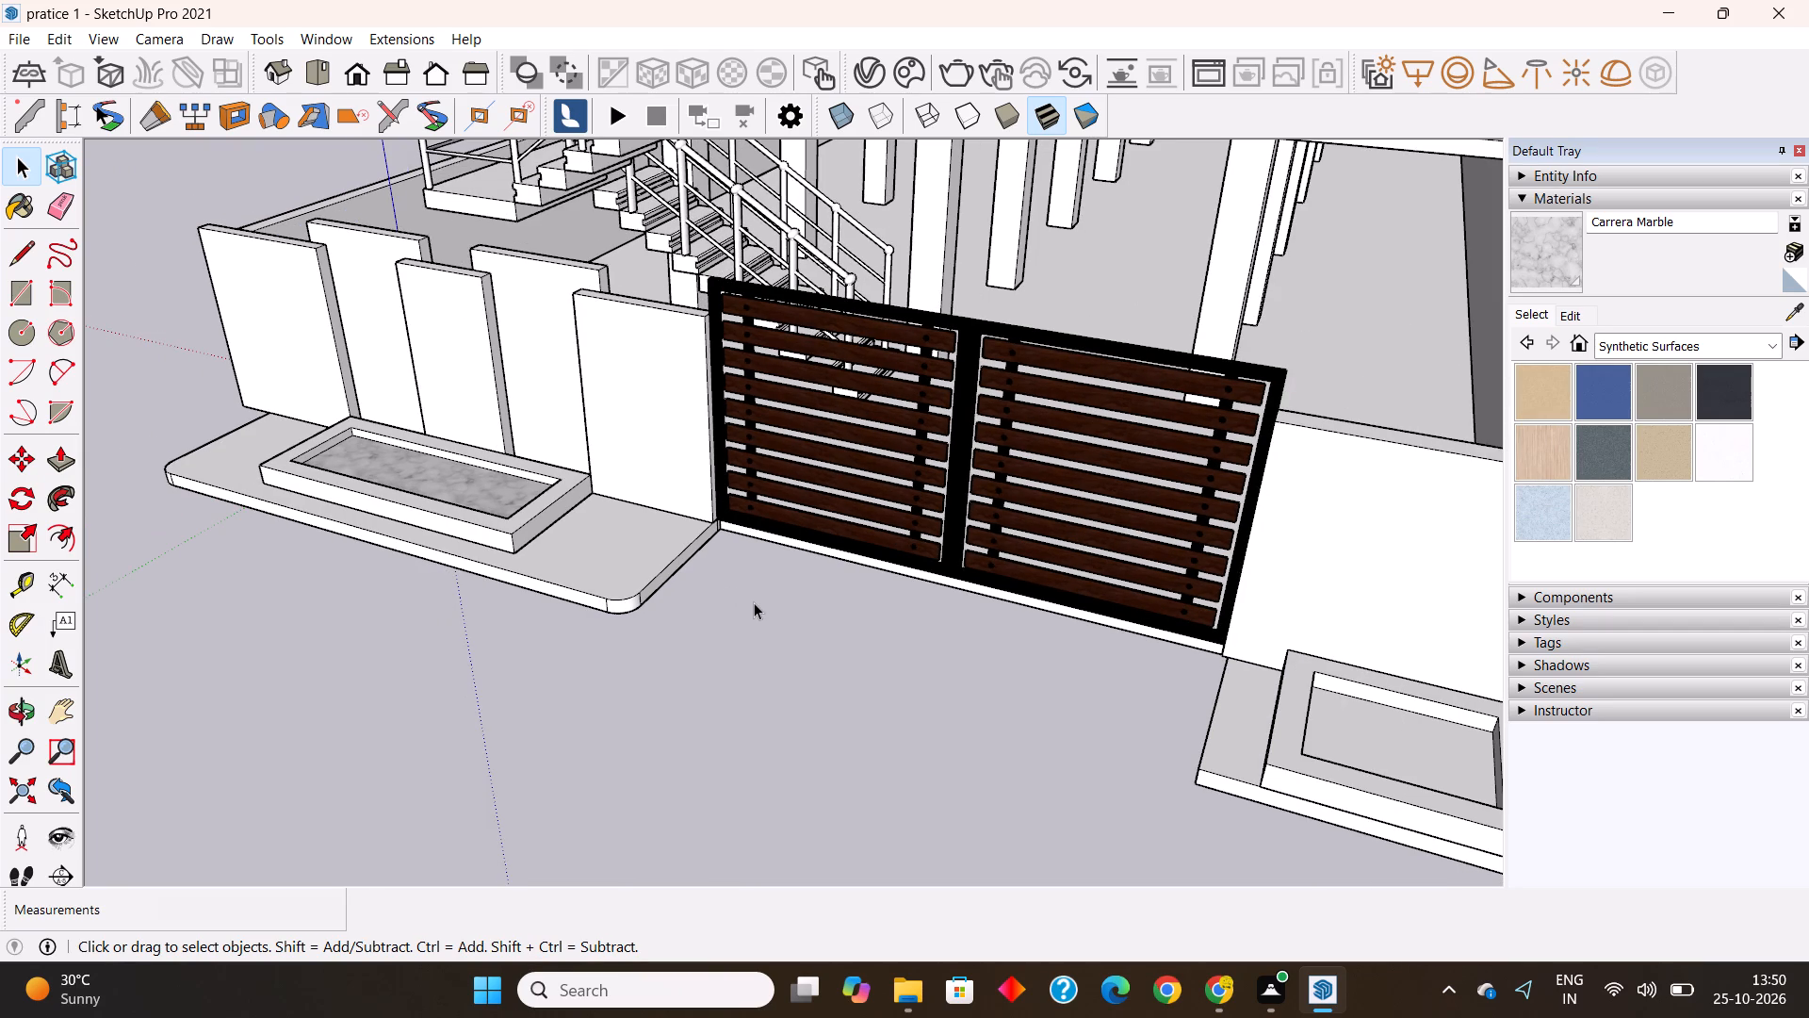
middle_click_drag(795, 600, 733, 644)
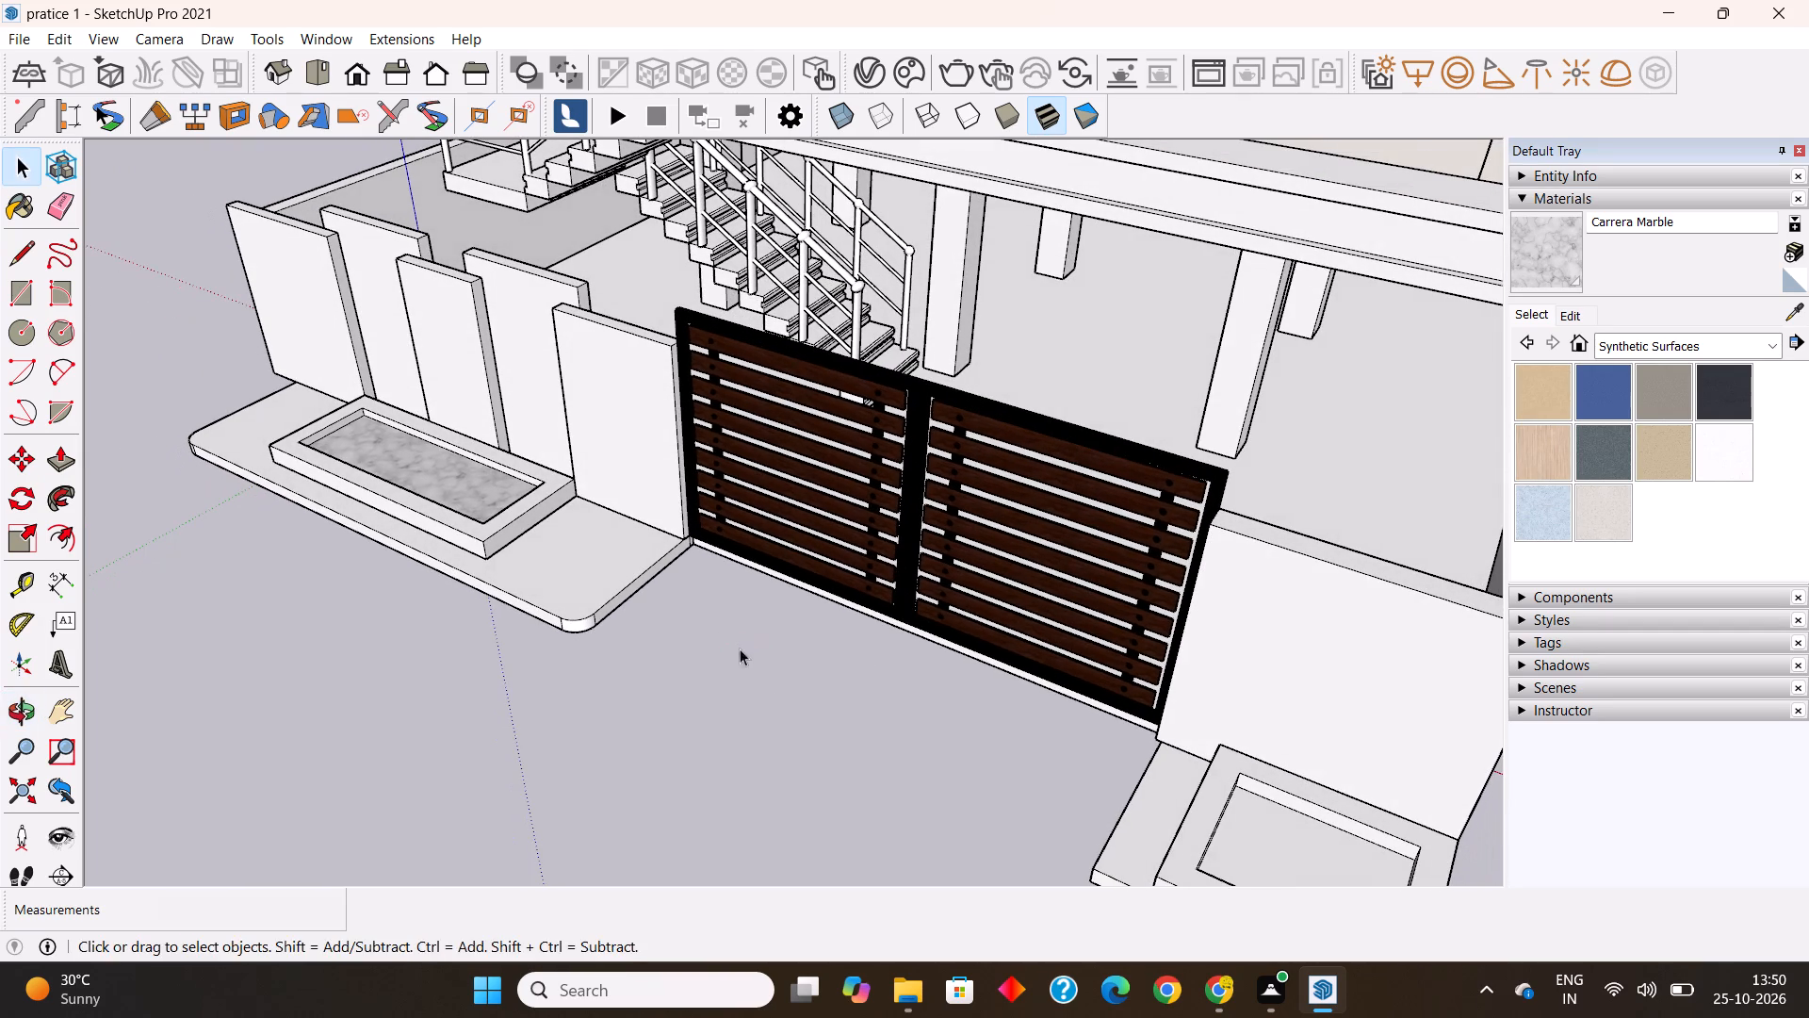
left_click(770, 679)
In the front view, place a vertical guide 3" inside the gate-side edge of the wall panel near the larger planter.
left_click(358, 68)
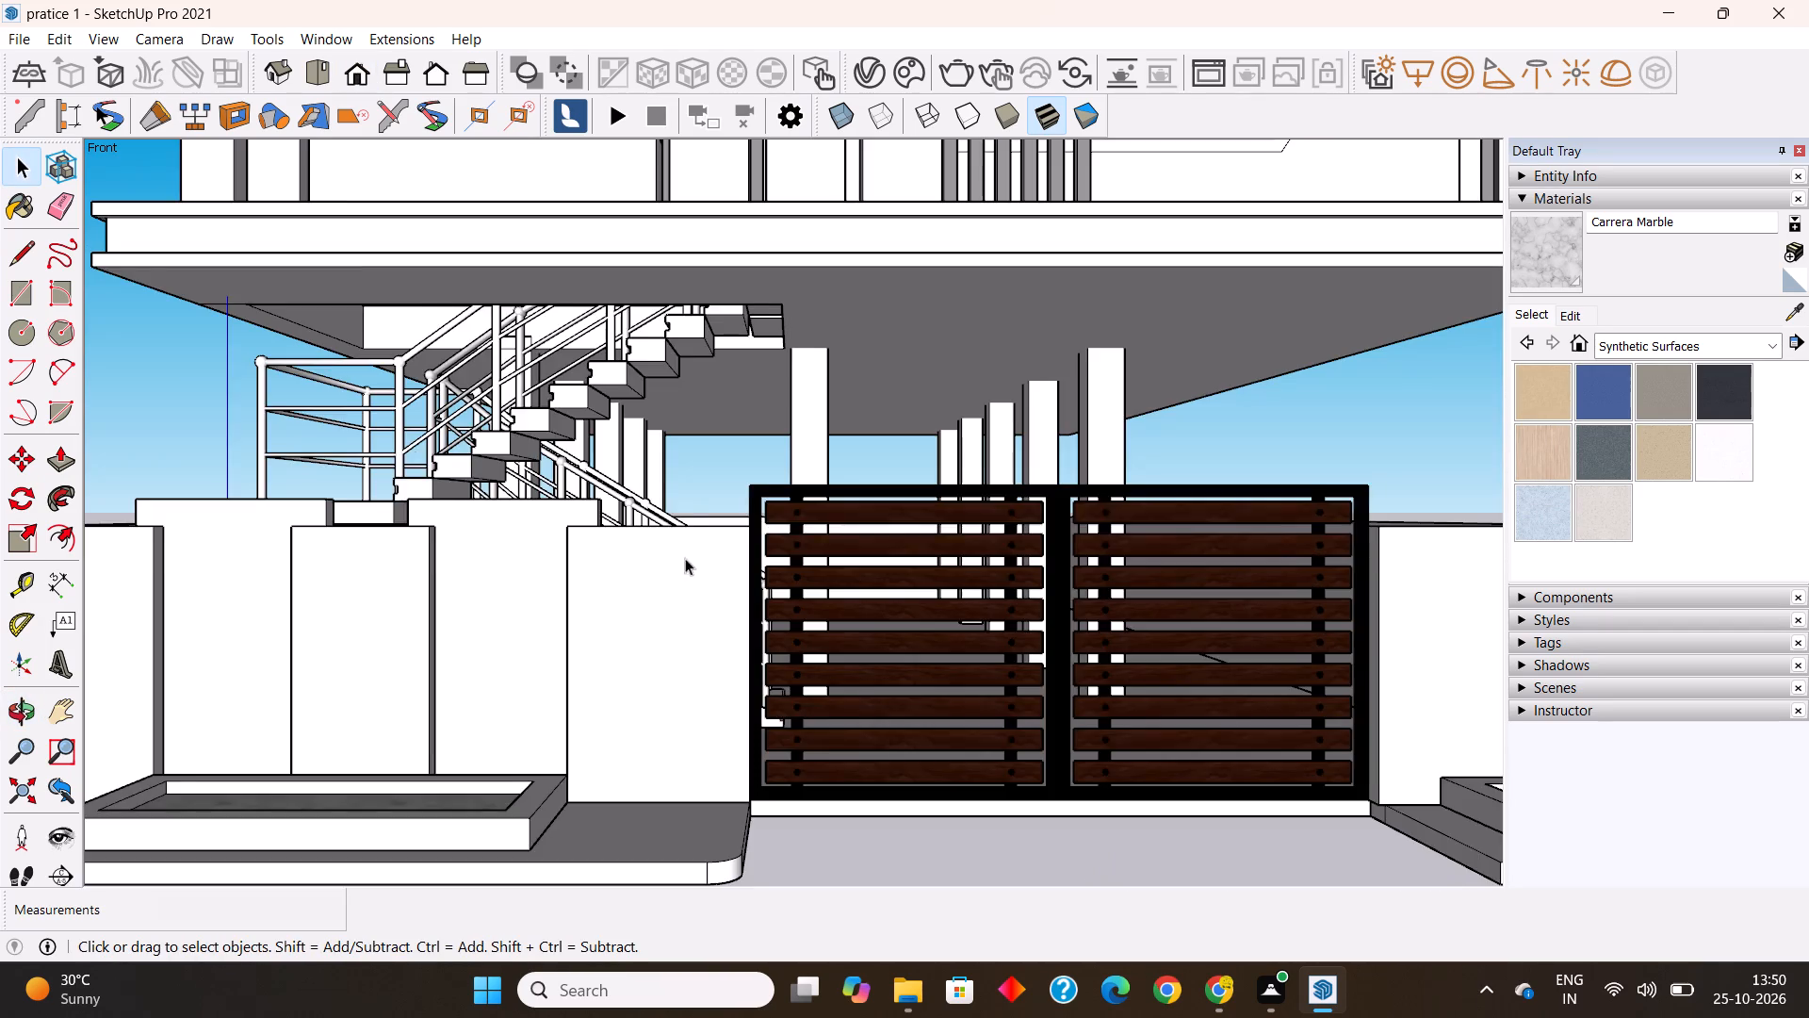
scroll(693, 560, "down", 3)
scroll(720, 653, "up", 5)
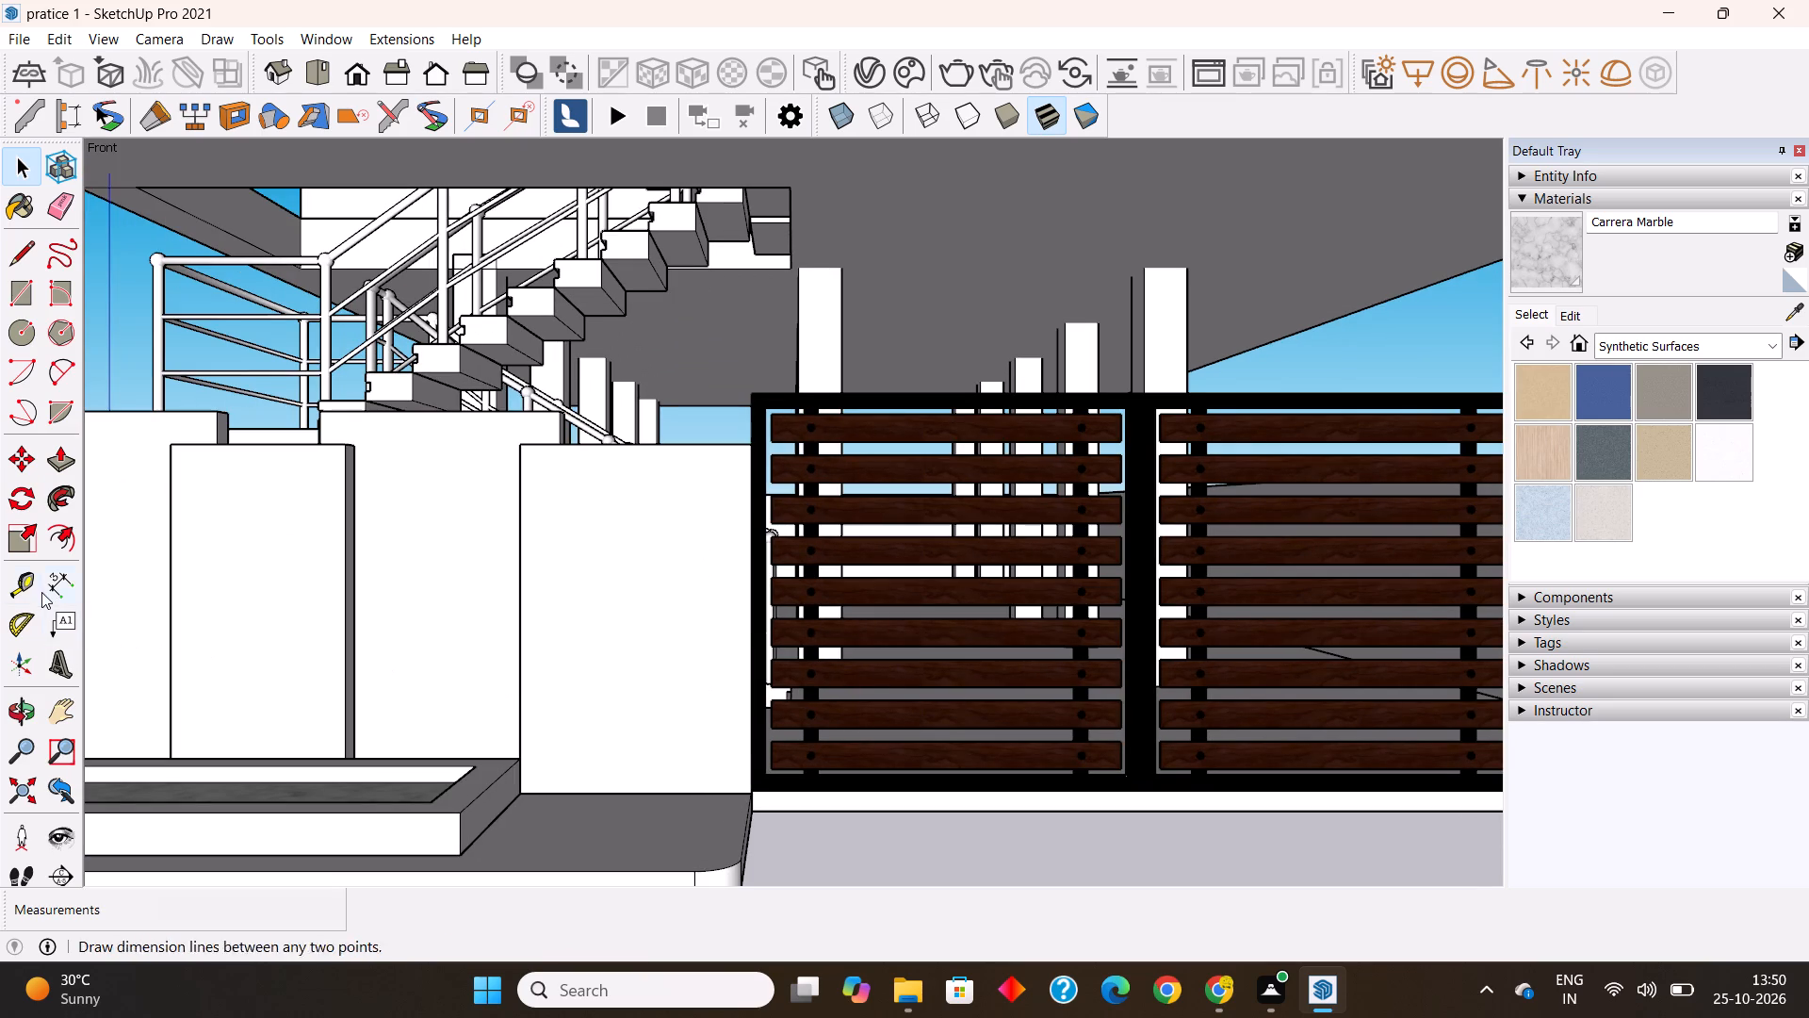
left_click(24, 579)
left_click(753, 594)
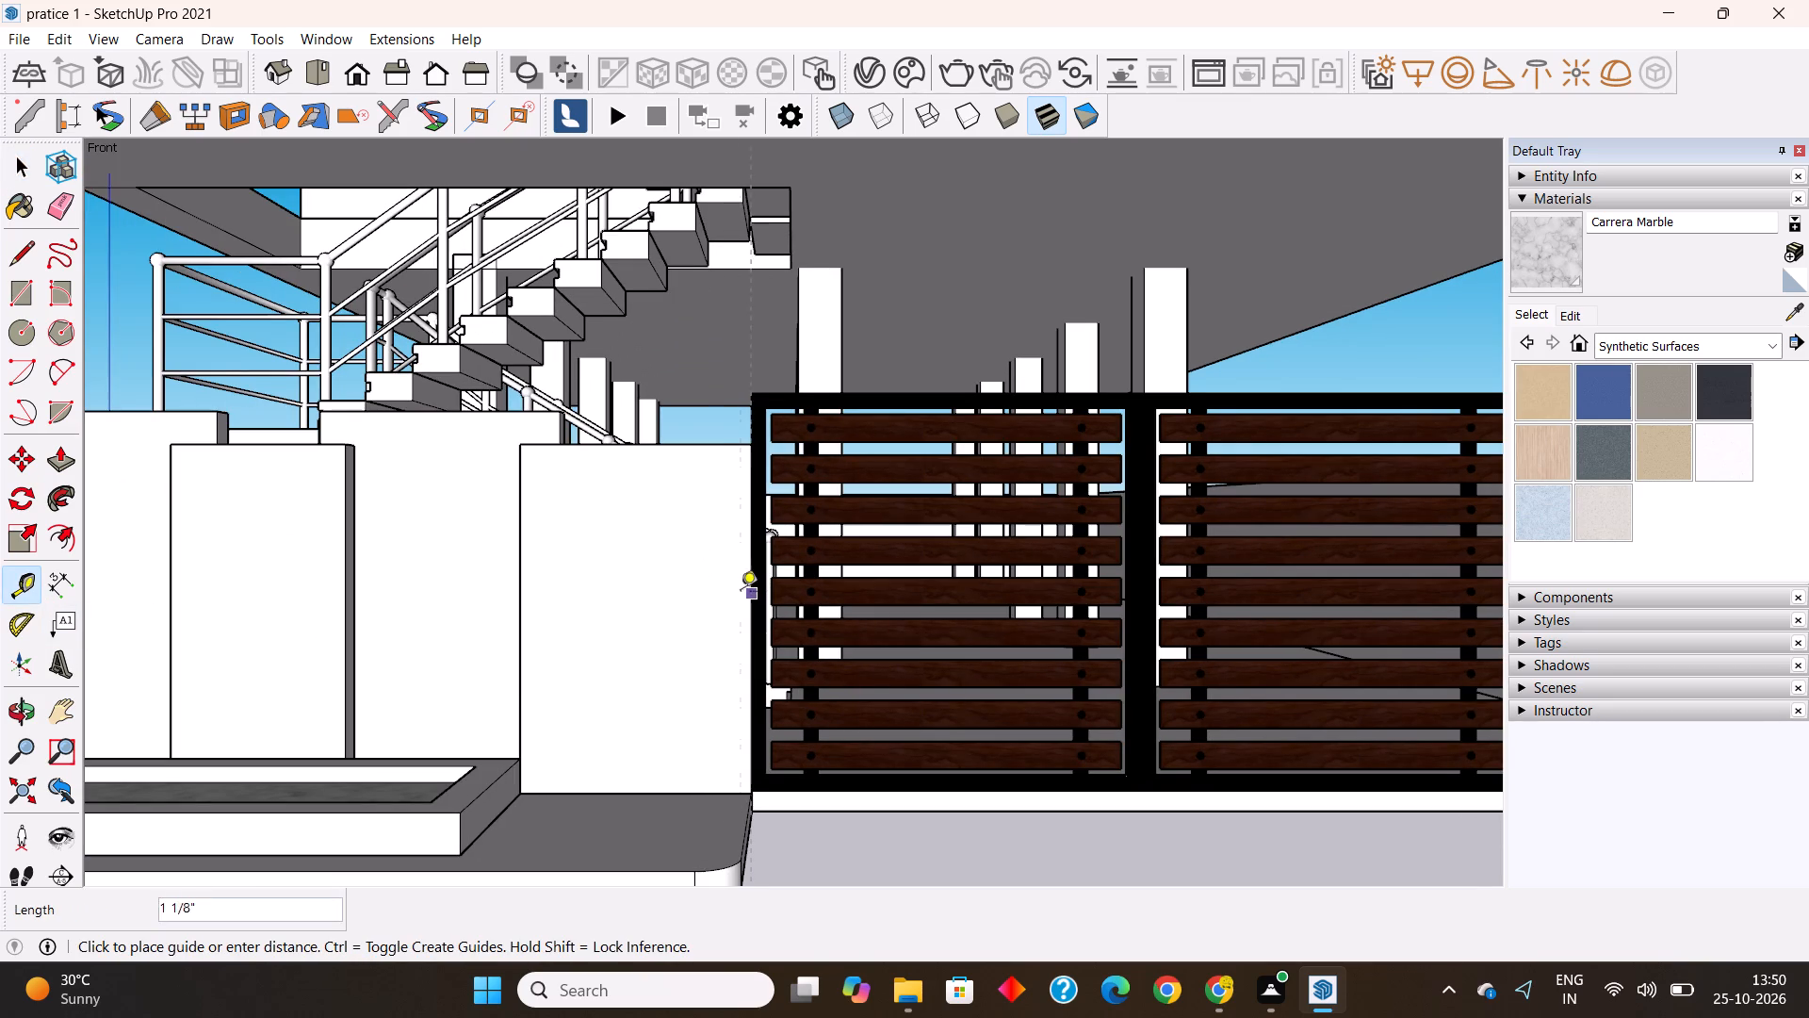
type("3\"")
key("Return")
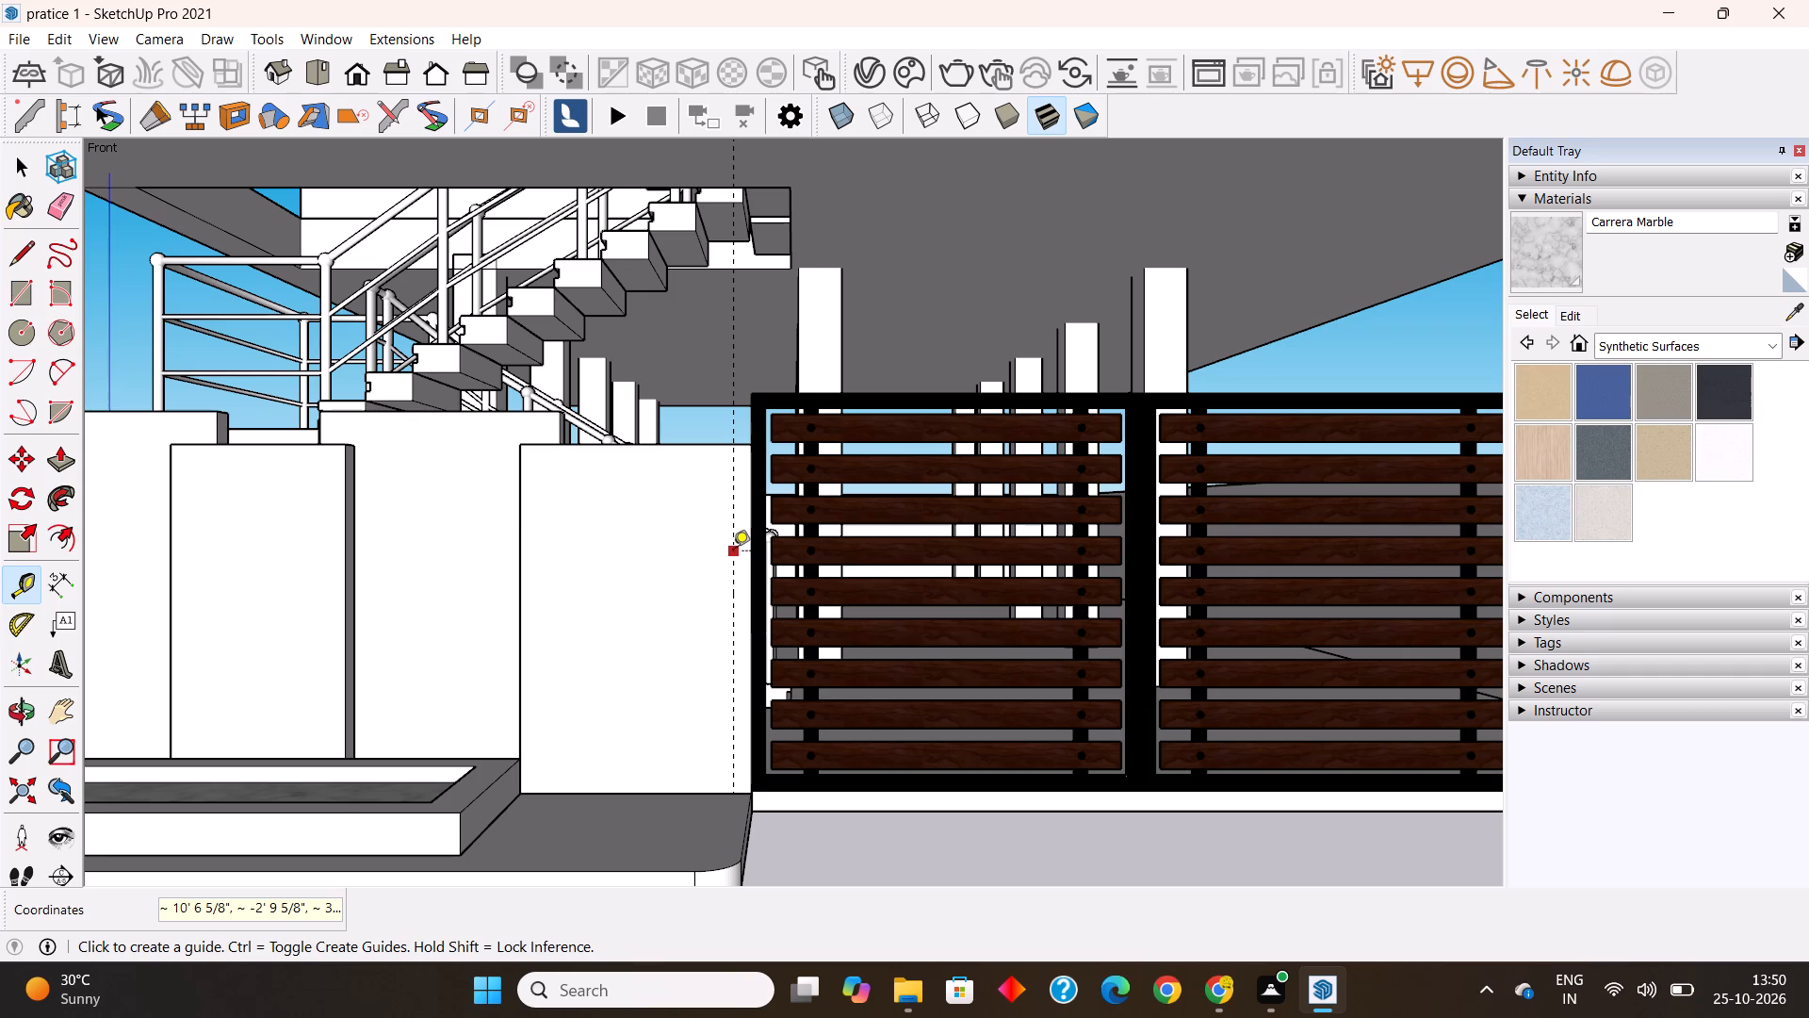
Place a second vertical guide 6' from the first guide, offset away from the gate.
left_click(733, 552)
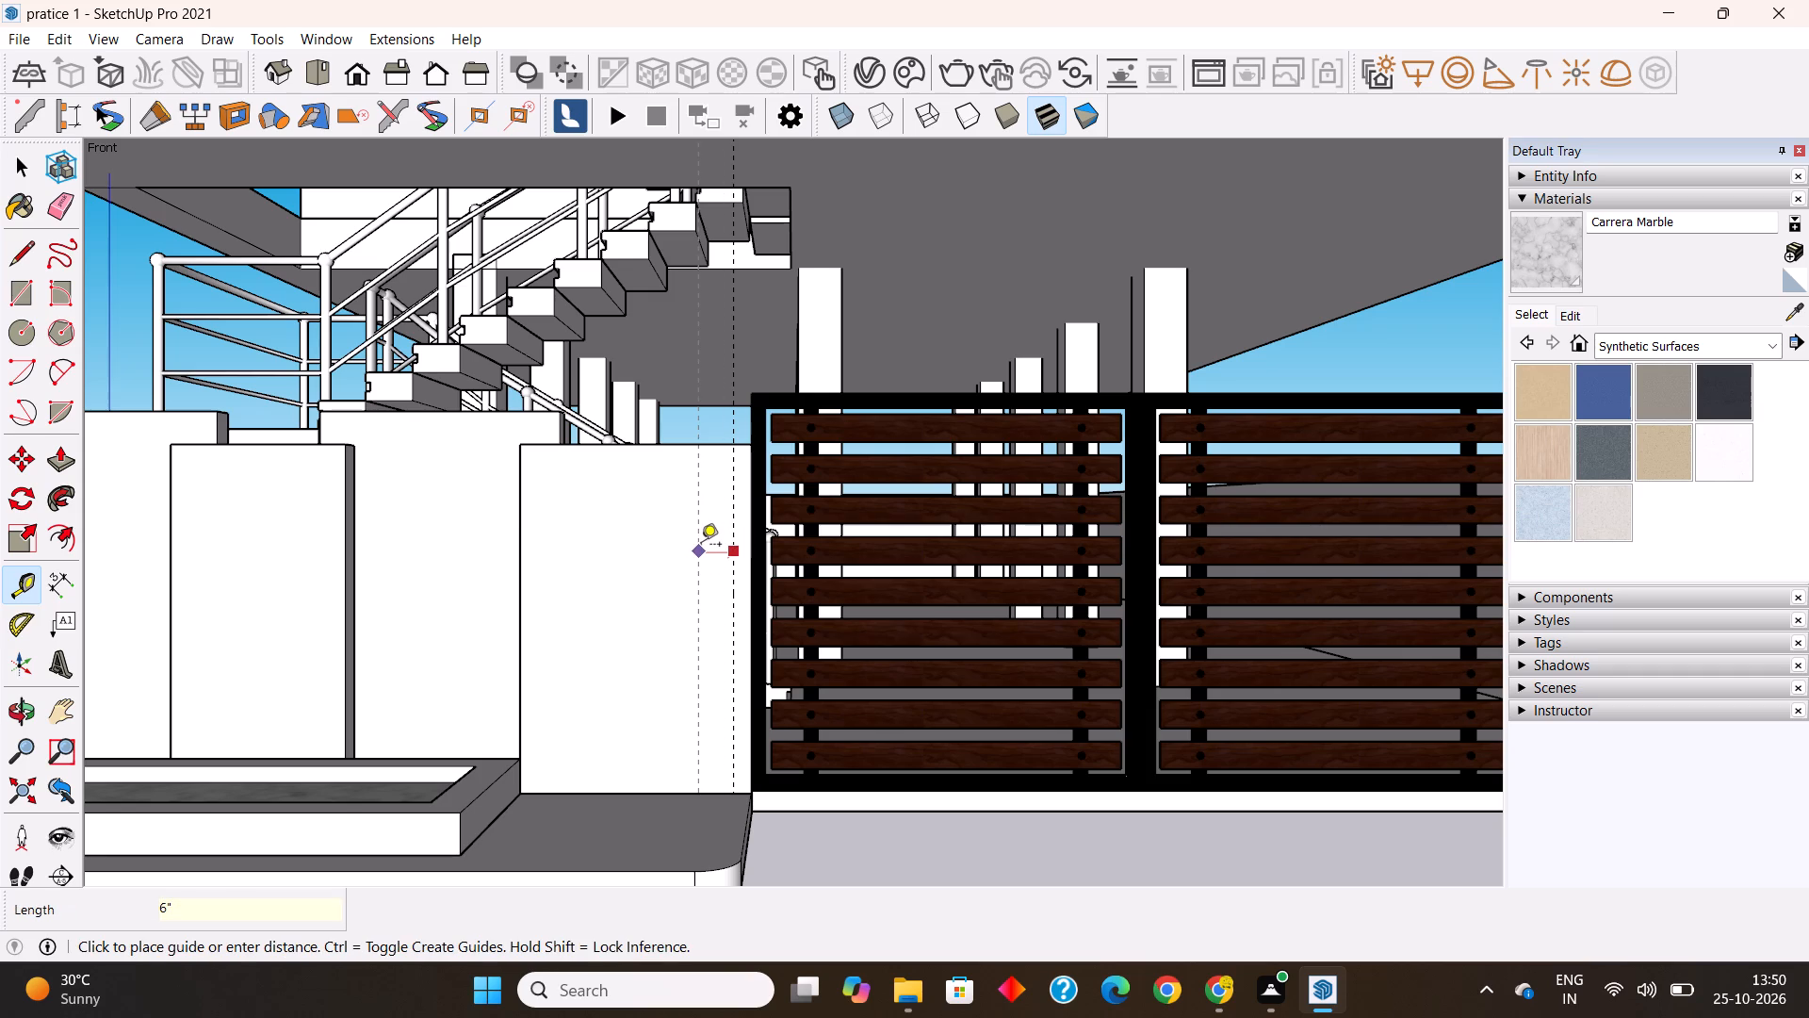
type("6'")
key("Return")
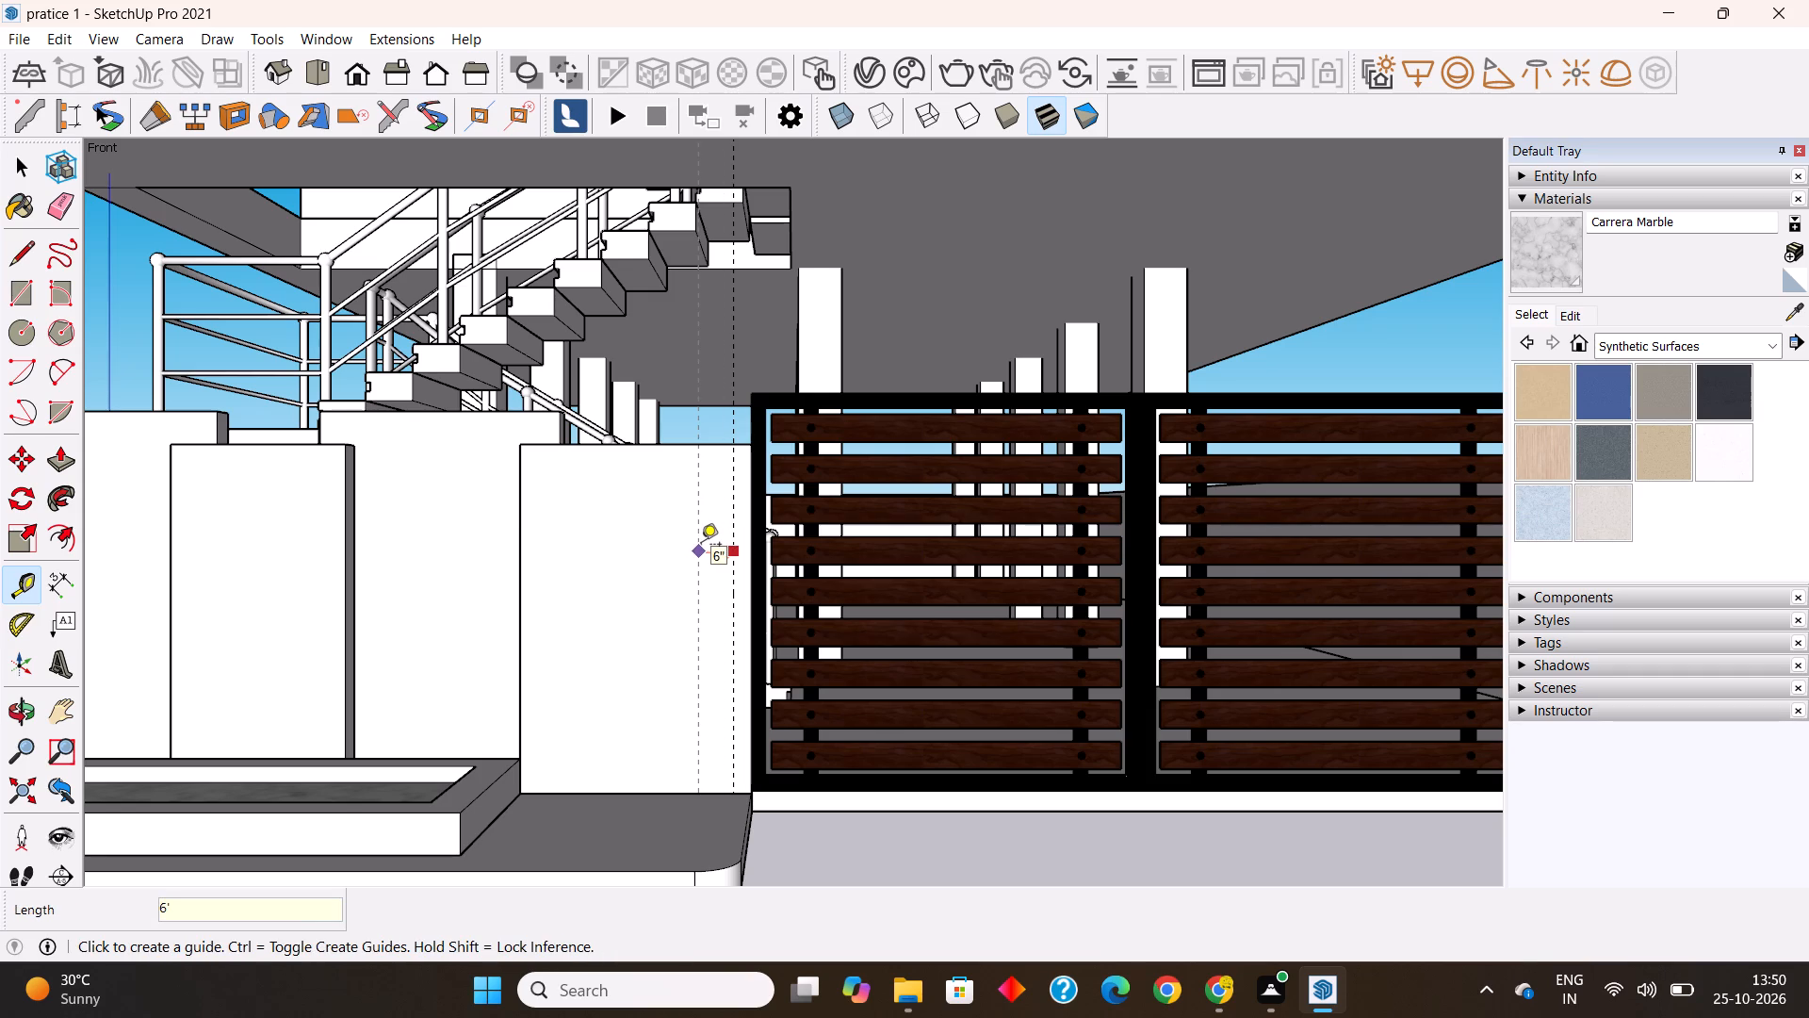
Undo the last guide and place a vertical guide 6" from the first guide, offset away from the gate.
key("ctrl+z")
left_click(729, 533)
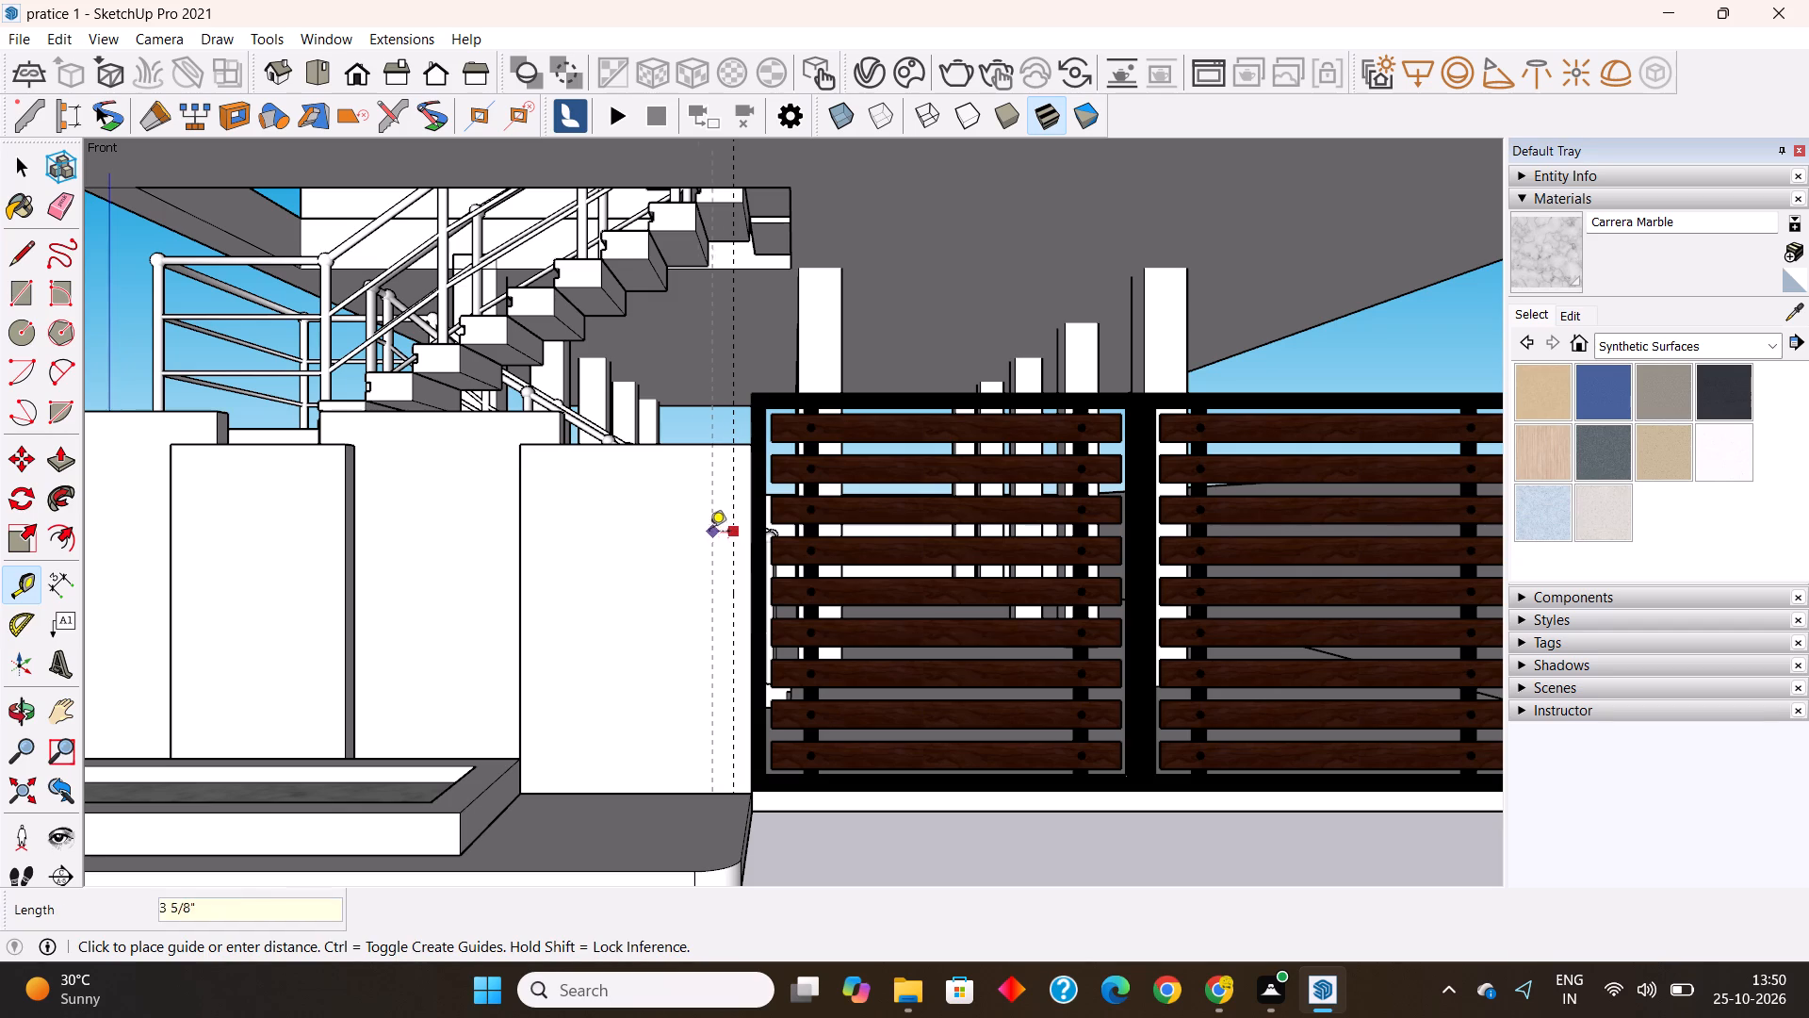
type("6\"")
key("Return")
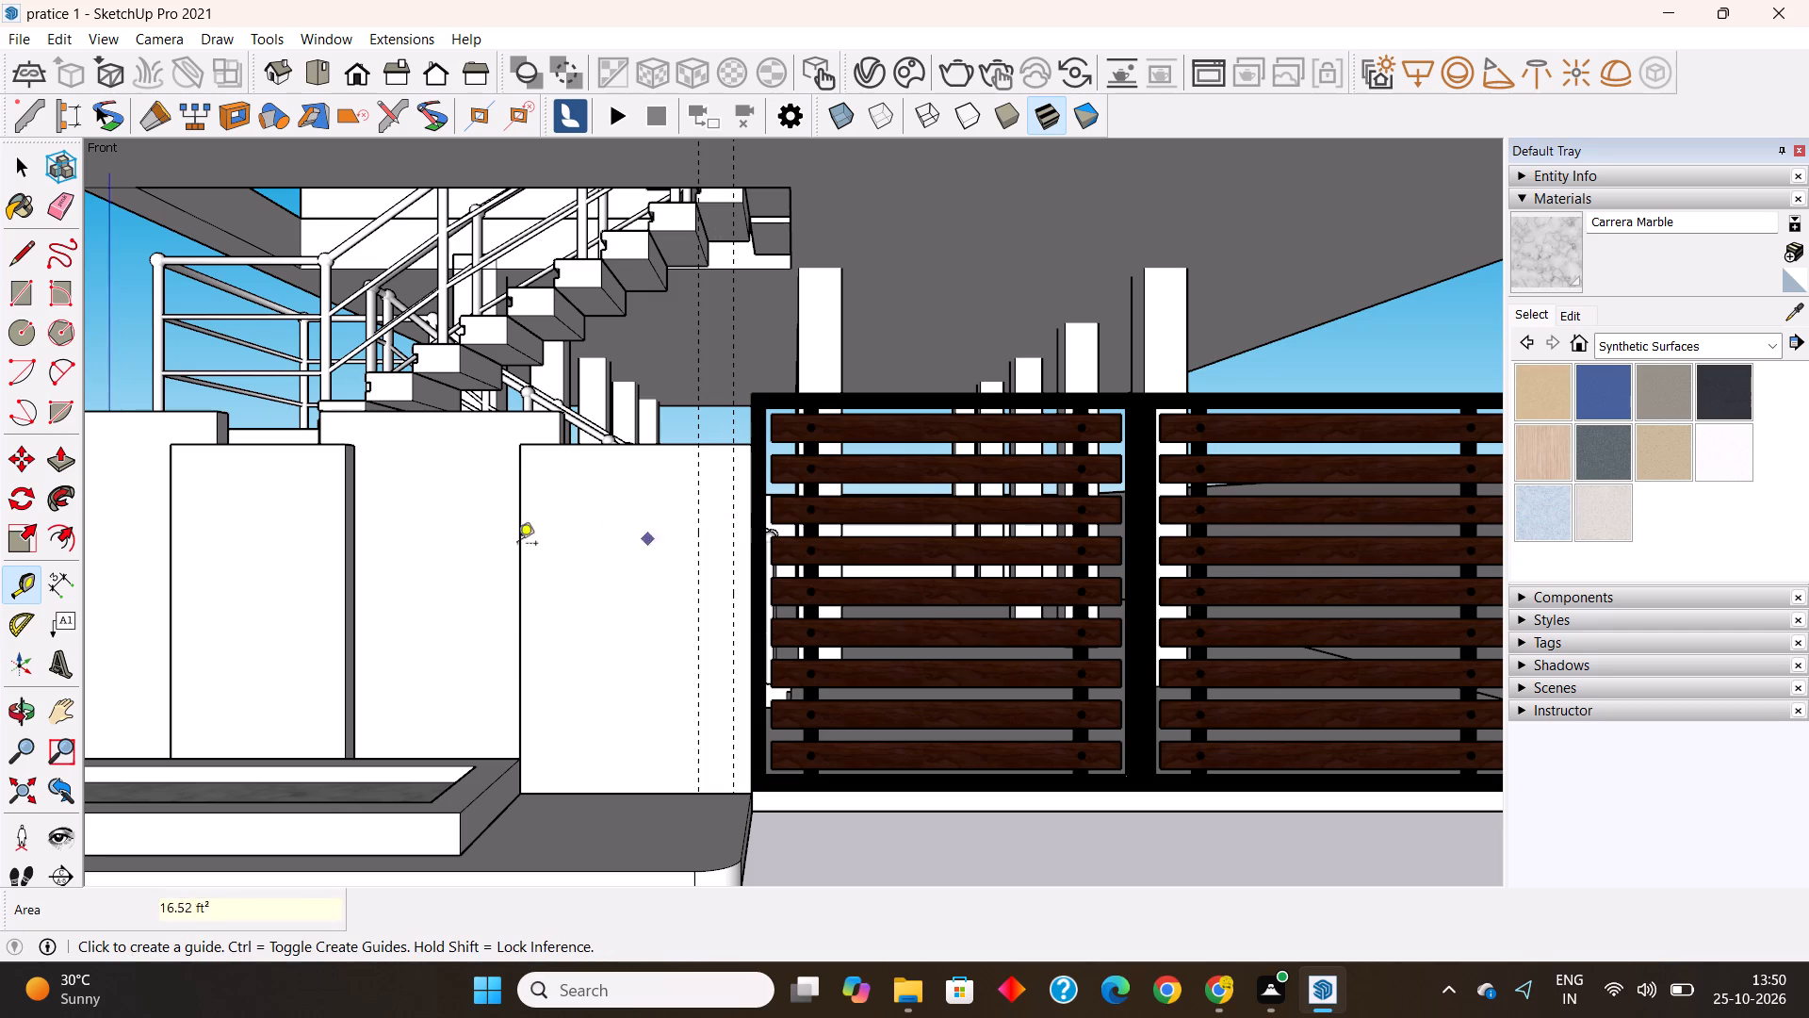
Draw a full-height rectangle between the two guides on the wall panel and make it a group.
left_click(22, 284)
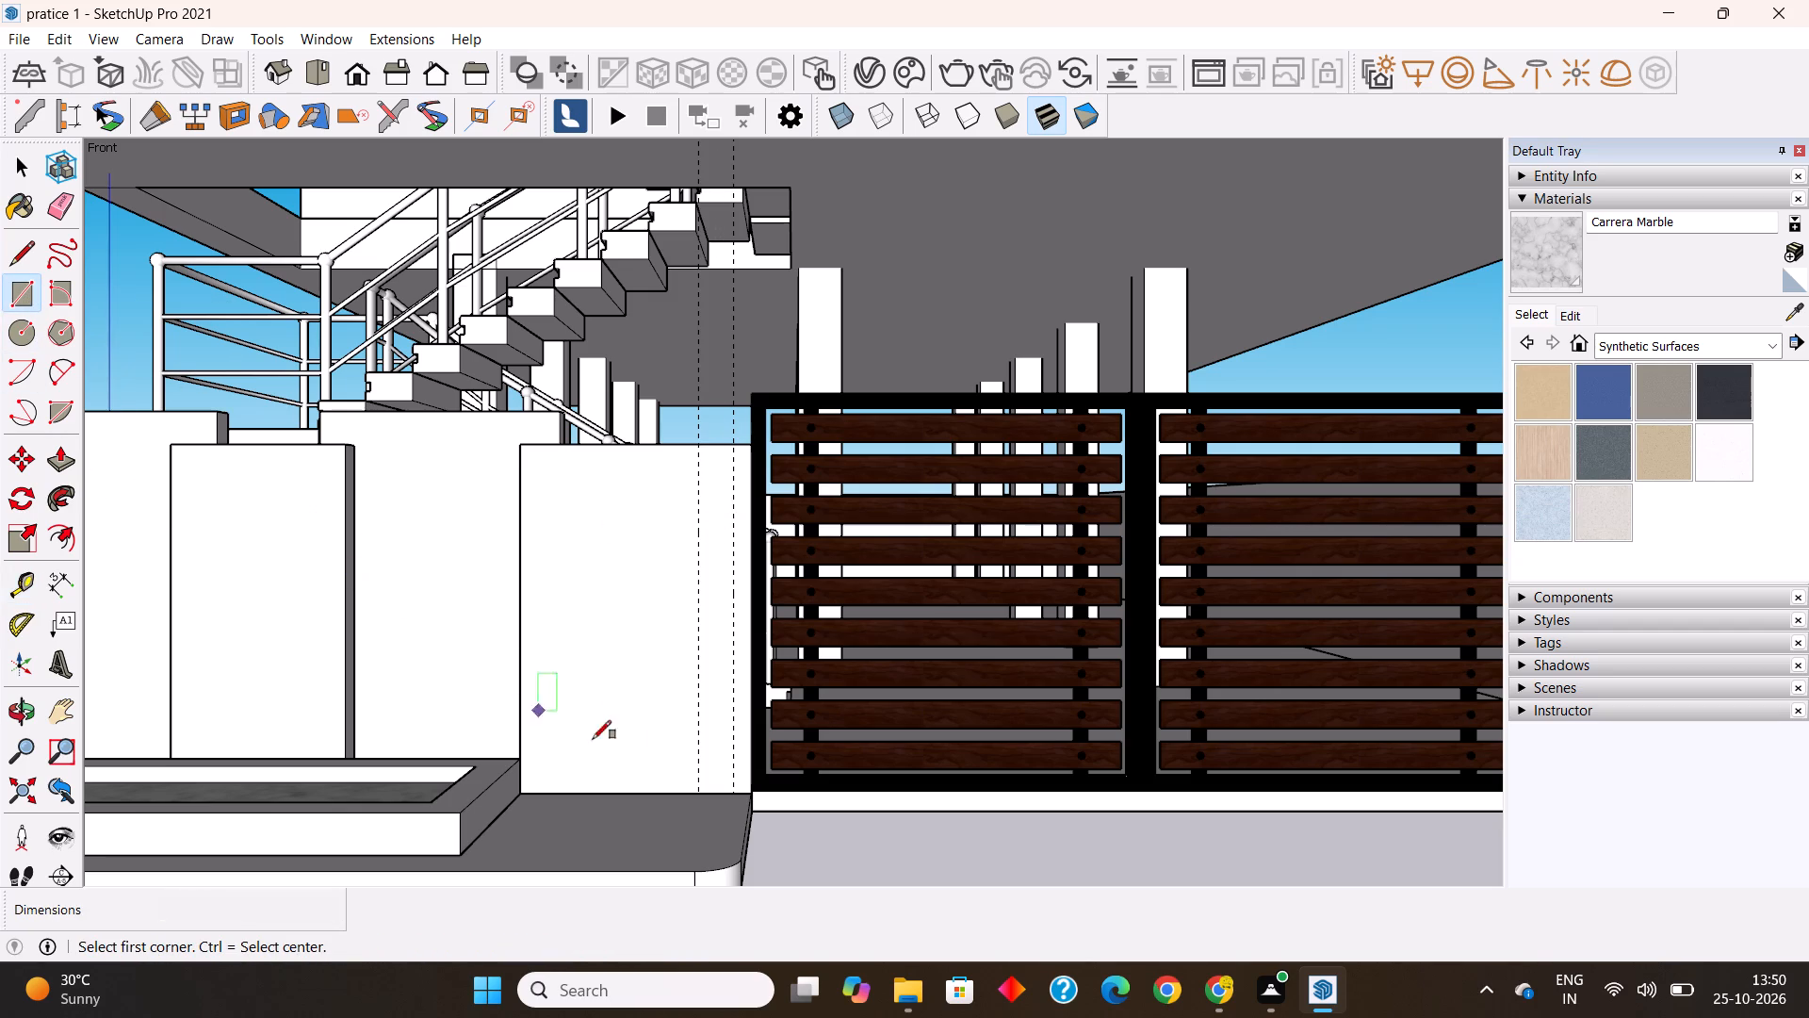
left_click(693, 796)
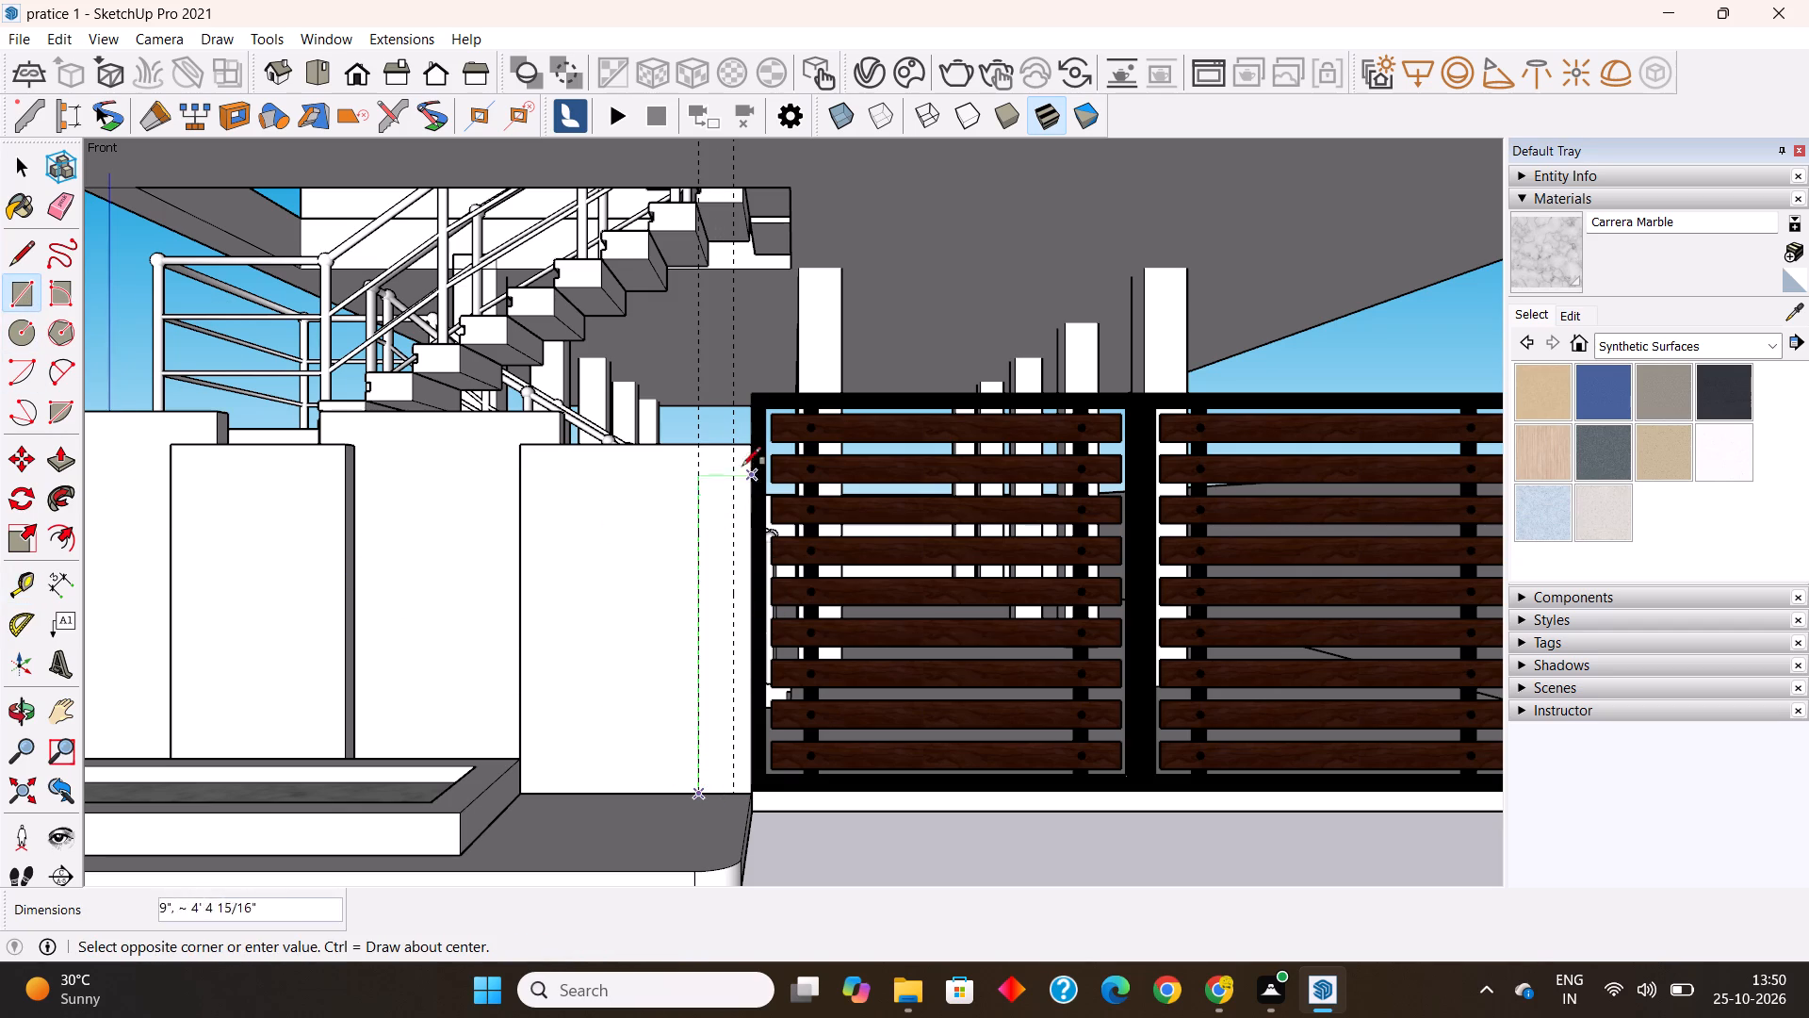
left_click(733, 443)
key("space")
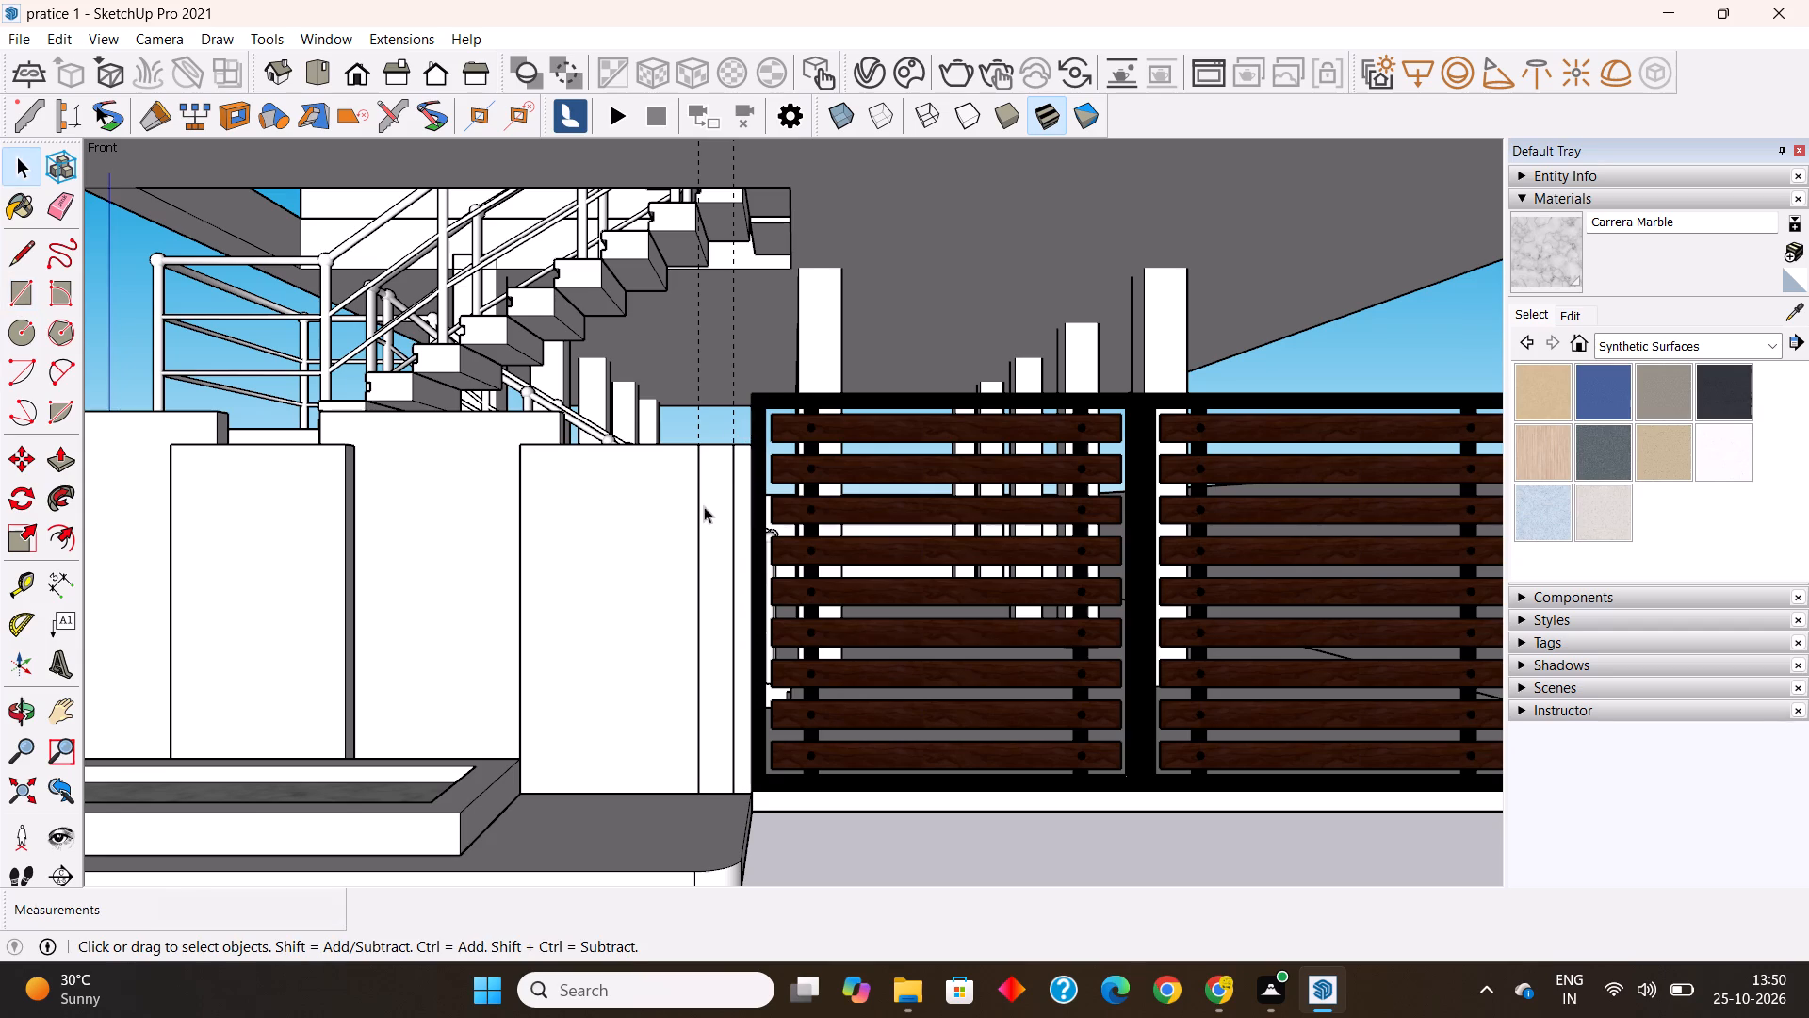
double_click(713, 514)
right_click(713, 514)
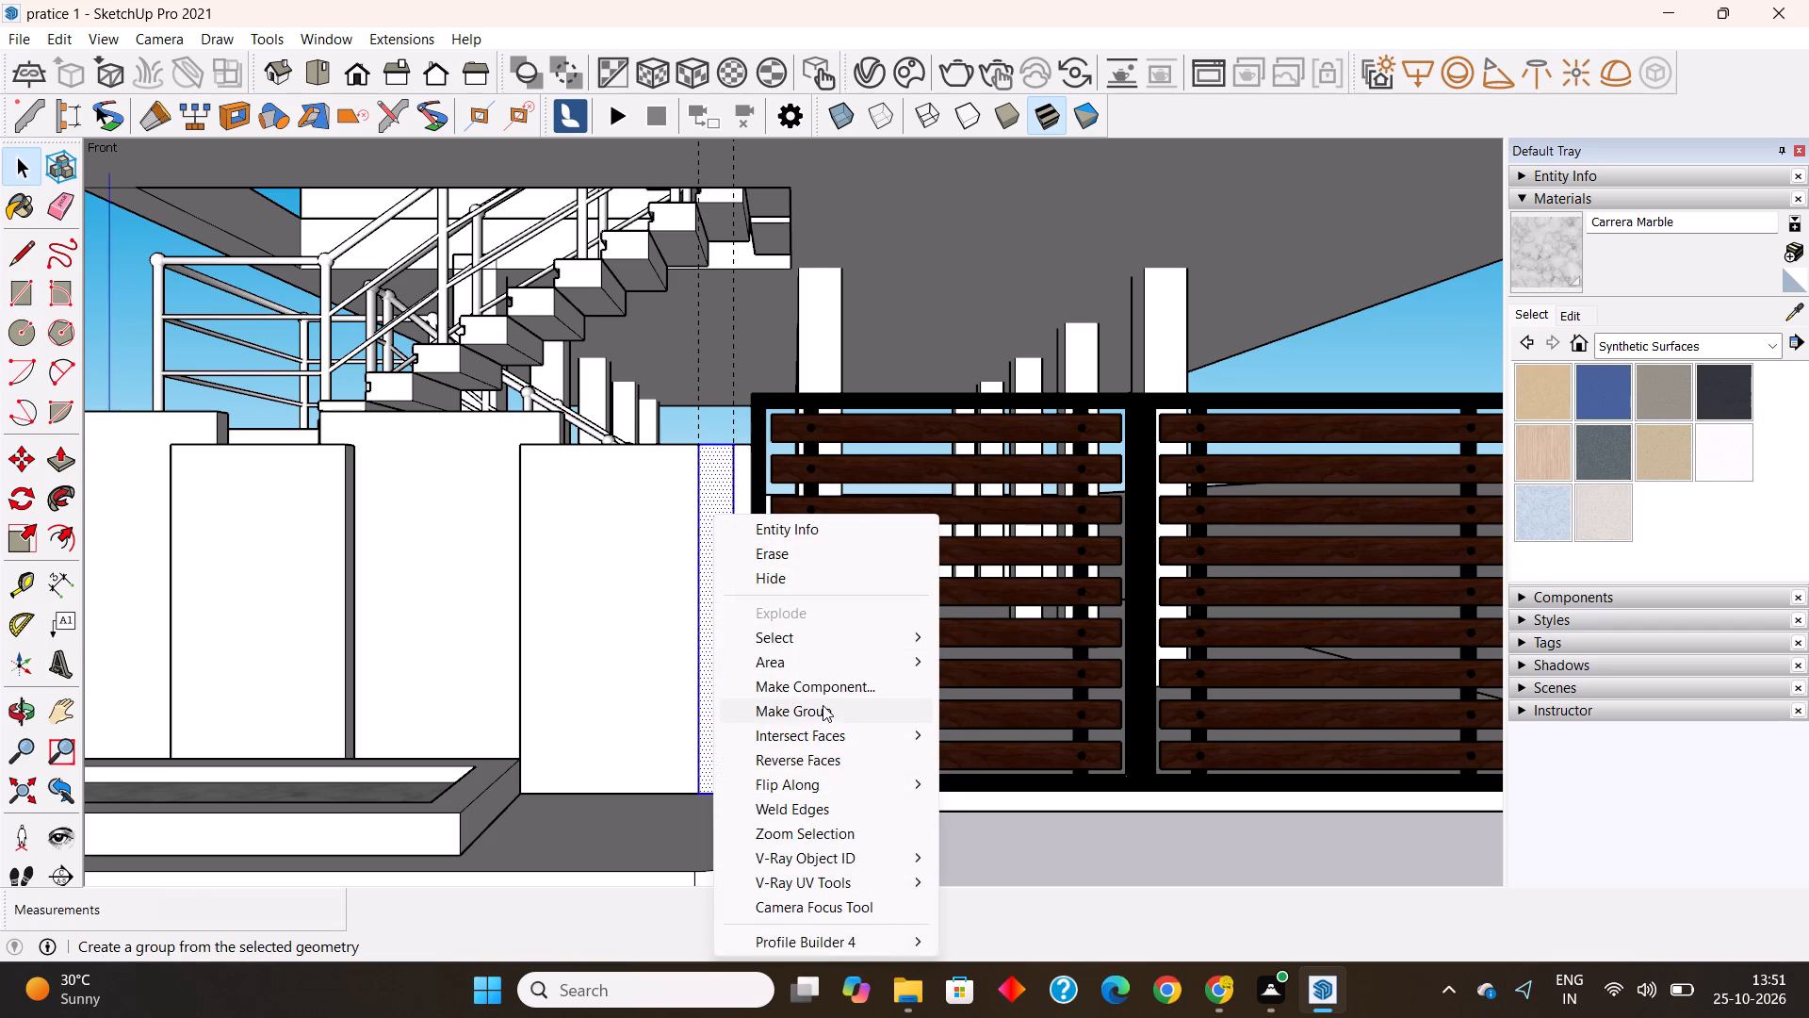
left_click(823, 705)
Inside the new group, Push/Pull the rectangle outward 6" to form a pillar beside the gate.
scroll(761, 608, "down", 3)
middle_click_drag(740, 676, 986, 813)
scroll(889, 610, "up", 3)
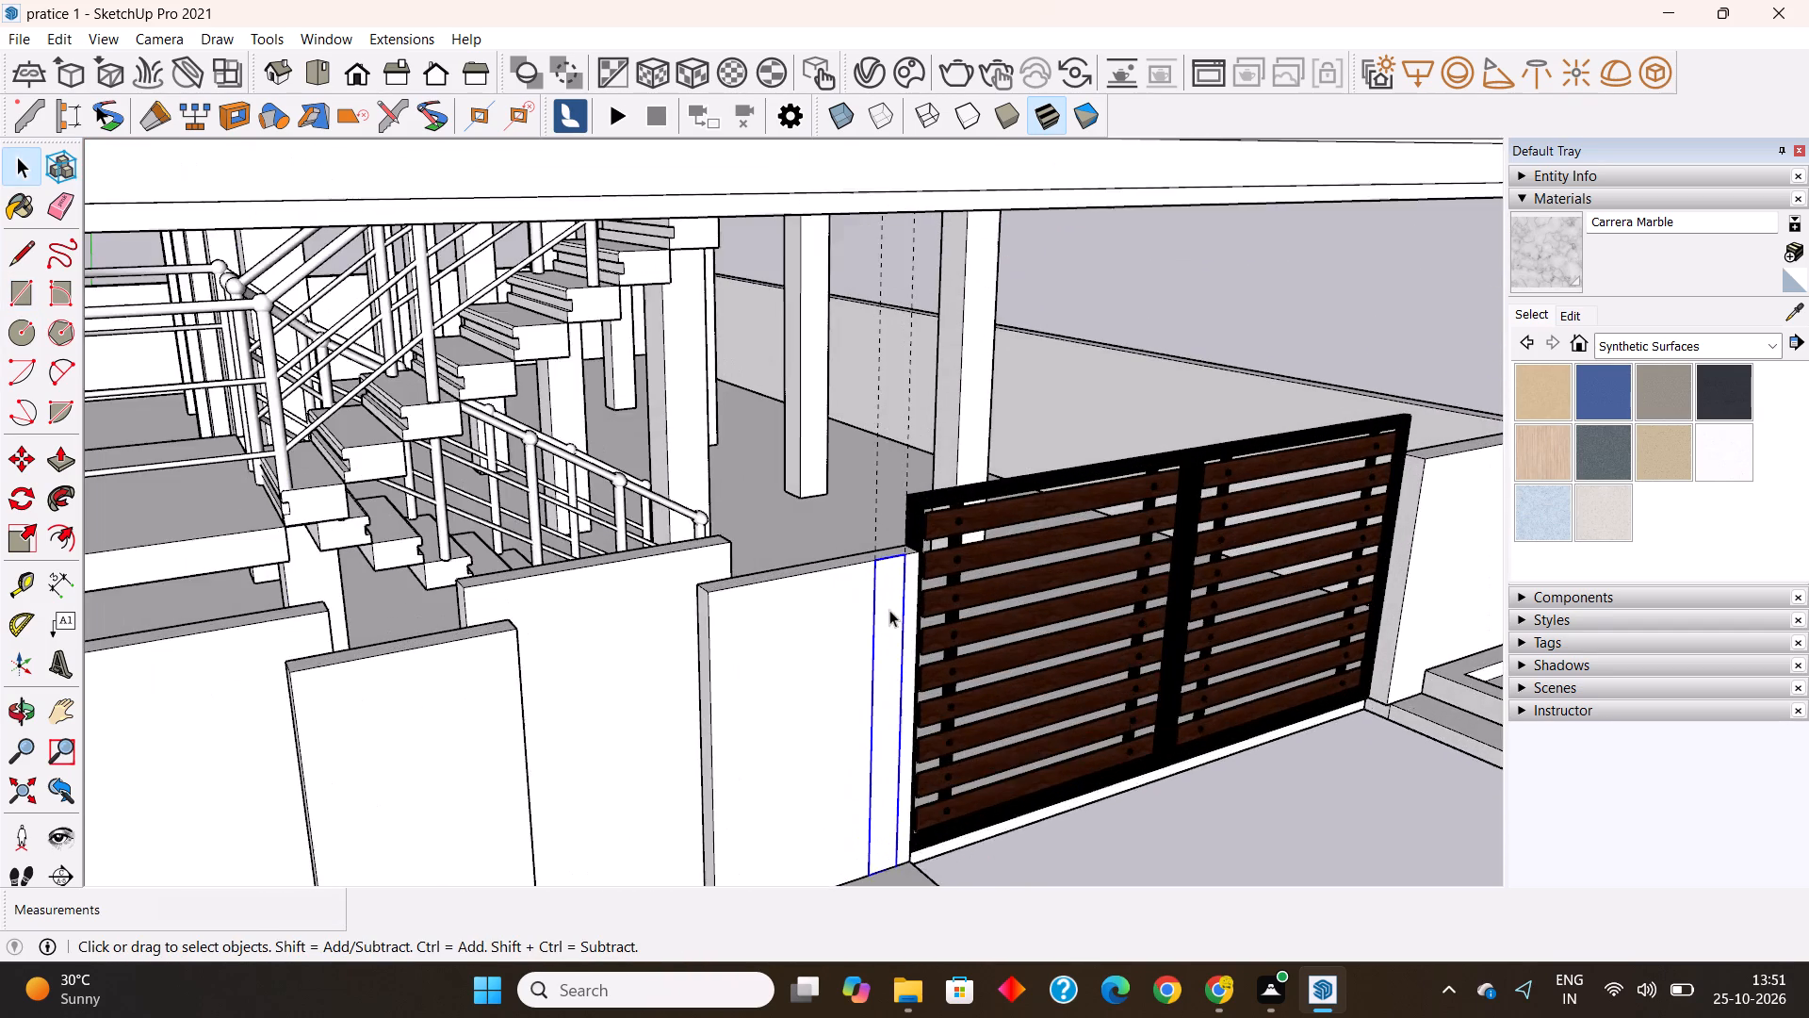
scroll(889, 610, "up", 2)
double_click(889, 610)
left_click(61, 452)
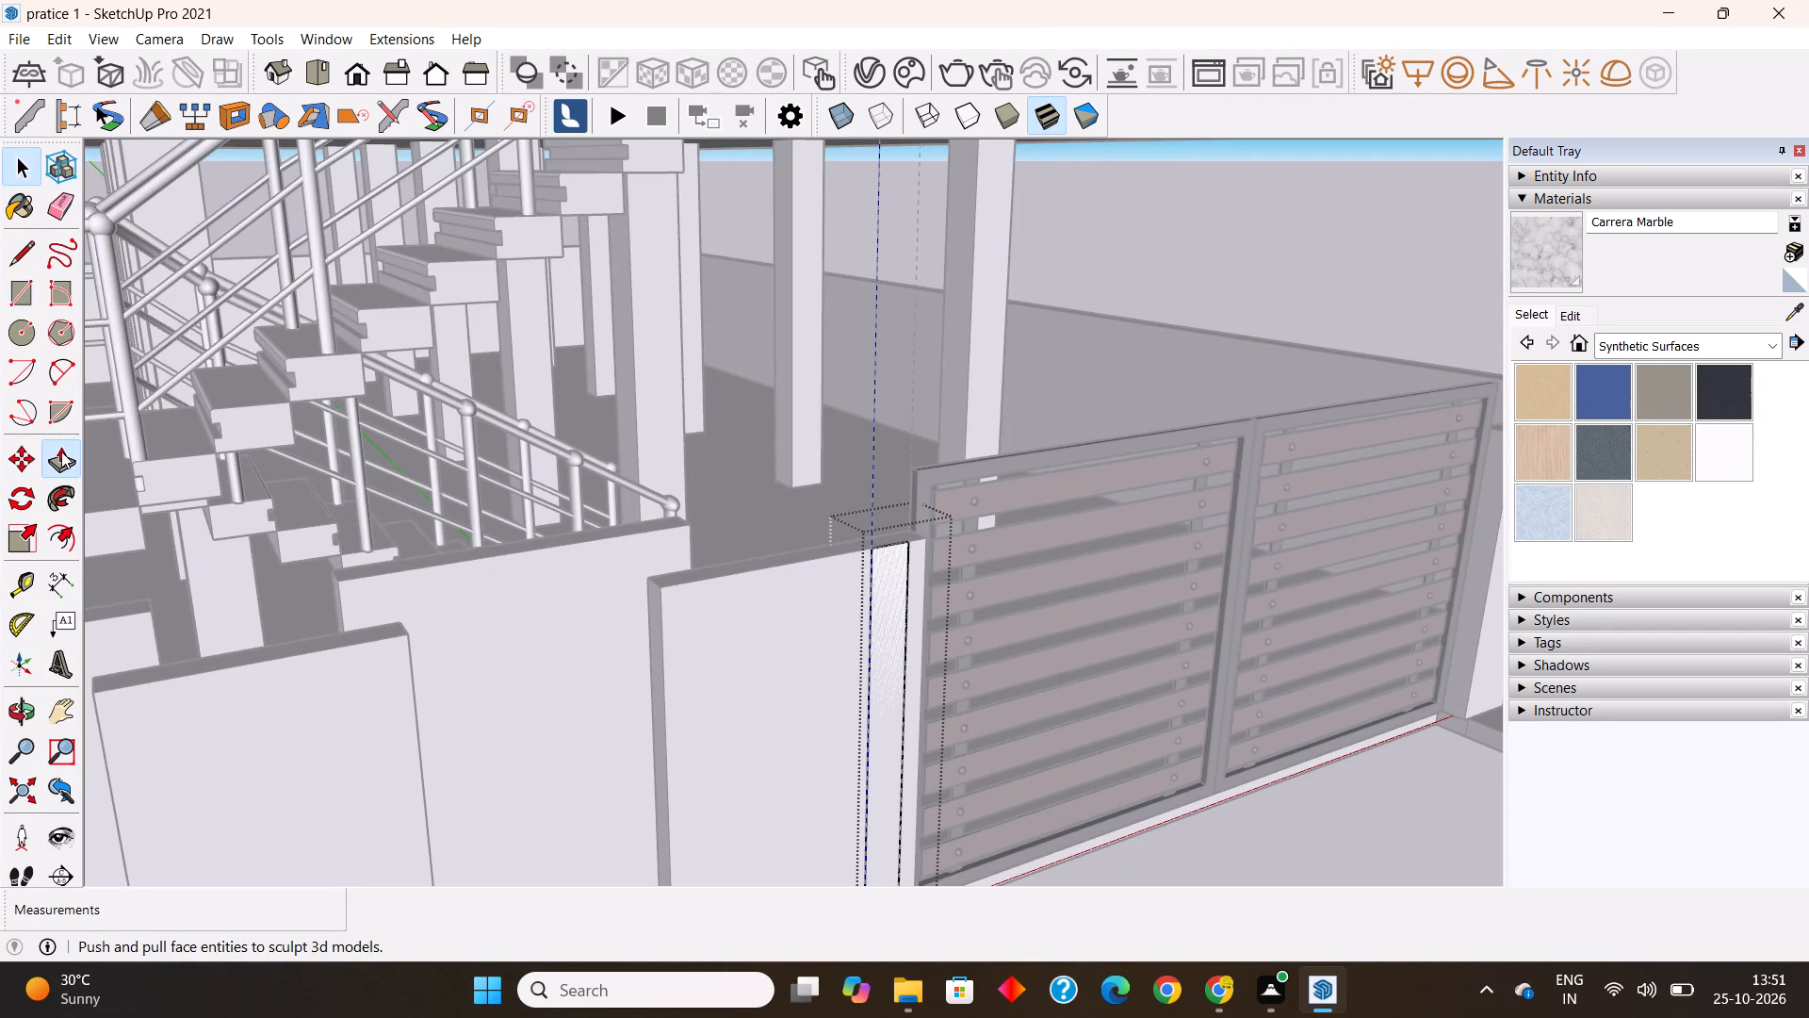
left_click(892, 599)
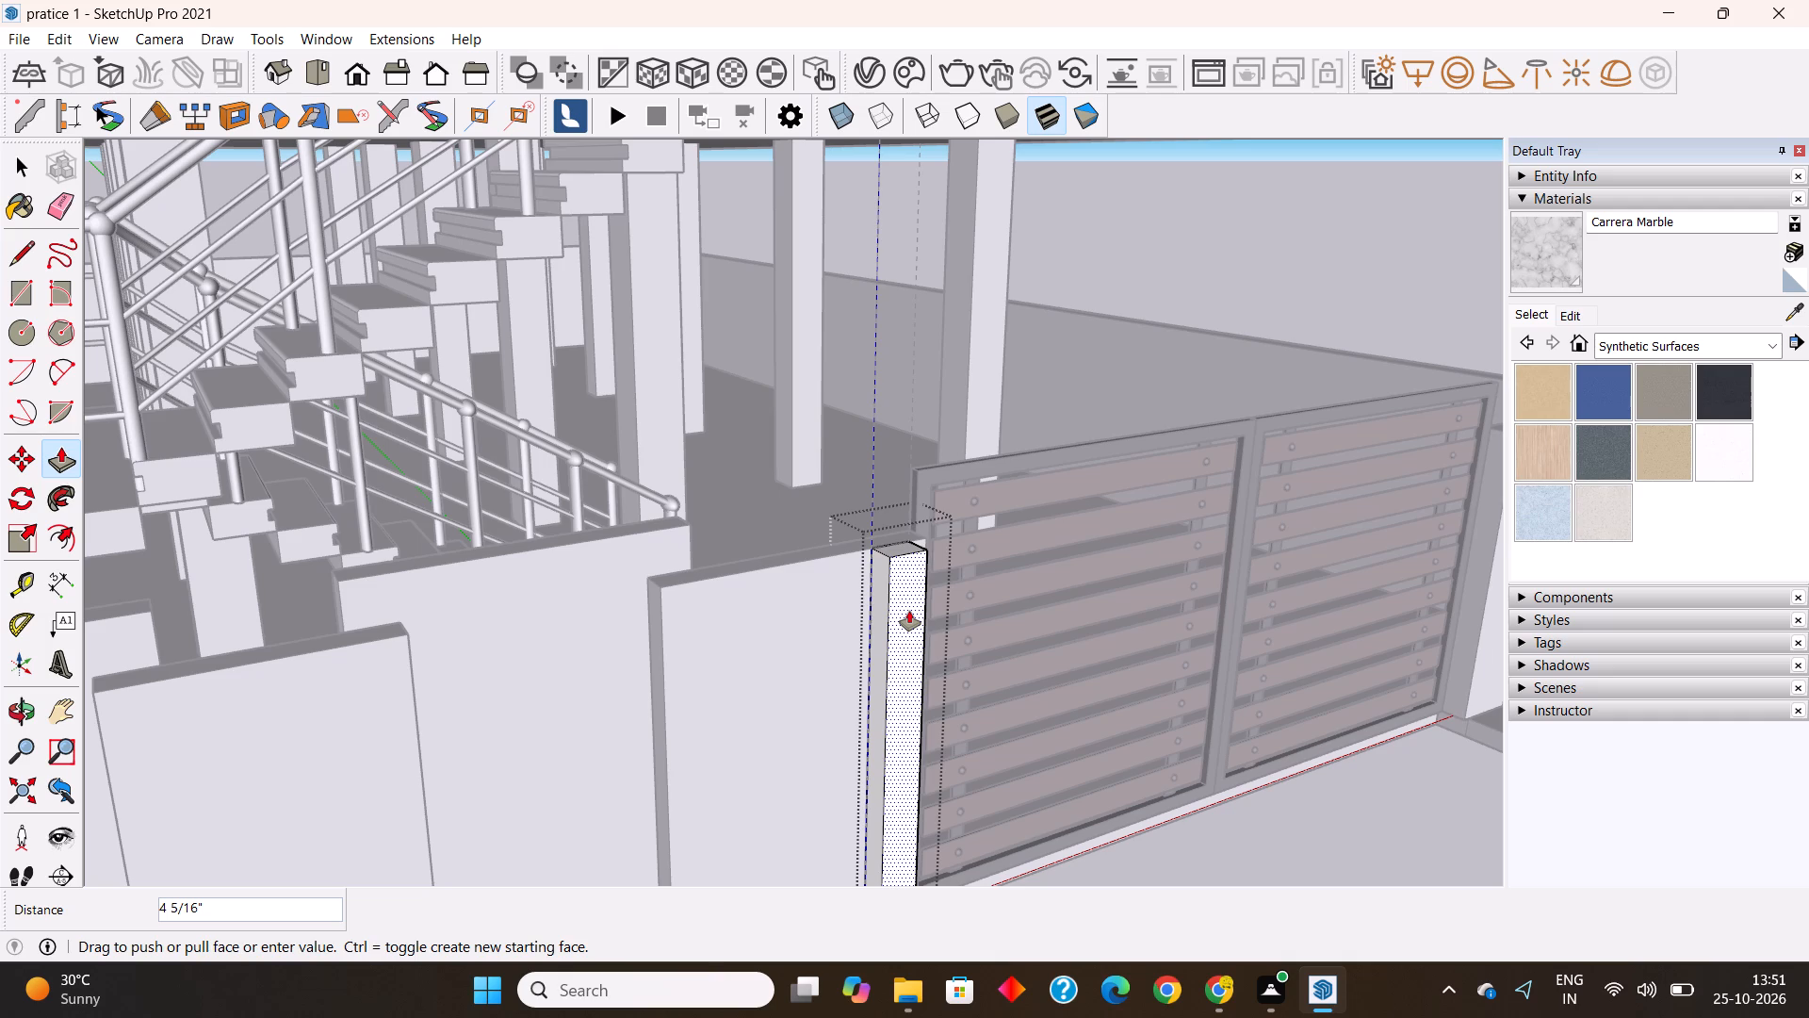
type("6\"")
key("Return")
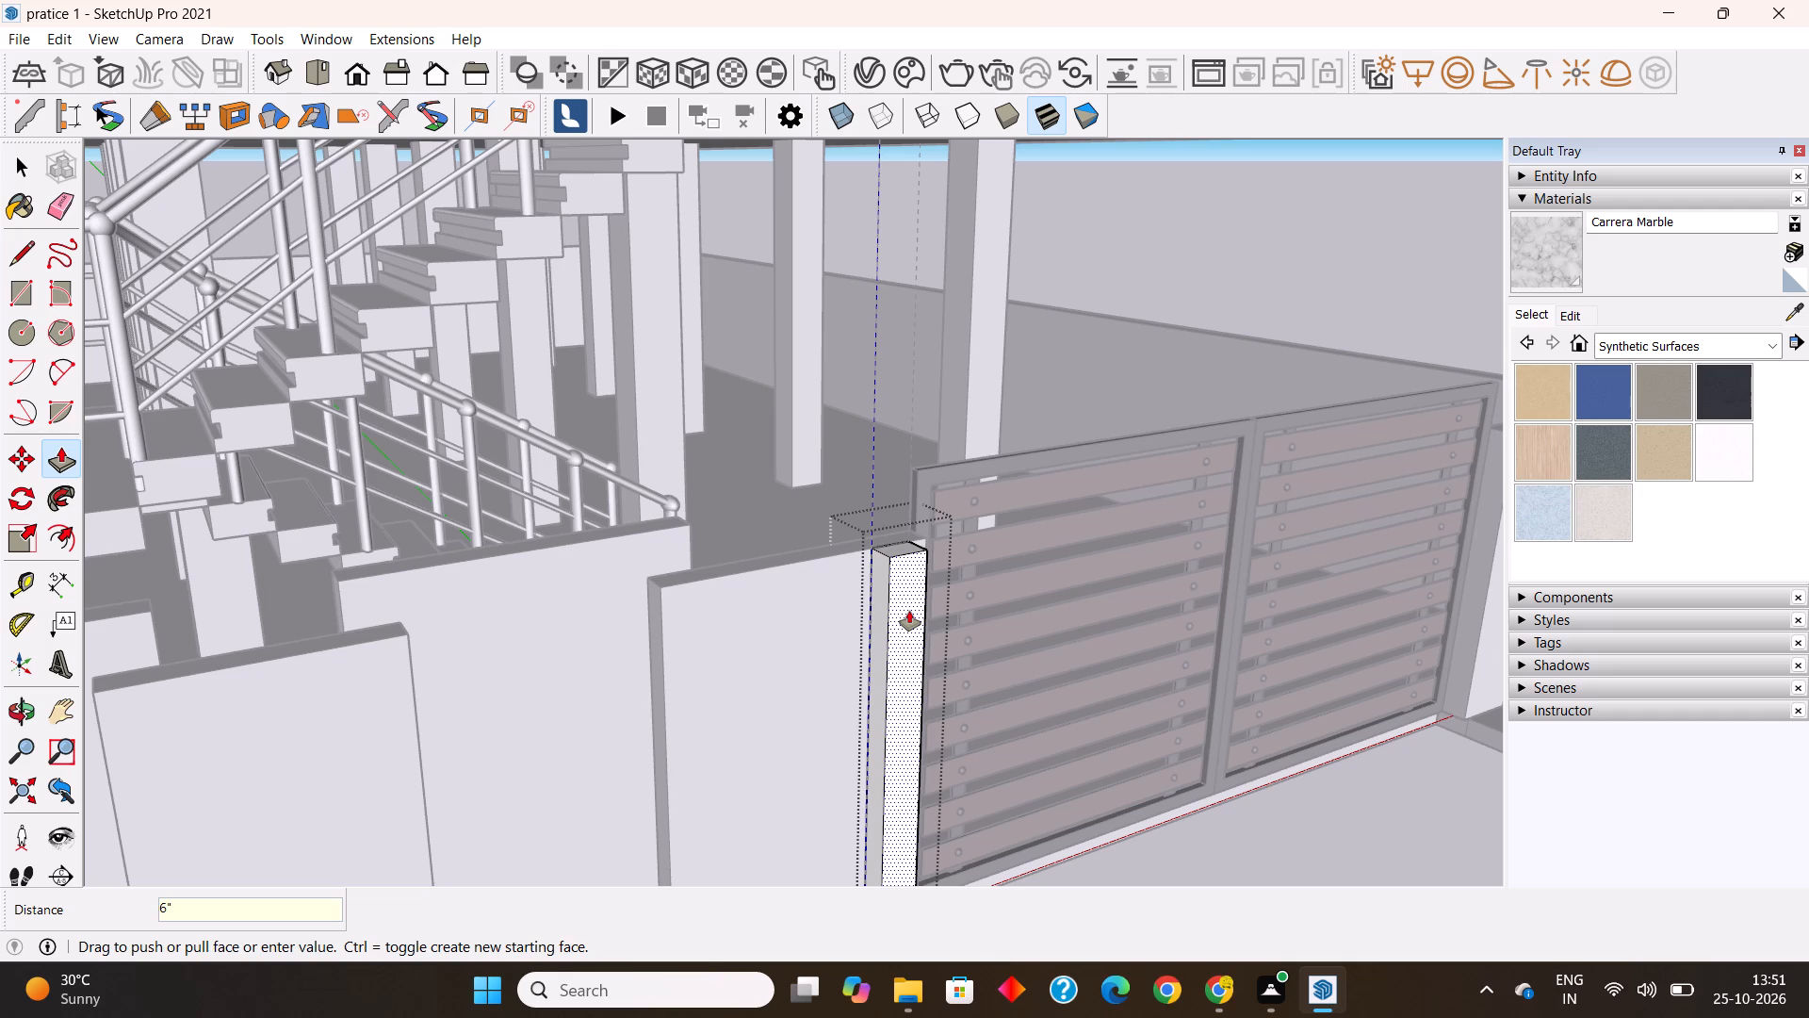
Push/Pull the top face of the pillar up 2' above the wall.
scroll(415, 530, "down", 3)
middle_click_drag(766, 674, 892, 509)
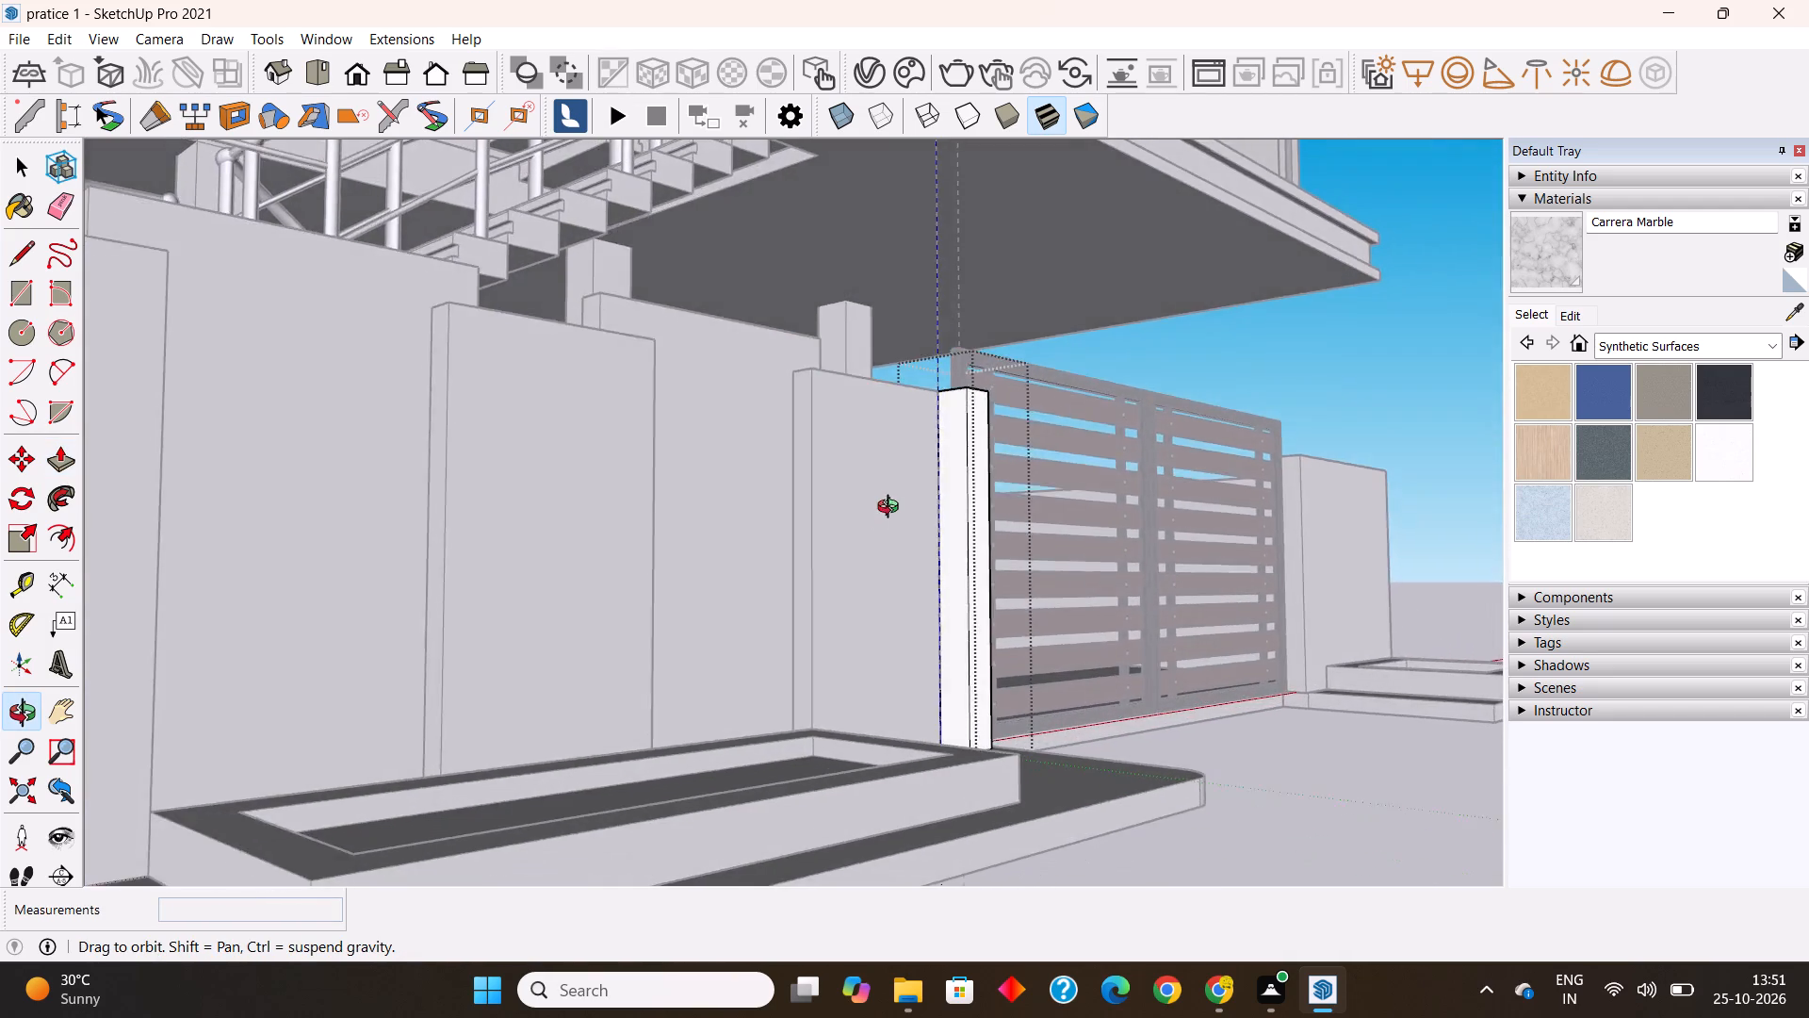
middle_click_drag(892, 509, 713, 736)
scroll(803, 593, "up", 2)
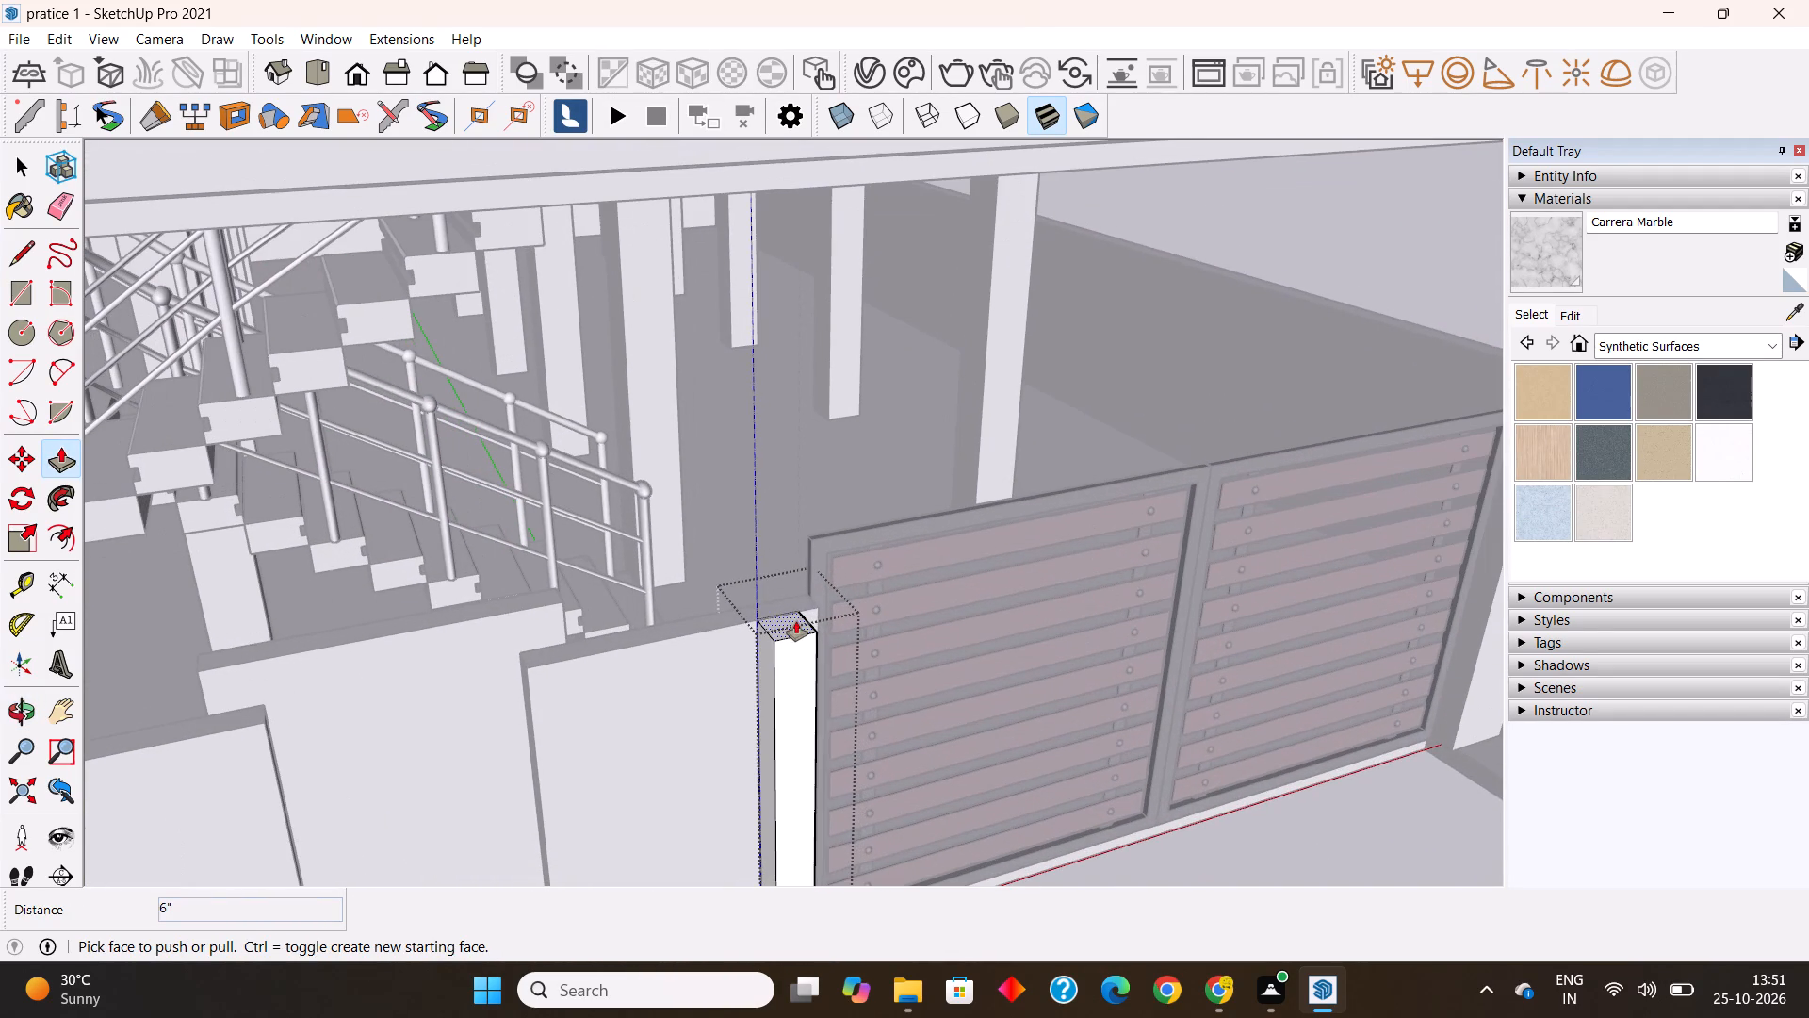
left_click(796, 621)
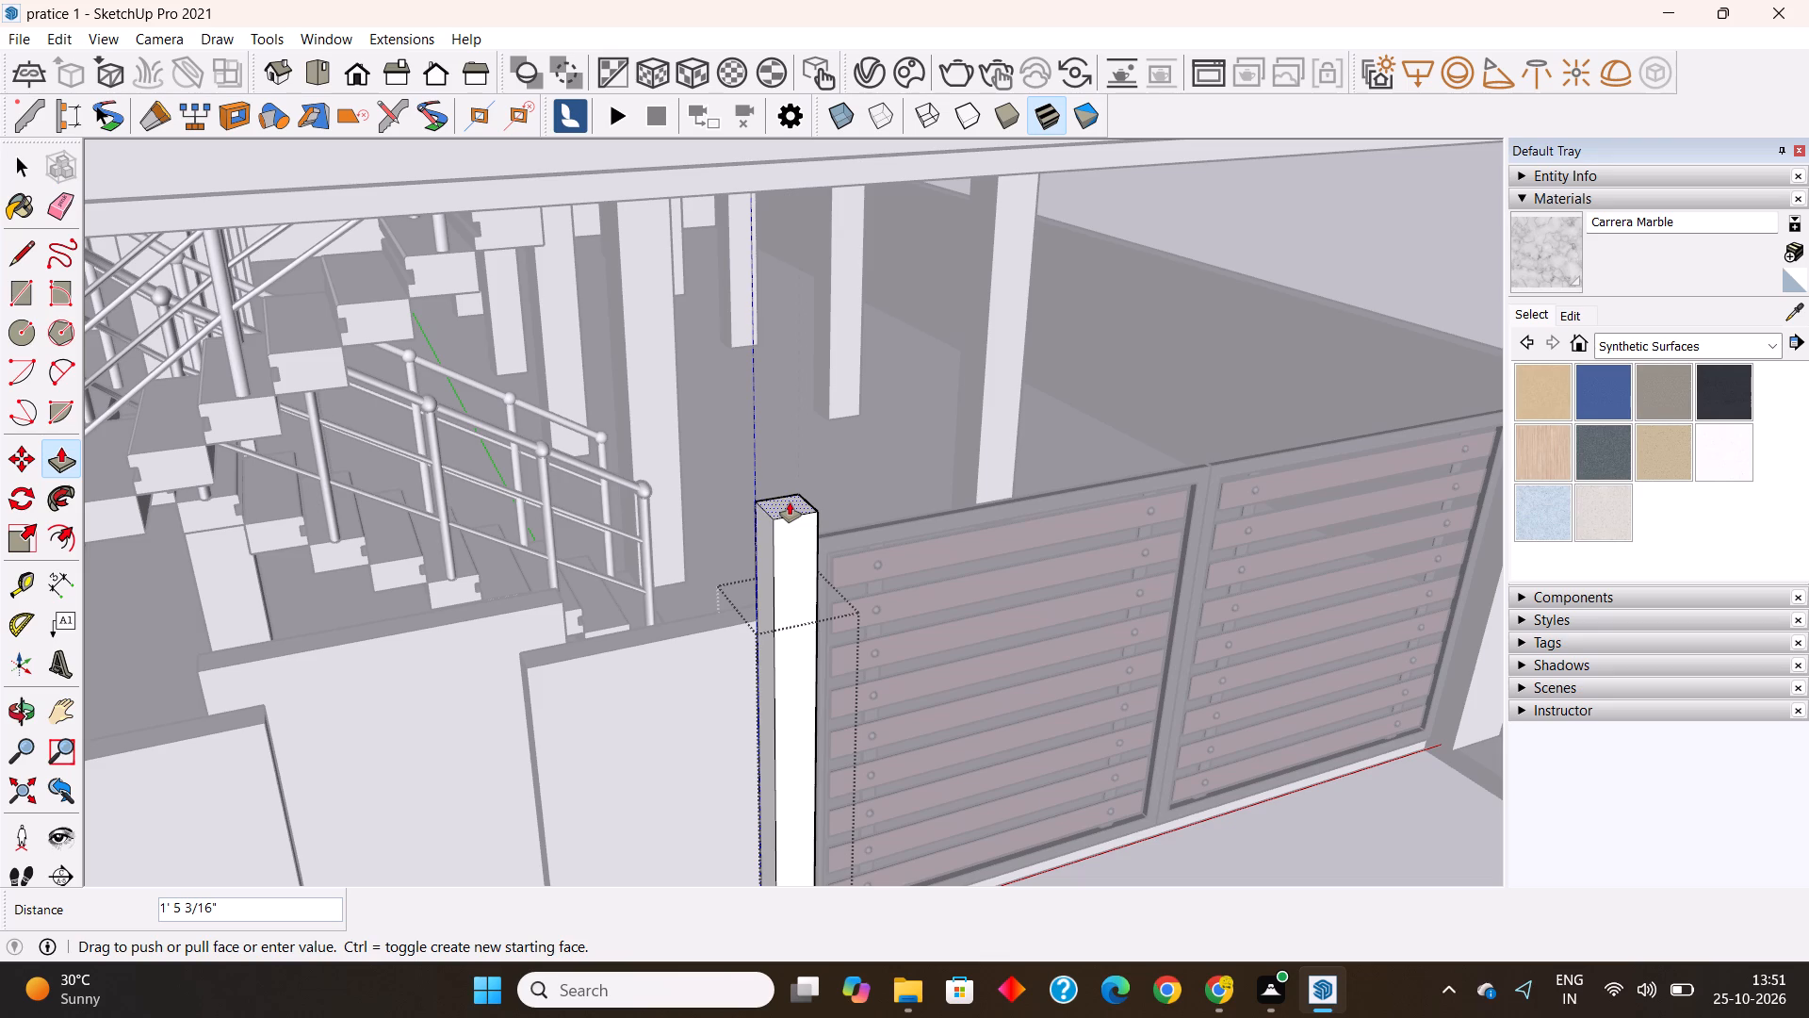
type("2'")
key("Return")
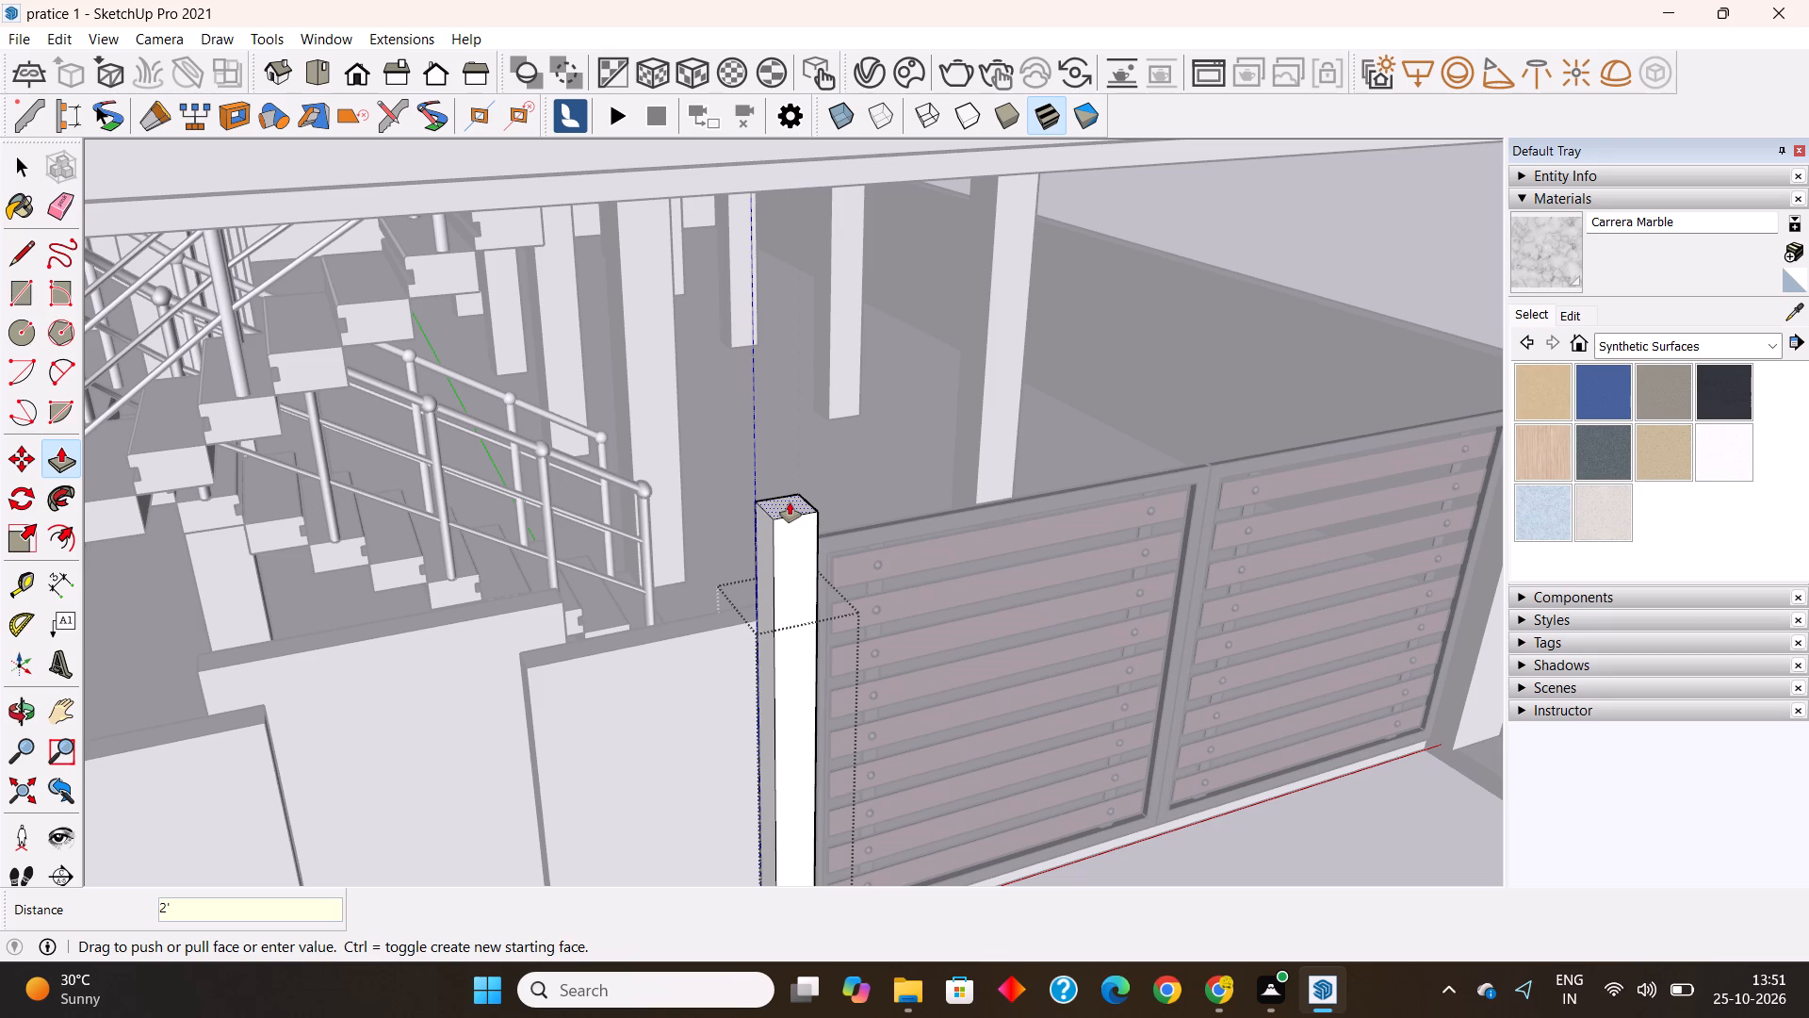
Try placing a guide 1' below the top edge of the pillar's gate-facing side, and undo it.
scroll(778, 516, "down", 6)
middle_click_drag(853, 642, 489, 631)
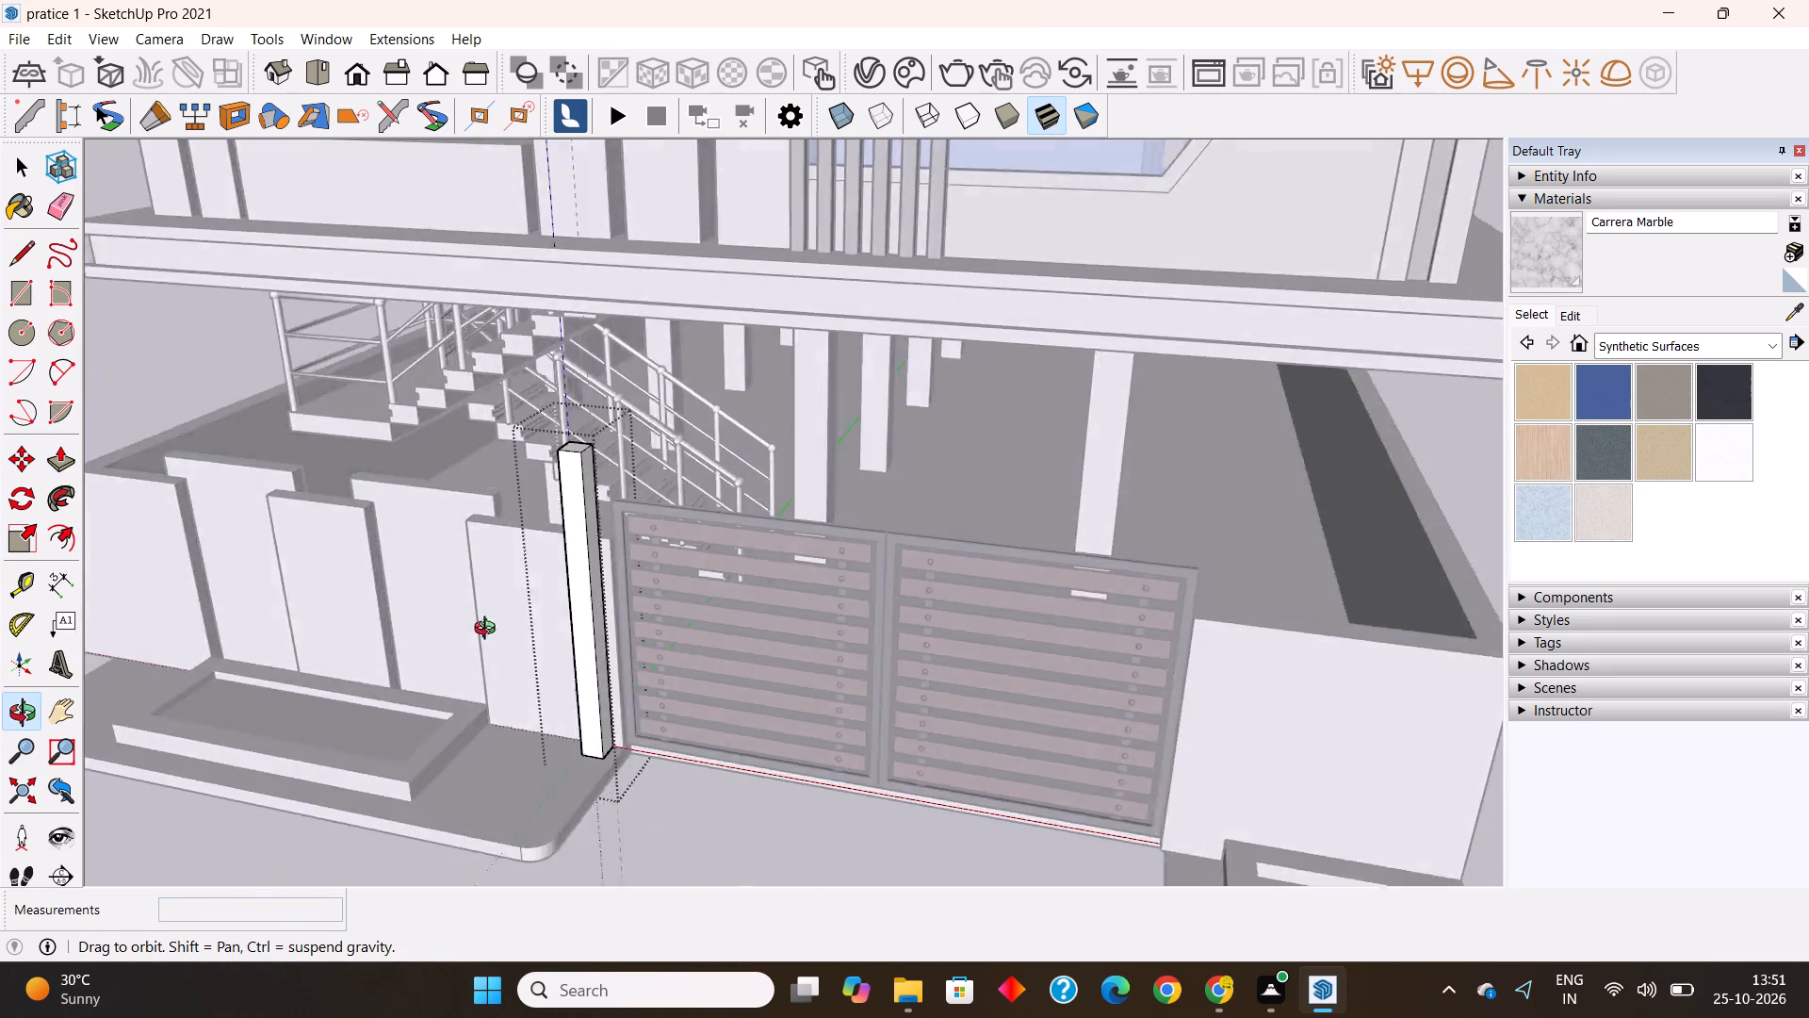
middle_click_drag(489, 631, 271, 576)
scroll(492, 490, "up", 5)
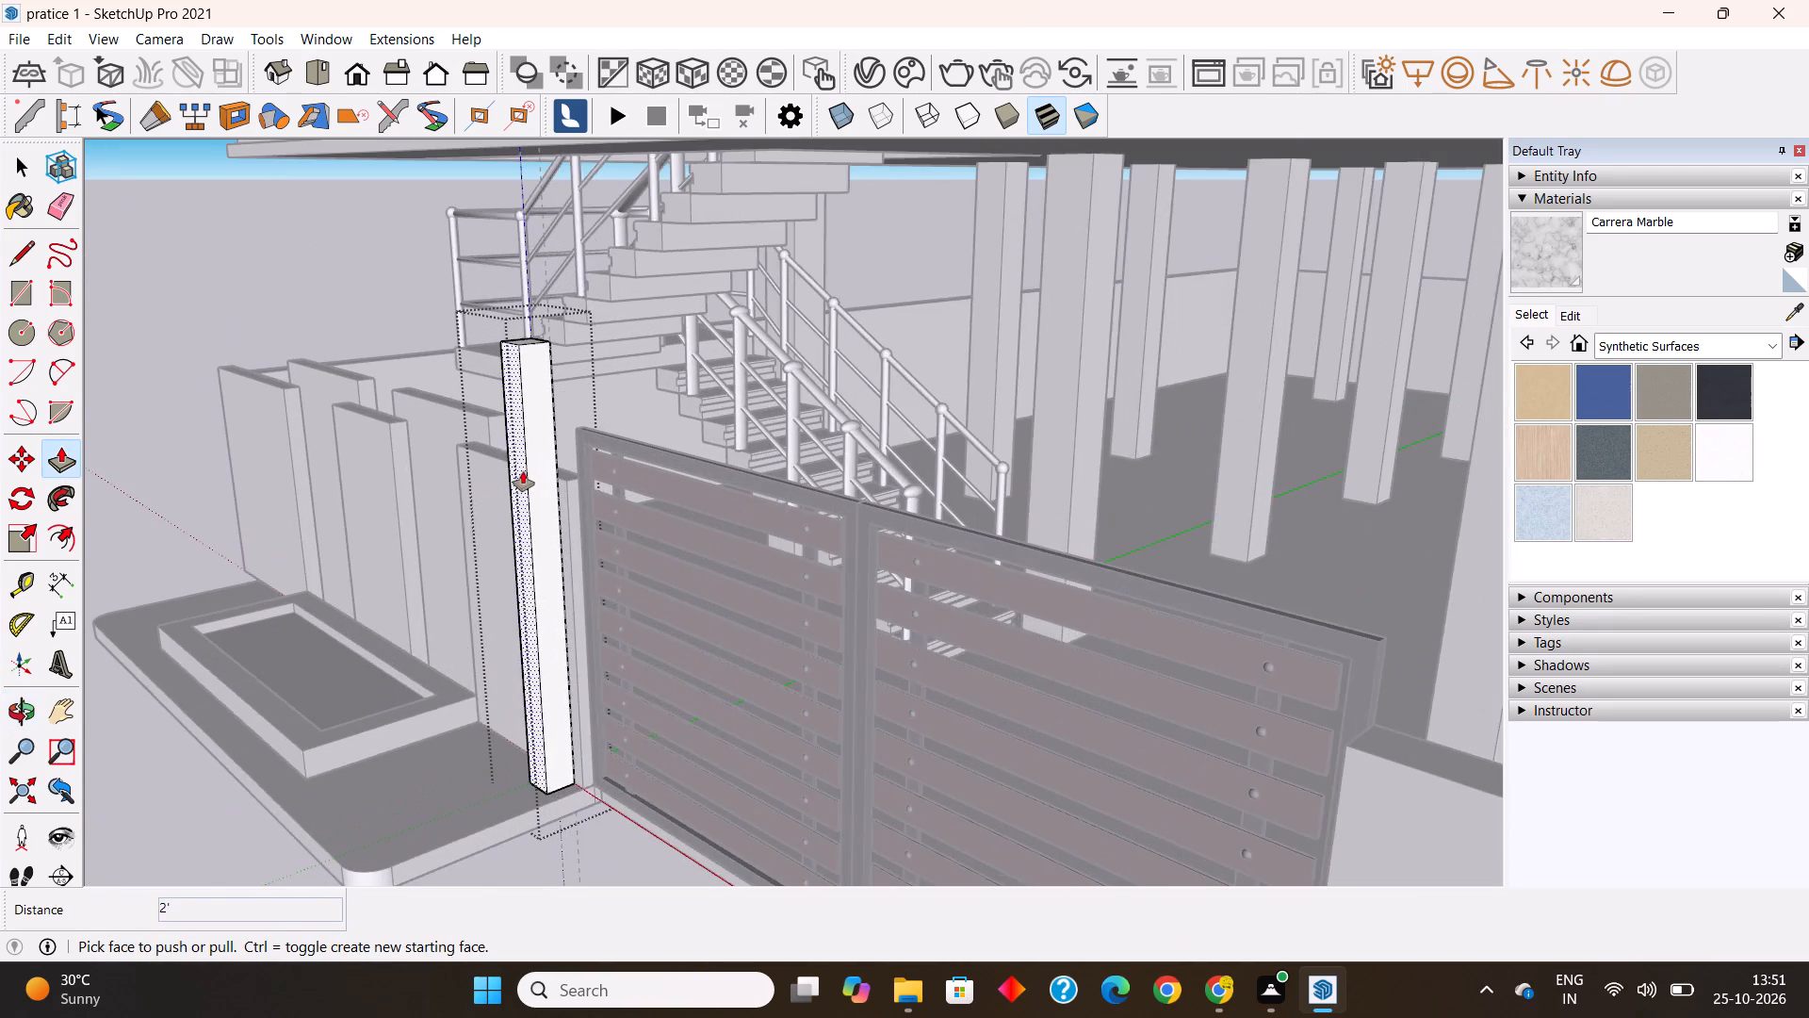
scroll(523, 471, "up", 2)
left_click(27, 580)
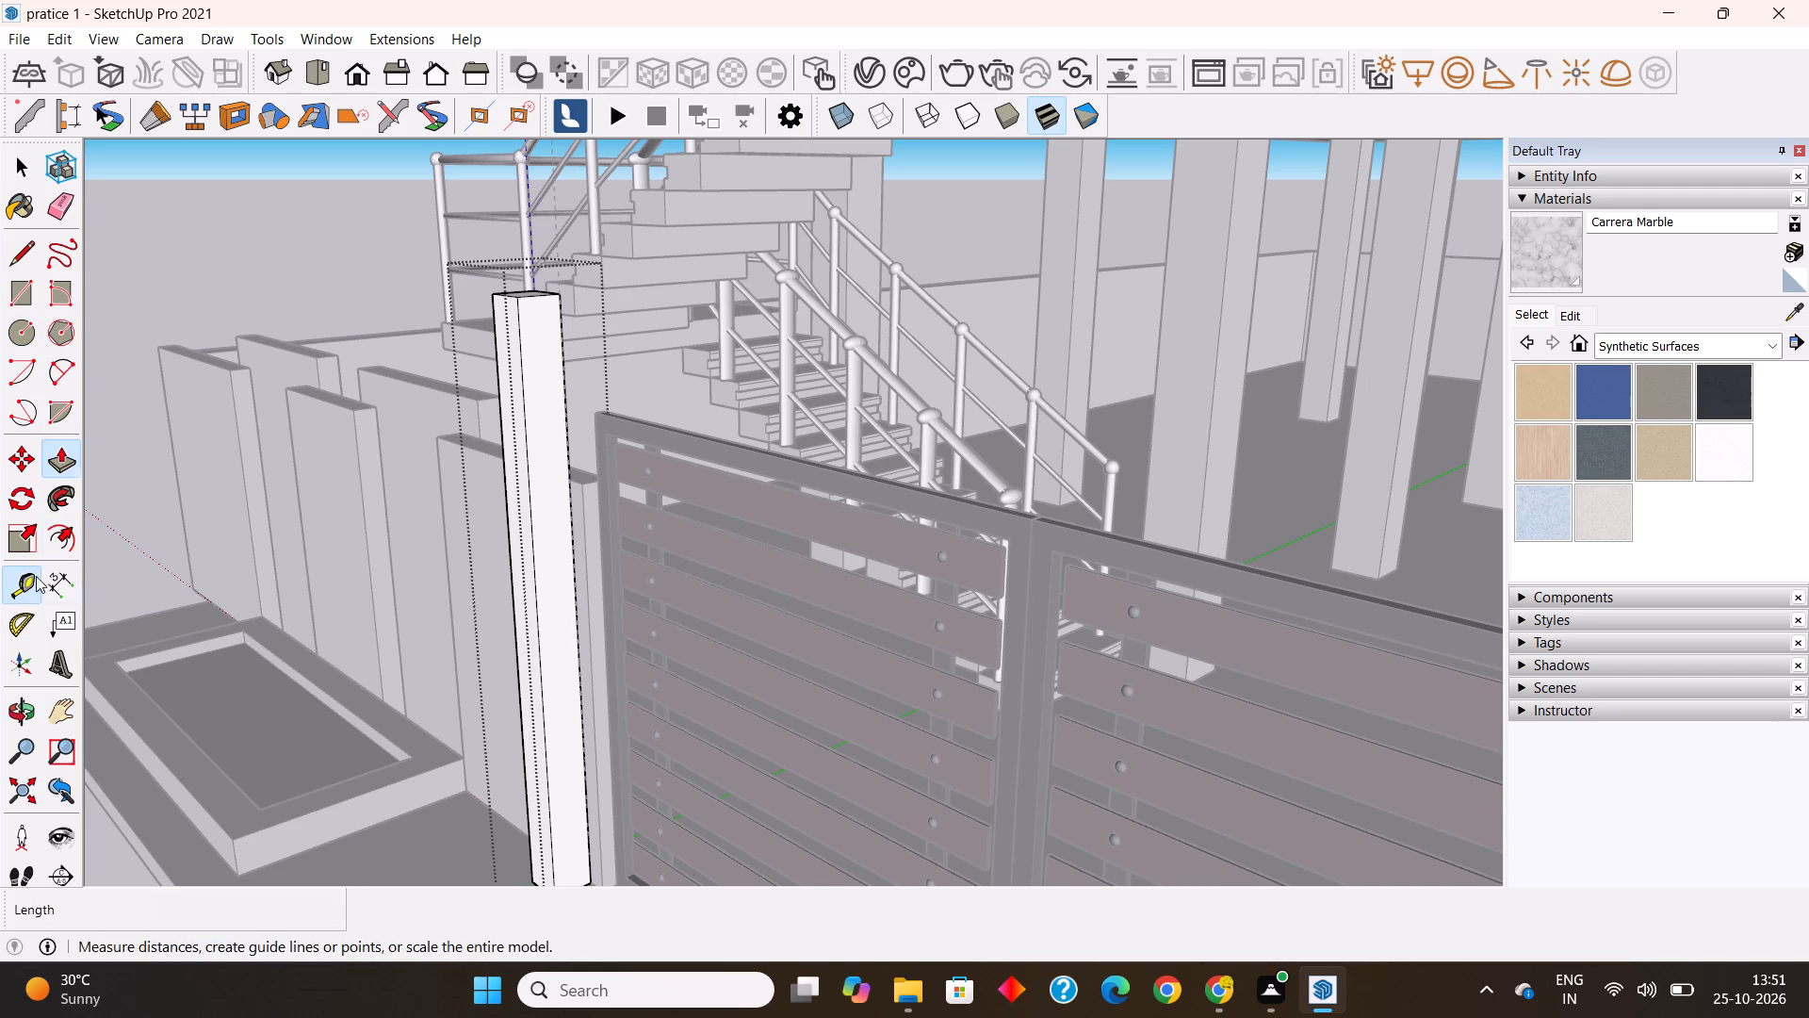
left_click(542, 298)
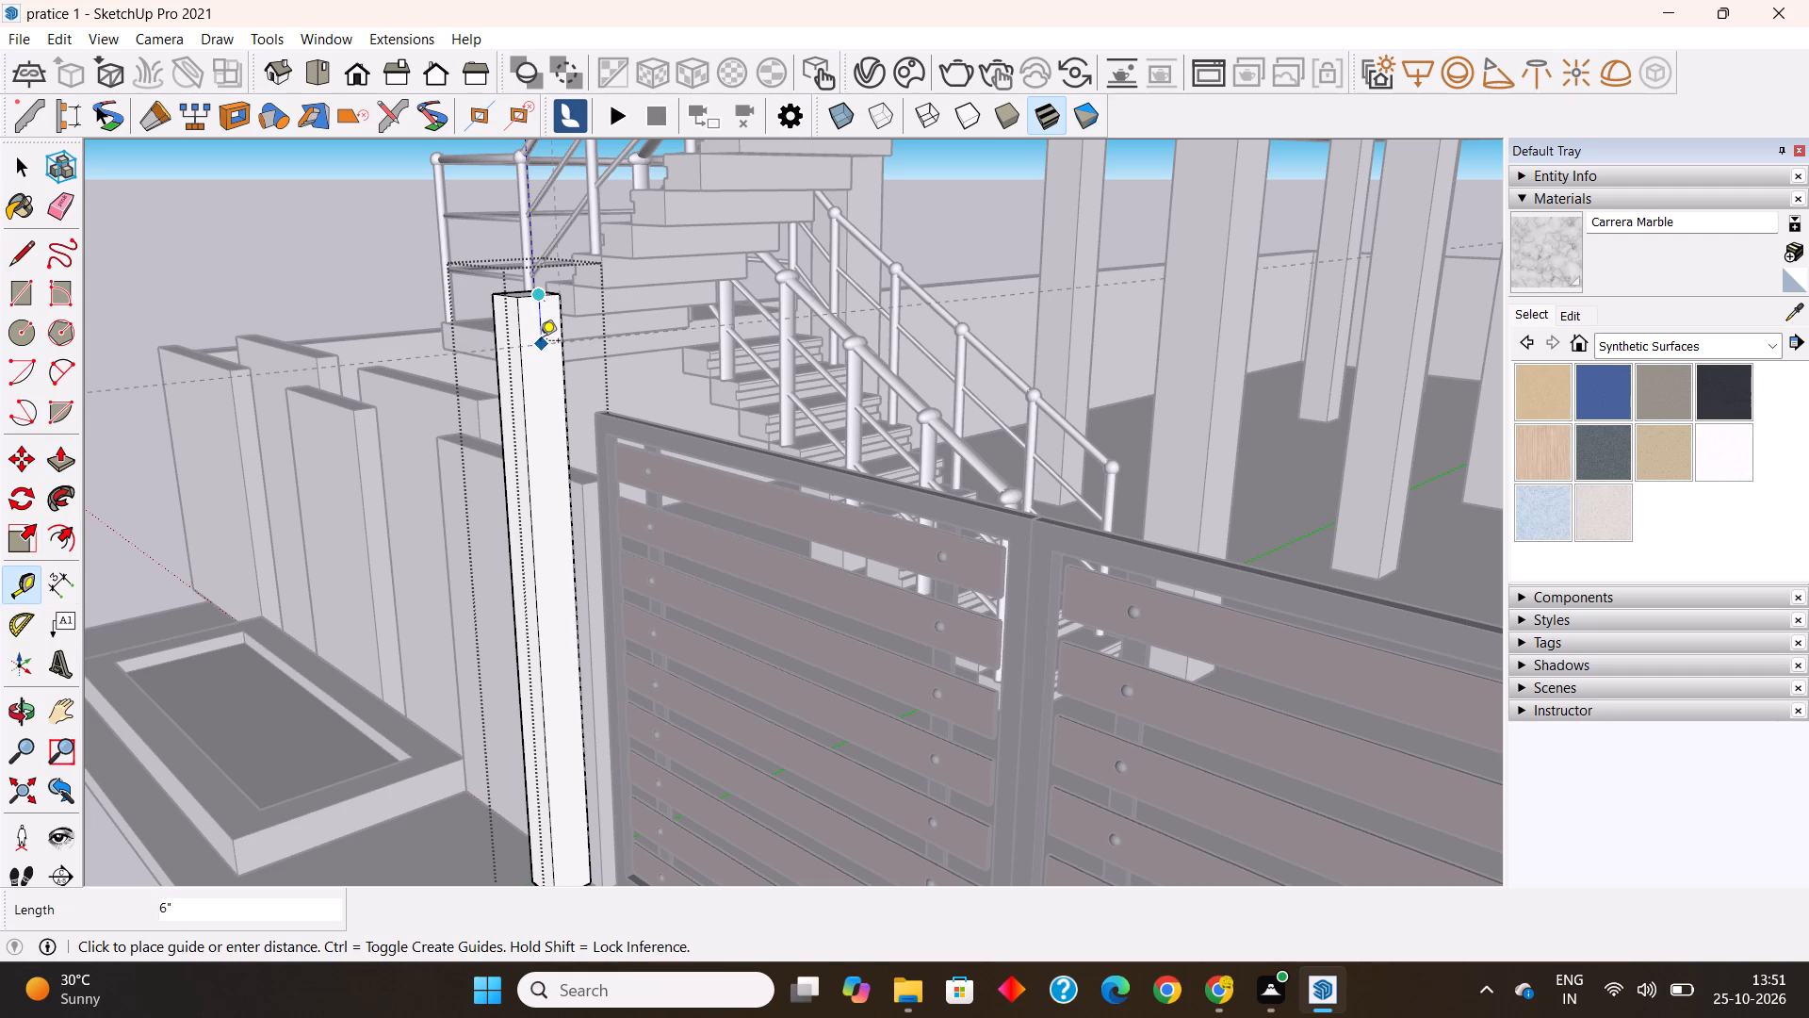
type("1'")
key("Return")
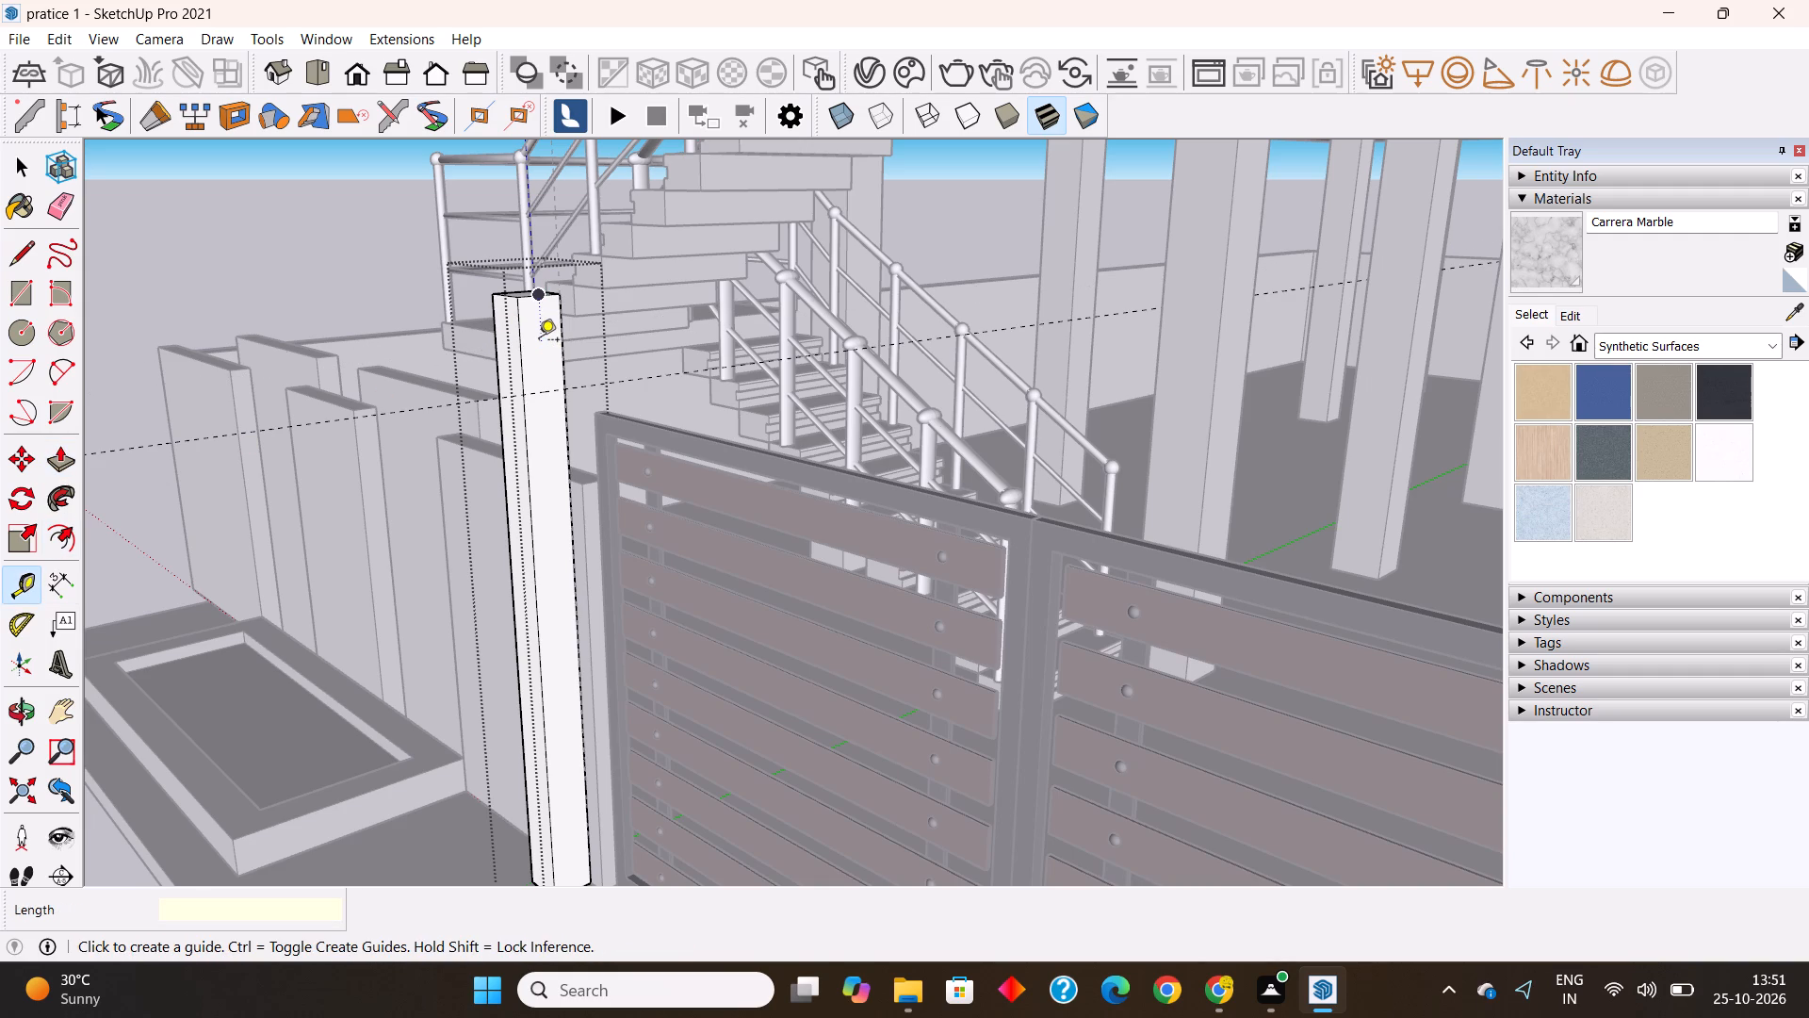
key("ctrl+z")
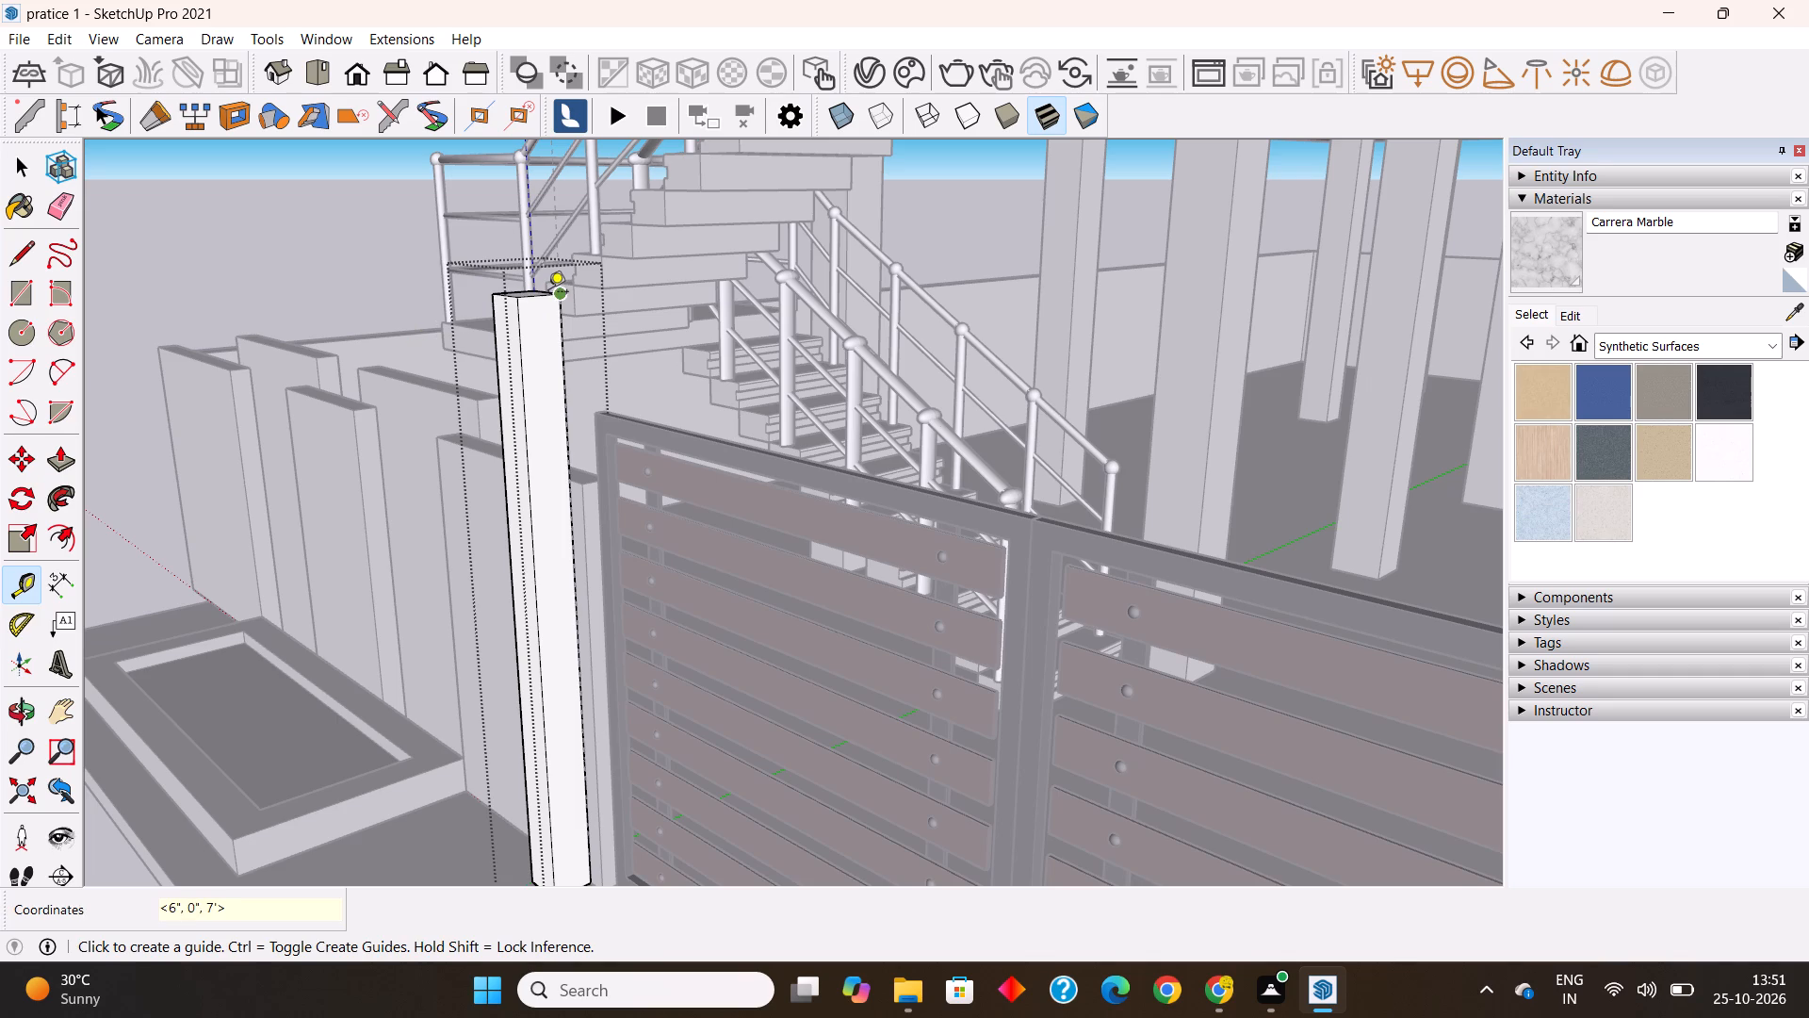
Place a guide 6" below the top edge of the pillar's gate-facing side and draw a line along it across the face.
left_click(544, 293)
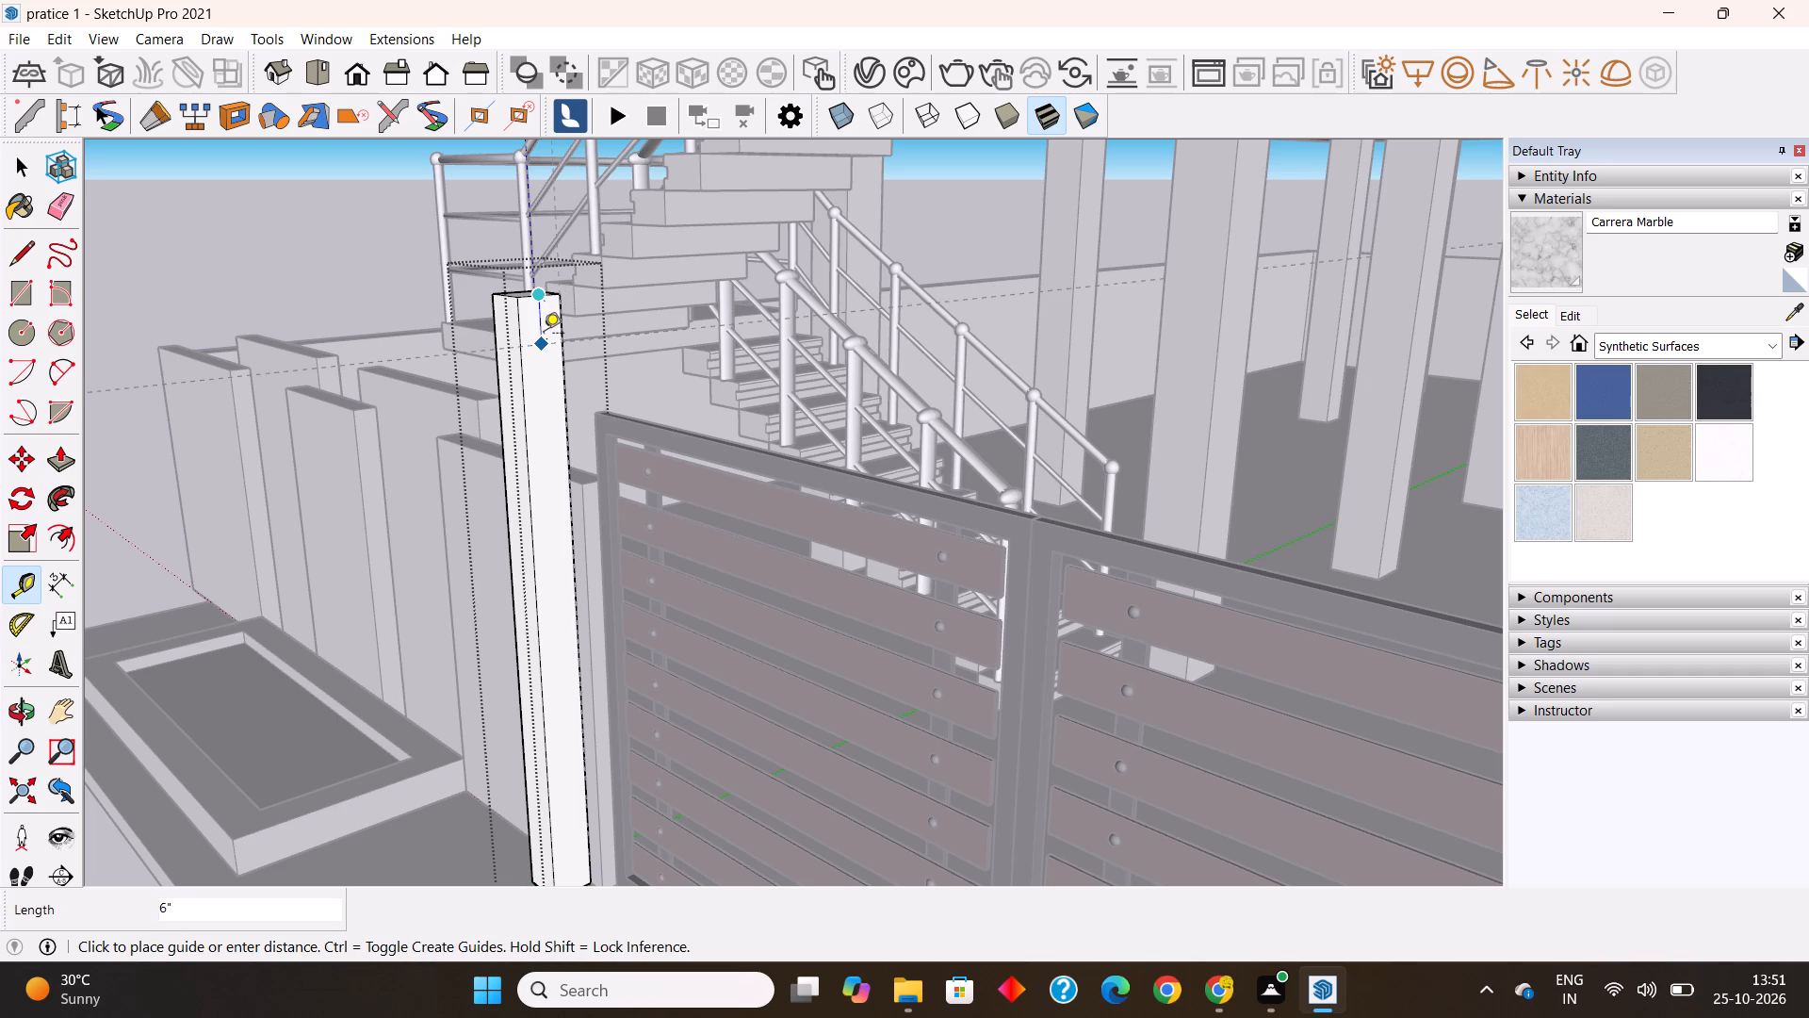
type("6\"")
key("Return")
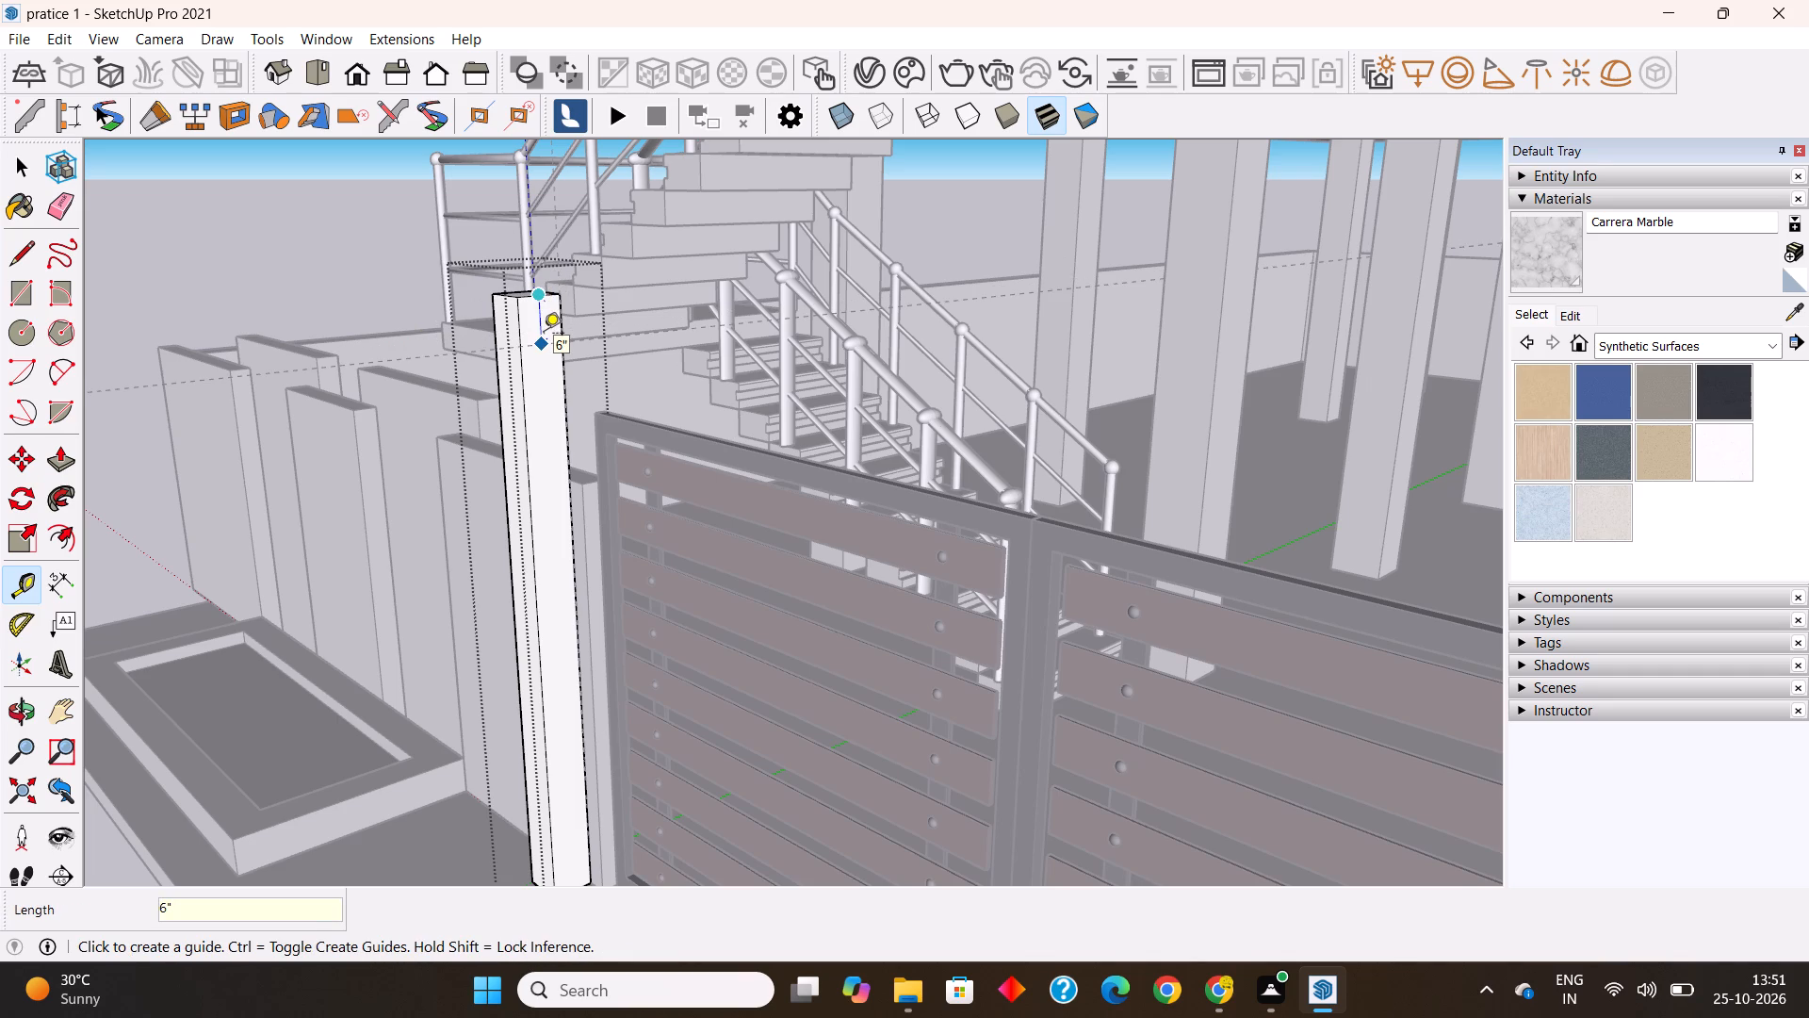
left_click(24, 255)
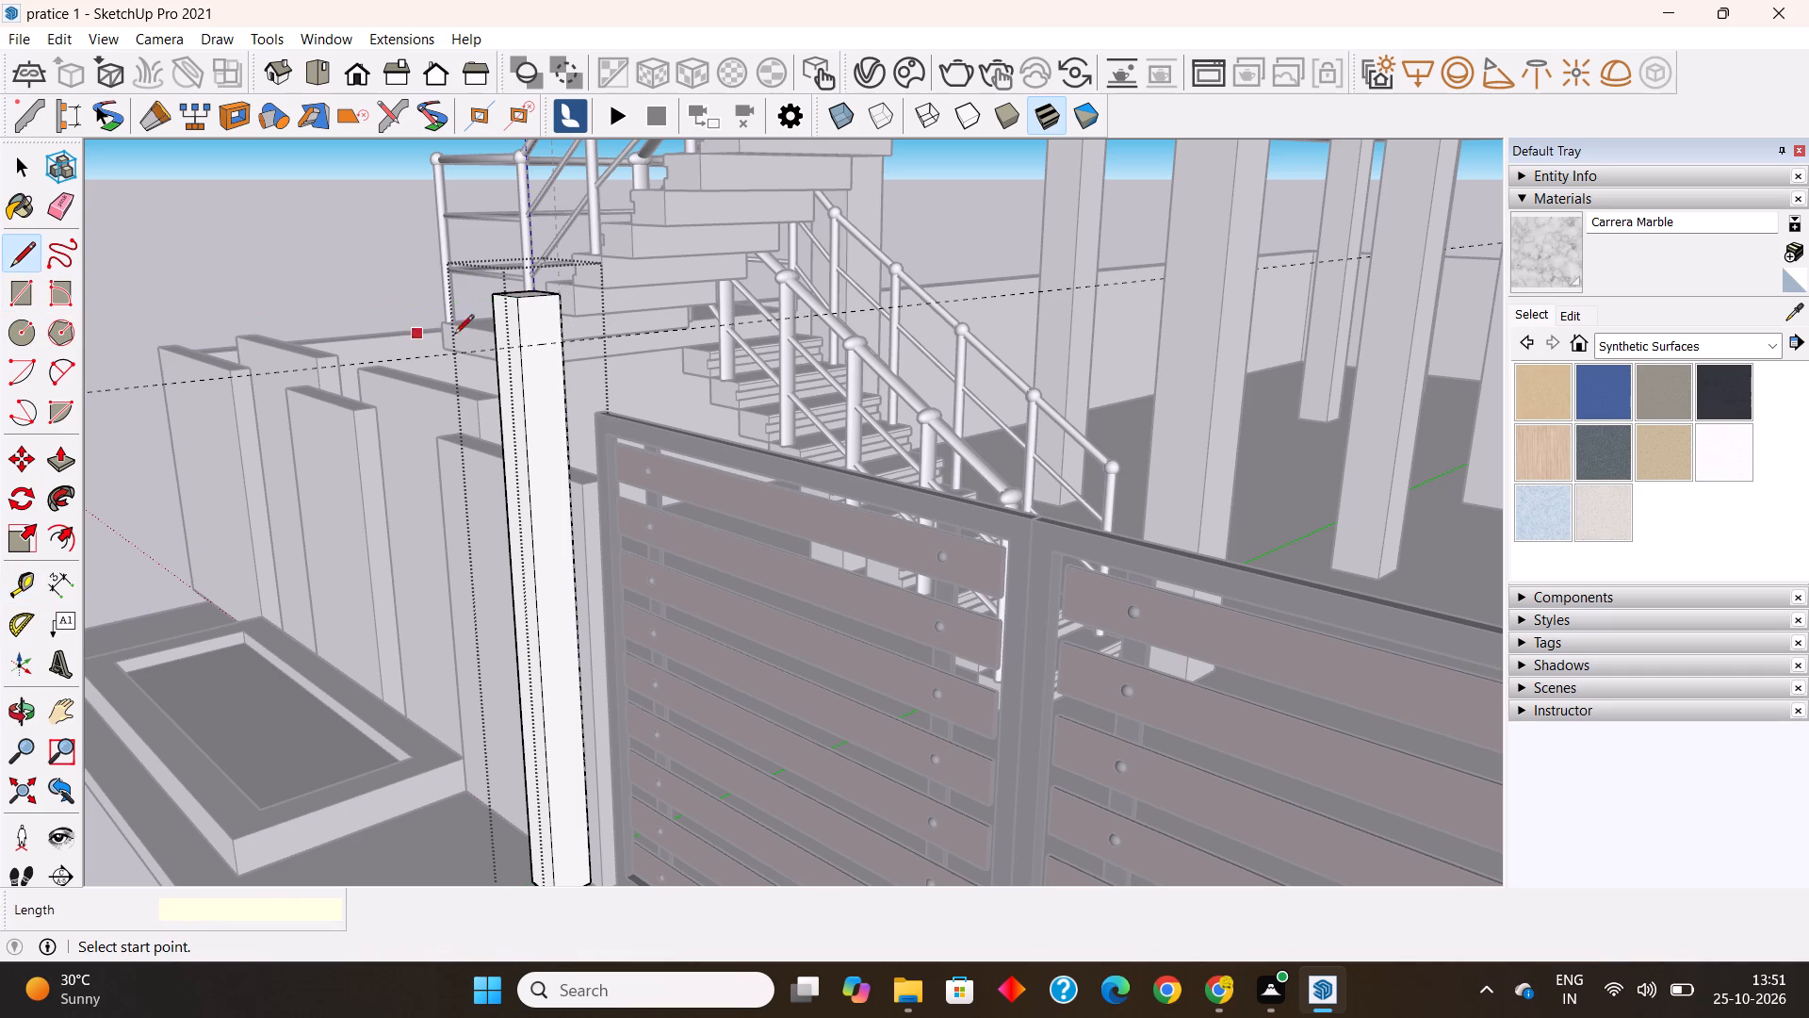
left_click(520, 351)
left_click(563, 339)
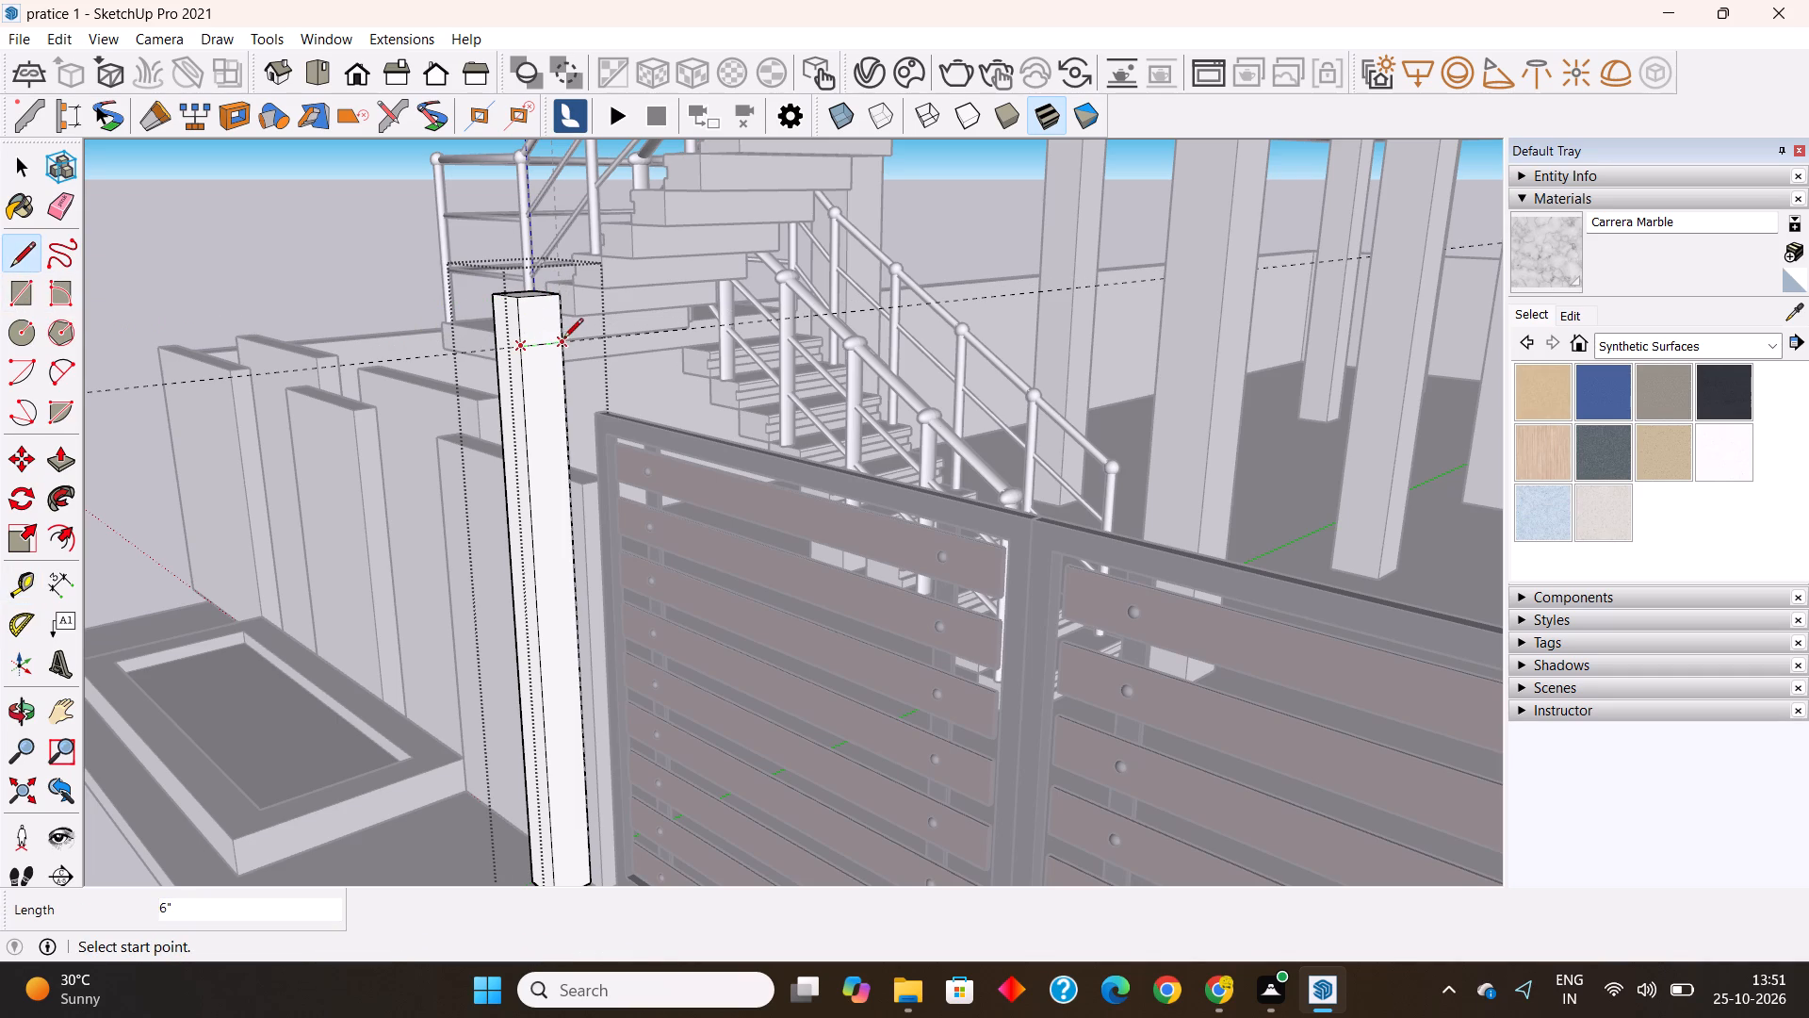
key("Escape")
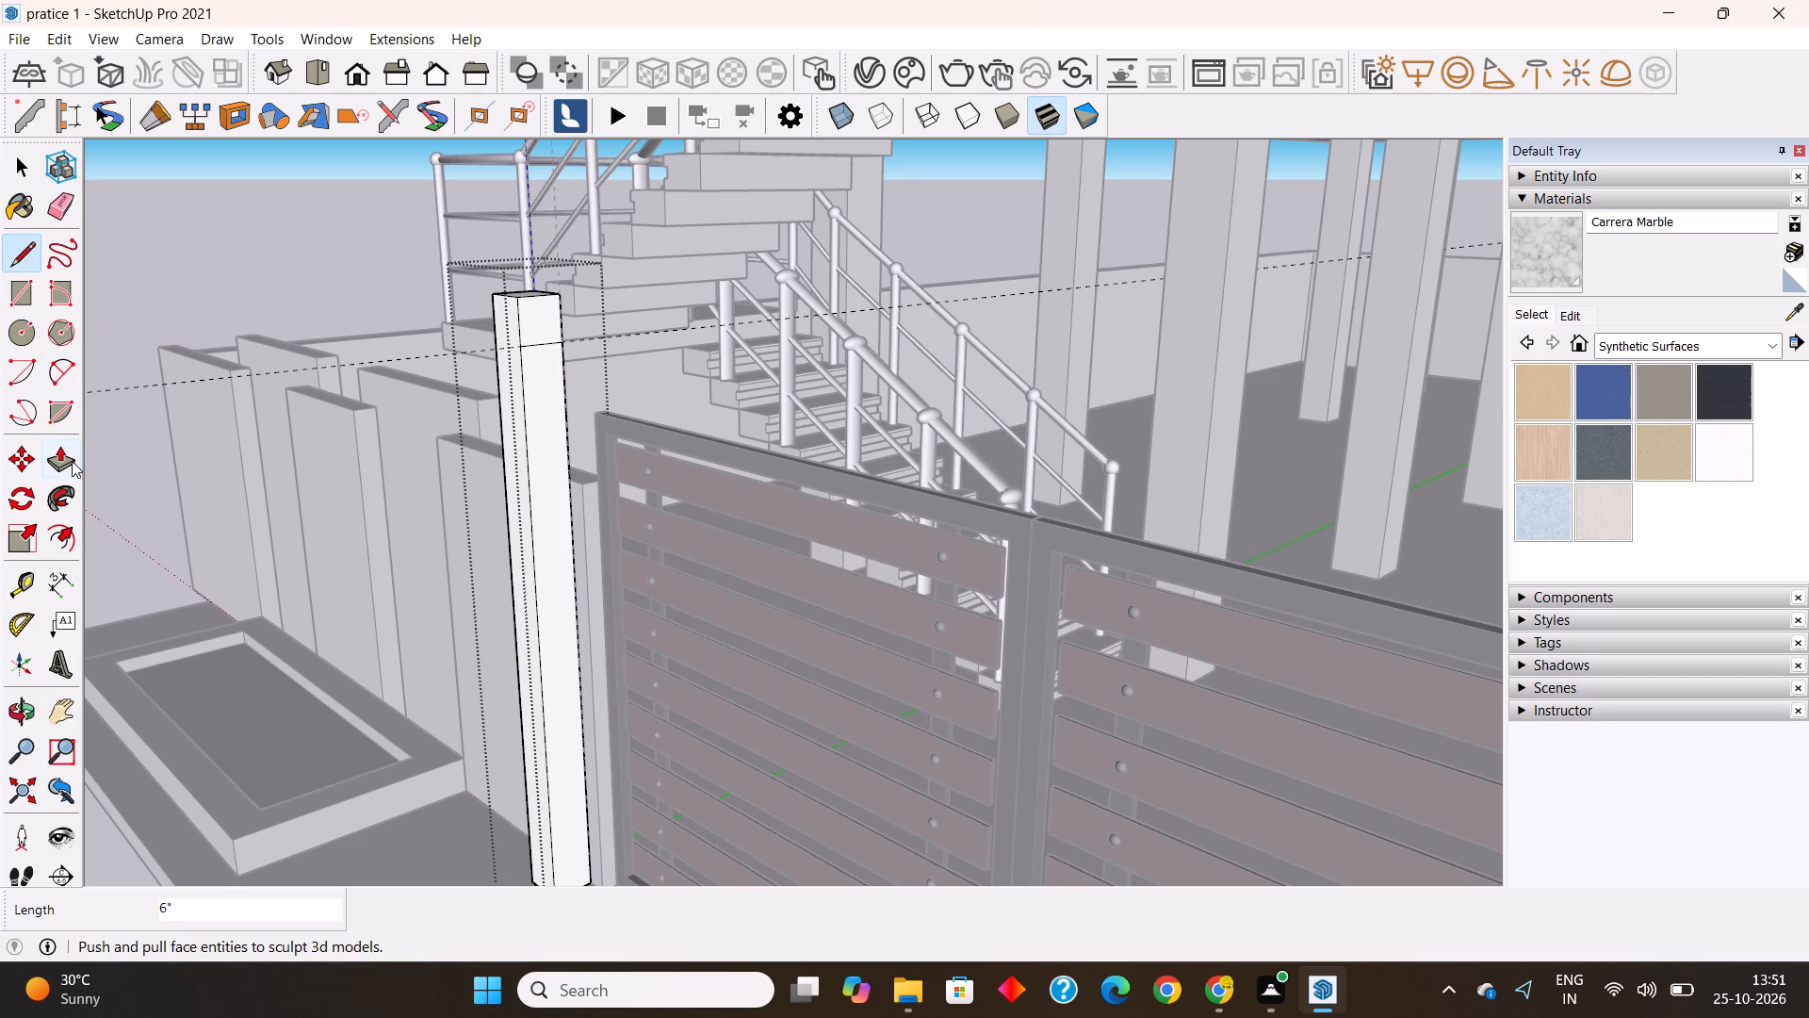
Push/Pull the pillar's top square over the gate about 16' 7 7/8", up to the boundary wall's outer corner, and exit the group.
left_click(66, 458)
left_click(534, 326)
scroll(534, 326, "down", 3)
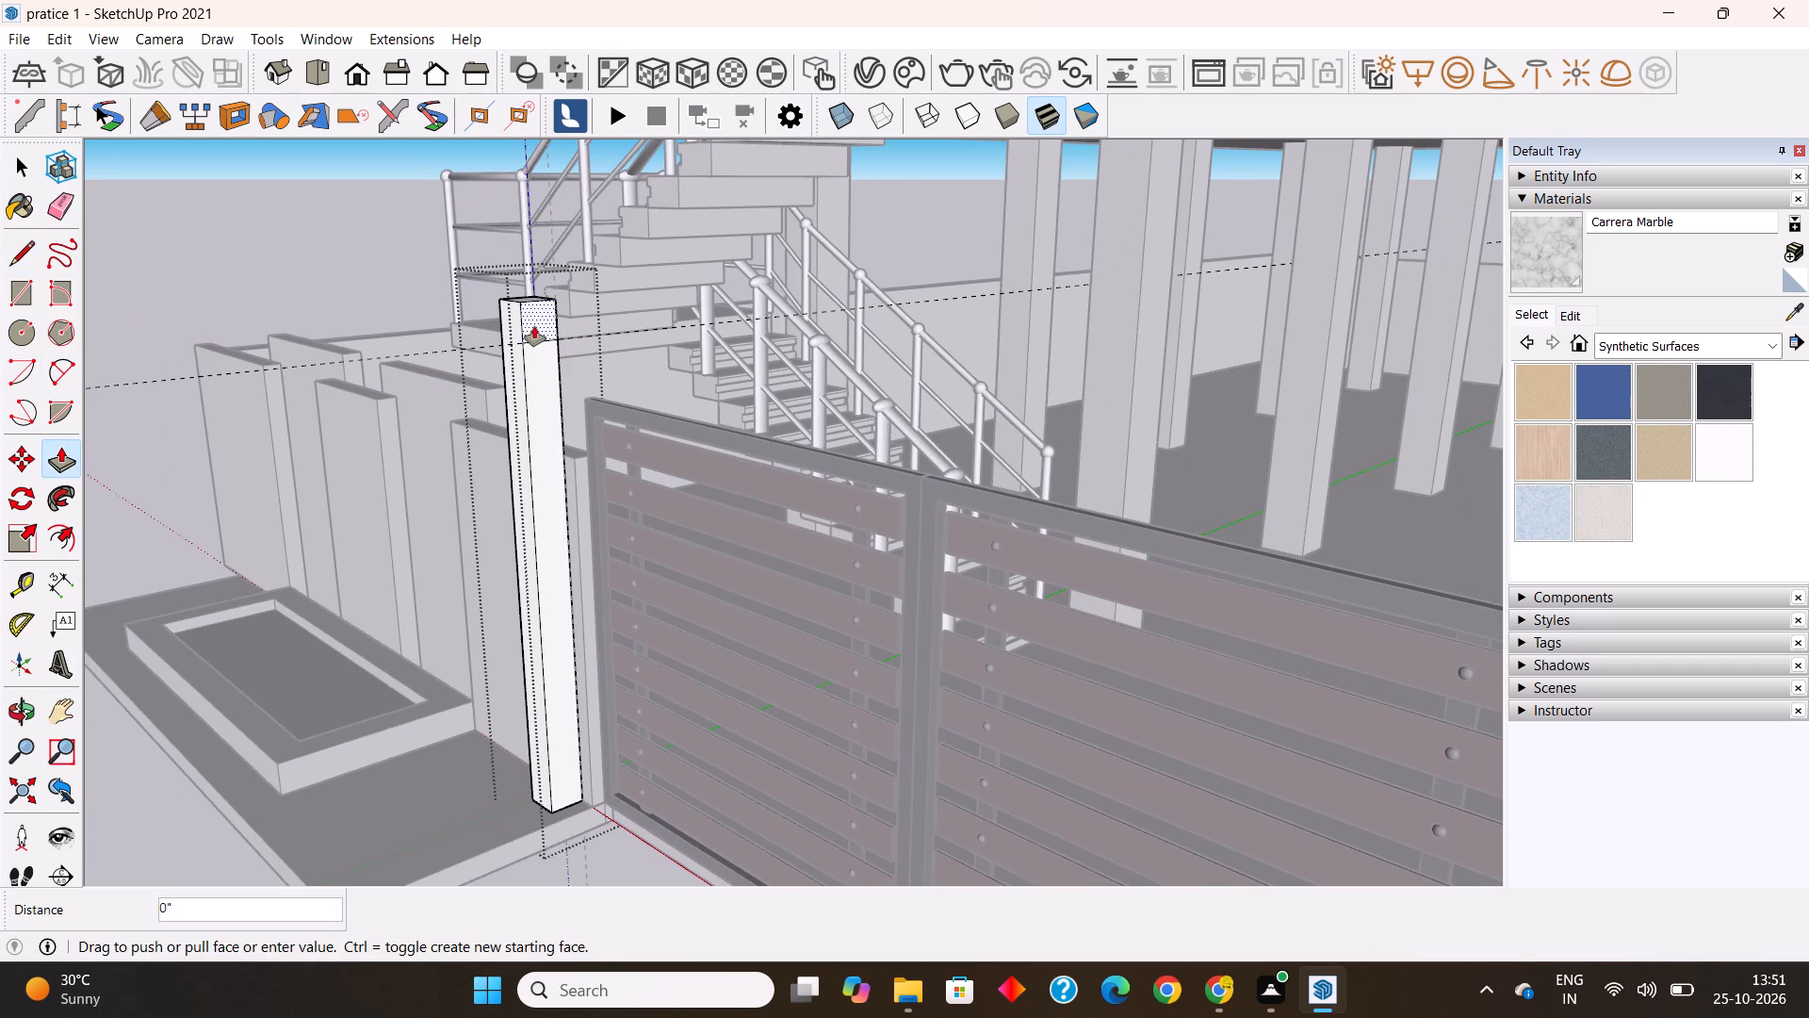
scroll(534, 326, "down", 1)
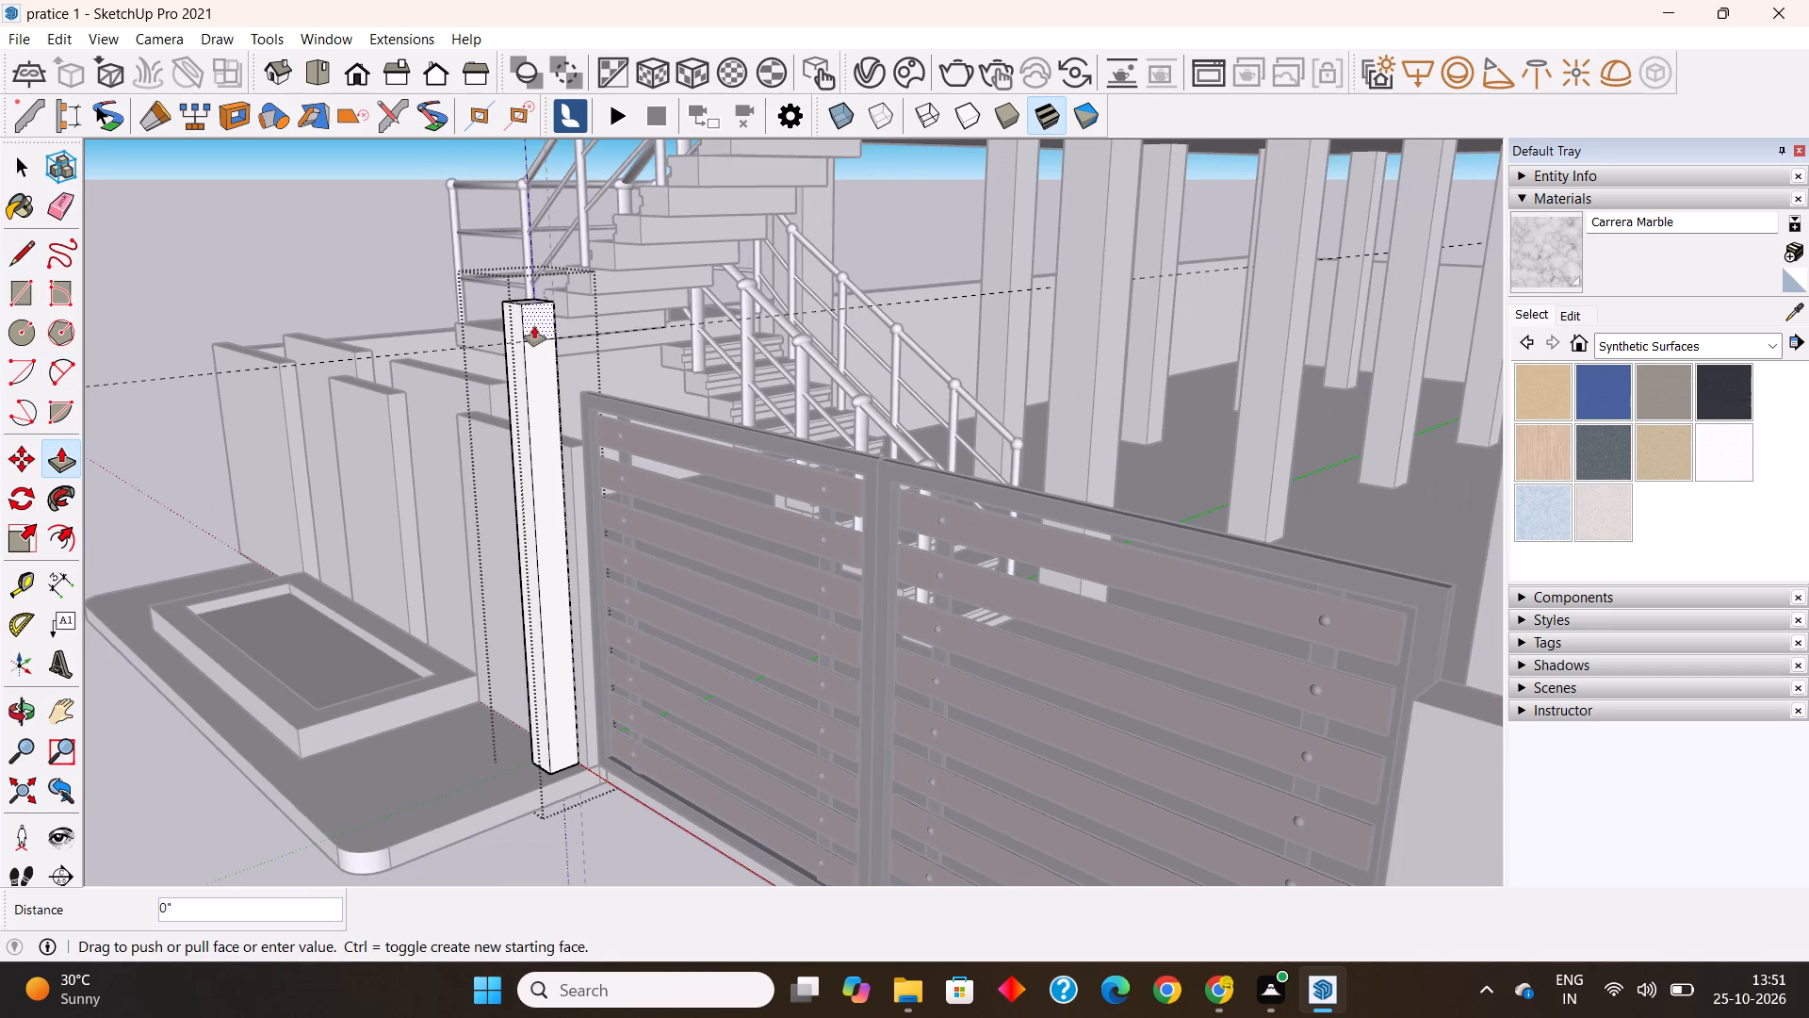
scroll(568, 345, "down", 3)
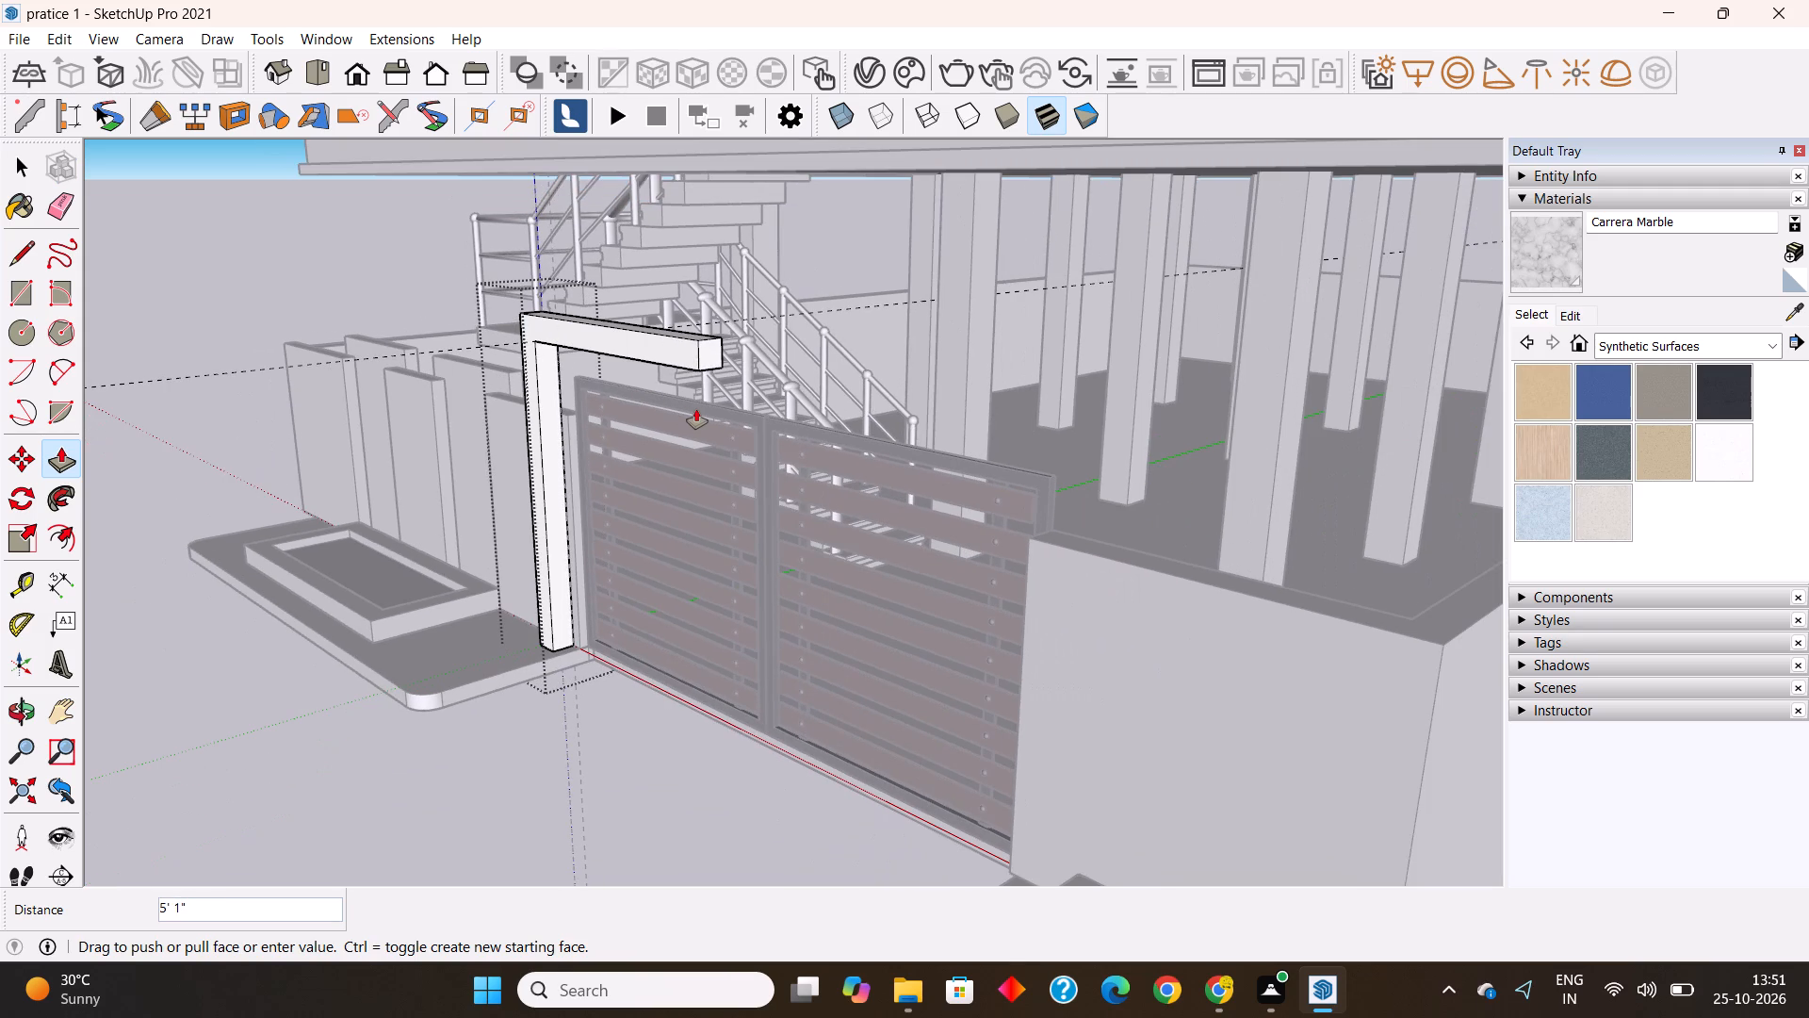
scroll(696, 409, "down", 1)
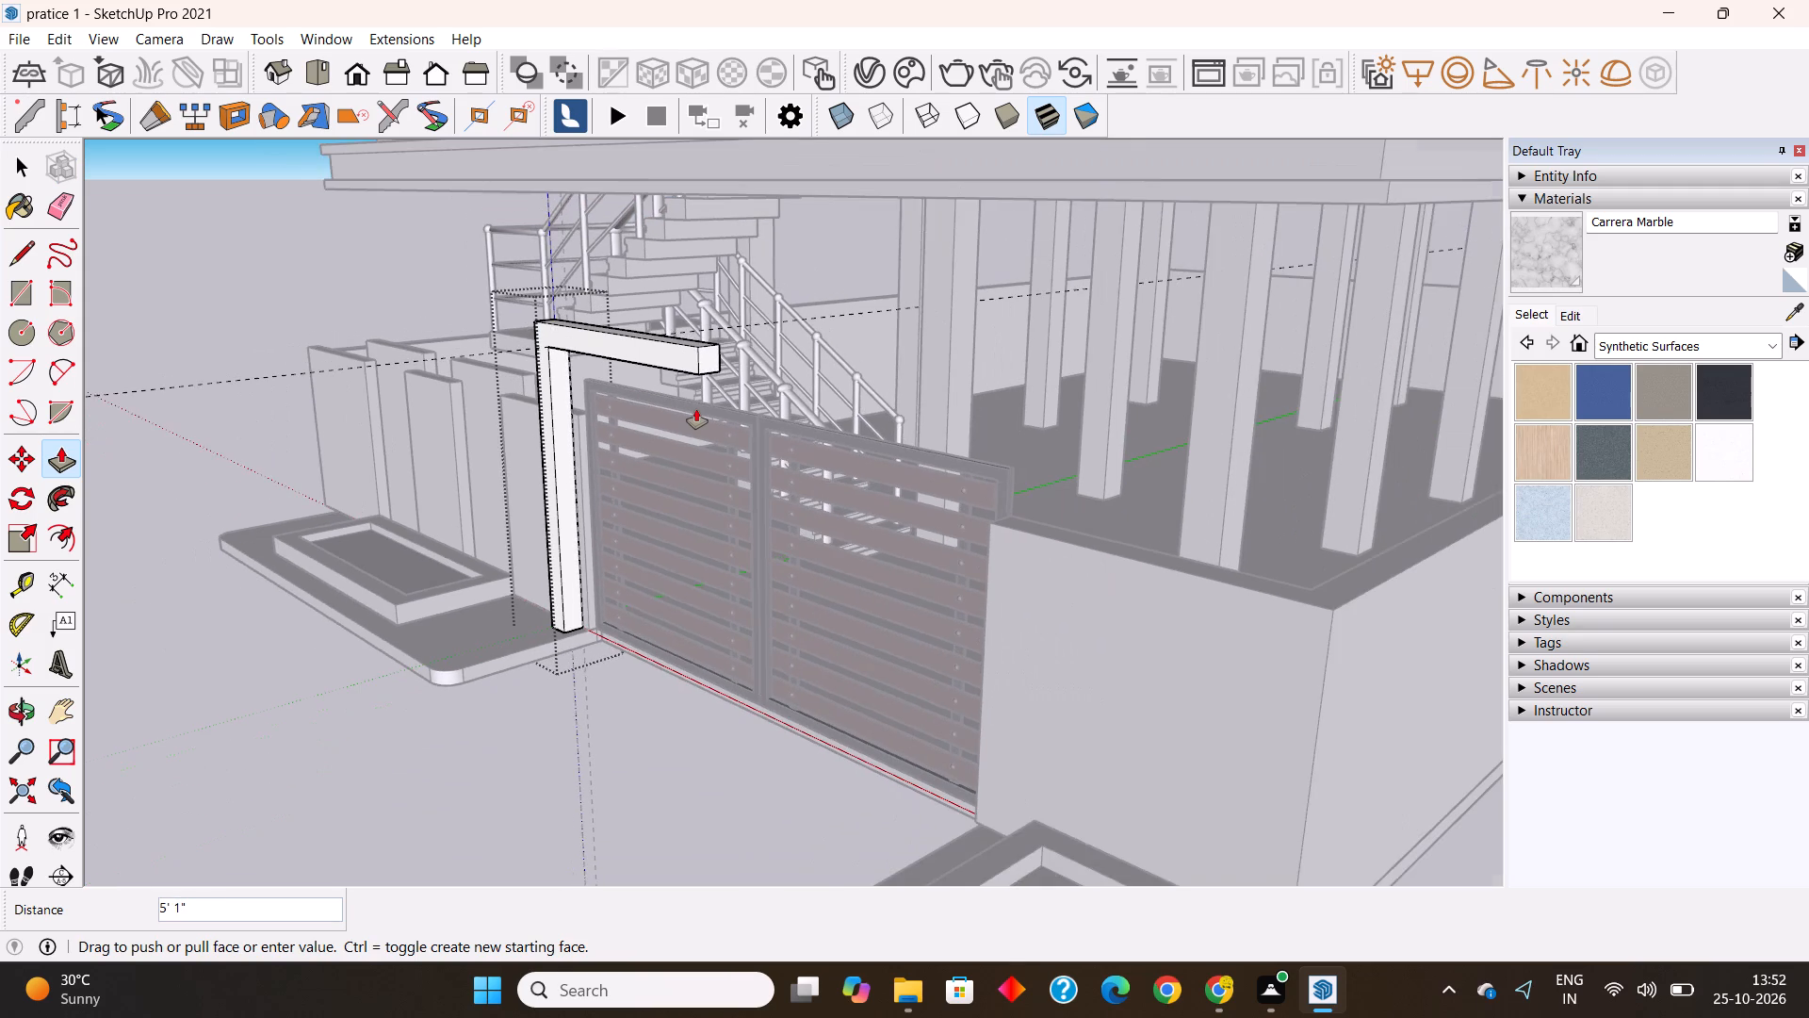
scroll(696, 409, "down", 1)
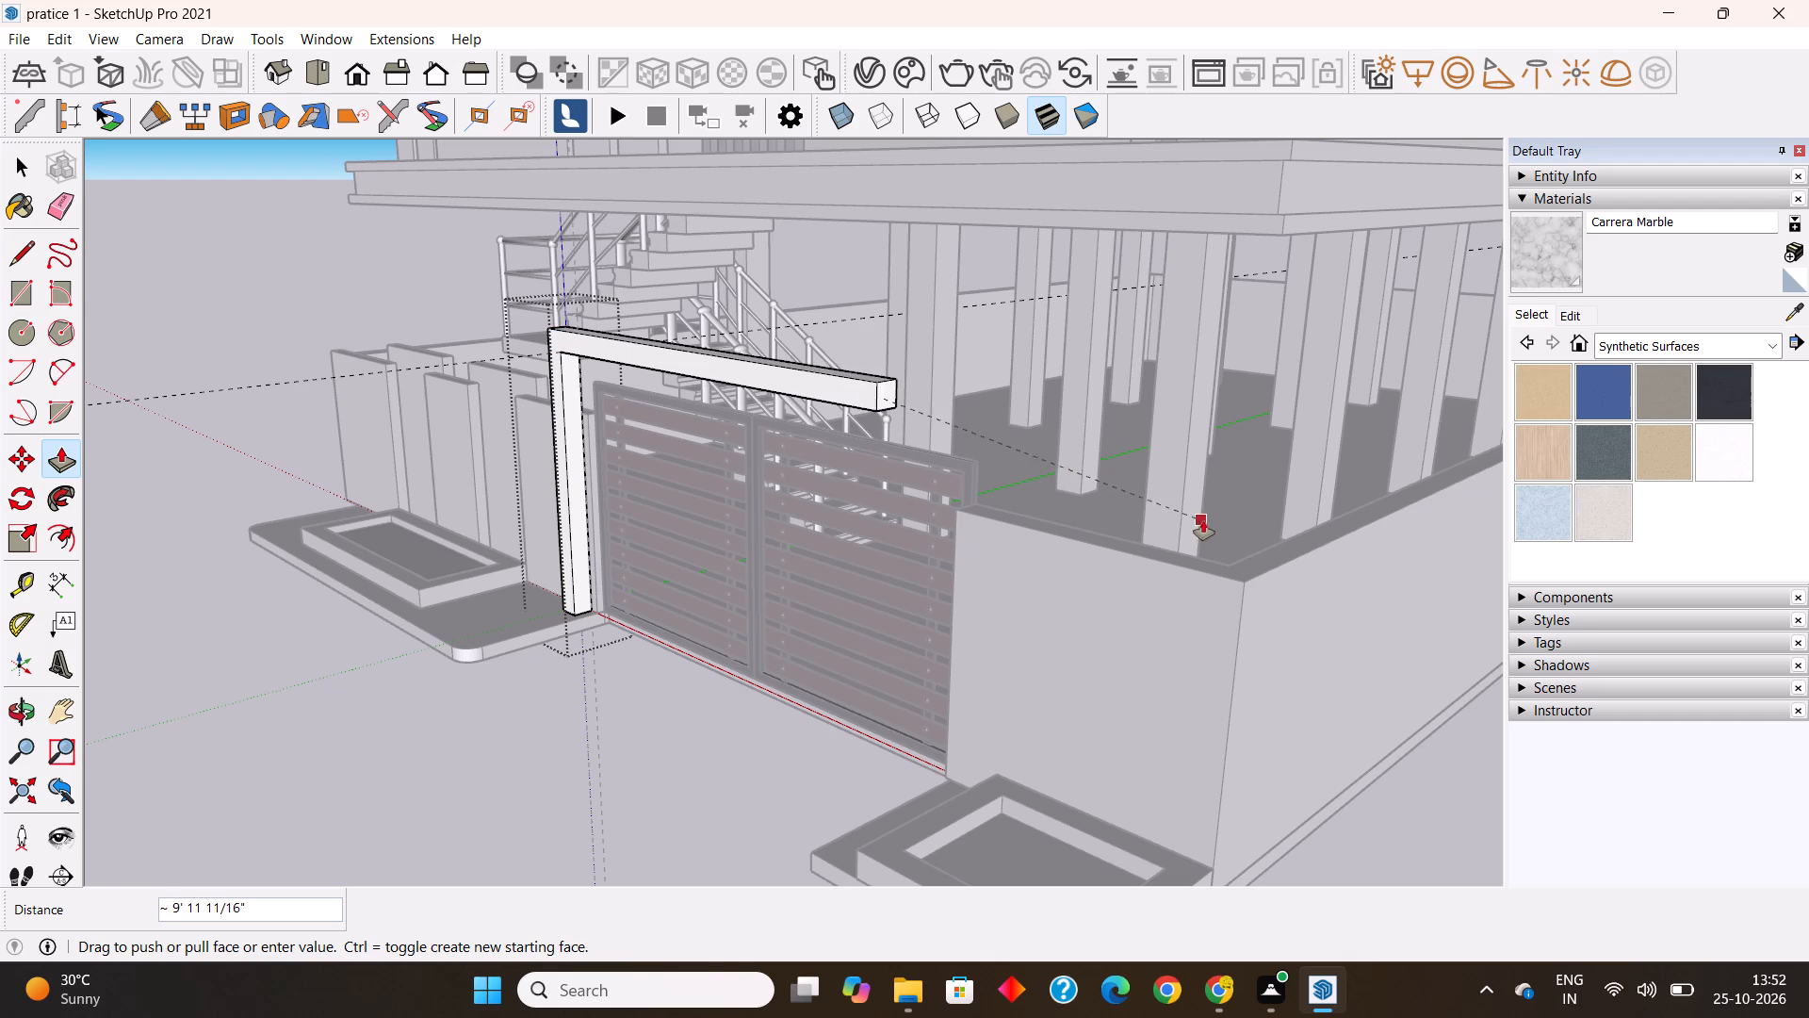
left_click(1245, 633)
middle_click_drag(997, 616, 1279, 630)
middle_click_drag(1206, 550, 668, 511, "shift")
middle_click_drag(852, 609, 999, 625)
key("space")
left_click(1124, 595)
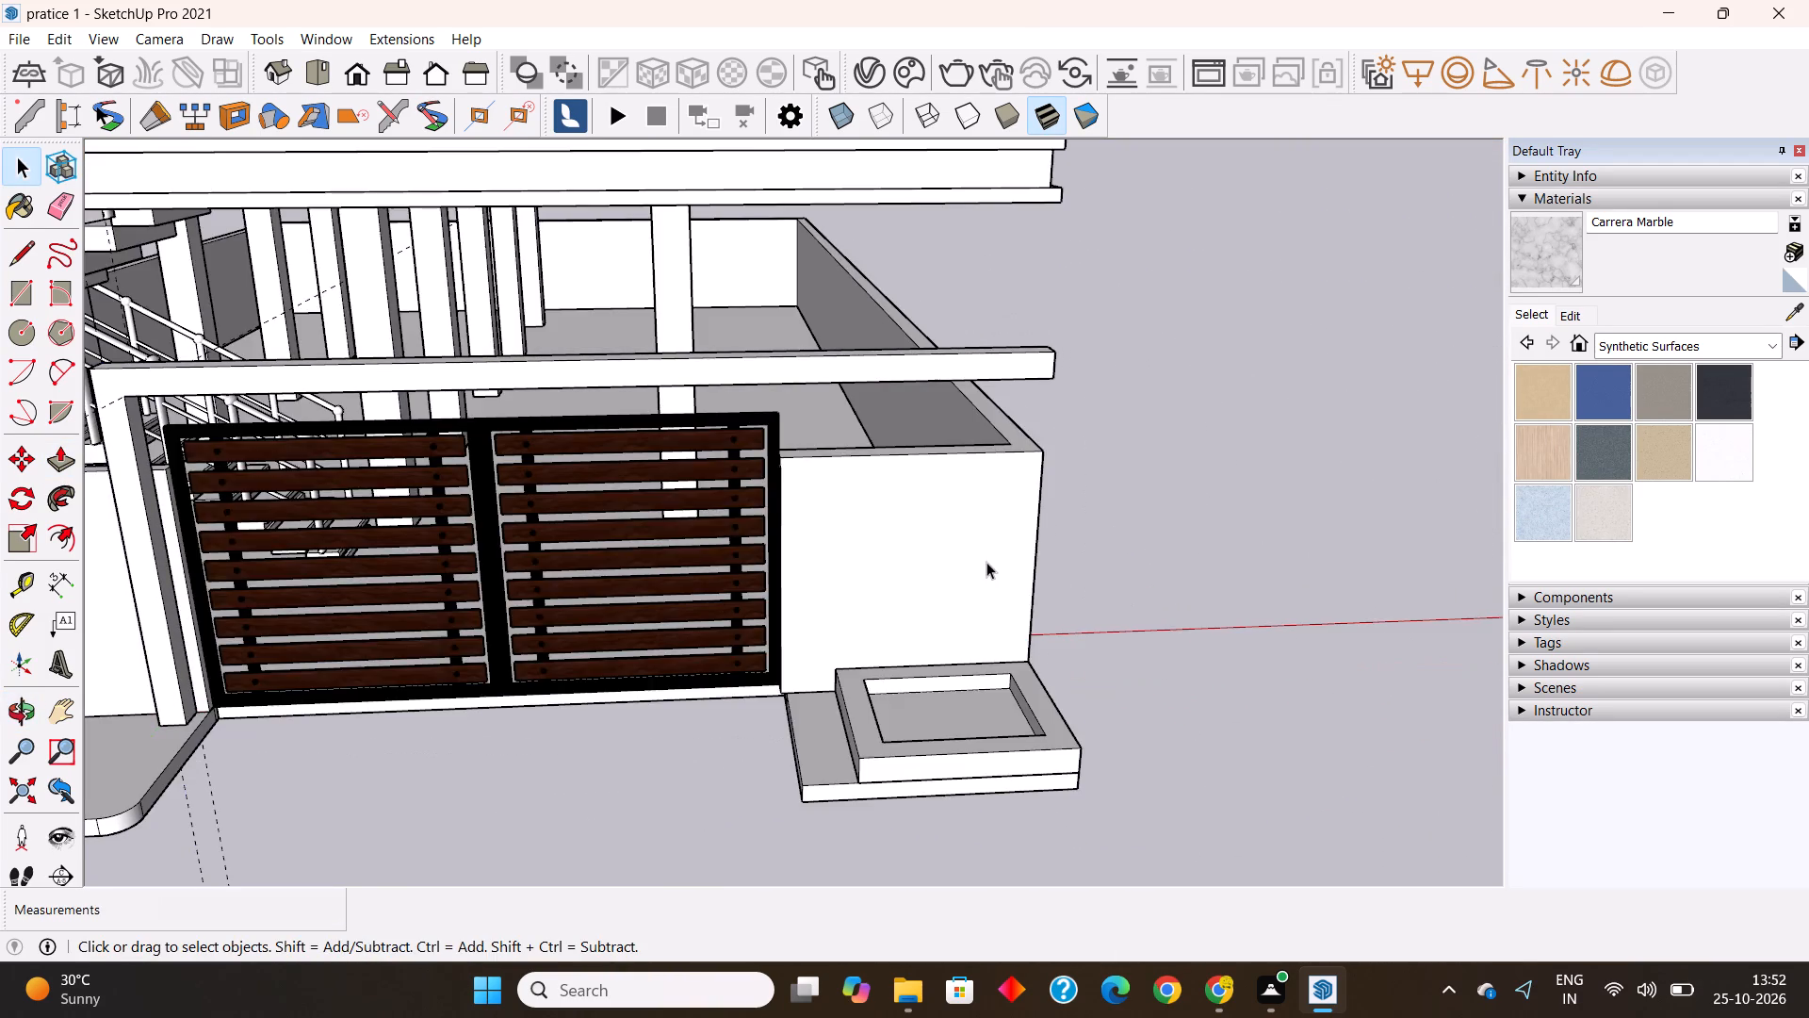
Inside the boundary wall group, draw a 6" line across the wall's top from the inner corner near the smaller planter to the outer side edge.
scroll(986, 571, "down", 2)
middle_click_drag(967, 591, 546, 681)
scroll(735, 586, "up", 2)
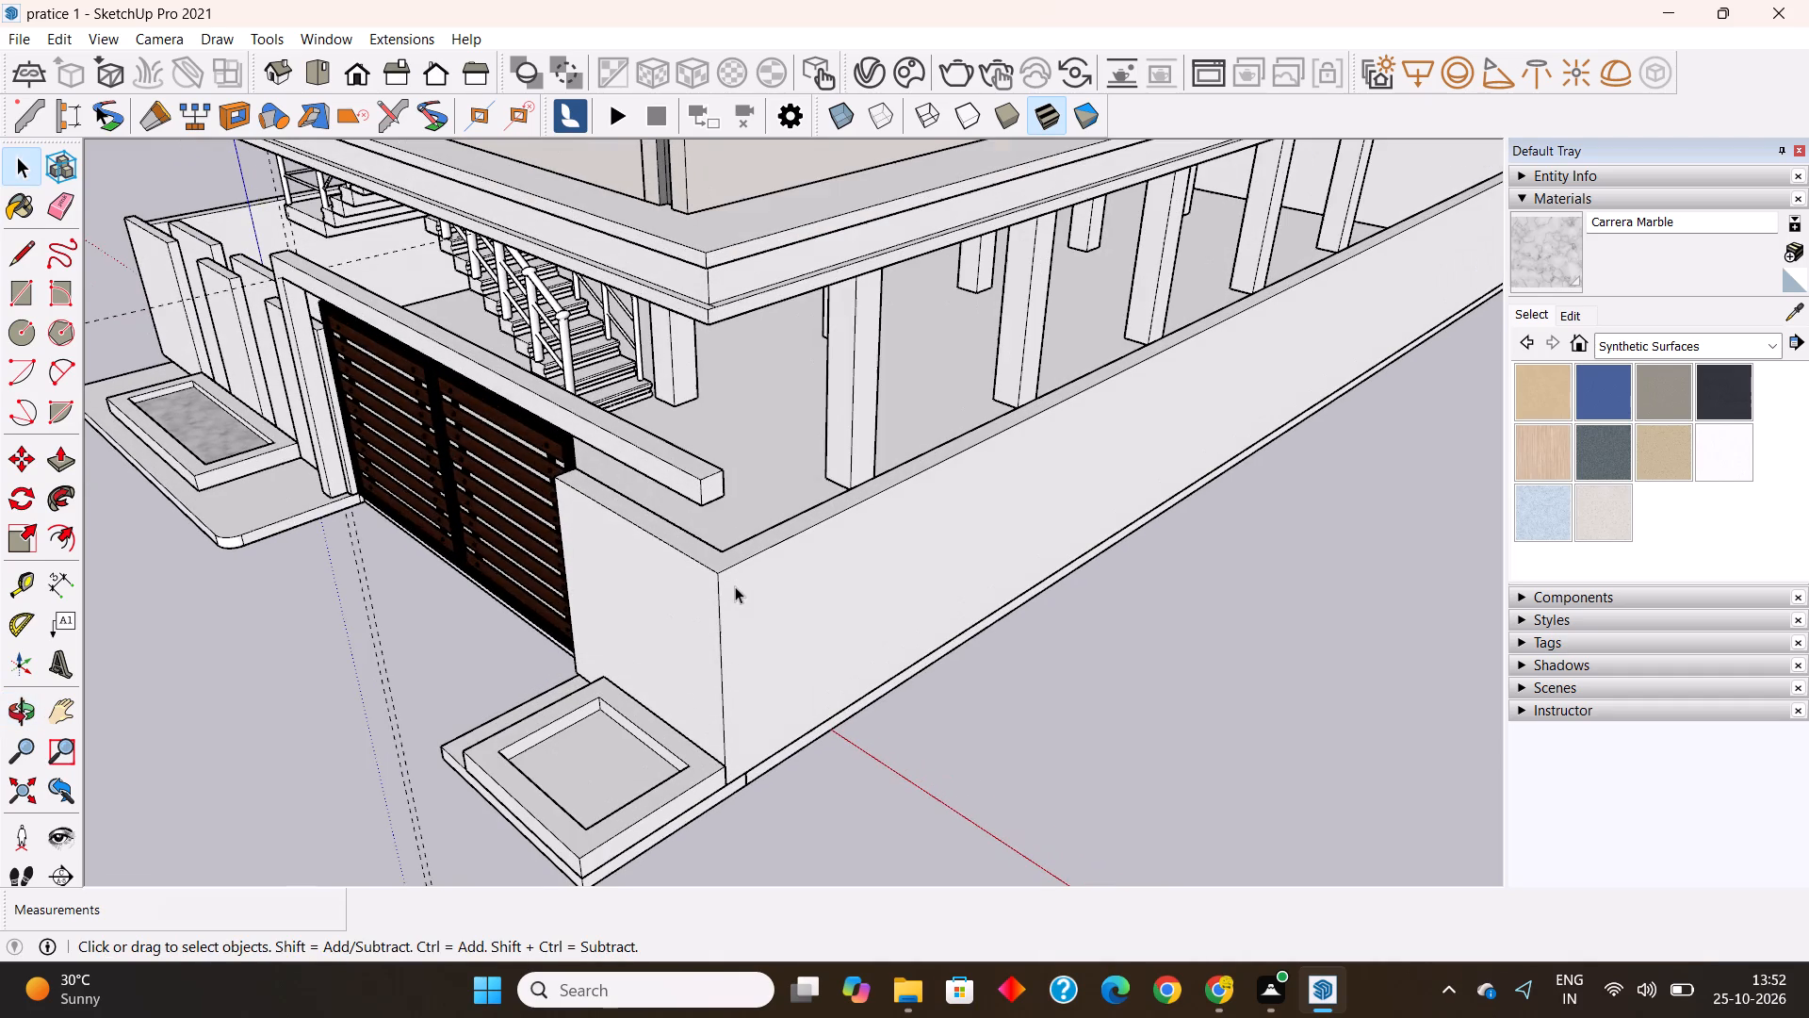
double_click(739, 552)
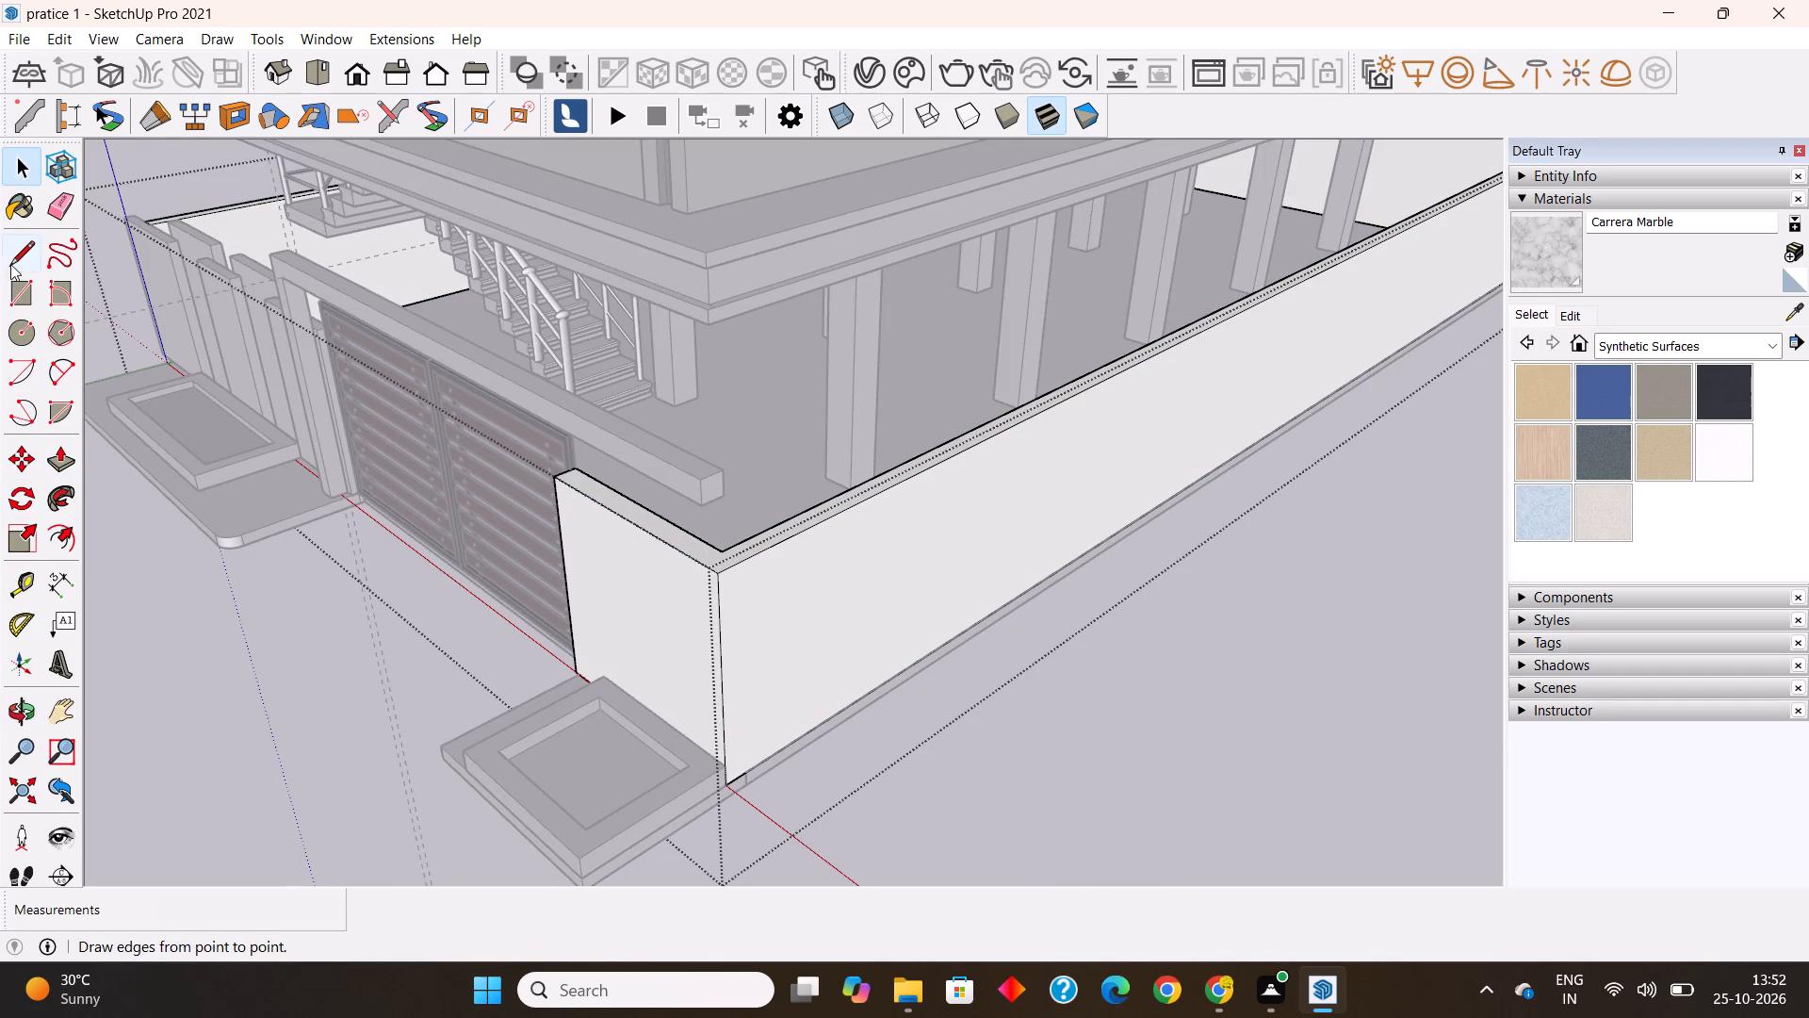
left_click(19, 257)
scroll(691, 608, "up", 4)
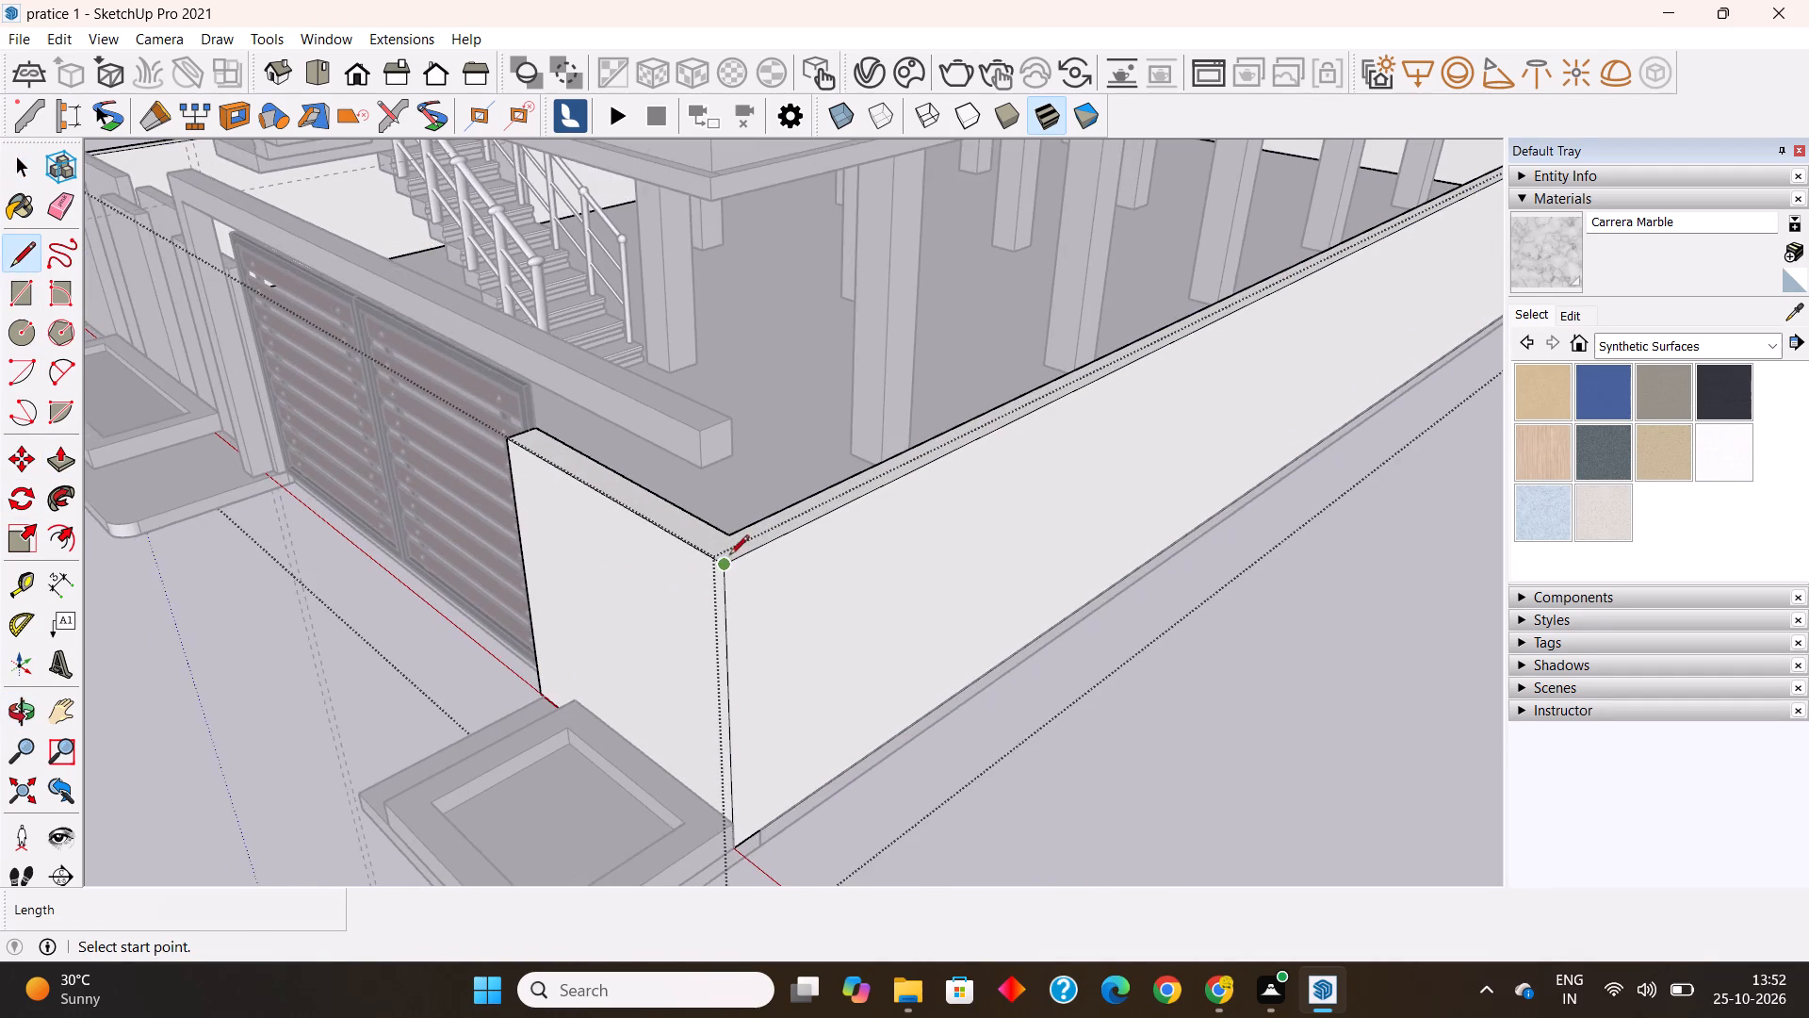
scroll(729, 555, "up", 1)
left_click(729, 530)
left_click(756, 550)
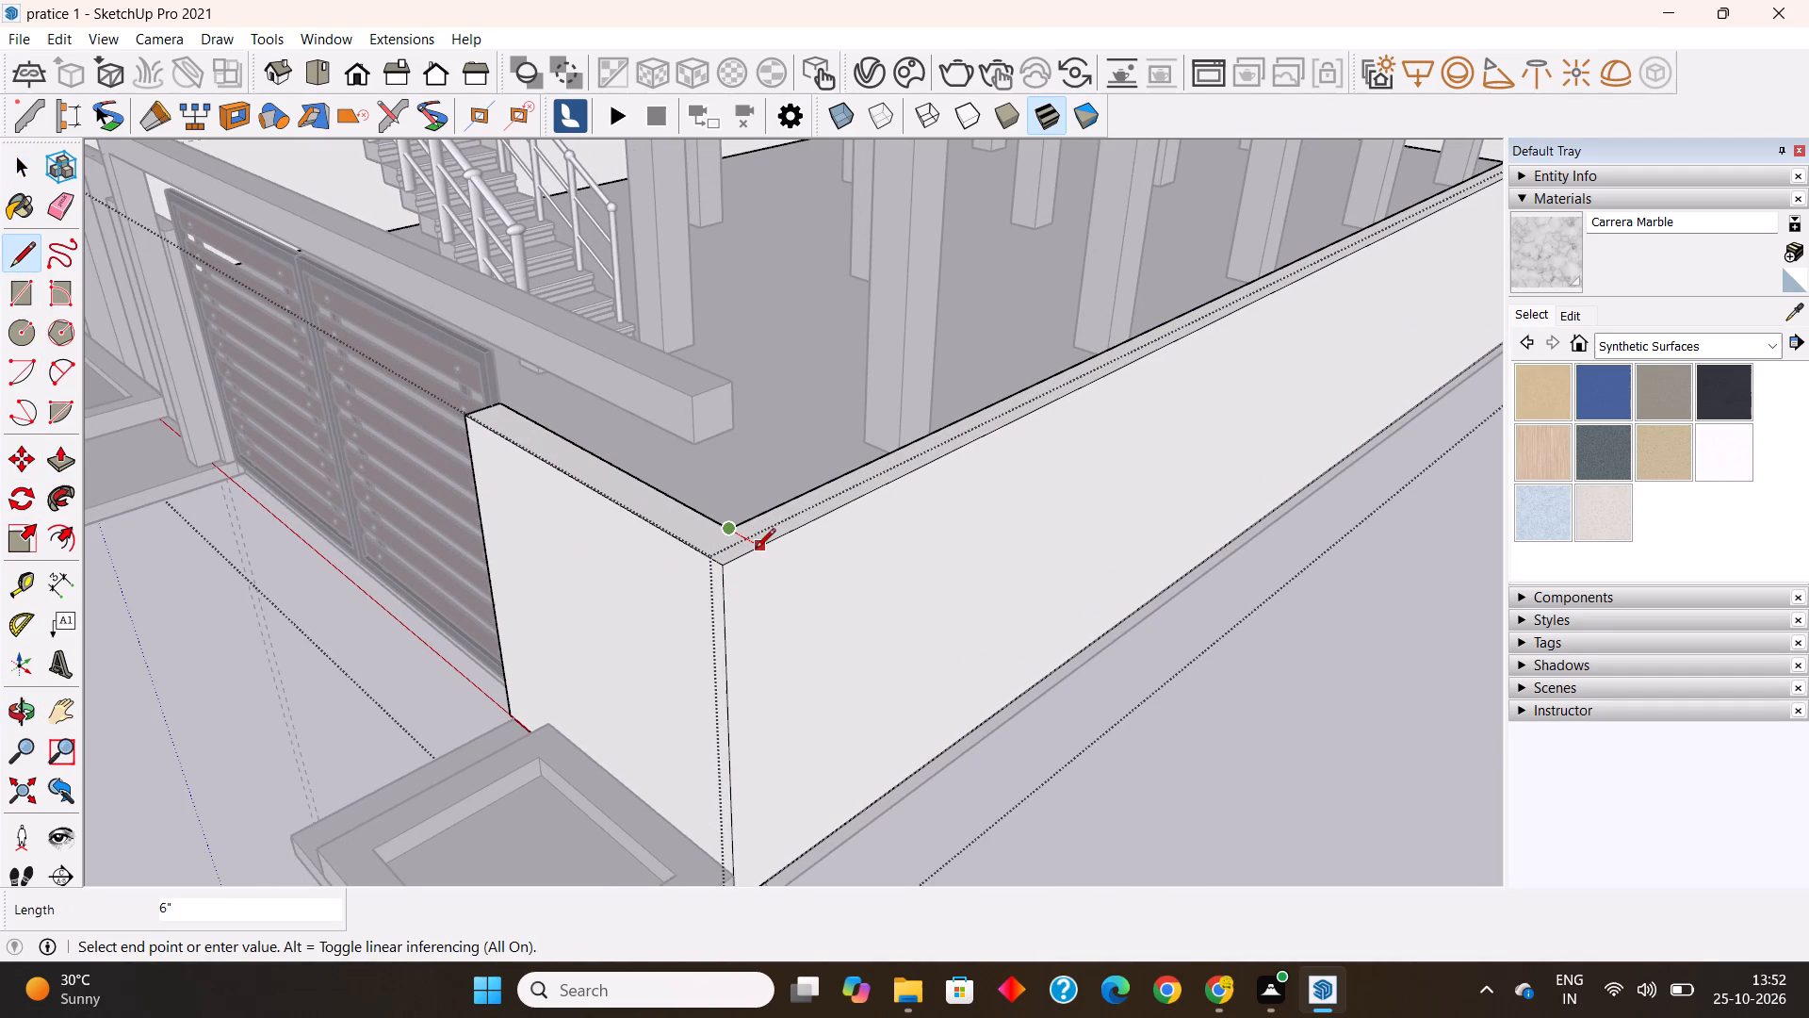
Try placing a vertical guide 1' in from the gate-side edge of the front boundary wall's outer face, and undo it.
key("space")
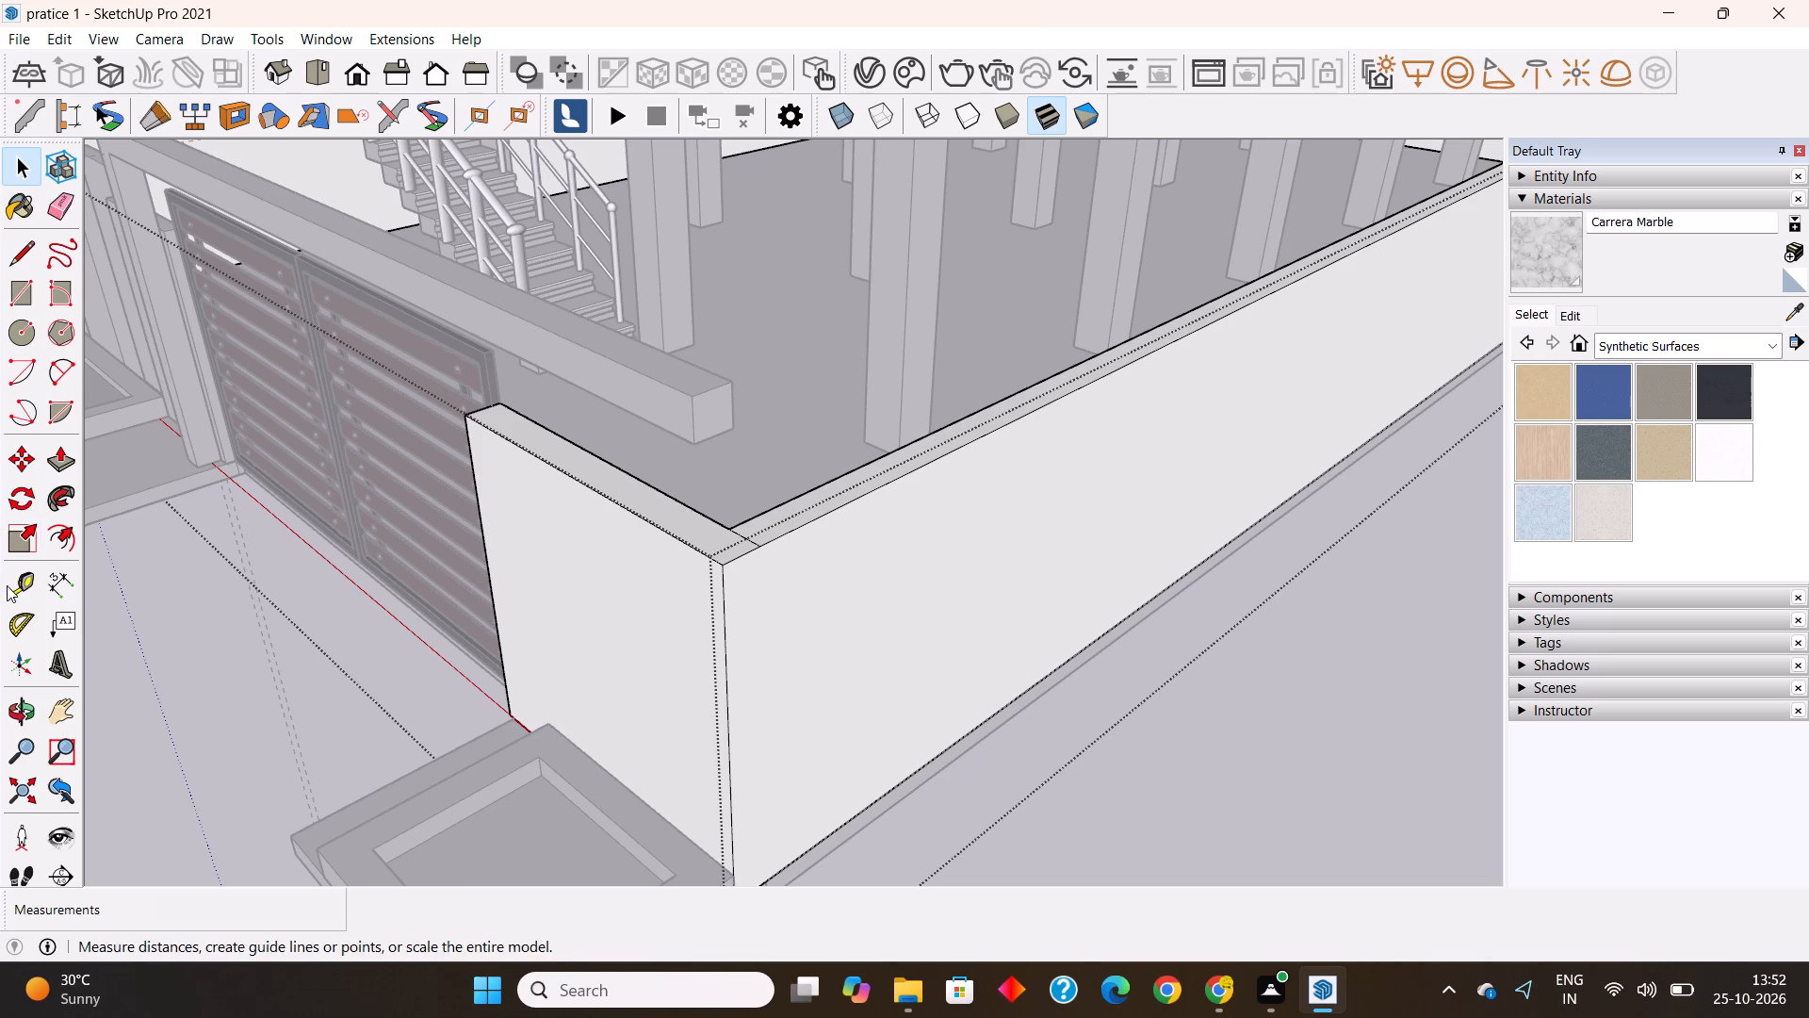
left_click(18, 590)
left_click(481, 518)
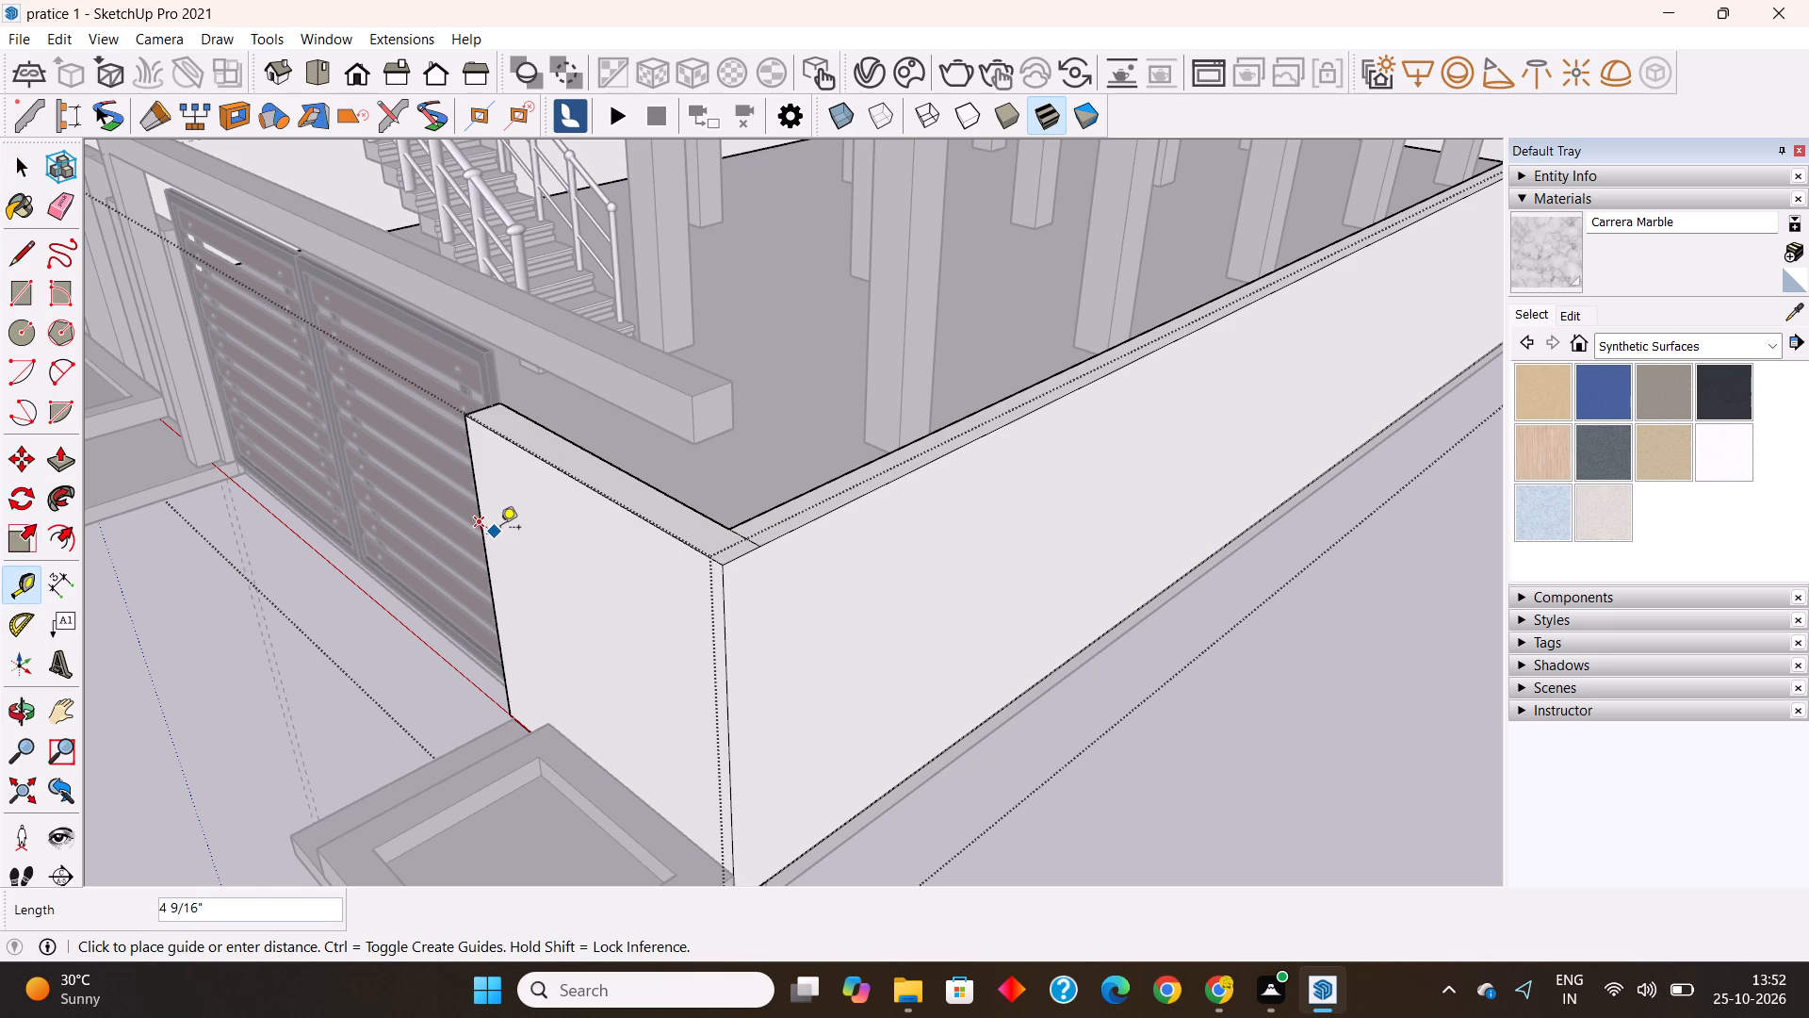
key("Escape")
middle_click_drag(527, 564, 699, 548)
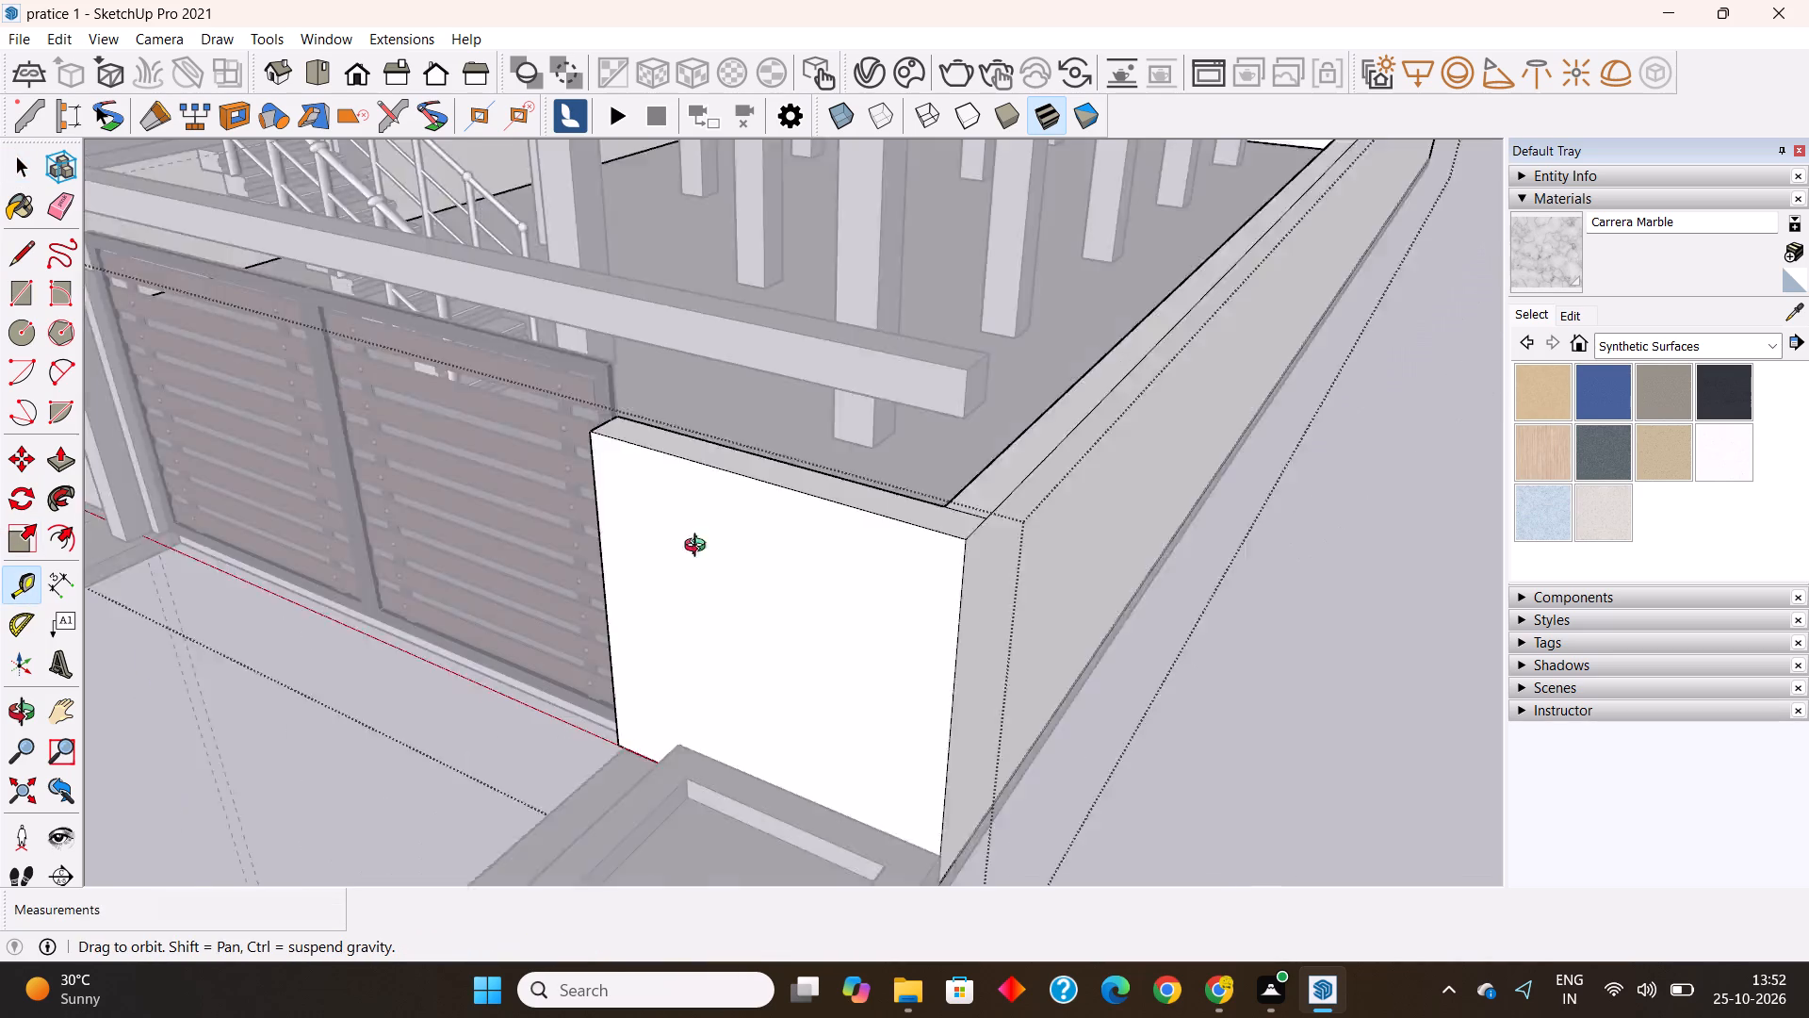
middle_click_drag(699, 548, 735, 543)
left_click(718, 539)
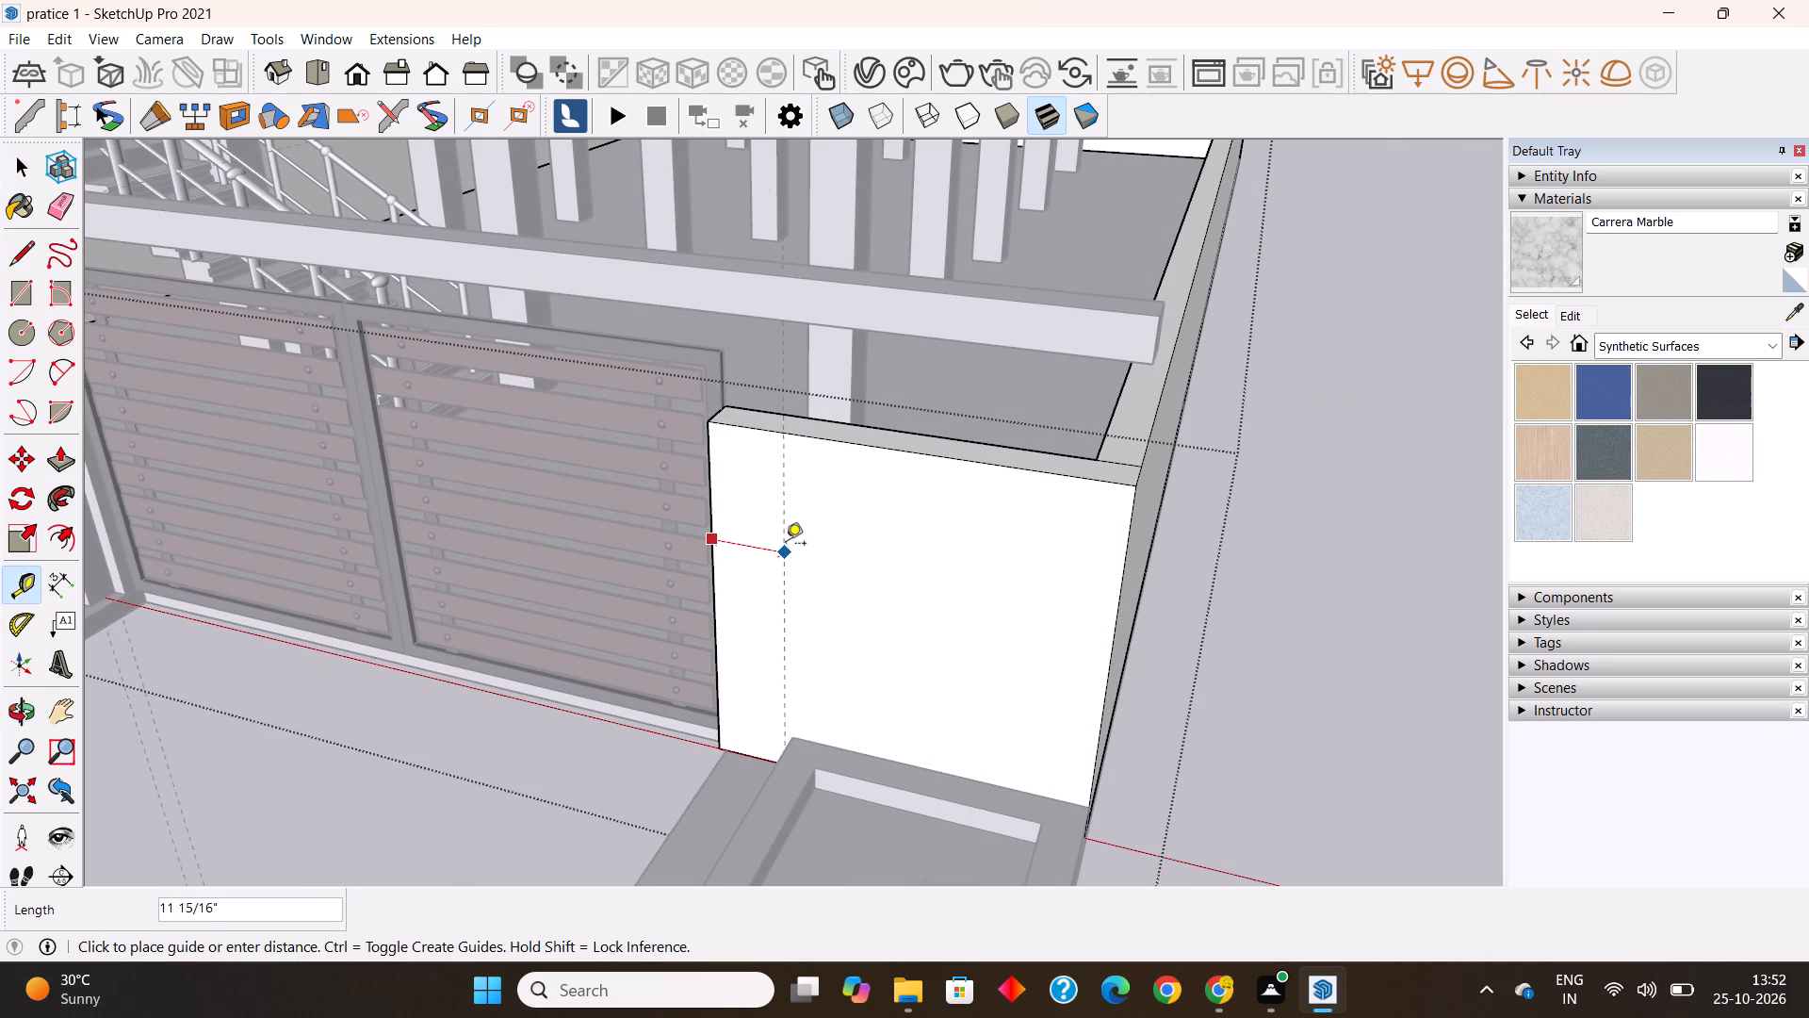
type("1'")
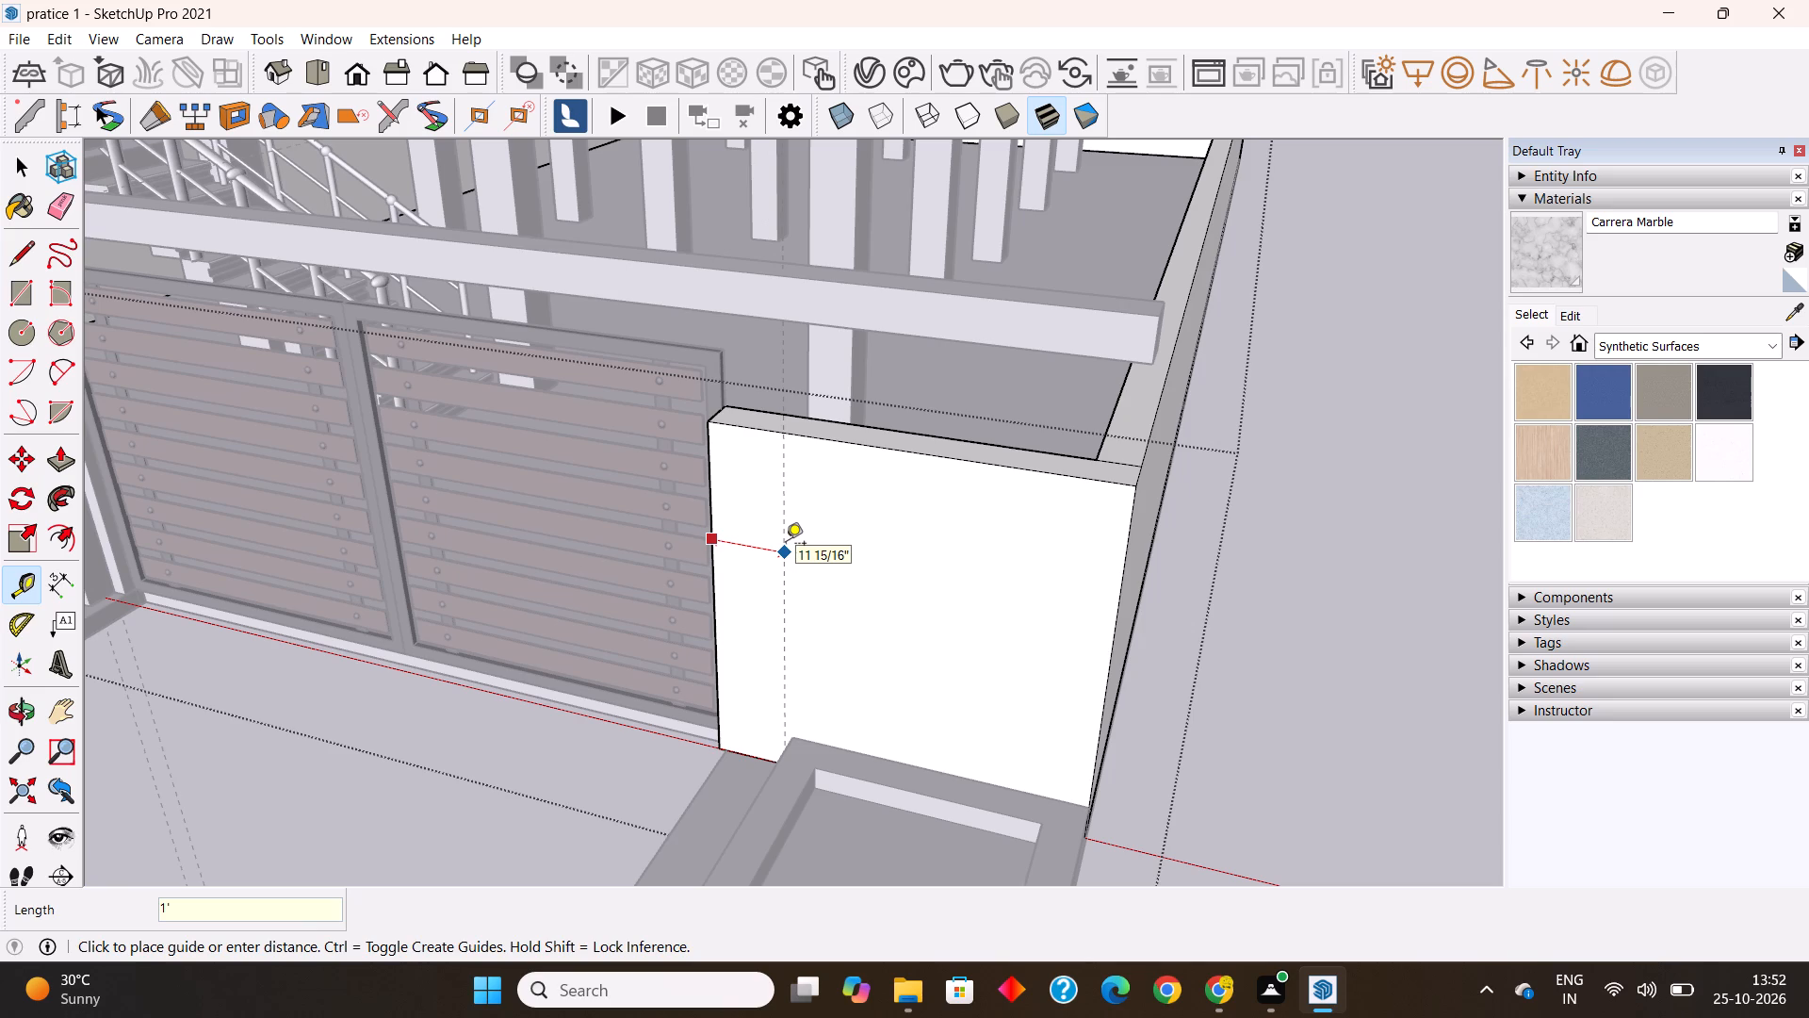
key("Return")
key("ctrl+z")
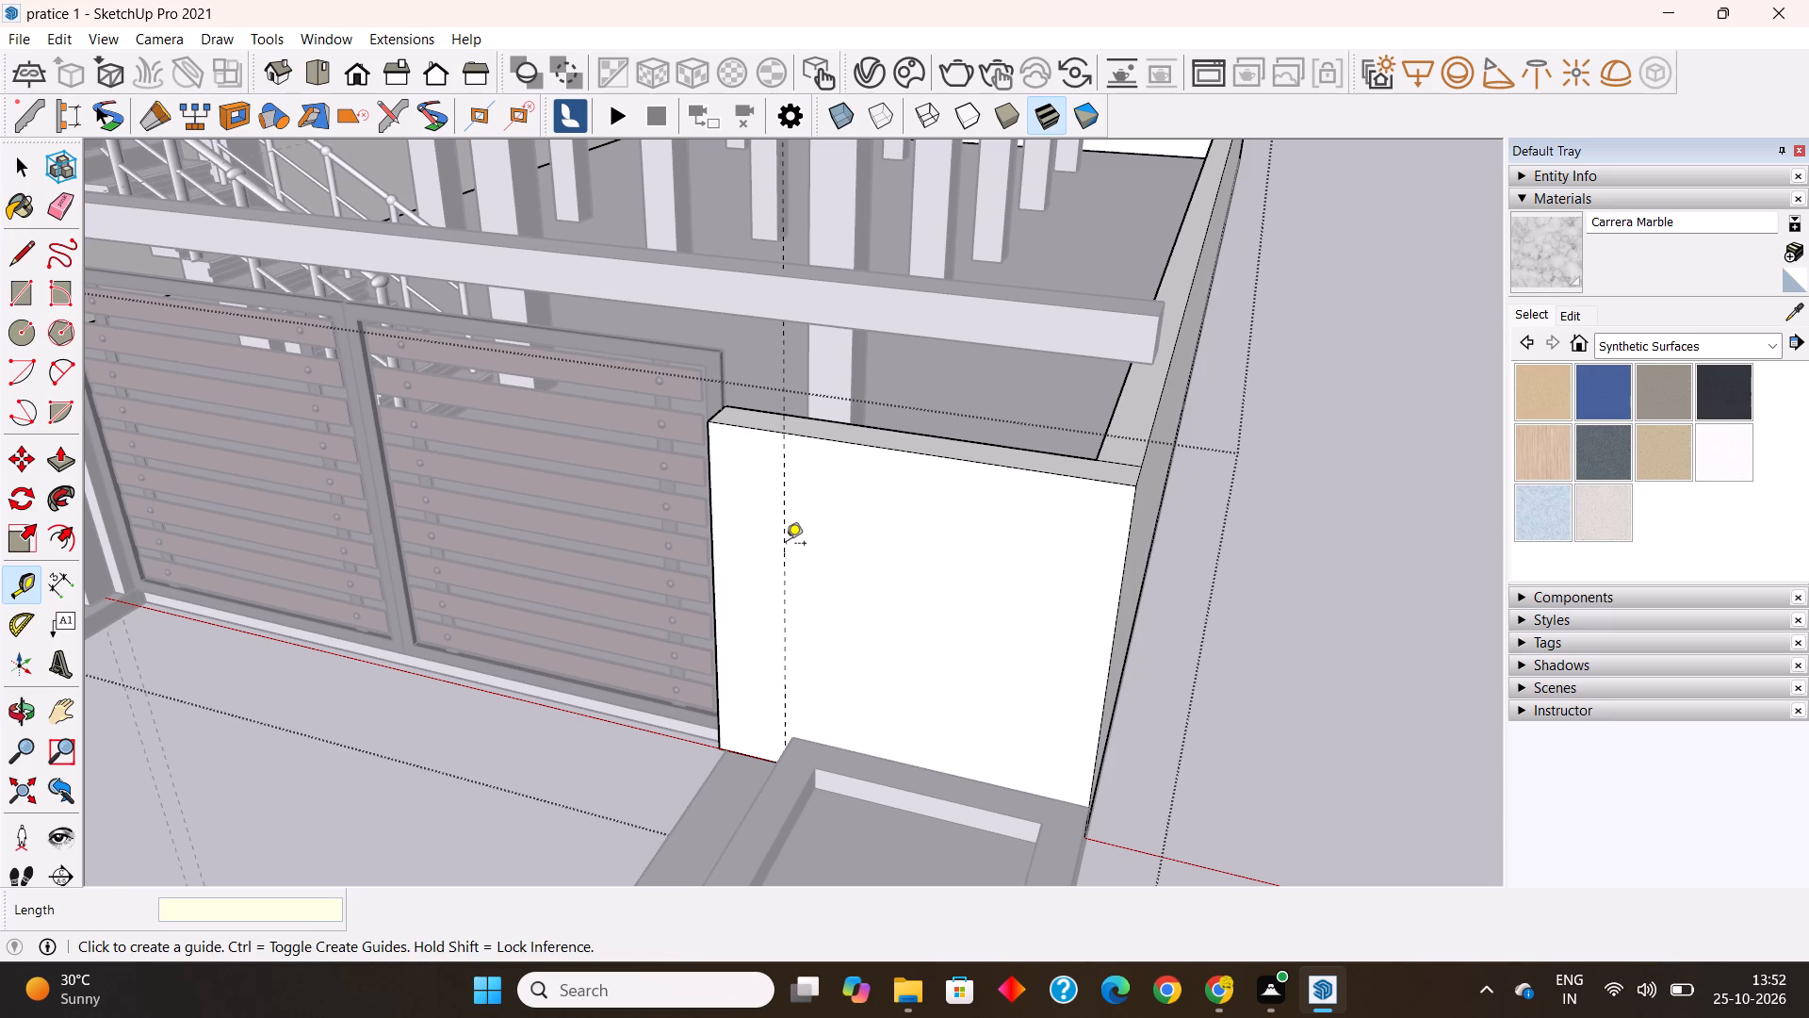
Place a vertical guide 2' in from the gate-side edge of the front boundary wall's outer face.
left_click(716, 569)
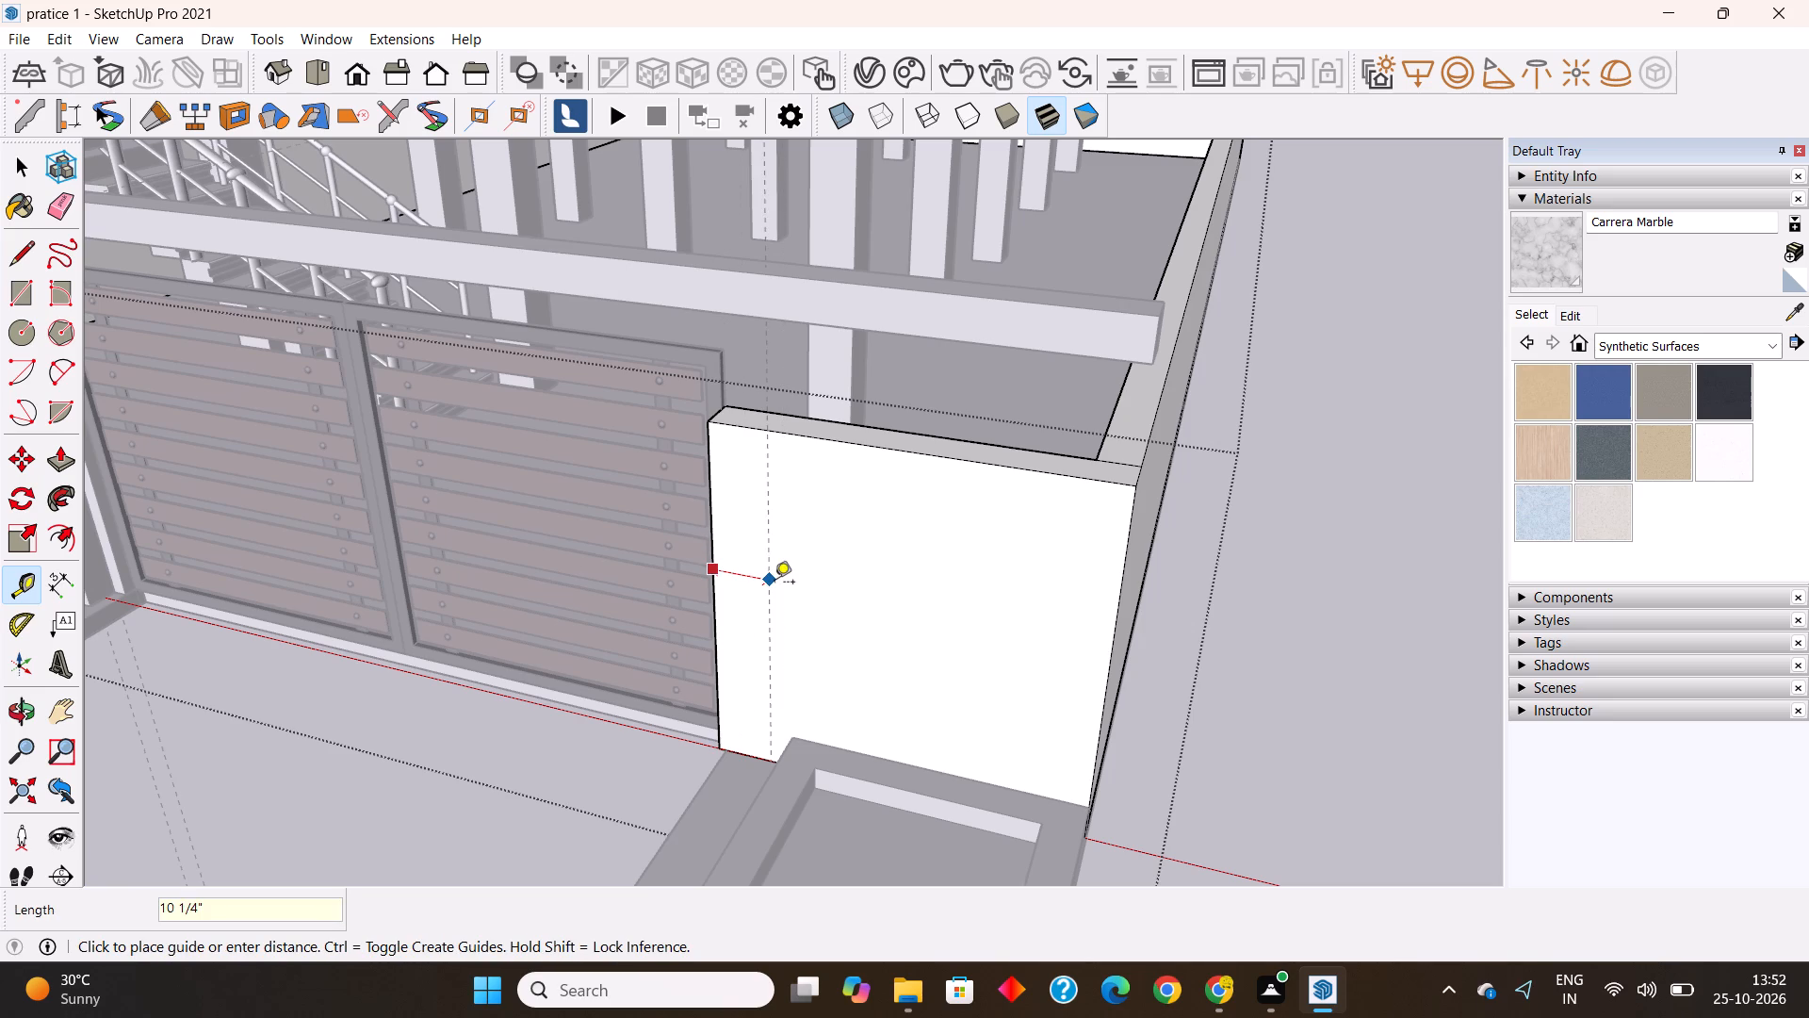
type("2'")
key("Return")
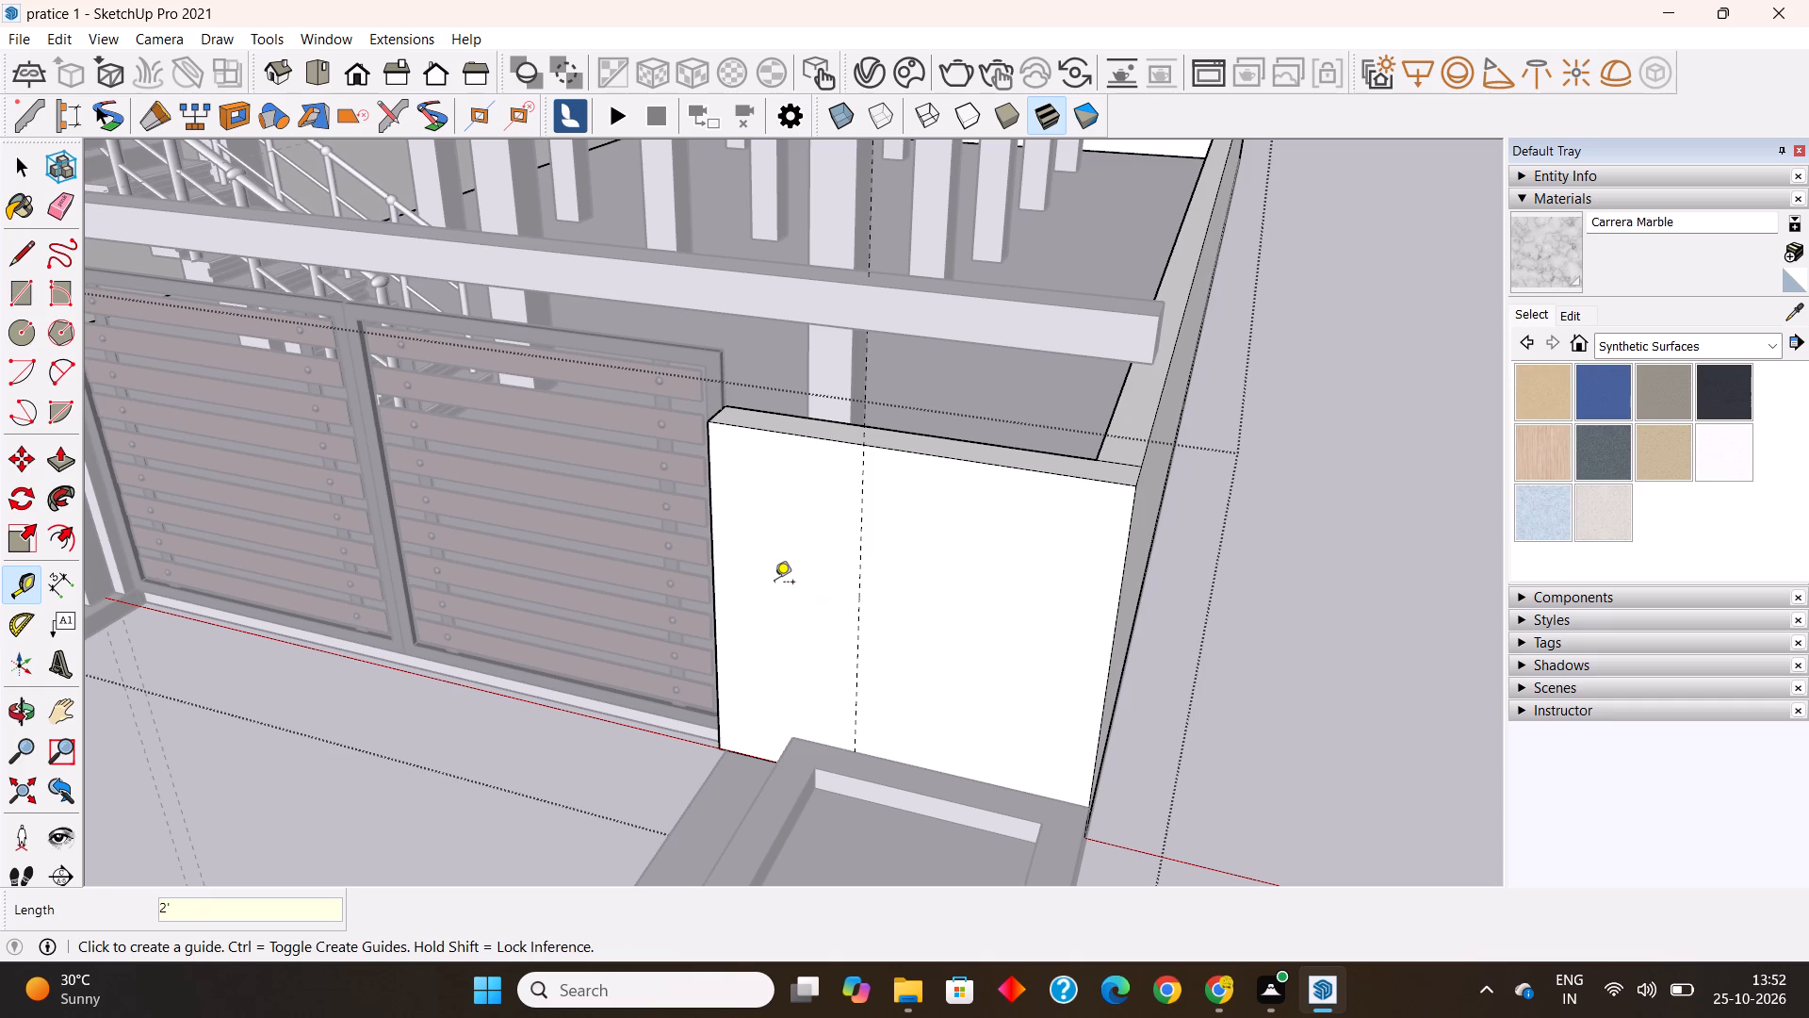
scroll(774, 583, "down", 2)
middle_click_drag(795, 582, 890, 509)
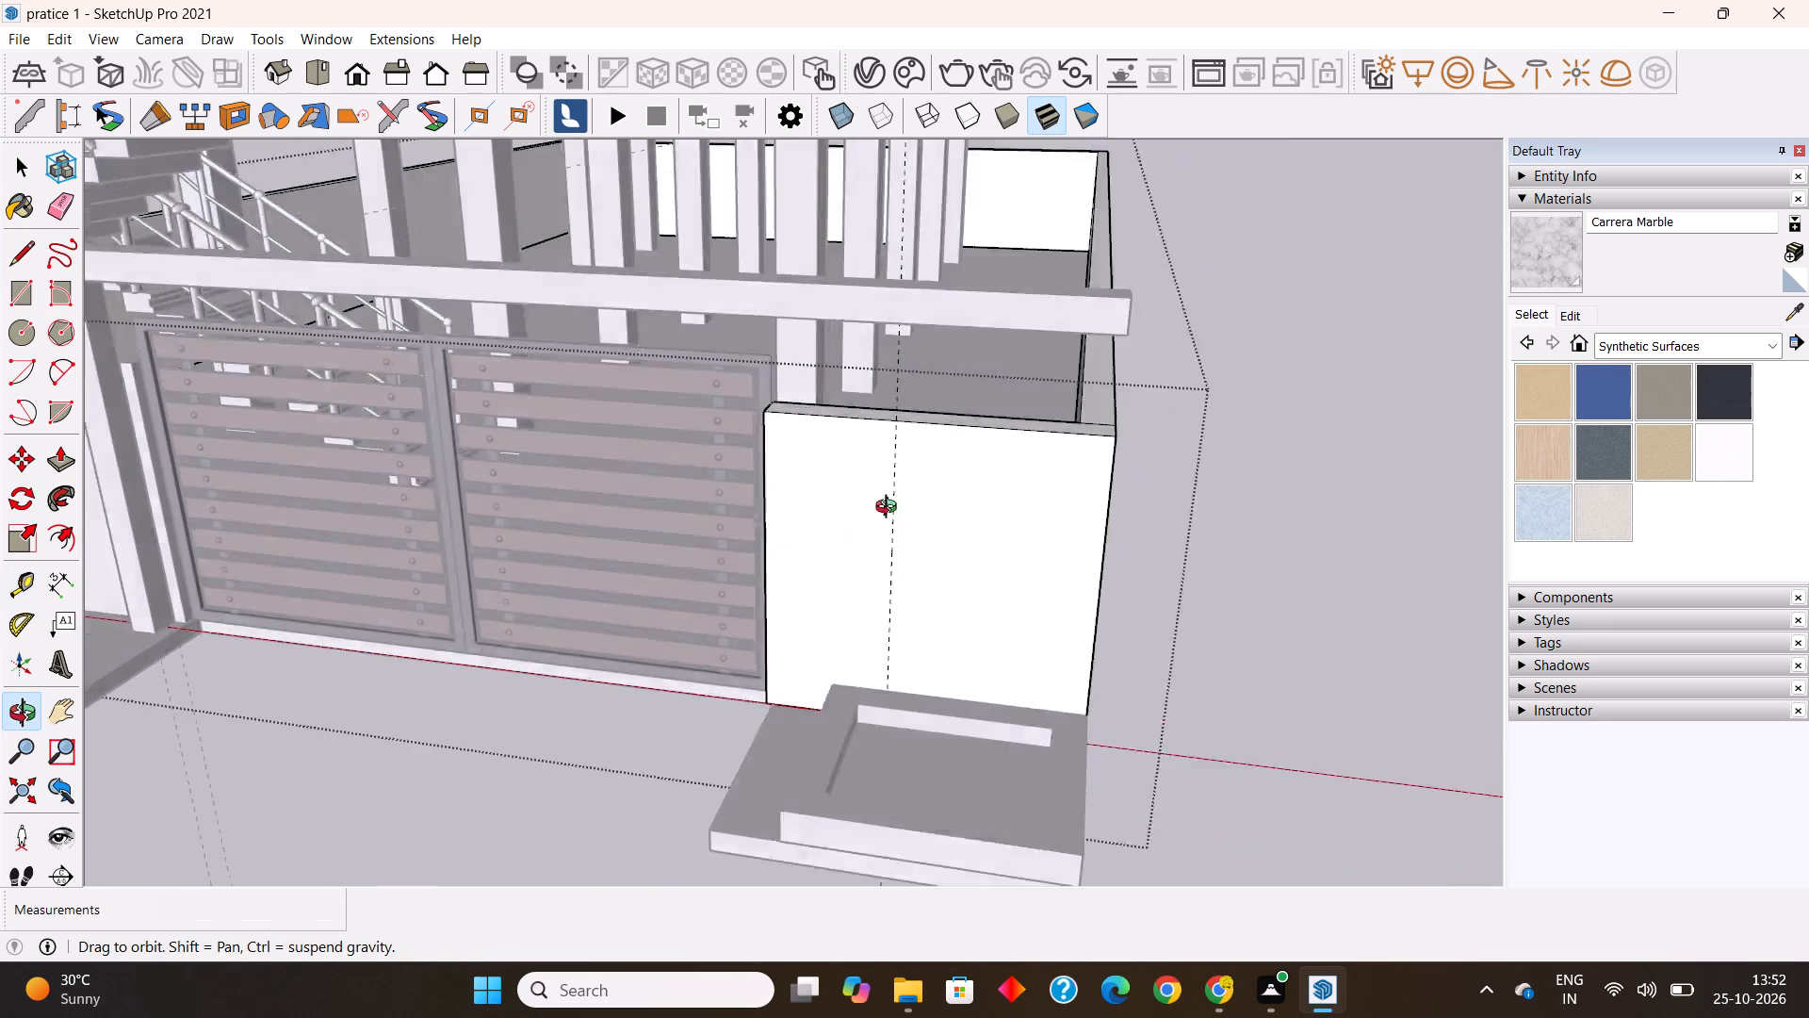
middle_click_drag(890, 509, 756, 592)
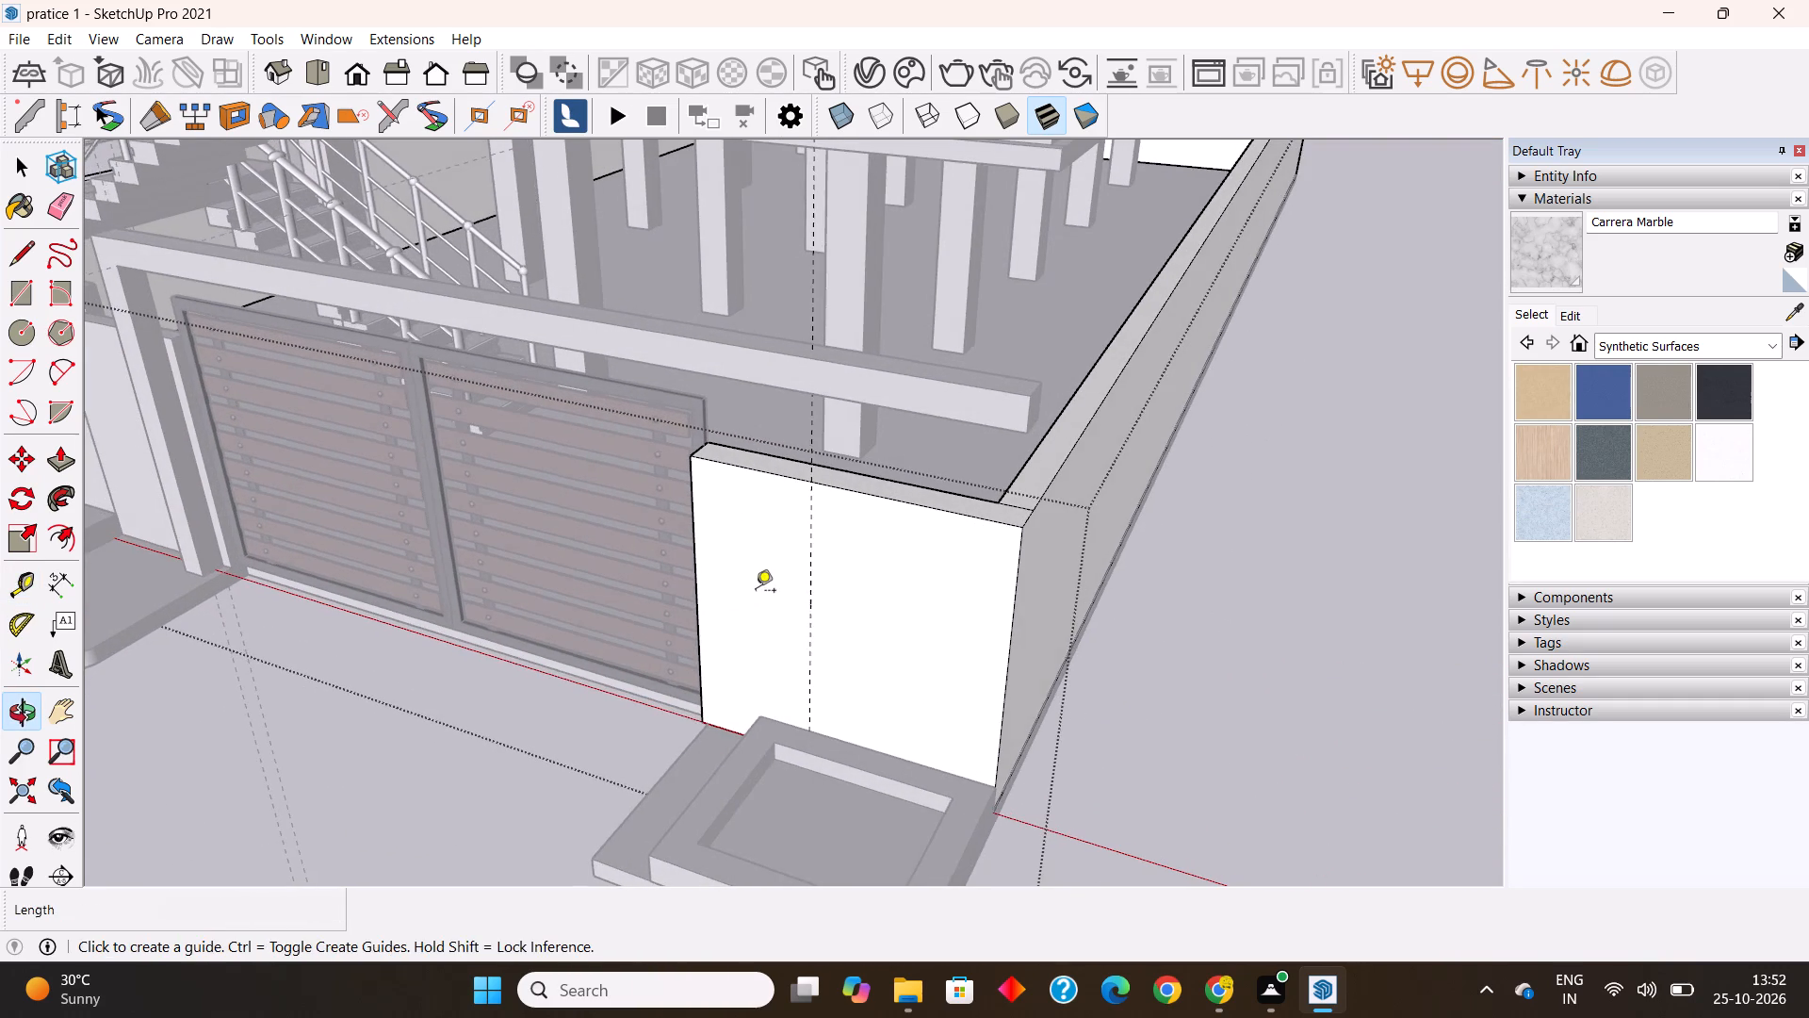
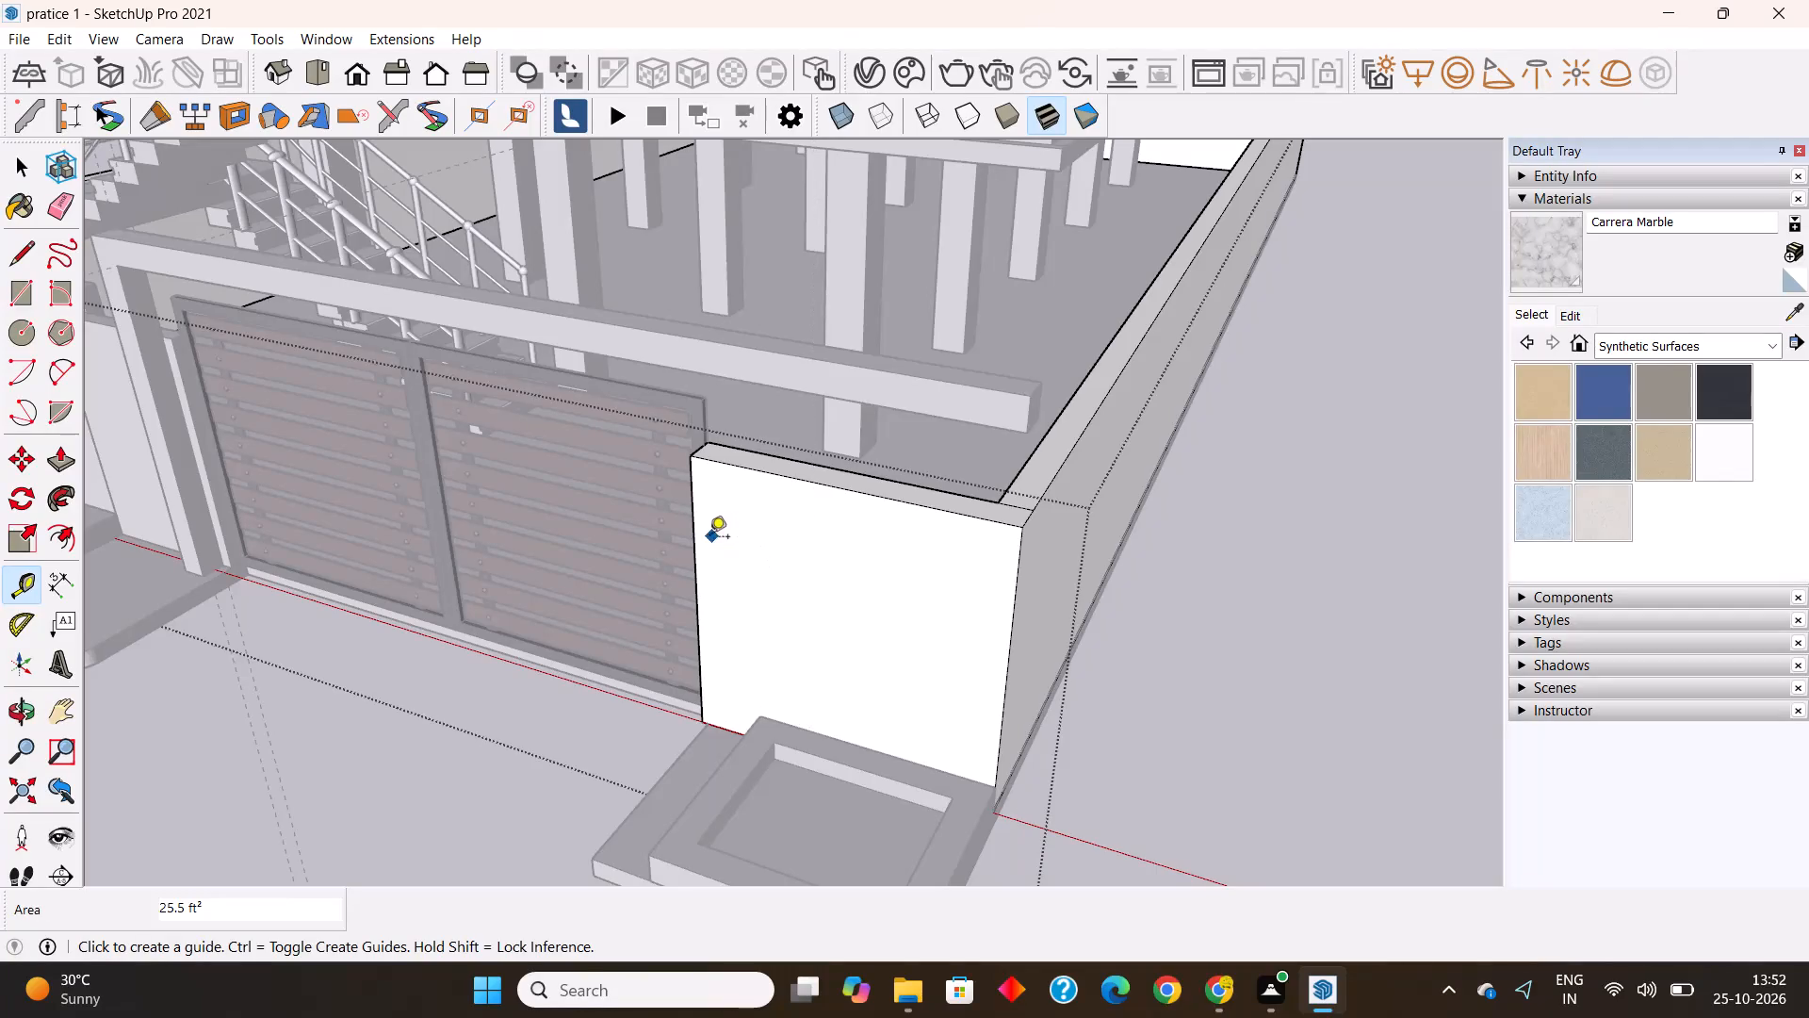
Place a vertical guide 2.5' in from the gate-side edge of the front boundary wall's outer face and exit the group.
left_click(695, 566)
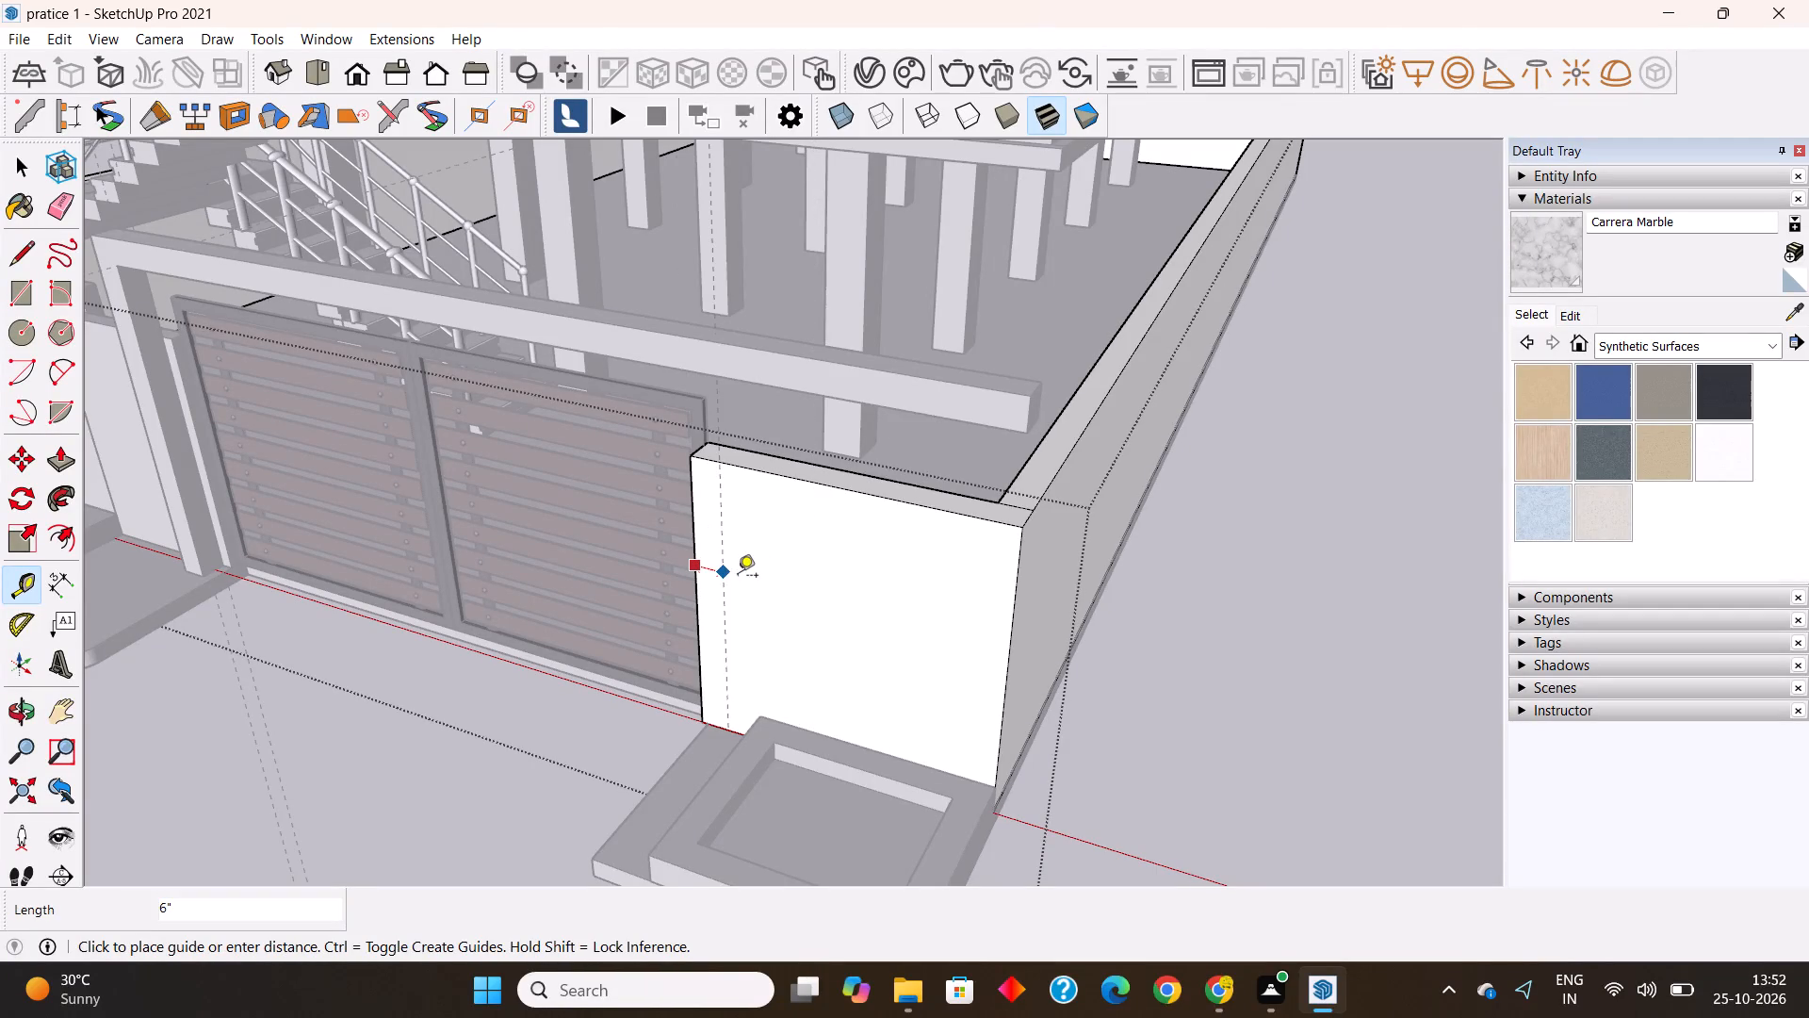
type("2.5'")
key("Return")
scroll(742, 570, "down", 3)
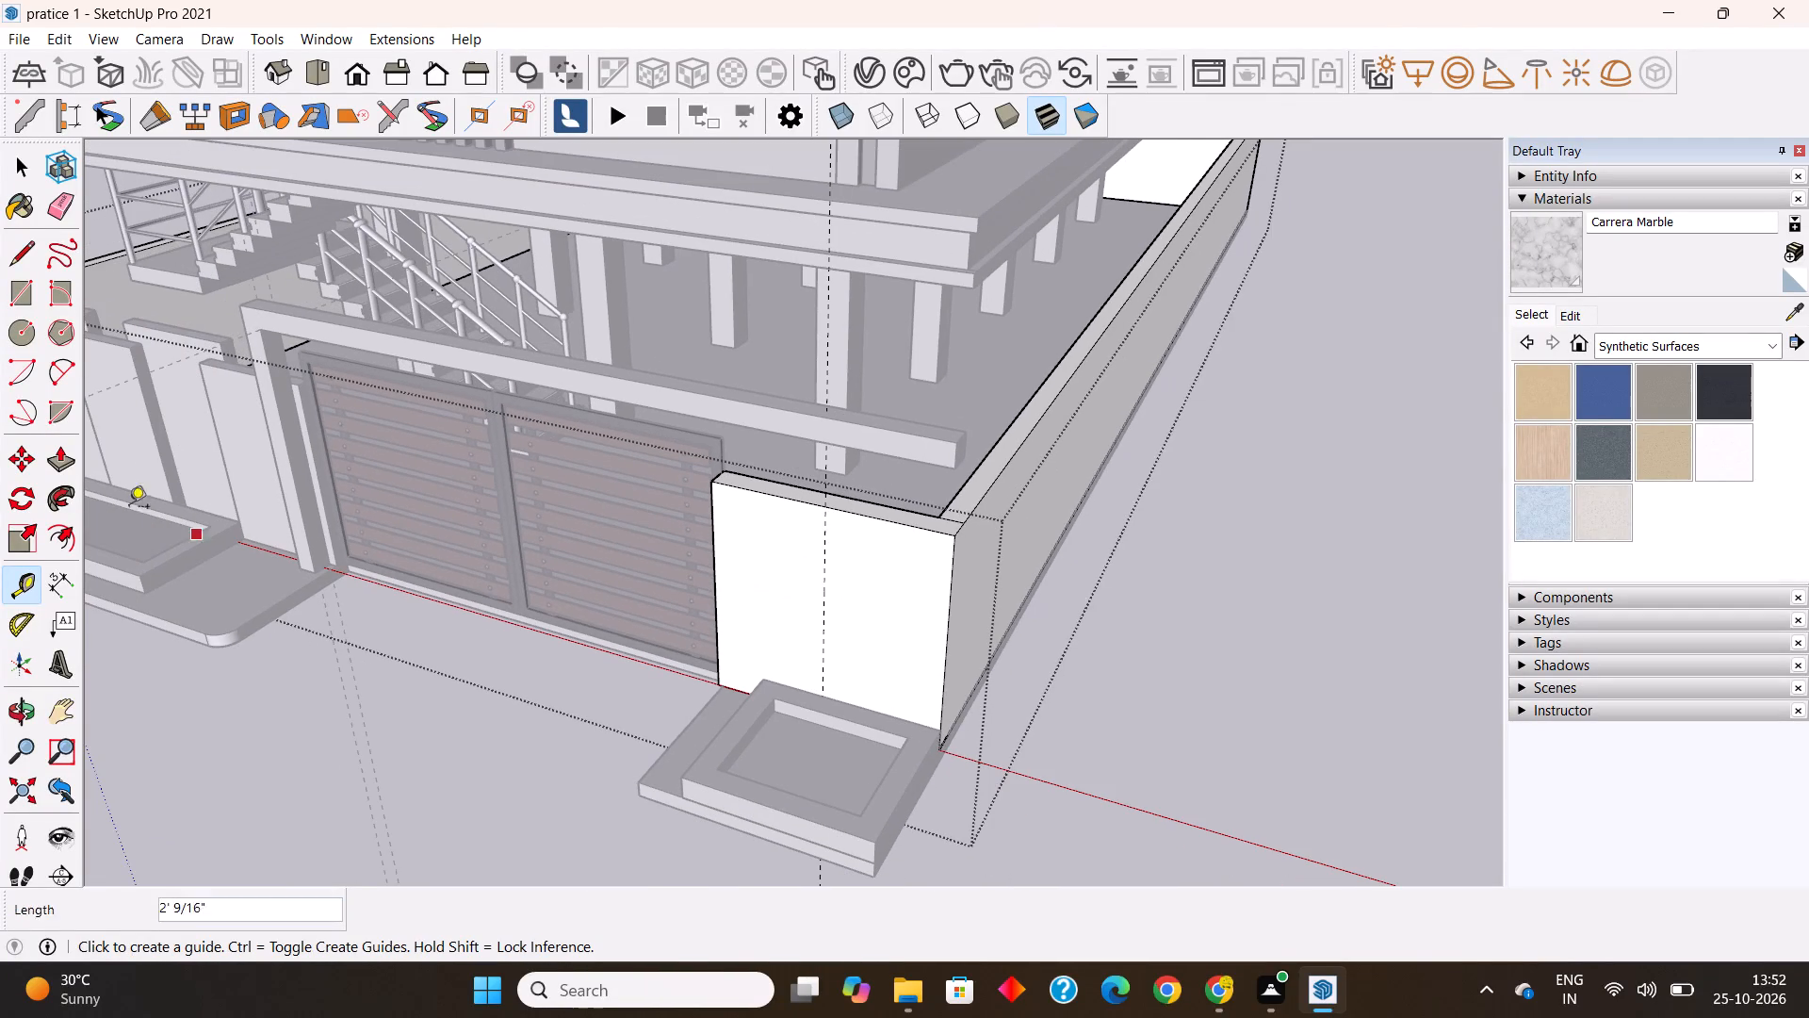
key("space")
left_click(550, 803)
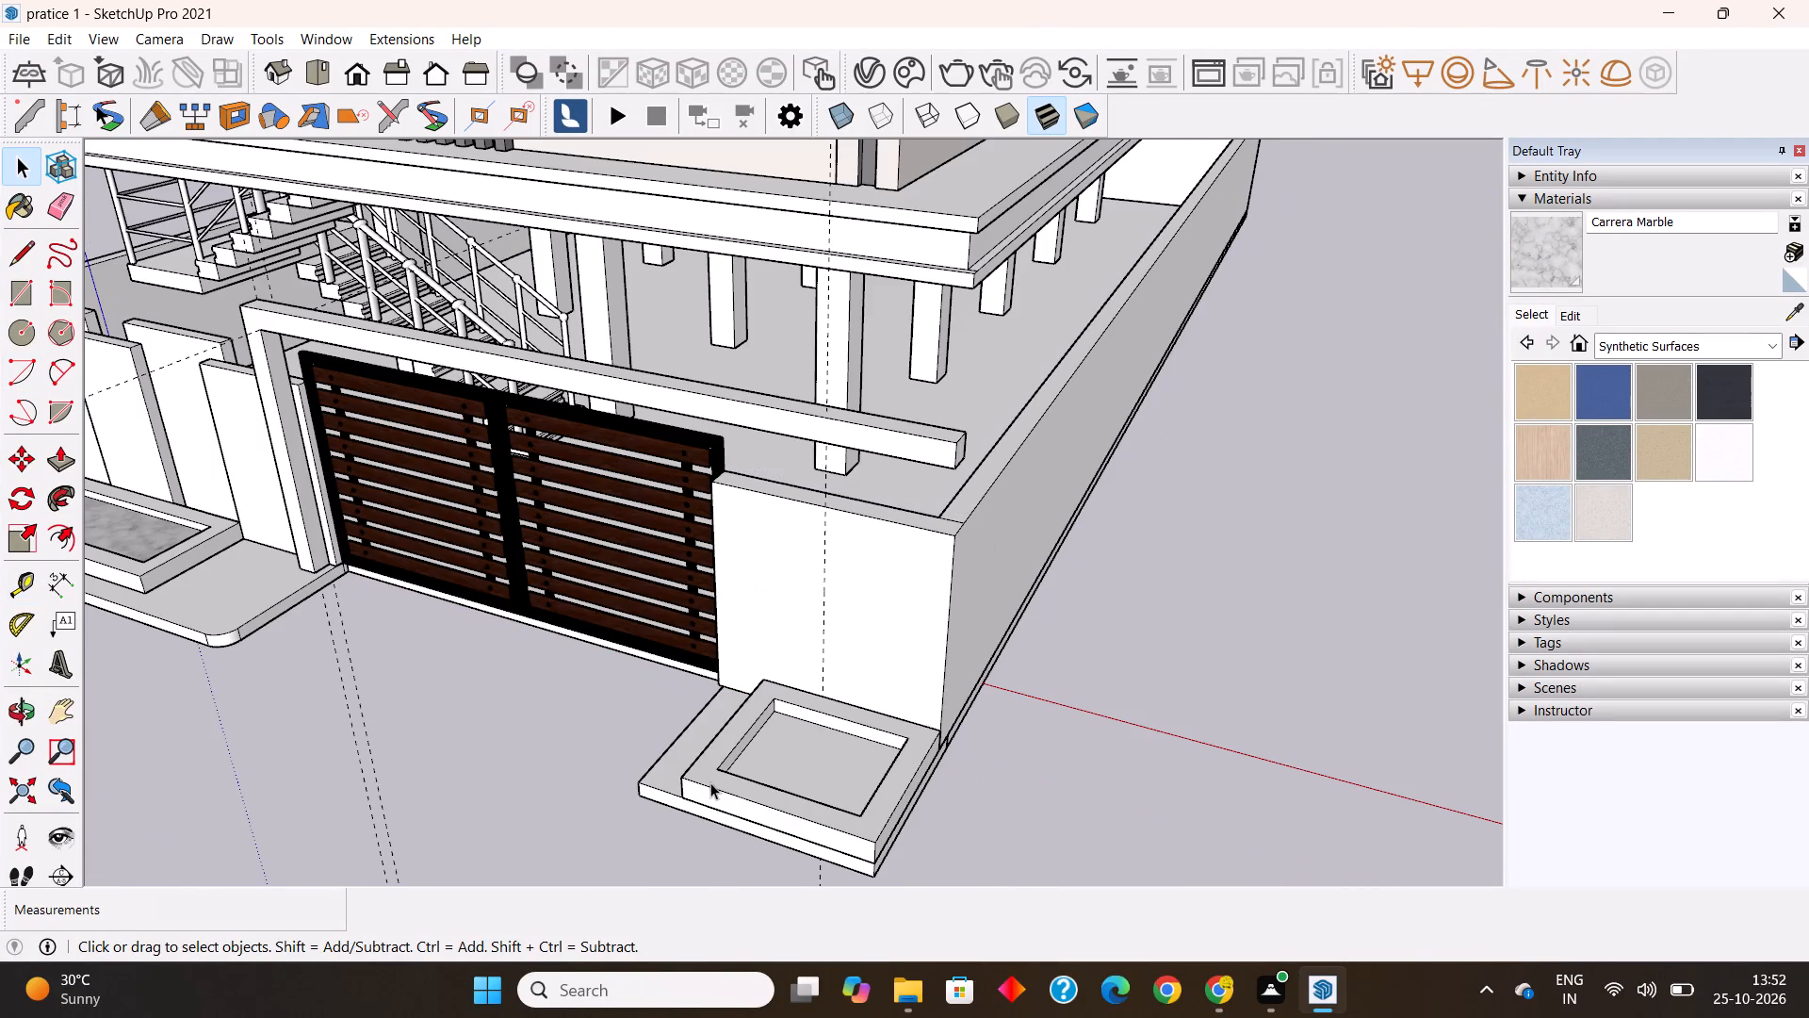
Hide the small planter standing on the base slab in front of the boundary wall.
left_click(711, 782)
right_click(711, 782)
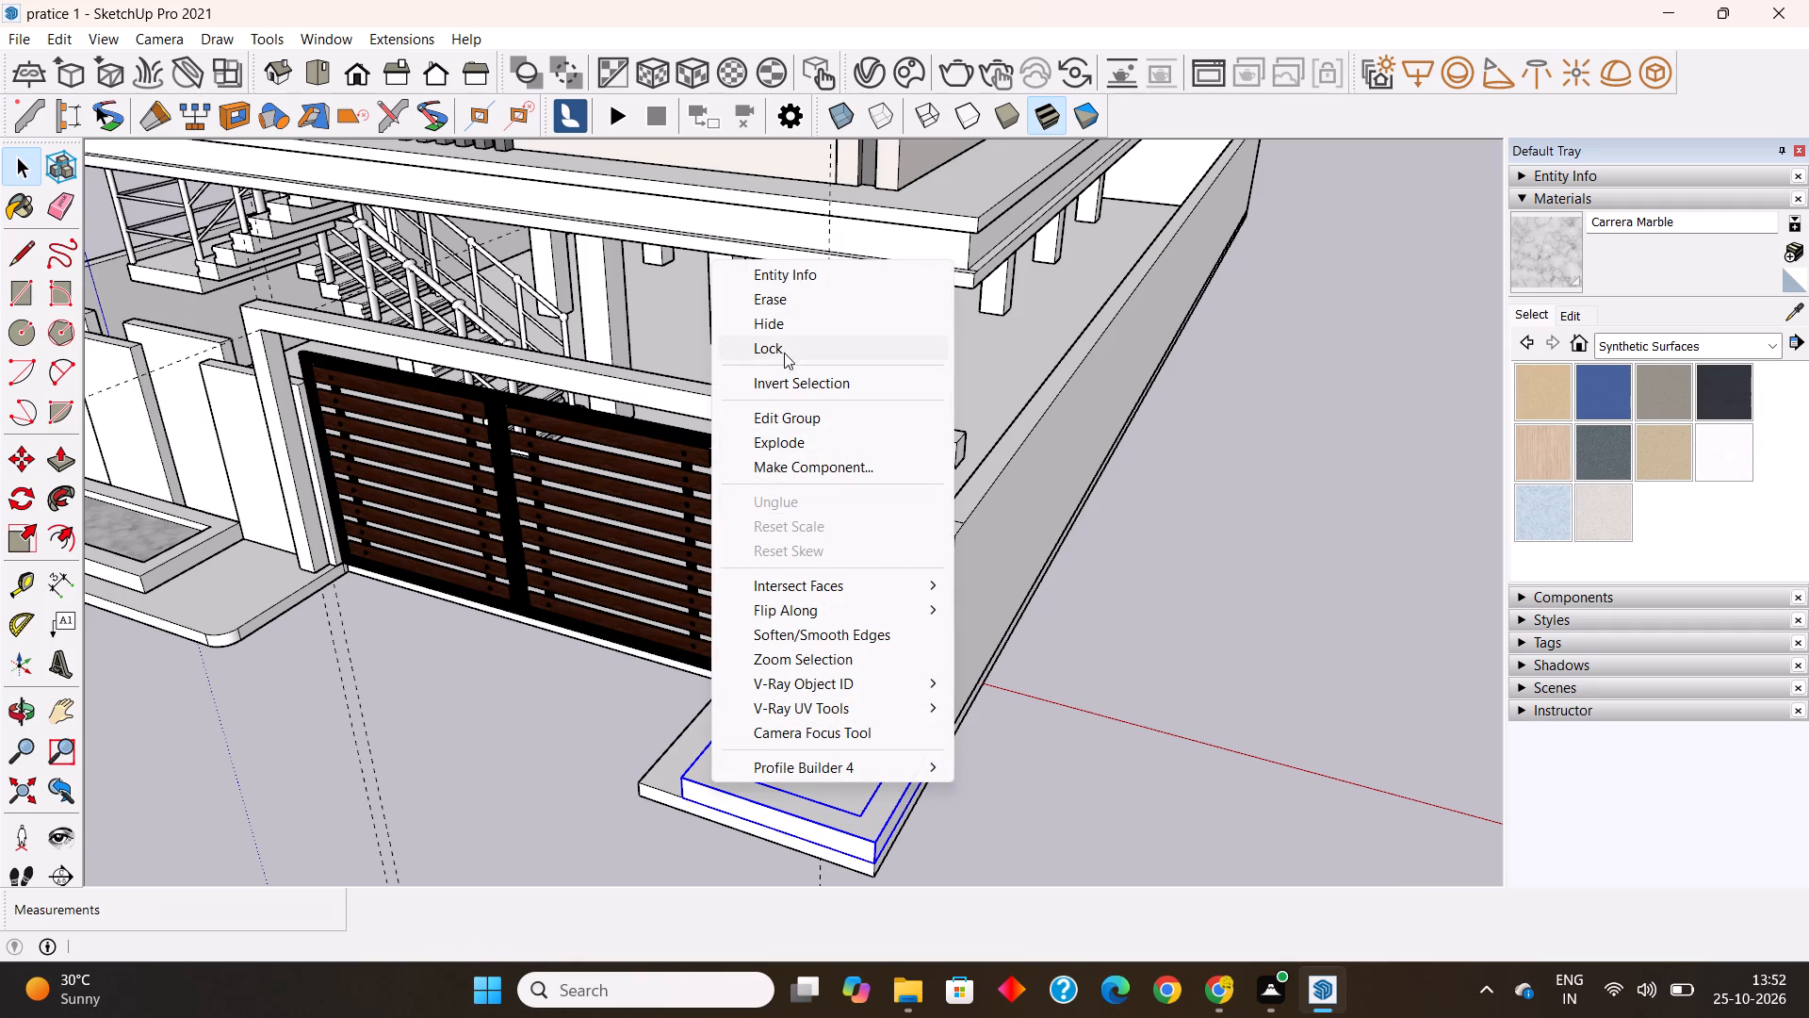
left_click(783, 326)
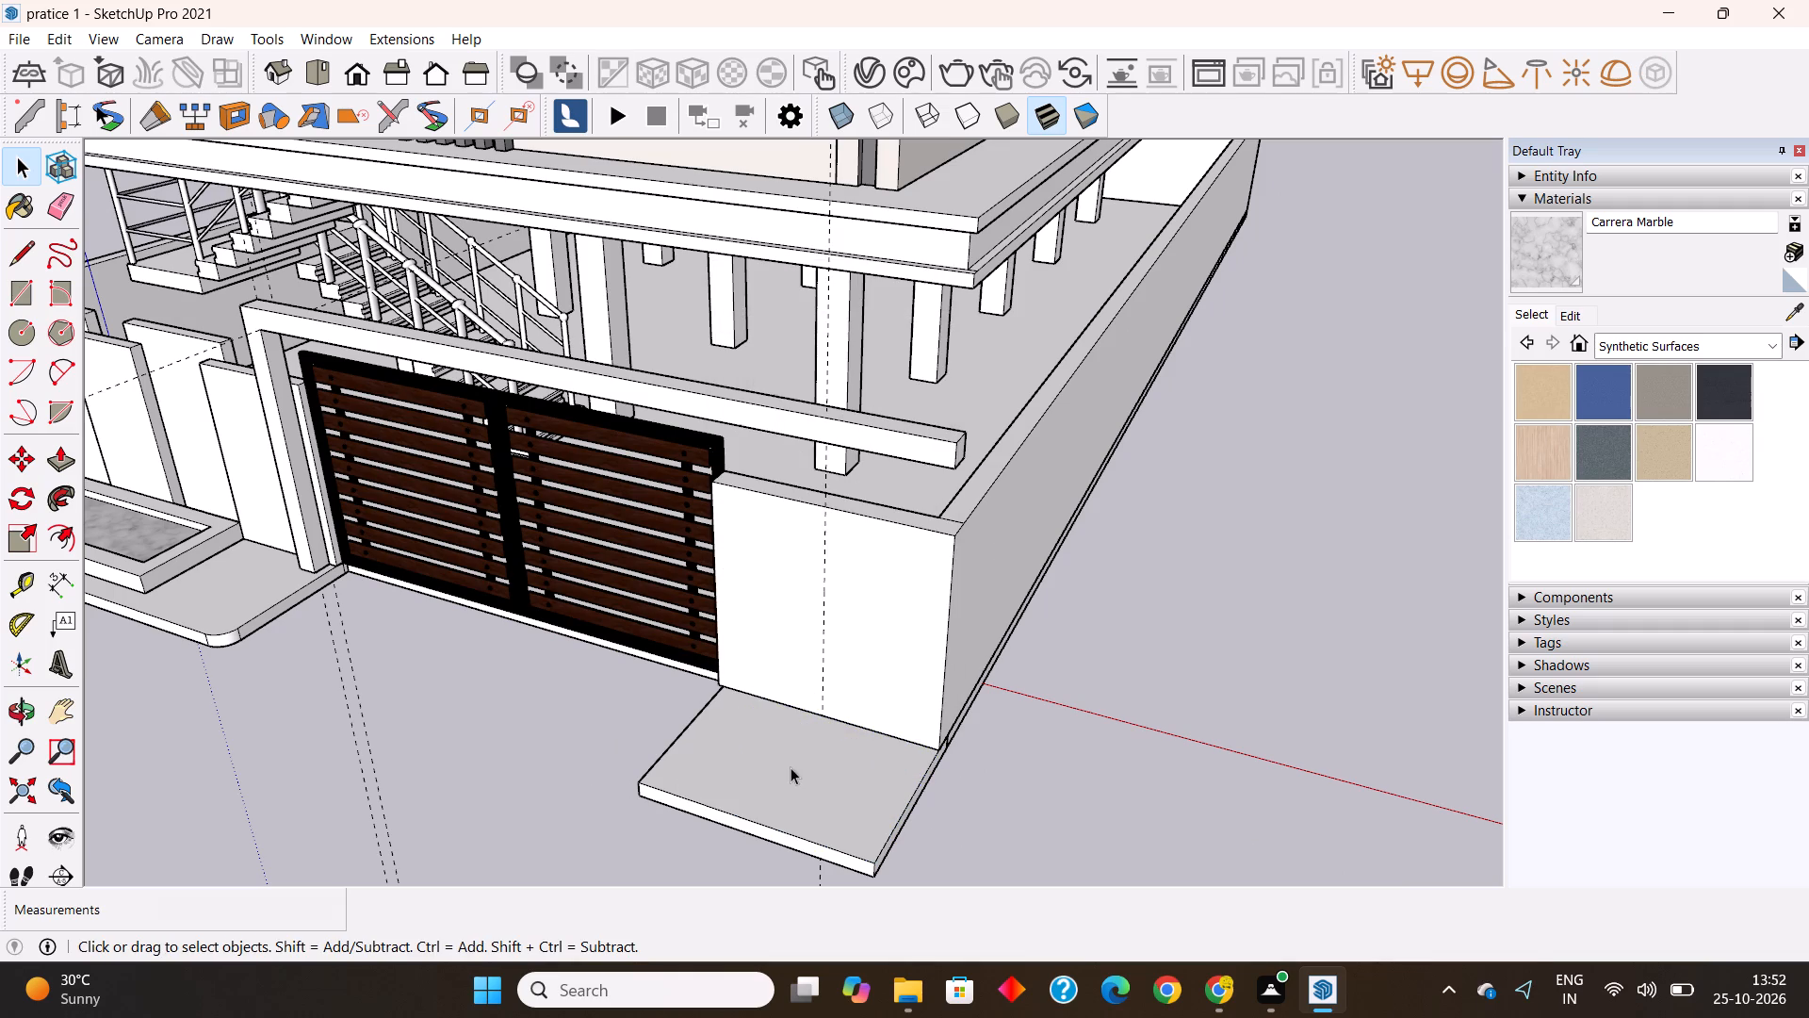
left_click(786, 783)
left_click(513, 868)
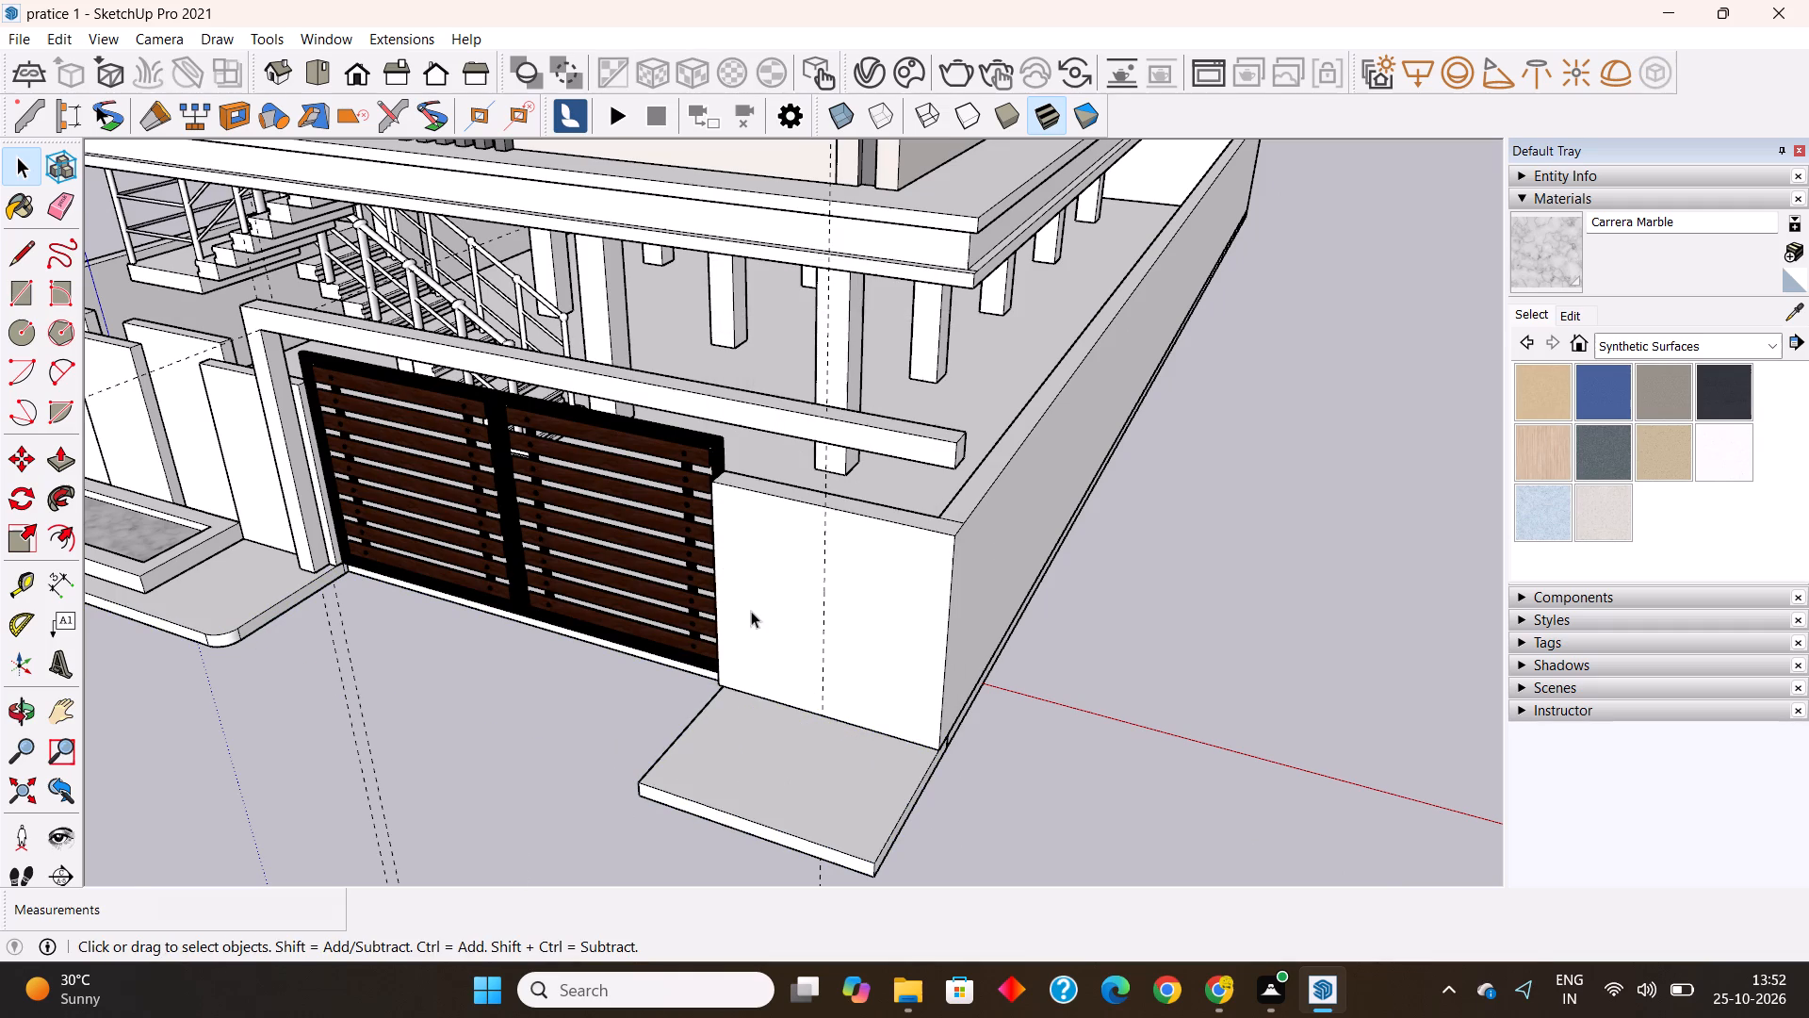
Inside the boundary wall group, draw a vertical line along the guide from the top to the bottom of the front face.
double_click(755, 607)
left_click(20, 249)
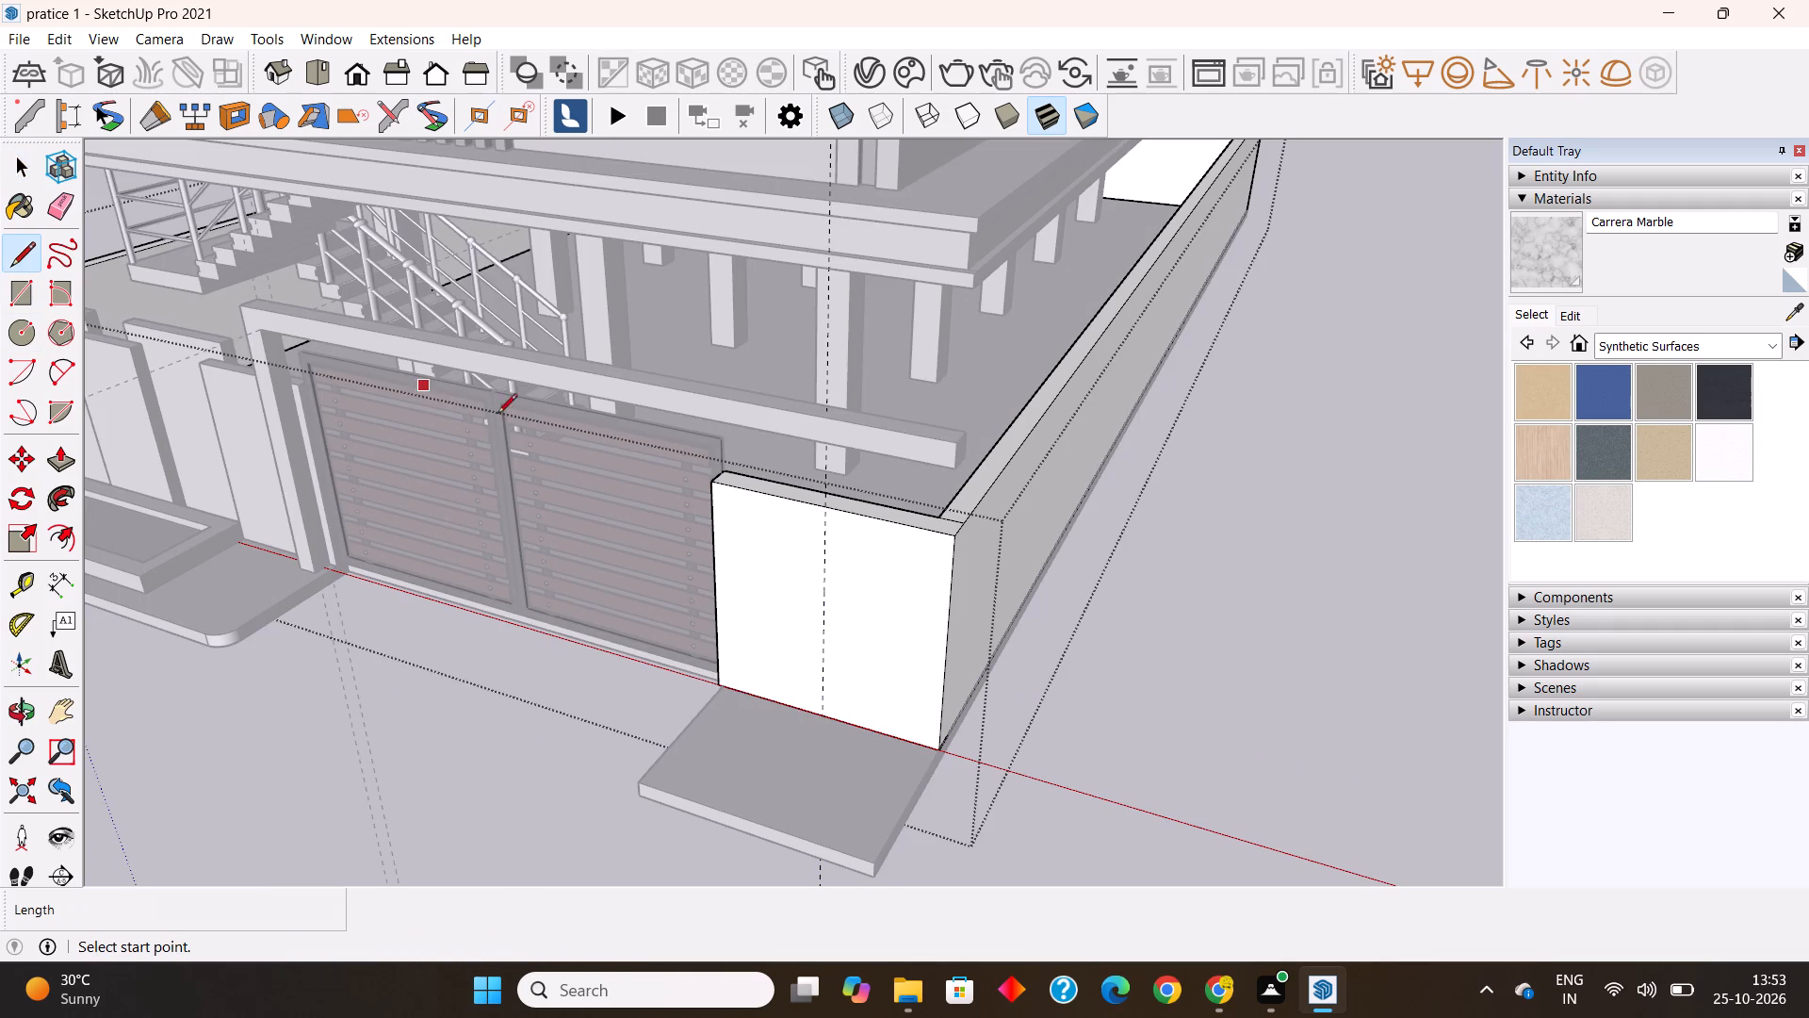
left_click(829, 509)
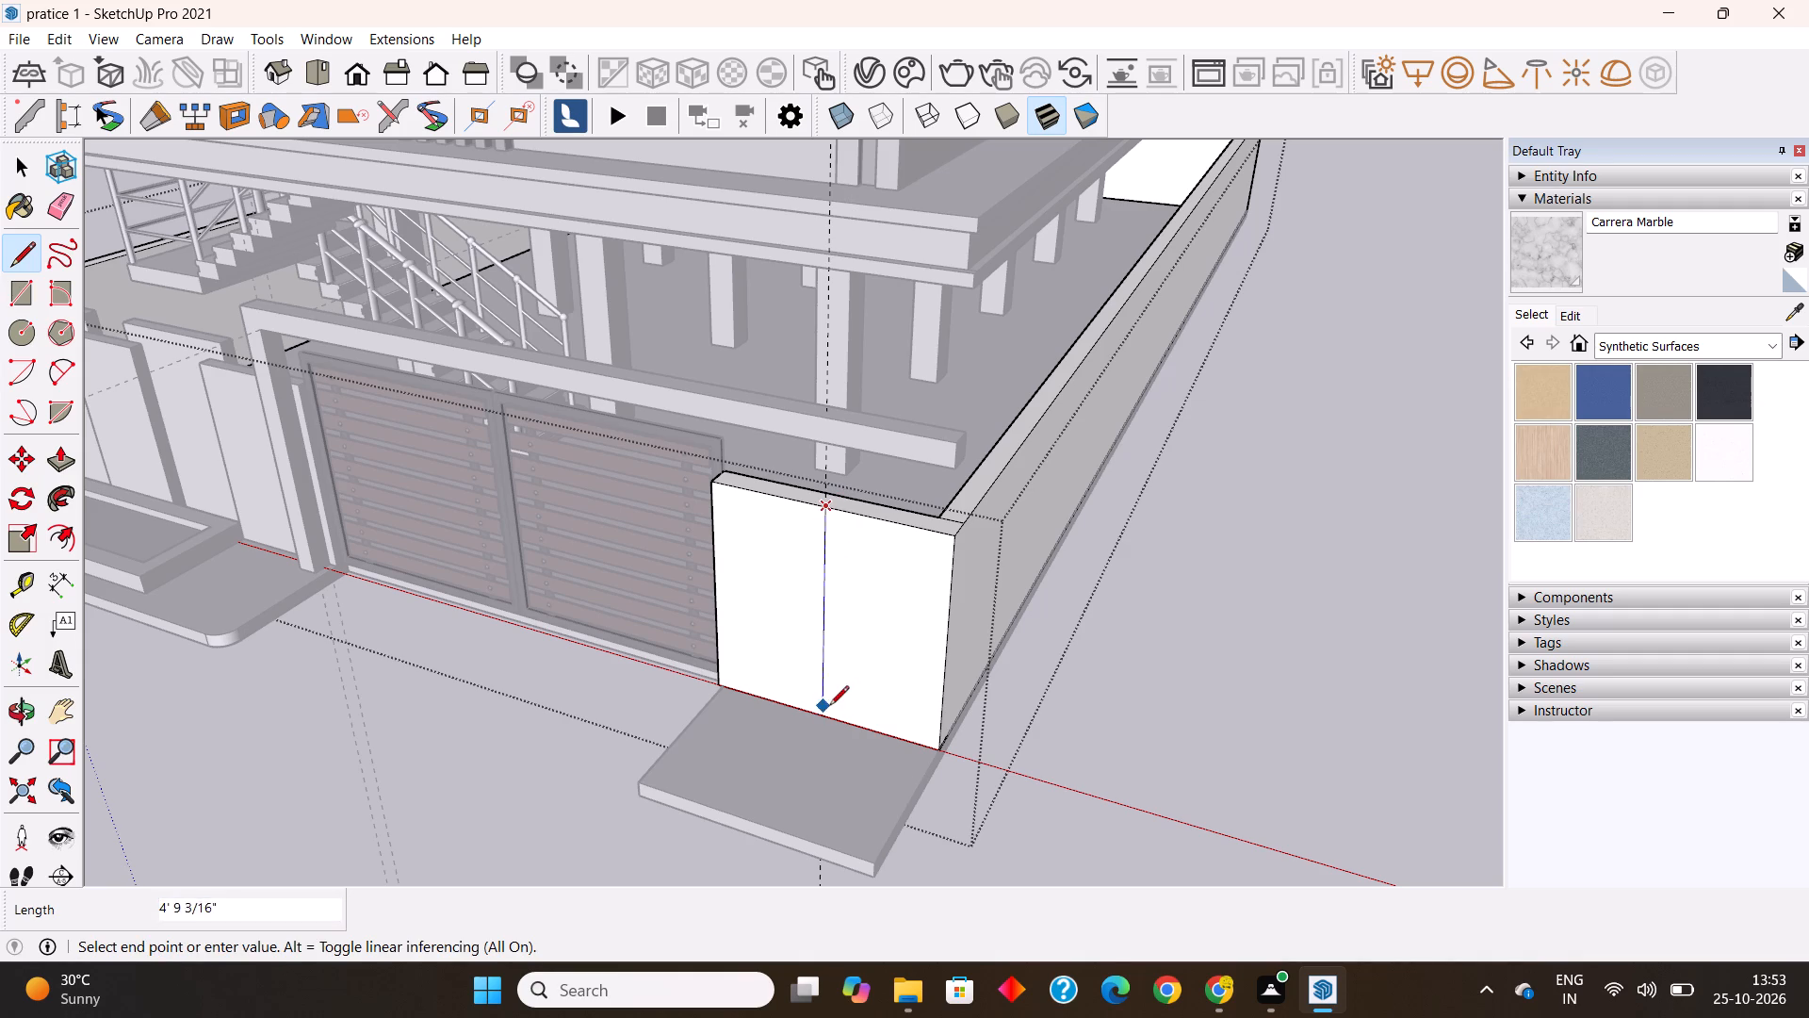
left_click(824, 714)
key("space")
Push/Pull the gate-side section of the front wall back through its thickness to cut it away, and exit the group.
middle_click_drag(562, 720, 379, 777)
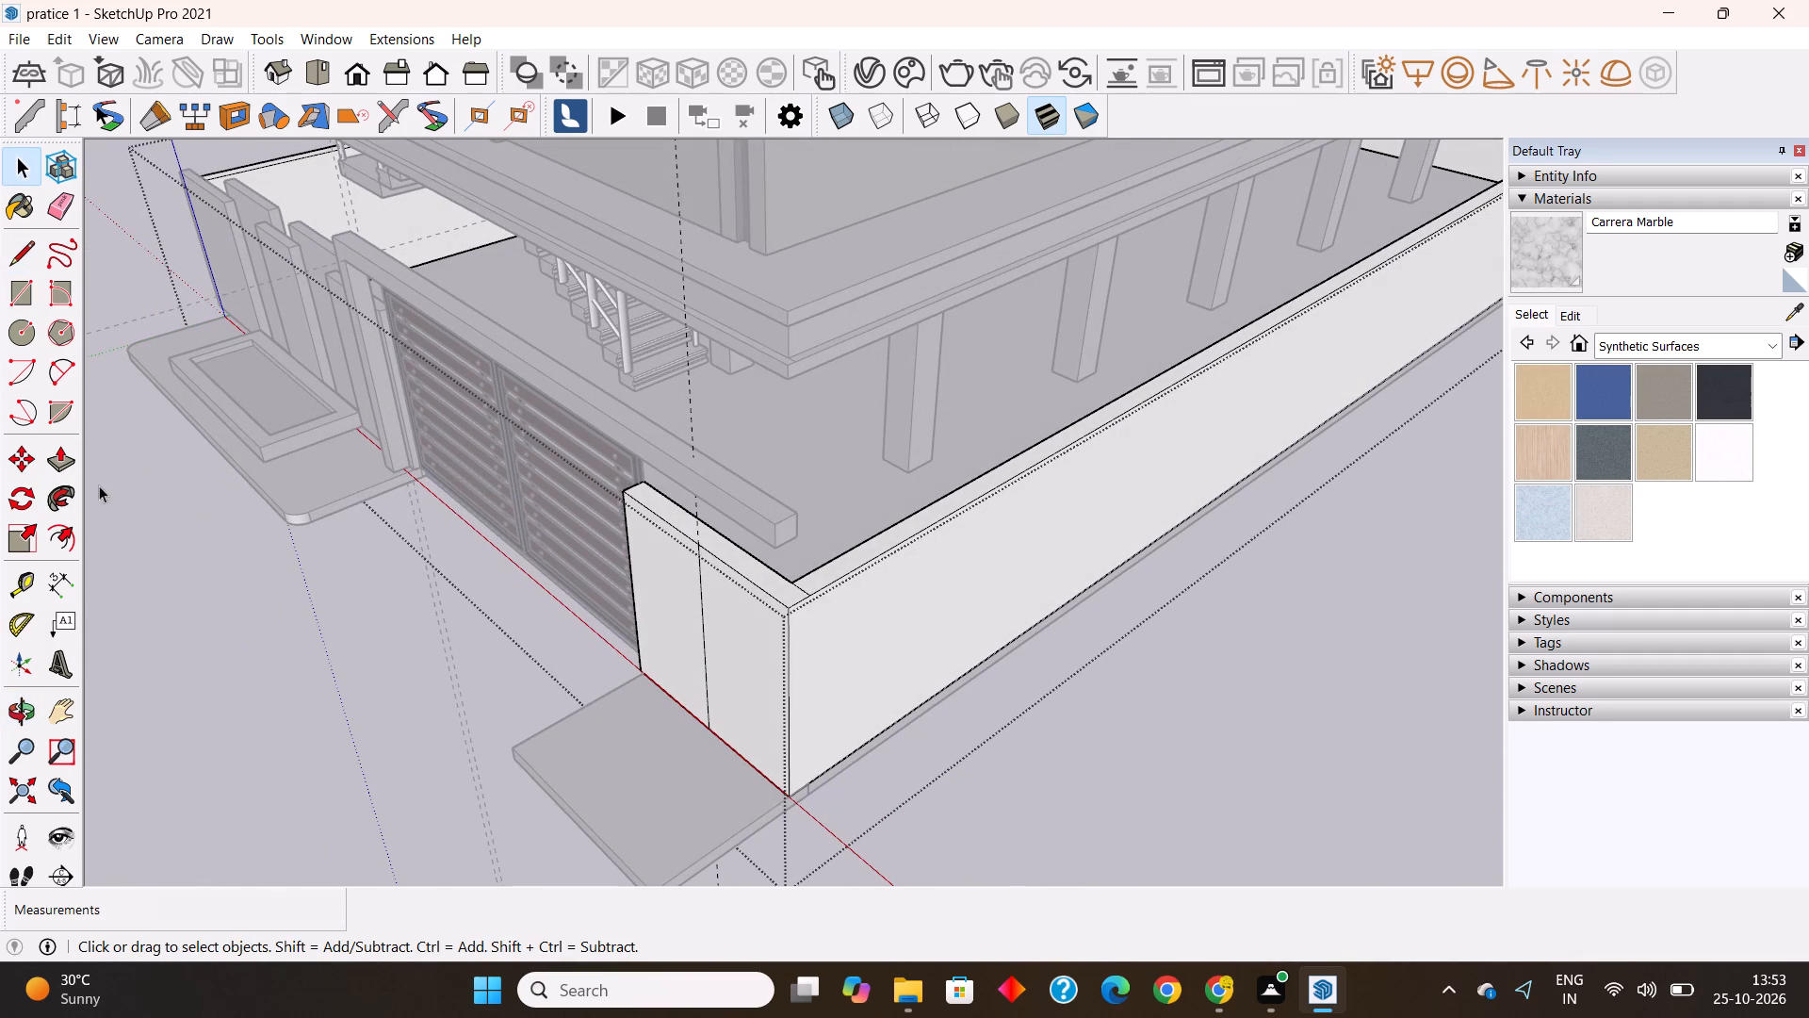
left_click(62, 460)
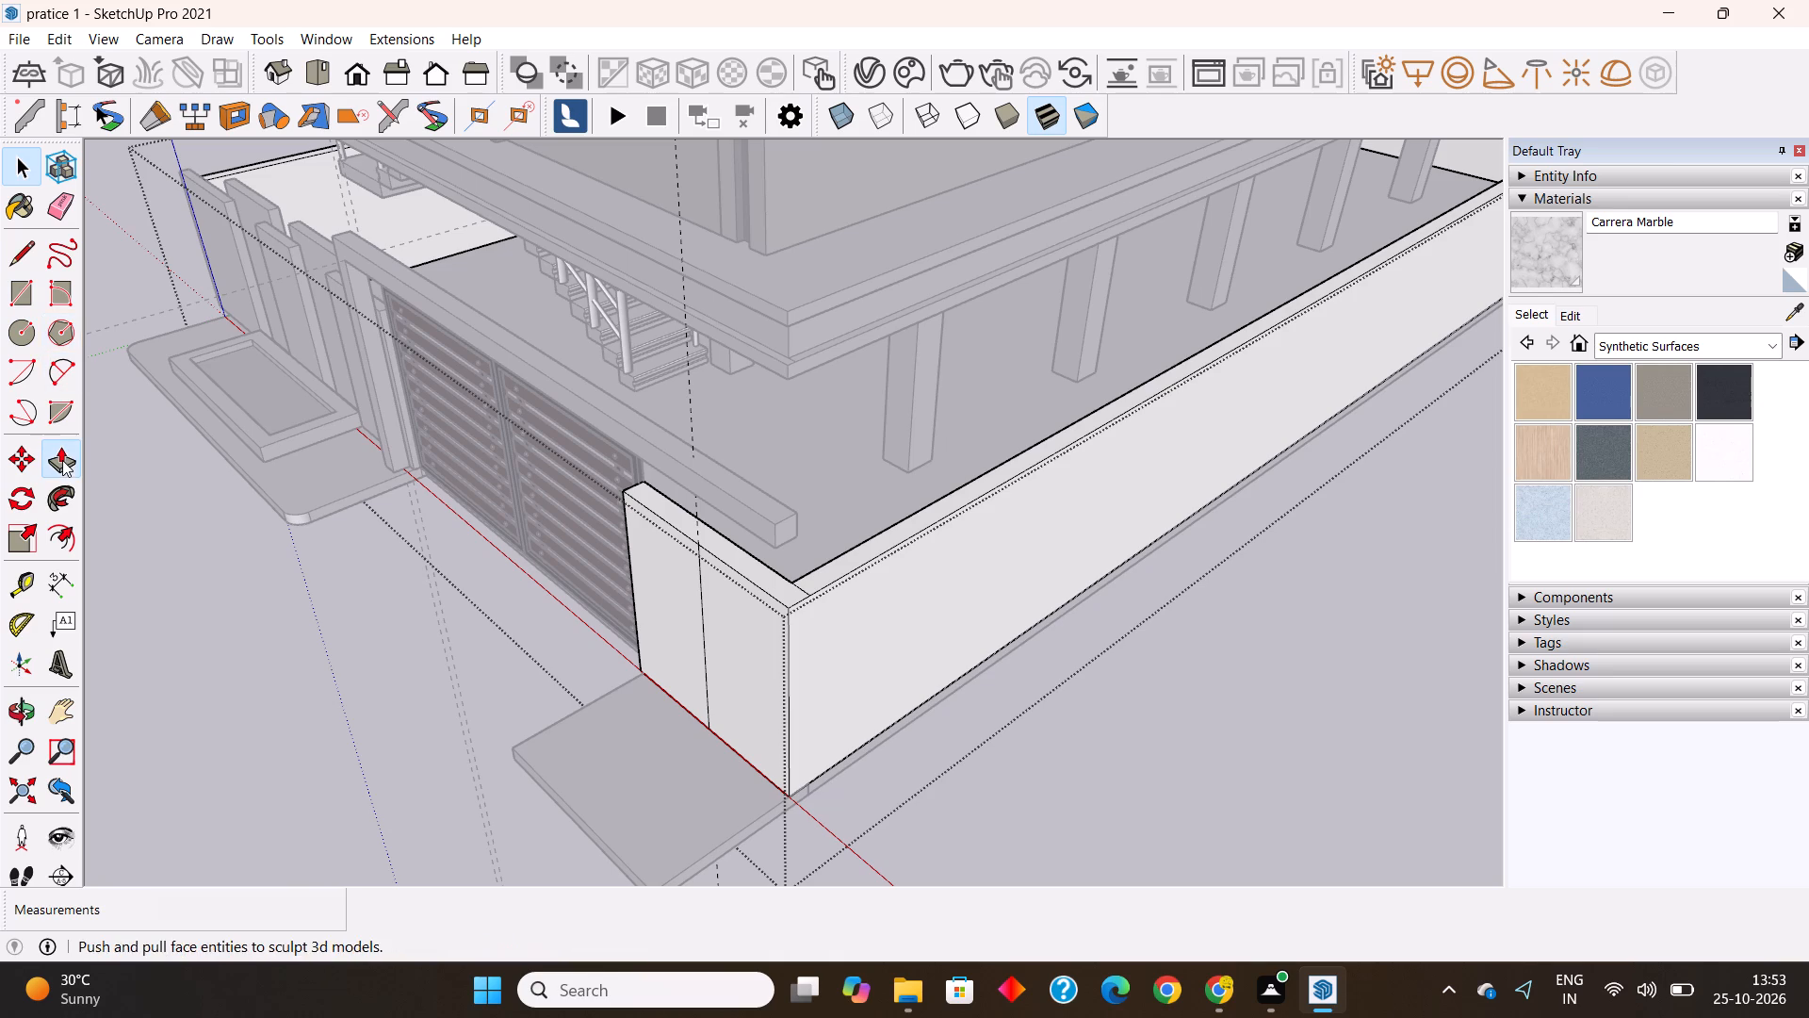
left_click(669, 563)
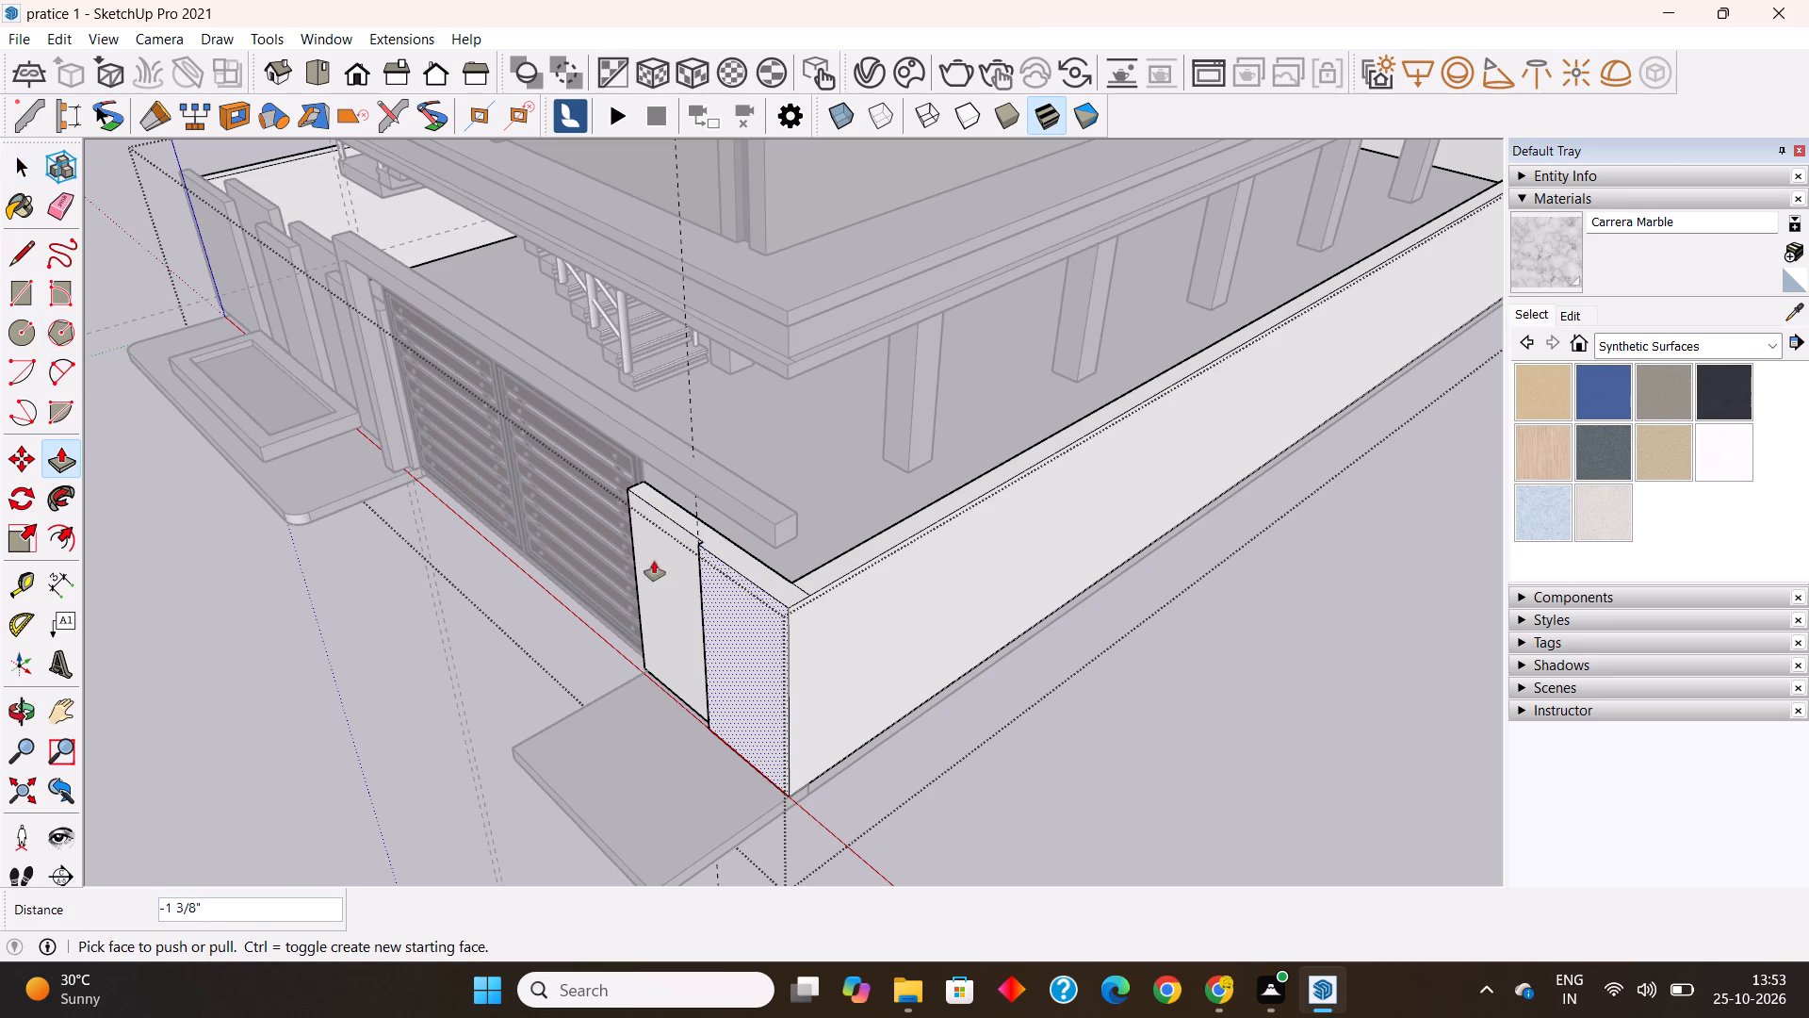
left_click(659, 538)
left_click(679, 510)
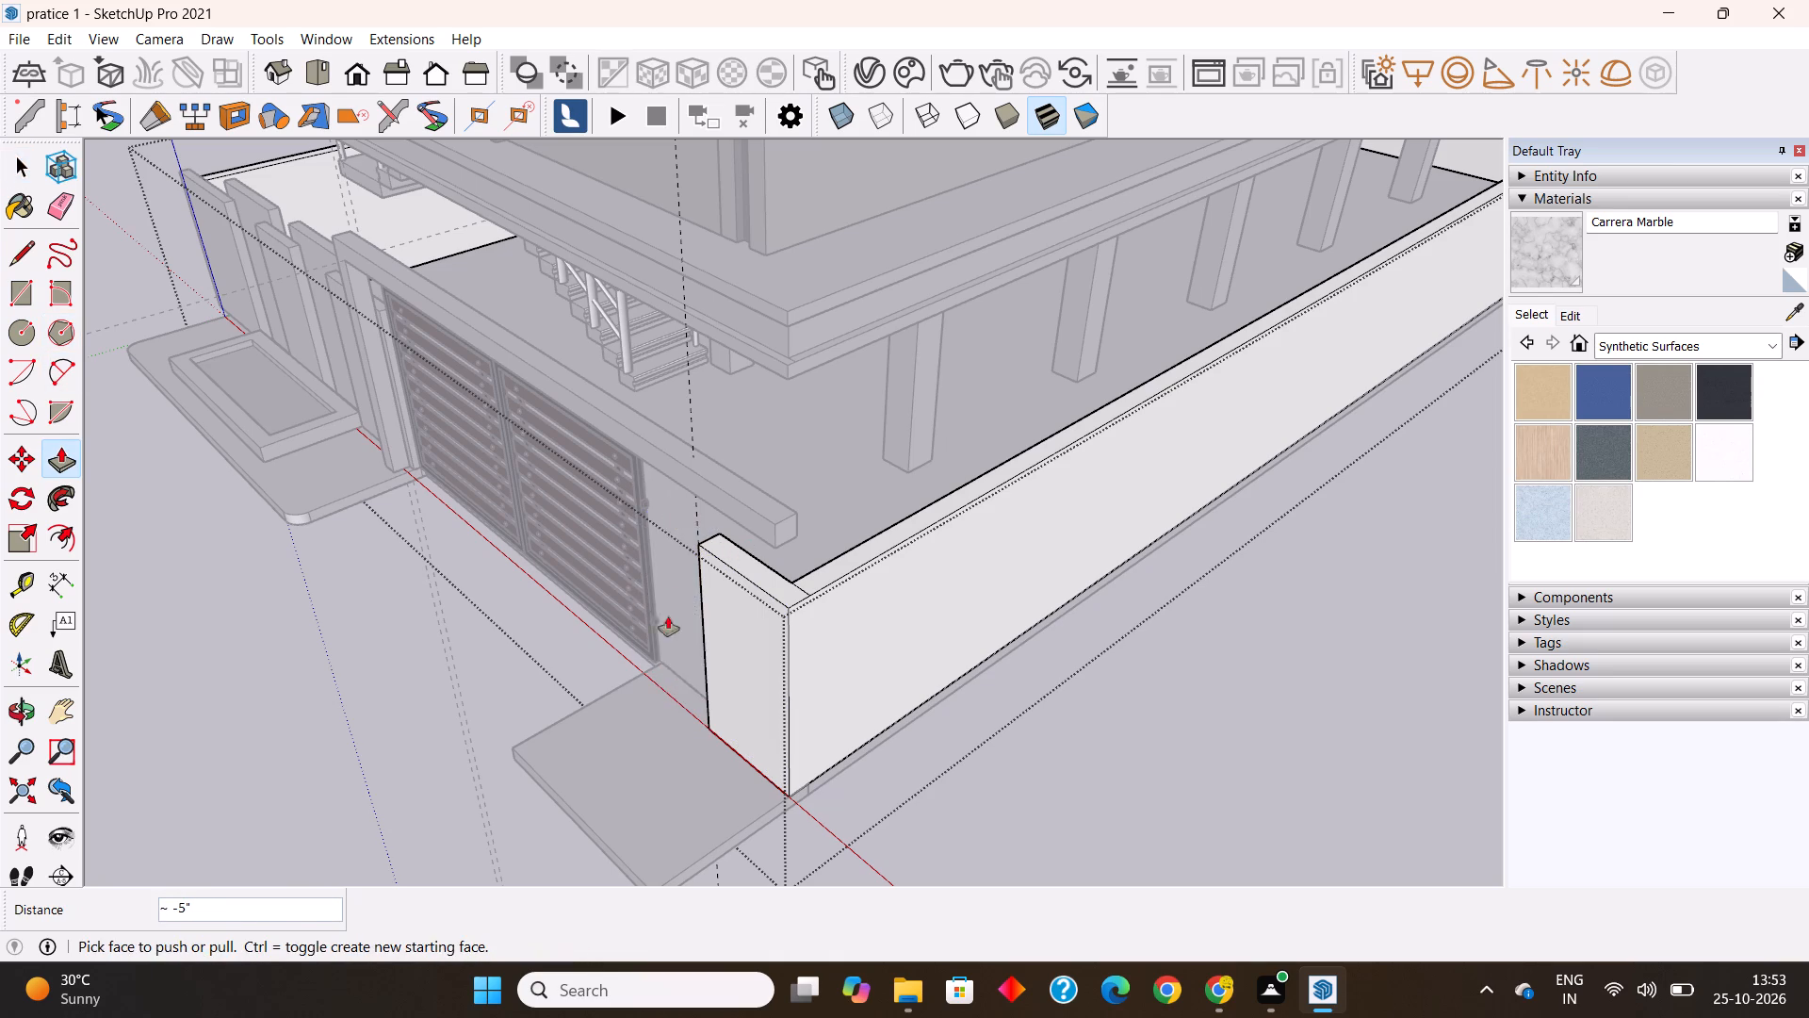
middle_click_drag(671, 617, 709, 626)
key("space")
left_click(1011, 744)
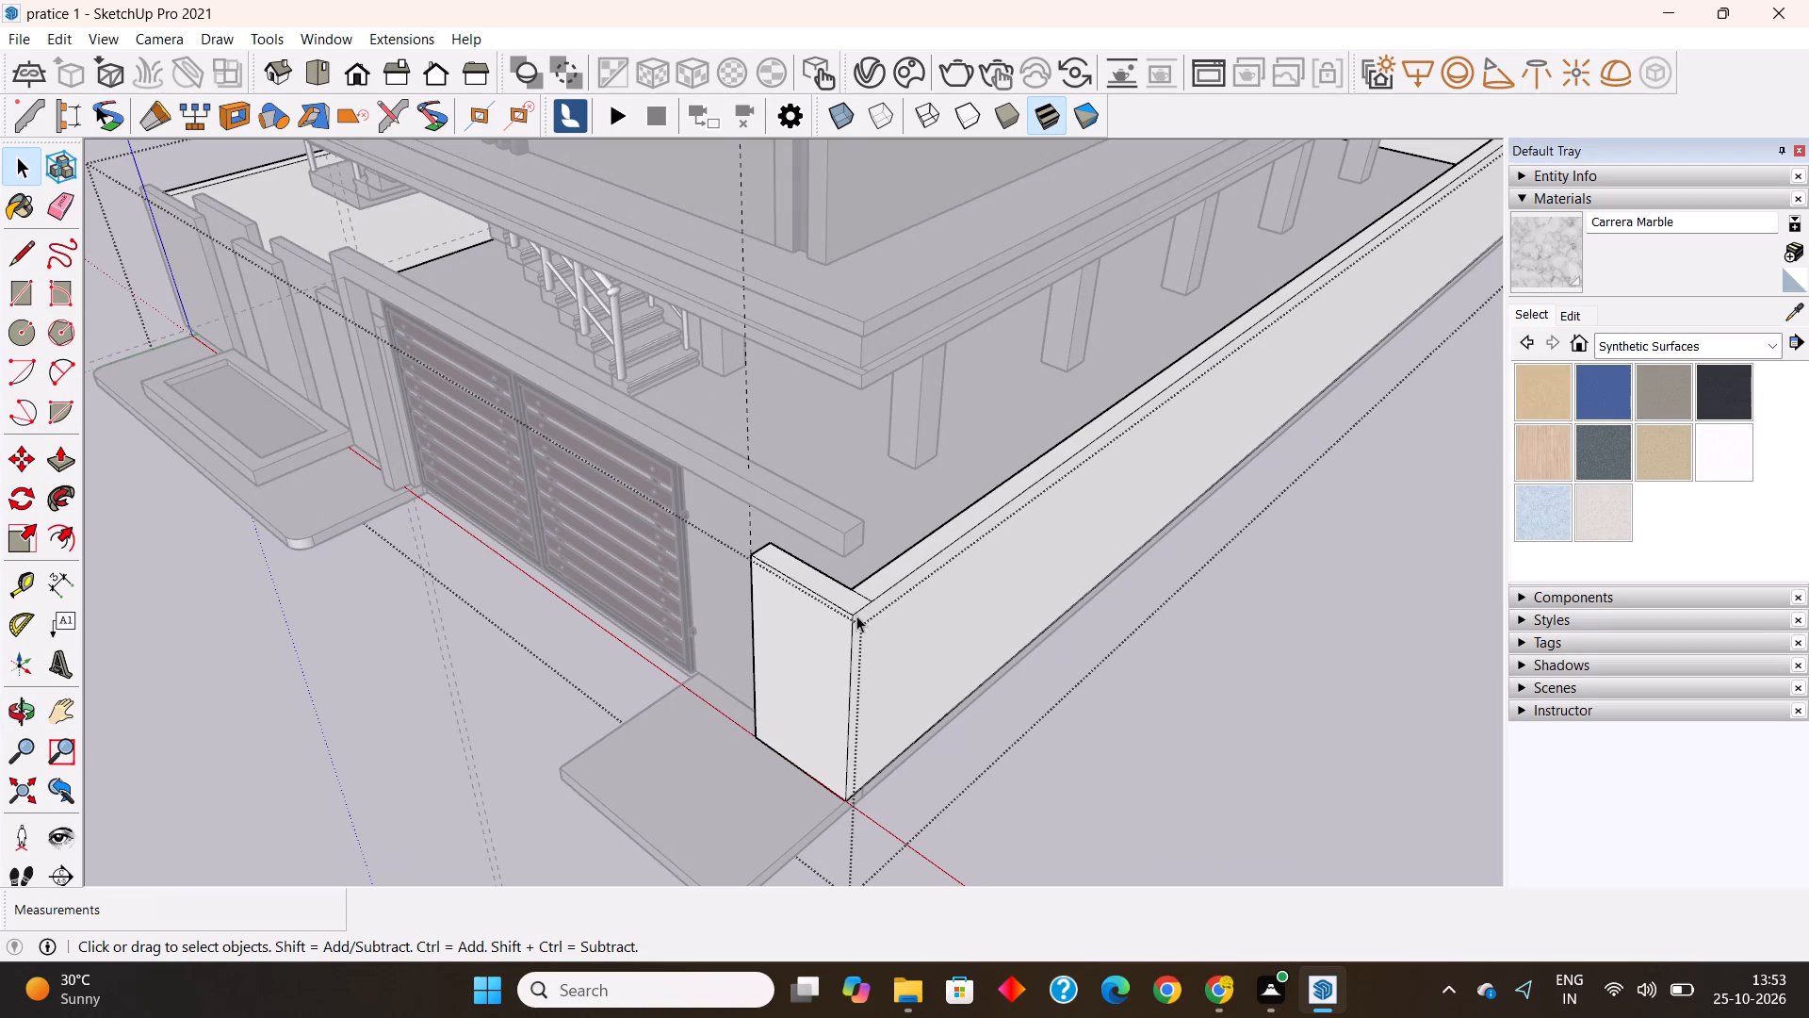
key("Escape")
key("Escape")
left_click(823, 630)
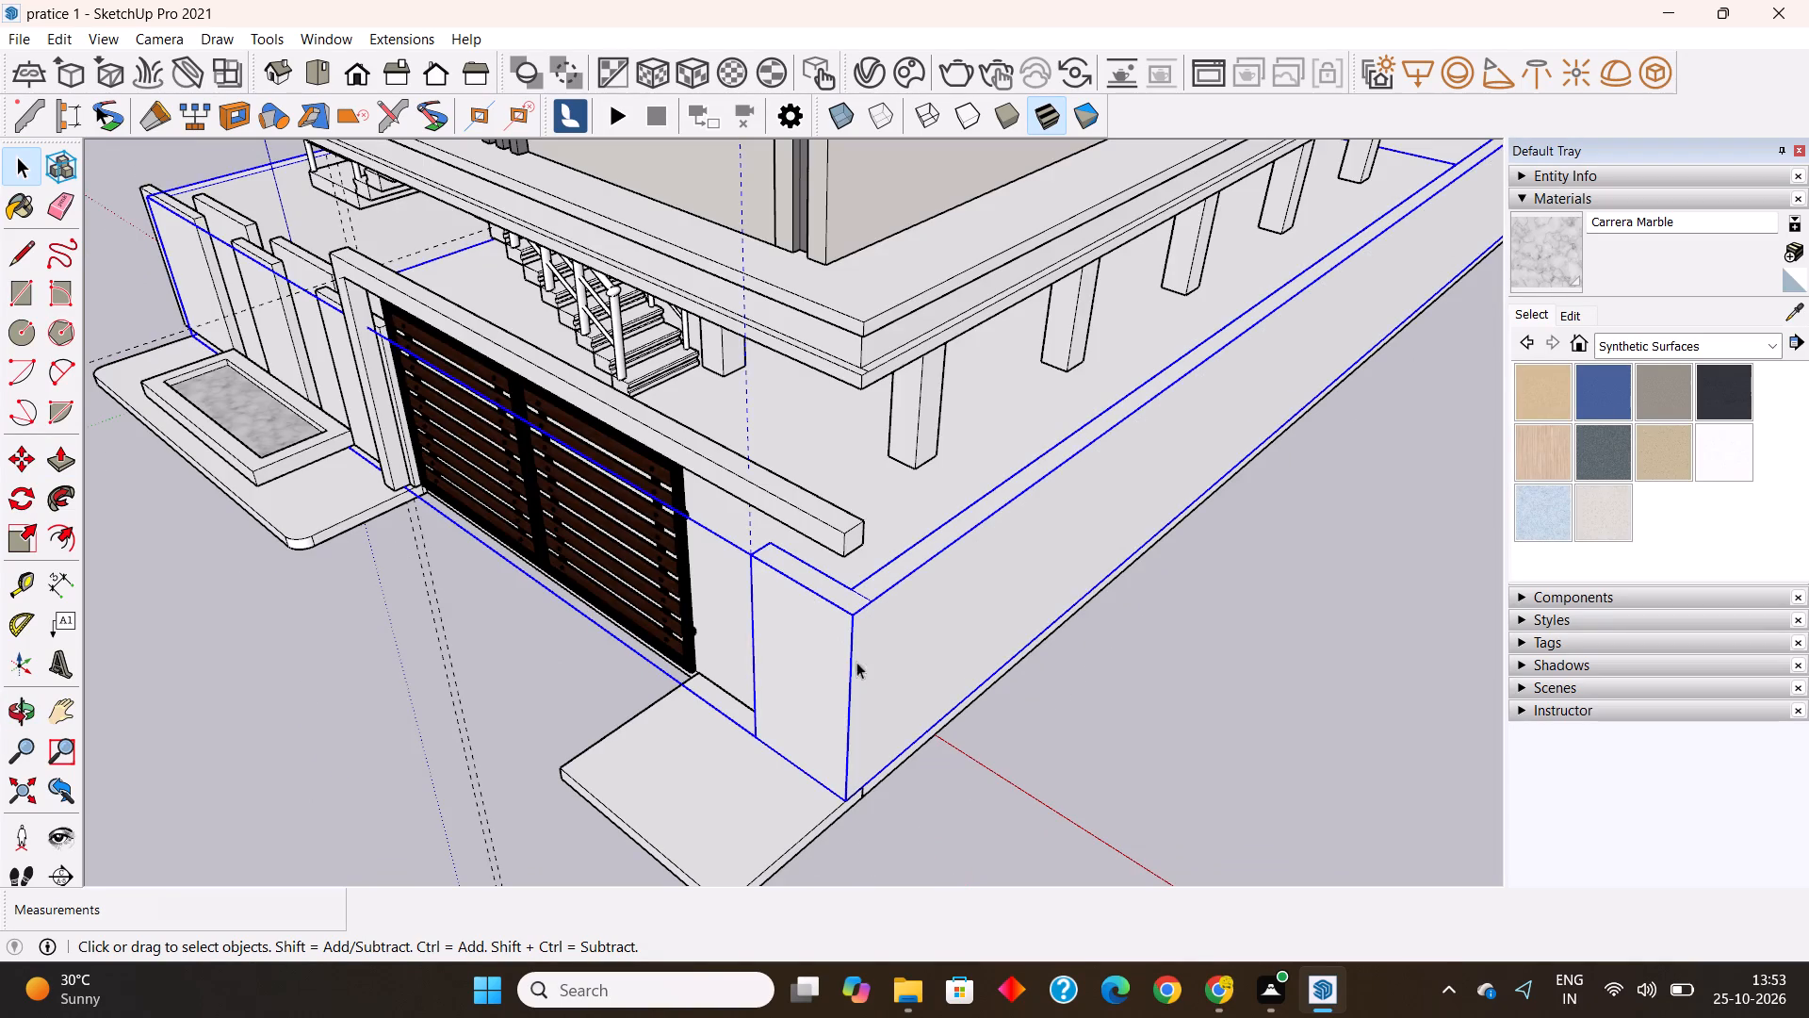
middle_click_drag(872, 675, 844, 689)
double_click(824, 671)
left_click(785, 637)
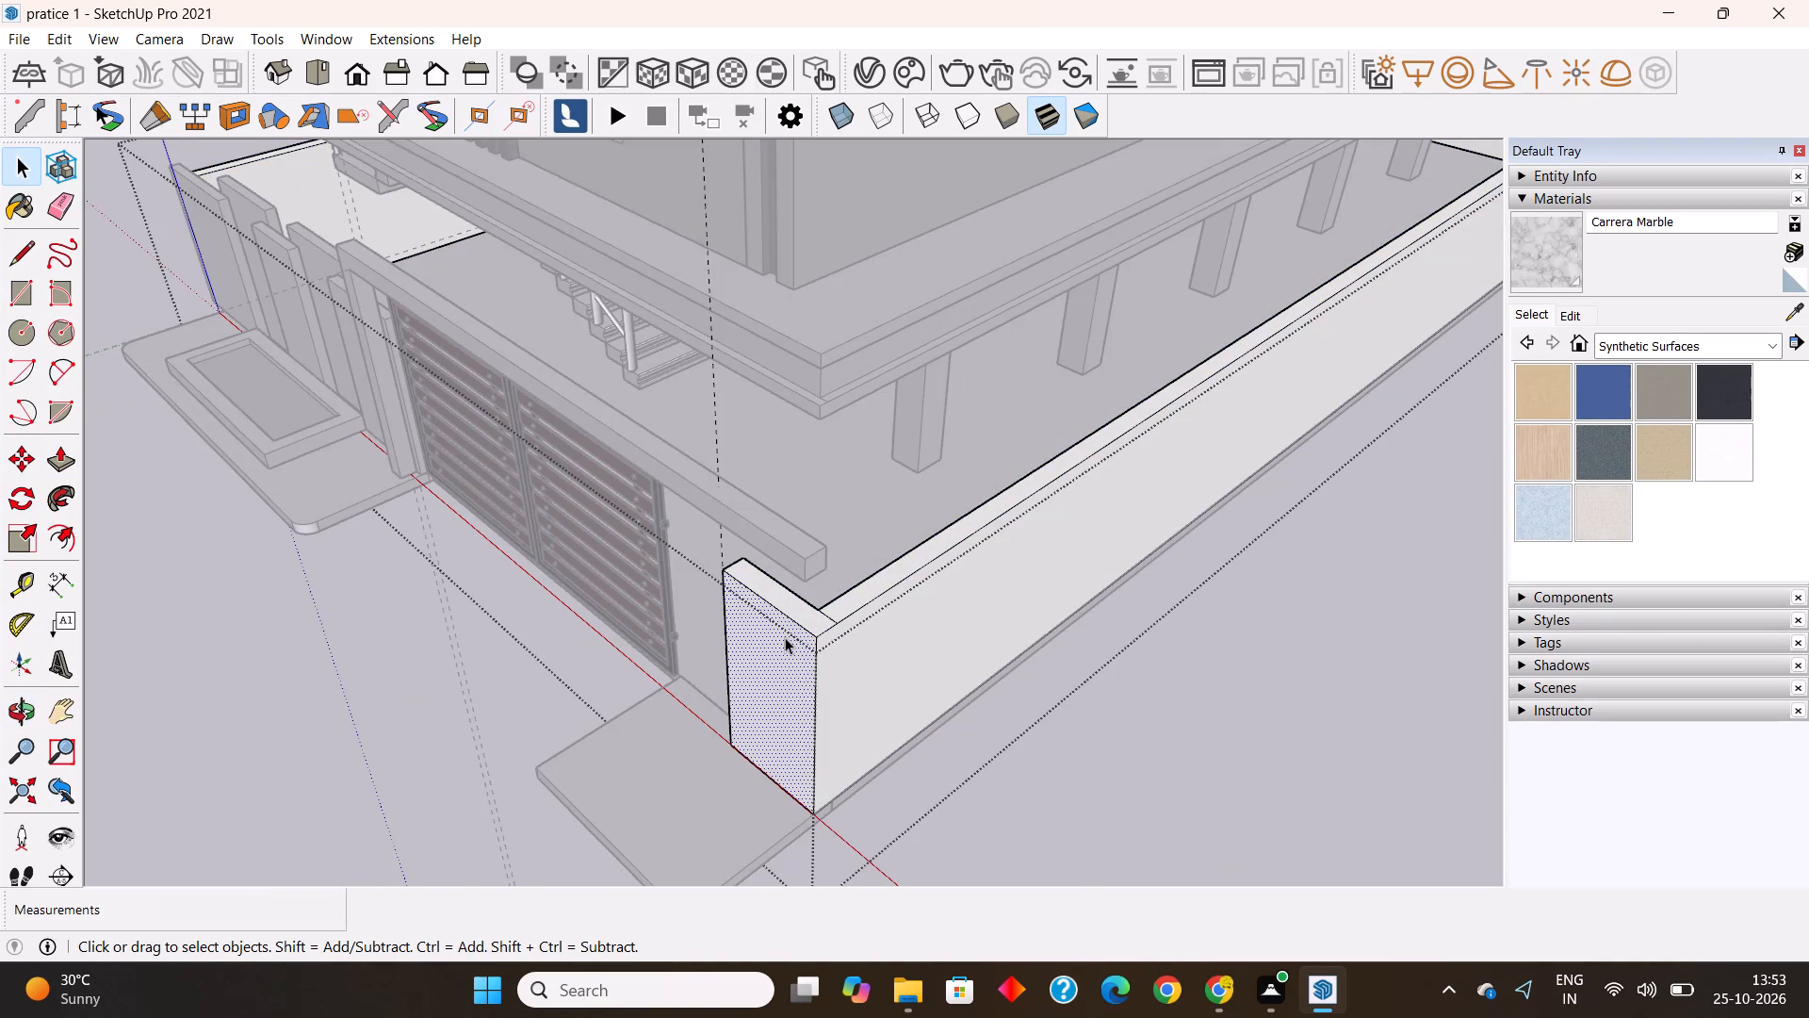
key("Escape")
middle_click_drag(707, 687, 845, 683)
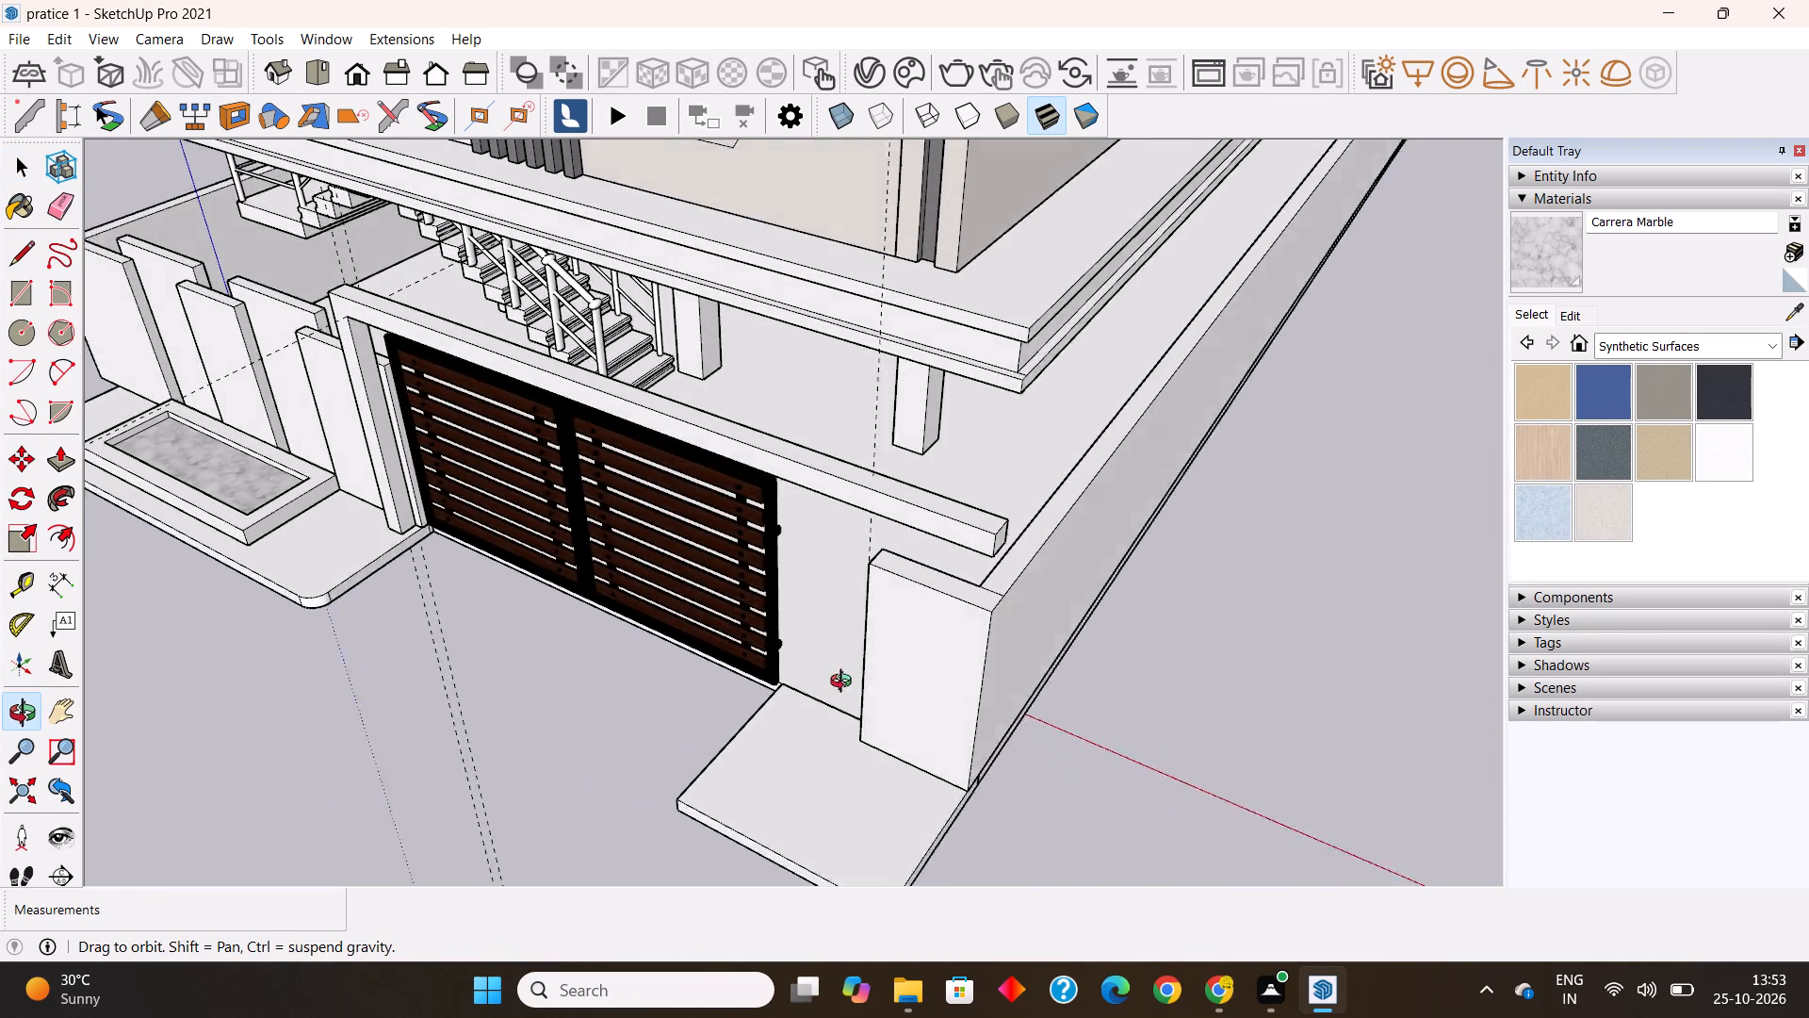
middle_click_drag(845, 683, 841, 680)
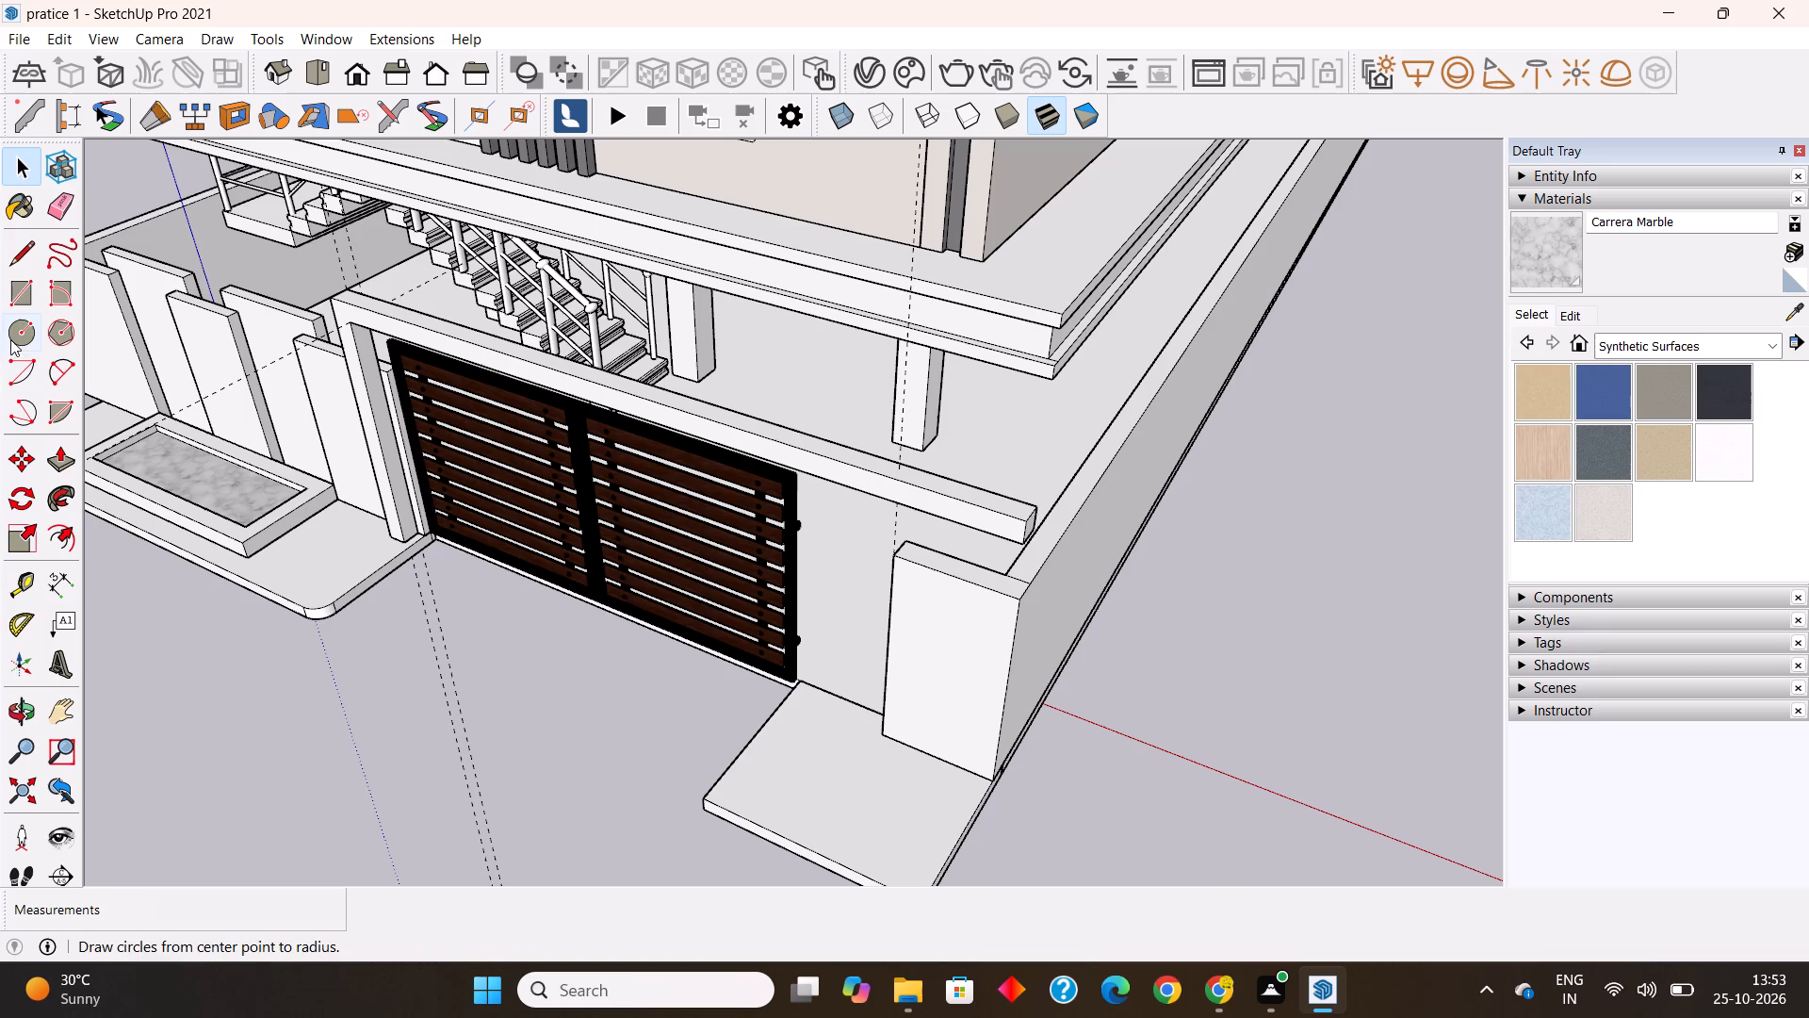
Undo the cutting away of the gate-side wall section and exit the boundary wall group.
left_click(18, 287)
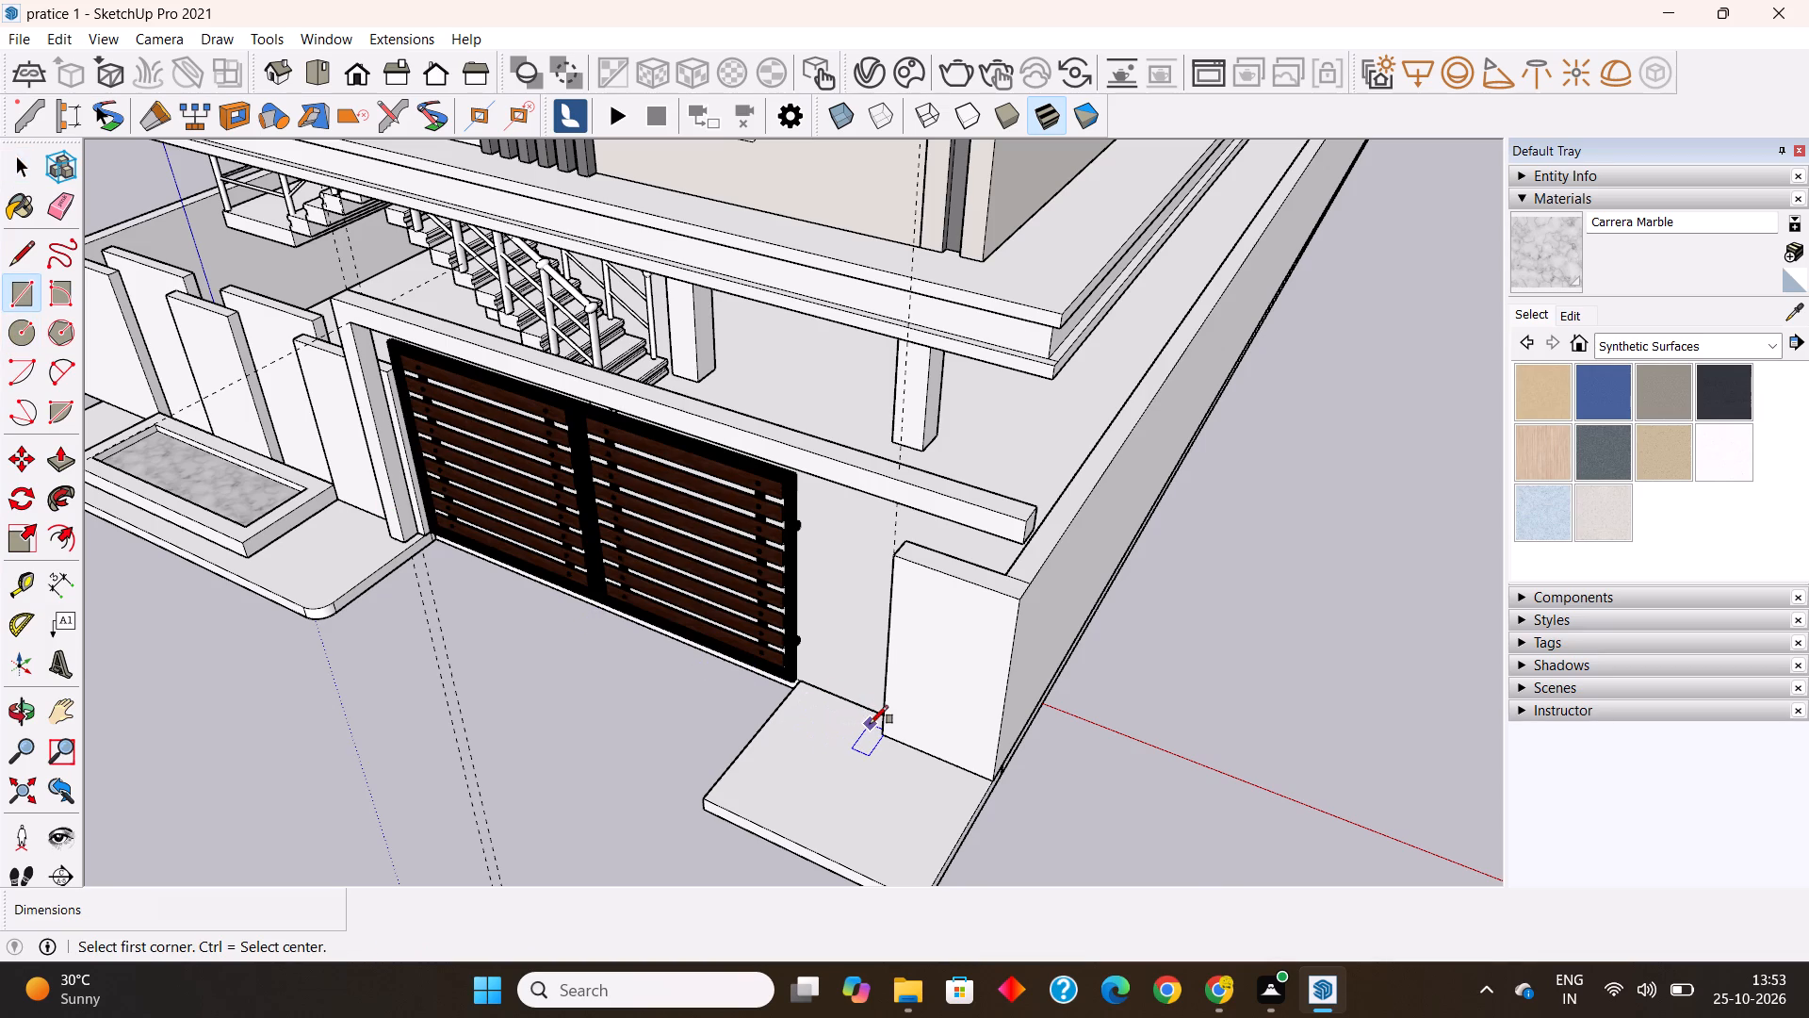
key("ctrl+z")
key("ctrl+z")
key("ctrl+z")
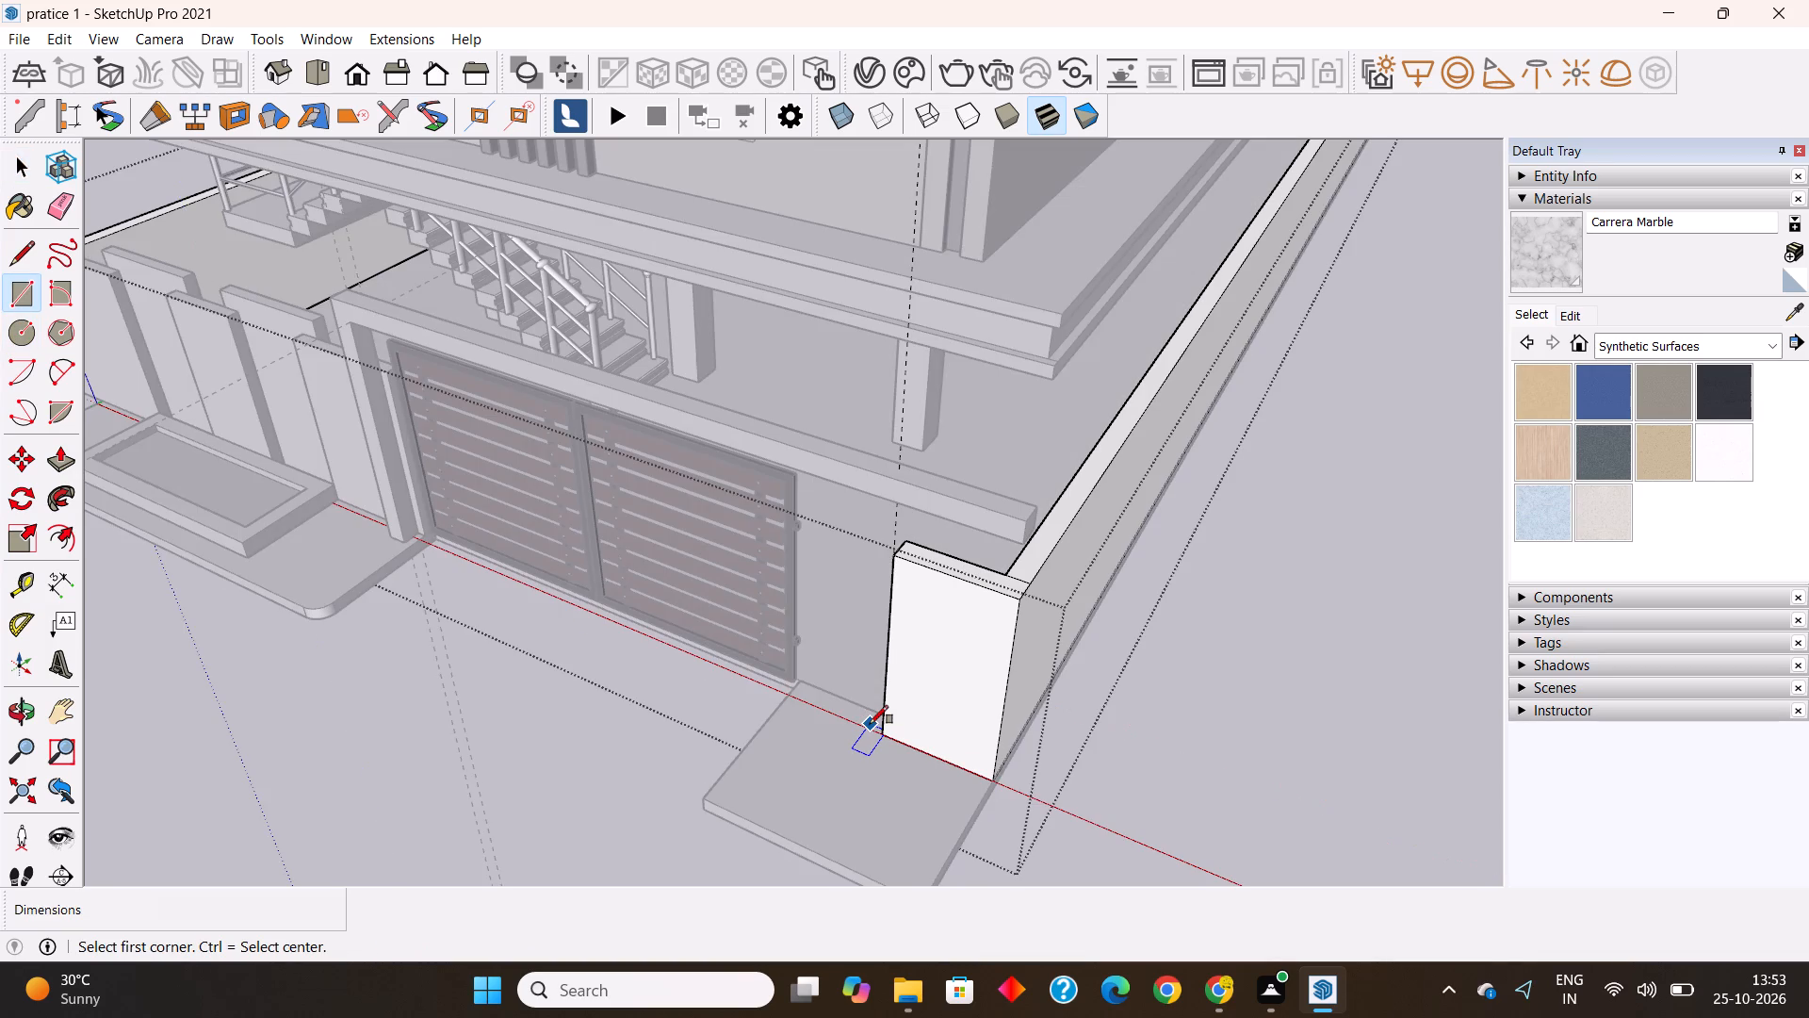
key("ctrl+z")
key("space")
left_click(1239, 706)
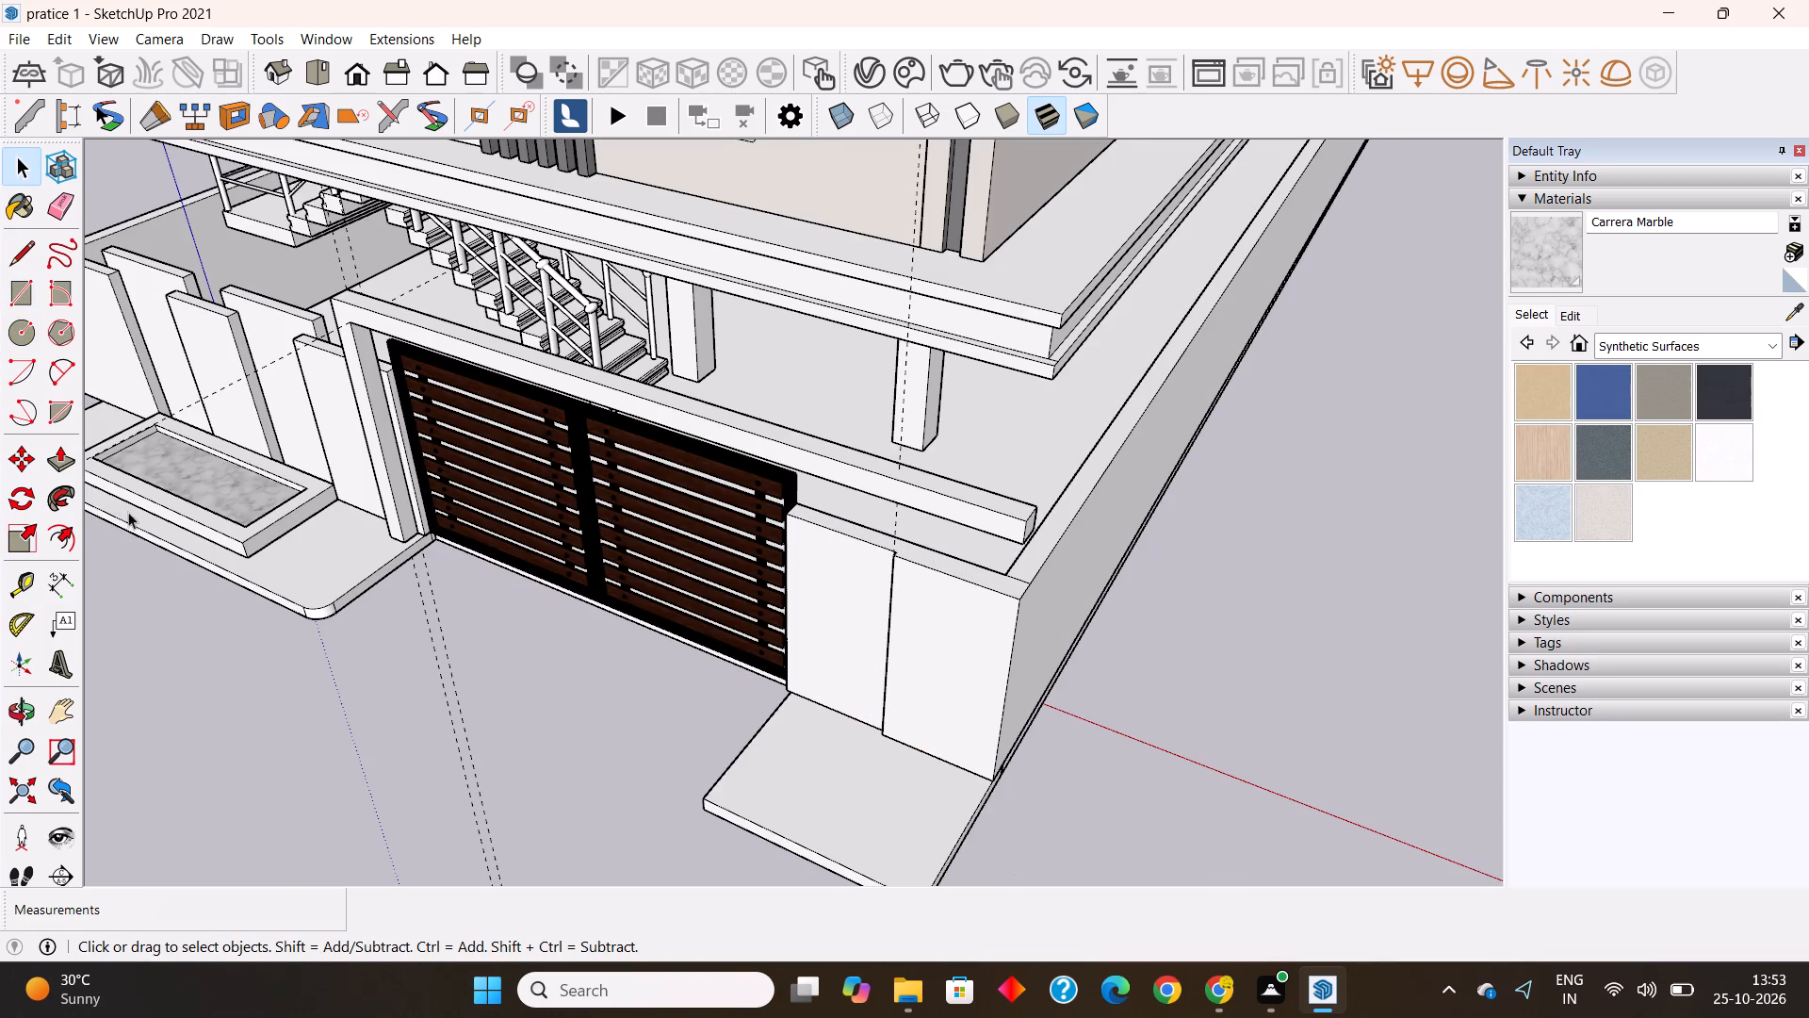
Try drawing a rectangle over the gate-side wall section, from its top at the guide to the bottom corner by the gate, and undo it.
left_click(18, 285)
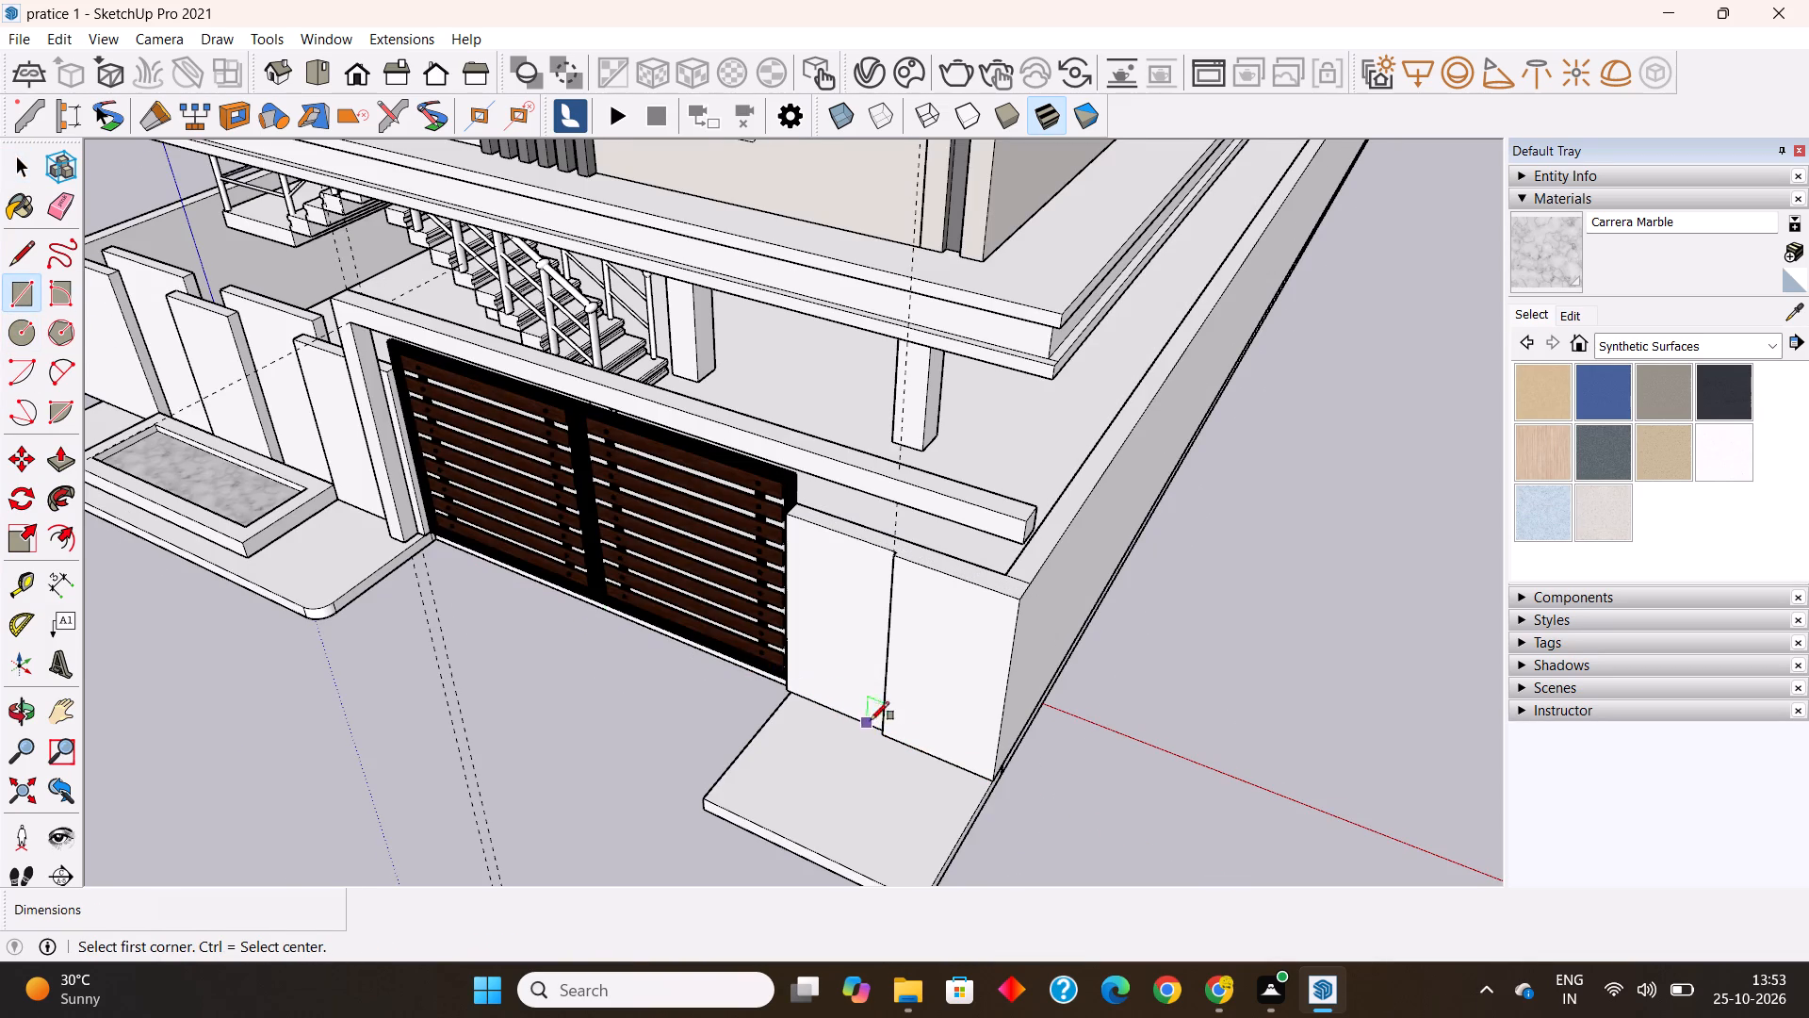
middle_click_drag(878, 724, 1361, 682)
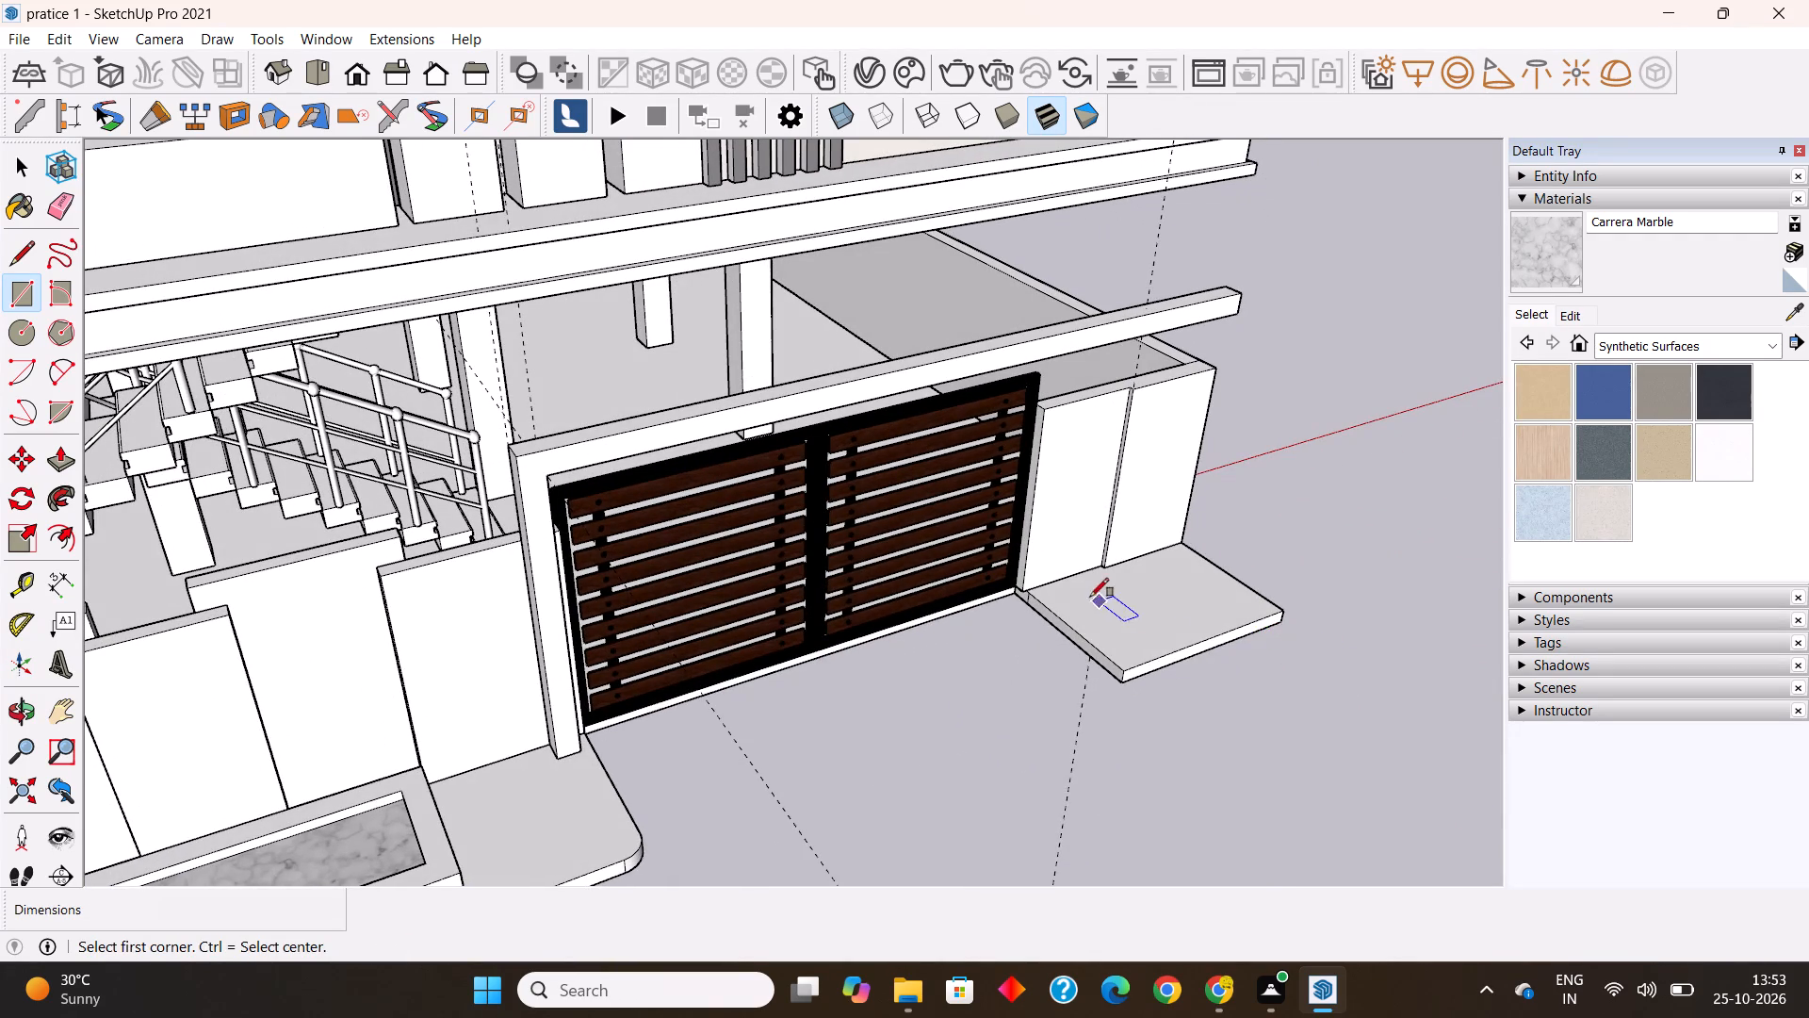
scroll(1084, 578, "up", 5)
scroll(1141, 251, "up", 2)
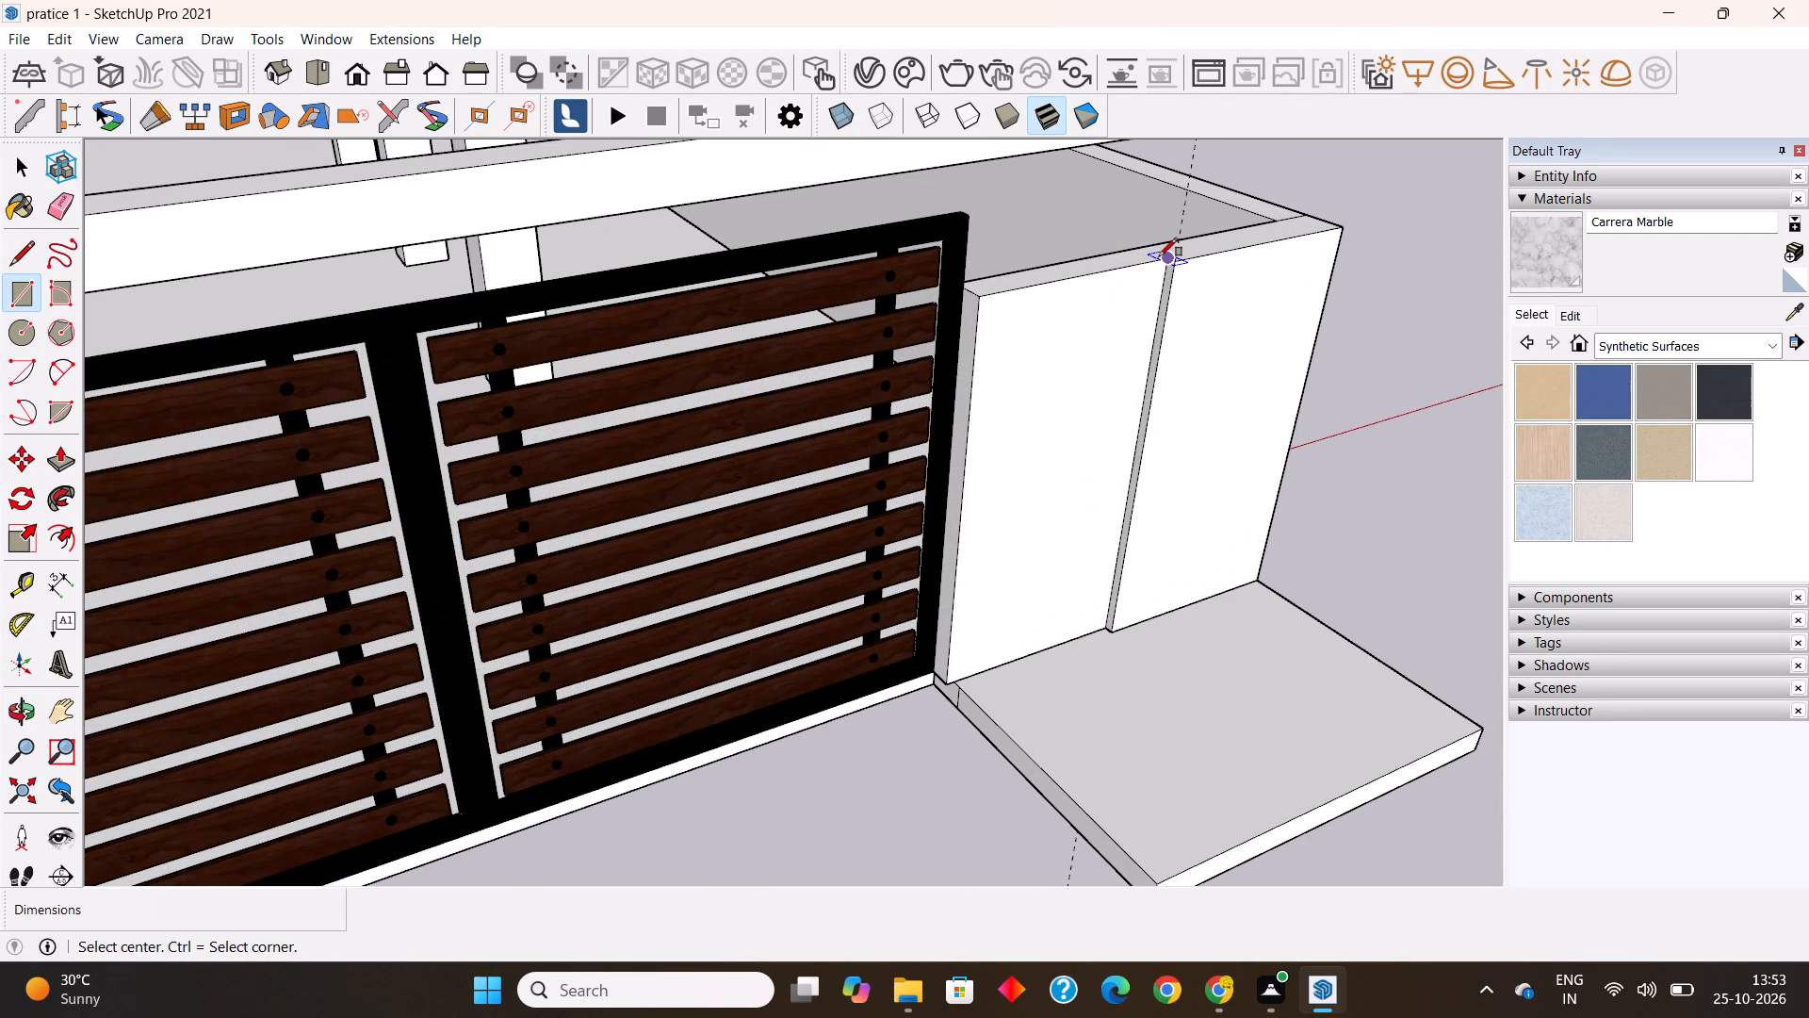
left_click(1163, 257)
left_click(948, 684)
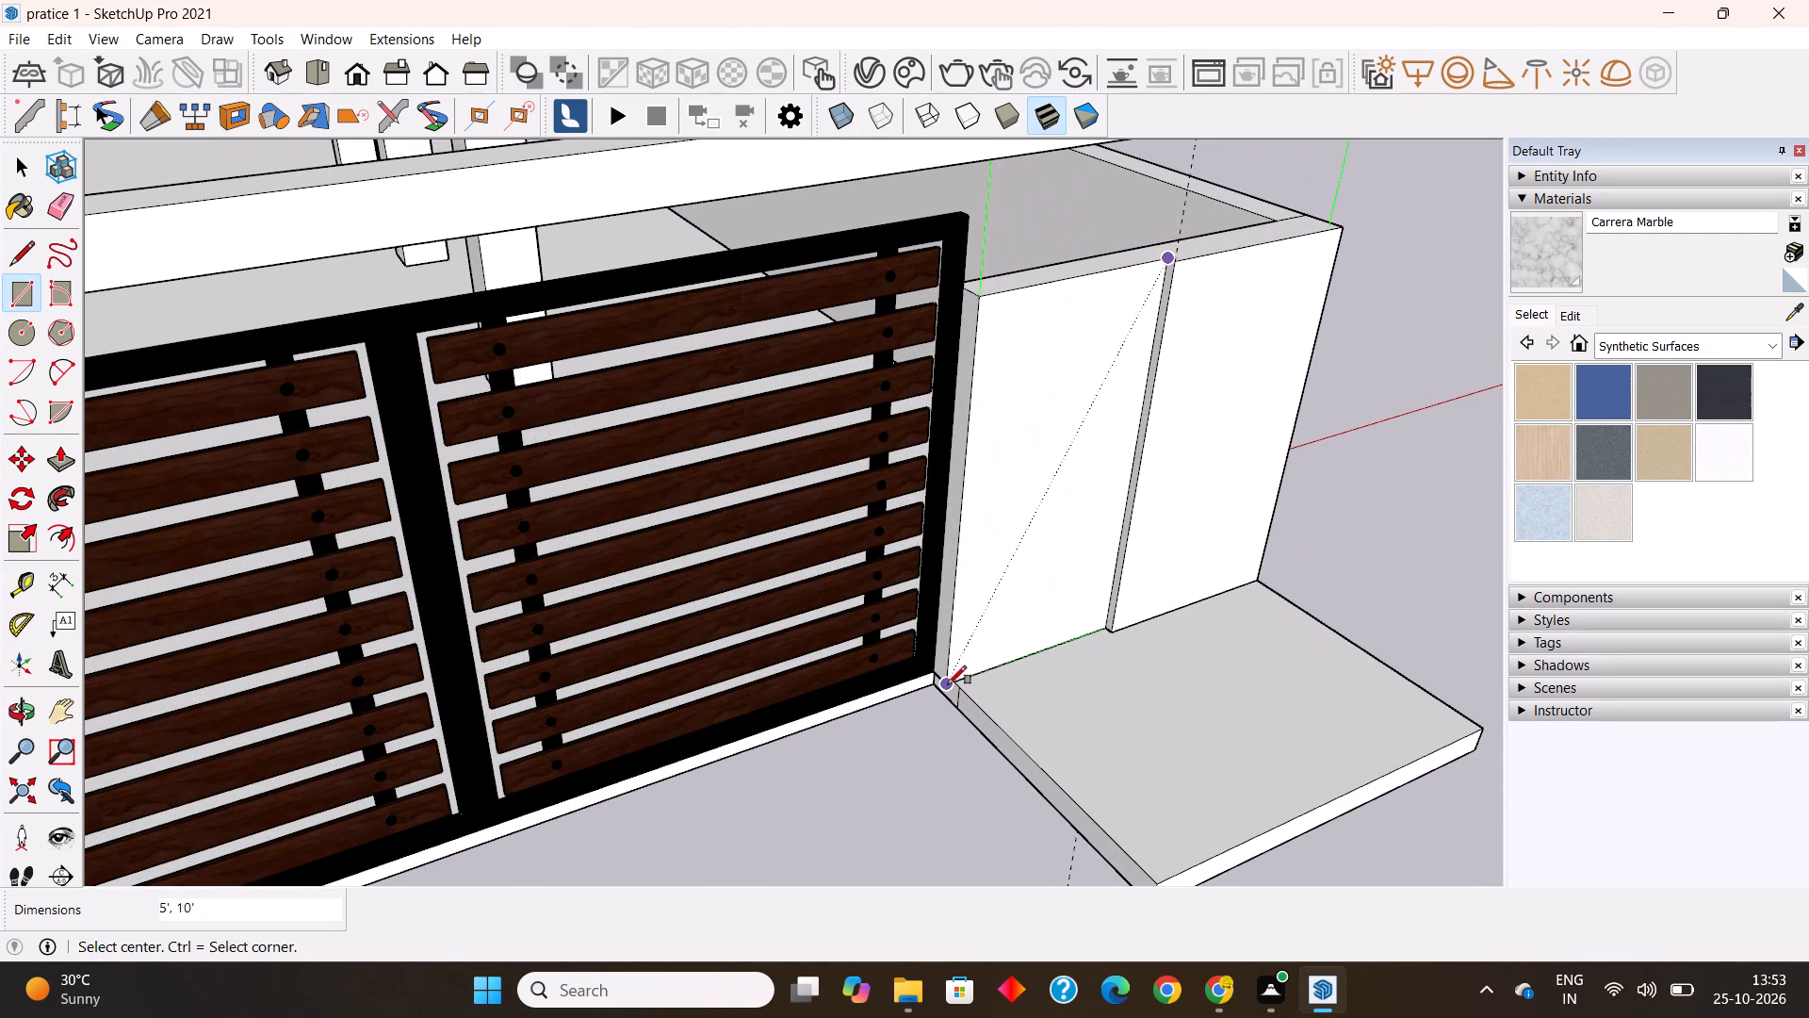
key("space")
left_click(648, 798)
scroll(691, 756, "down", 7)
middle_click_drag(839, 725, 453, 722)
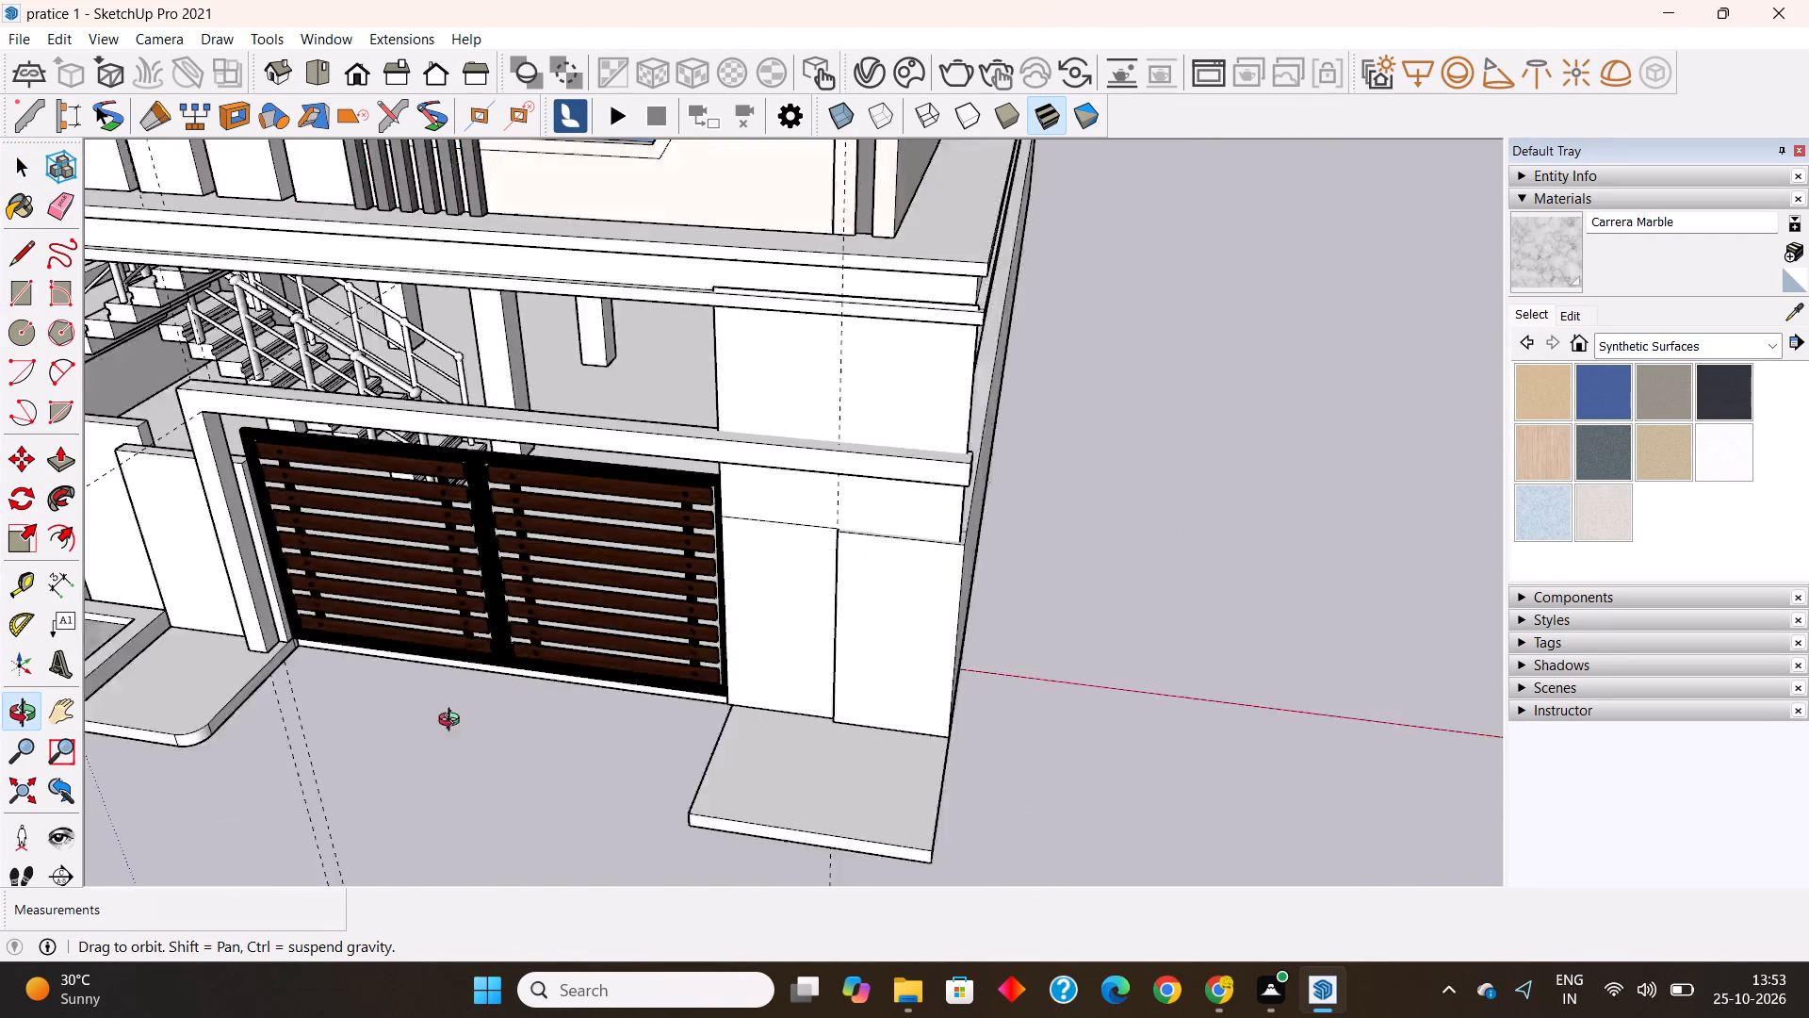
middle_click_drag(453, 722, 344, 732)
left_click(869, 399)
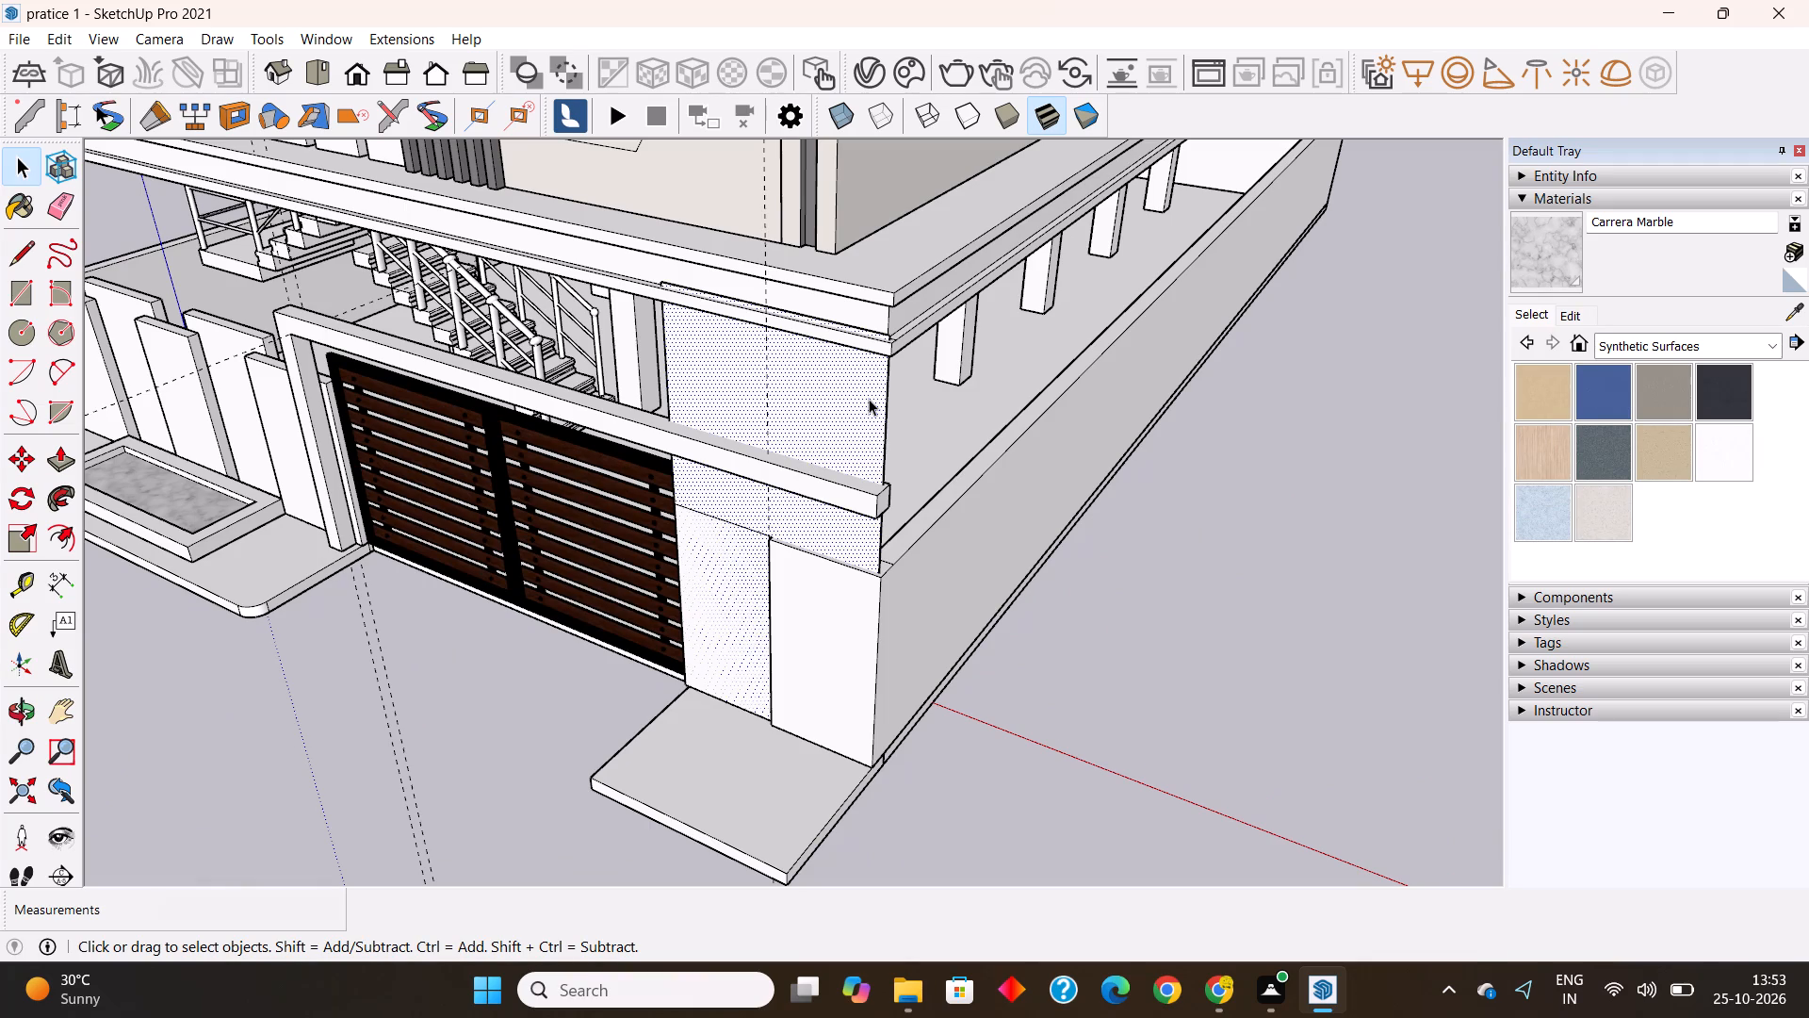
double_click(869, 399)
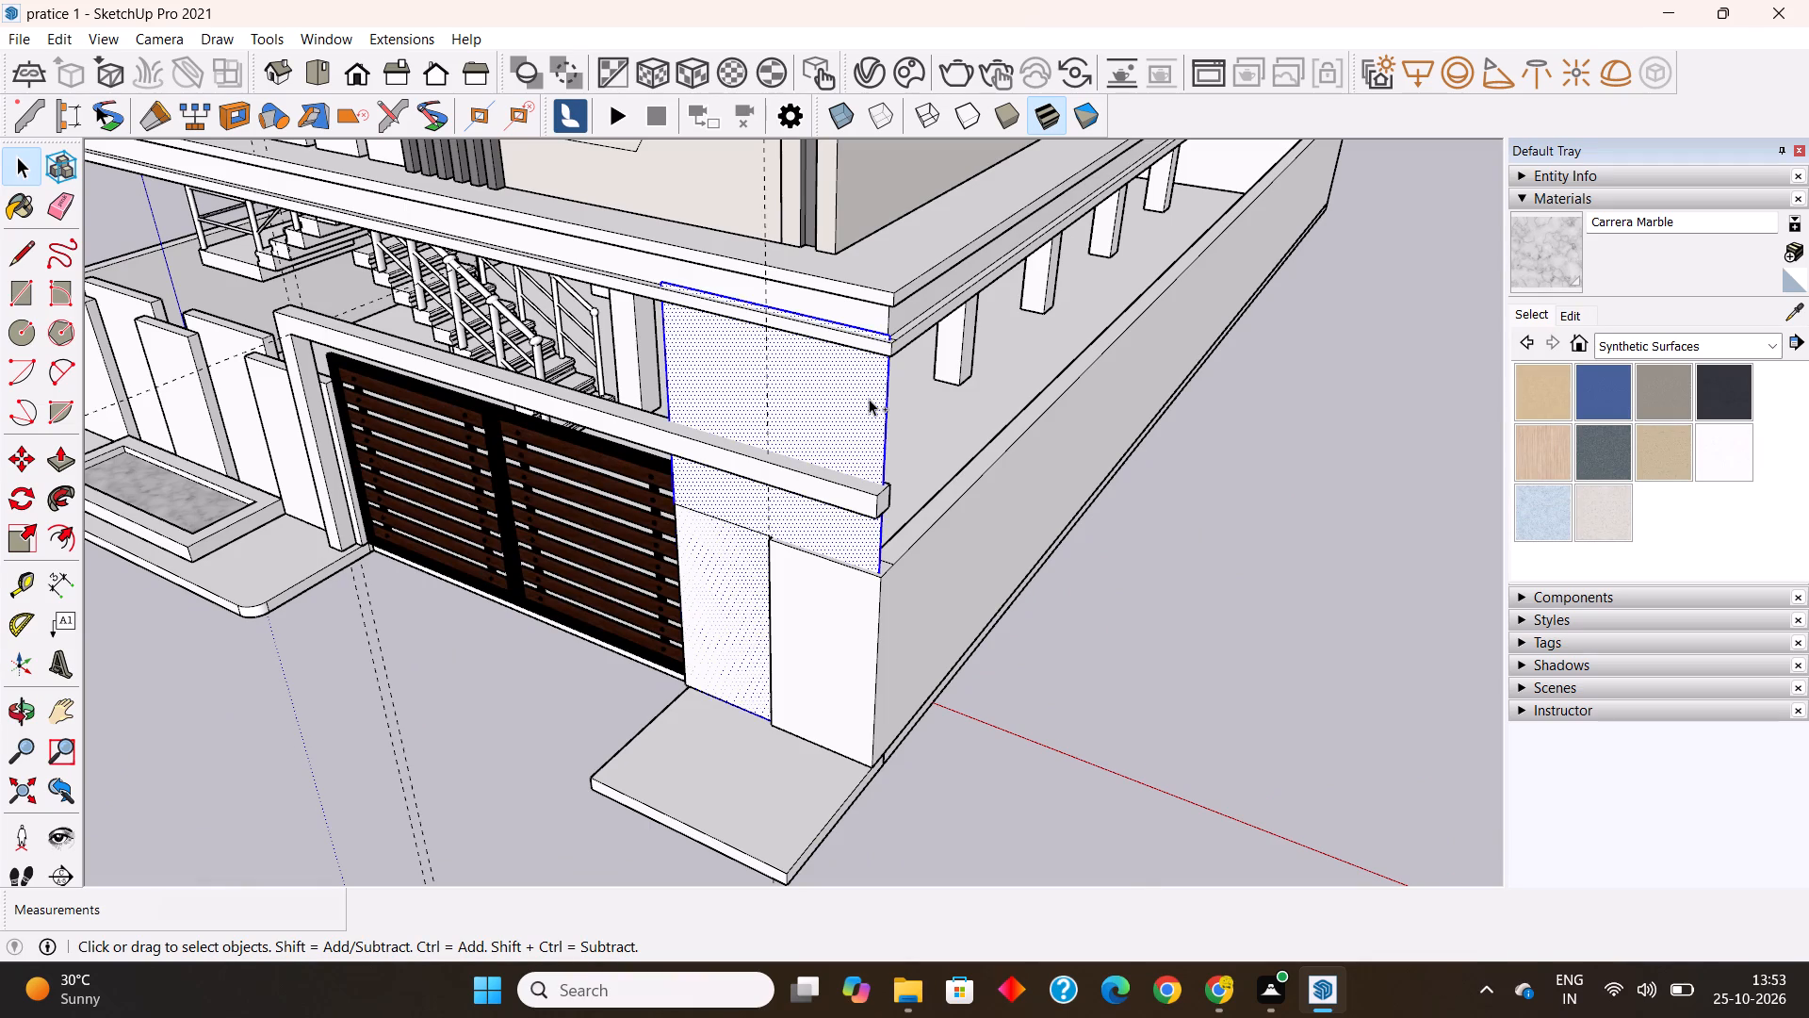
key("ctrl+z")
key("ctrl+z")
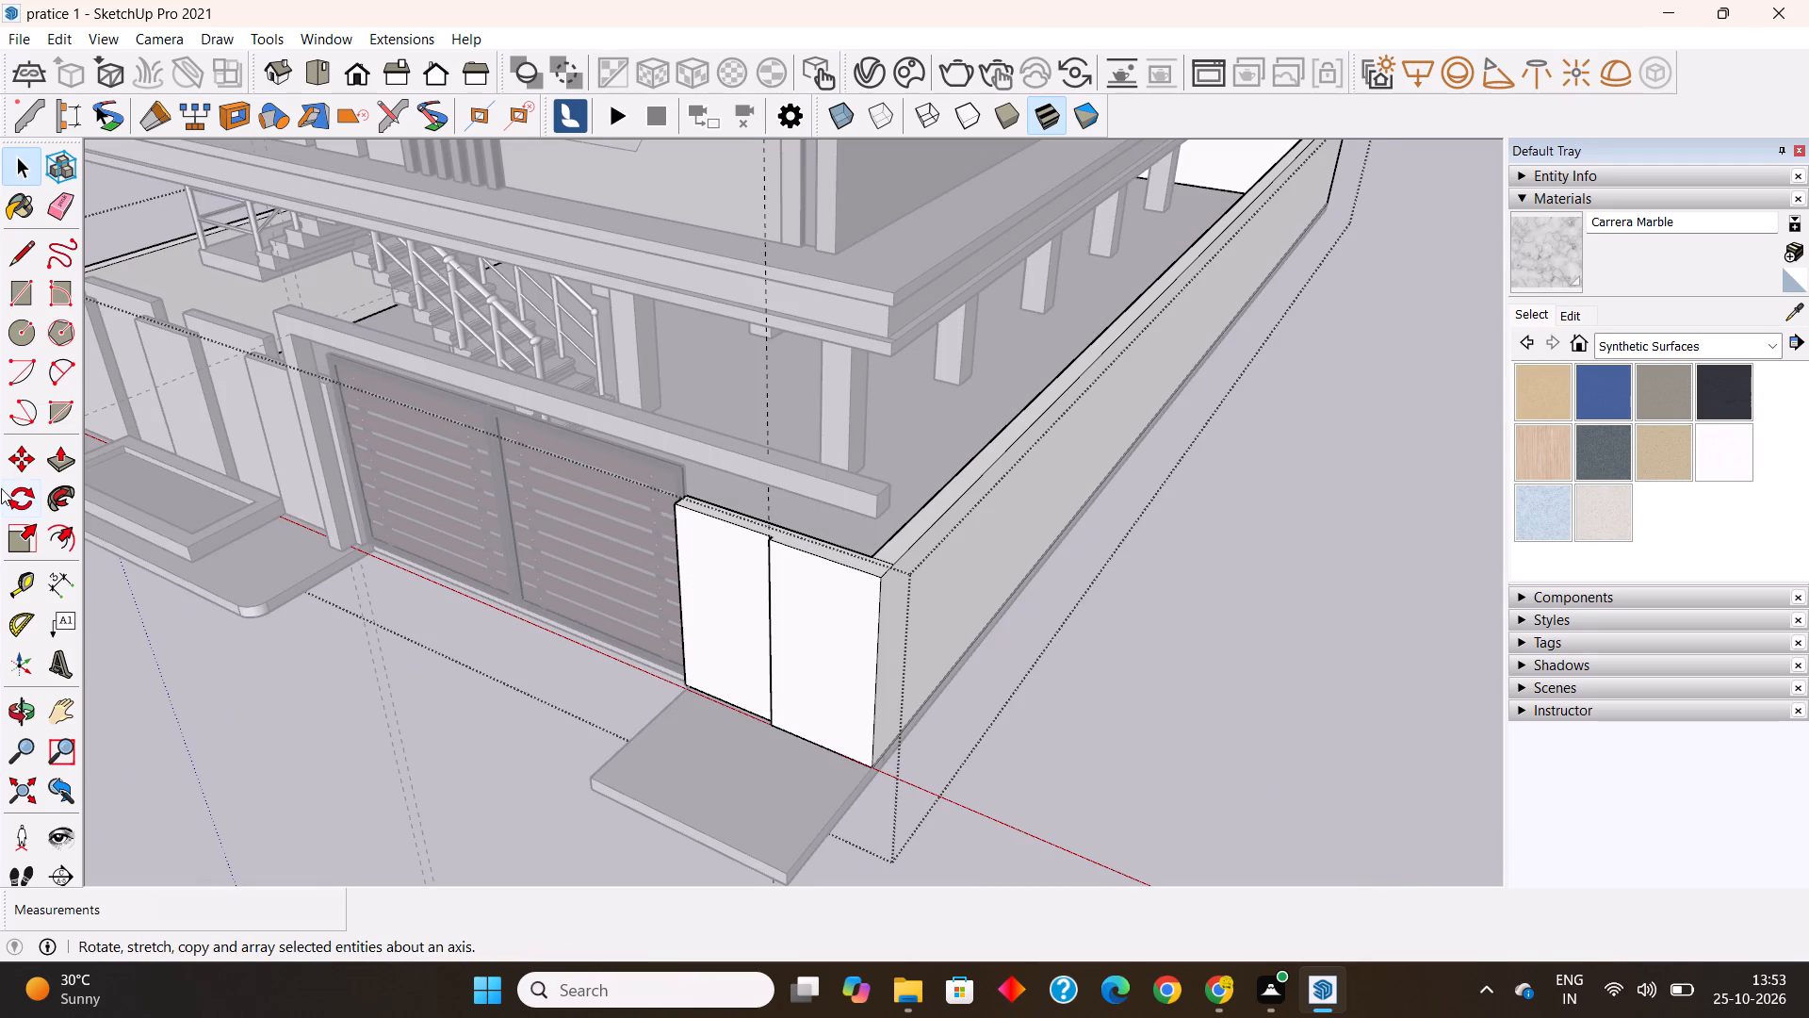
Push/Pull the gate-side section of the front wall back through its full thickness to open a gap, and exit the group.
left_click(64, 456)
left_click(717, 568)
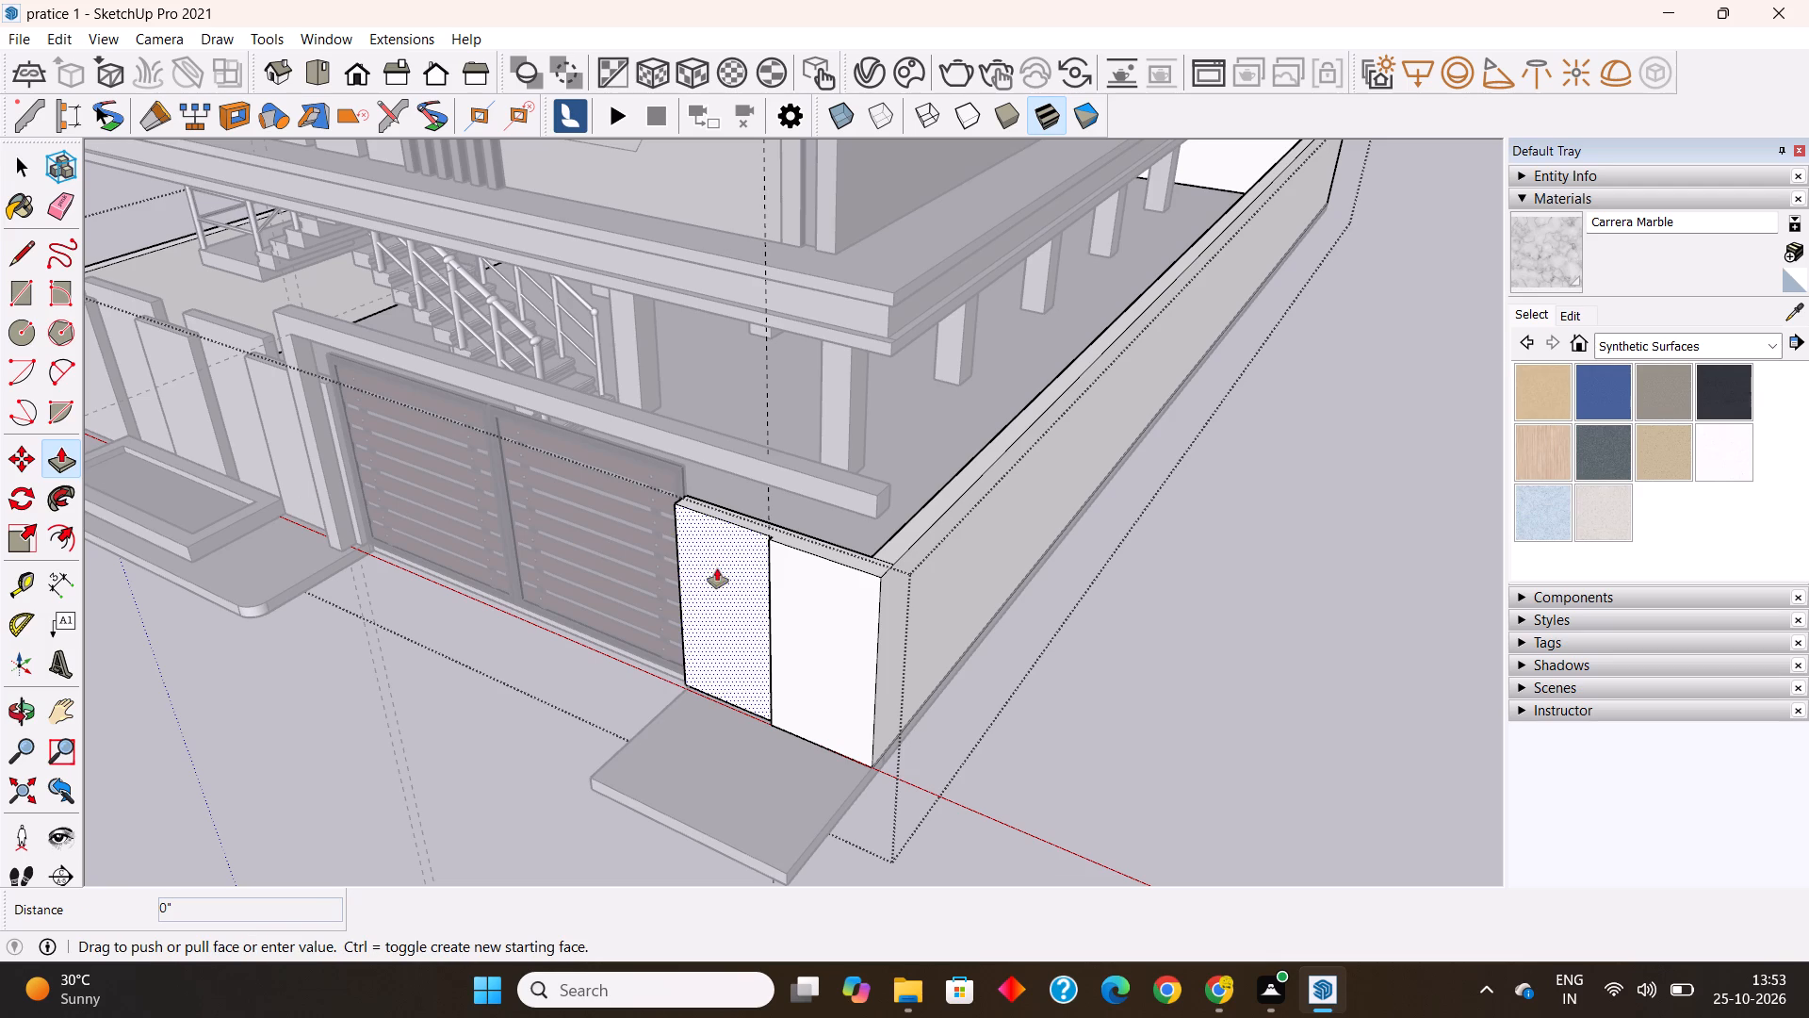
left_click(805, 532)
middle_click_drag(785, 559, 1172, 556)
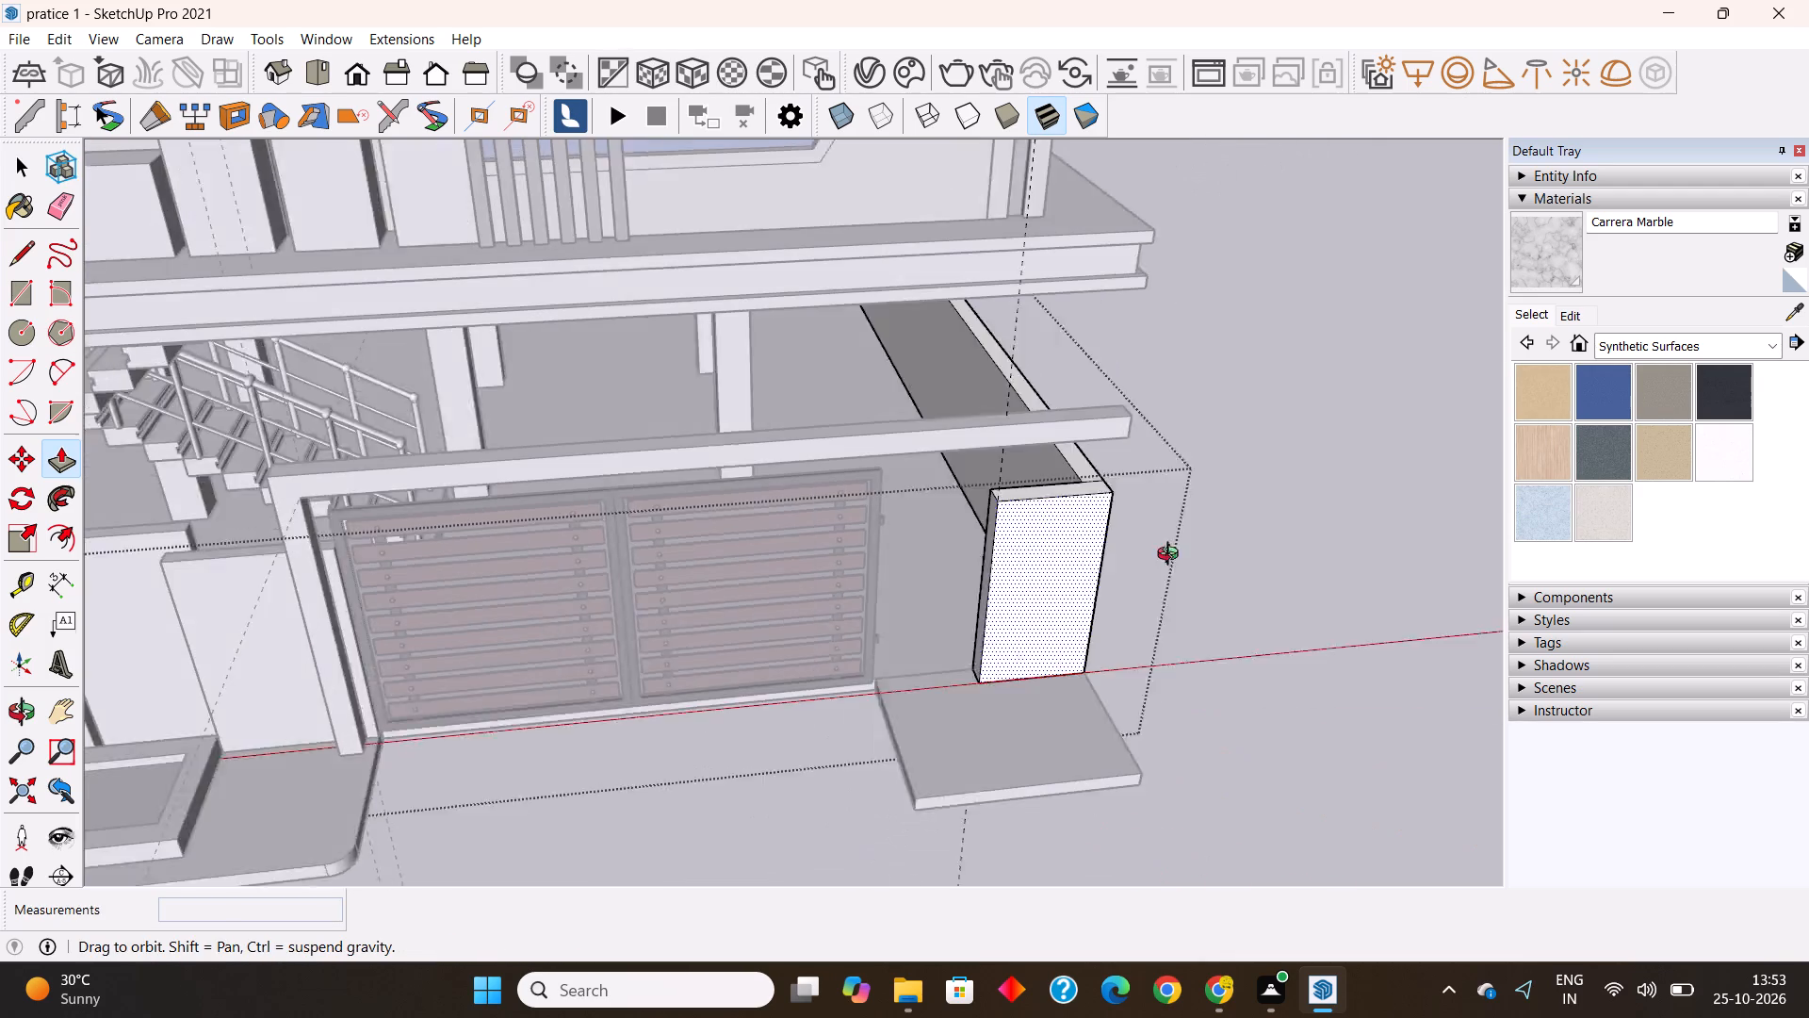
middle_click_drag(1172, 556, 1216, 555)
key("space")
left_click(1276, 548)
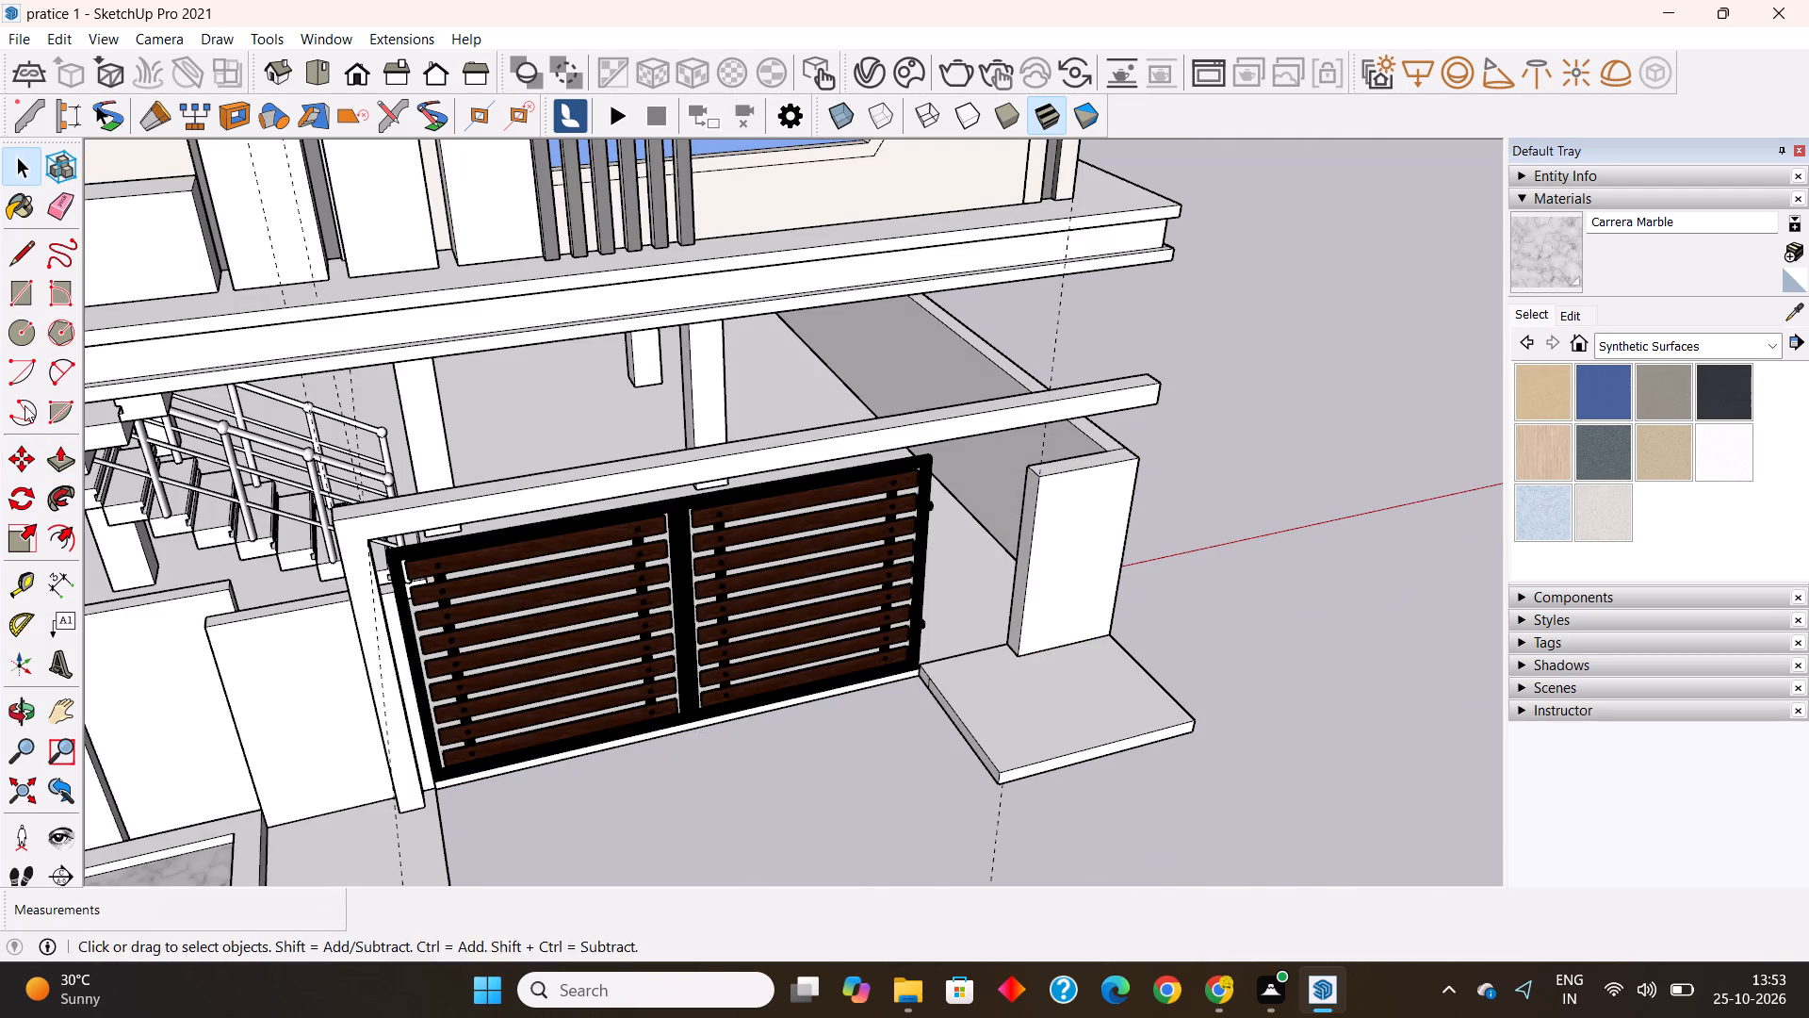
Draw a 5' high vertical rectangle across the gap, from the remaining wall's top inner corner to the base slab's corner beside the gate.
left_click(24, 301)
scroll(922, 516, "up", 3)
scroll(1006, 594, "up", 1)
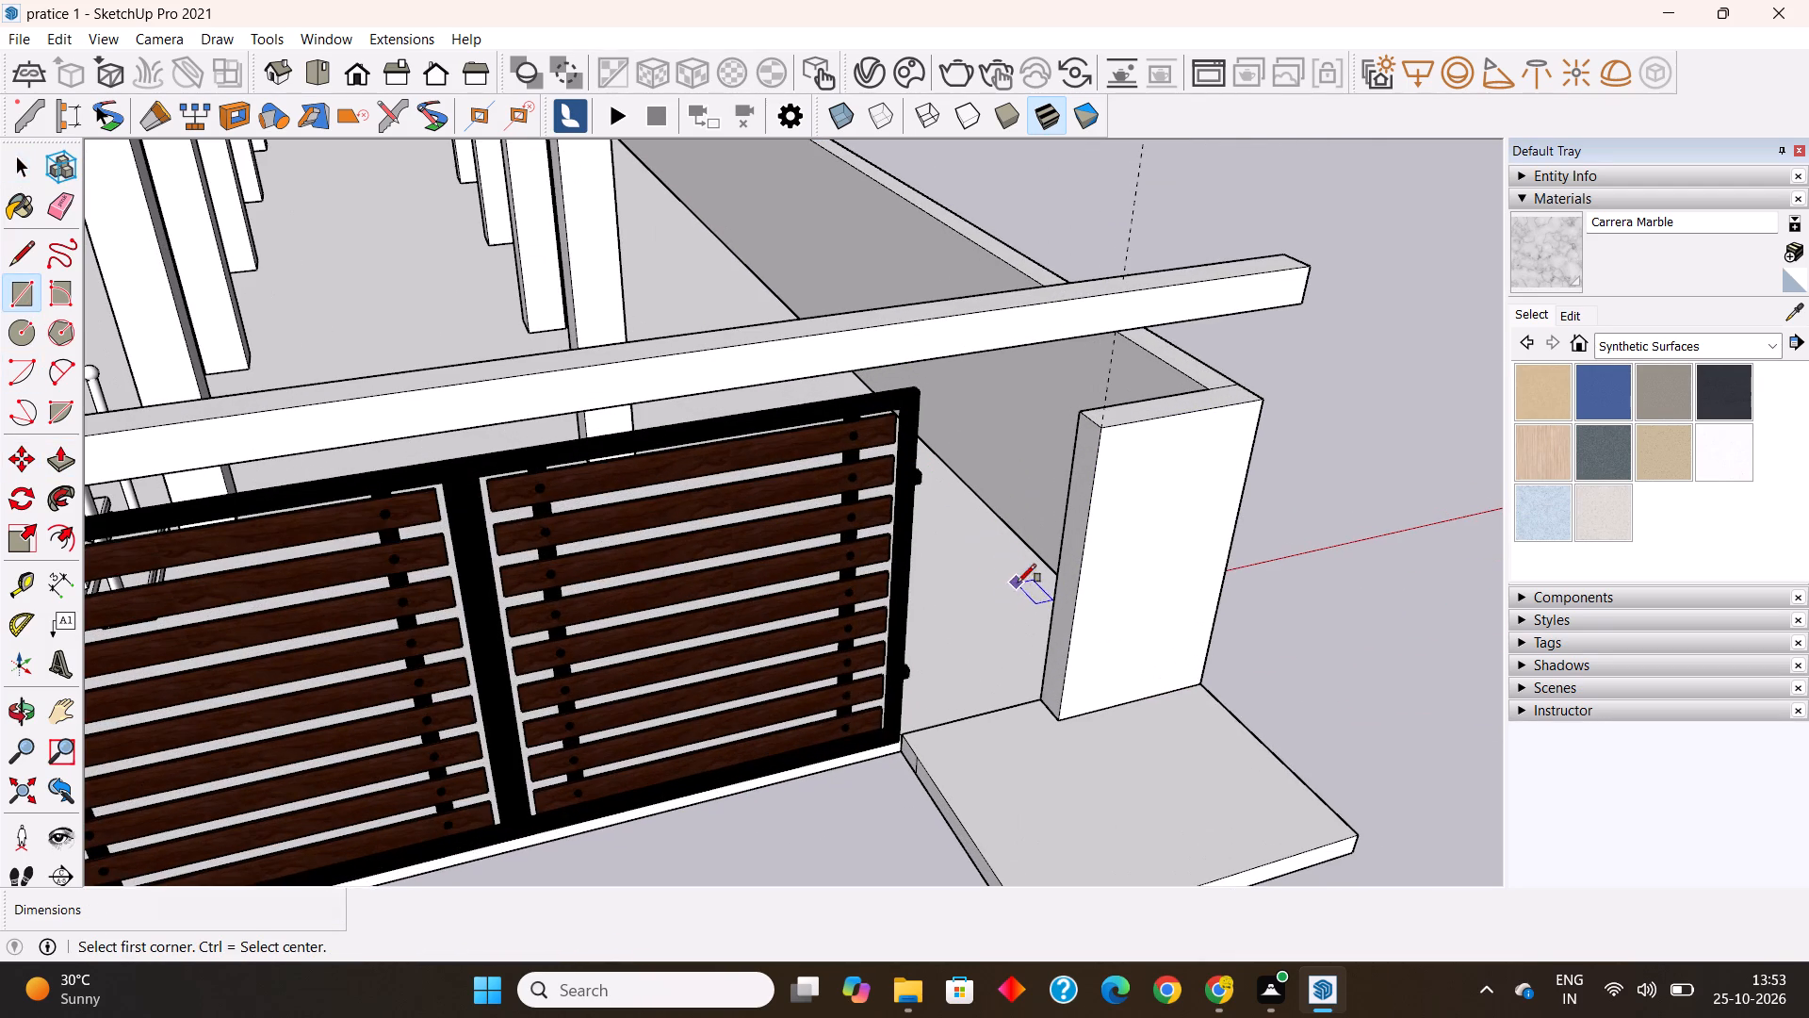
left_click(1077, 413)
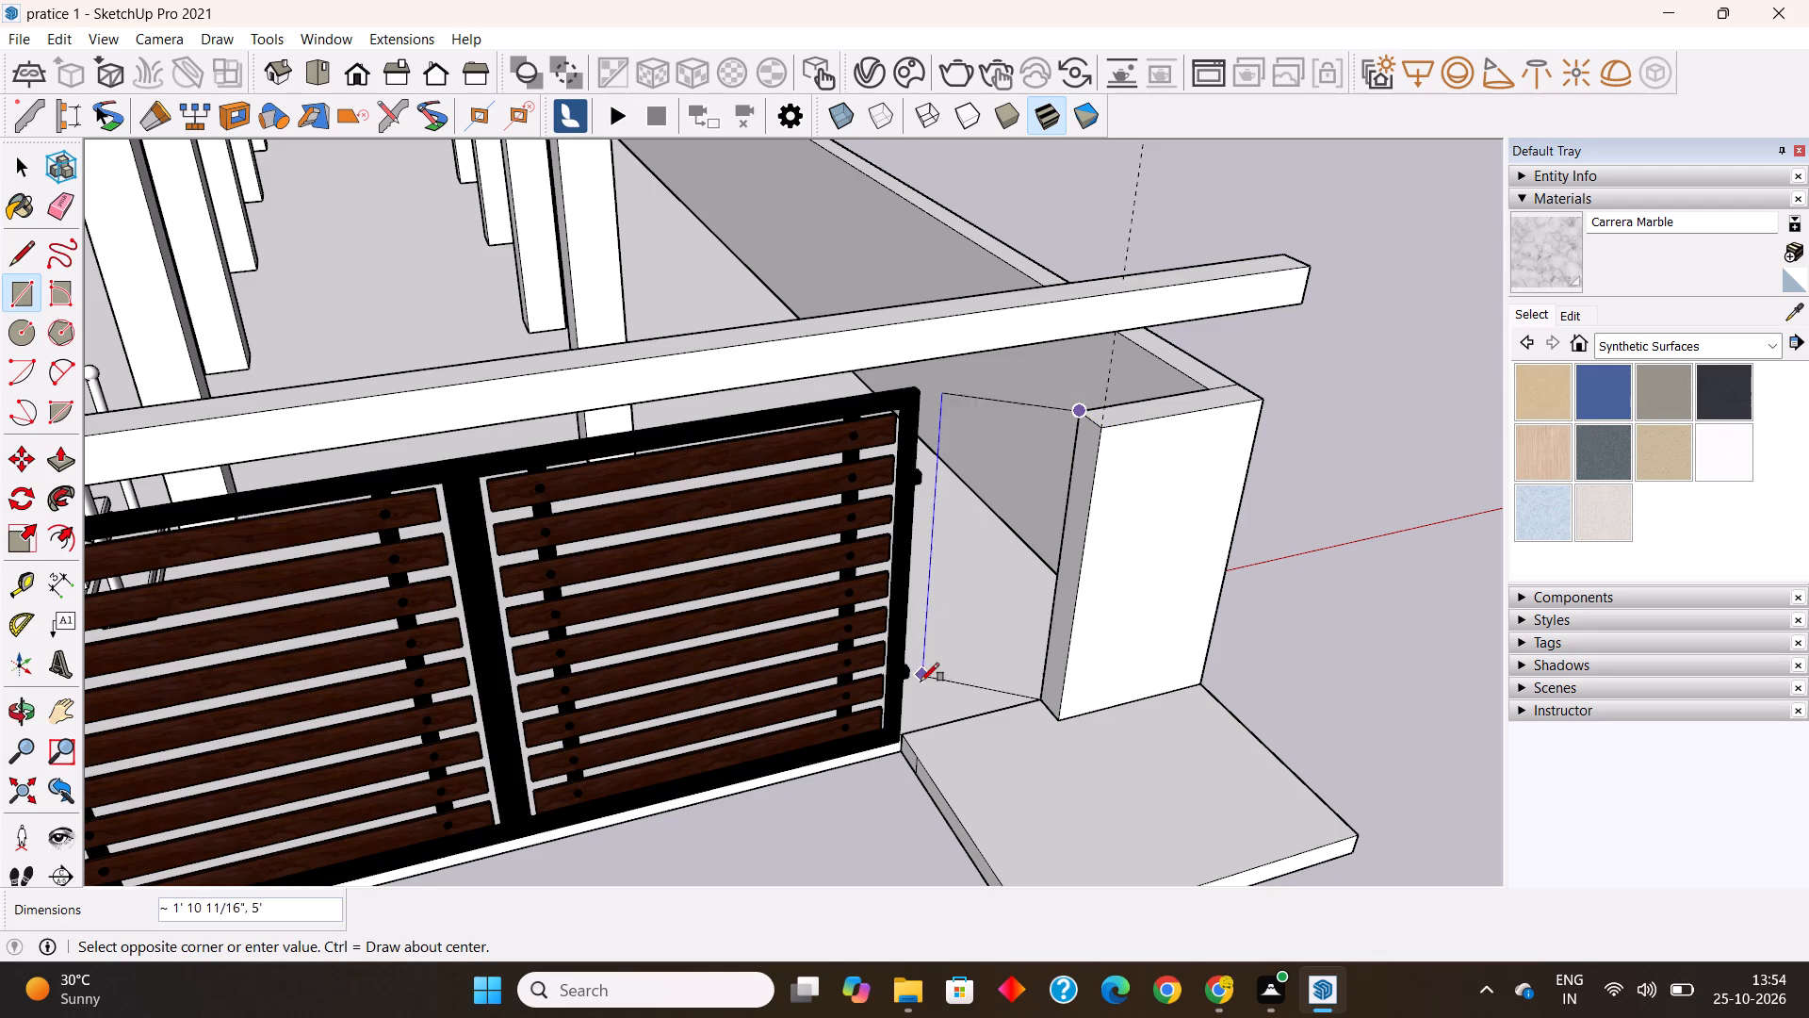
left_click(906, 738)
middle_click_drag(905, 738, 400, 759)
Make the new rectangle in the gap beside the gate into a group together with its edges.
key("space")
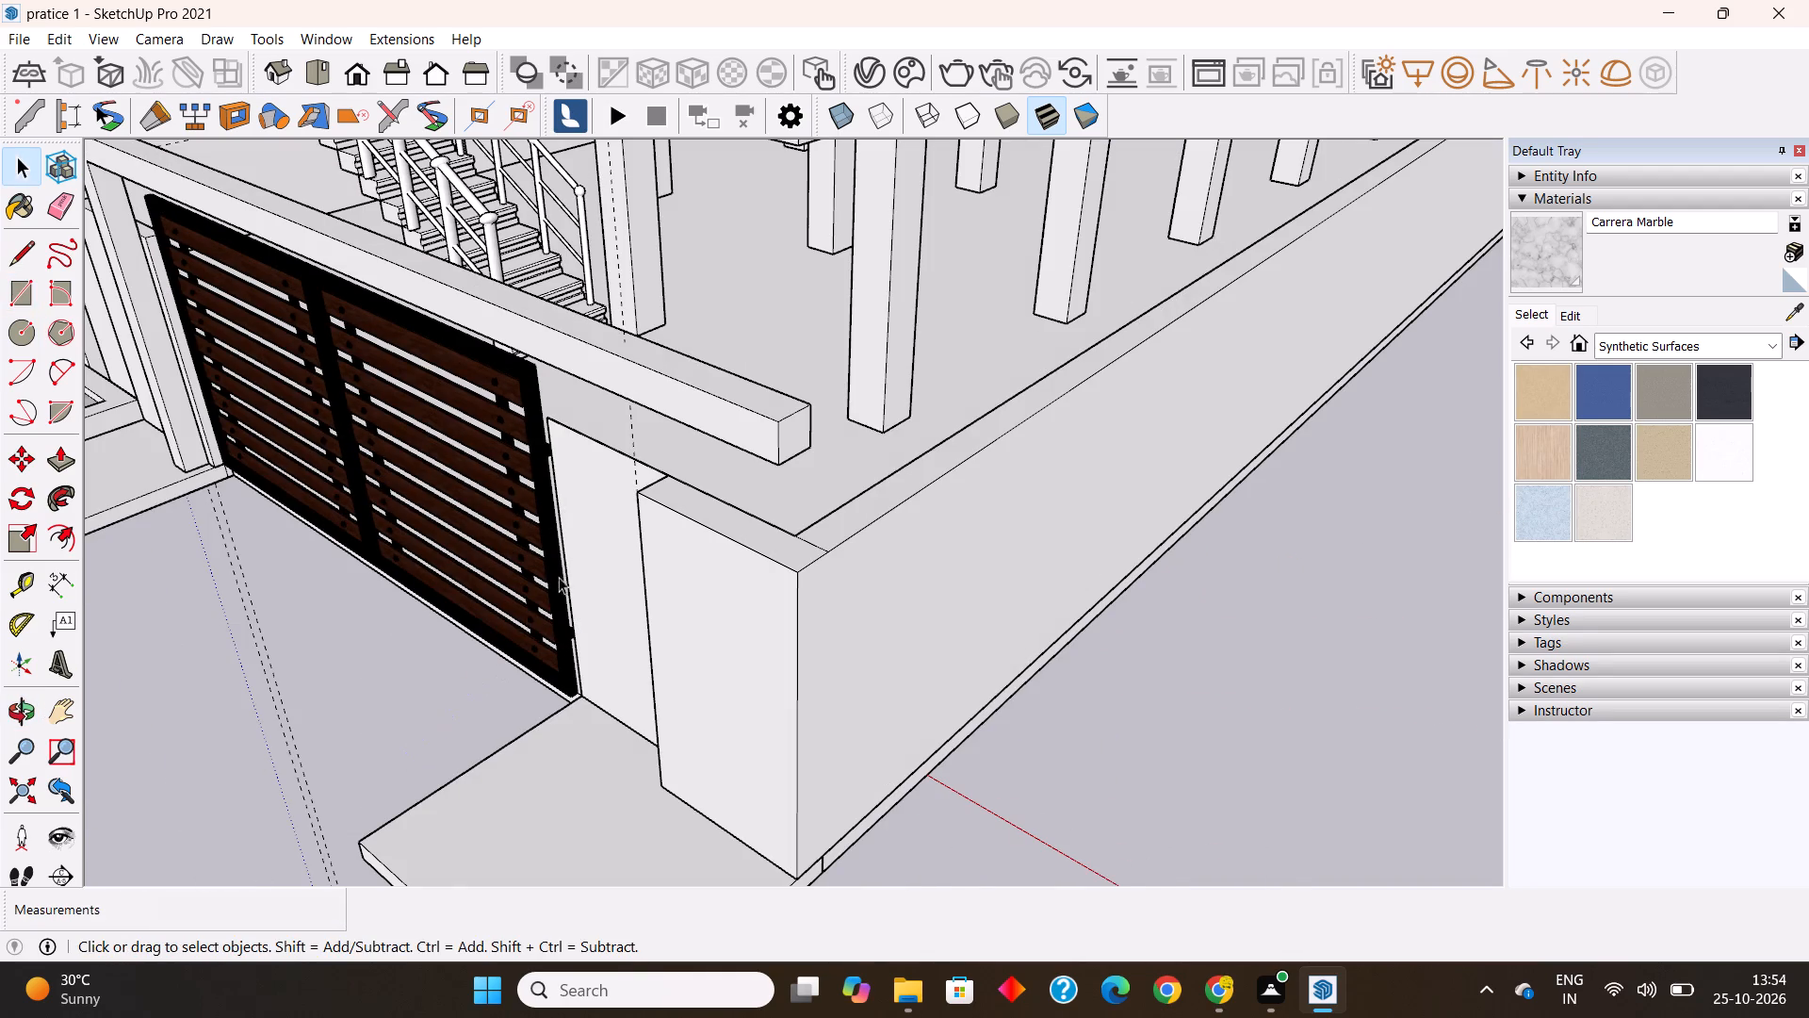
double_click(609, 517)
right_click(609, 517)
left_click(700, 715)
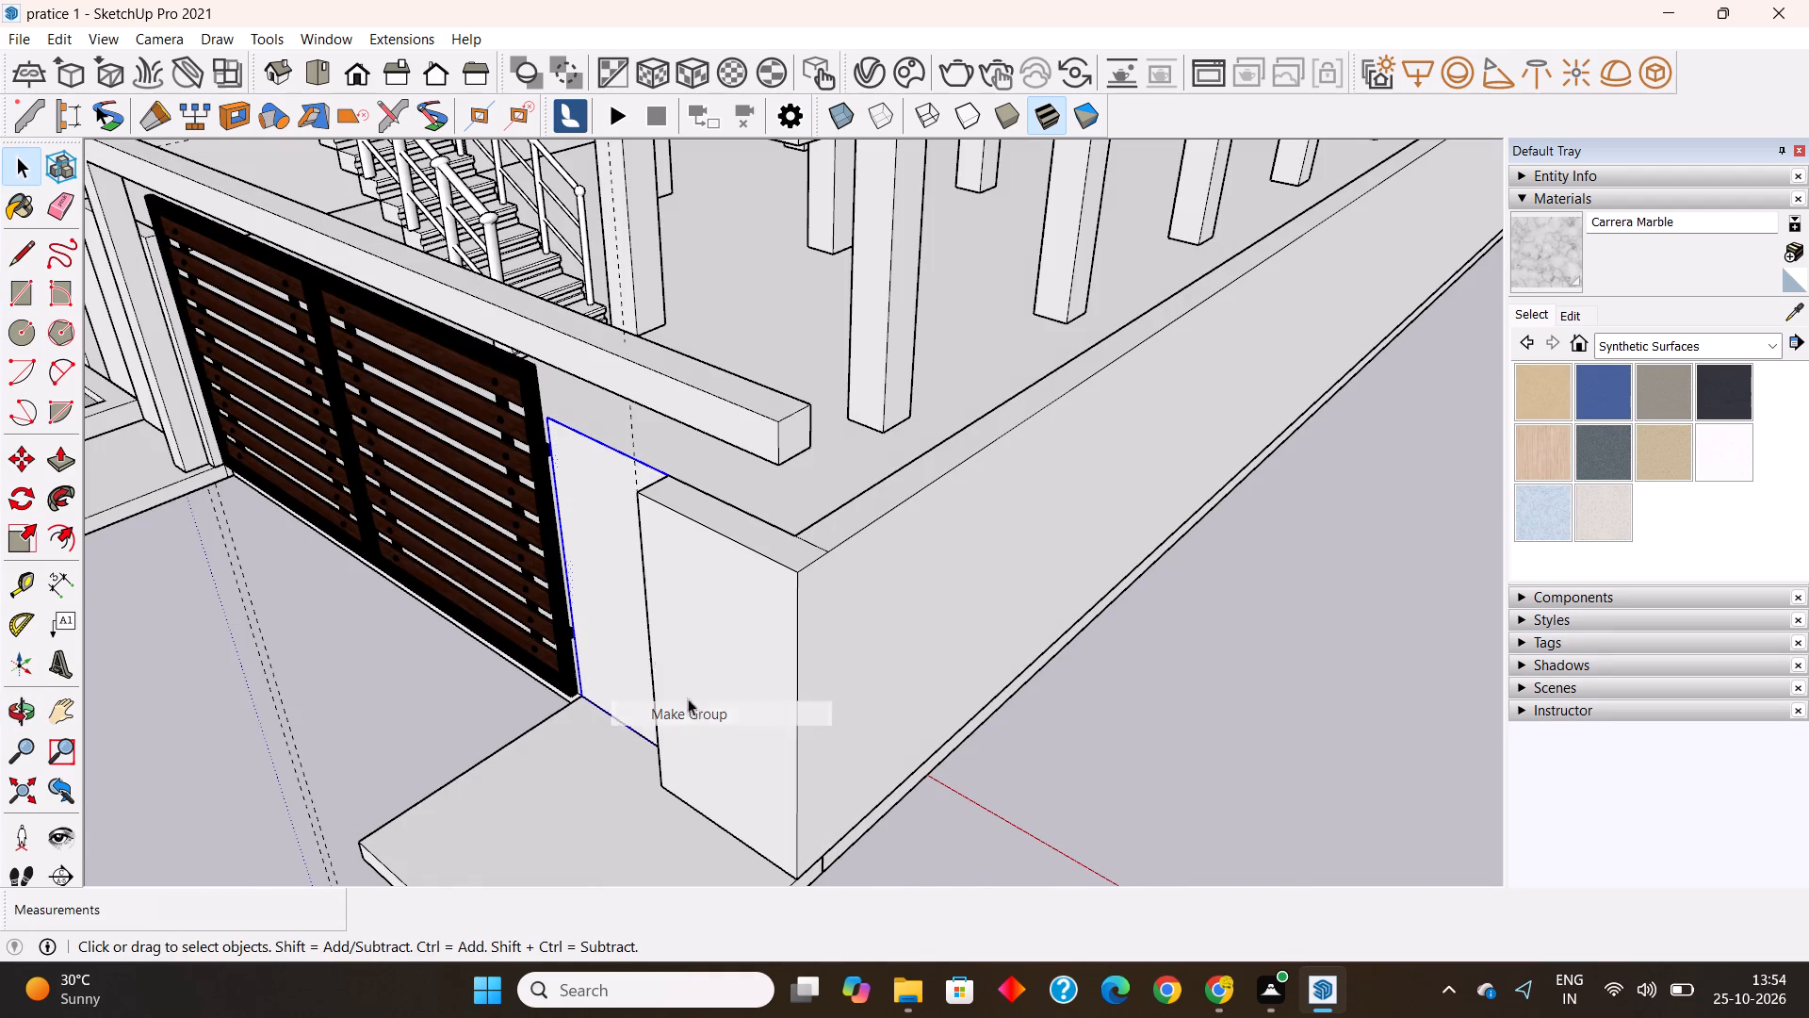
Open the new panel group beside the gate, Push/Pull its front face outward 4", and exit the group.
left_click(59, 452)
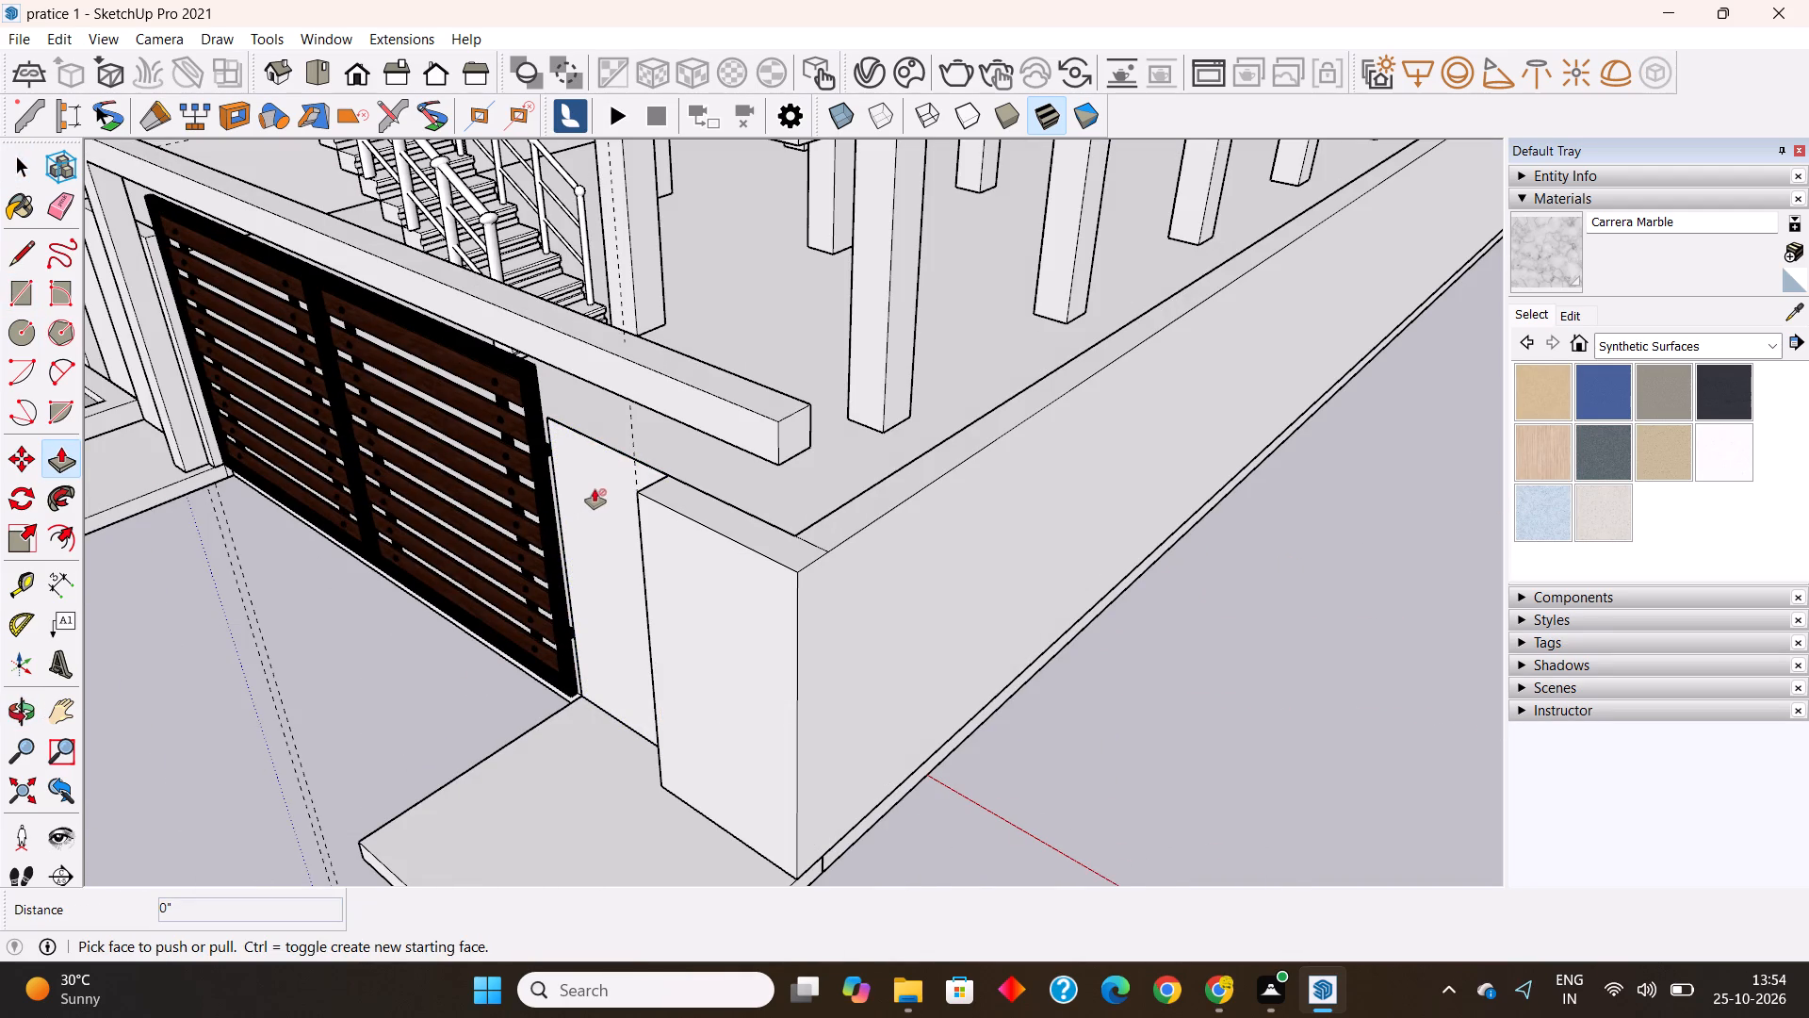
left_click(595, 488)
key("space")
double_click(593, 496)
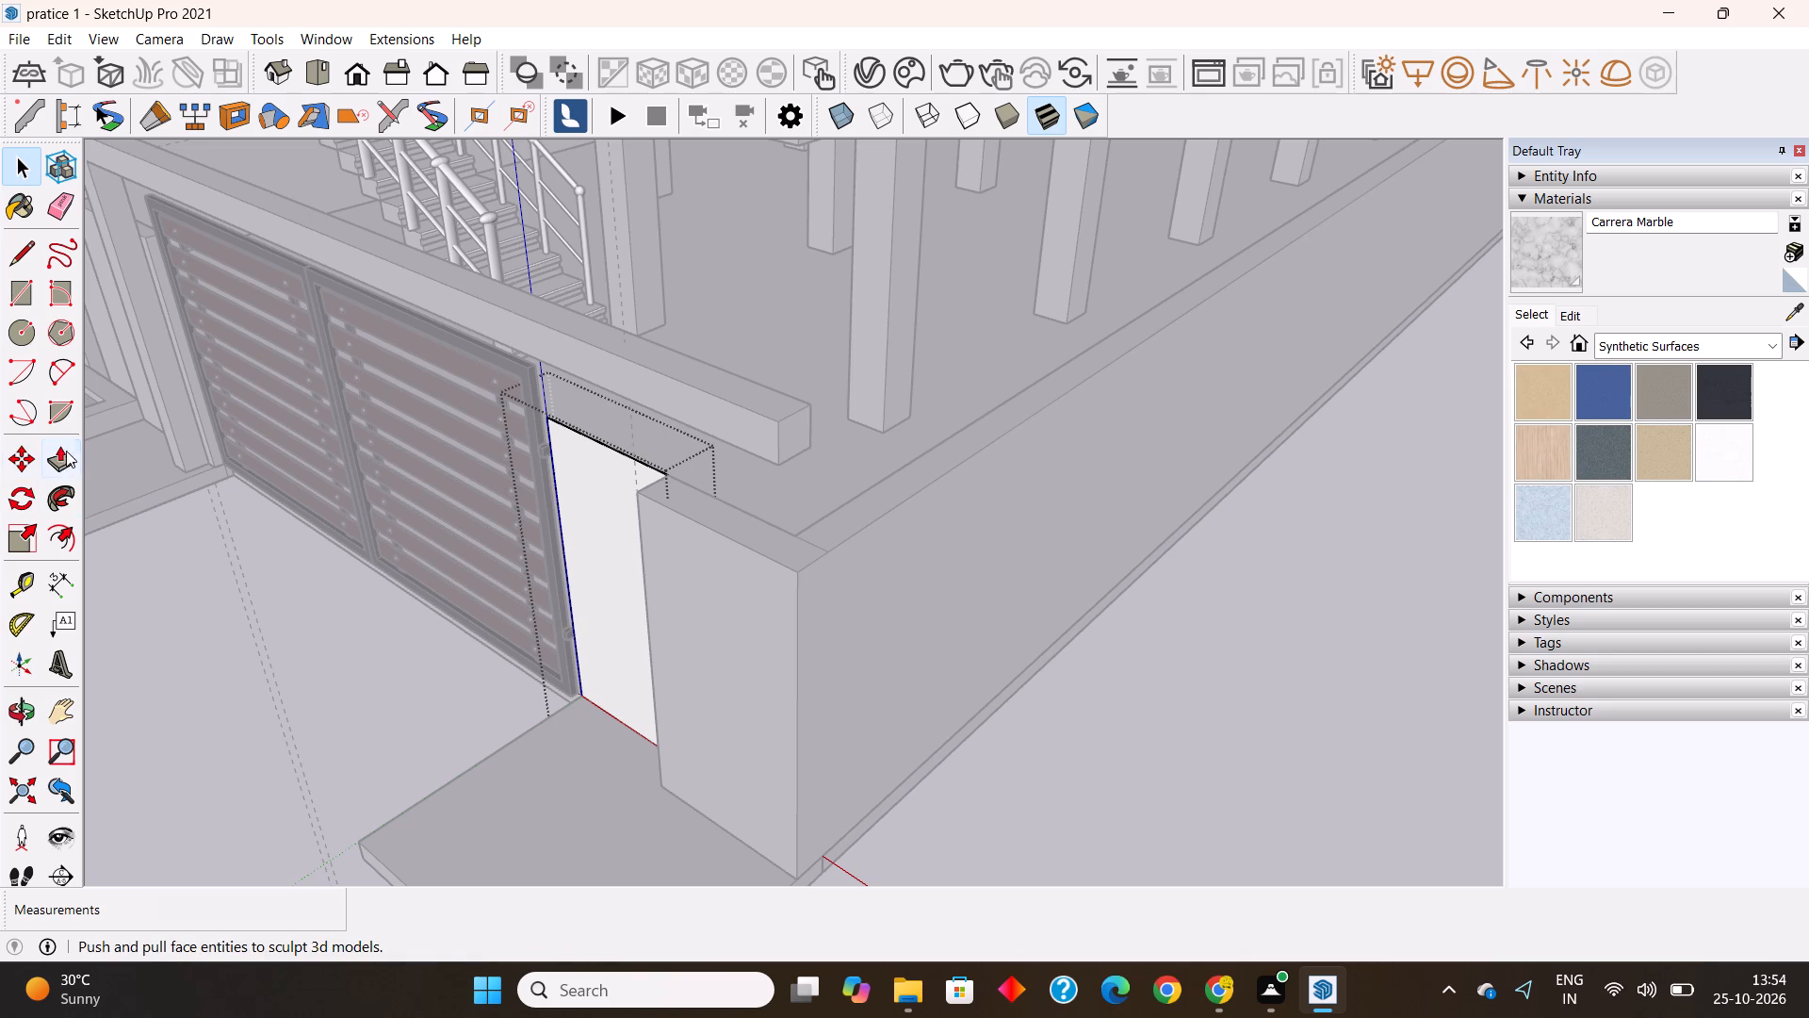
left_click(66, 451)
left_click(590, 503)
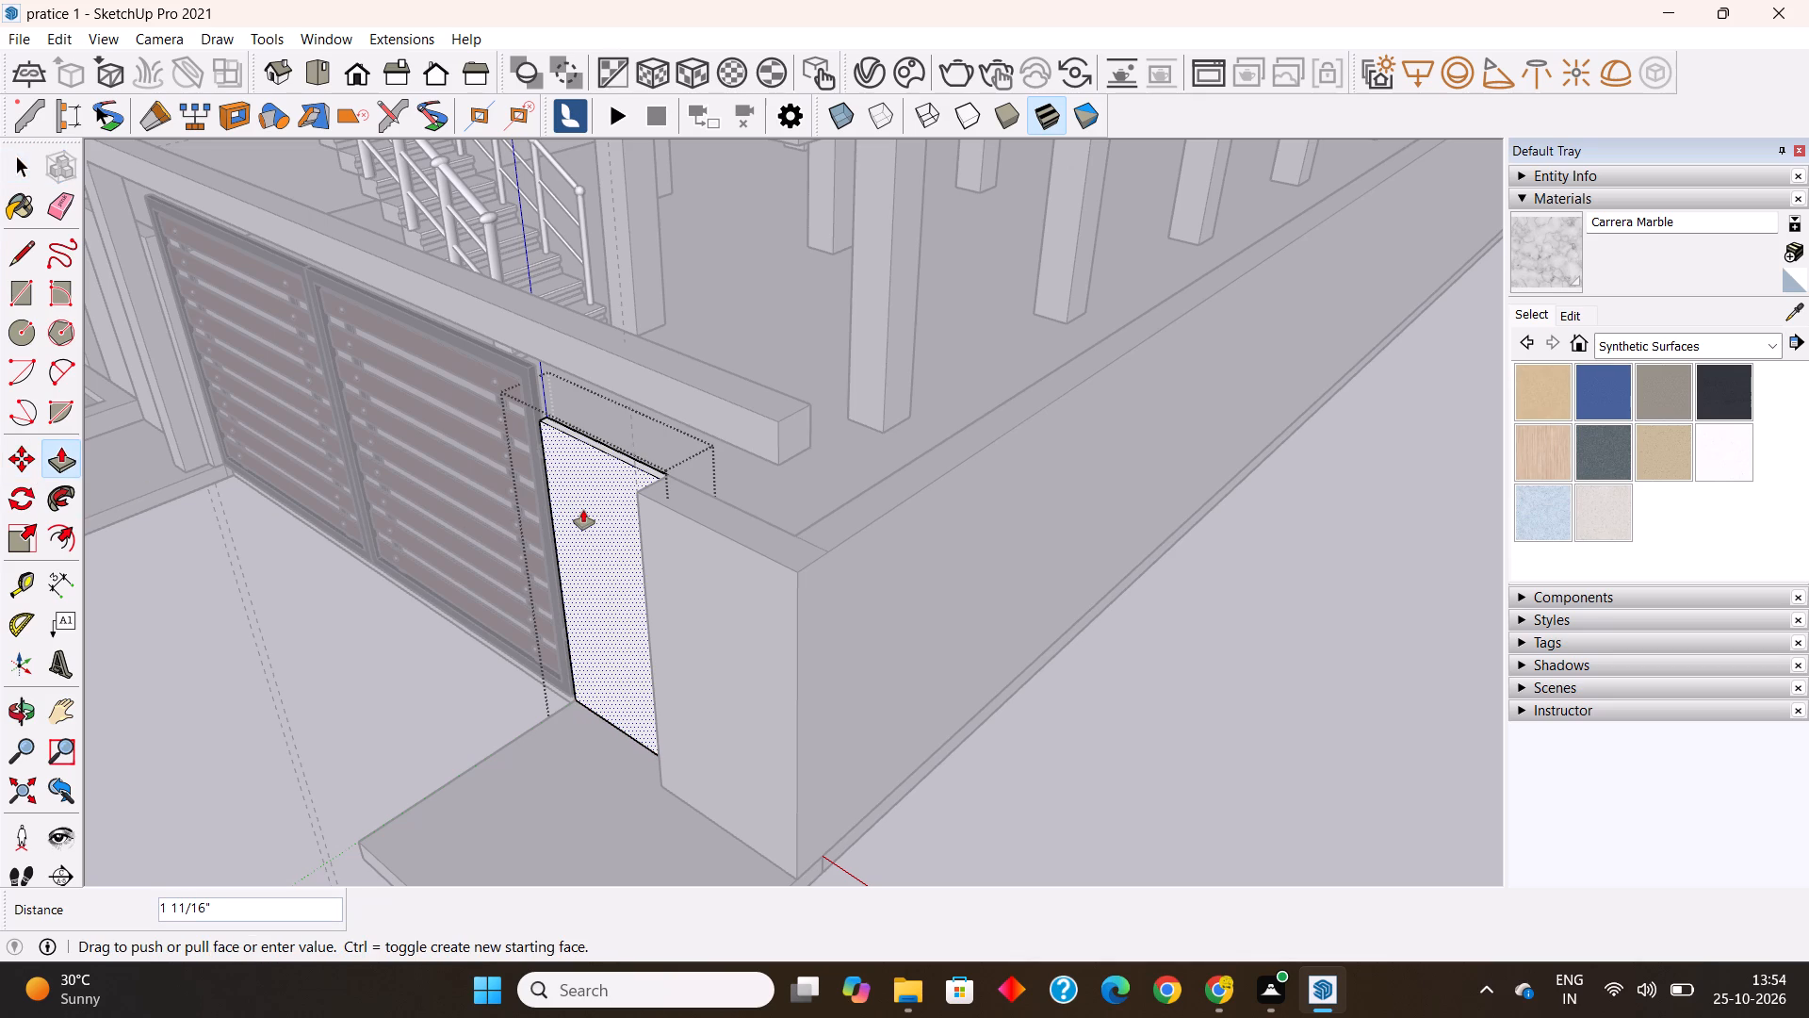
key("4")
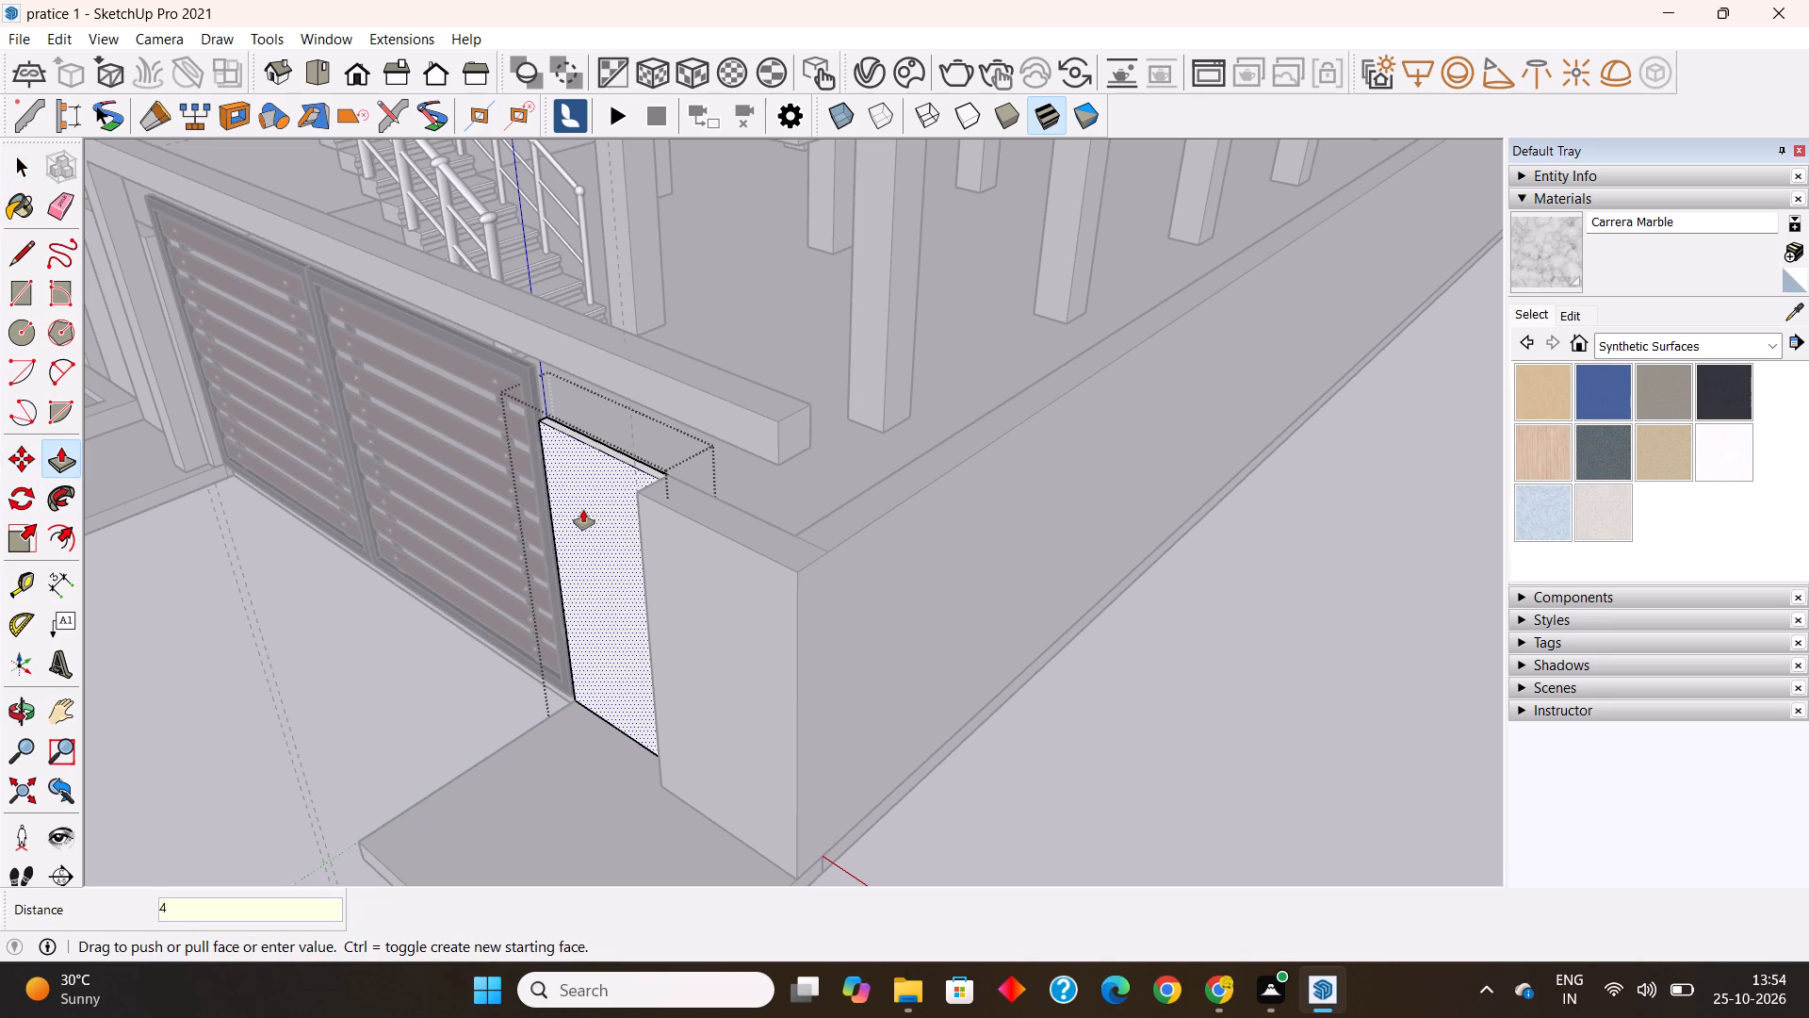
key("shift+quotedbl")
key("Return")
key("space")
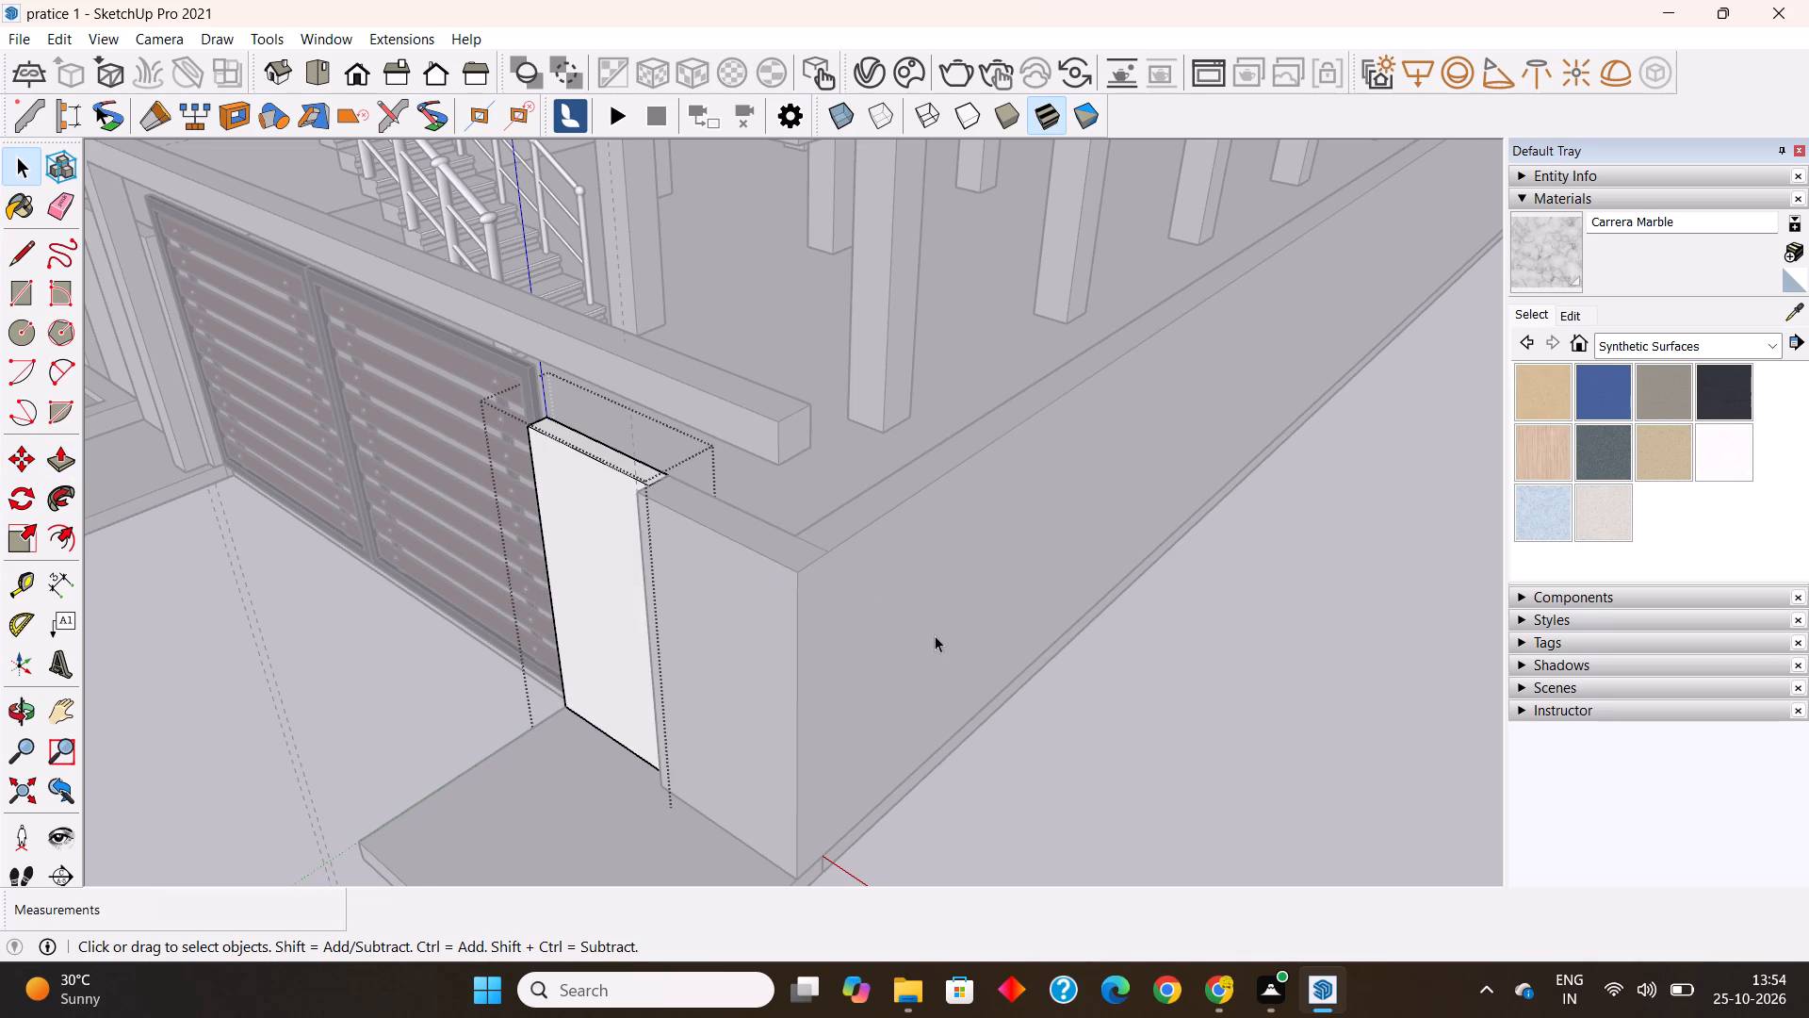
left_click(1117, 738)
Open the boundary wall group, Push/Pull the top of the remaining front section at the corner down to the base, and exit the group.
scroll(888, 591, "down", 2)
middle_click_drag(792, 668, 715, 718)
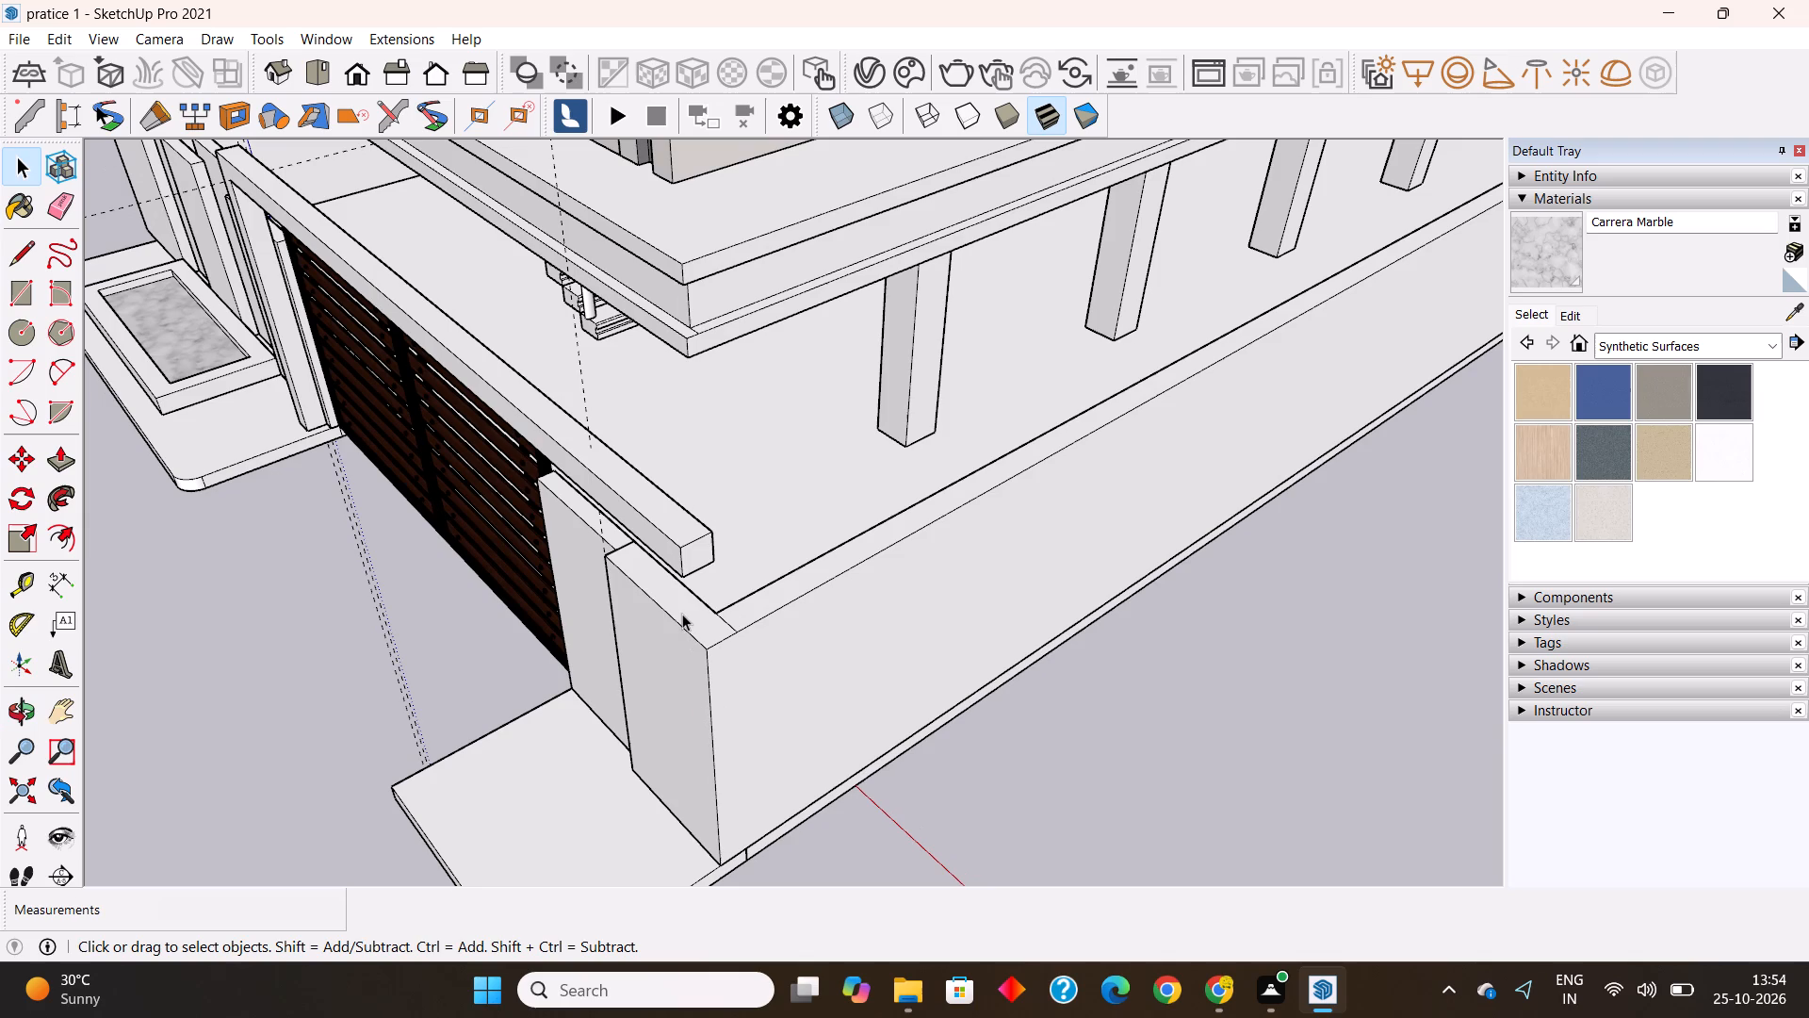
left_click(679, 604)
double_click(674, 604)
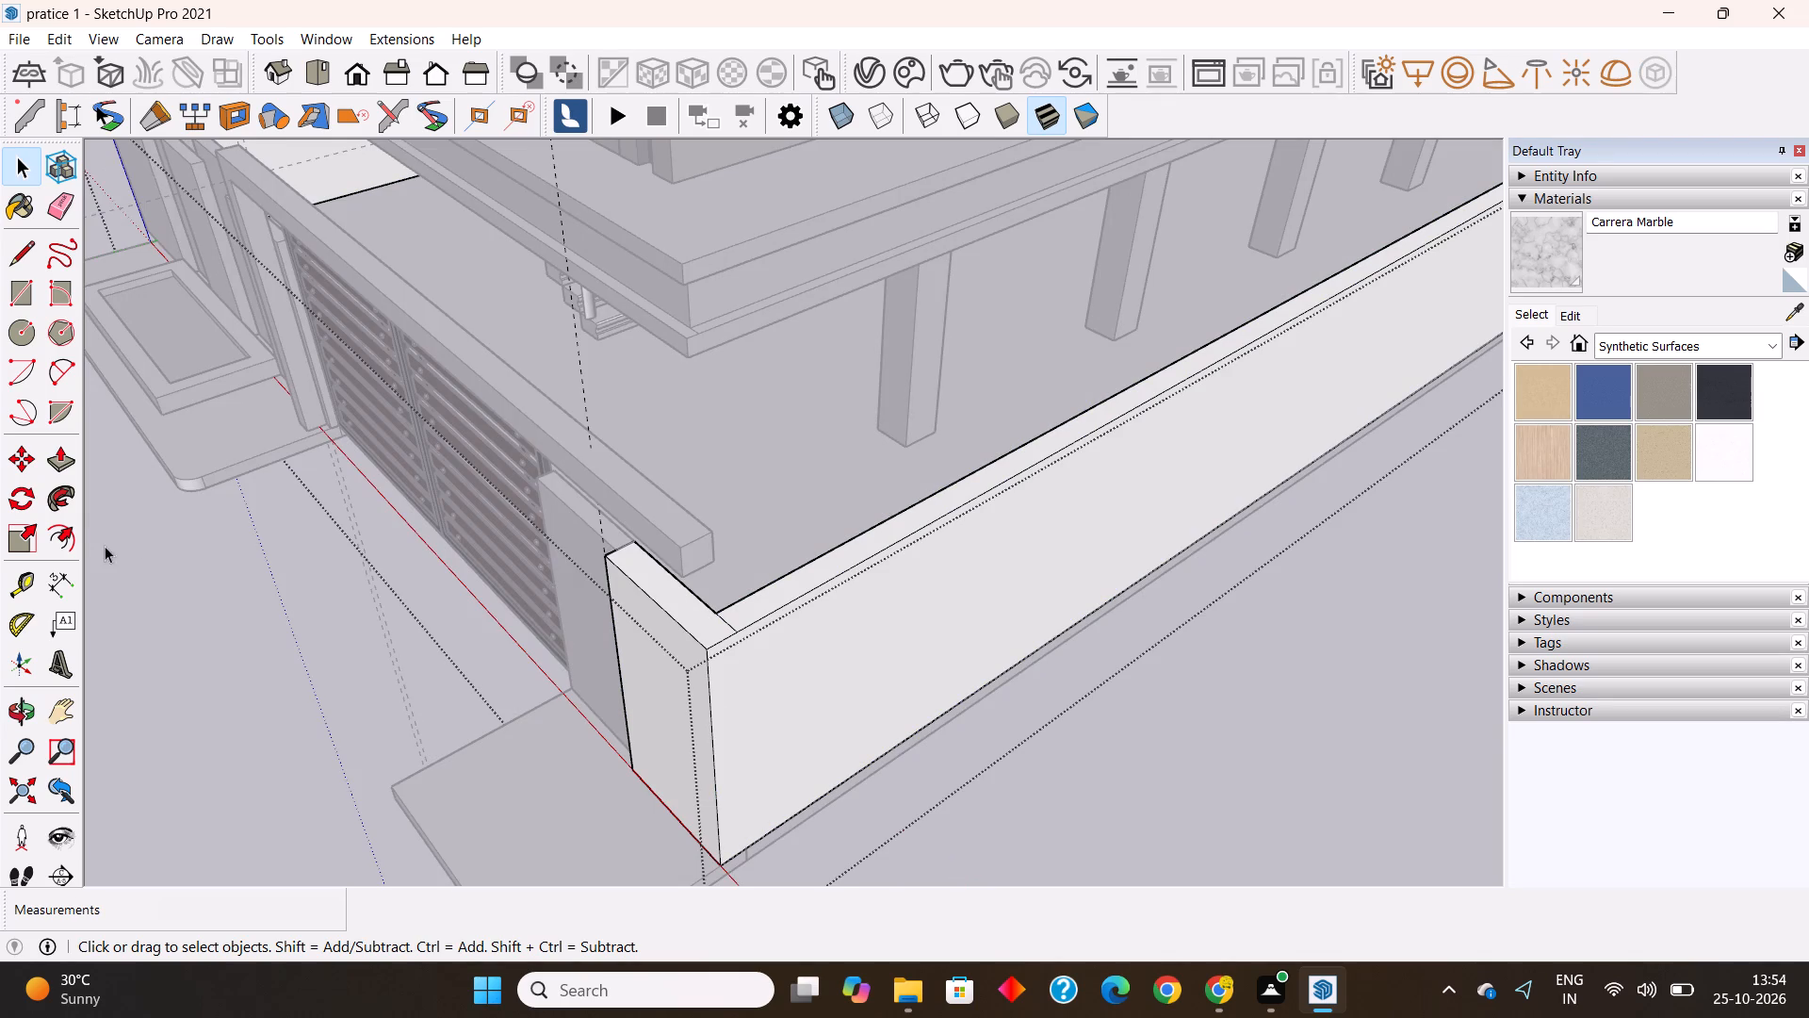
left_click(61, 459)
left_click(682, 590)
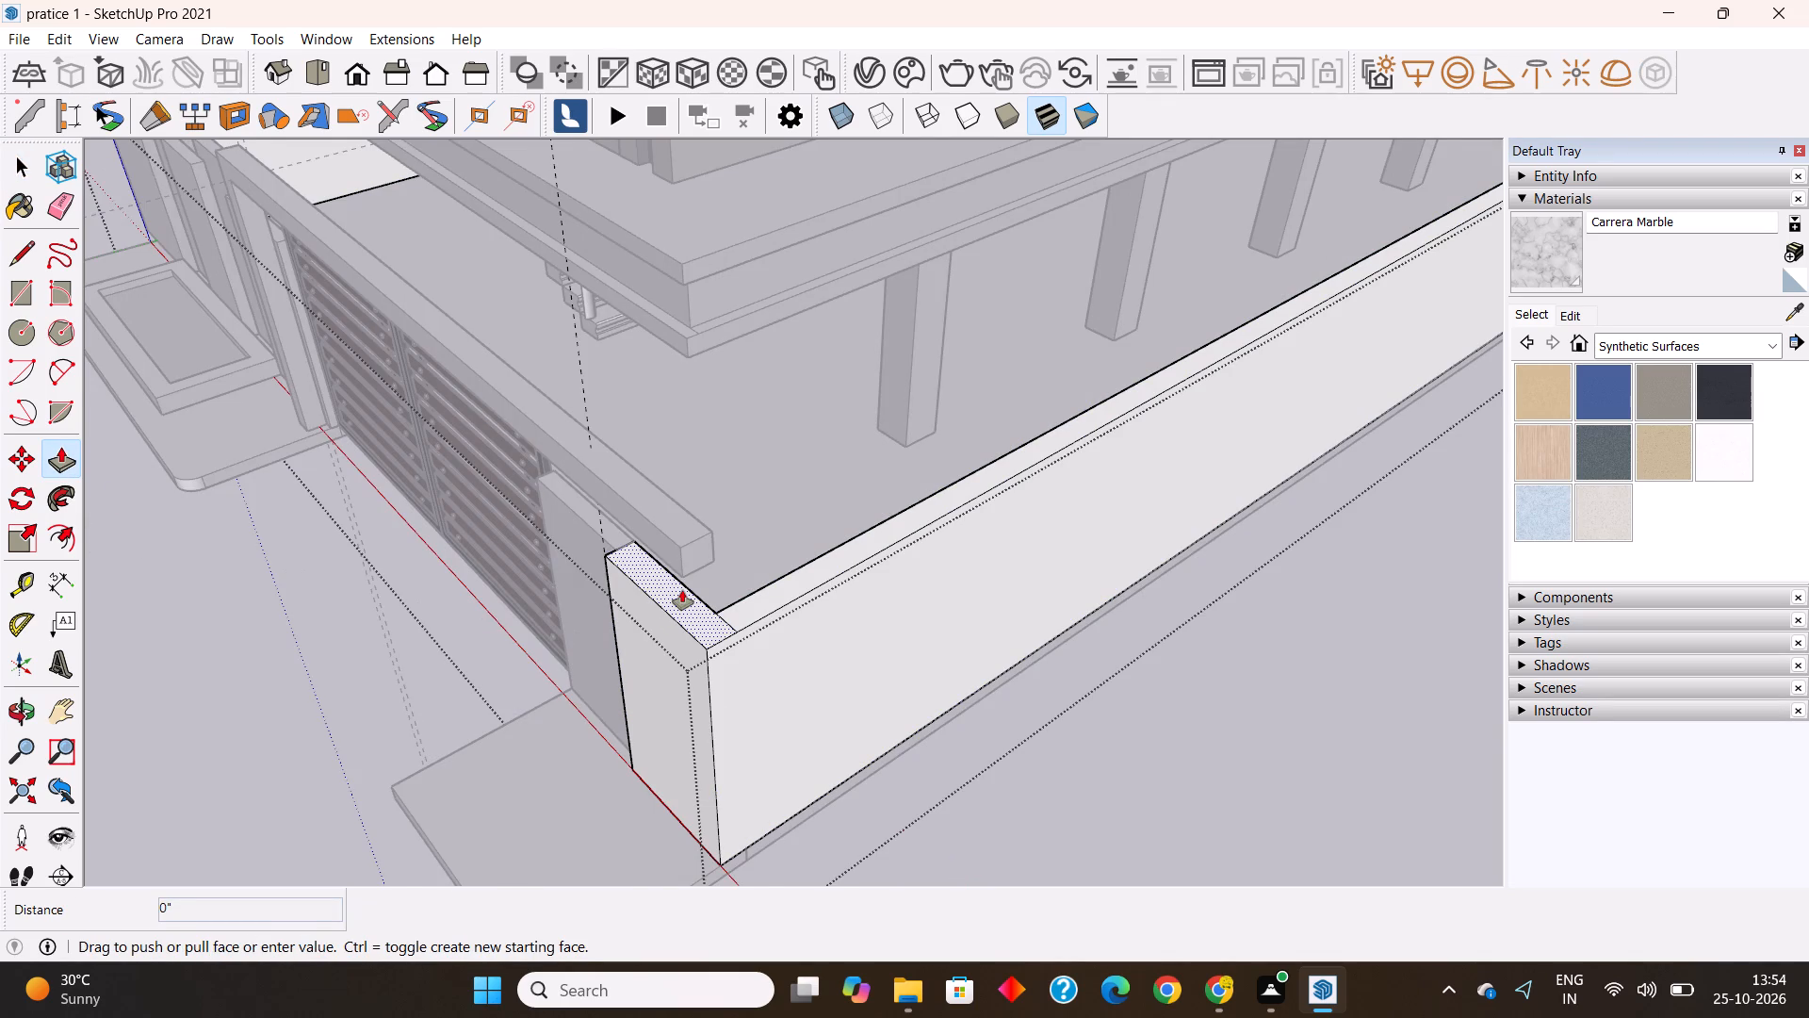
scroll(682, 590, "down", 2)
left_click(753, 801)
middle_click_drag(764, 795, 879, 694)
key("space")
left_click(1041, 783)
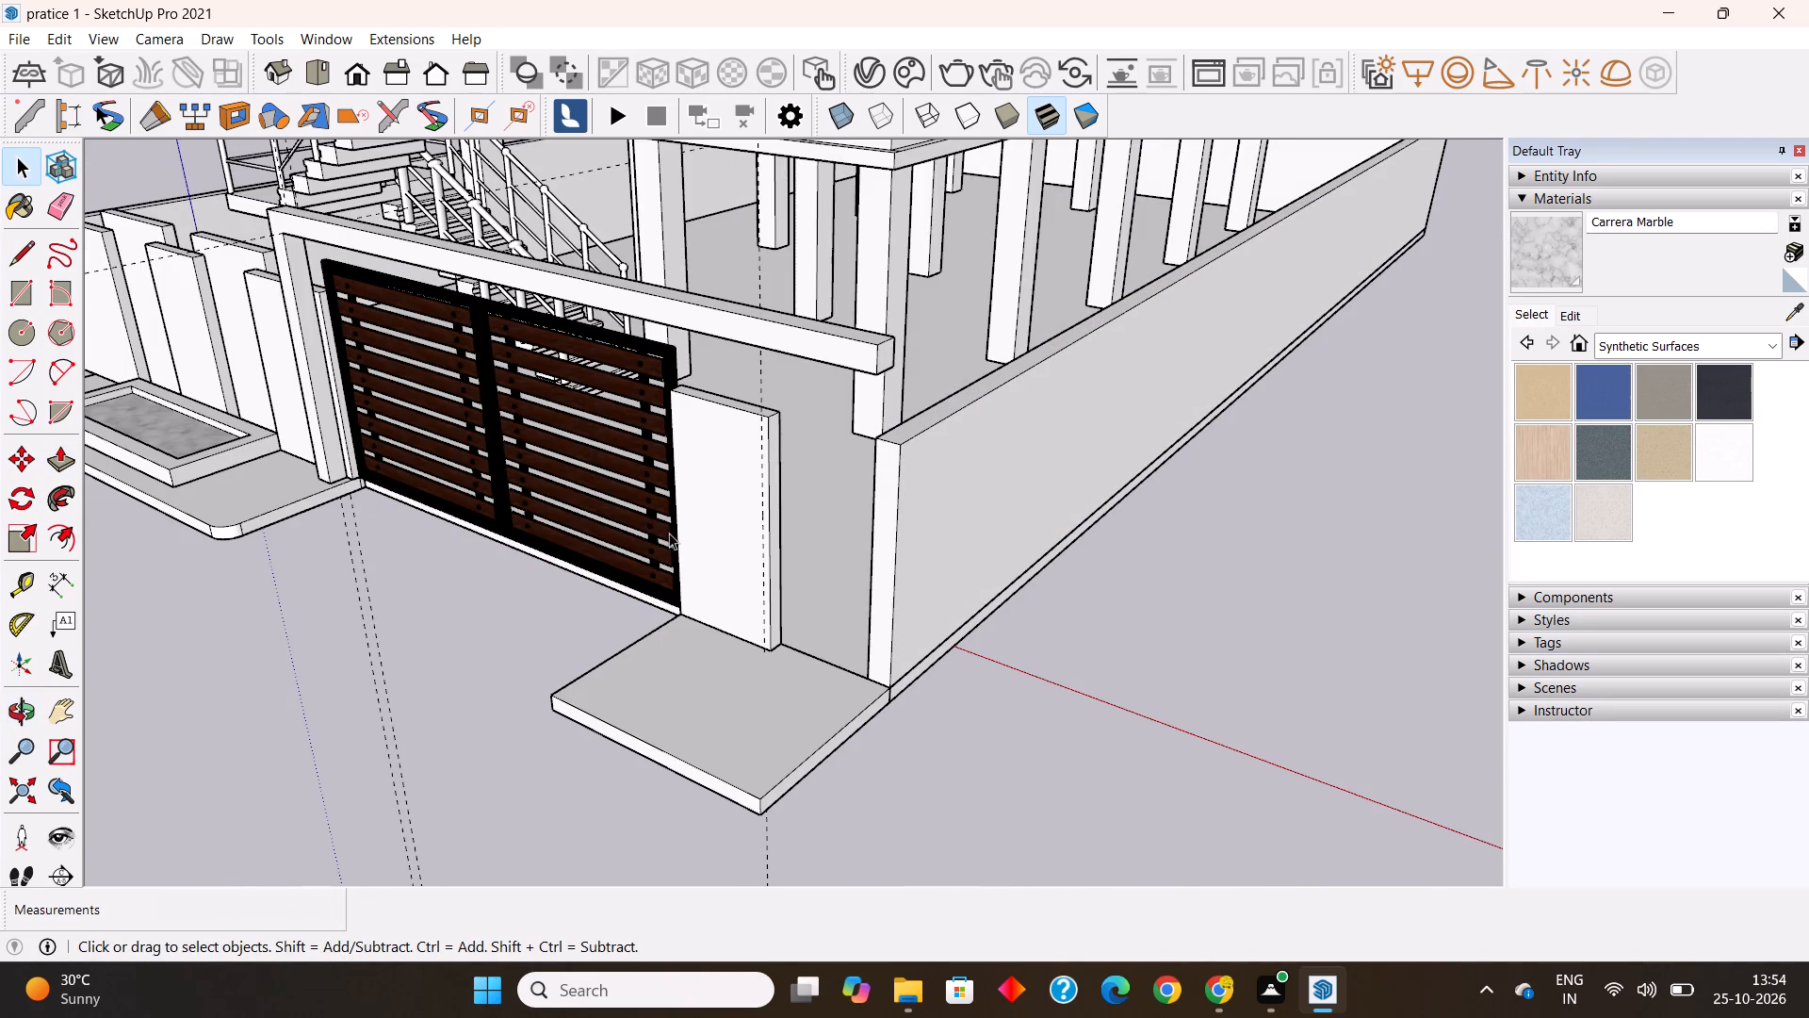
Copy the gate-side panel along the front, placing the copy directly against its end to fill the corner gap.
left_click(722, 523)
left_click(20, 463)
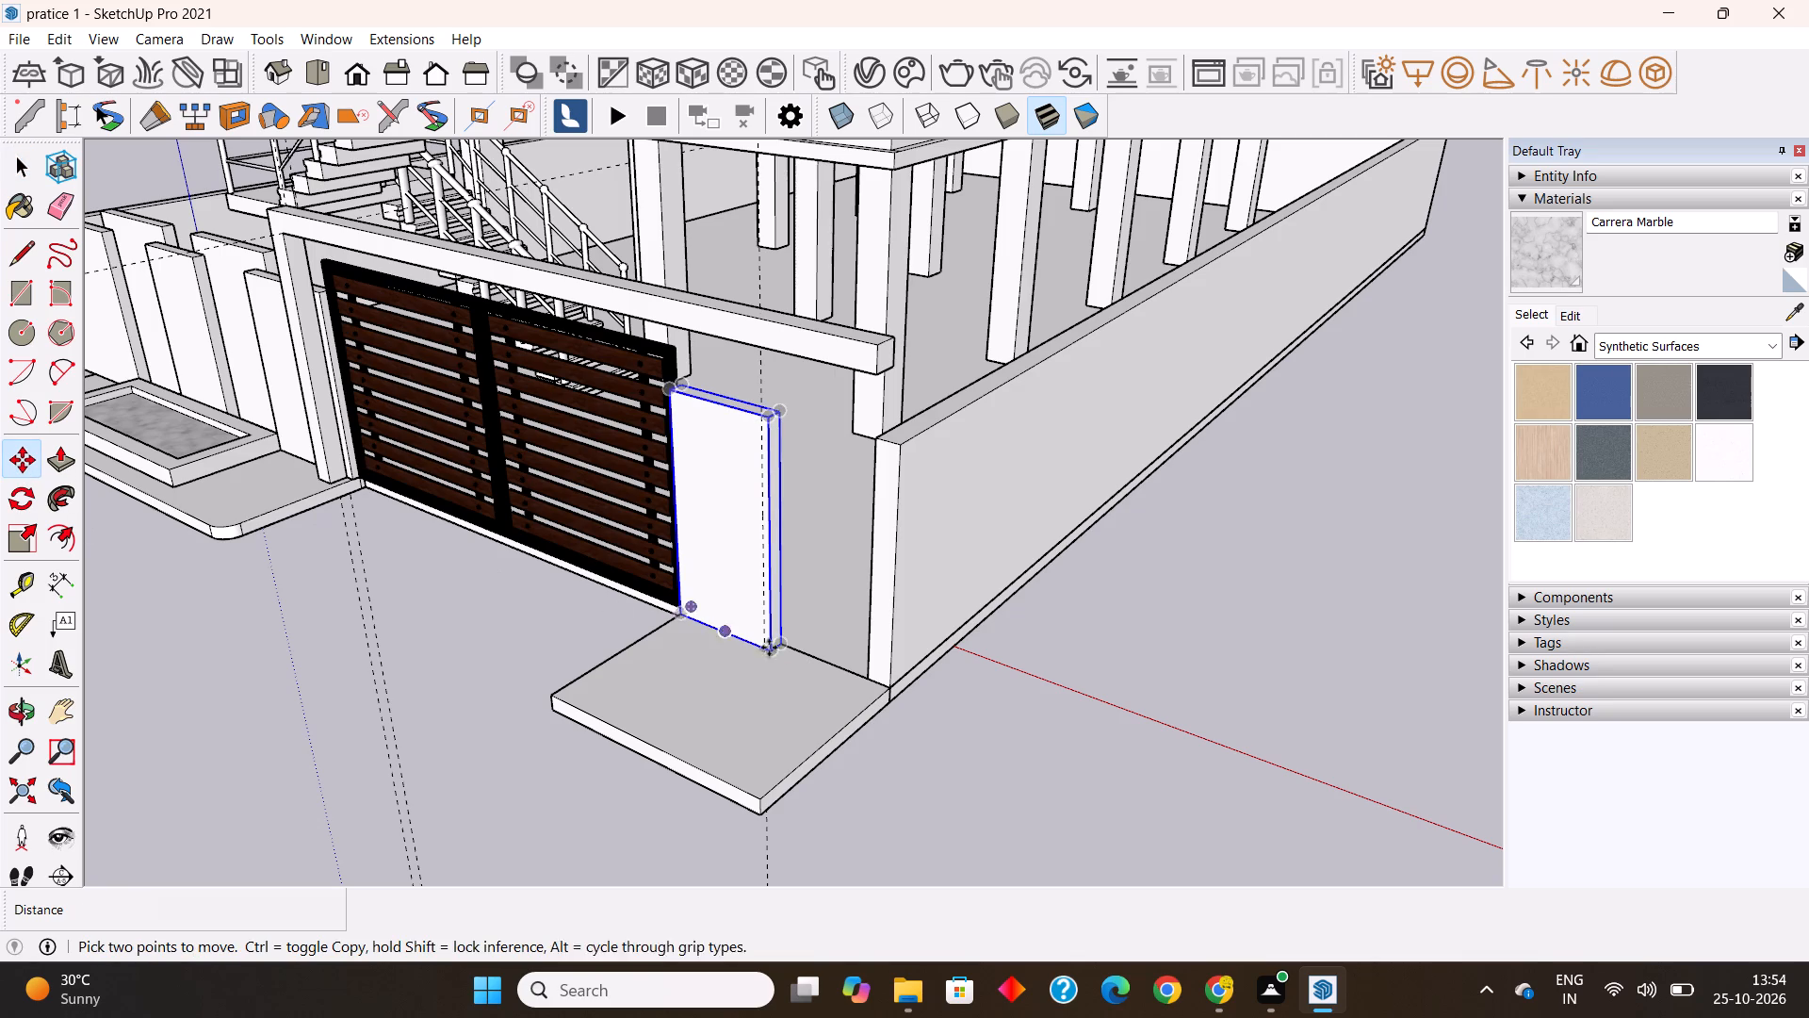
scroll(680, 608, "up", 7)
left_click(676, 603)
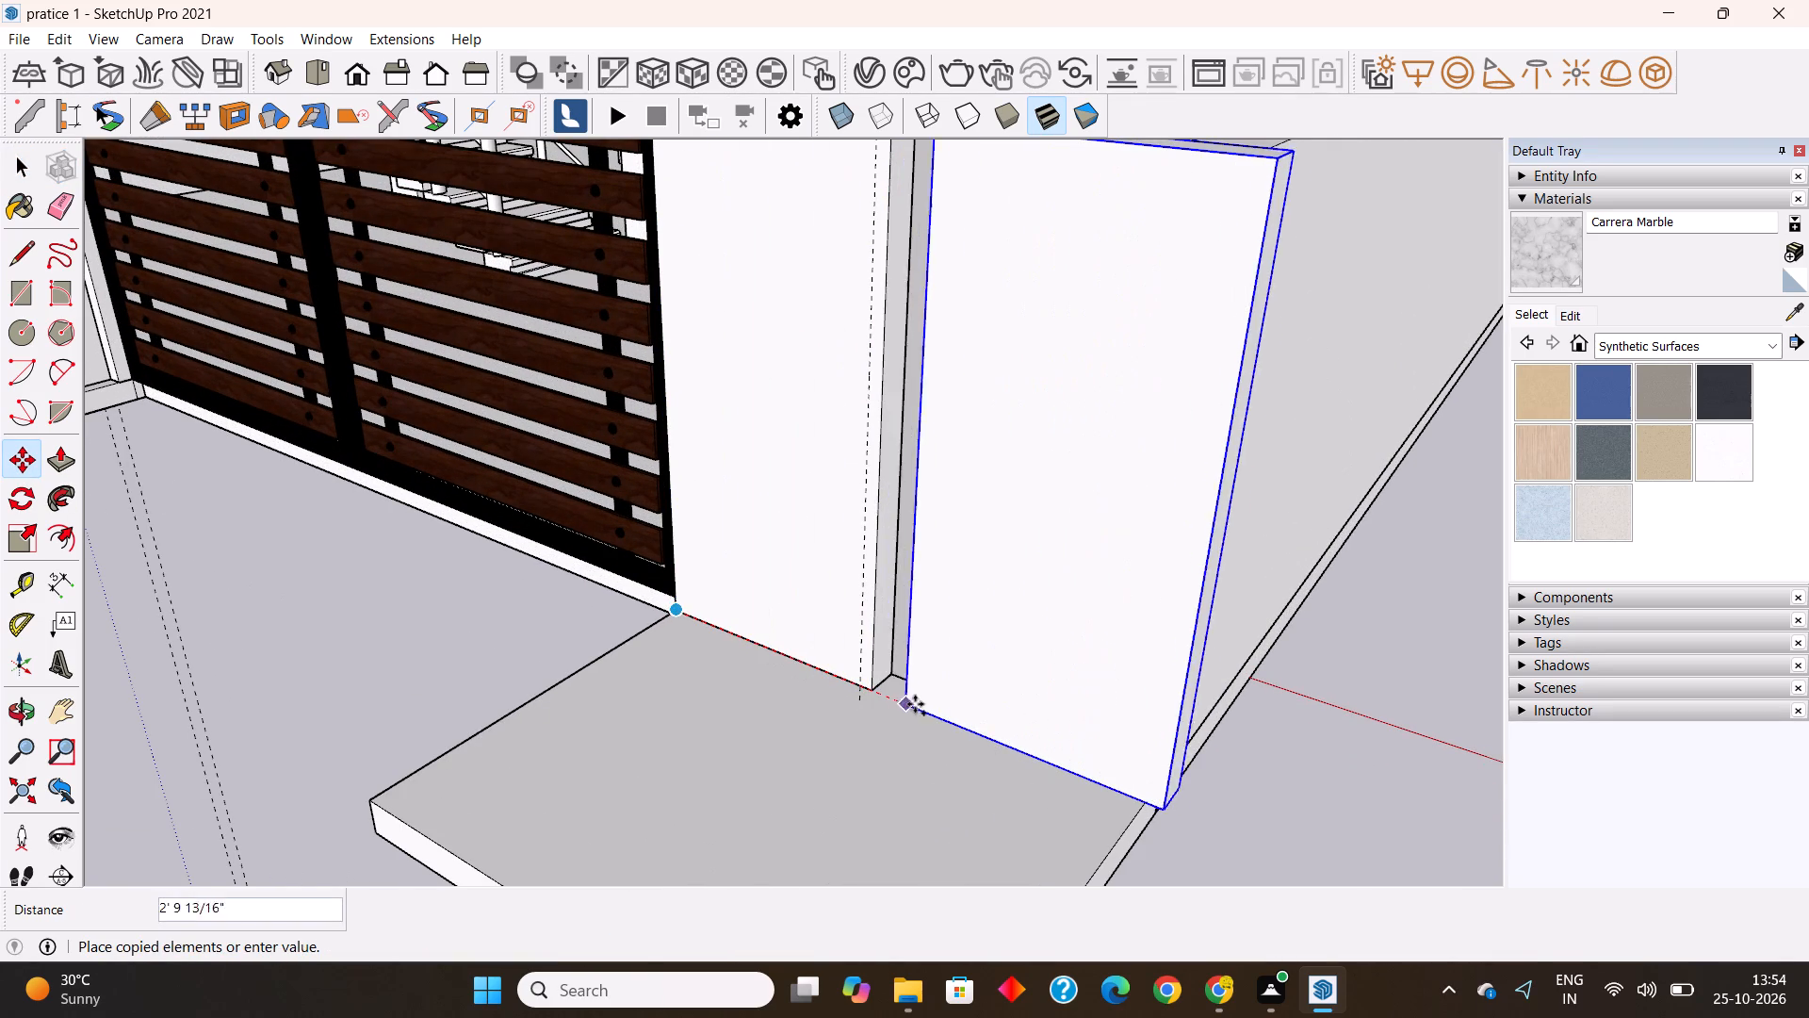
left_click(871, 690)
Move the copied corner panel inward by one panel thickness, so its front face aligns with the gate-side panel's back face.
middle_click_drag(902, 723, 798, 761)
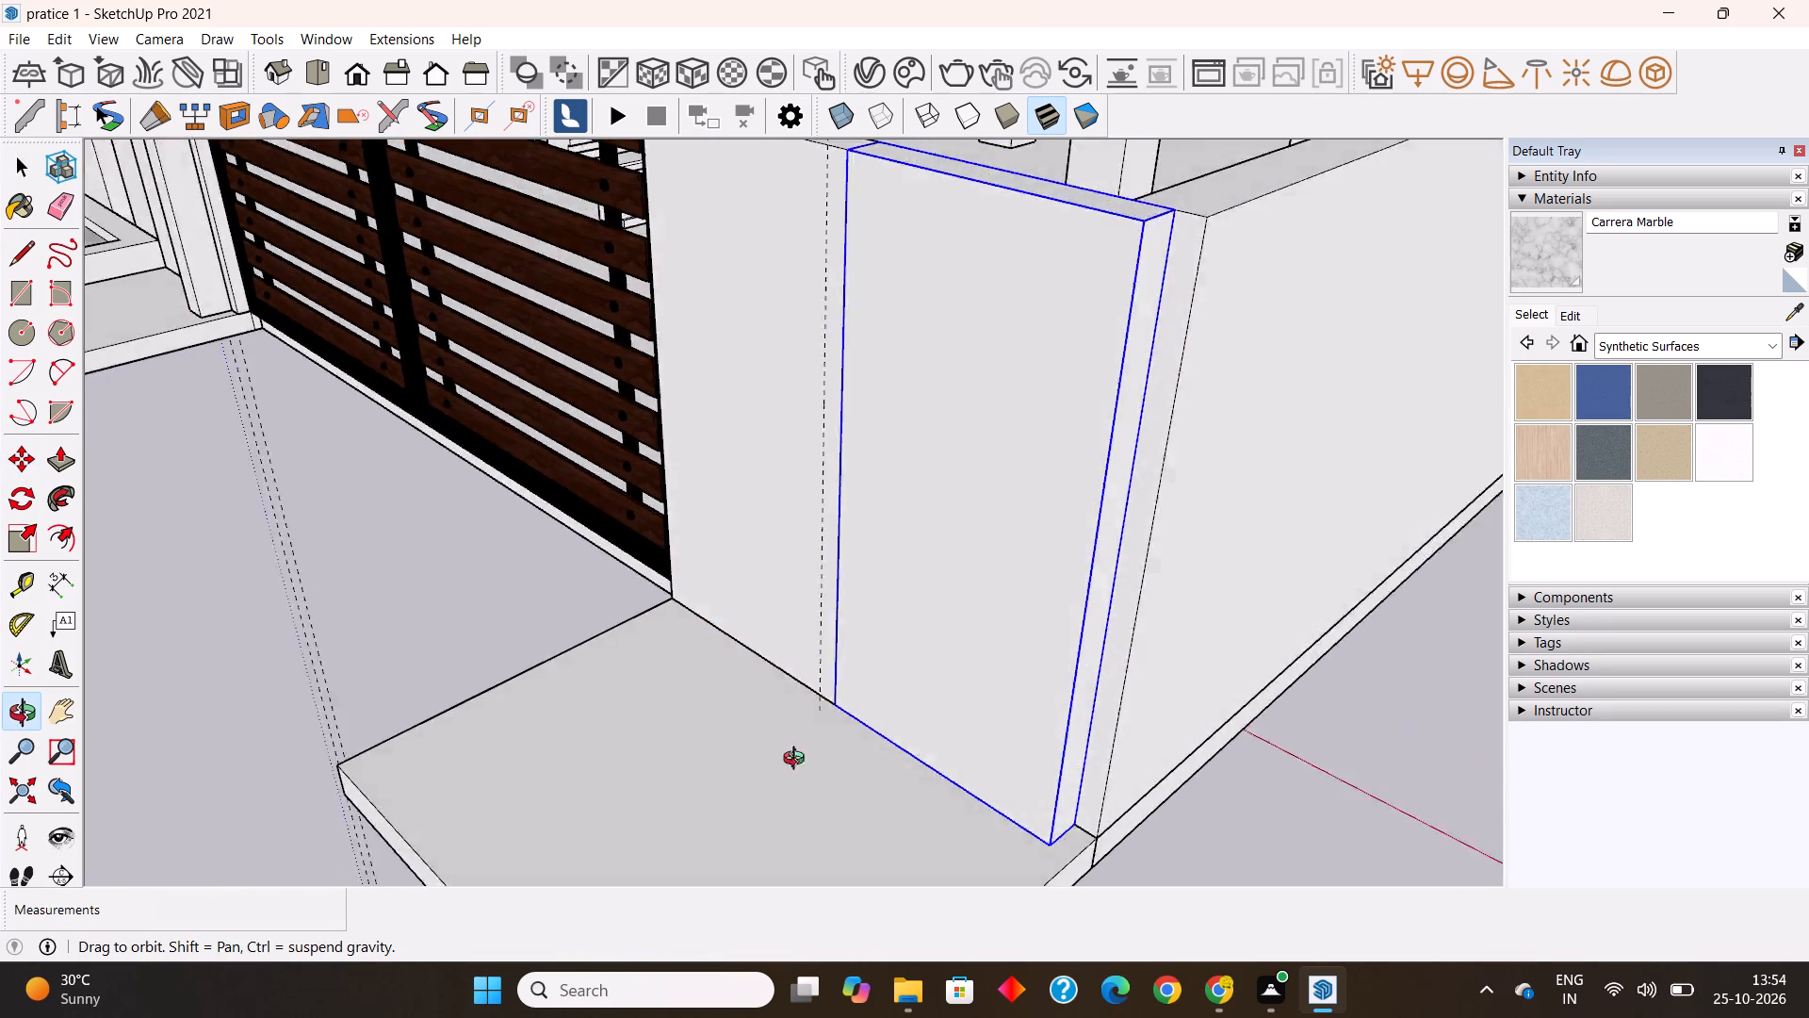
middle_click_drag(798, 761, 699, 800)
scroll(841, 564, "down", 5)
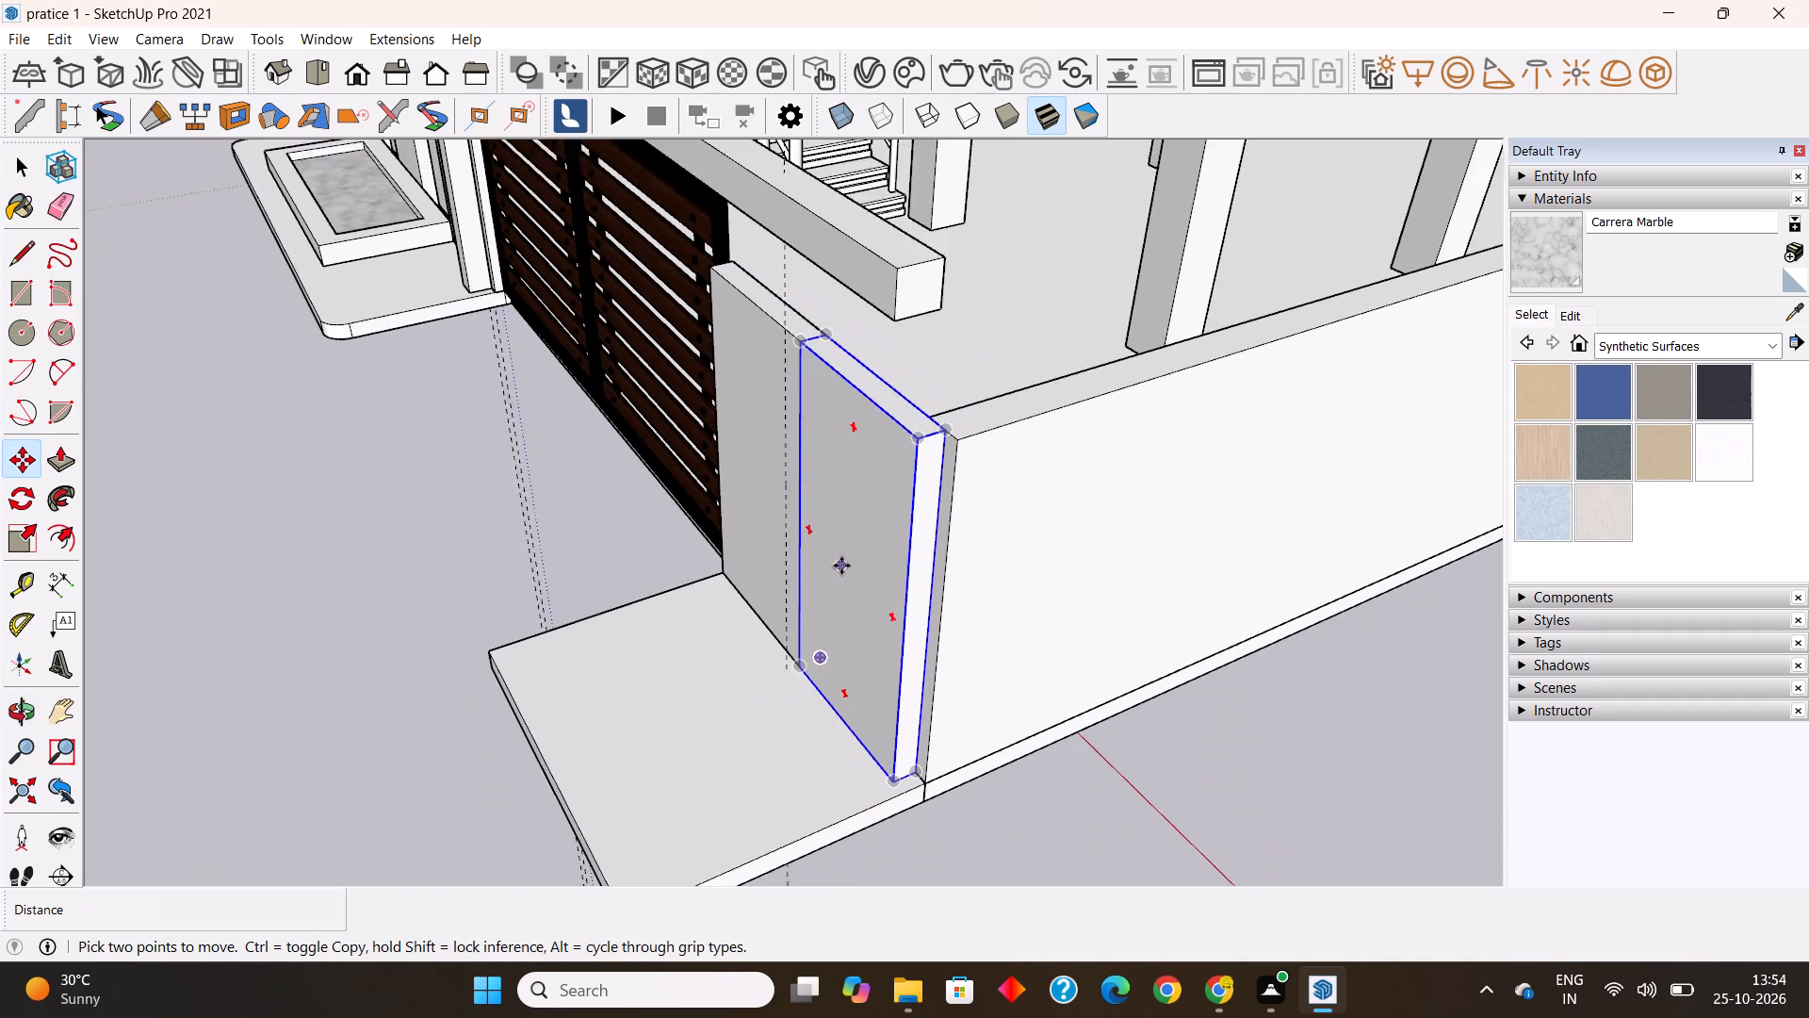
scroll(841, 566, "up", 5)
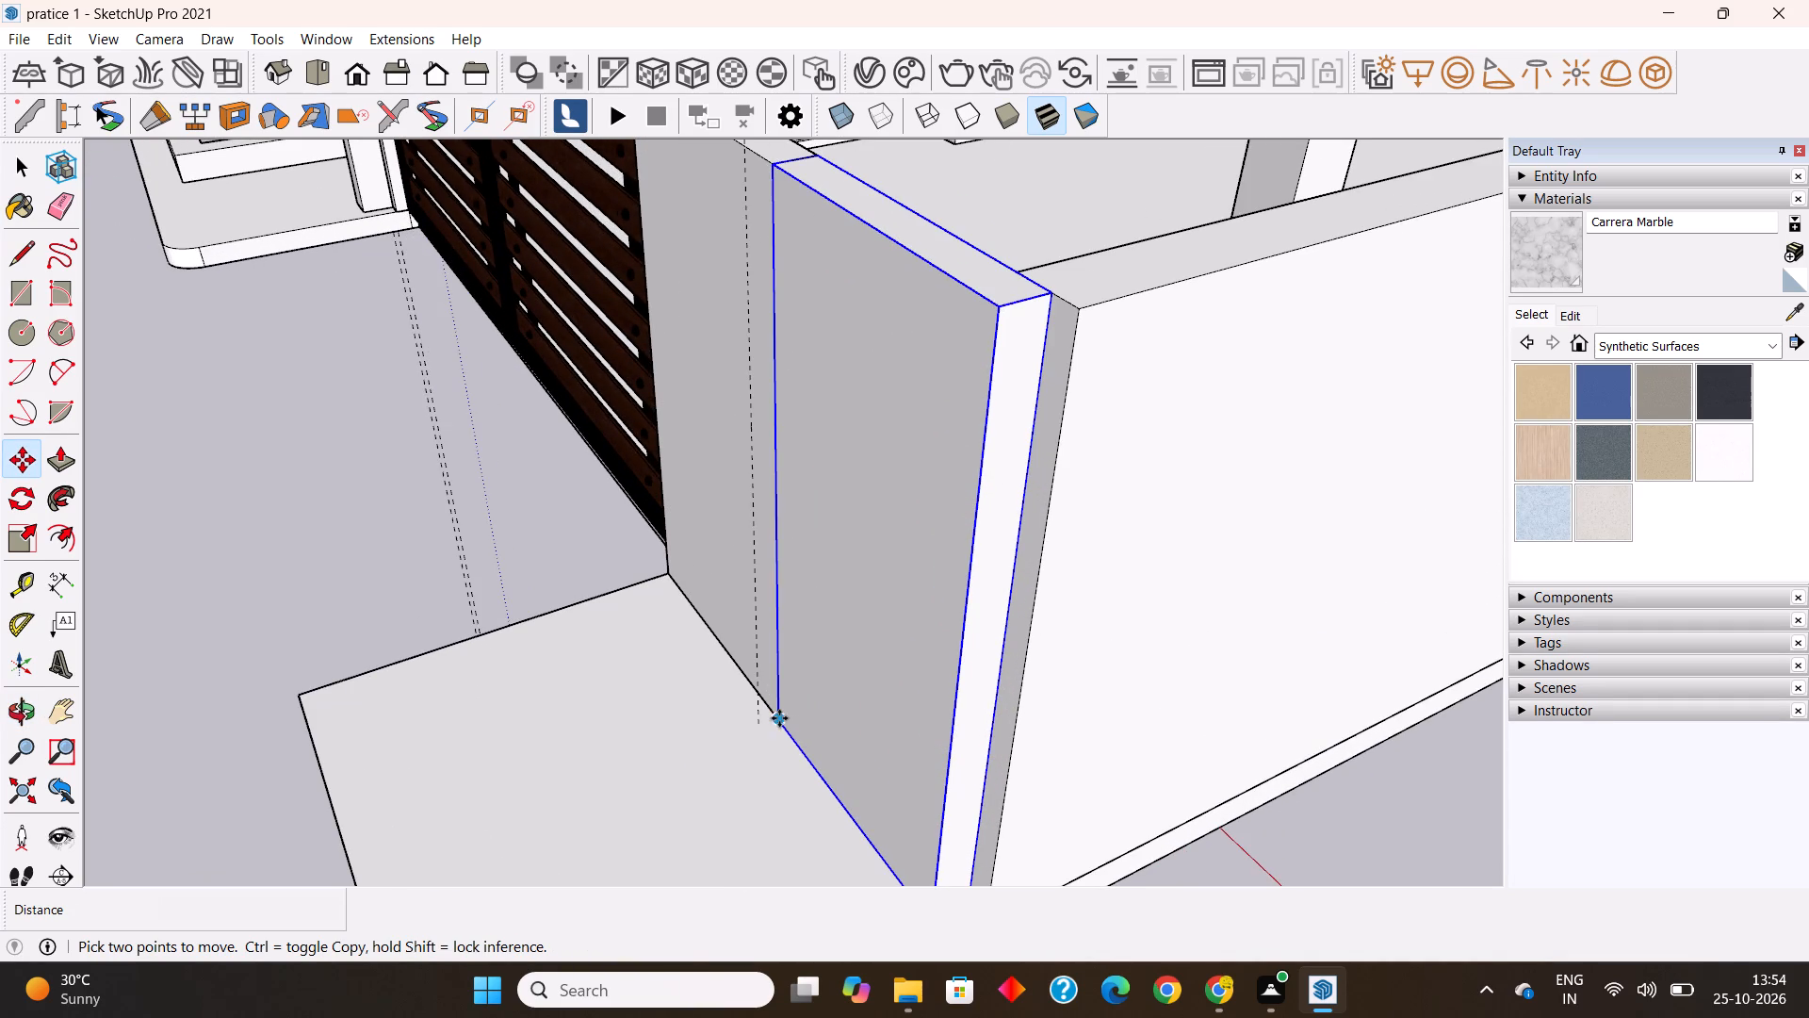
left_click(779, 718)
left_click(822, 706)
scroll(758, 676, "down", 3)
middle_click_drag(904, 719, 946, 738)
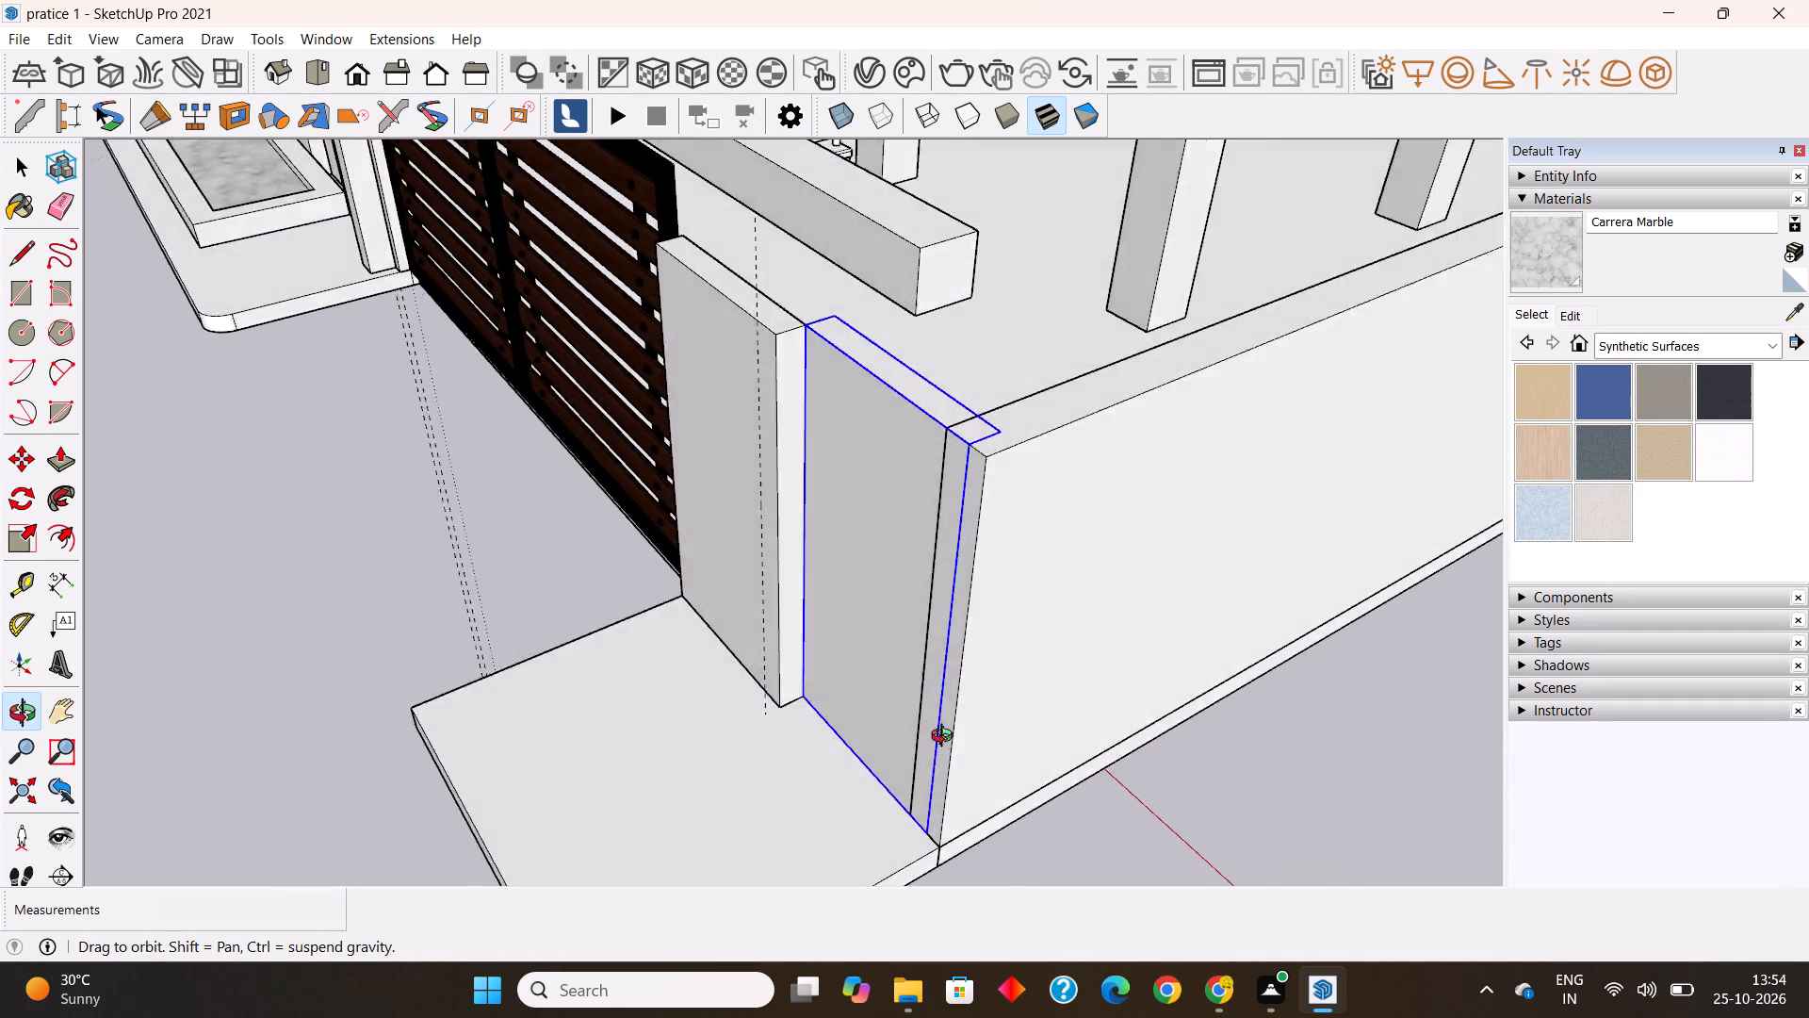
middle_click_drag(946, 738, 1442, 784)
scroll(1017, 672, "down", 3)
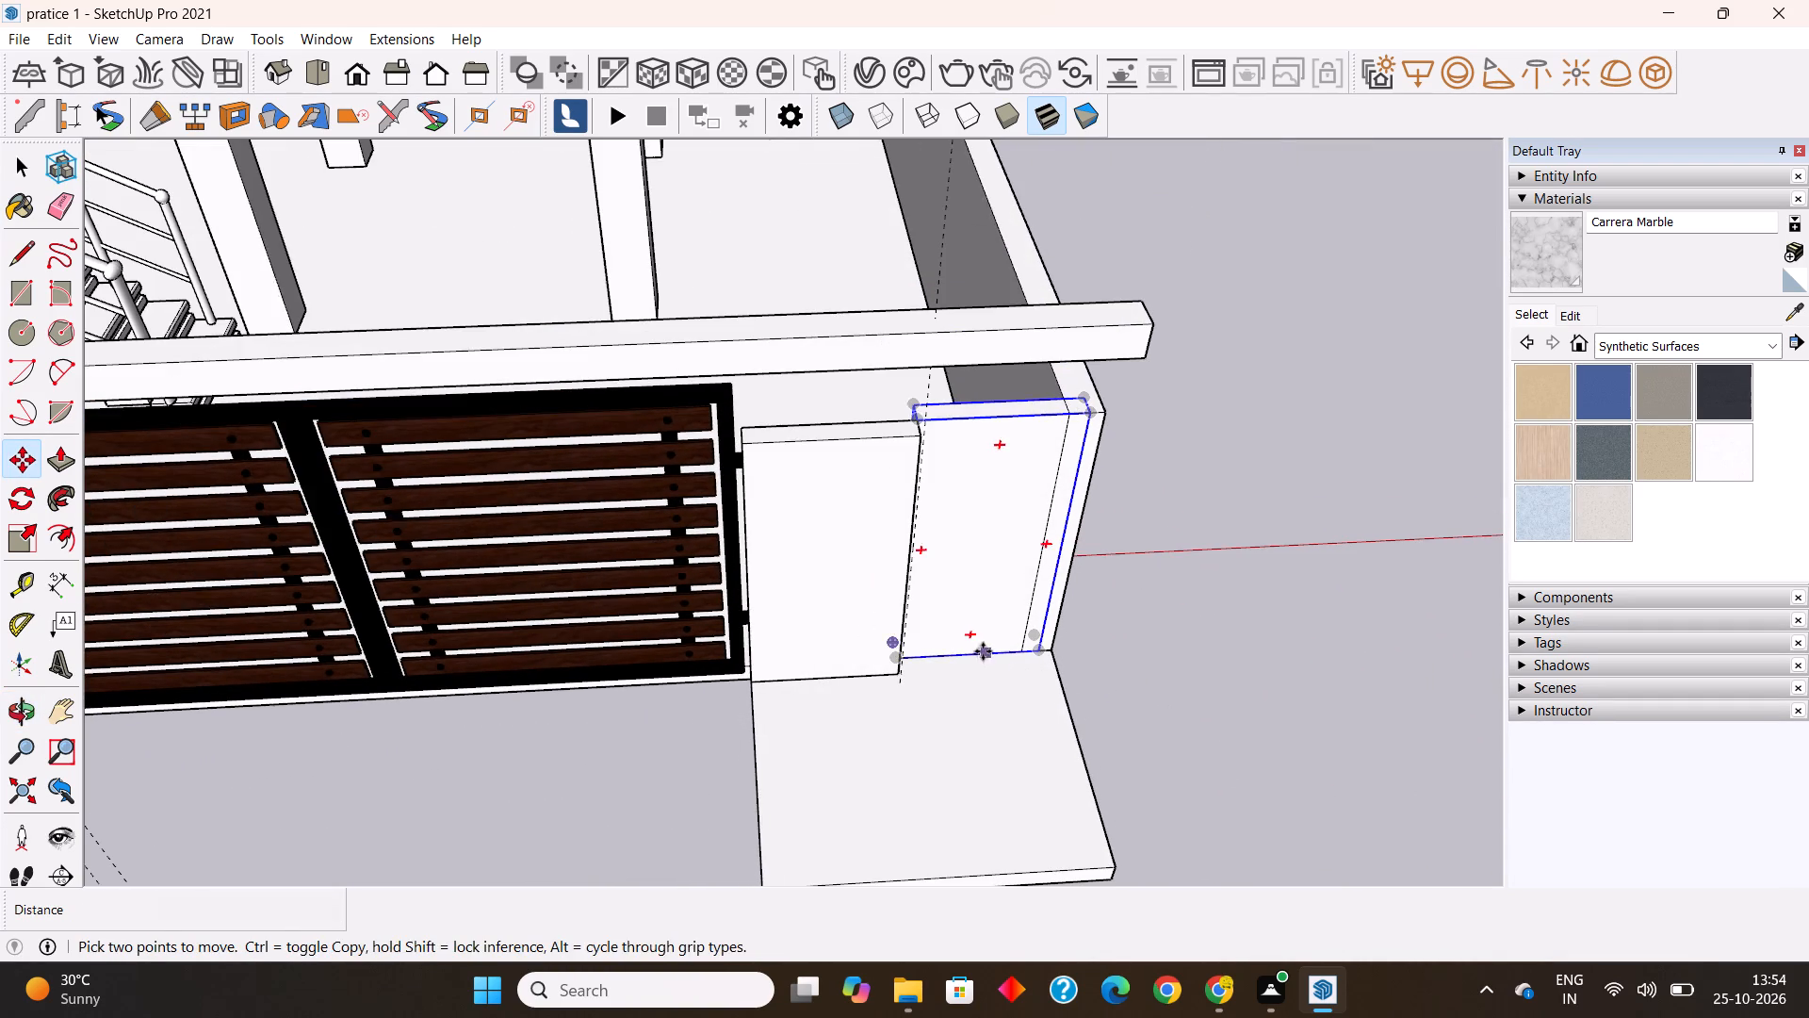
middle_click_drag(979, 650, 1202, 680)
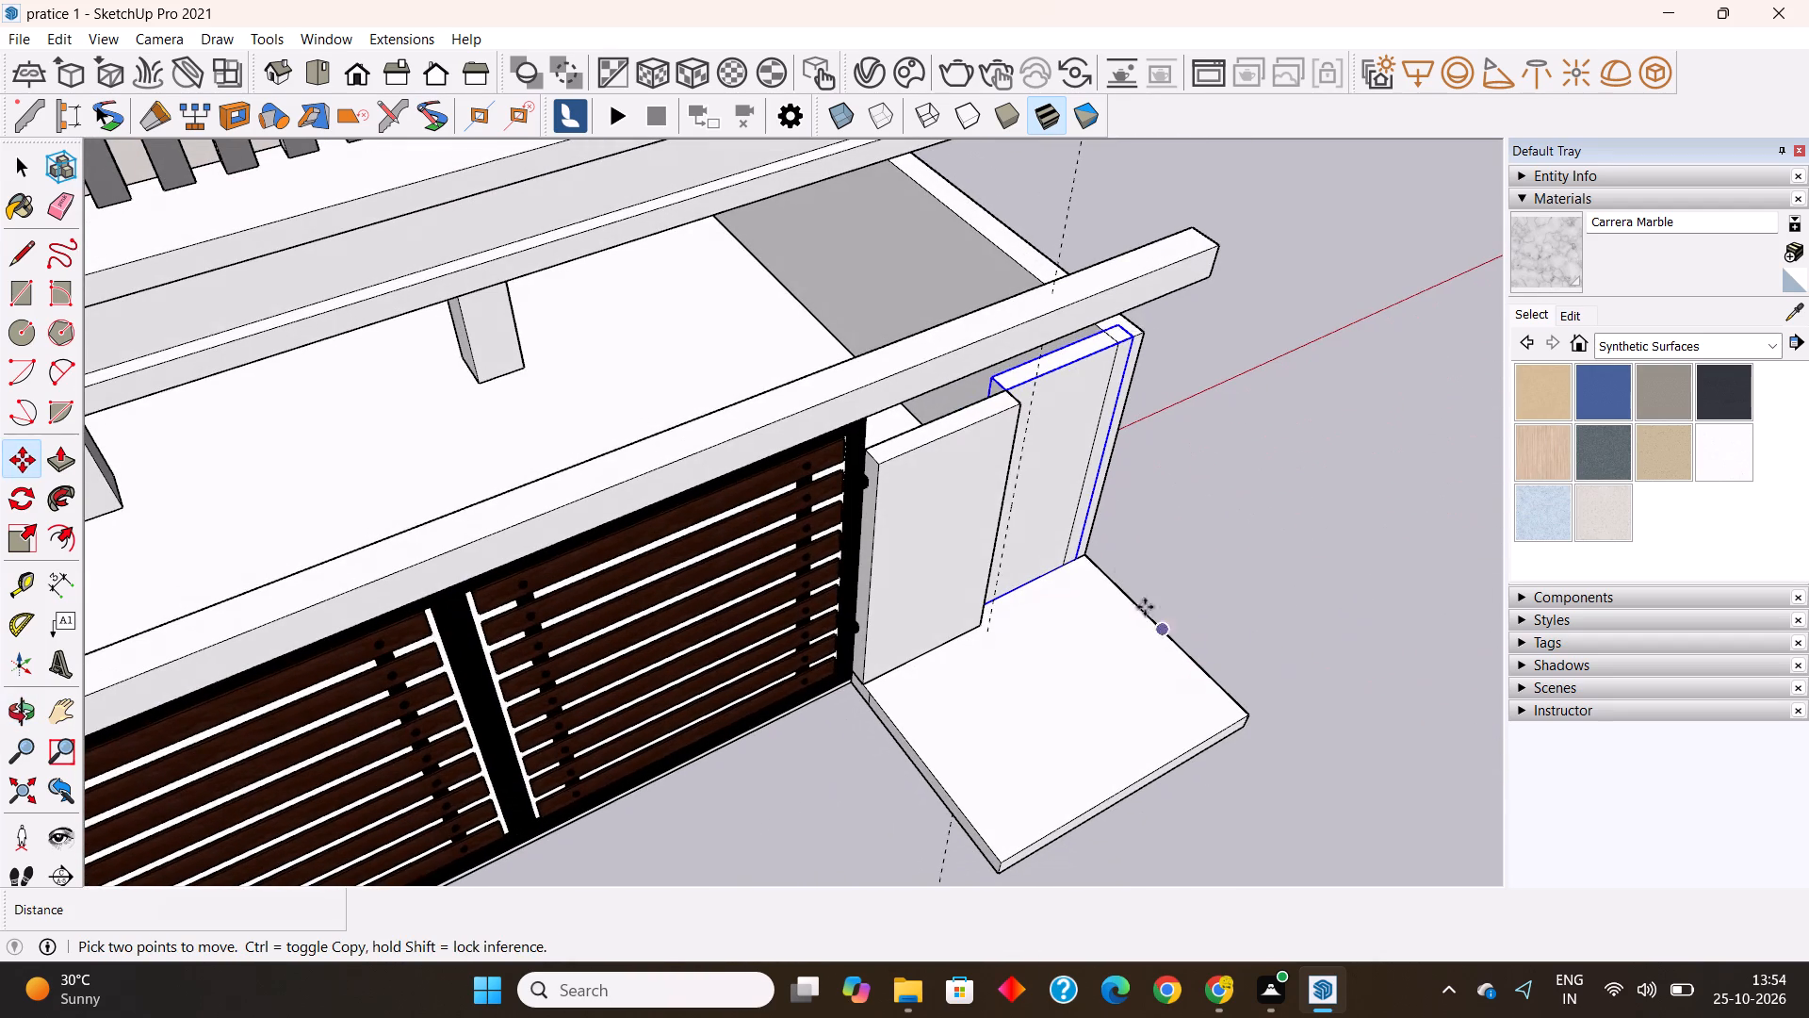
scroll(1003, 369, "up", 4)
key("space")
Open the corner panel group, Push/Pull its top face up 1' 6", and exit the group.
scroll(945, 581, "down", 5)
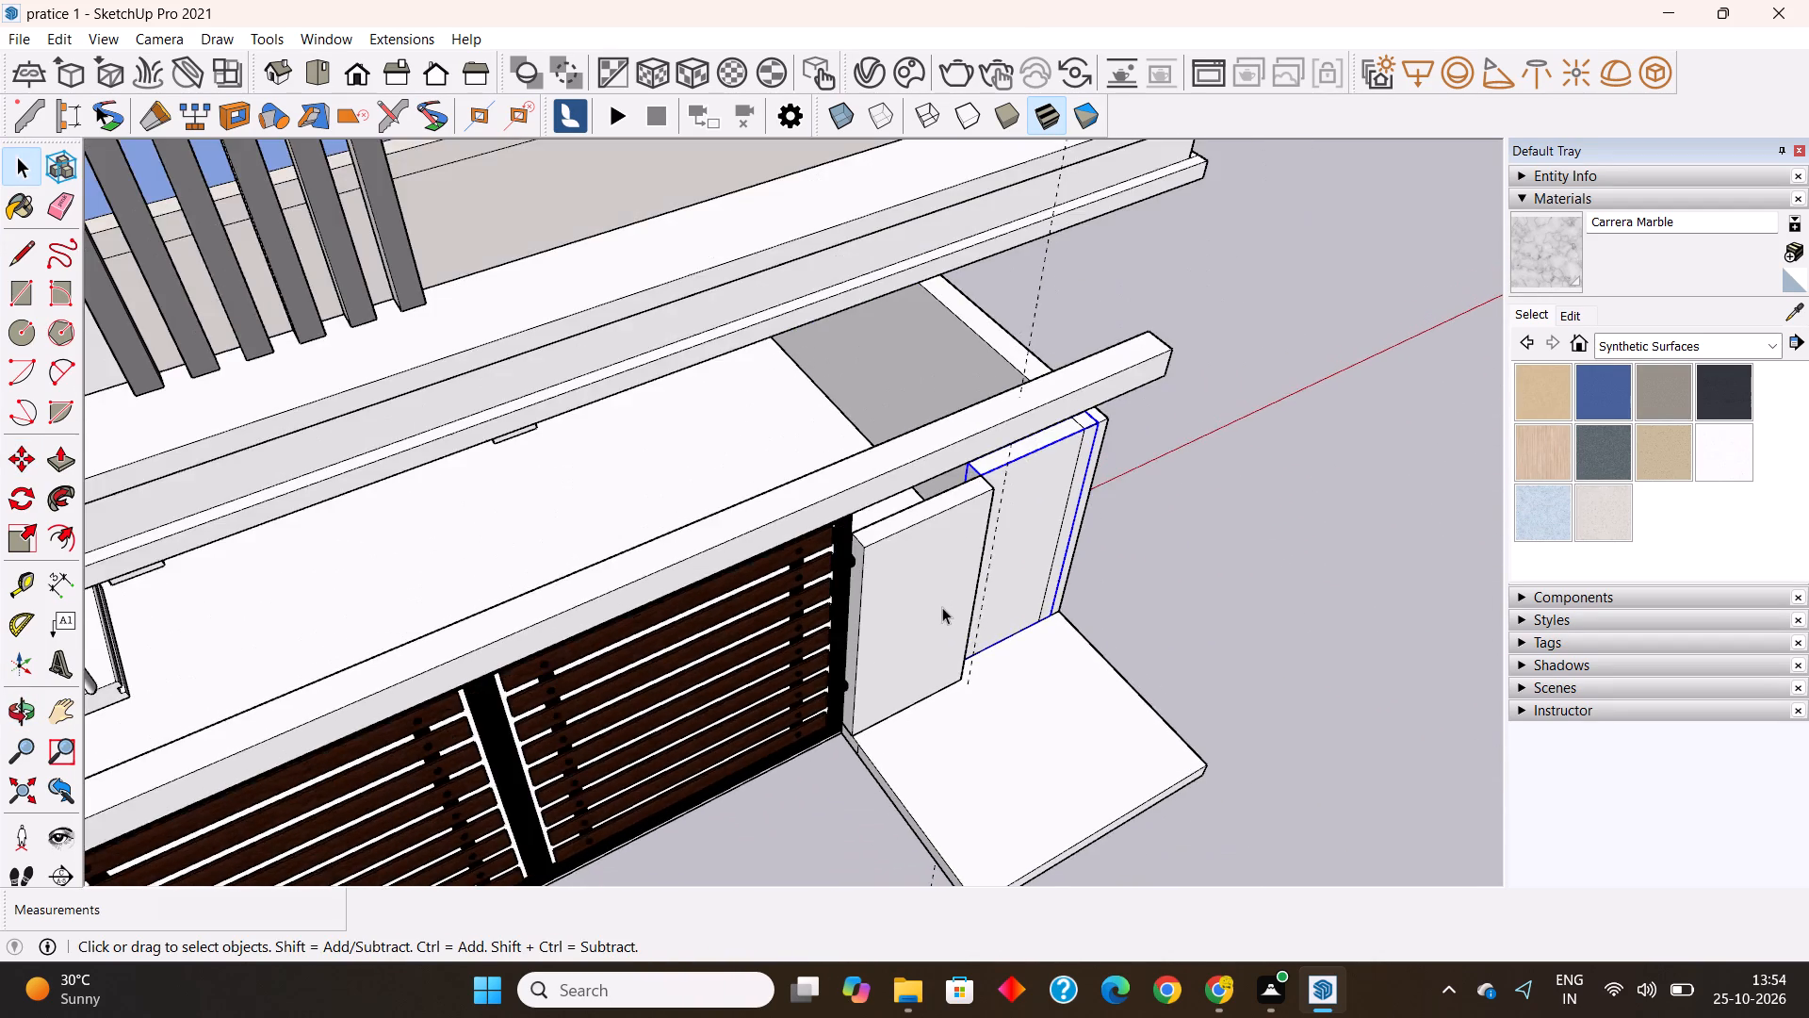
middle_click_drag(940, 594, 703, 426)
scroll(733, 426, "down", 1)
scroll(1058, 483, "up", 5)
double_click(1048, 571)
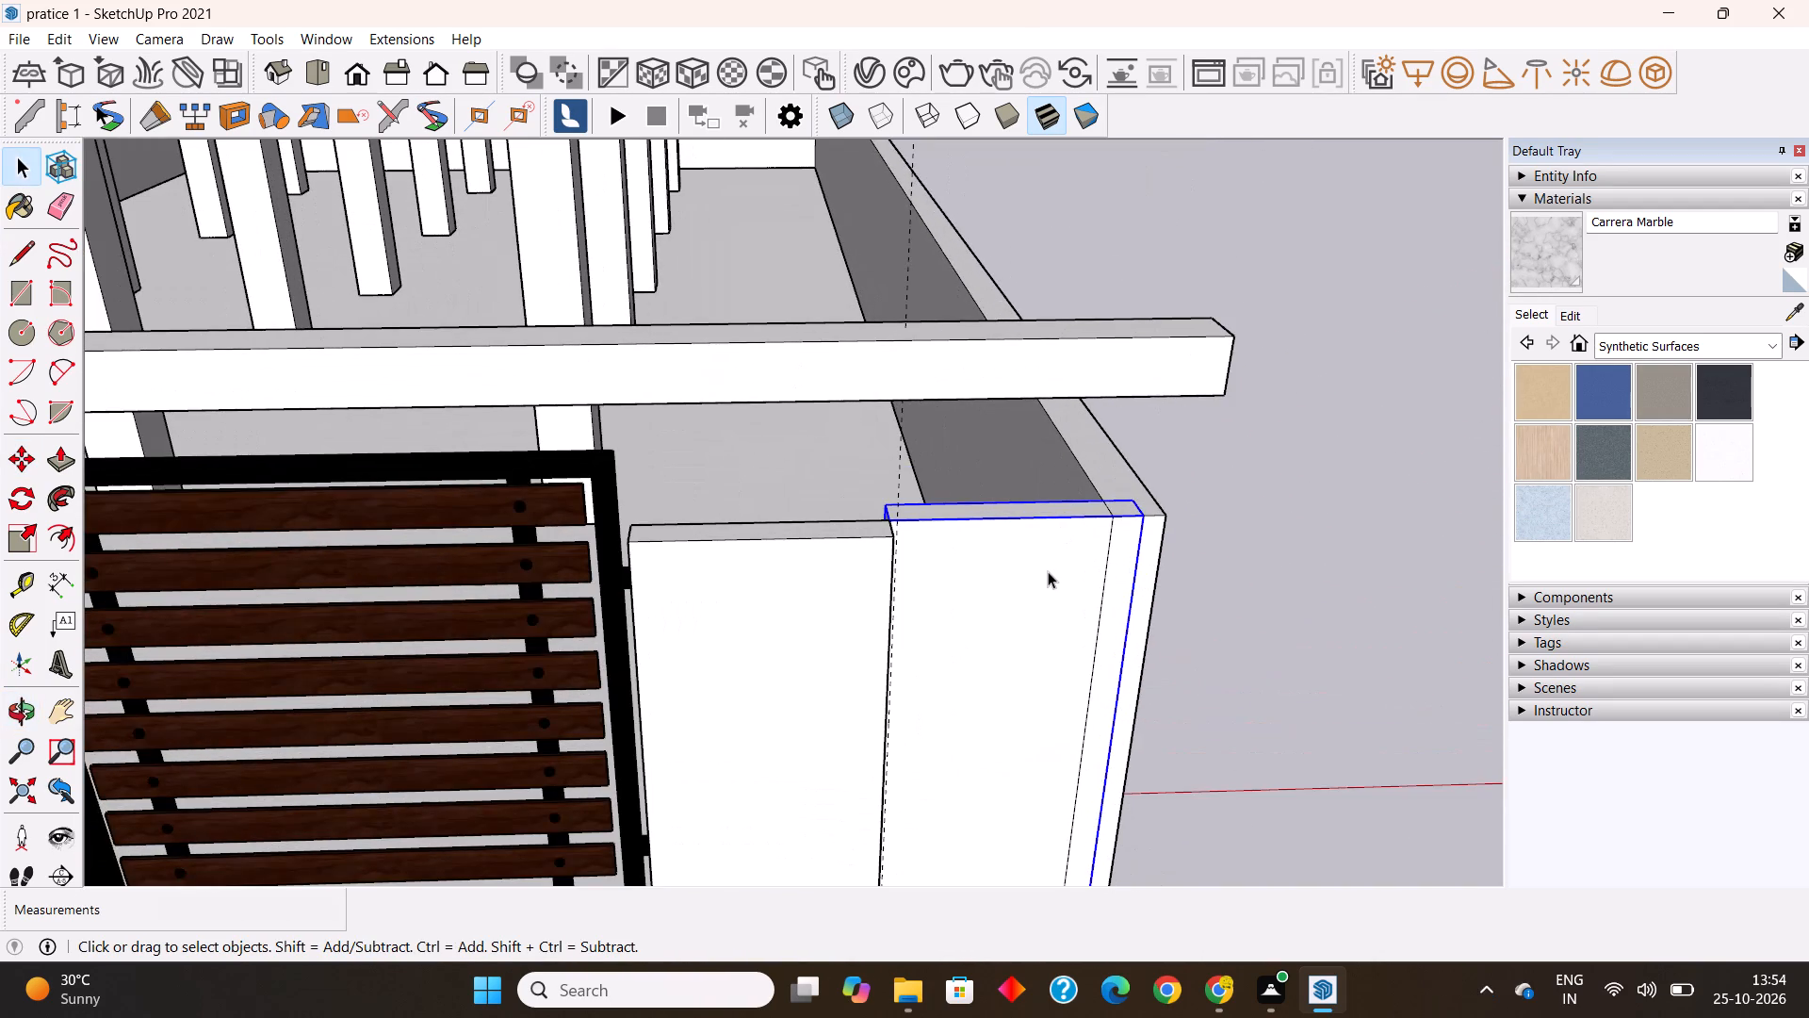
middle_click_drag(1059, 578, 729, 647)
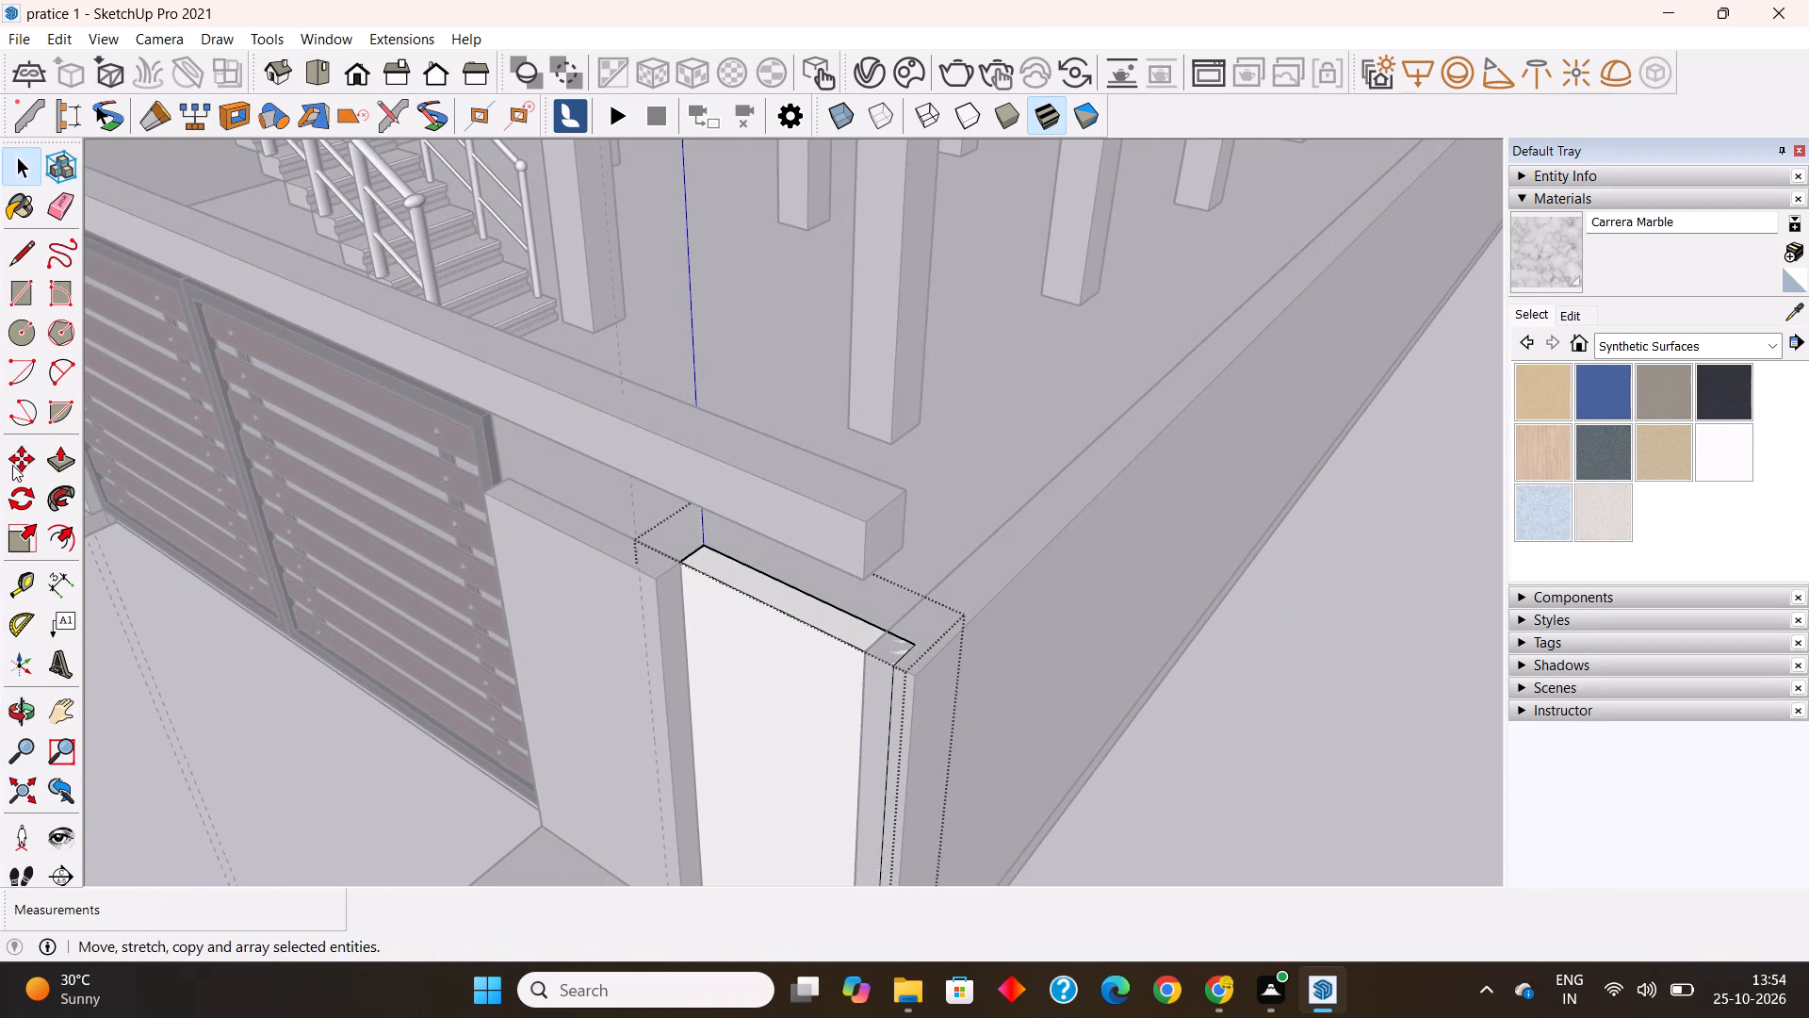
left_click(59, 453)
left_click(812, 608)
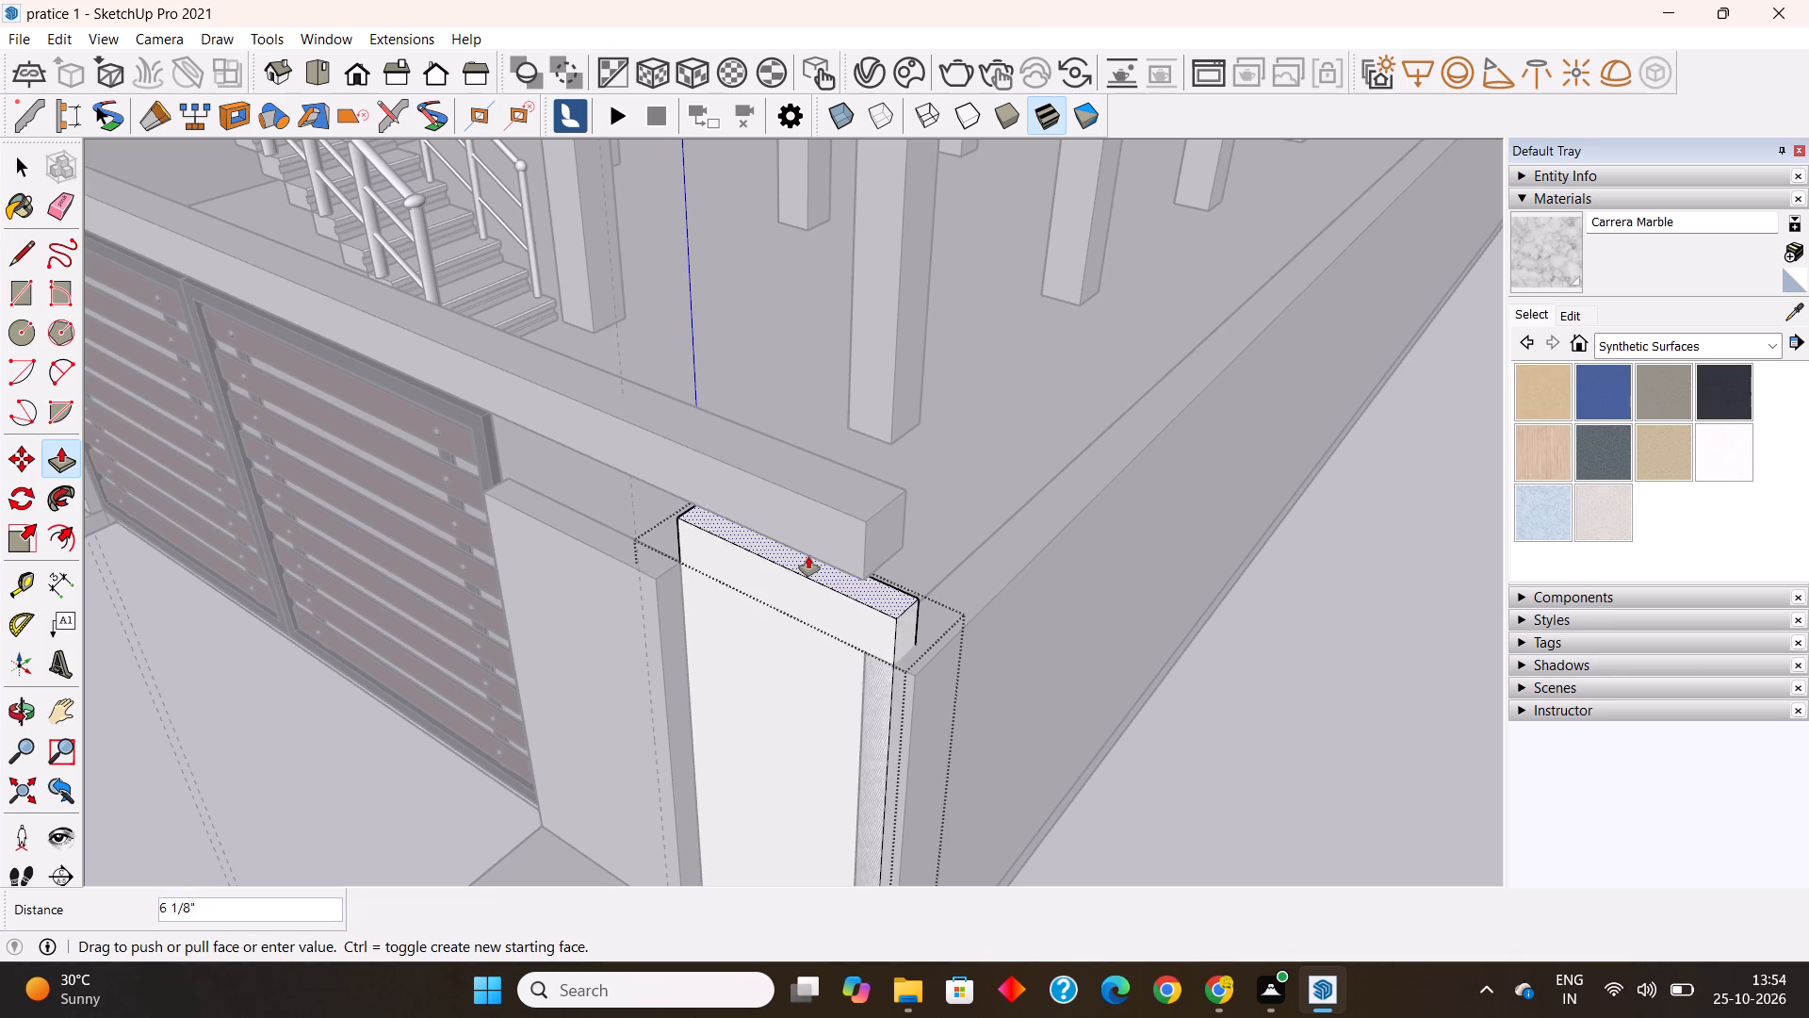
left_click(691, 502)
middle_click_drag(814, 583, 675, 500)
middle_click_drag(787, 616, 592, 502)
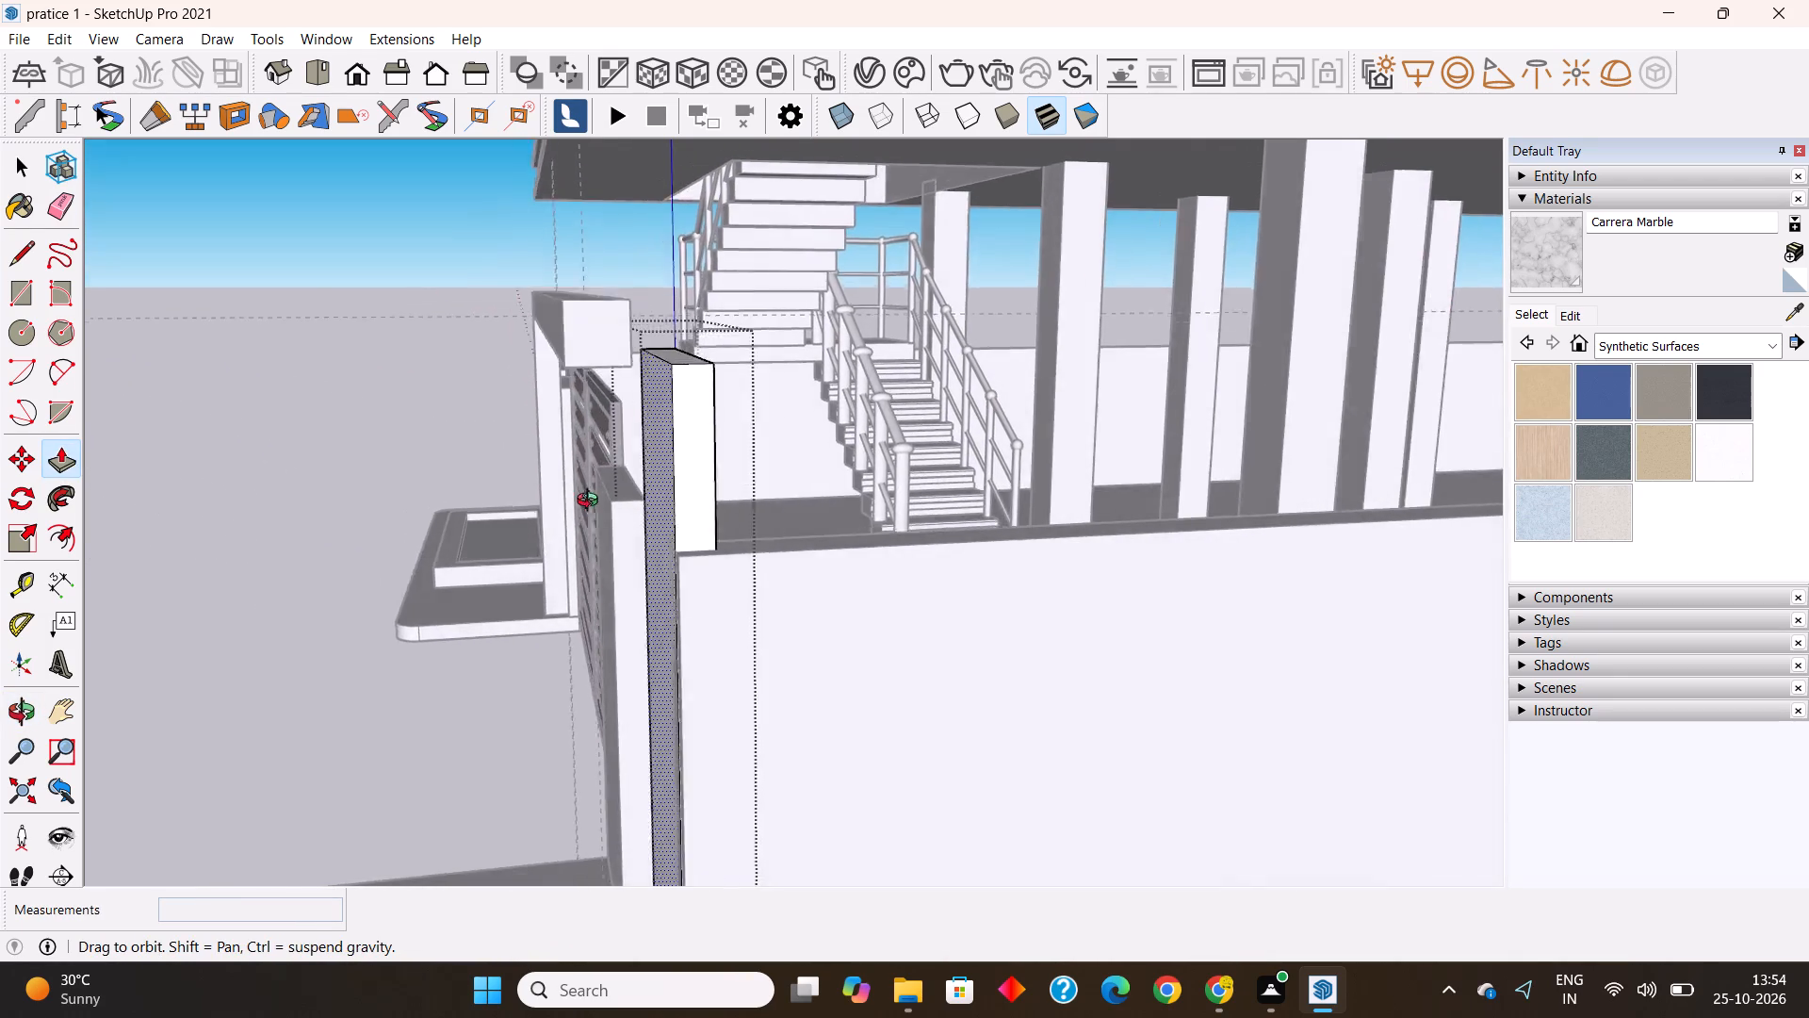
middle_click_drag(592, 502, 790, 590)
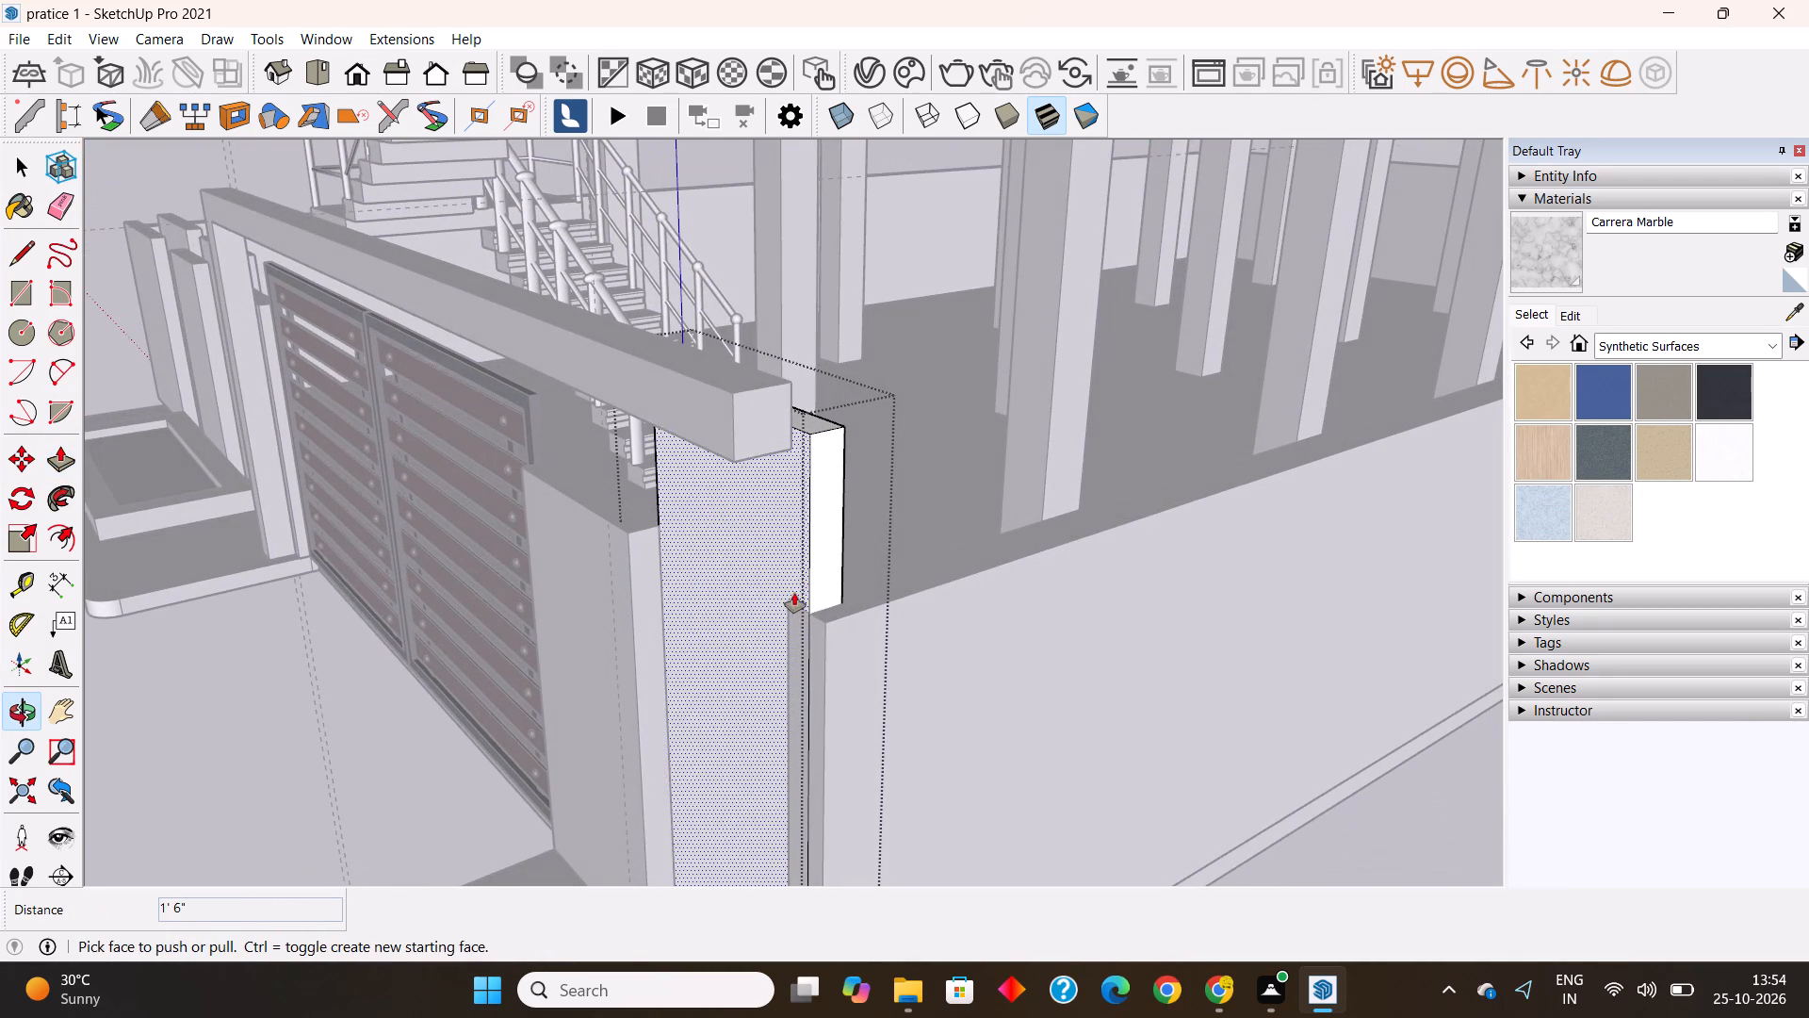
key("space")
left_click(1380, 881)
Move the shorter gate-side panel 4" inward, from its front top corner to its back top corner, flush with the taller panel.
scroll(1072, 520, "down", 2)
middle_click_drag(737, 643, 774, 658)
scroll(780, 662, "down", 1)
middle_click_drag(774, 658, 879, 703)
left_click(852, 643)
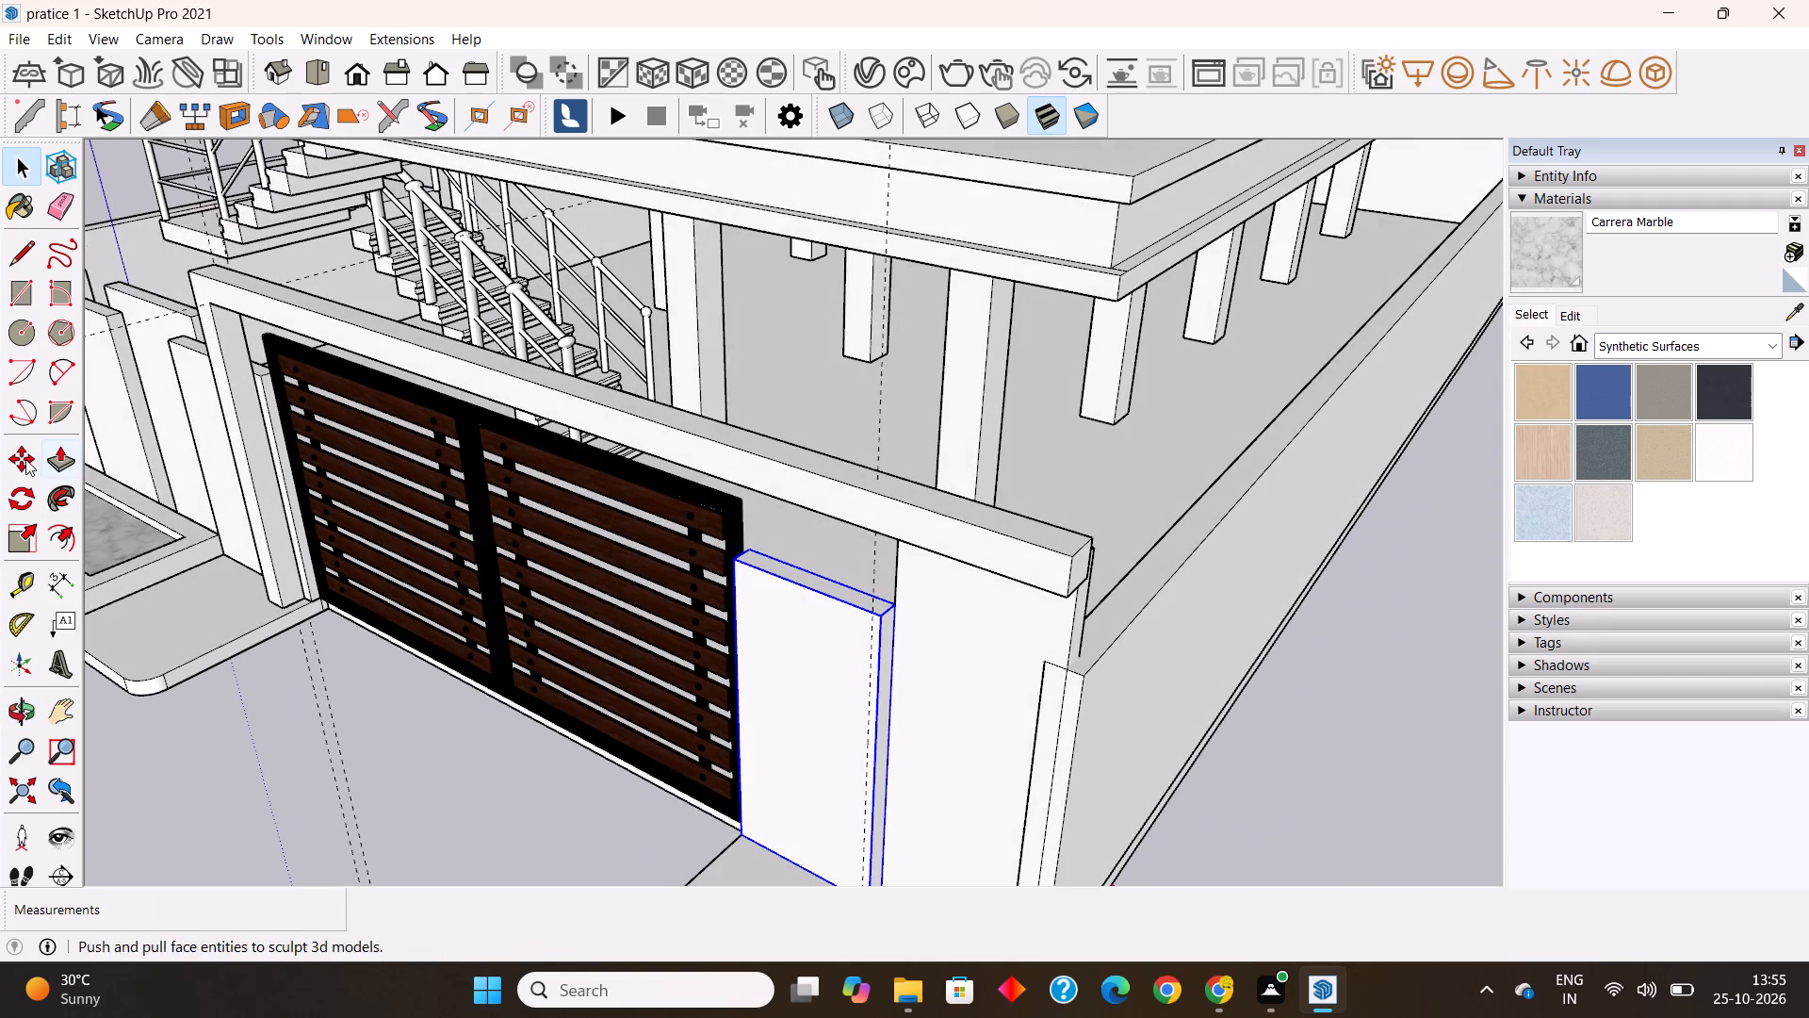
left_click(25, 458)
scroll(888, 619, "up", 3)
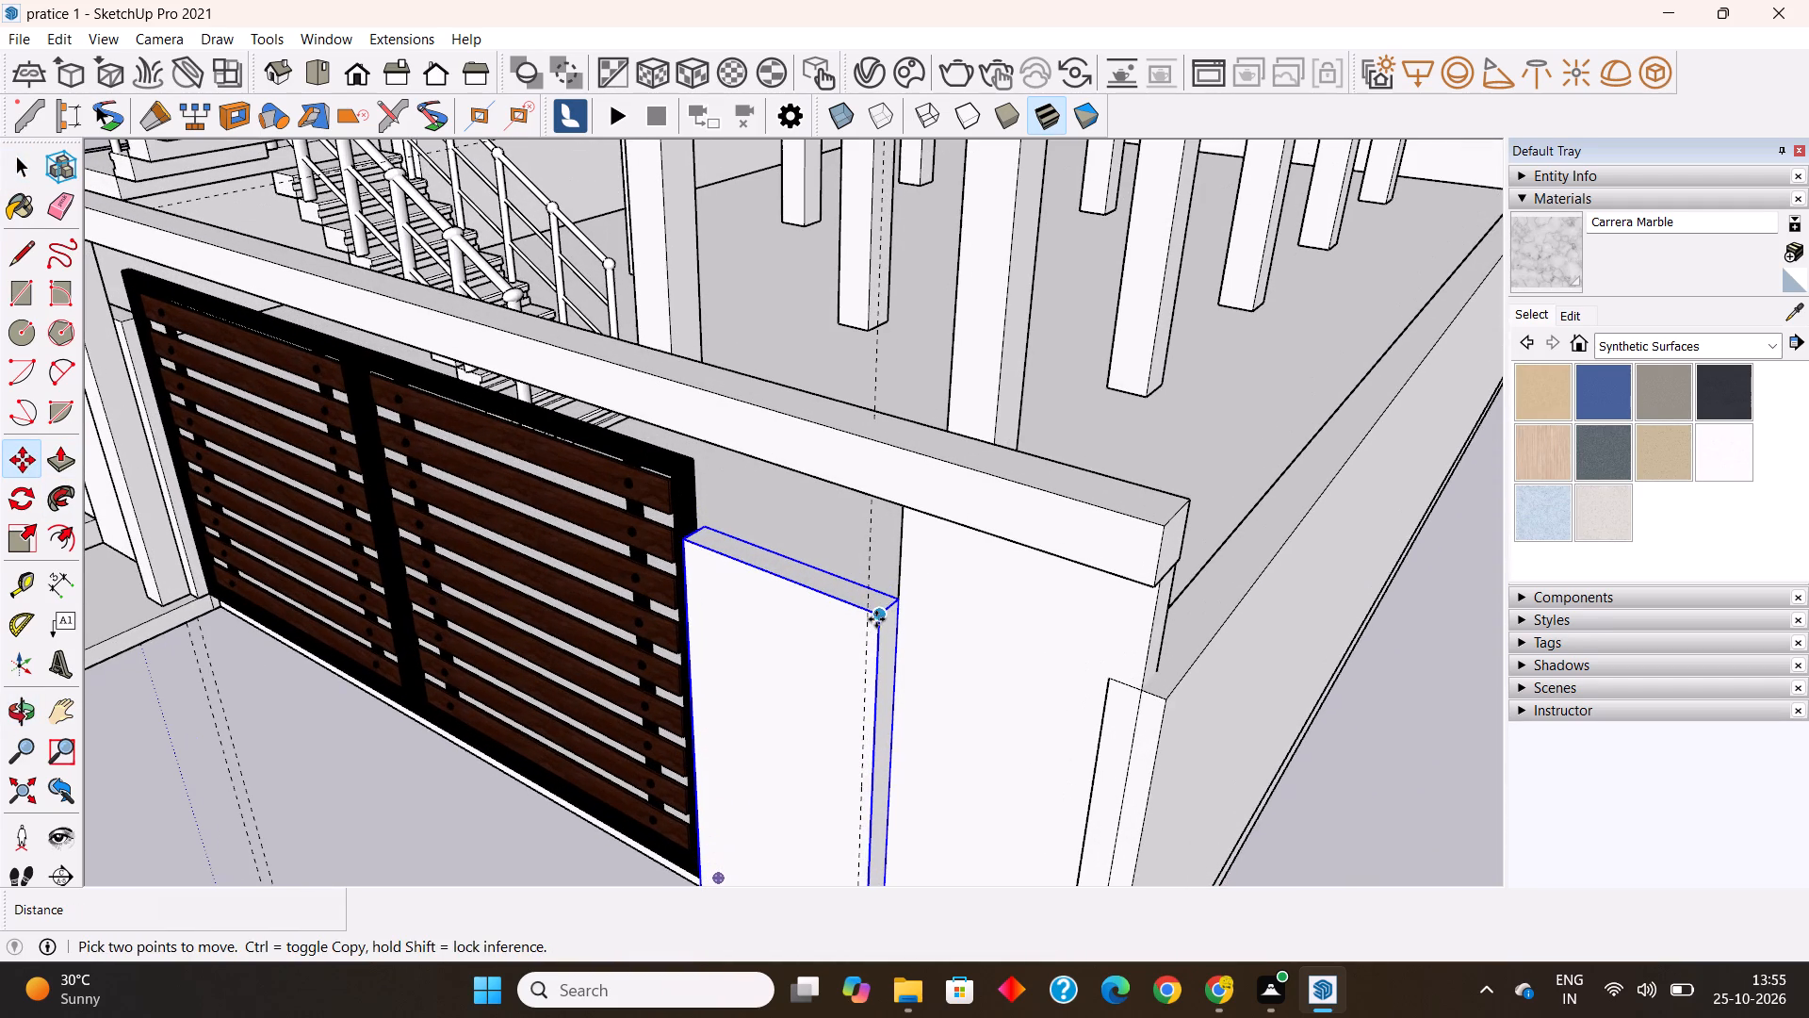
left_click(873, 616)
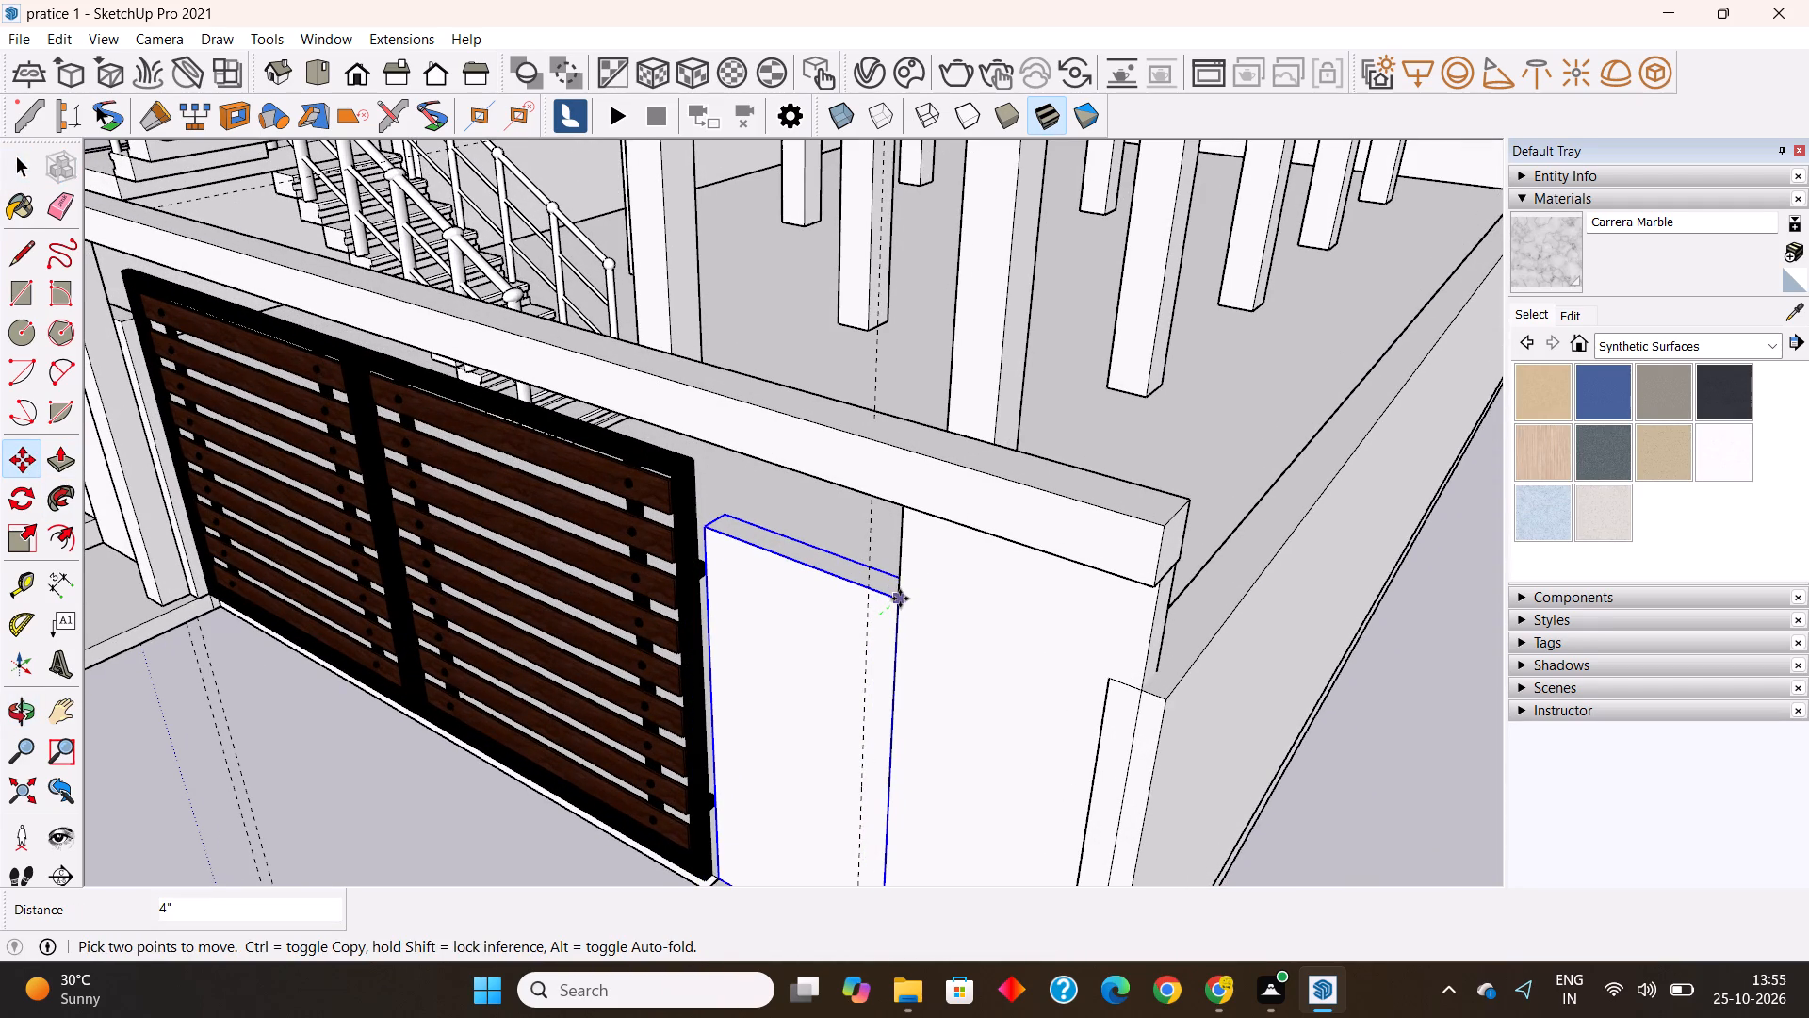
left_click(900, 599)
scroll(925, 639, "down", 2)
middle_click_drag(981, 652, 384, 676)
key("space")
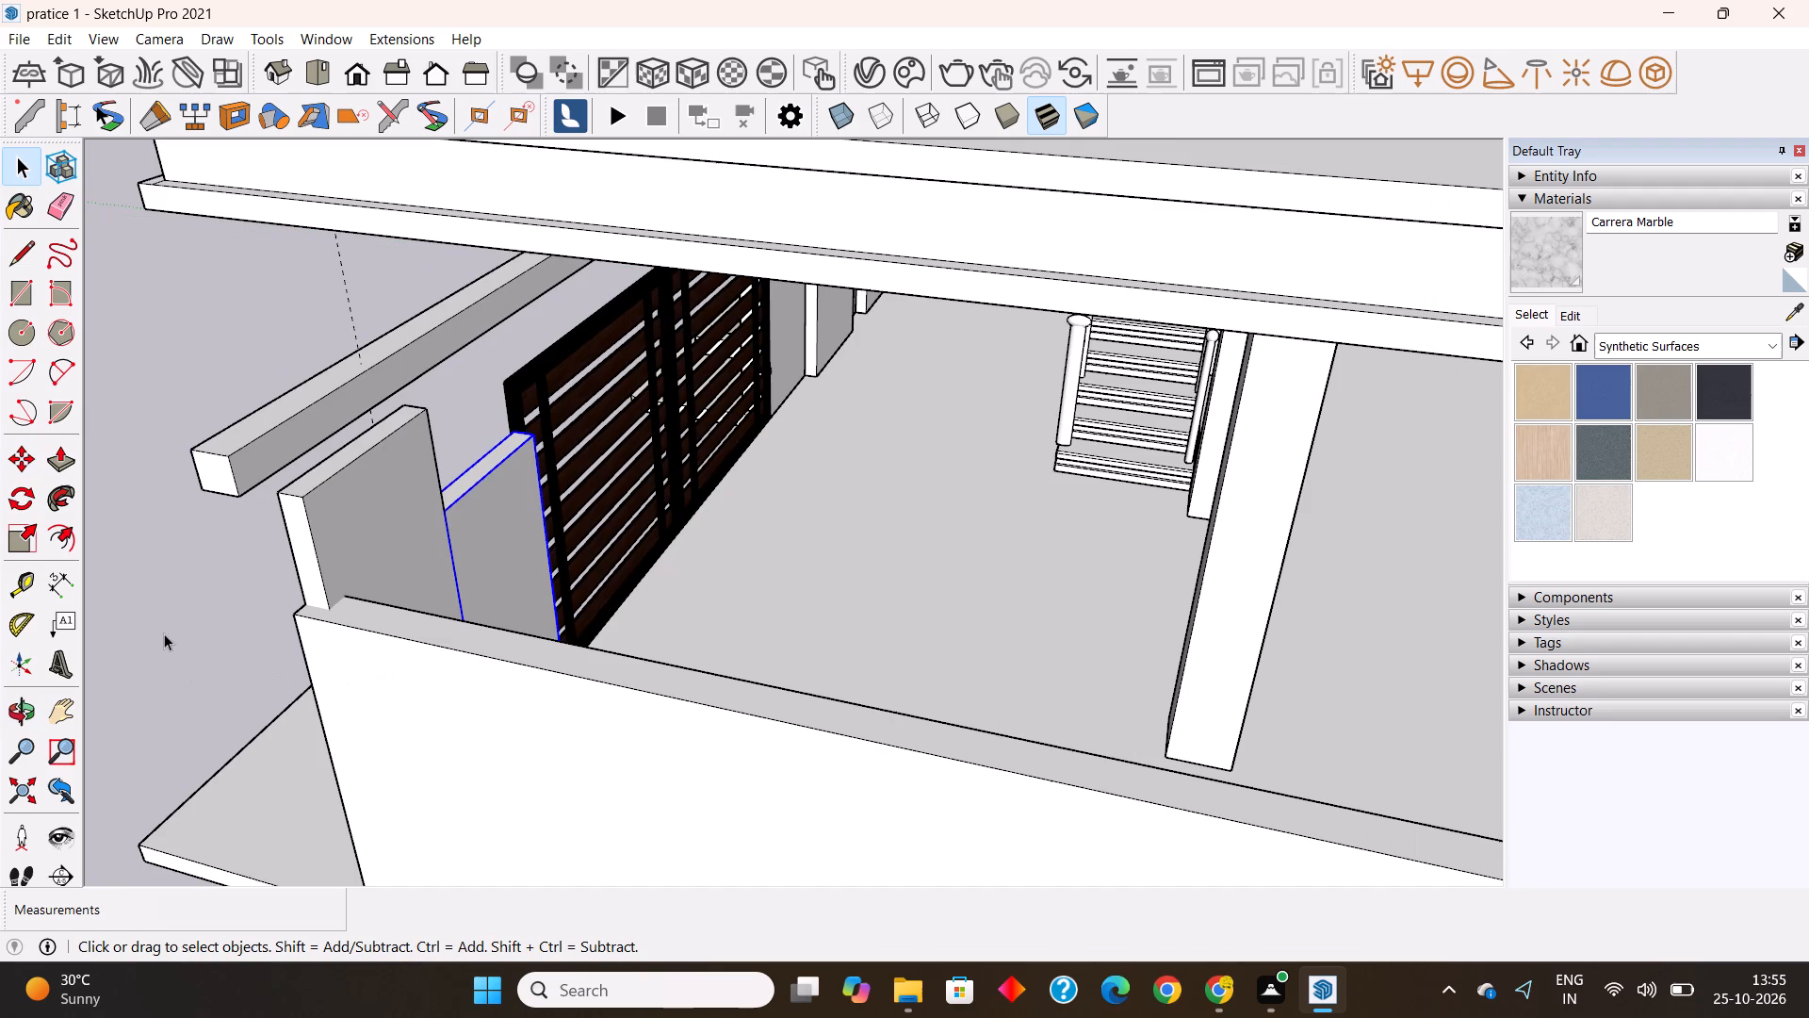
left_click(164, 632)
Move the taller corner panel 4" outward, using the shorter panel's inner and outer top corners as reference points.
left_click(443, 532)
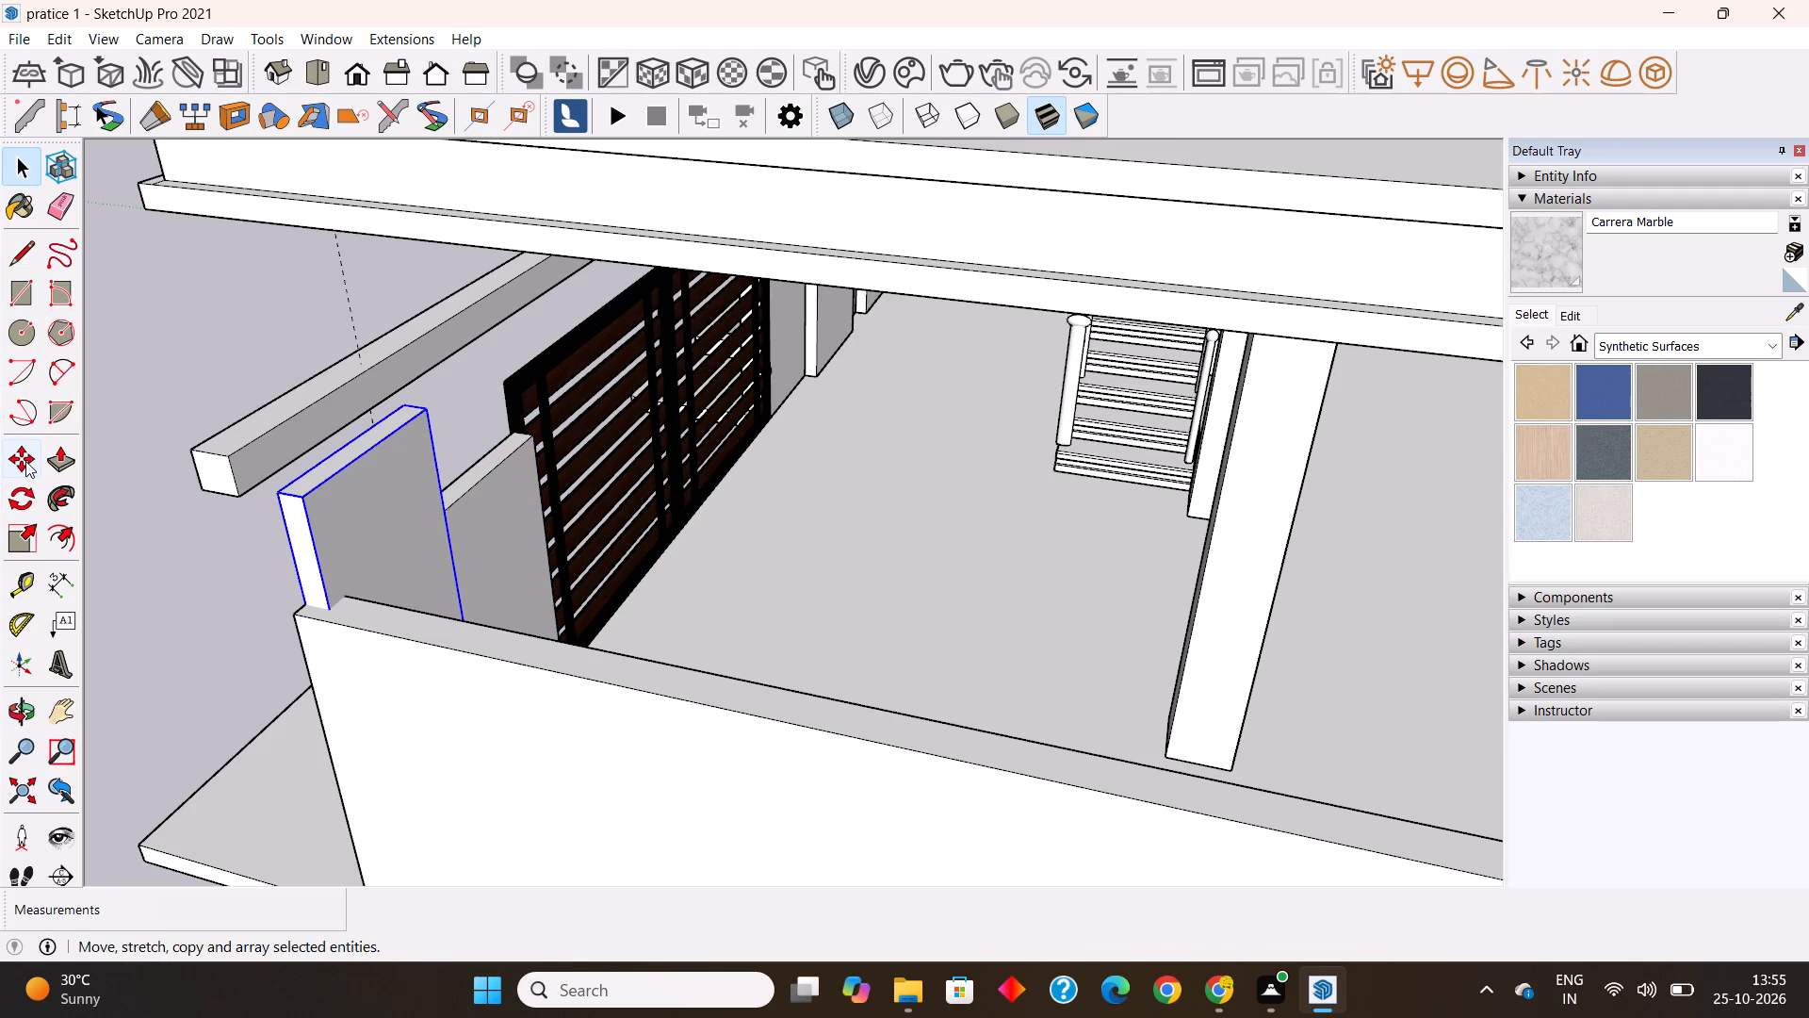
left_click(25, 461)
scroll(474, 491, "up", 6)
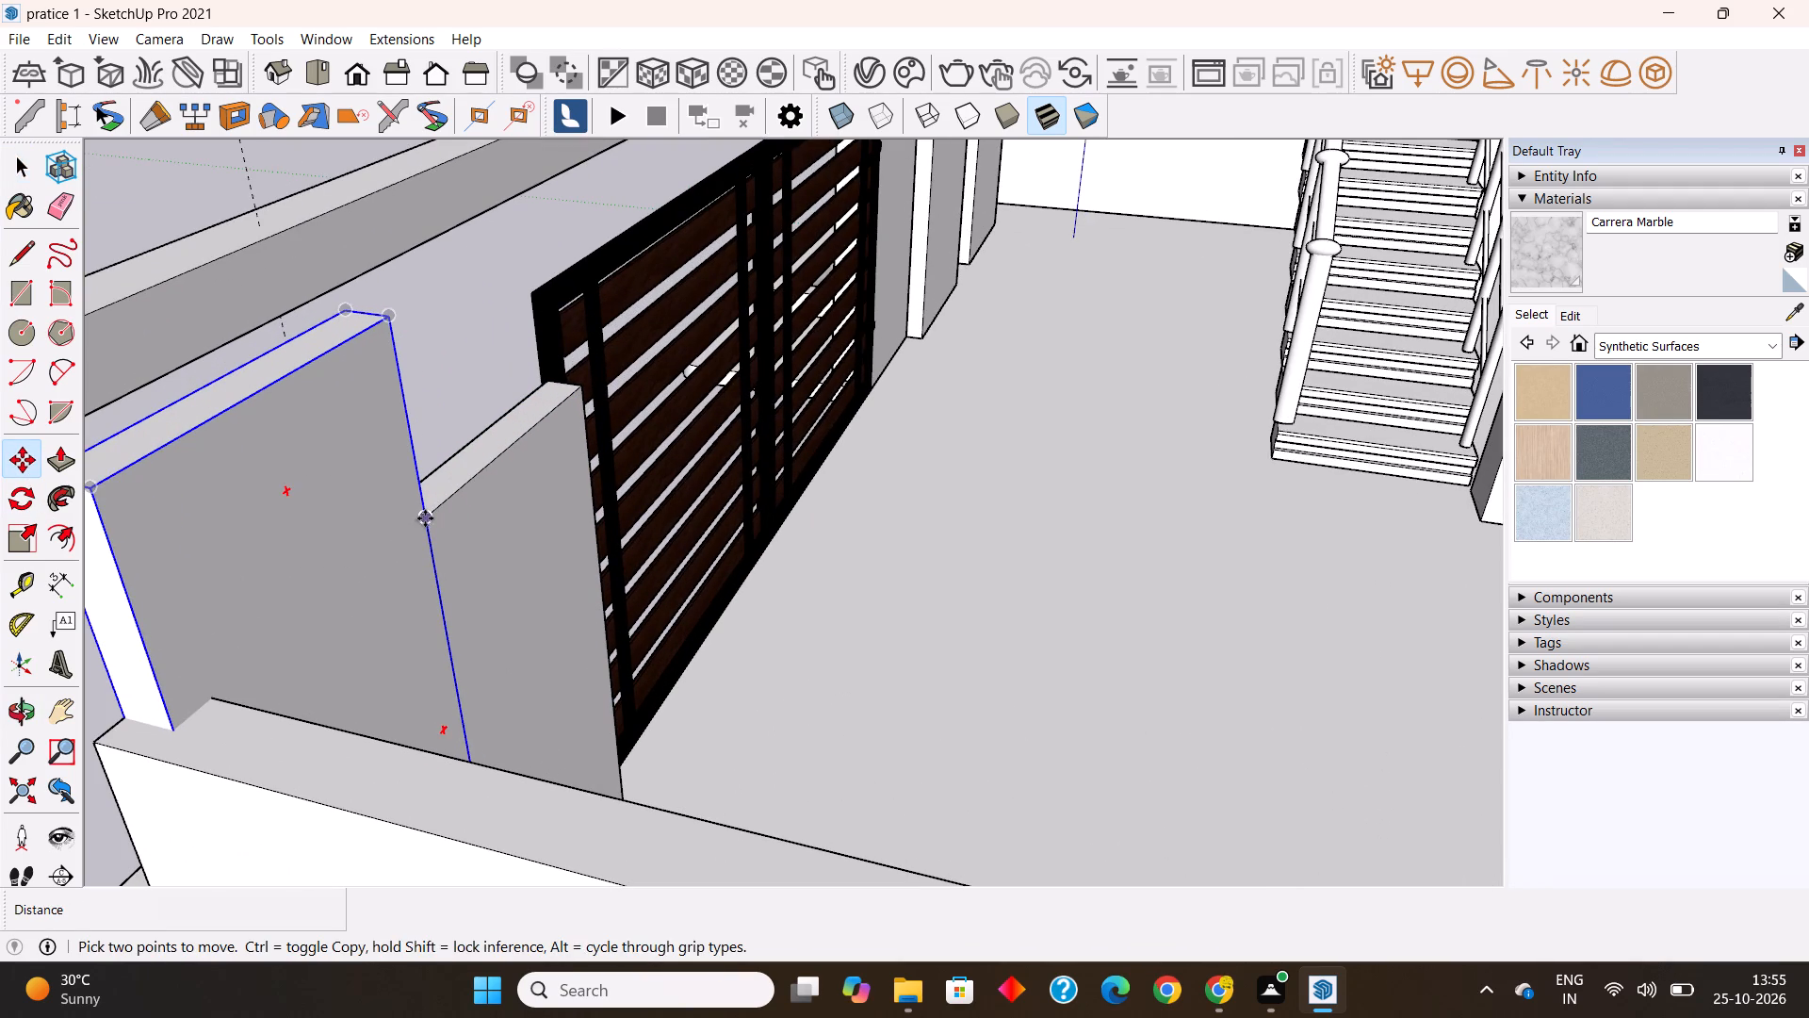
left_click(429, 520)
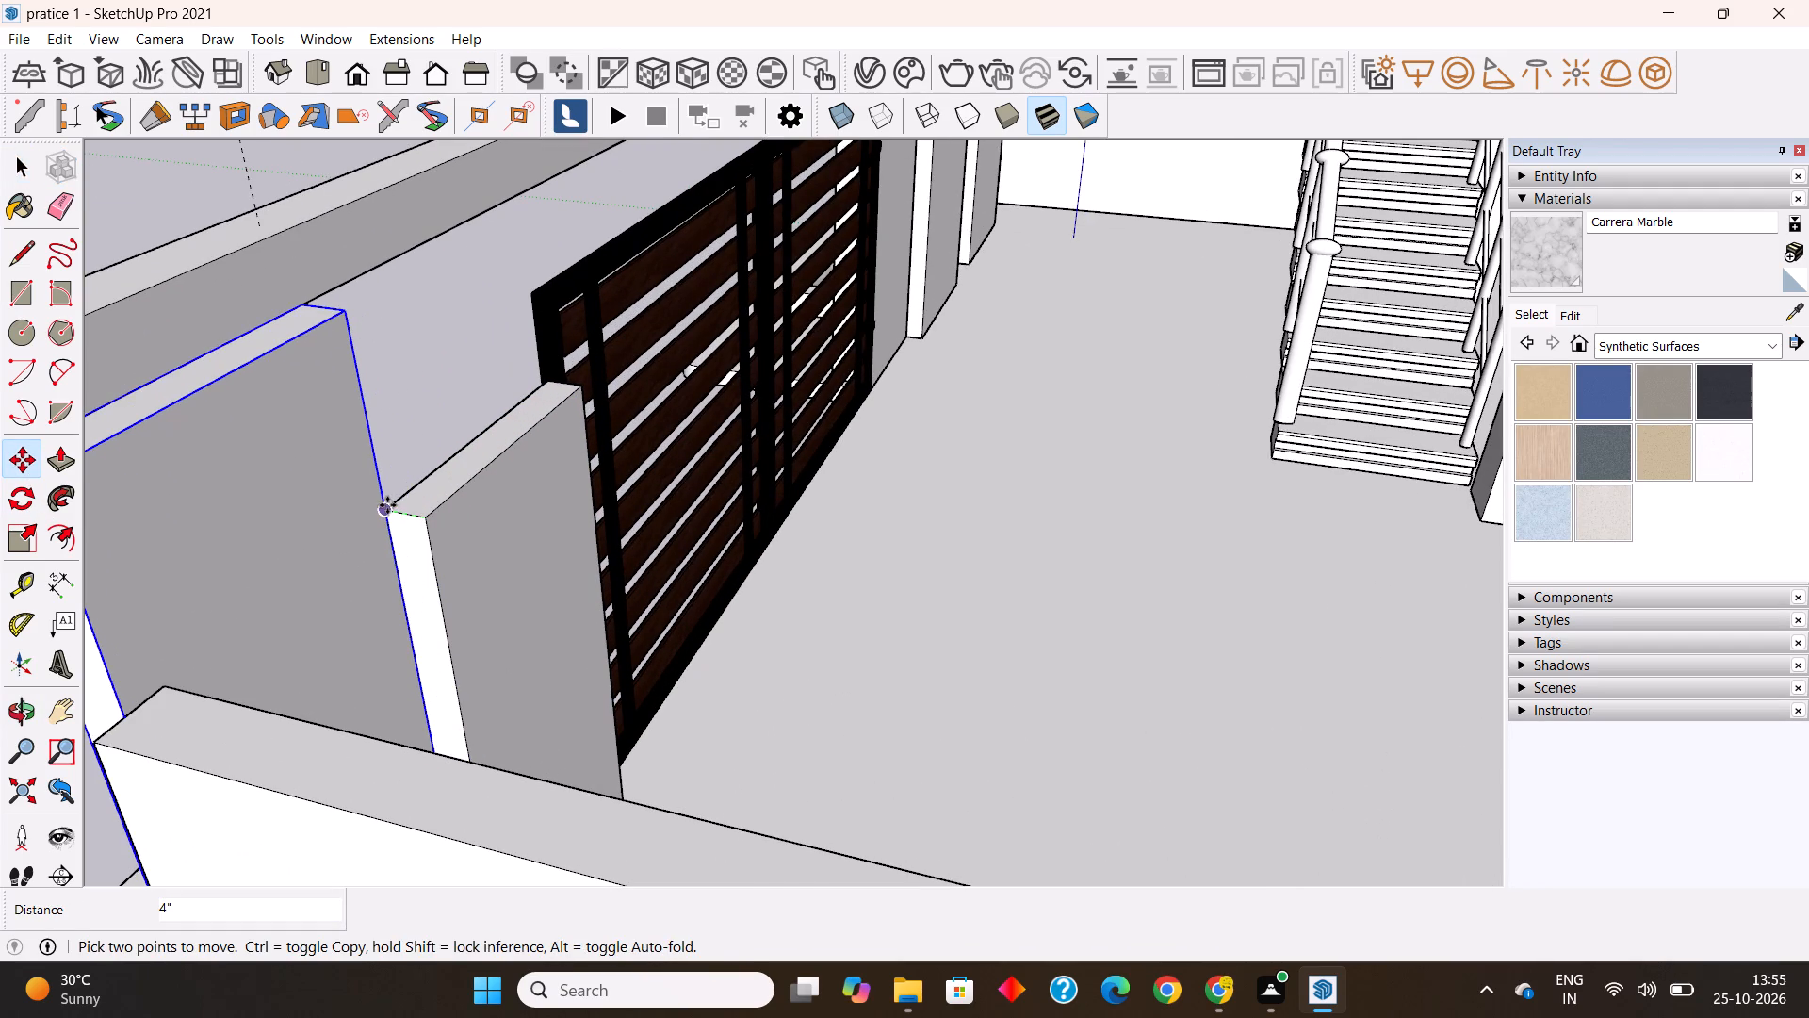
left_click(387, 505)
scroll(514, 504, "down", 5)
middle_click_drag(401, 611, 695, 566)
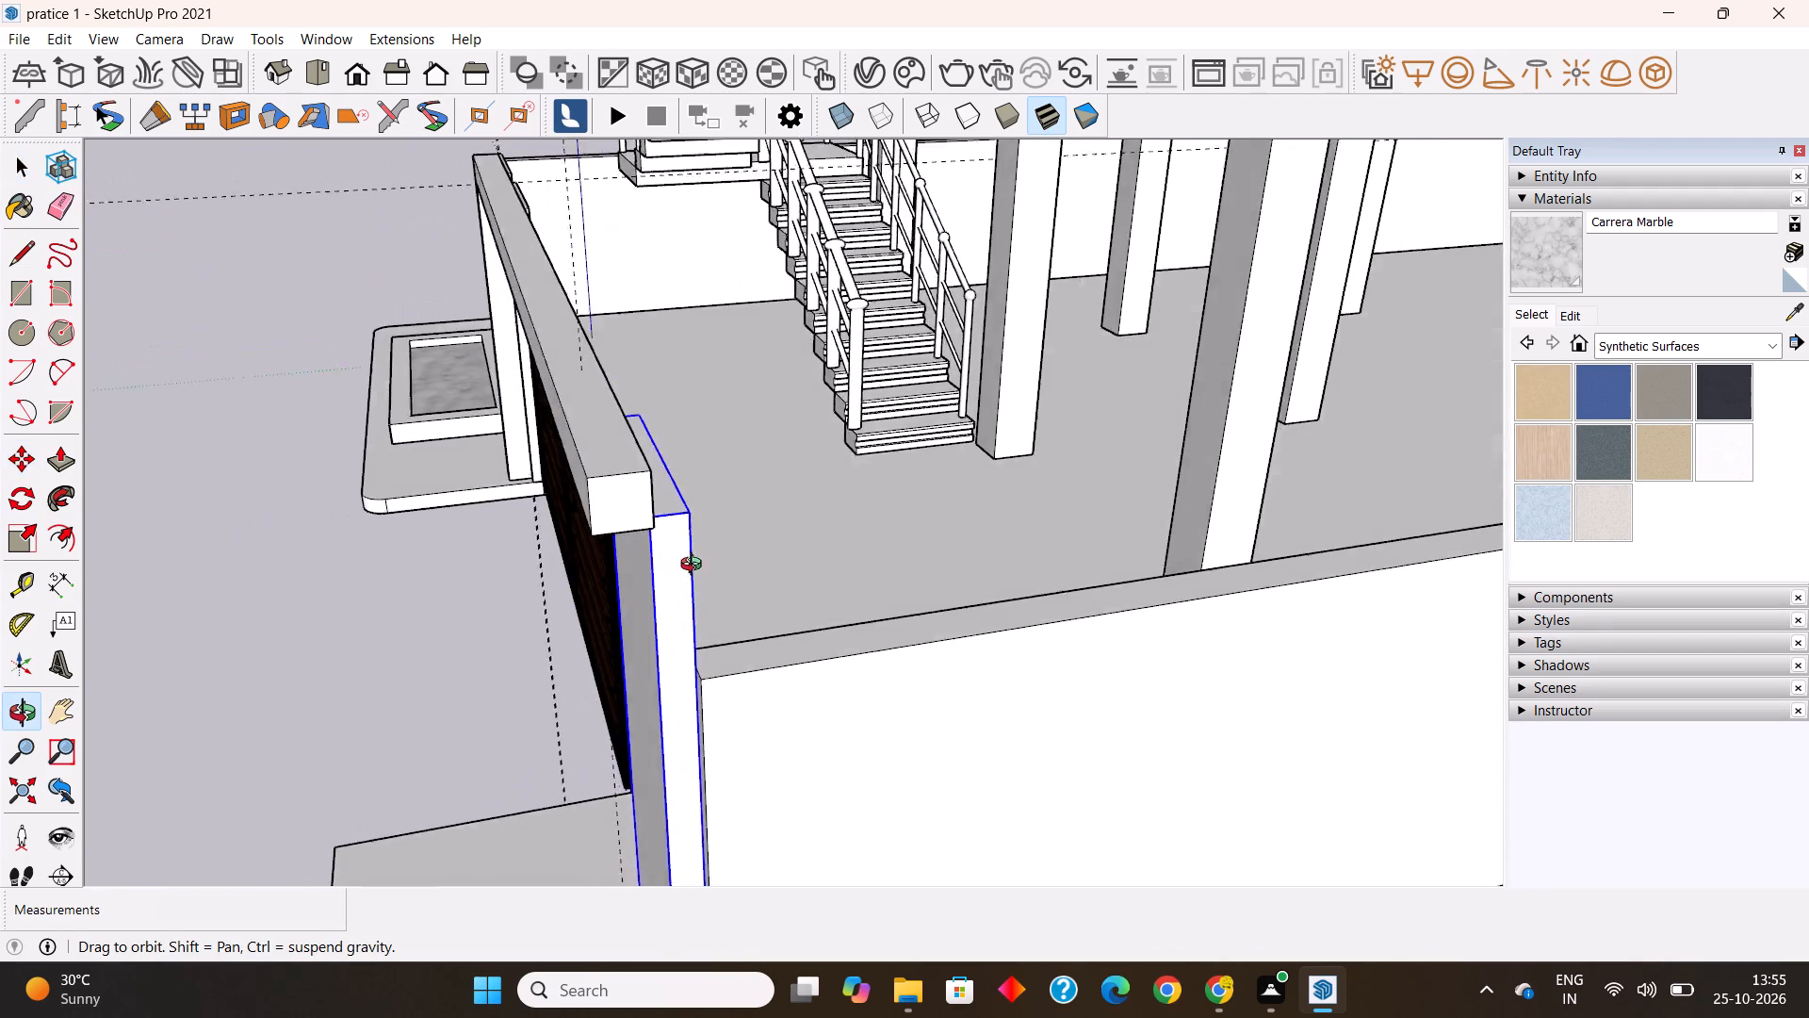
middle_click_drag(695, 566, 703, 559)
scroll(691, 610, "down", 2)
middle_click_drag(686, 618, 604, 624)
key("space")
left_click(313, 566)
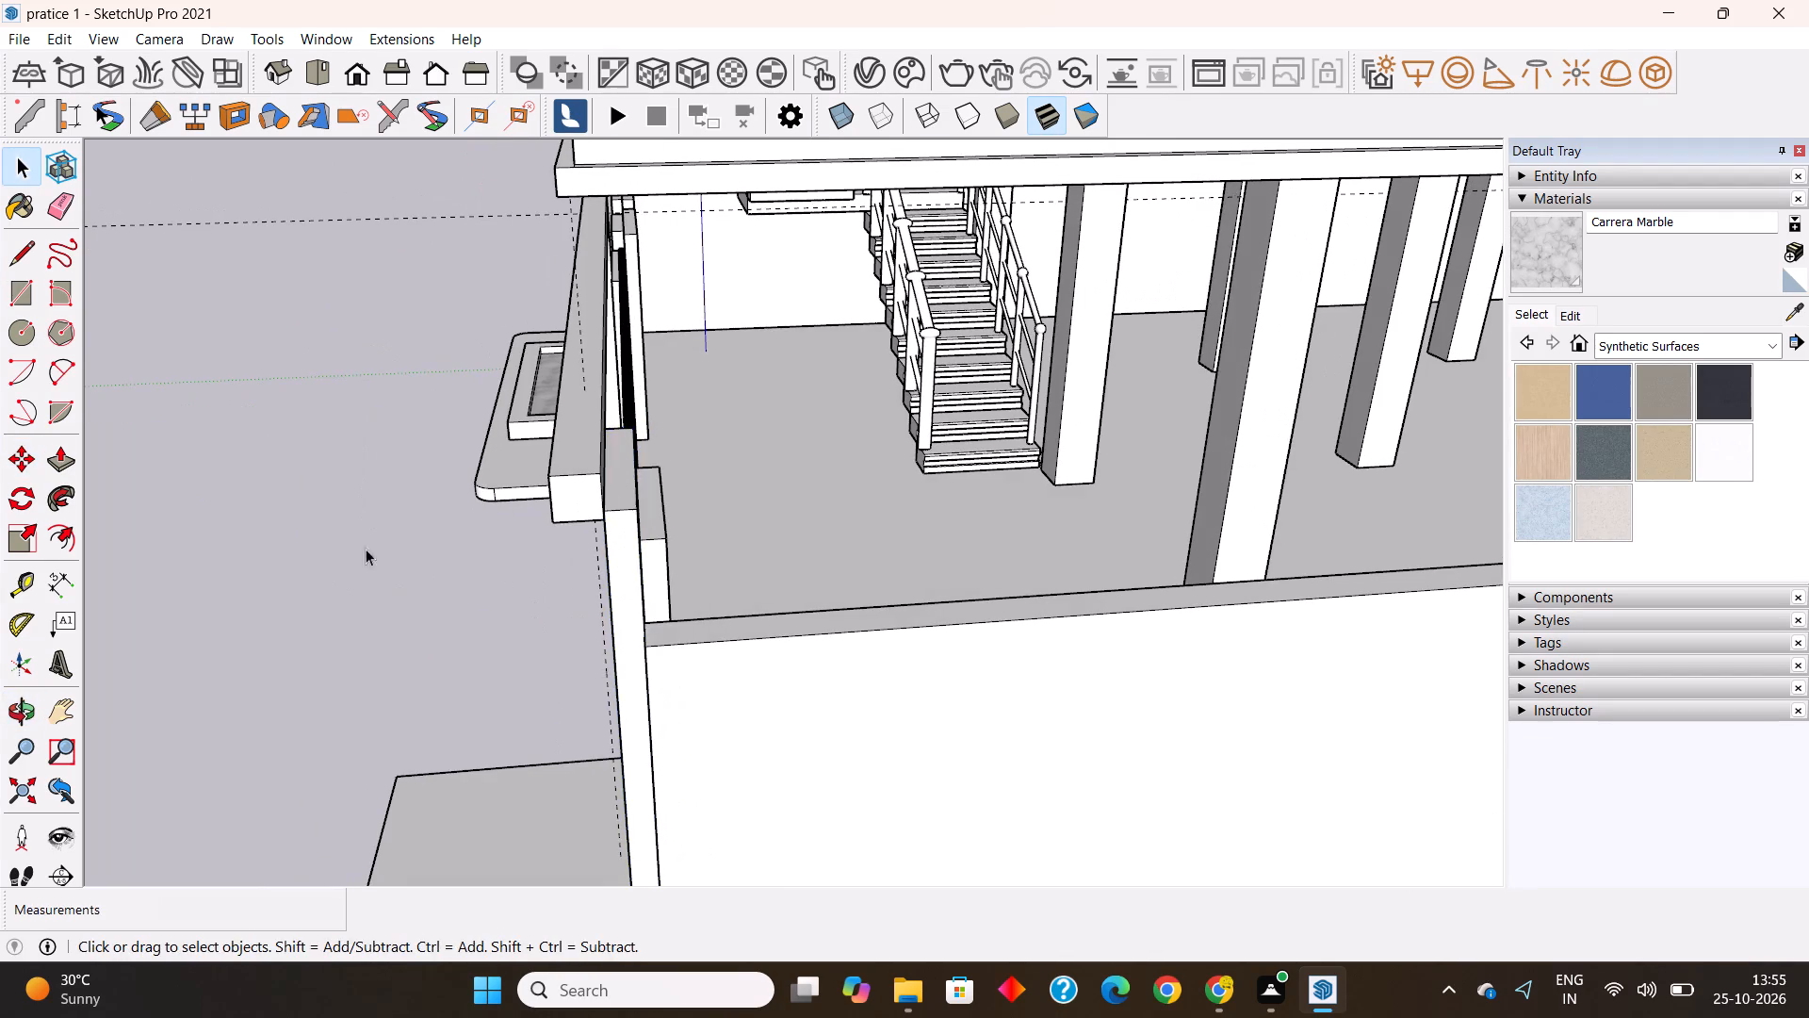
Open the beam group above the gate and Push/Pull the beam's inner side face 4" toward the house.
middle_click_drag(536, 547, 432, 543)
double_click(306, 404)
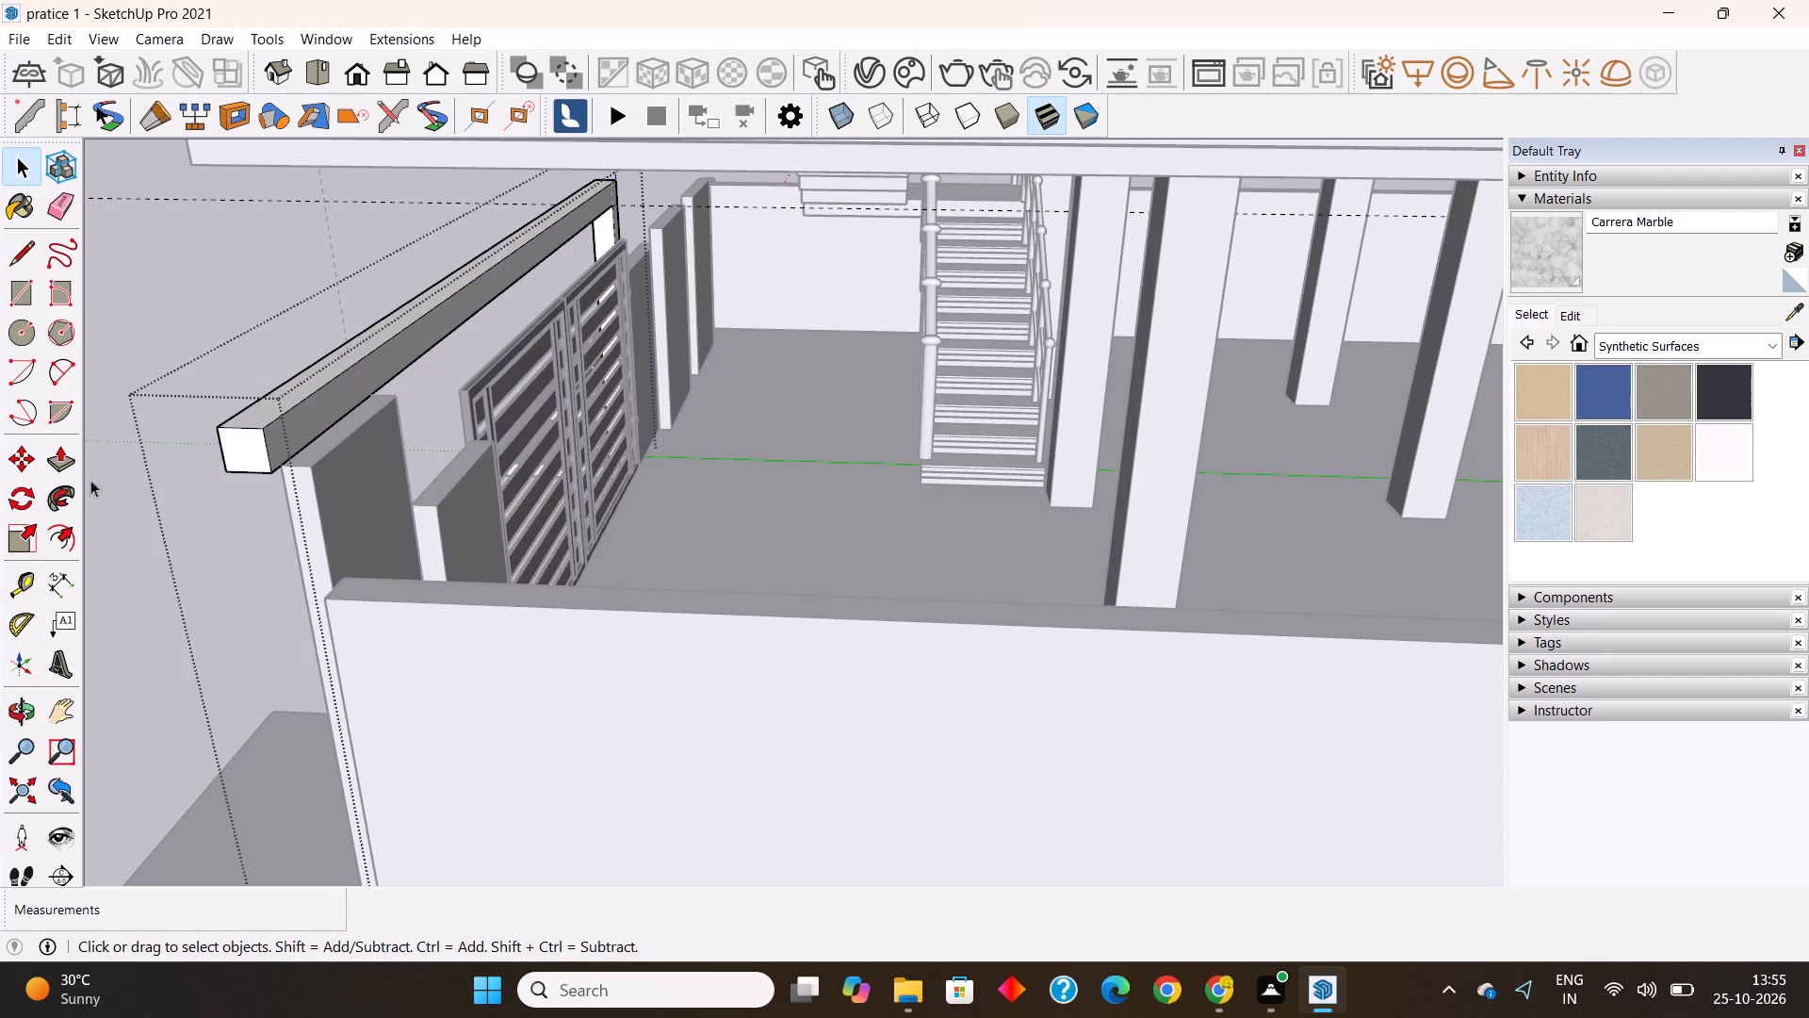
left_click(57, 453)
left_click(286, 438)
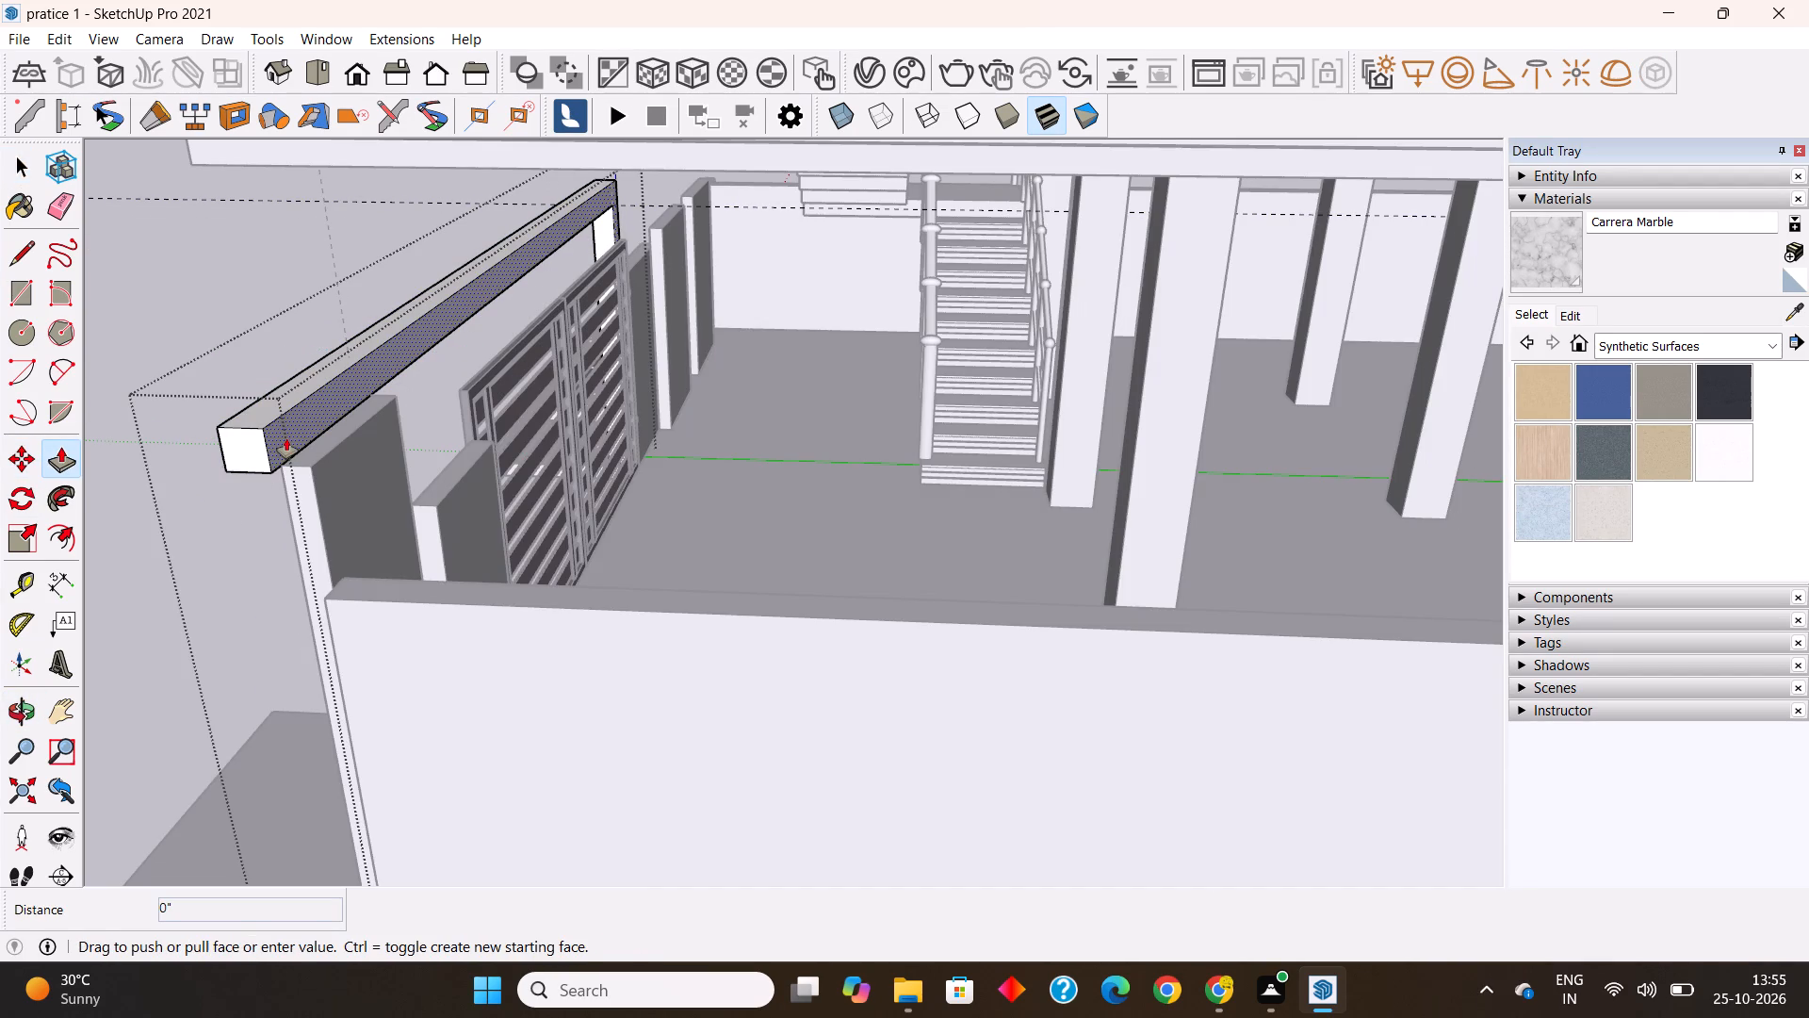
left_click(312, 474)
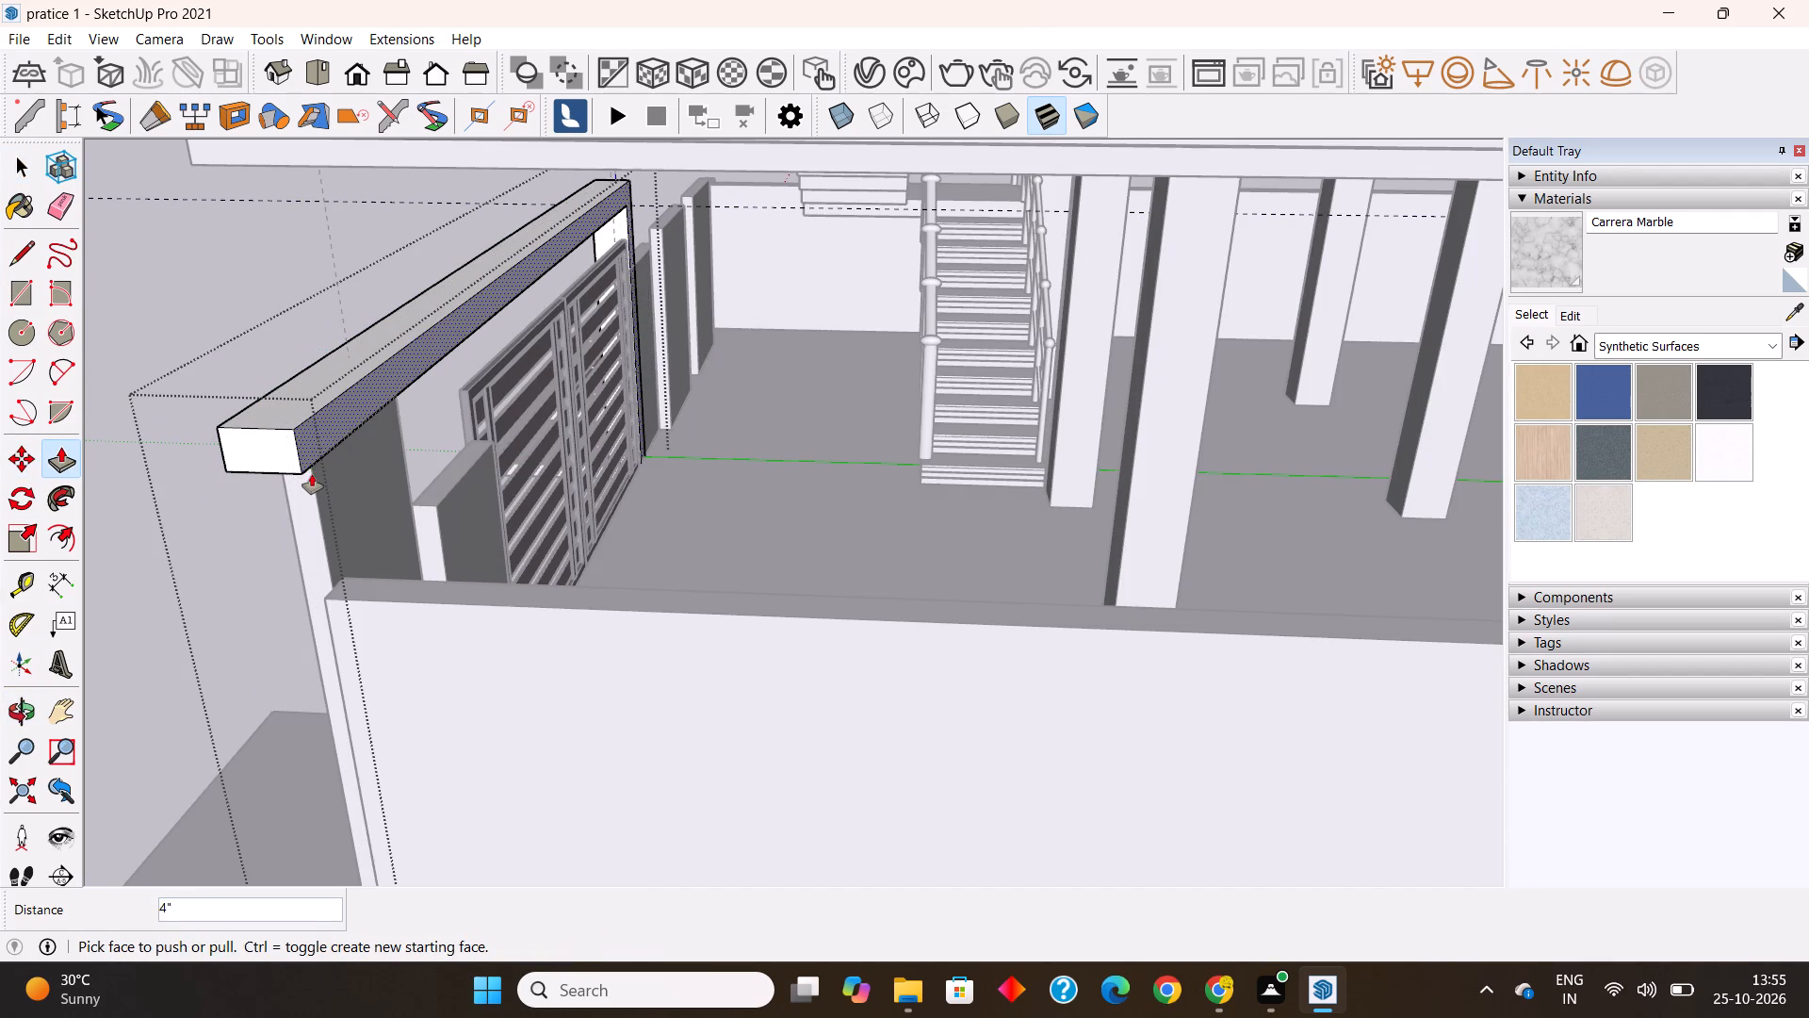
Exit the beam group above the gate.
scroll(313, 482, "down", 3)
middle_click_drag(380, 609, 799, 553)
key("space")
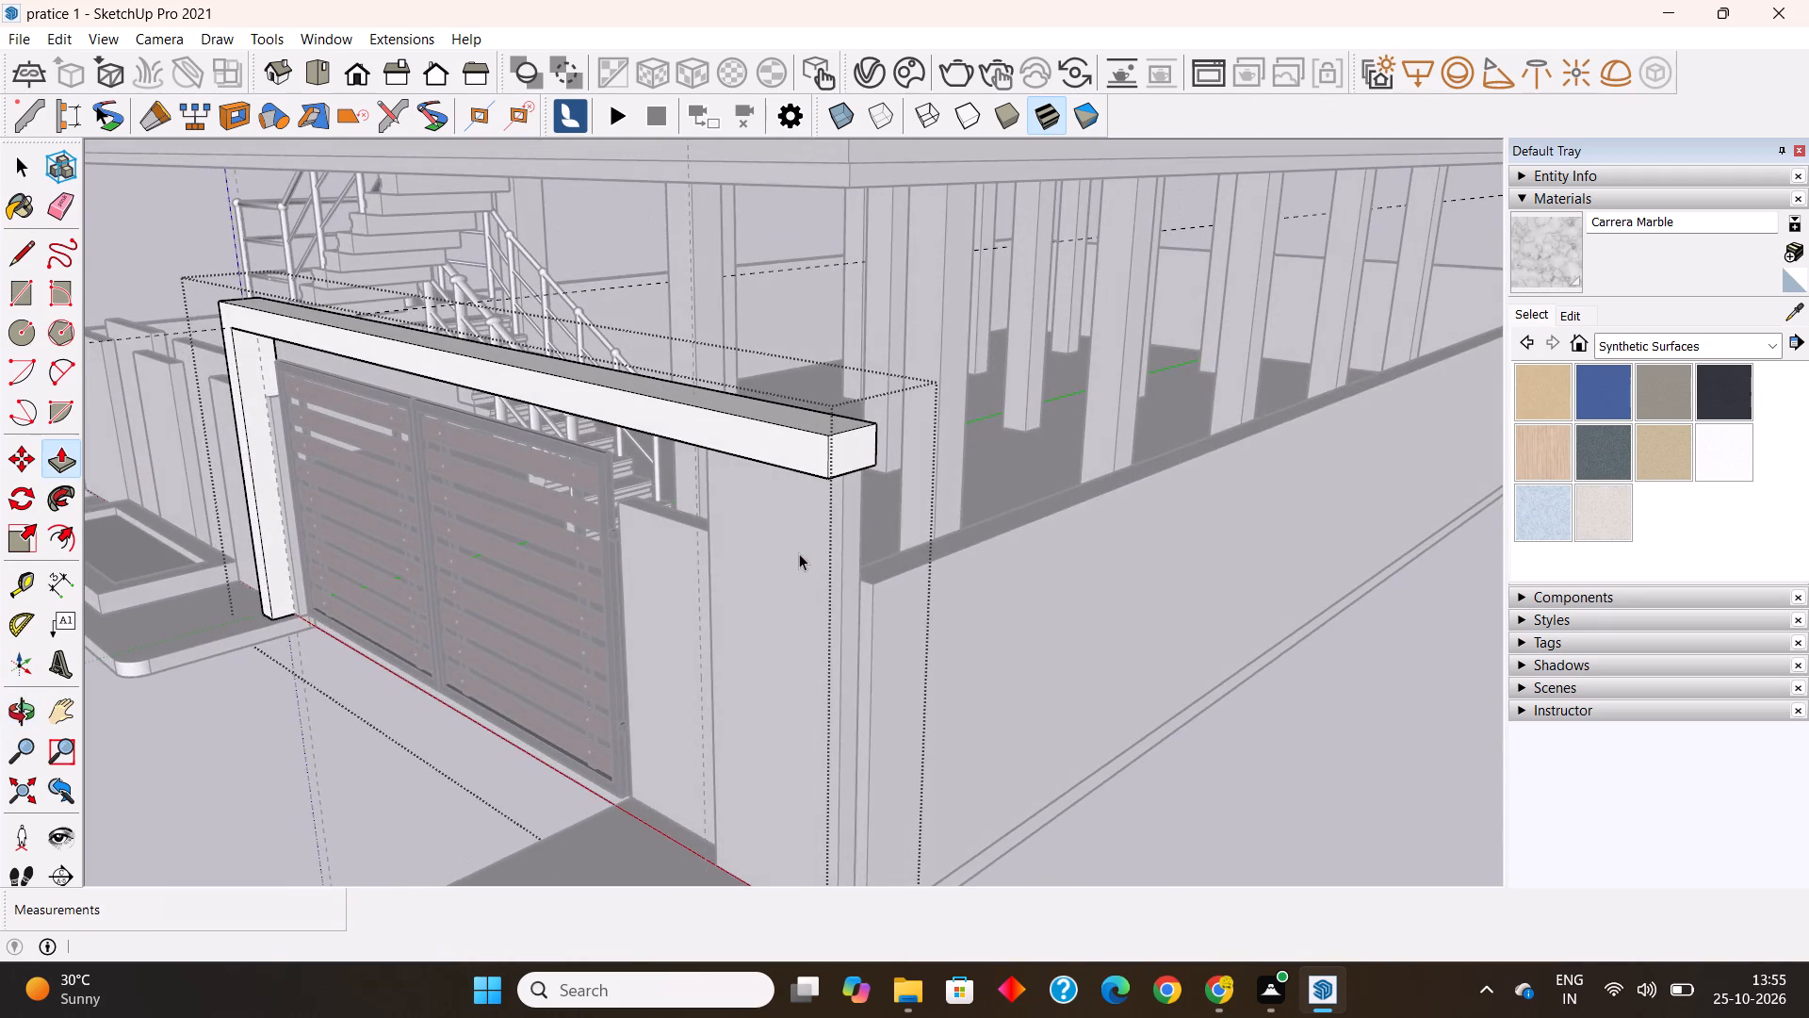
scroll(799, 553, "down", 4)
left_click(478, 694)
left_click(487, 701)
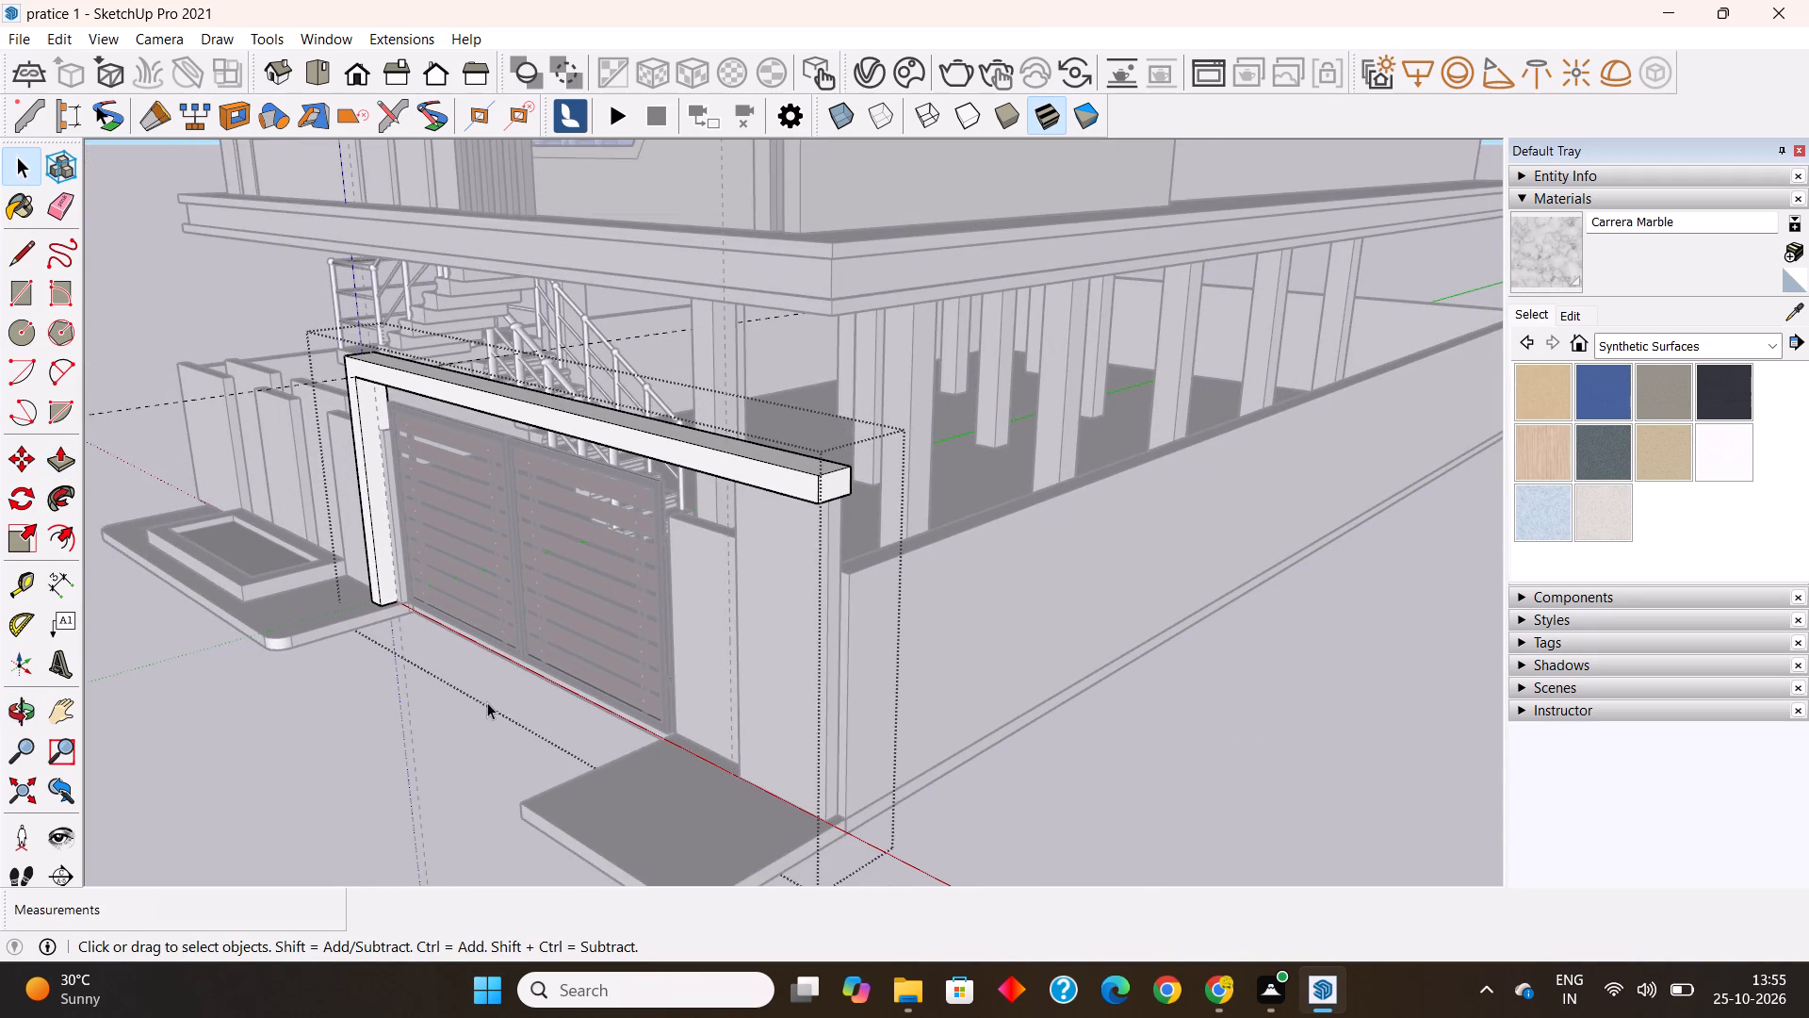
left_click(487, 702)
Delete the vertical guide line beside the tall corner panel and the two vertical guide lines at the pillar across the gate.
scroll(774, 708, "down", 2)
middle_click_drag(800, 723, 1104, 616)
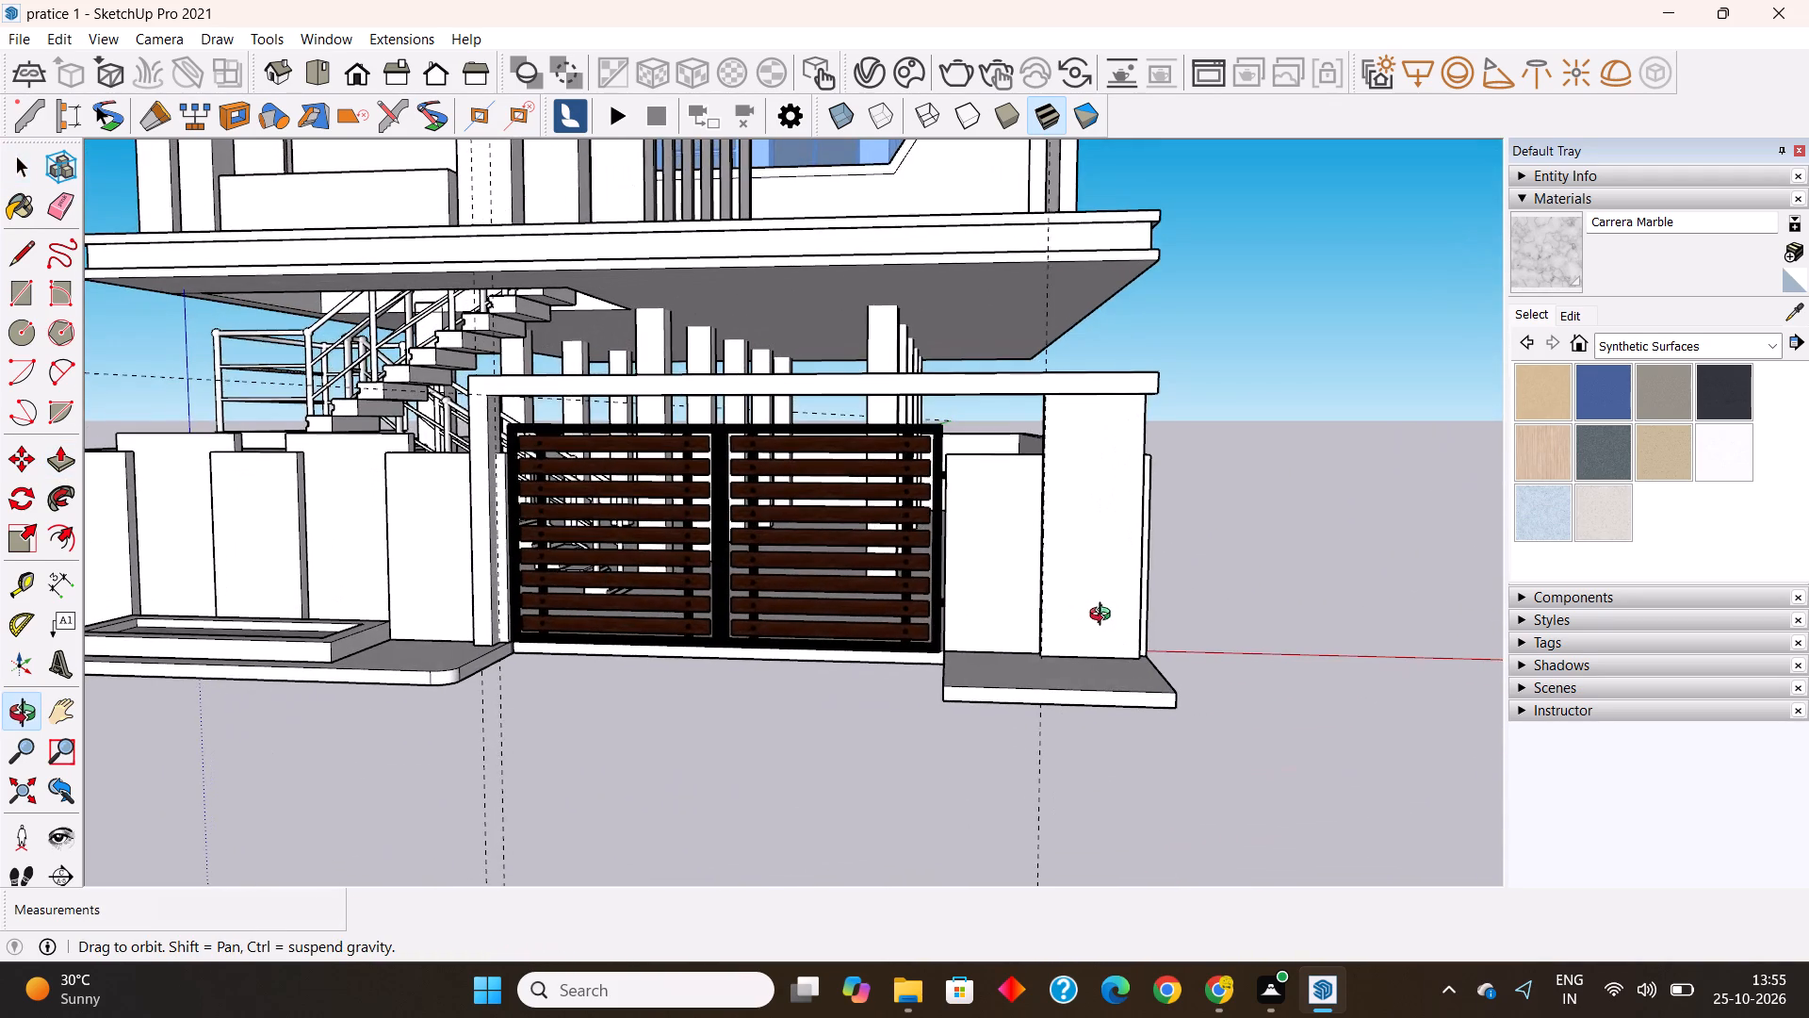
middle_click_drag(1104, 616, 1117, 643)
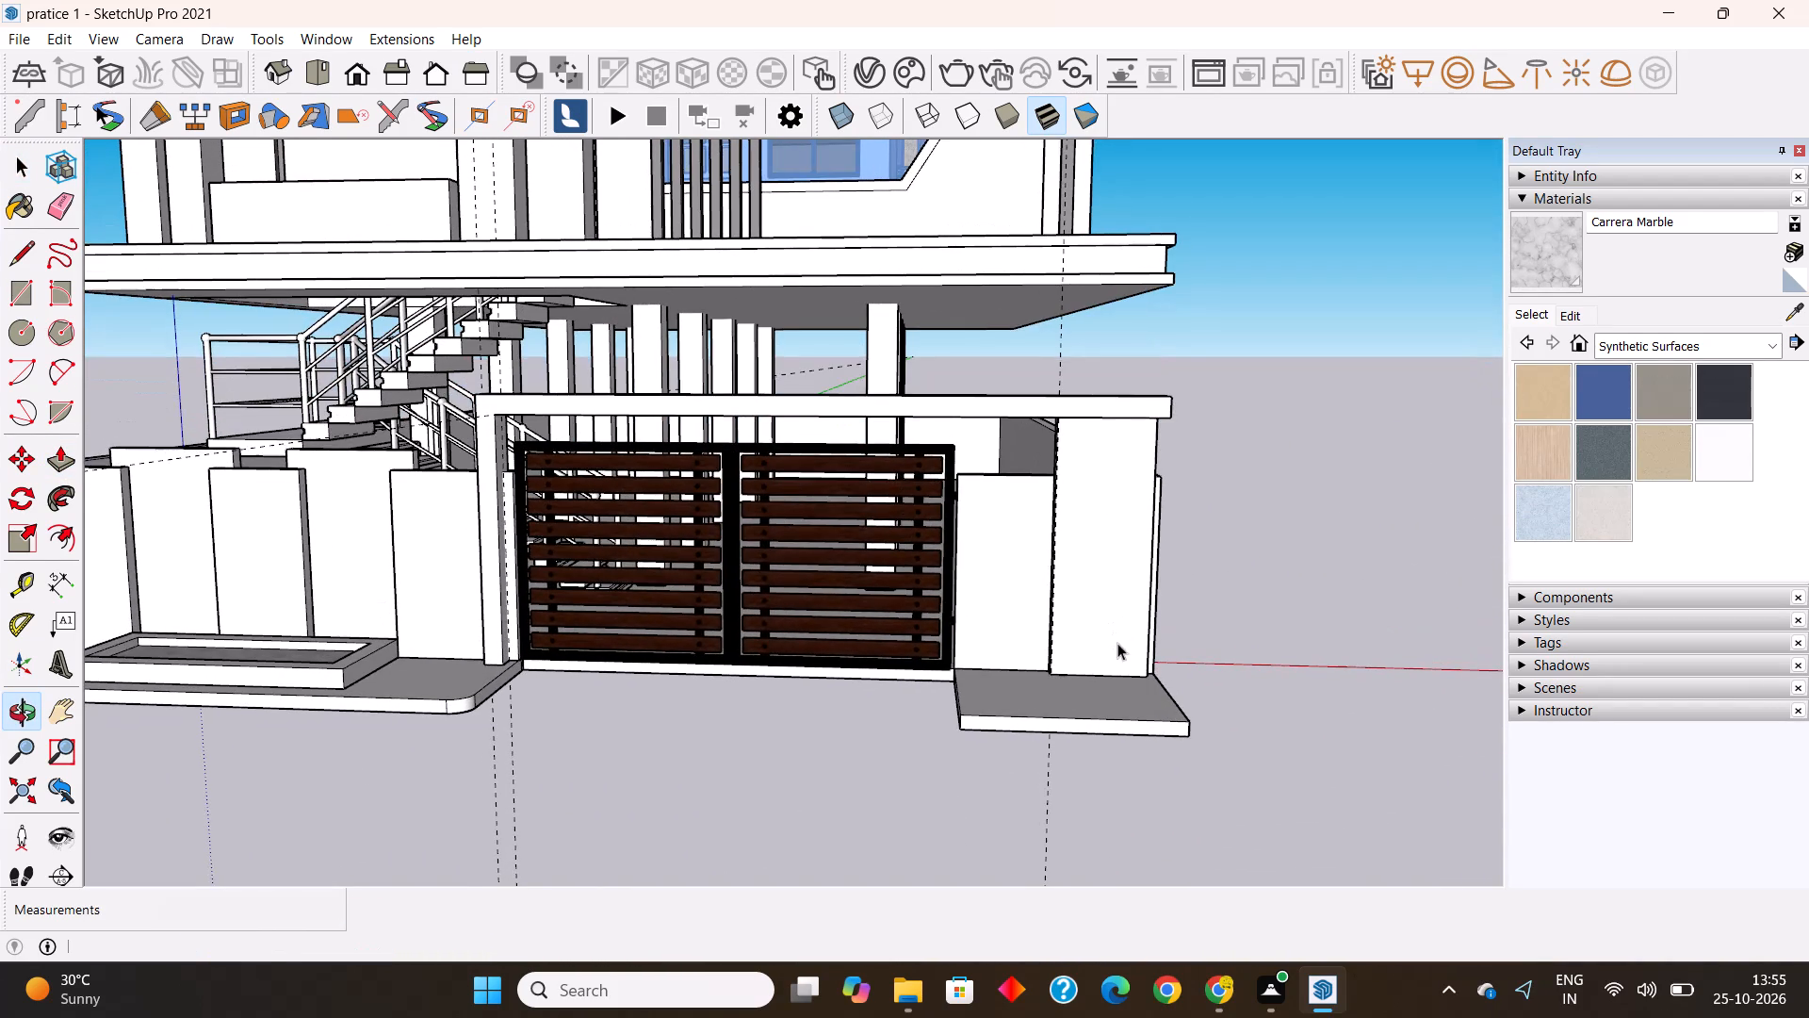
scroll(654, 464, "down", 1)
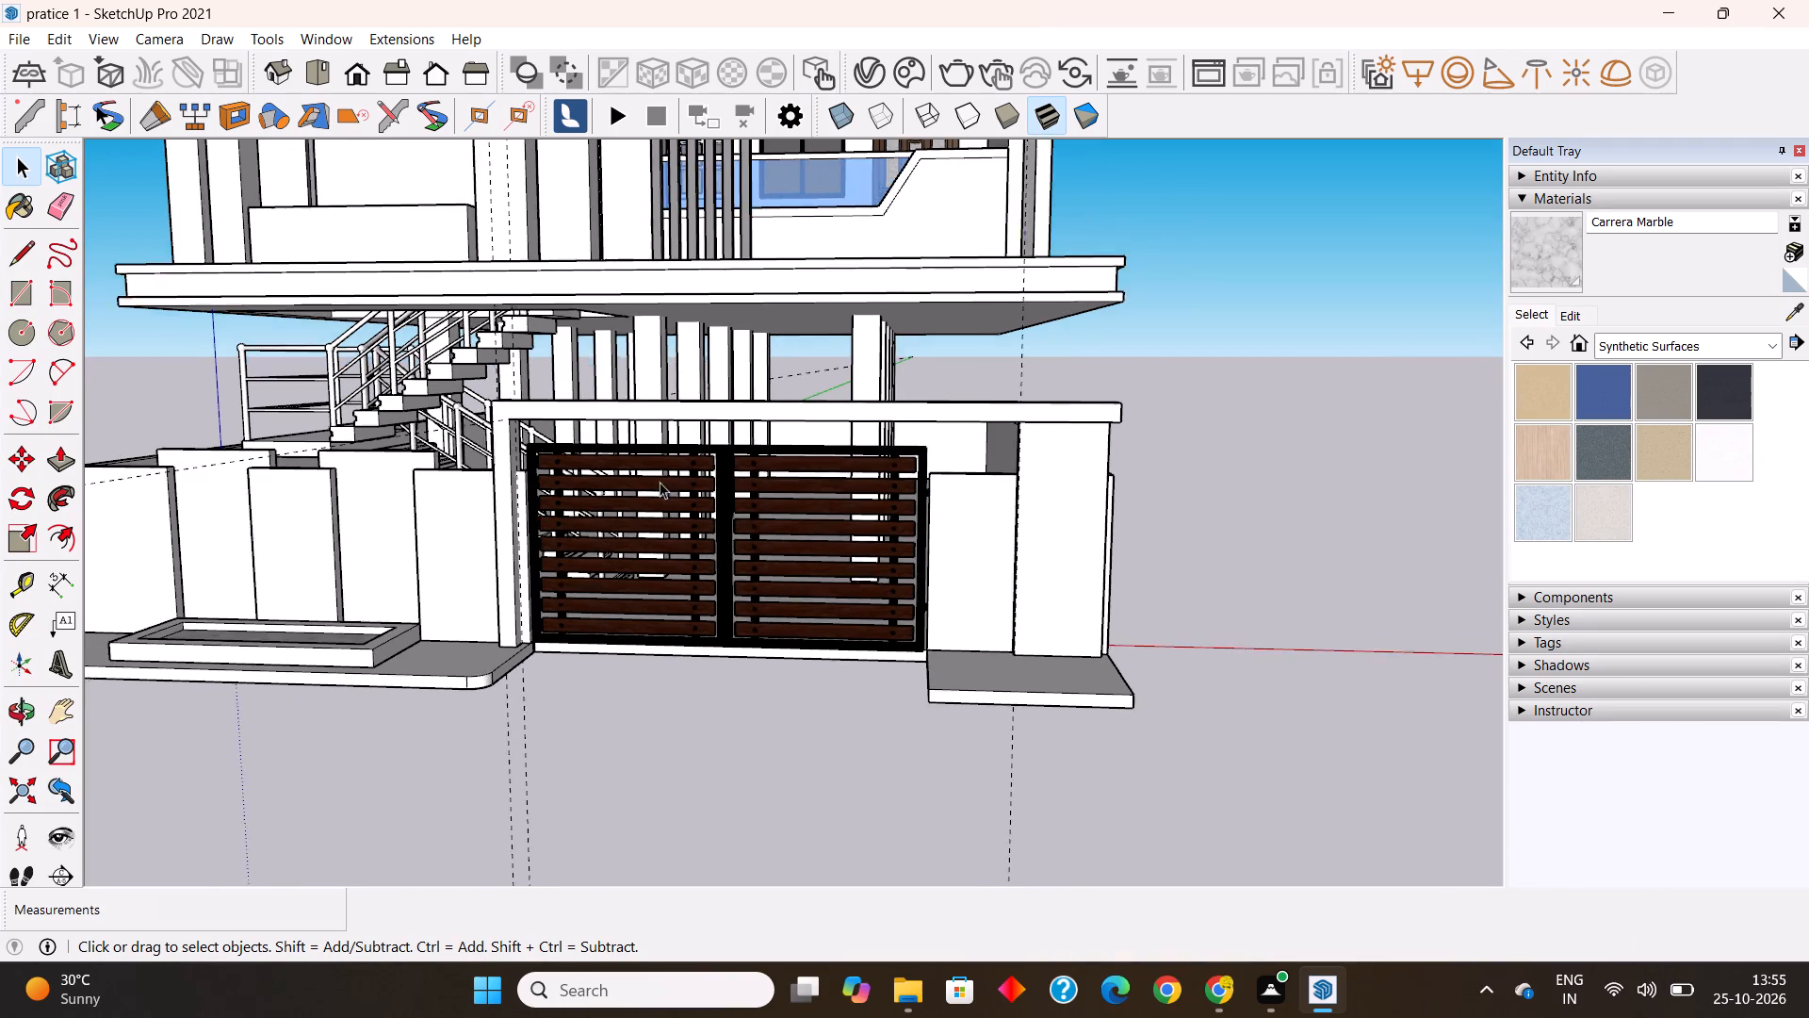
scroll(660, 482, "down", 1)
left_click(977, 728)
left_click(979, 731)
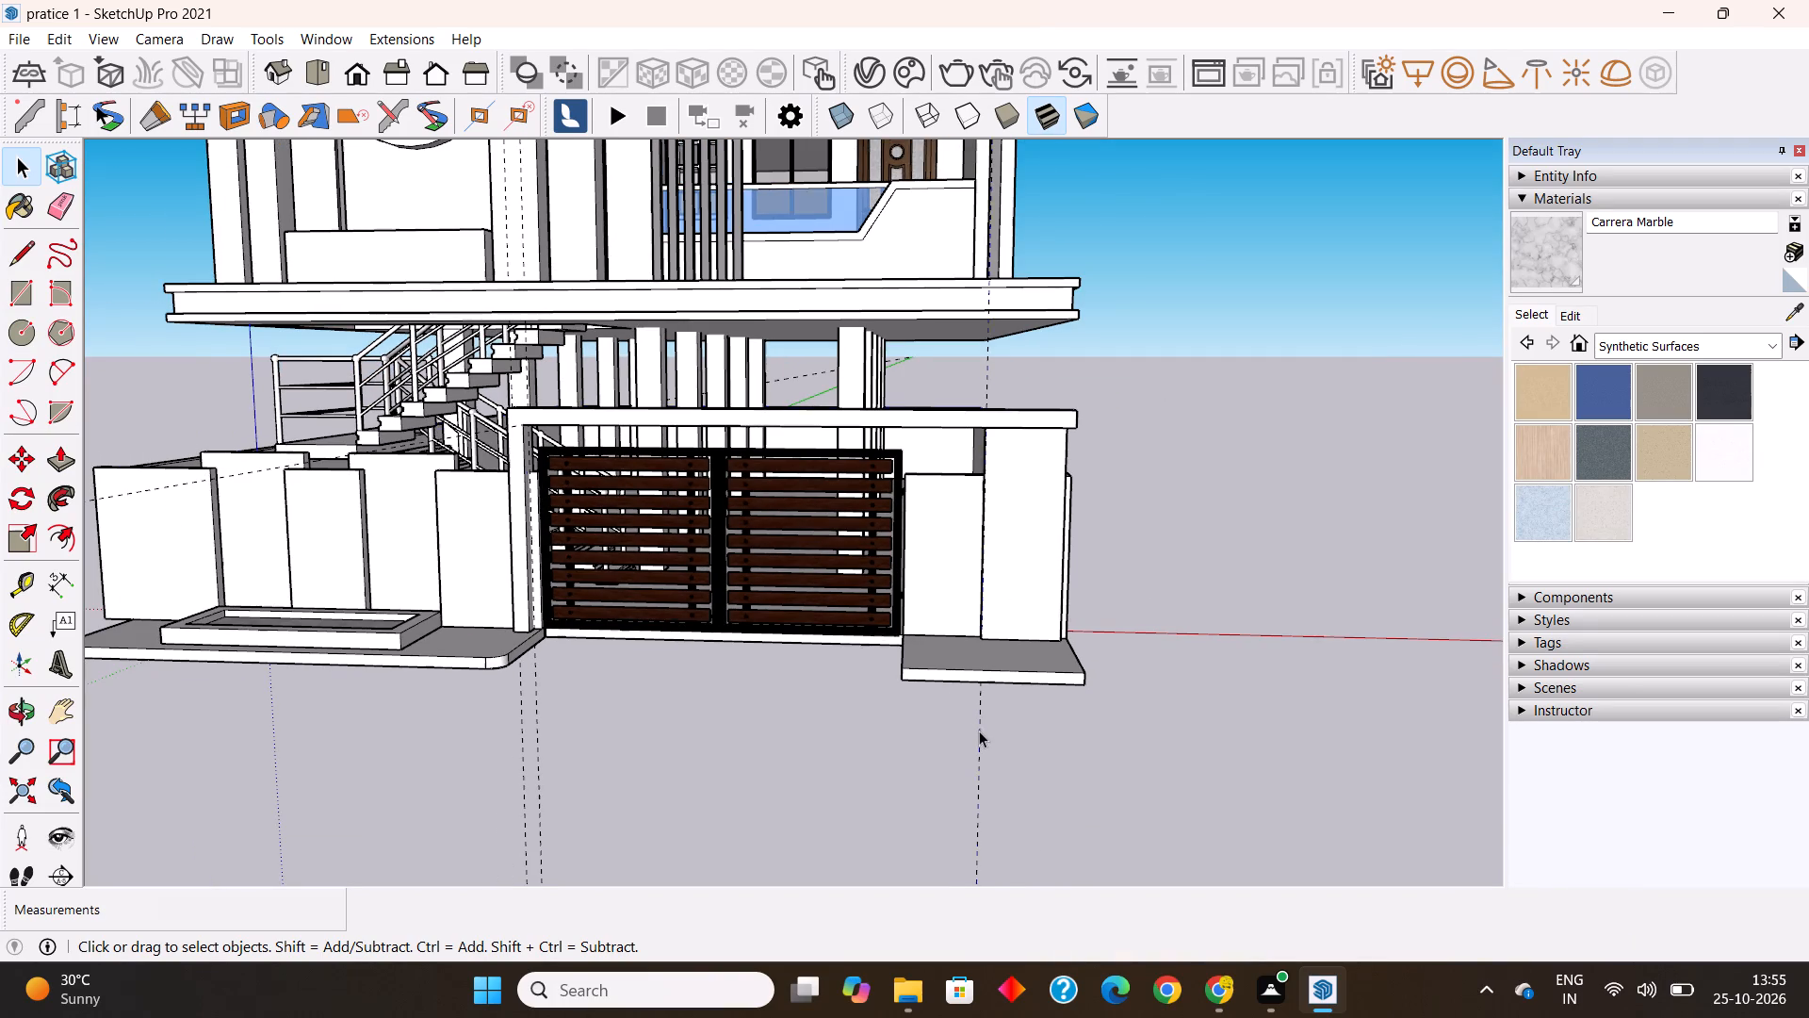
triple_click(979, 731)
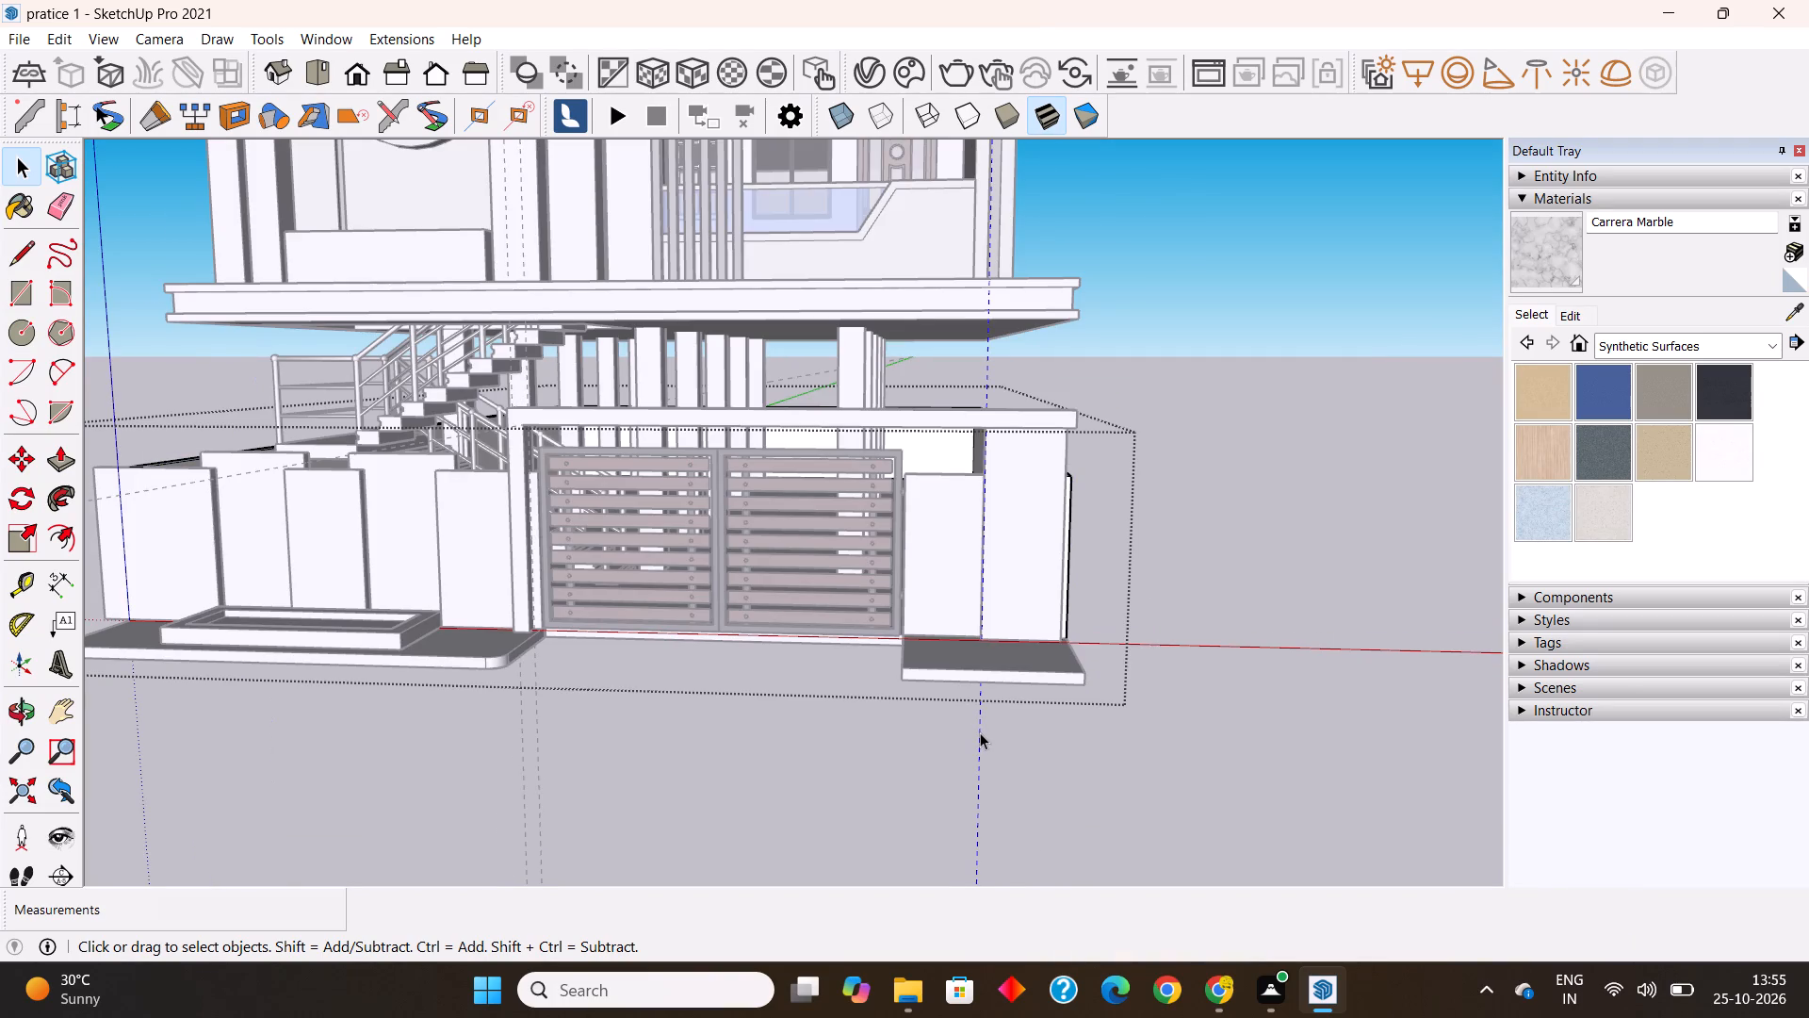
key("Delete")
left_click(590, 753)
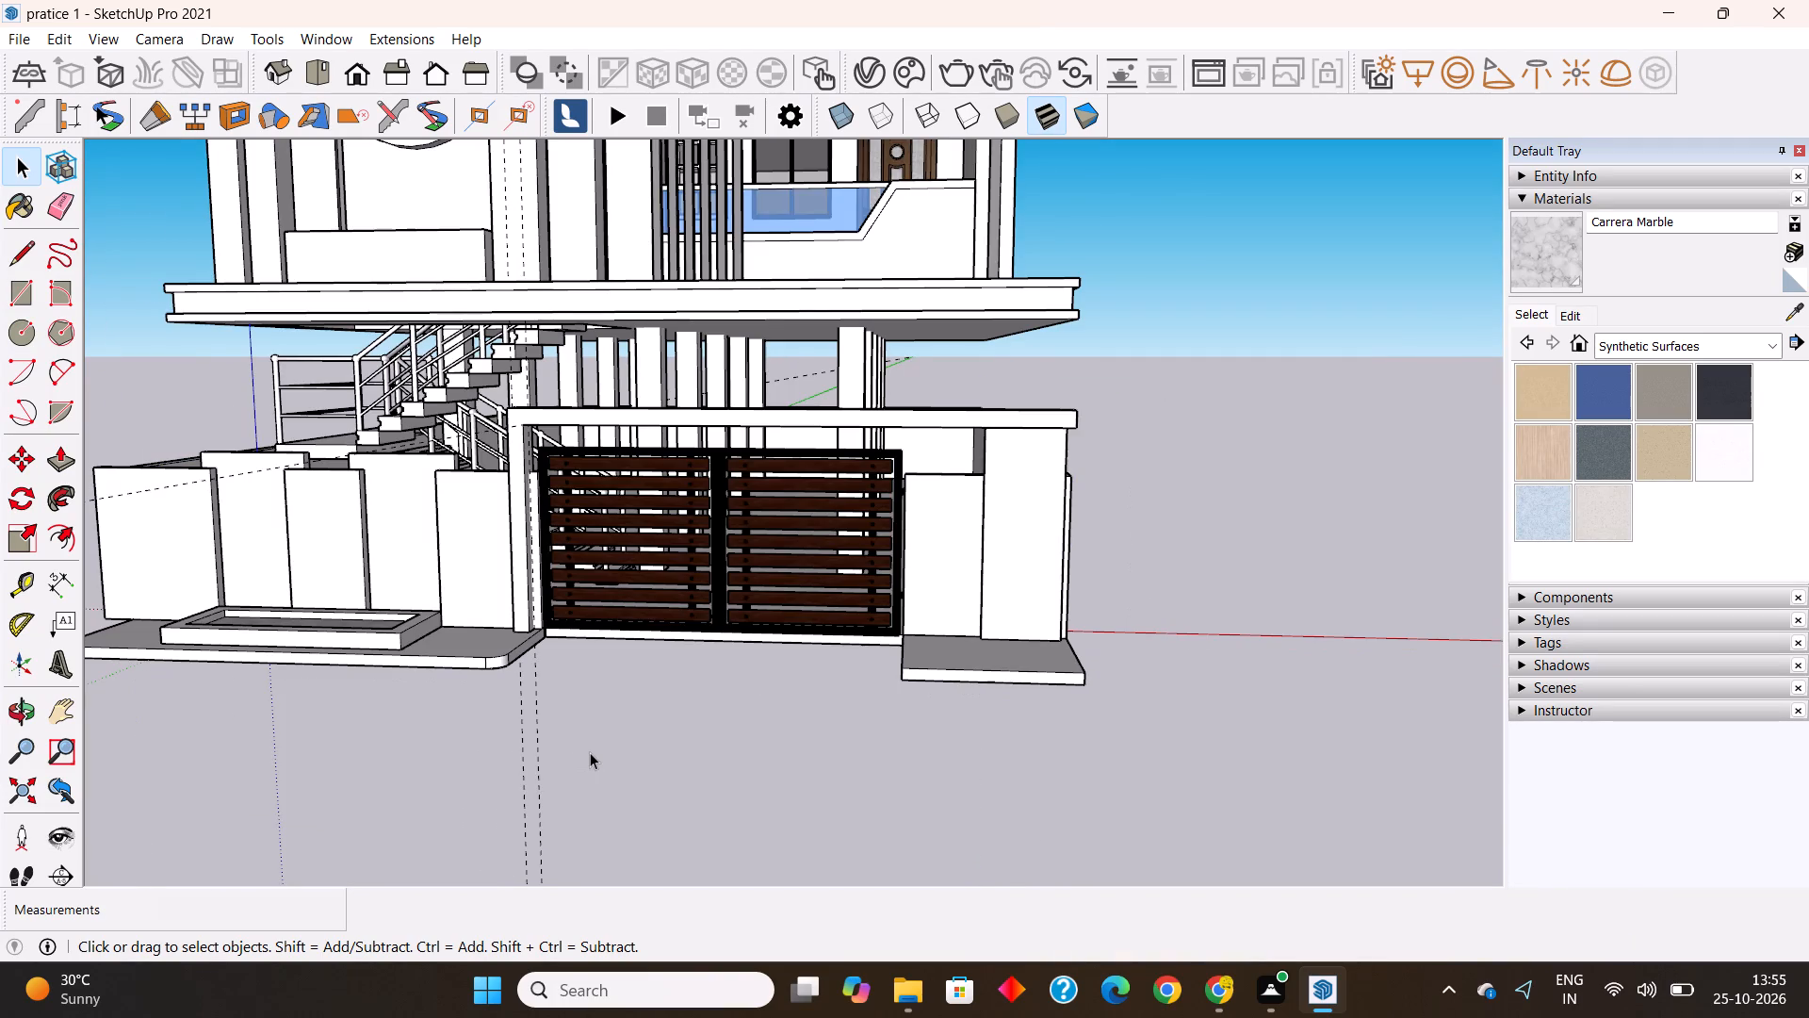
middle_click_drag(636, 694, 900, 648)
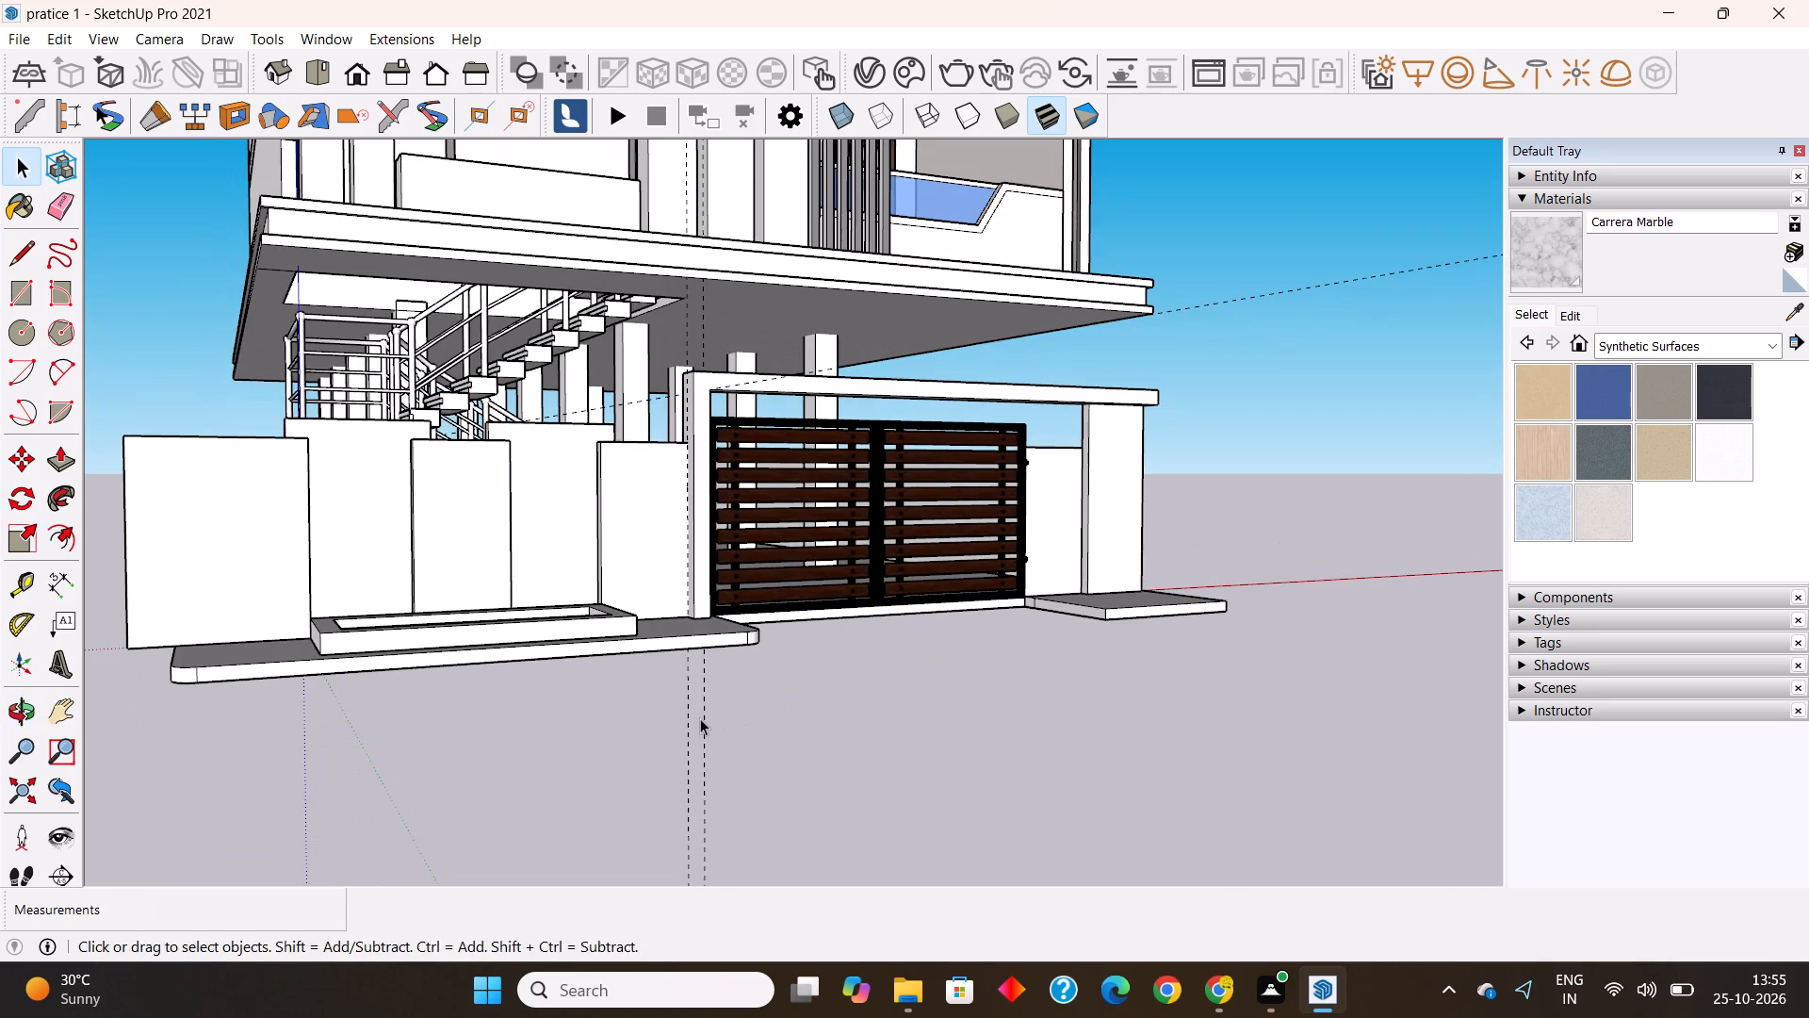
left_click(707, 710)
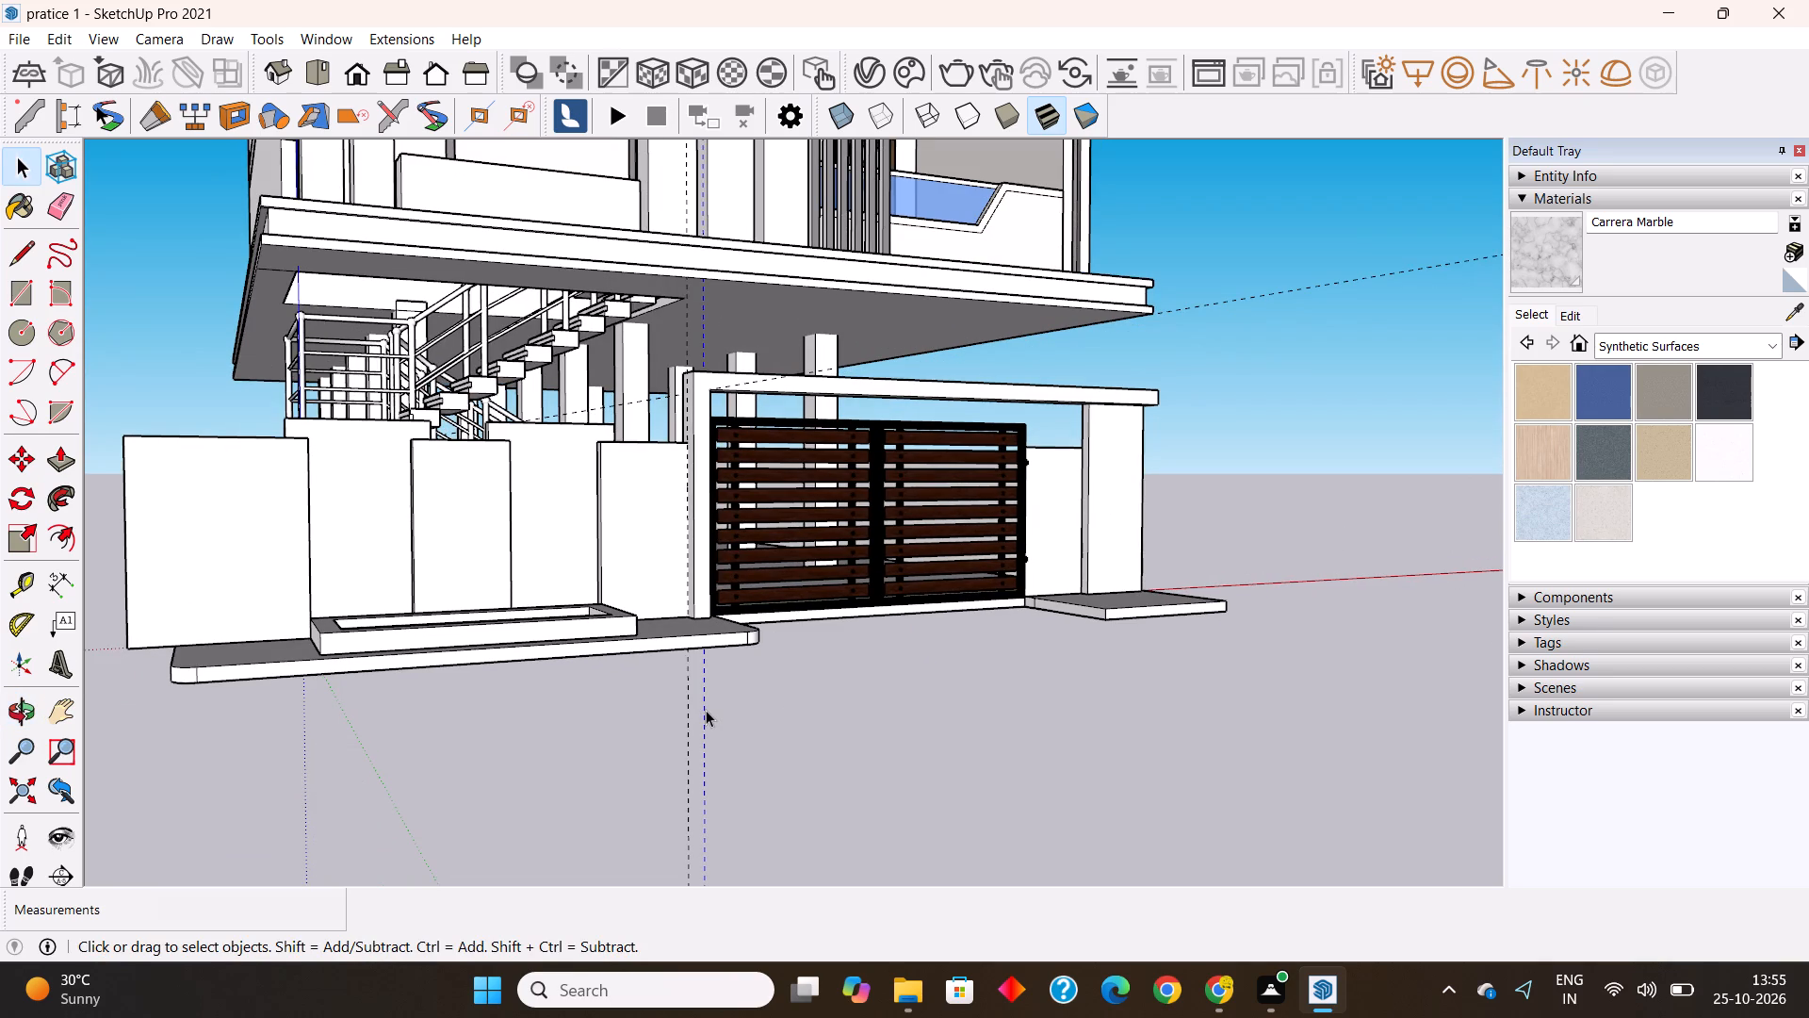
key("Delete")
left_click(687, 720)
key("Delete")
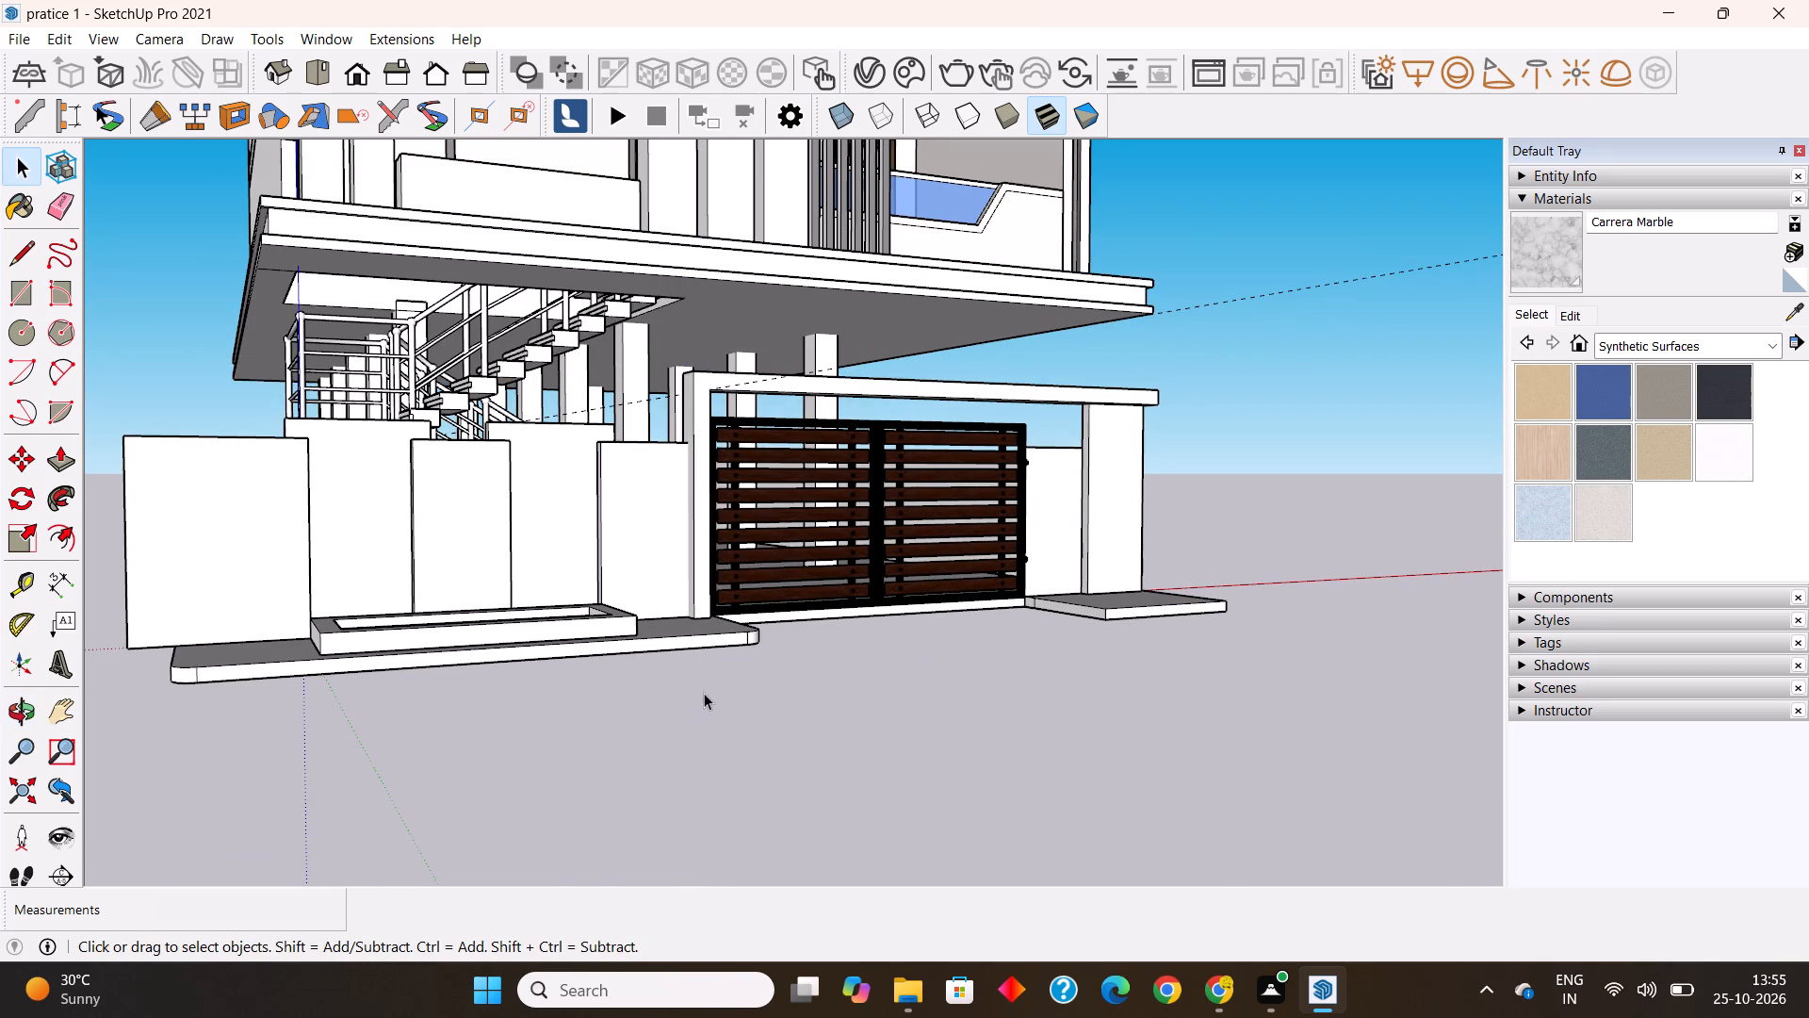
Delete the remaining long guide line running through the gate toward the house.
scroll(704, 693, "down", 3)
middle_click_drag(716, 695, 806, 769)
left_click_drag(1274, 549, 1241, 682)
triple_click(1255, 621)
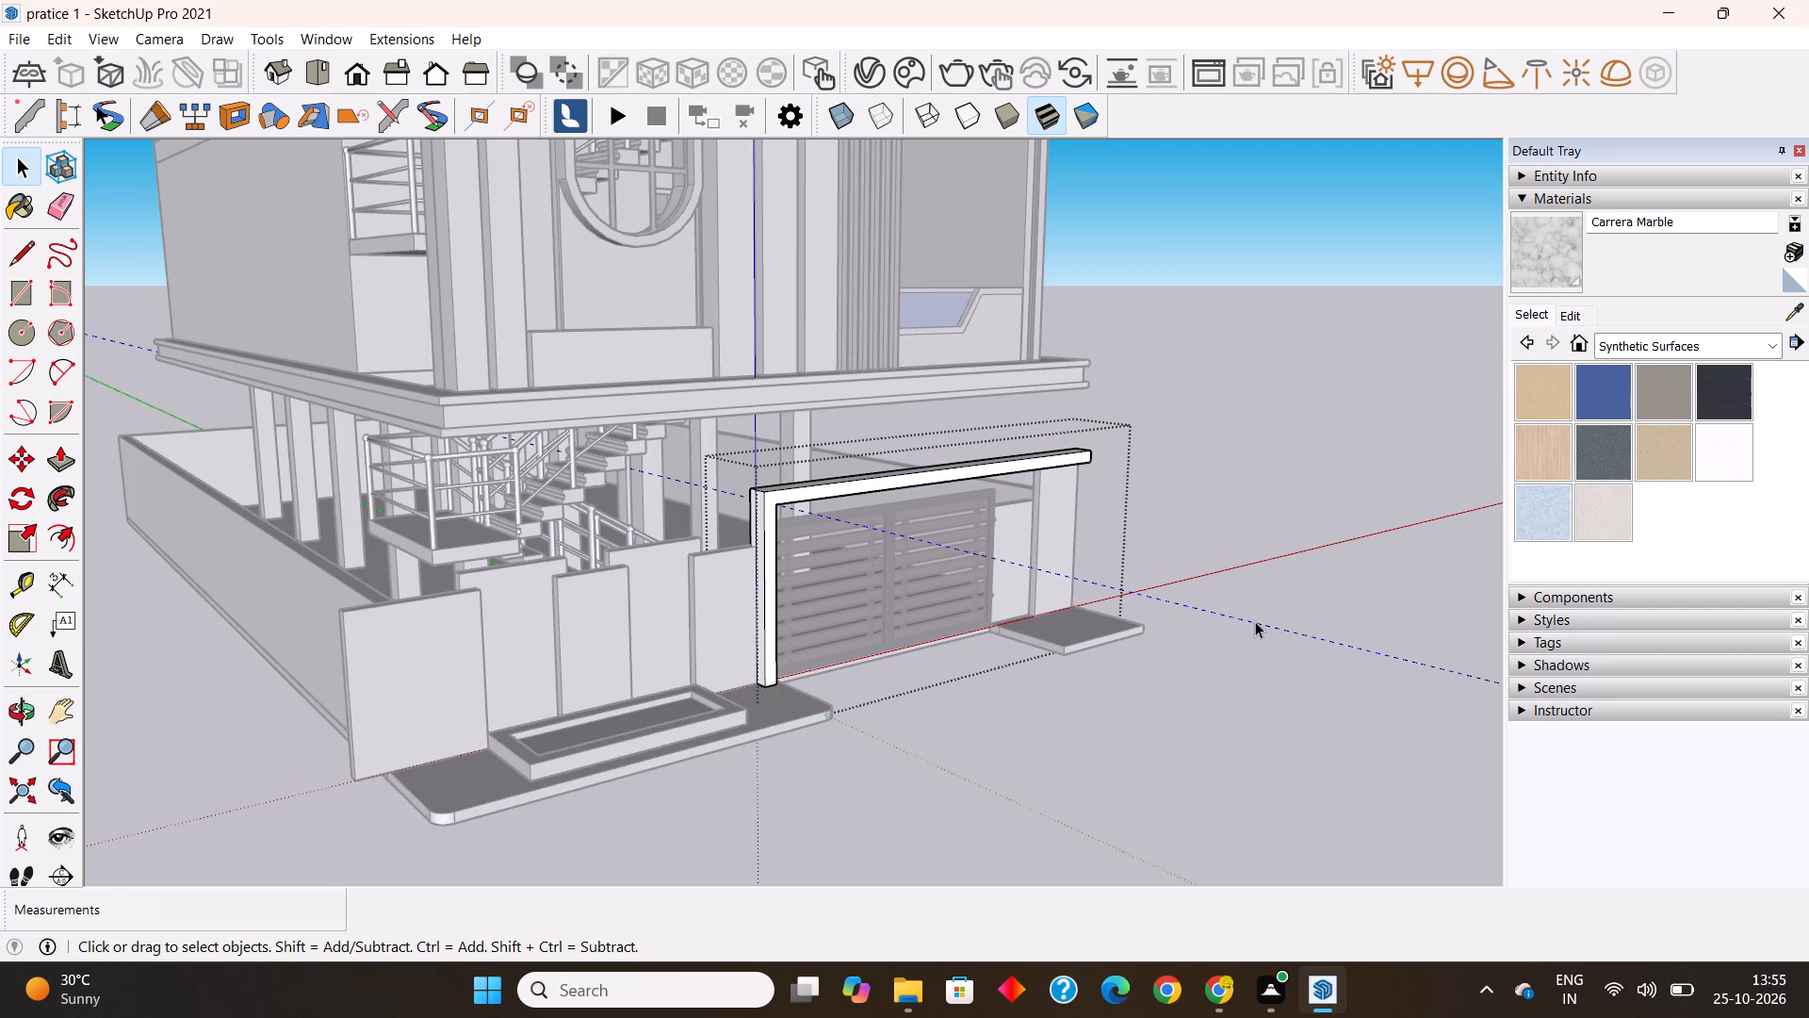
key("Delete")
left_click(1222, 684)
Open the gate frame group and Push/Pull the beam's free end back about 15' 9" to the pillar across the gate.
scroll(1147, 635, "down", 3)
middle_click_drag(883, 729, 870, 731)
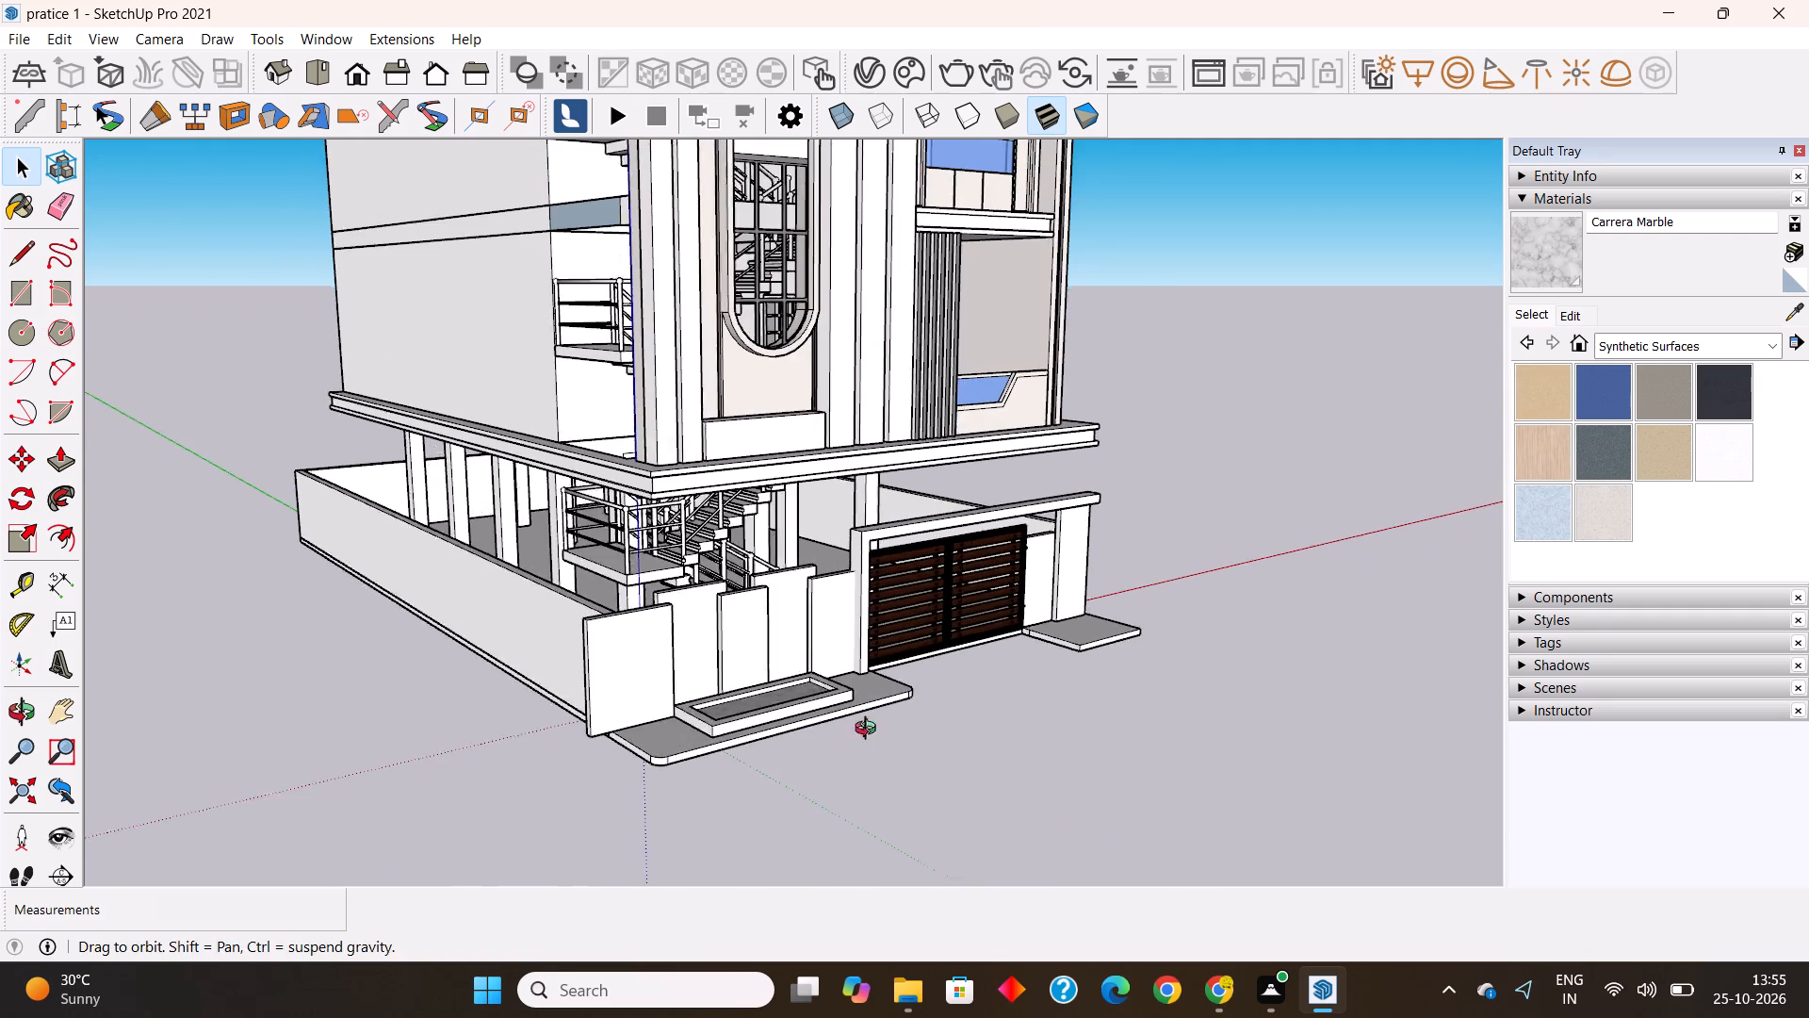
middle_click_drag(870, 731, 592, 752)
scroll(607, 654, "up", 5)
middle_click_drag(676, 643, 768, 674)
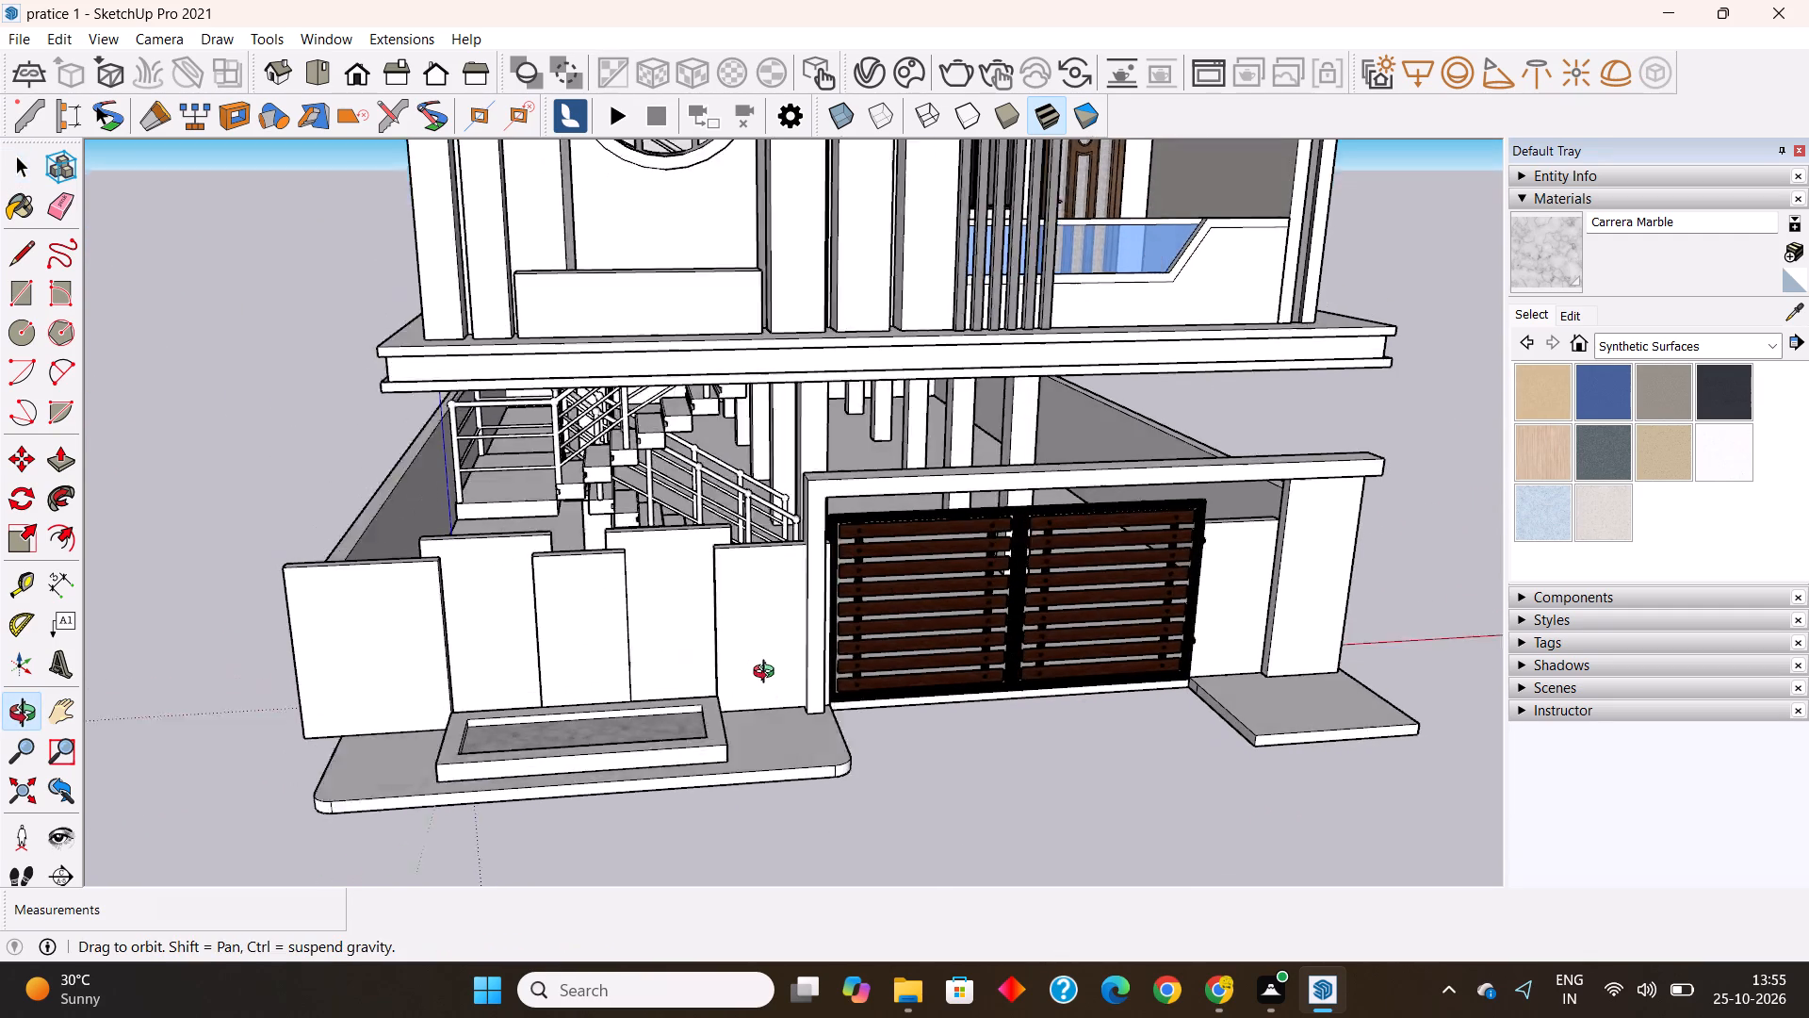
middle_click_drag(768, 674, 799, 673)
left_click(855, 532)
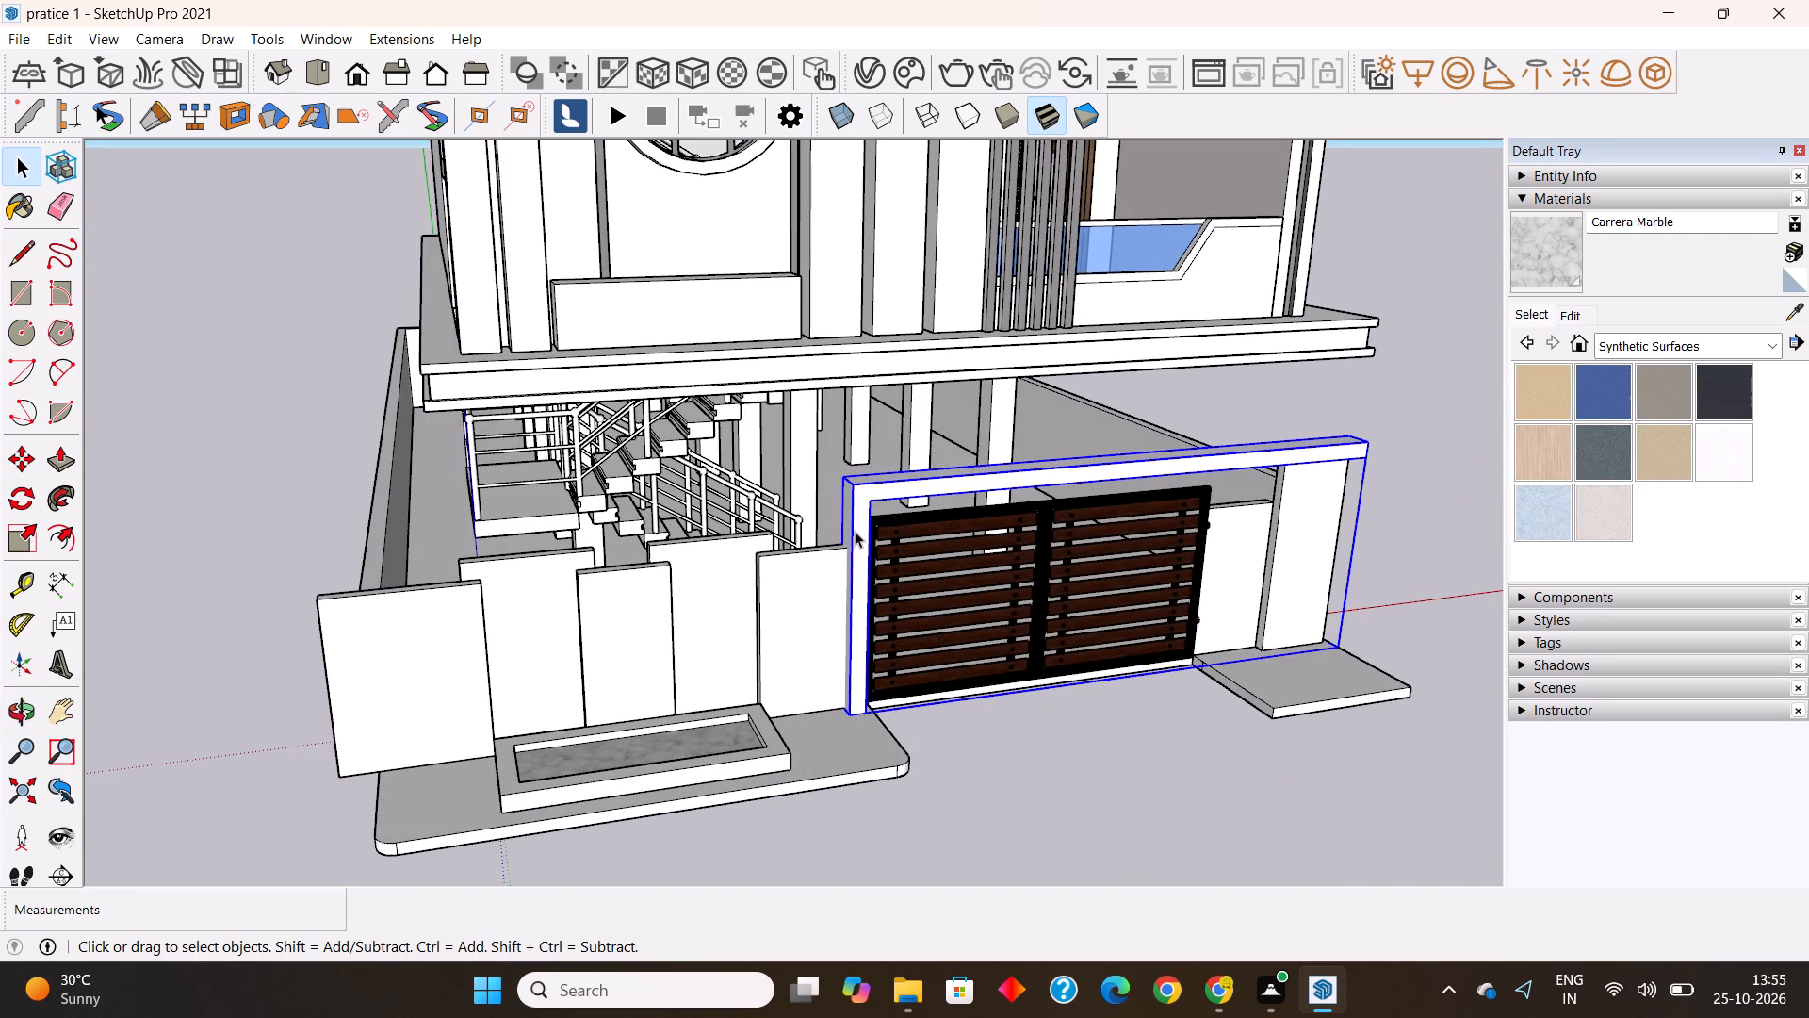
middle_click_drag(850, 530, 560, 530)
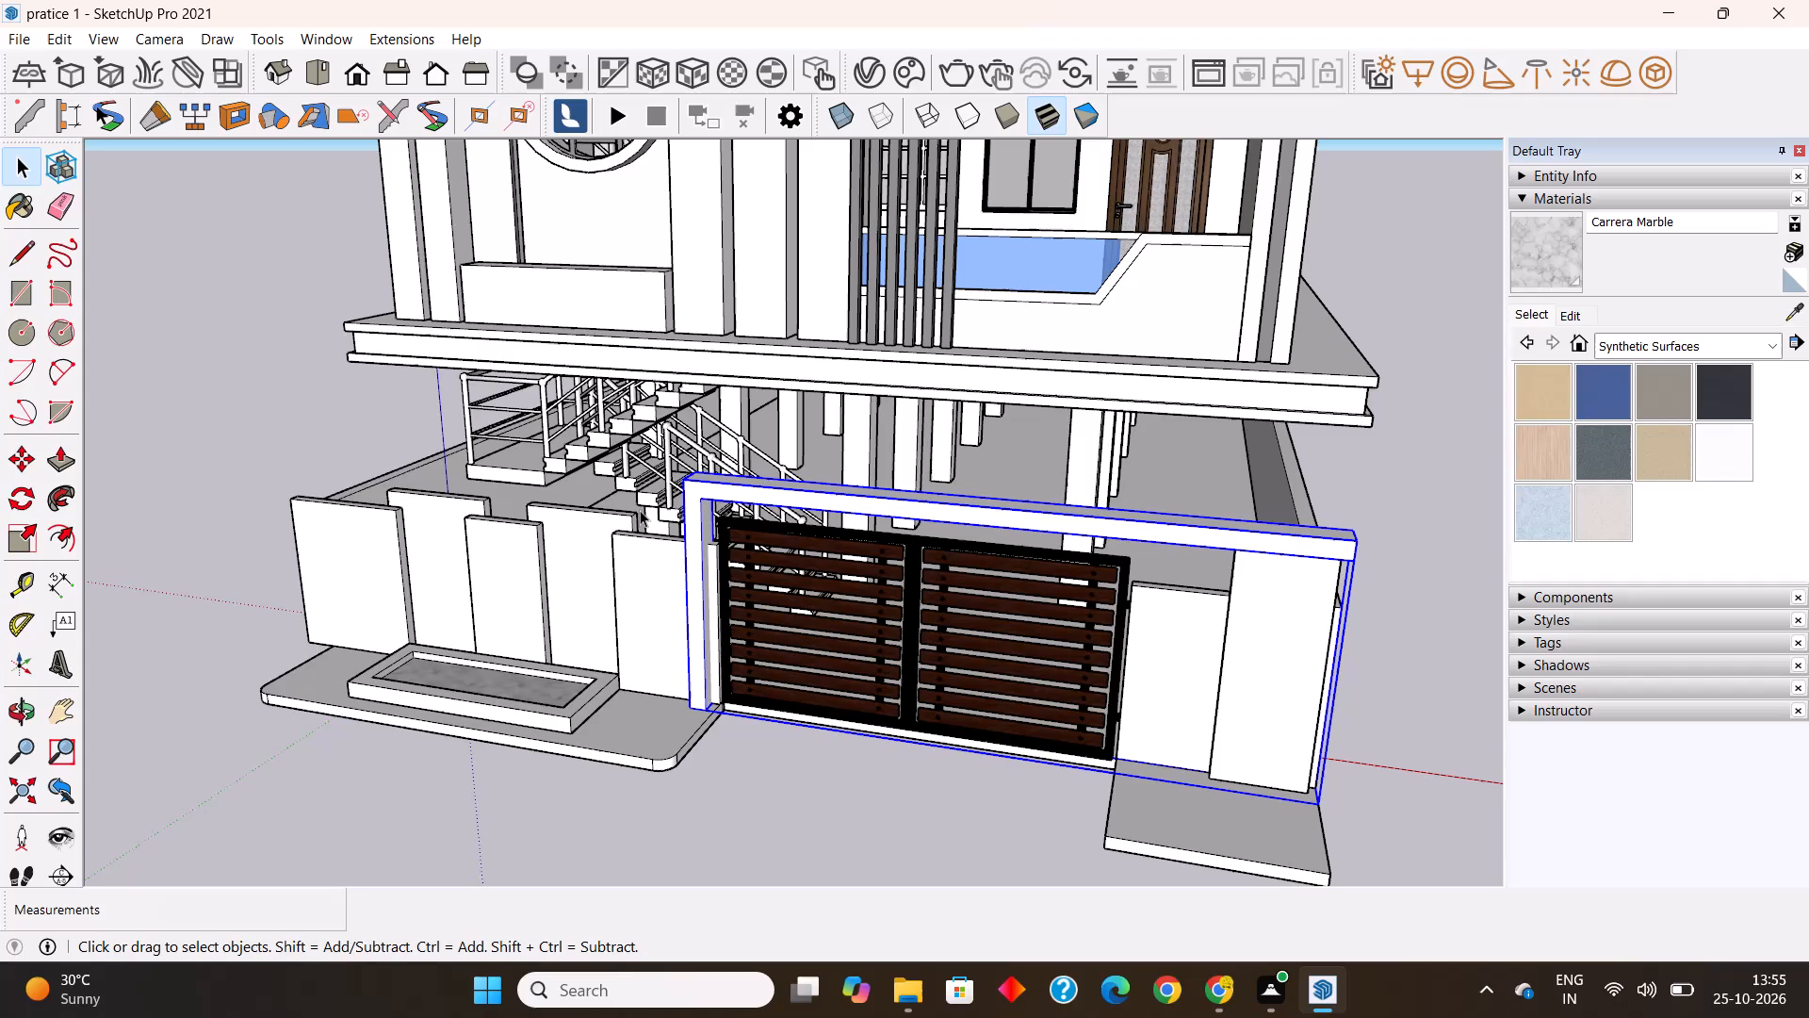
double_click(692, 514)
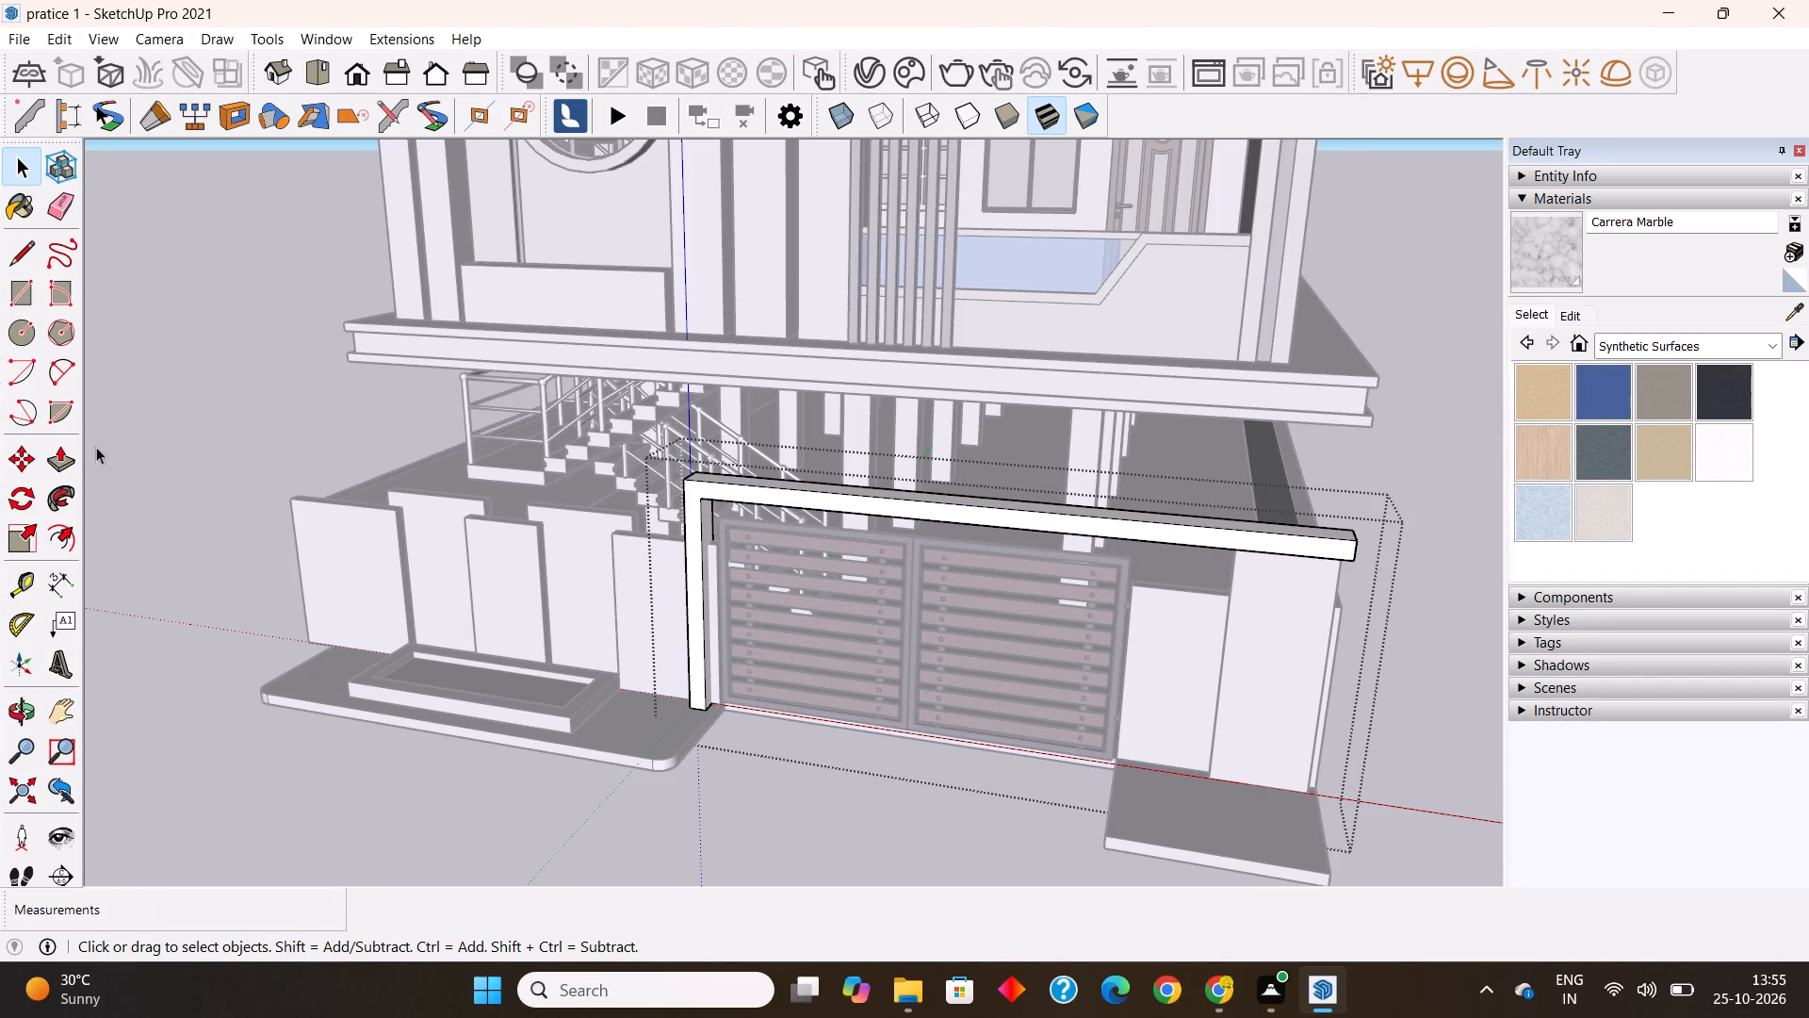
left_click(62, 458)
middle_click_drag(1085, 569, 725, 550)
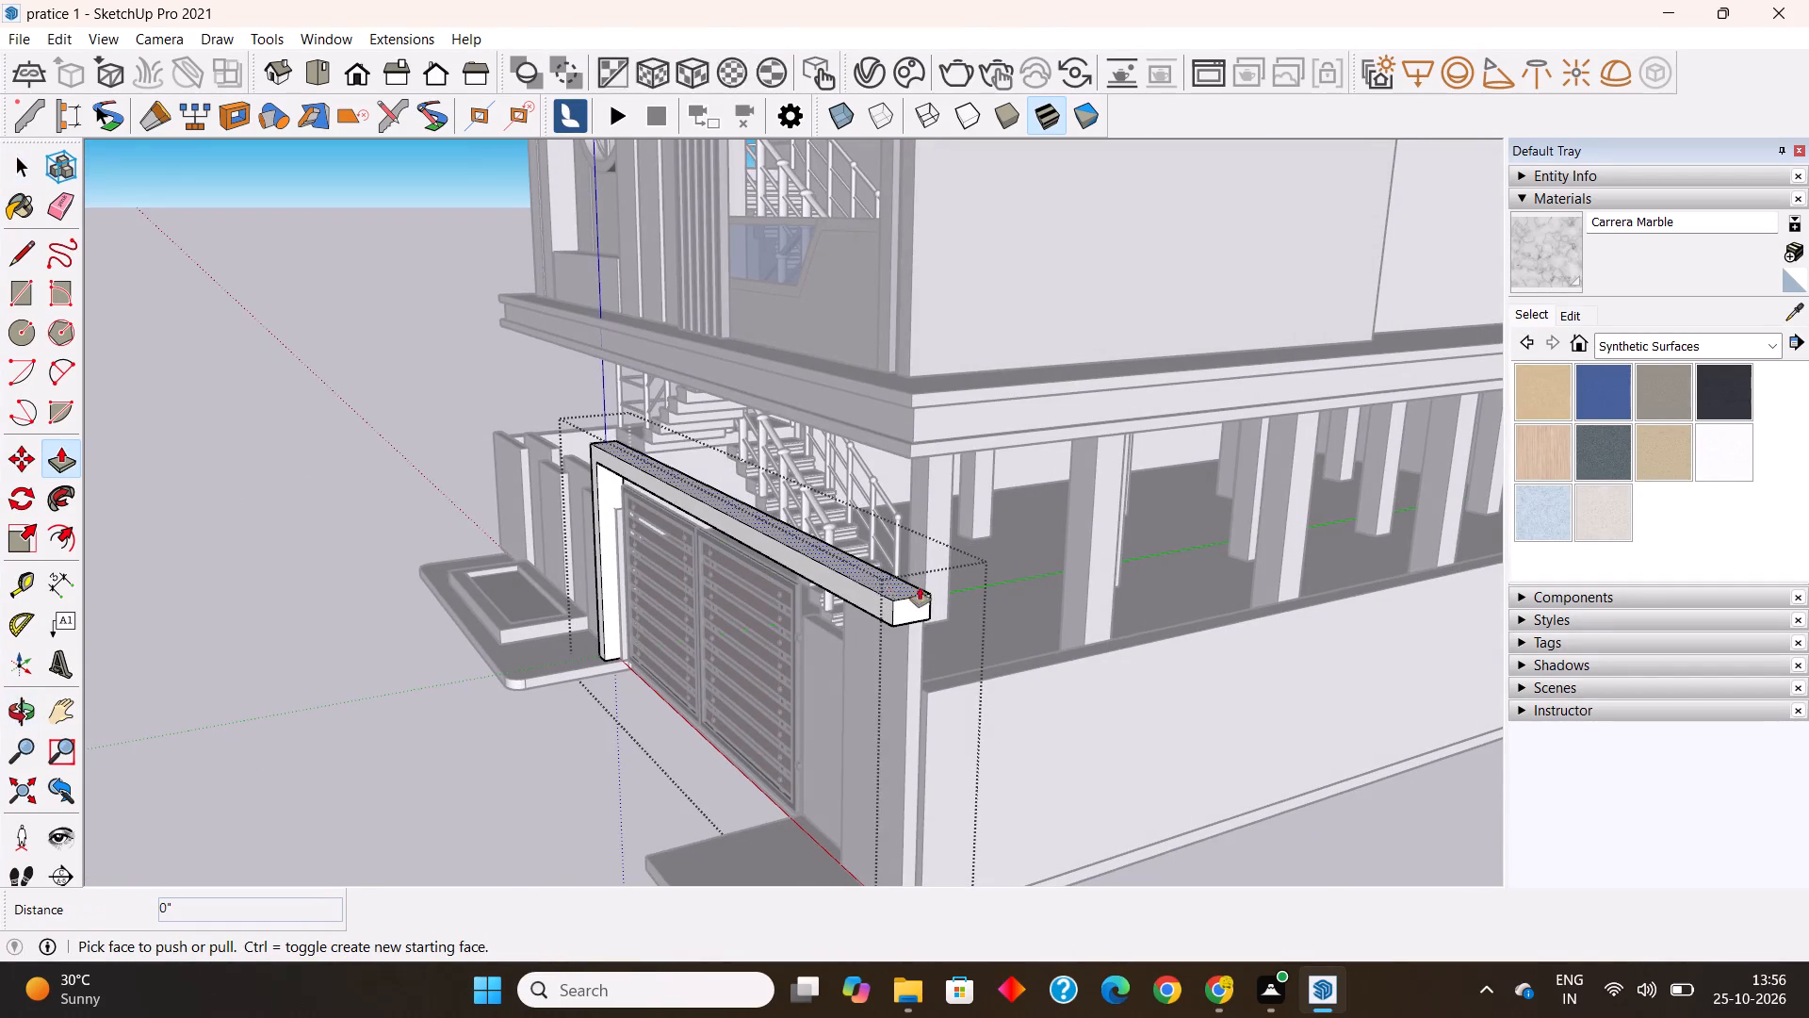
left_click(919, 607)
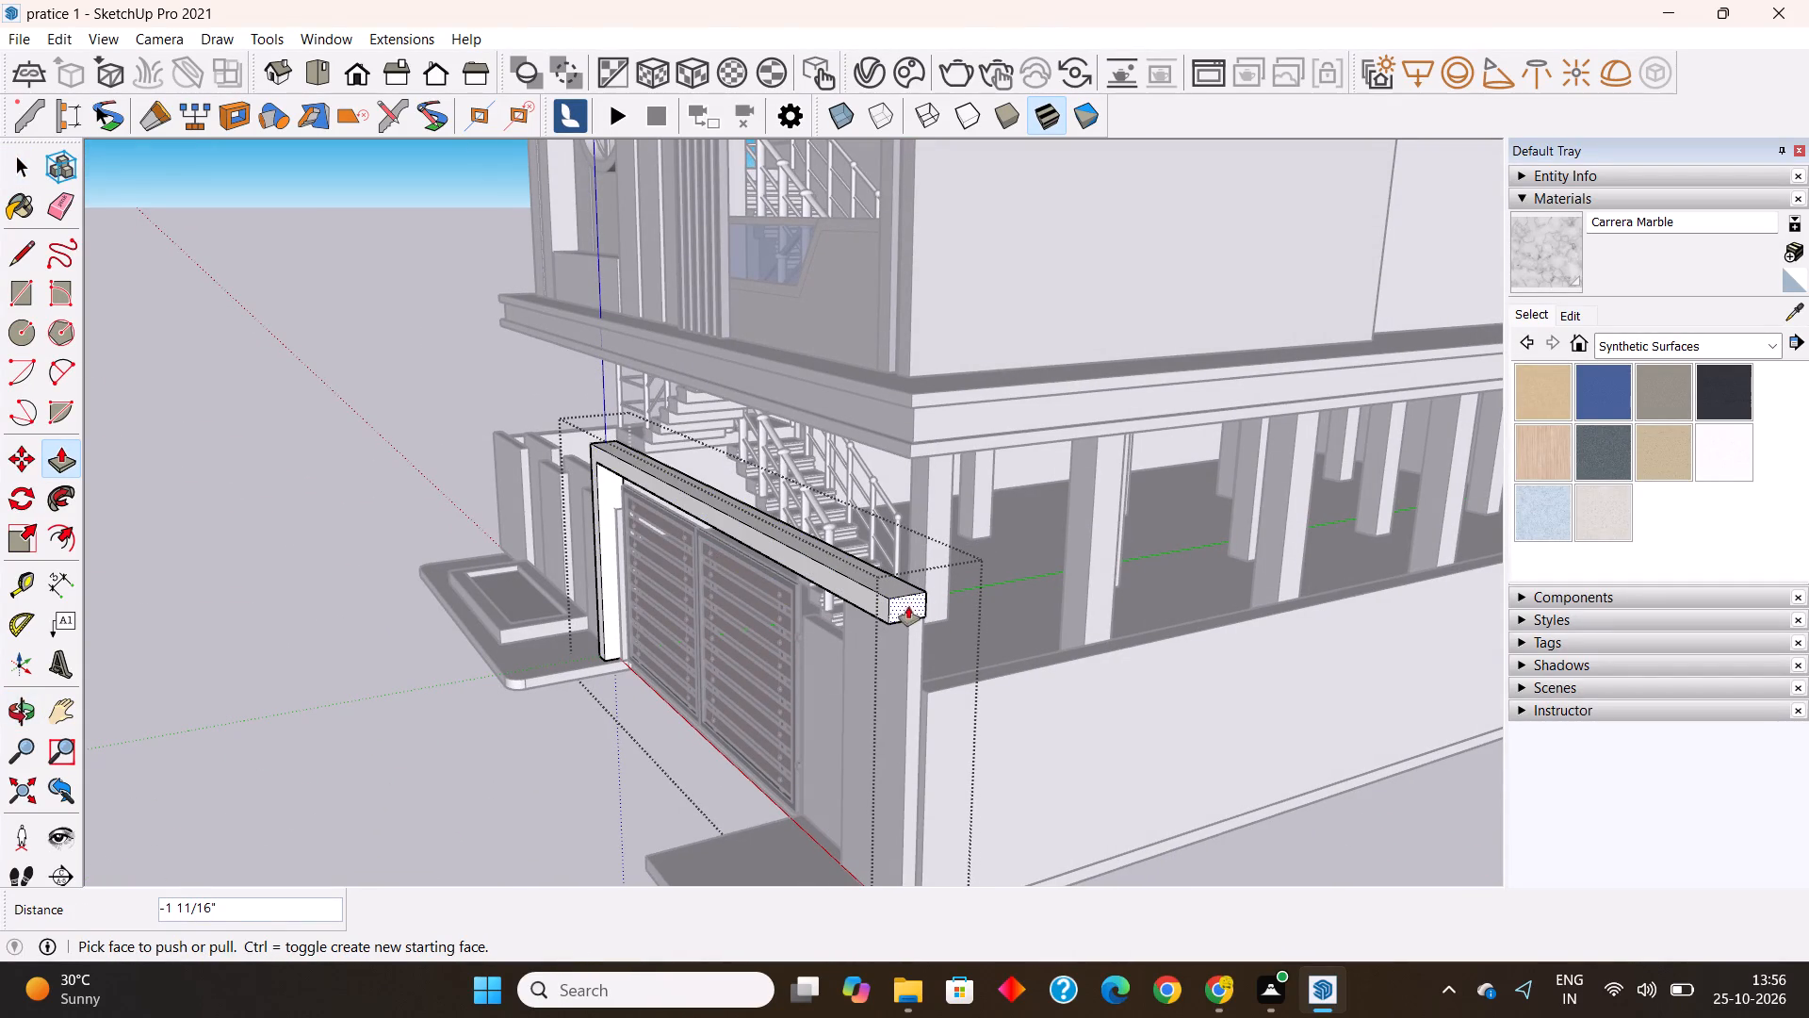
left_click_drag(907, 608, 891, 604)
left_click(890, 606)
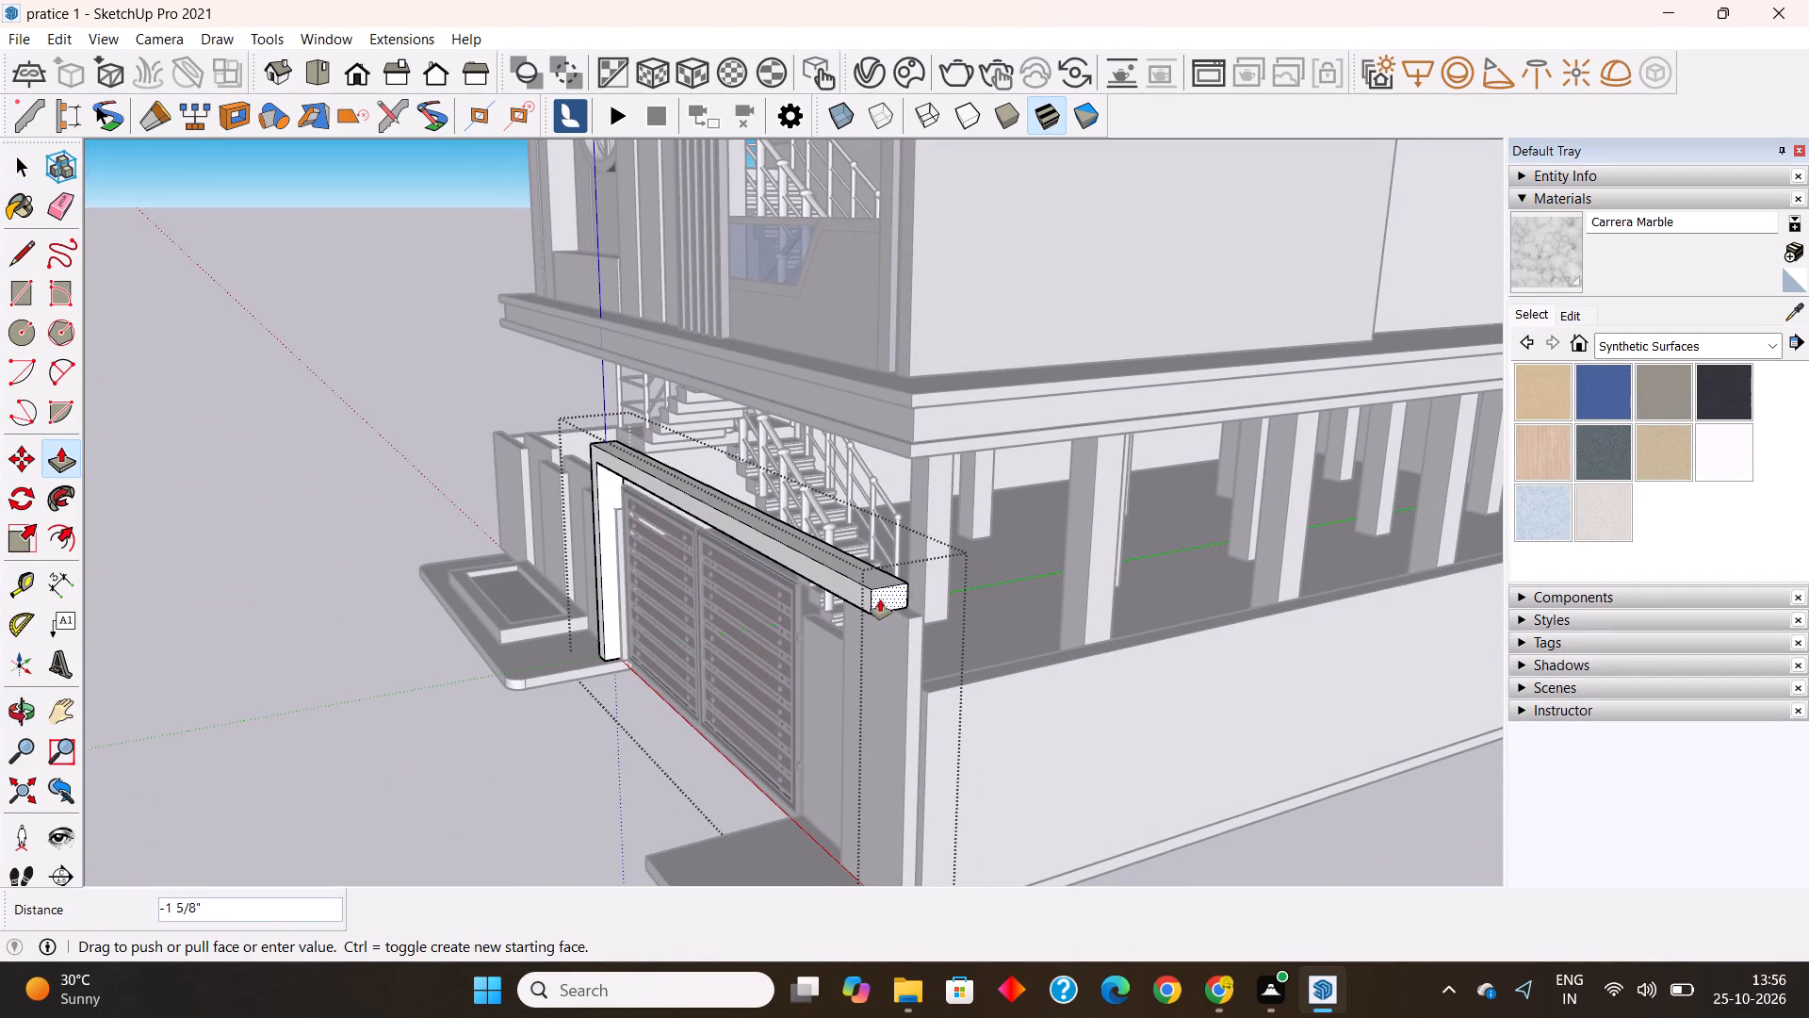
left_click(611, 506)
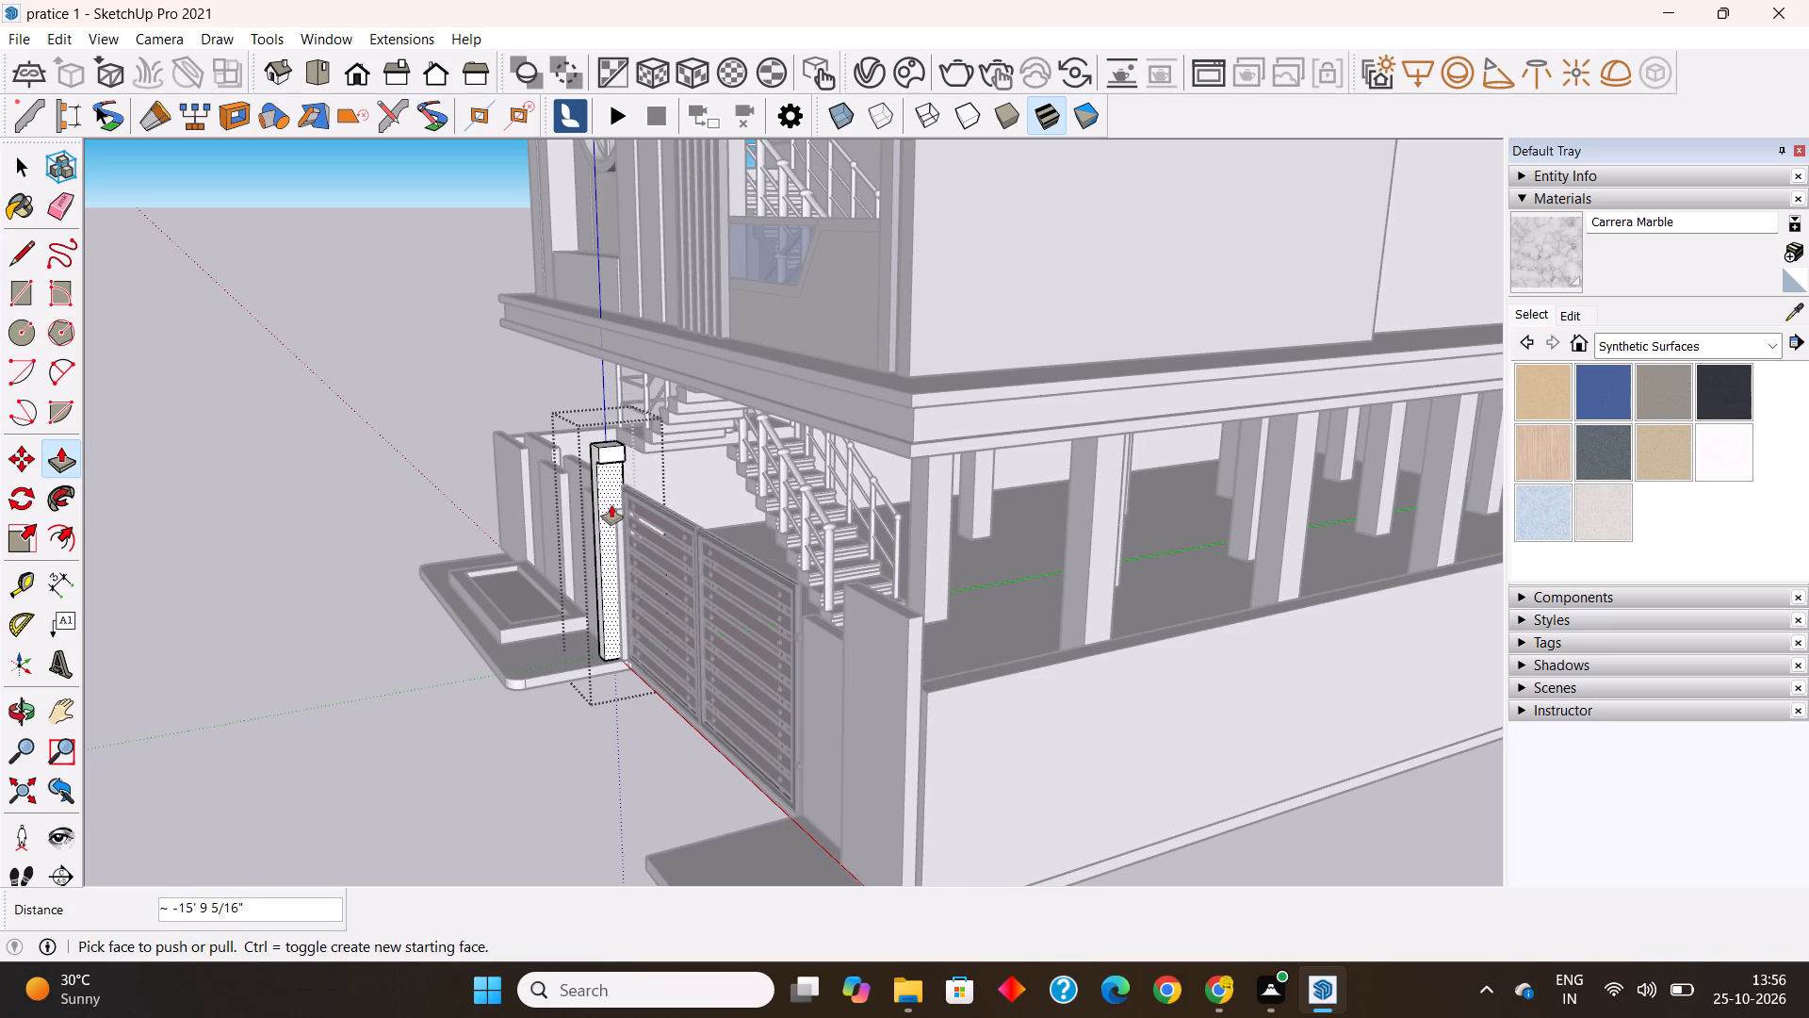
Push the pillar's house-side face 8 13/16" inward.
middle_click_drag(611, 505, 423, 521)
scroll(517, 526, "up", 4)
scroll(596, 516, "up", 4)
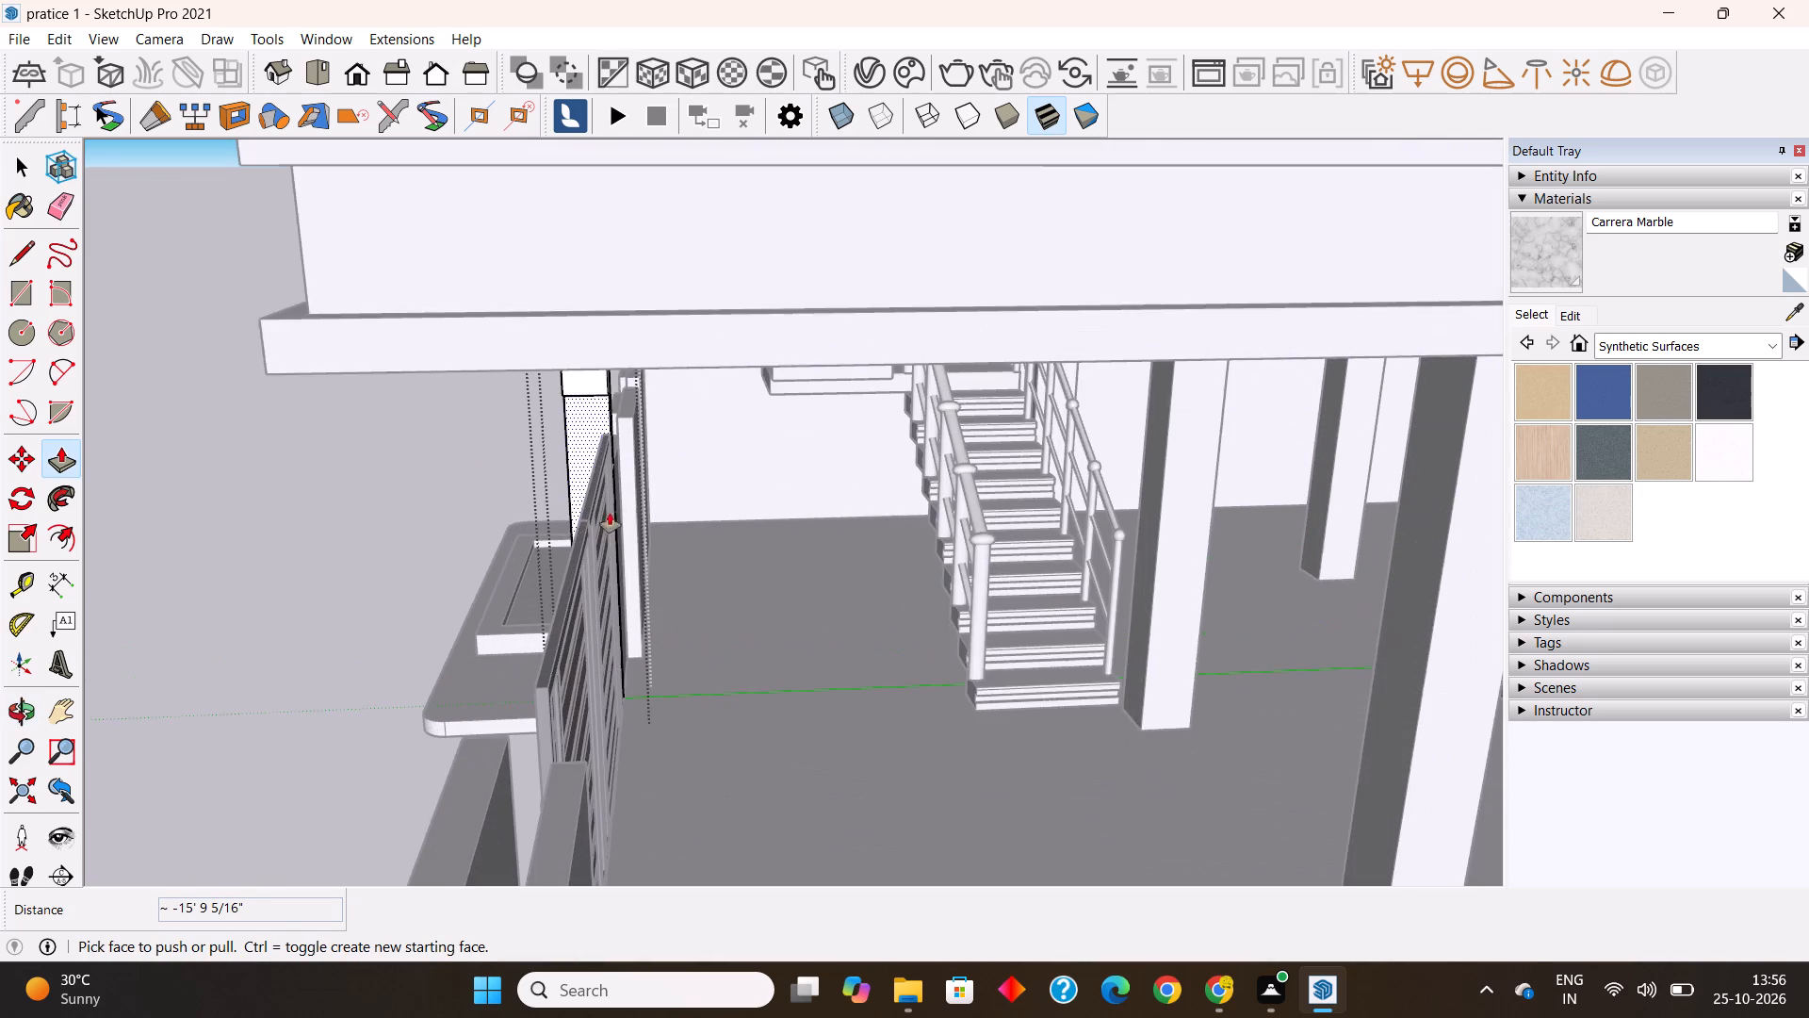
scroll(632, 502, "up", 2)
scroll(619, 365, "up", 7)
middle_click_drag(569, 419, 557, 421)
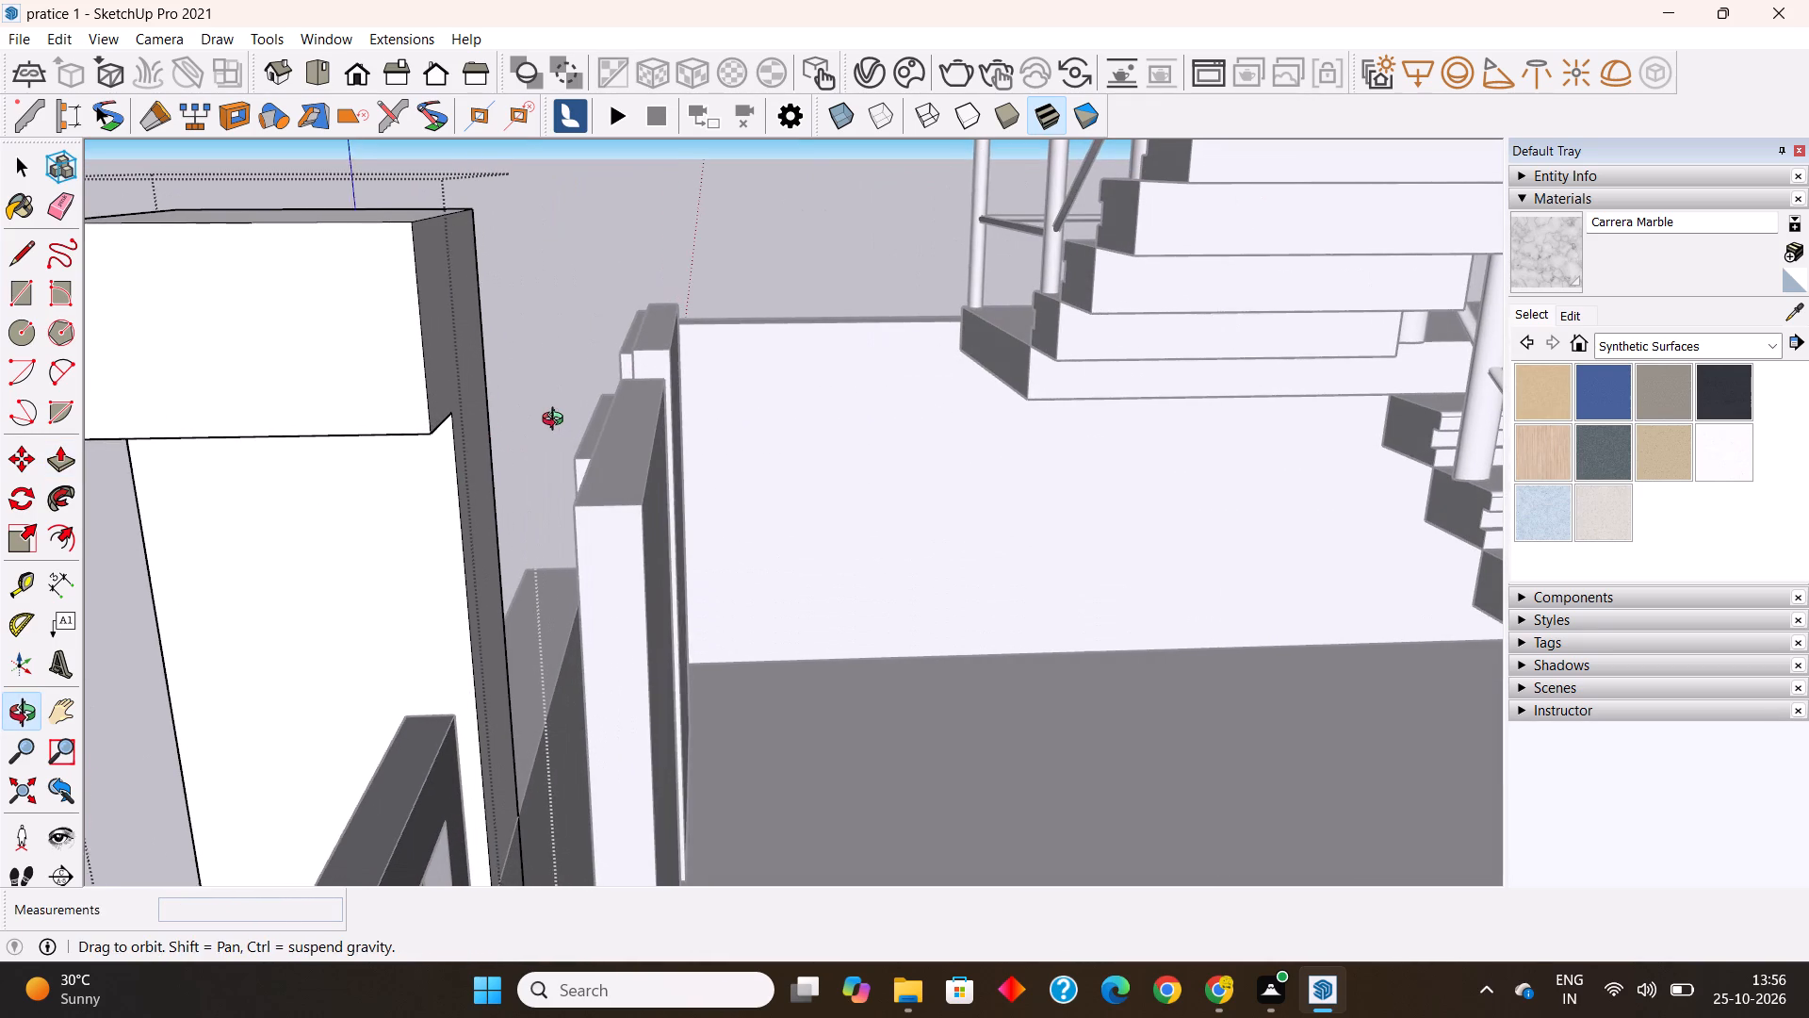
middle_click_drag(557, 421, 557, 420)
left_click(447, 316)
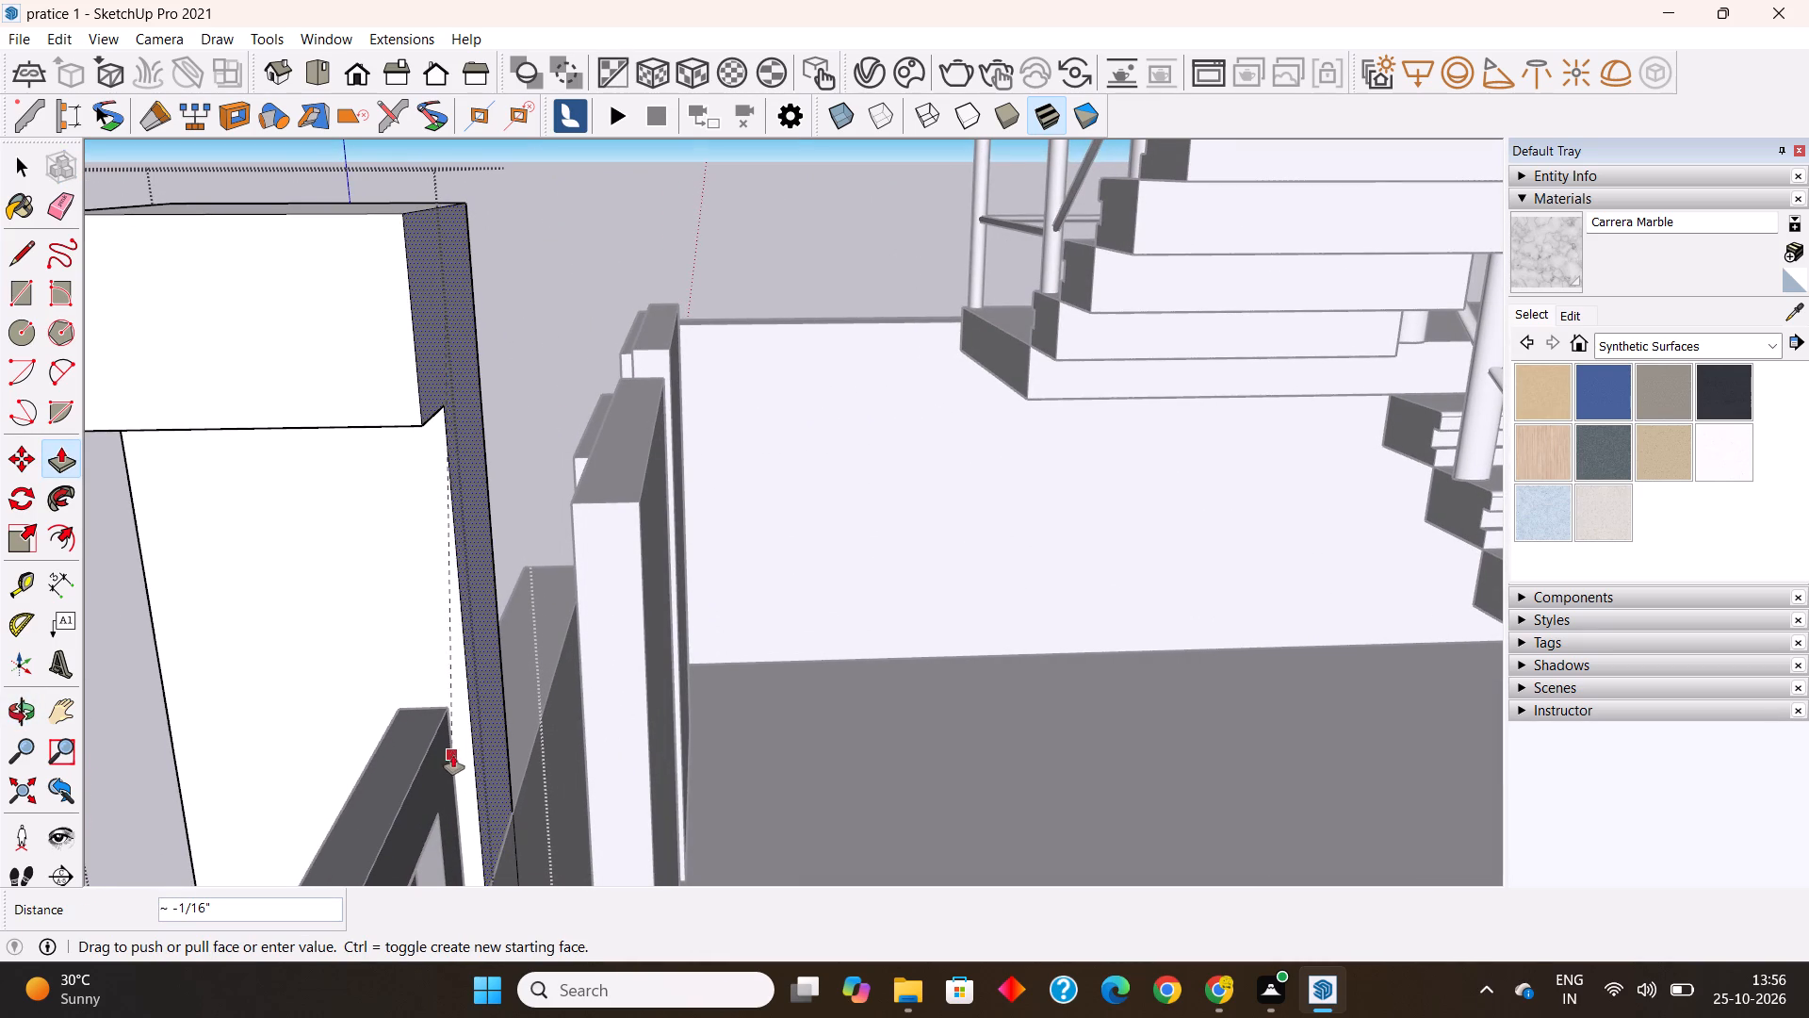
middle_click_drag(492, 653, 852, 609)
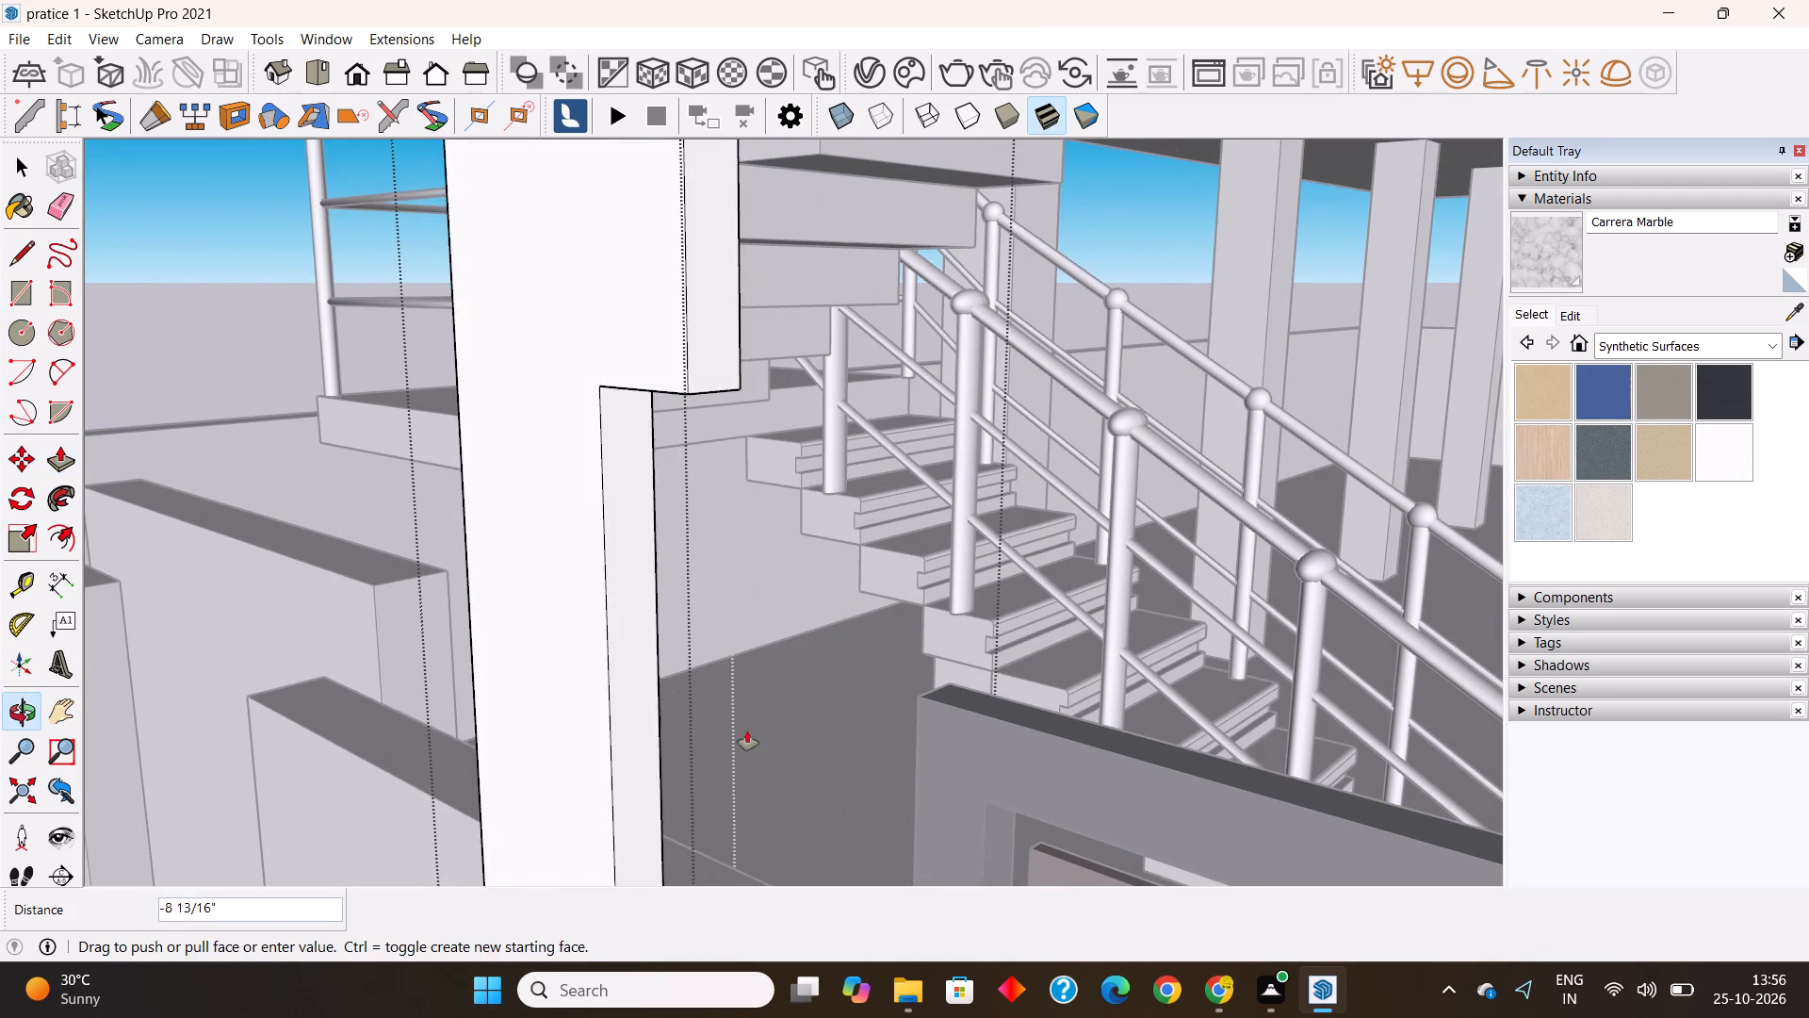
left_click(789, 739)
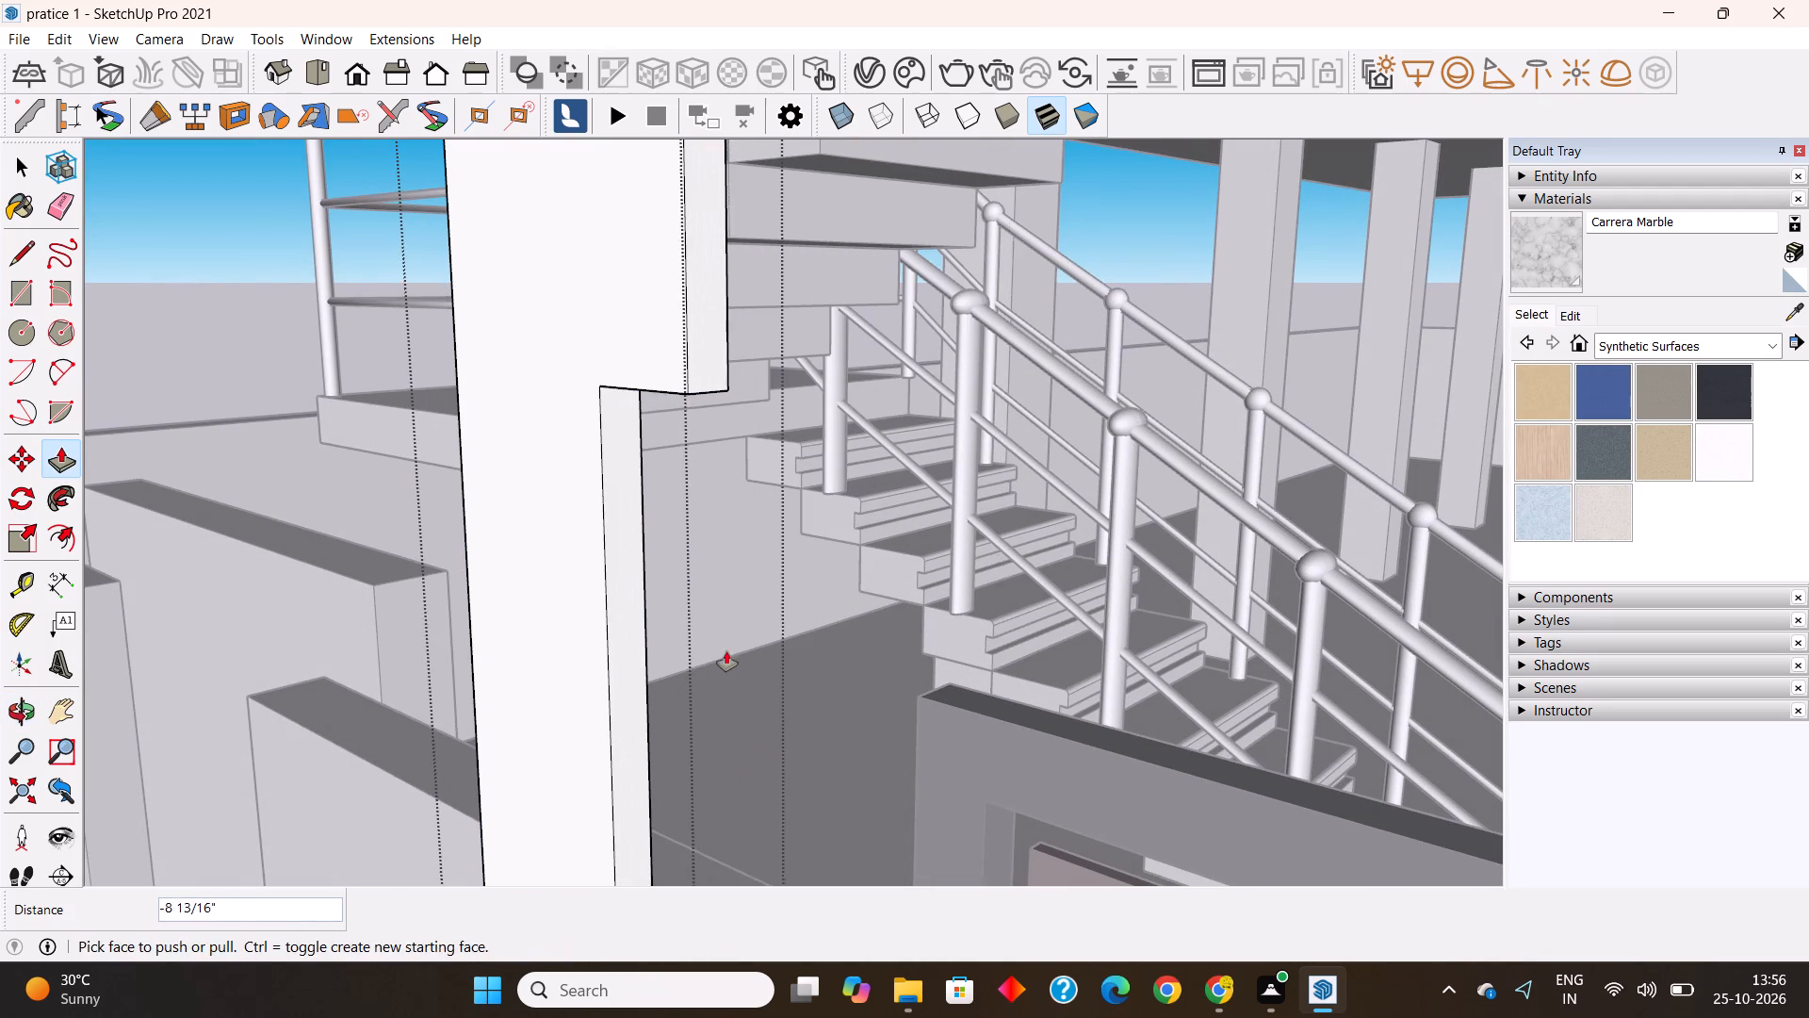
Push/Pull the thinned pillar's house-side face back out toward the house to thicken it.
middle_click_drag(726, 650, 678, 501)
scroll(677, 501, "down", 12)
middle_click_drag(773, 652, 544, 865)
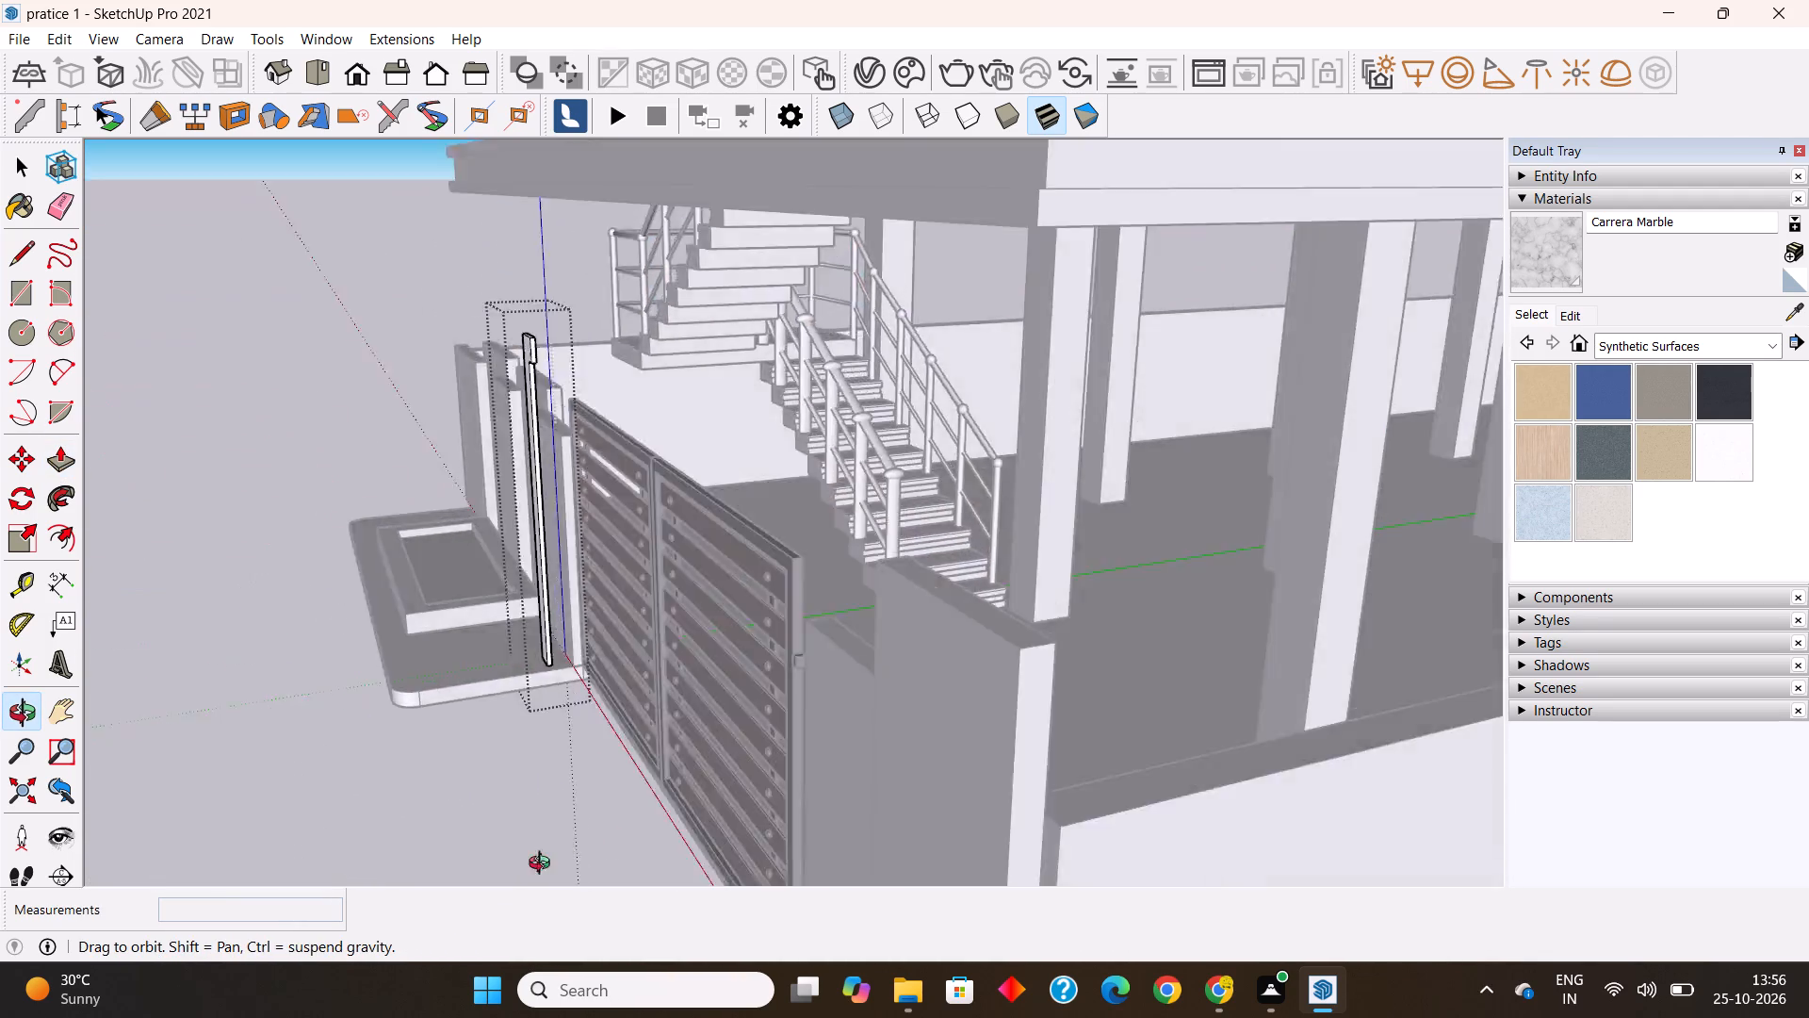
middle_click_drag(544, 865, 460, 813)
scroll(489, 408, "up", 7)
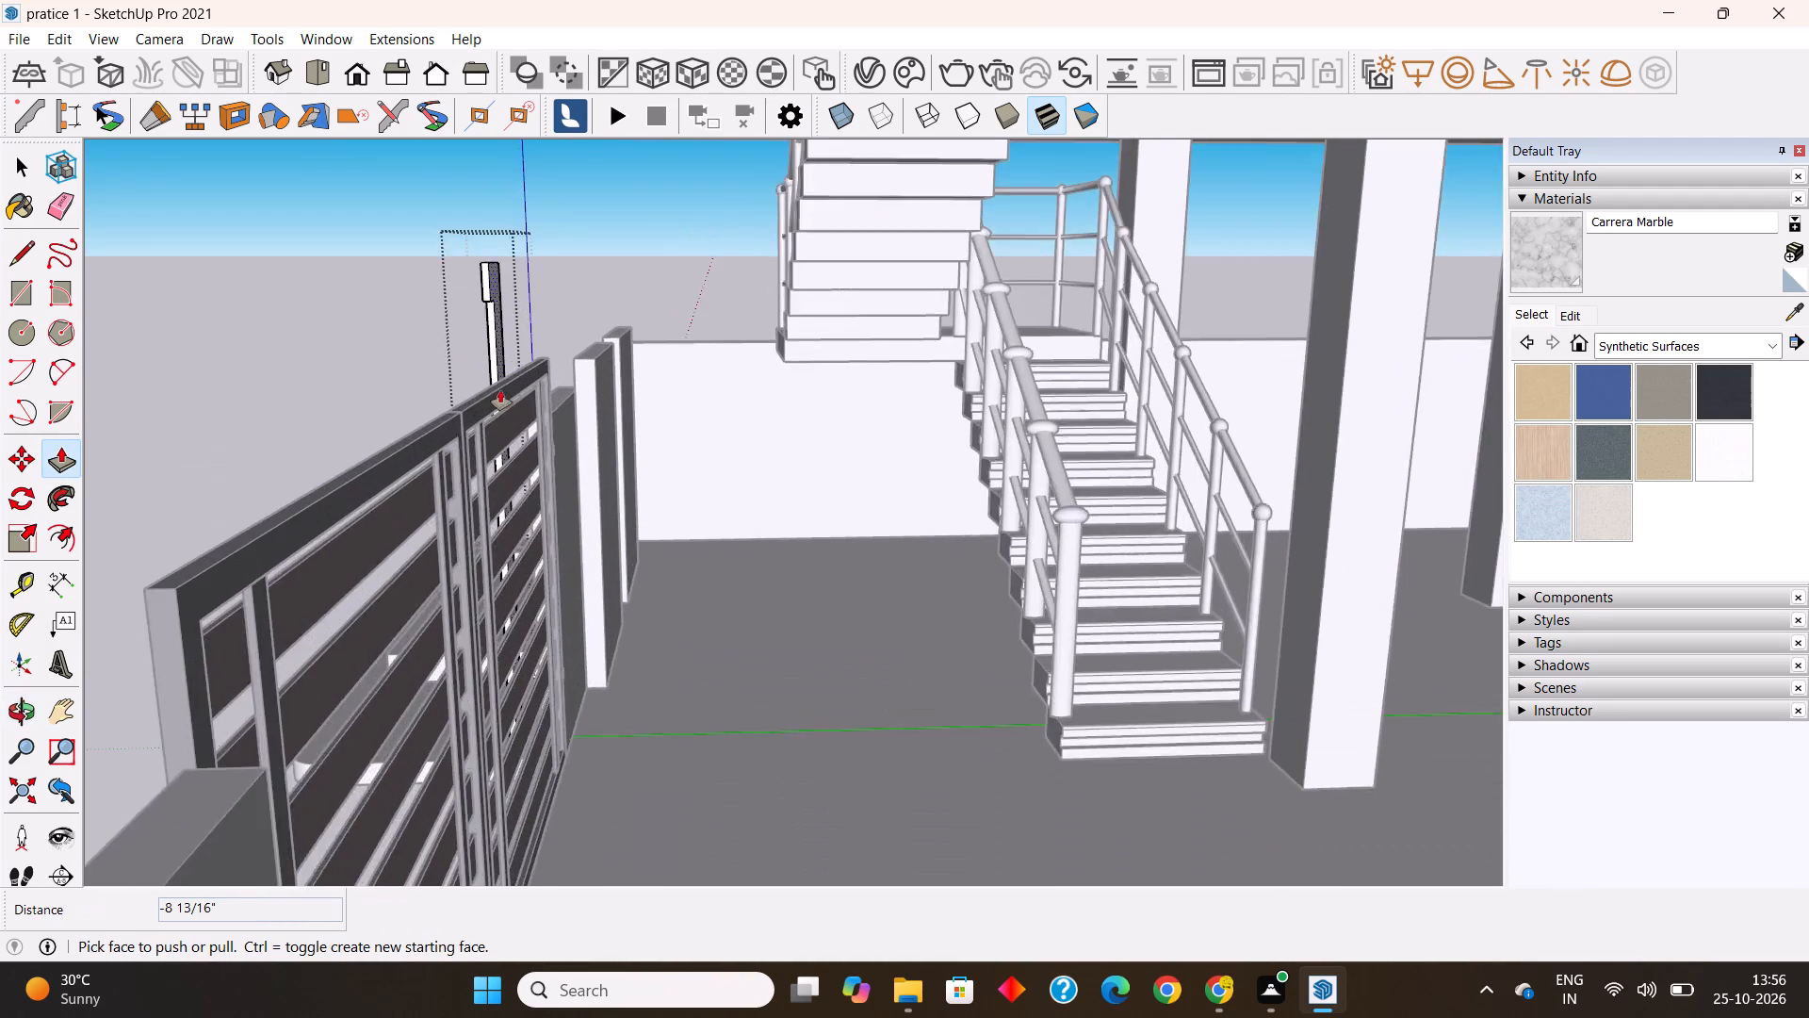
scroll(500, 390, "up", 16)
middle_click_drag(514, 426, 530, 512)
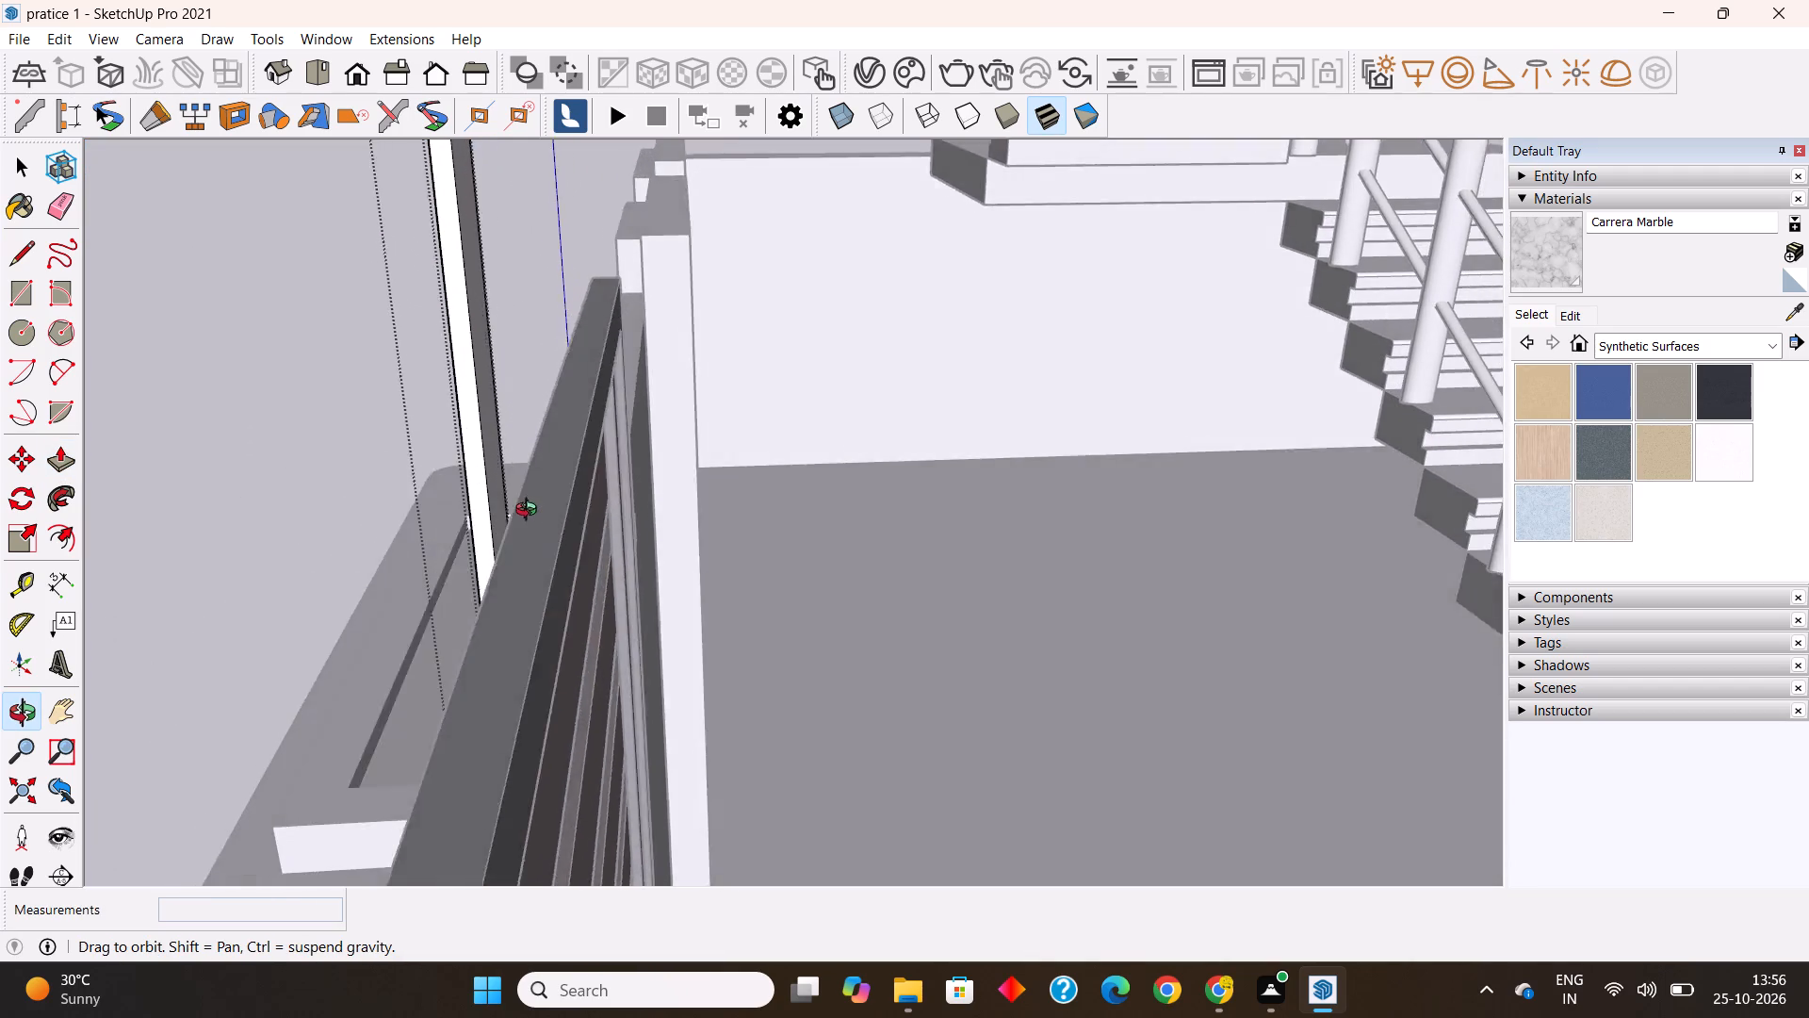
middle_click_drag(530, 512, 577, 558)
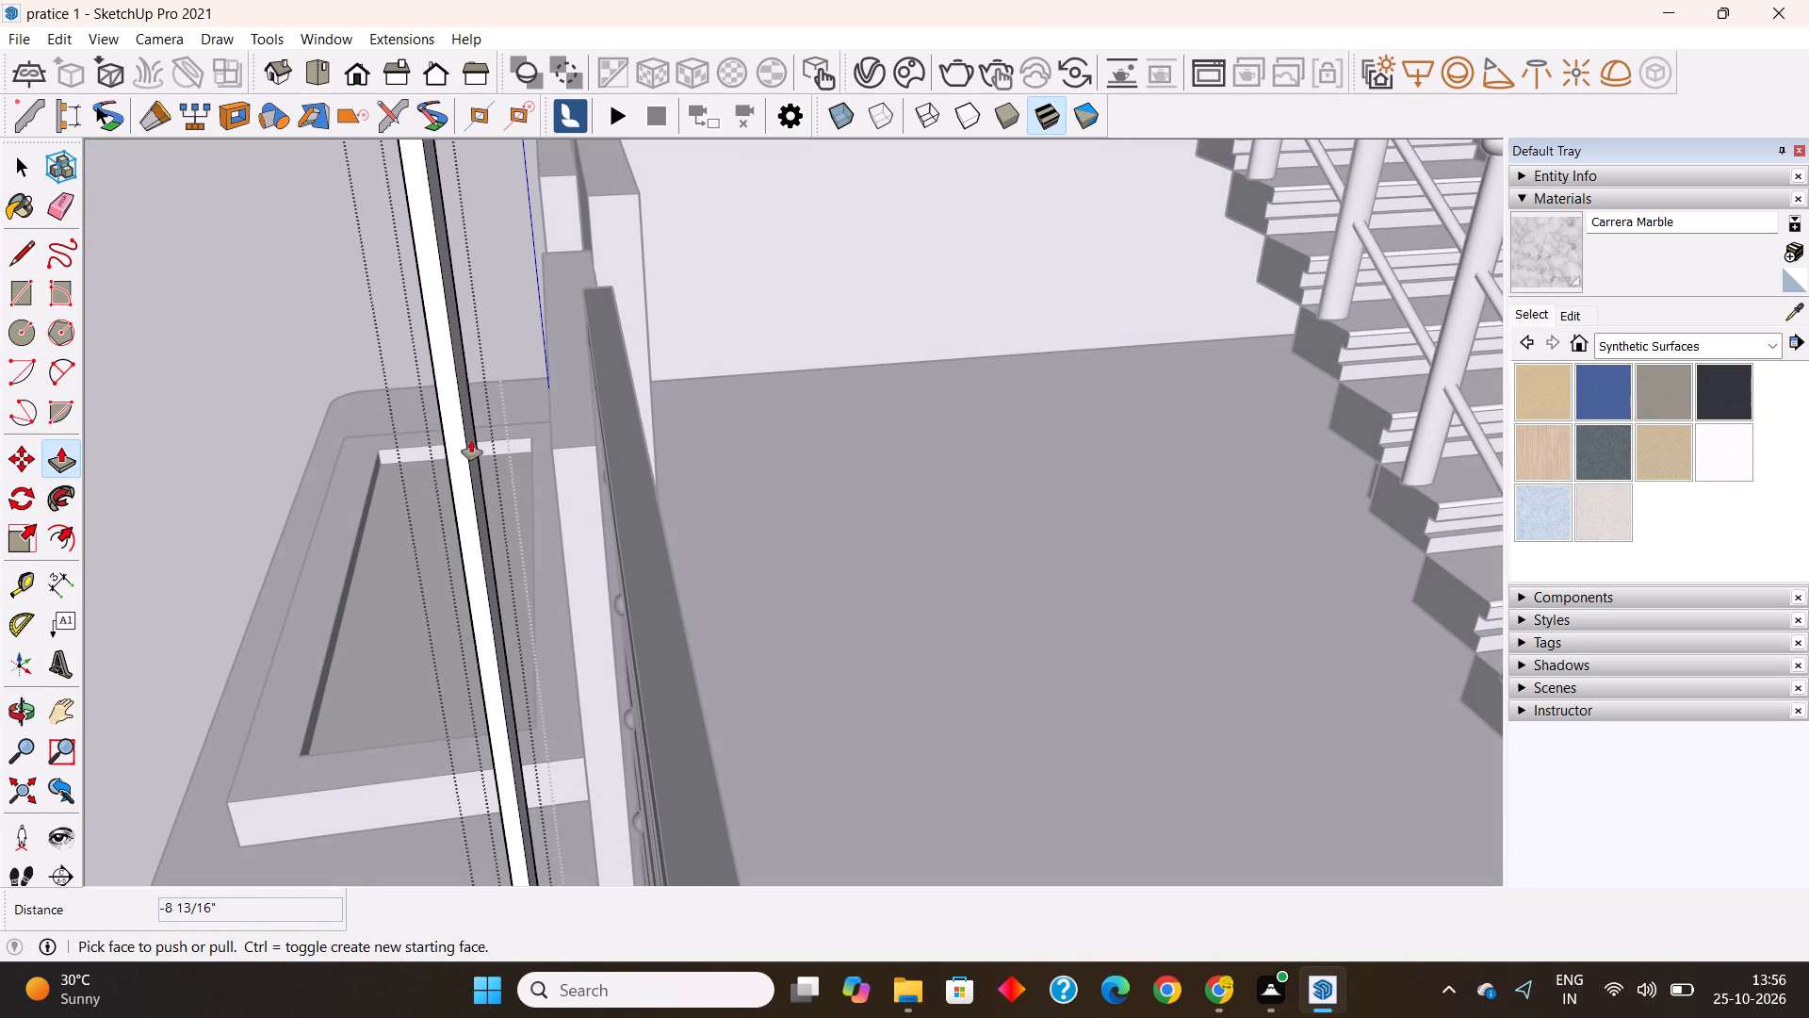
left_click(471, 440)
left_click(552, 484)
Push the leftover beam stub's gate-side face 3" back, flush with the pillar, and exit the group.
scroll(558, 484, "down", 4)
middle_click_drag(655, 542, 765, 519)
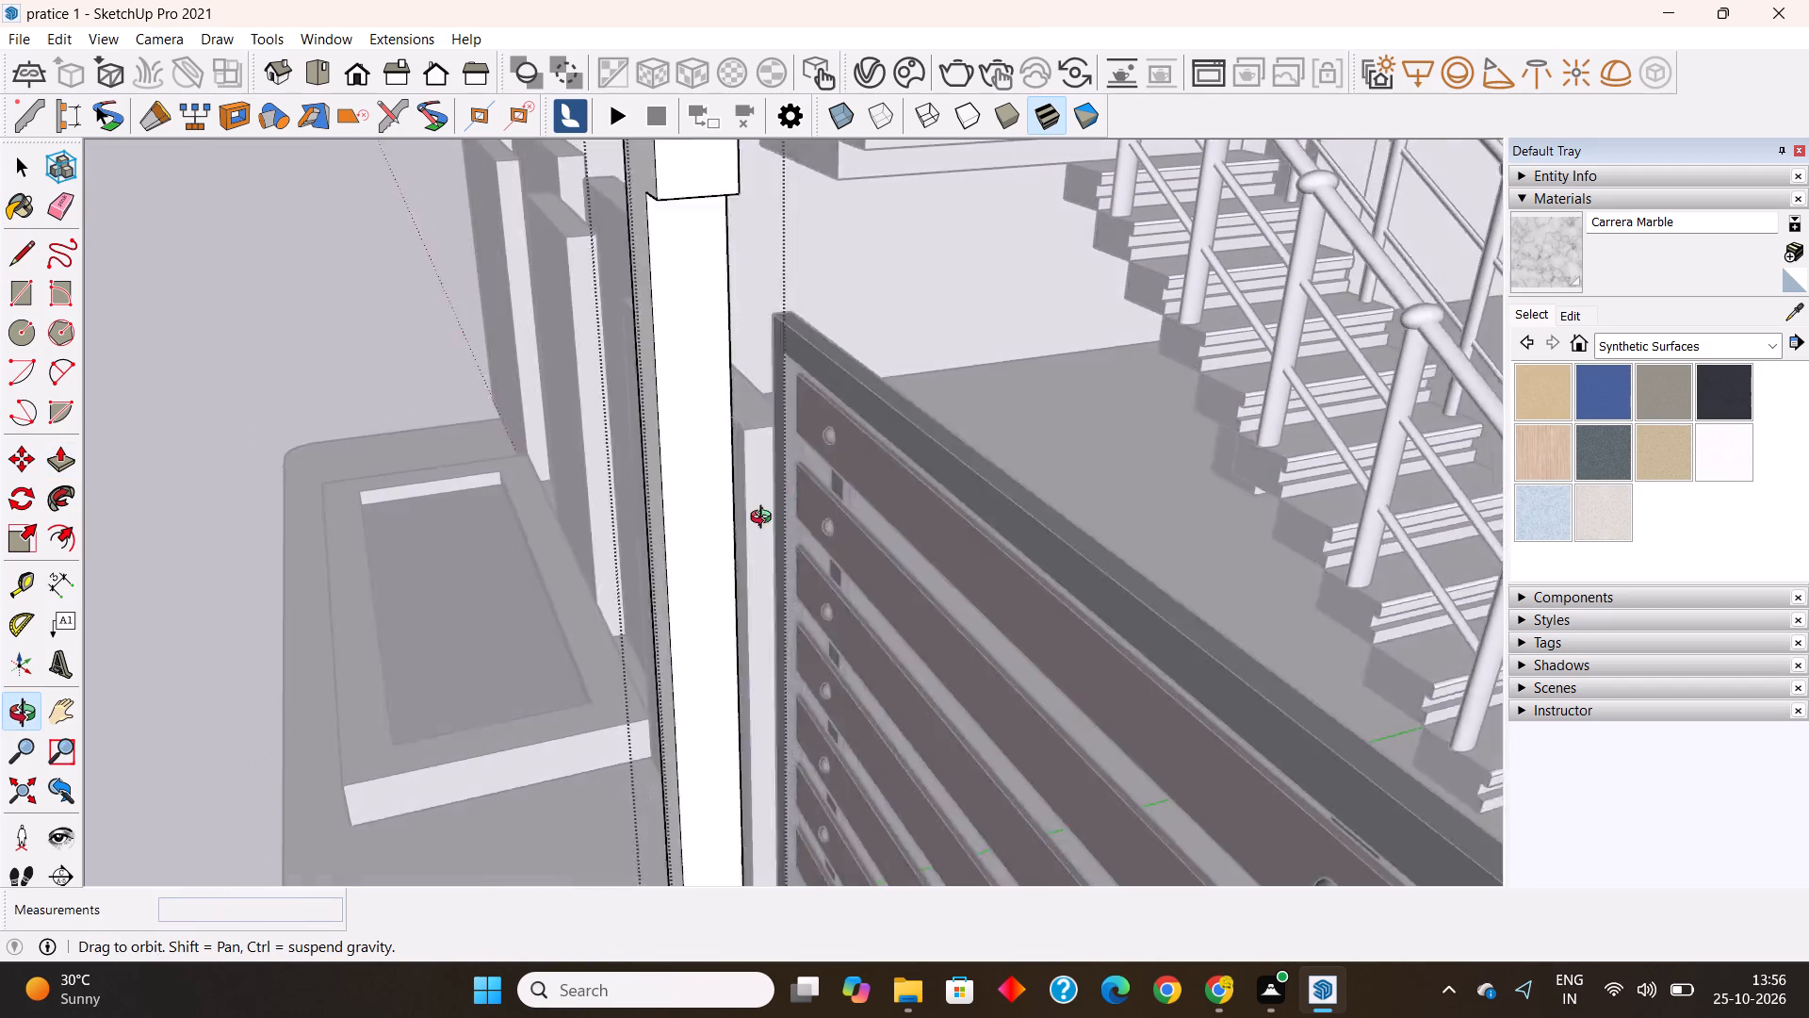
middle_click_drag(765, 519, 815, 517)
scroll(813, 530, "down", 11)
middle_click_drag(919, 571, 1123, 525)
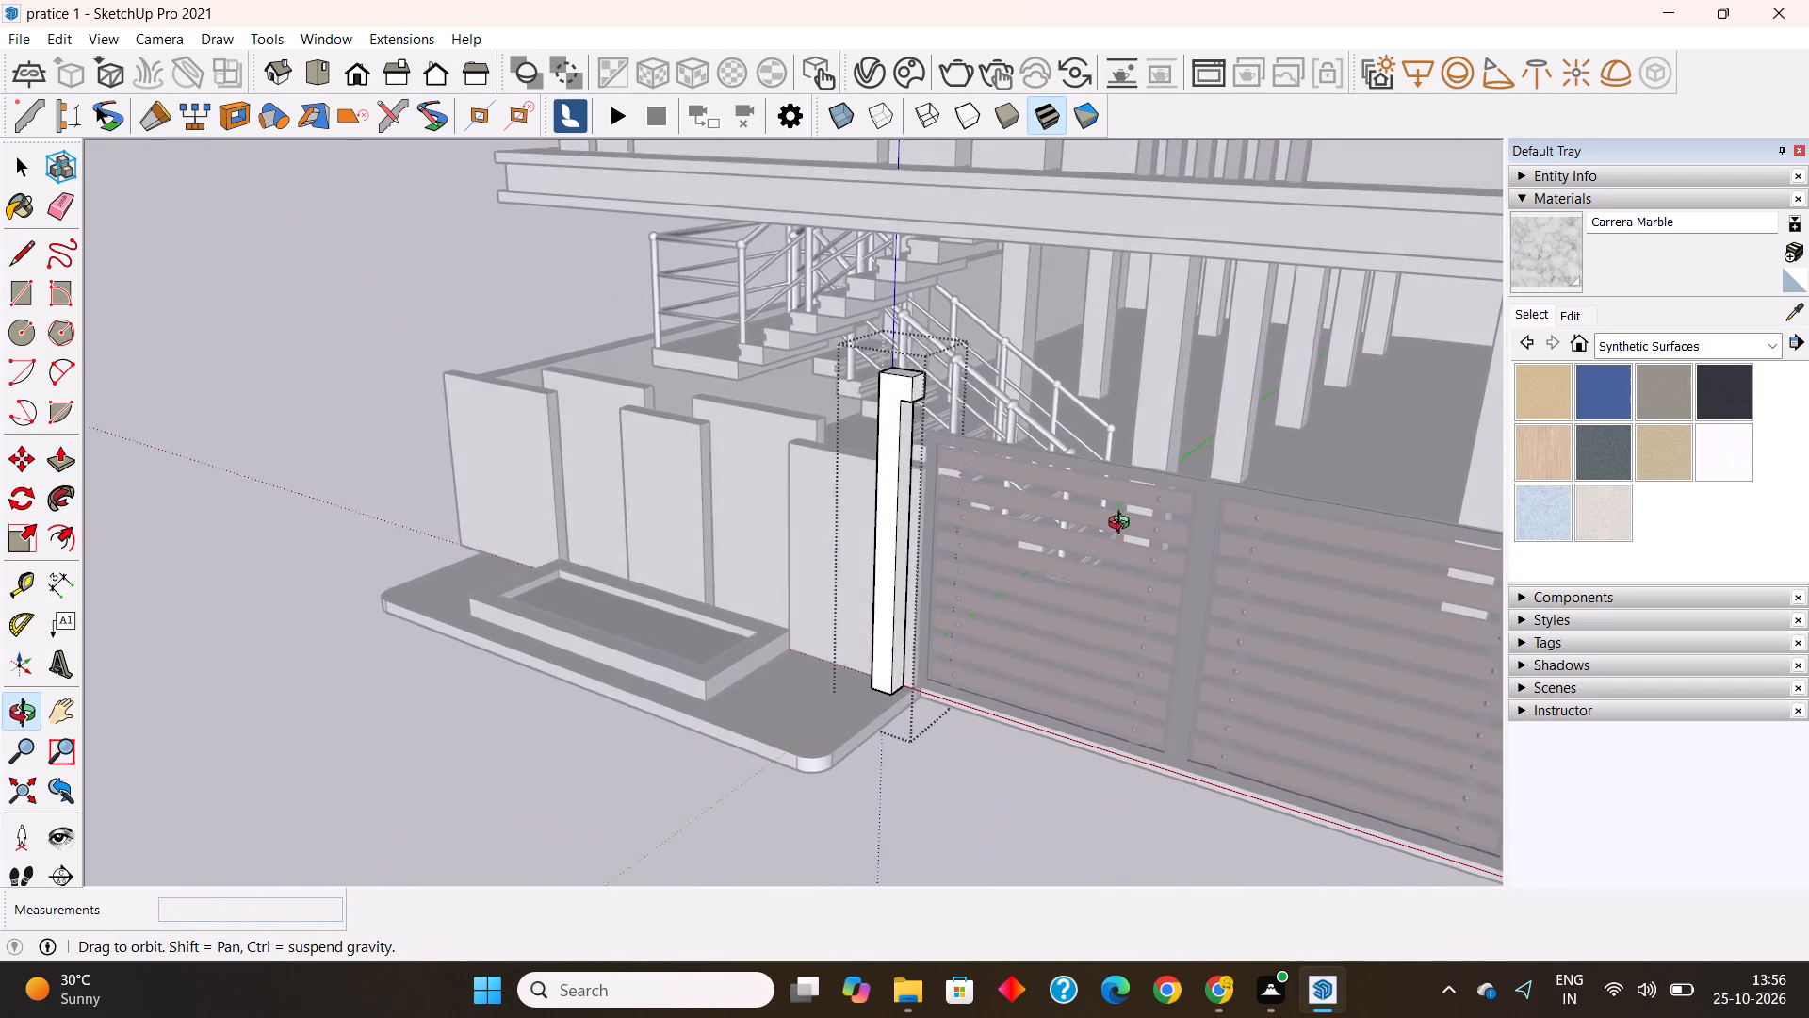
middle_click_drag(1123, 525, 1114, 510)
scroll(900, 371, "up", 11)
left_click(929, 373)
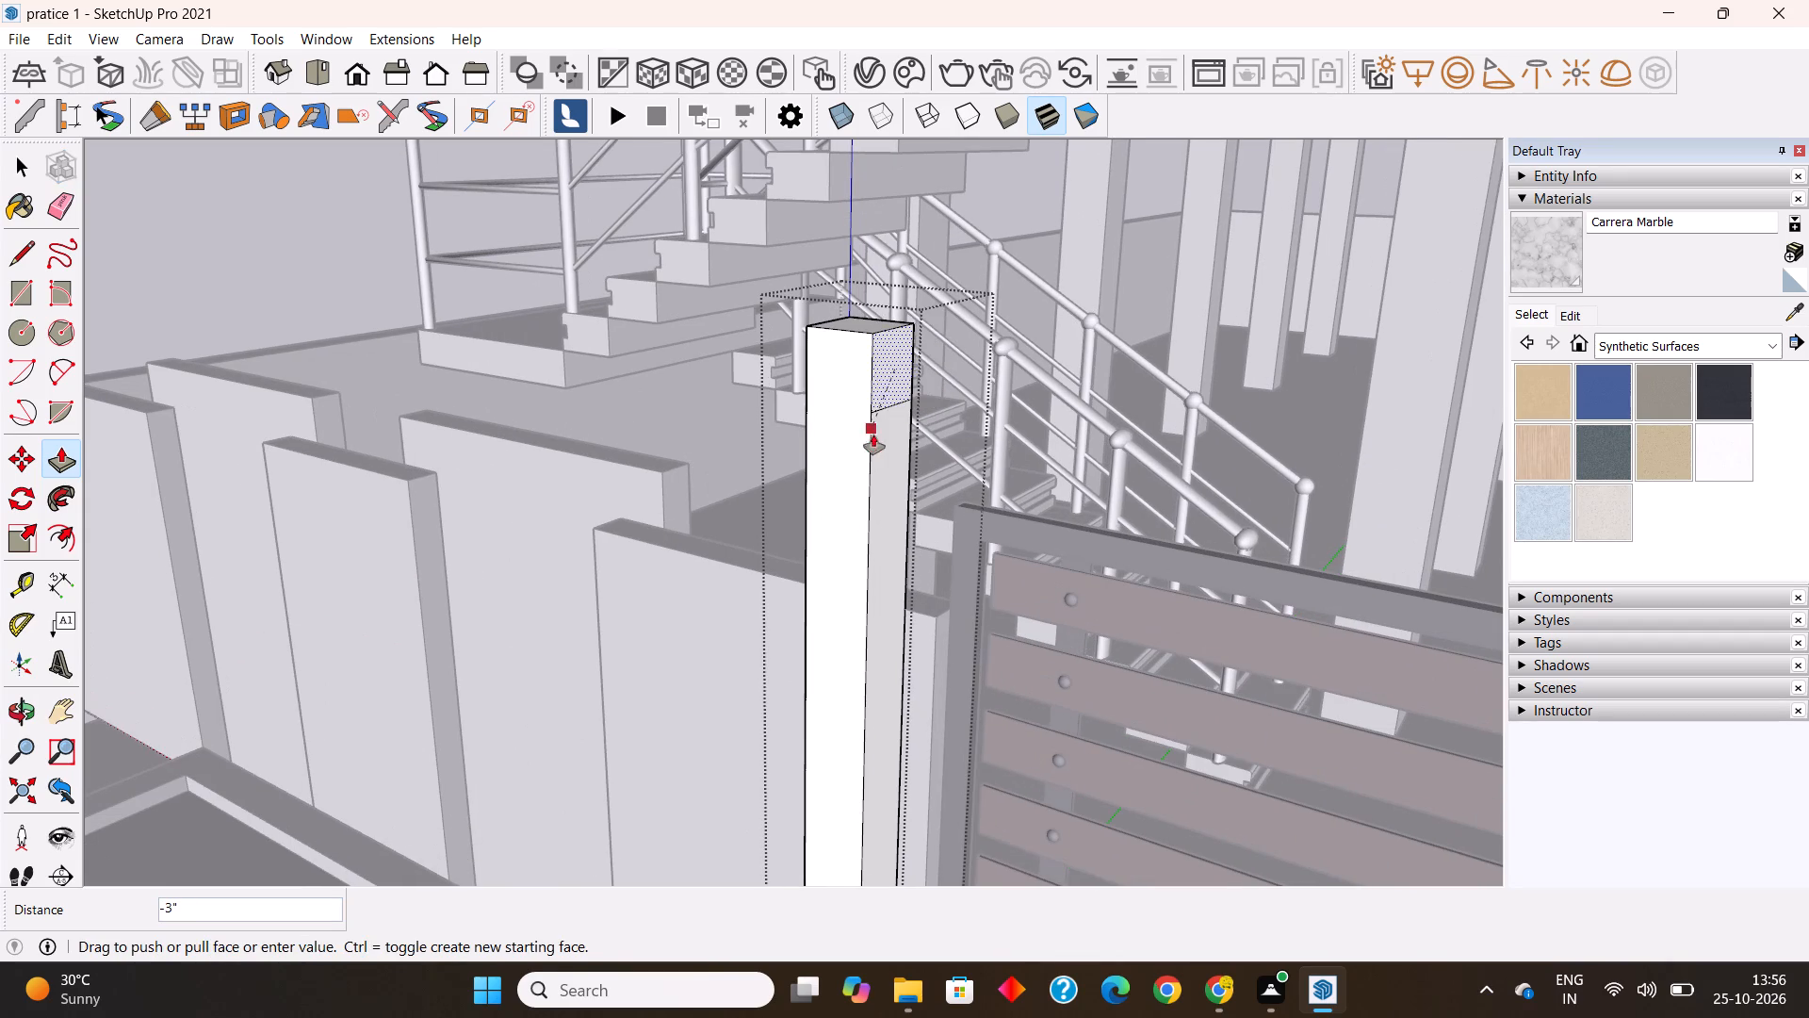
left_click(865, 458)
key("space")
key("Escape")
key("Escape")
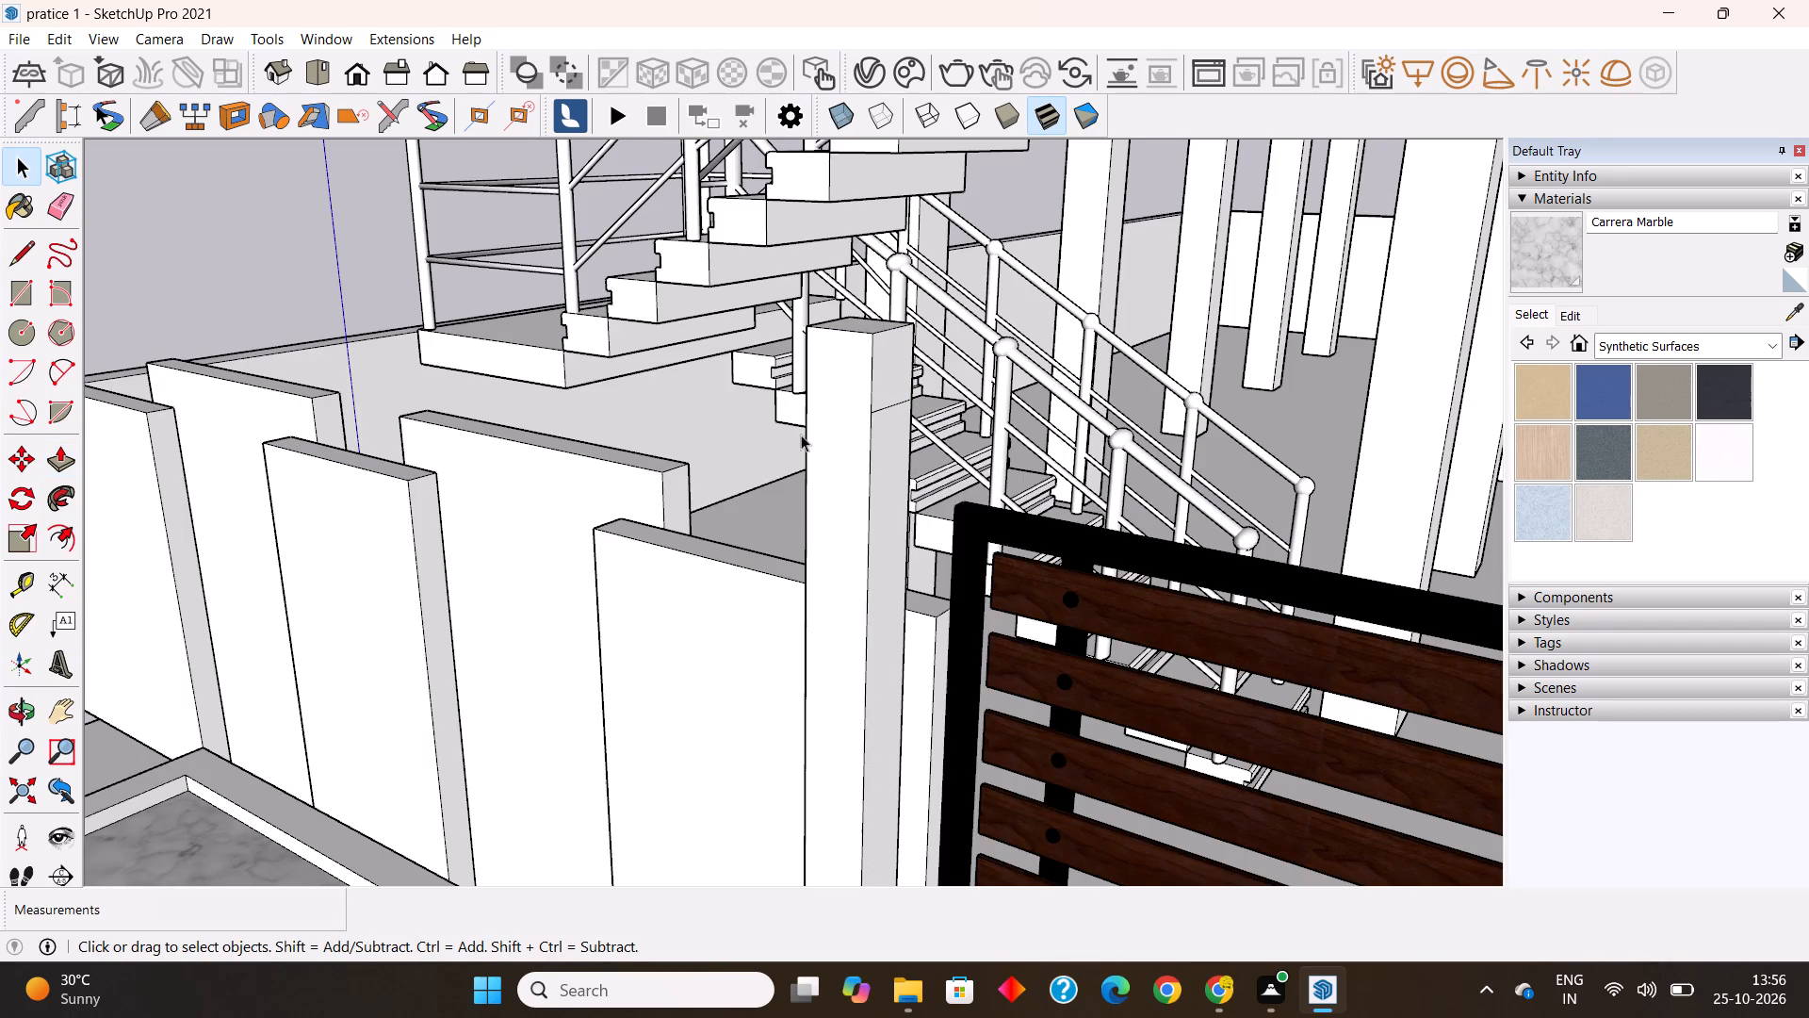
Draw a 6" by 6" square at the top of the pillar's gate-side face and make it a group.
left_click(17, 308)
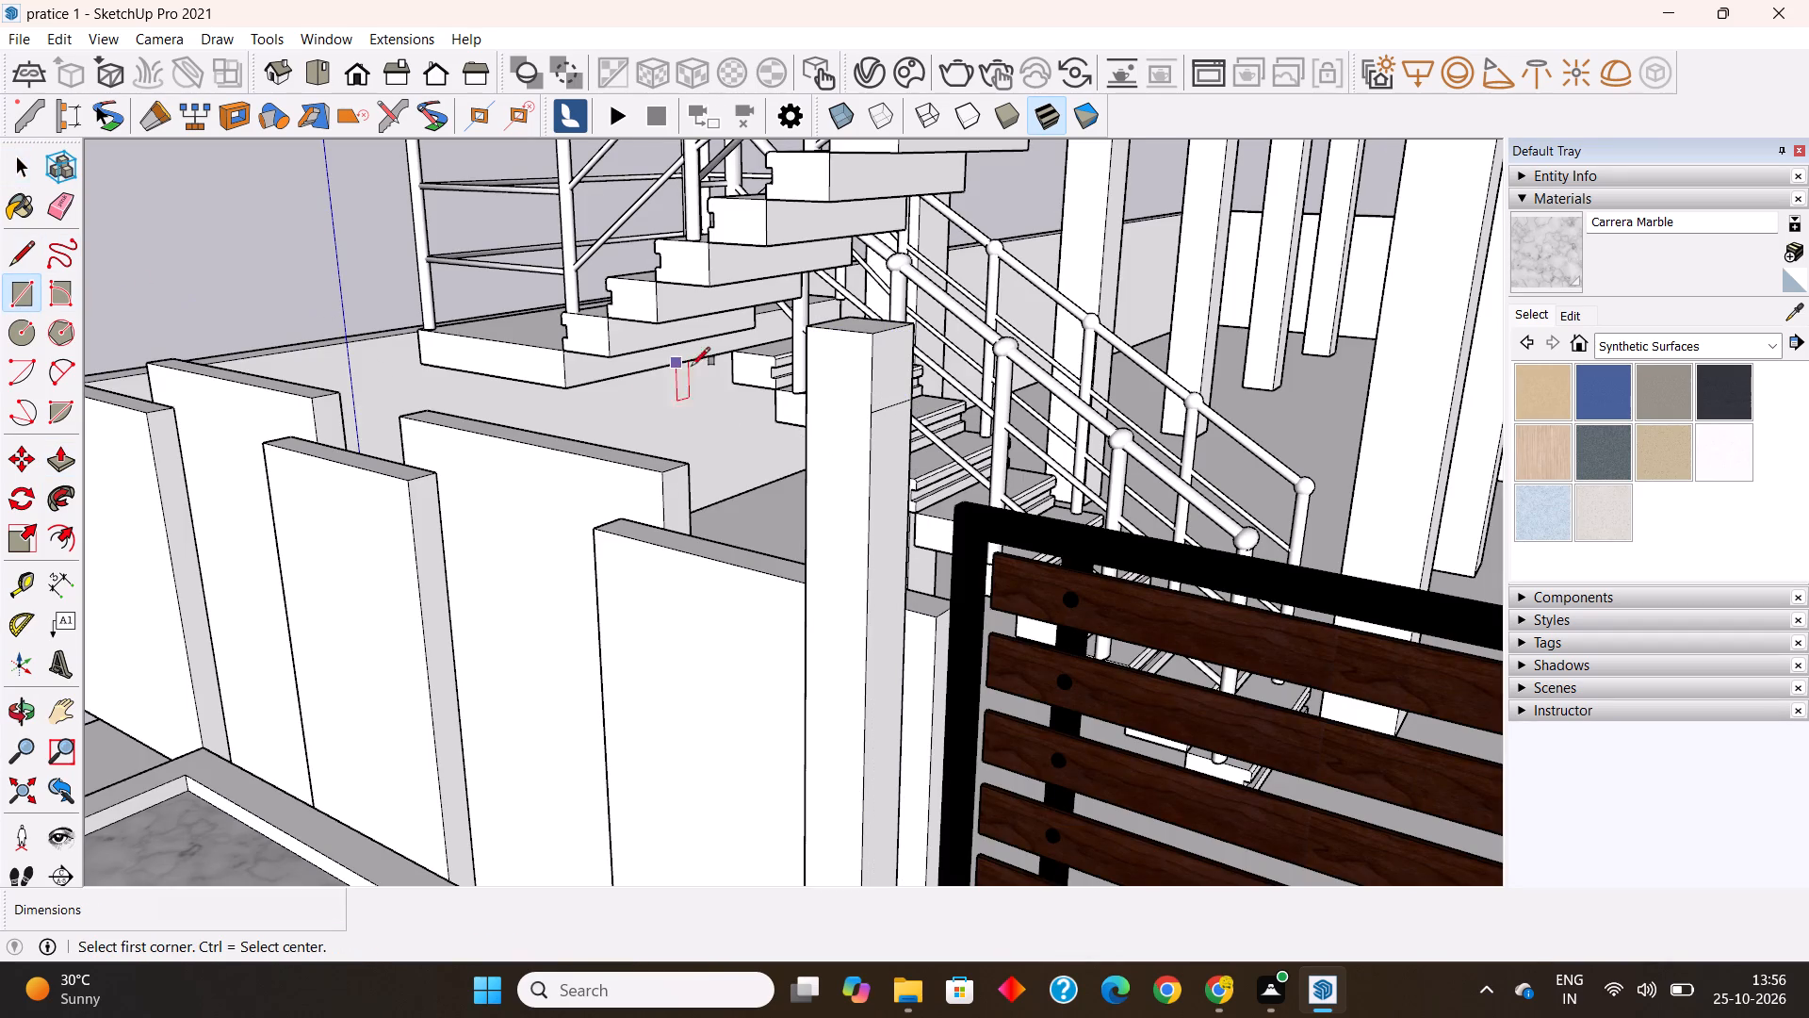
left_click(873, 409)
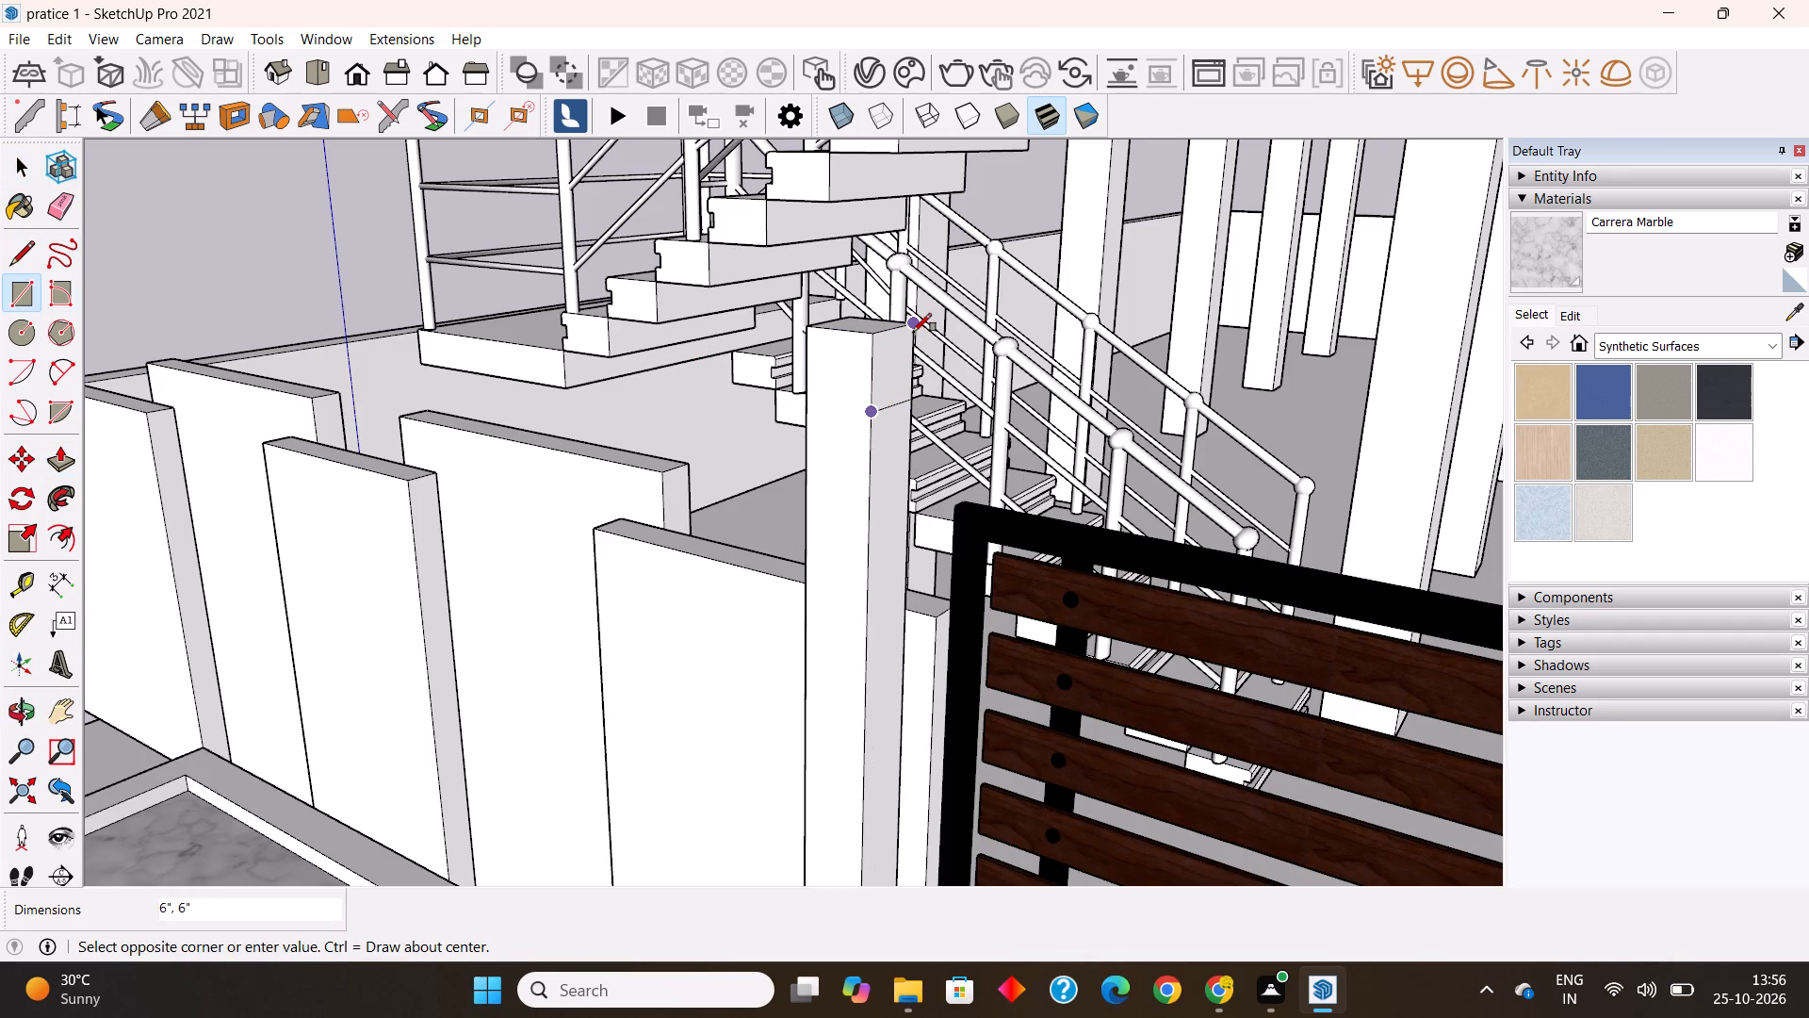
left_click(913, 332)
key("space")
double_click(884, 364)
right_click(884, 364)
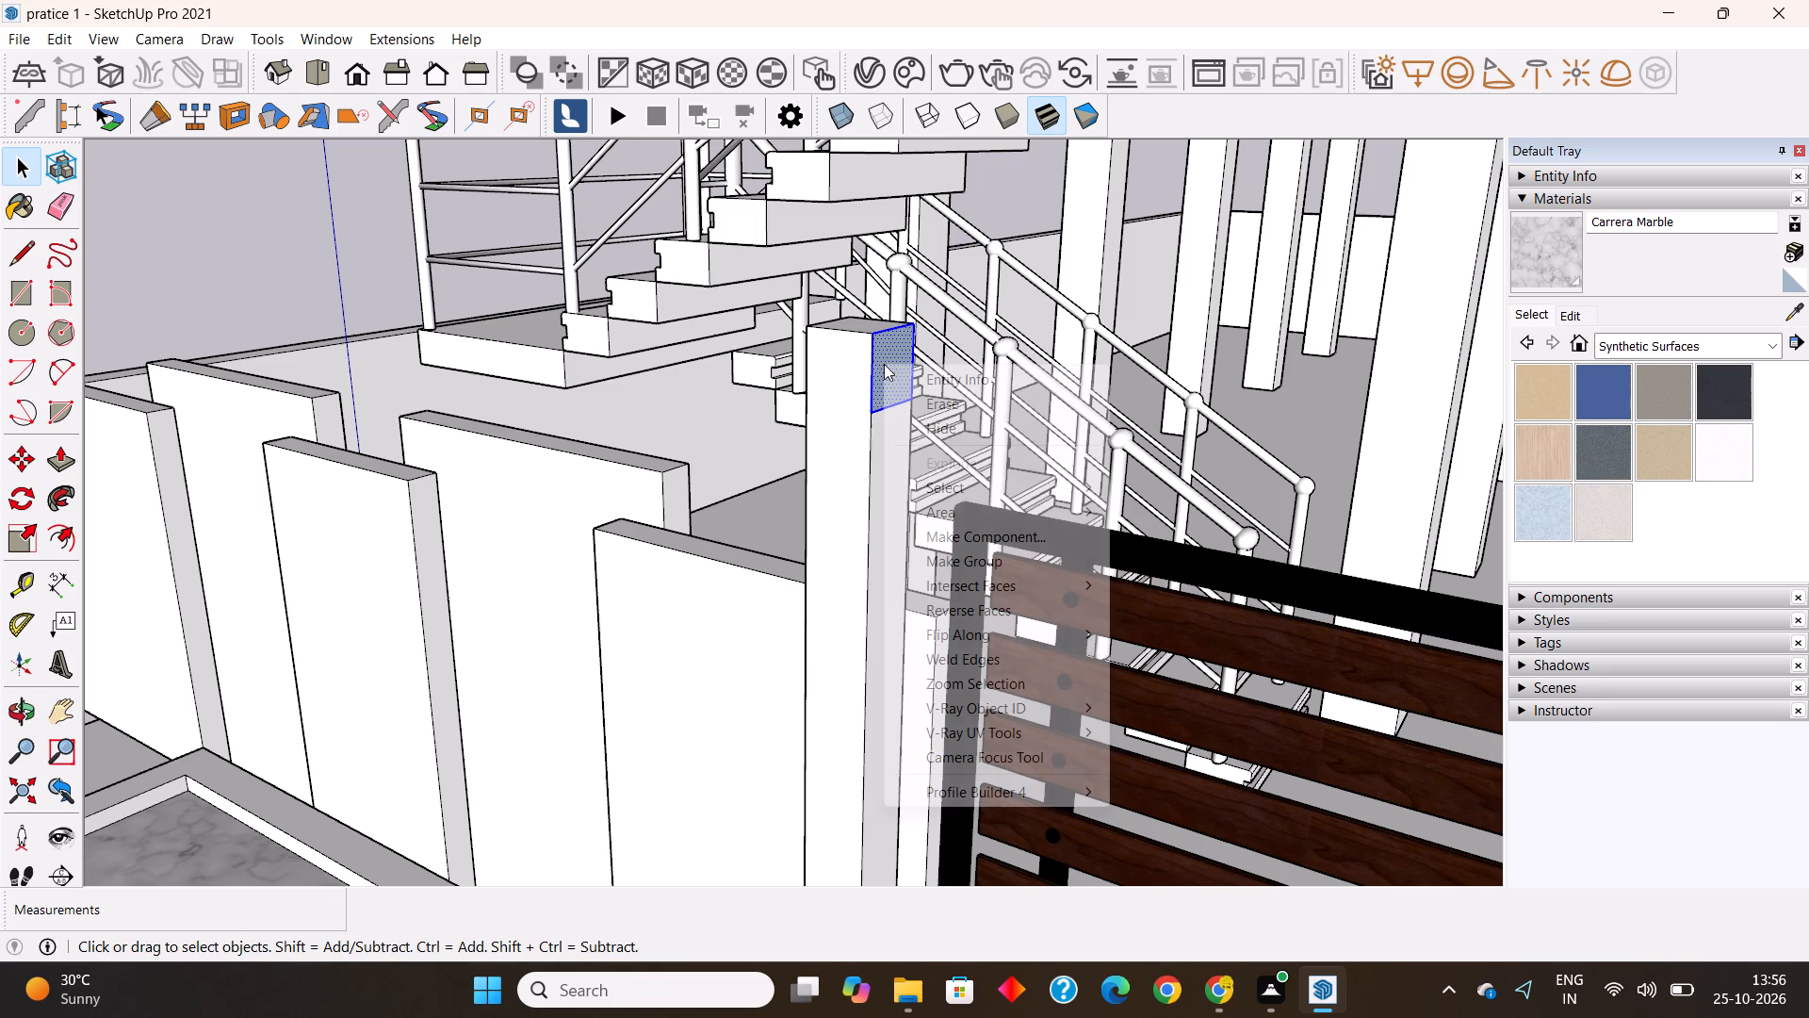
left_click(995, 572)
Open the new group and Push/Pull the square about 16' 5 3/8" across the gate to the far wall panel's outer edge.
double_click(901, 378)
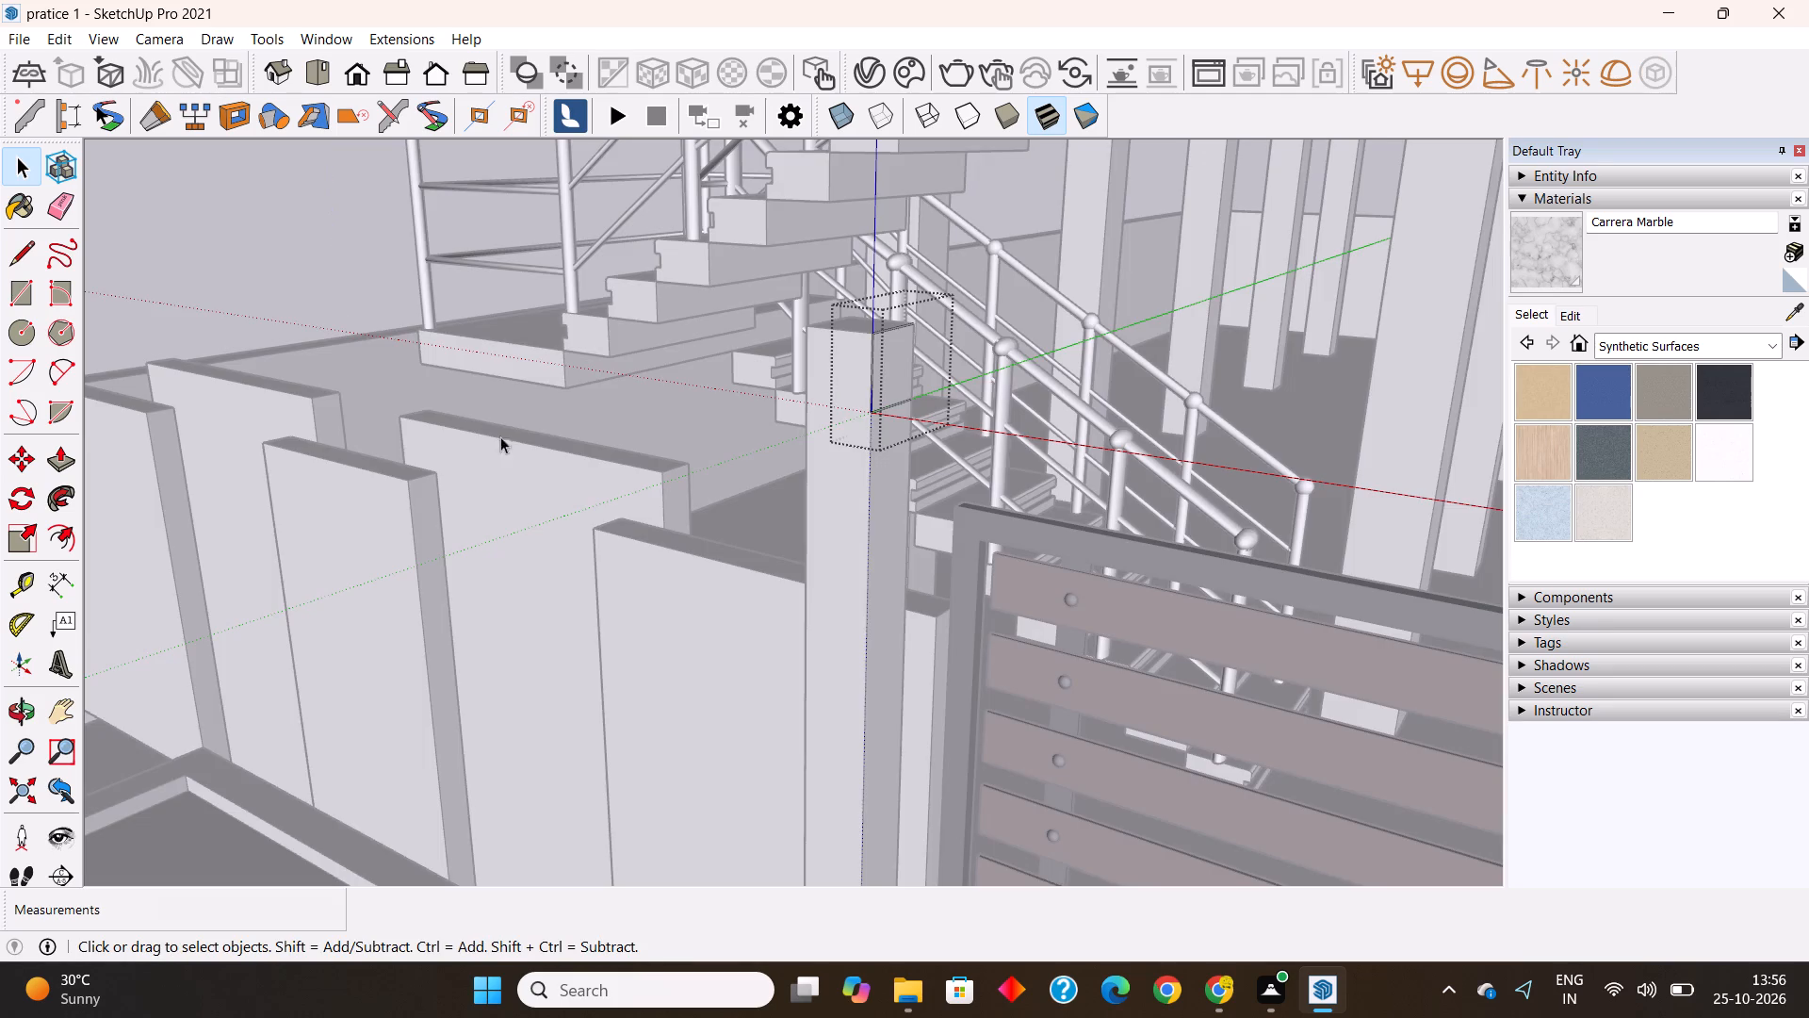
left_click(61, 461)
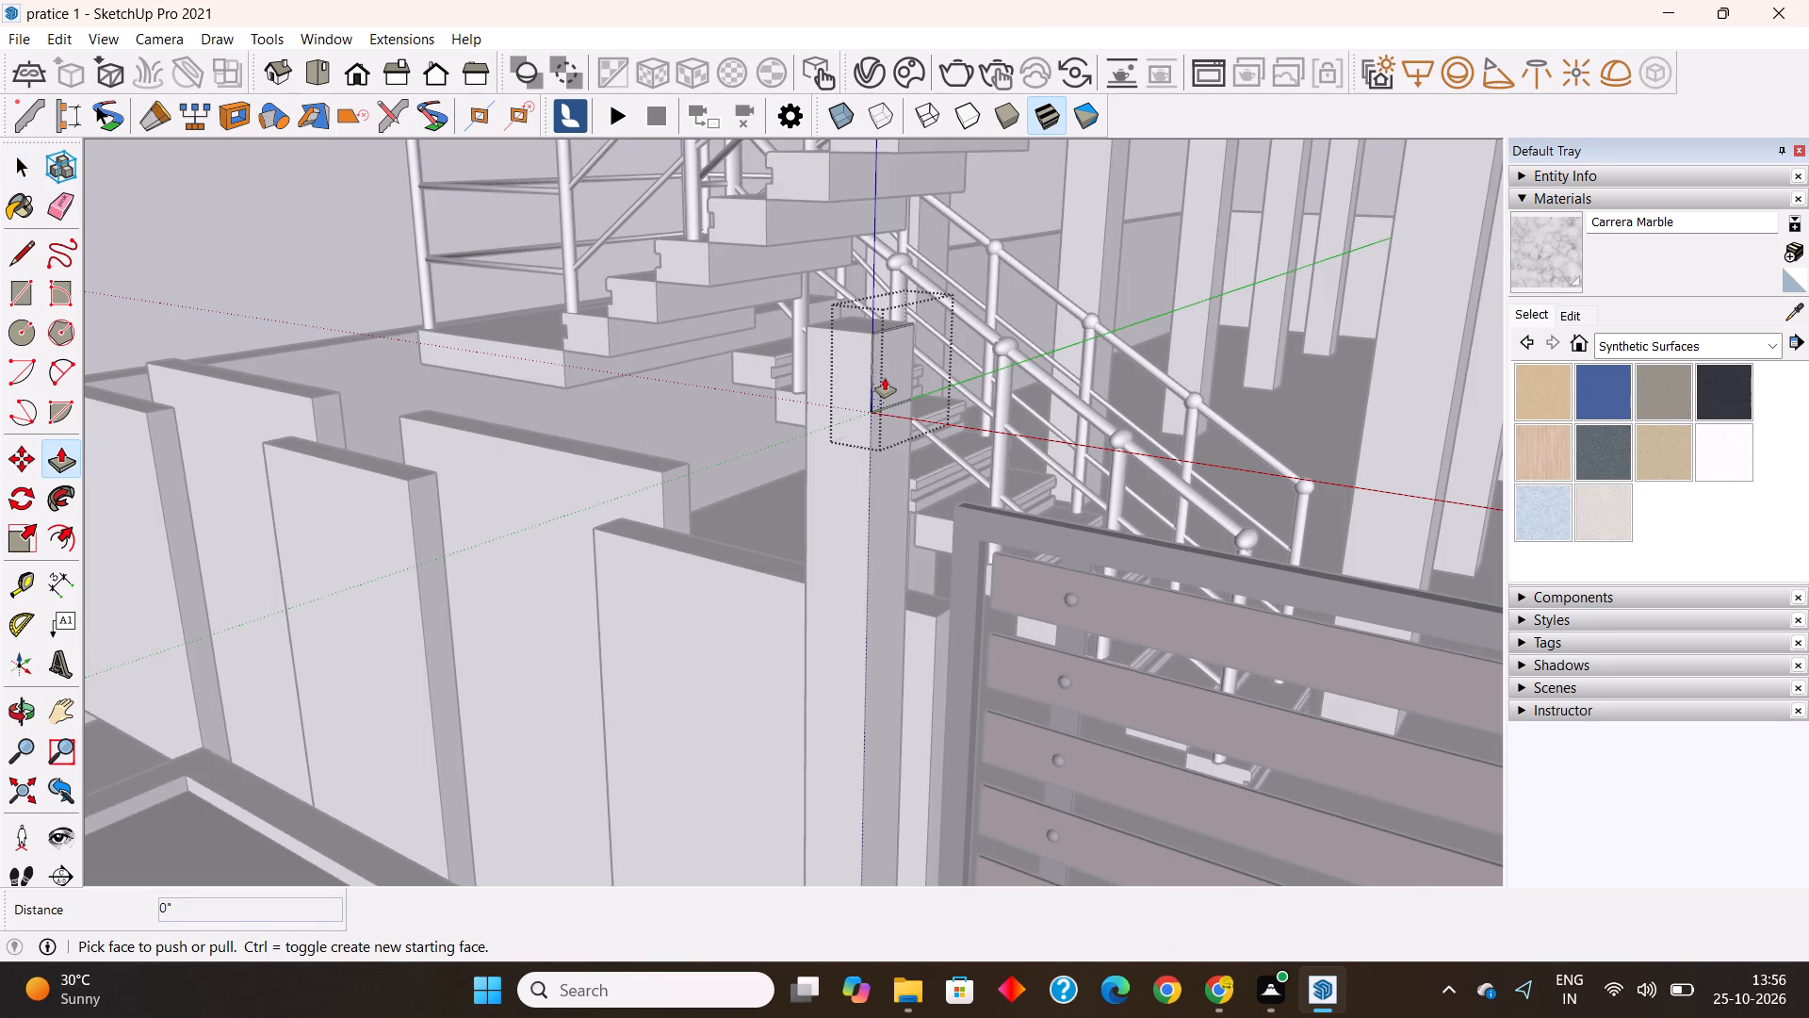
left_click(885, 378)
scroll(924, 368, "down", 19)
scroll(1086, 396, "up", 10)
scroll(1238, 410, "up", 1)
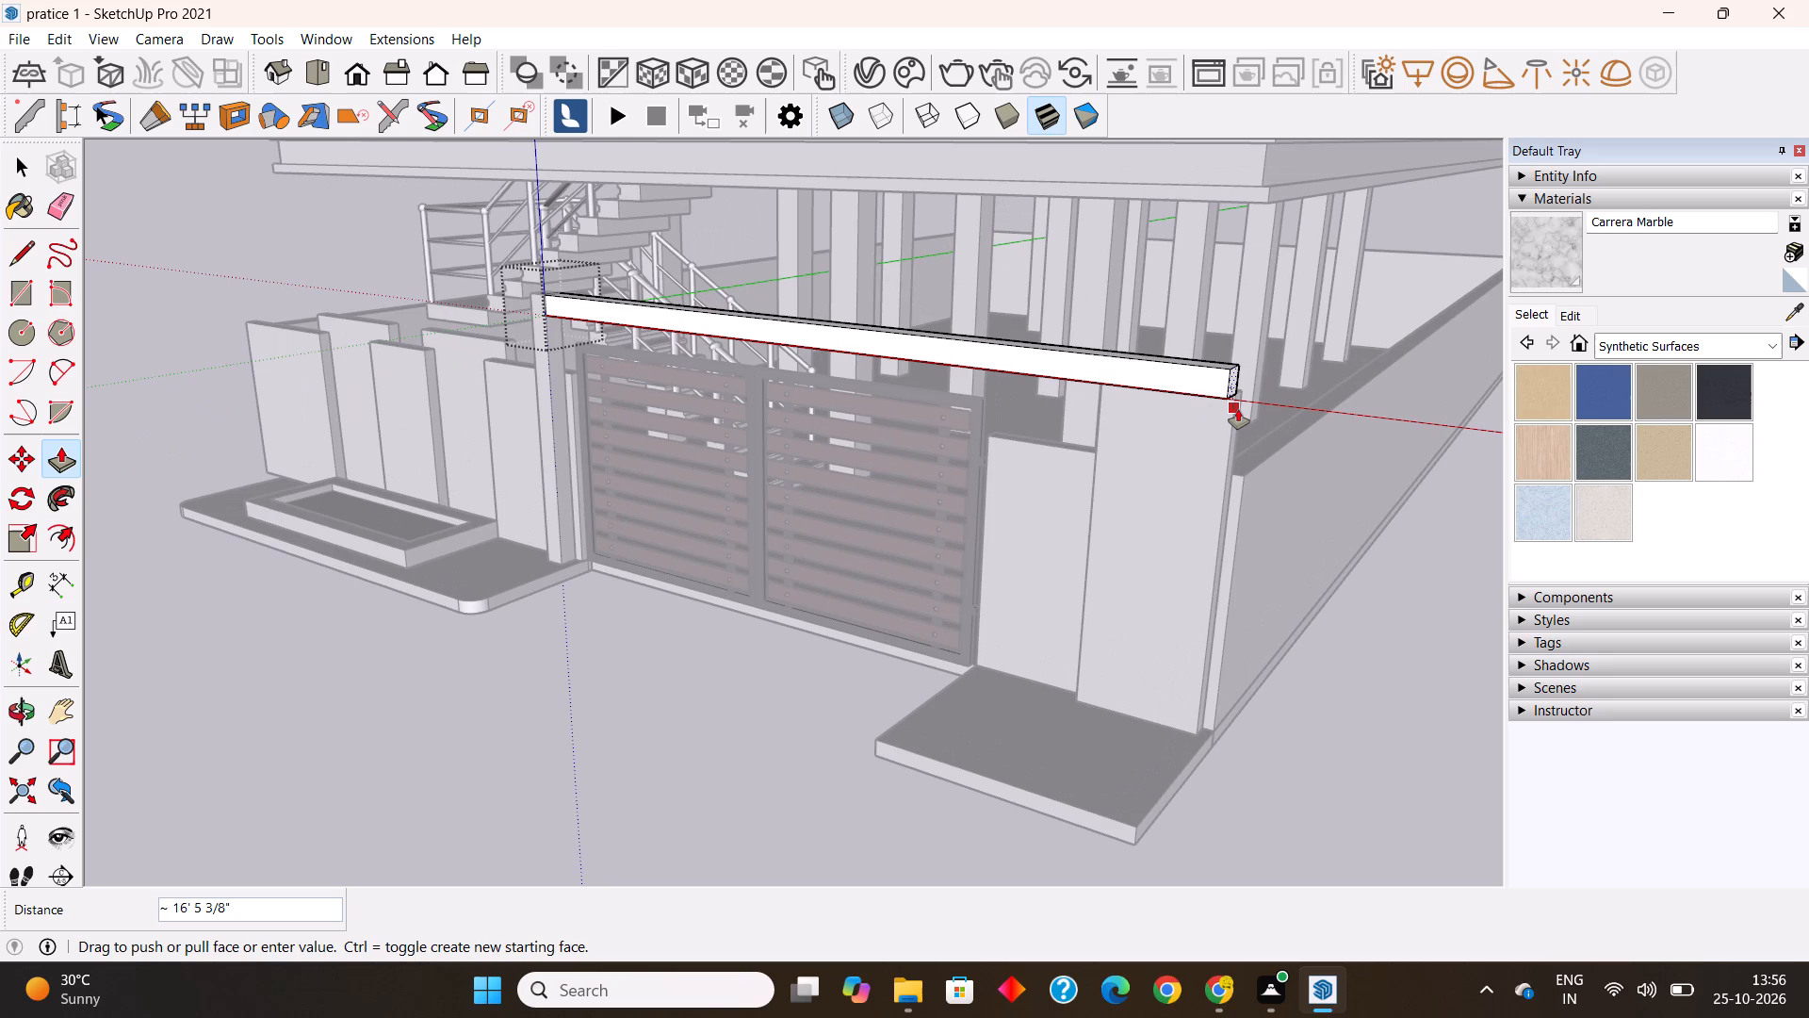
left_click(1238, 409)
Push/Pull the new beam's house-side face 4" outward and exit the group.
middle_click_drag(1166, 460, 1106, 460)
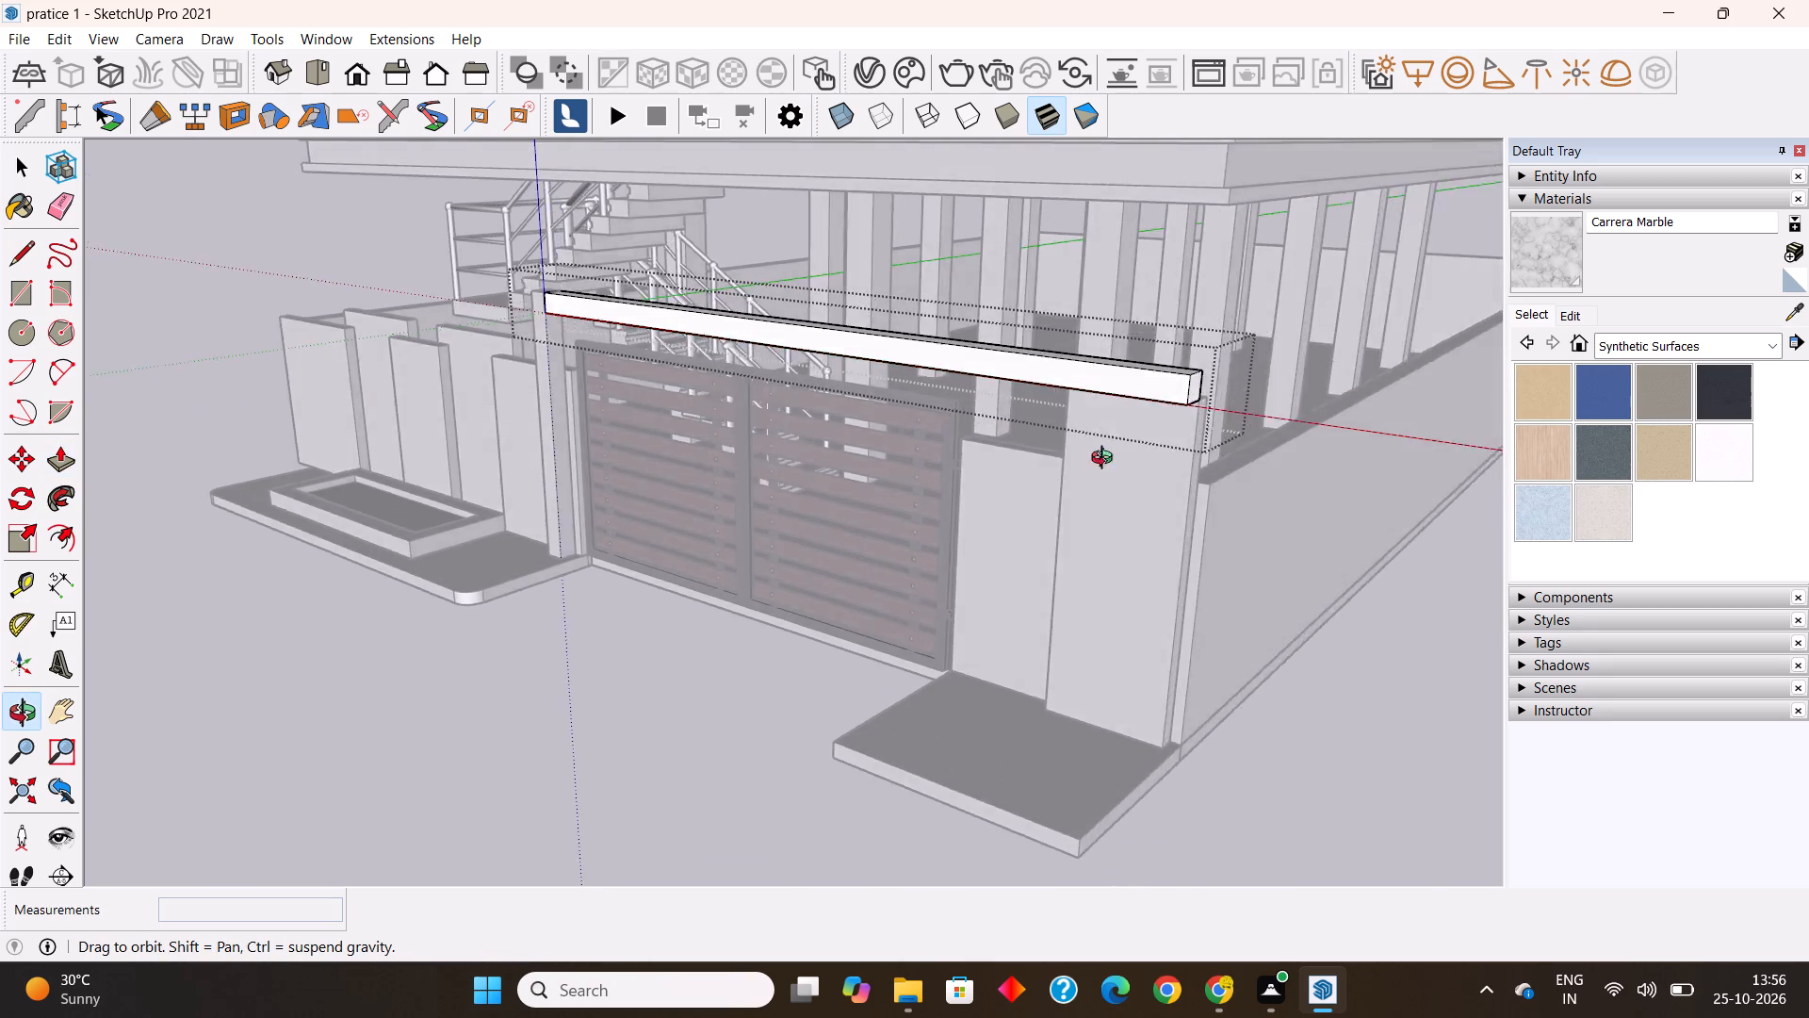
middle_click_drag(1106, 460, 723, 489)
scroll(726, 502, "down", 3)
middle_click_drag(734, 477, 748, 428)
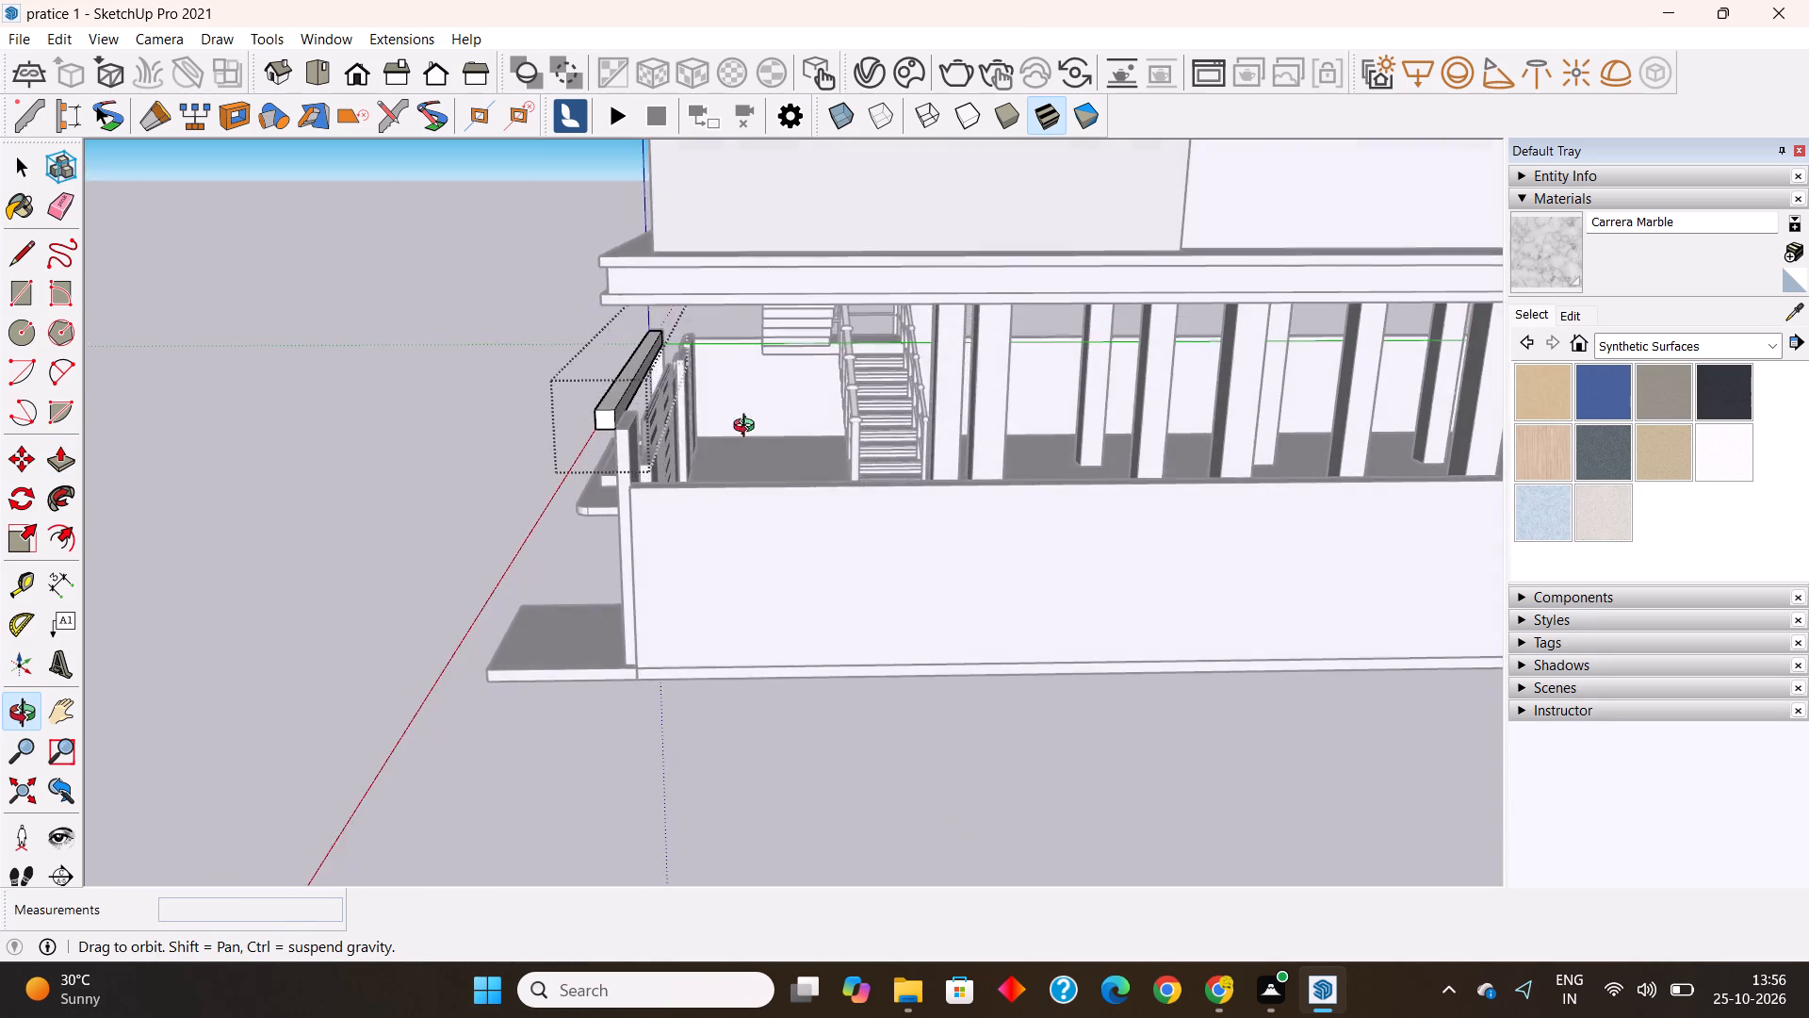
middle_click_drag(748, 428, 751, 420)
scroll(645, 367, "up", 8)
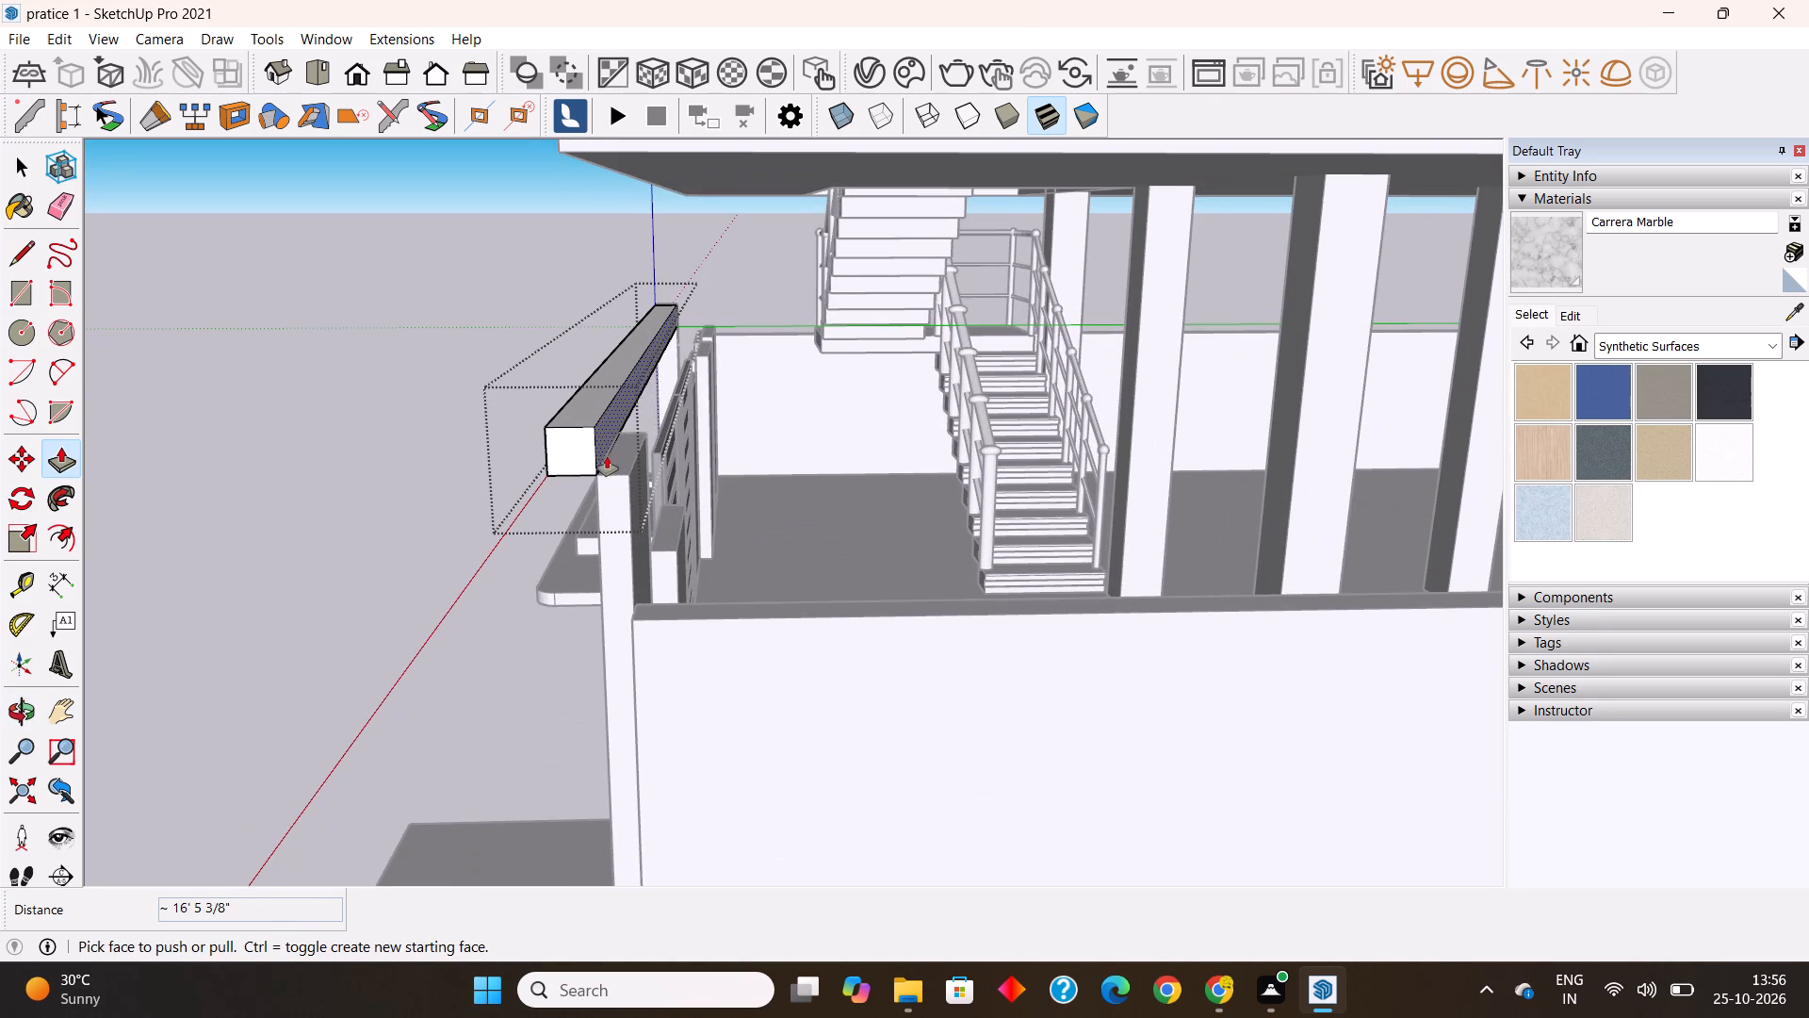
left_click(603, 450)
left_click(637, 508)
scroll(644, 511, "down", 4)
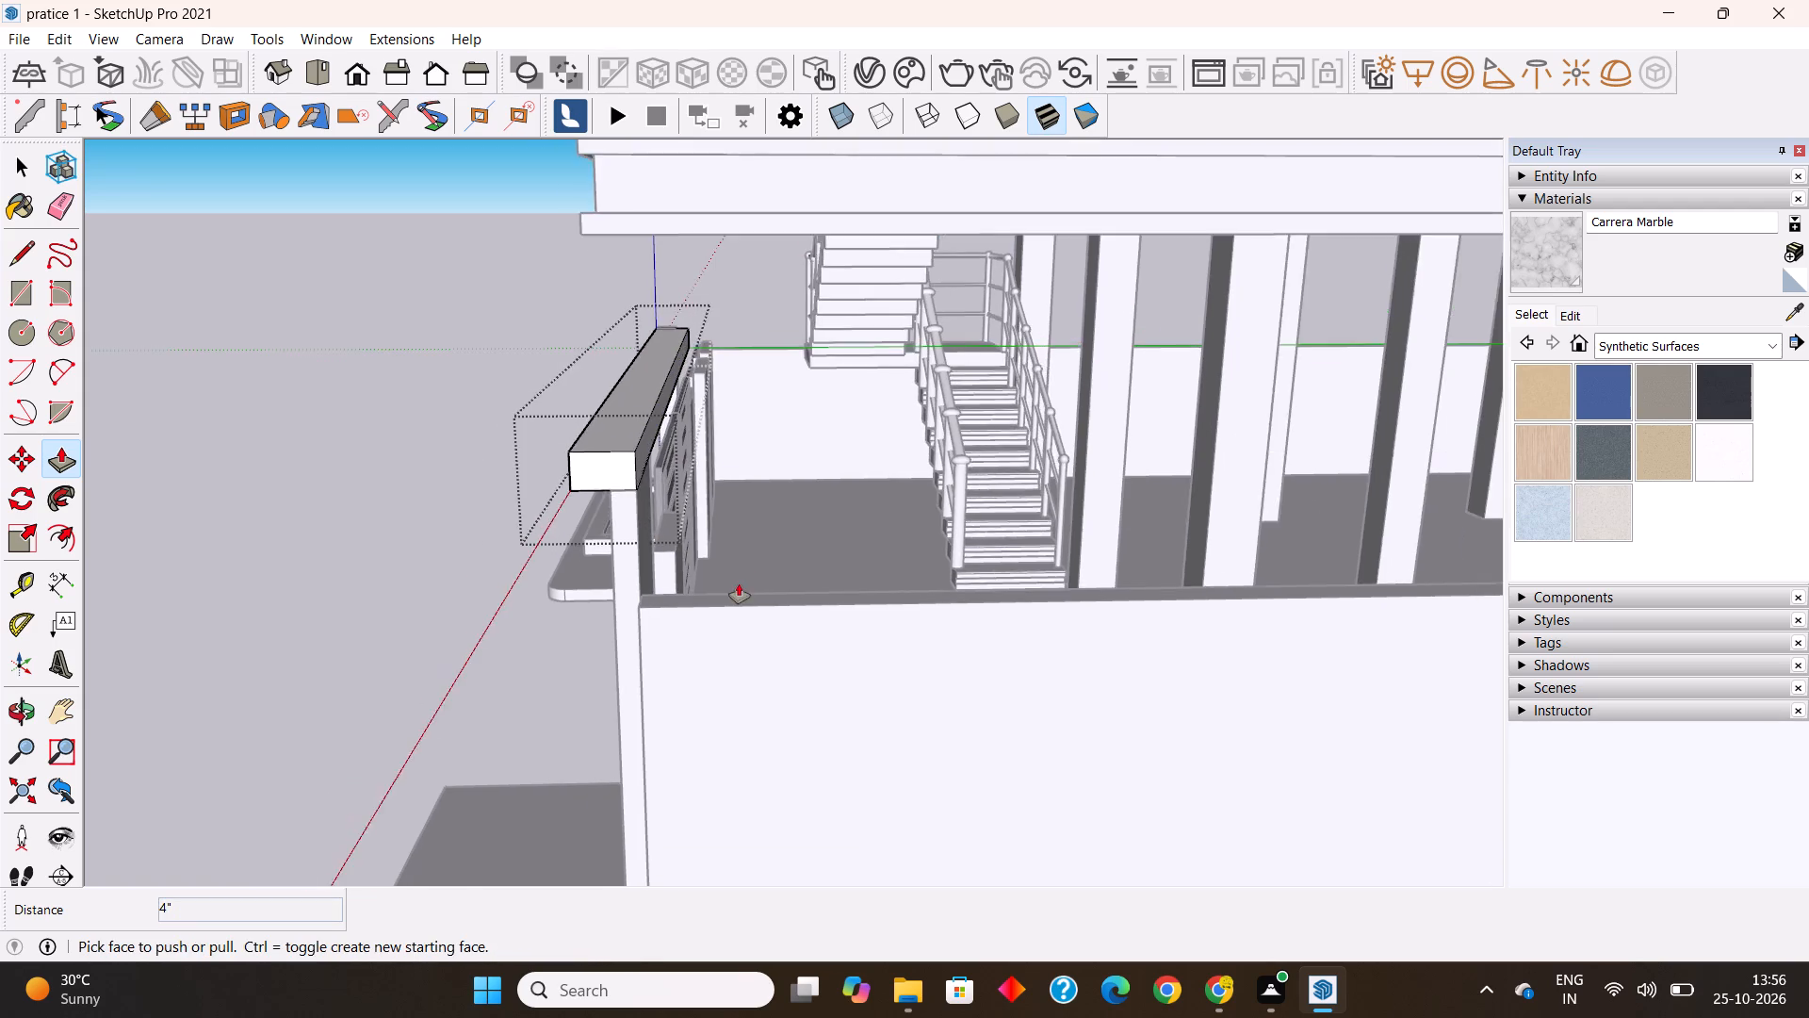
middle_click_drag(741, 583, 1082, 575)
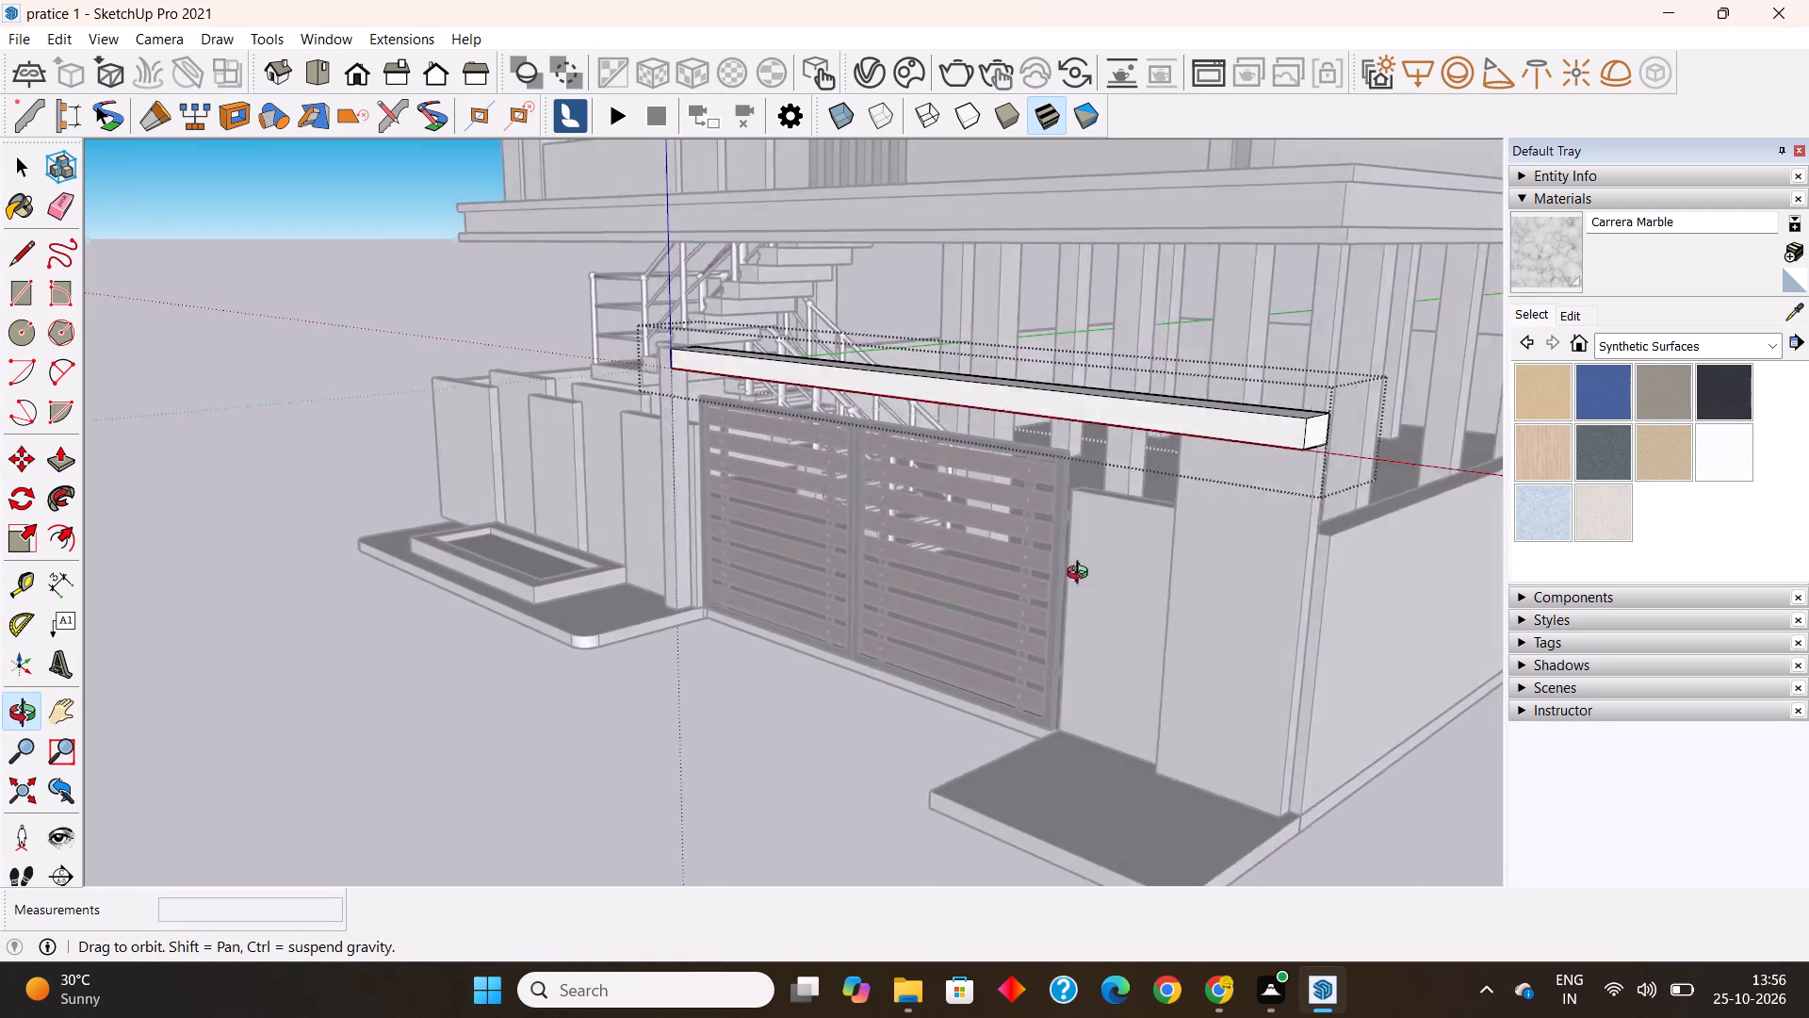
middle_click_drag(1082, 575, 1255, 645)
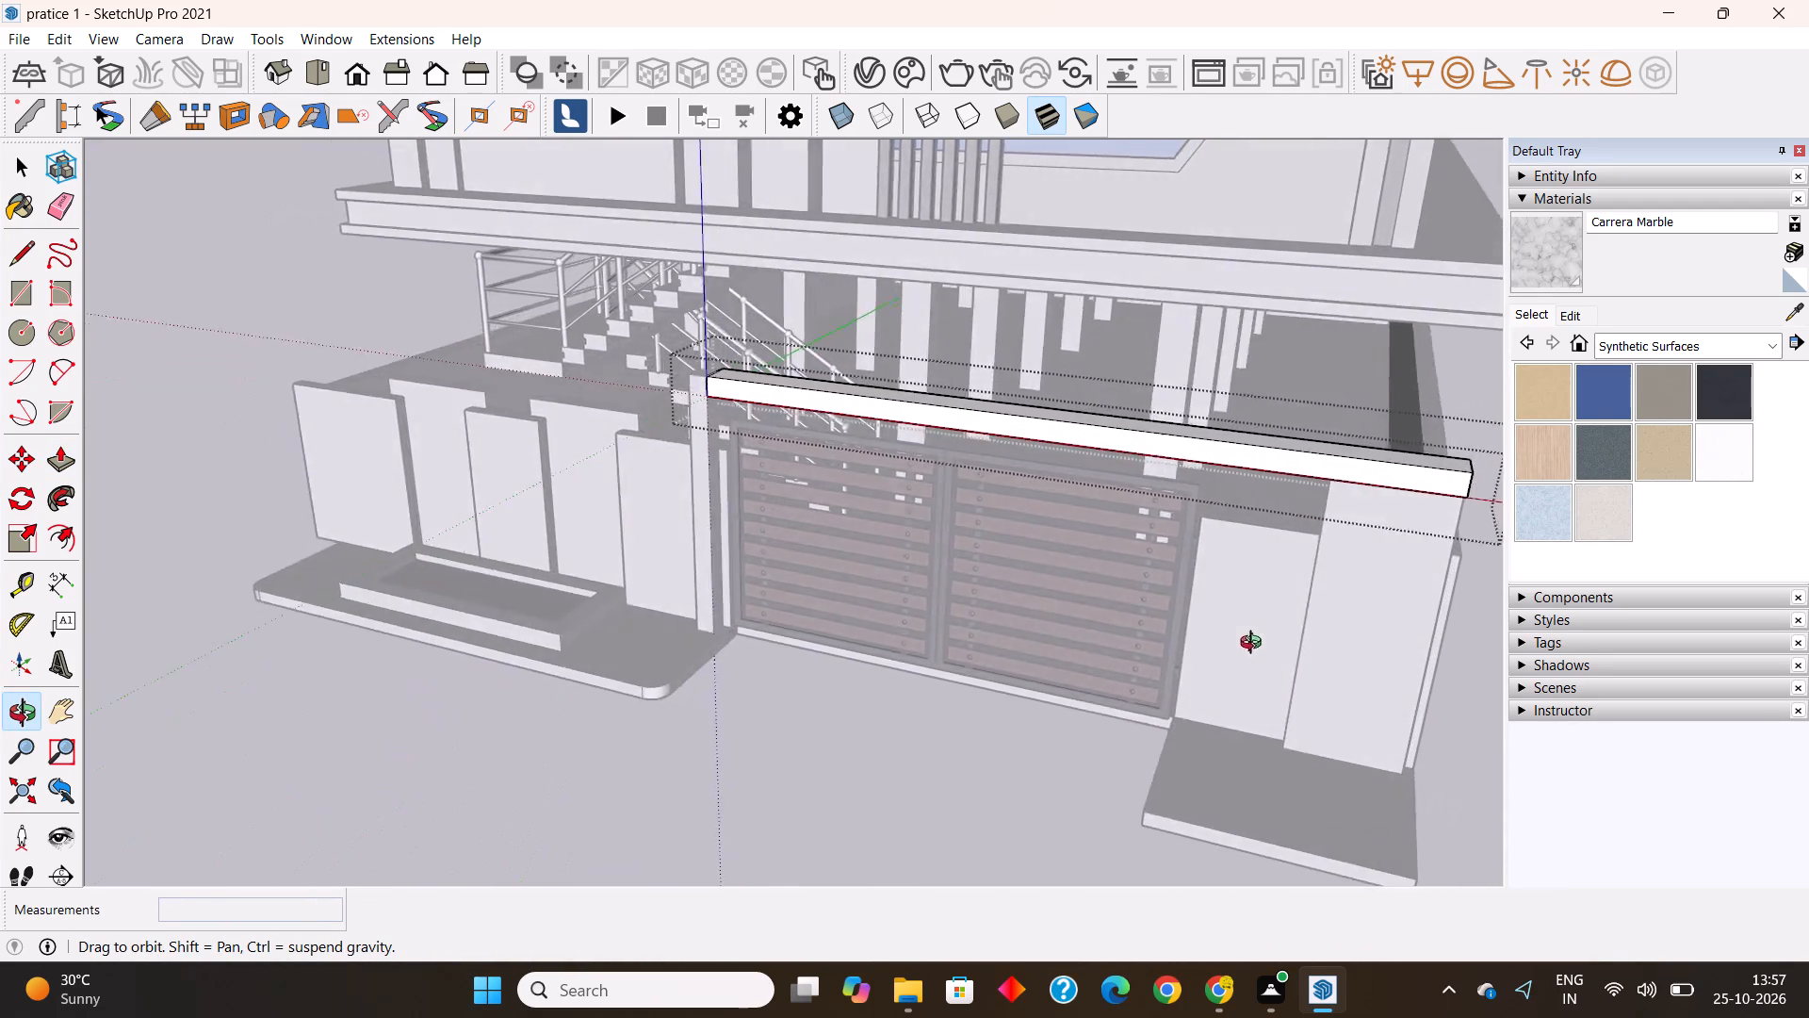
middle_click_drag(1255, 645, 835, 597)
left_click(799, 506)
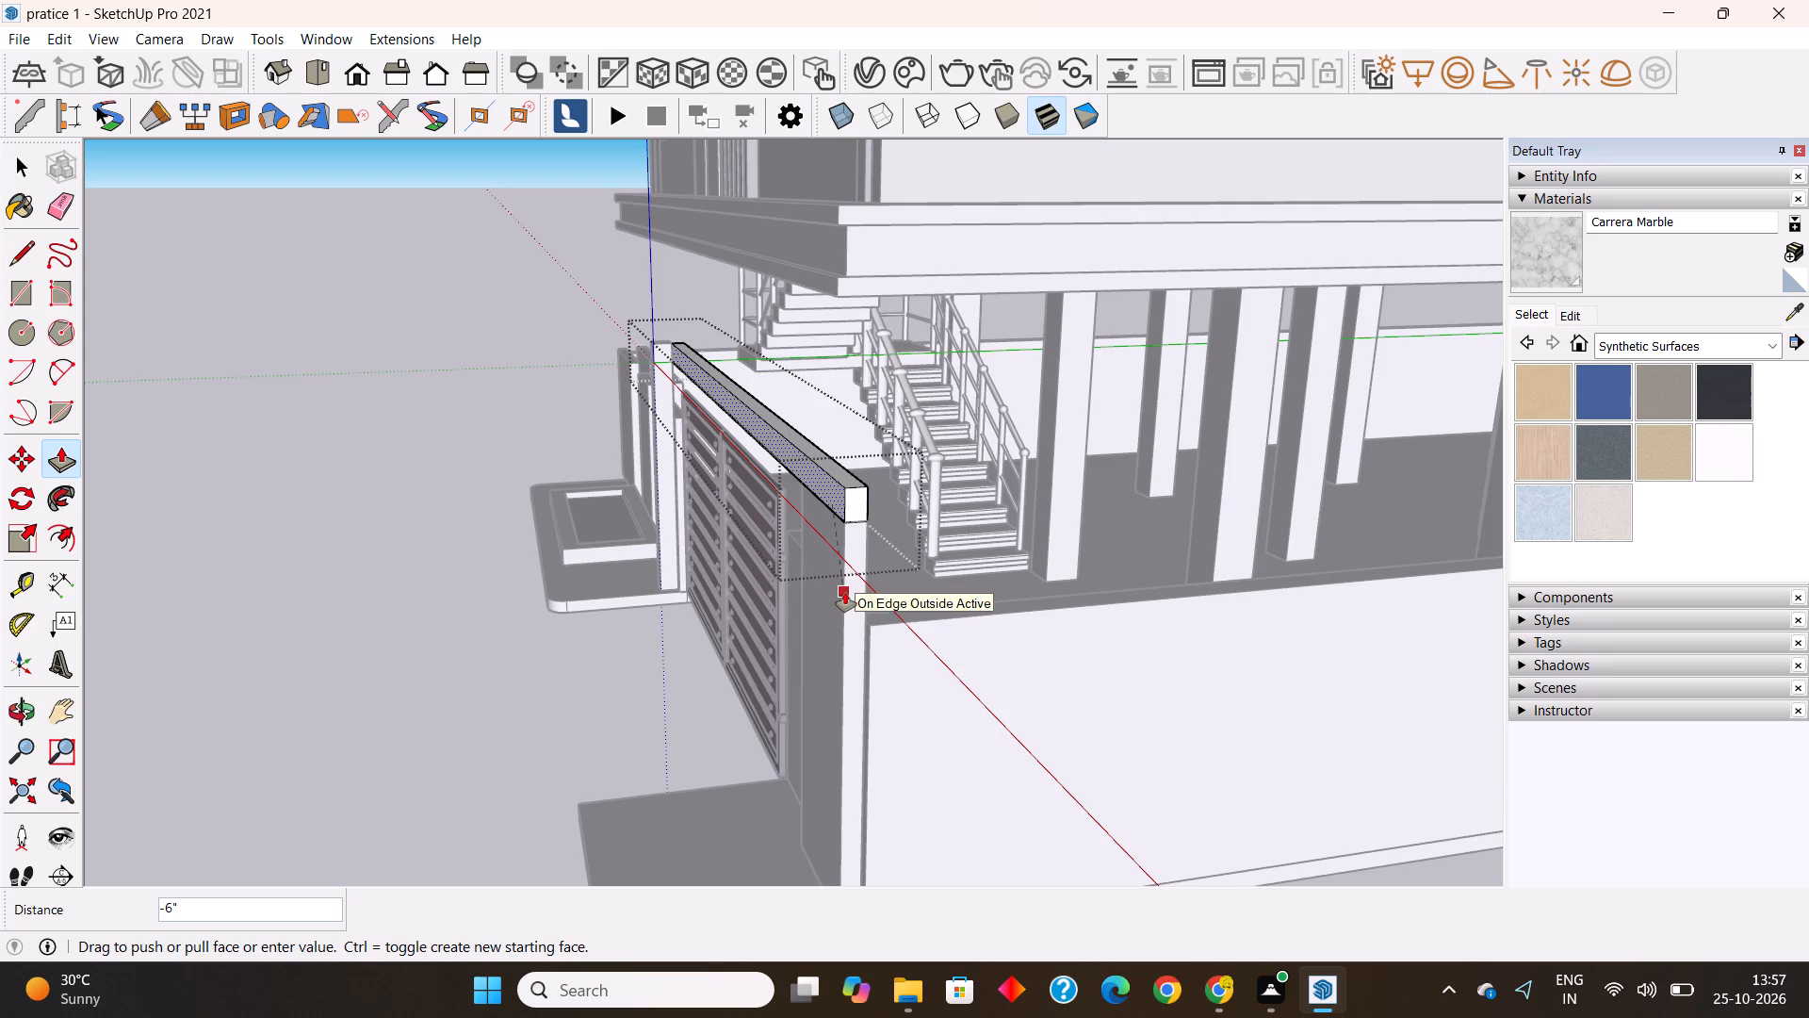
key("Escape")
scroll(707, 444, "down", 3)
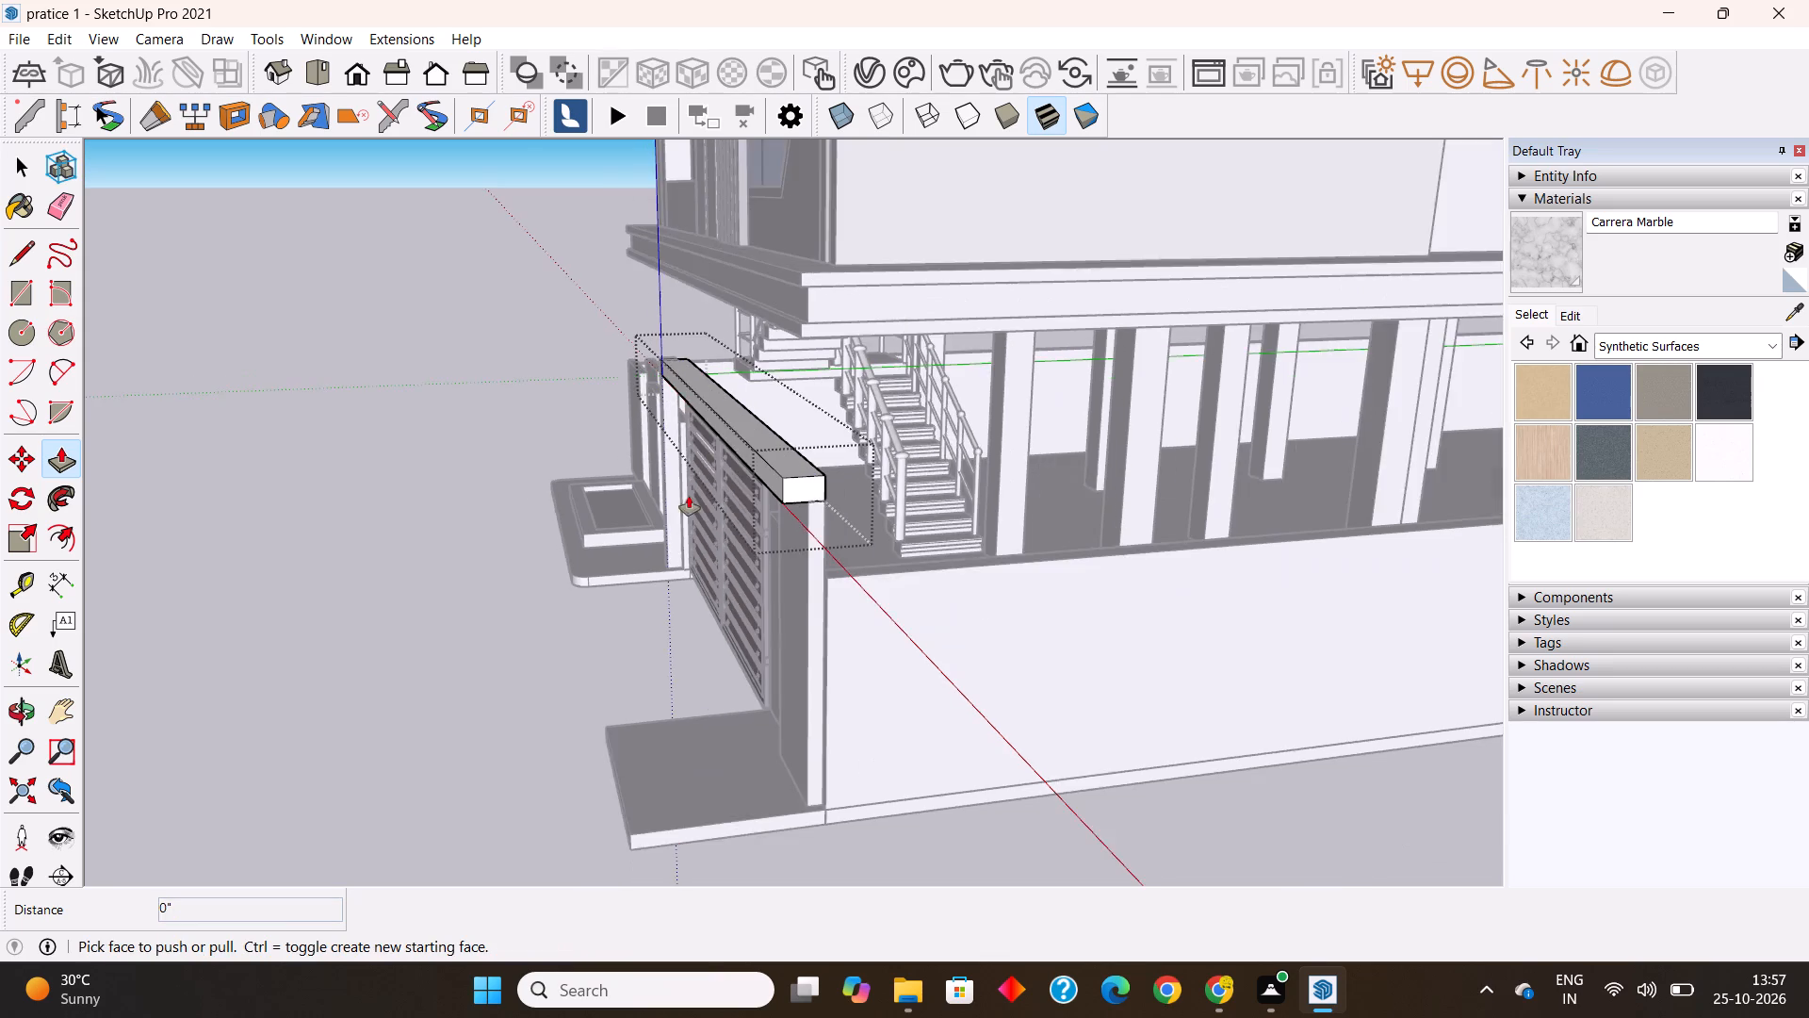
middle_click_drag(684, 516, 1032, 538)
key("space")
left_click(790, 696)
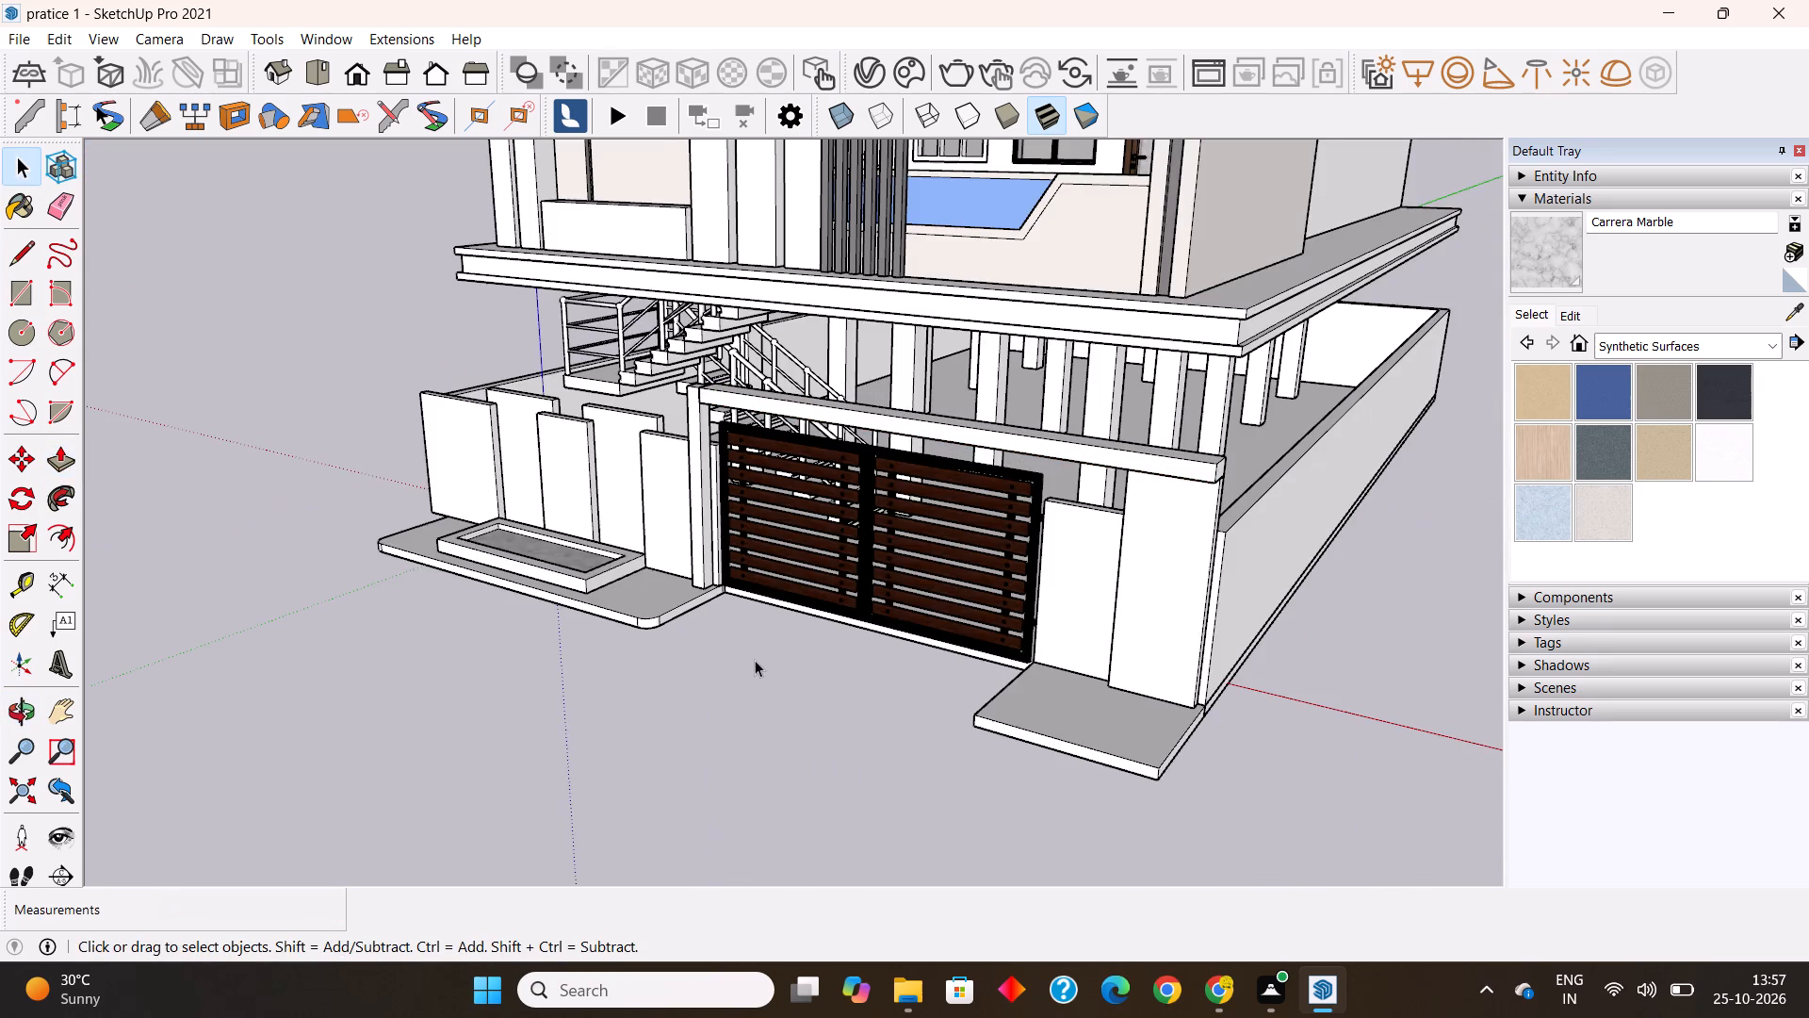
Copy the gate pillar toward the planter as two extra pillars spaced 10" apart, then clear the selection.
middle_click_drag(755, 660, 1247, 729)
scroll(935, 501, "up", 2)
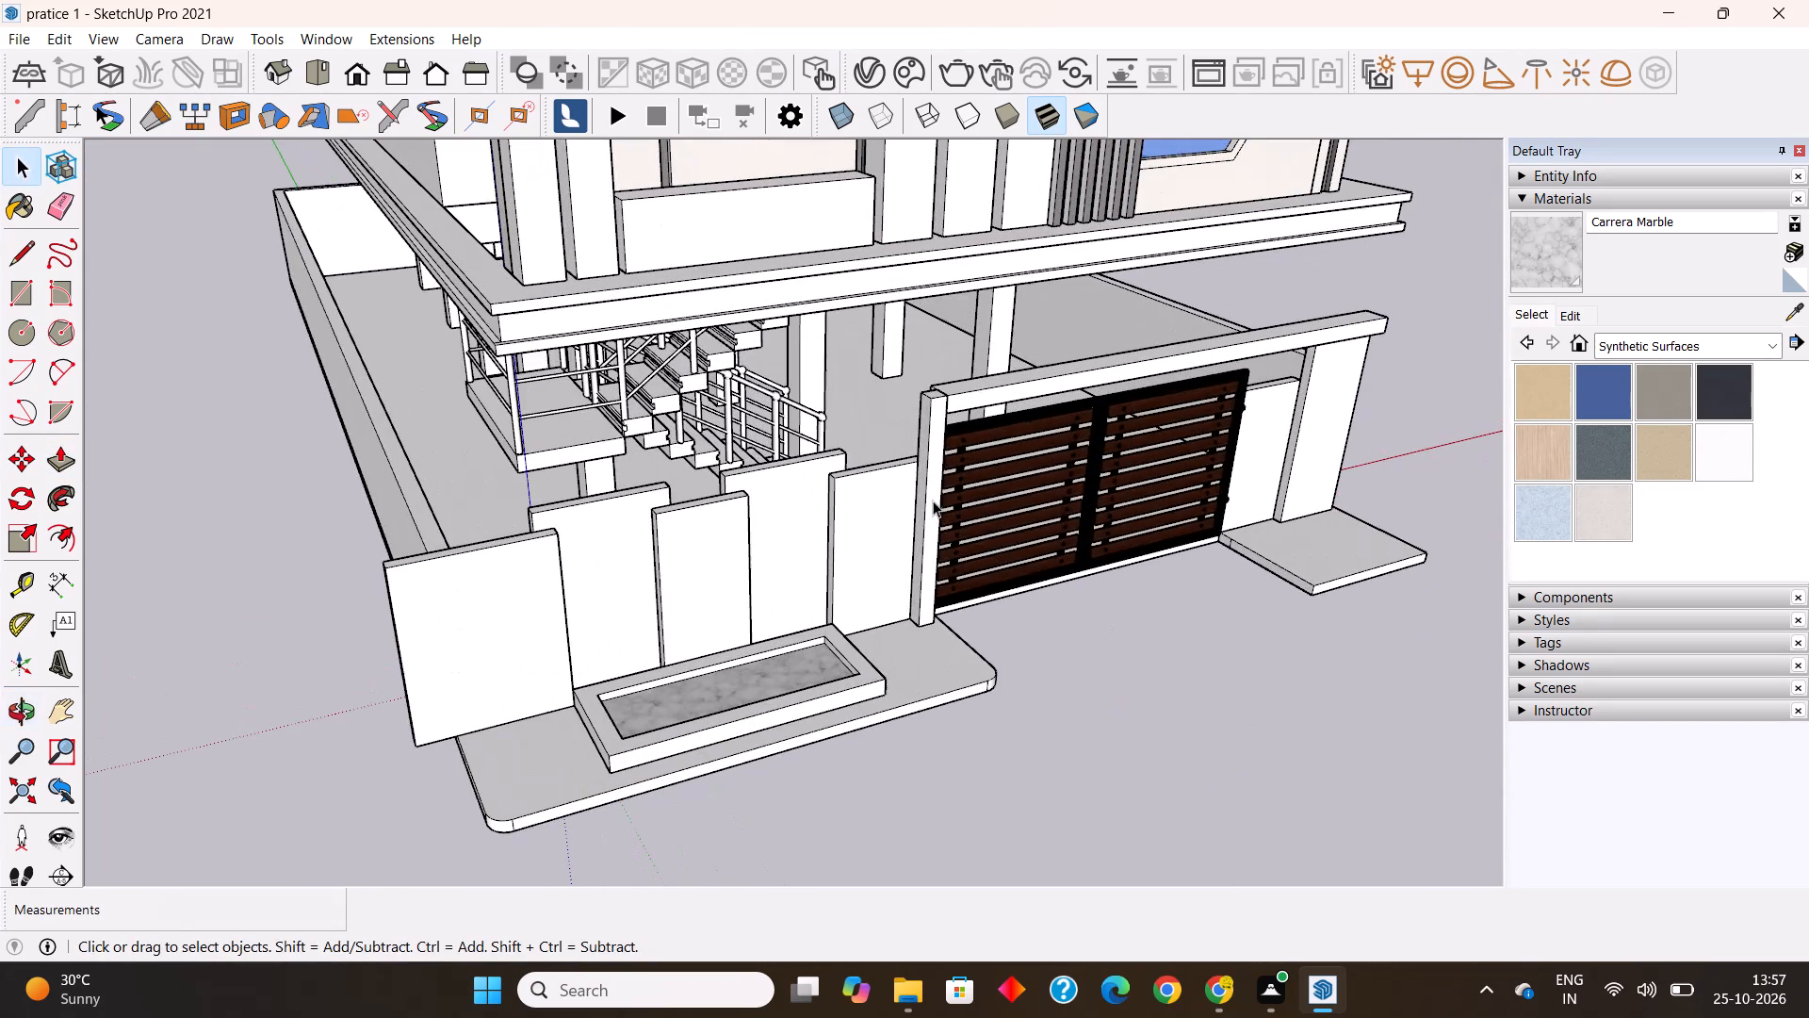
left_click(931, 501)
scroll(906, 624, "up", 9)
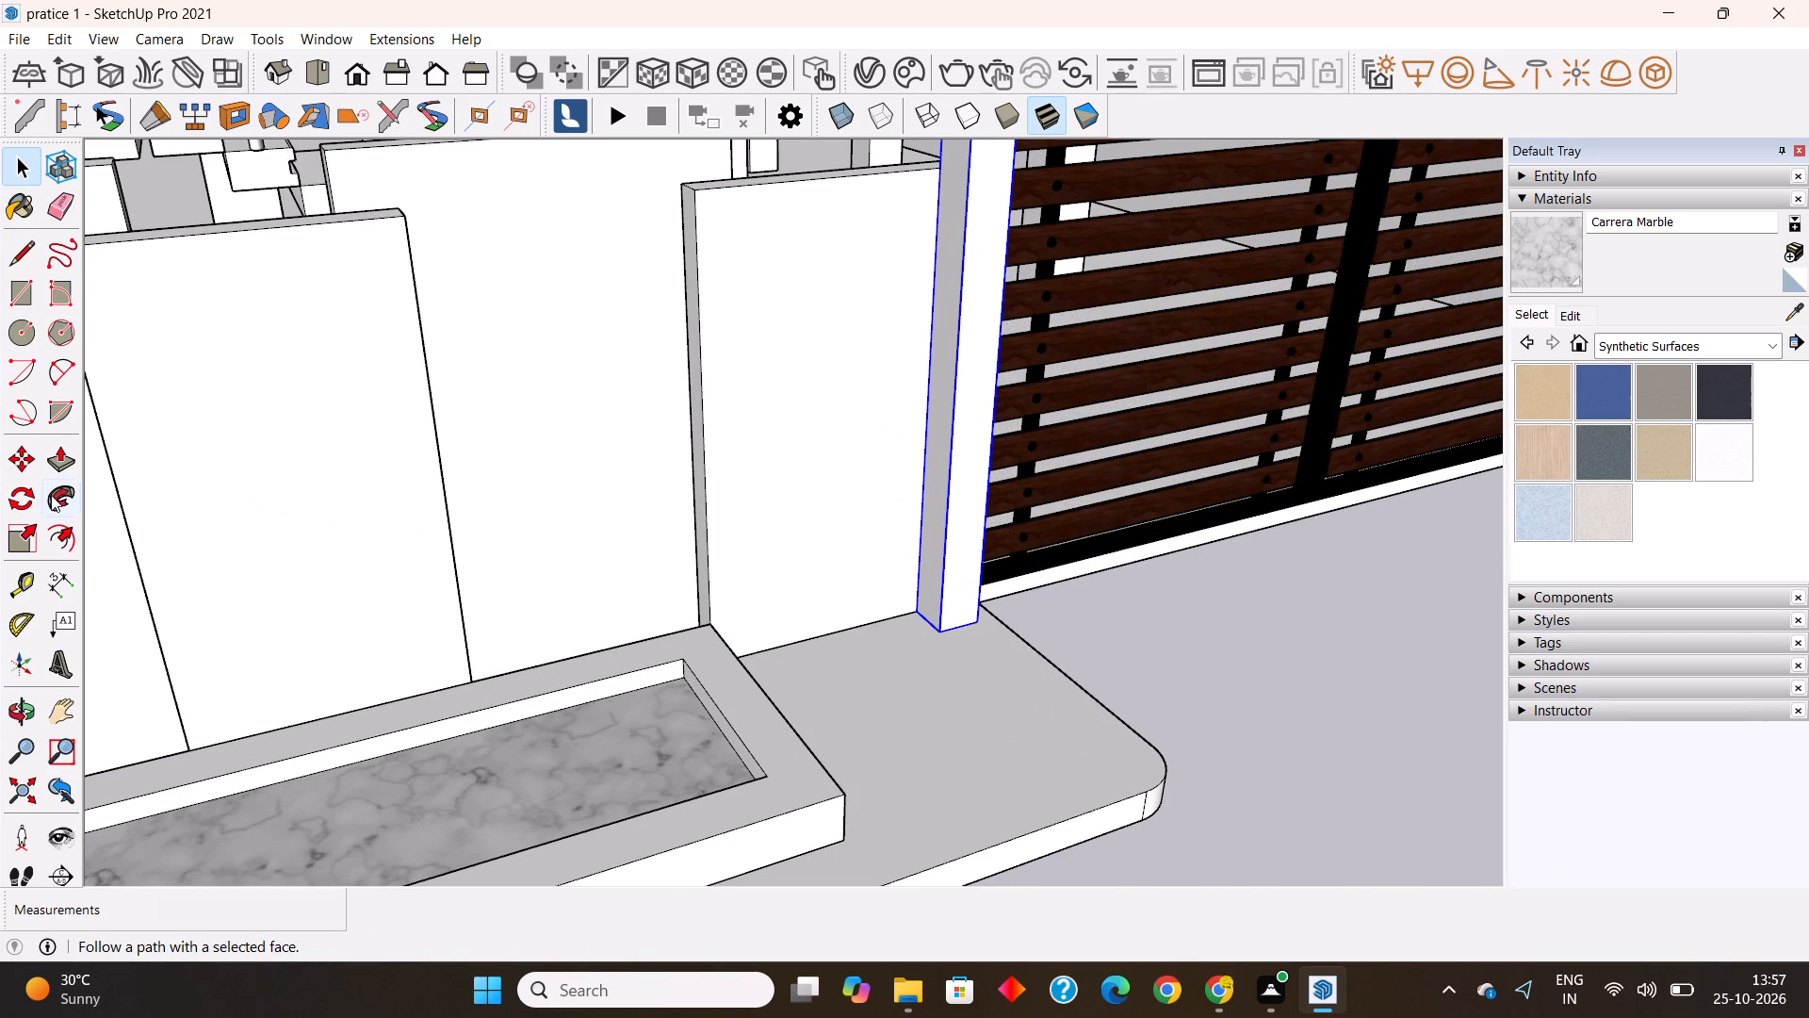
left_click(33, 463)
scroll(961, 698, "up", 2)
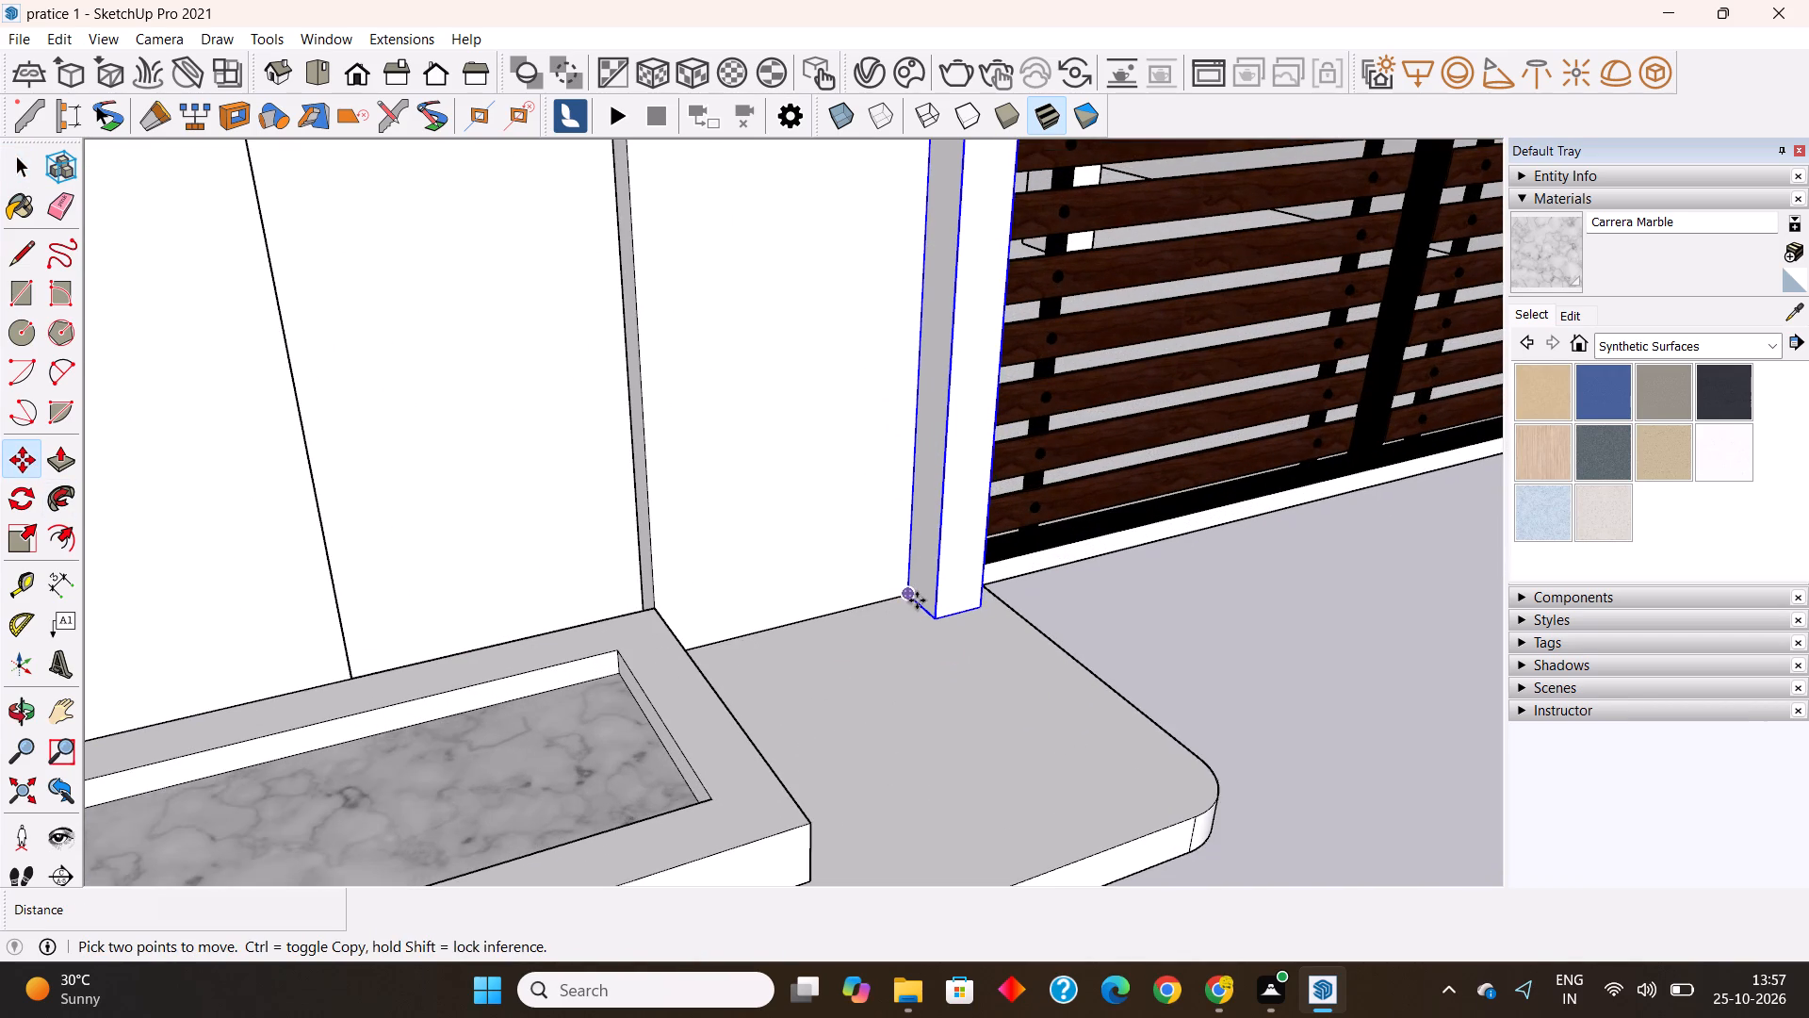
scroll(917, 600, "up", 2)
left_click(905, 597)
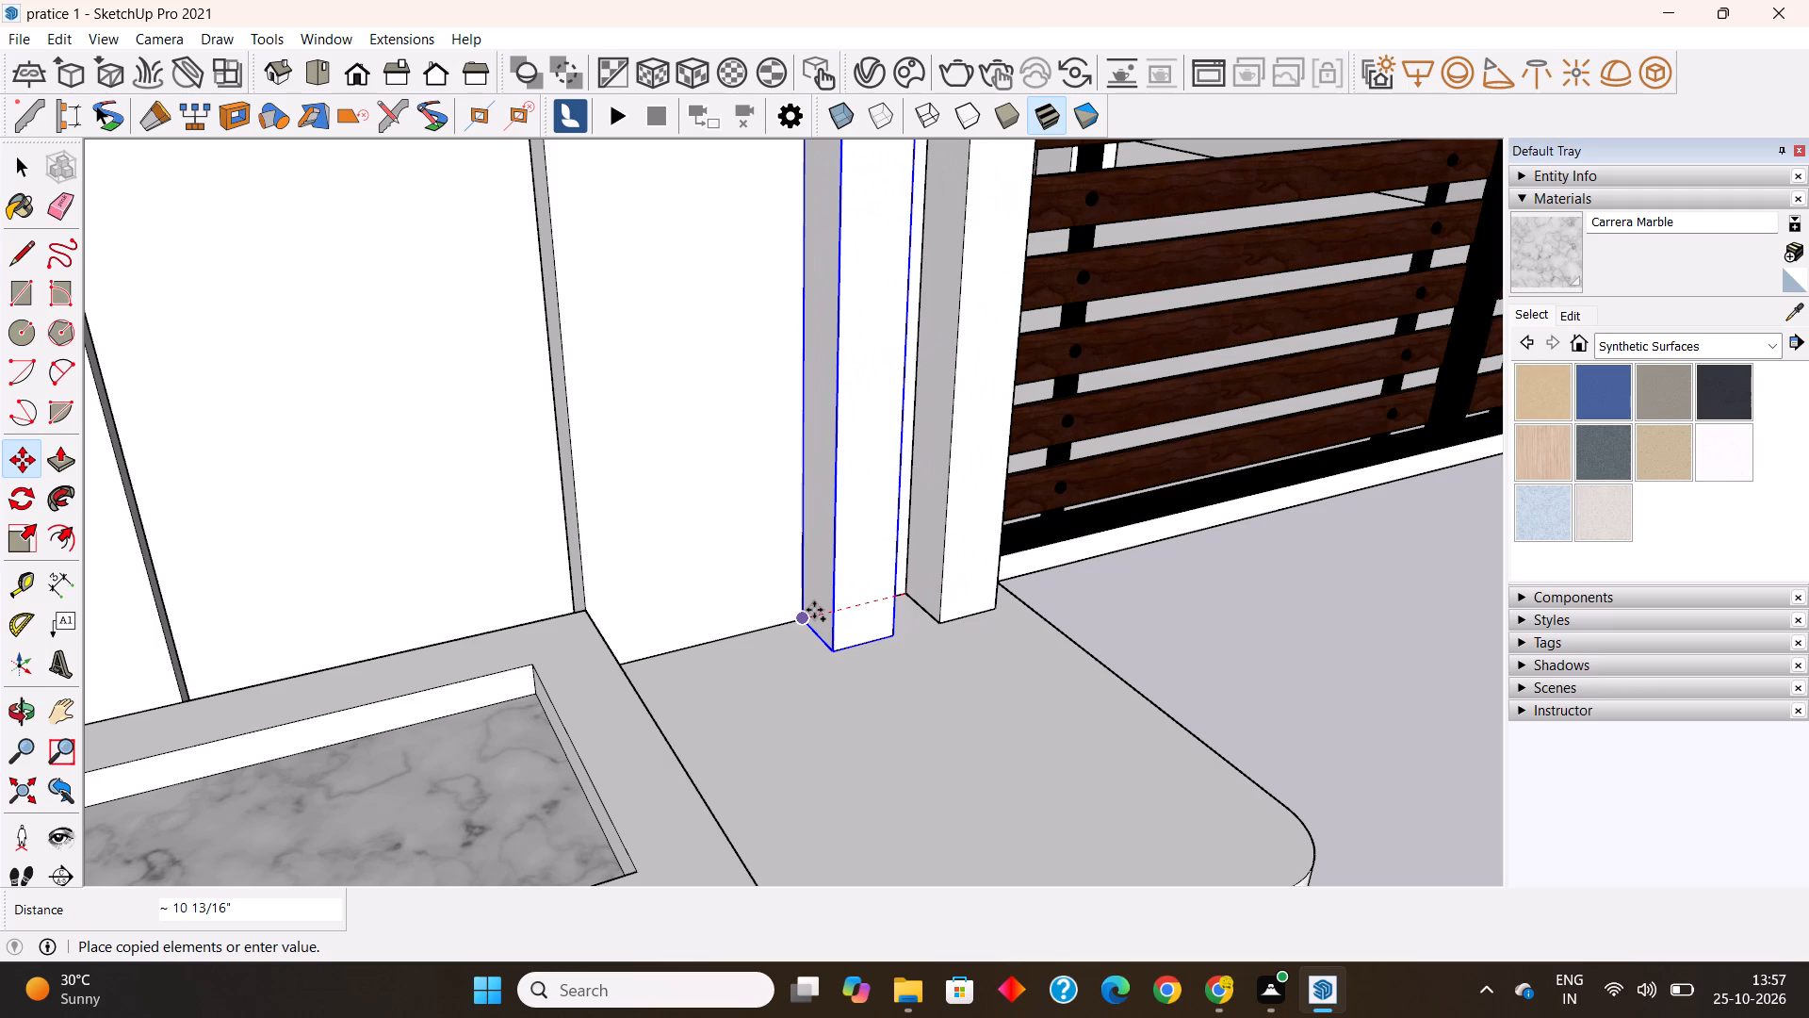
key("1")
type("0\"")
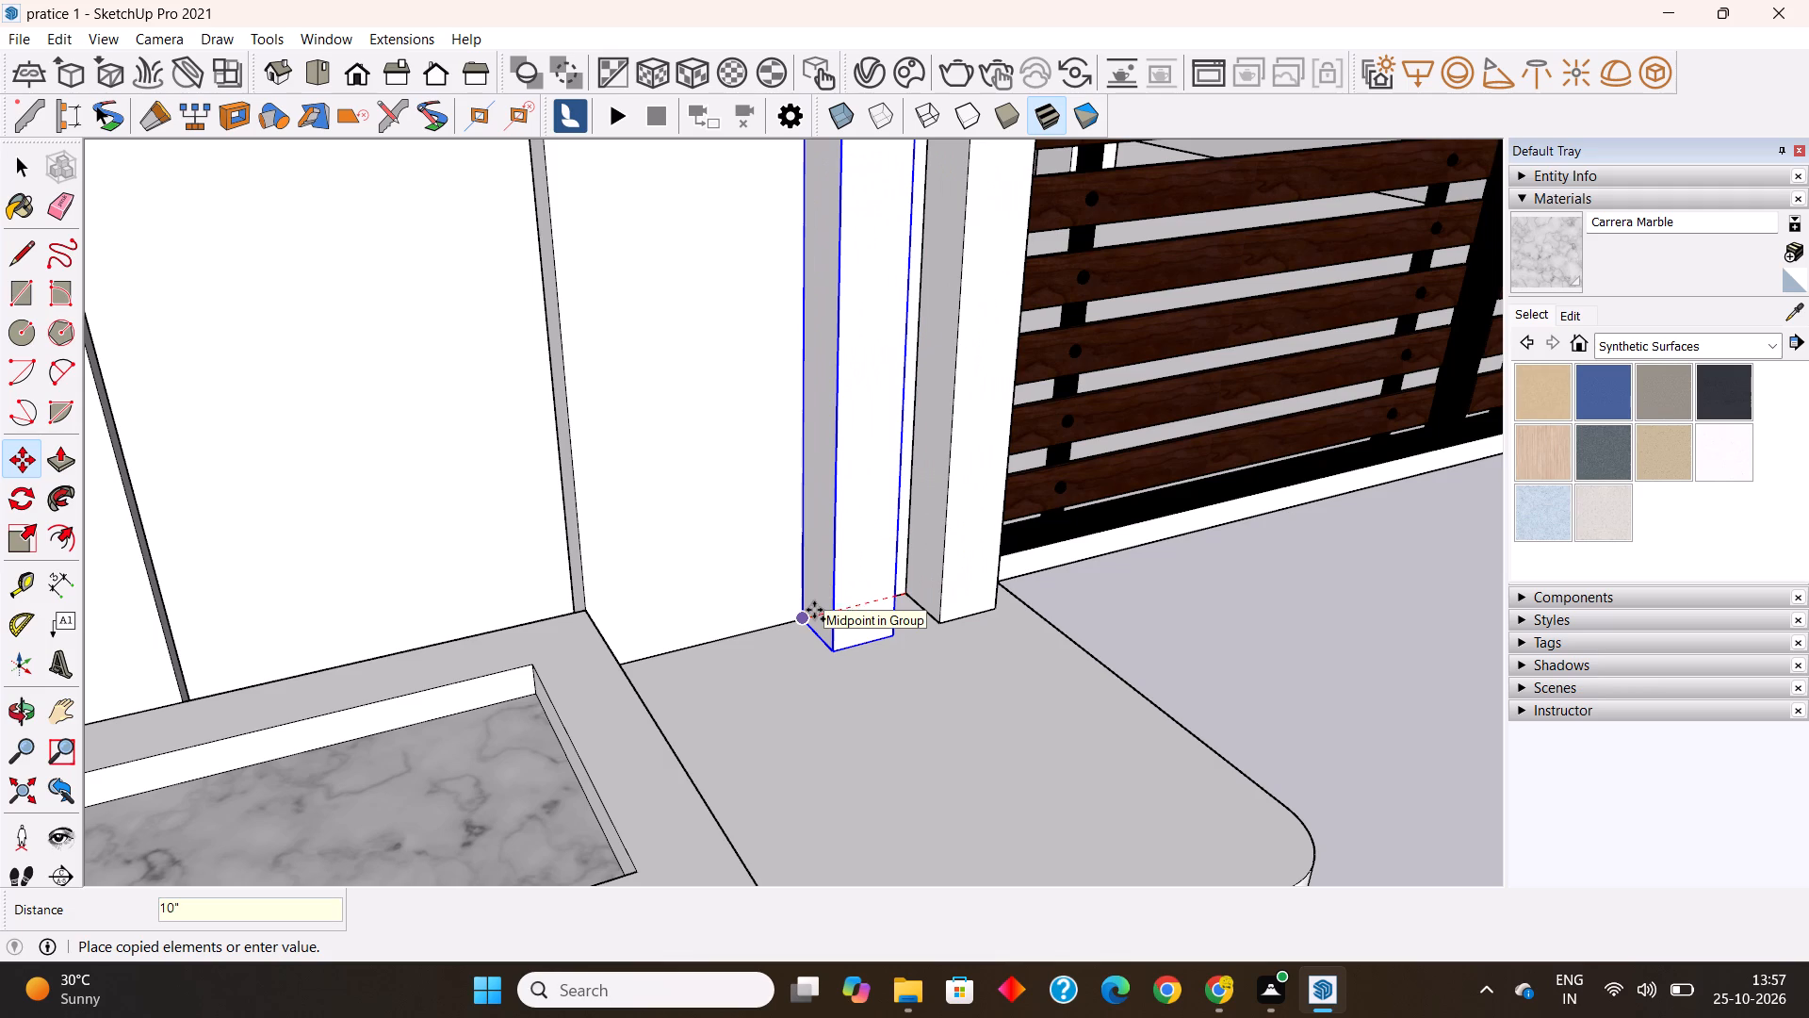
key("Return")
type("x2")
key("Return")
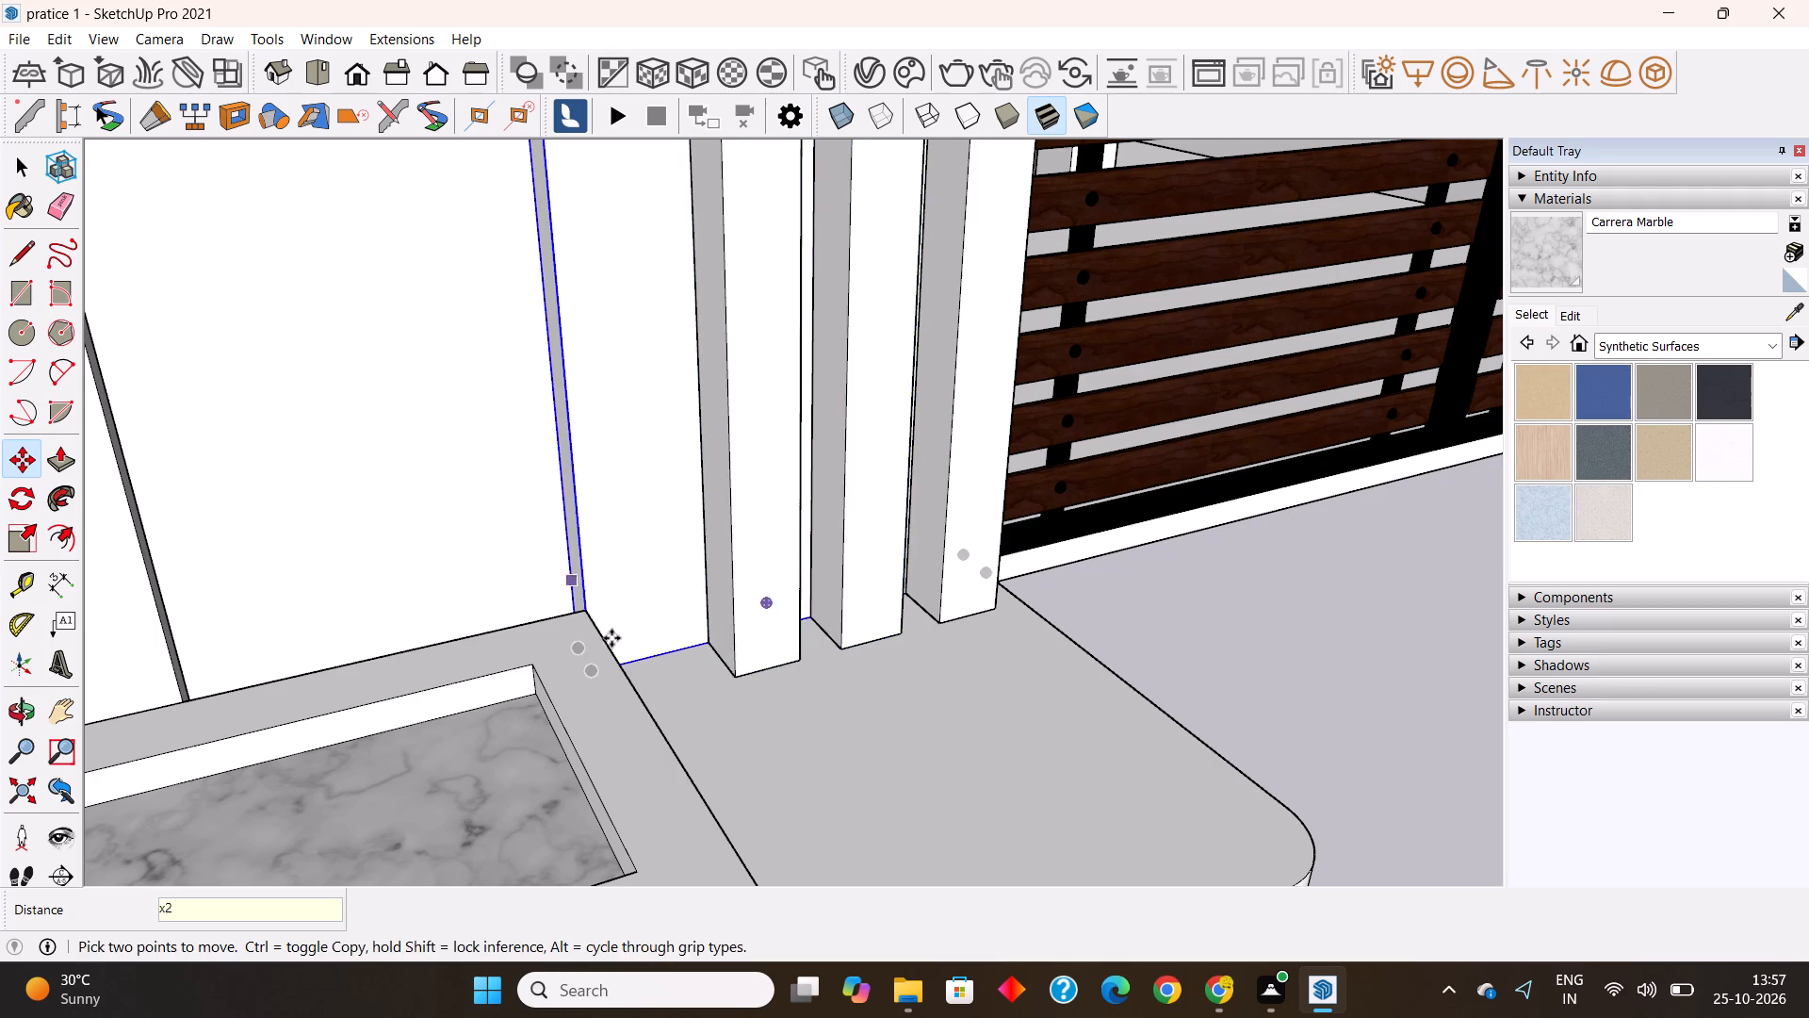
scroll(628, 644, "down", 15)
middle_click_drag(762, 653, 581, 519)
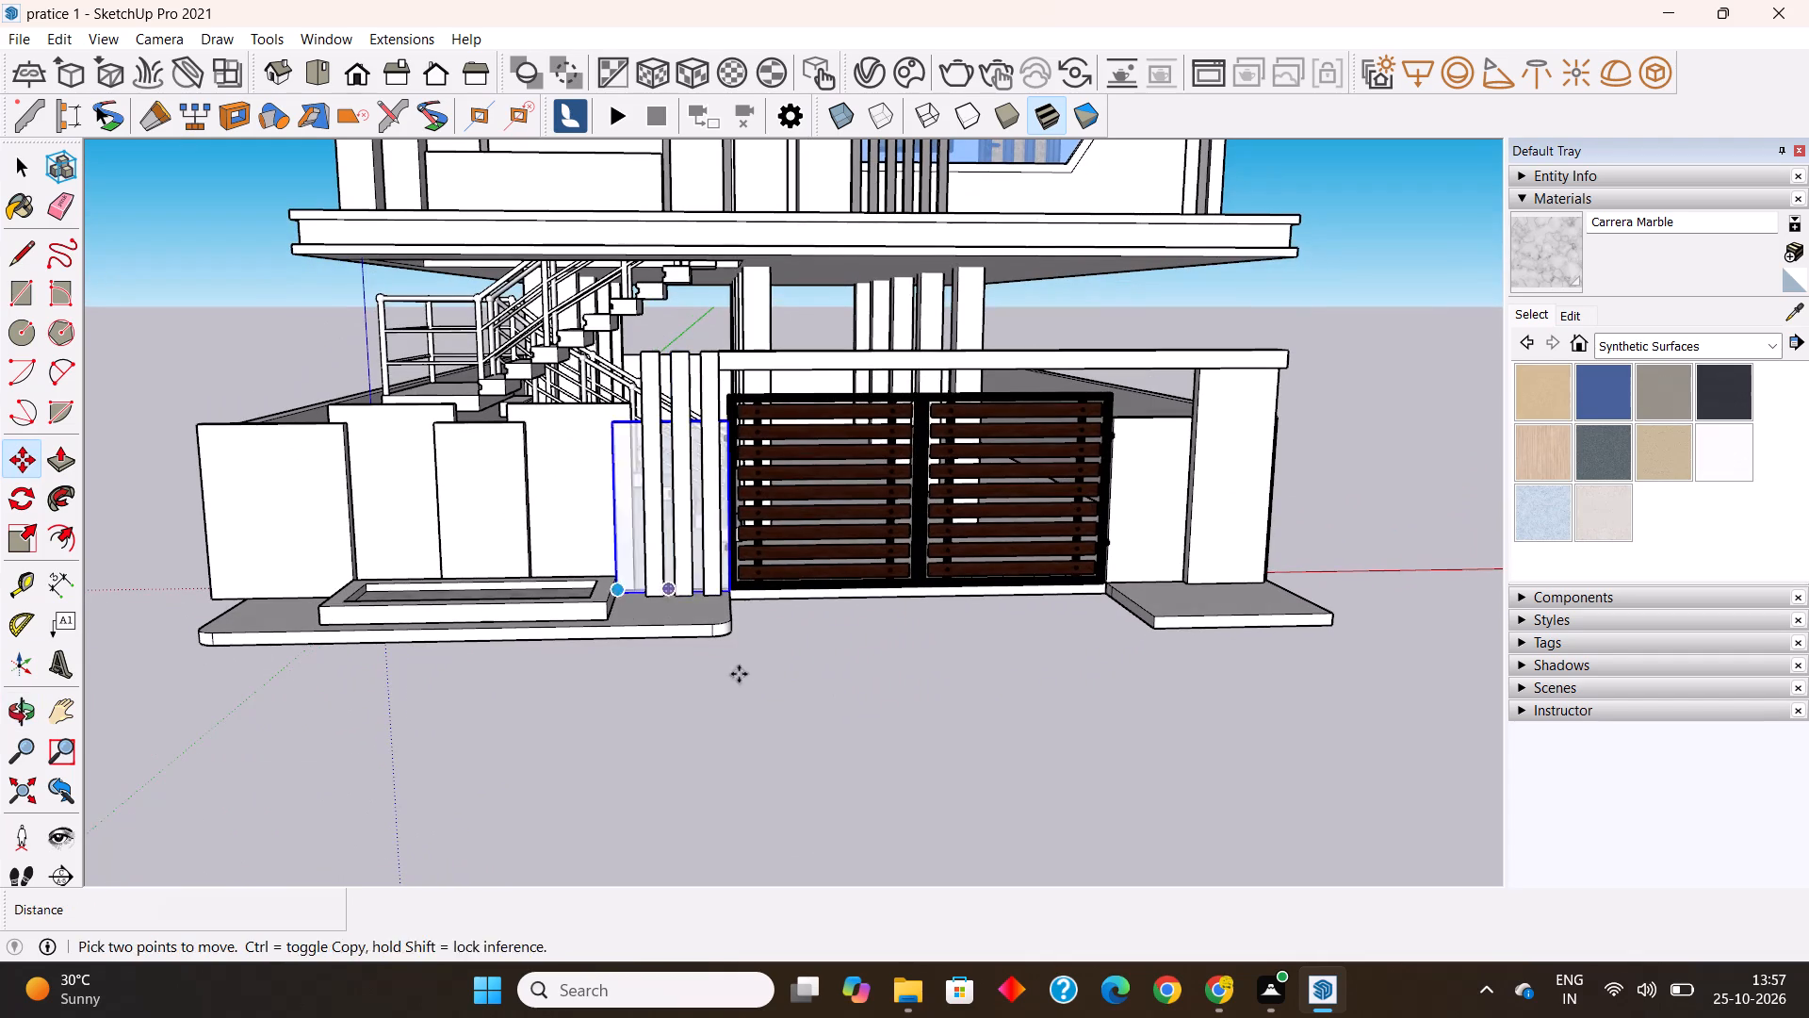
key("space")
left_click(871, 743)
Scale the gate's height down to about 0.87, matching the top of the adjoining low wall, and deselect it.
scroll(757, 653, "down", 2)
middle_click_drag(867, 714, 788, 632)
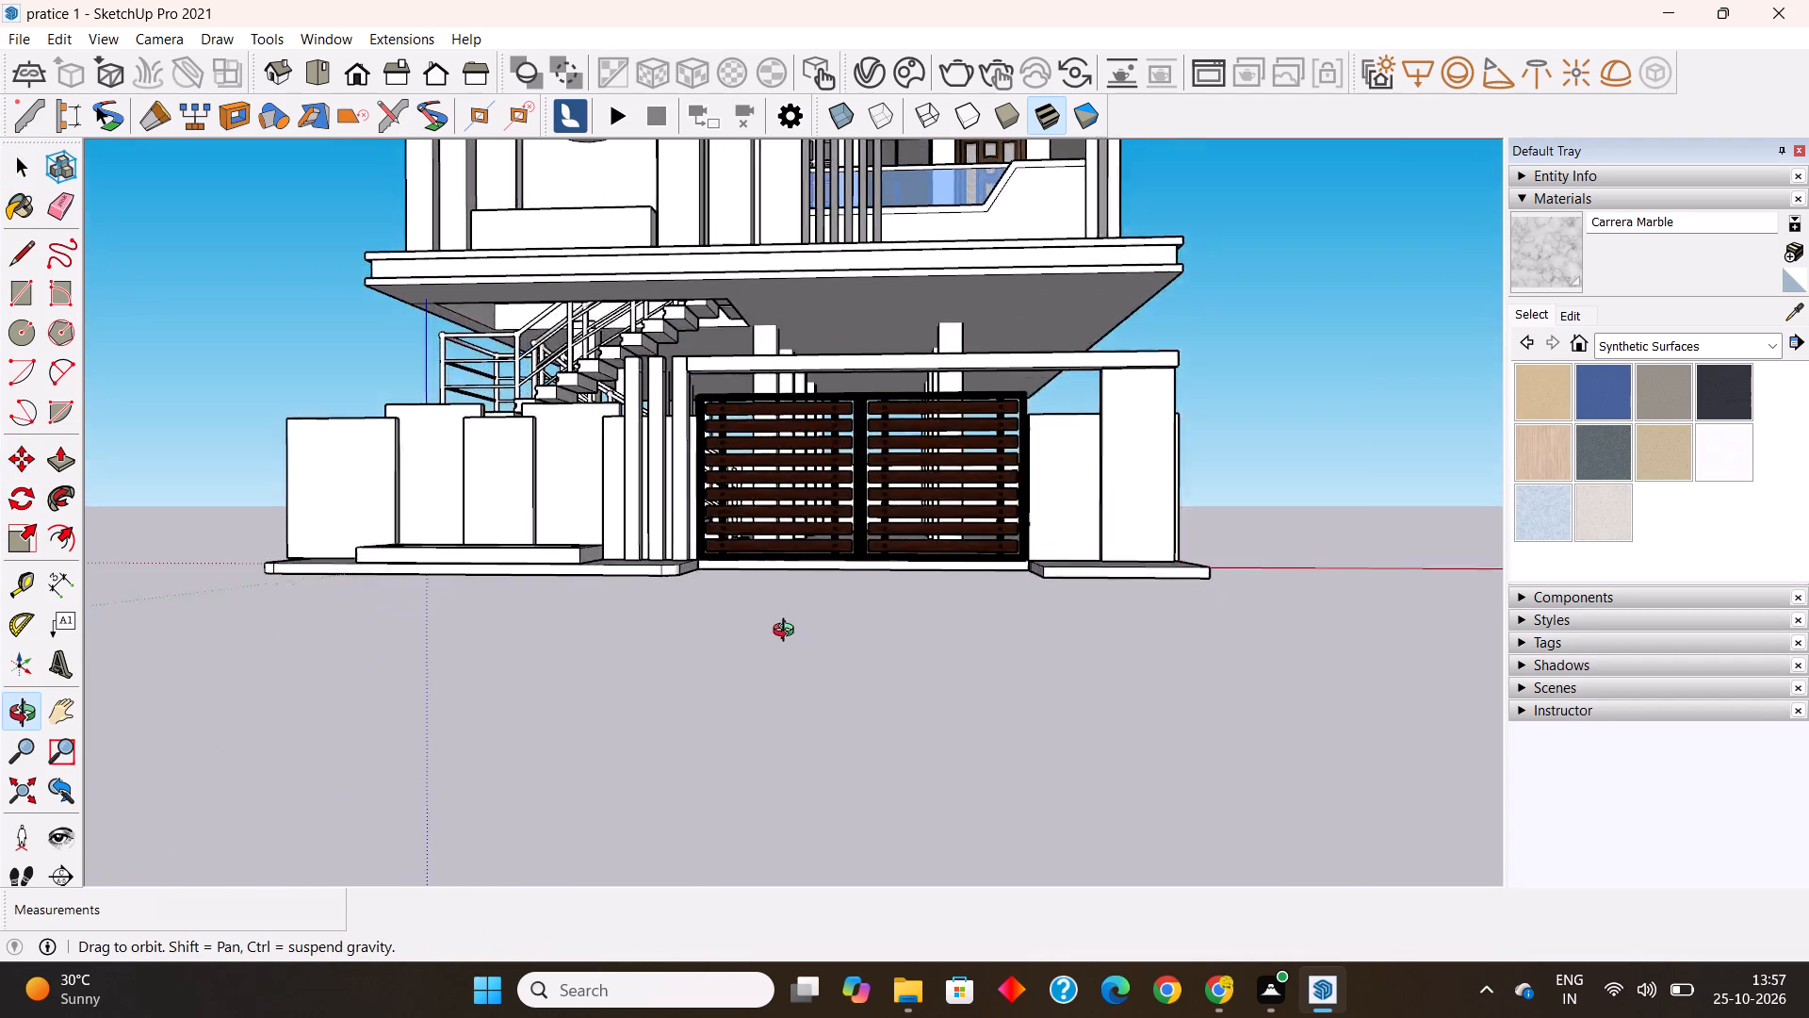
middle_click_drag(788, 632, 487, 758)
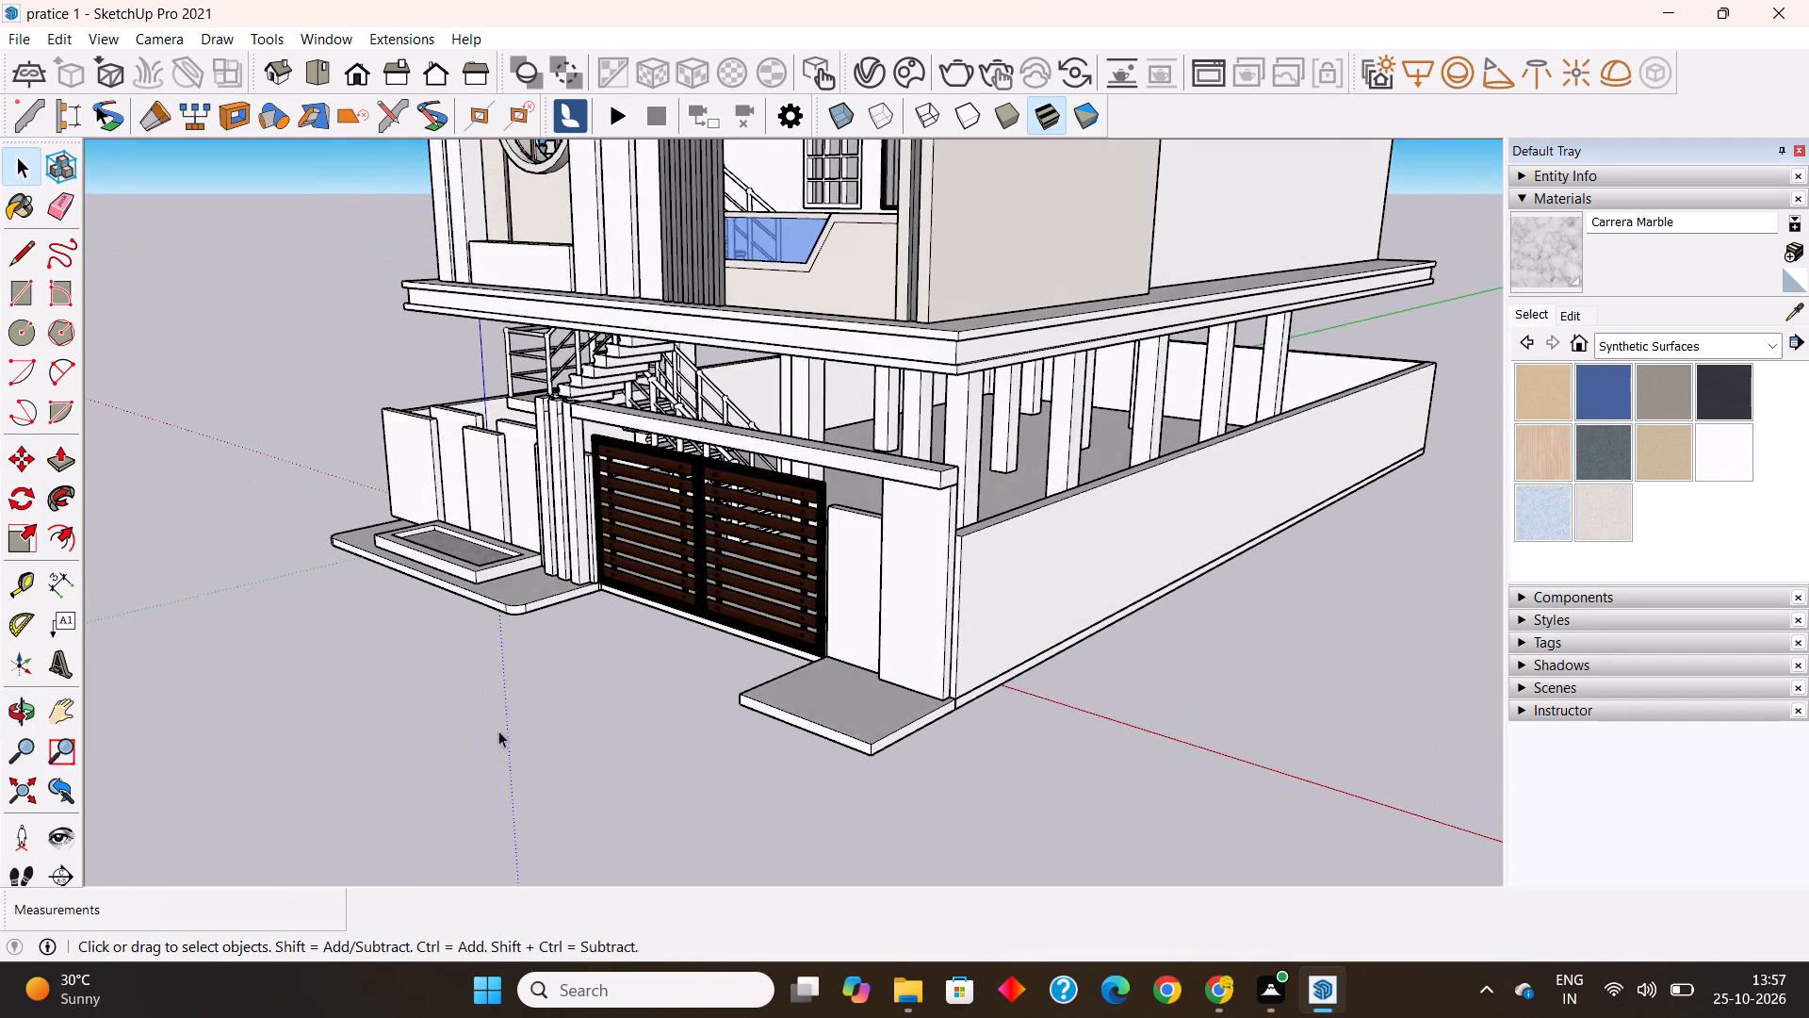
scroll(721, 545, "up", 3)
left_click(734, 528)
scroll(678, 519, "up", 4)
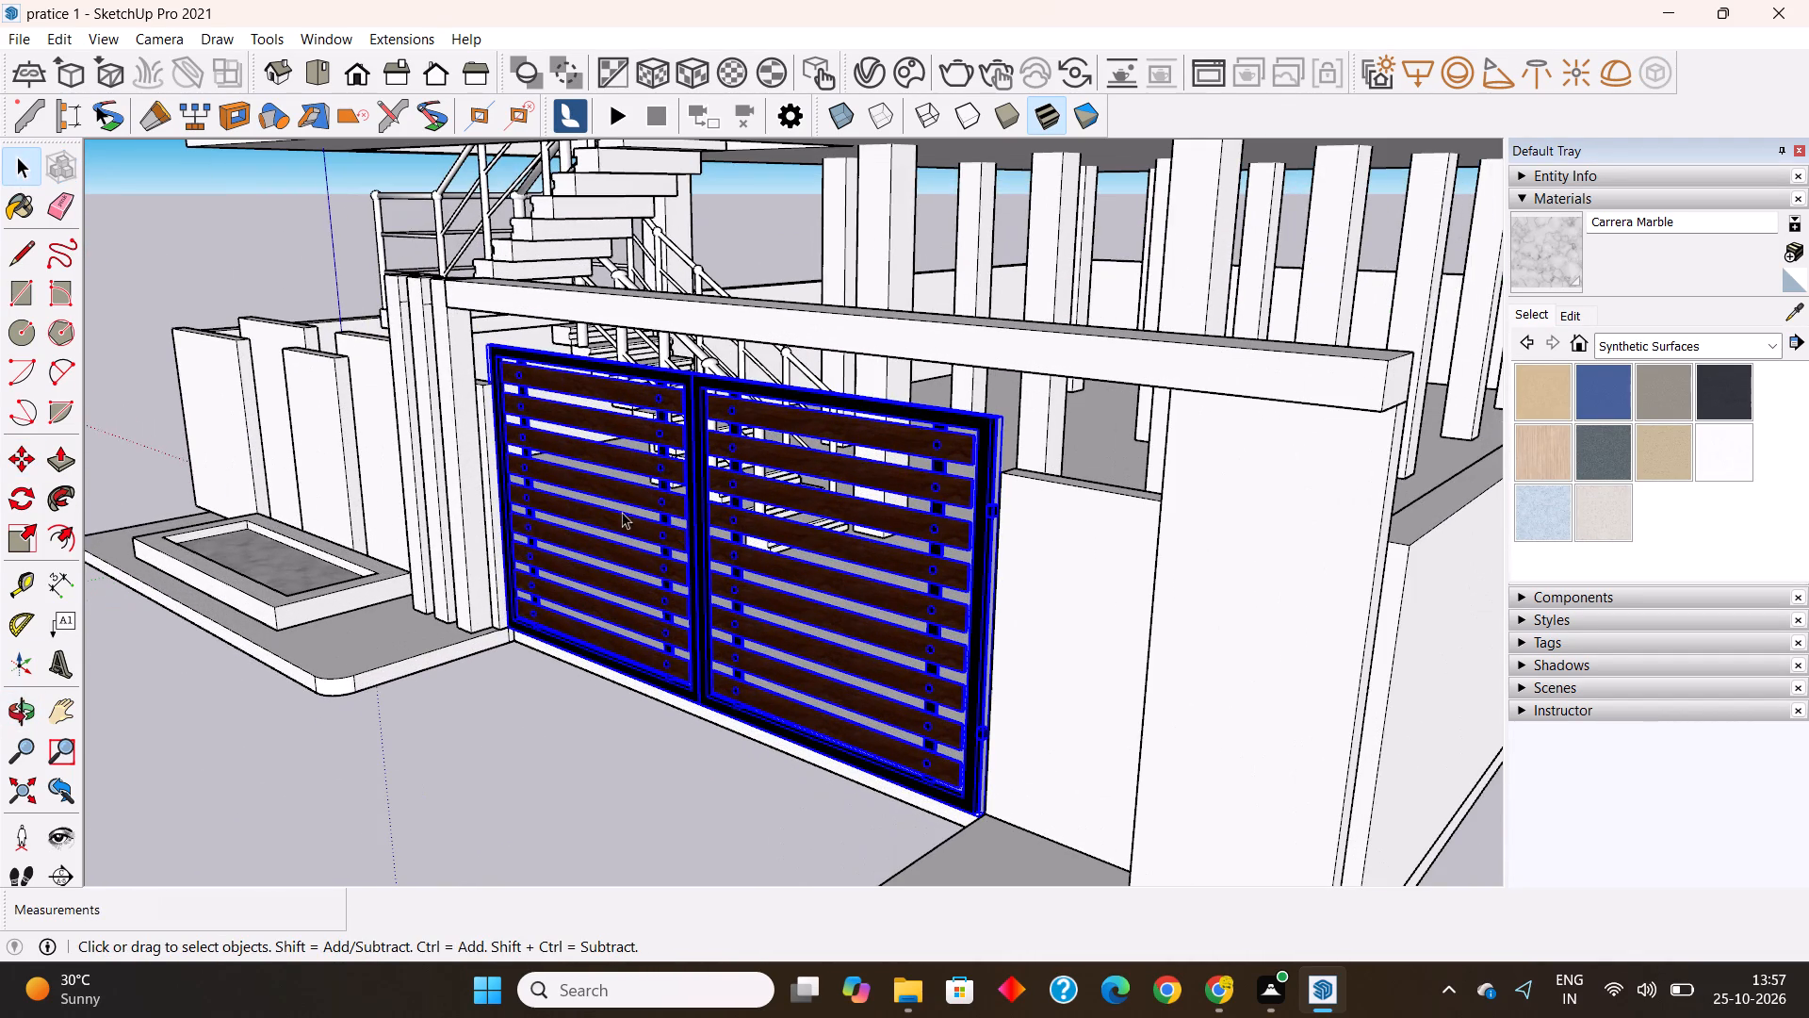
left_click(18, 531)
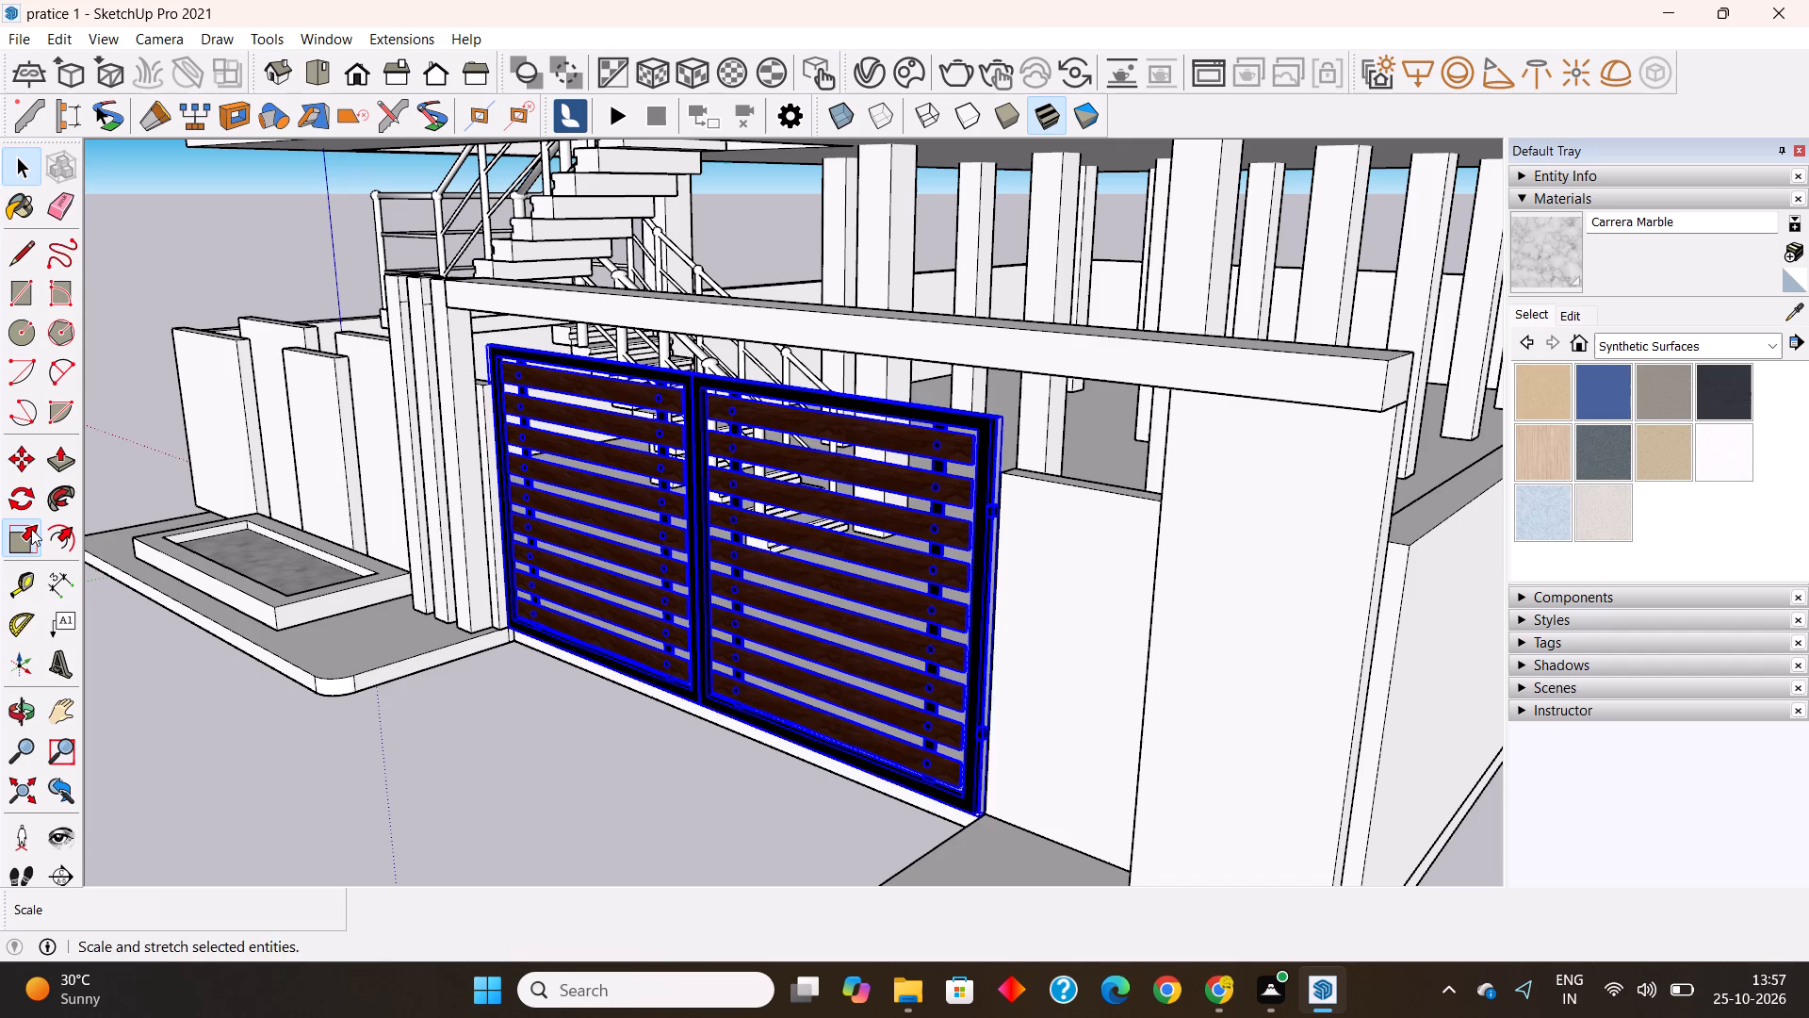
scroll(683, 355, "up", 5)
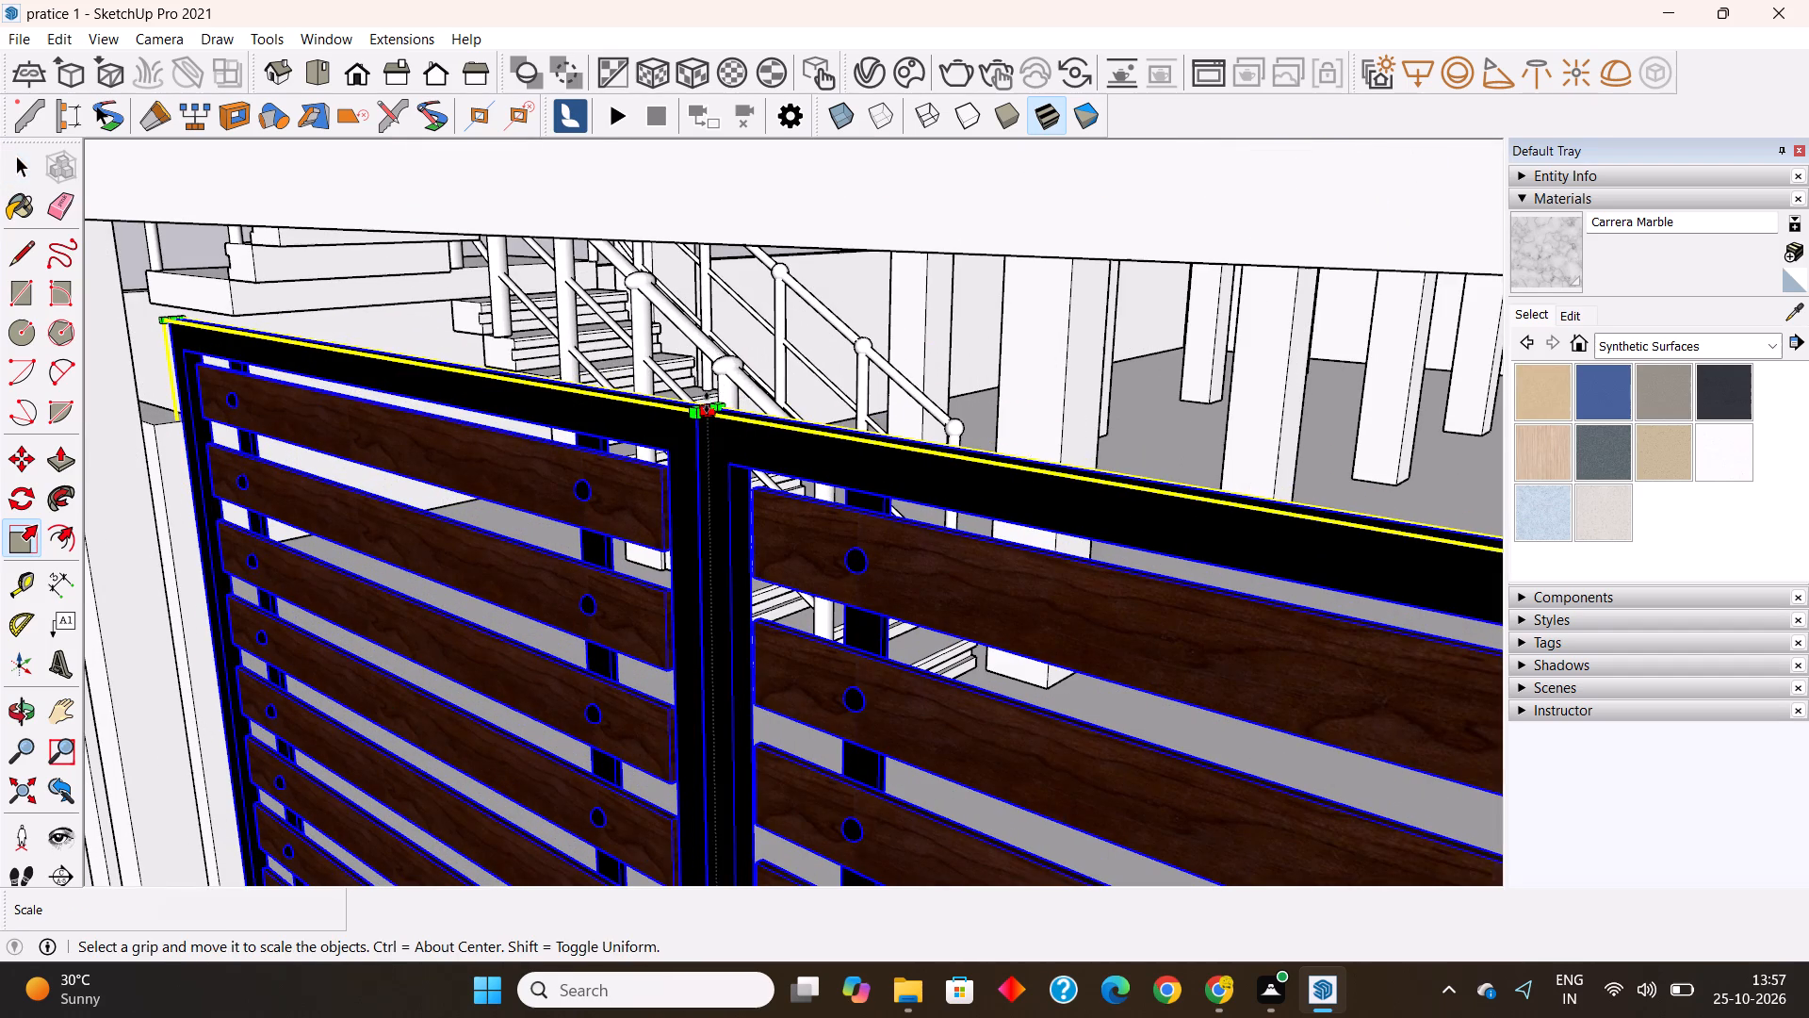
left_click(709, 402)
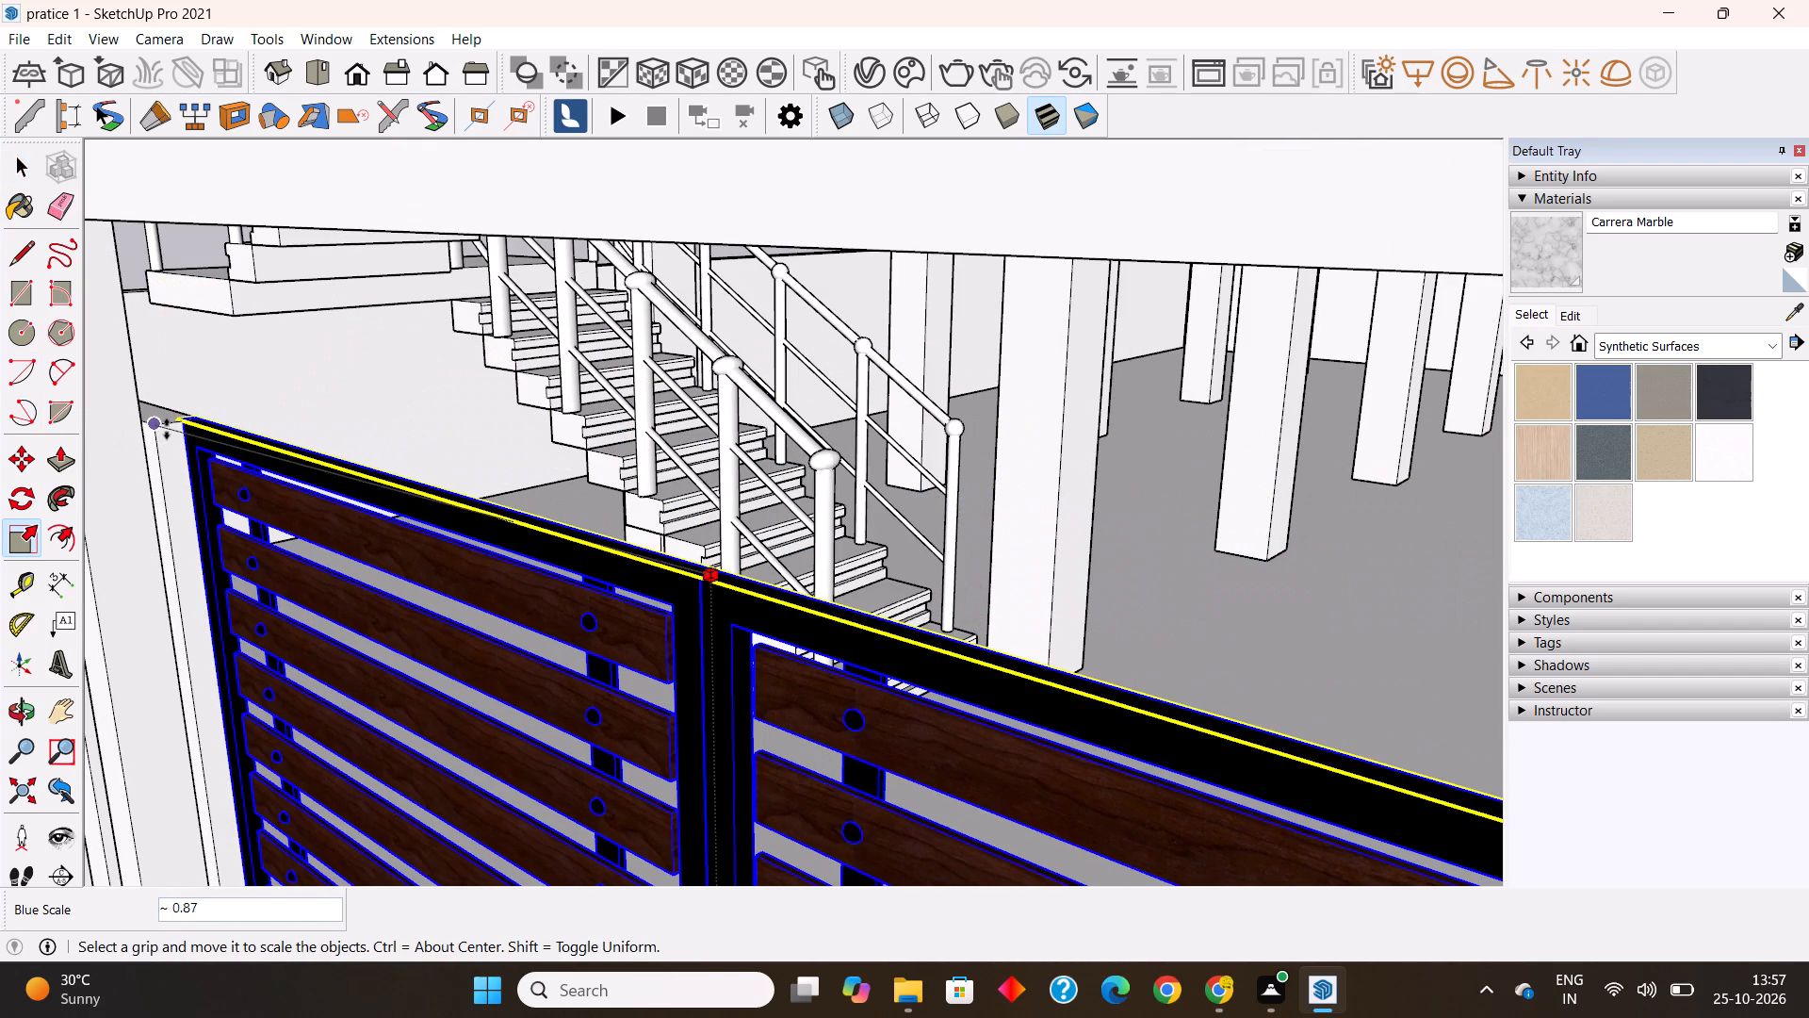
left_click(167, 429)
scroll(518, 396, "down", 8)
middle_click_drag(679, 559, 750, 550)
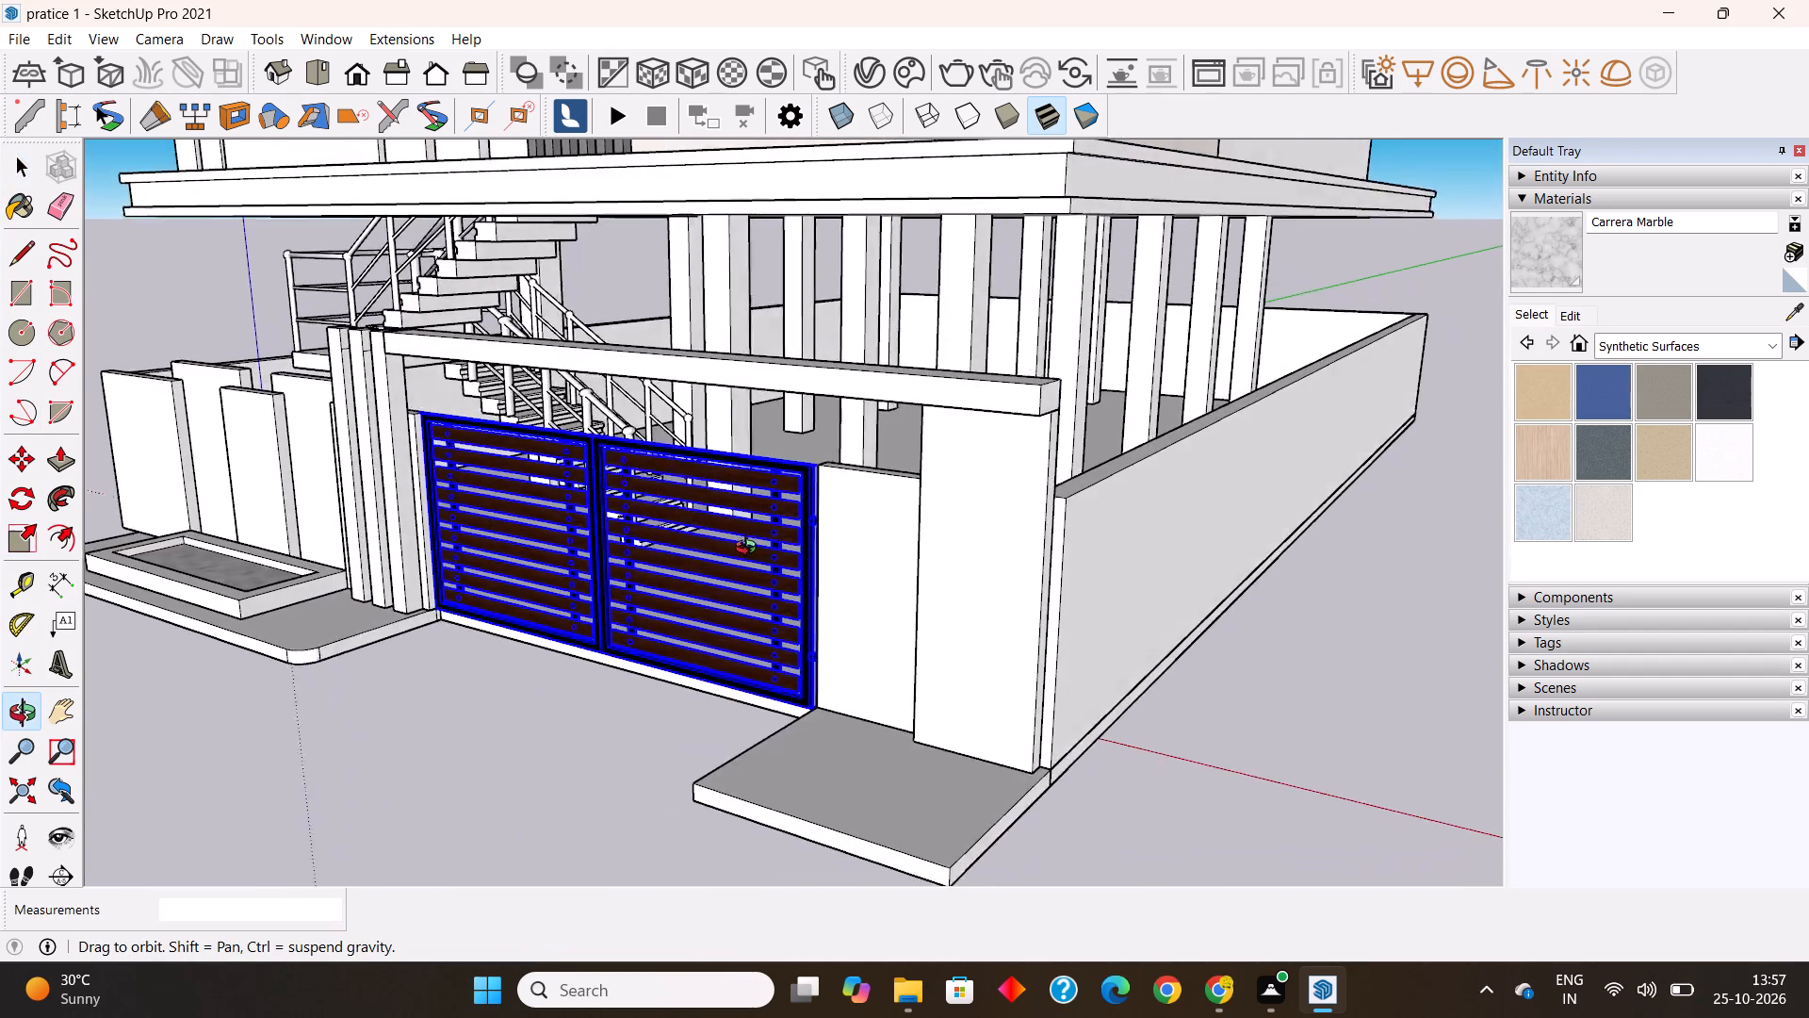
middle_click_drag(750, 550, 730, 583)
key("space")
left_click(481, 781)
Open the pillar group nearest the gate and Push/Pull its top face down 1' 7 1/8".
scroll(359, 378, "up", 5)
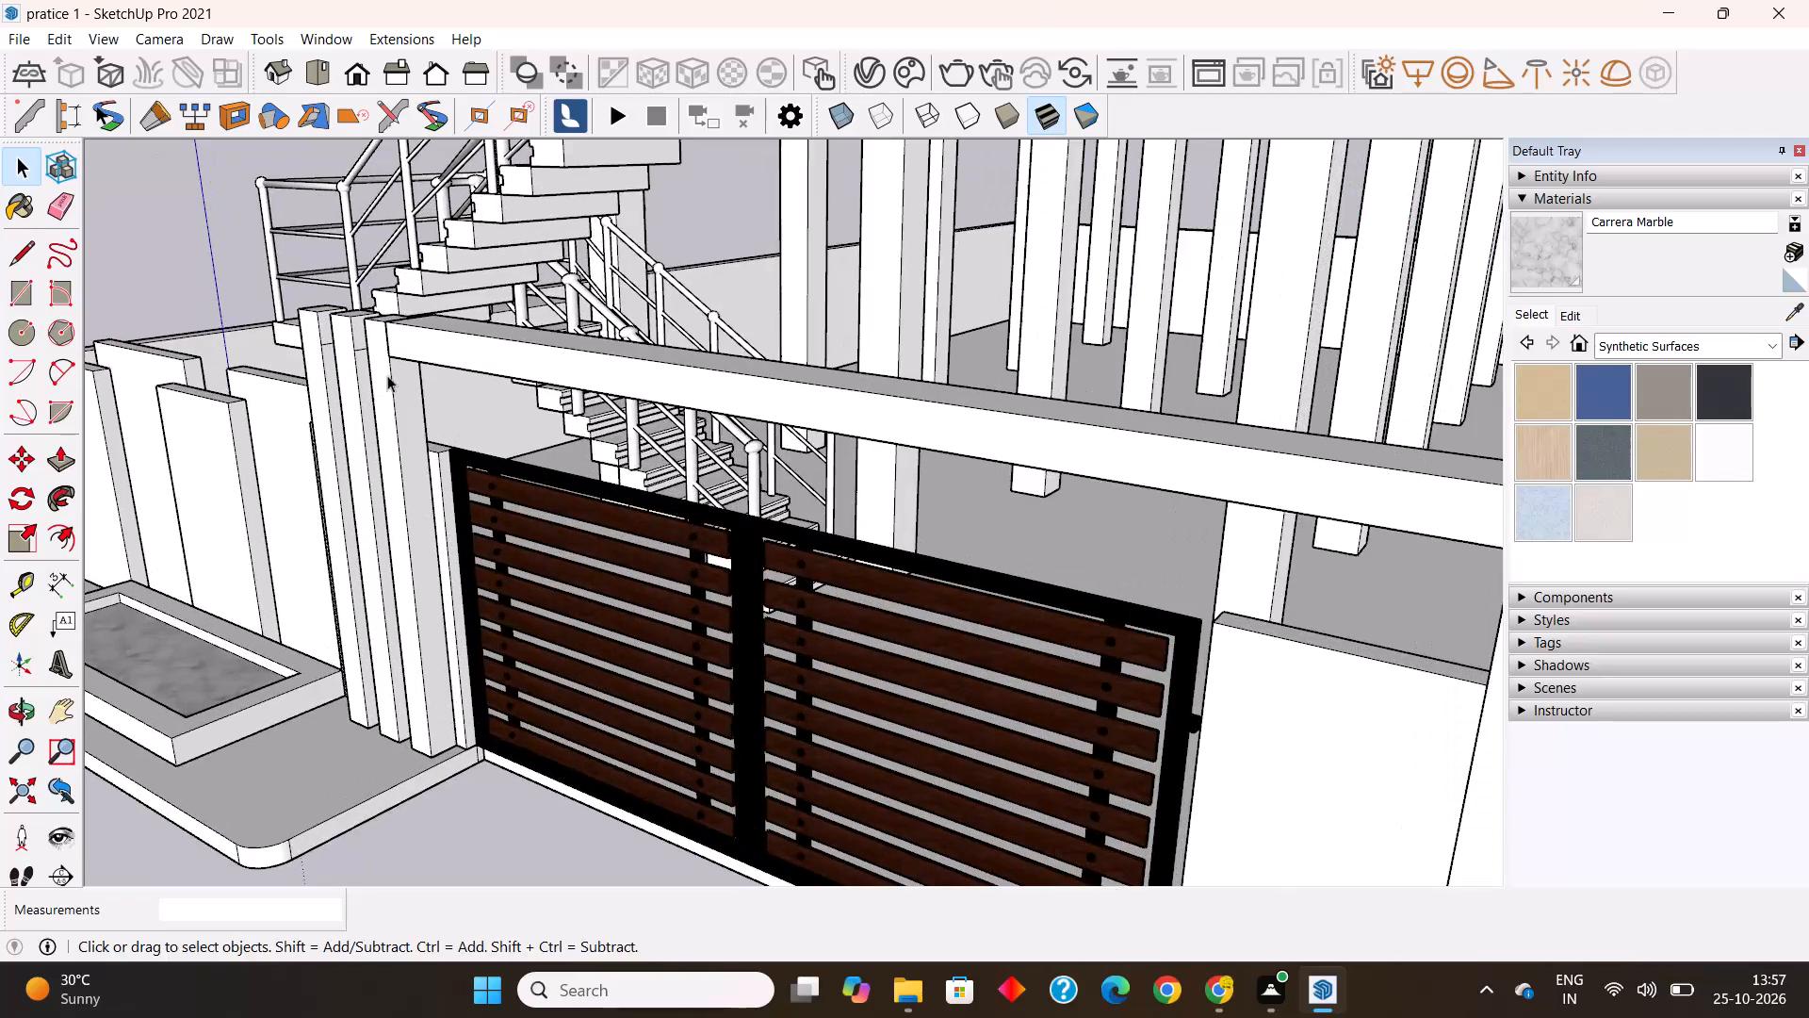
middle_click_drag(421, 372, 547, 504)
scroll(461, 527, "up", 3)
double_click(454, 542)
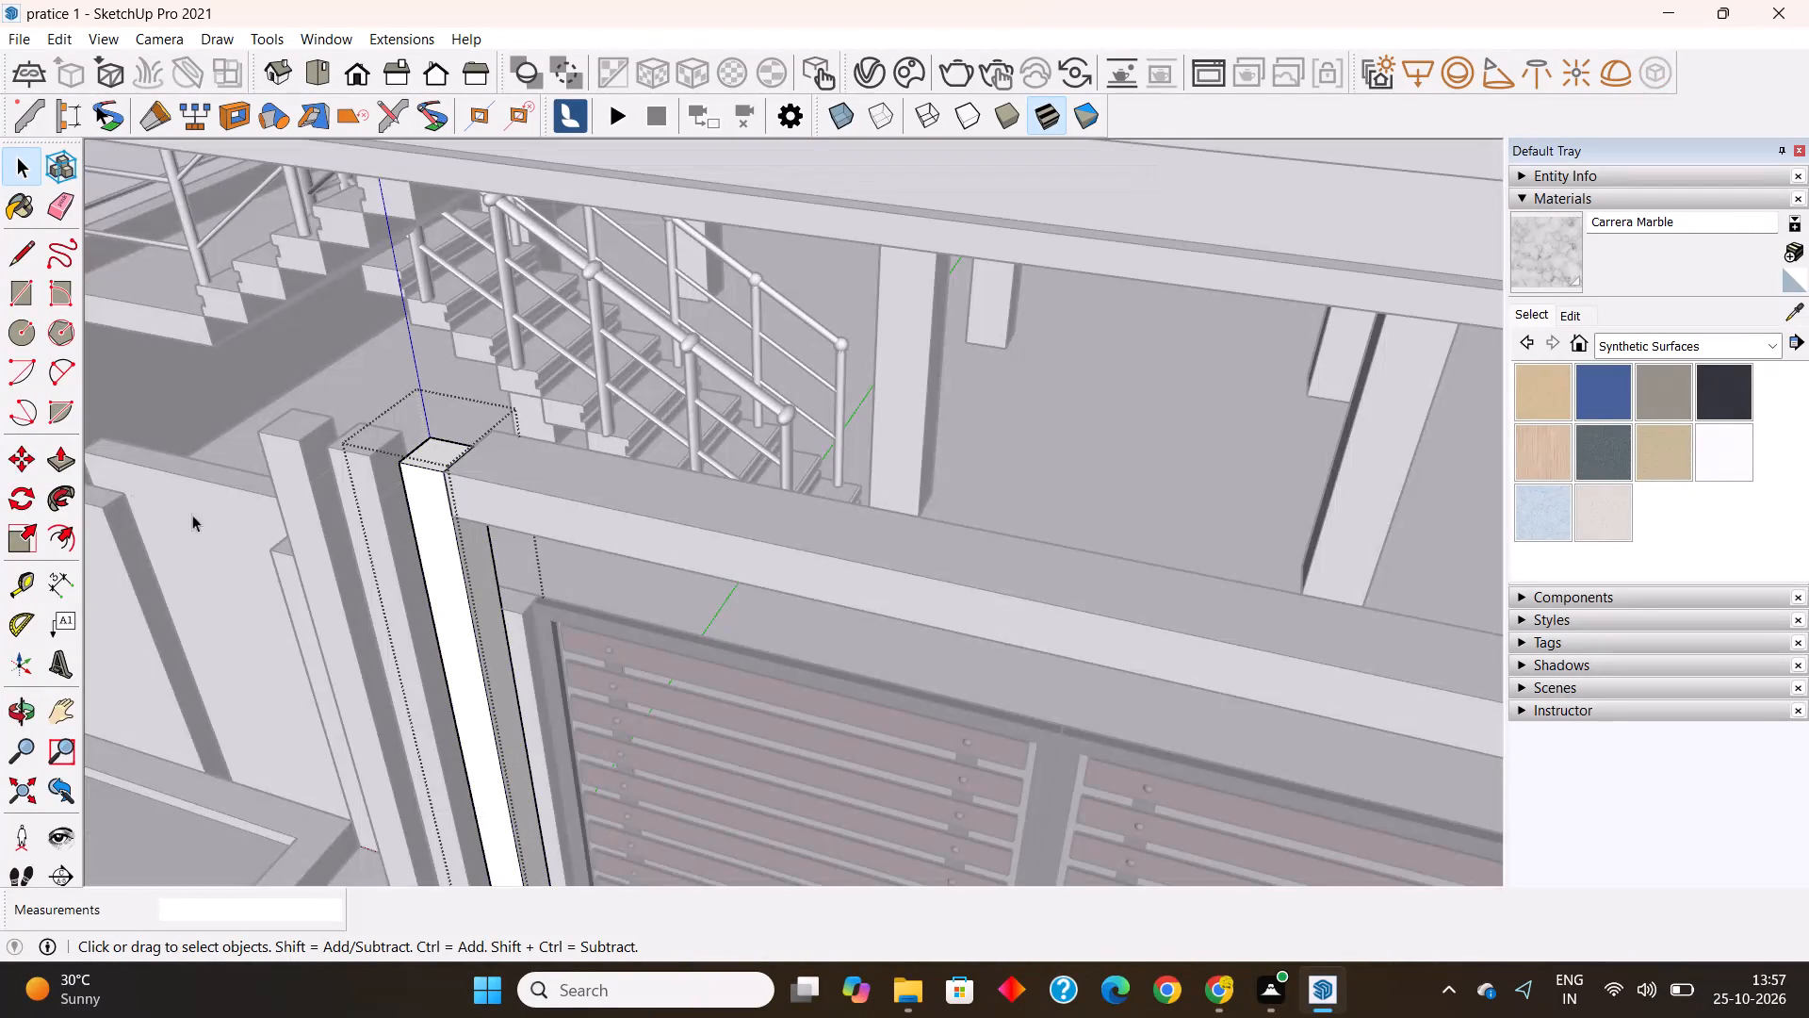
left_click(62, 452)
left_click(432, 460)
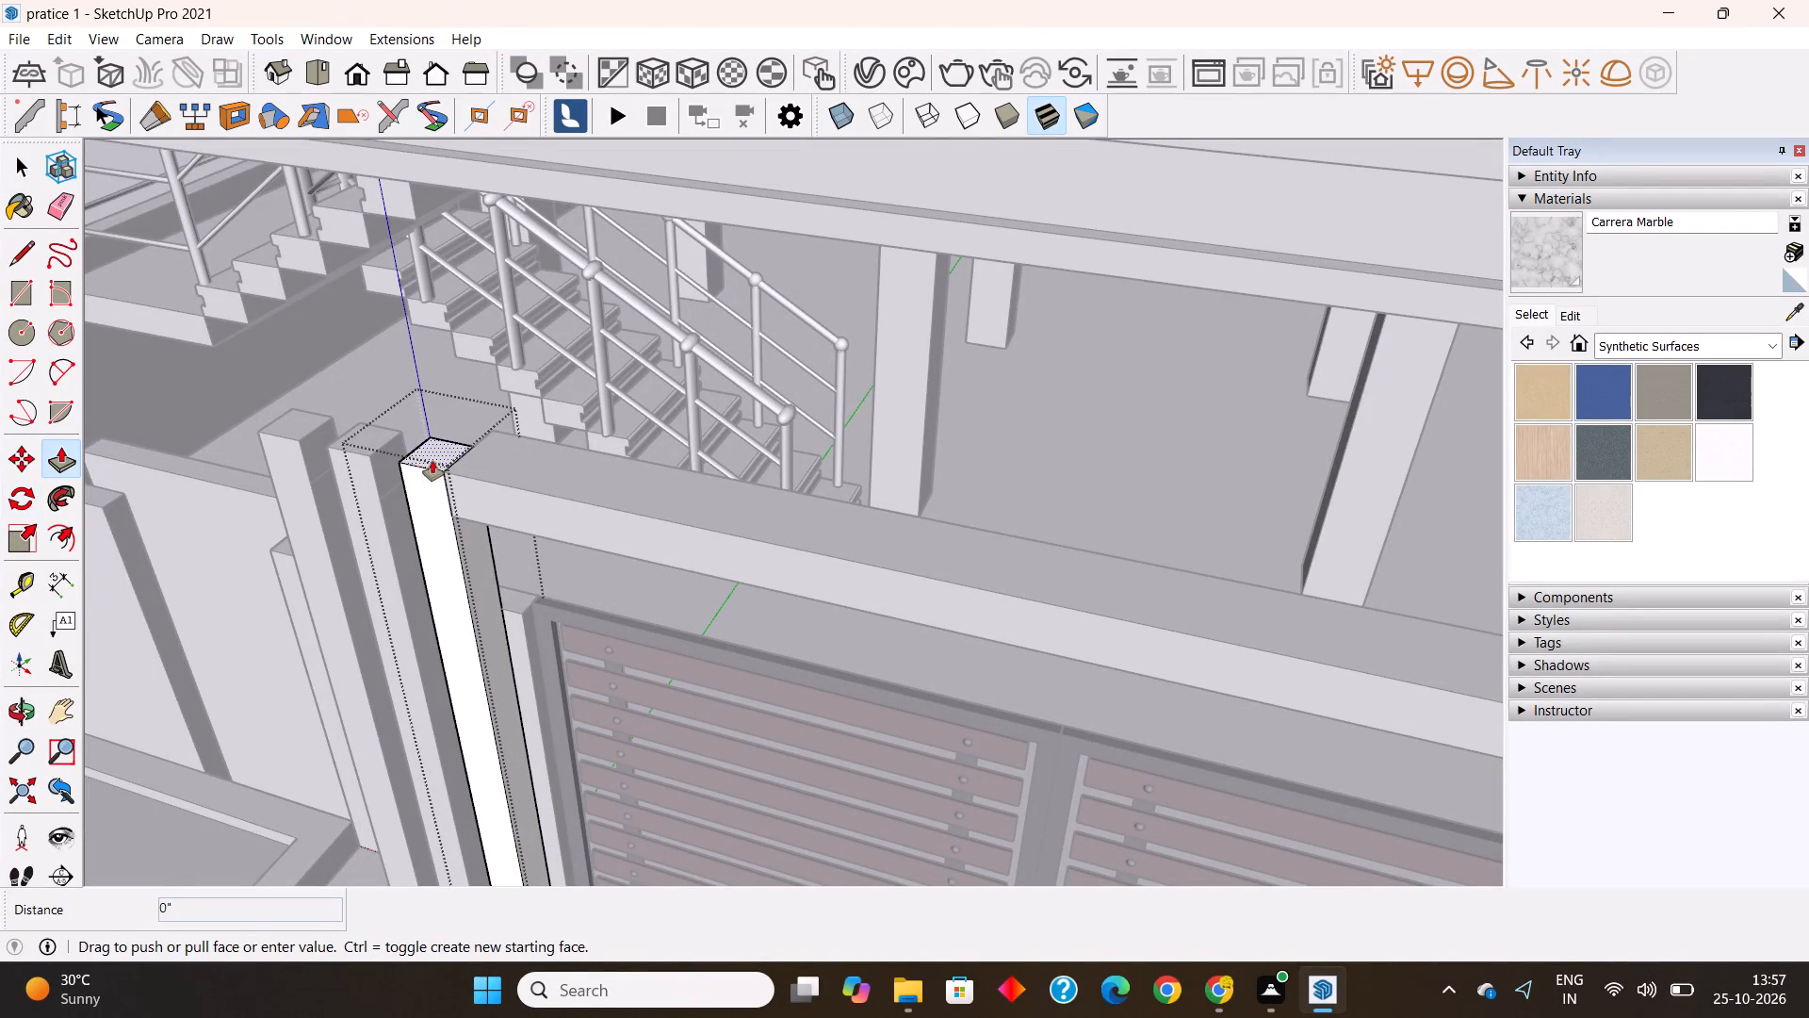
middle_click_drag(470, 538, 489, 349)
left_click(479, 461)
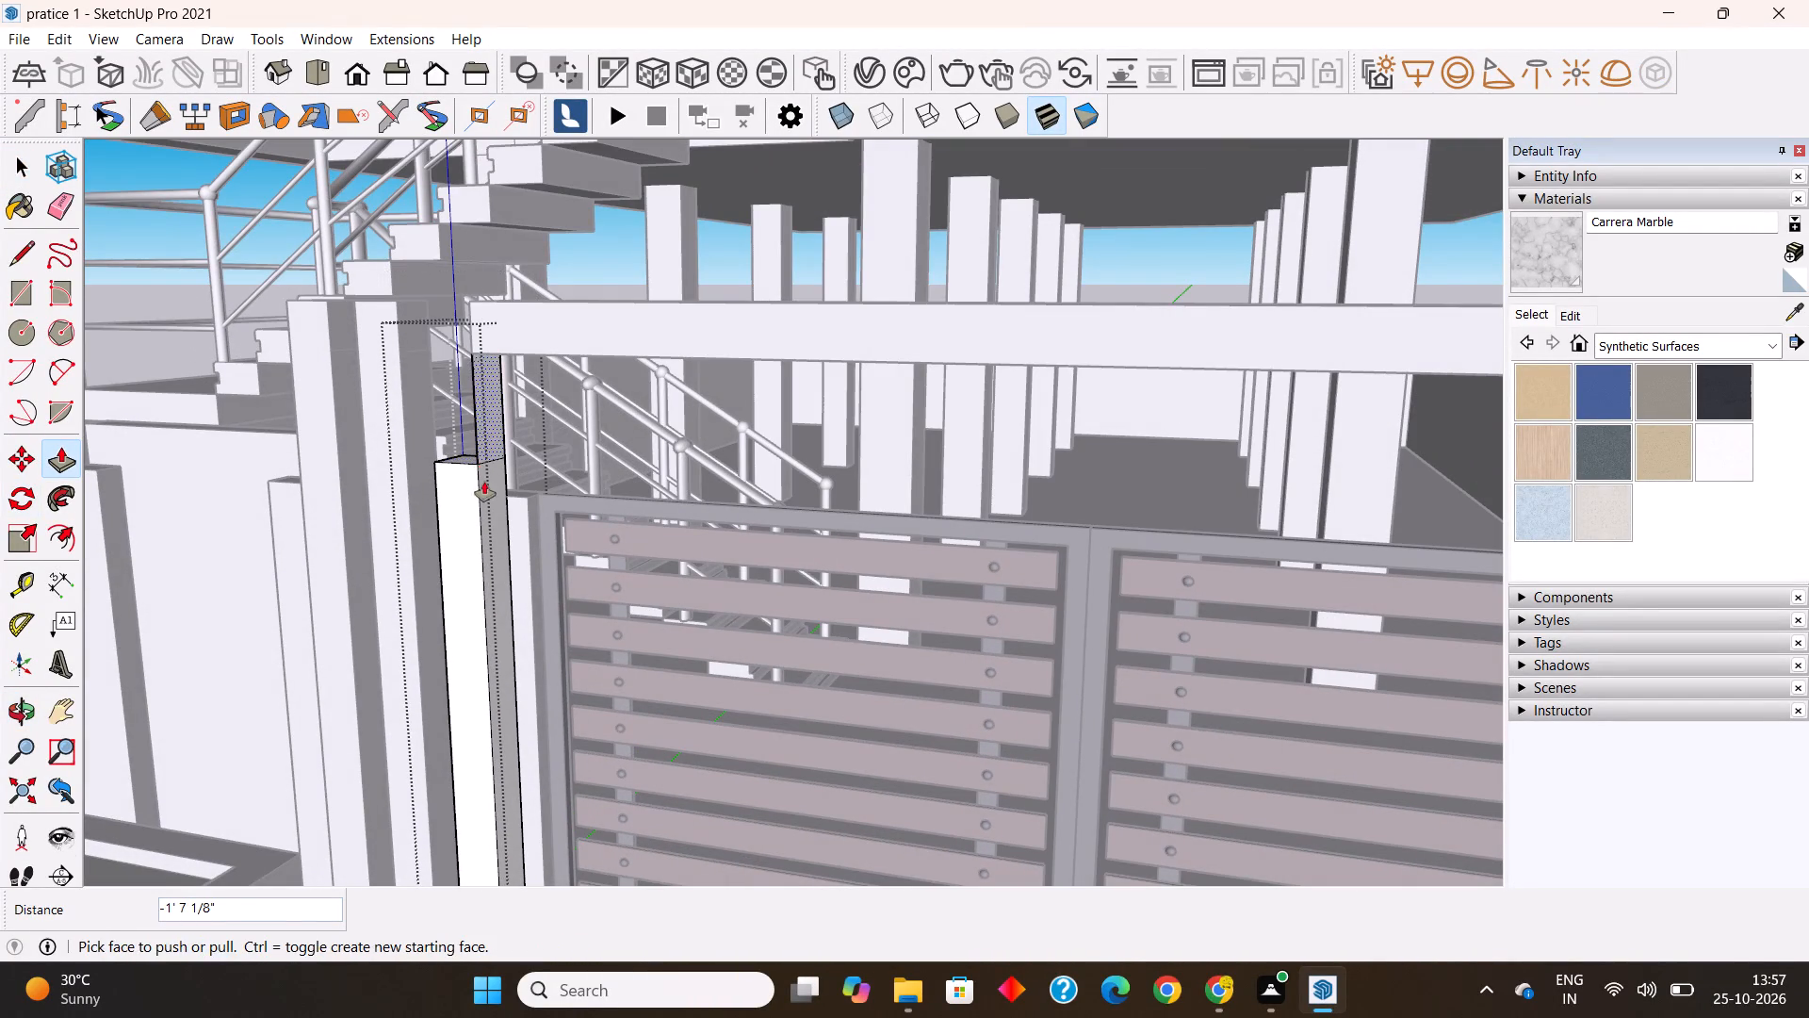
Delete the leftover edges standing above the lowered top of the pillar nearest the gate.
middle_click_drag(486, 482, 902, 550)
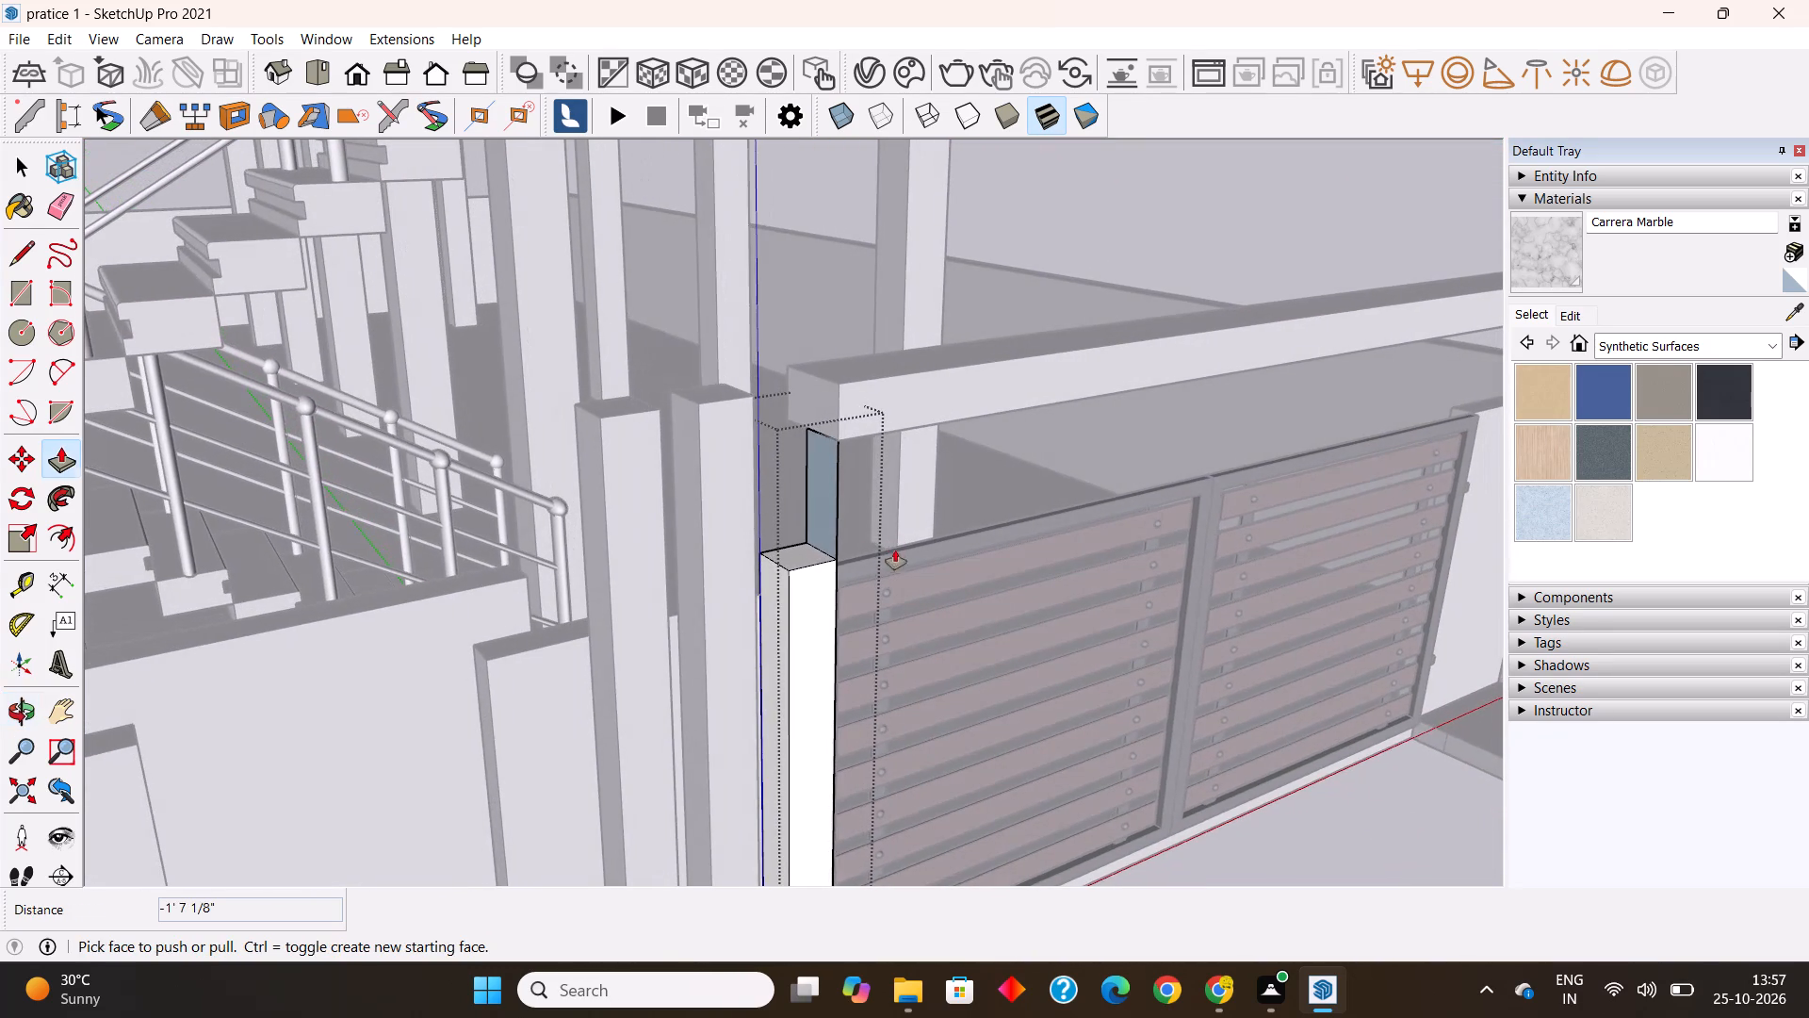
scroll(835, 525, "up", 1)
key("space")
left_click(835, 525)
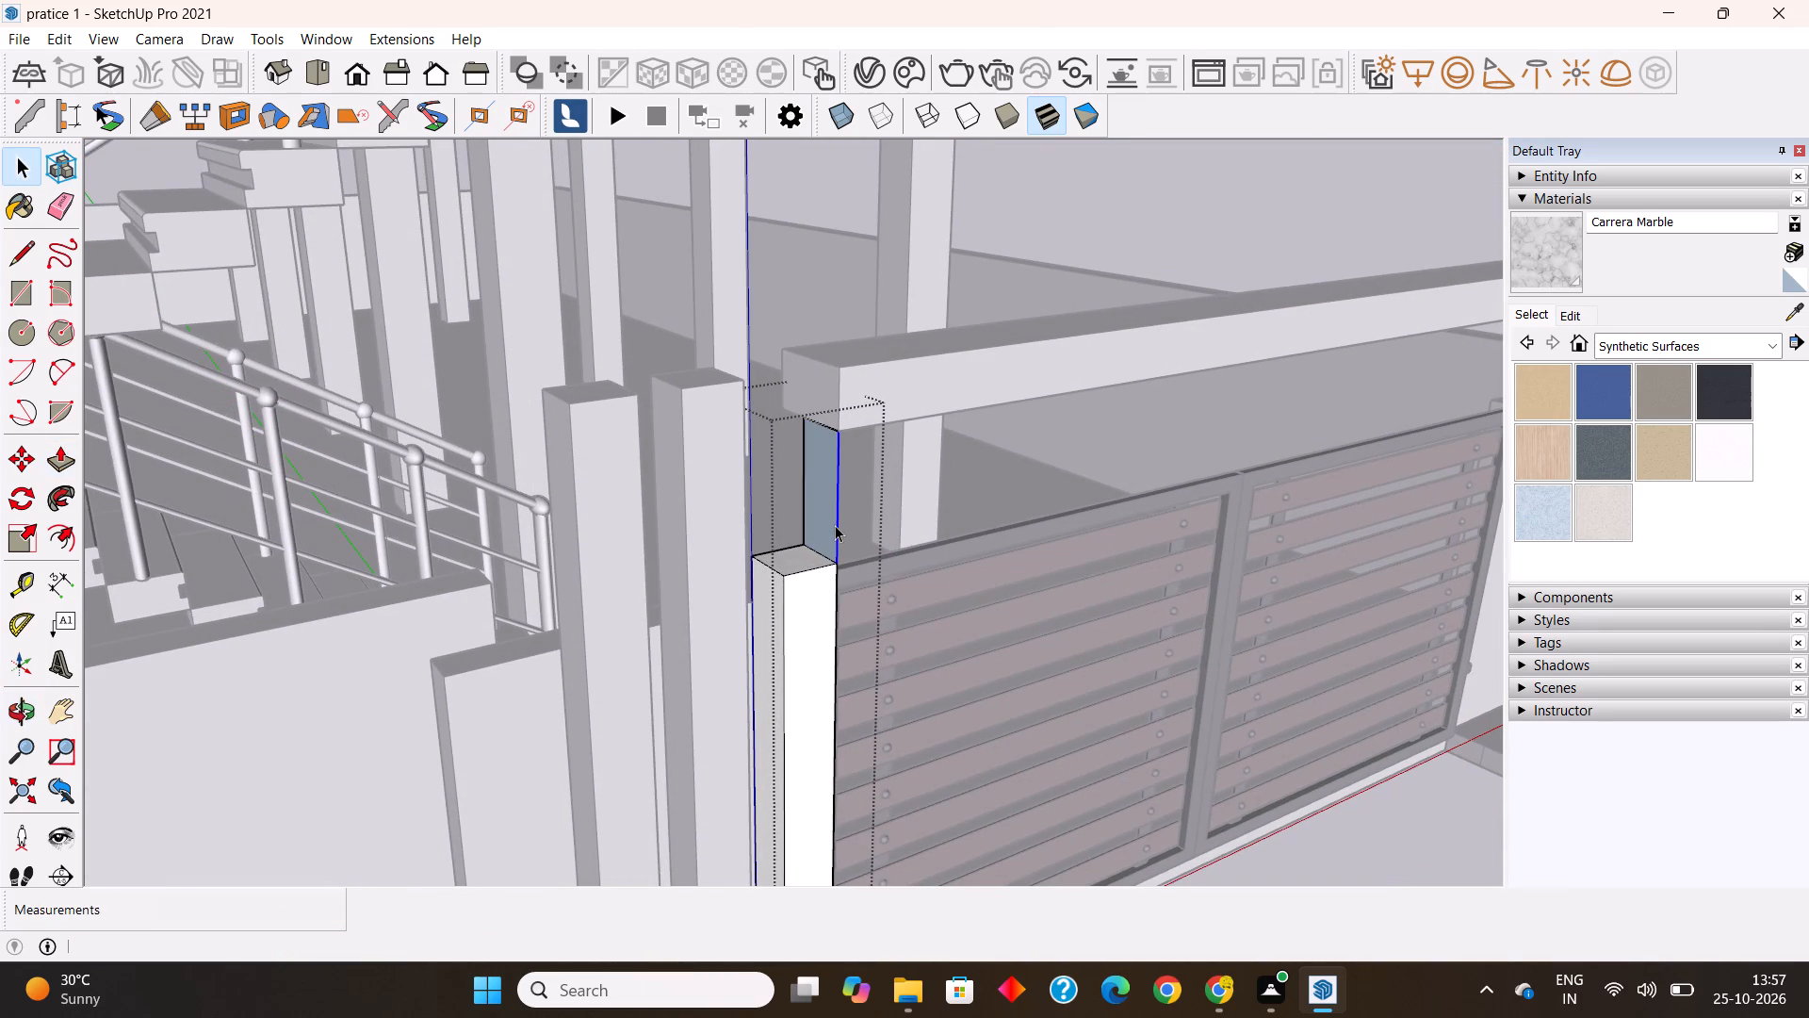
key("Delete")
left_click(807, 486)
key("Delete")
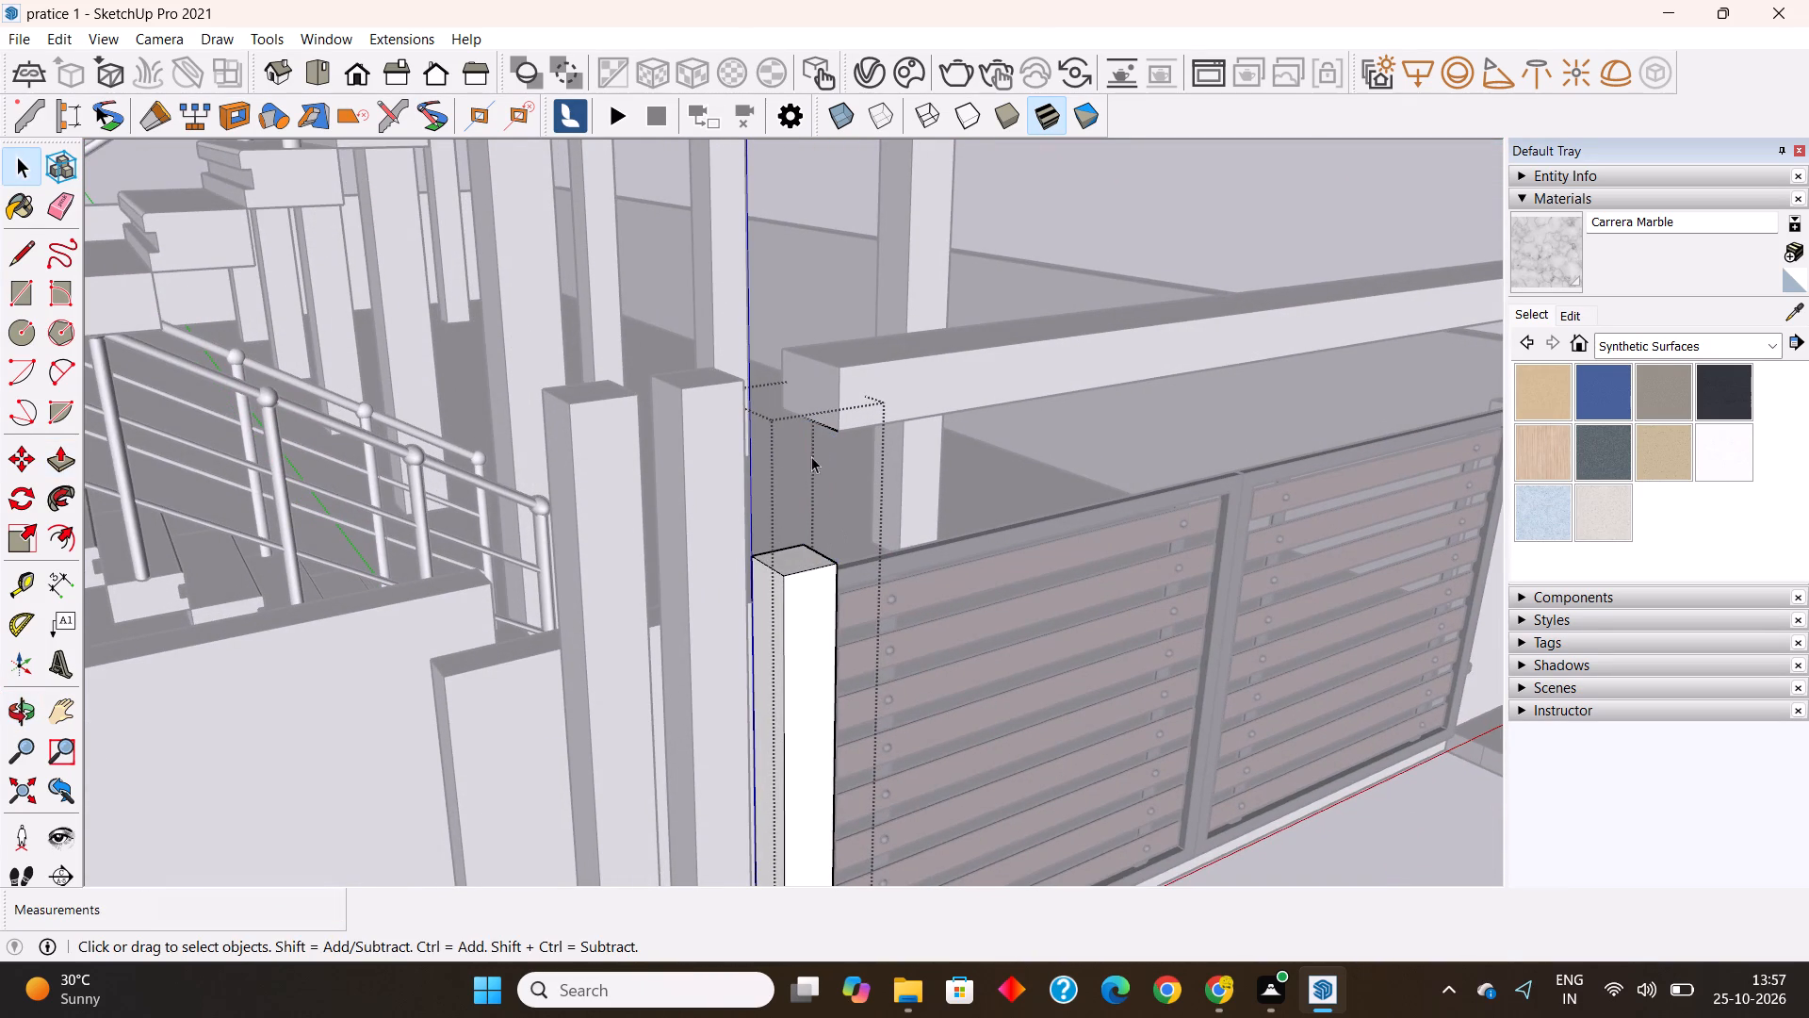
left_click(823, 428)
key("Delete")
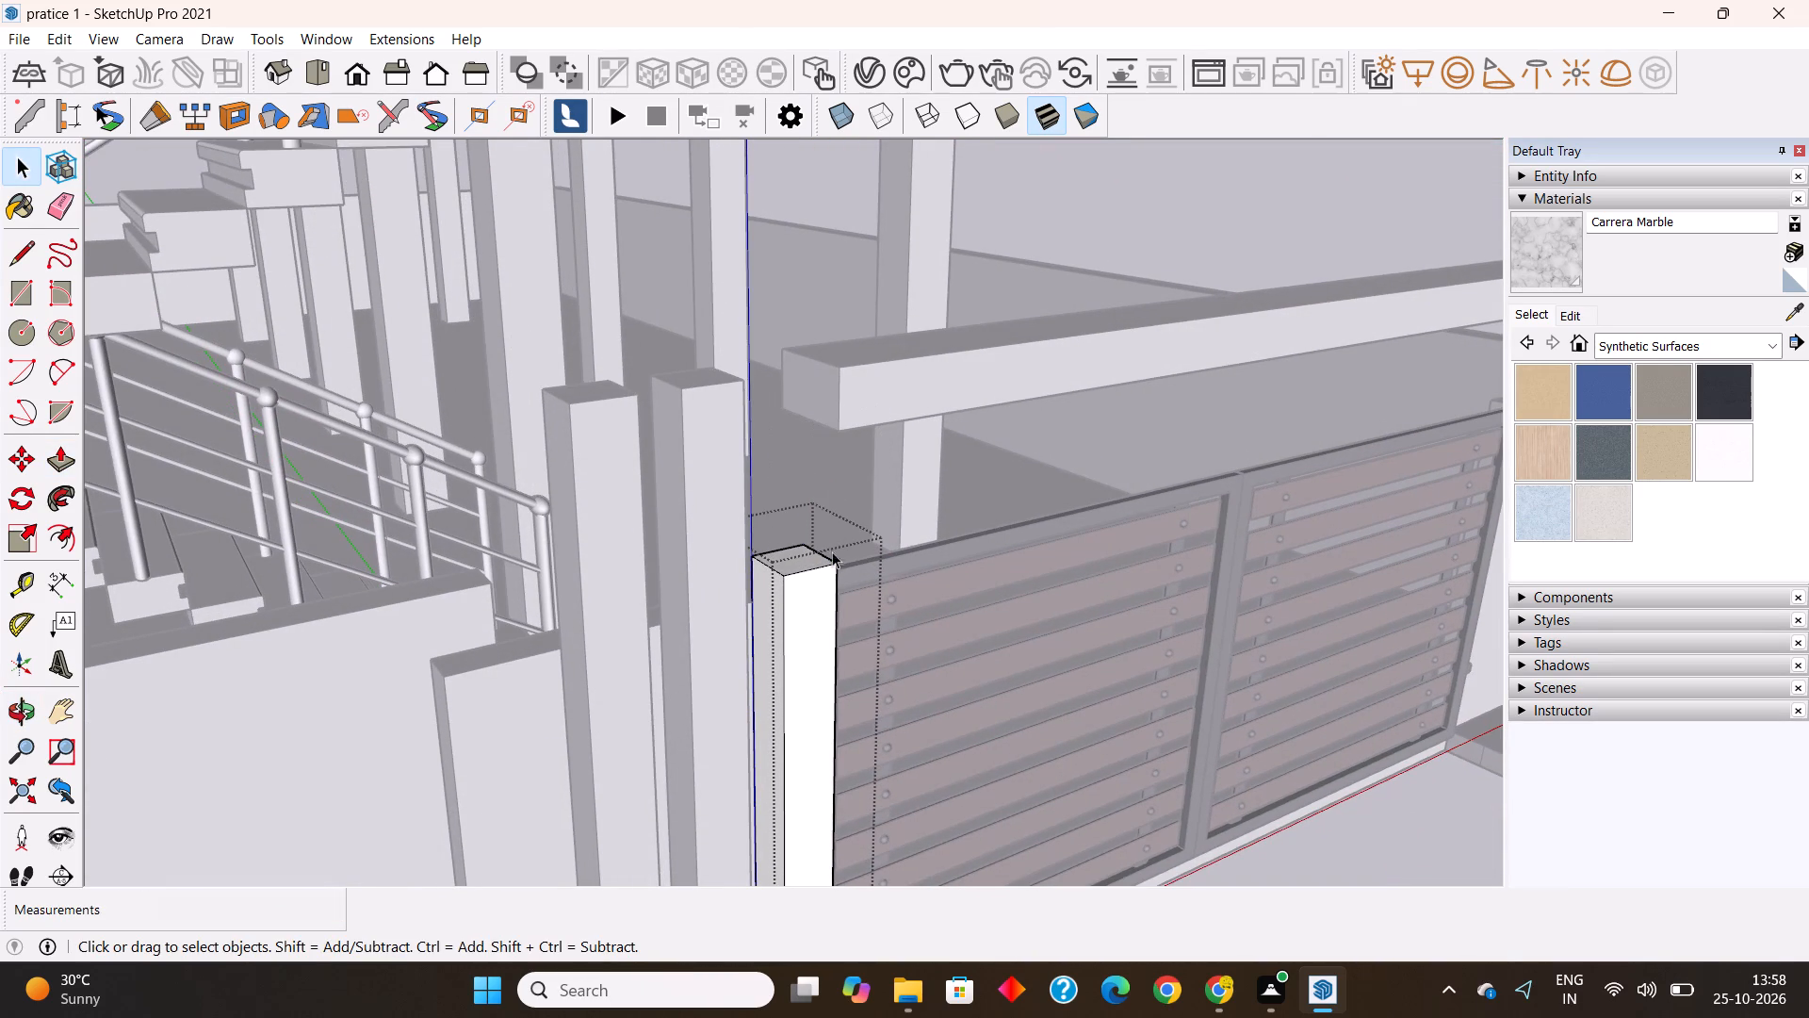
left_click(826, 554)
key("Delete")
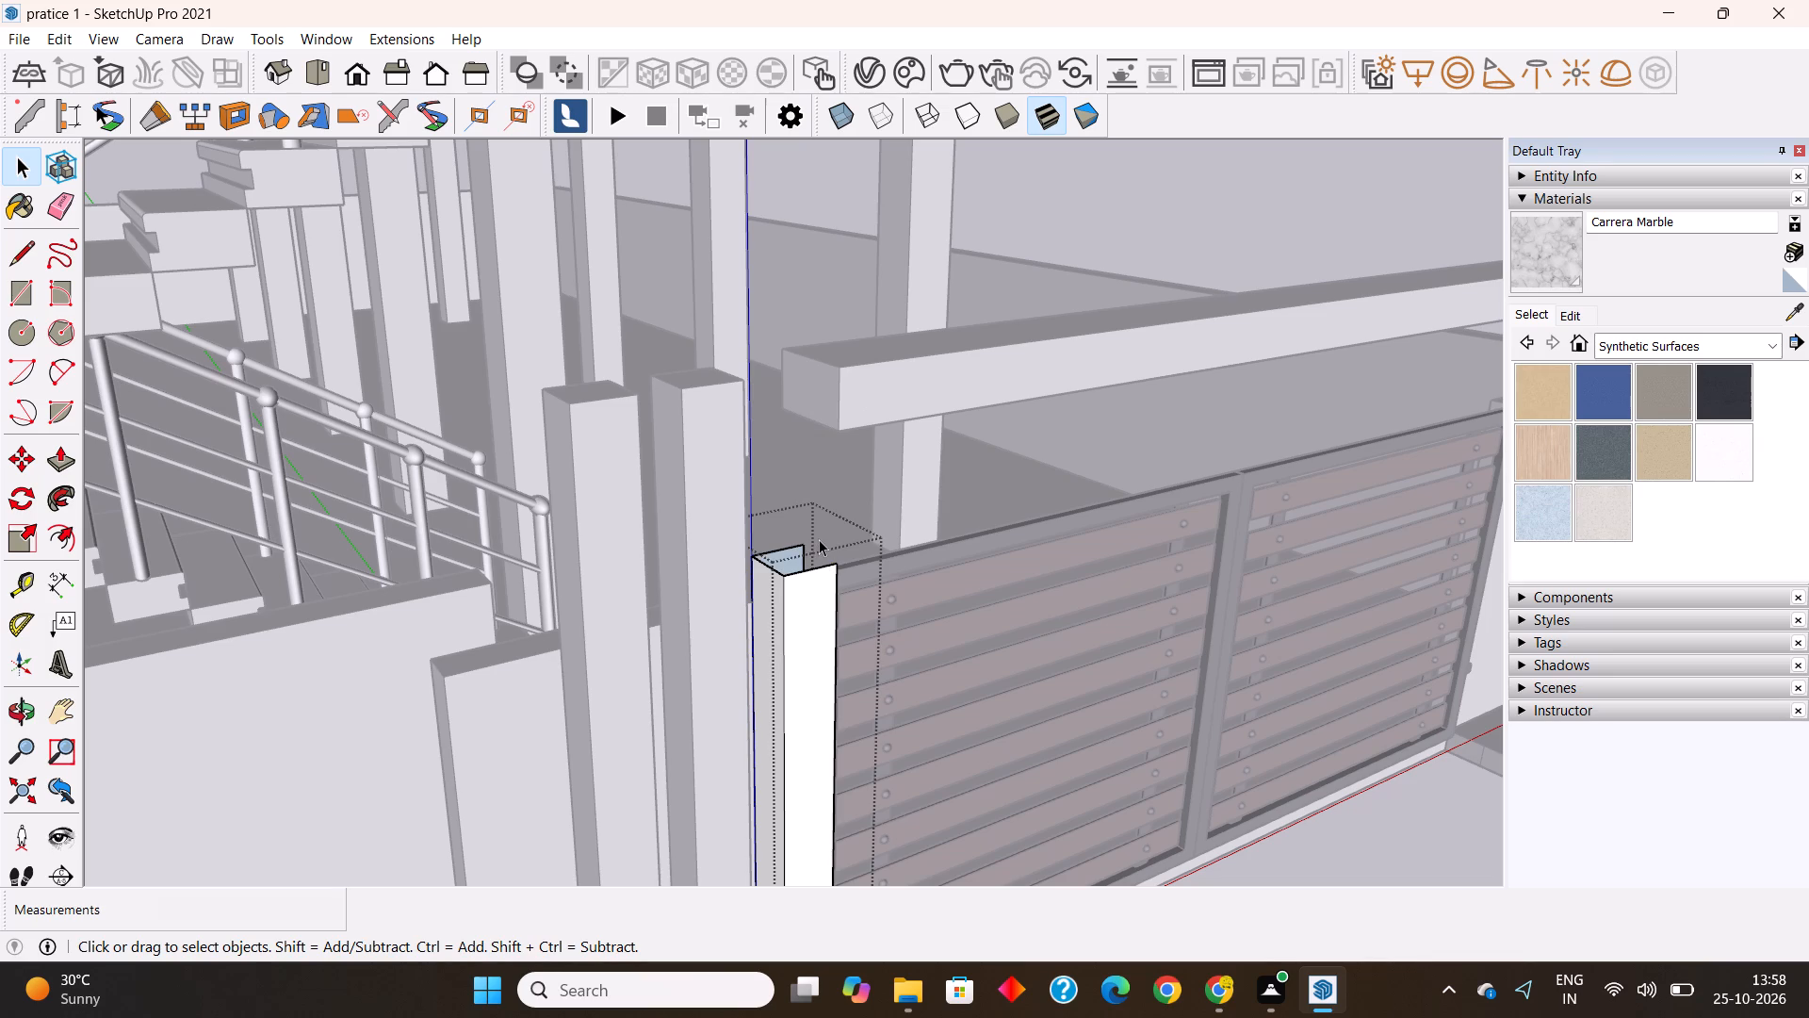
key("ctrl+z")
Push/Pull the top face of the pillar nearest the gate up about 6 3/16" and exit the group.
left_click(778, 484)
scroll(778, 484, "down", 4)
middle_click_drag(841, 584, 797, 581)
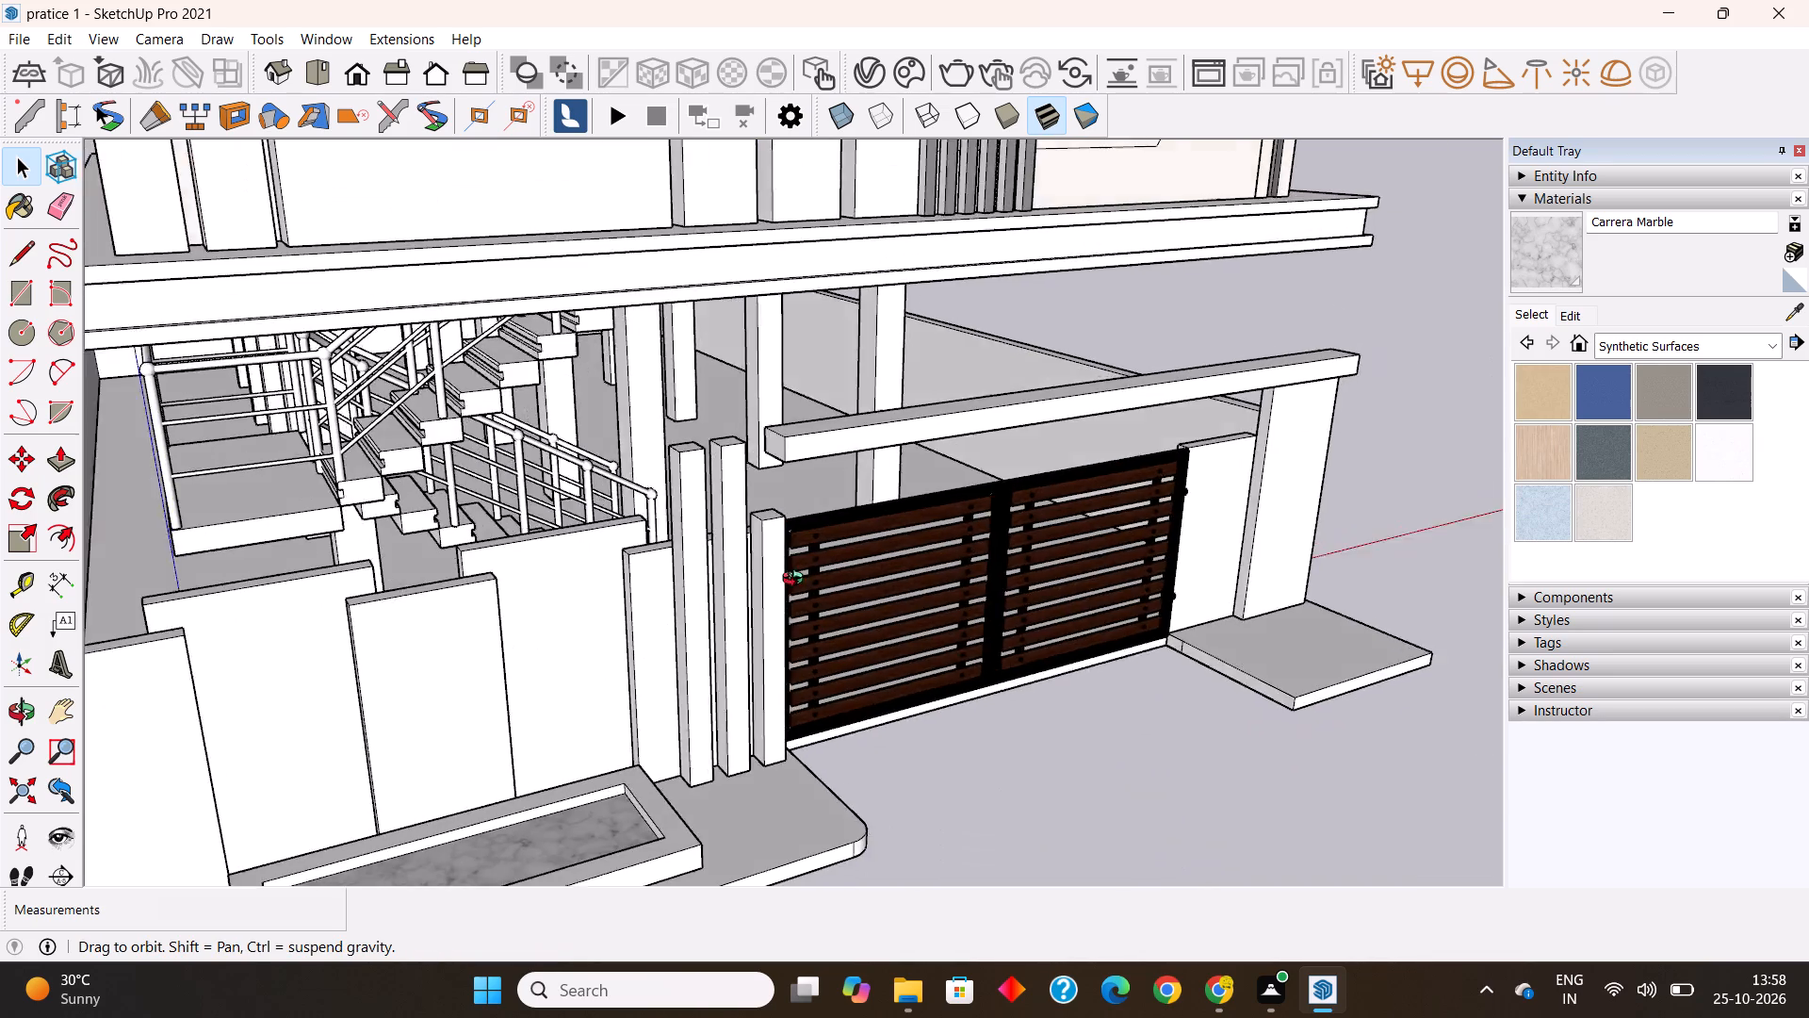
middle_click_drag(797, 581, 376, 526)
scroll(580, 464, "up", 3)
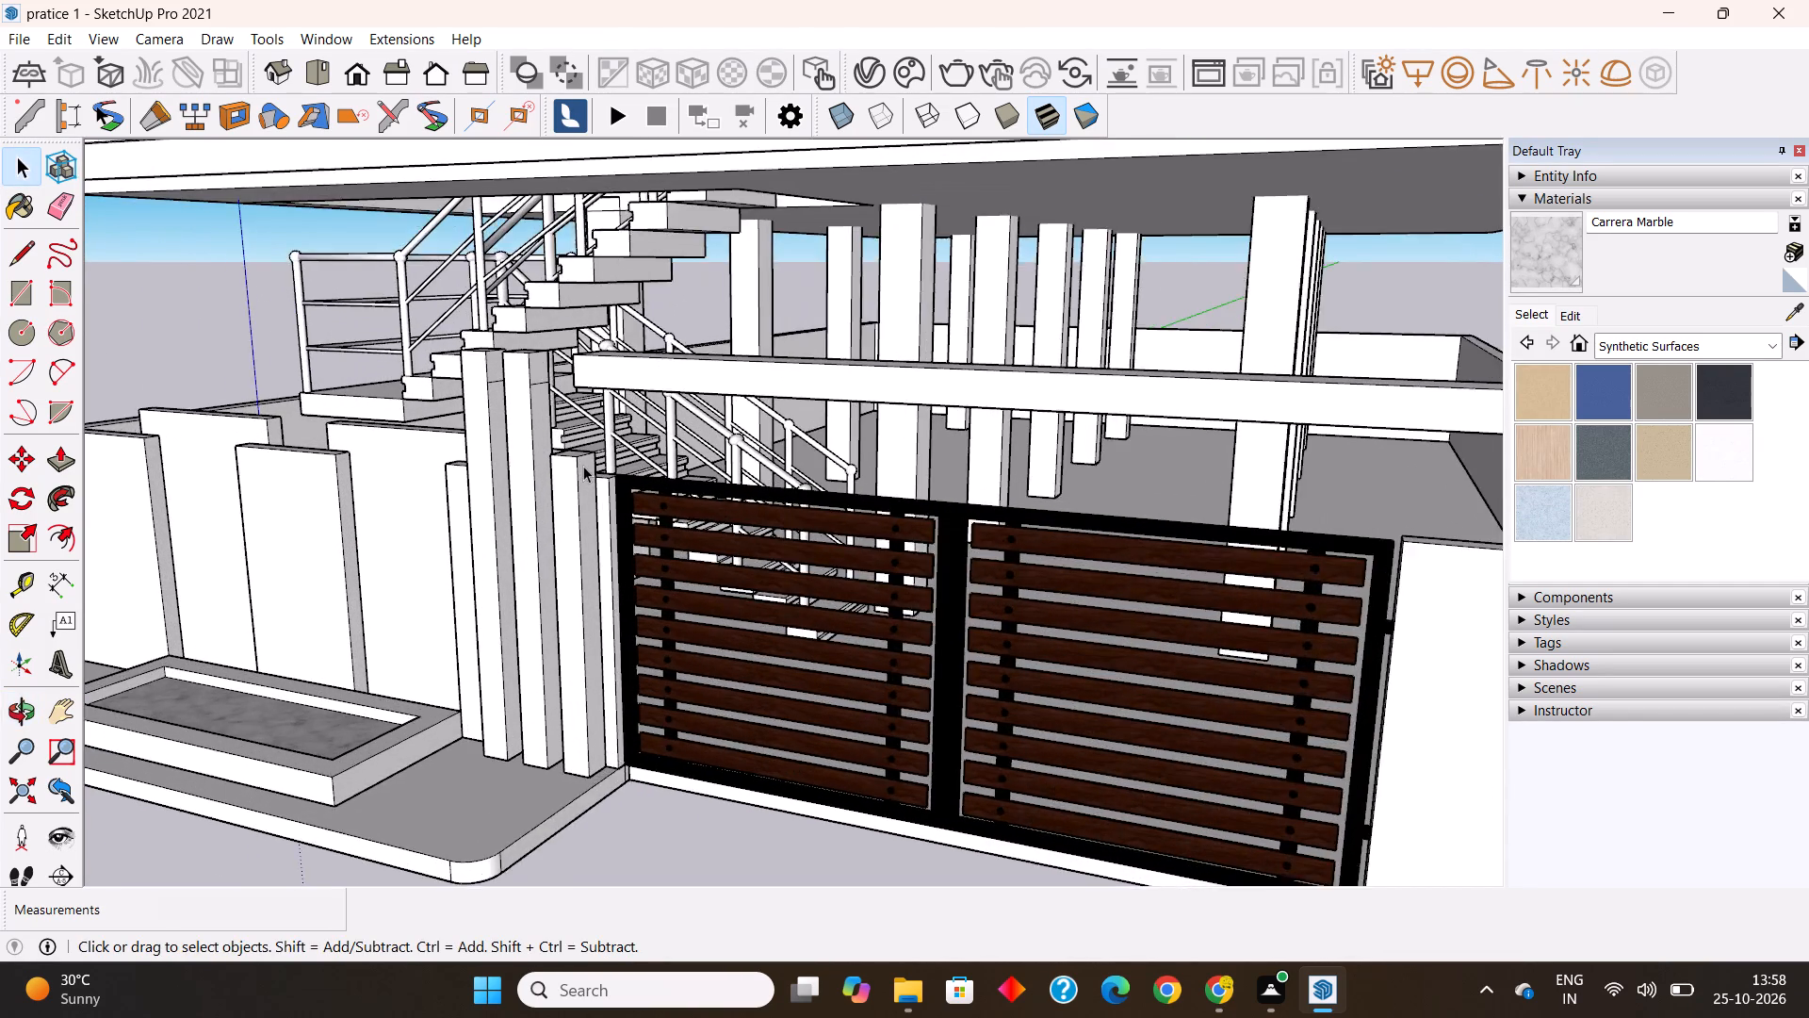
scroll(583, 466, "up", 2)
left_click(583, 468)
middle_click_drag(580, 501, 597, 575)
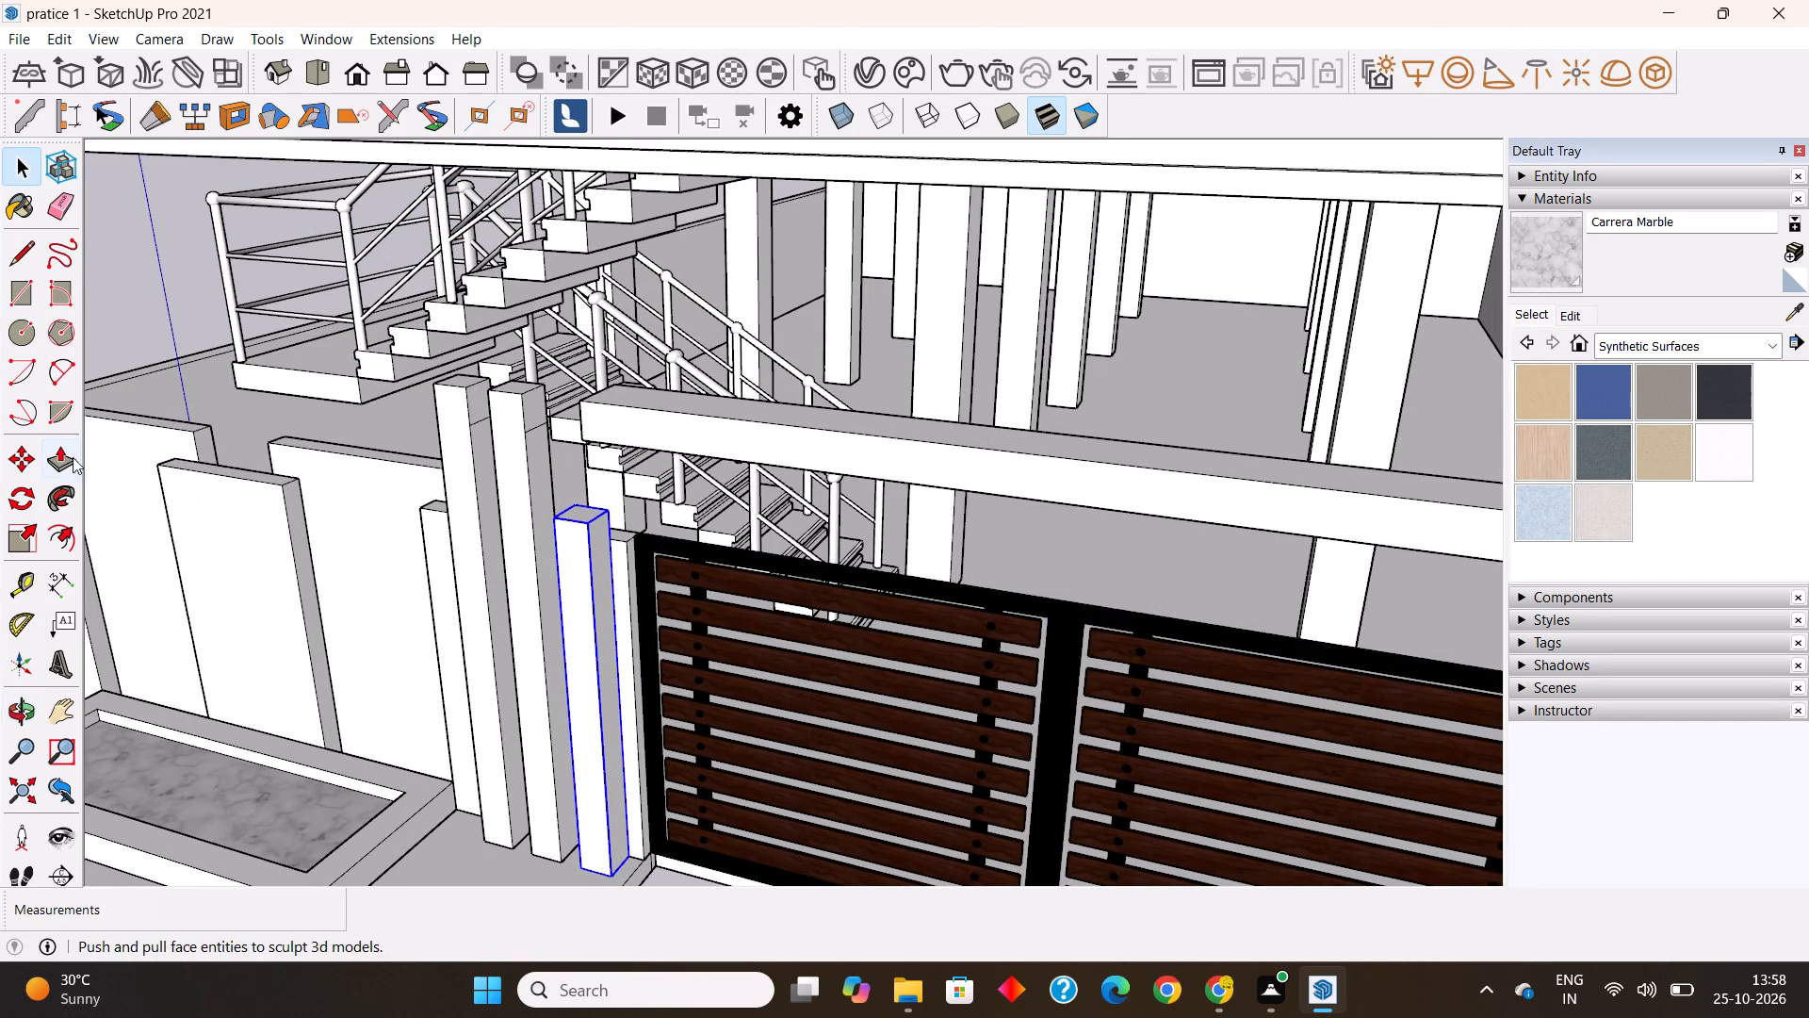
left_click(61, 458)
left_click(580, 514)
key("space")
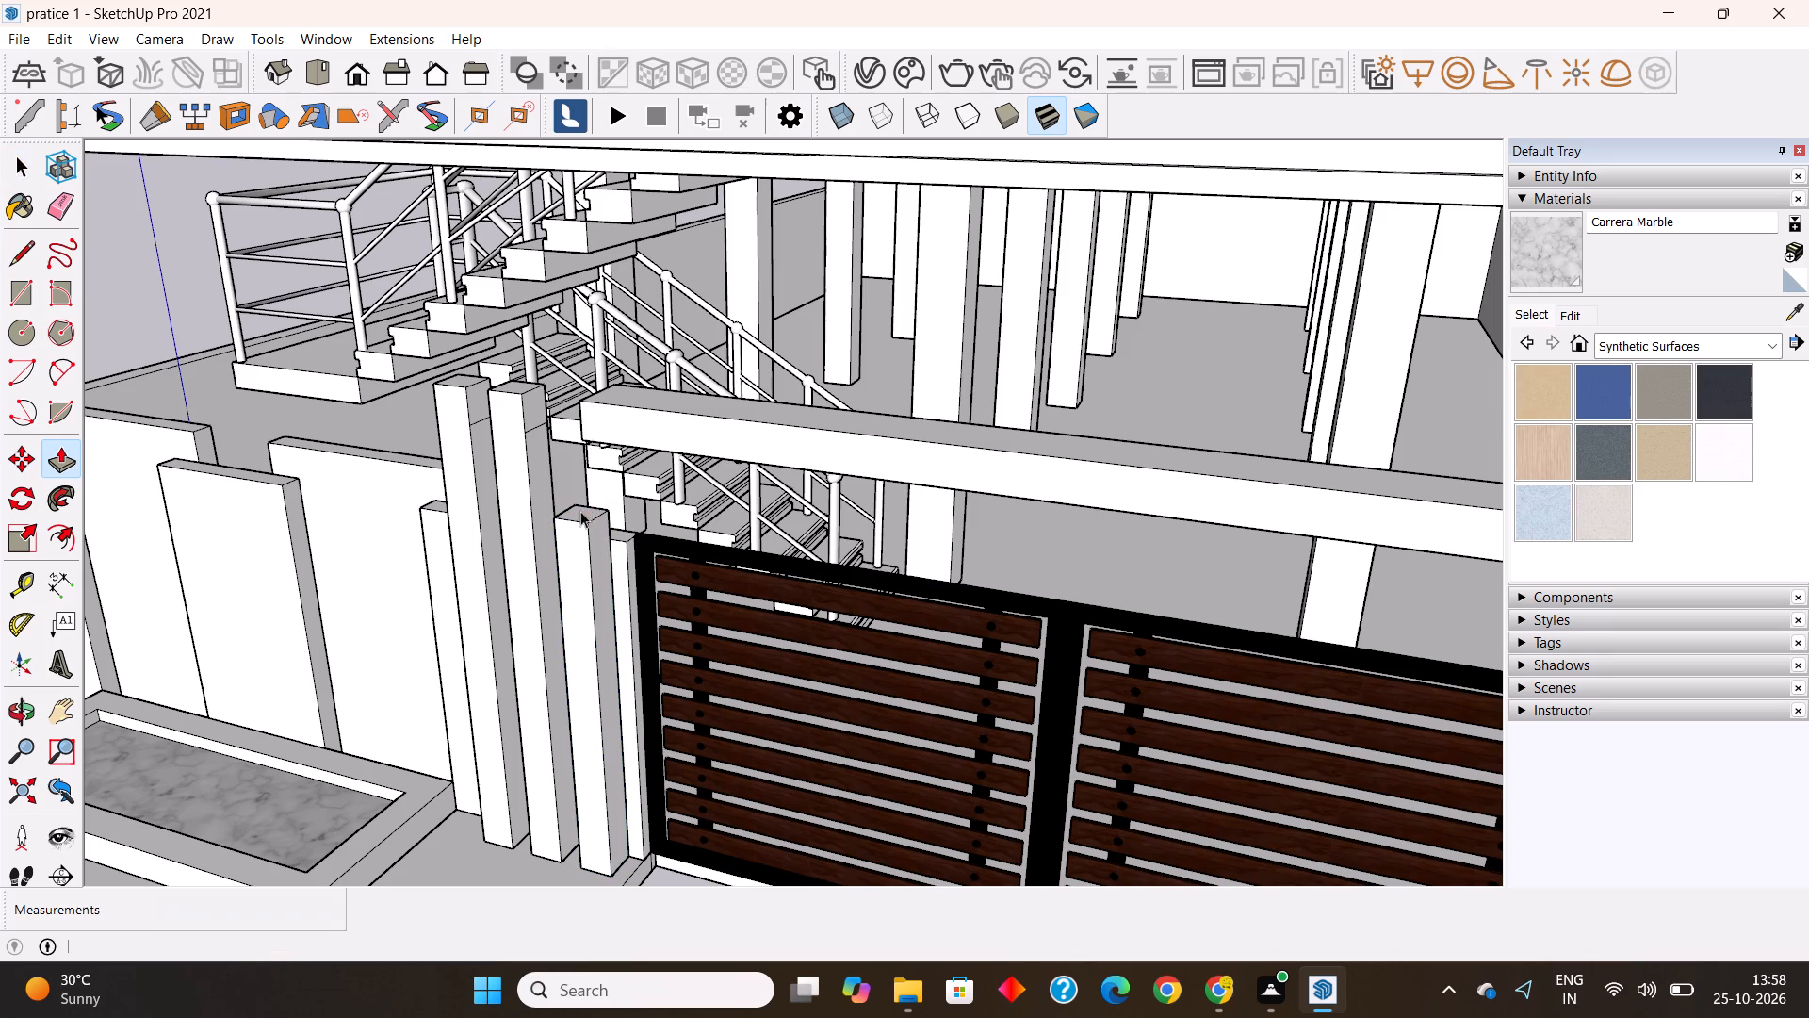
double_click(585, 535)
left_click(68, 460)
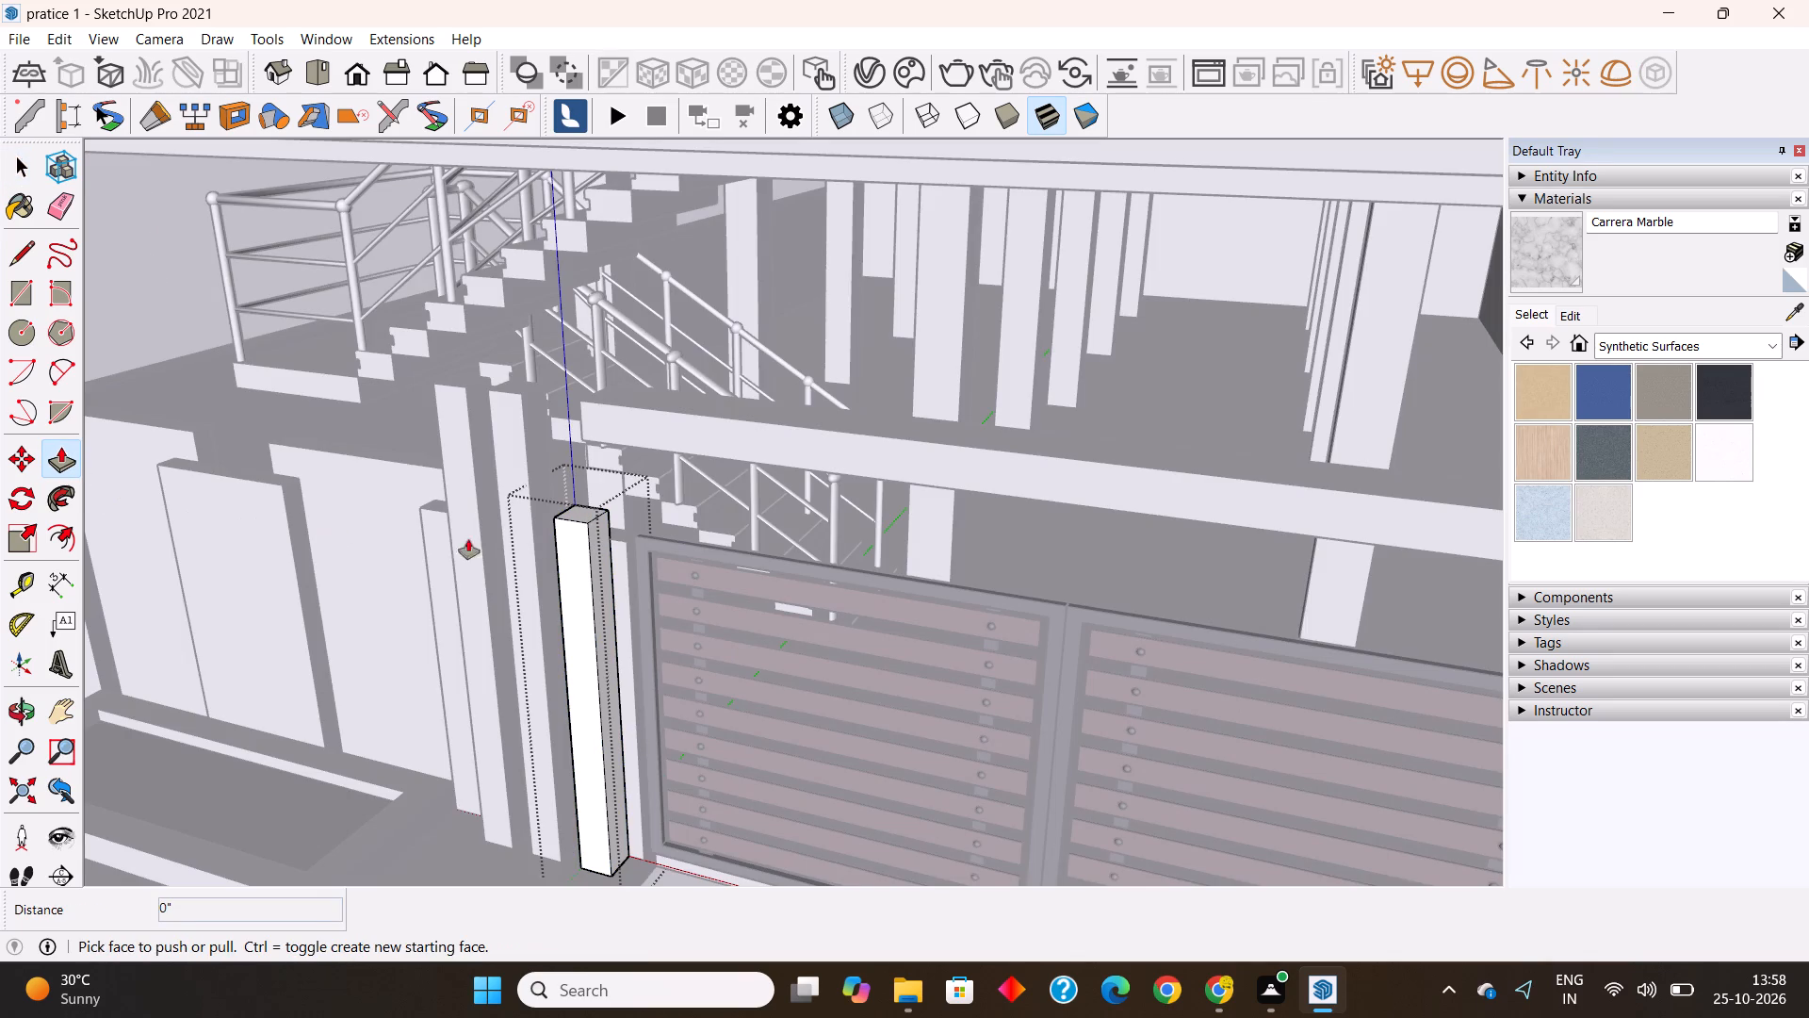
left_click(579, 517)
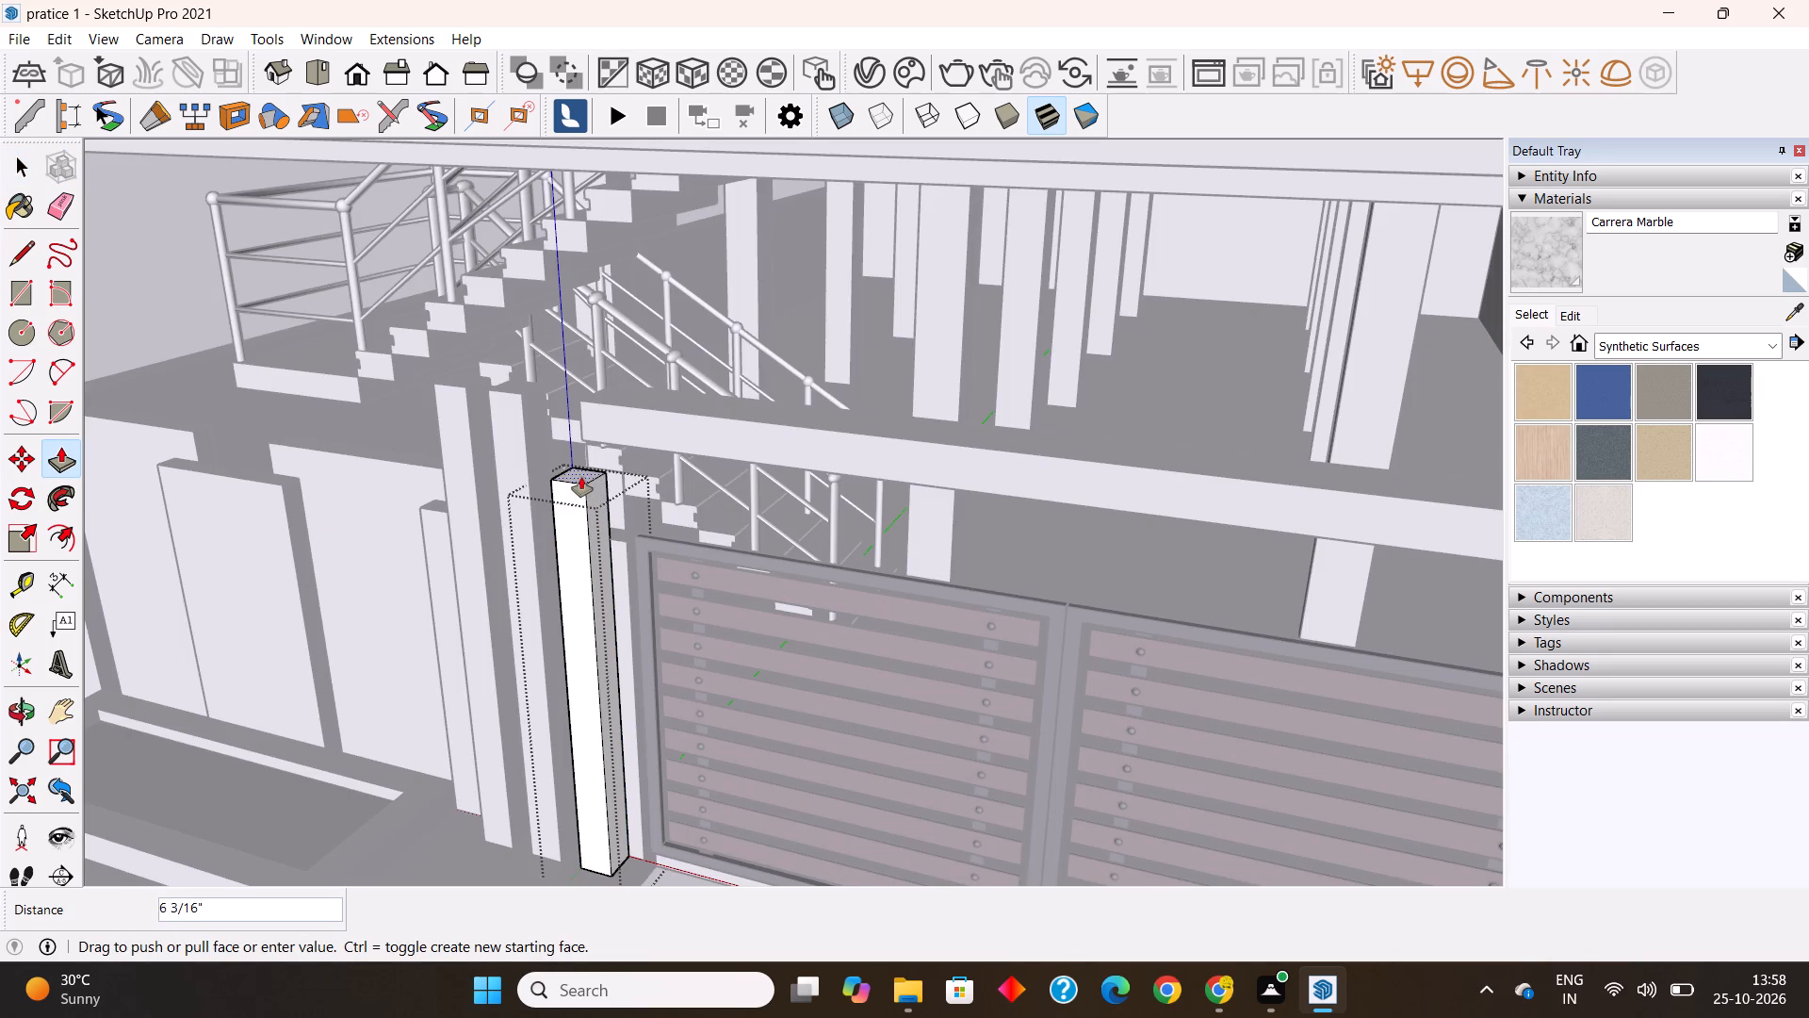
left_click(581, 477)
key("space")
left_click(176, 752)
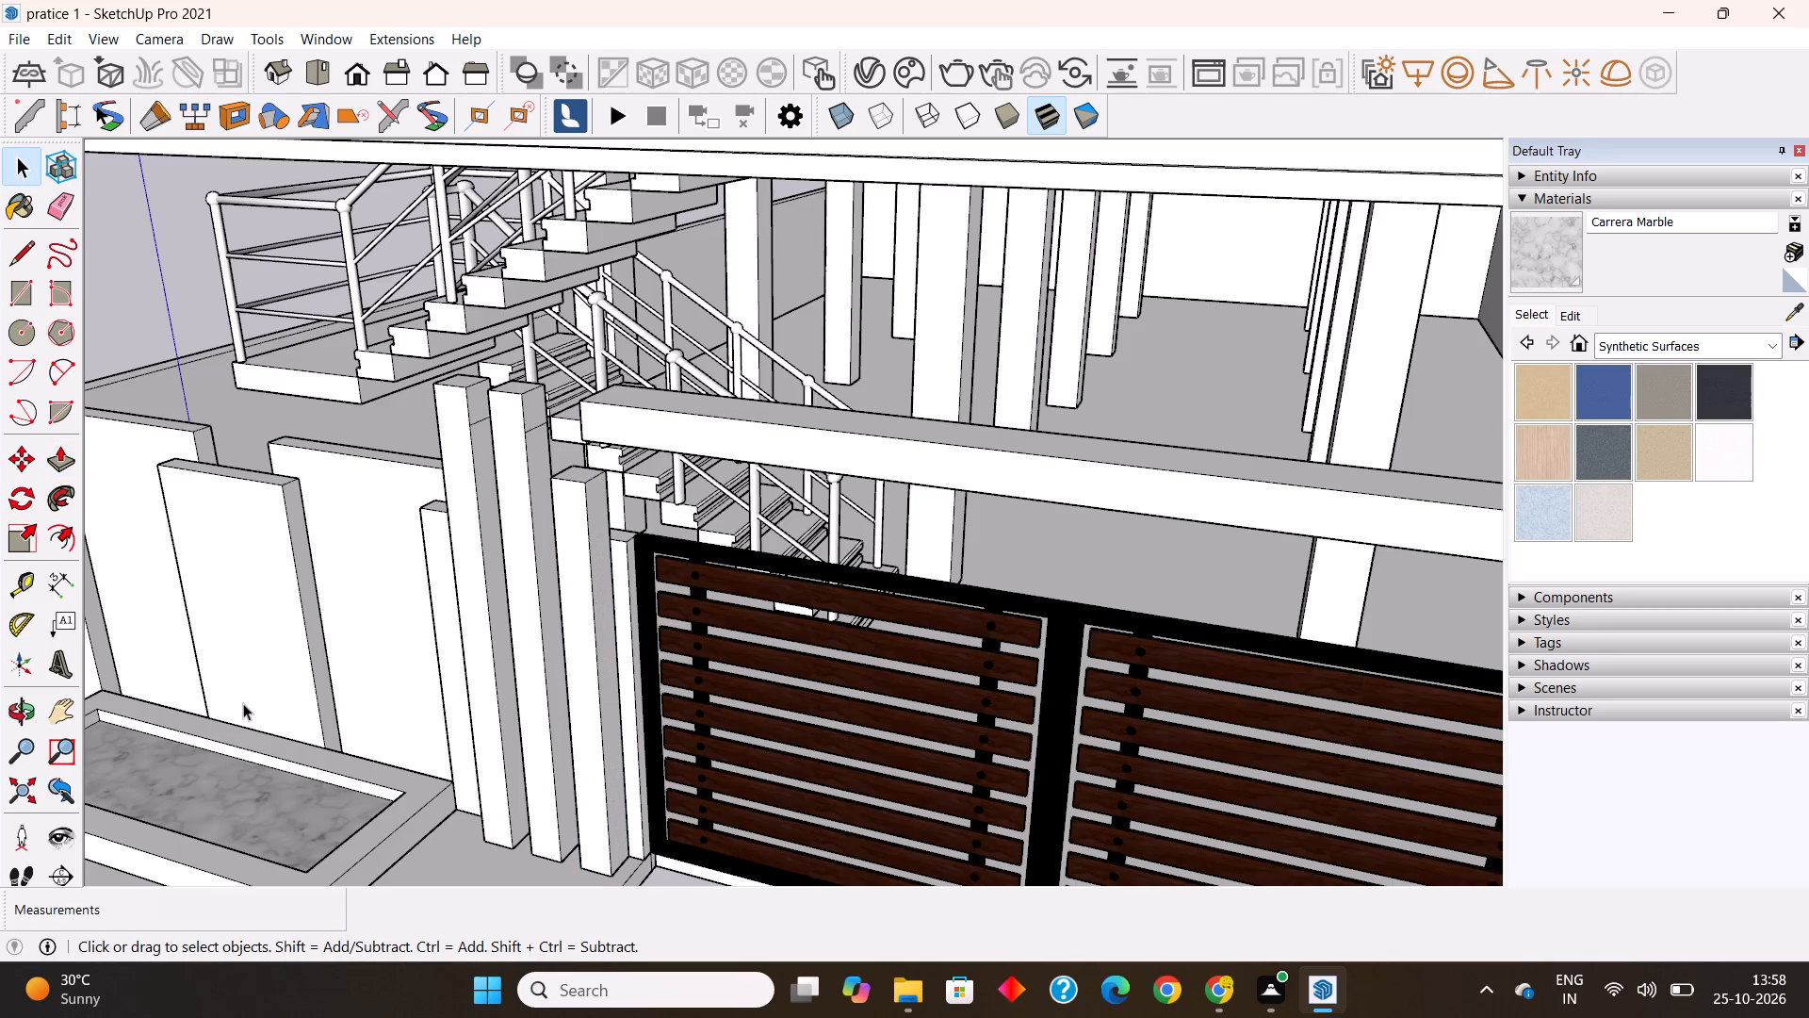
Move the beam over the gate down 1' 5/8" to meet the top of the shortened pillar, and deselect it.
scroll(250, 598, "down", 6)
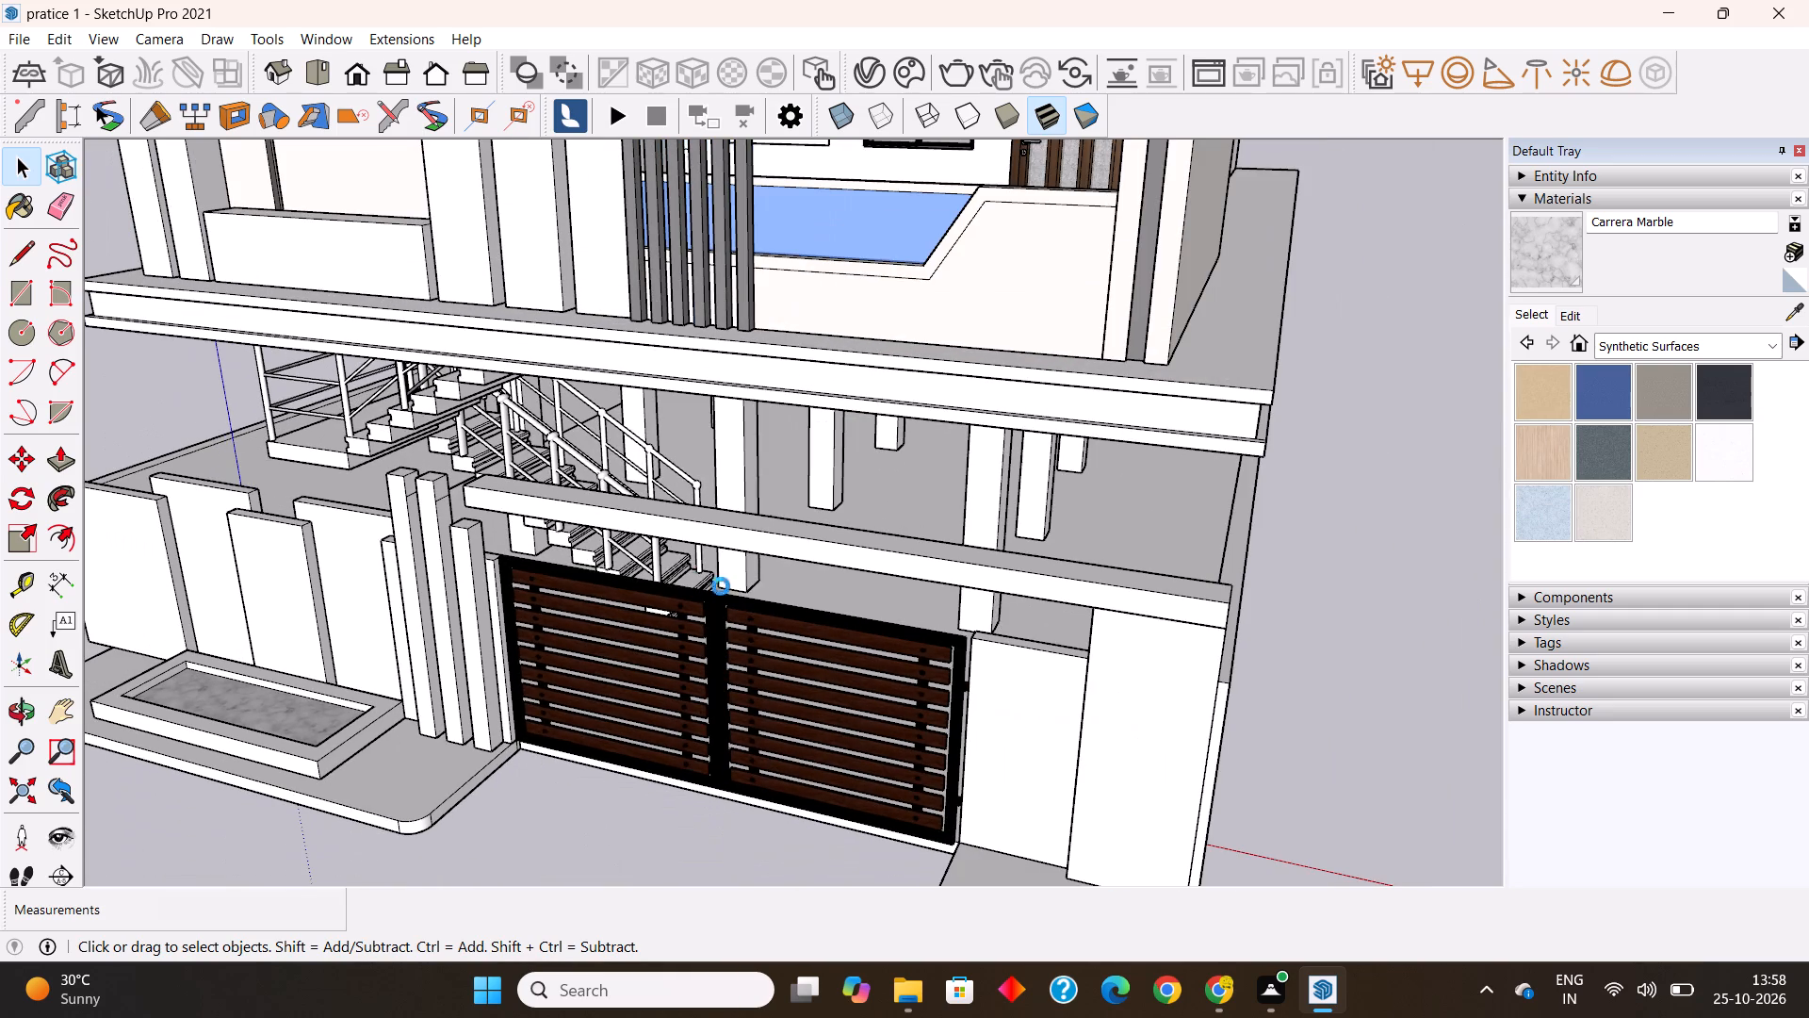
middle_click_drag(766, 583, 705, 508)
left_click(650, 516)
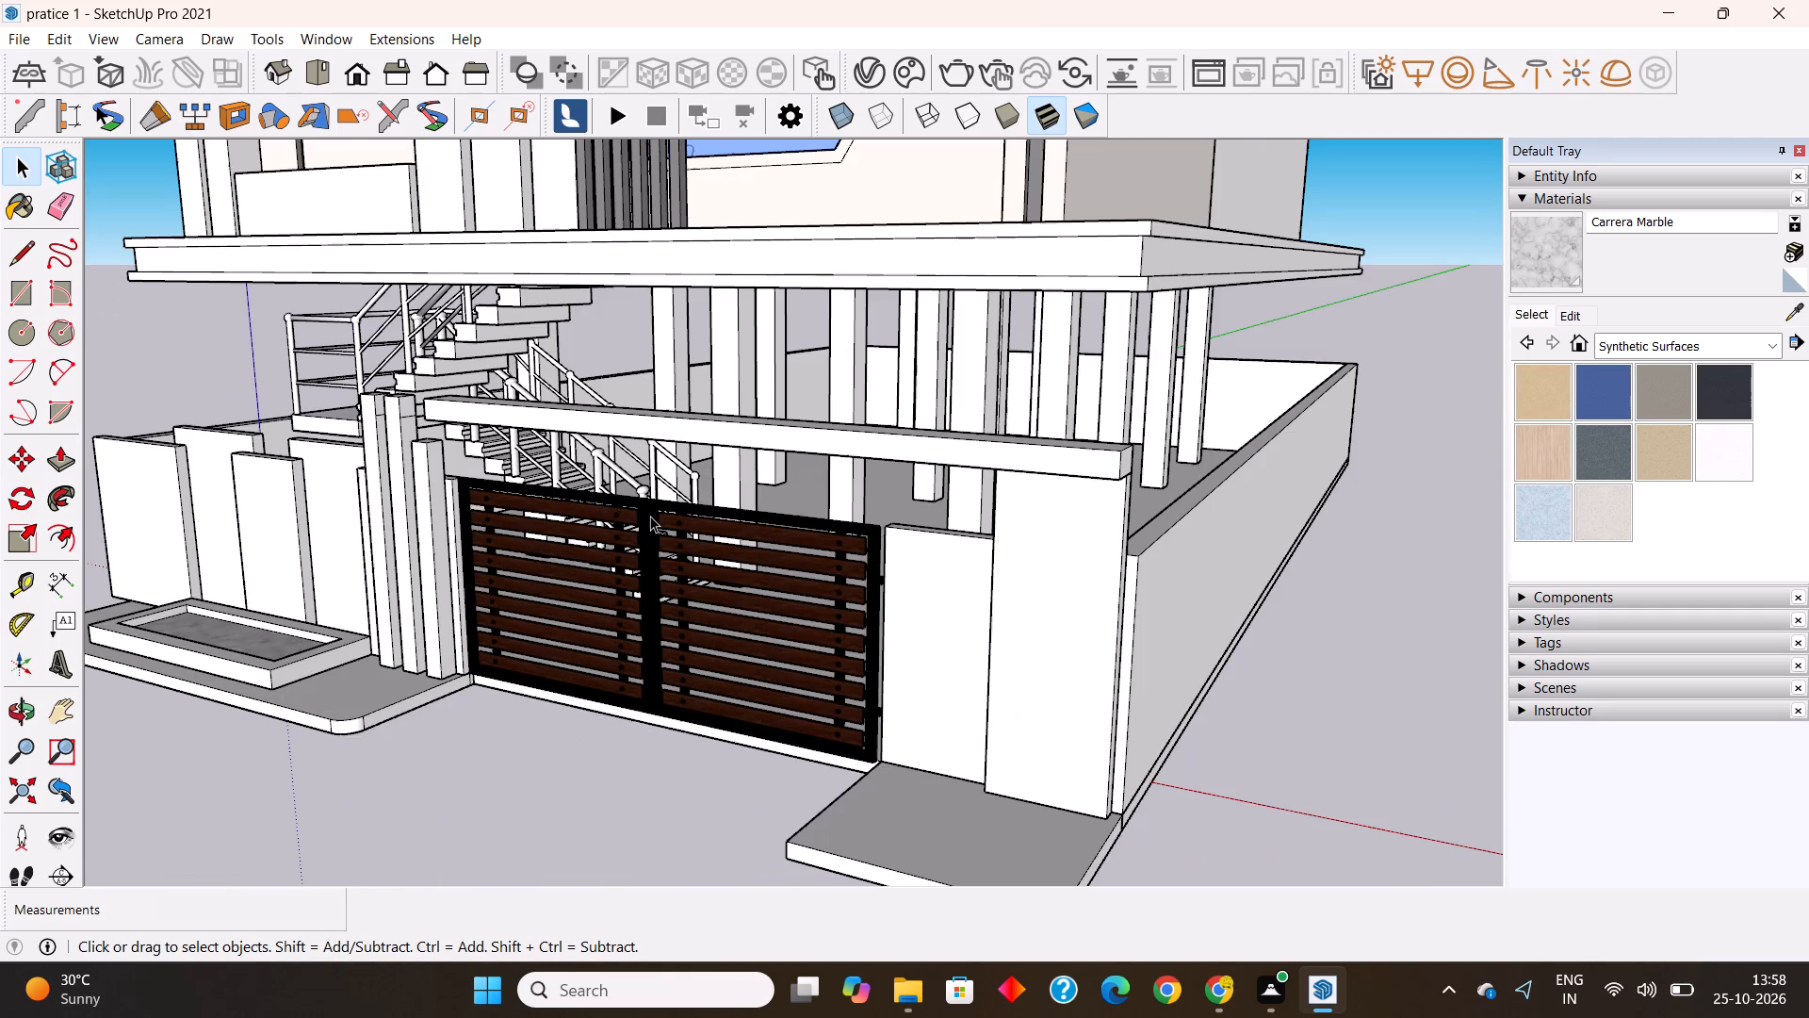
key("Escape")
left_click(496, 408)
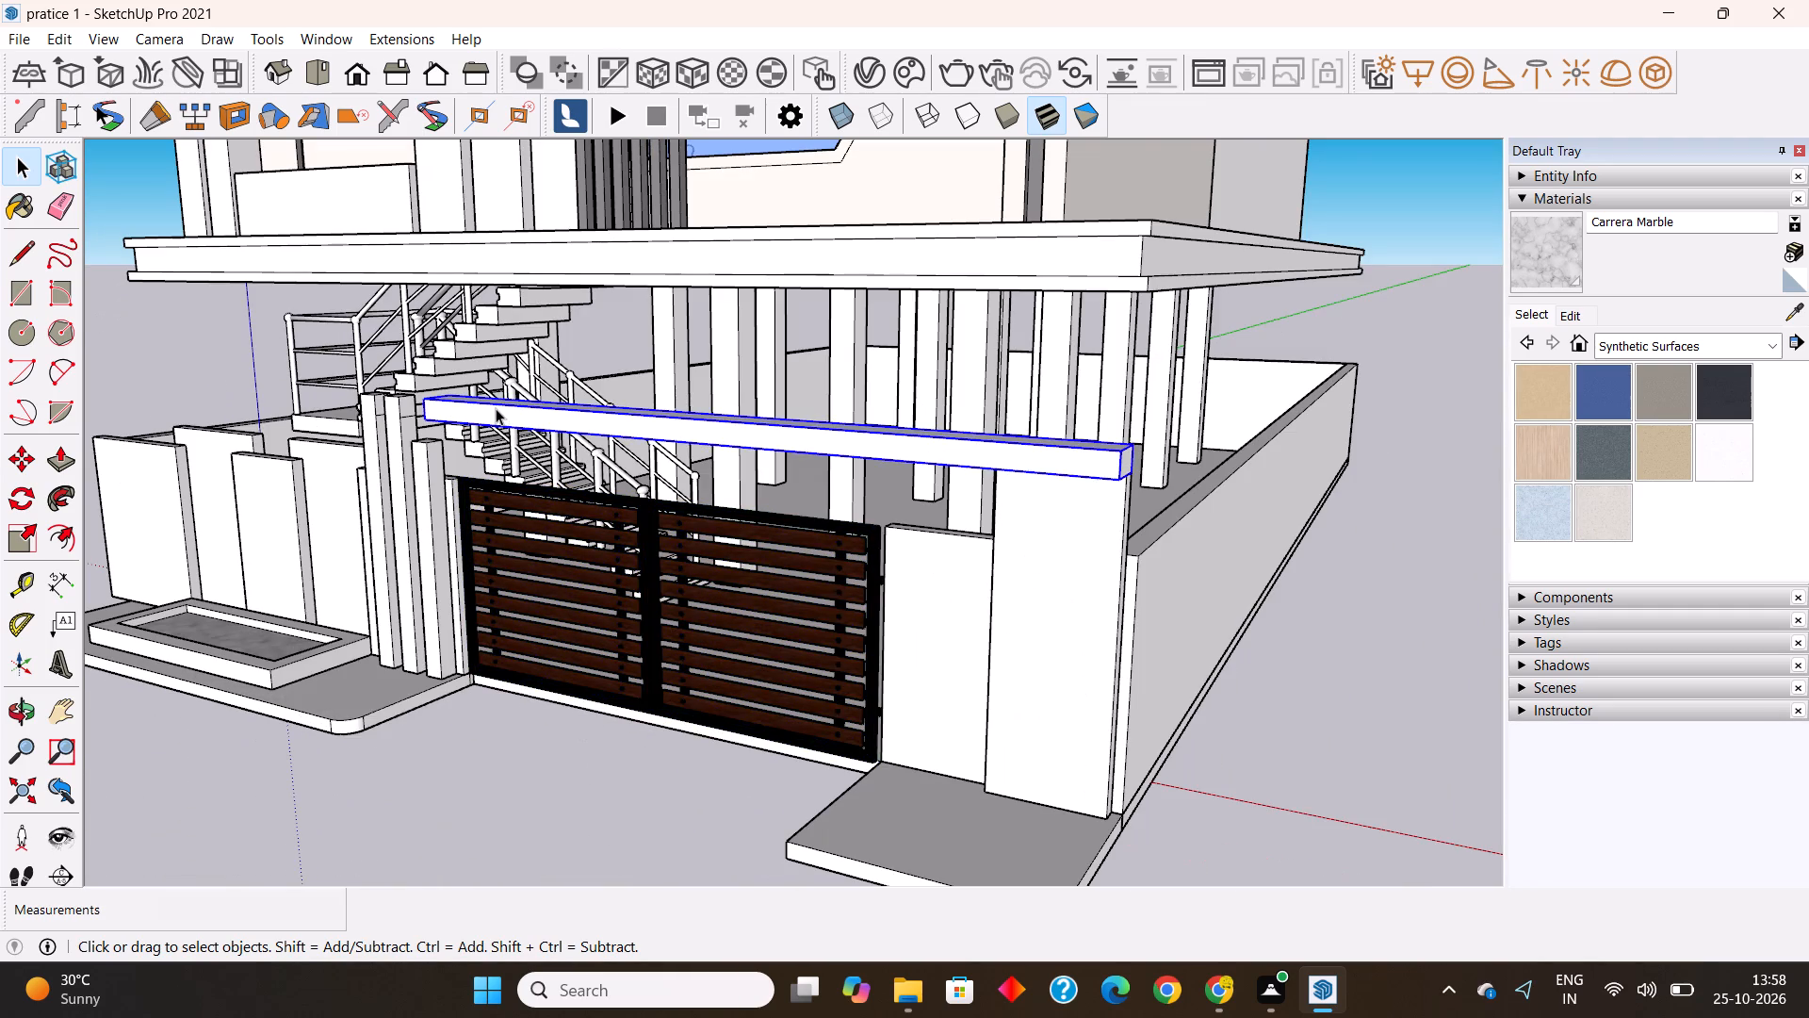
scroll(358, 447, "up", 5)
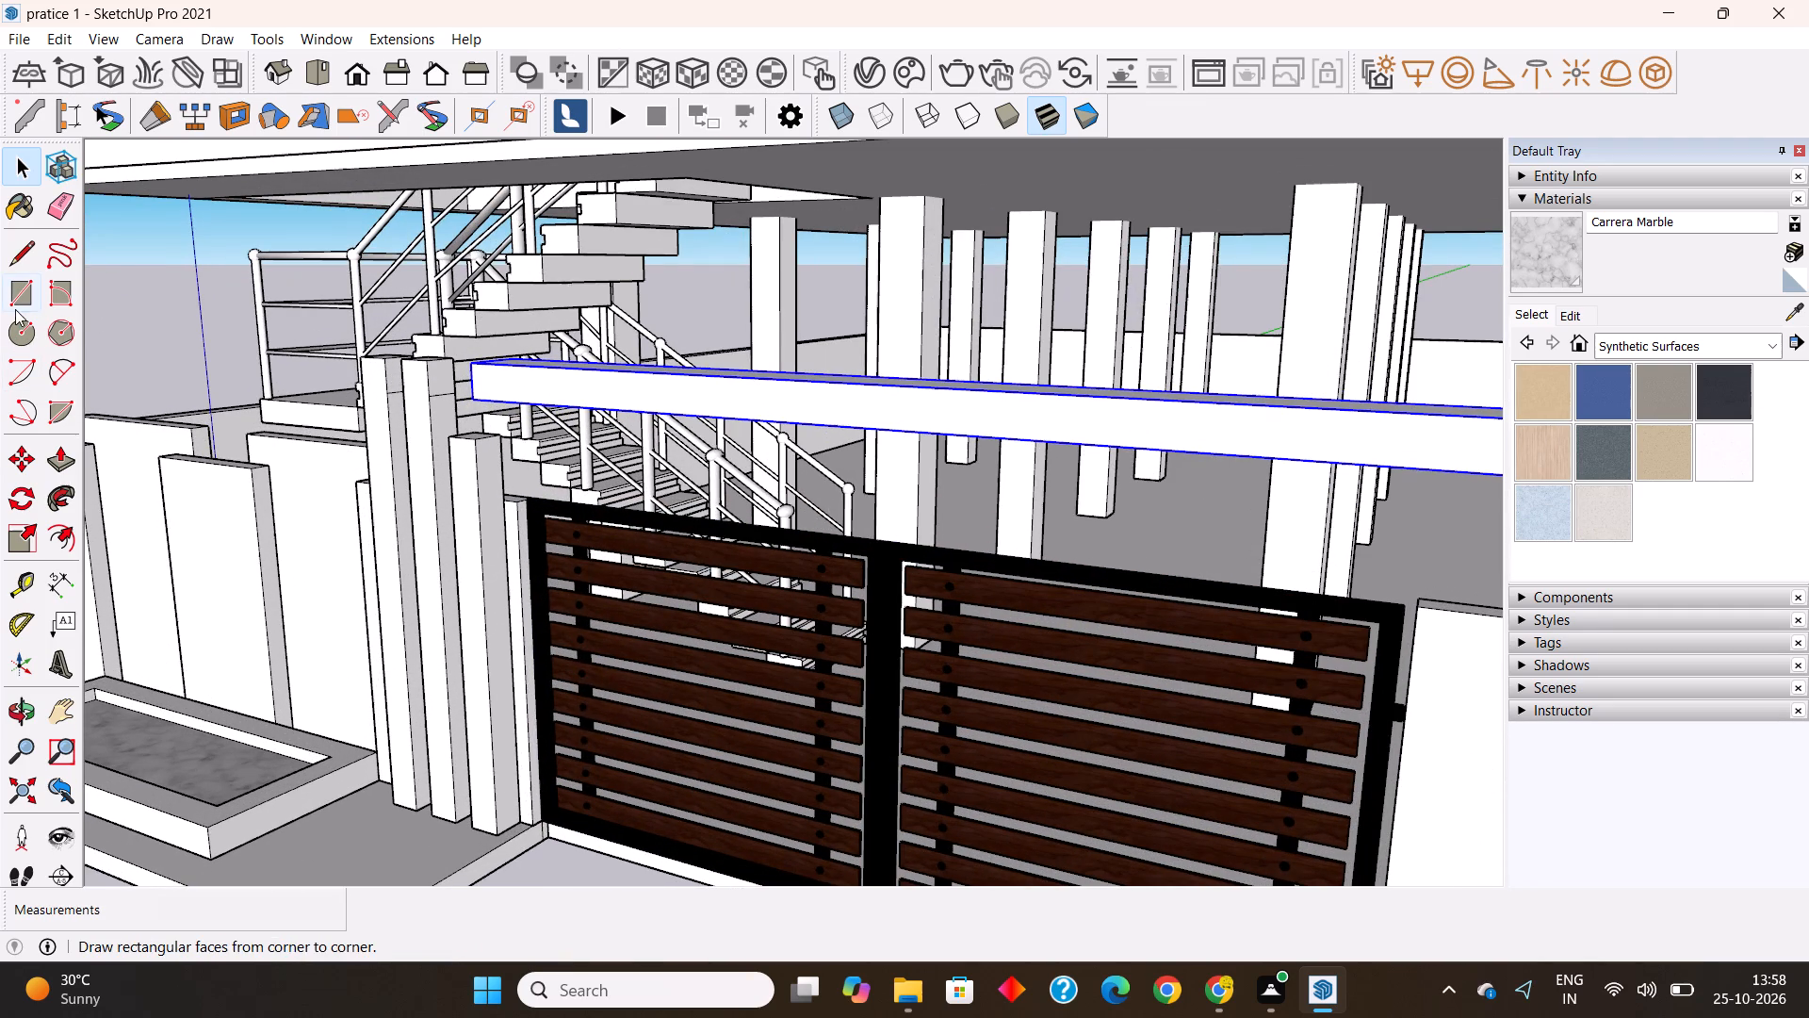
left_click(18, 295)
left_click(18, 450)
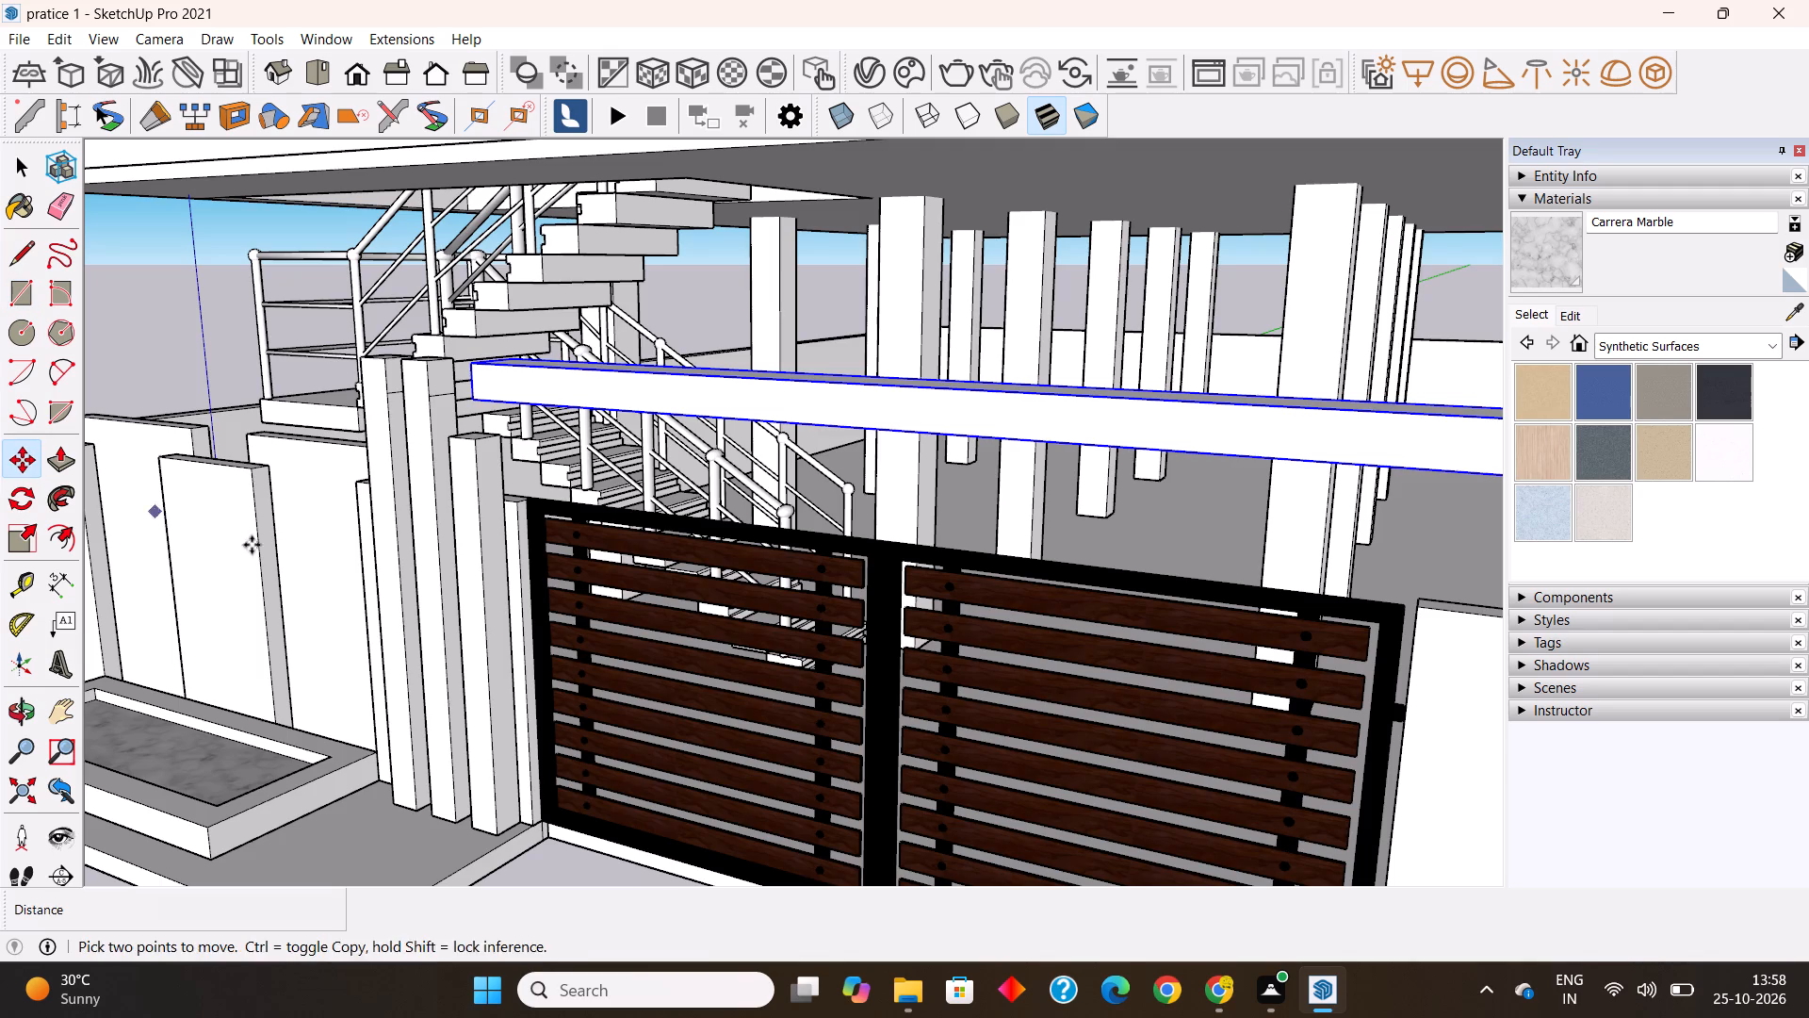
middle_click_drag(384, 566, 781, 628)
scroll(907, 503, "up", 3)
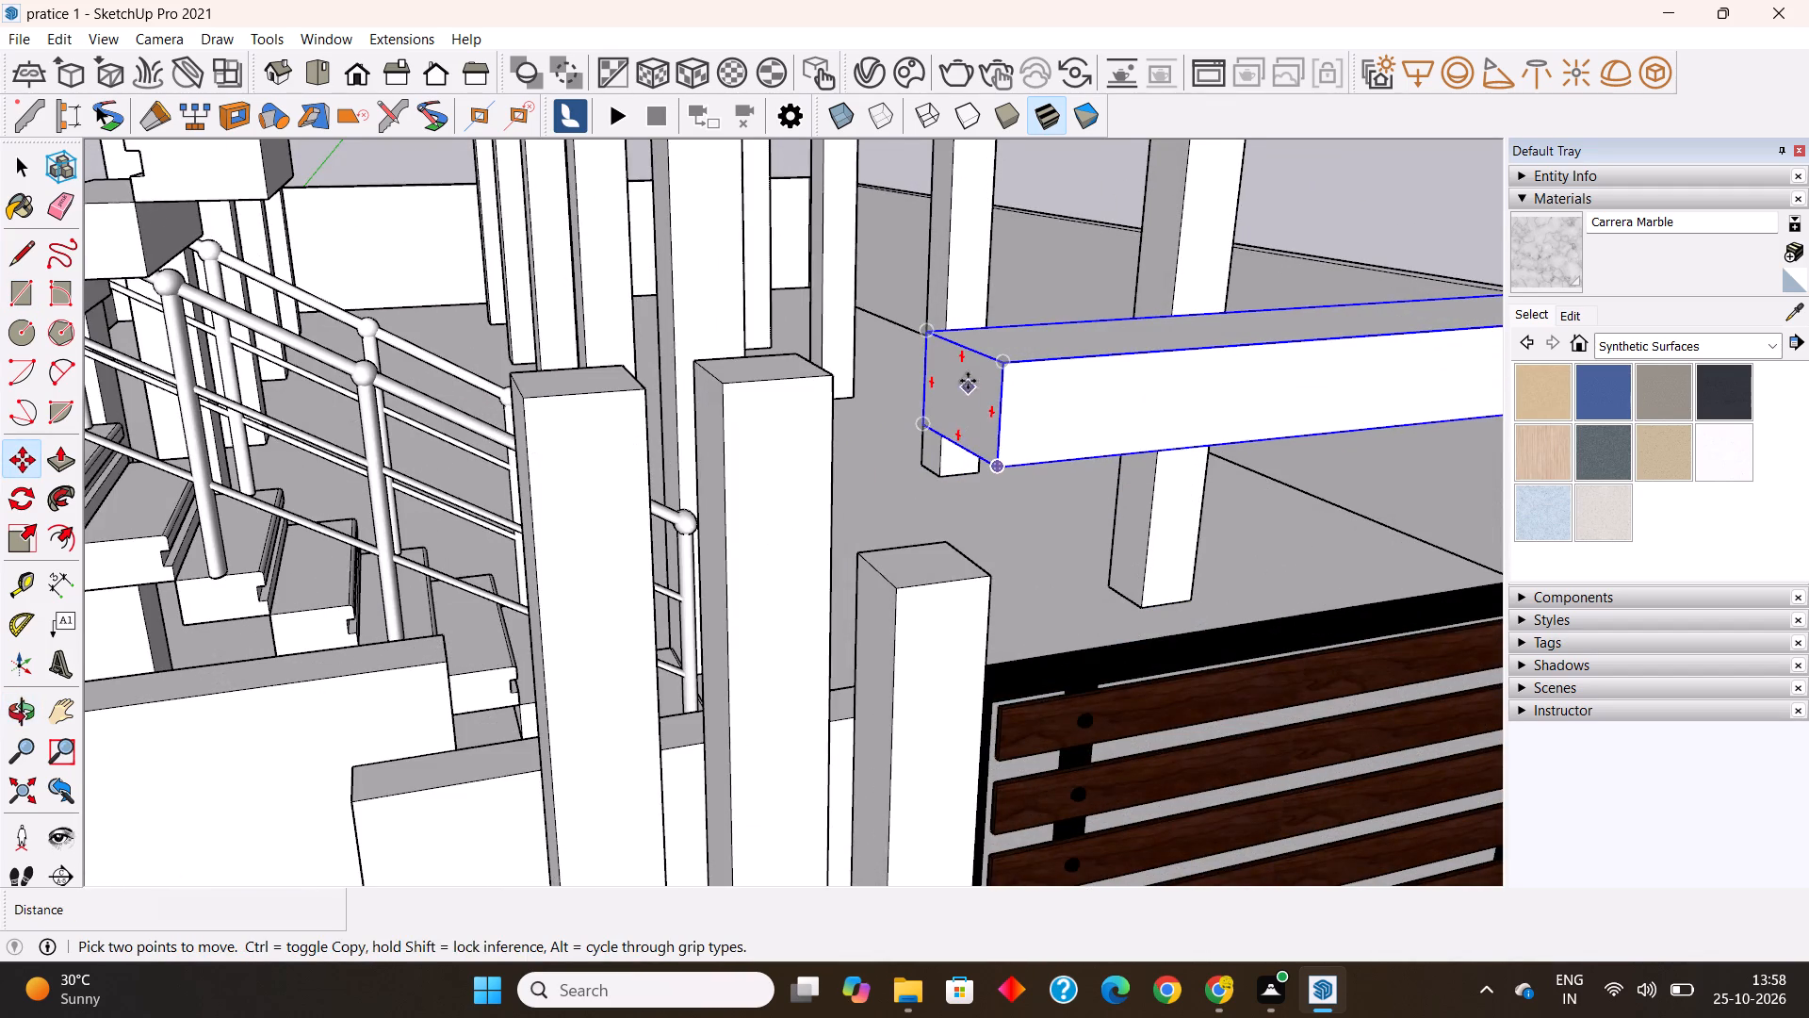
scroll(968, 375, "up", 1)
left_click(964, 337)
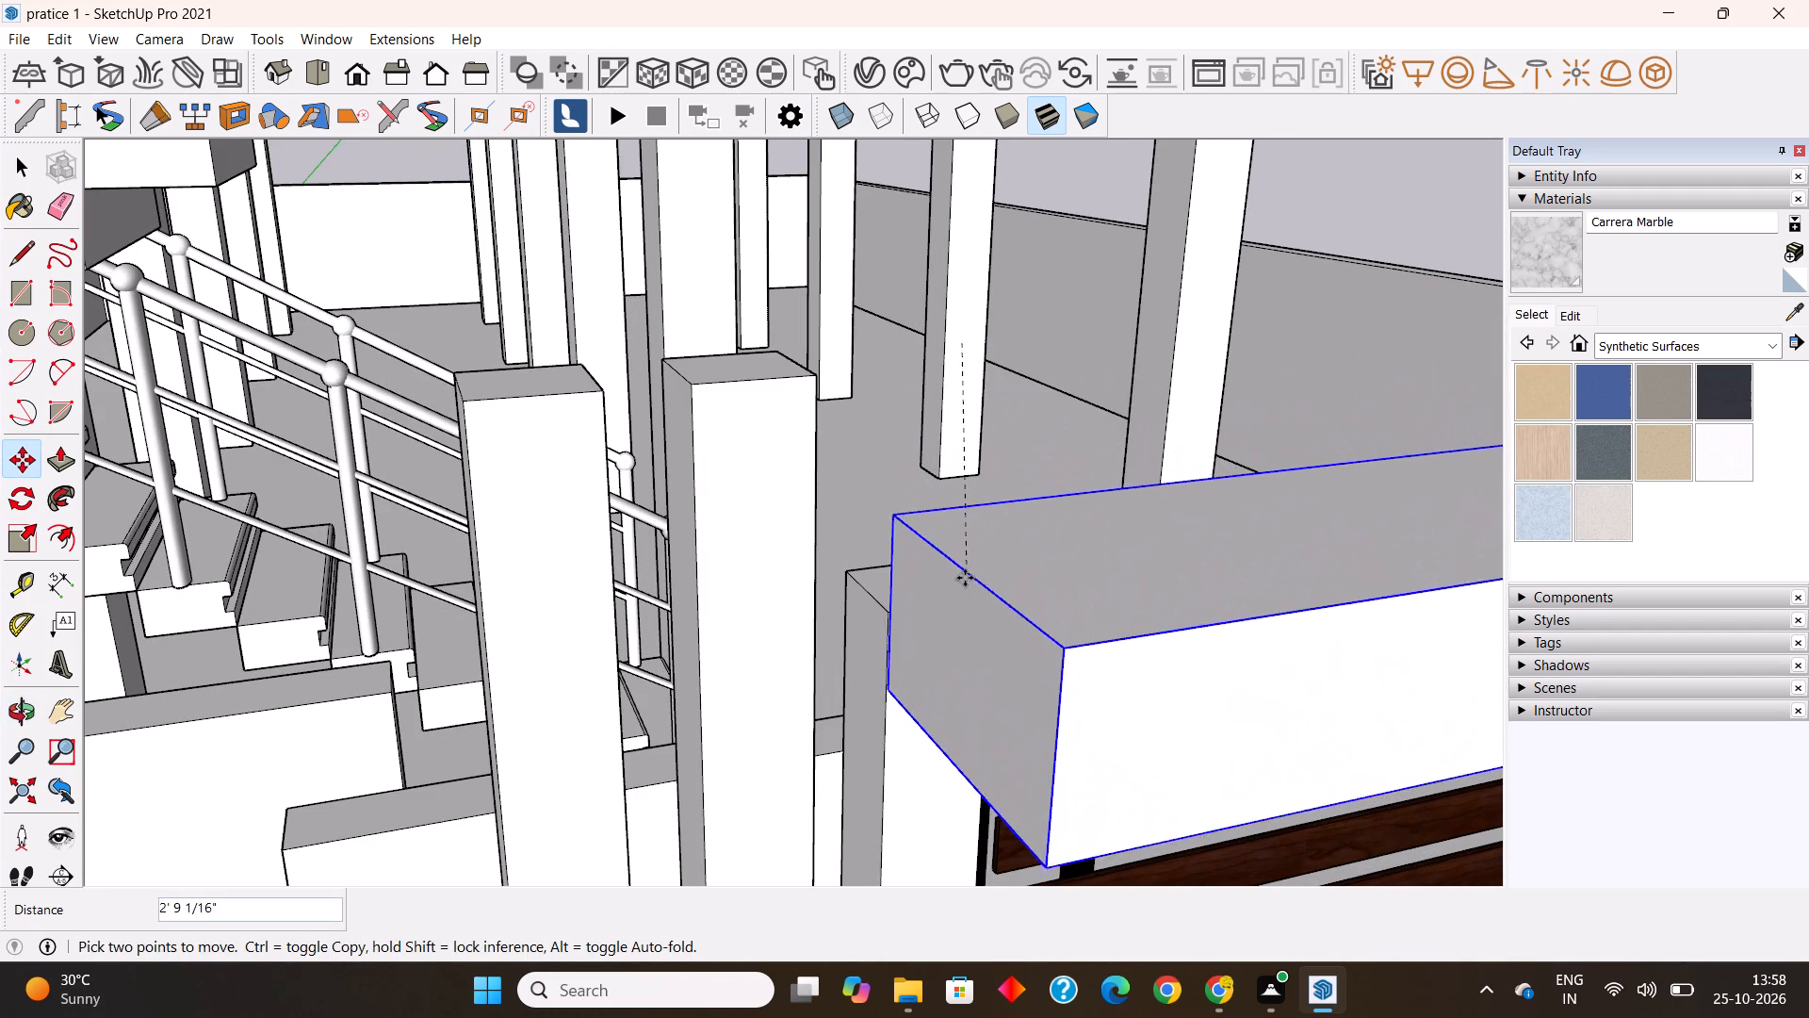
left_click(959, 573)
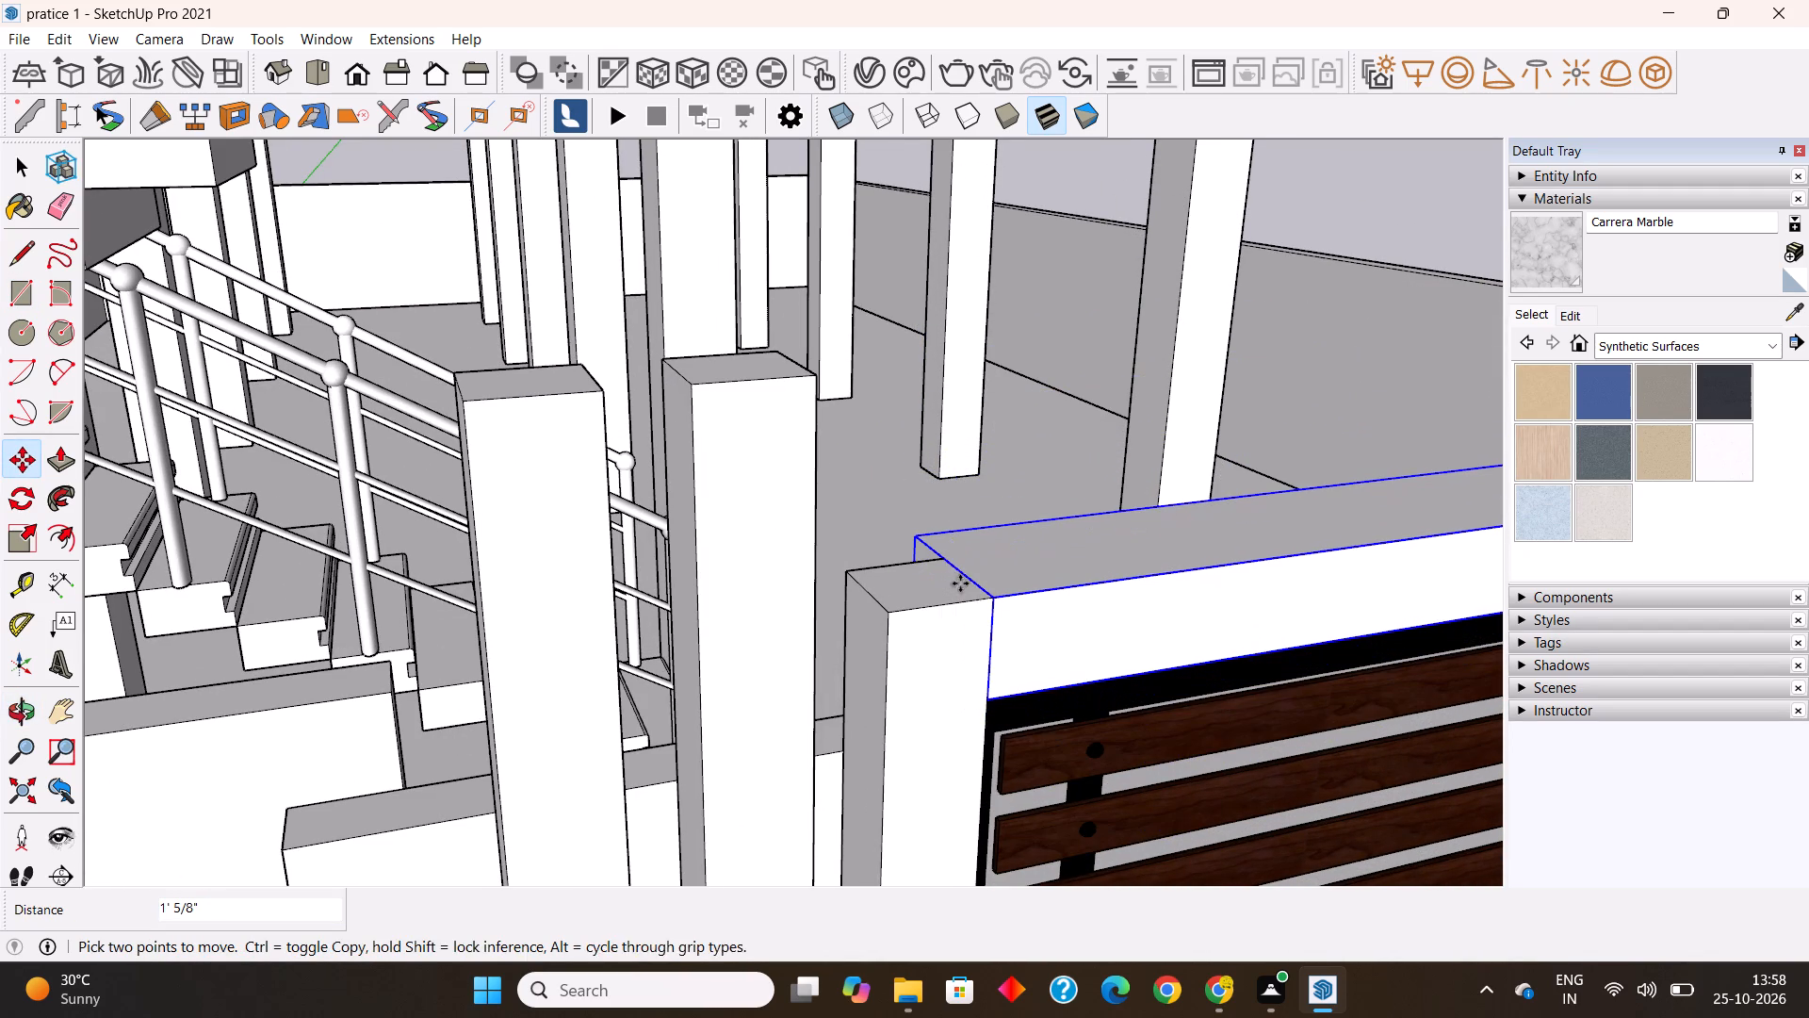
middle_click_drag(976, 643, 510, 663)
scroll(693, 490, "down", 8)
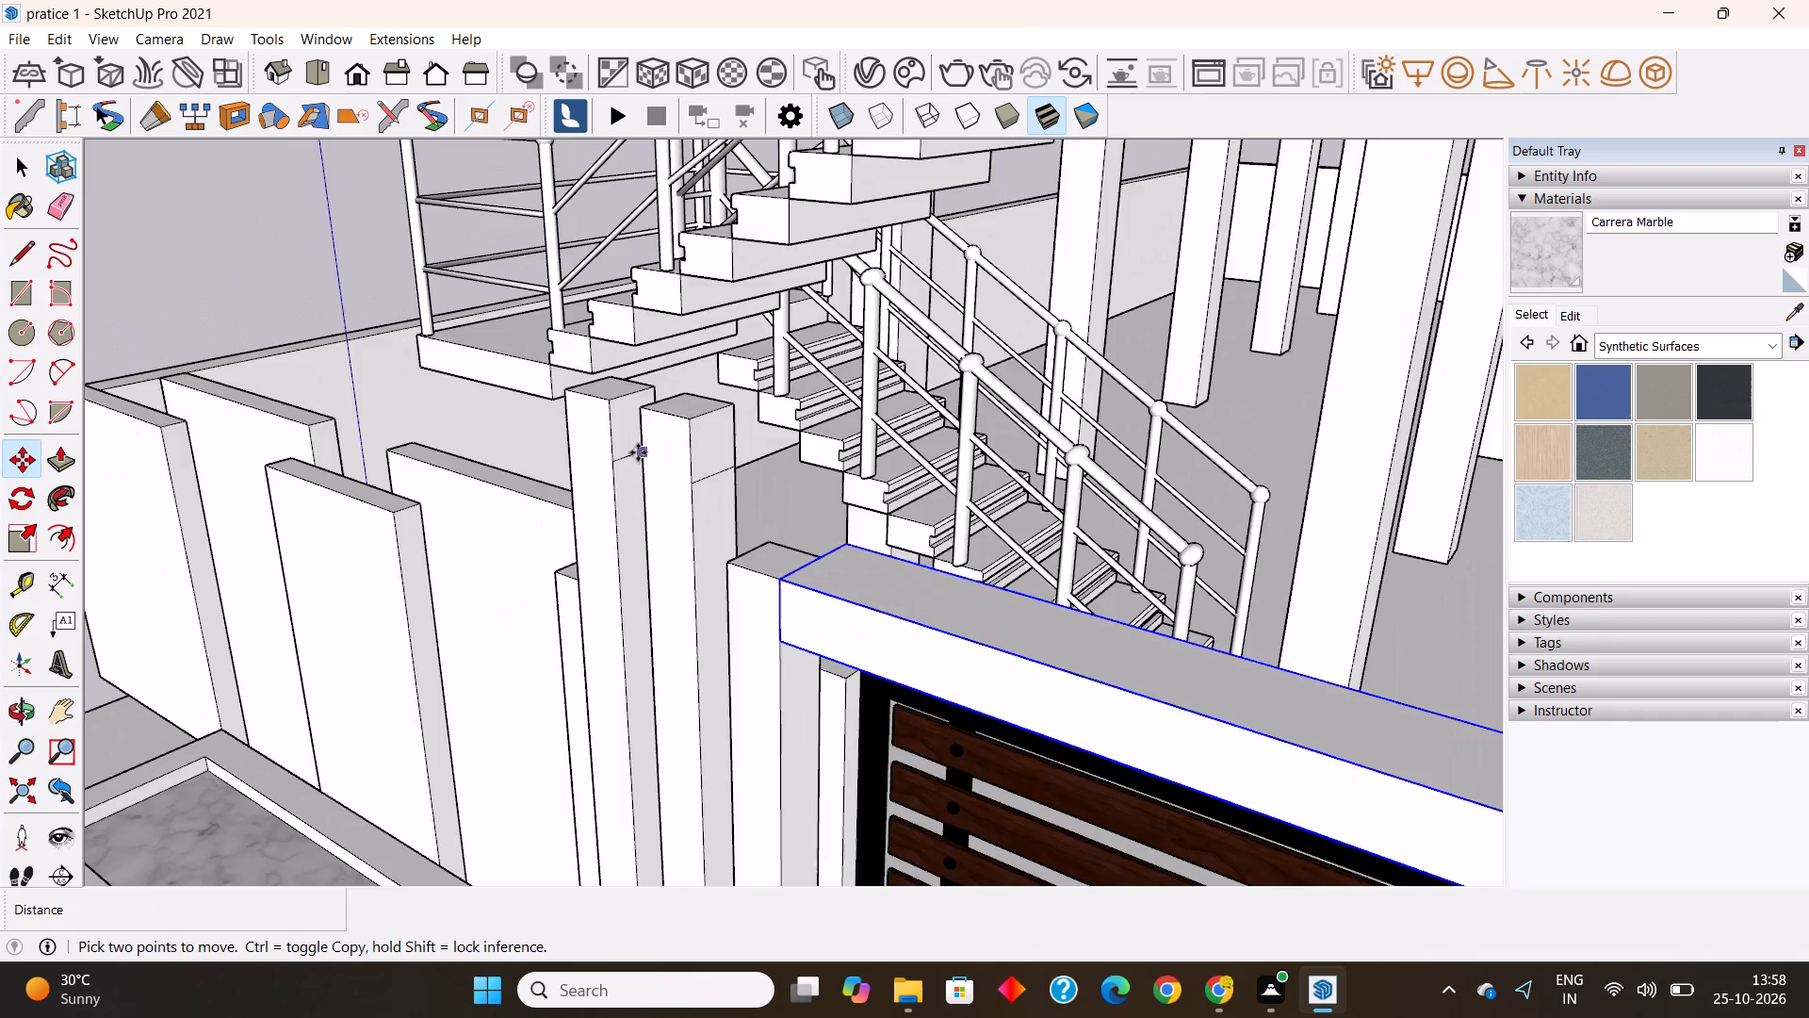
scroll(638, 452, "down", 15)
middle_click_drag(1072, 661, 1157, 524)
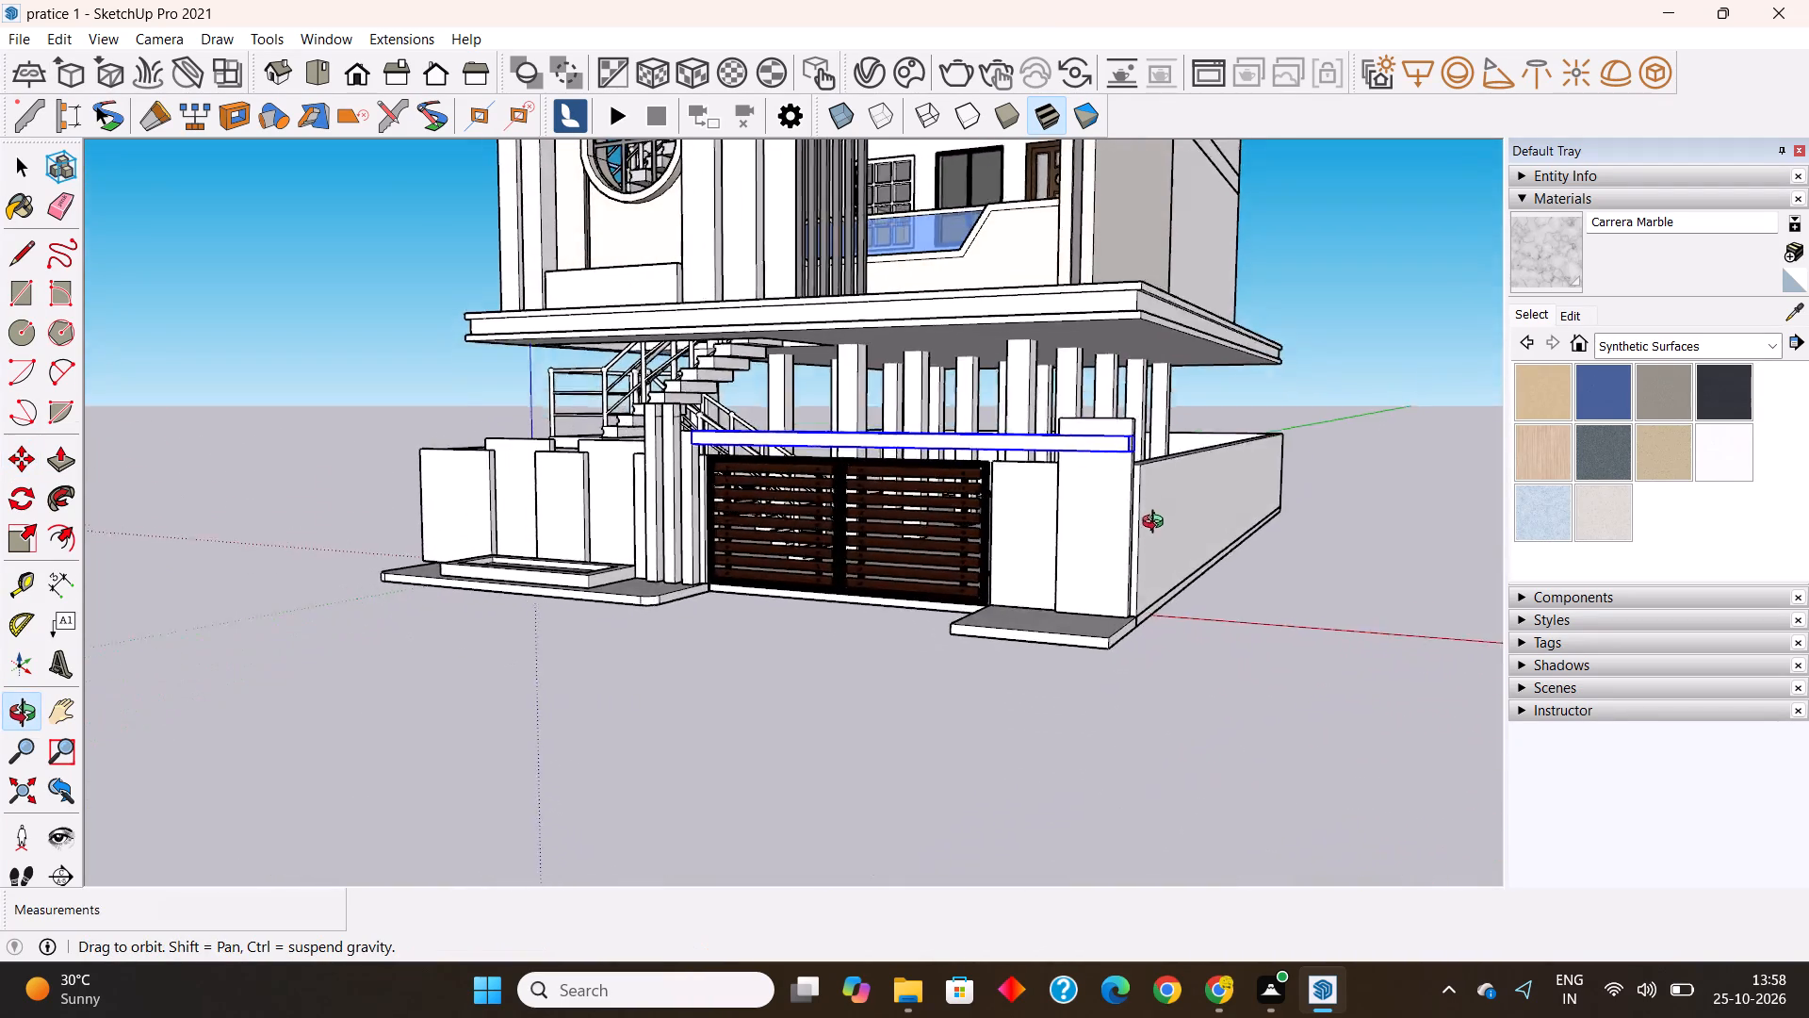
middle_click_drag(1157, 524, 988, 647)
key("space")
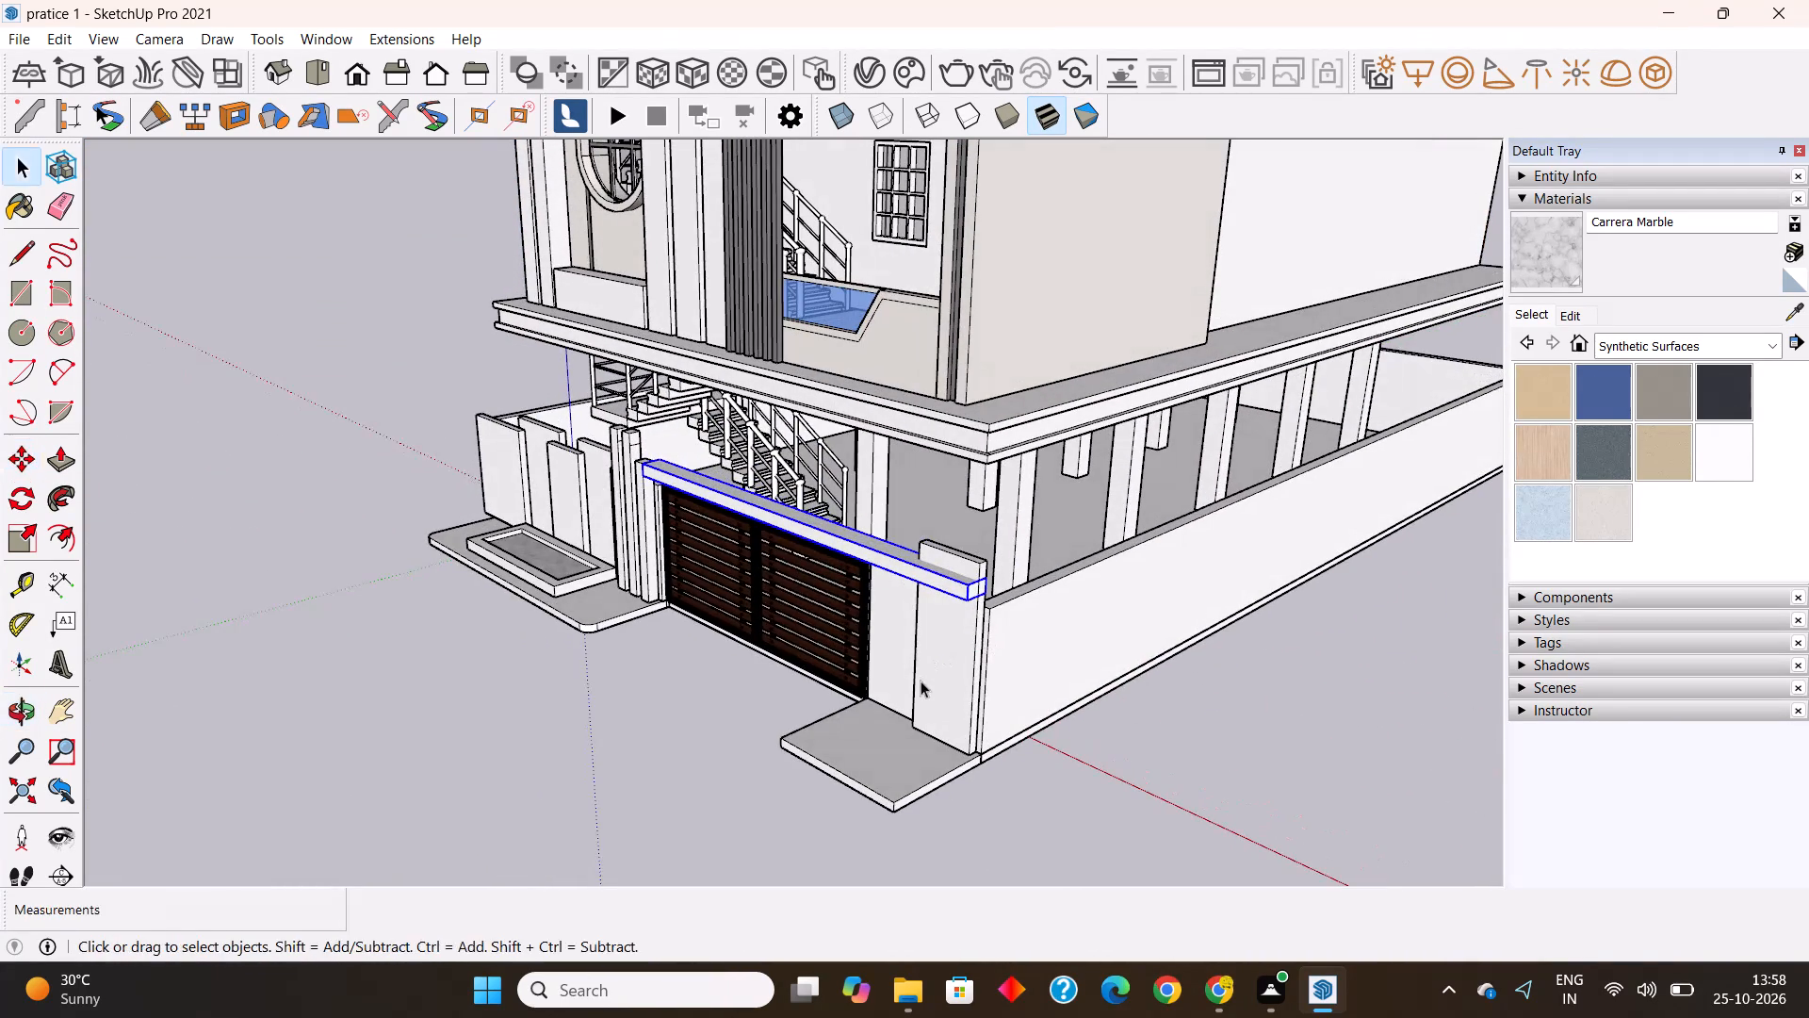
left_click(746, 821)
Open the wall panel at the beam's far end, Push/Pull its top face down 1' 5/8", and exit the group.
scroll(1018, 579, "up", 6)
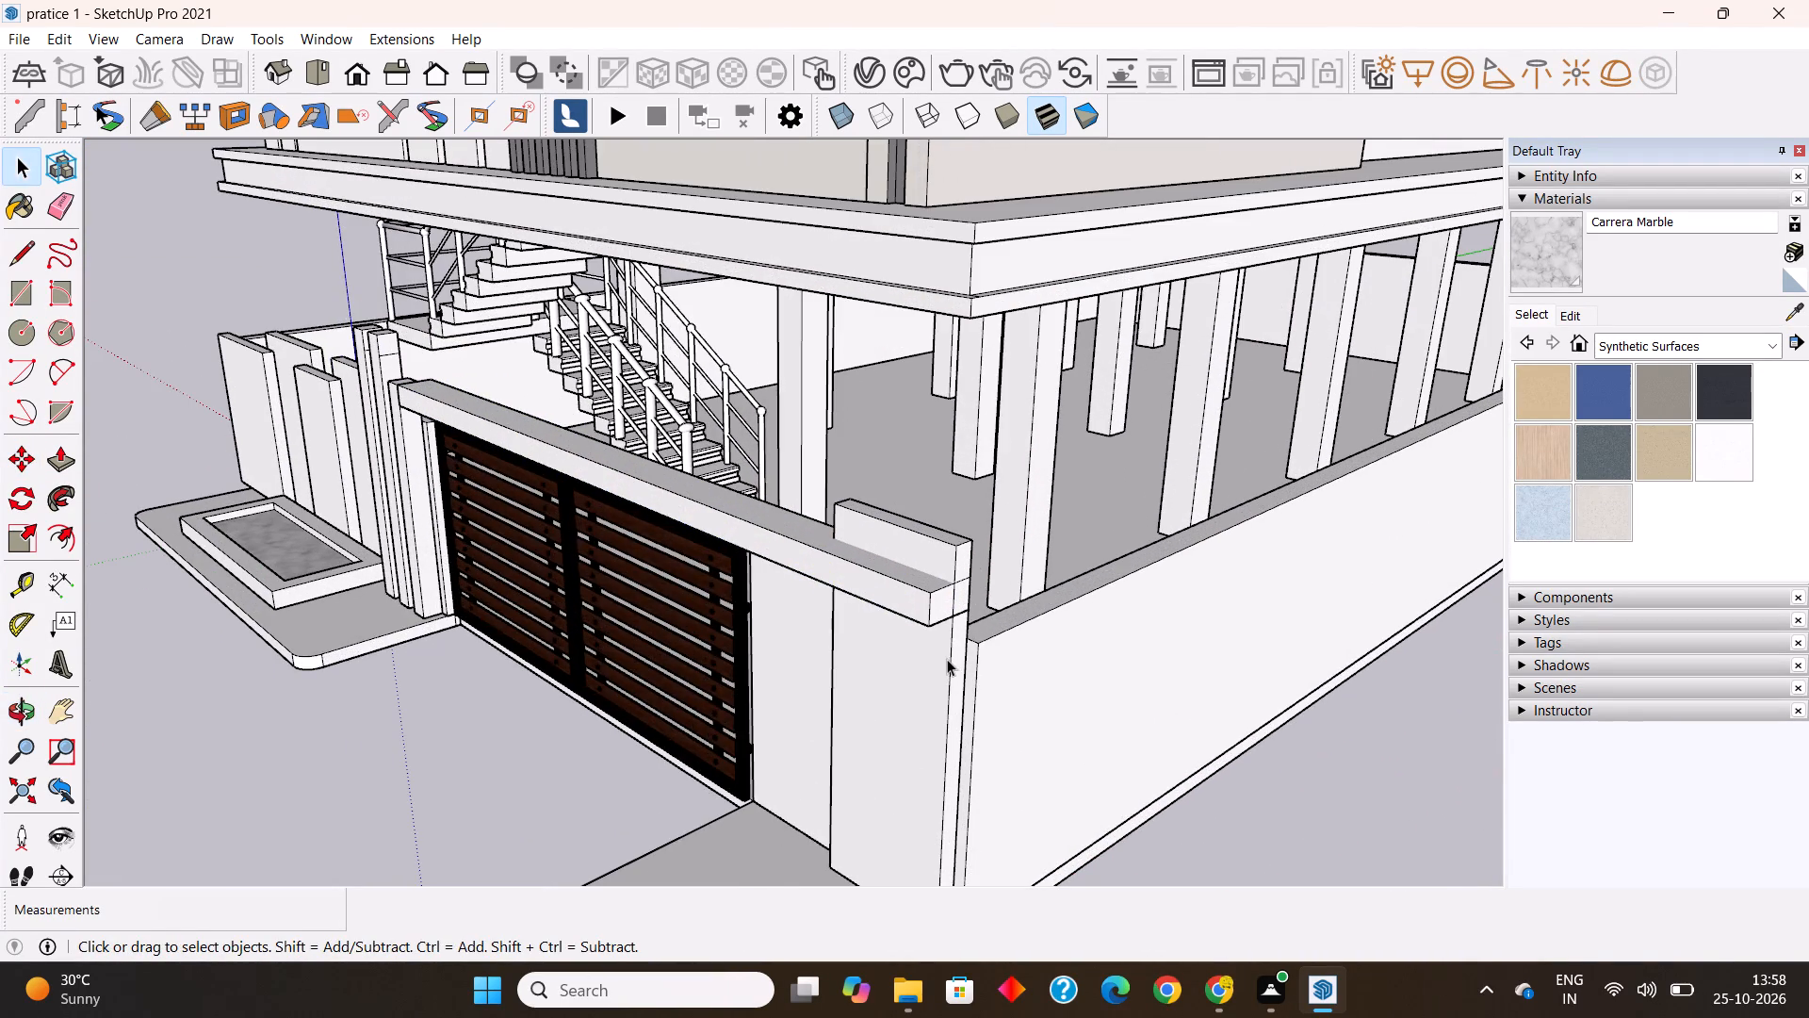
double_click(947, 659)
left_click(58, 460)
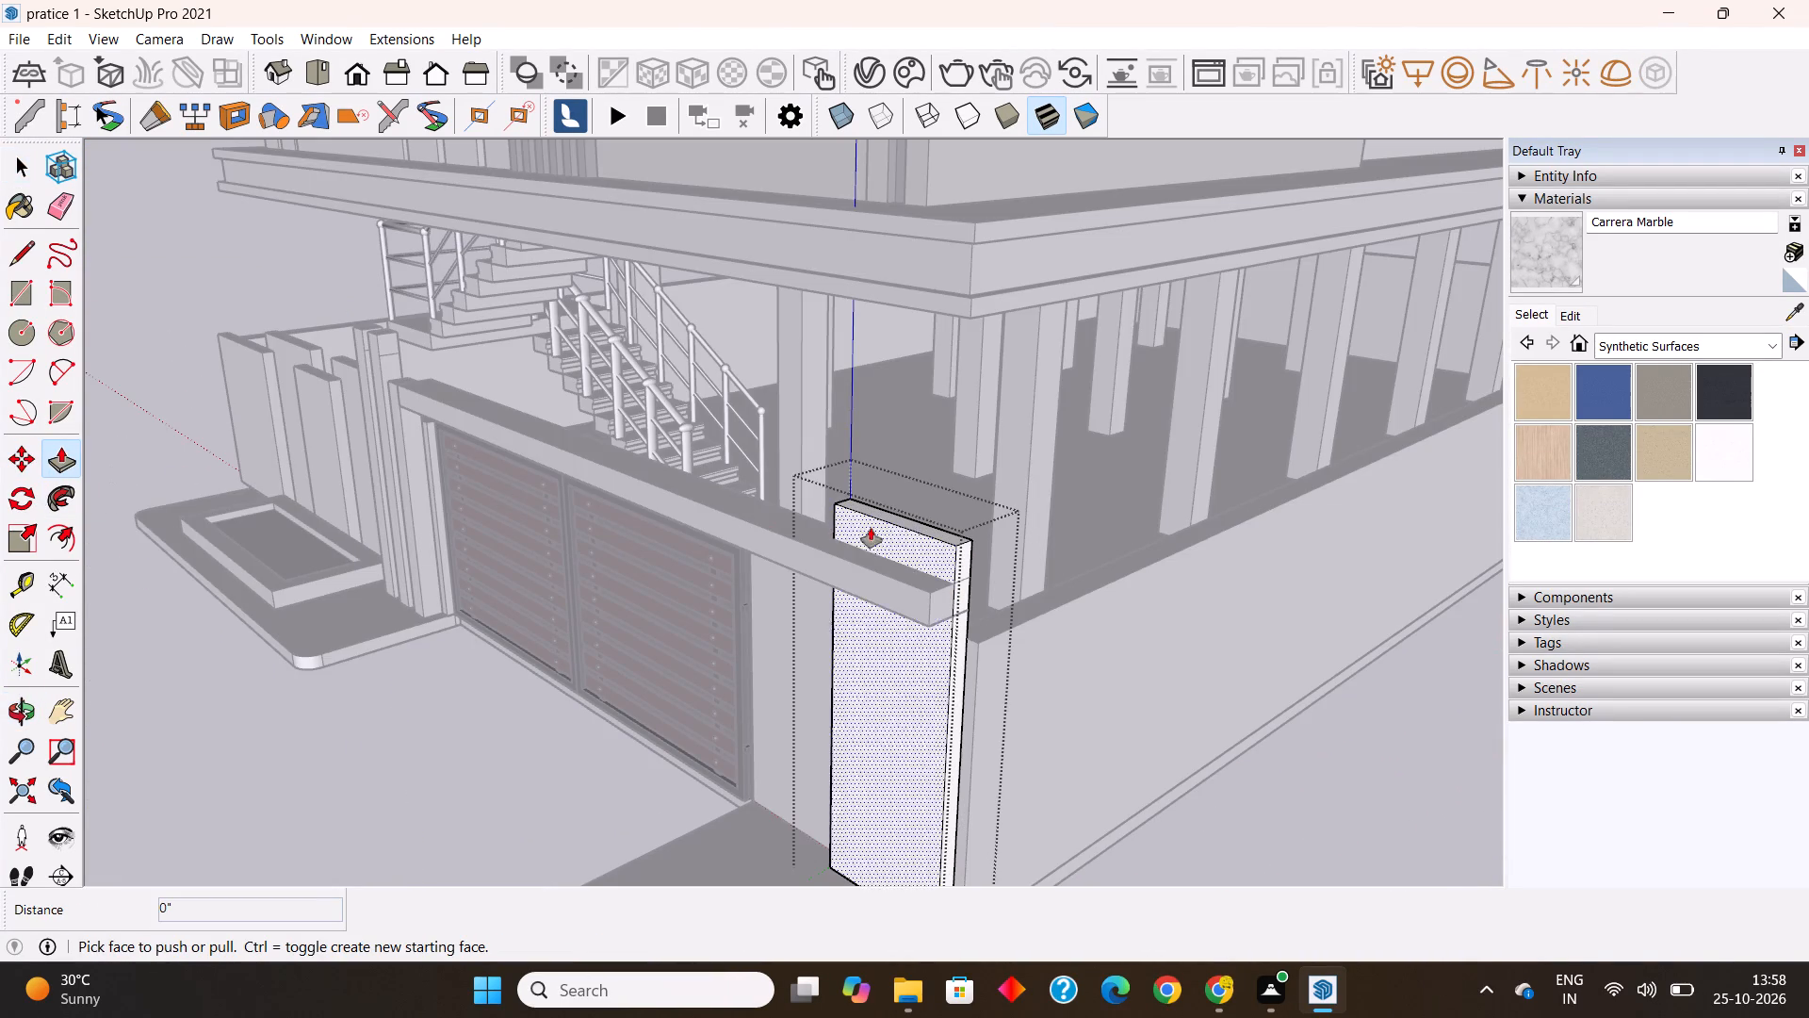
left_click(916, 527)
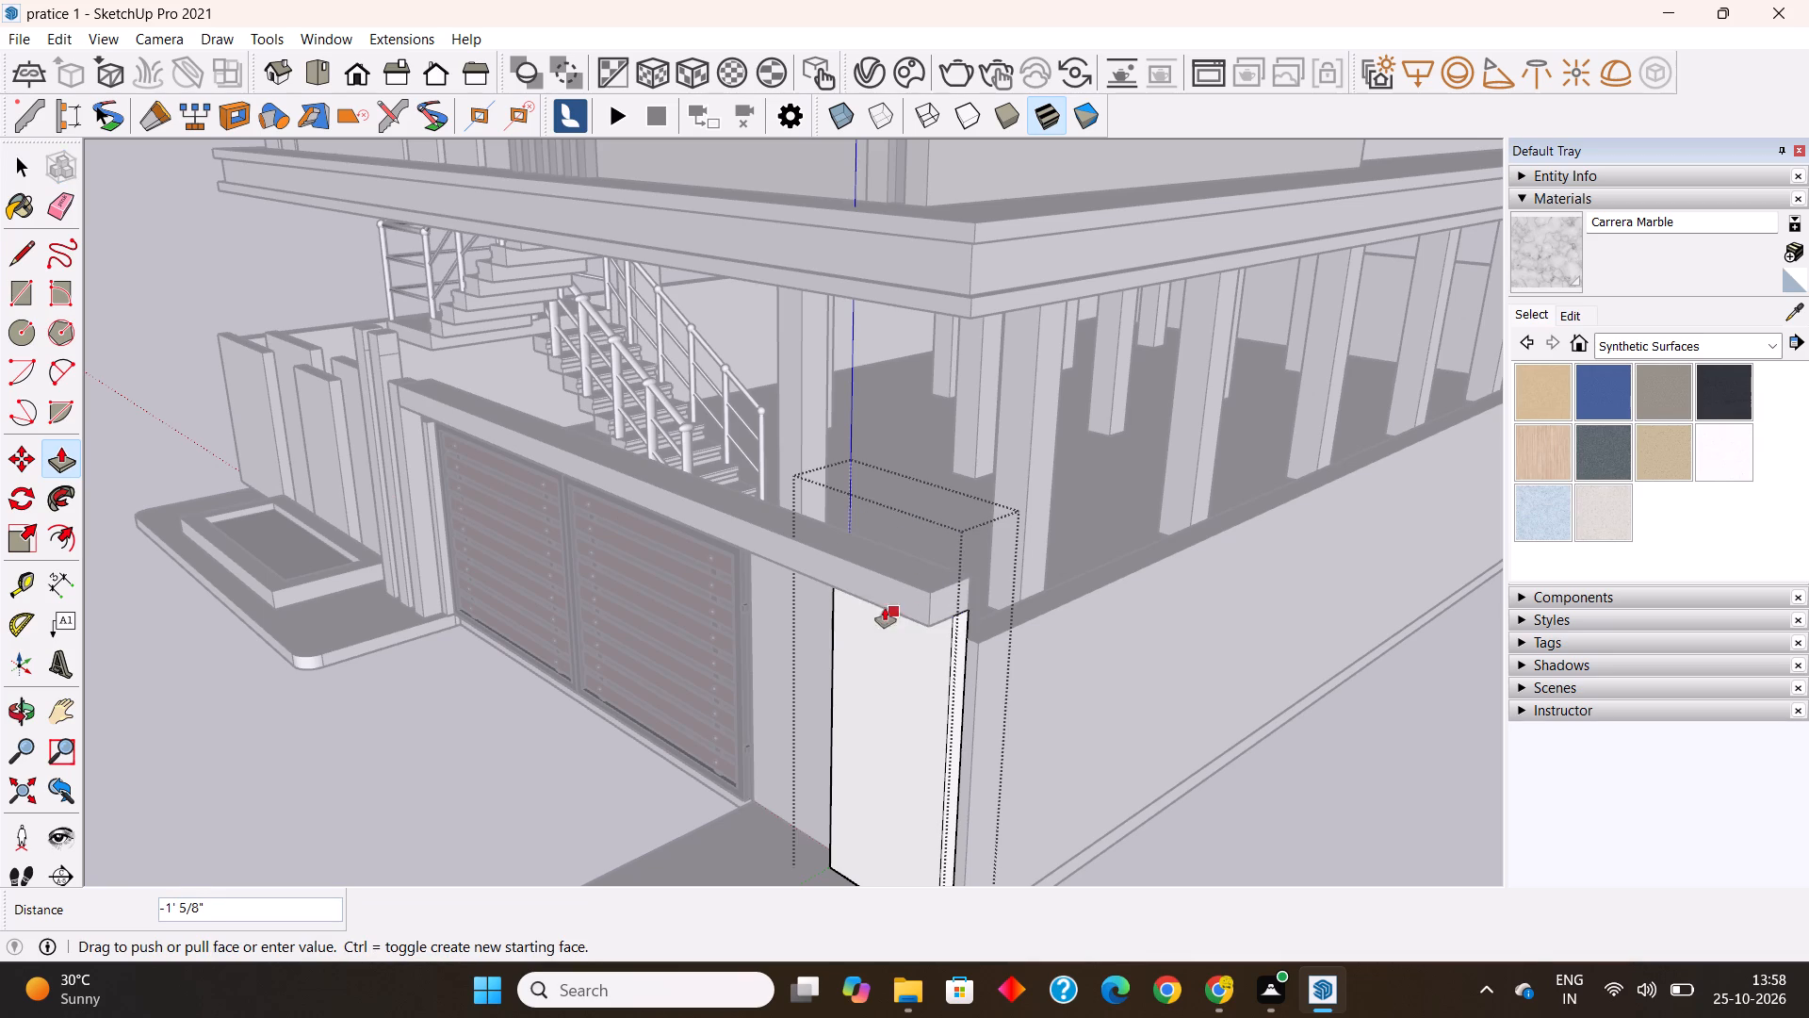
left_click(868, 600)
scroll(868, 600, "down", 4)
middle_click_drag(843, 714, 1146, 631)
key("space")
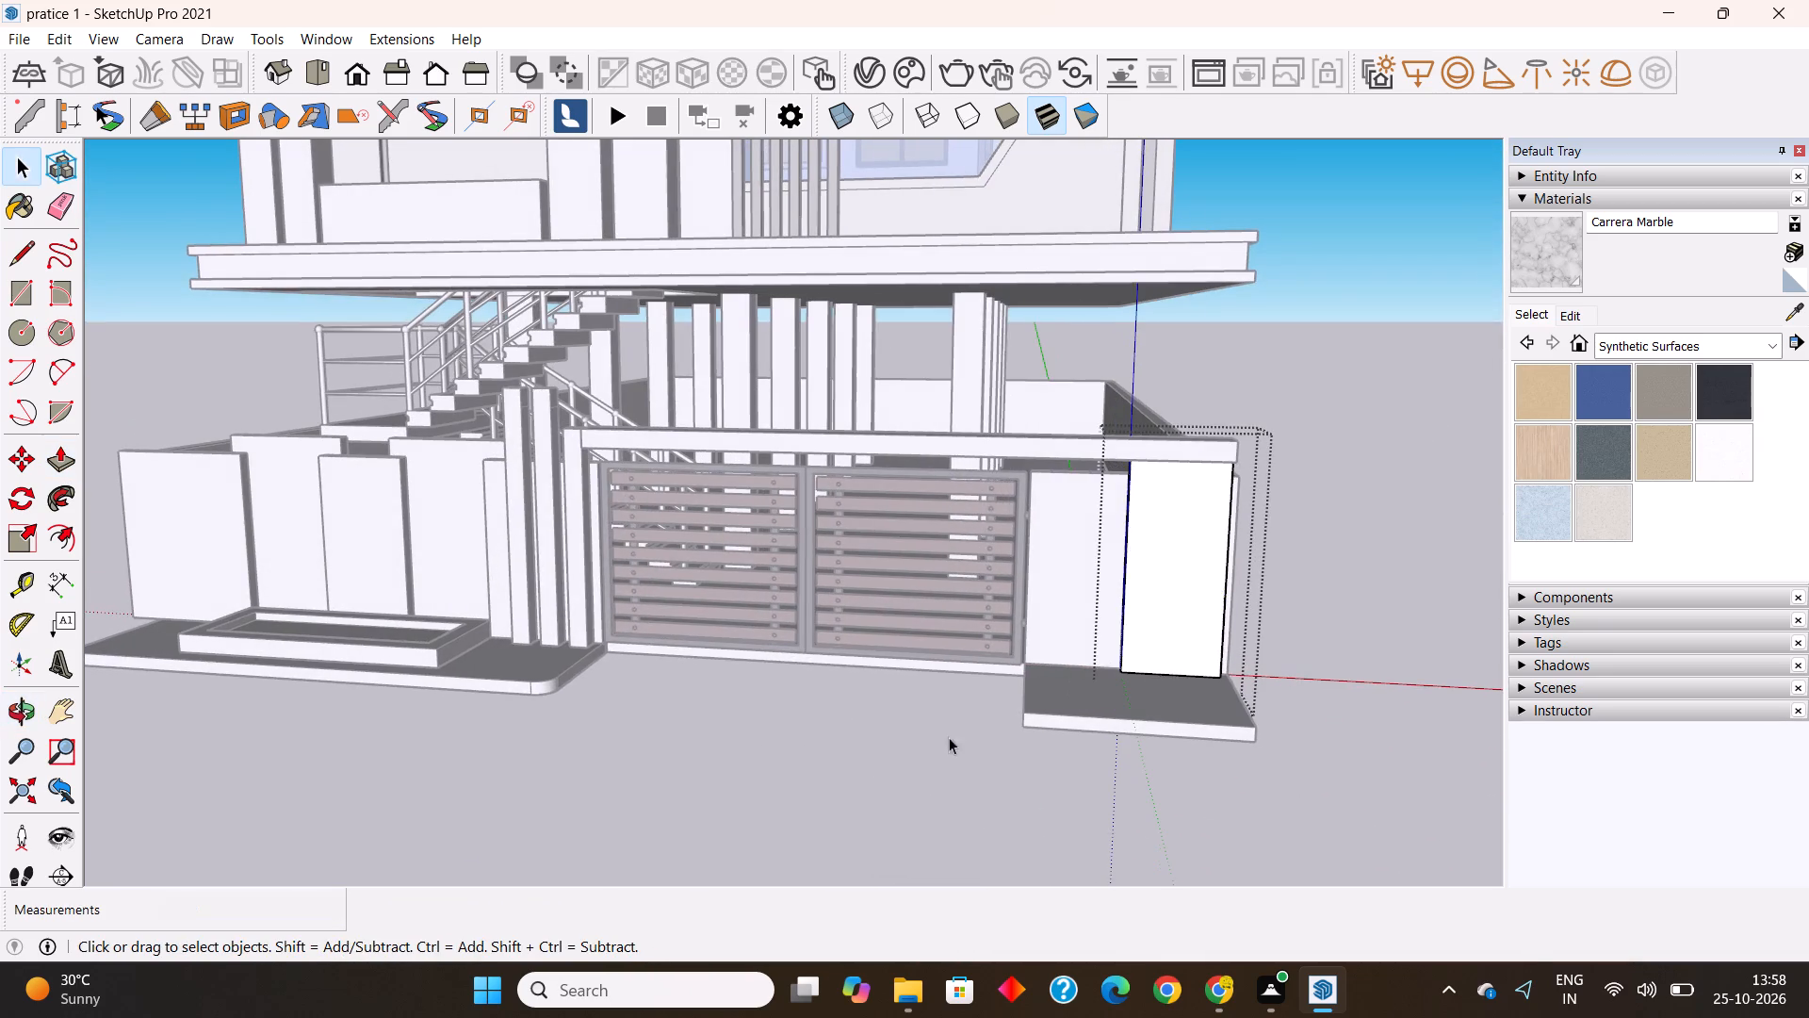
left_click(857, 765)
Open the middle pillar, delete the stray line on its side, Push/Pull its top face down 1' 5/8", and exit the group.
scroll(657, 593, "down", 7)
middle_click_drag(866, 707, 1163, 597)
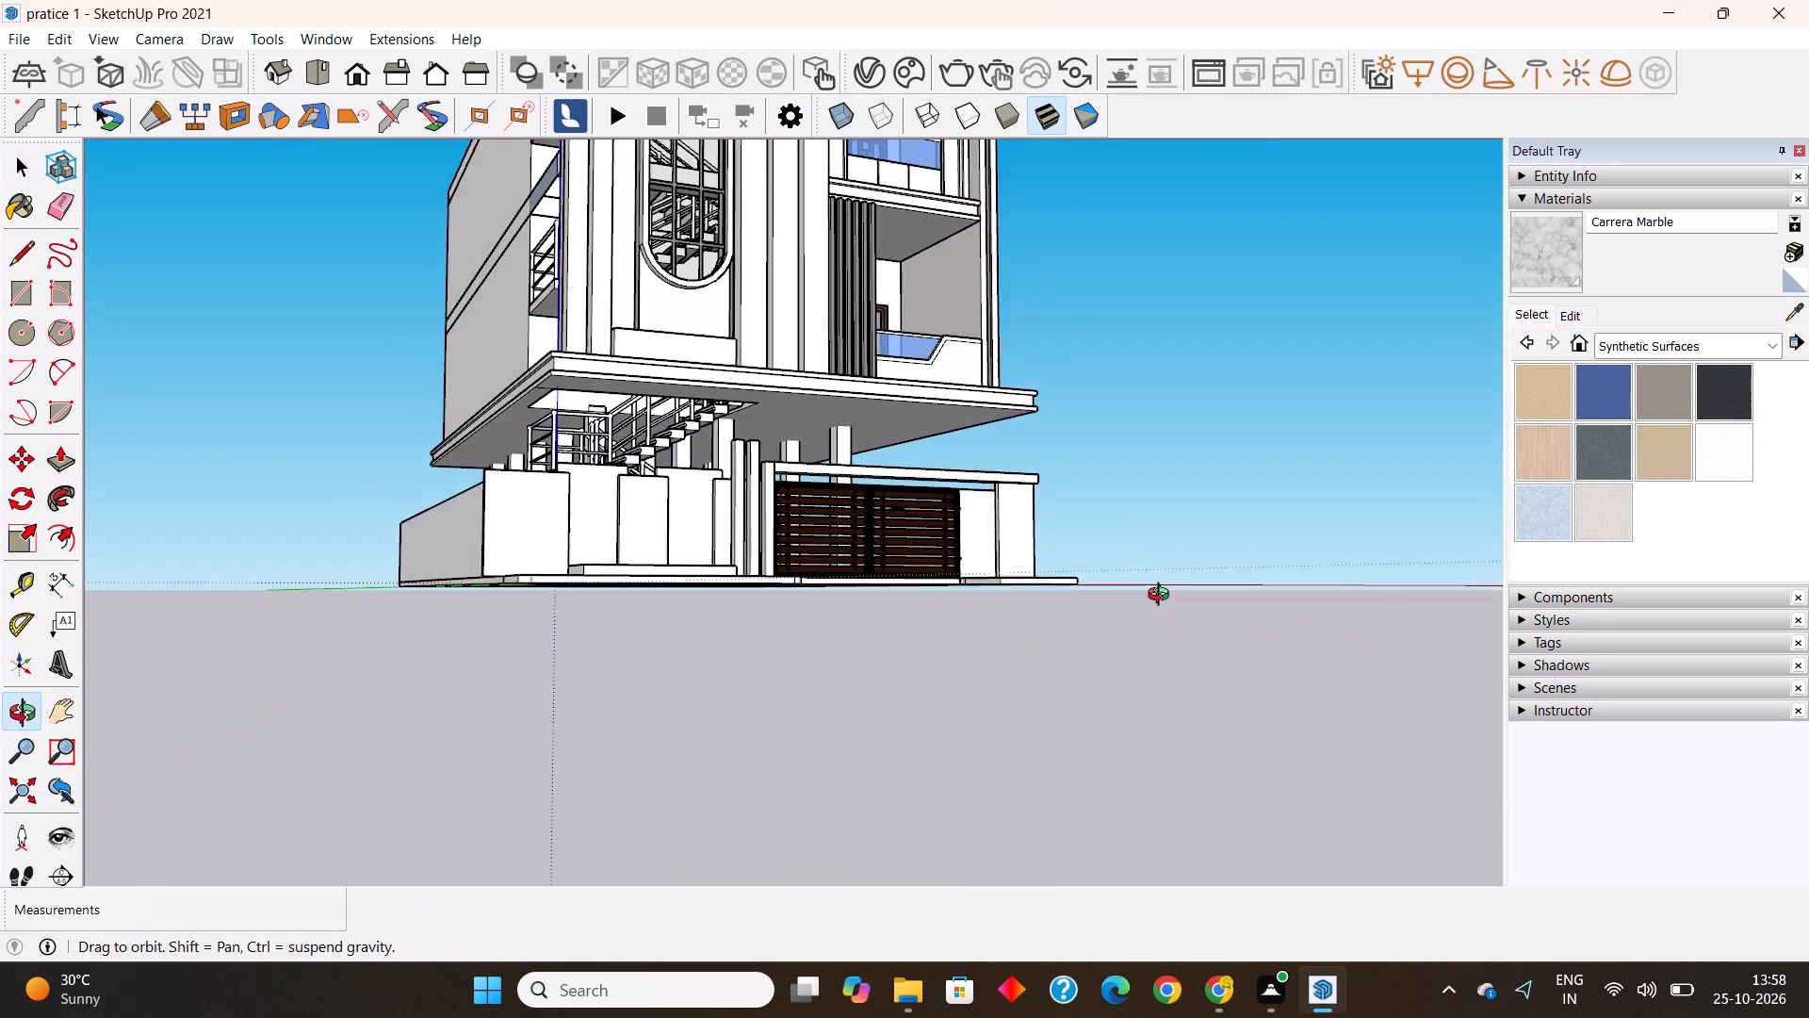
middle_click_drag(1163, 597, 867, 721)
scroll(610, 523, "up", 3)
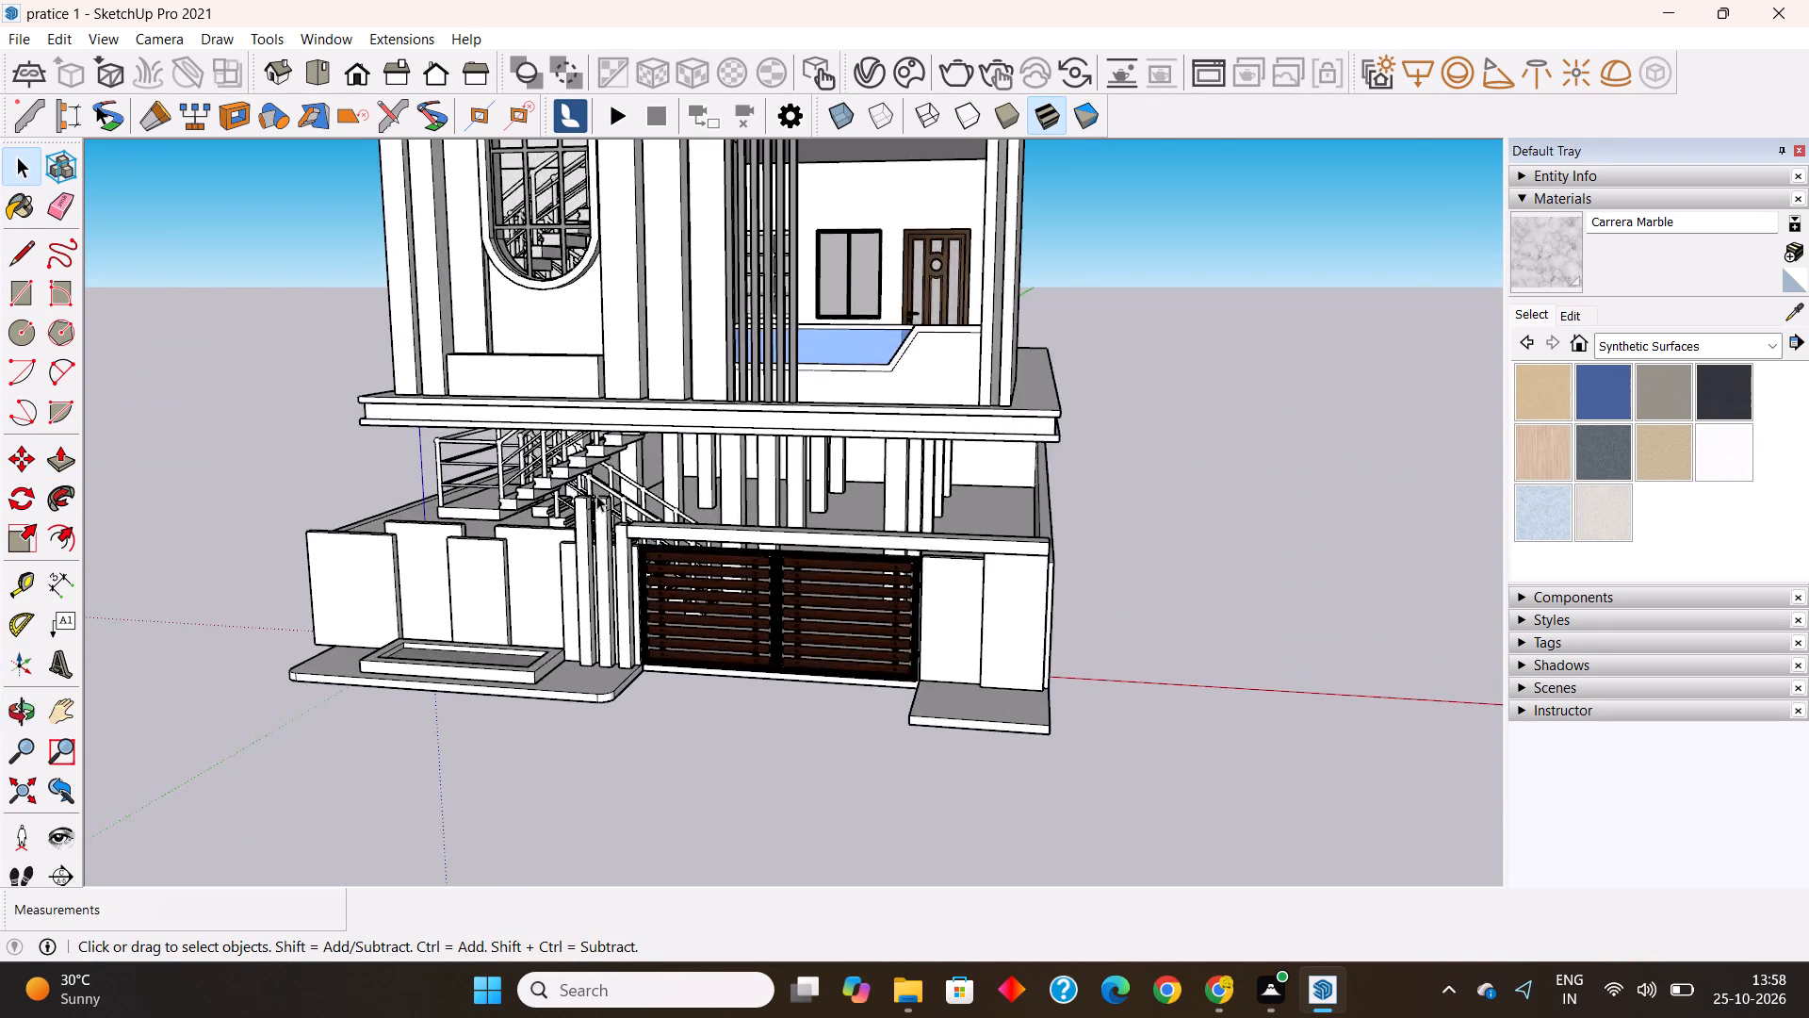
scroll(596, 495, "up", 8)
middle_click_drag(609, 540, 525, 627)
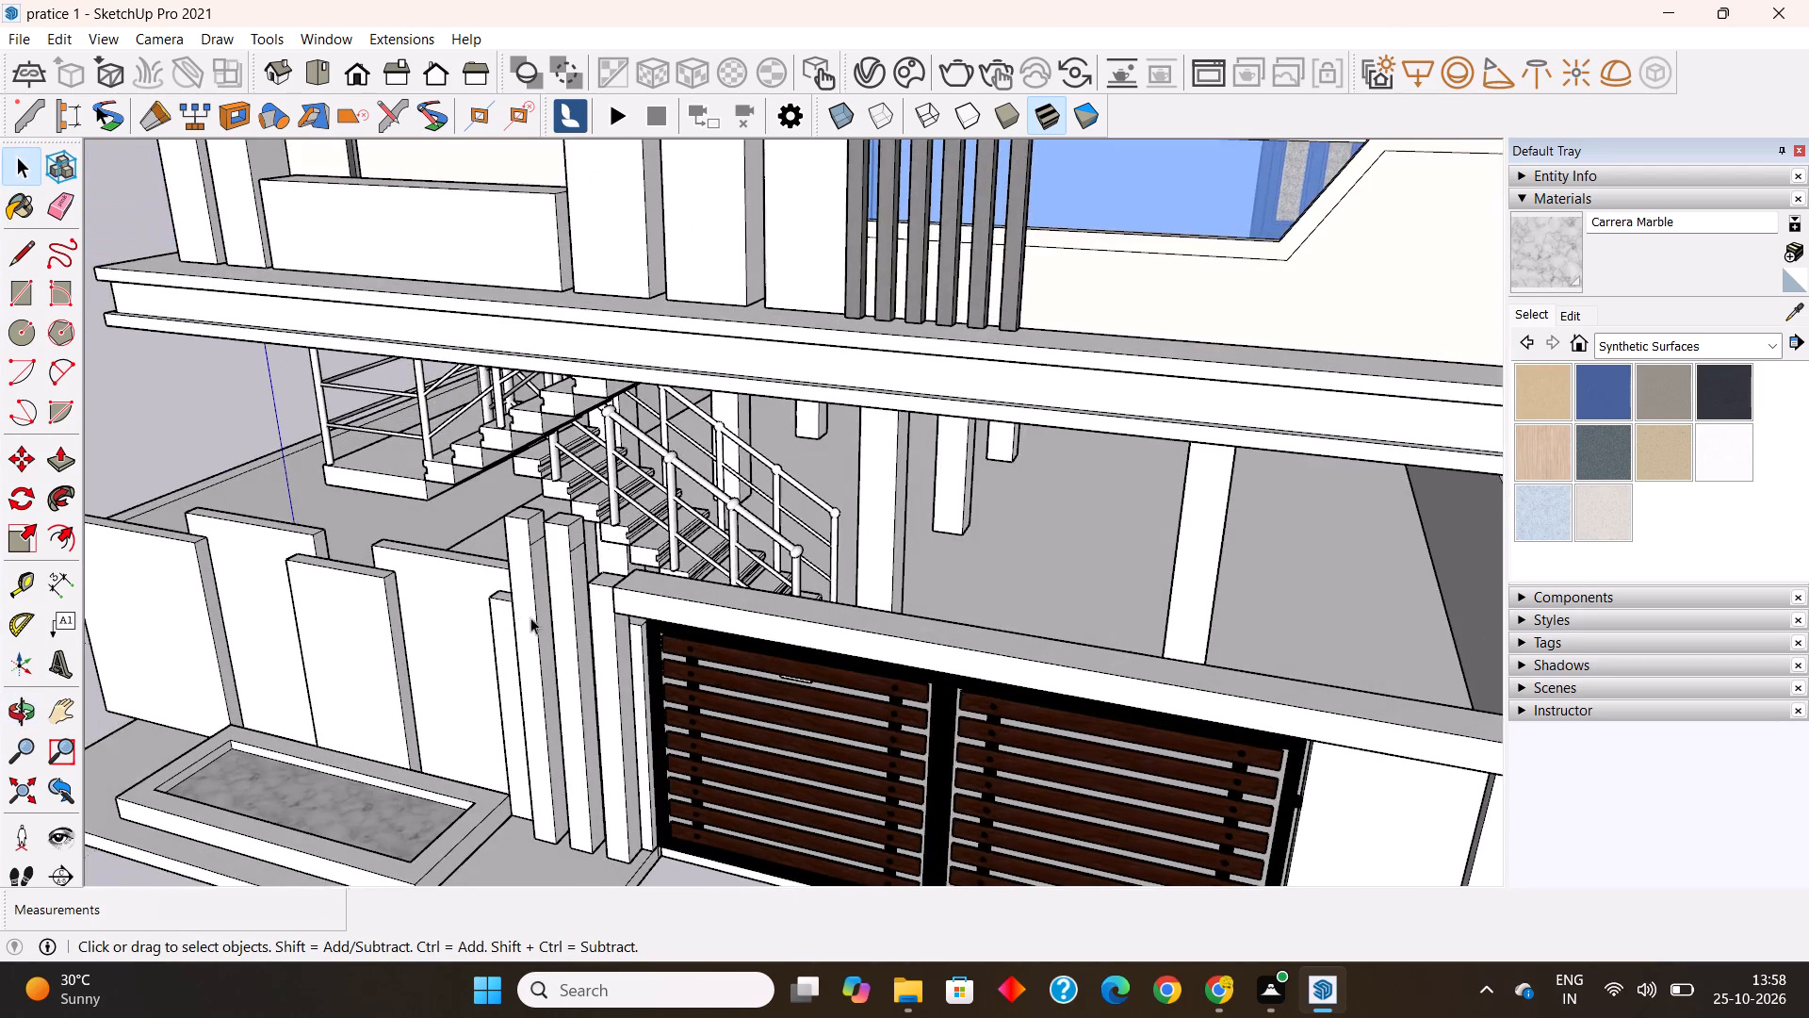
scroll(560, 572, "up", 6)
double_click(577, 545)
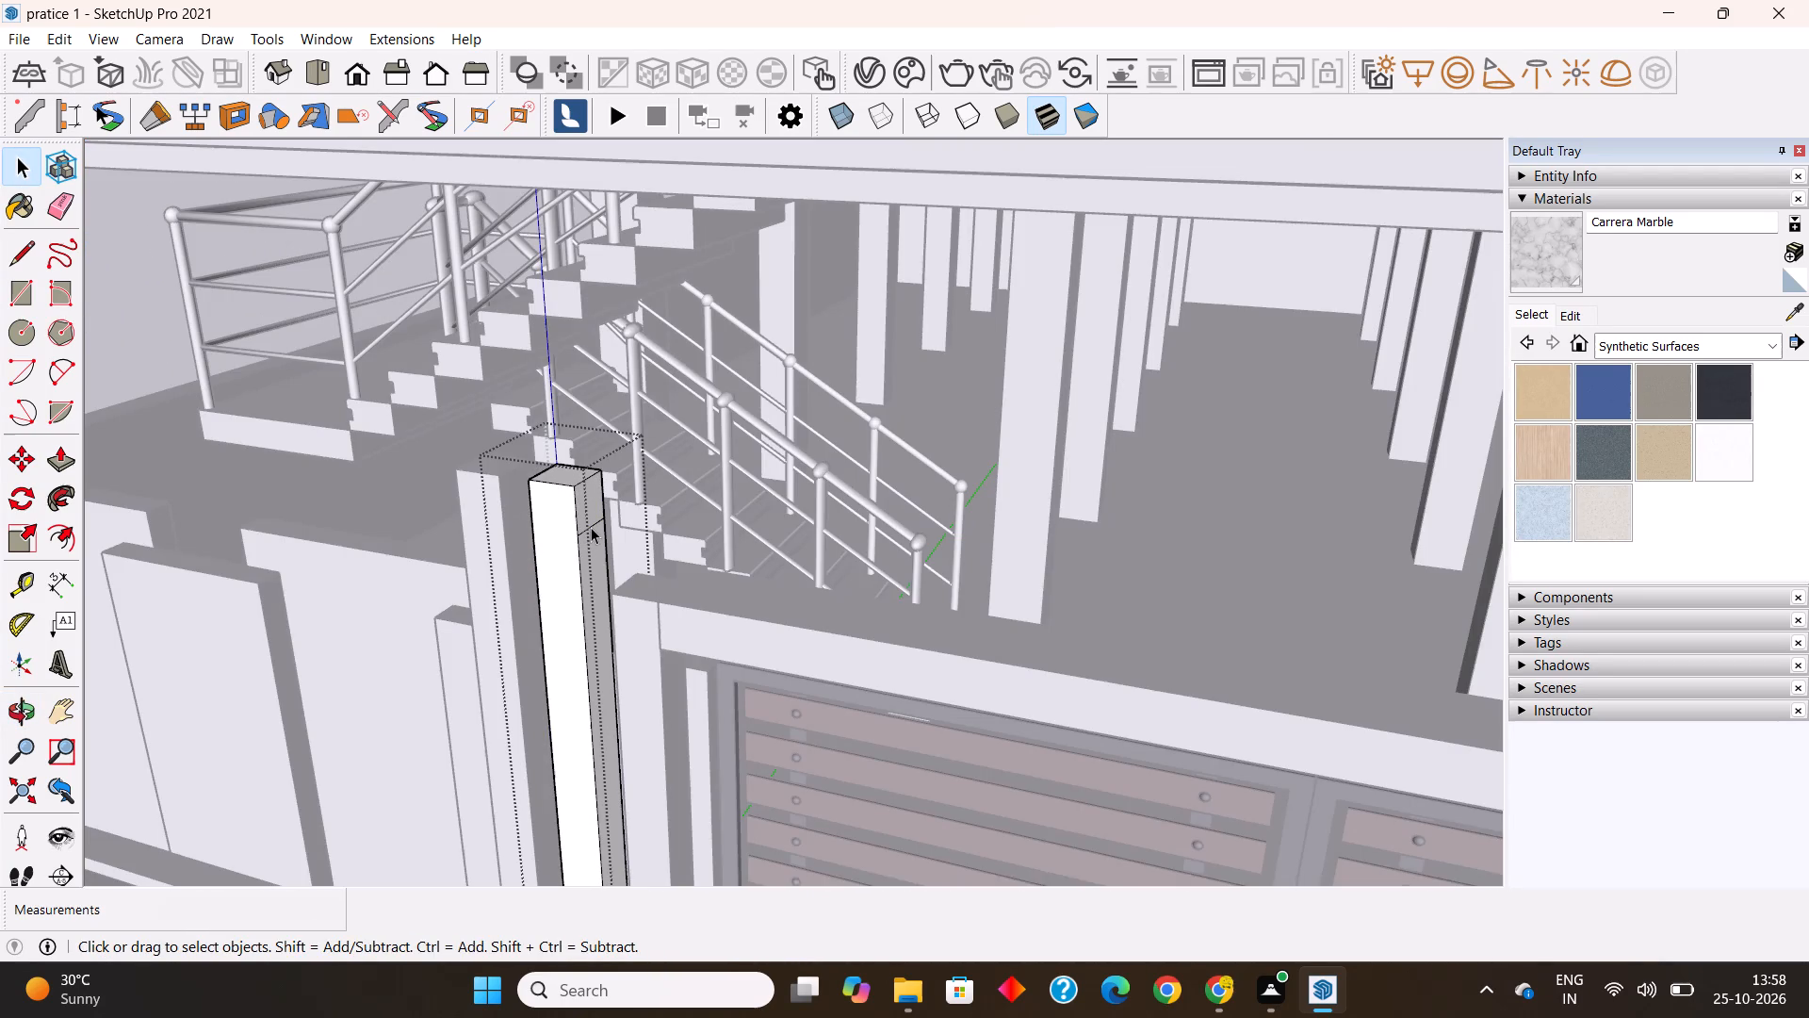
left_click(591, 527)
key("Delete")
left_click(58, 462)
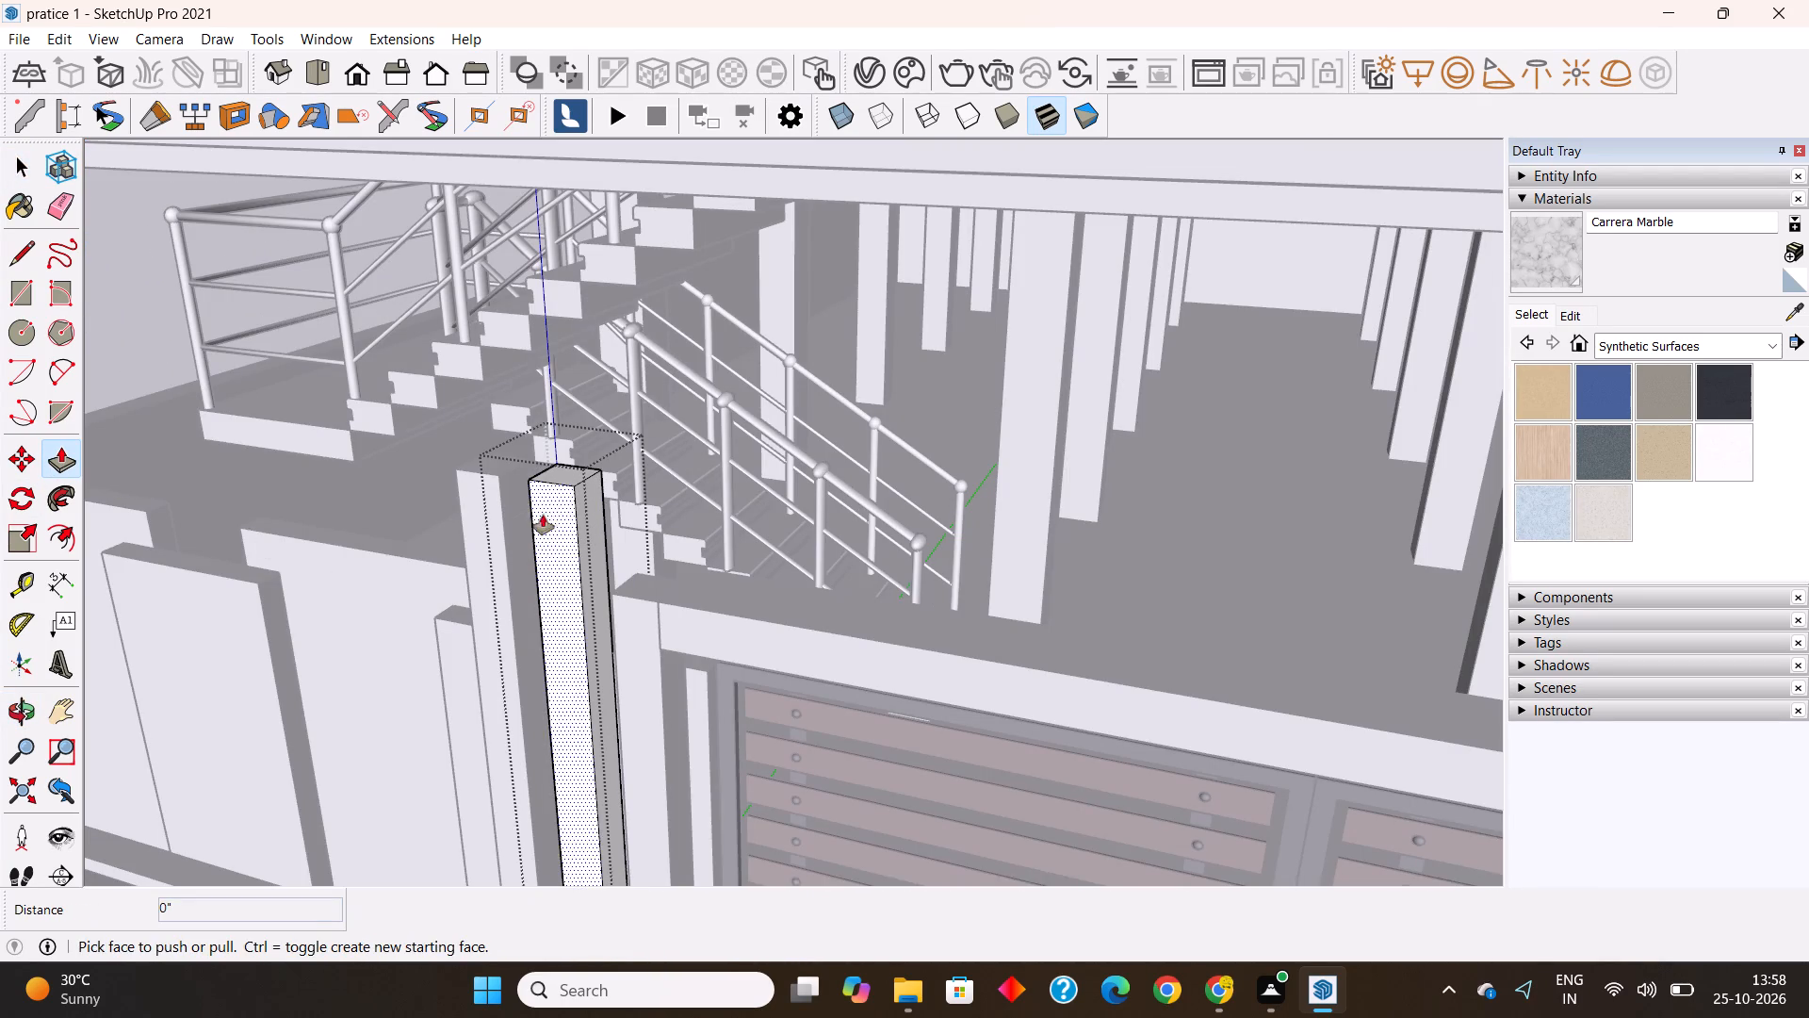
left_click(570, 480)
left_click(629, 604)
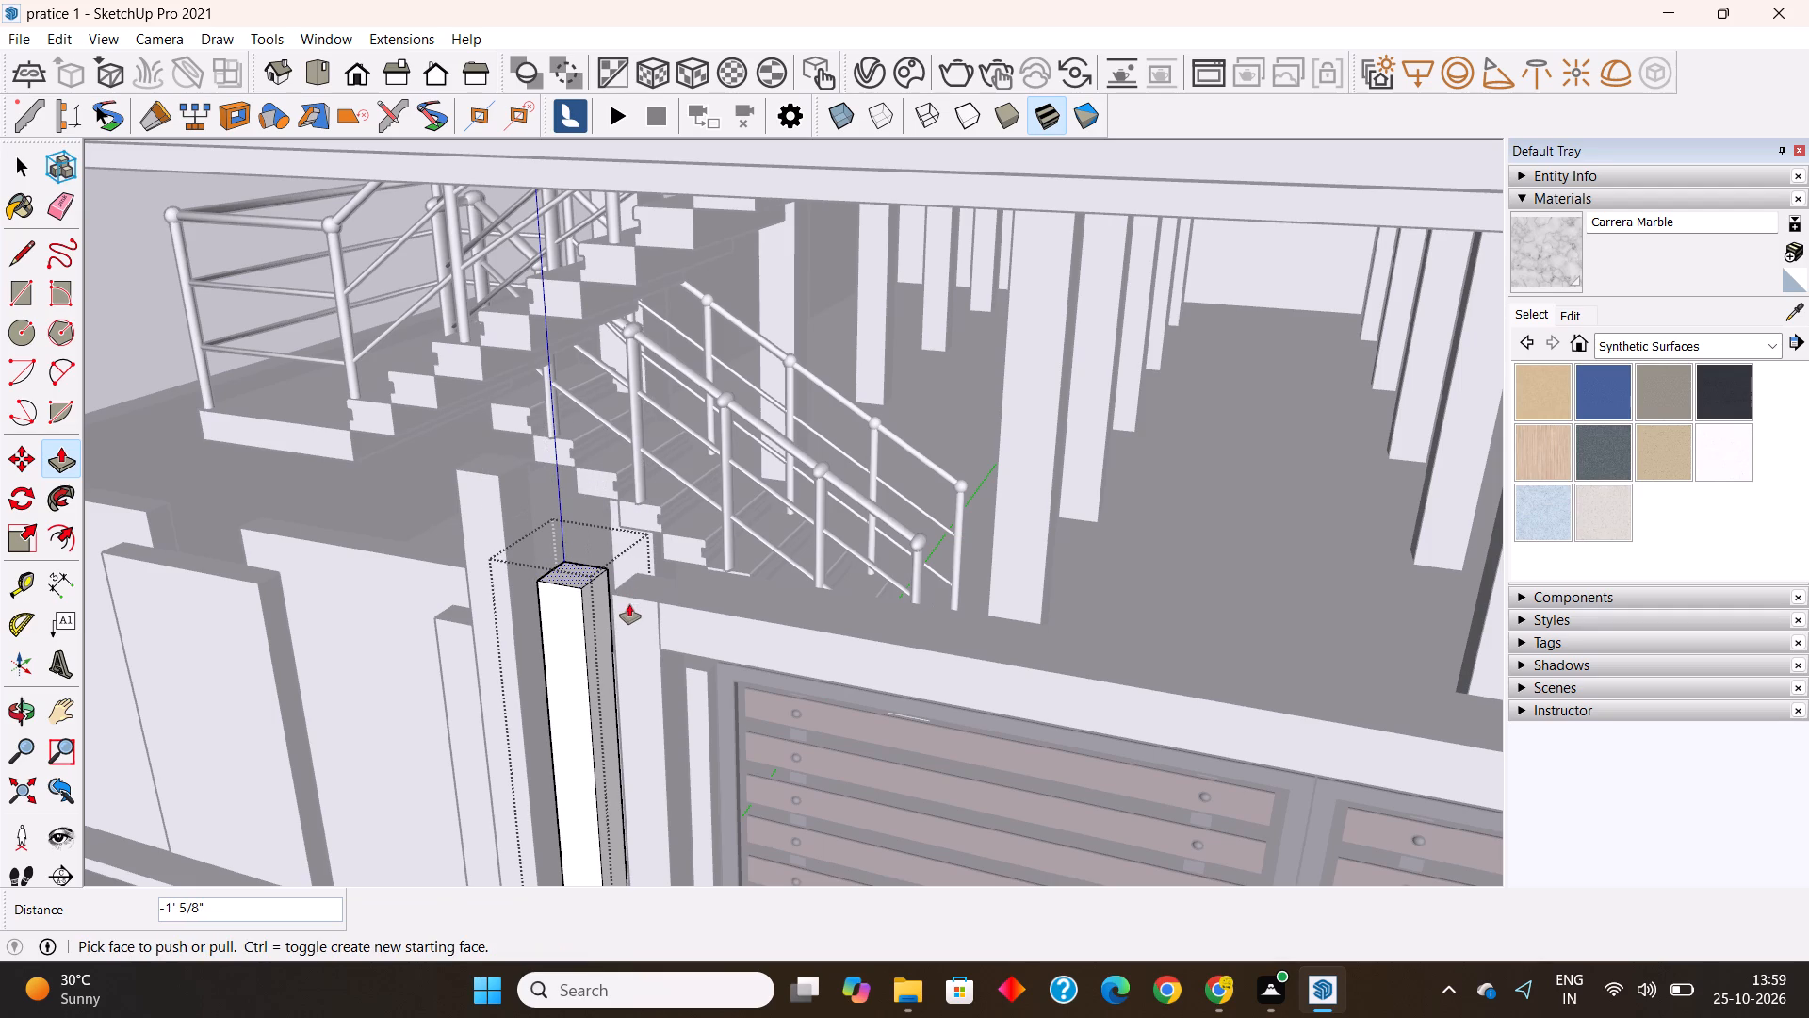
key("space")
key("Escape")
Open the pillar farthest from the gate, delete the stray line on its side, Push/Pull its top down to the middle pillar's height, and exit the group.
double_click(501, 541)
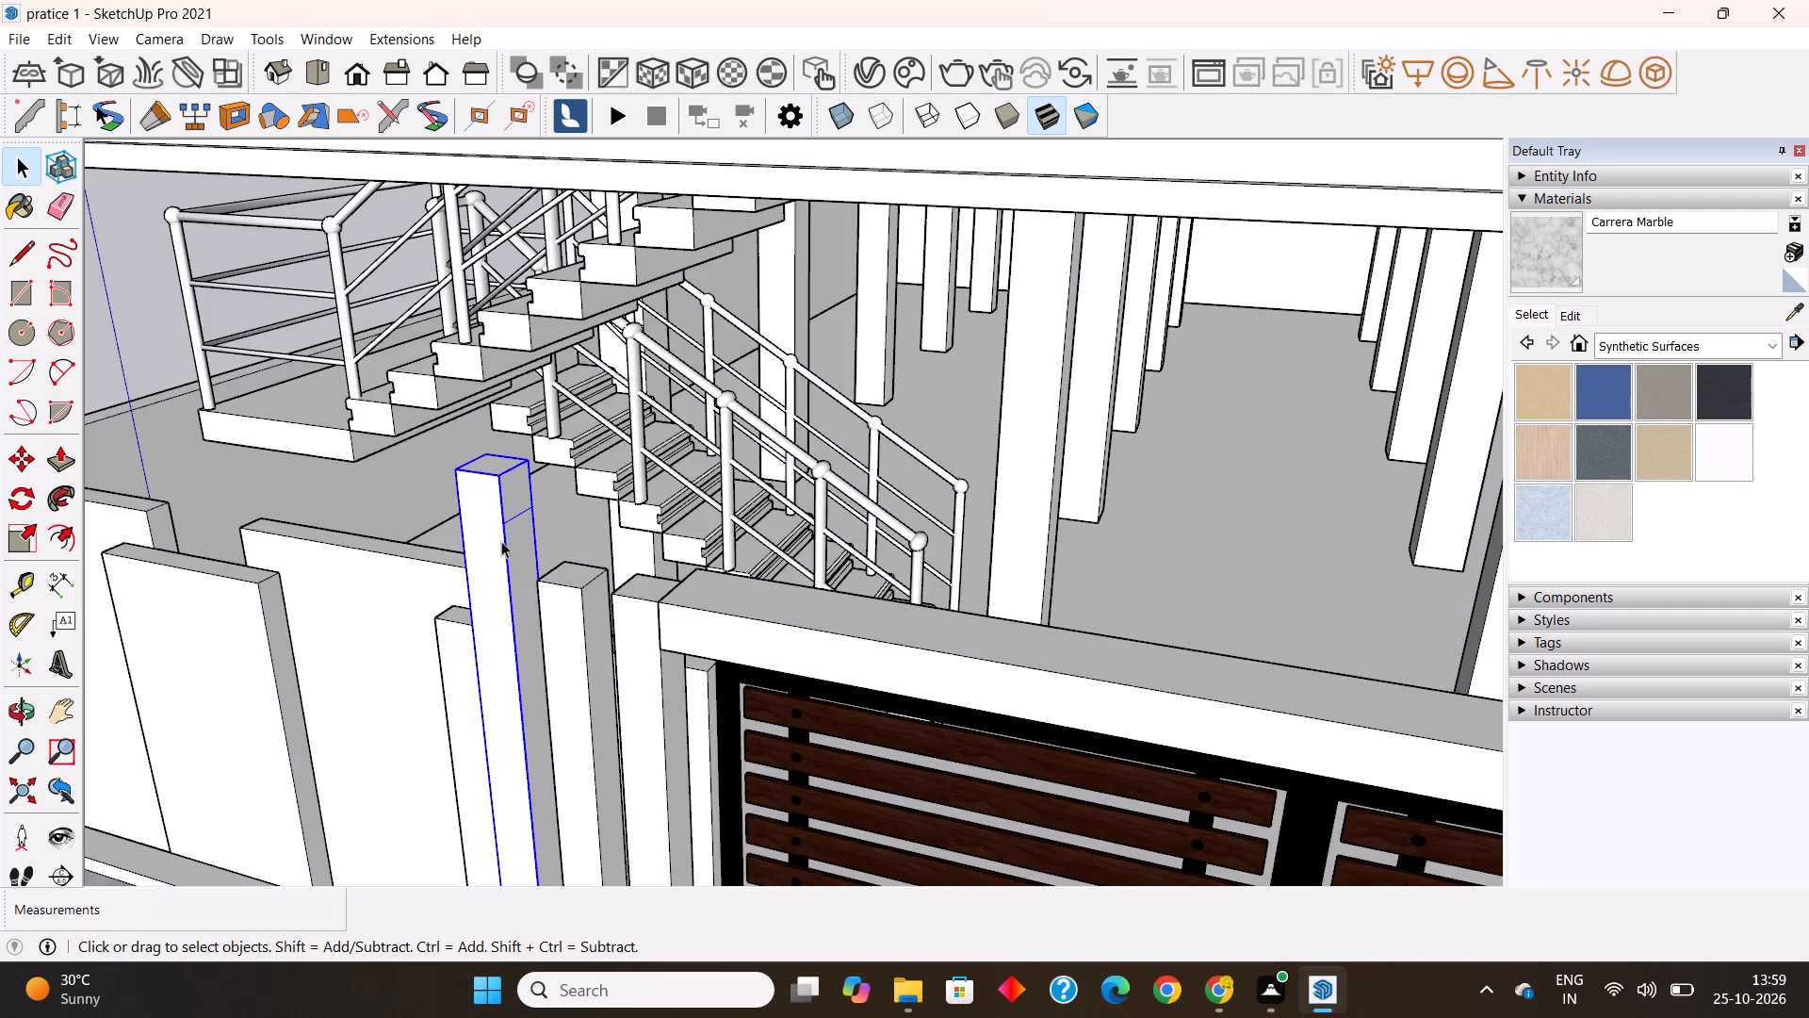
left_click(517, 514)
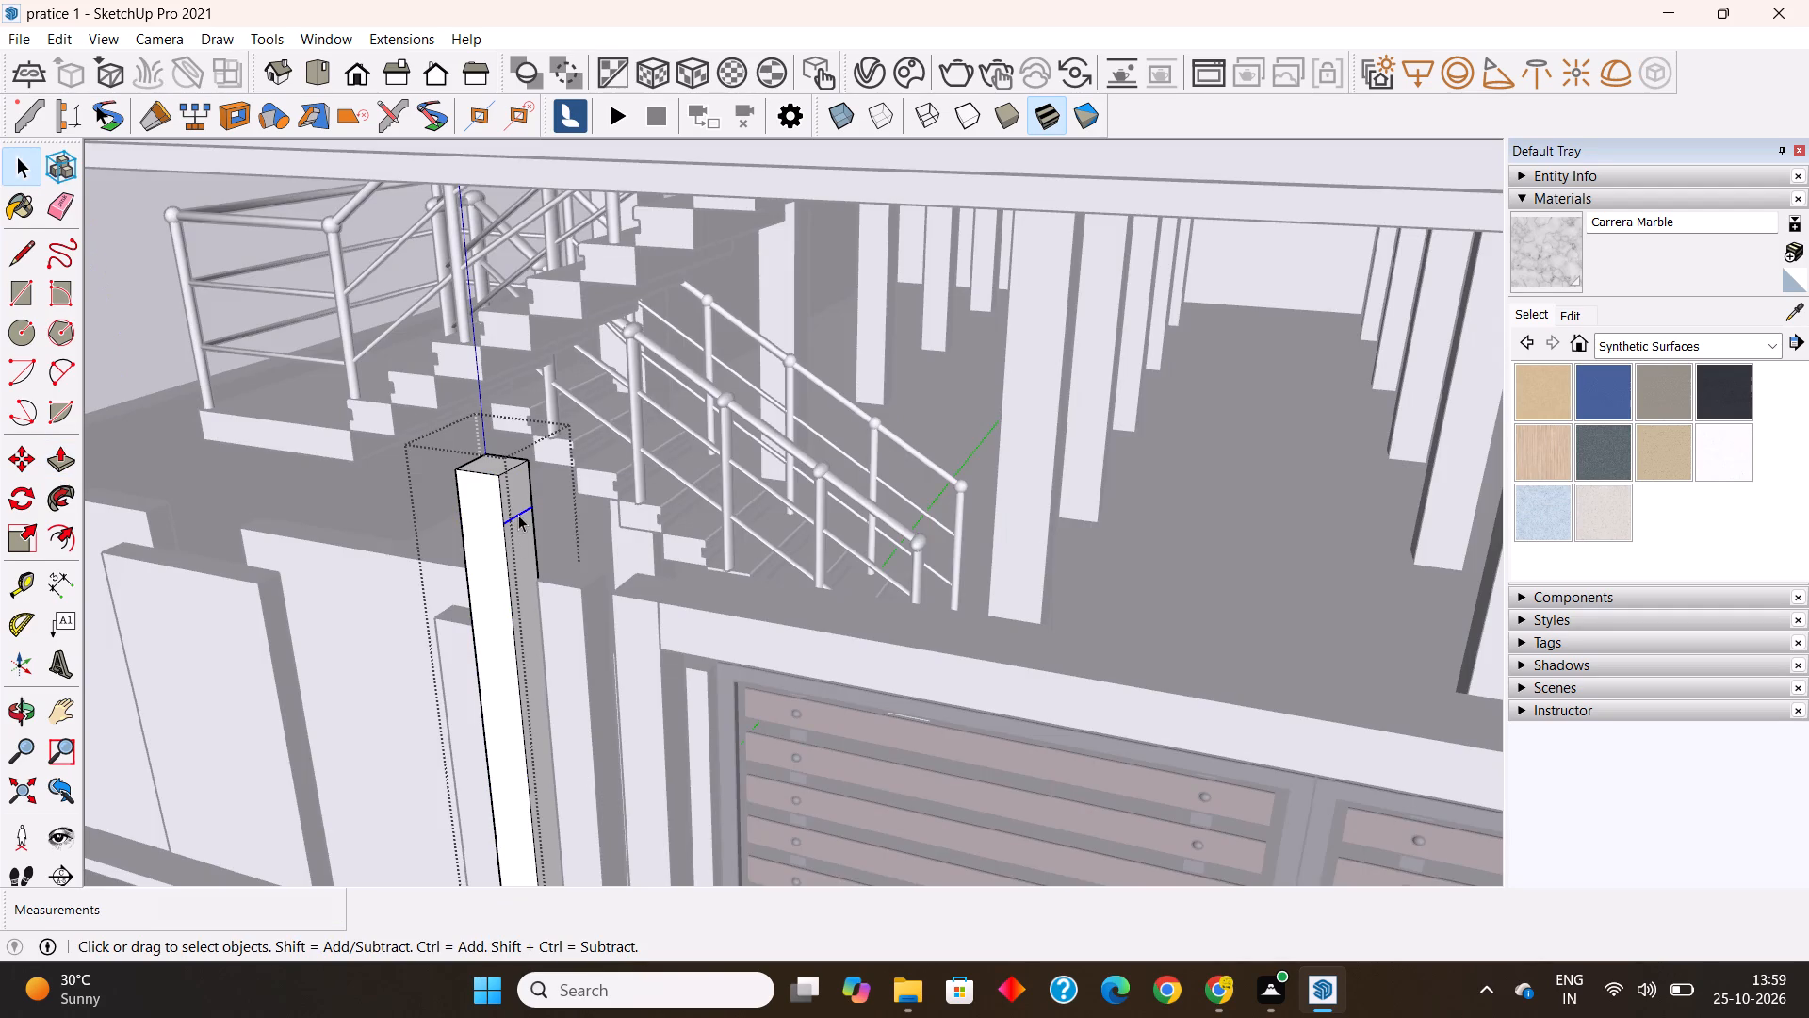
key("Delete")
left_click(67, 452)
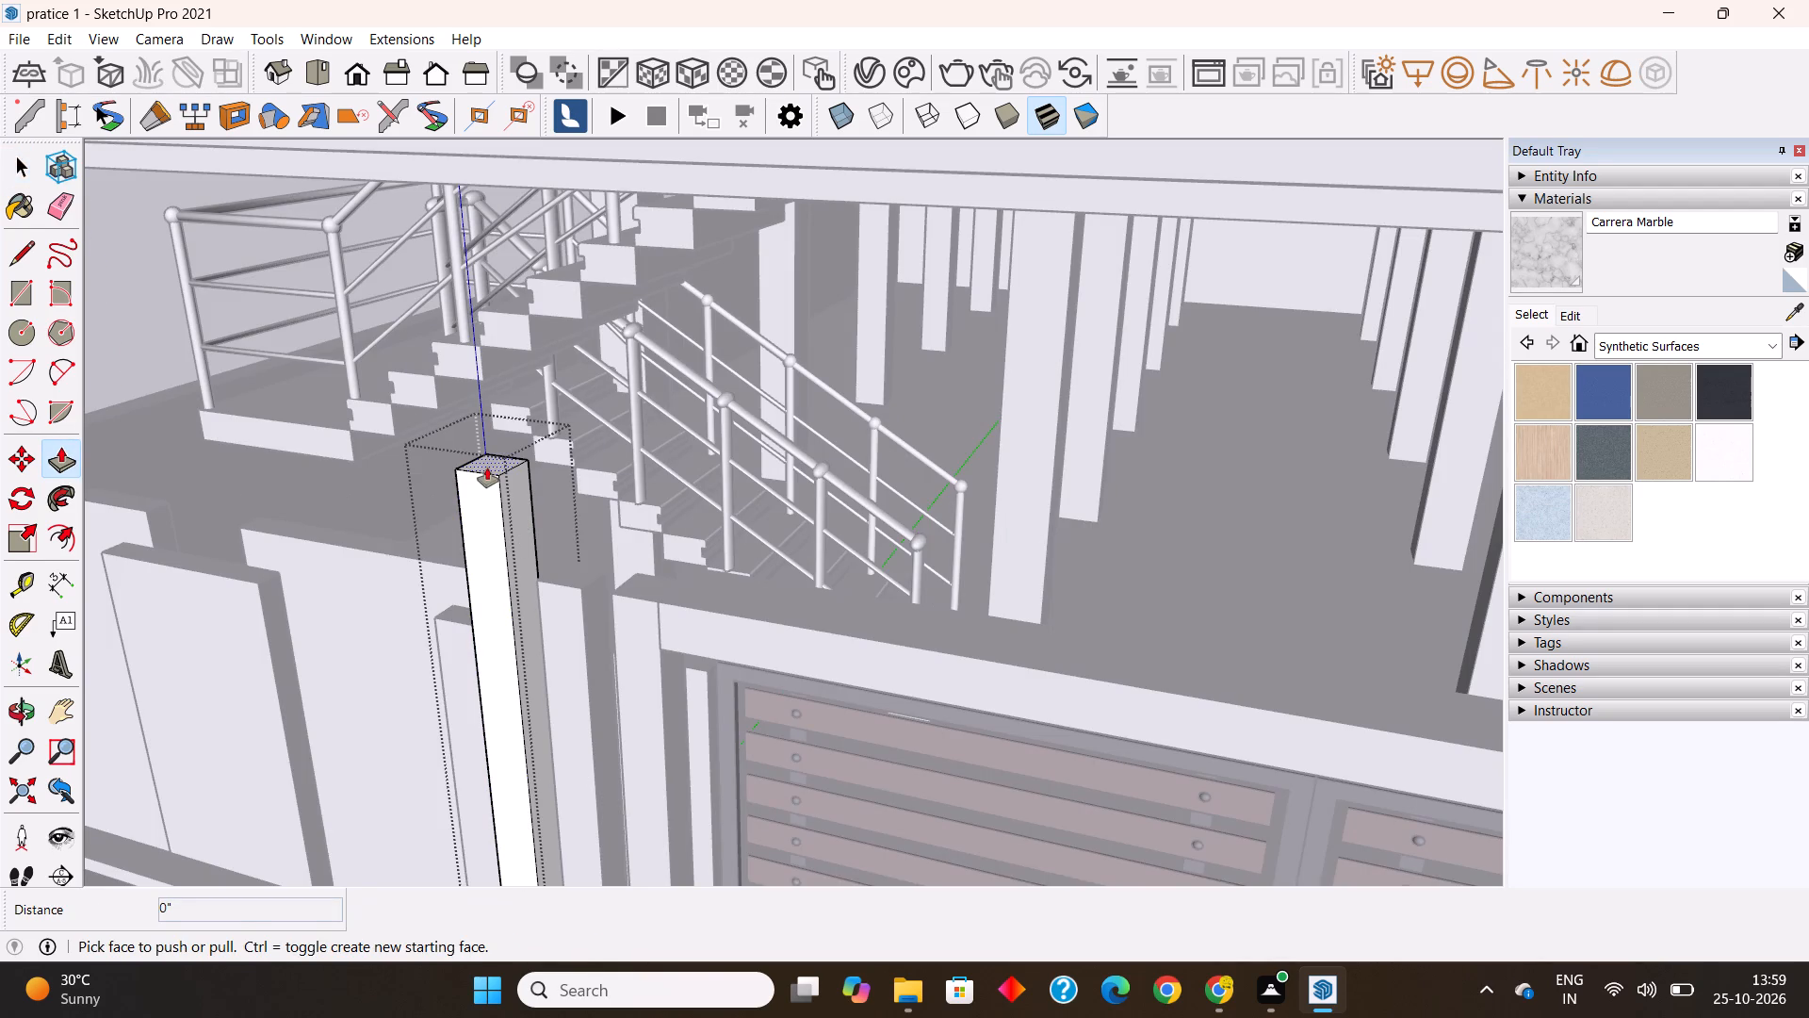
left_click(487, 468)
left_click(588, 585)
scroll(588, 585, "down", 2)
key("space")
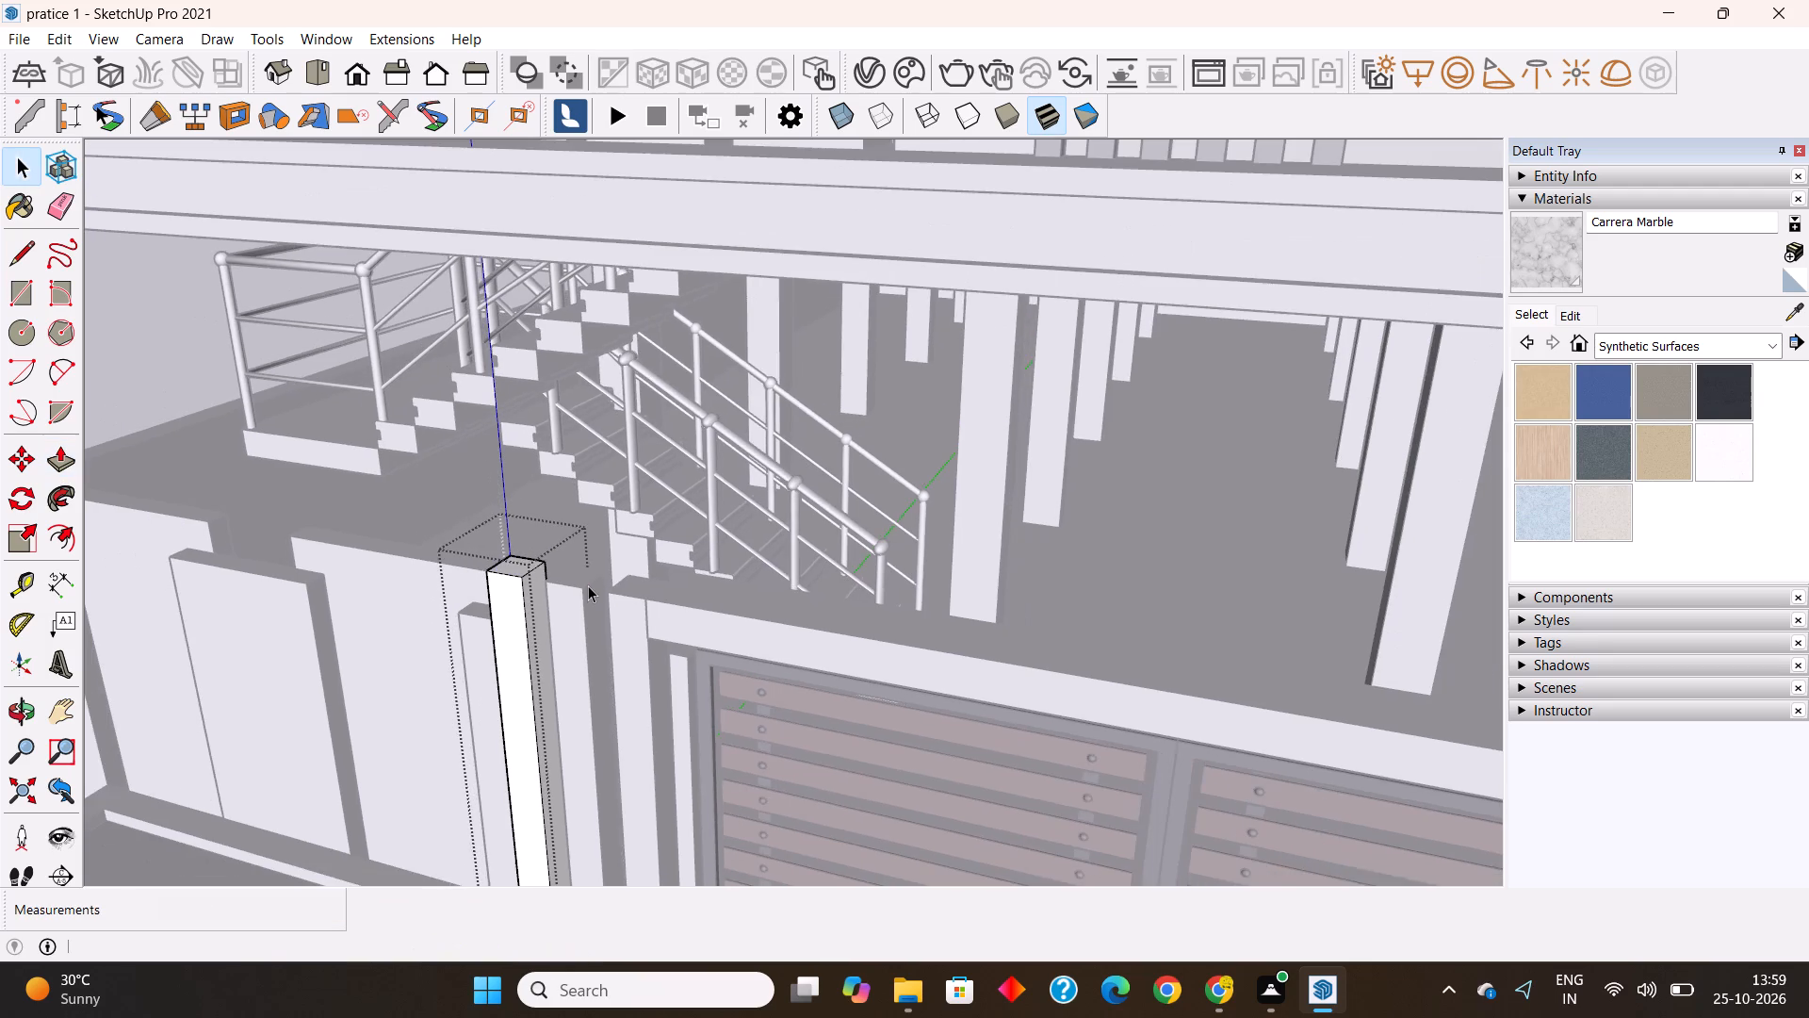
key("Escape")
Sample 0025 AP L164 WHITE BUTTER from the facade and paint the three pillars beside the gate and the beam over it.
scroll(588, 573, "down", 7)
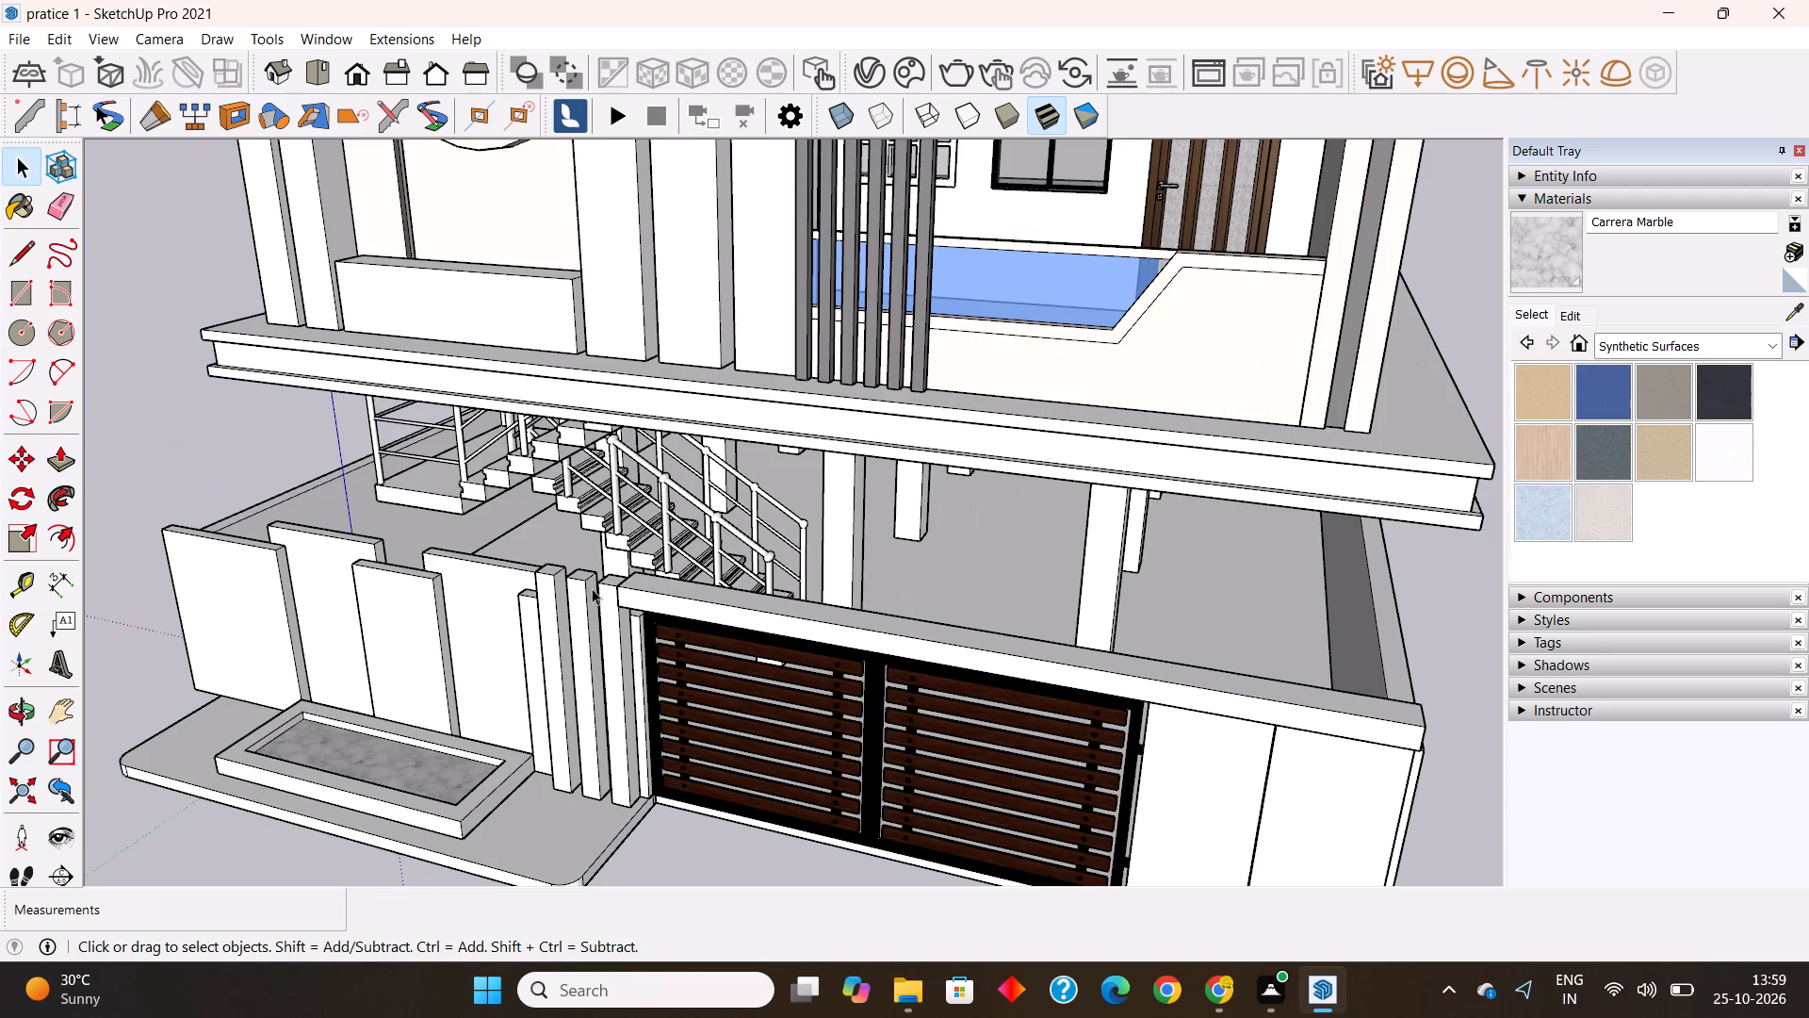
middle_click_drag(595, 612, 825, 599)
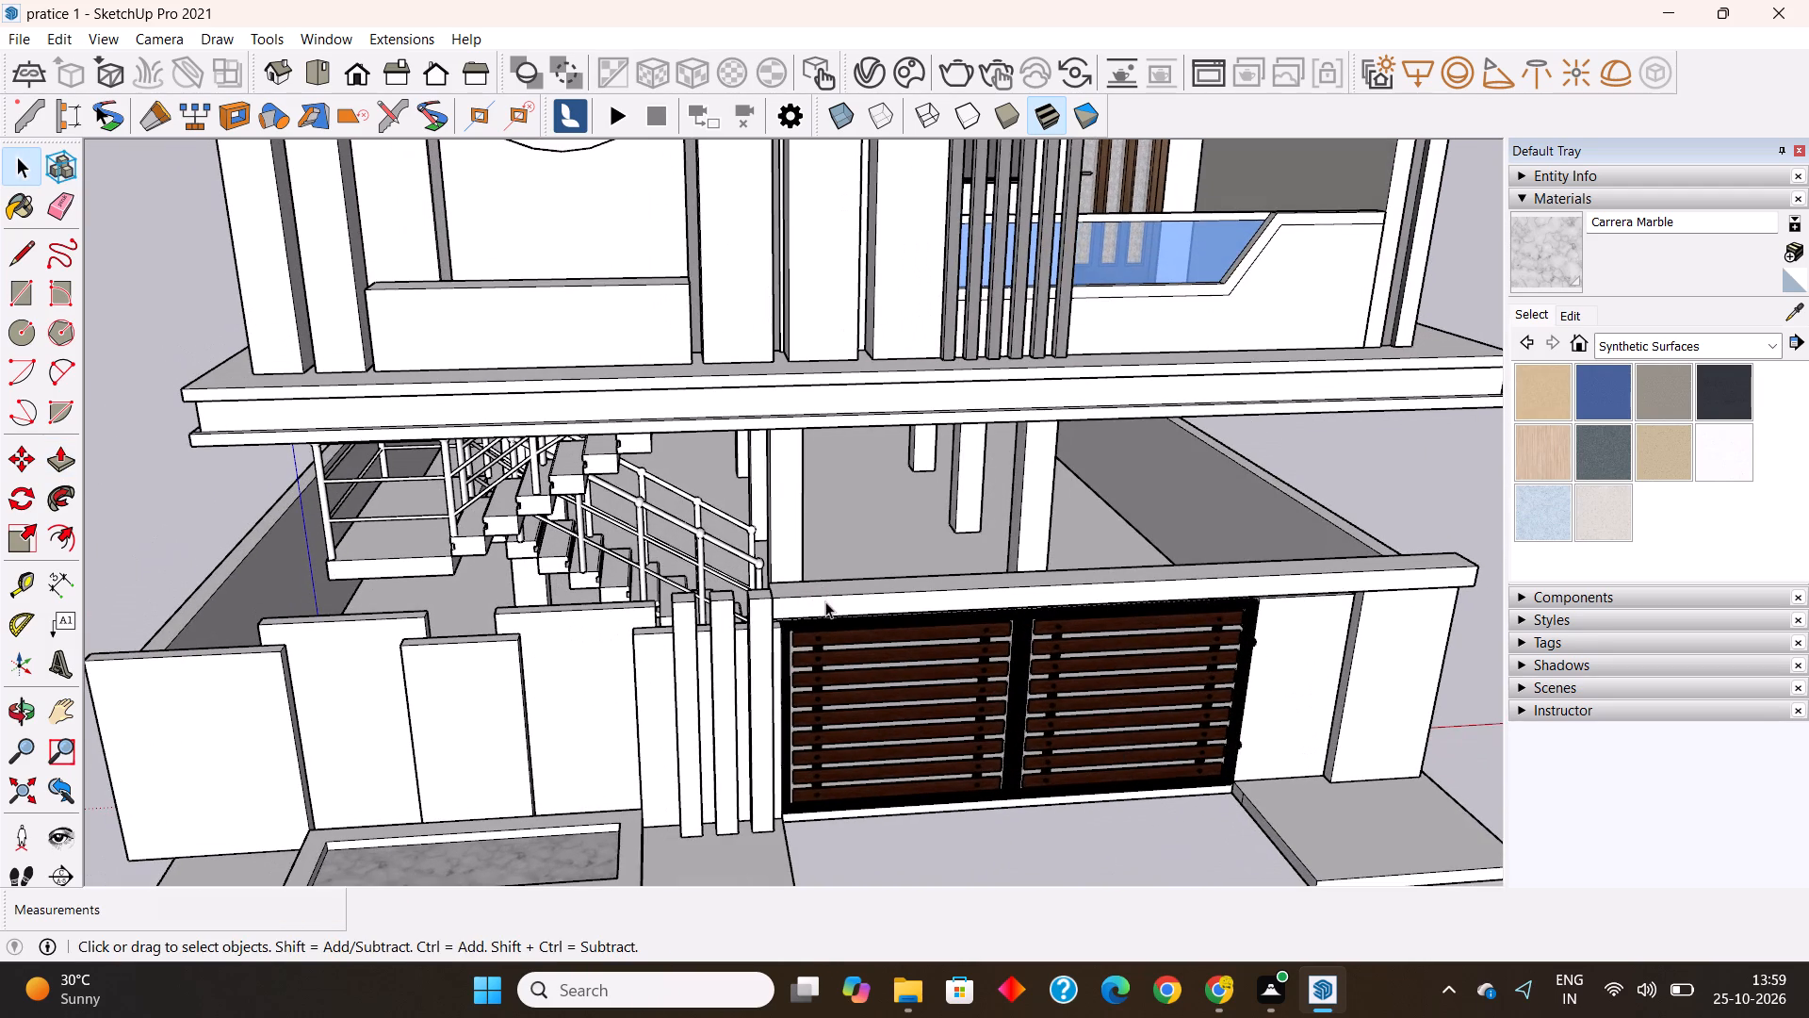
left_click(1790, 315)
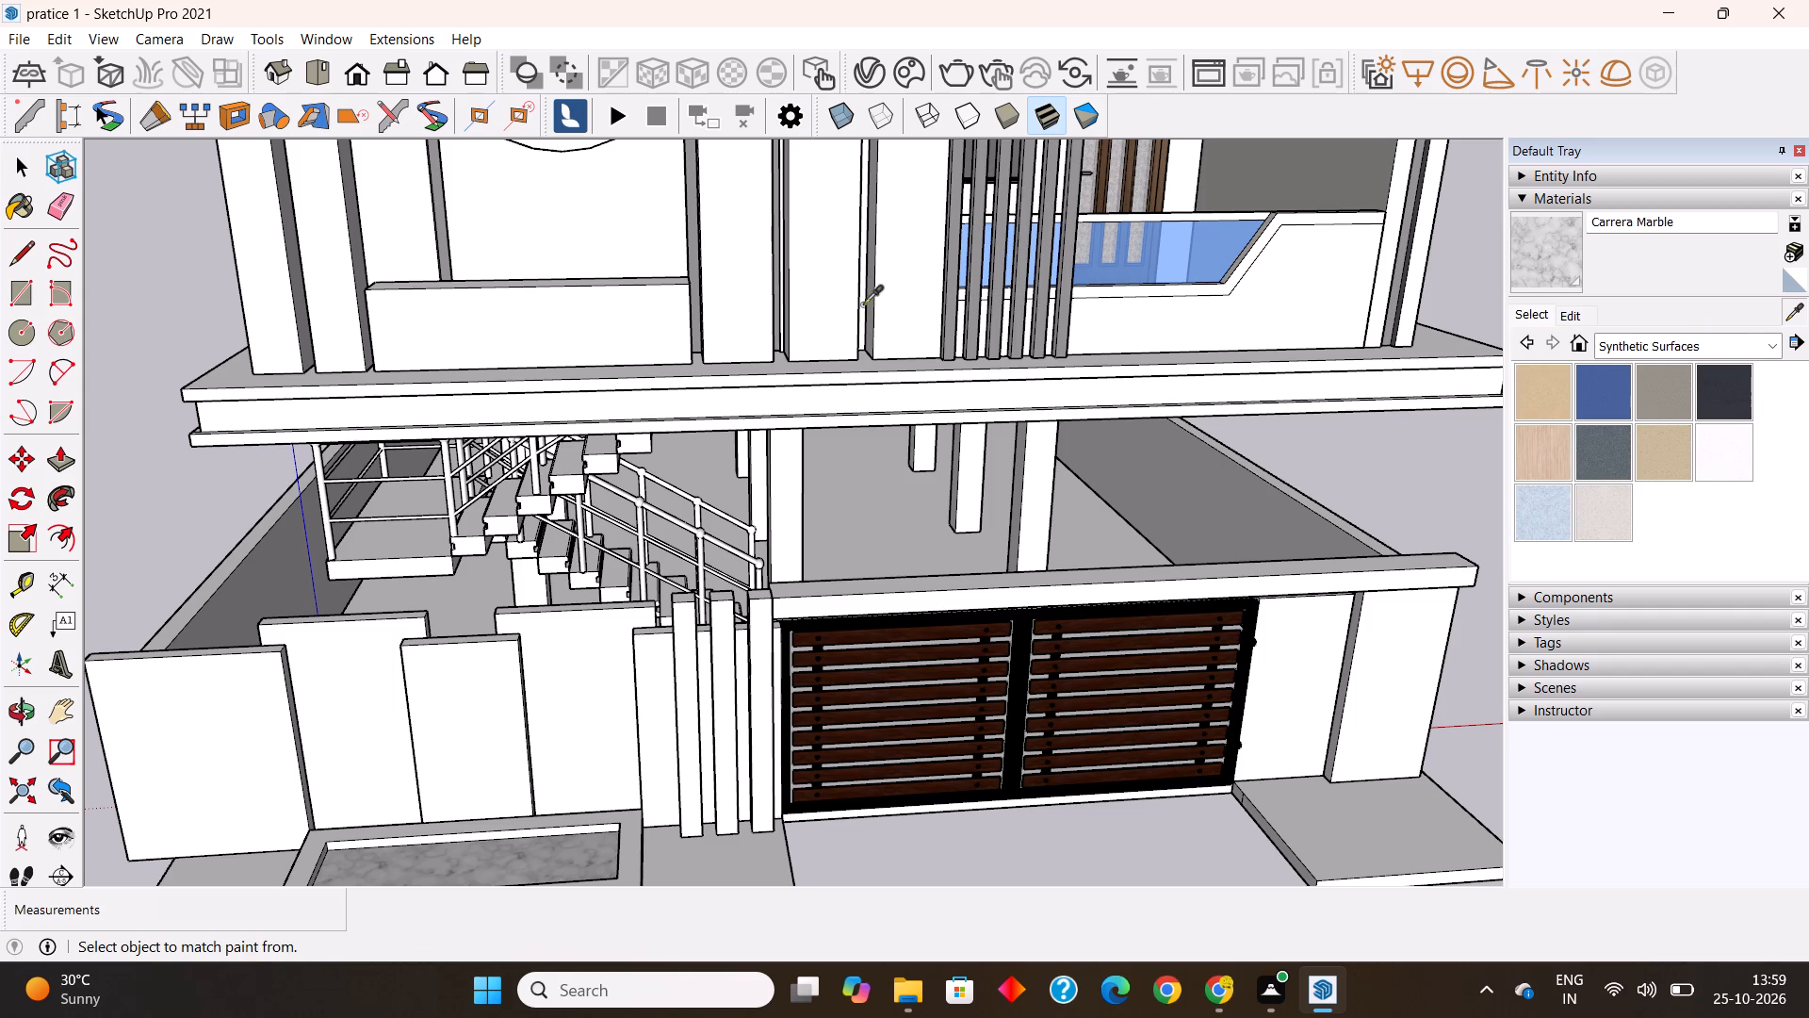
left_click(896, 271)
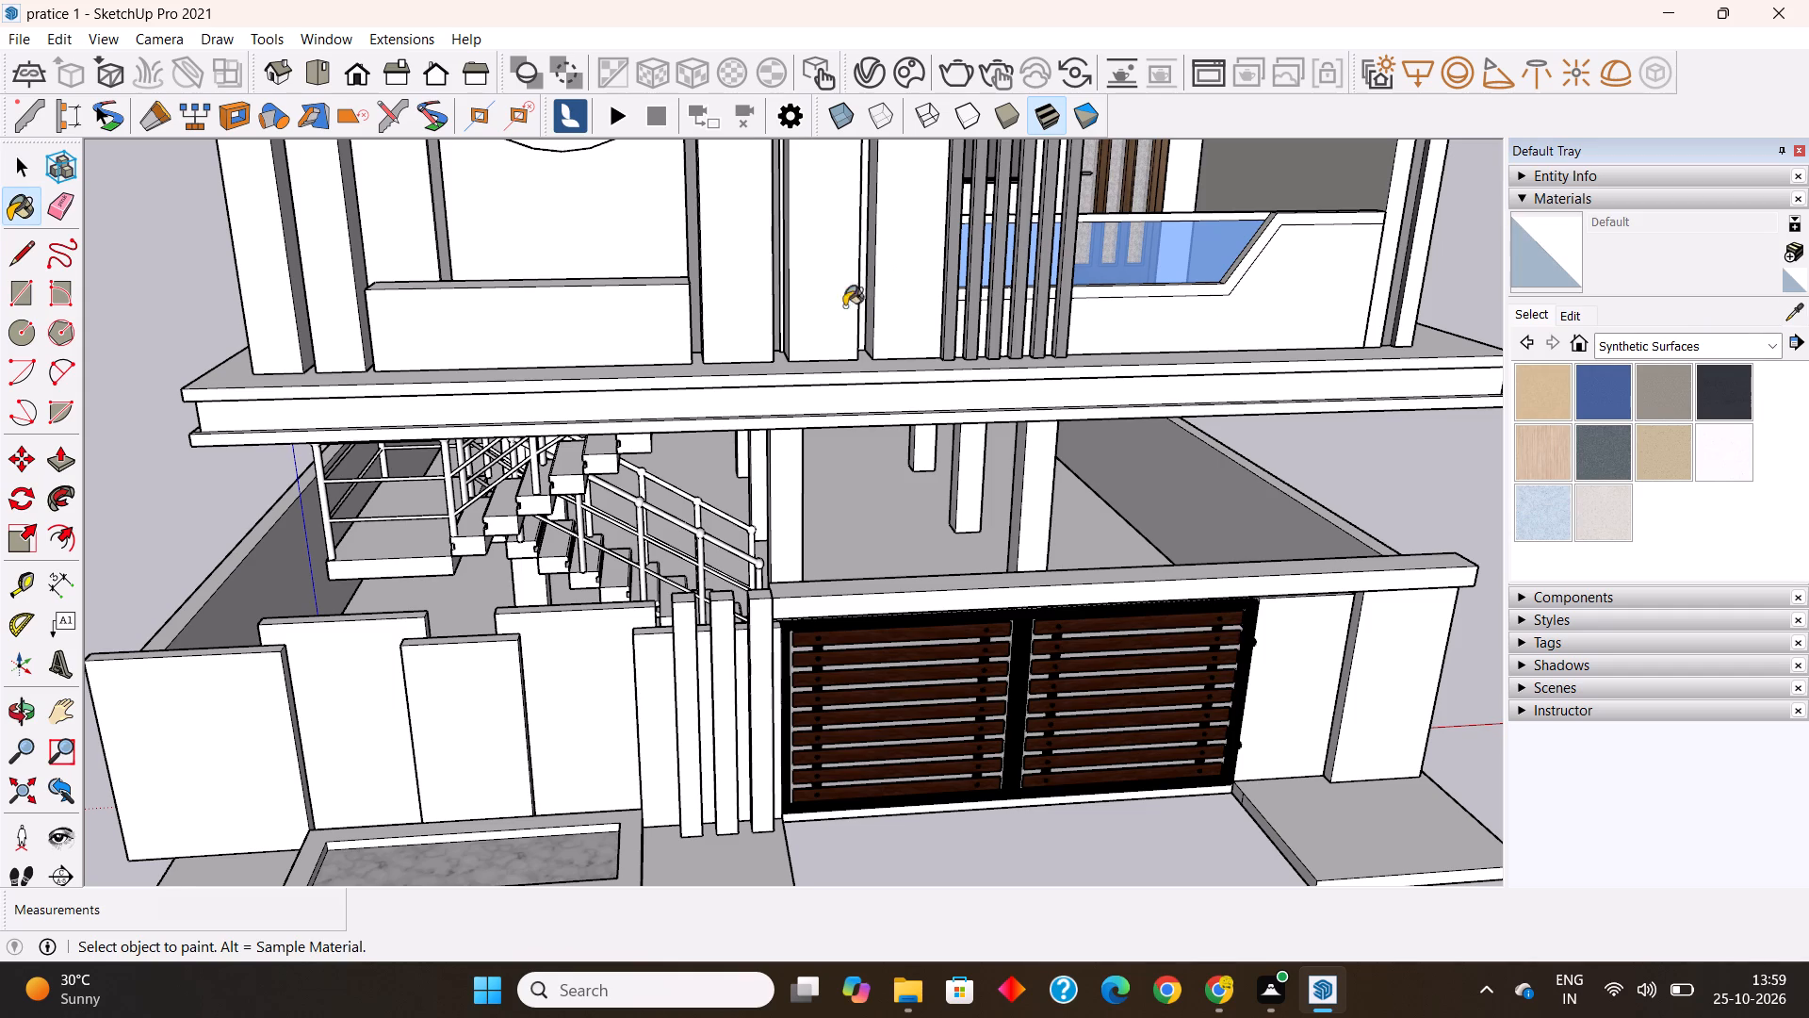
scroll(639, 517, "down", 12)
scroll(781, 314, "up", 2)
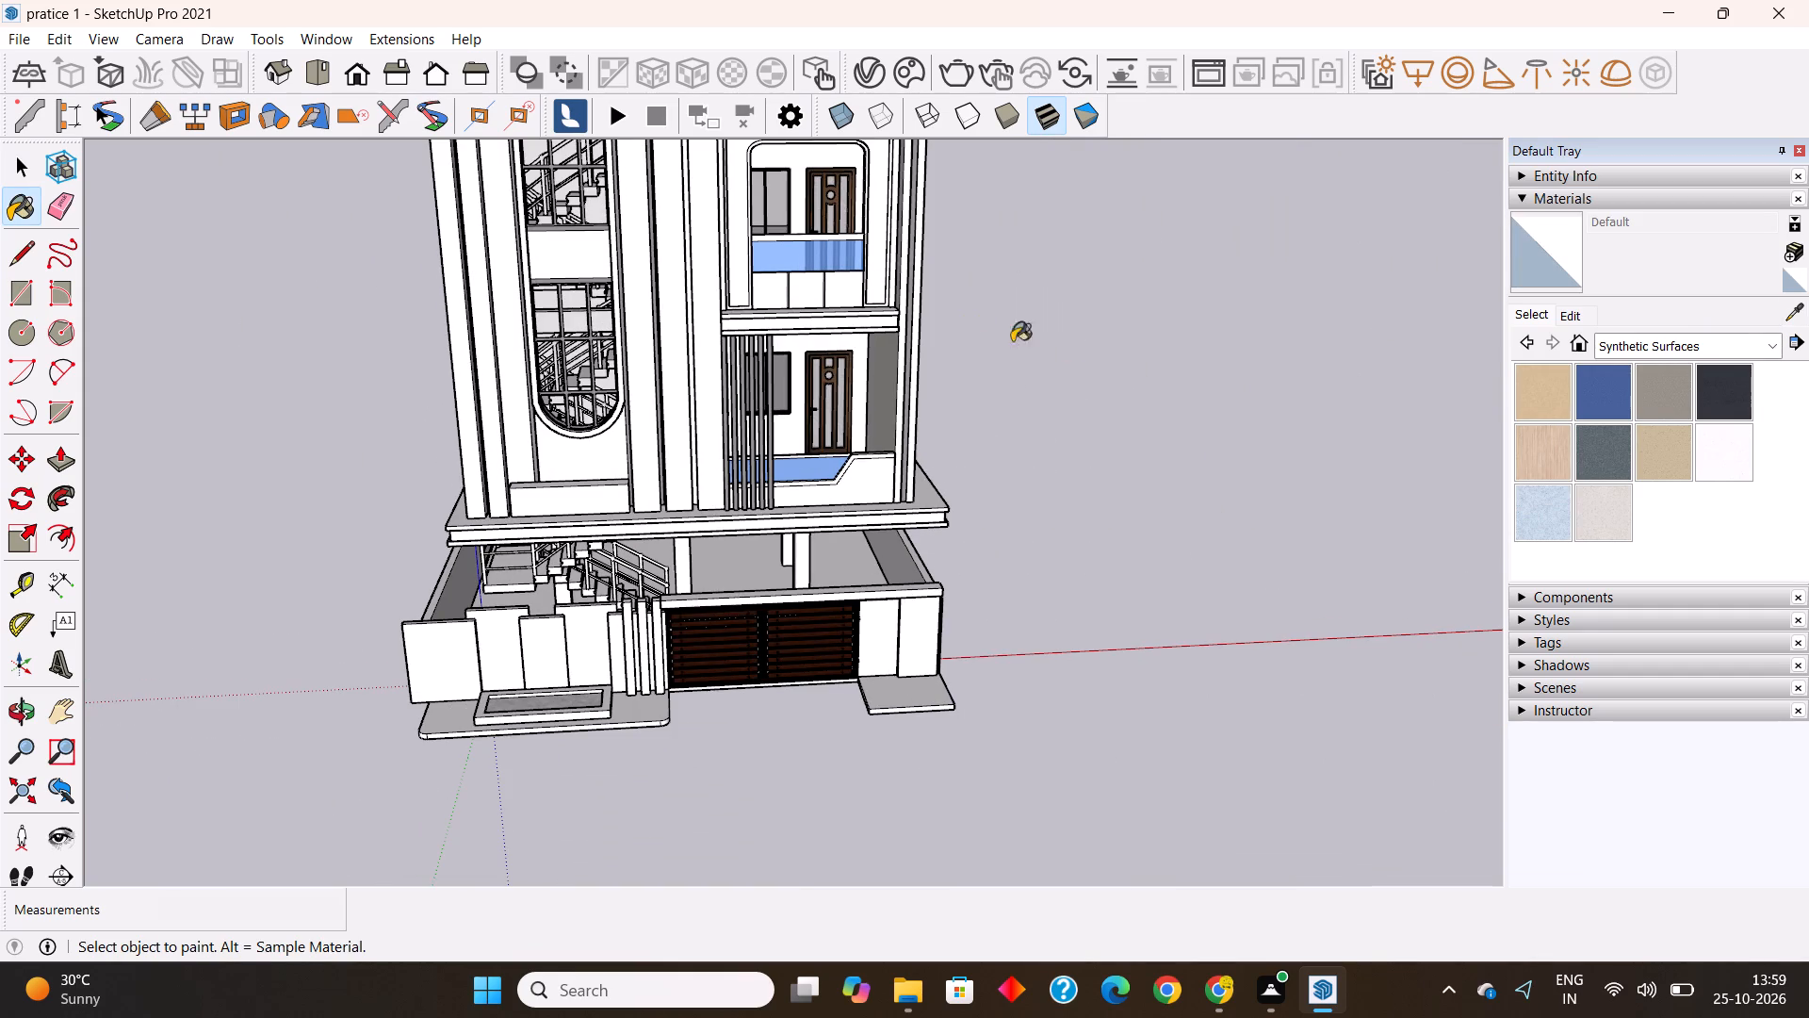
left_click(1788, 318)
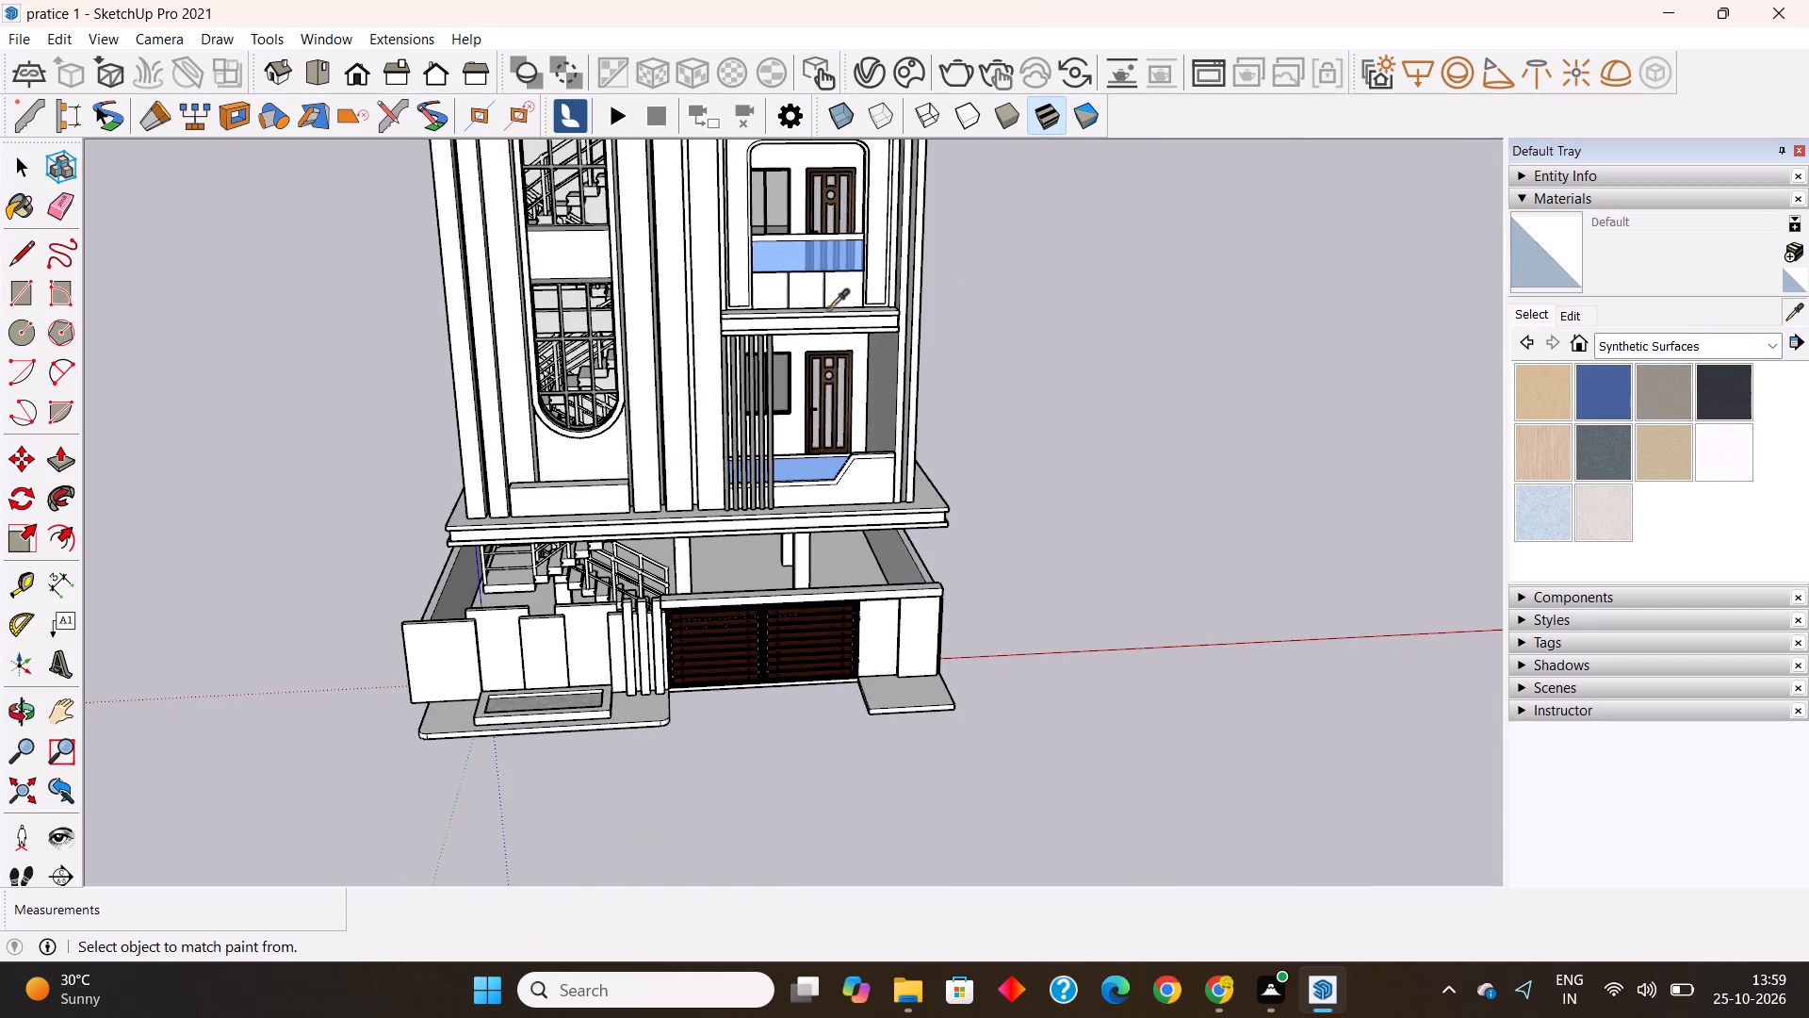
left_click(814, 290)
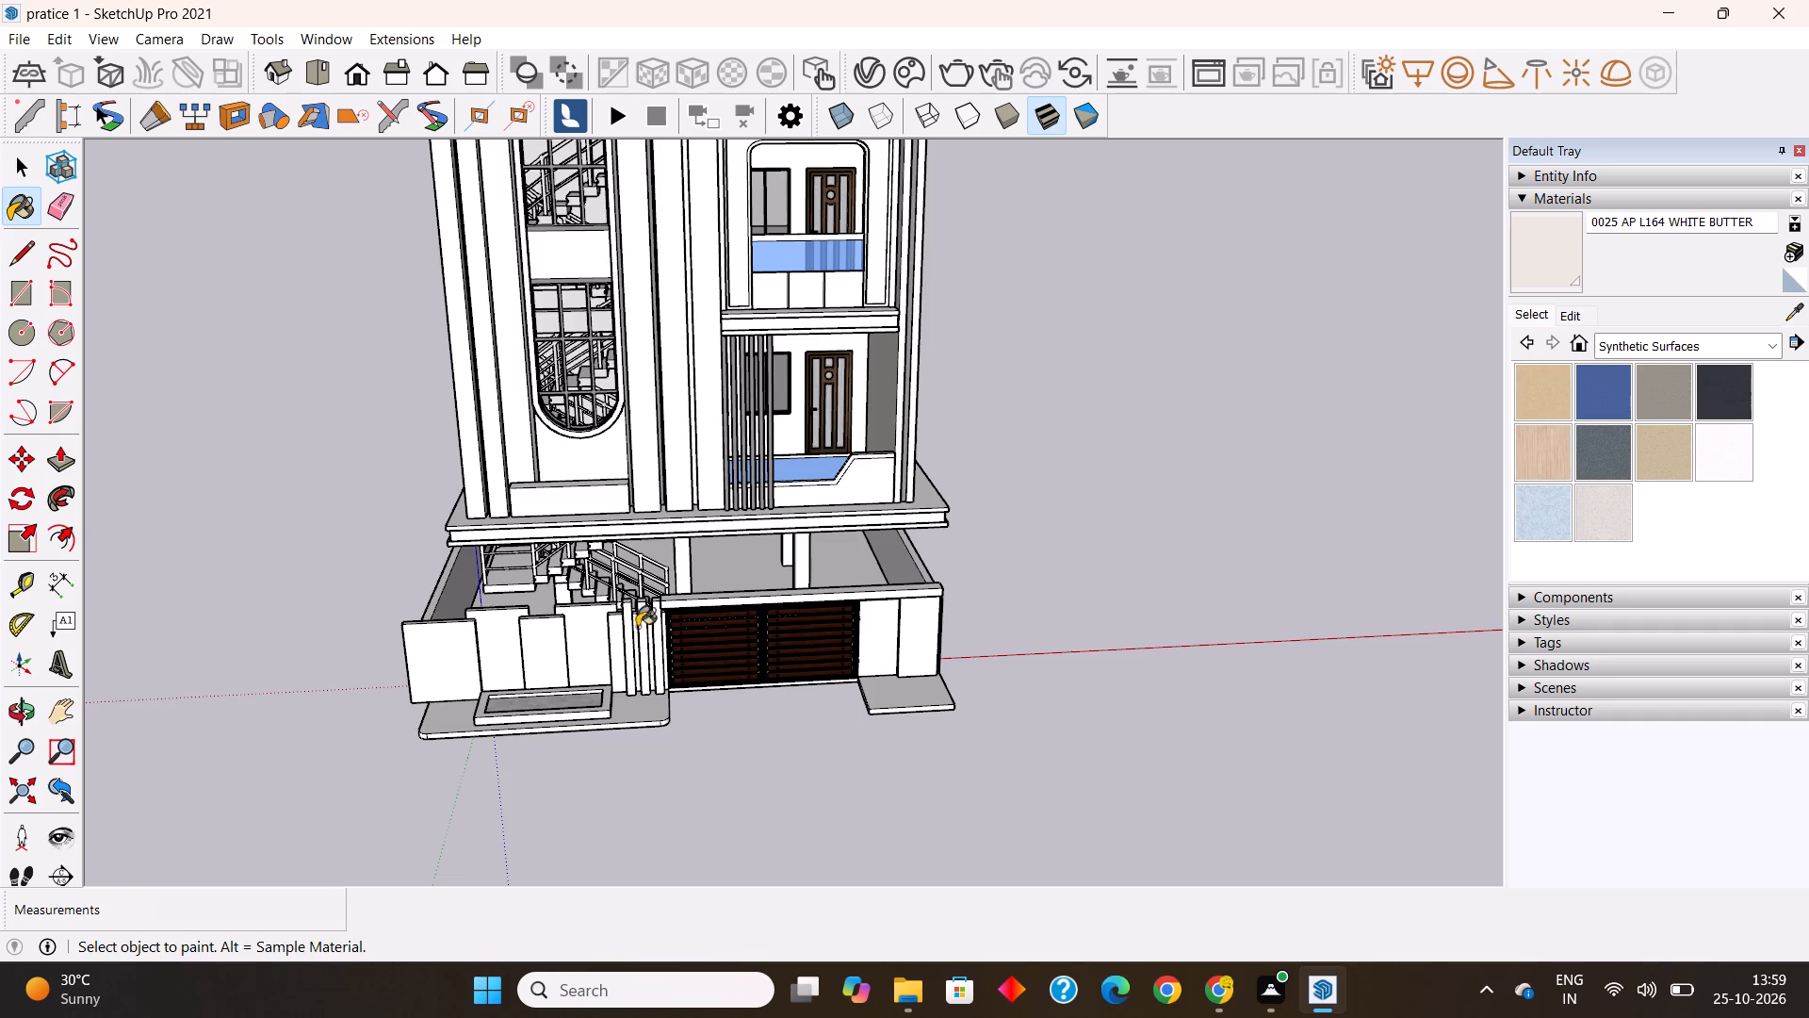
scroll(611, 642, "up", 17)
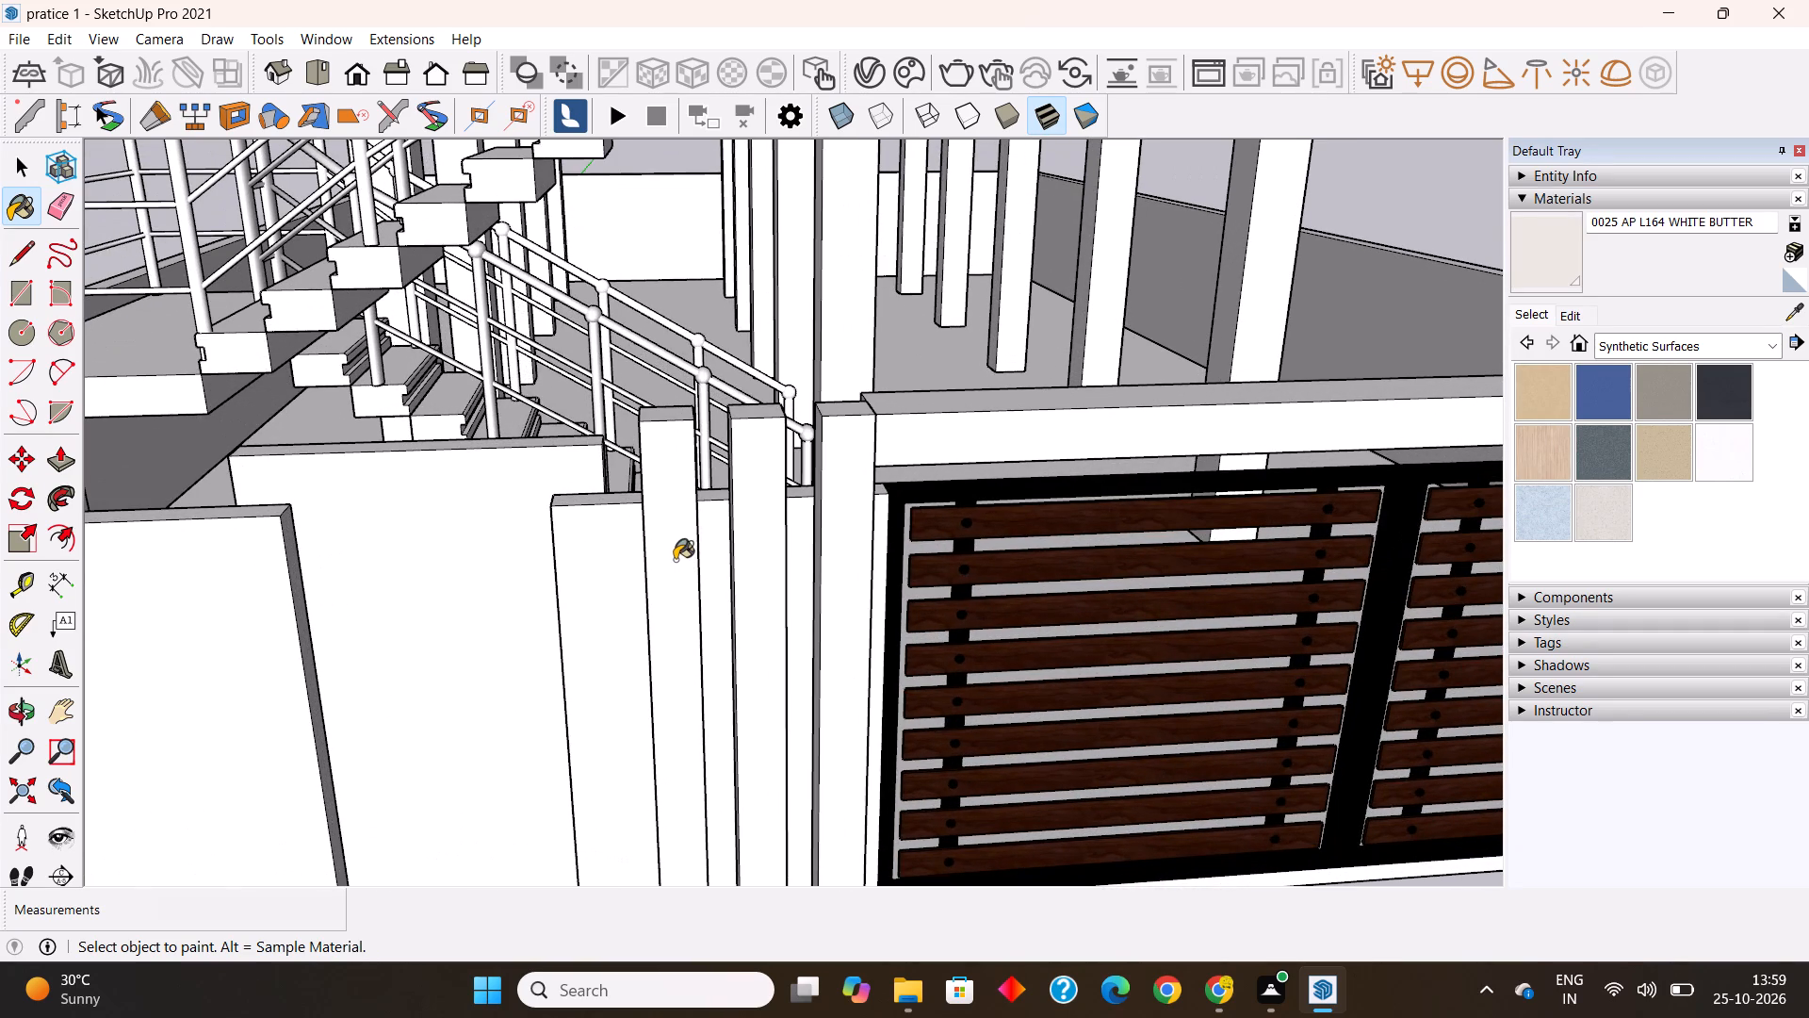
left_click(676, 550)
left_click(763, 525)
left_click(839, 492)
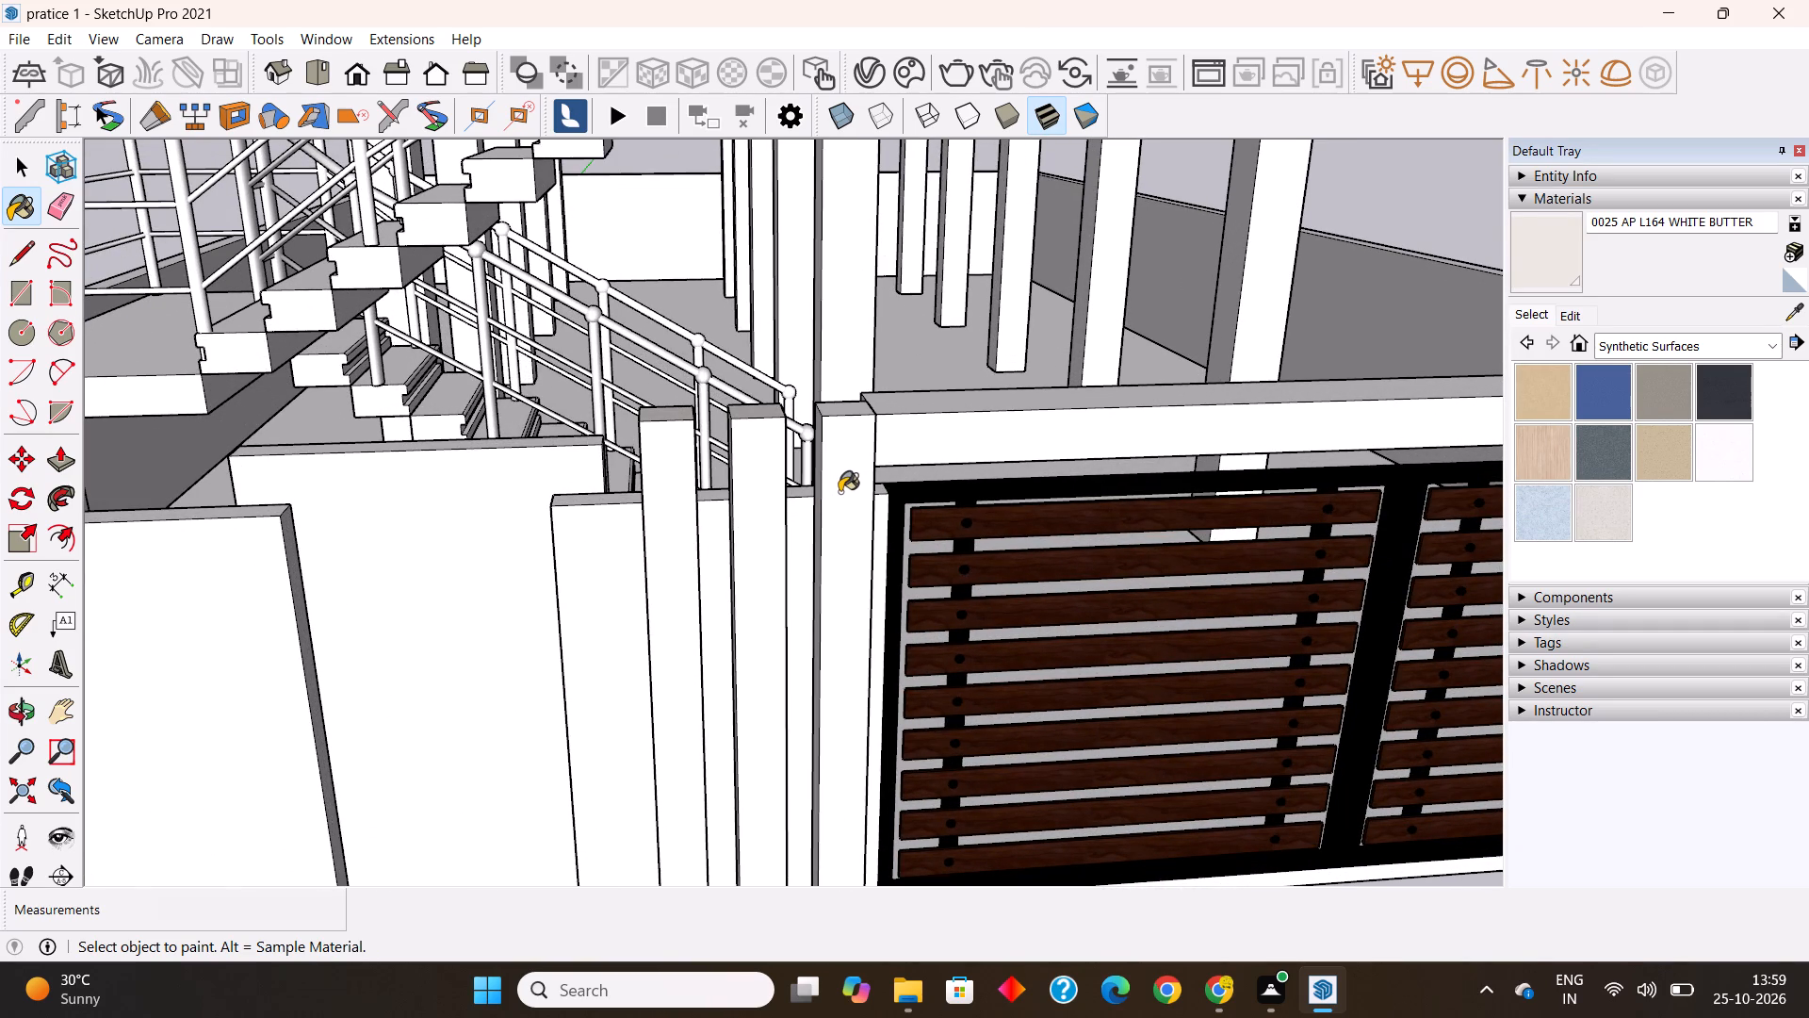
left_click(980, 431)
Paint the recessed wall panel between the gate and the end panel with 0025 AP L164 WHITE BUTTER.
scroll(546, 491, "down", 14)
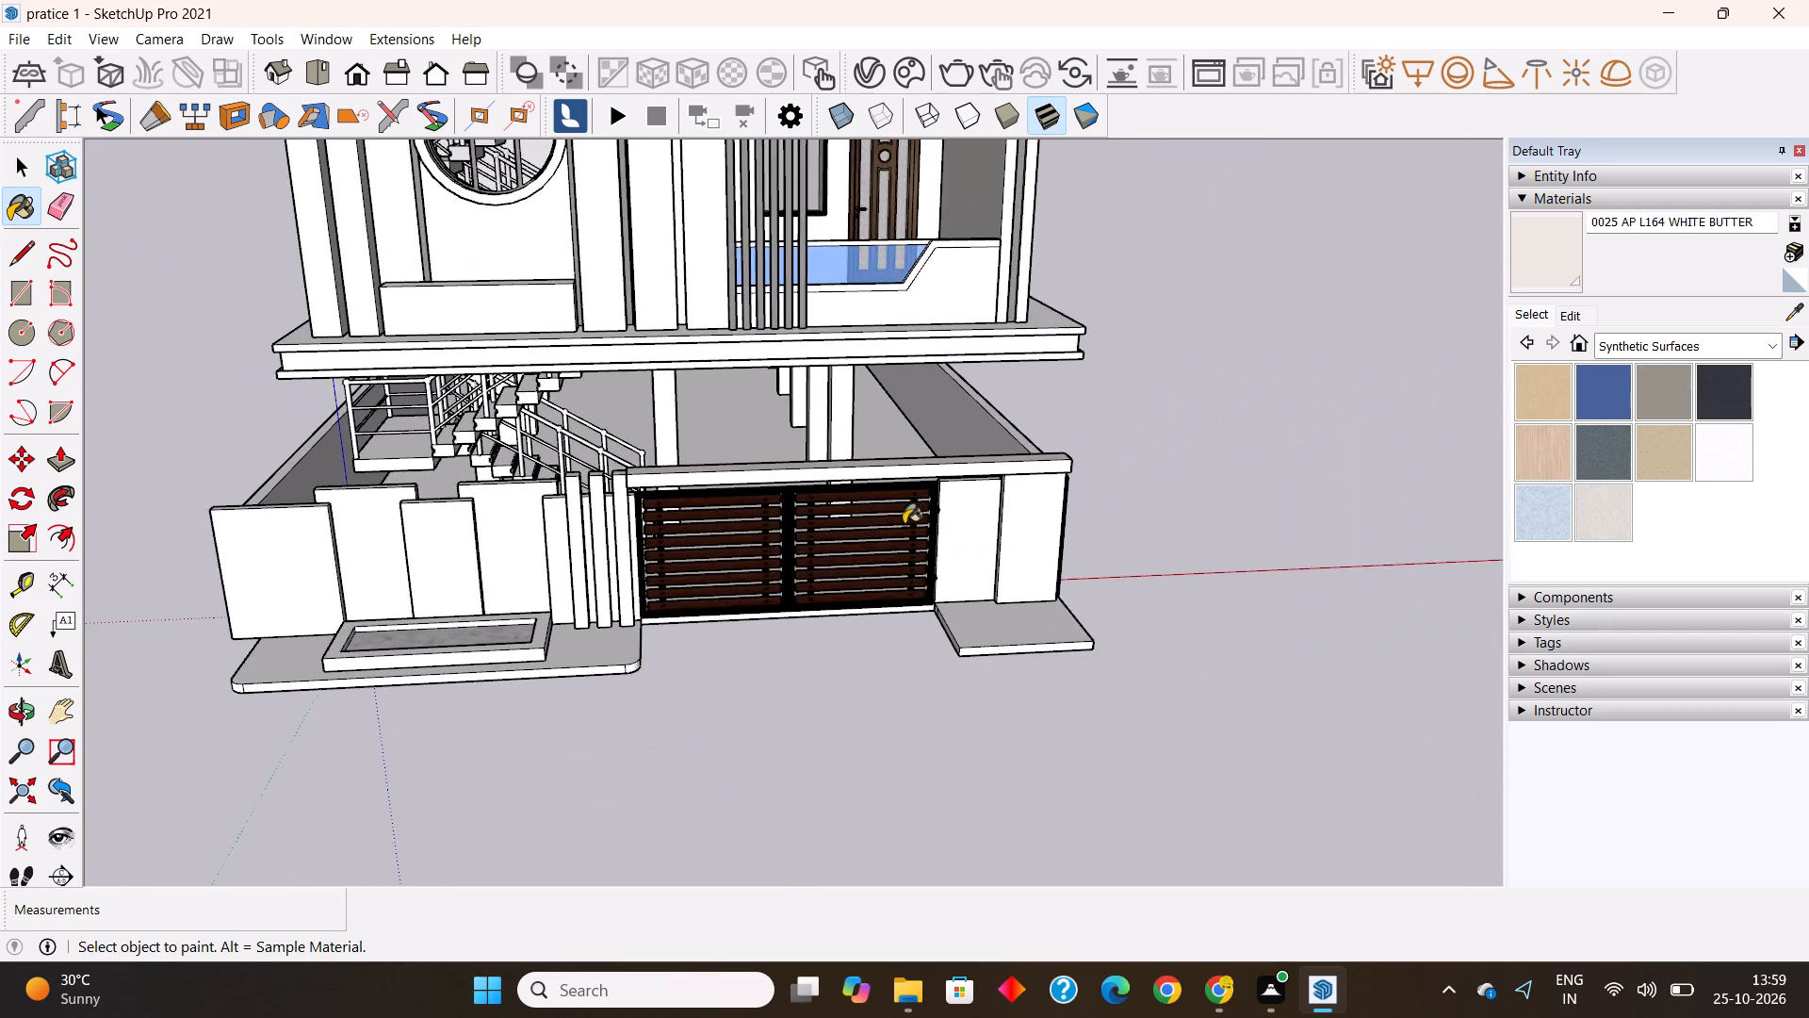
scroll(940, 528, "up", 5)
middle_click_drag(1055, 623, 1314, 634)
scroll(1135, 517, "up", 3)
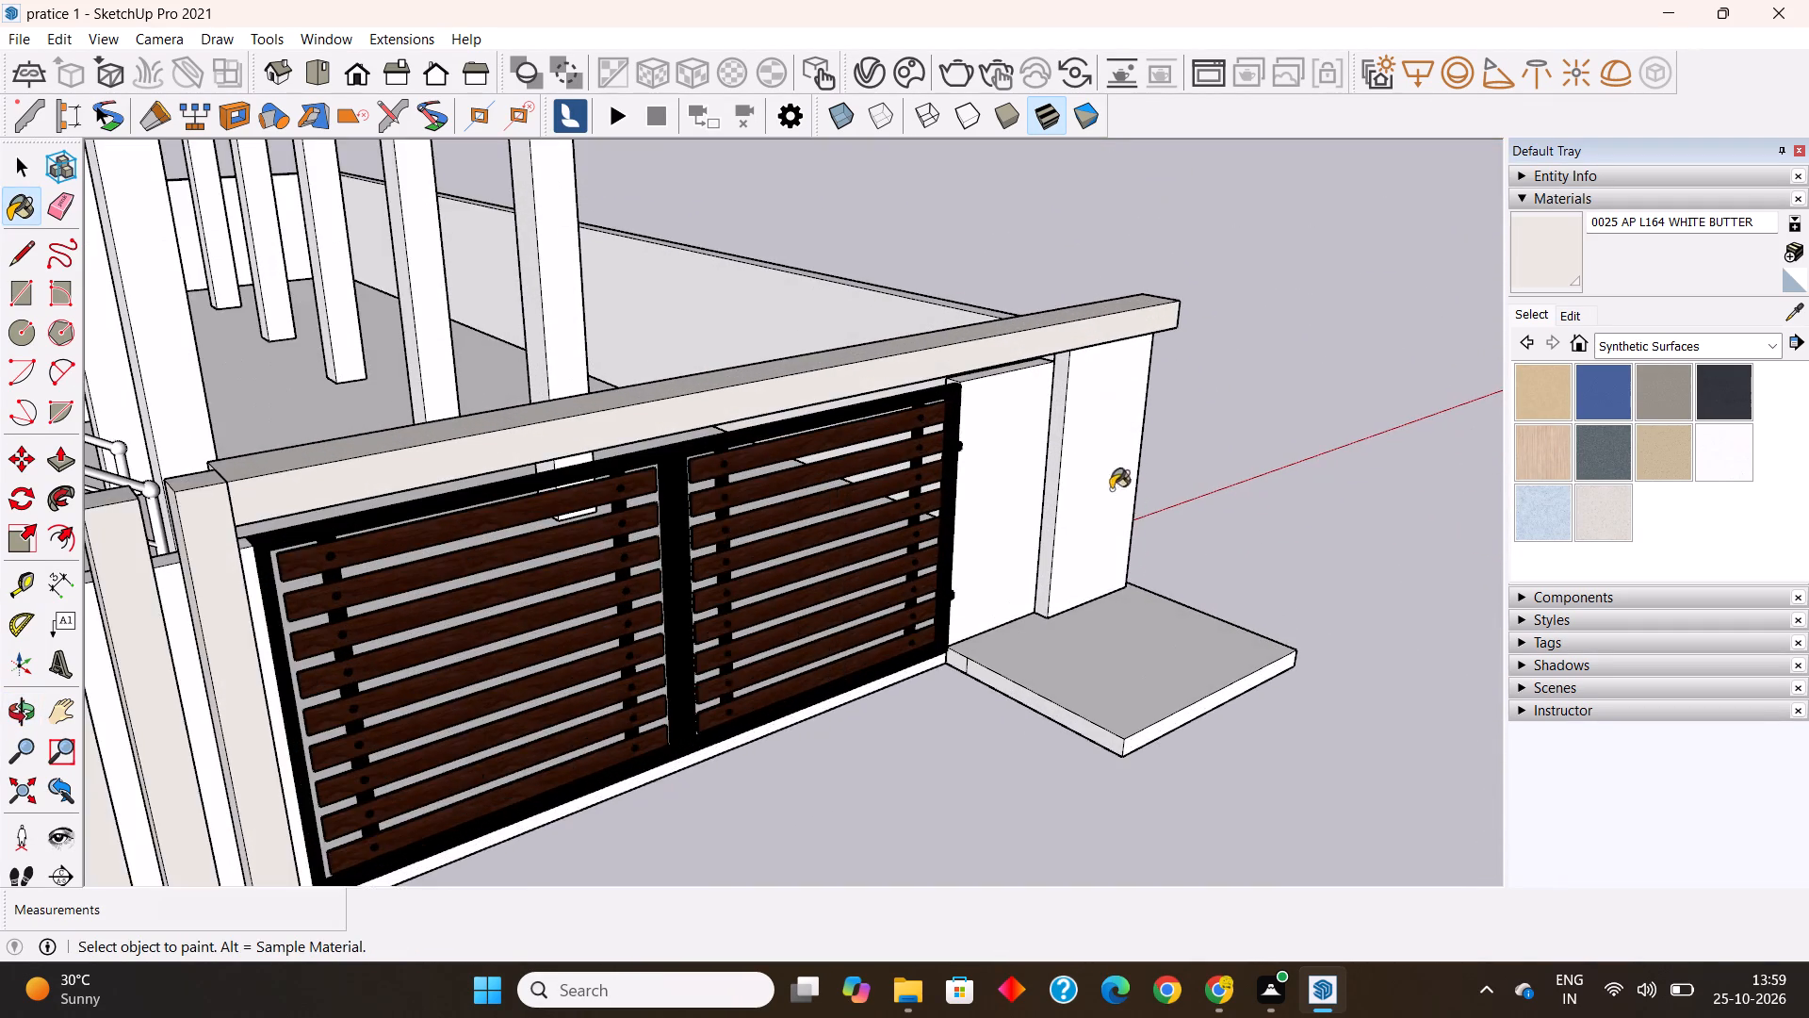
scroll(1041, 476, "up", 3)
left_click(1005, 498)
Paint the side walls of the house's two upper floors with 0025 AP L164 WHITE BUTTER.
scroll(986, 505, "down", 5)
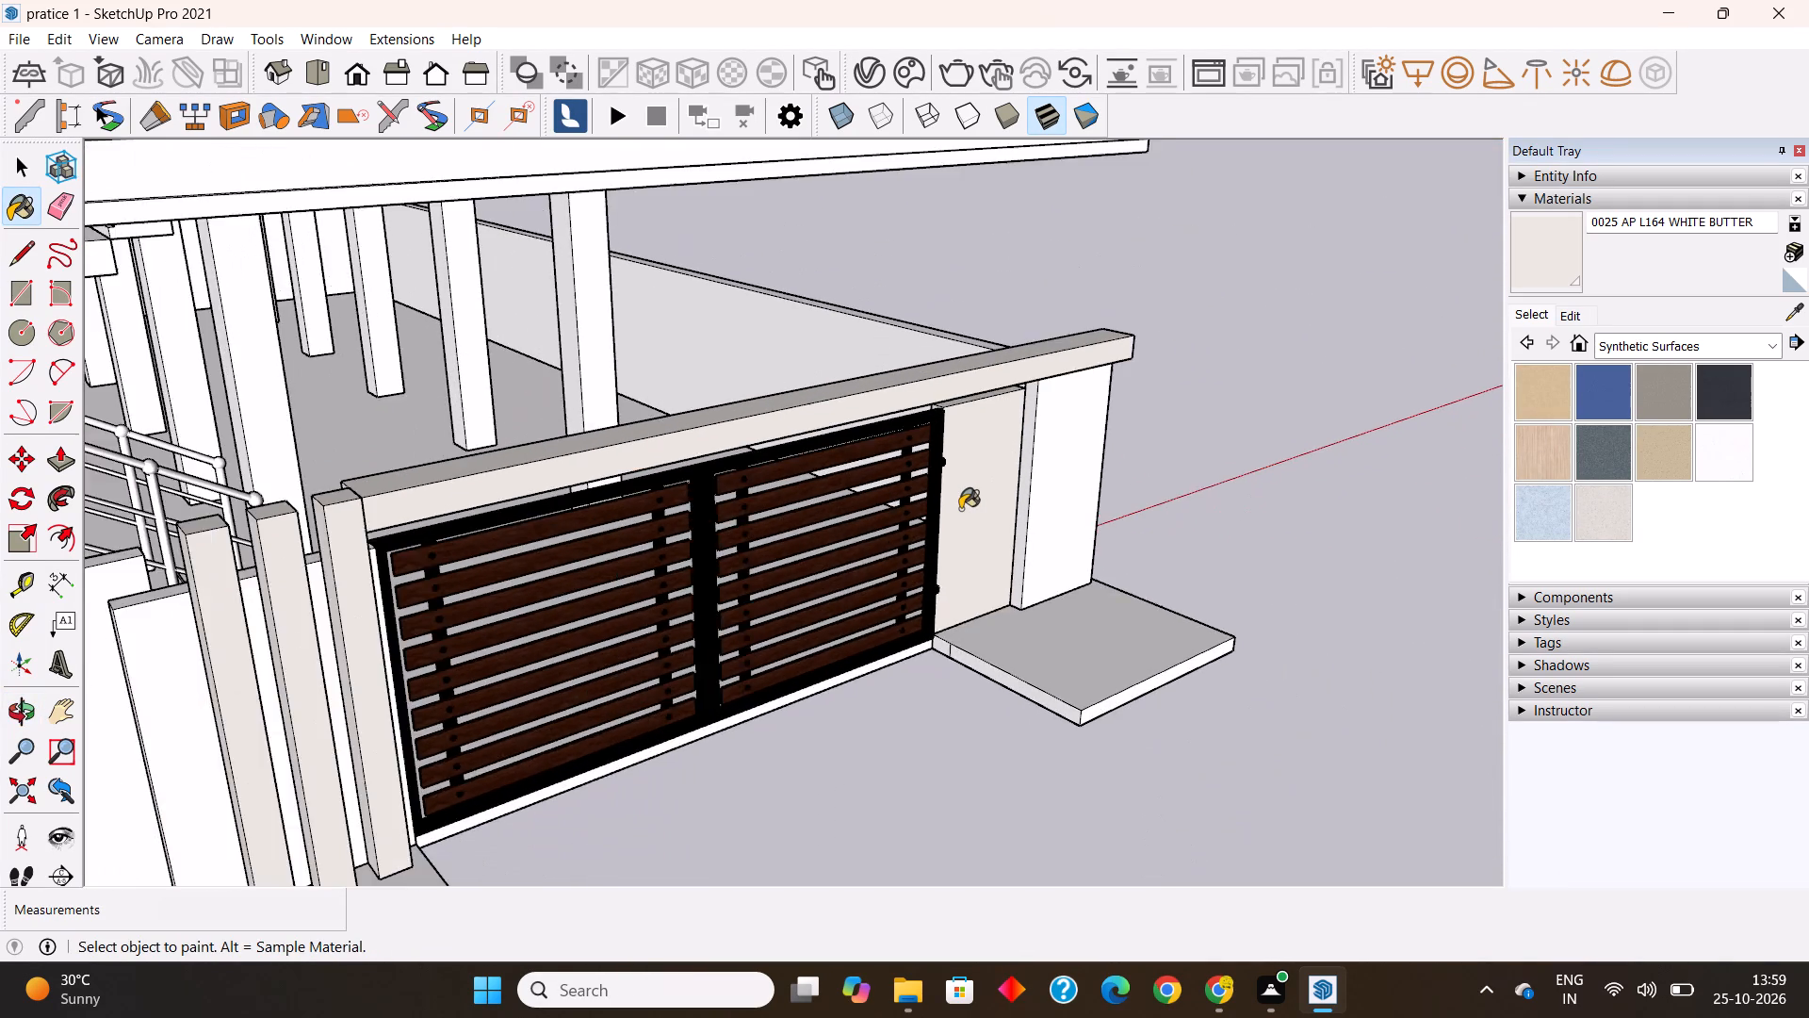
scroll(960, 509, "down", 13)
scroll(869, 696, "down", 8)
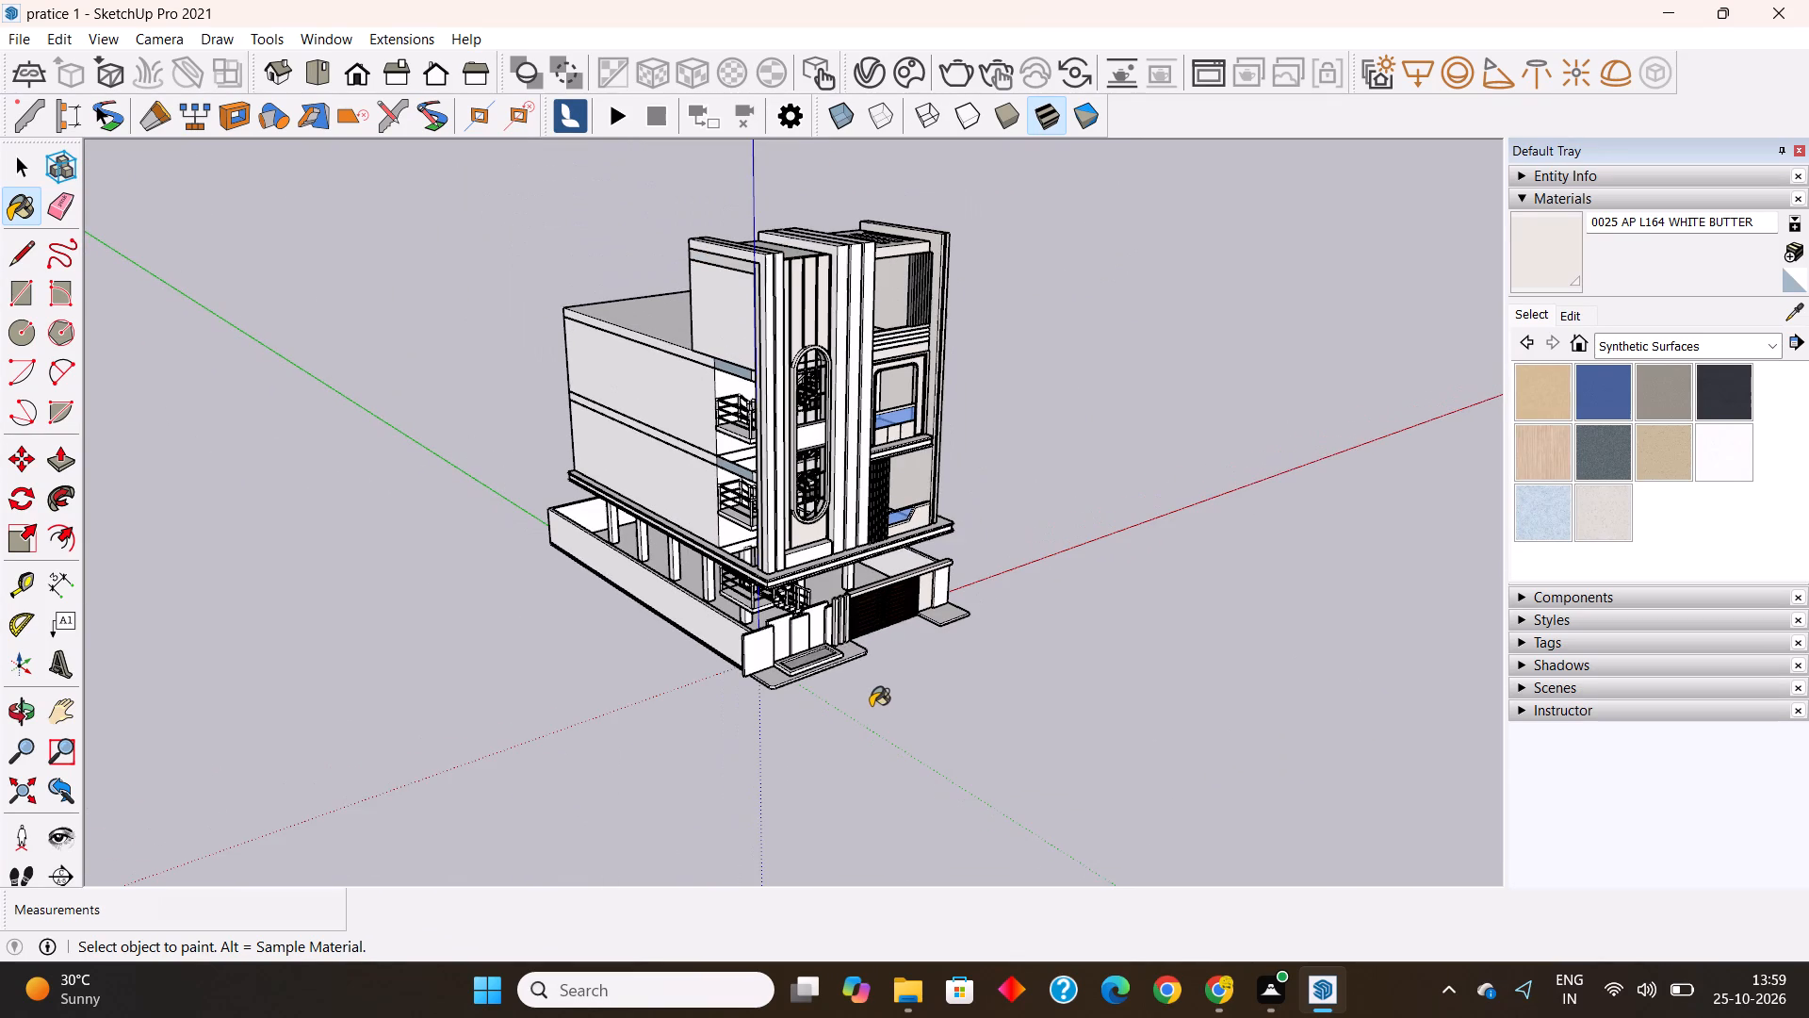
middle_click_drag(938, 549, 892, 496)
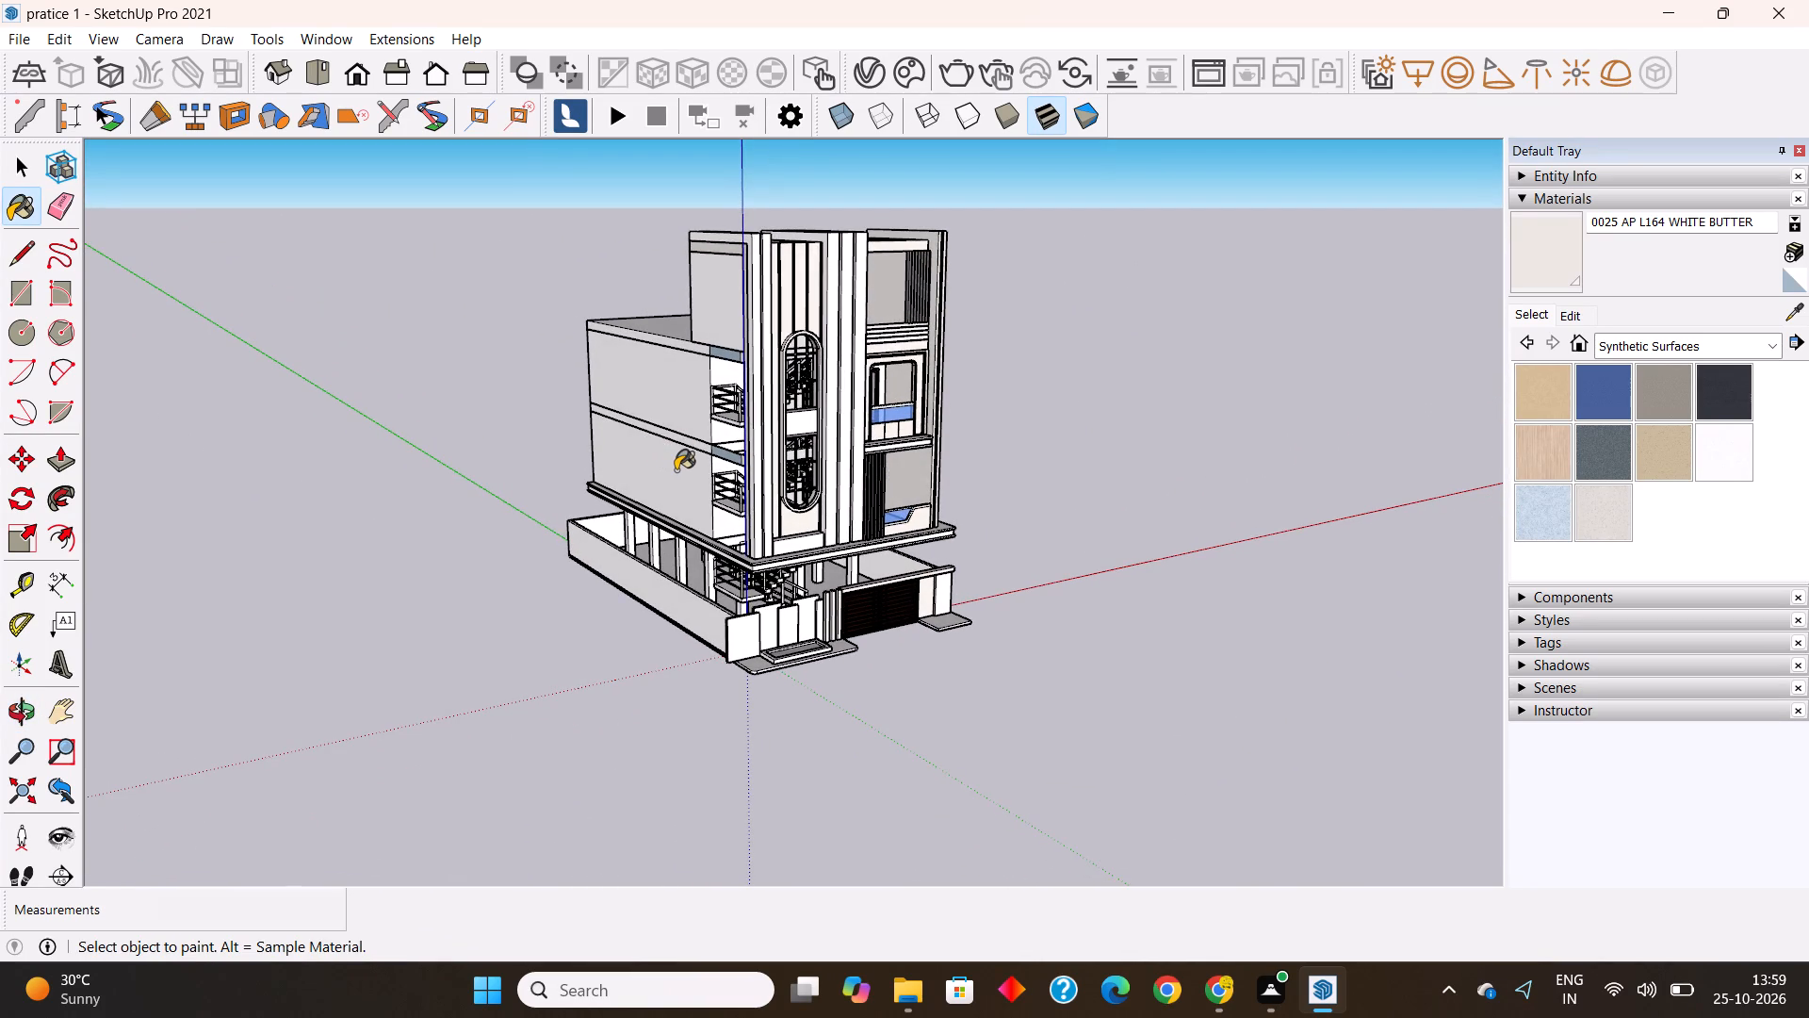
left_click(676, 470)
left_click(670, 384)
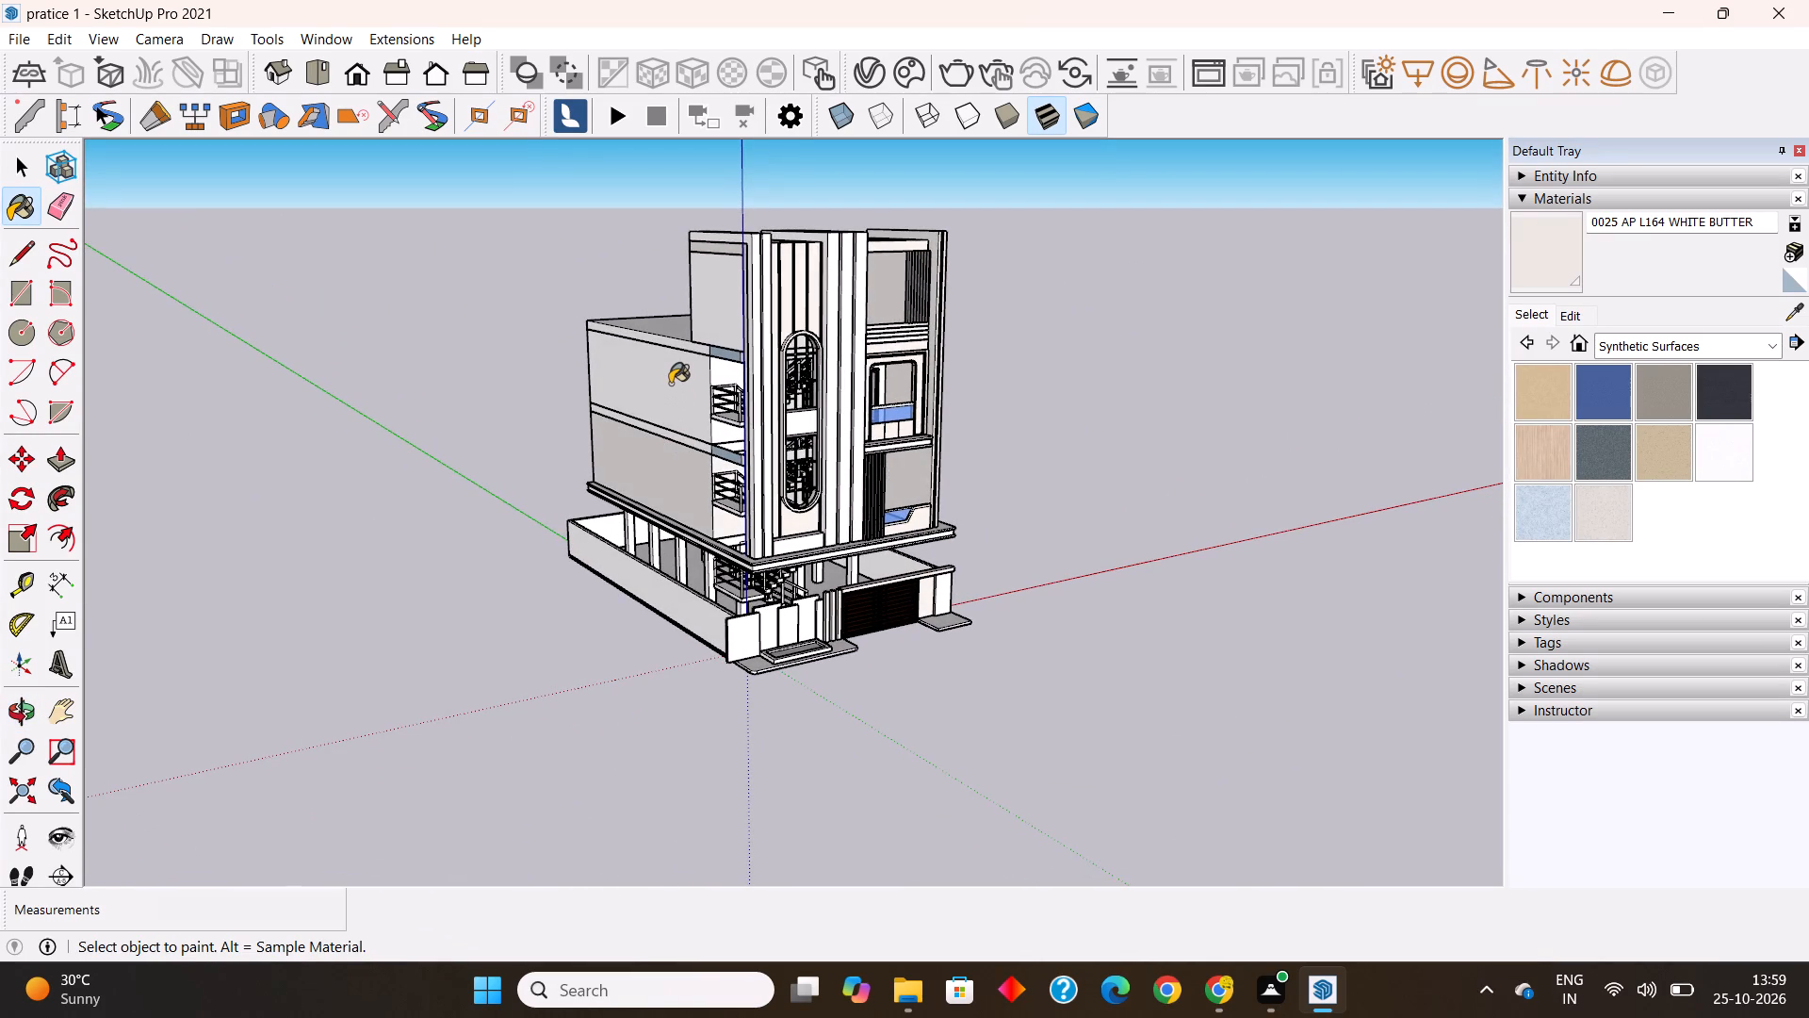
Examine the painted side walls and front facade from several angles, and leave the Paint Bucket.
middle_click_drag(726, 475, 535, 523)
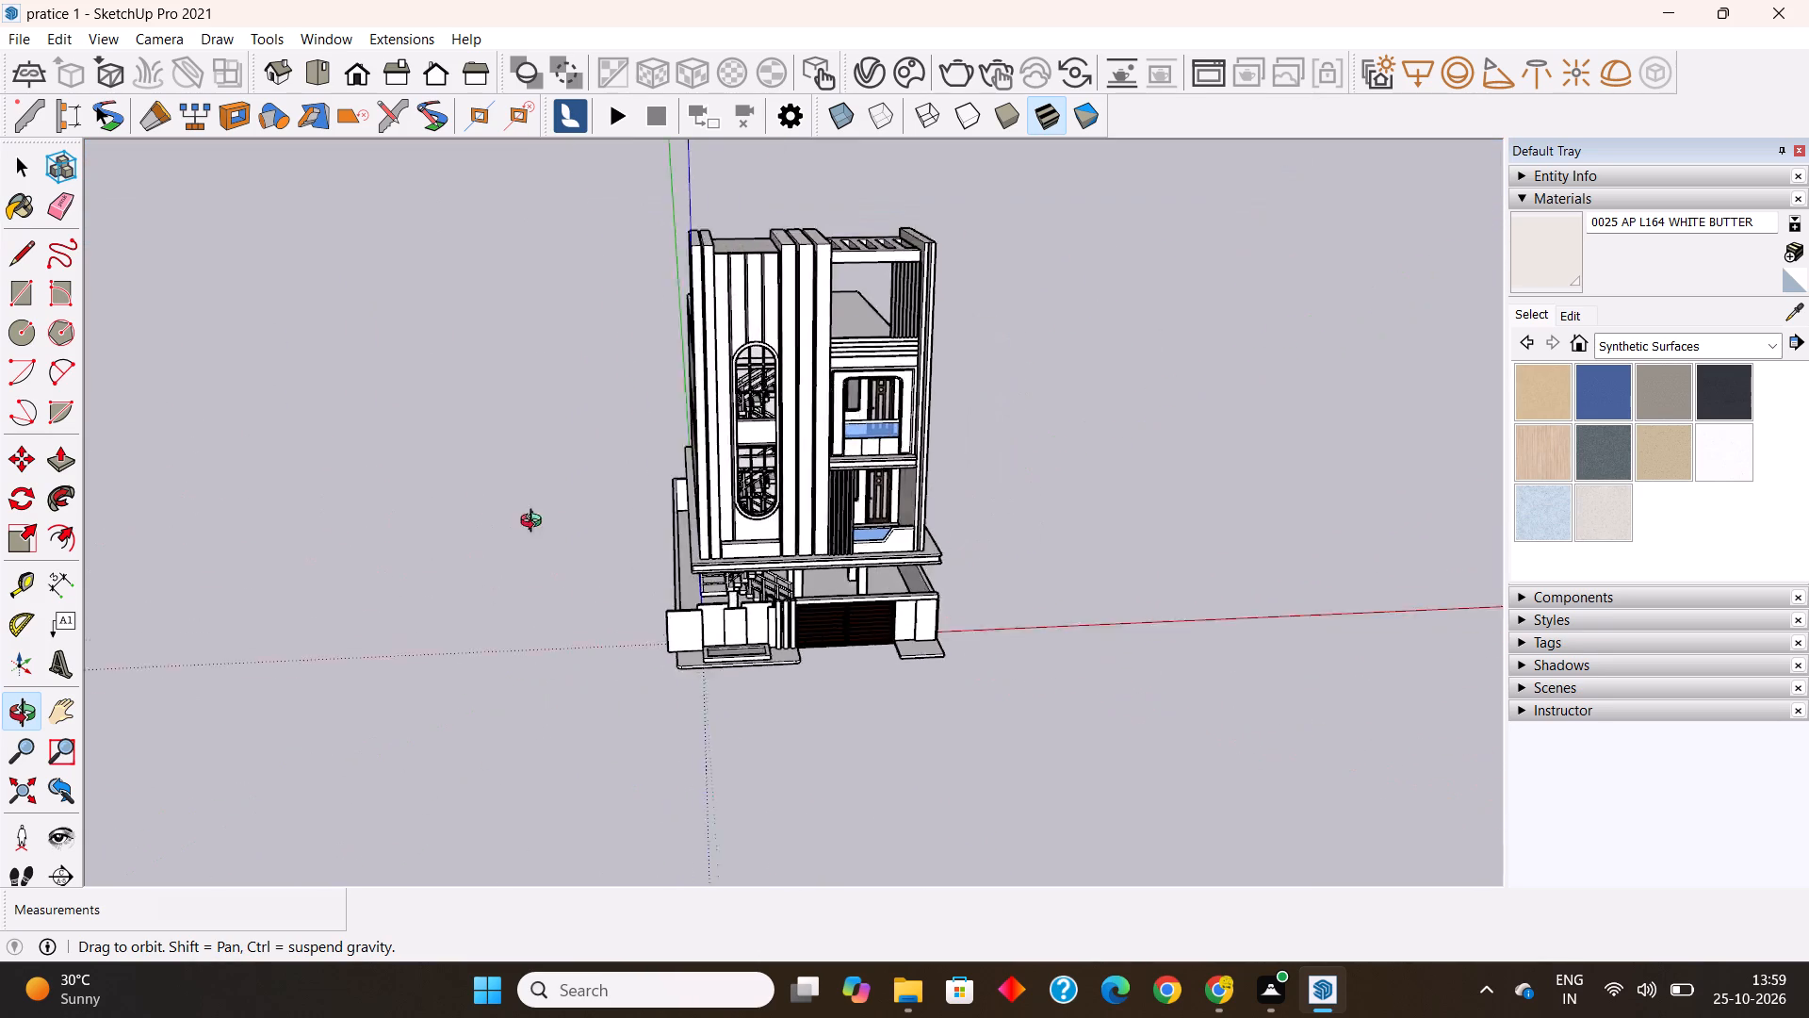
middle_click_drag(535, 523, 774, 533)
scroll(752, 524, "up", 6)
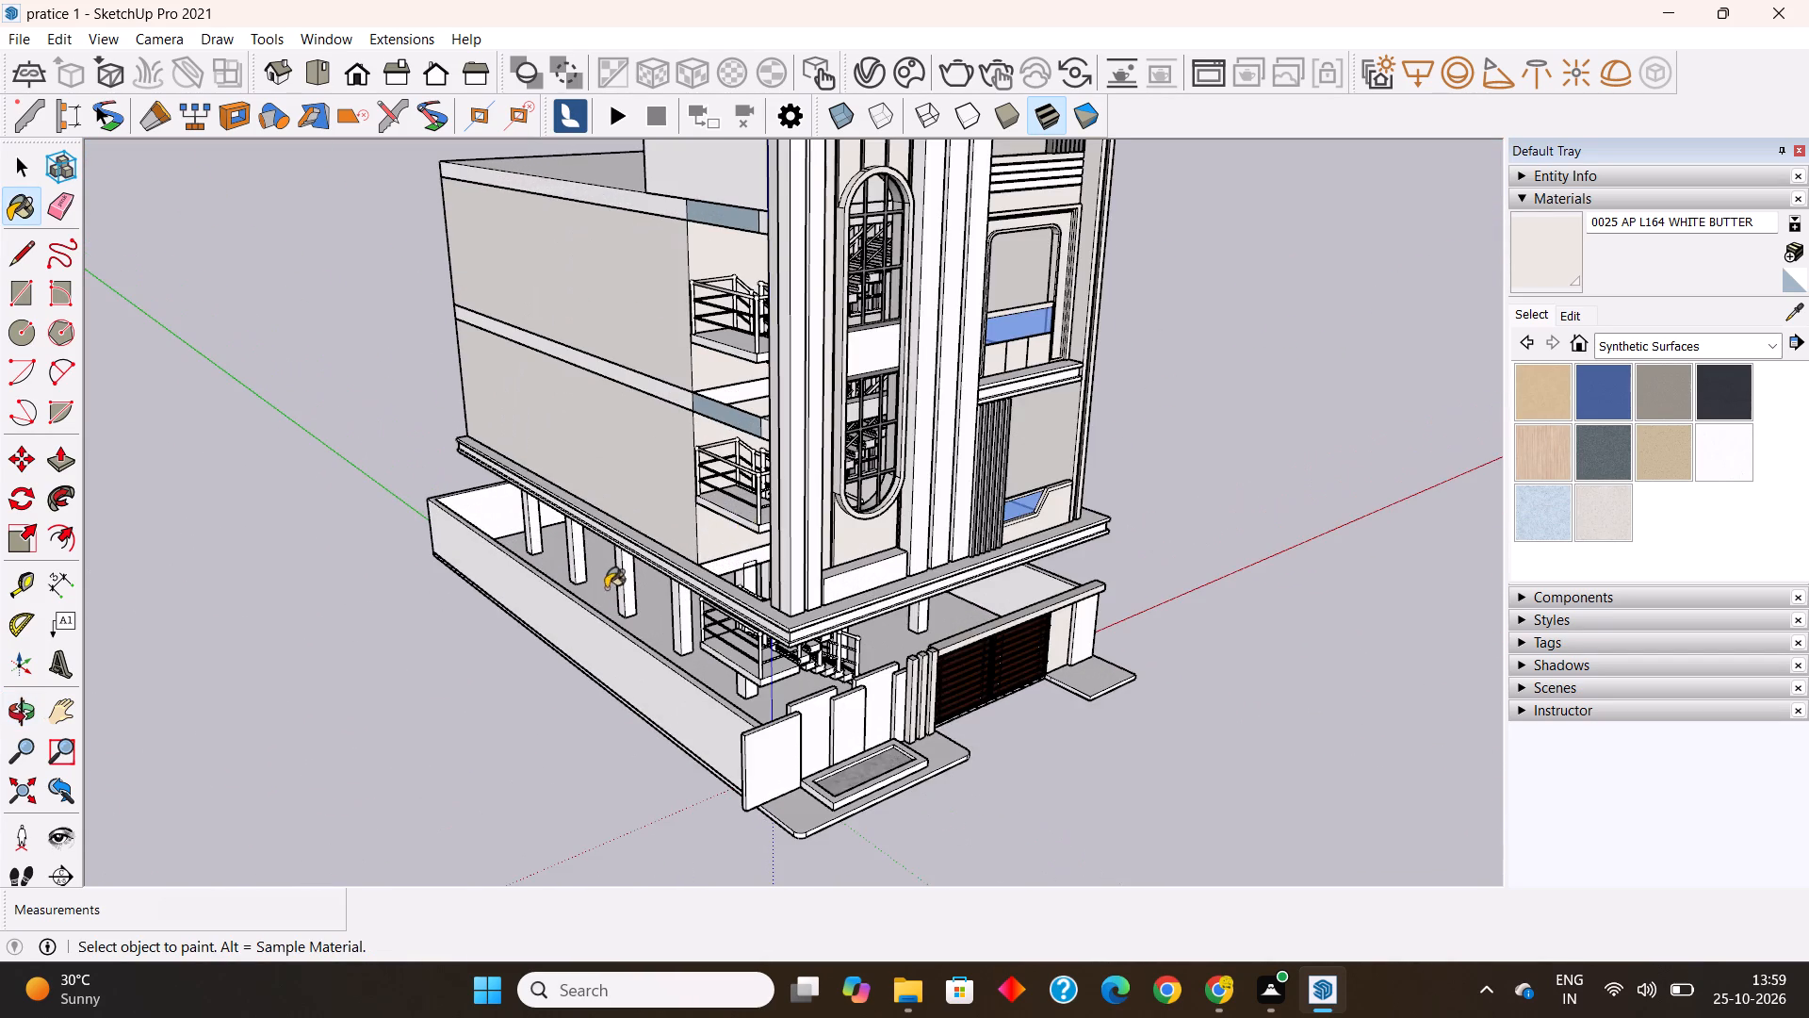
scroll(604, 591, "down", 4)
middle_click_drag(807, 687, 588, 652)
key("space")
left_click(515, 648)
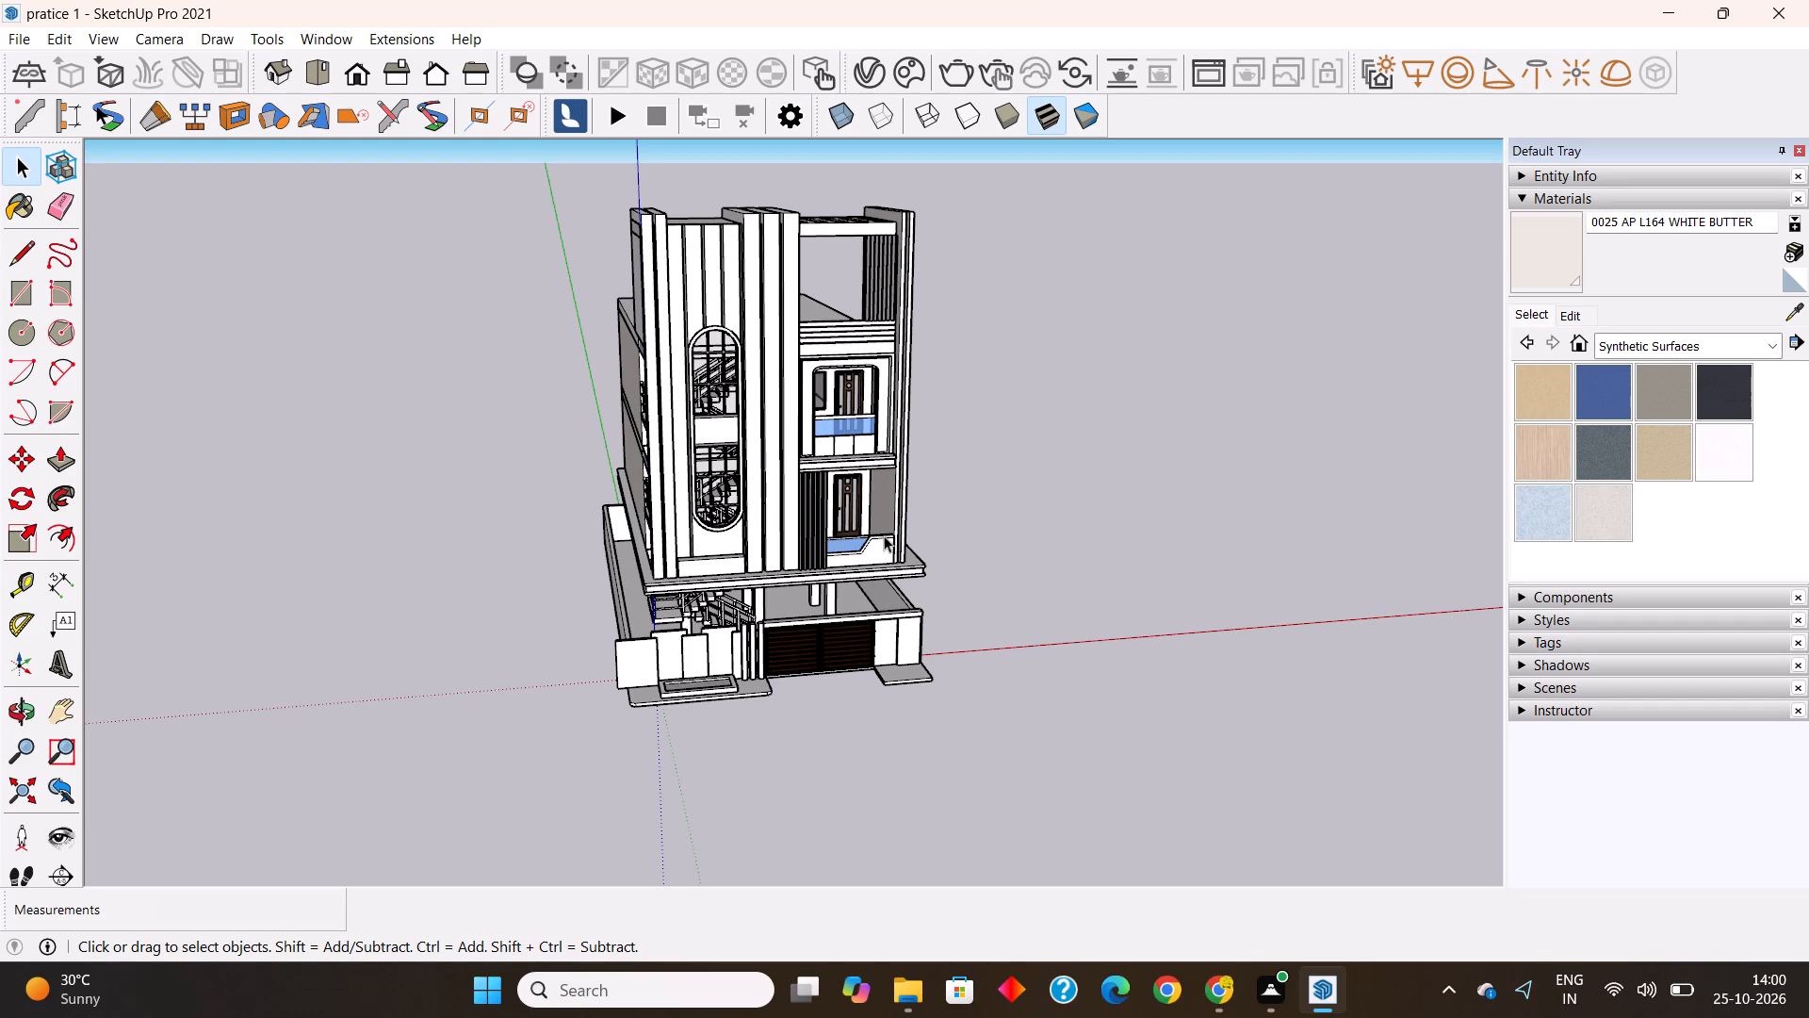
Open the slab group above the lower balcony, paint its underside with Wood Cherry Original from the Wood collection, and exit the group.
middle_click_drag(880, 534, 627, 325)
scroll(786, 427, "up", 4)
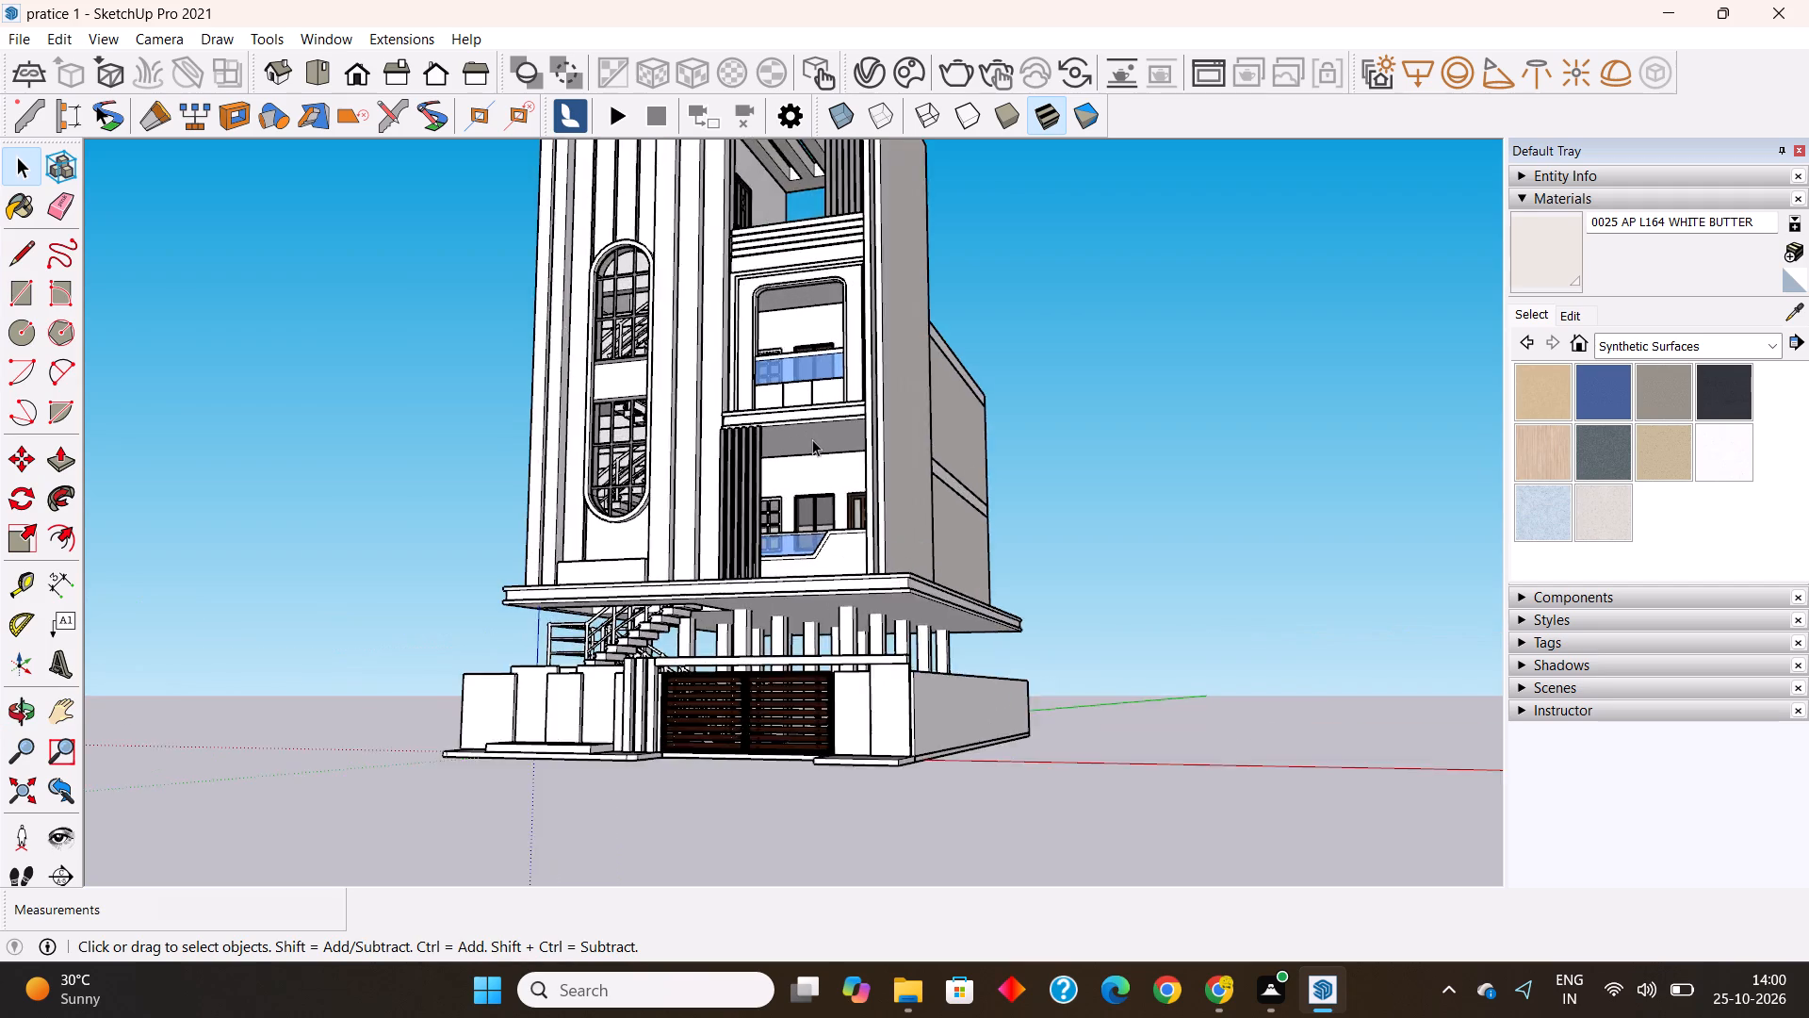
scroll(812, 439, "up", 6)
middle_click_drag(812, 439, 854, 379)
double_click(845, 413)
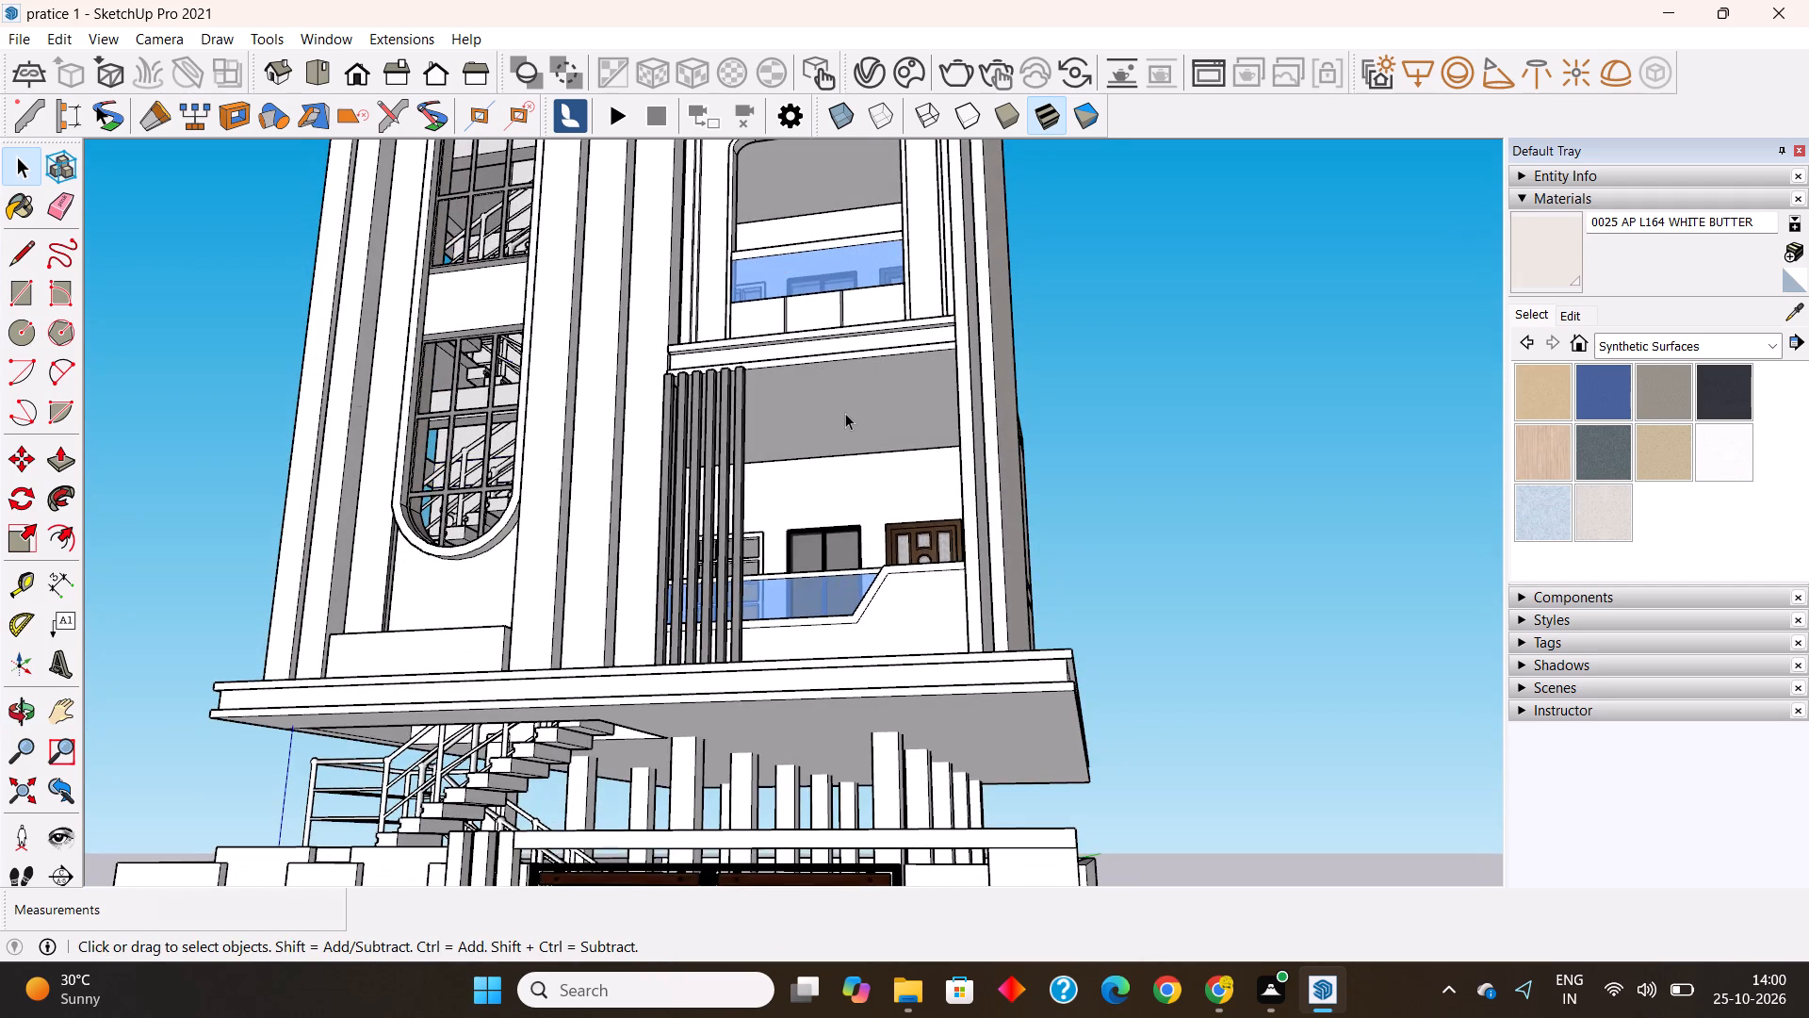
scroll(845, 413, "up", 2)
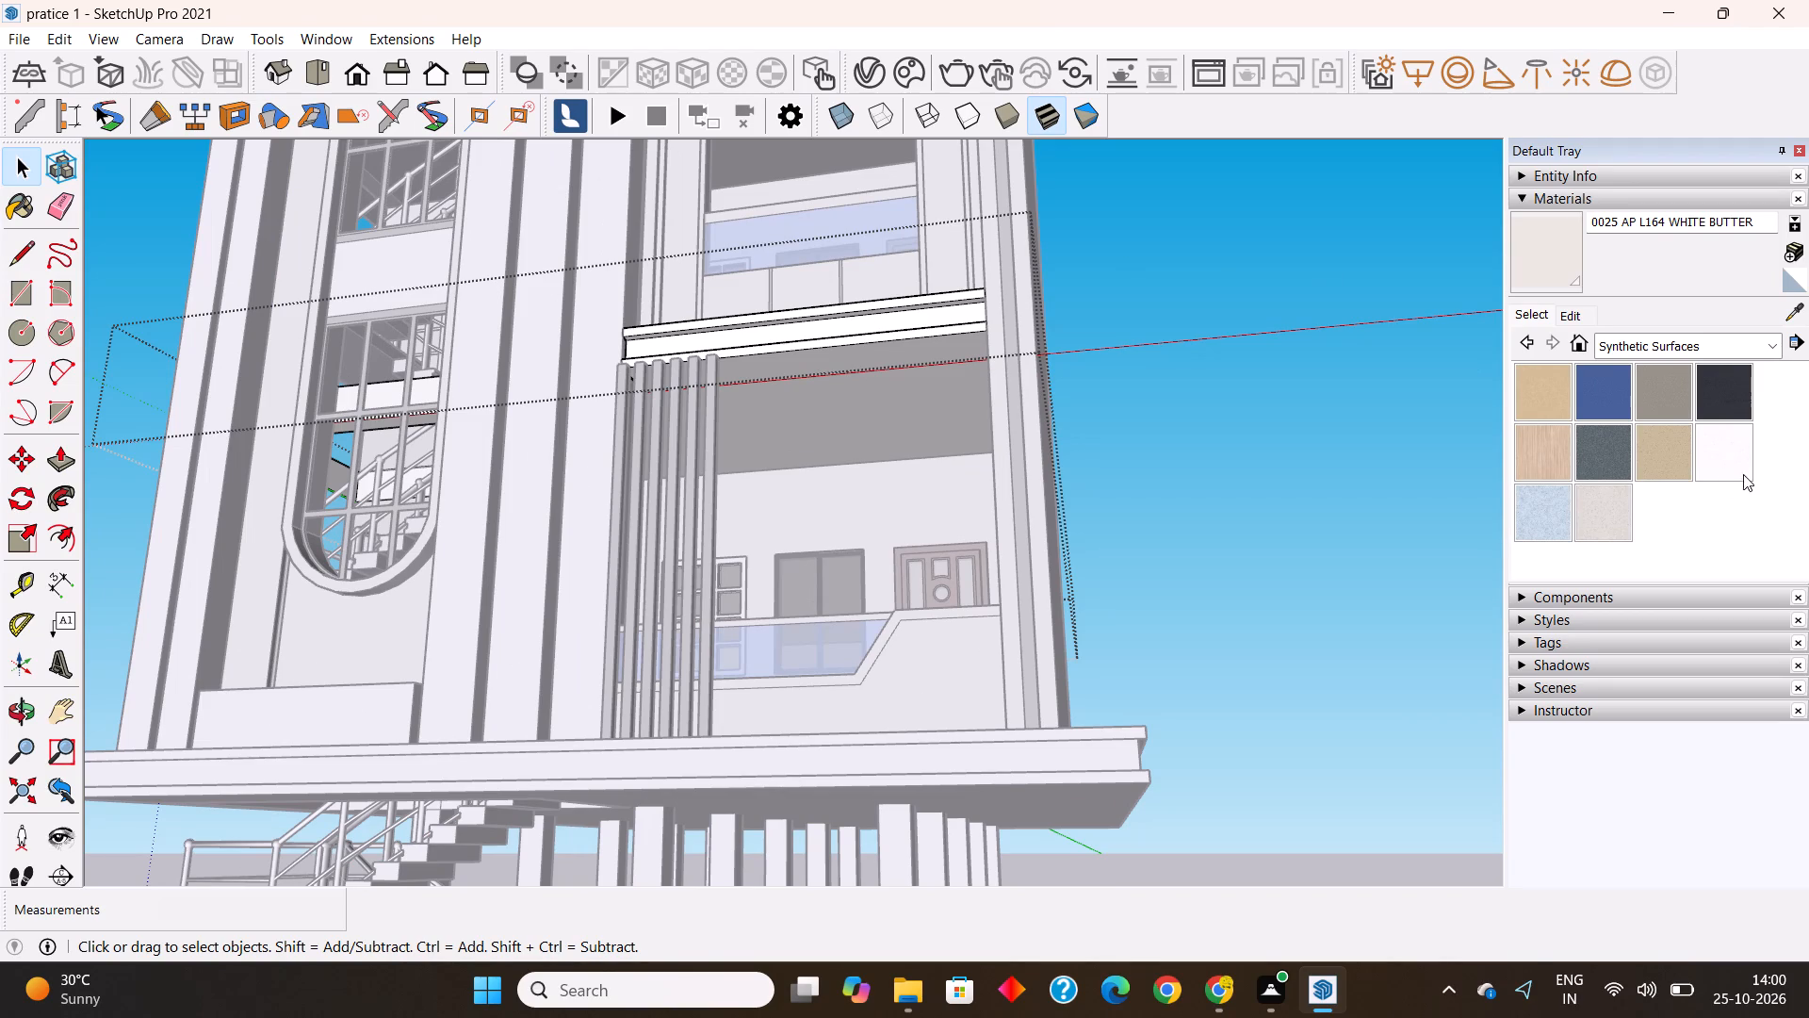
left_click(1780, 348)
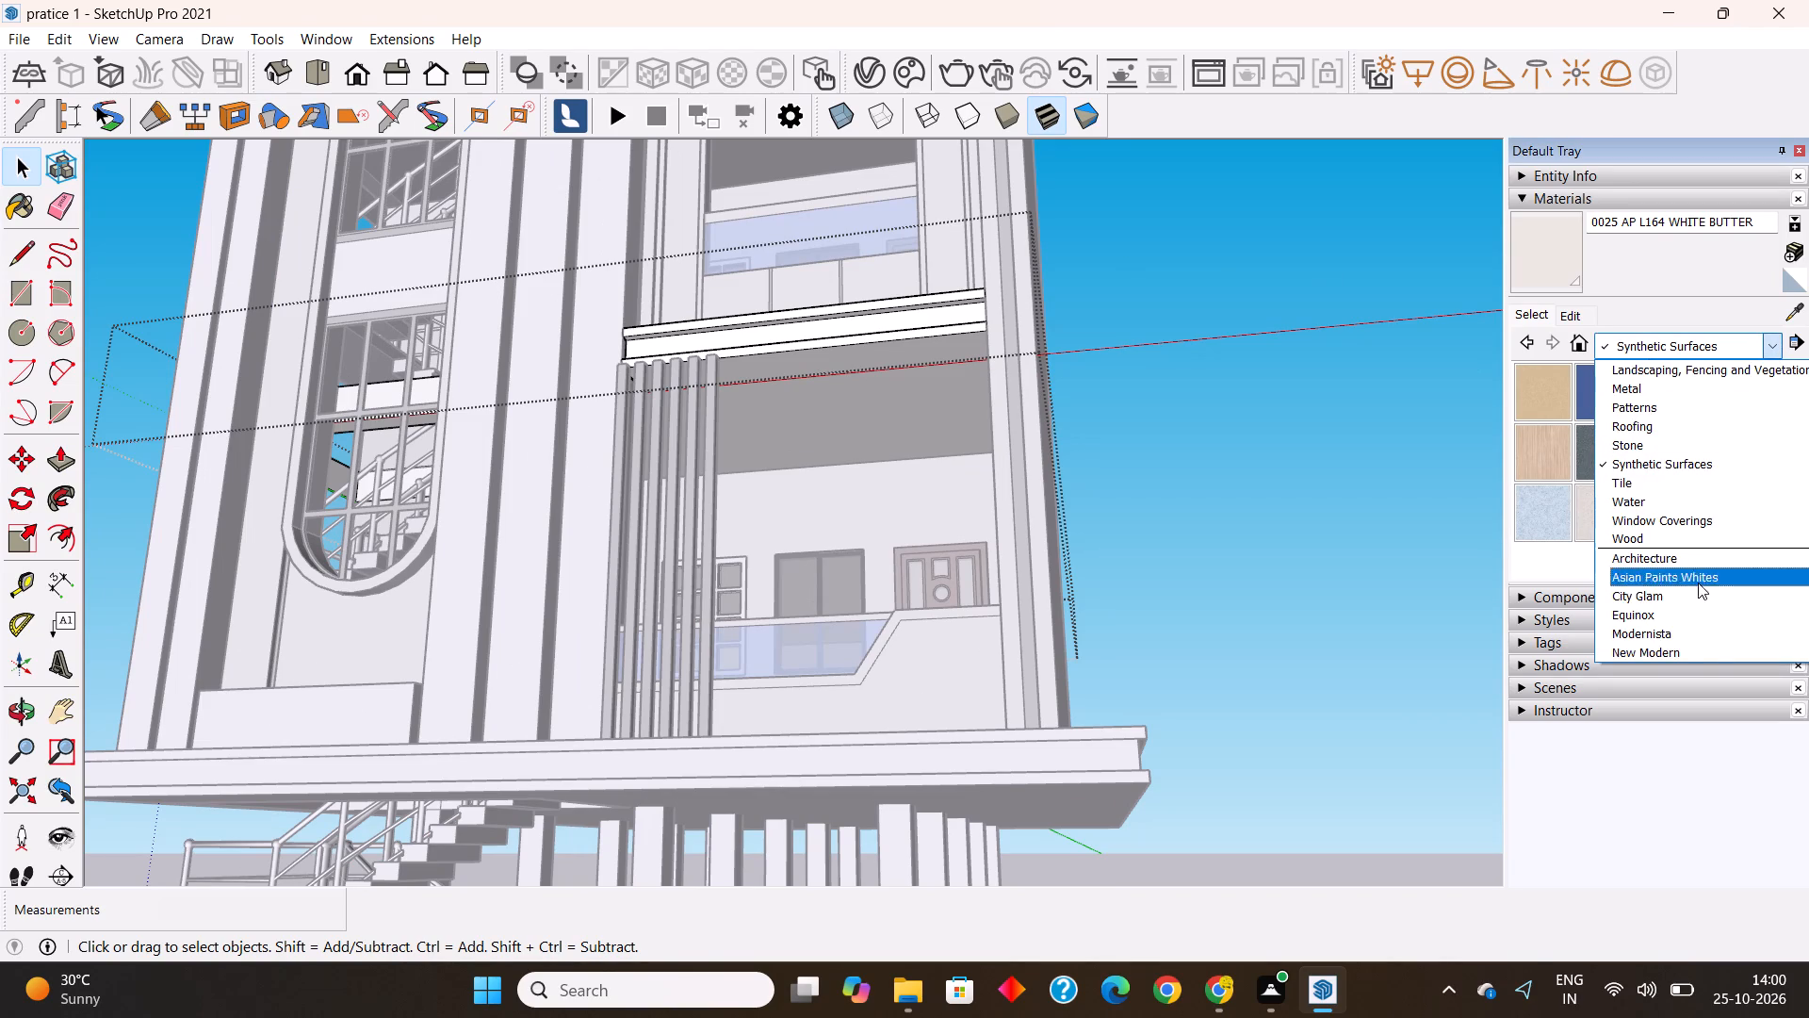
left_click(1646, 539)
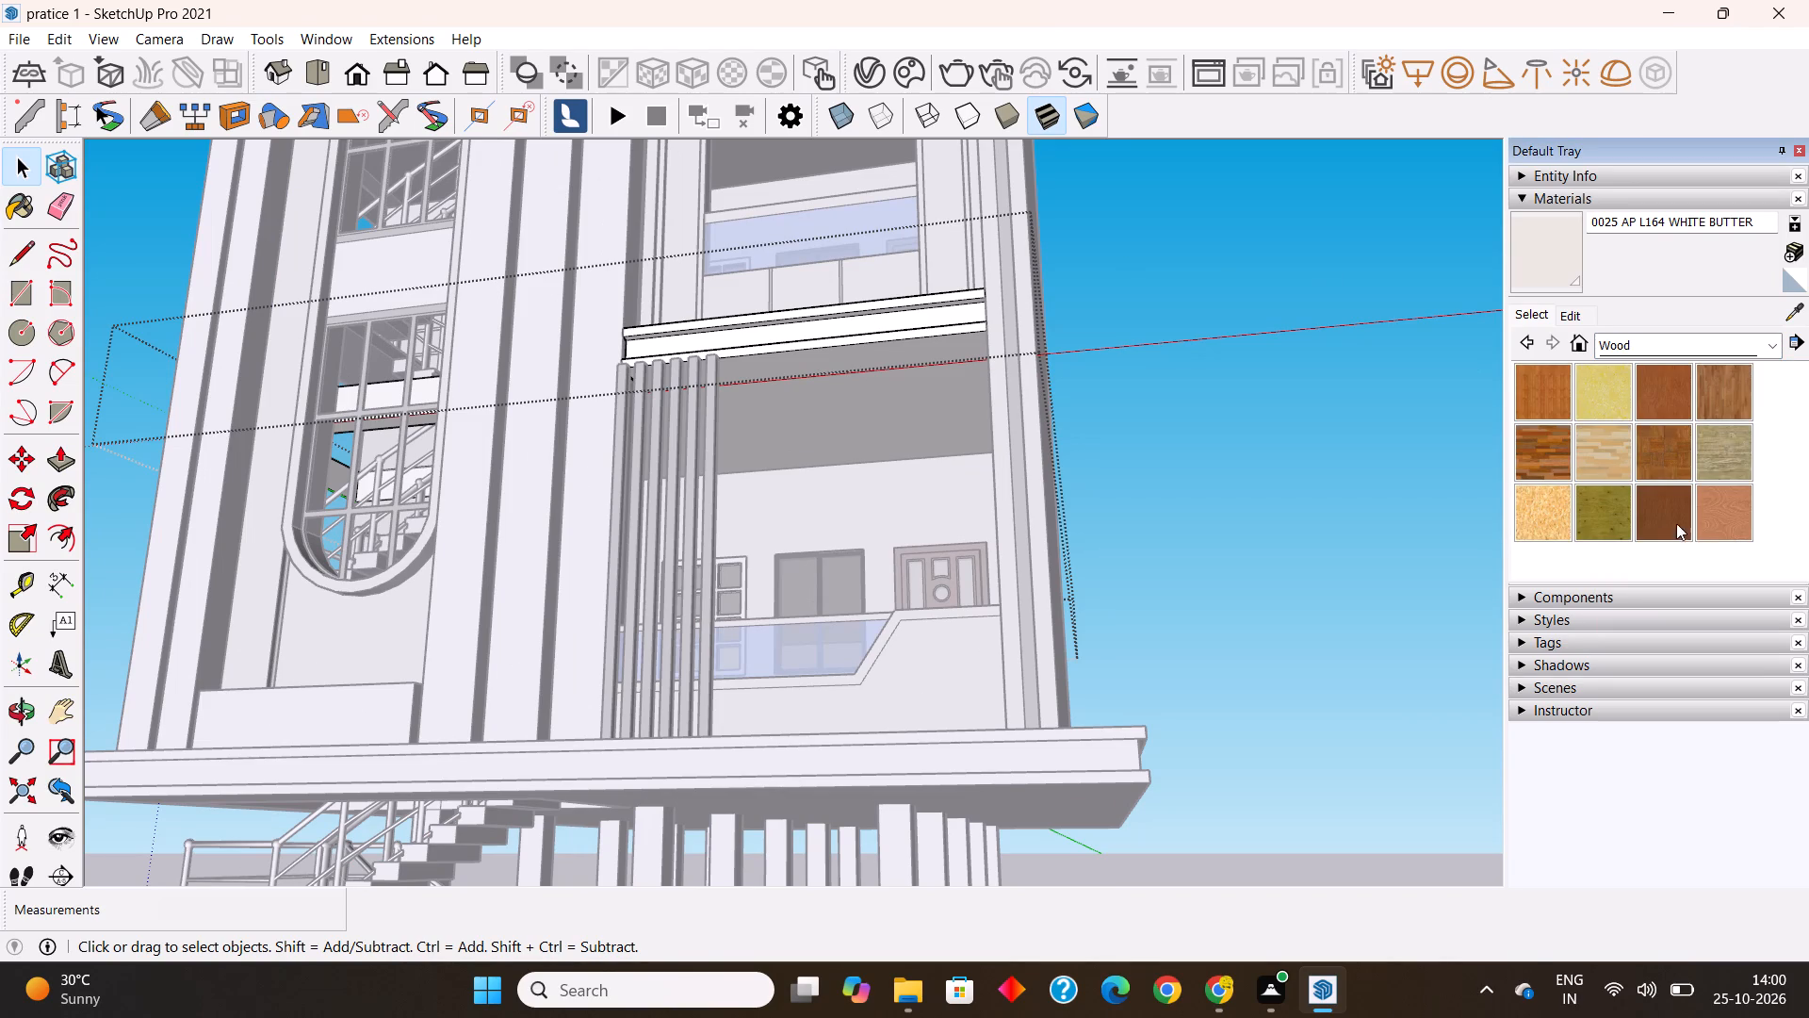
left_click(1667, 396)
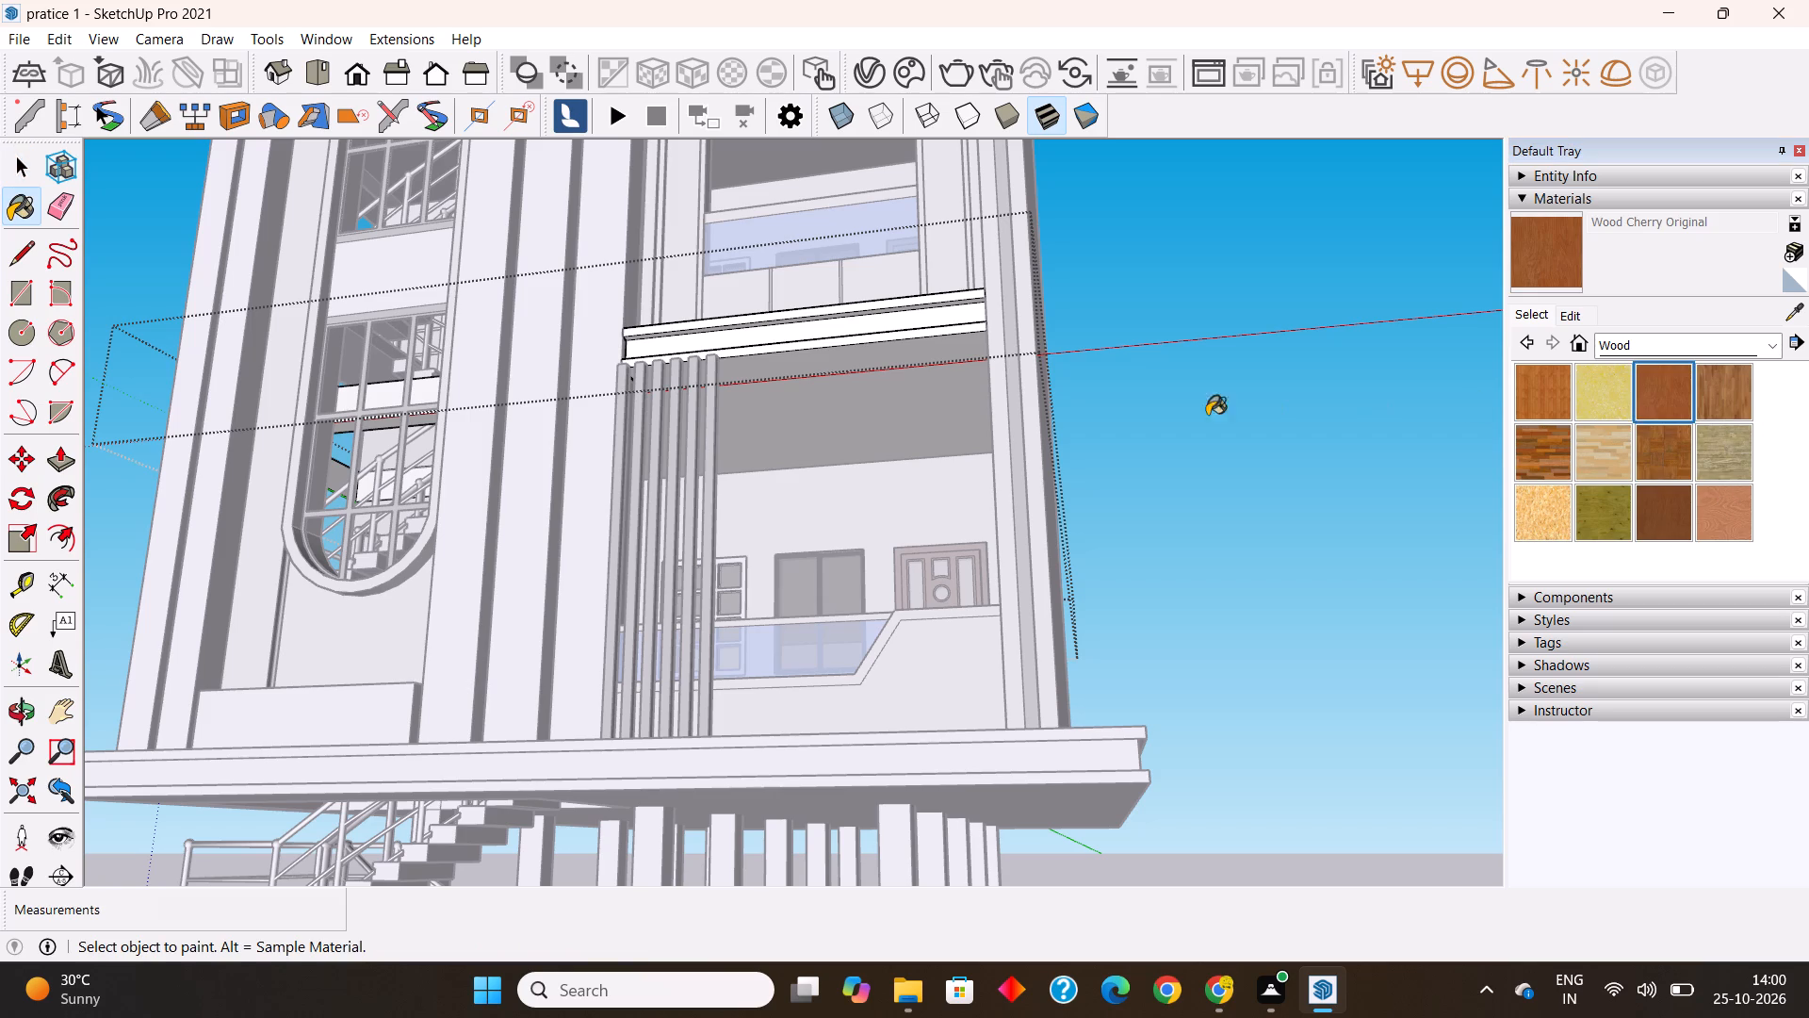
left_click(891, 402)
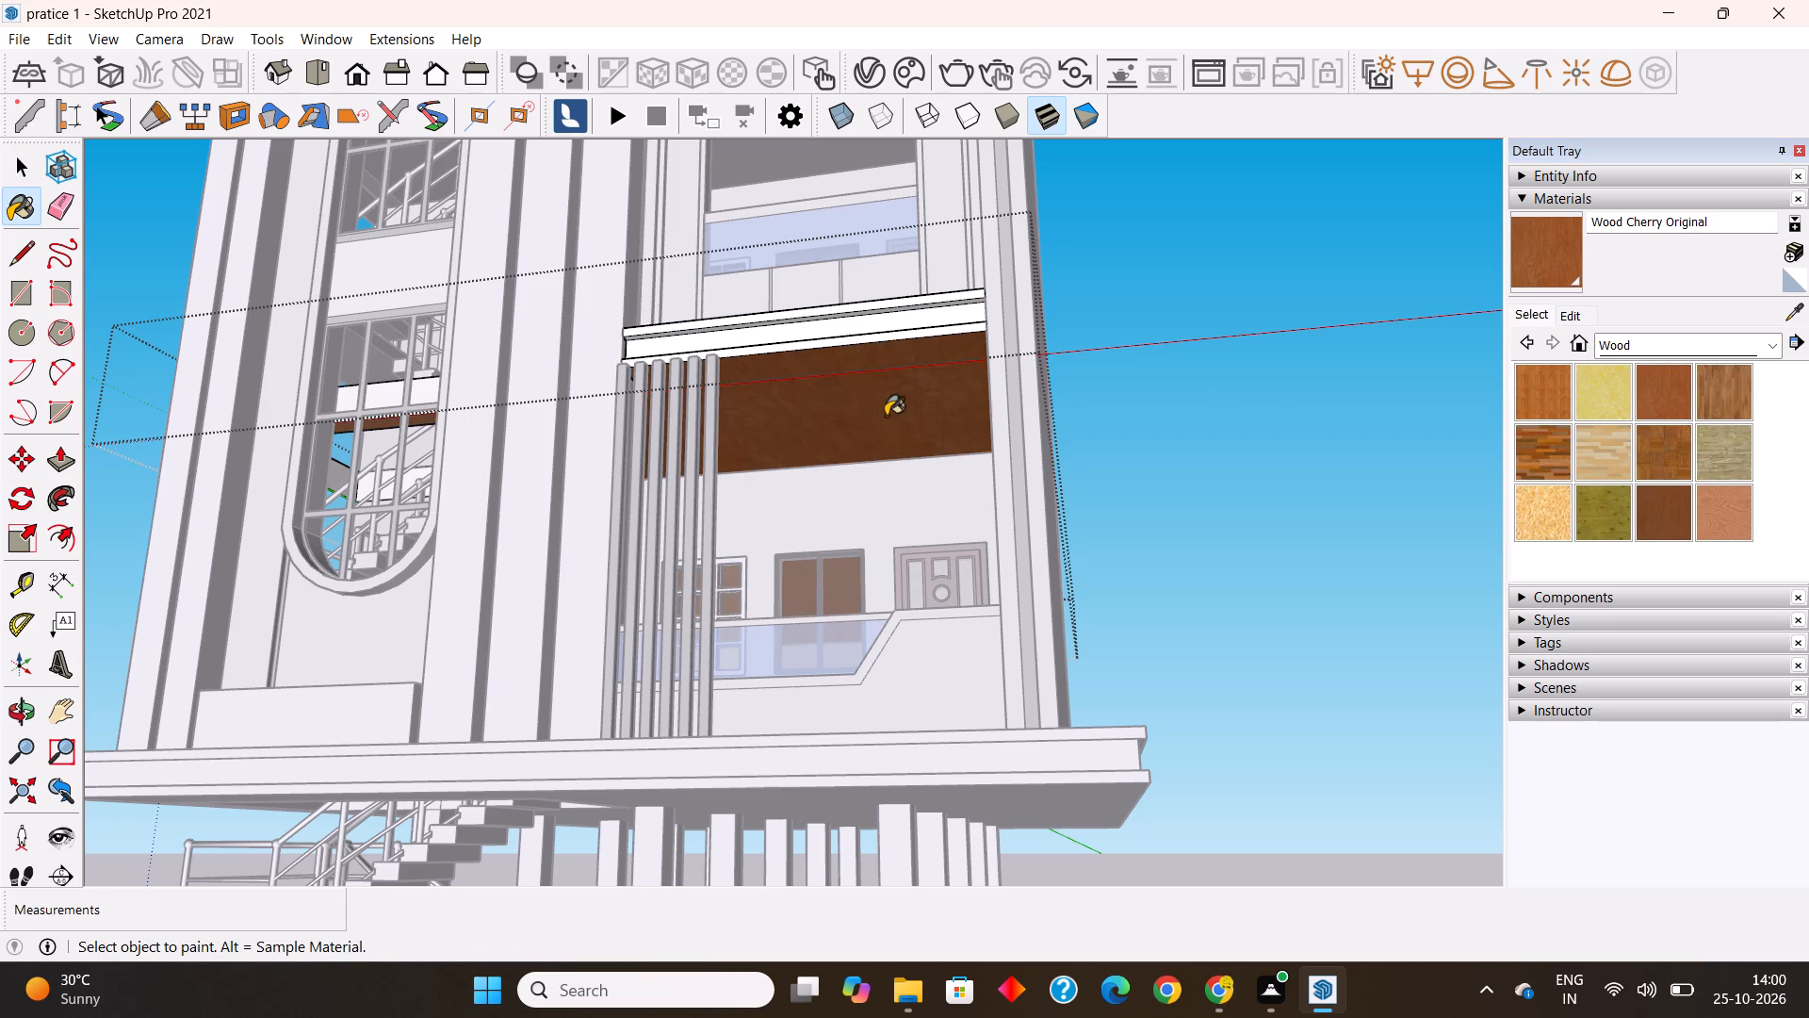
middle_click_drag(885, 416, 839, 331)
scroll(835, 331, "up", 11)
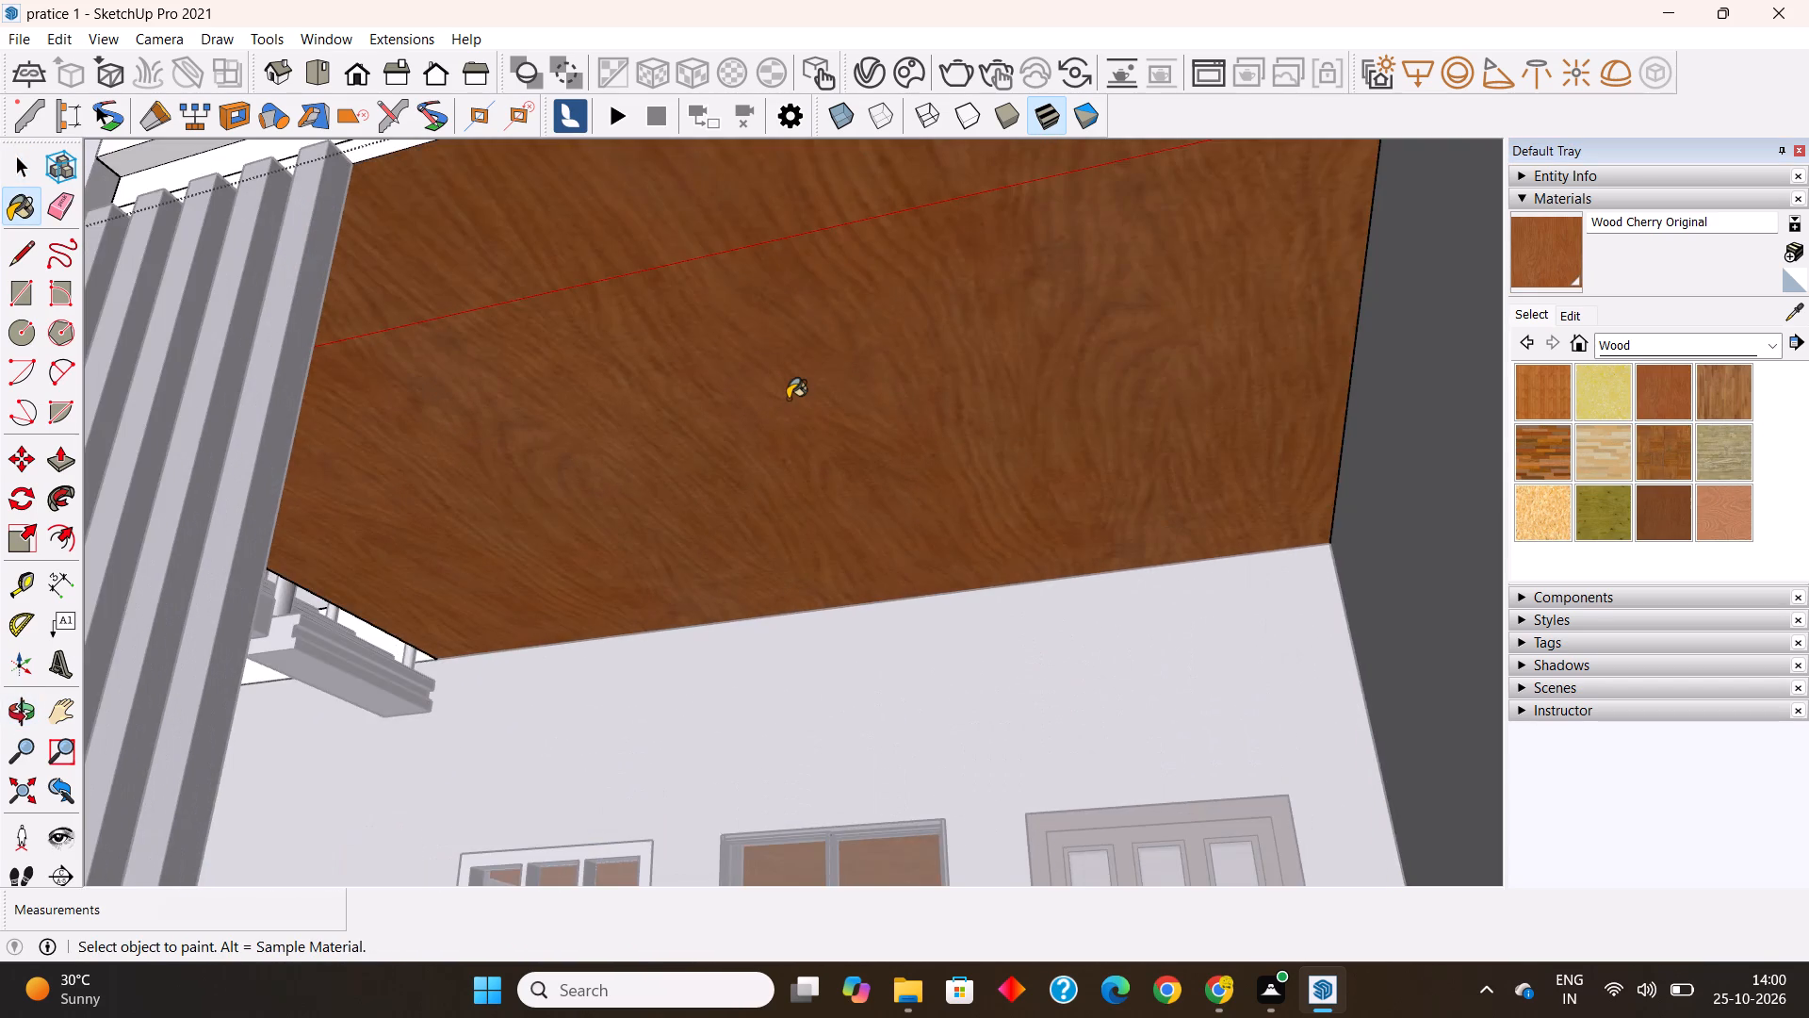
scroll(788, 402, "down", 4)
scroll(908, 516, "down", 12)
middle_click_drag(892, 555, 941, 548)
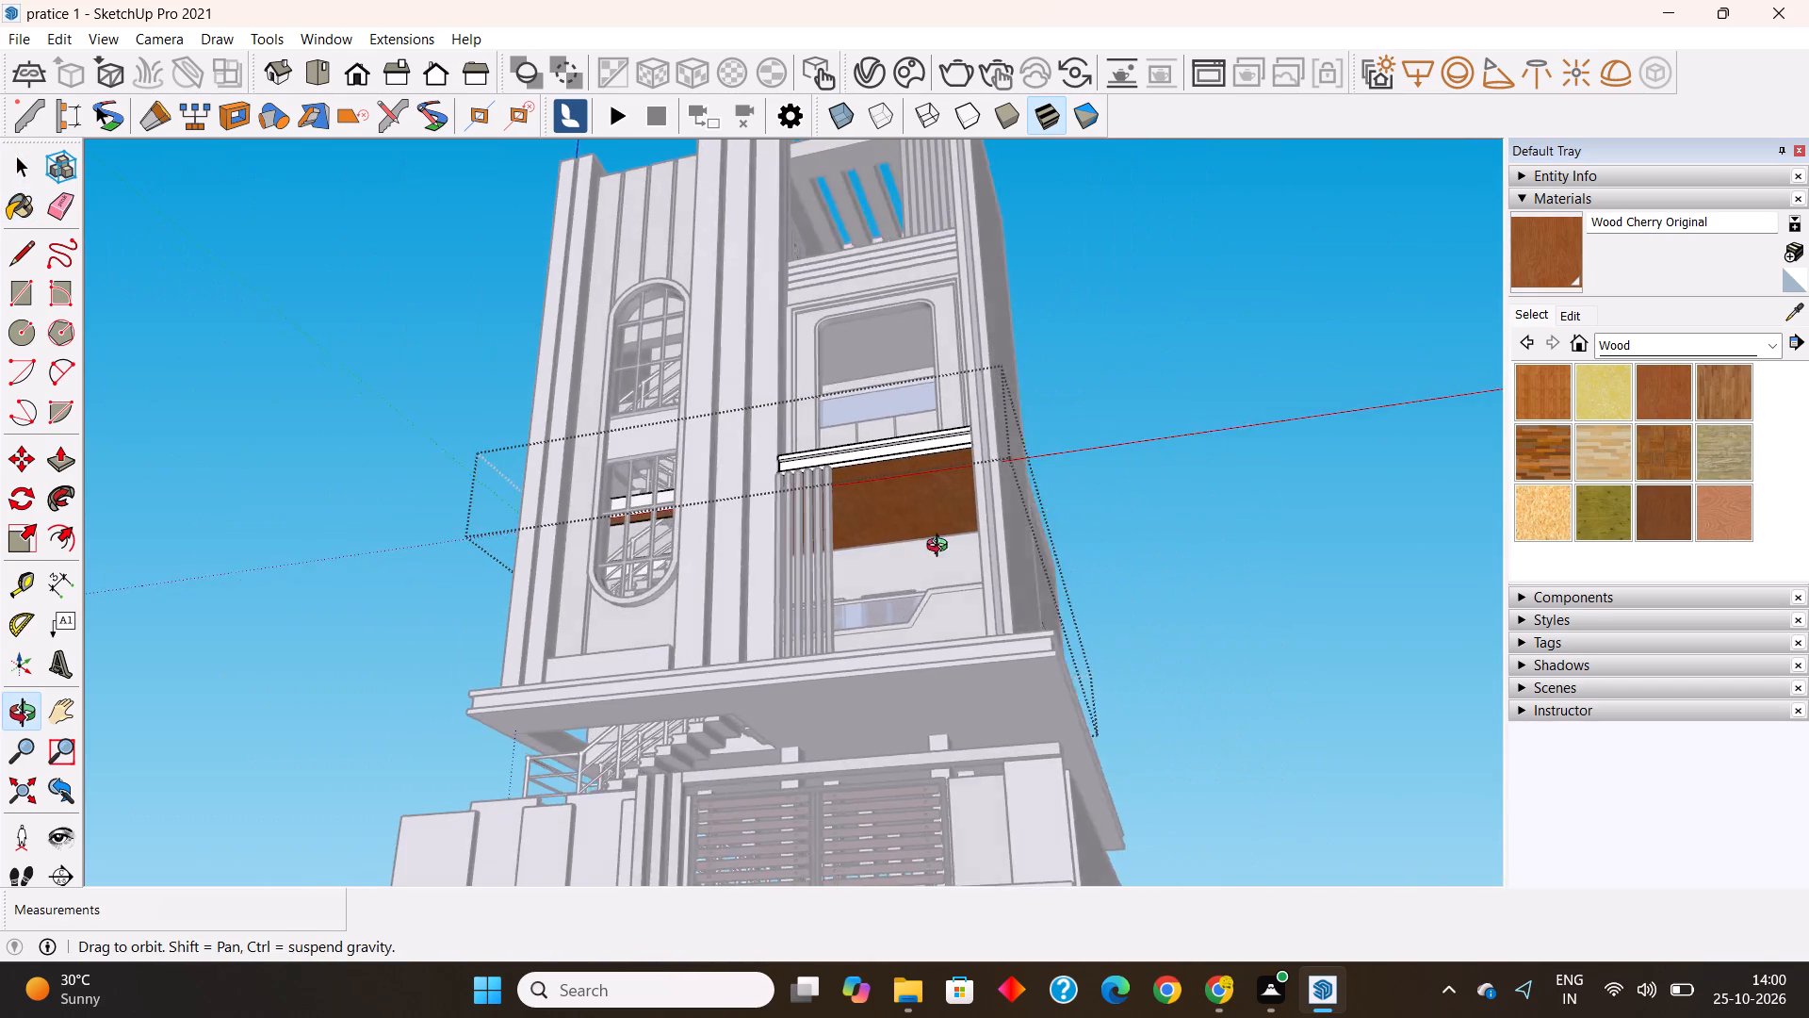
middle_click_drag(941, 548, 822, 641)
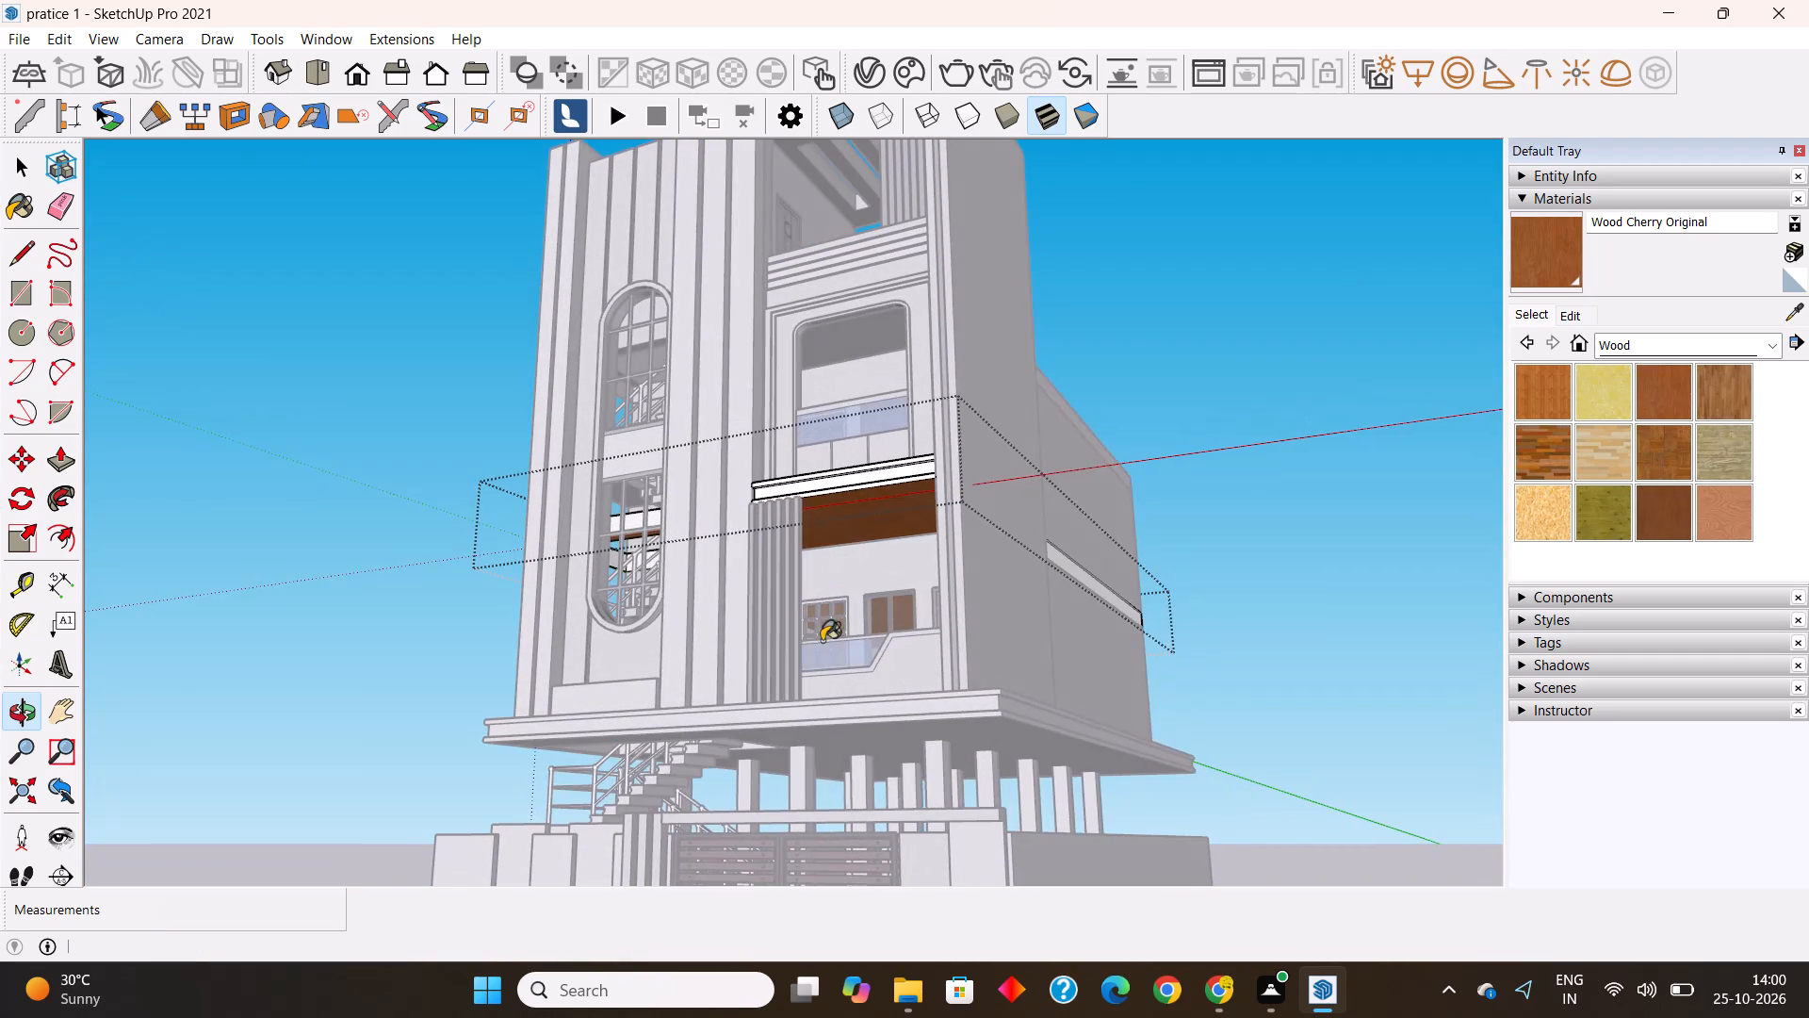
key("space")
left_click(1327, 538)
Open the slab group above the upper balcony, paint its underside with Wood Cherry Original, and exit the group.
scroll(1304, 551, "down", 3)
scroll(908, 341, "up", 6)
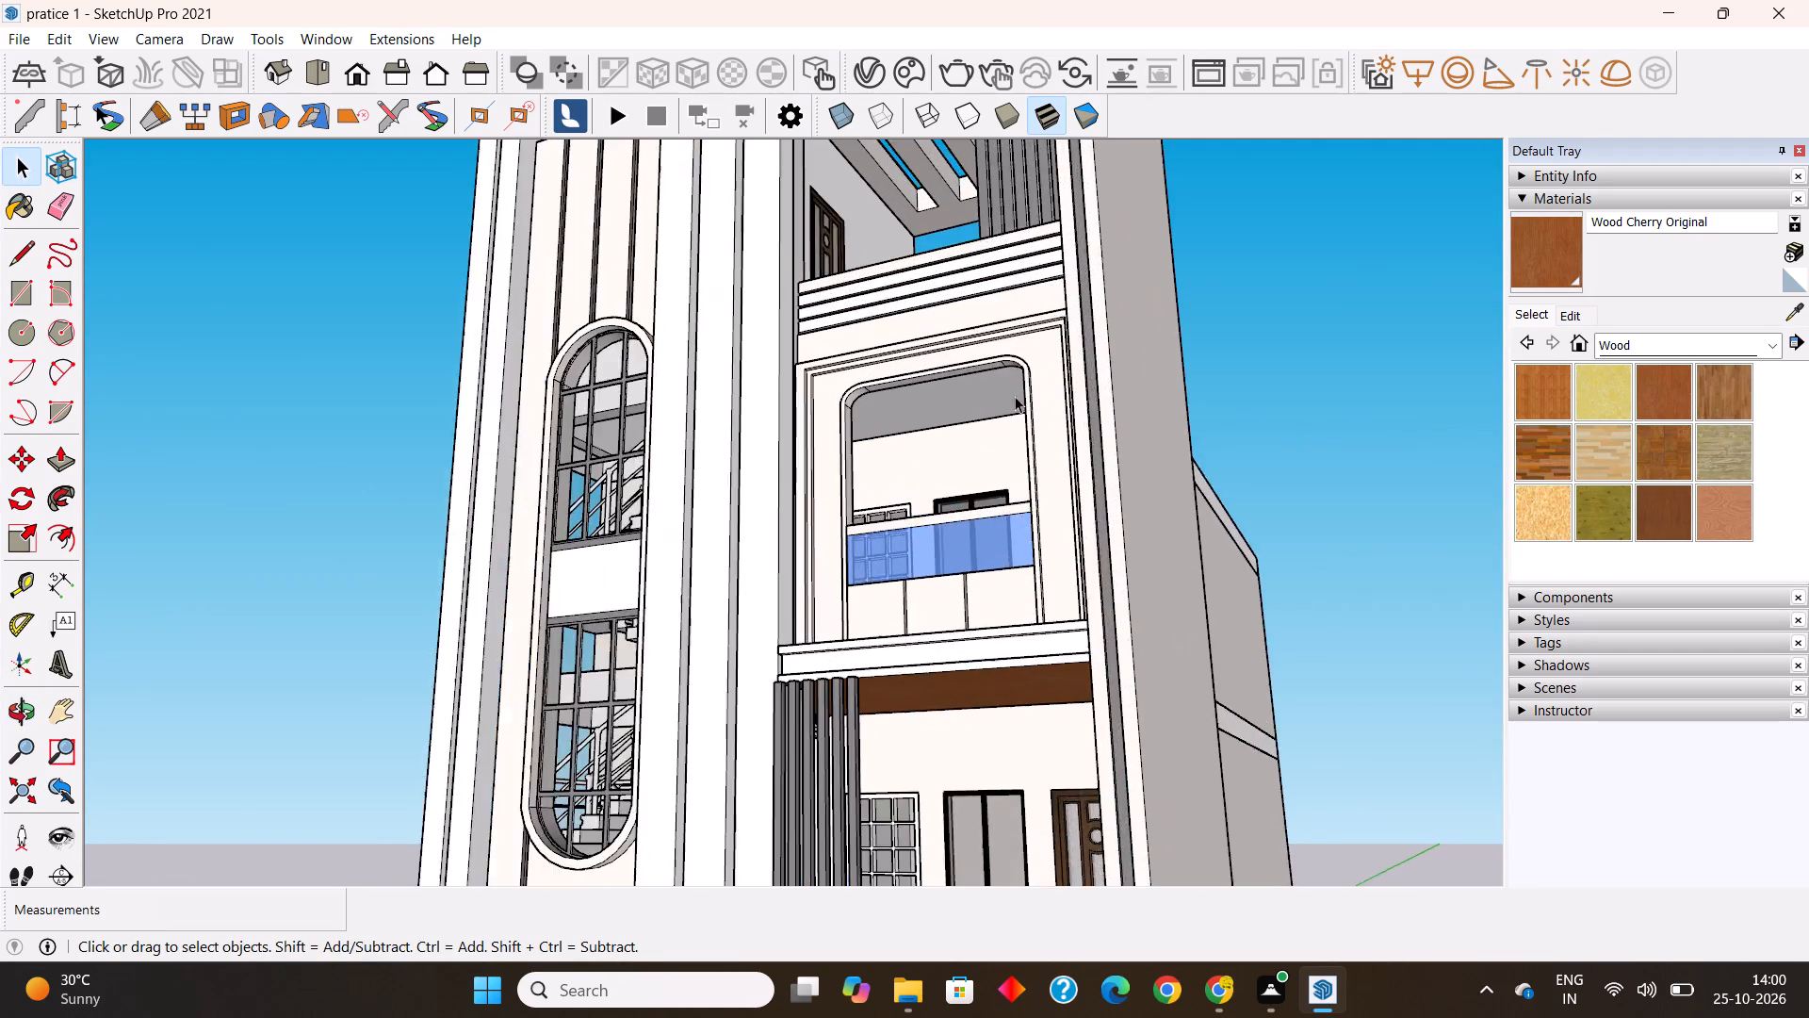
scroll(1015, 396, "up", 4)
middle_click_drag(914, 388, 943, 304)
double_click(945, 365)
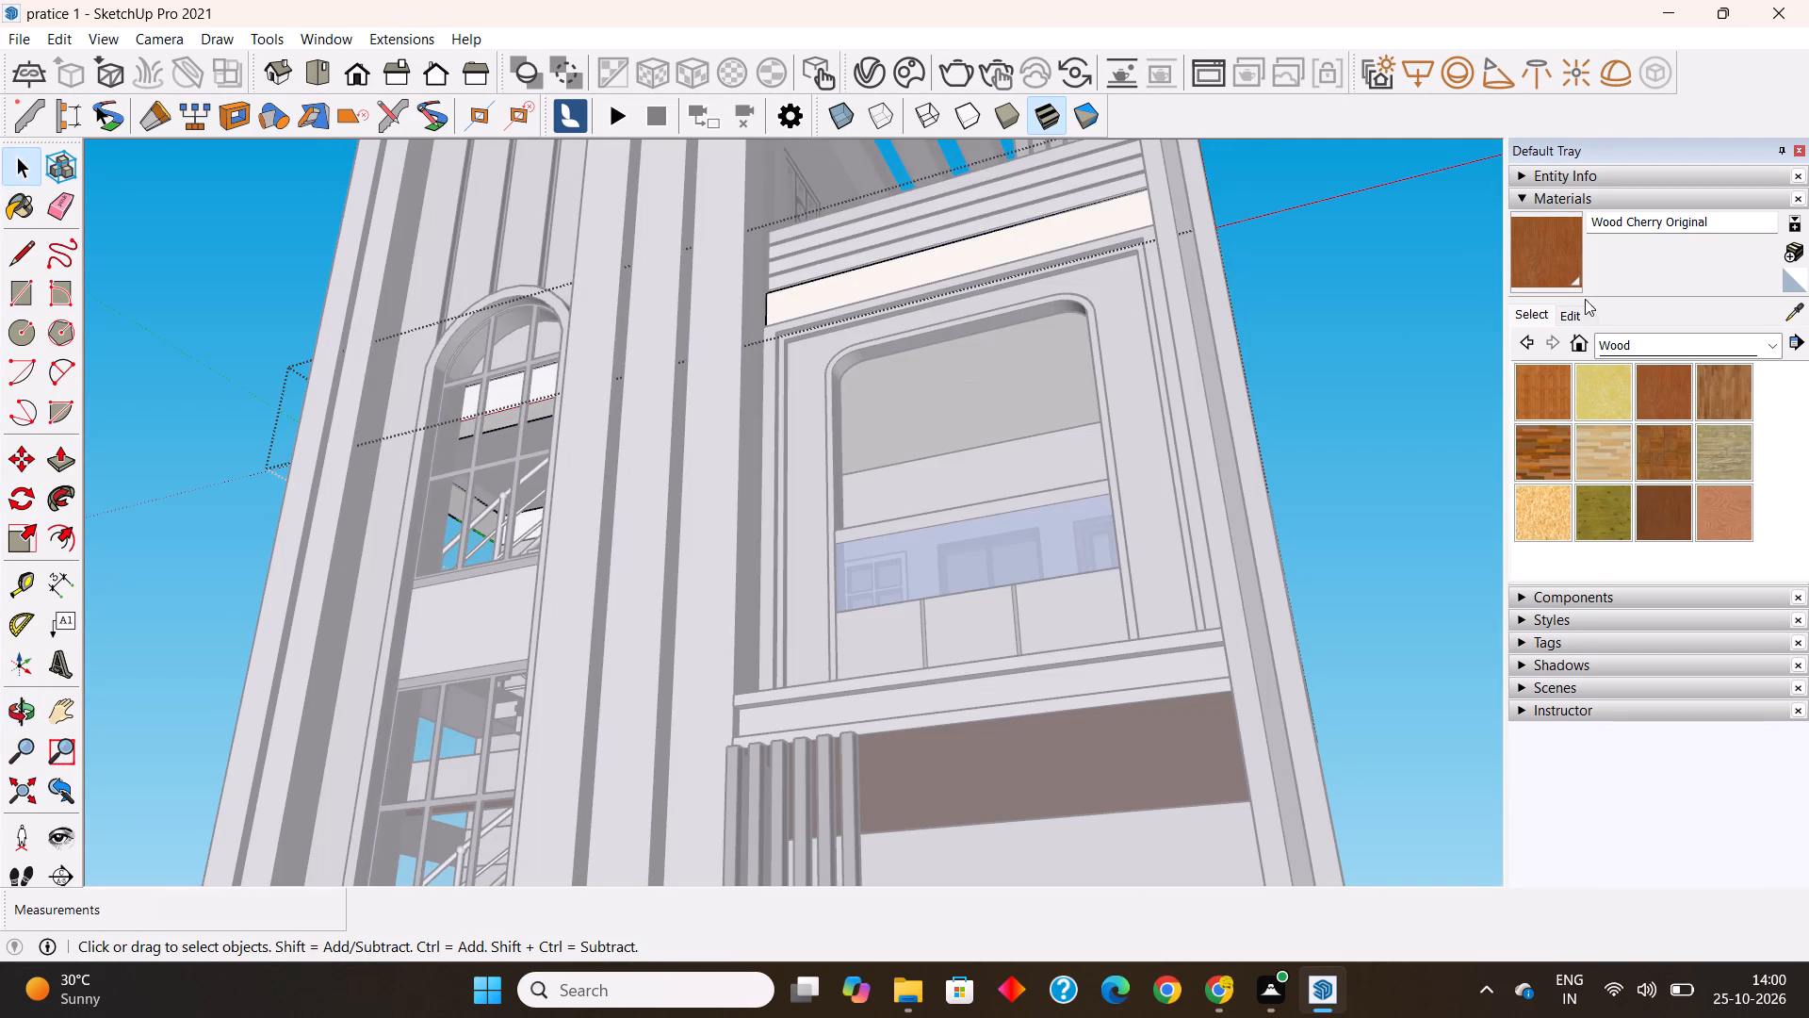
left_click(1555, 251)
left_click(996, 374)
key("space")
left_click(1466, 415)
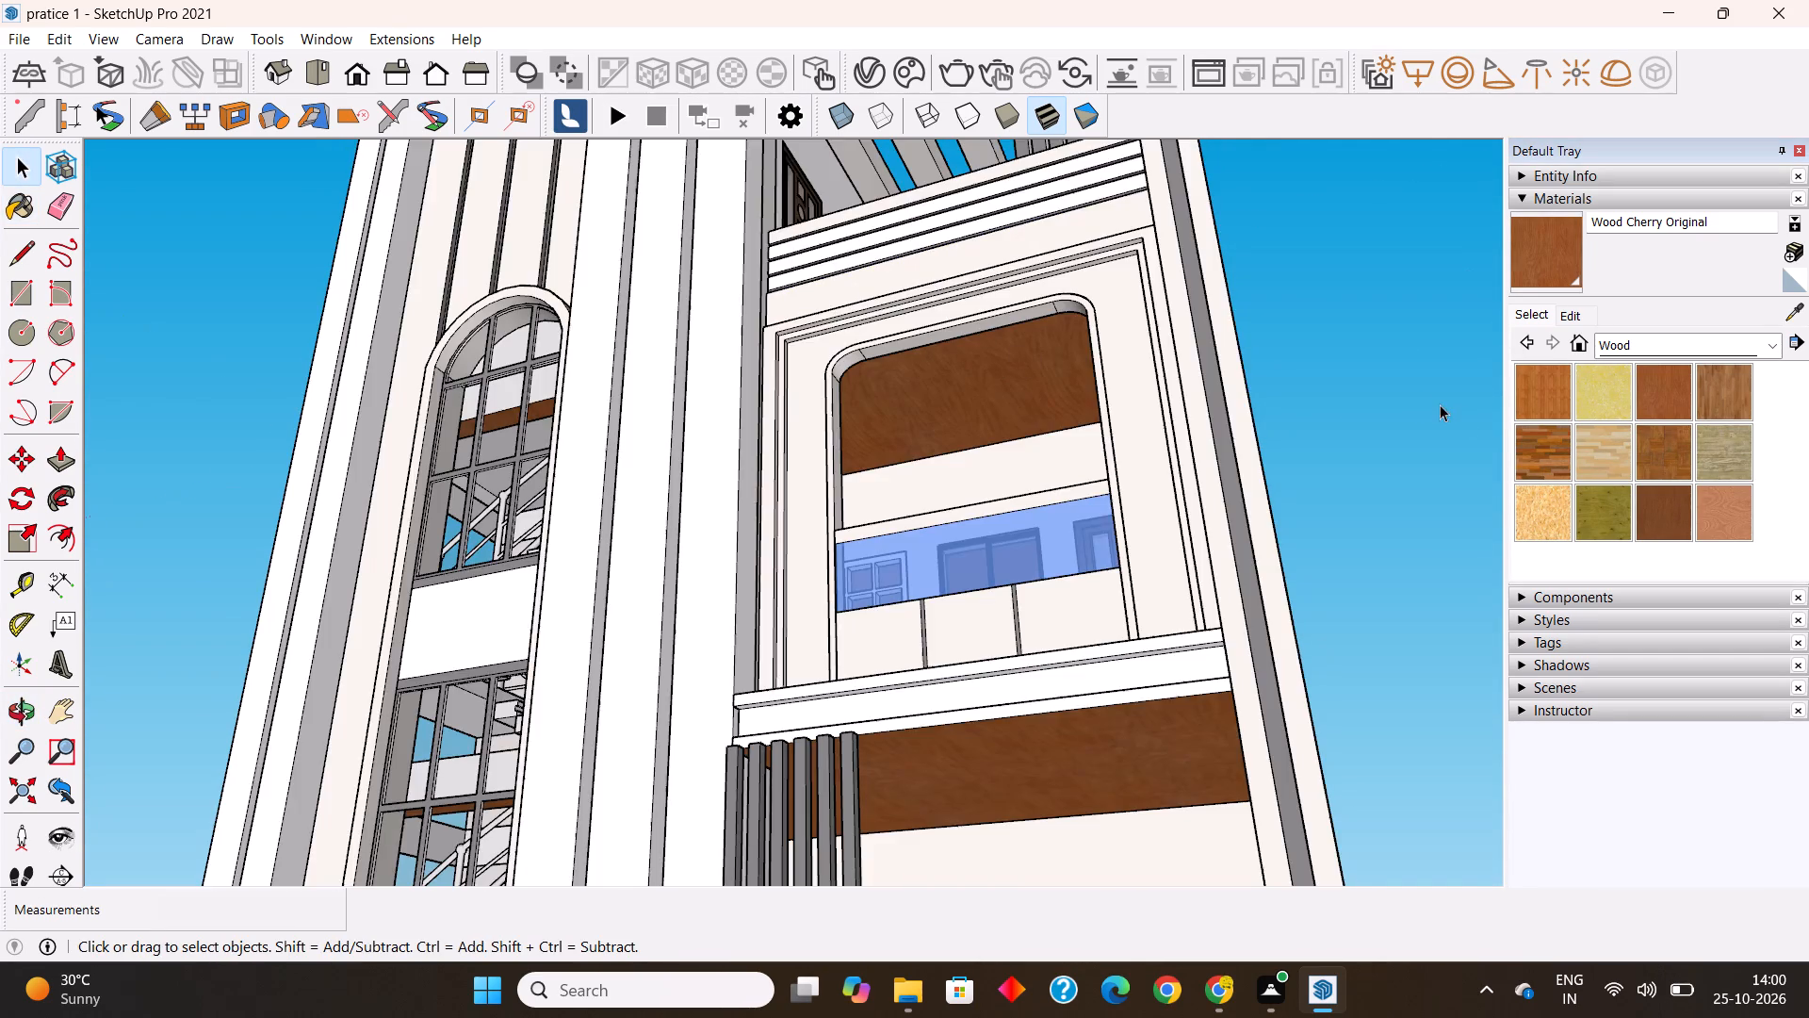
Open the upper balcony's front frame group and sample the Glass_Tinted_Gray material from the arched staircase window.
scroll(788, 412, "down", 7)
middle_click_drag(891, 525, 842, 798)
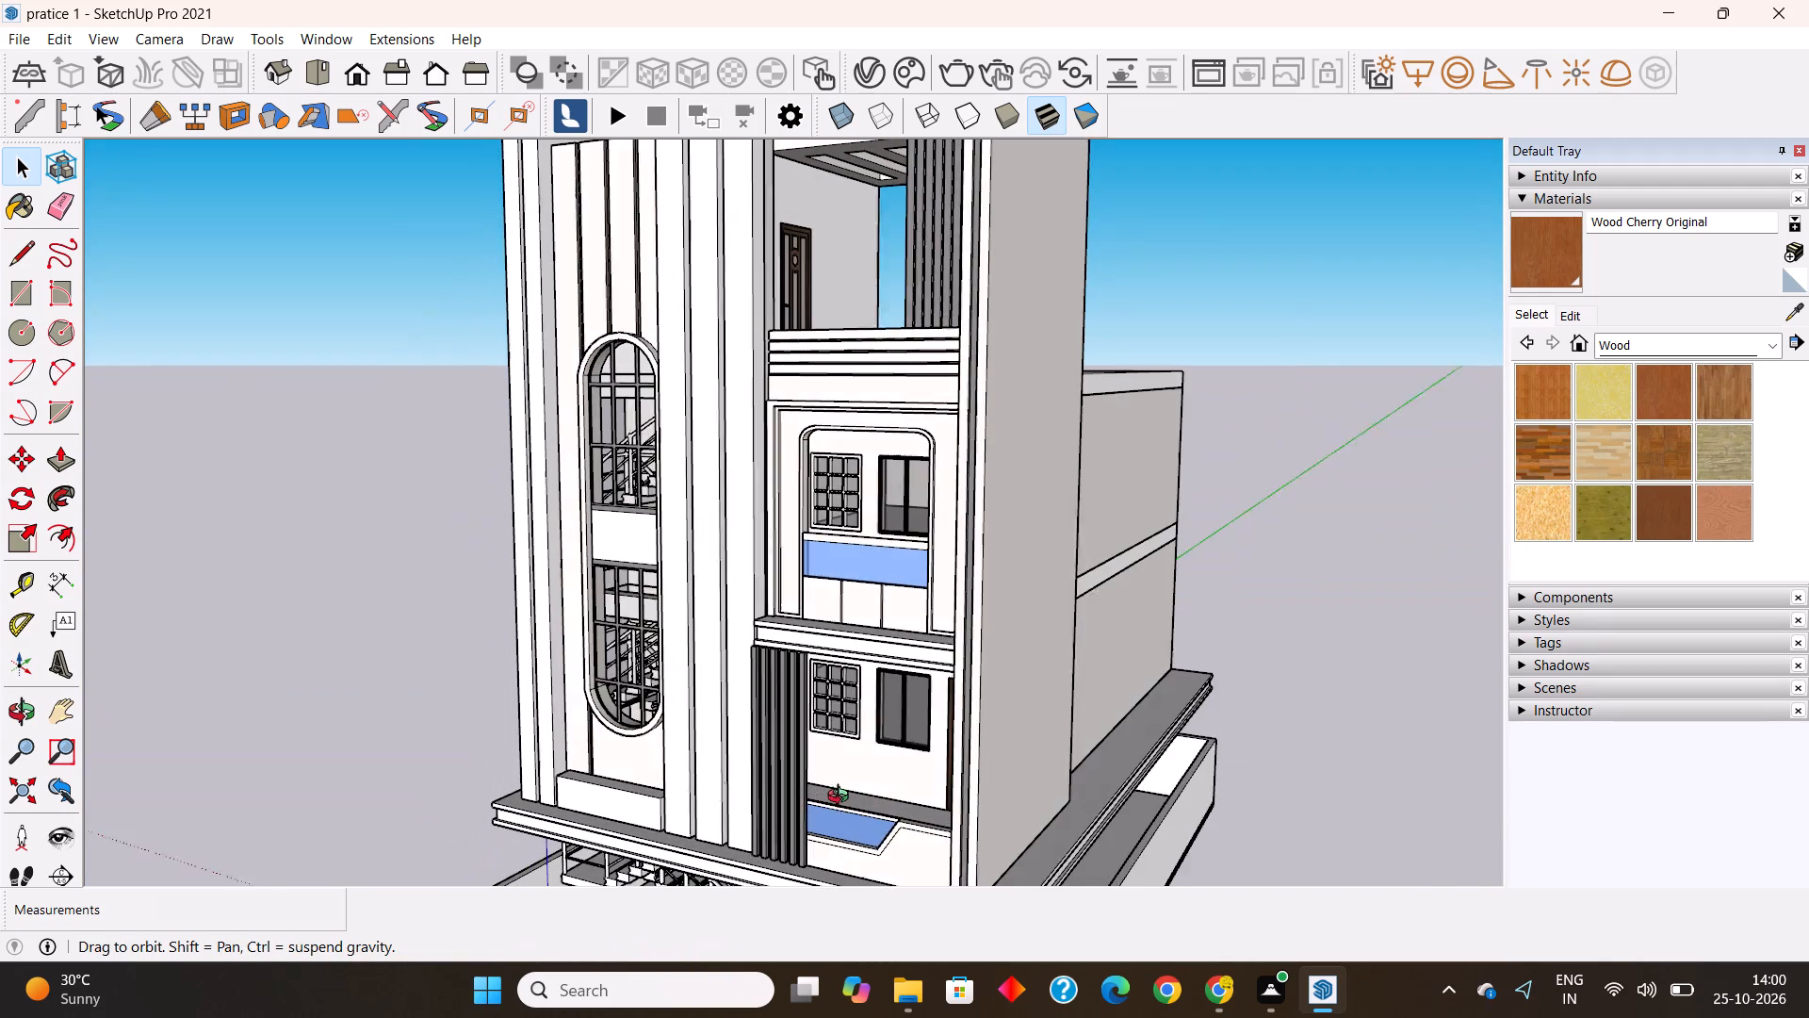
middle_click_drag(842, 798, 842, 797)
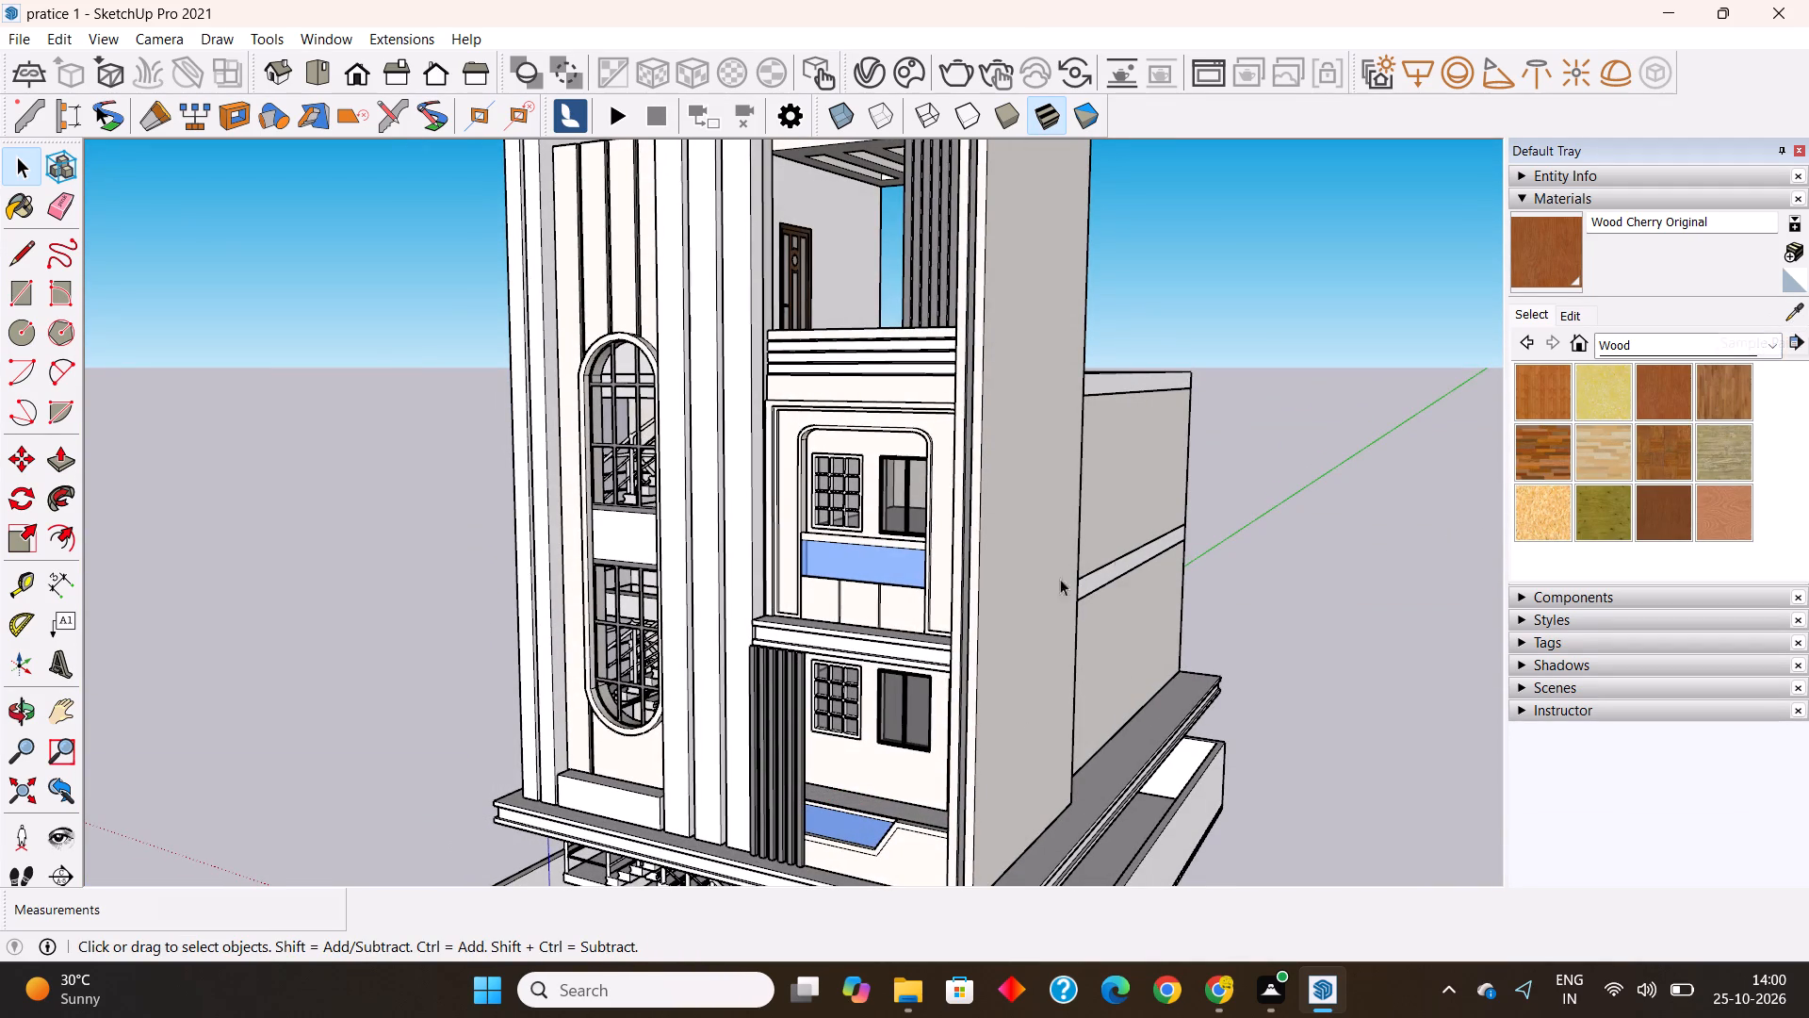
double_click(862, 561)
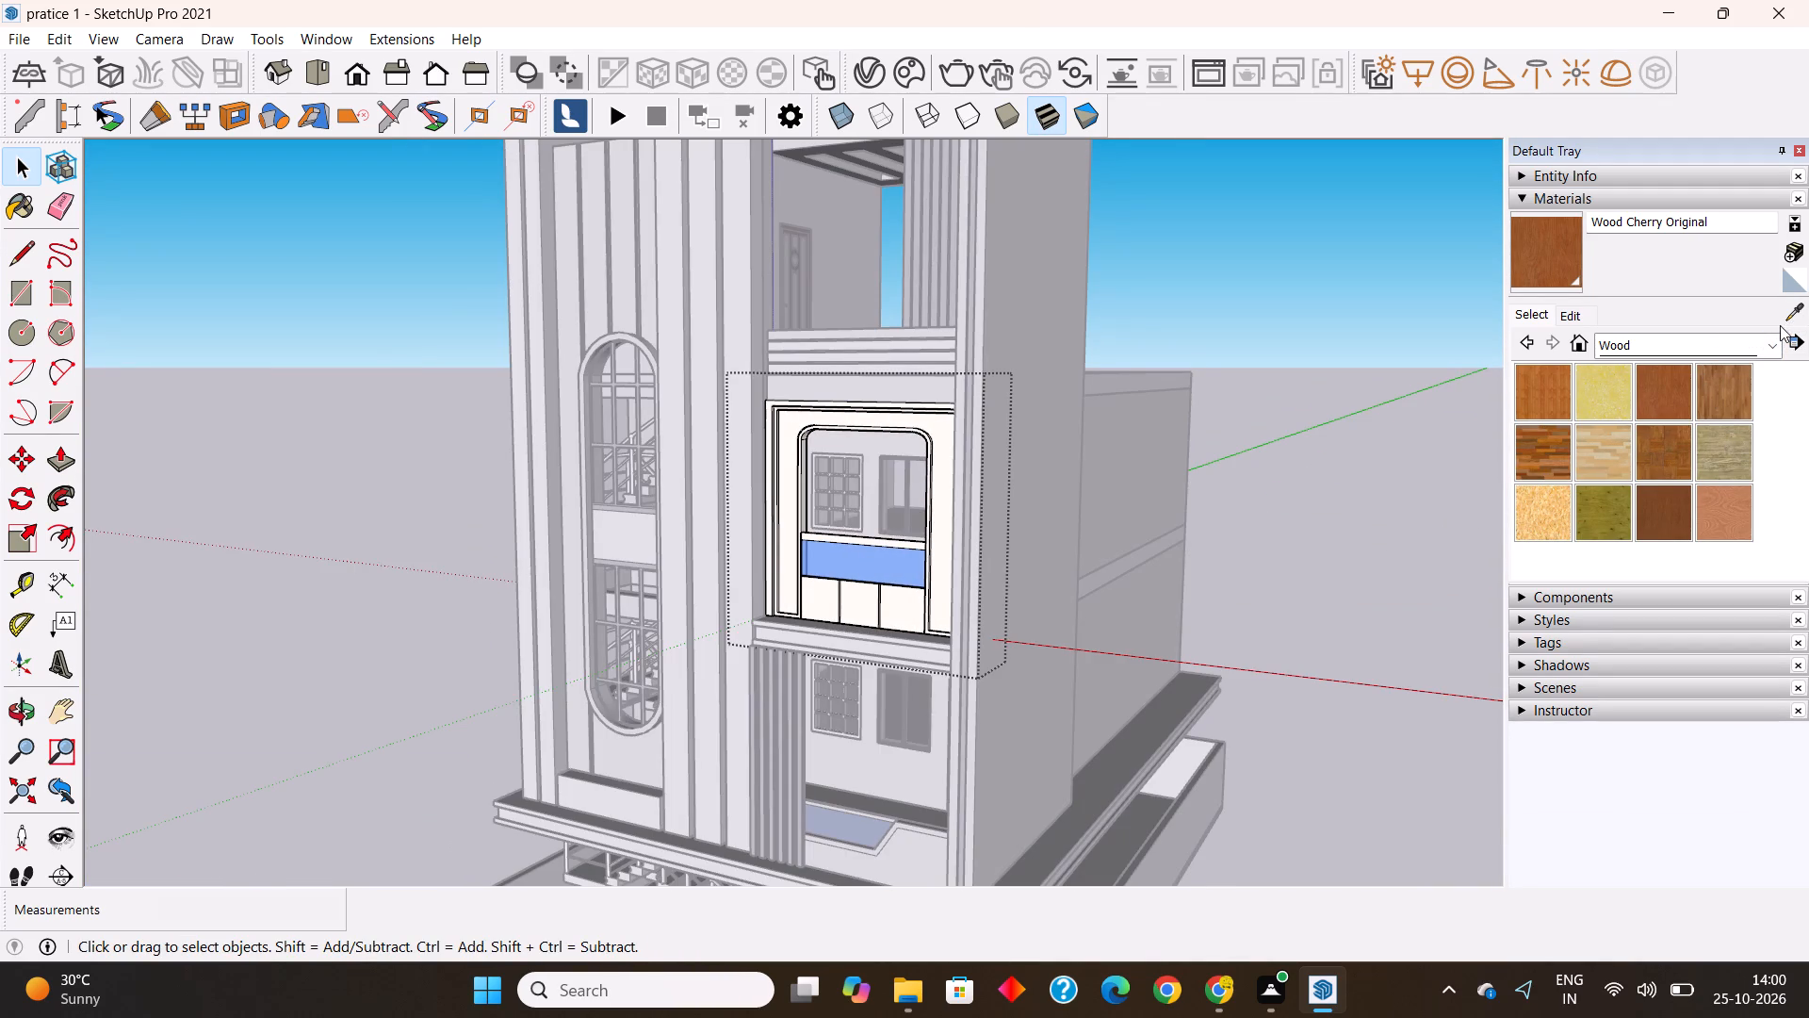
left_click(1786, 317)
left_click(634, 598)
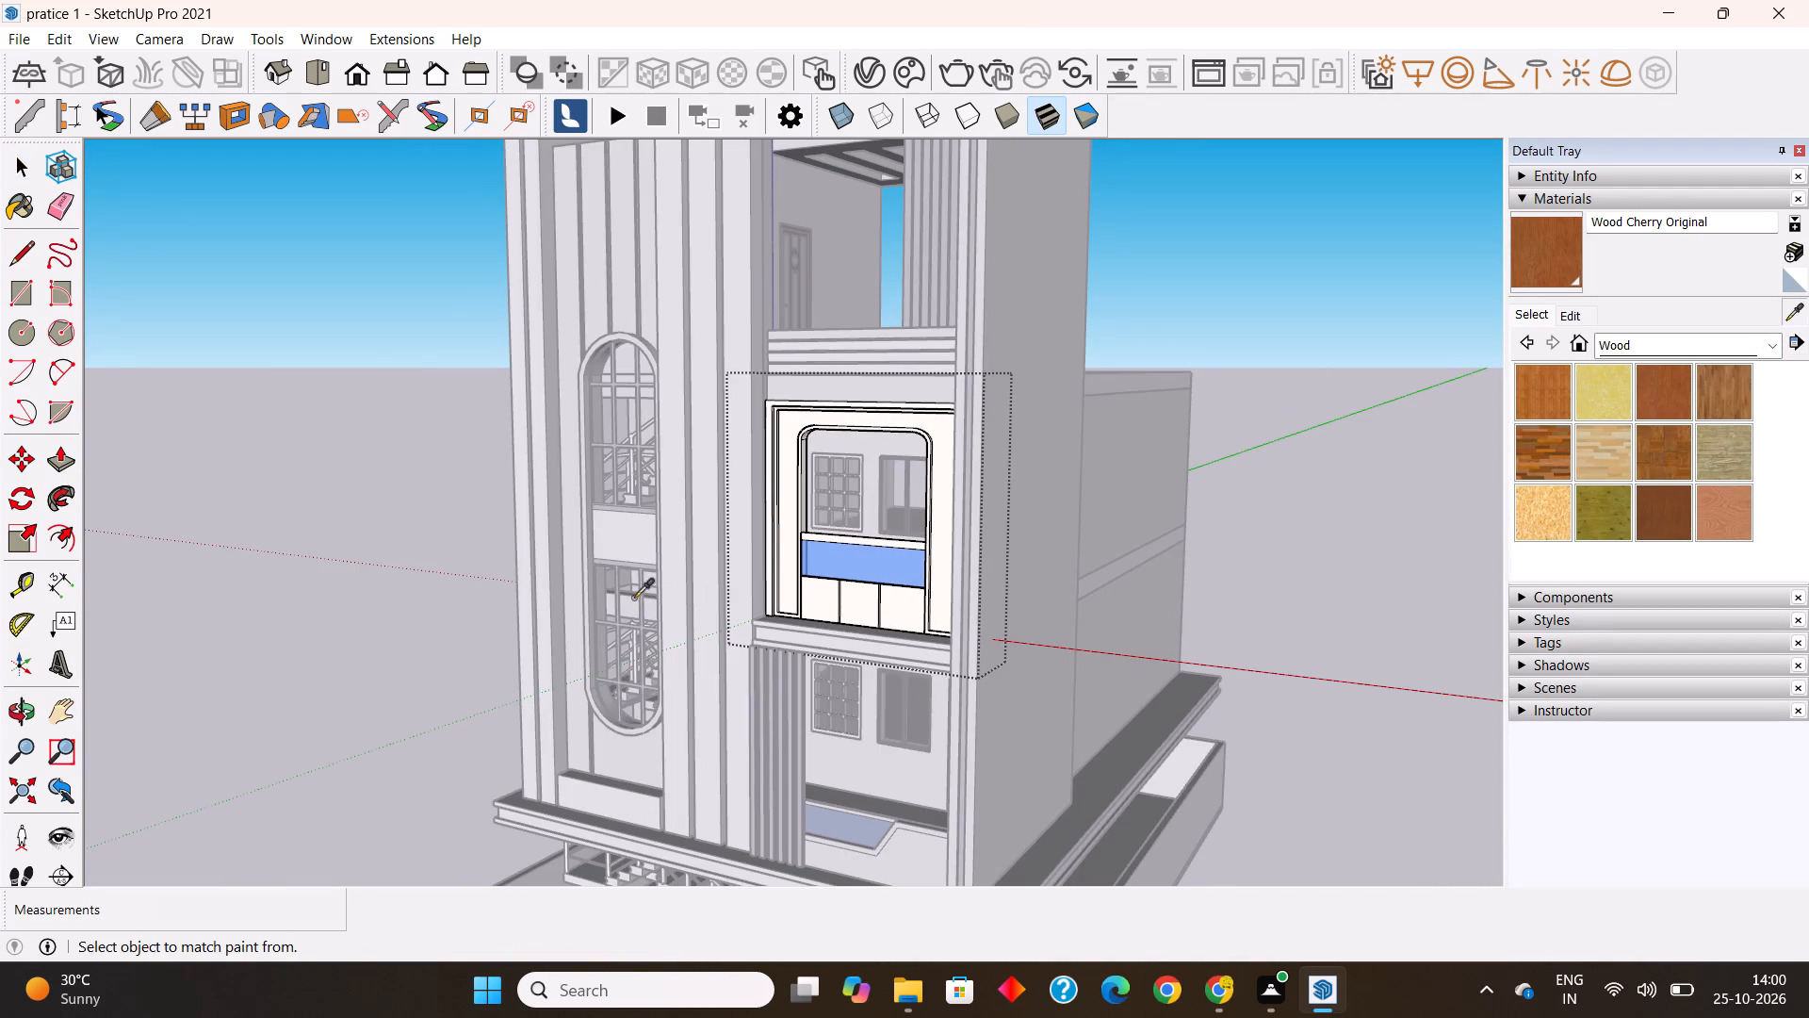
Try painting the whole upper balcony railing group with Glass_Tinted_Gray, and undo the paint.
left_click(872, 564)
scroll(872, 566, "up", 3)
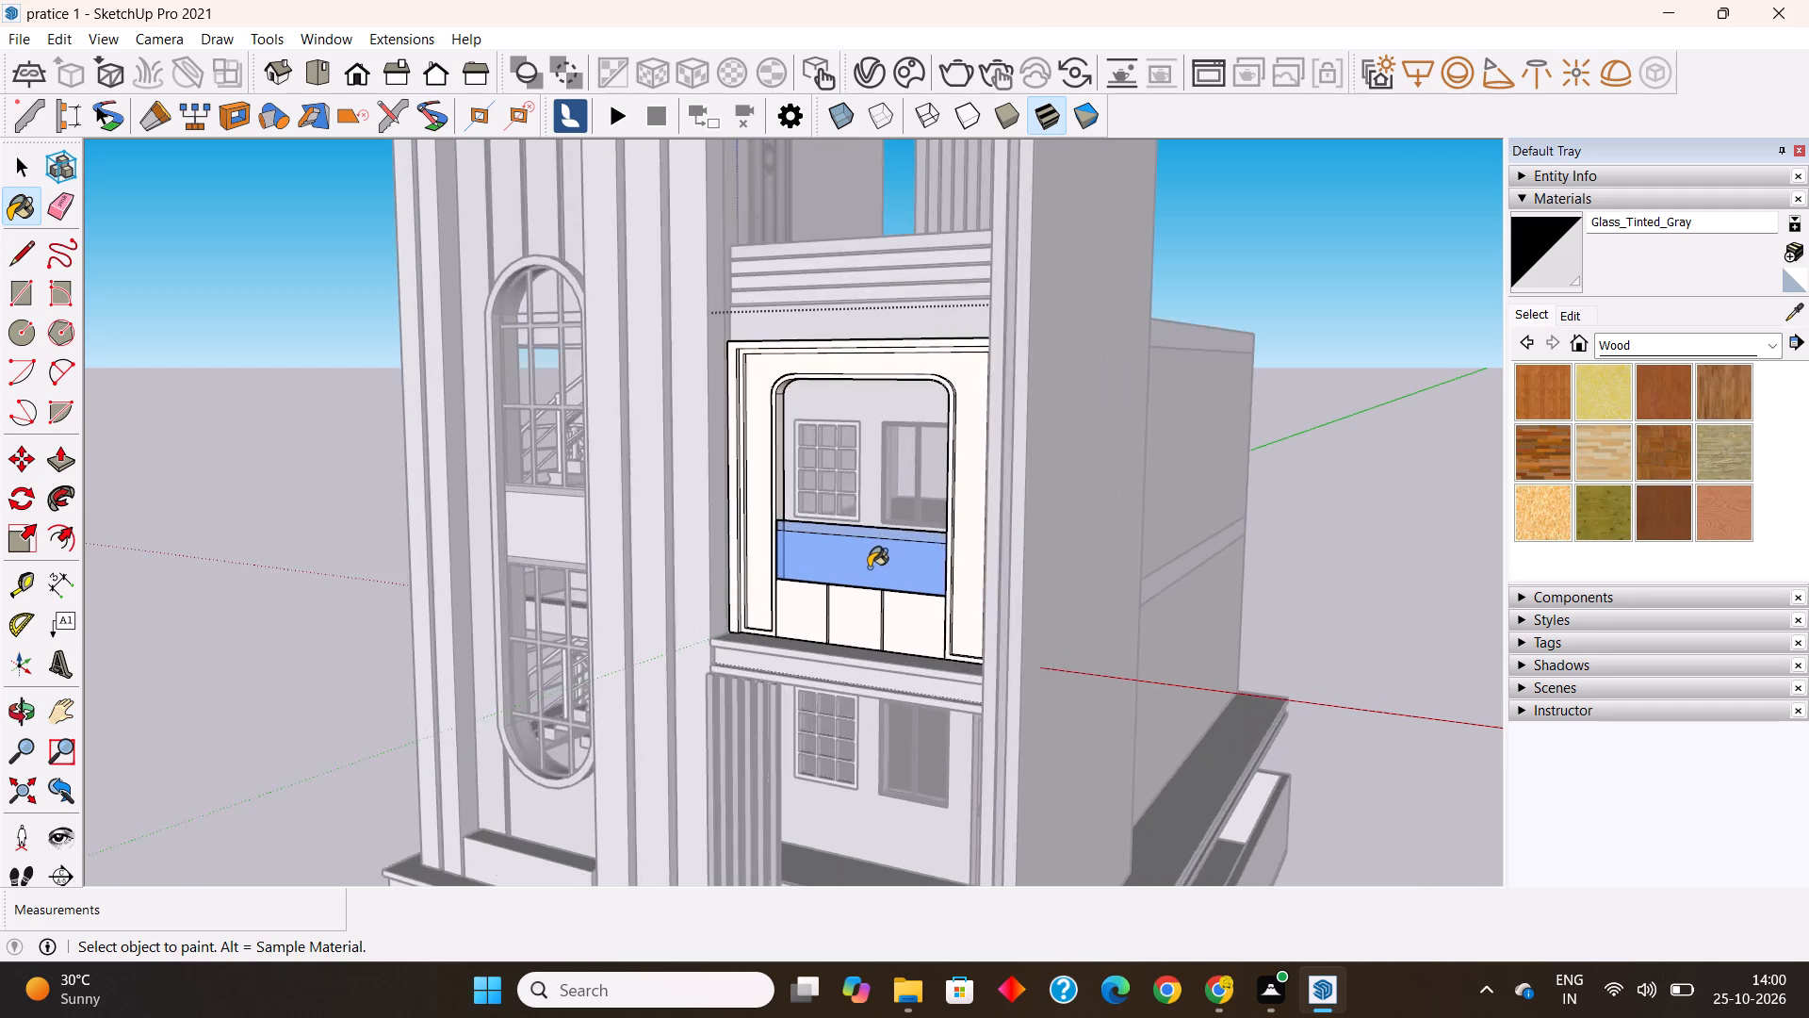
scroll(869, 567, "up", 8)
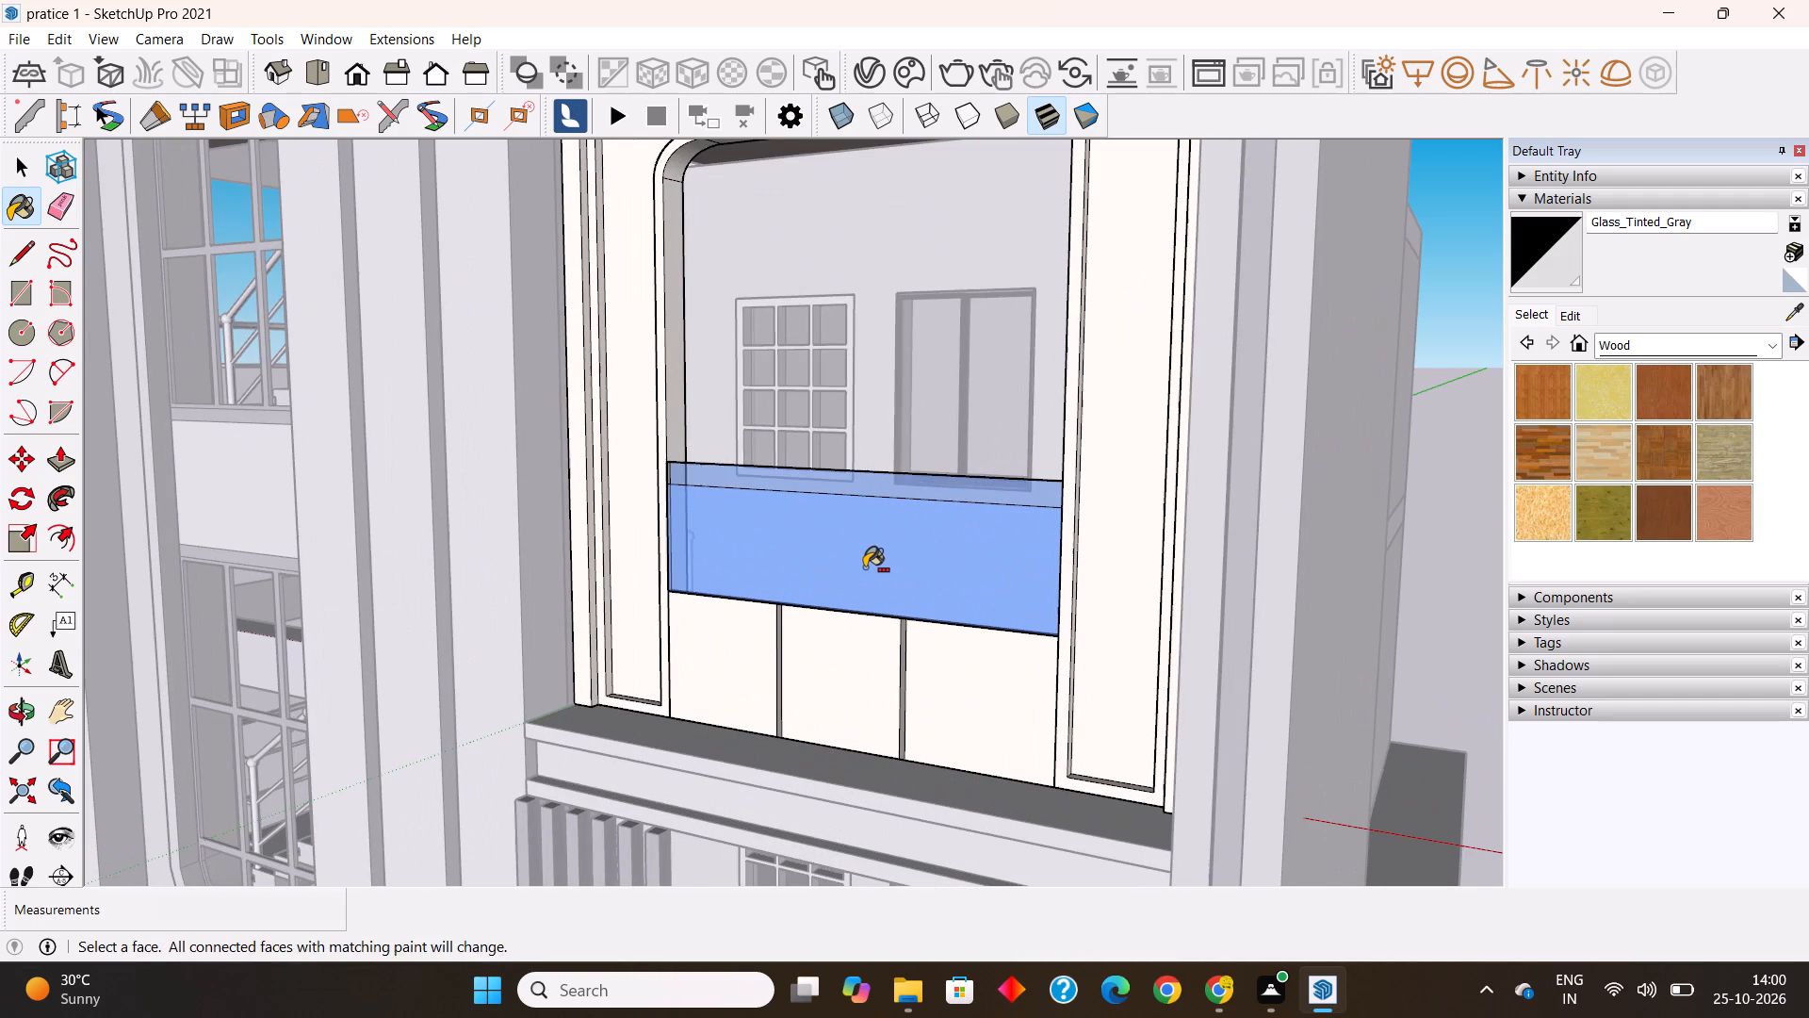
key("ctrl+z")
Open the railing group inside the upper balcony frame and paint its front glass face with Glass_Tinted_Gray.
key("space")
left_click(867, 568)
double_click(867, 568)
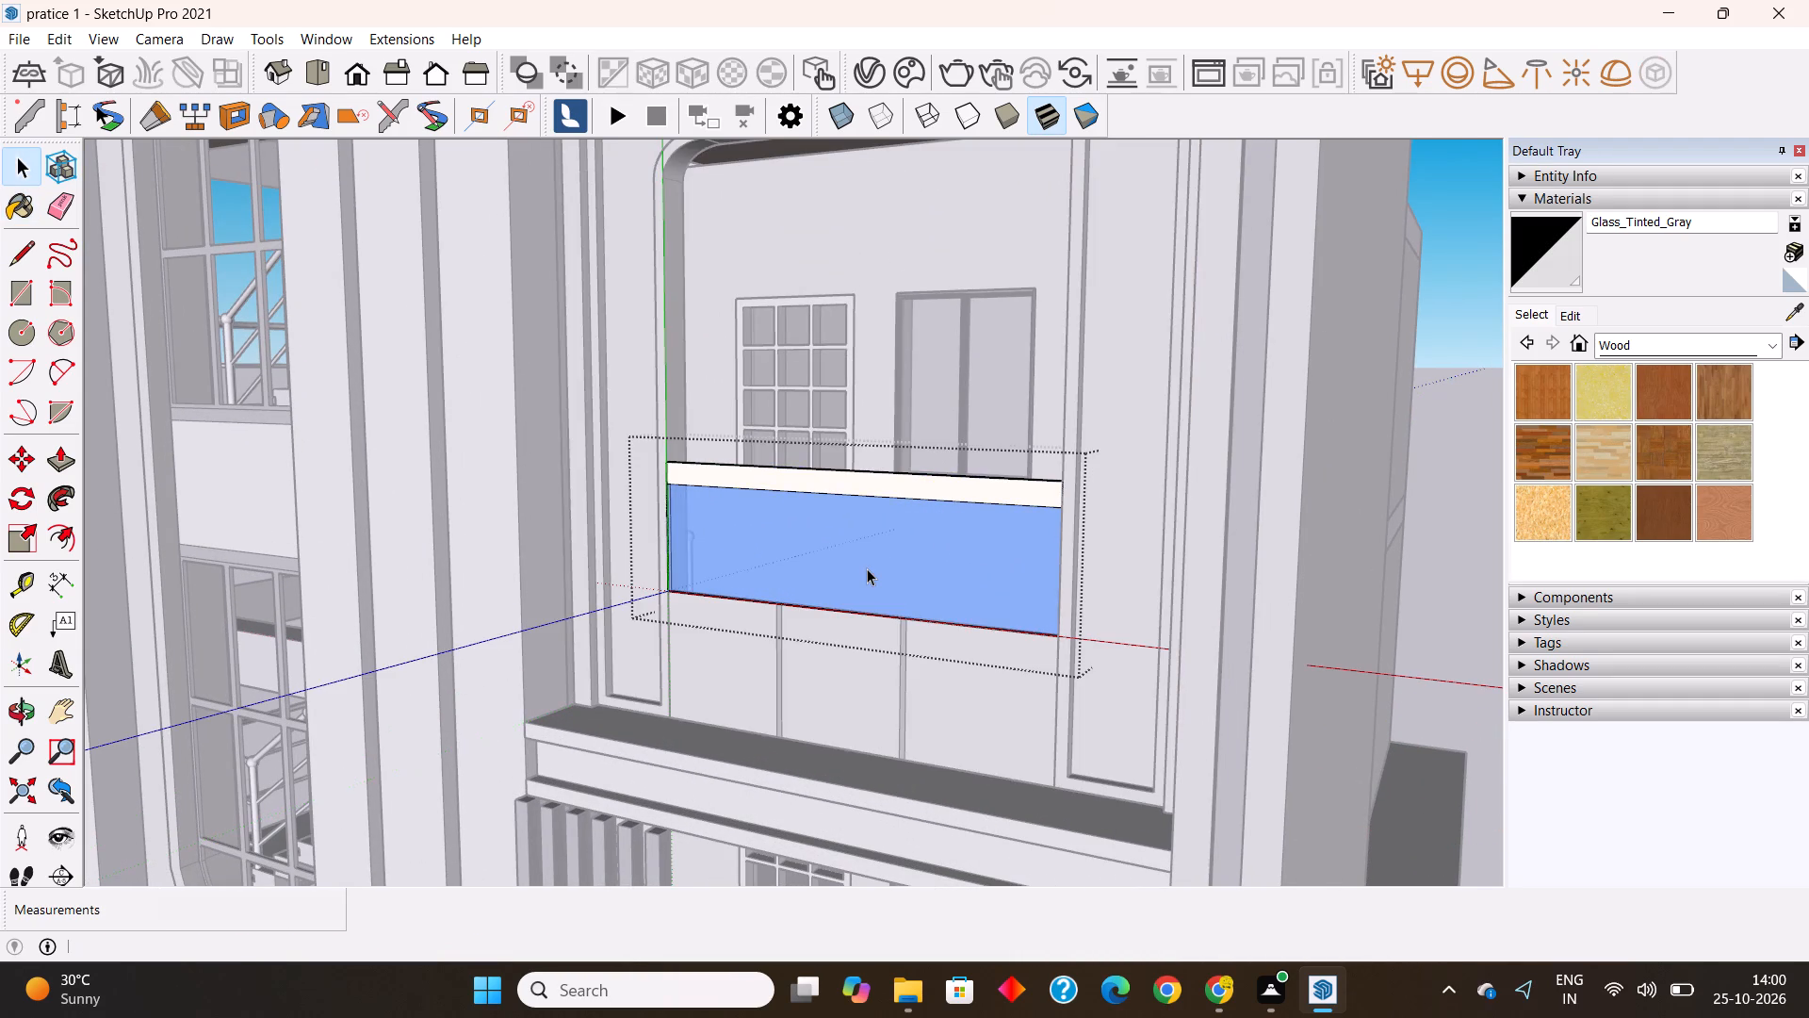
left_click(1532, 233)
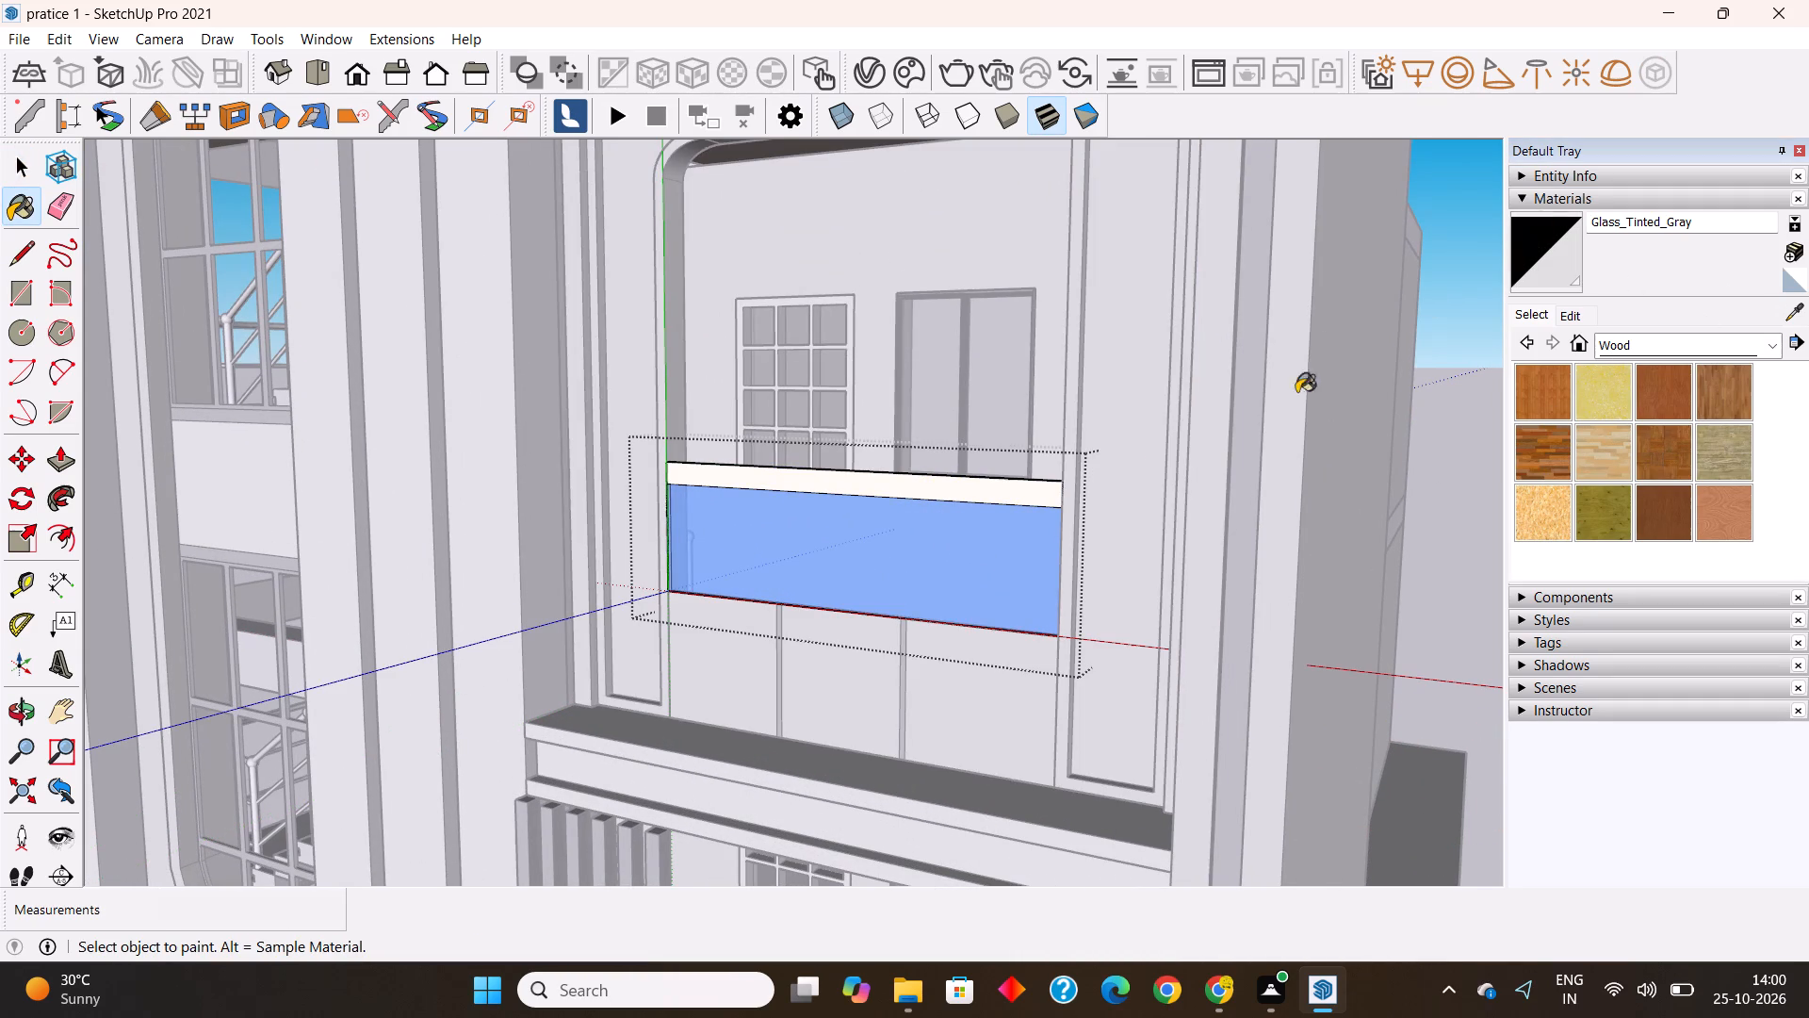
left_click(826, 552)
Examine the upper balcony railing's glass from the front and interior sides, and exit the open groups.
middle_click_drag(869, 597, 753, 683)
scroll(695, 406, "up", 2)
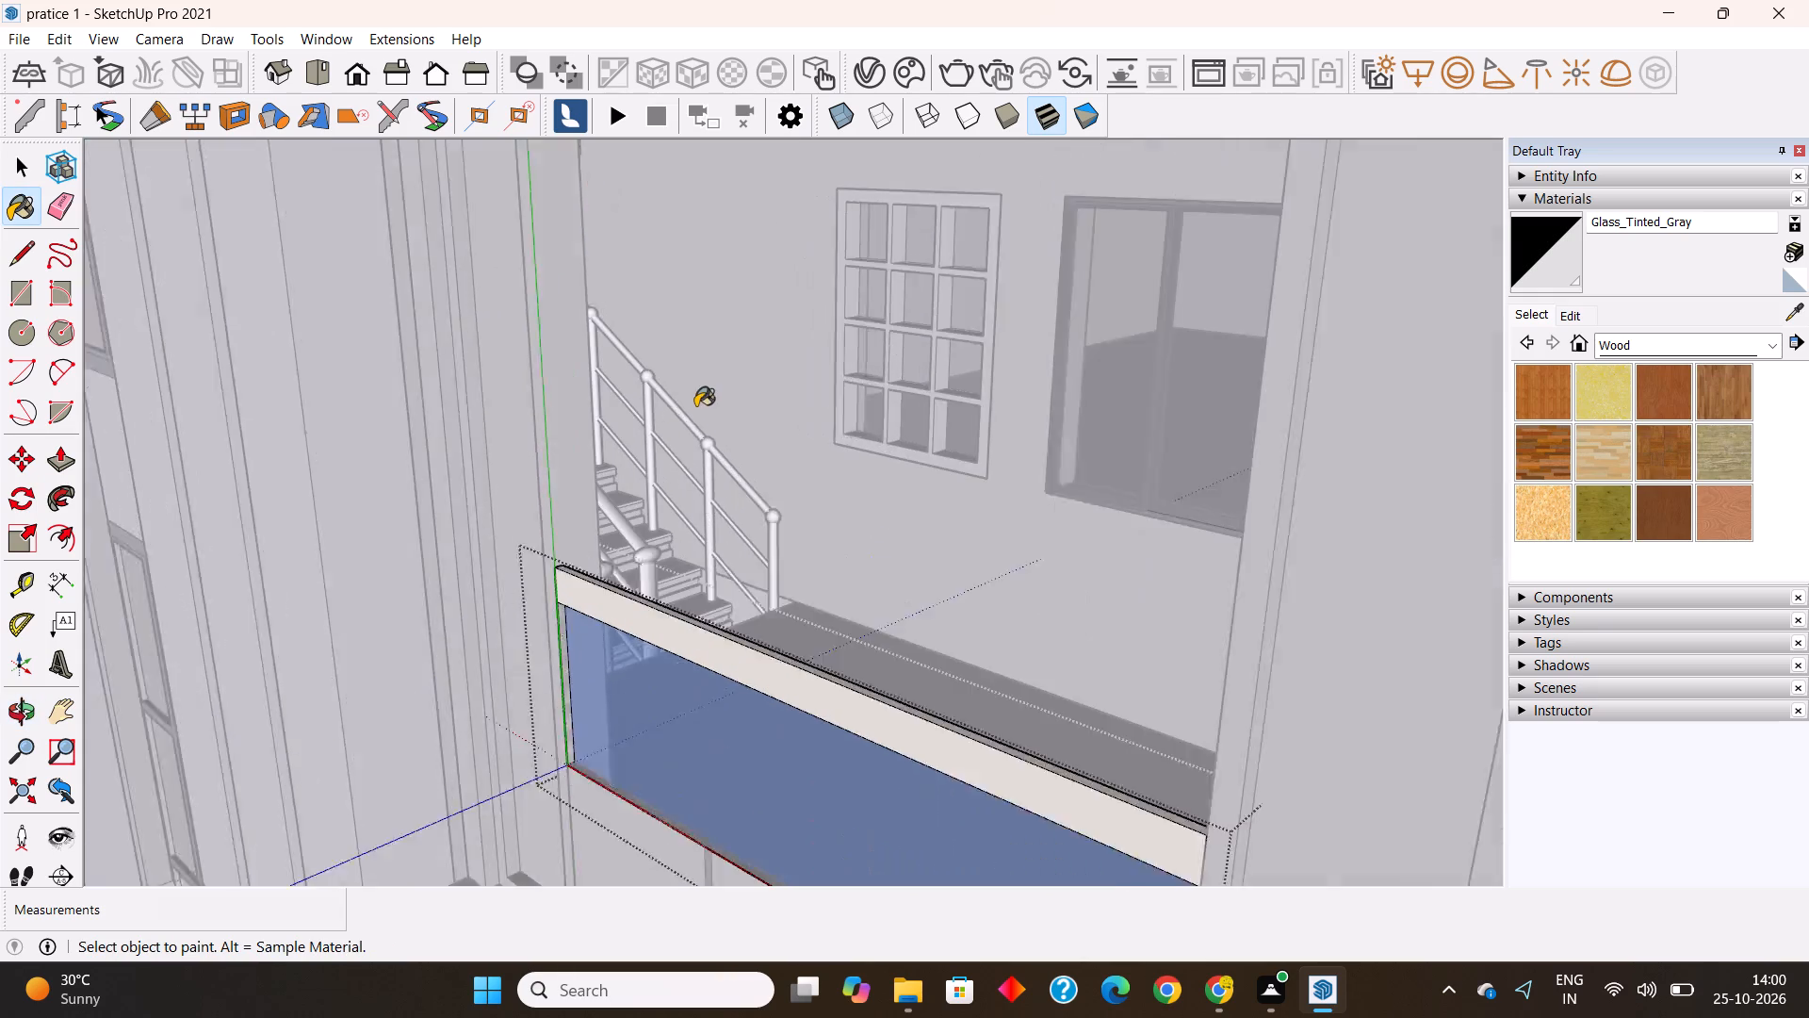
scroll(695, 406, "up", 5)
middle_click_drag(450, 670, 590, 596, "shift")
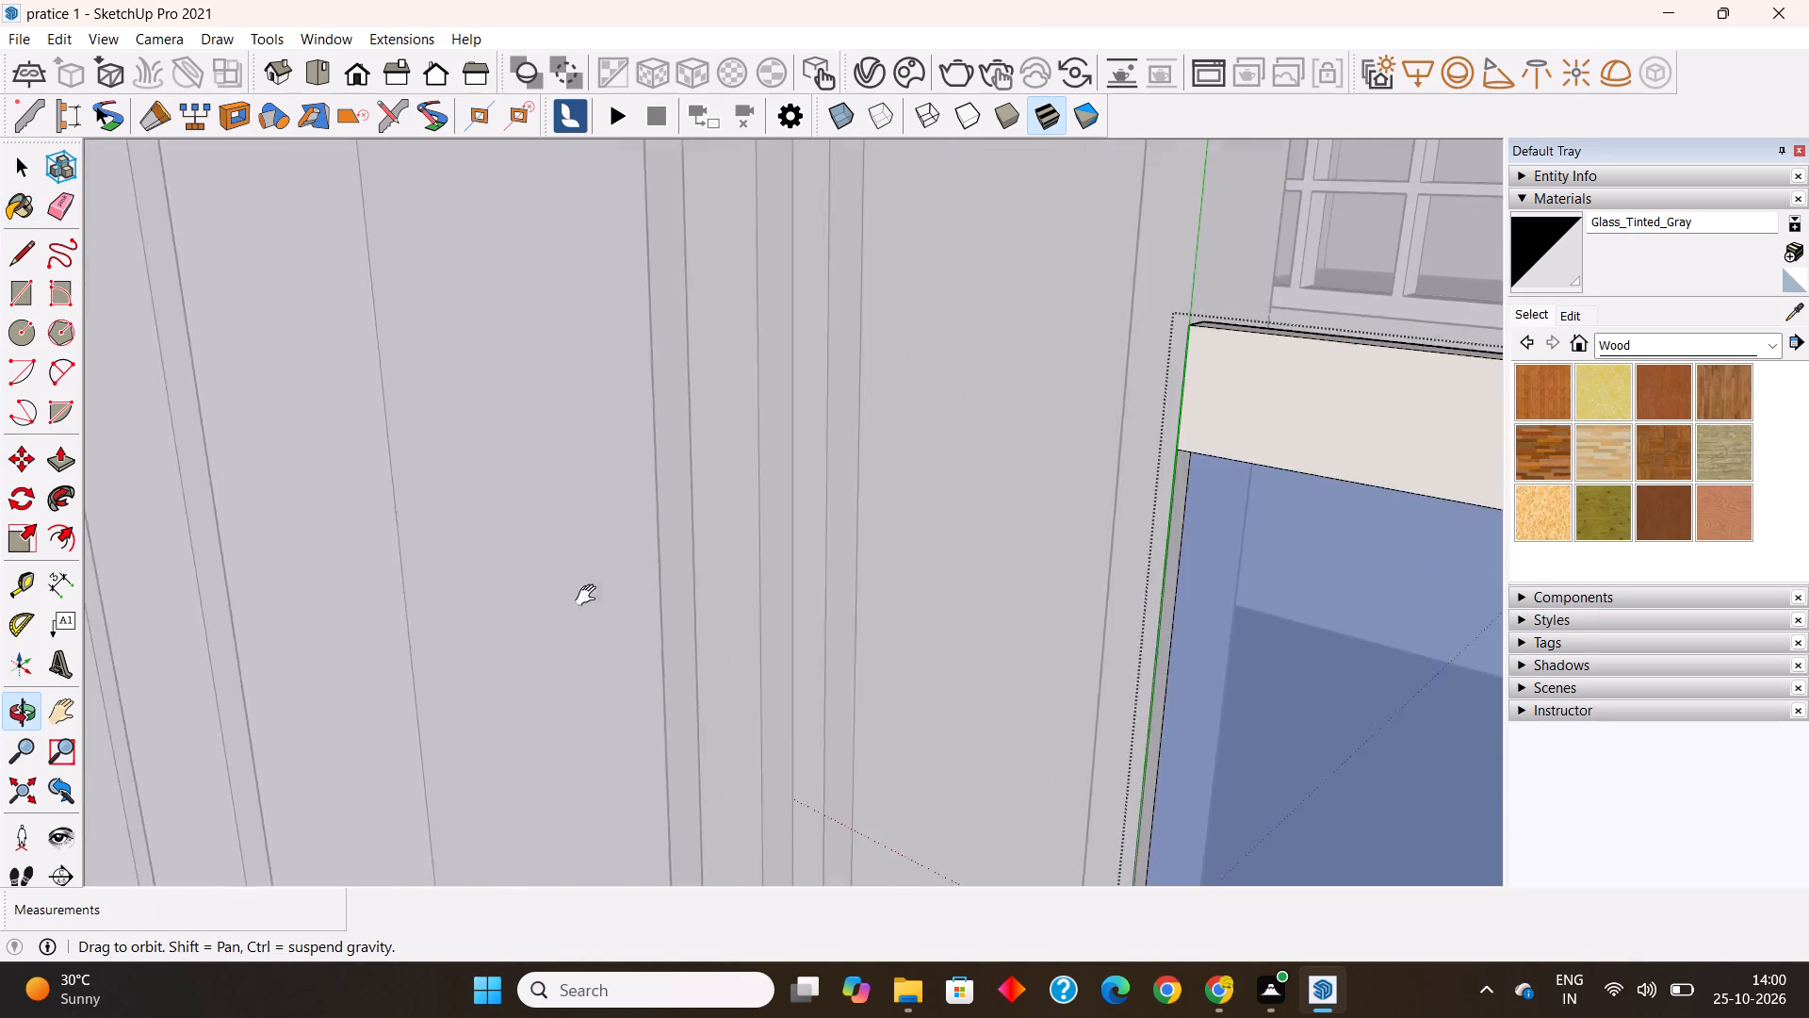
middle_click_drag(590, 596, 514, 602, "shift")
scroll(540, 592, "down", 3)
middle_click_drag(565, 686, 447, 709)
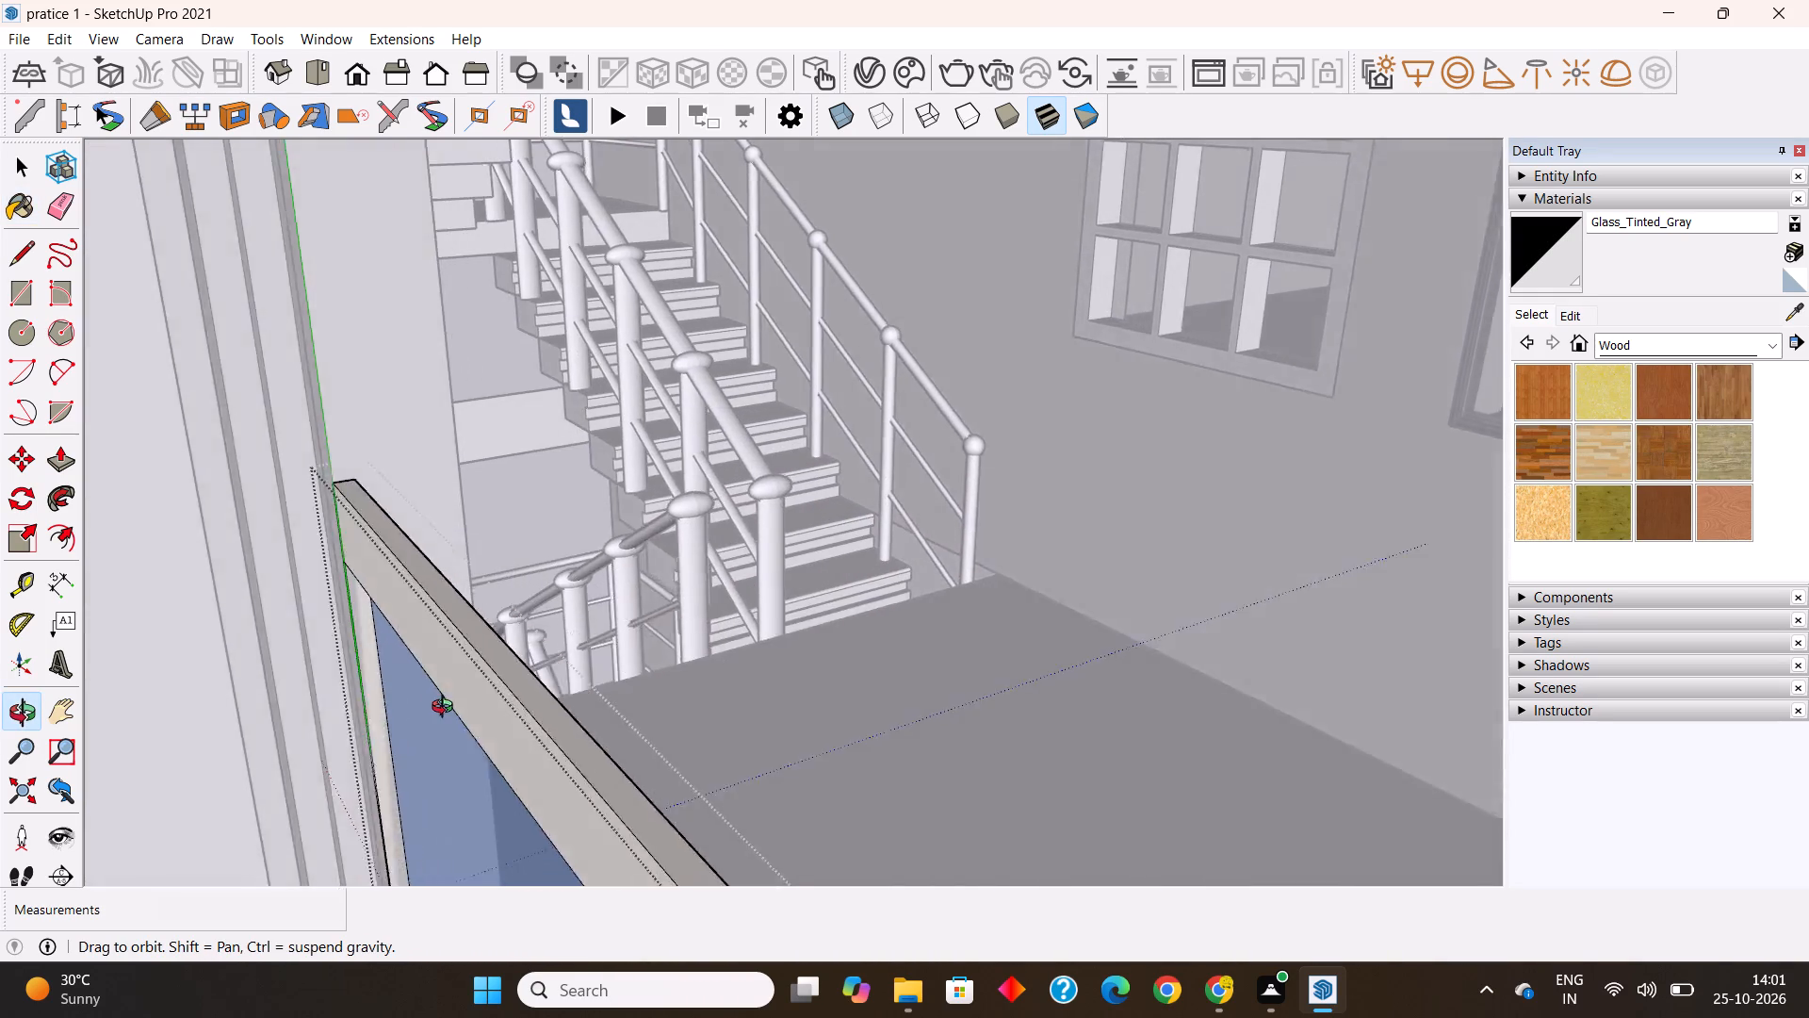
middle_click_drag(447, 709, 349, 701)
left_click(136, 689)
middle_click_drag(421, 714, 618, 665)
scroll(574, 577, "down", 20)
scroll(574, 577, "down", 1)
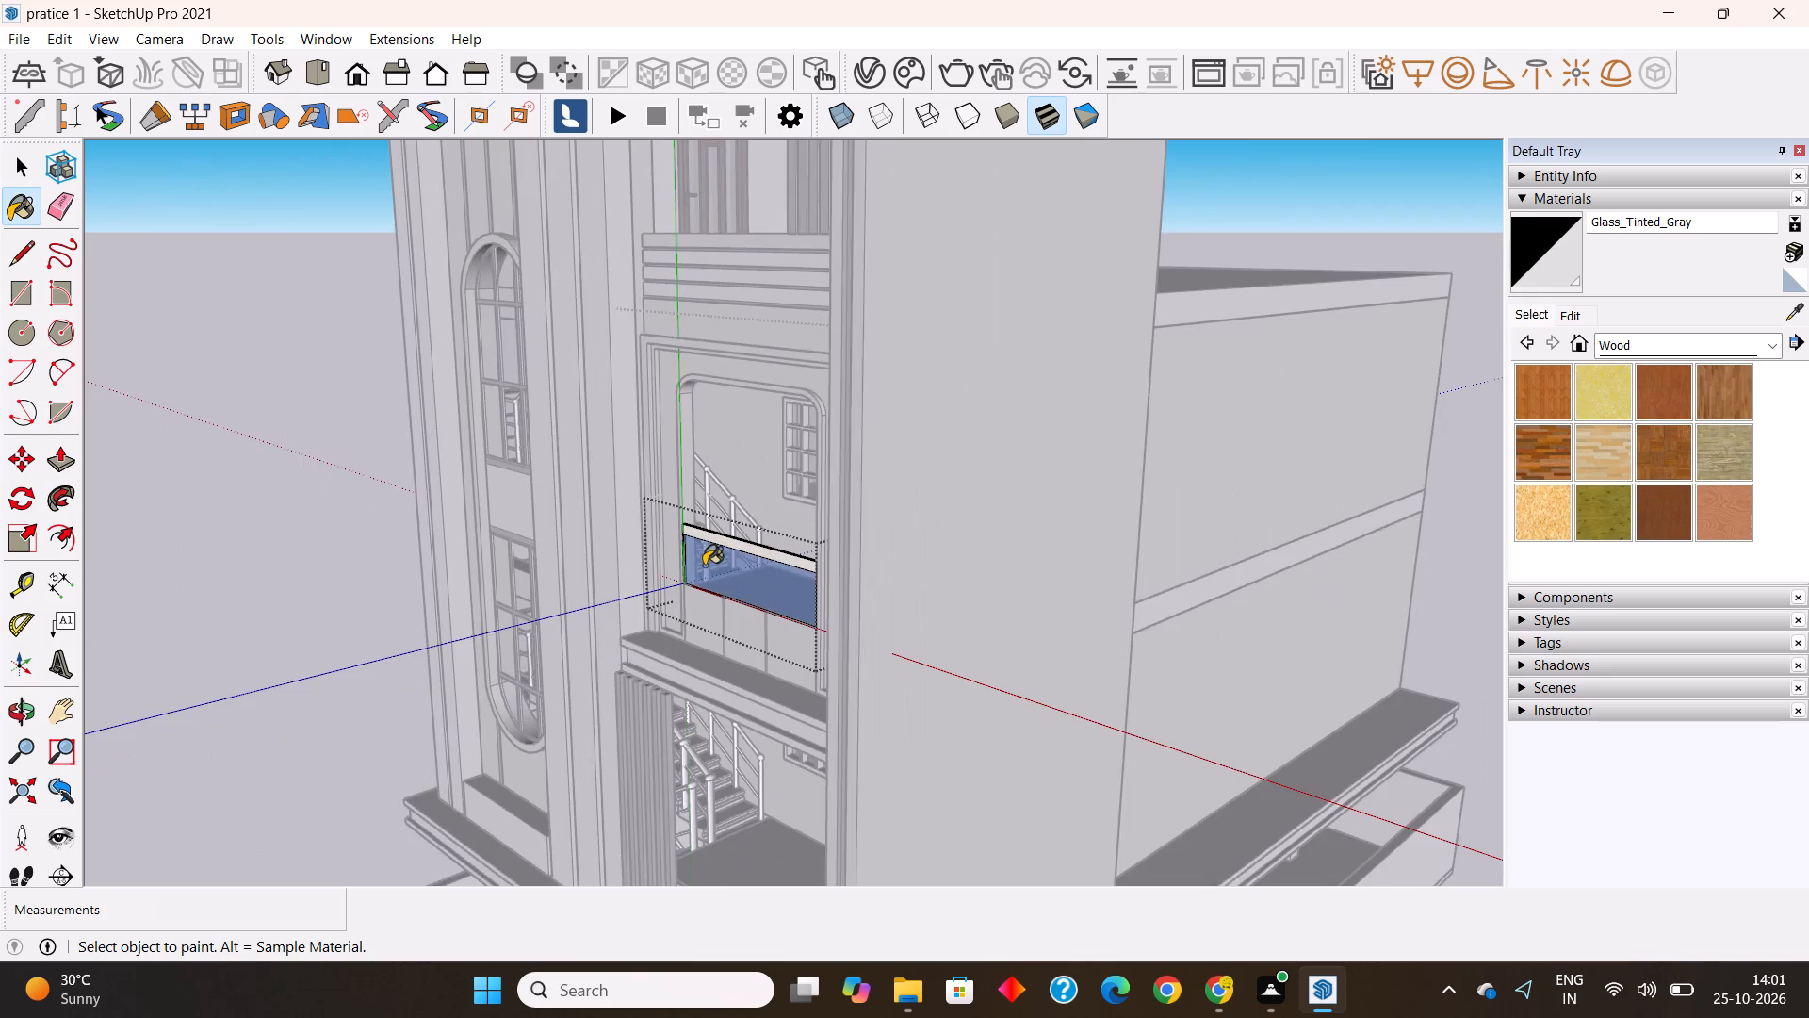
scroll(704, 566, "down", 5)
middle_click_drag(742, 712, 878, 632)
key("space")
left_click(1427, 701)
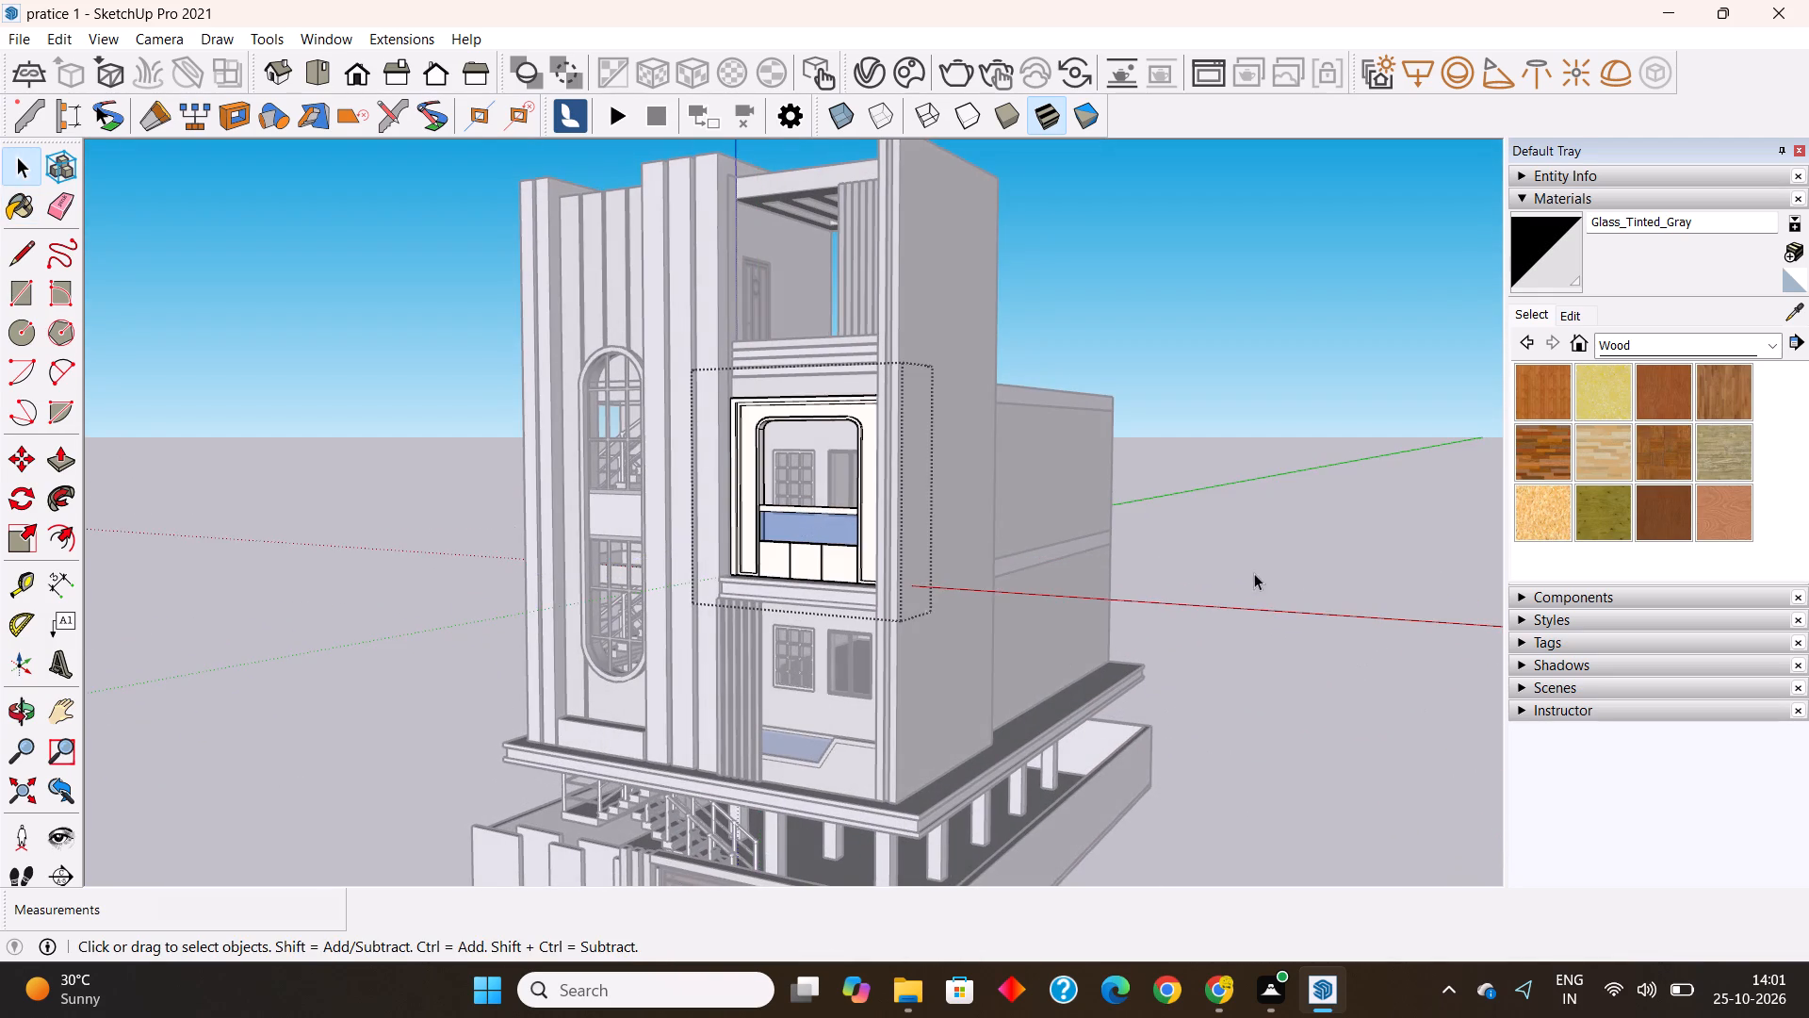
scroll(1235, 556, "down", 4)
scroll(1048, 698, "up", 1)
left_click(1303, 711)
Open the lower balcony railing group and remove the existing material from its outer glass face.
scroll(956, 731, "up", 3)
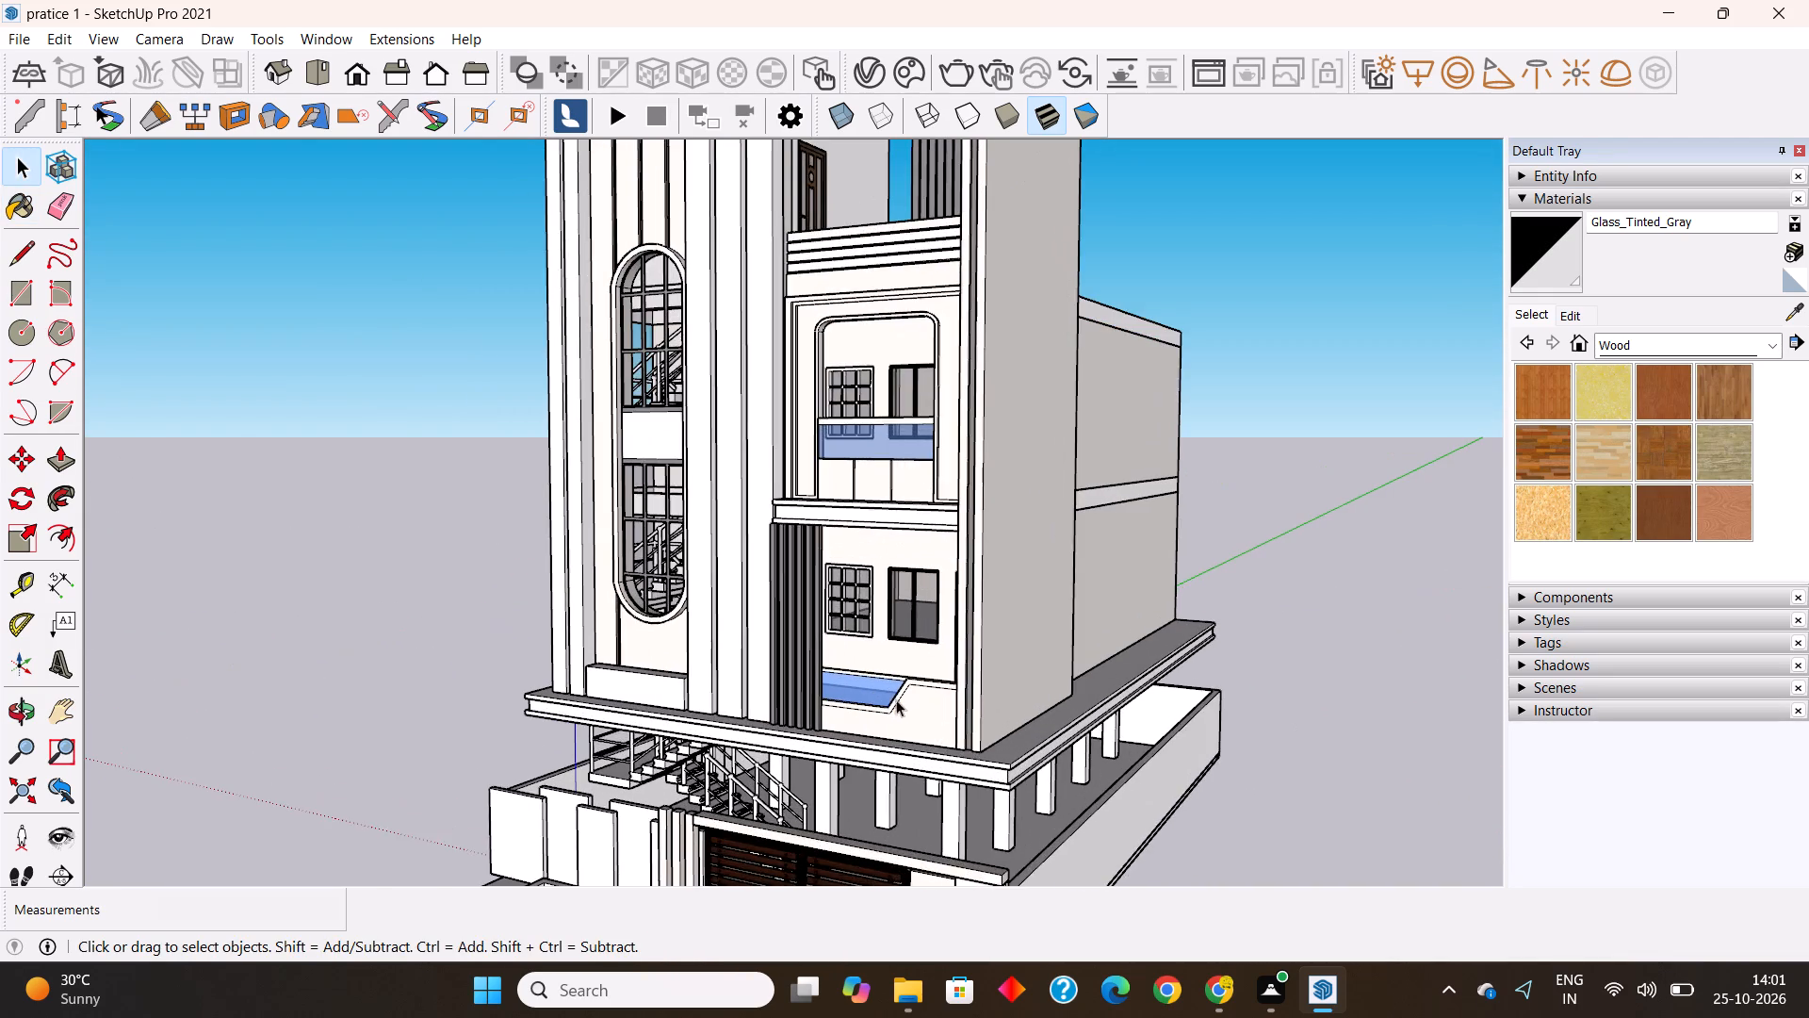
scroll(895, 698, "up", 13)
double_click(862, 689)
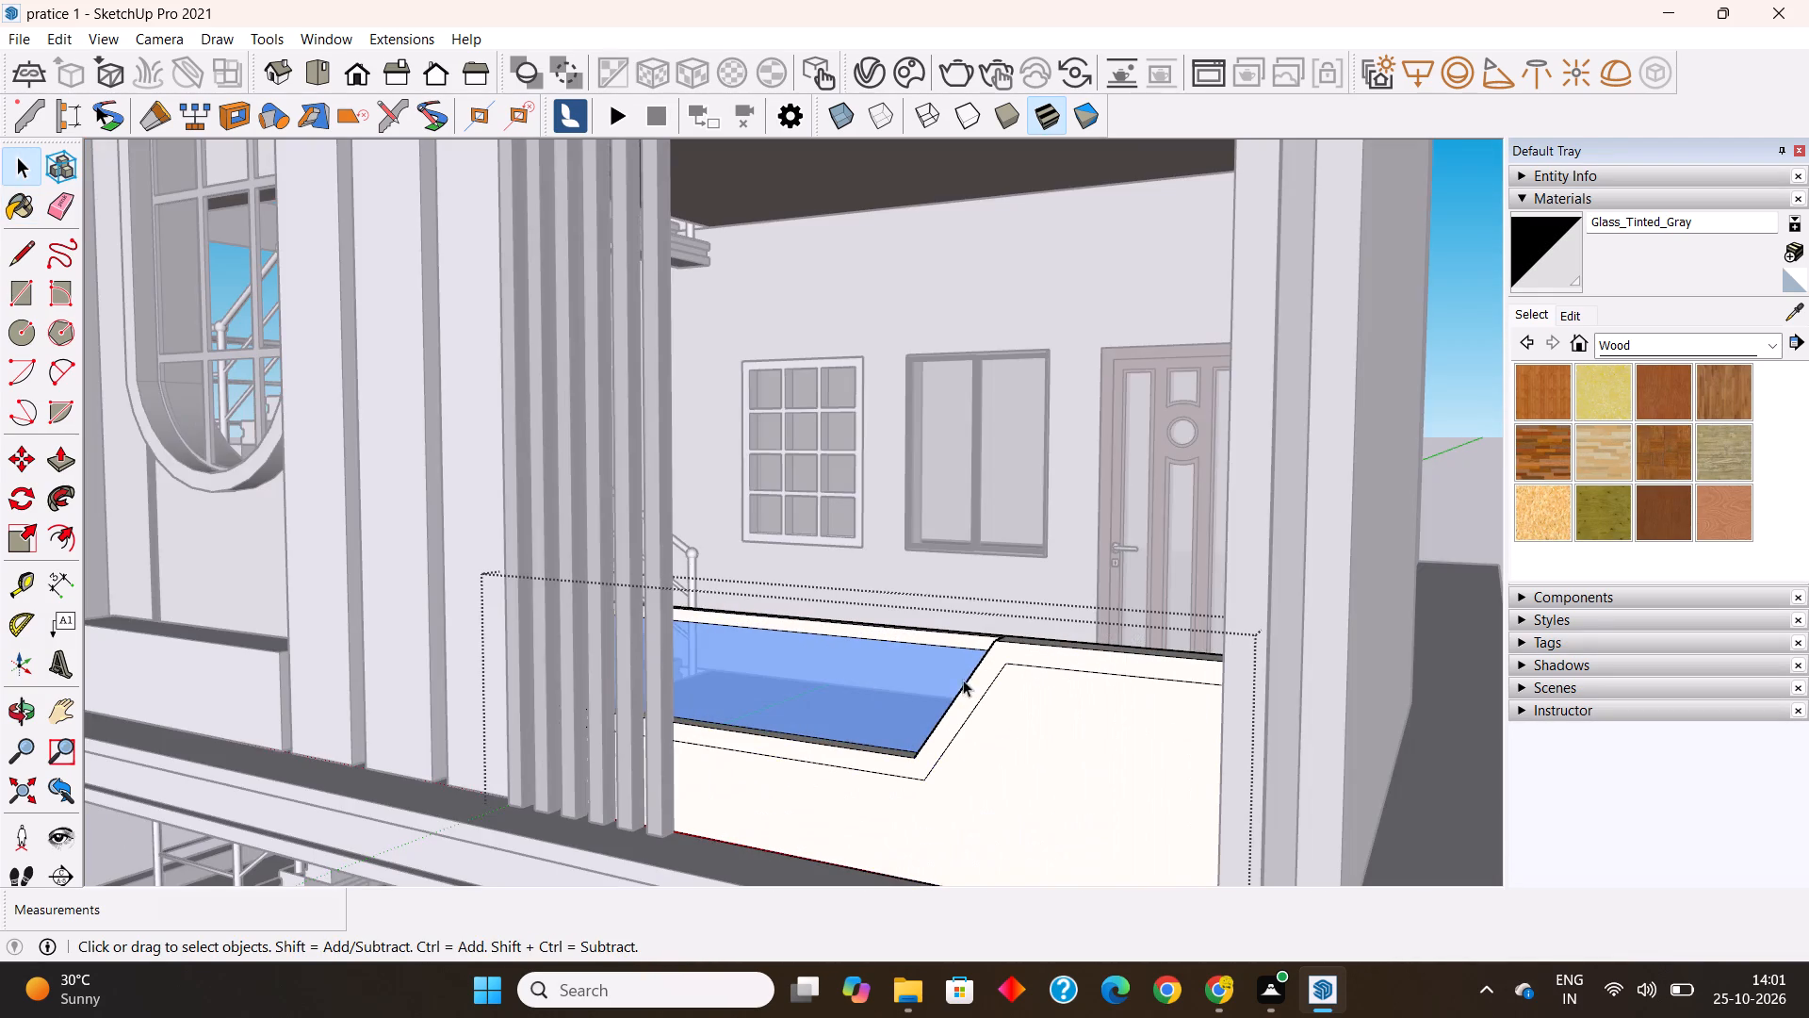
left_click(861, 688)
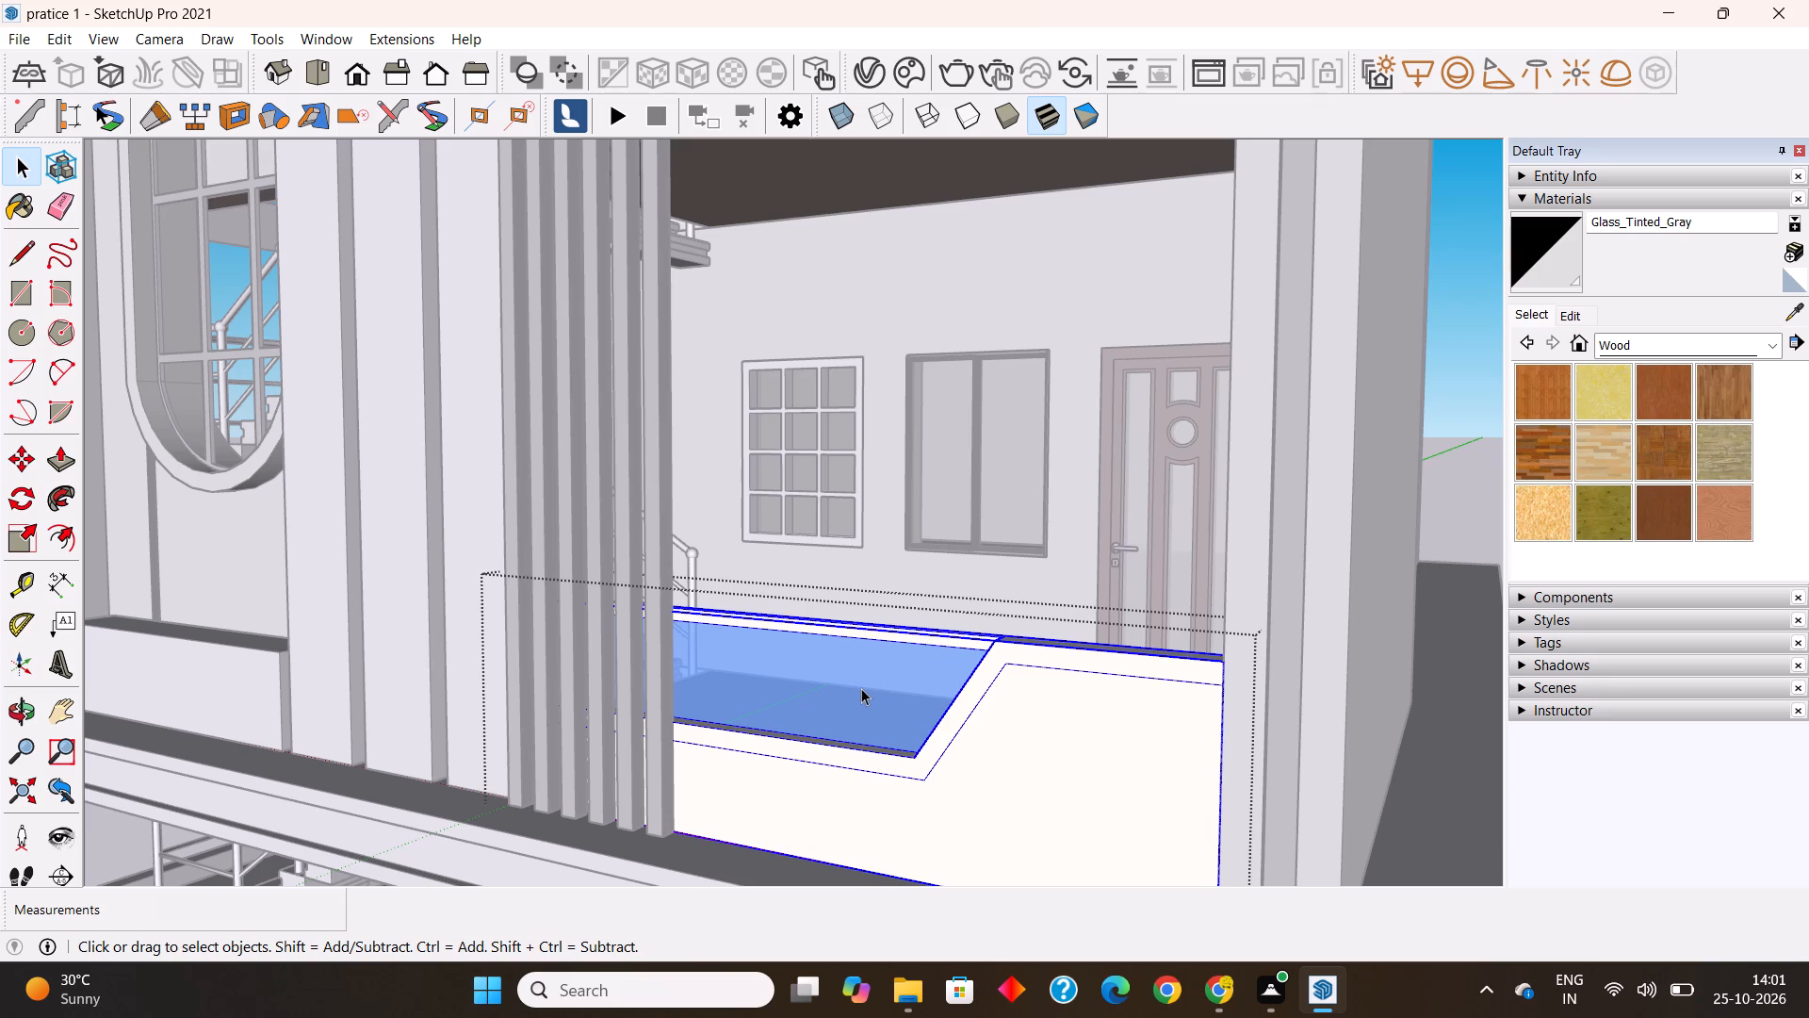
triple_click(861, 688)
left_click(861, 688)
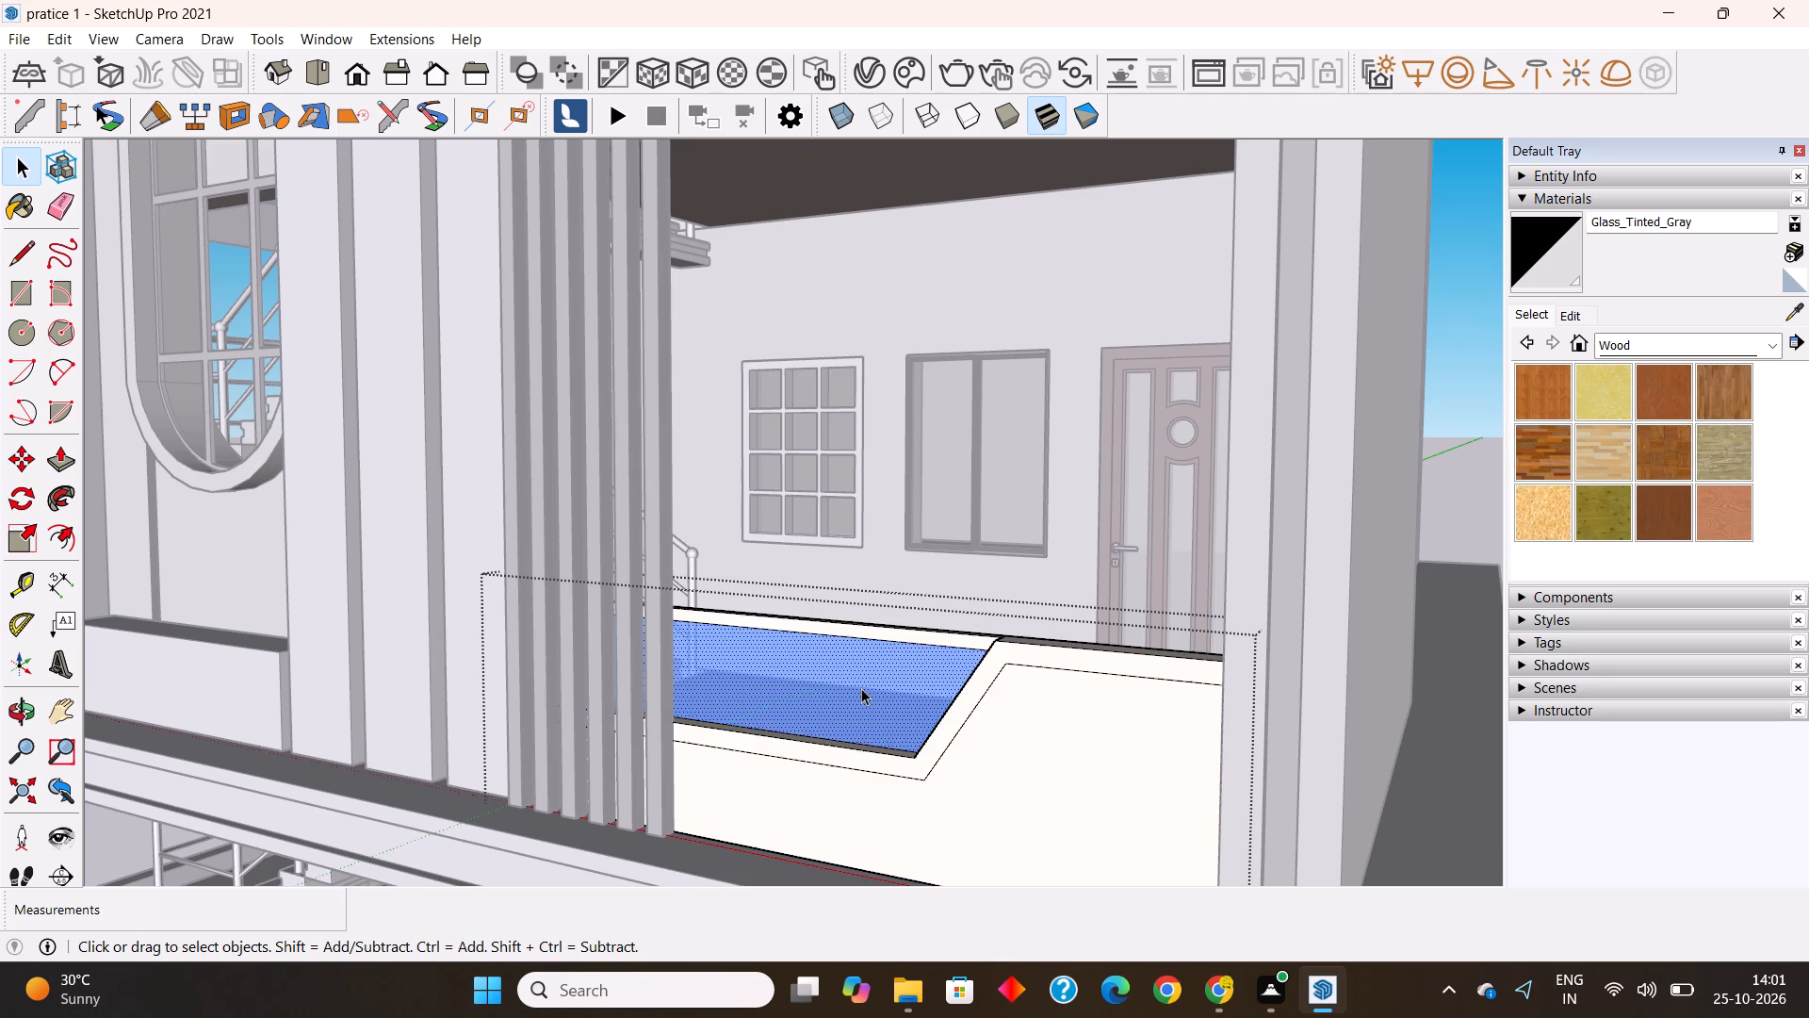
left_click(610, 74)
Paint the outer glass face of the lower balcony railing with Glass_Tinted_Gray.
middle_click_drag(842, 716, 673, 772)
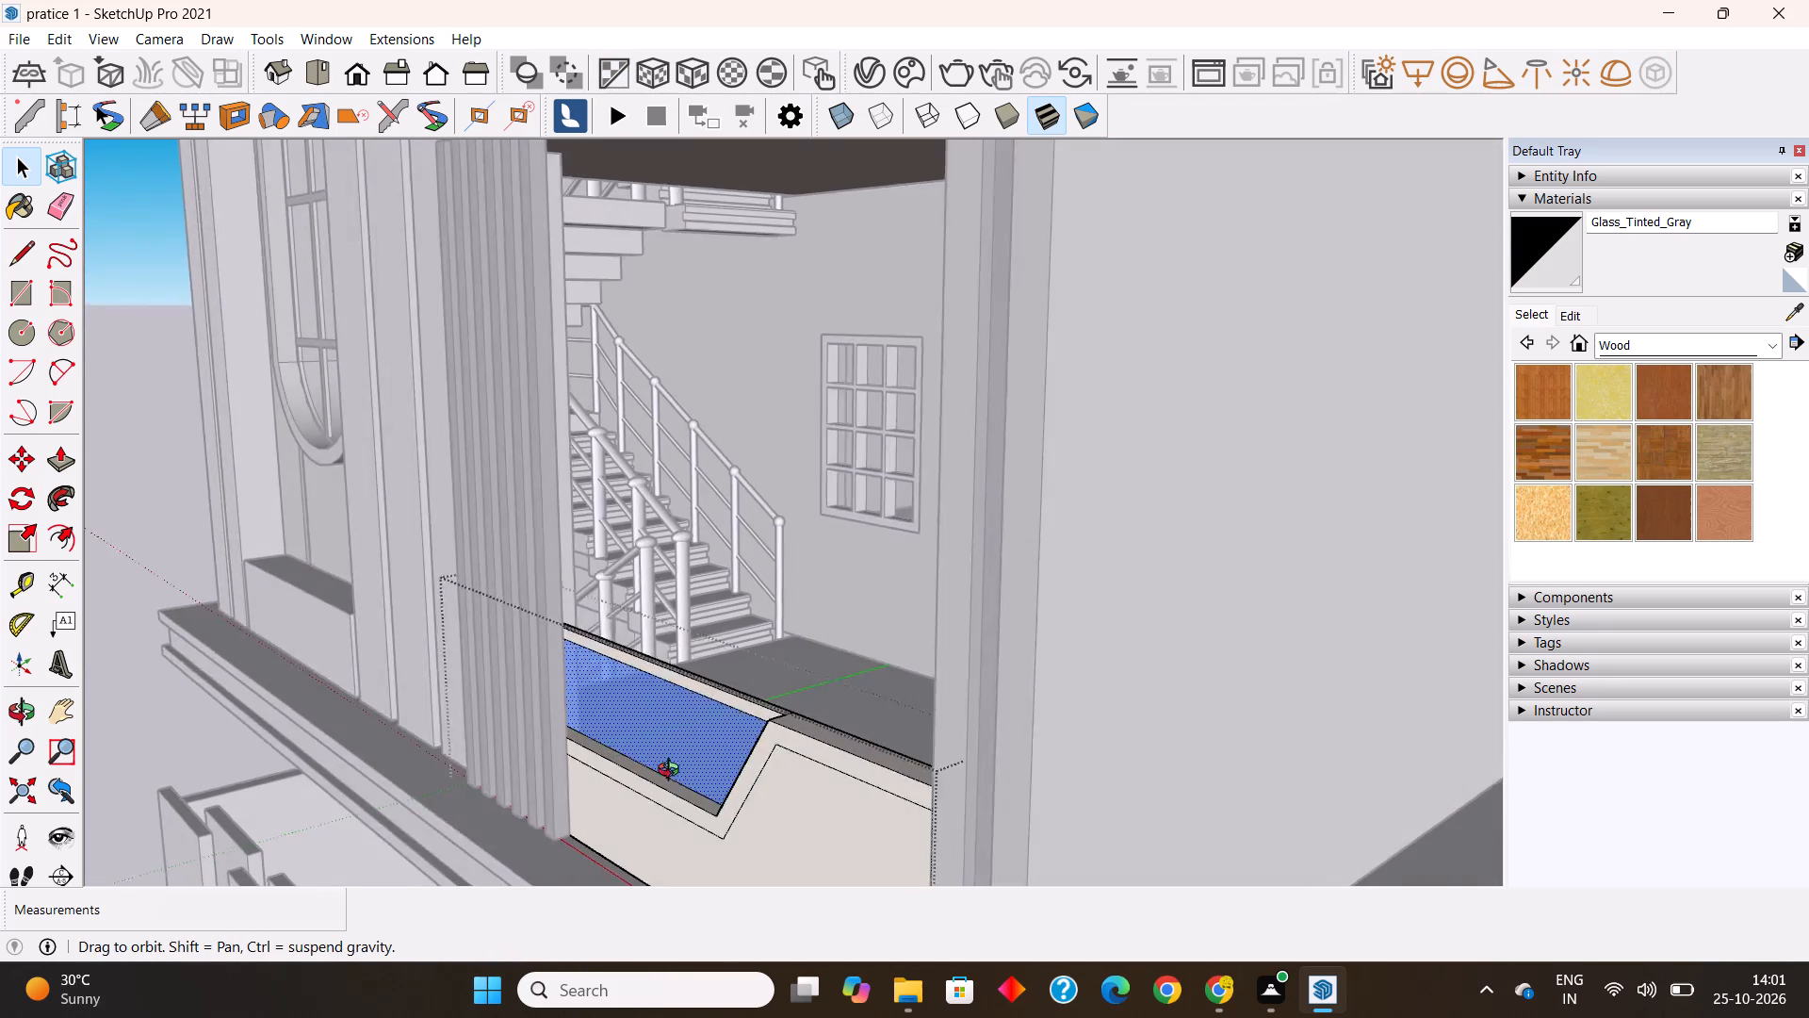
middle_click_drag(673, 772, 644, 774)
scroll(669, 702, "up", 9)
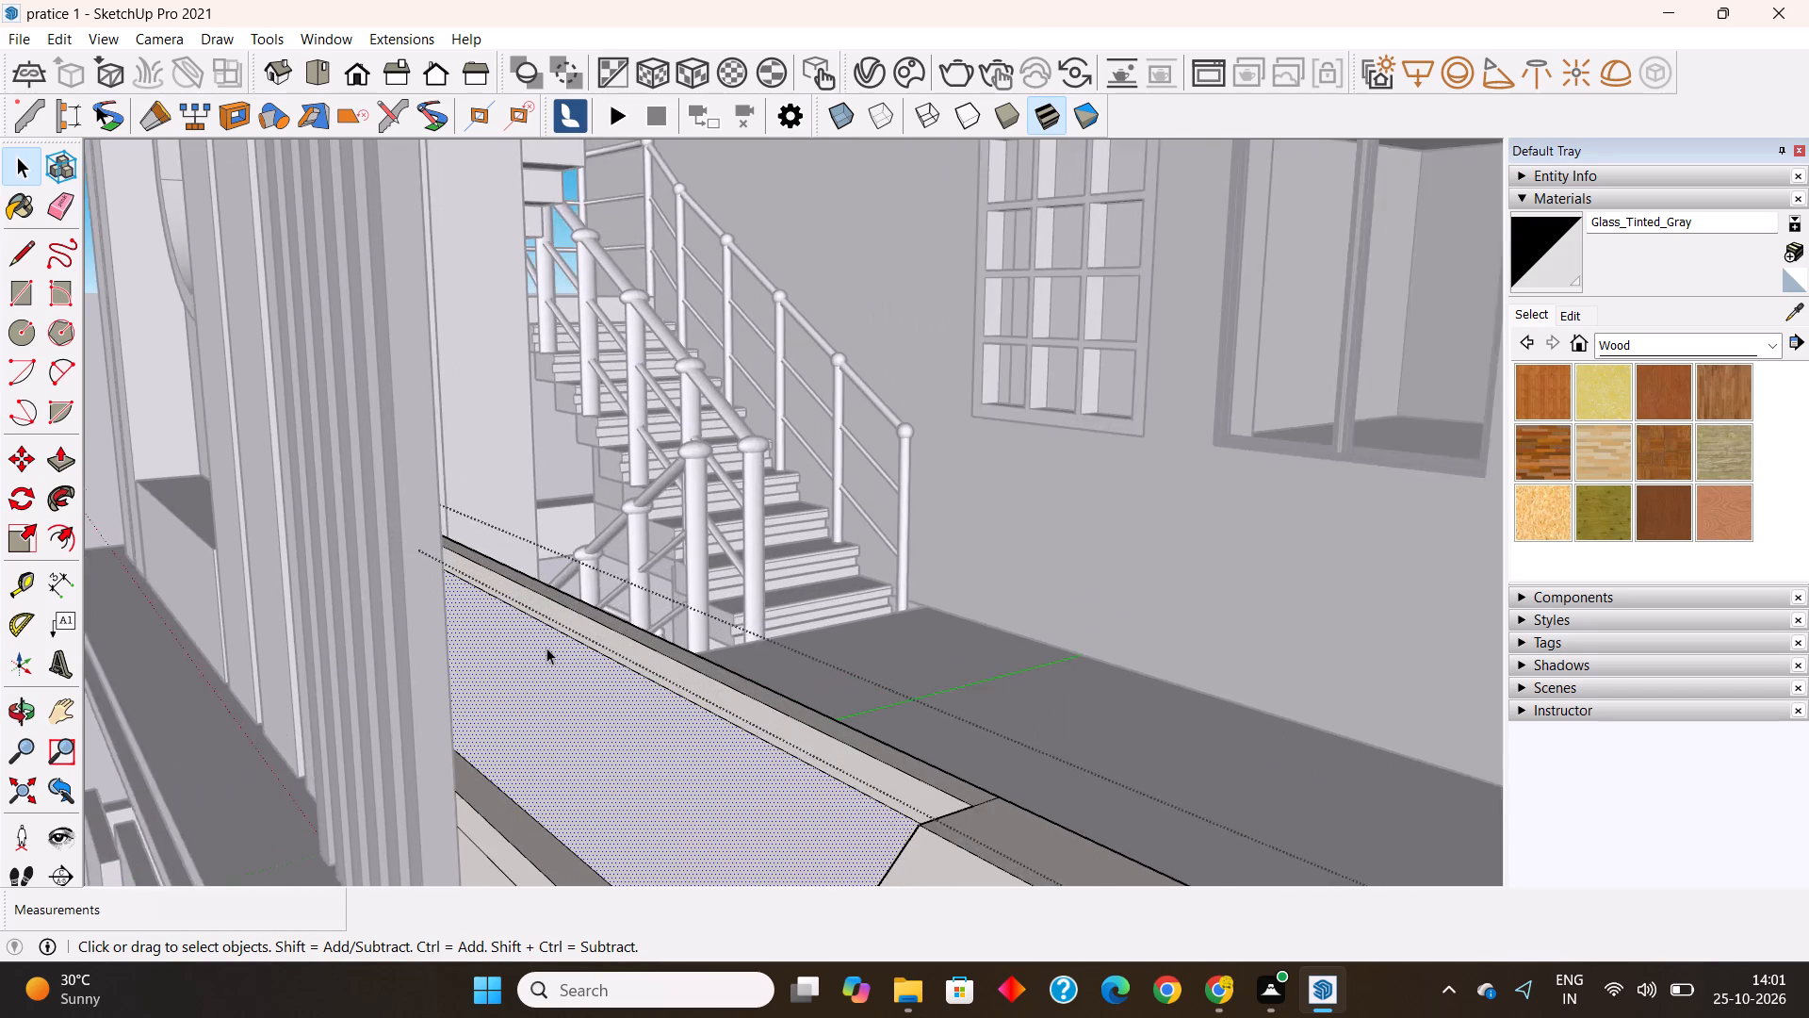
scroll(546, 648, "up", 6)
left_click(1544, 264)
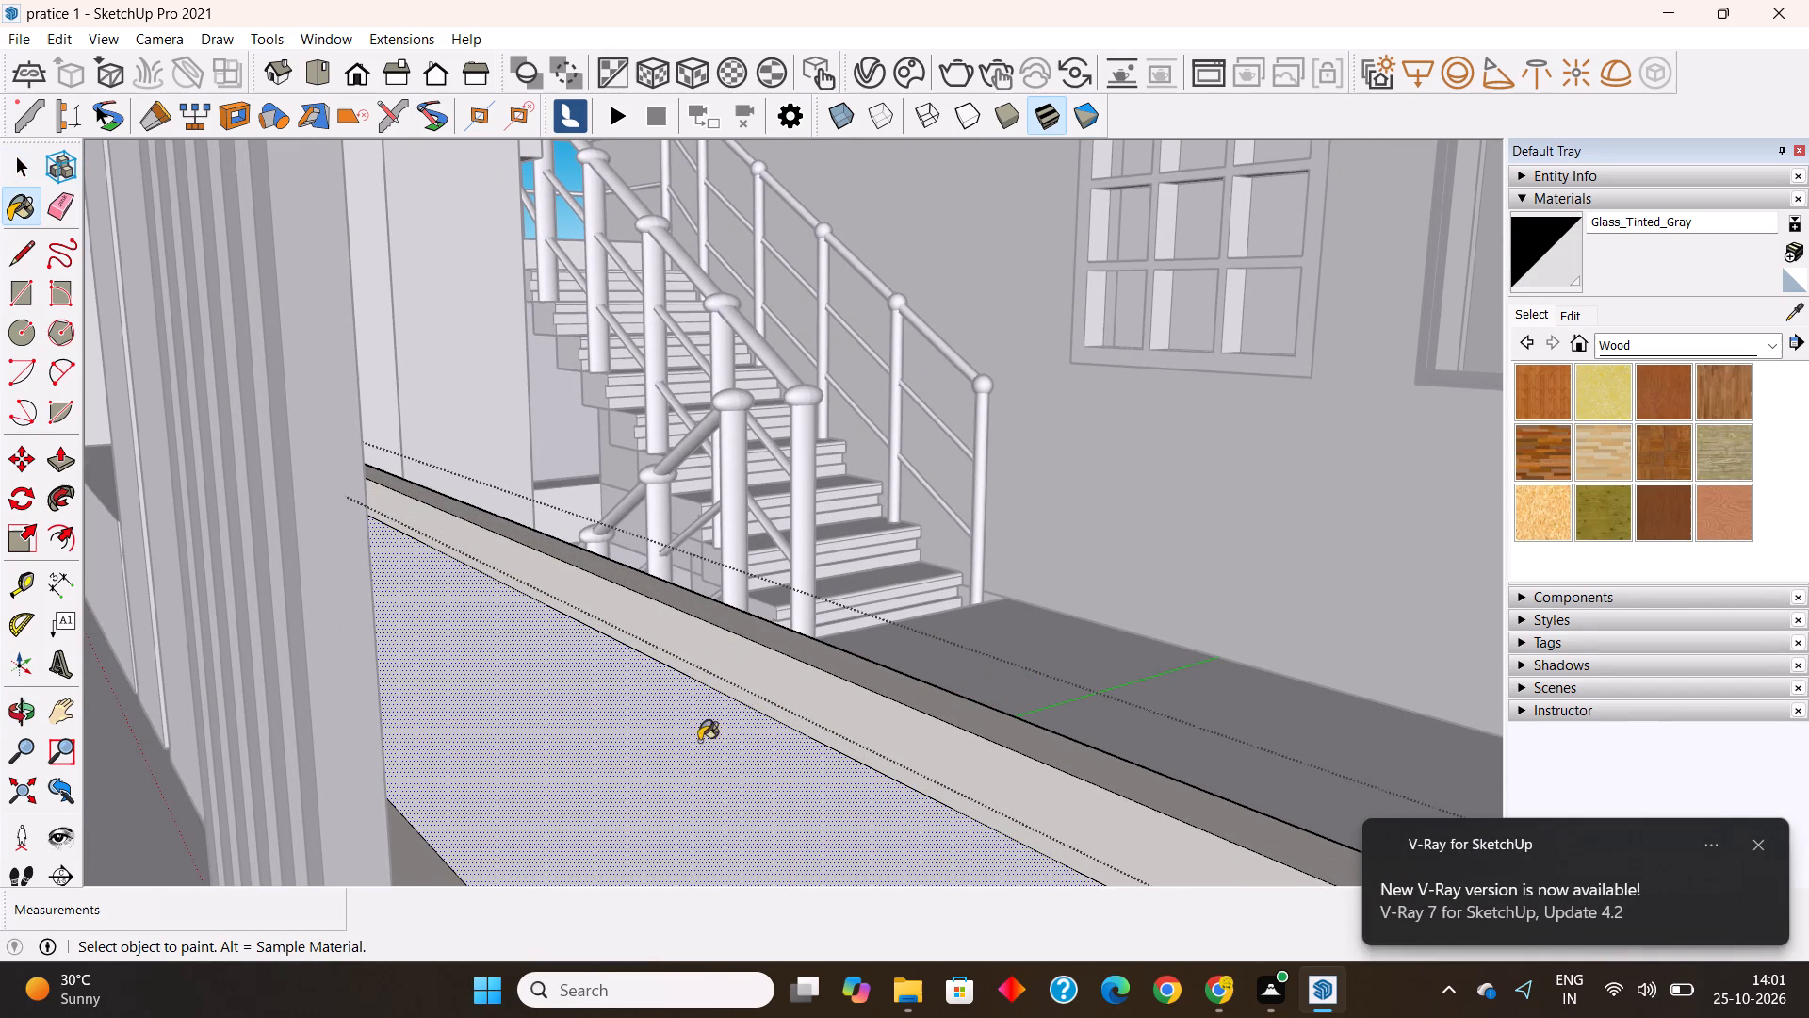
left_click(643, 743)
Remove the material from the lower railing's inner glass face, repaint it with Glass_Tinted_Gray, and exit the group.
middle_click_drag(774, 700, 433, 746)
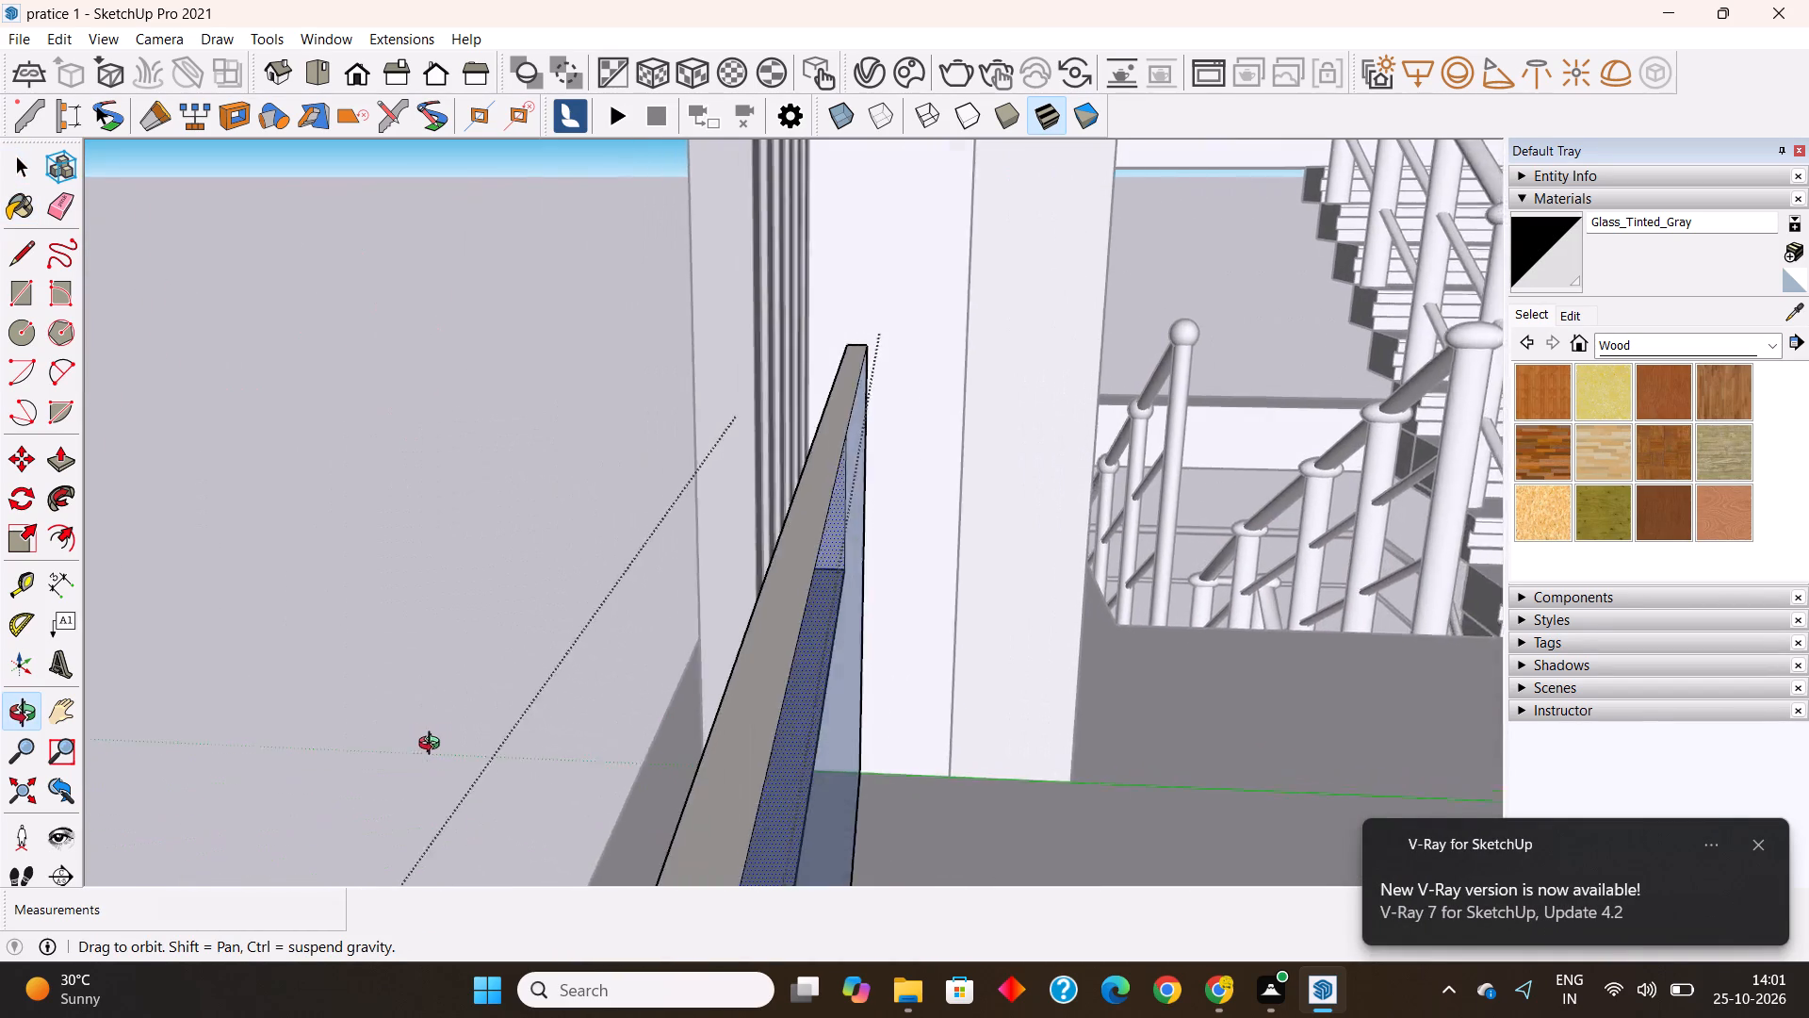
middle_click_drag(433, 746, 398, 733)
key("space")
left_click(831, 739)
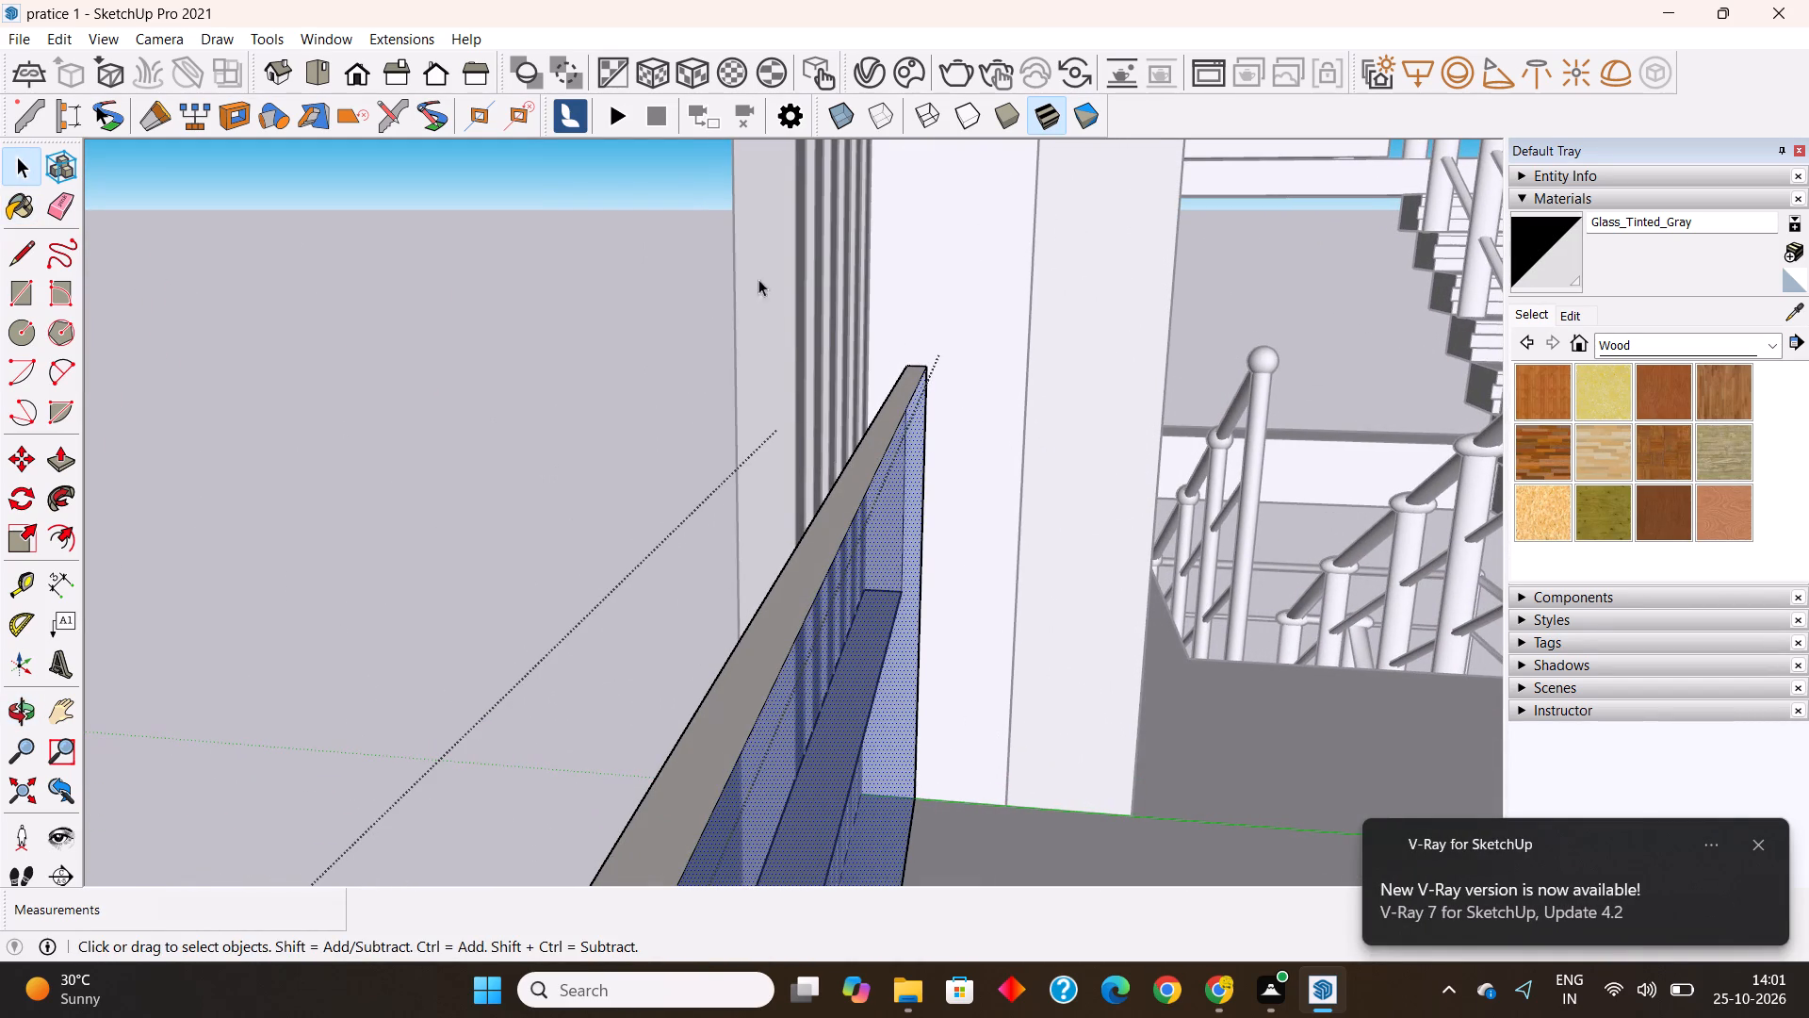
left_click(612, 69)
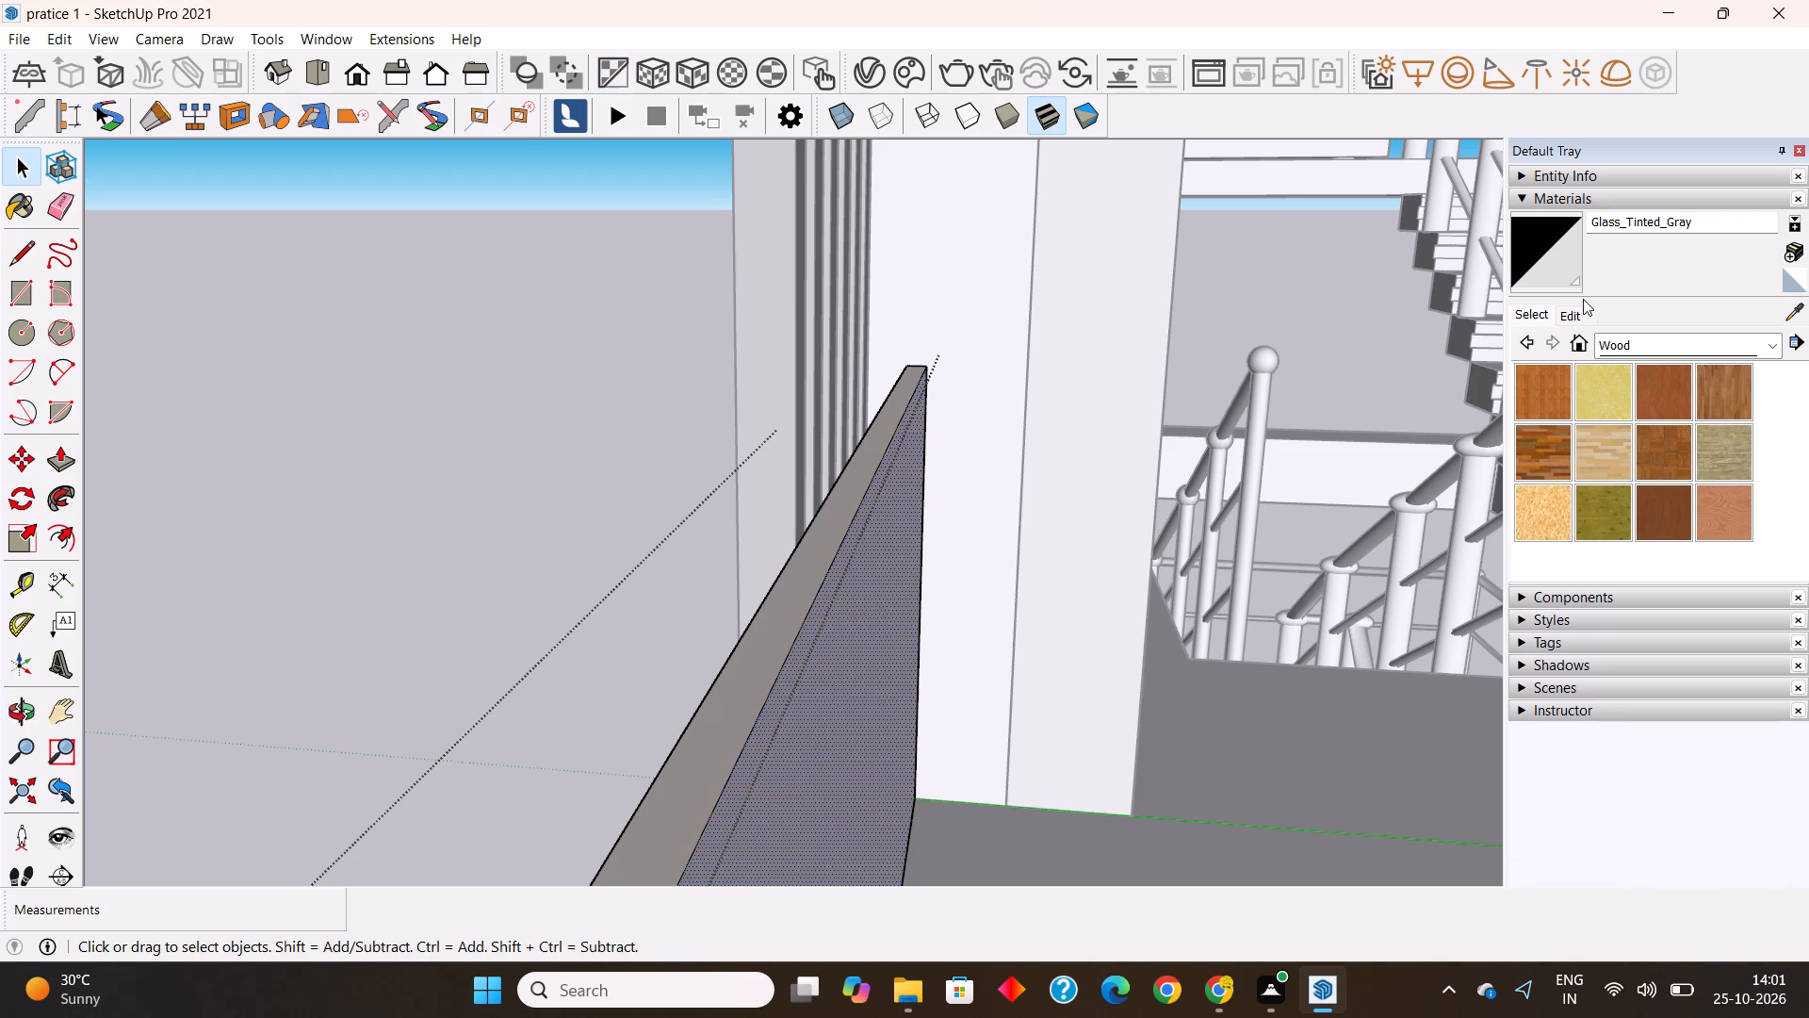
left_click(1552, 262)
left_click(816, 712)
middle_click_drag(903, 752, 1133, 762)
scroll(856, 645, "down", 18)
middle_click_drag(1174, 751, 1270, 760)
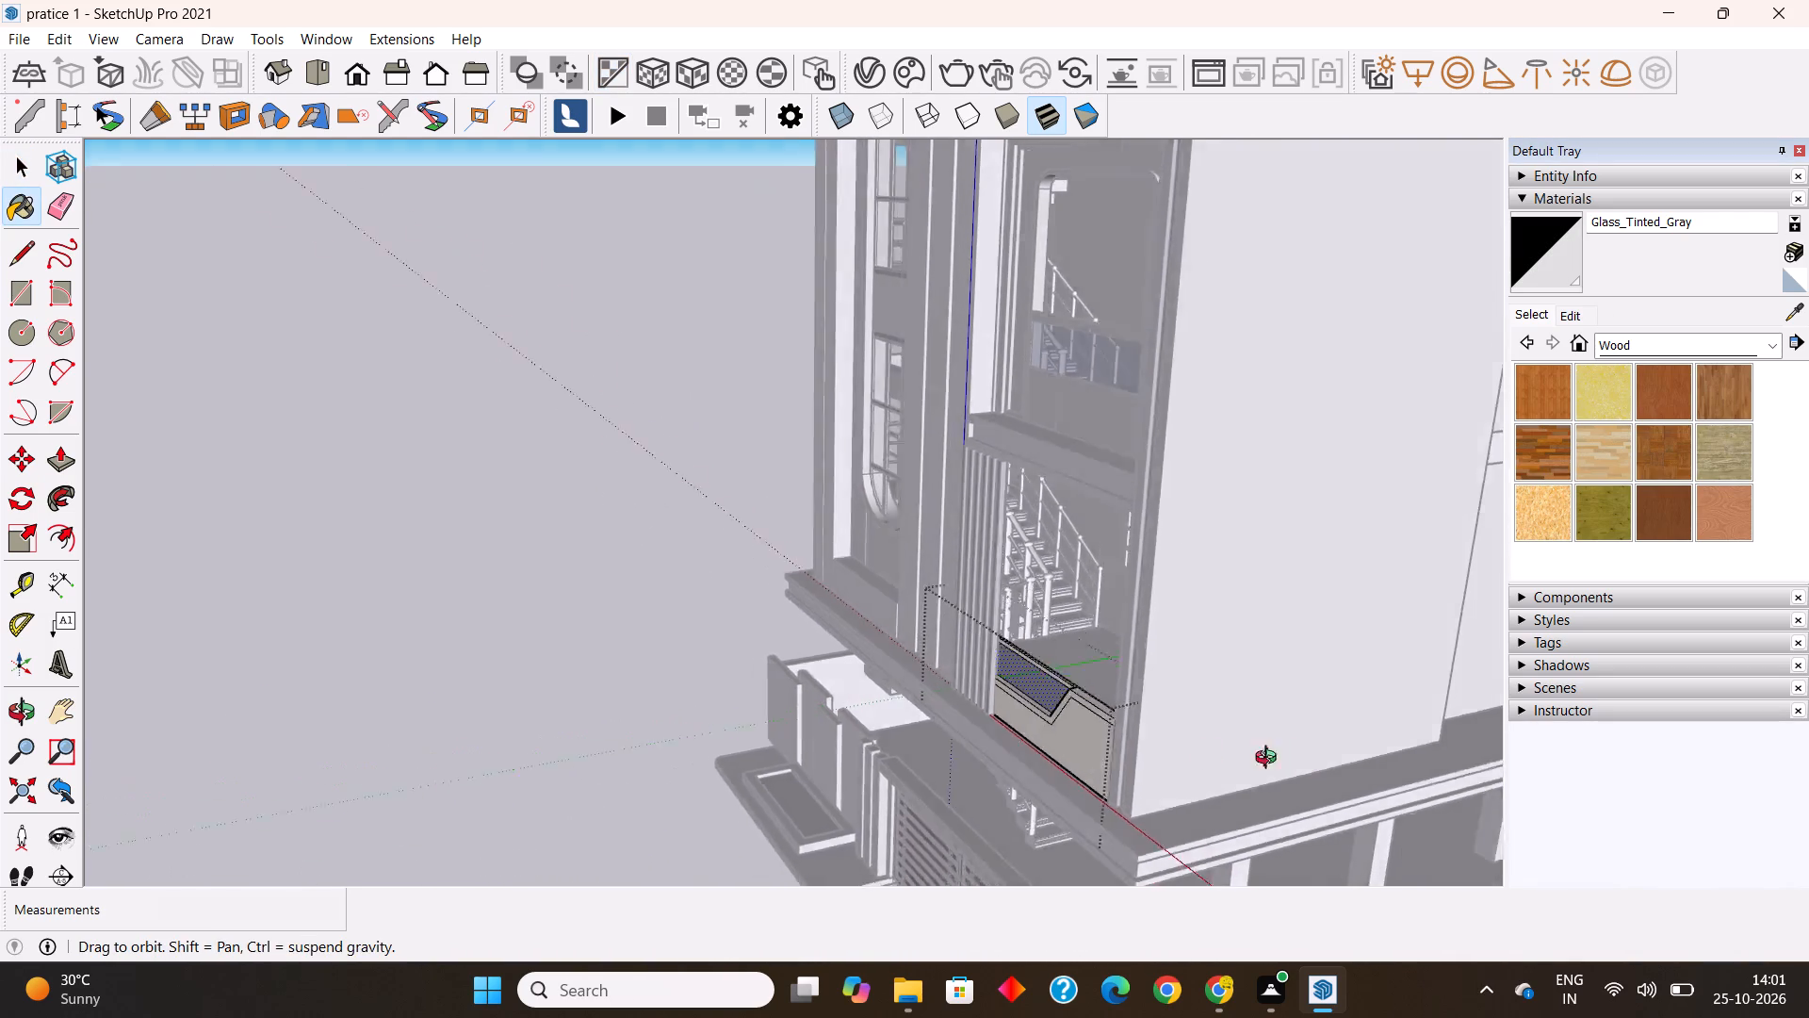
middle_click_drag(1270, 760, 1419, 742)
key("space")
left_click(664, 643)
left_click(664, 643)
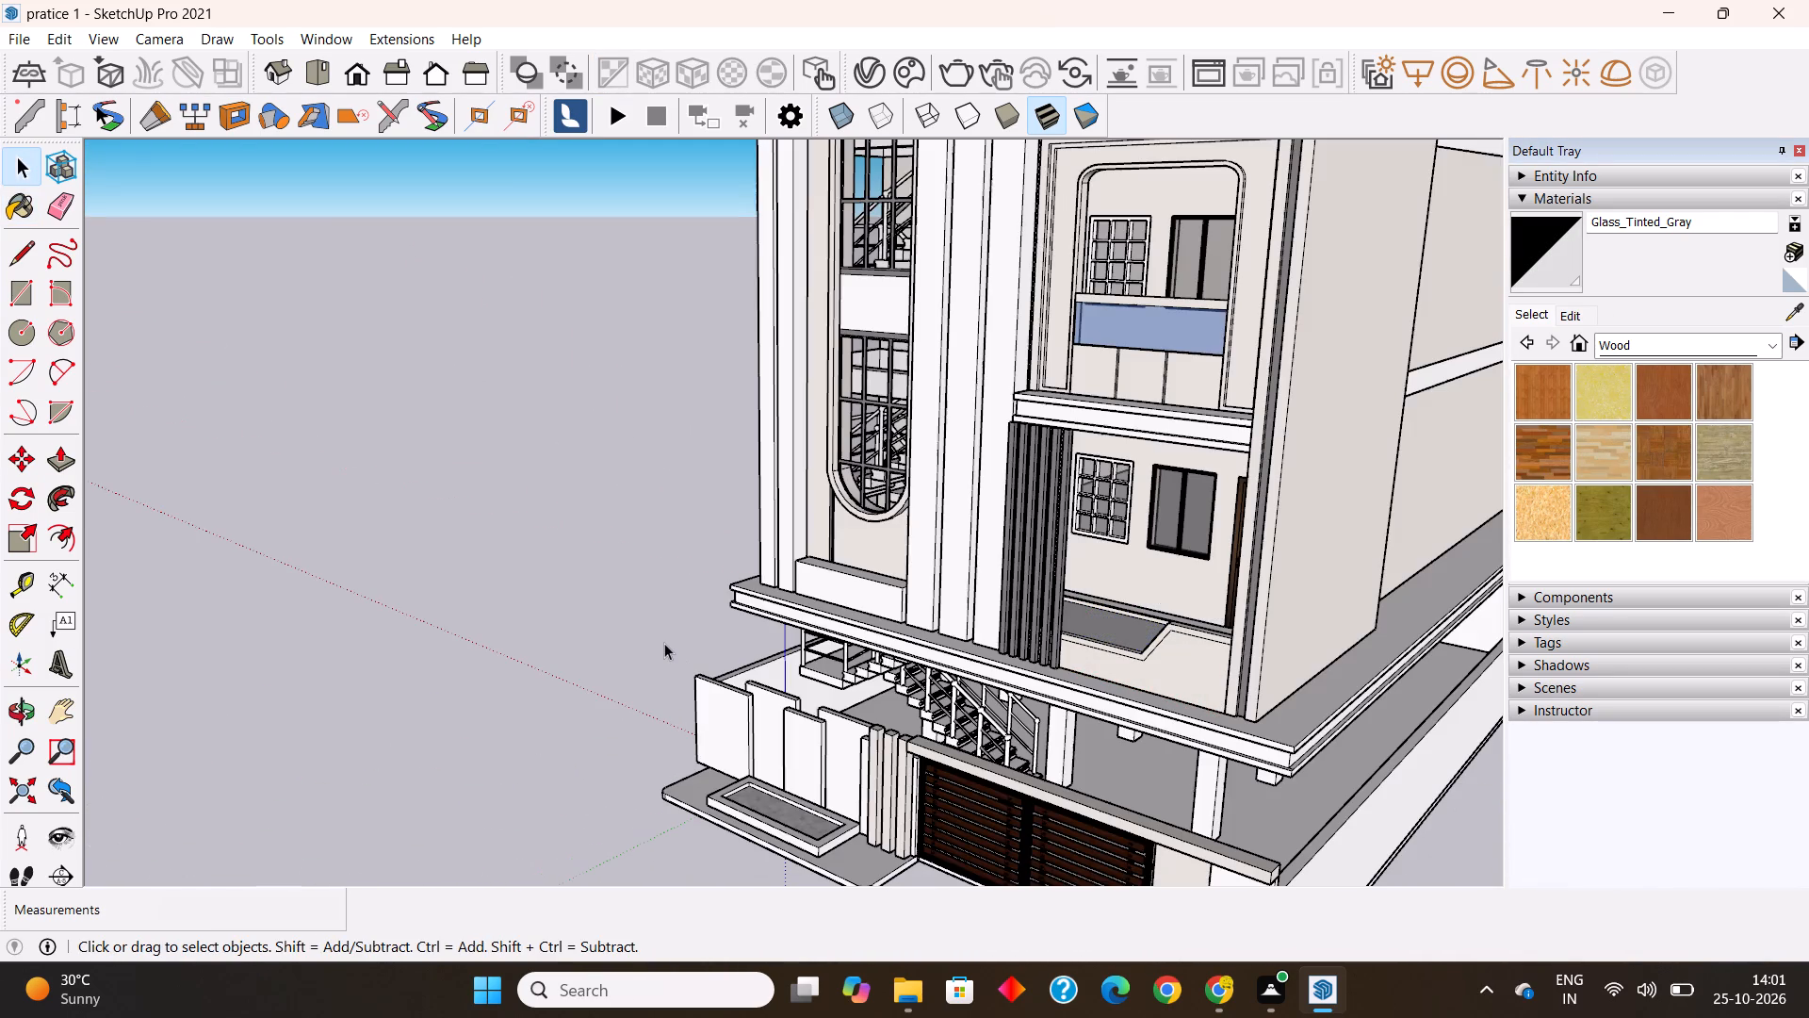
key("Escape")
Open the upper balcony's nested railing group and remove the material from its front glass face.
scroll(1139, 320, "up", 5)
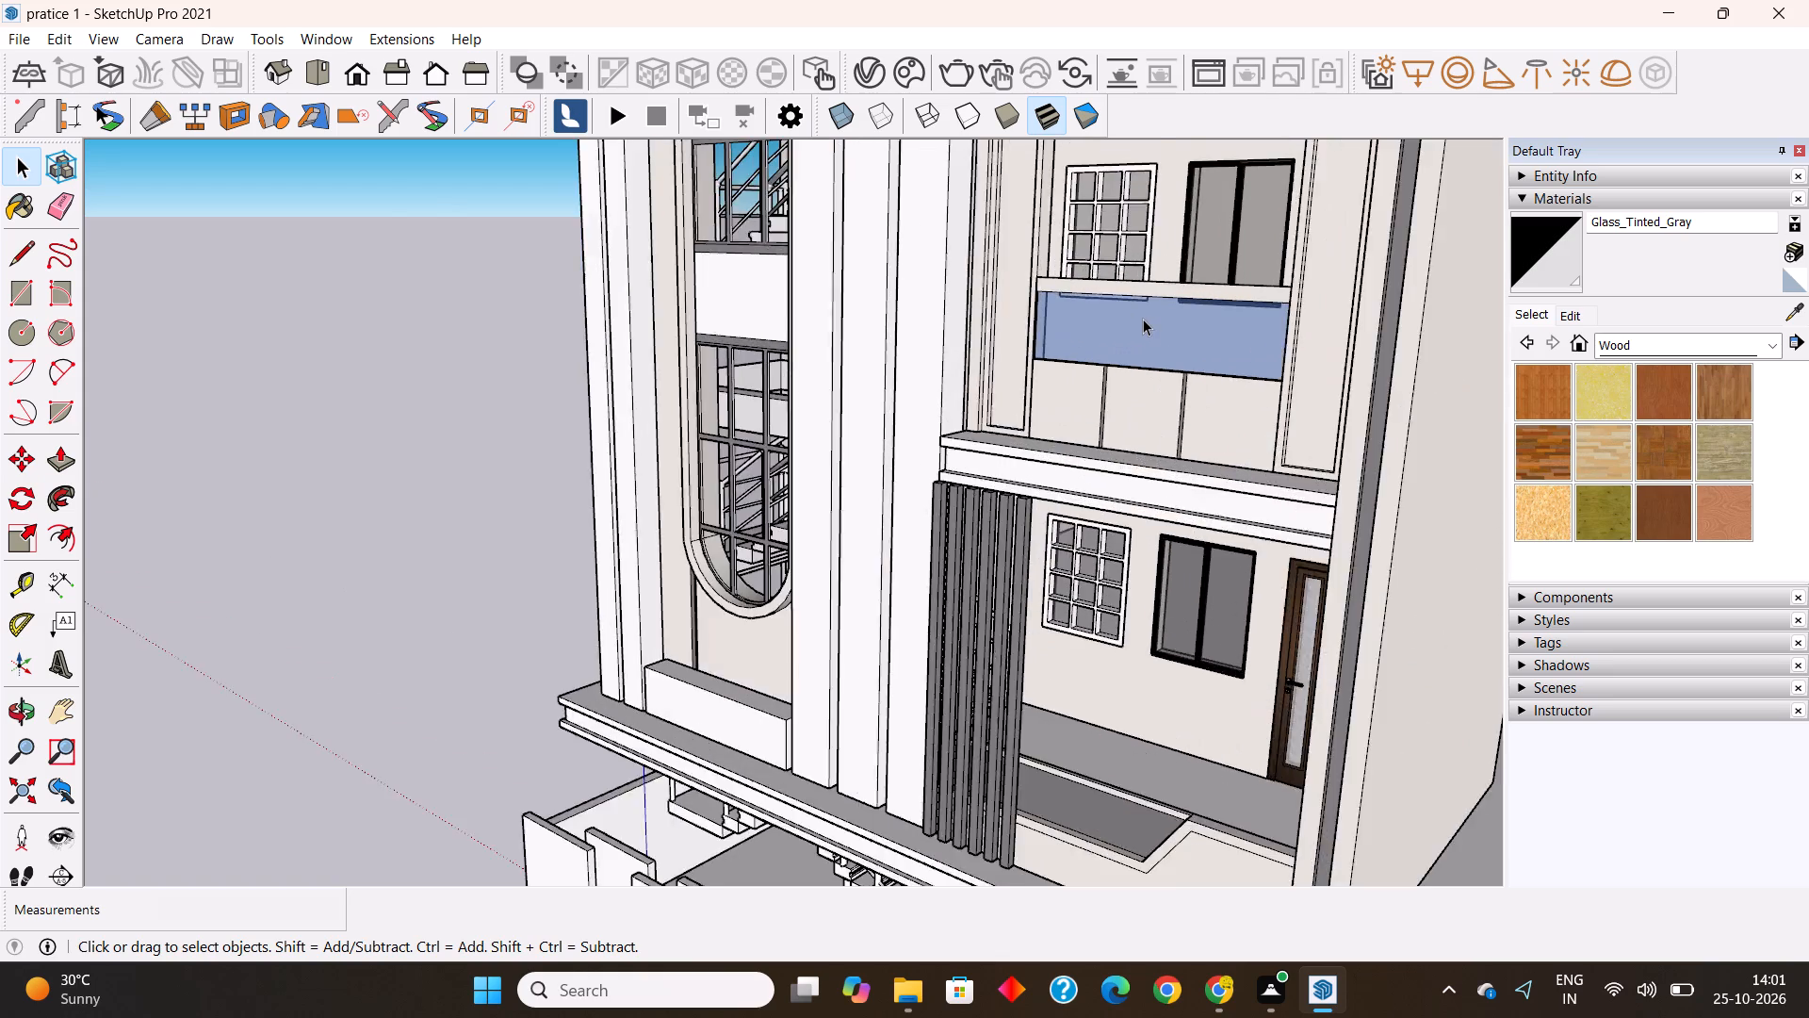
scroll(1143, 319, "up", 5)
left_click(1145, 320)
middle_click_drag(1139, 322, 1067, 404)
triple_click(1054, 436)
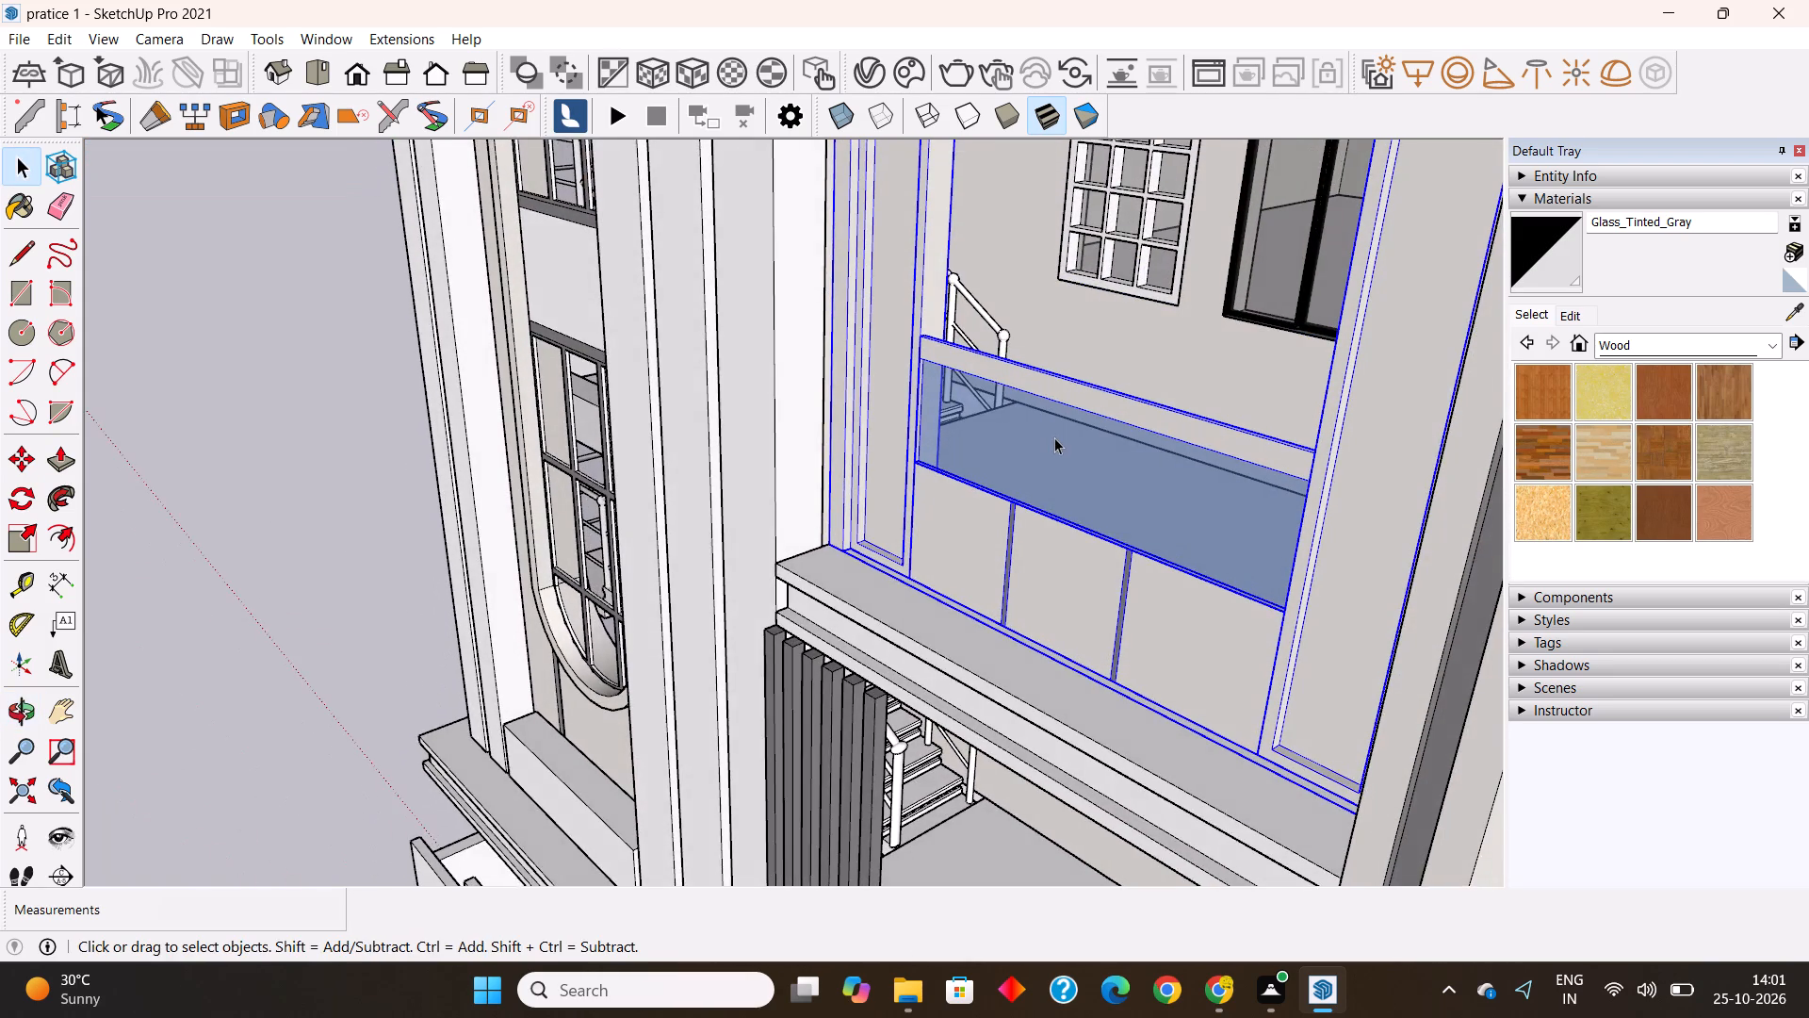
double_click(1053, 438)
left_click(1053, 439)
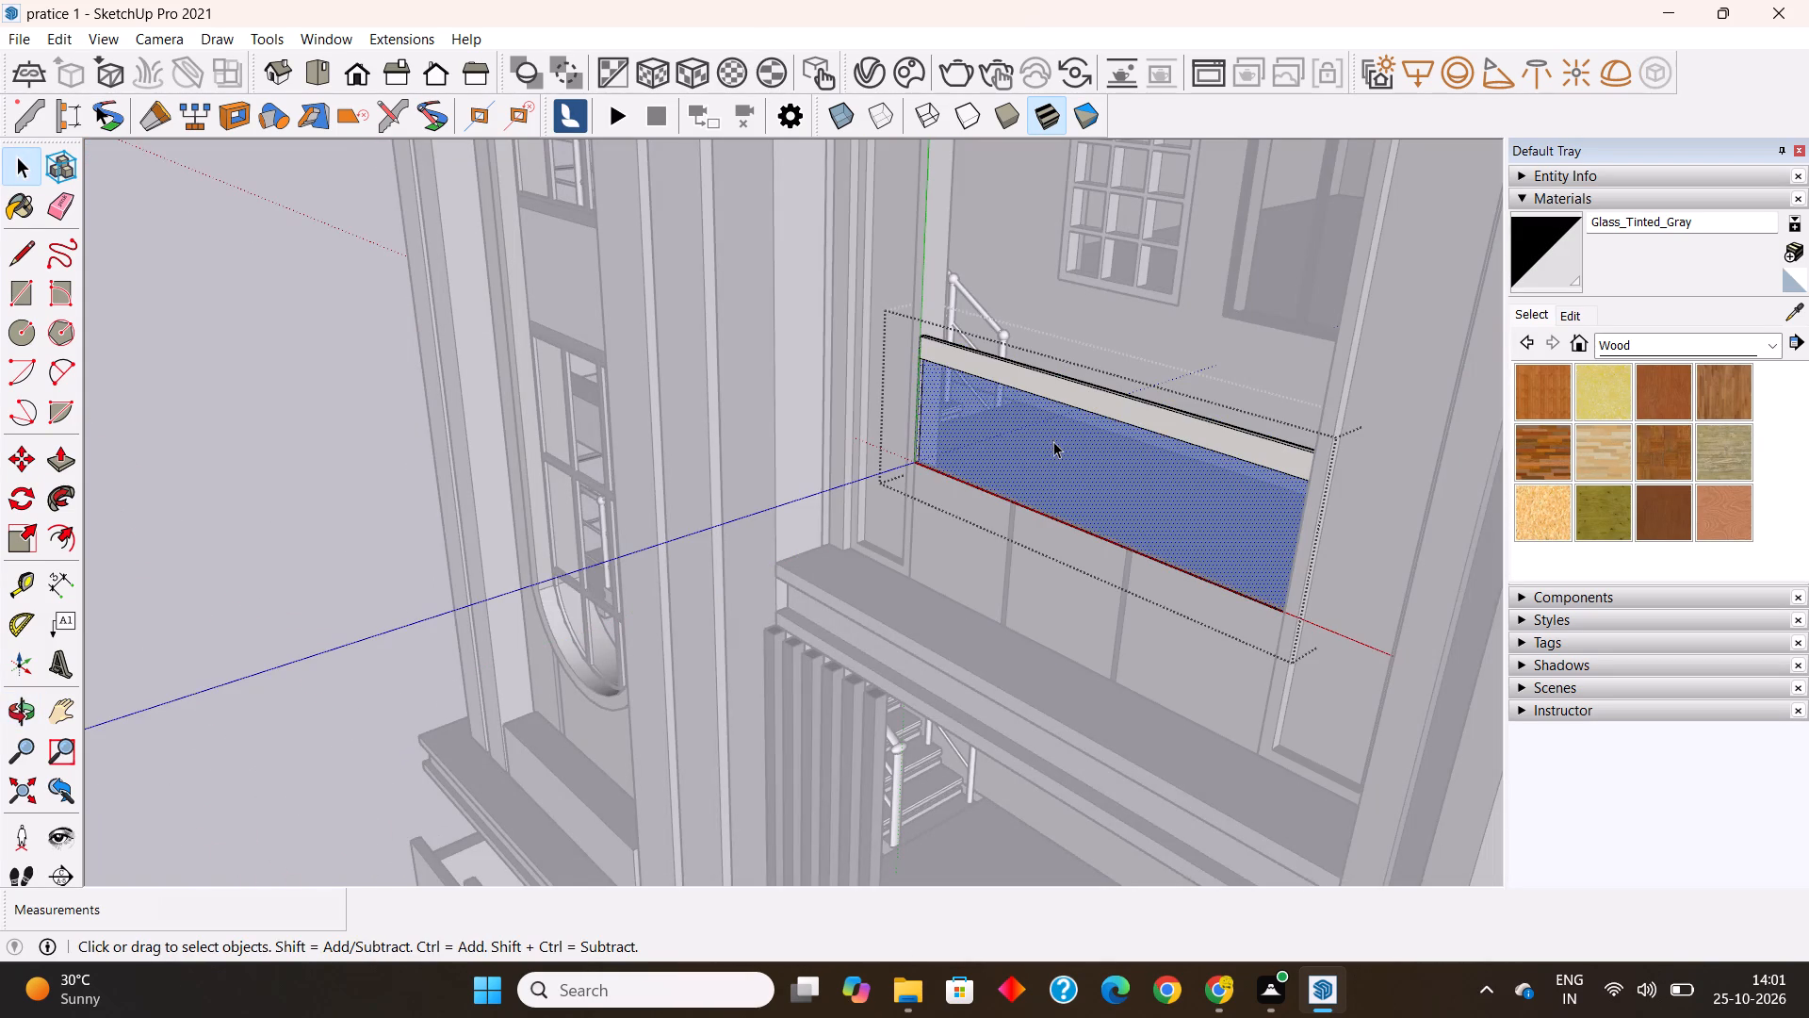
left_click(624, 67)
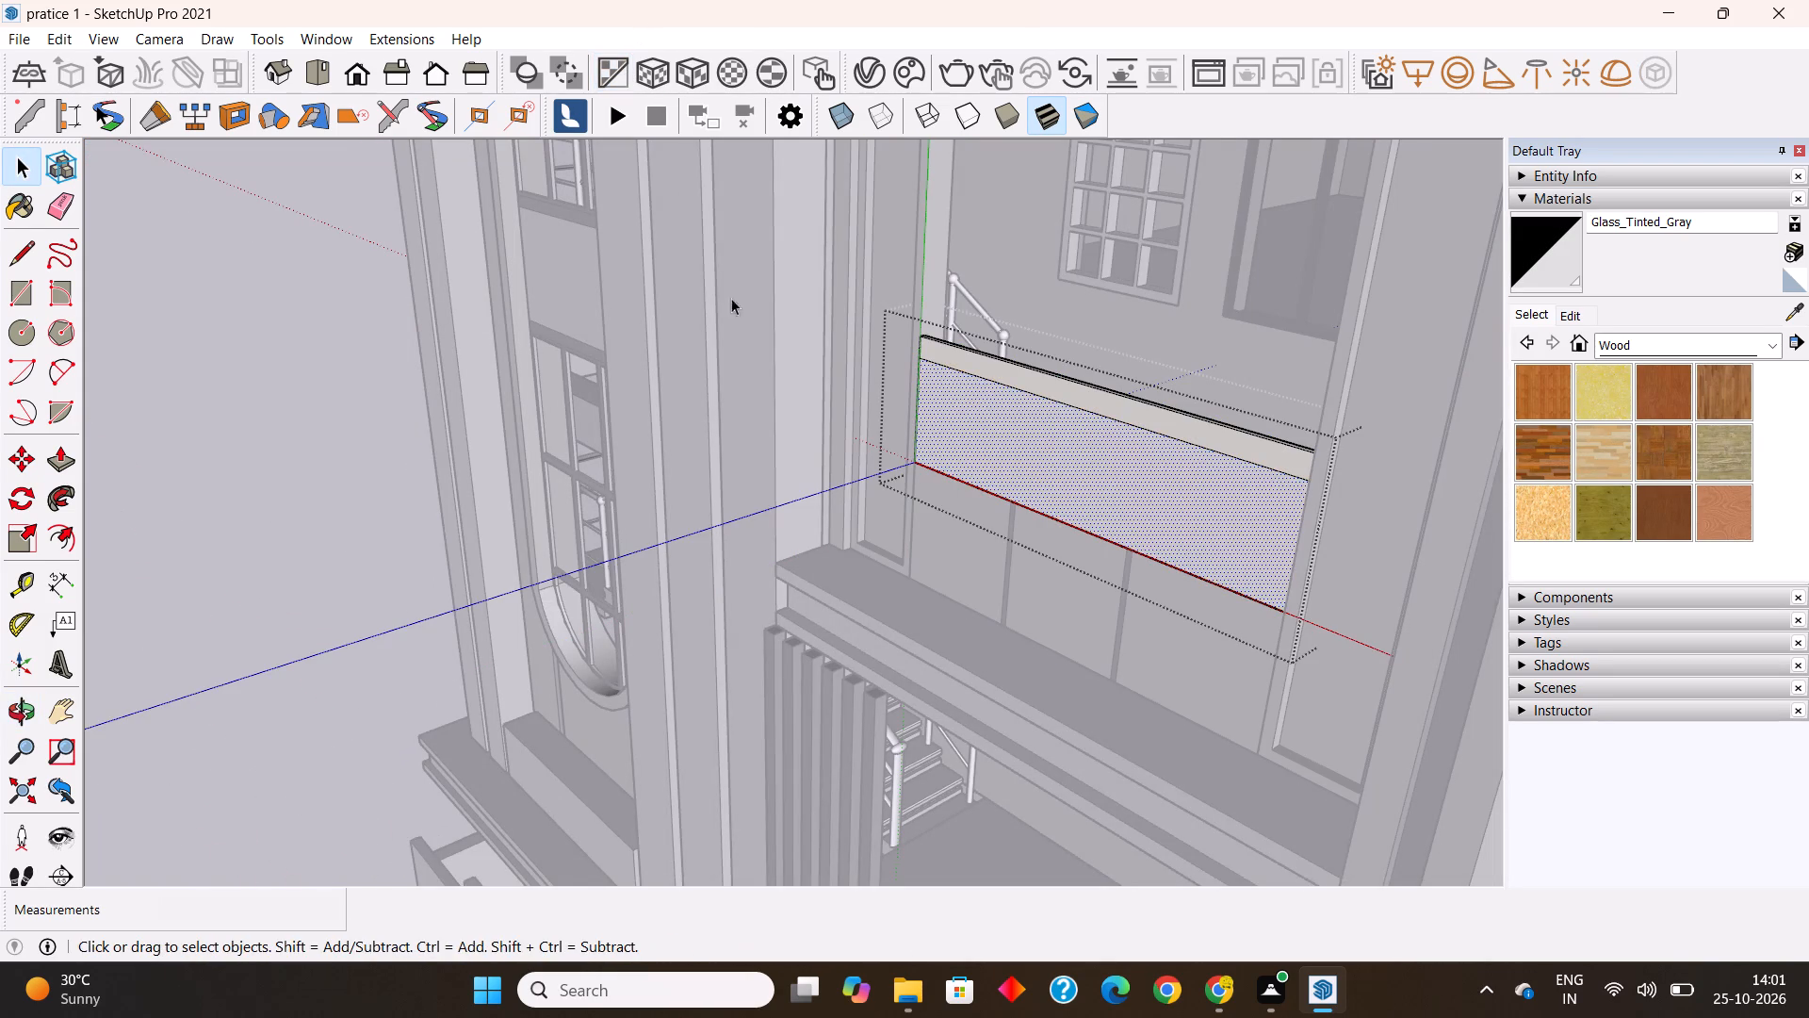
Remove the material from the inner glass face of the upper balcony railing and paint it with Glass_Tinted_Gray.
middle_click_drag(979, 396, 894, 462)
scroll(888, 428, "up", 10)
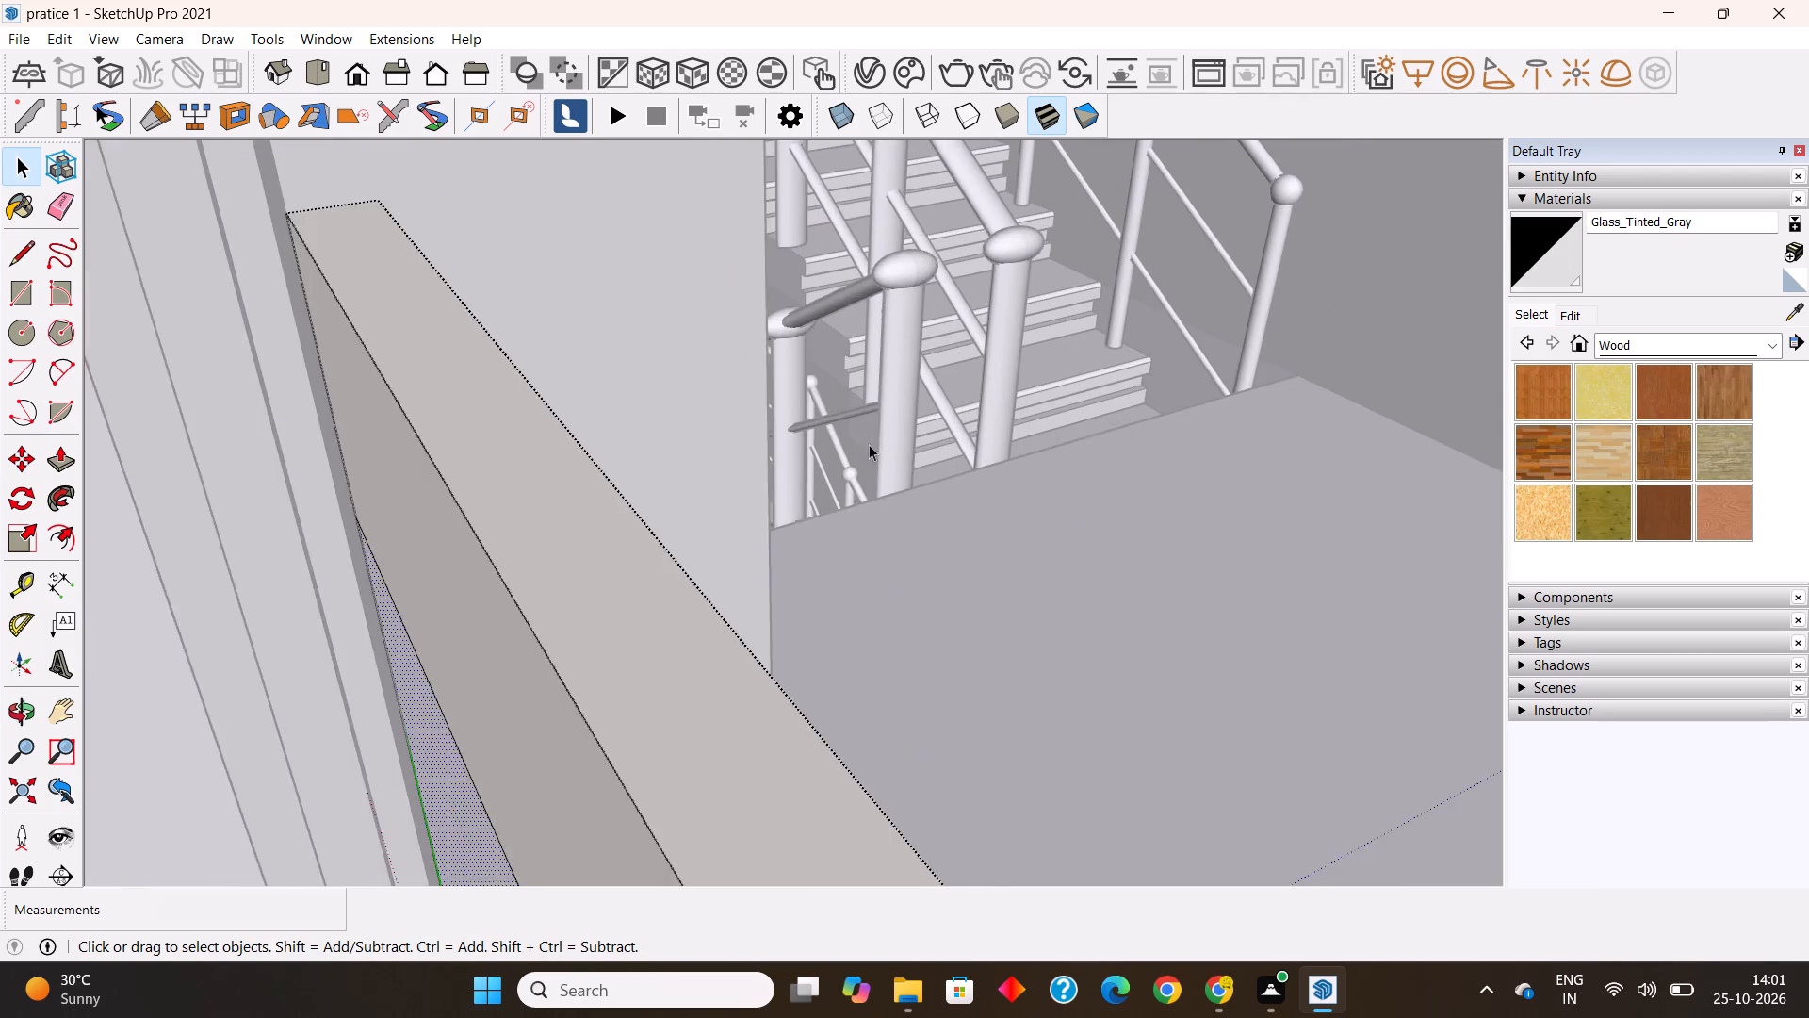
middle_click_drag(867, 445, 847, 455)
middle_click_drag(850, 454, 1043, 420, "shift")
middle_click_drag(939, 566, 612, 489)
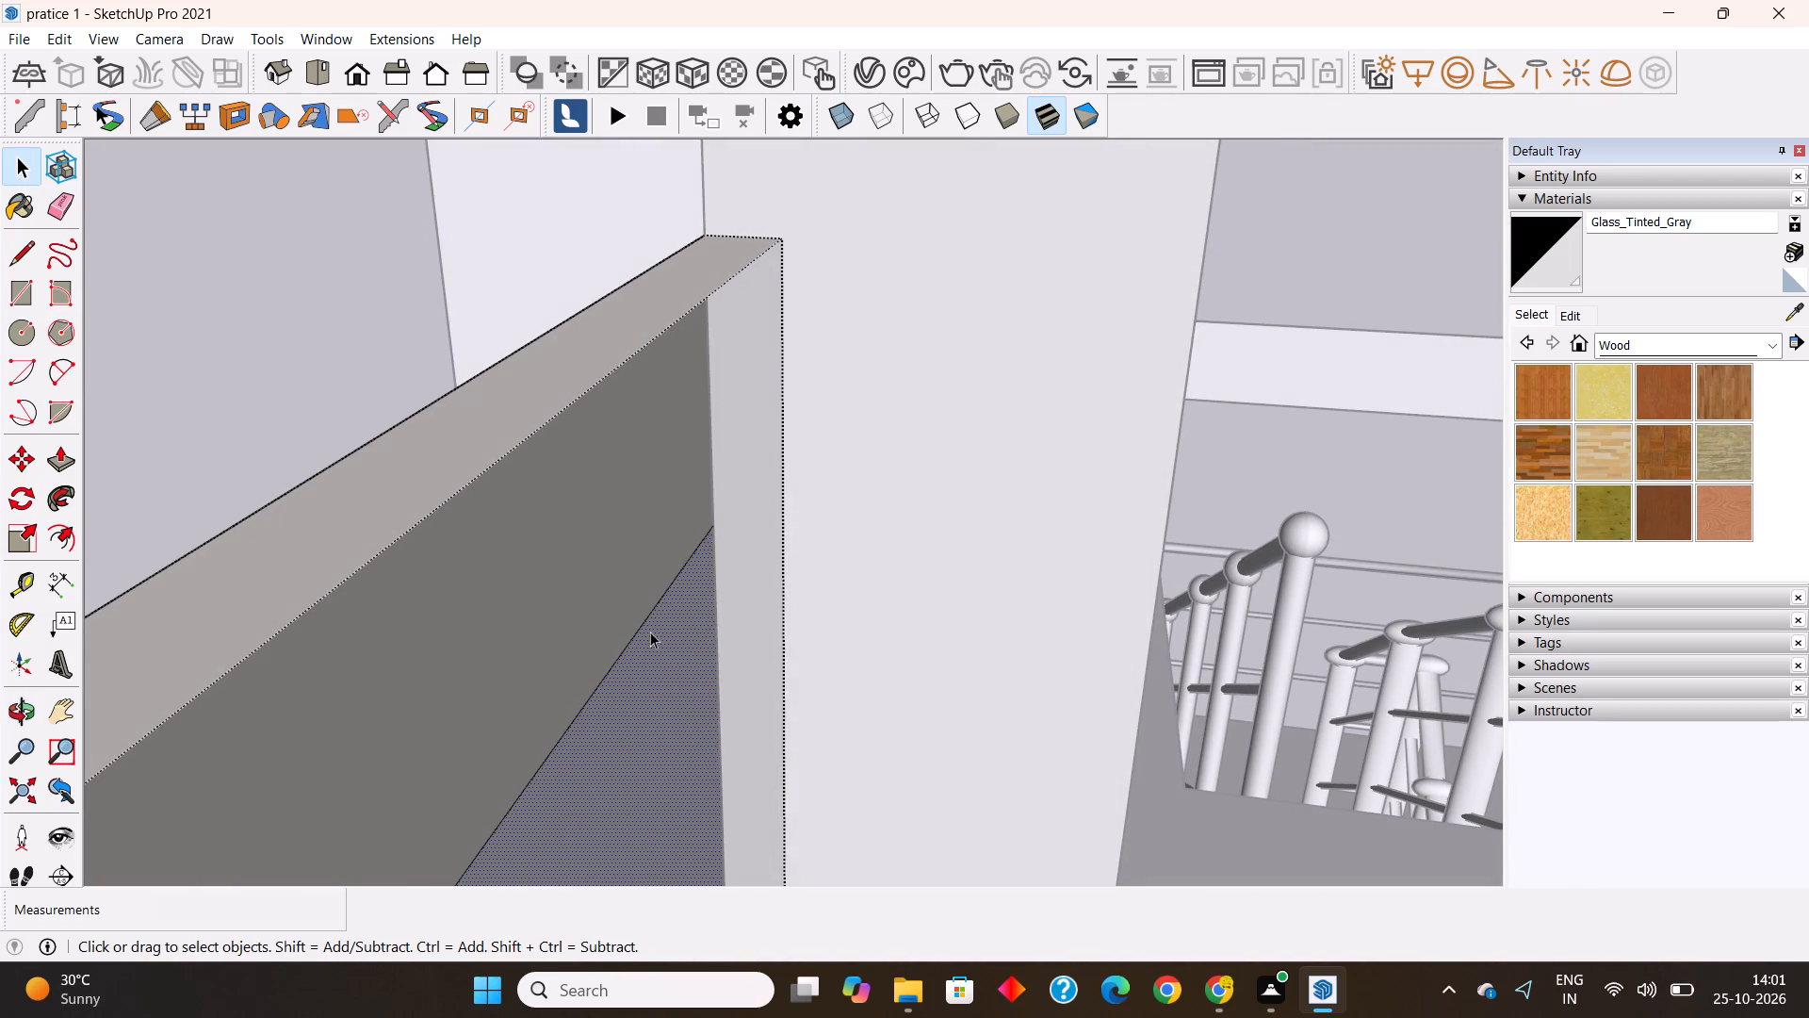
left_click(693, 686)
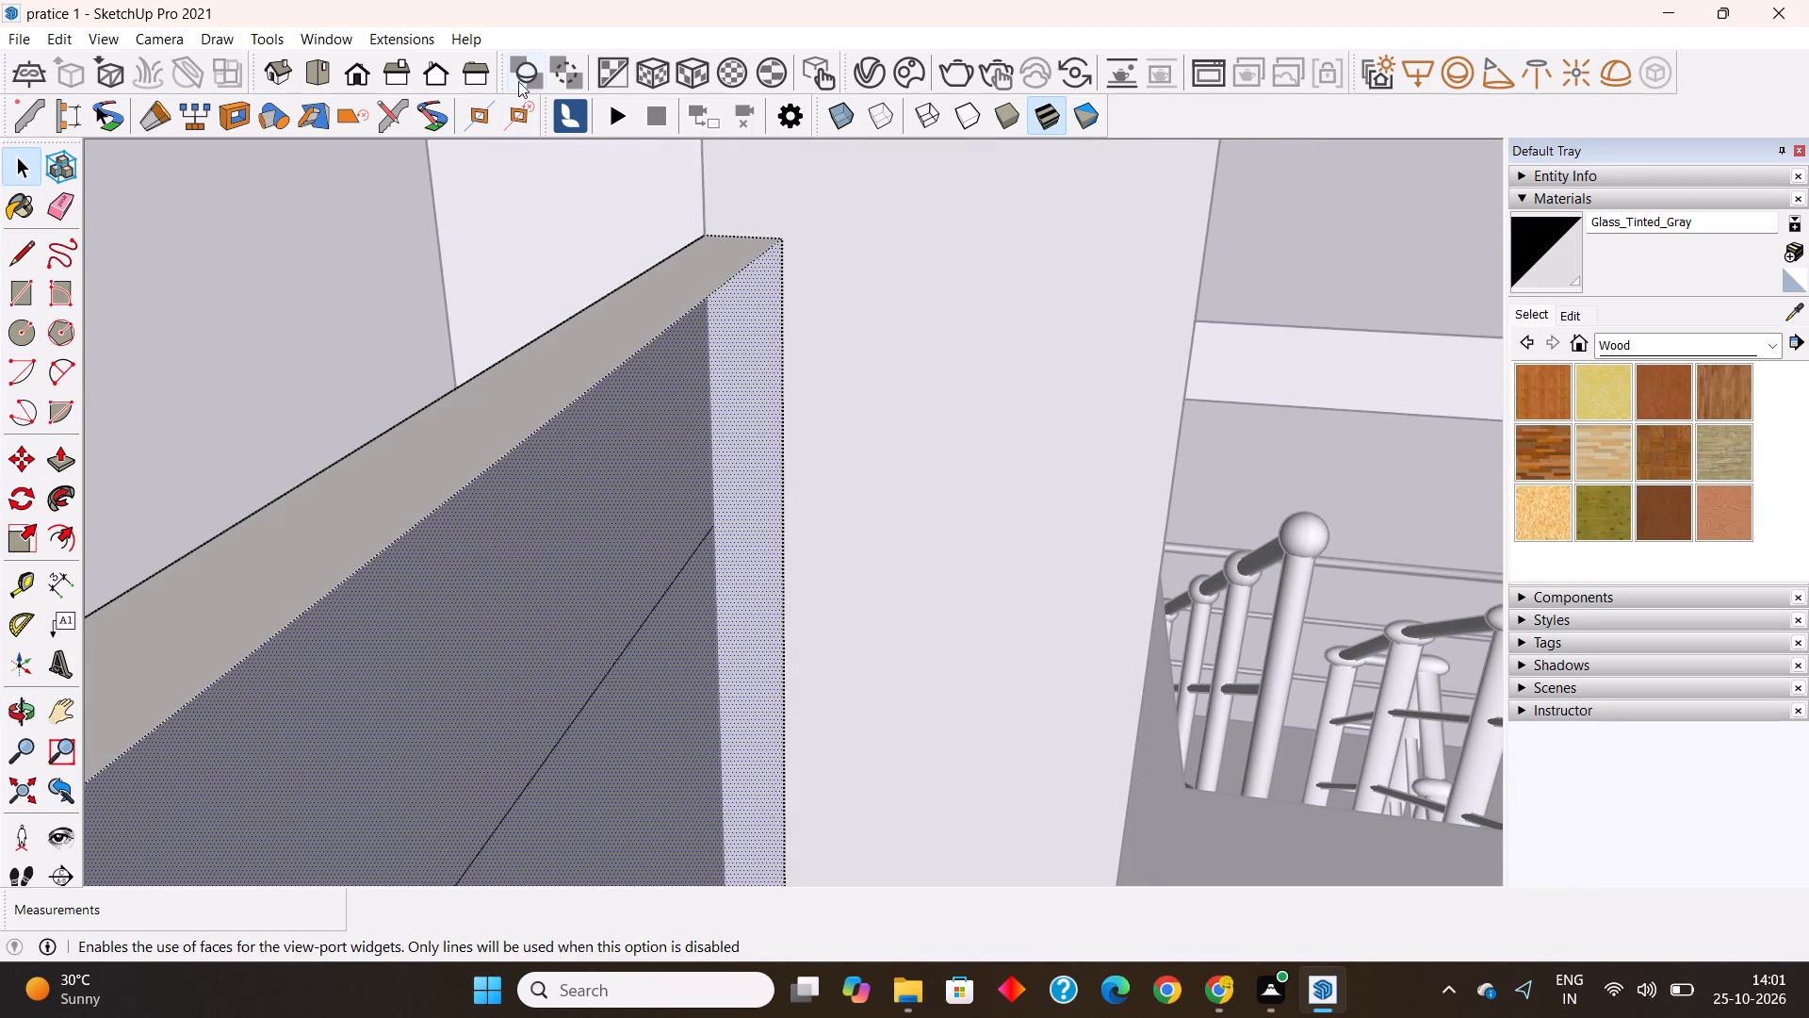
left_click(620, 68)
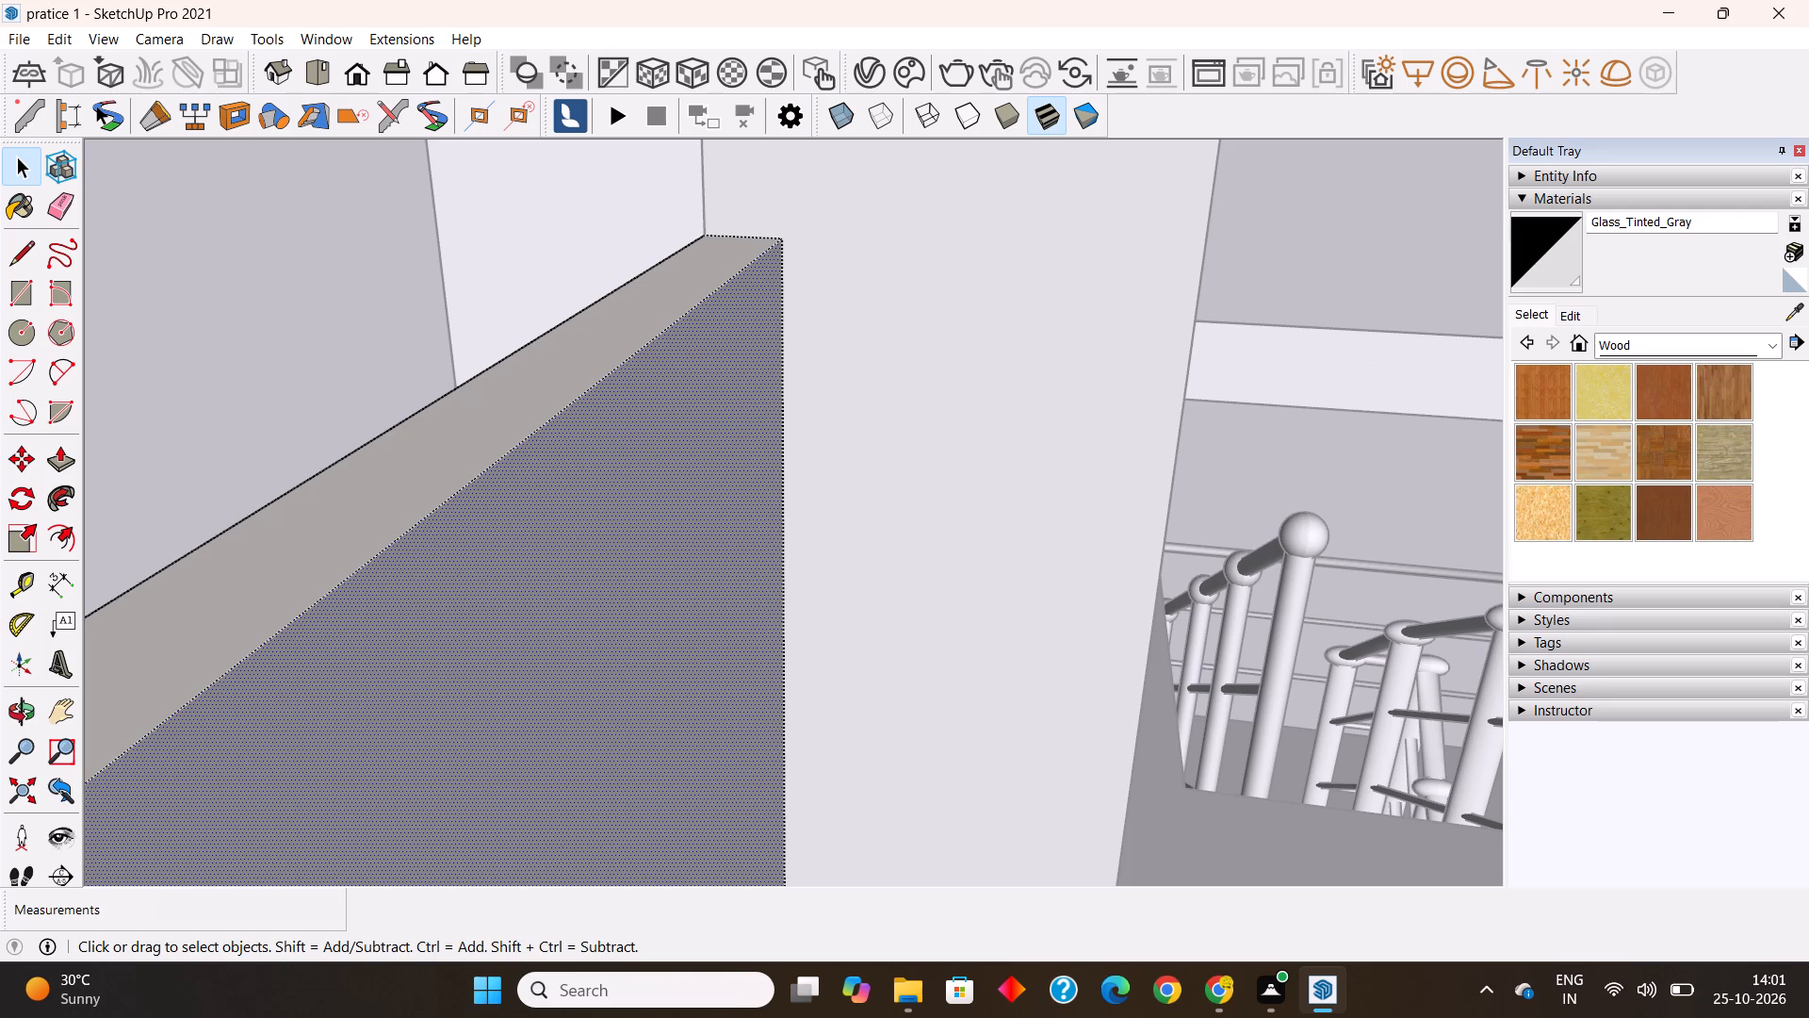
left_click(1532, 247)
left_click(710, 548)
Paint the front glass face of the upper balcony railing with Glass_Tinted_Gray and exit the nested groups.
middle_click_drag(822, 607, 1085, 596)
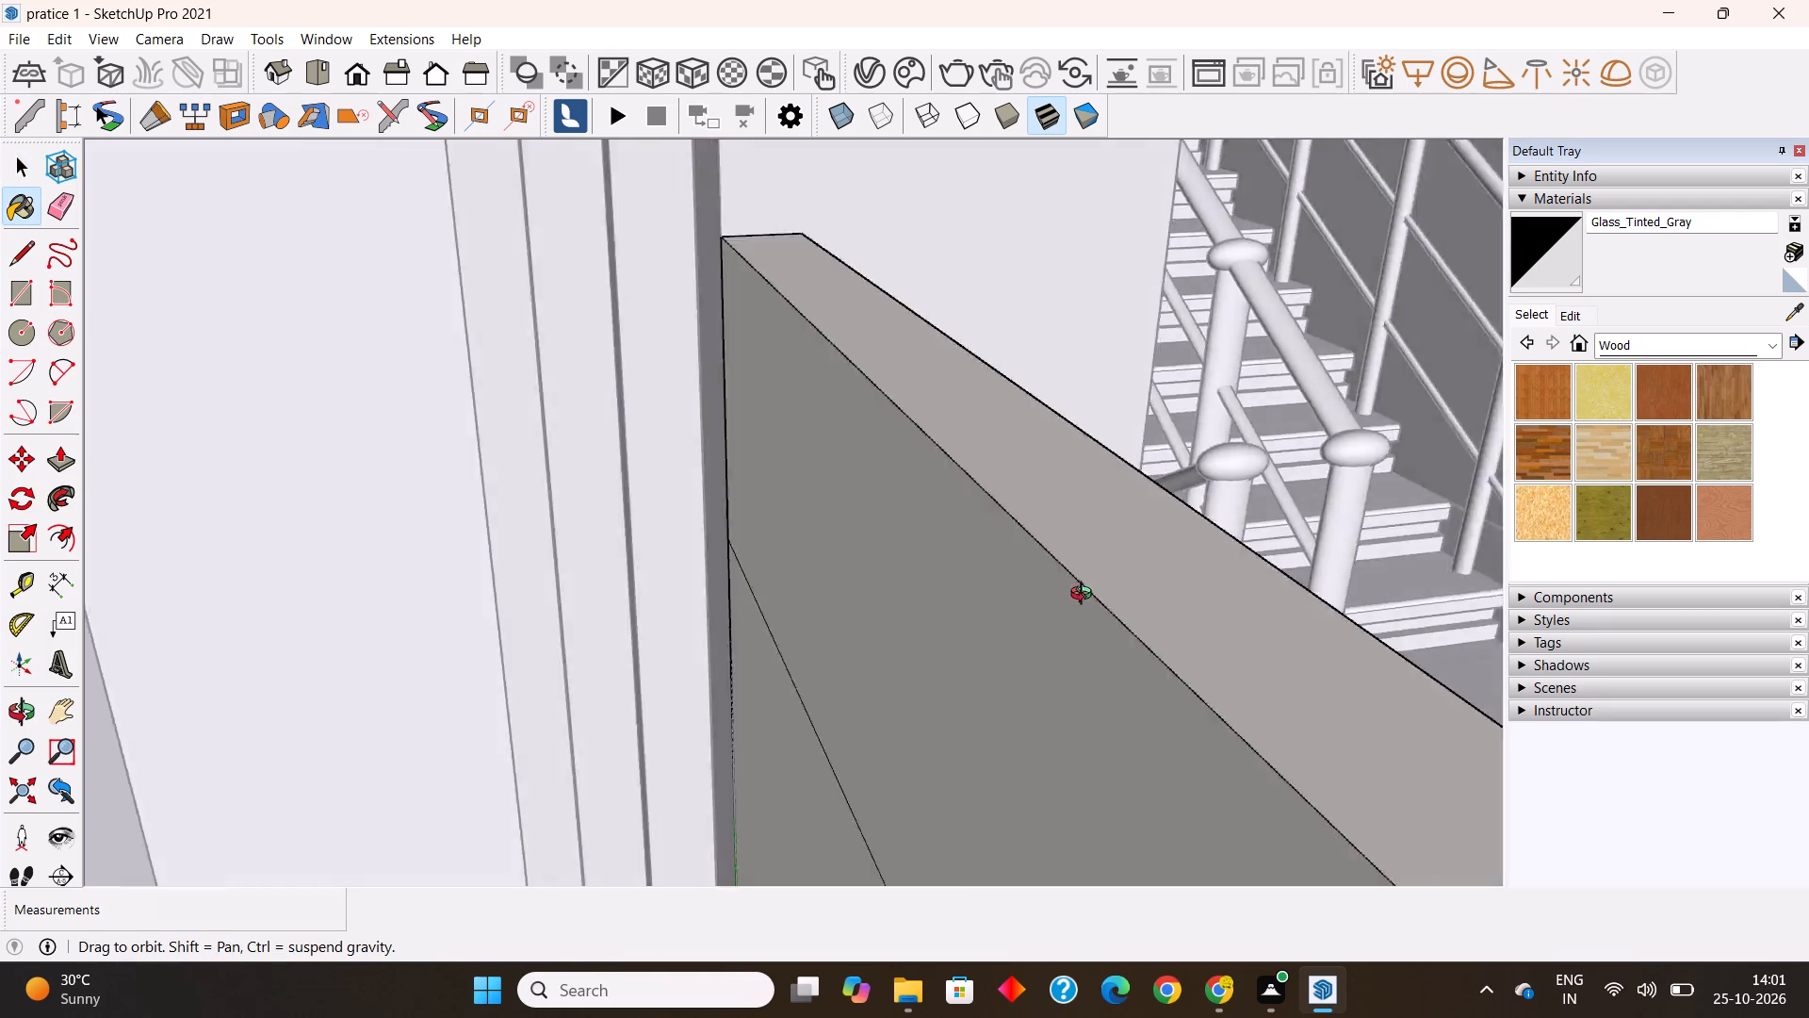
middle_click_drag(1085, 596, 1225, 501)
scroll(1148, 405, "down", 6)
left_click(1059, 623)
scroll(941, 574, "down", 5)
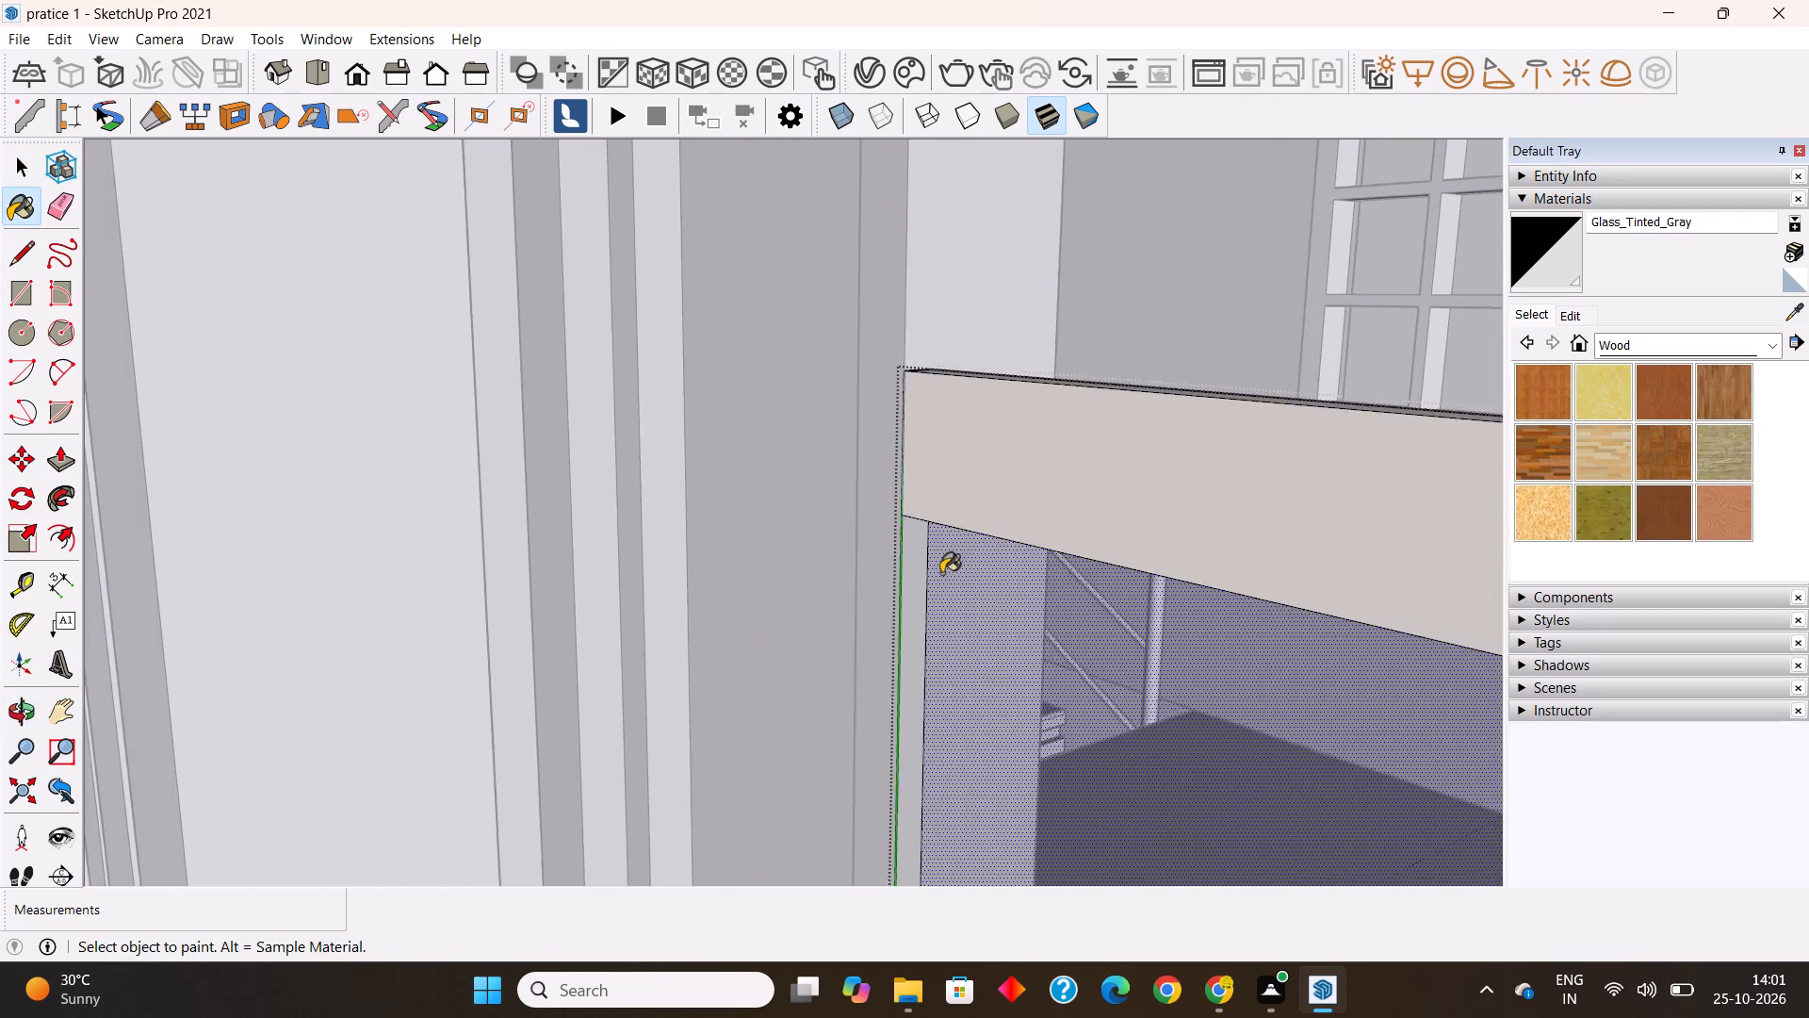
scroll(941, 573, "down", 2)
middle_click_drag(970, 632, 1200, 657)
key("space")
scroll(1200, 619, "down", 18)
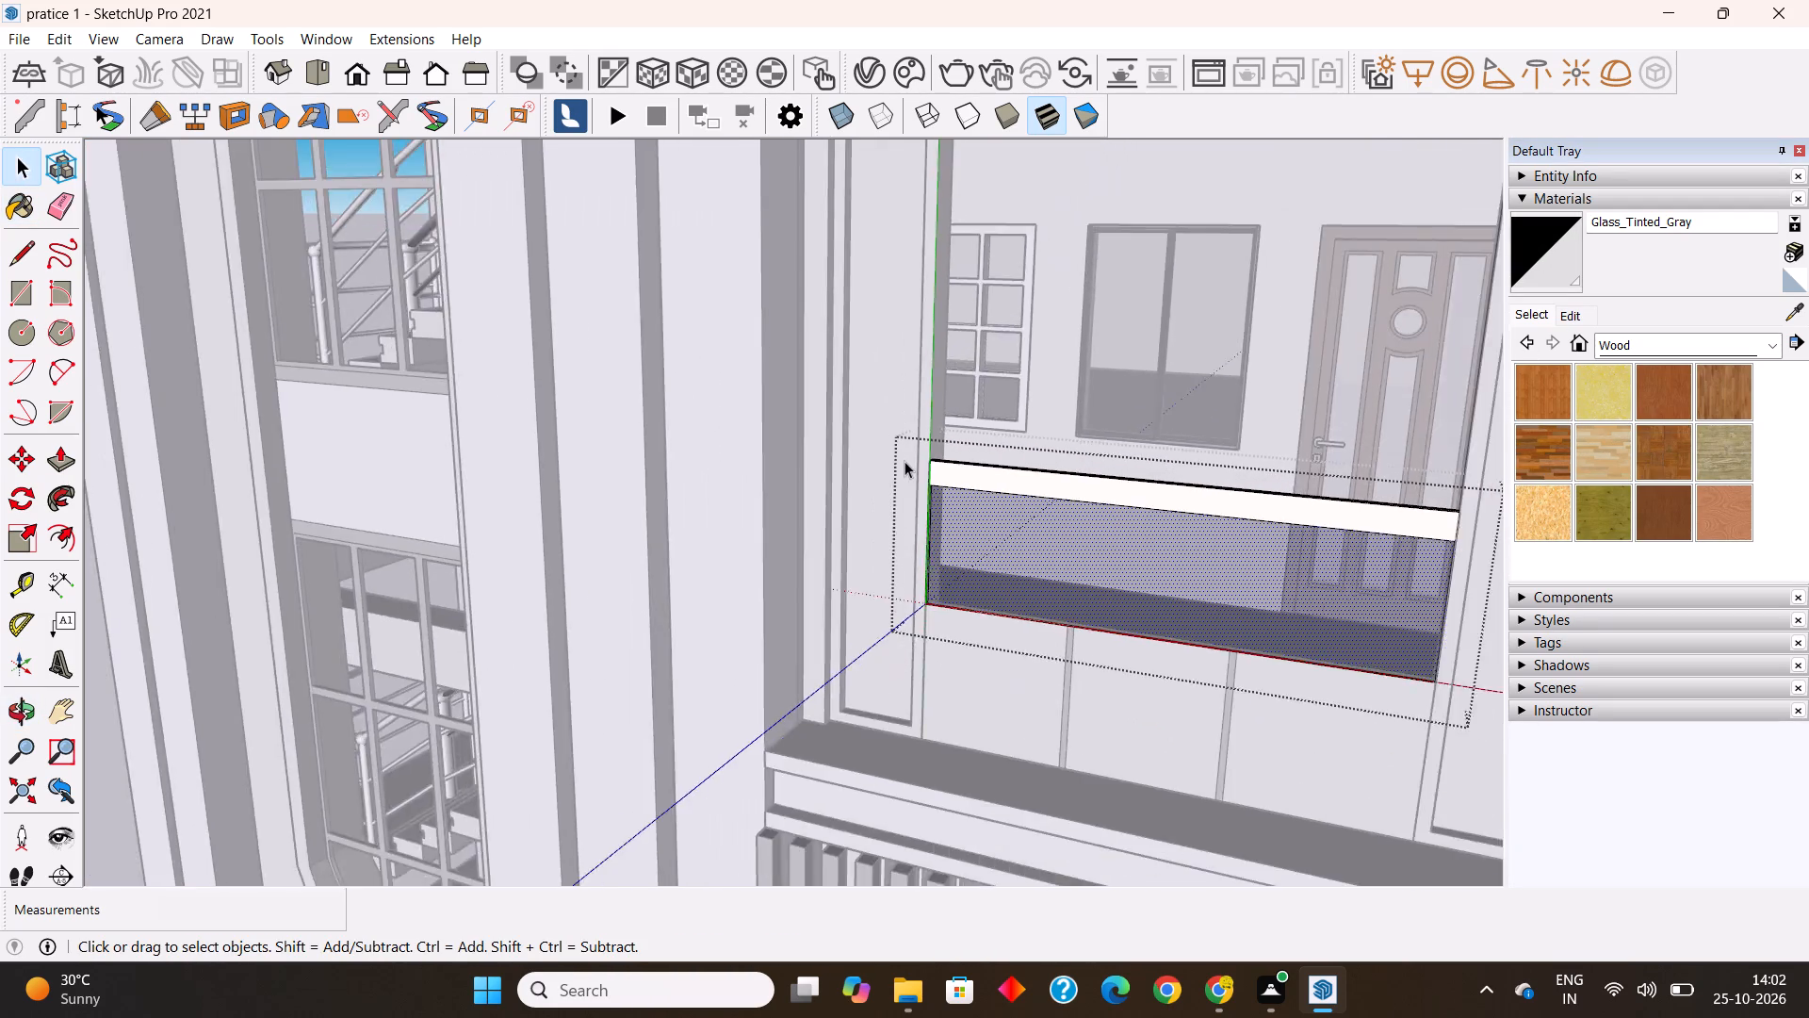
scroll(904, 461, "down", 13)
left_click(1332, 469)
left_click(1332, 468)
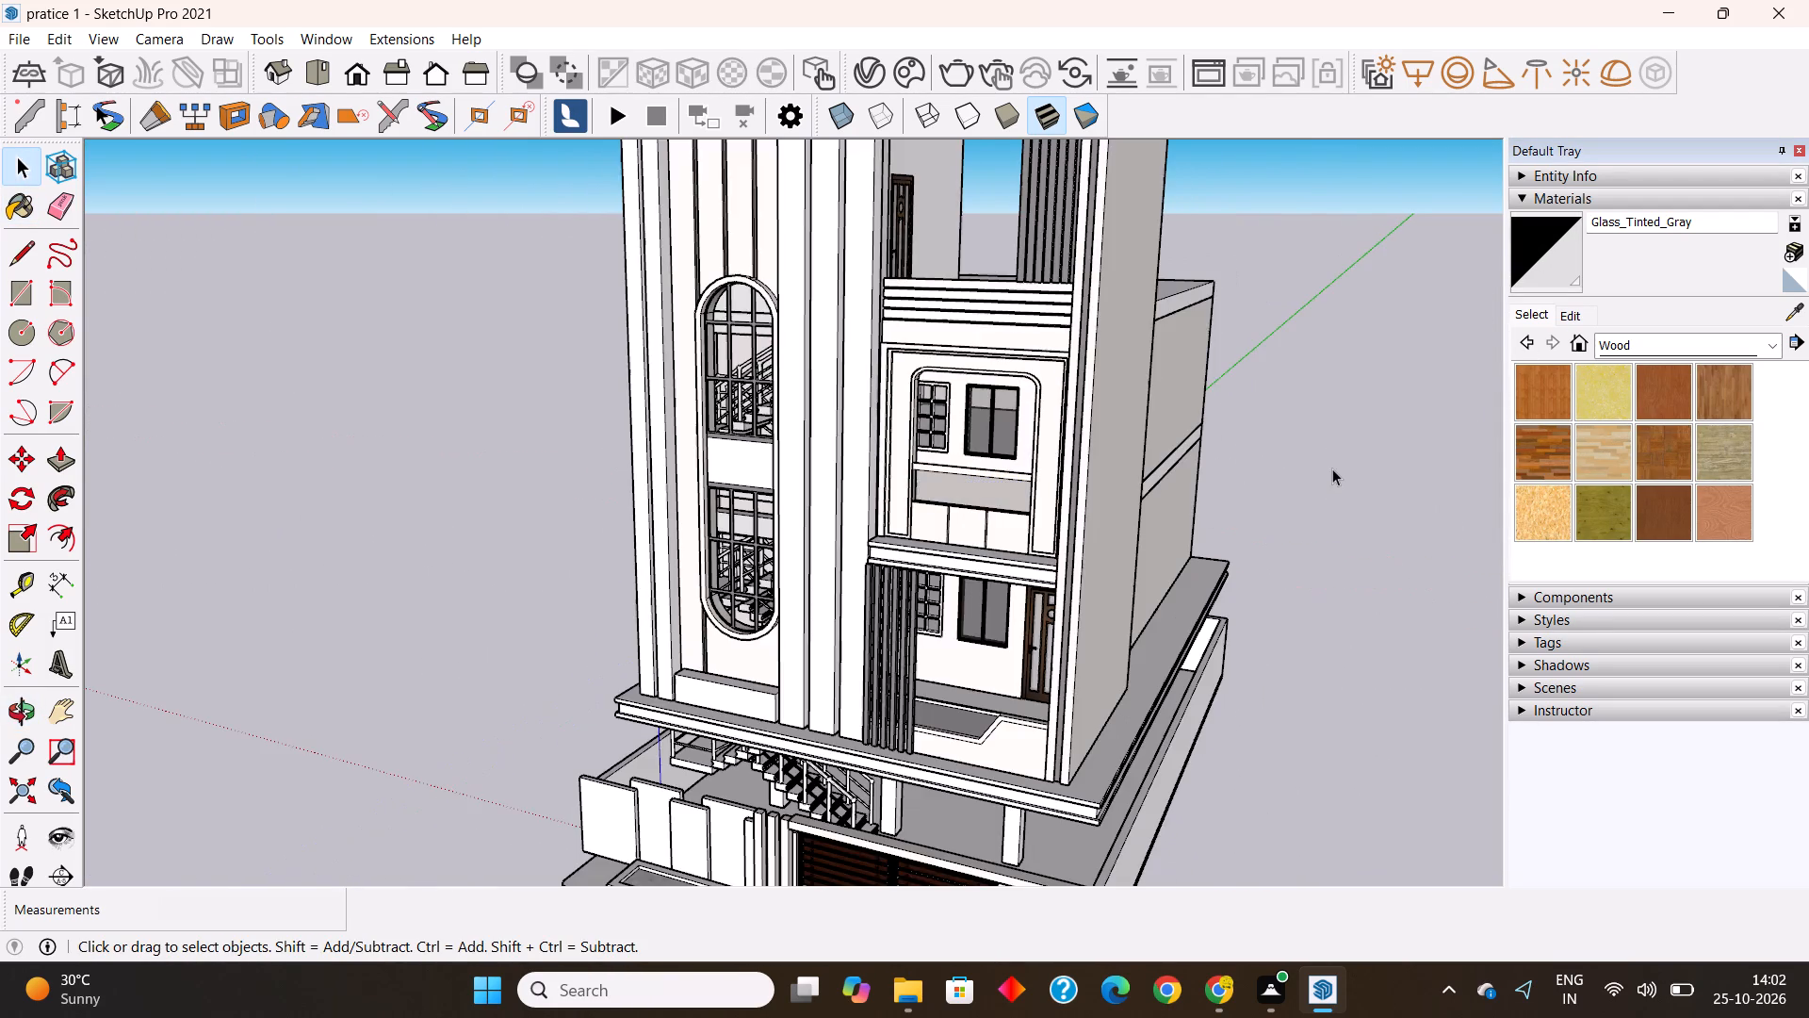
Review the finished balconies and facade from several angles, ending with the standard front view of the whole house.
scroll(1332, 468, "down", 4)
middle_click_drag(1218, 652, 1367, 551)
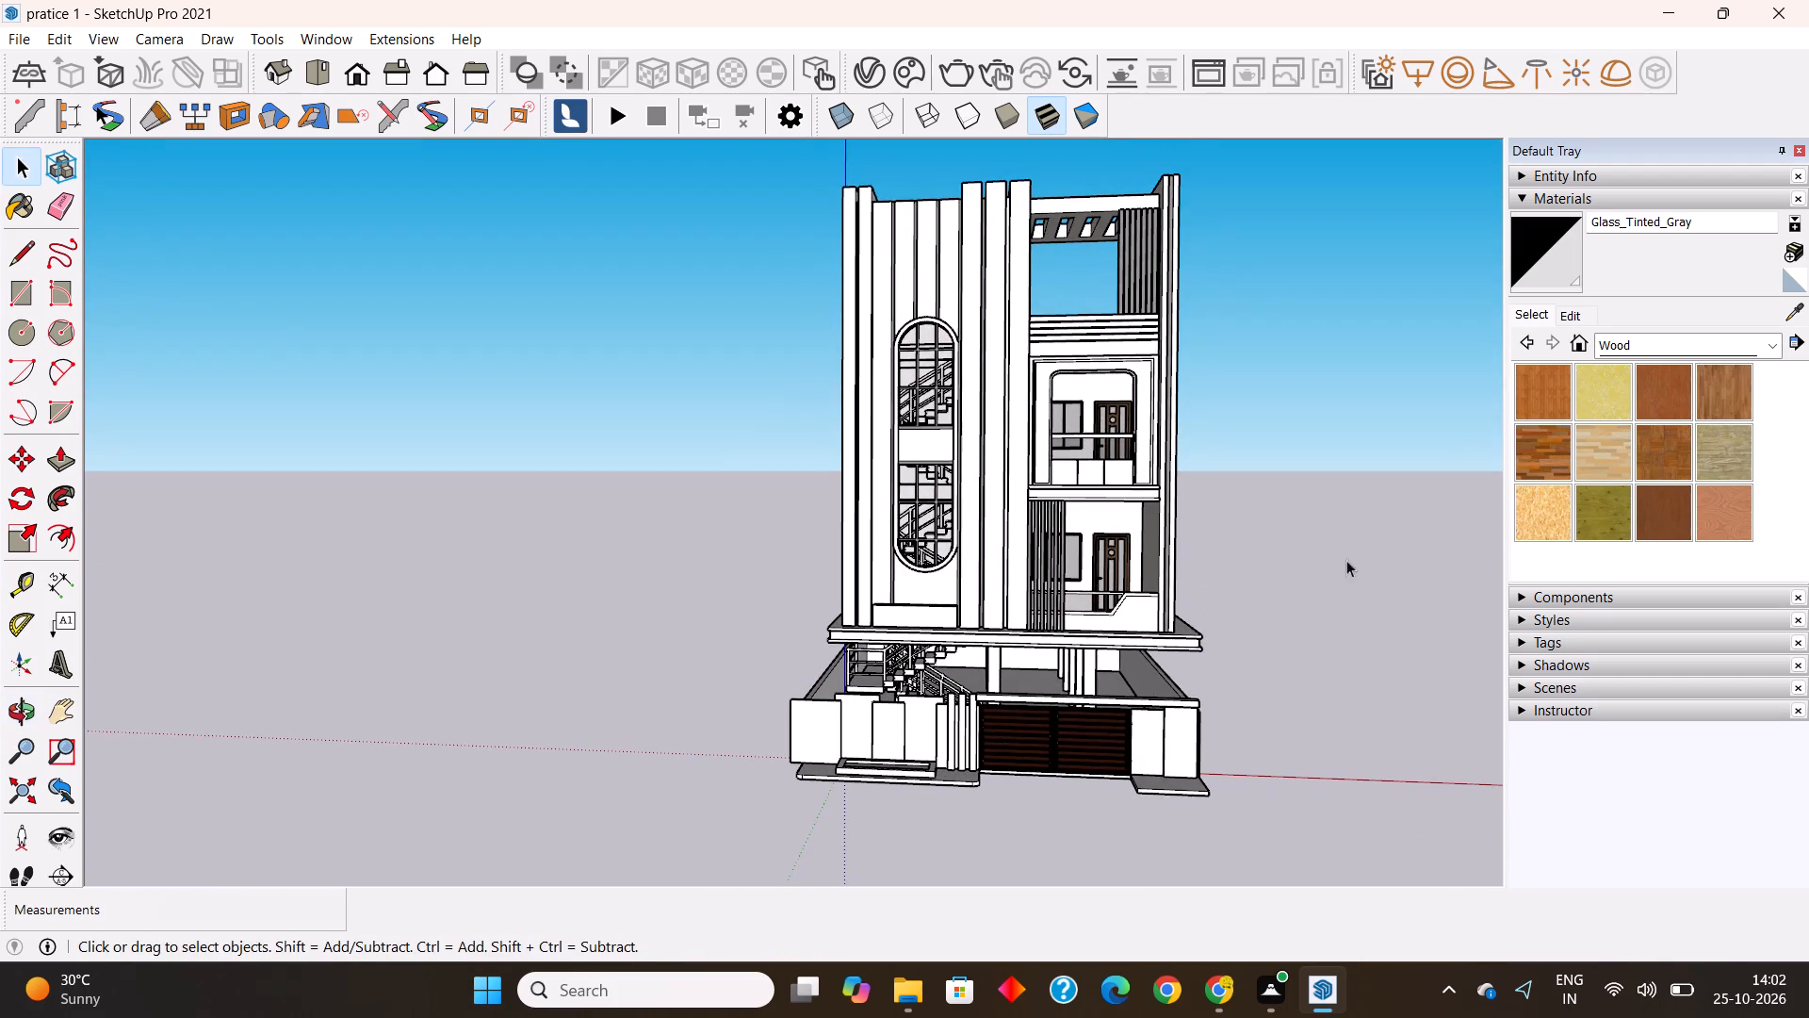
left_click(1308, 574)
scroll(669, 573, "down", 5)
middle_click_drag(1009, 575, 987, 407)
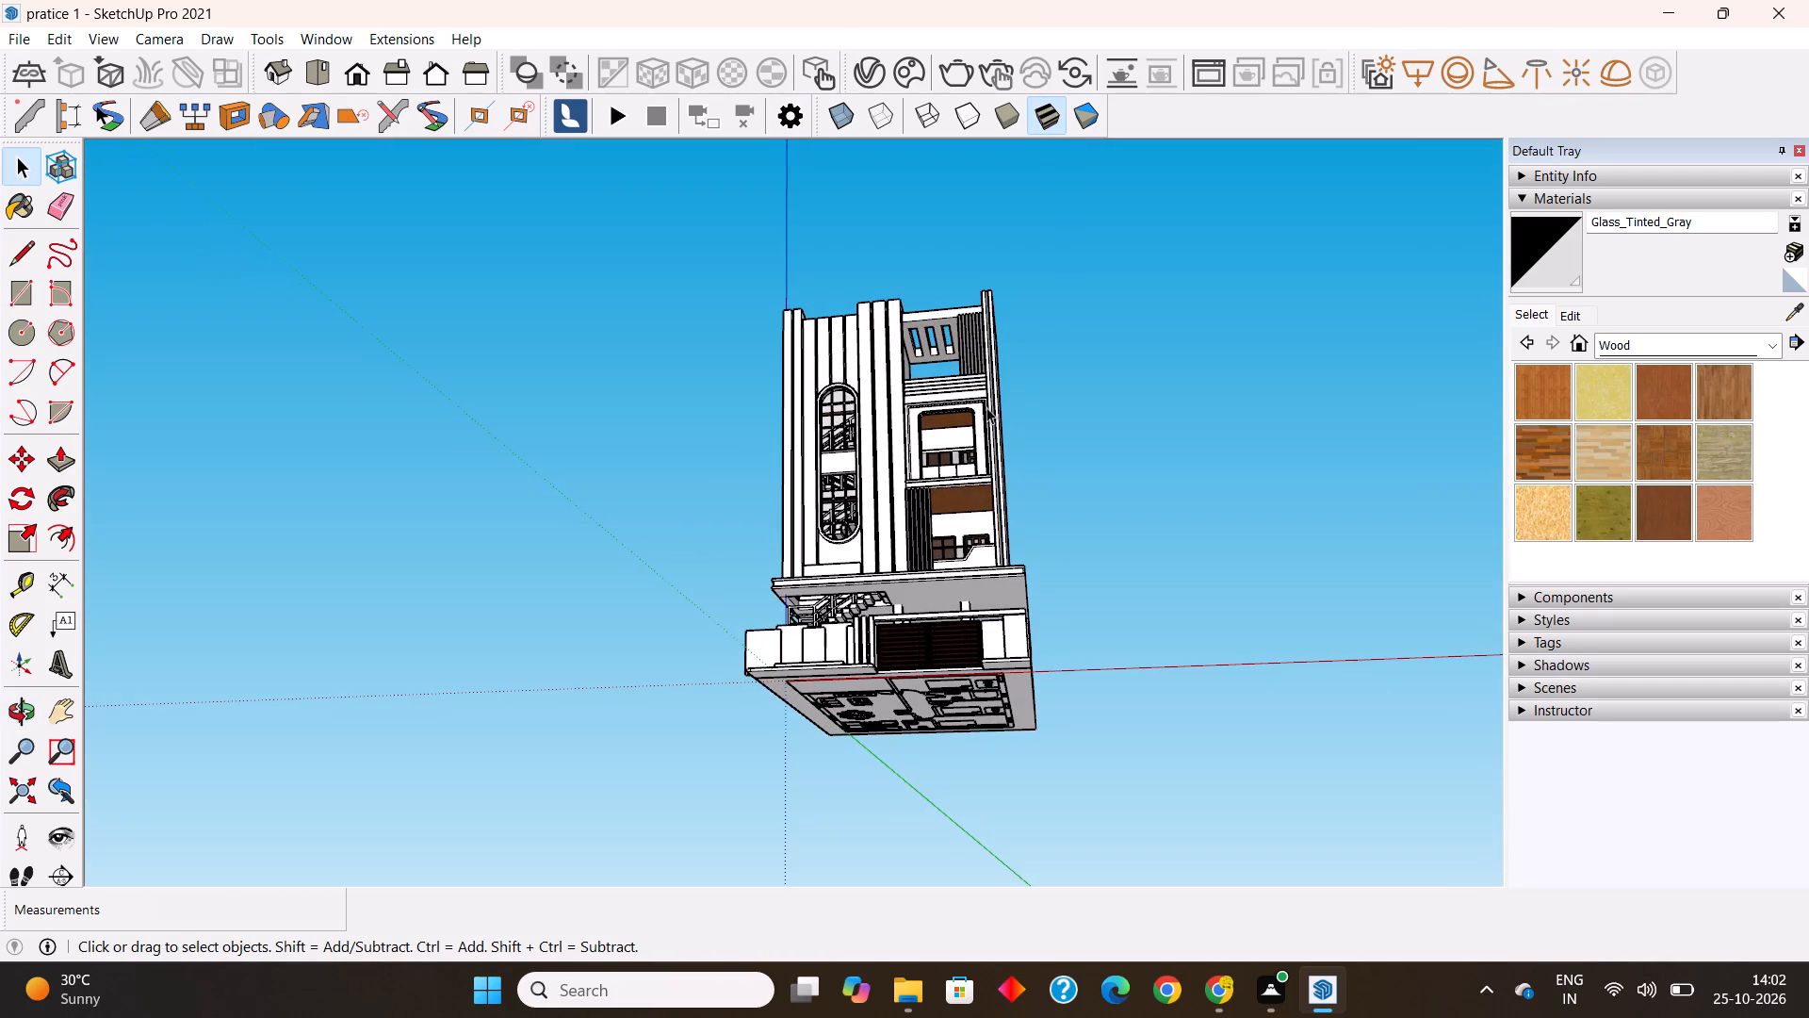
left_click(1162, 572)
scroll(977, 402, "up", 3)
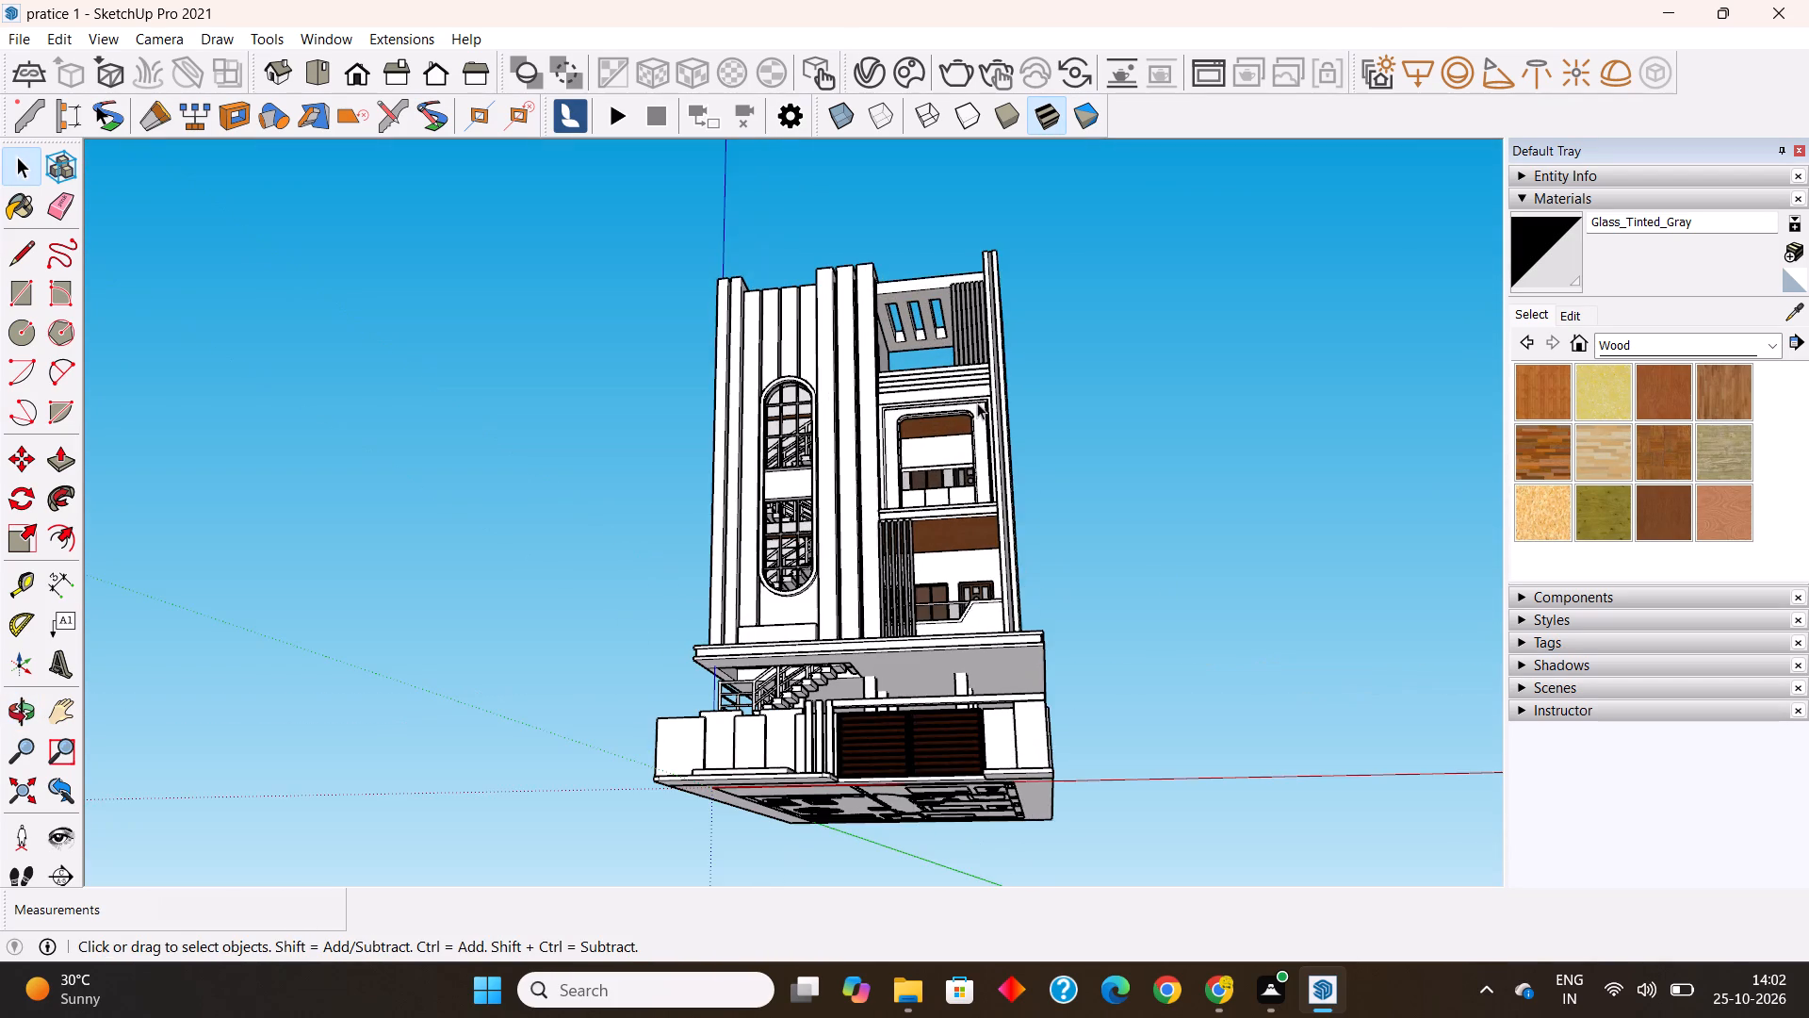
middle_click_drag(974, 401, 677, 446, "shift")
middle_click_drag(825, 602, 1108, 479)
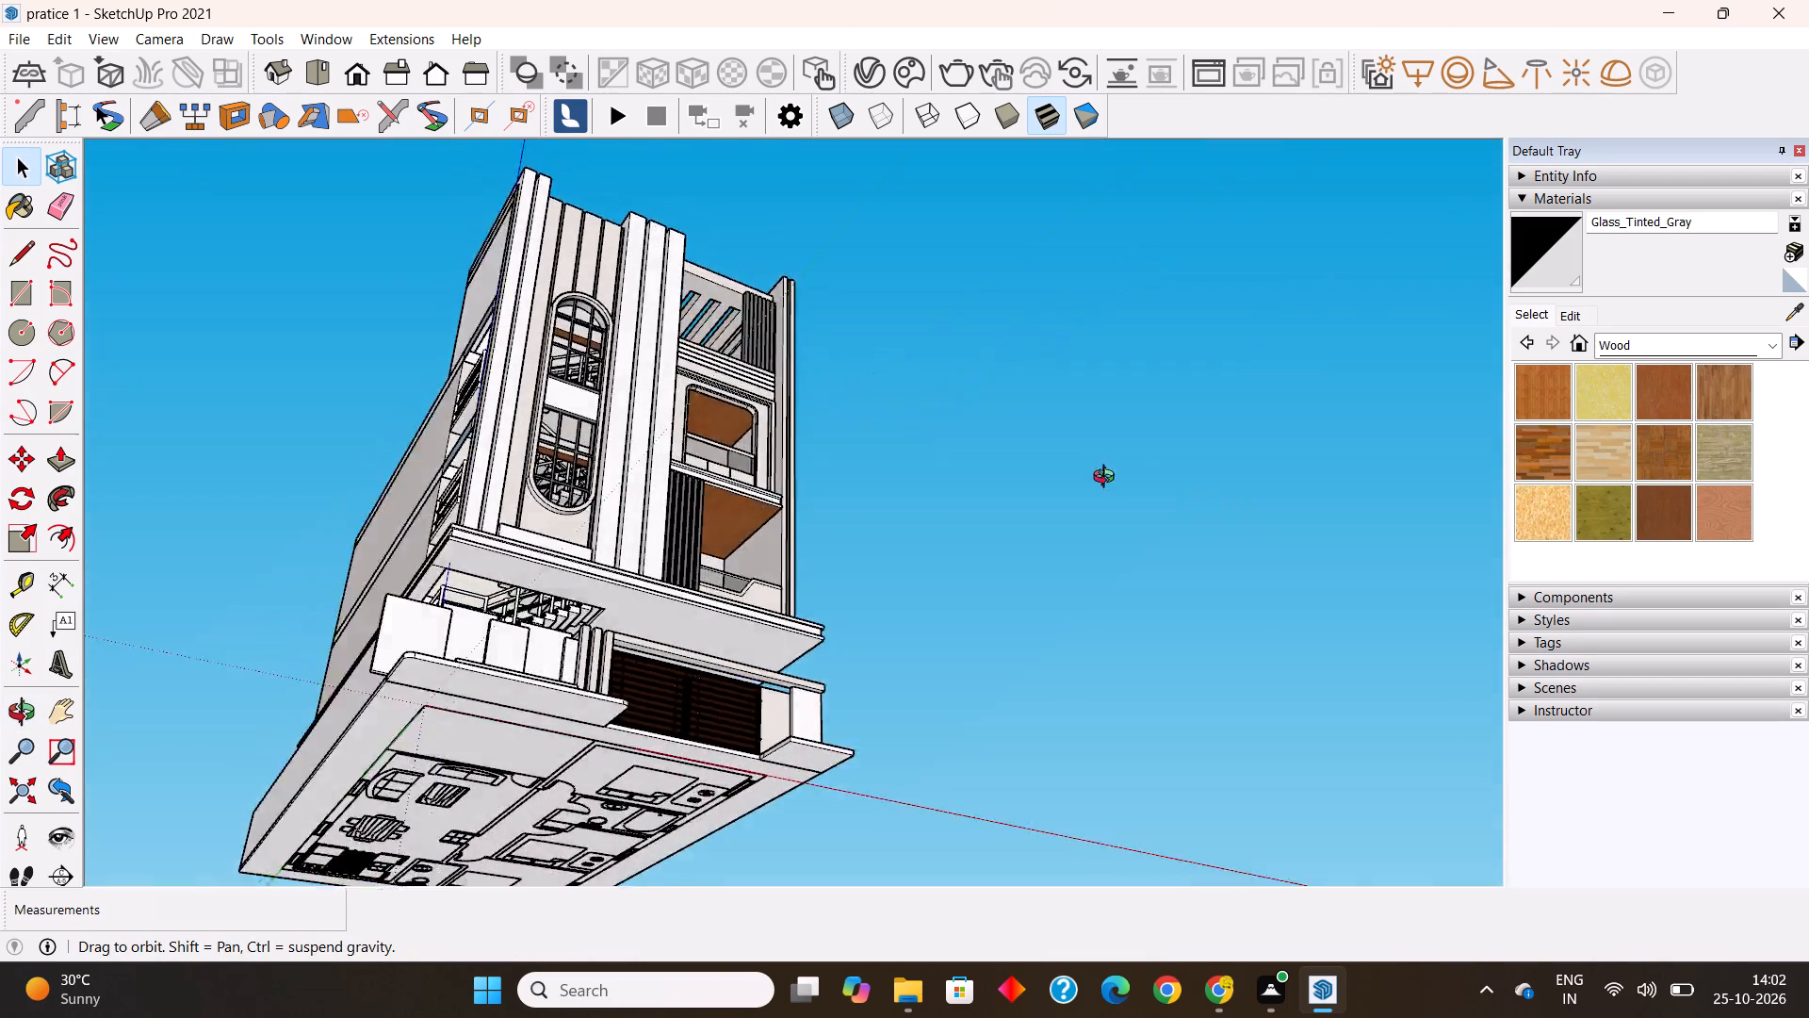
middle_click_drag(1108, 479, 825, 688)
scroll(655, 520, "up", 6)
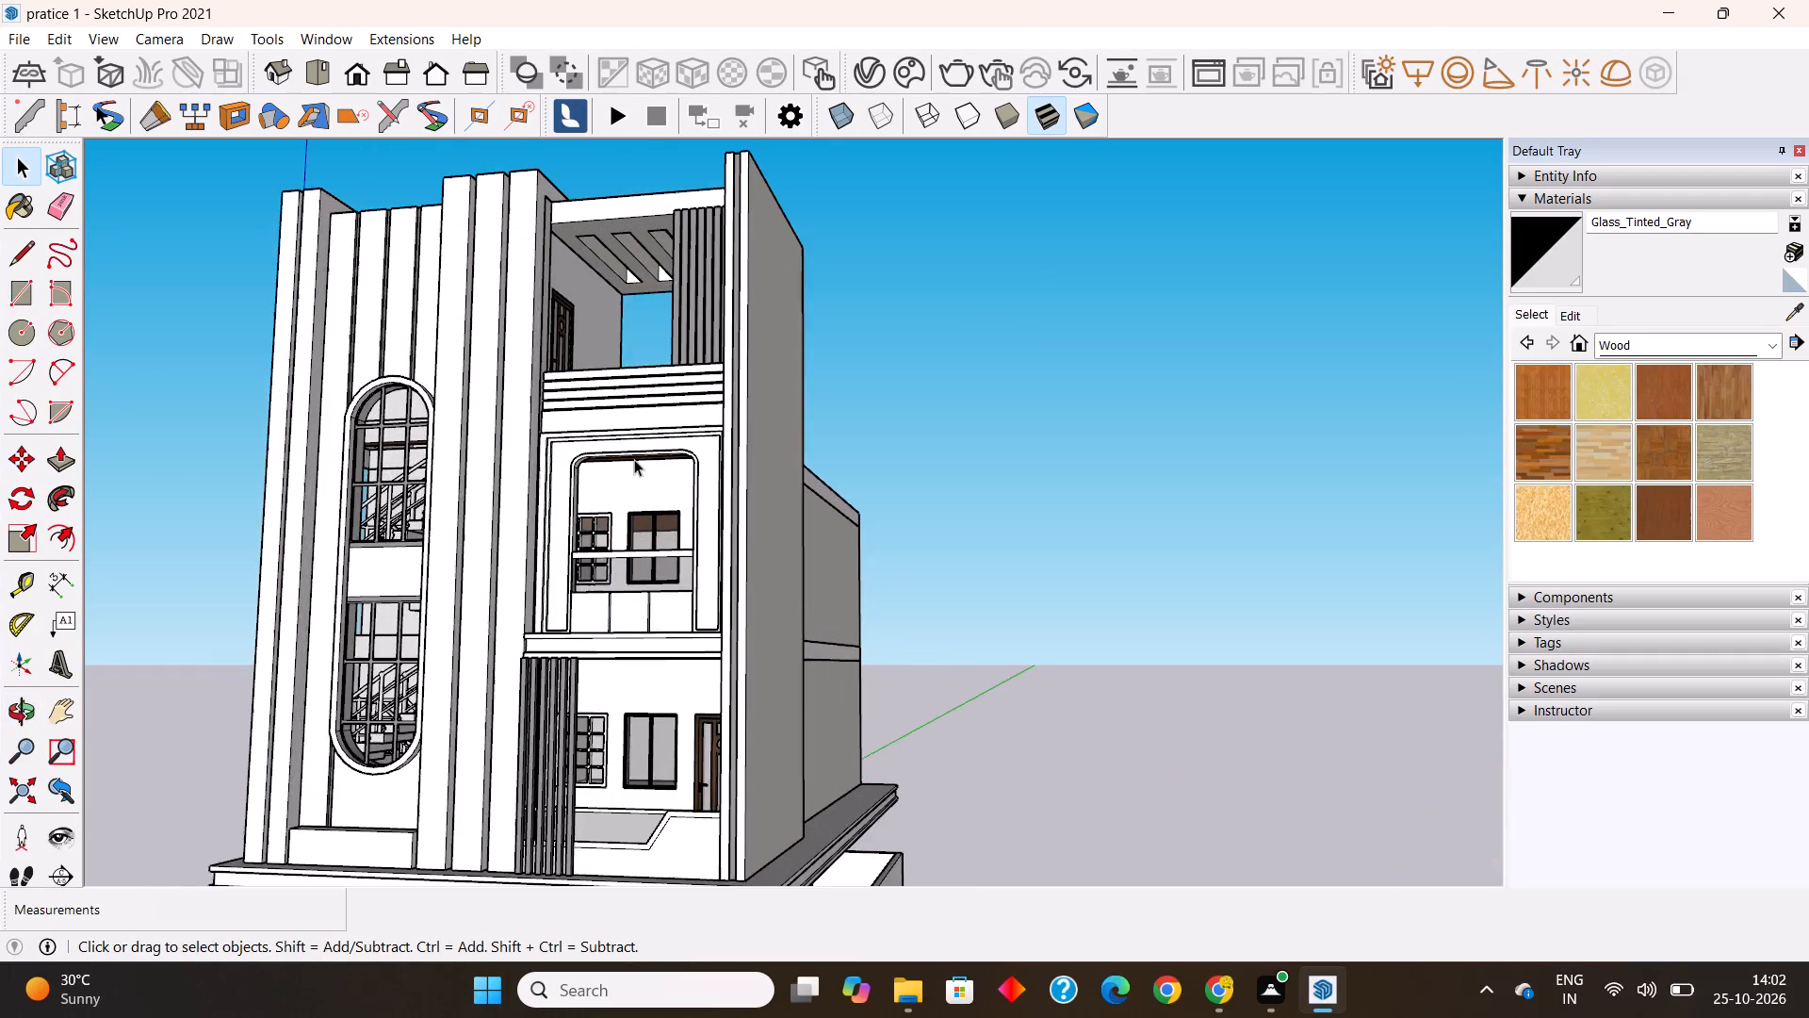
middle_click_drag(640, 458, 791, 460, "shift")
left_click(1113, 445)
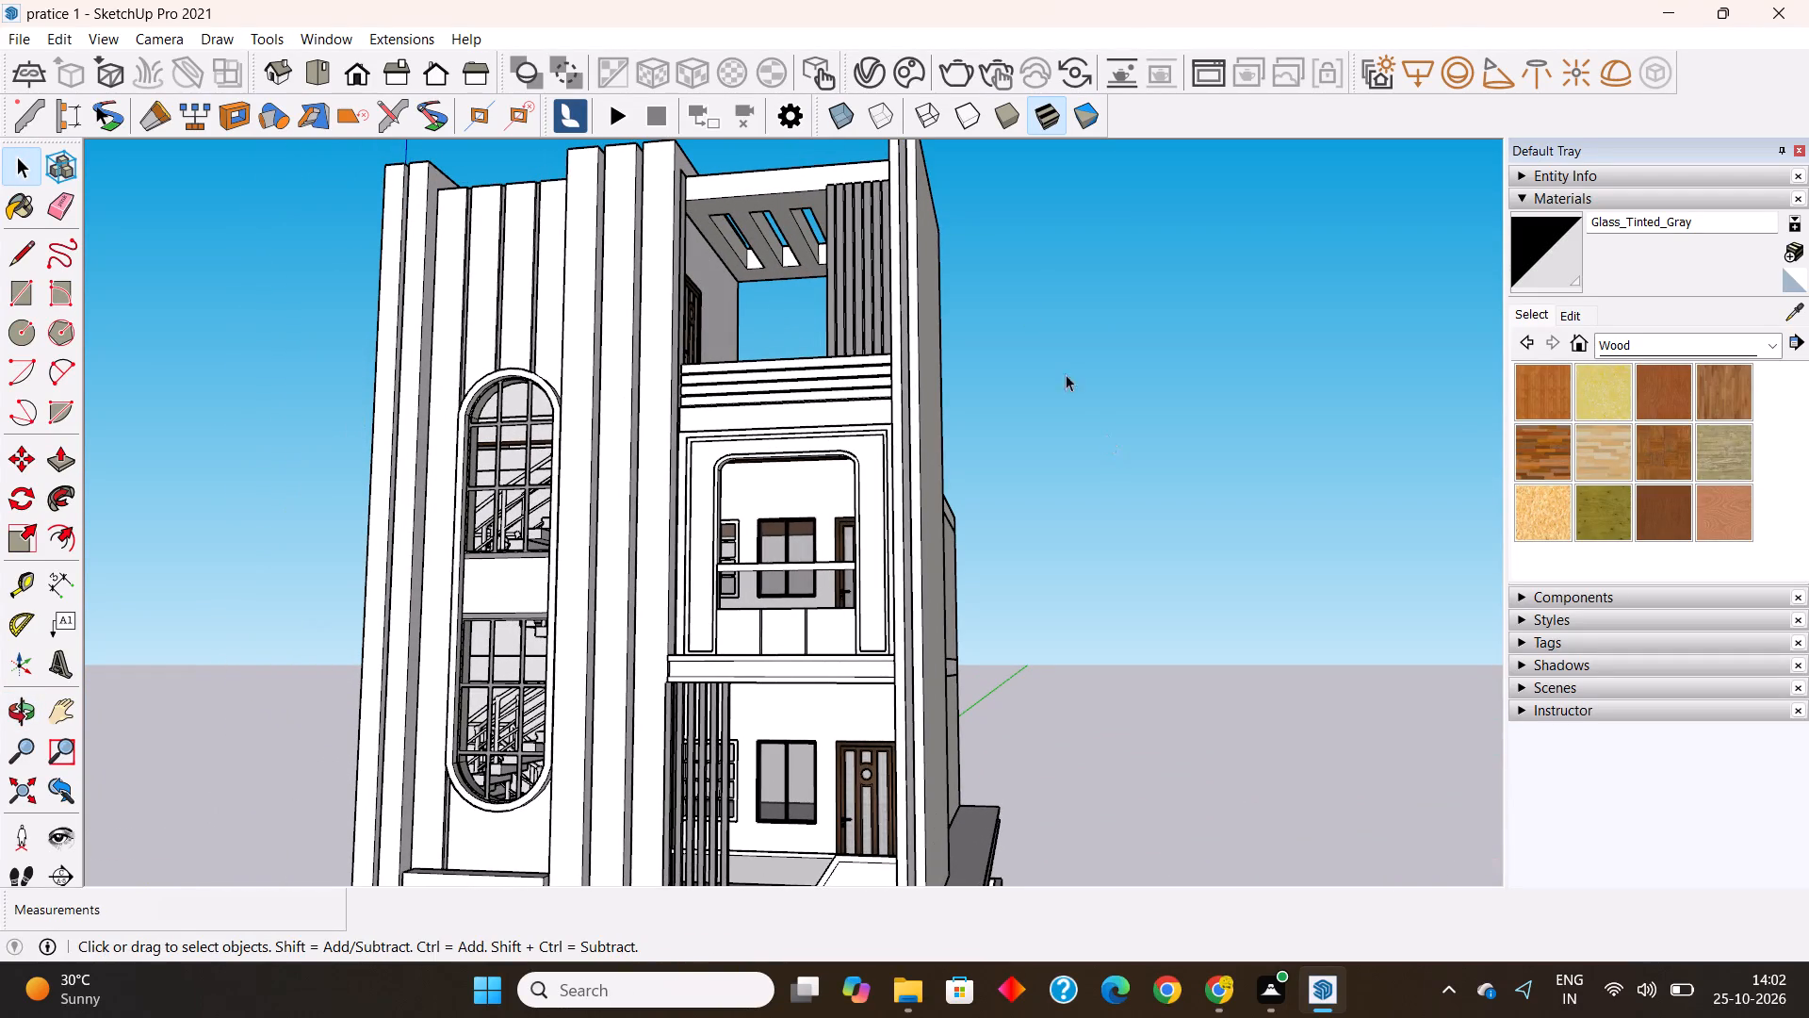
left_click(363, 71)
scroll(627, 424, "down", 5)
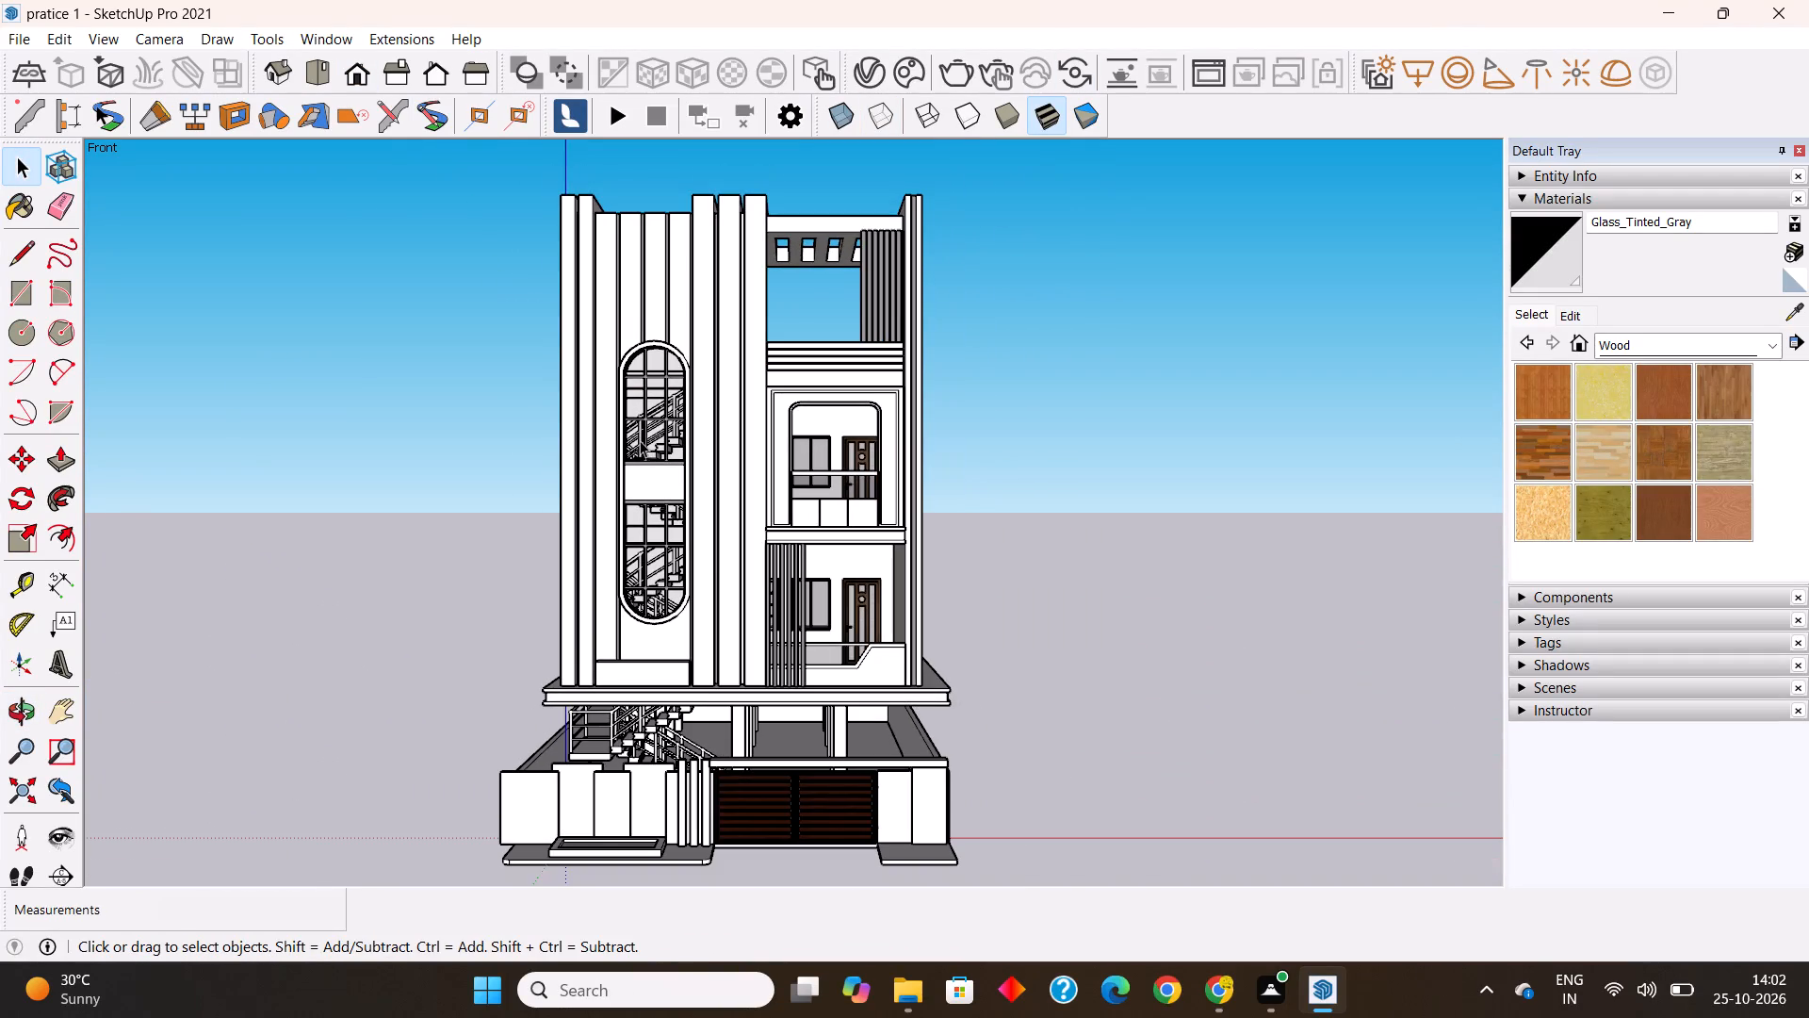
Examine the balcony front and the side wall's slab bands beside the staircase landings for remaining unfinished surfaces.
scroll(721, 743, "up", 2)
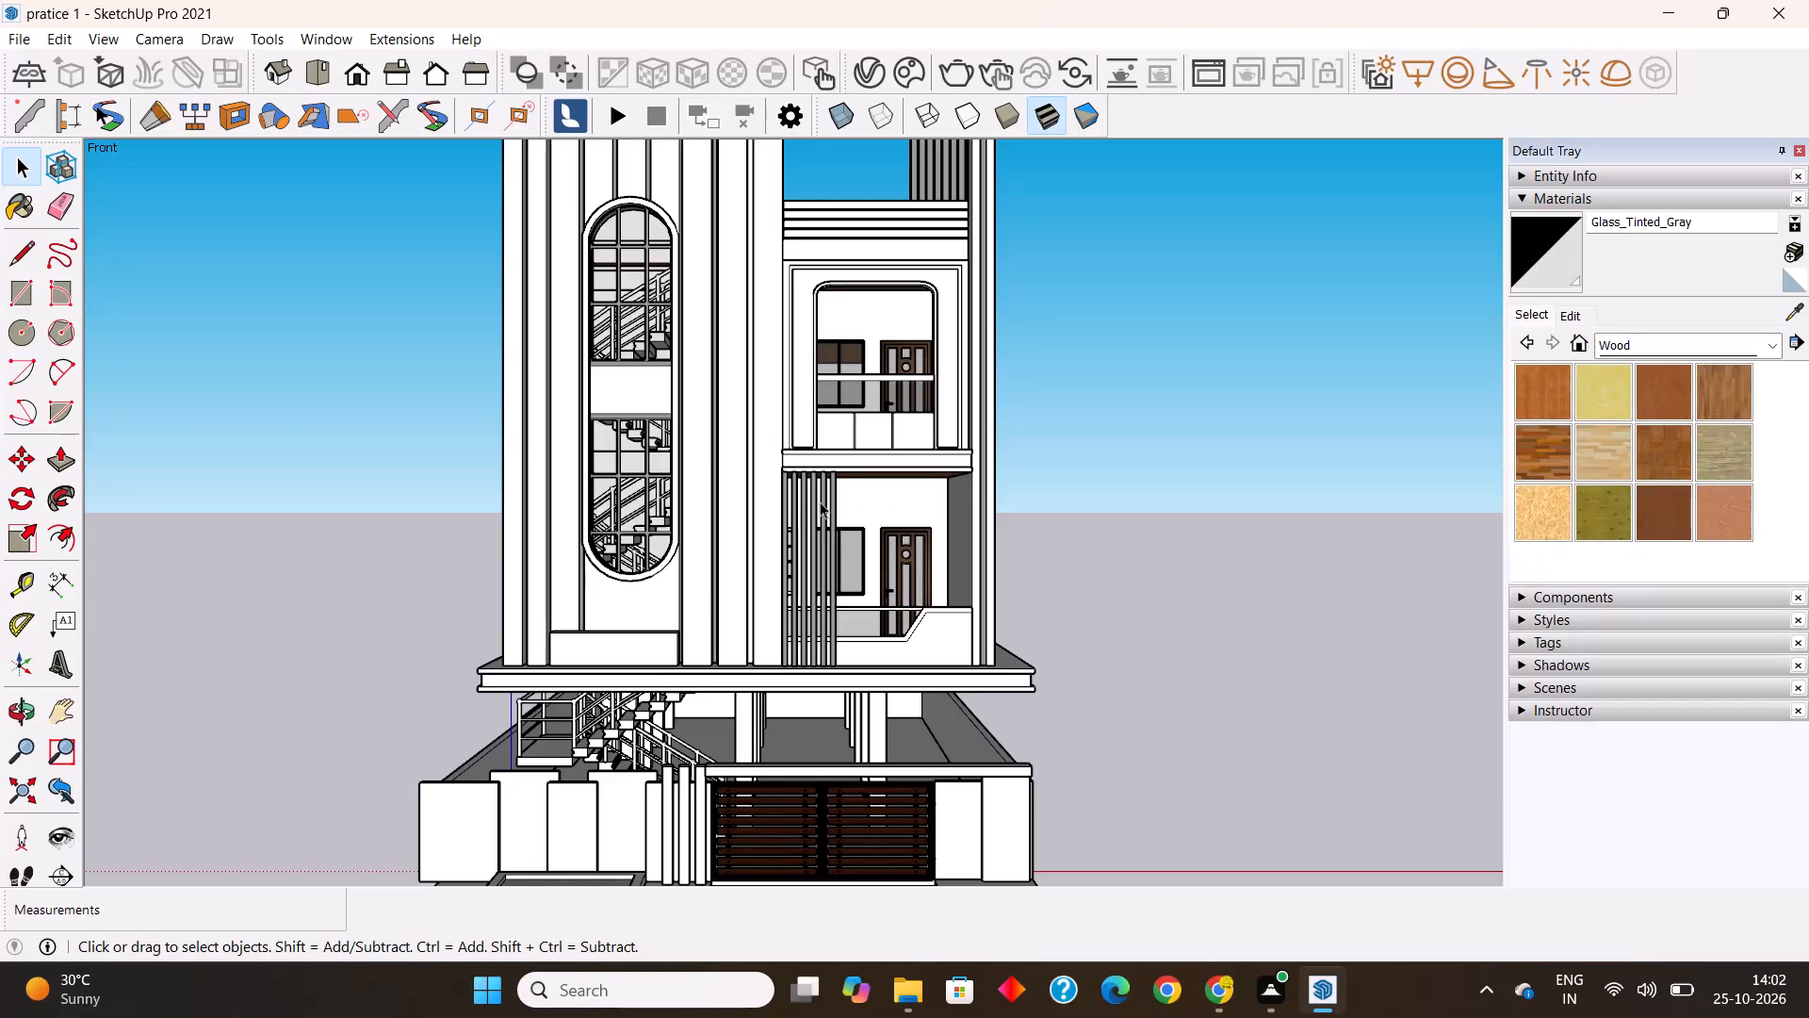
middle_click_drag(820, 503, 935, 531)
middle_click_drag(904, 542, 867, 491)
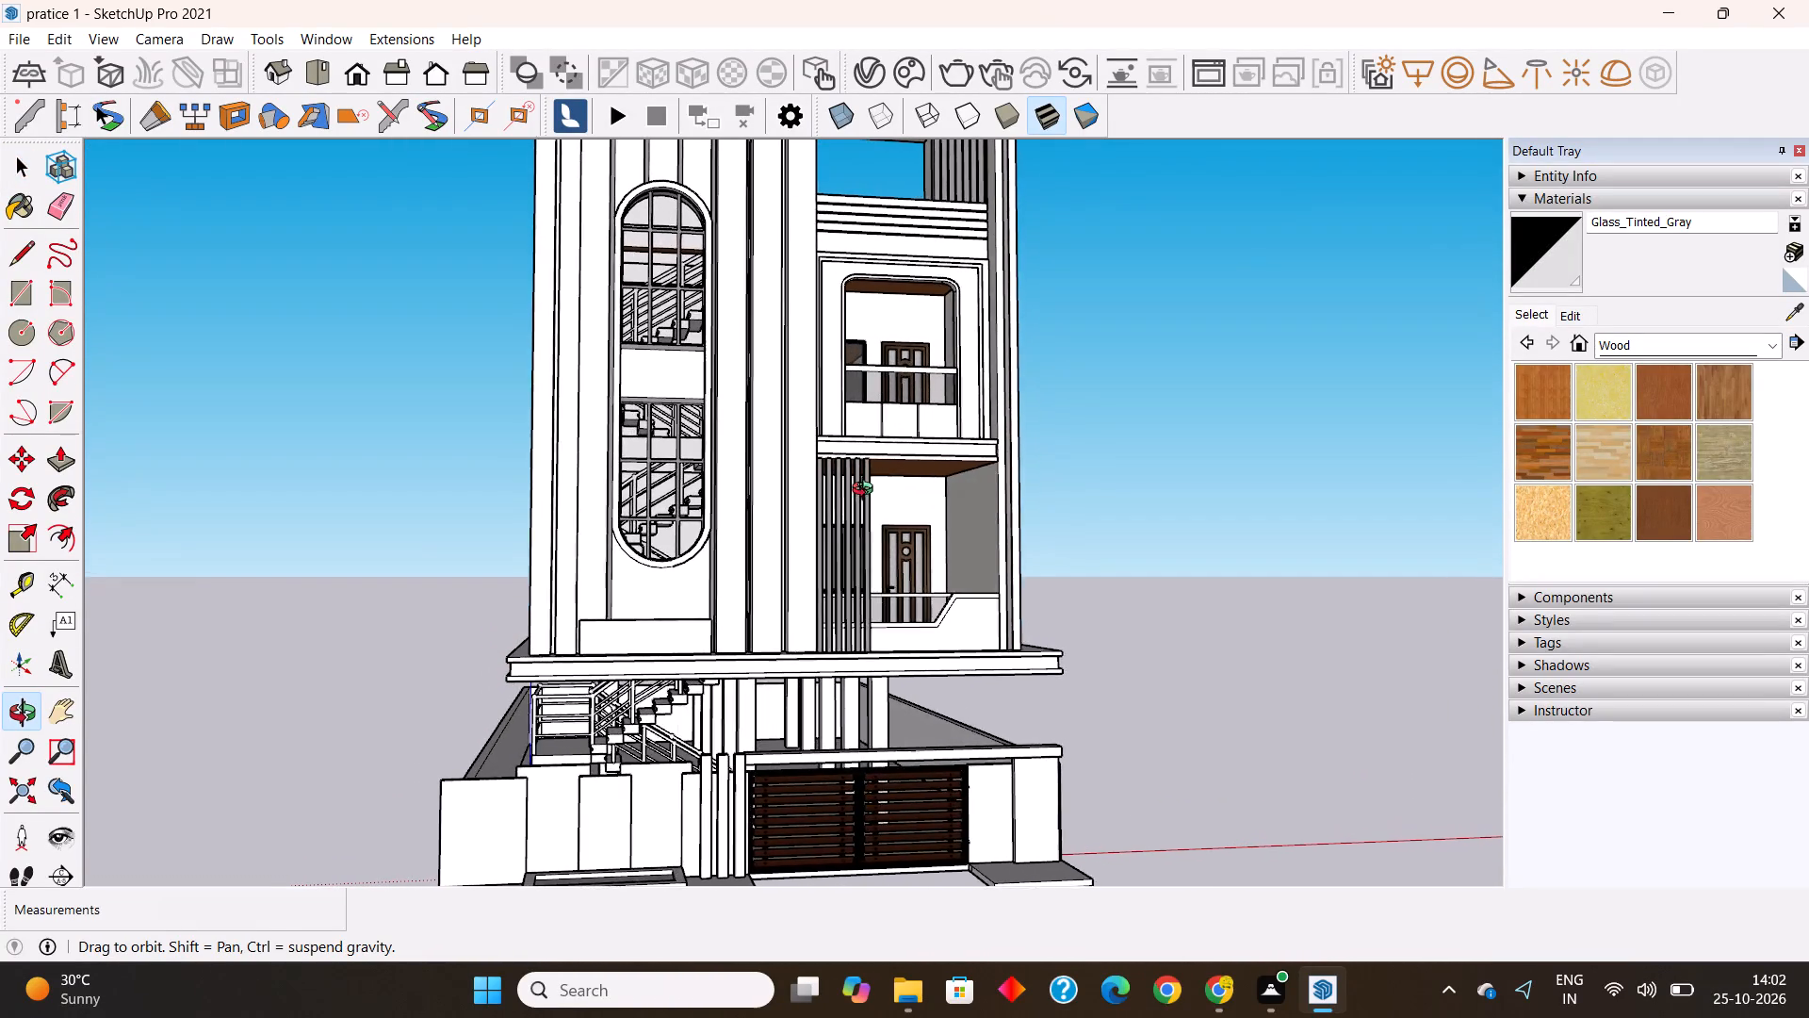
middle_click_drag(867, 491, 855, 500)
left_click(1118, 416)
scroll(1088, 442, "down", 3)
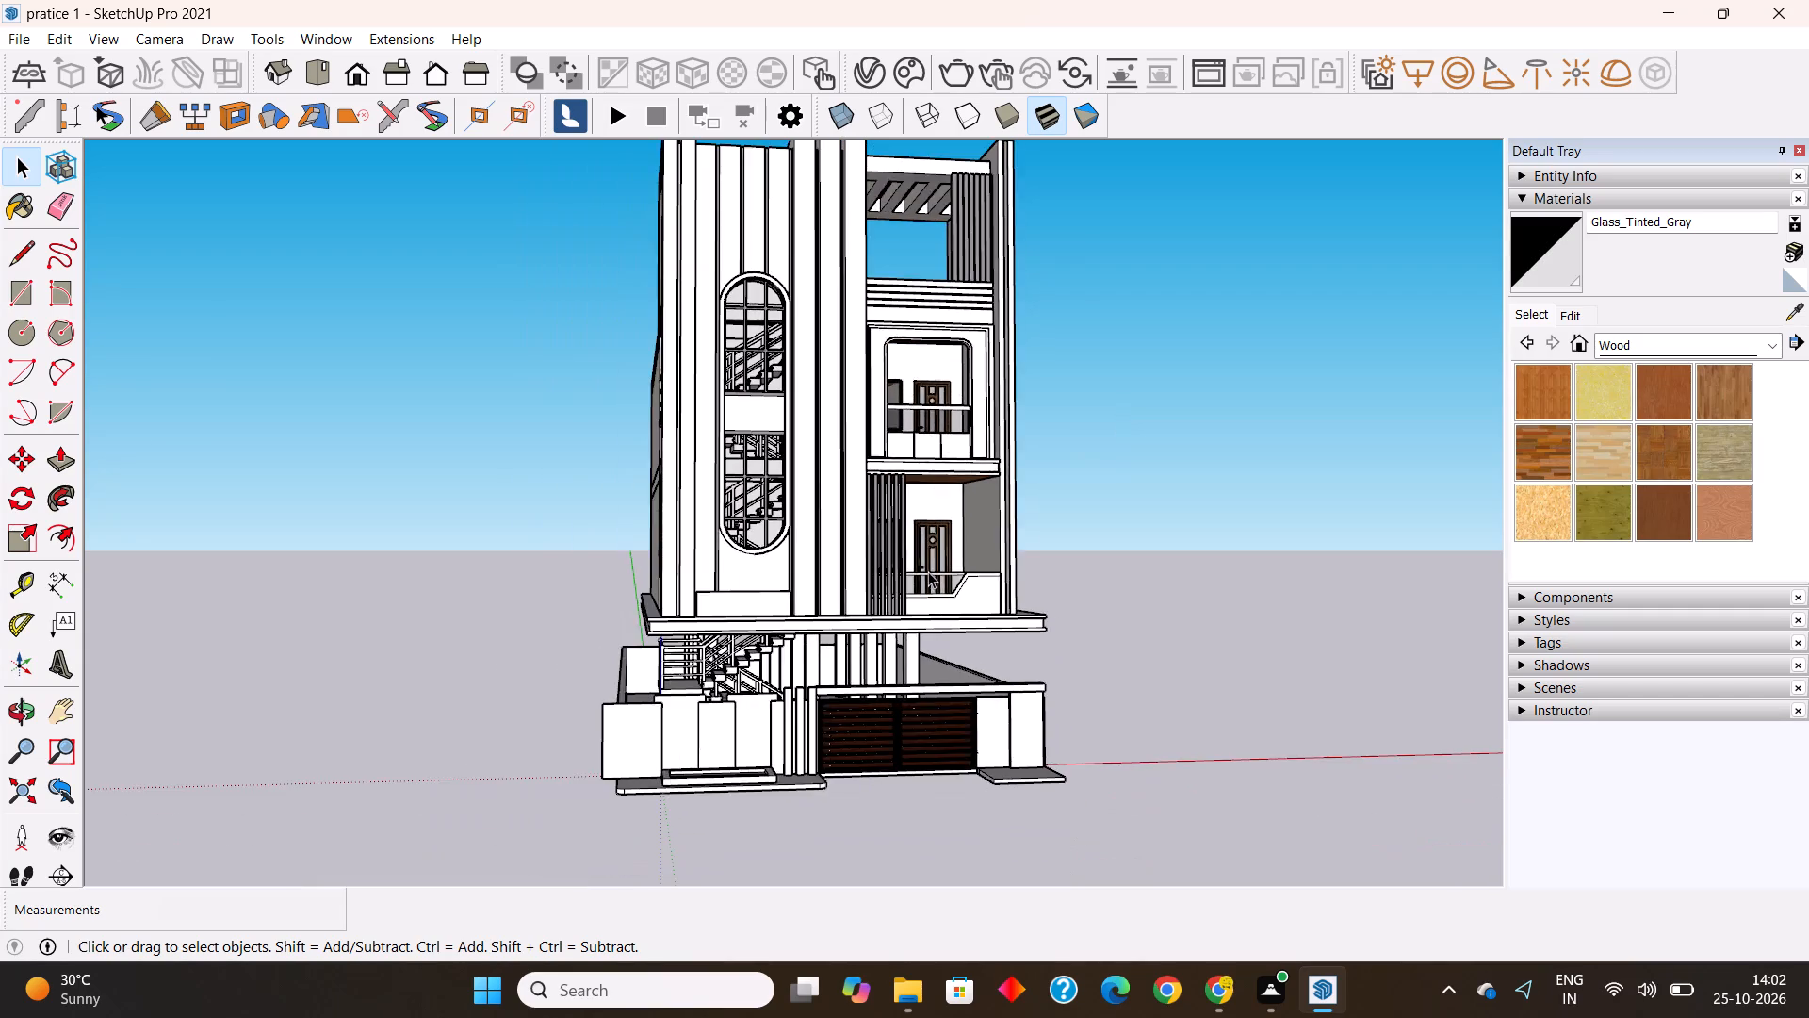
middle_click_drag(924, 579, 1163, 709)
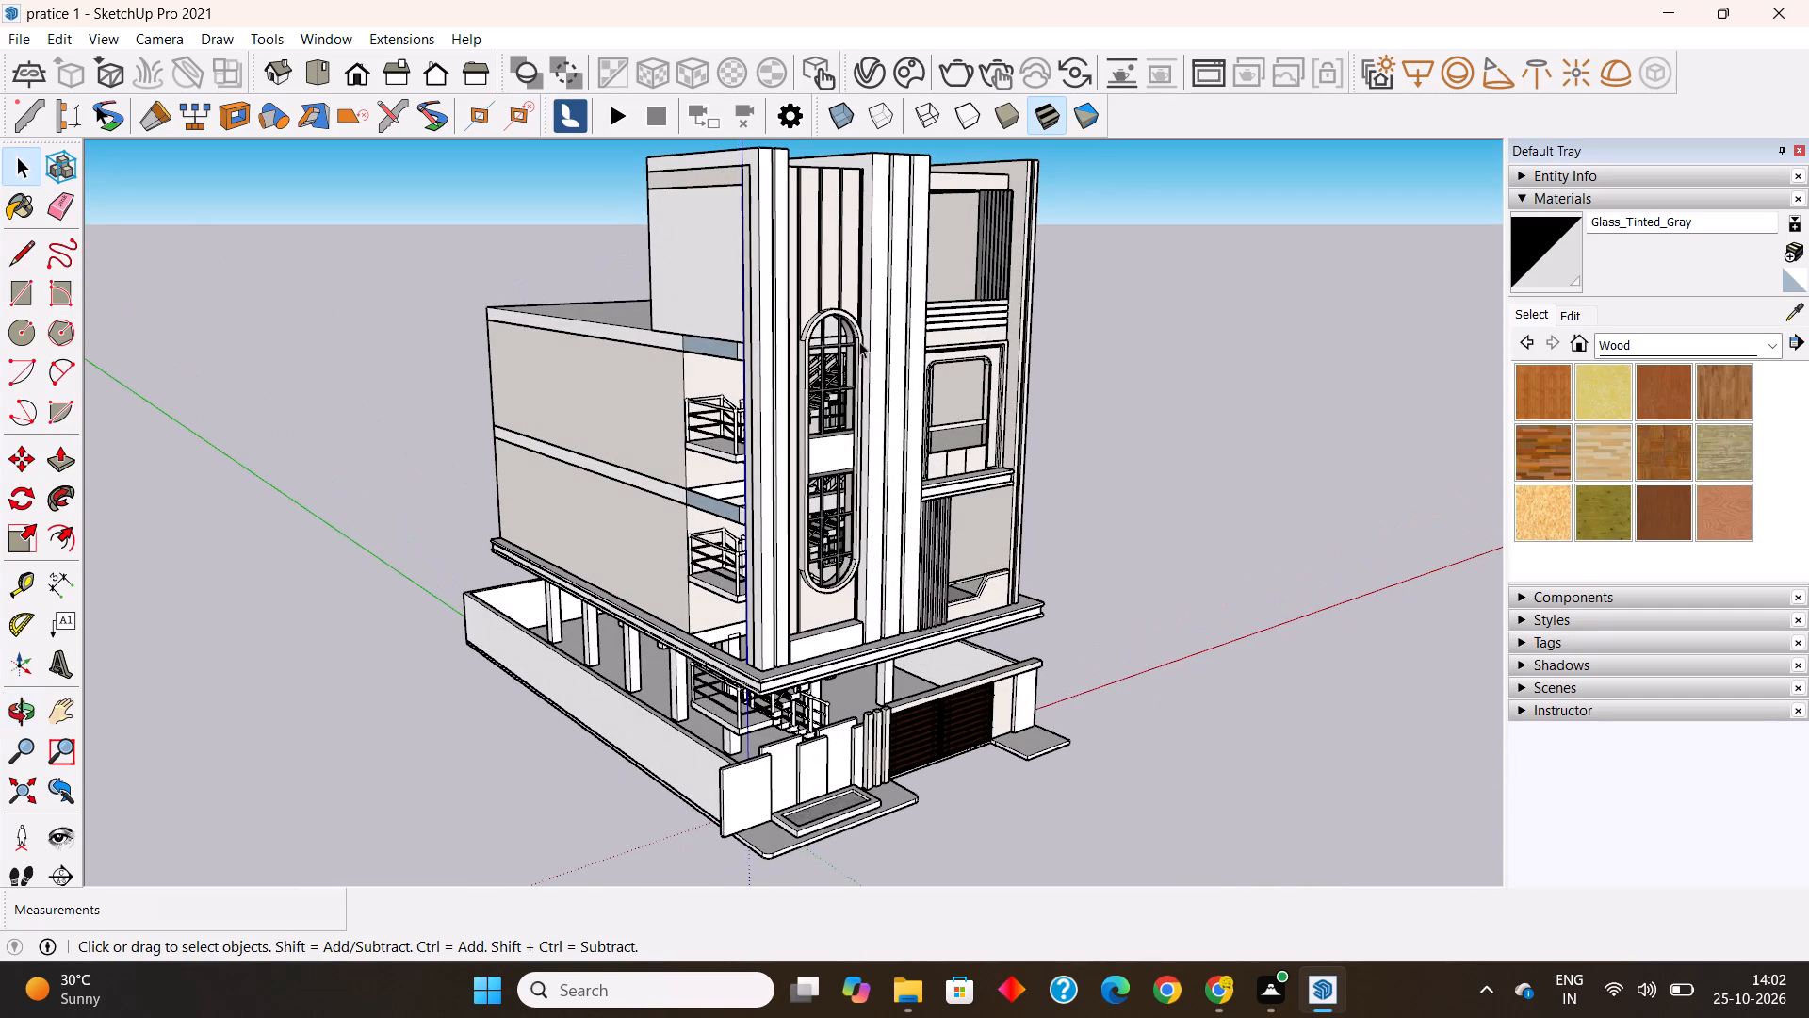
scroll(734, 326, "up", 8)
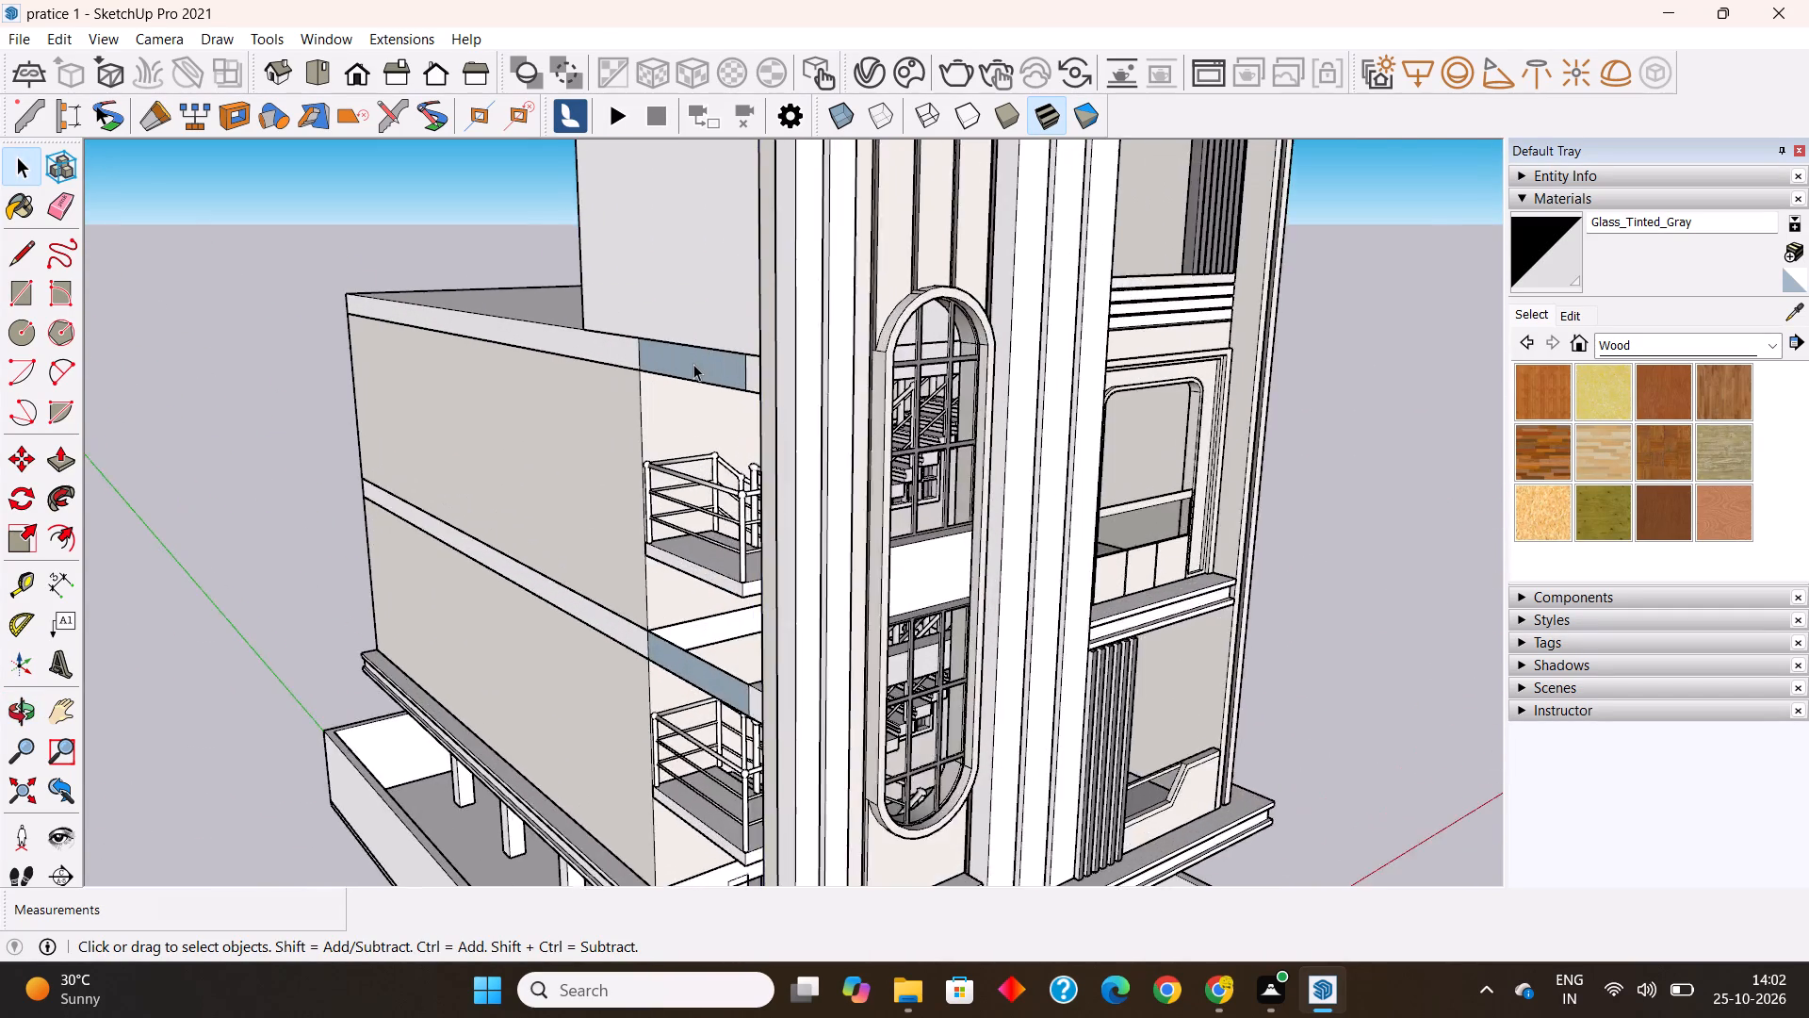
scroll(693, 364, "up", 2)
middle_click_drag(695, 363, 627, 402)
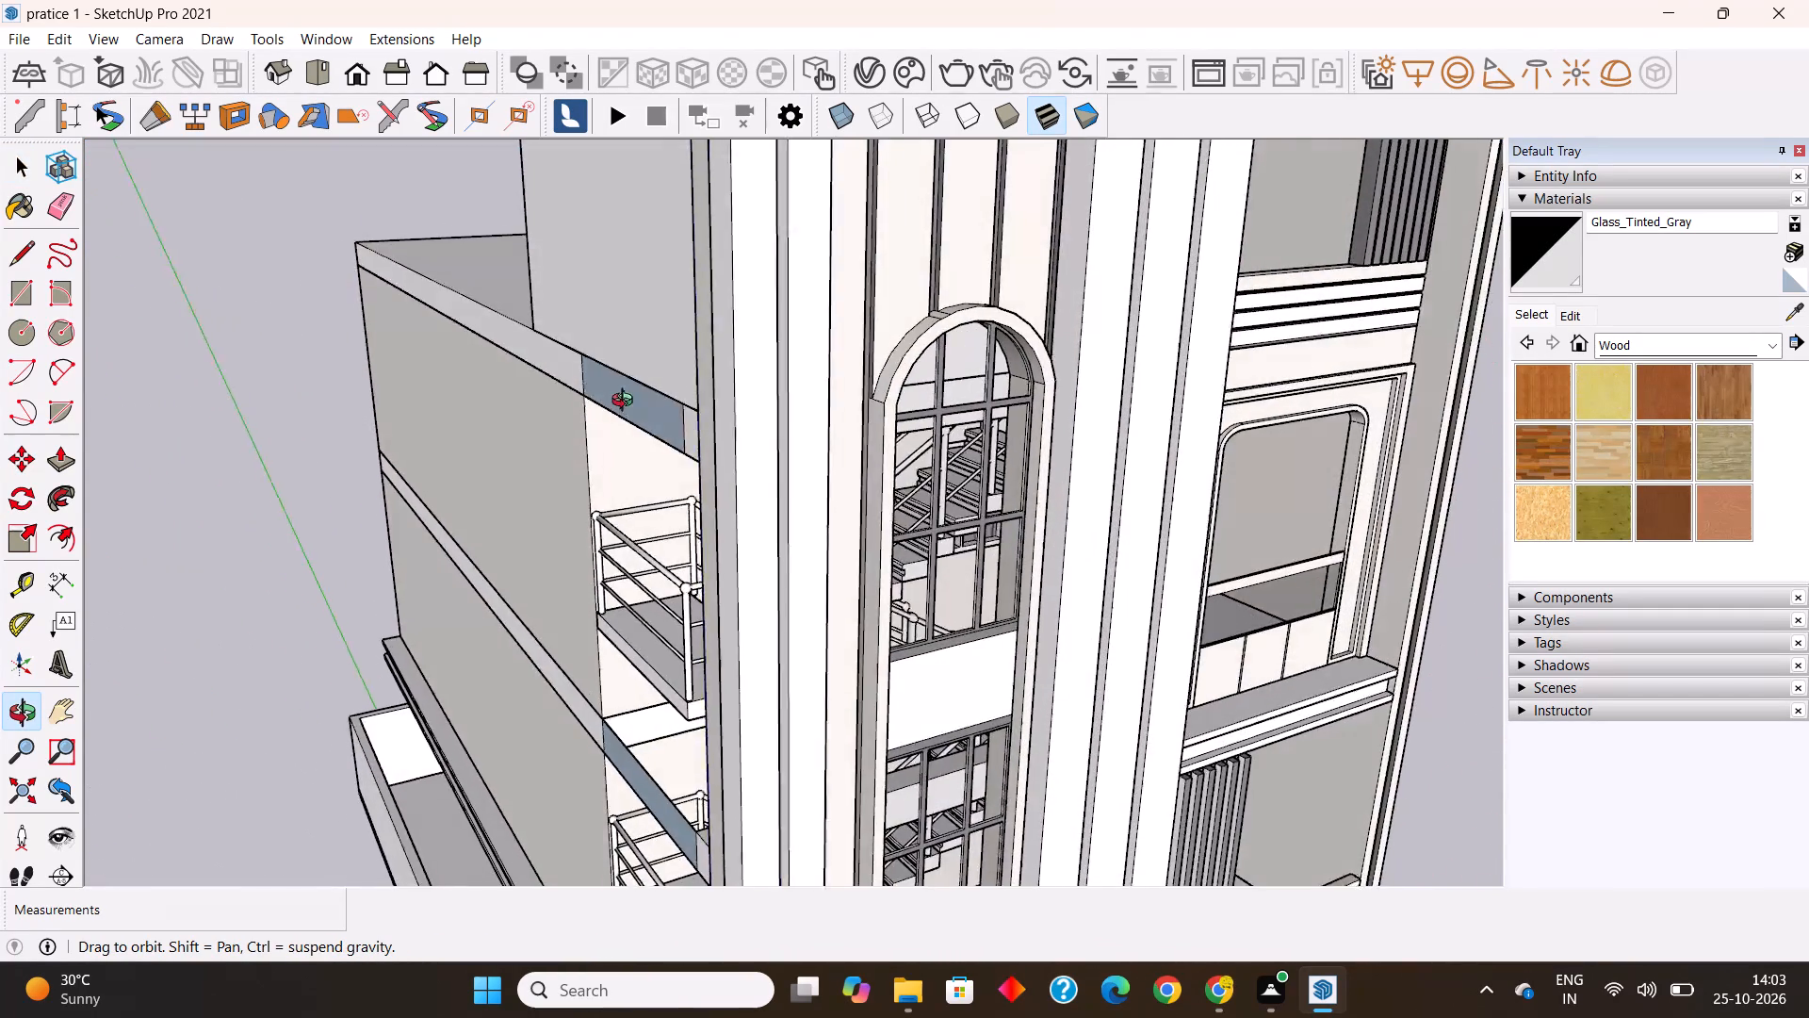
middle_click_drag(627, 402, 625, 402)
scroll(535, 373, "down", 12)
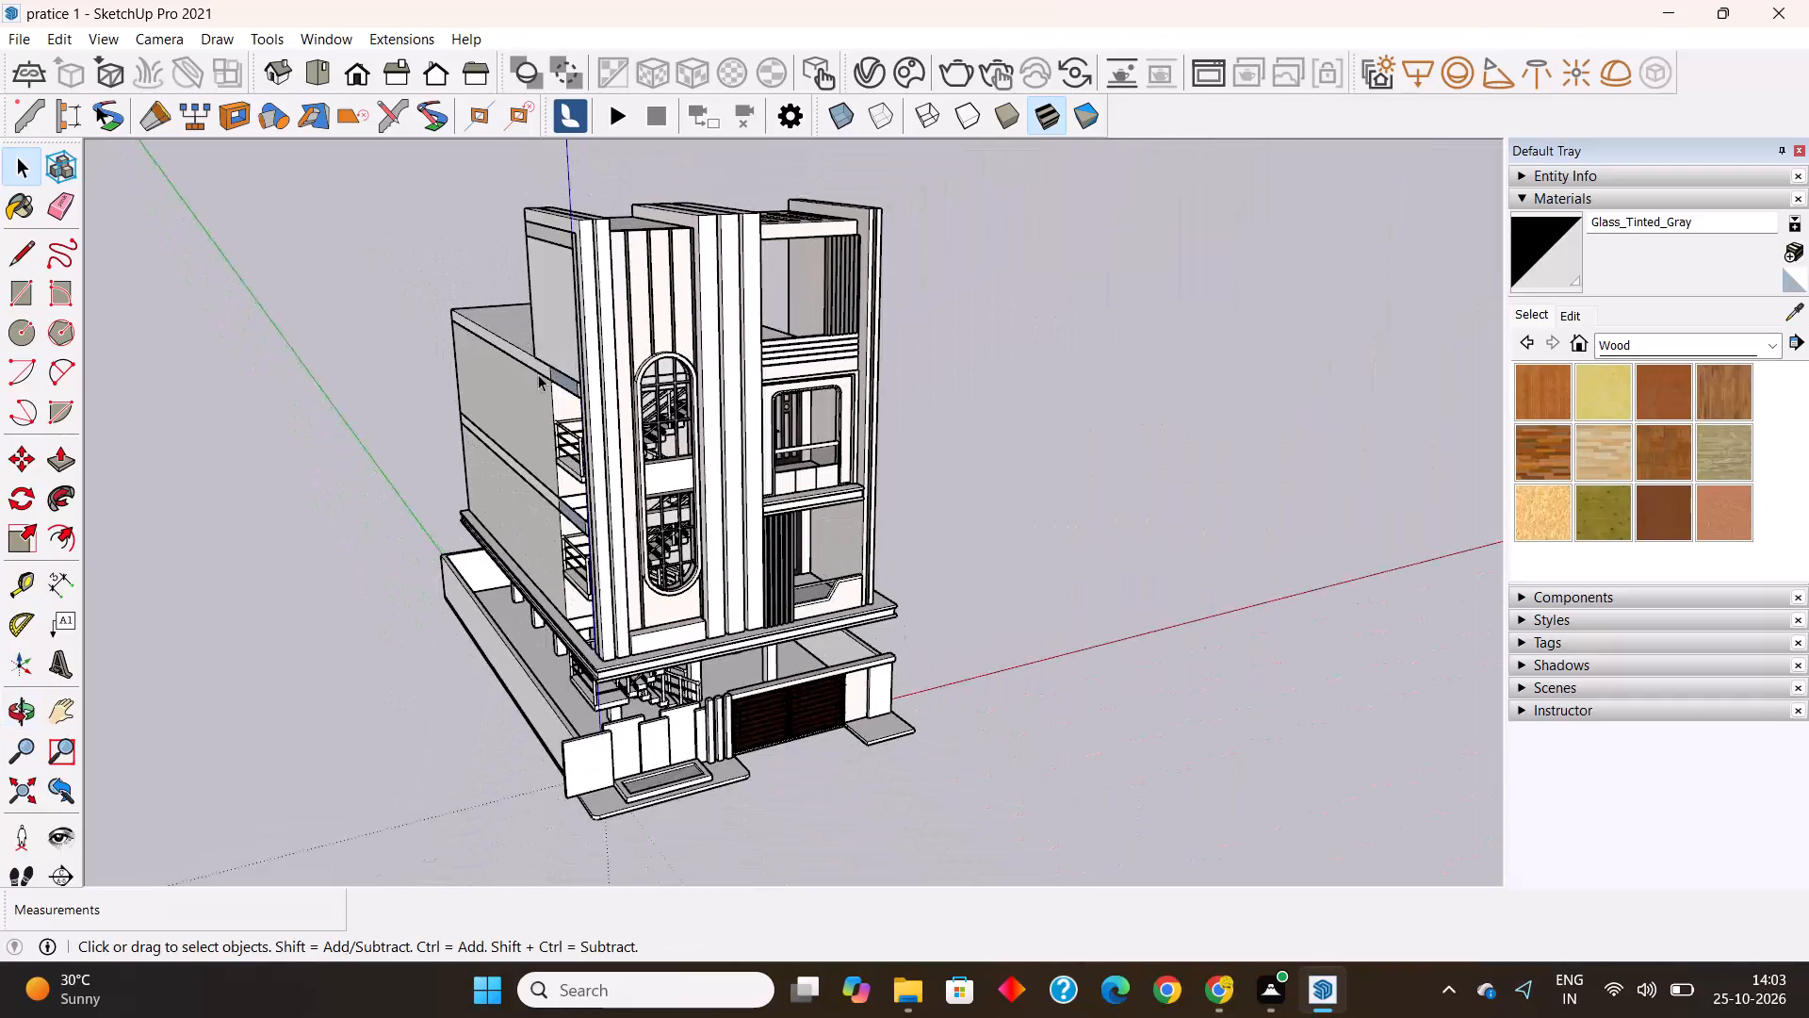
left_click(1031, 362)
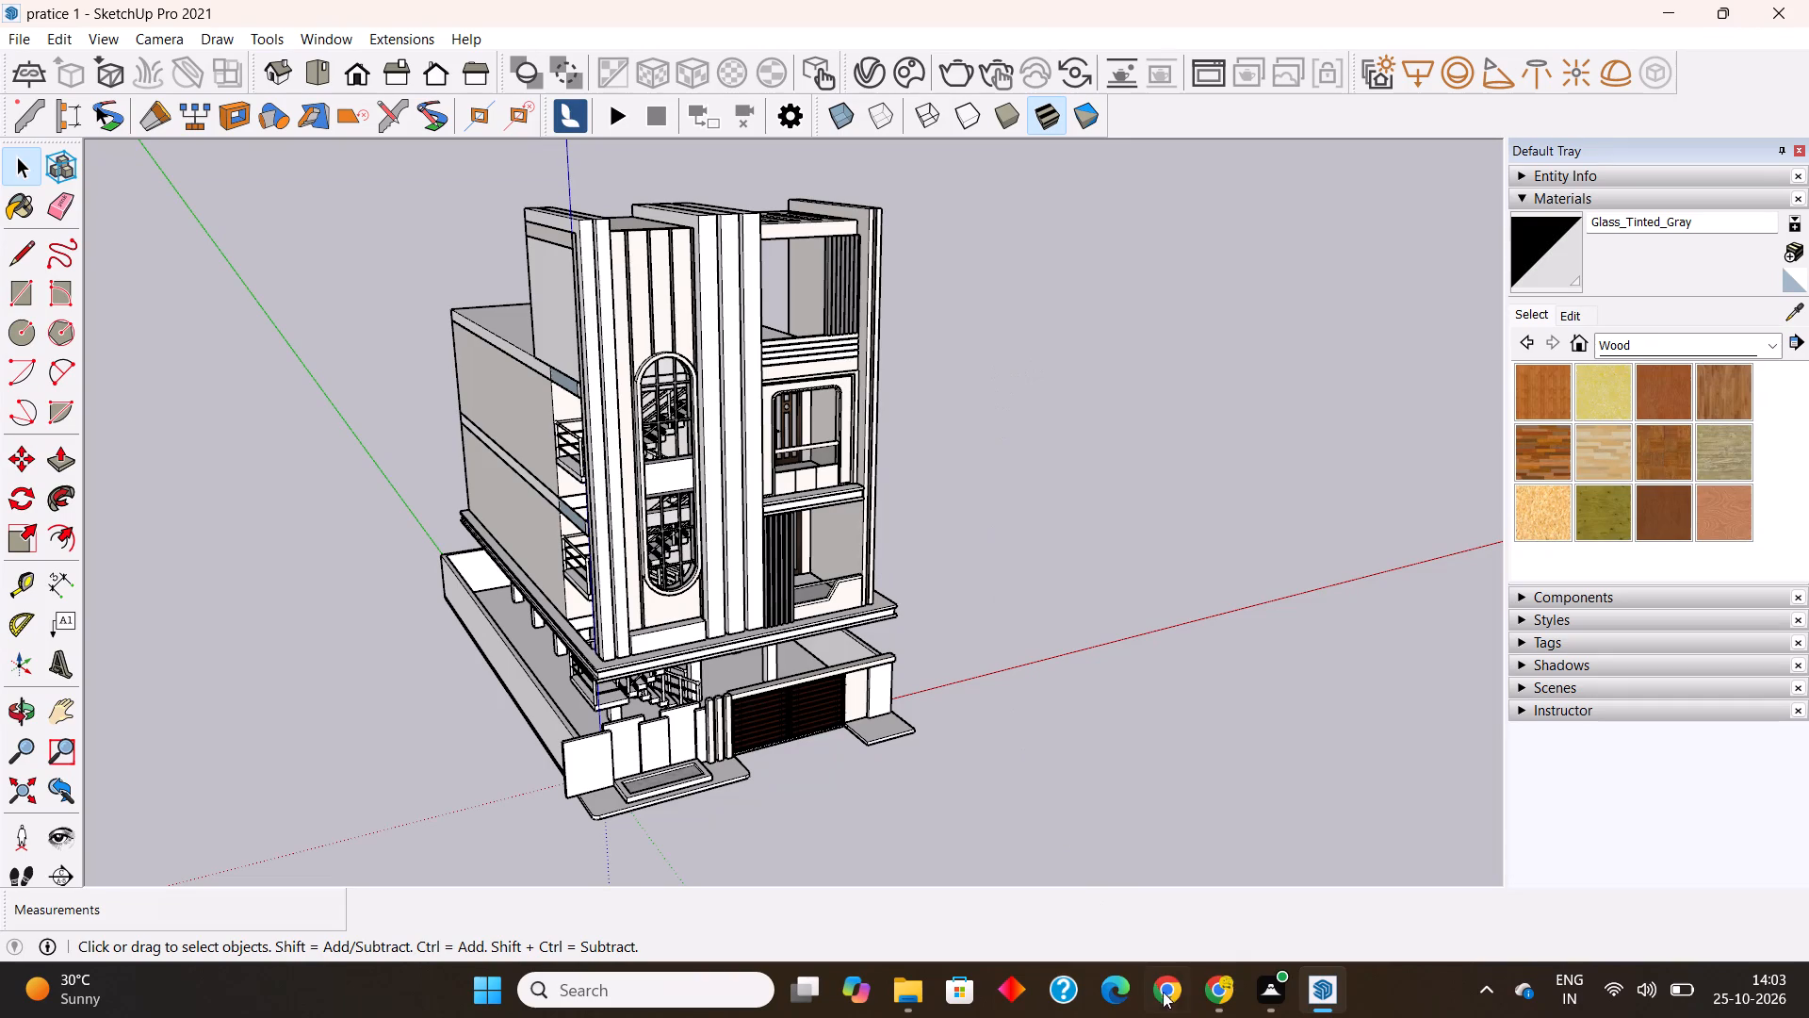
Switch to Google Chrome and close the Download history page, leaving the CGTrader gate model page open.
left_click(1217, 986)
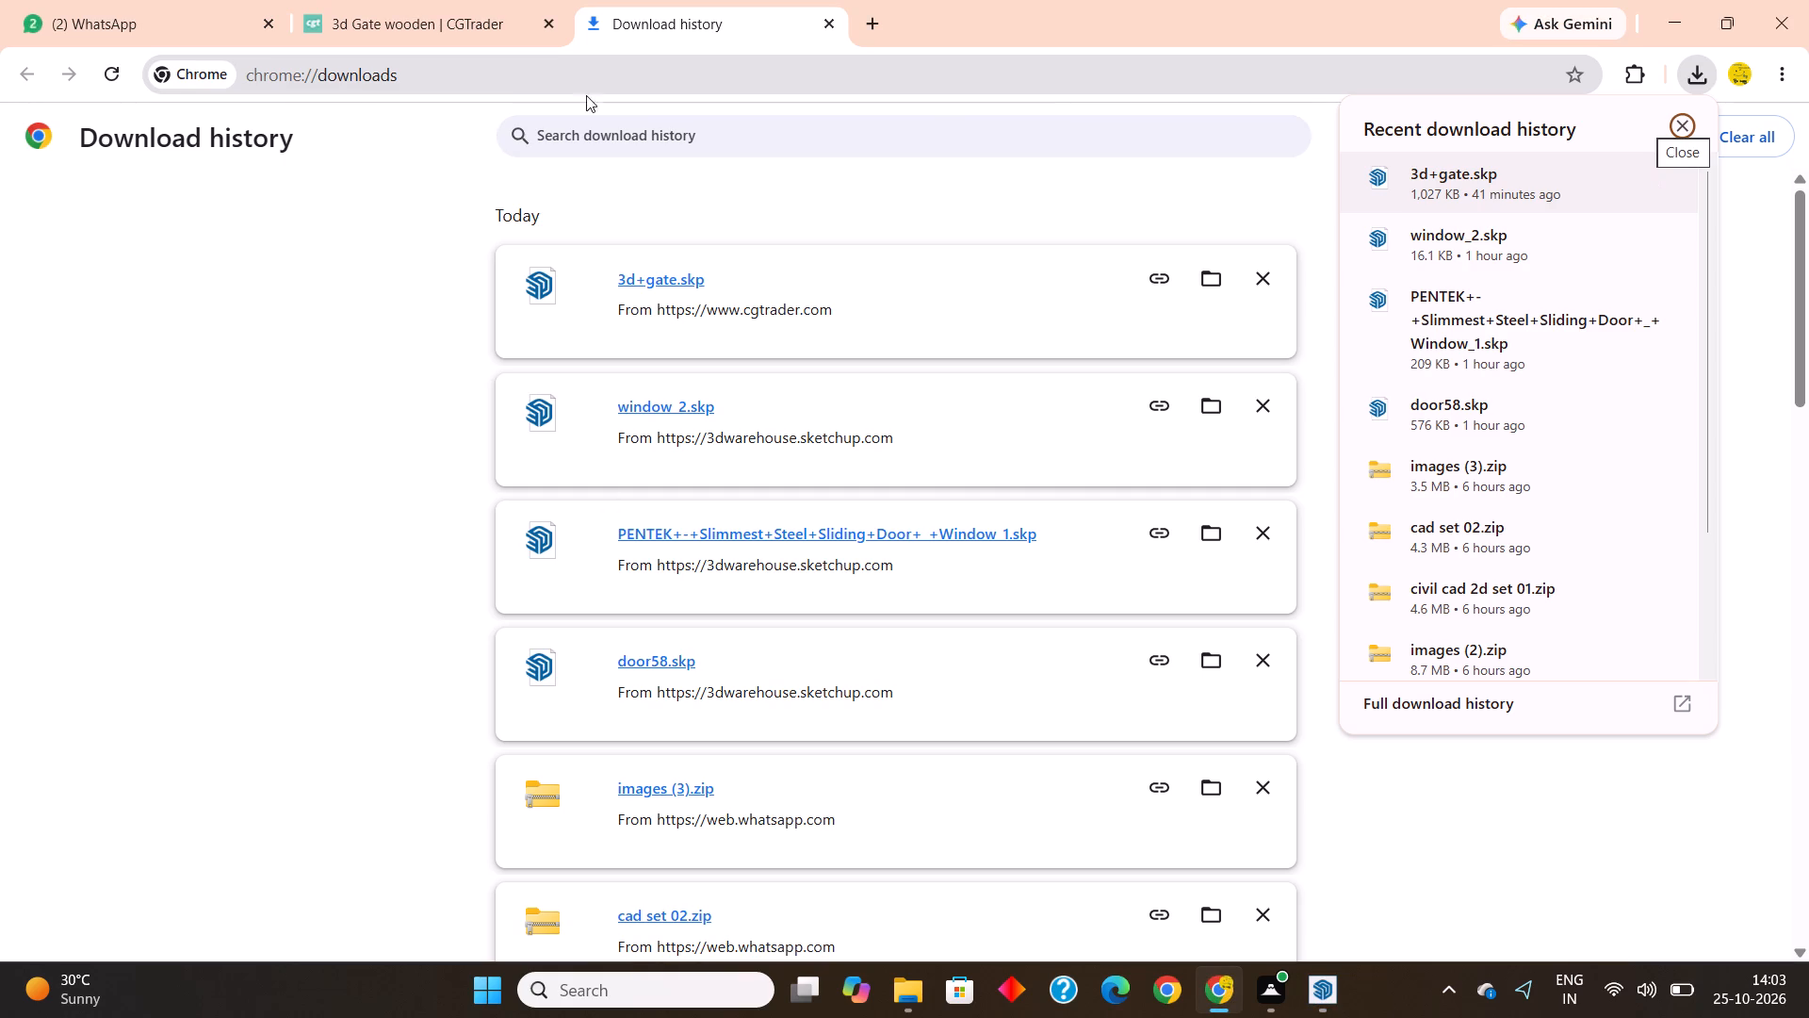
left_click(835, 27)
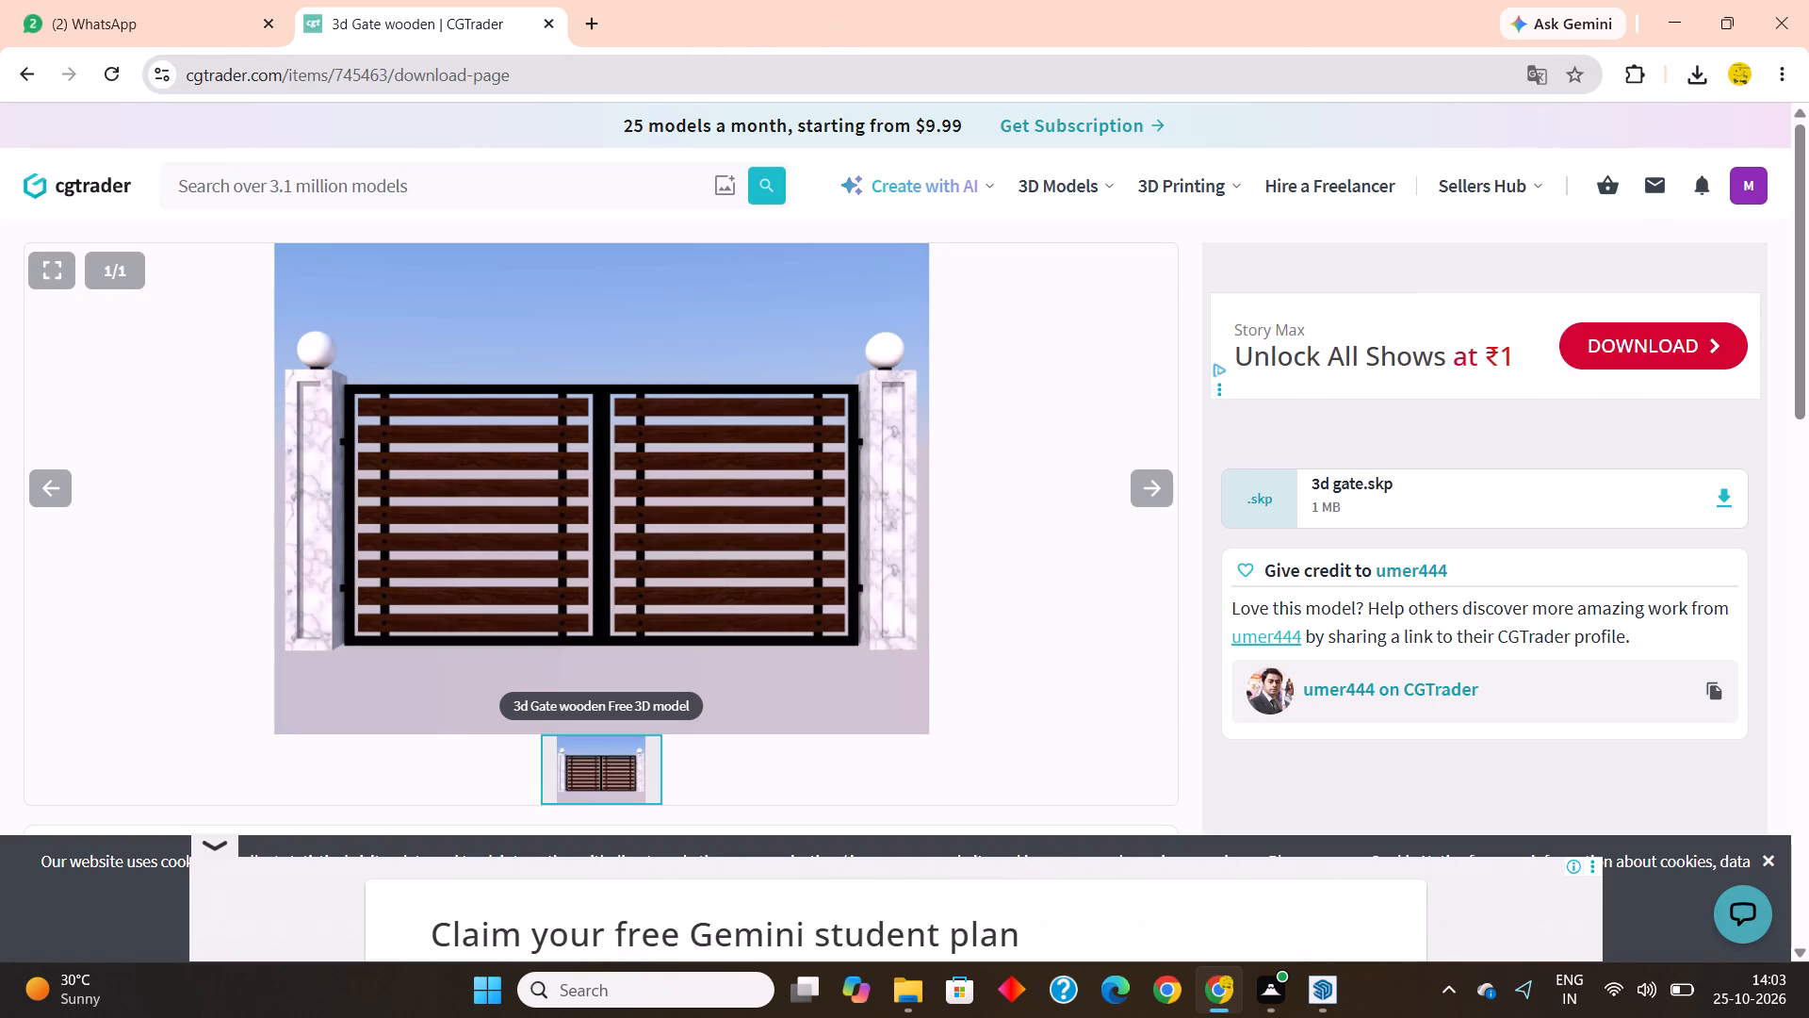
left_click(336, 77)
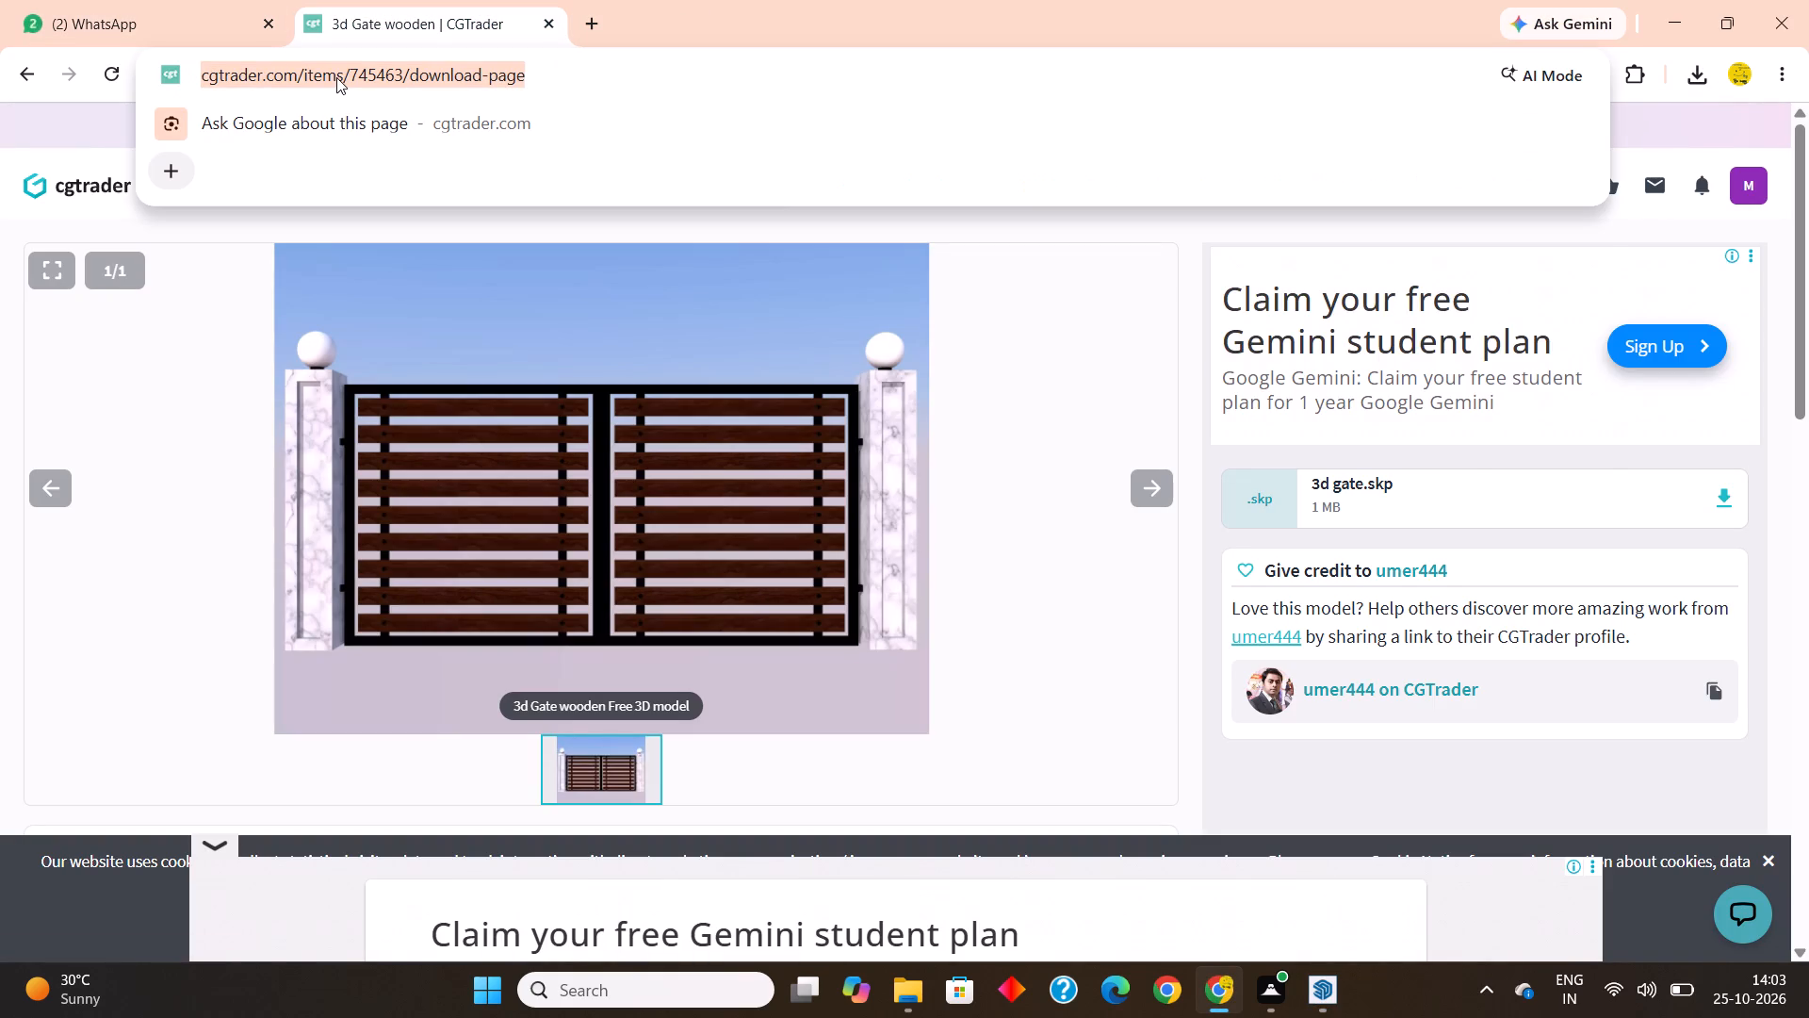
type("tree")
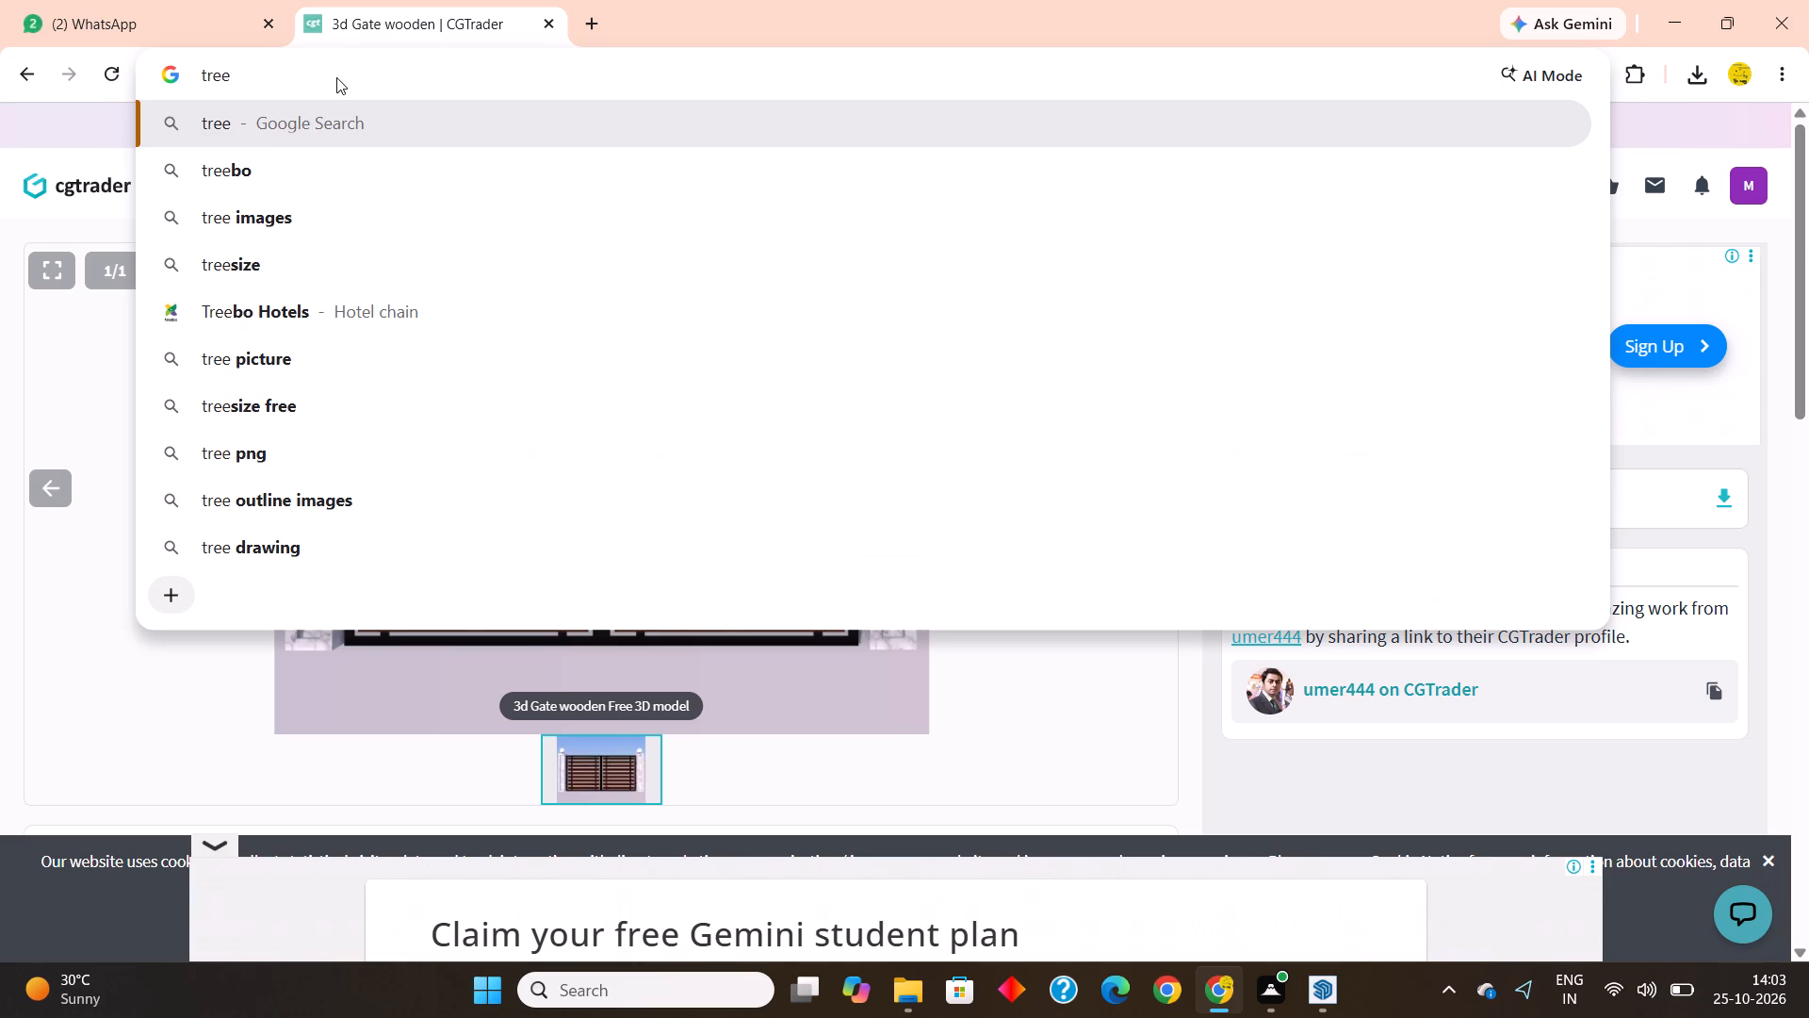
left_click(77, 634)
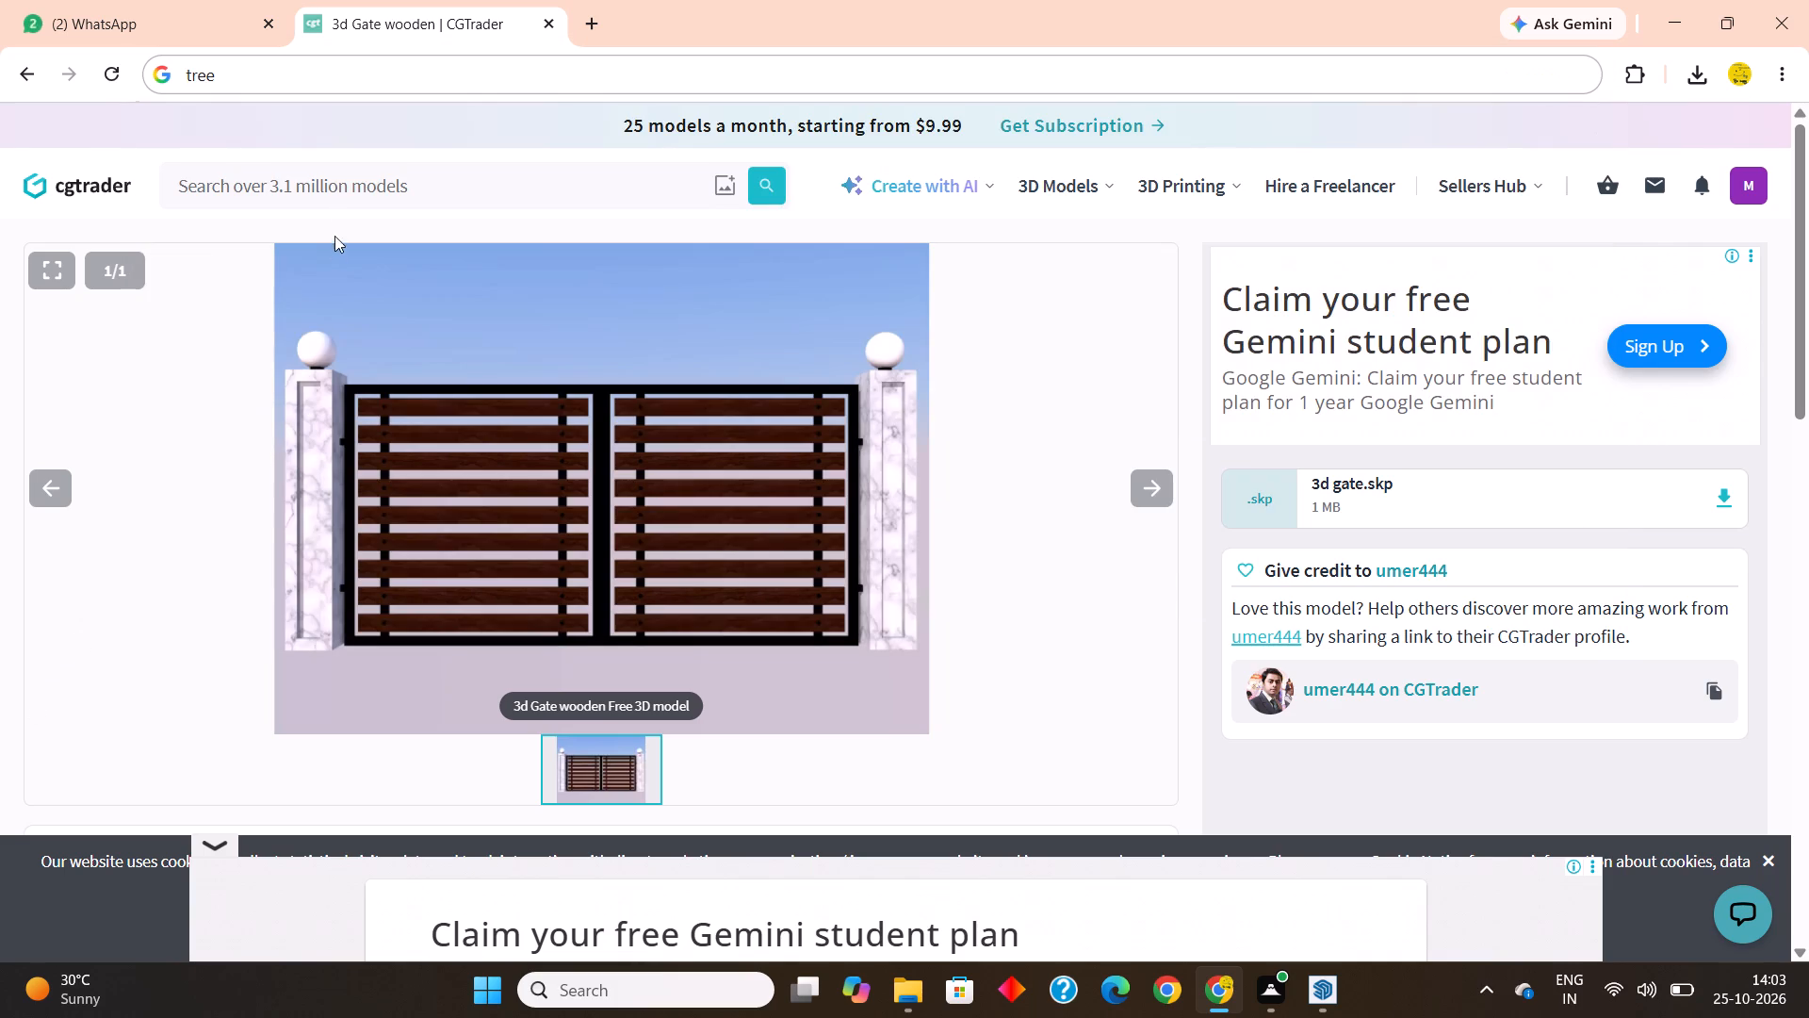
Search CGTrader's model library for "tree".
left_click(430, 186)
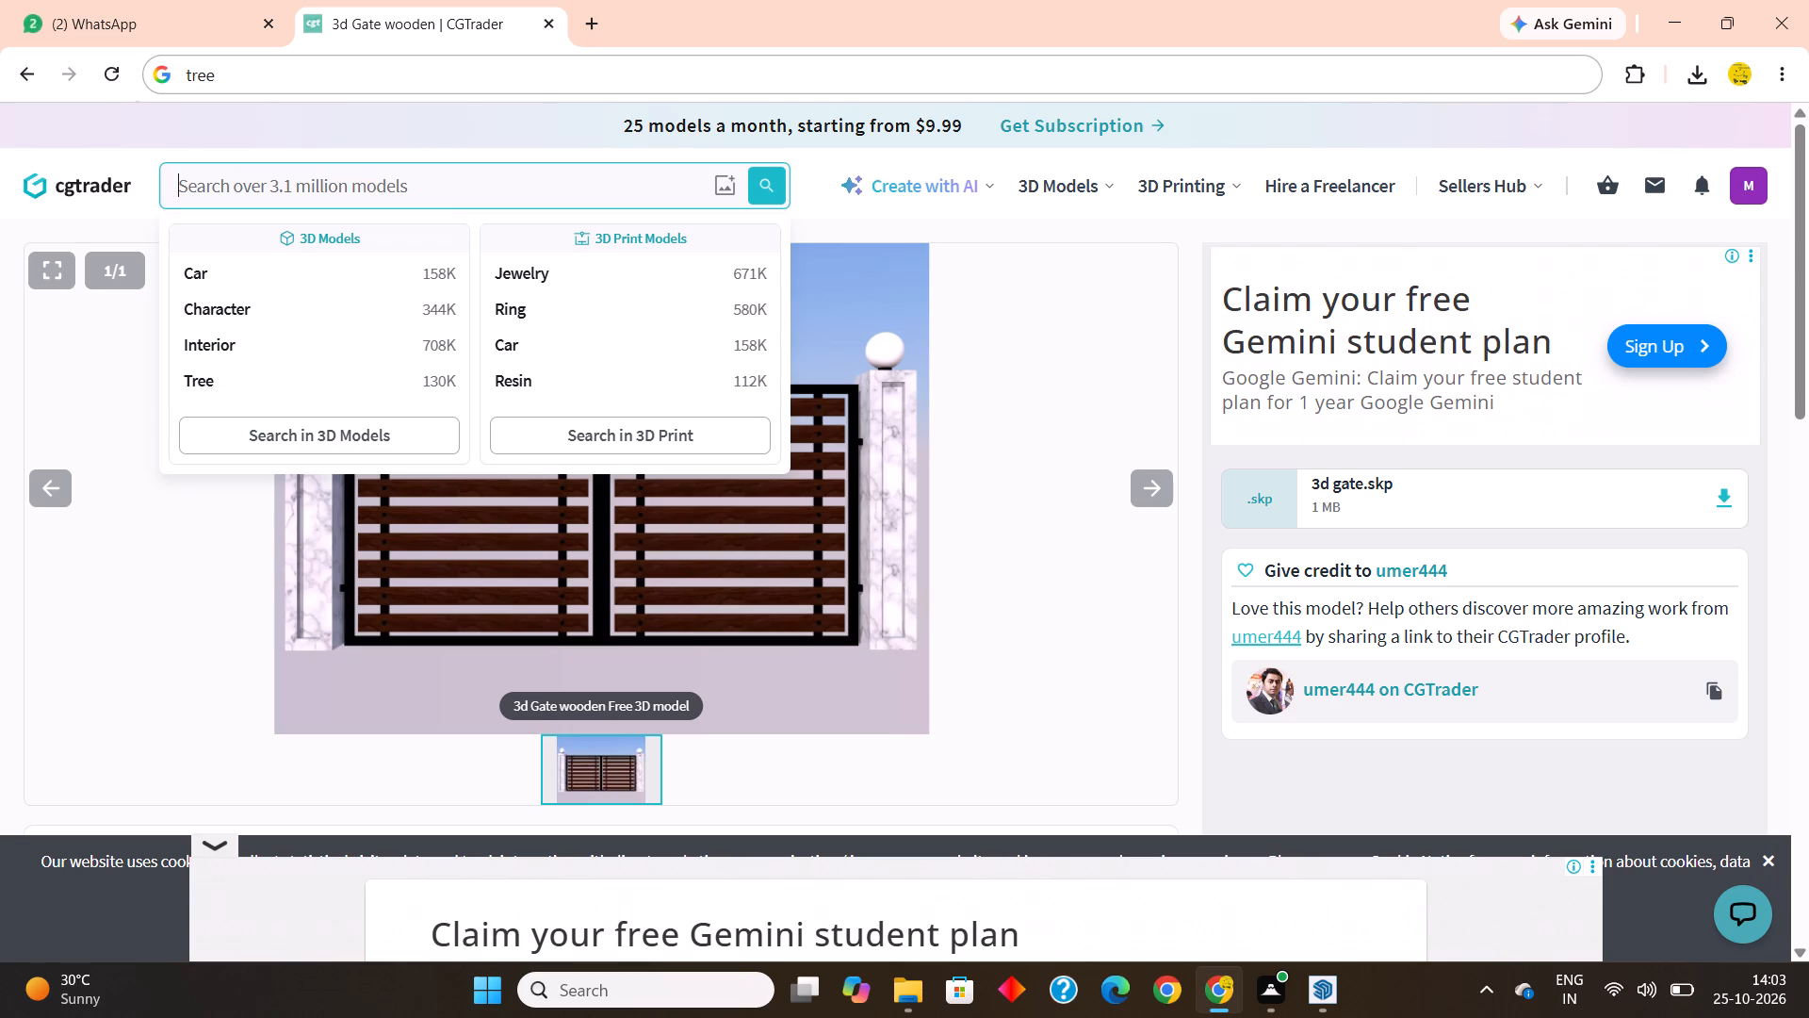
type("tree")
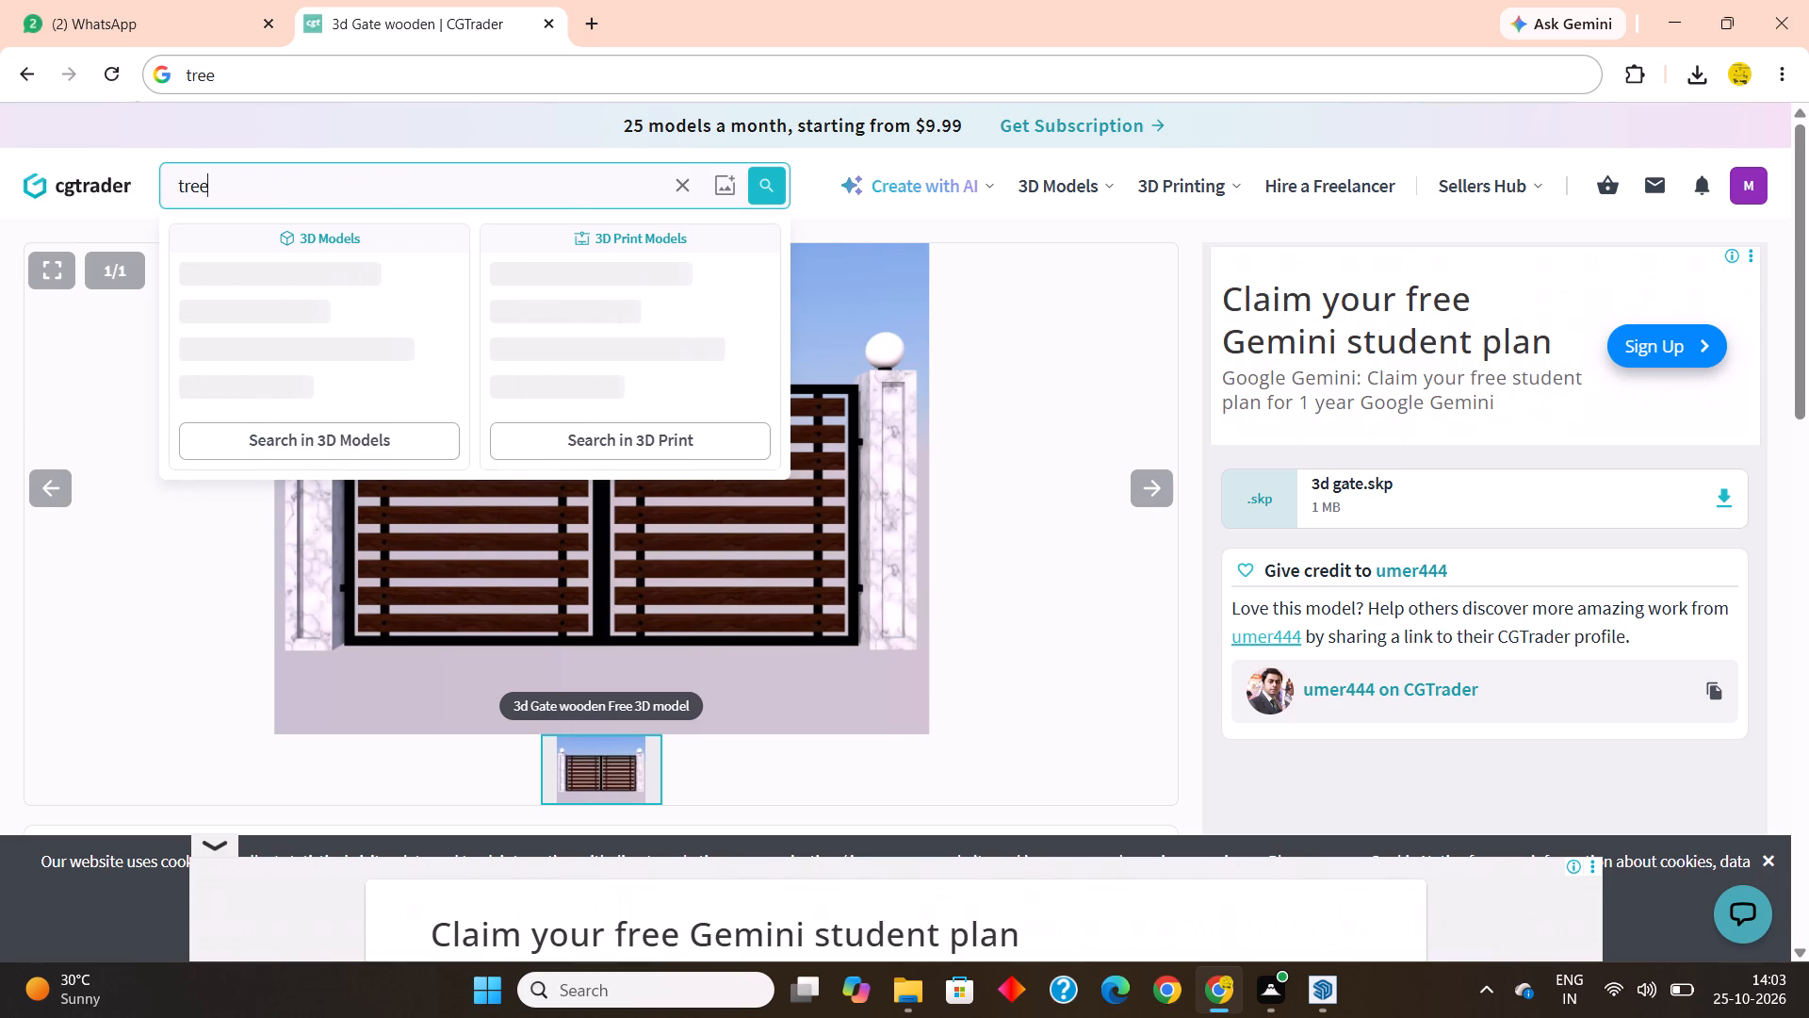
key("Return")
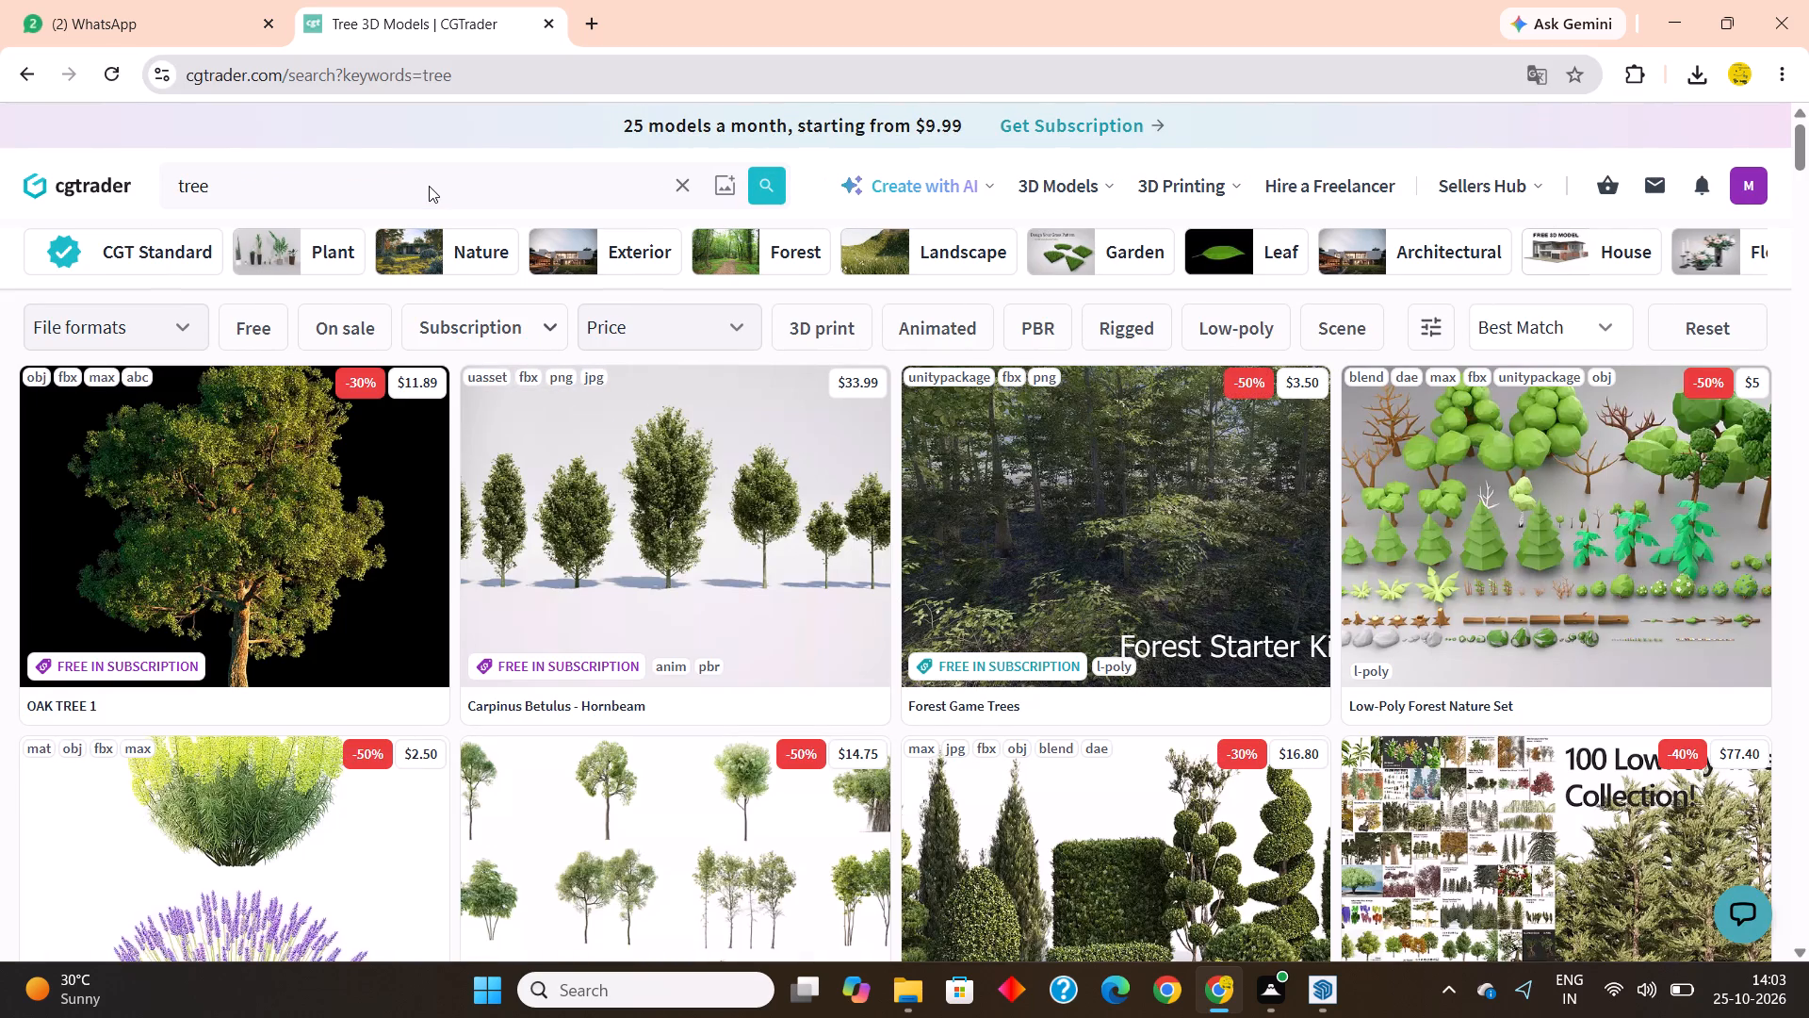
Filter the tree models by the Sketchup (.skp) file format and look over the first results.
left_click(132, 333)
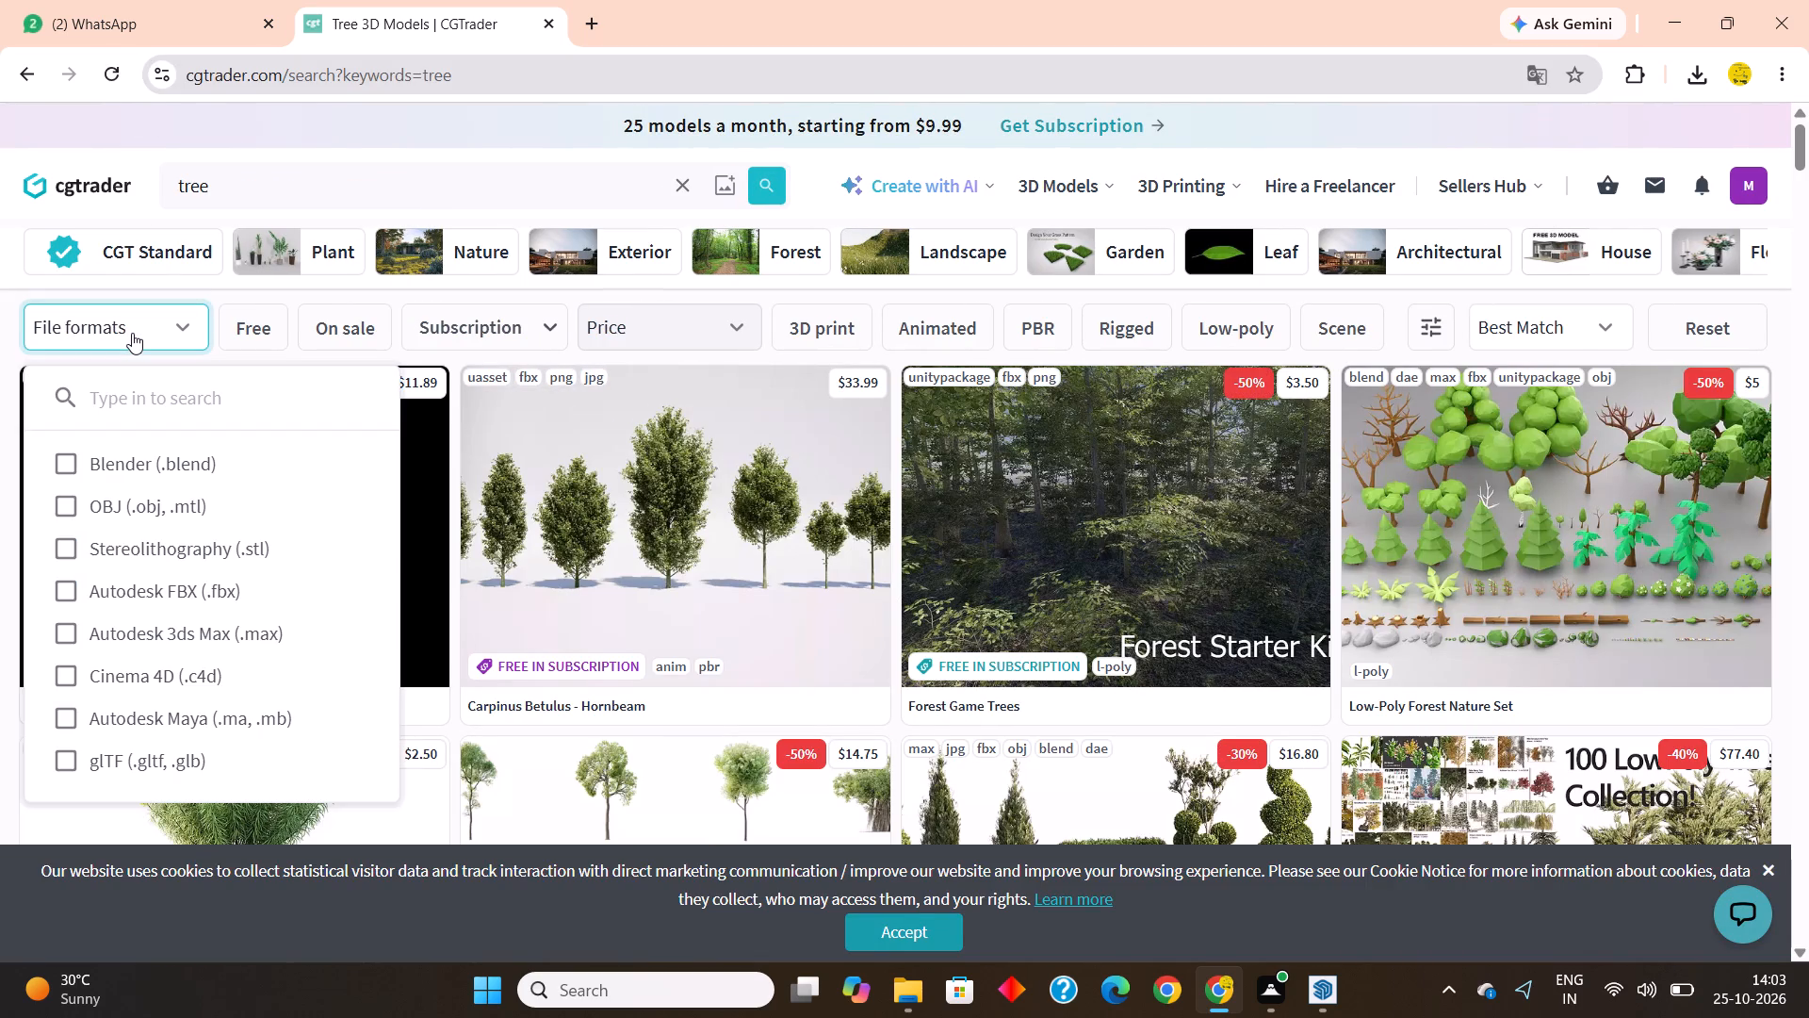
type("skp")
key("Return")
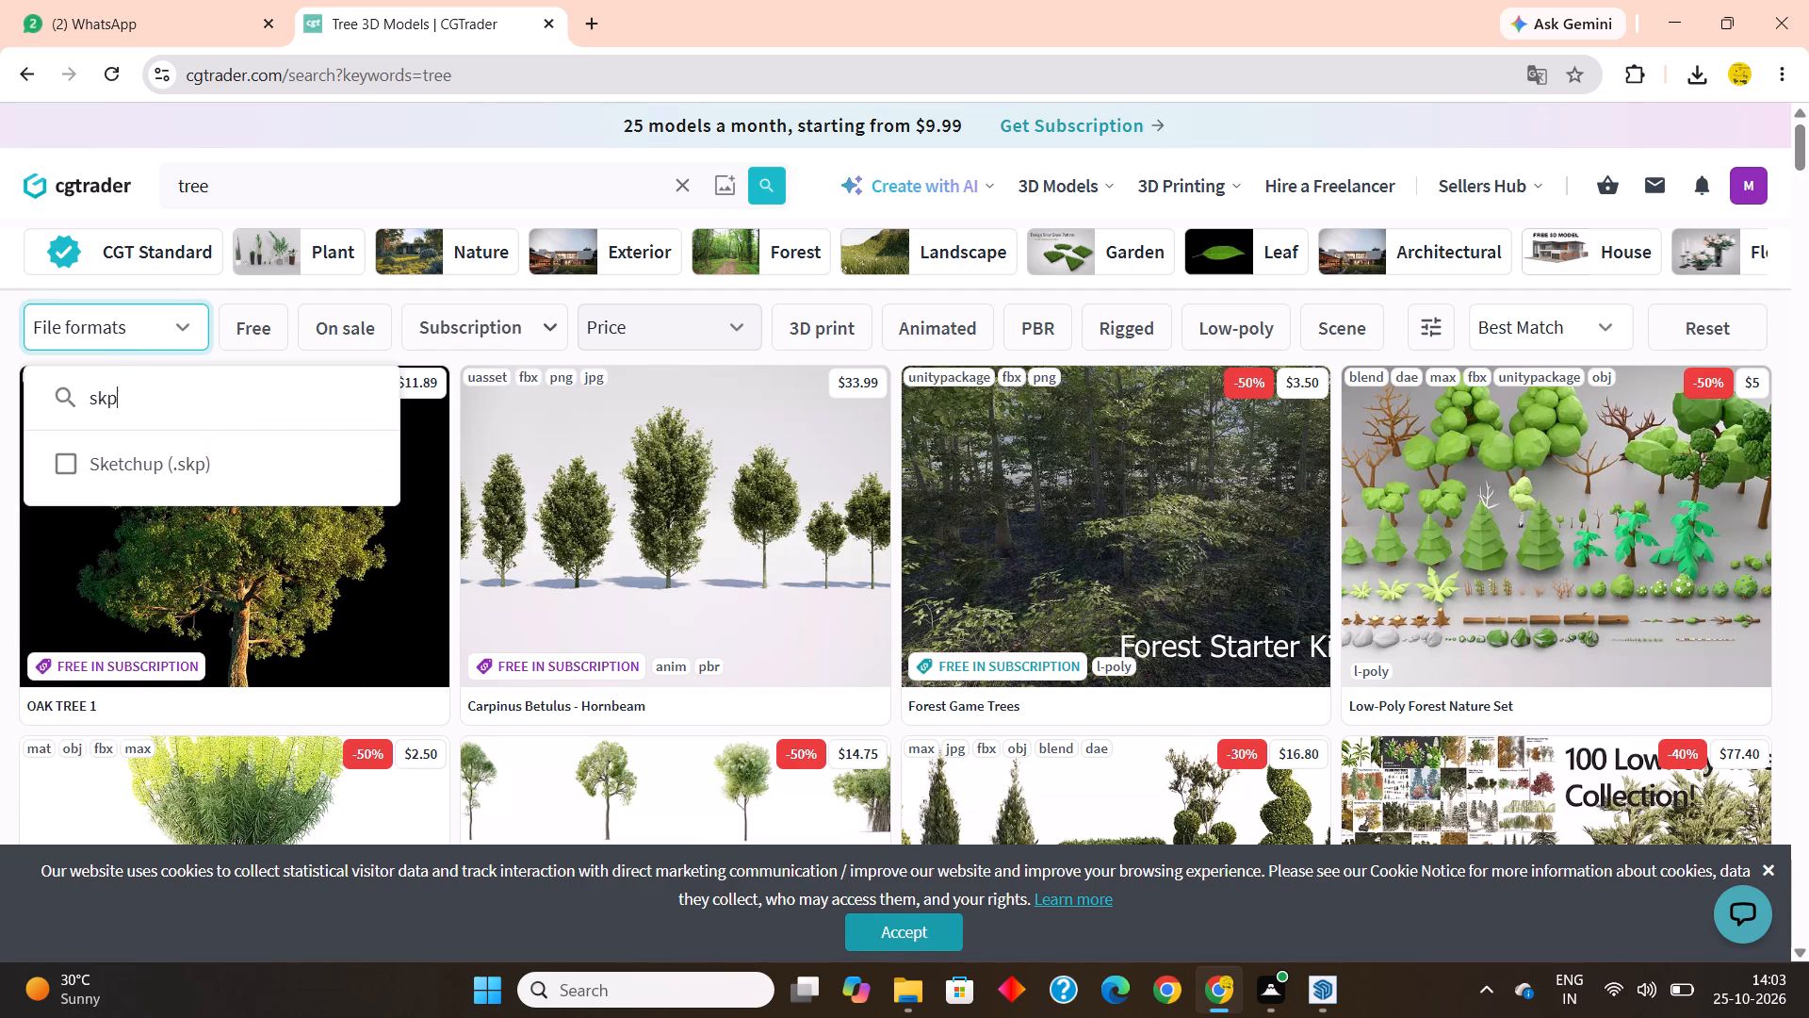
left_click(72, 460)
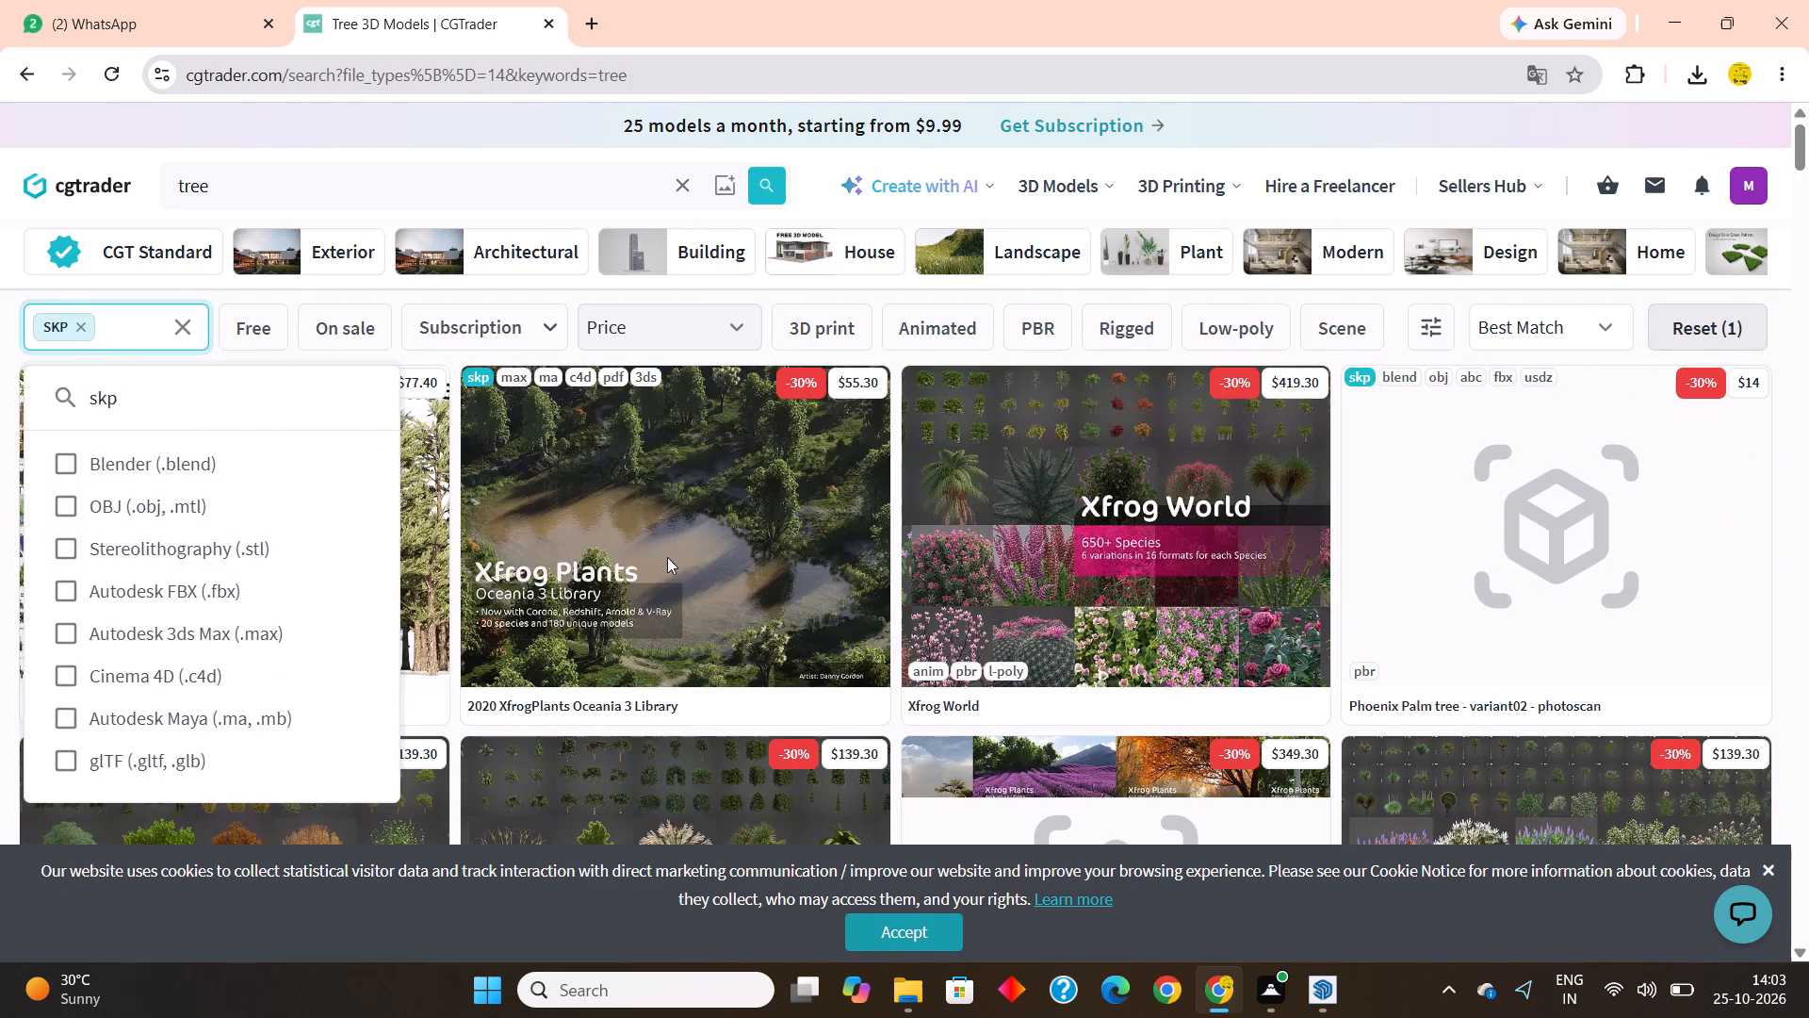
scroll(706, 539, "down", 2)
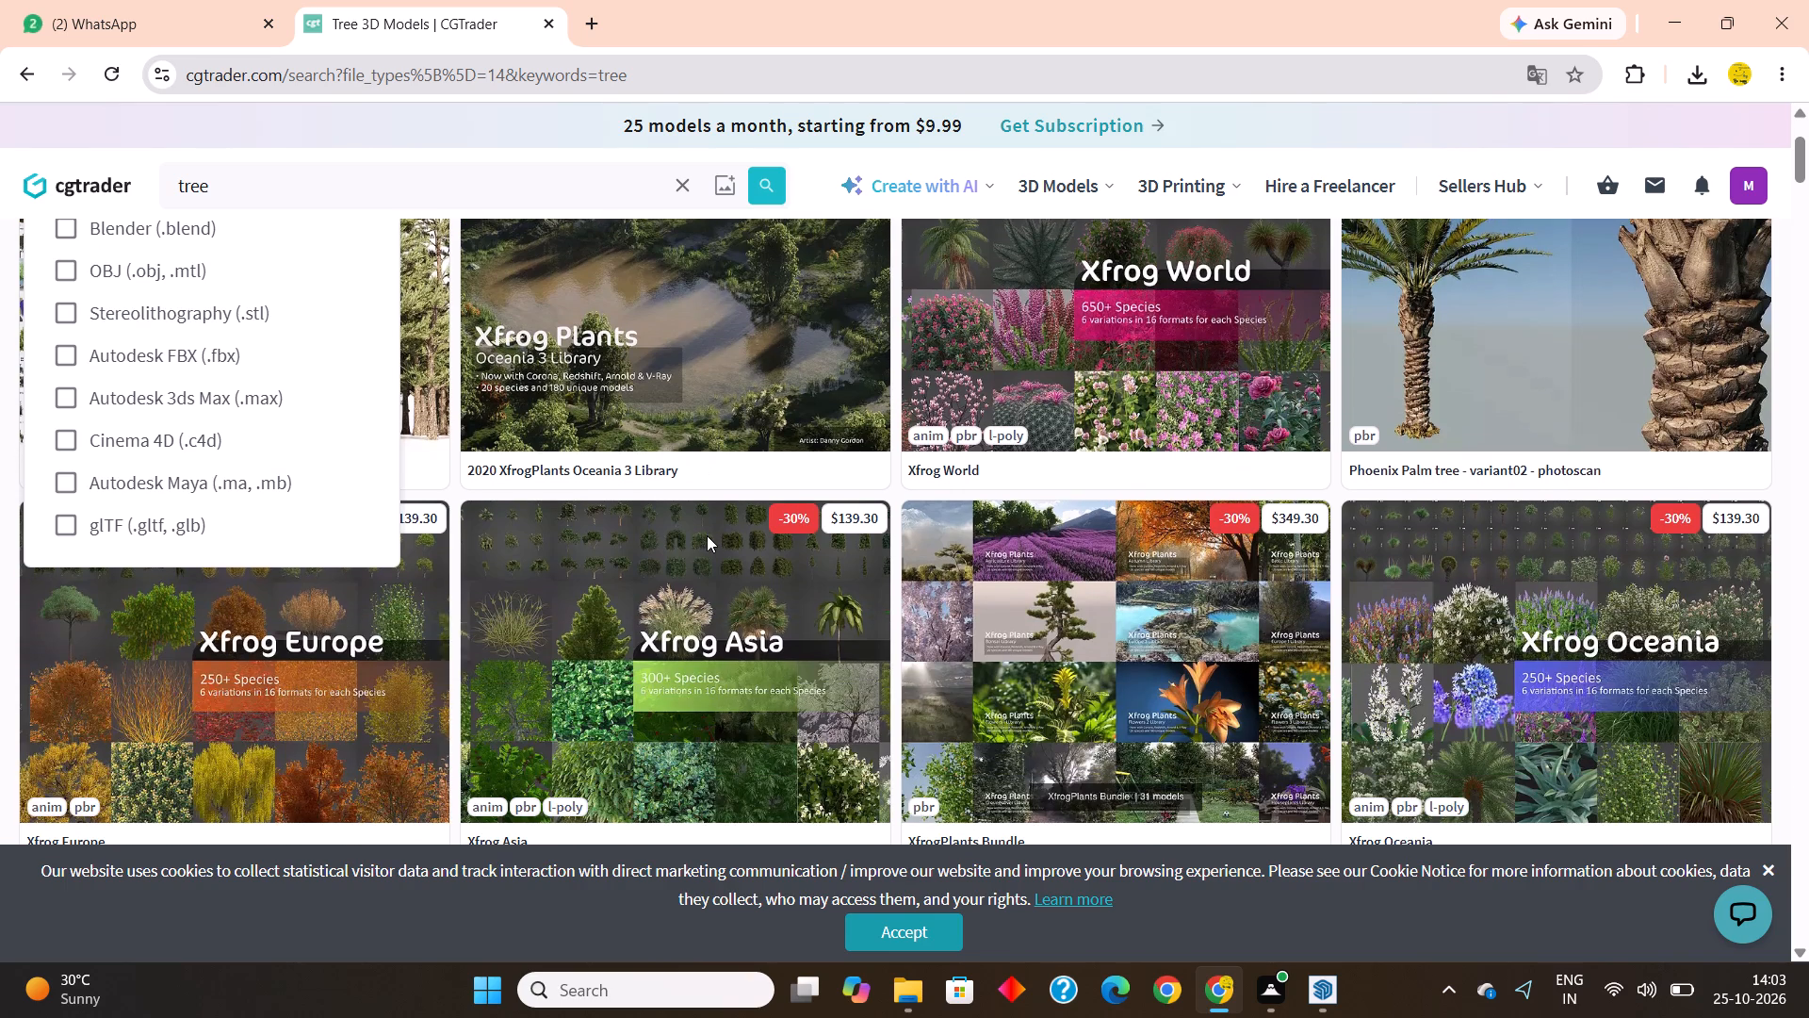
Restrict the SketchUp tree models to free ones only.
scroll(707, 535, "down", 1)
scroll(707, 534, "up", 7)
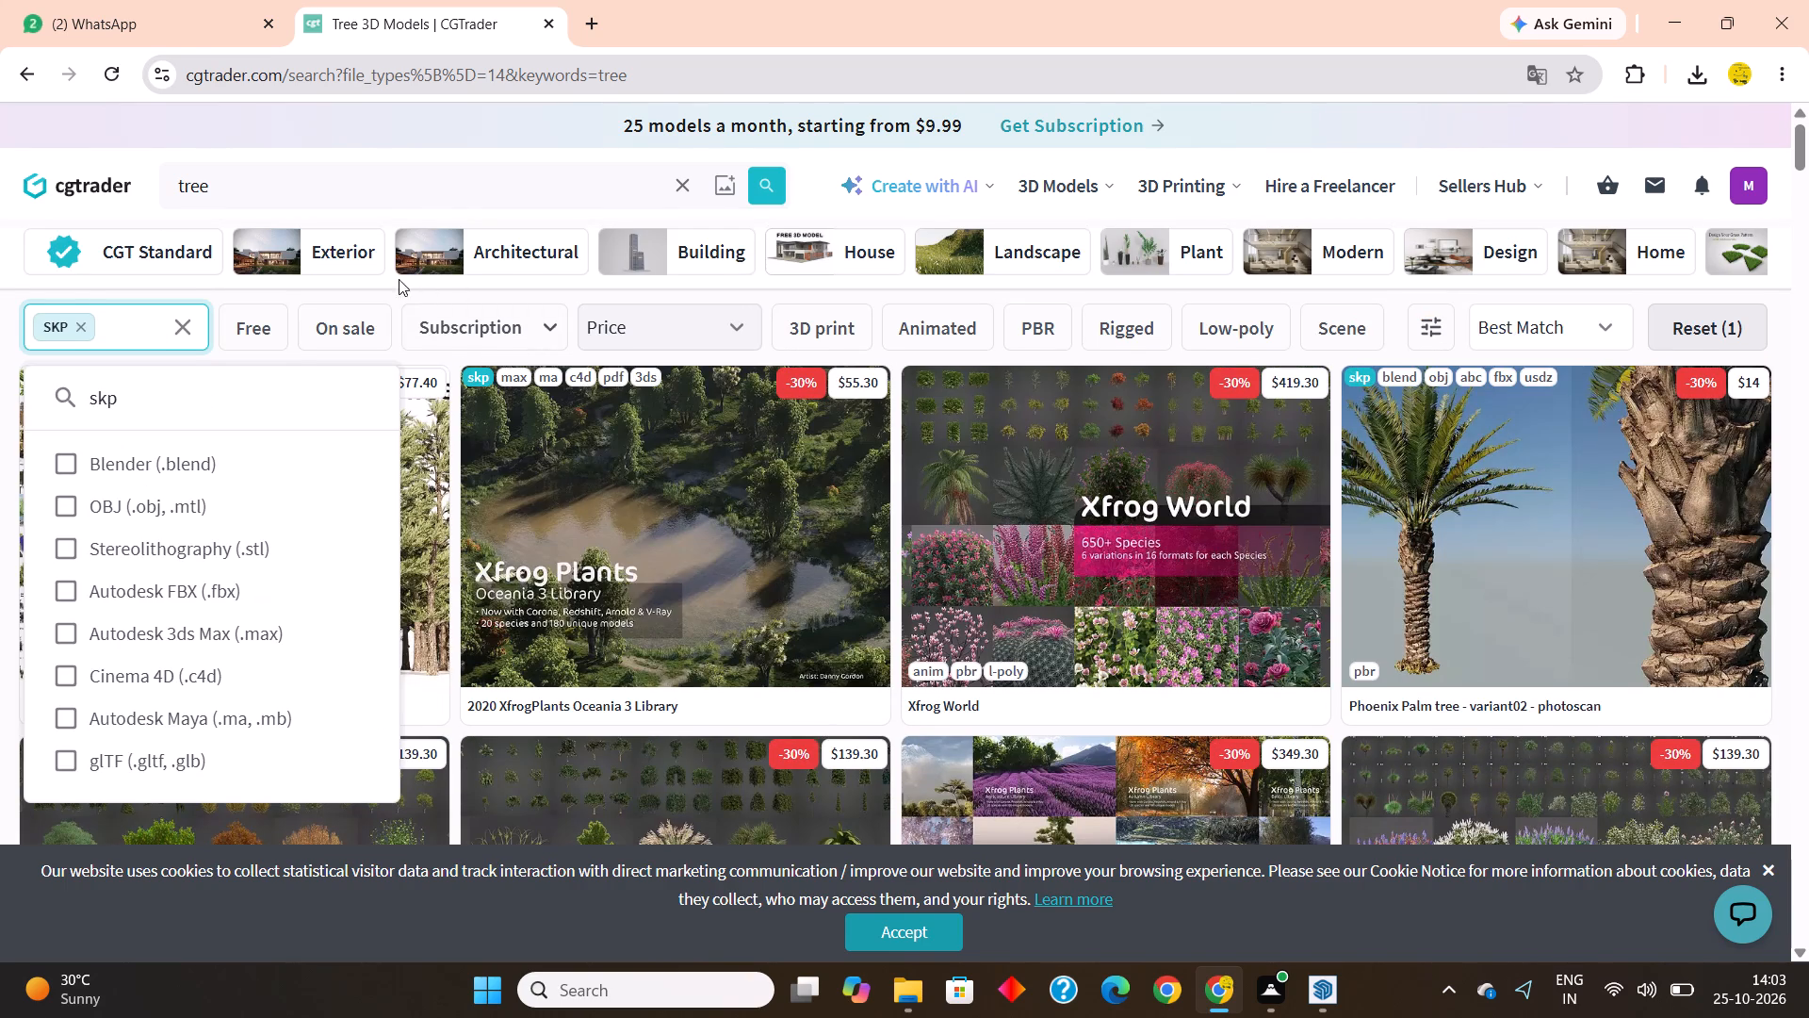
left_click(260, 328)
left_click(254, 329)
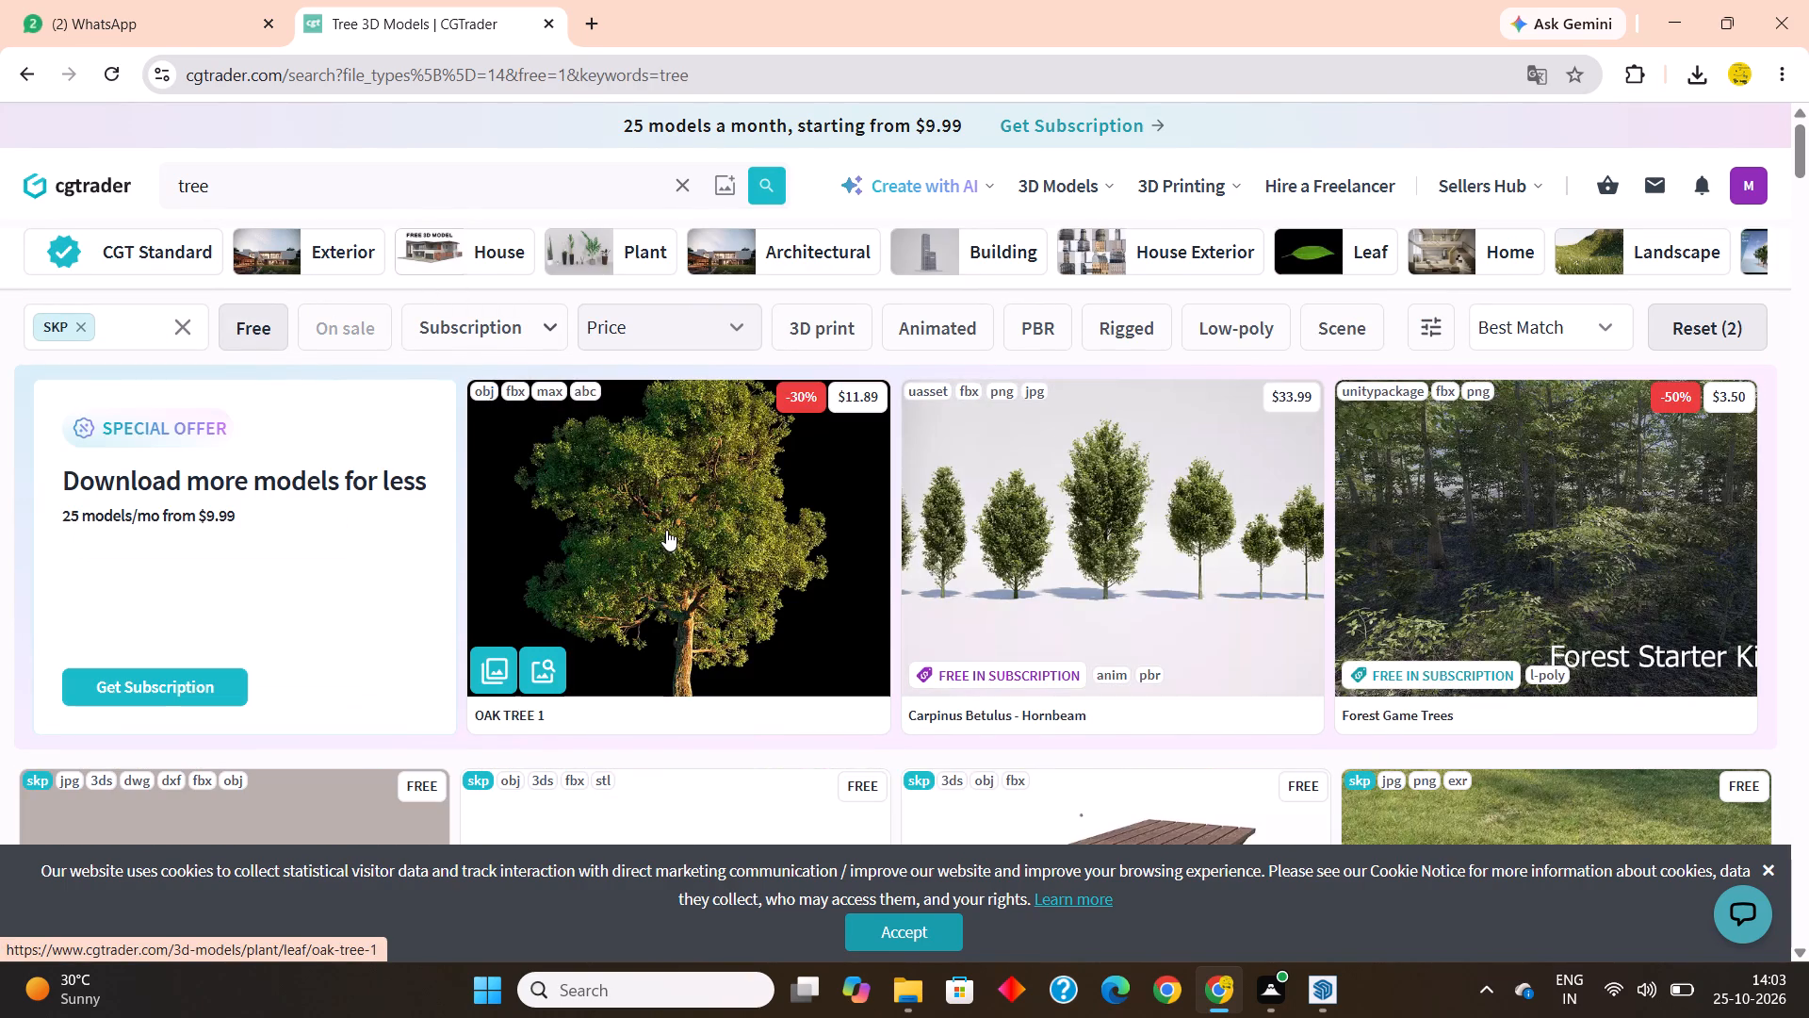
Look through the free SketchUp tree models for one suitable for the house scene.
scroll(650, 503, "down", 3)
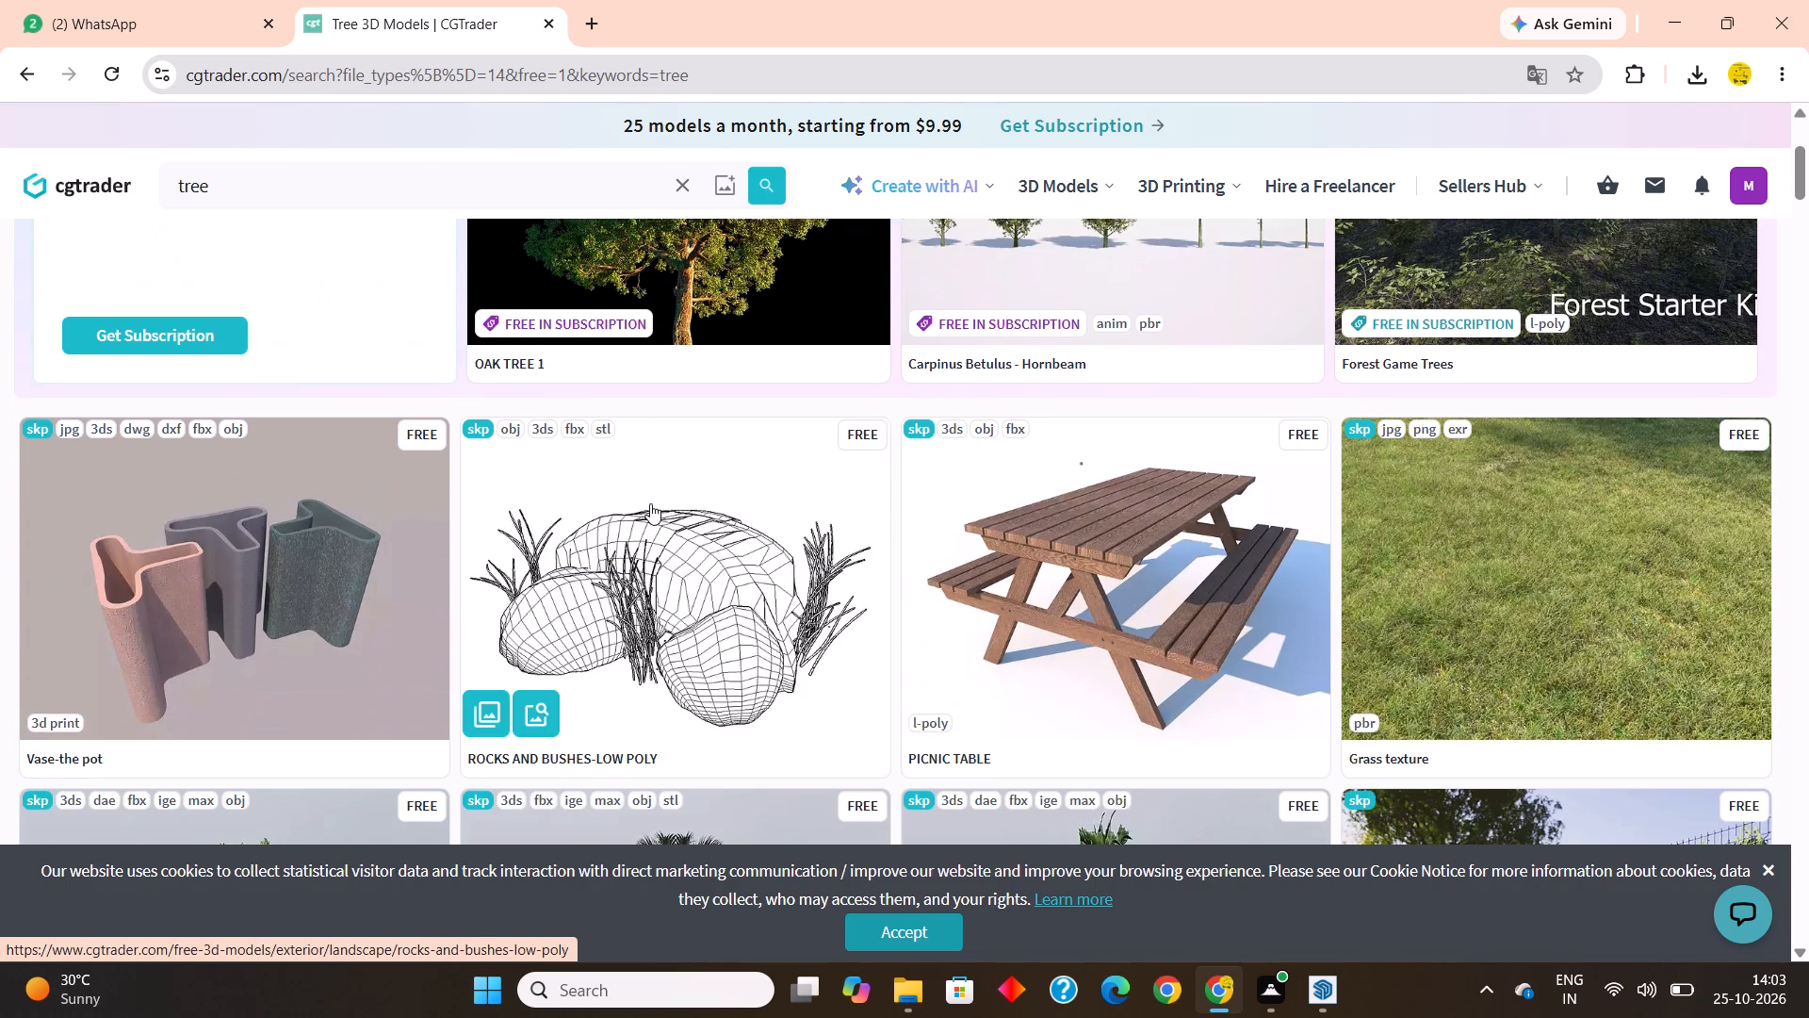
scroll(650, 503, "down", 3)
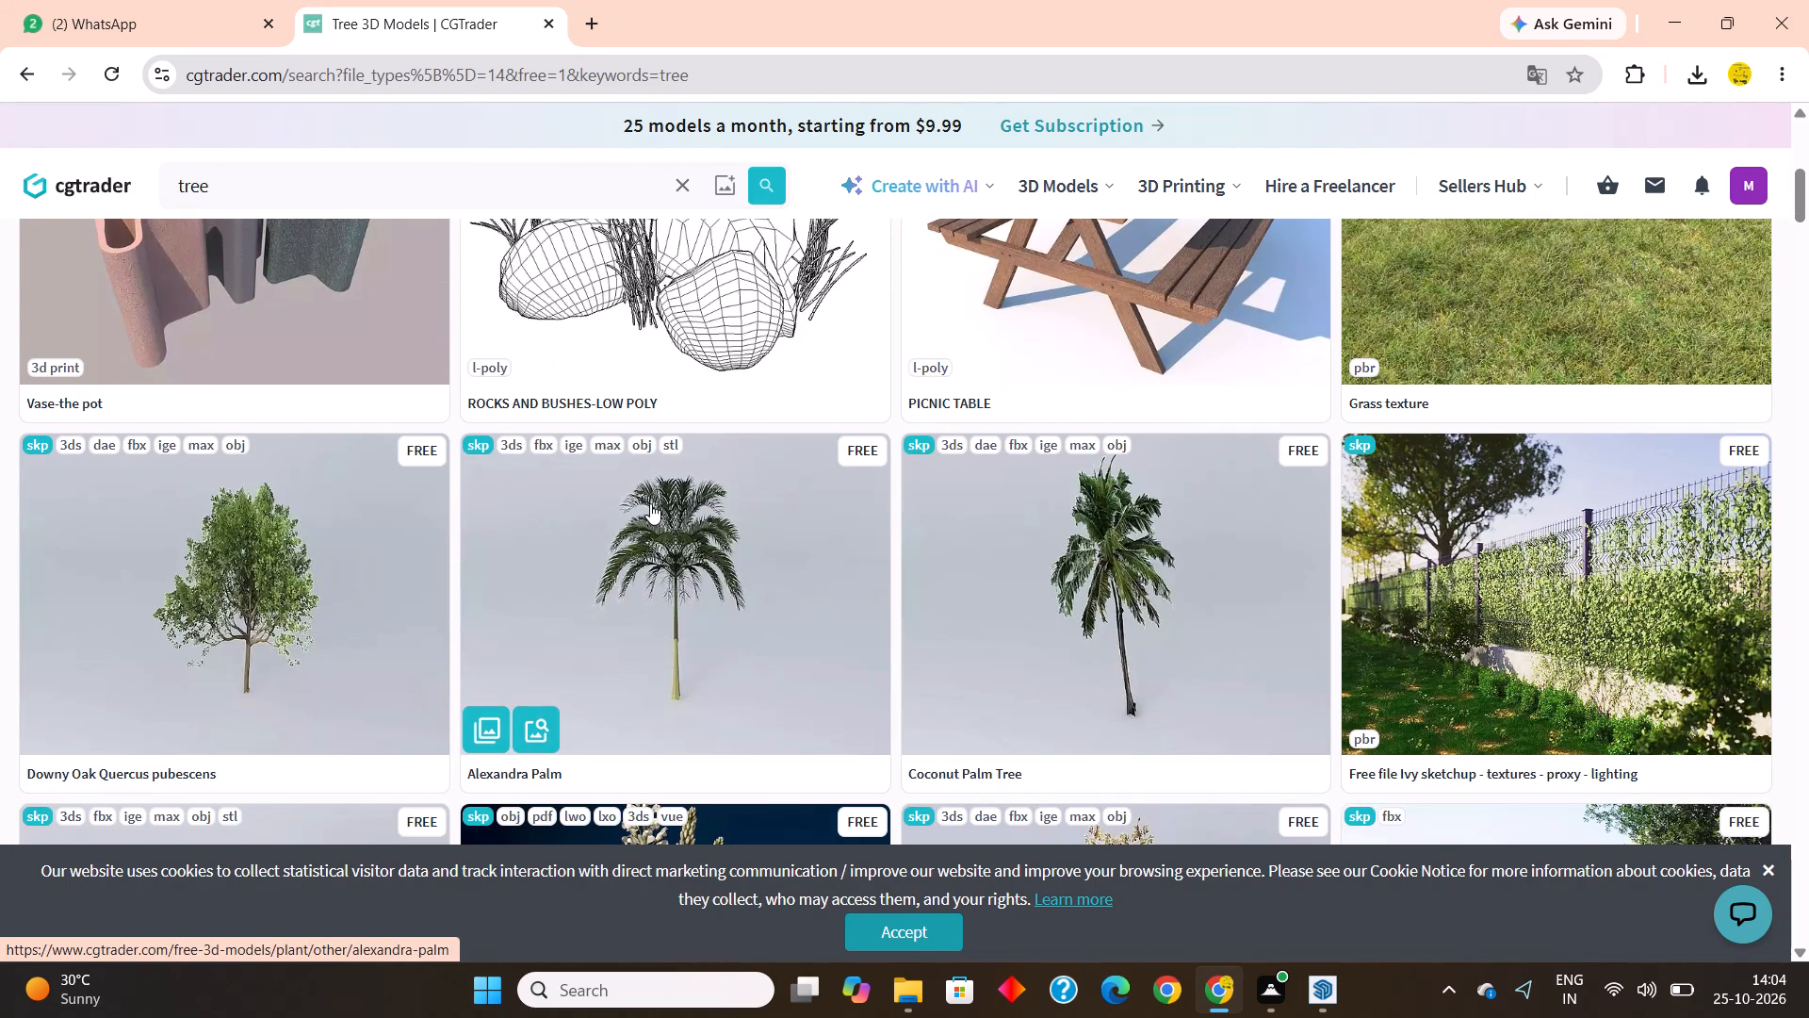
scroll(650, 503, "down", 3)
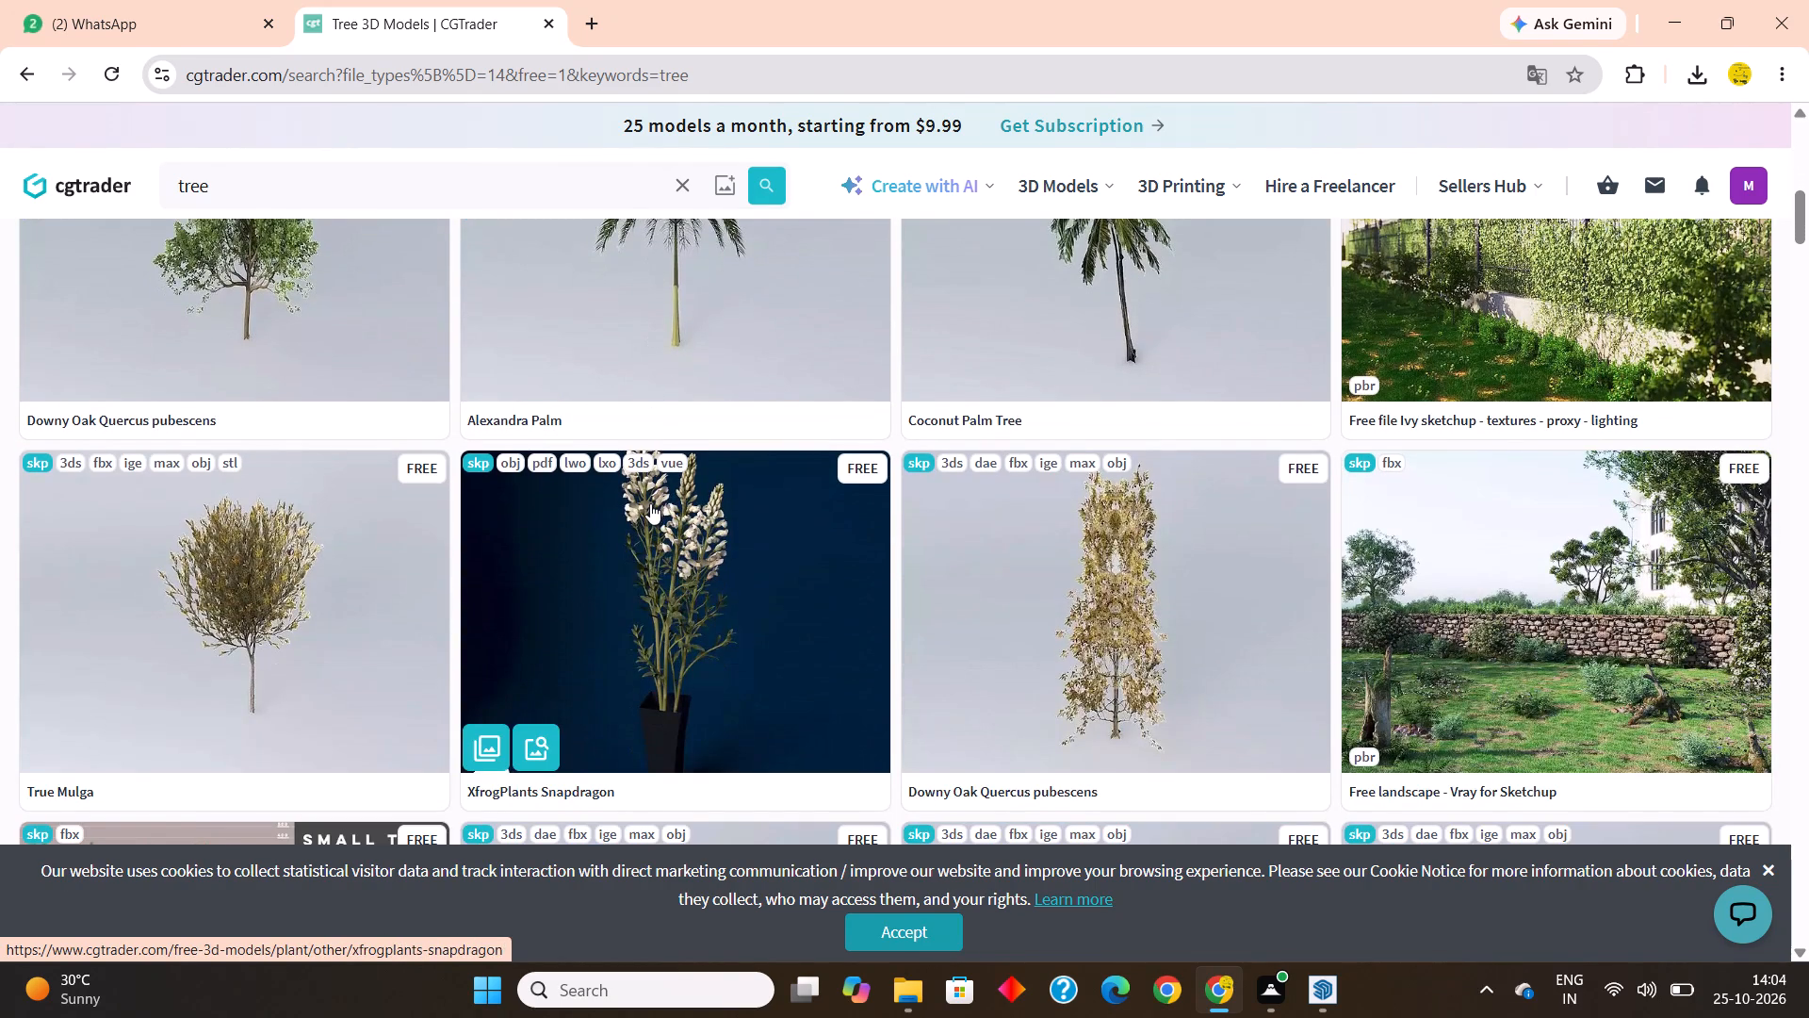
scroll(650, 503, "down", 6)
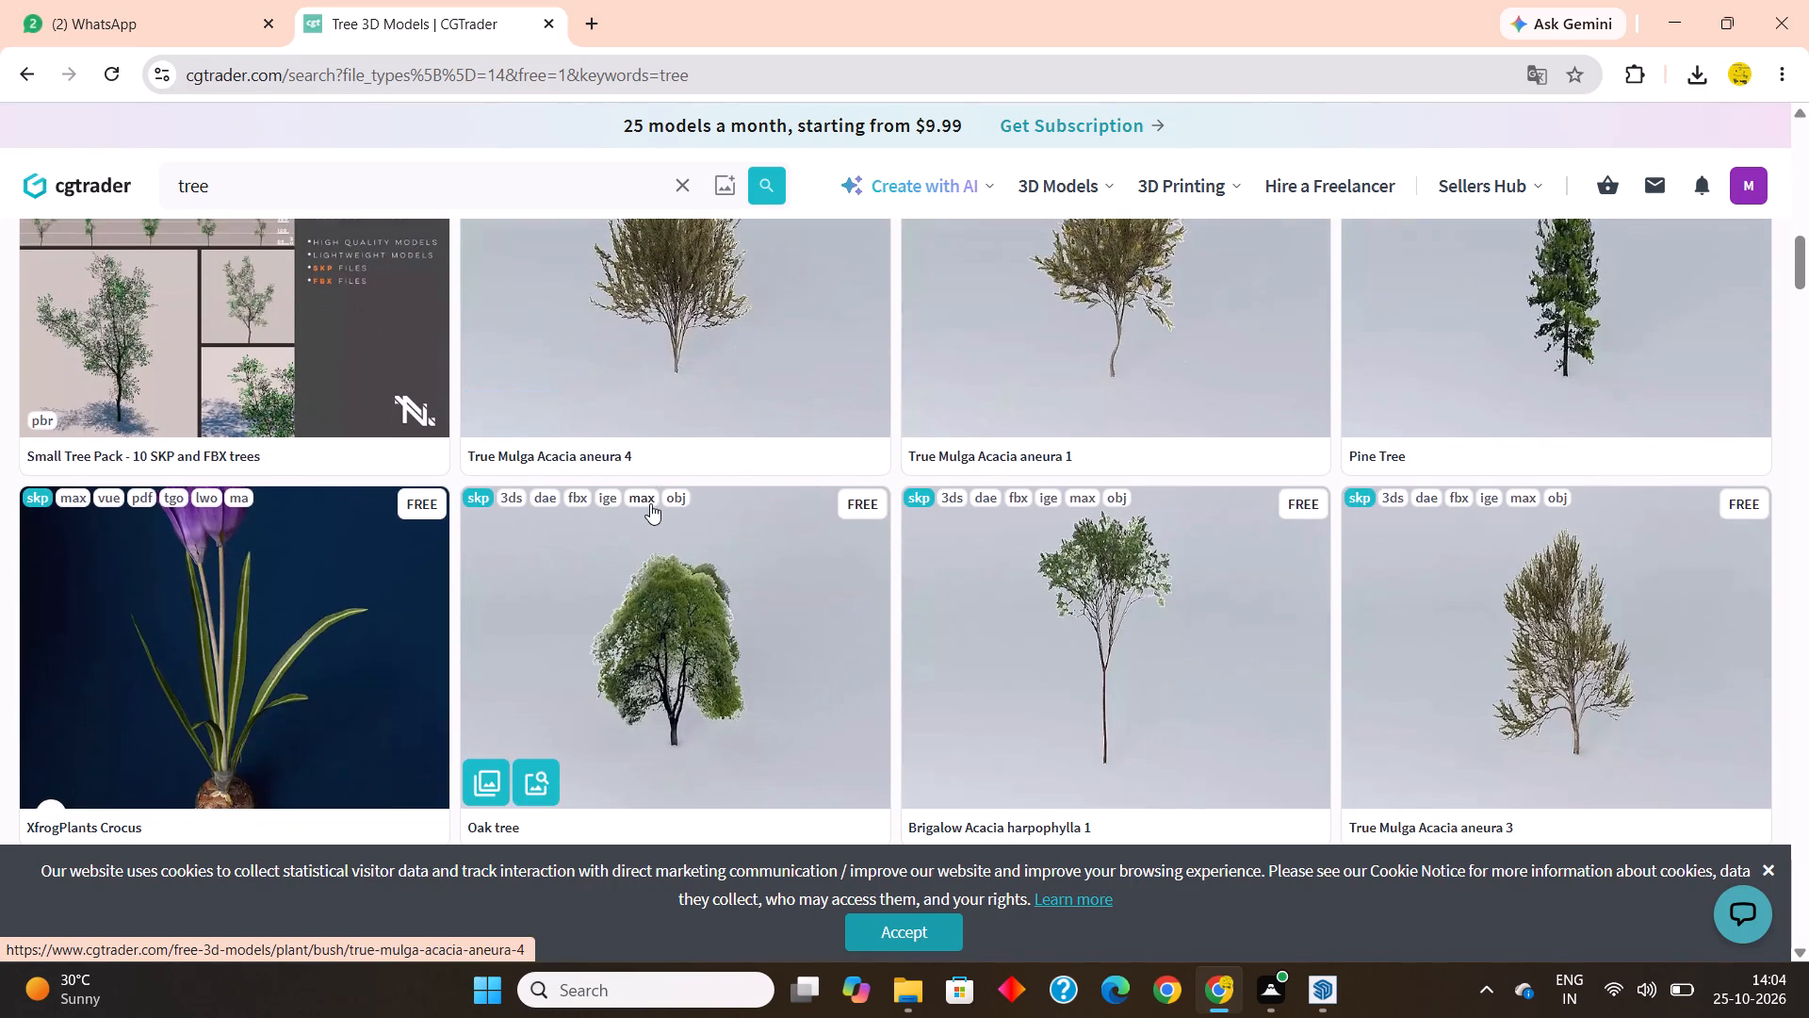
scroll(650, 503, "down", 6)
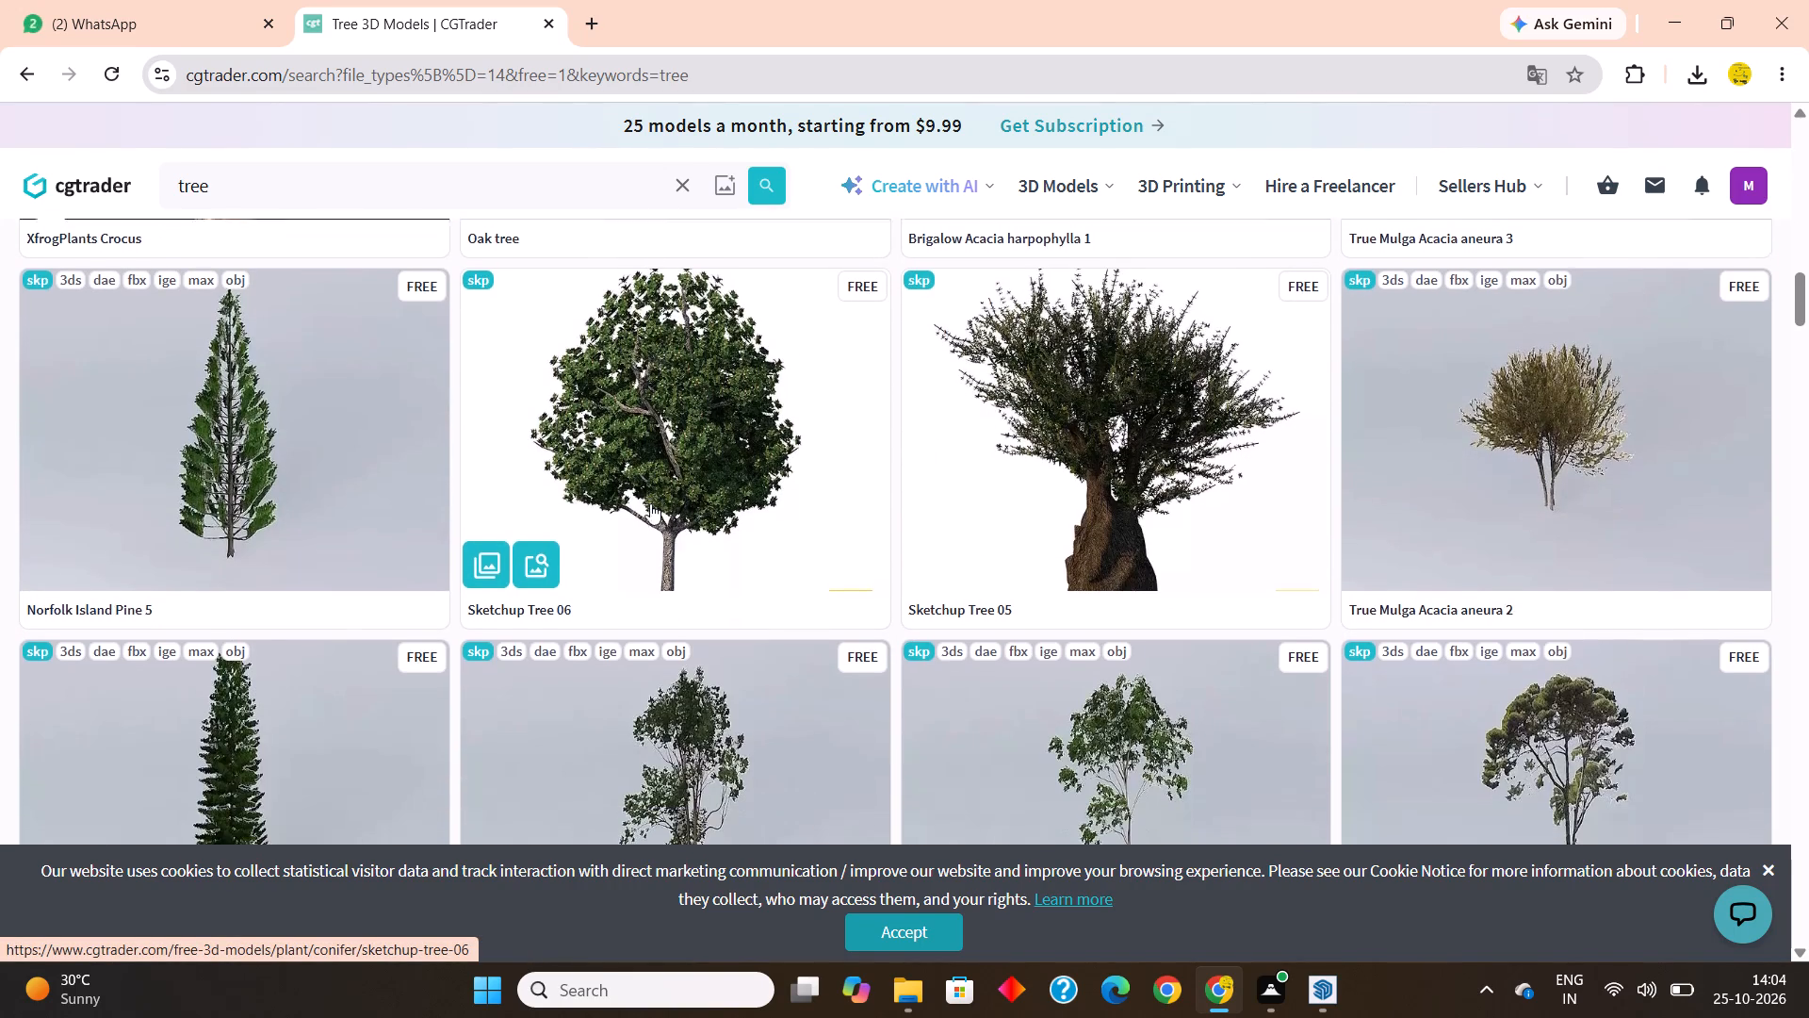
scroll(650, 503, "down", 7)
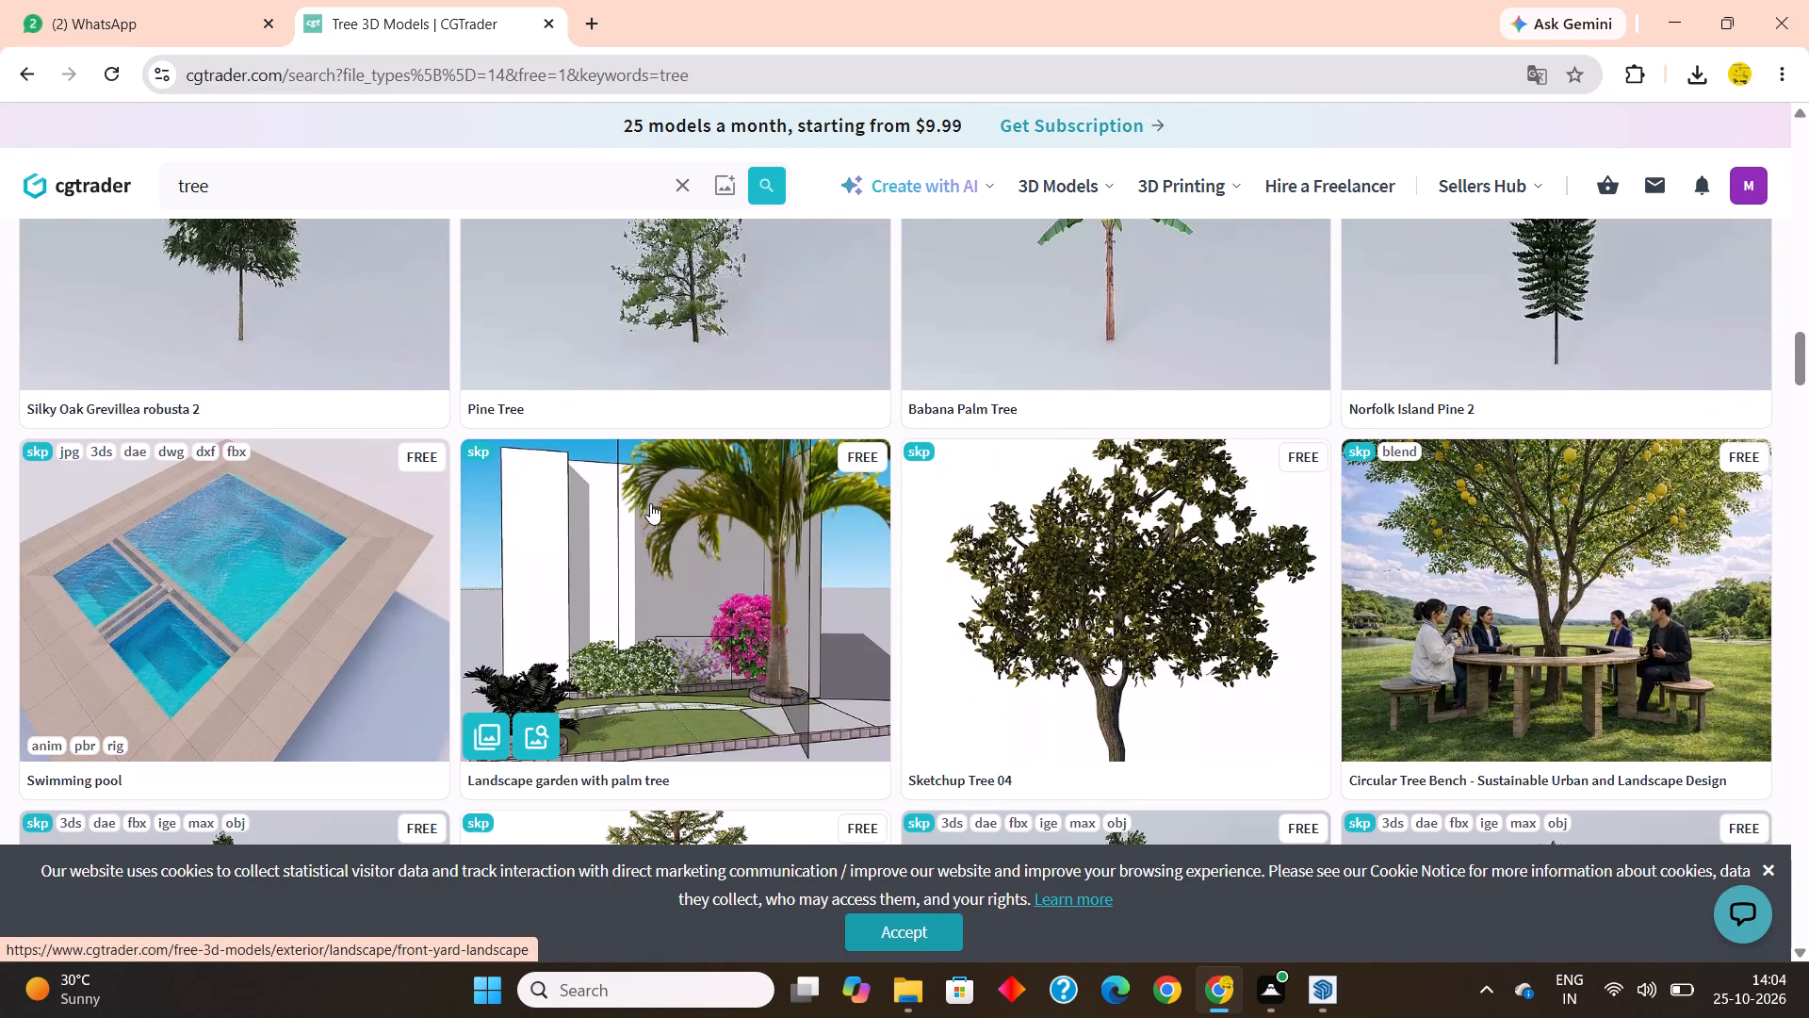
scroll(650, 503, "down", 6)
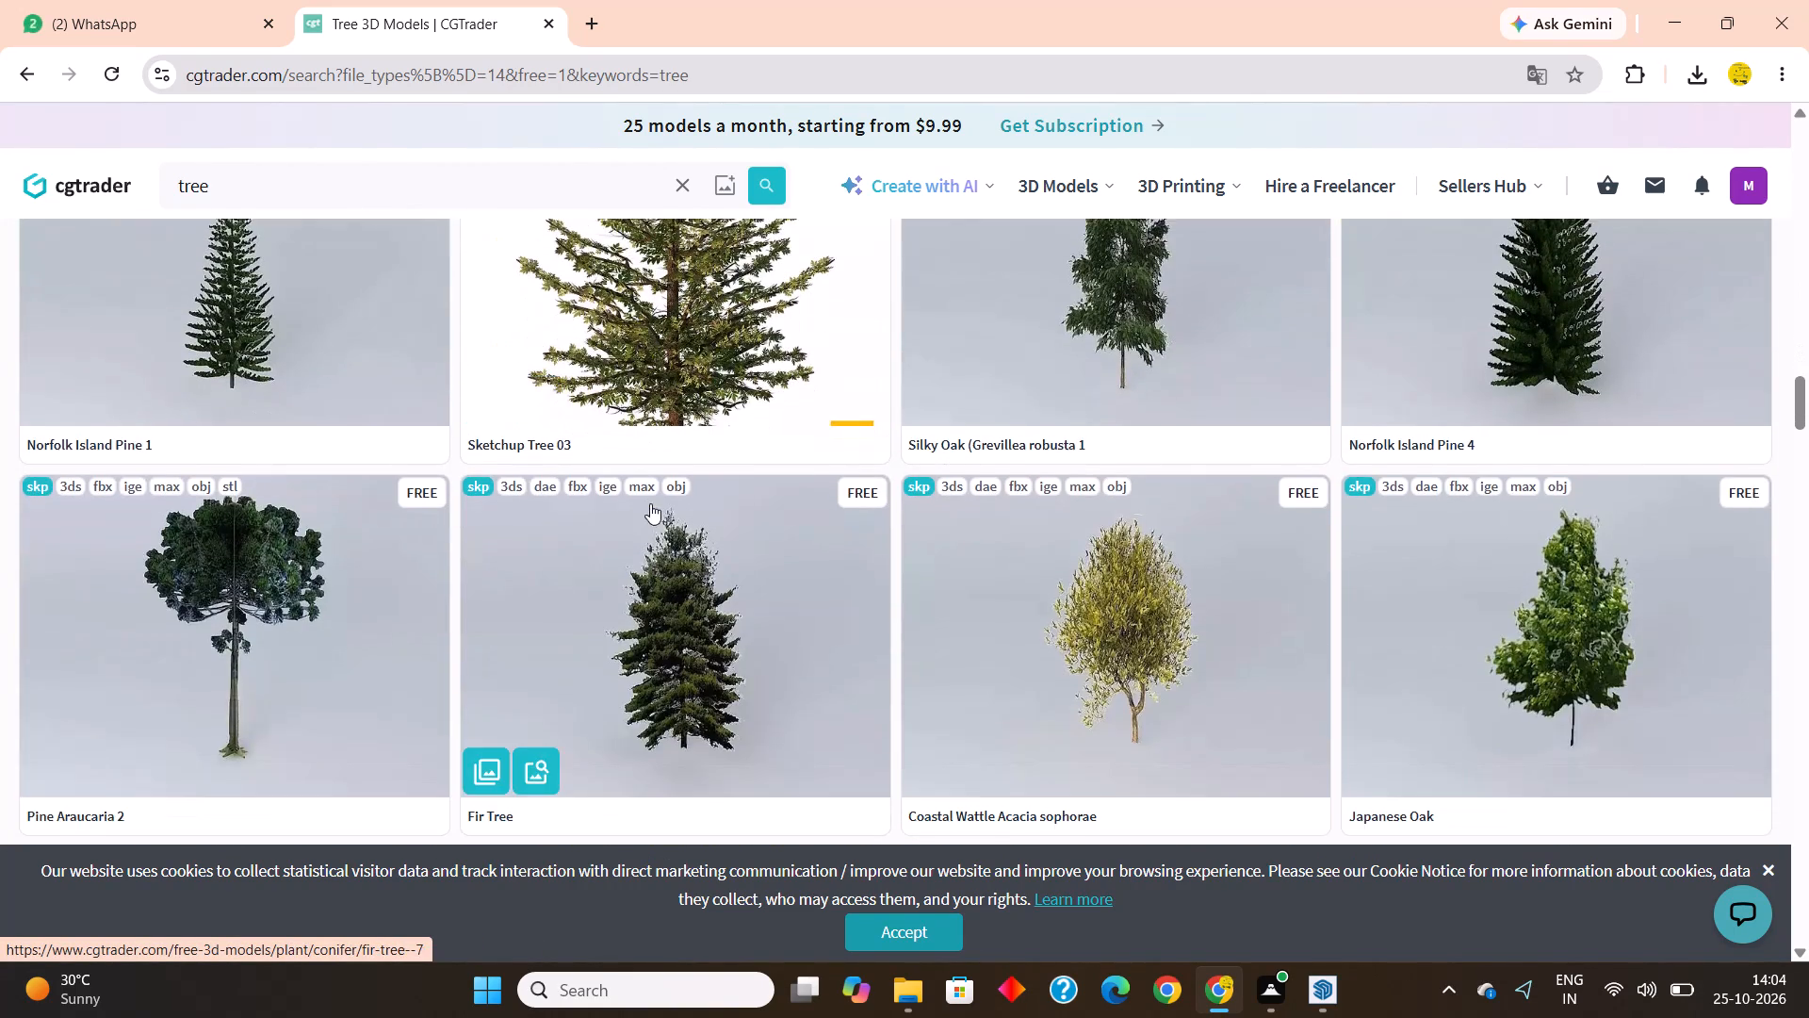
scroll(650, 503, "down", 13)
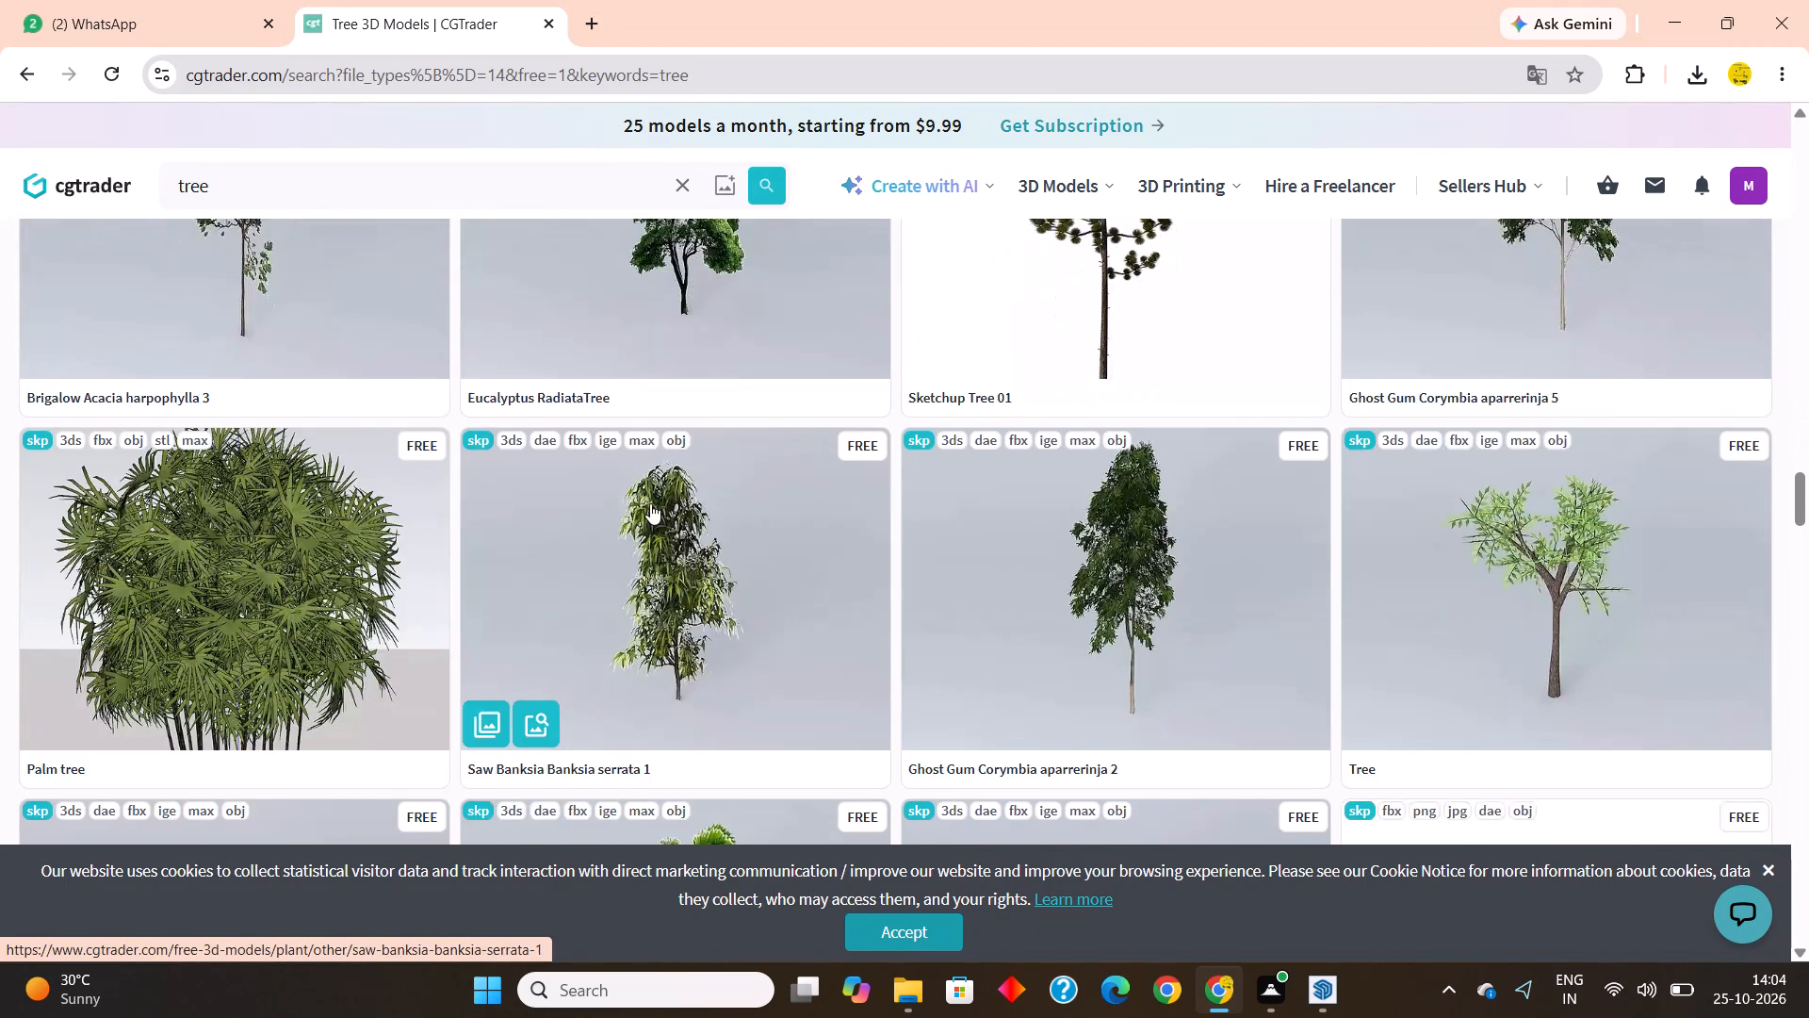
scroll(650, 503, "down", 10)
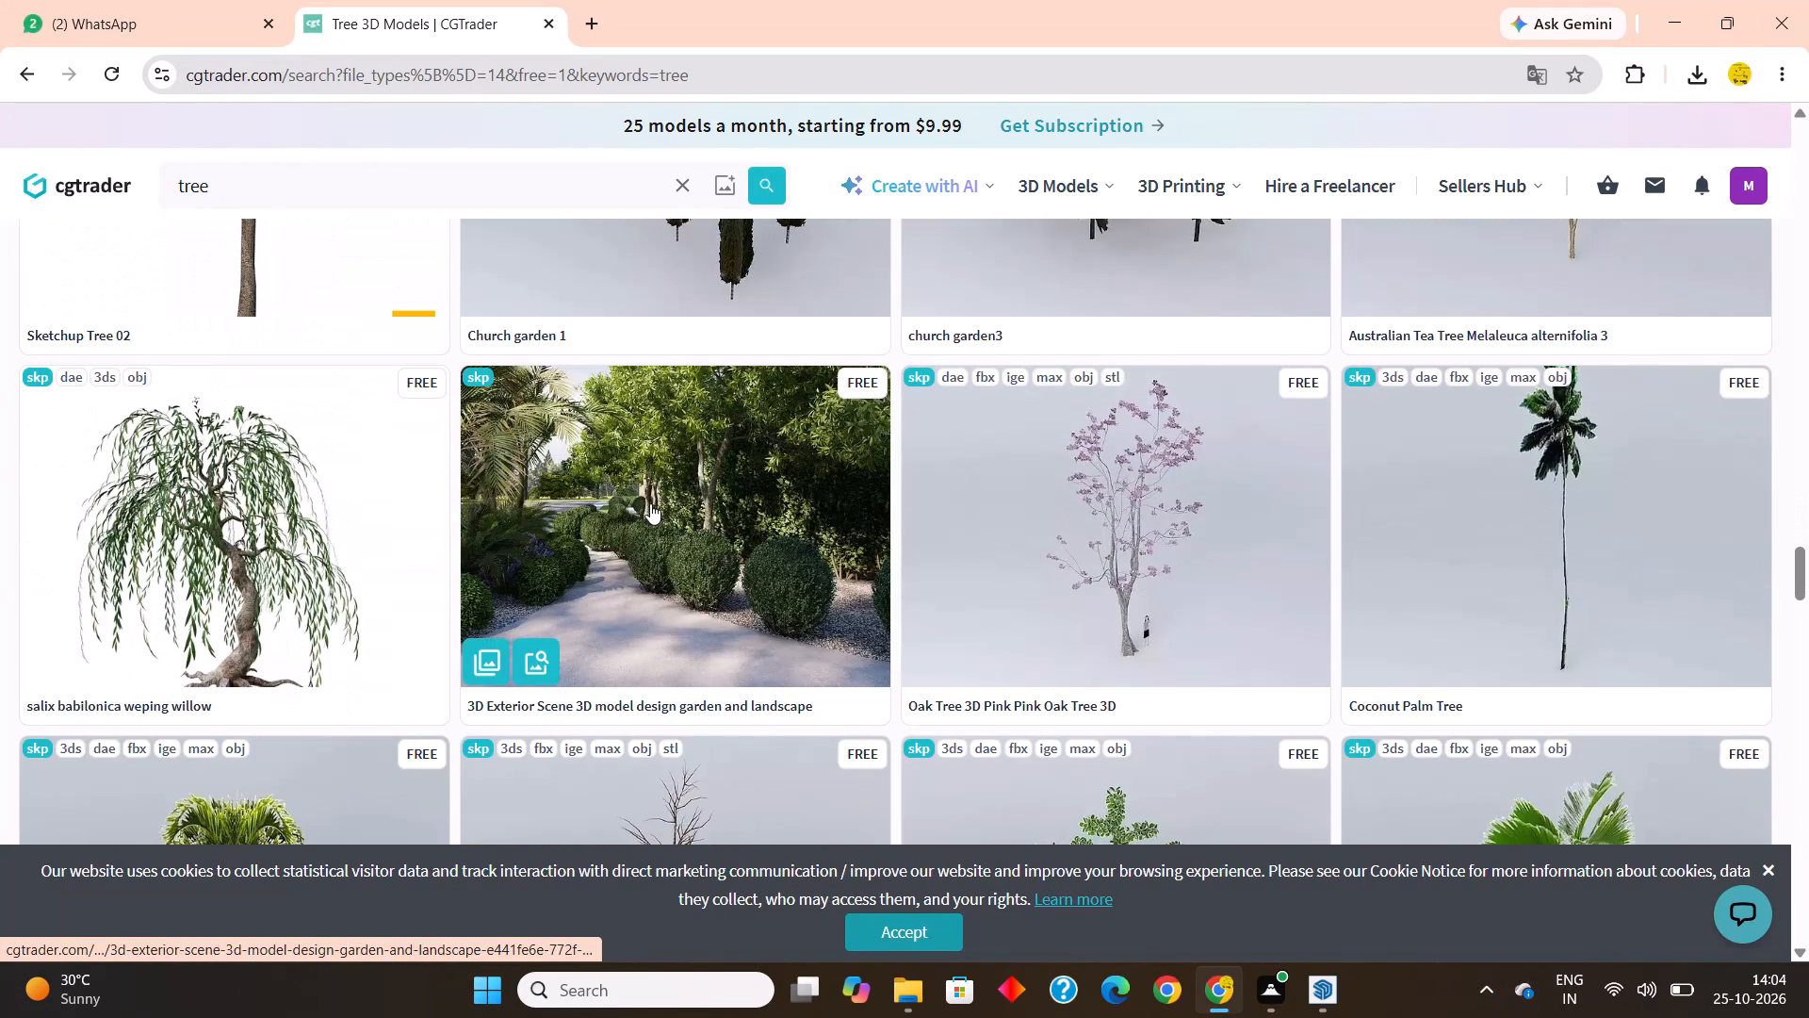
scroll(650, 503, "down", 5)
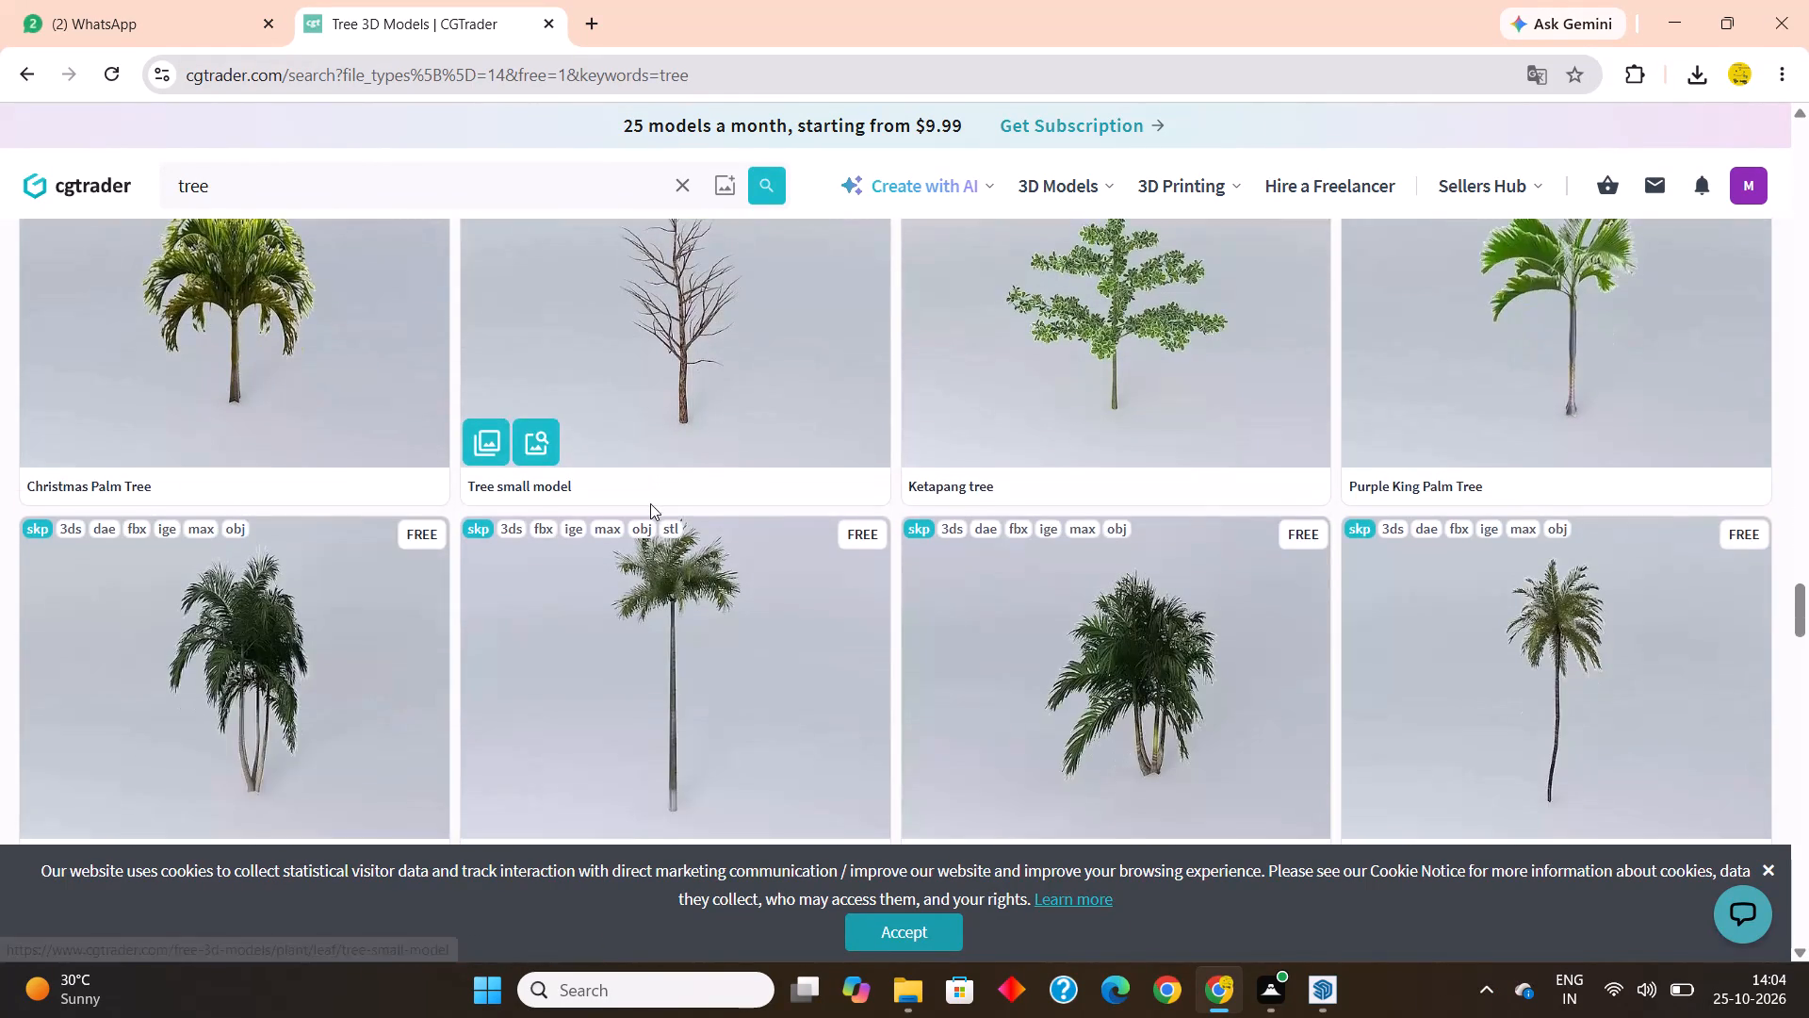
scroll(650, 503, "down", 9)
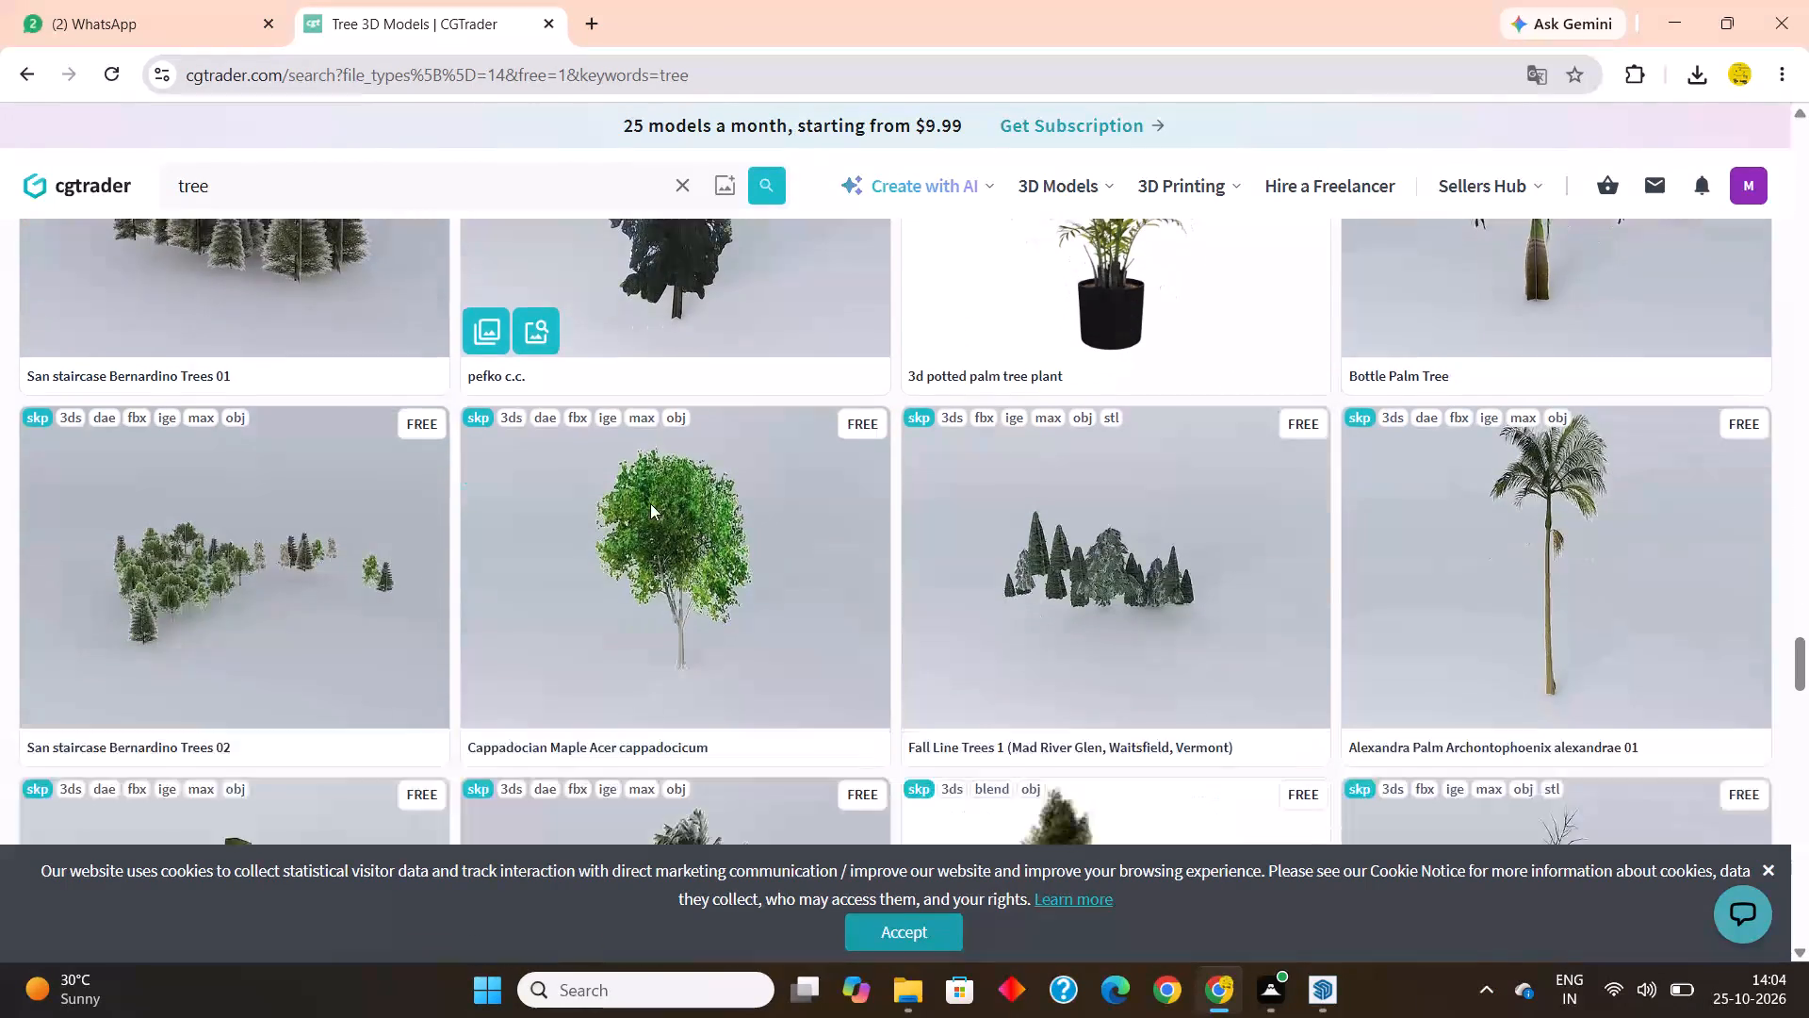
scroll(650, 503, "down", 9)
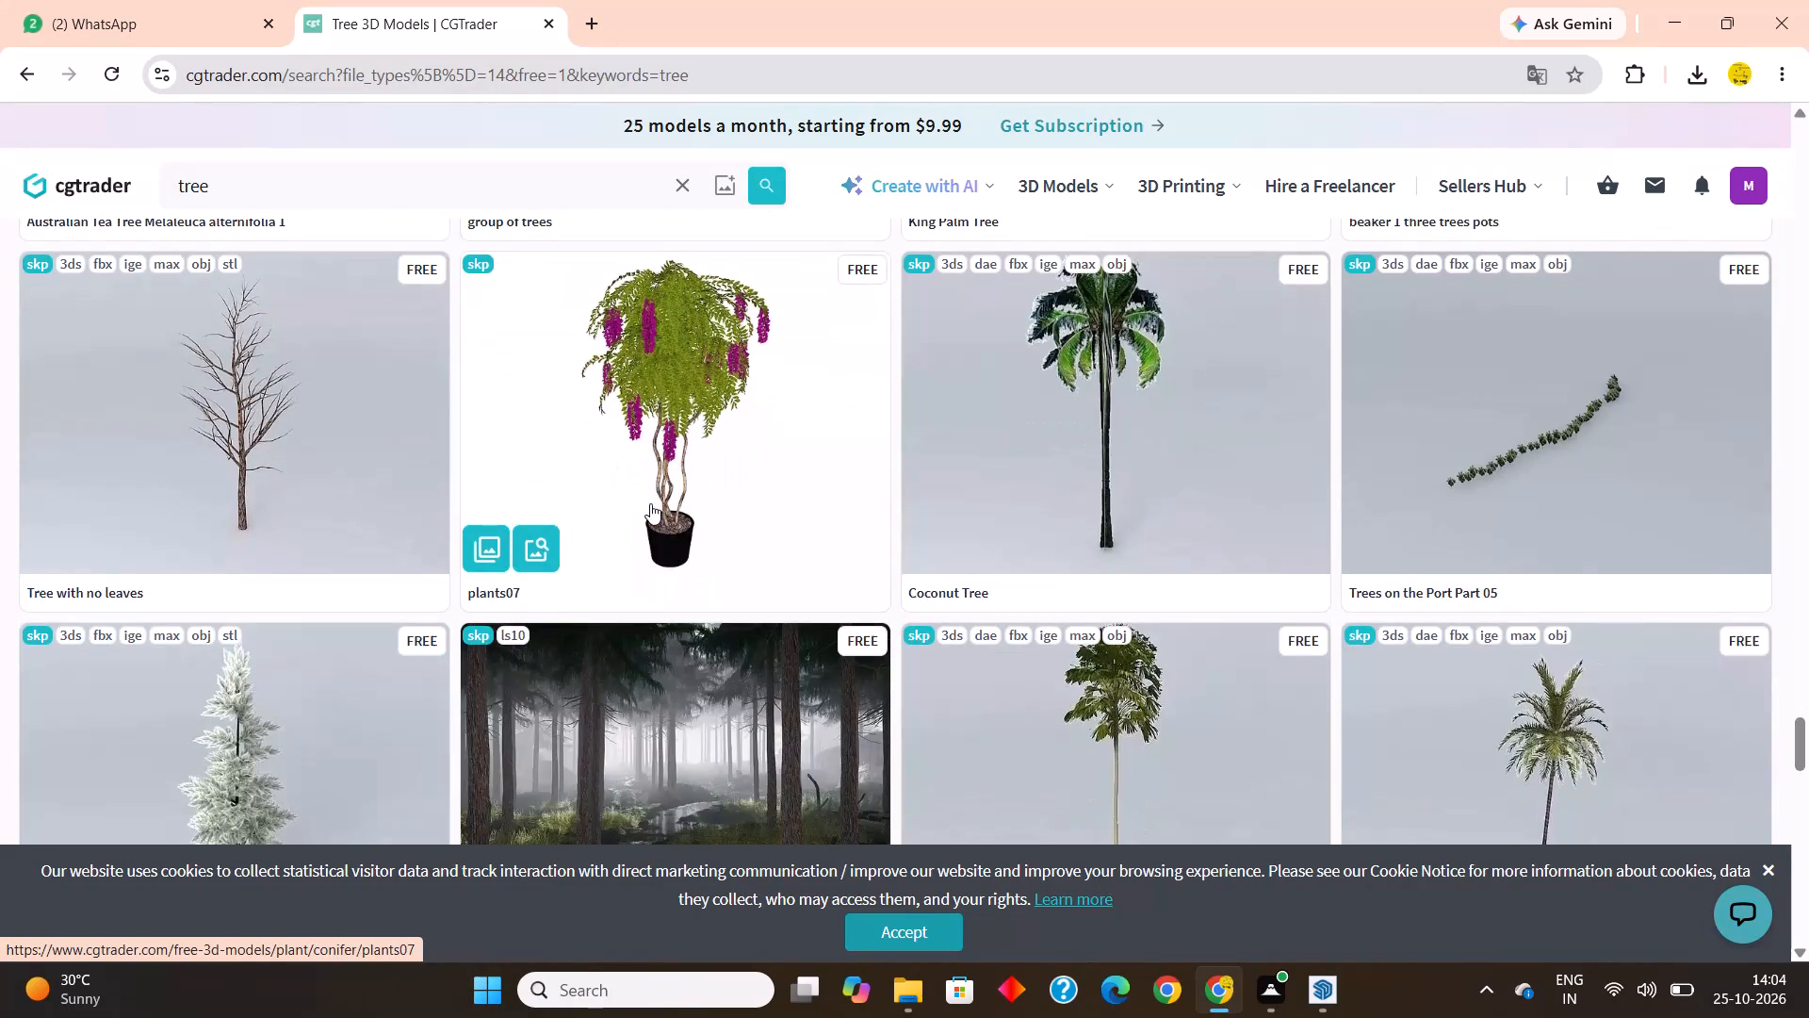
scroll(650, 503, "down", 3)
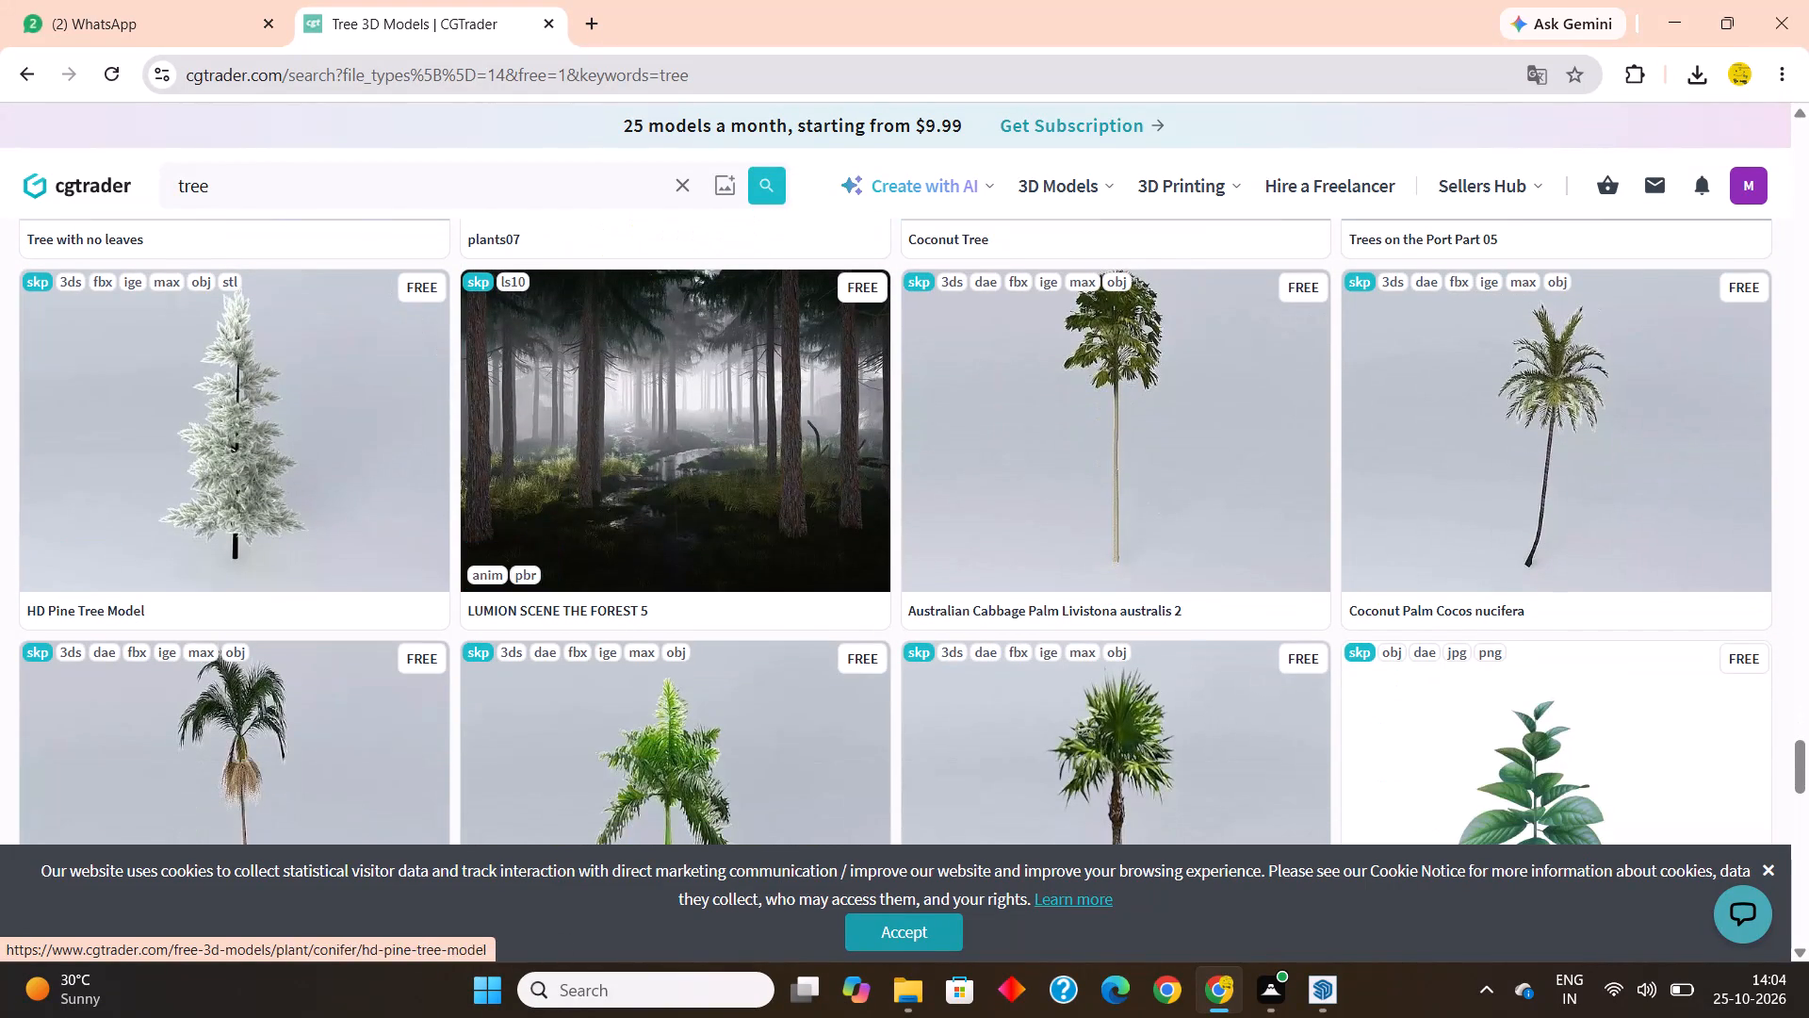
Search the free SketchUp models for "elevation with tree" instead.
left_click(287, 193)
left_click_drag(284, 193, 58, 218)
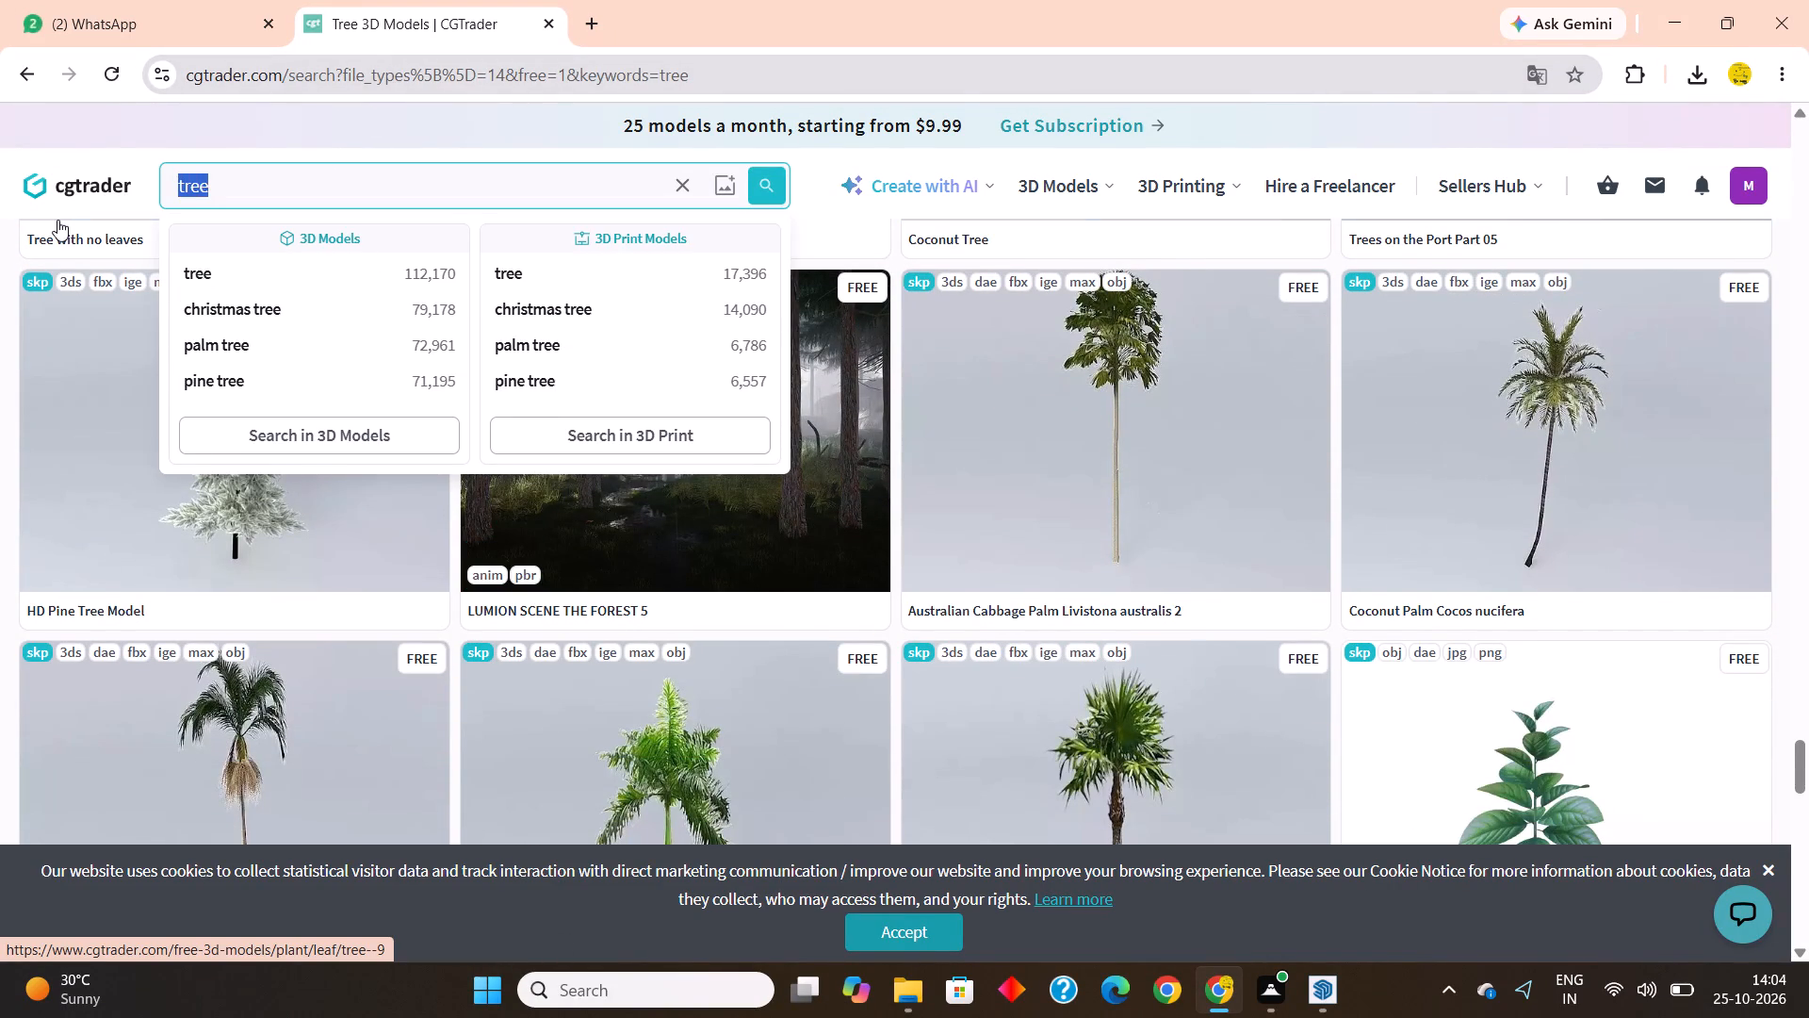
key("BackSpace")
key("BackSpace")
type("elevation with")
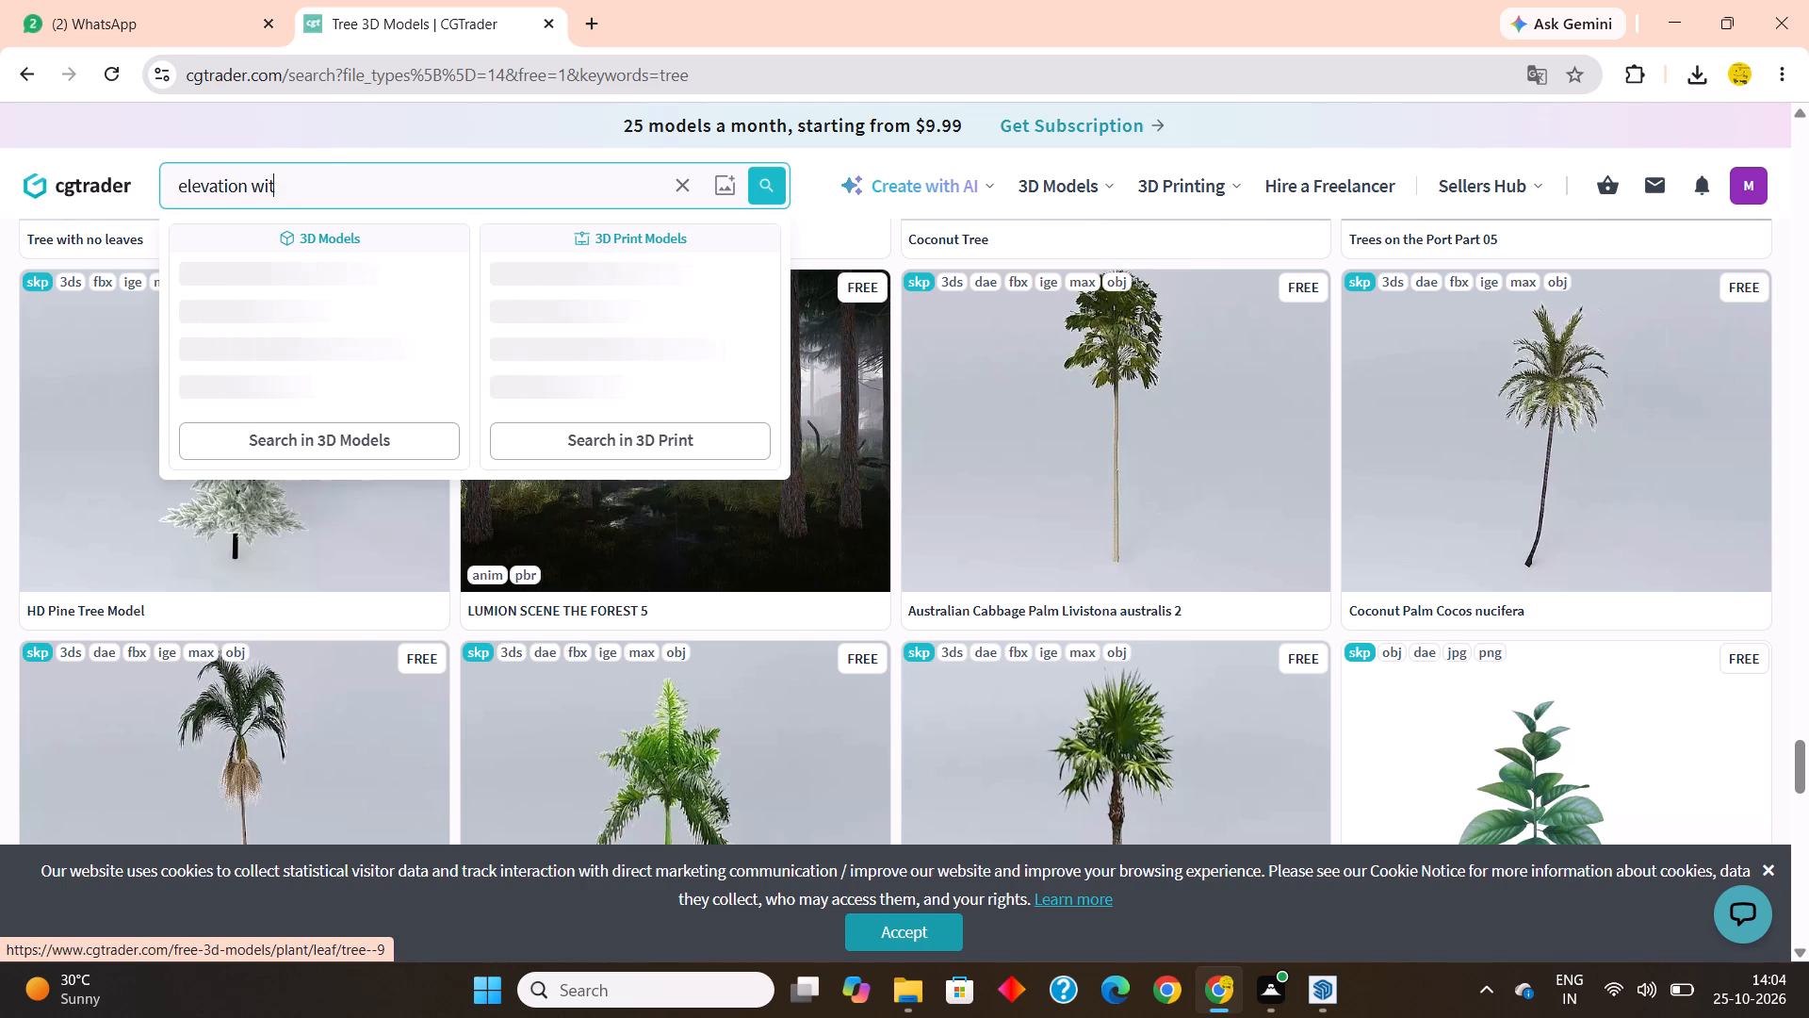
key("space")
type("tree")
key("Return")
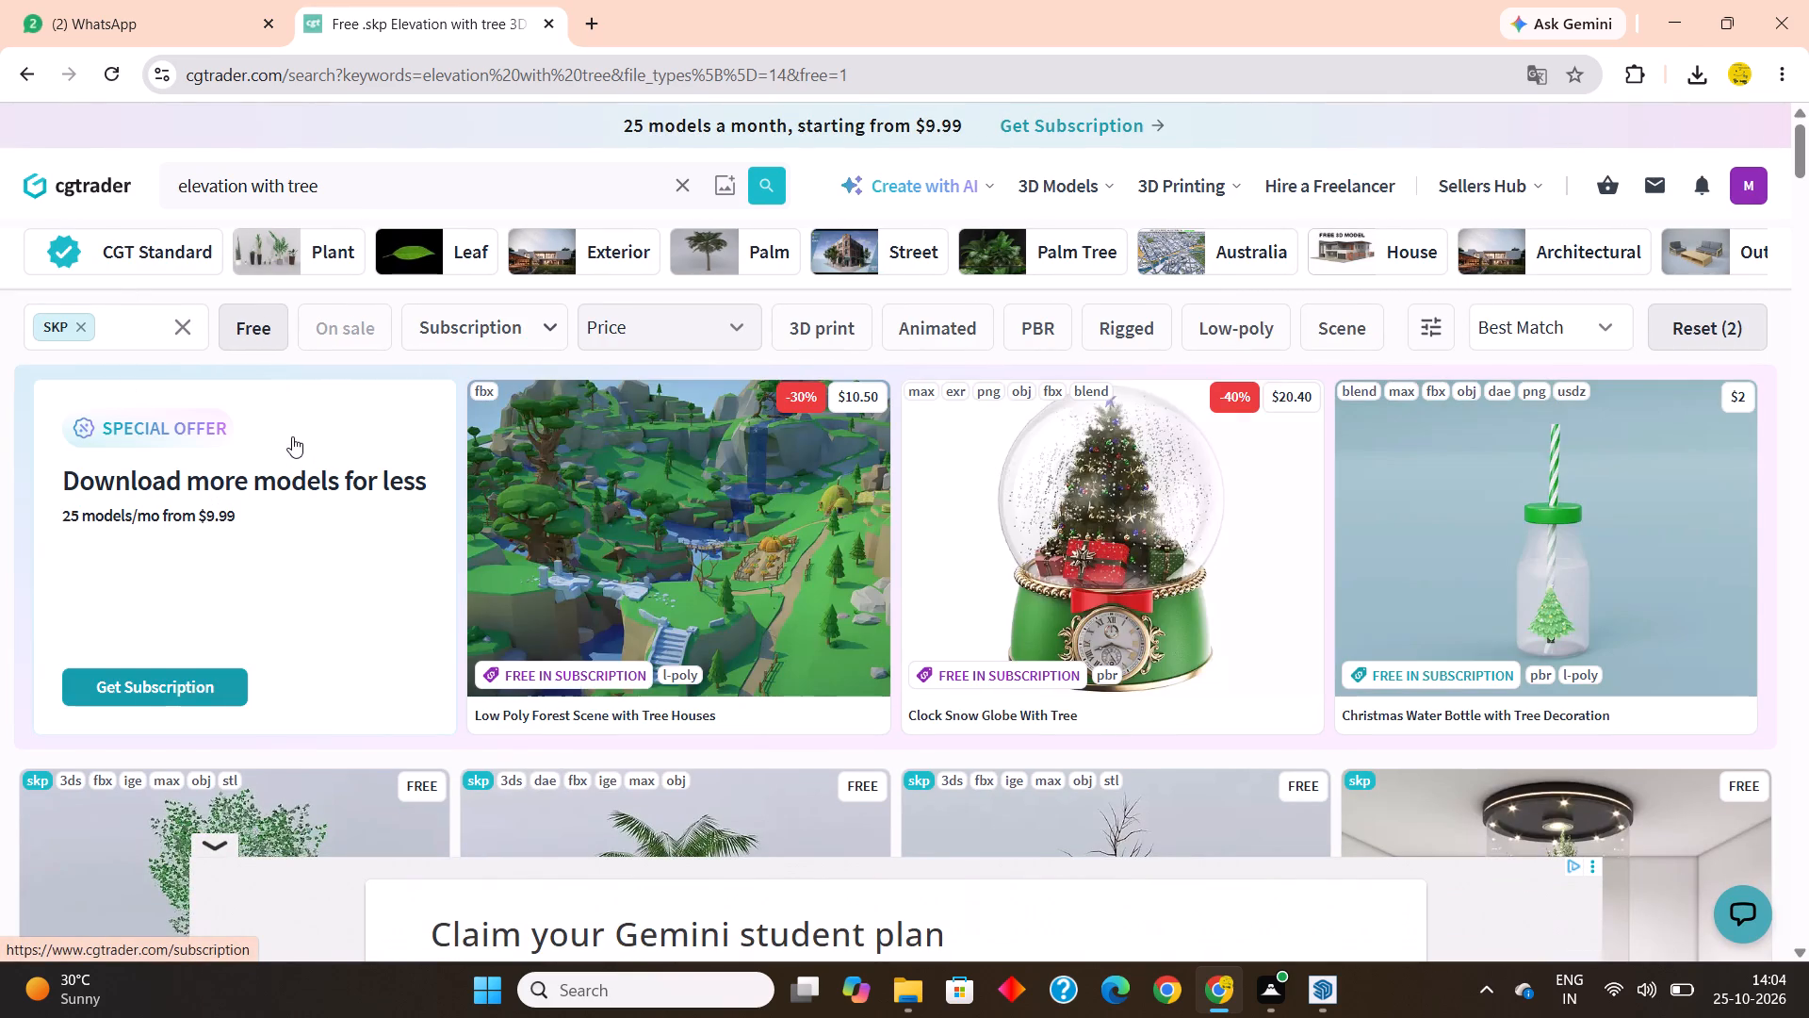
Shorten the search to "elevation" and look over the free SketchUp house models.
left_click_drag(370, 186, 255, 189)
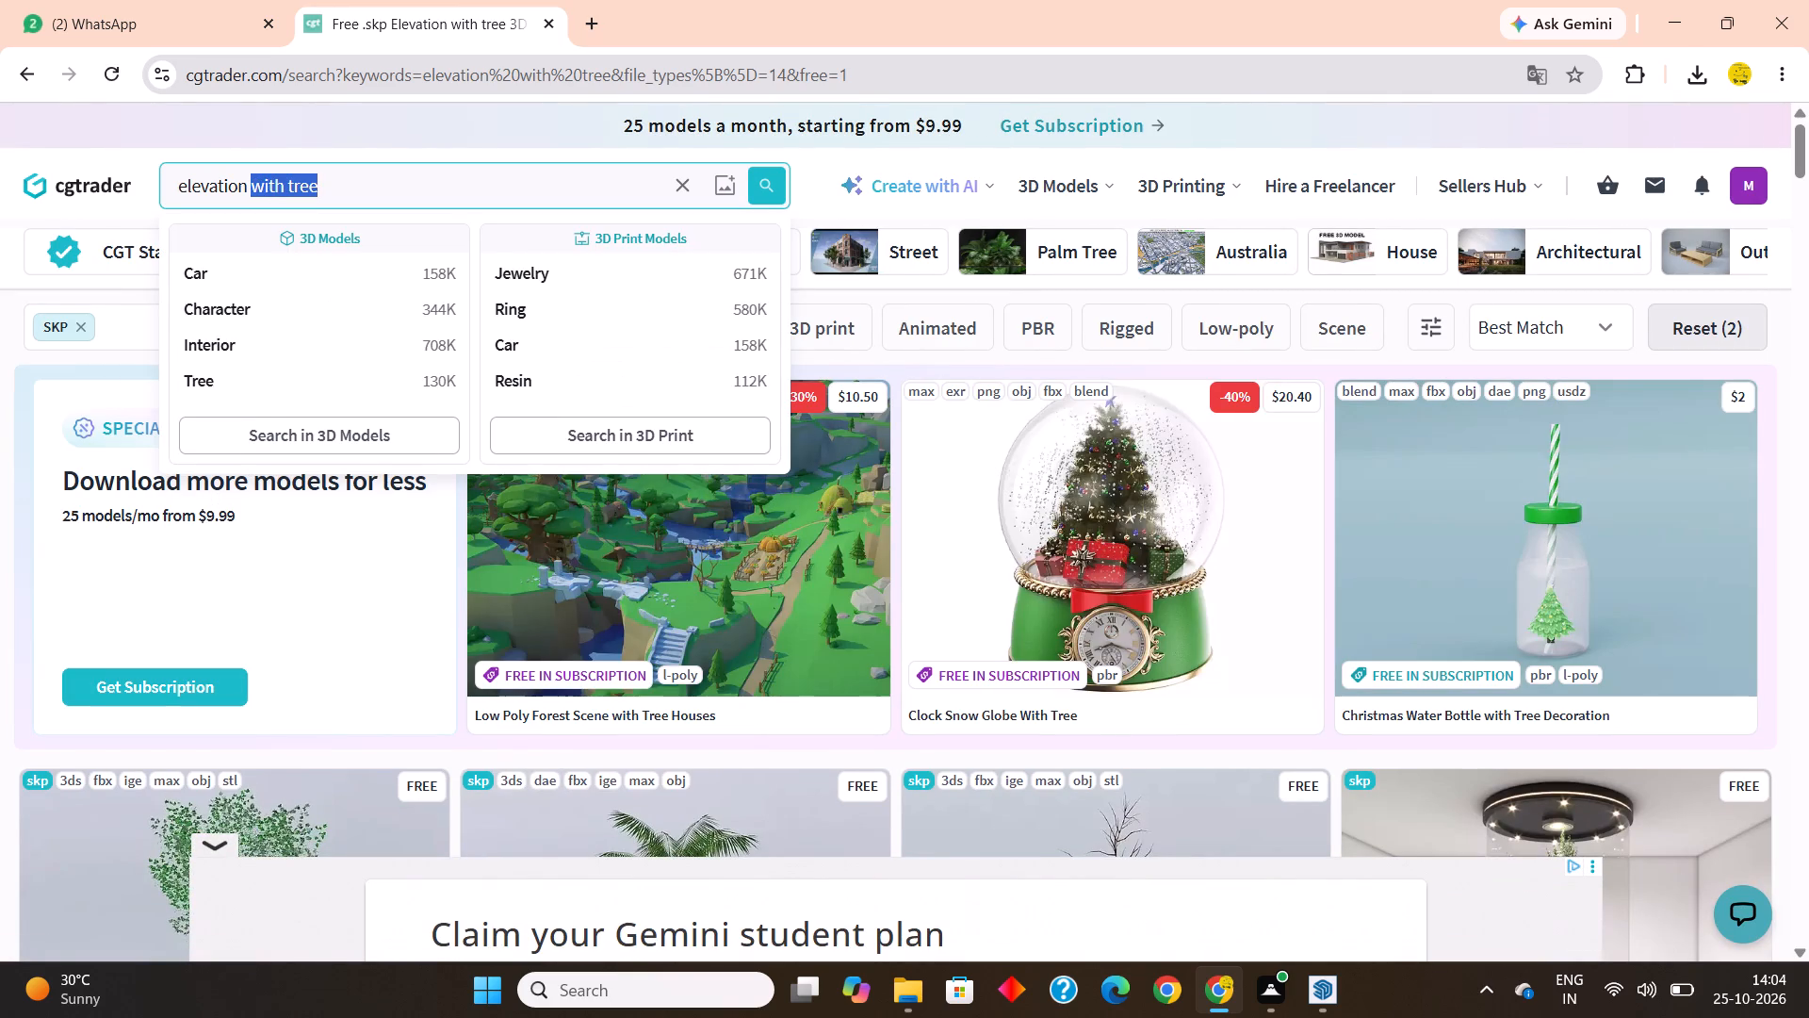
key("BackSpace")
key("Return")
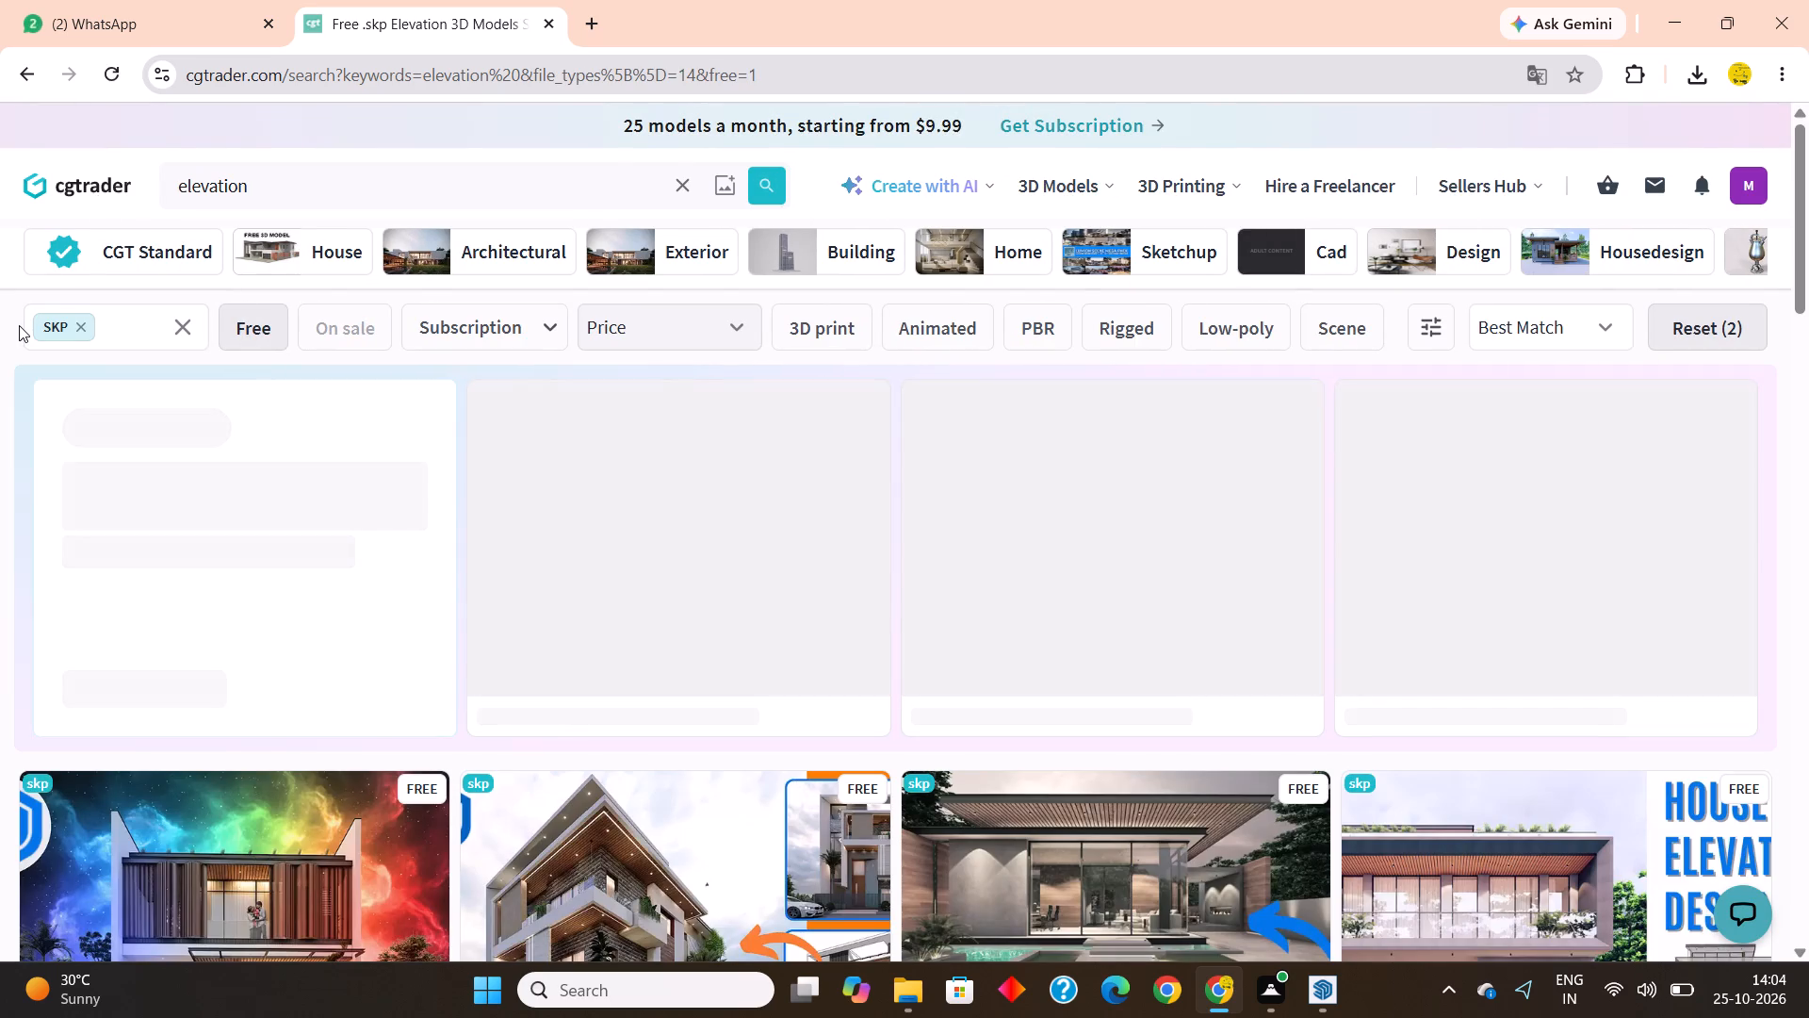
scroll(549, 552, "down", 3)
scroll(620, 579, "down", 3)
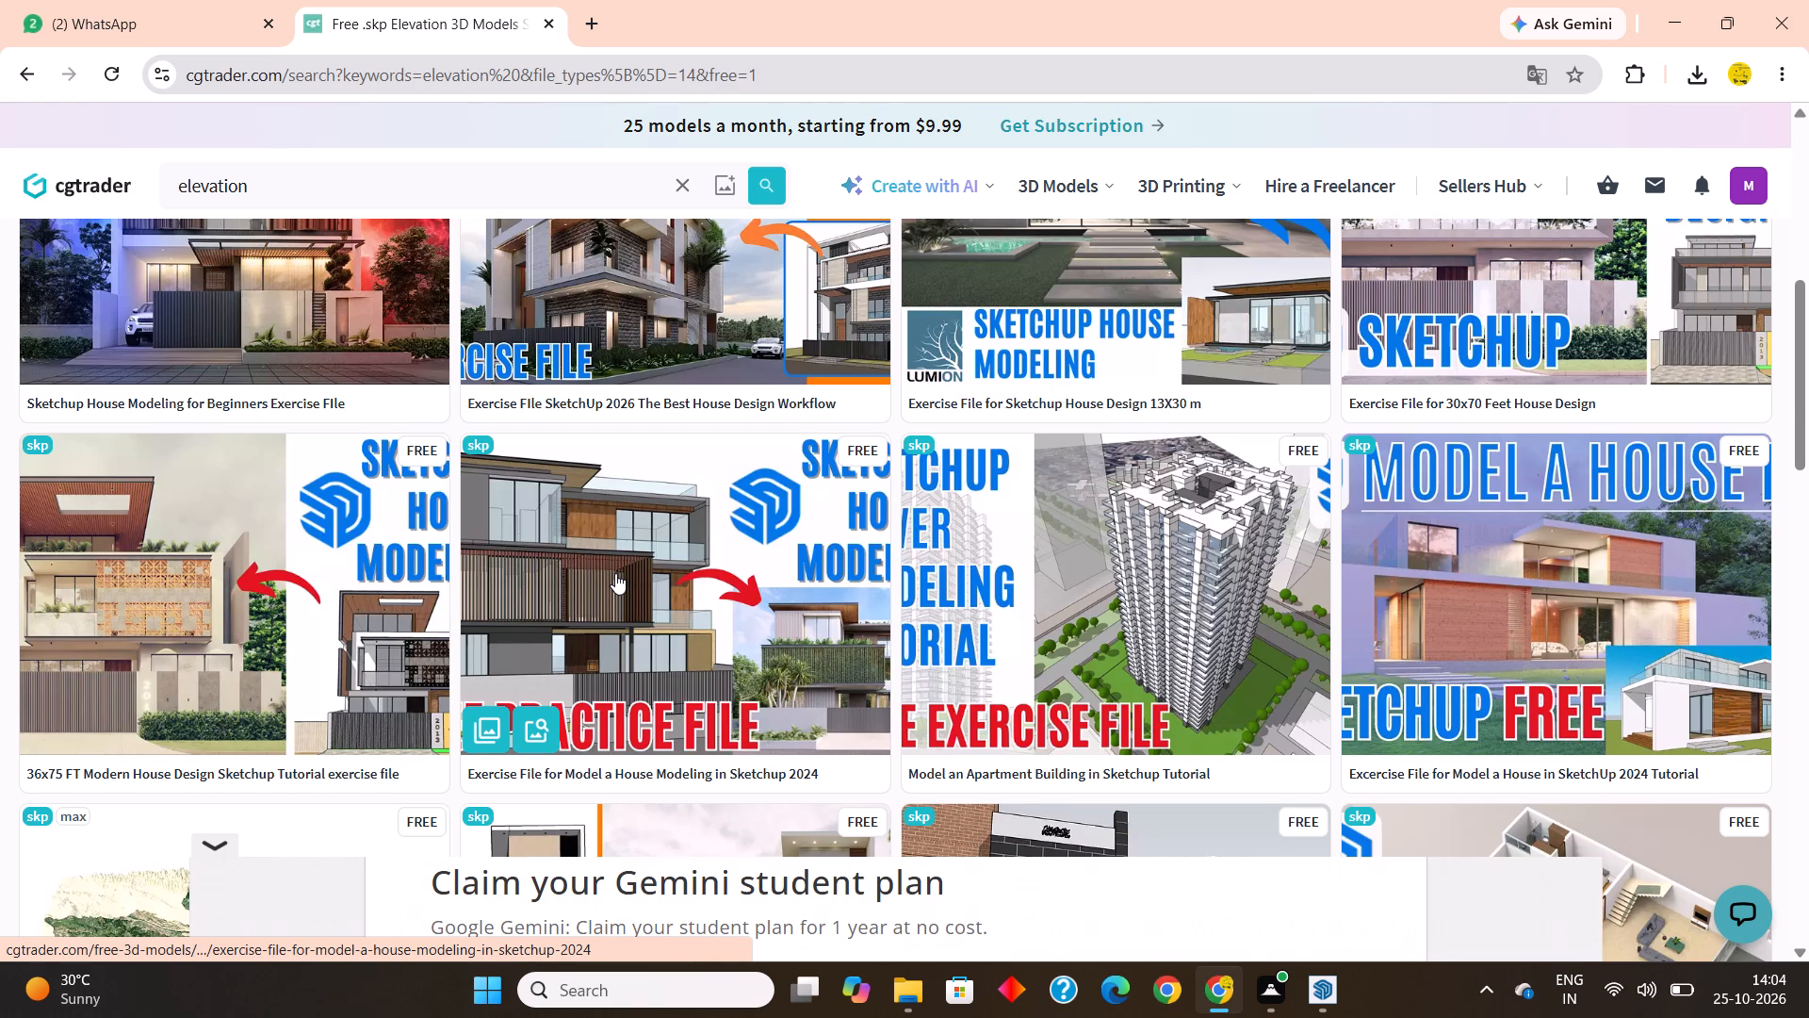
scroll(615, 573, "down", 5)
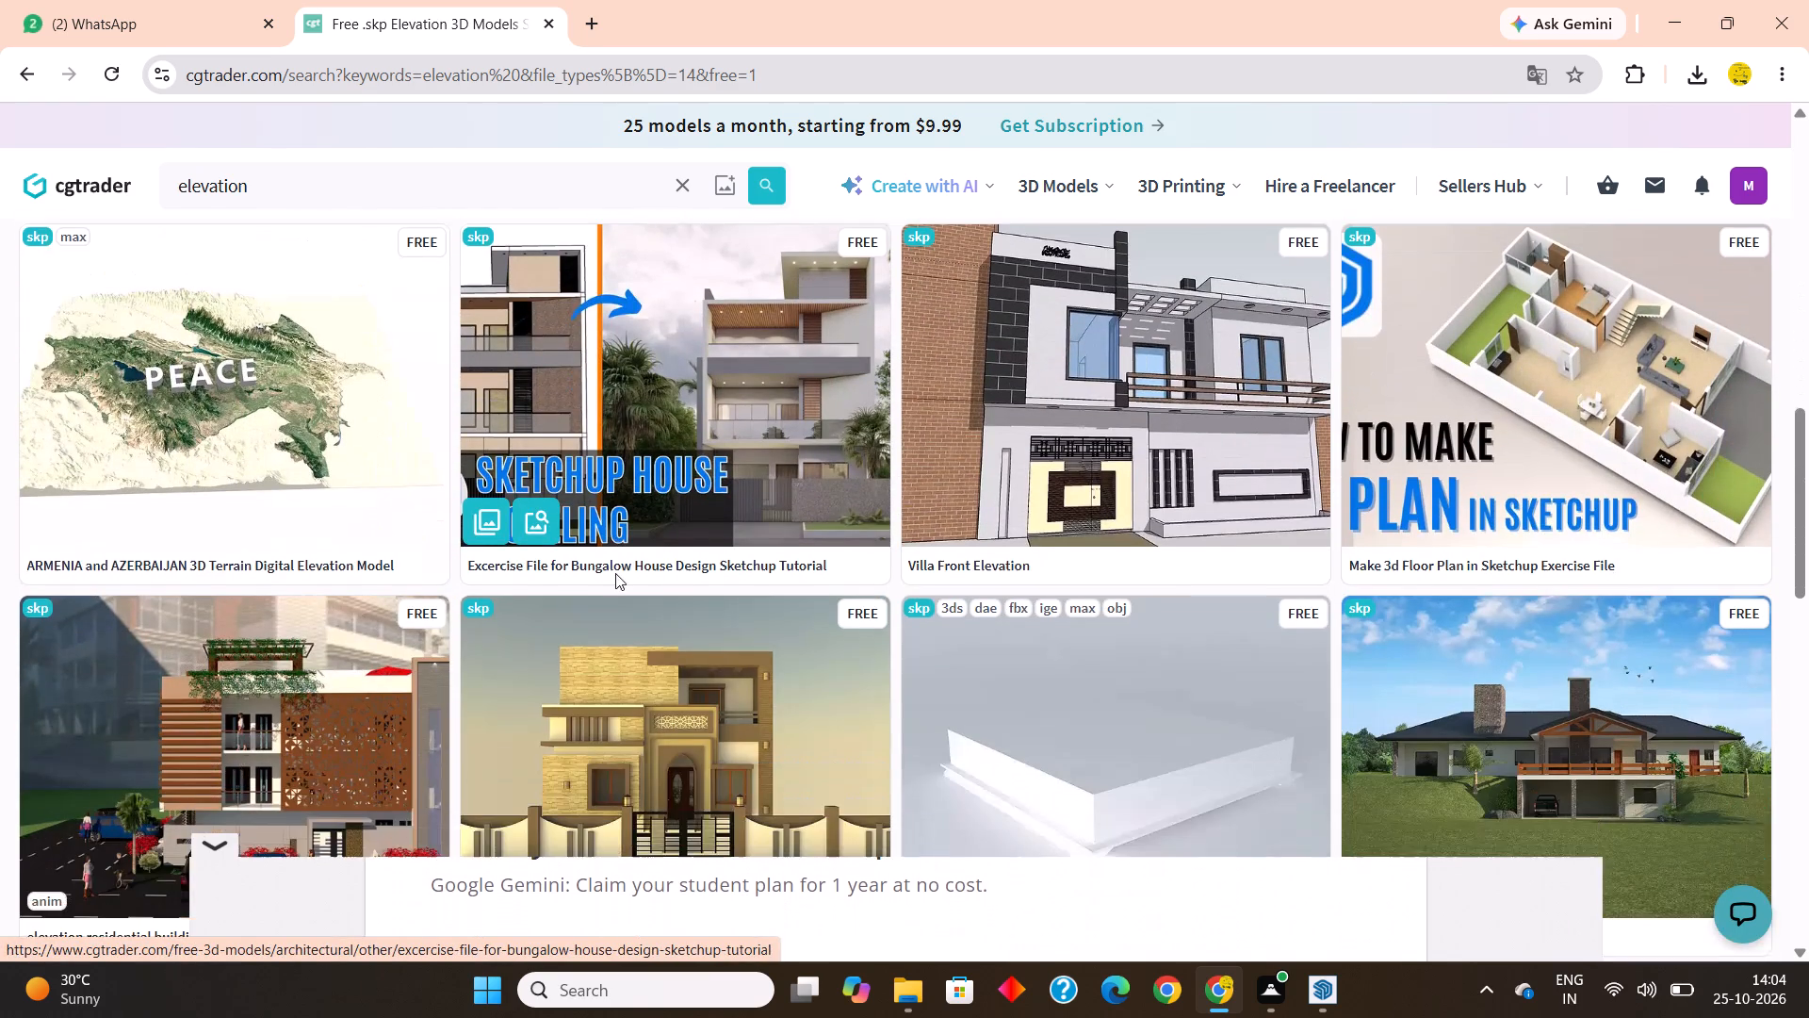
scroll(615, 573, "down", 1)
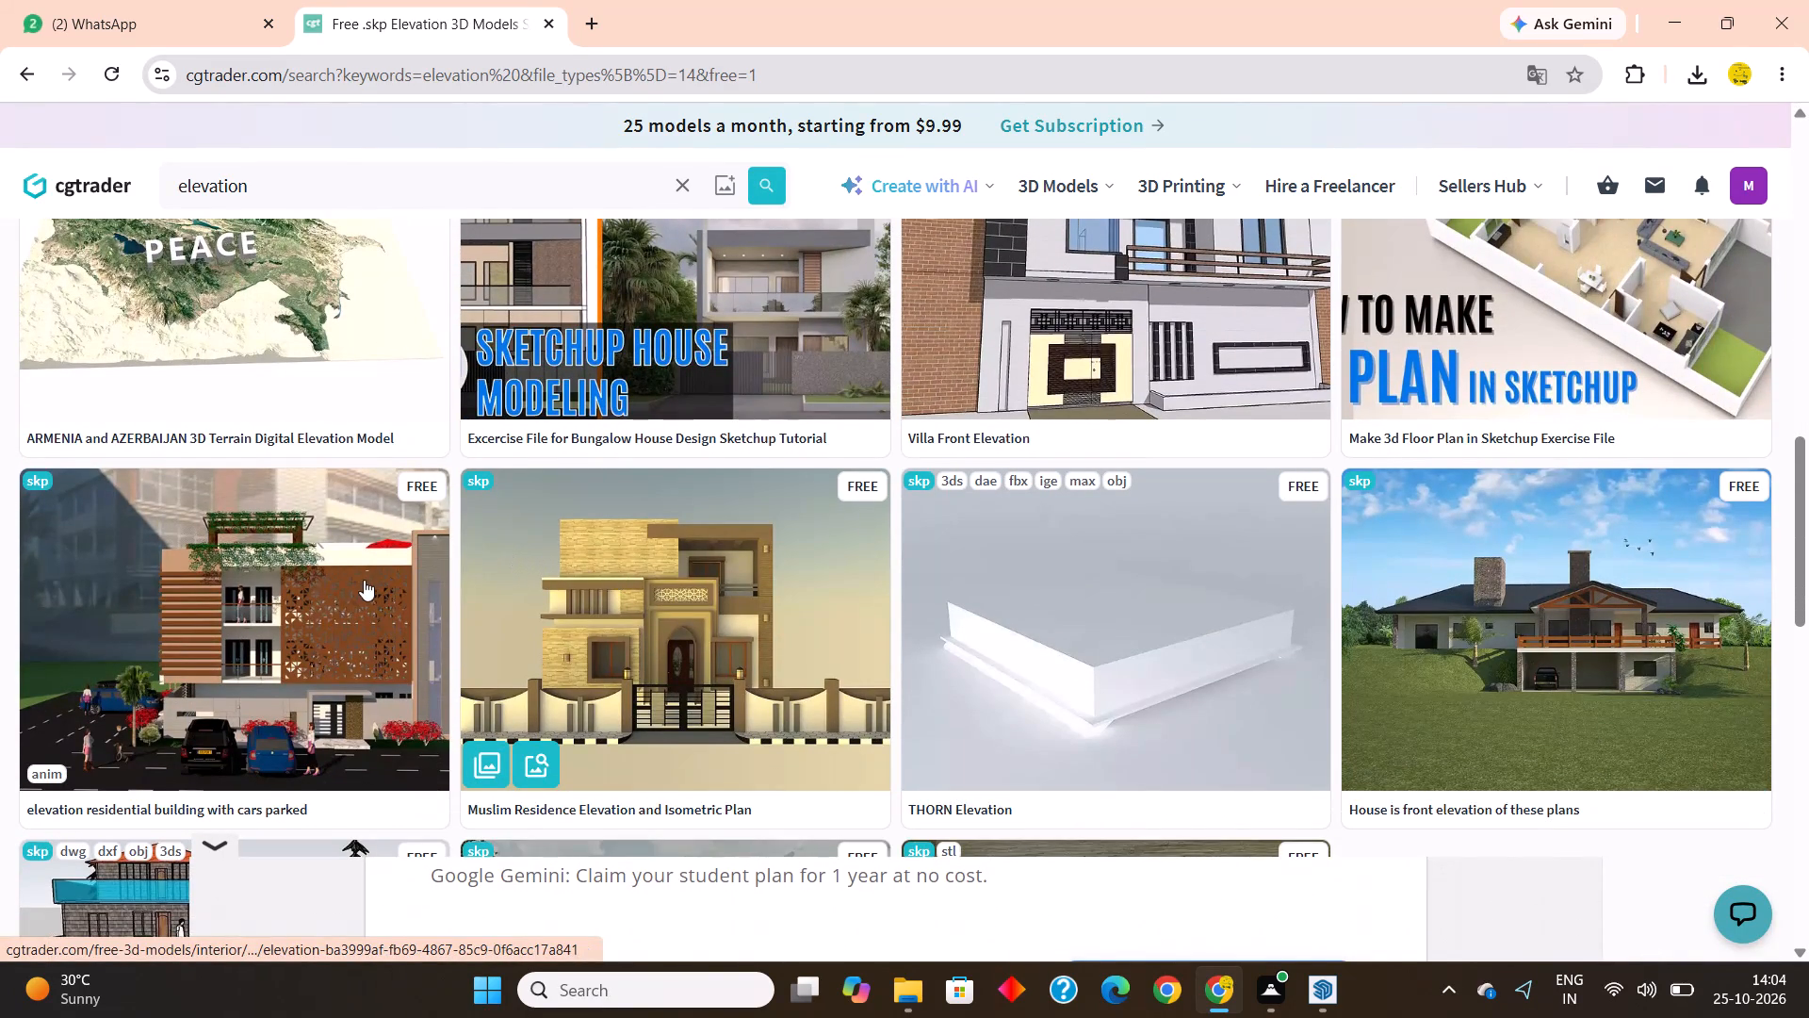
Open the free model "elevation residential building with cars parked" and download its elevation.skp file.
left_click(227, 605)
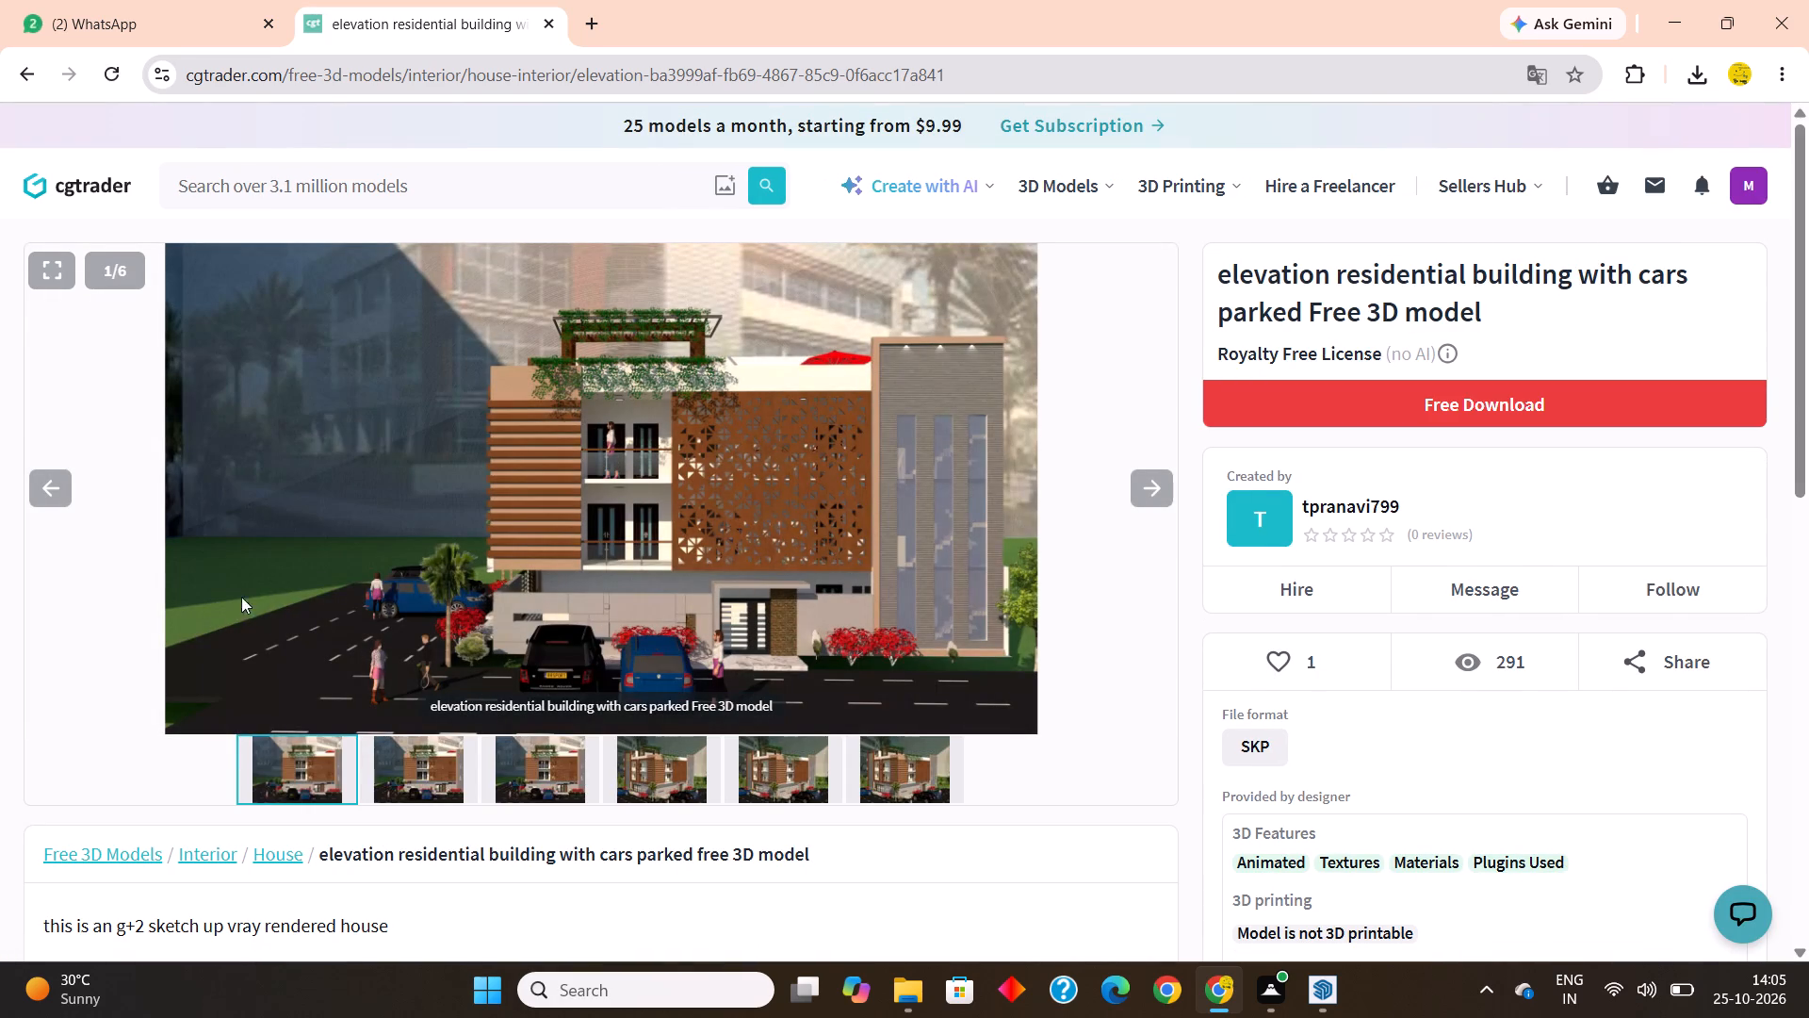
left_click(1489, 400)
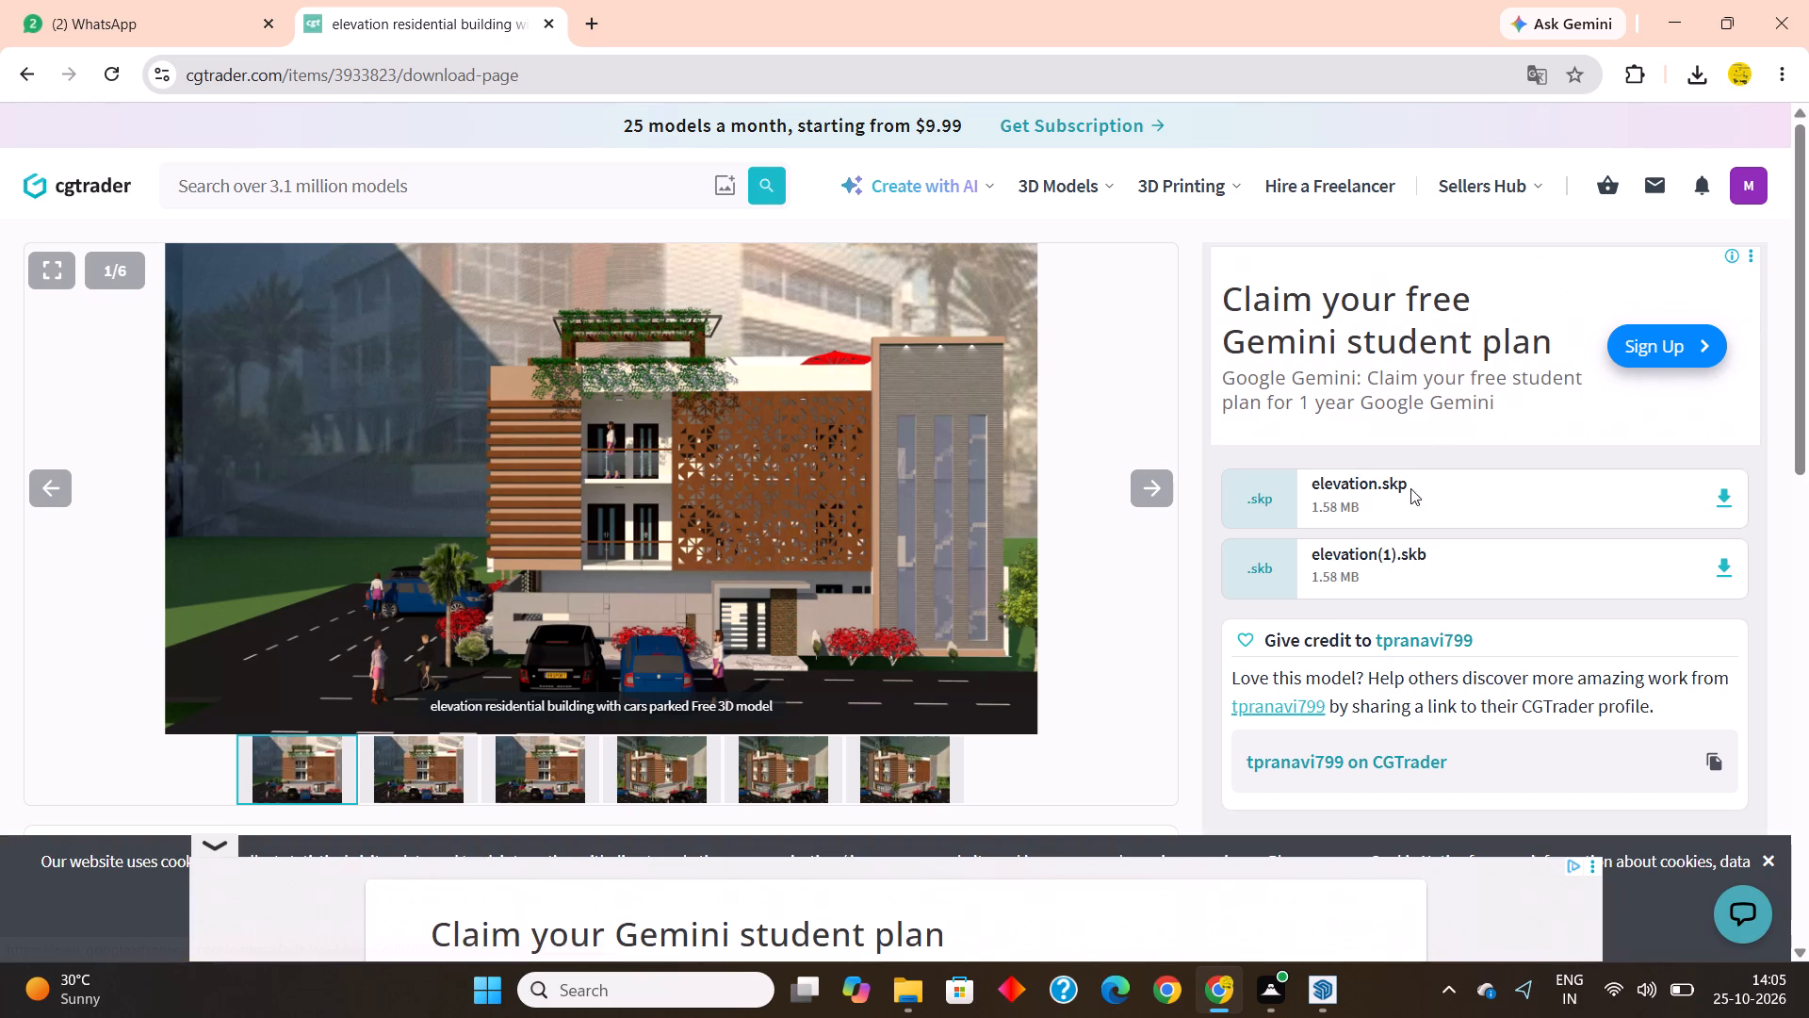
left_click(1730, 494)
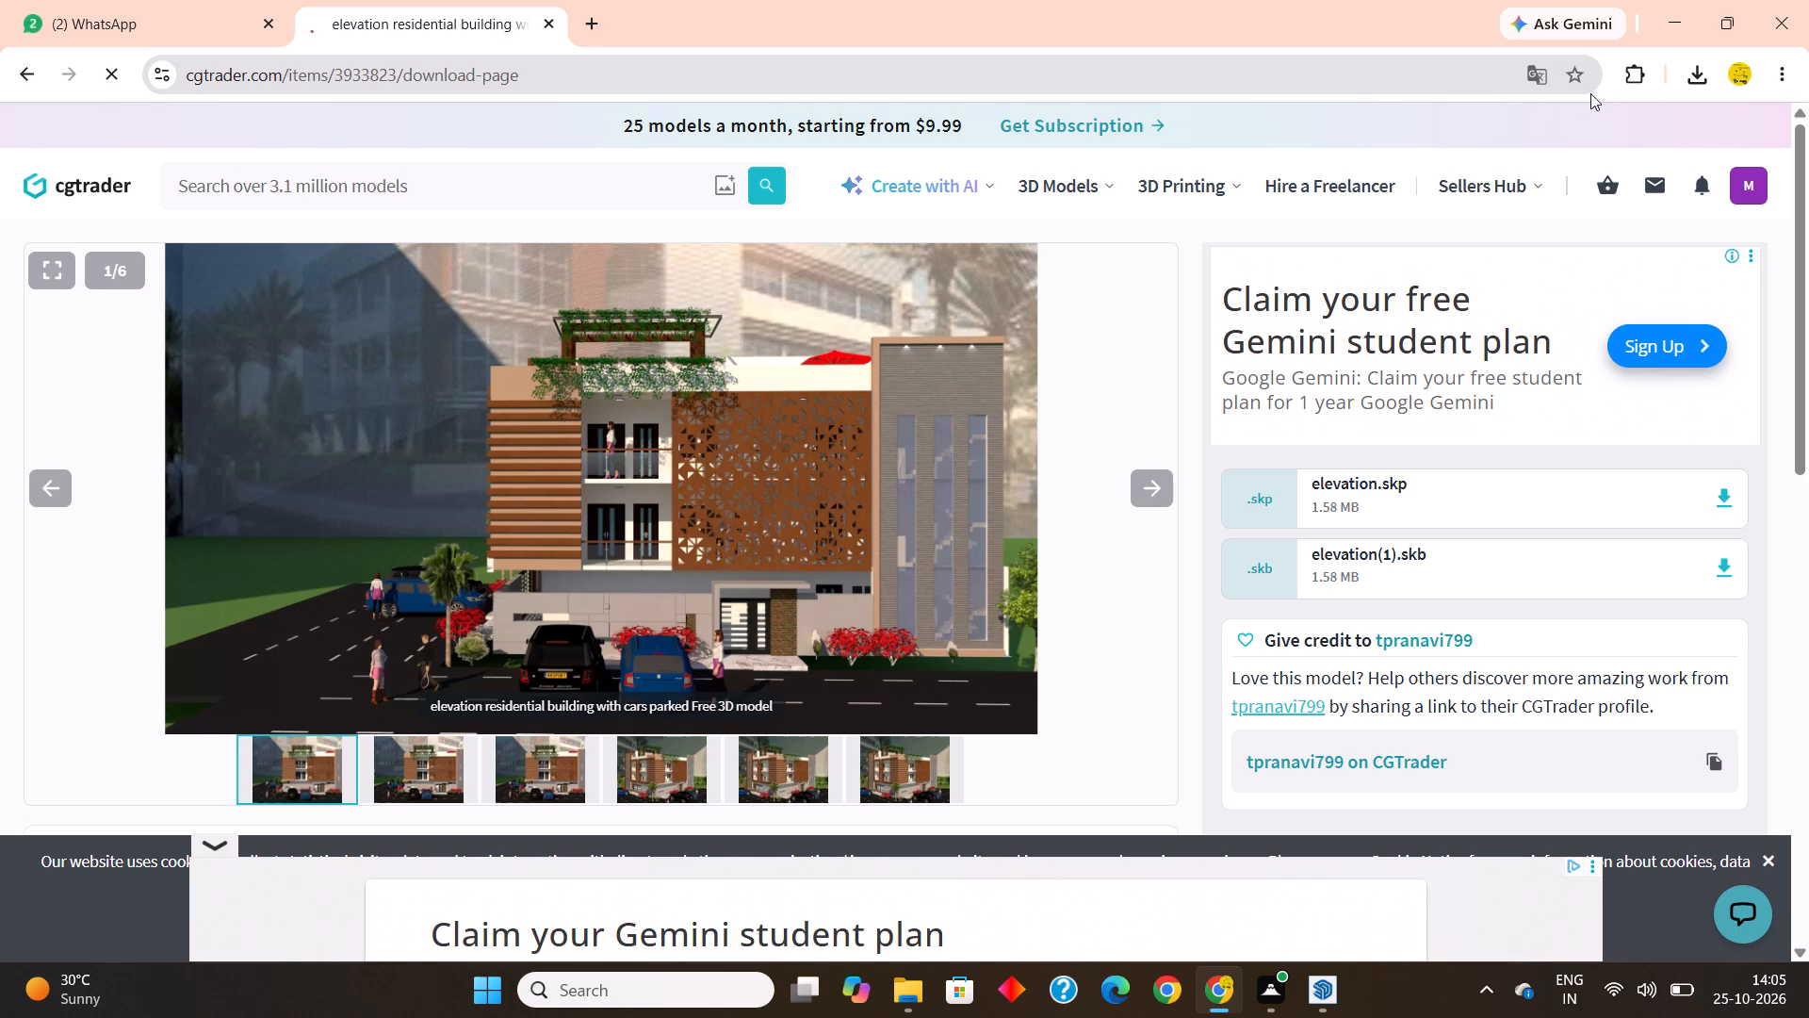
Bring the downloaded elevation.skp into the open house model in SketchUp, place it beside the house, and leave it deselected.
left_click(1700, 70)
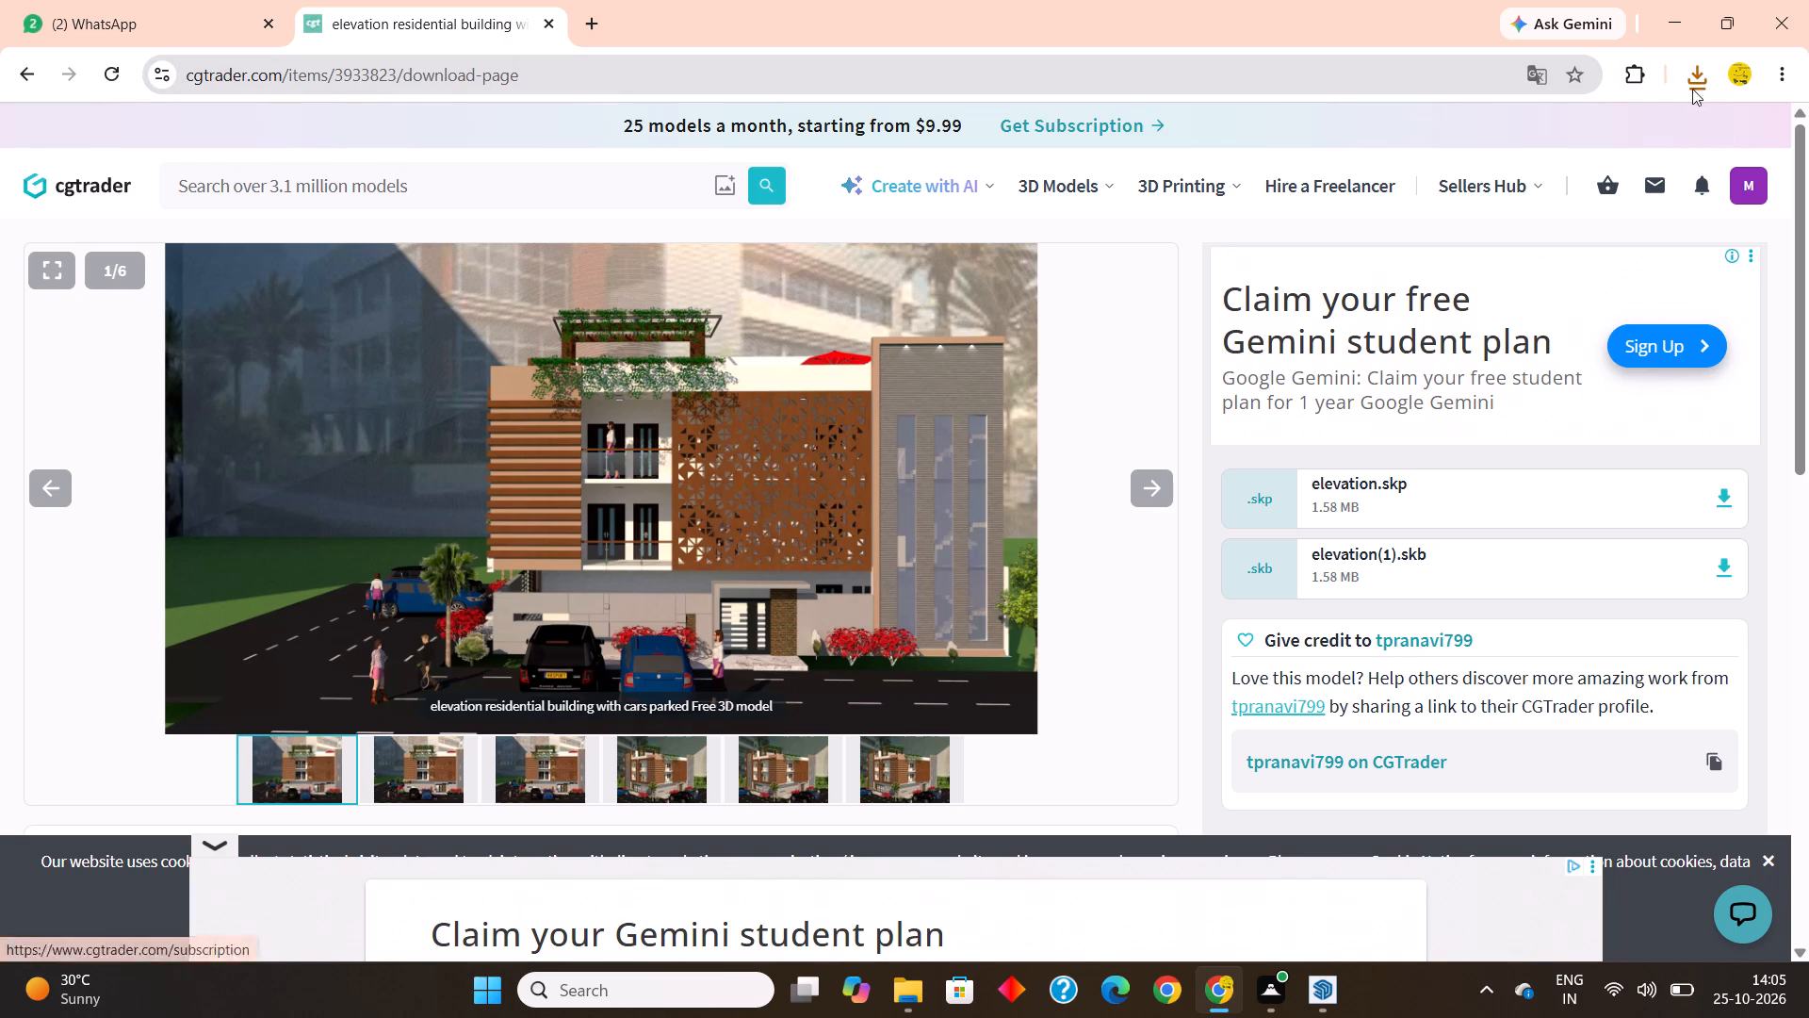
left_click(1694, 78)
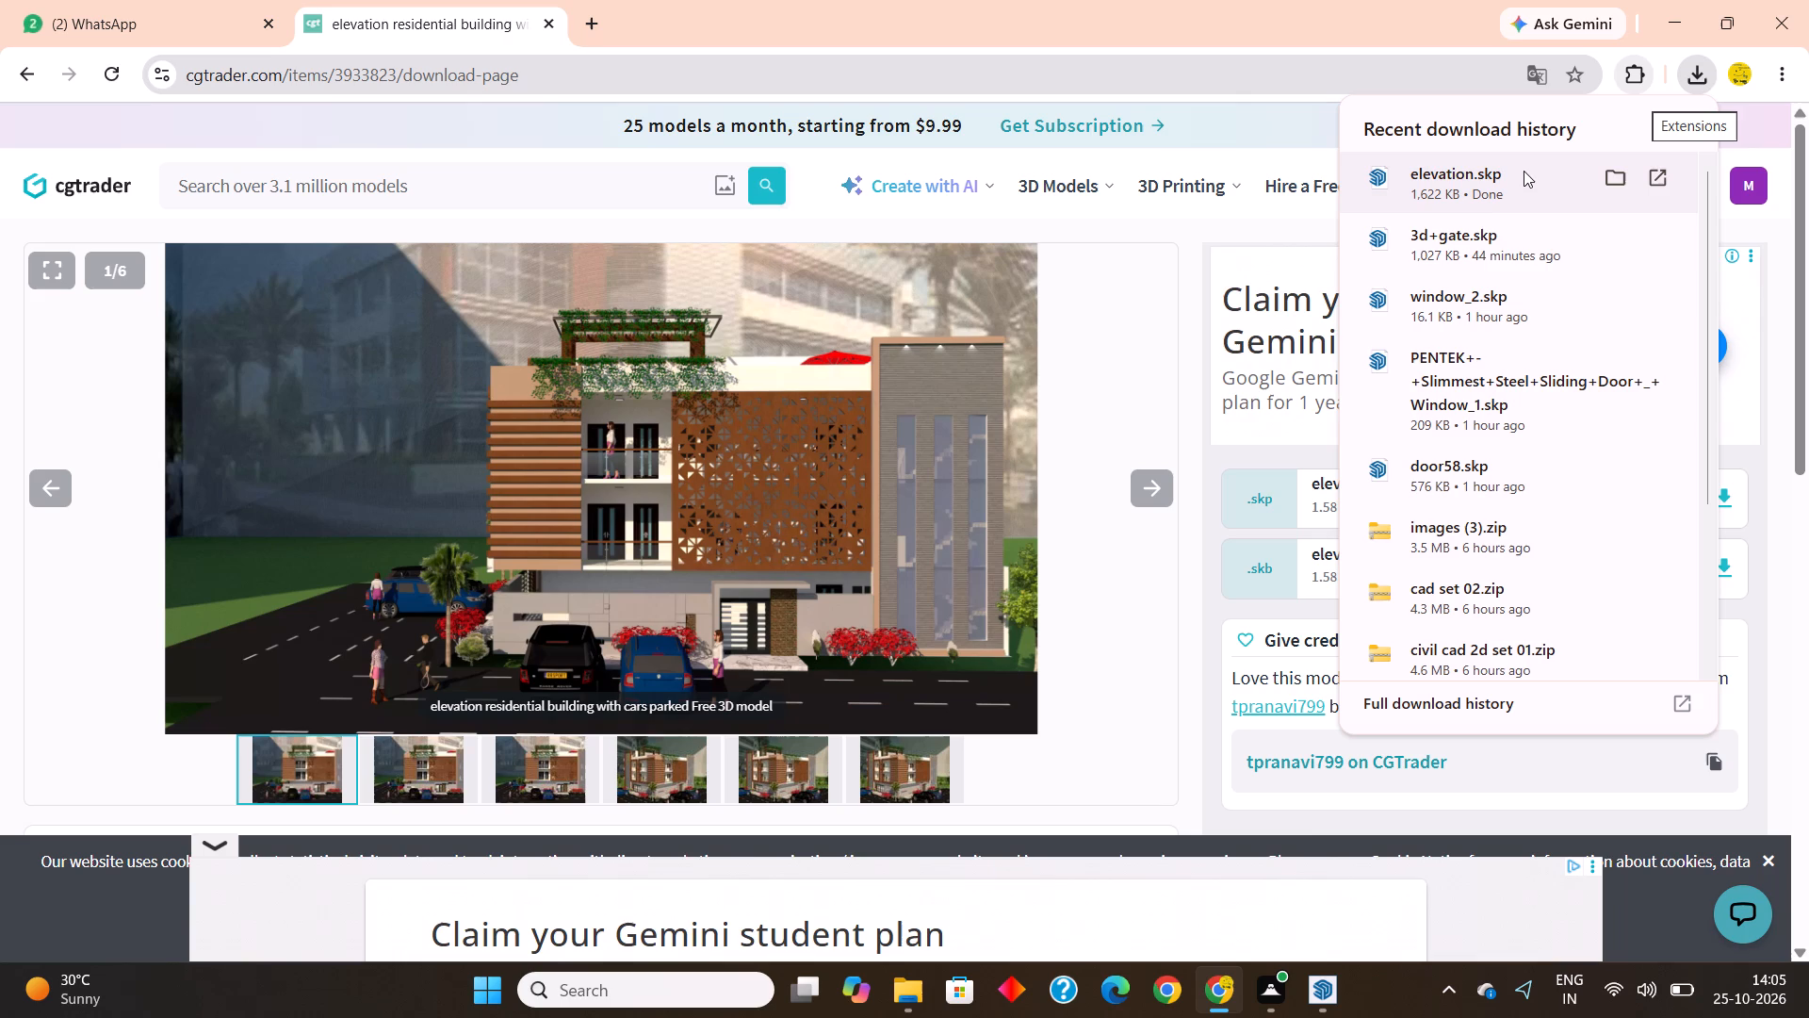
left_click_drag(1524, 171, 1326, 980)
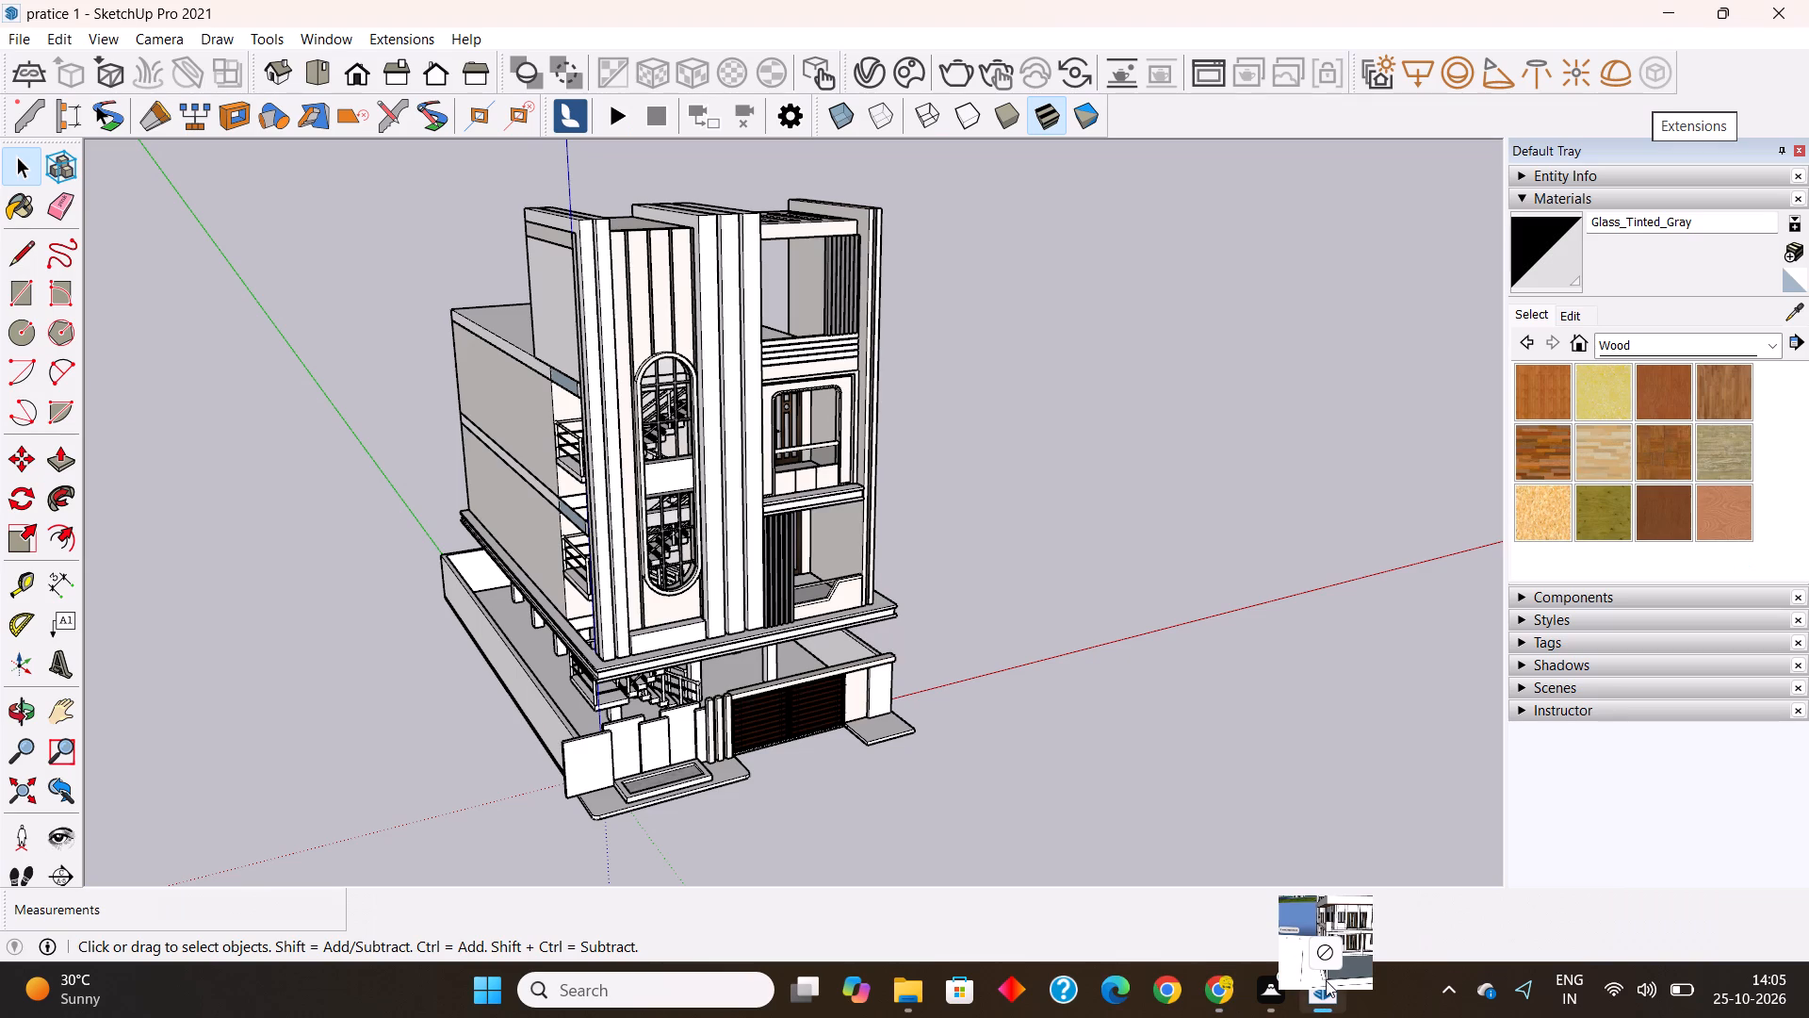
left_click_drag(1326, 980, 1160, 689)
scroll(896, 626, "down", 10)
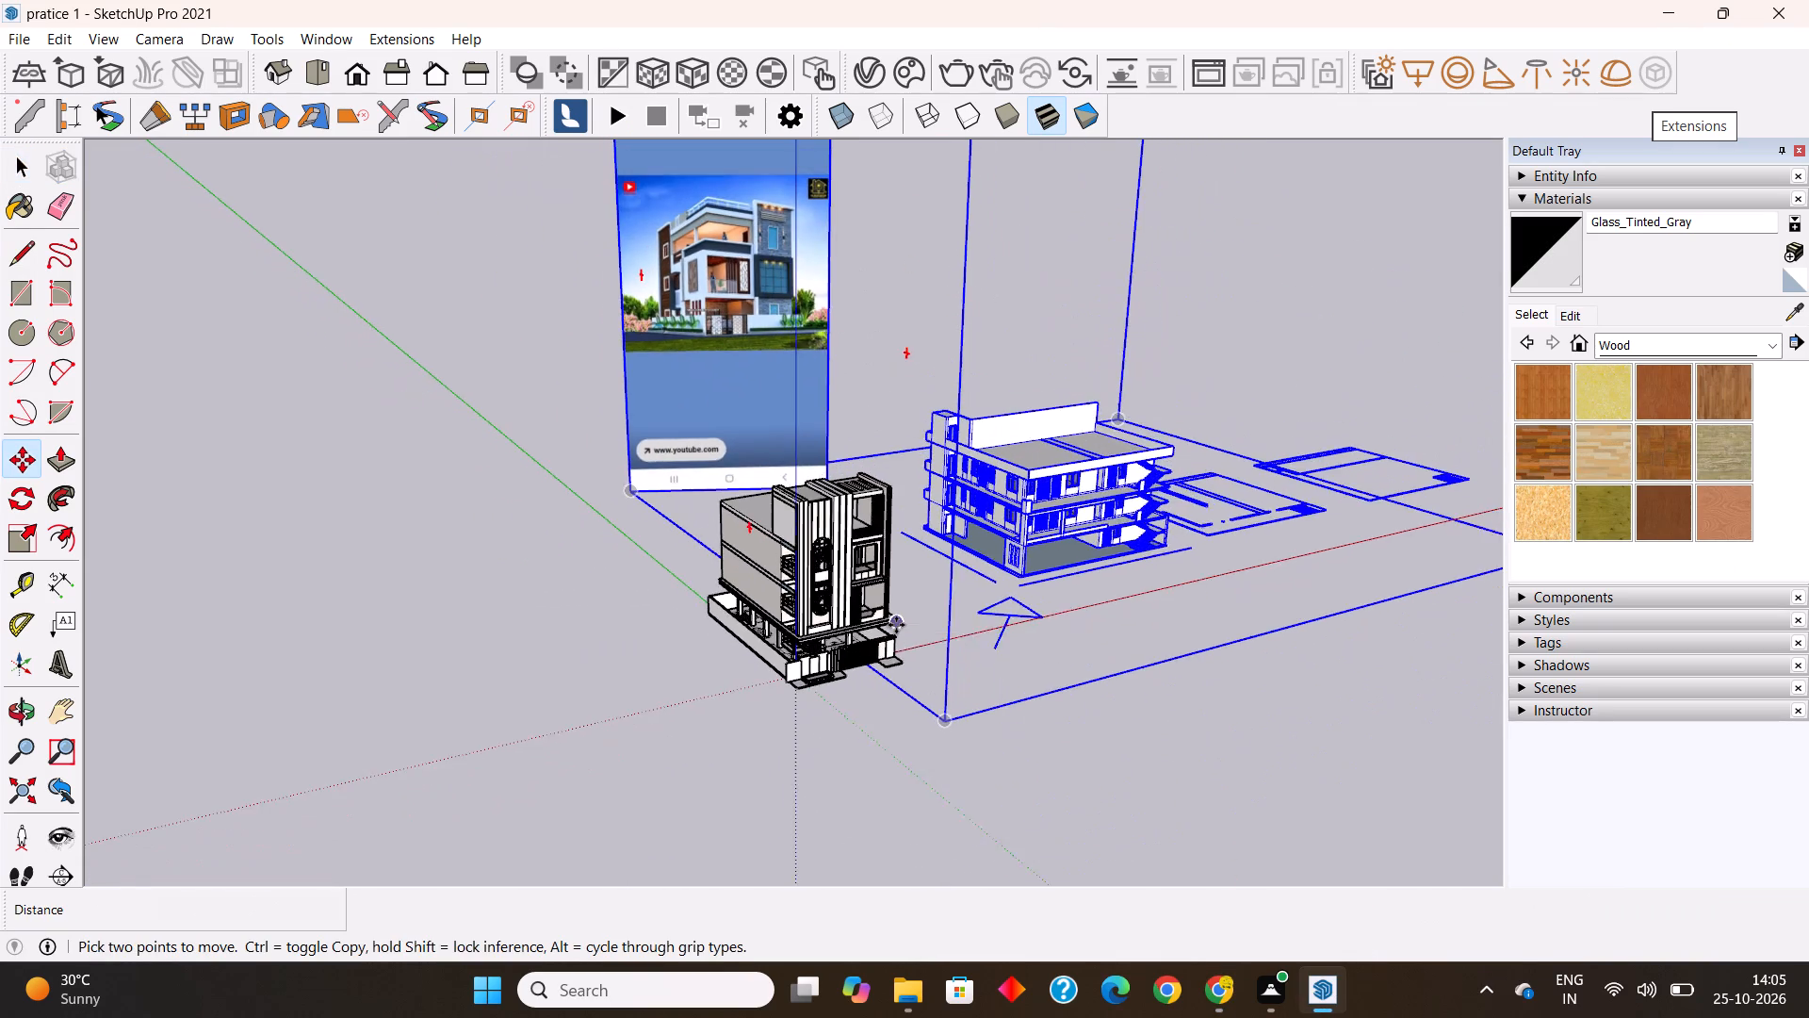
scroll(896, 625, "down", 7)
middle_click_drag(1076, 611, 731, 742)
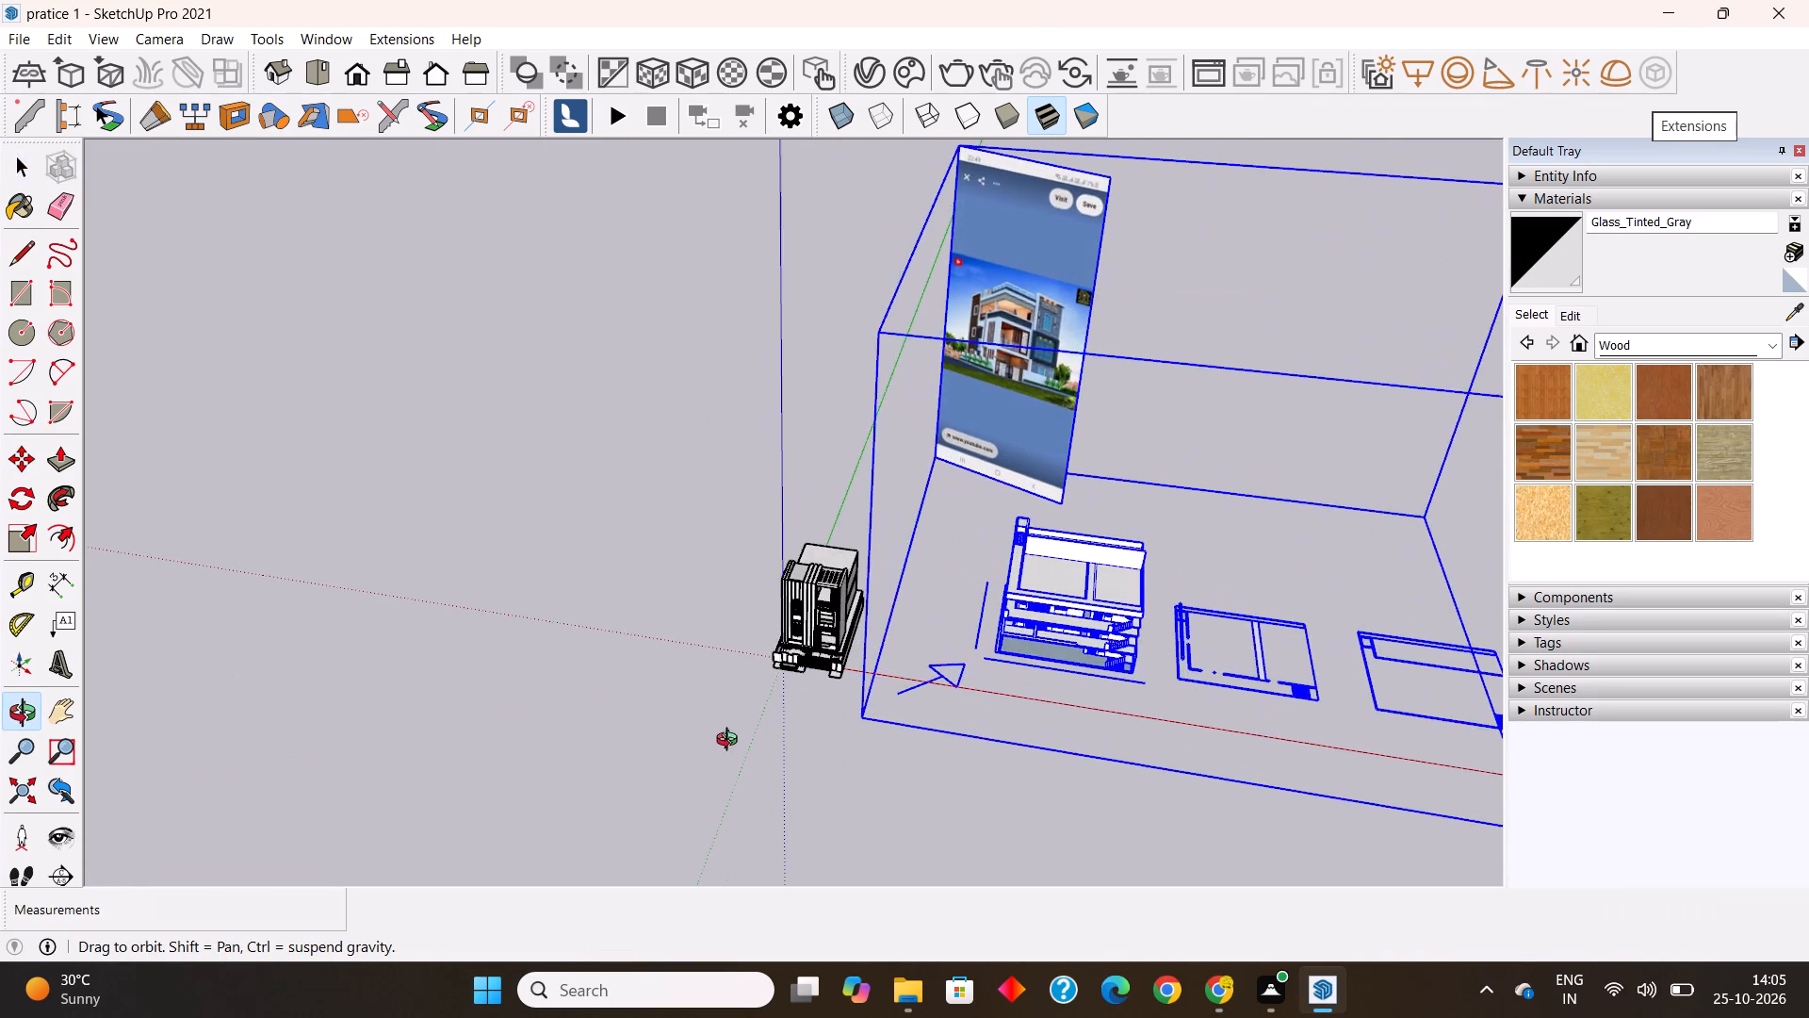
middle_click_drag(731, 742, 964, 599)
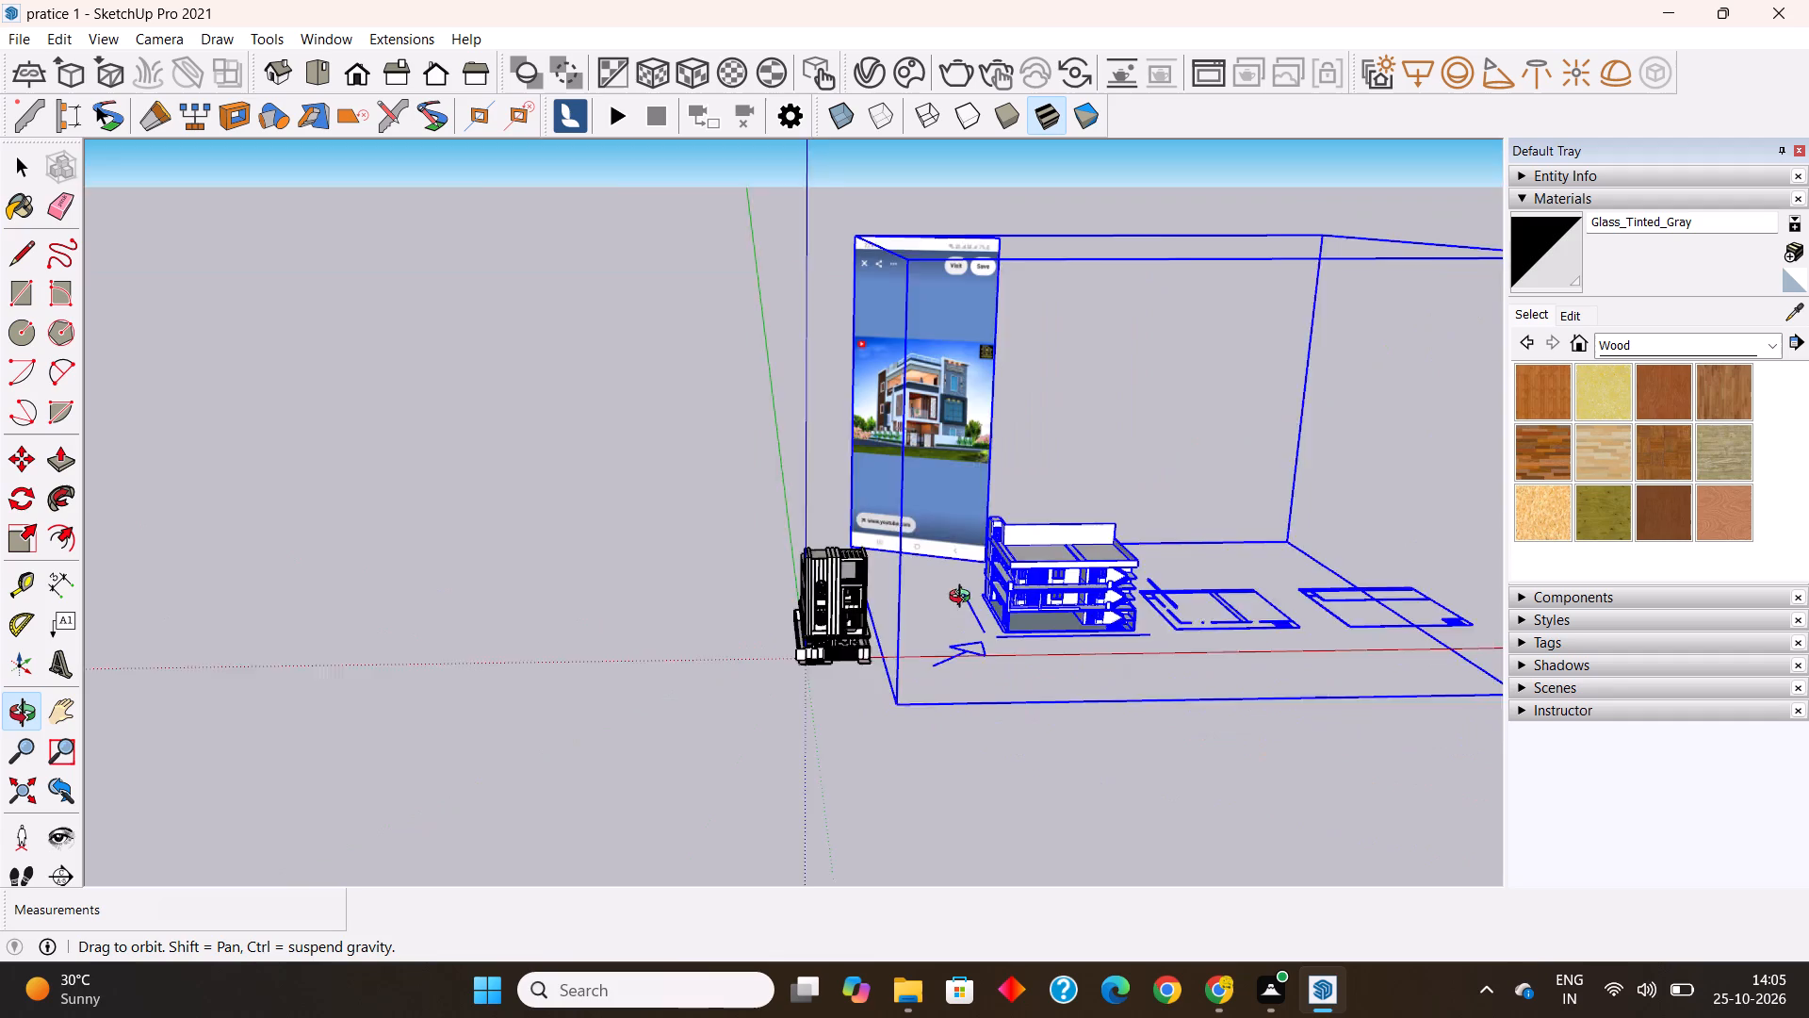
middle_click_drag(964, 599, 1191, 609)
left_click(1184, 632)
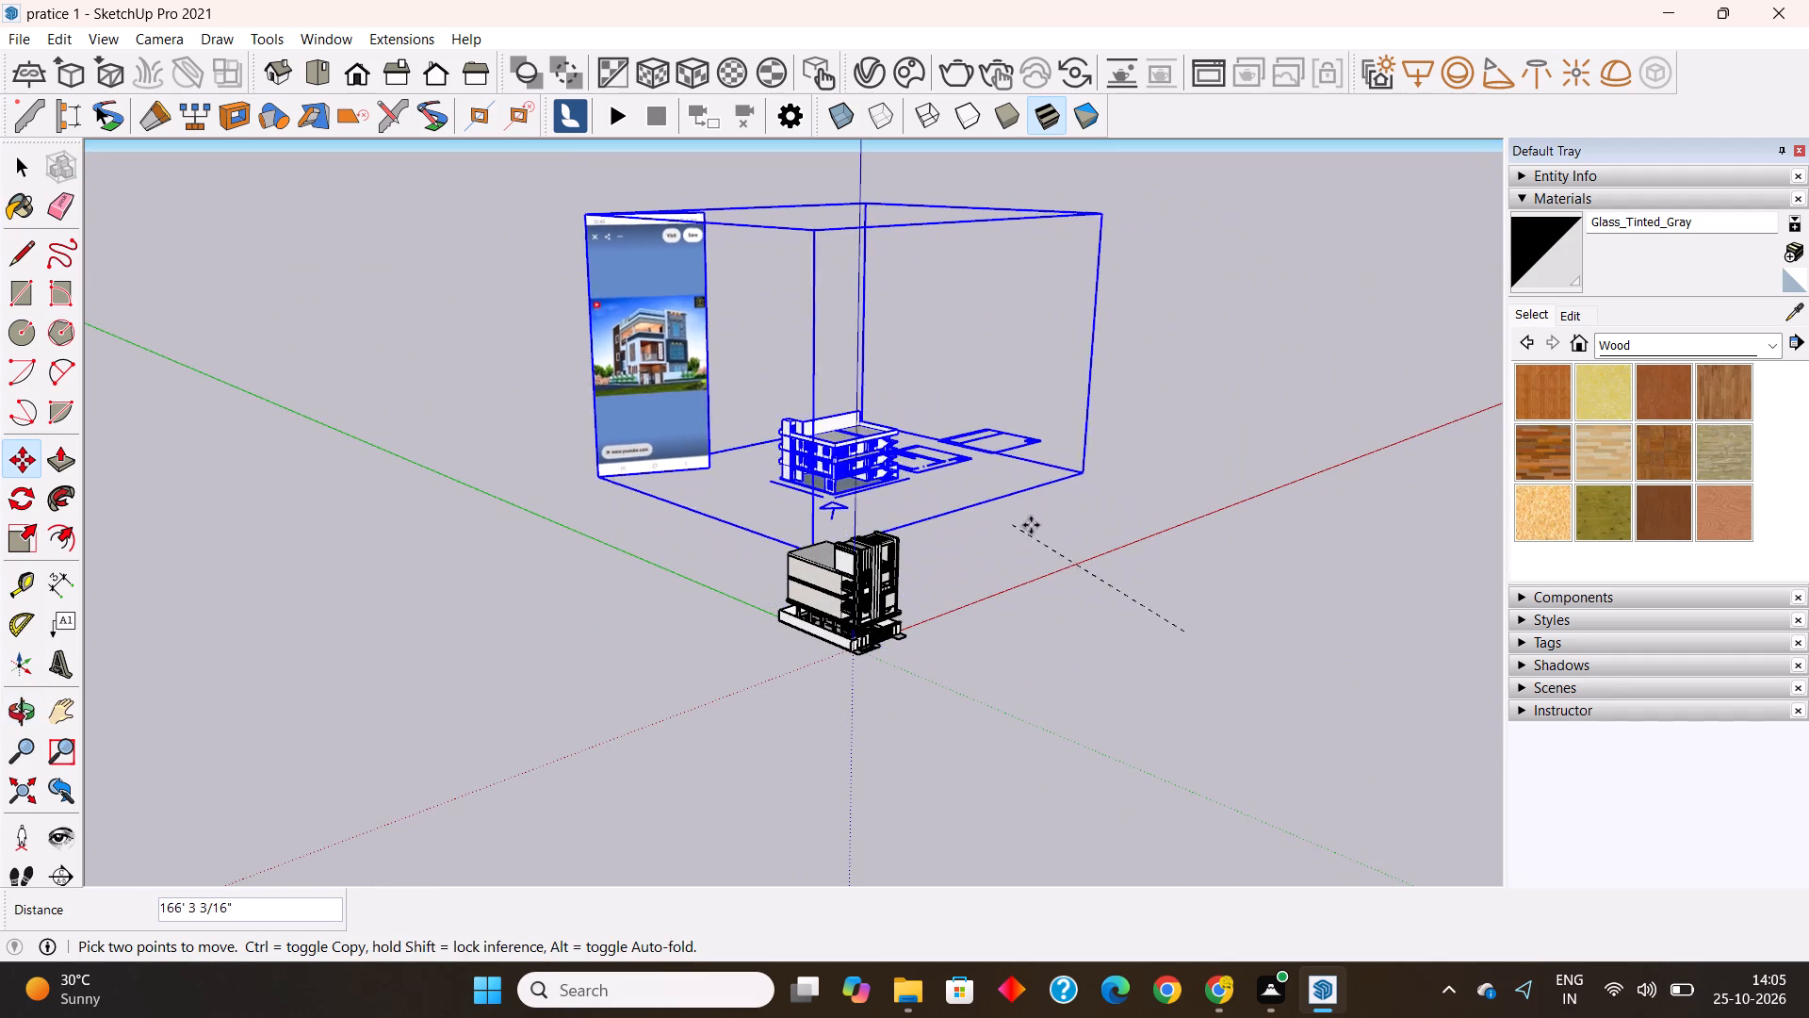
key("Escape")
key("Escape")
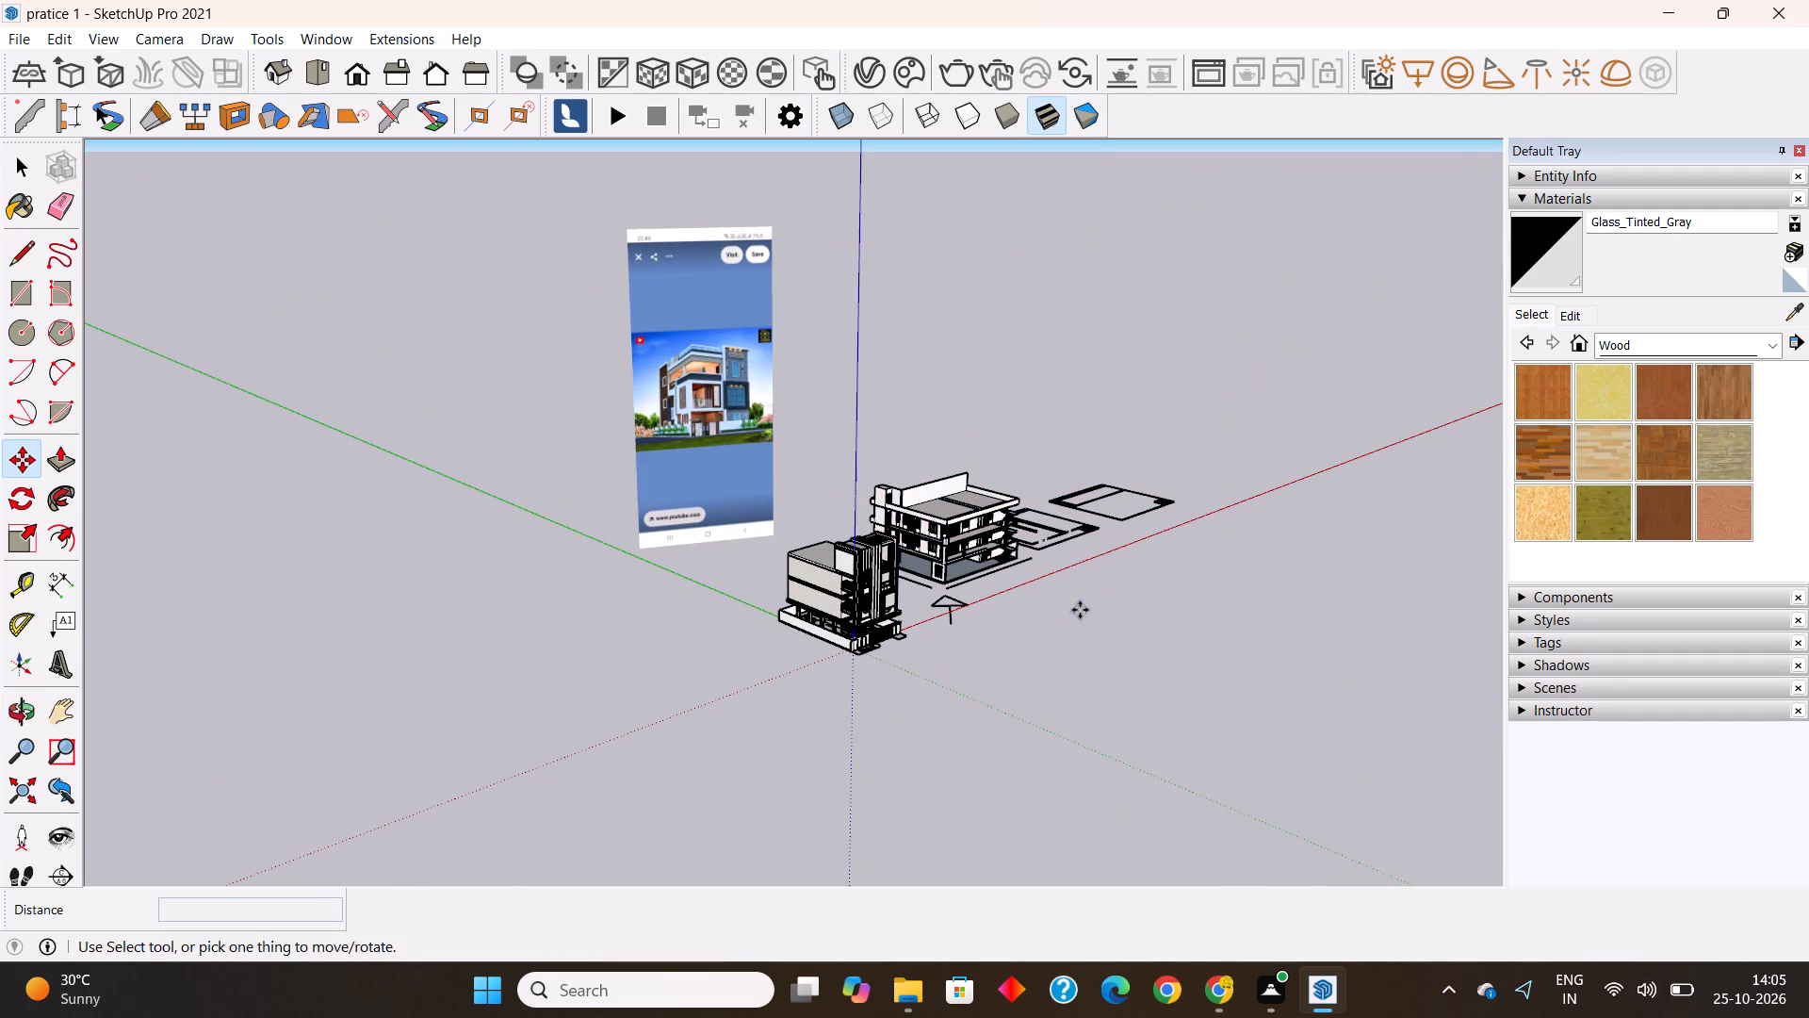
key("space")
left_click(1076, 689)
Inspect the imported elevation model up close and delete it, together with its reference picture and plans, from beside the house.
scroll(739, 424, "up", 10)
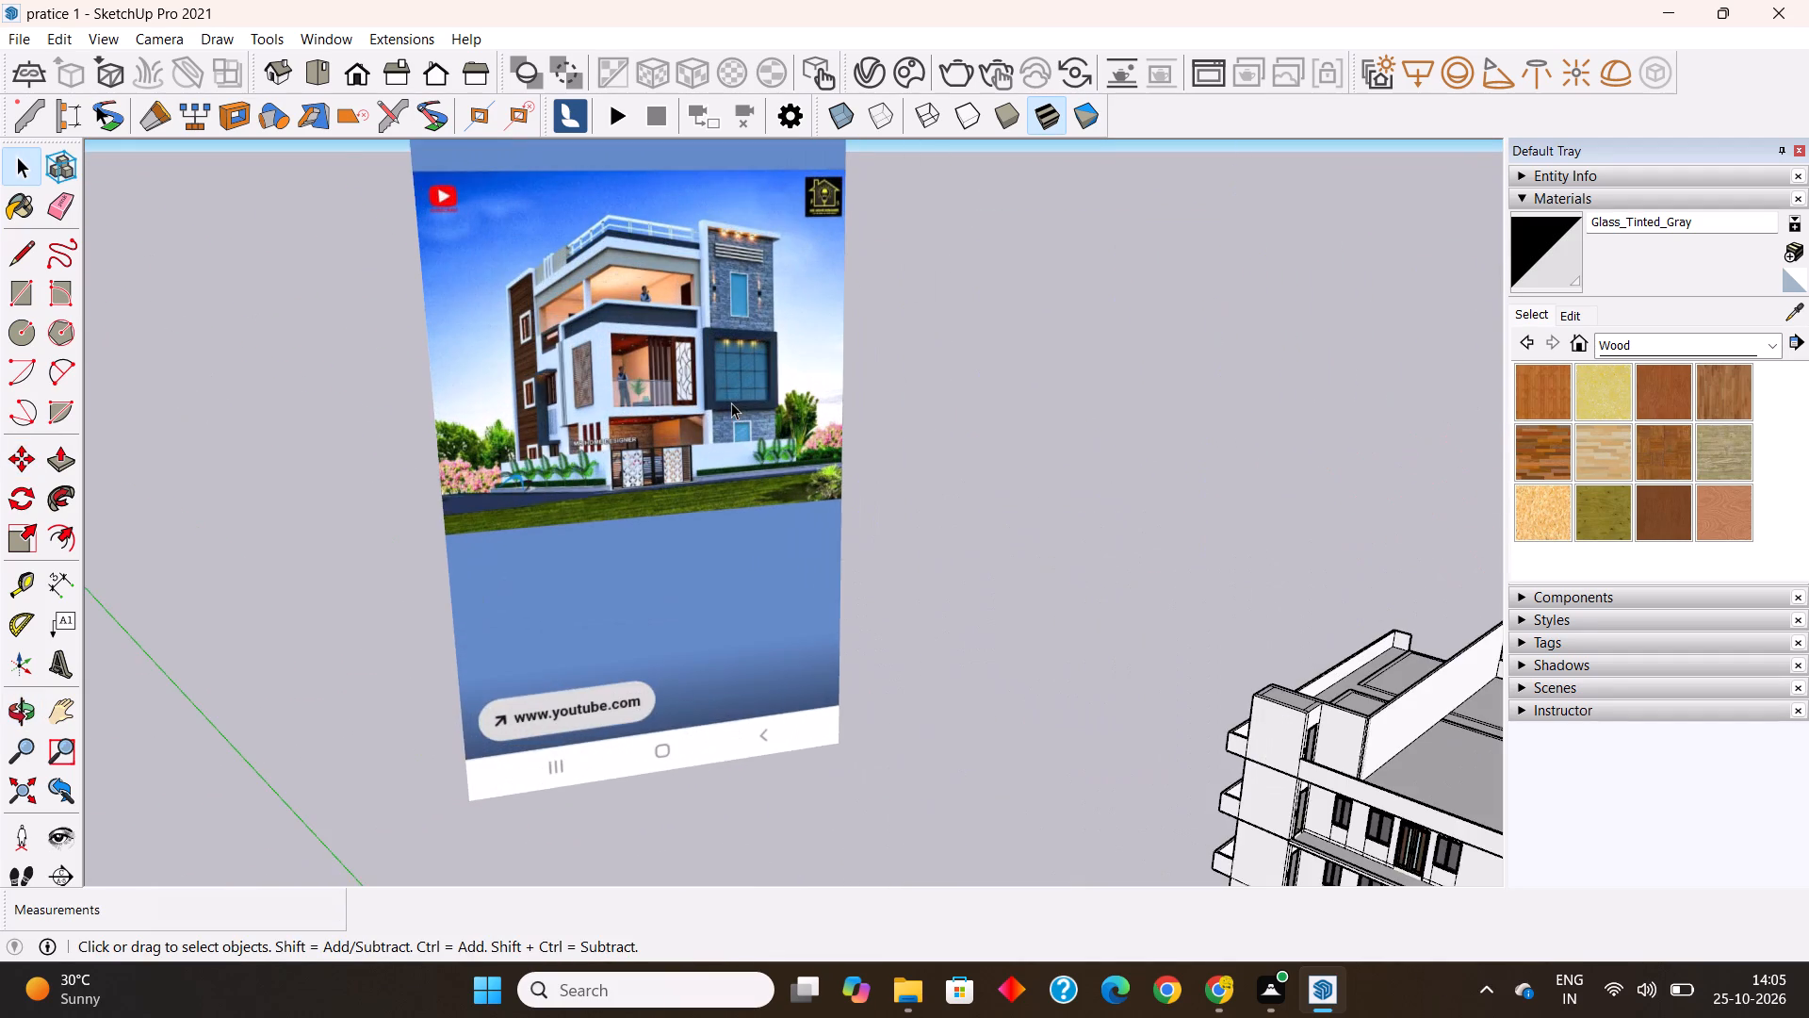
scroll(607, 299, "up", 4)
scroll(607, 299, "down", 2)
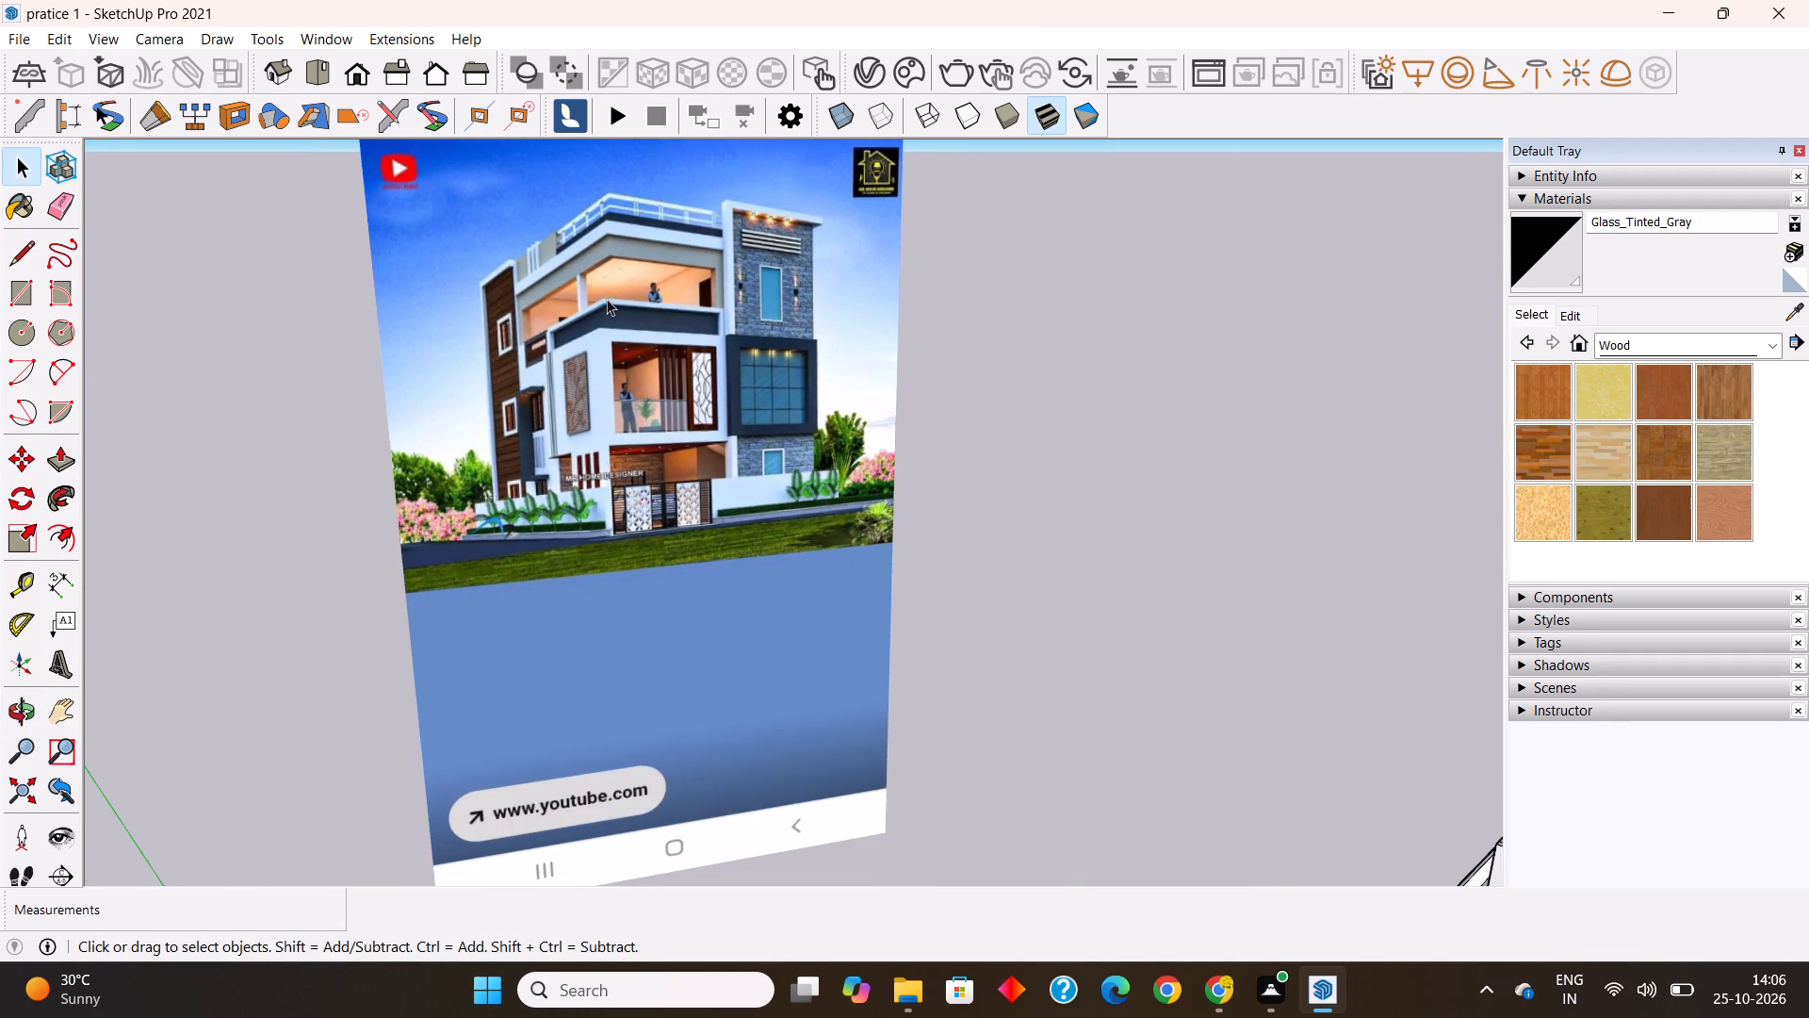
scroll(607, 299, "down", 11)
scroll(796, 408, "up", 3)
scroll(876, 460, "up", 3)
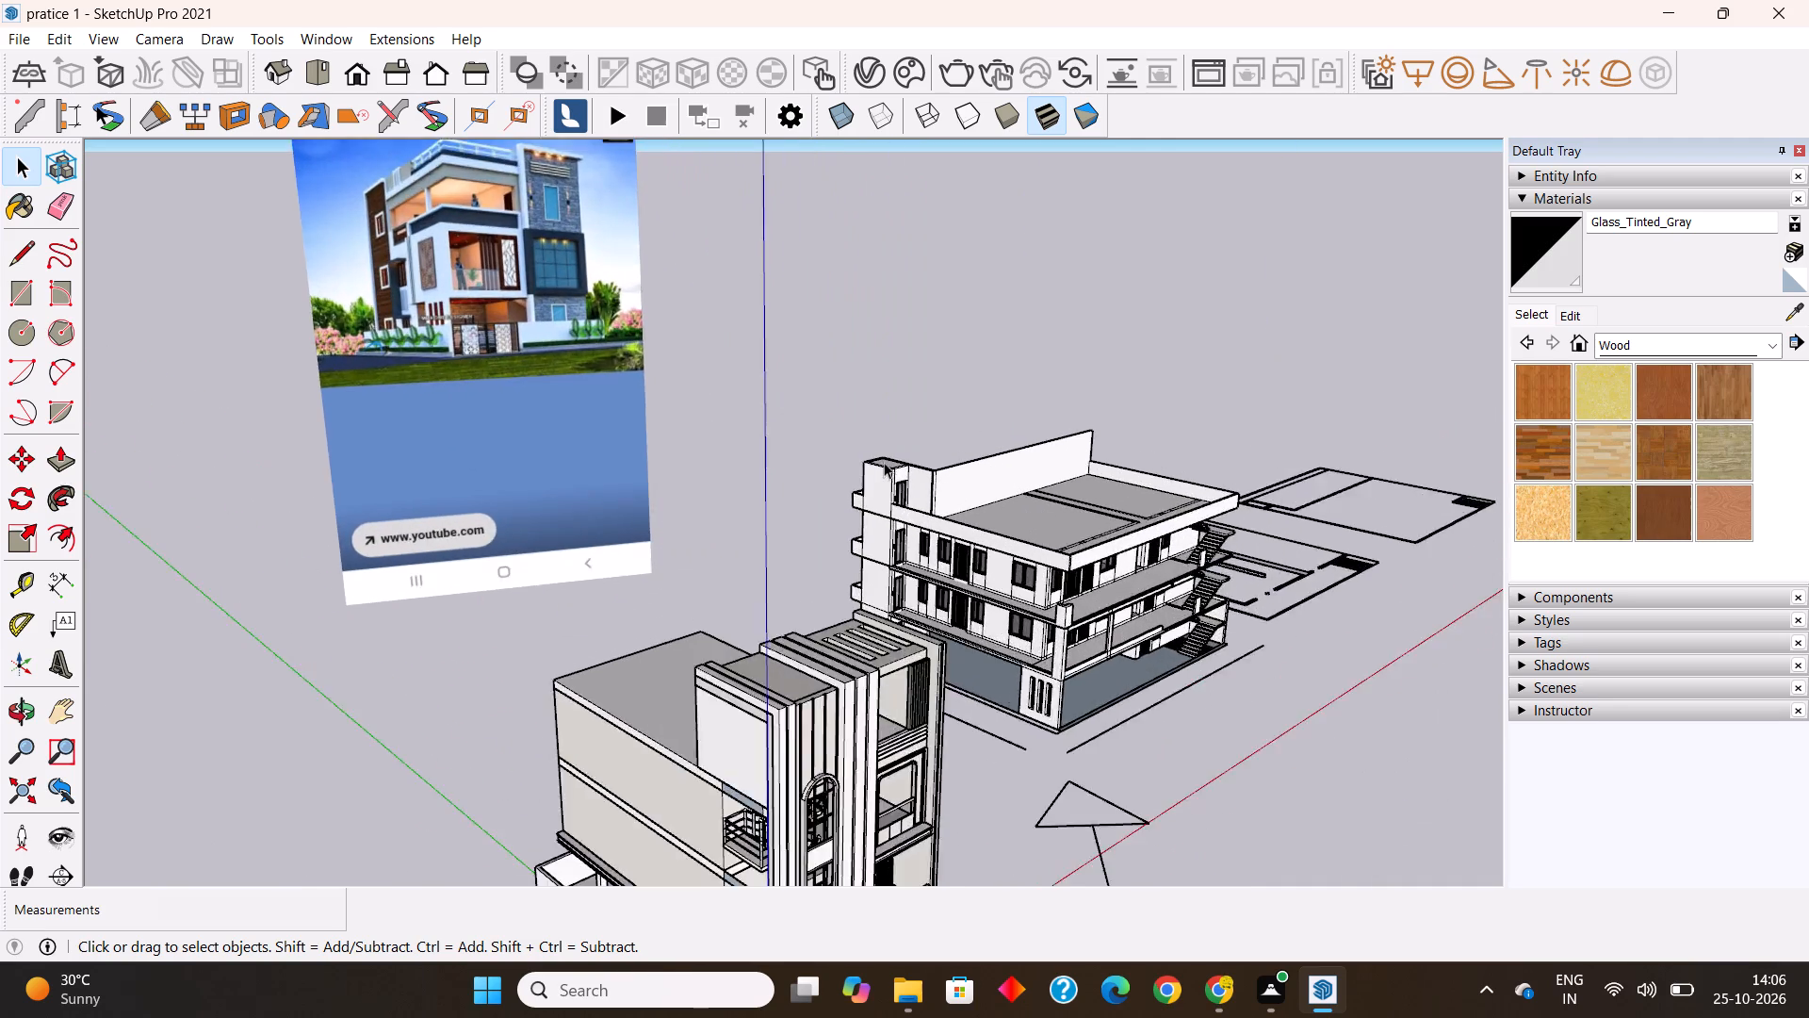
scroll(884, 462, "up", 3)
middle_click_drag(958, 483, 1567, 537)
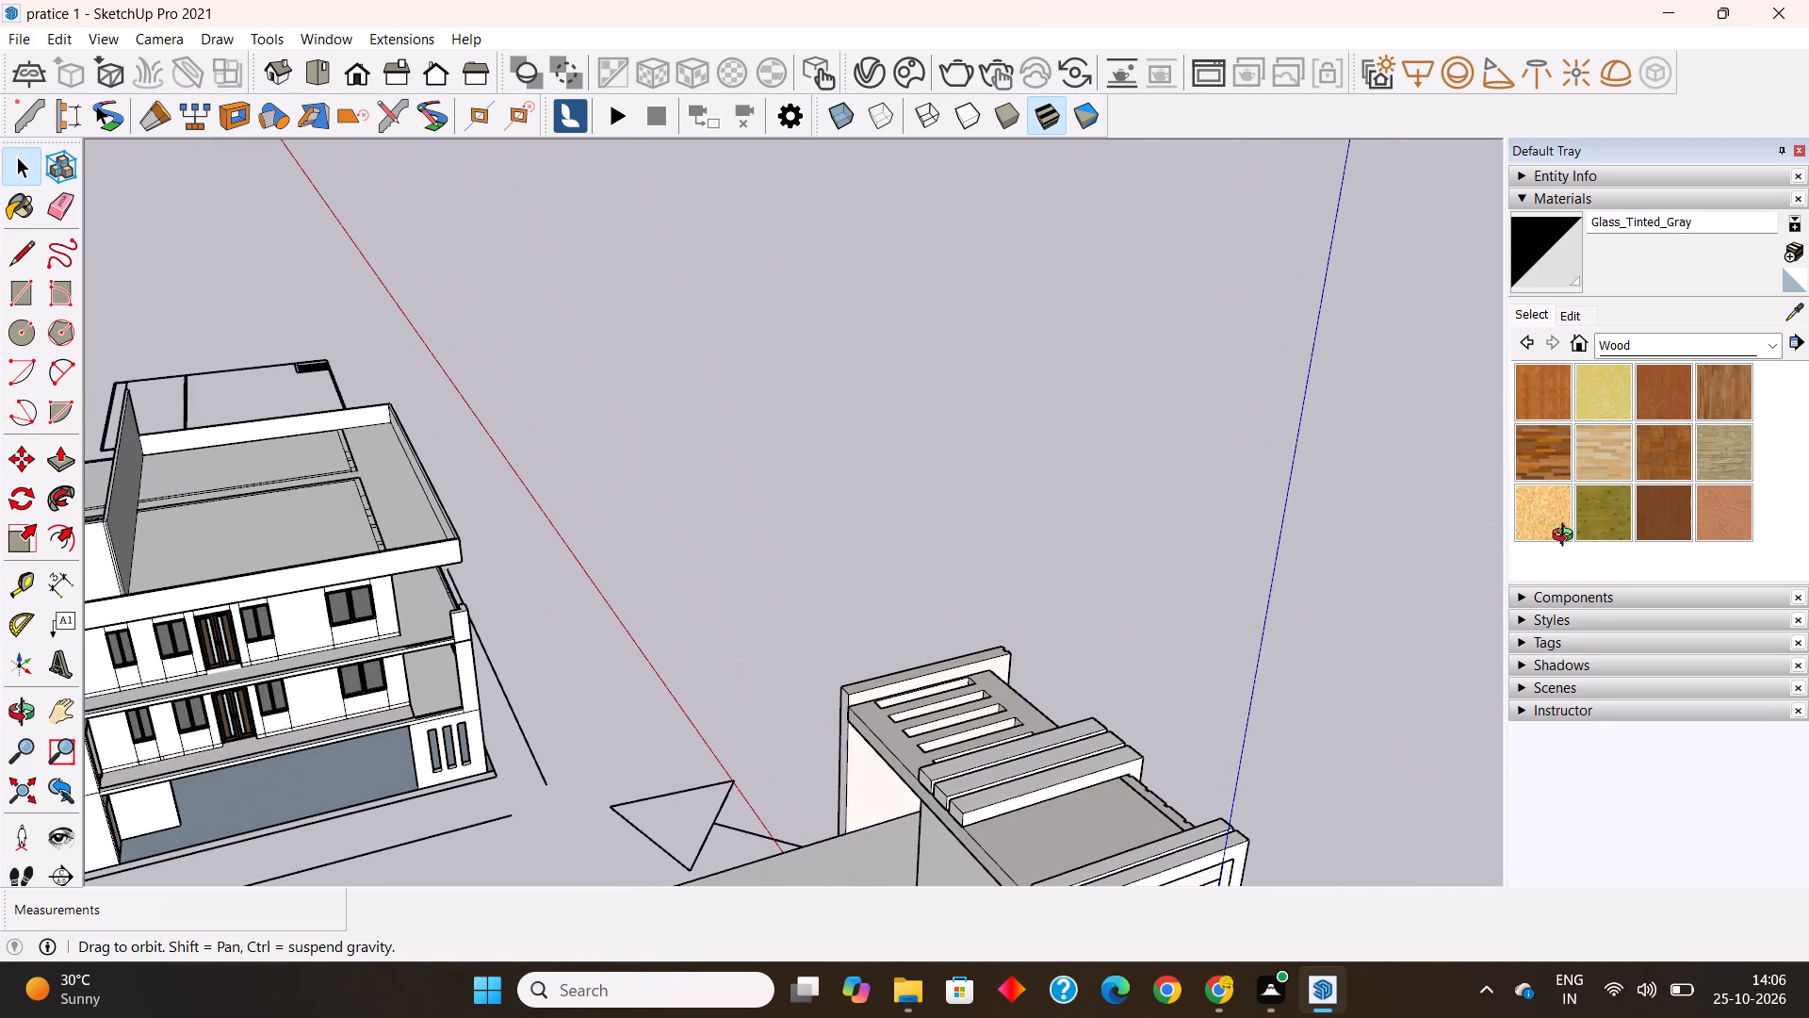
middle_click_drag(1567, 537, 934, 516)
scroll(934, 516, "up", 1)
left_click(1129, 593)
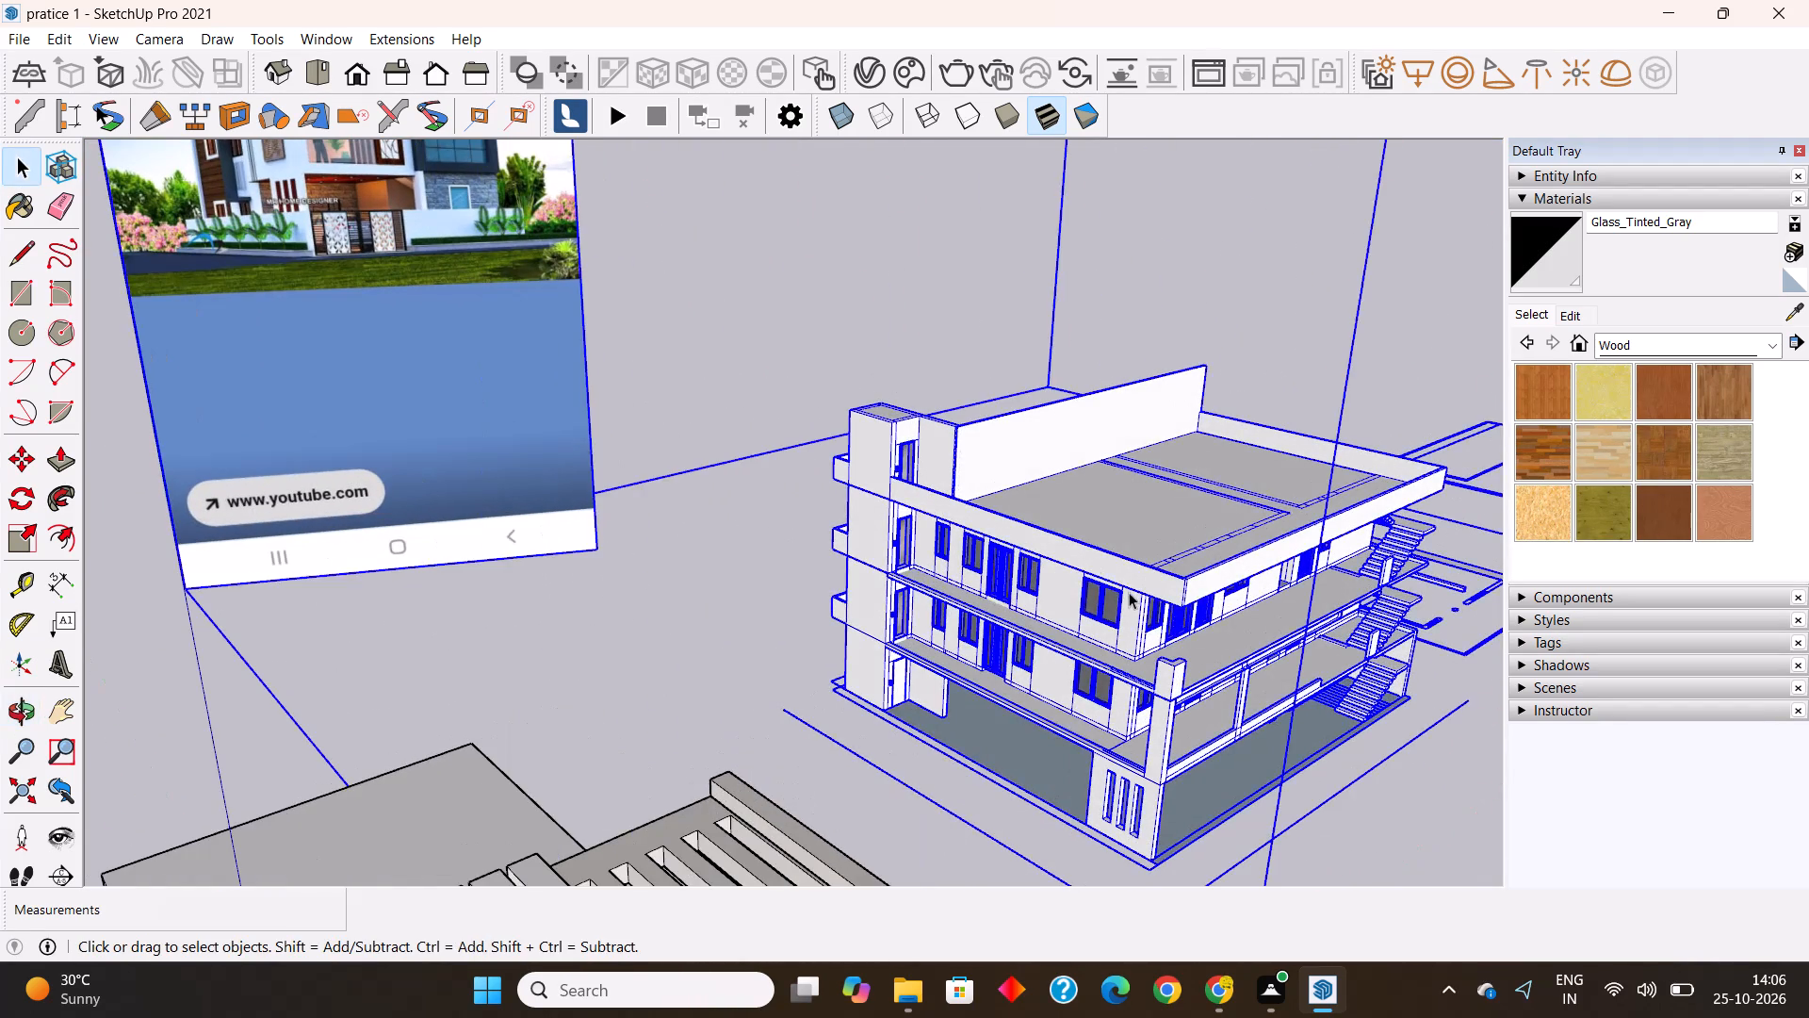
scroll(764, 484, "down", 7)
scroll(845, 575, "down", 4)
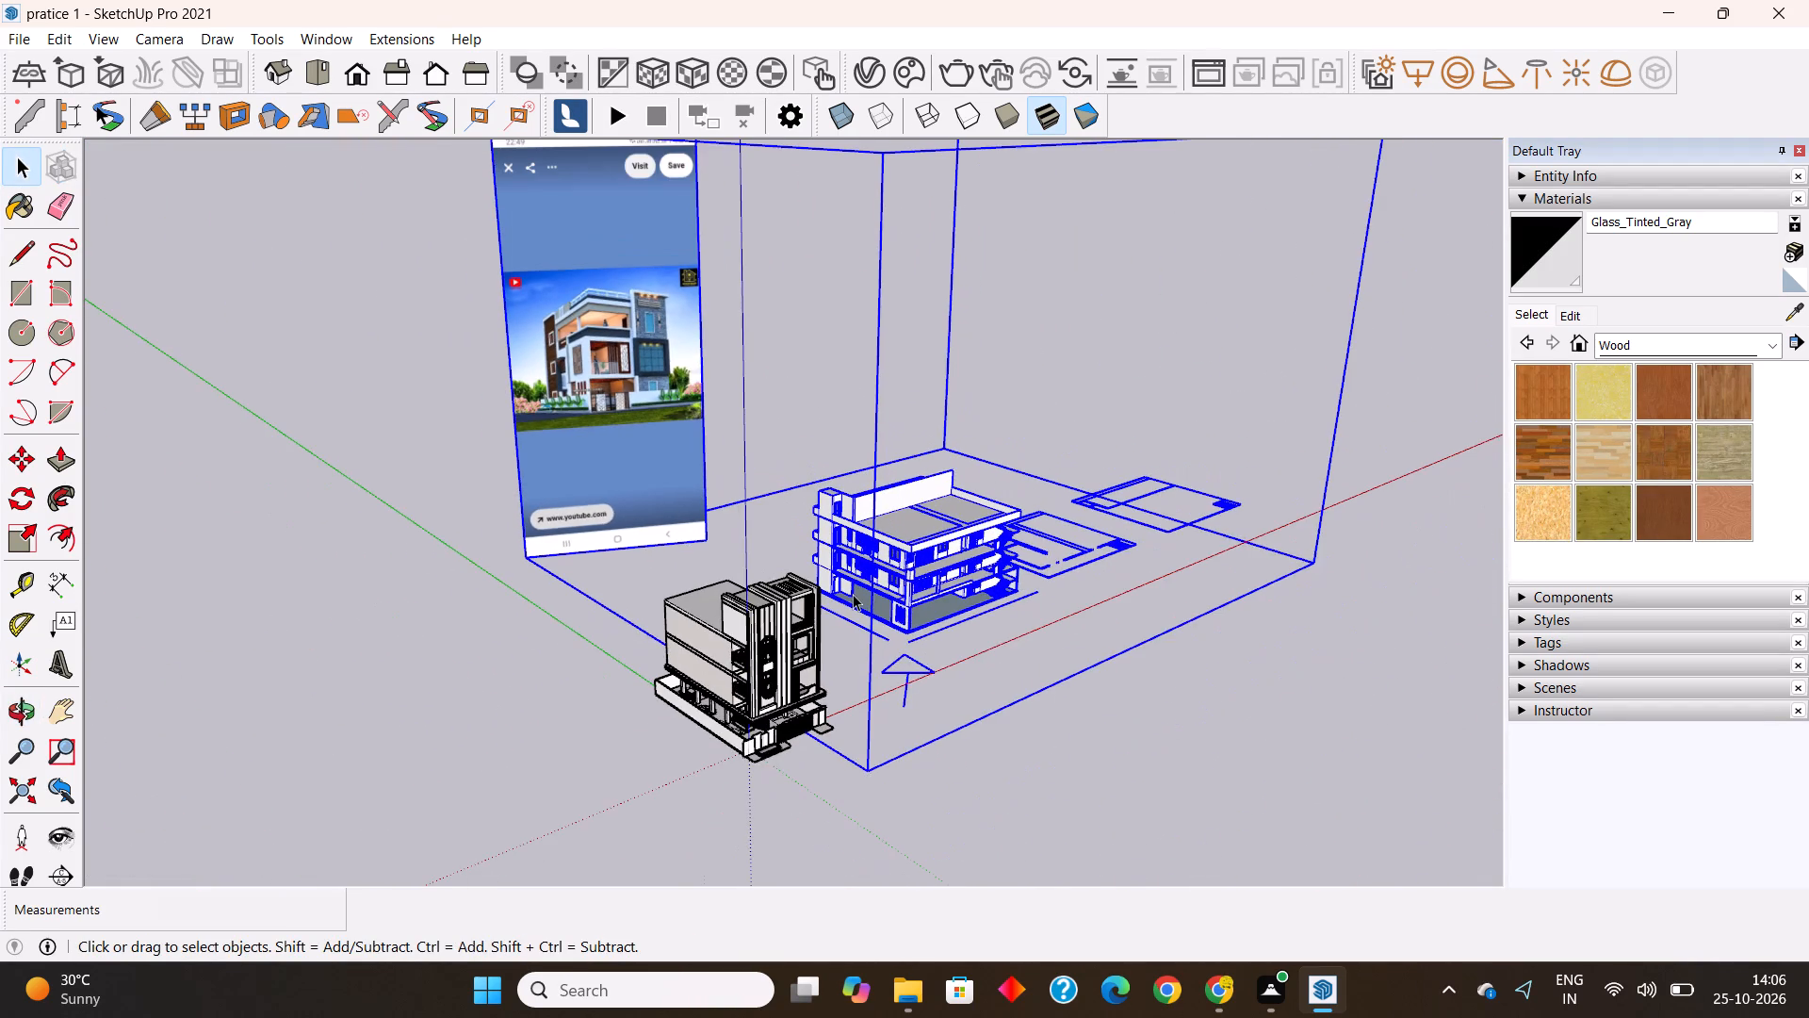
middle_click_drag(853, 594, 766, 603)
key("Delete")
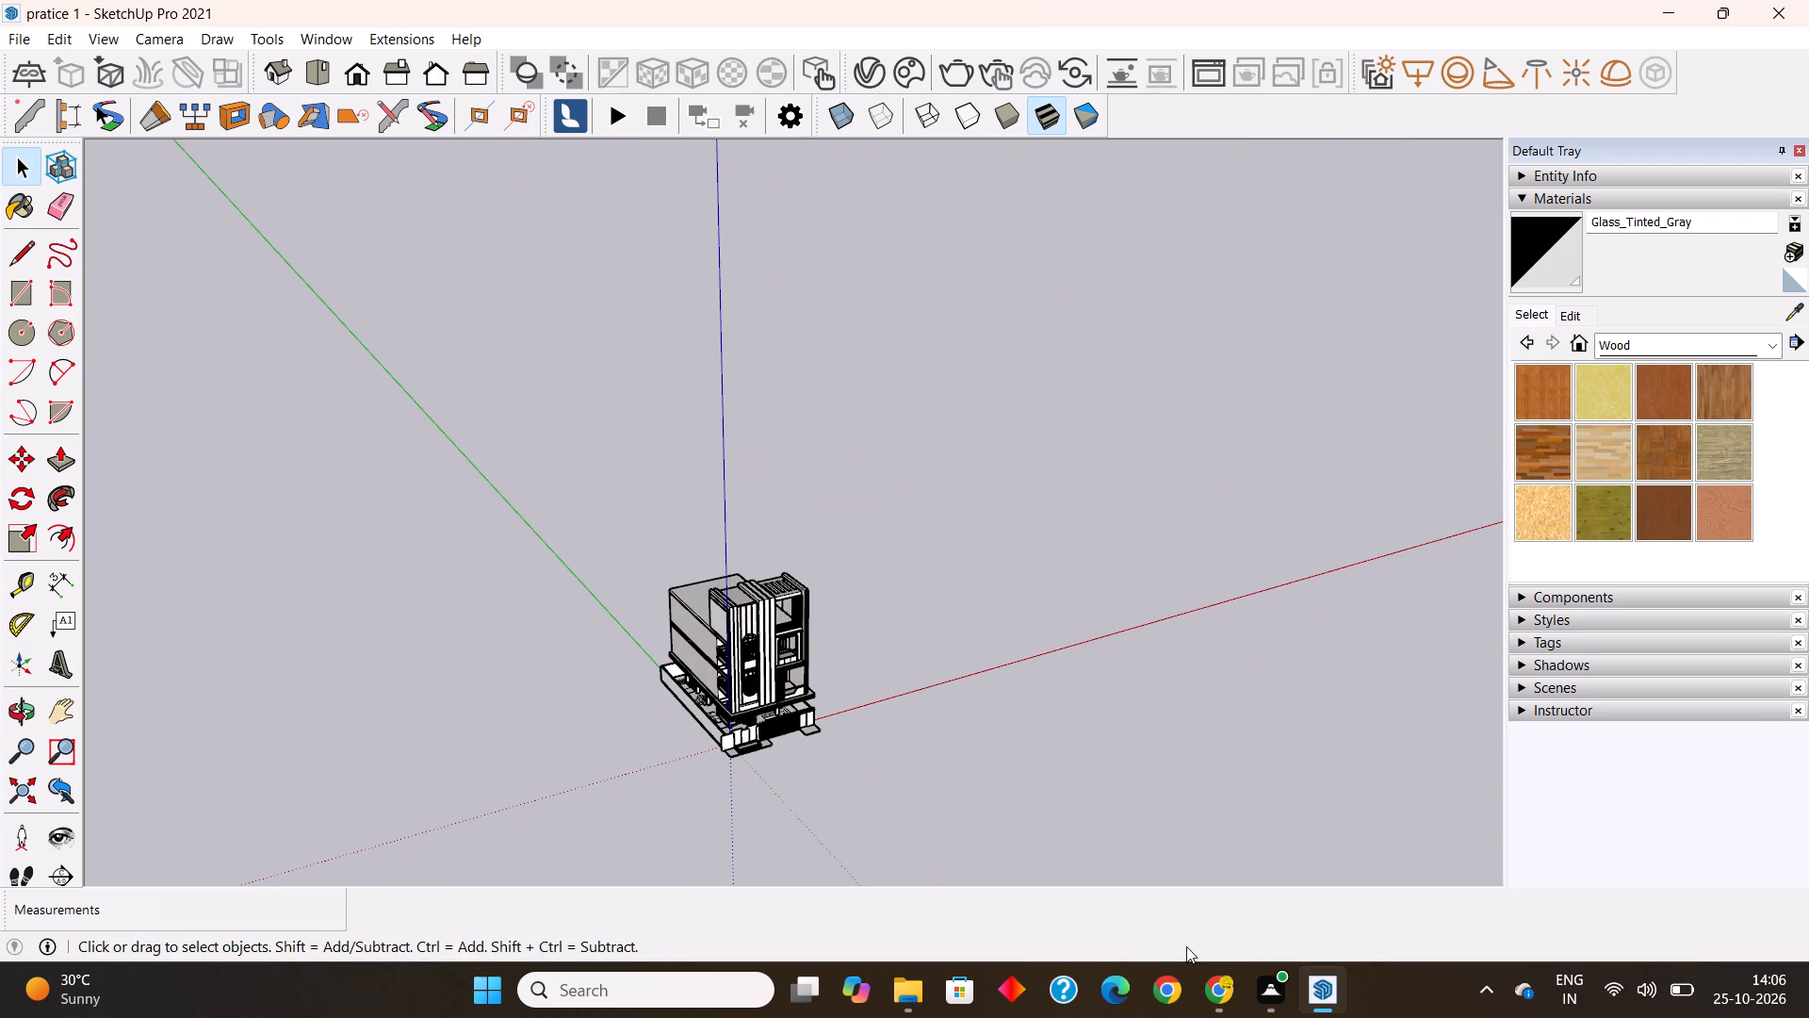
Return to the free SketchUp "elevation" results in Chrome, look through the listed models, and clear the search term.
left_click(1226, 989)
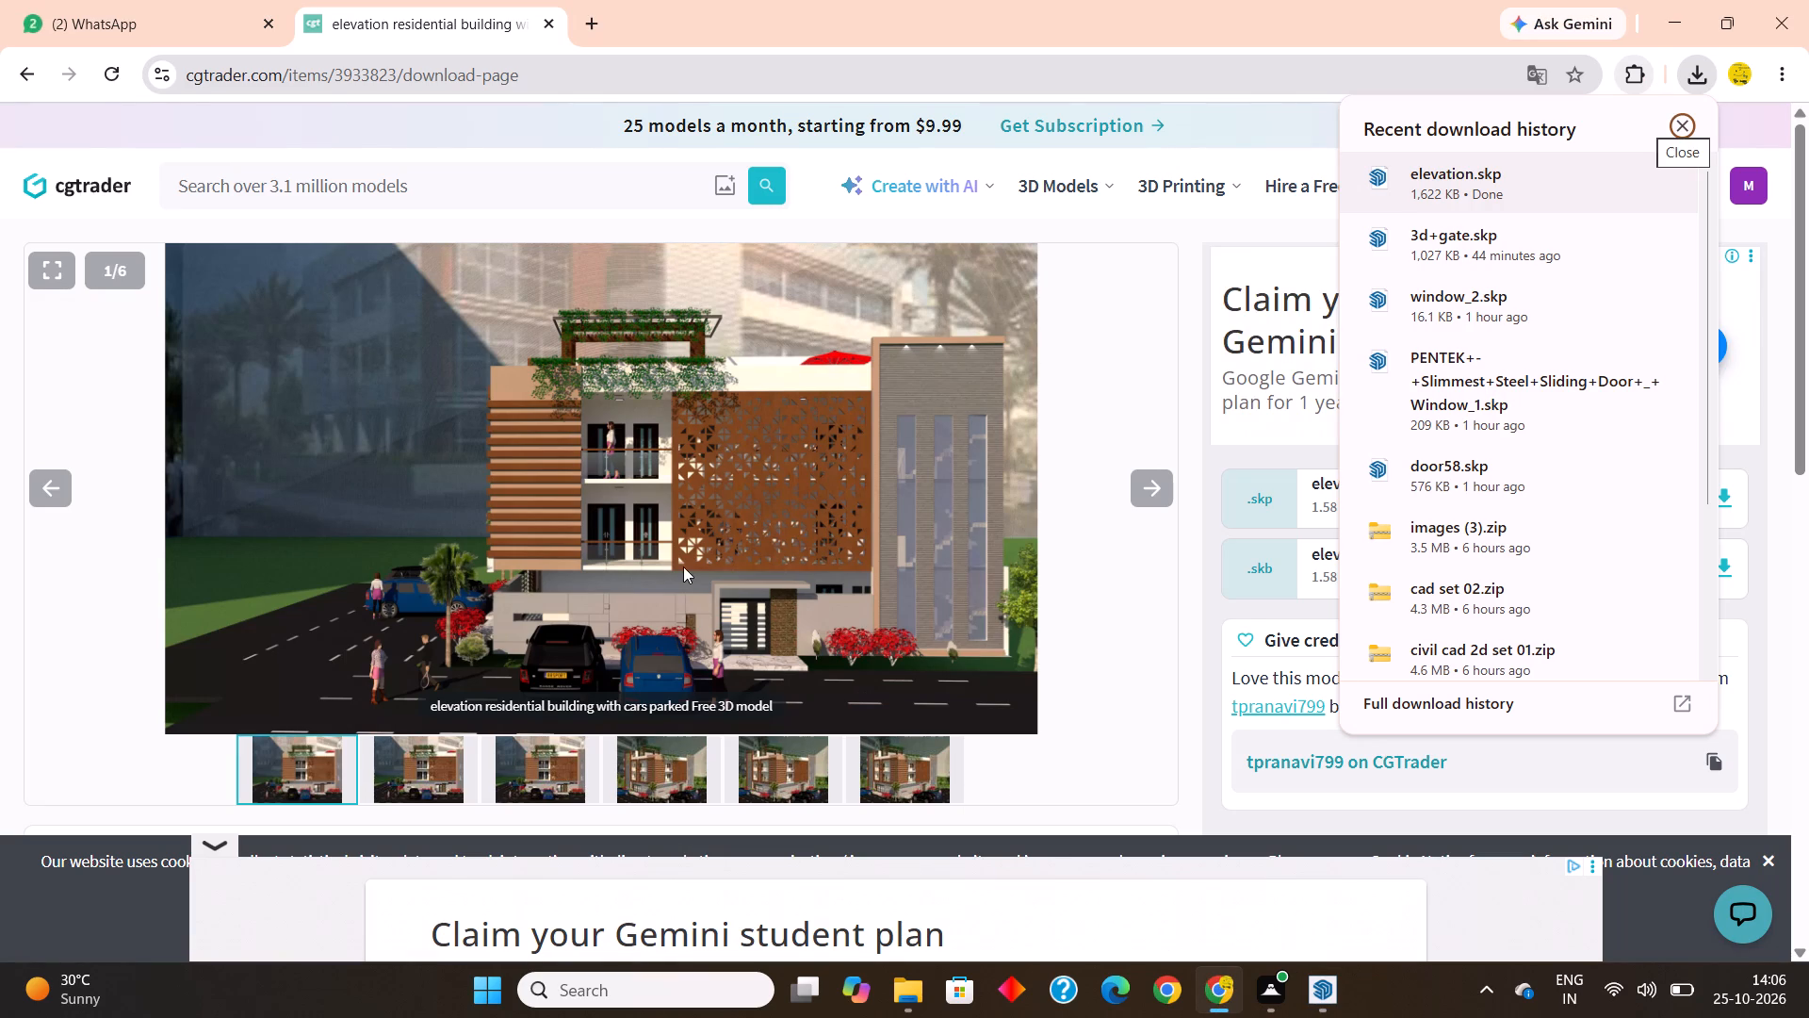
left_click(34, 74)
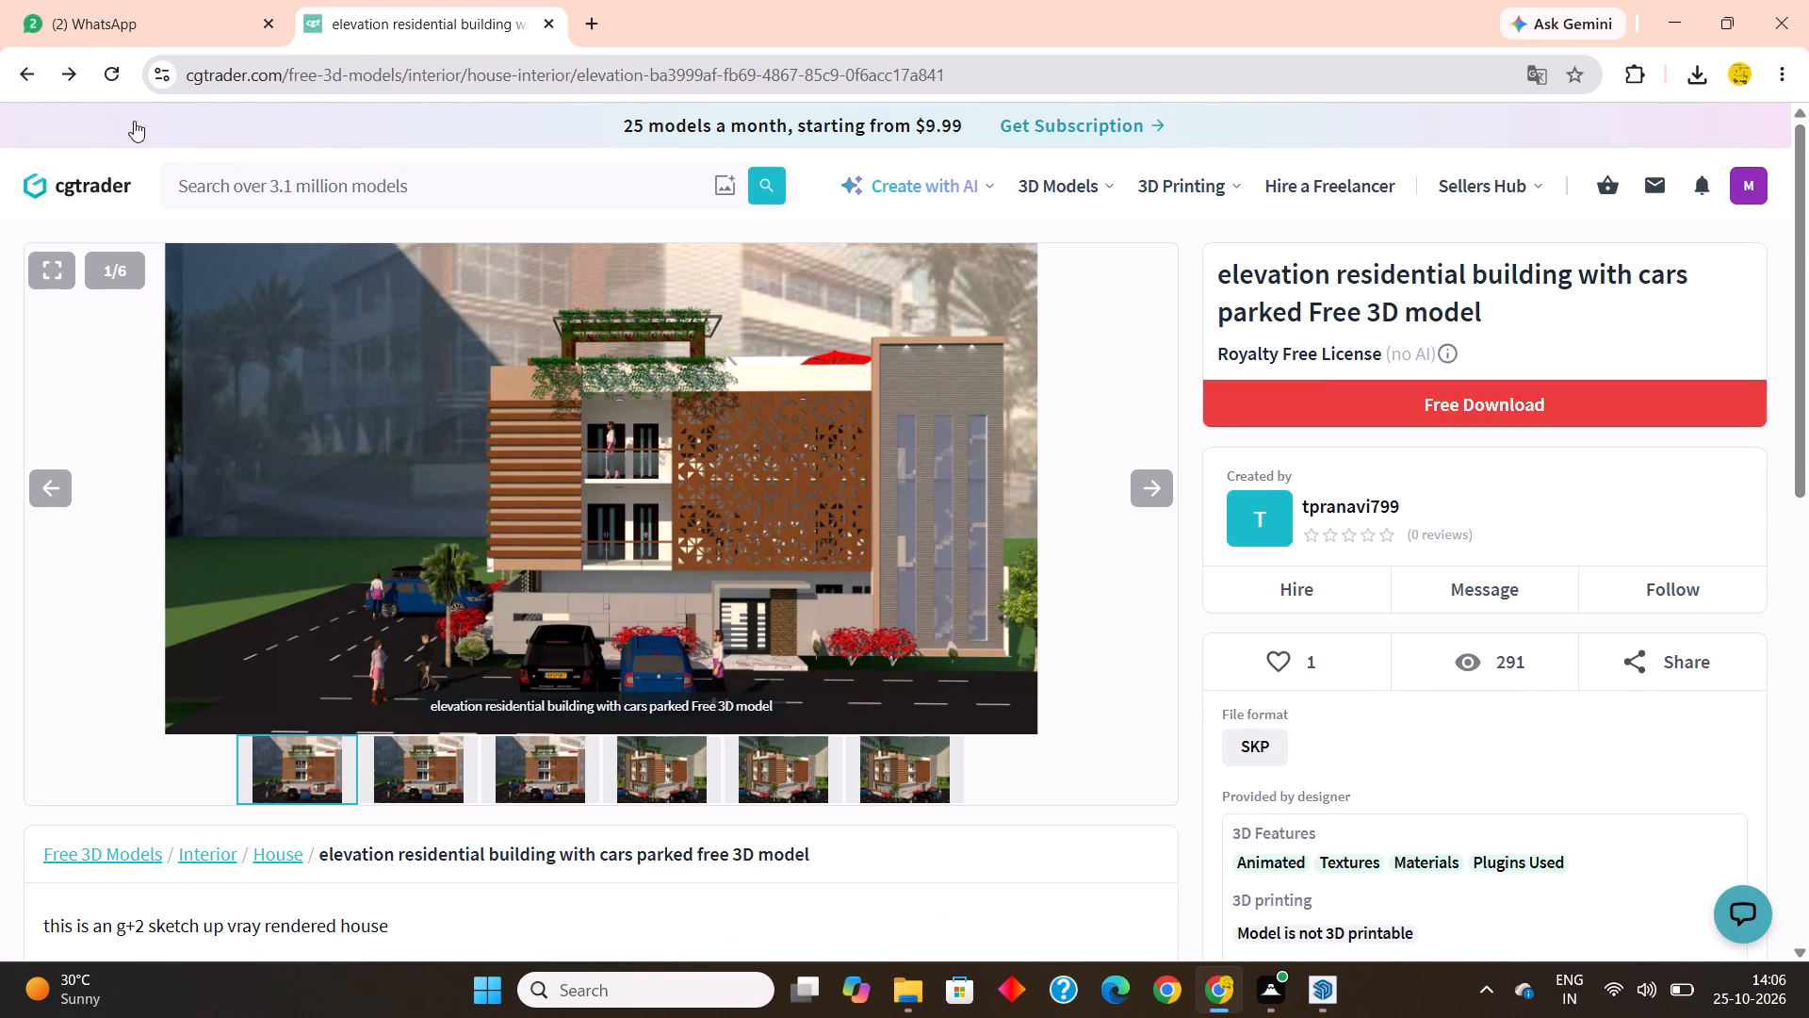
left_click(21, 69)
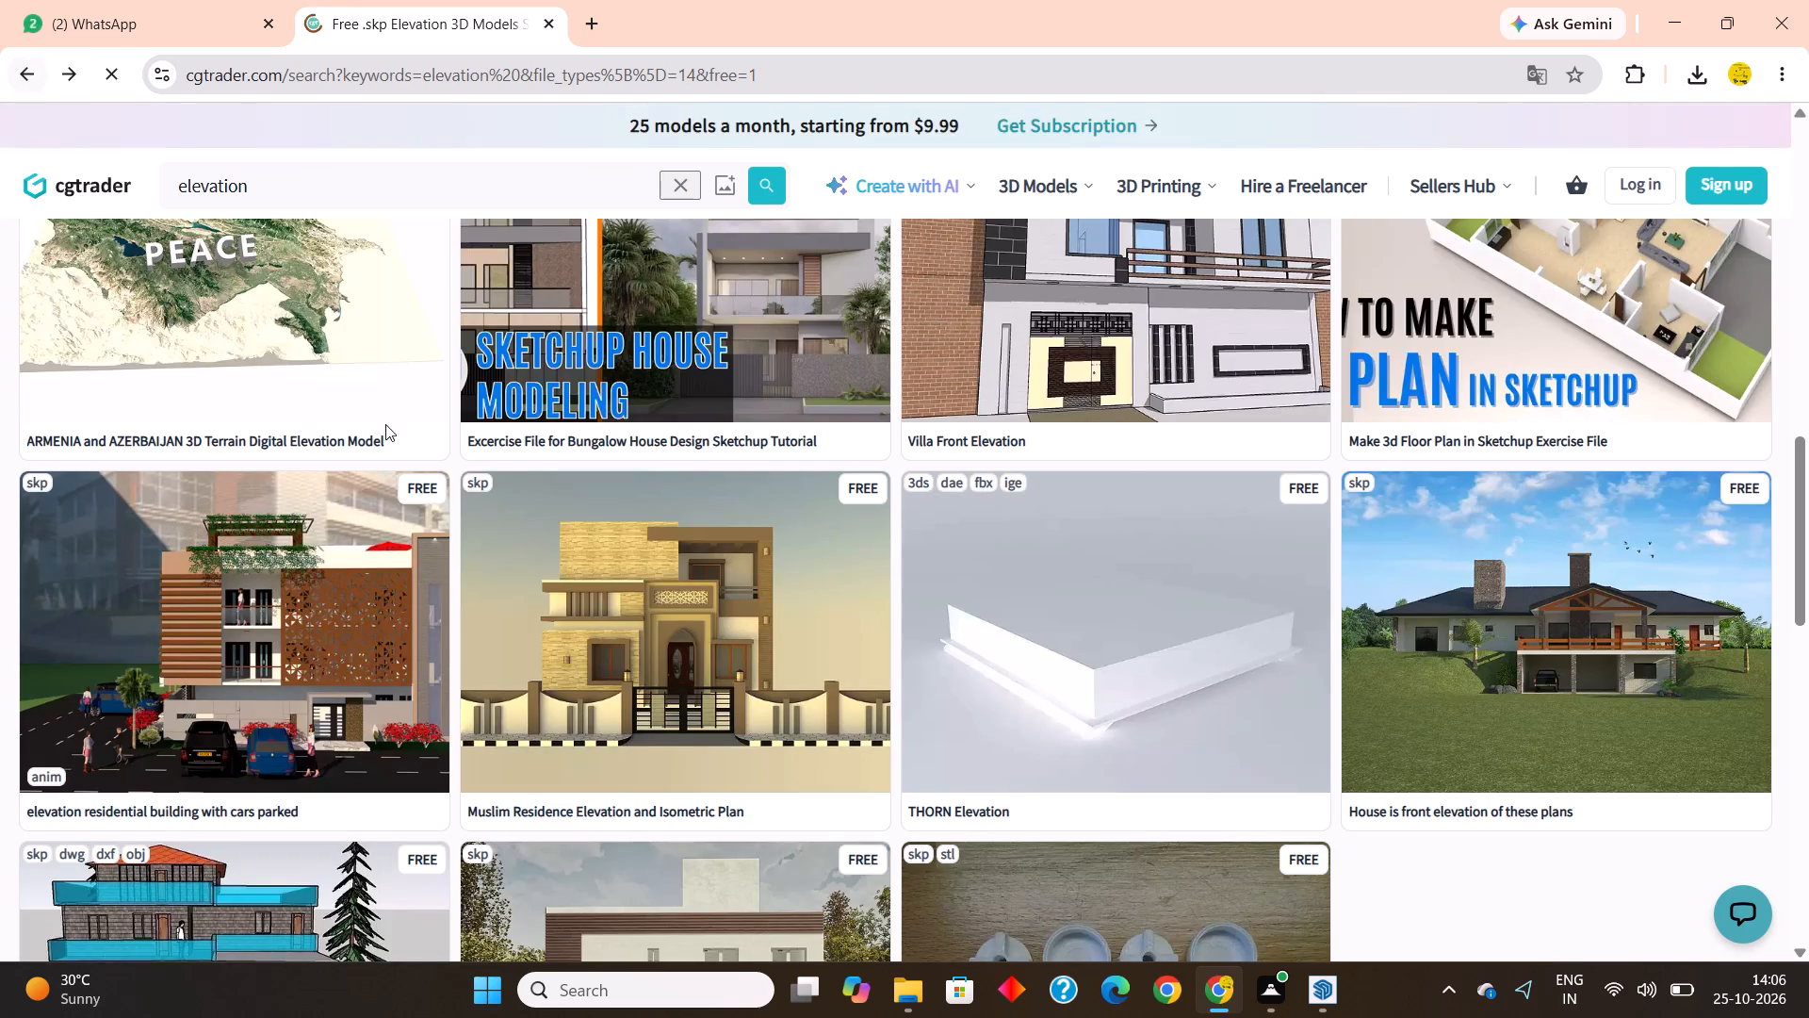
scroll(568, 654, "down", 3)
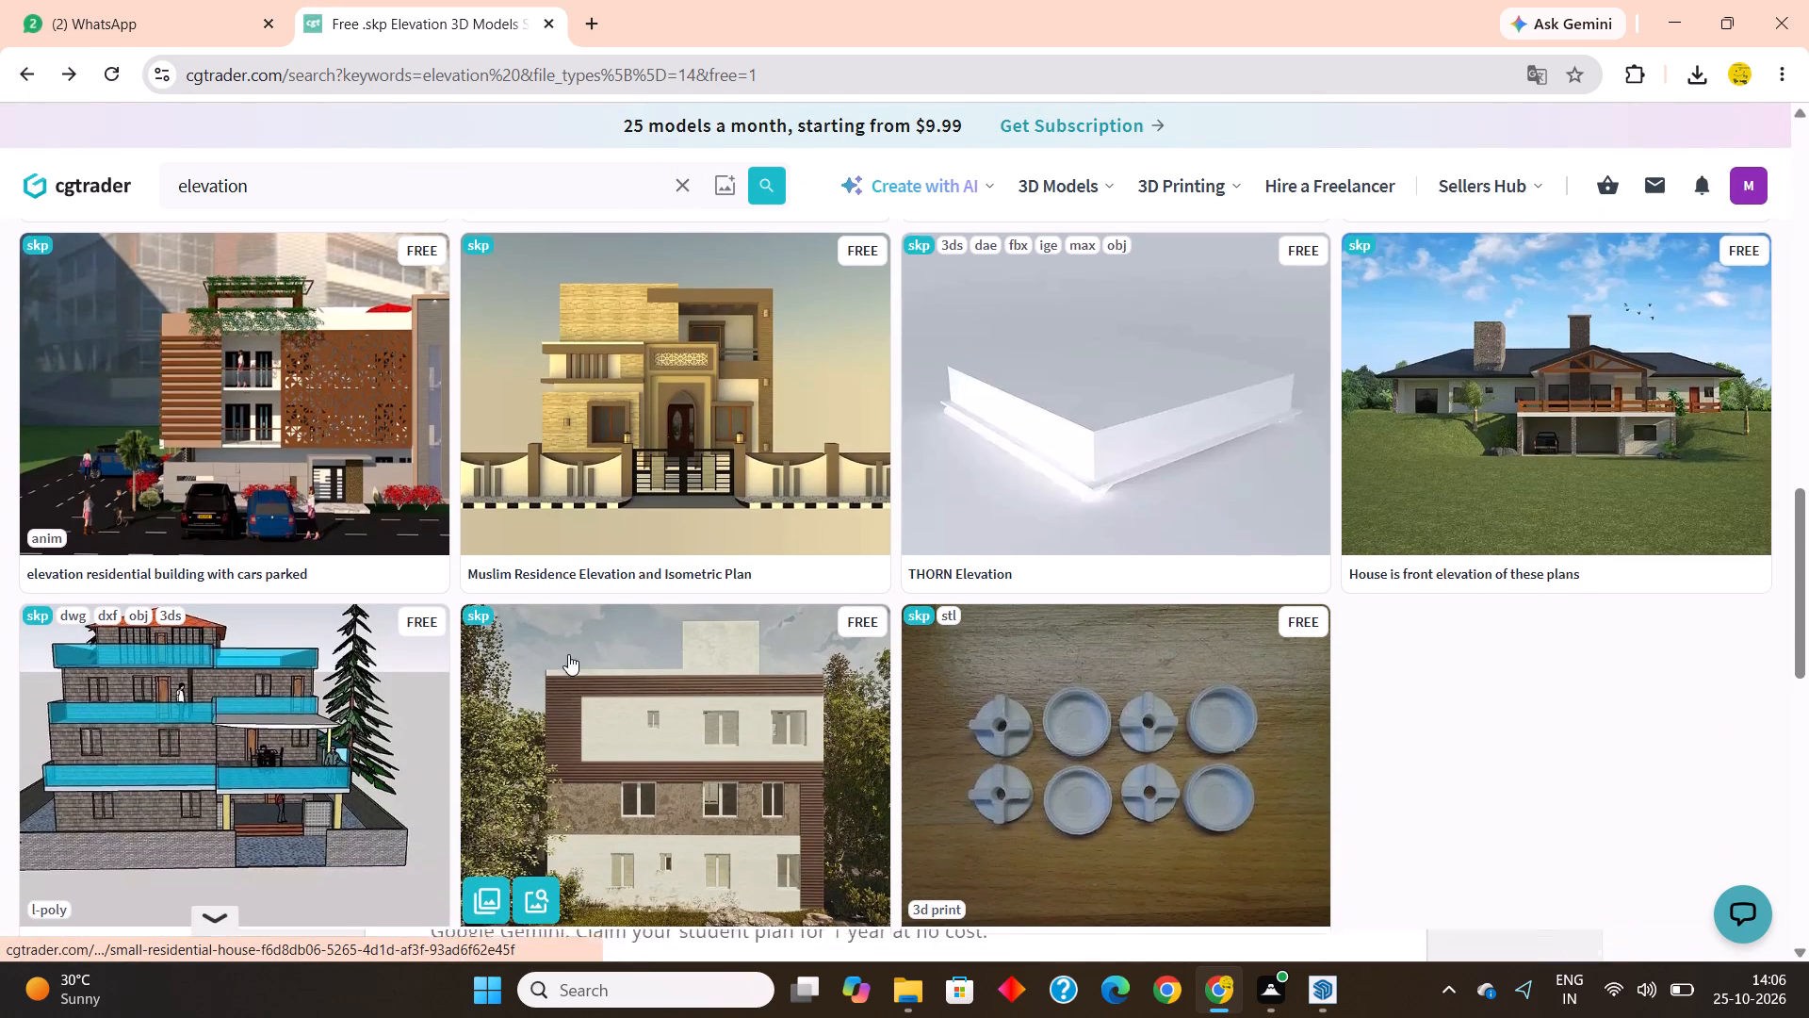
scroll(568, 654, "down", 4)
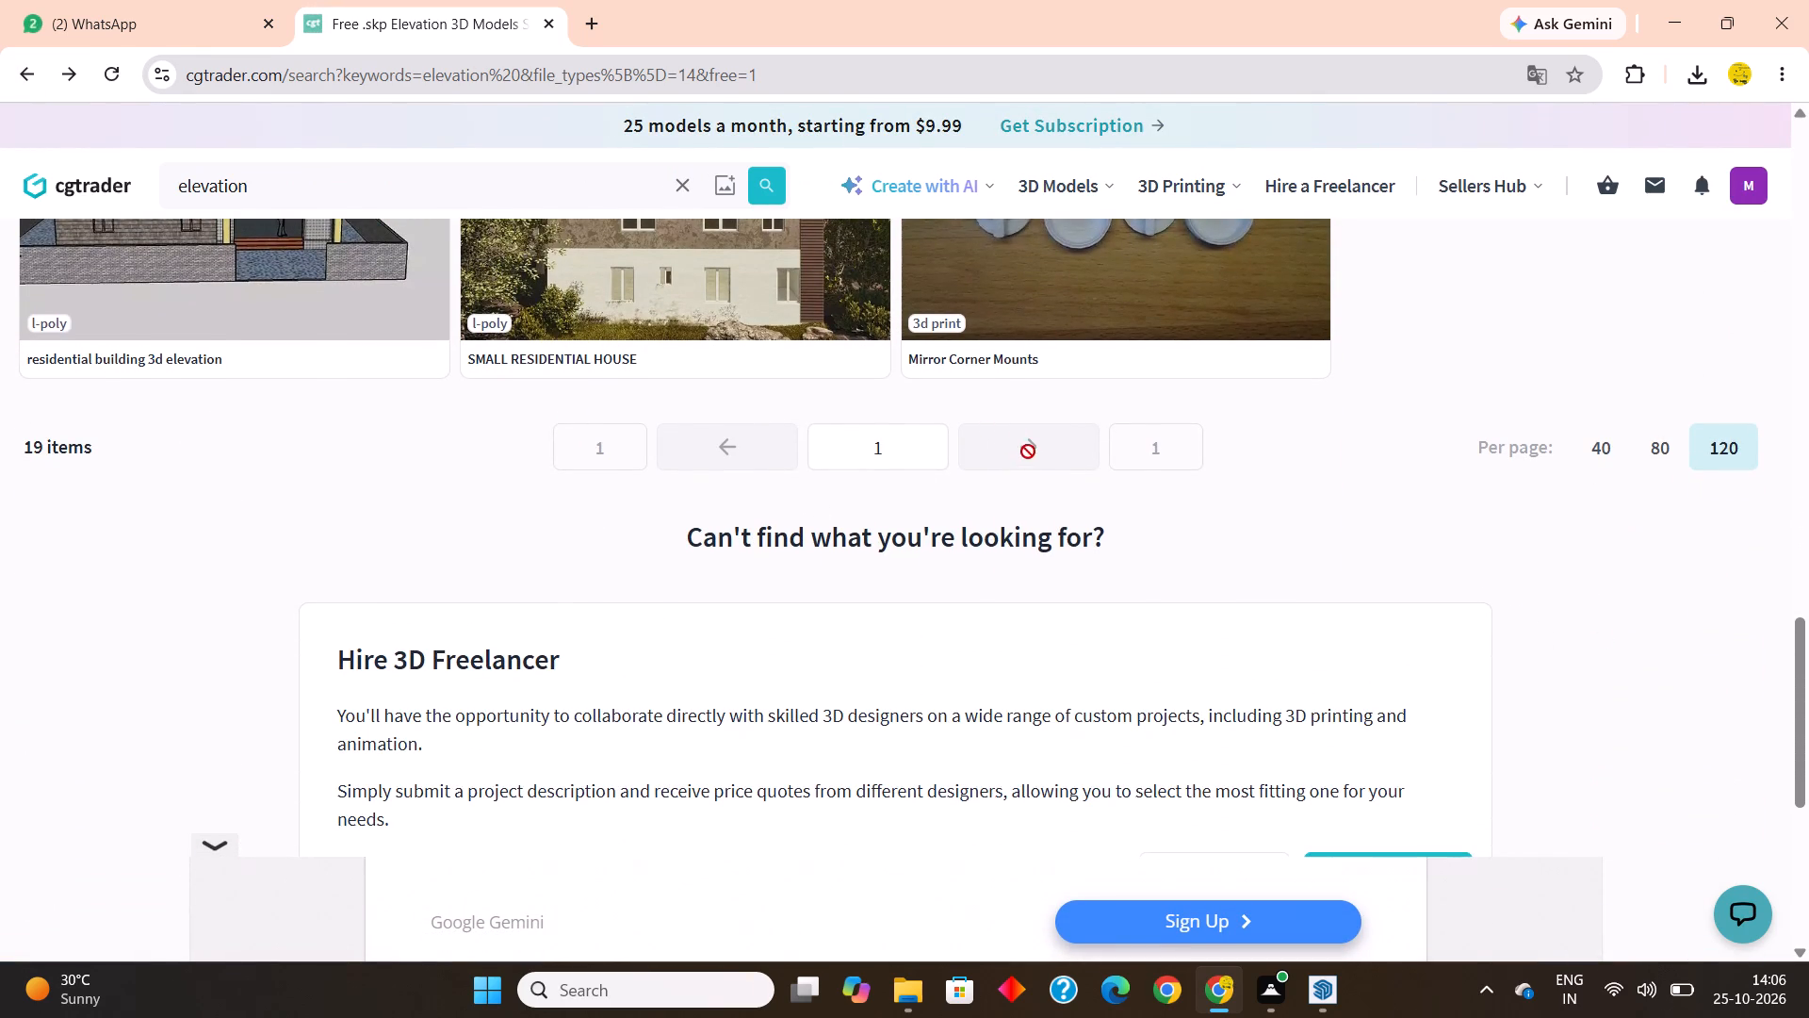
scroll(927, 571, "up", 13)
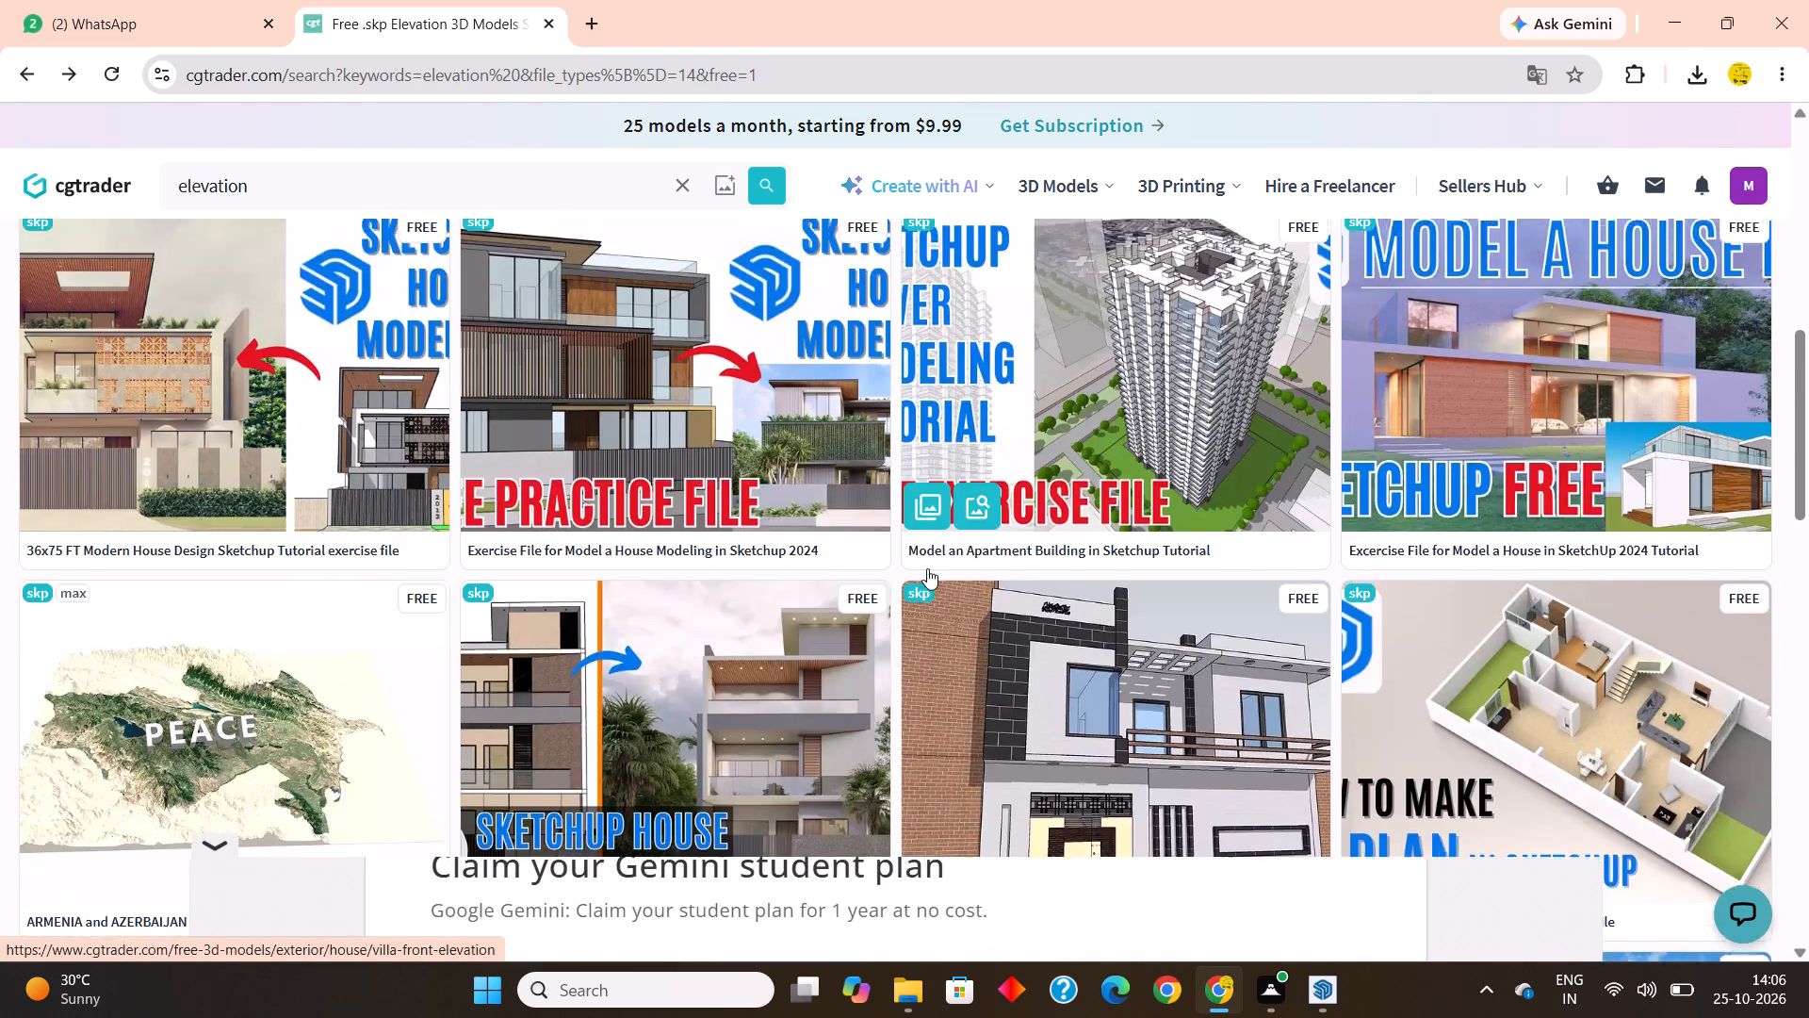
scroll(927, 568, "up", 9)
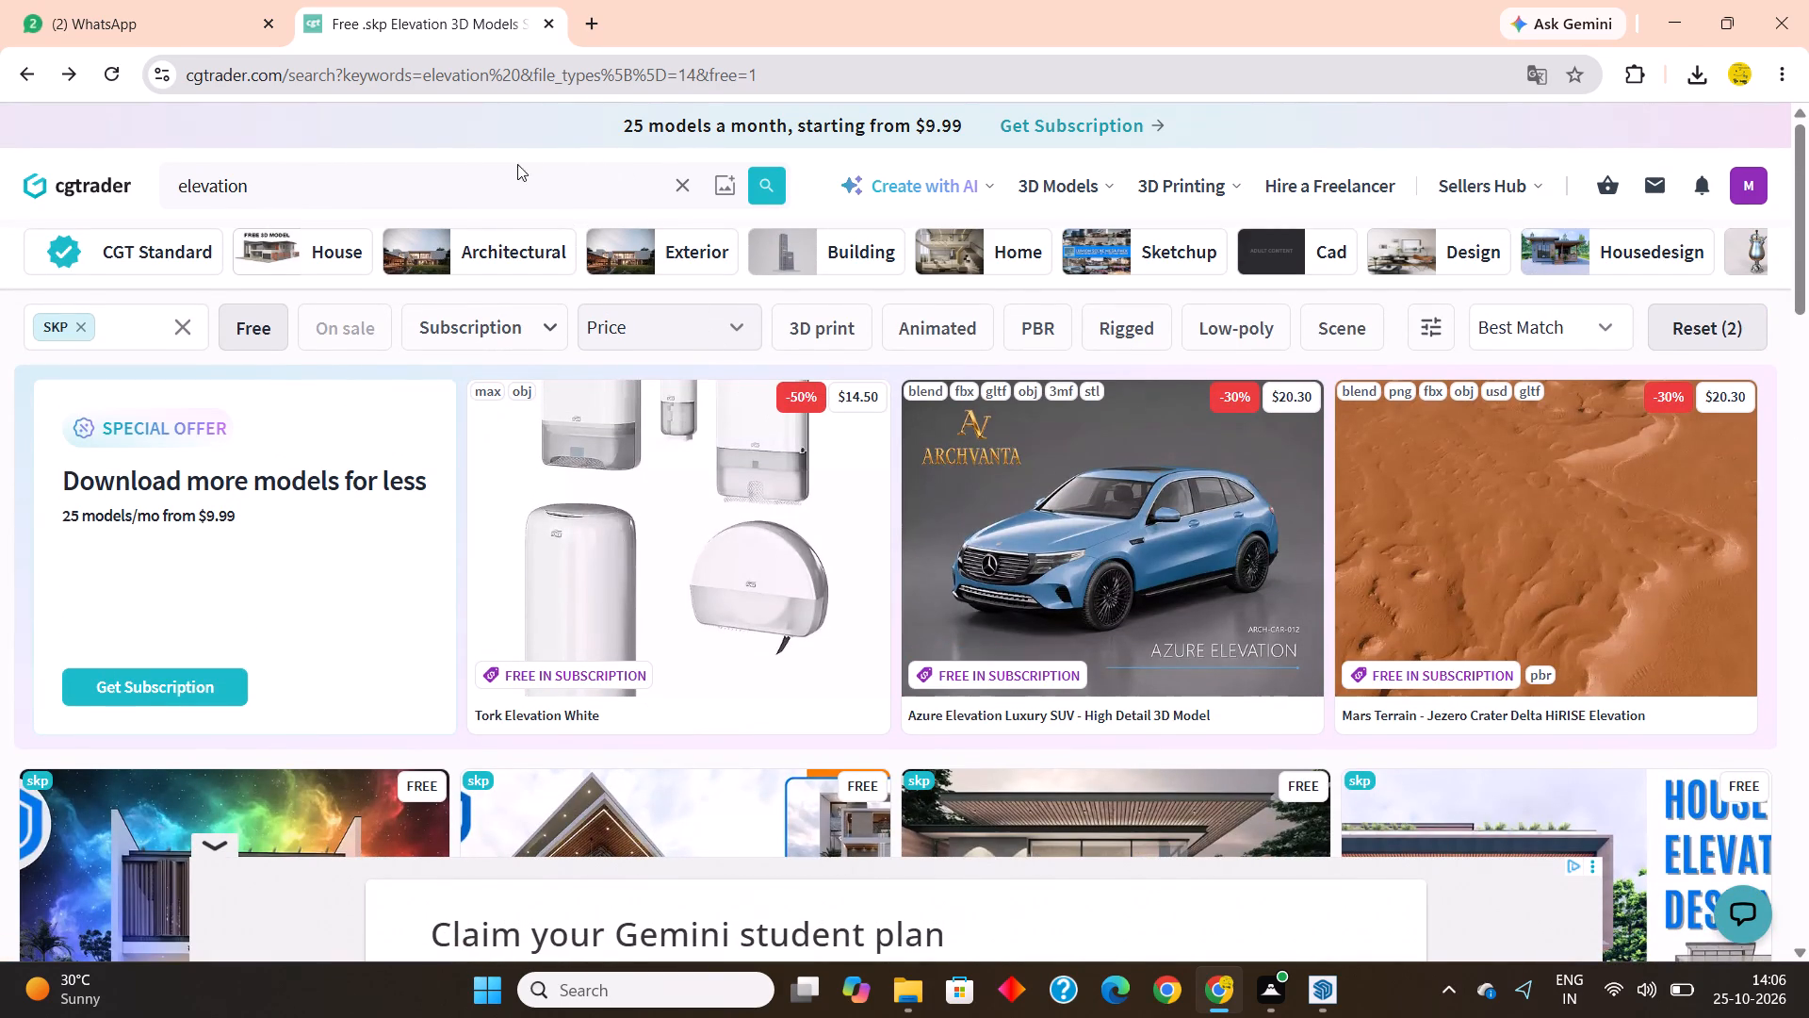
left_click(676, 192)
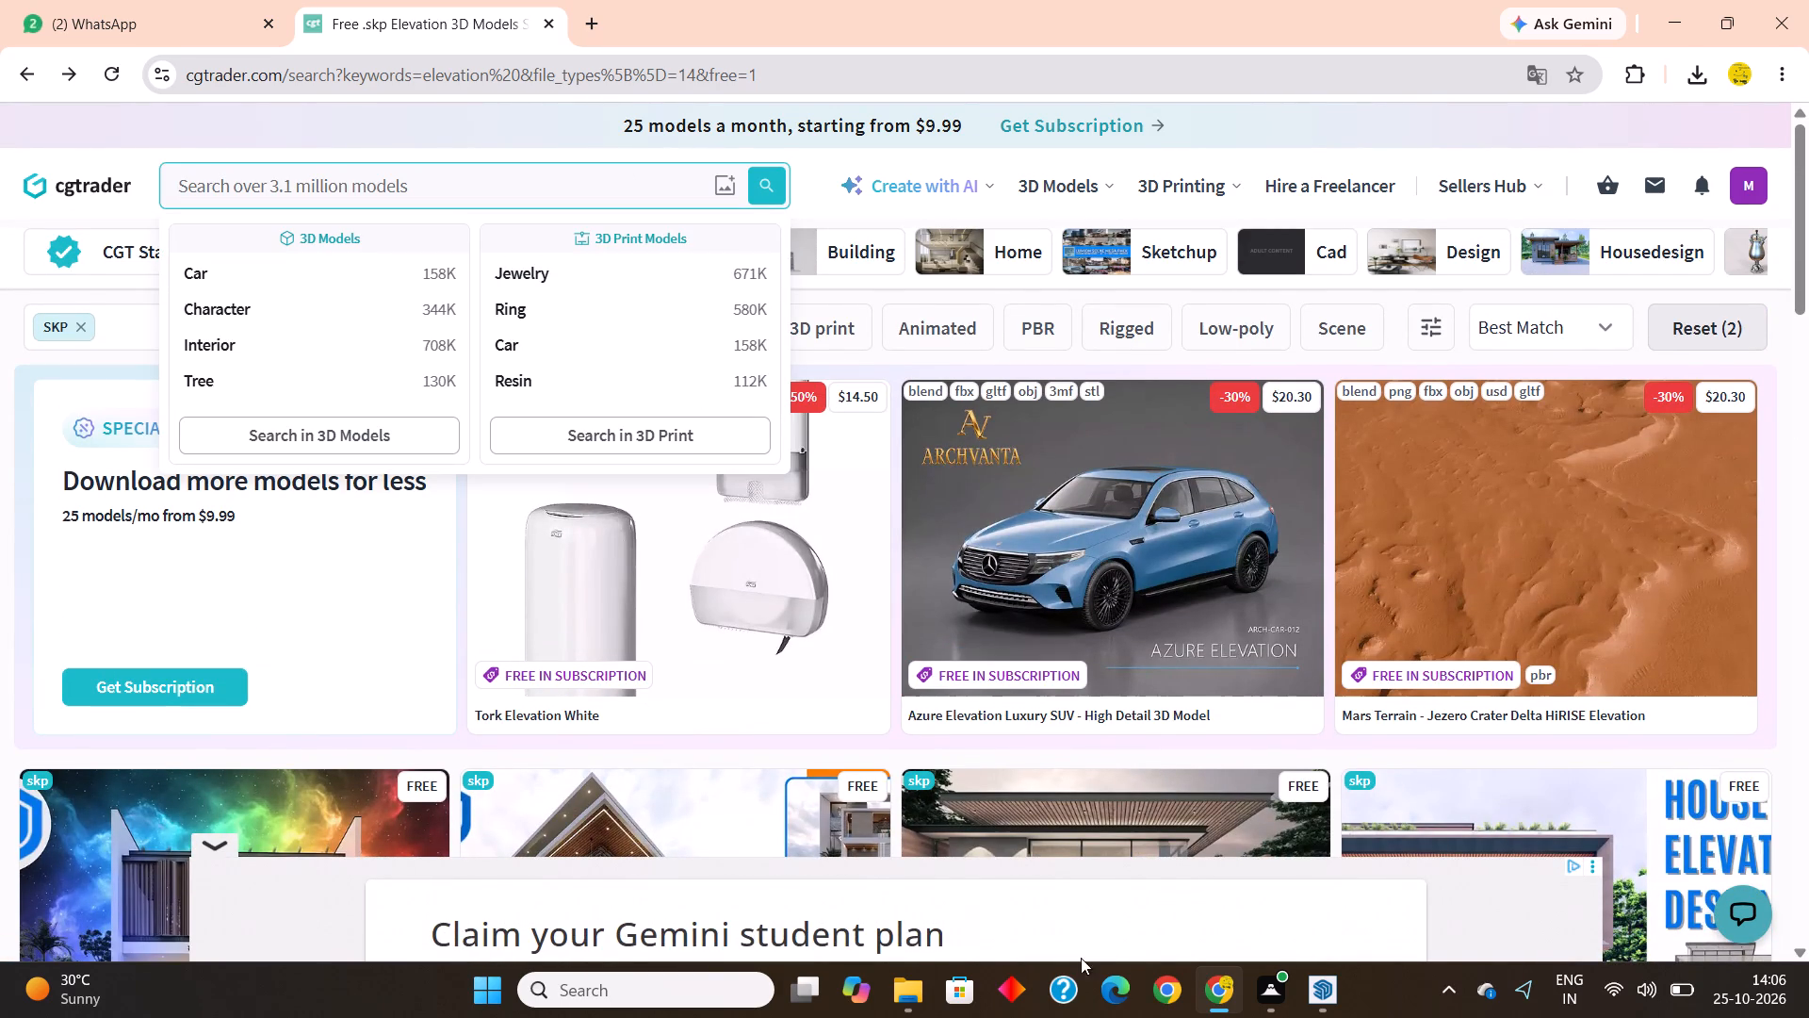
Switch back to SketchUp, open the Chaos Cosmos browser, dismiss its notifications, and open the Vegetation category.
left_click(1320, 989)
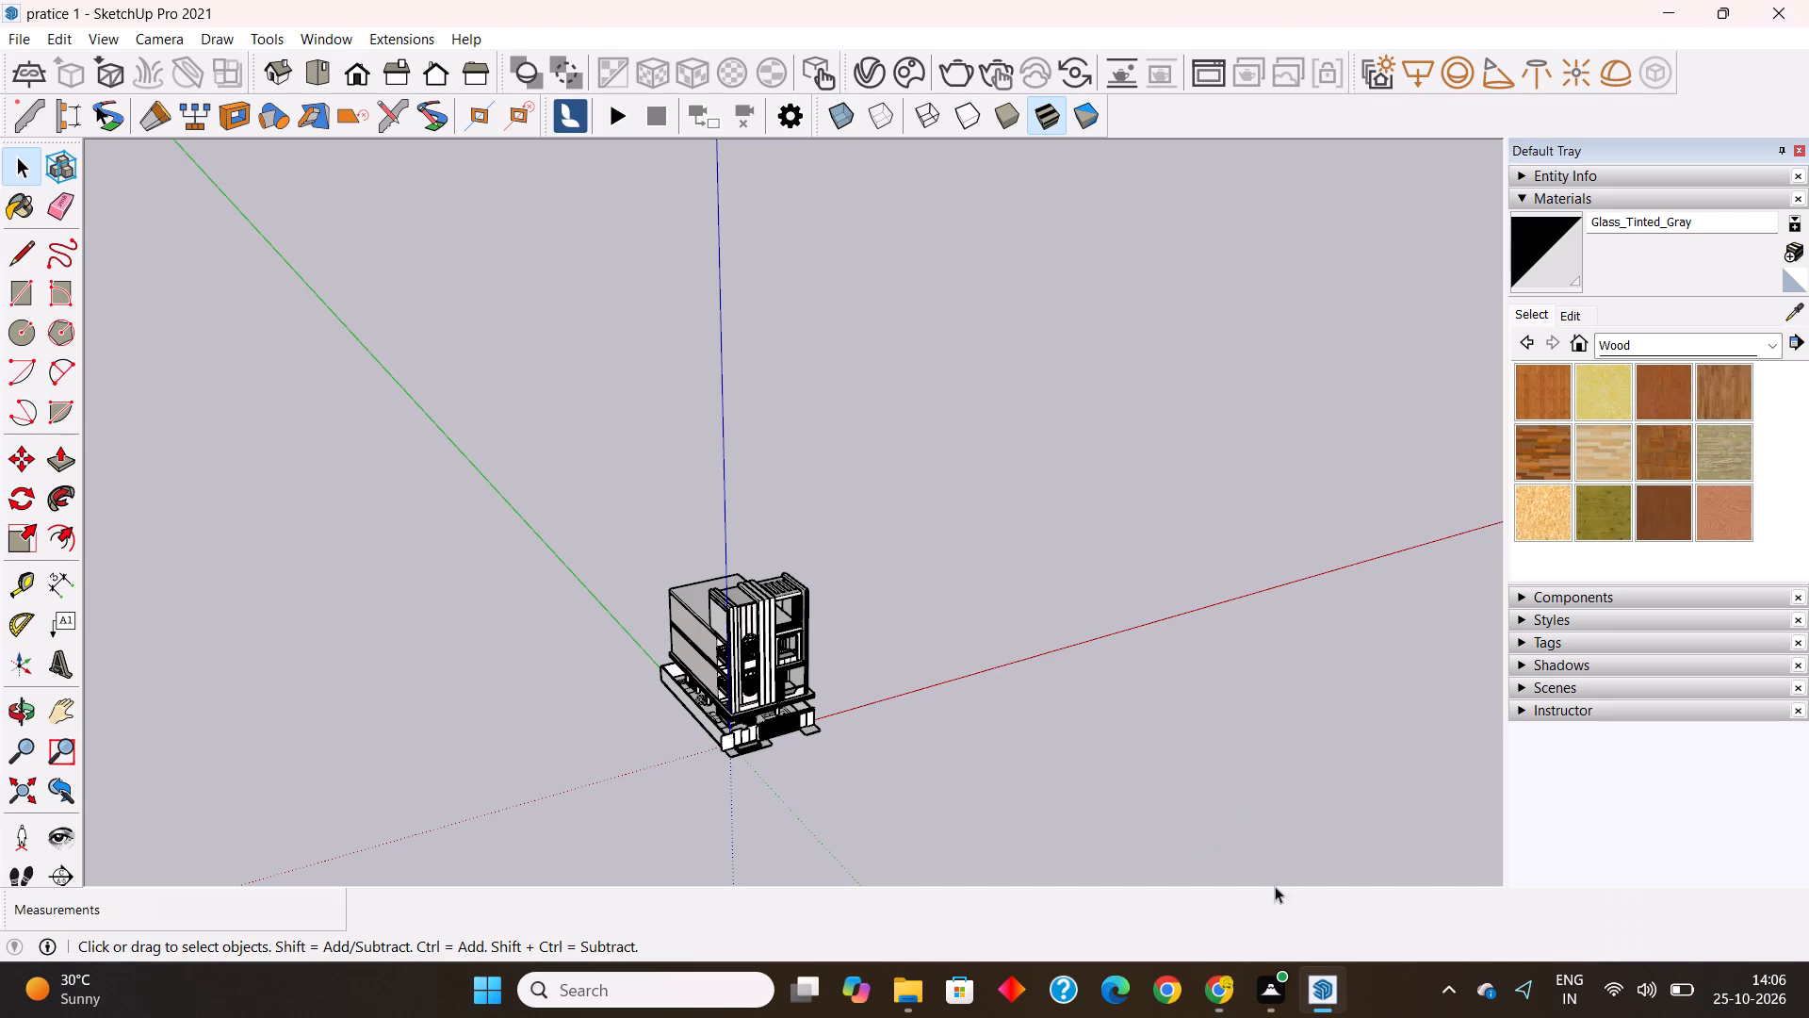
left_click(903, 68)
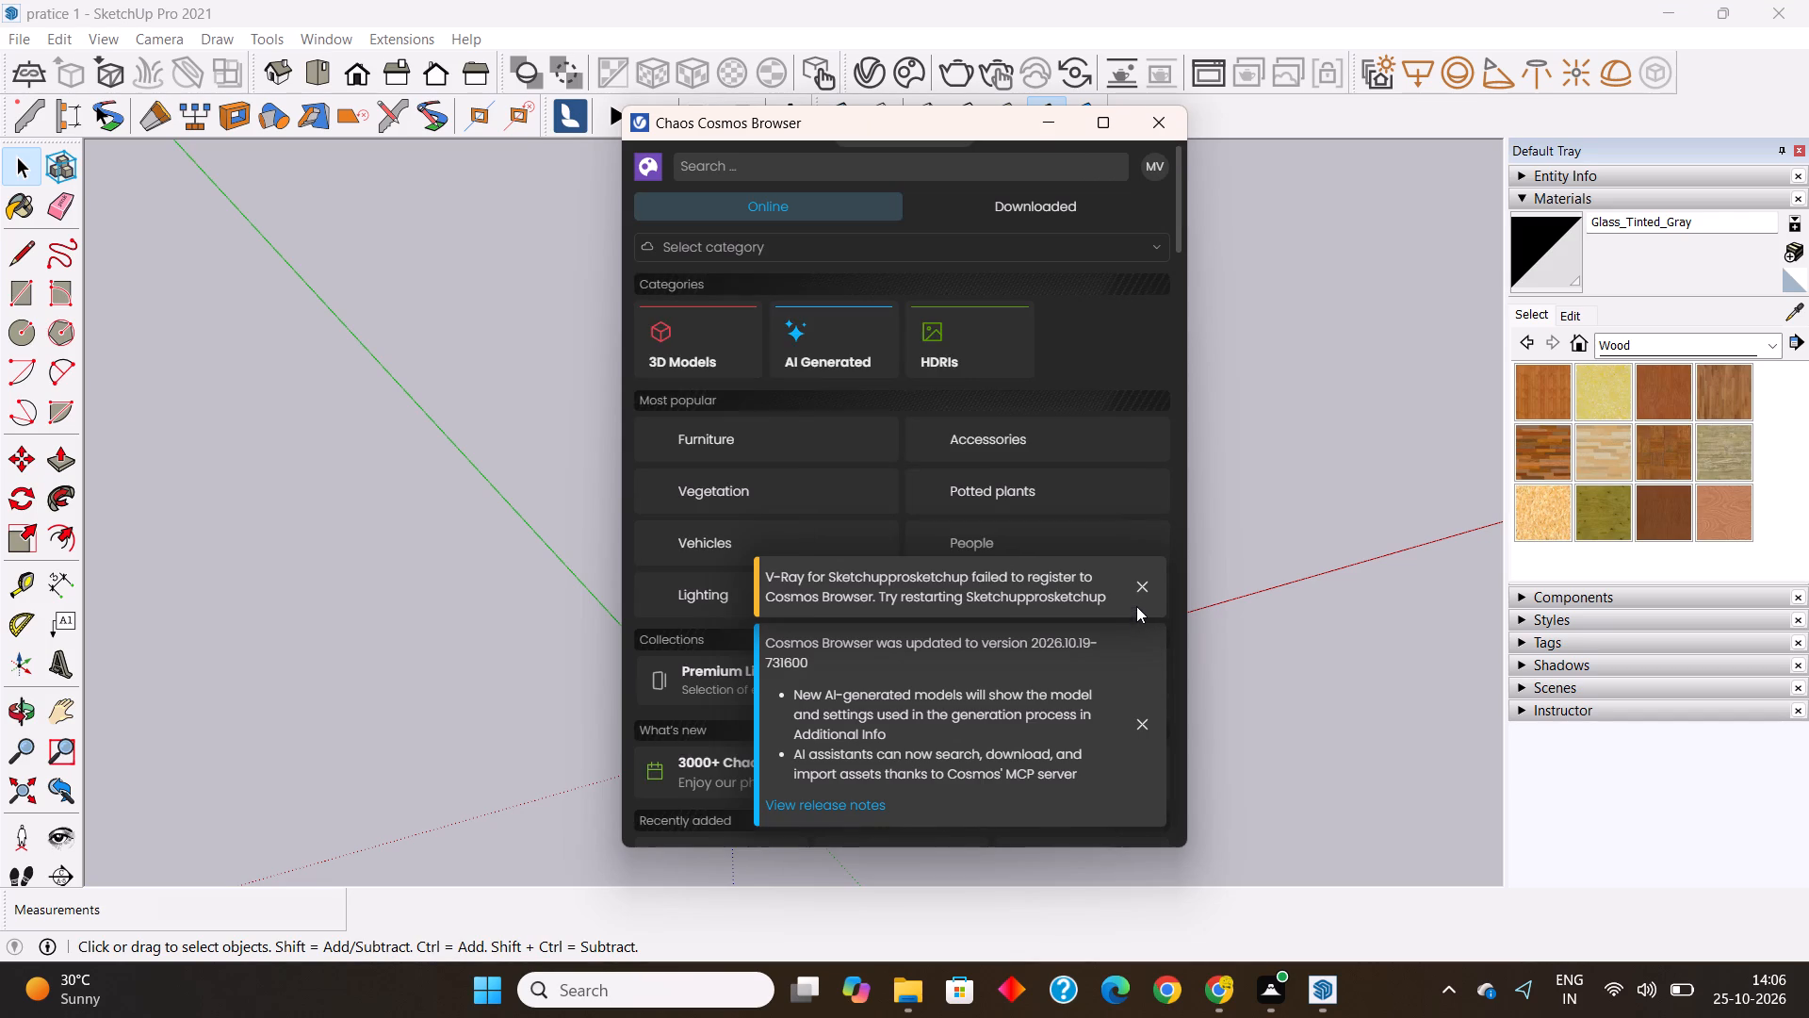
left_click(1141, 588)
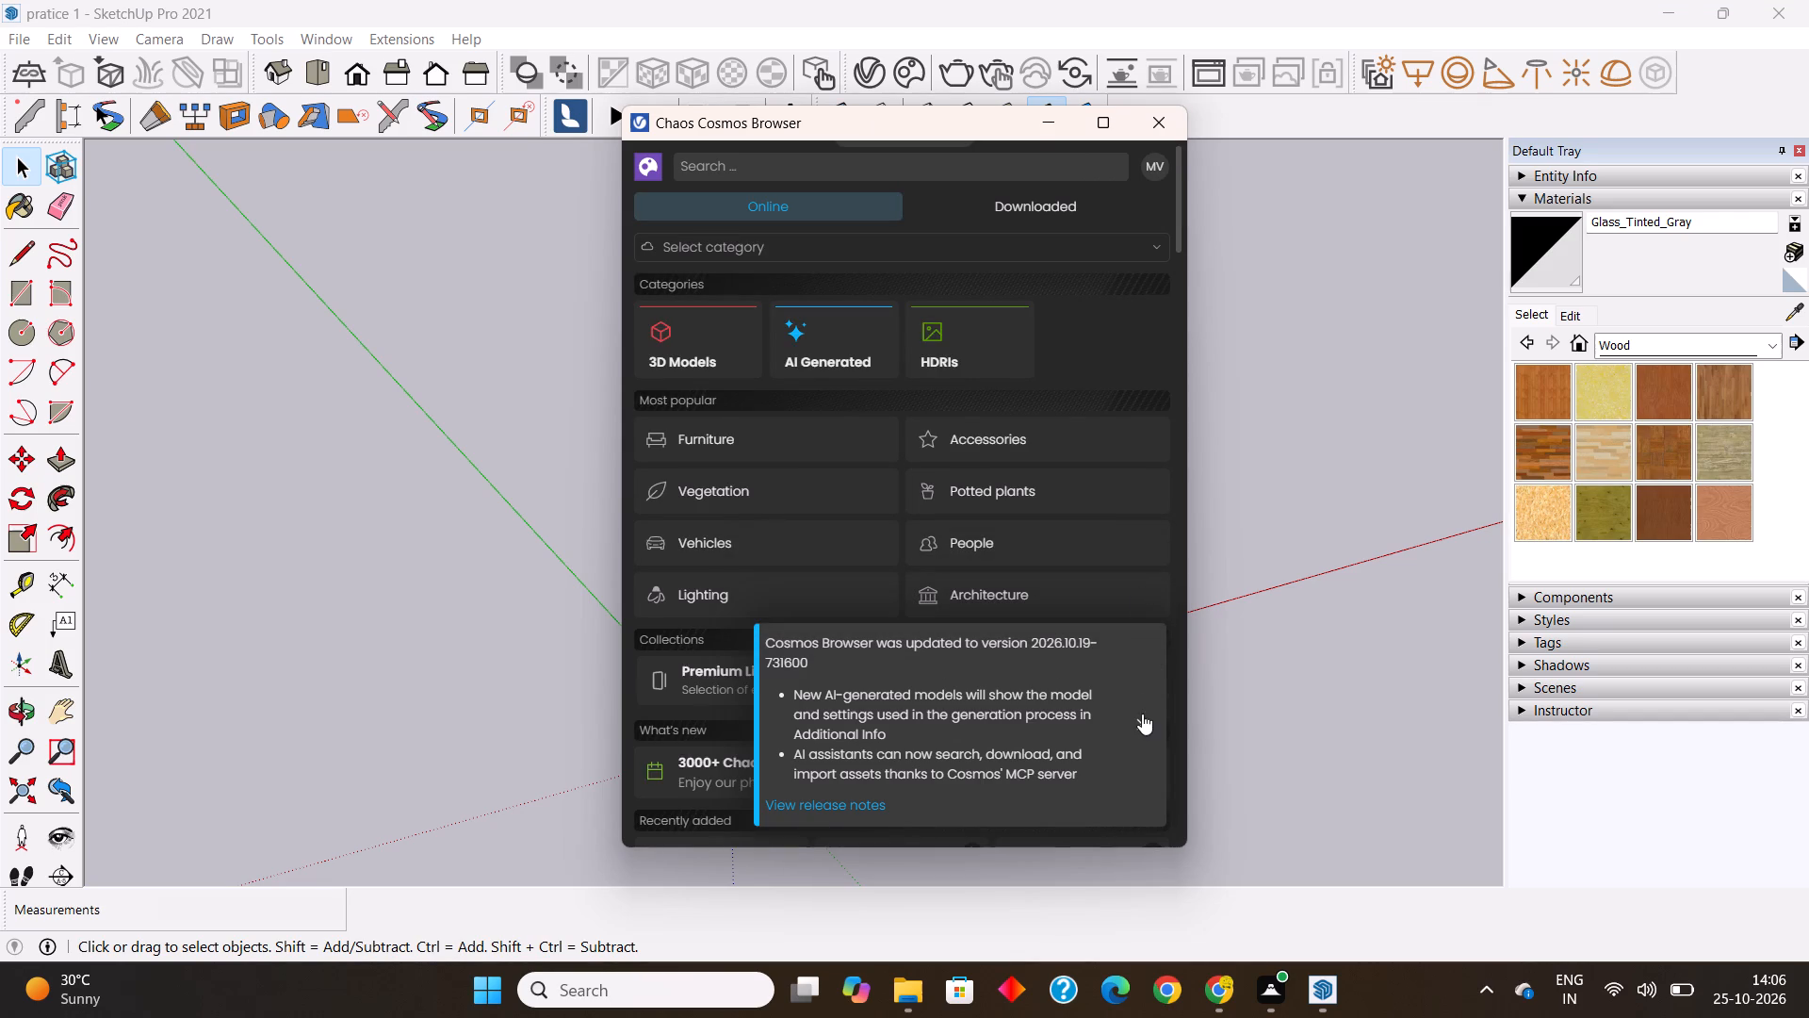
left_click(1142, 722)
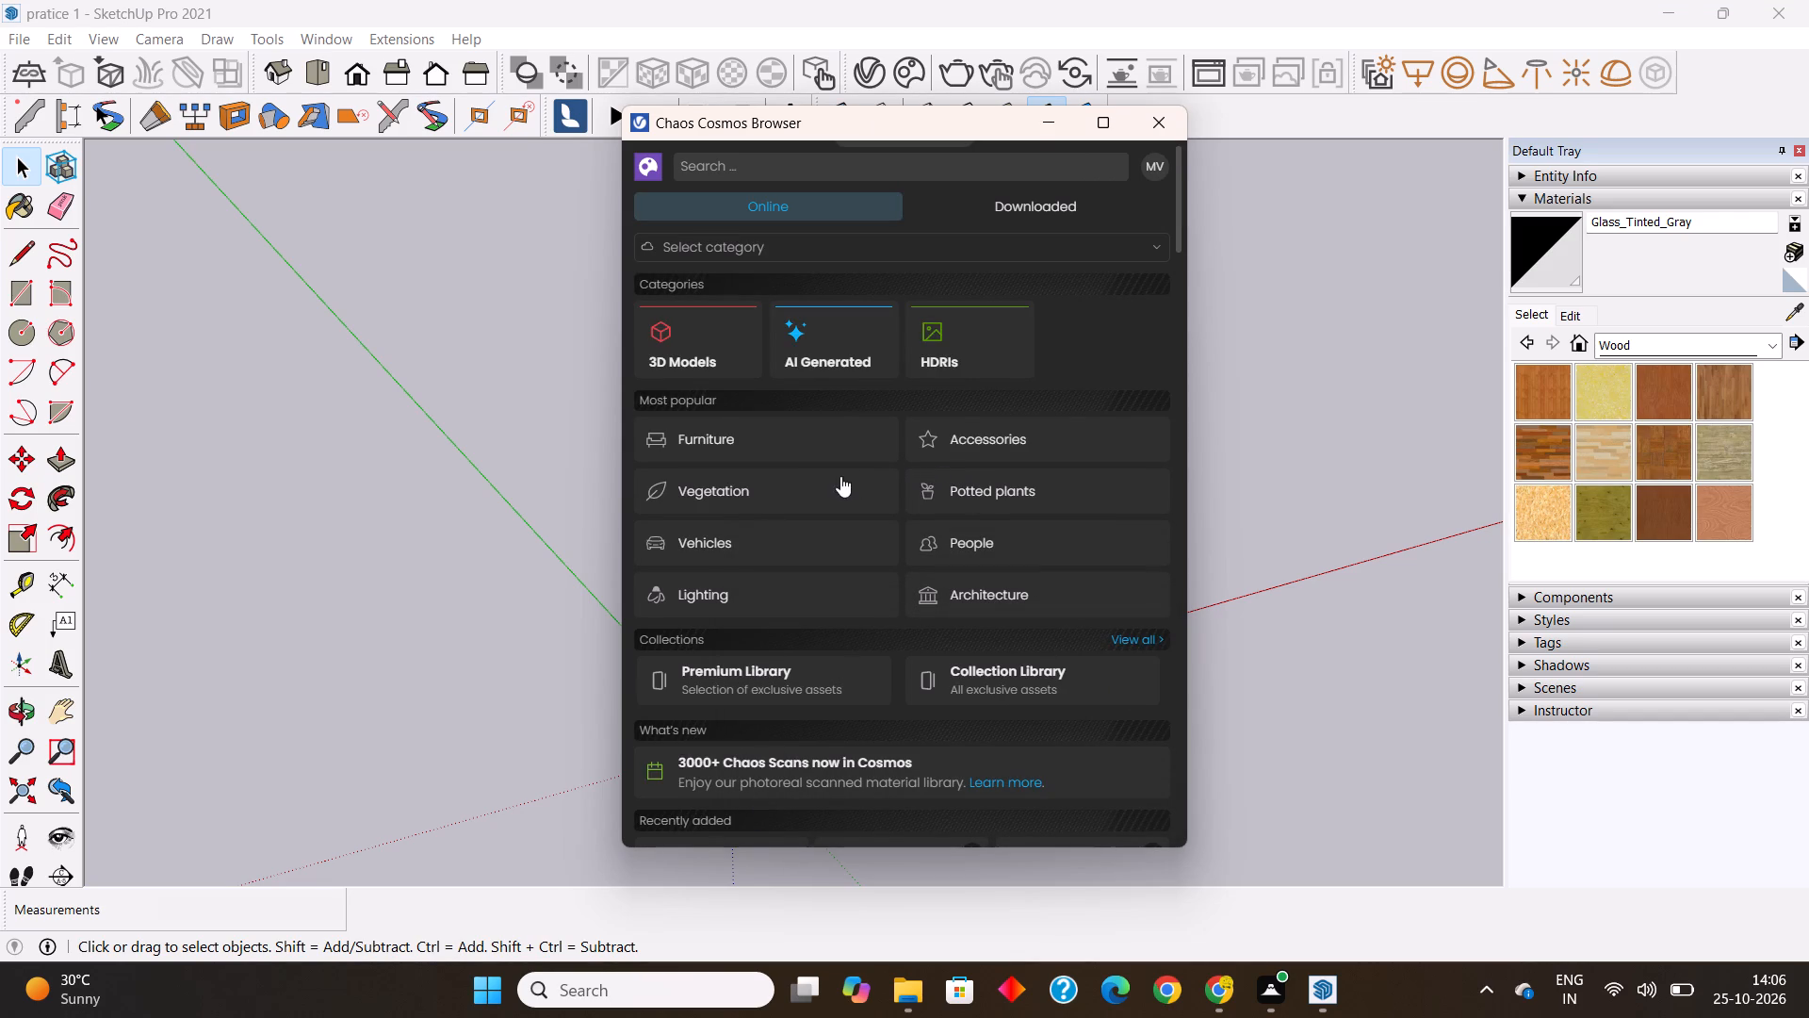
left_click(737, 494)
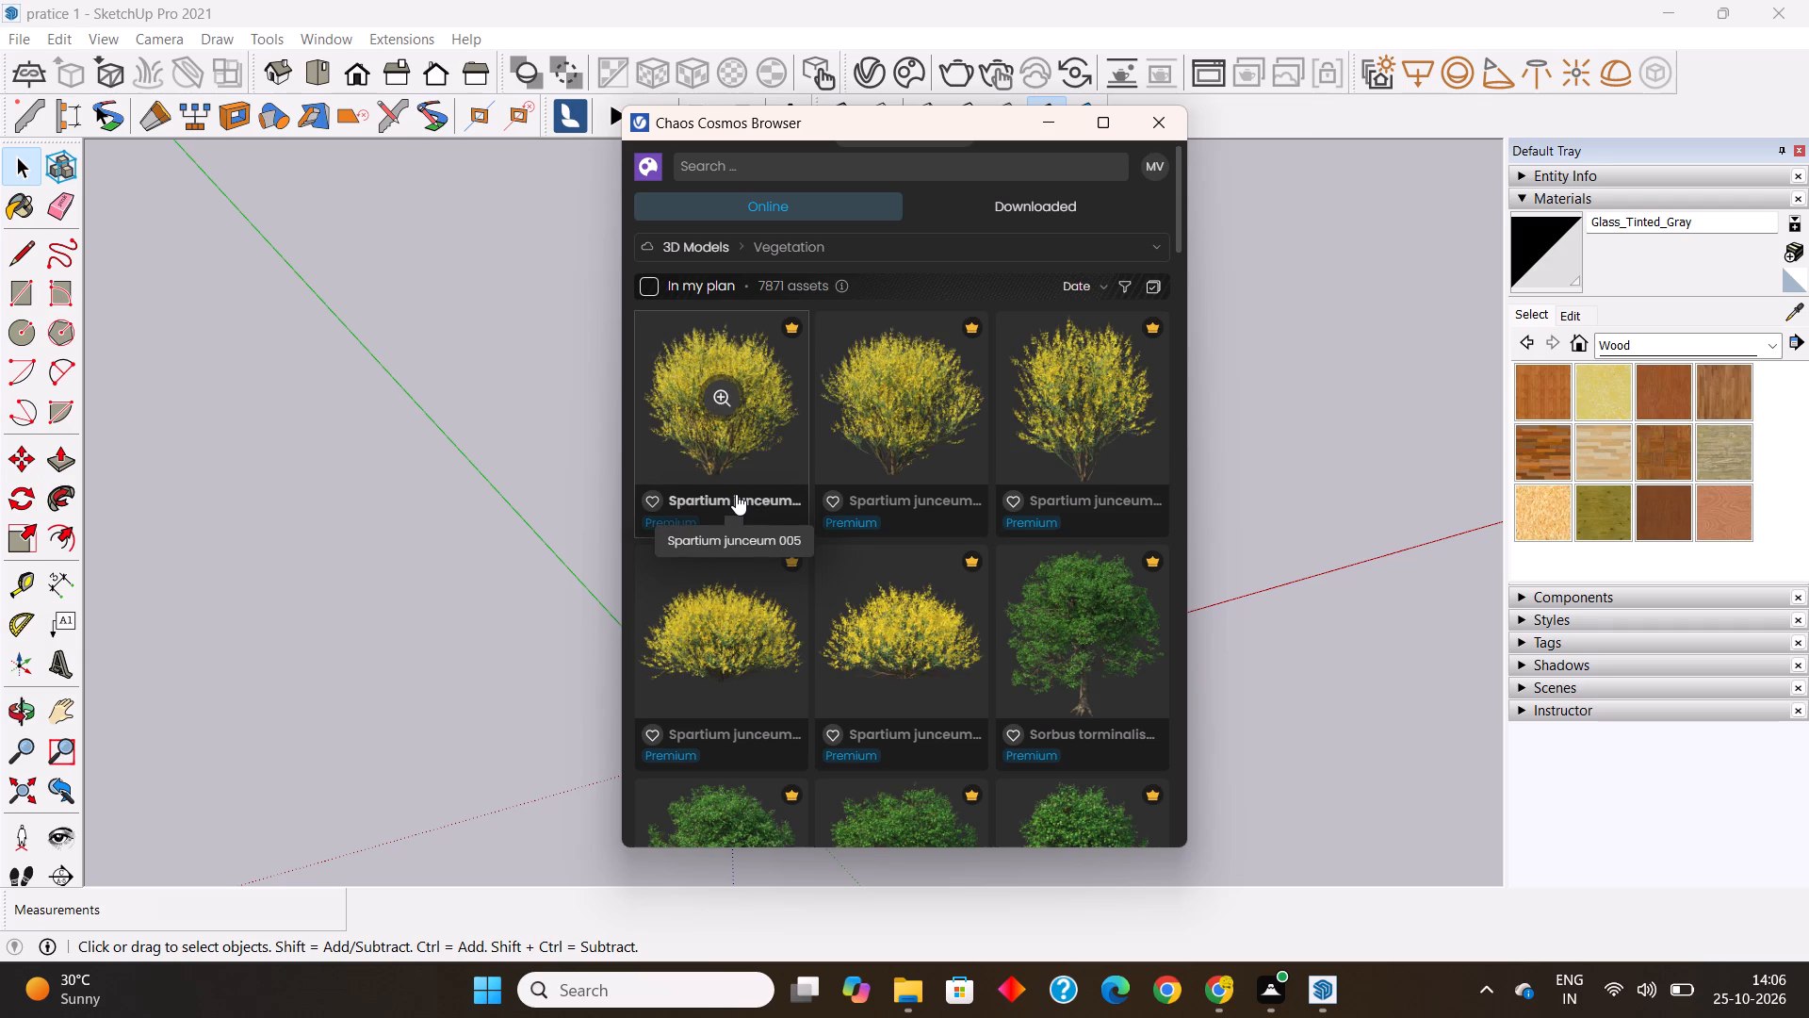
Look through the online Vegetation assets in the Chaos Cosmos browser for plants and trees suitable for the house scene.
scroll(742, 502, "down", 4)
scroll(753, 613, "down", 4)
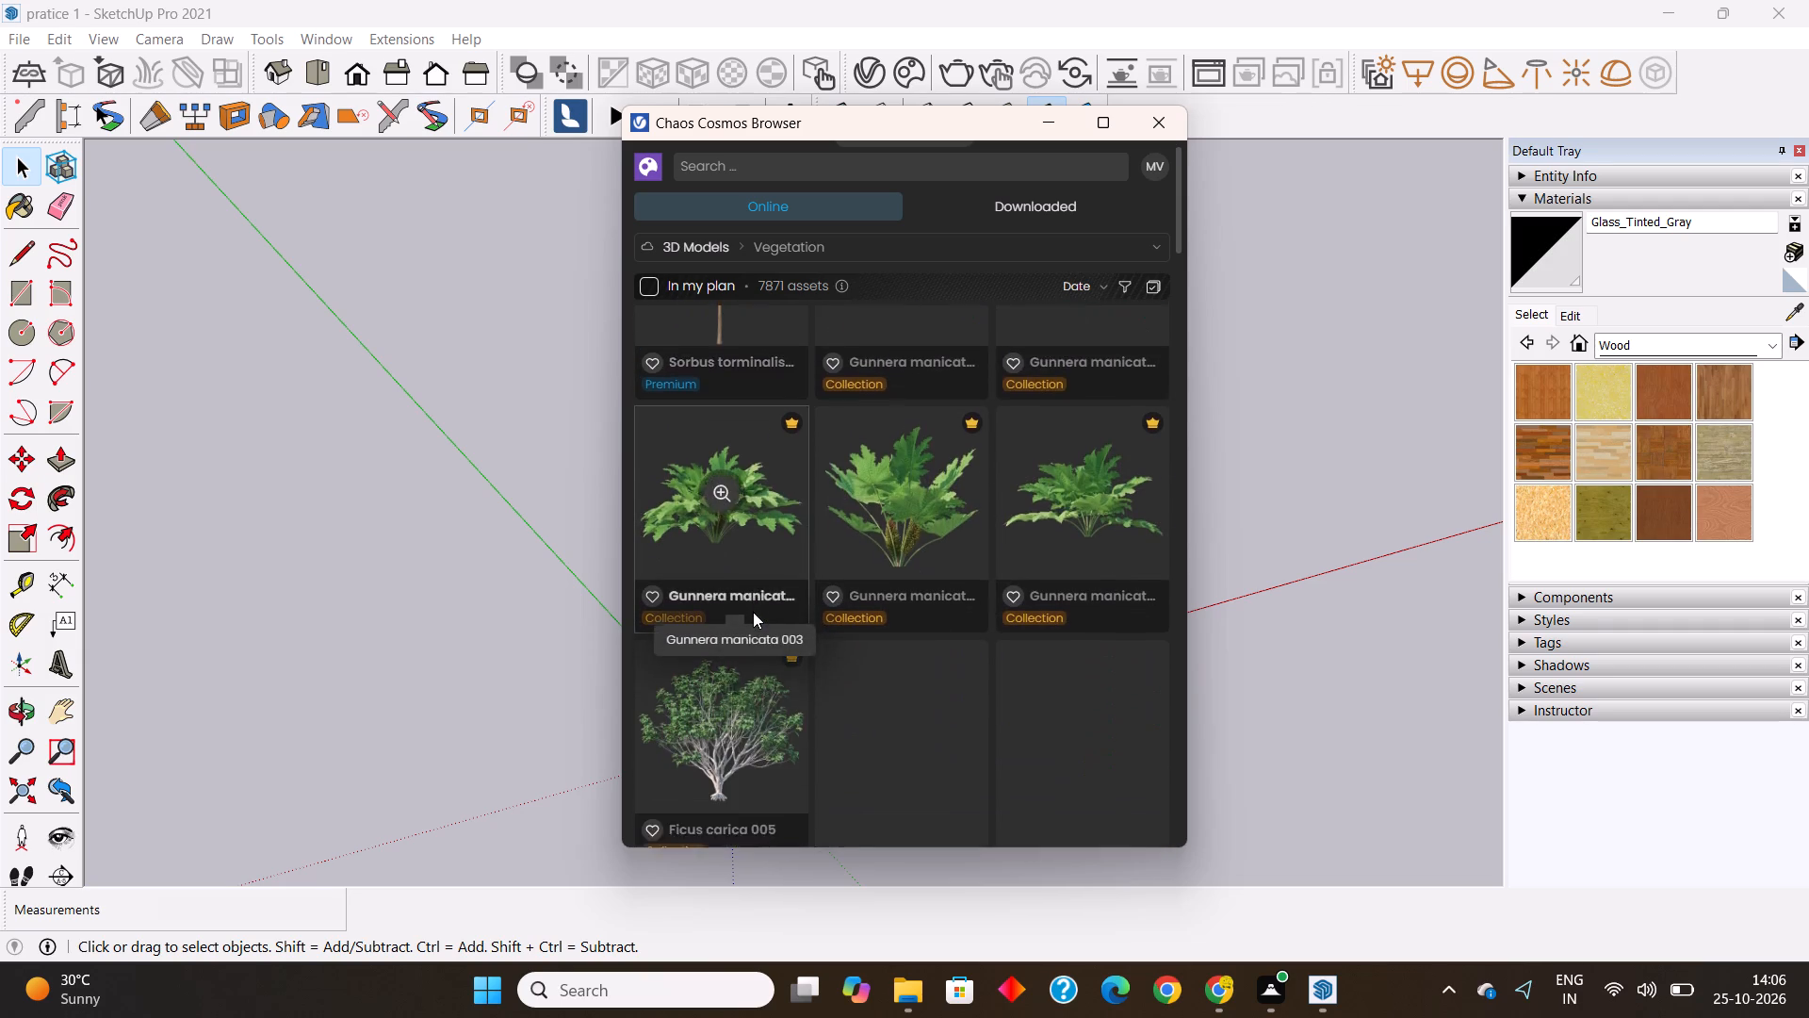
scroll(753, 612, "down", 4)
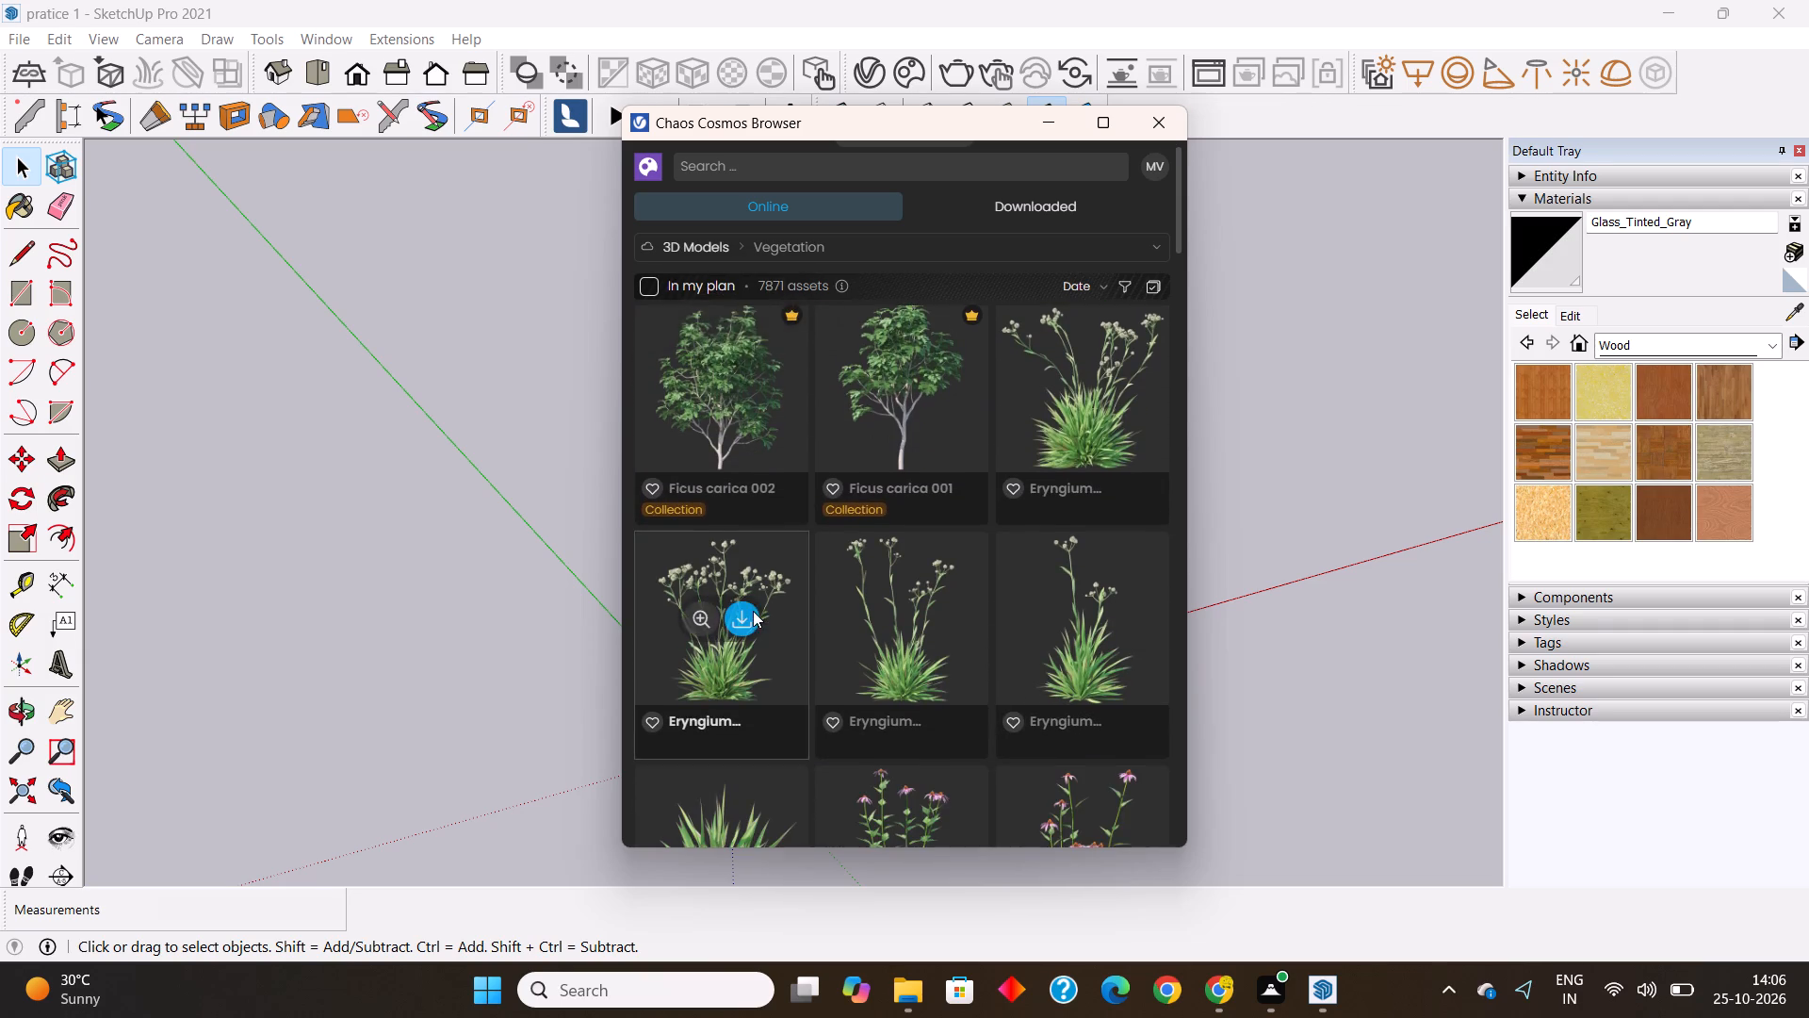
scroll(753, 611, "down", 7)
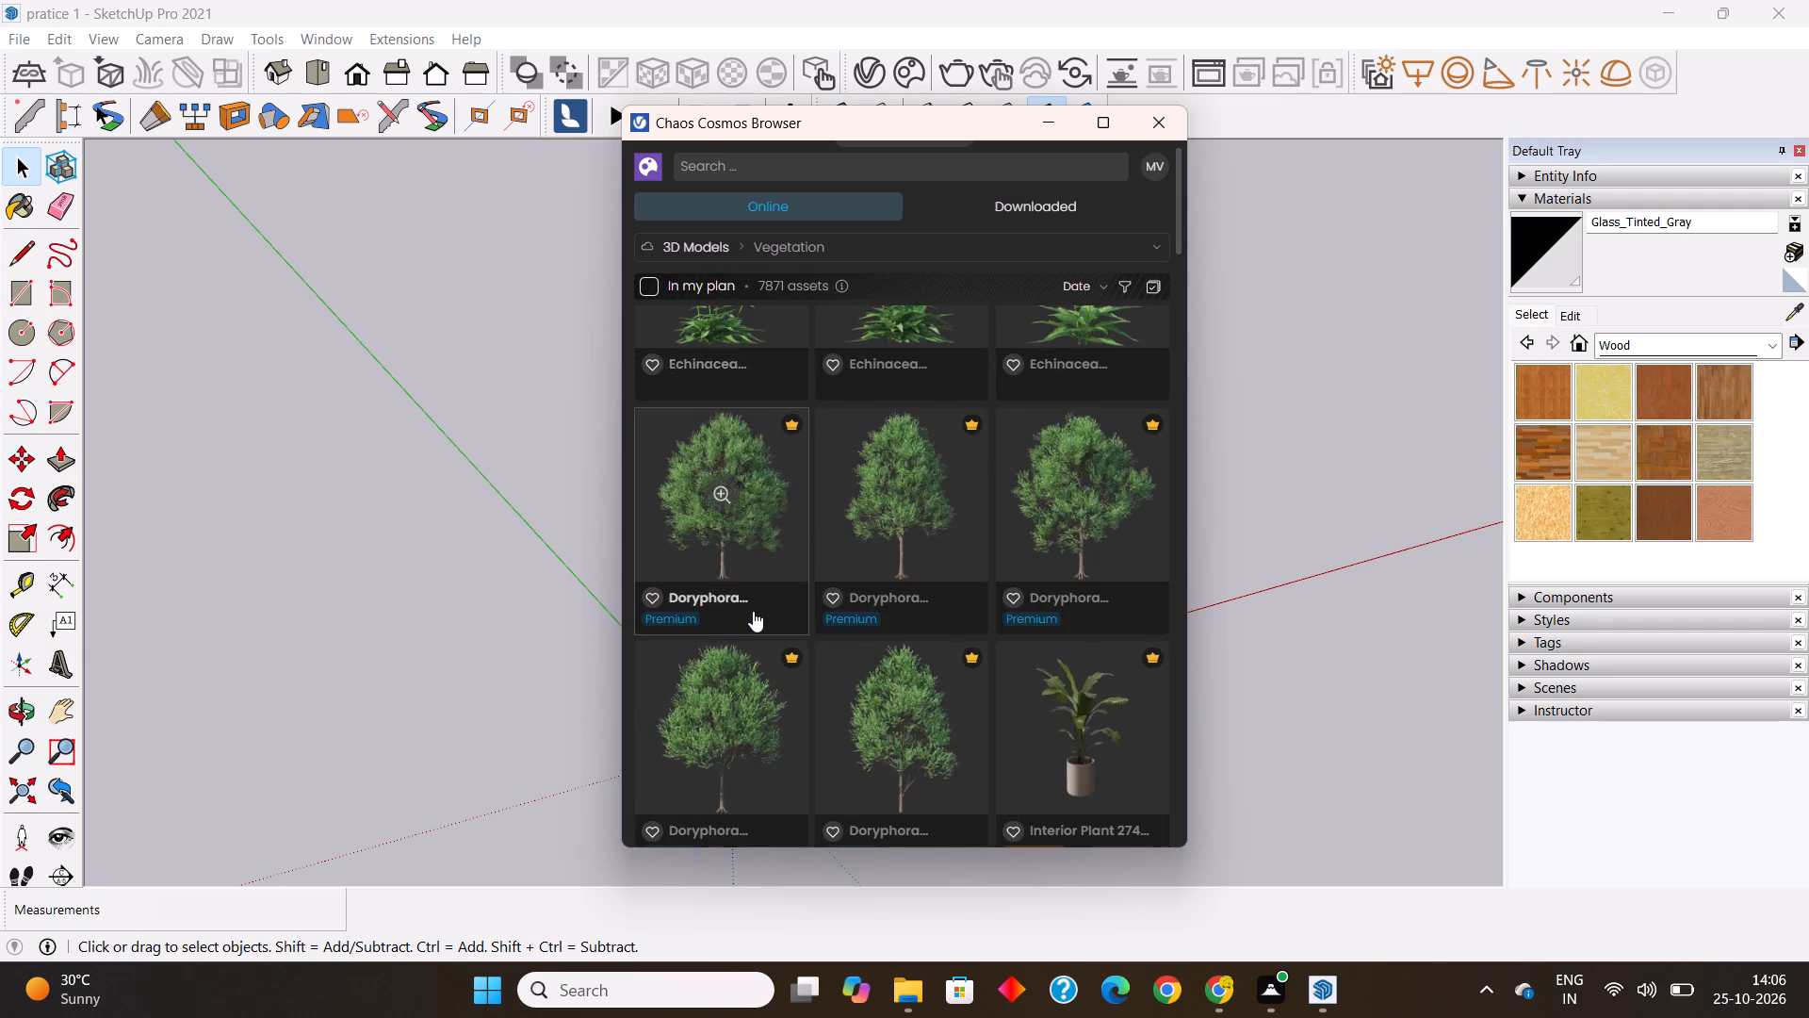
scroll(753, 611, "down", 7)
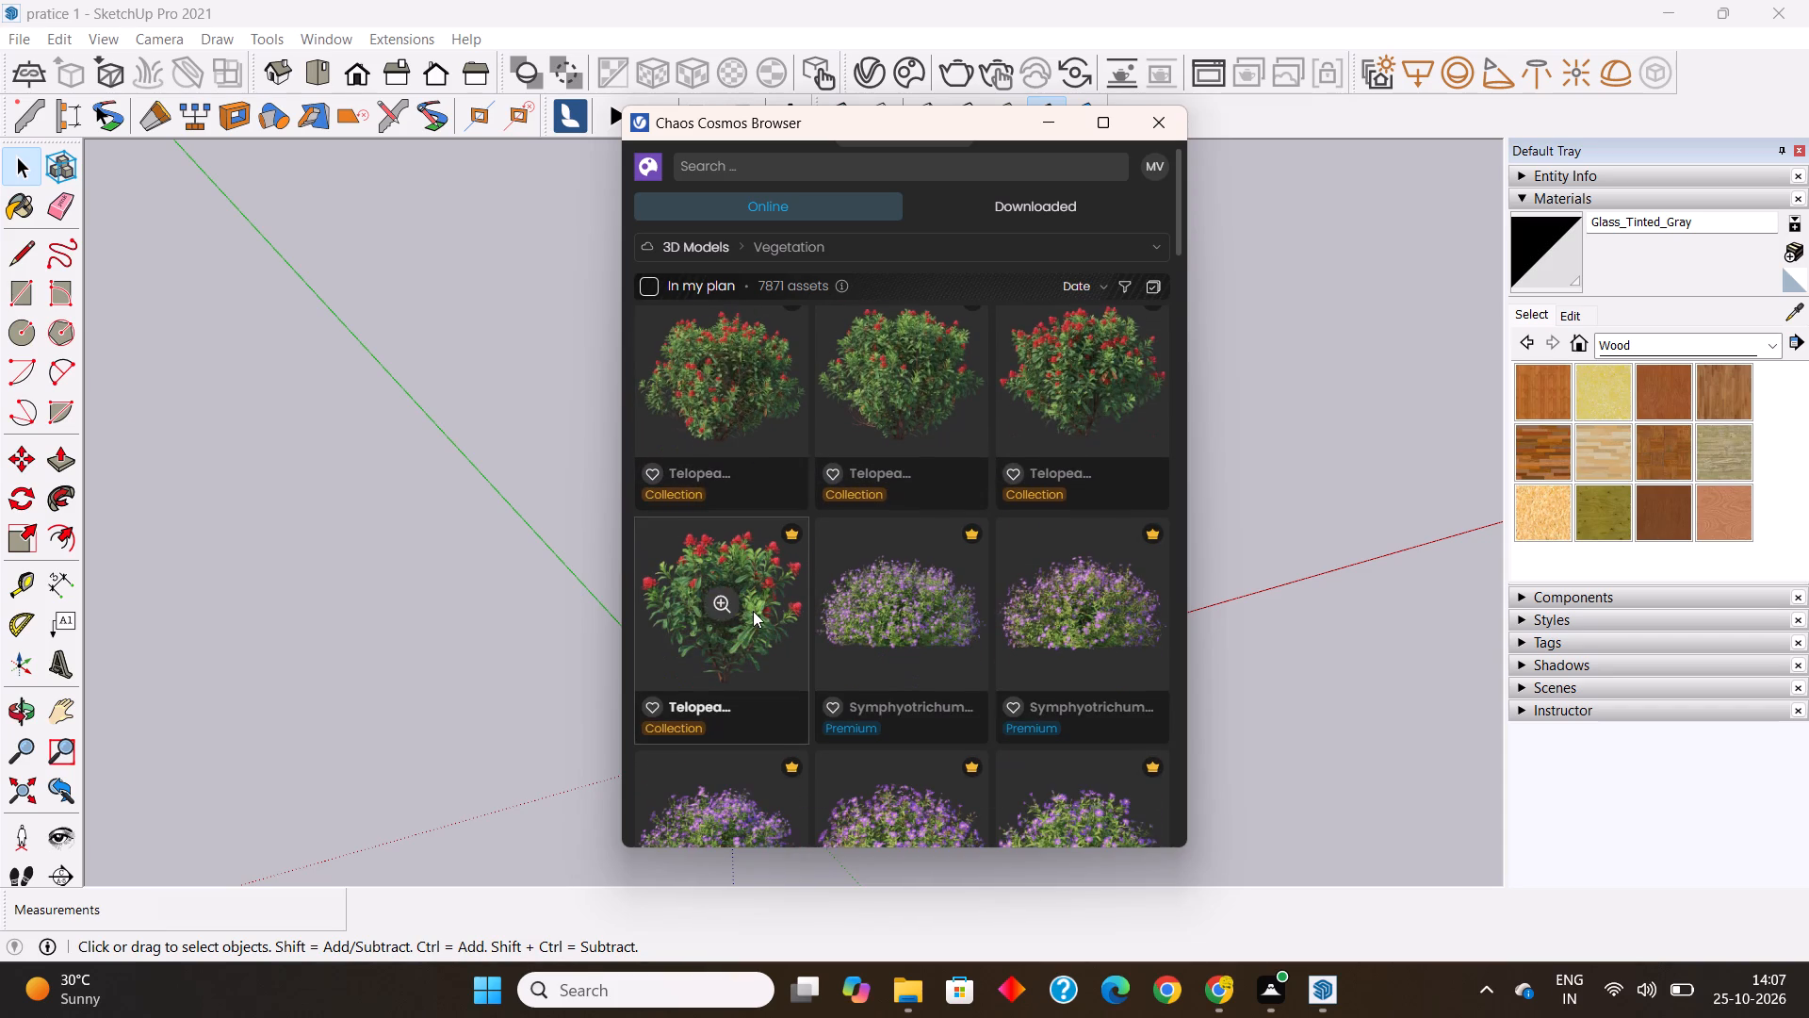
scroll(753, 611, "down", 7)
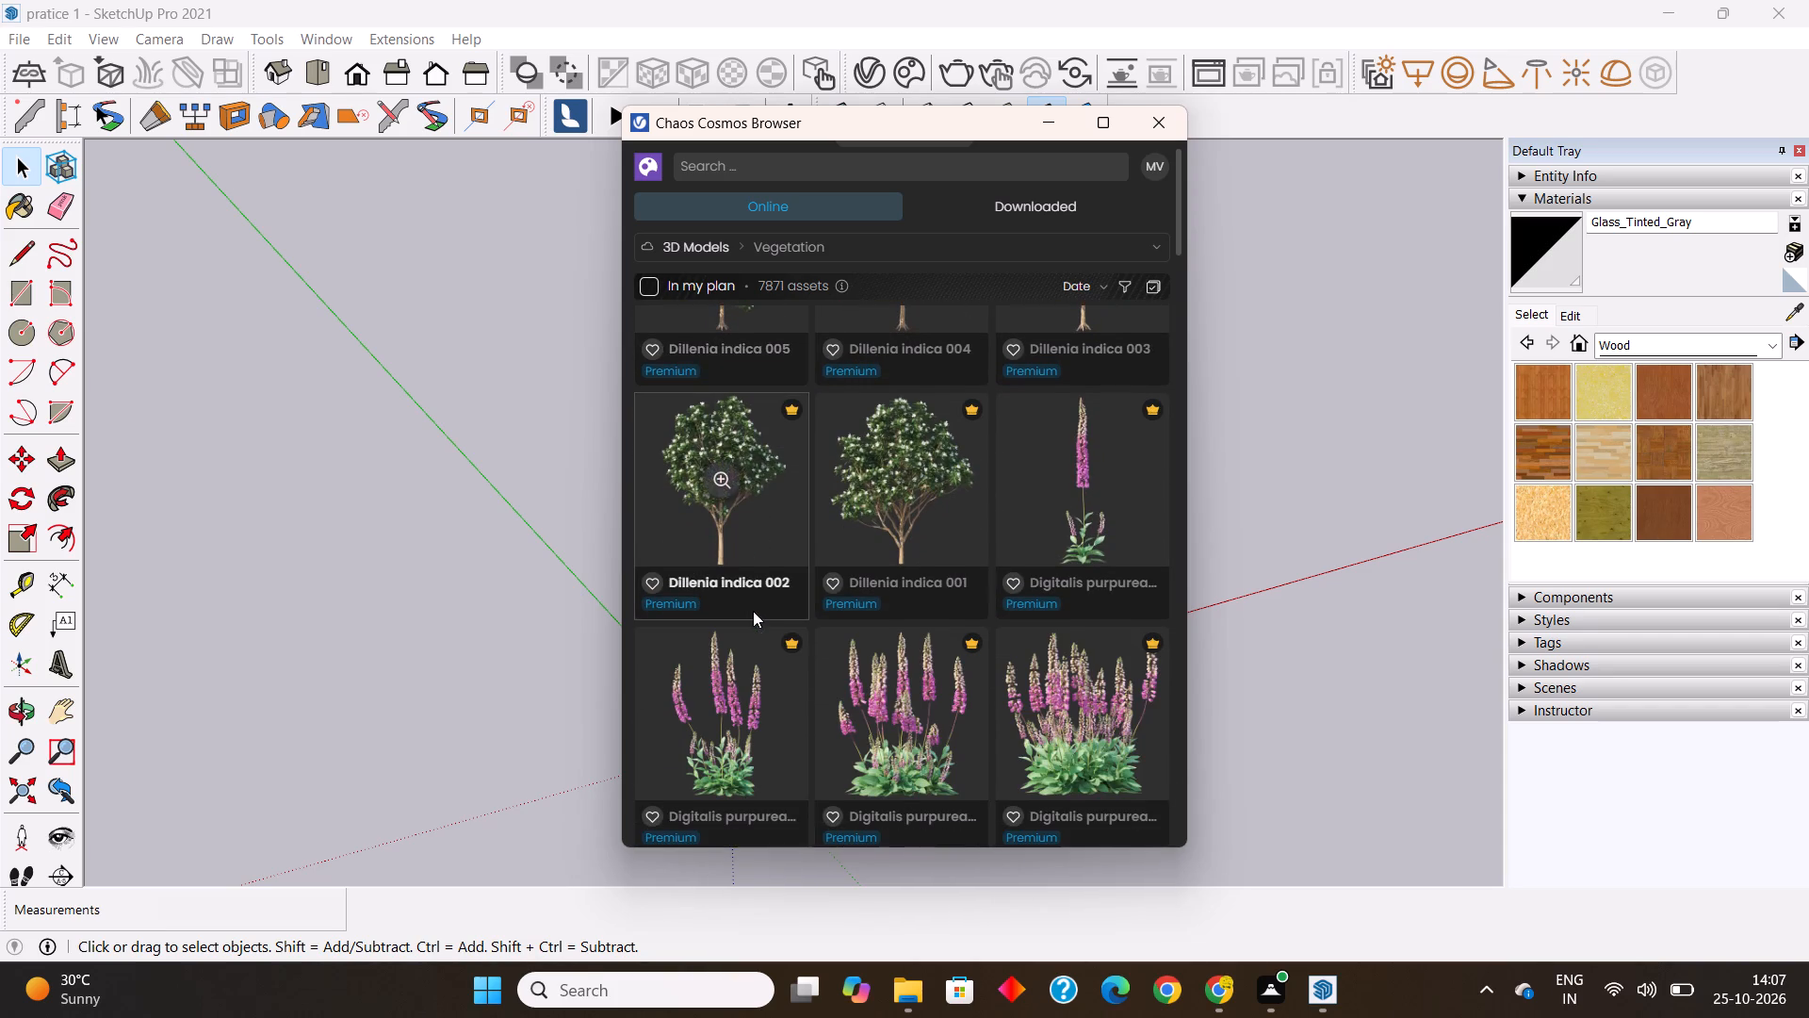
scroll(753, 611, "down", 8)
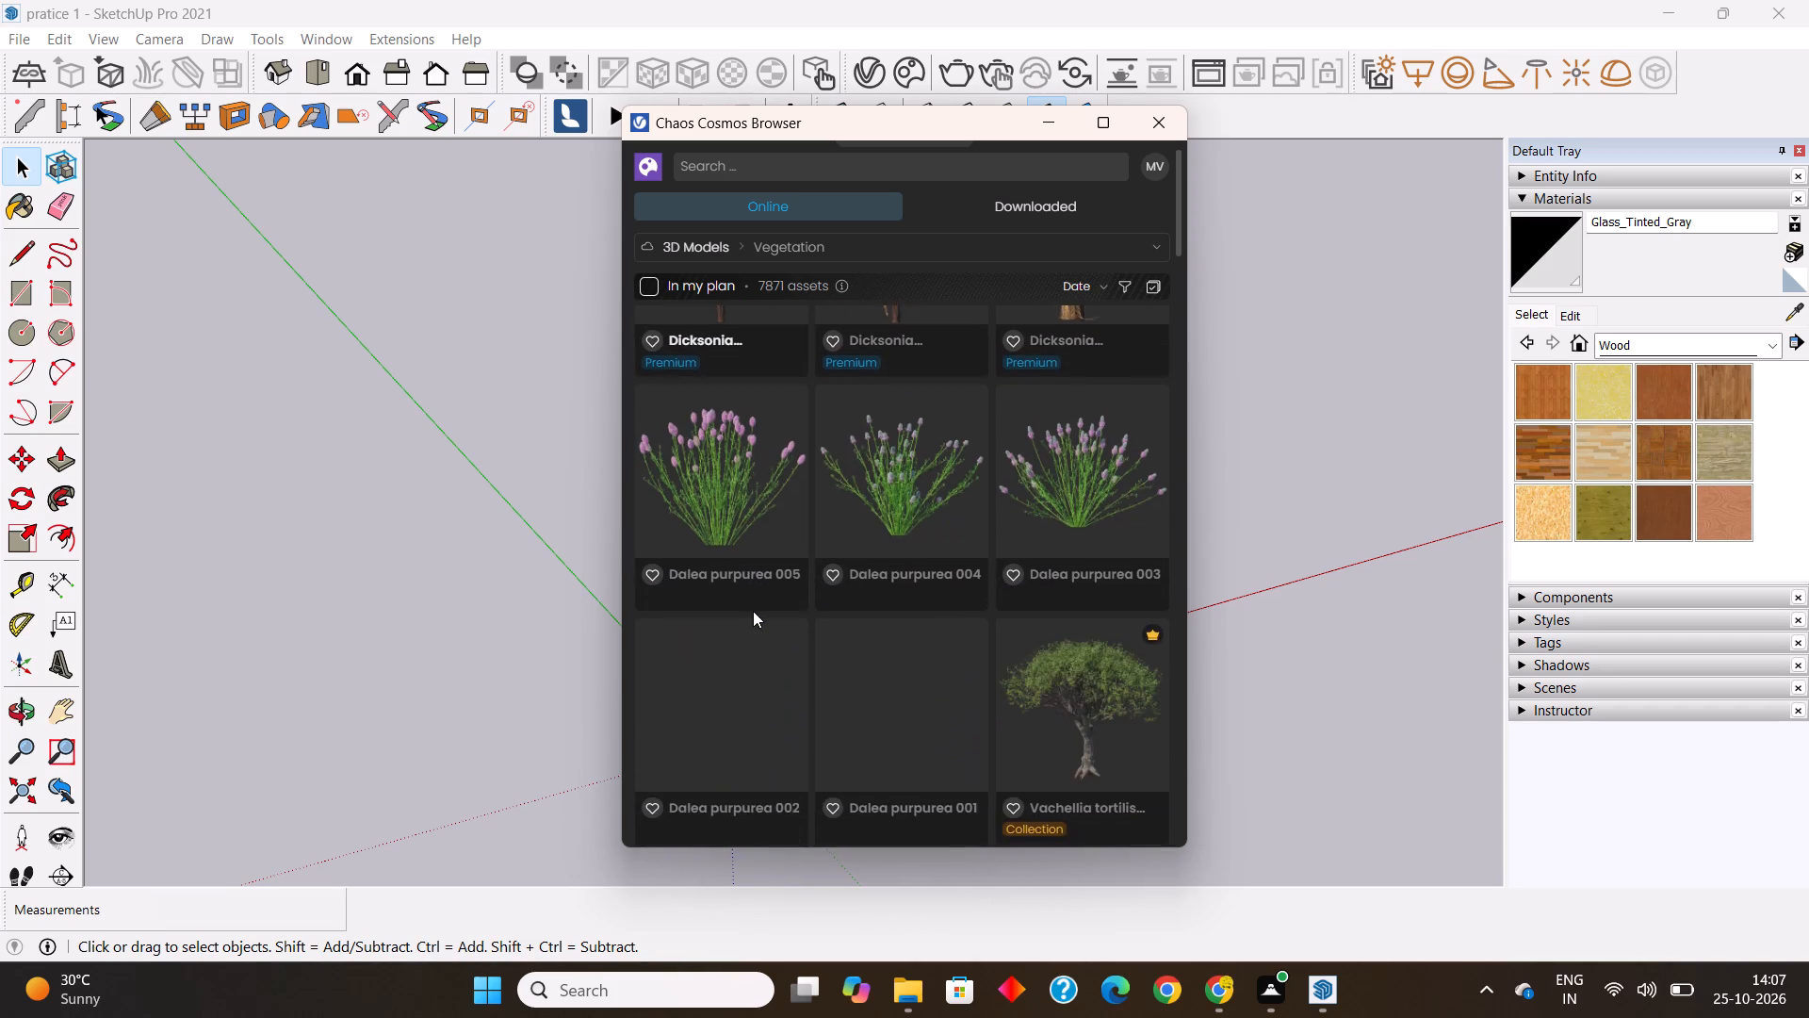
scroll(753, 611, "down", 3)
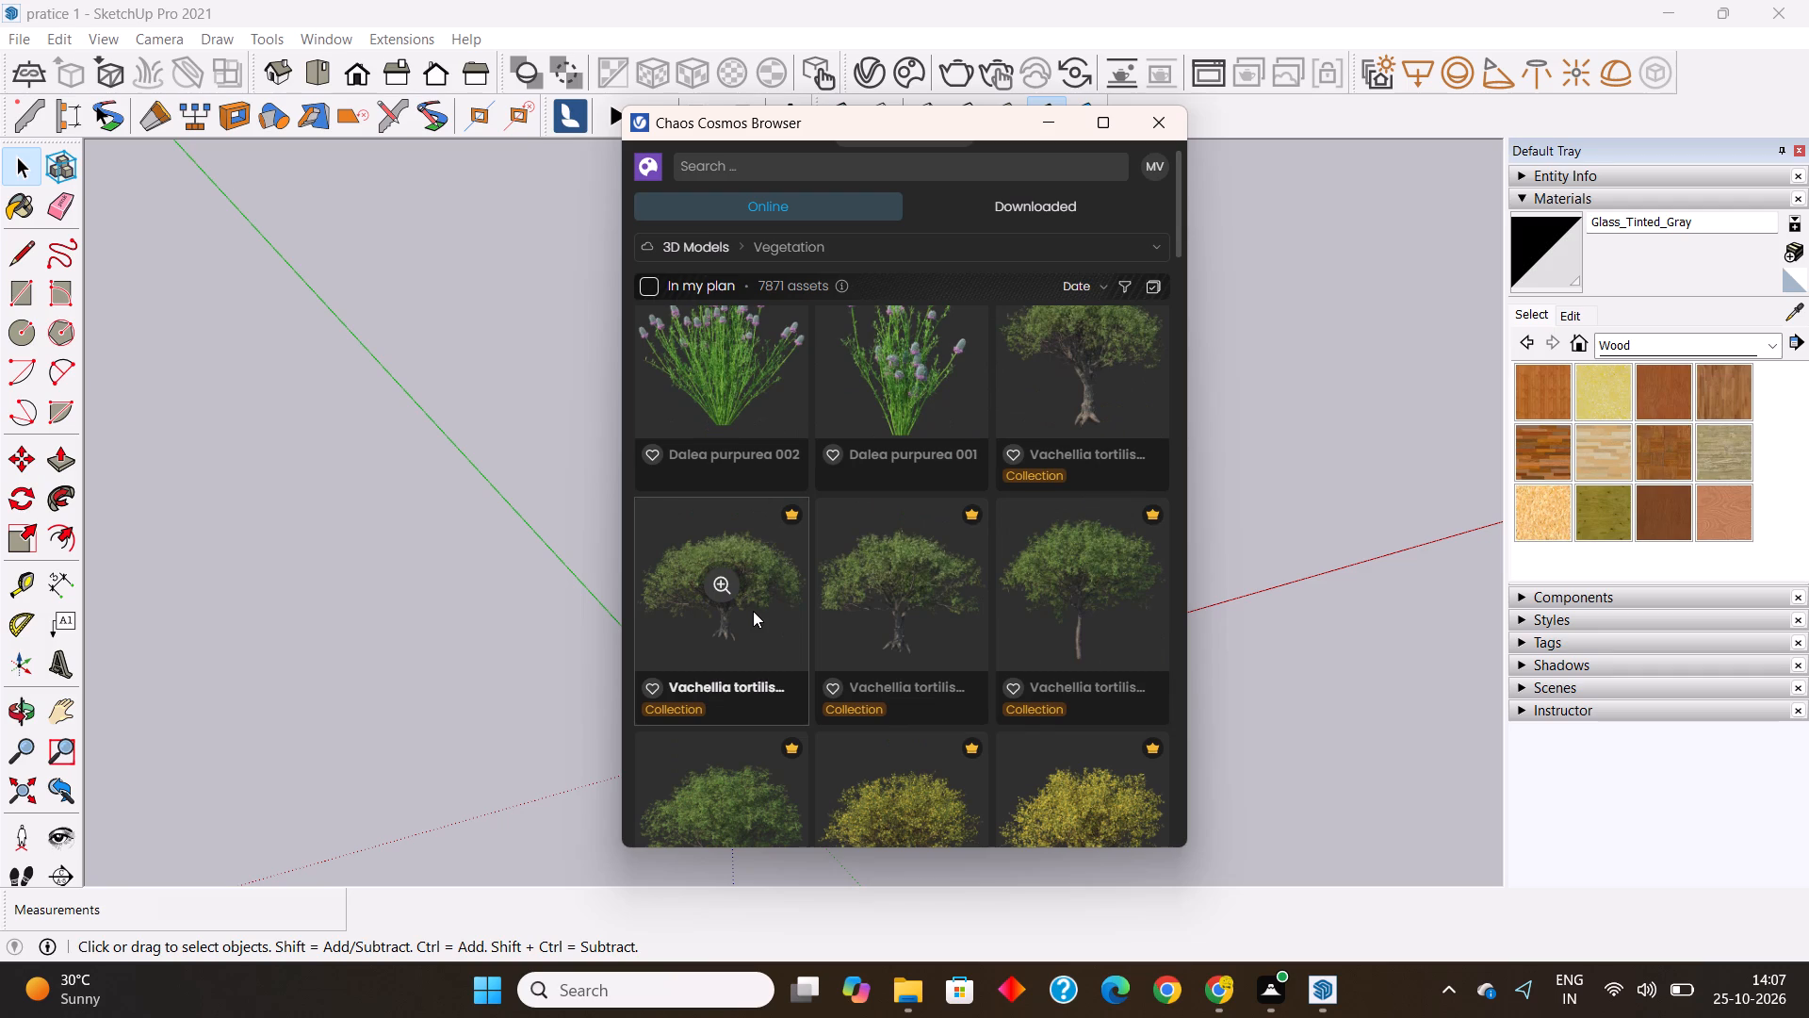
scroll(753, 611, "down", 10)
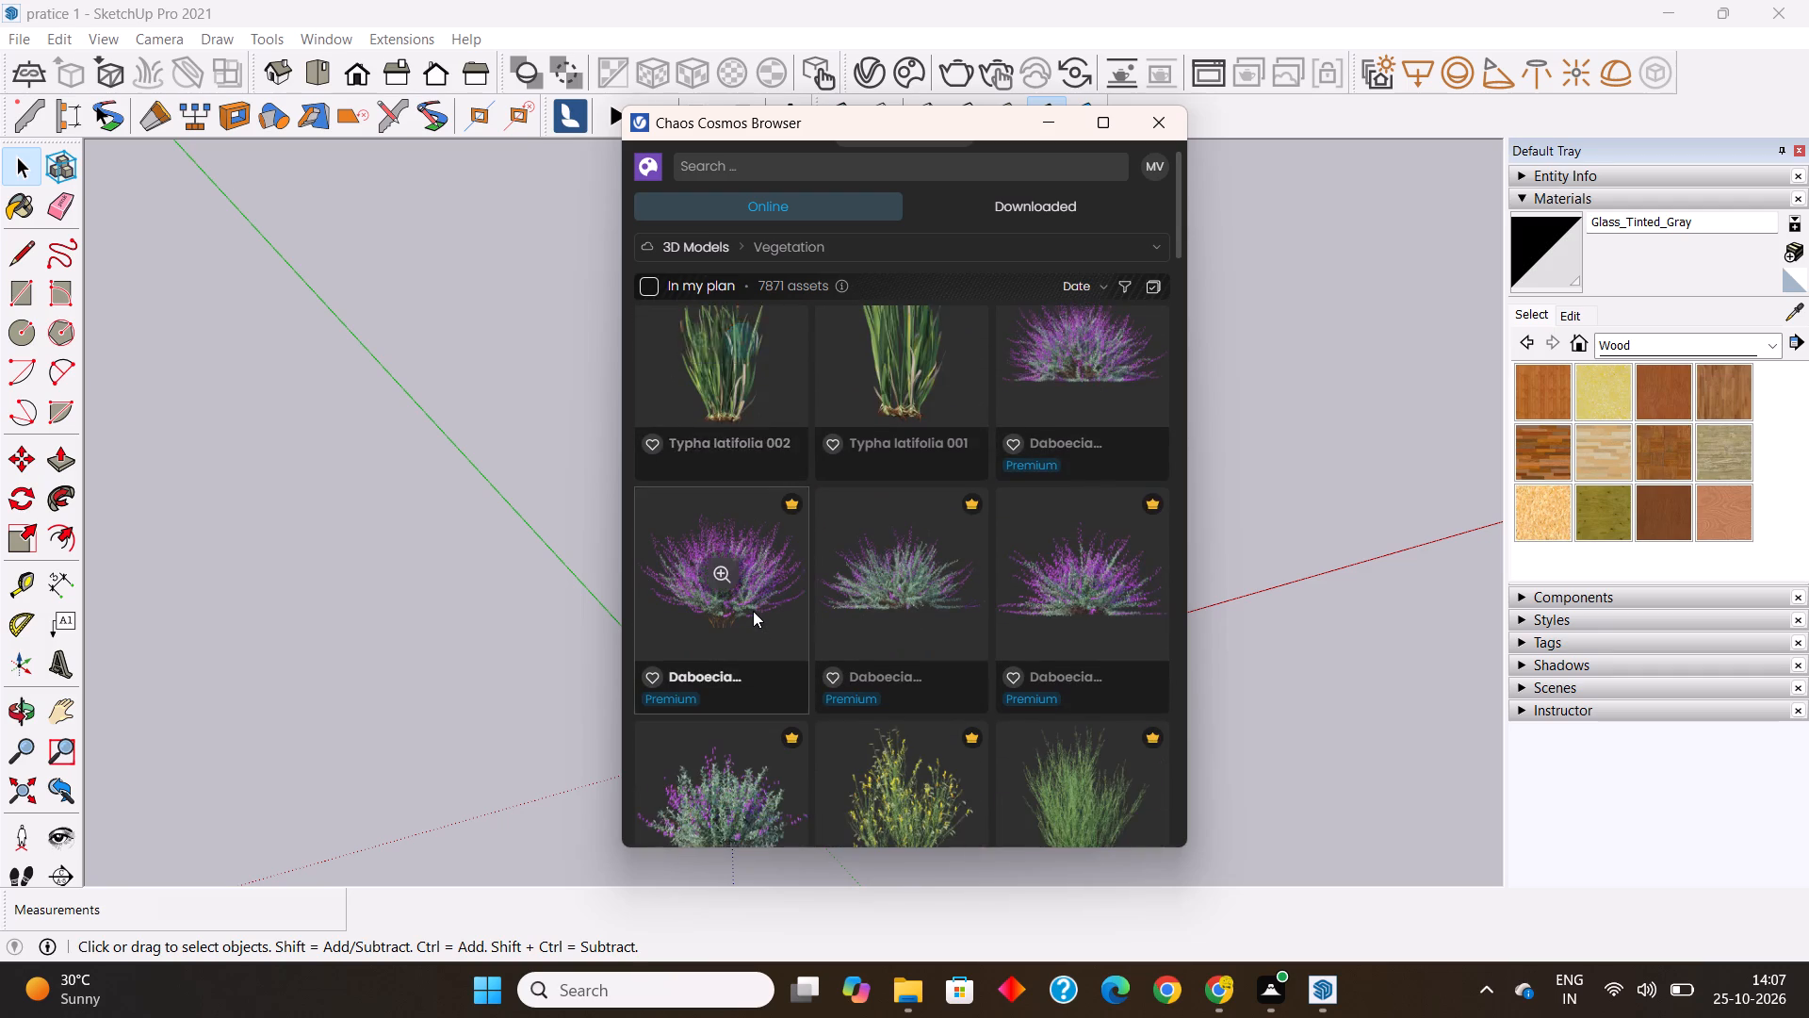
scroll(753, 611, "down", 2)
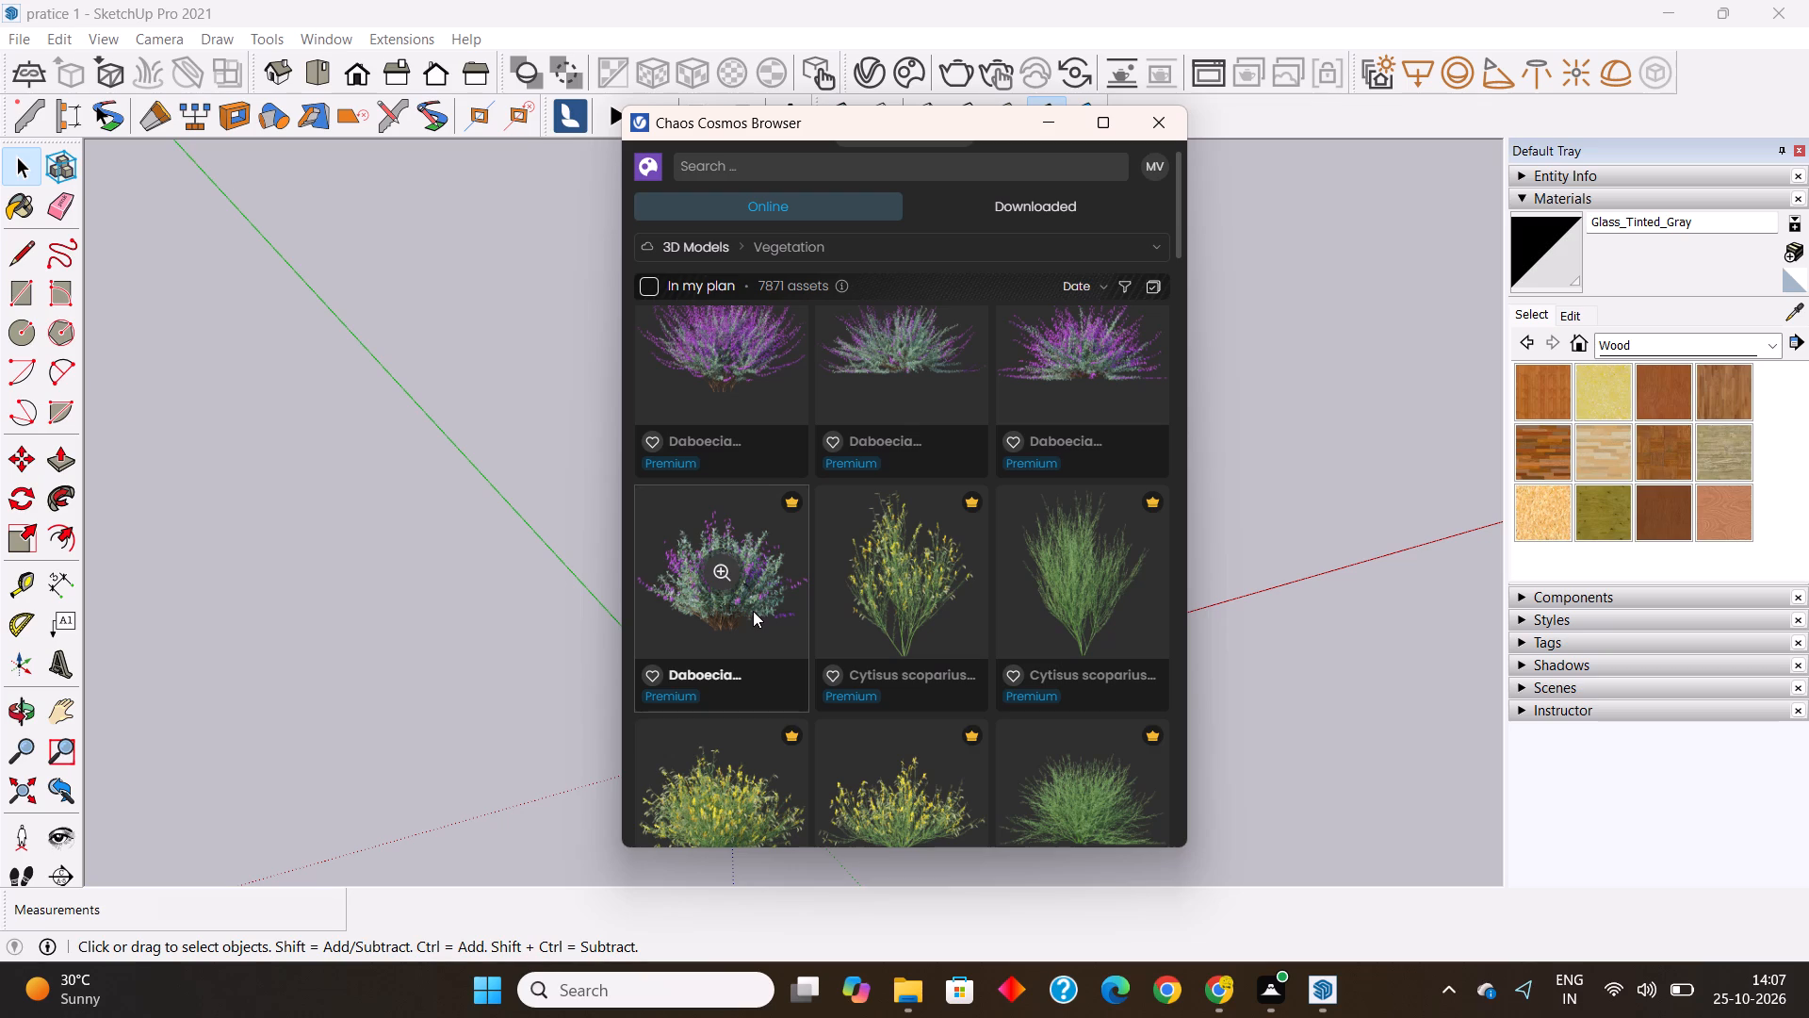
scroll(867, 622, "down", 6)
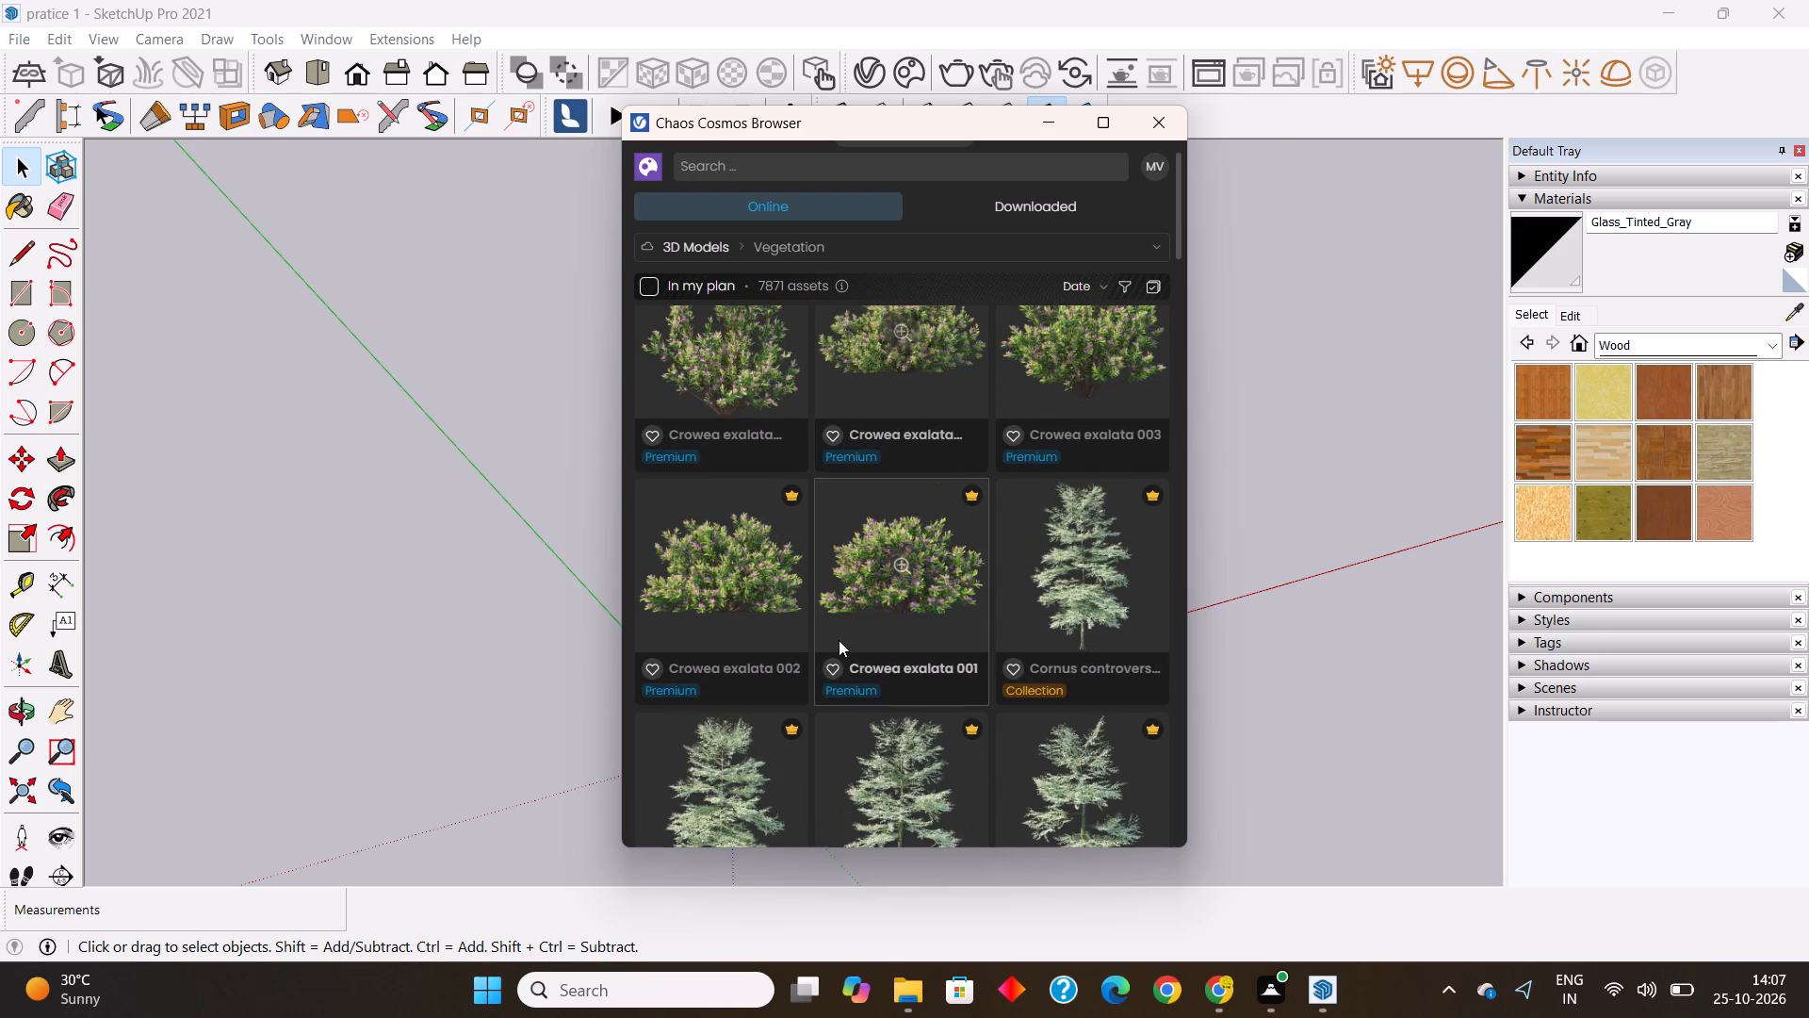
scroll(839, 640, "down", 9)
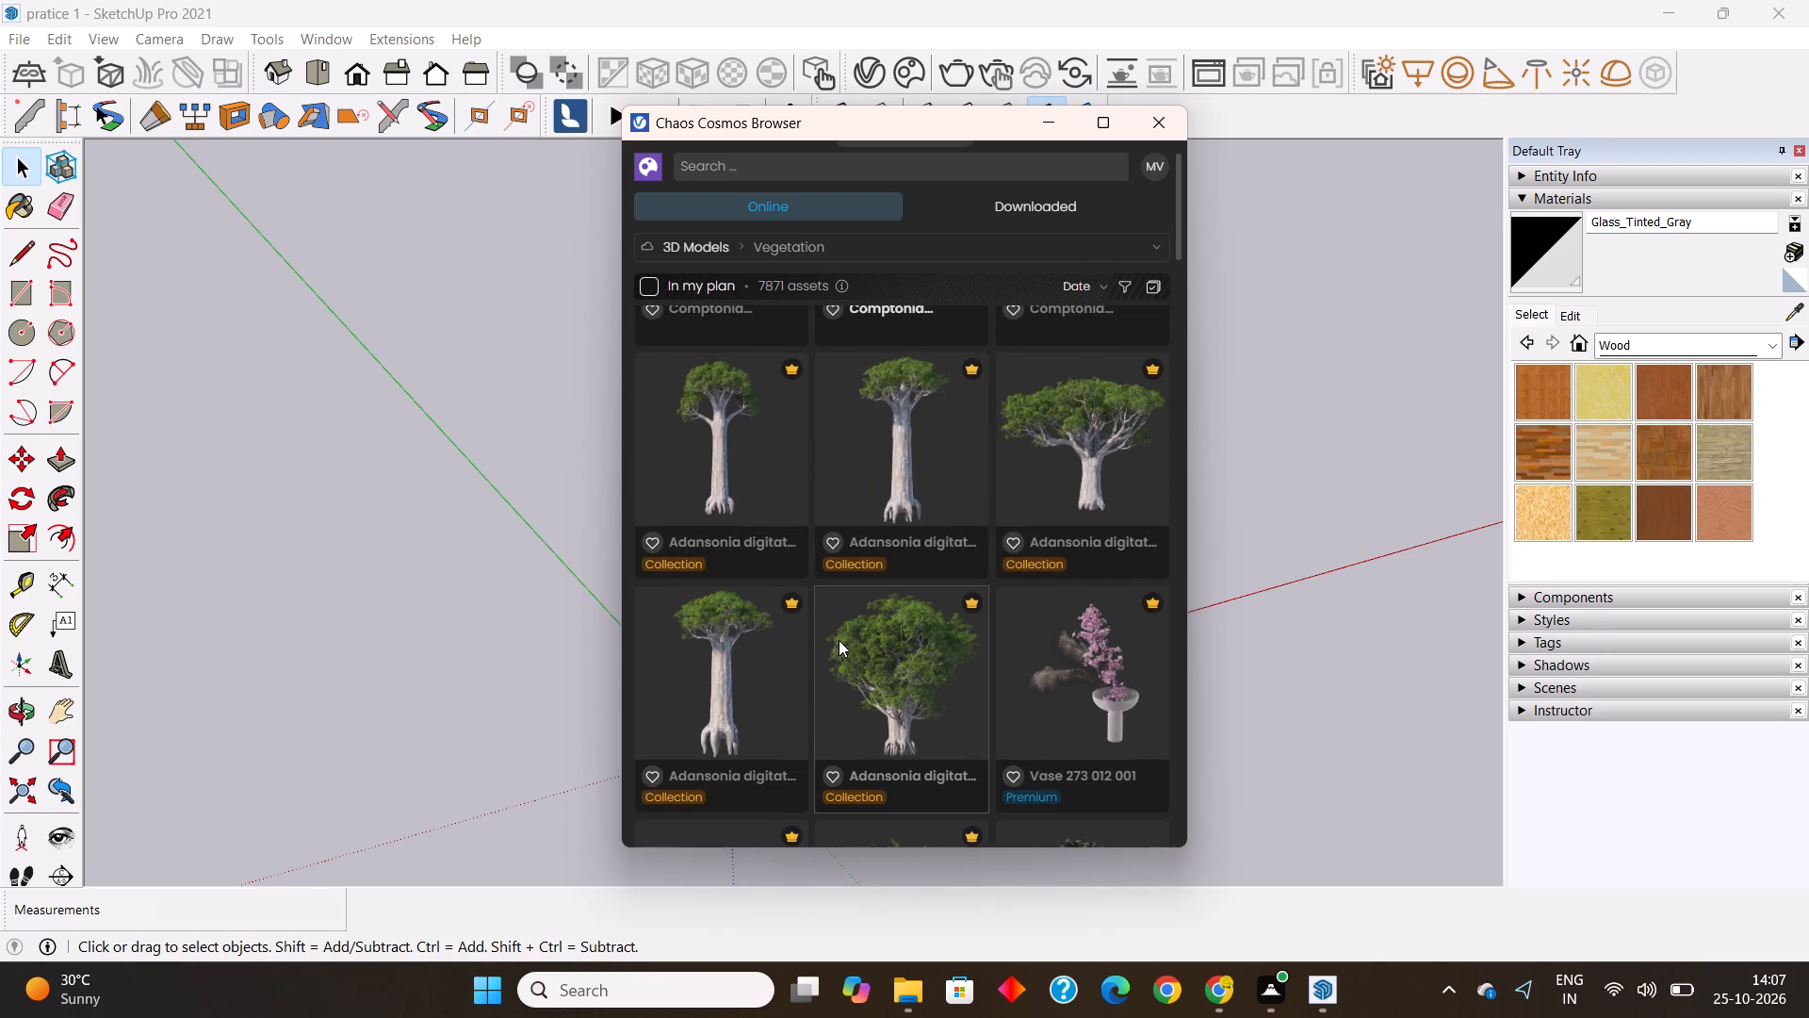
scroll(839, 640, "down", 1)
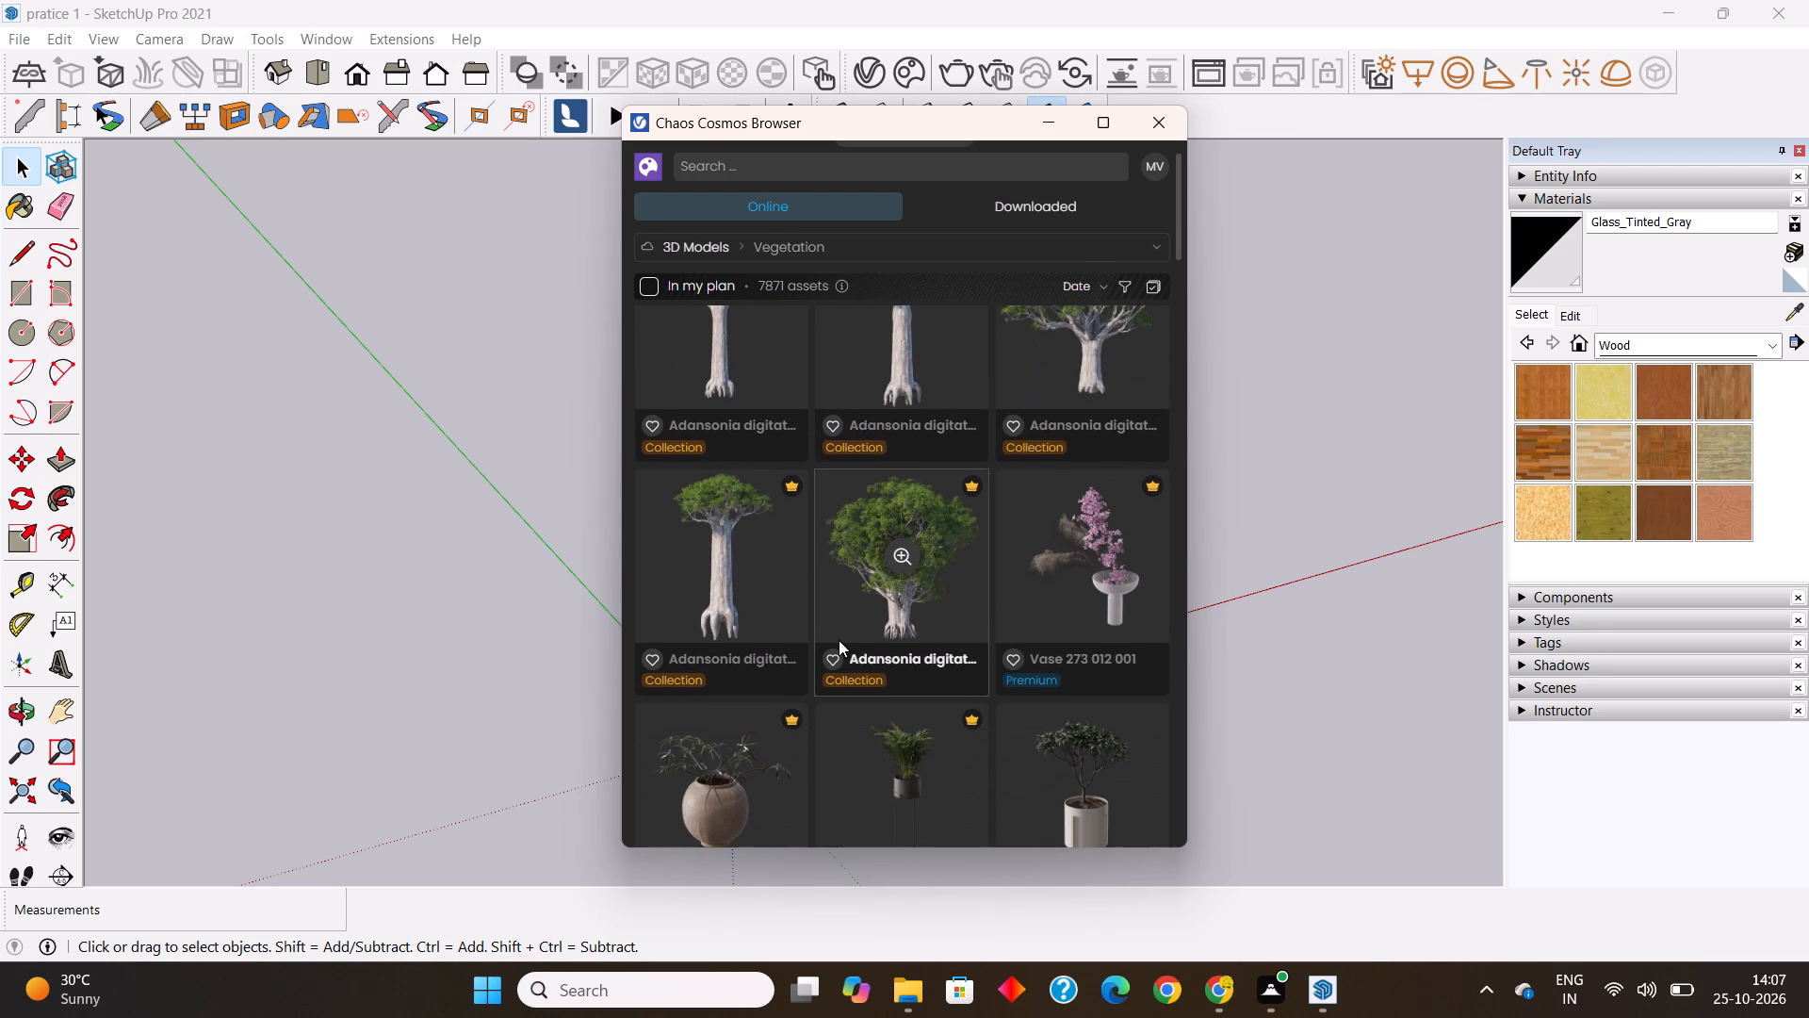
scroll(839, 640, "down", 3)
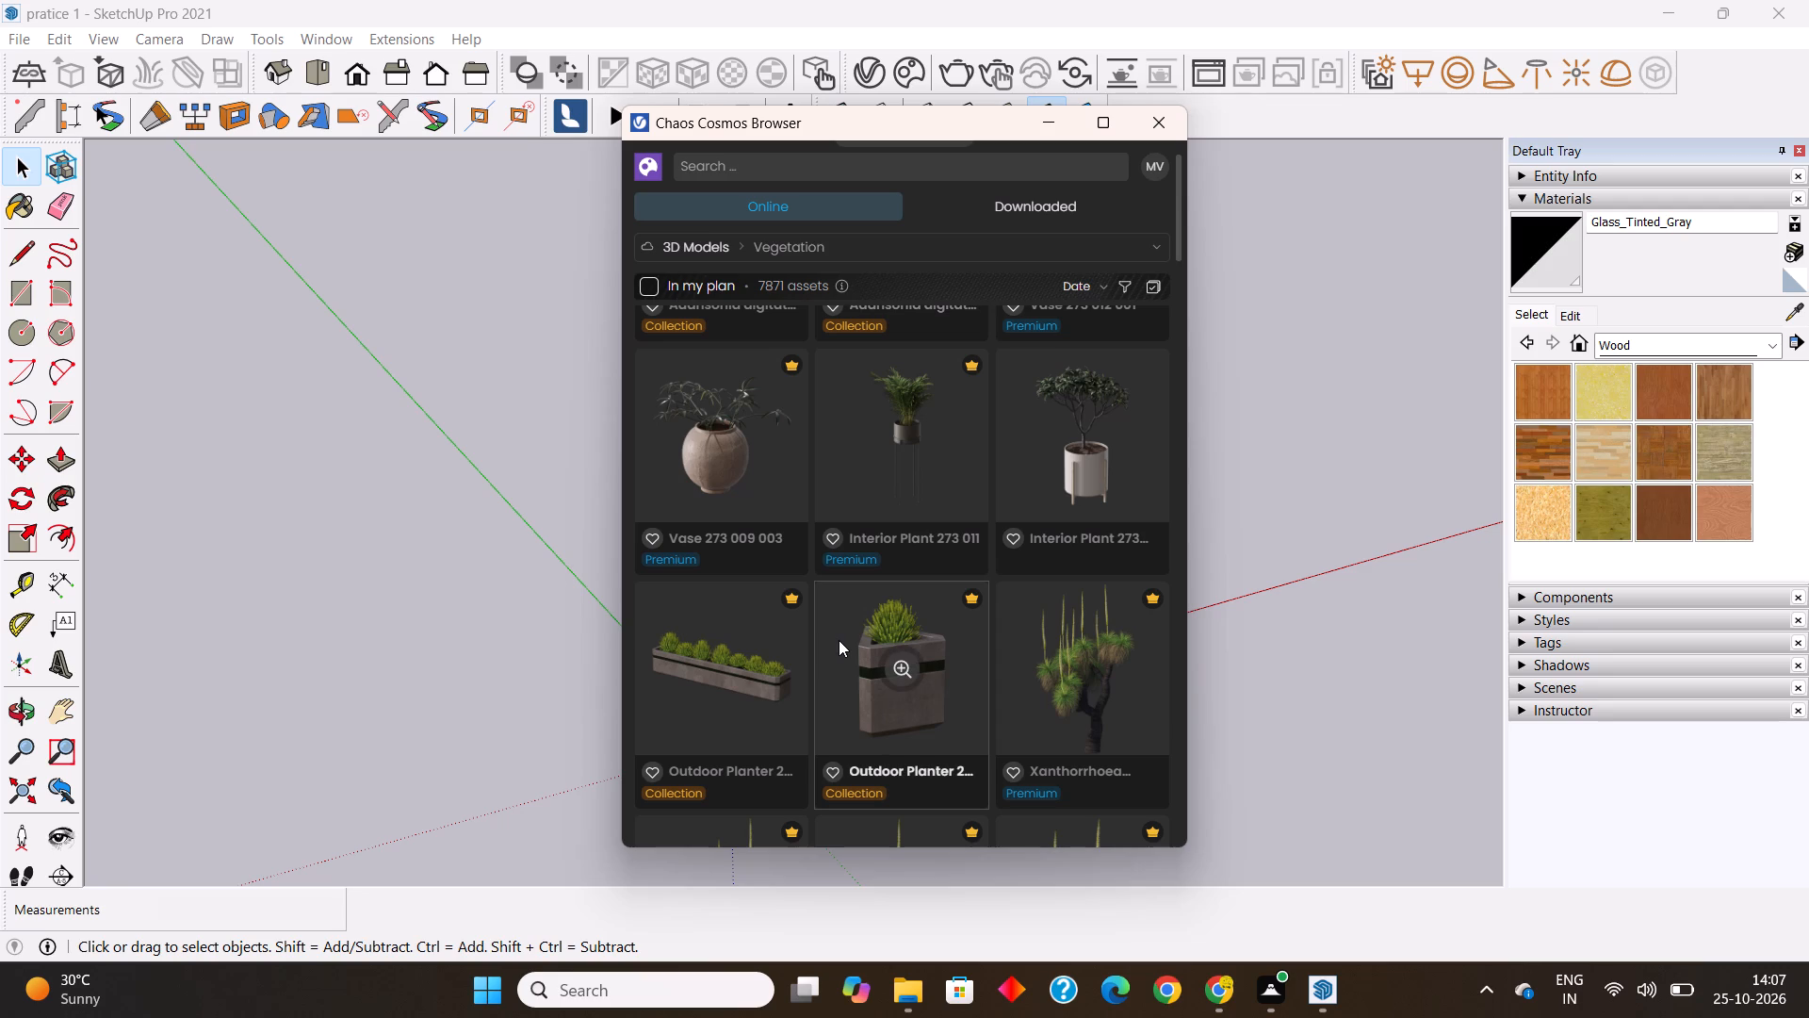
scroll(839, 640, "down", 3)
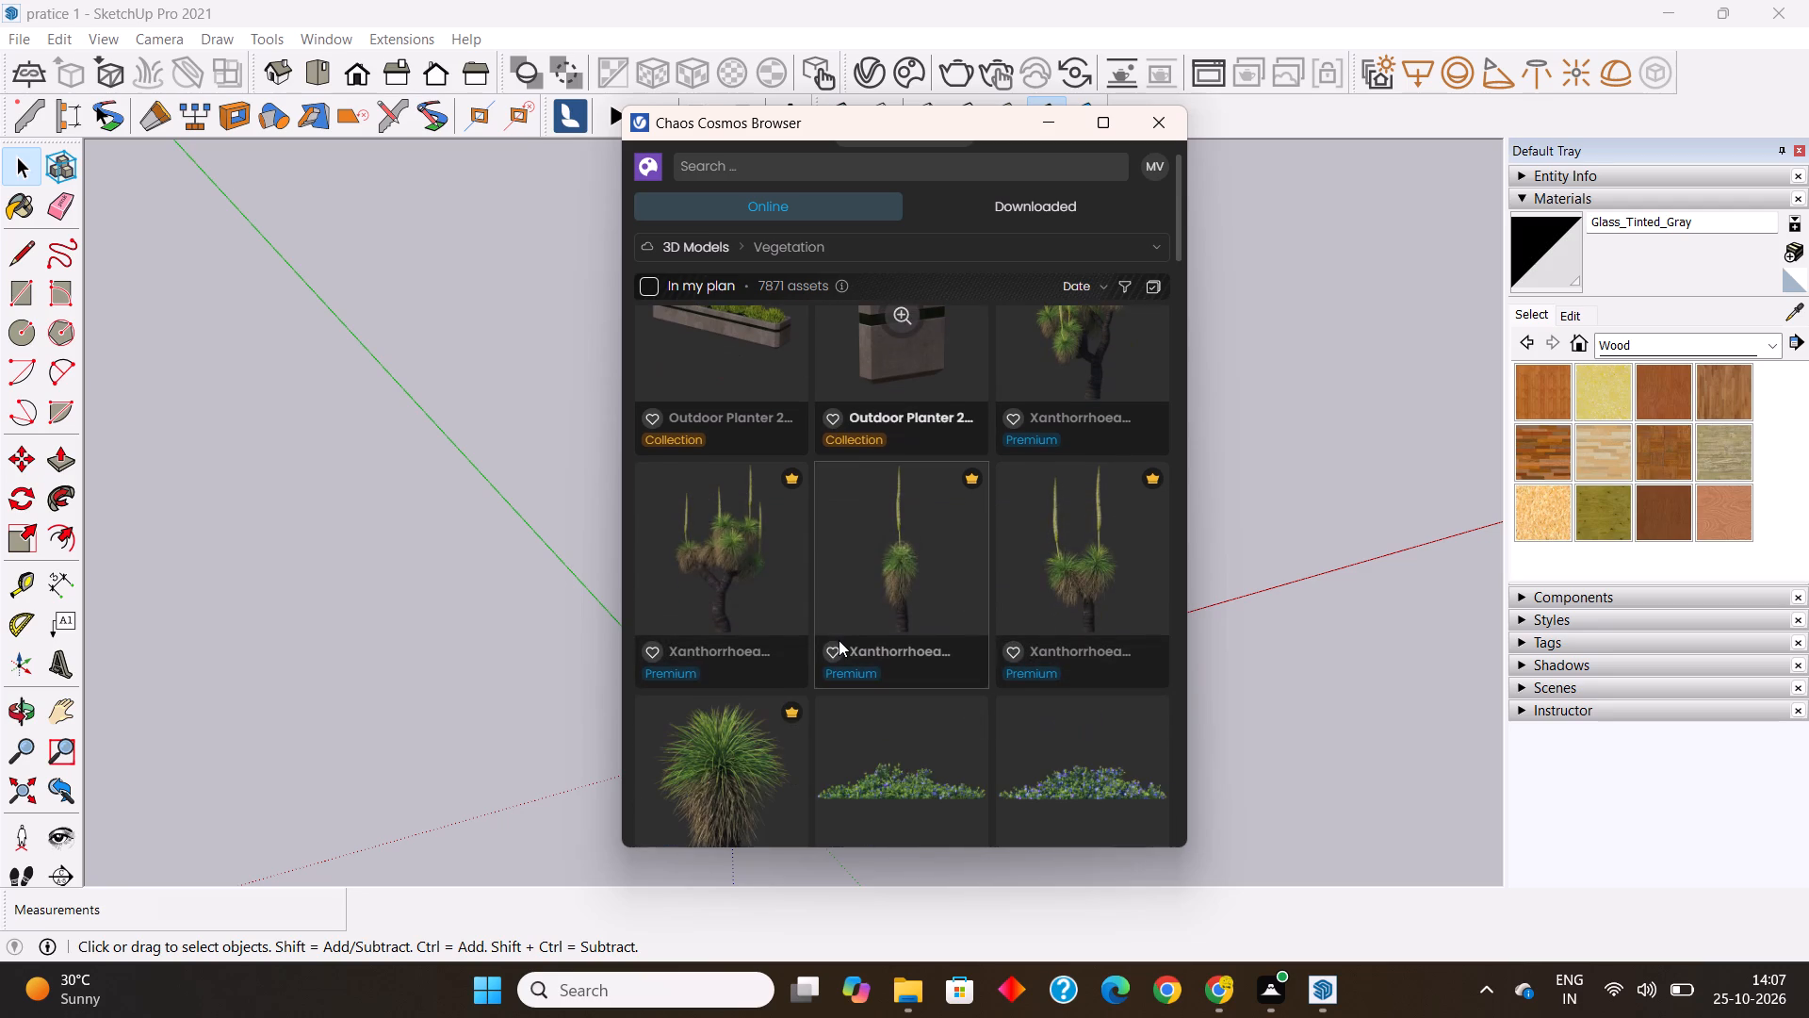
scroll(839, 640, "down", 5)
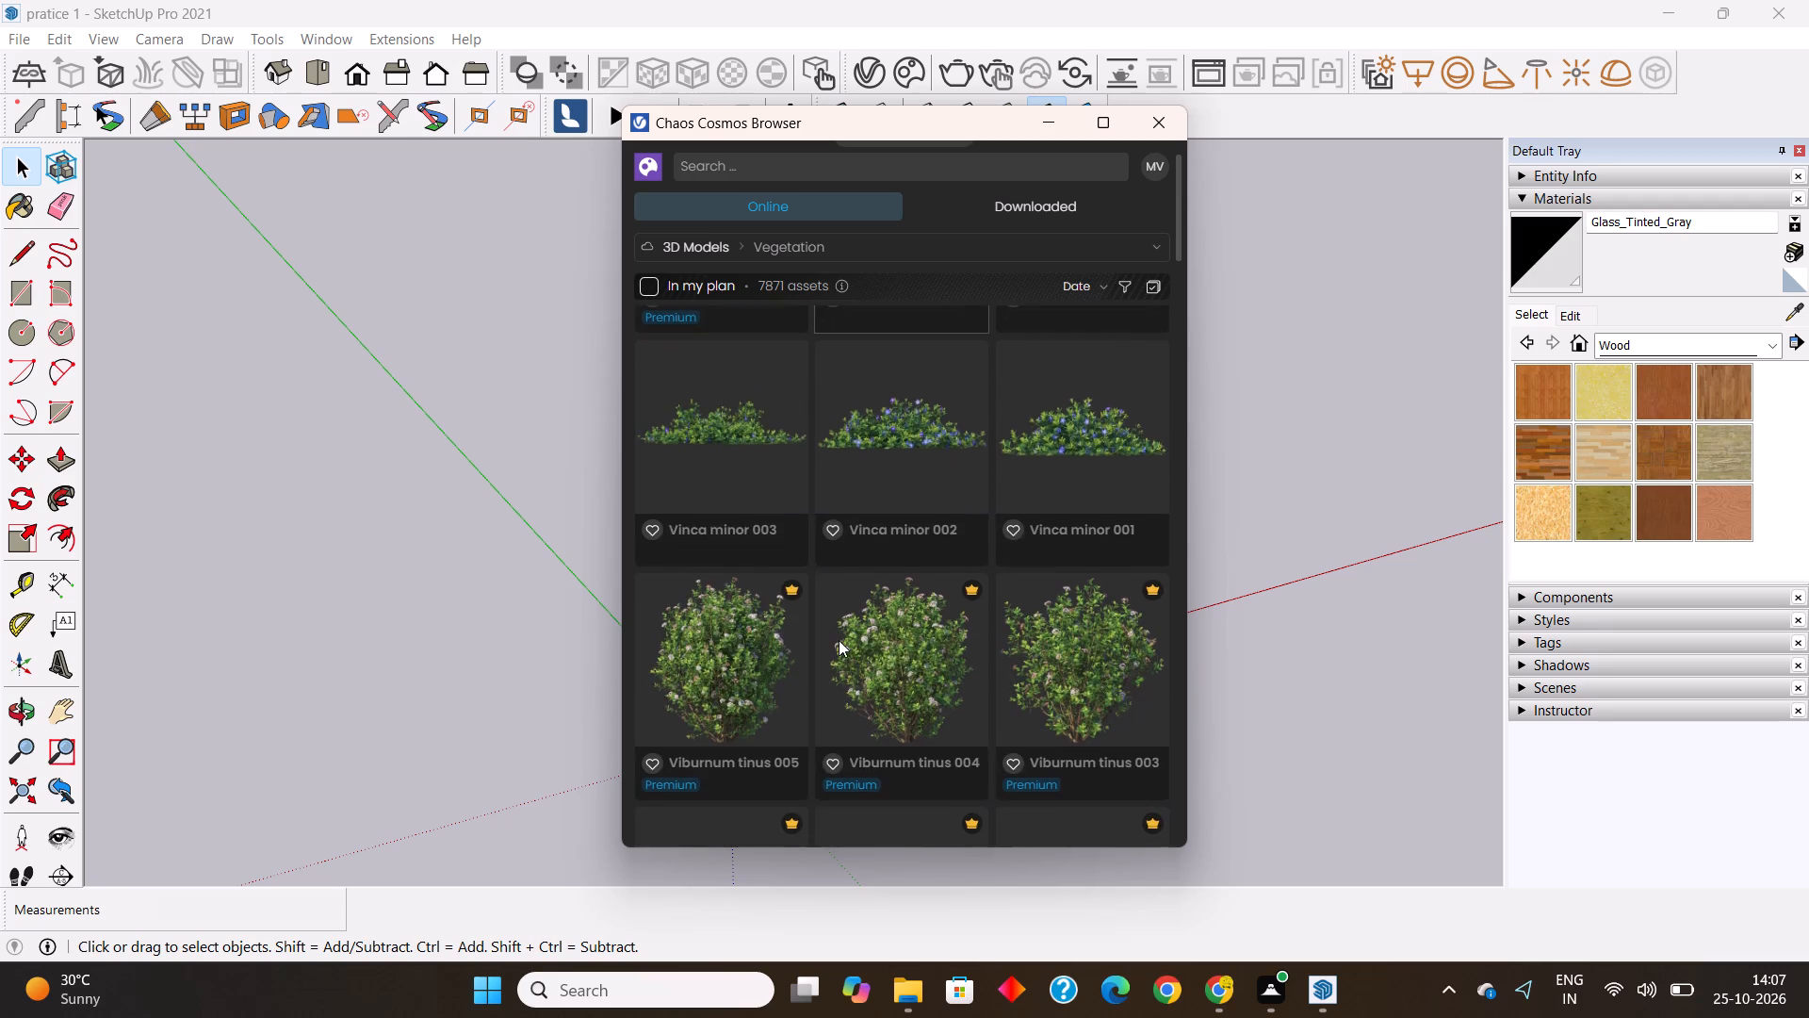
scroll(839, 640, "down", 4)
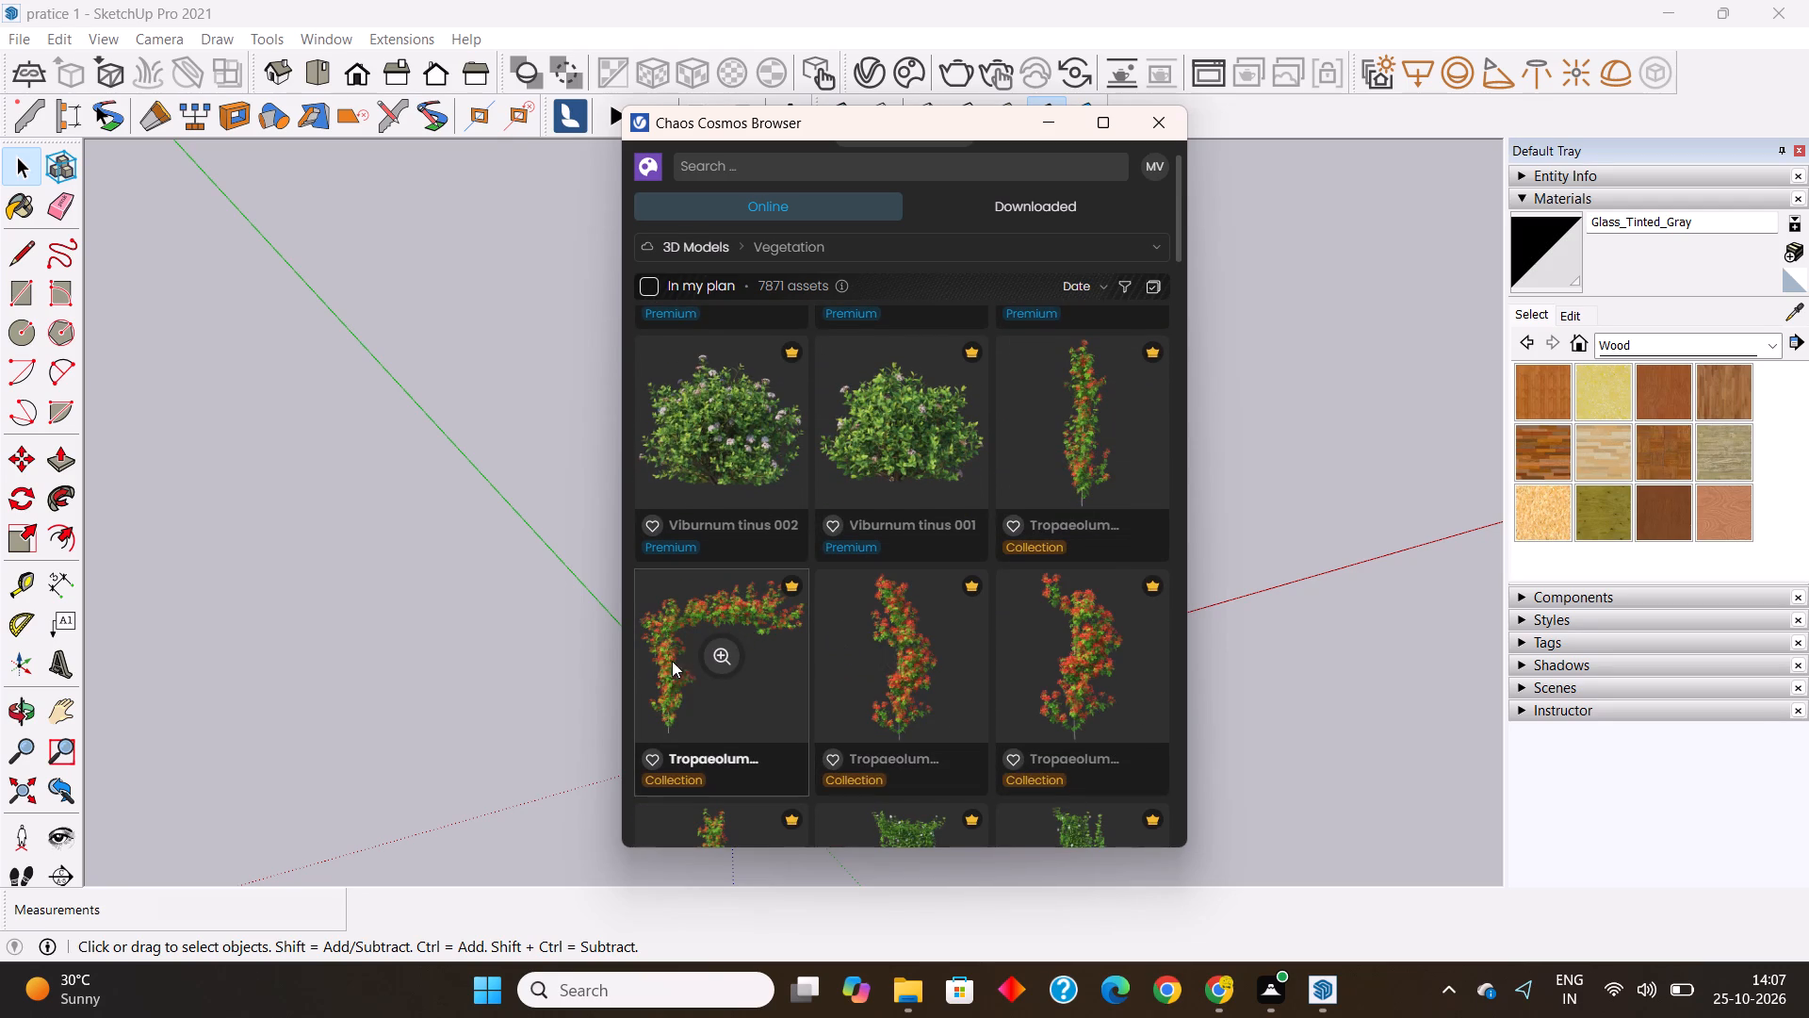
Check the availability and details of the Tropaeolum speciosum 004 creeper, and close the Chaos Cosmos browser.
left_click(672, 698)
left_click(766, 662)
left_click(766, 662)
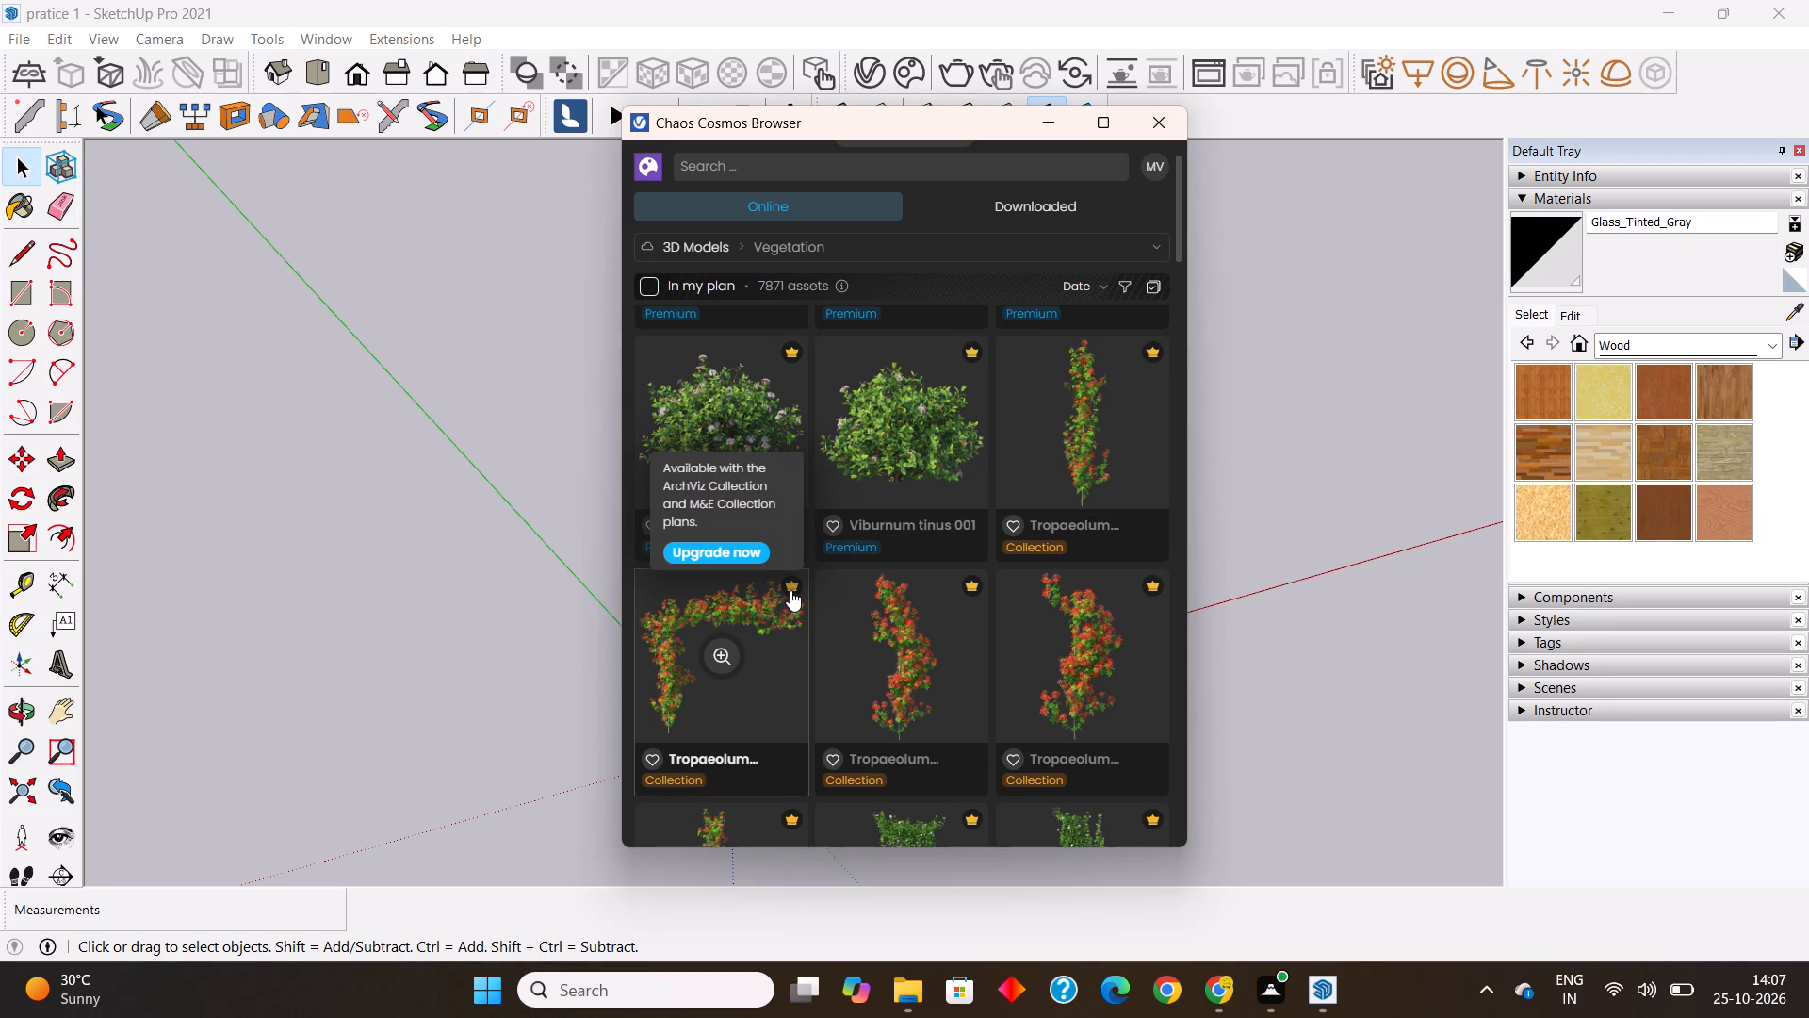
left_click(790, 590)
left_click(747, 638)
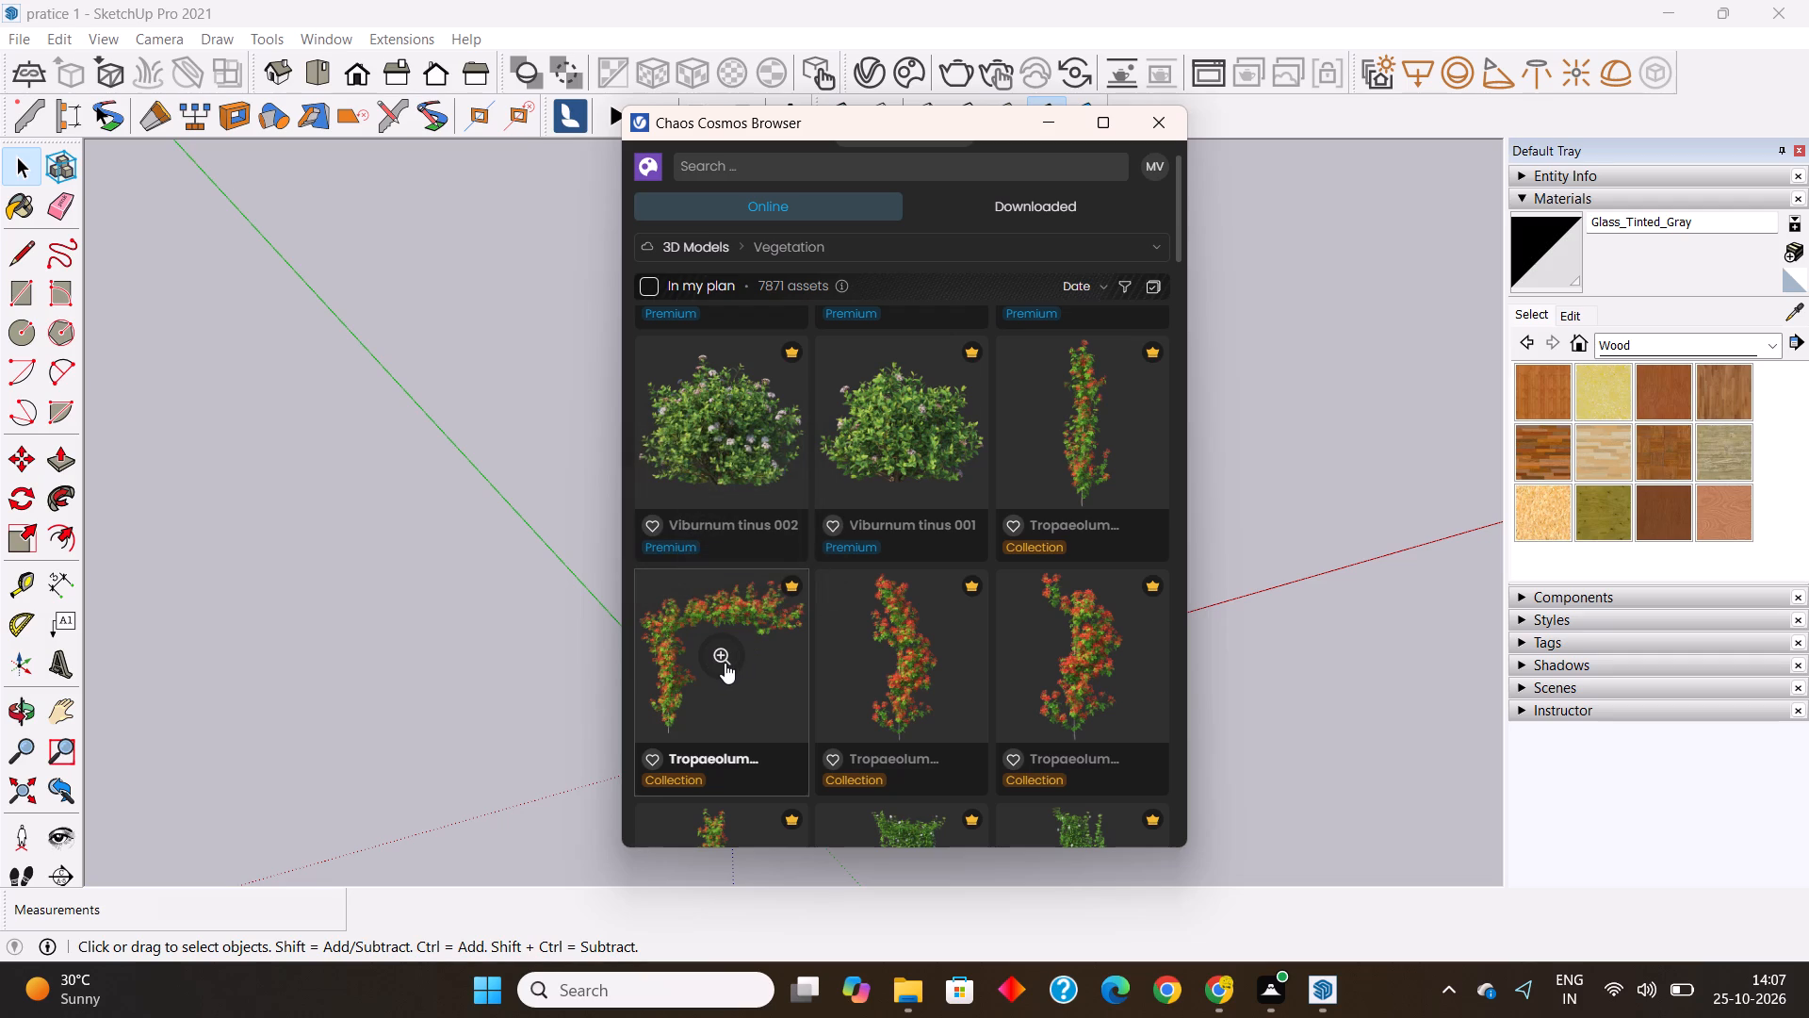
left_click(725, 663)
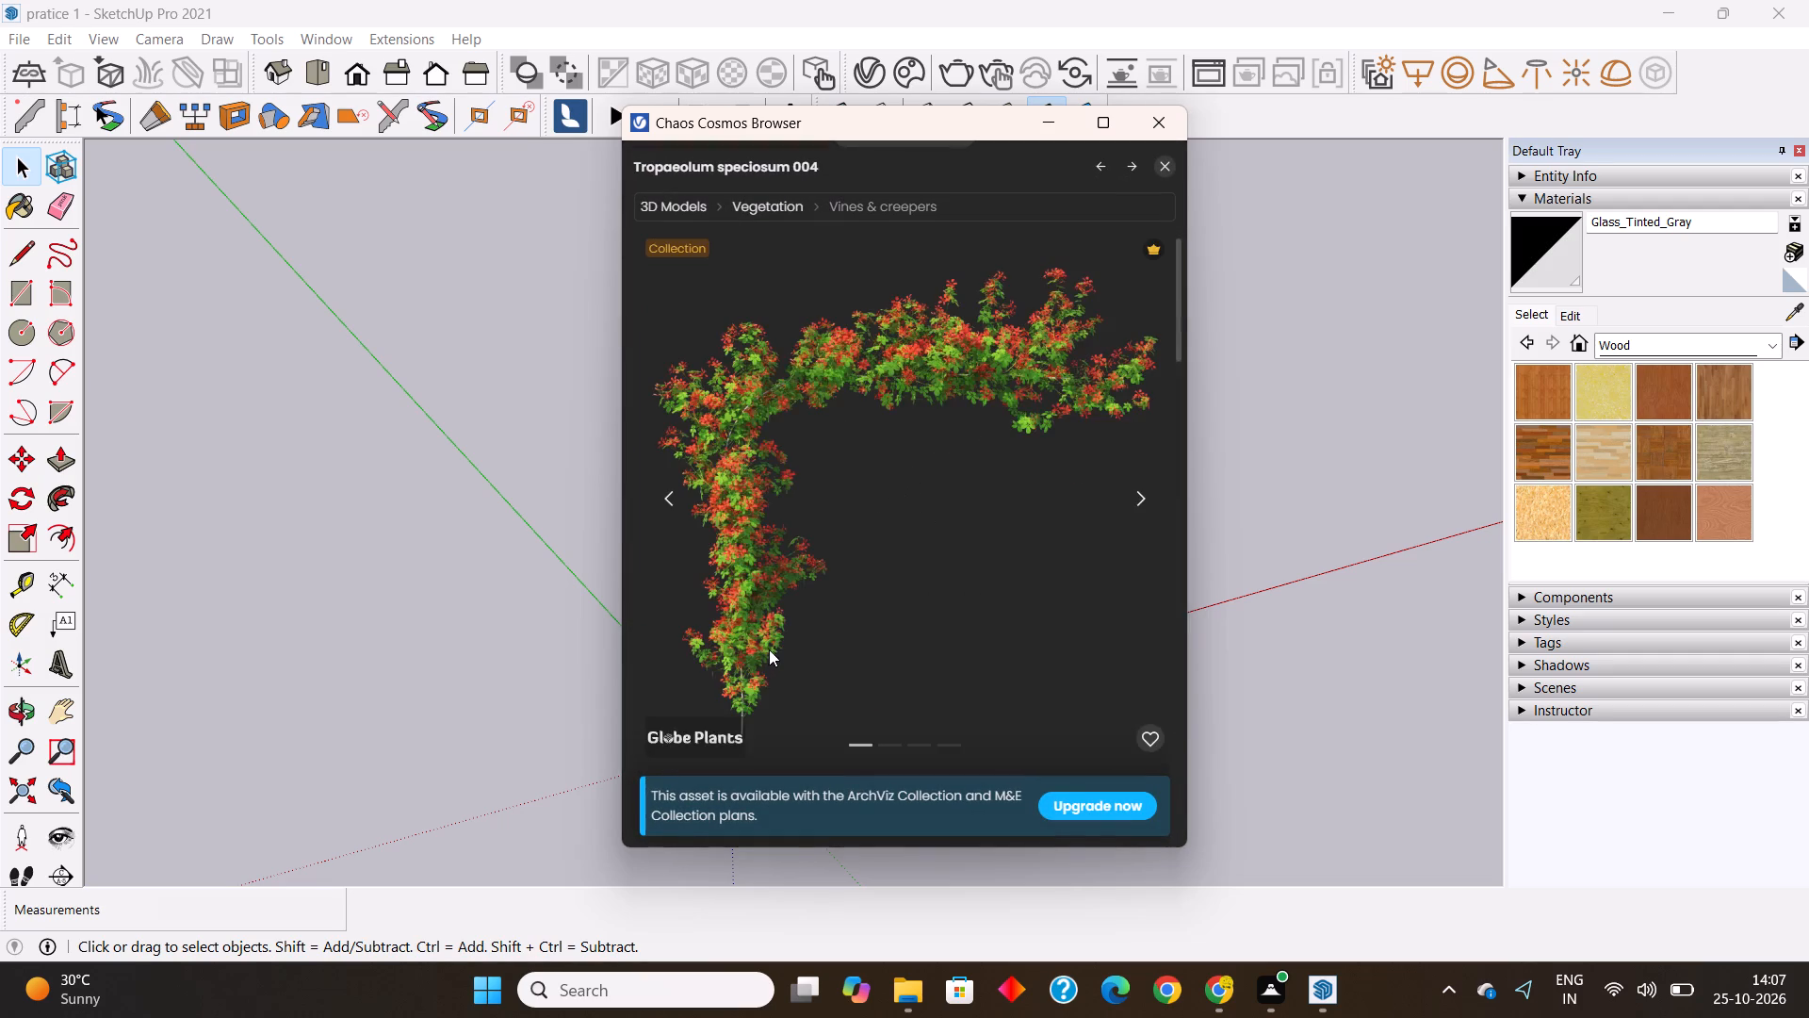
scroll(846, 532, "down", 6)
scroll(846, 532, "up", 7)
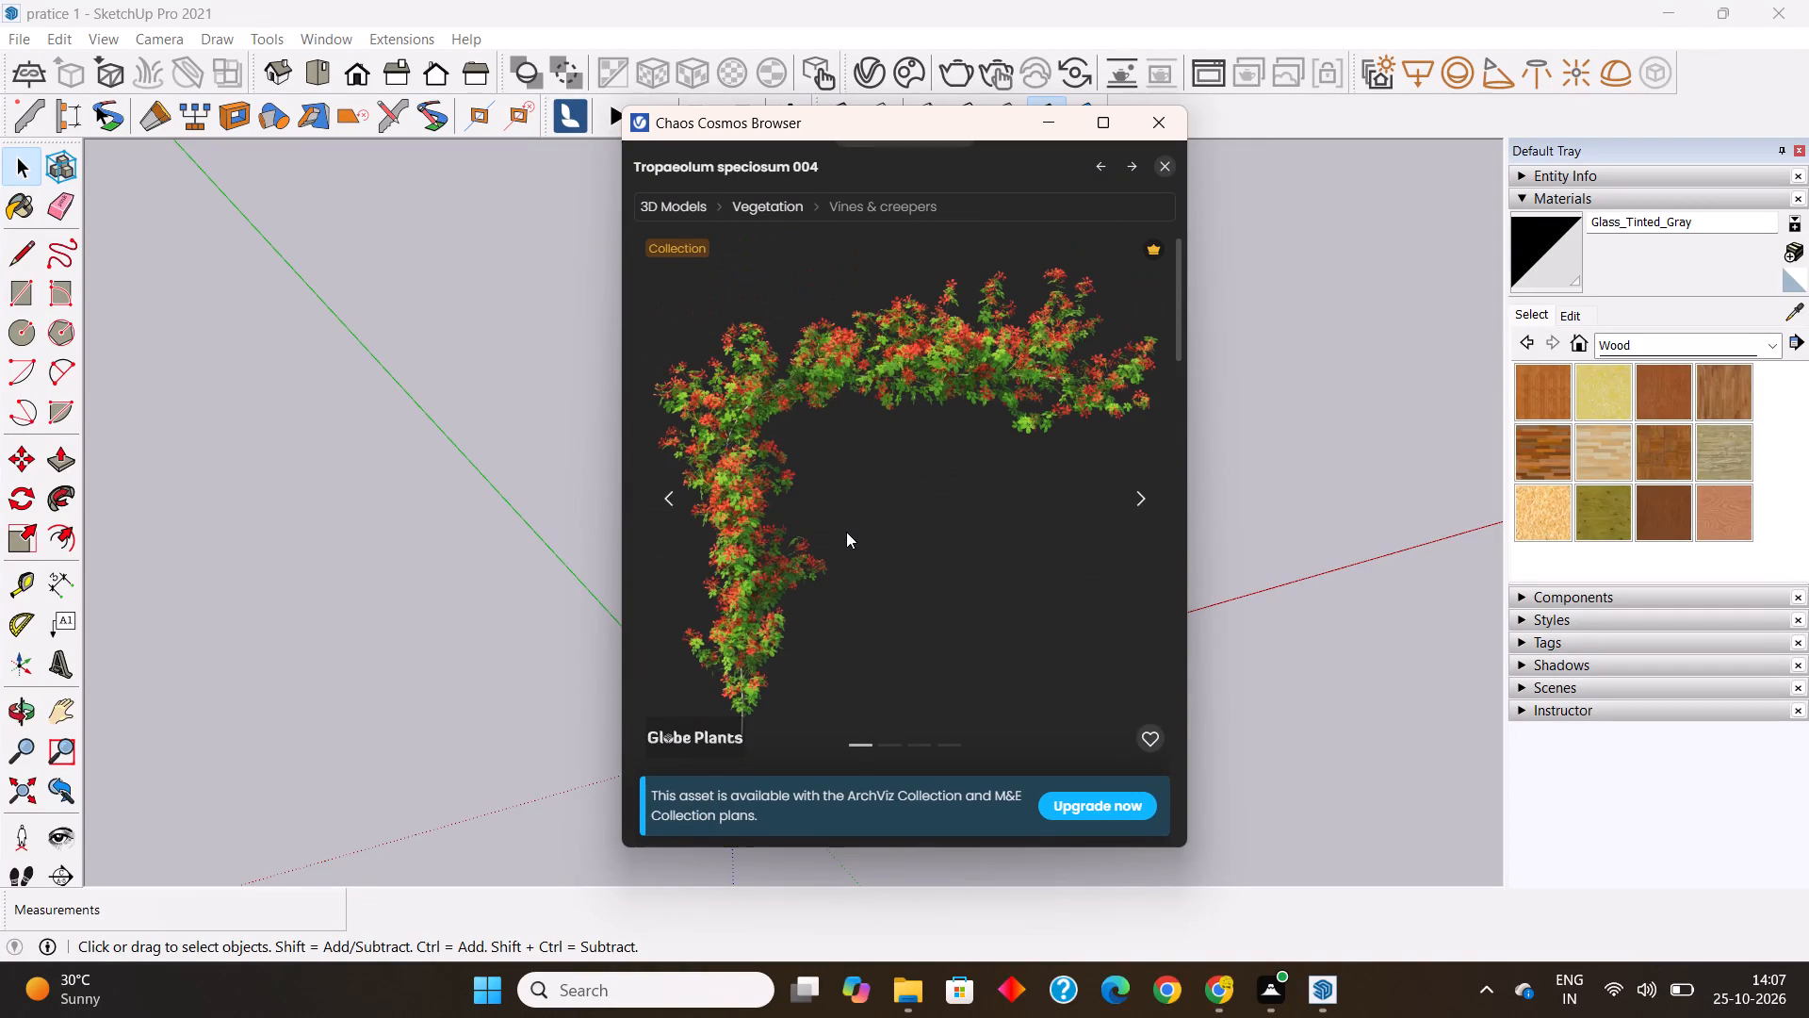
scroll(846, 532, "up", 3)
left_click(1174, 129)
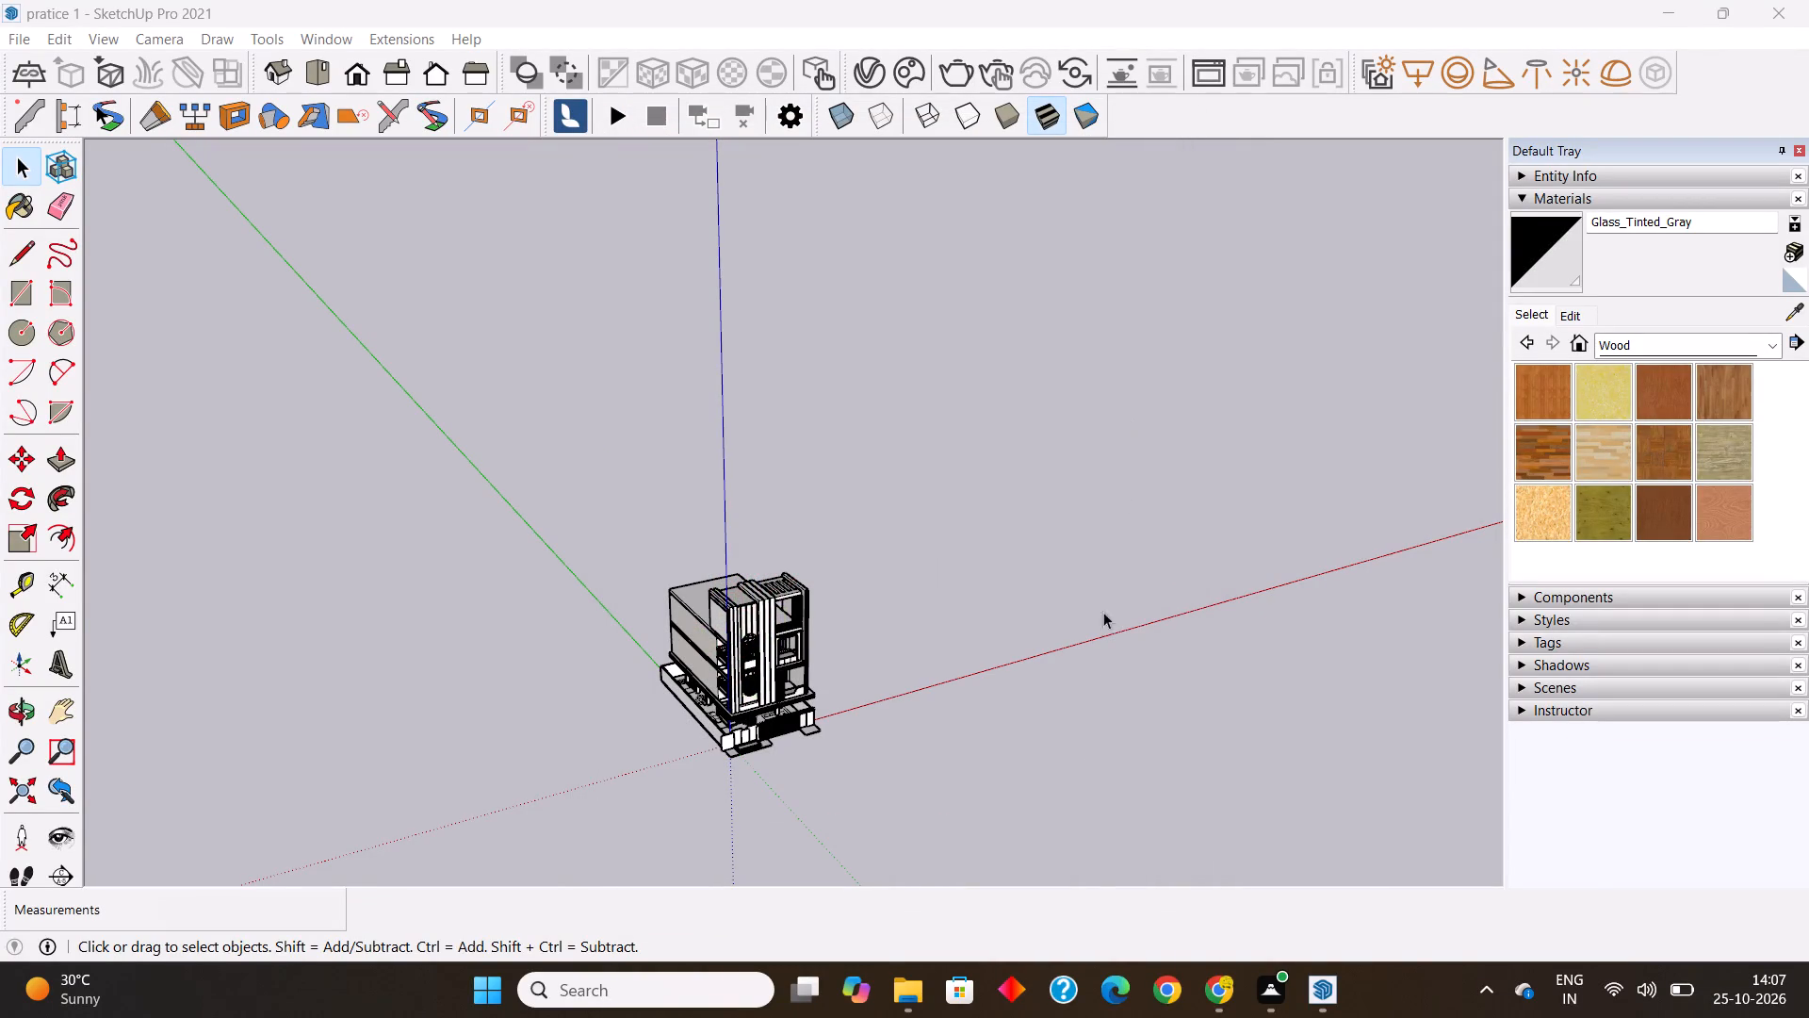
Switch to CGTrader in Chrome and search the free SketchUp models for "vegetation".
left_click(1226, 993)
left_click_drag(463, 183, 0, 240)
type("vegetation")
key("Return")
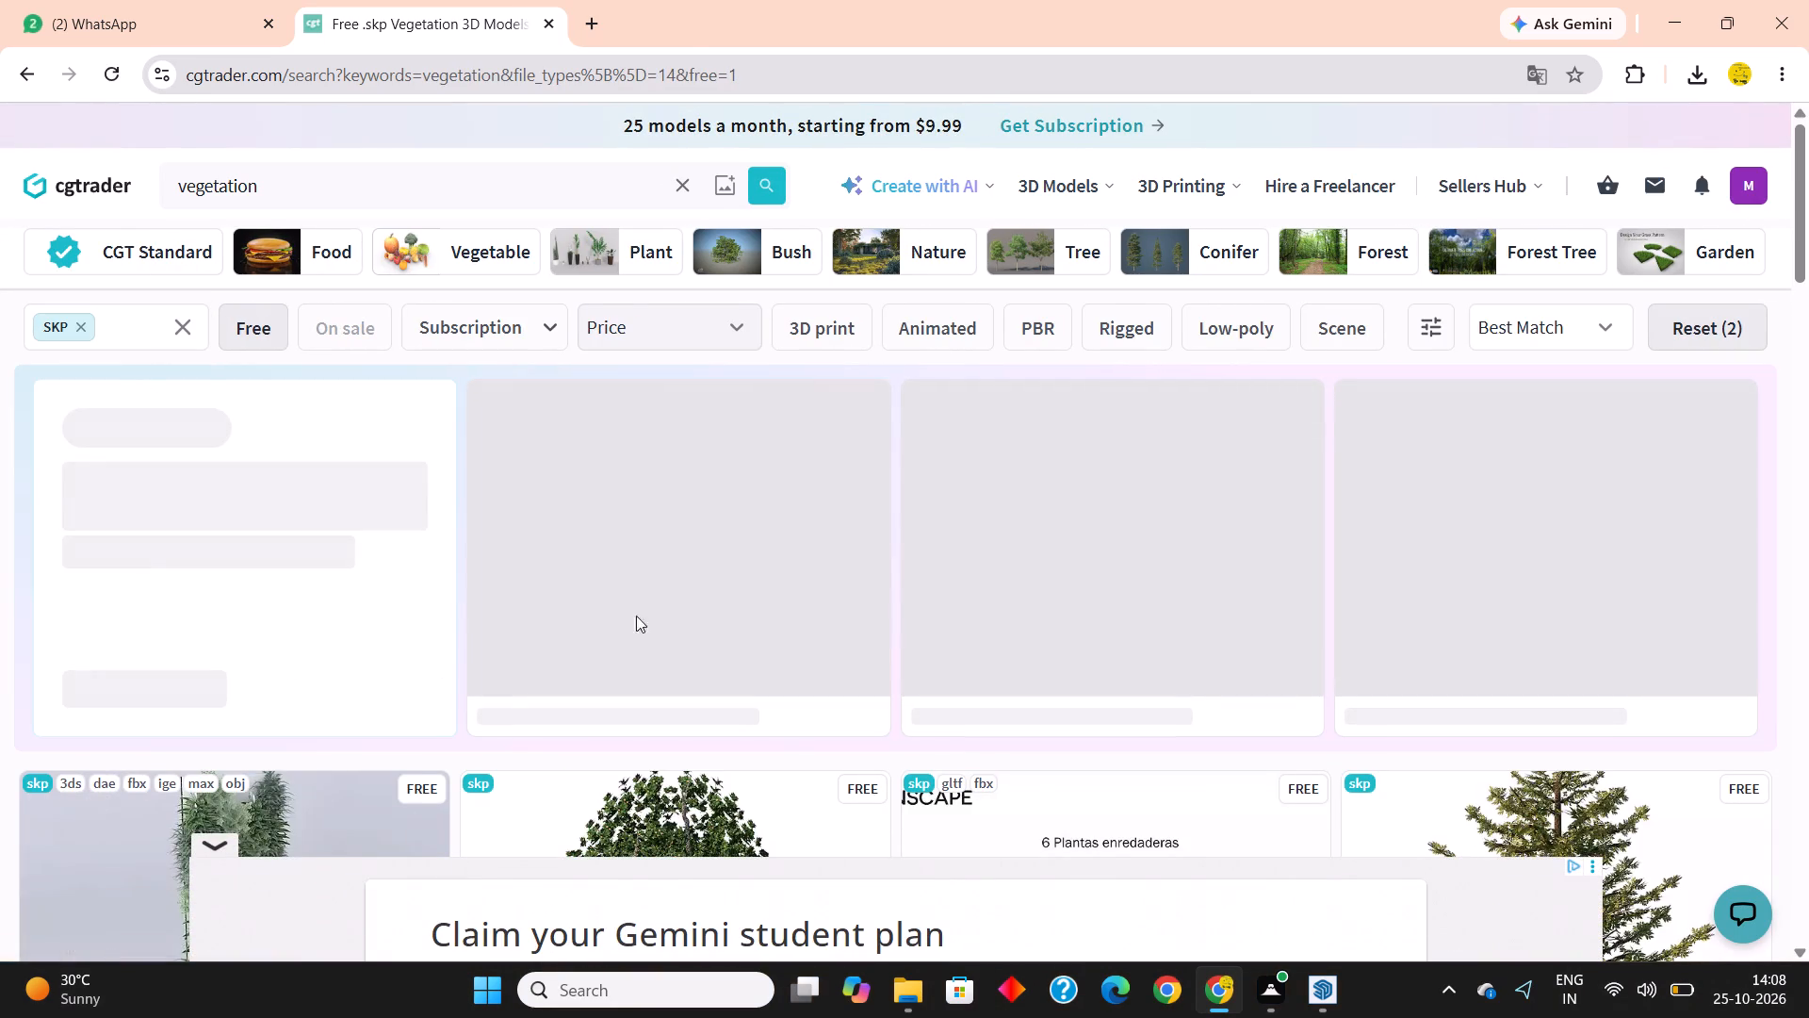
Look through the free SketchUp "vegetation" results down to the end of the list for usable trees and plants.
scroll(722, 577, "down", 1)
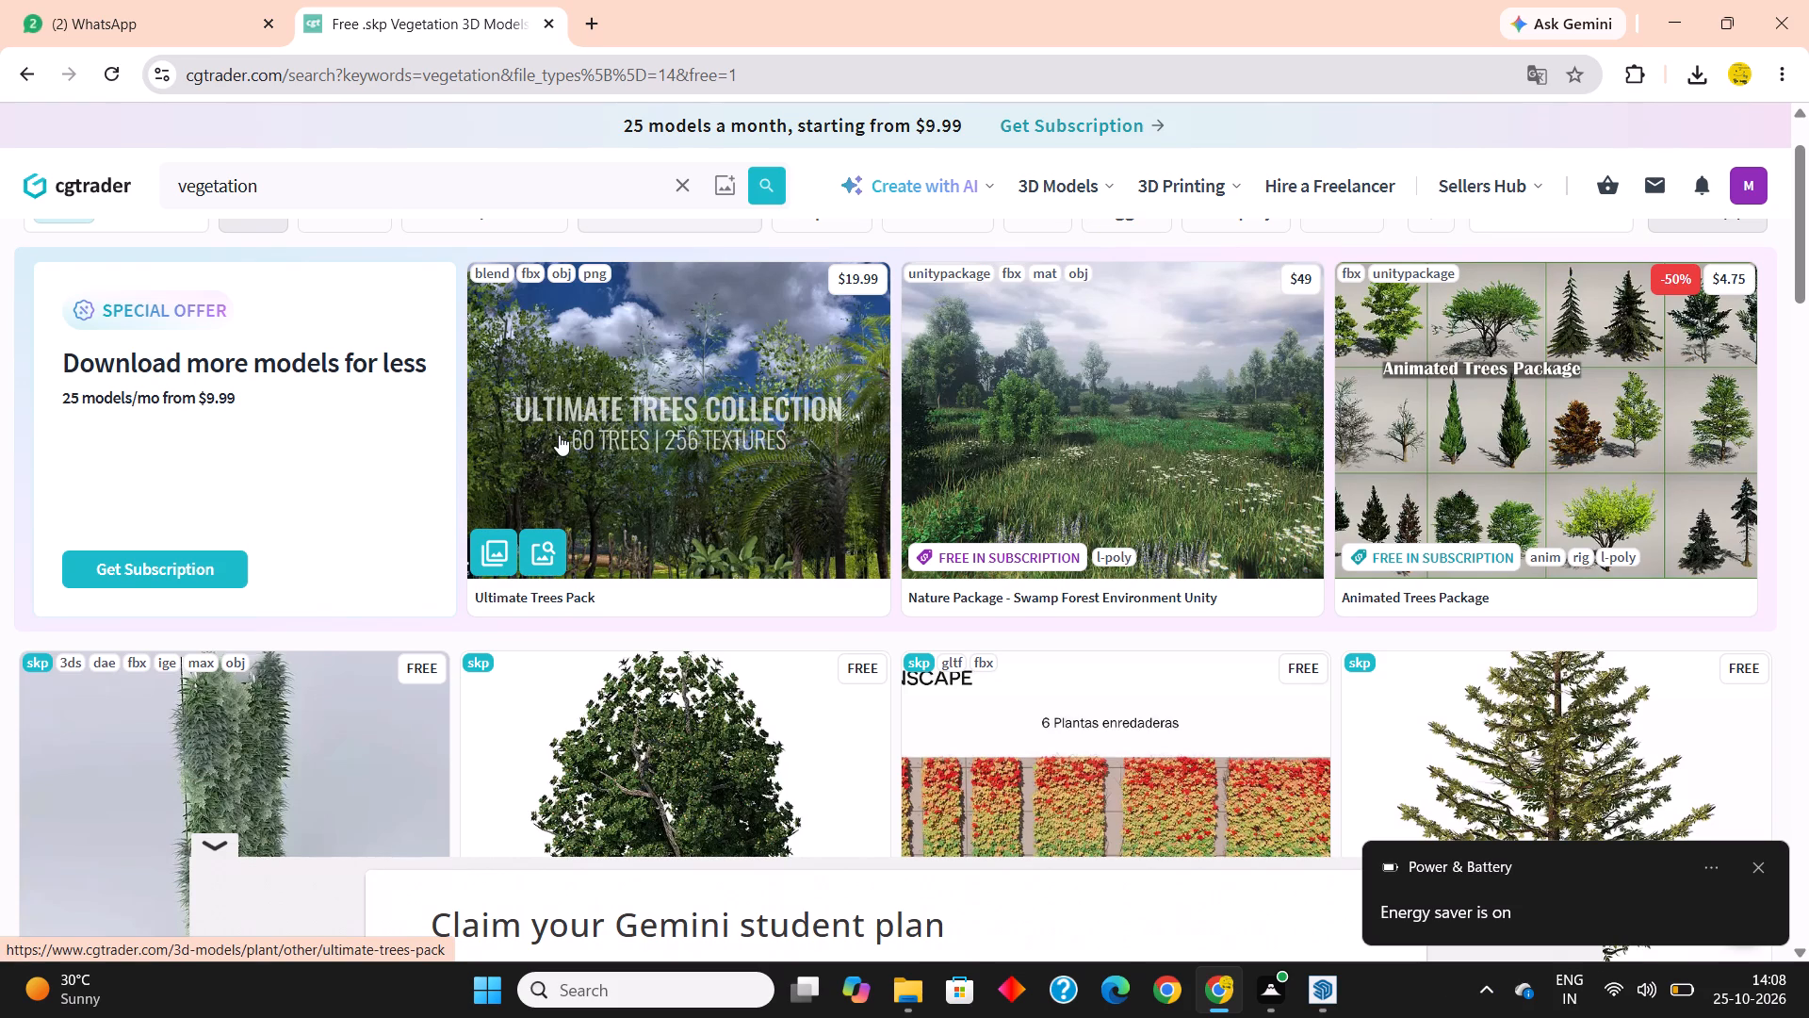
scroll(612, 689, "down", 6)
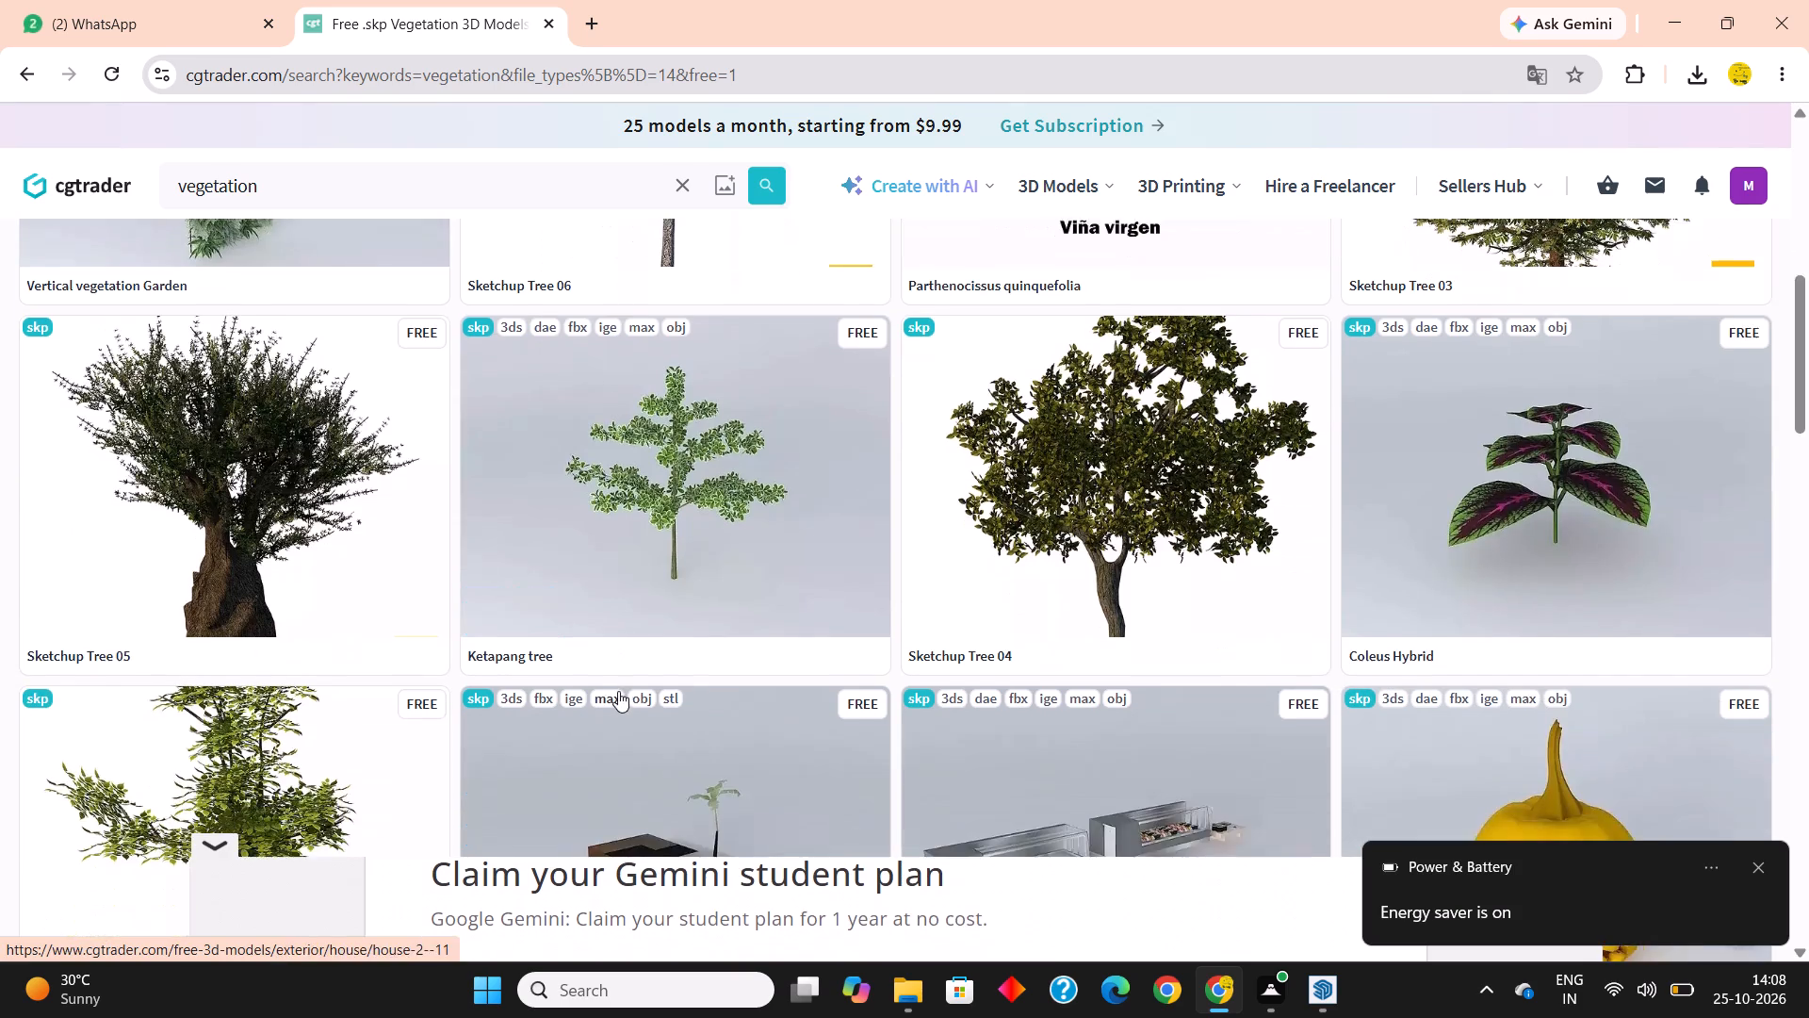
scroll(618, 691, "down", 9)
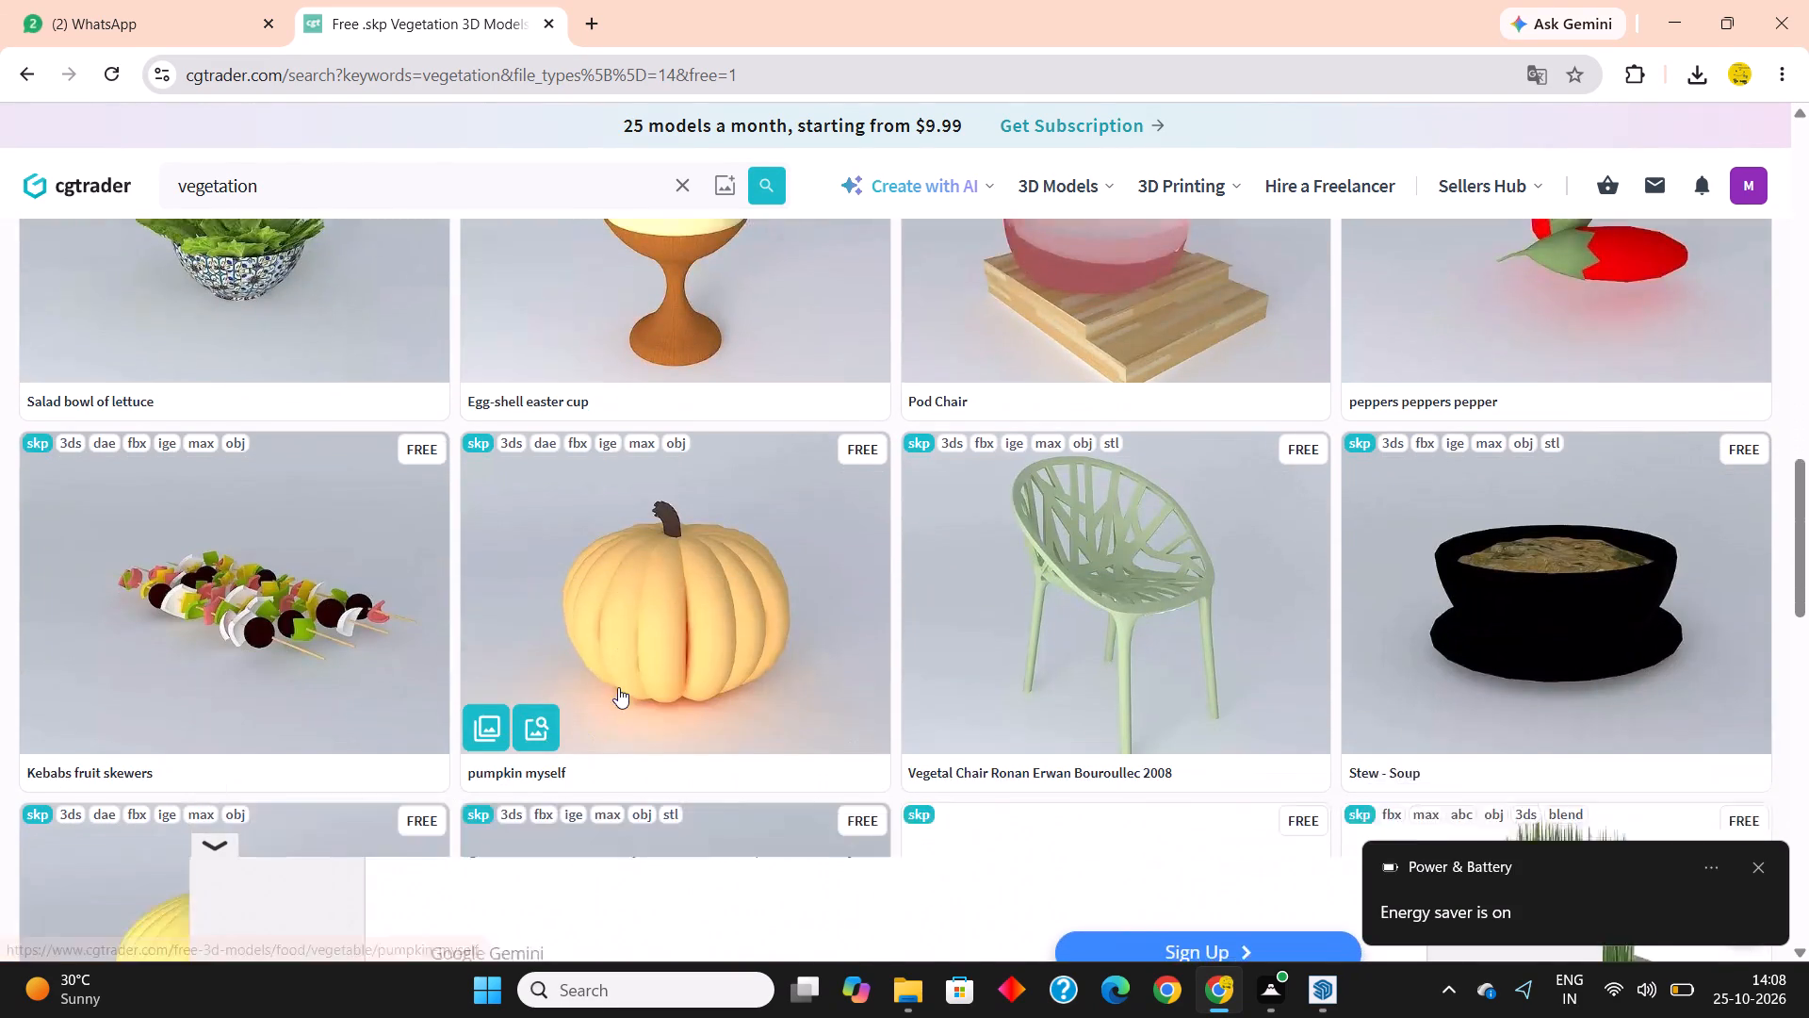
scroll(618, 687, "down", 7)
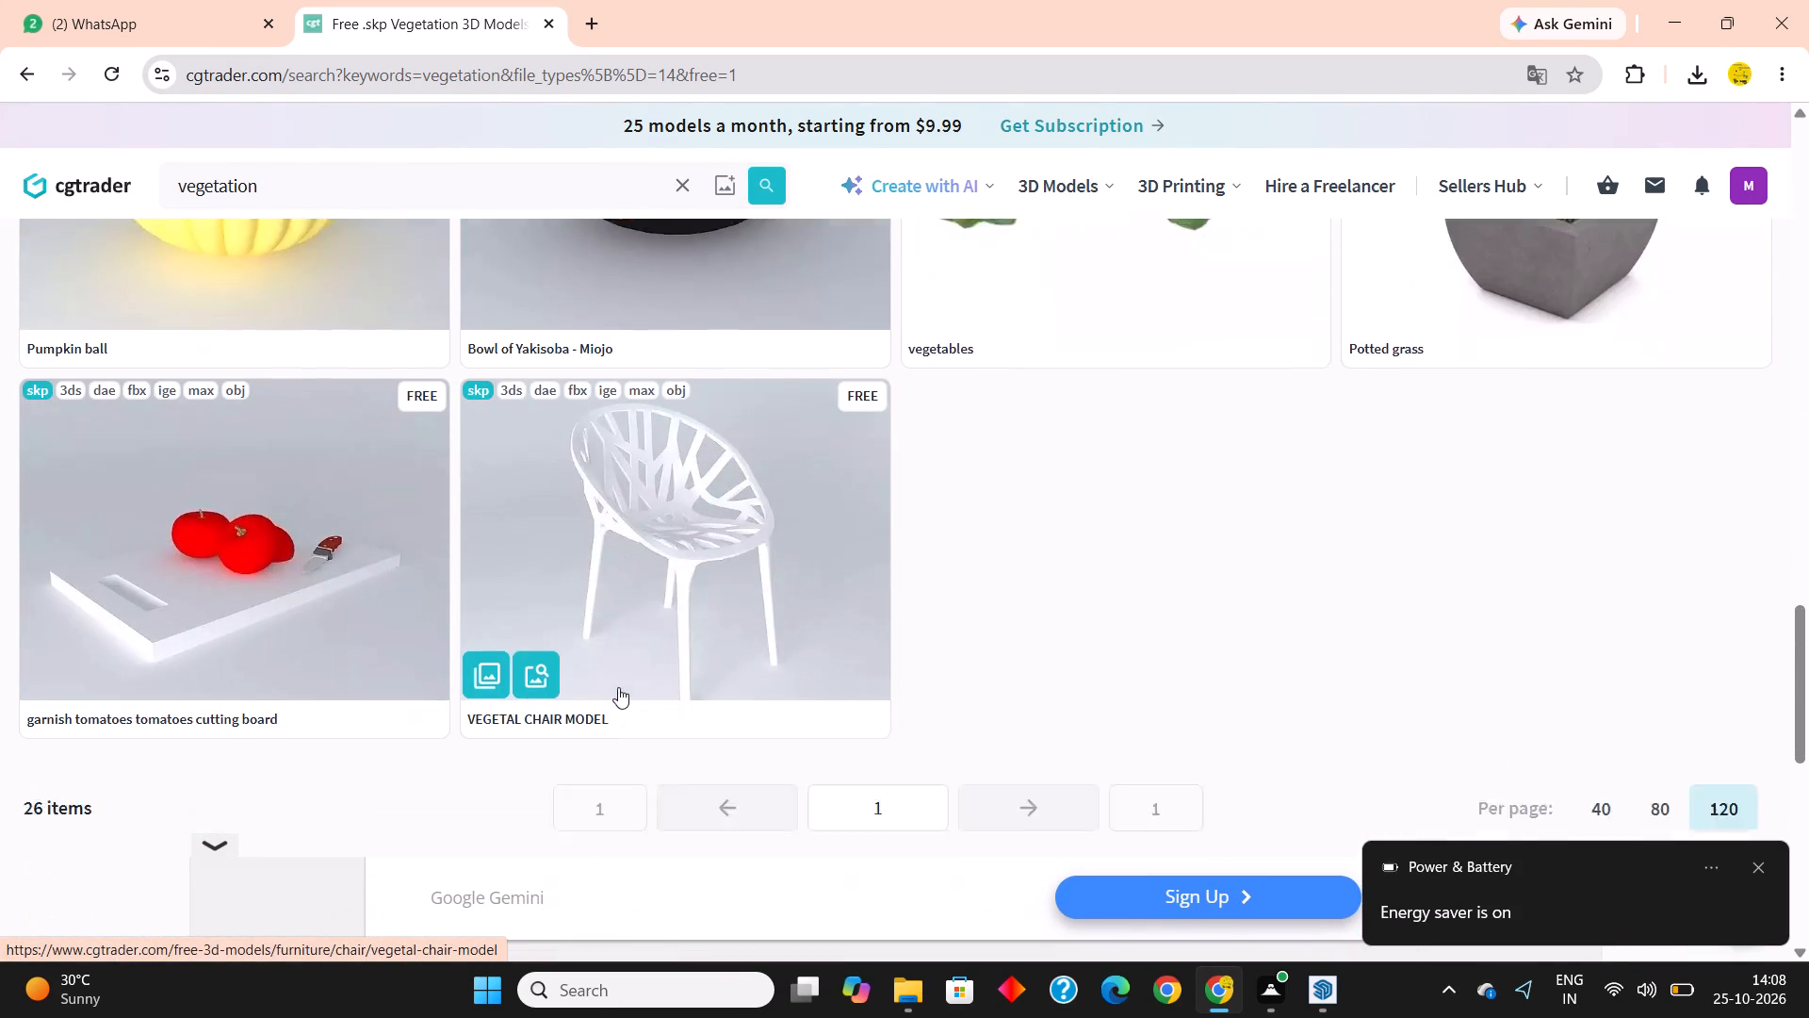
scroll(618, 687, "down", 1)
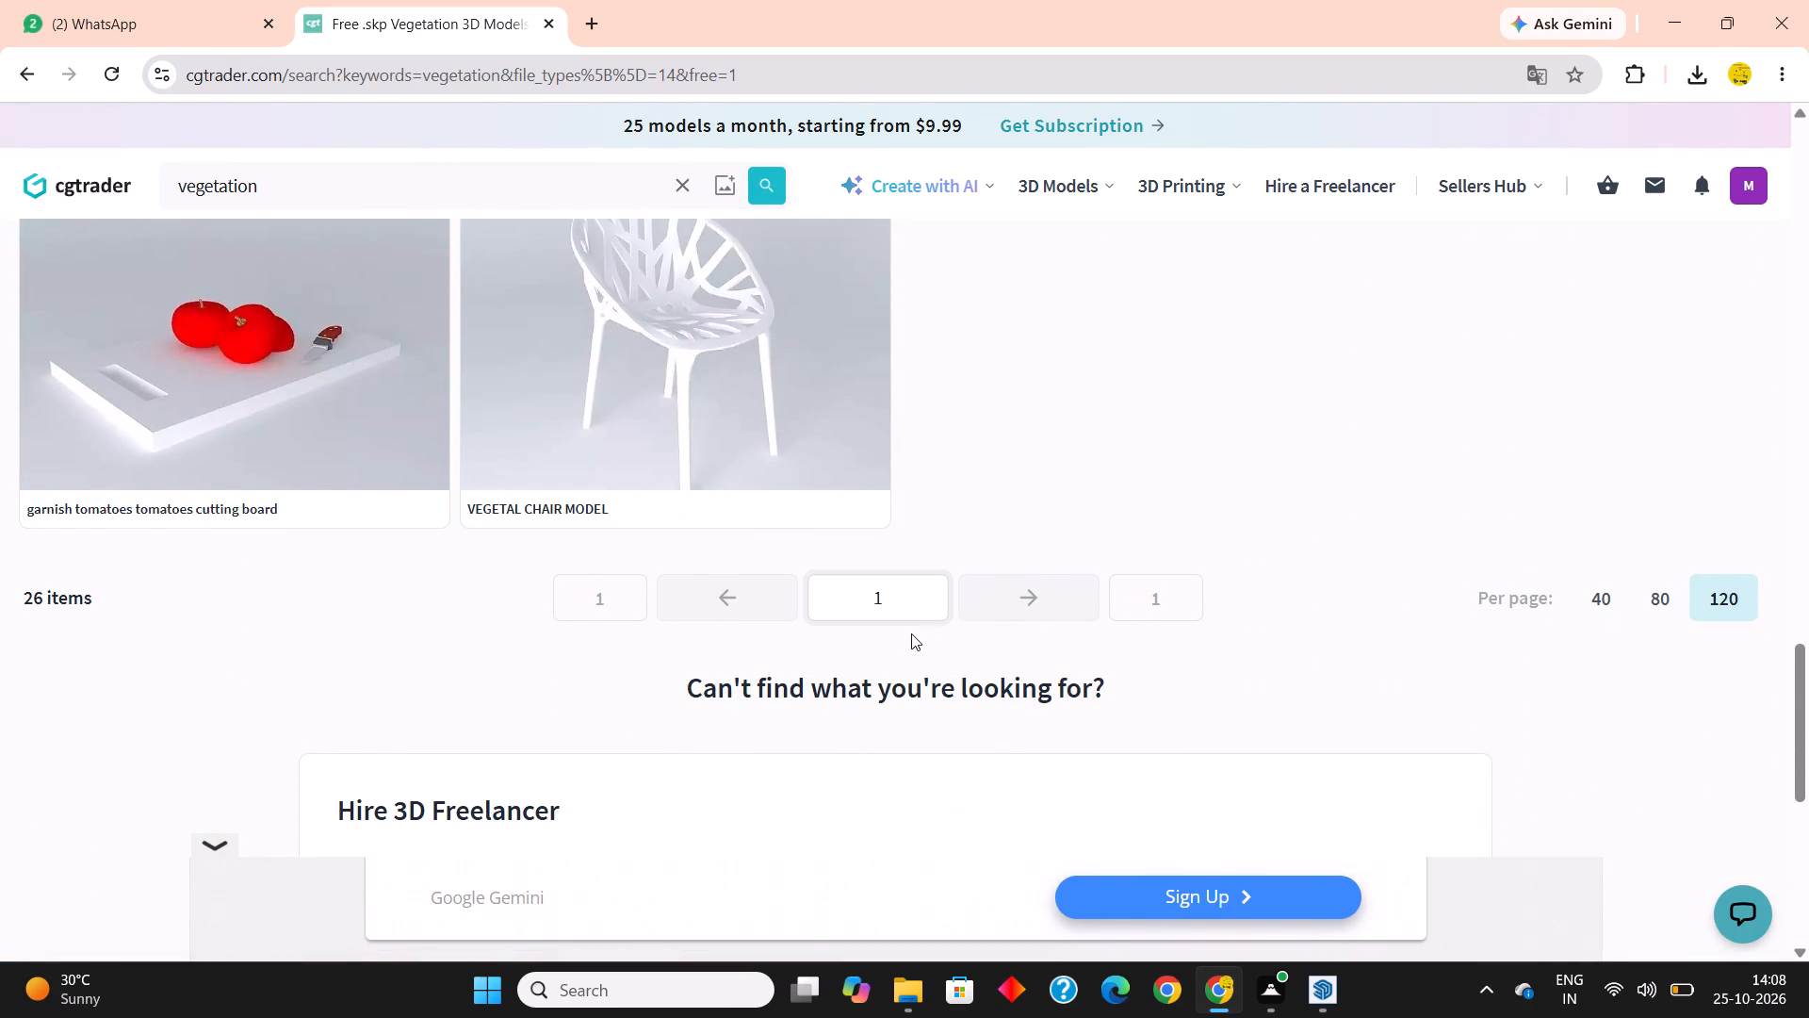
scroll(911, 631, "up", 4)
scroll(911, 630, "down", 4)
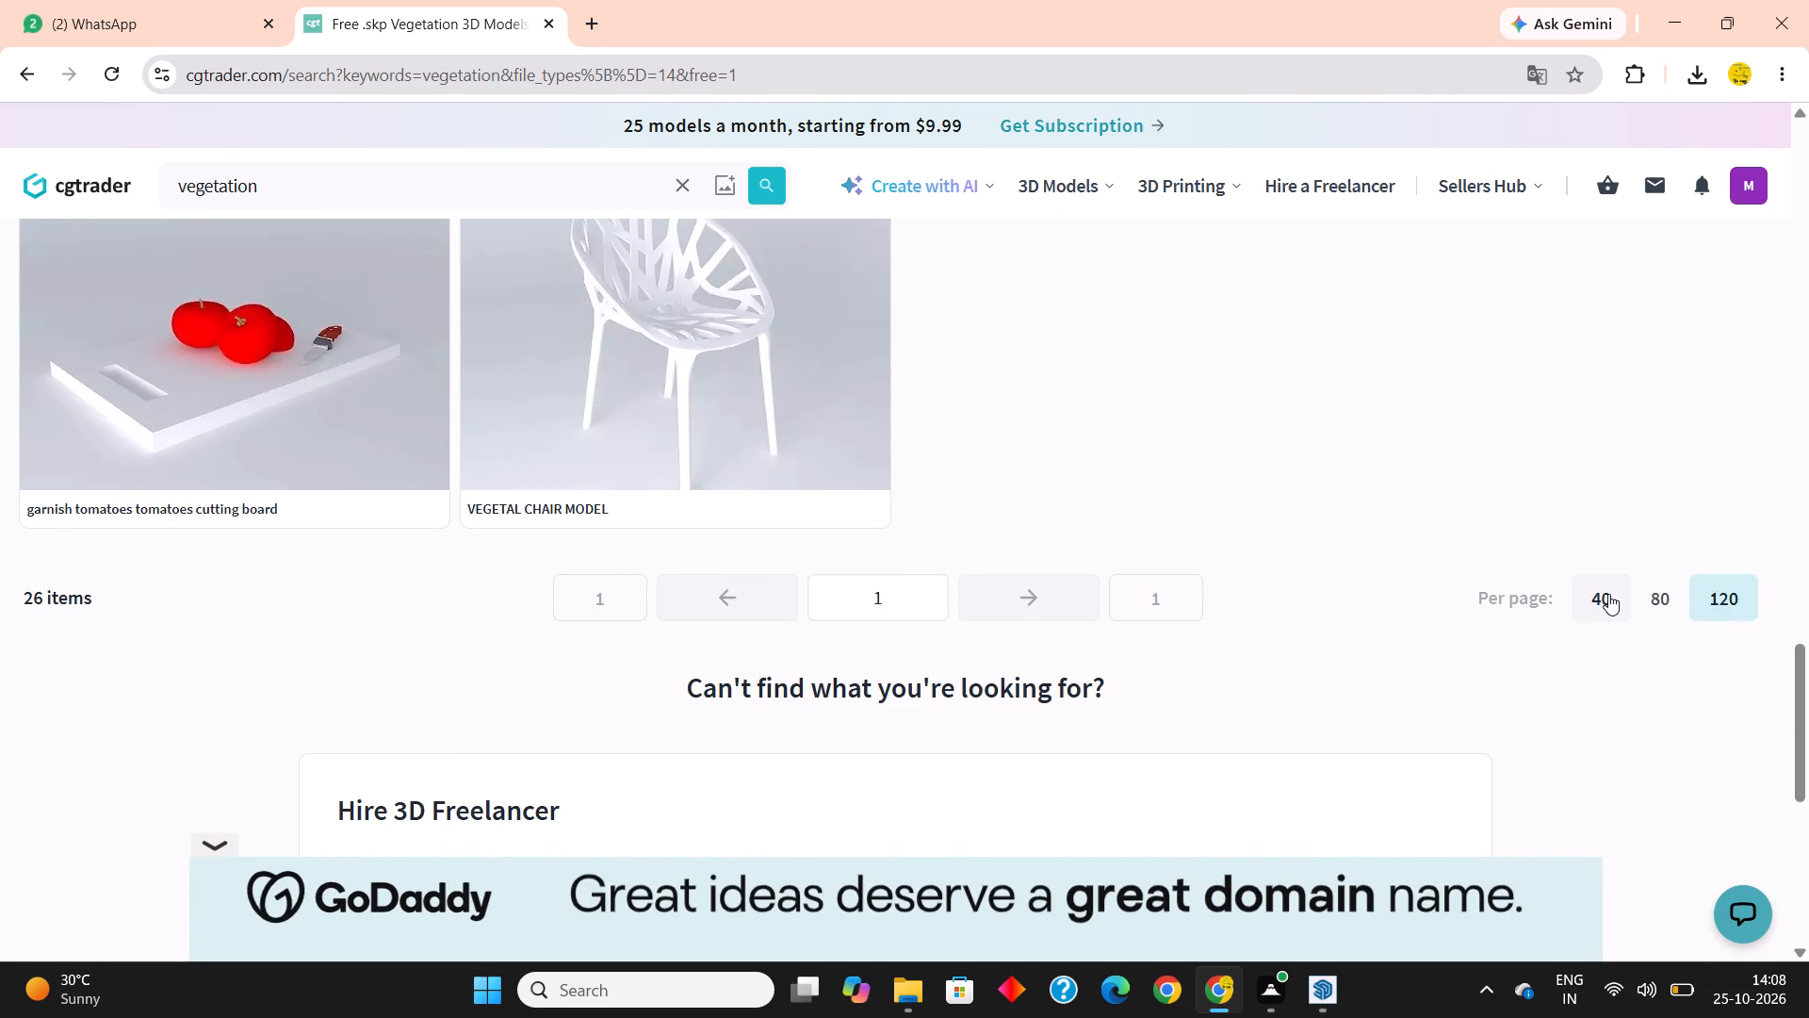
Set the results to 40 per page and look back through the vegetation models up to the start of the list.
left_click(1608, 594)
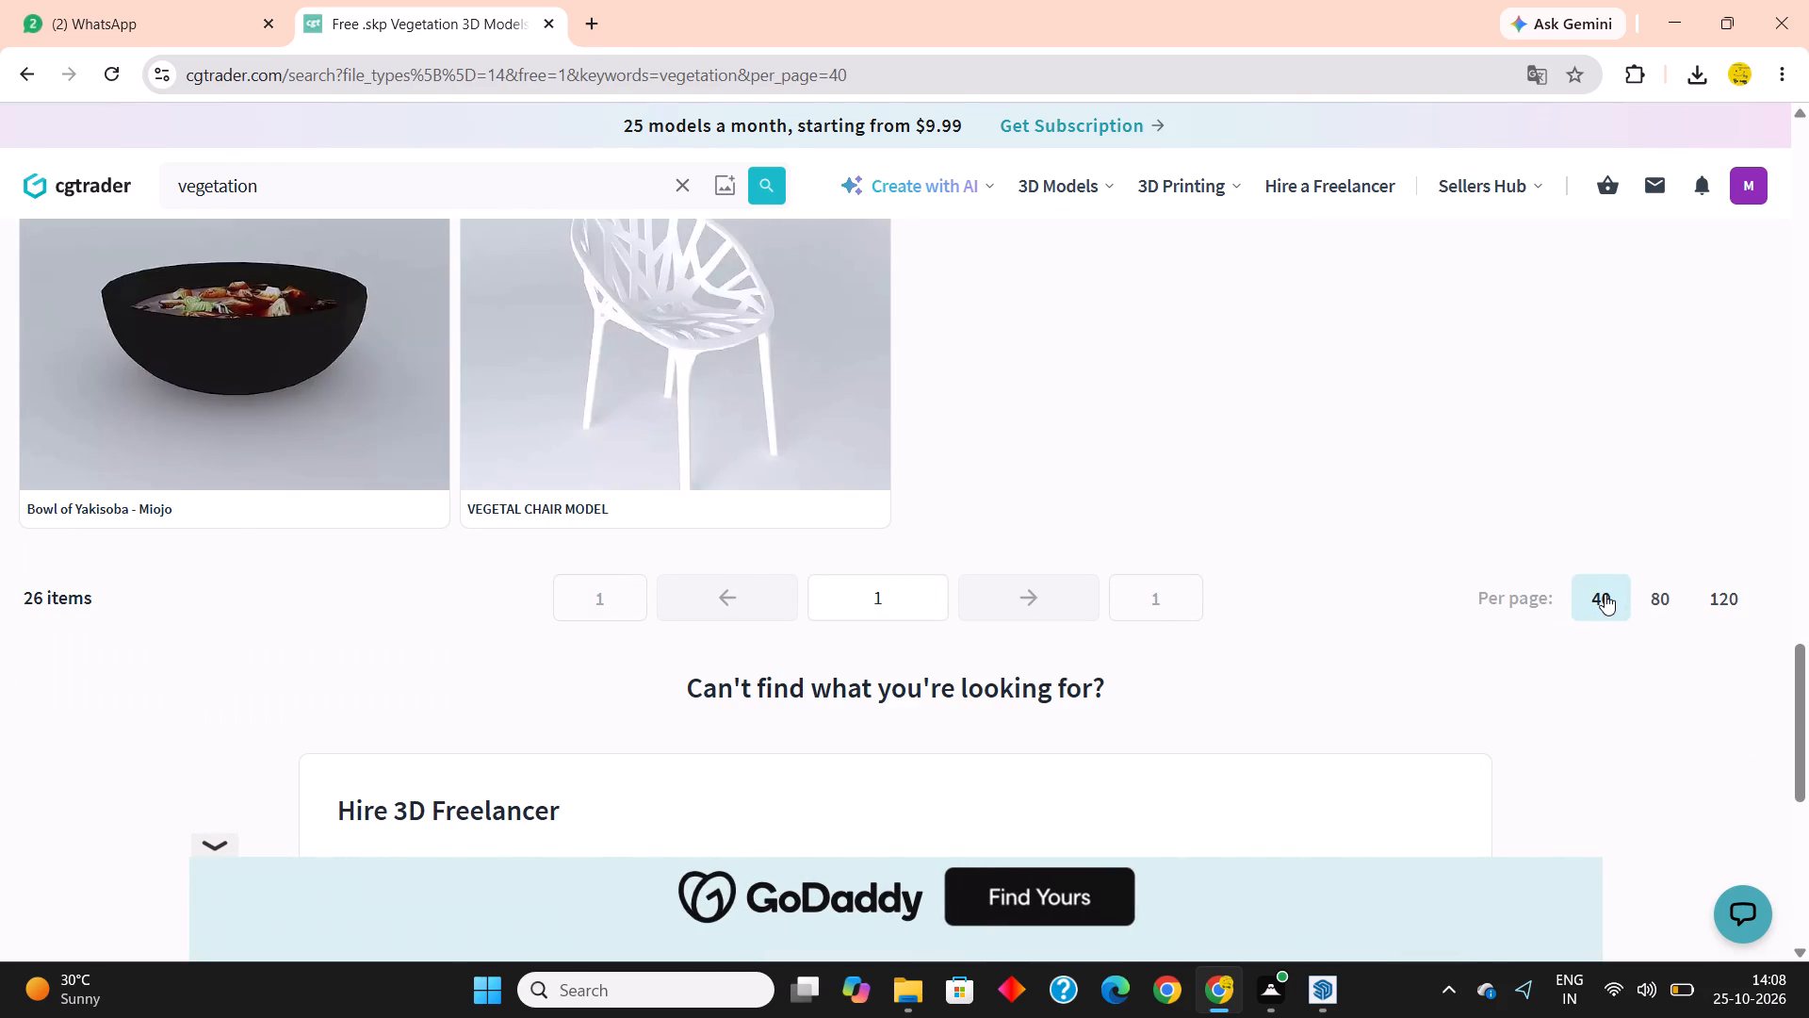
left_click(1605, 594)
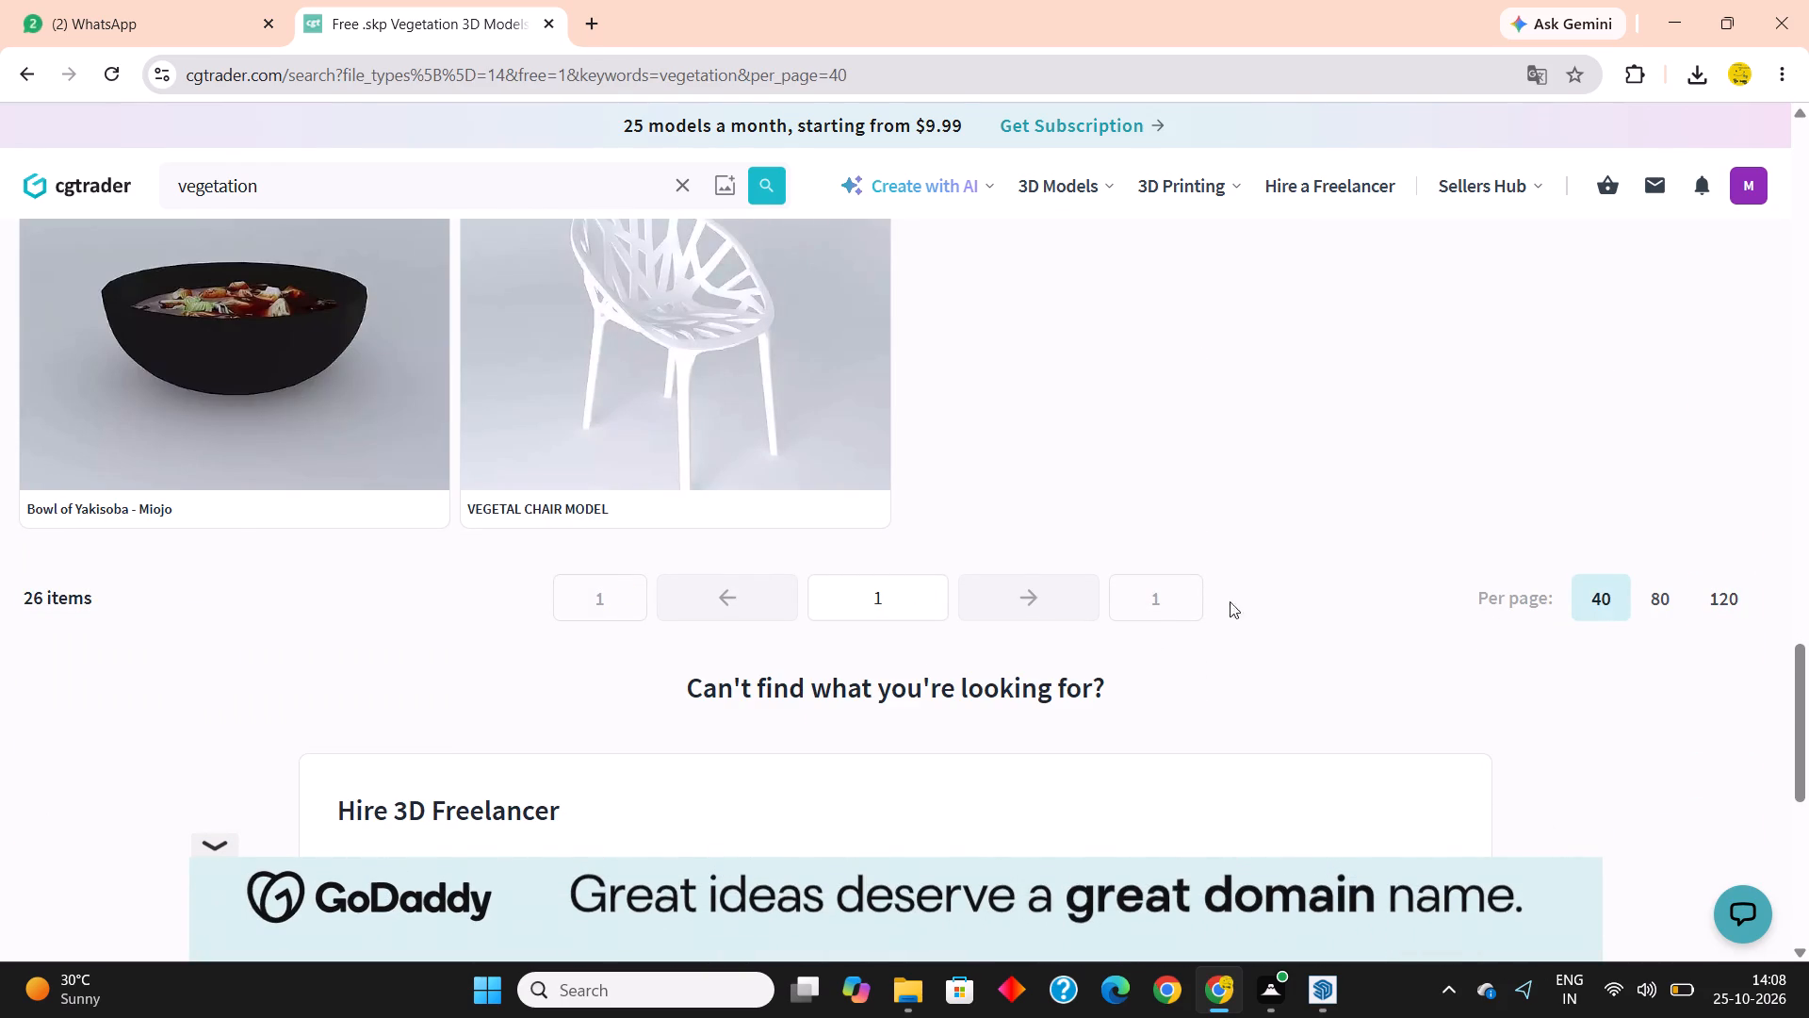
scroll(383, 563, "up", 14)
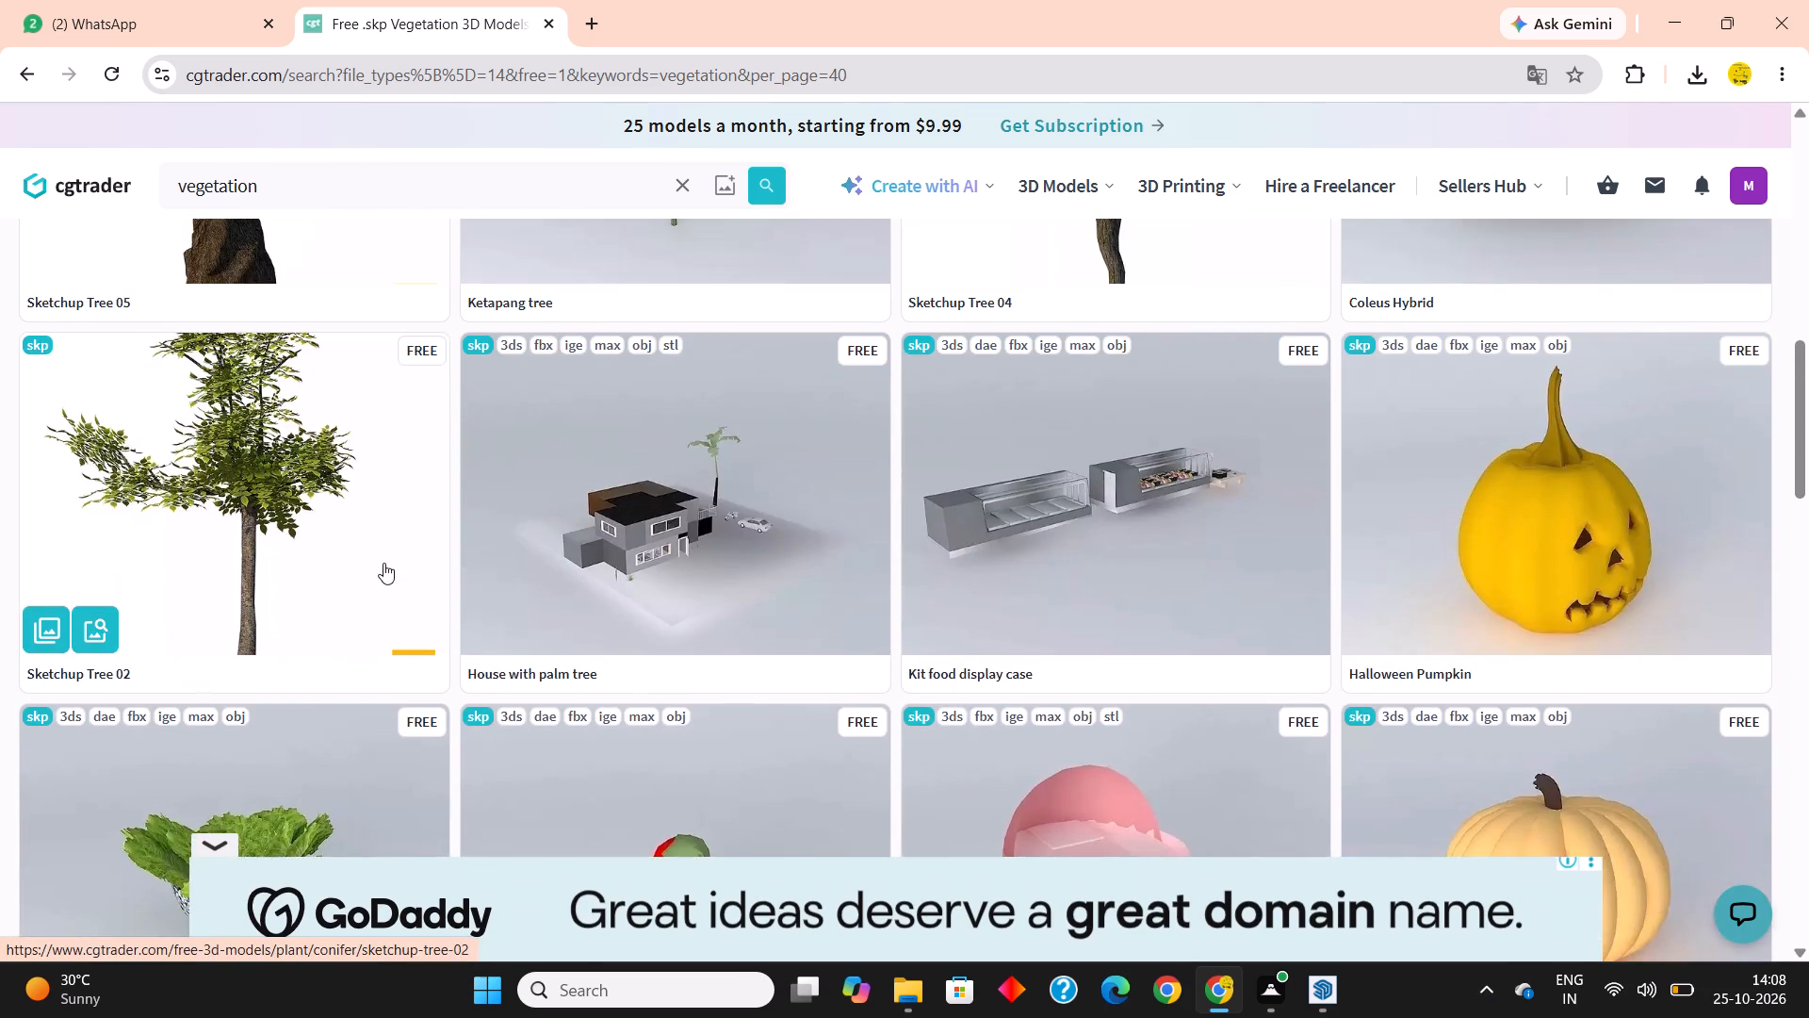
scroll(383, 563, "up", 7)
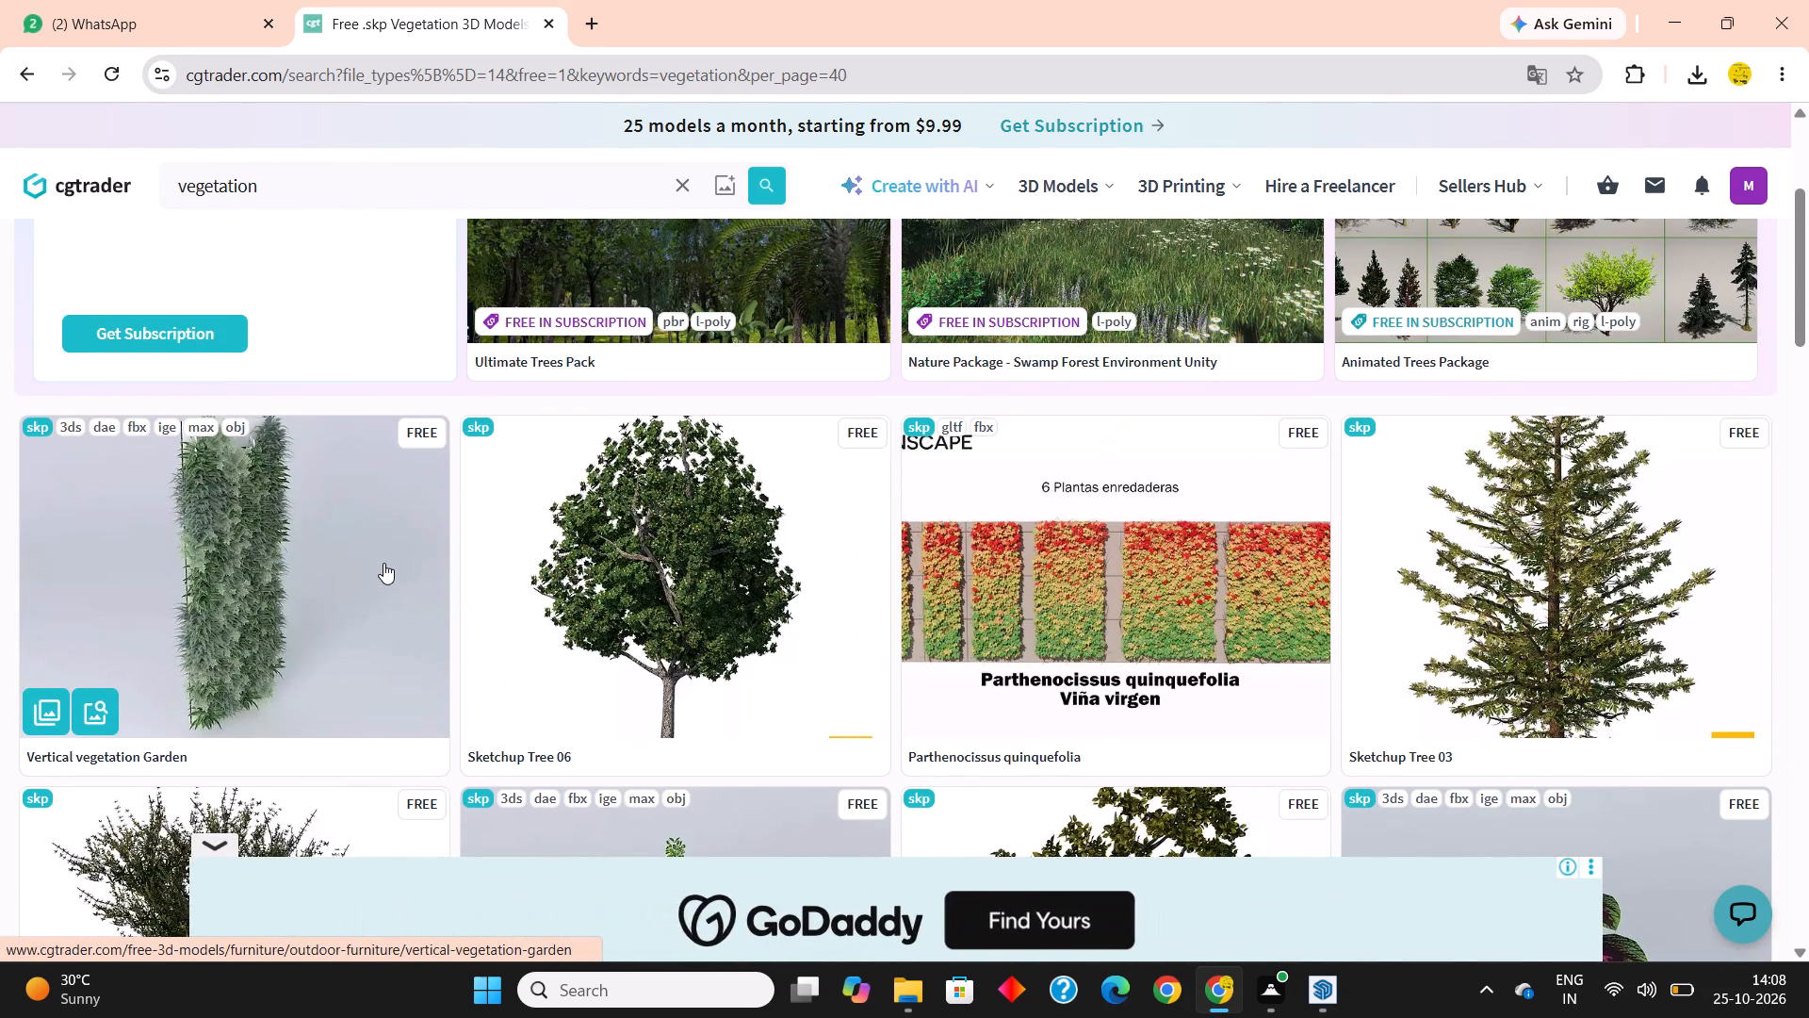
scroll(383, 563, "up", 4)
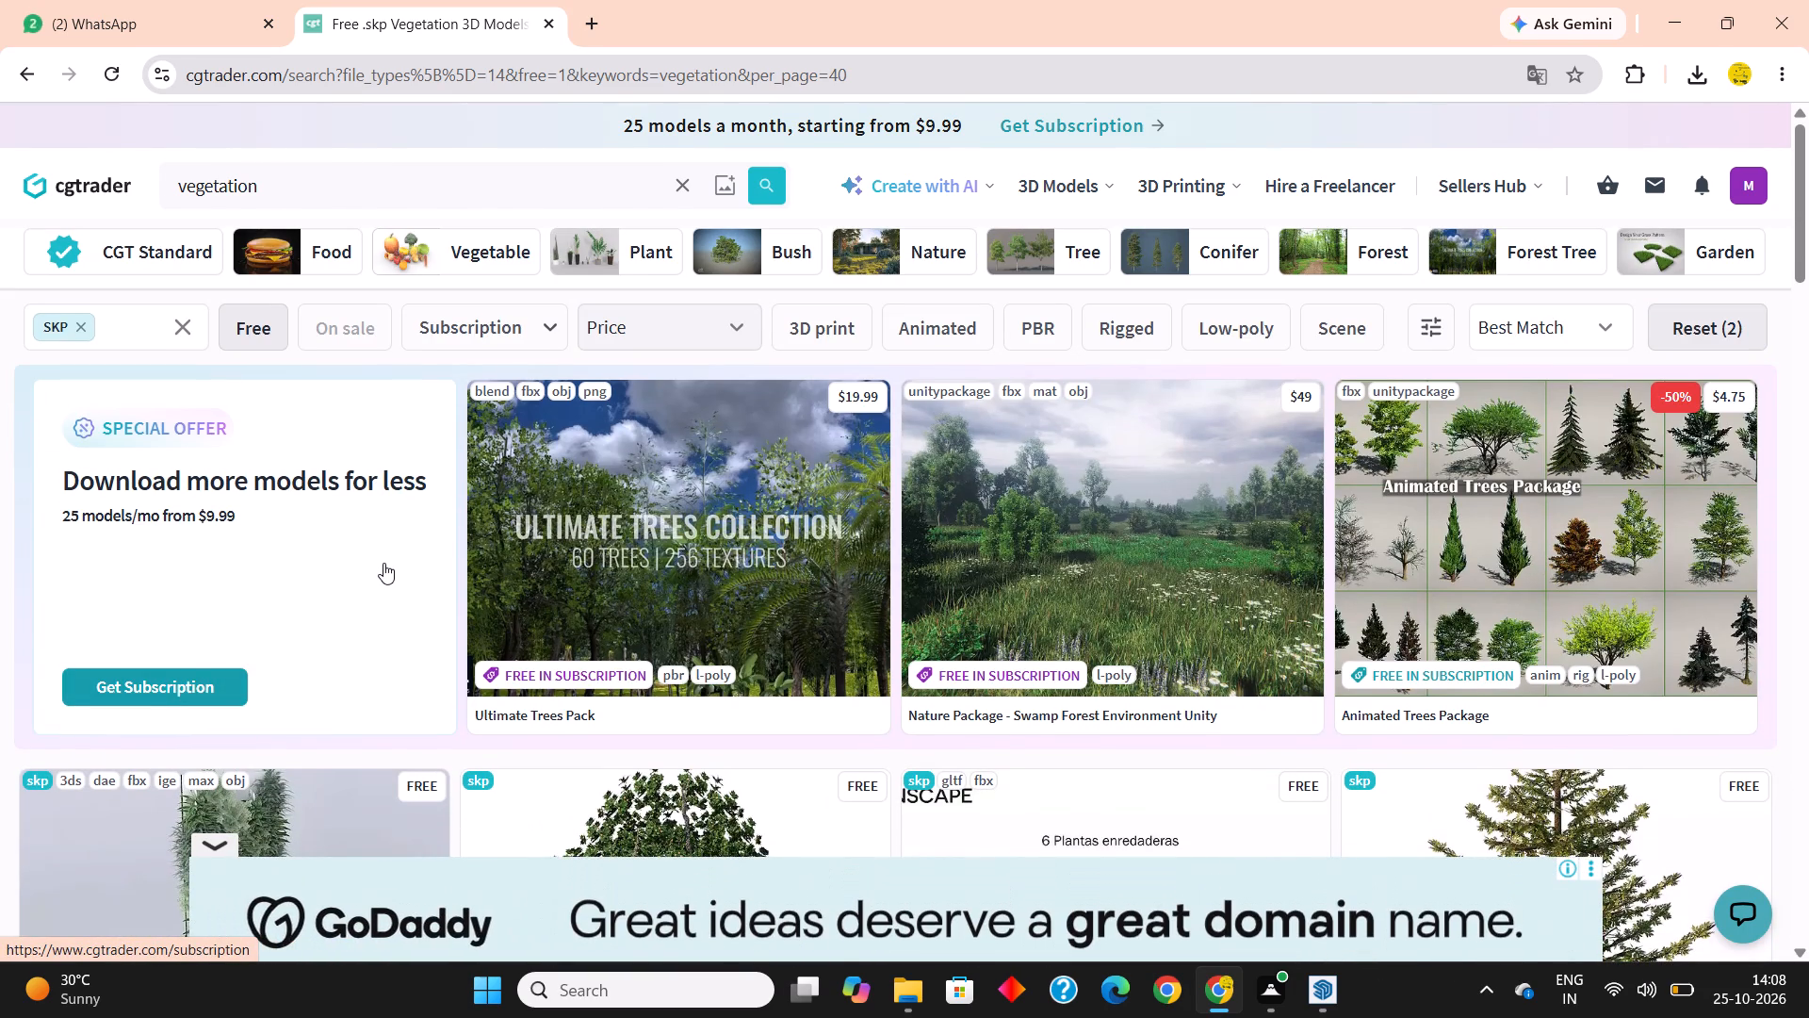
scroll(383, 563, "up", 2)
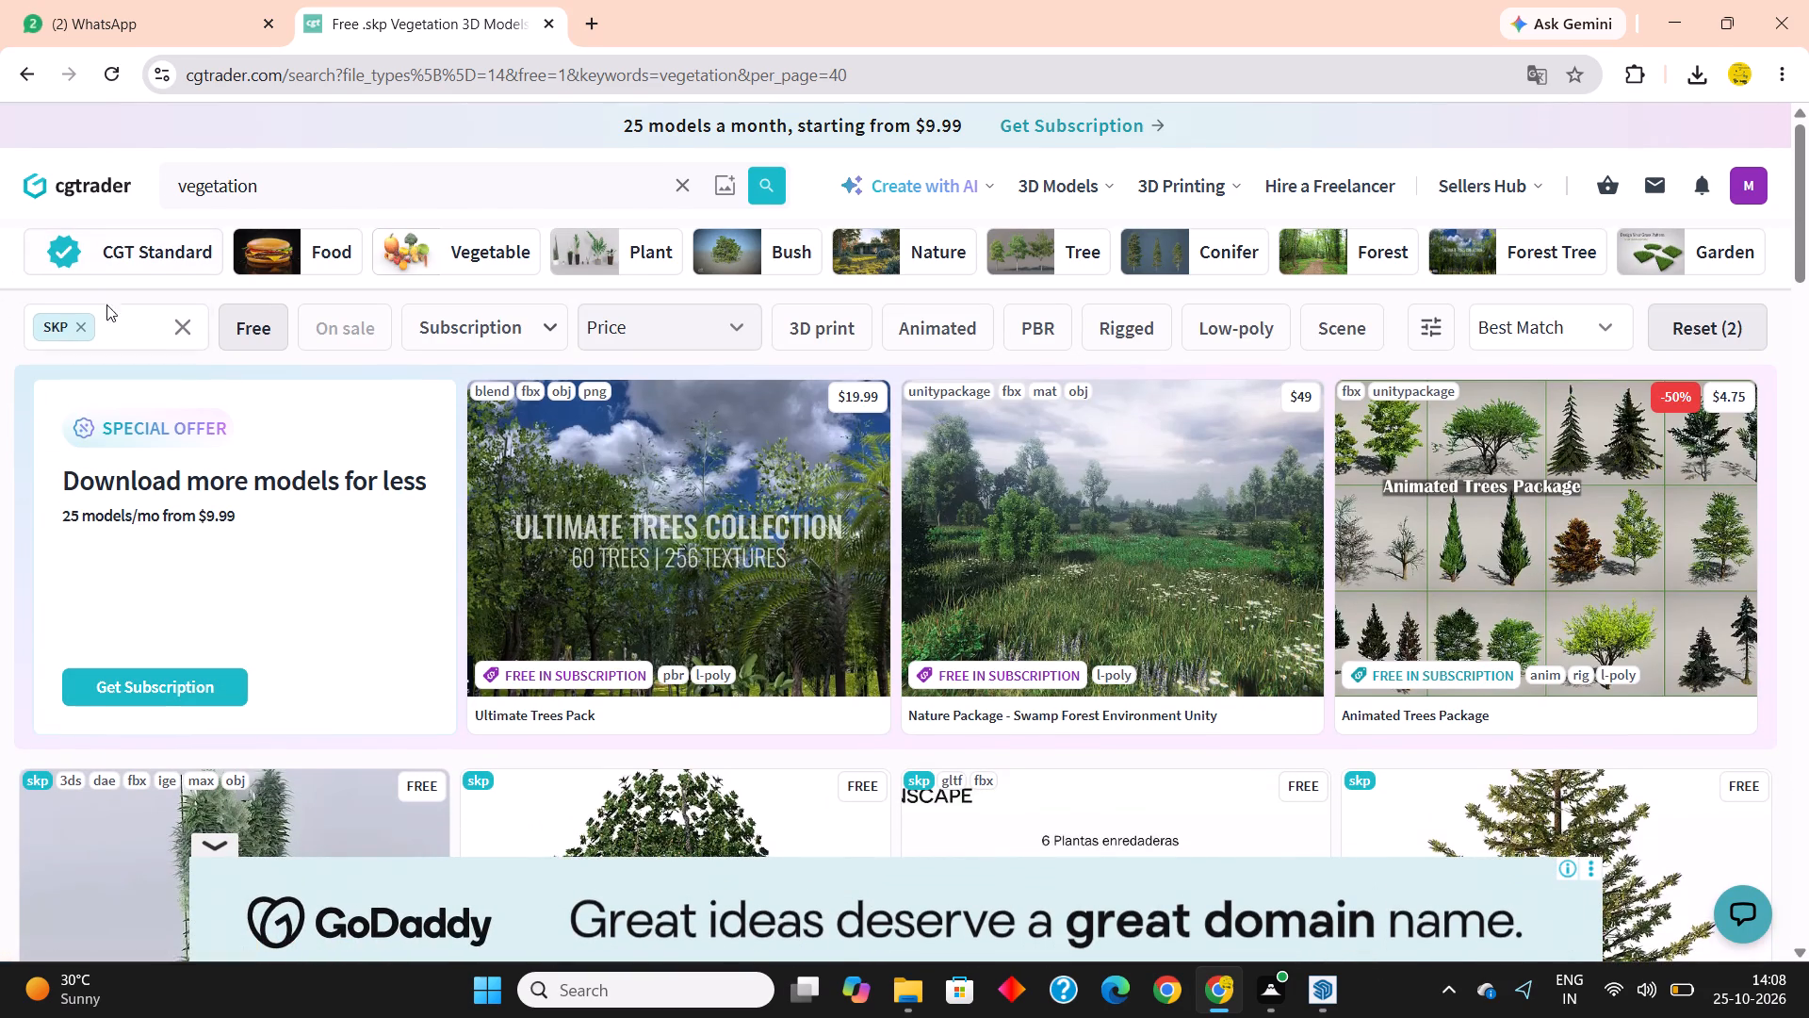
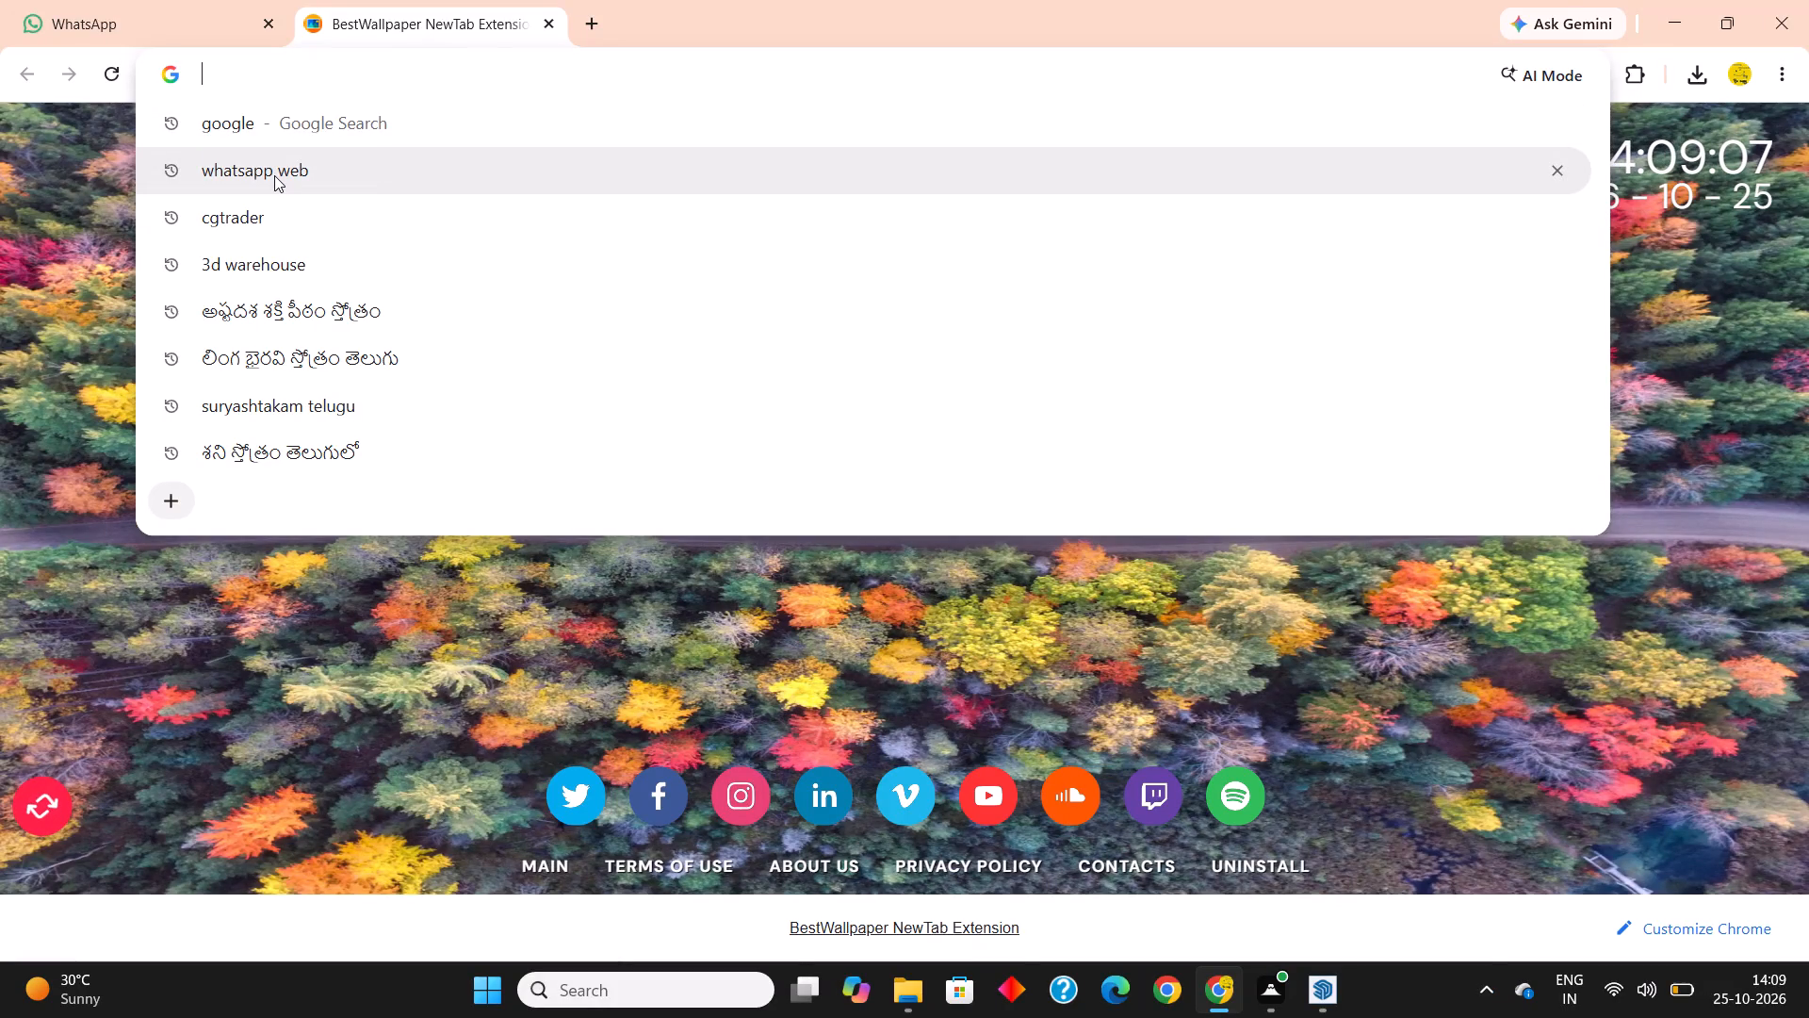
Search Google for "3d sky" and open the 3dsky model website.
left_click(268, 134)
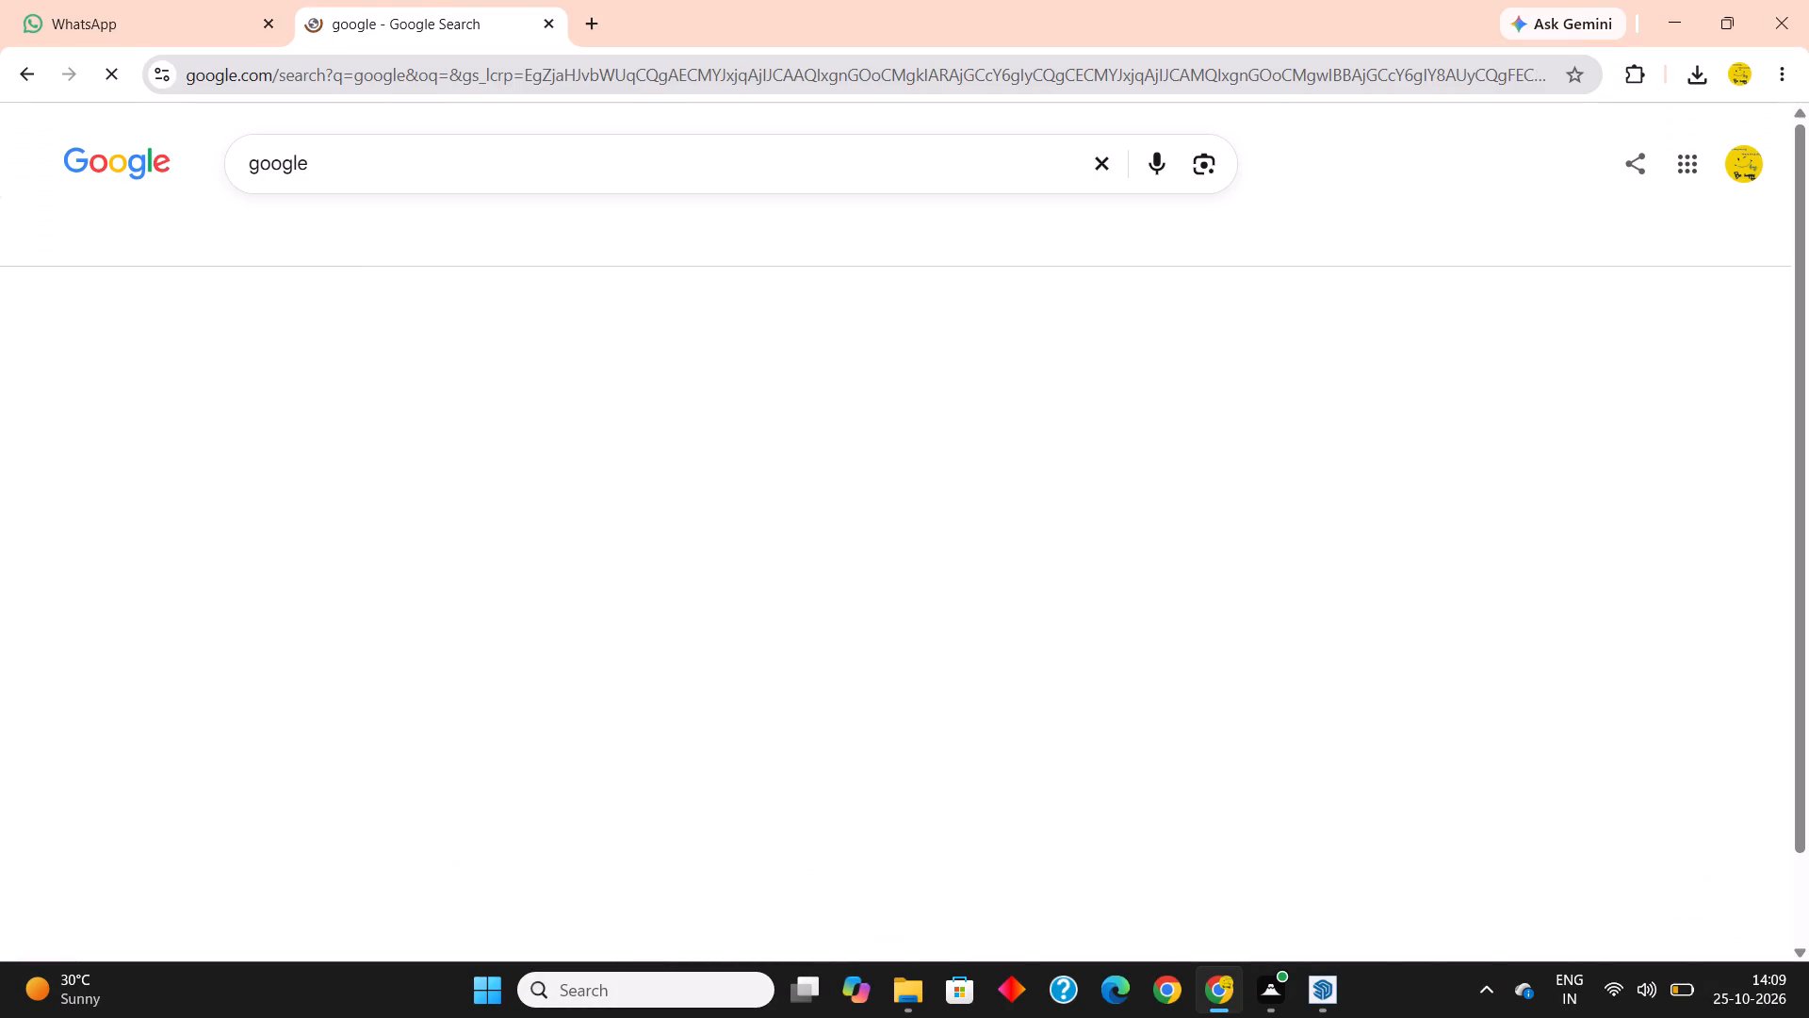
left_click_drag(340, 176, 123, 178)
type("3d sky")
key("Return")
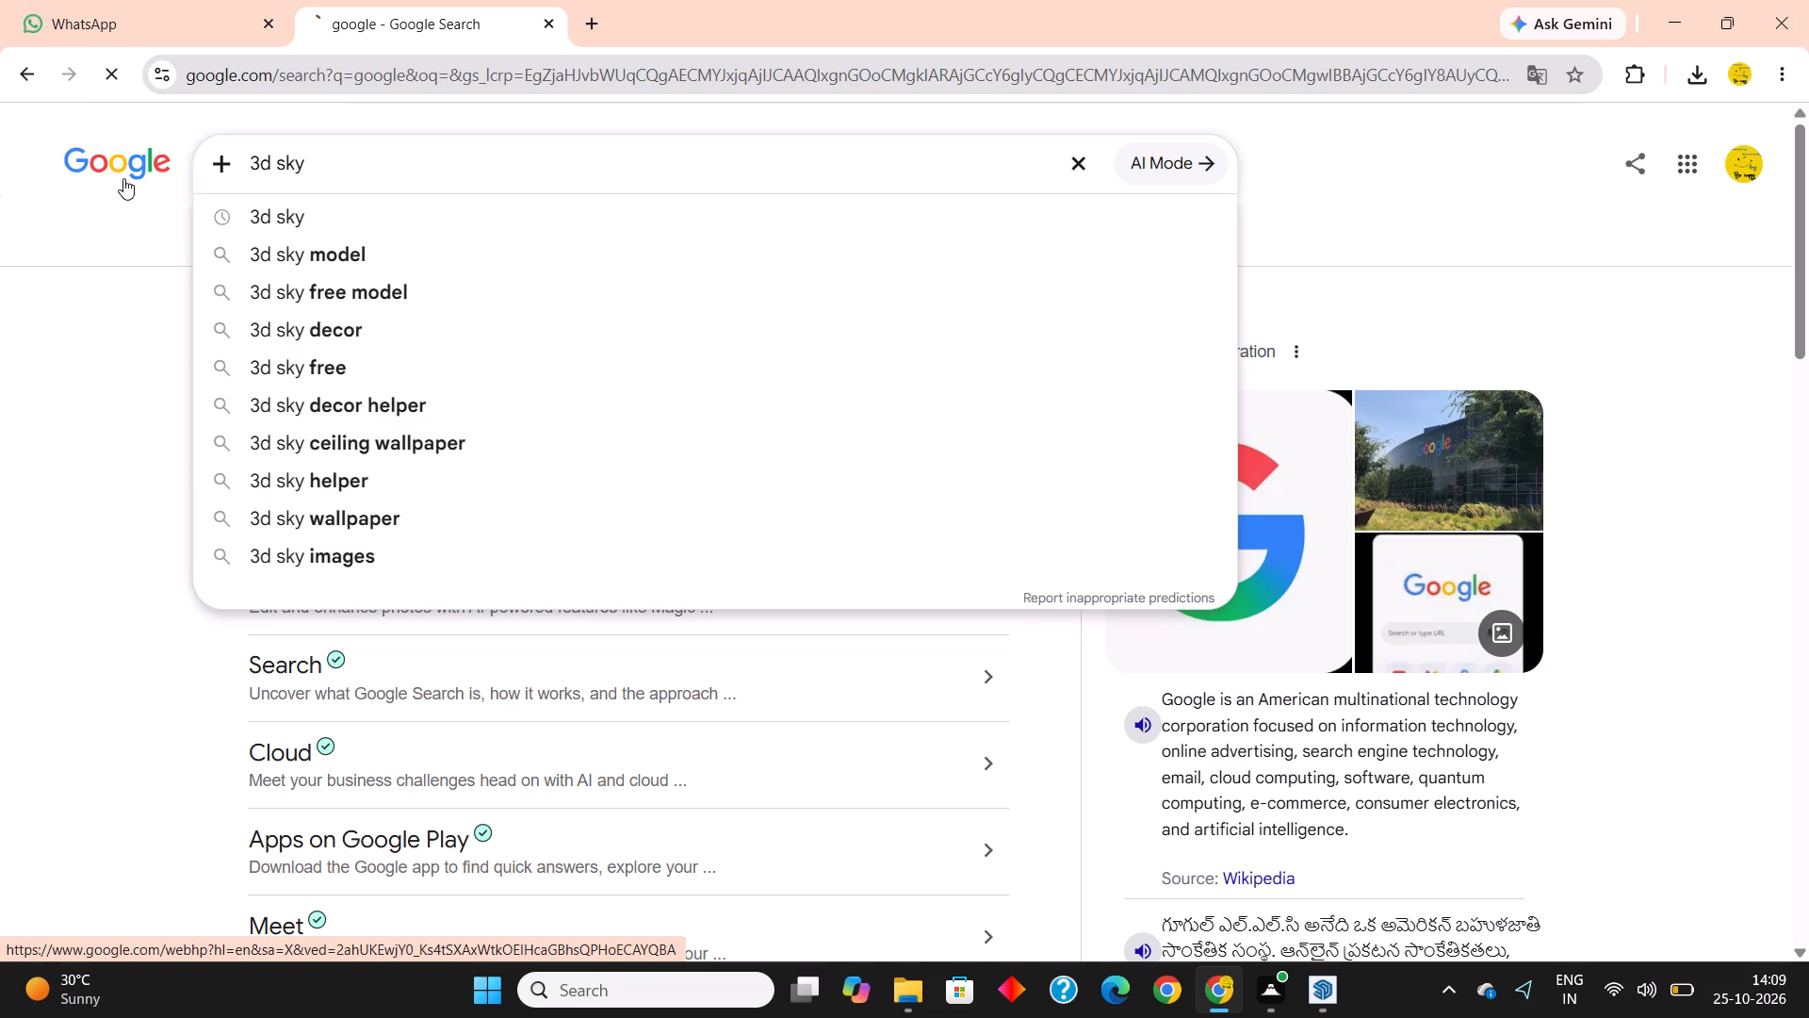
left_click(413, 375)
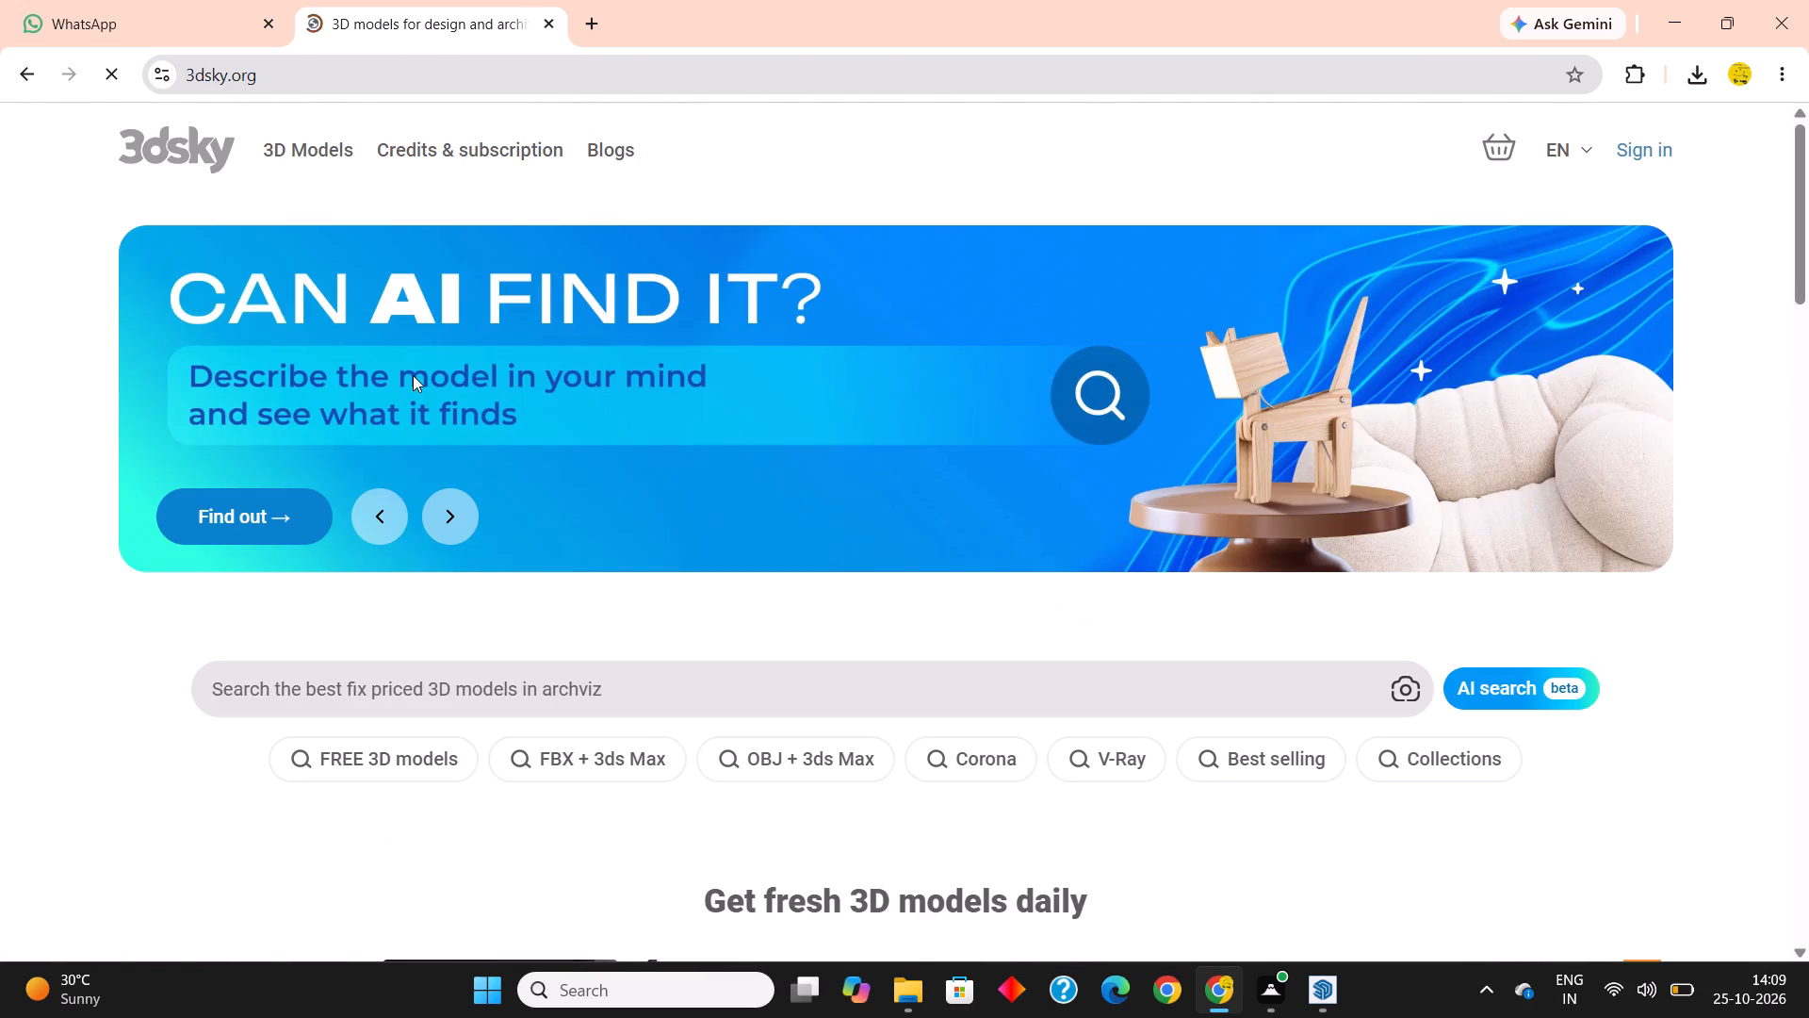
Search 3dsky for "vegetation" and limit the results to free models.
left_click(439, 698)
type("ve")
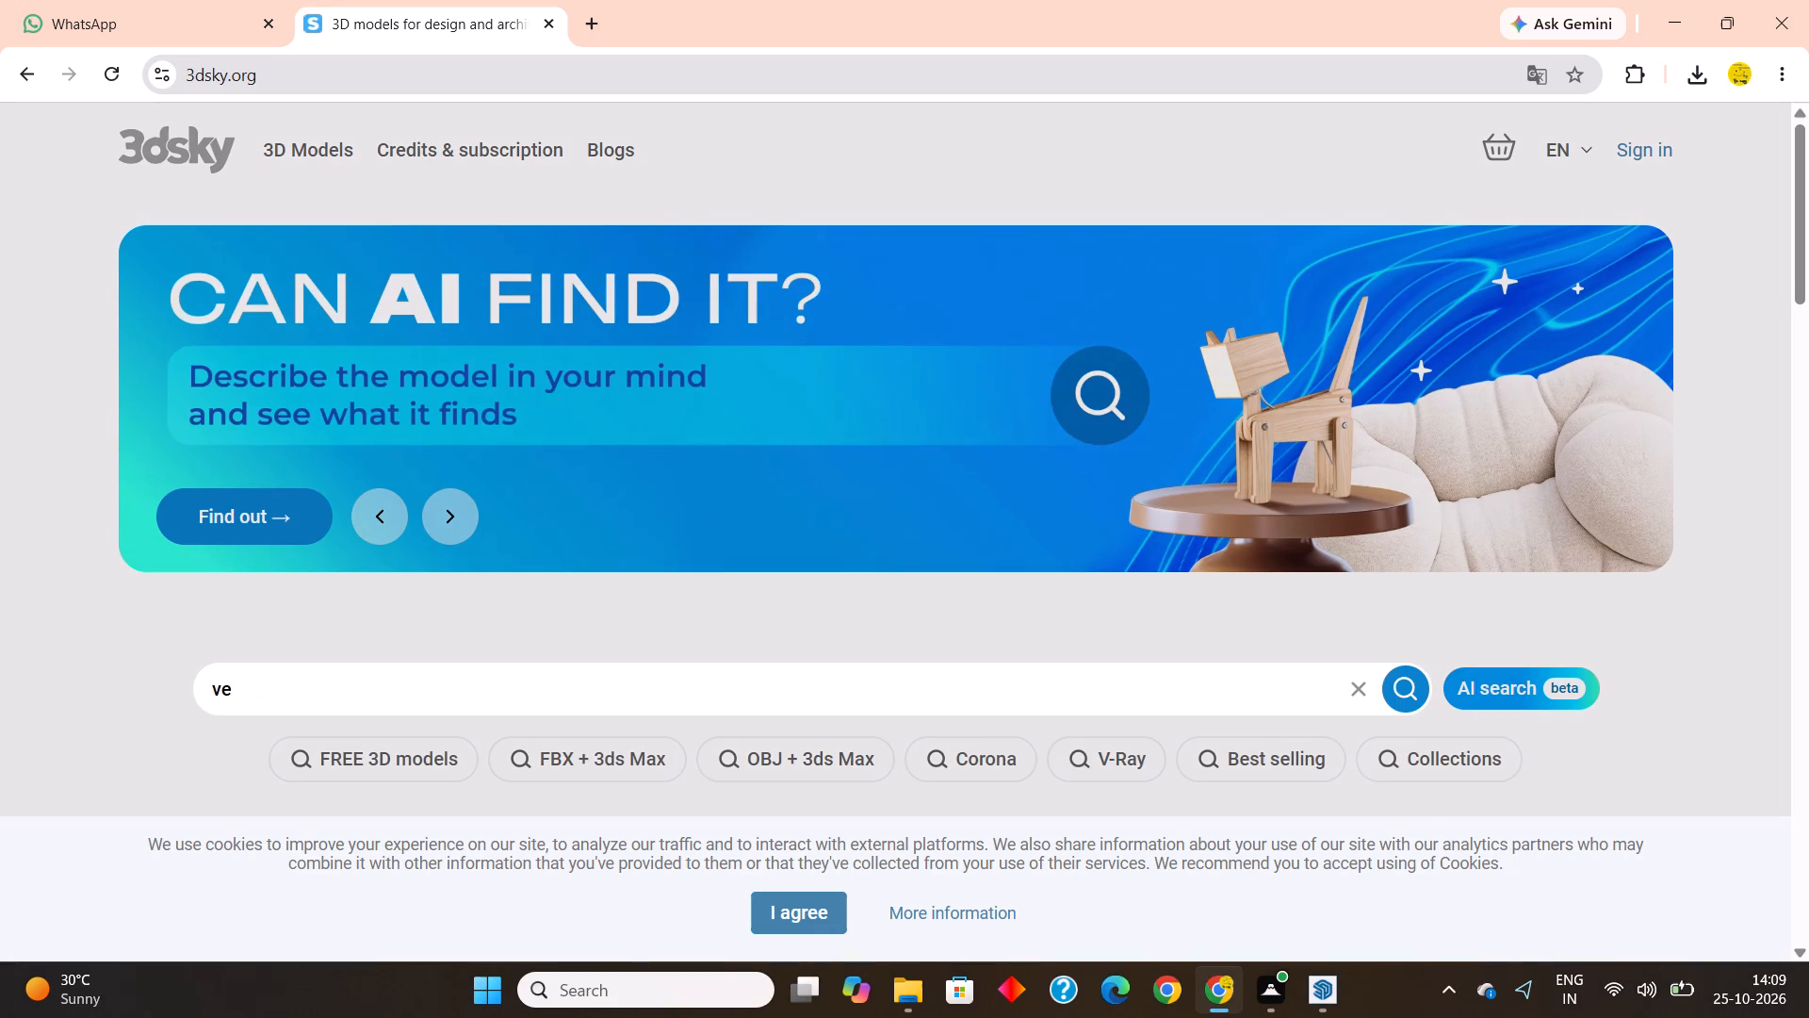
type("ge")
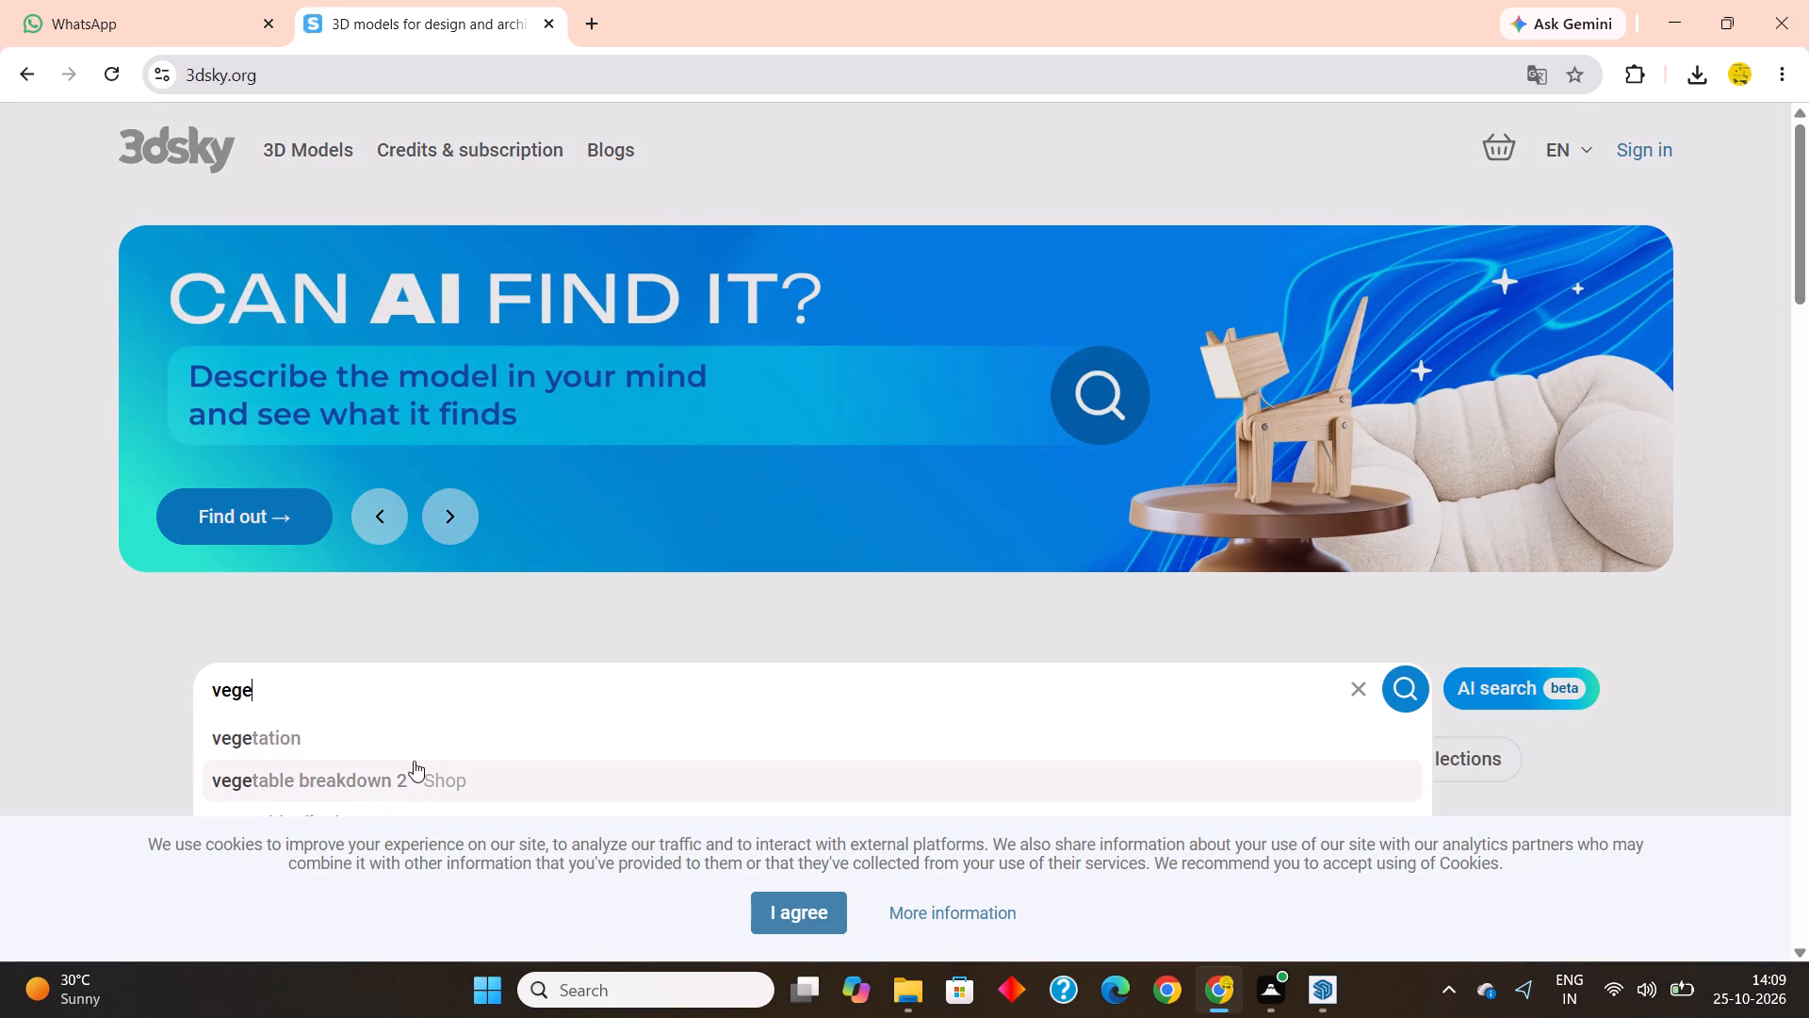
left_click(398, 741)
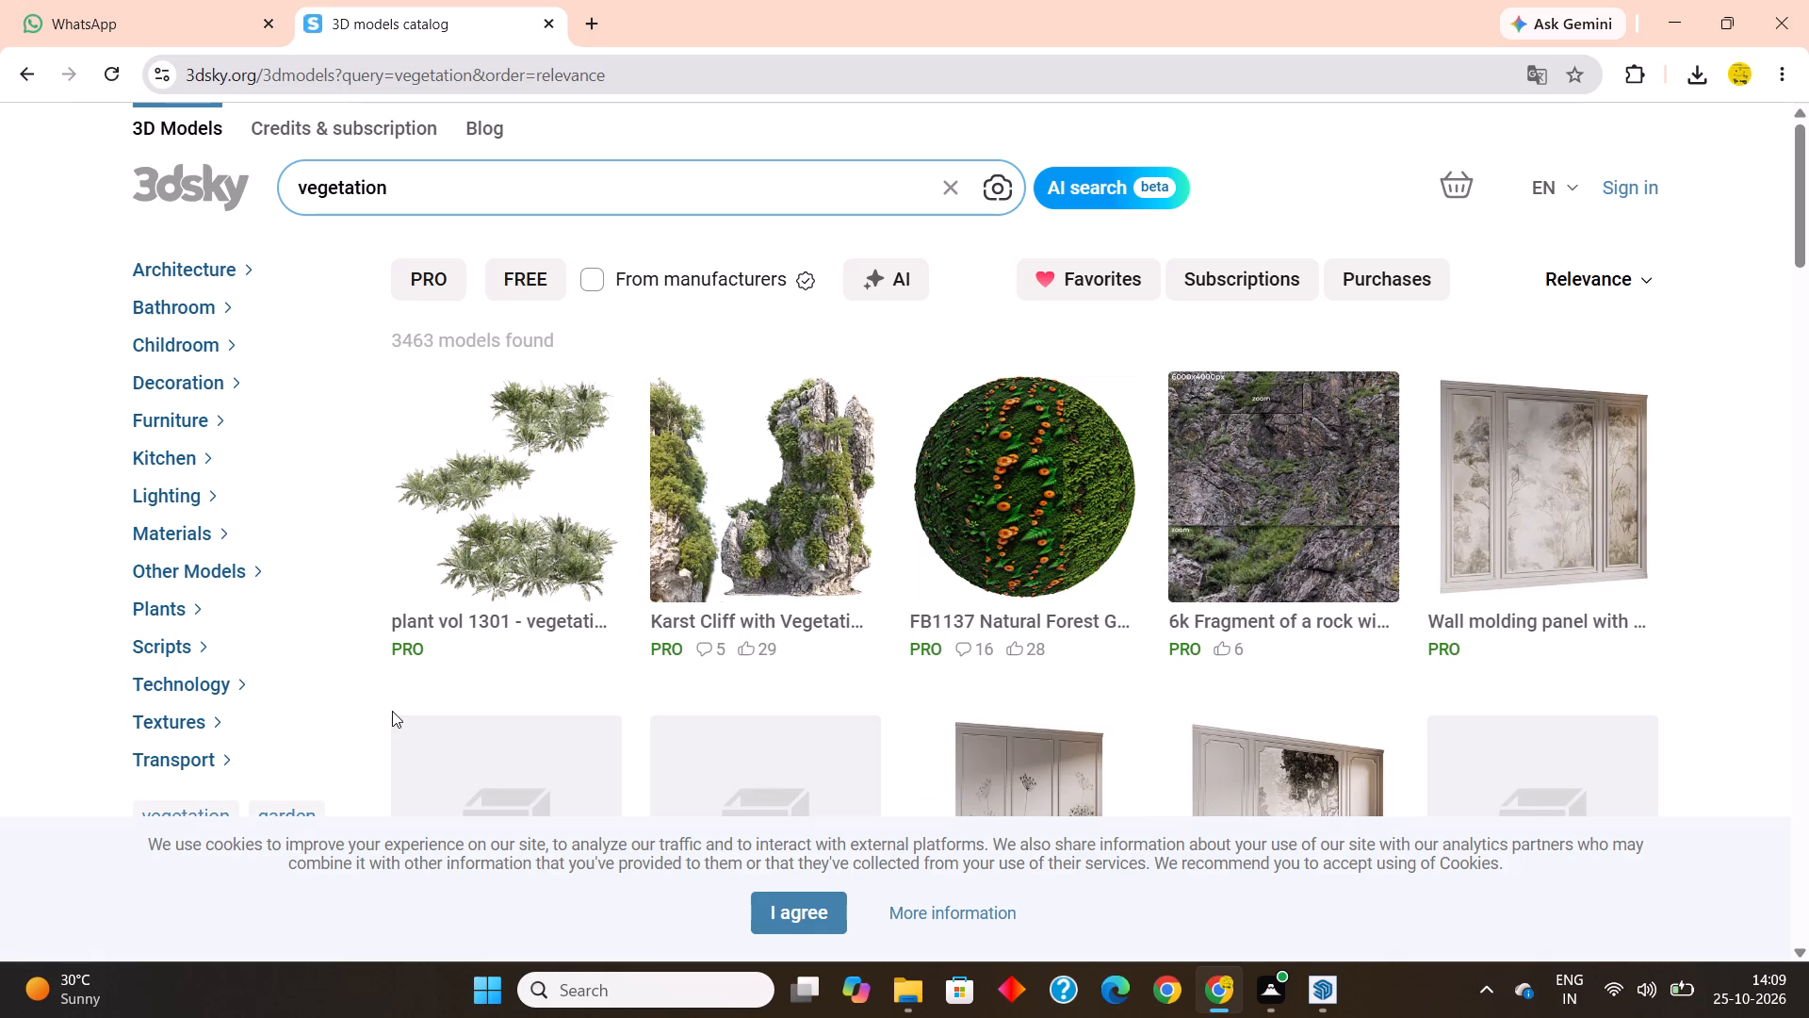
scroll(796, 592, "down", 2)
scroll(796, 592, "up", 3)
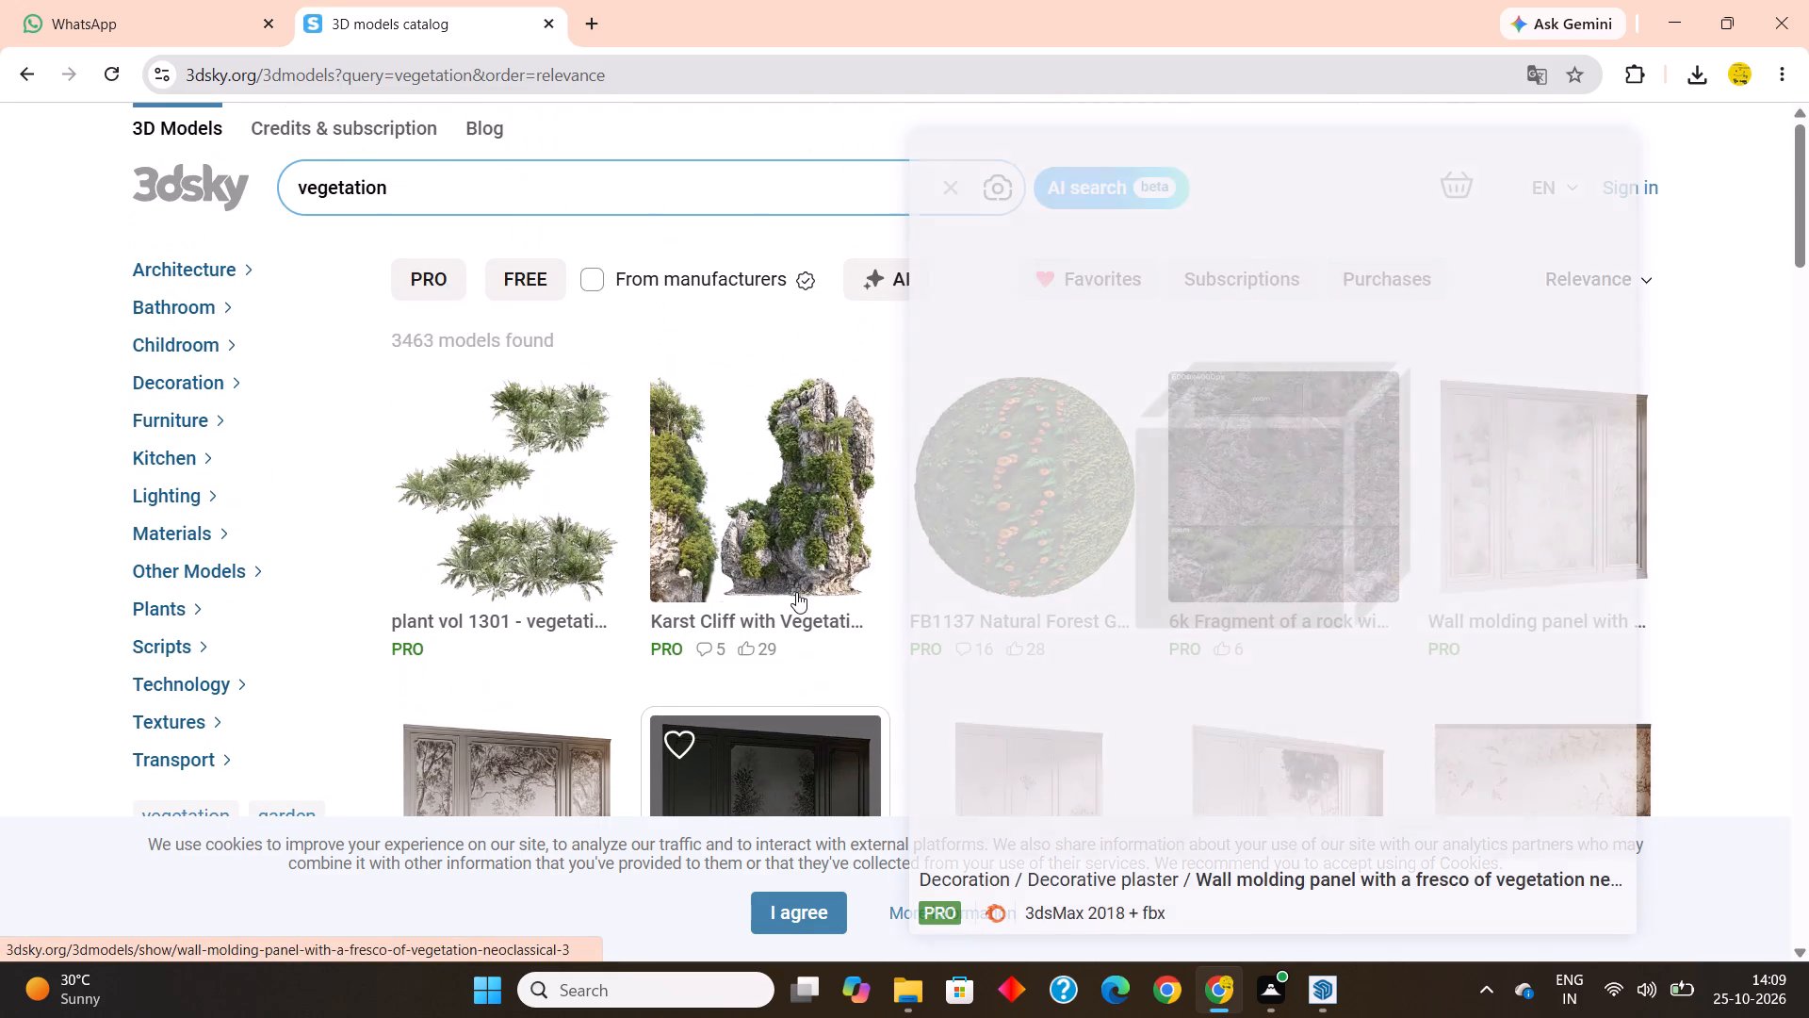
scroll(796, 592, "up", 1)
left_click(535, 273)
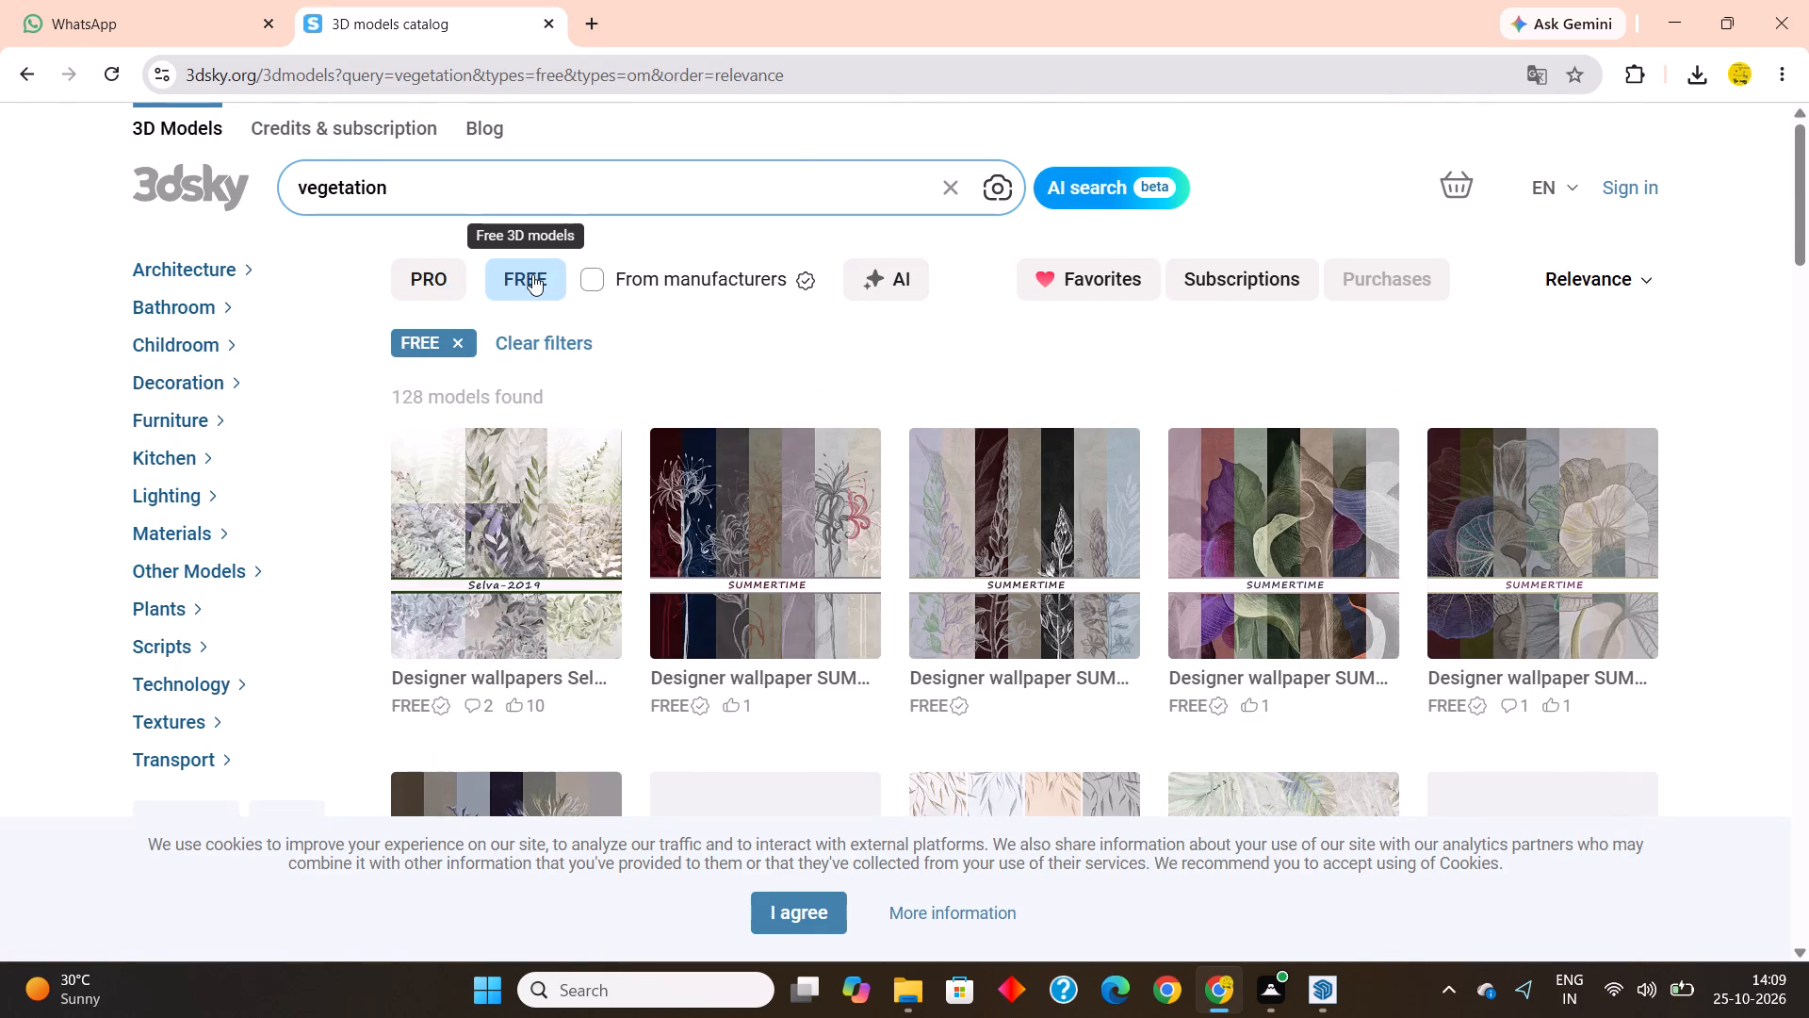
Look through the first page of free 3dsky vegetation results for usable trees and plants.
scroll(1204, 670, "down", 2)
scroll(1047, 673, "down", 2)
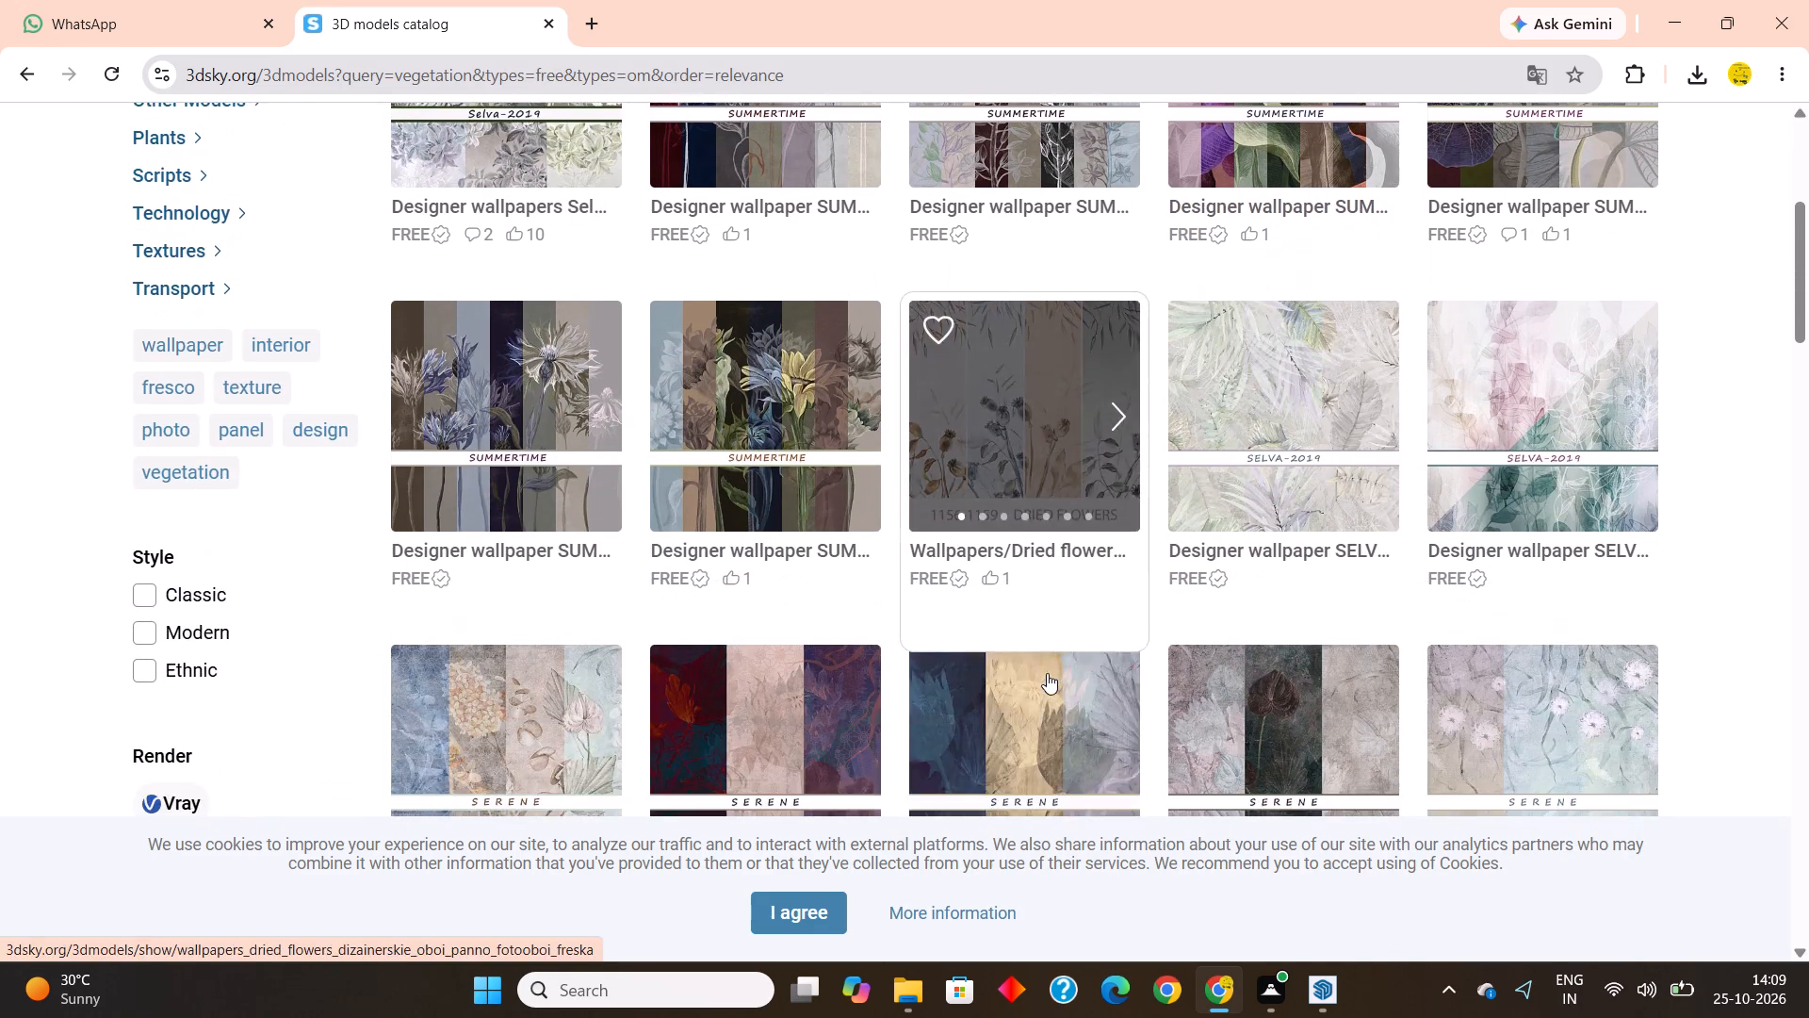
scroll(1047, 673, "down", 10)
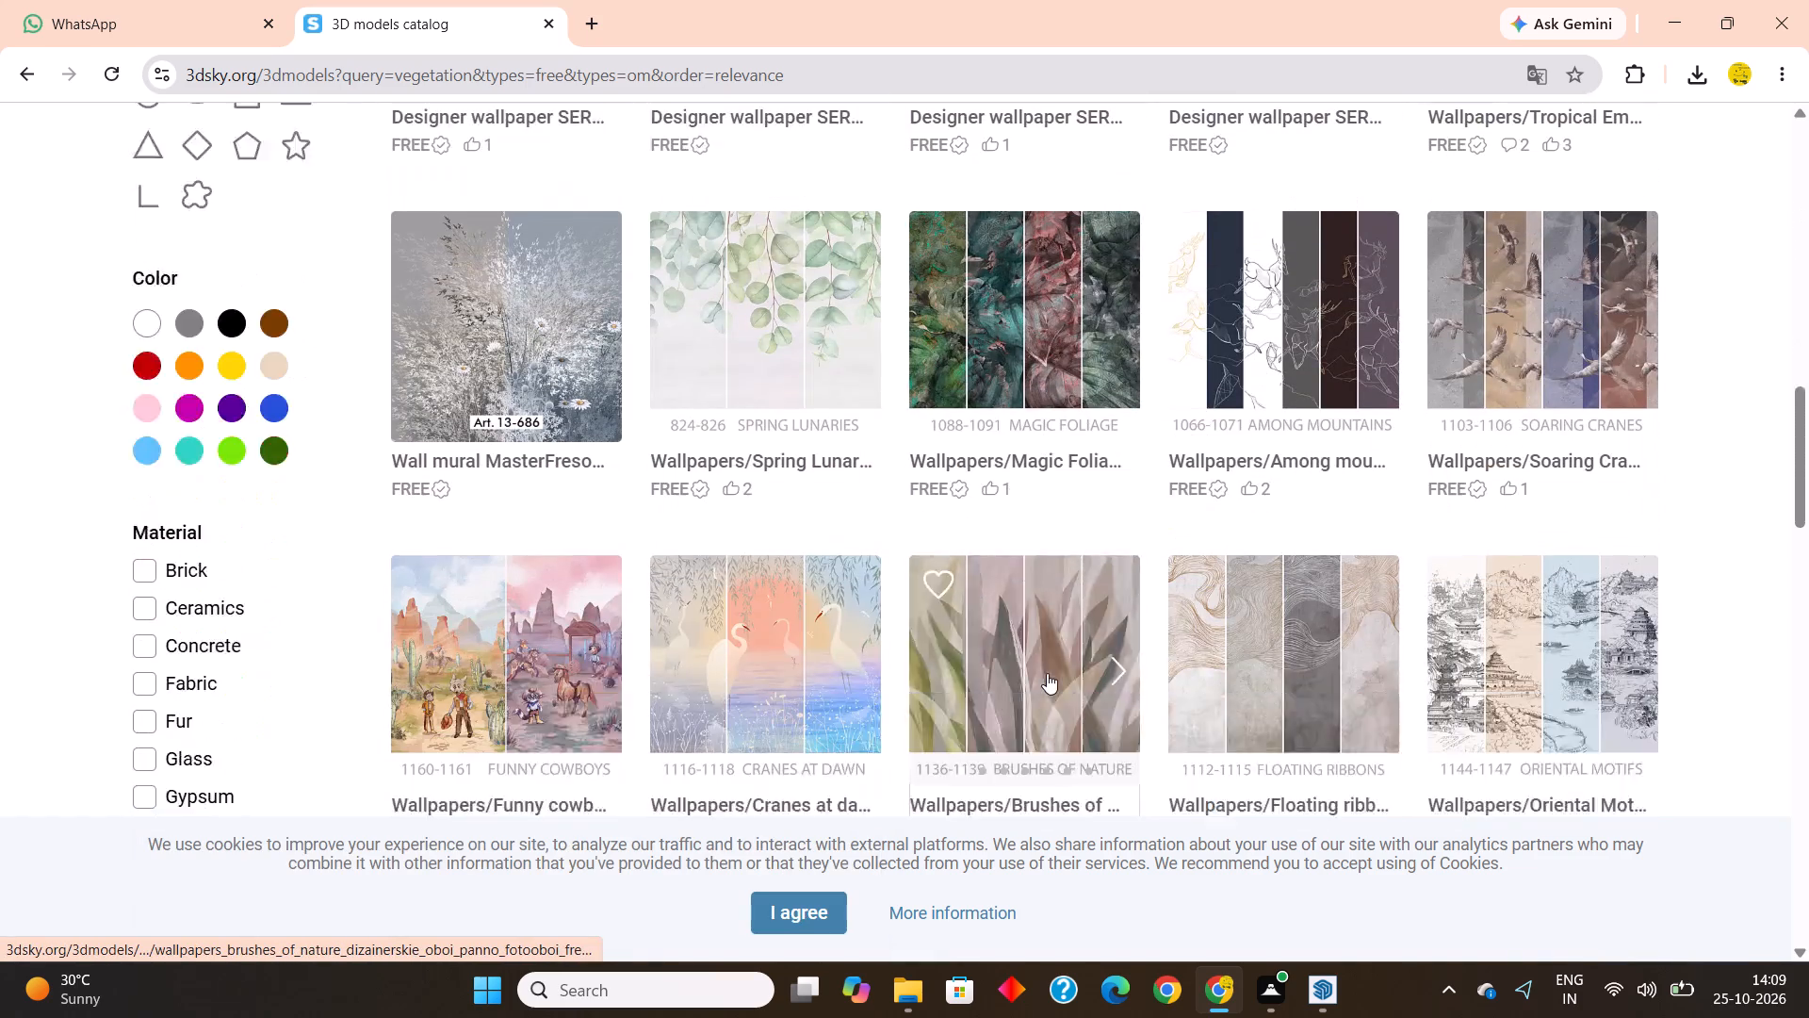
scroll(1047, 673, "down", 5)
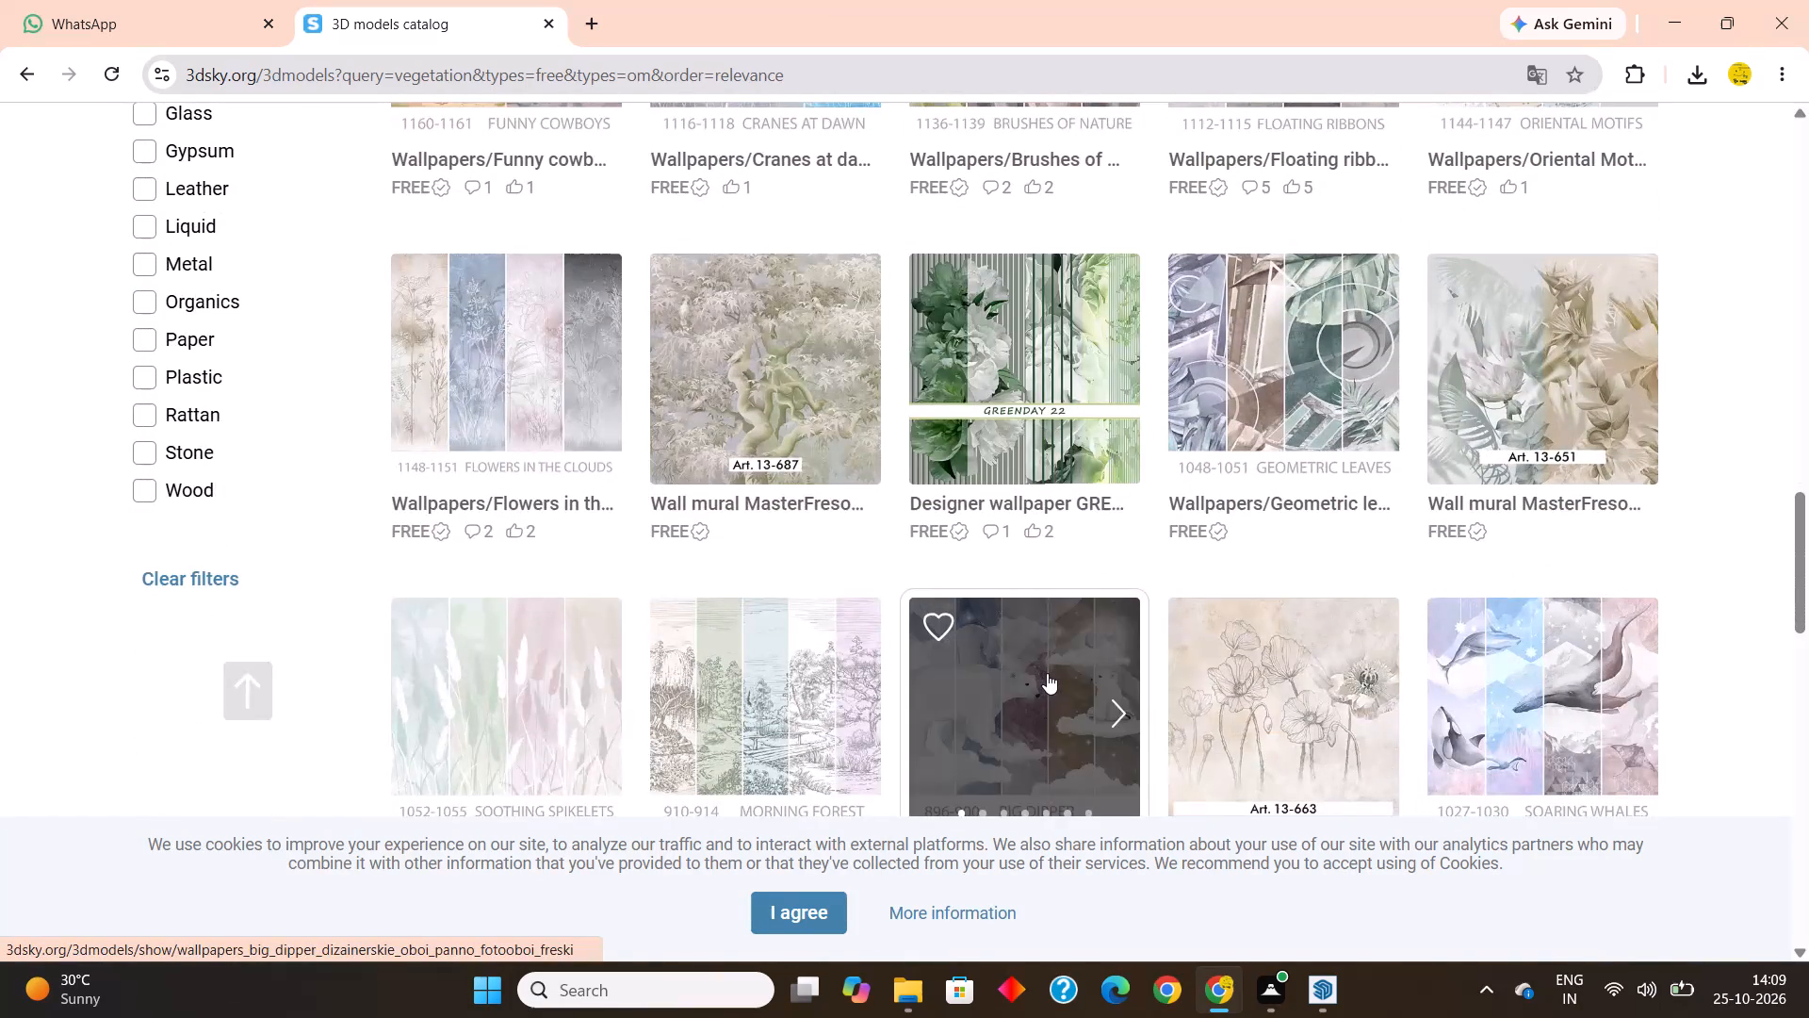
scroll(1047, 673, "down", 9)
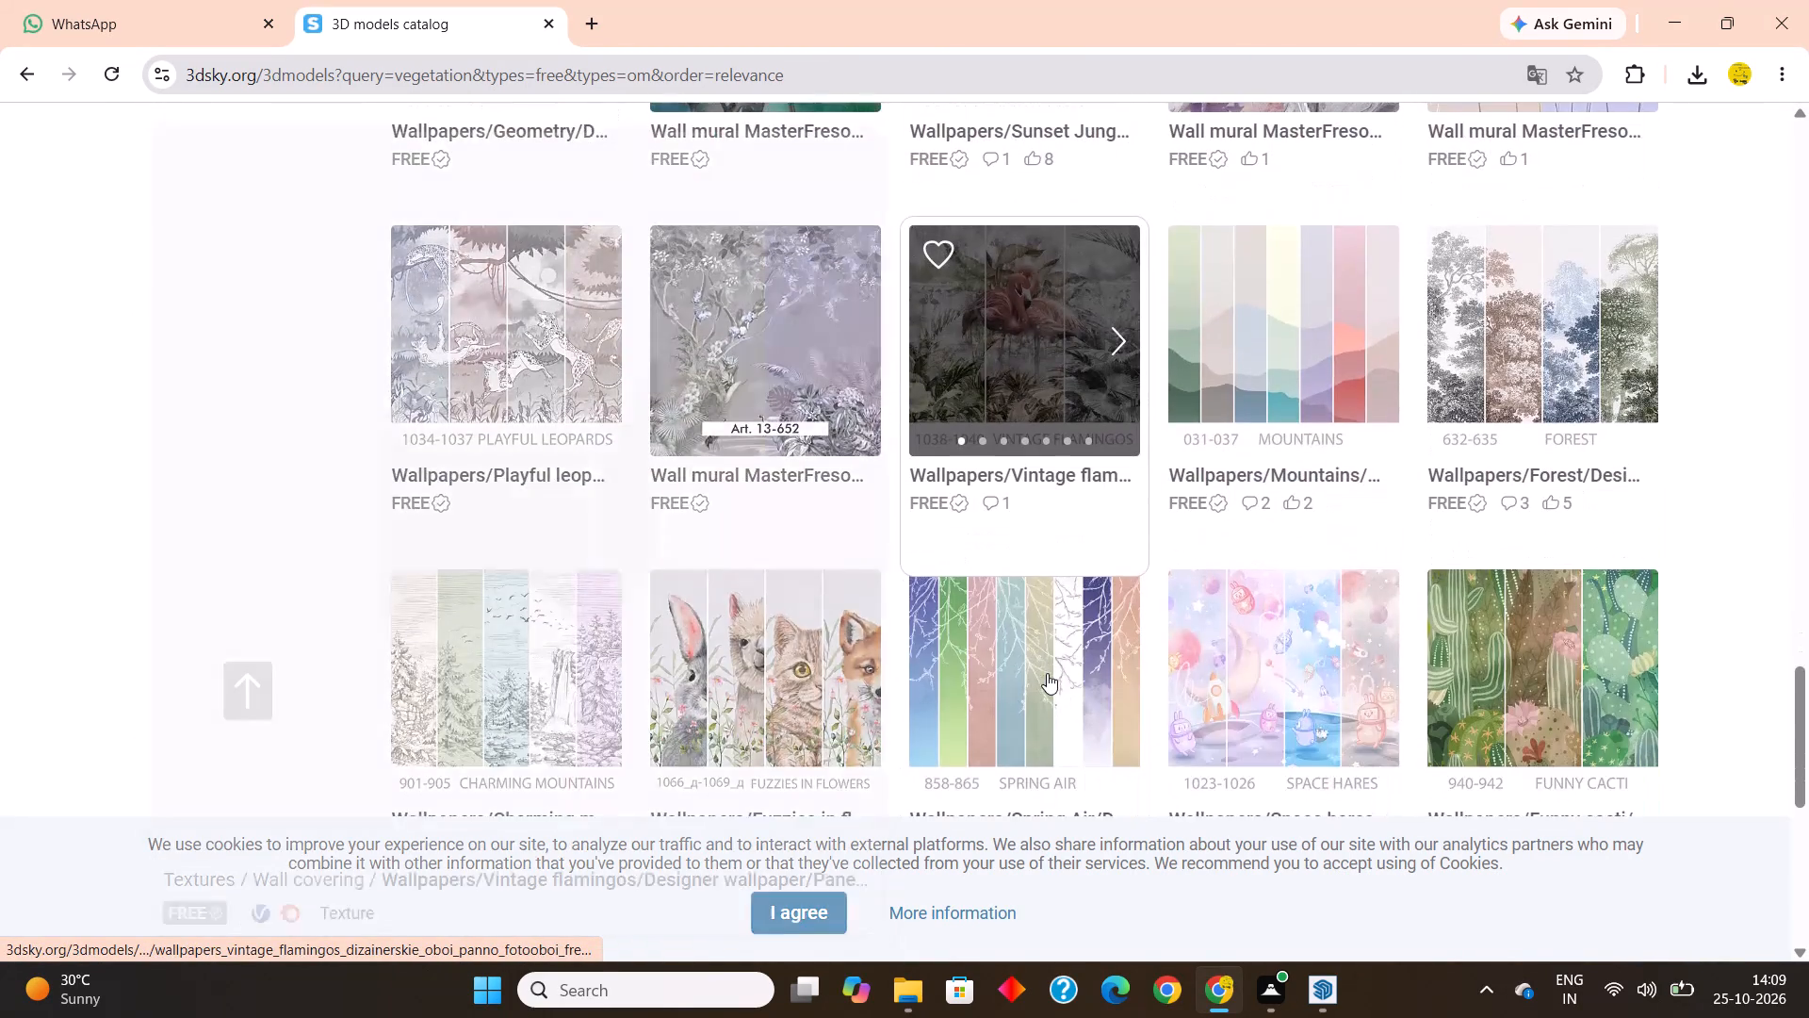
scroll(1047, 673, "down", 6)
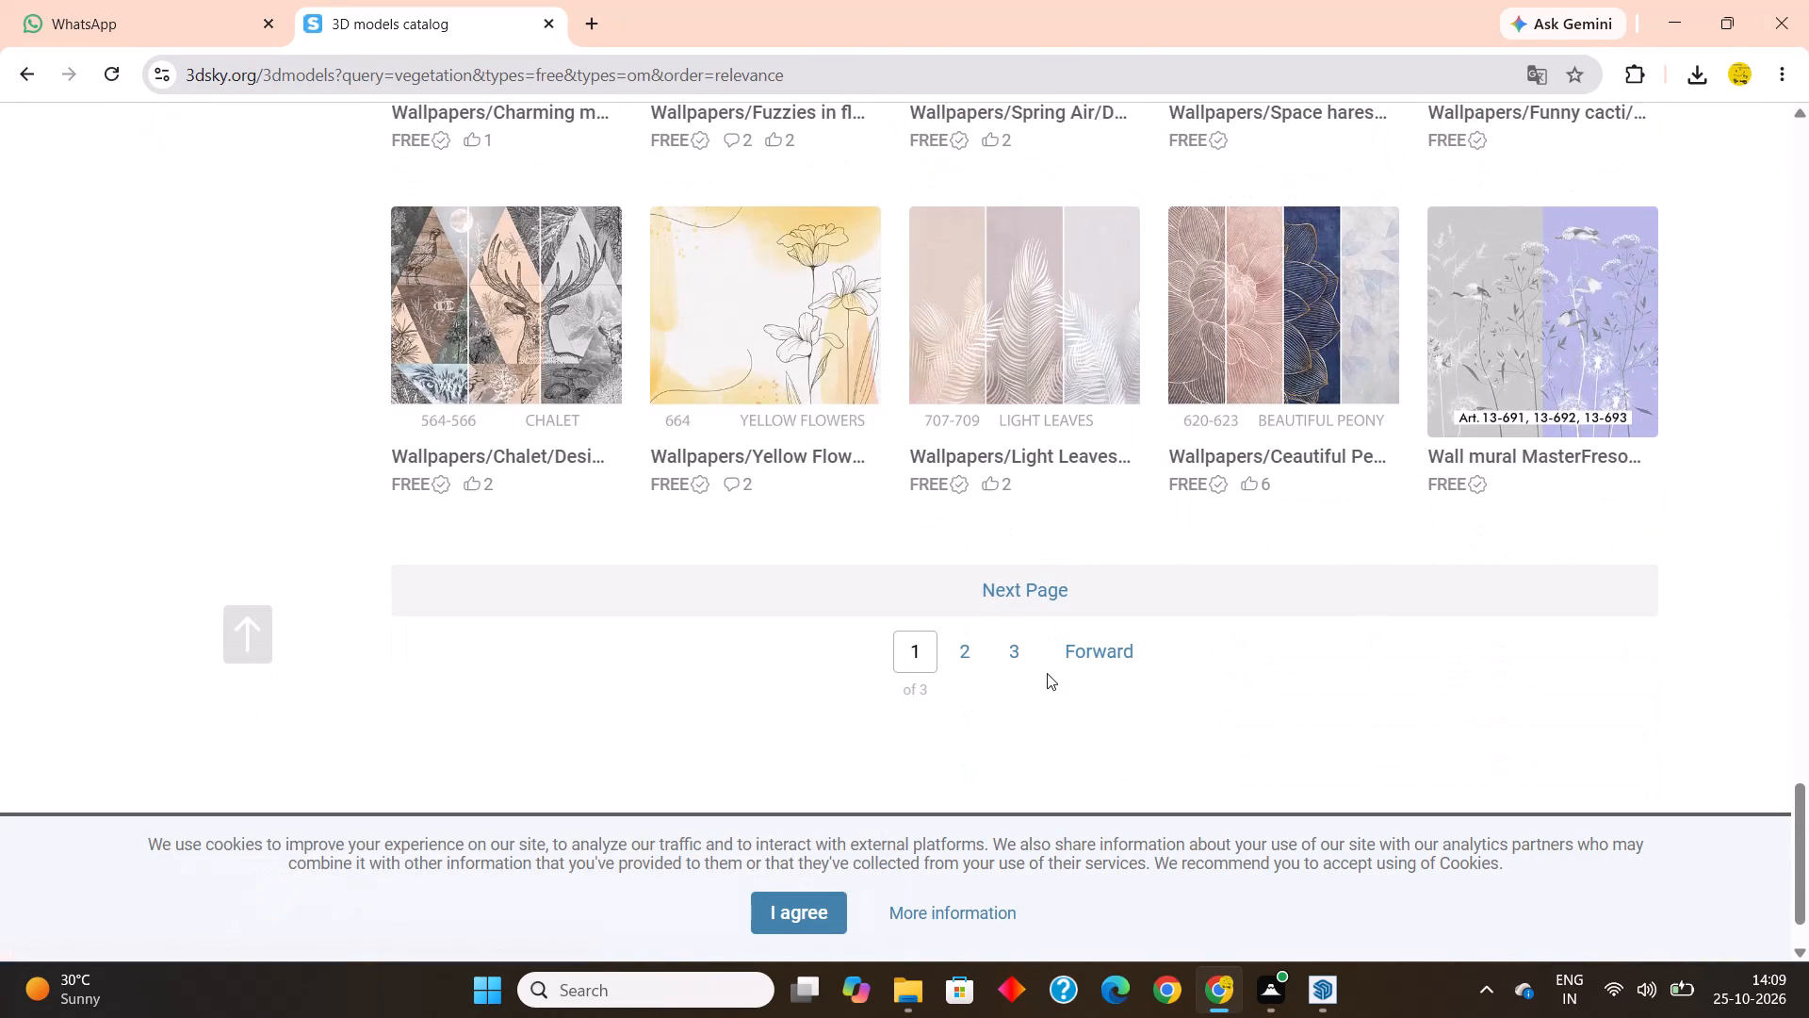
Return to the house model in SketchUp and open the Vegetation category of 3D models in the Chaos Cosmos browser.
left_click(1330, 991)
scroll(741, 723, "up", 4)
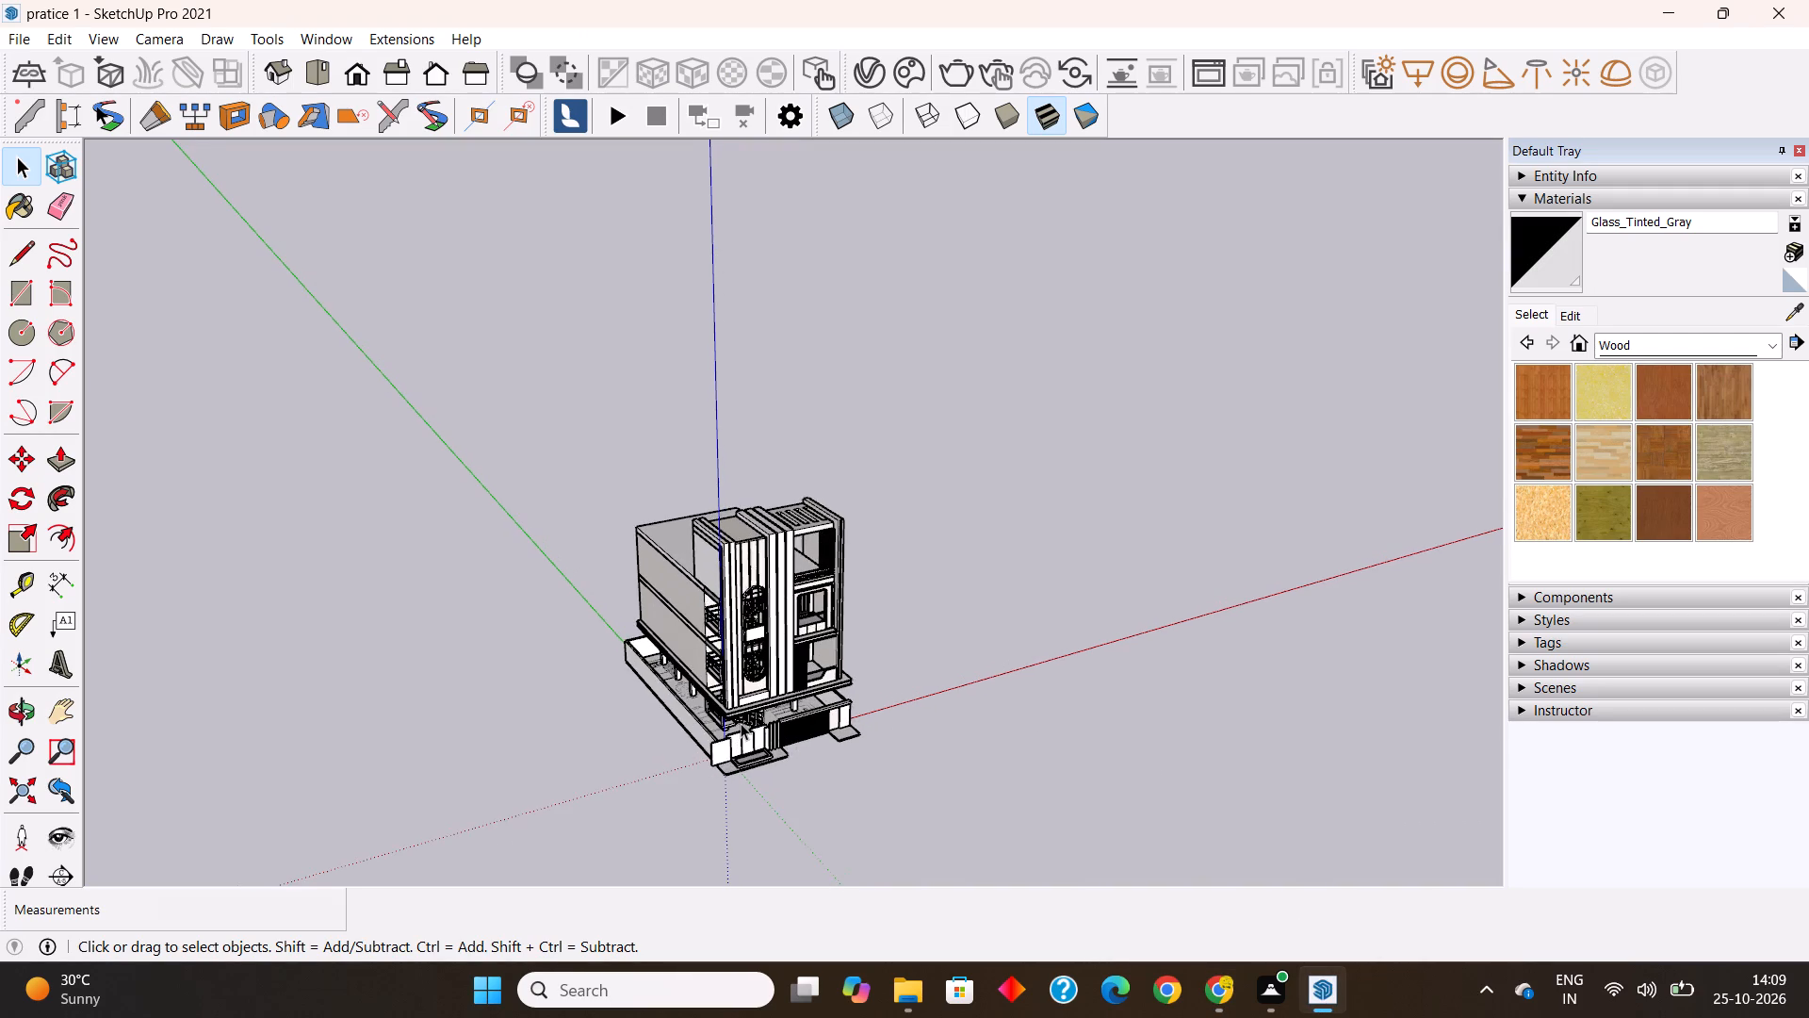
scroll(741, 723, "up", 8)
middle_click_drag(739, 732, 184, 702)
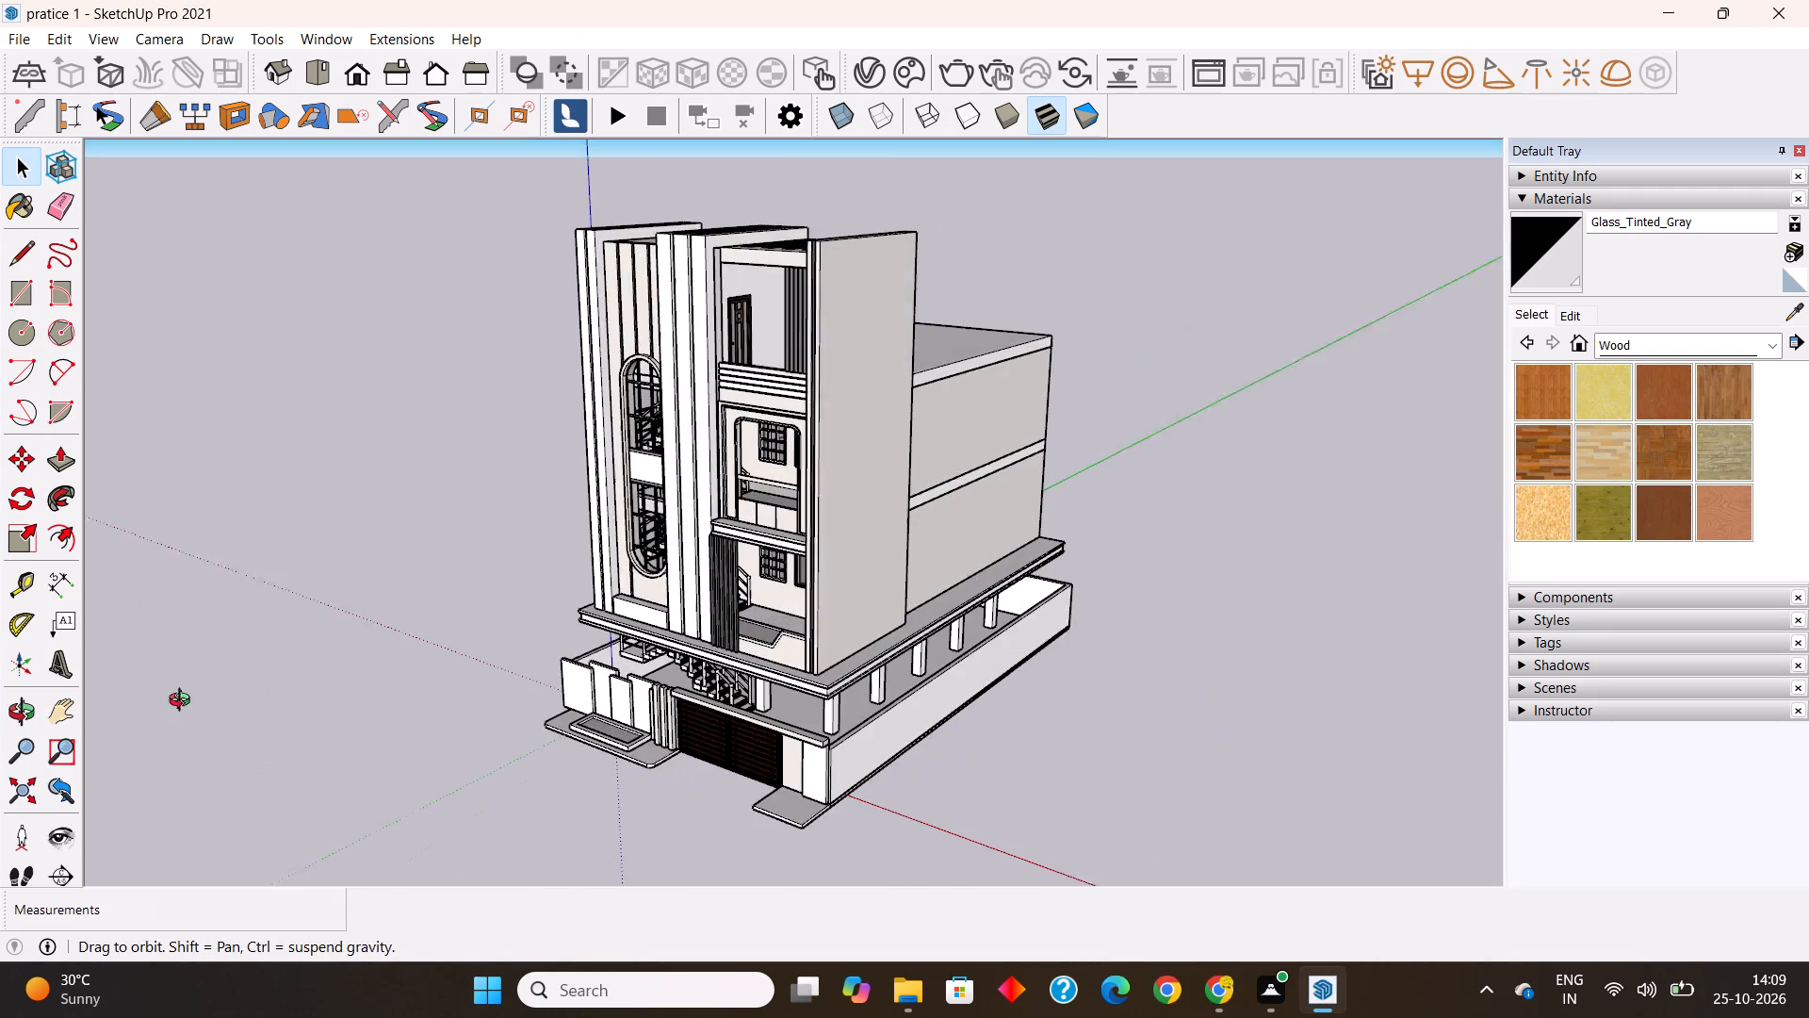
middle_click_drag(184, 702, 184, 703)
scroll(617, 710, "up", 3)
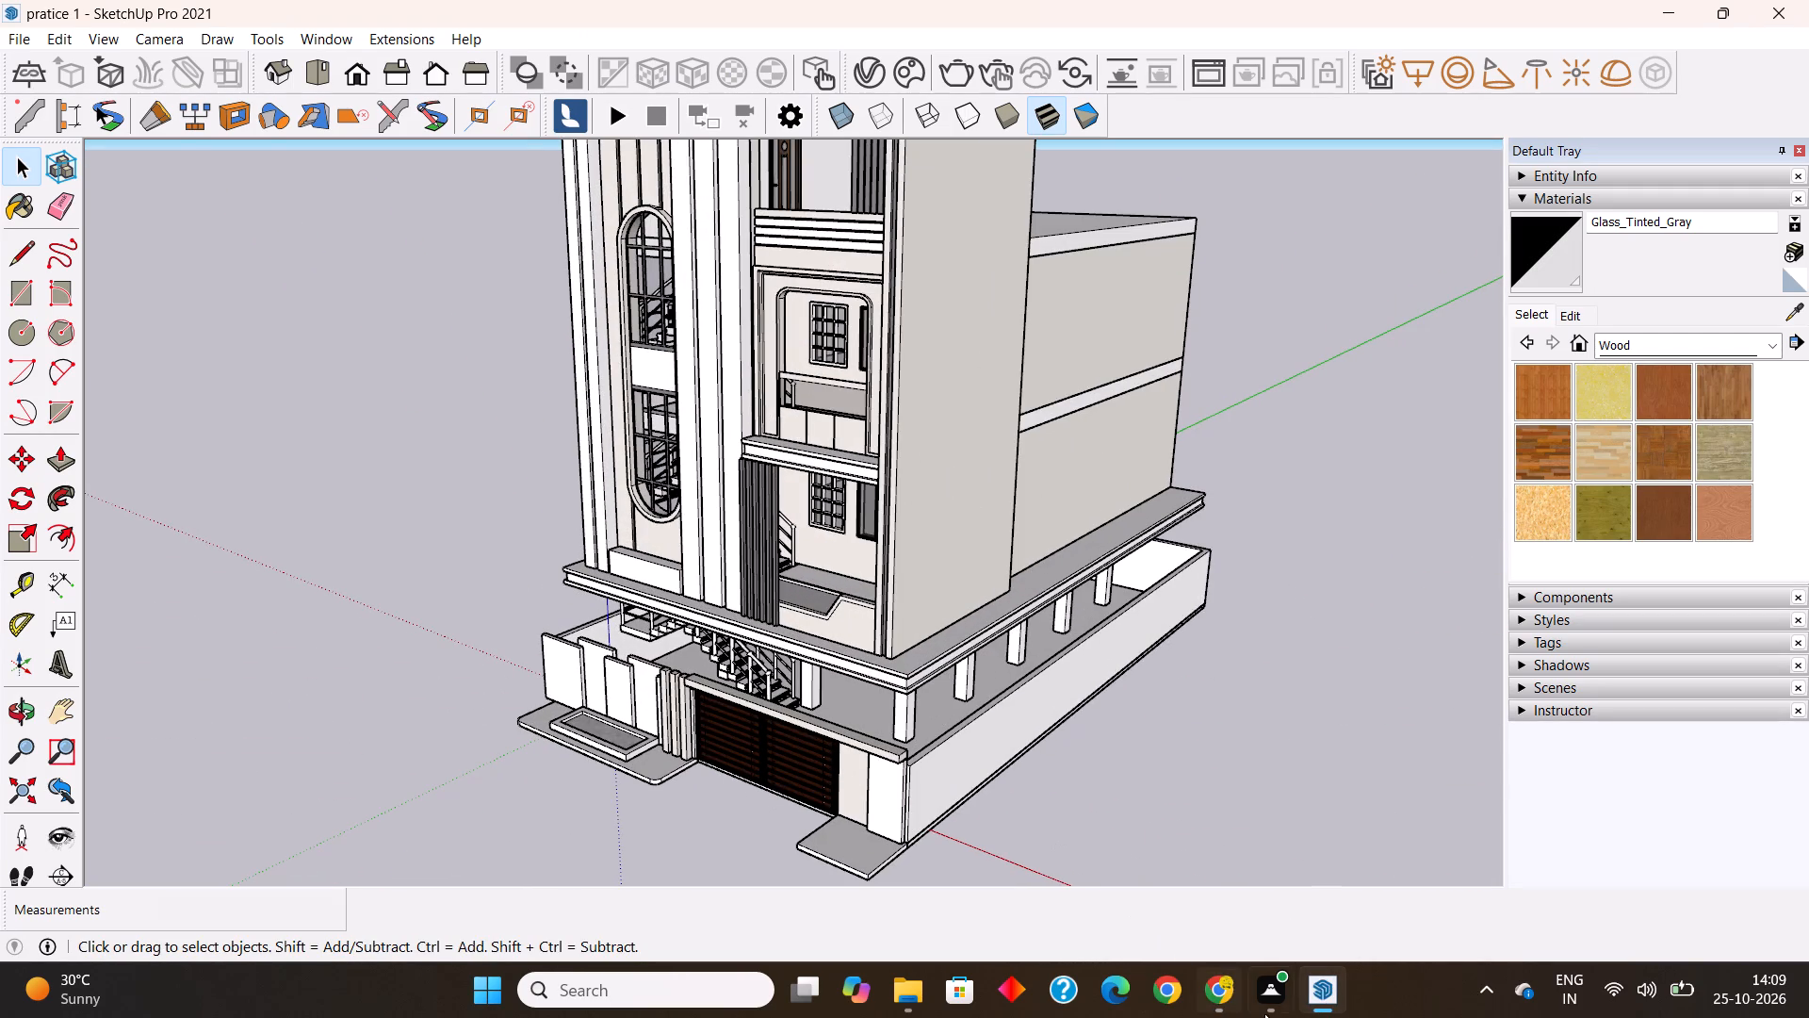
left_click(394, 299)
left_click(905, 81)
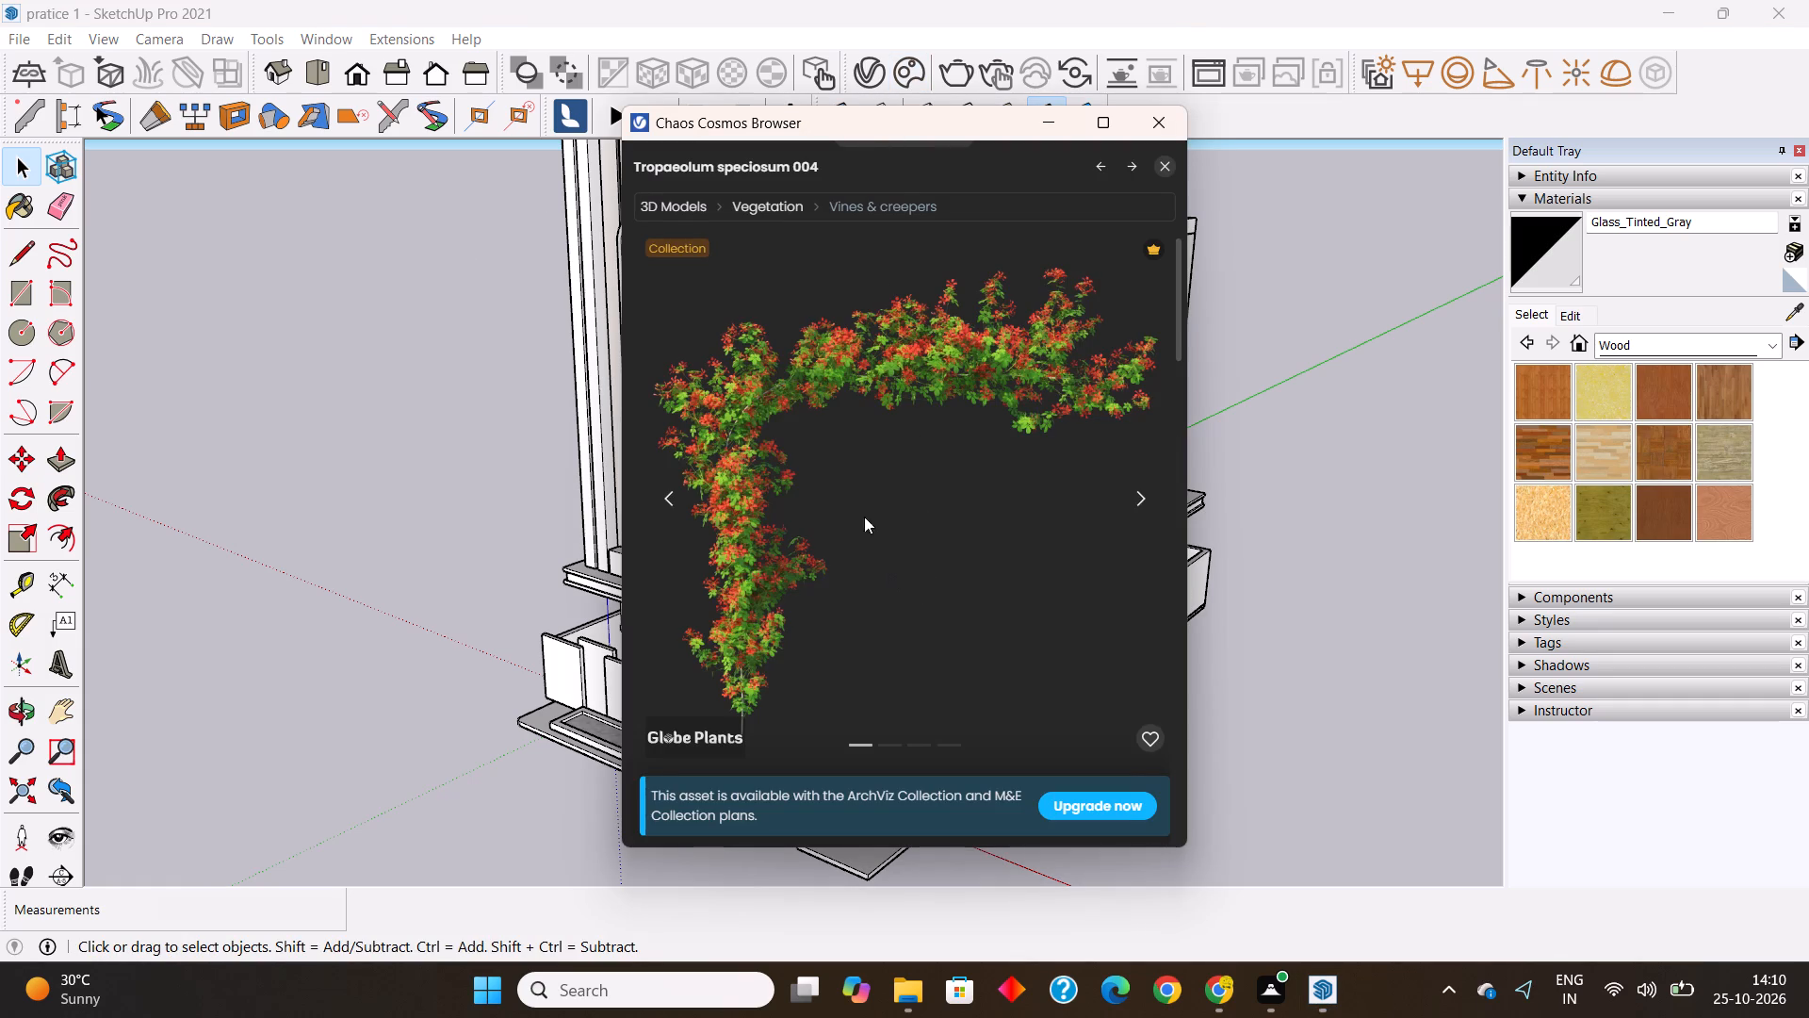
triple_click(887, 452)
left_click(887, 452)
left_click(764, 201)
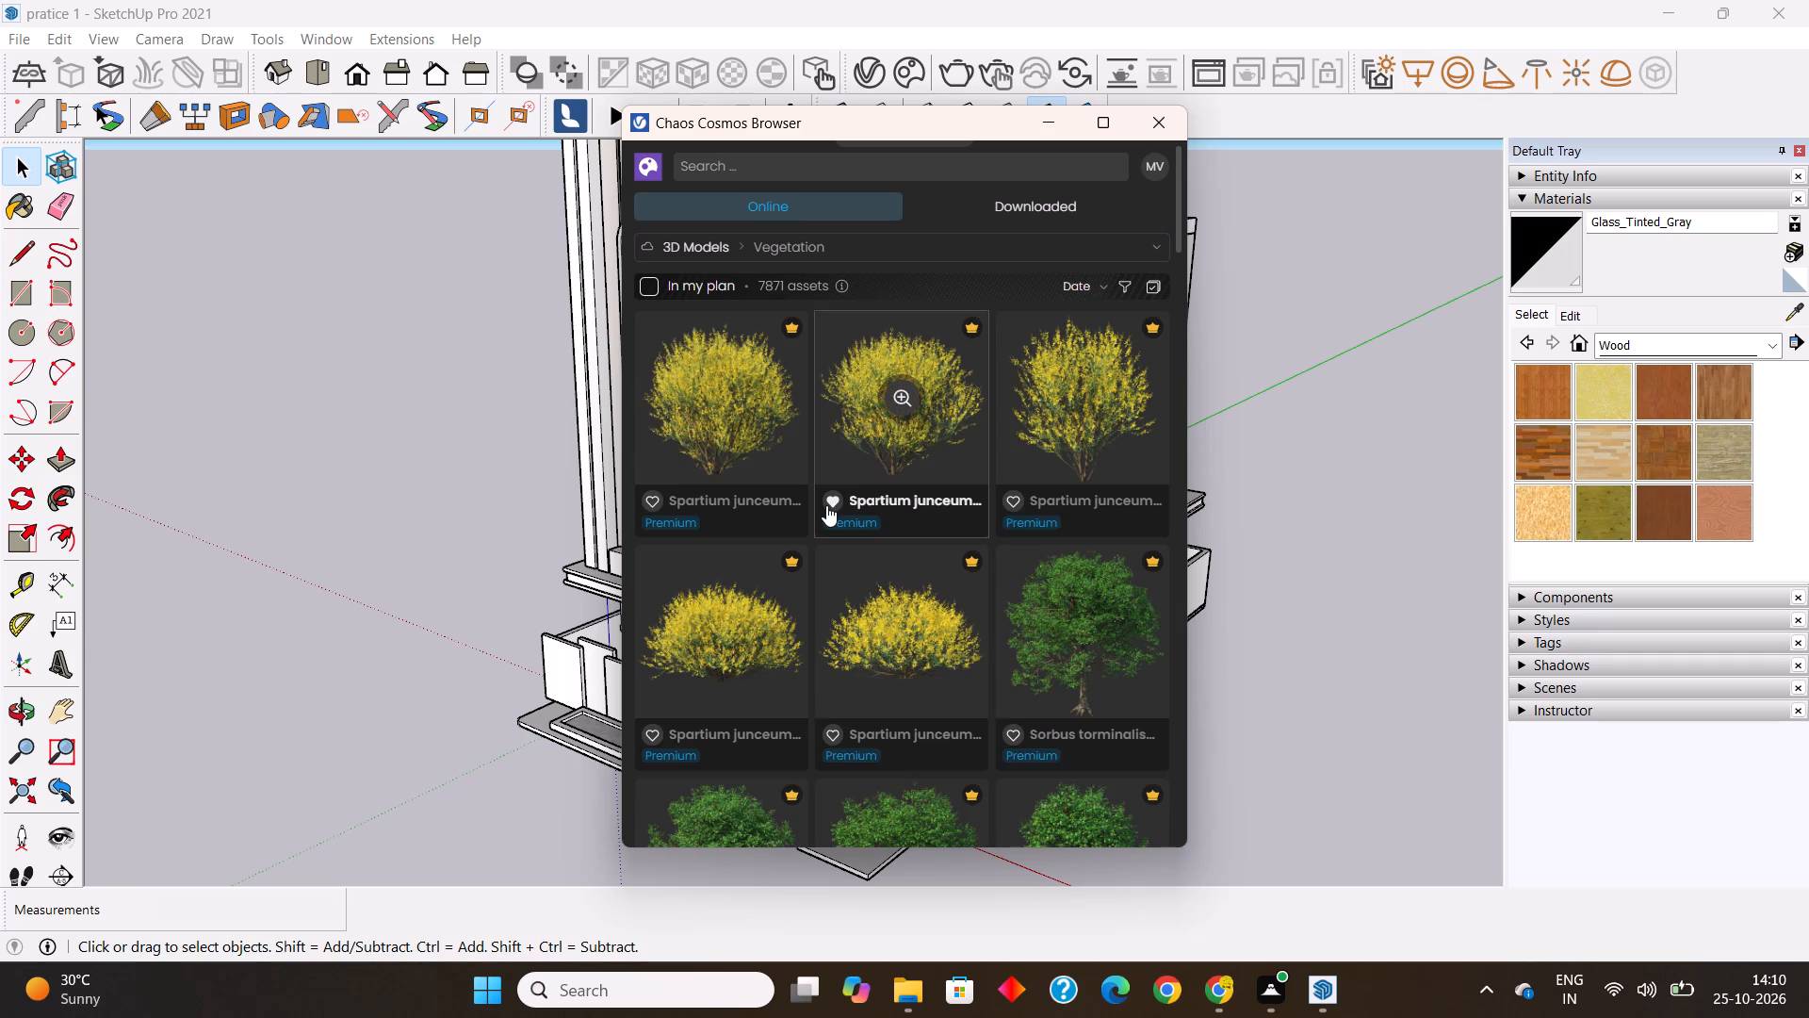
Look through the Chaos Cosmos Vegetation models for trees and plants suitable for the house scene.
scroll(848, 476, "up", 8)
scroll(863, 485, "down", 9)
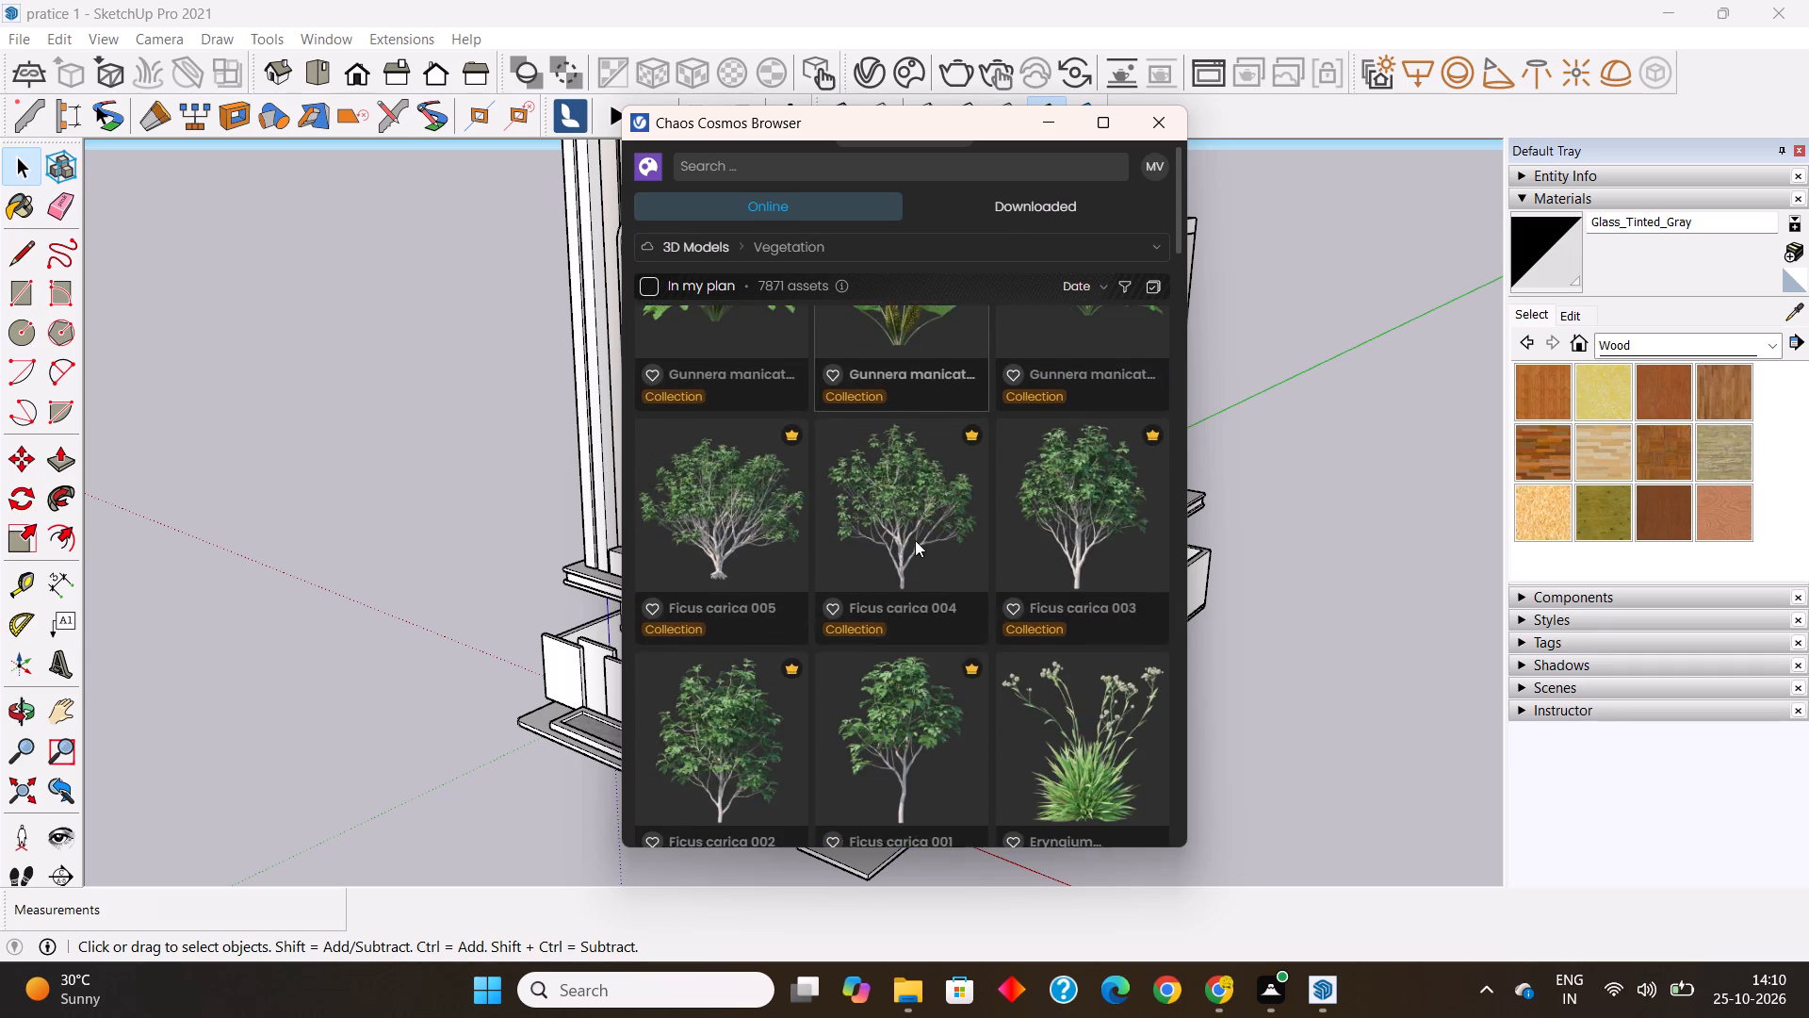
scroll(916, 540, "down", 5)
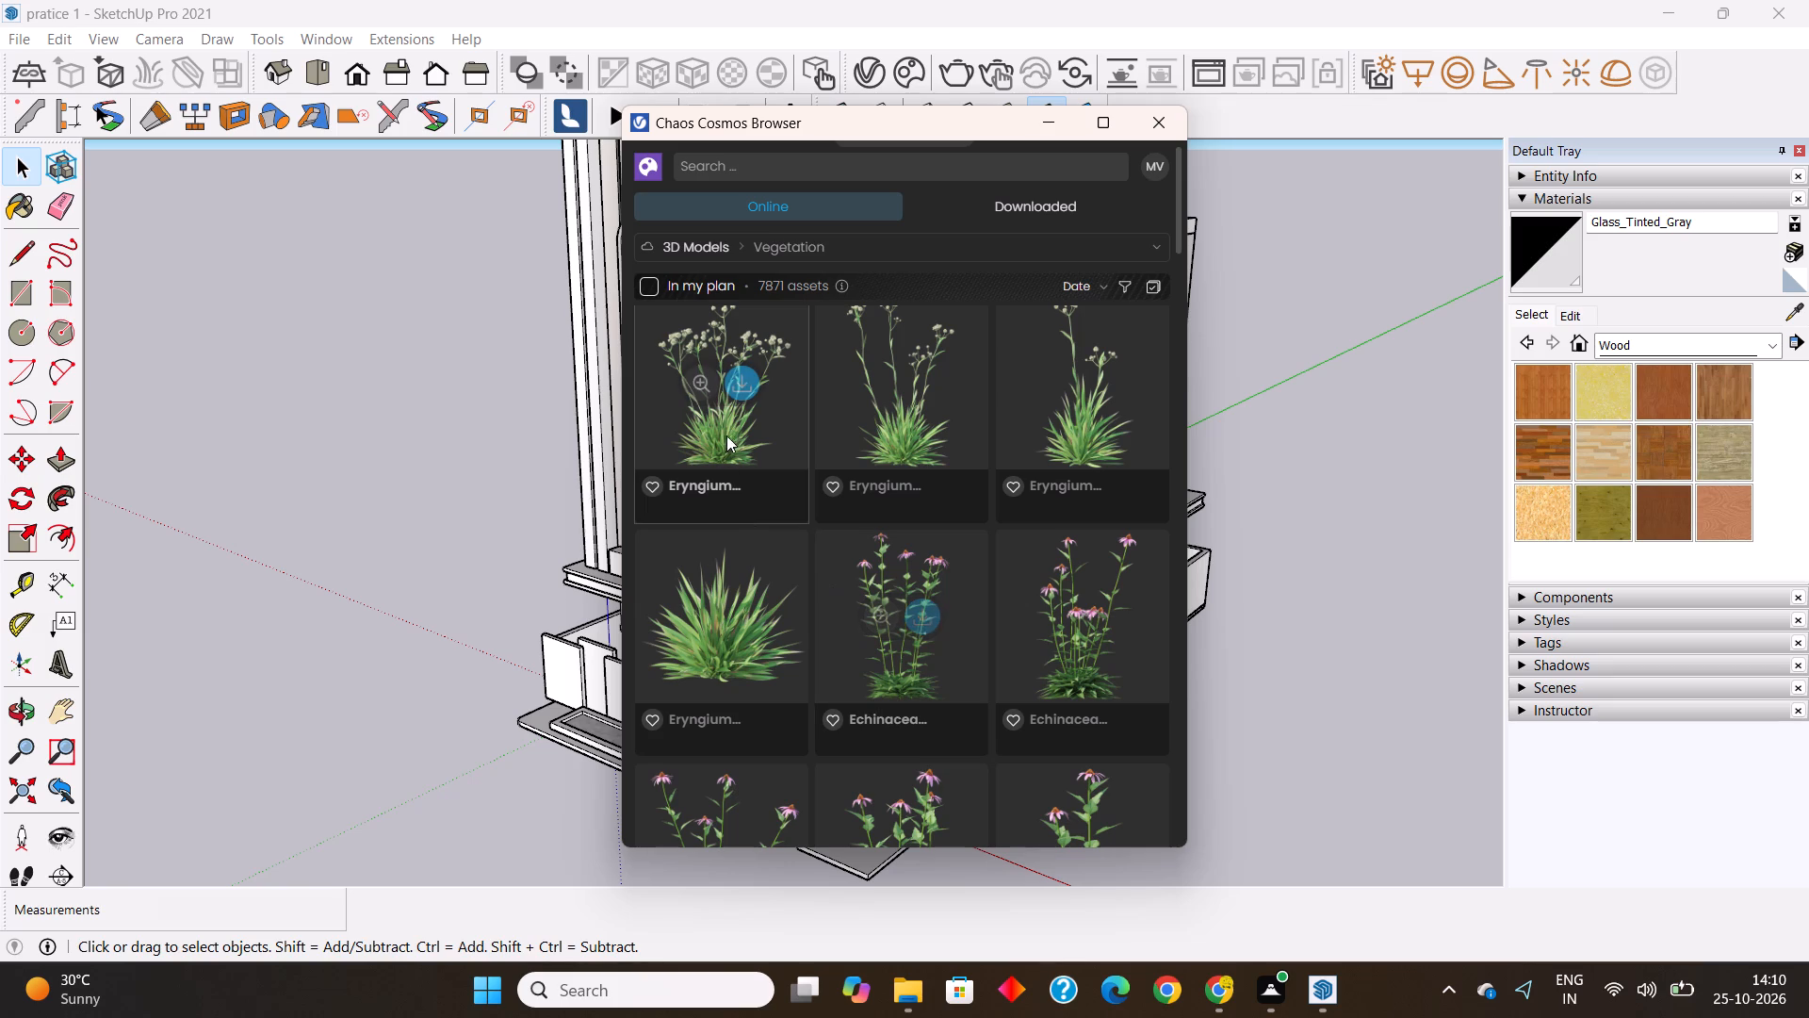
scroll(814, 582, "down", 3)
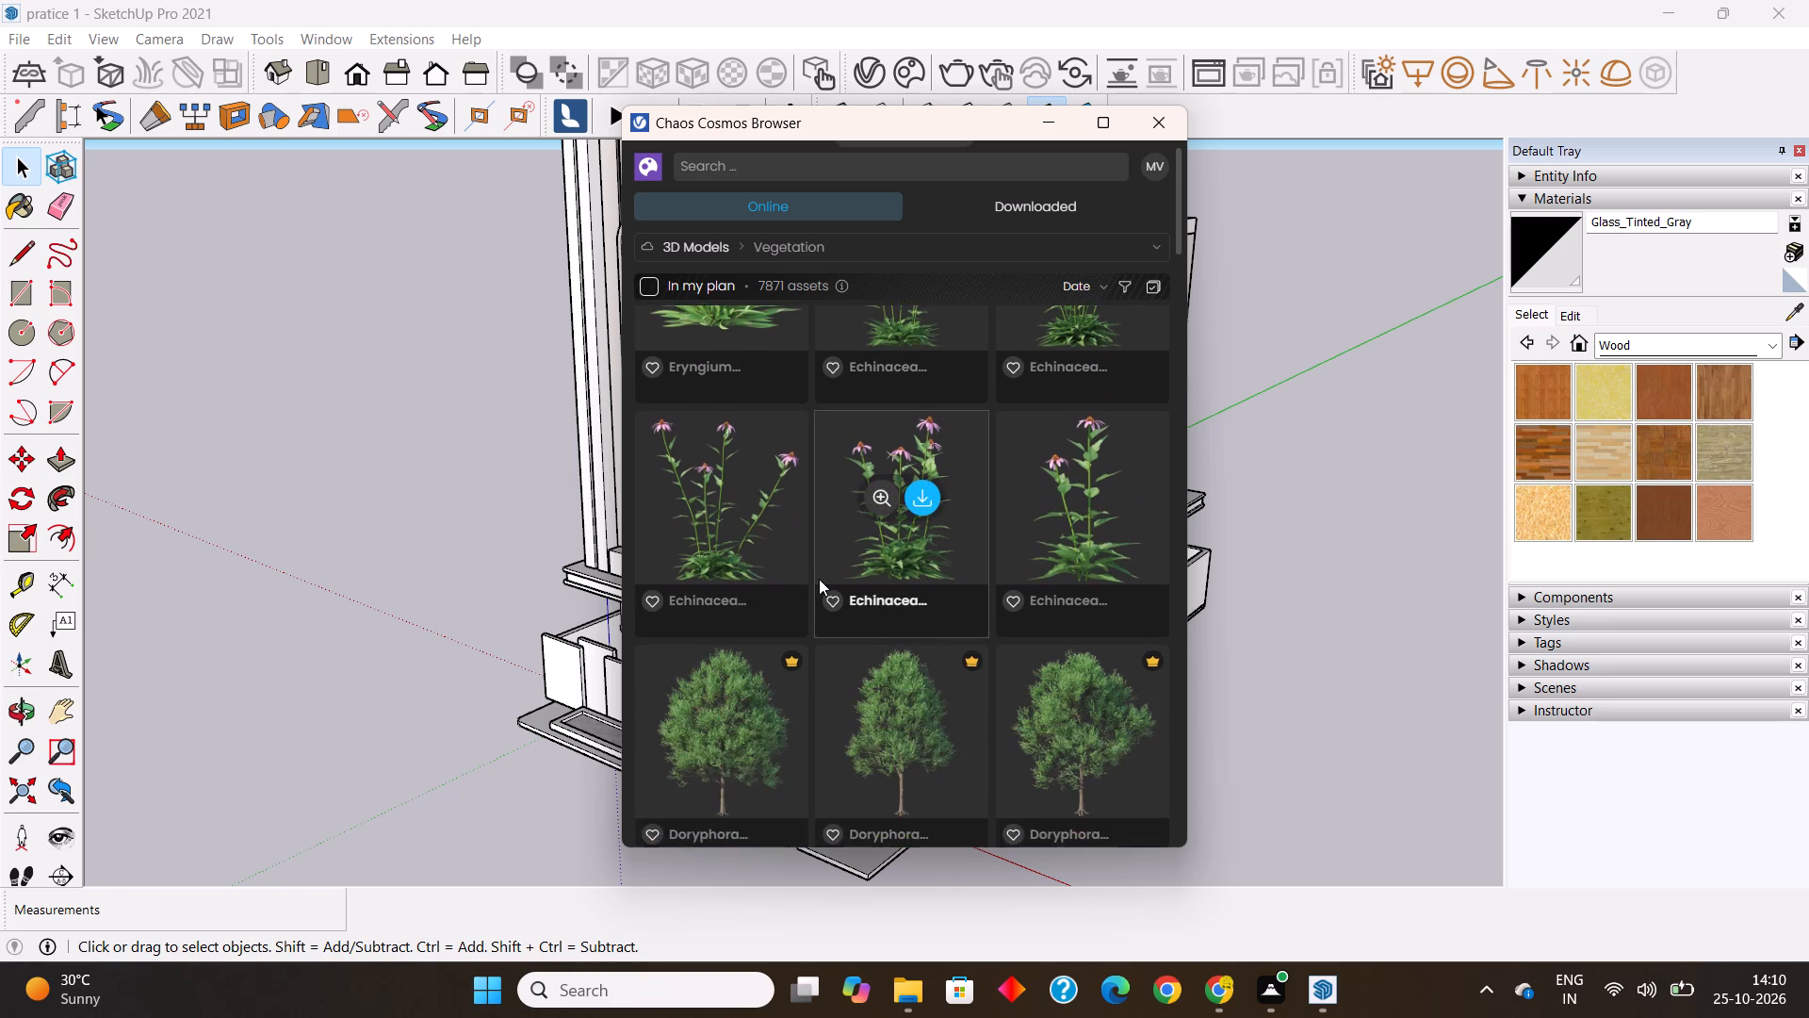
scroll(820, 578, "down", 10)
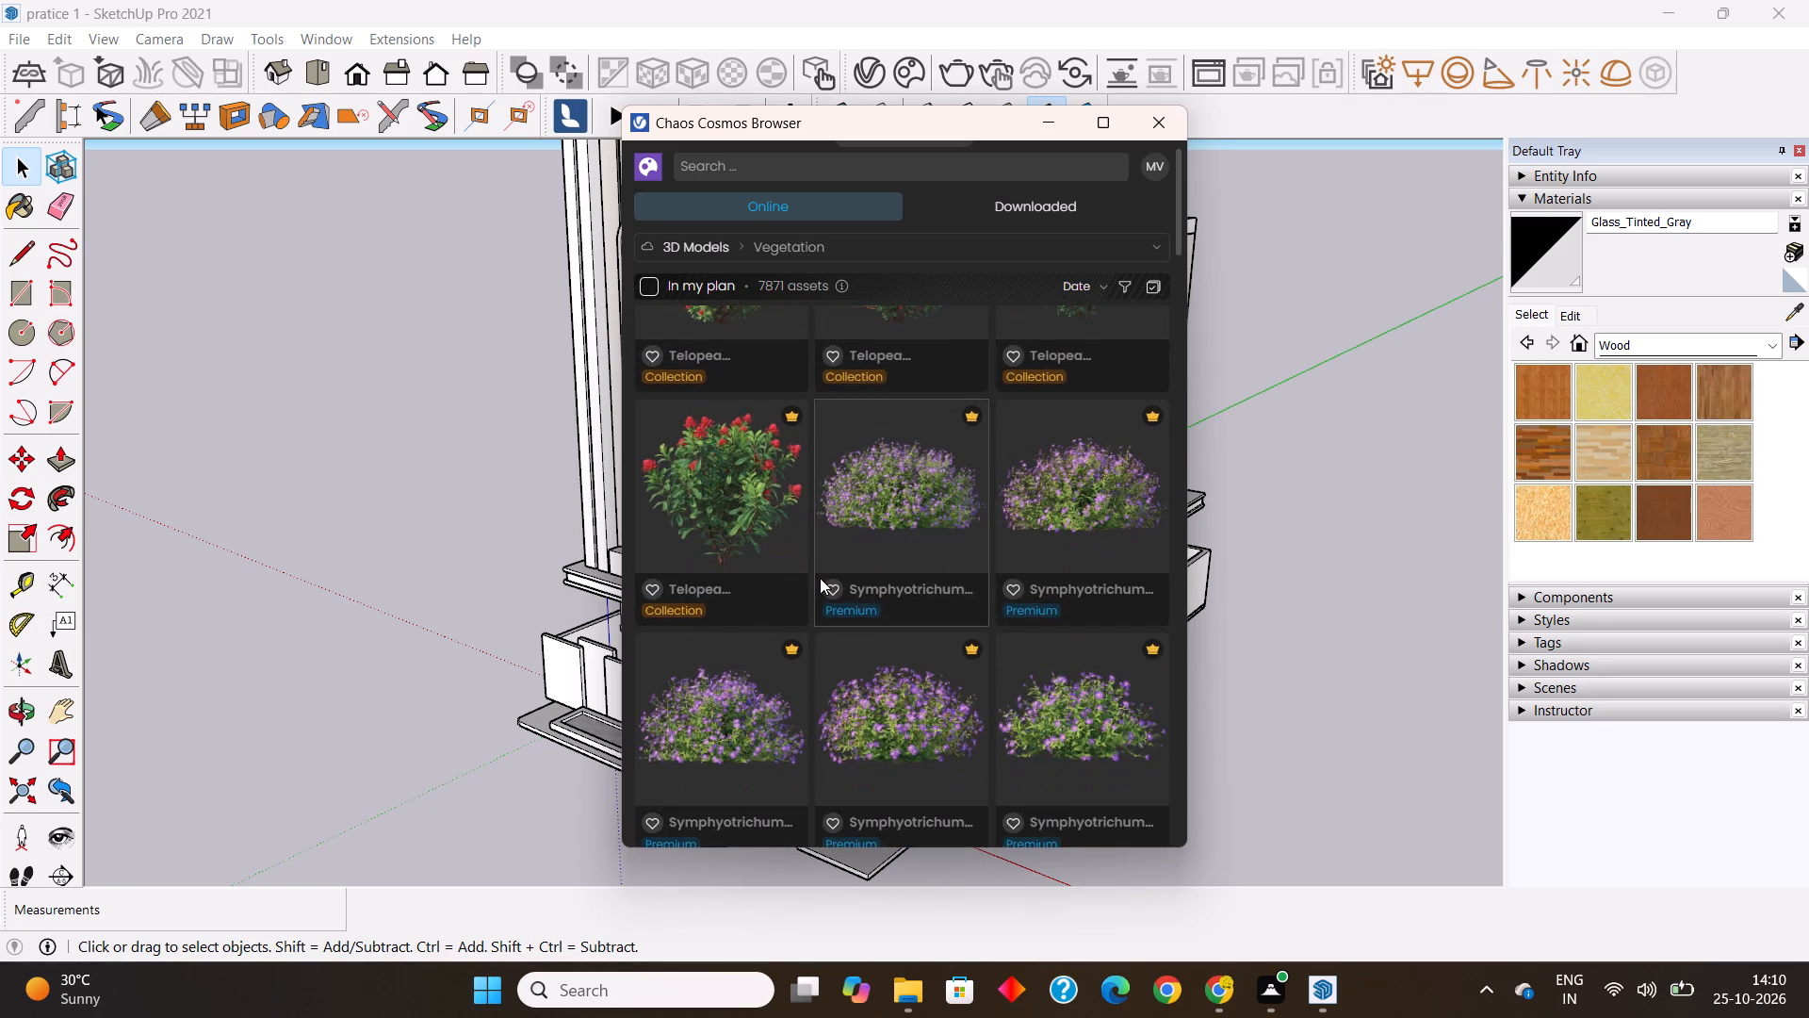
scroll(820, 578, "down", 17)
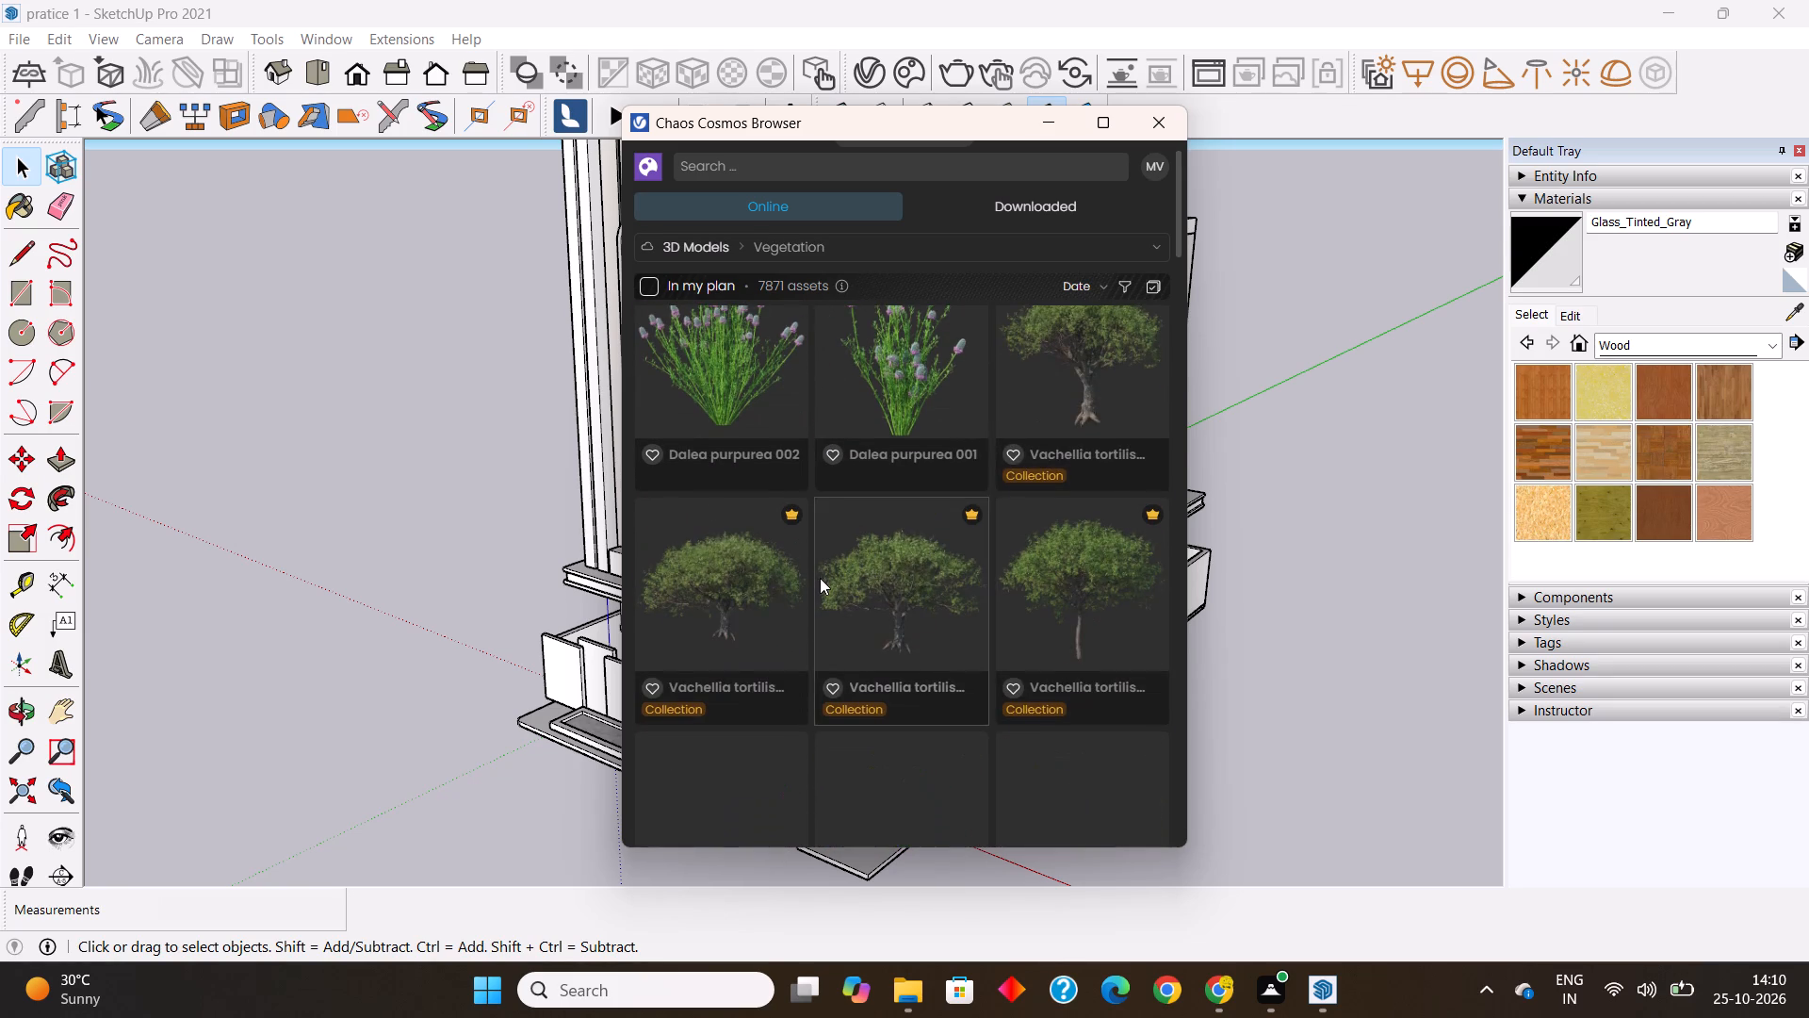
scroll(820, 578, "up", 2)
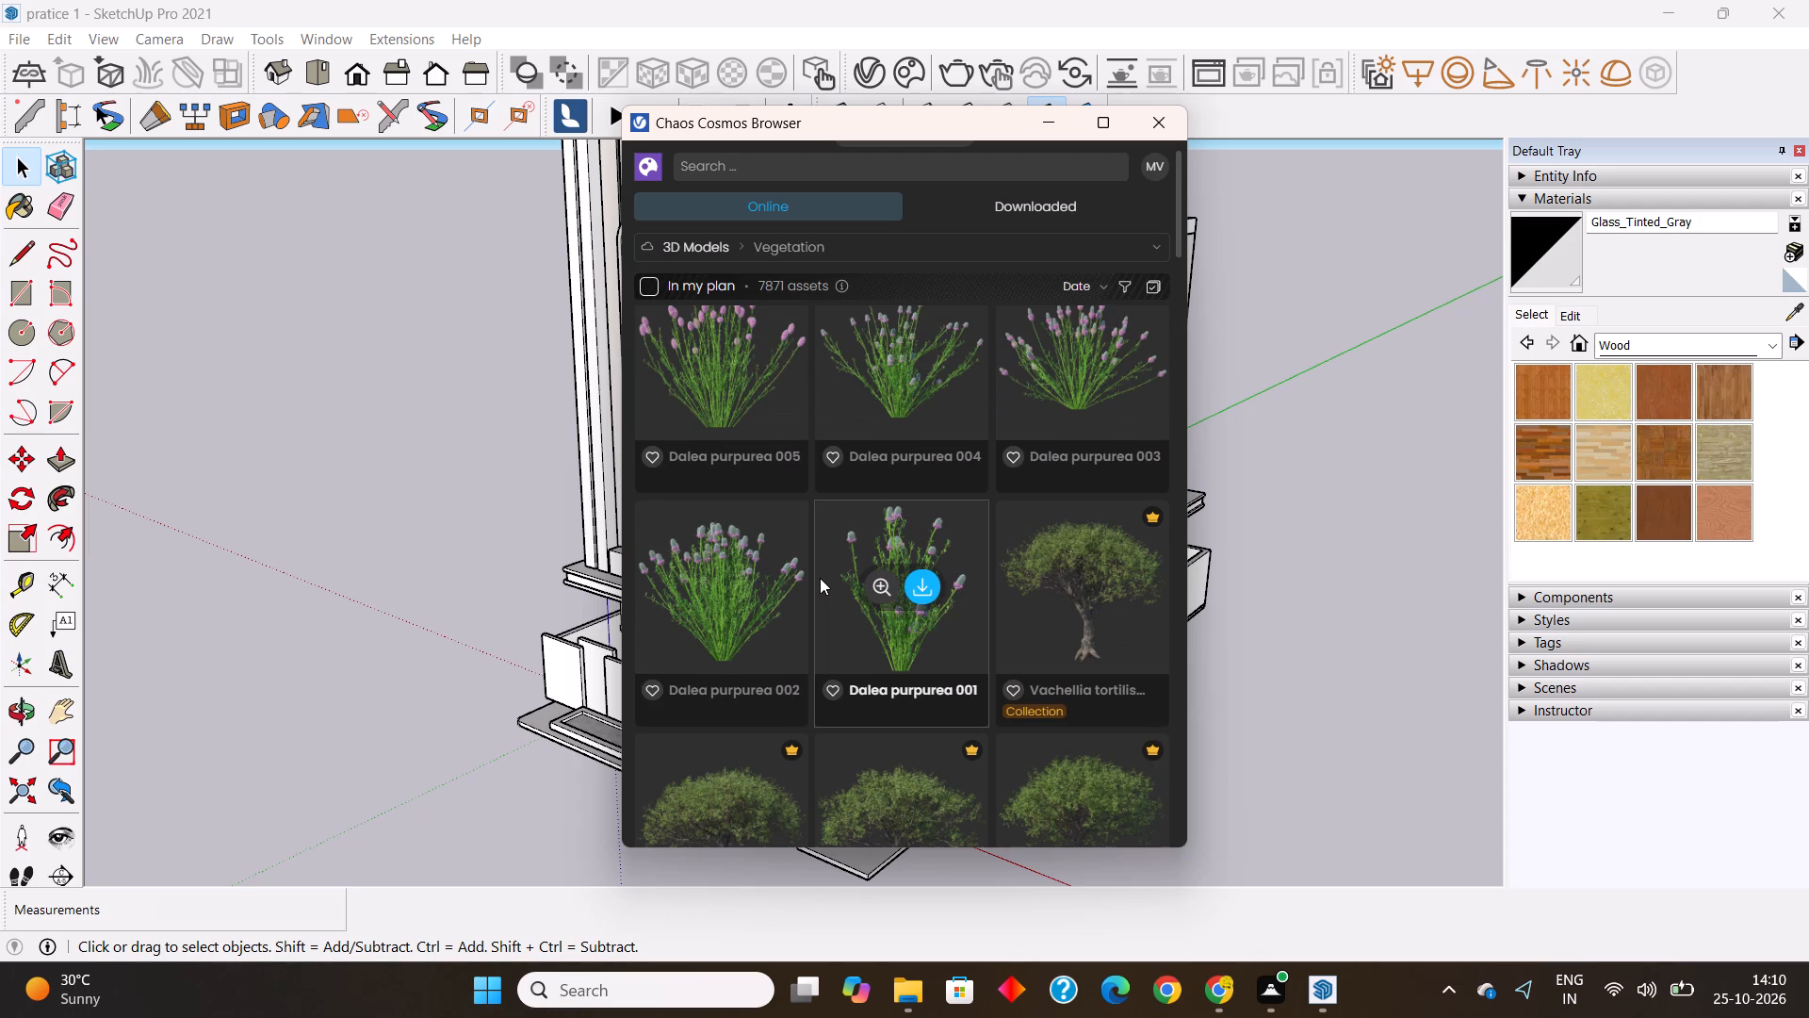
scroll(820, 578, "down", 8)
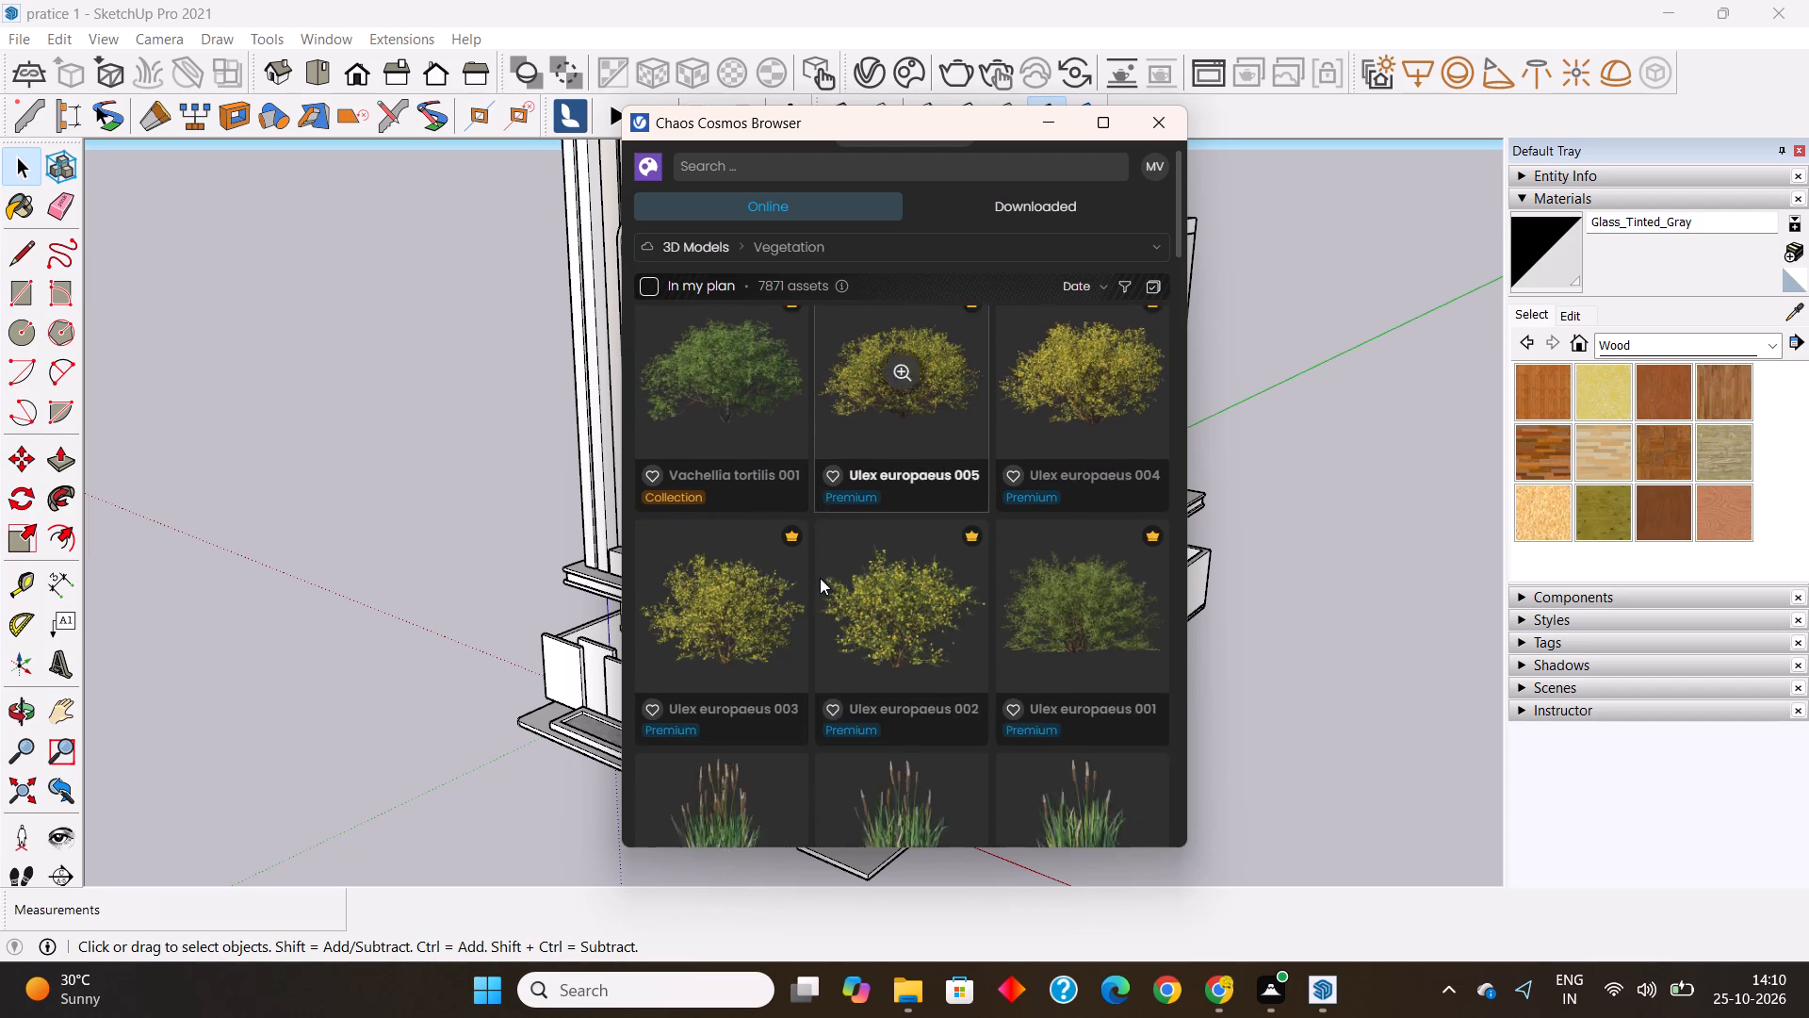
scroll(820, 578, "down", 1)
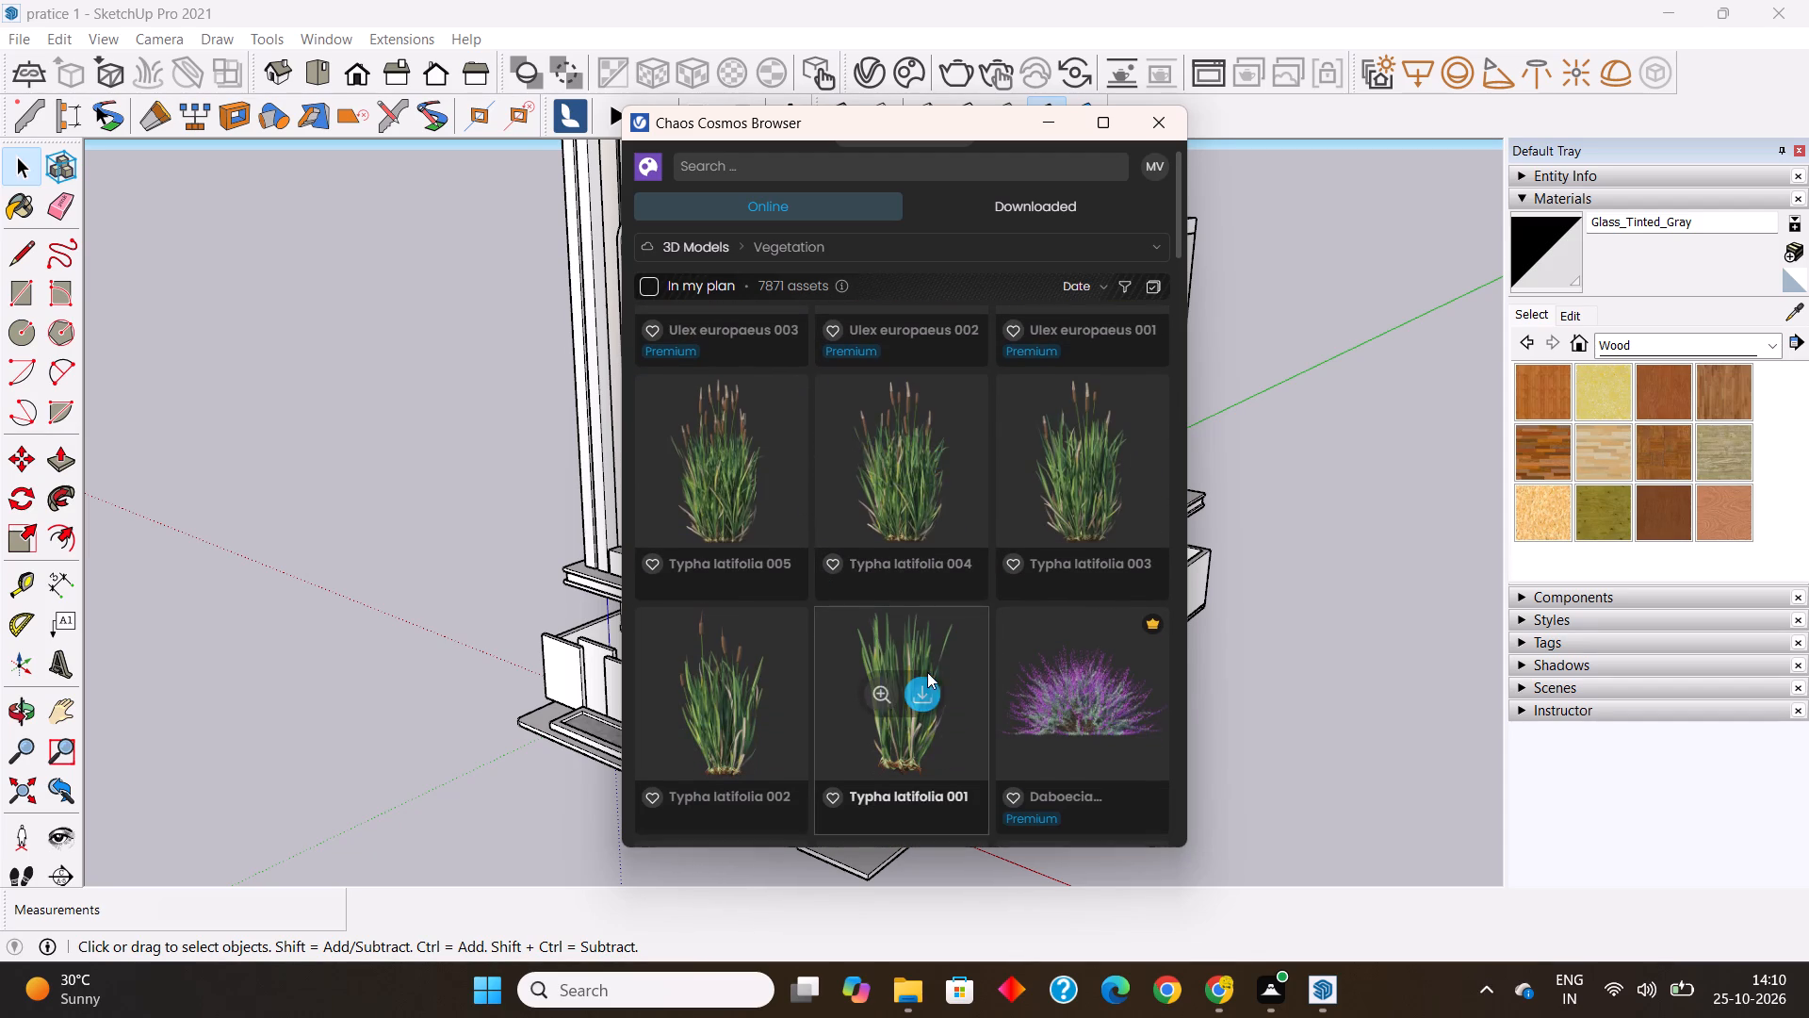
scroll(937, 658, "down", 8)
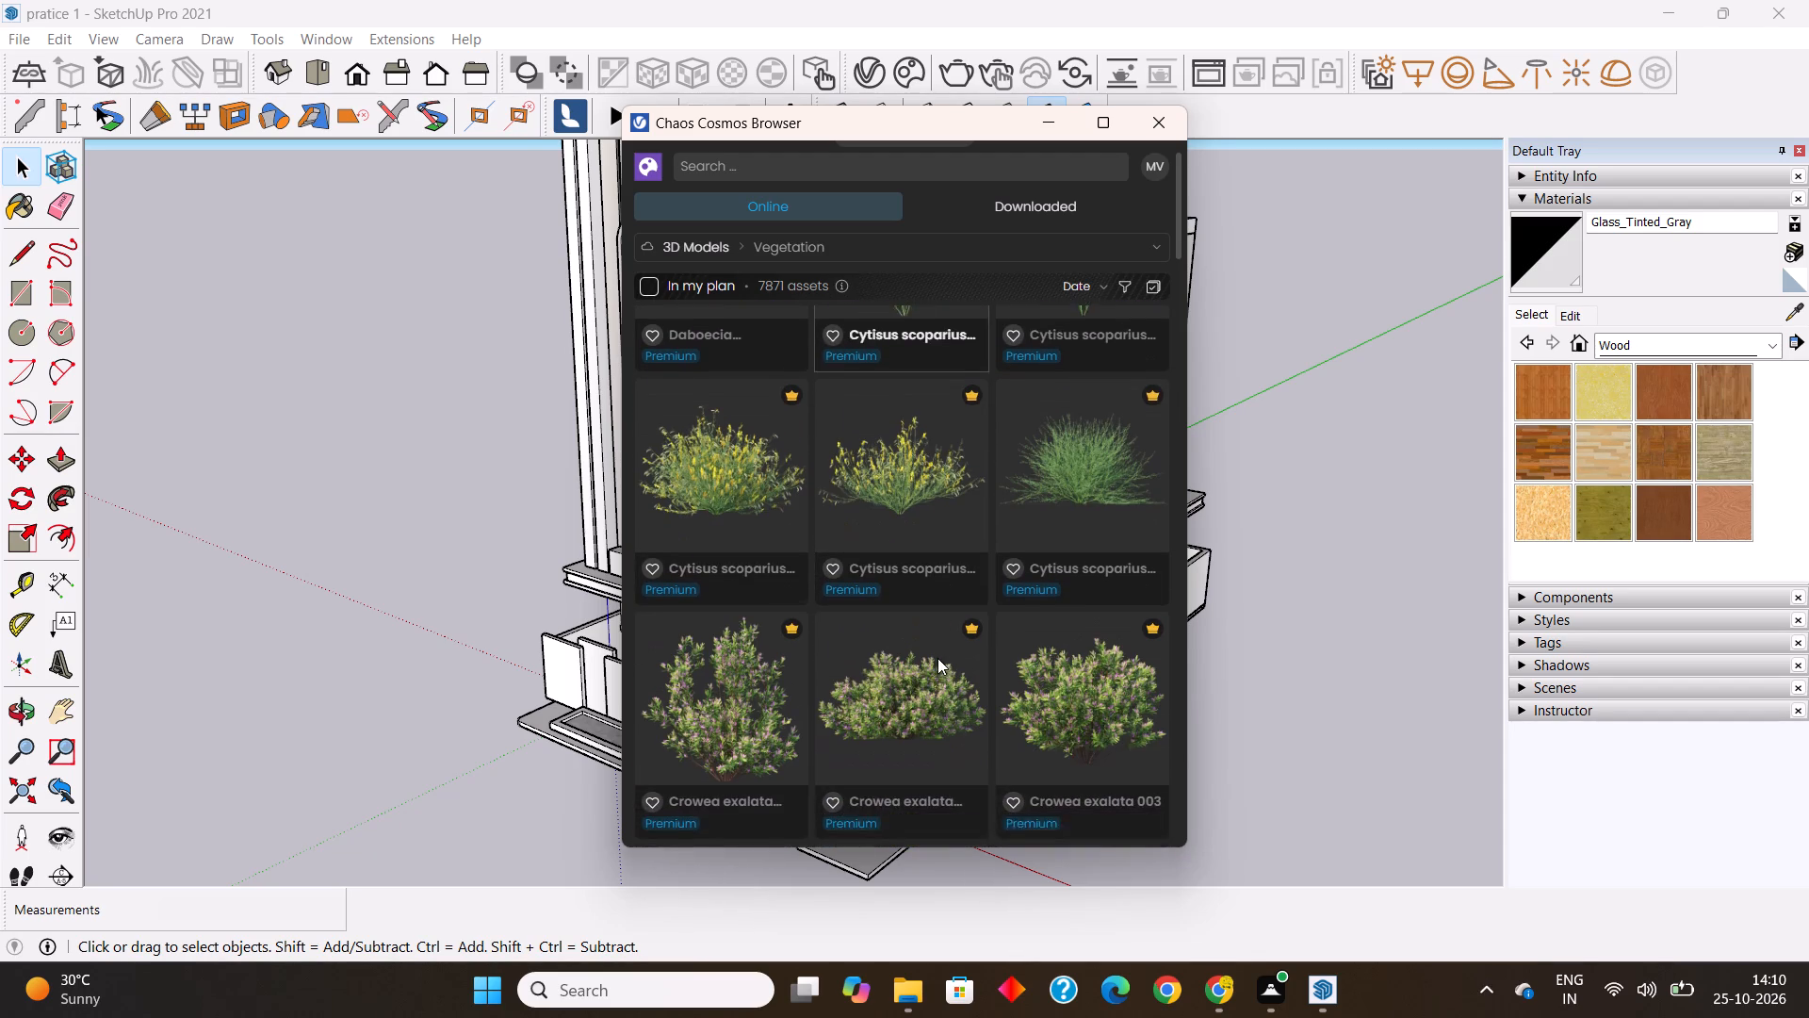
scroll(937, 658, "down", 20)
scroll(937, 658, "down", 6)
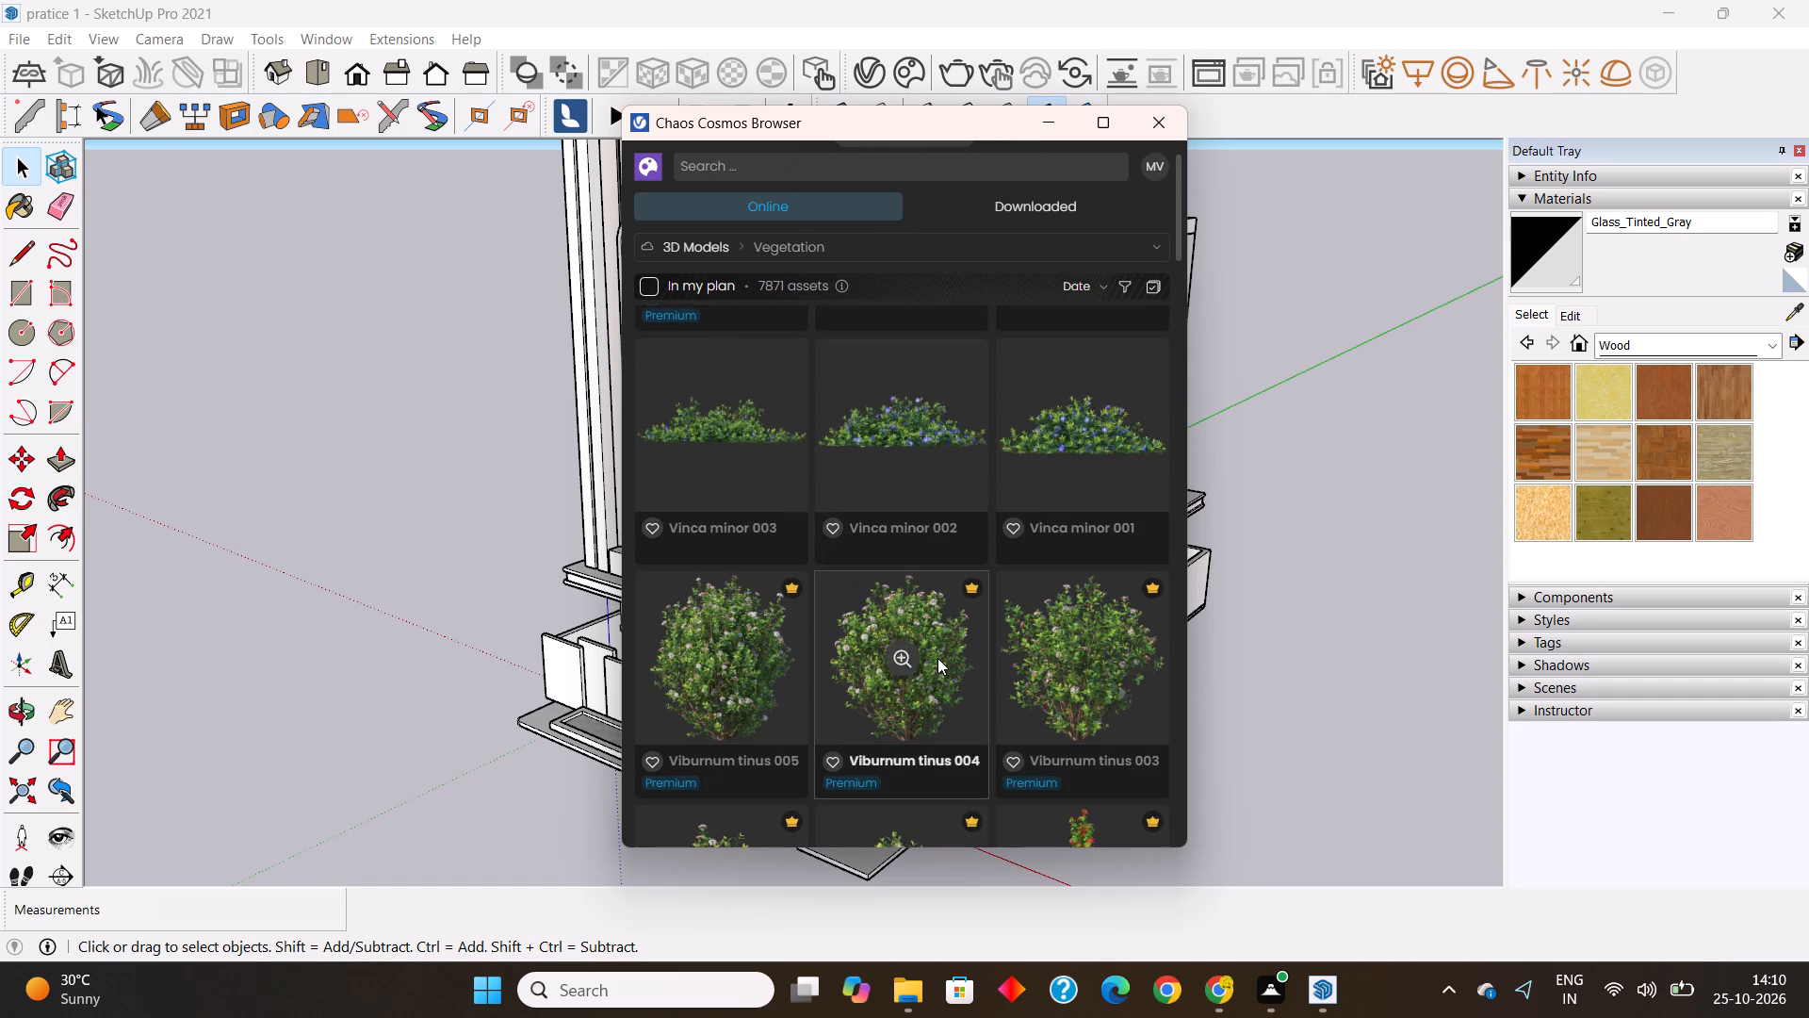
scroll(937, 658, "down", 4)
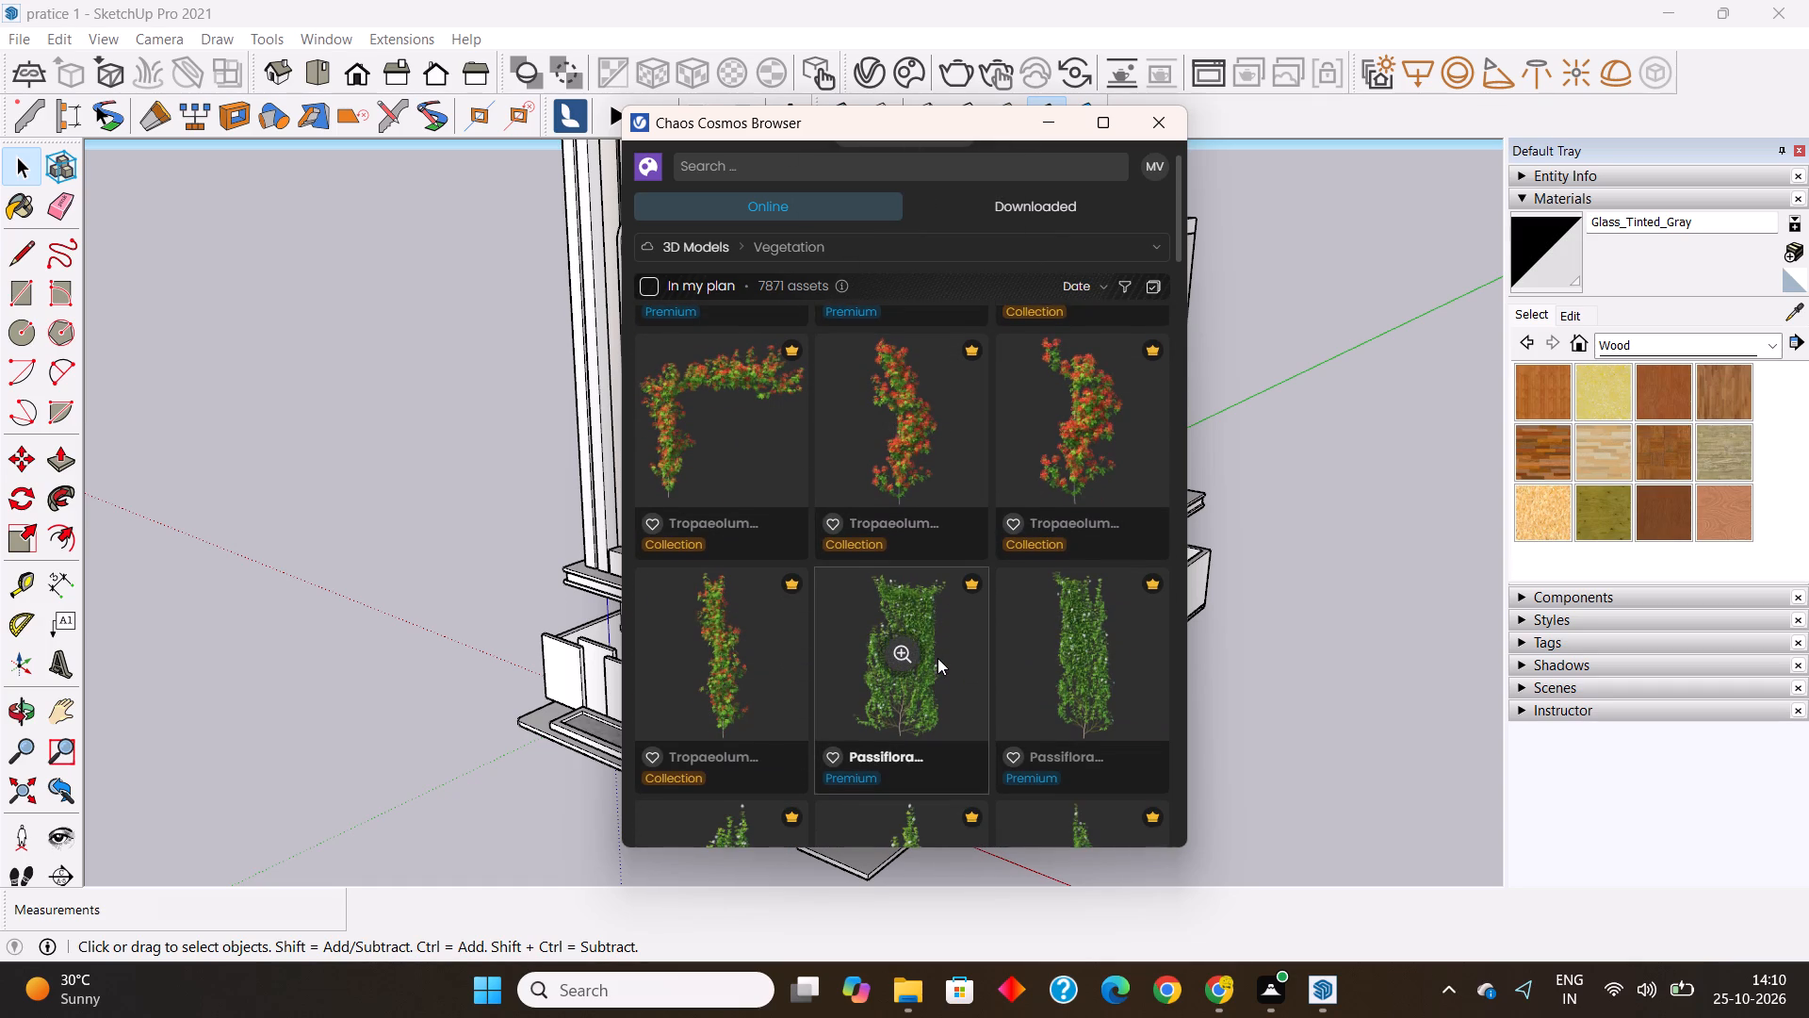
scroll(937, 658, "down", 6)
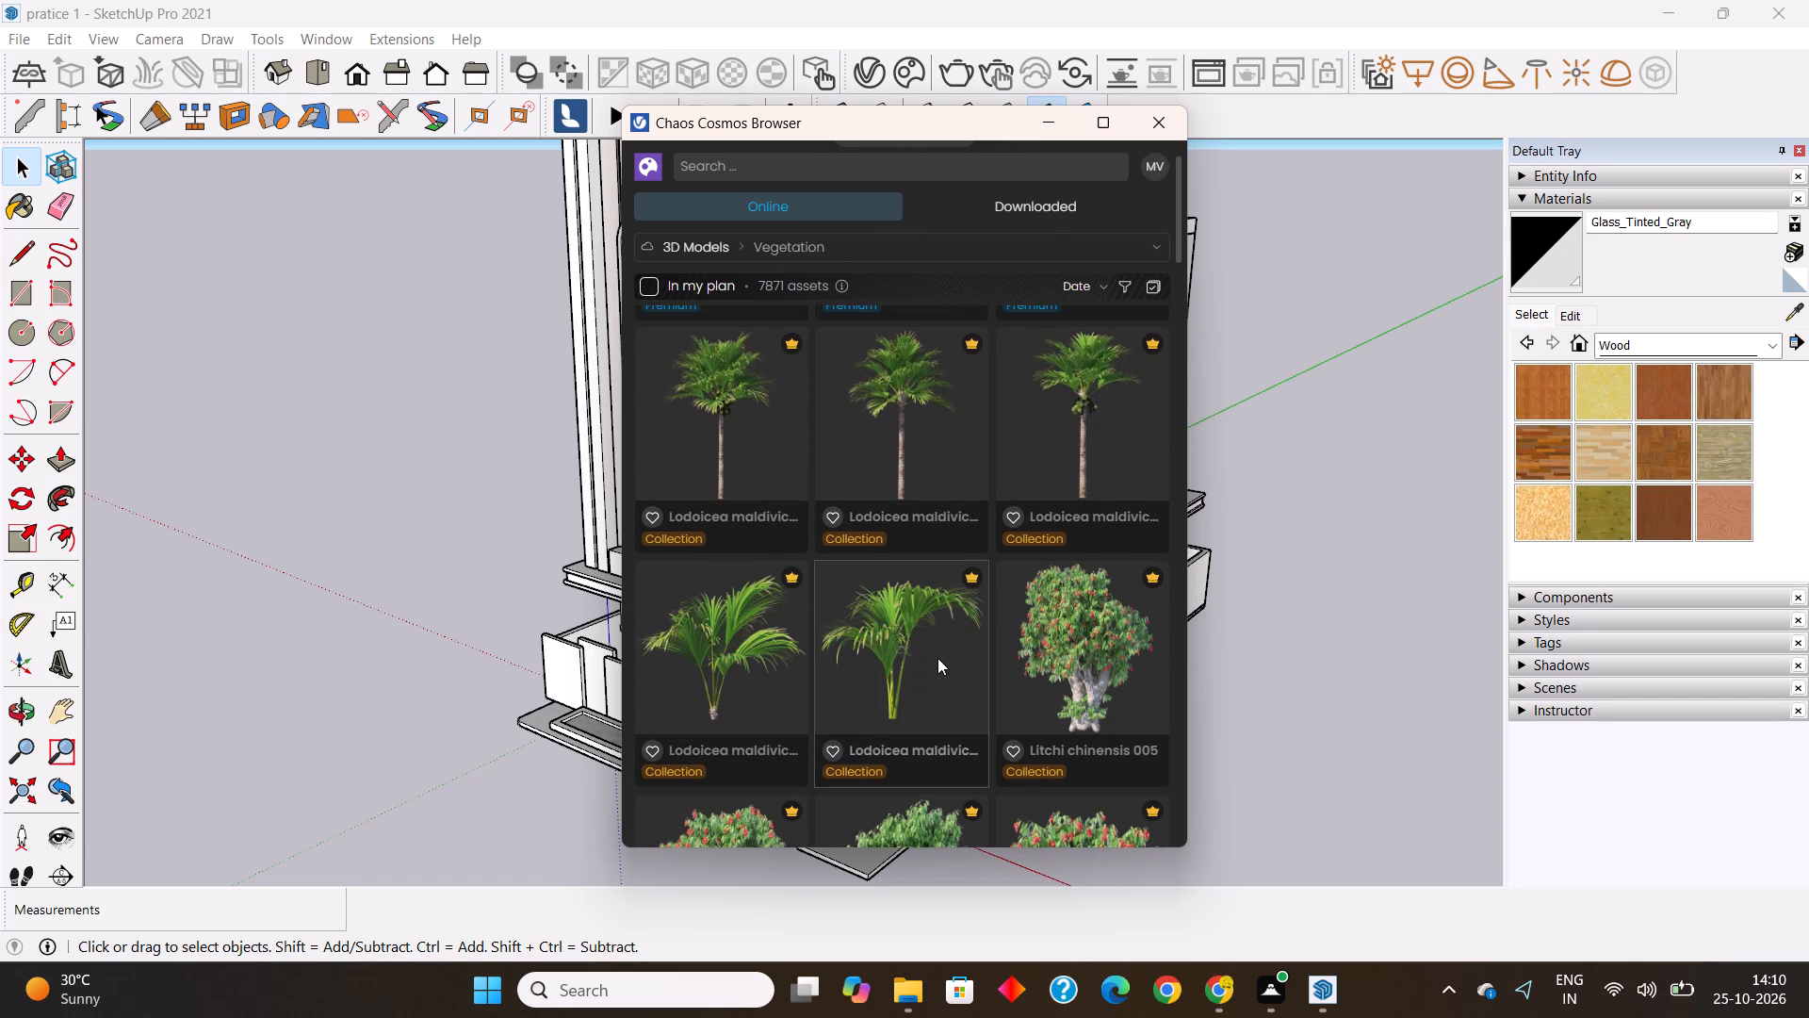
scroll(937, 658, "down", 6)
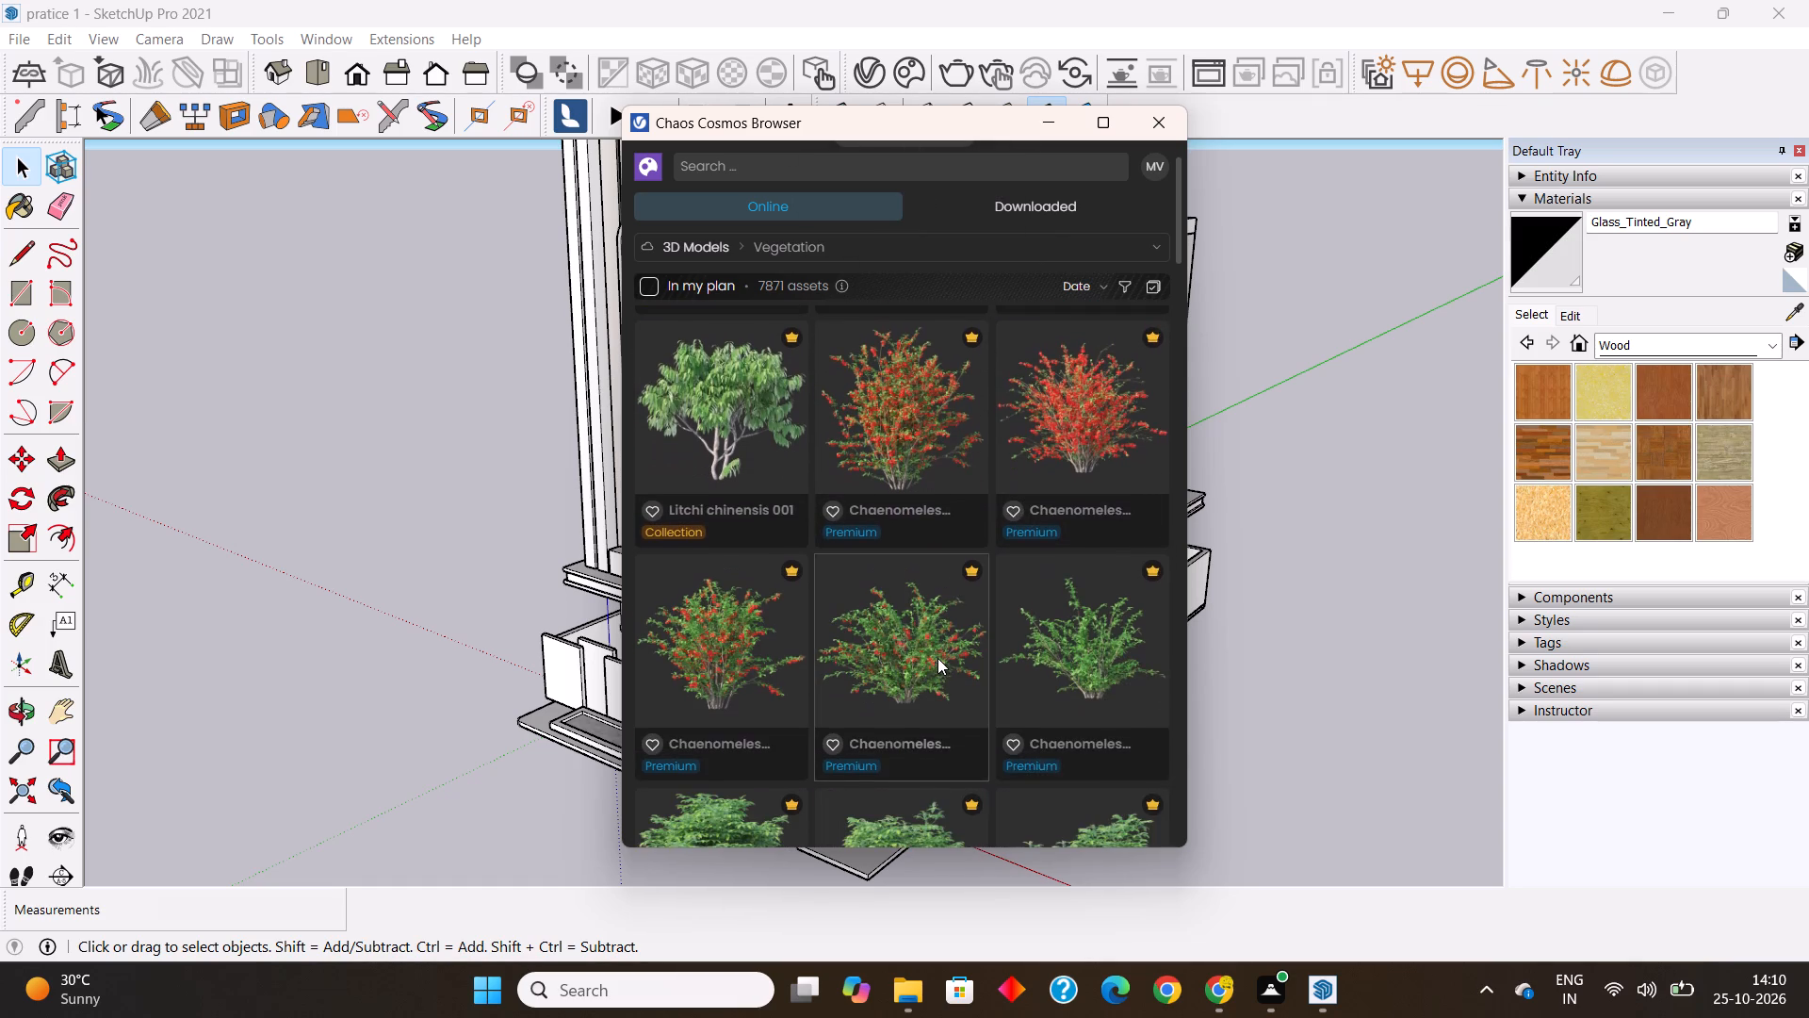
scroll(937, 658, "down", 8)
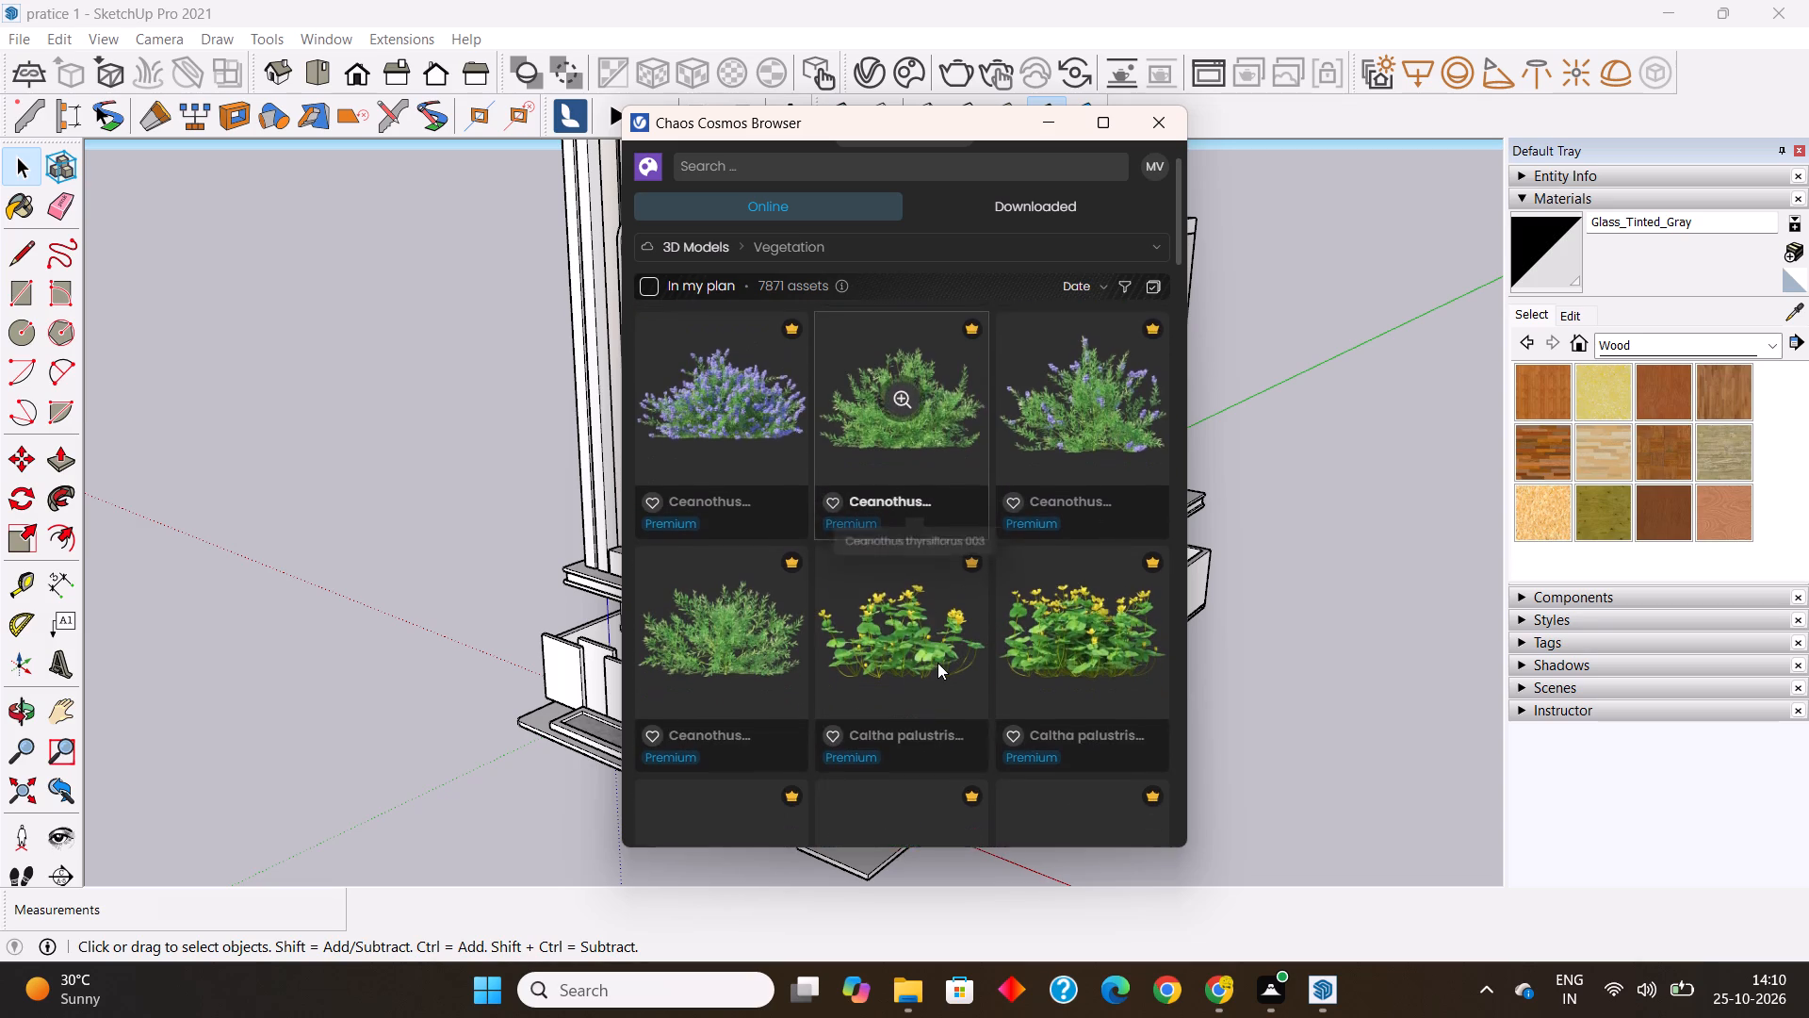
scroll(937, 663, "down", 2)
scroll(540, 1017, "down", 1)
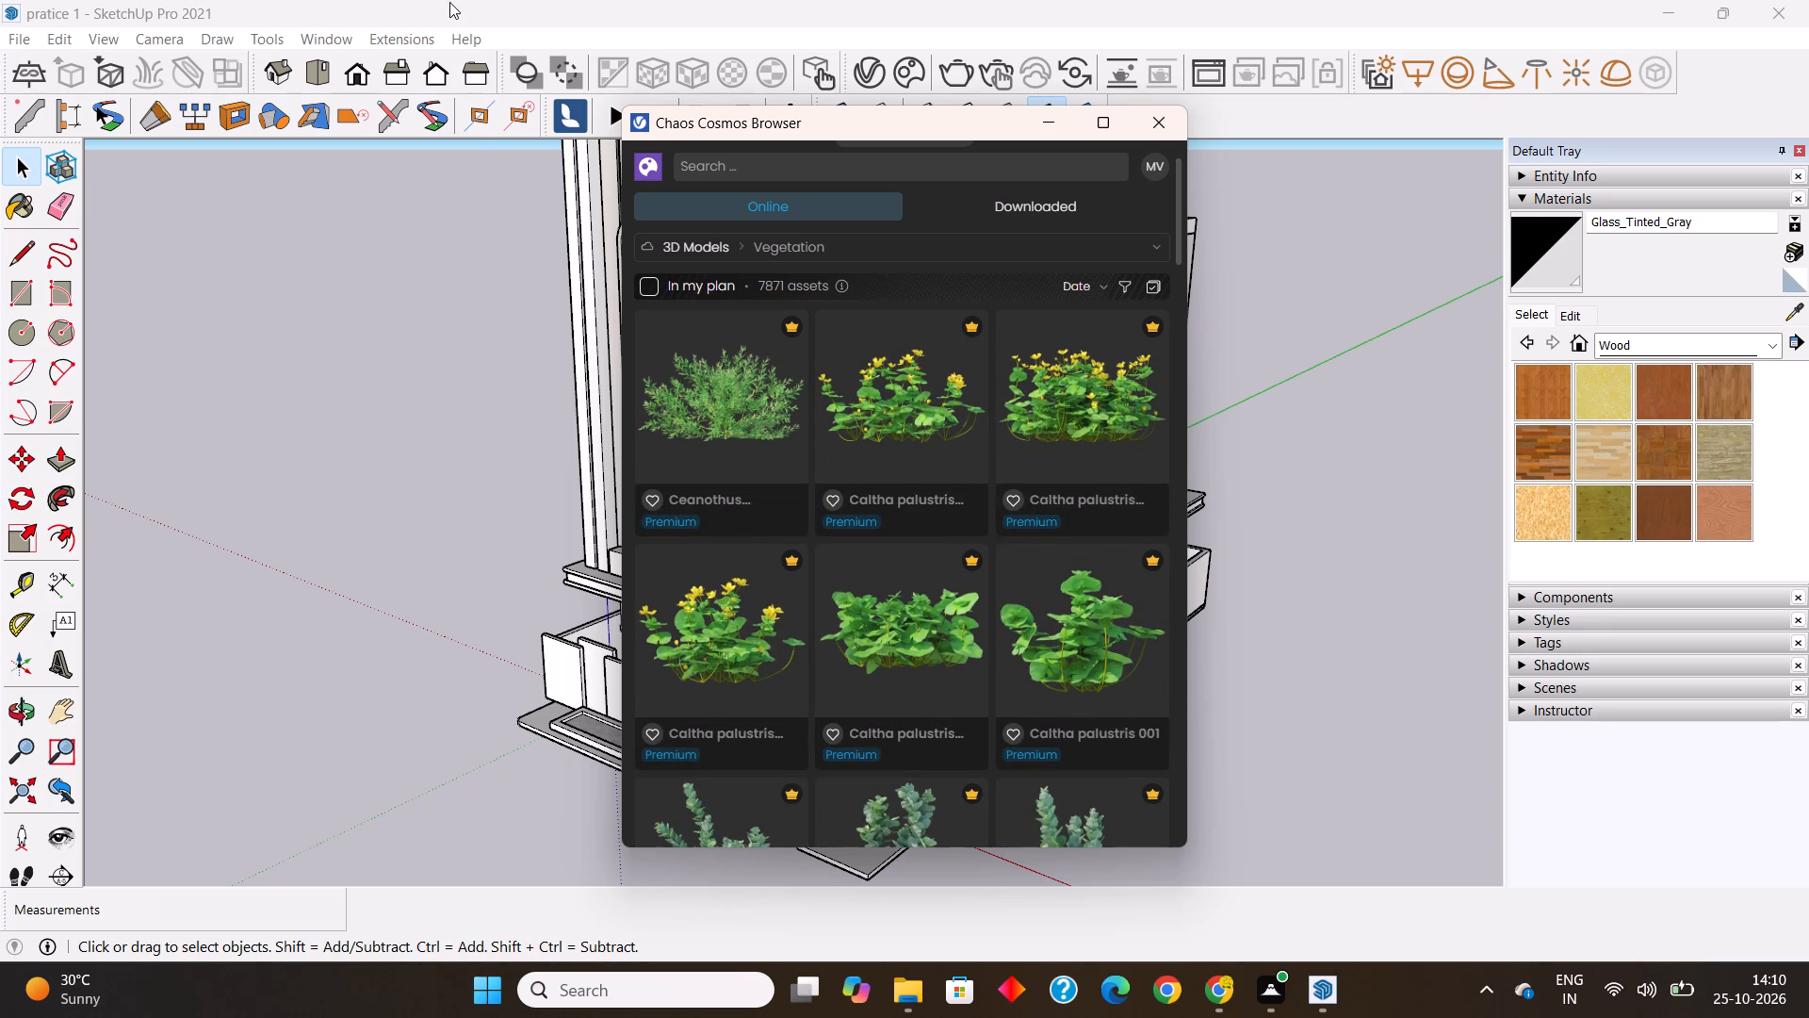
scroll(867, 687, "down", 3)
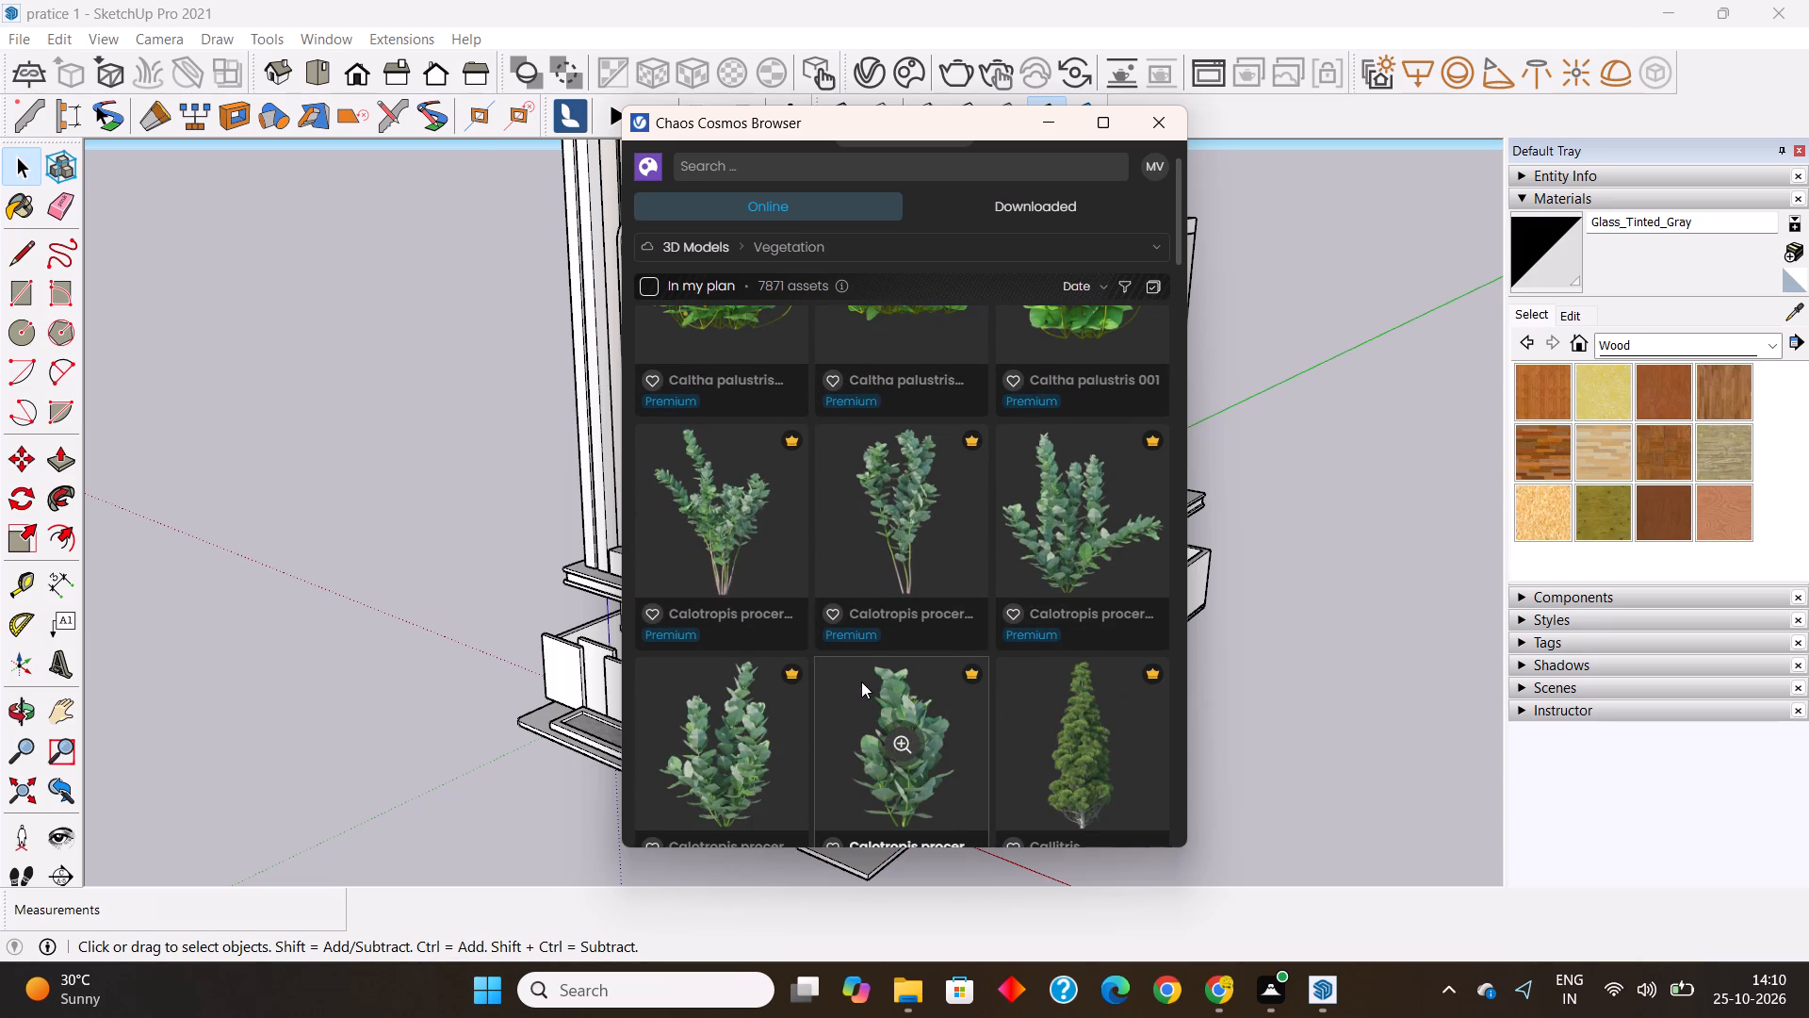
scroll(861, 681, "down", 9)
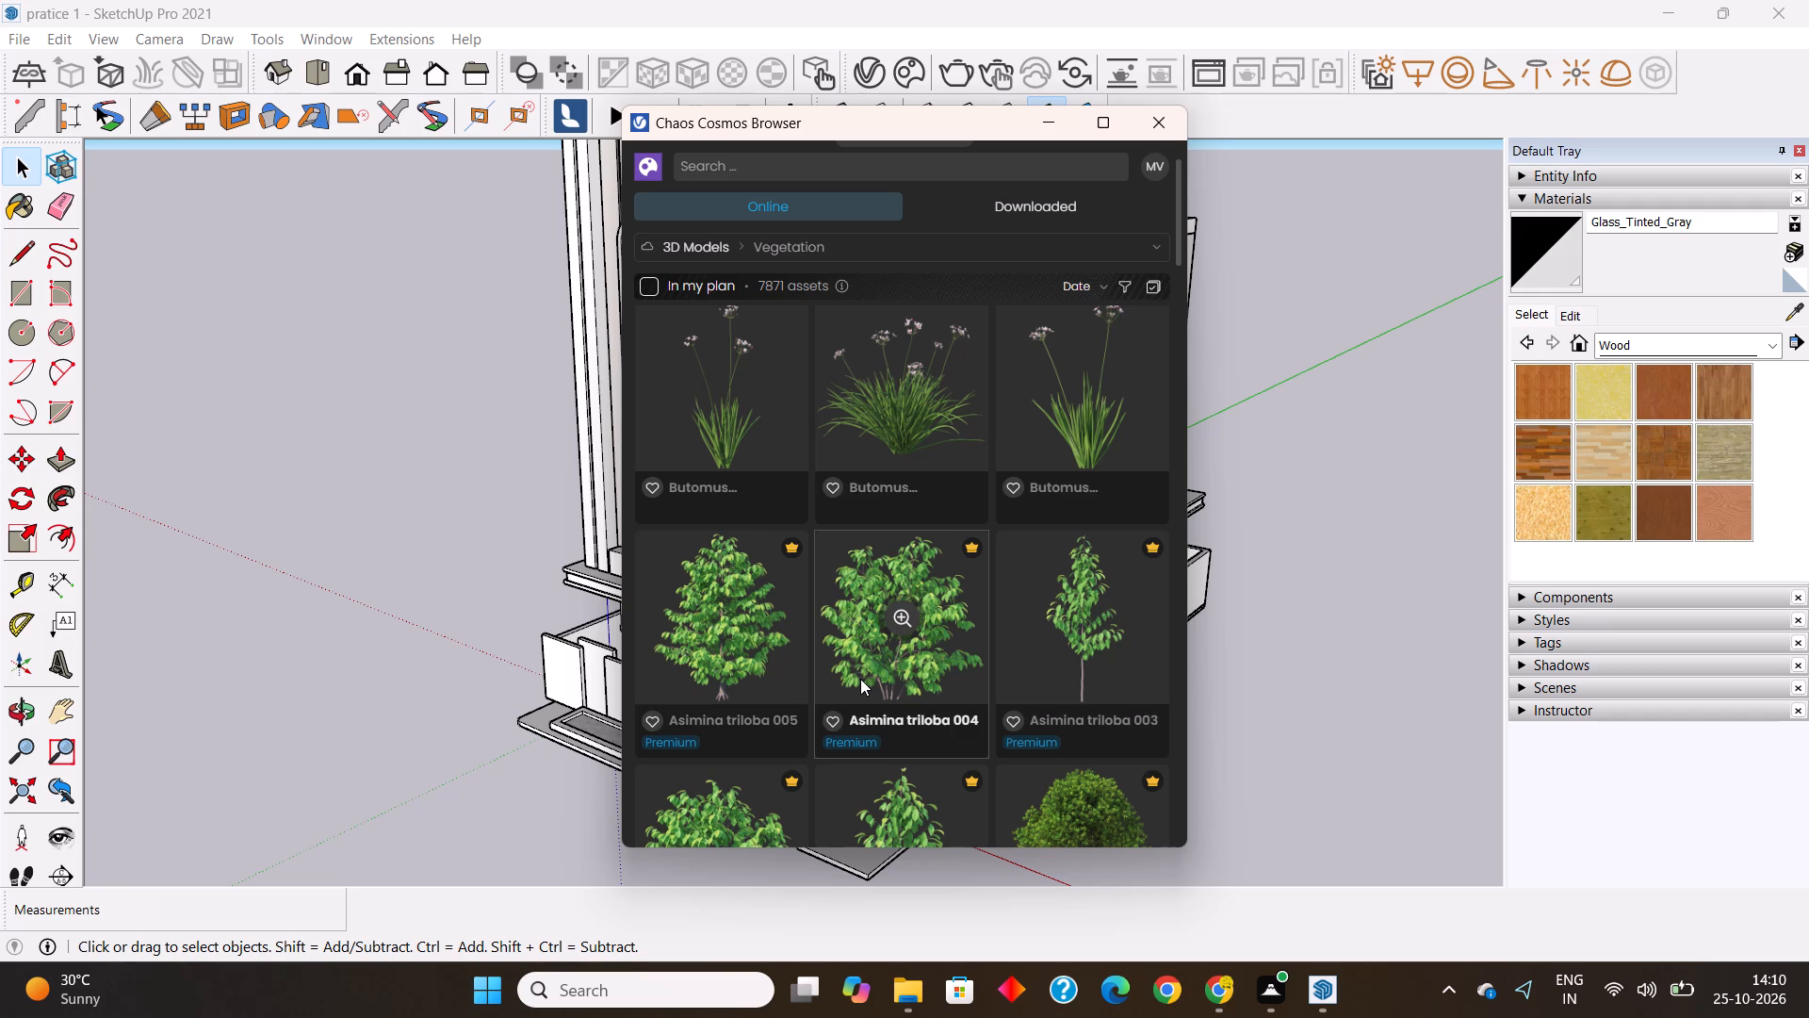
scroll(860, 679, "down", 10)
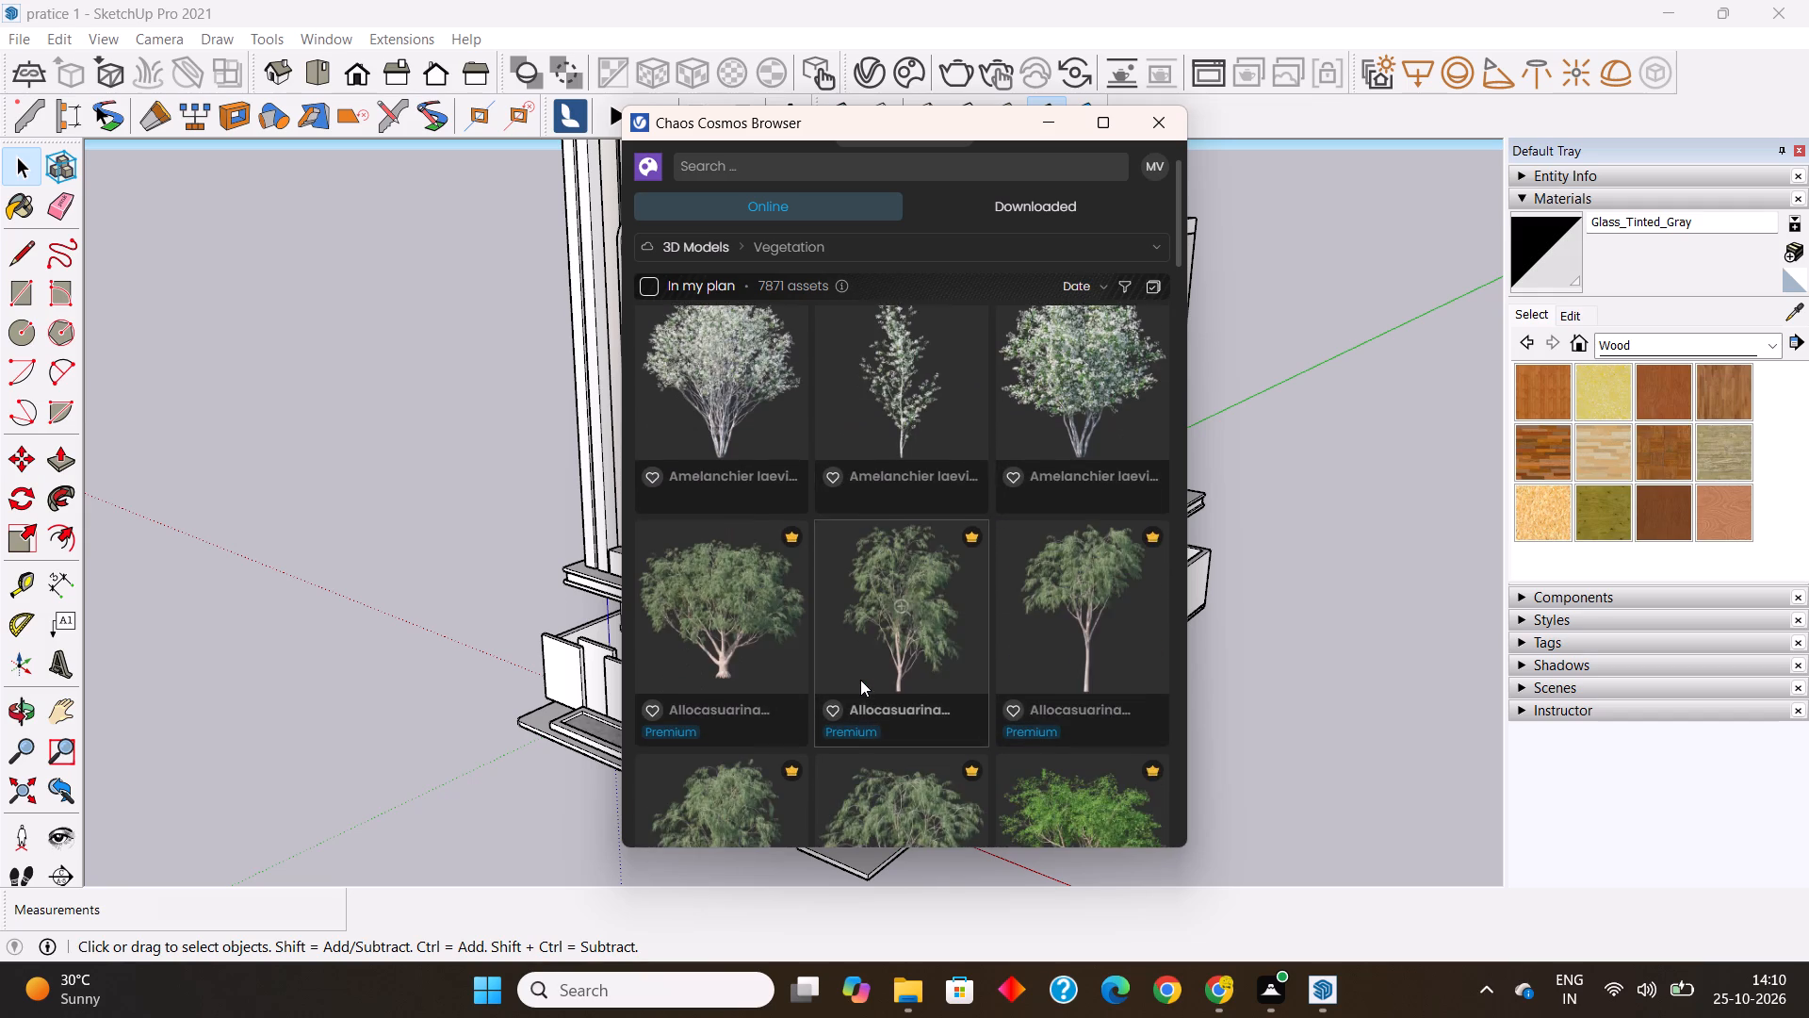
scroll(860, 680, "down", 12)
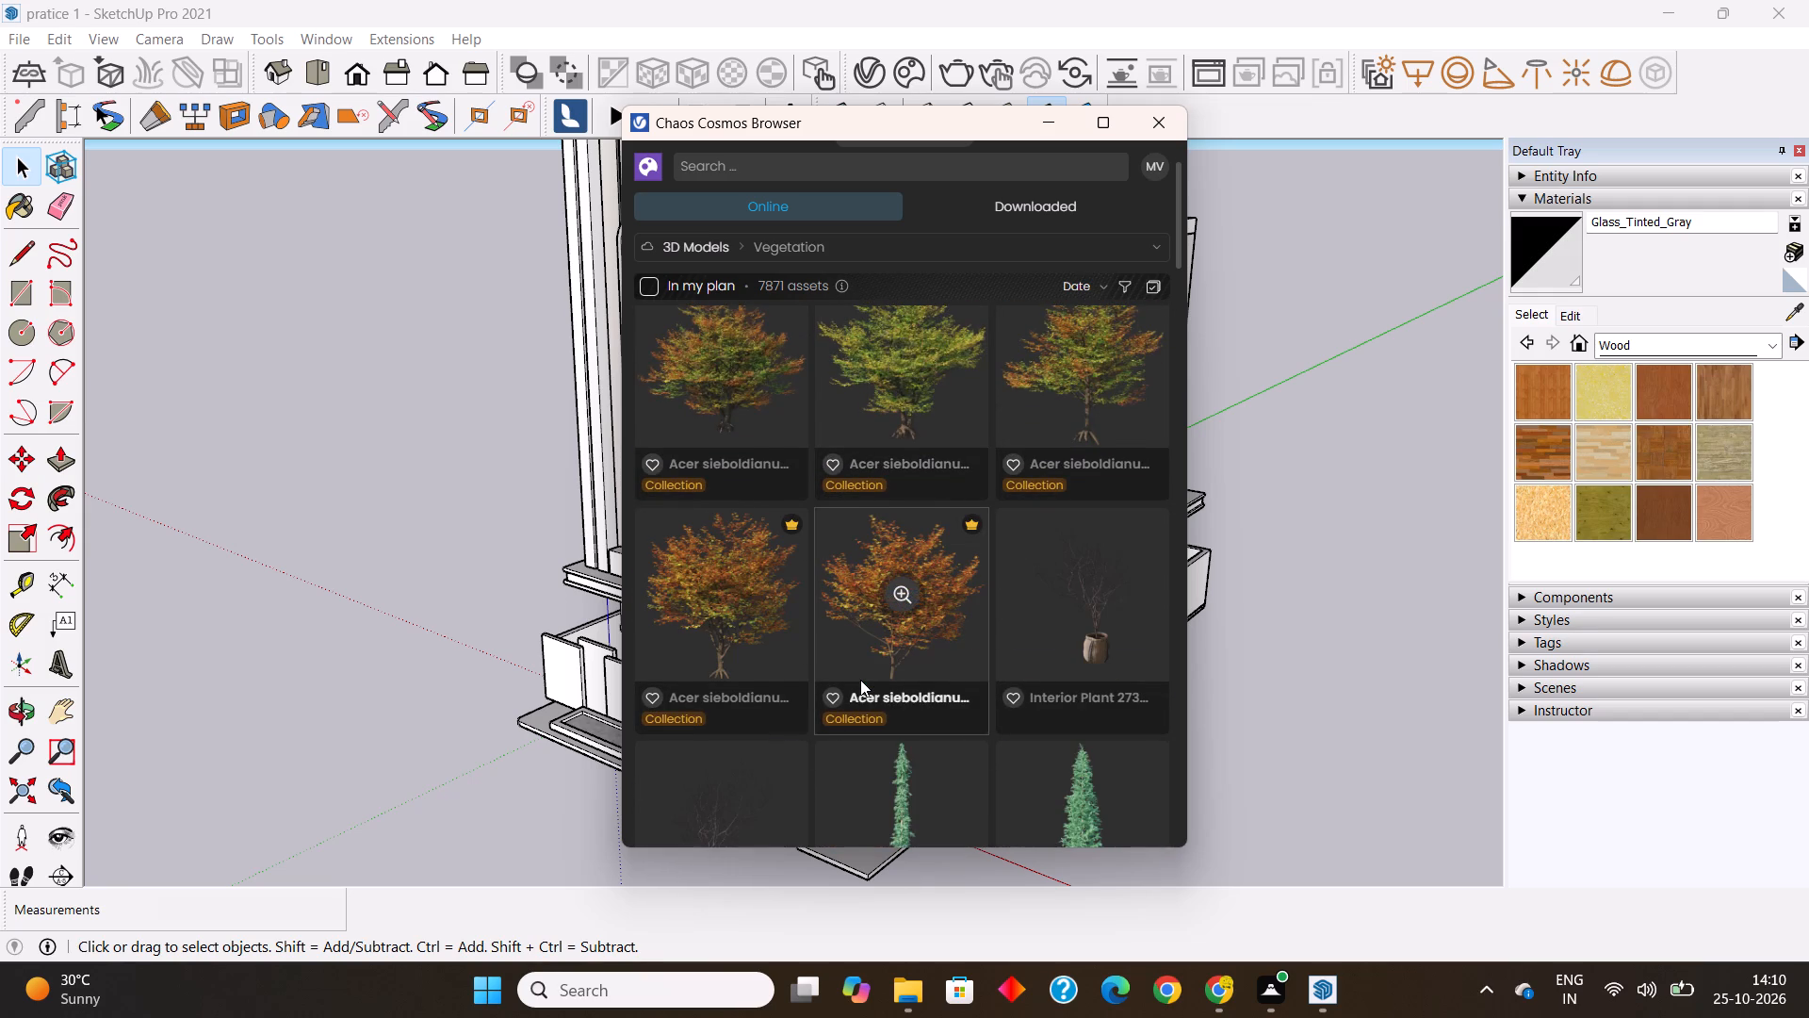
scroll(860, 680, "down", 5)
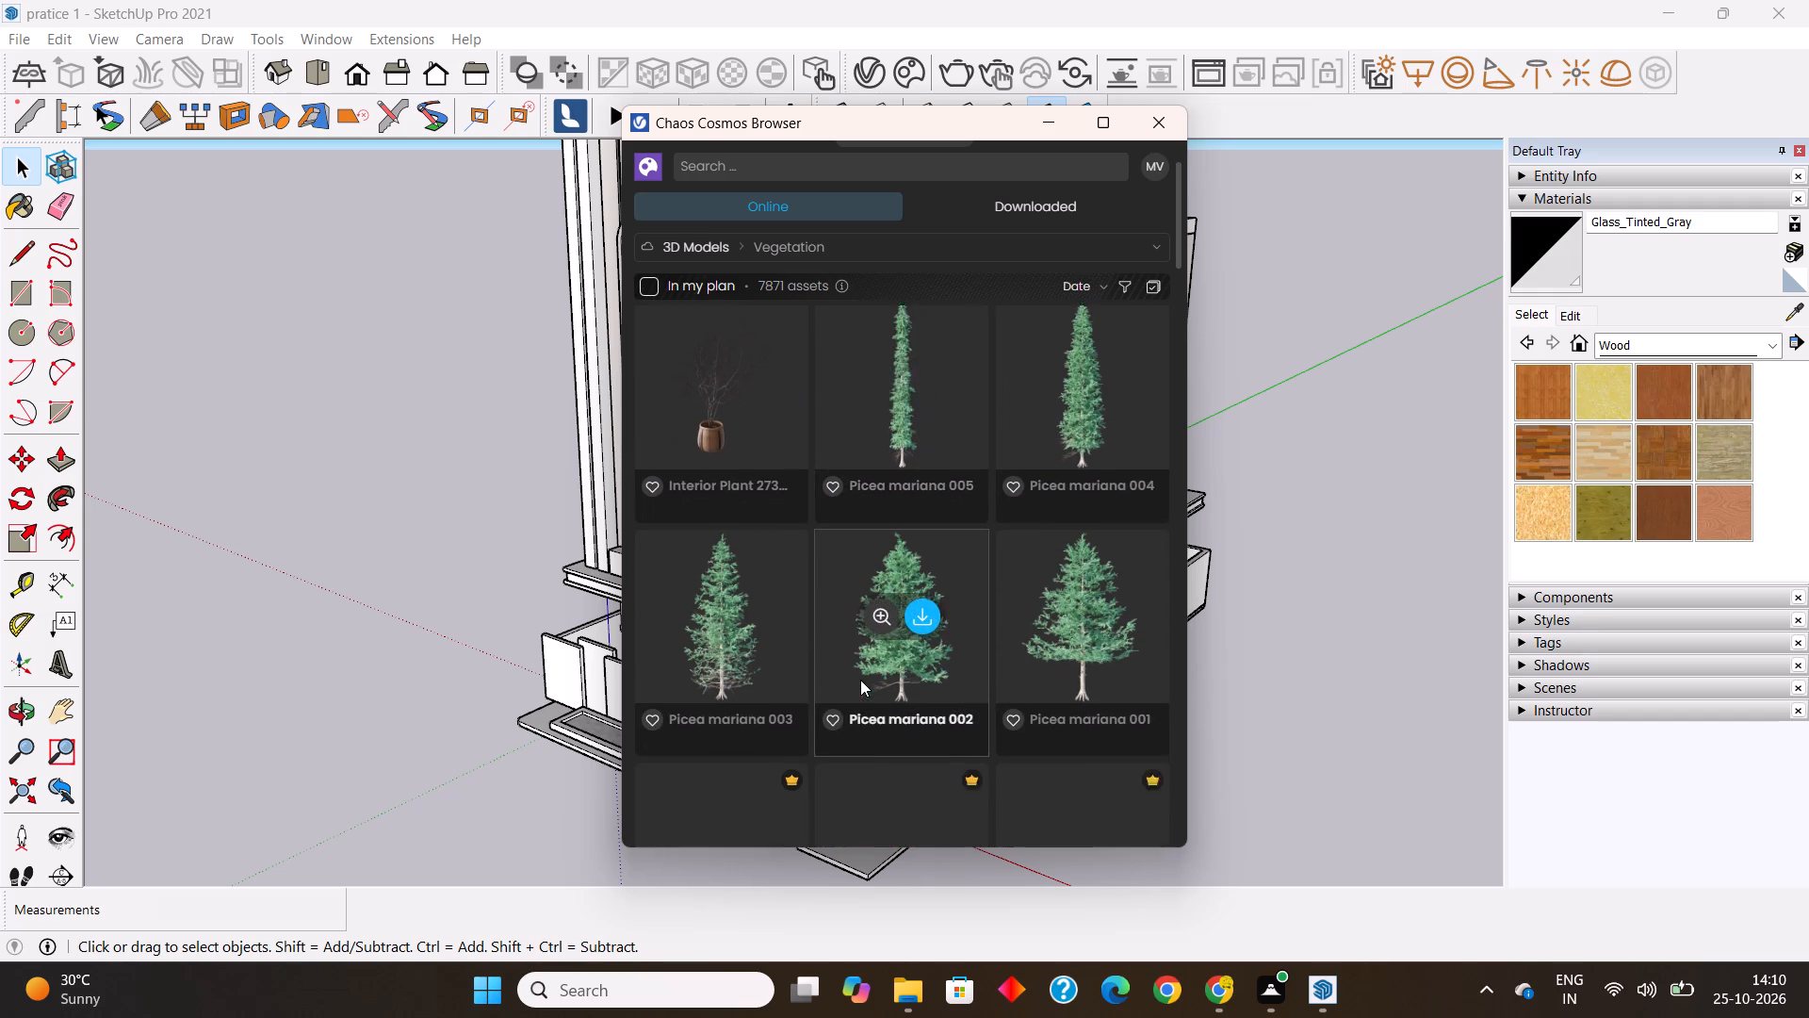
scroll(860, 680, "down", 7)
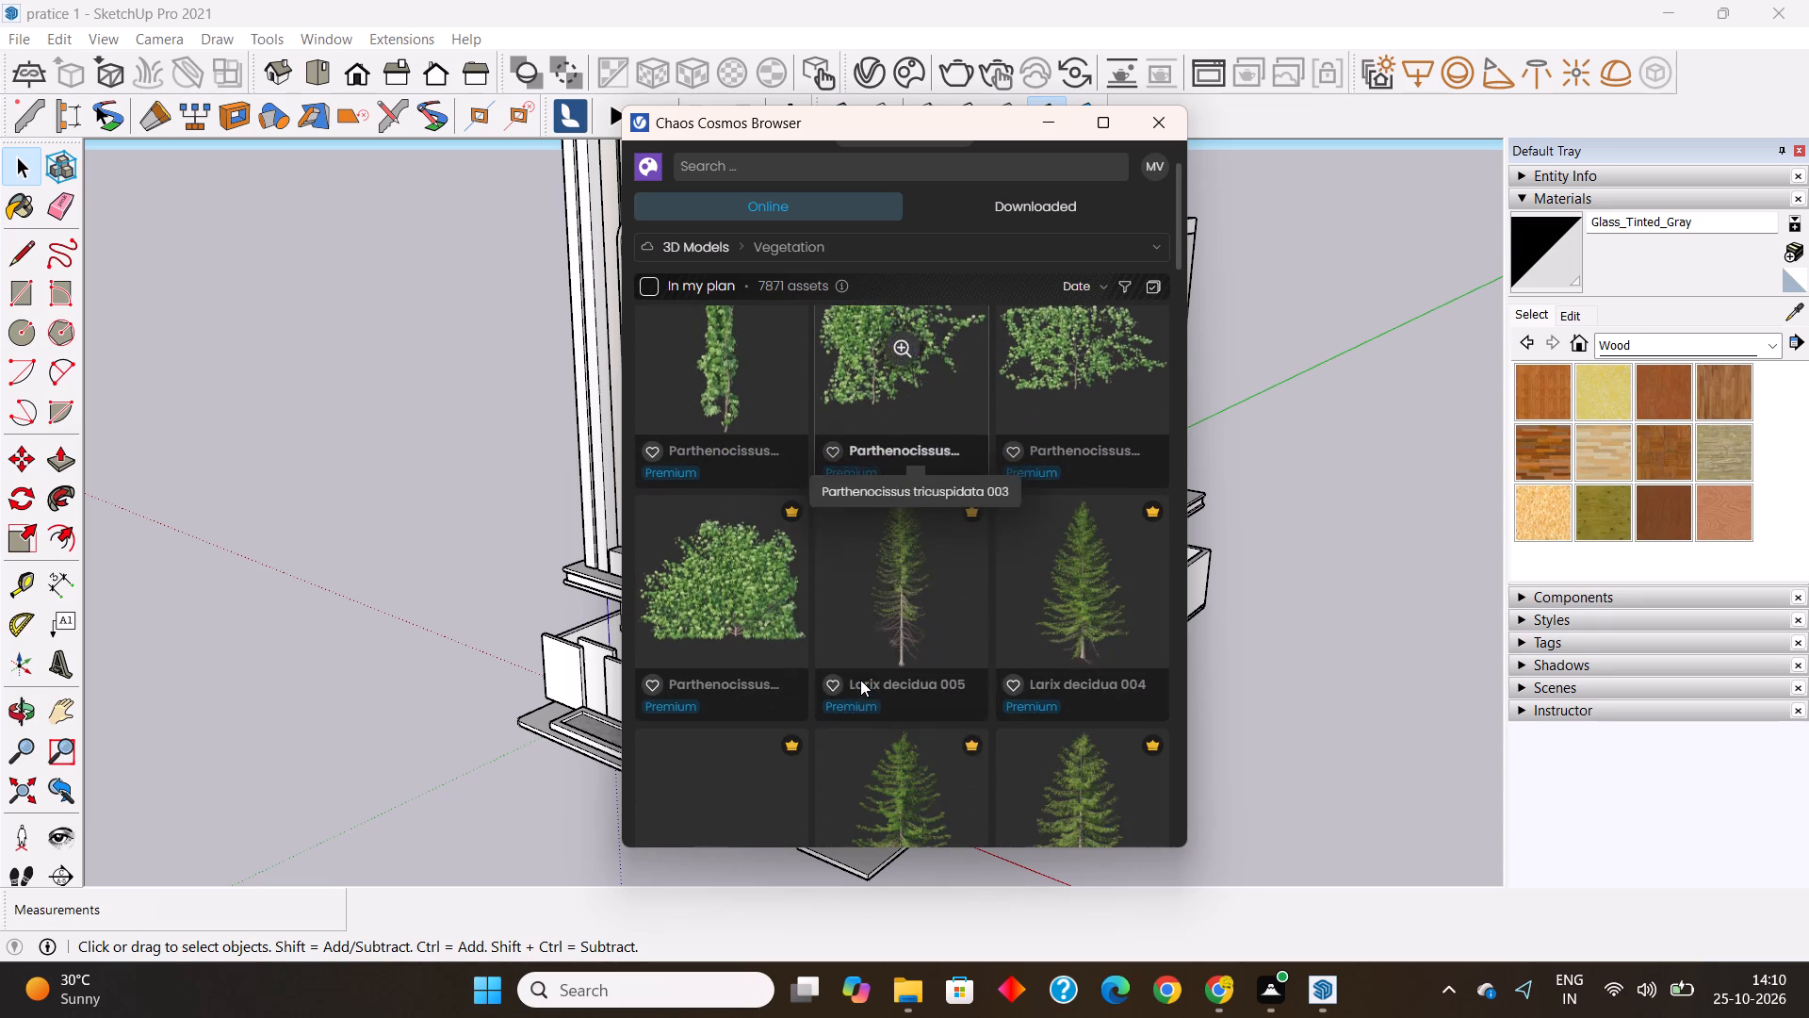
scroll(860, 680, "up", 2)
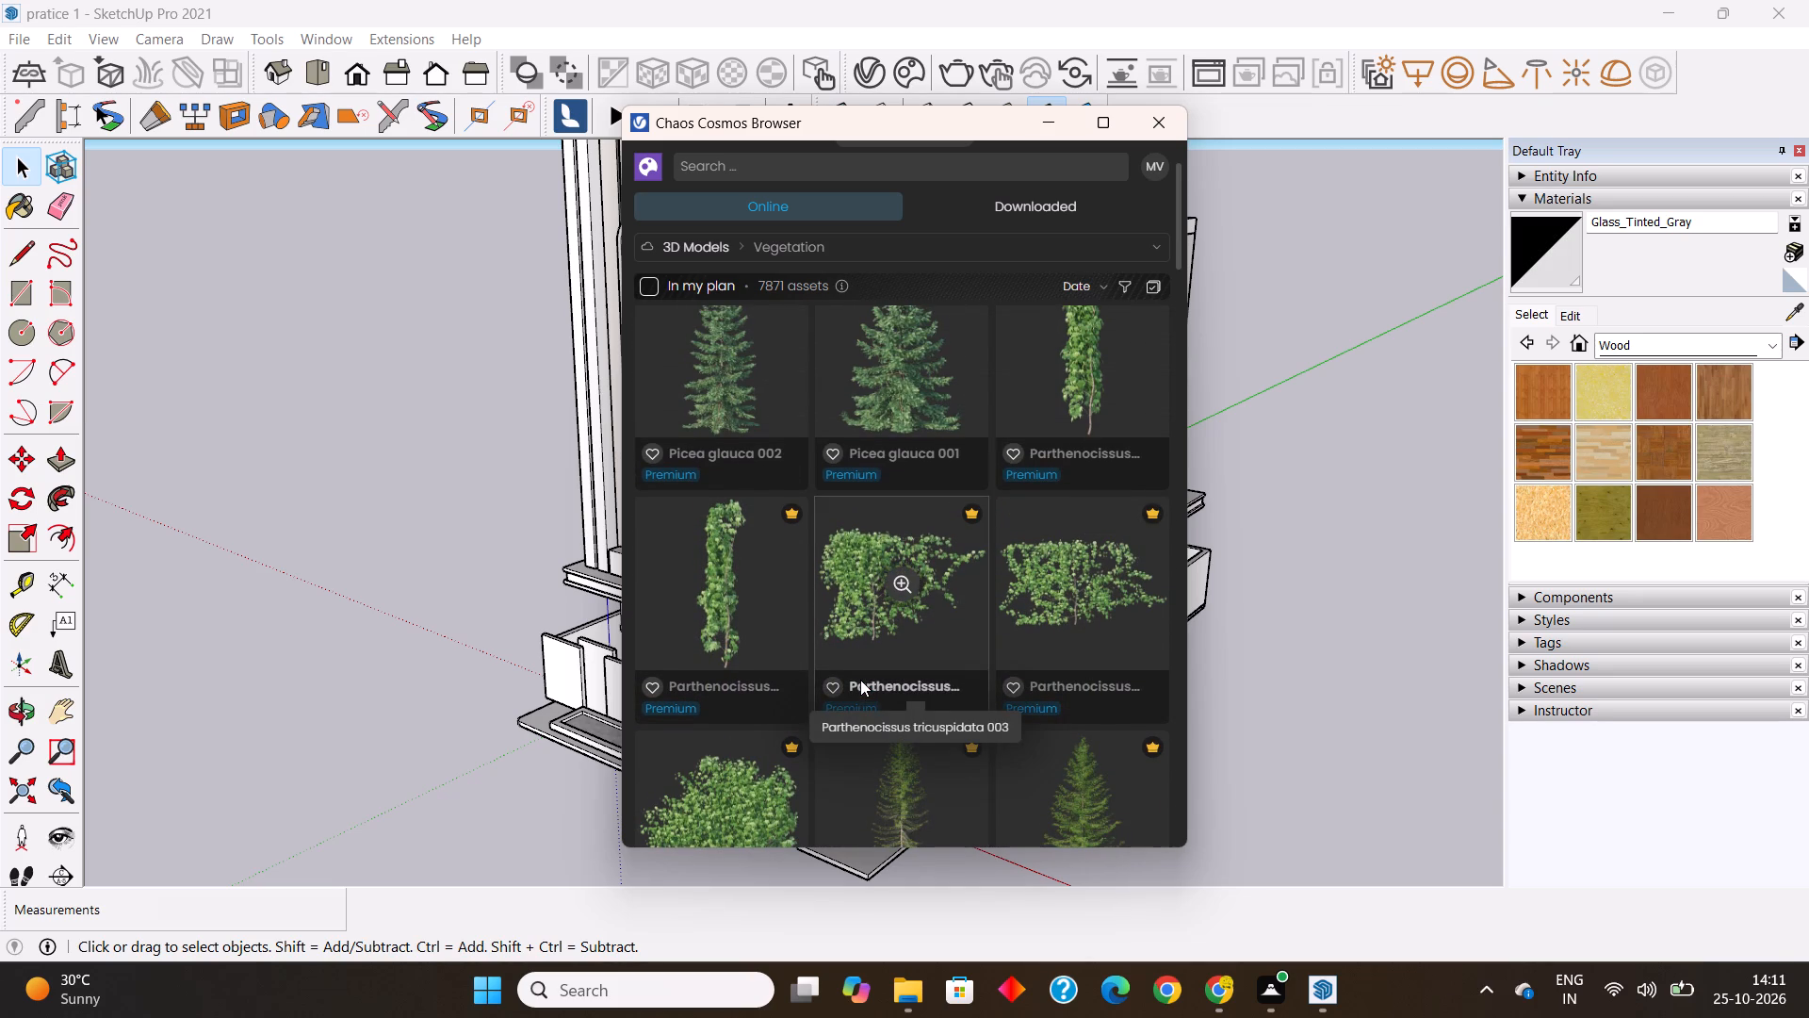
scroll(860, 680, "down", 9)
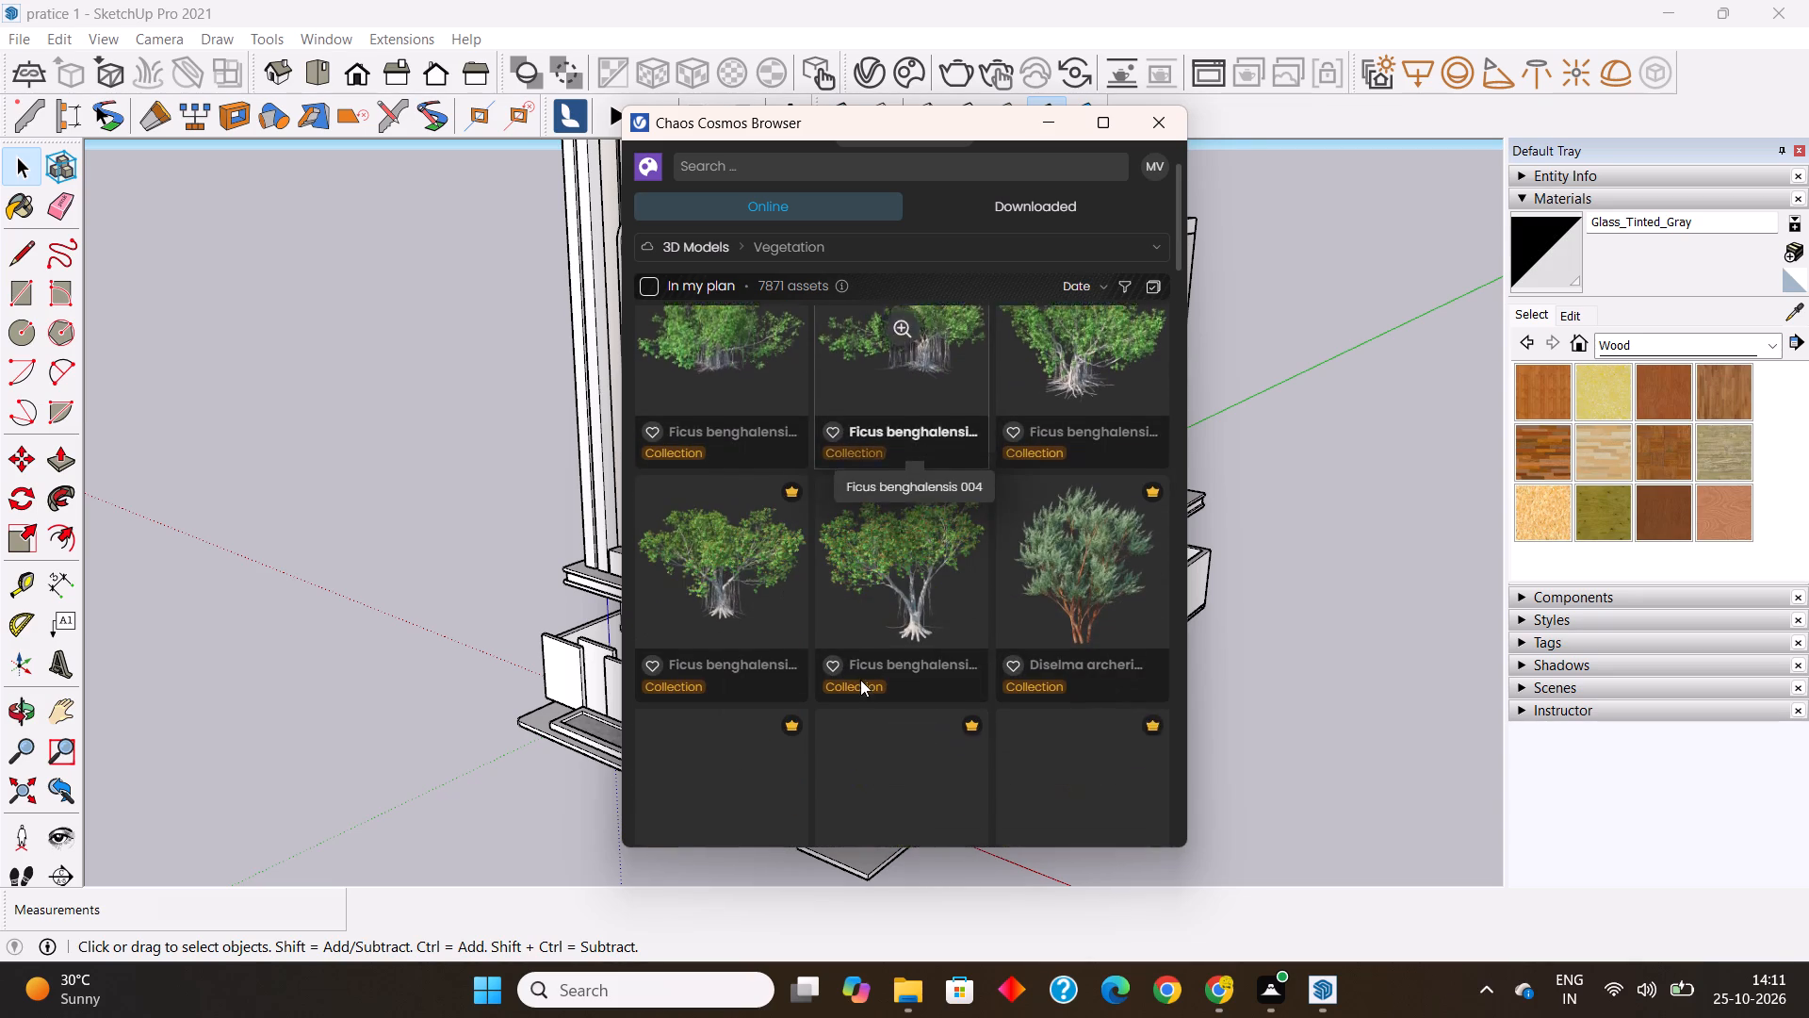
scroll(860, 680, "down", 4)
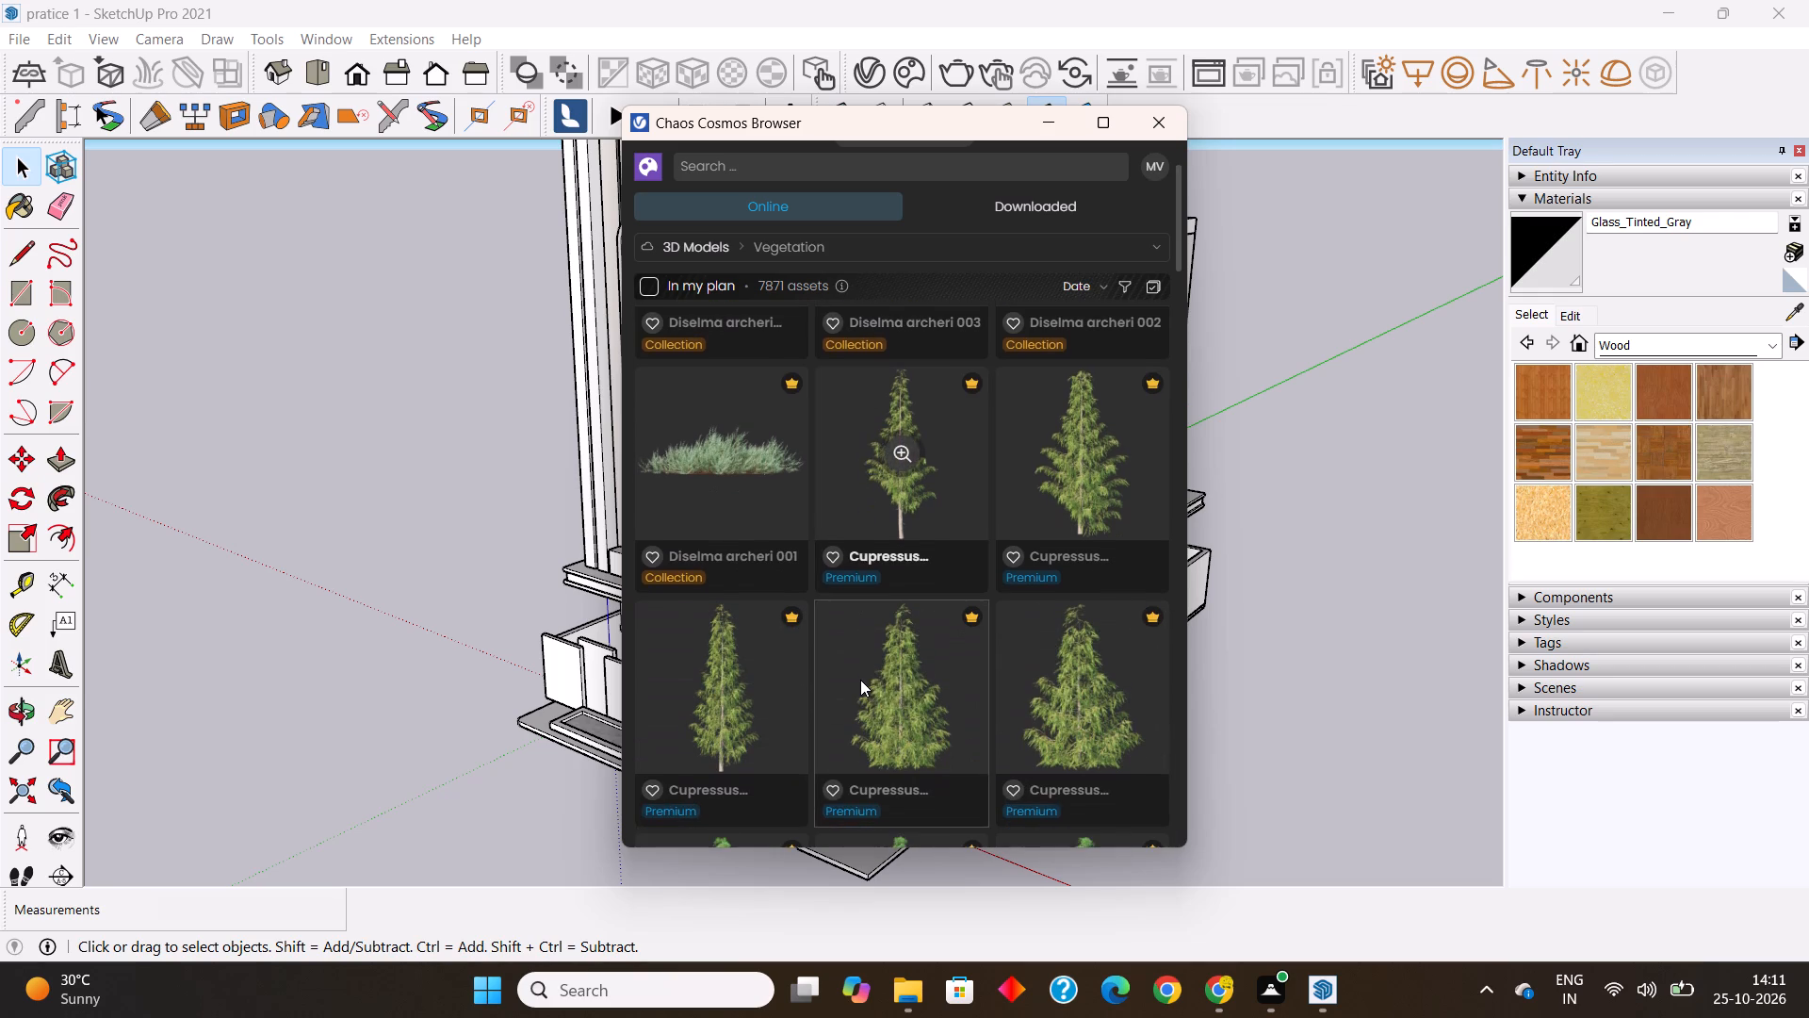
scroll(860, 680, "down", 2)
scroll(860, 680, "up", 2)
scroll(860, 680, "down", 1)
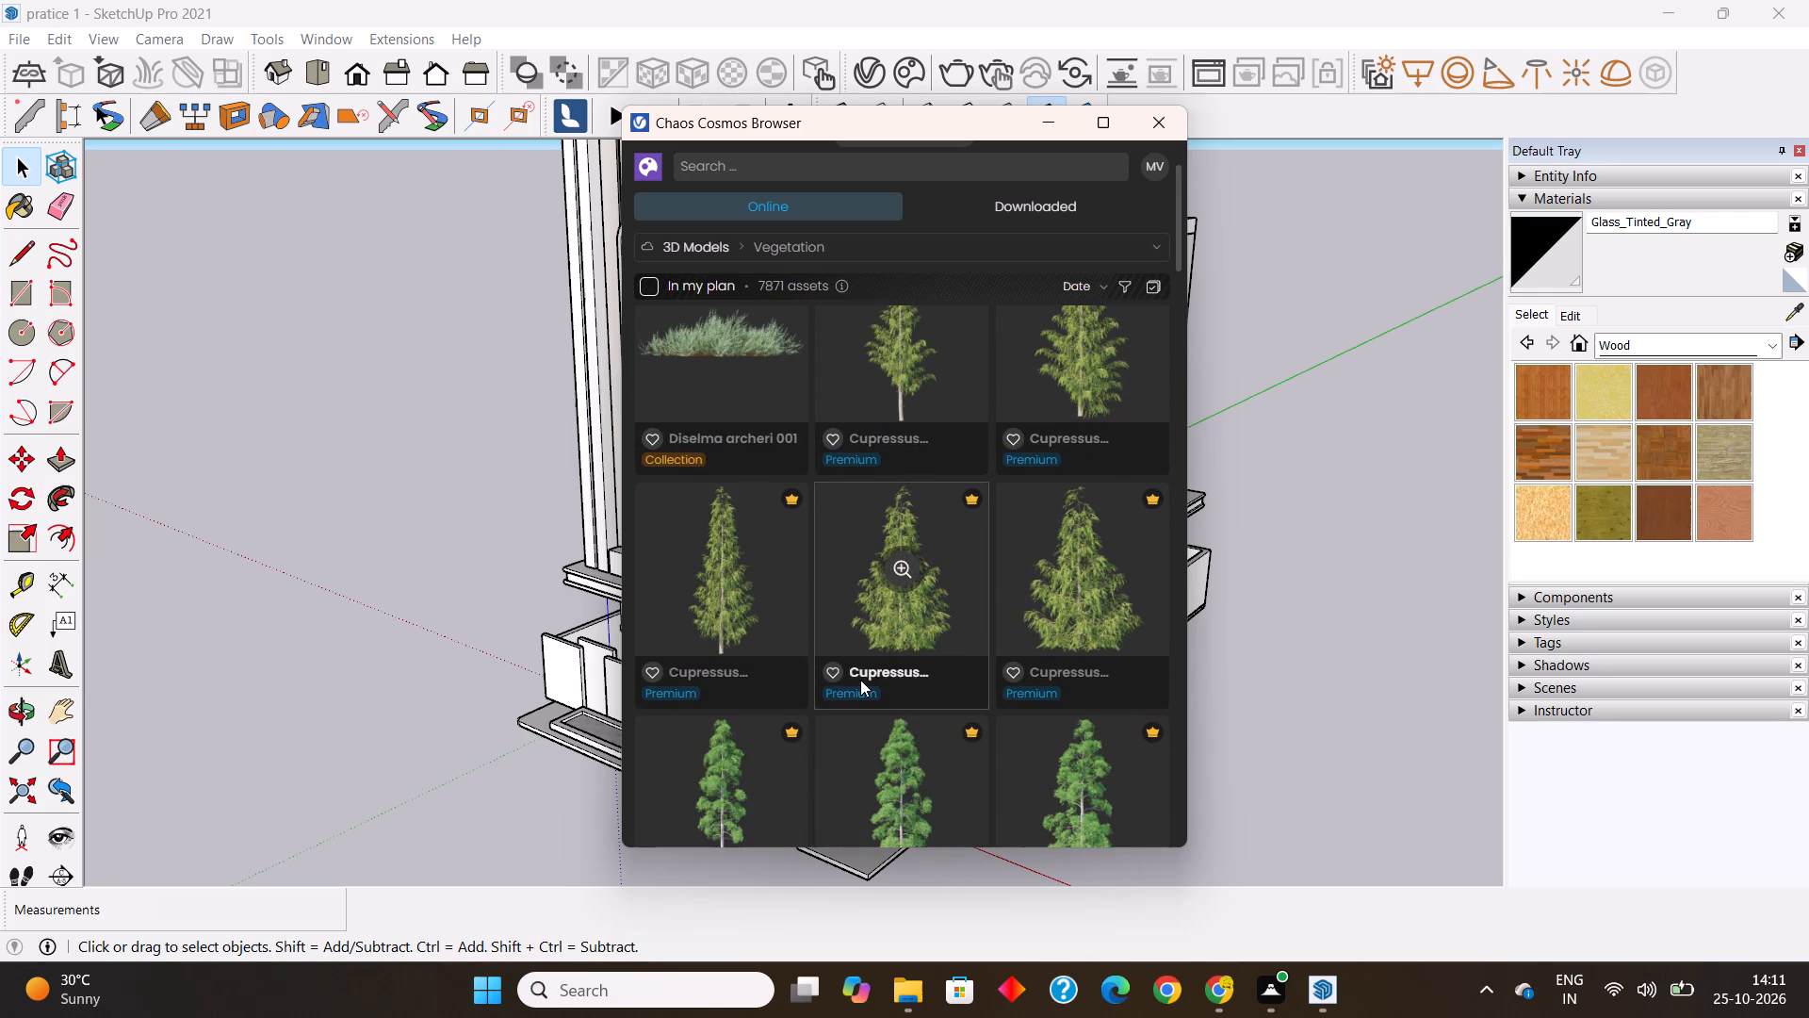
scroll(860, 680, "down", 5)
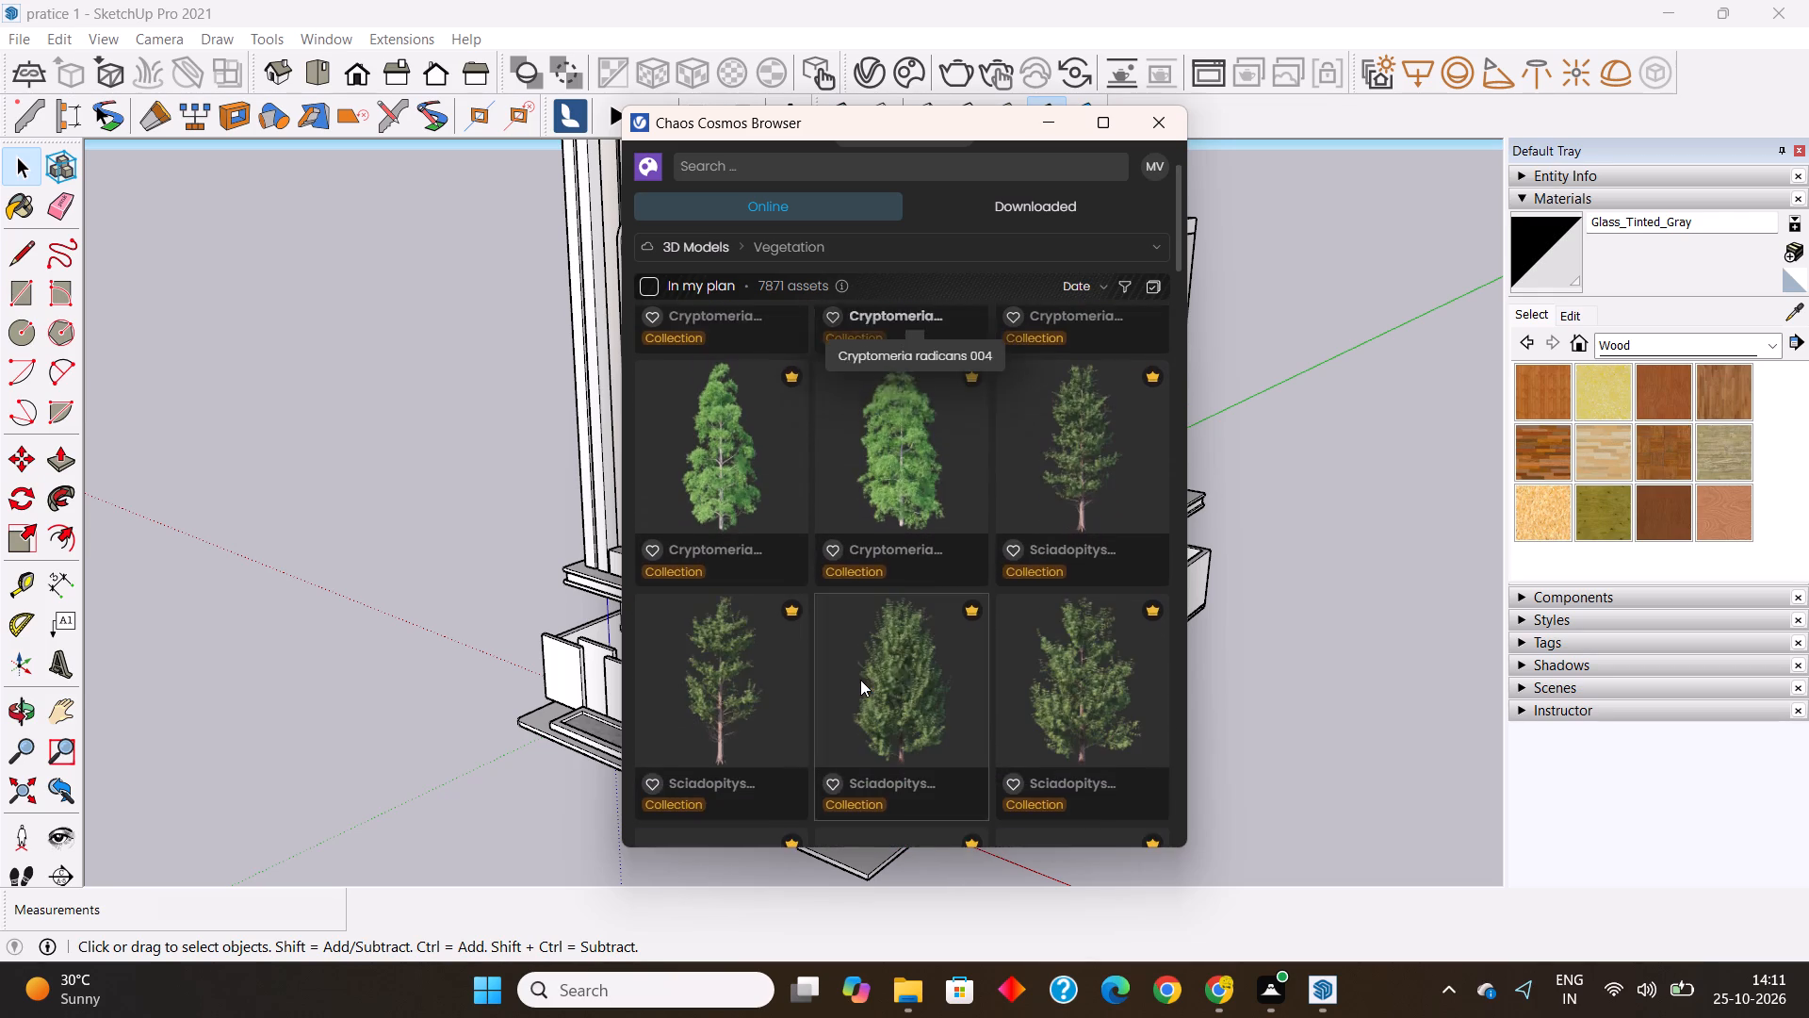
scroll(860, 680, "down", 10)
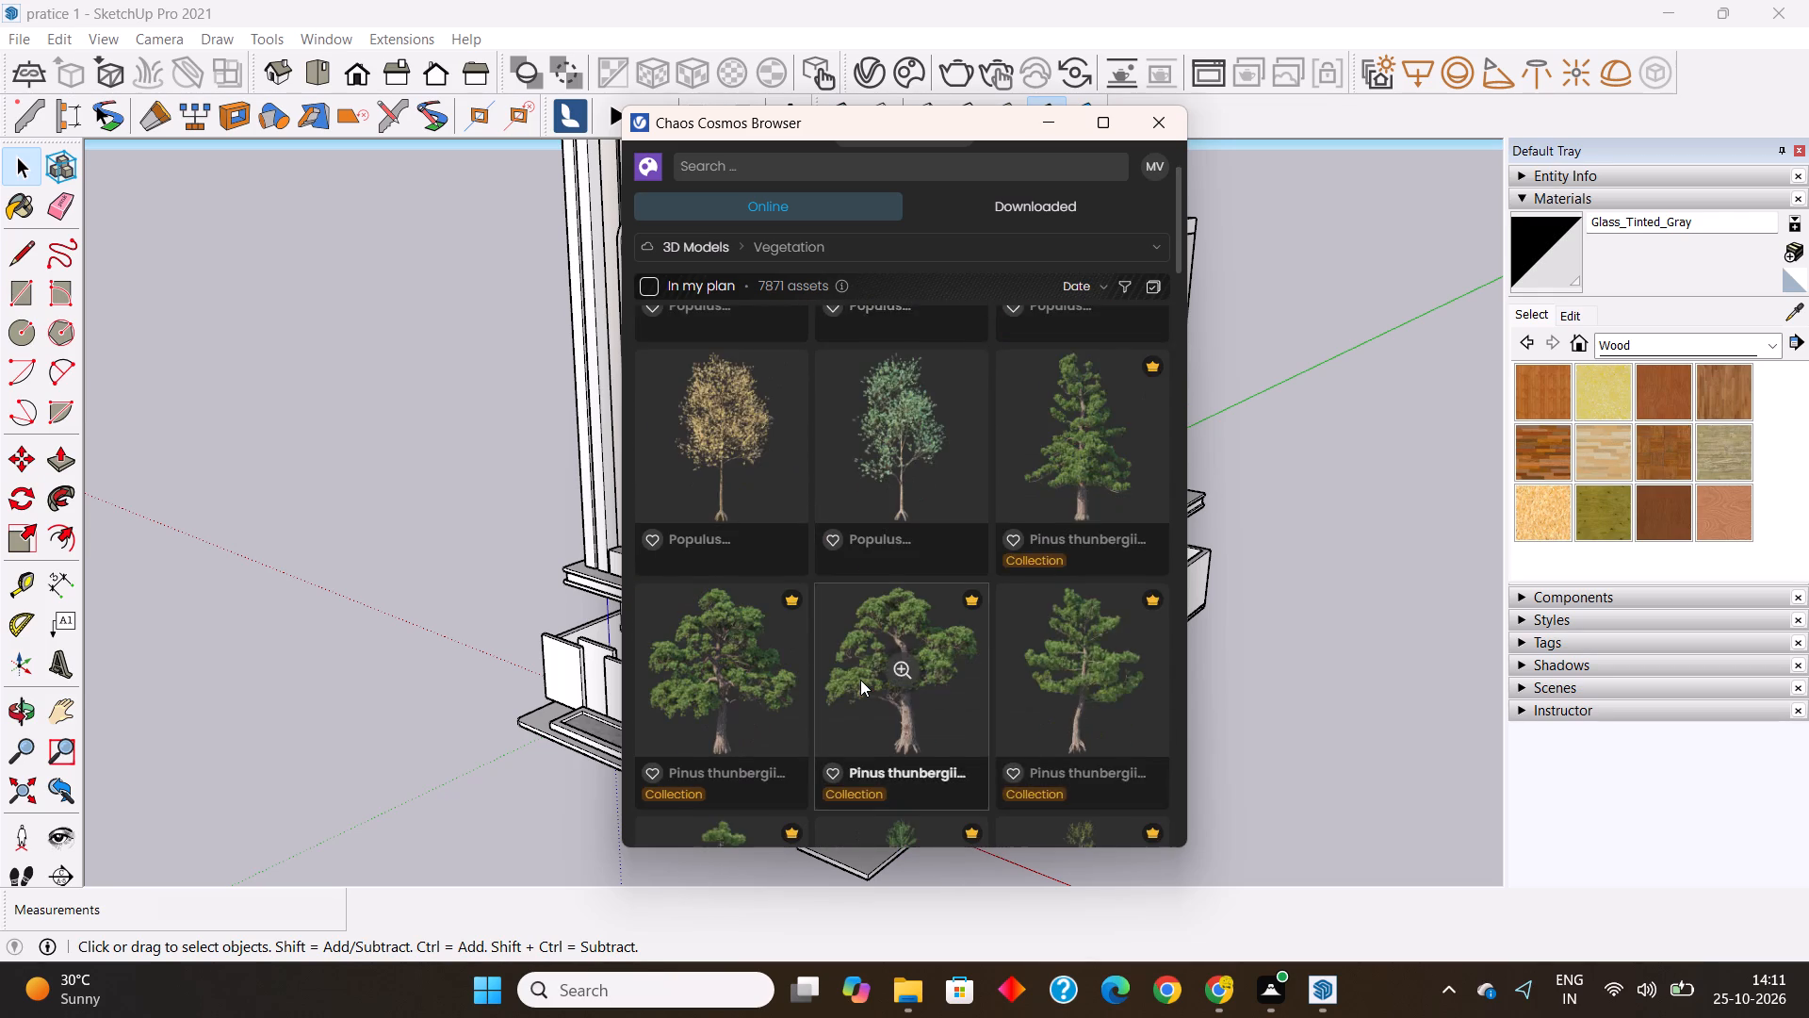
scroll(860, 680, "down", 20)
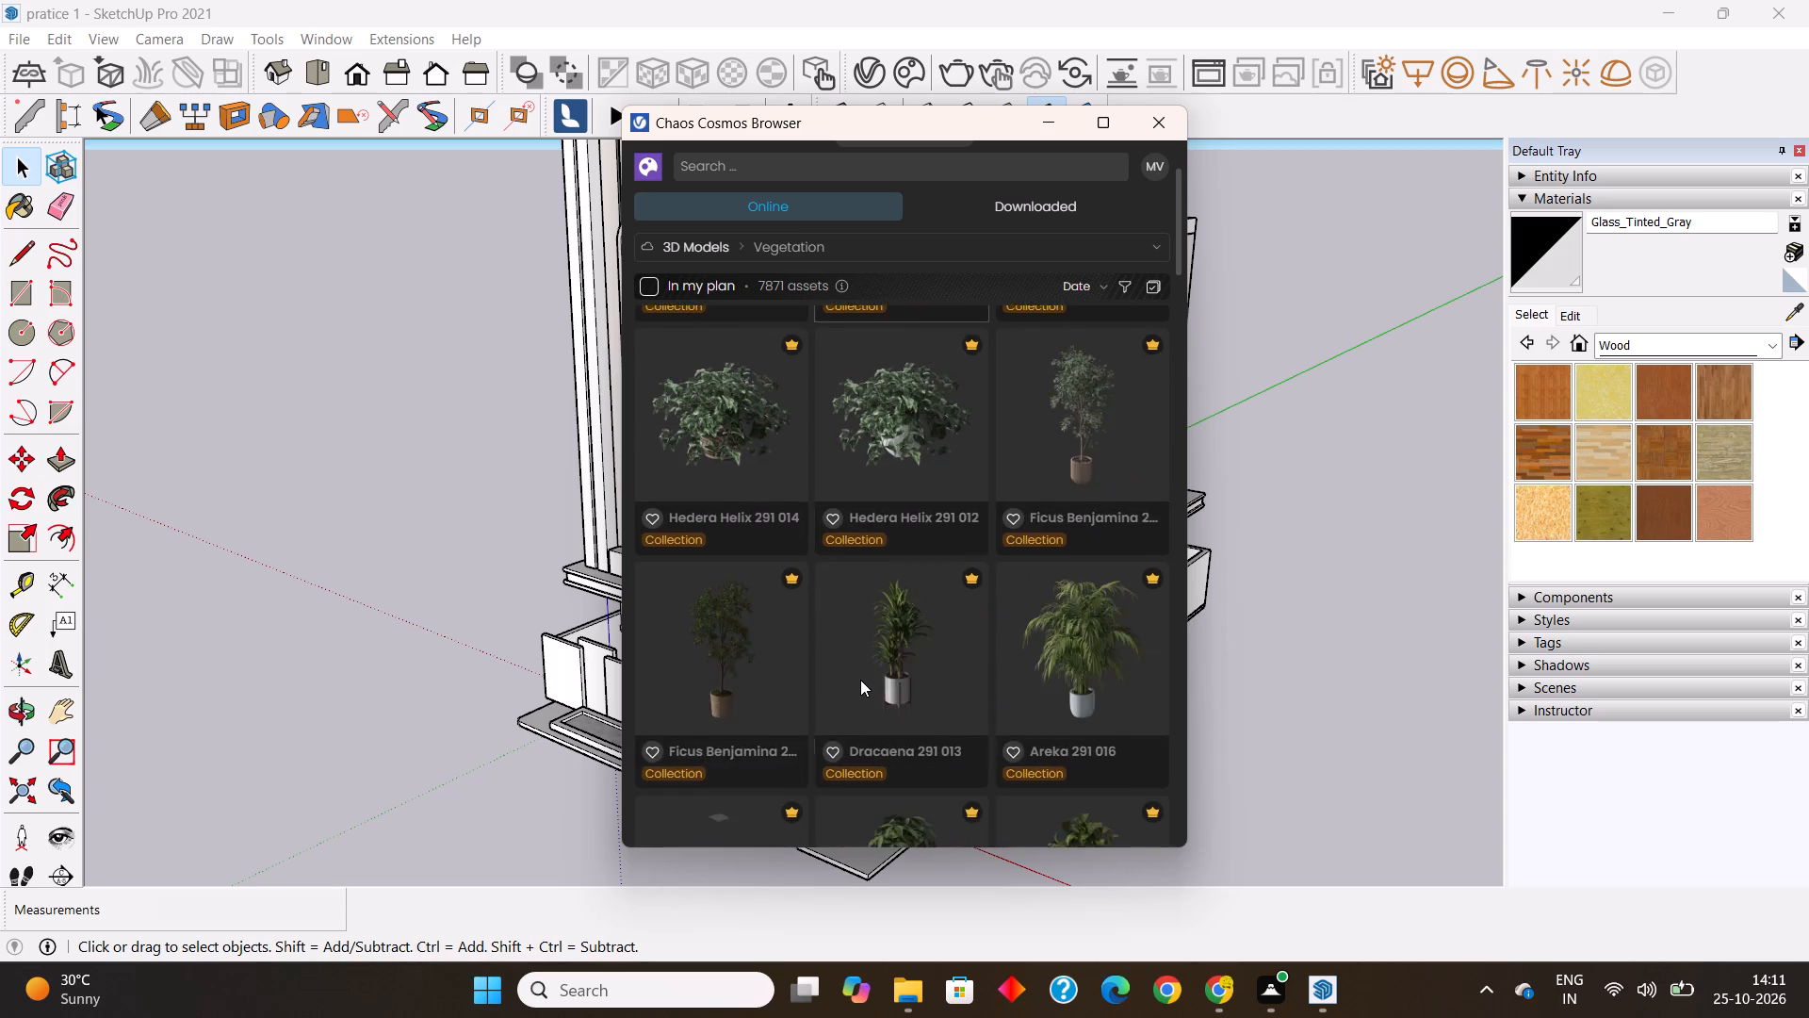
scroll(860, 680, "down", 12)
scroll(860, 680, "up", 2)
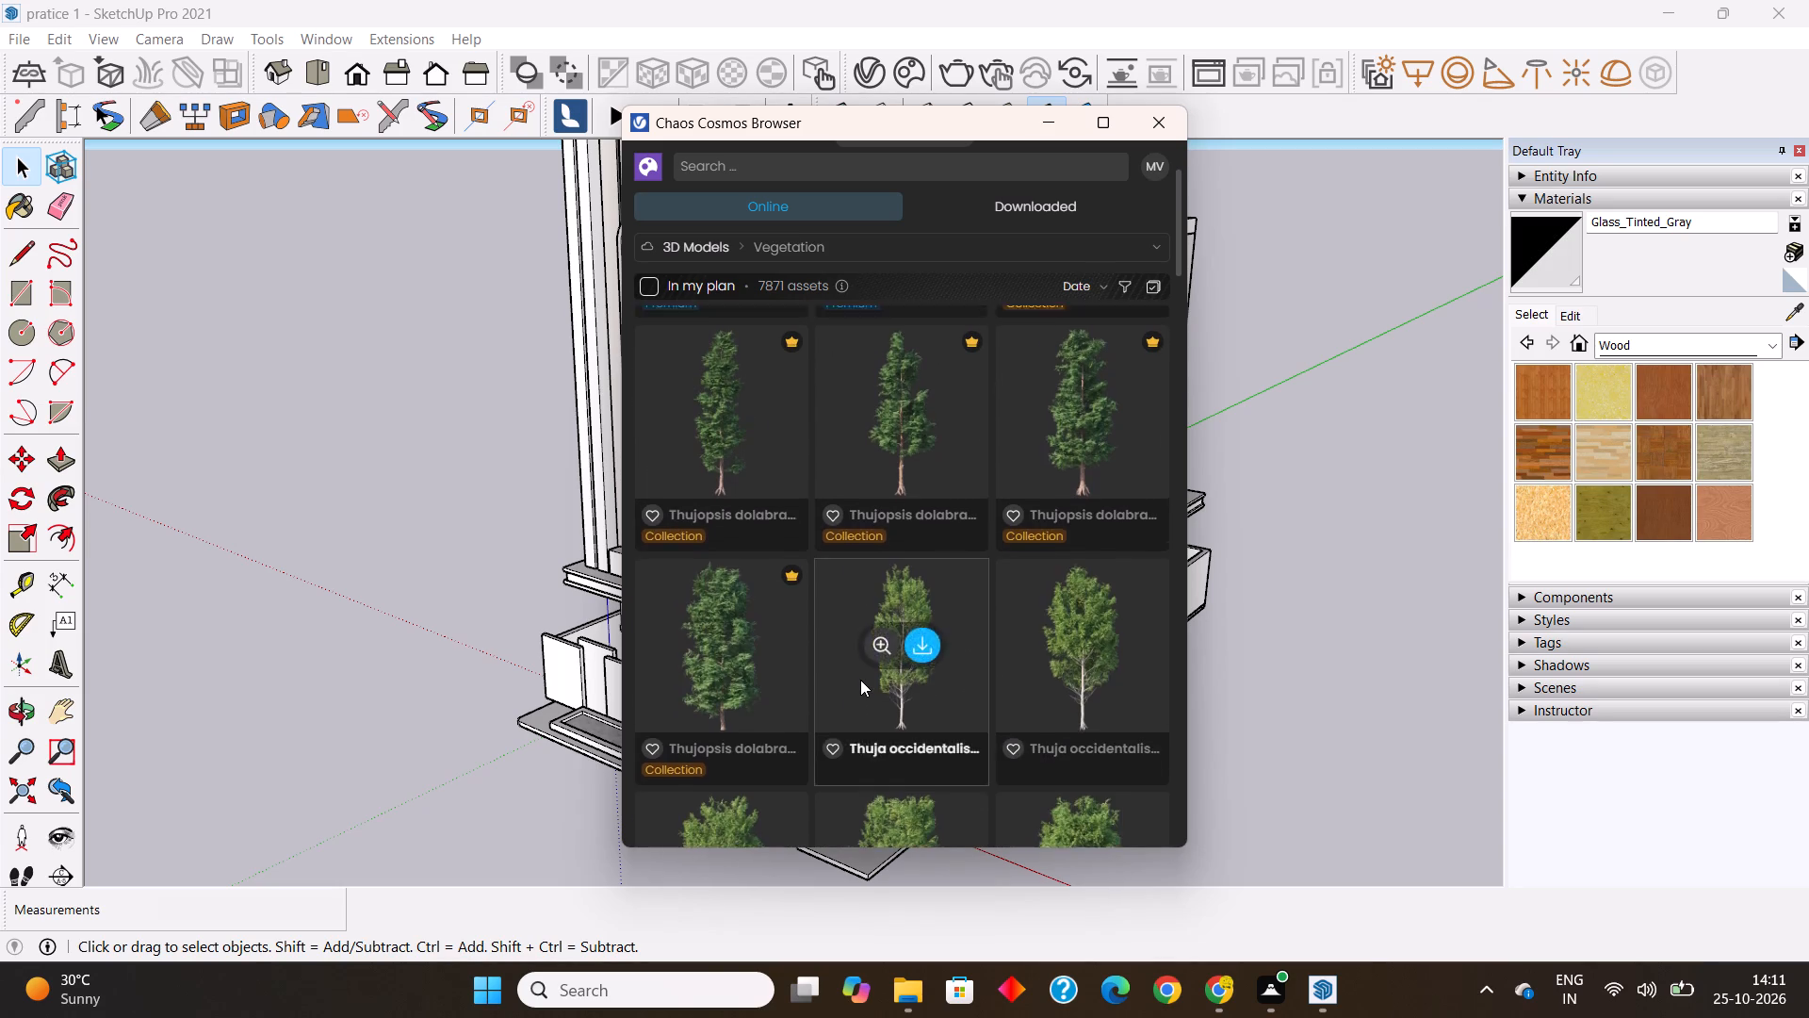
scroll(860, 680, "up", 1)
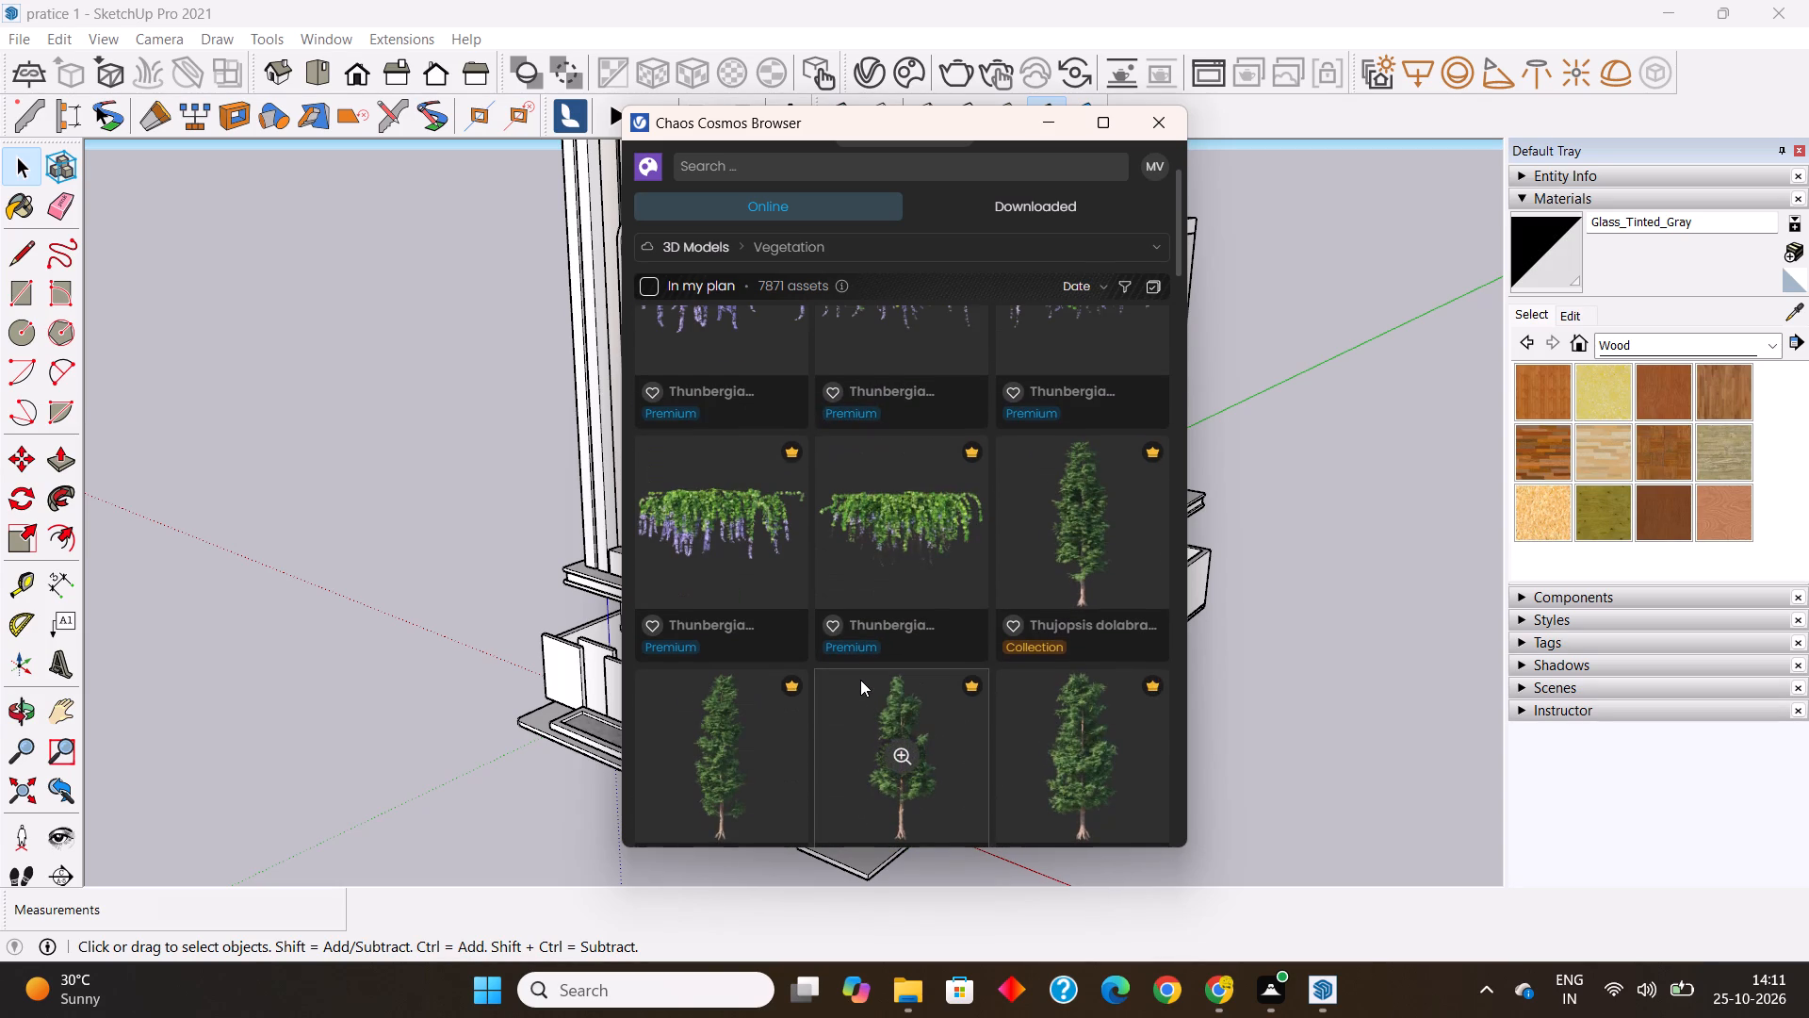
Inspect the flowering Thunbergia grandiflora 002 creeper in its detail view, and return to the Vegetation models.
left_click(750, 553)
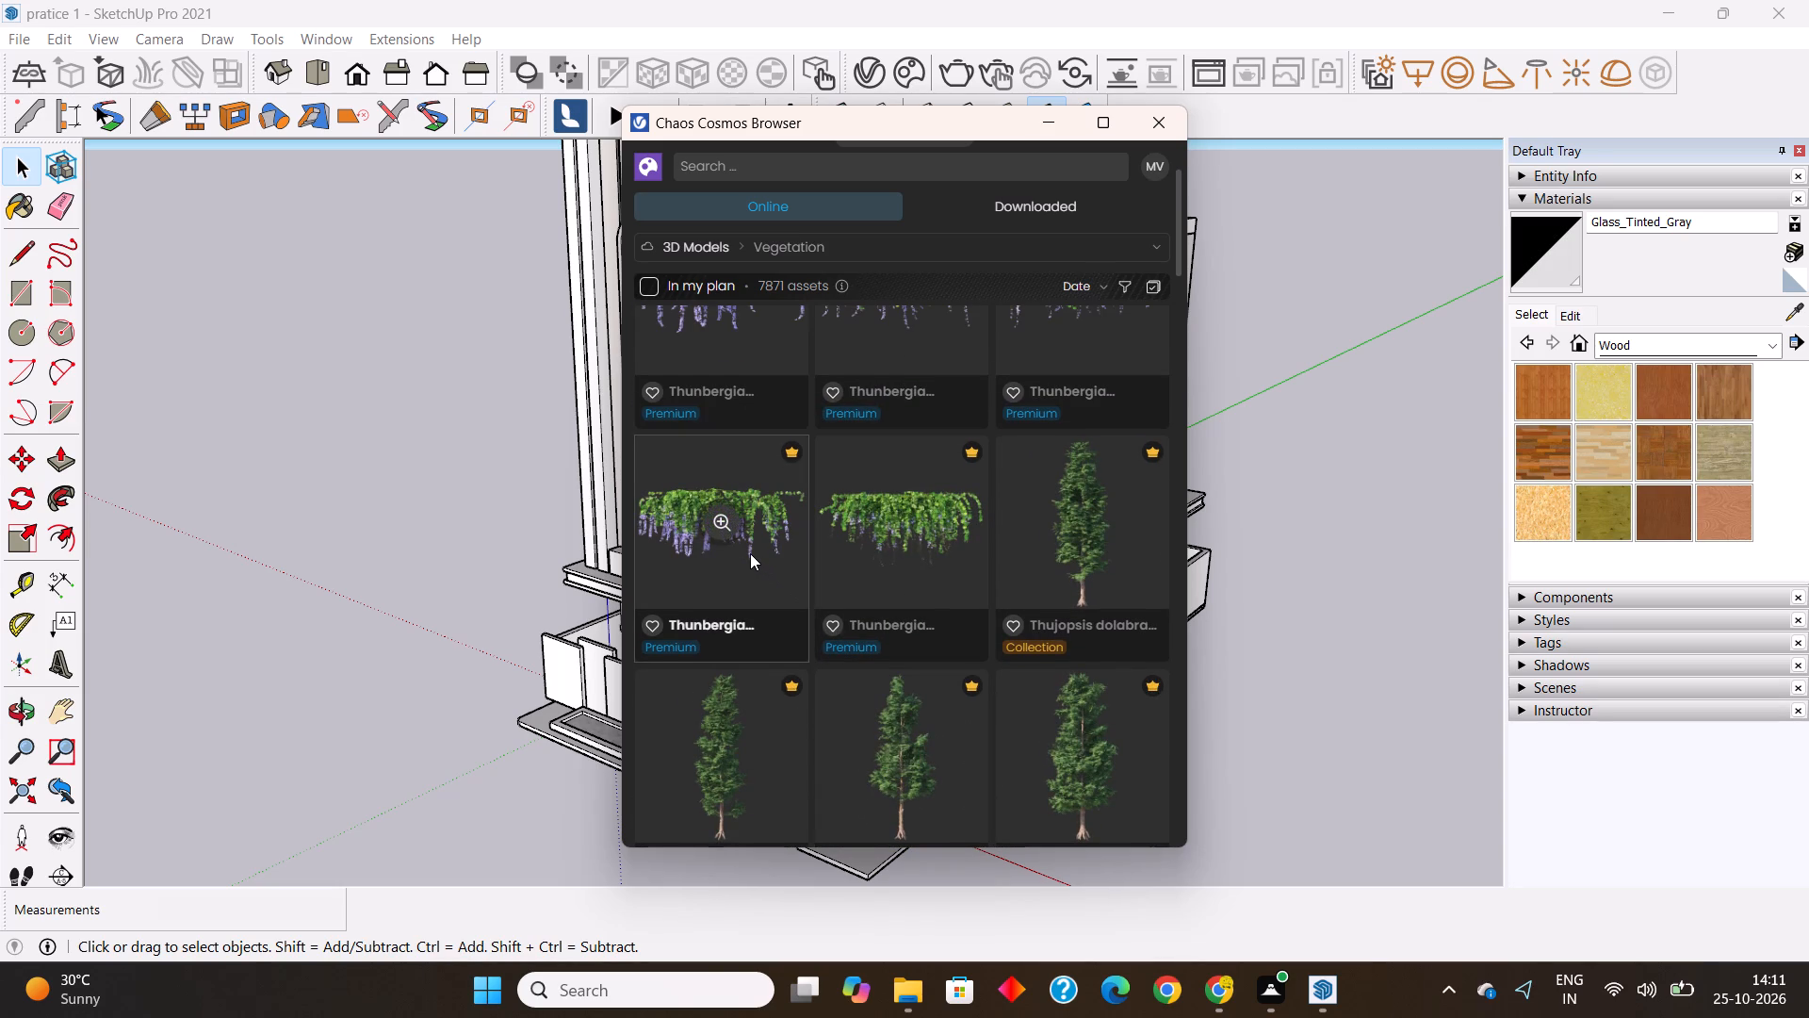
left_click(721, 522)
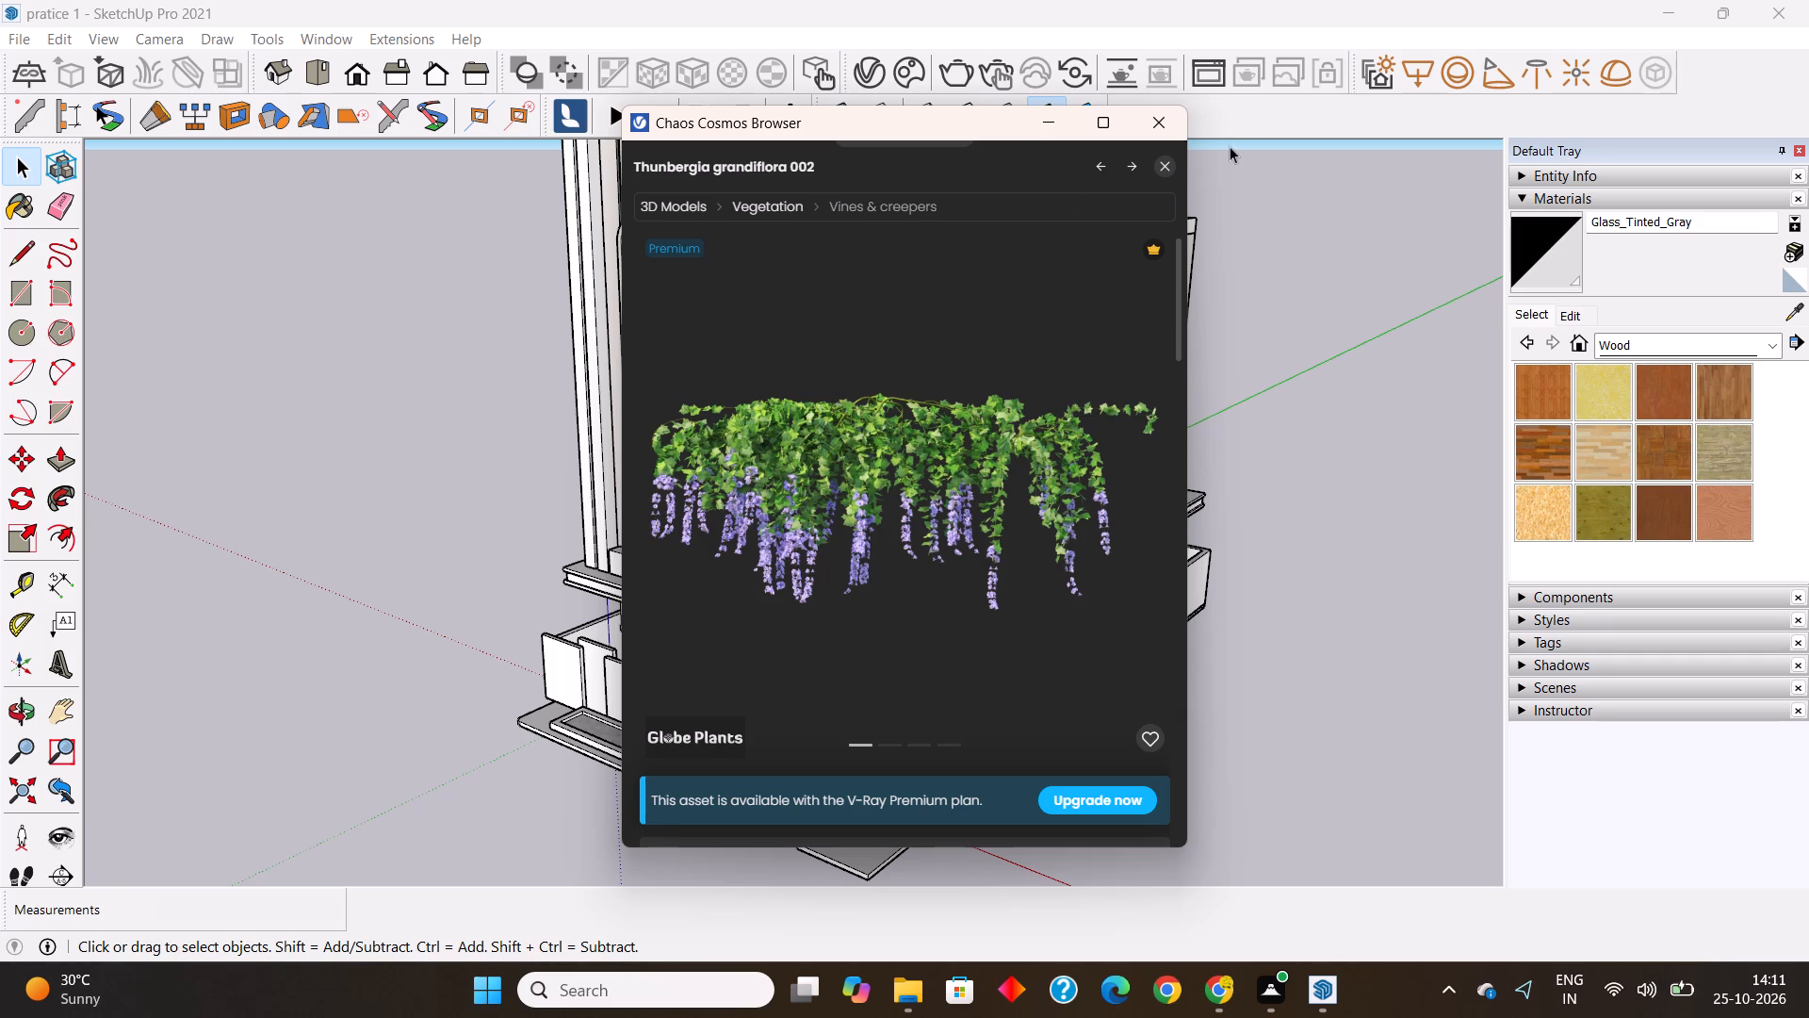
left_click(1169, 169)
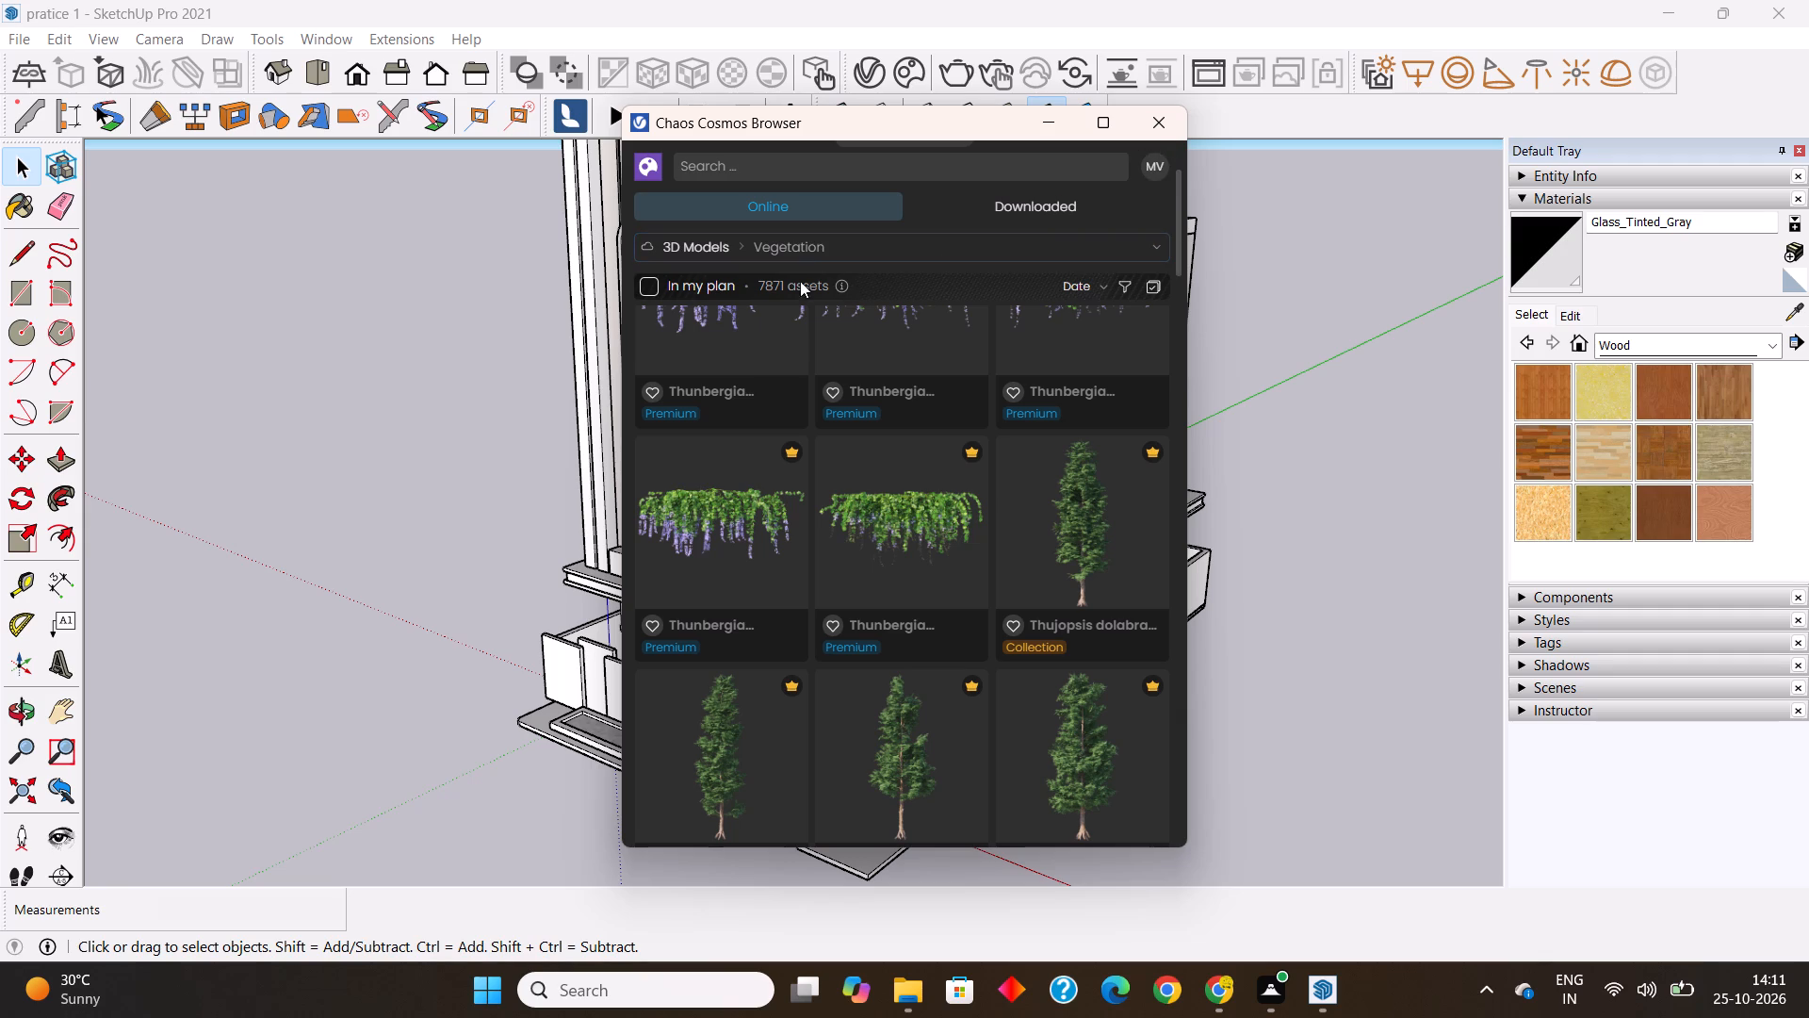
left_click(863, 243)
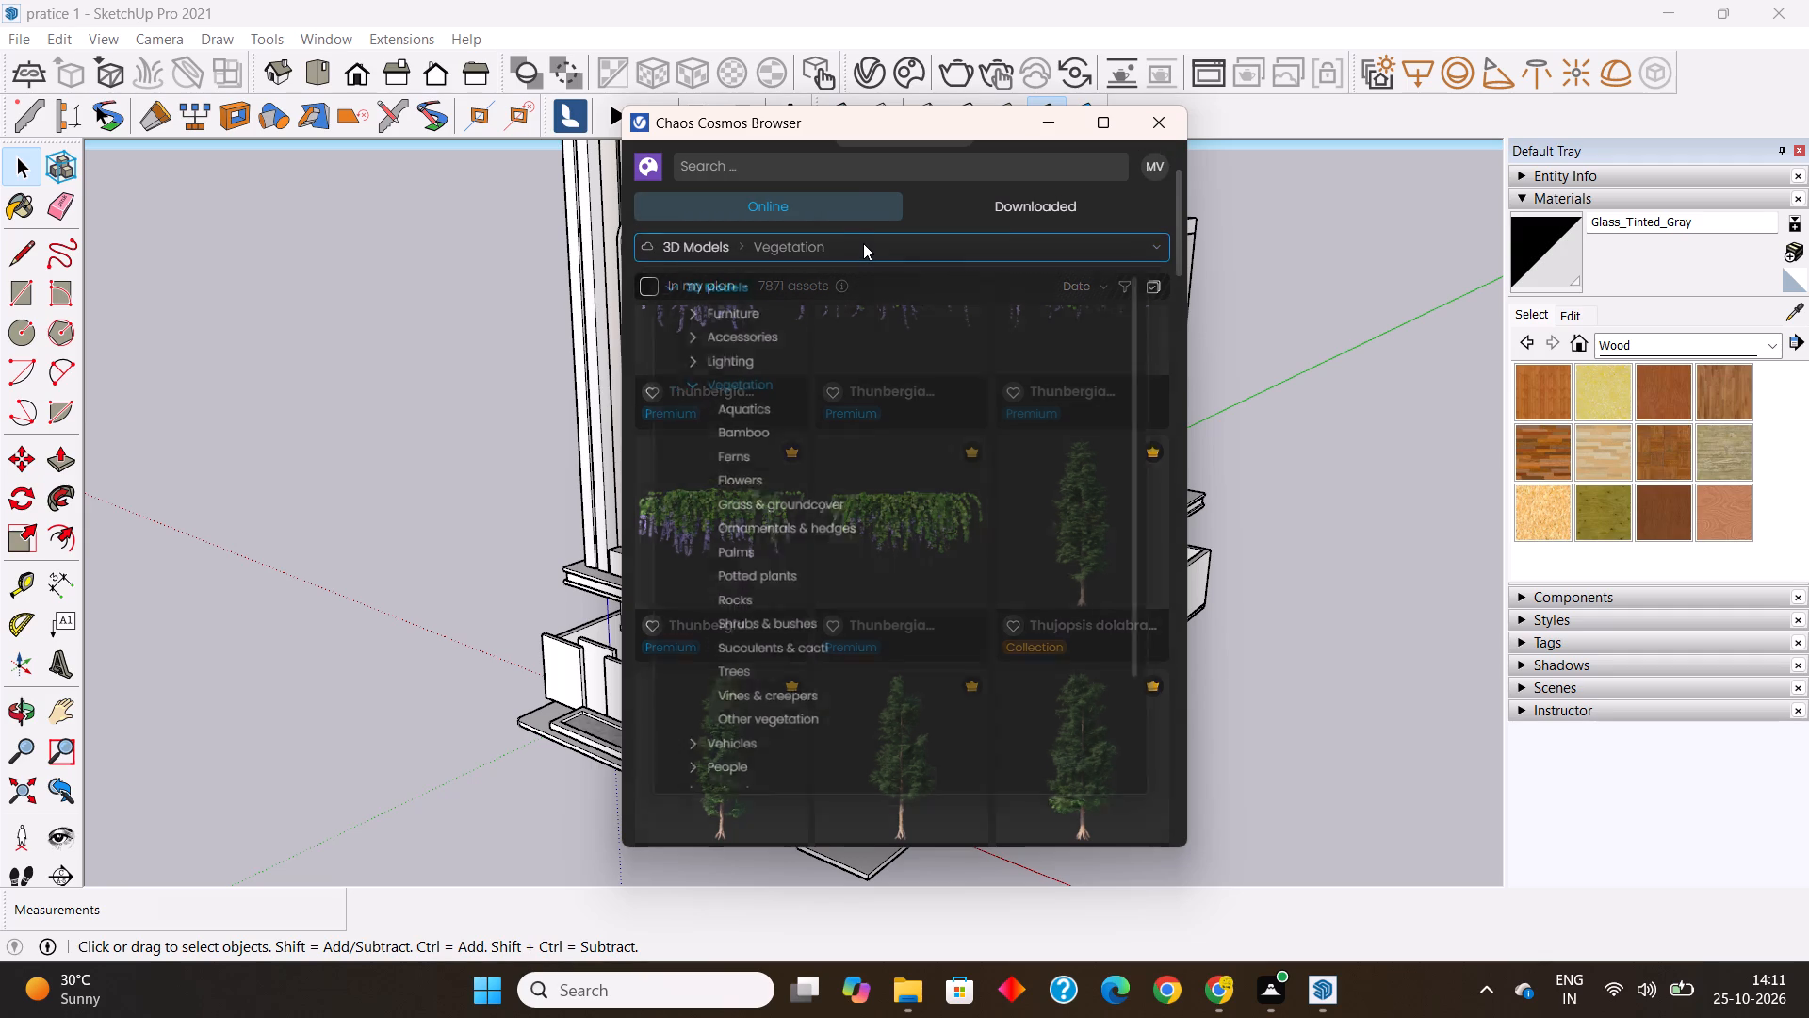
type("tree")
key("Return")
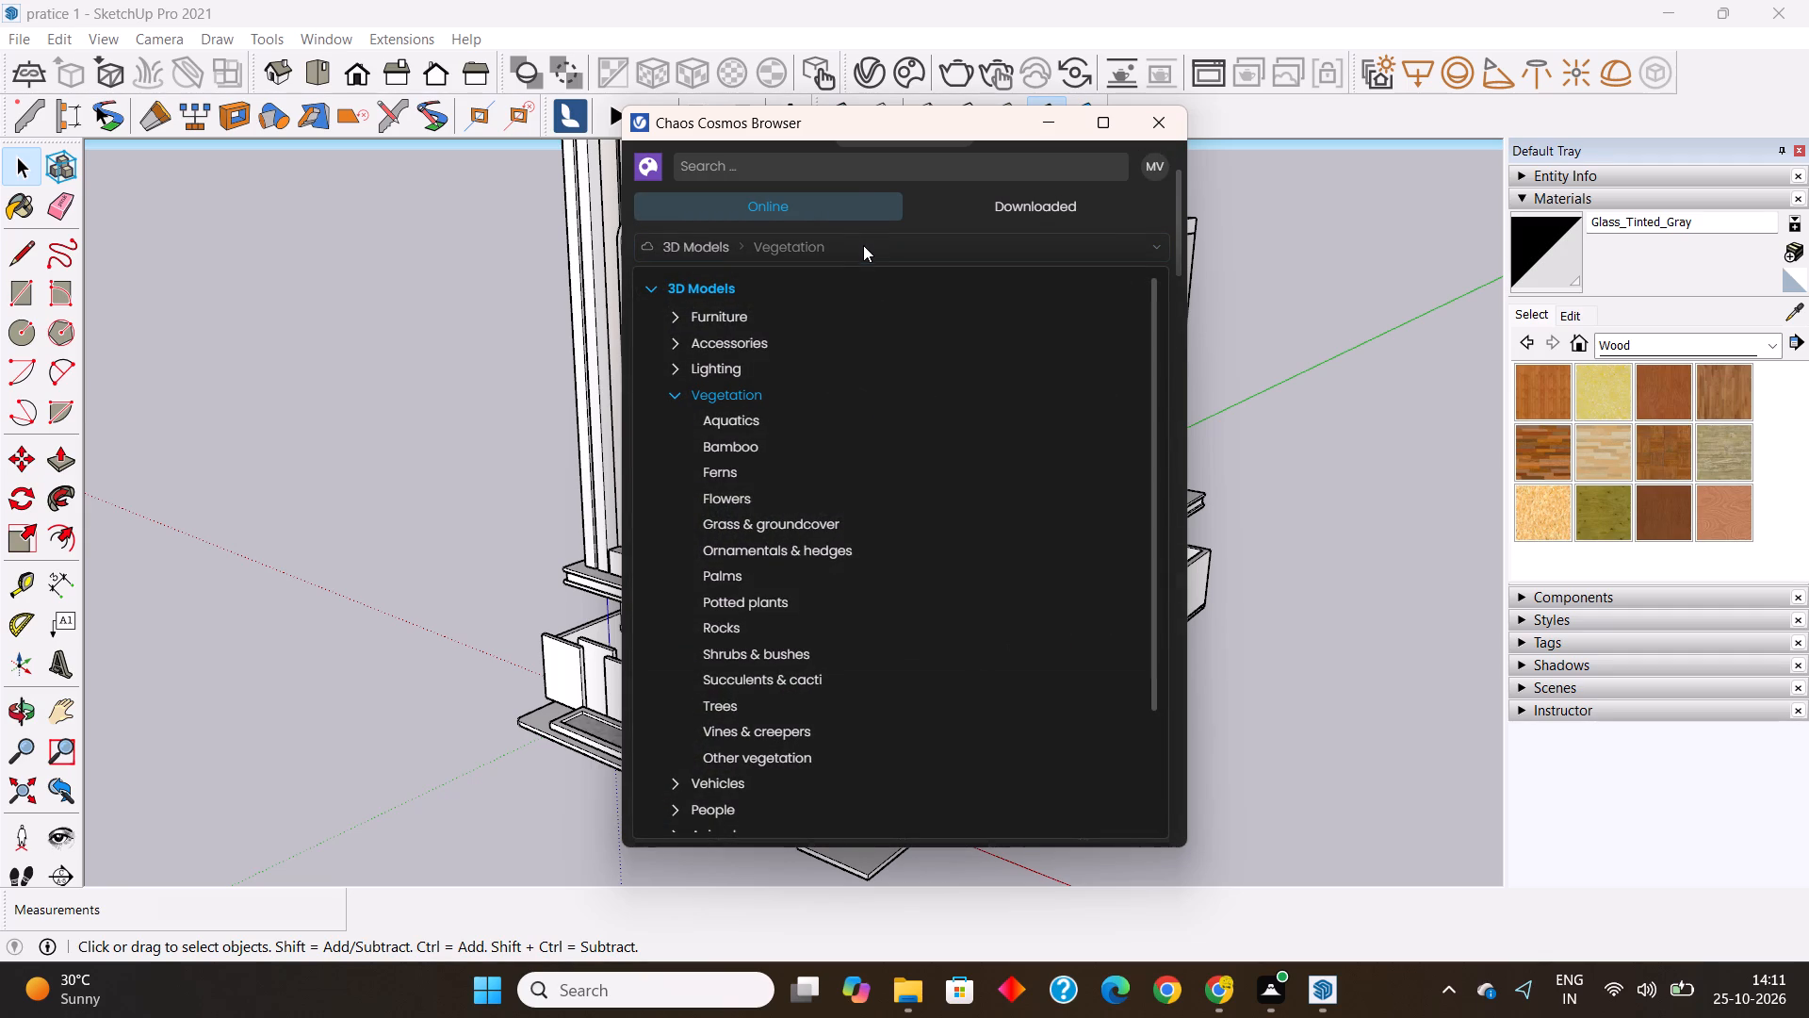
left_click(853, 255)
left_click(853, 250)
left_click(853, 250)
Search the Chaos Cosmos library for "tree".
left_click(819, 161)
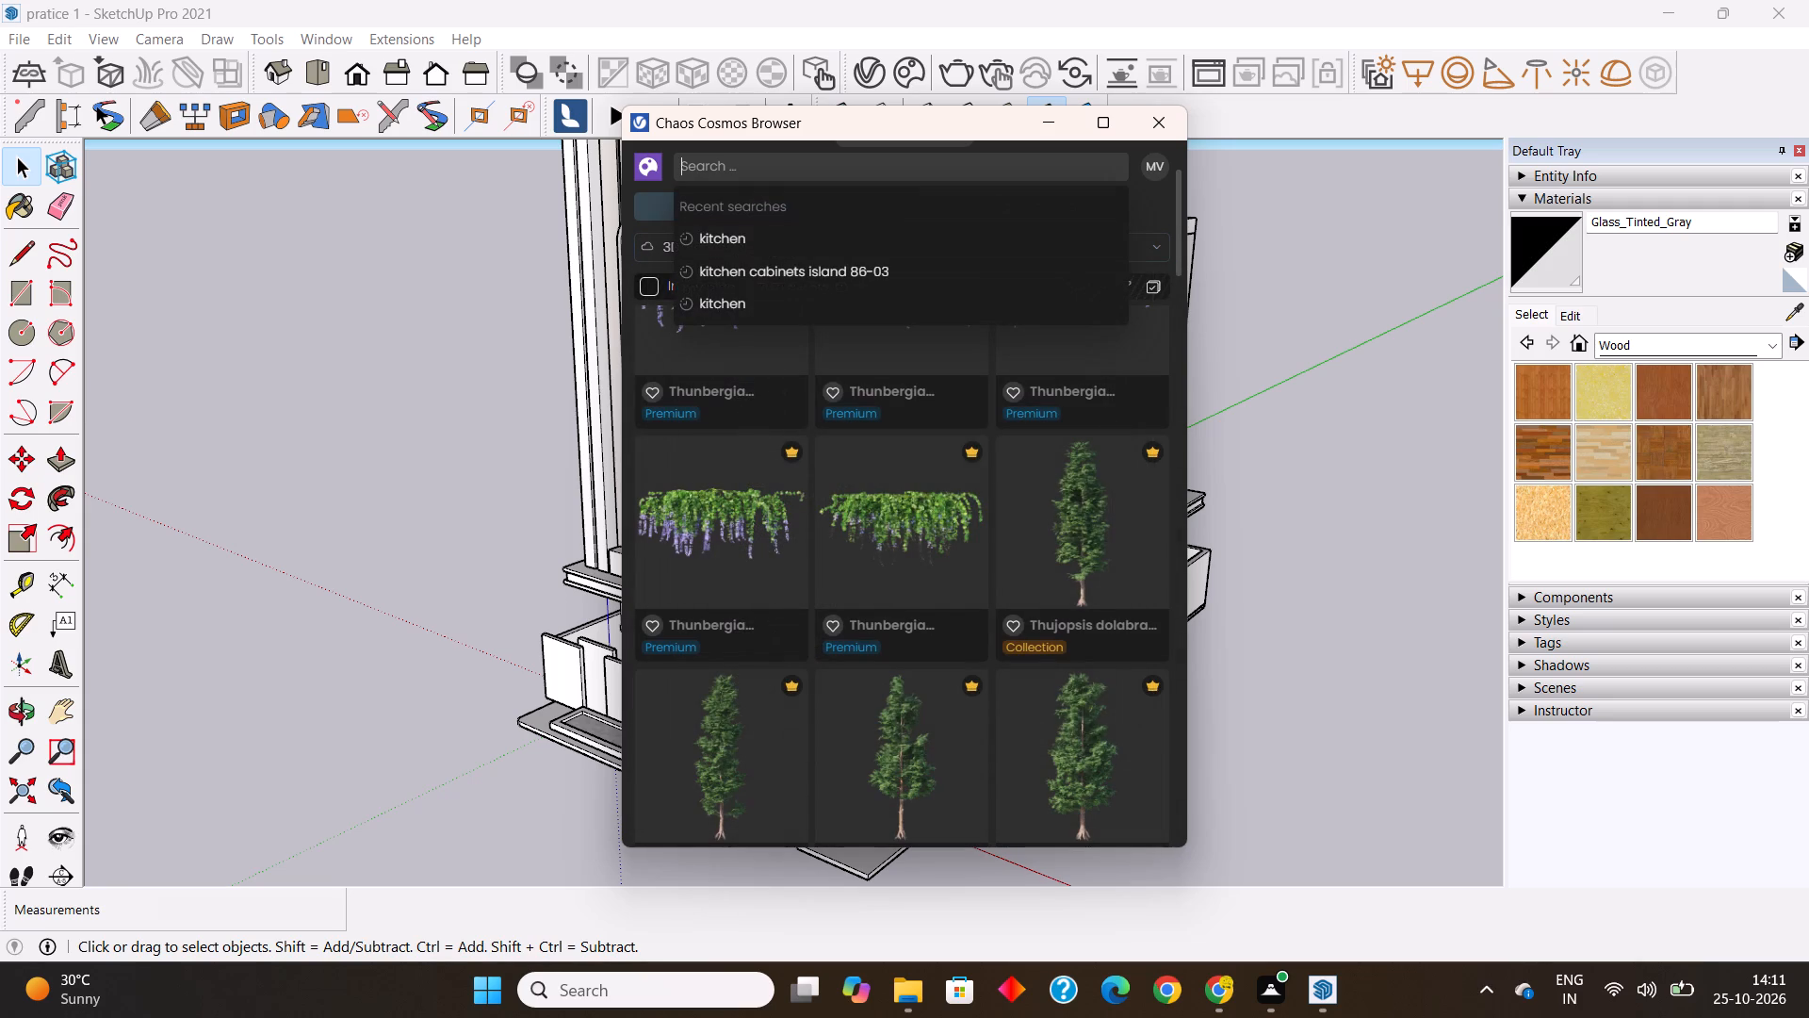
type("tree")
key("Return")
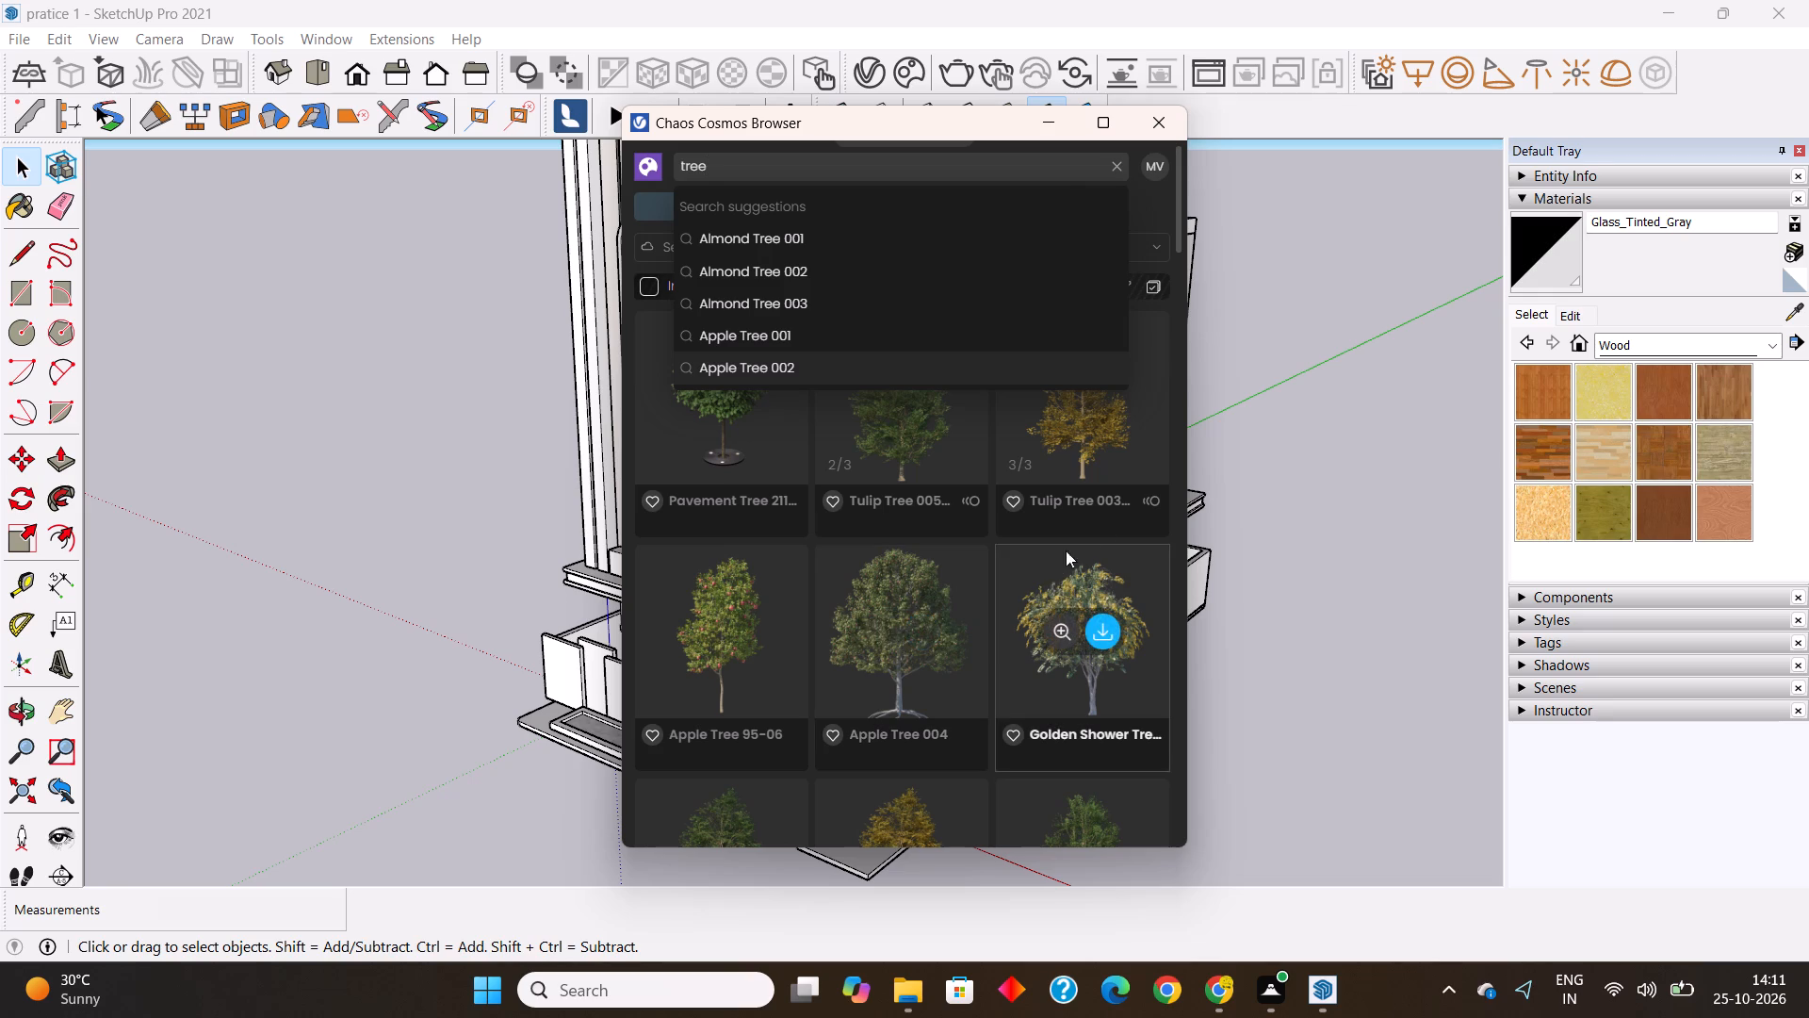
Dismiss the search suggestions and look through the Chaos Cosmos tree results for trees that suit the house scene.
scroll(946, 621, "down", 8)
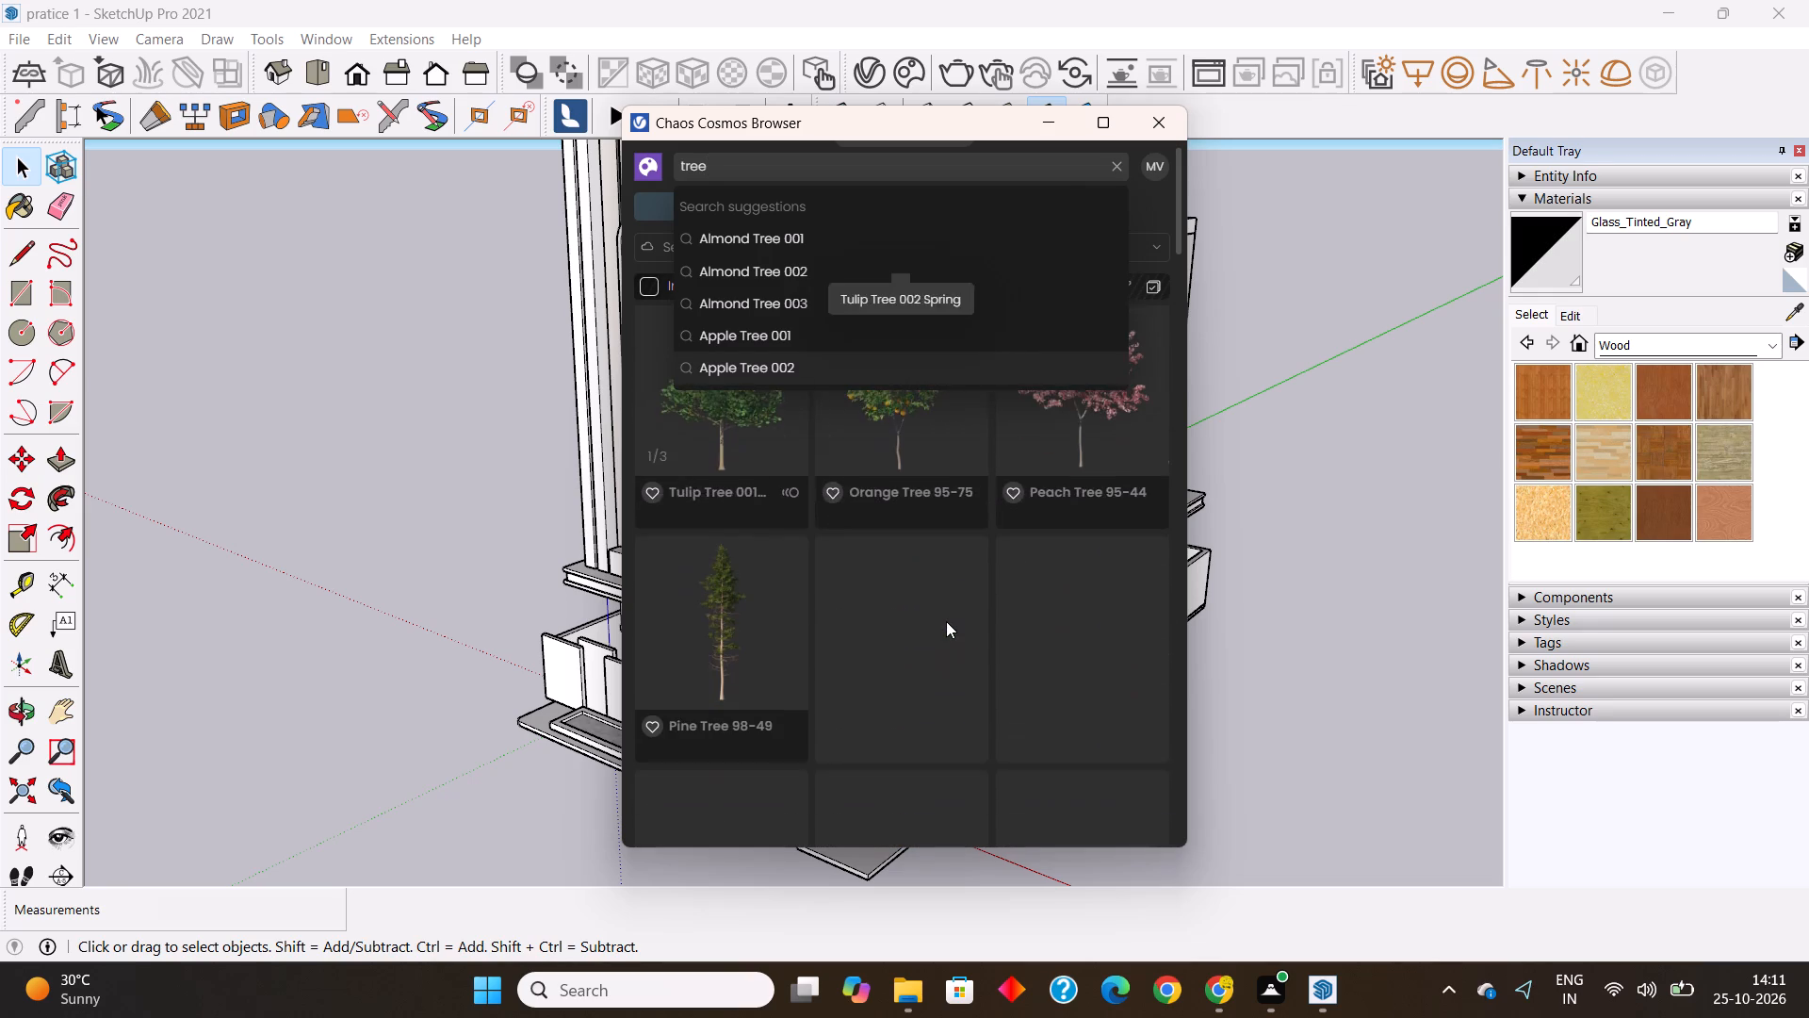
scroll(946, 621, "down", 4)
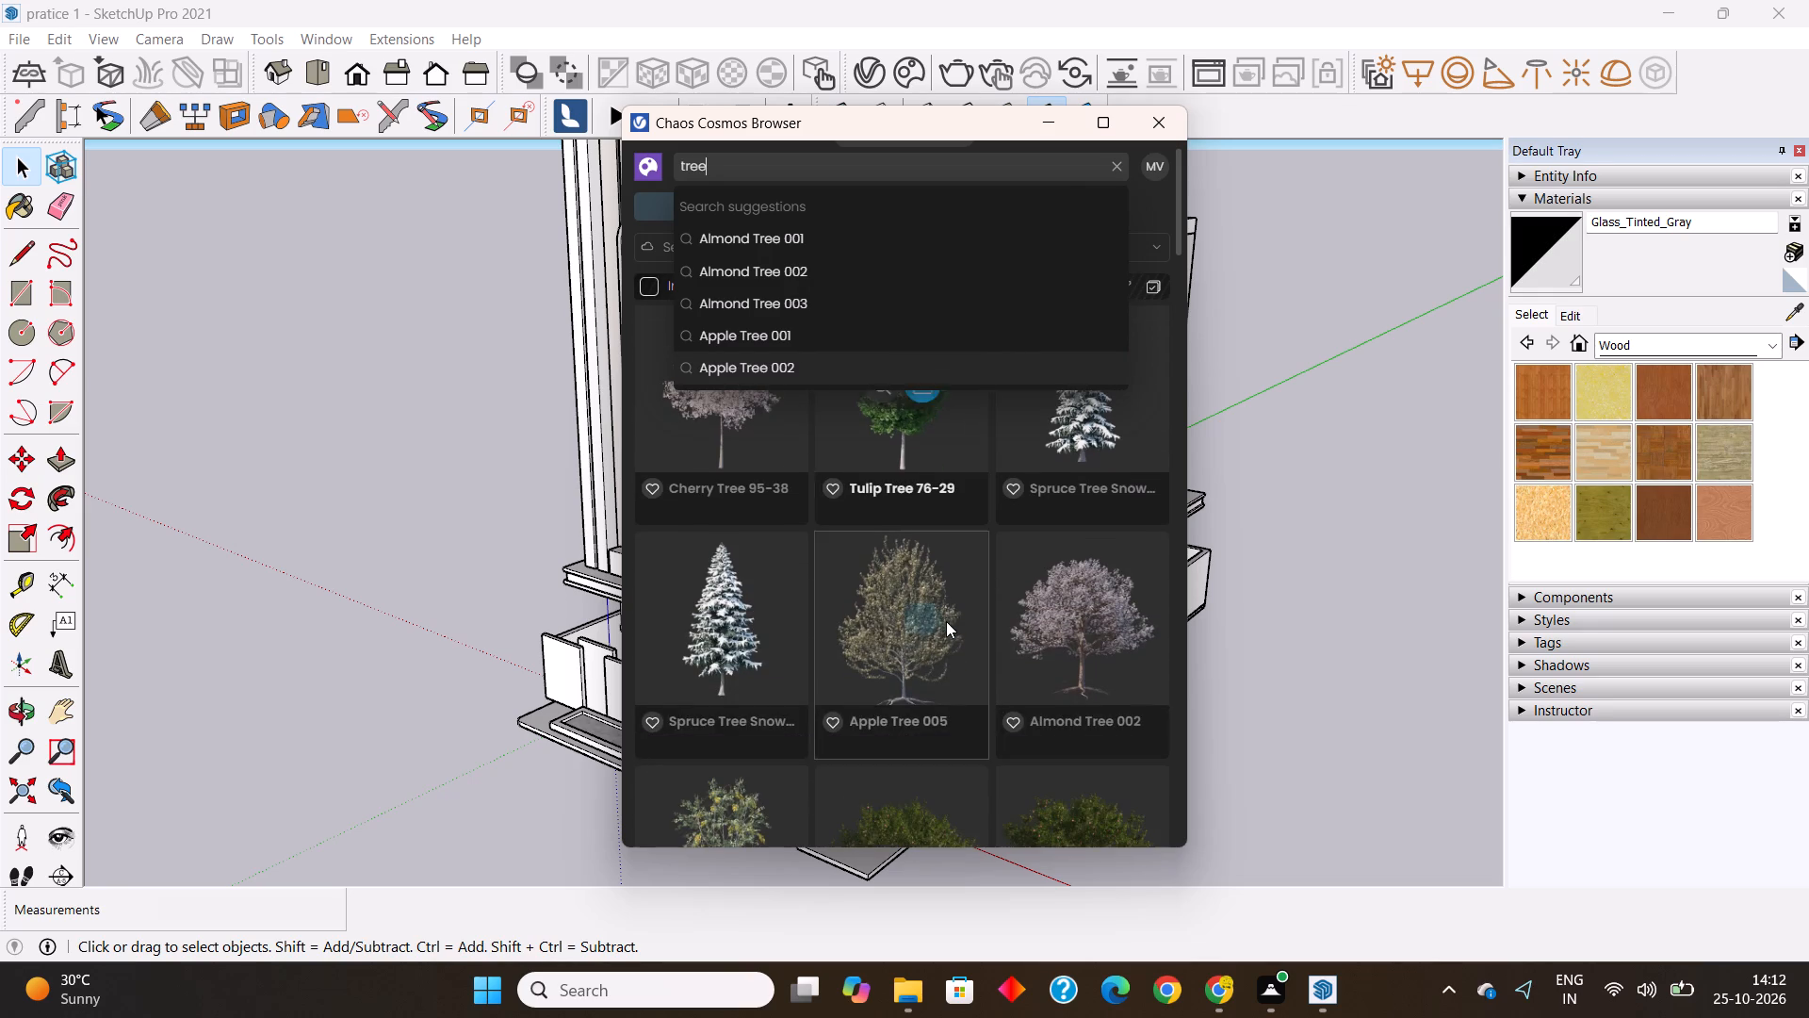
scroll(946, 621, "down", 5)
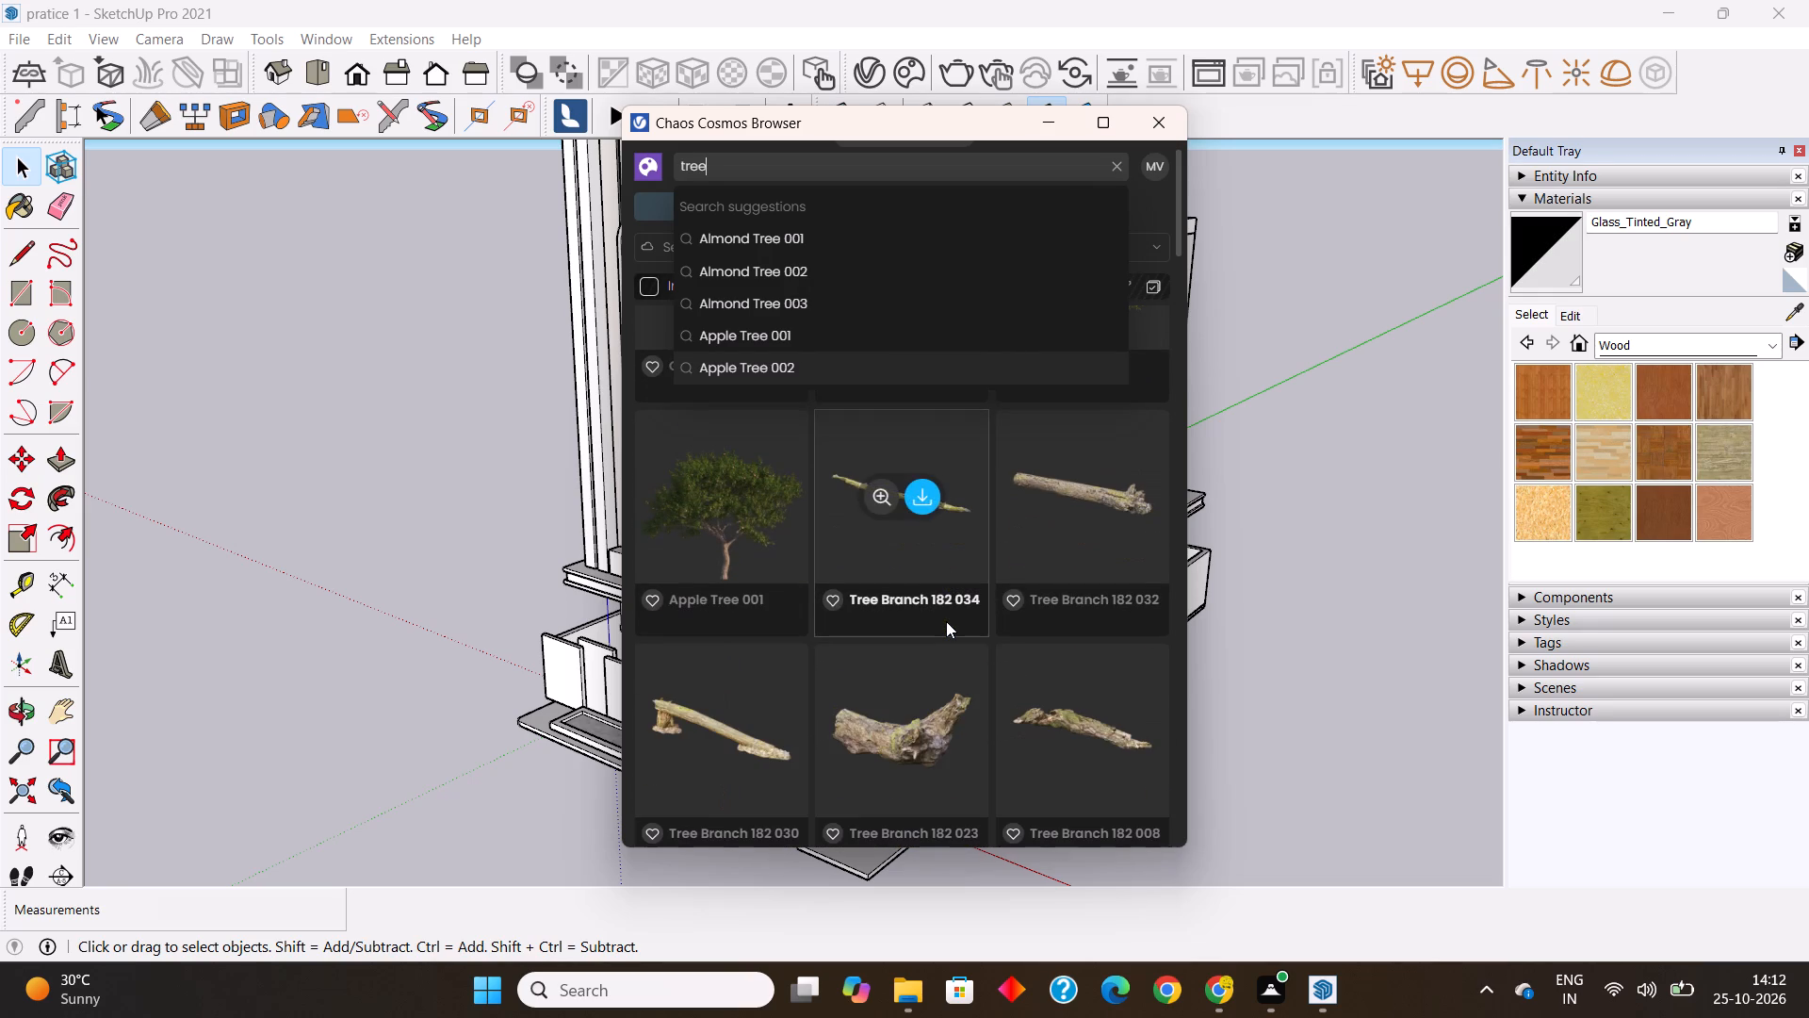
scroll(946, 621, "down", 6)
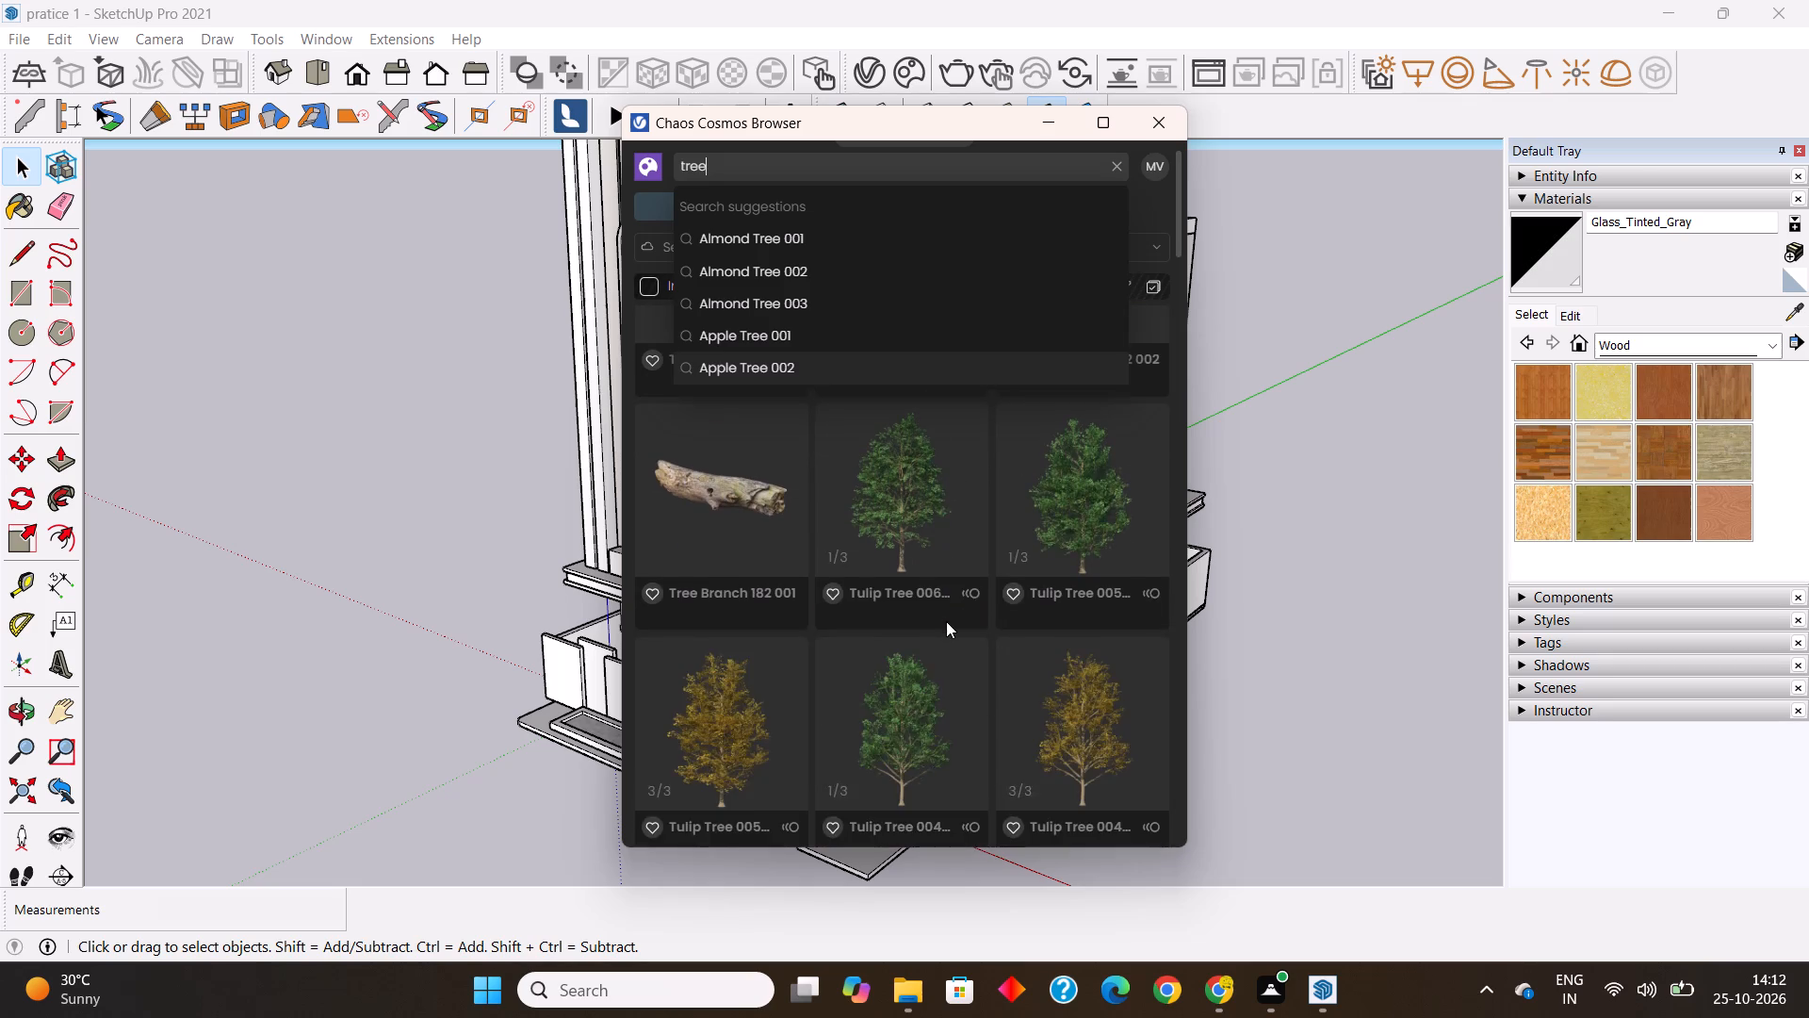
scroll(946, 621, "down", 9)
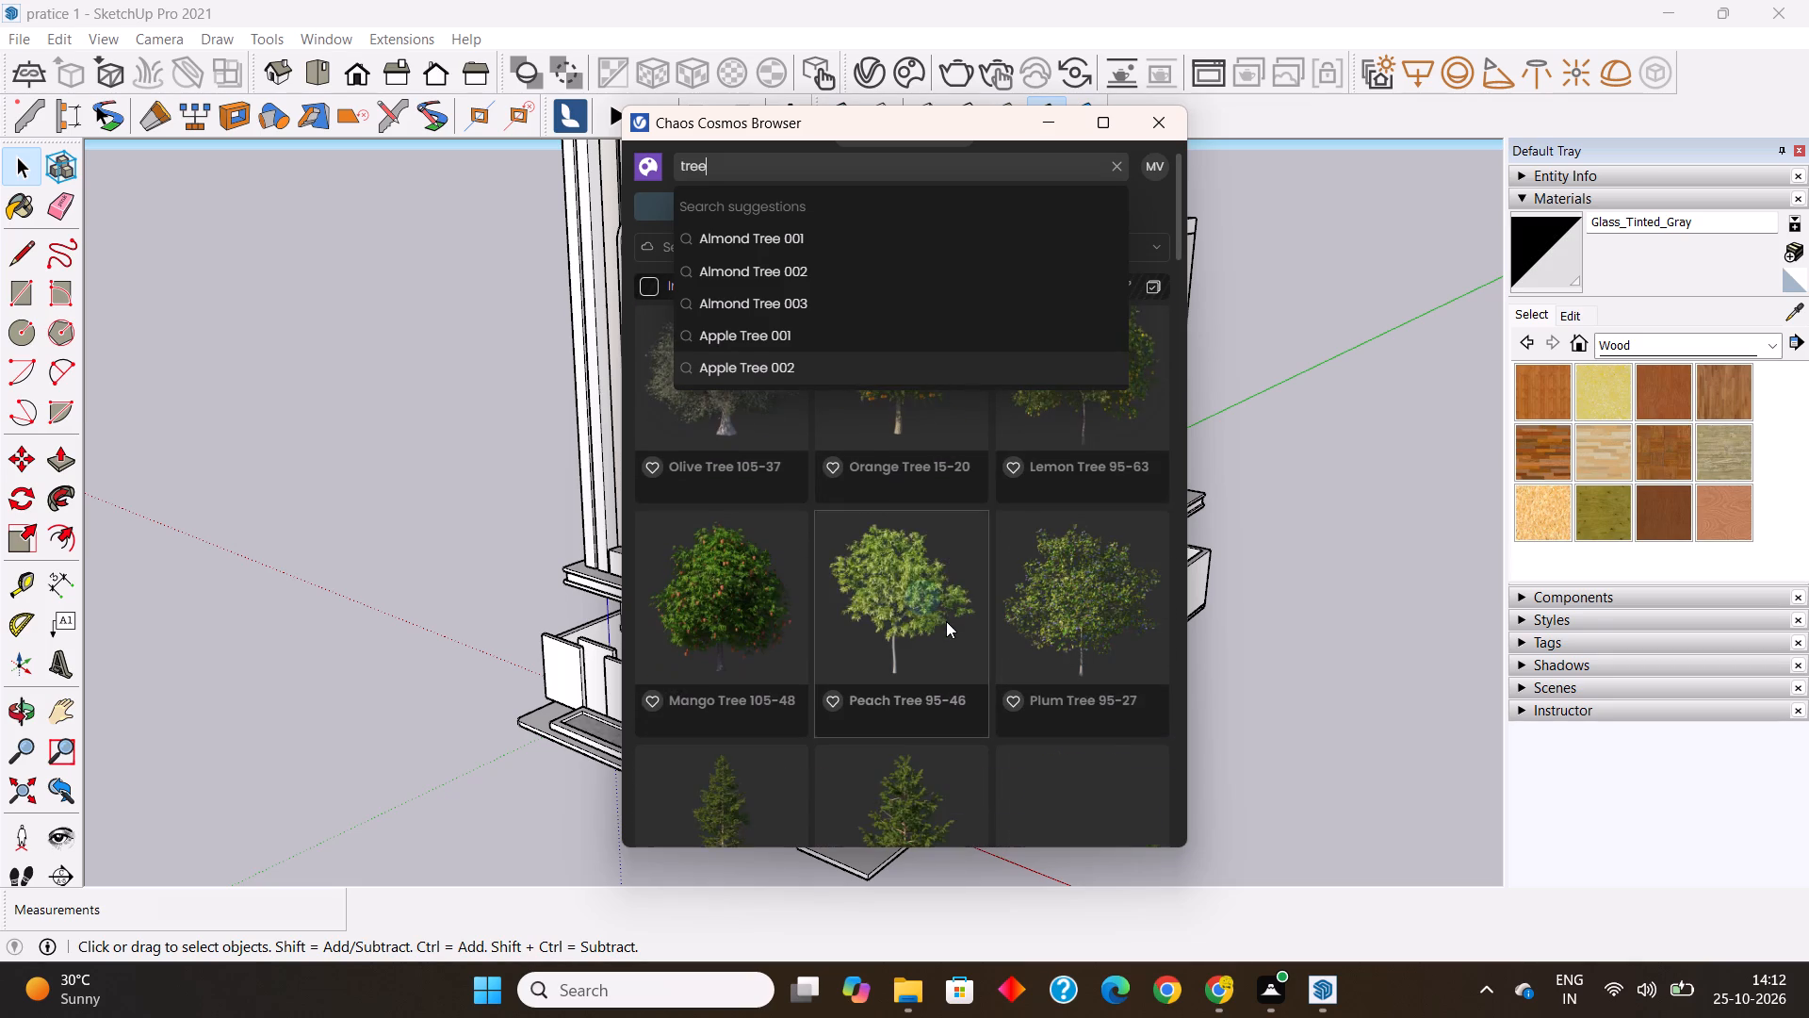
scroll(946, 621, "down", 2)
left_click(456, 657)
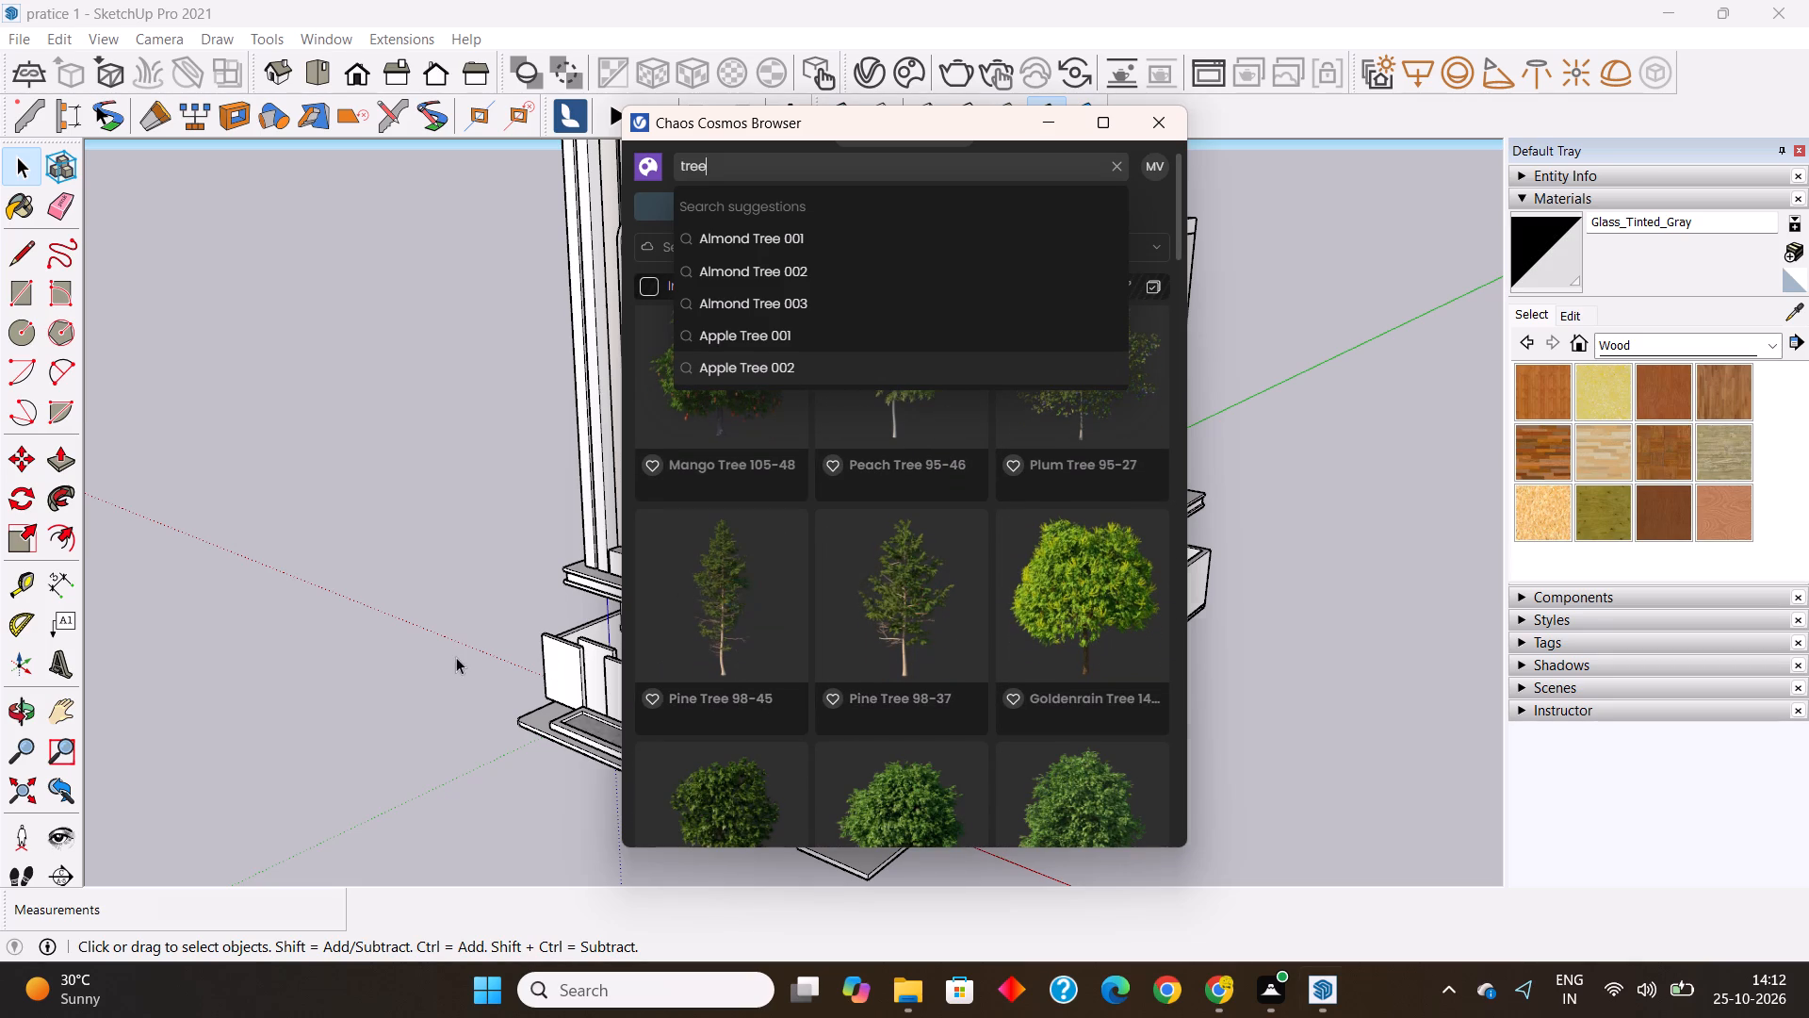
scroll(855, 586, "down", 4)
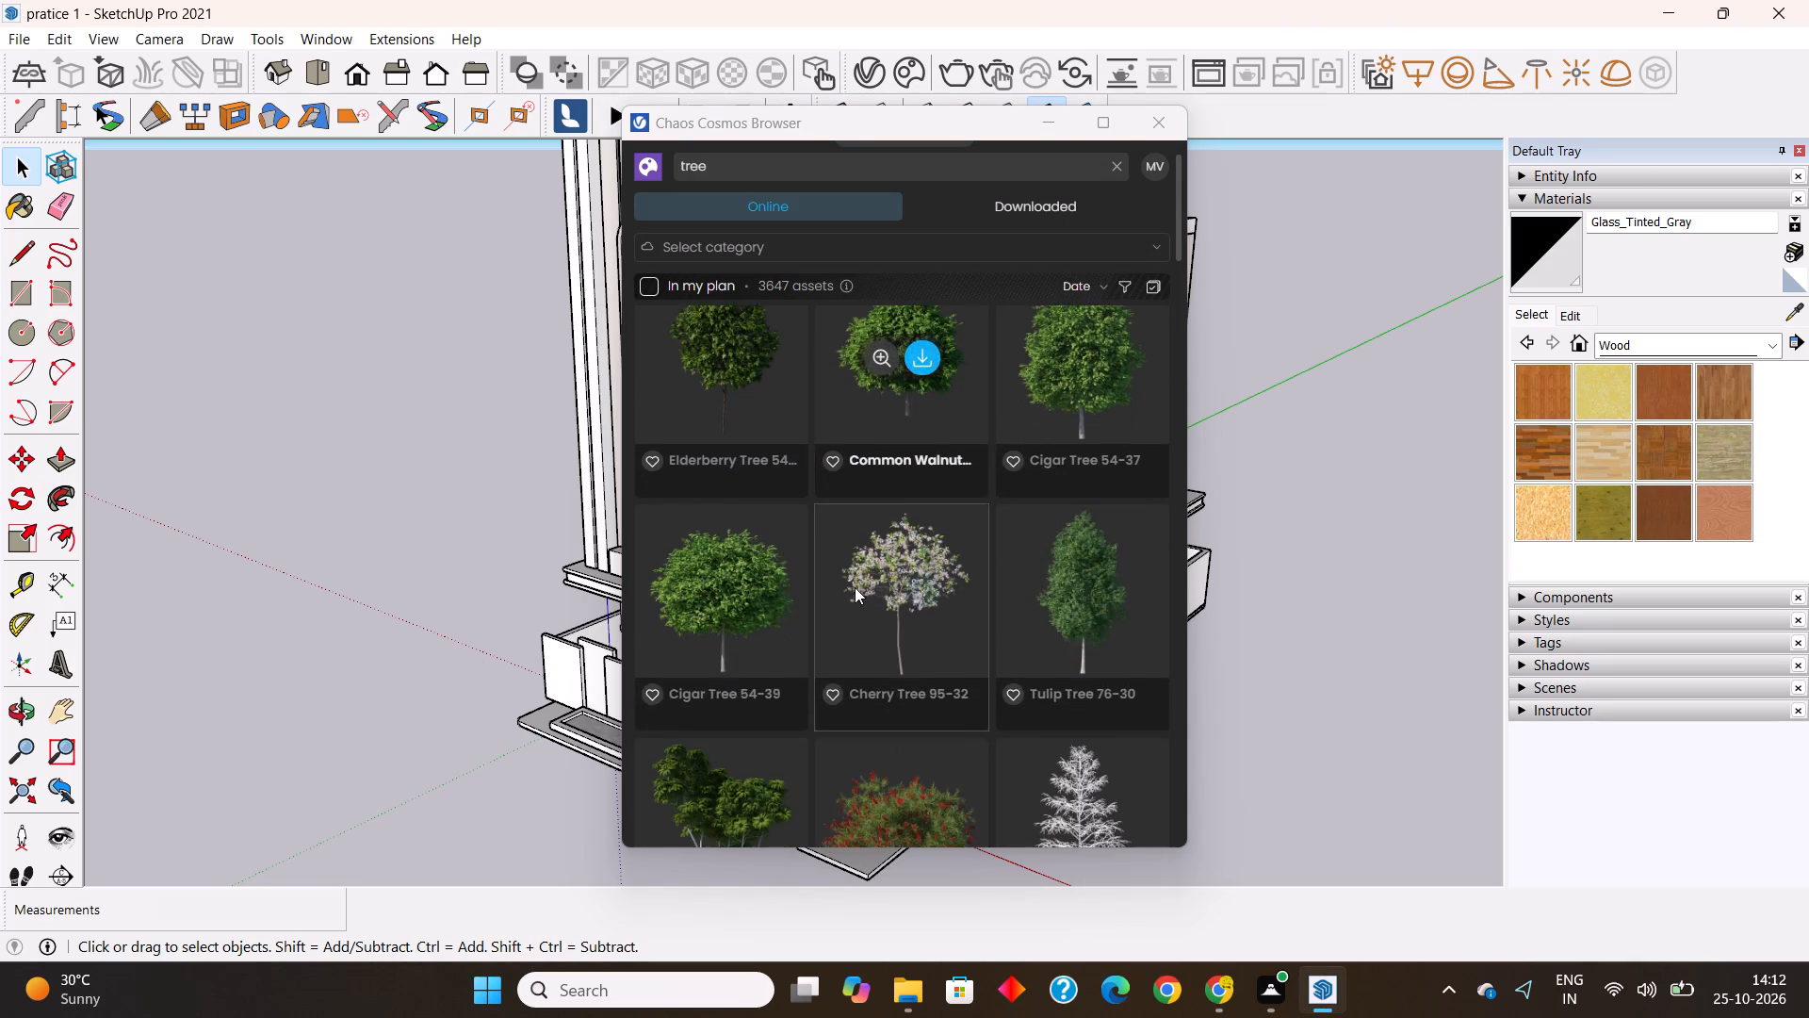
scroll(855, 587, "down", 6)
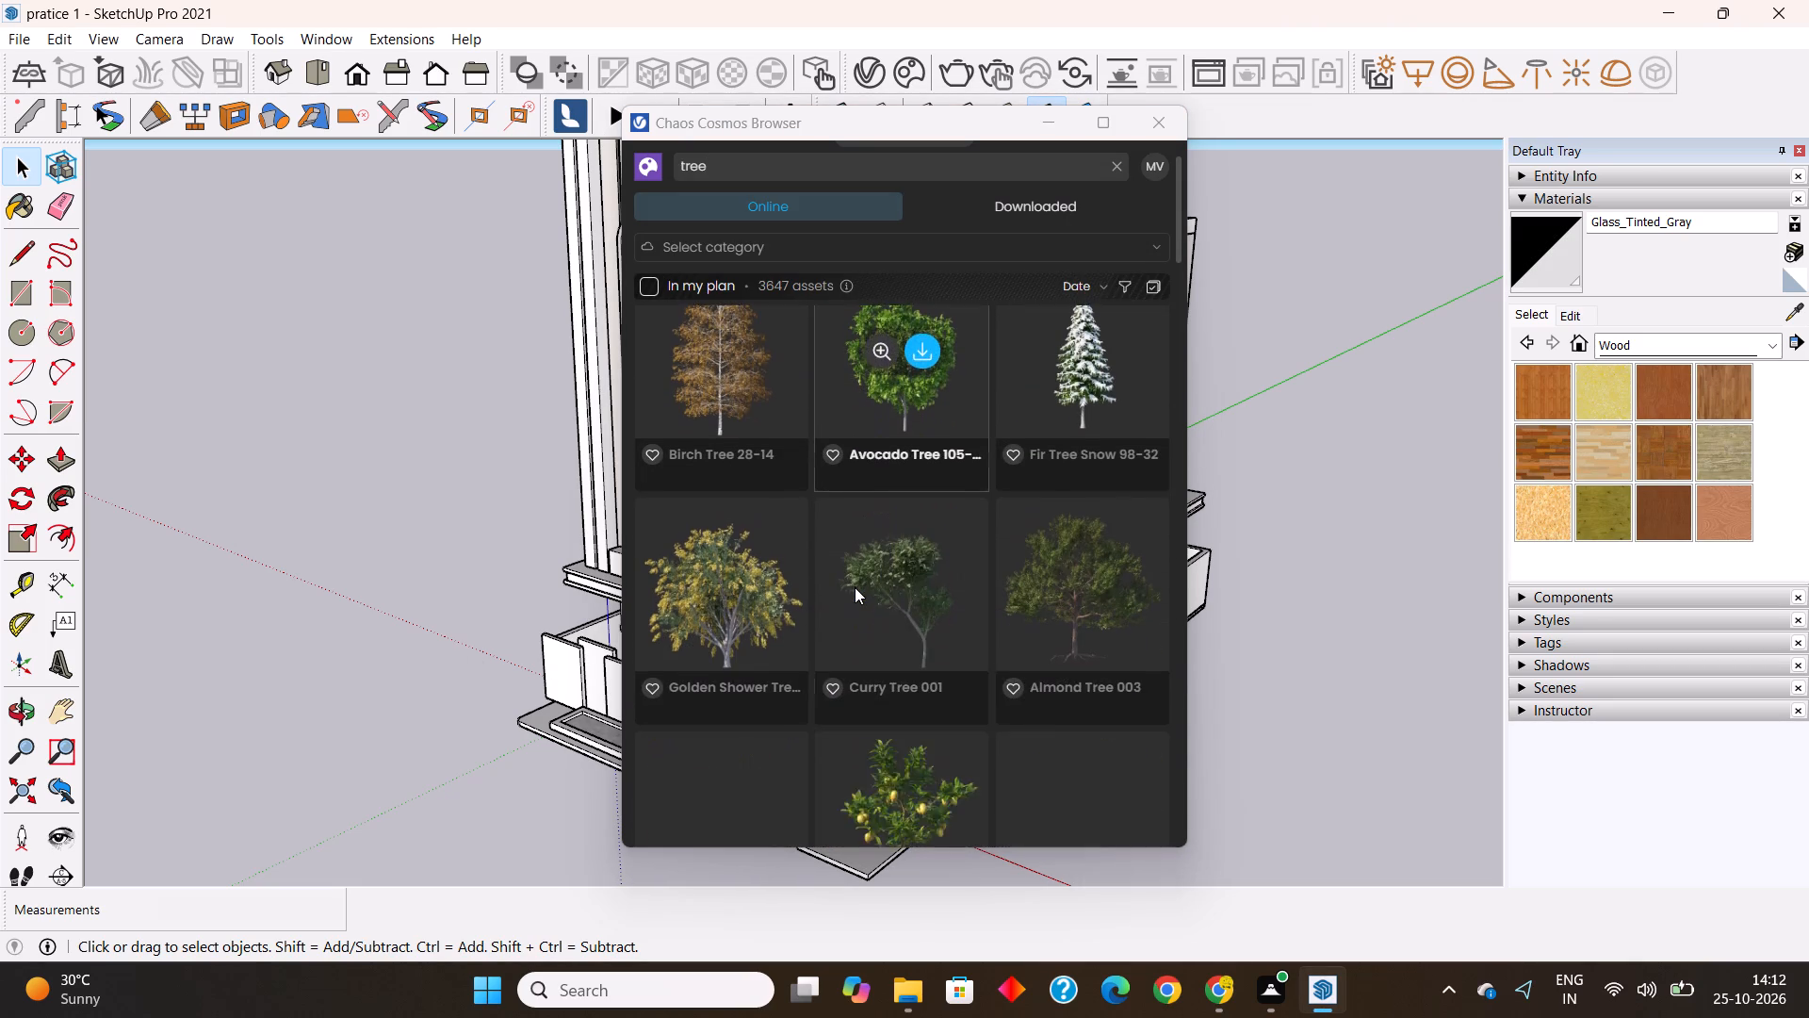
scroll(855, 587, "down", 4)
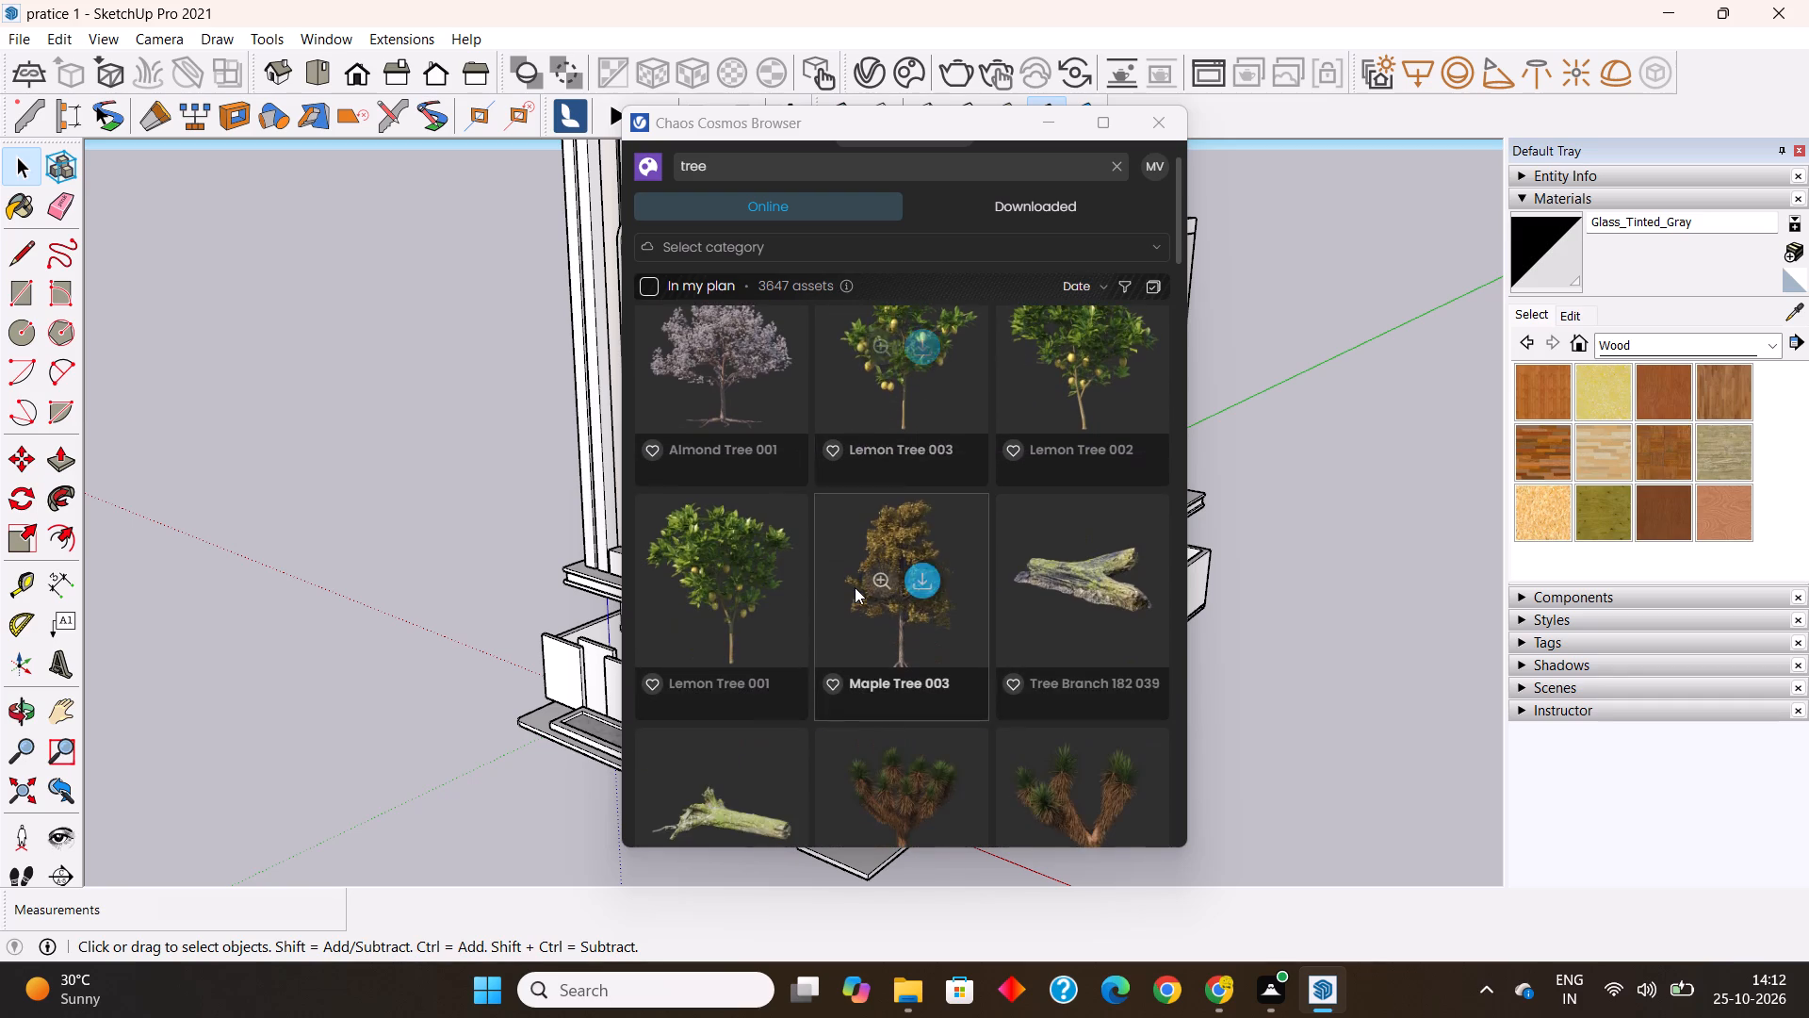
scroll(855, 587, "down", 8)
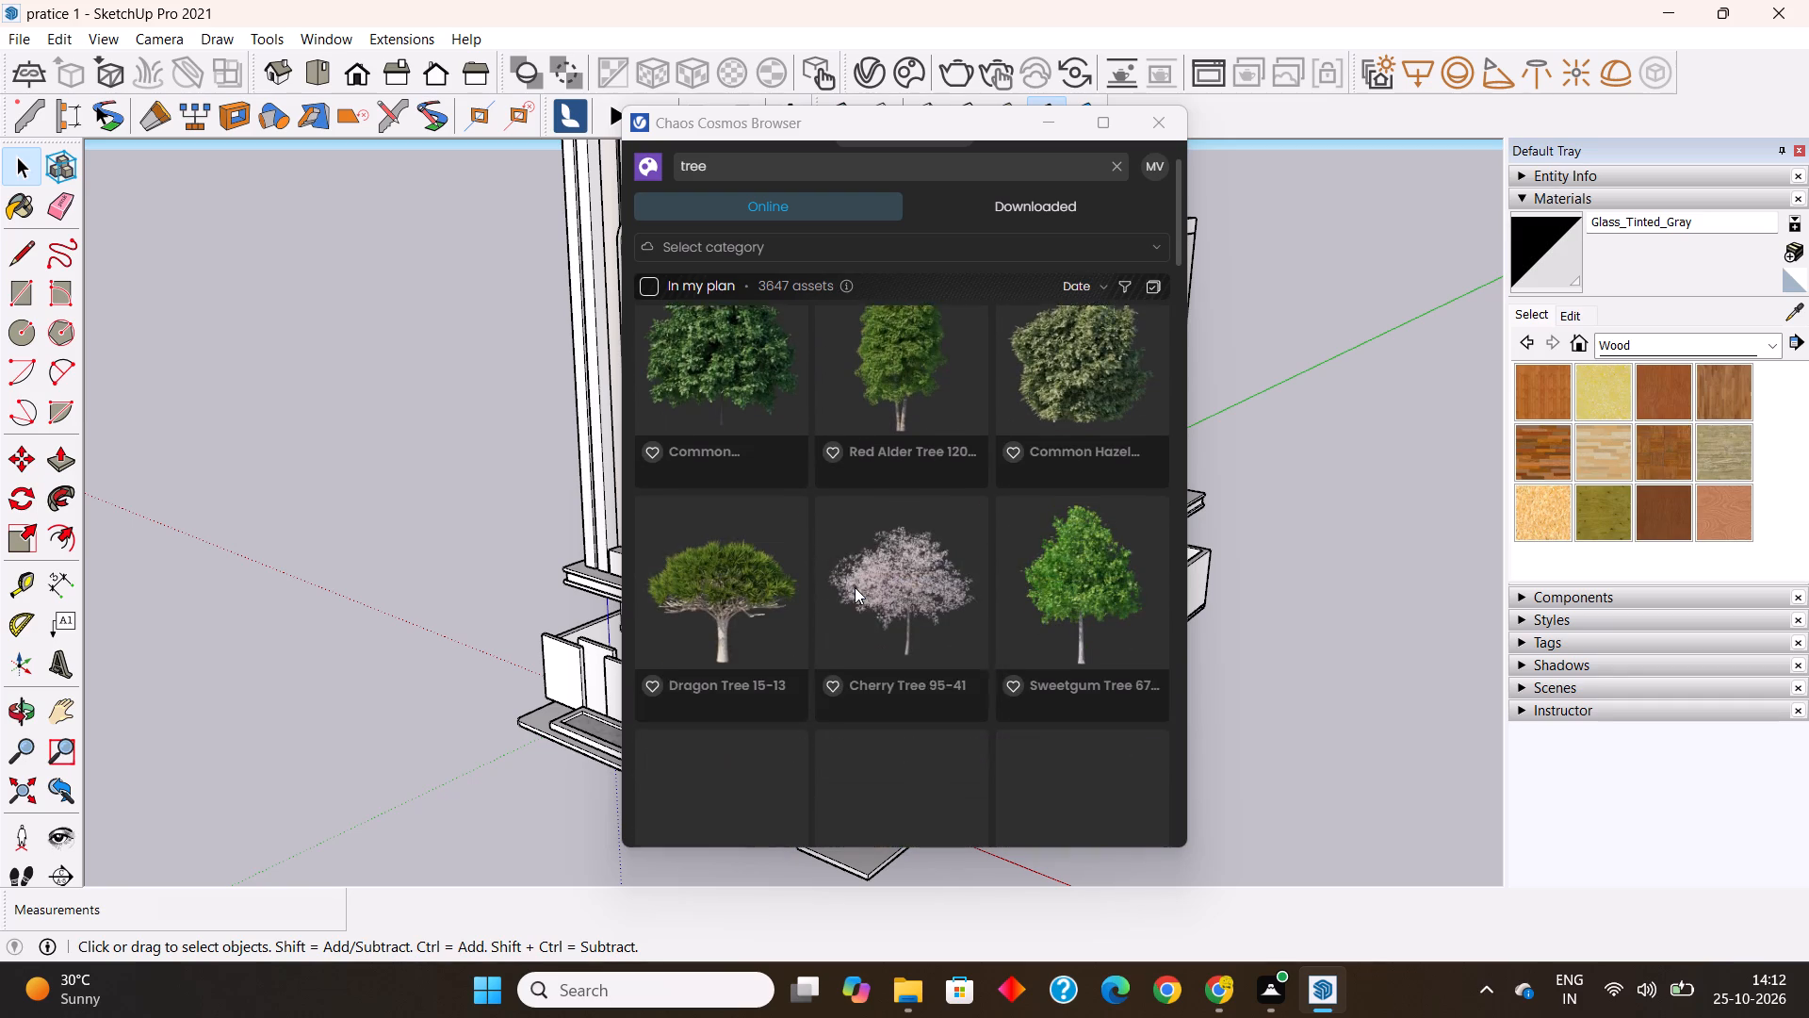
scroll(855, 587, "down", 5)
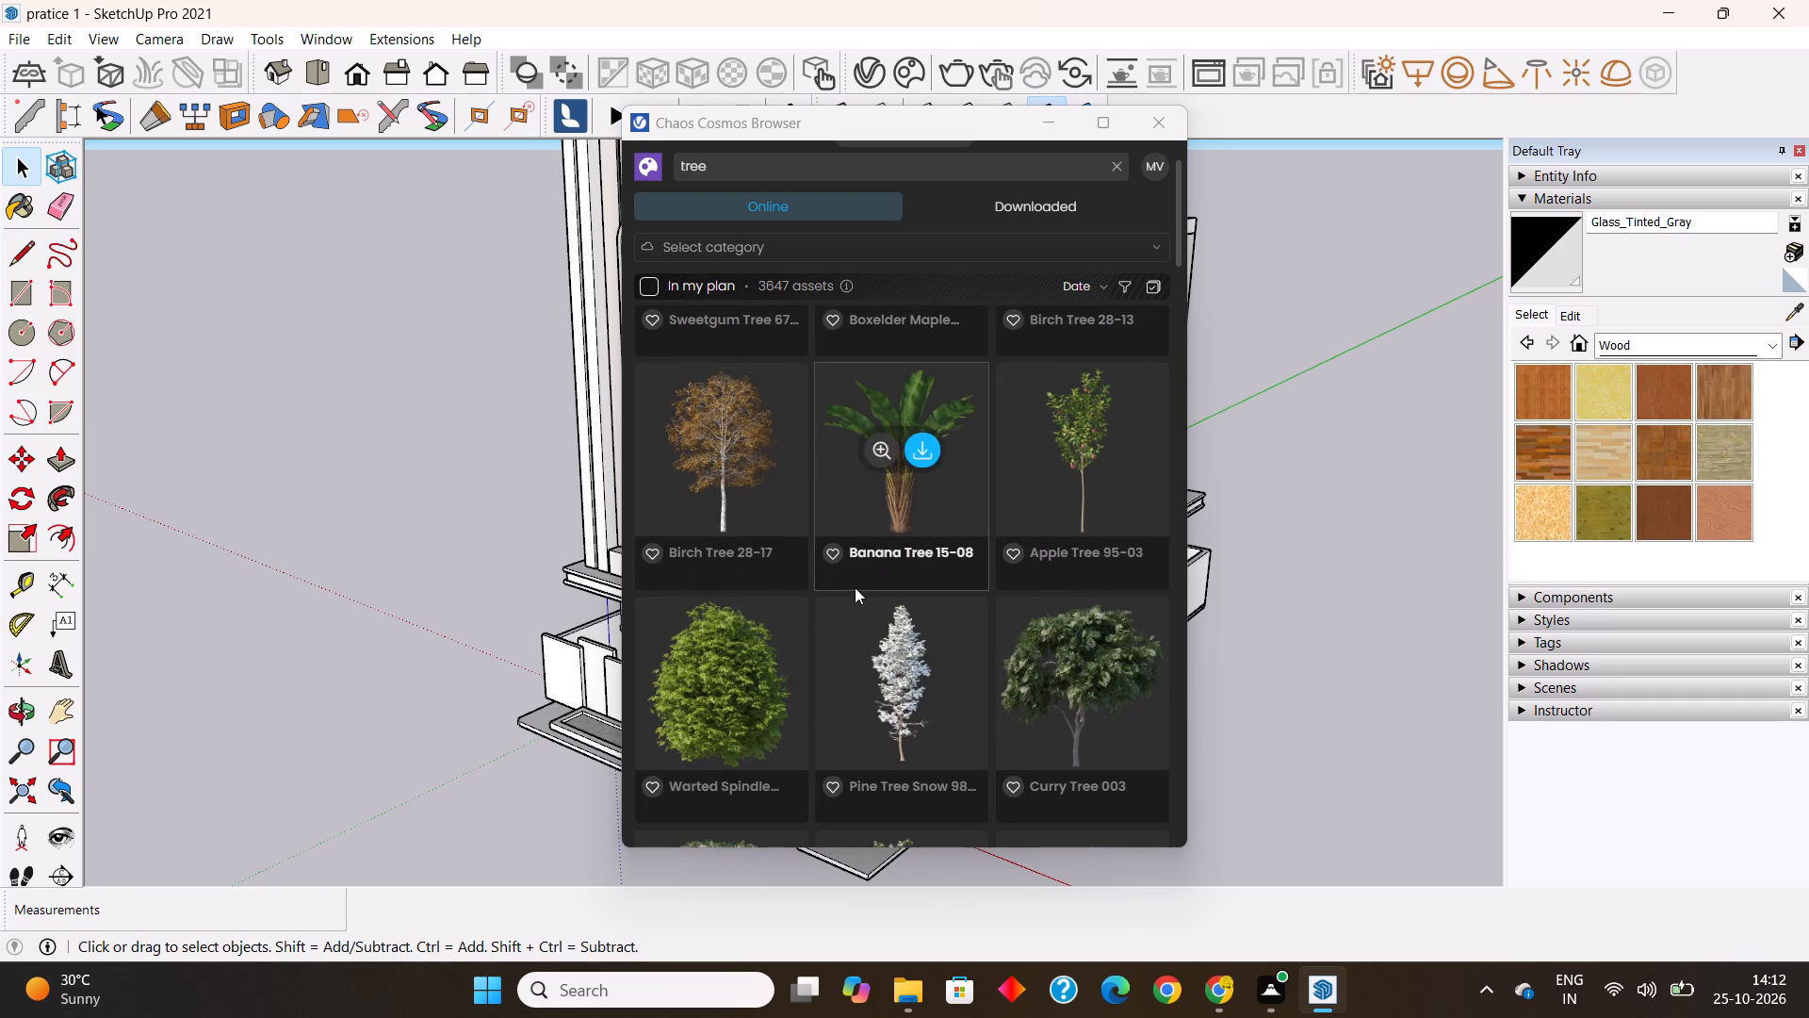
scroll(855, 587, "down", 7)
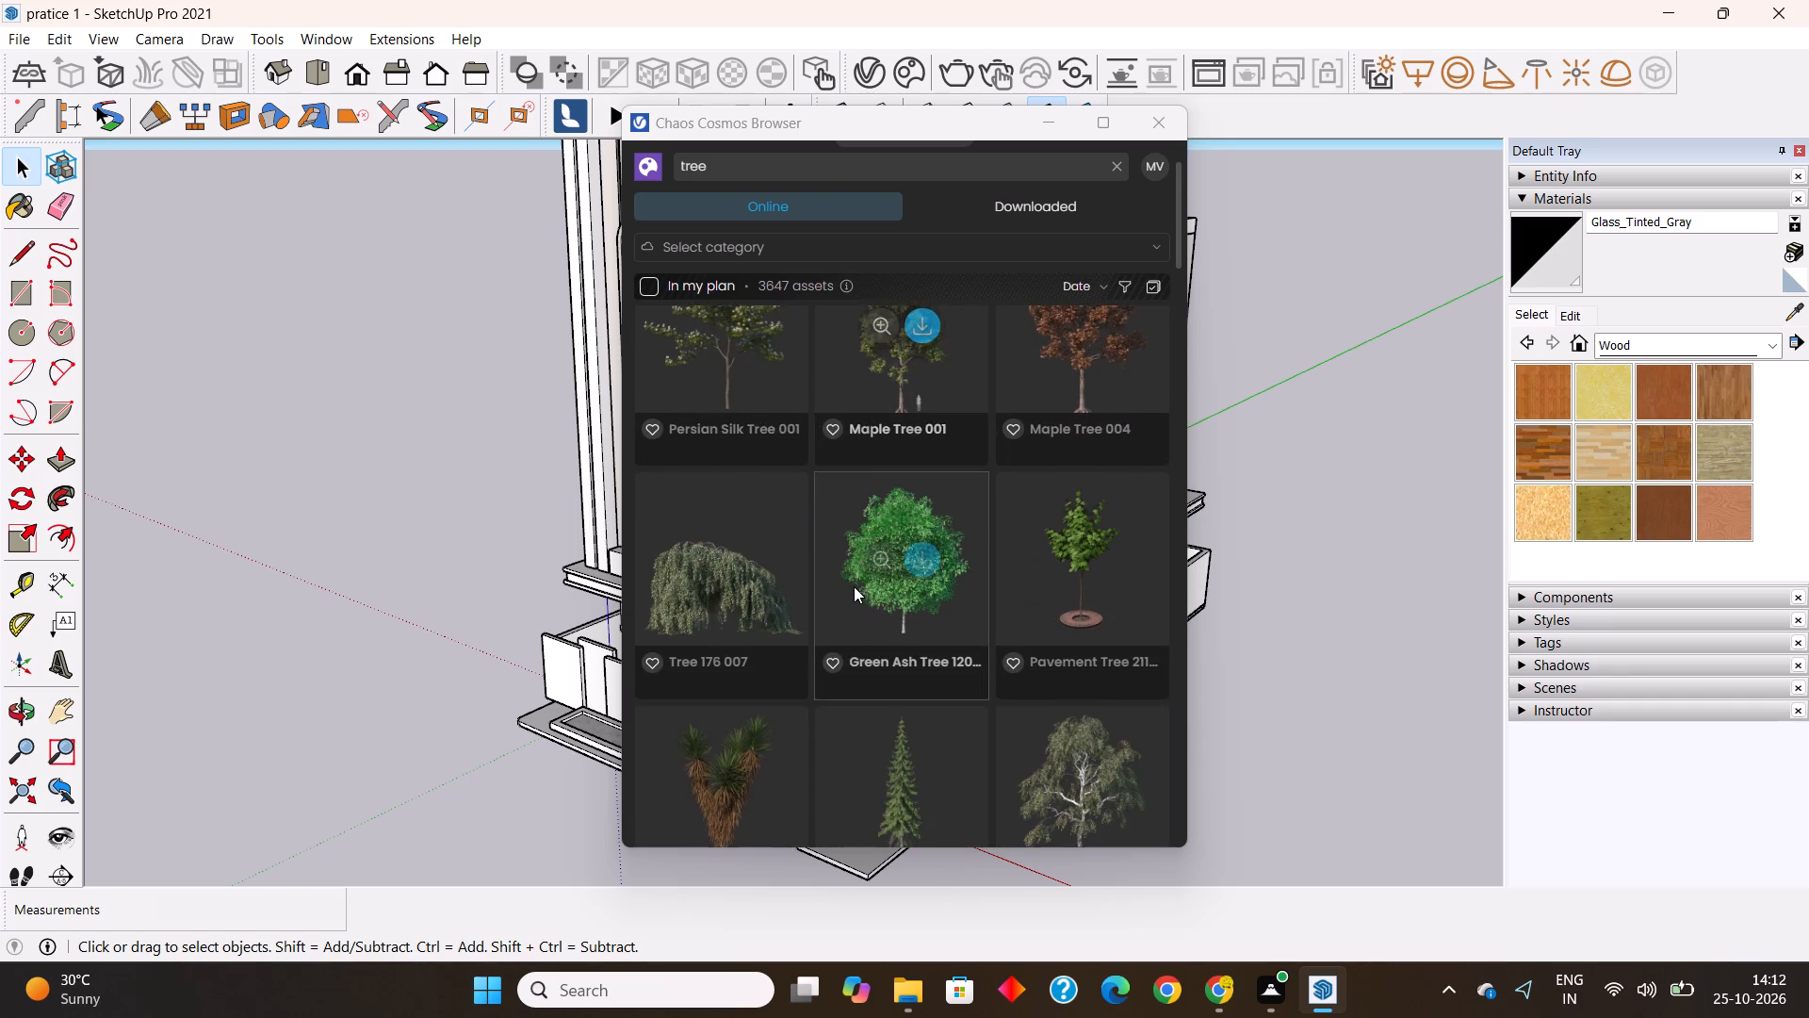
scroll(854, 586, "down", 4)
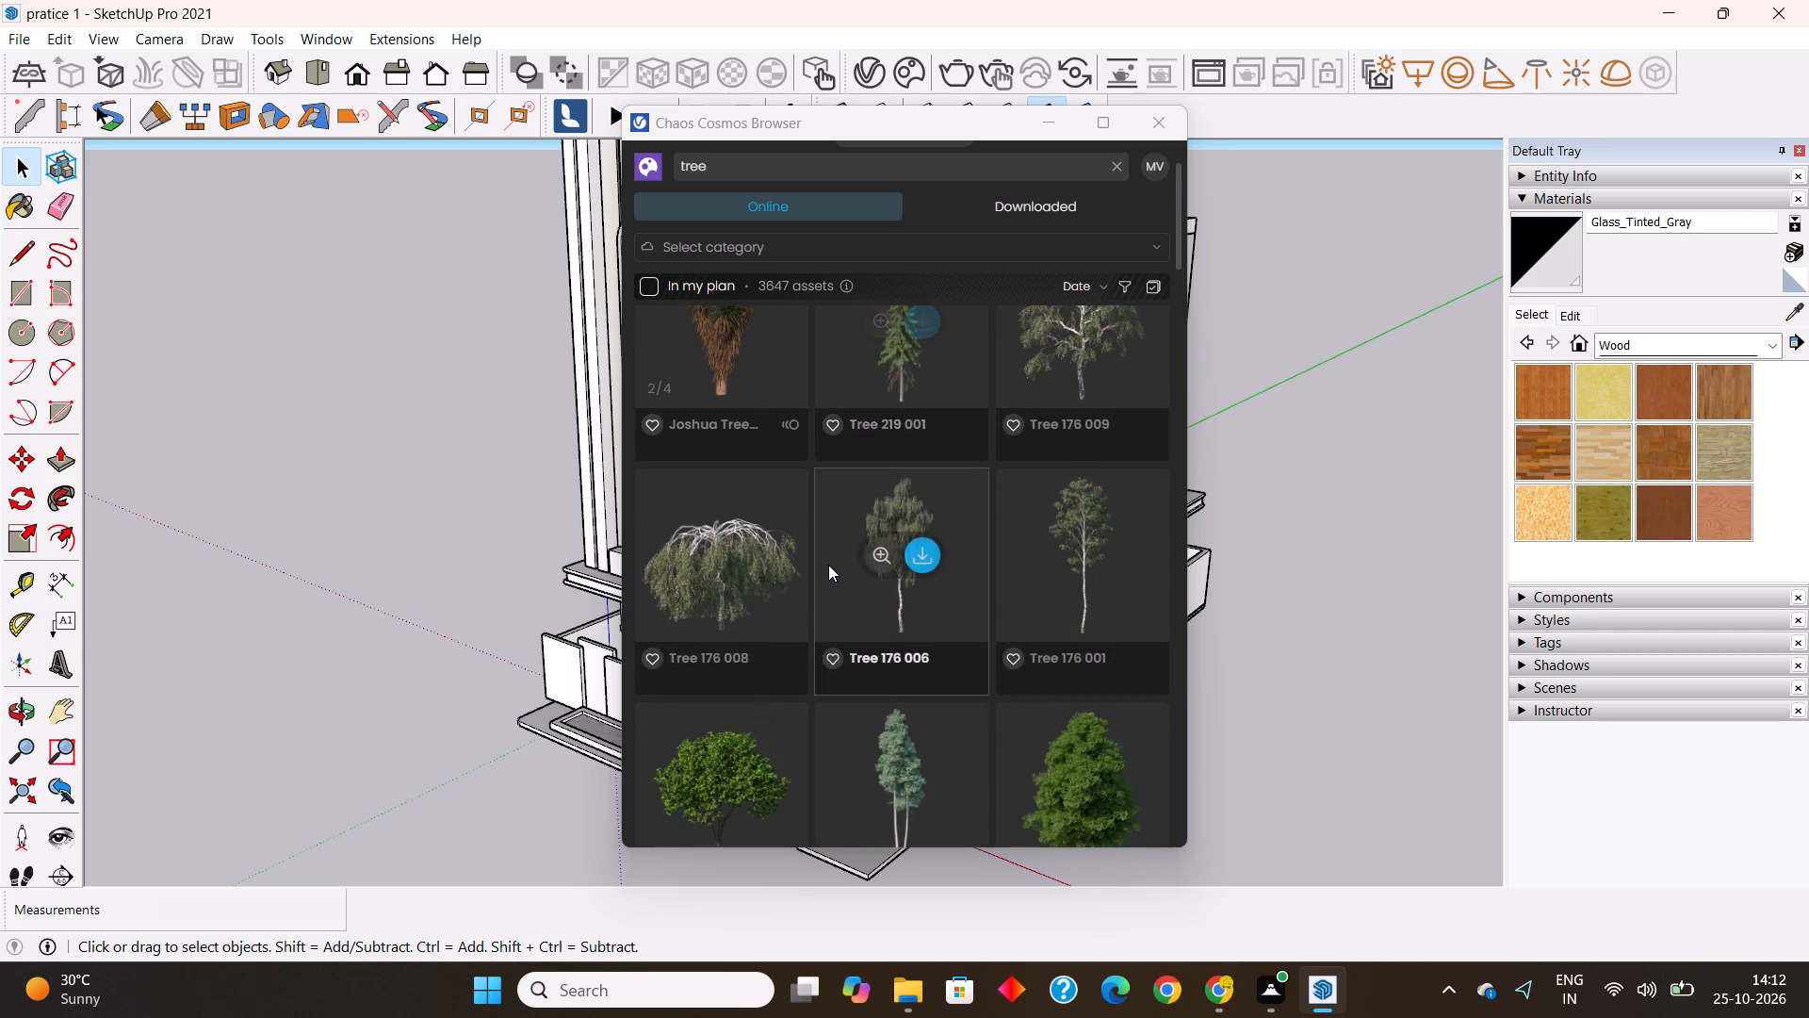
scroll(828, 566, "down", 4)
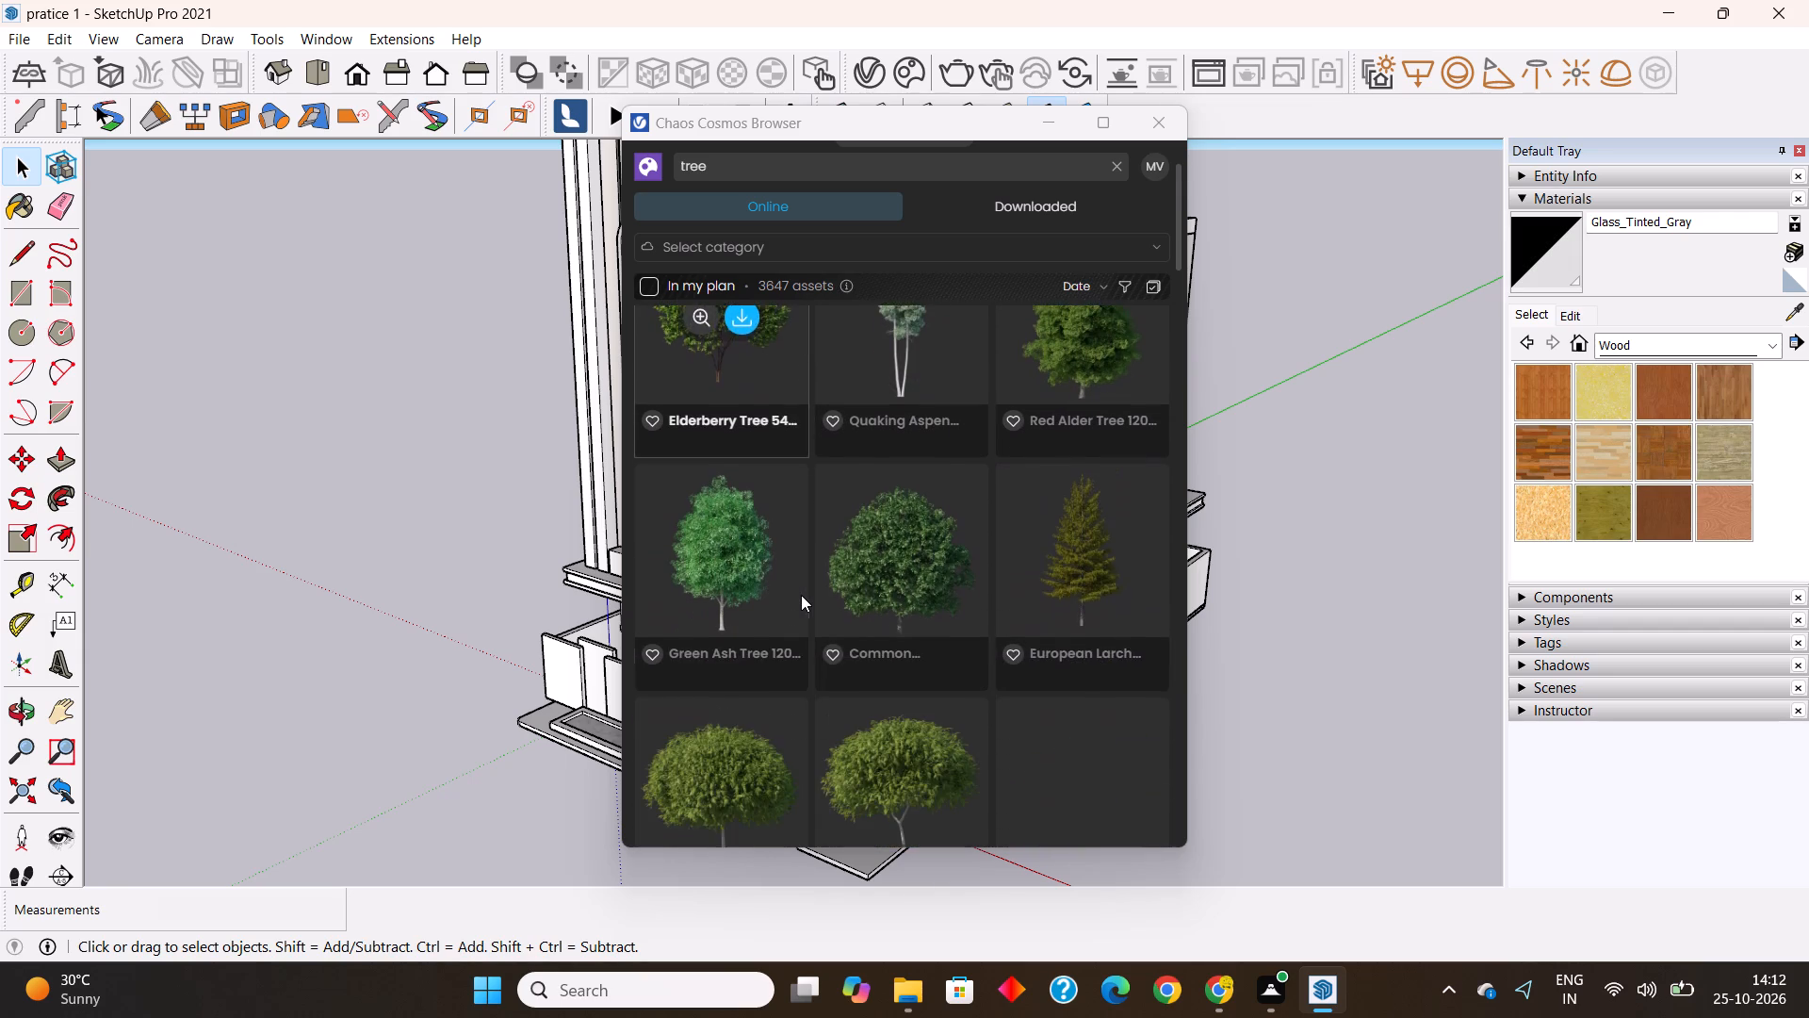
scroll(801, 595, "down", 5)
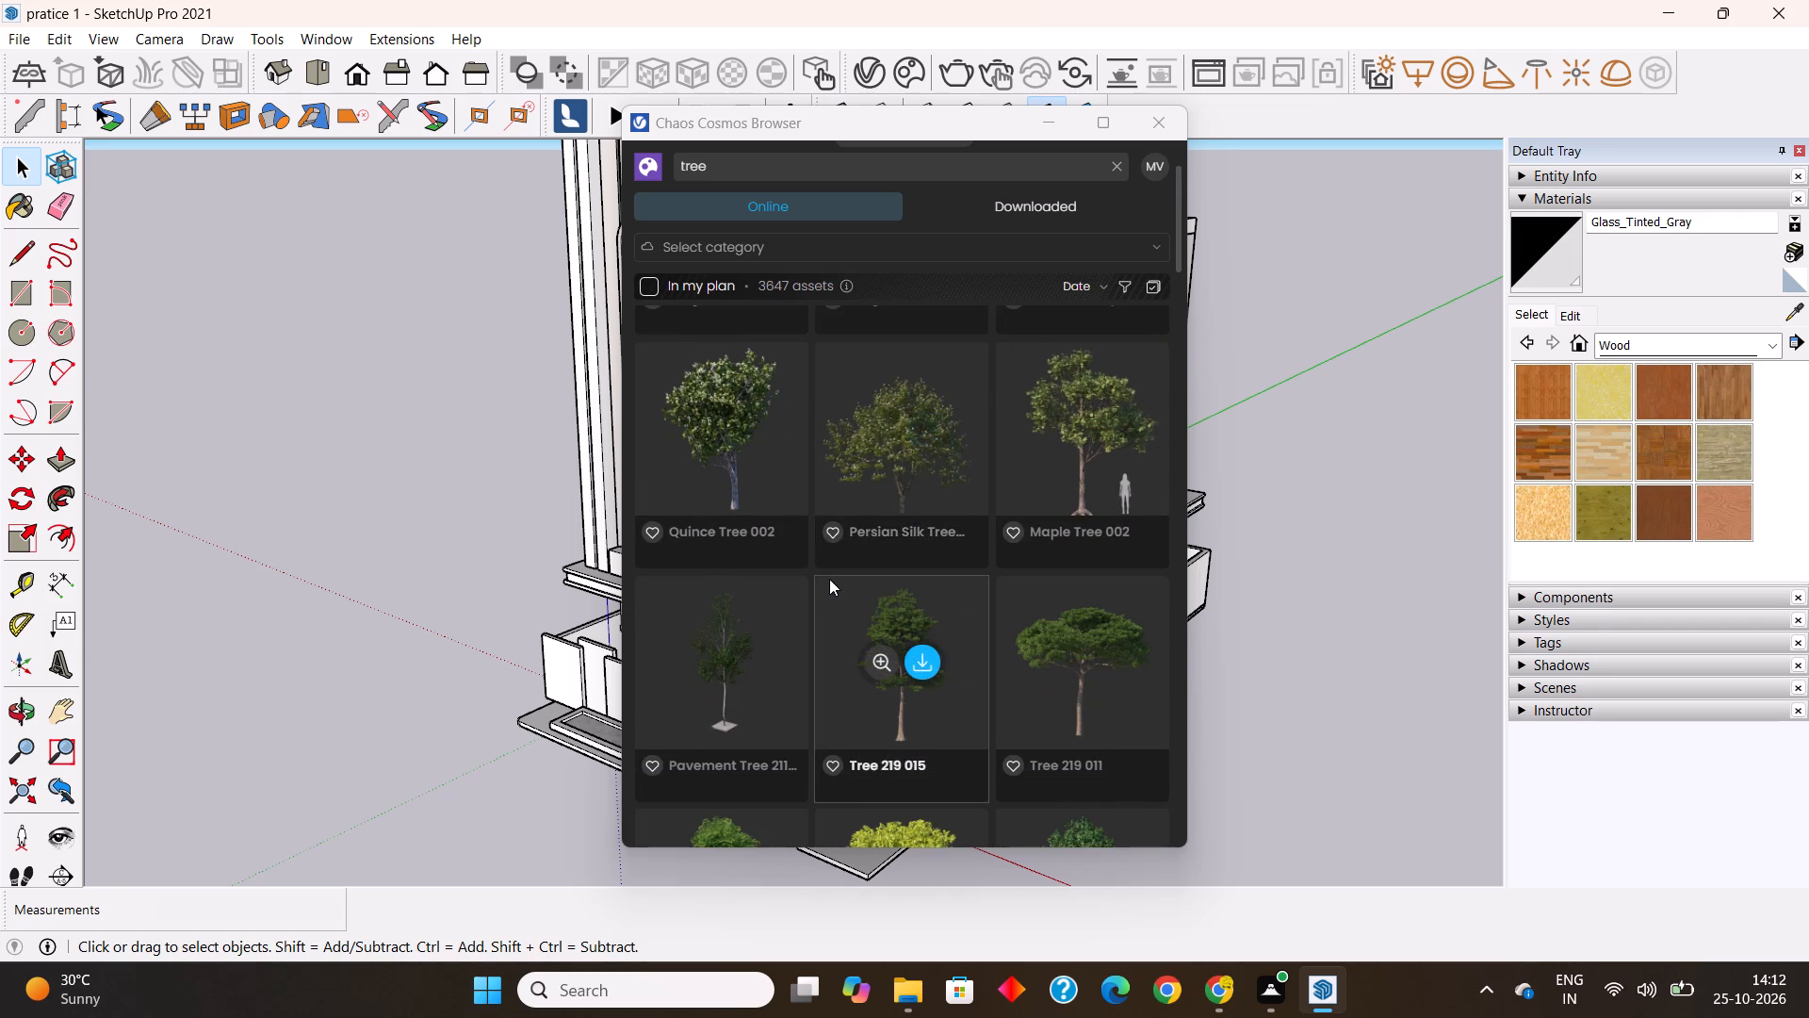
scroll(829, 579, "down", 6)
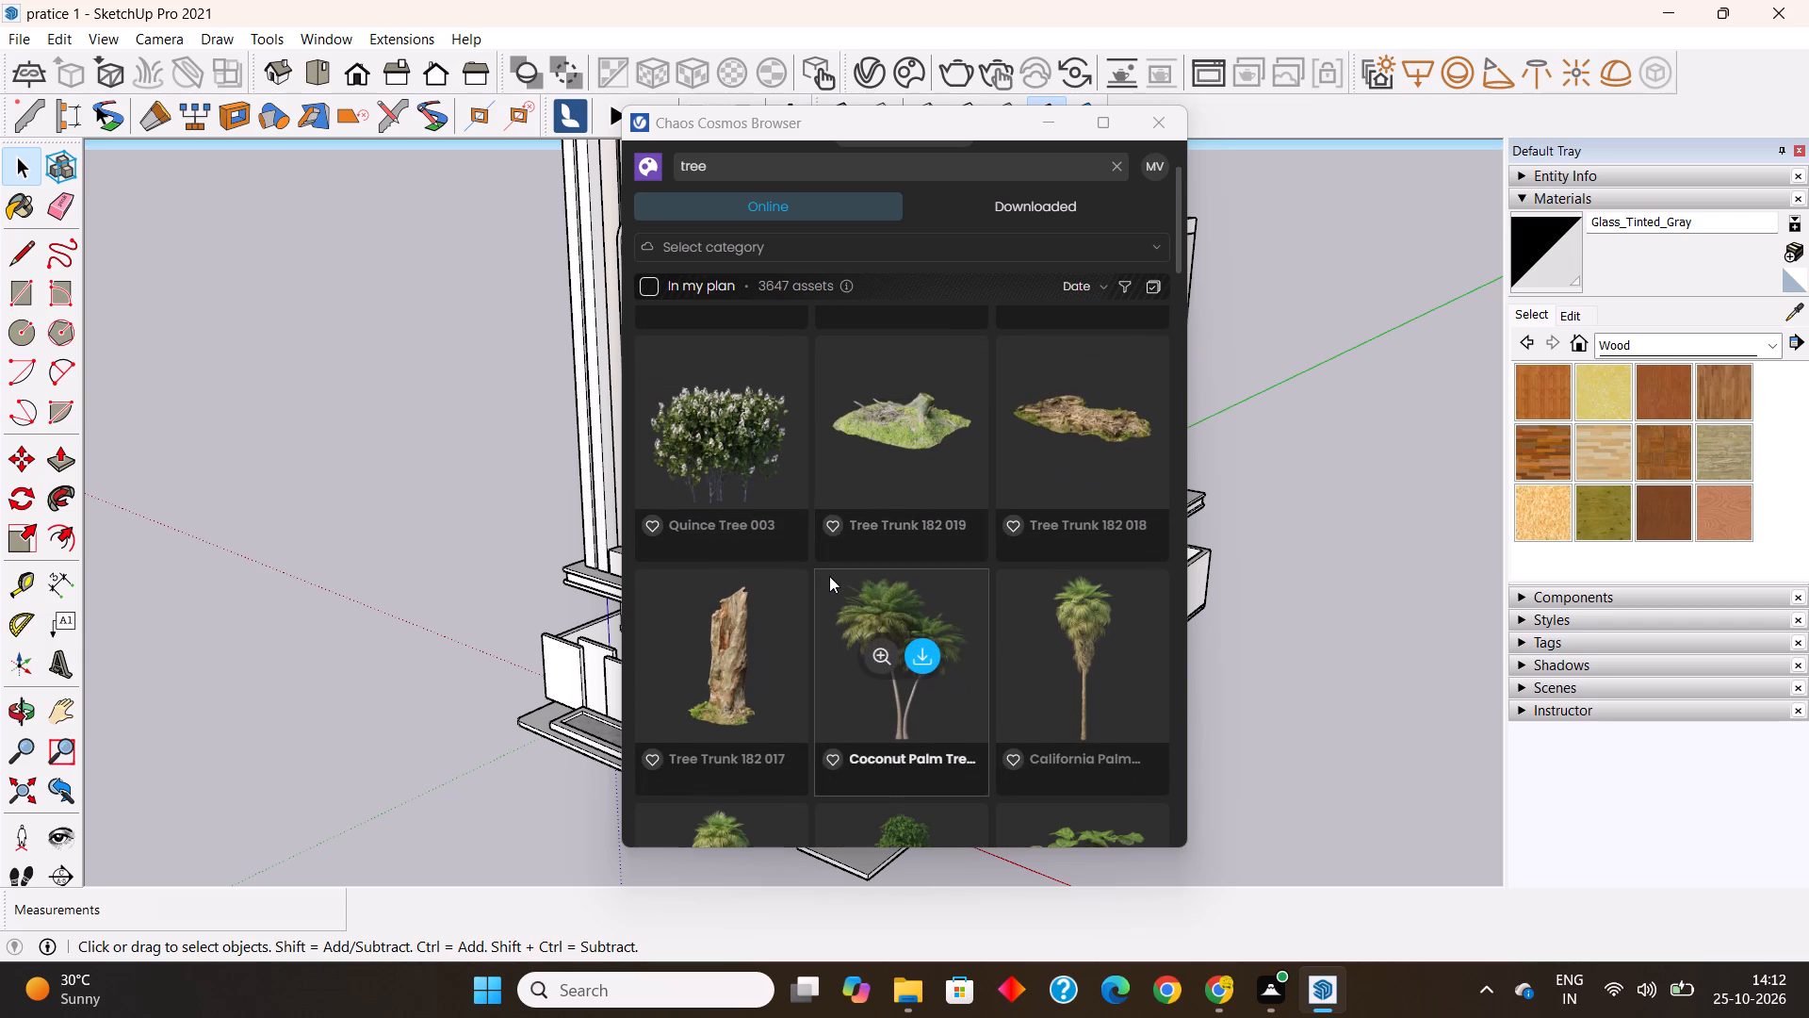
scroll(829, 576, "down", 4)
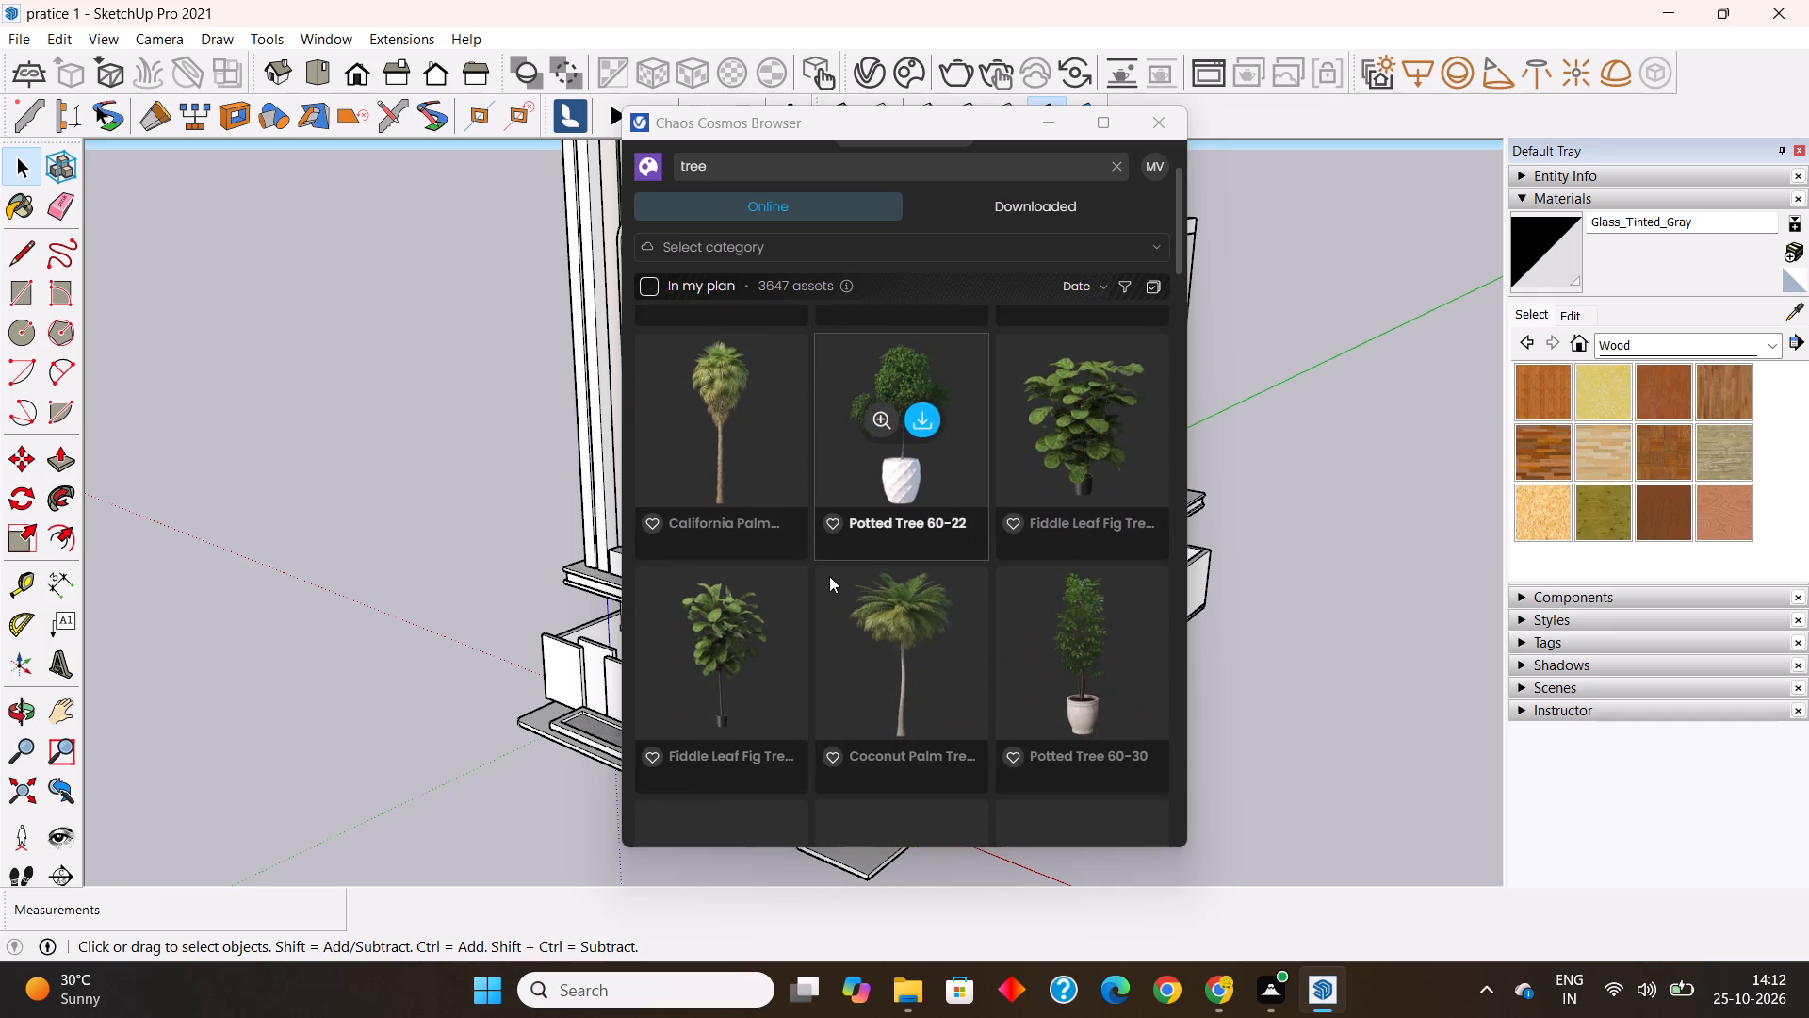
scroll(829, 576, "down", 6)
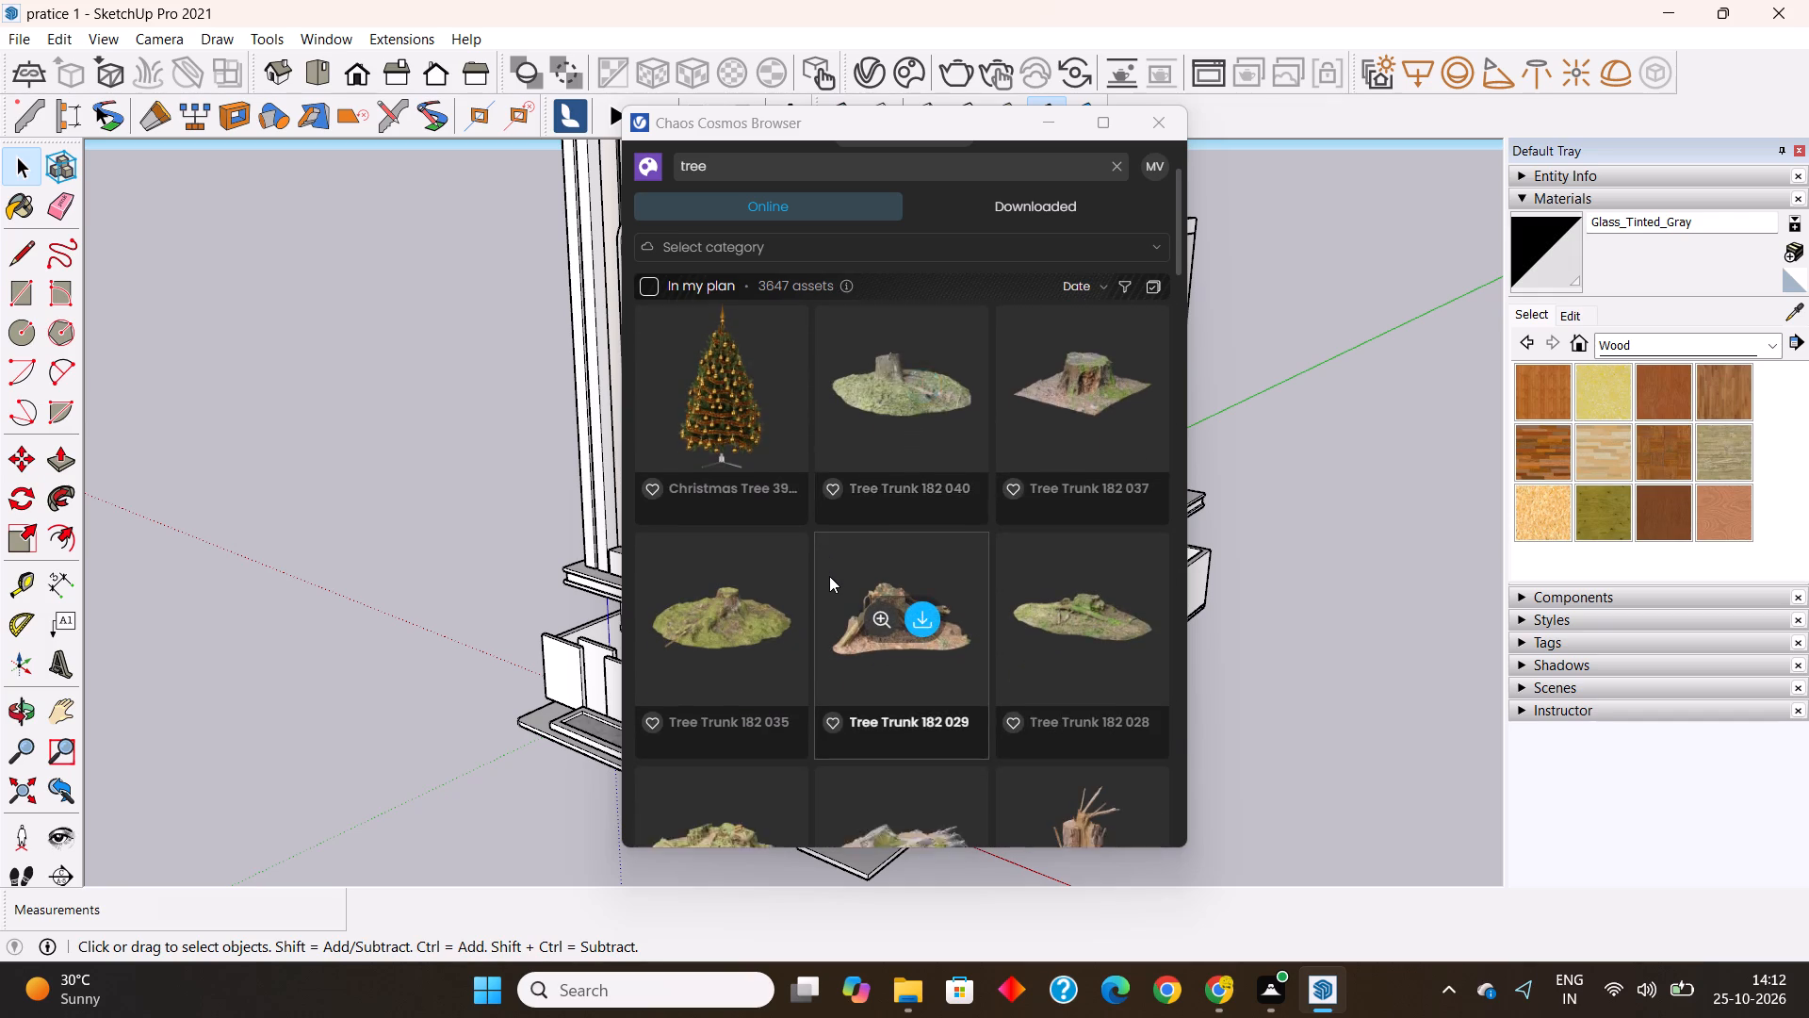
scroll(829, 576, "down", 6)
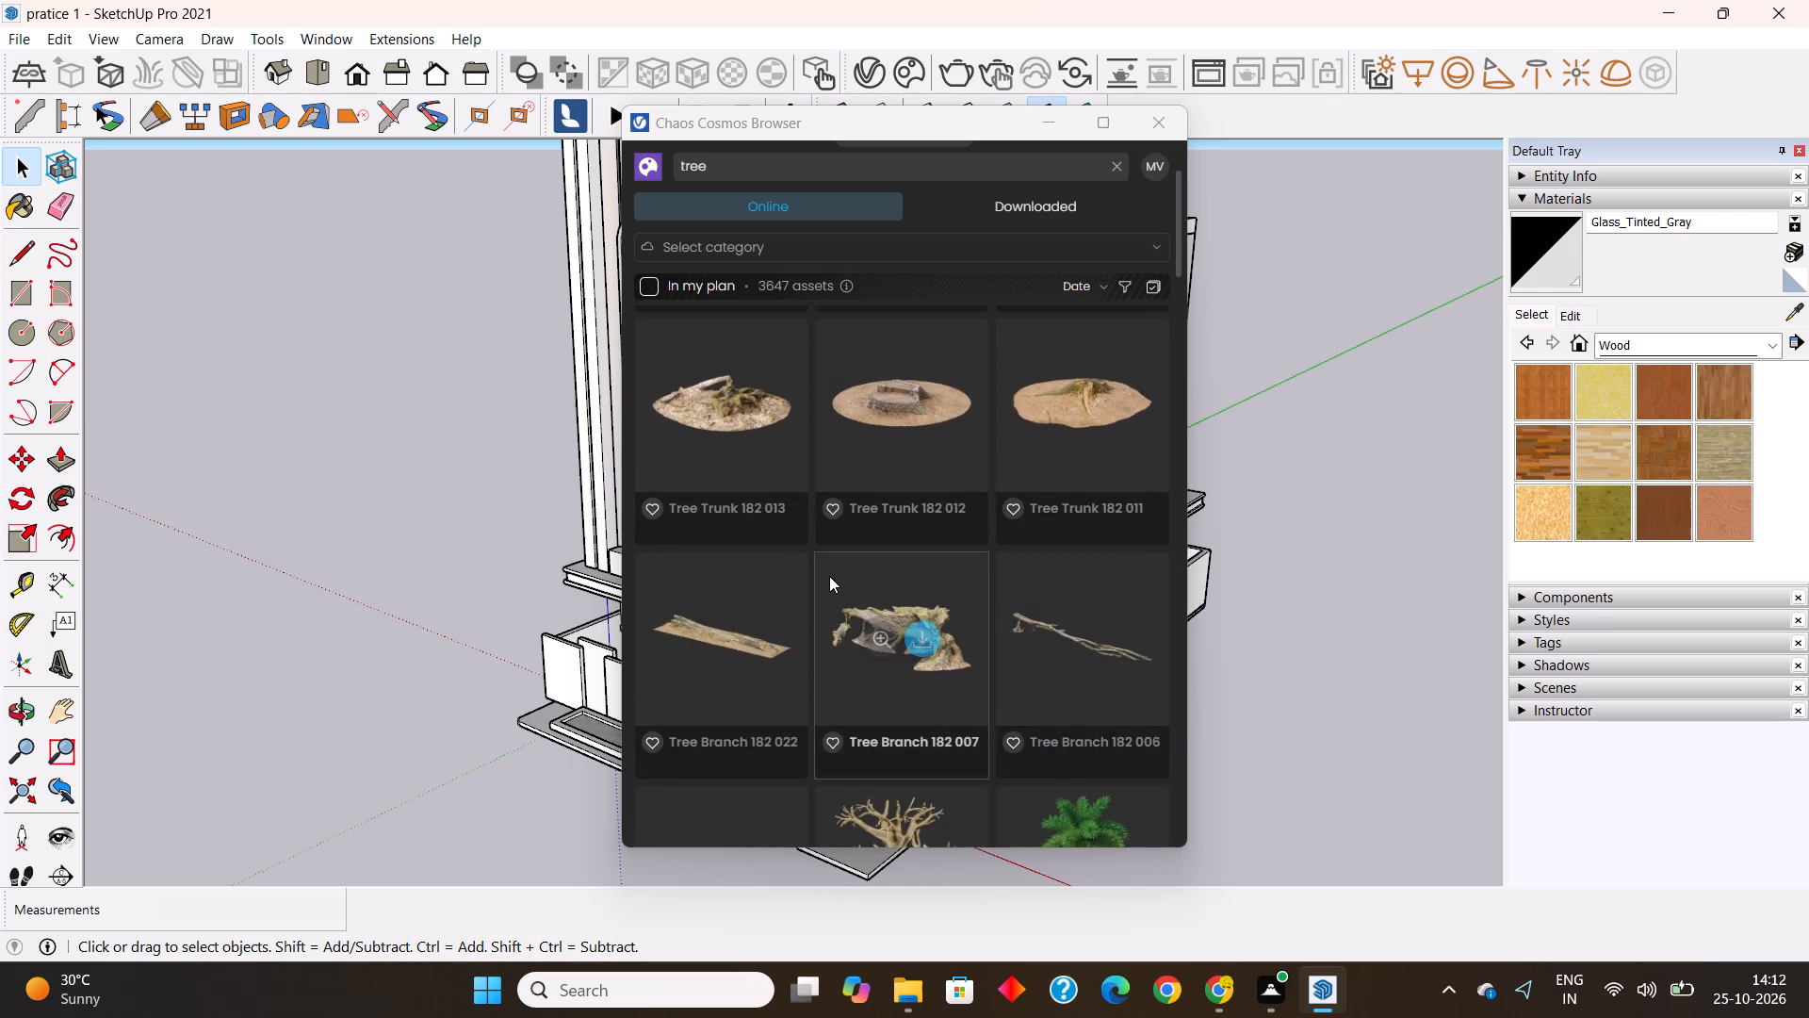
scroll(829, 576, "down", 8)
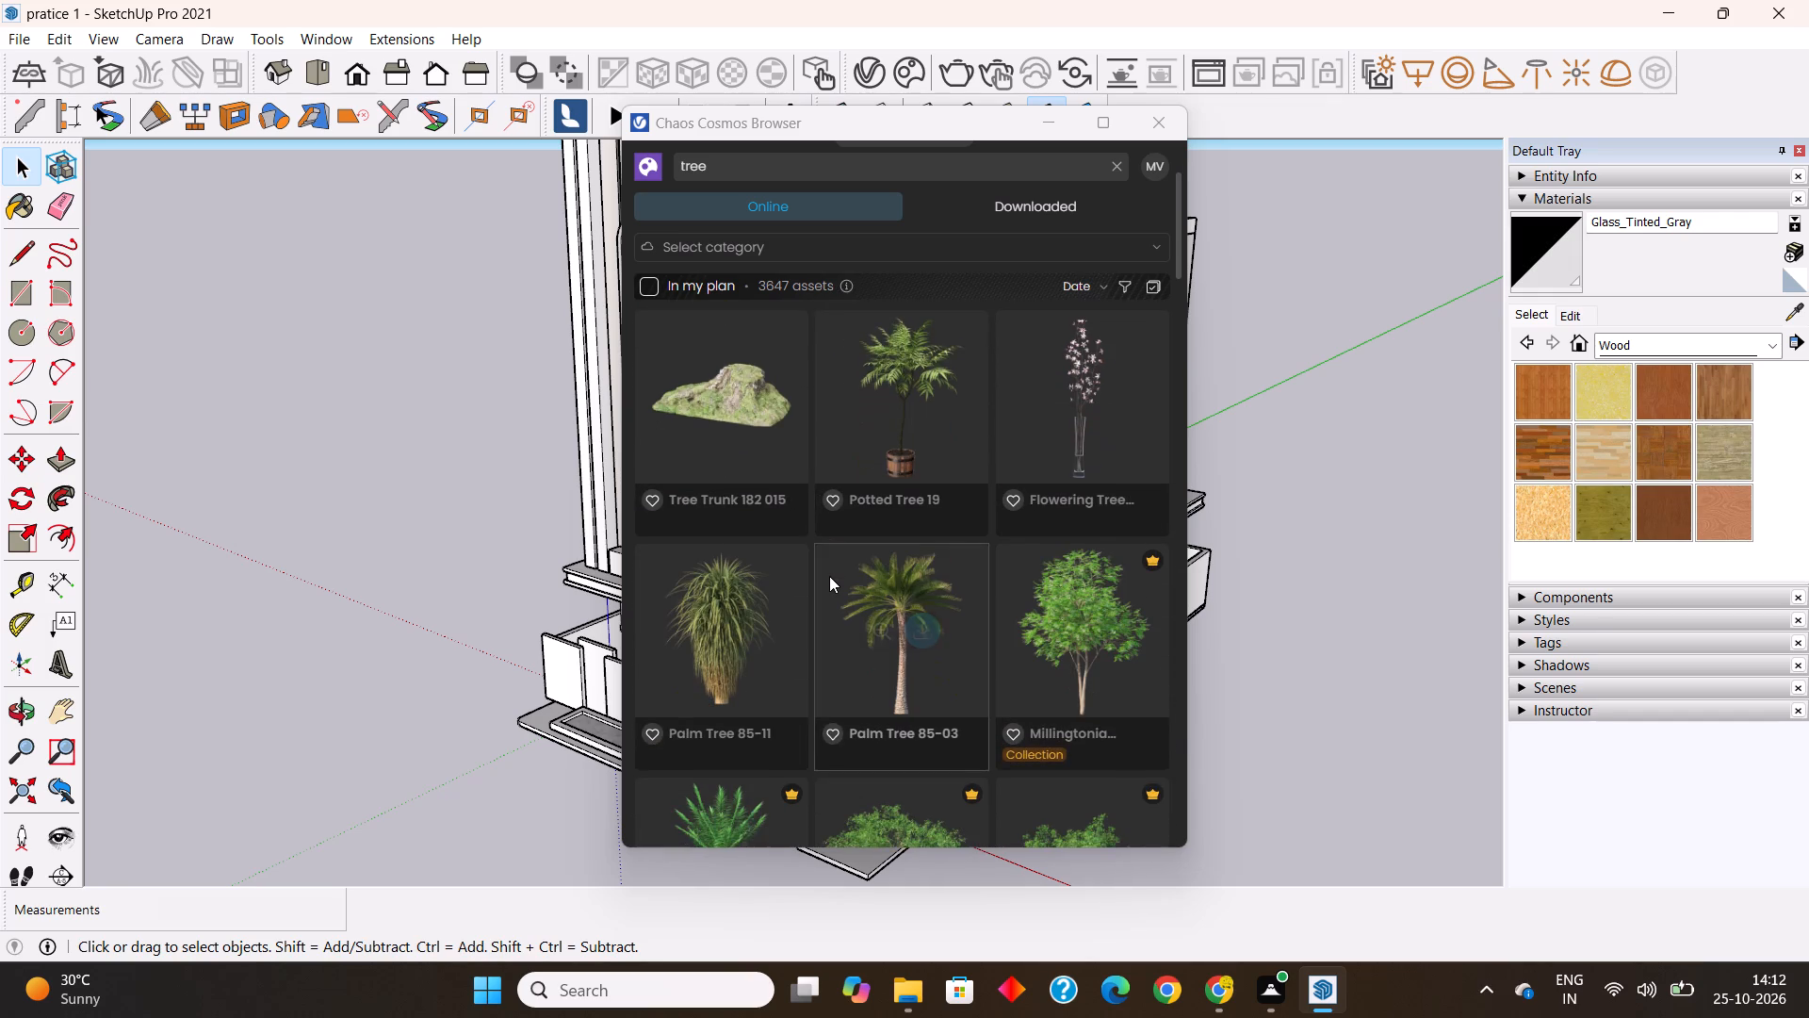
scroll(829, 576, "down", 10)
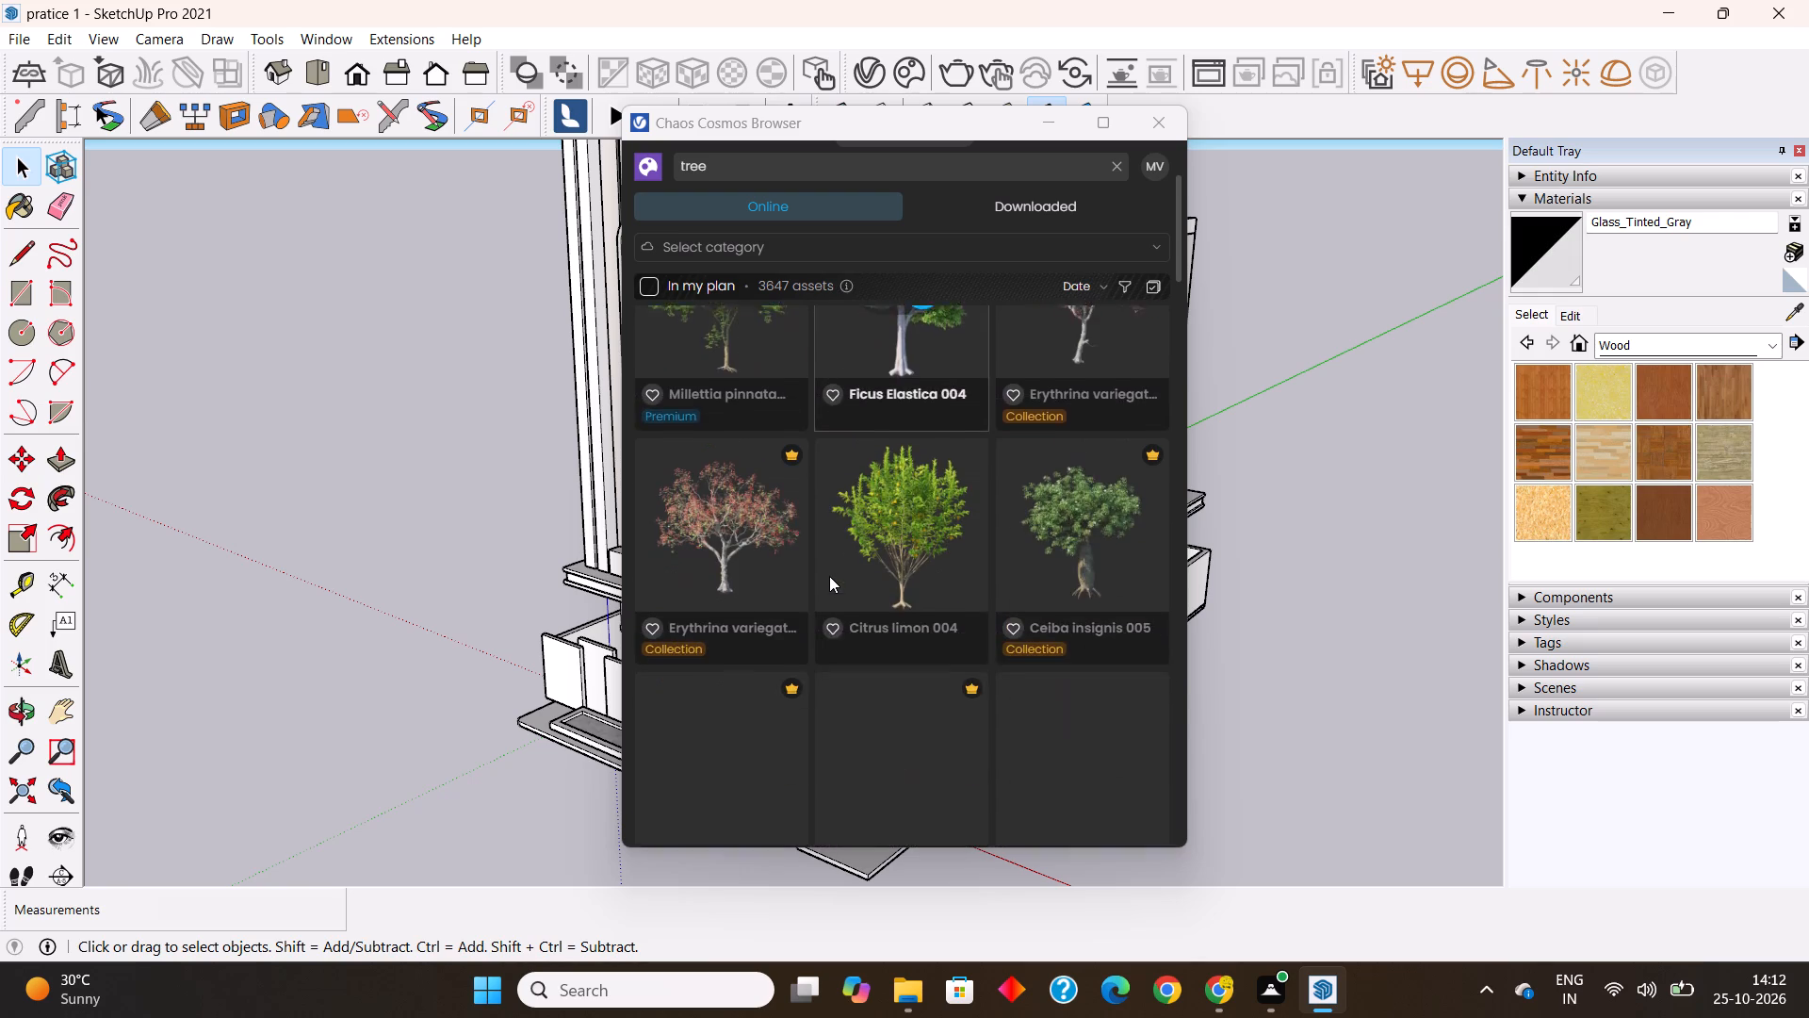
scroll(829, 576, "down", 7)
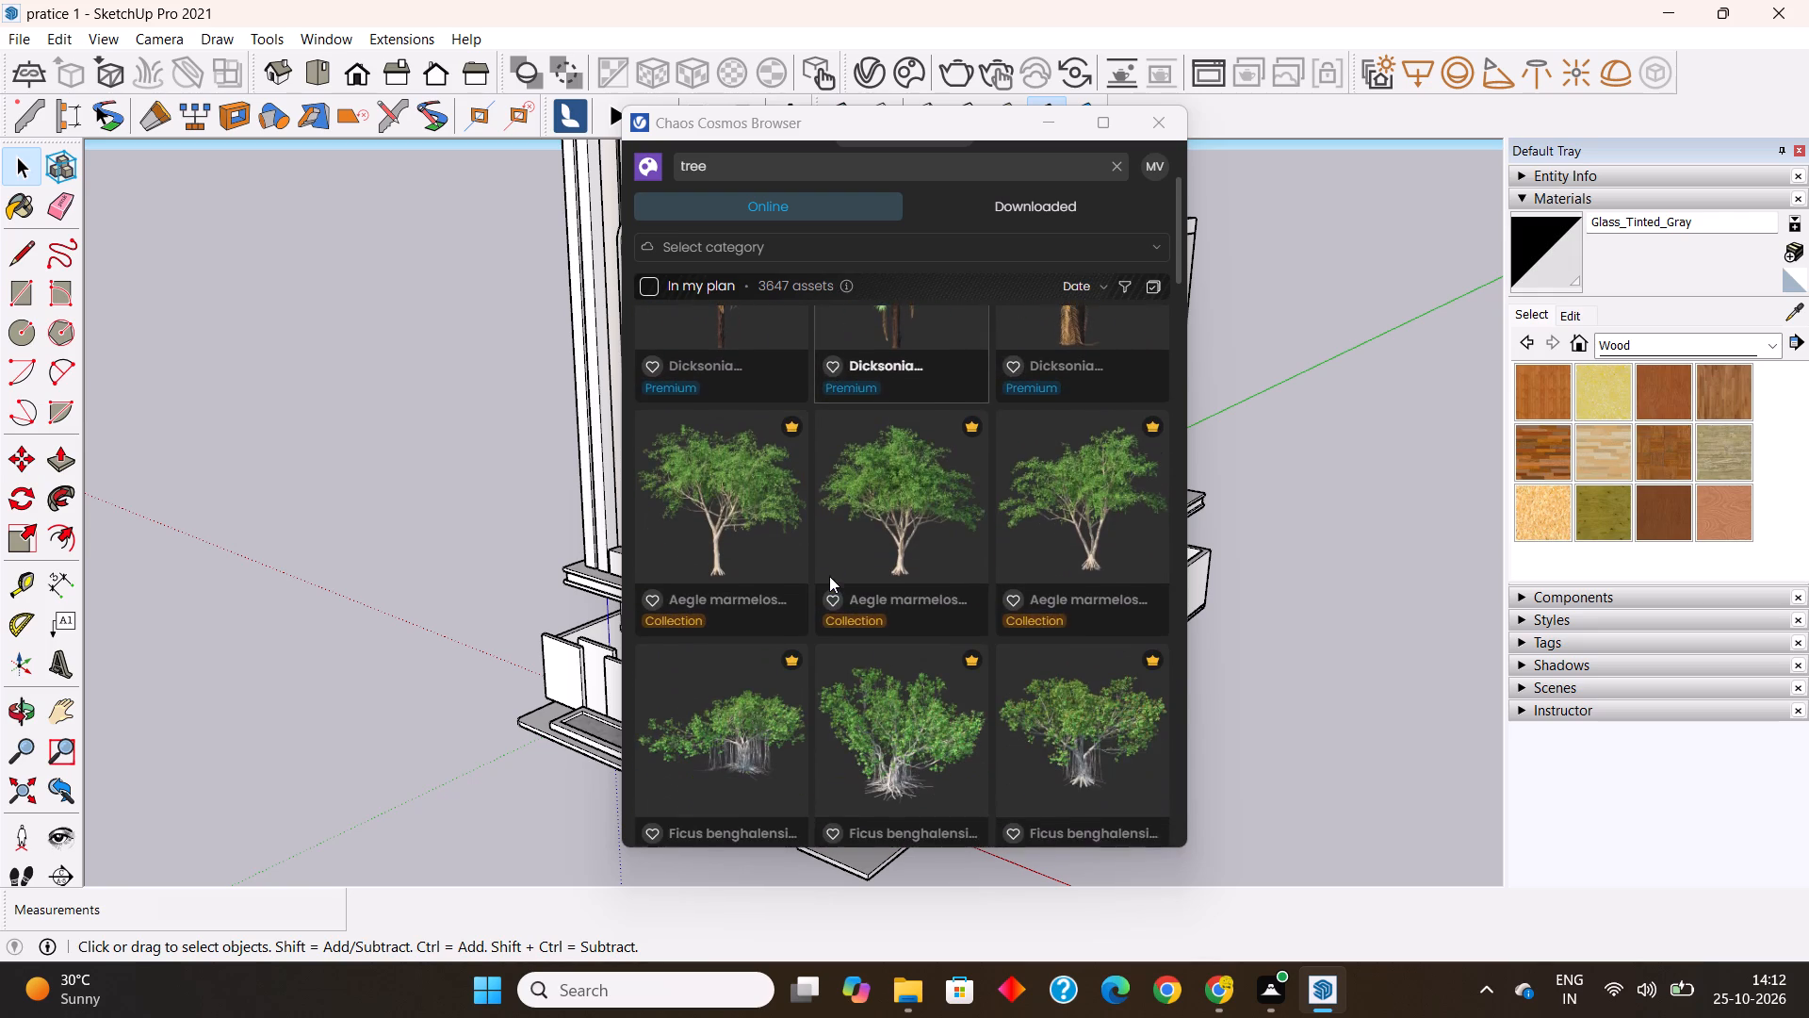
scroll(829, 576, "down", 5)
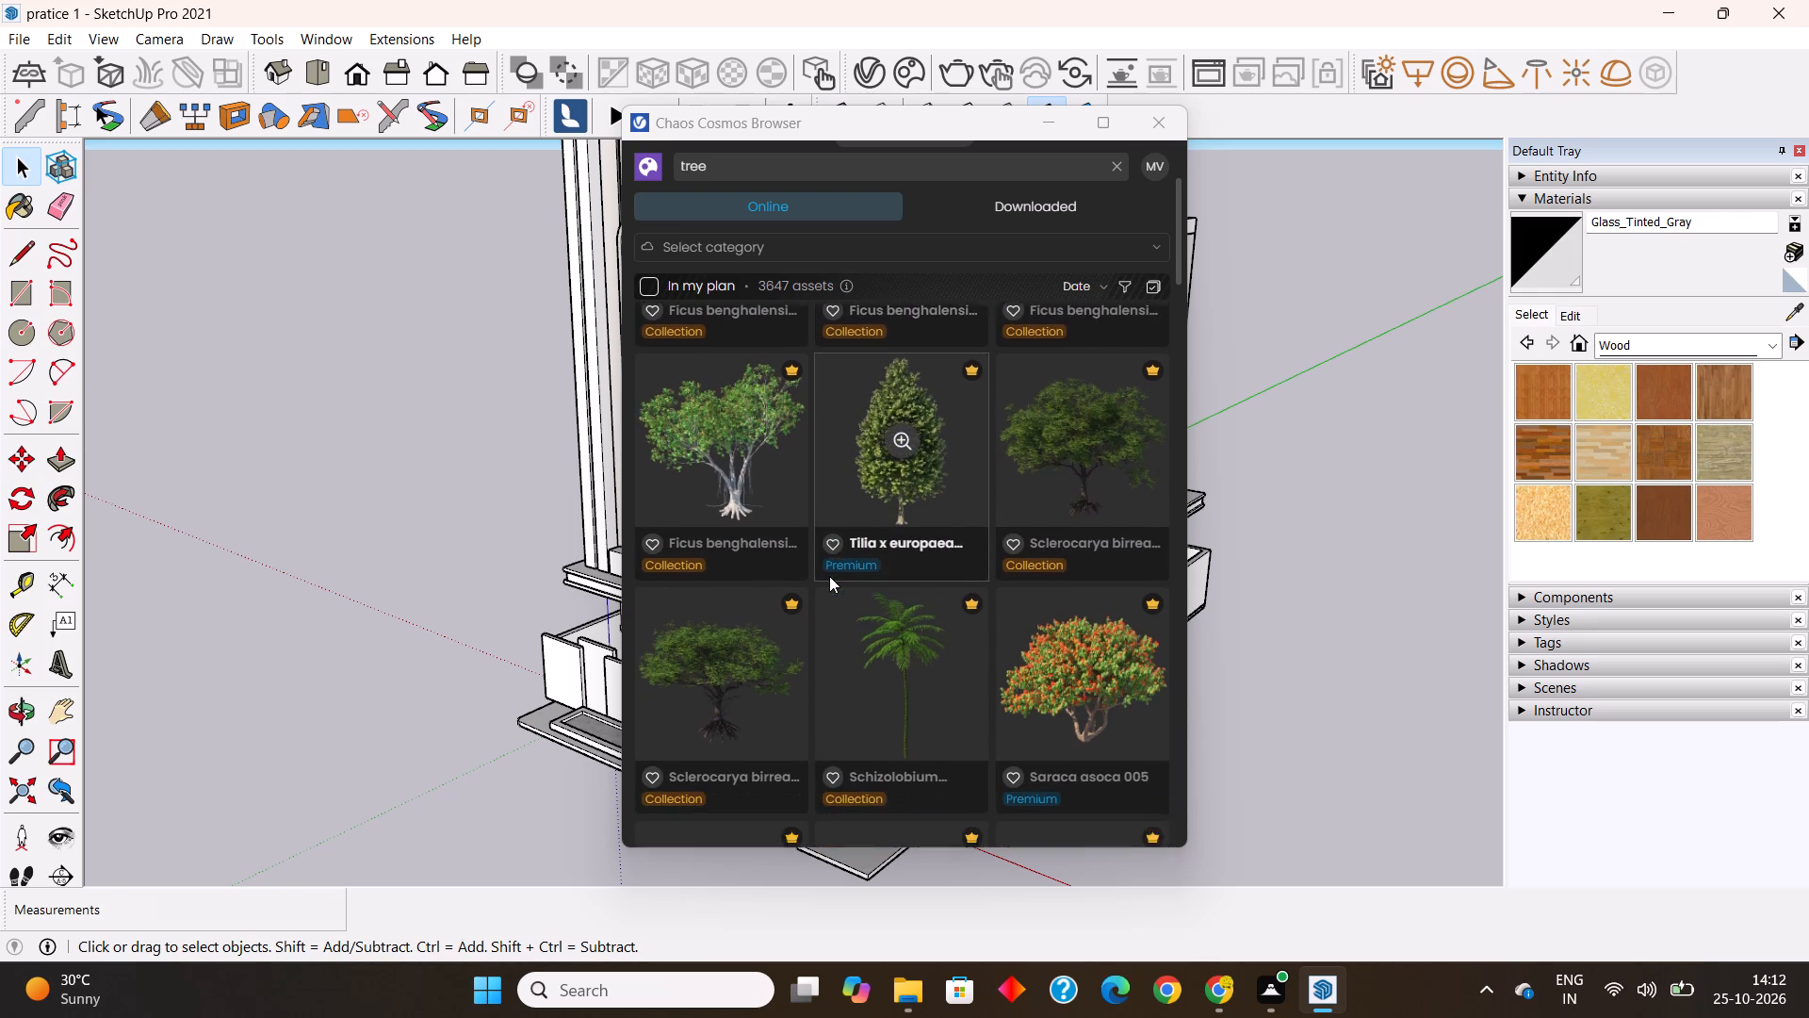
scroll(829, 576, "down", 3)
Return to the flowering Quince Tree 003 among the earlier tree results and download it.
scroll(829, 576, "up", 12)
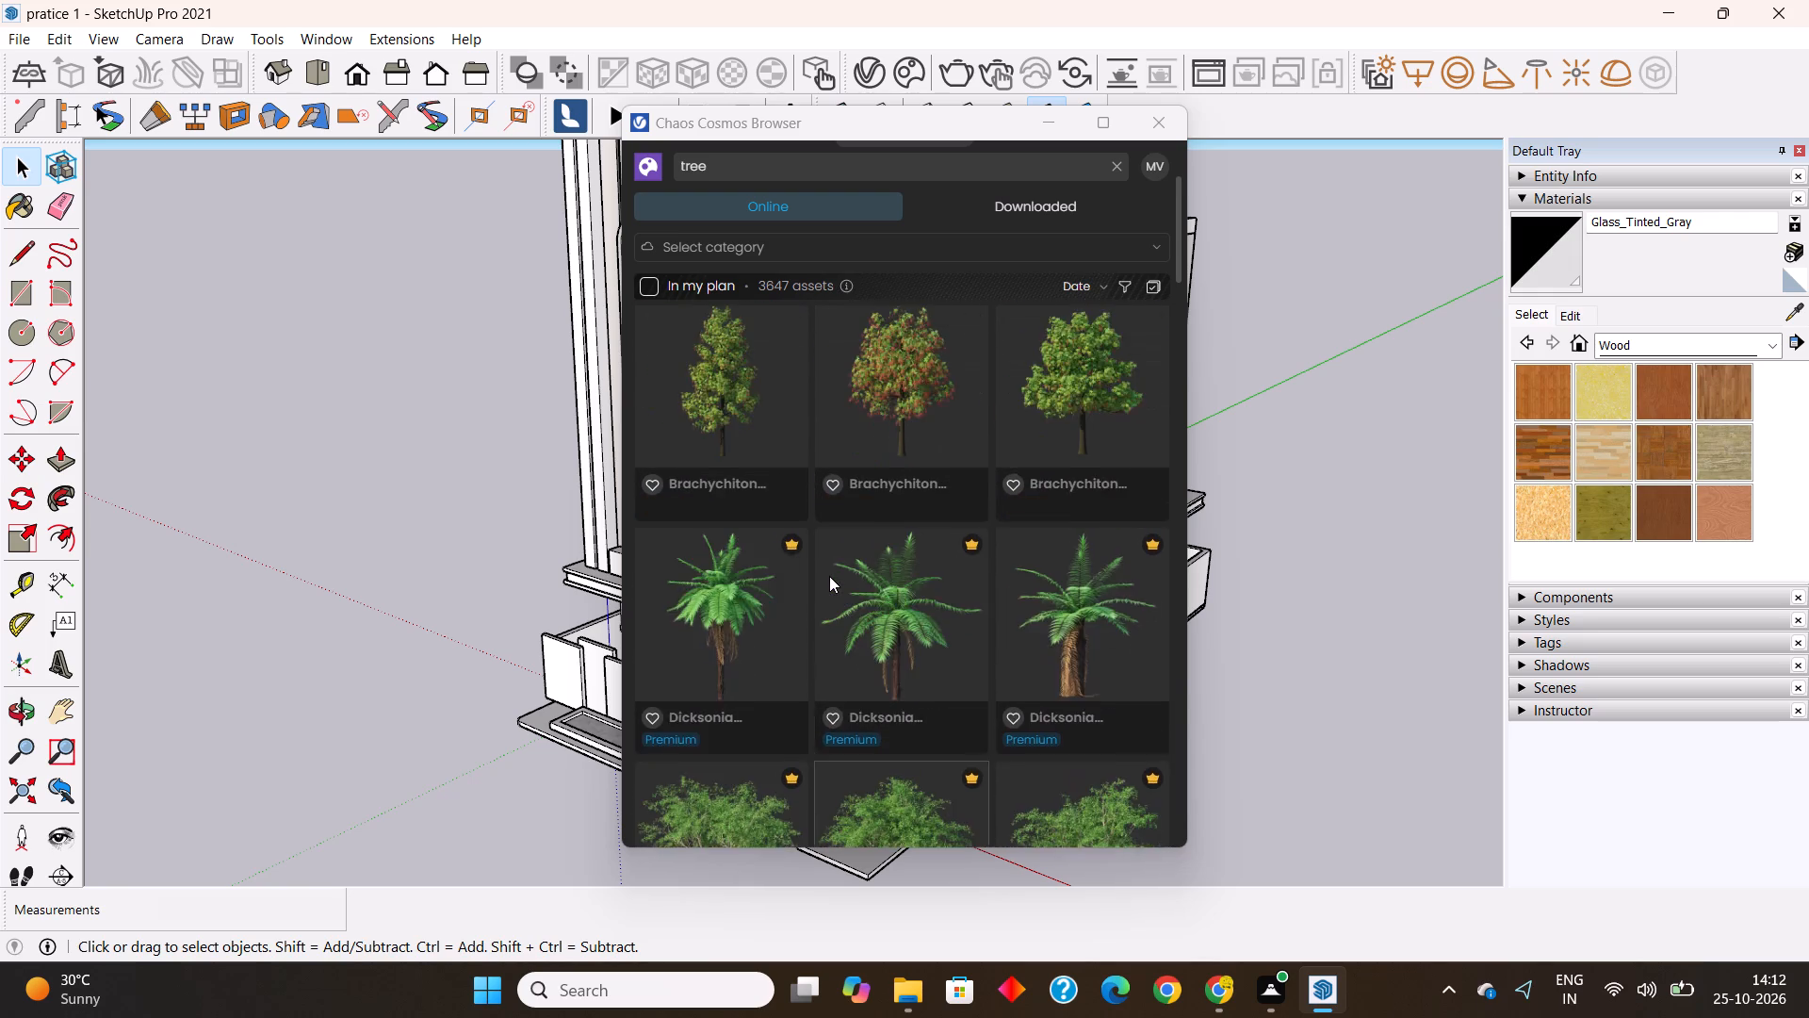
scroll(829, 576, "up", 16)
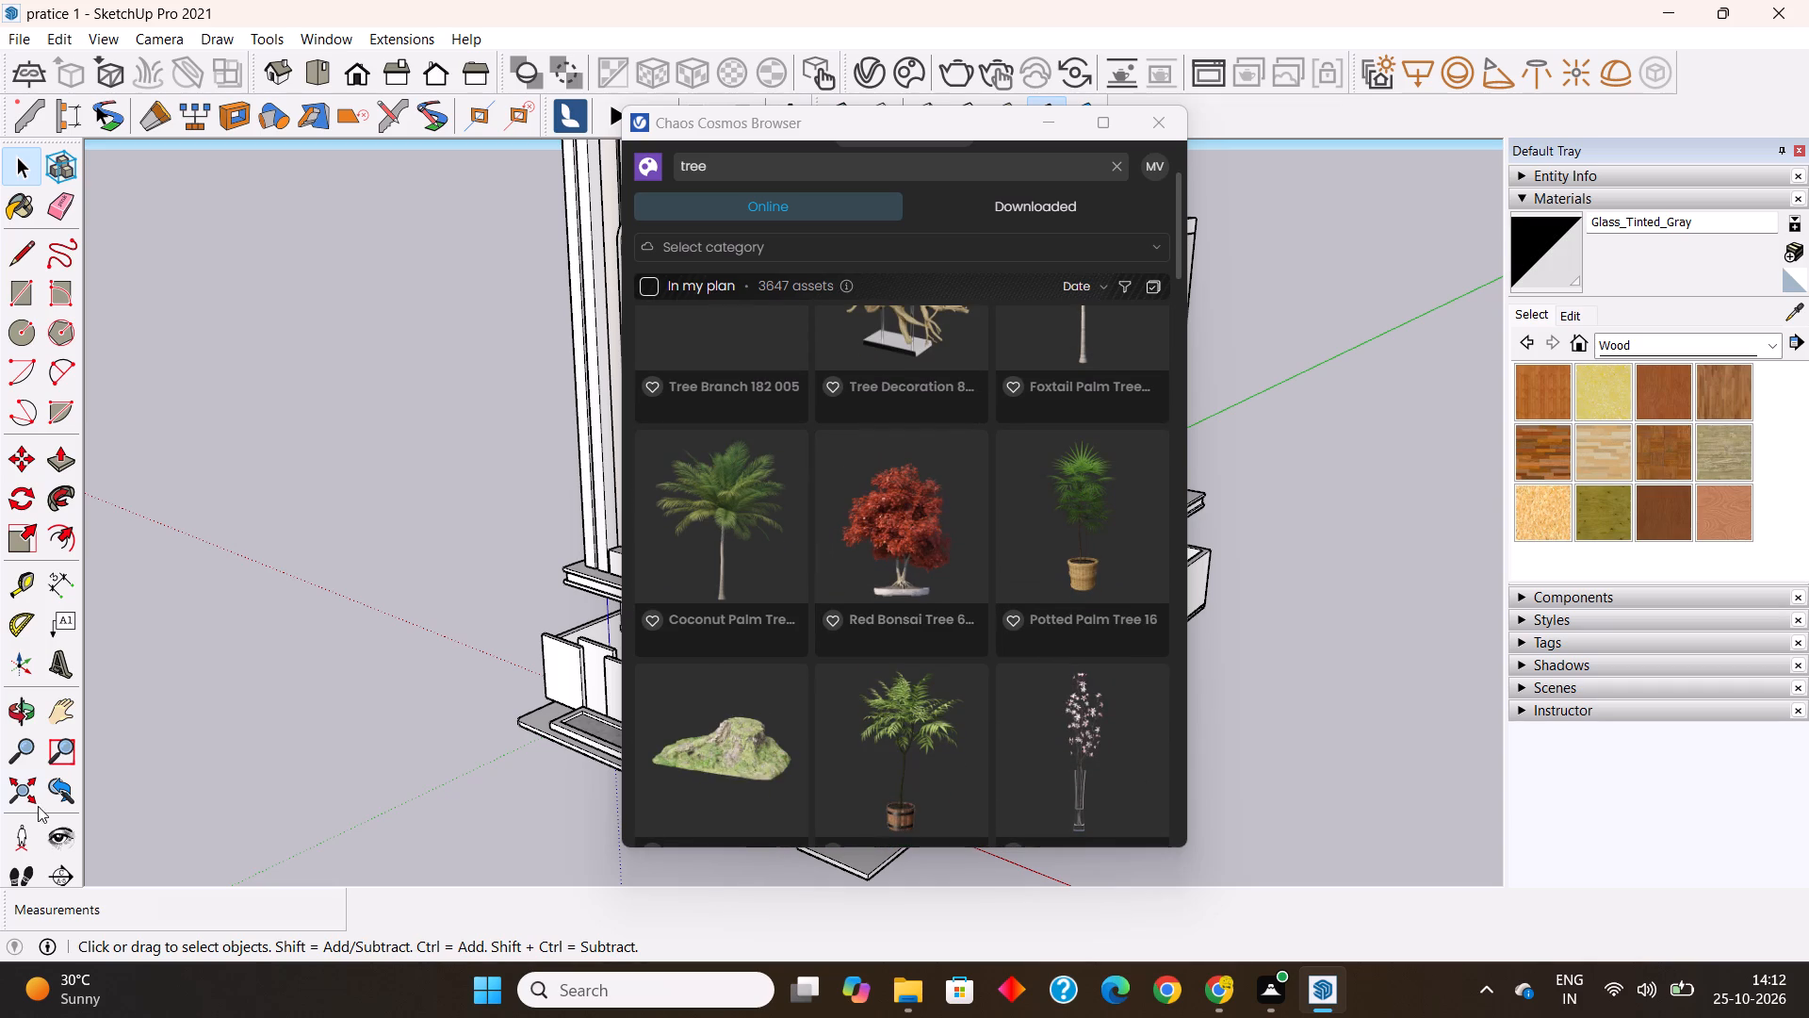
scroll(793, 625, "up", 7)
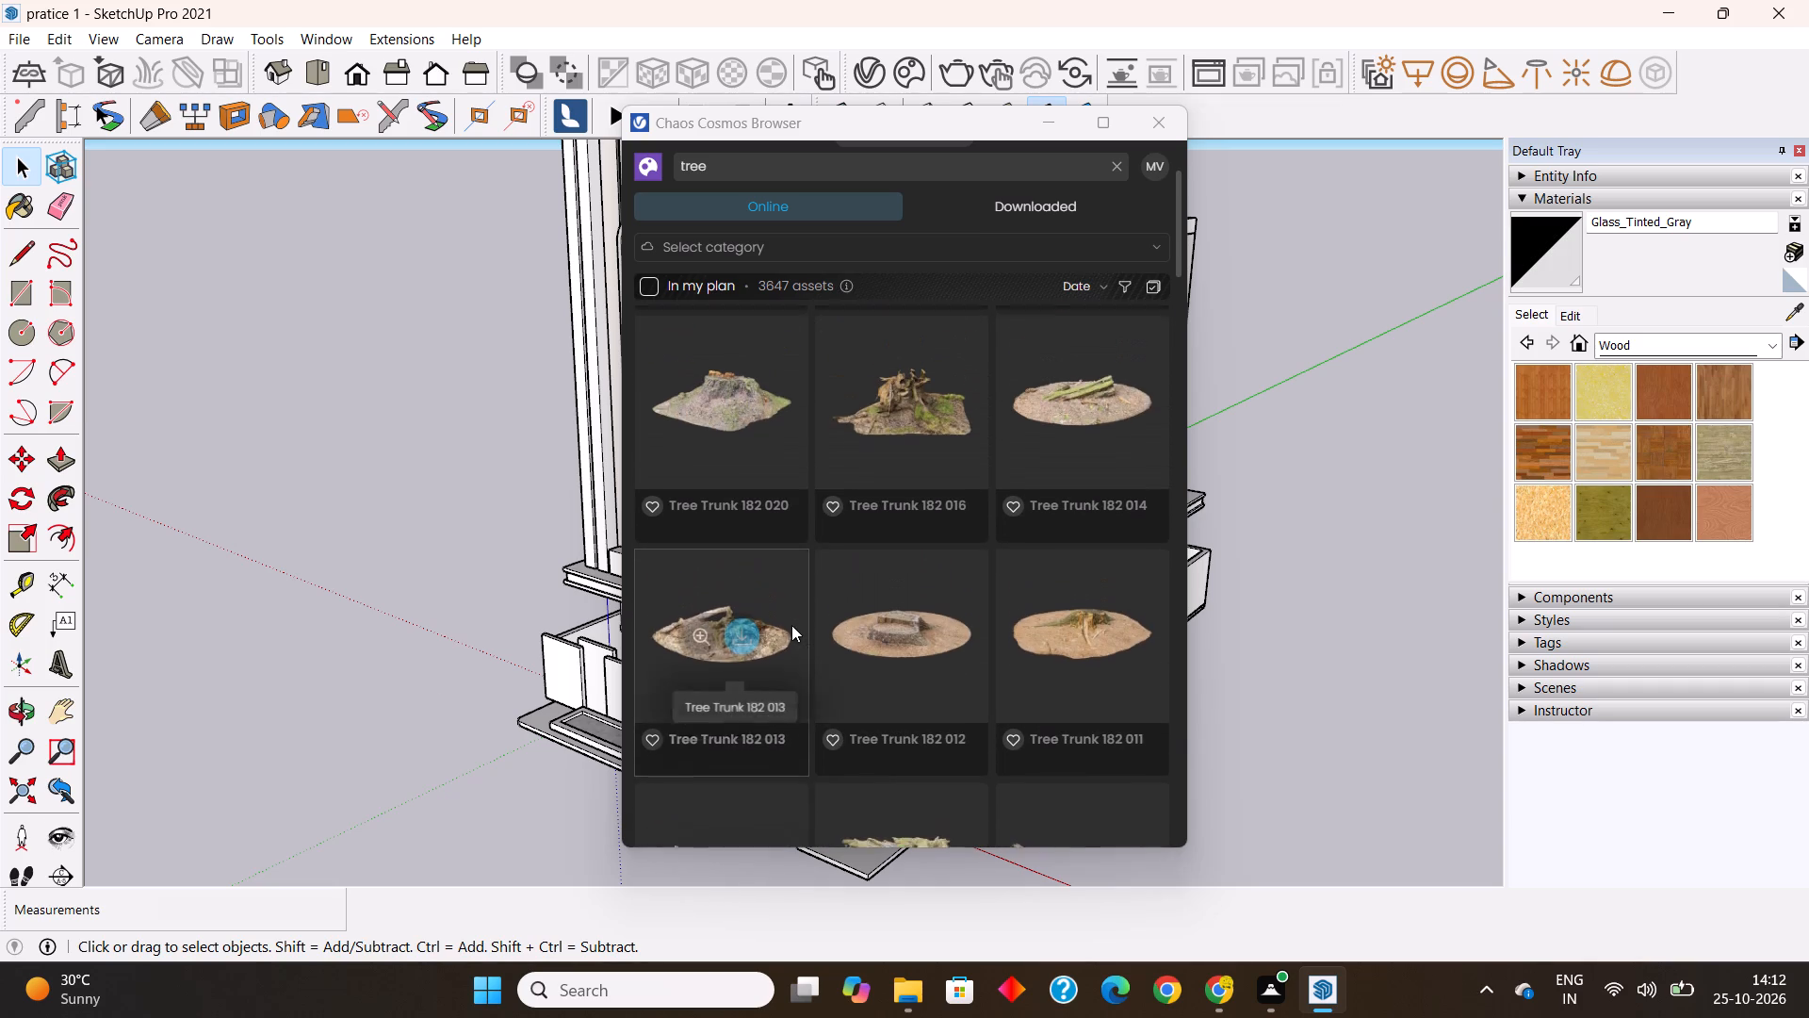
scroll(770, 558, "up", 6)
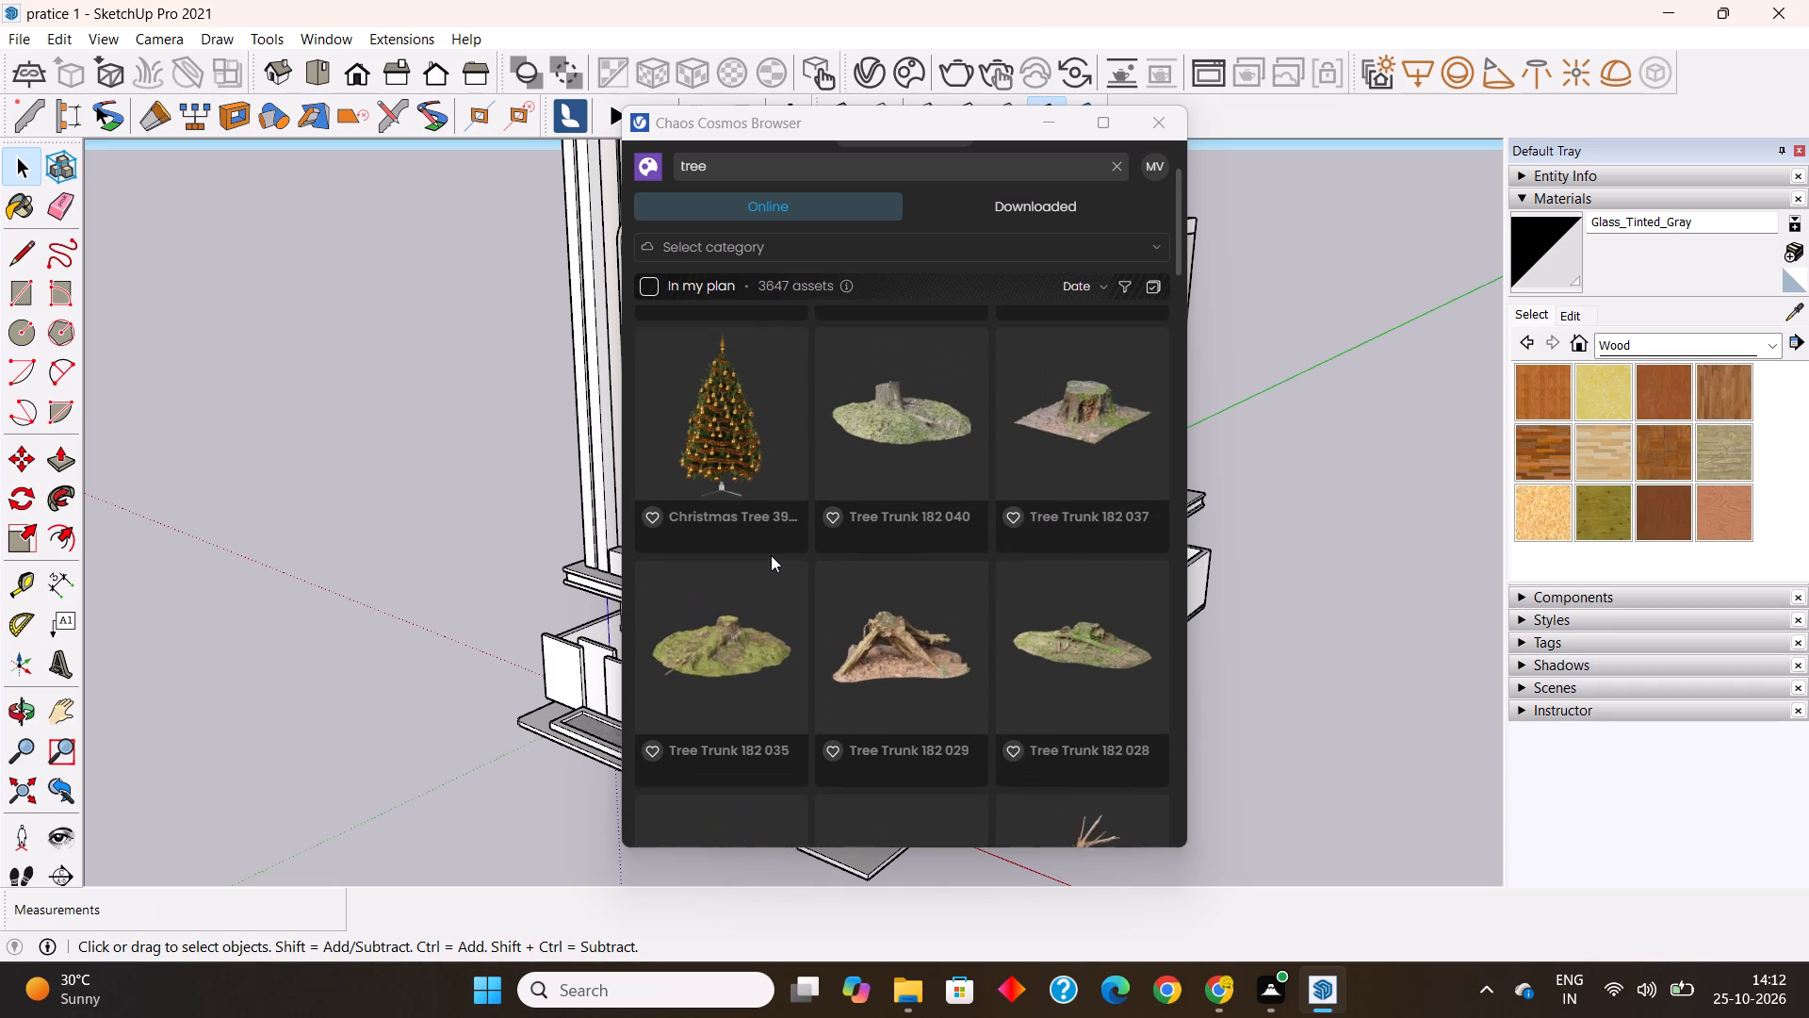
scroll(771, 555, "up", 9)
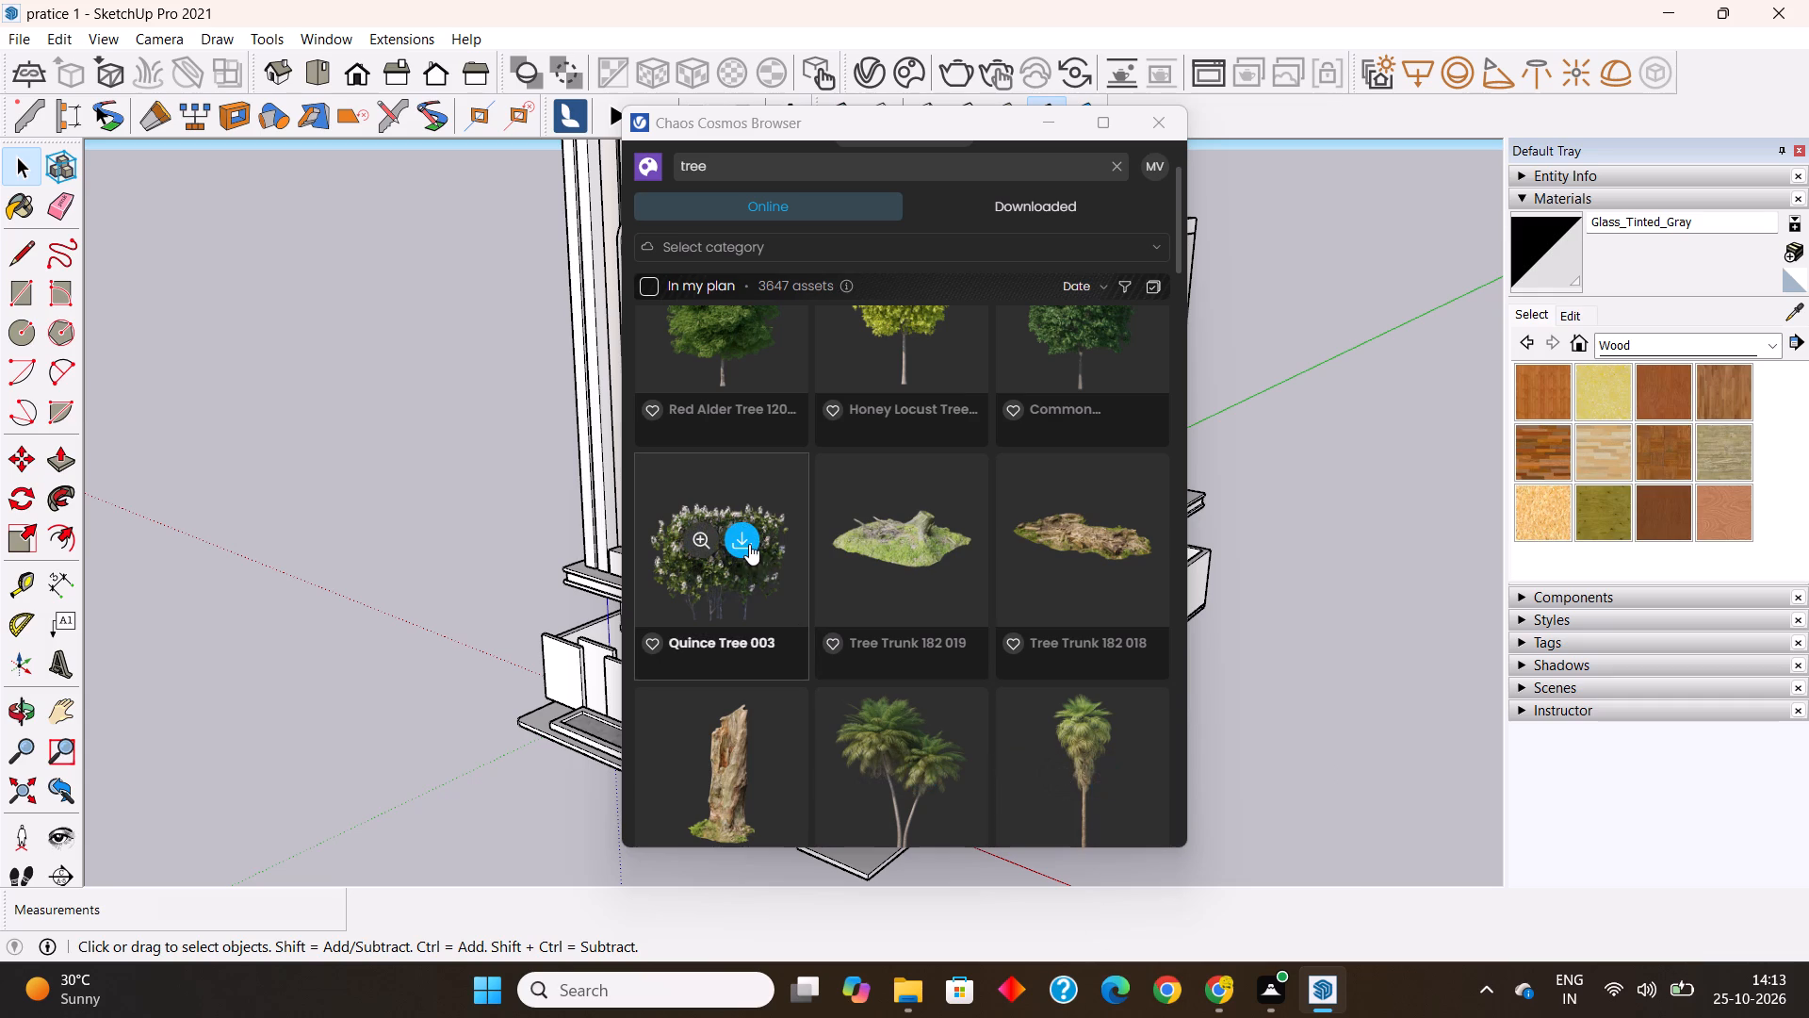
left_click(745, 540)
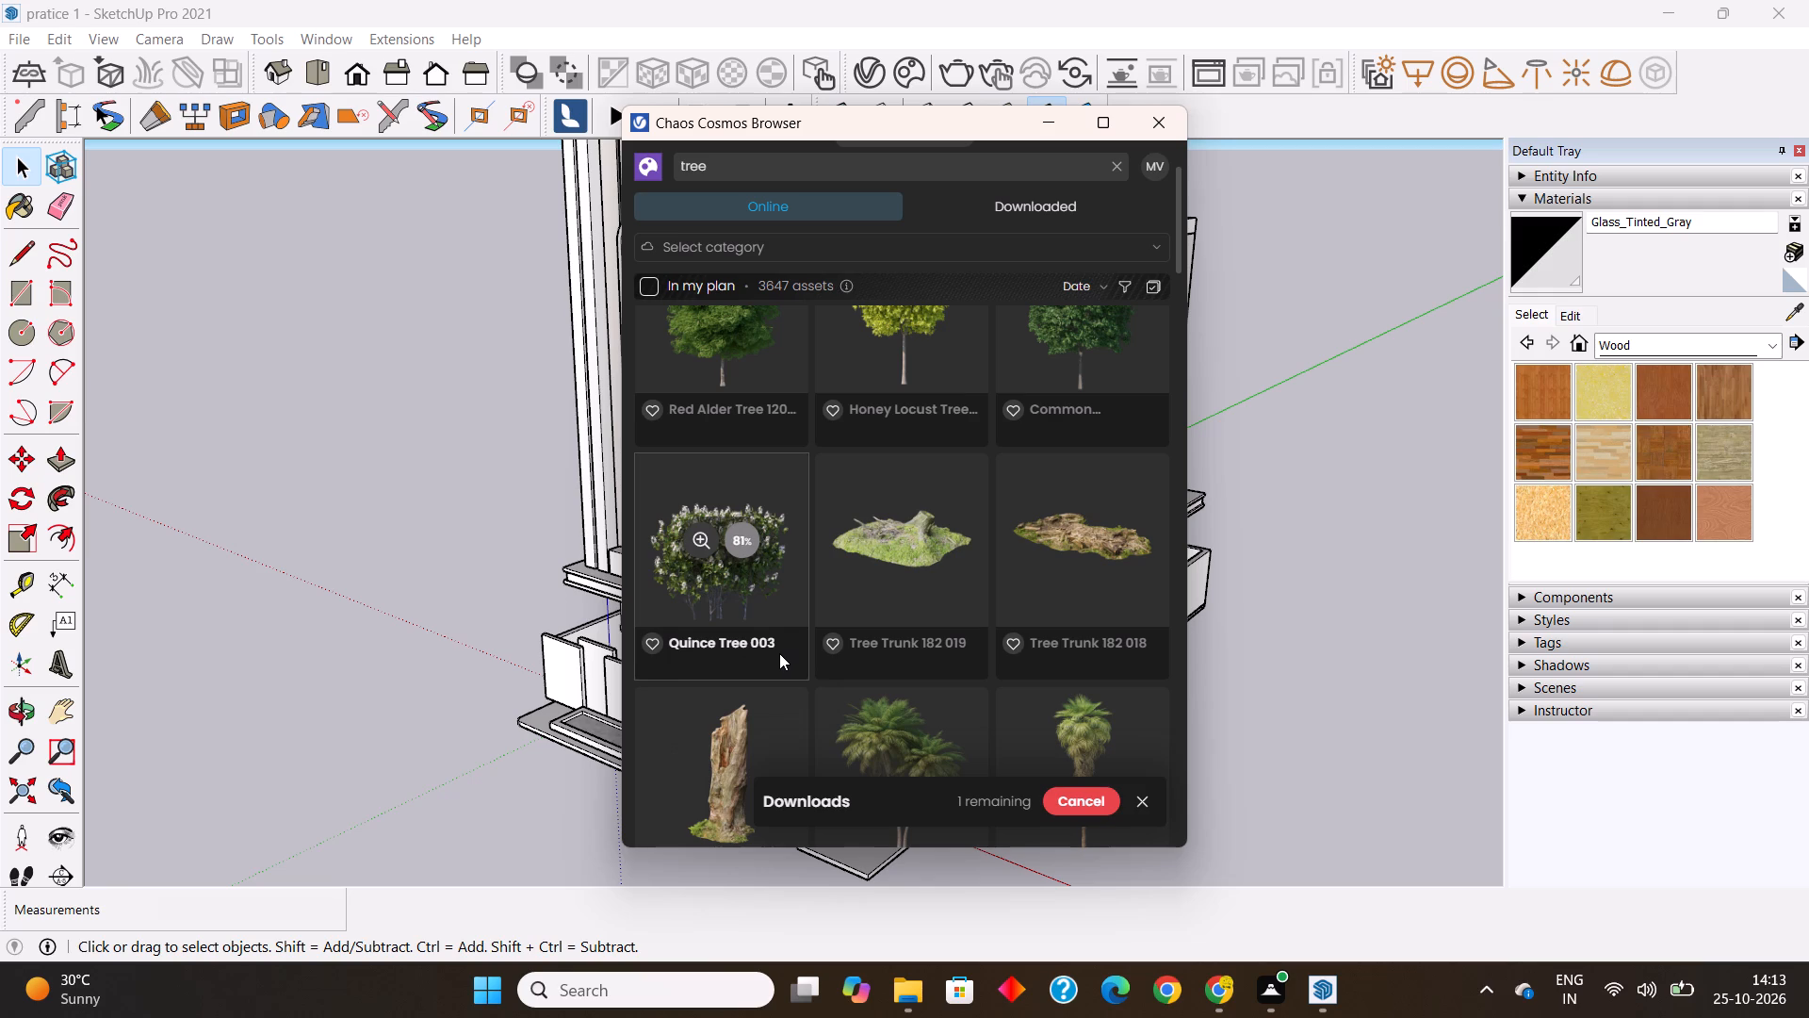
left_click_drag(854, 128, 857, 132)
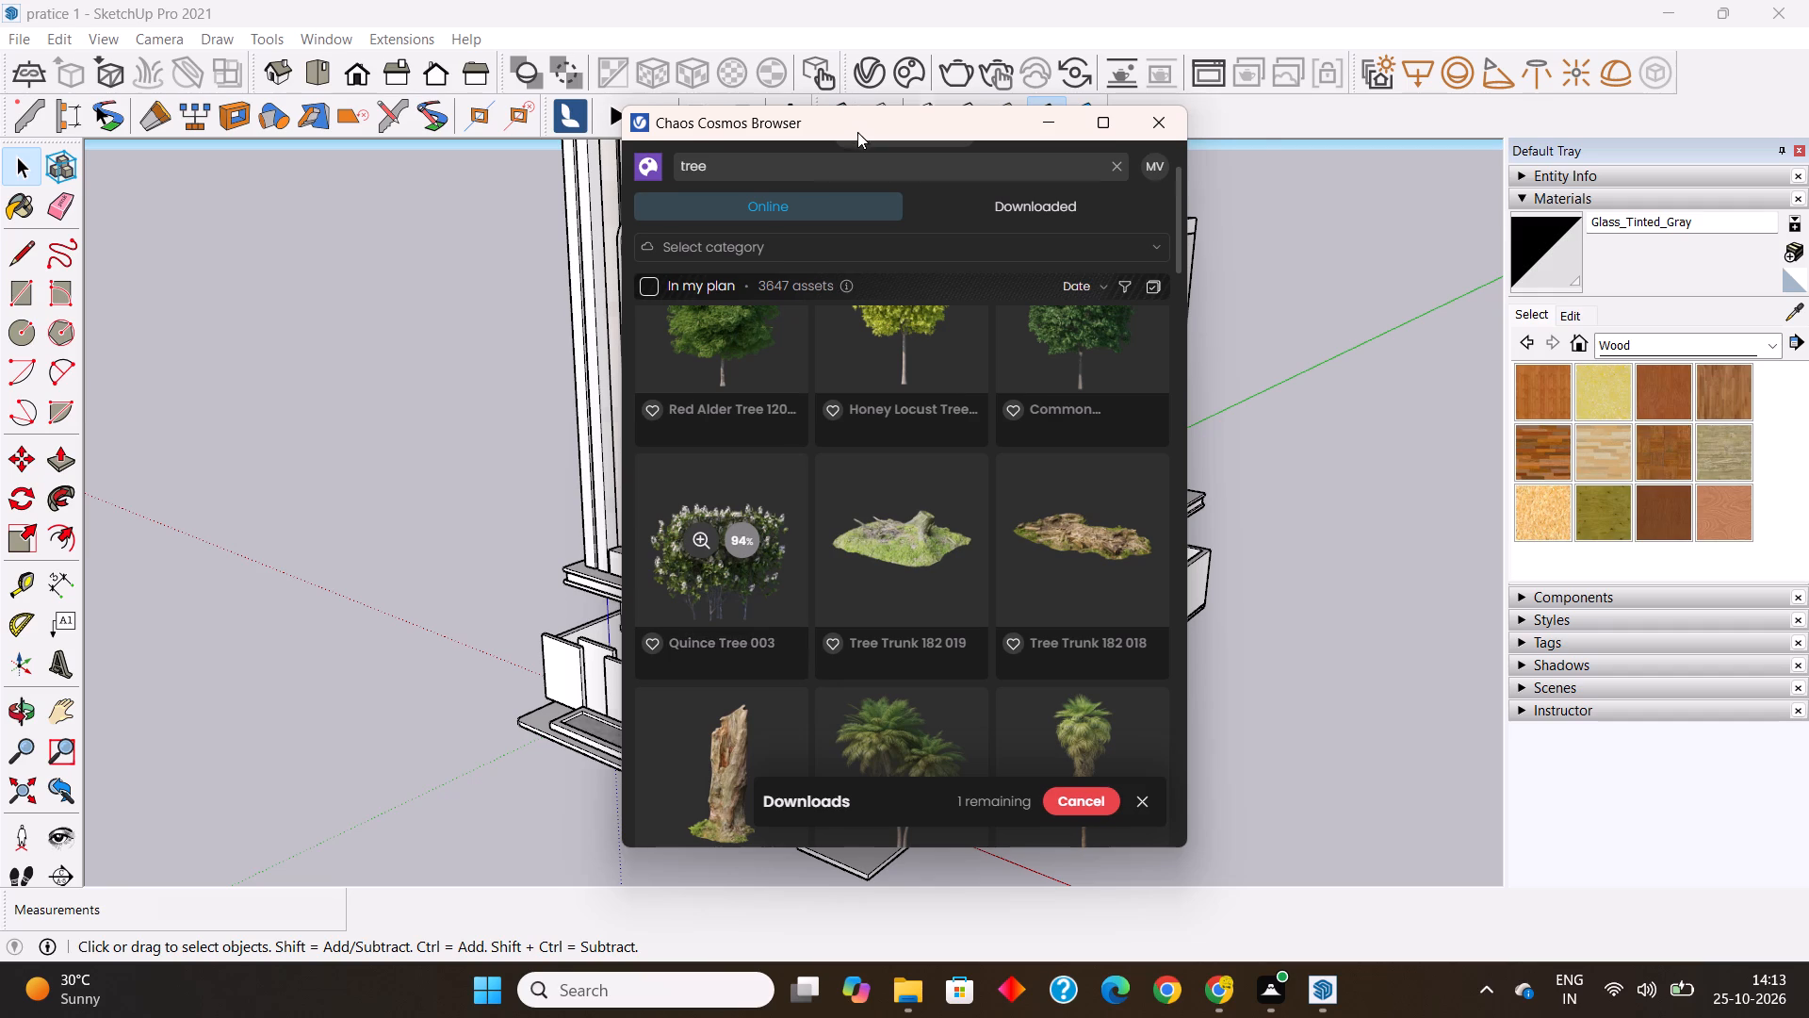
Import the downloaded Quince Tree 003 and place one copy on the small slab beside the slatted gate at the house front.
left_click_drag(857, 132, 1382, 159)
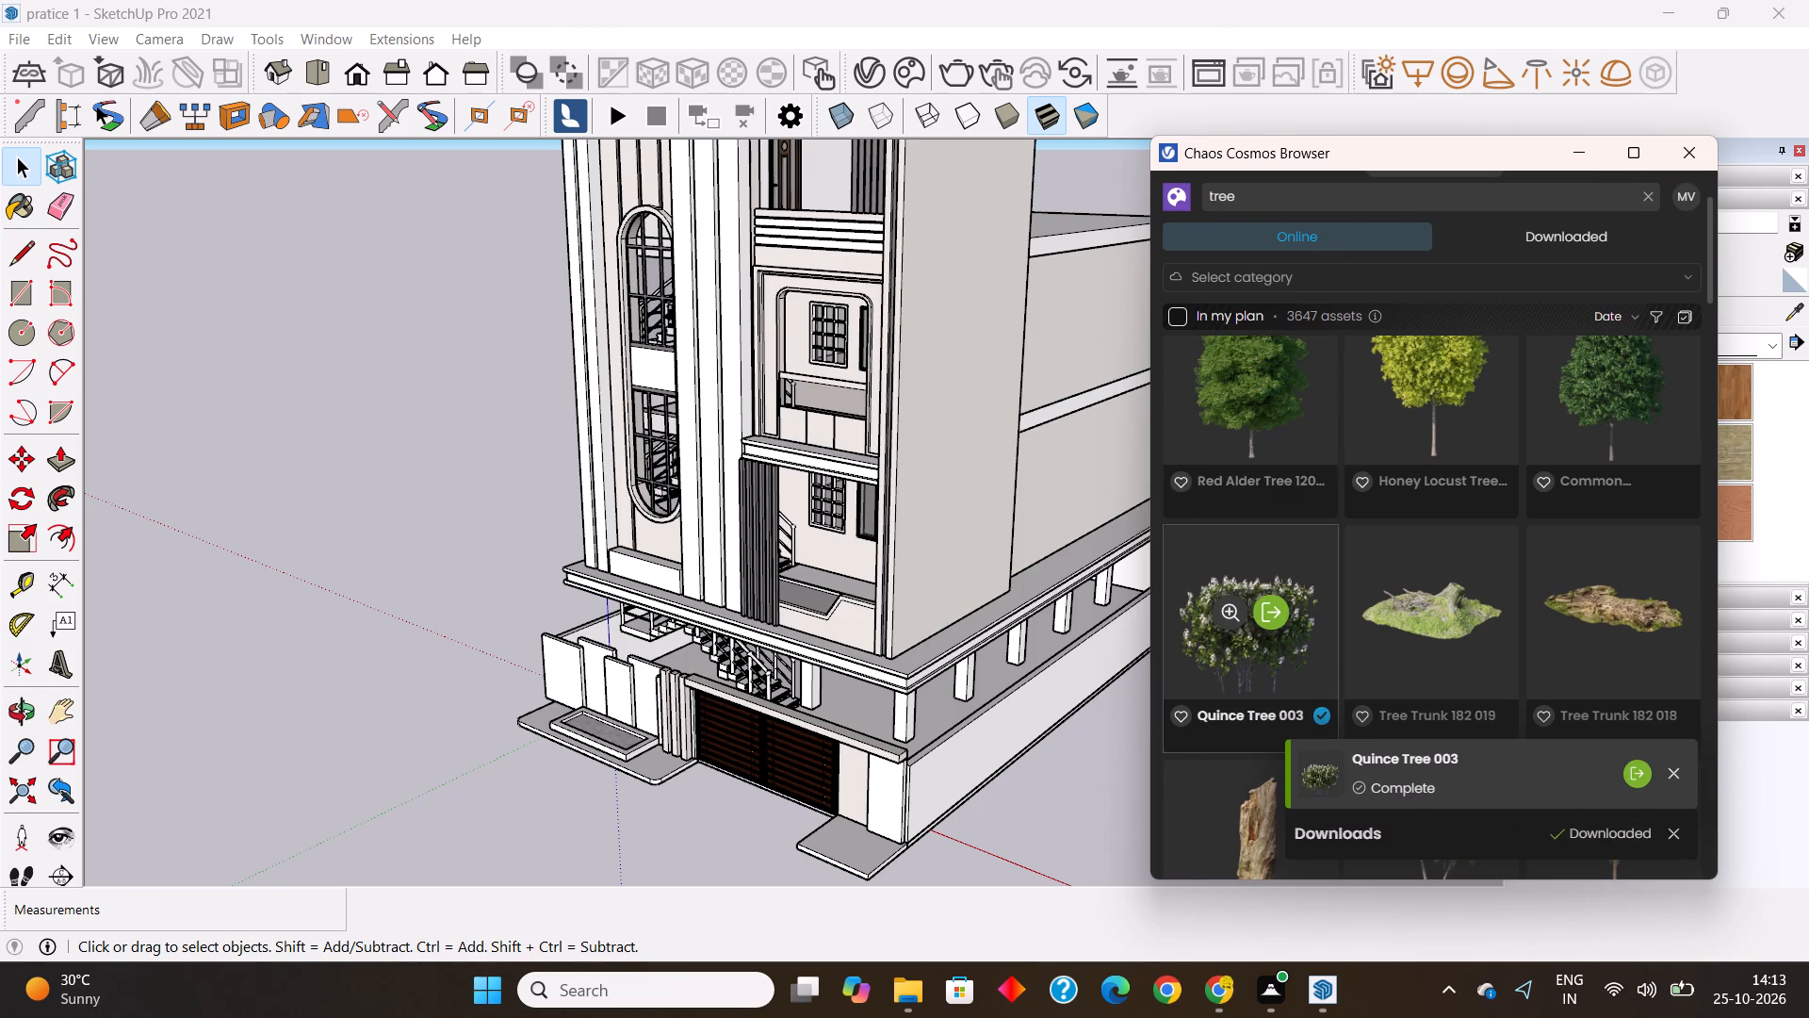
left_click(1277, 613)
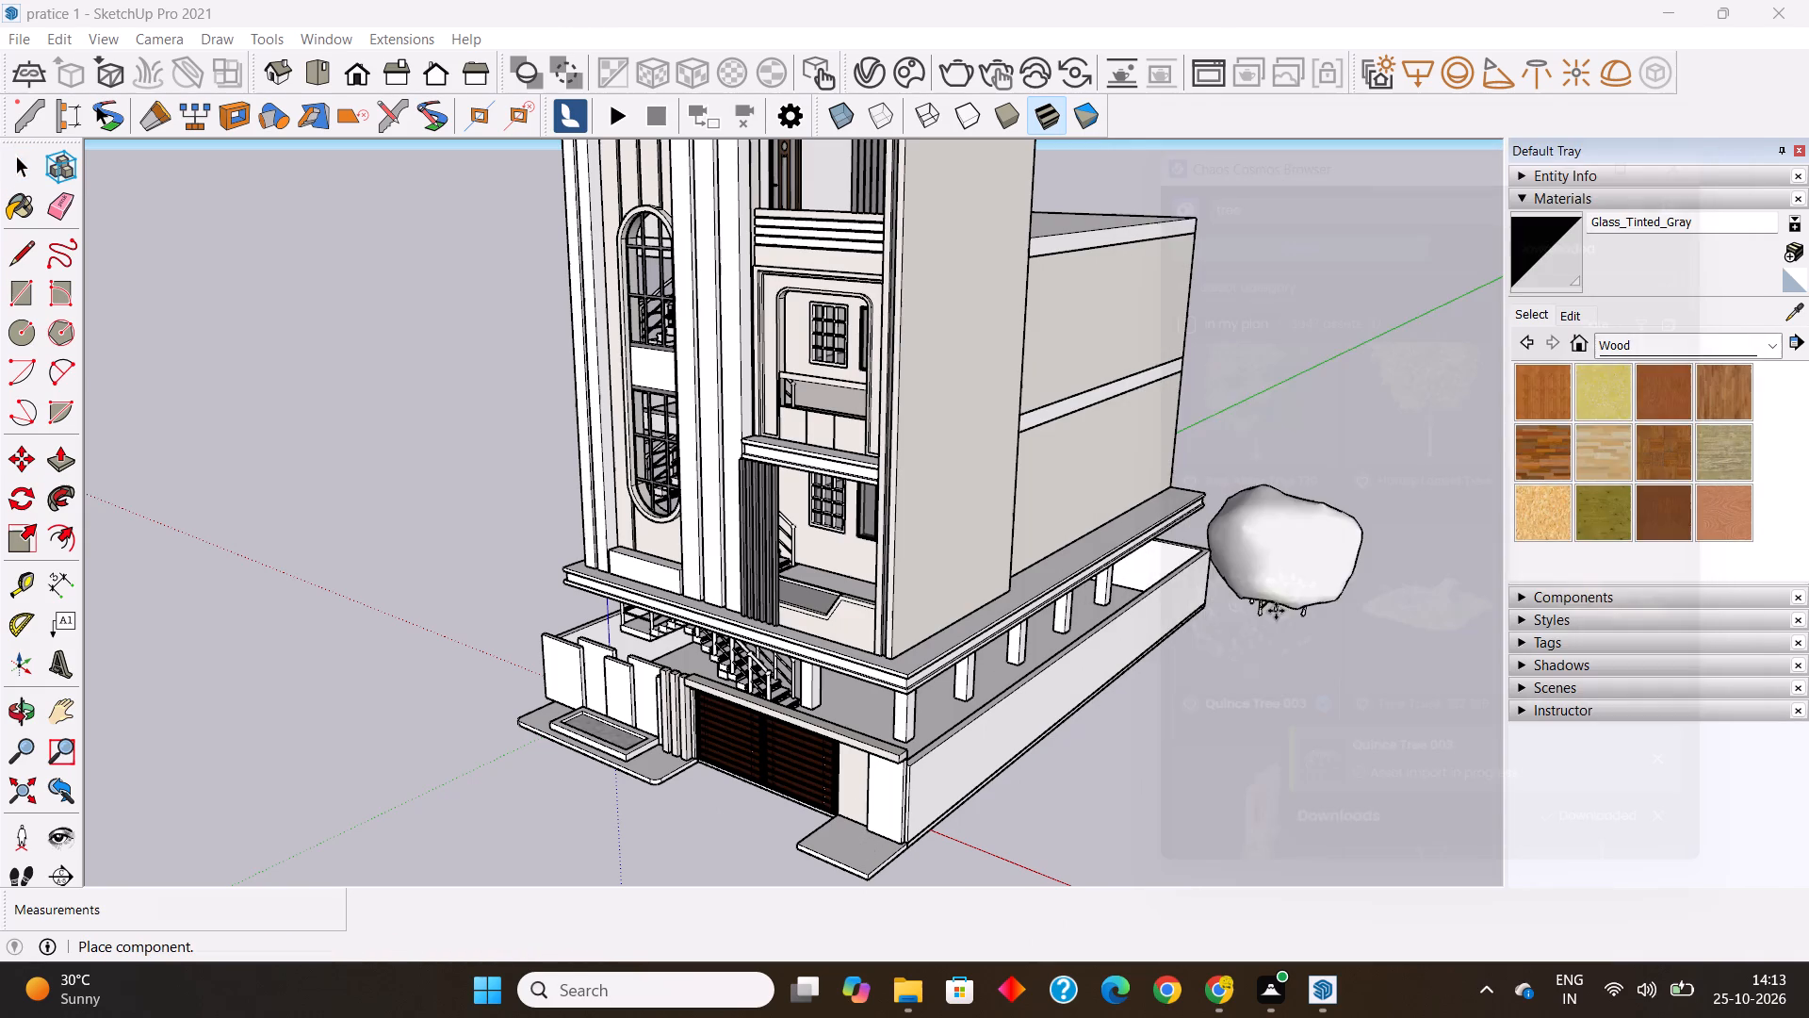
scroll(825, 773, "down", 7)
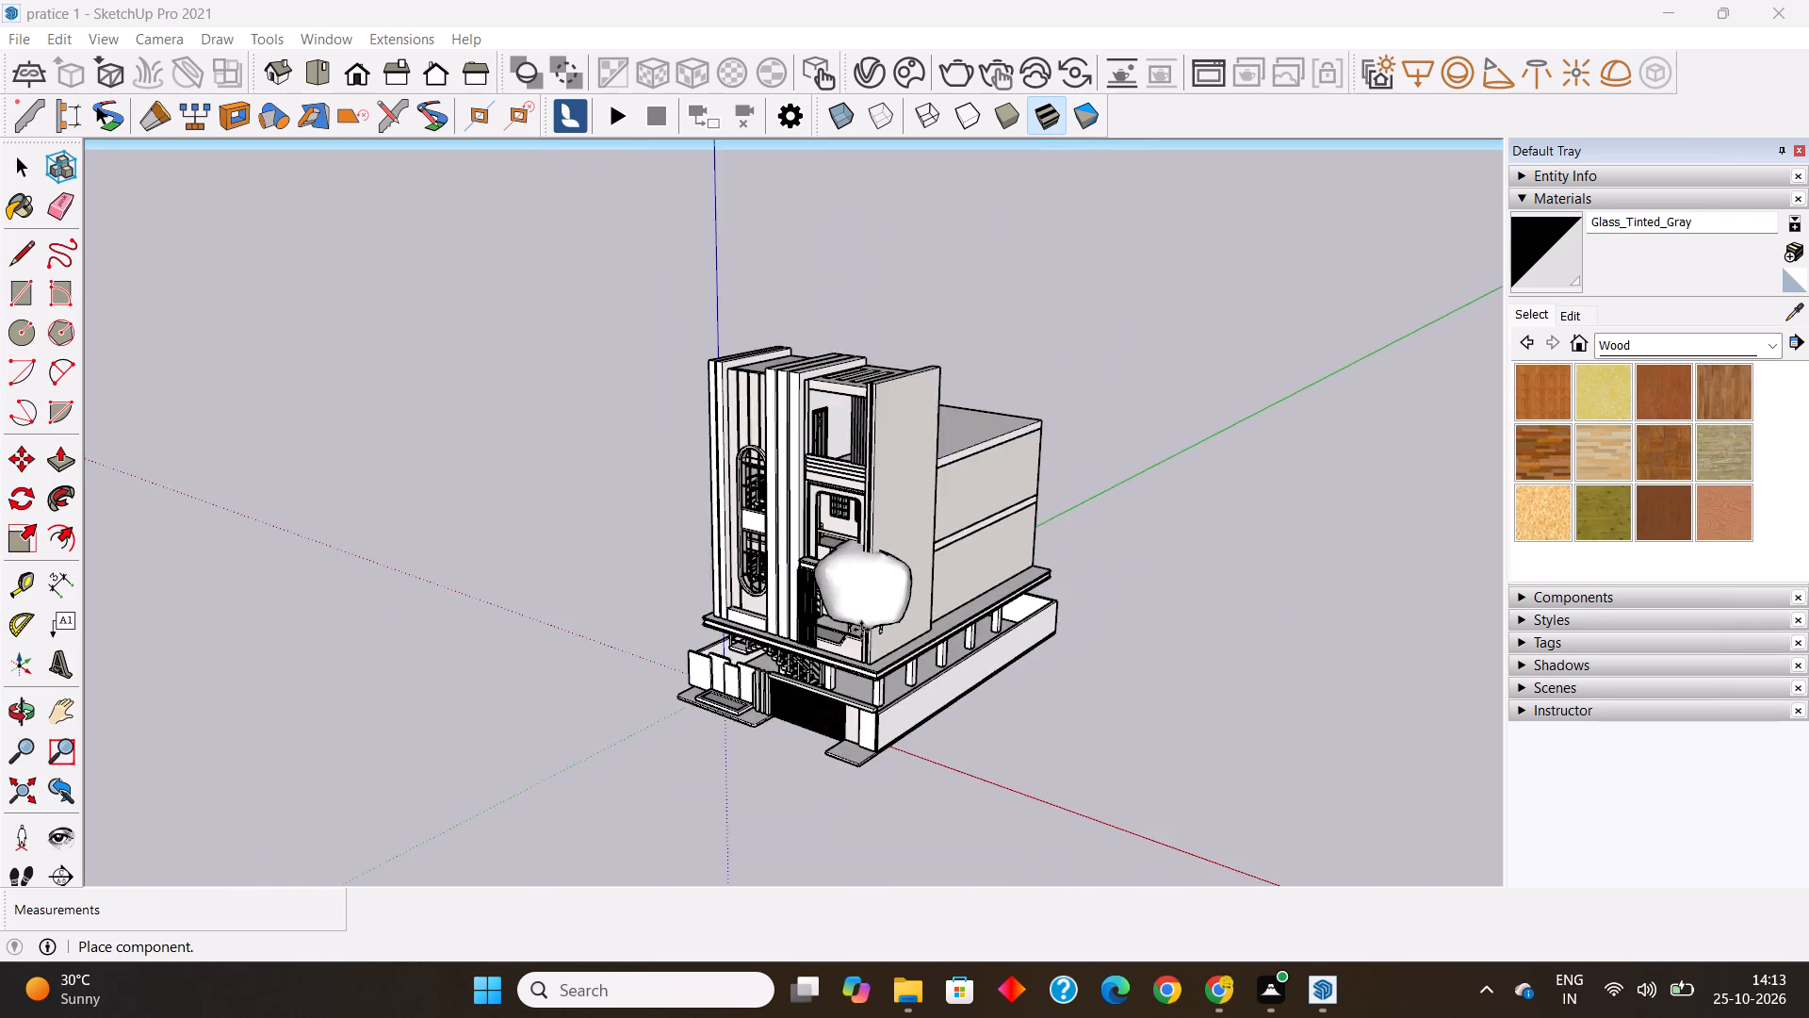
scroll(861, 630, "down", 8)
middle_click_drag(769, 710, 1119, 829)
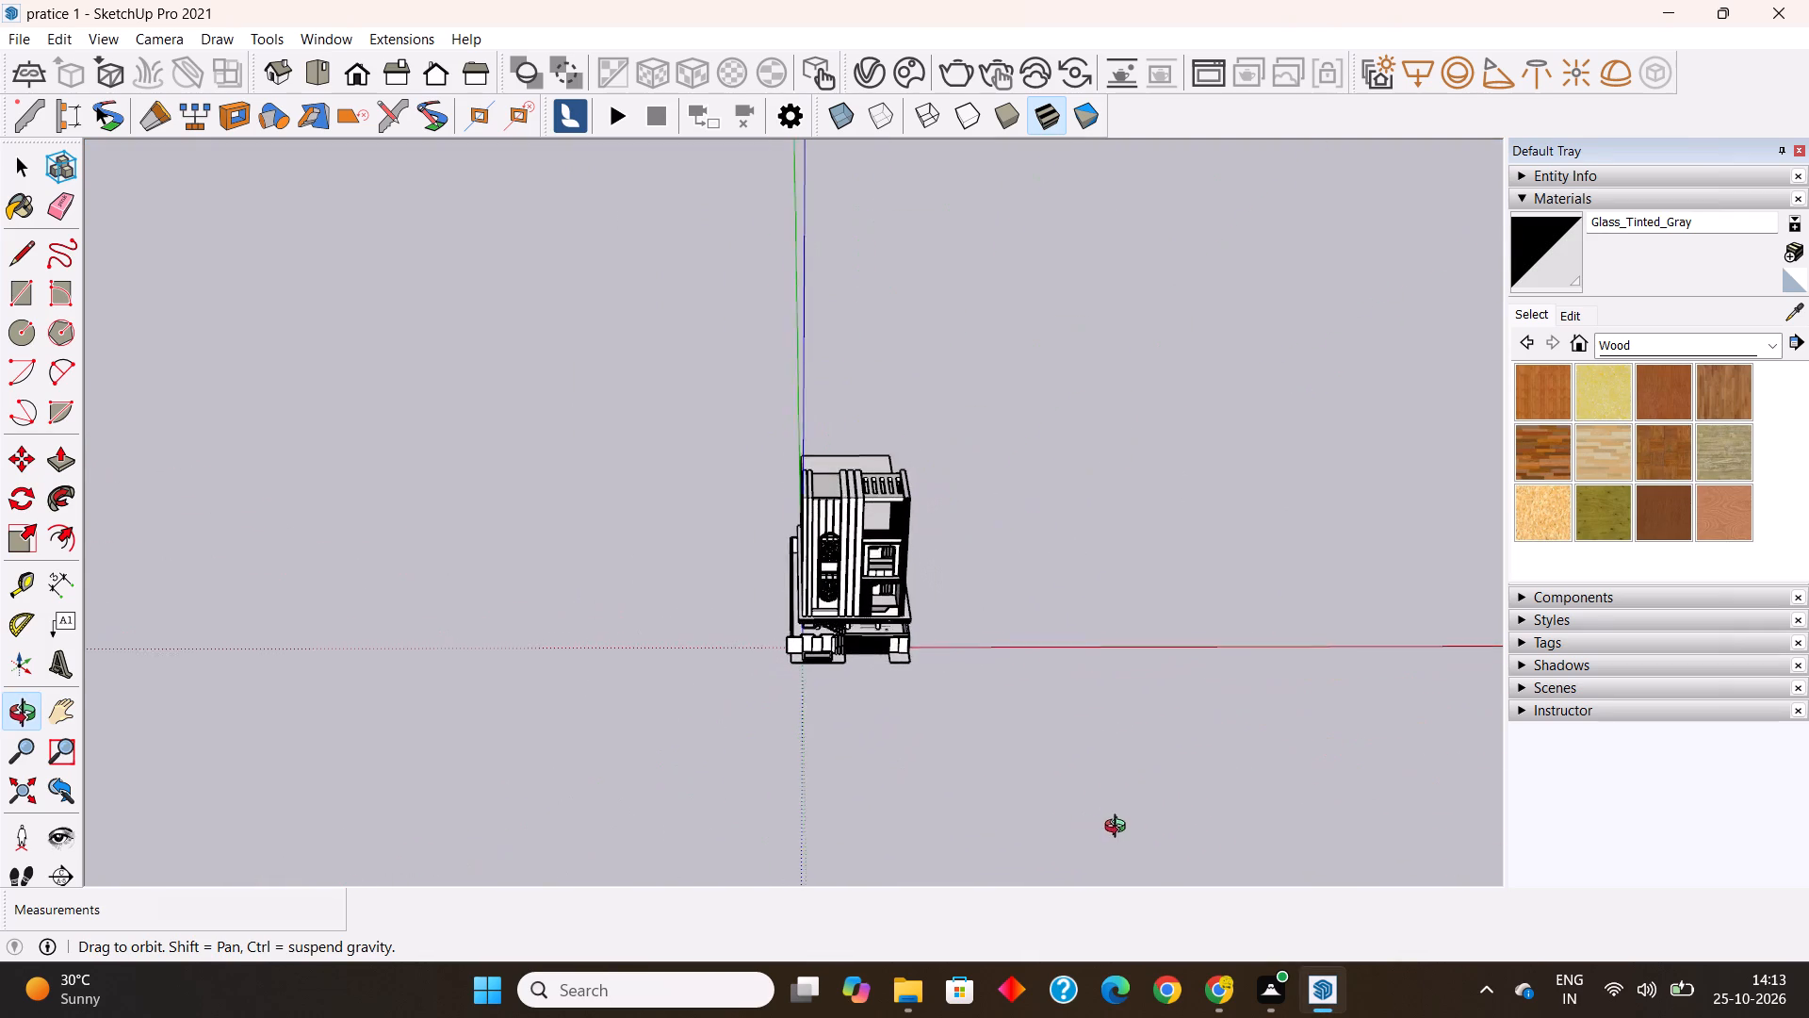
middle_click_drag(1119, 829, 1126, 822)
scroll(908, 630, "up", 13)
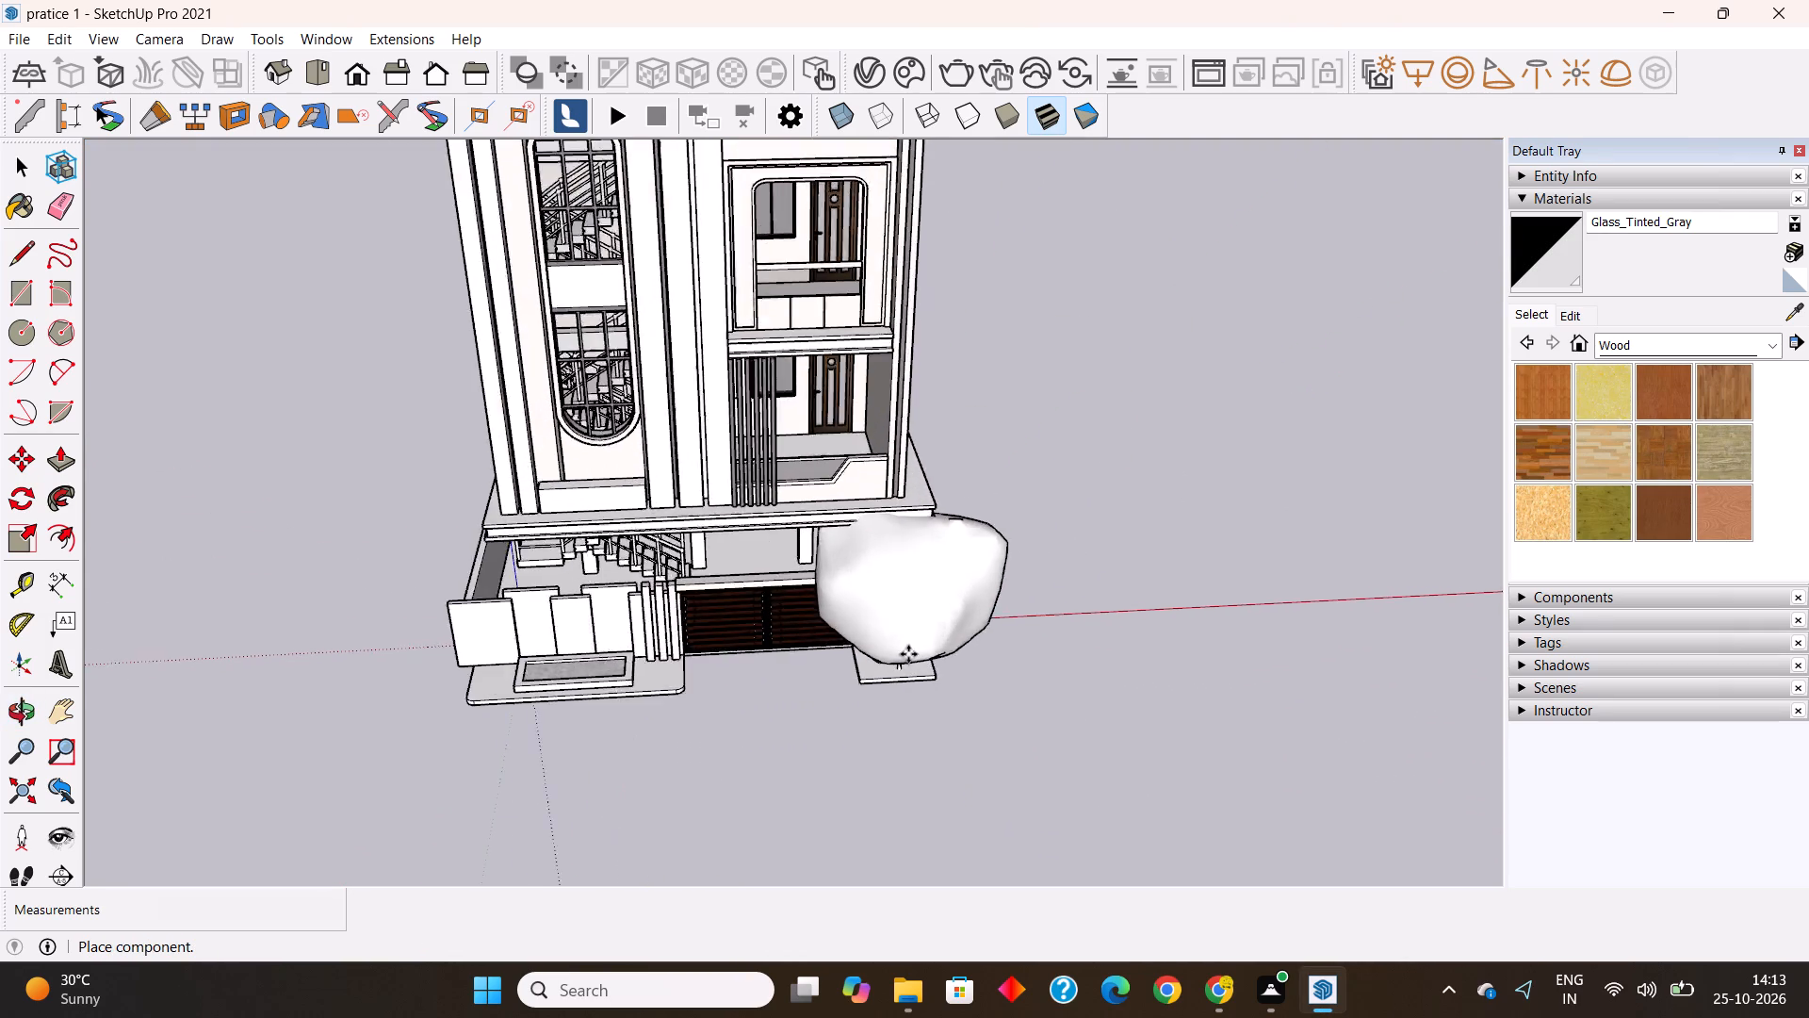
scroll(908, 654, "up", 4)
left_click(921, 665)
middle_click_drag(863, 680, 1221, 621)
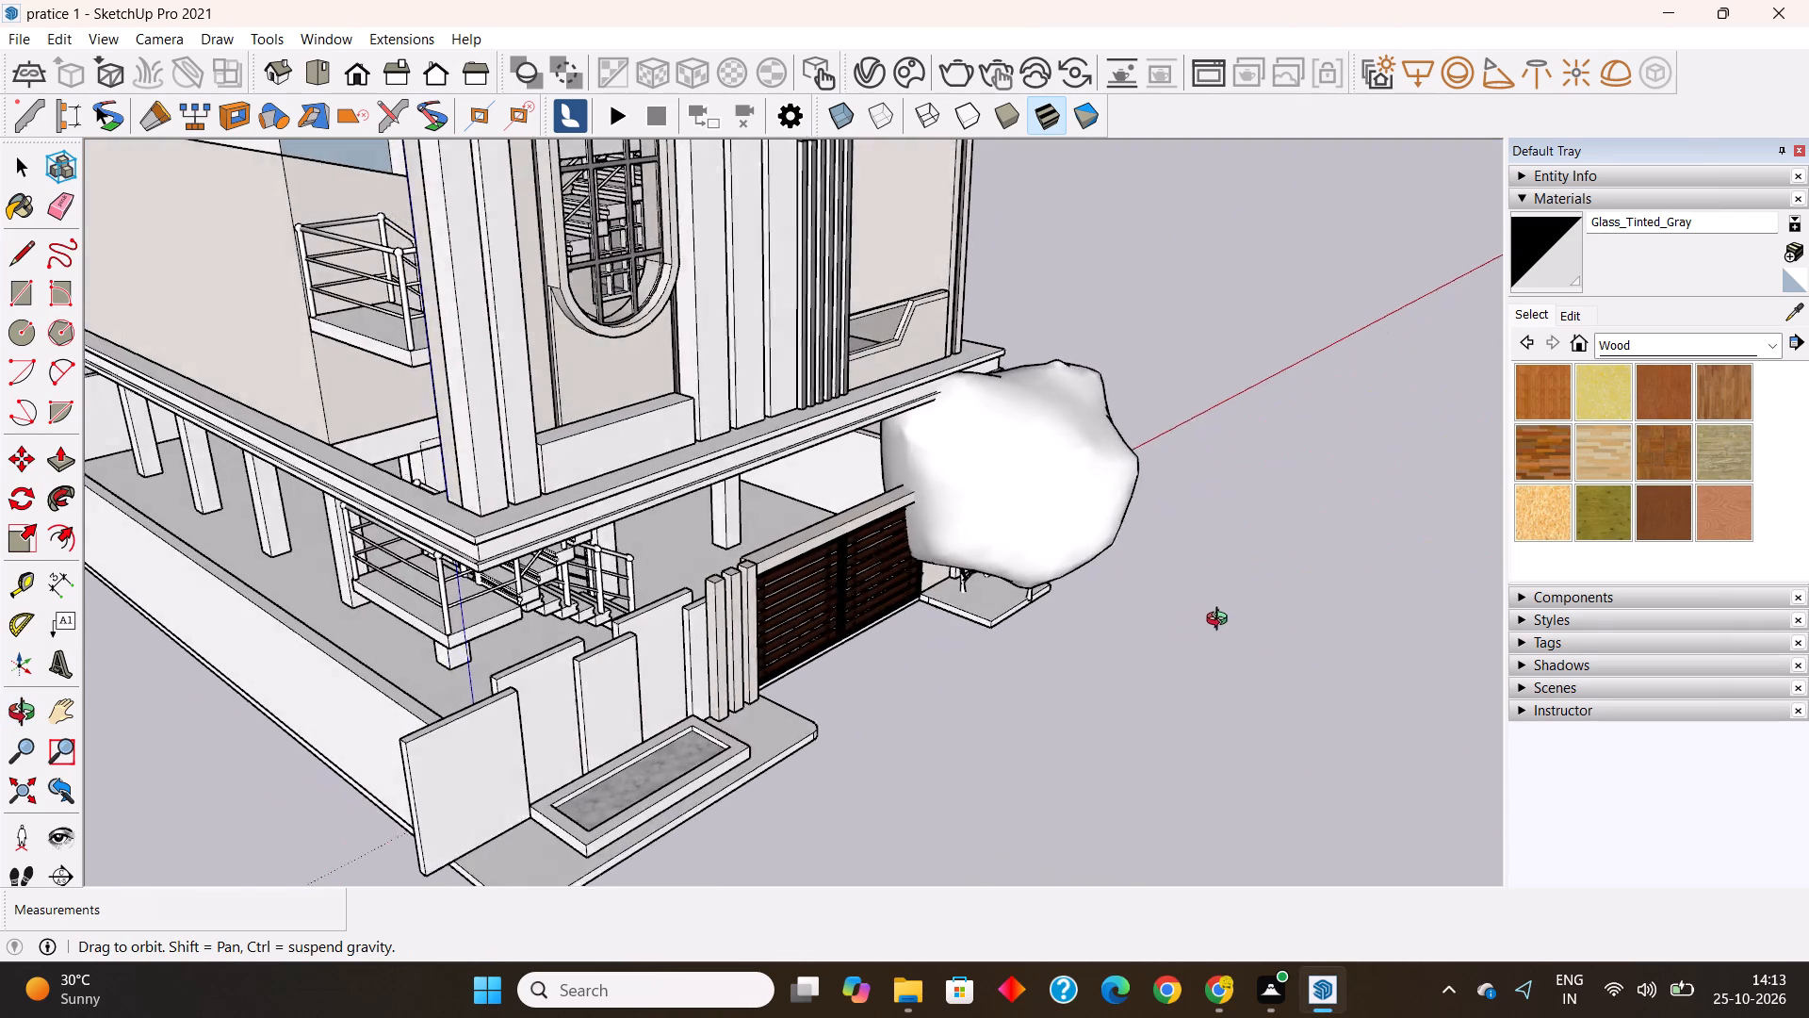
middle_click_drag(1221, 621, 1224, 619)
scroll(1110, 517, "down", 5)
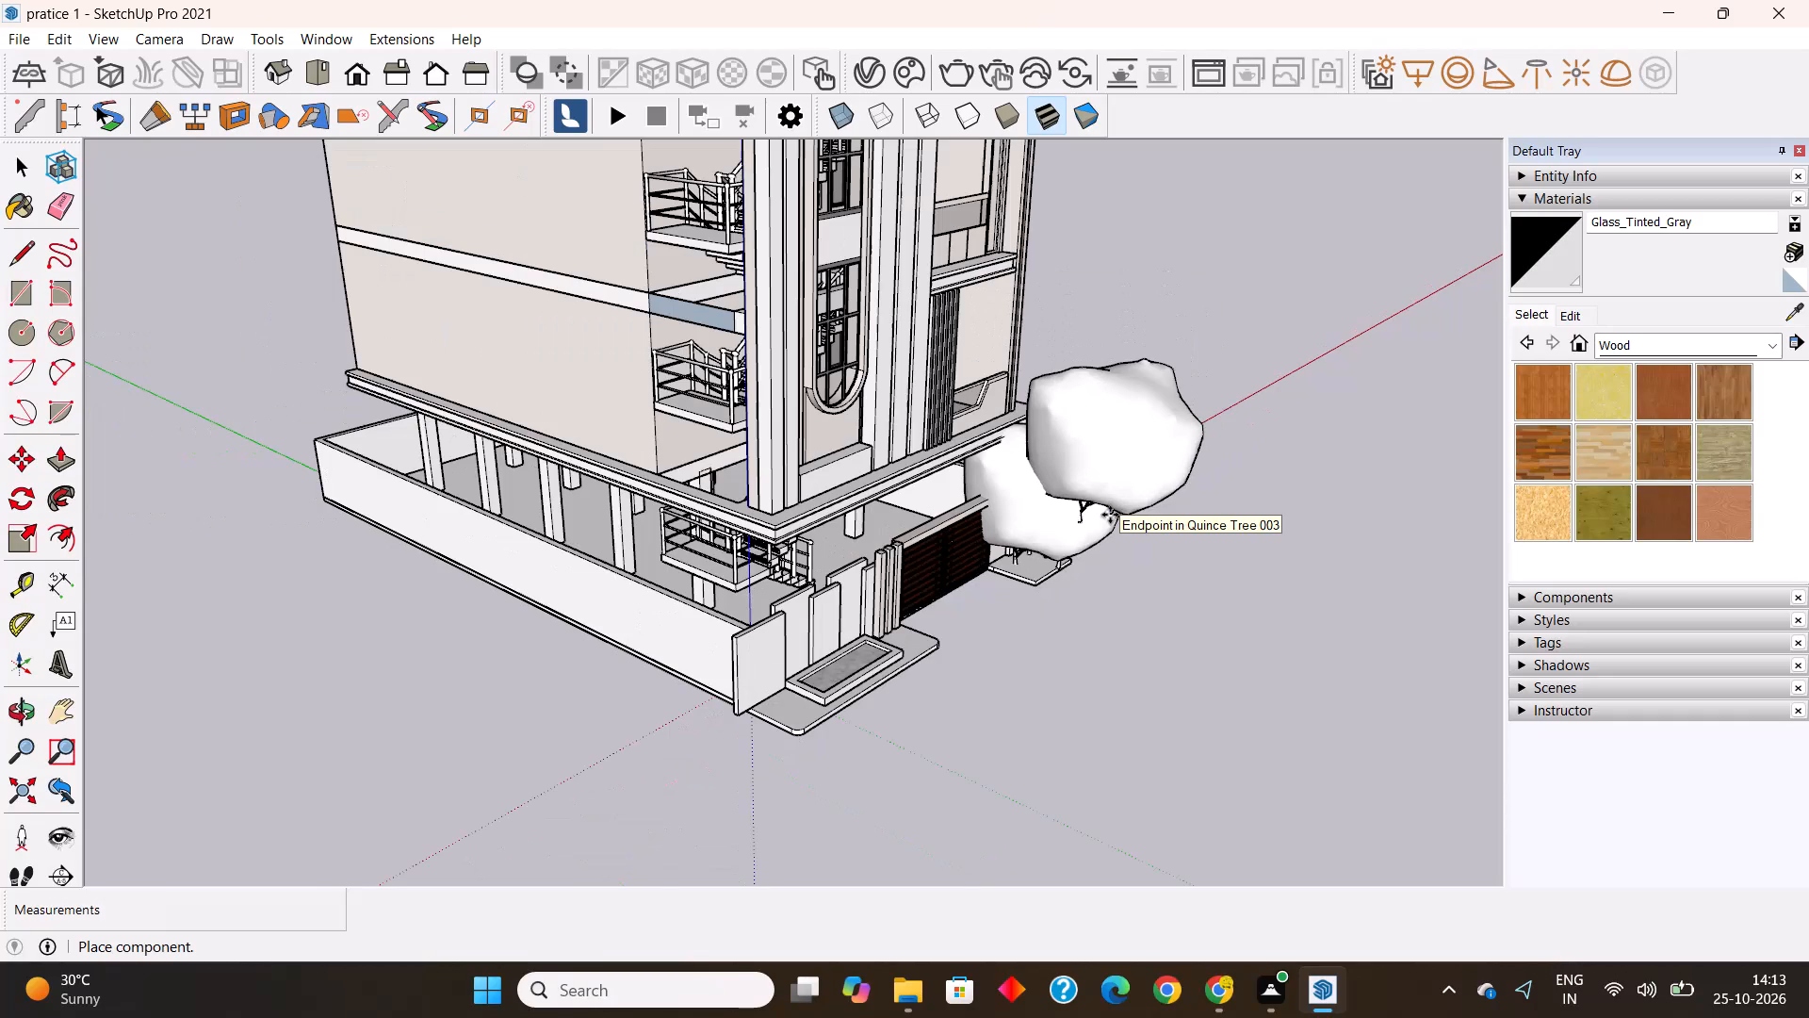
key("space")
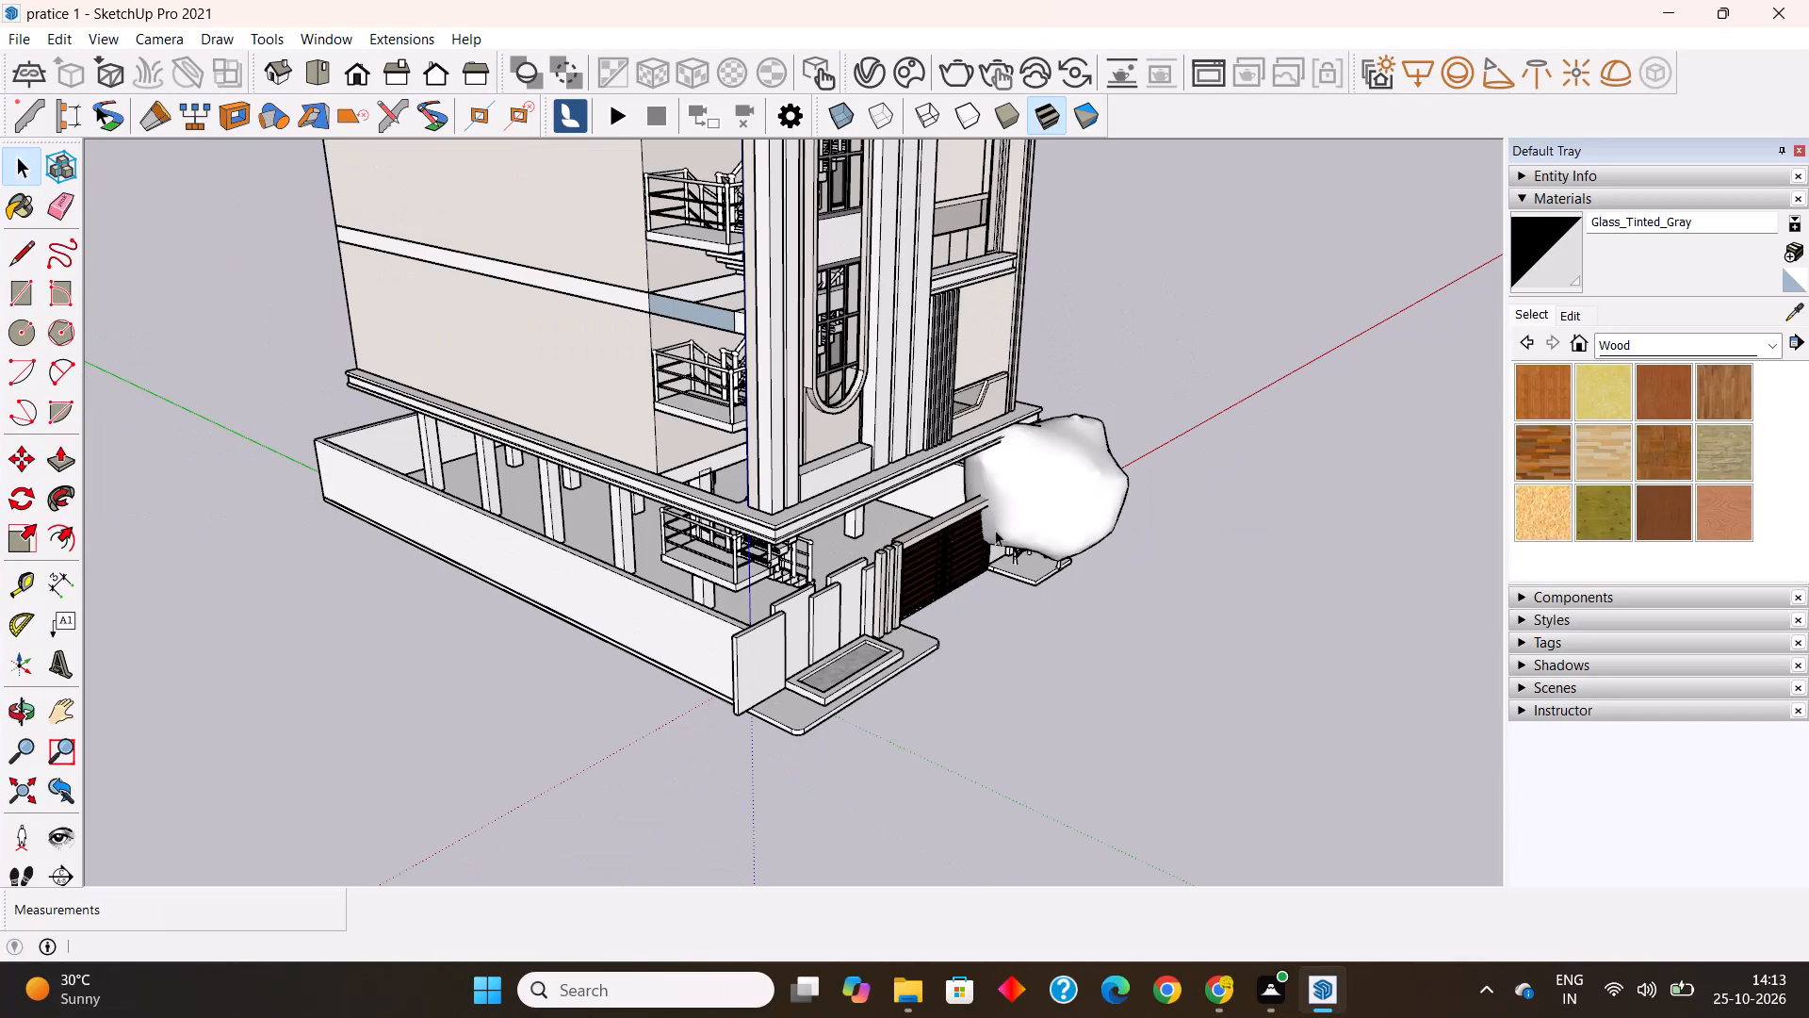
scroll(718, 533, "down", 10)
scroll(893, 478, "up", 3)
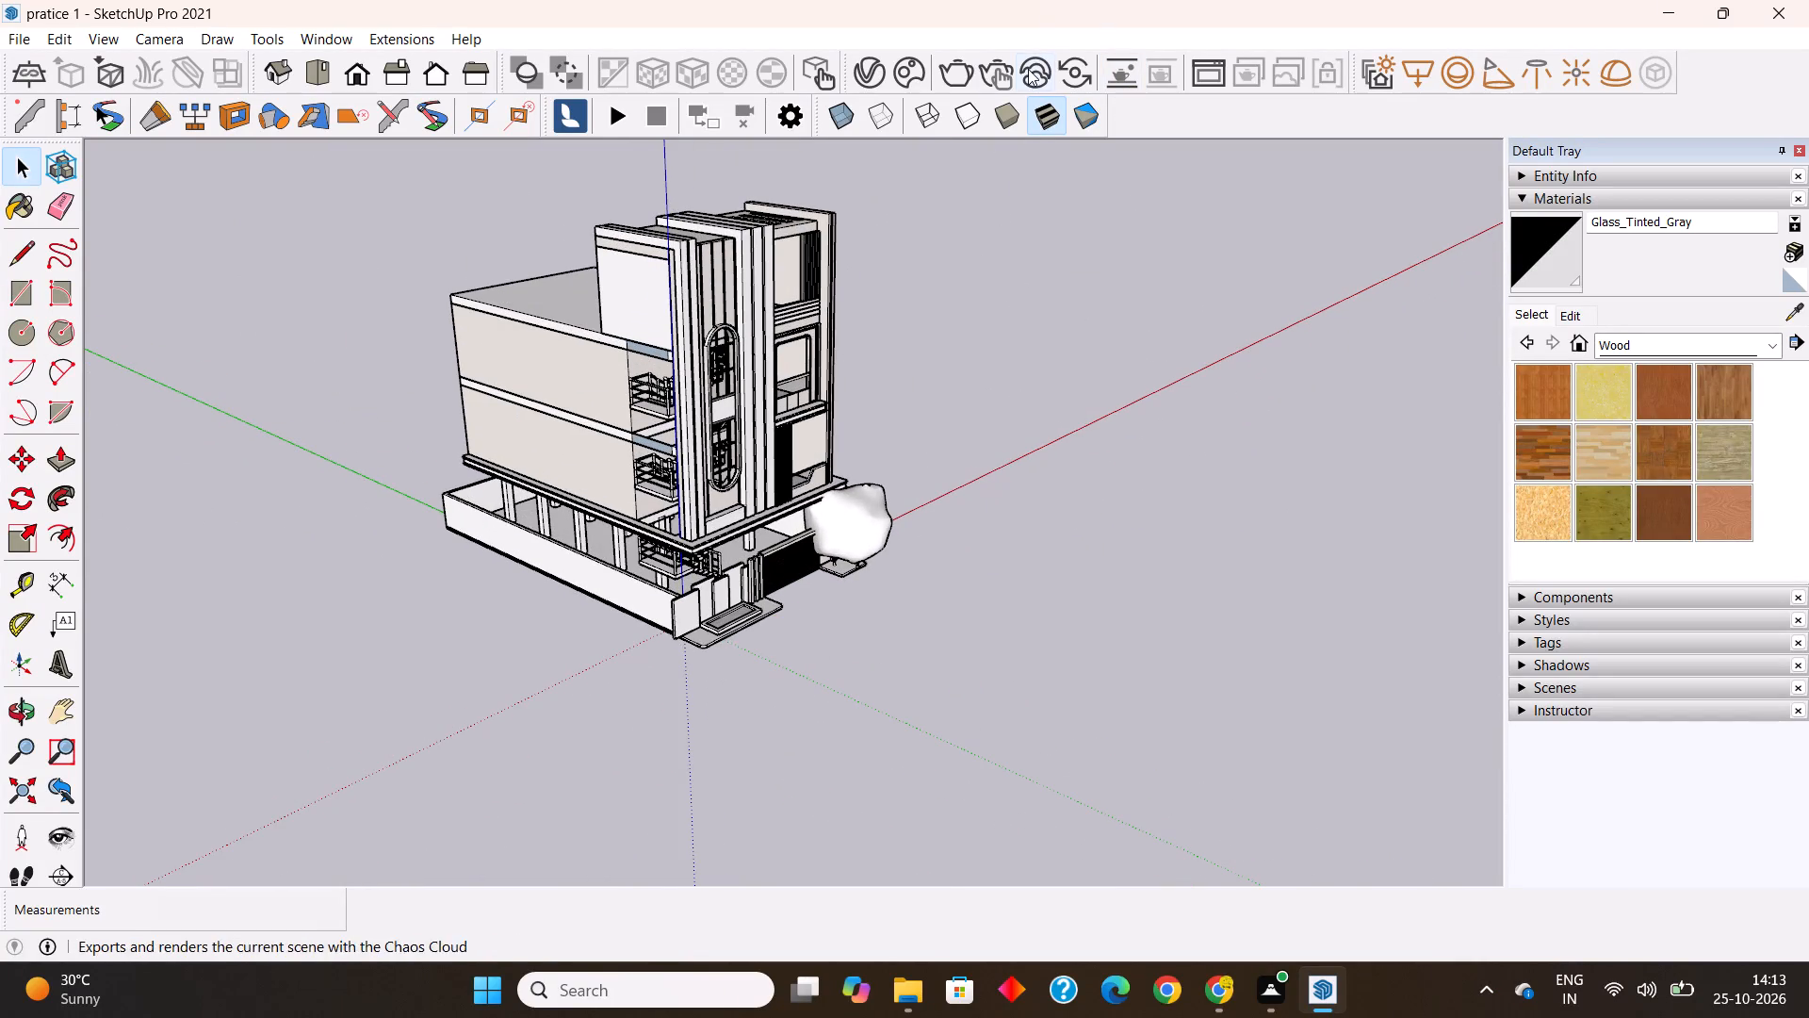
Reopen the Chaos Cosmos browser and look back through the earlier tree results for another tree that suits the scene.
left_click(917, 70)
scroll(1330, 500, "up", 3)
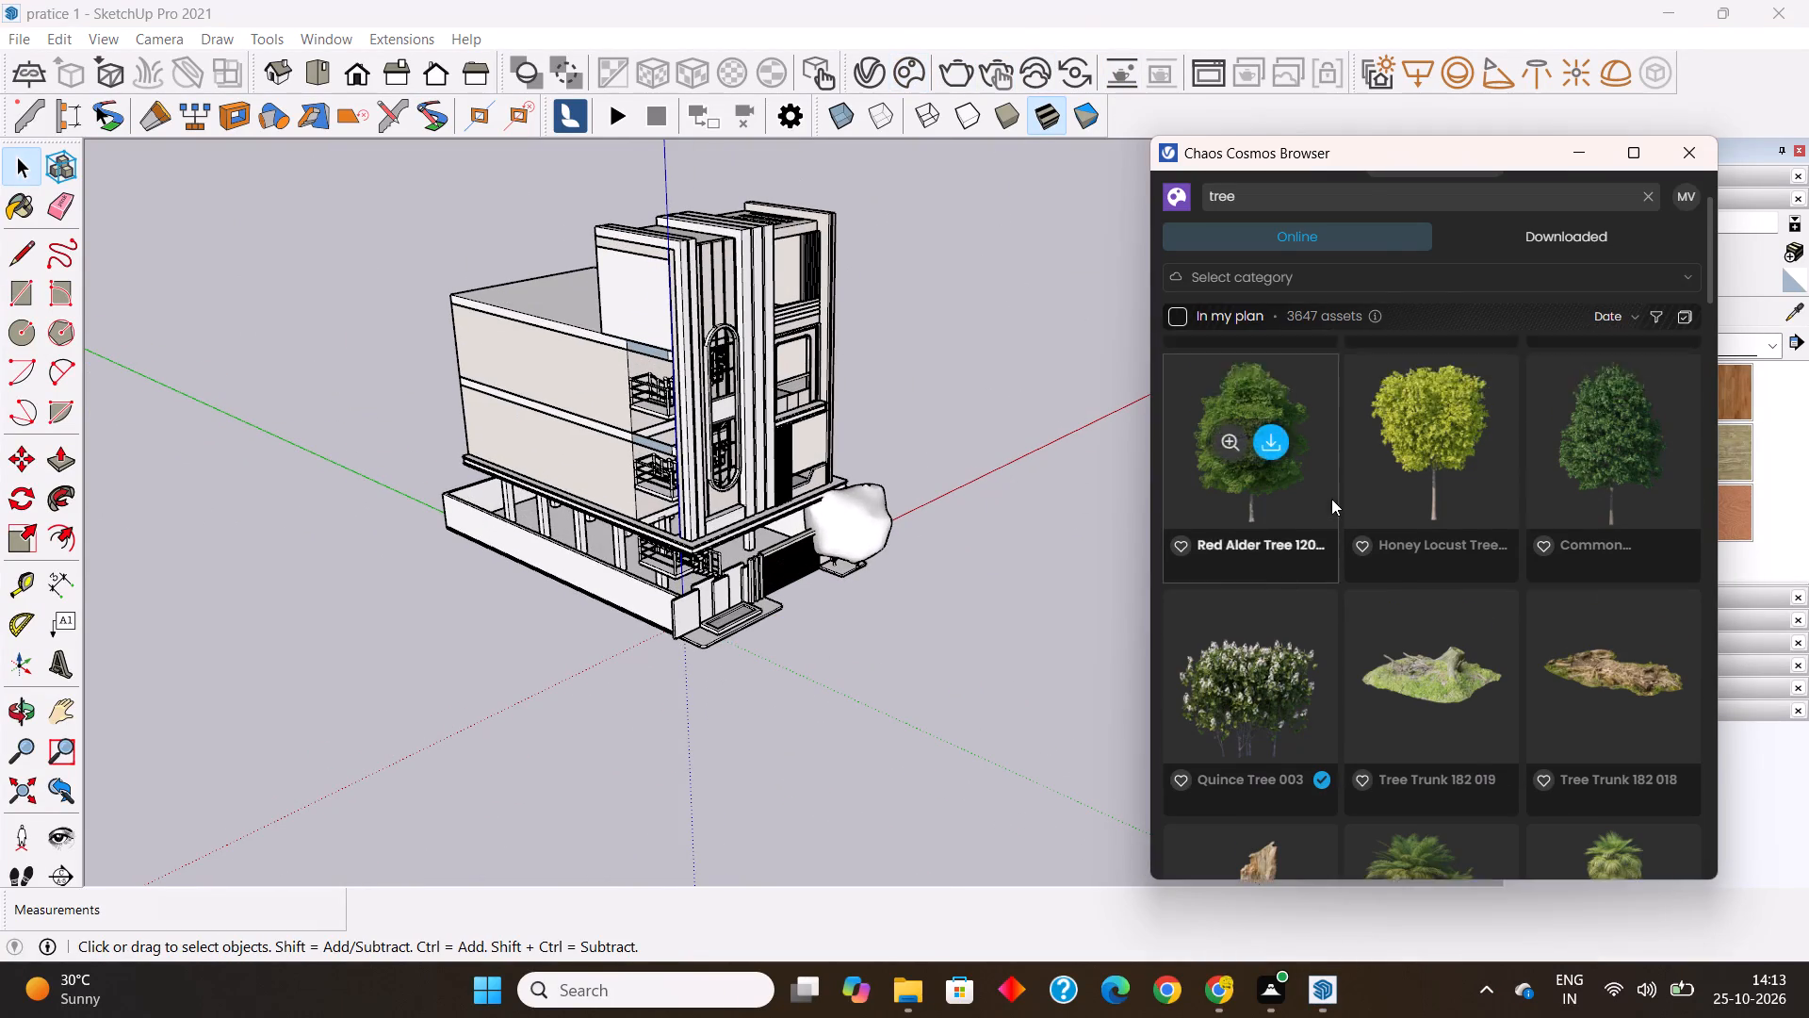
left_click_drag(1356, 144, 583, 161)
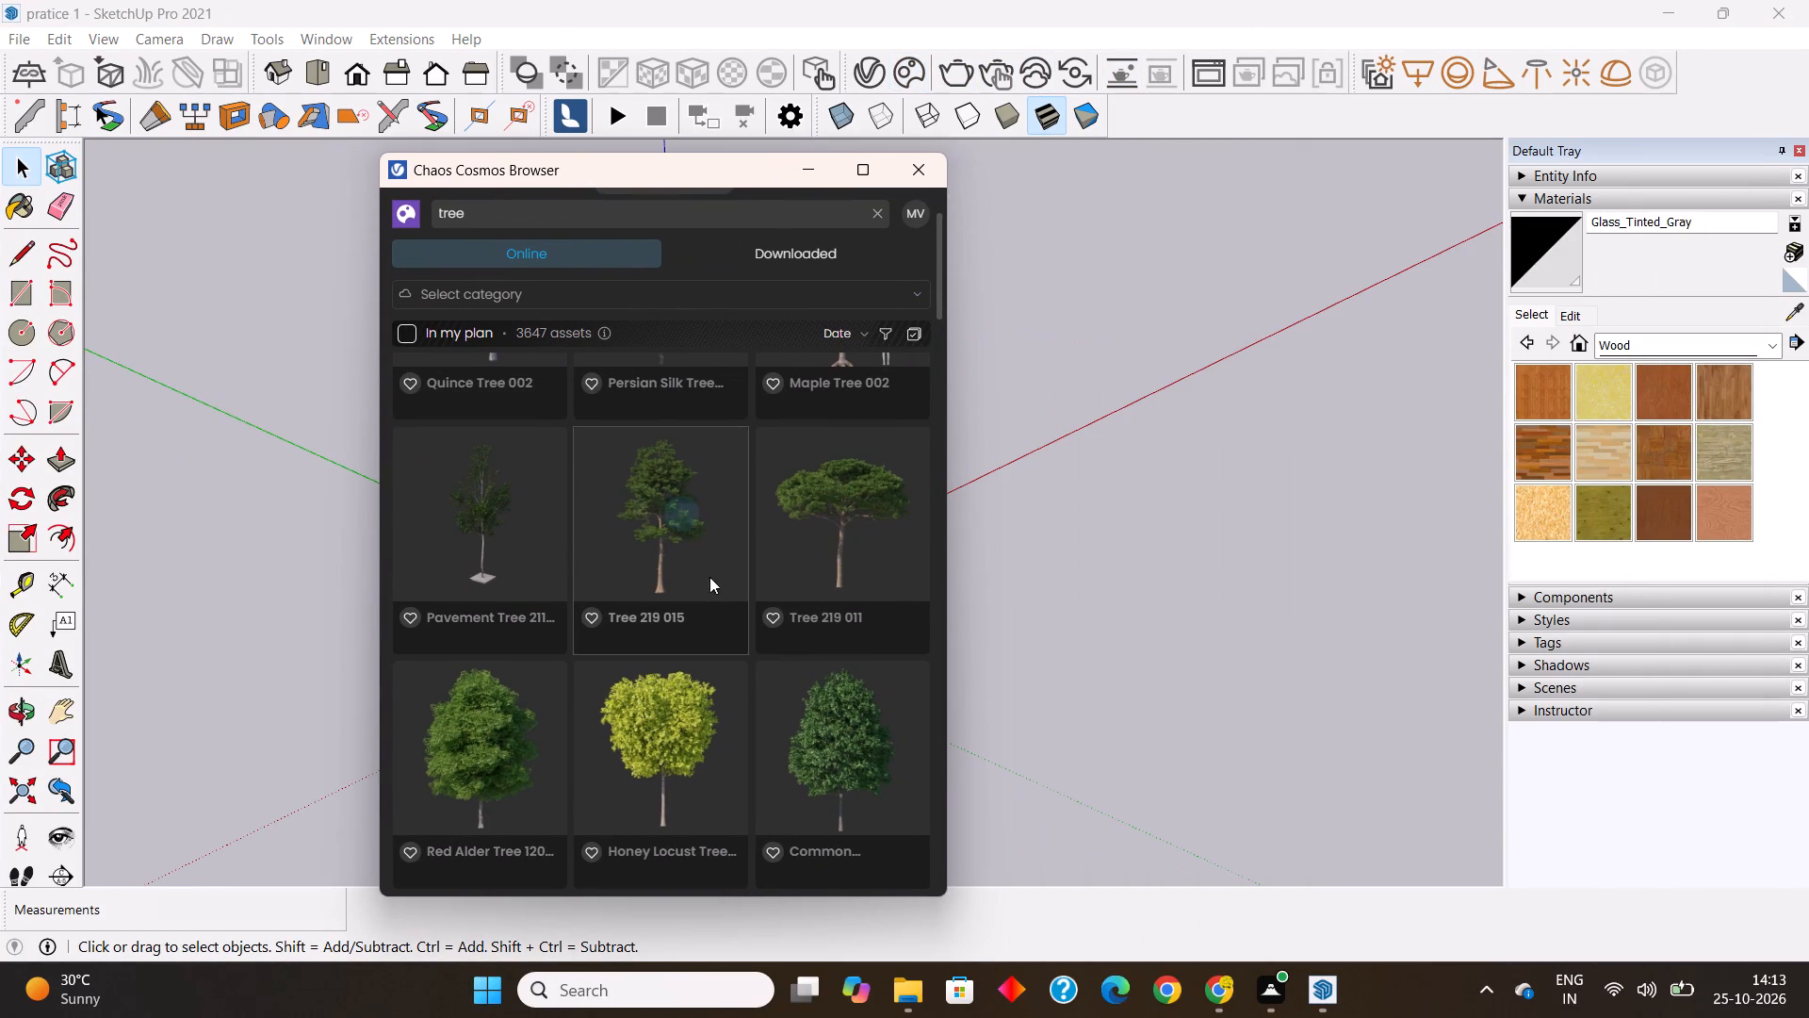
scroll(705, 593, "up", 6)
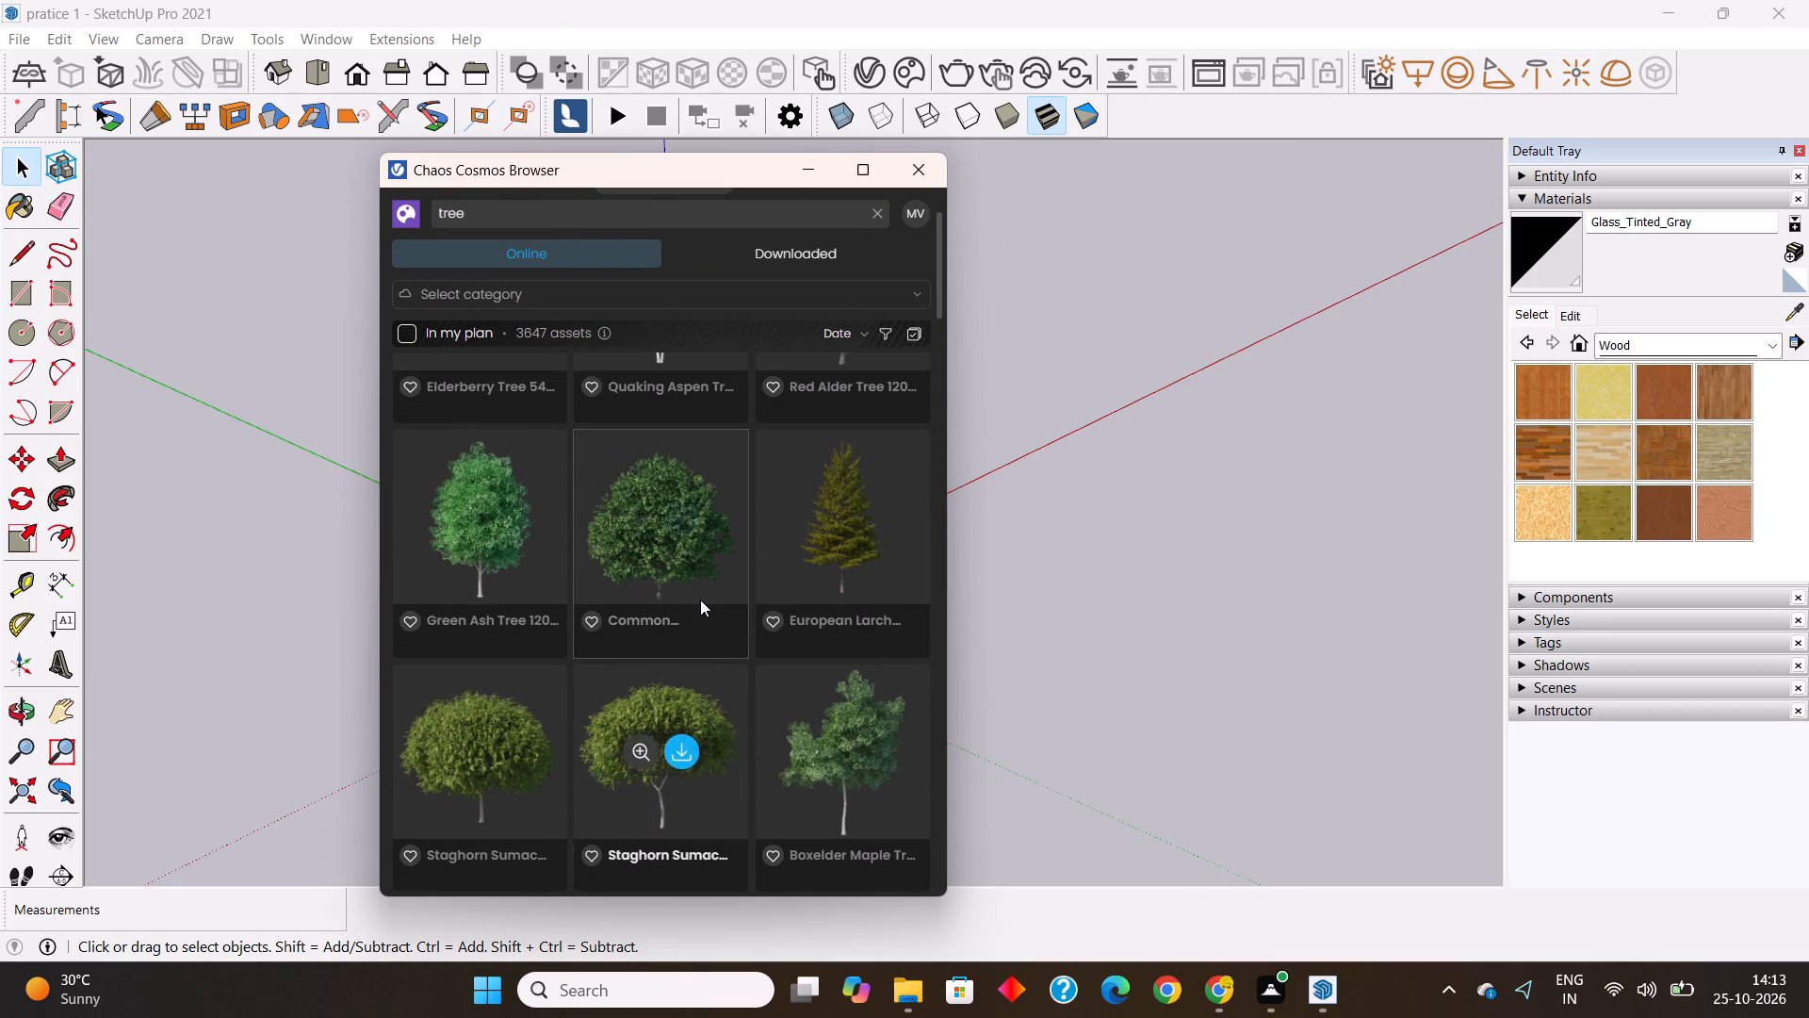
scroll(700, 599, "up", 2)
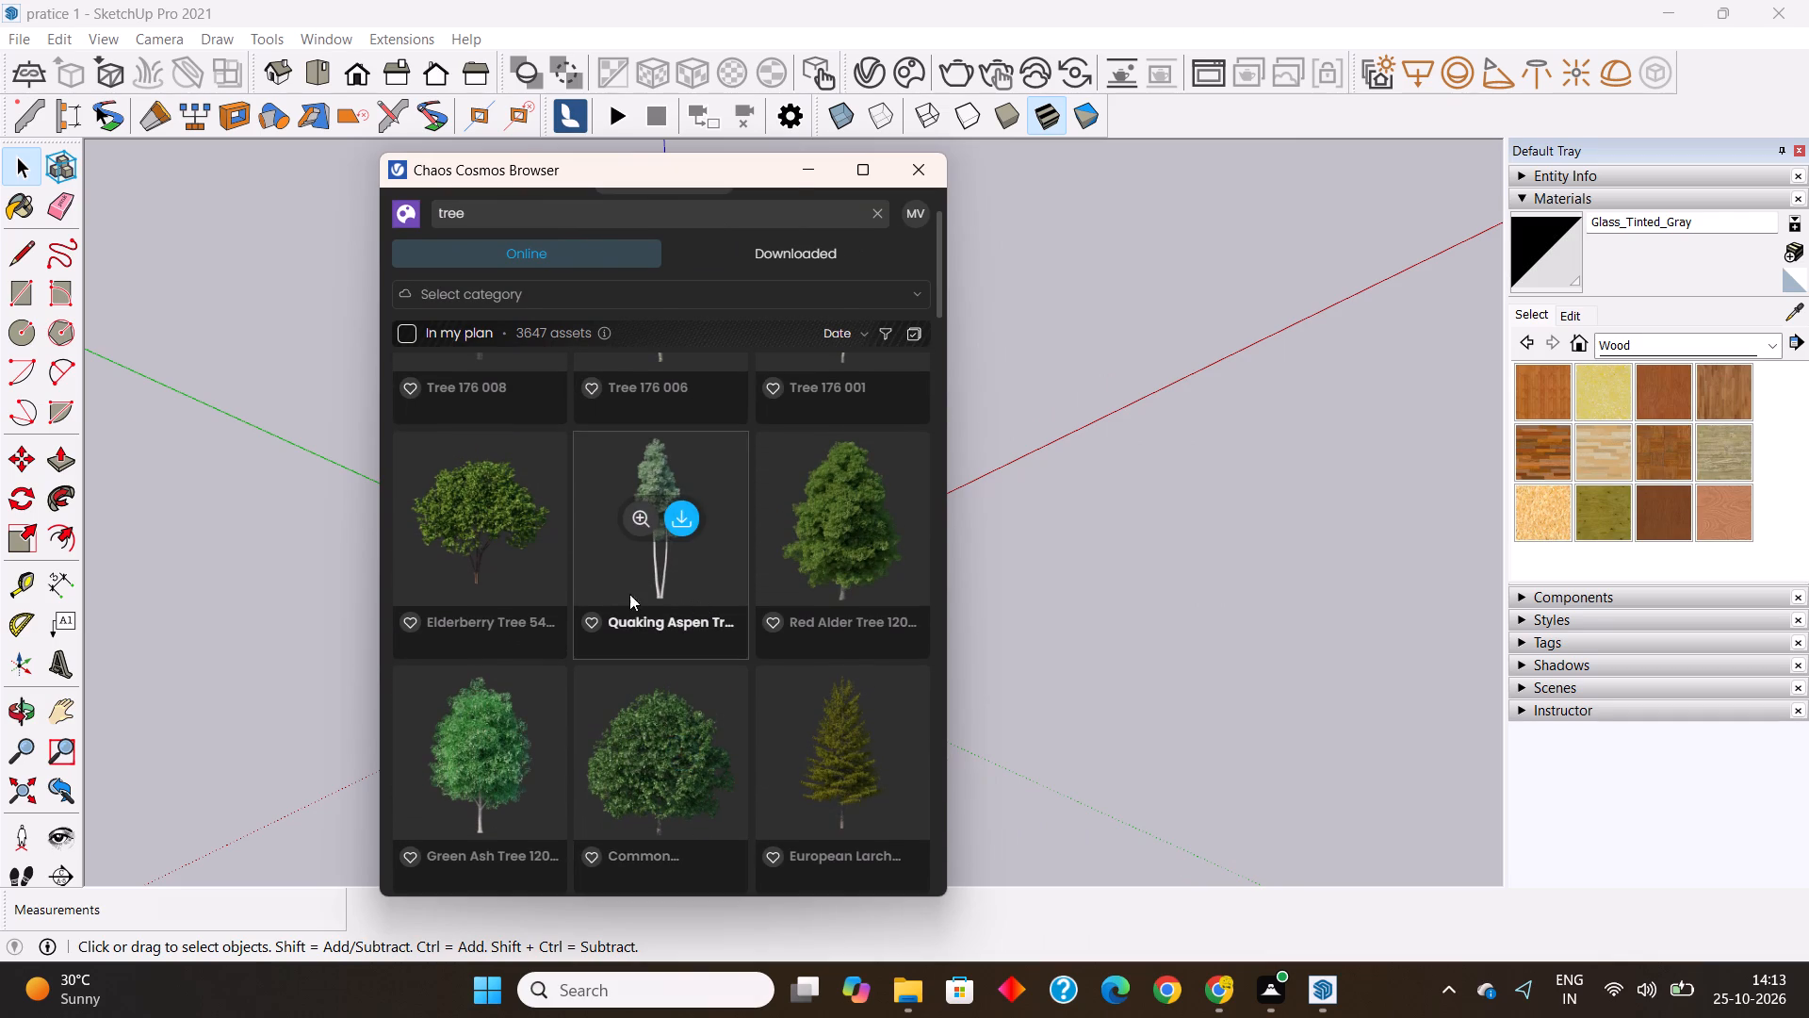
scroll(603, 593, "up", 5)
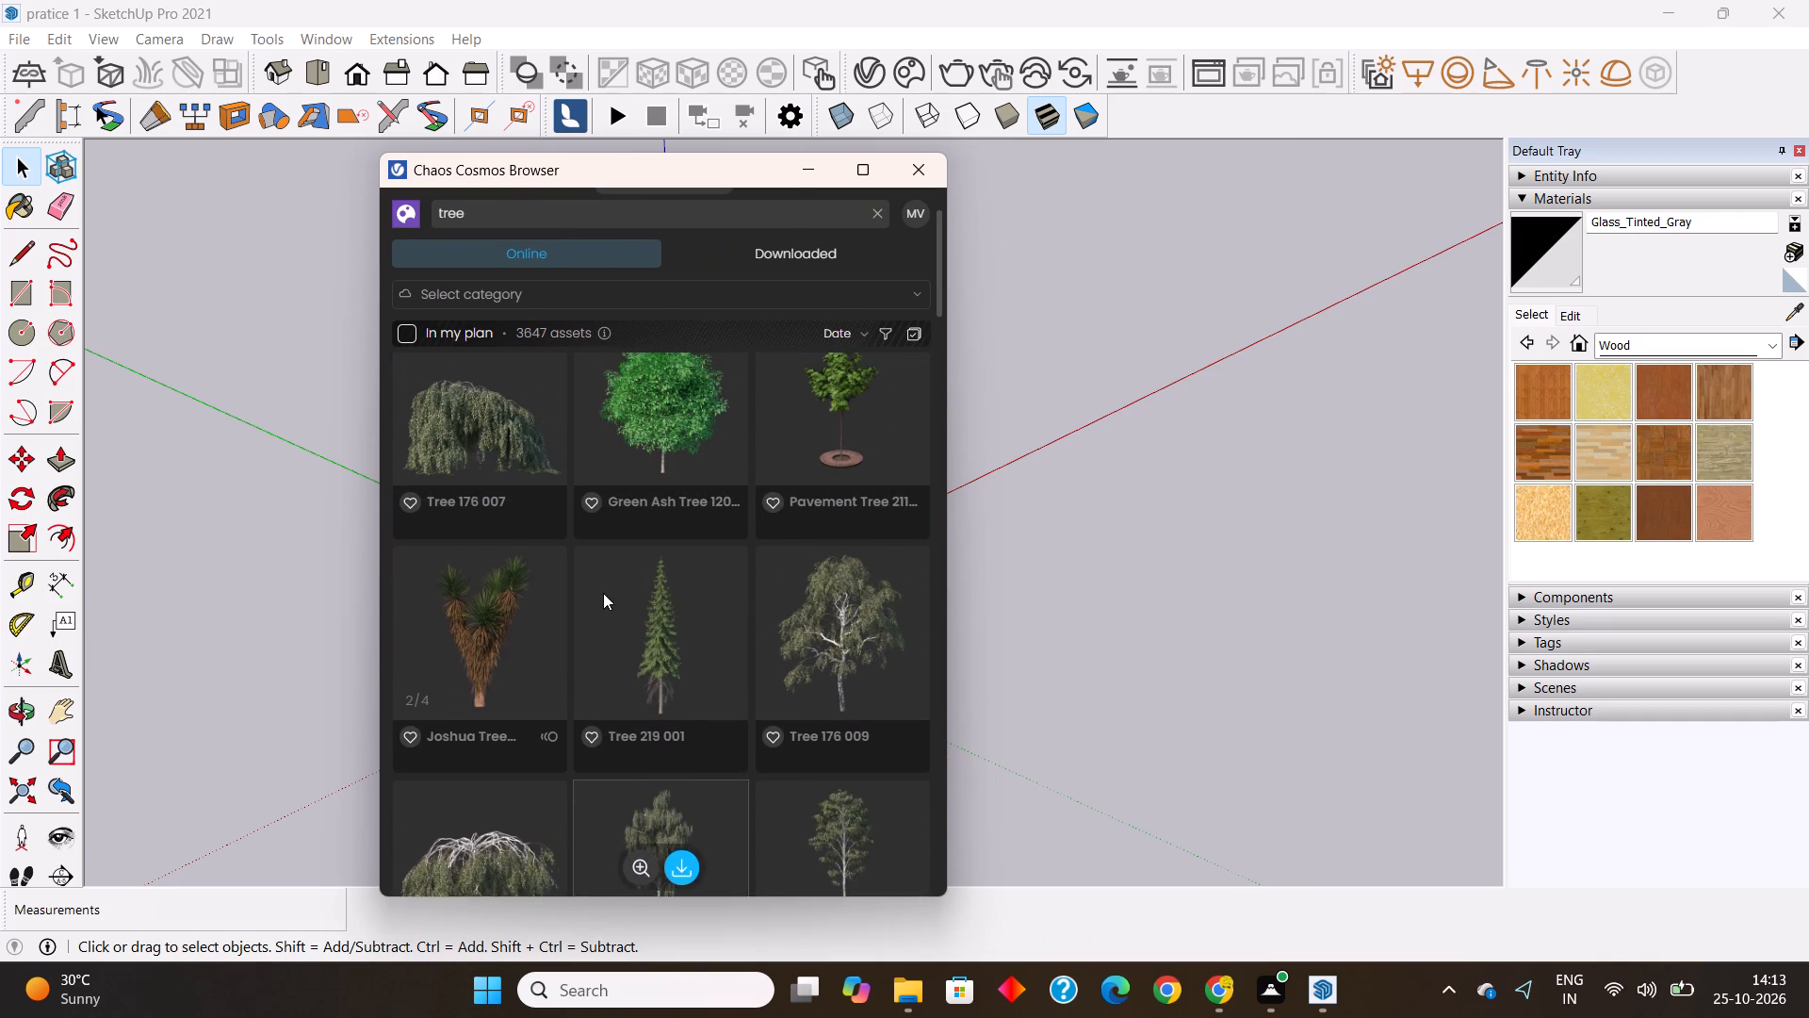
scroll(603, 593, "up", 3)
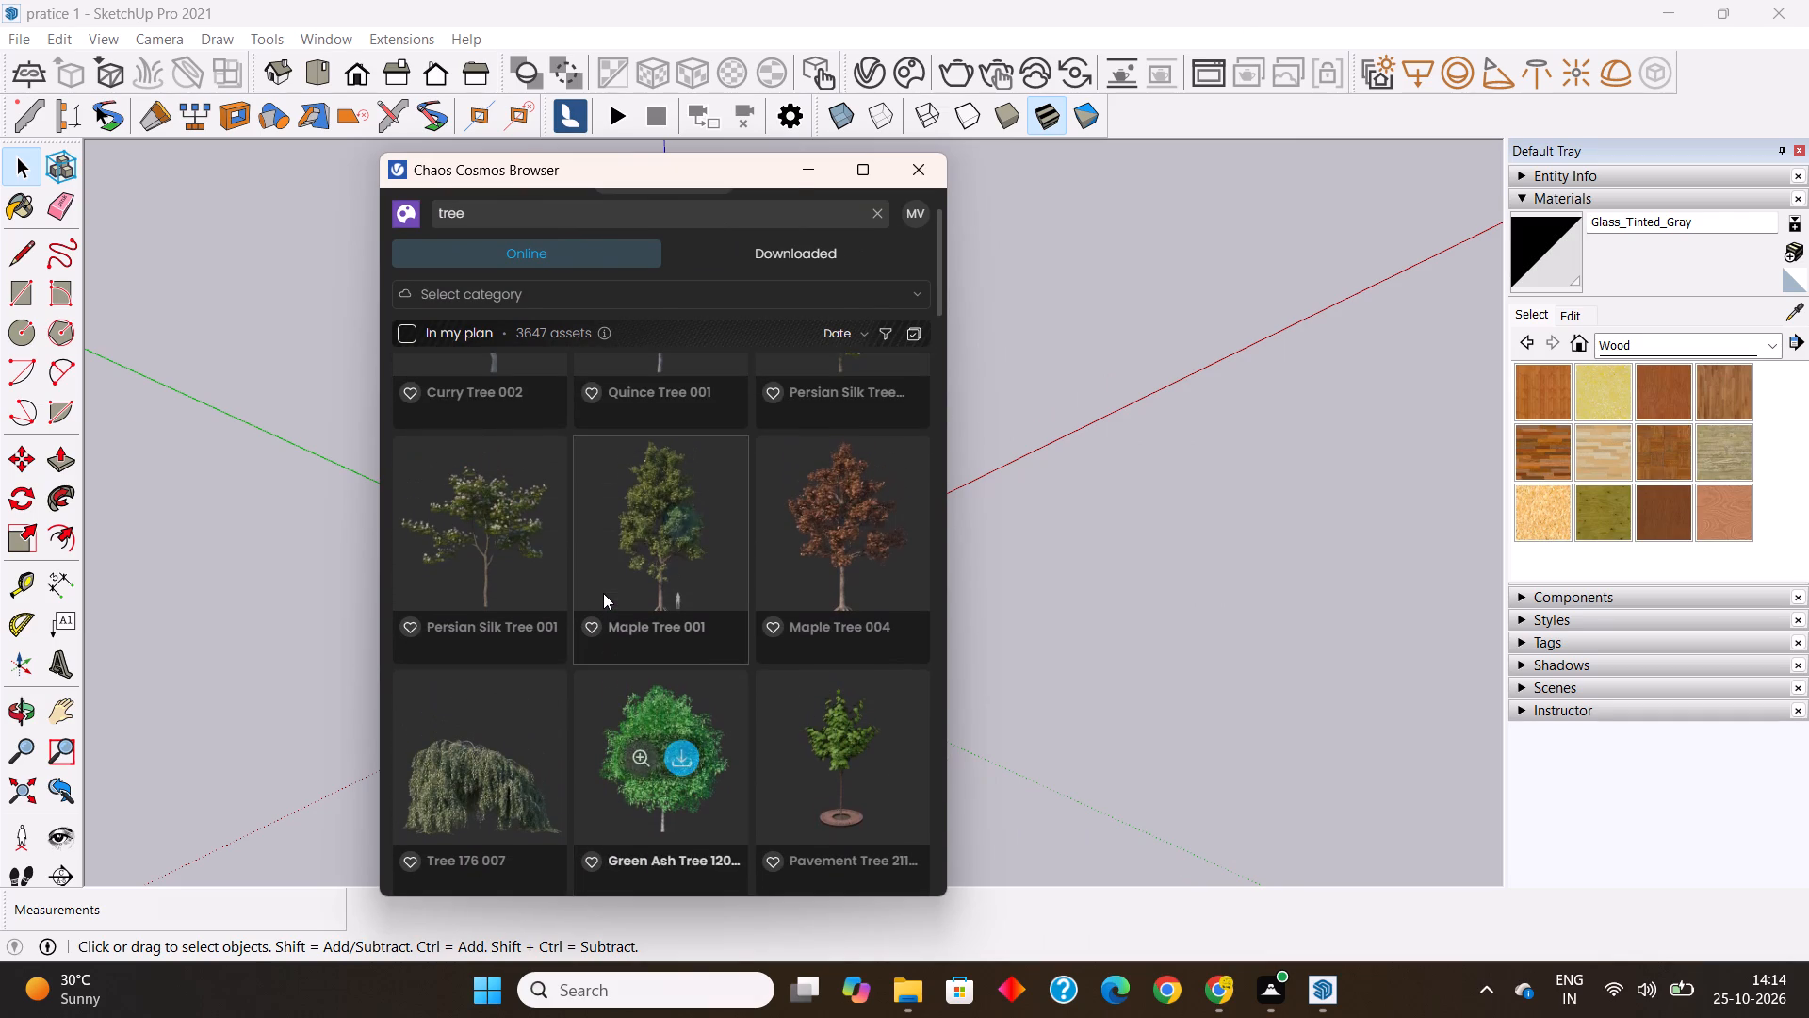
scroll(603, 593, "up", 3)
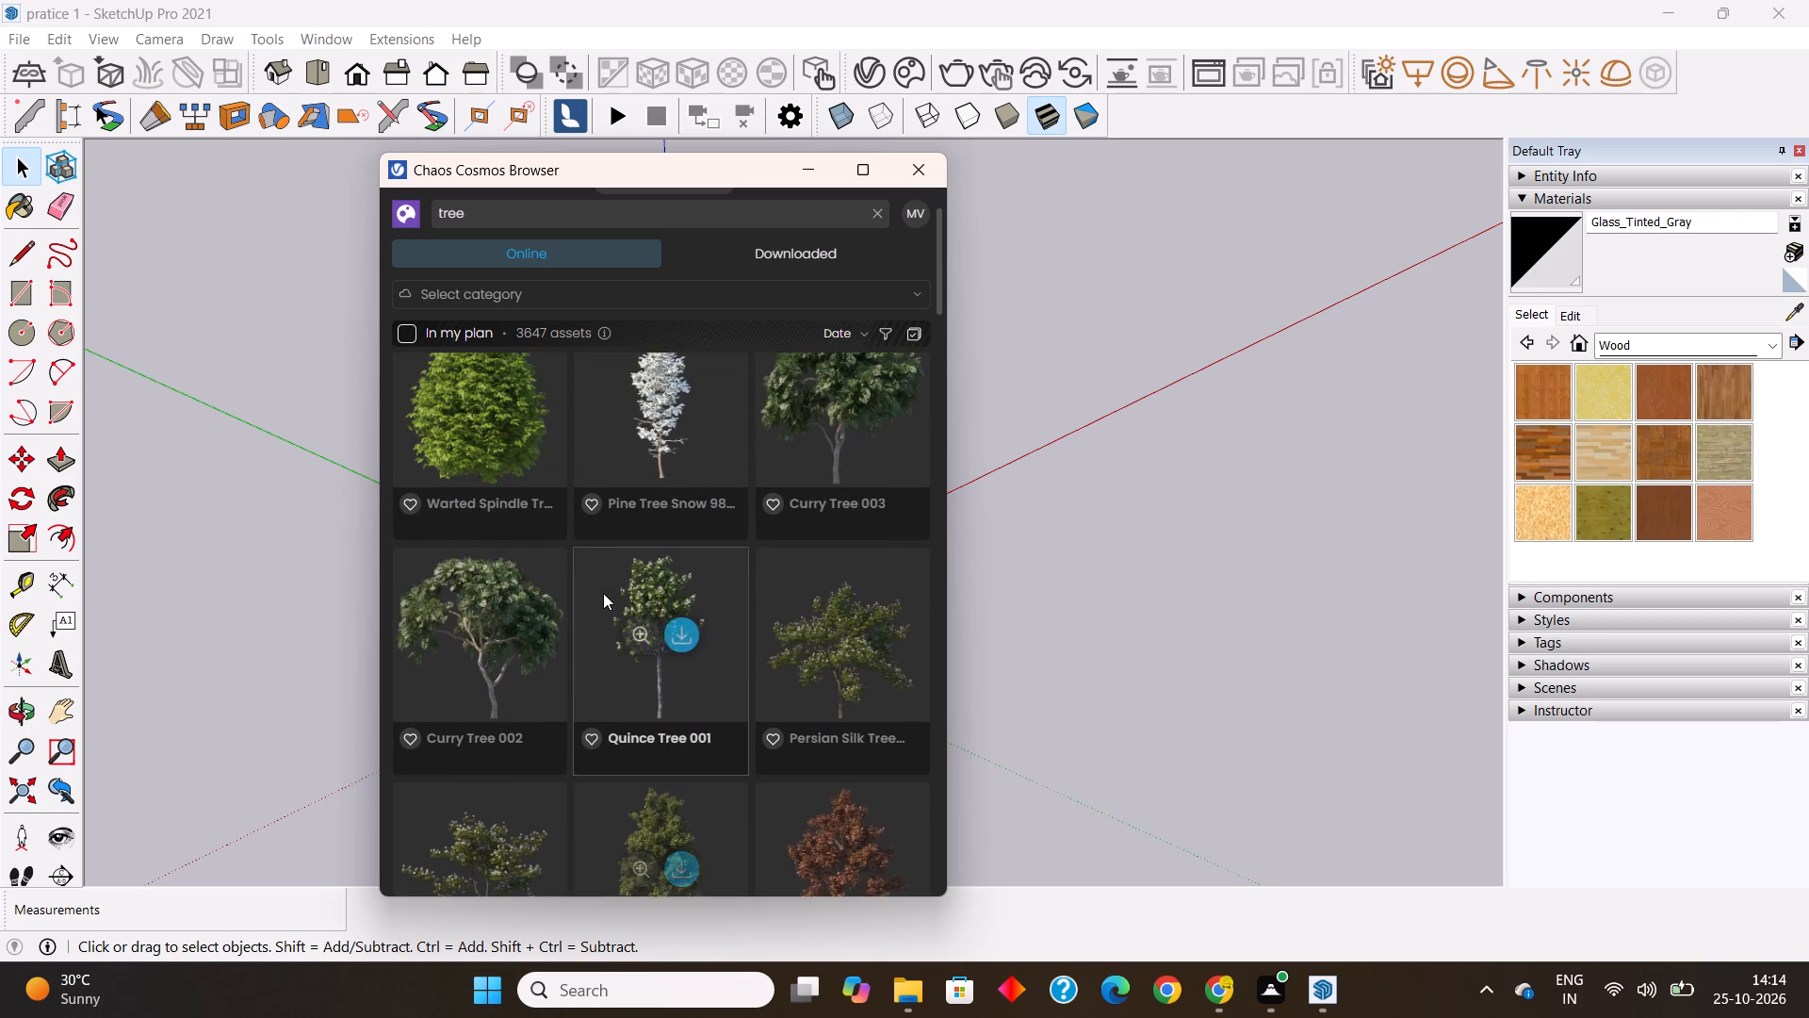
scroll(603, 593, "up", 3)
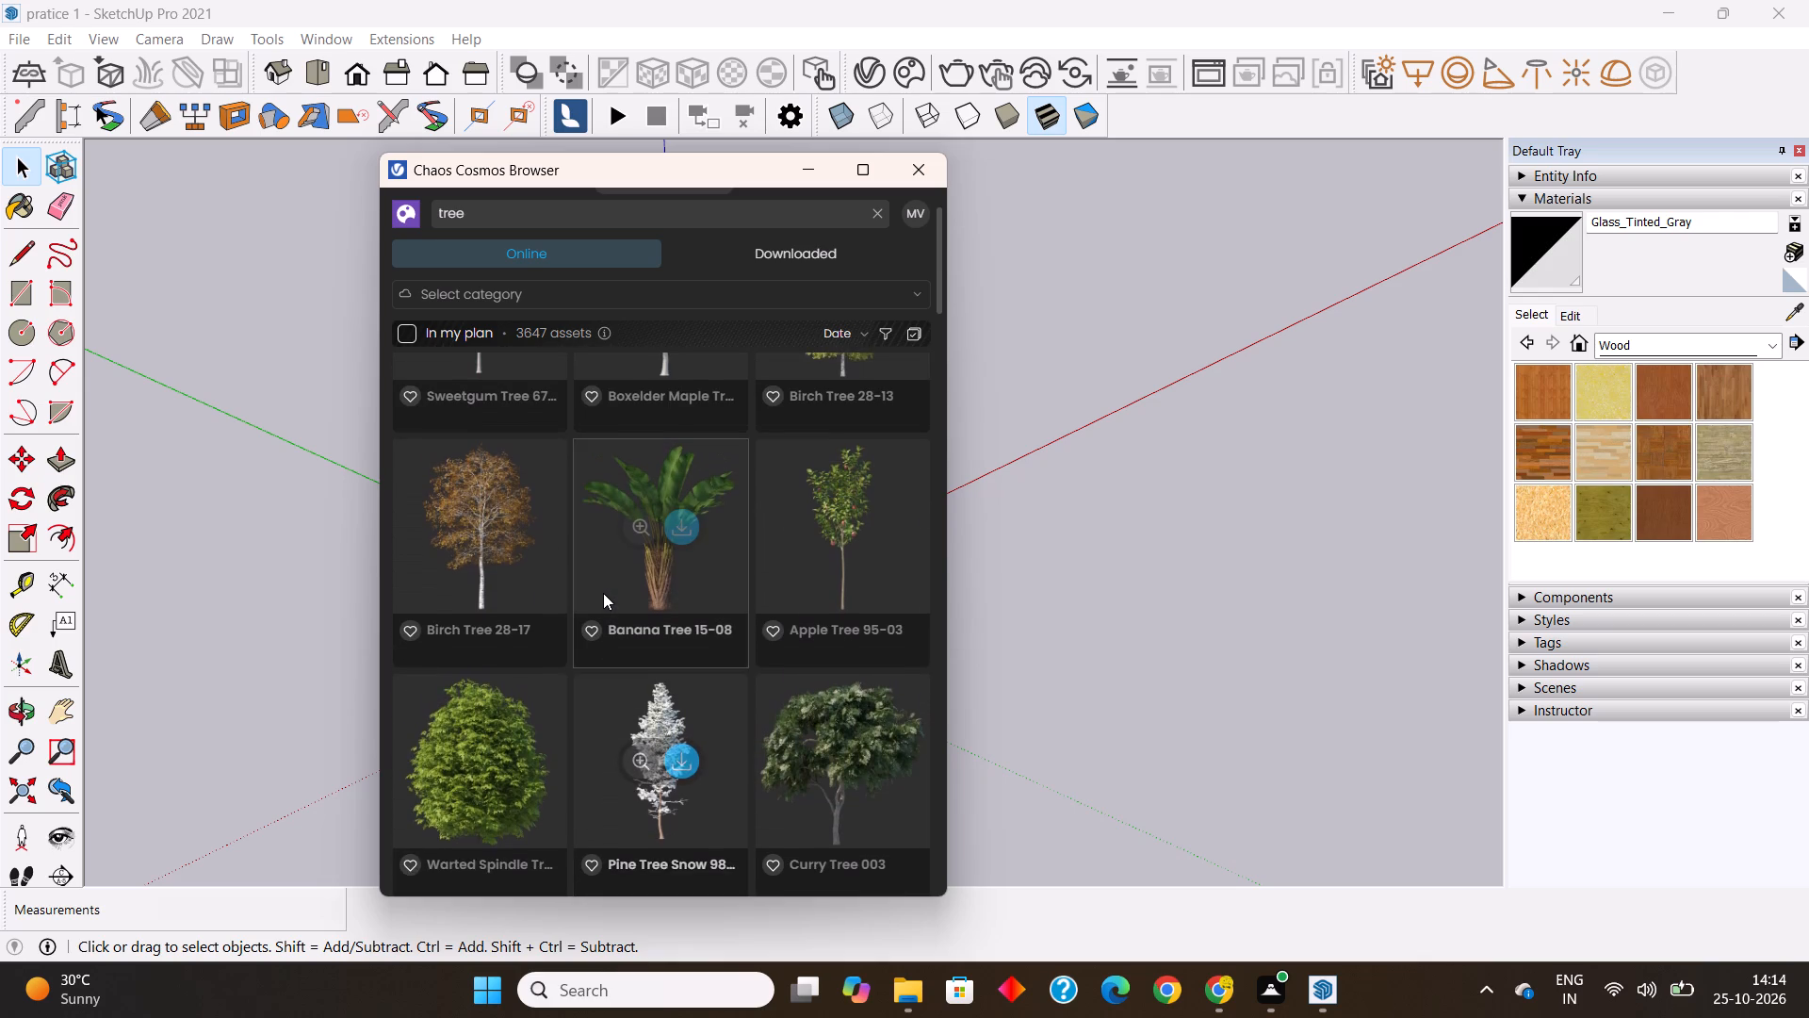
scroll(603, 593, "up", 5)
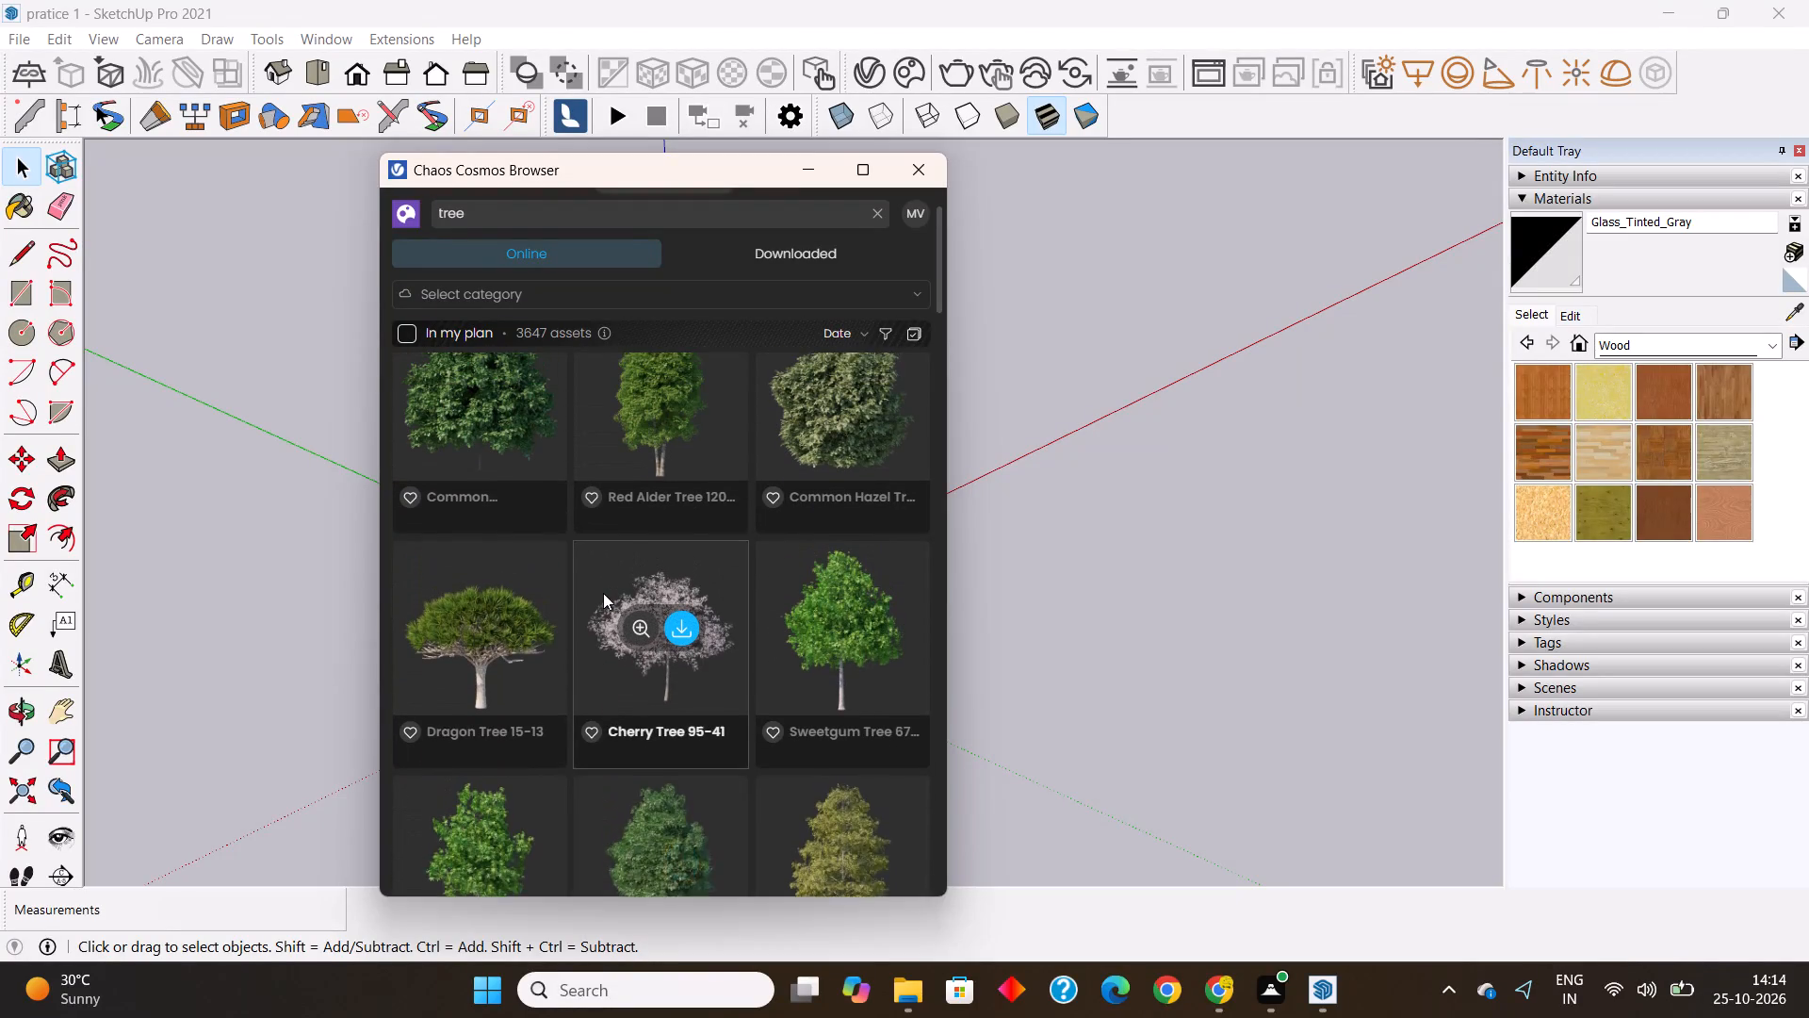
scroll(603, 593, "up", 2)
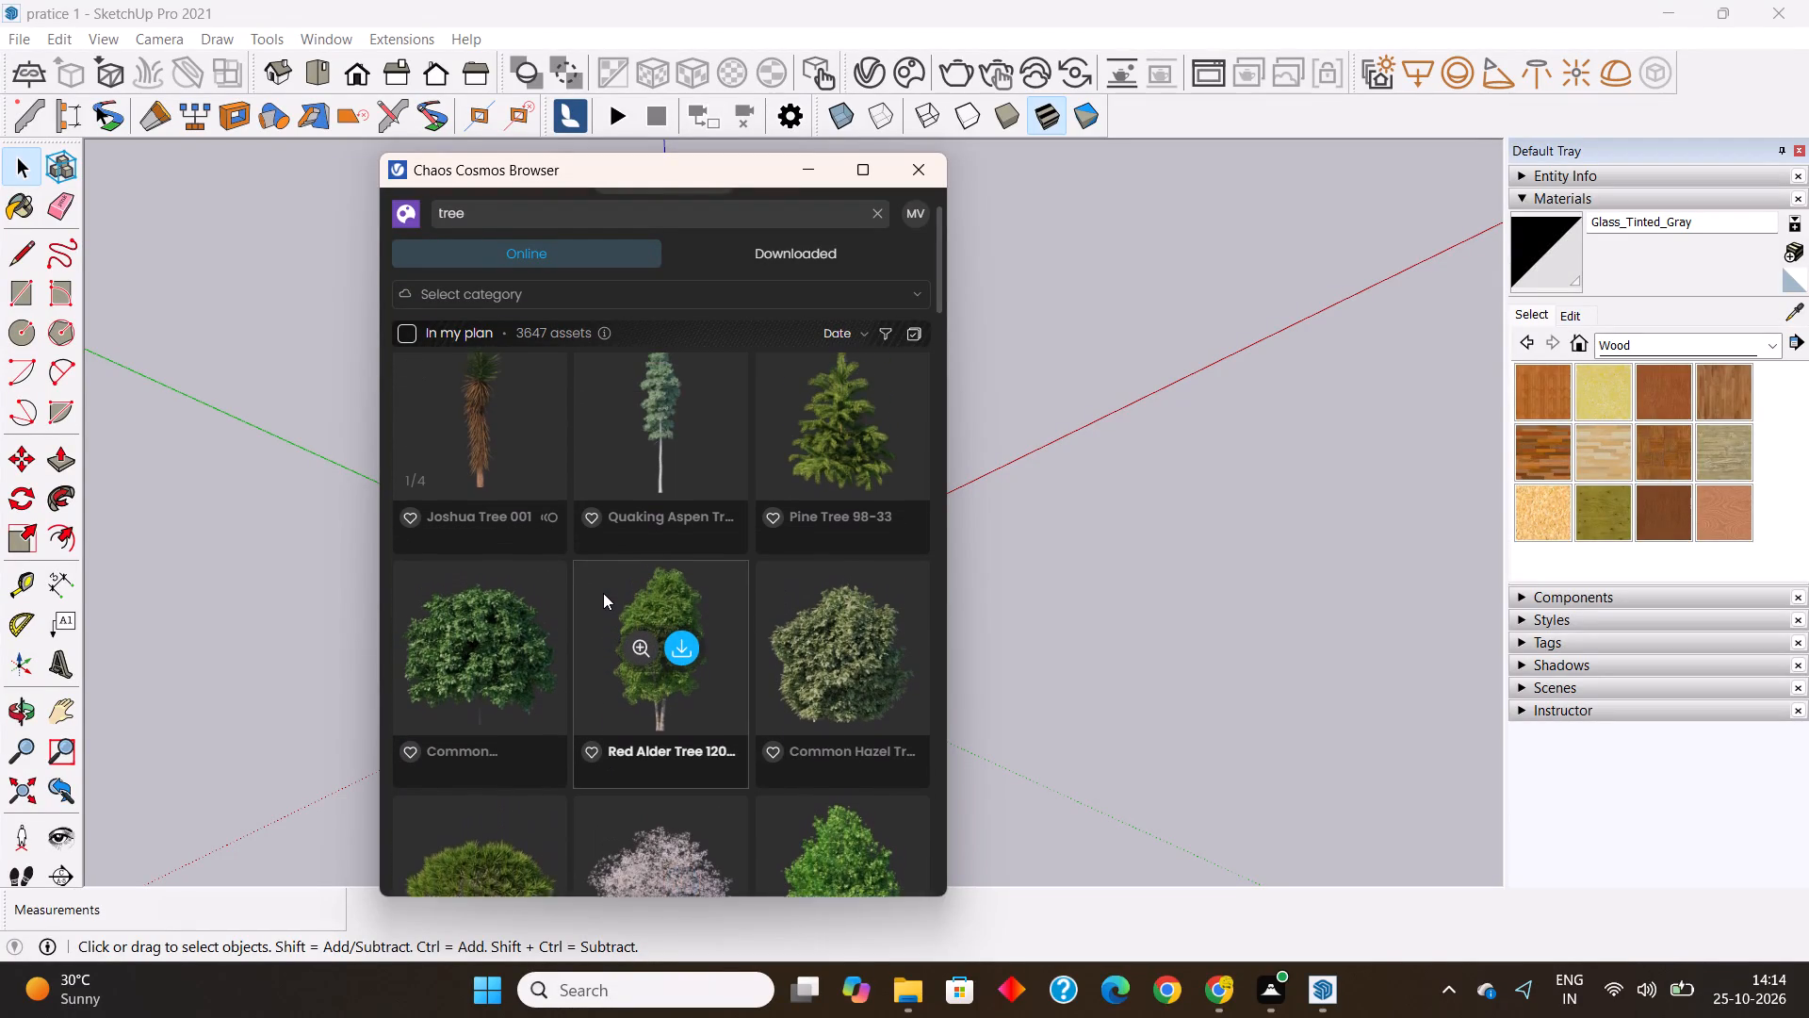
scroll(603, 593, "up", 6)
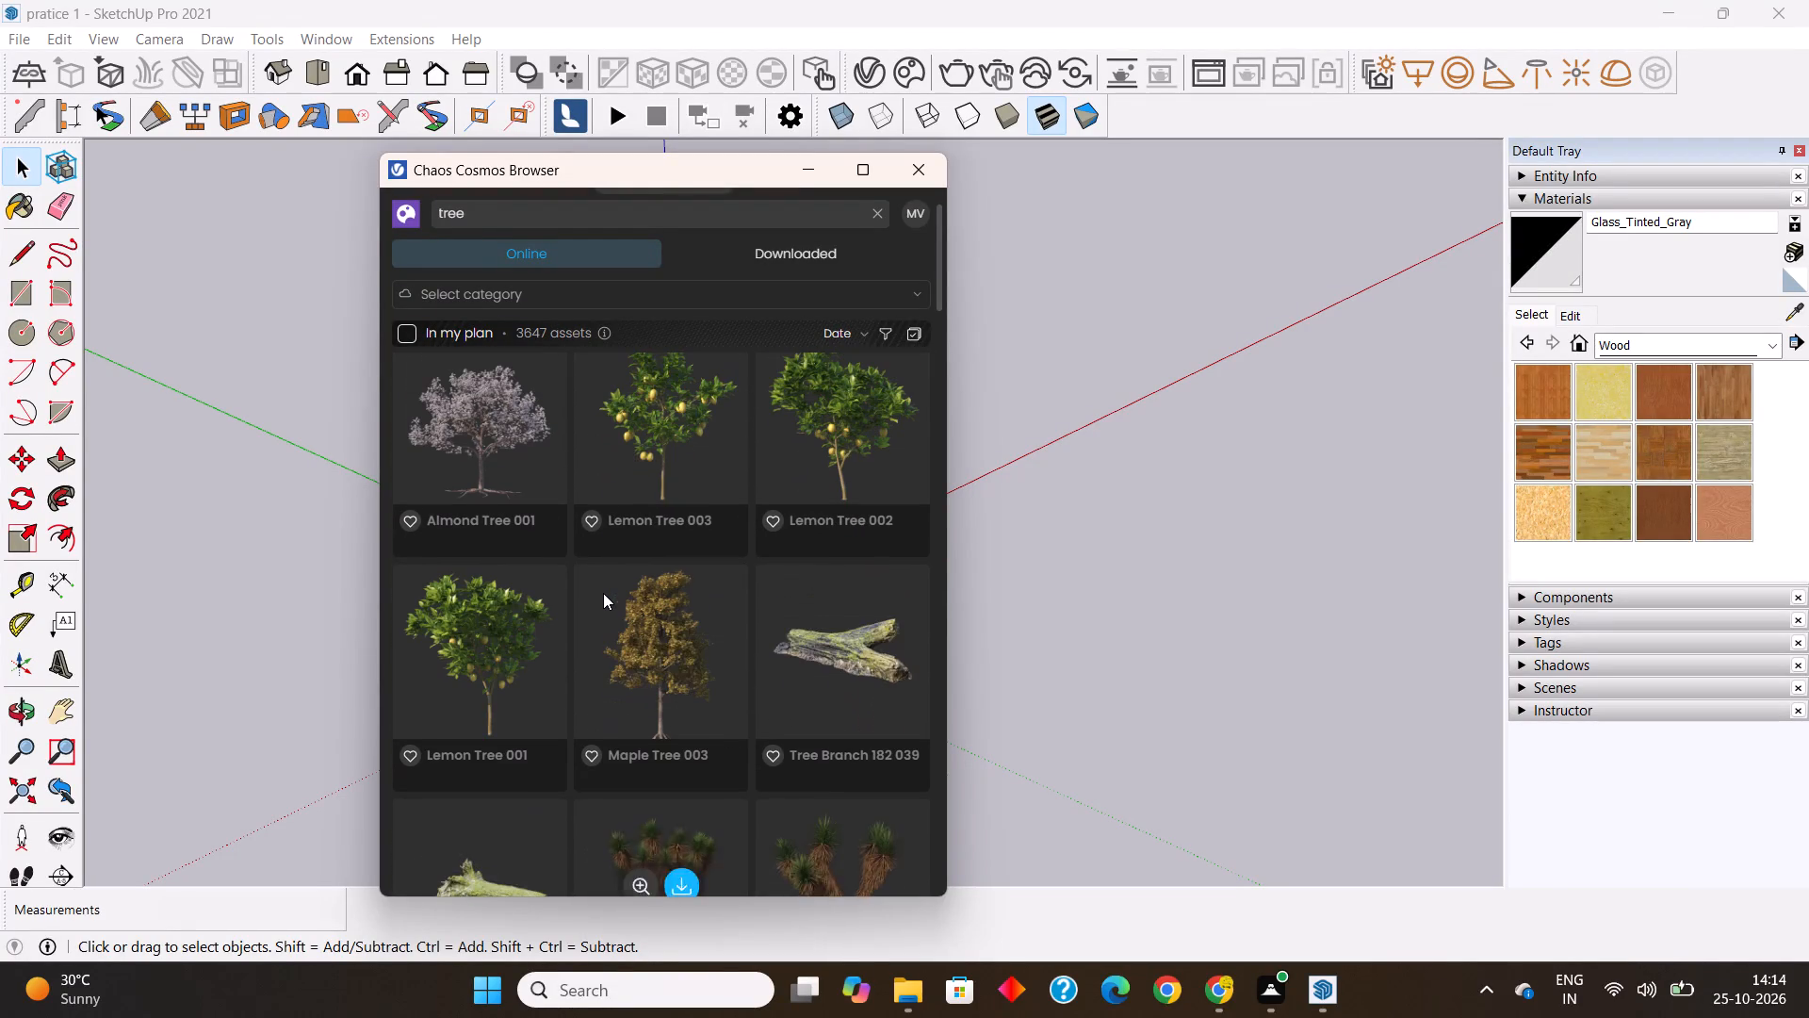
scroll(603, 593, "up", 3)
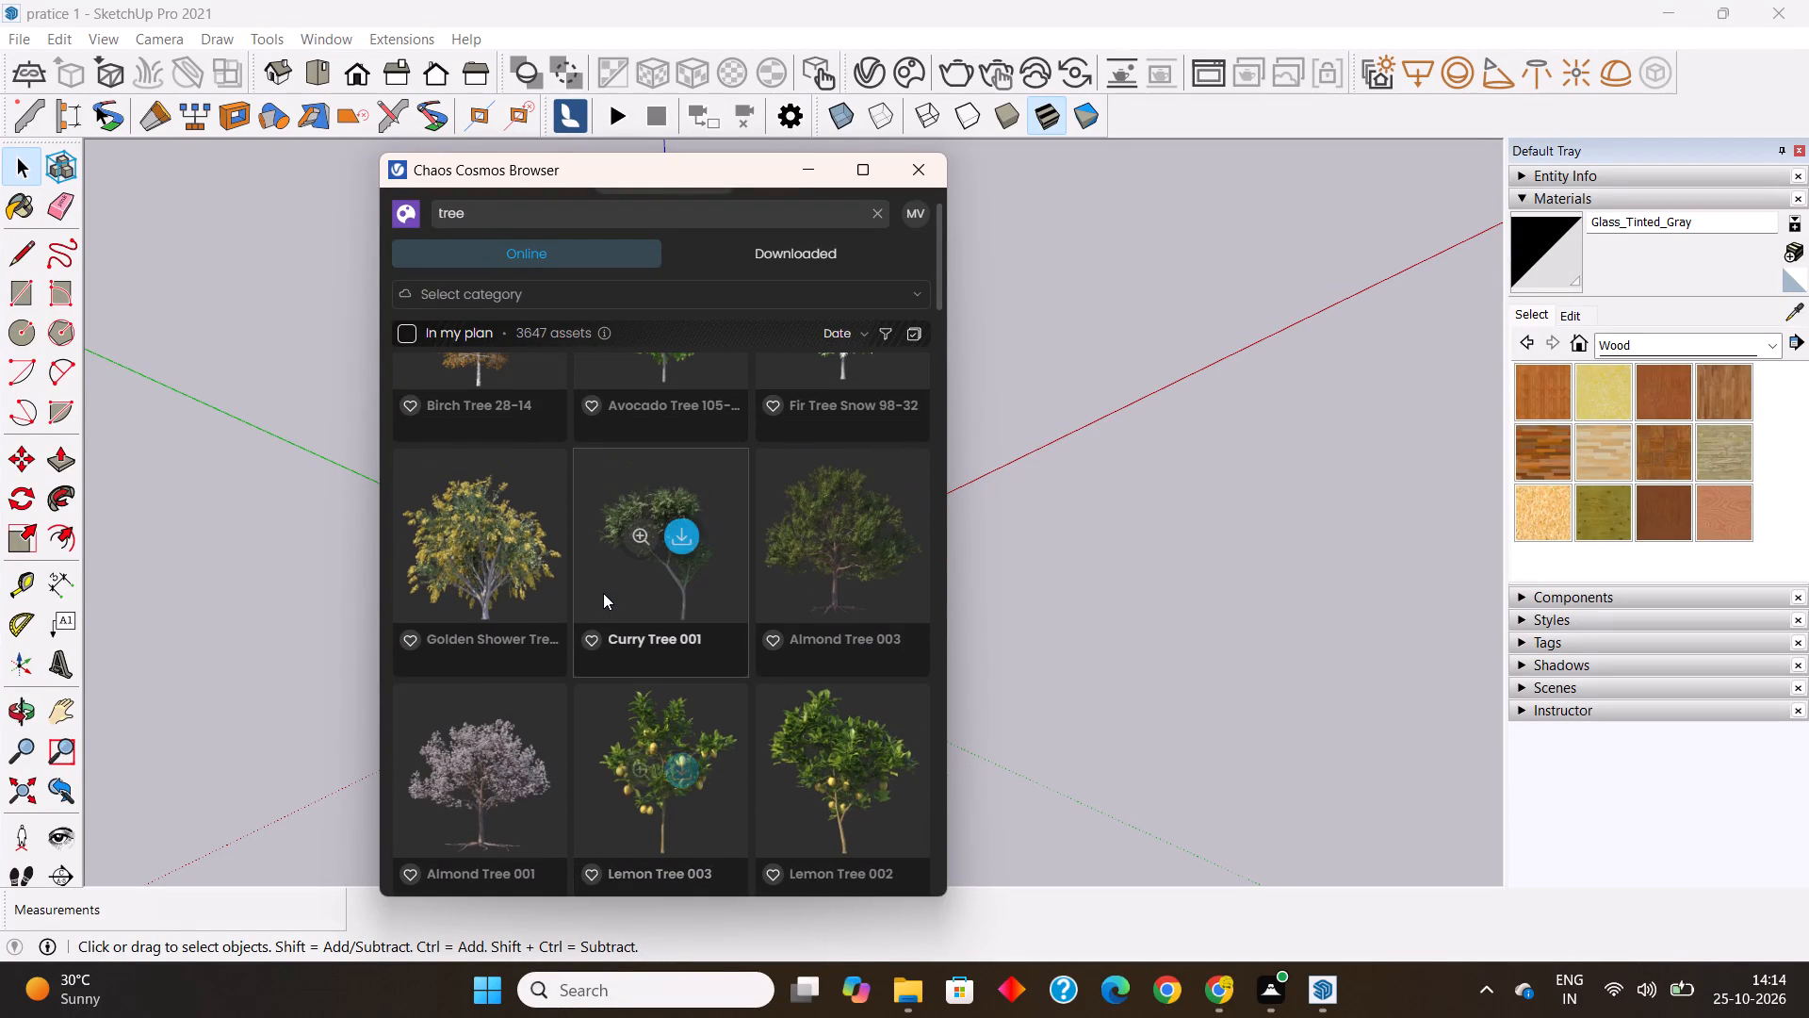
scroll(603, 593, "up", 3)
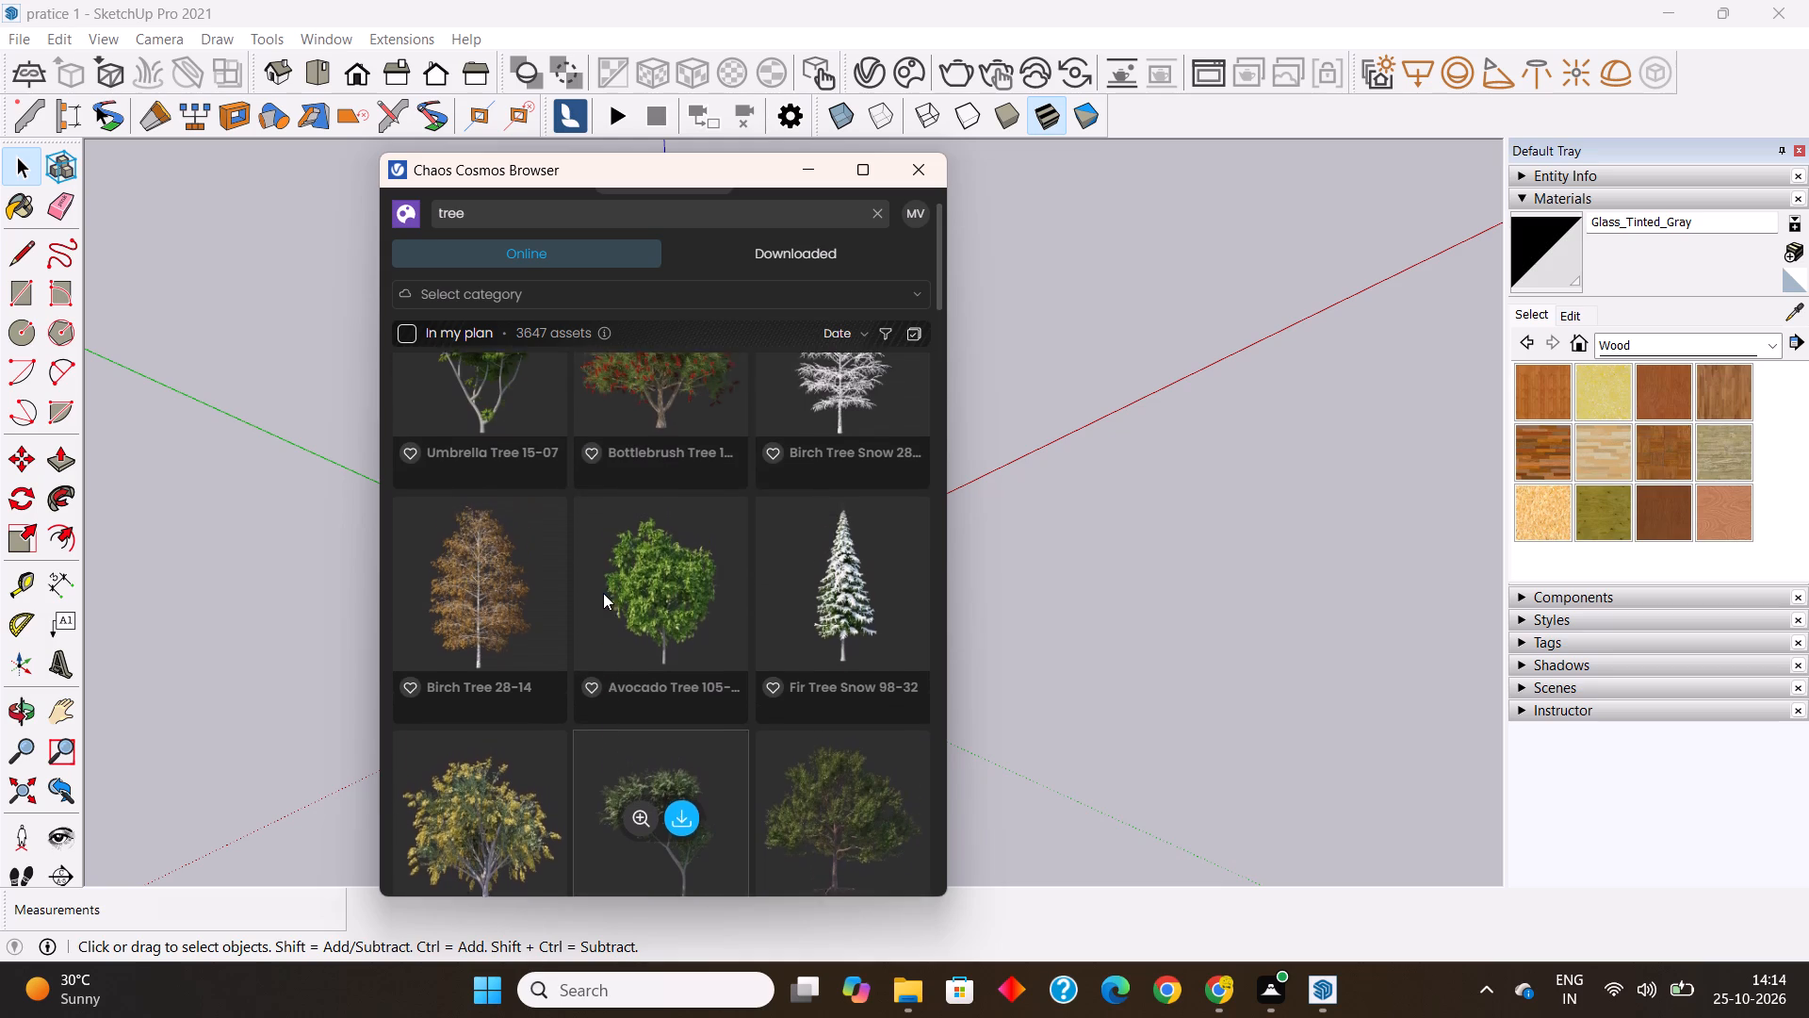
Download the red-flowering Bottlebrush Tree from the Chaos Cosmos tree results.
scroll(603, 593, "up", 1)
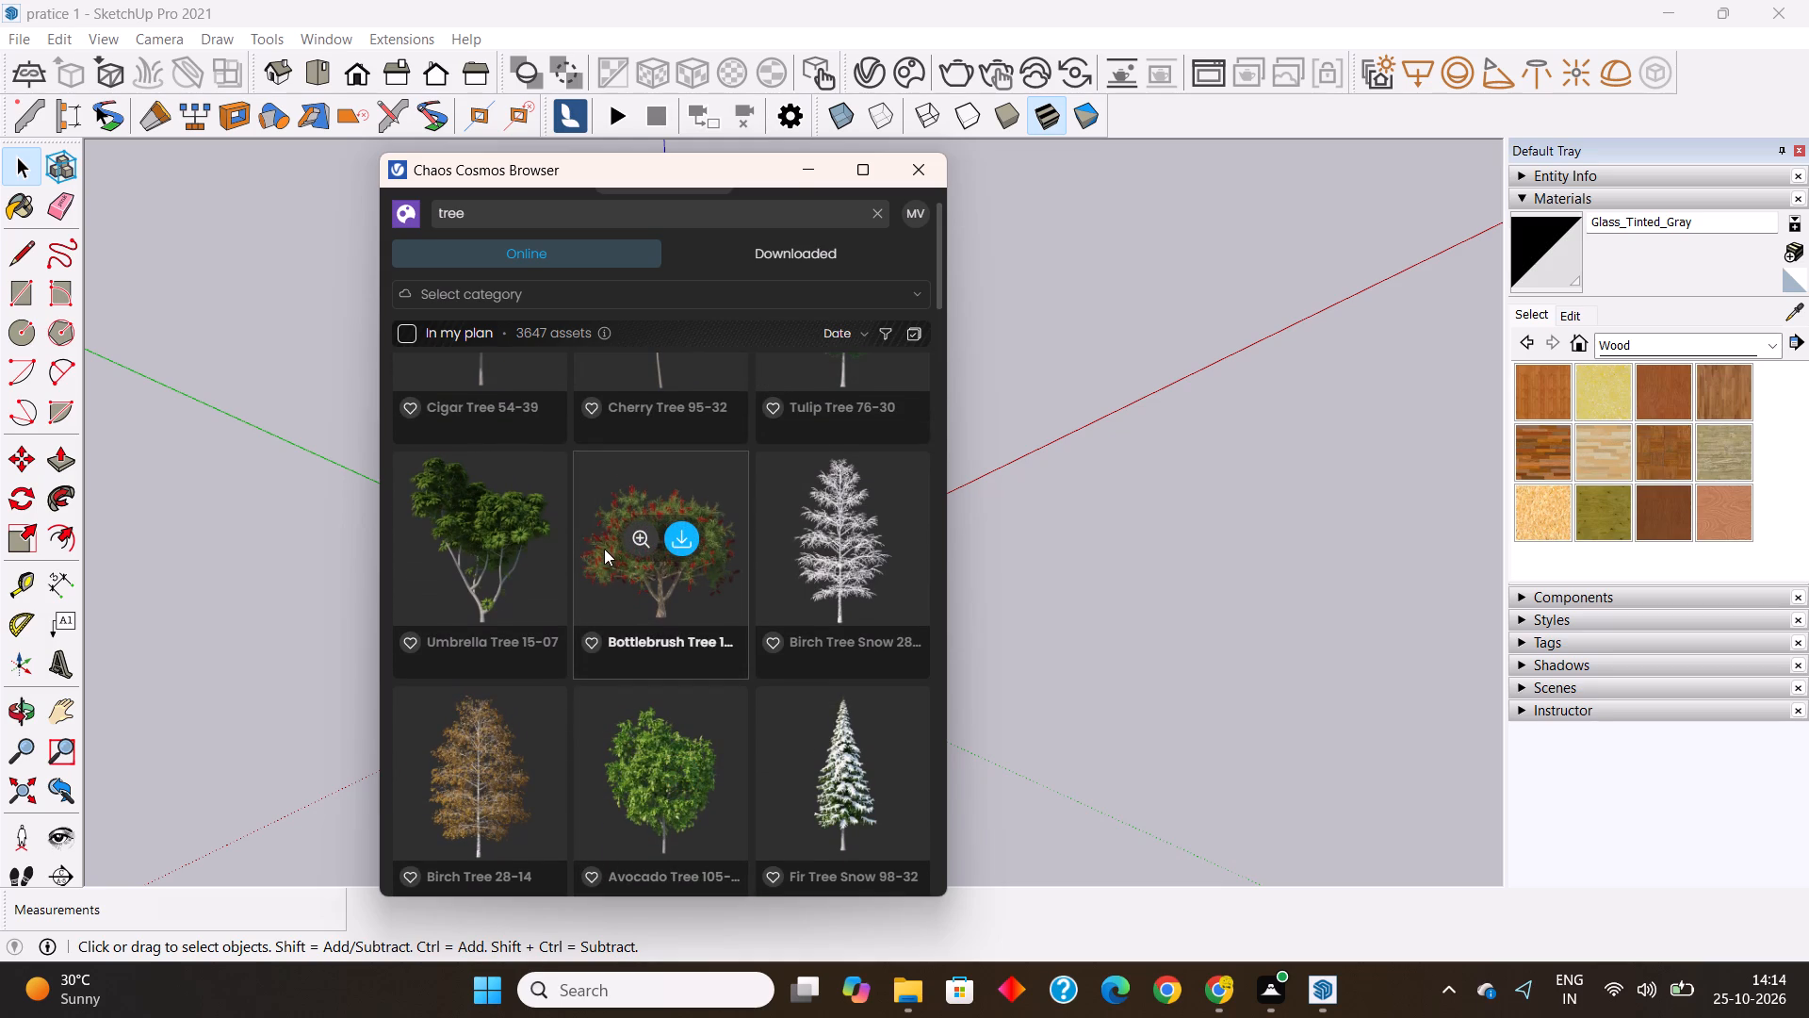
left_click(680, 535)
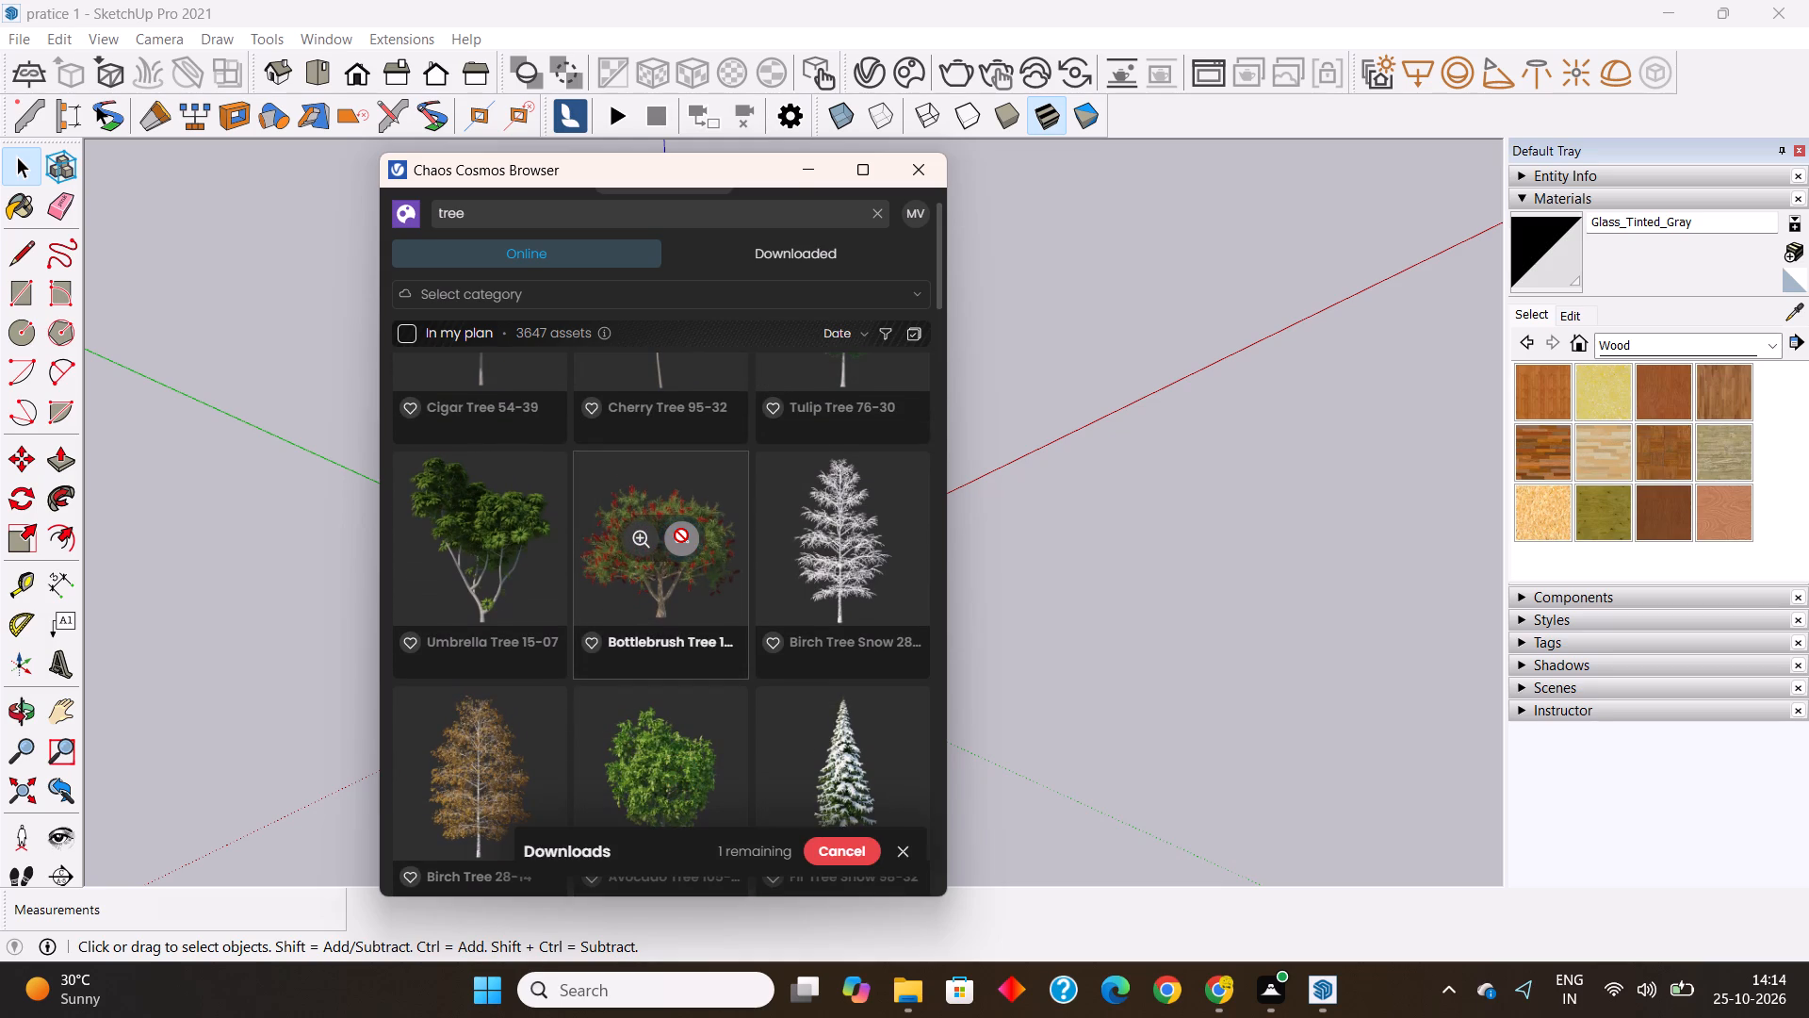
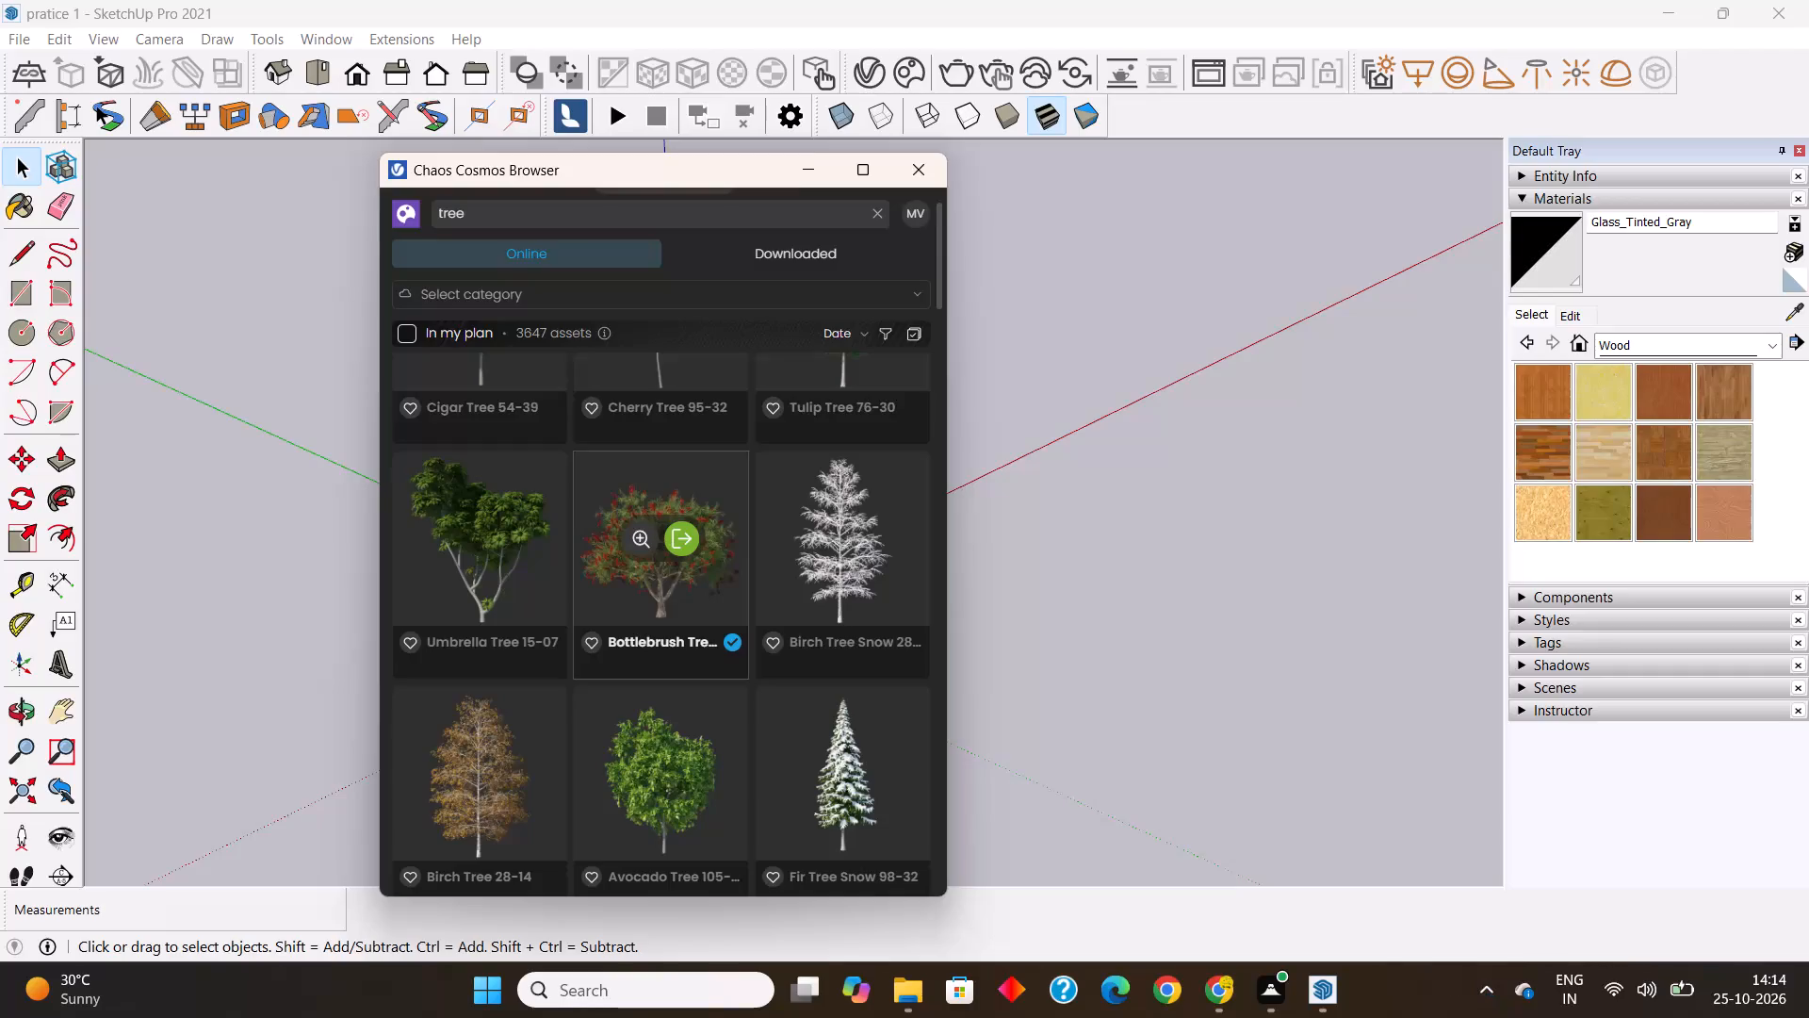
Look back through the earlier Chaos Cosmos tree results, around the orange, peach and pine trees, and return to the Bottlebrush Tree.
scroll(645, 578, "up", 3)
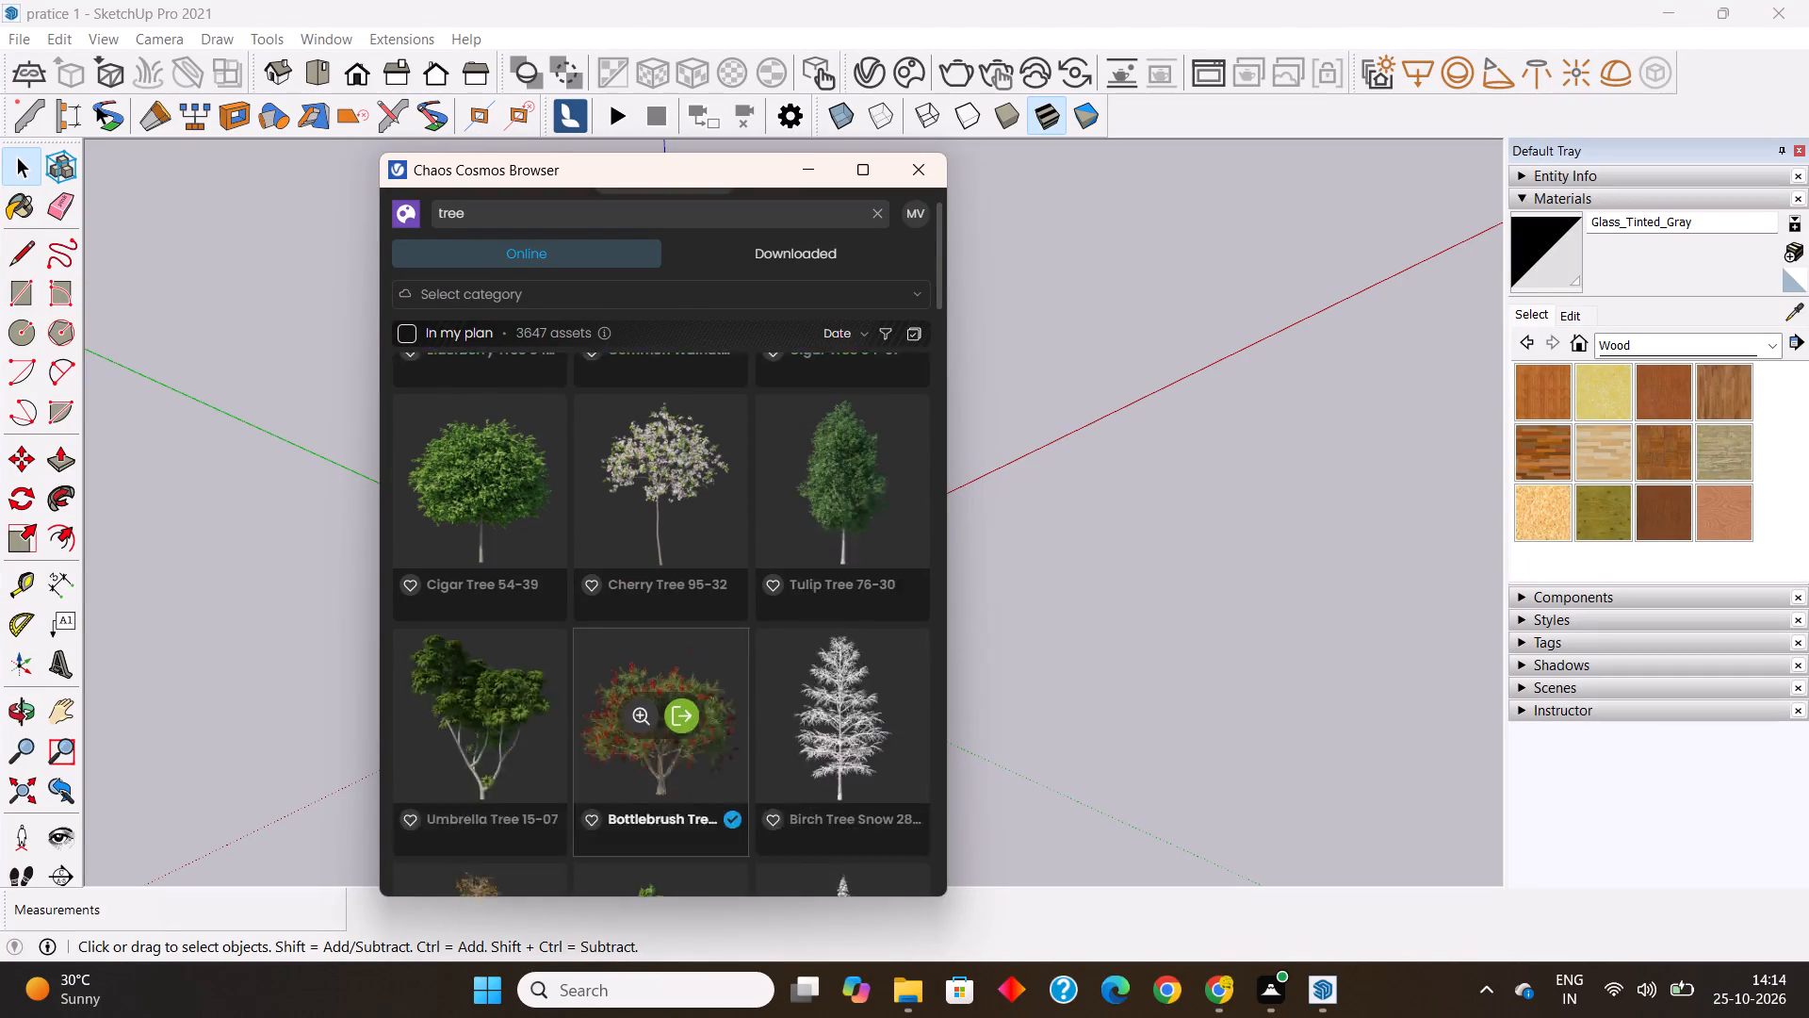
scroll(646, 577, "up", 7)
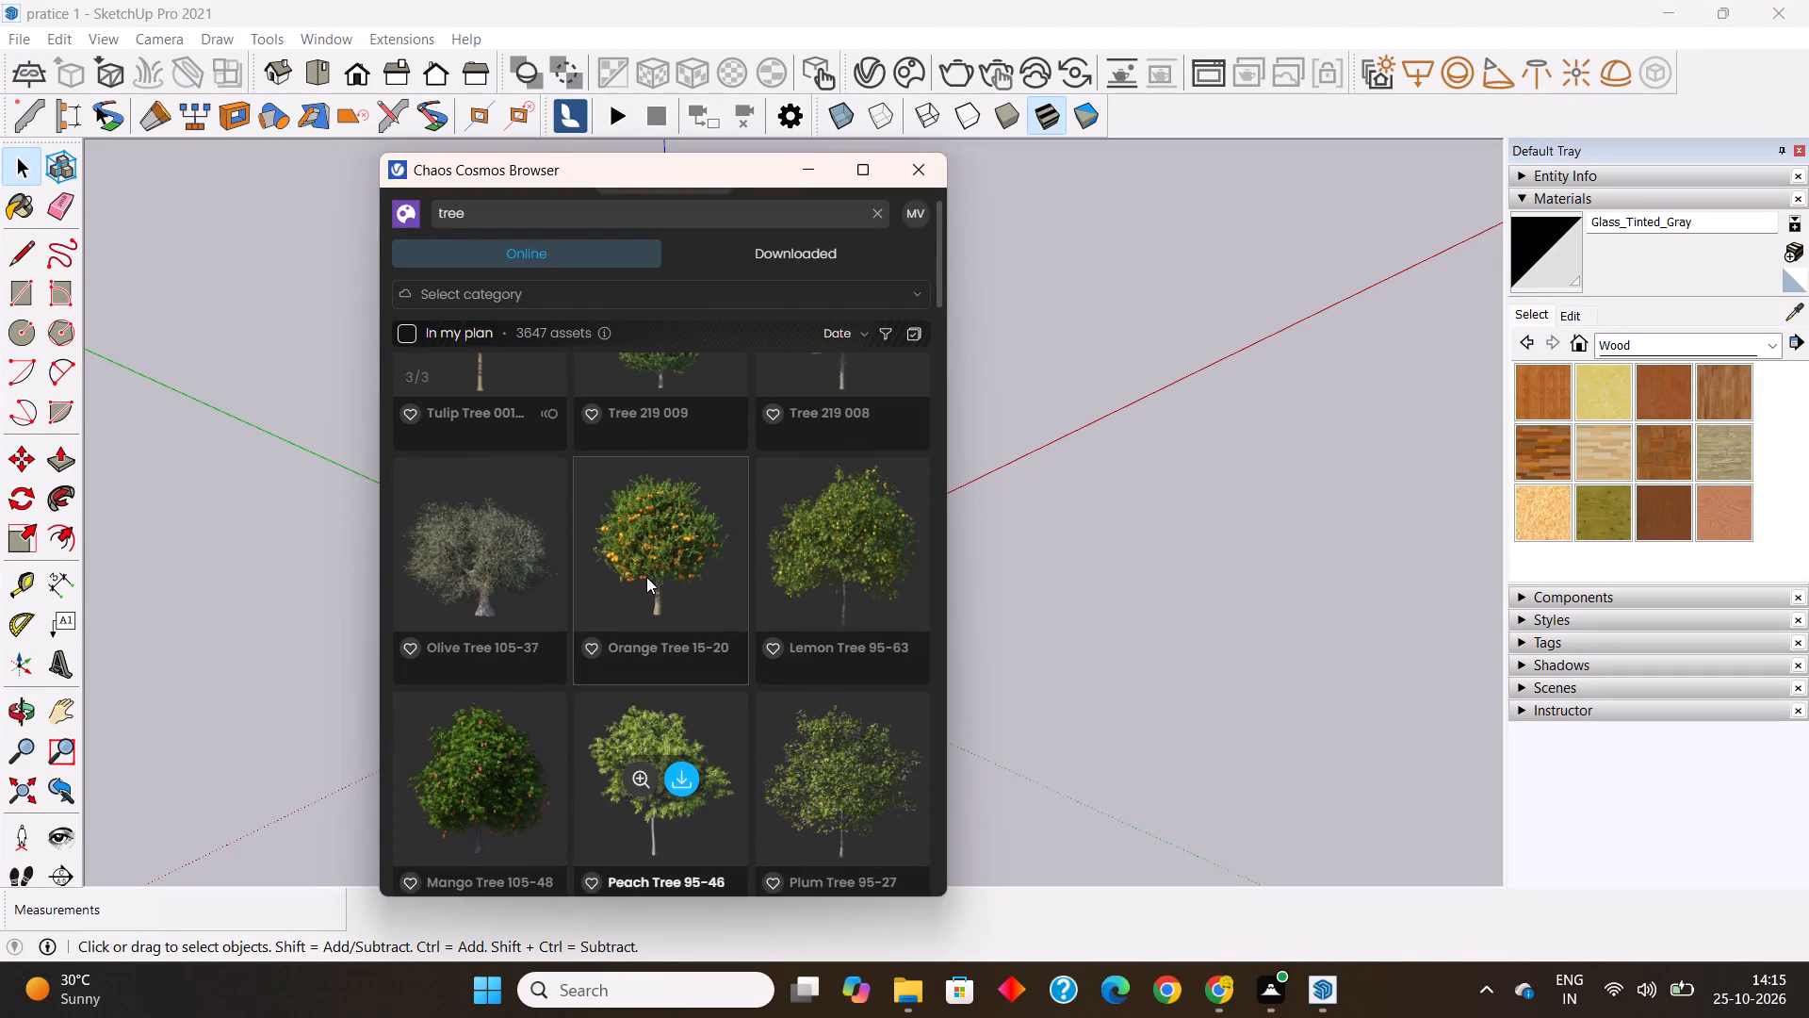
scroll(646, 577, "up", 1)
scroll(693, 602, "down", 4)
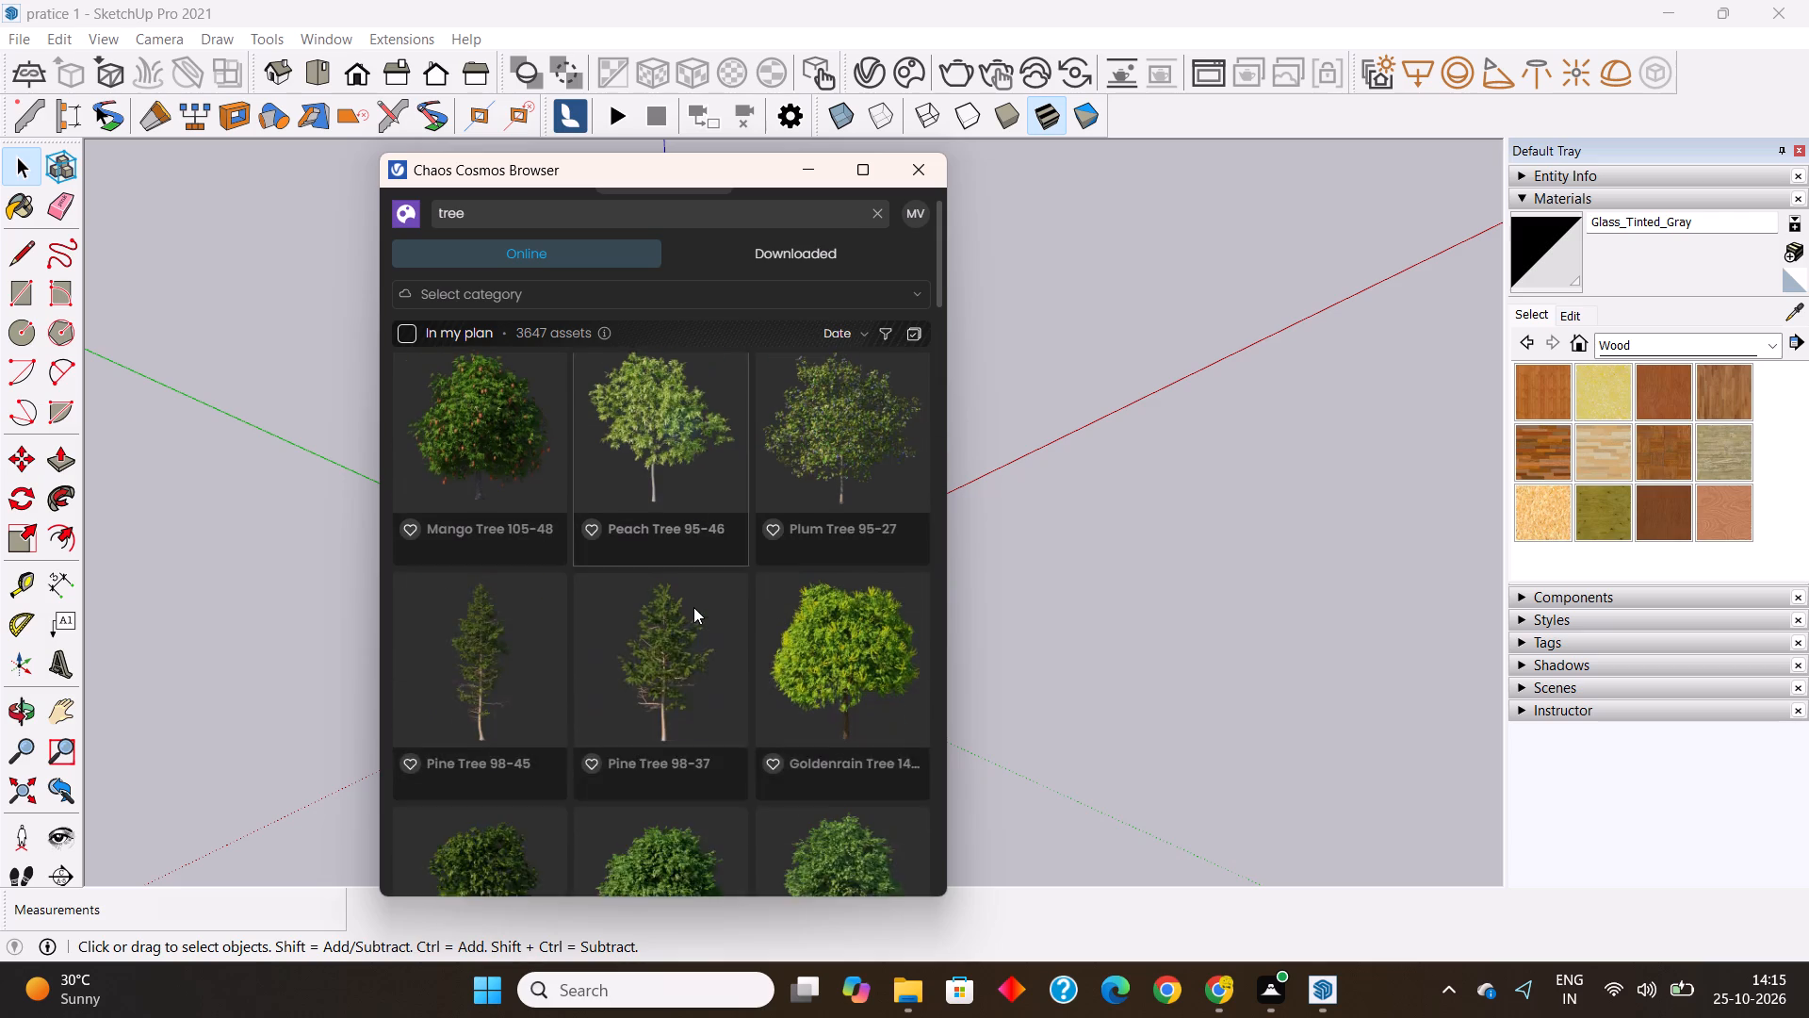
scroll(692, 612, "down", 6)
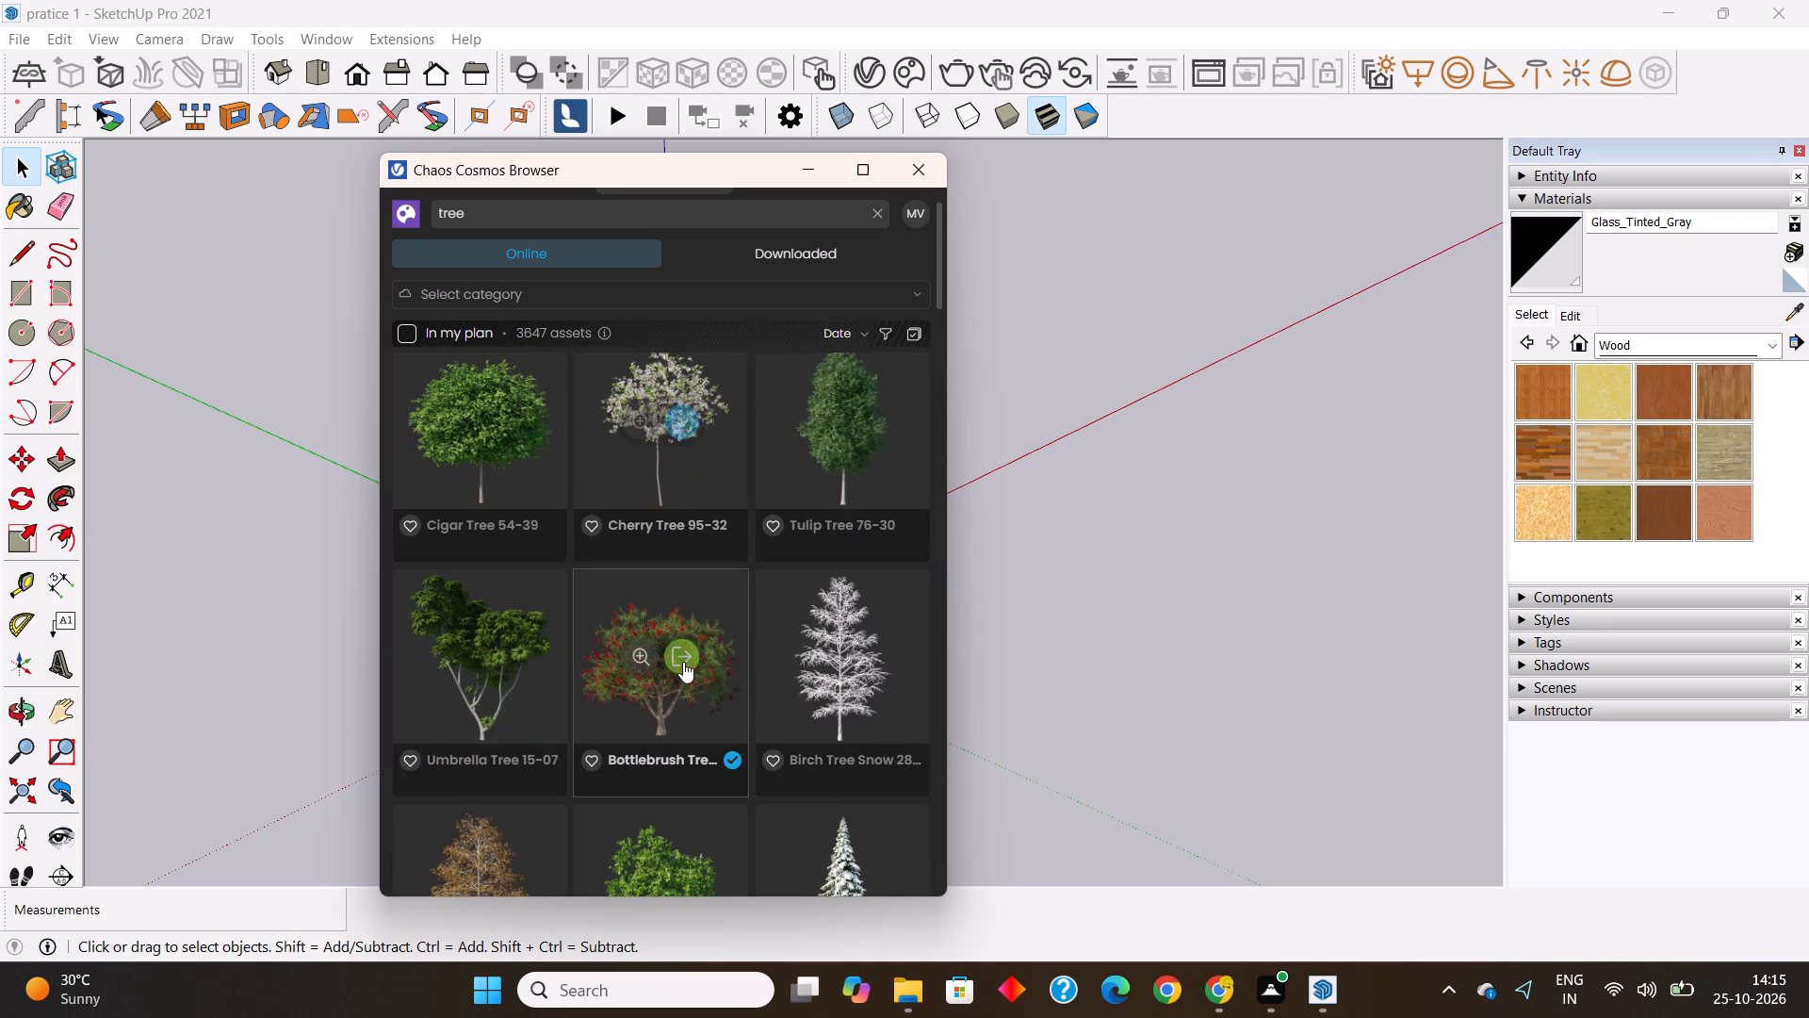
Import the downloaded Bottlebrush Tree and place one copy at the raised rectangular planter in front of the boundary wall.
left_click(685, 661)
scroll(1015, 601, "down", 1)
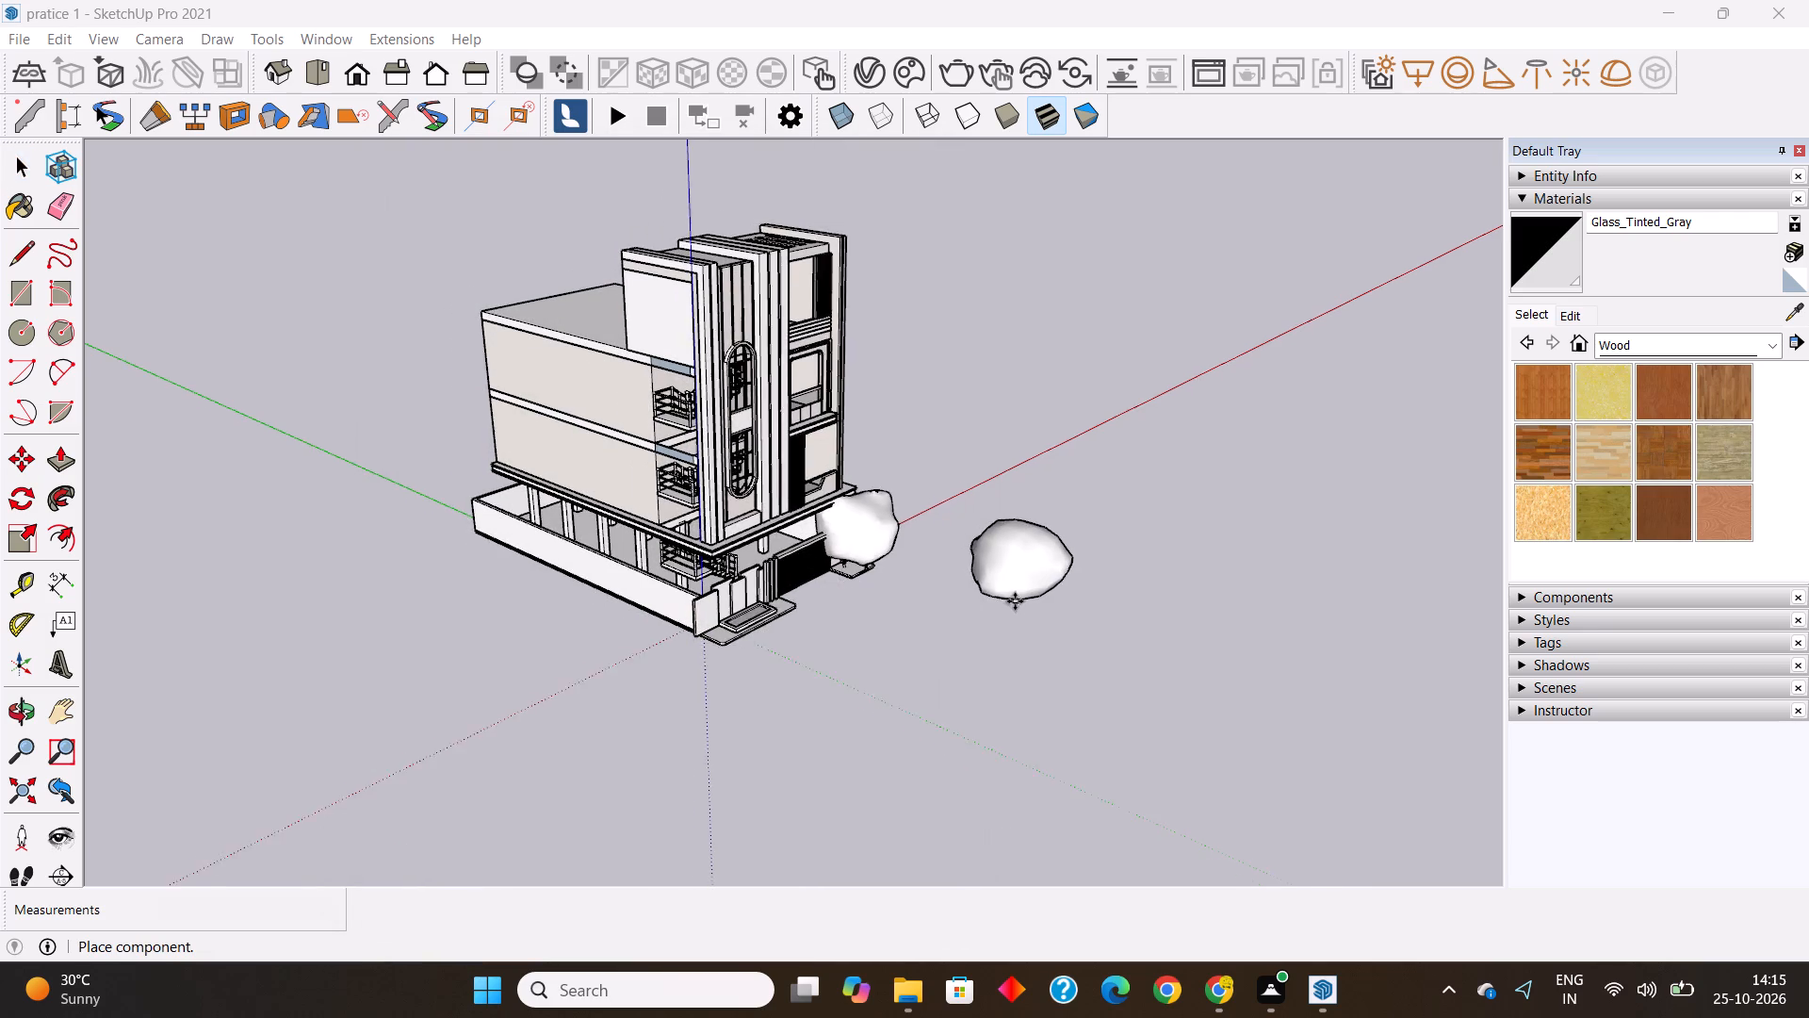
scroll(1015, 601, "down", 1)
scroll(758, 619, "up", 12)
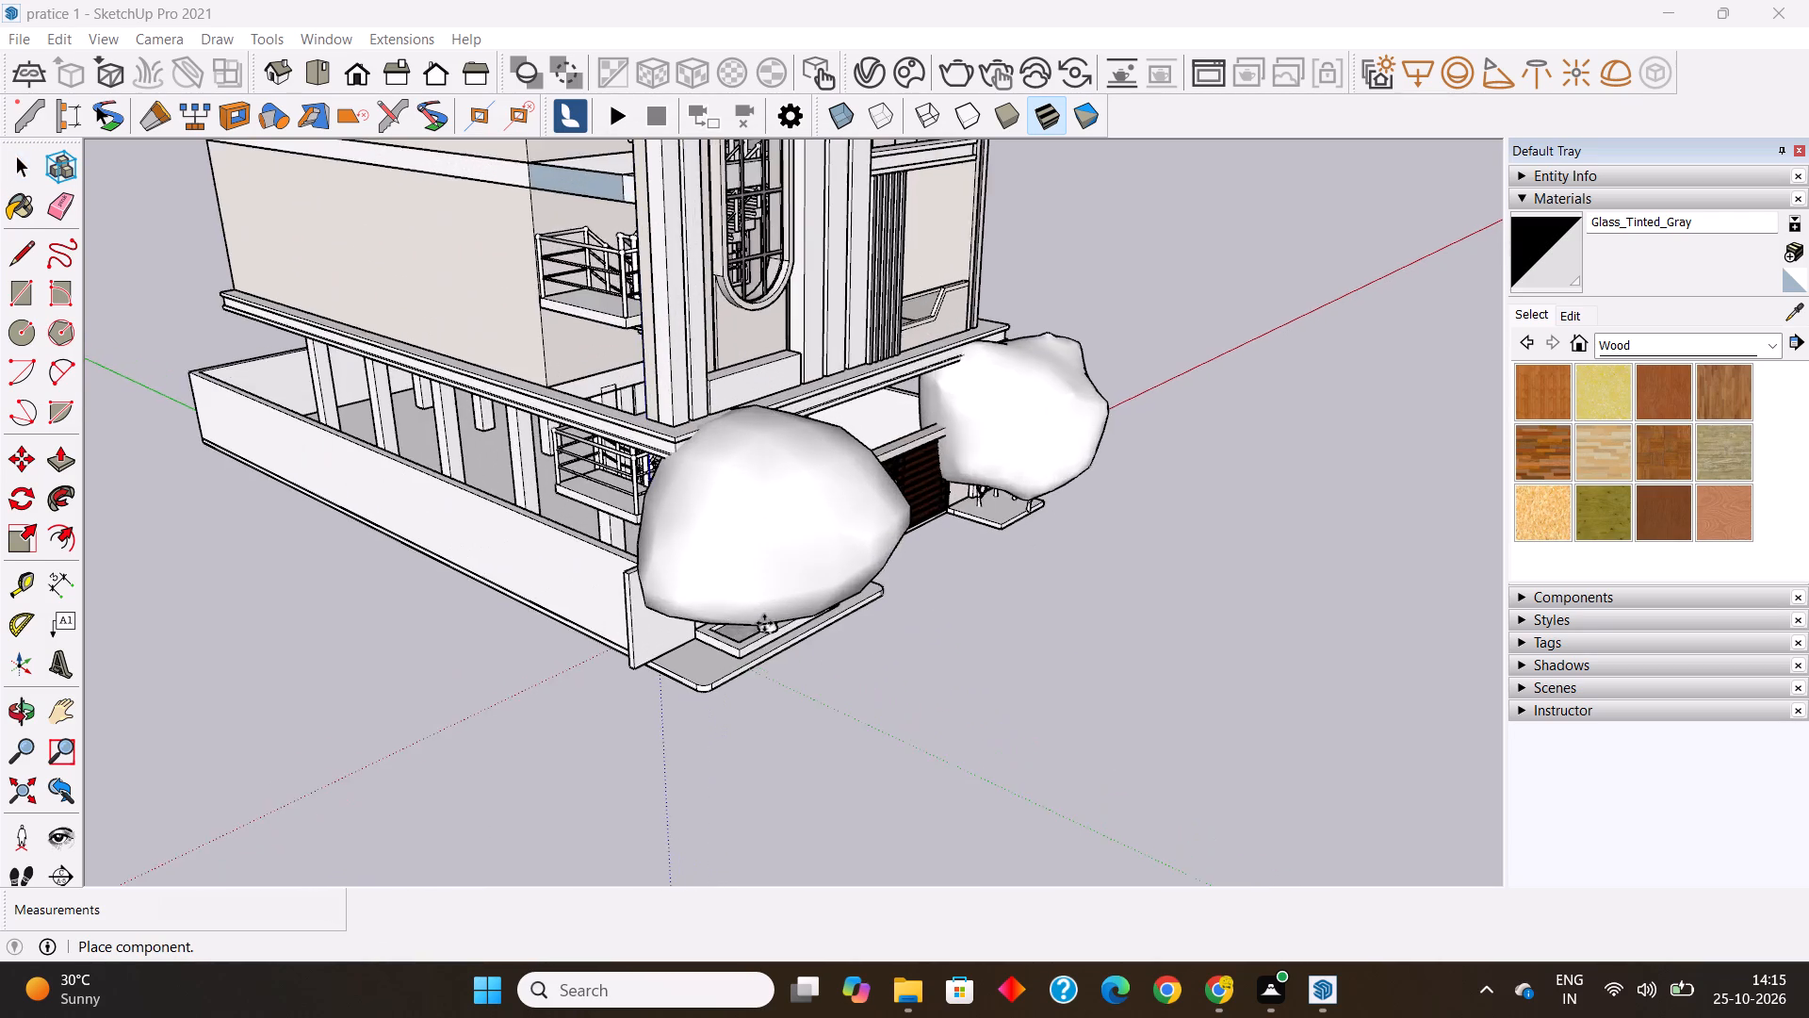
scroll(764, 623, "up", 2)
left_click(753, 619)
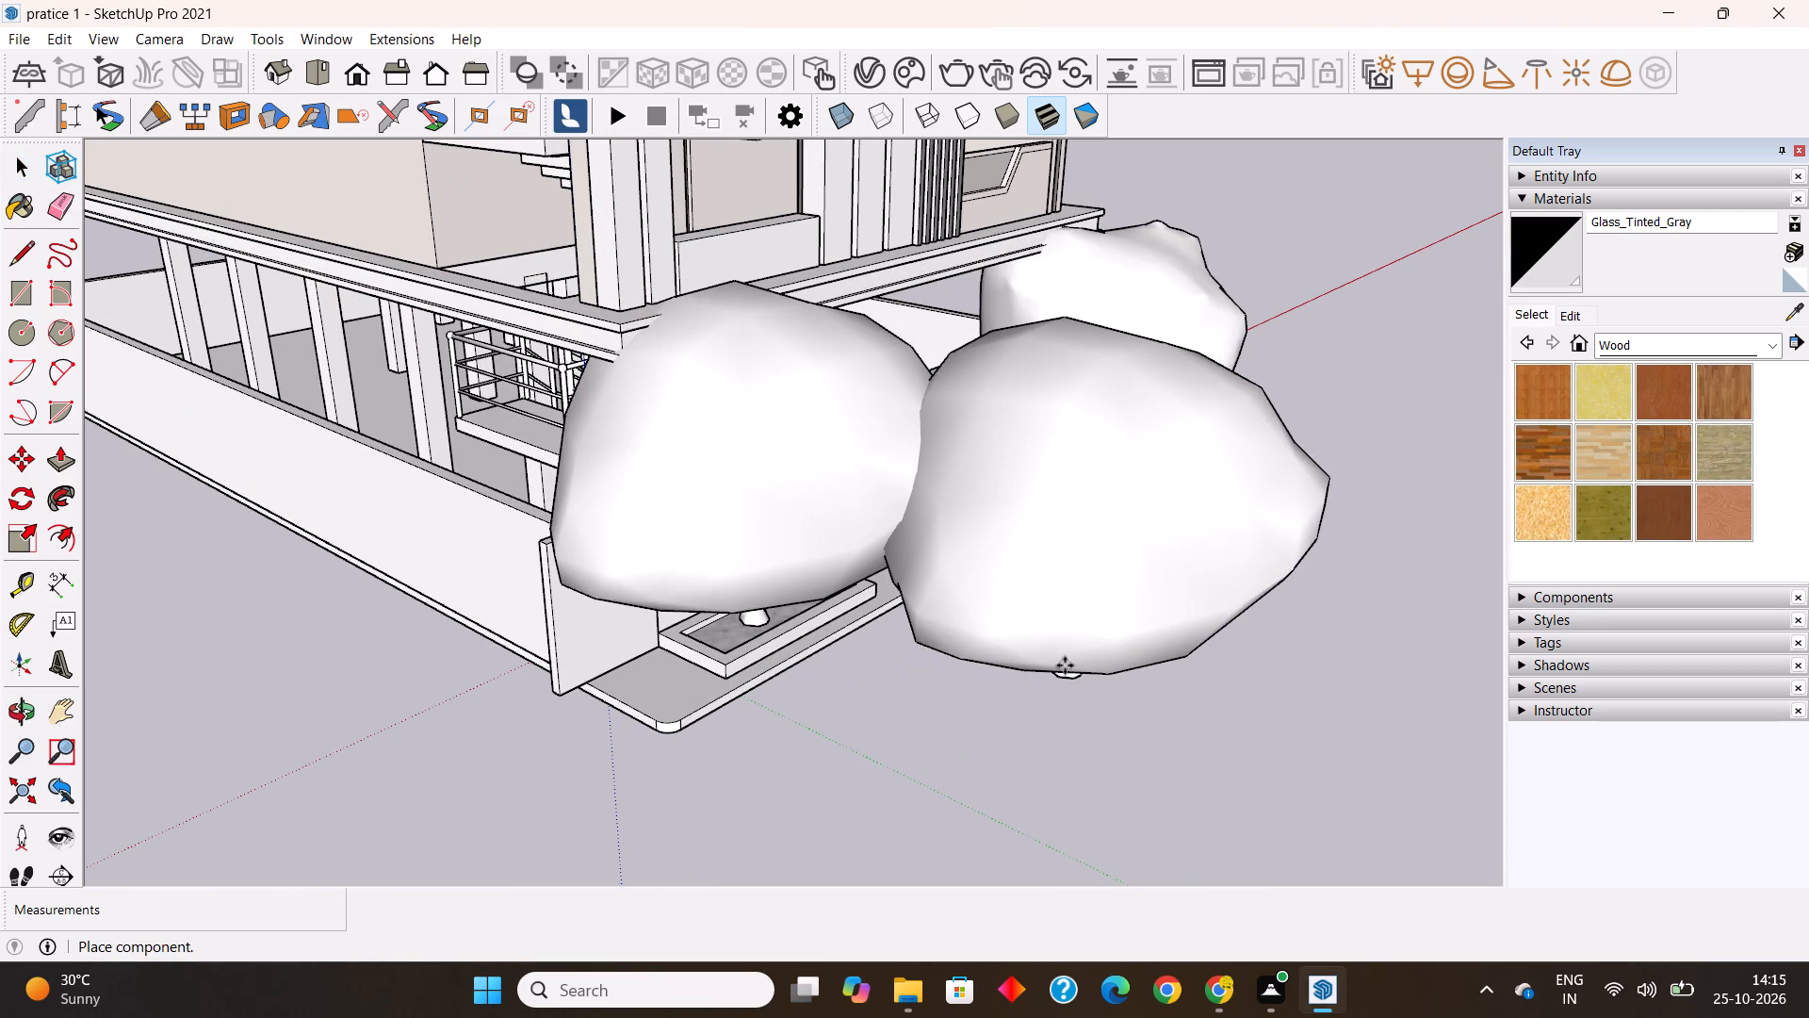
key("space")
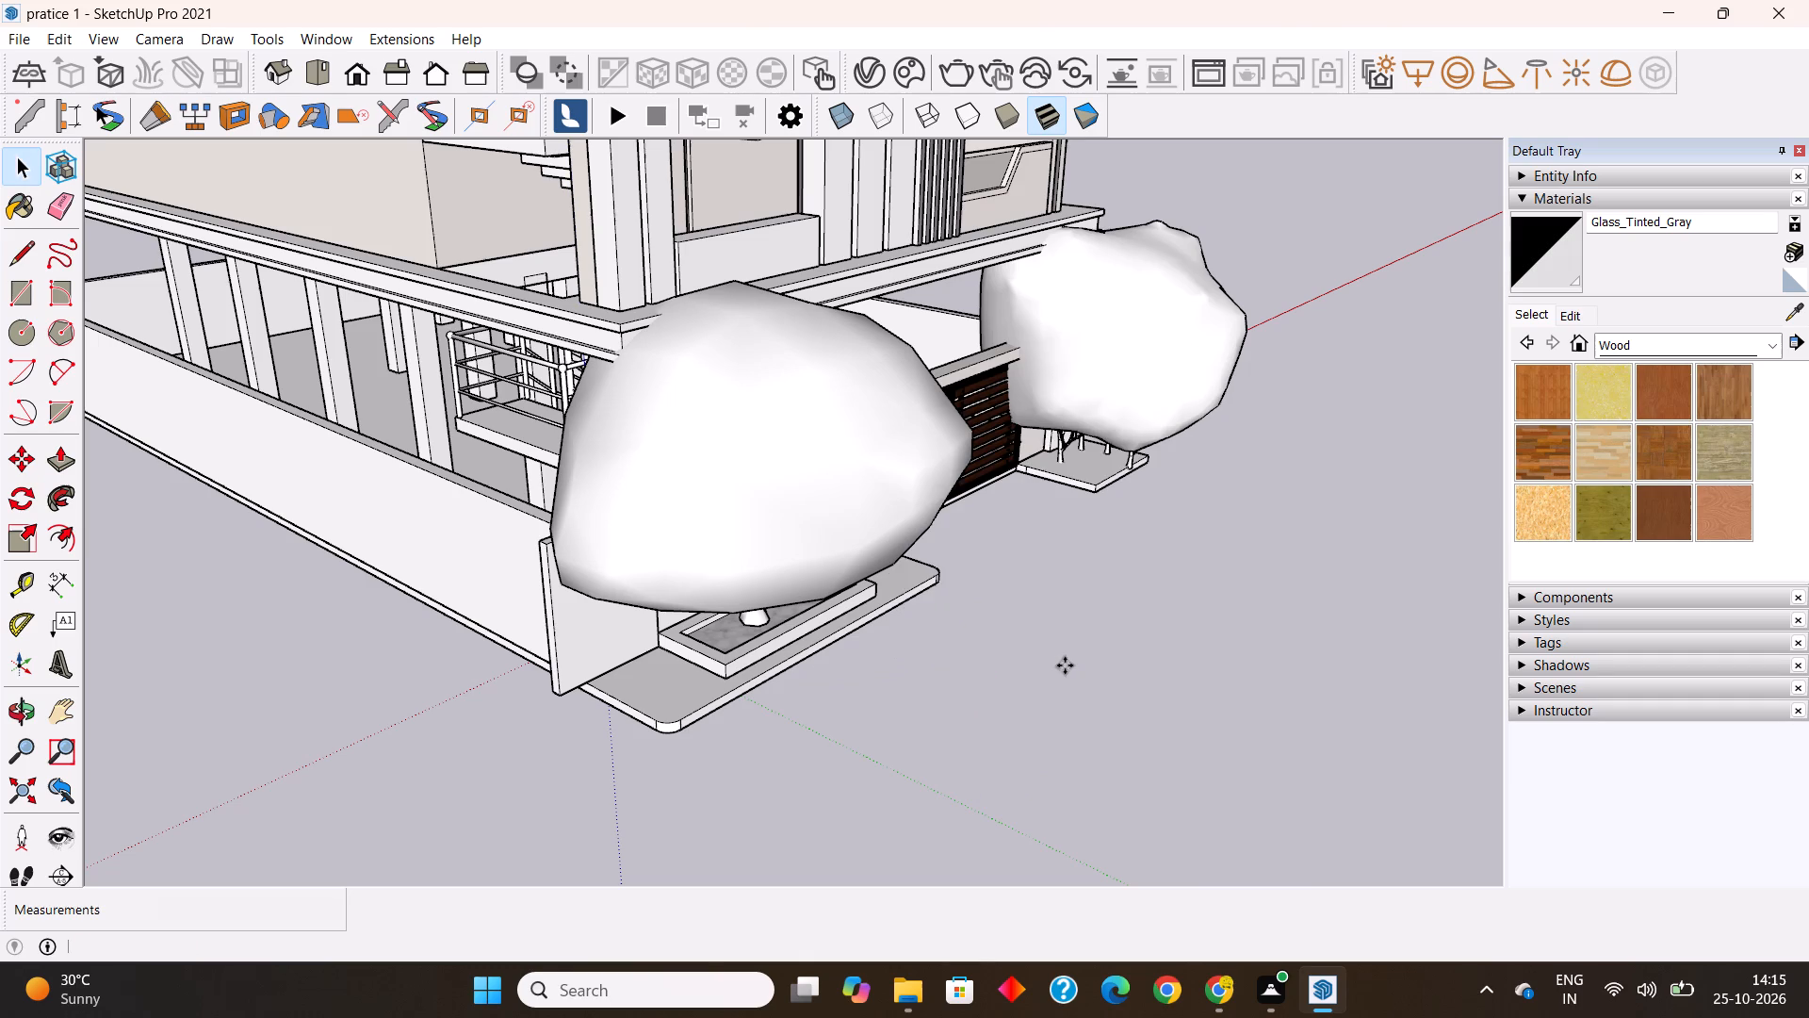
Scale the placed Bottlebrush Tree down uniformly to about 0.50 of its size.
left_click(758, 488)
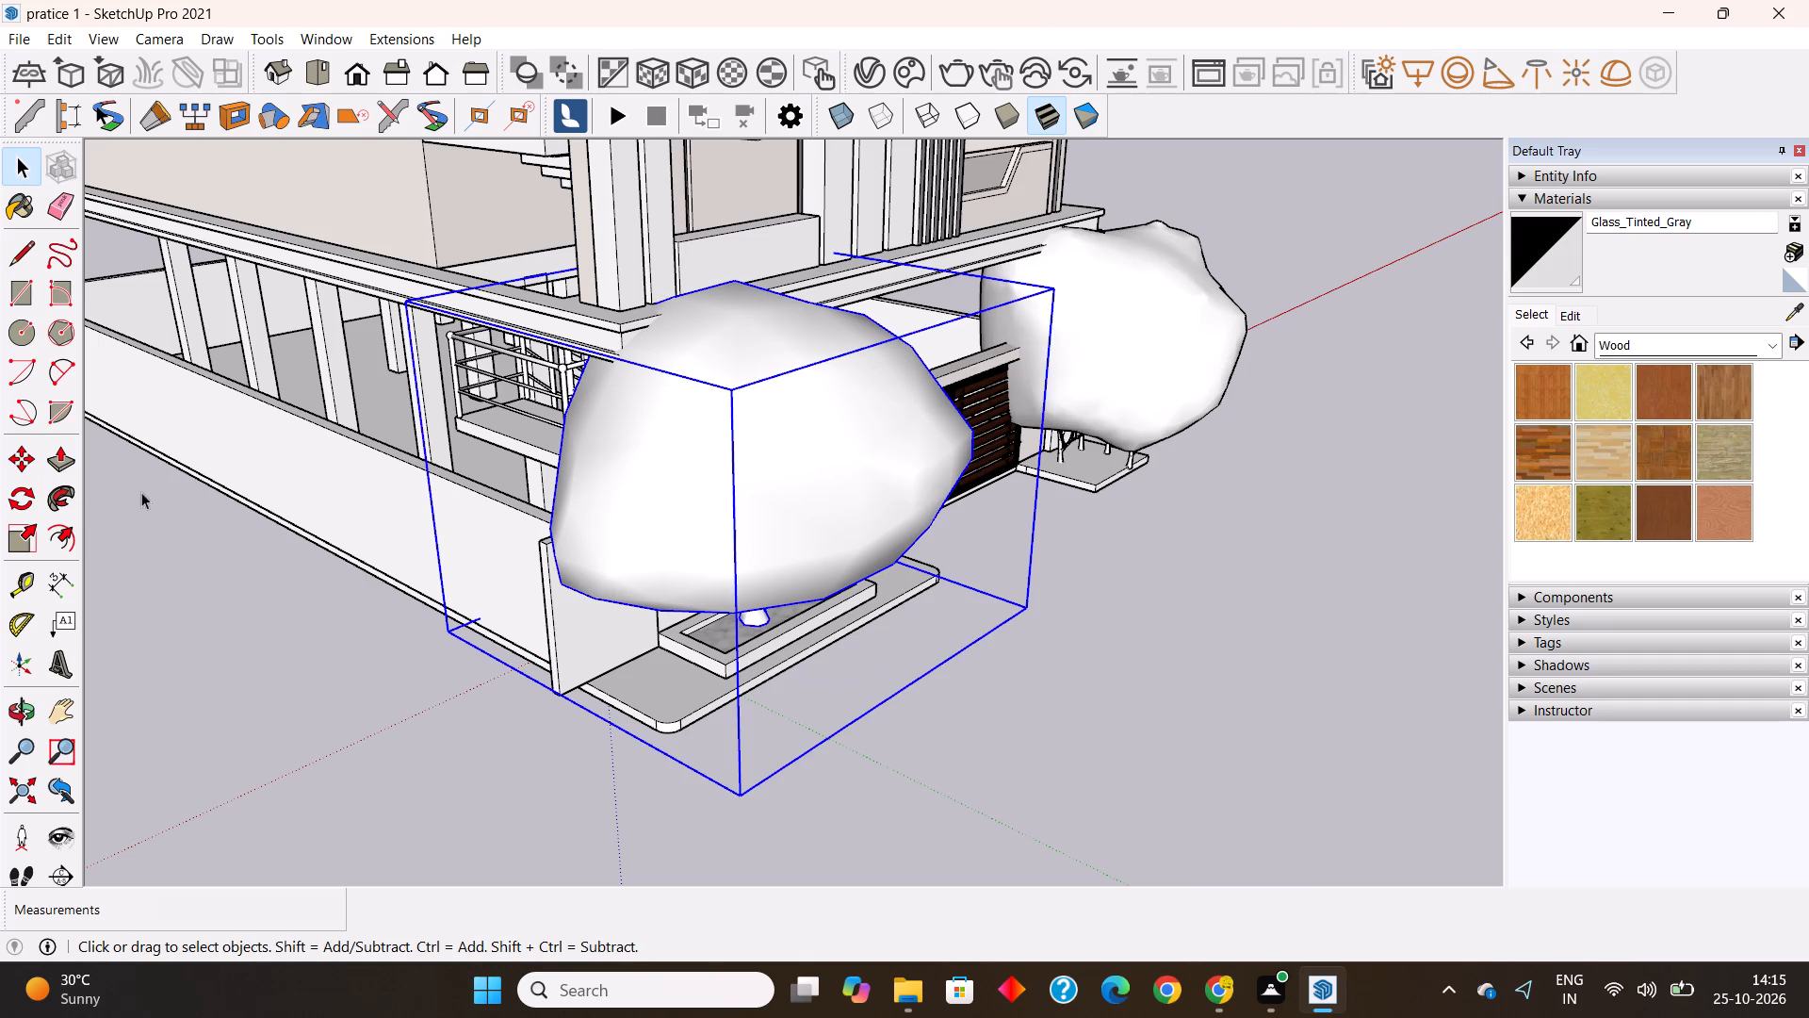
left_click(21, 533)
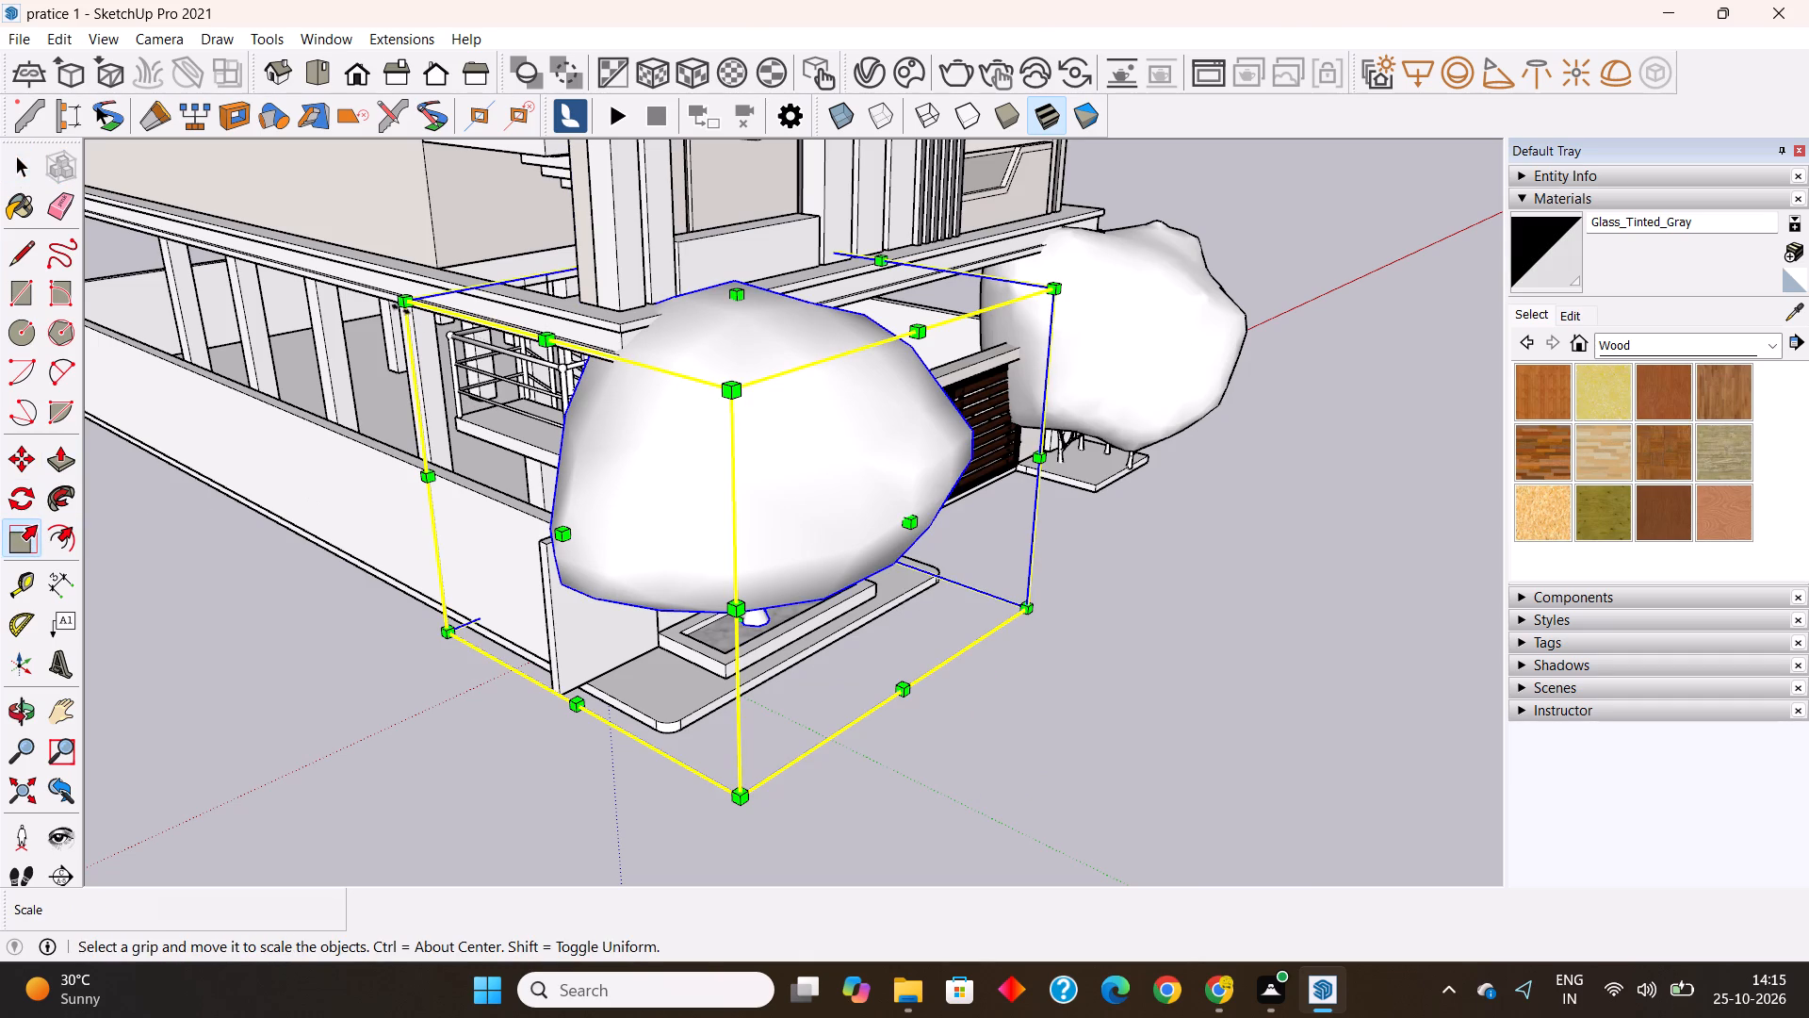
left_click(400, 303)
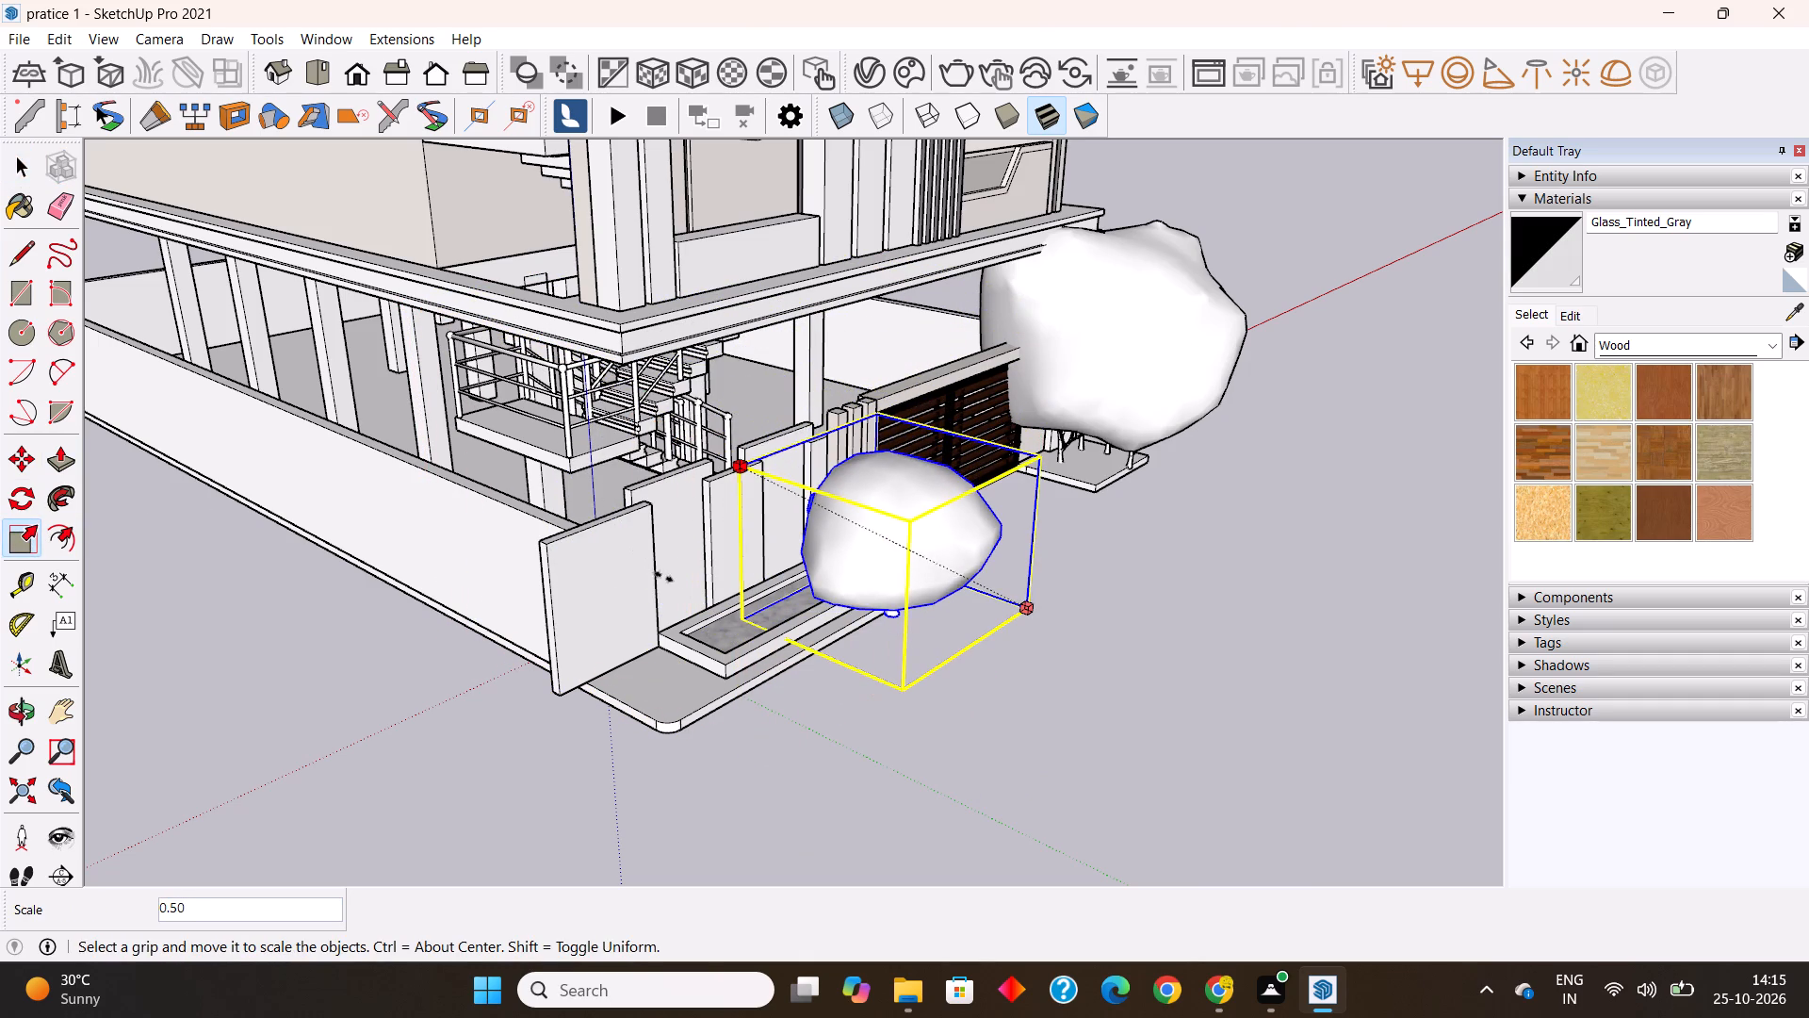
left_click(671, 581)
Scale the Bottlebrush Tree down uniformly once more by a factor of 0.50 to suit the planter.
middle_click_drag(902, 709, 878, 642)
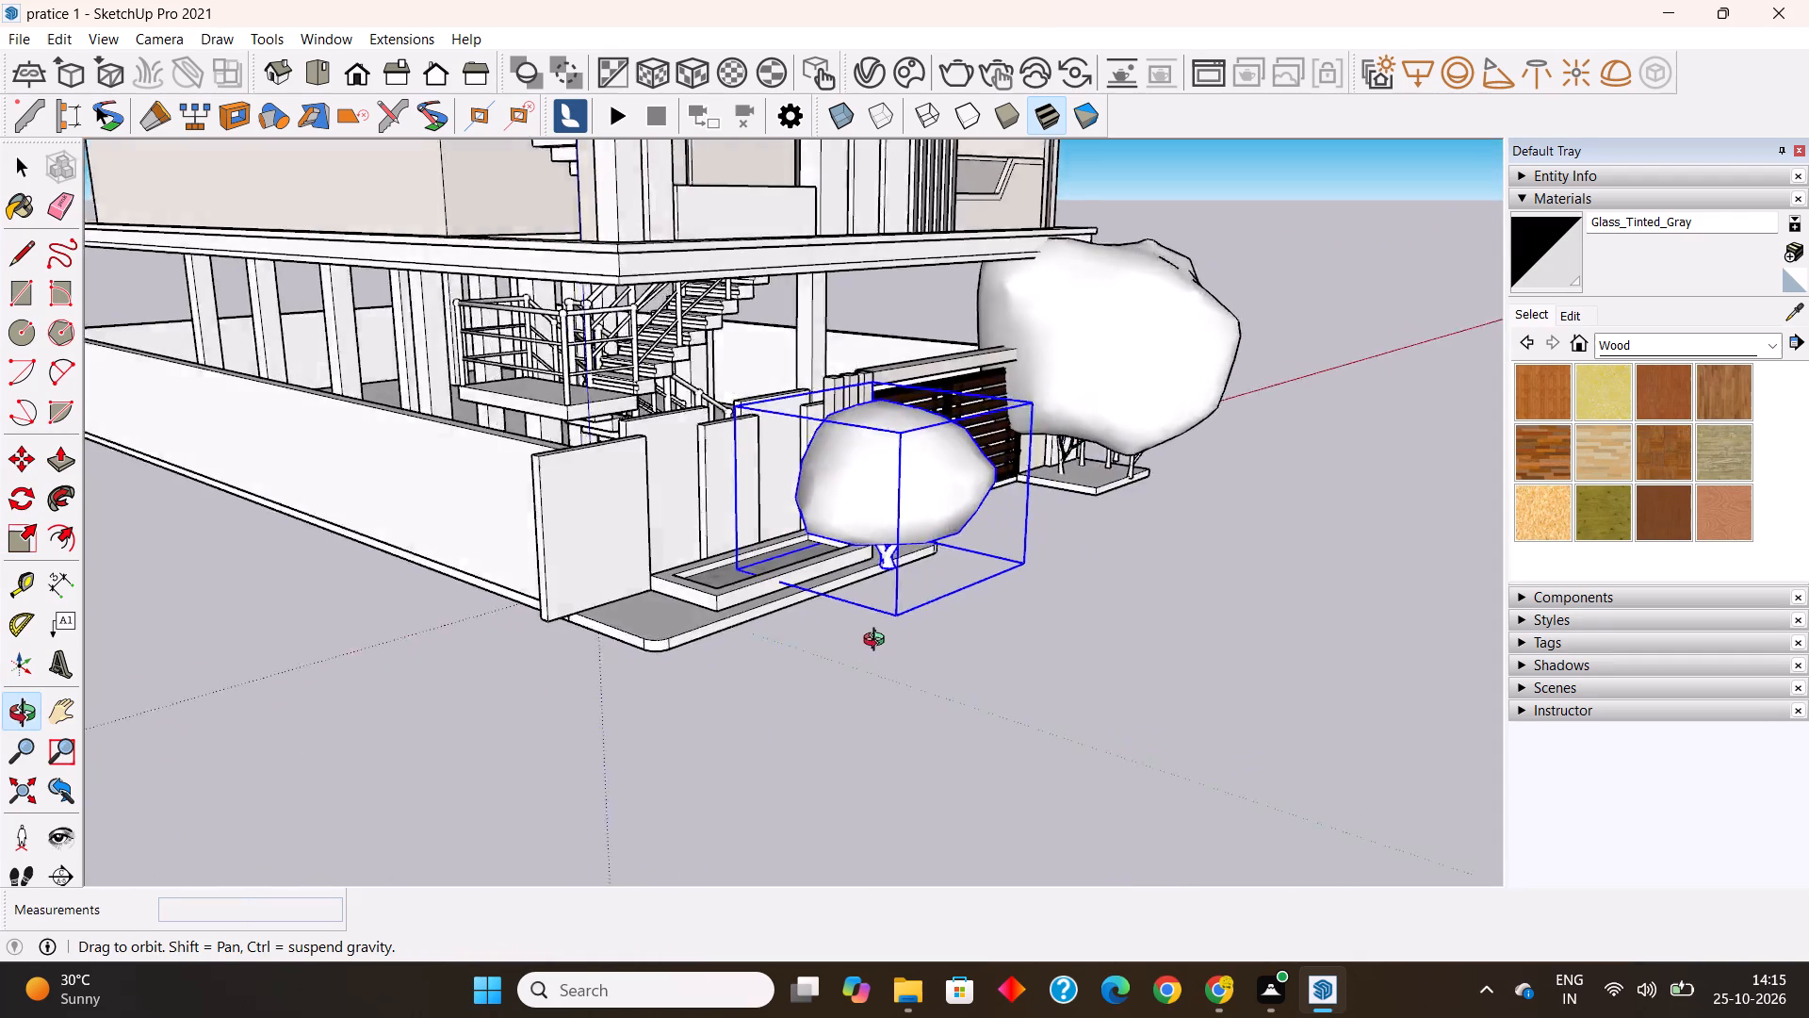
middle_click_drag(878, 642, 840, 693)
scroll(805, 561, "up", 6)
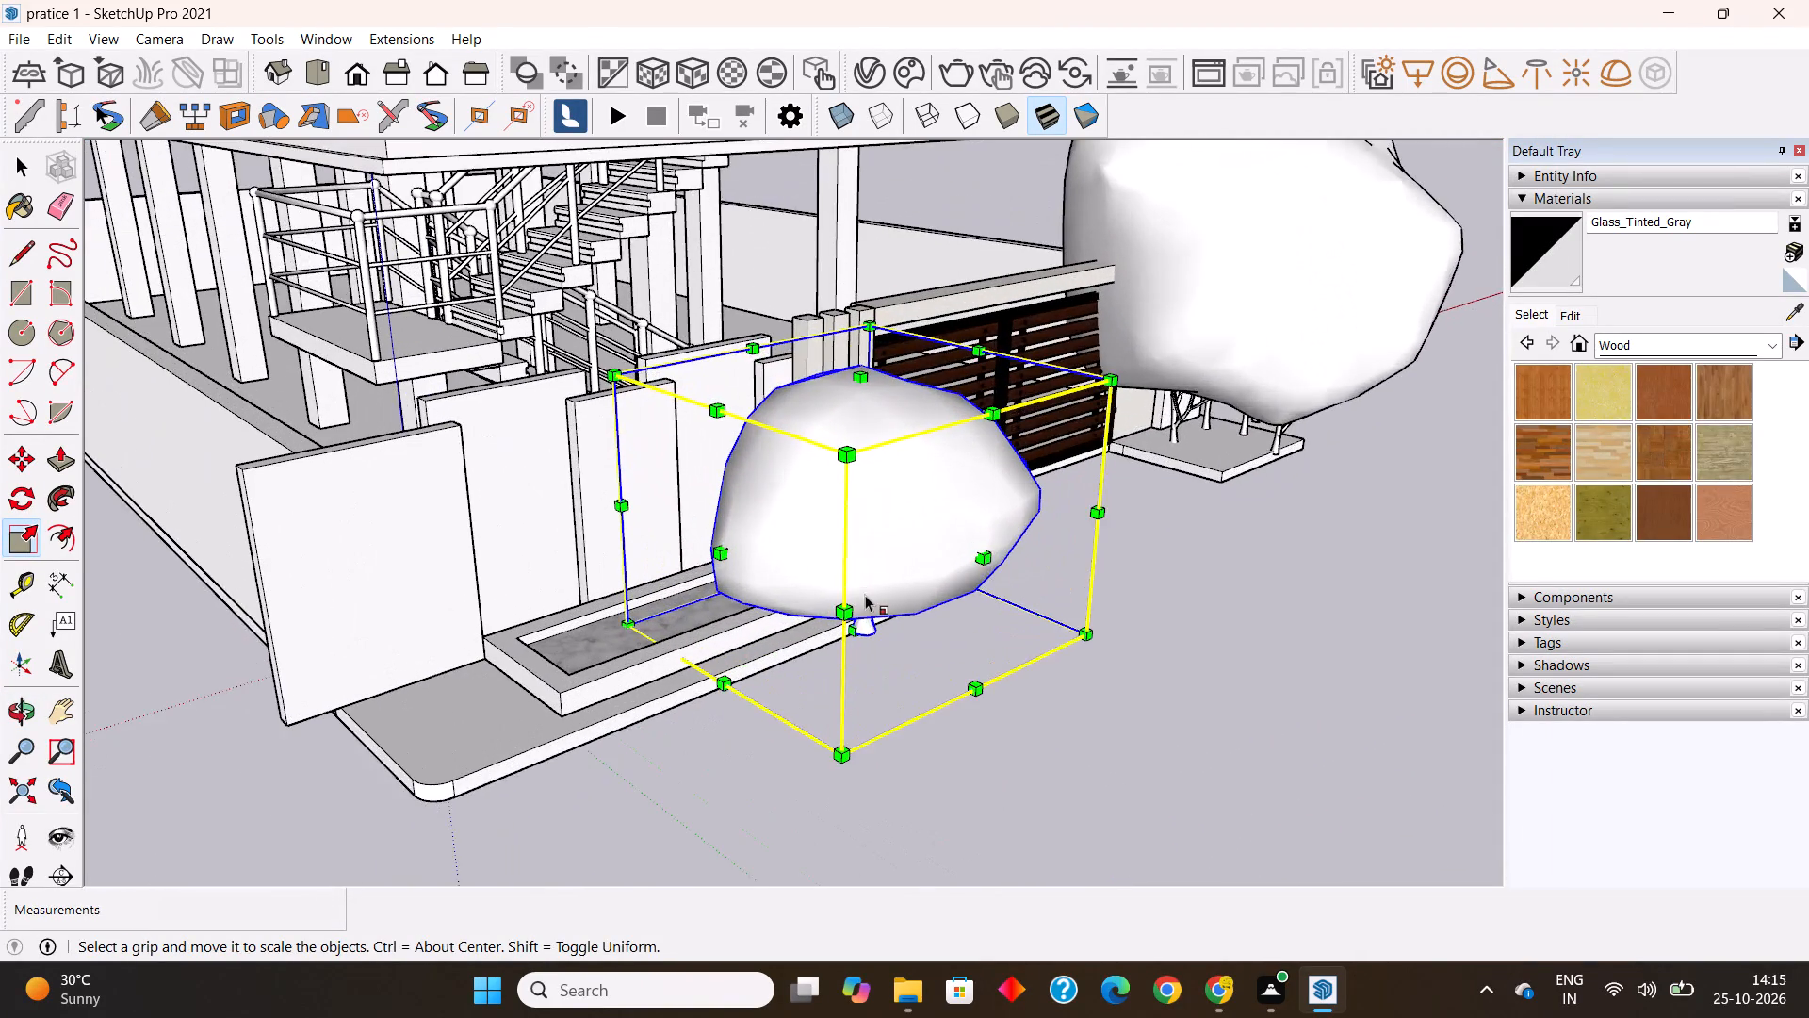
scroll(865, 595, "up", 1)
scroll(786, 661, "up", 1)
scroll(725, 681, "down", 3)
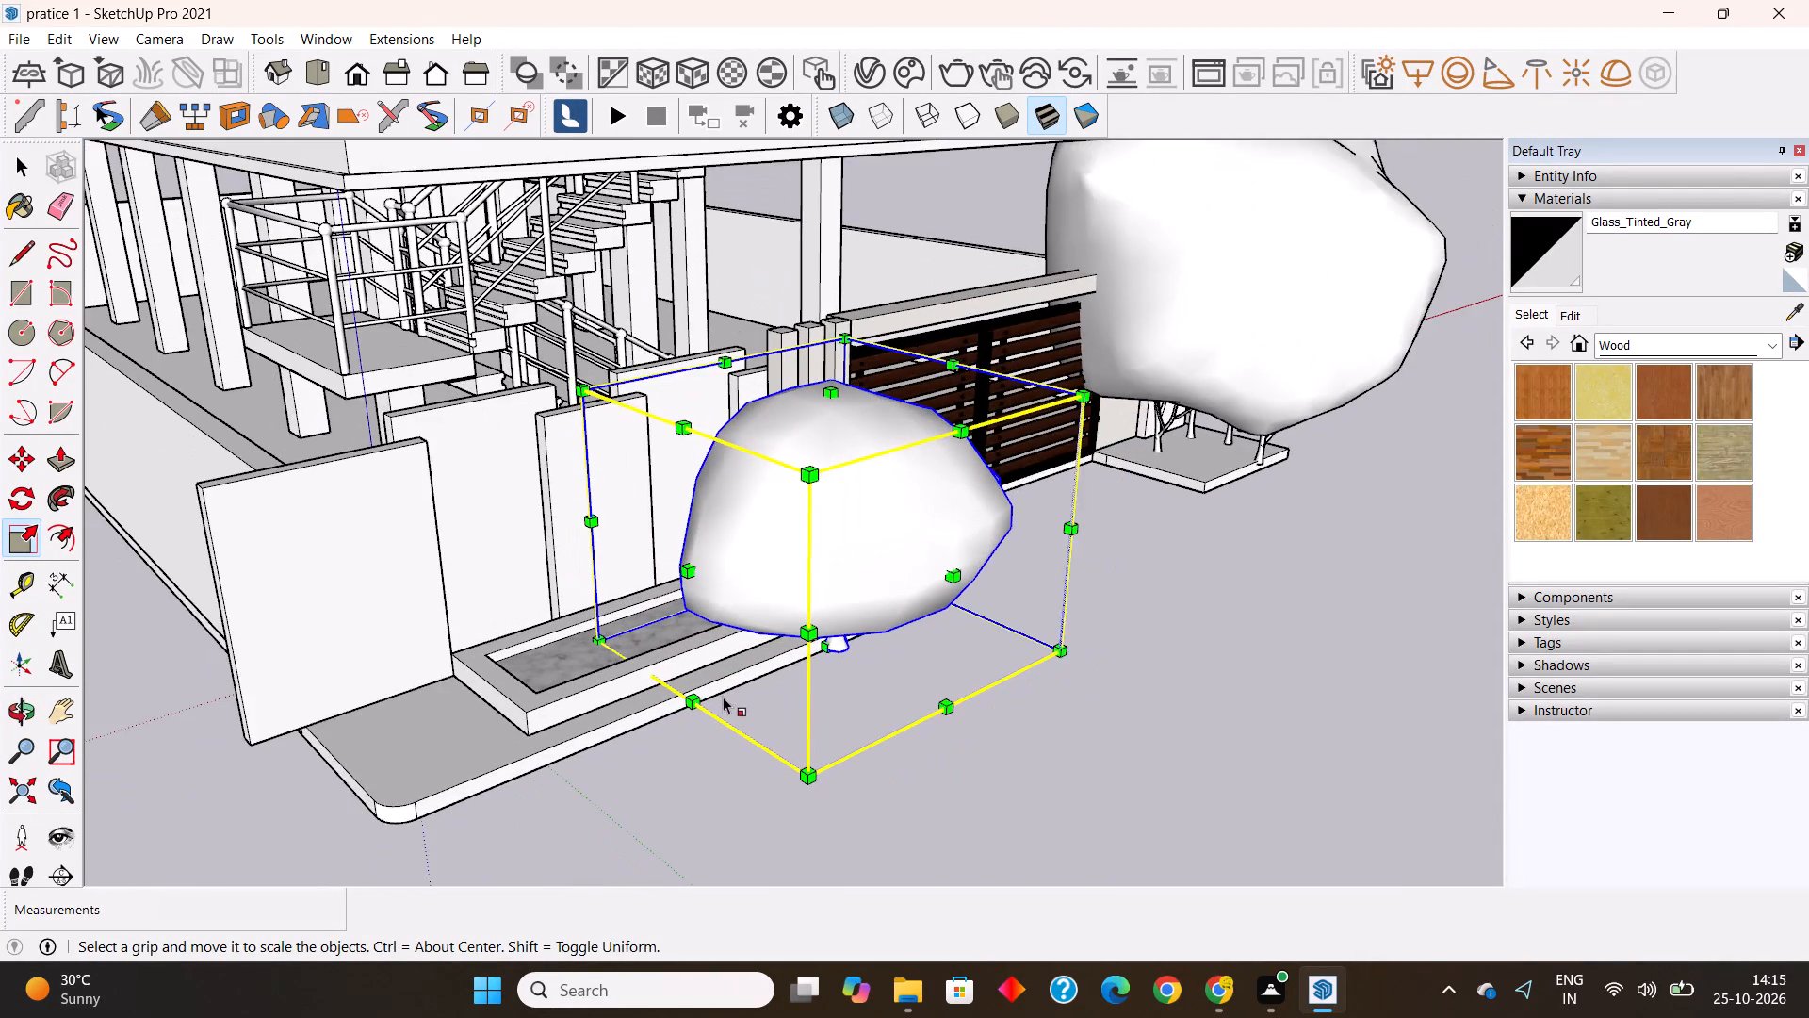
scroll(724, 698, "down", 2)
middle_click_drag(873, 749, 1080, 791)
scroll(1020, 647, "up", 2)
scroll(882, 706, "up", 1)
middle_click_drag(881, 706, 735, 604)
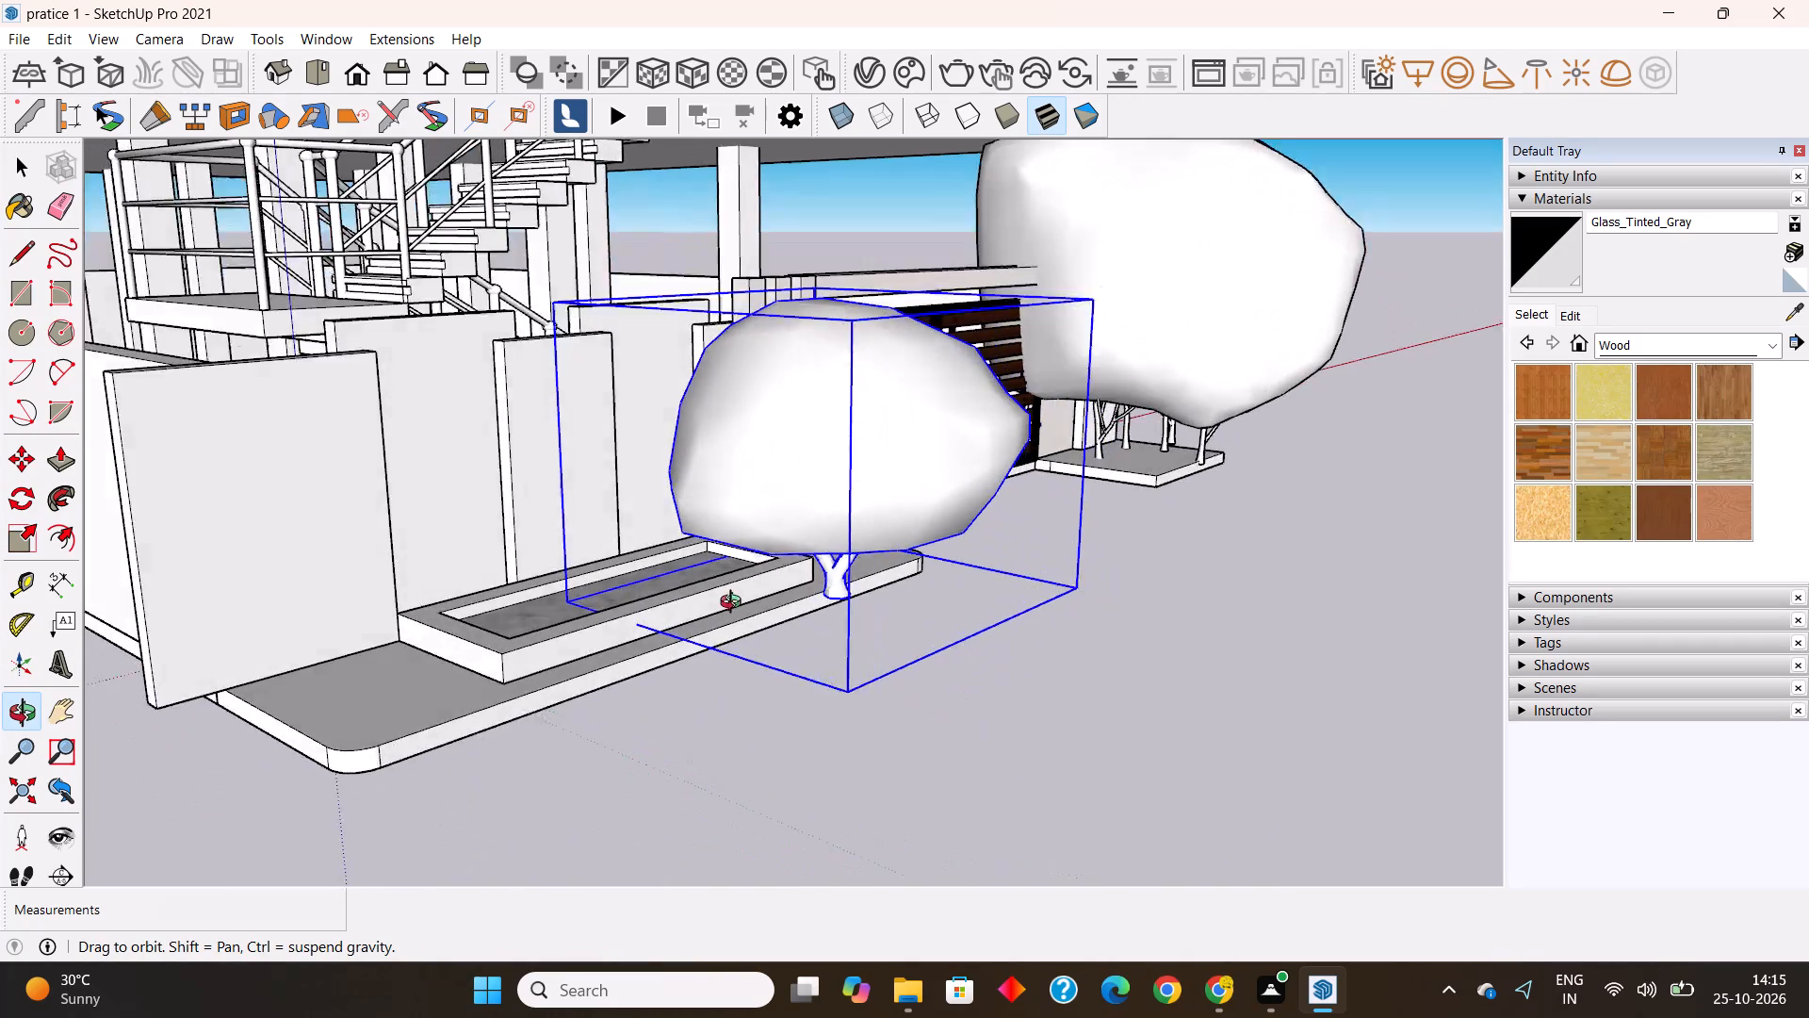
middle_click_drag(735, 604, 714, 657)
left_click(522, 348)
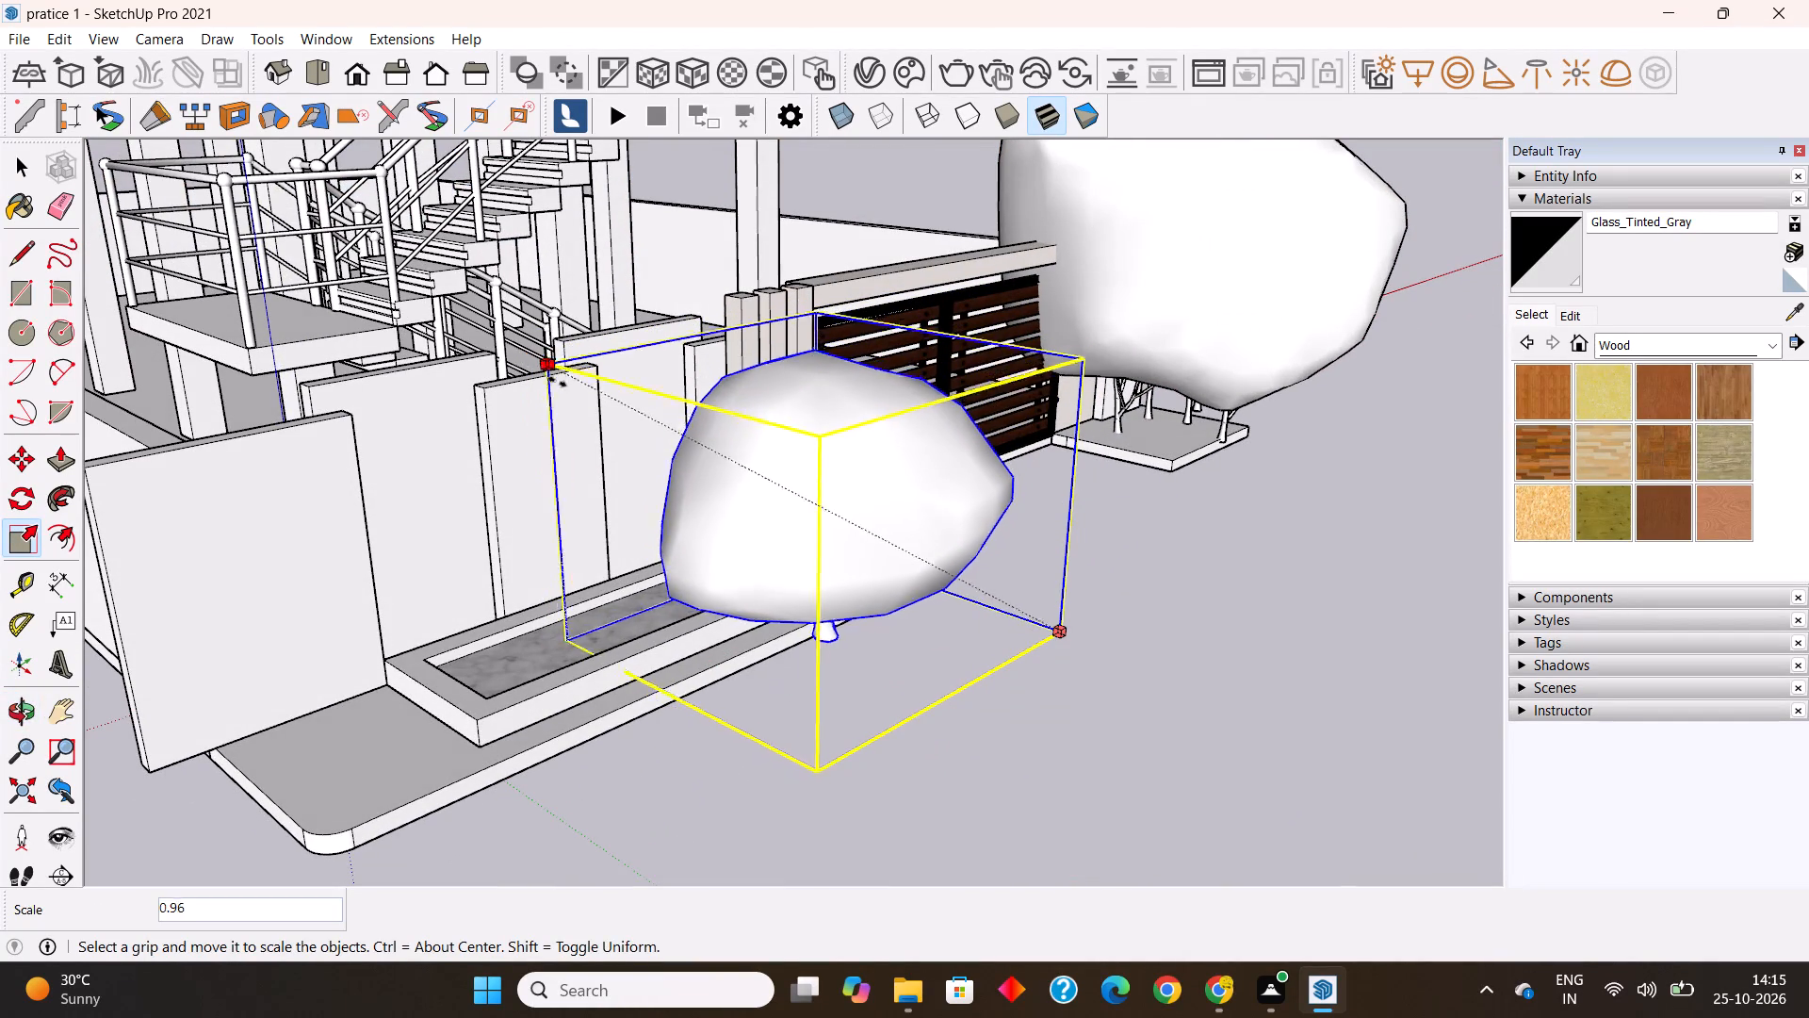
left_click(742, 575)
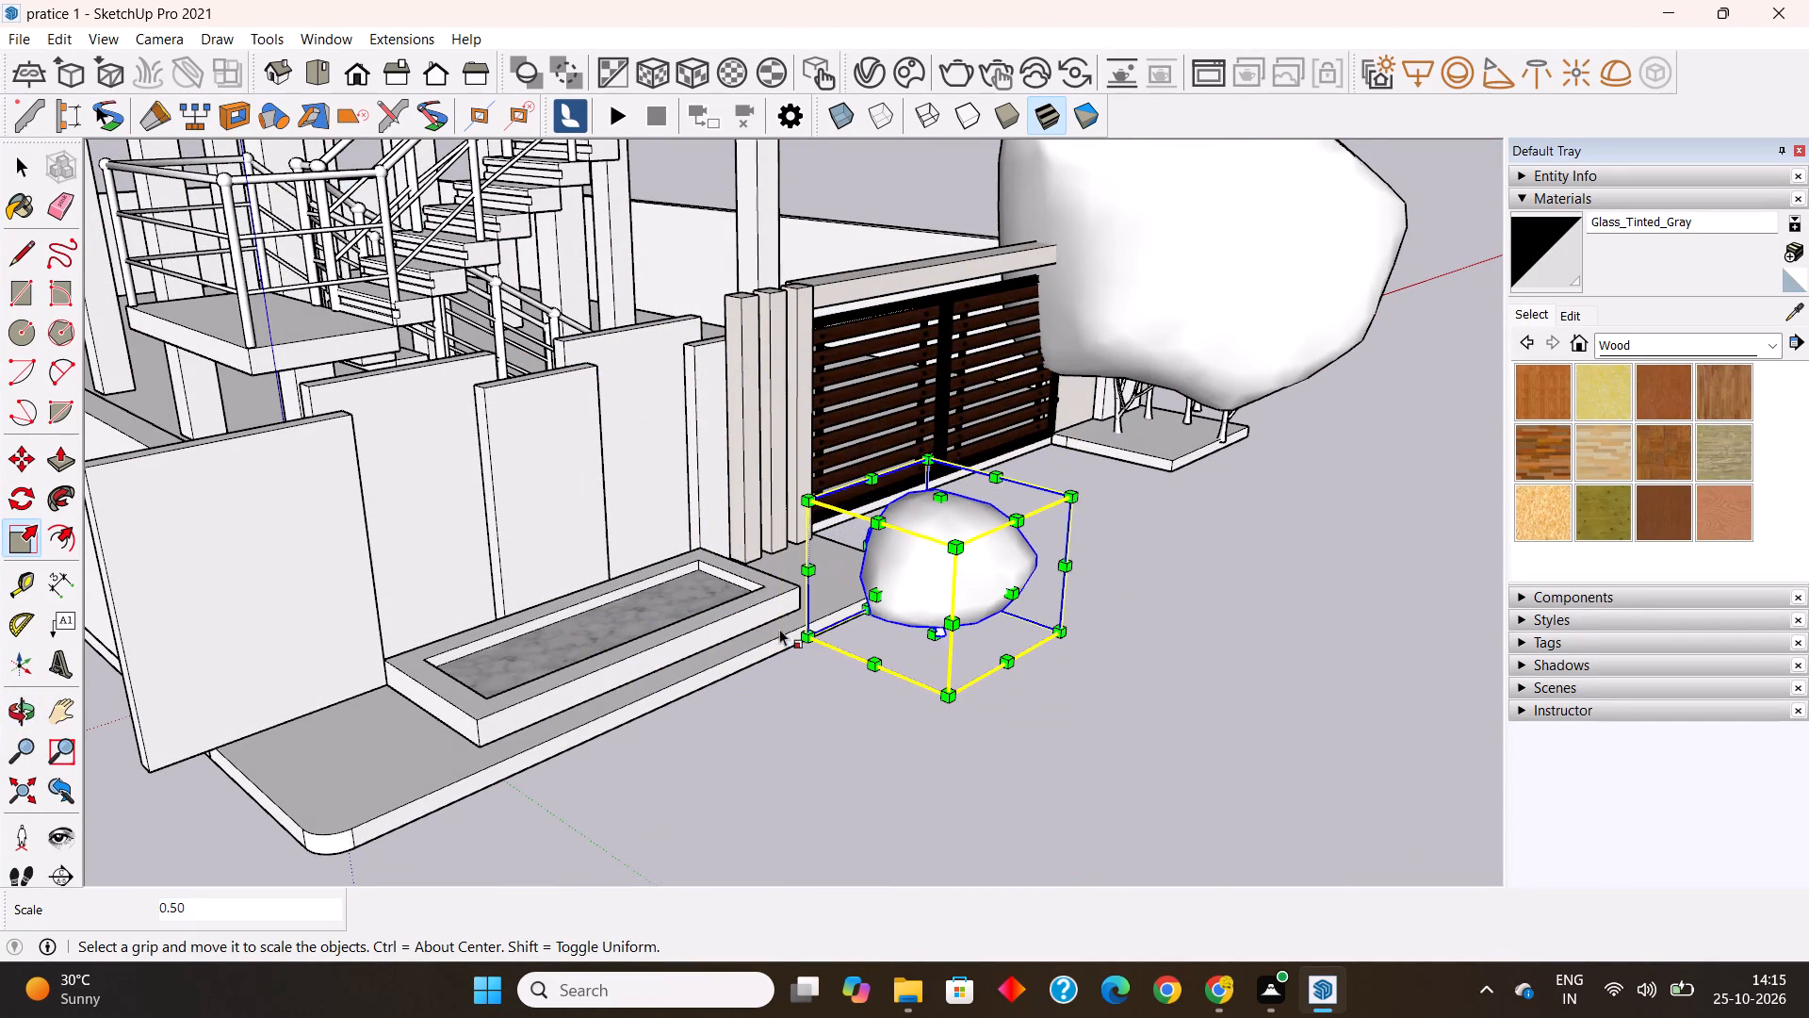
Move the reduced Bottlebrush Tree about 5' 3" toward the planter, and another 2' 1" or so along it over the bed.
middle_click_drag(789, 633, 660, 599)
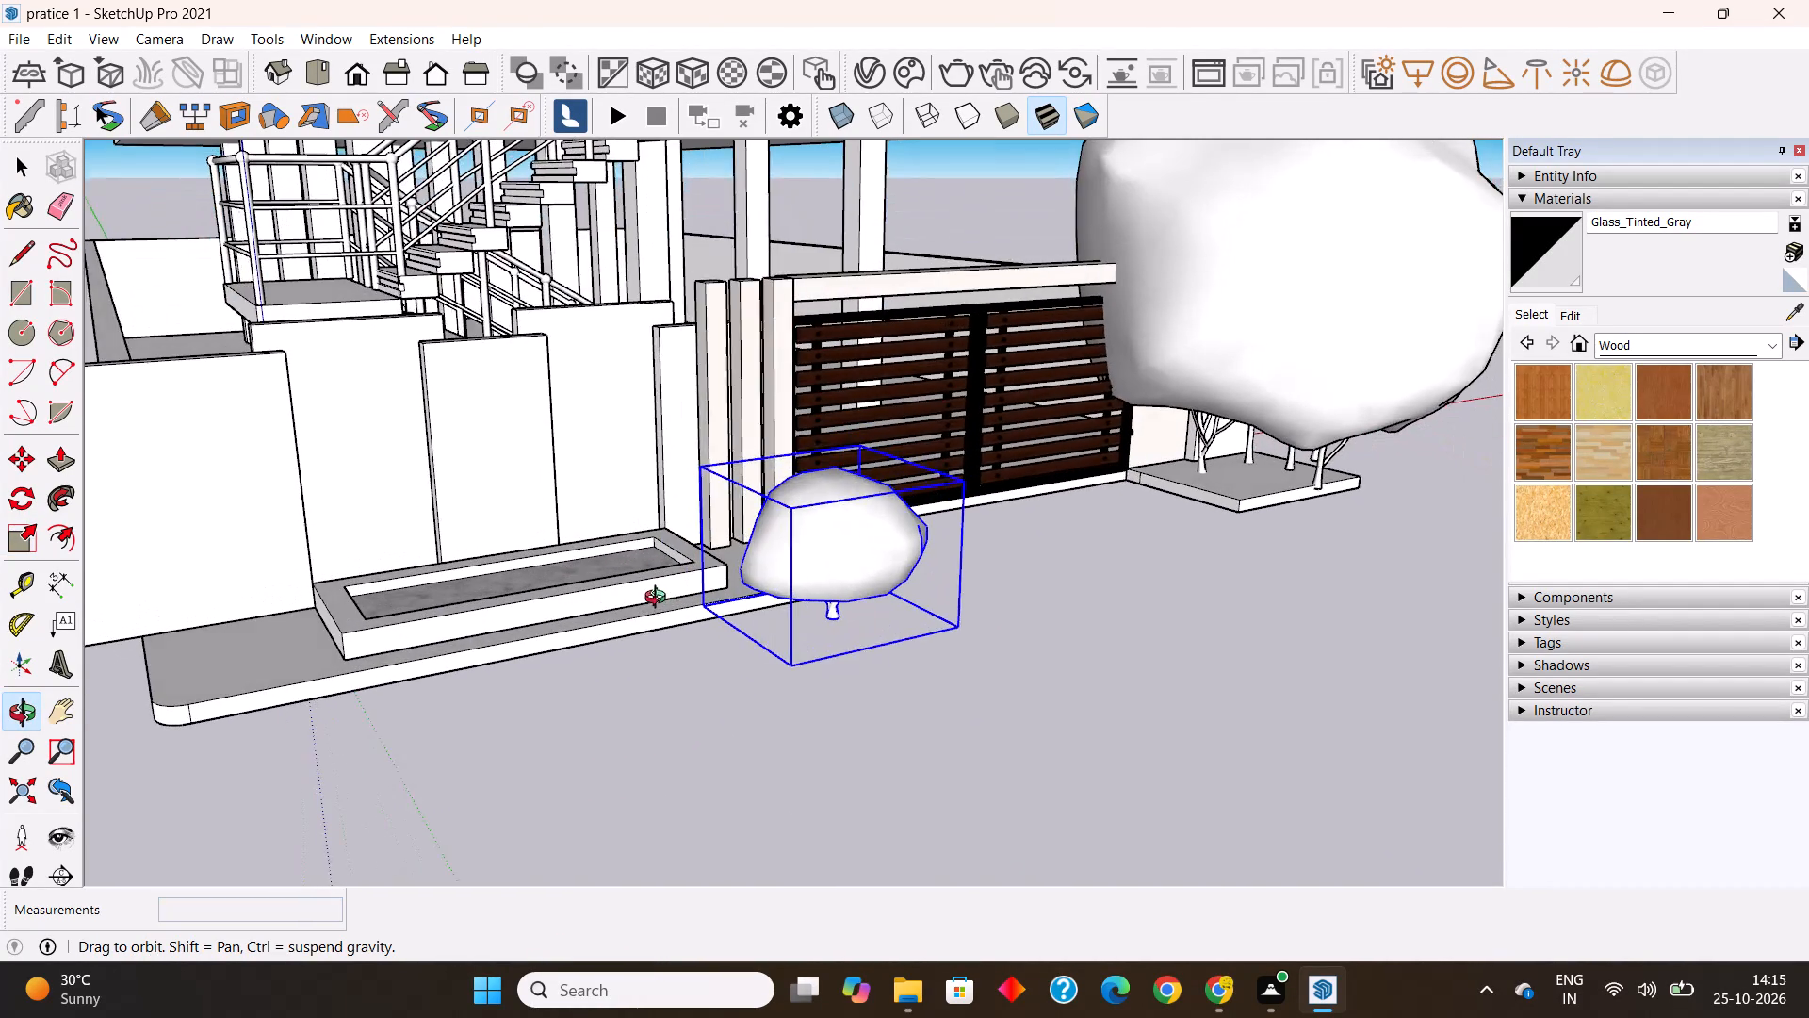
middle_click_drag(660, 599, 652, 599)
left_click(25, 456)
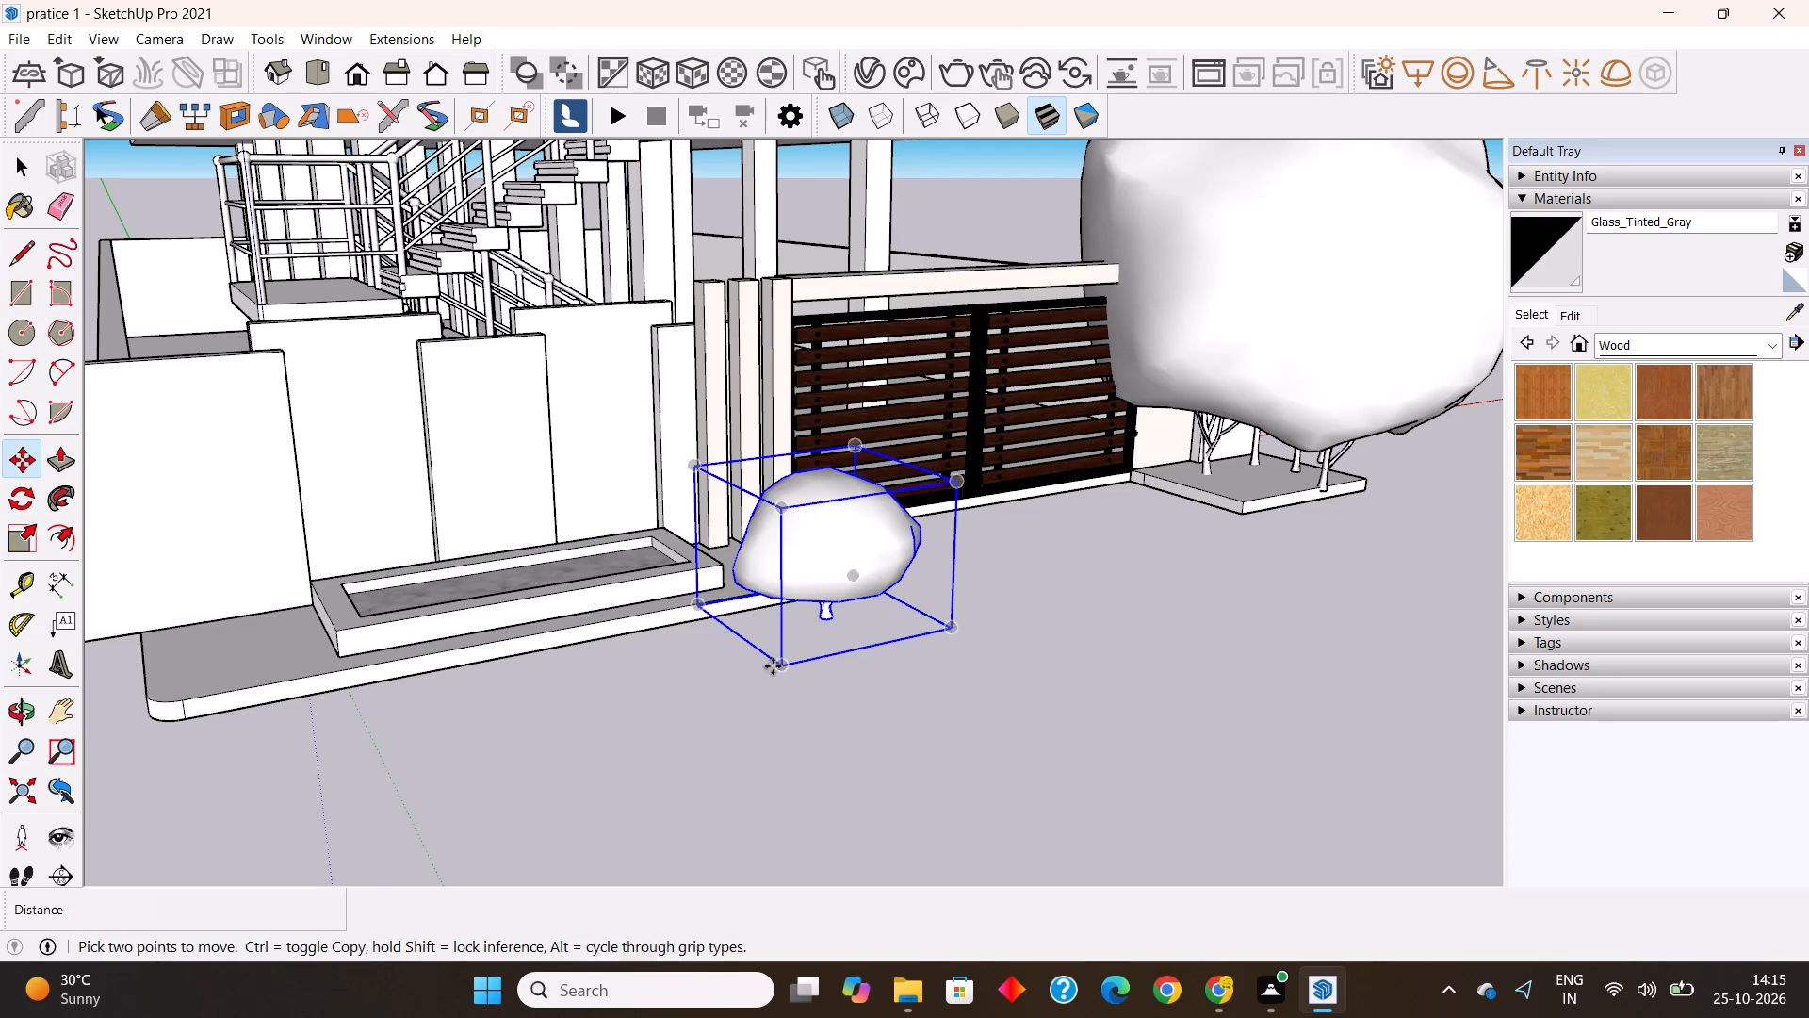
left_click(783, 666)
left_click(627, 571)
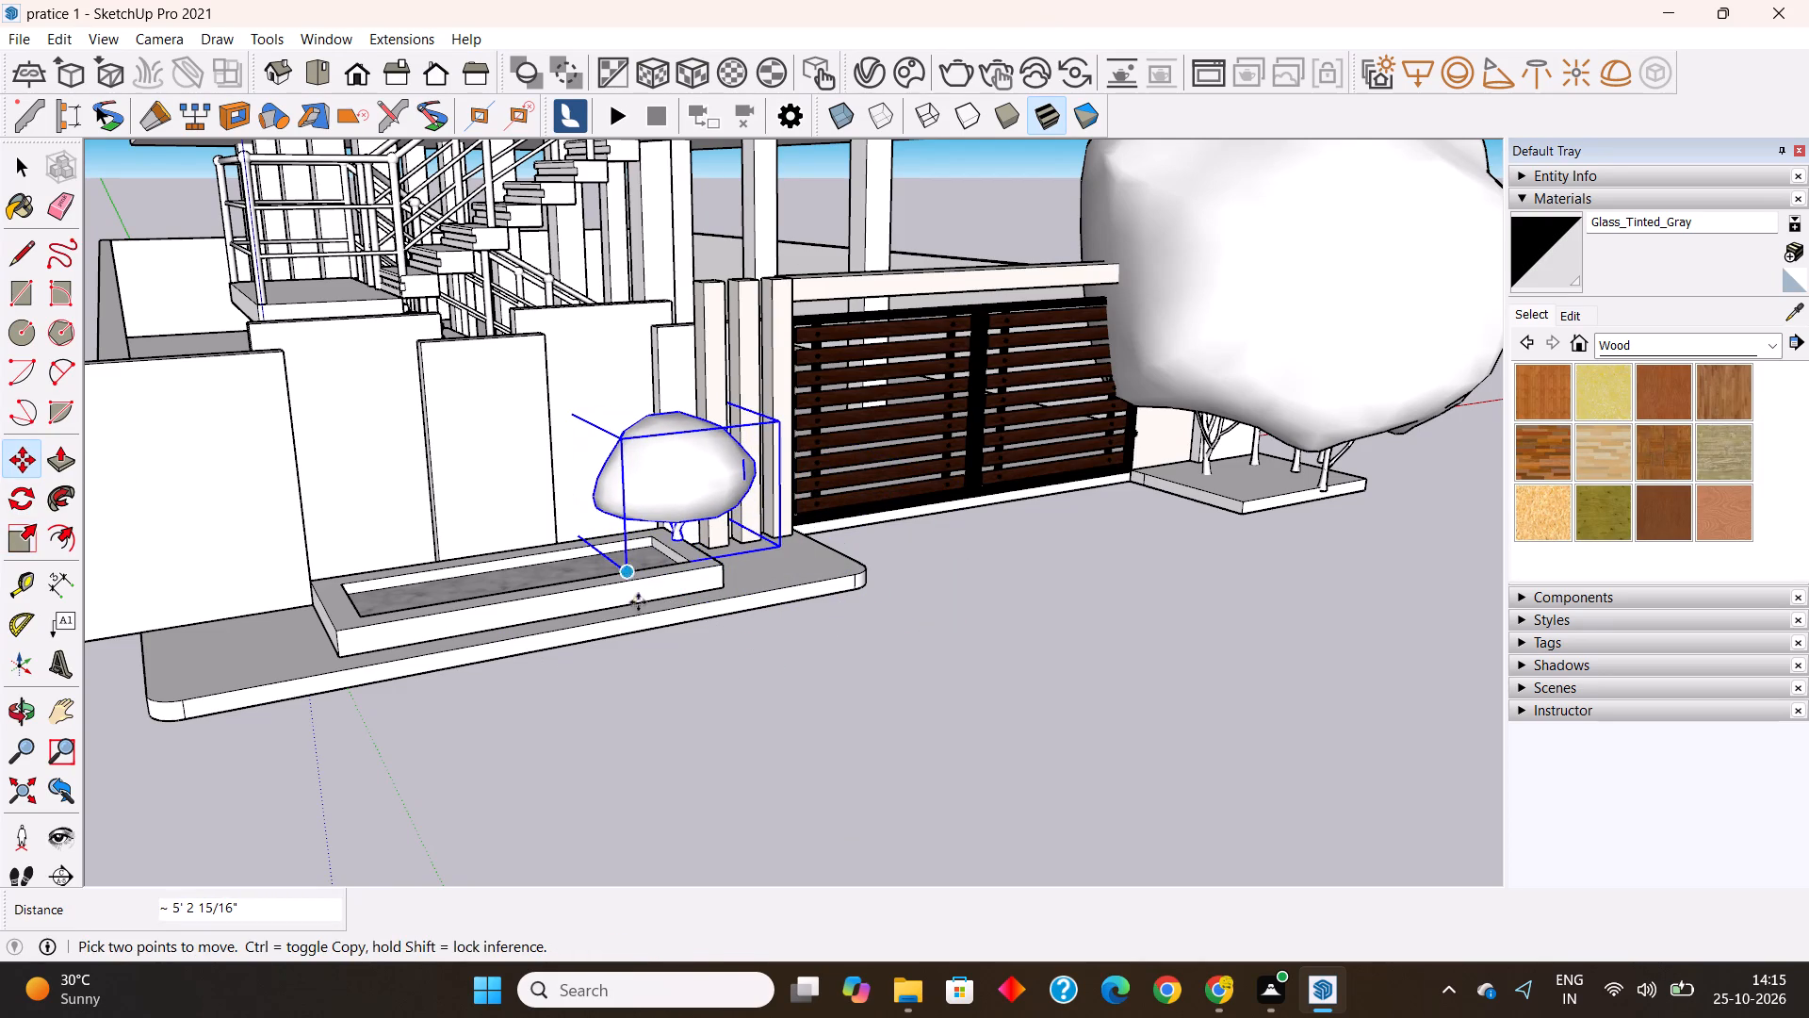
middle_click_drag(648, 626, 240, 721)
scroll(555, 461, "up", 7)
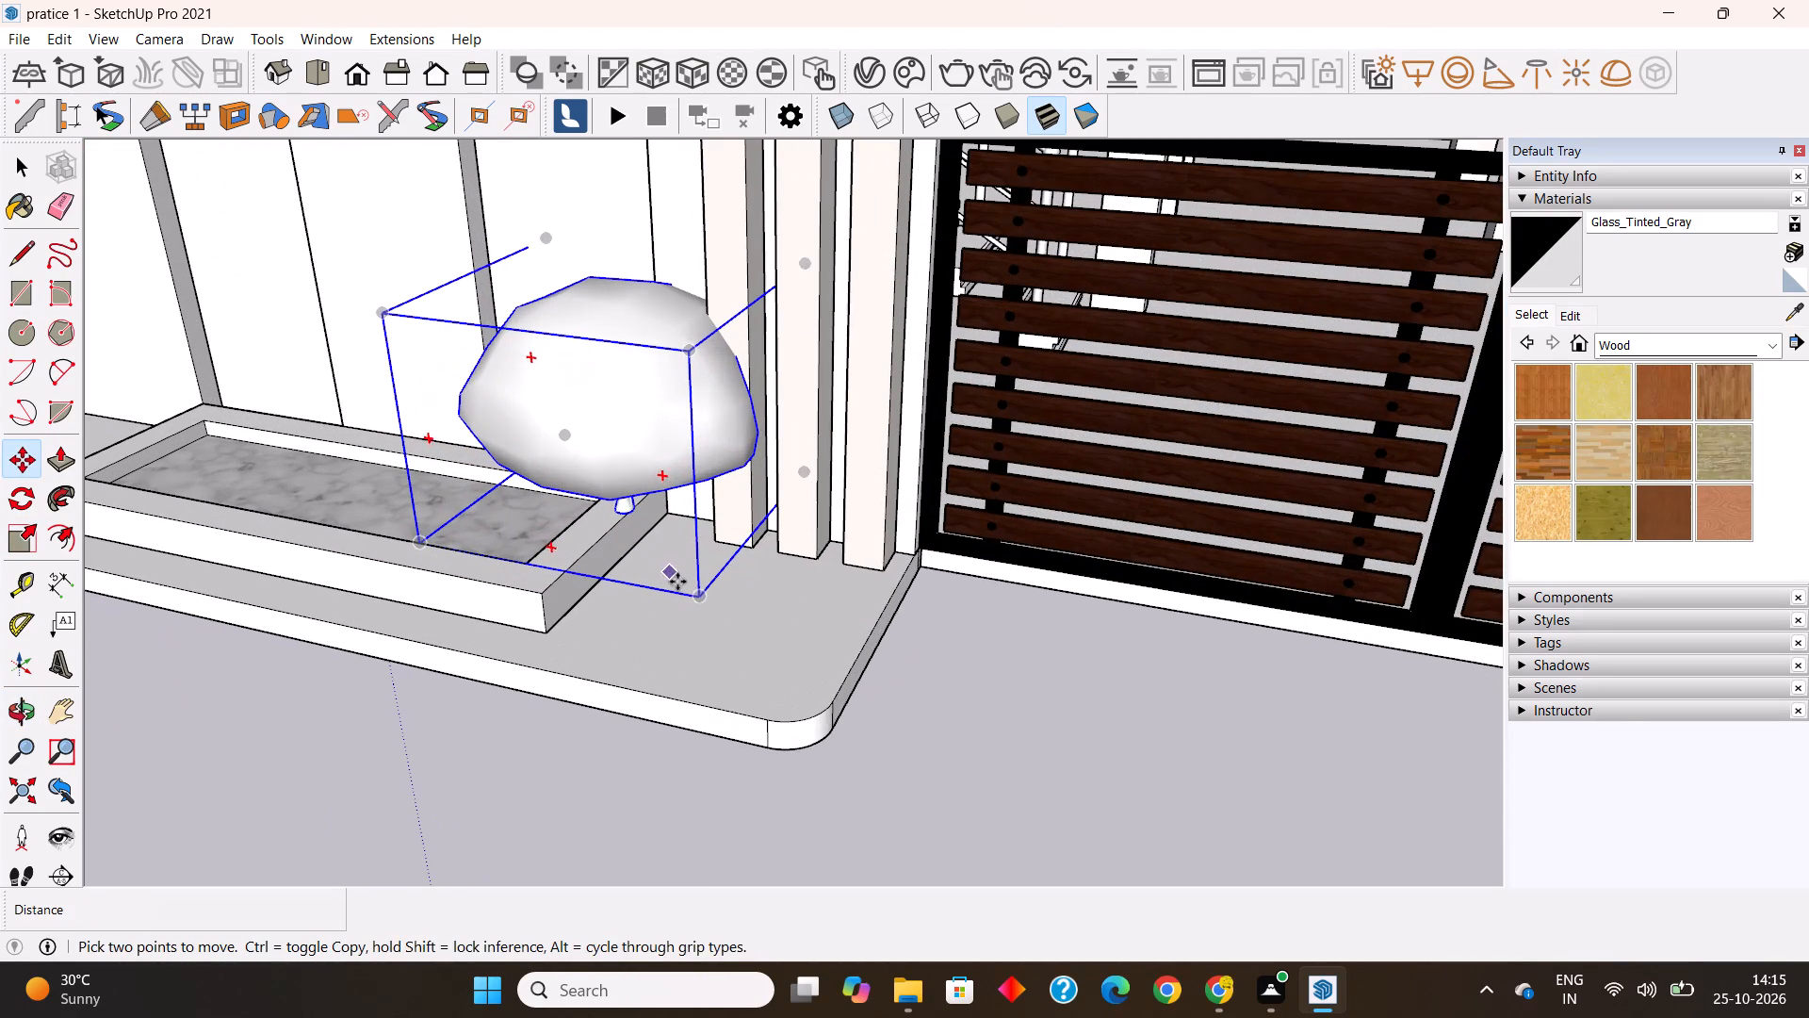
left_click(709, 602)
left_click(525, 560)
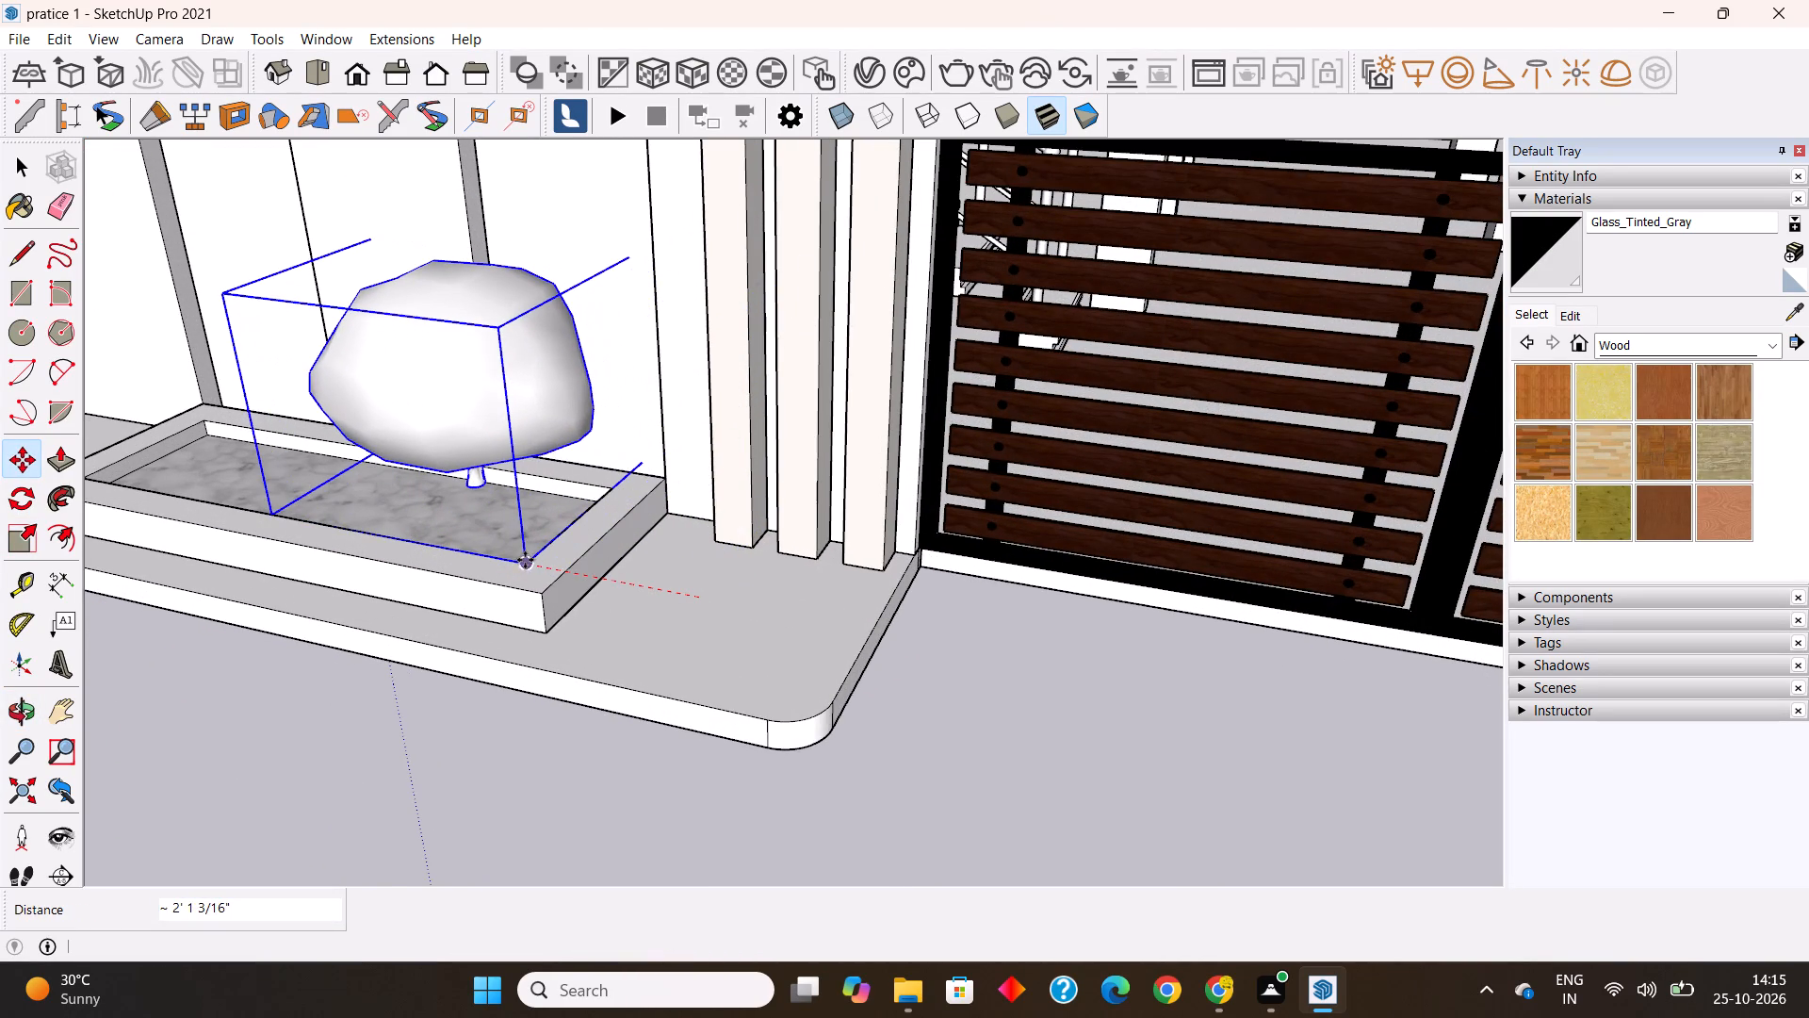
Lower the Bottlebrush Tree vertically so its trunk stands in the planter bed.
middle_click_drag(459, 572, 190, 451)
scroll(397, 426, "up", 3)
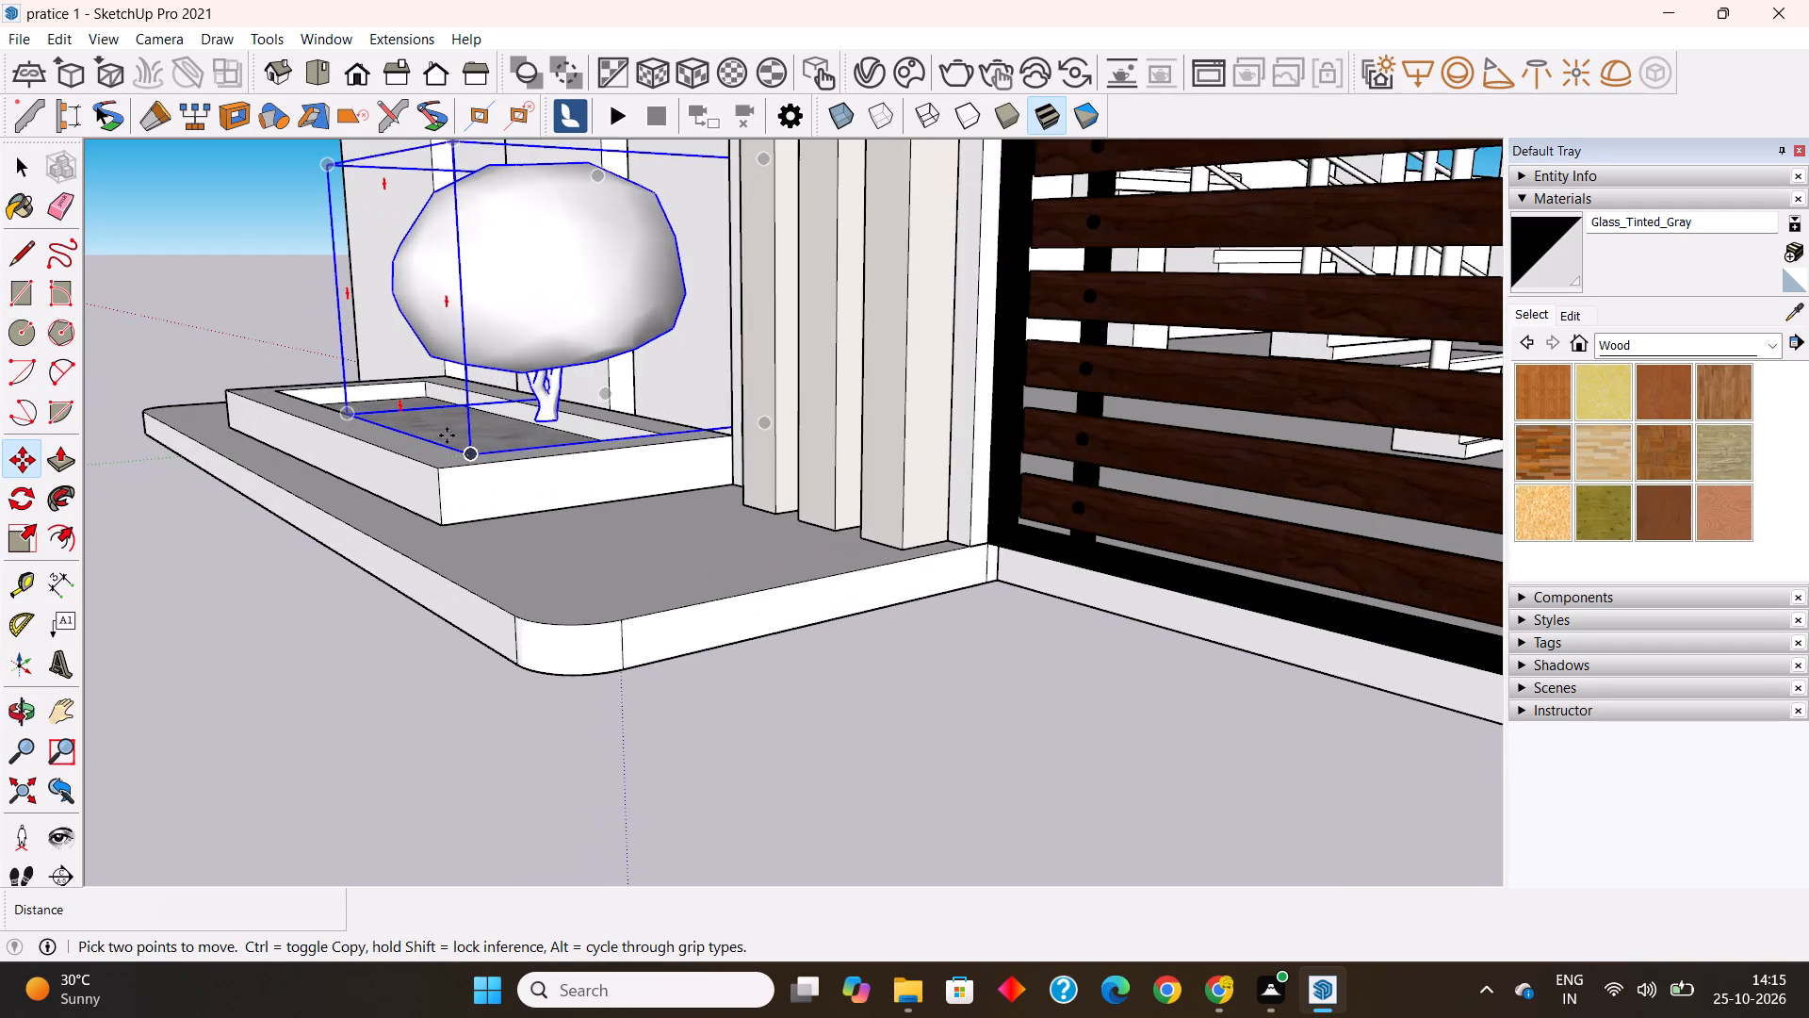
scroll(447, 435, "up", 5)
left_click(477, 462)
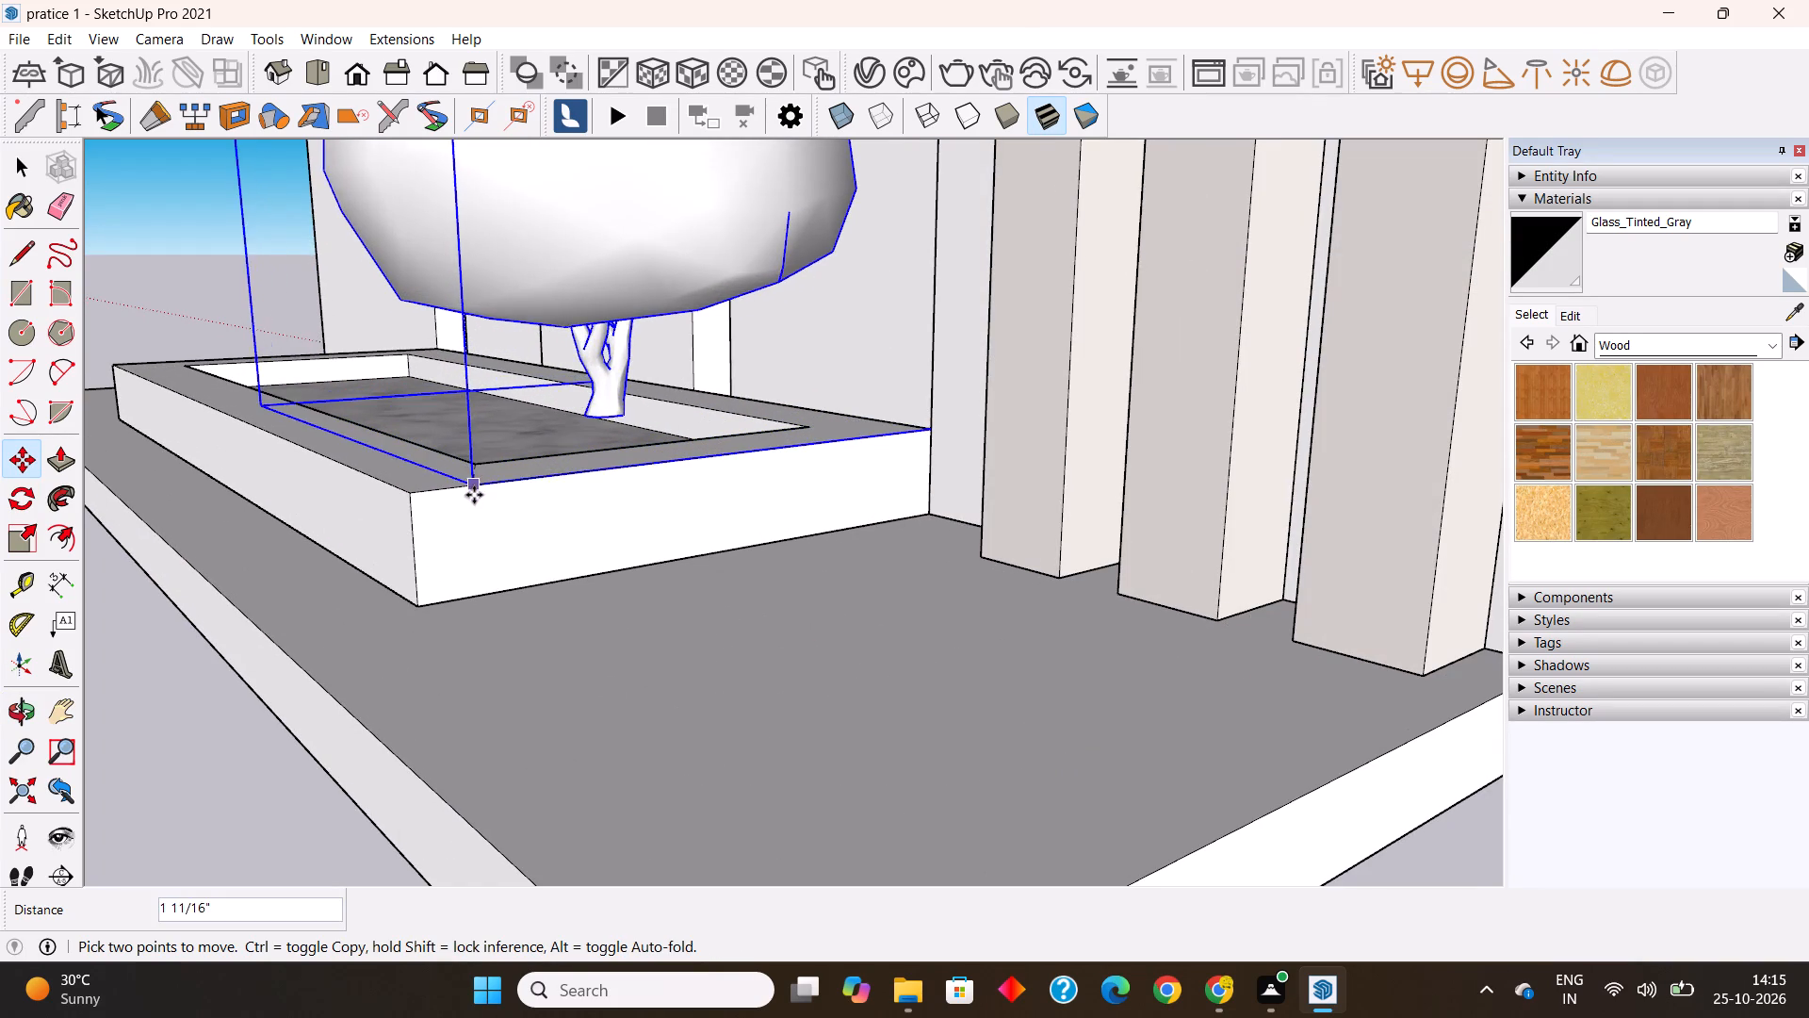
left_click(472, 512)
Shift the Bottlebrush Tree about 10" across the planter bed, away from the wall.
middle_click_drag(500, 523, 663, 550)
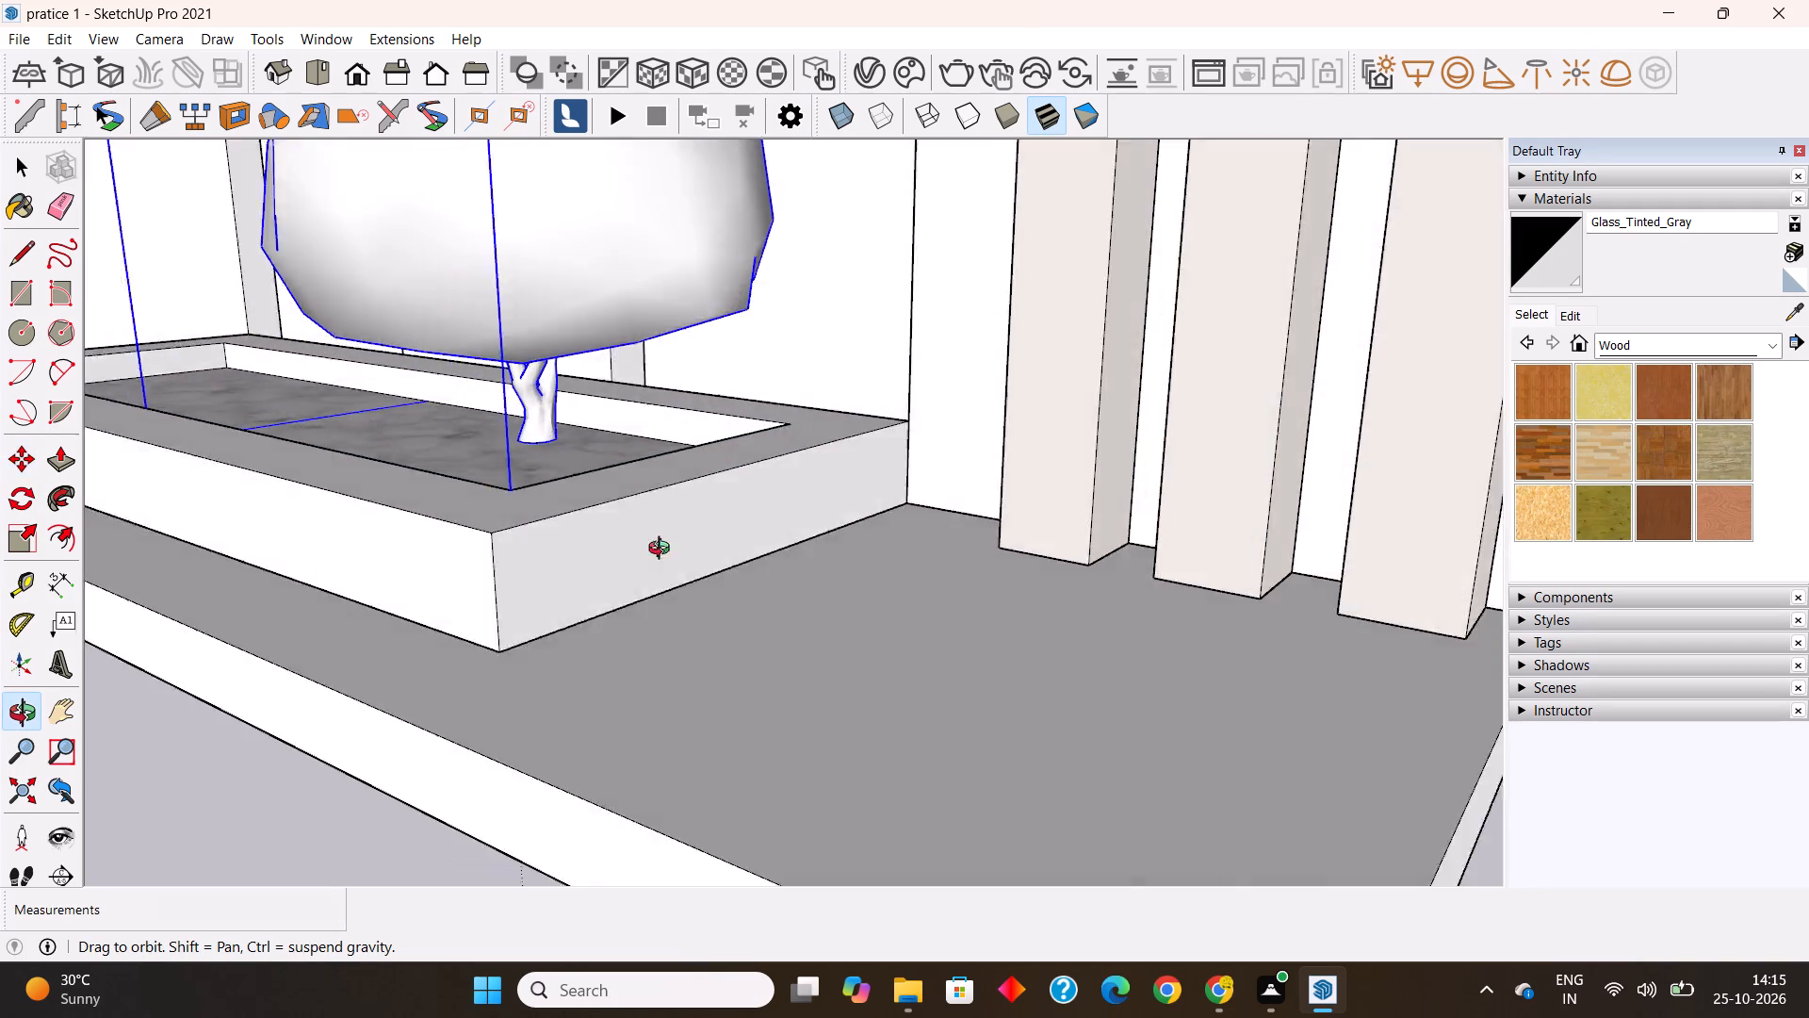
middle_click_drag(663, 550, 1214, 595)
scroll(1149, 451, "down", 6)
middle_click_drag(784, 500, 1029, 504)
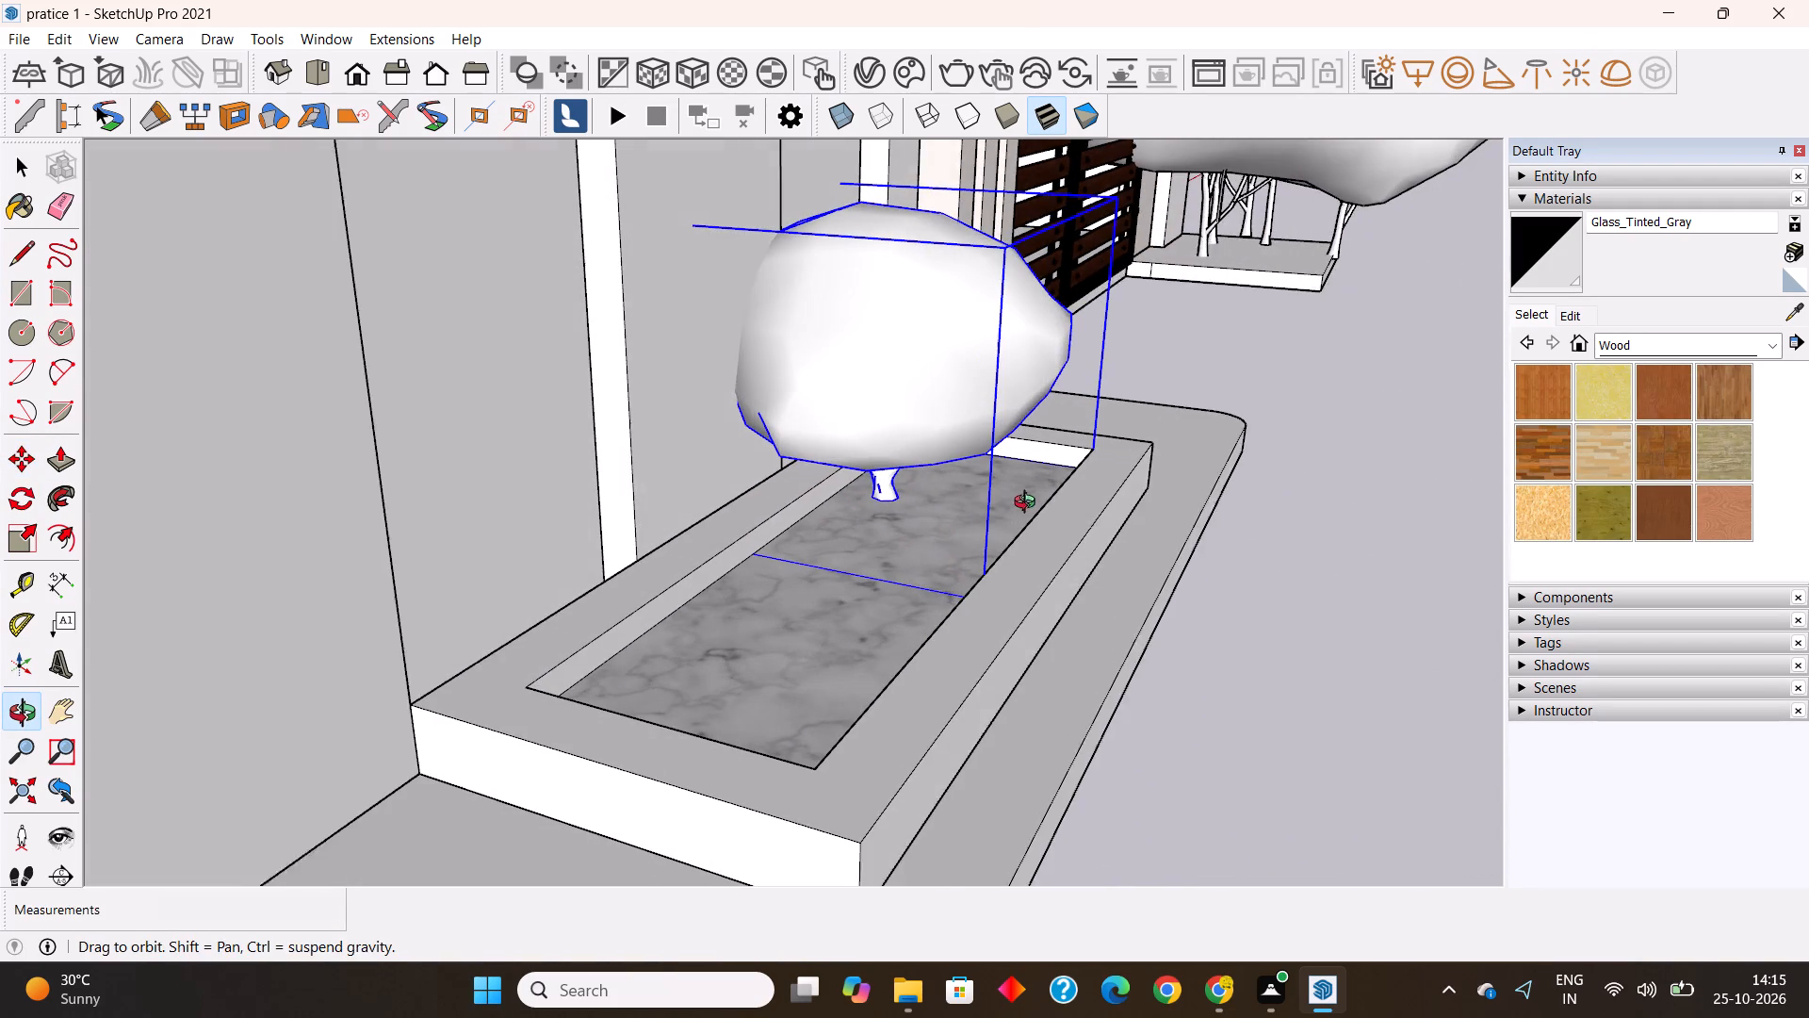
middle_click_drag(1029, 504, 1030, 504)
left_click(818, 567)
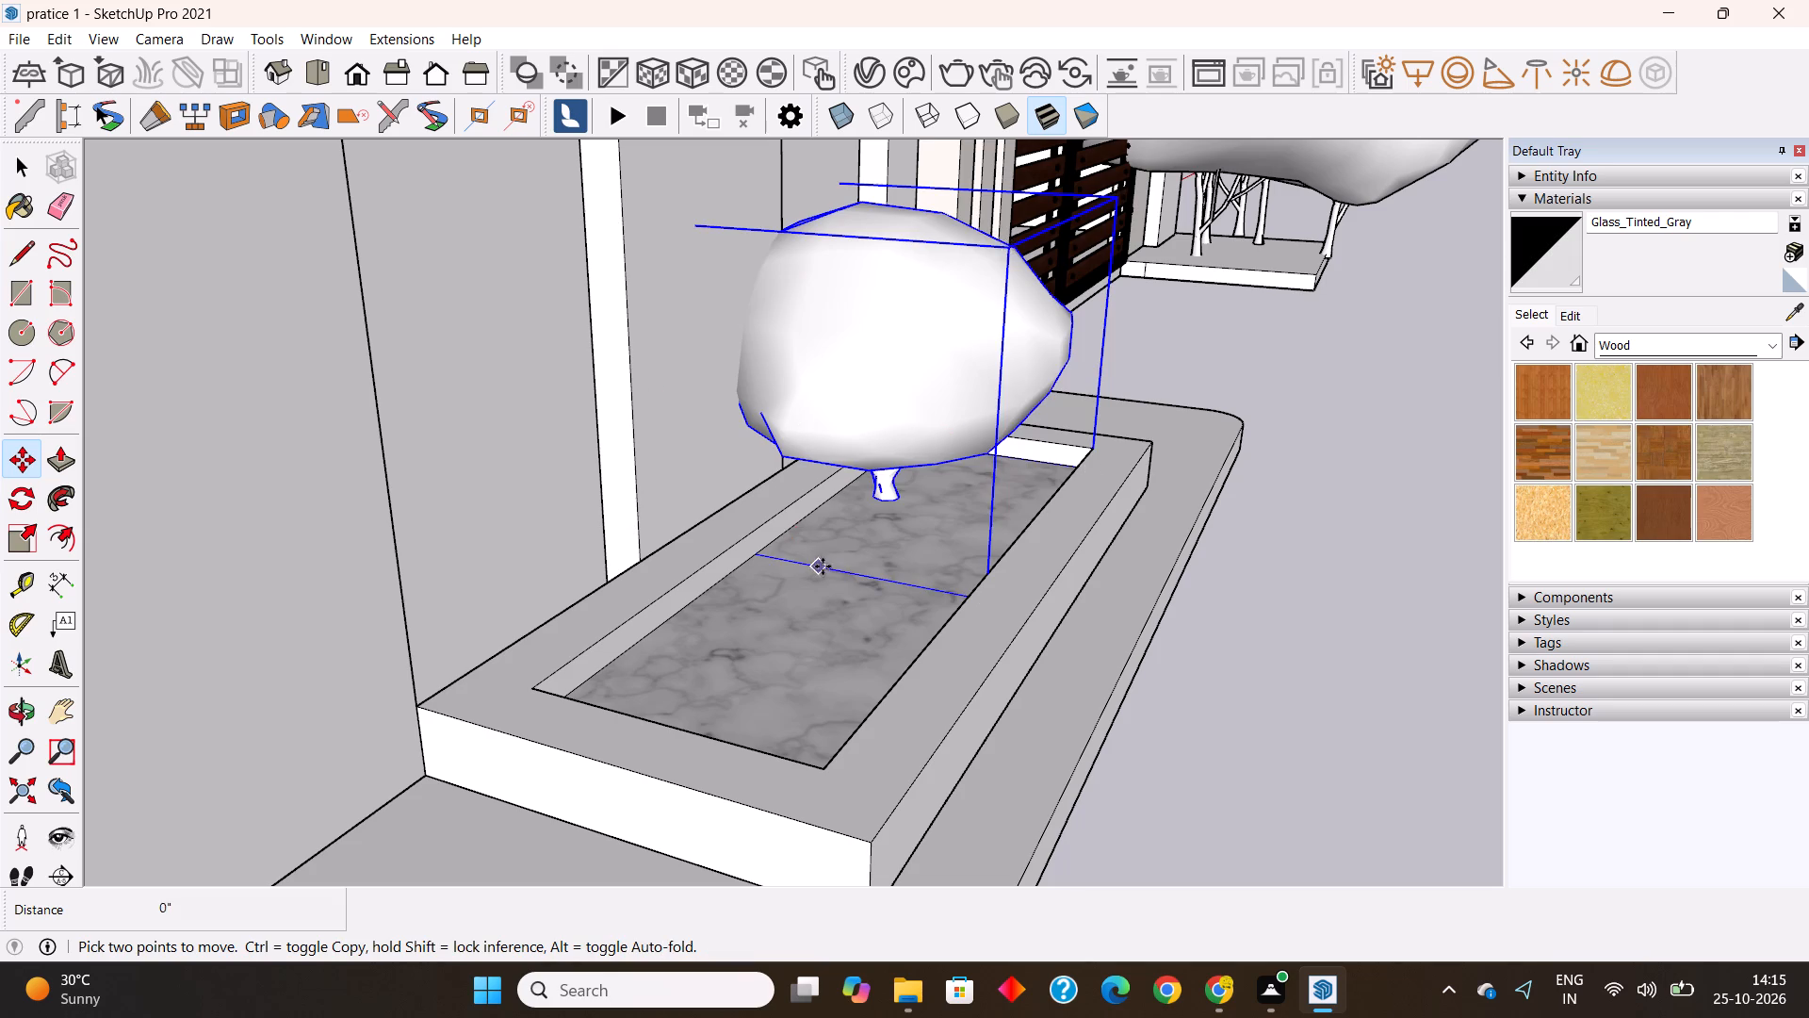
left_click(913, 593)
Array two copies of the Bottlebrush Tree along the planter with a spacing of 2' 3 11/16".
middle_click_drag(950, 604, 732, 605)
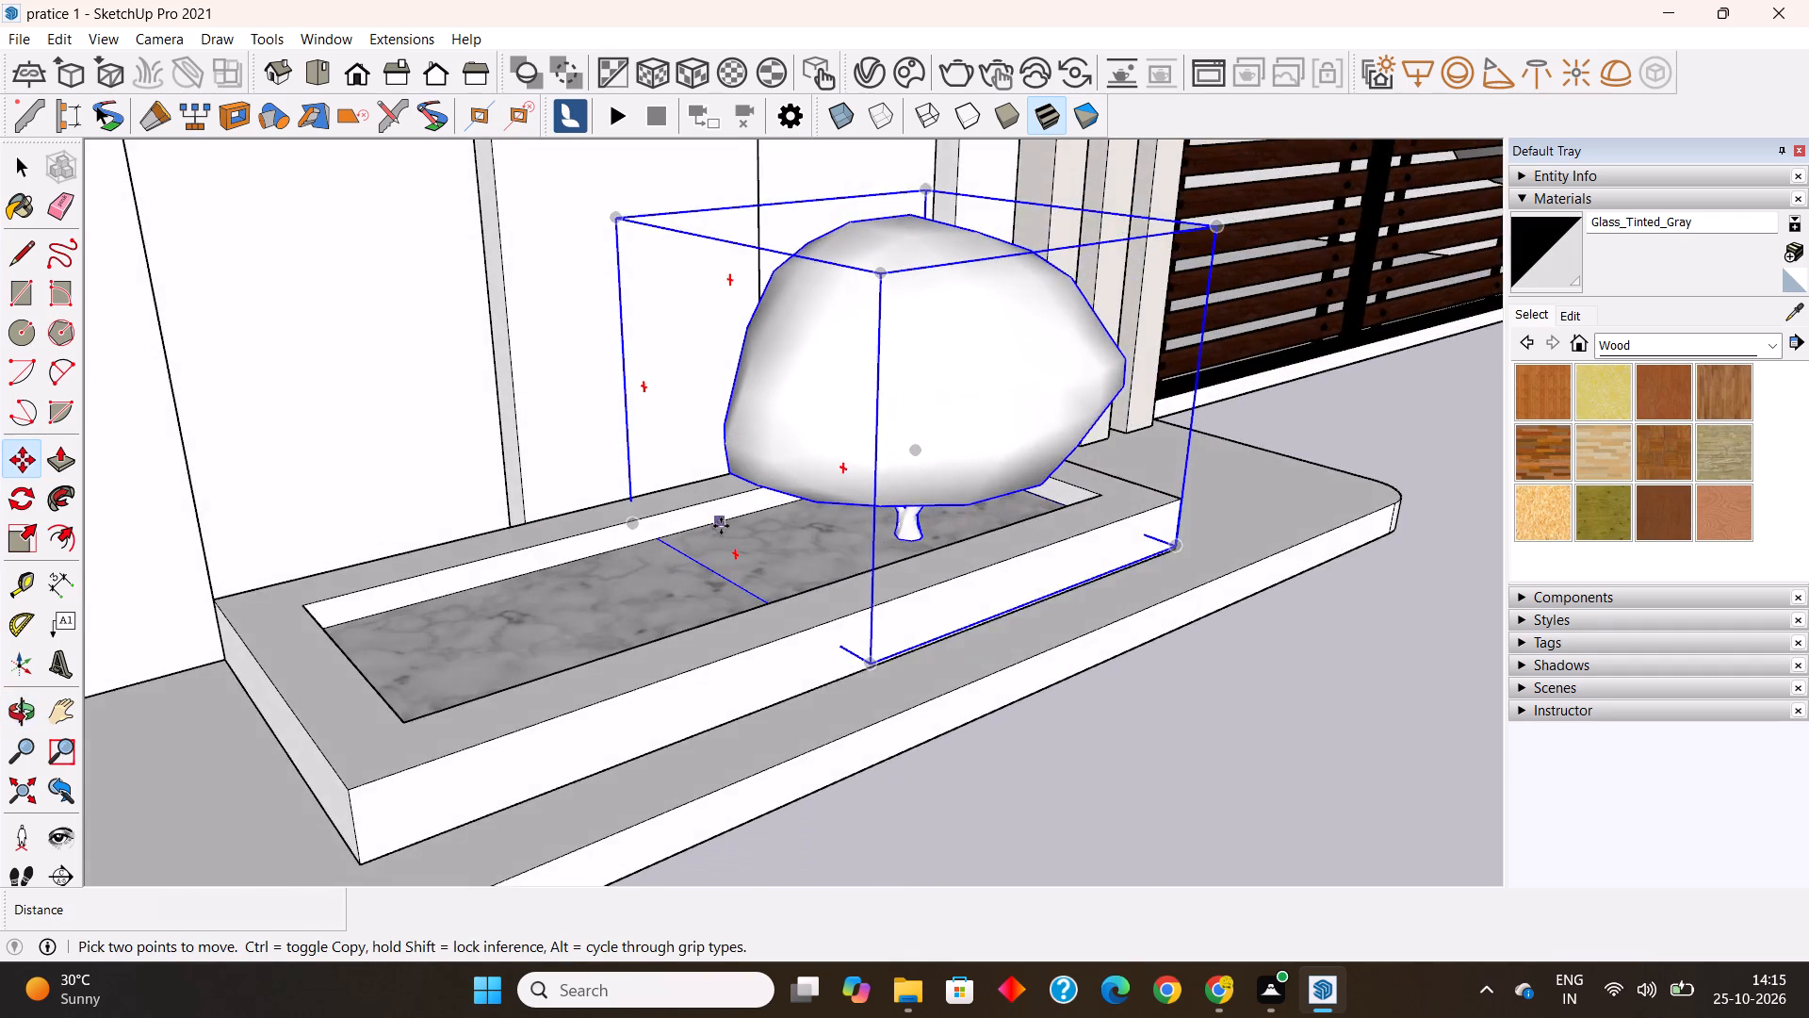
scroll(721, 526, "down", 3)
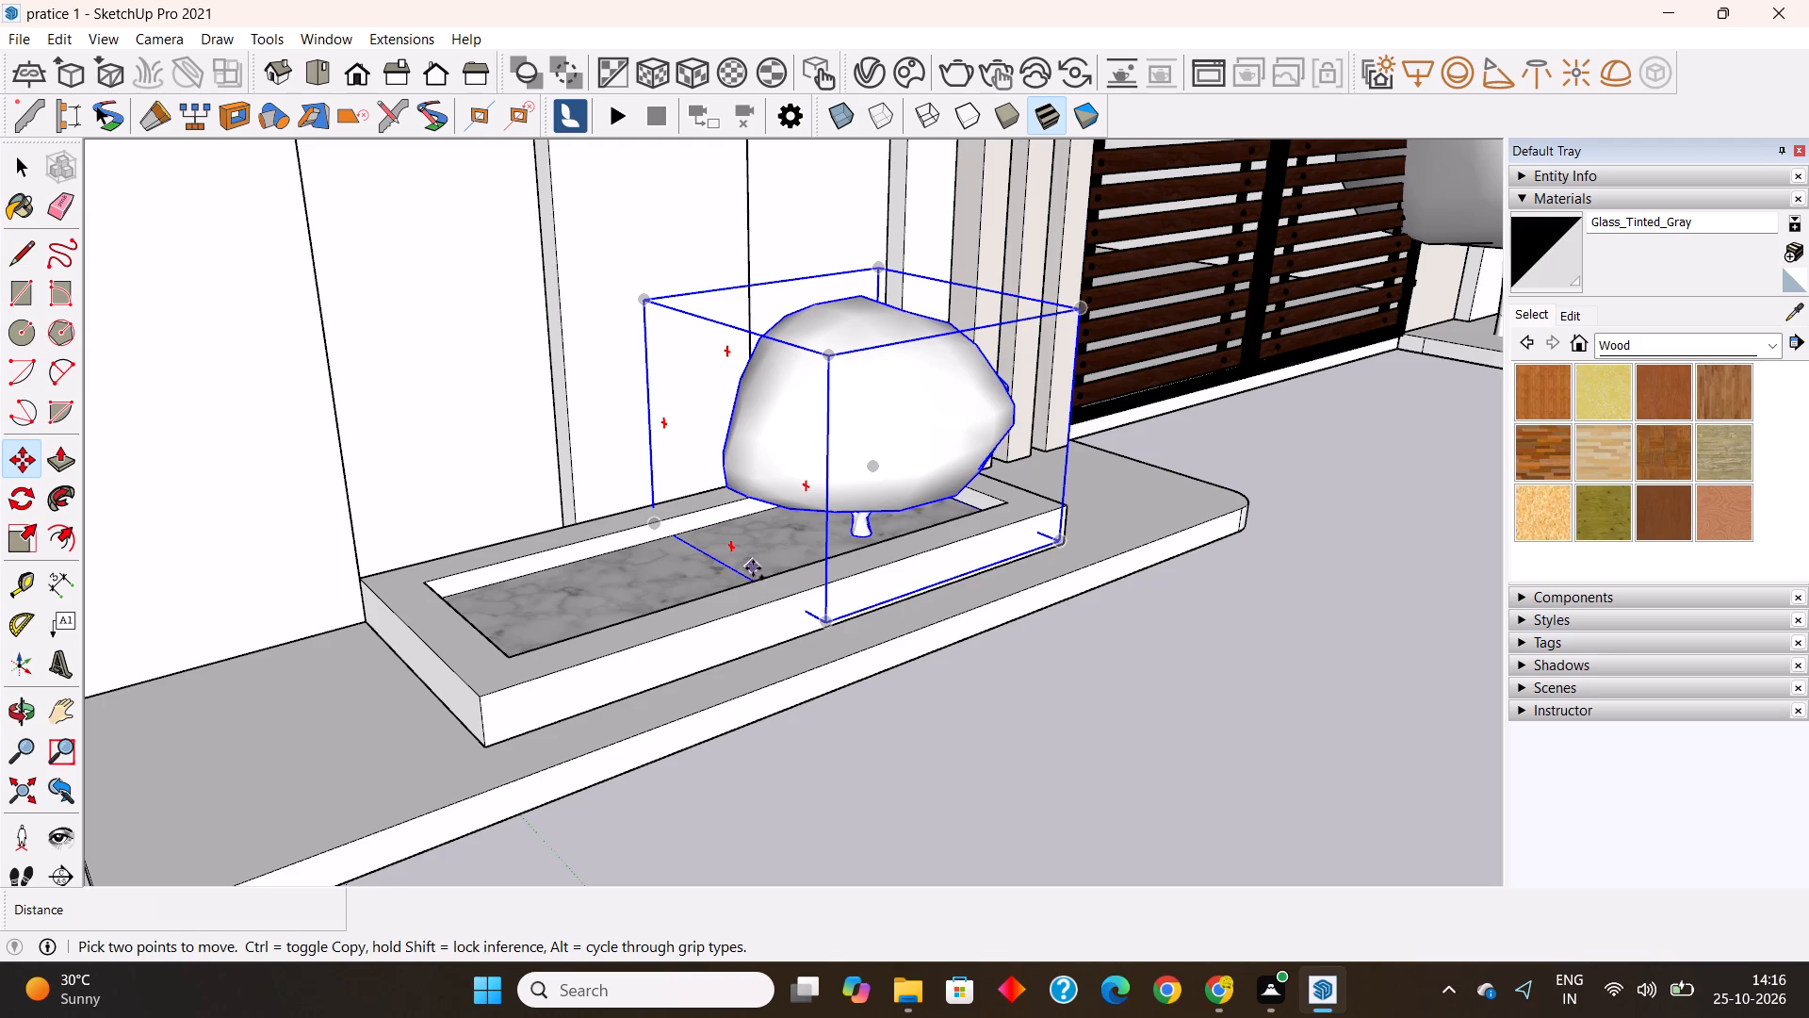
left_click(745, 576)
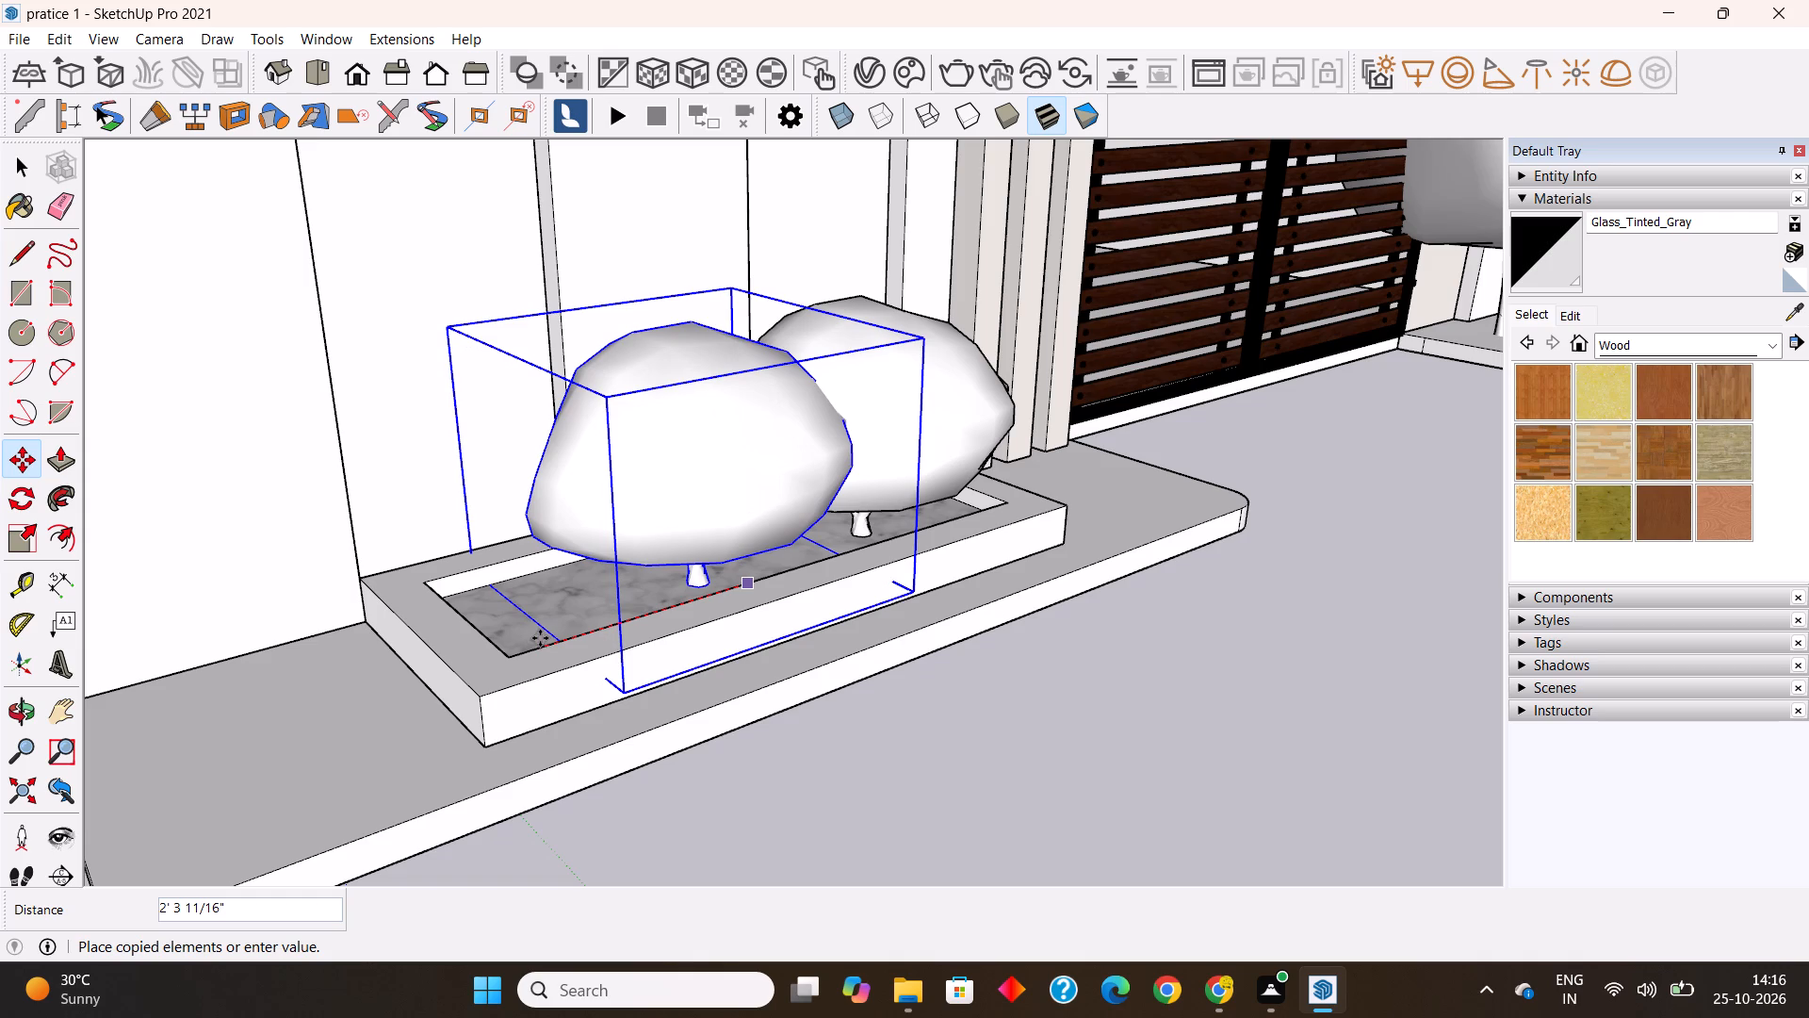
left_click(540, 638)
type("x2")
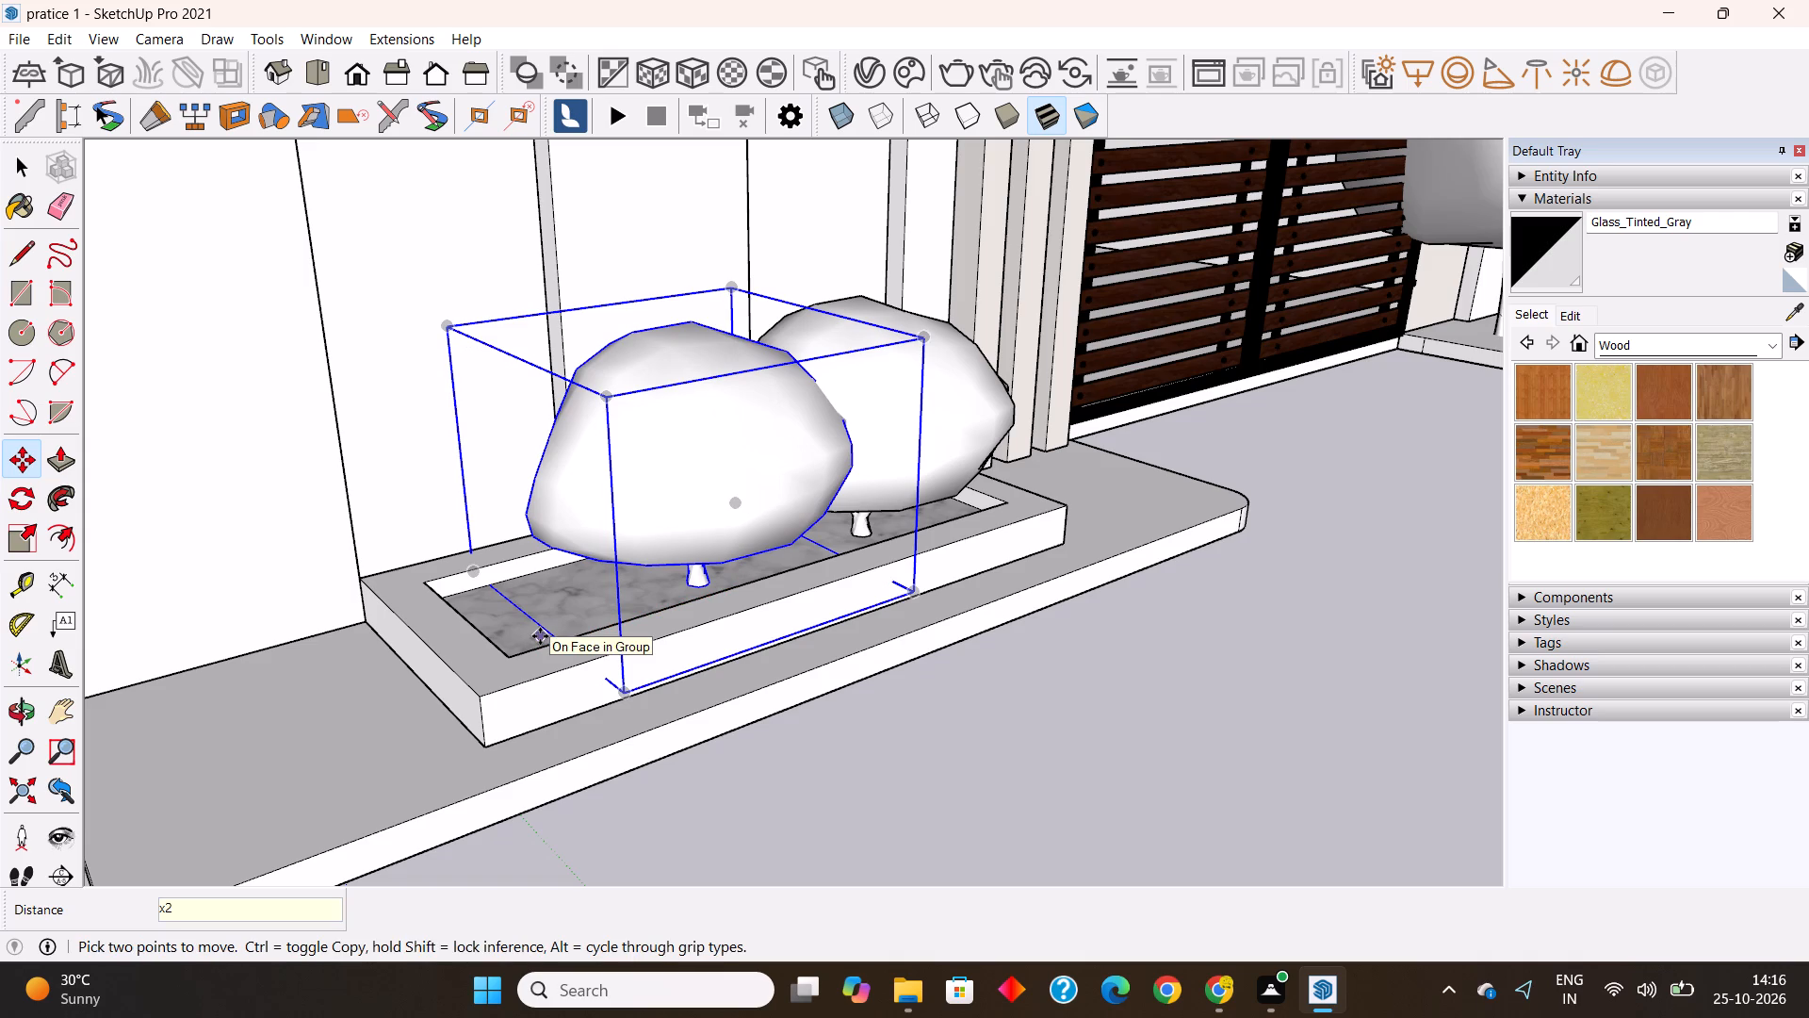
key("Return")
Scale the large tree on the slab at the far end of the gate down uniformly to a much smaller size.
scroll(611, 563, "down", 8)
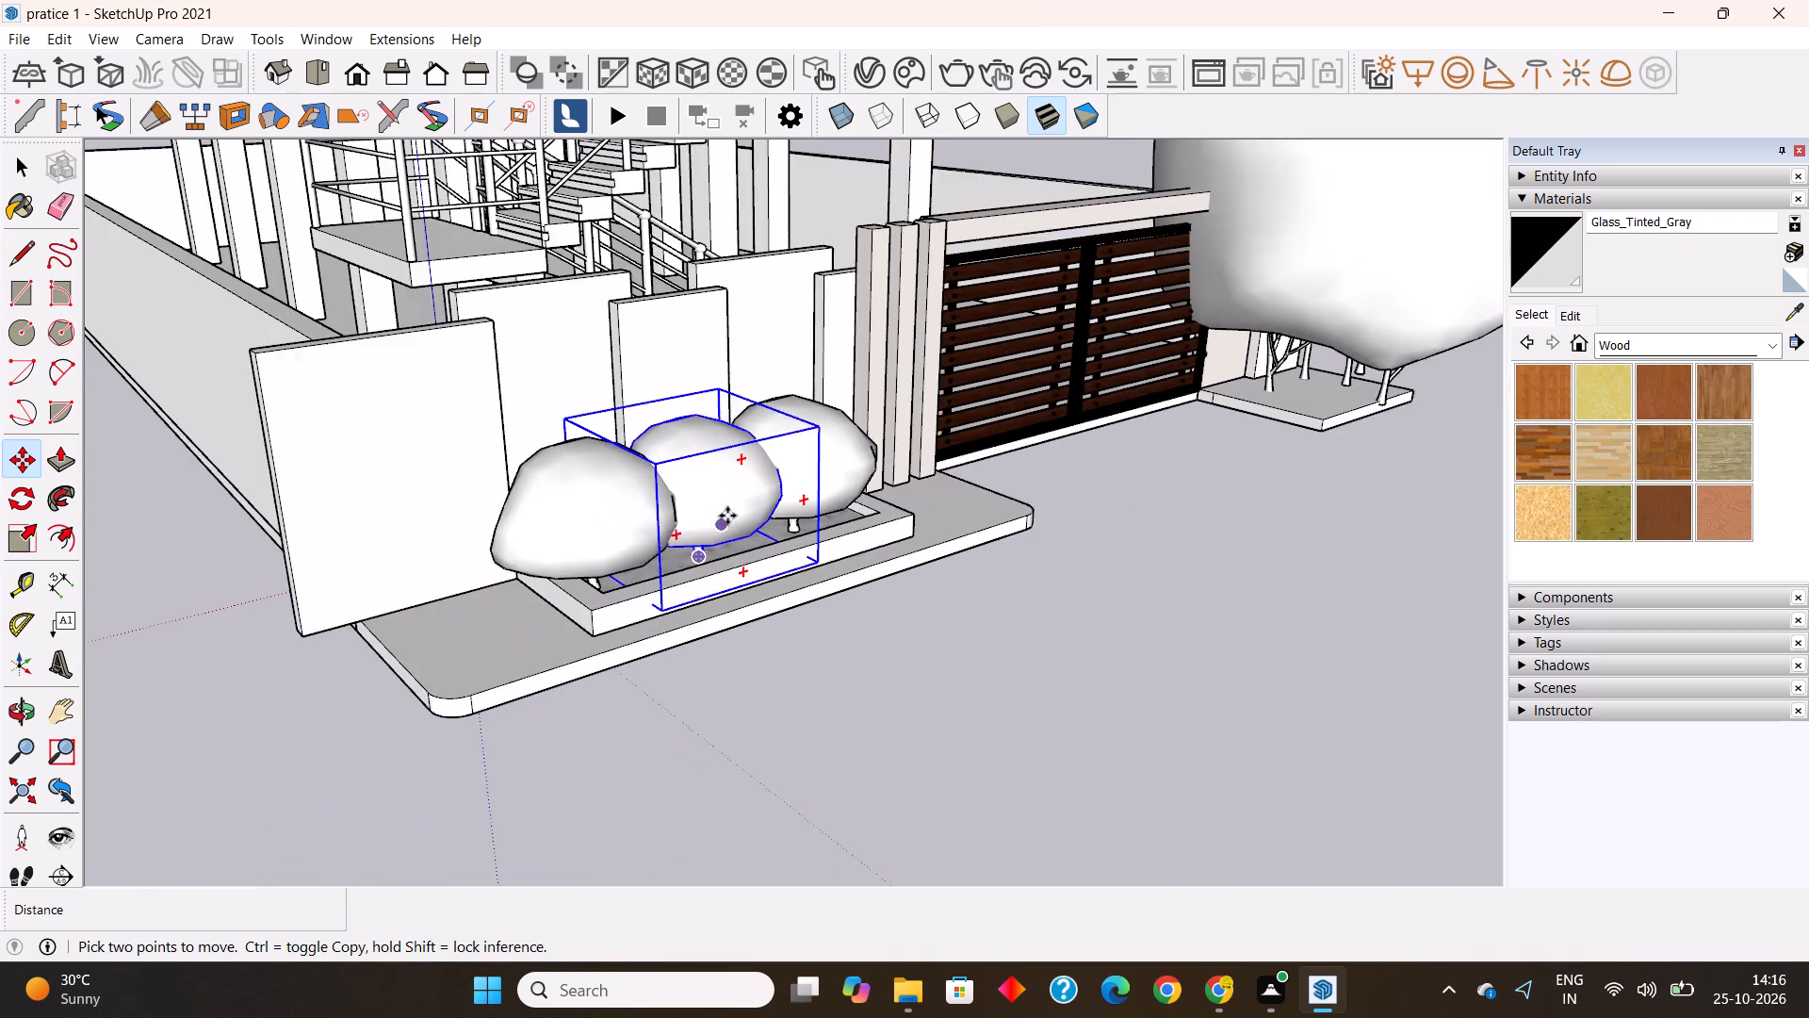
scroll(727, 516, "down", 2)
middle_click_drag(854, 533, 357, 531)
scroll(347, 473, "down", 6)
middle_click_drag(1124, 556, 920, 517)
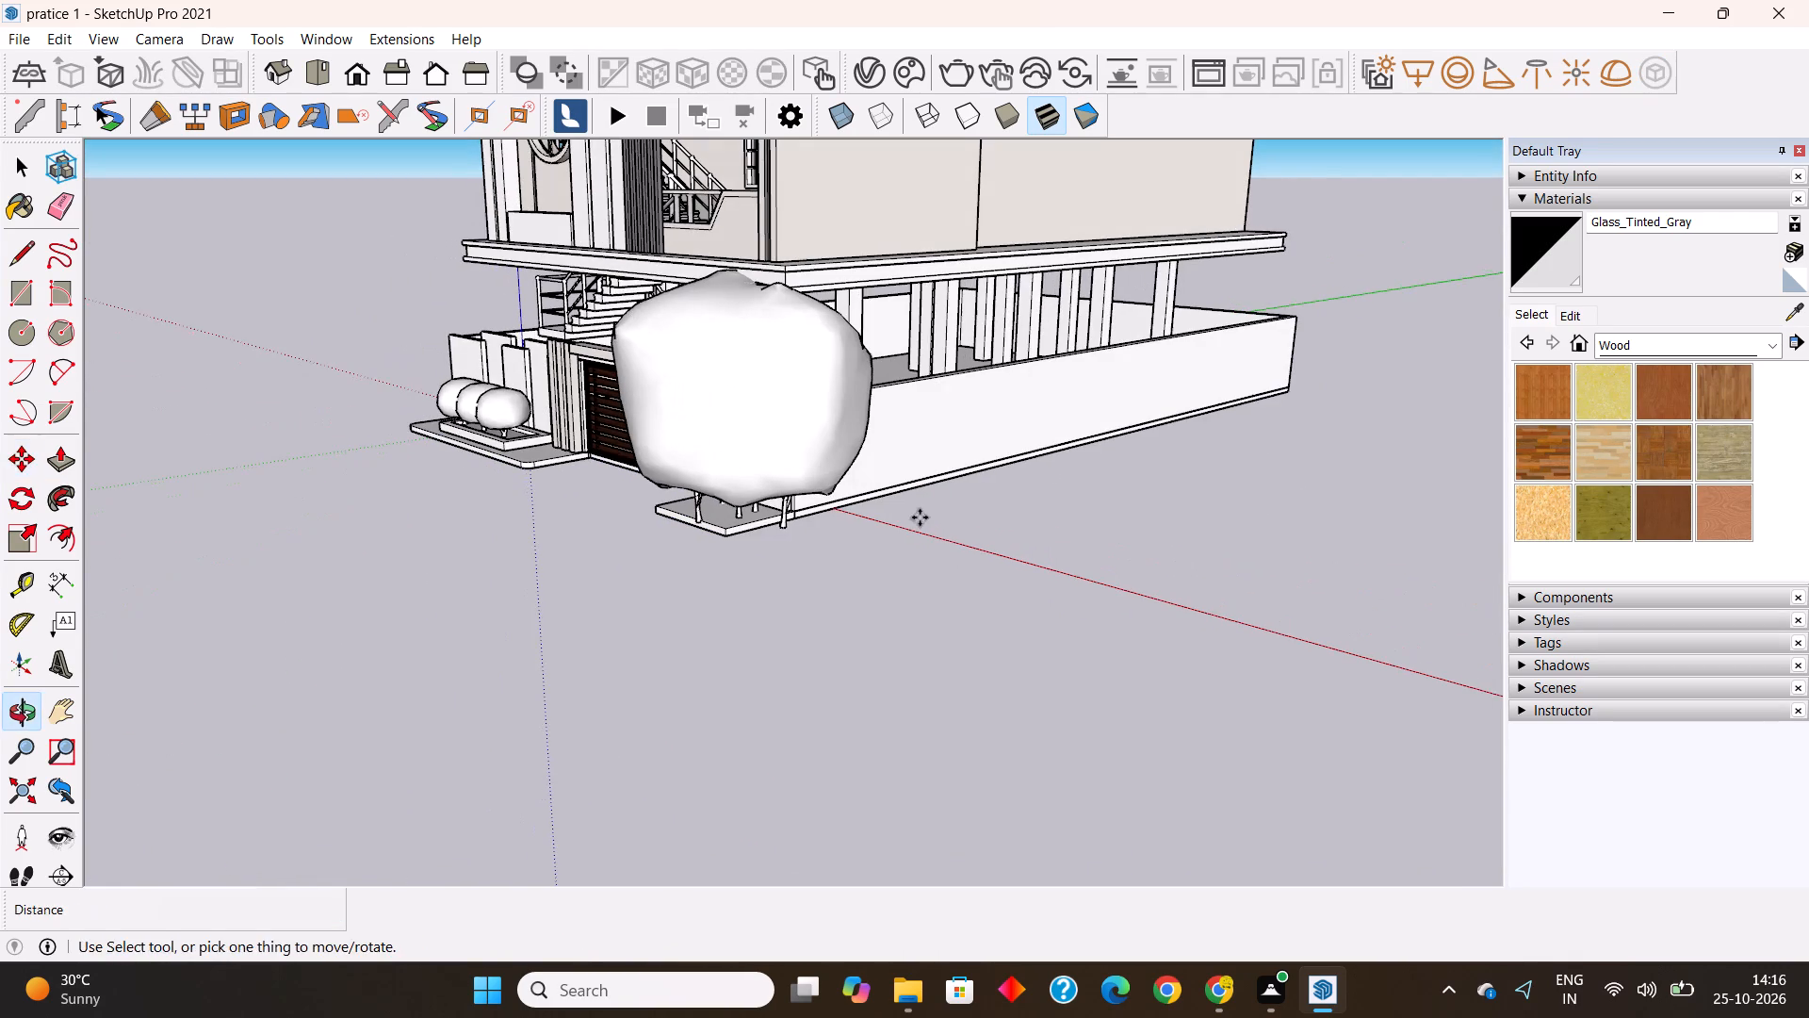
key("space")
left_click(865, 616)
middle_click_drag(749, 616, 971, 637)
left_click(958, 430)
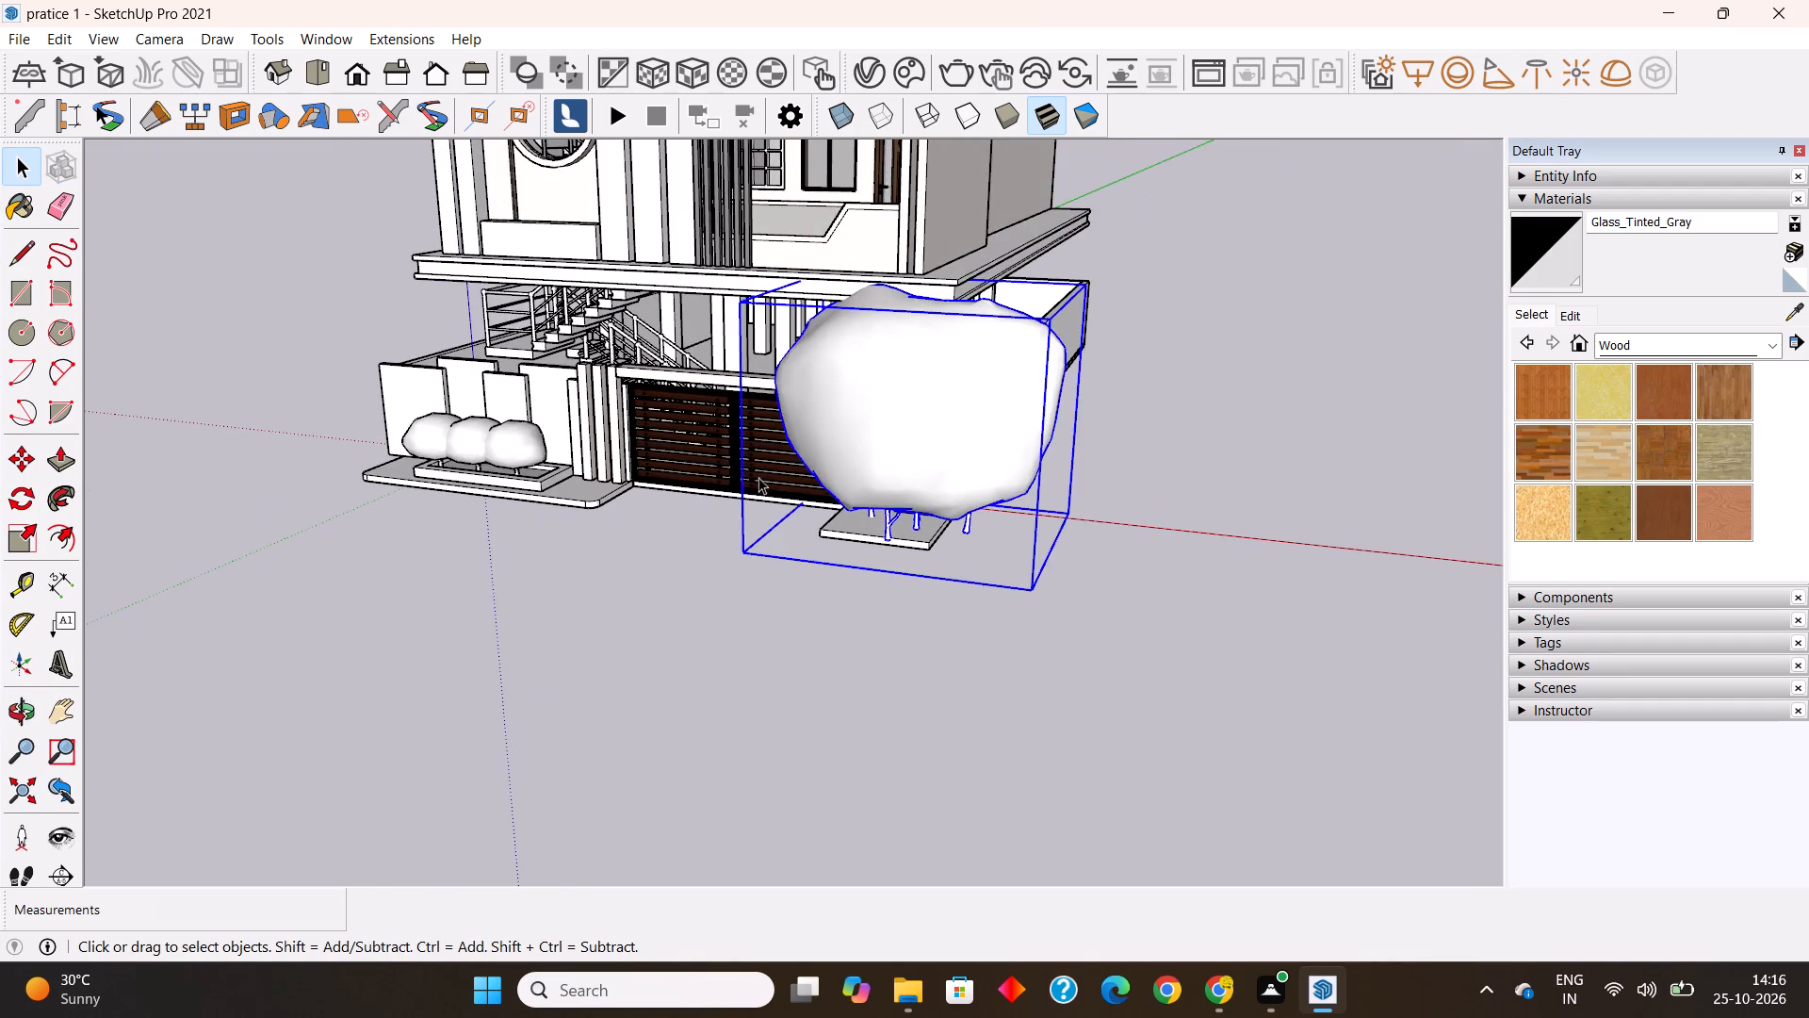
scroll(748, 479, "up", 3)
left_click(21, 532)
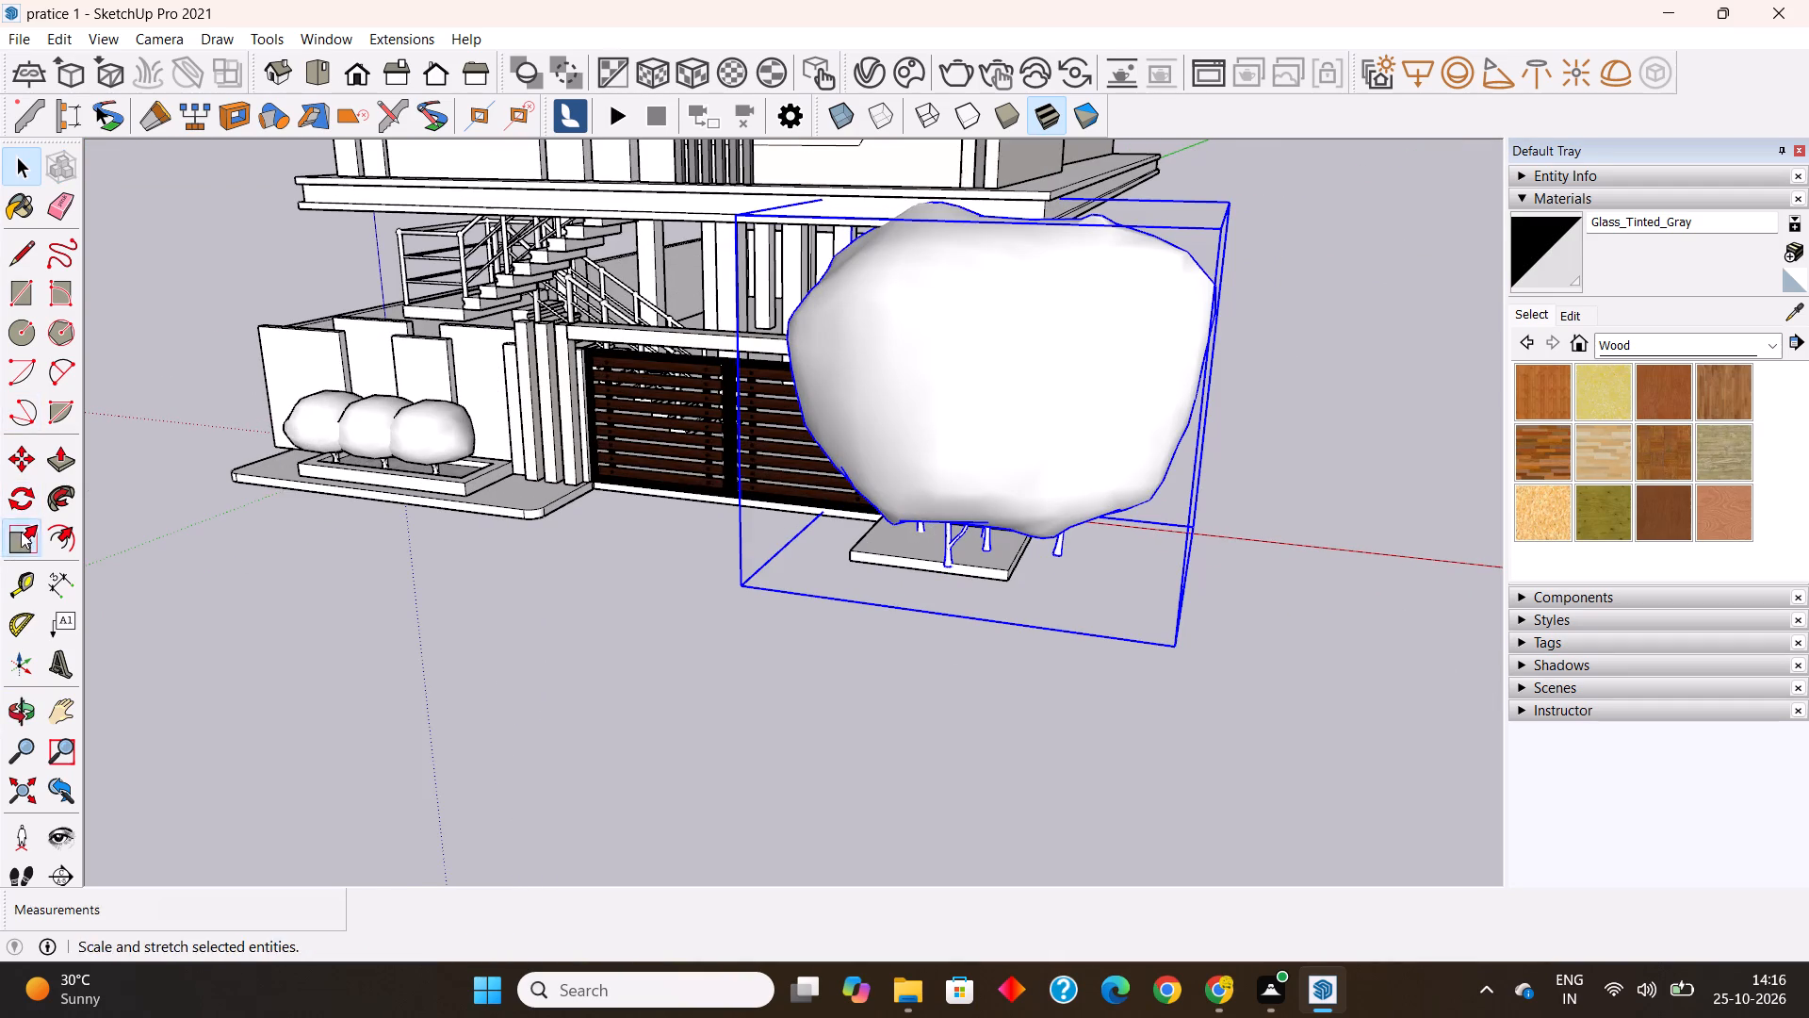
left_click(730, 210)
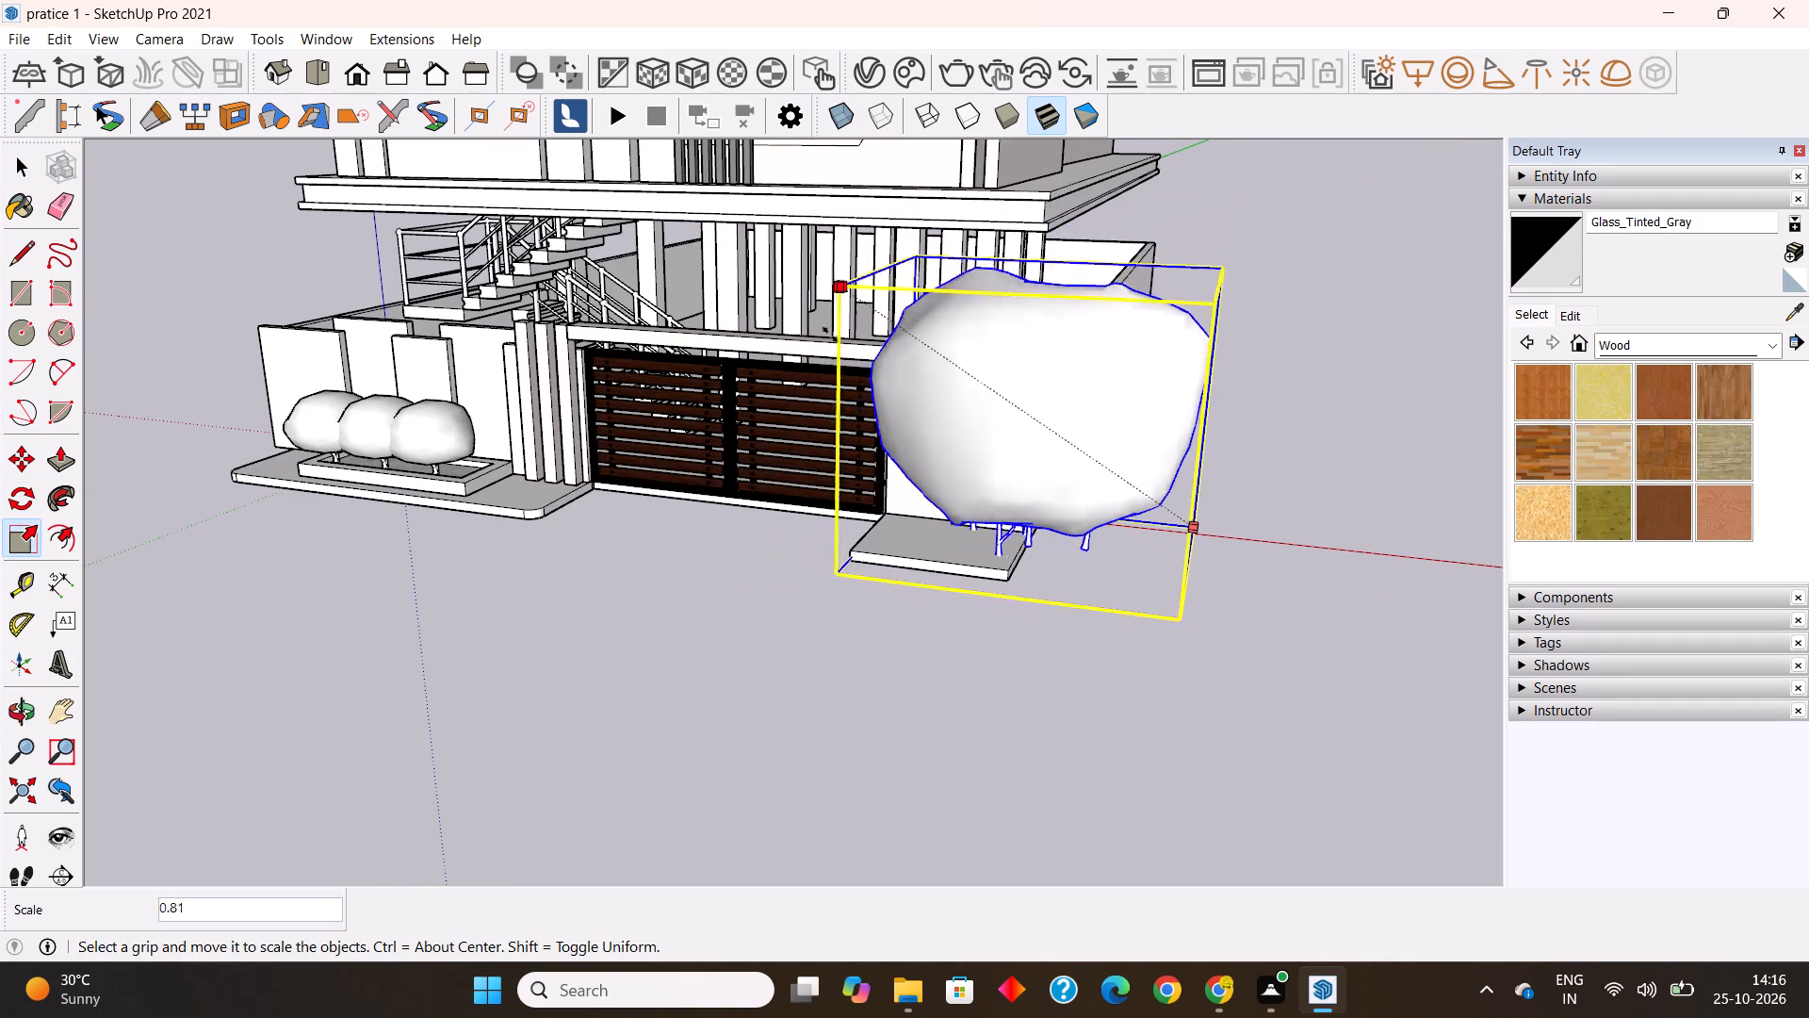
left_click(937, 501)
Scale the same tree down further, uniformly, to about shrub size beside the gate's end wall.
middle_click_drag(1112, 669, 1585, 653)
scroll(1269, 374, "up", 2)
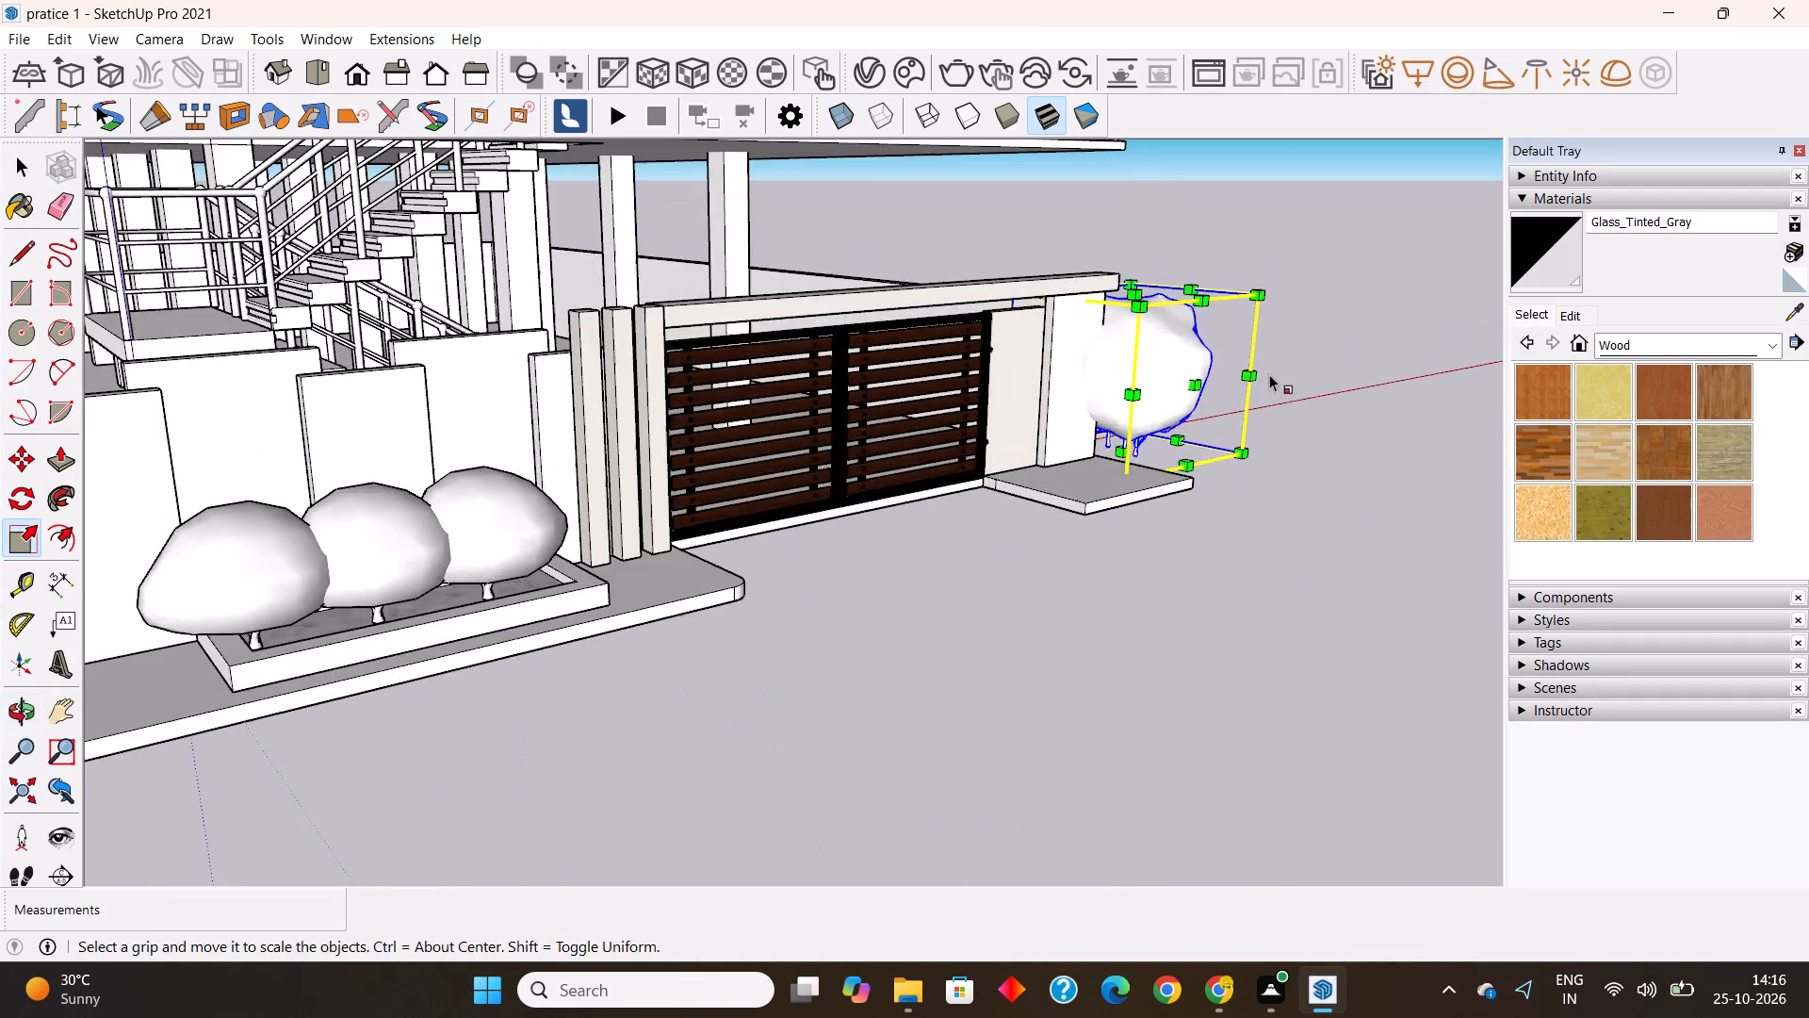
scroll(1269, 374, "up", 8)
middle_click_drag(999, 556, 969, 671)
scroll(883, 616, "down", 4)
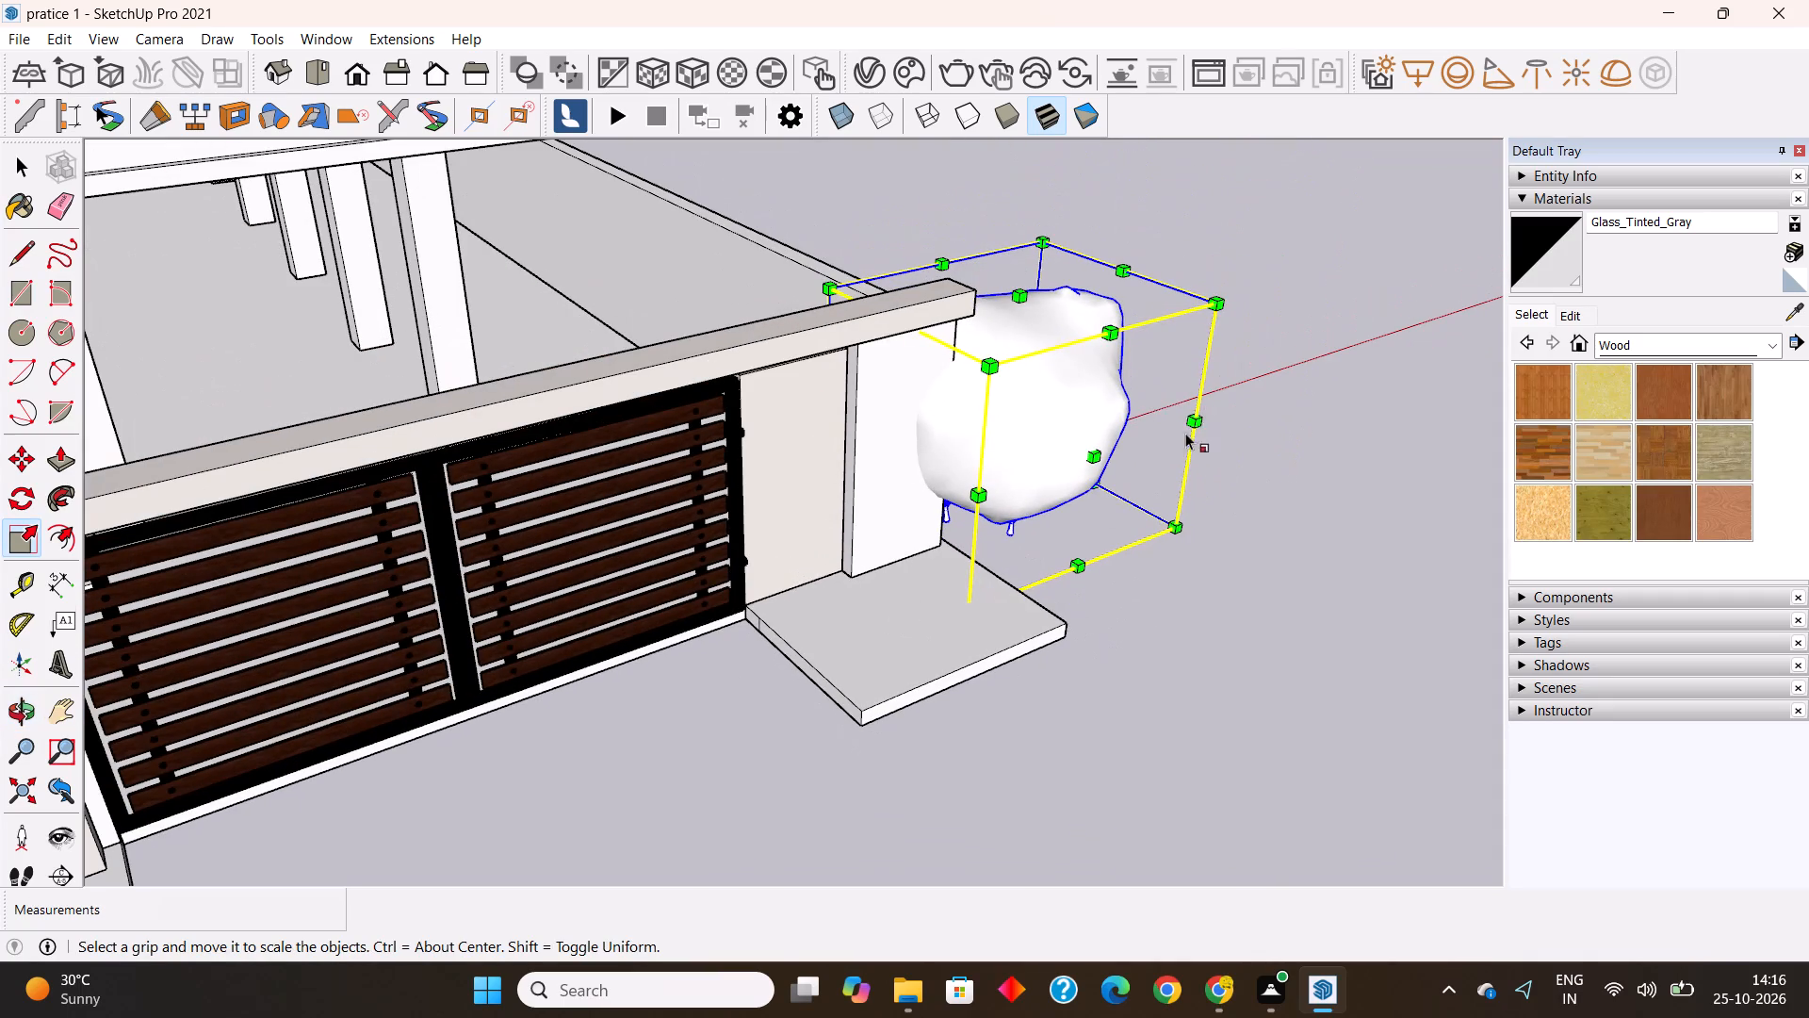
left_click(1214, 304)
left_click(1099, 424)
Move the reduced tree about 11' 2" off the slab, onto the open ground in front of the house.
middle_click_drag(1090, 489, 1086, 492)
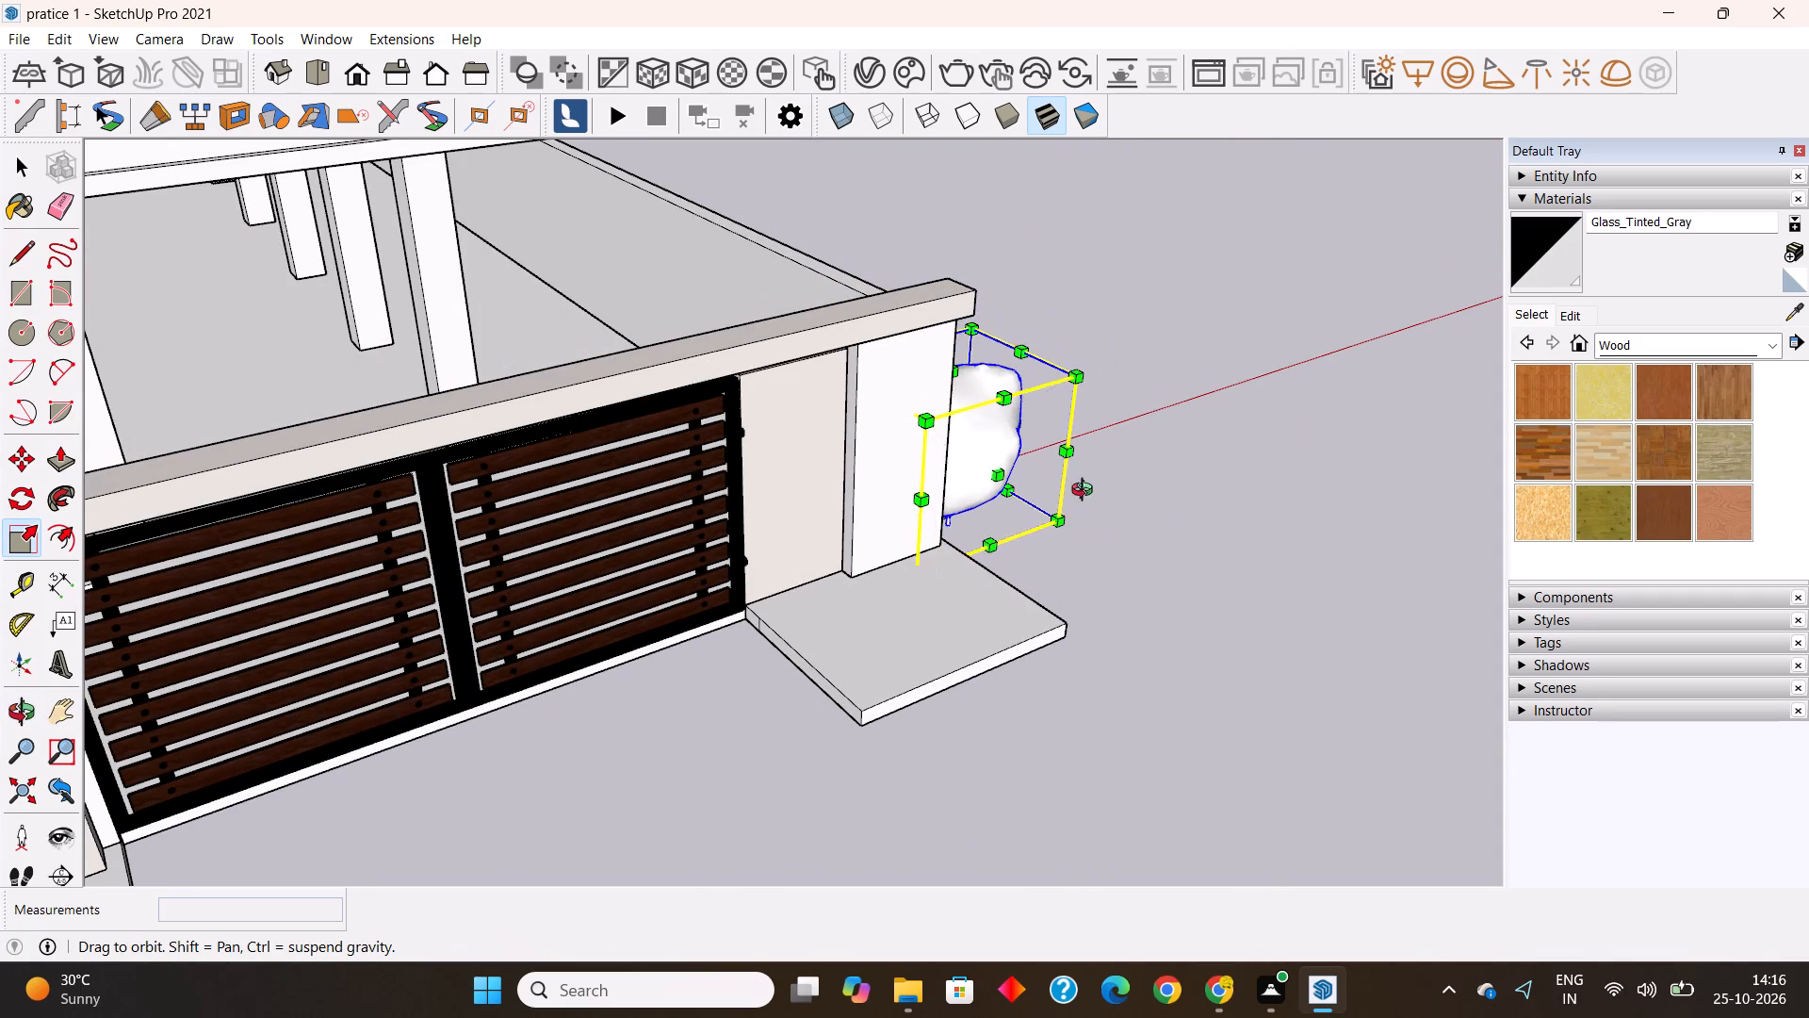
middle_click_drag(1086, 492, 380, 505)
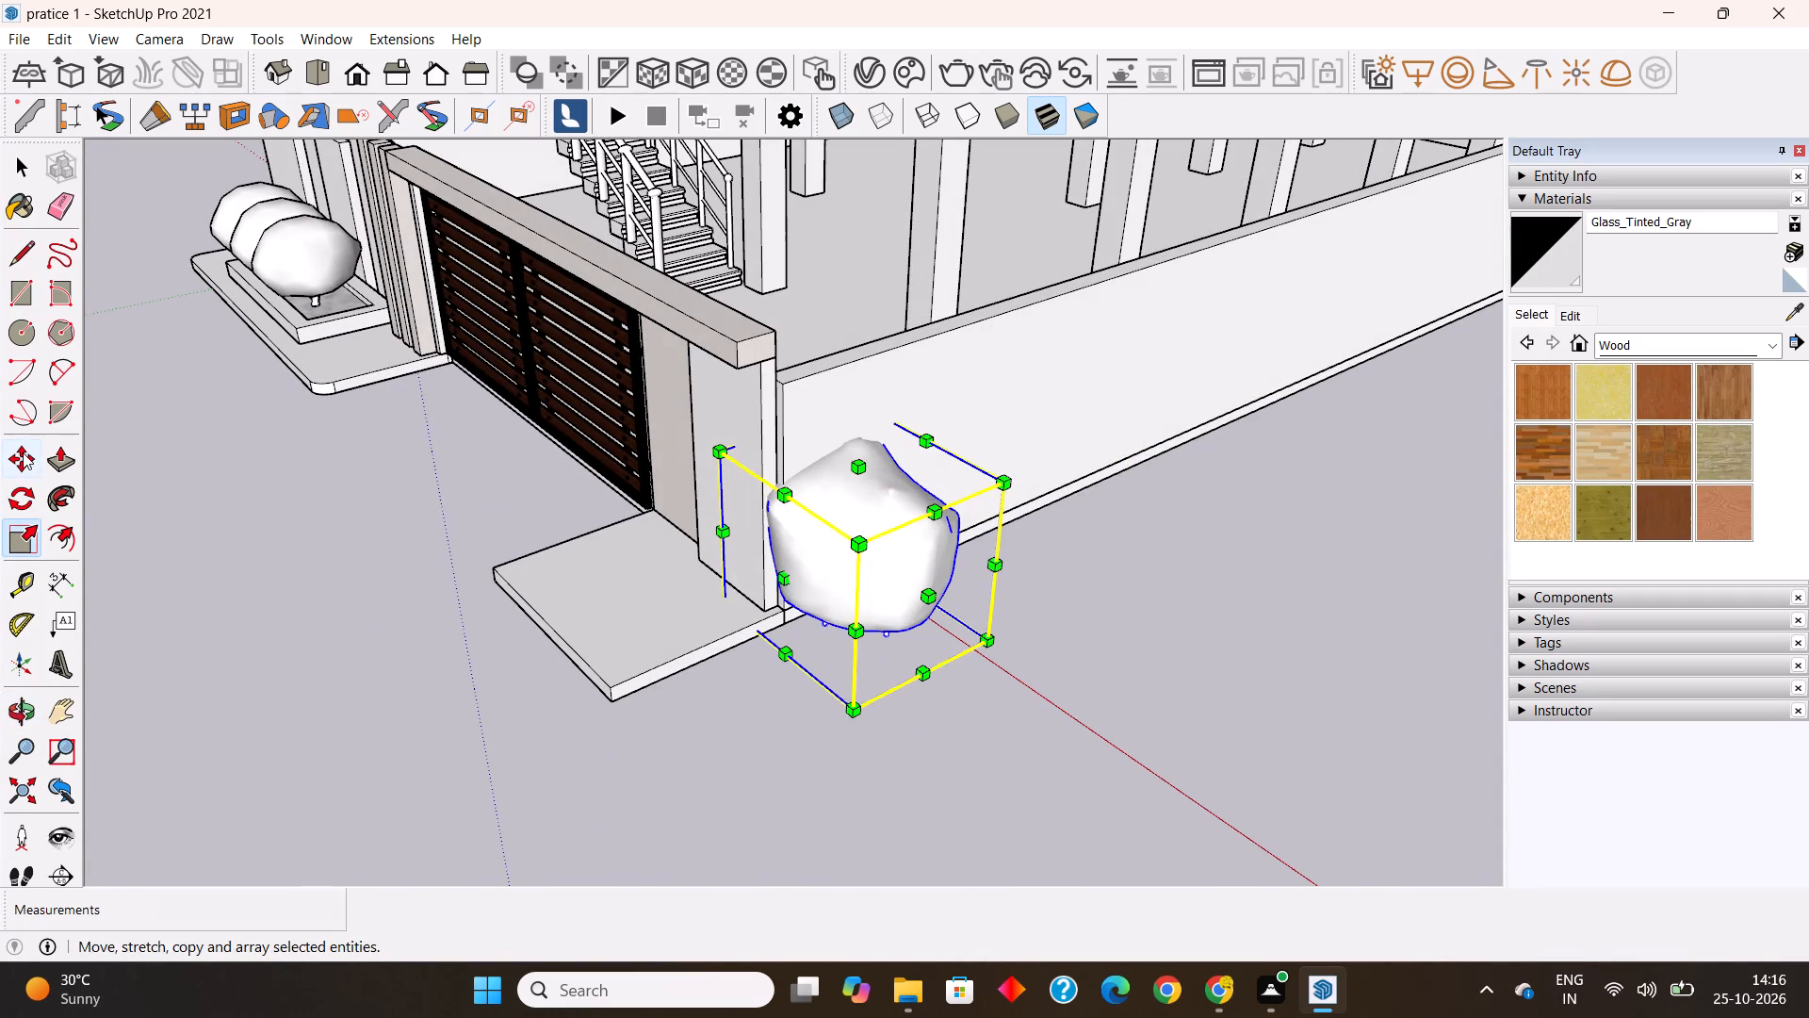
left_click(23, 452)
left_click_drag(991, 641, 968, 638)
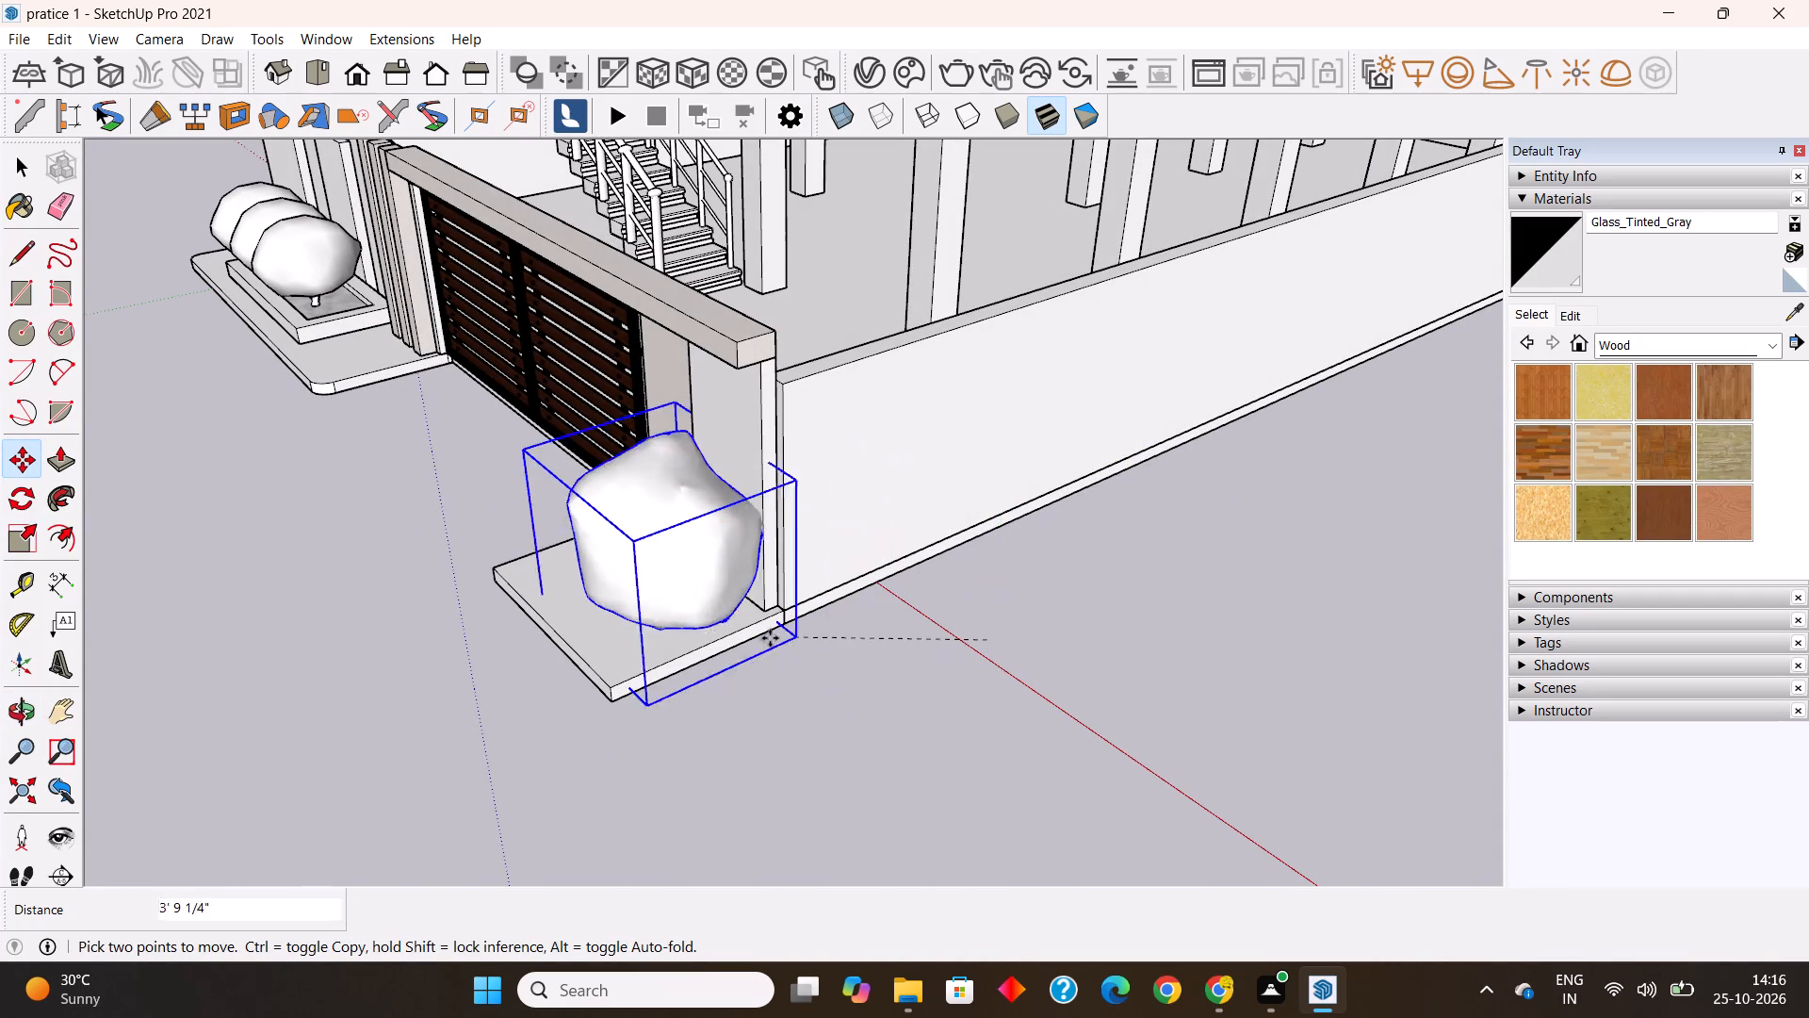
left_click(399, 787)
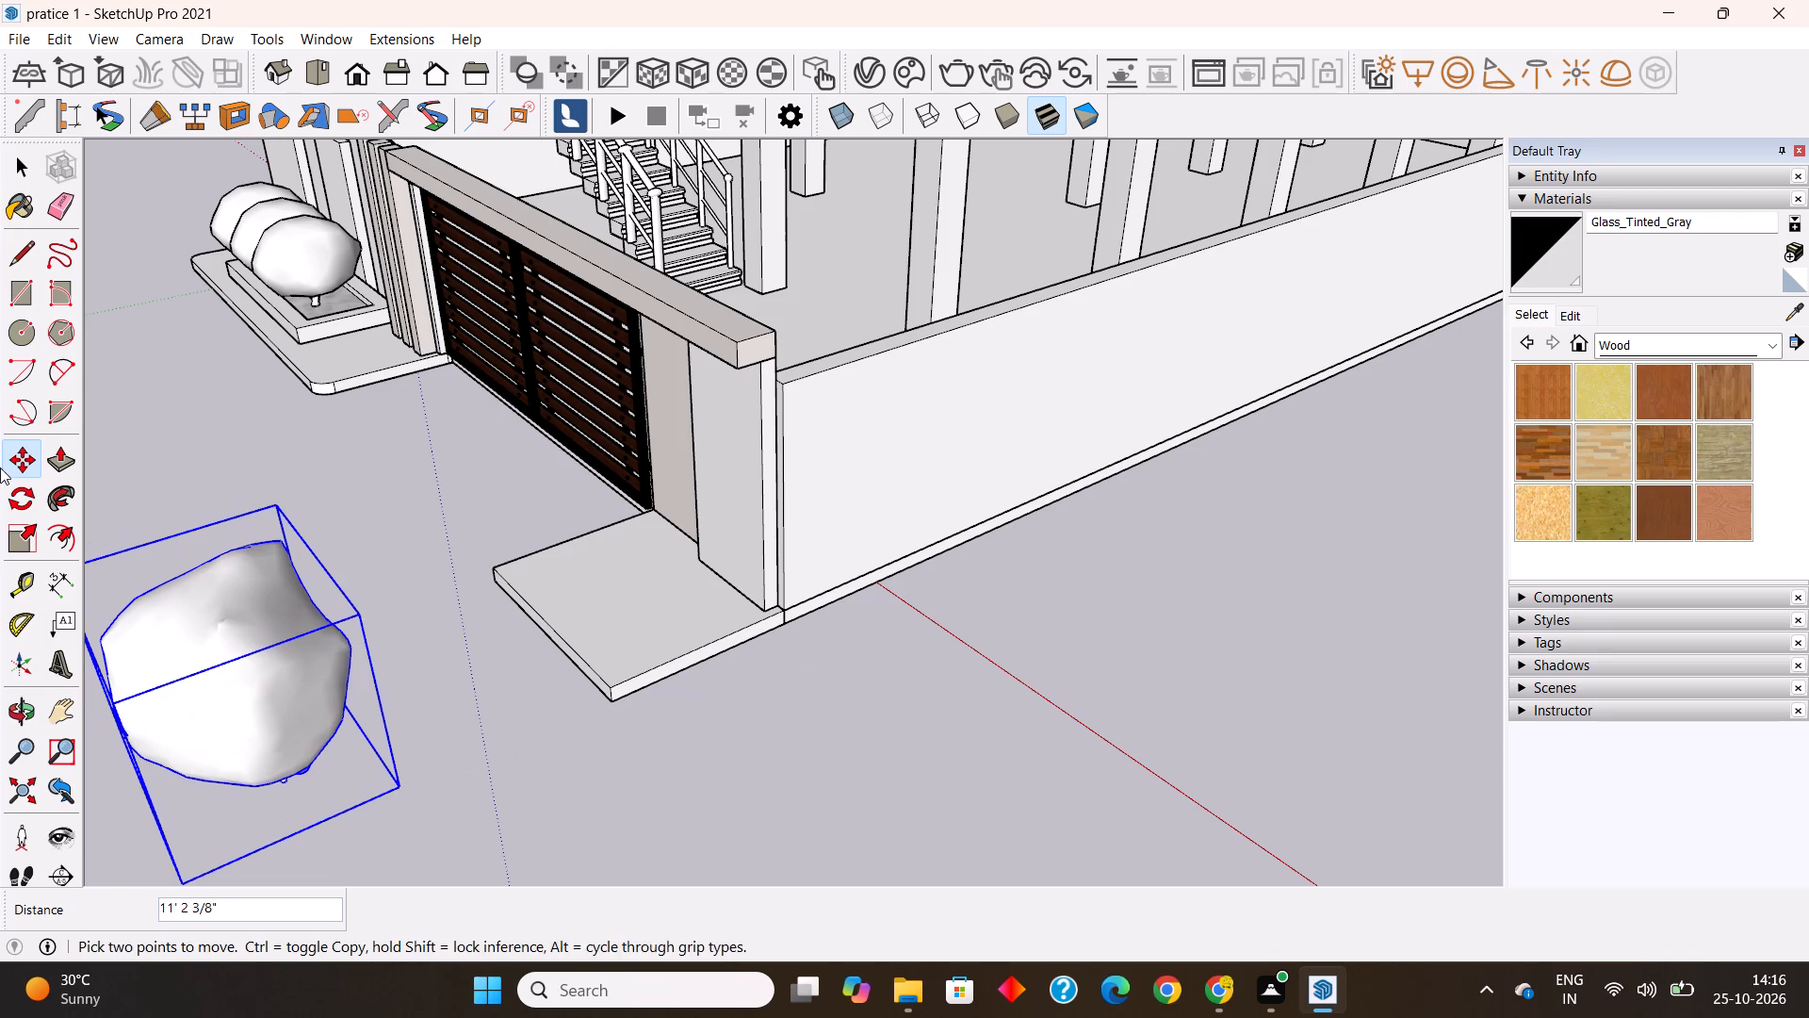
Draw a rectangle about 3' 8" by 2' 3" on the slab in front of the end wall, and group it.
left_click(31, 293)
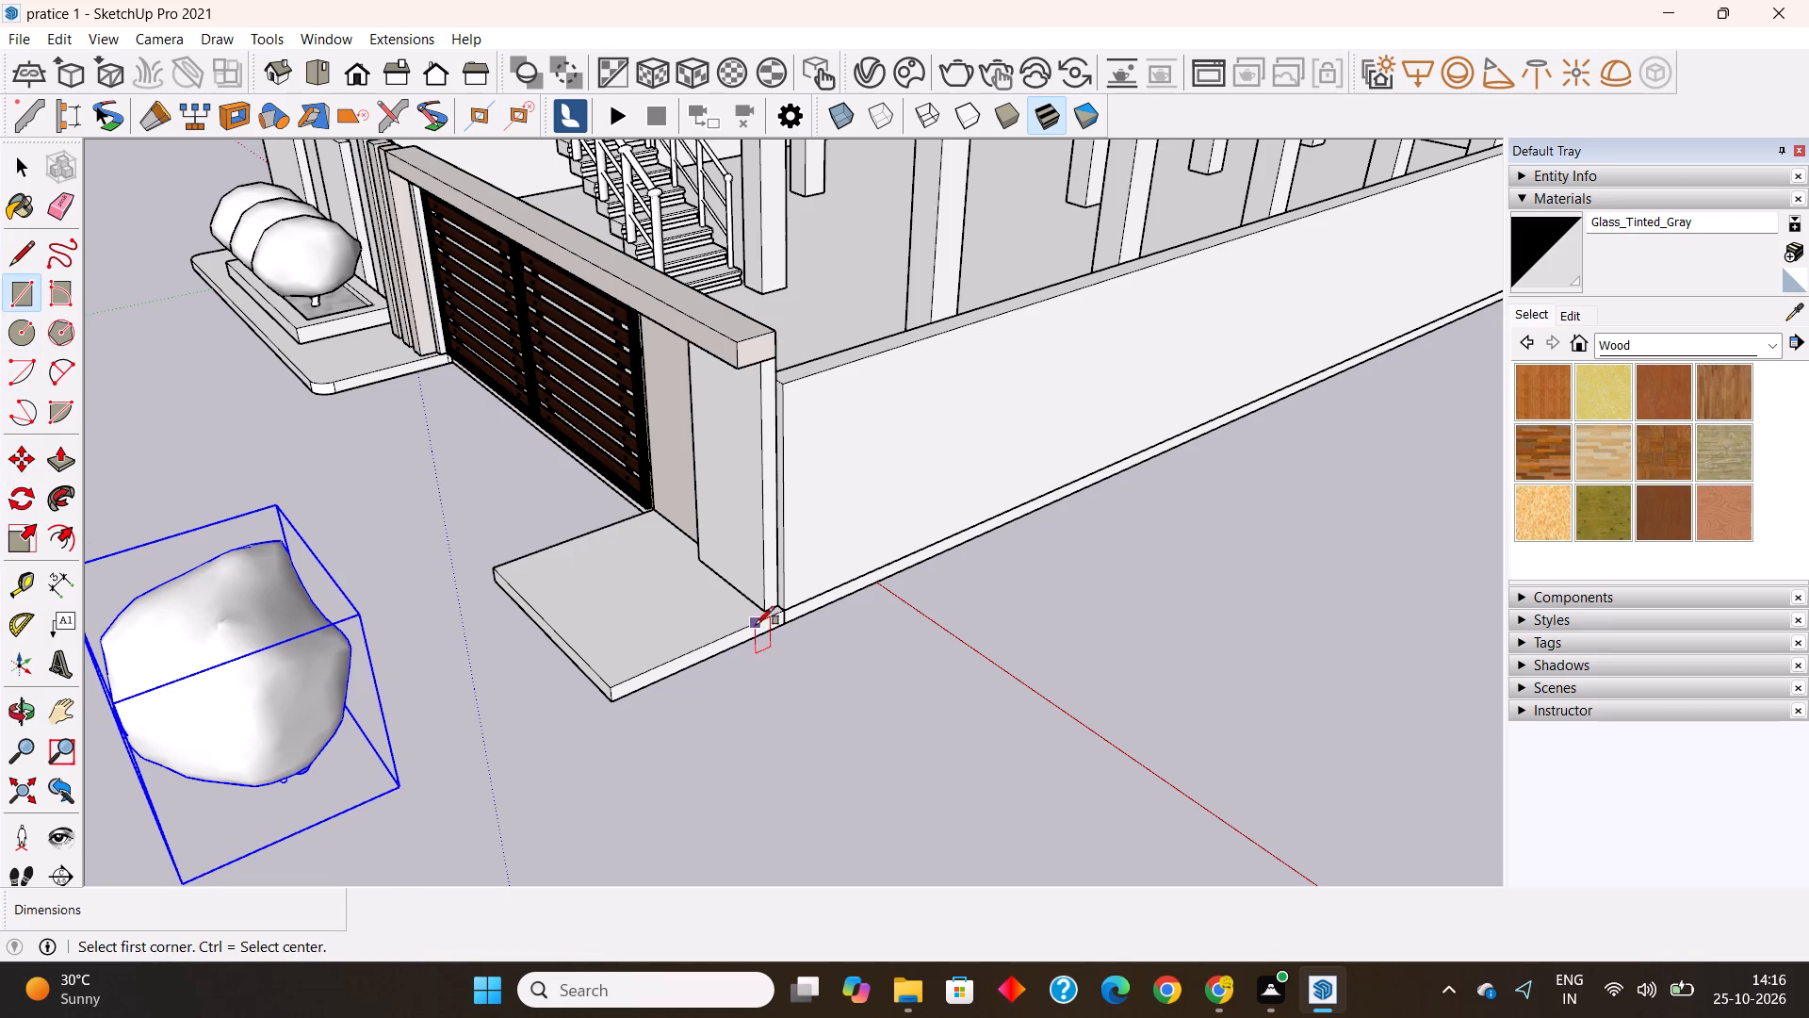
scroll(756, 620, "up", 4)
left_click(763, 607)
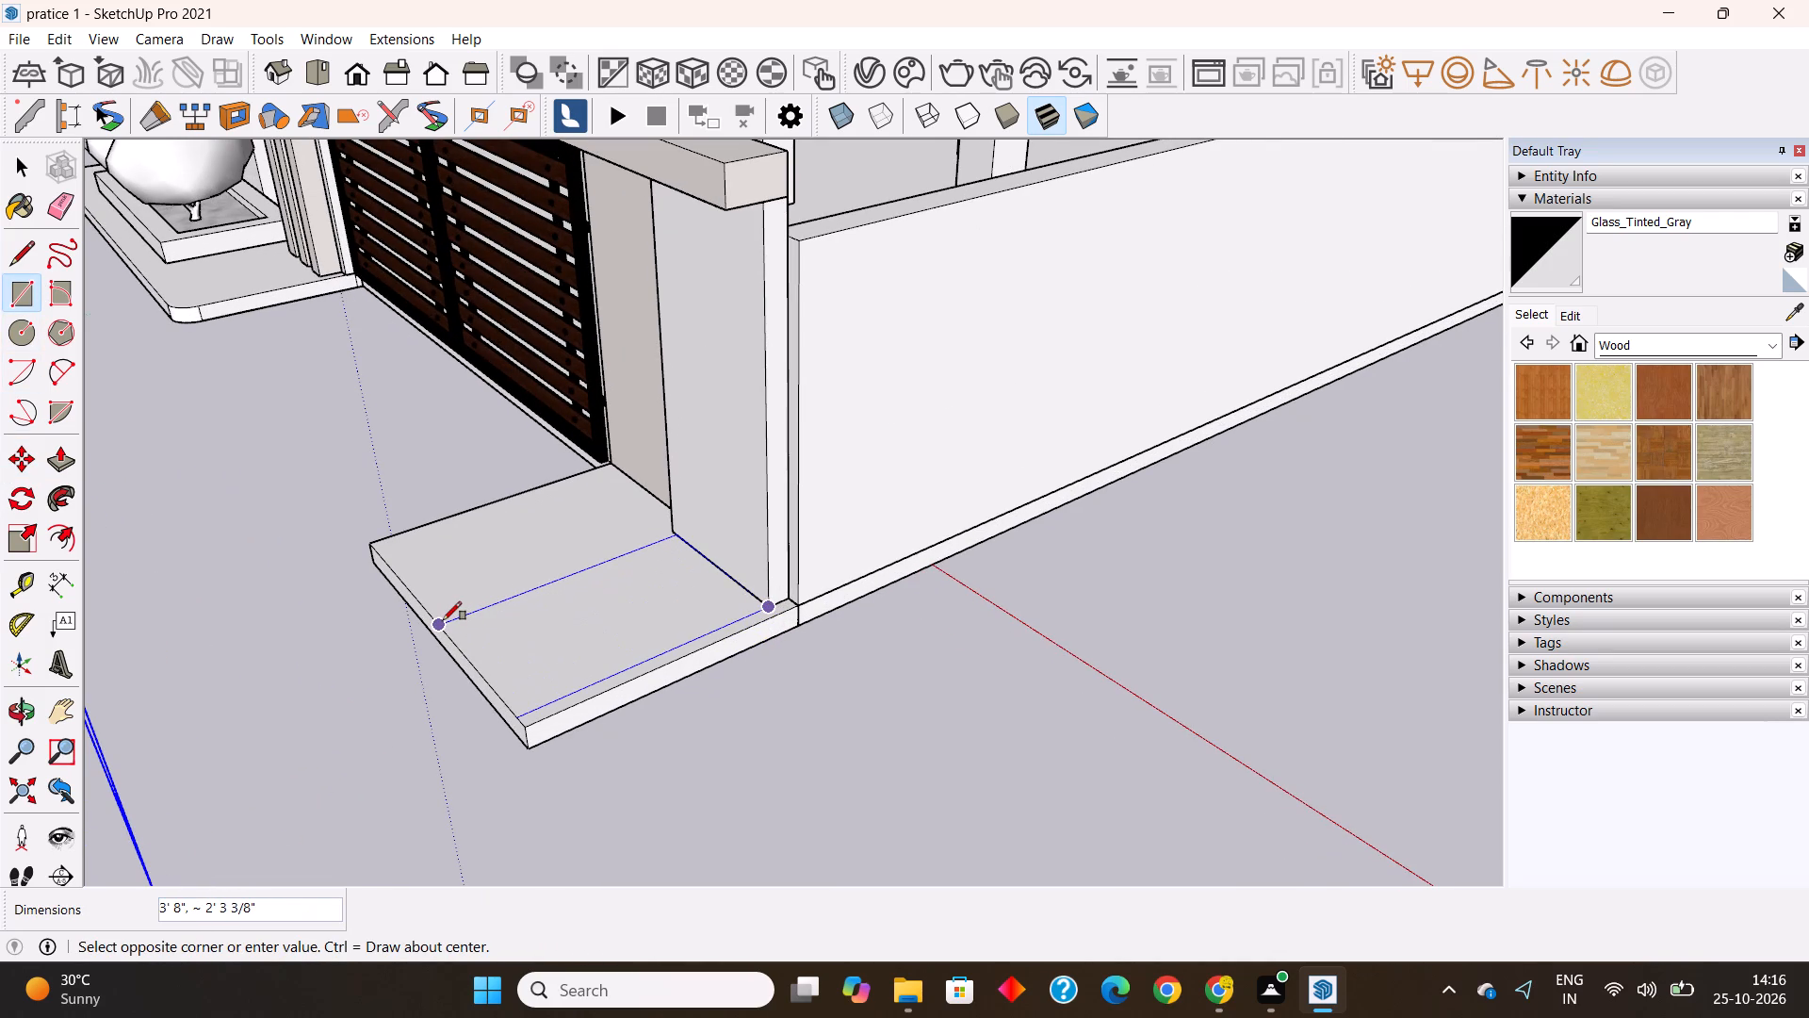
left_click(443, 620)
middle_click_drag(567, 682, 615, 697)
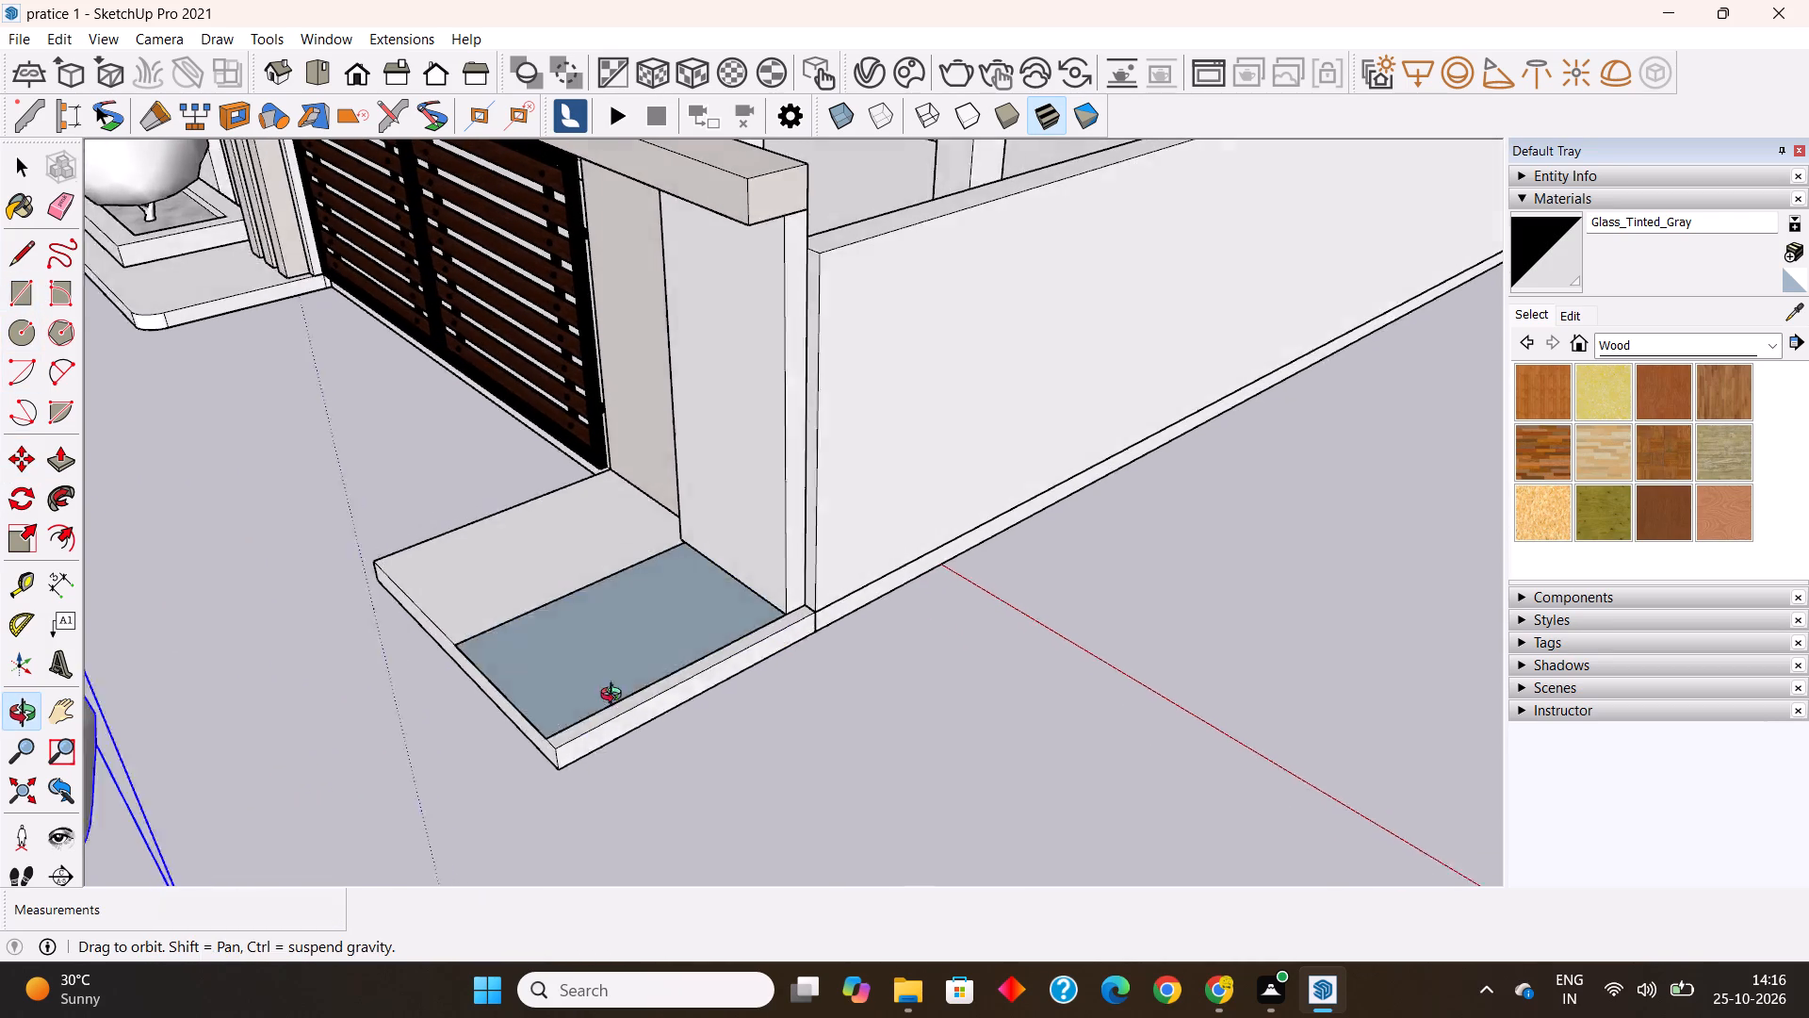
middle_click_drag(615, 697, 657, 697)
key("space")
double_click(661, 662)
right_click(661, 662)
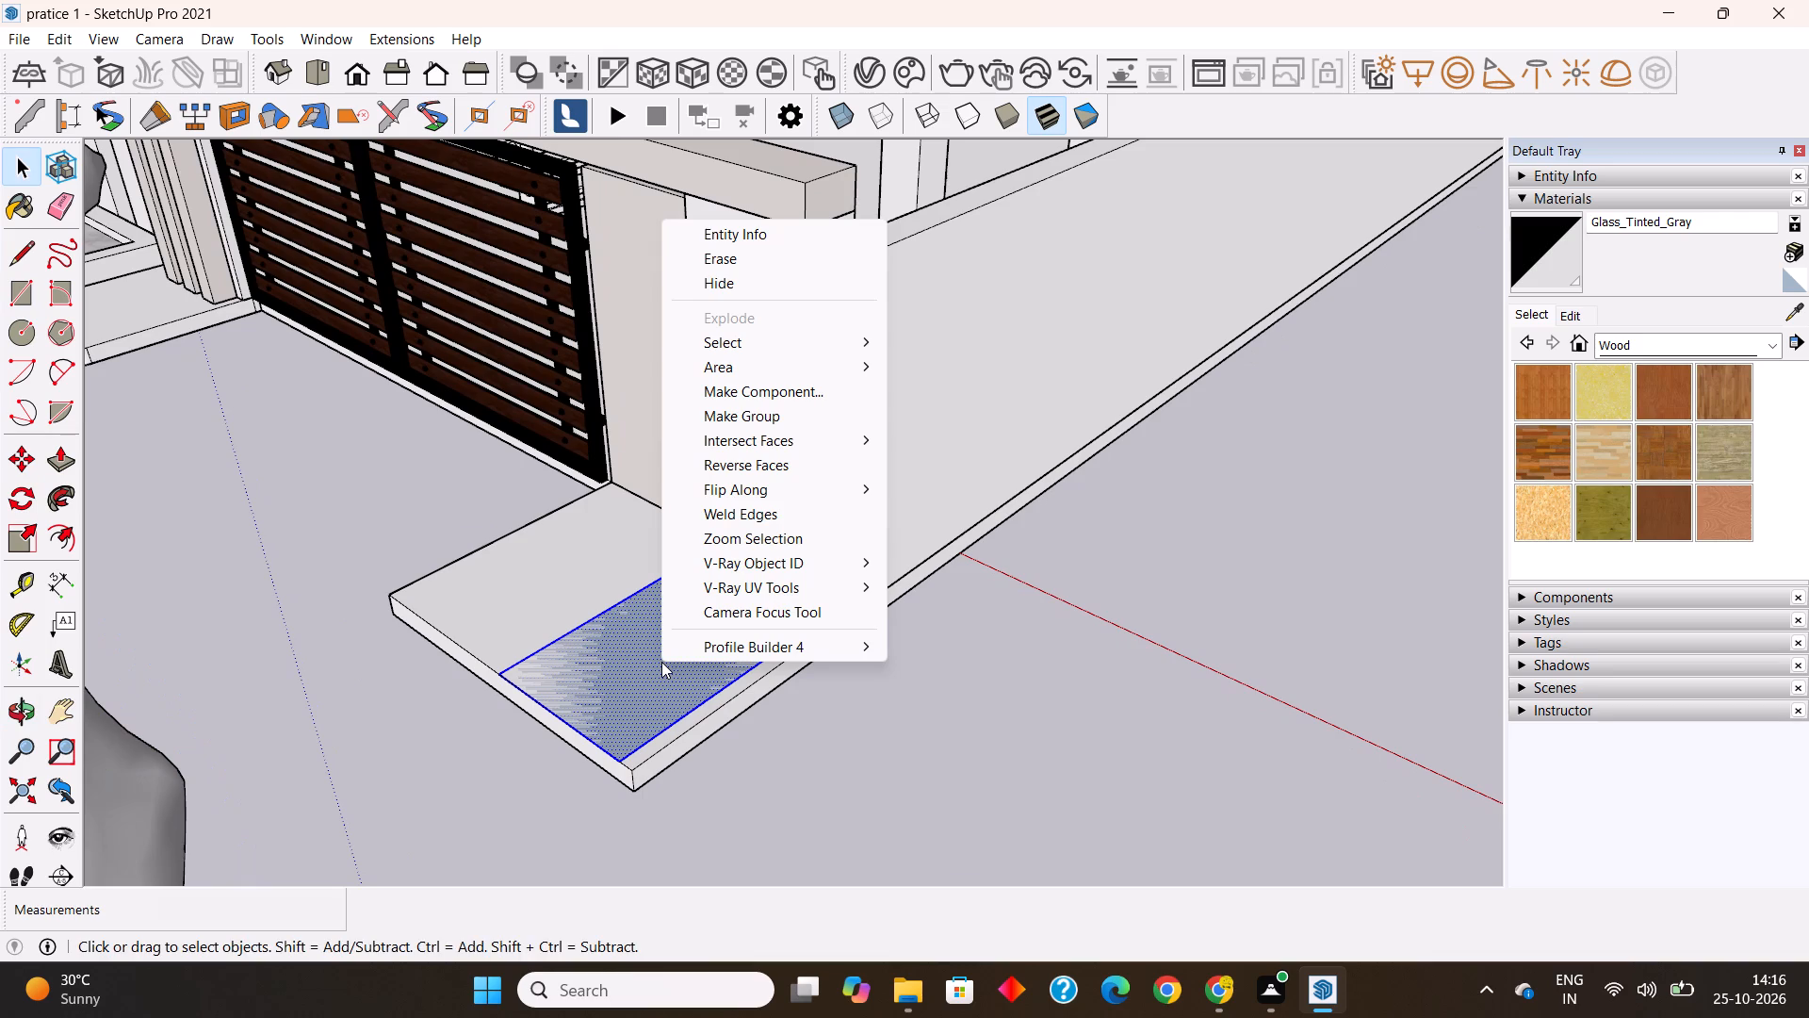
left_click(723, 421)
Open the rectangle group and raise its face 6" into a planter block.
double_click(679, 605)
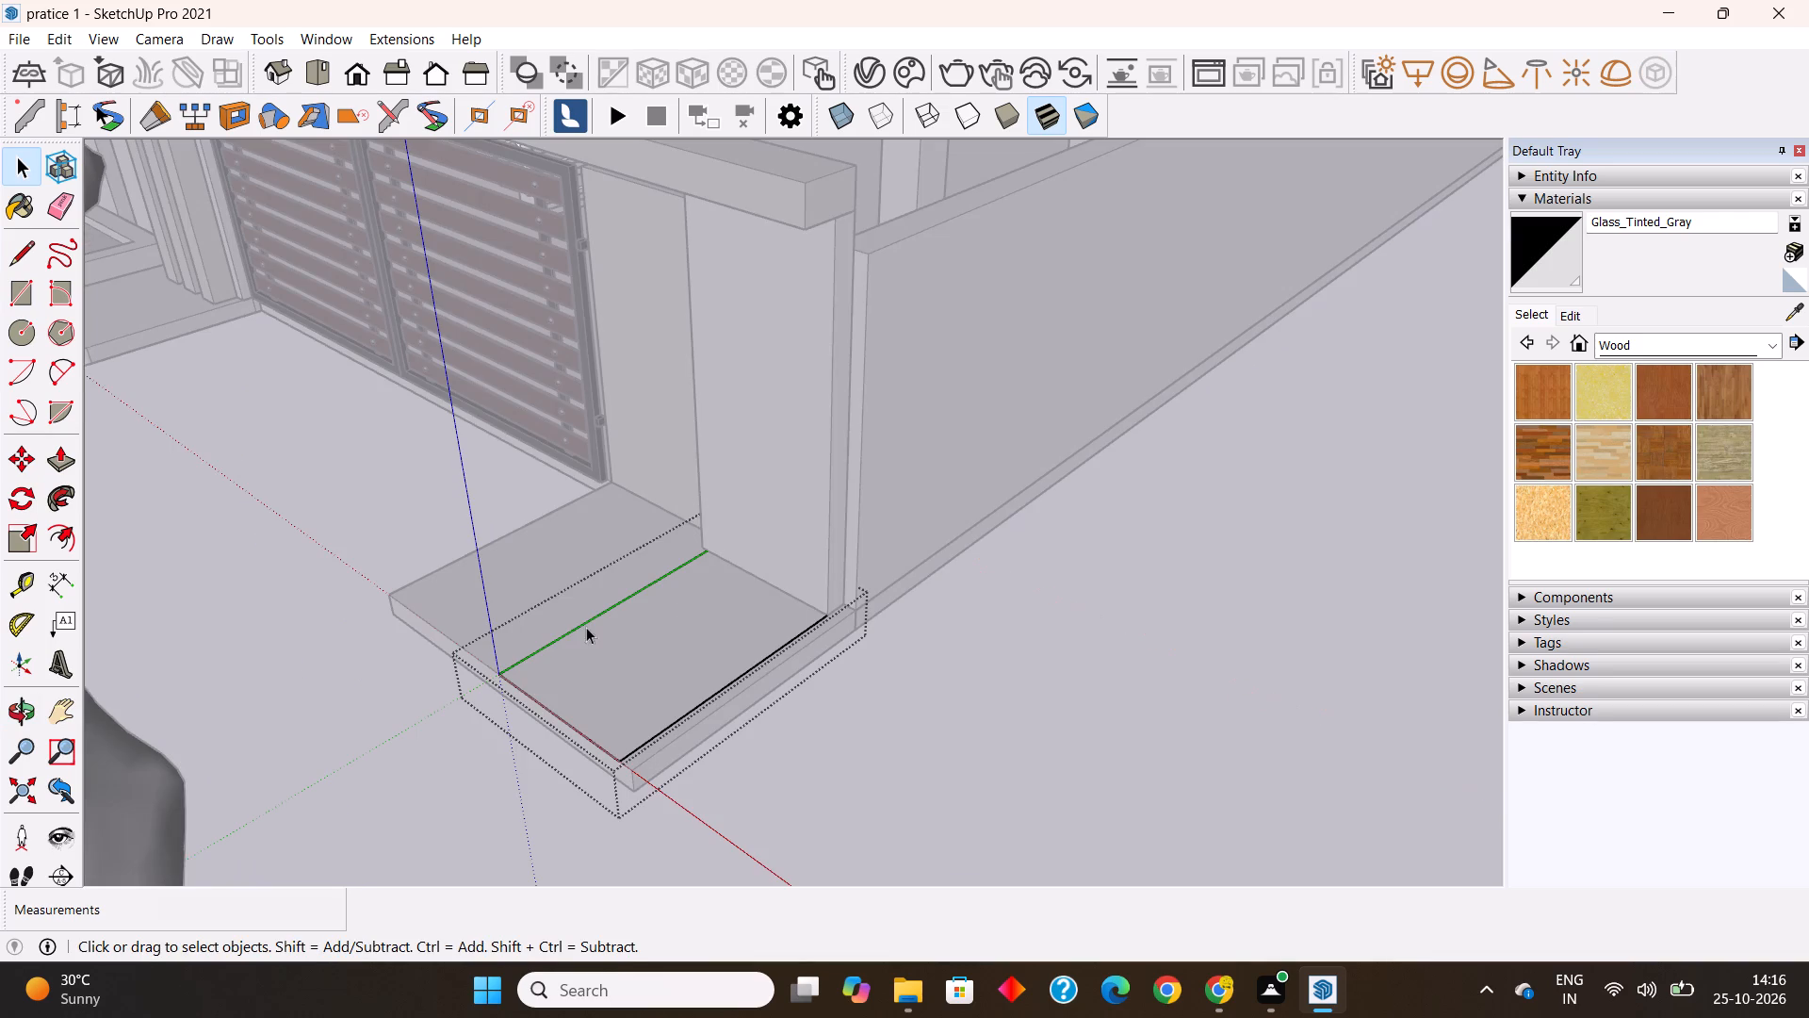
left_click(66, 459)
left_click(608, 687)
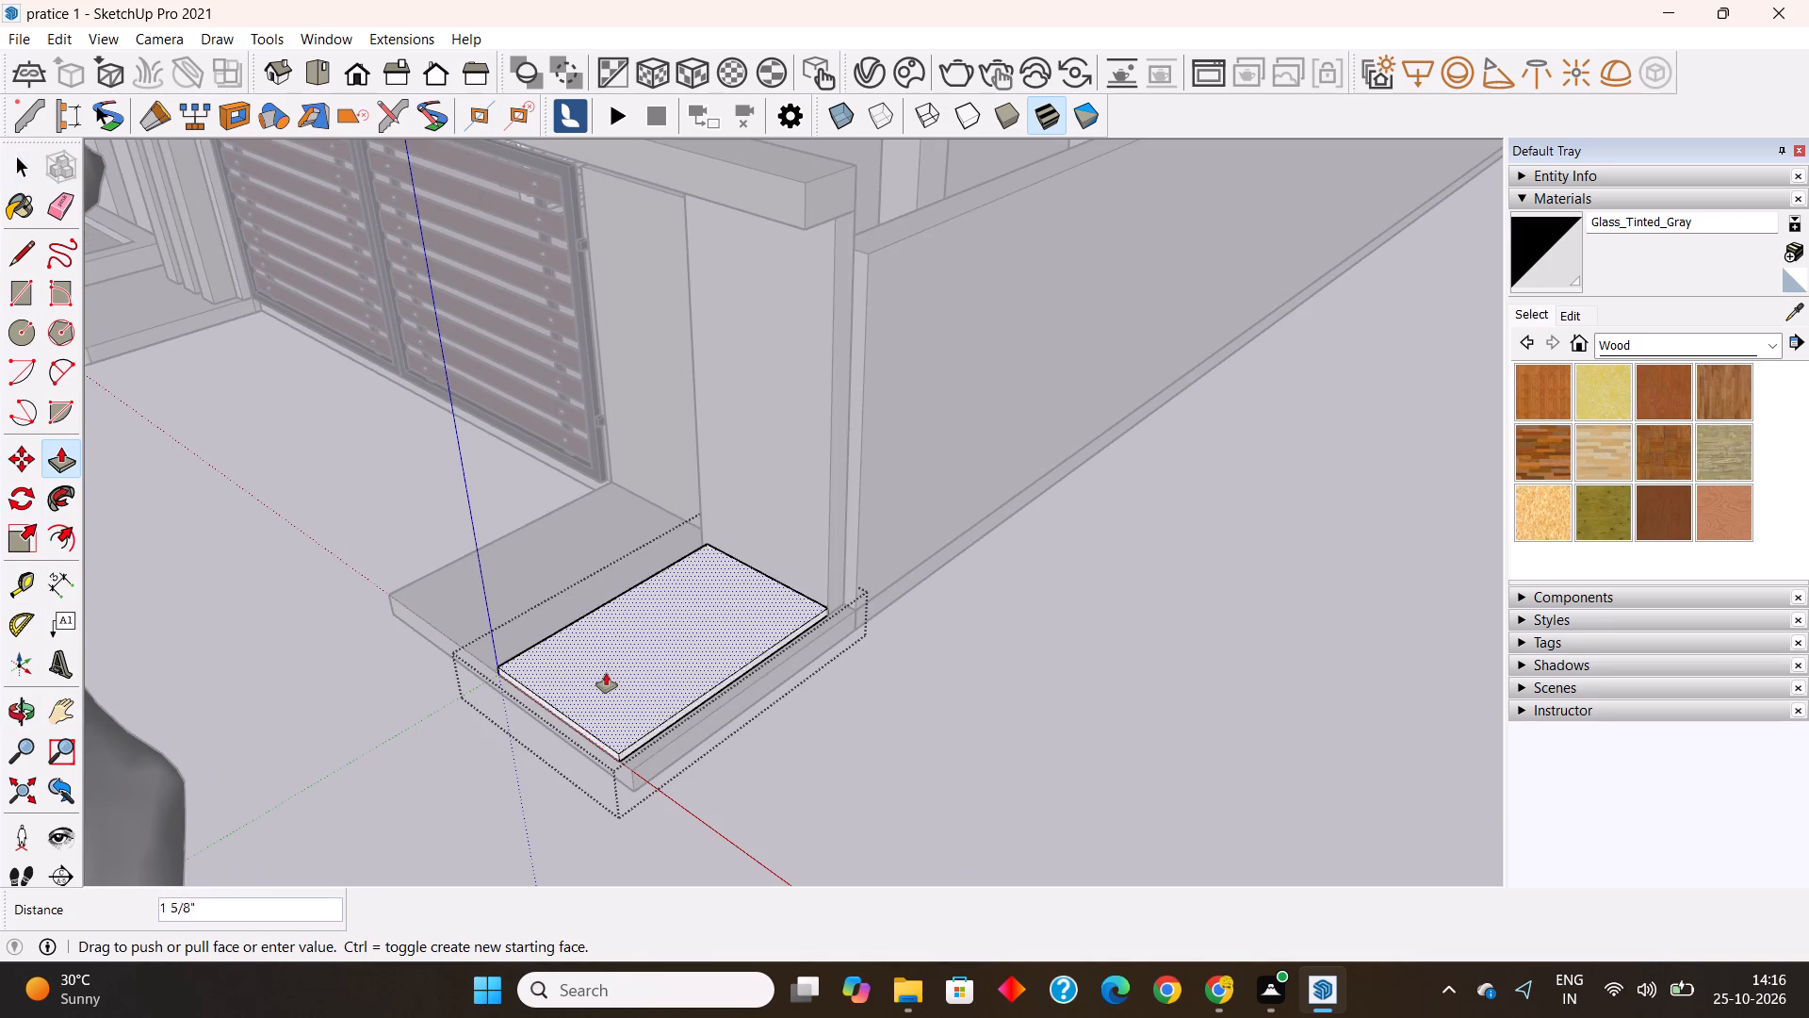
key("6")
key("shift+Return")
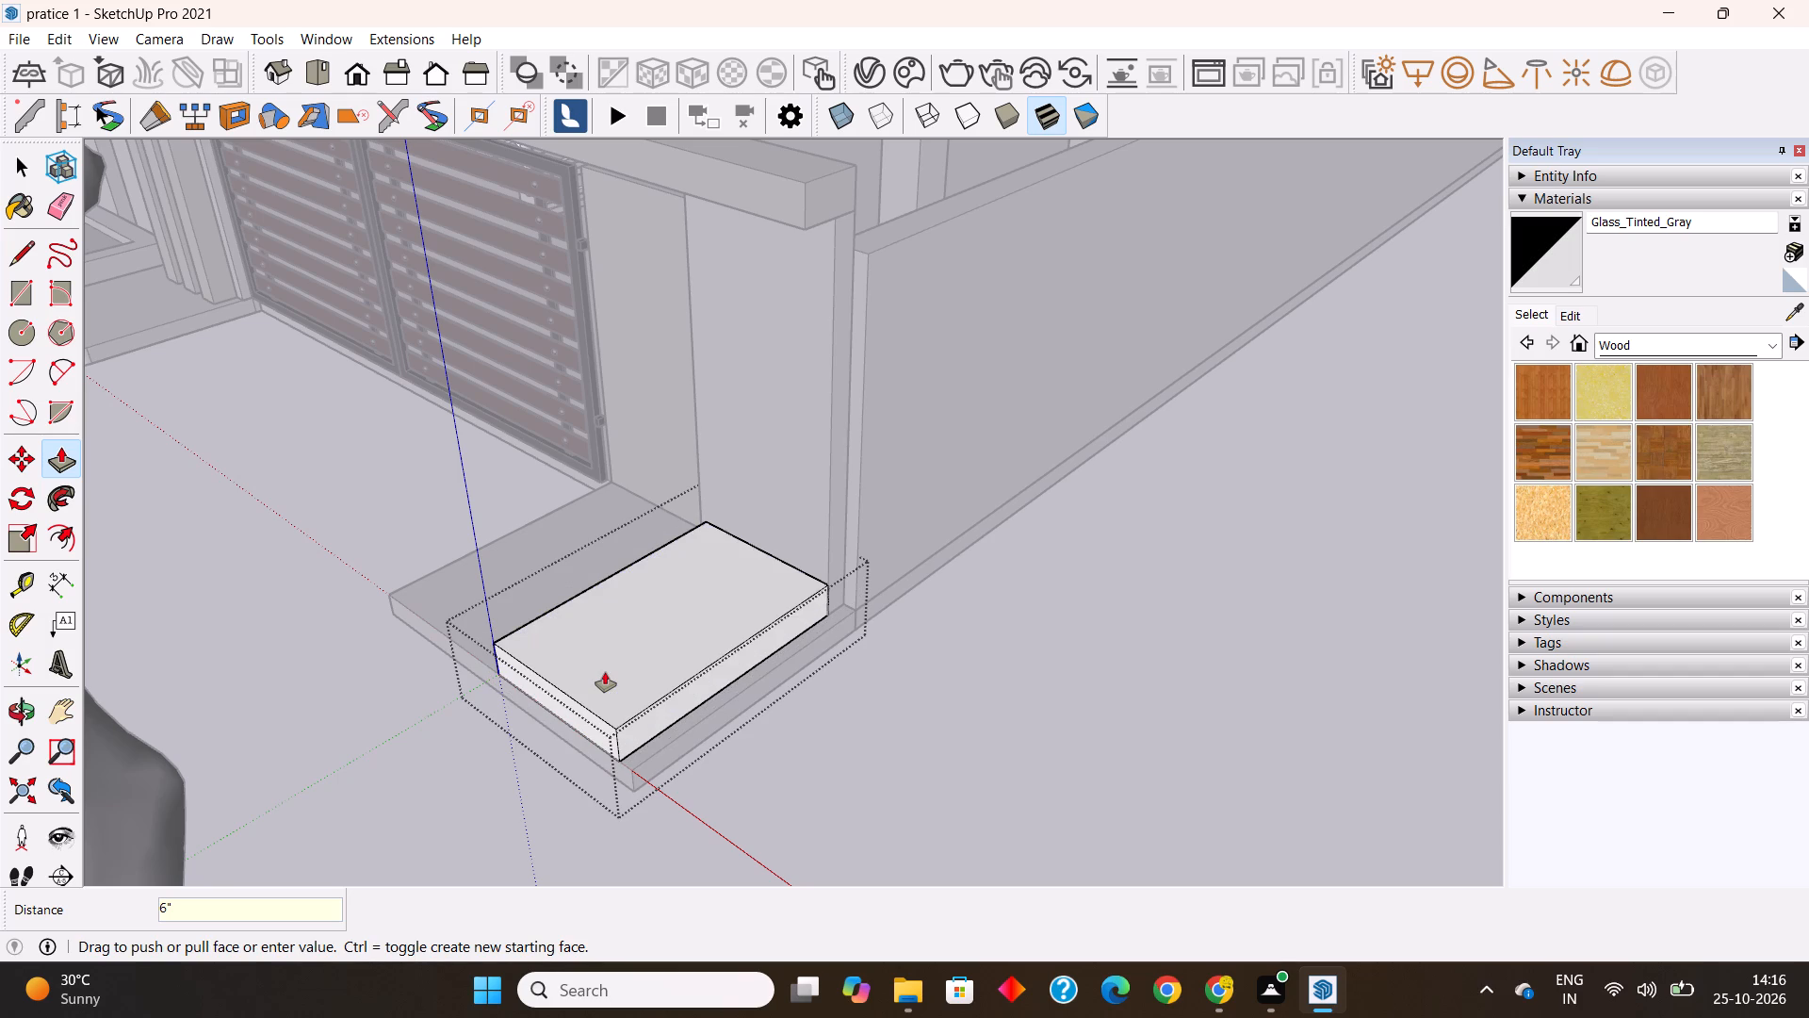
key("Return")
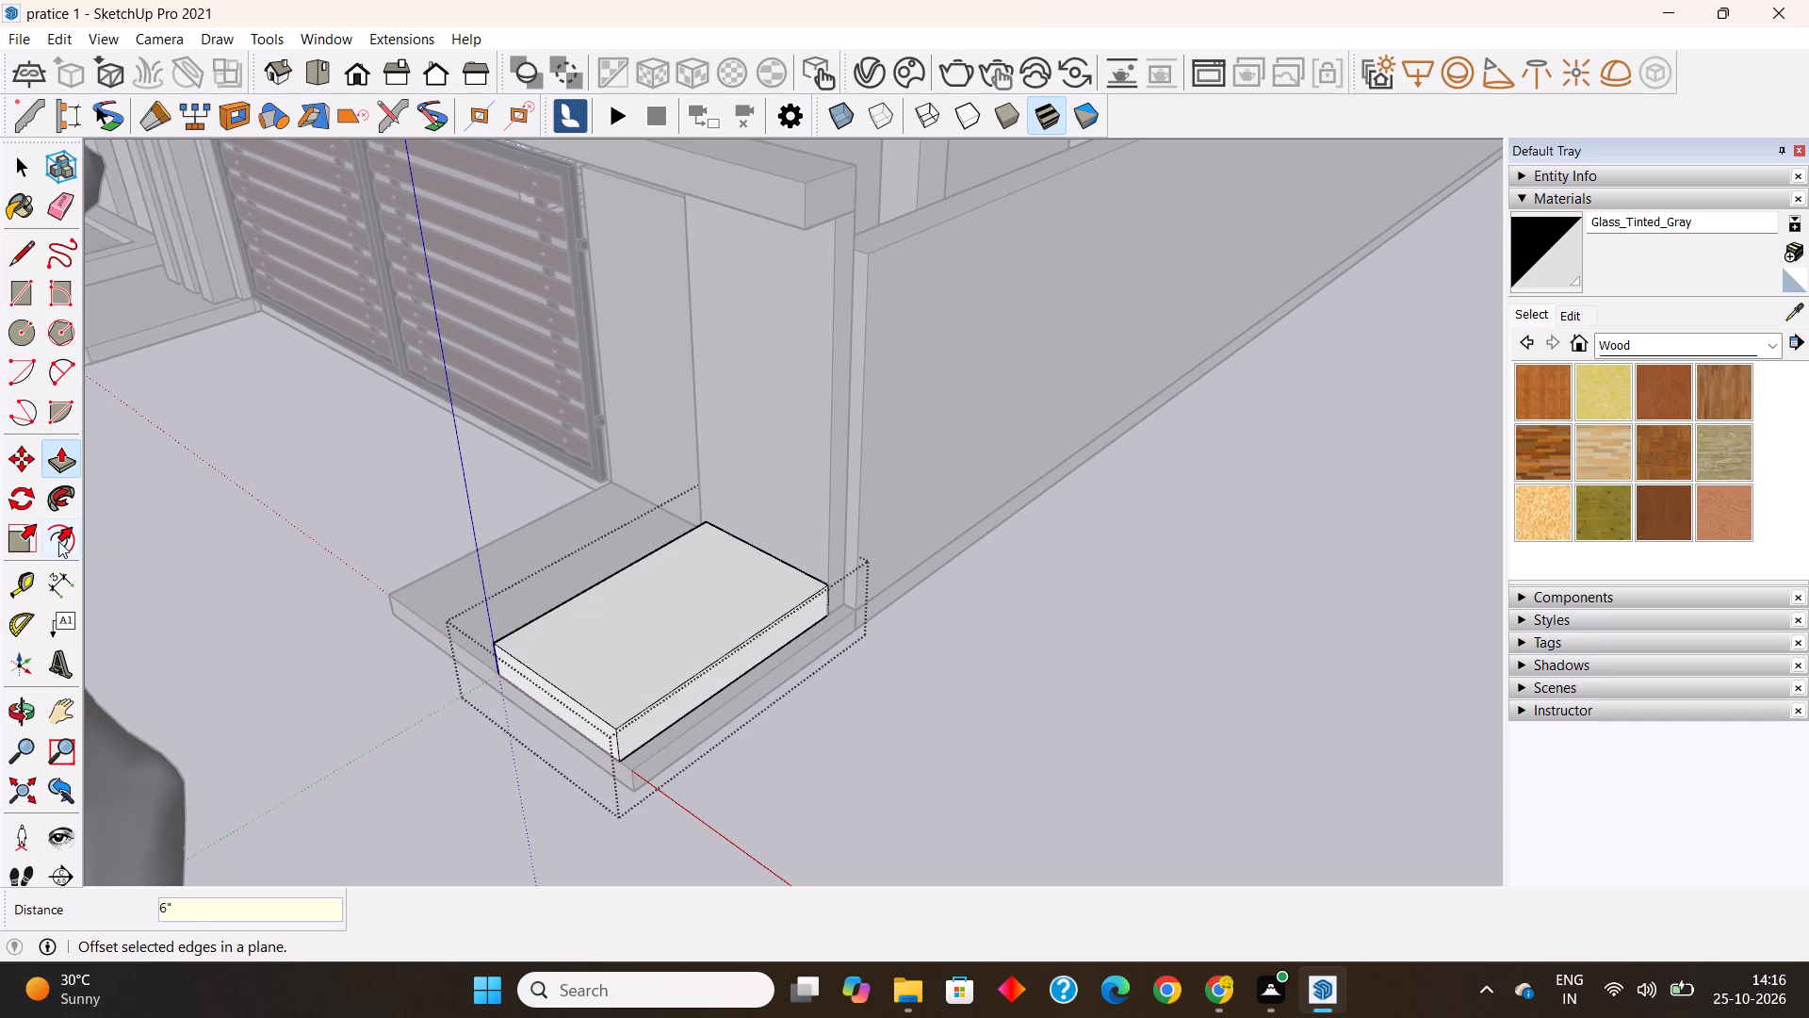
Offset the planter block's top outline inward by 2" to form the rim.
left_click(58, 539)
left_click(594, 662)
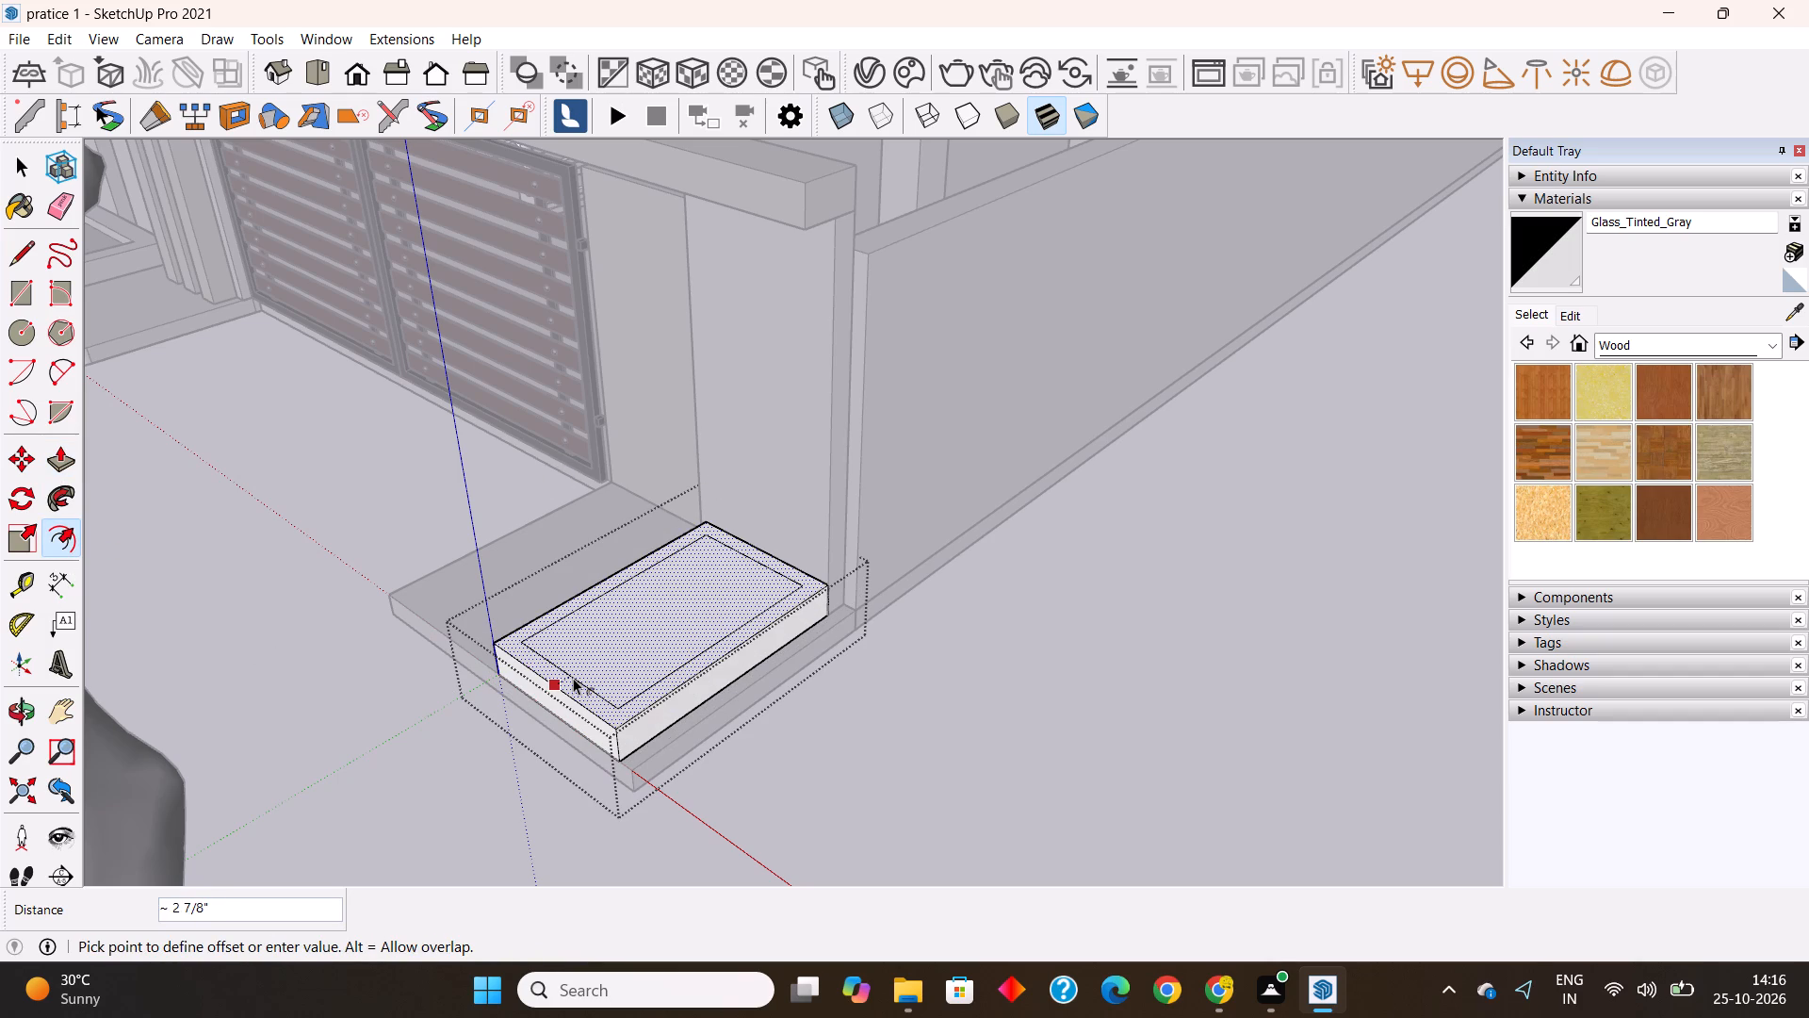
type("2\"")
key("Return")
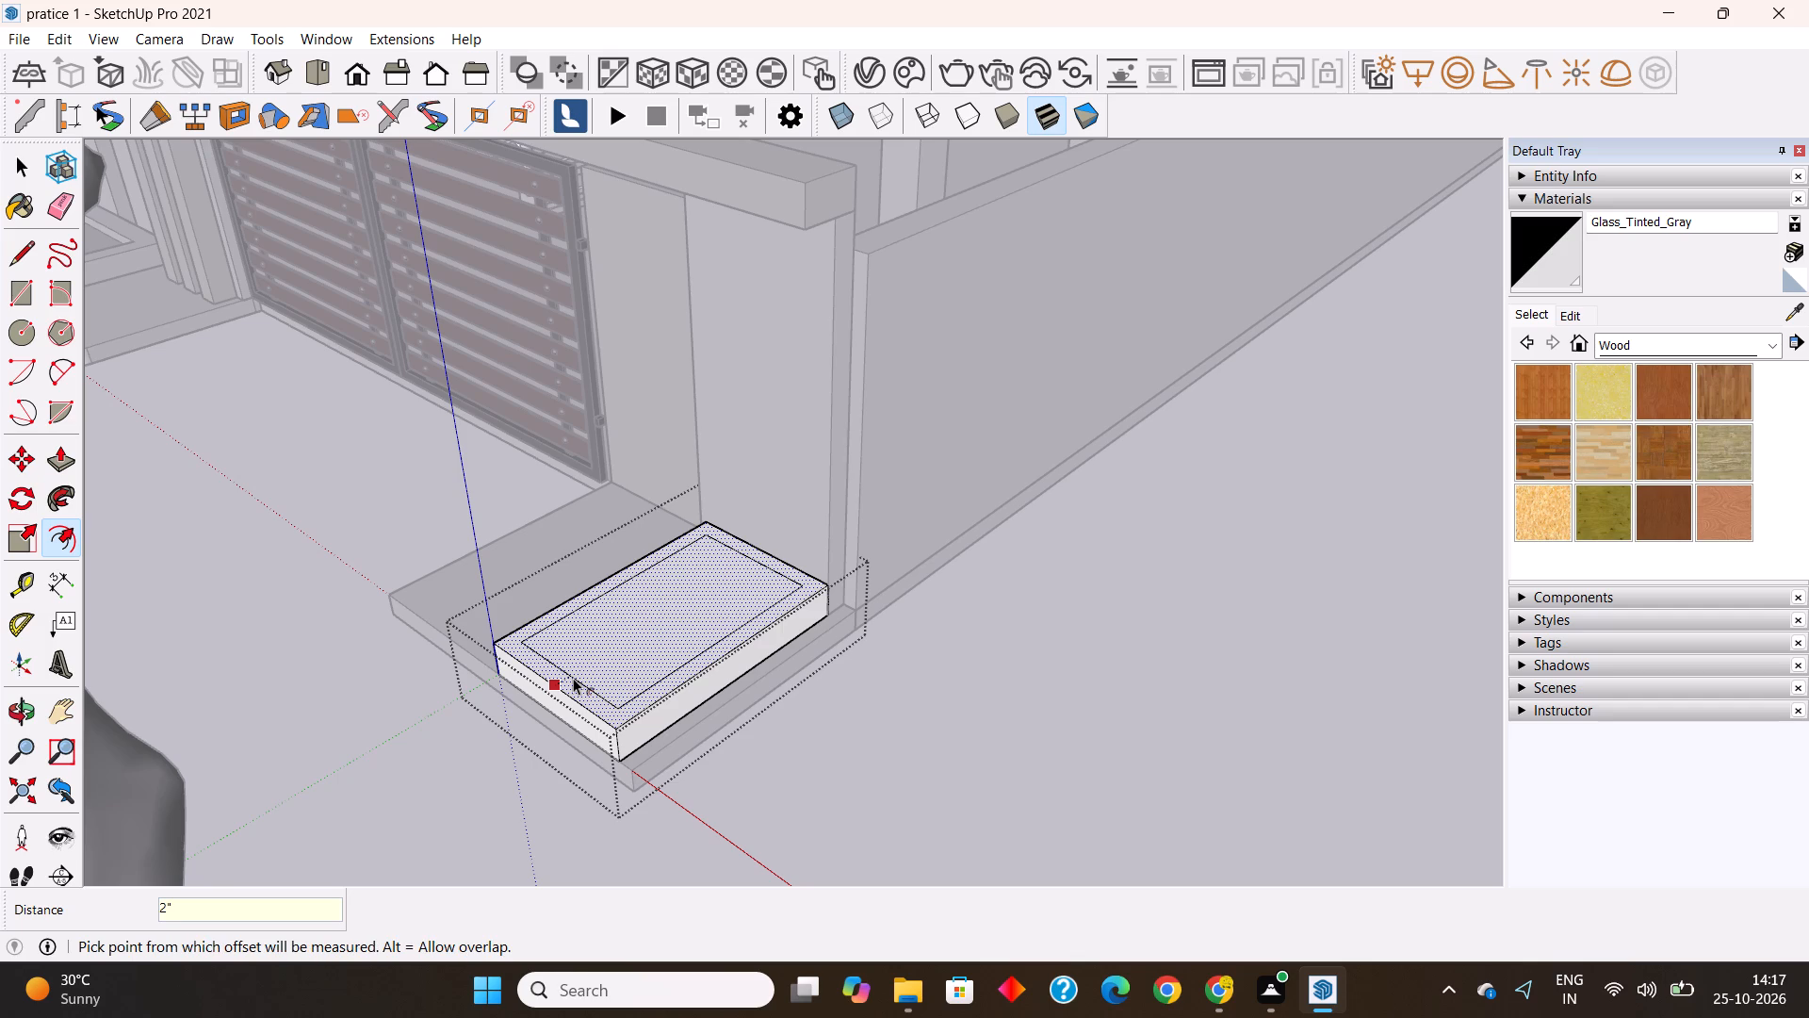
Recess the inner top face 4" down to hollow out the planter, and close the group.
left_click(56, 455)
left_click(597, 657)
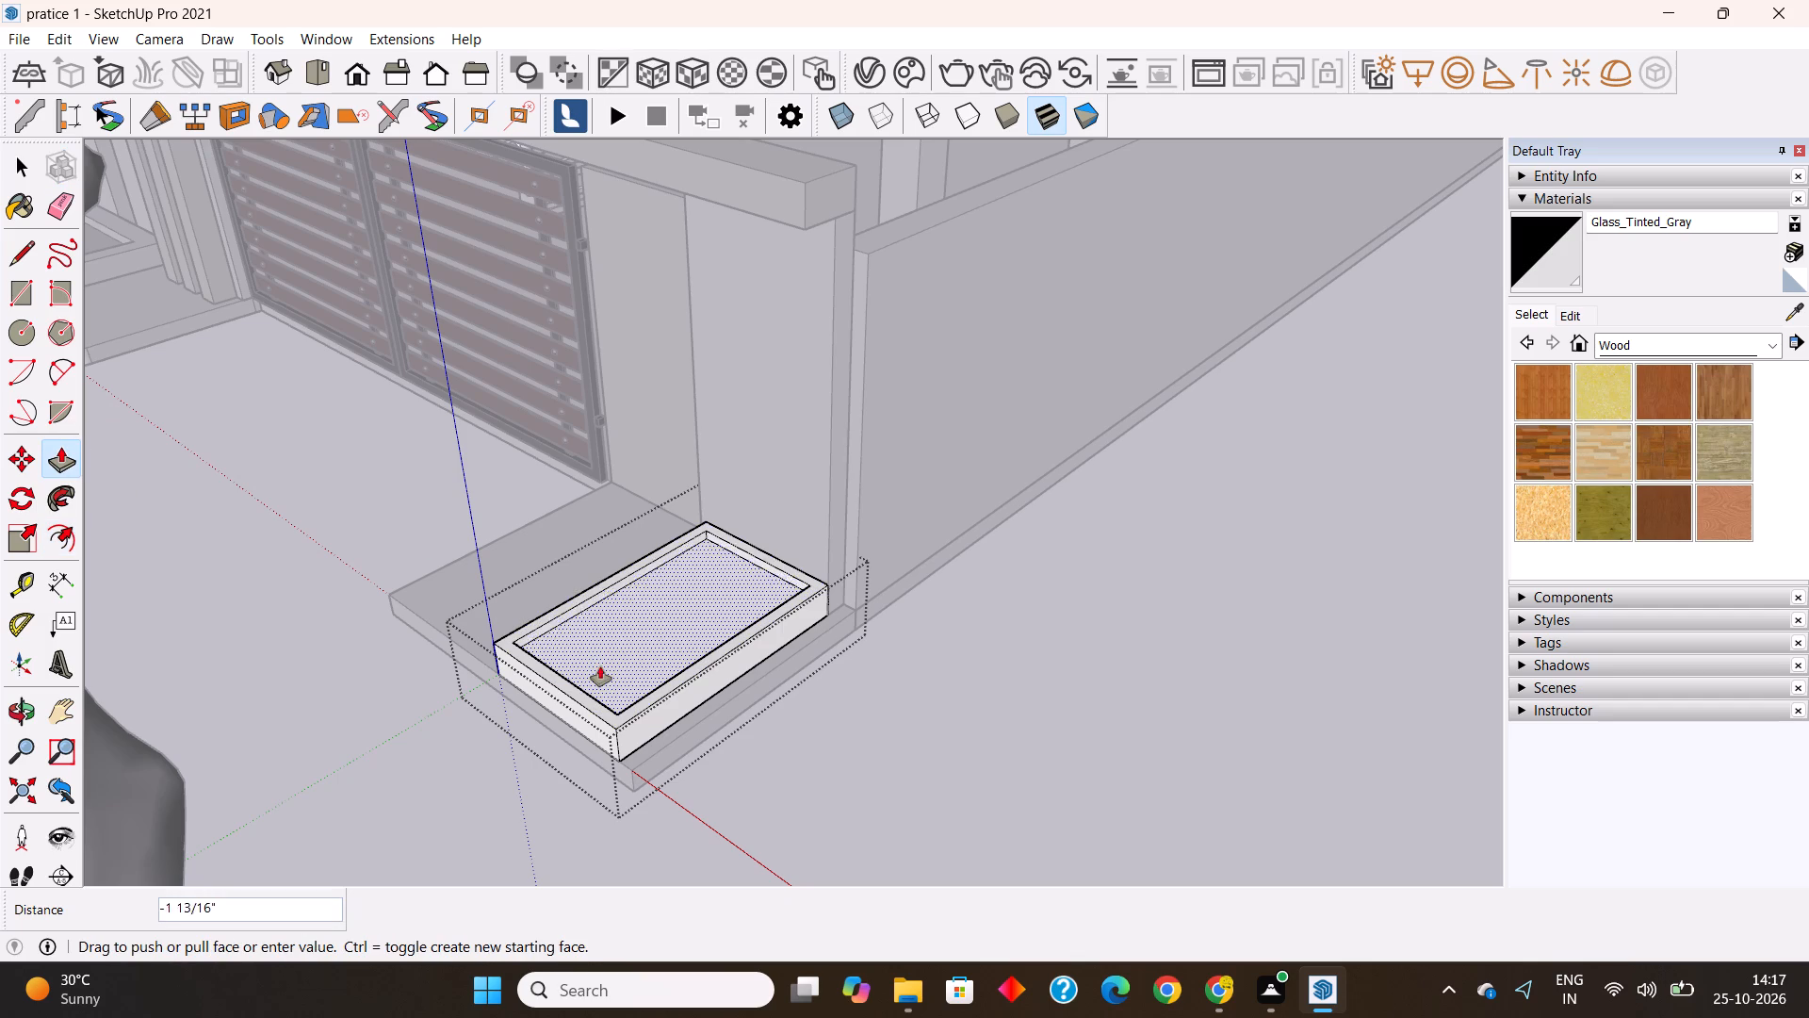
type("4\"")
key("Return")
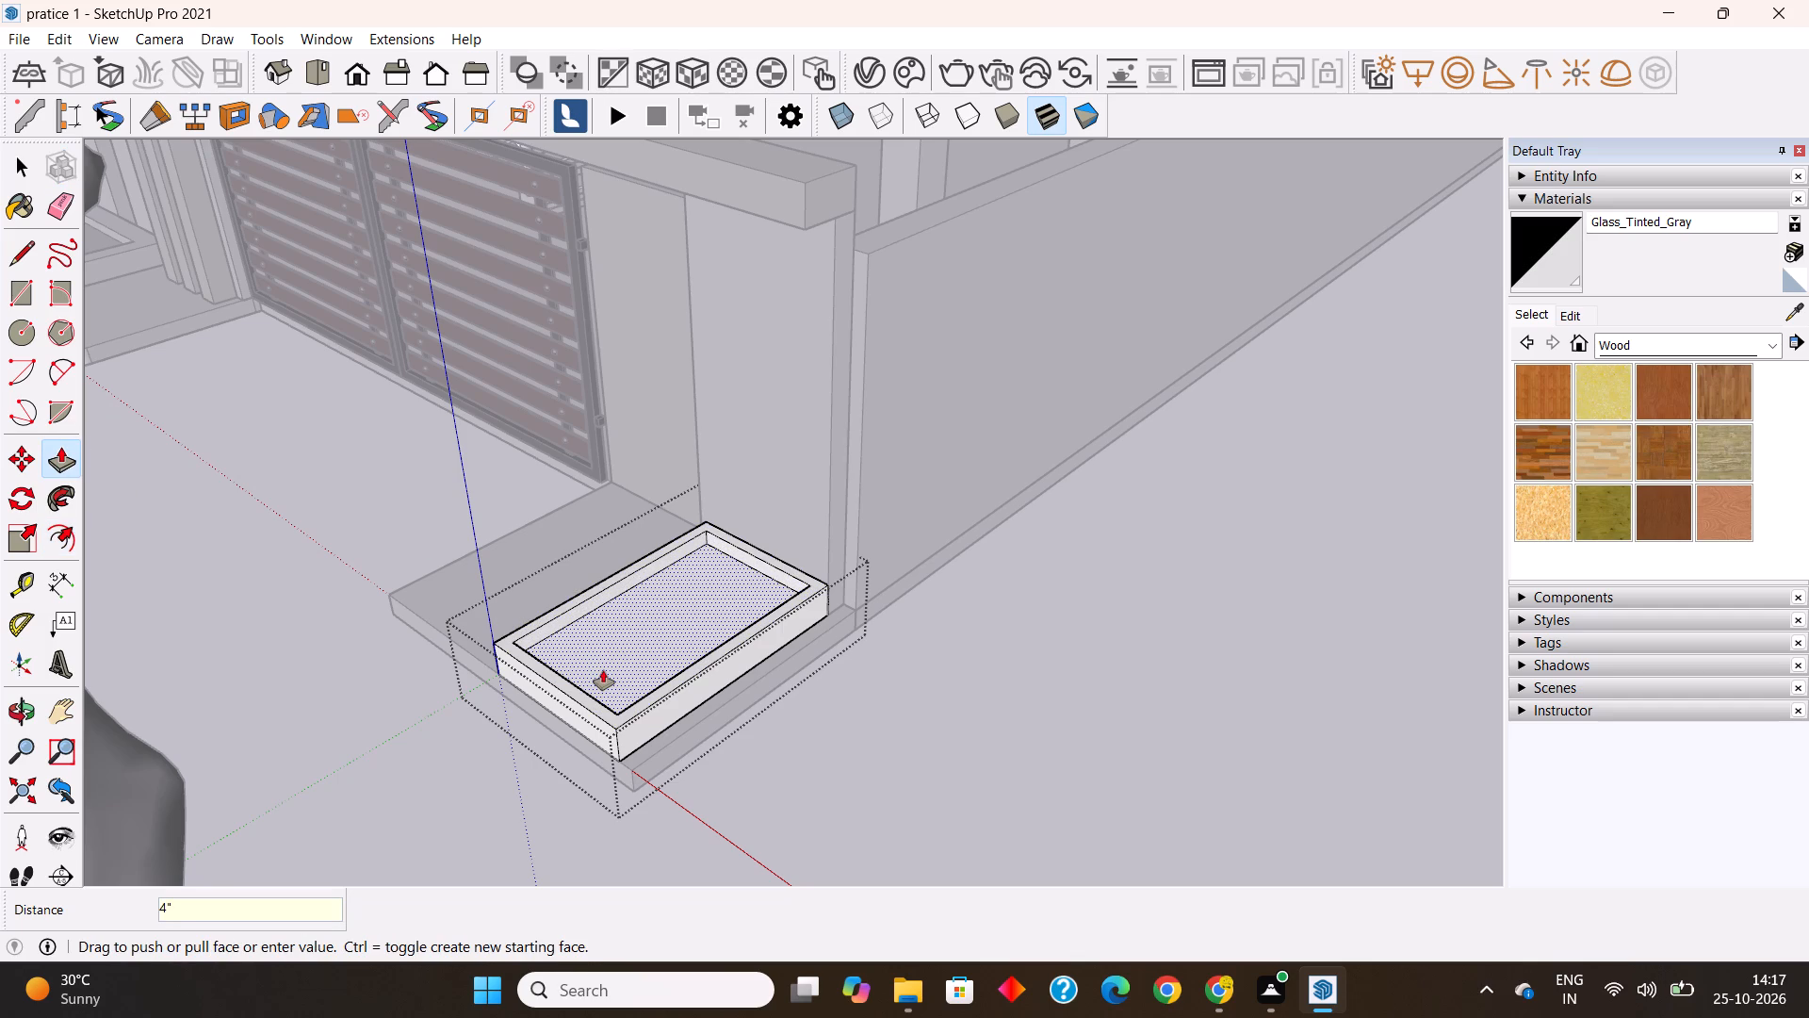
middle_click_drag(581, 668, 947, 665)
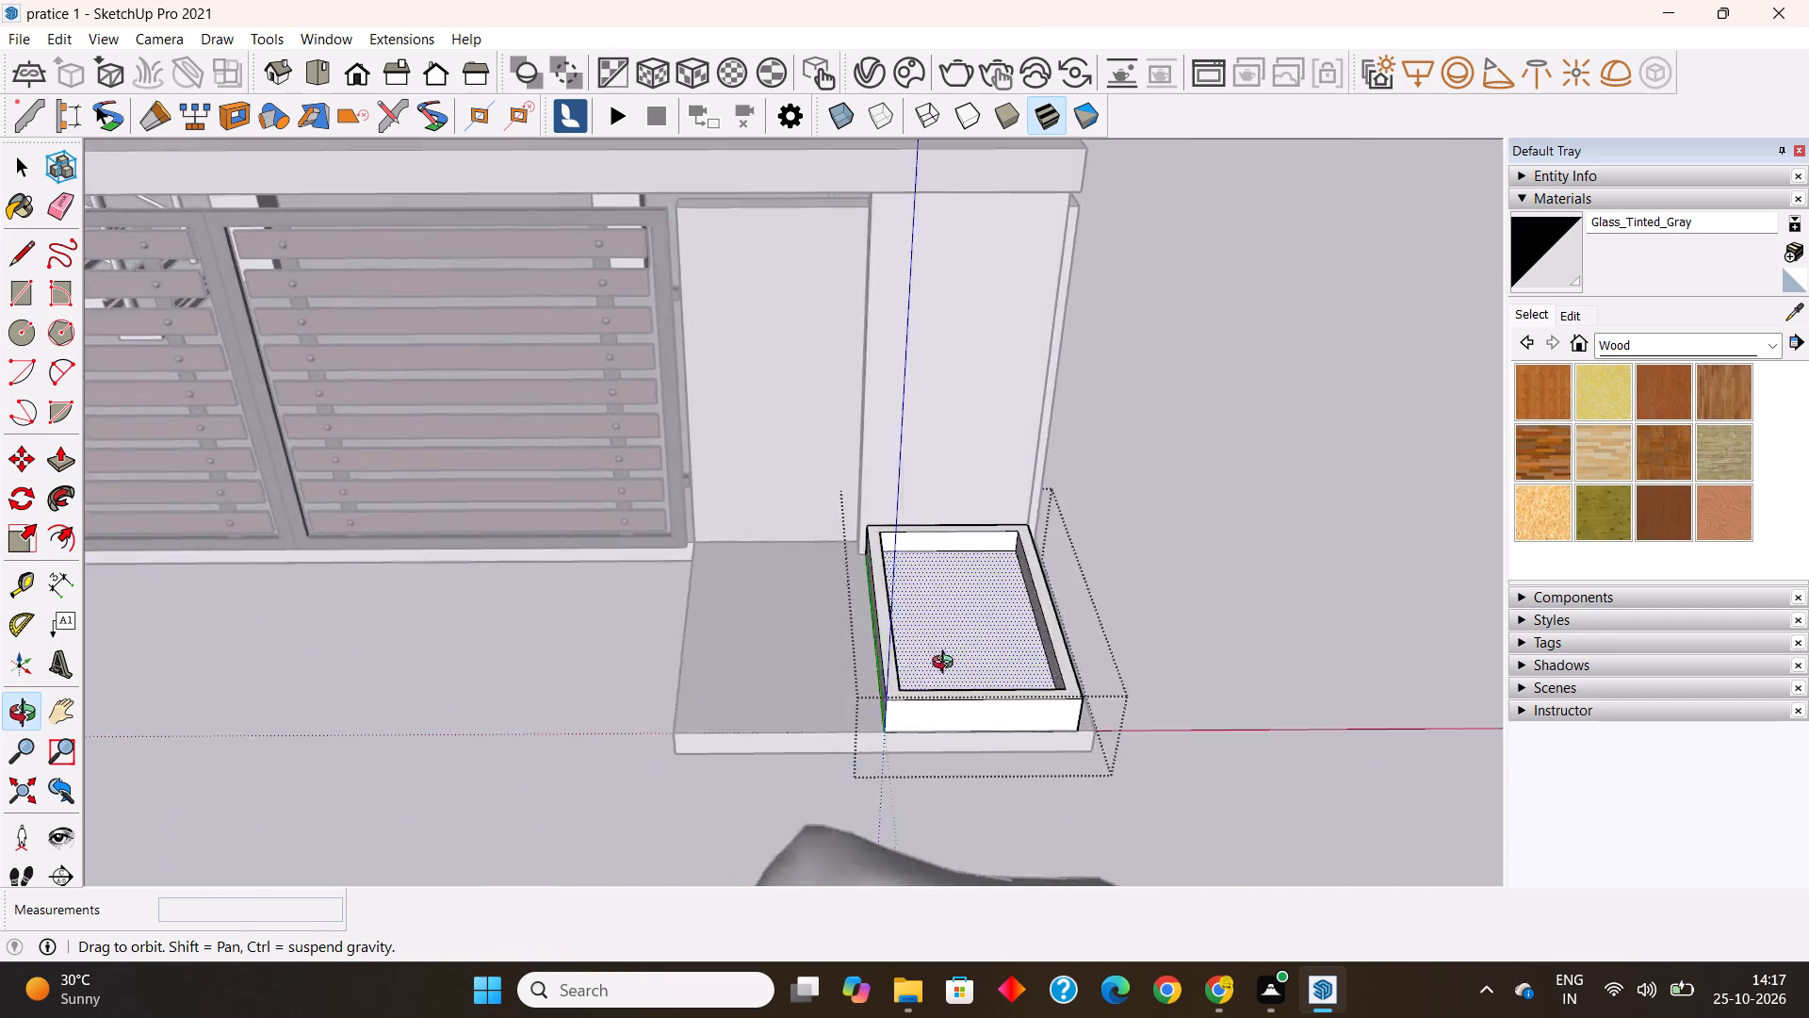
middle_click_drag(947, 665, 1038, 616)
key("space")
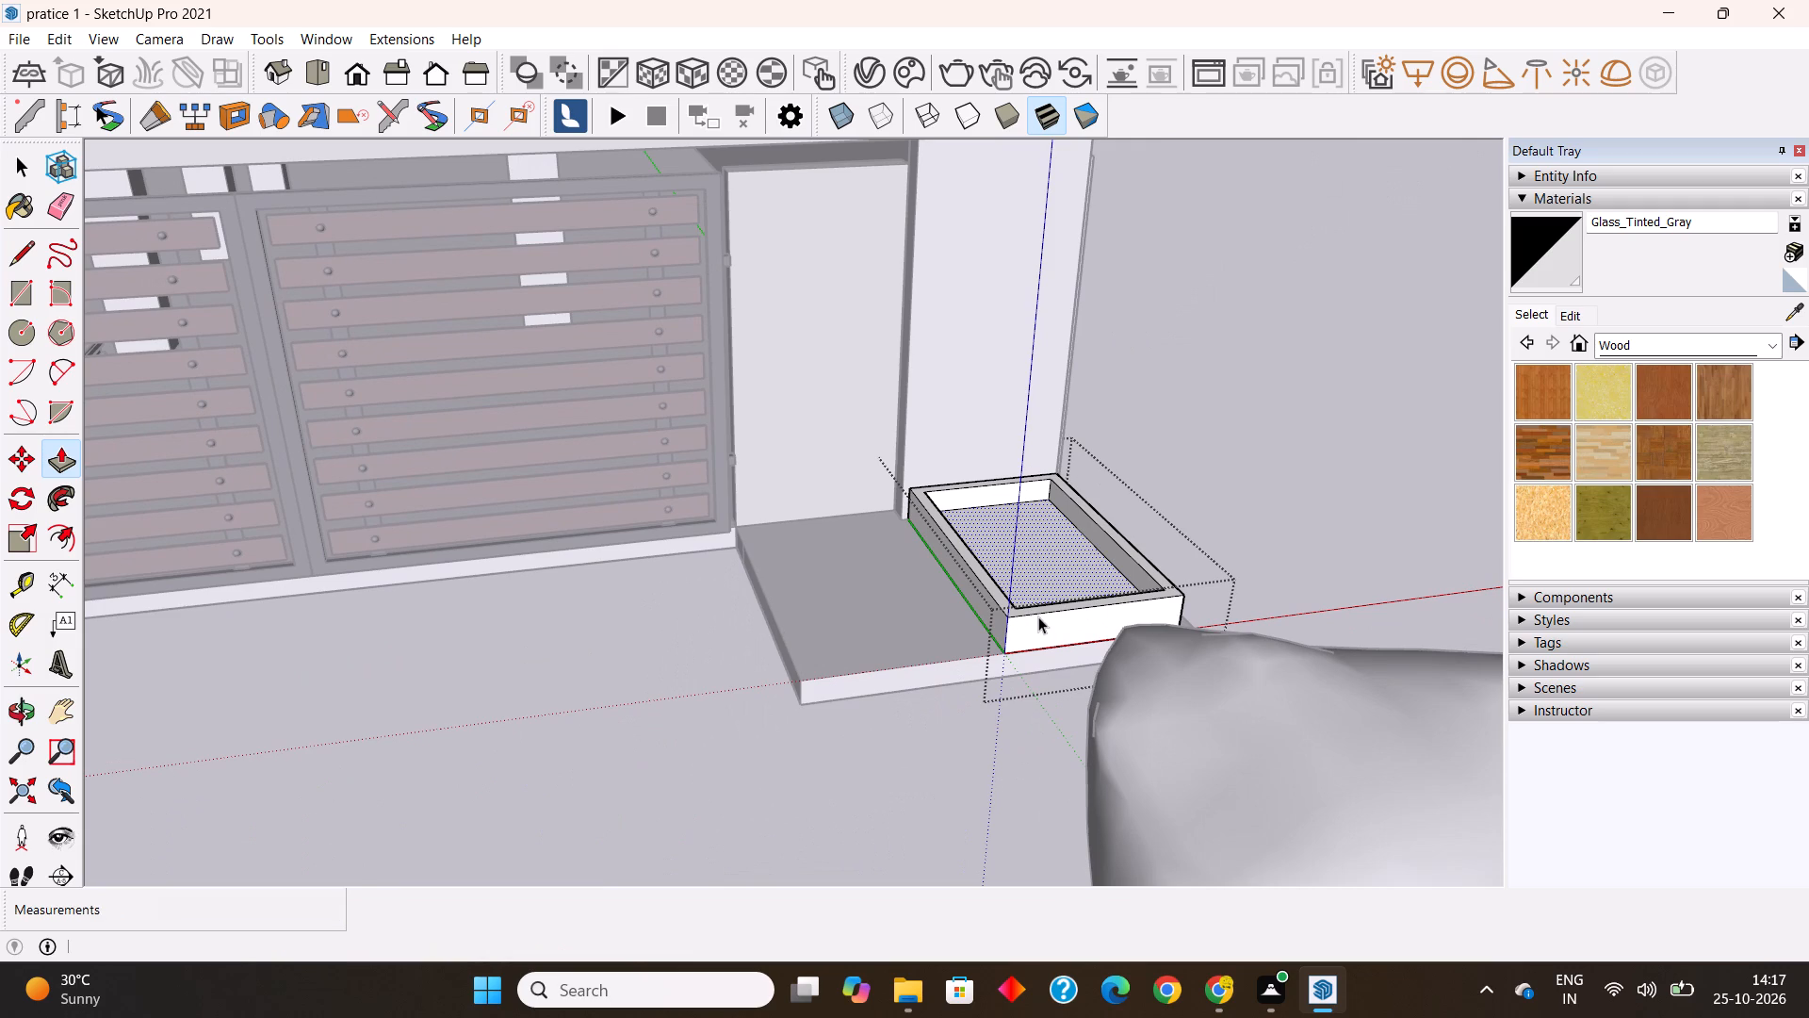
left_click(625, 689)
Move the reduced tree about 7' 8" from the open ground onto the new planter beside the gate.
scroll(625, 688, "down", 6)
middle_click_drag(774, 747, 914, 698)
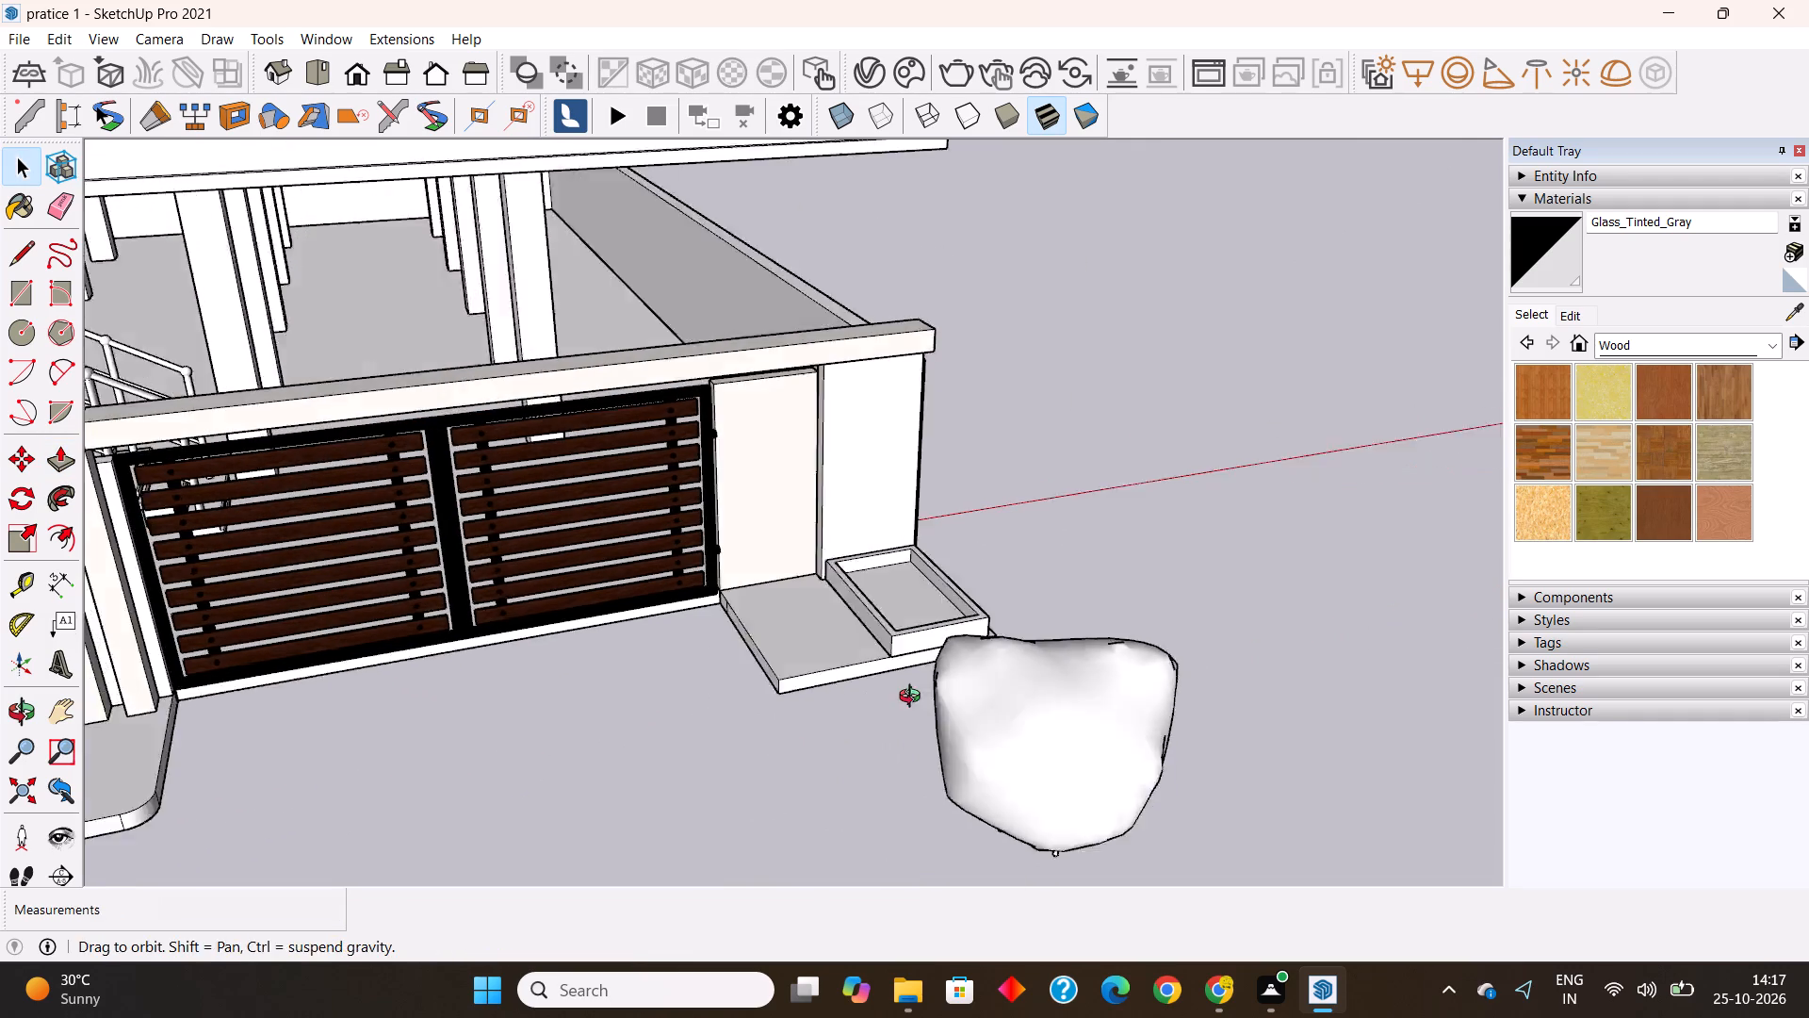
middle_click_drag(914, 698, 949, 681)
left_click(1252, 605)
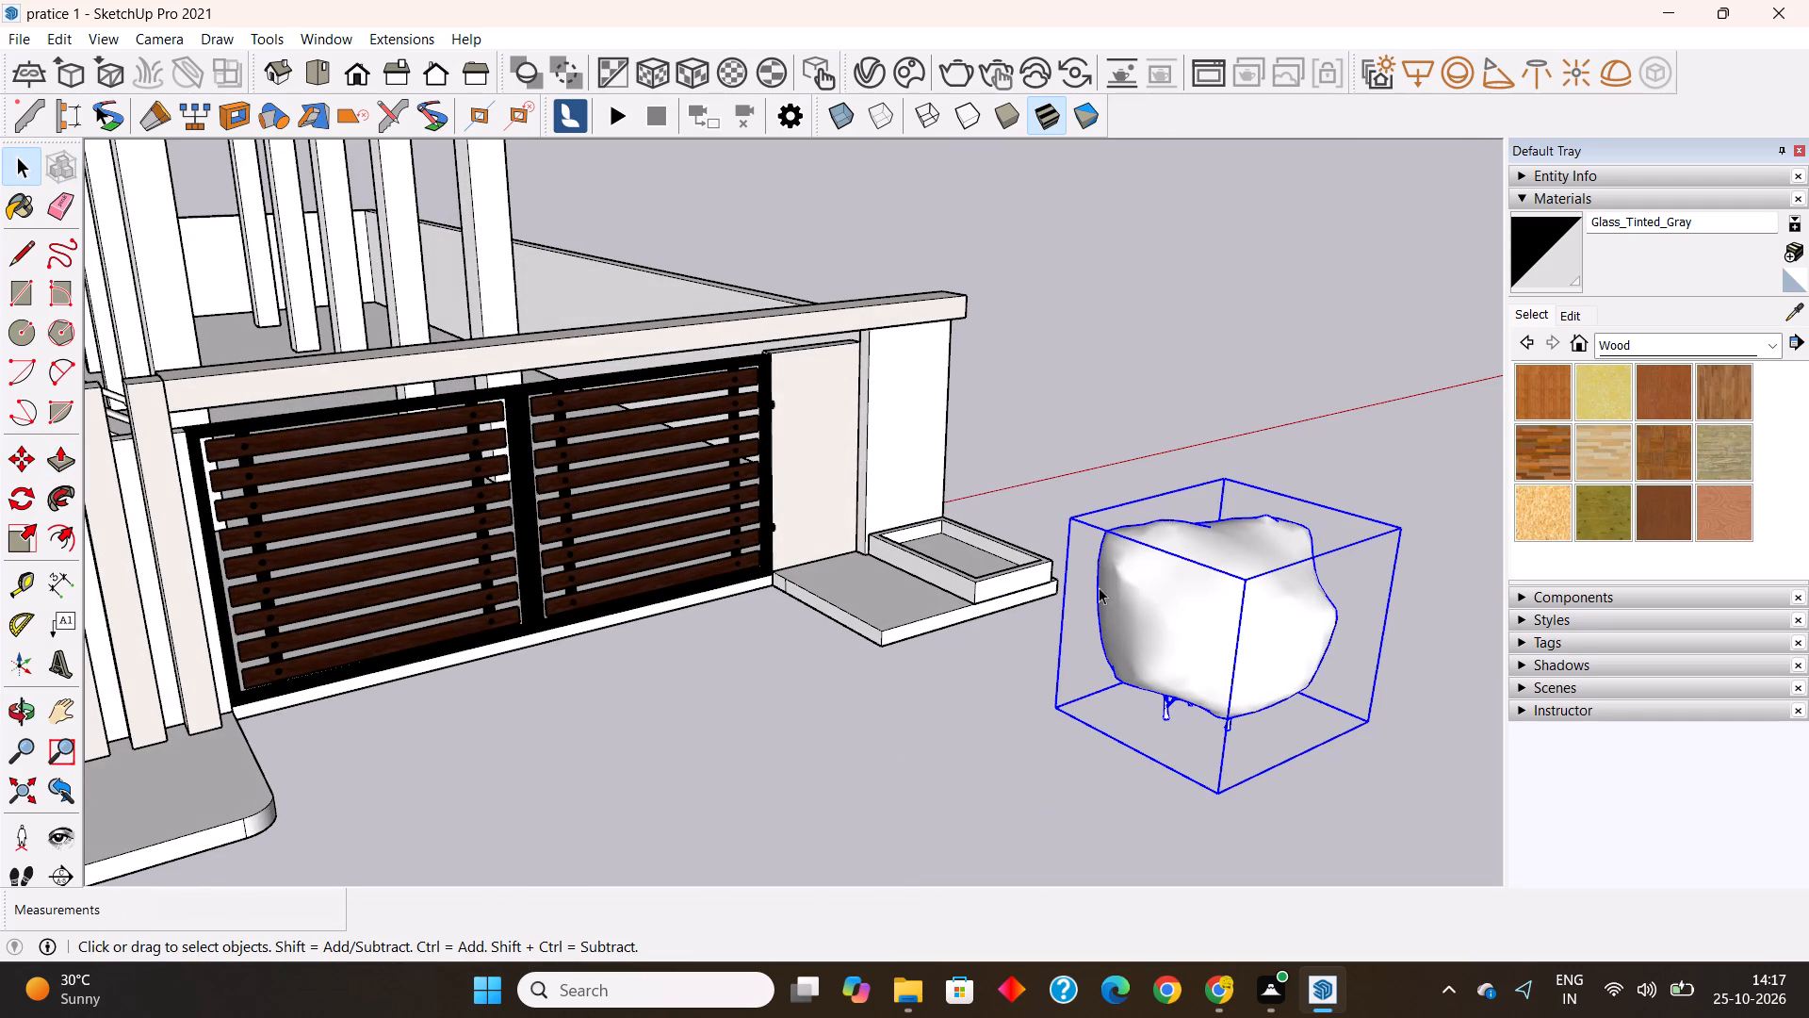
left_click(24, 455)
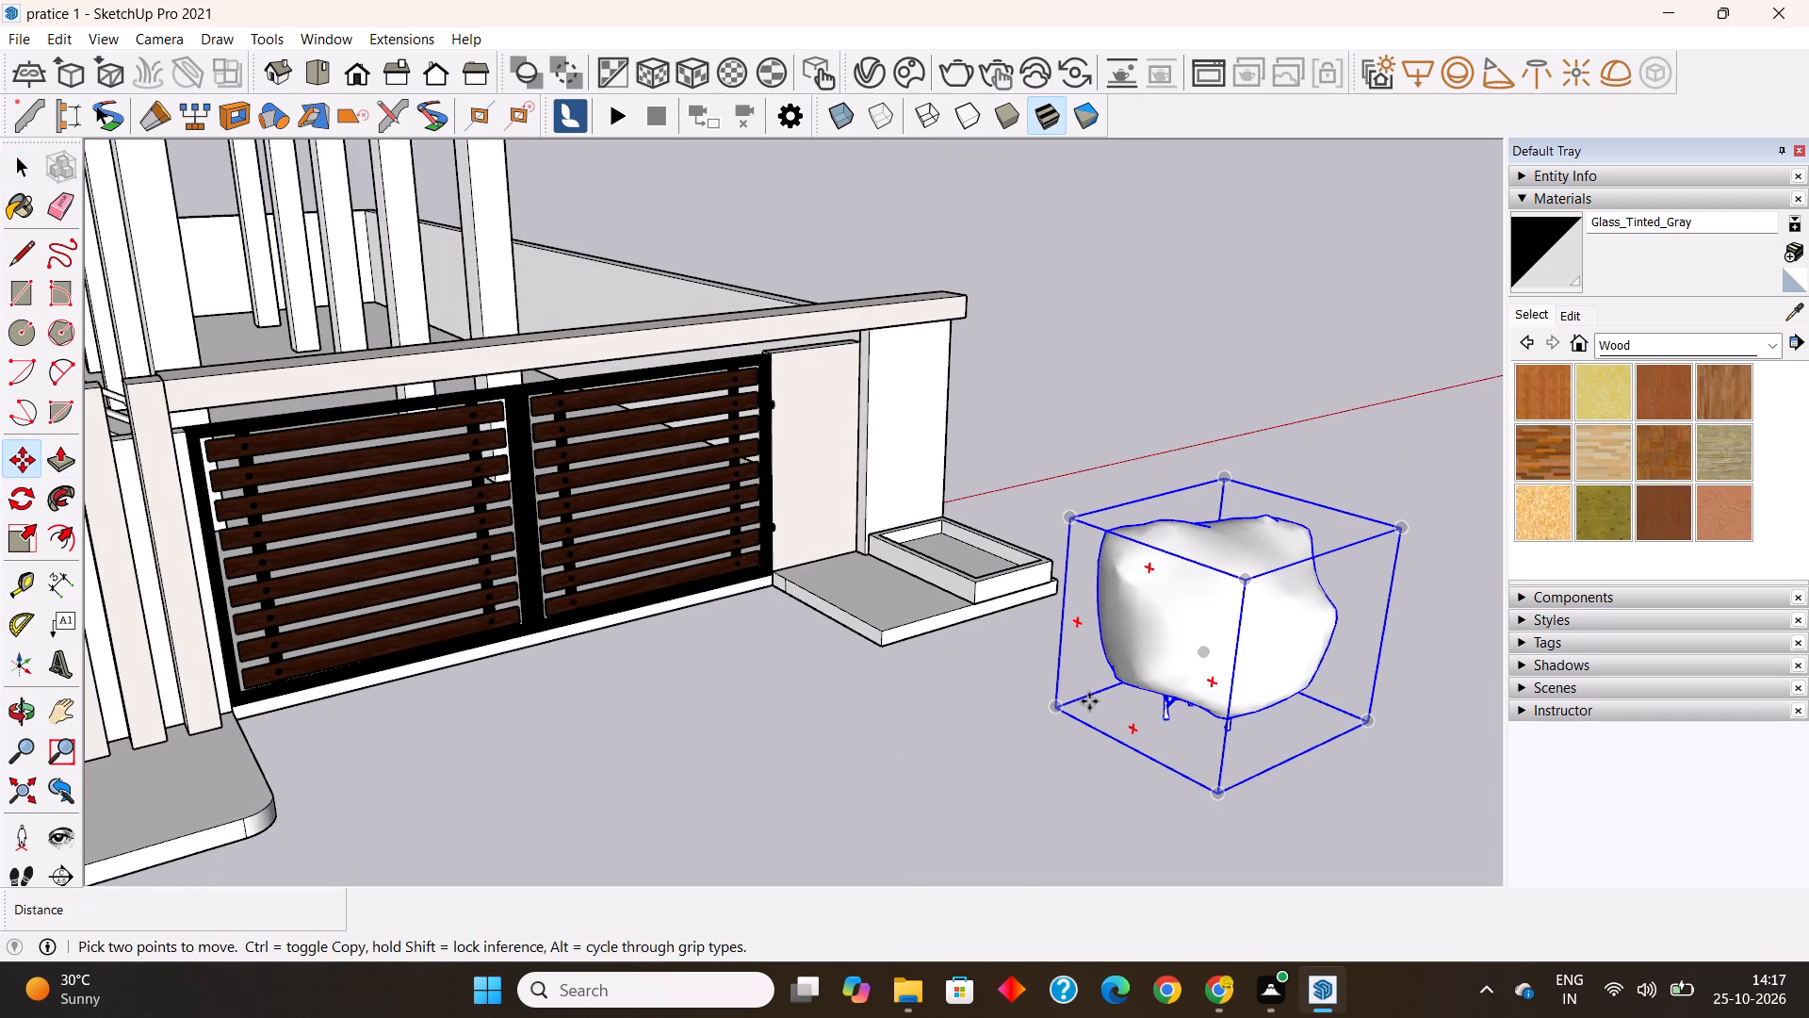
left_click(1220, 795)
left_click(980, 588)
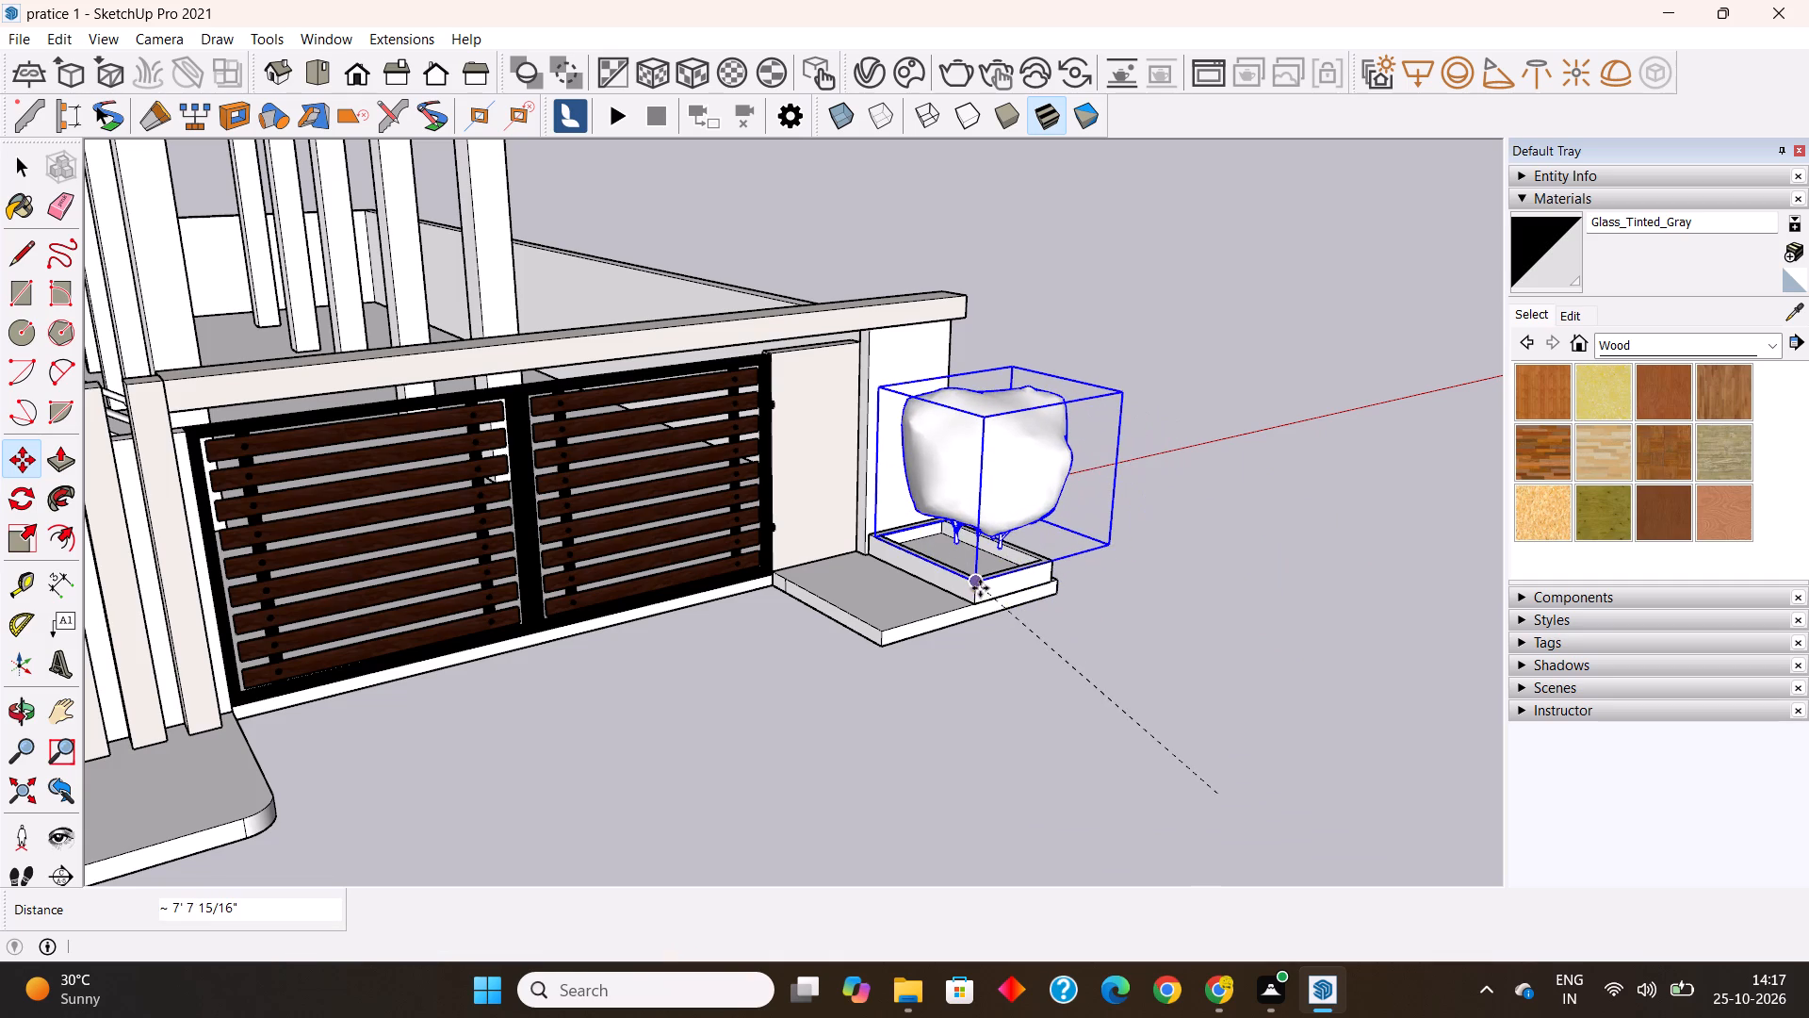
Scale the tree down uniformly in stages, including a factor of about 0.89, to suit the new planter's size.
middle_click_drag(1050, 652, 461, 686)
scroll(713, 578, "up", 5)
middle_click_drag(833, 640, 830, 641)
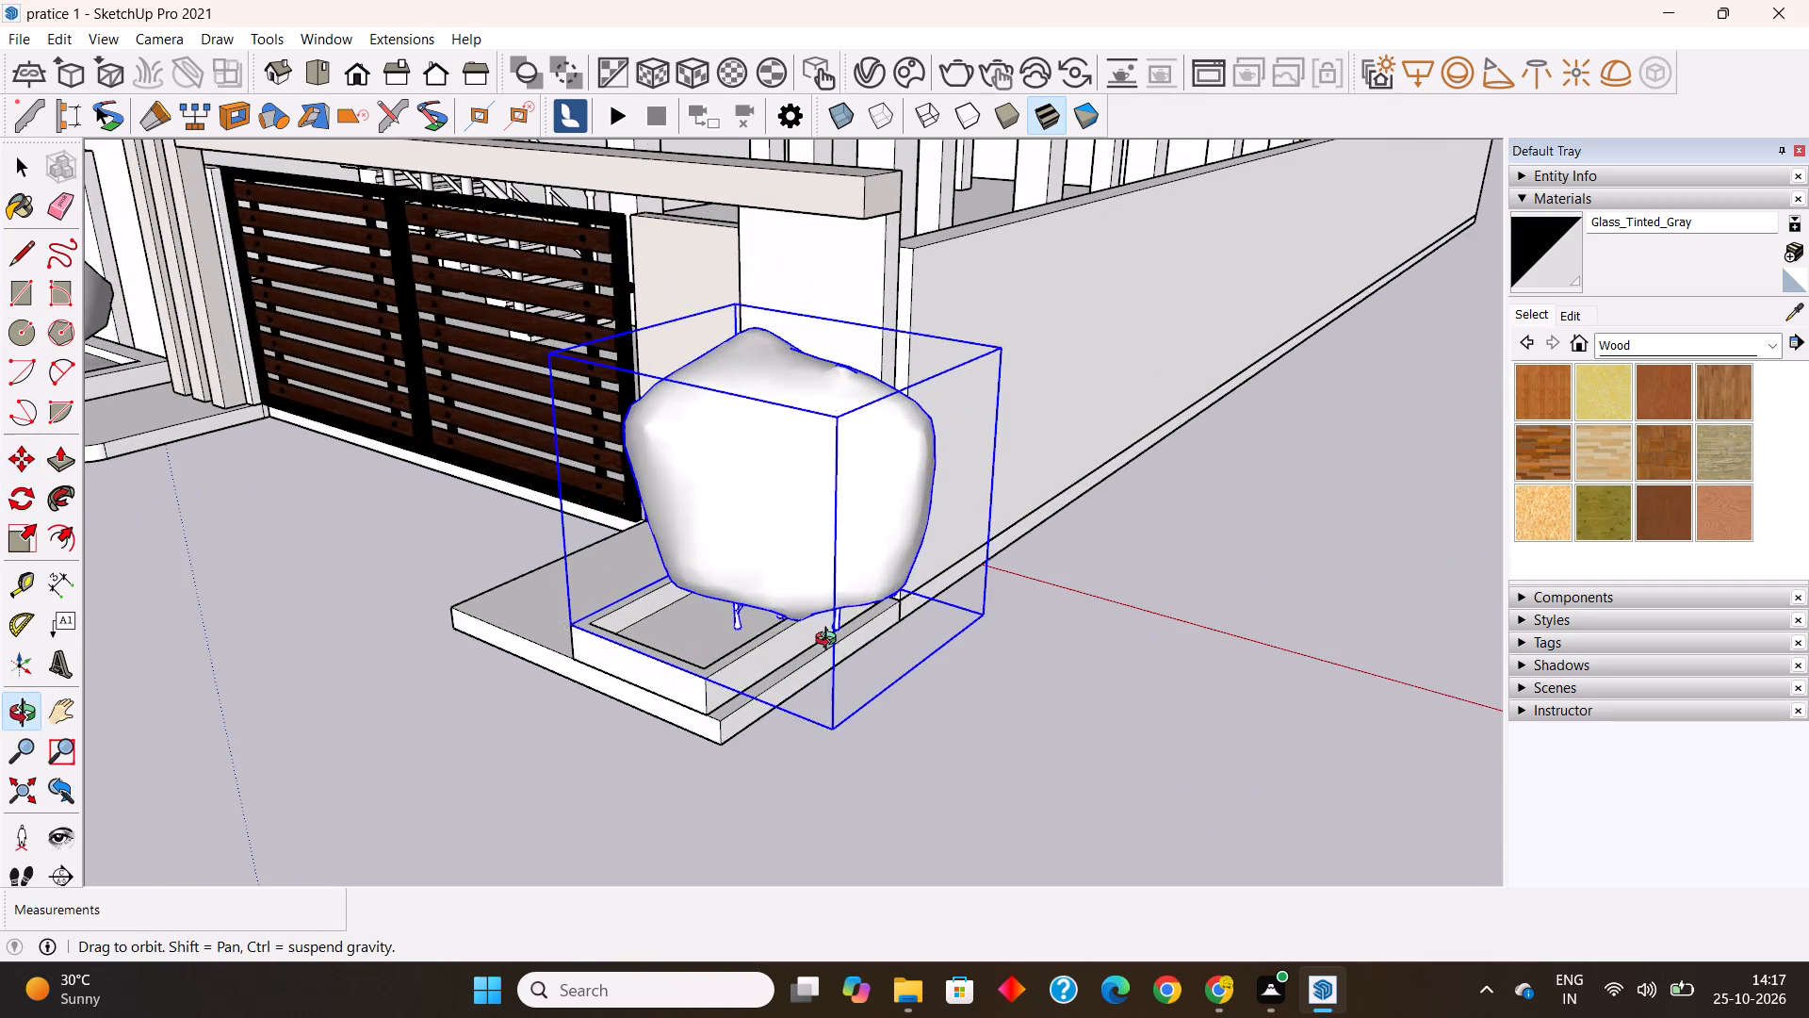
middle_click_drag(830, 641, 591, 654)
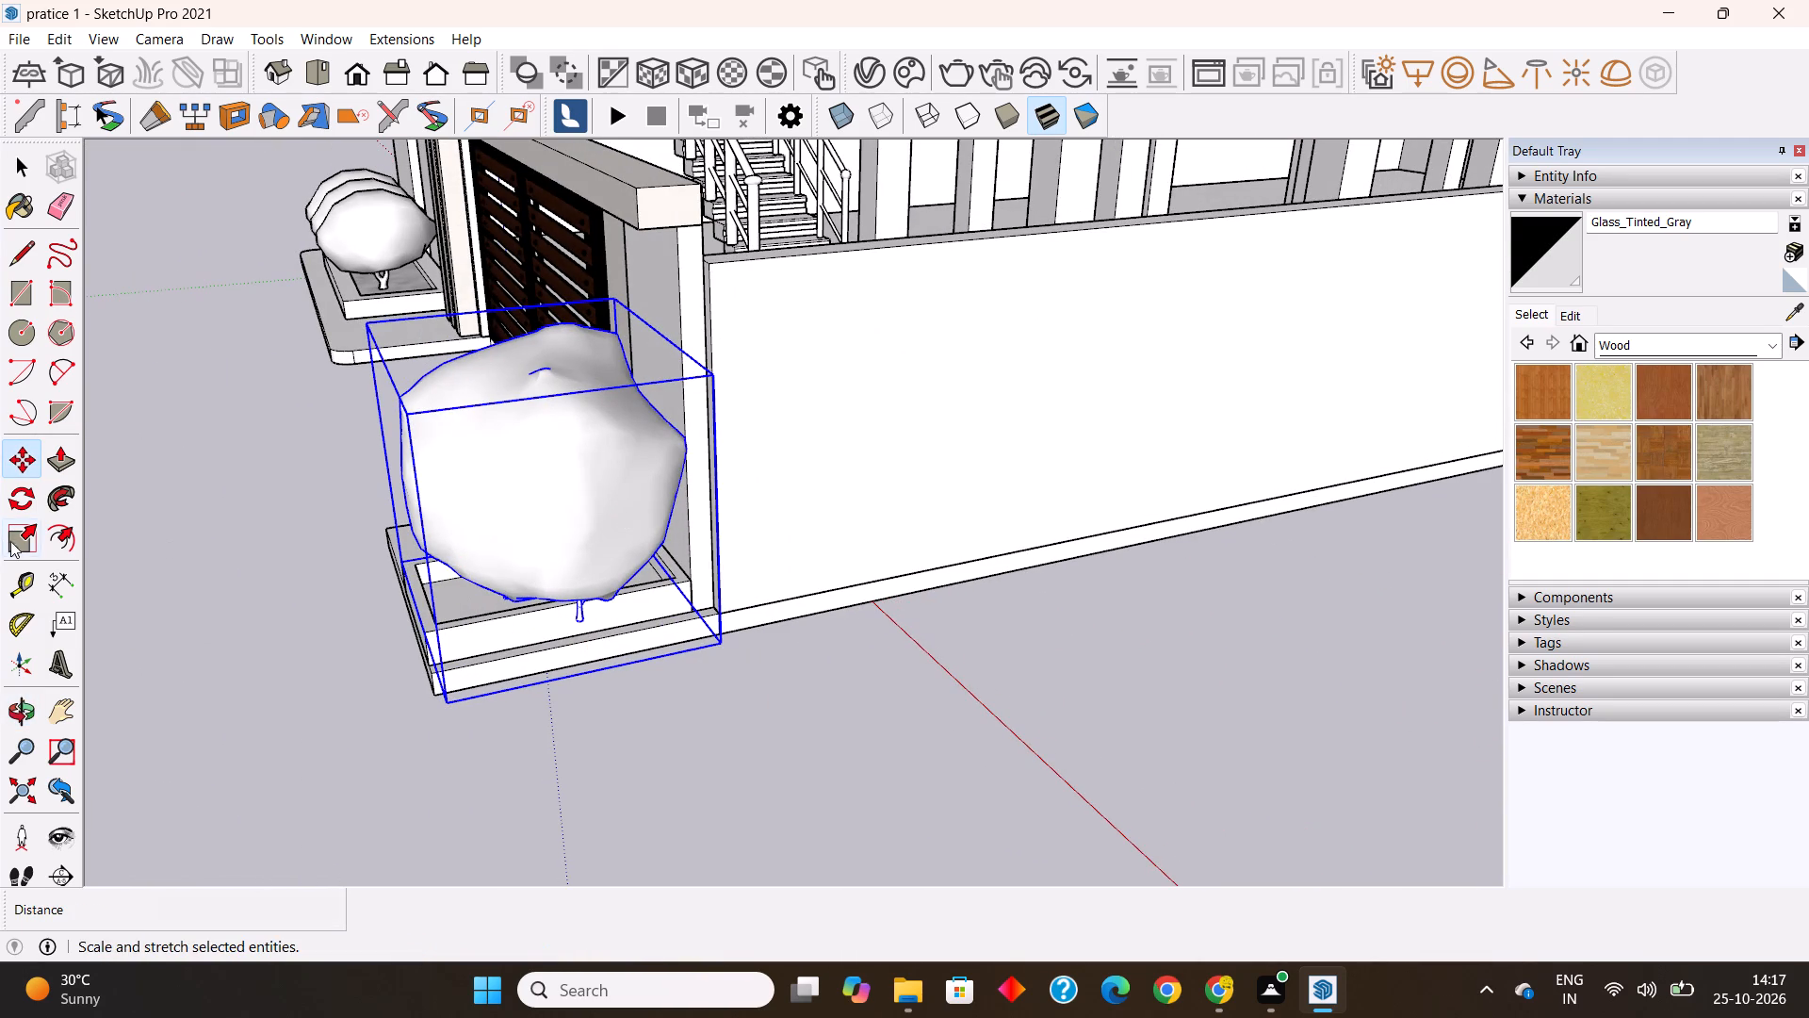
left_click(19, 538)
left_click(713, 371)
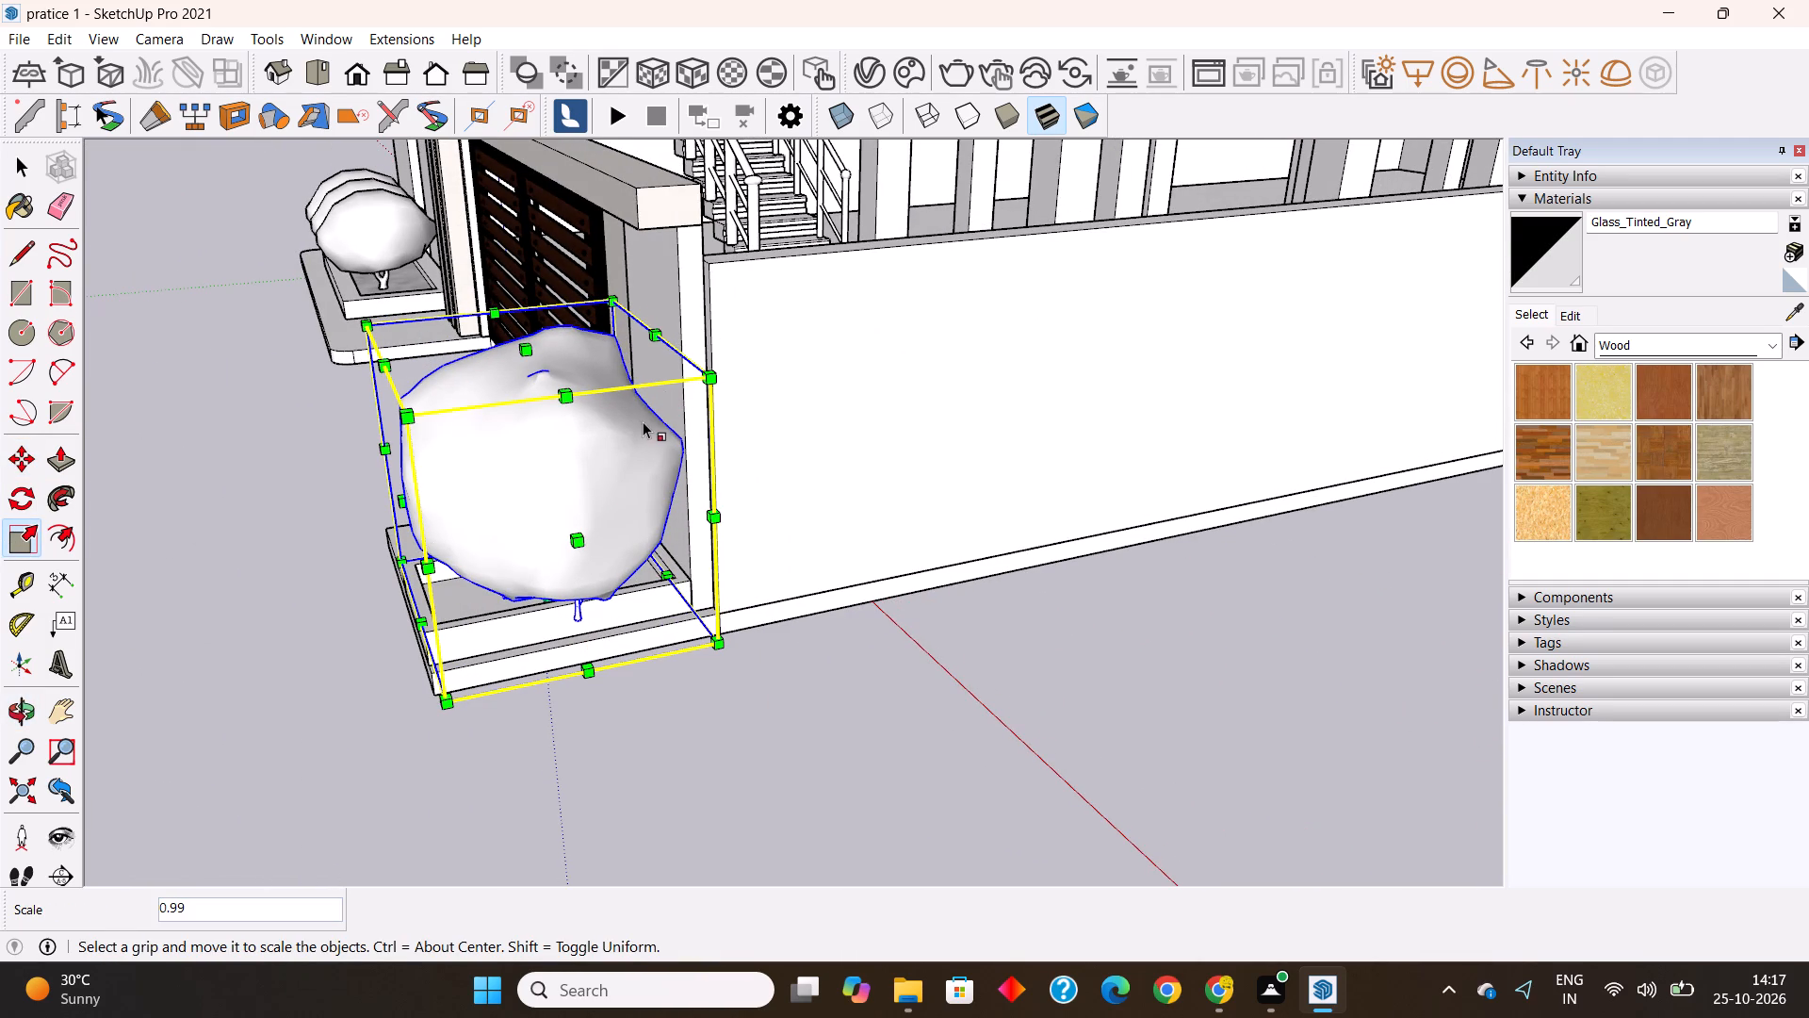
left_click(710, 372)
left_click(672, 405)
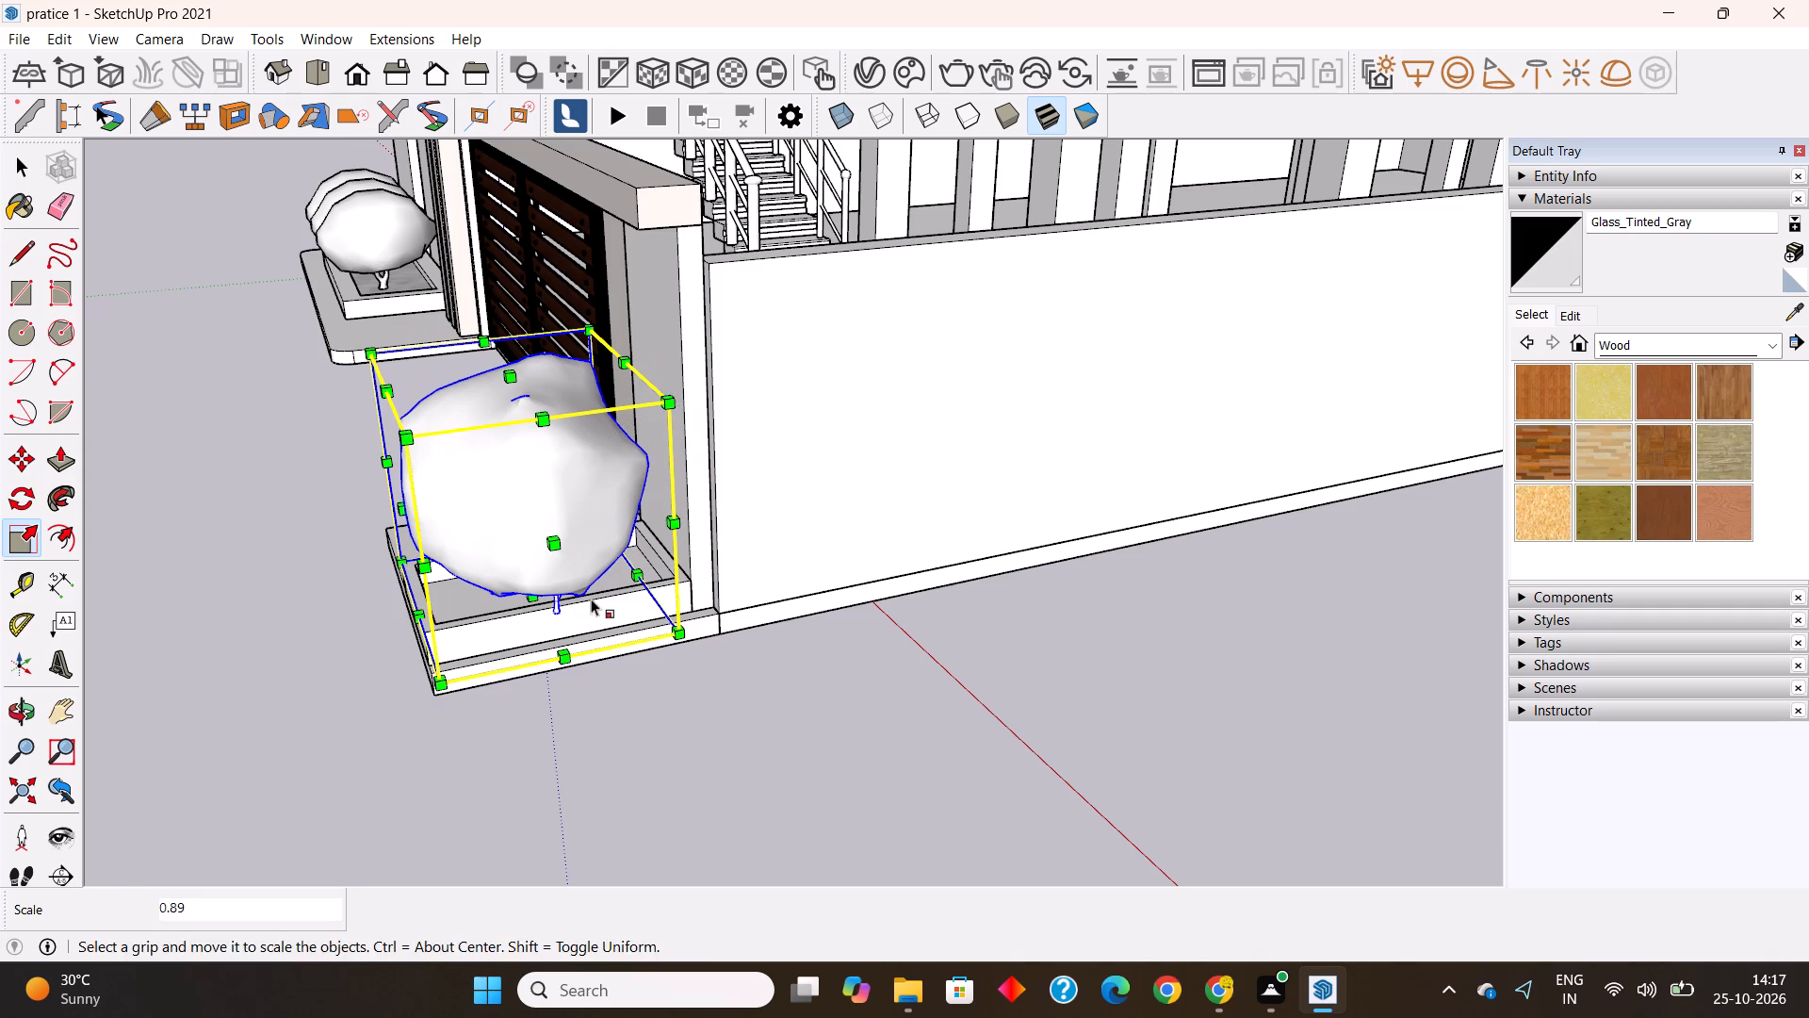
middle_click_drag(599, 601, 962, 556)
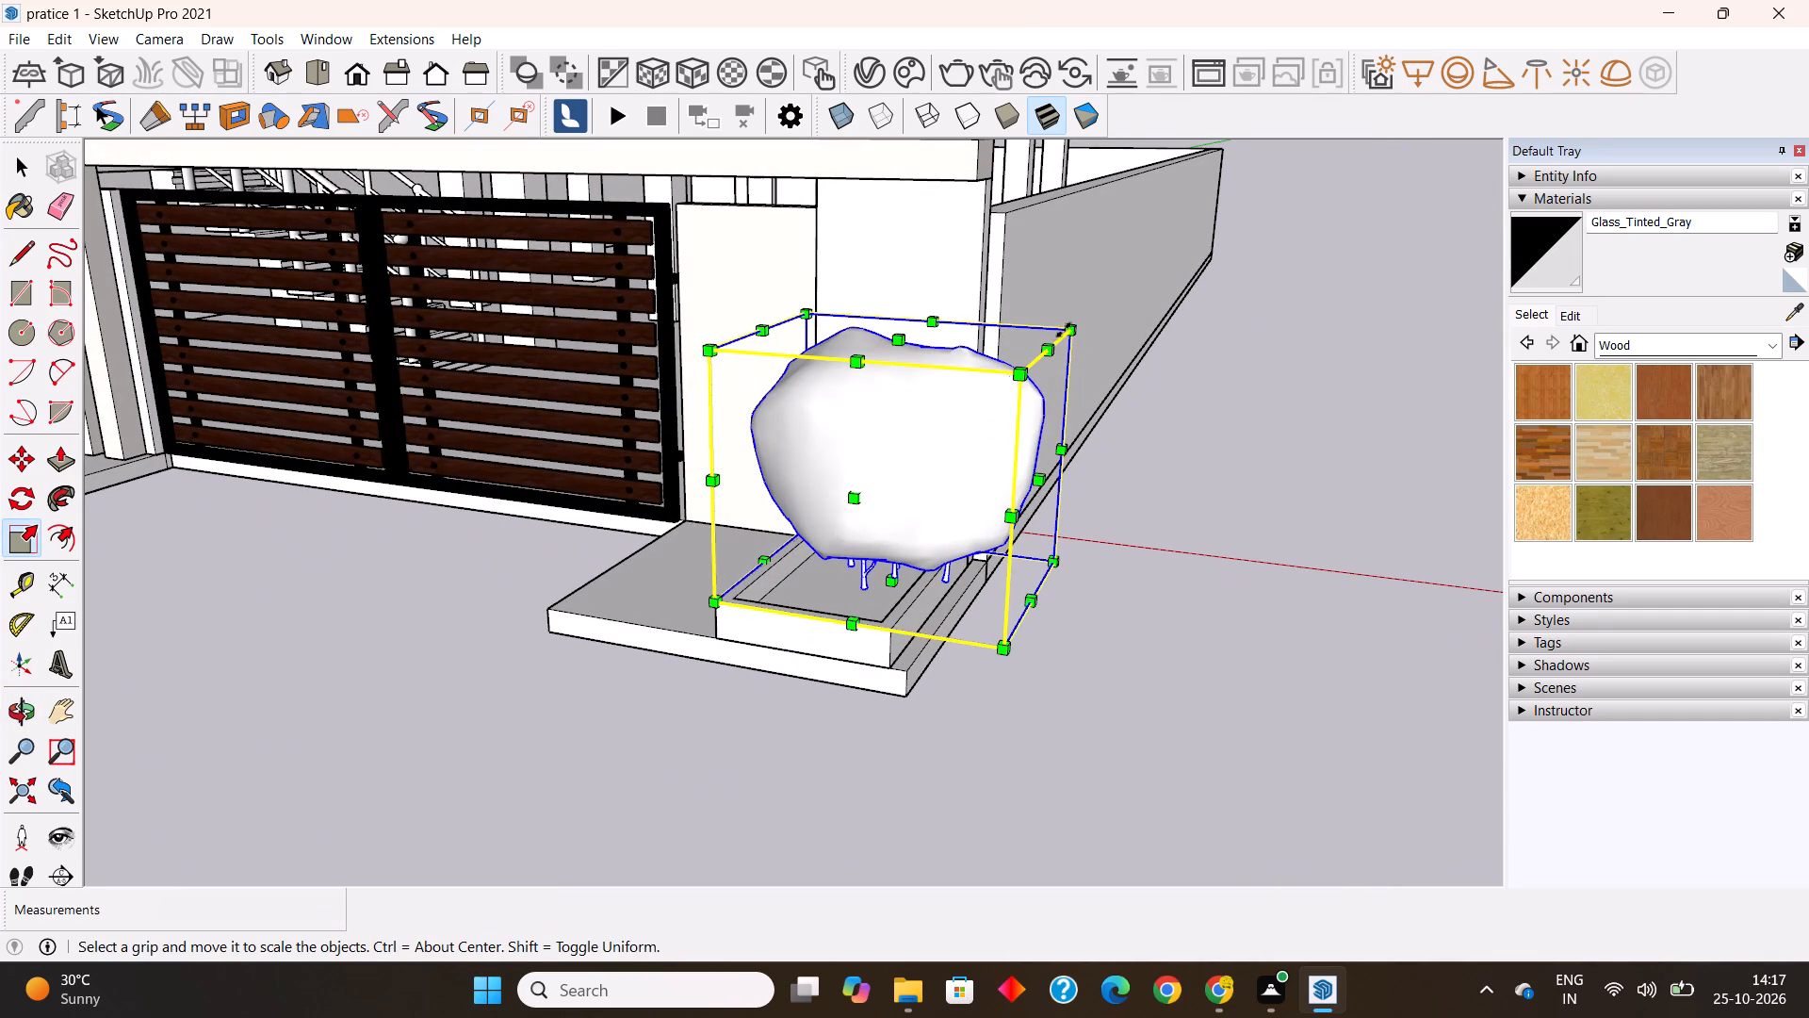
left_click(1068, 323)
left_click(1015, 363)
middle_click_drag(940, 566, 1005, 573)
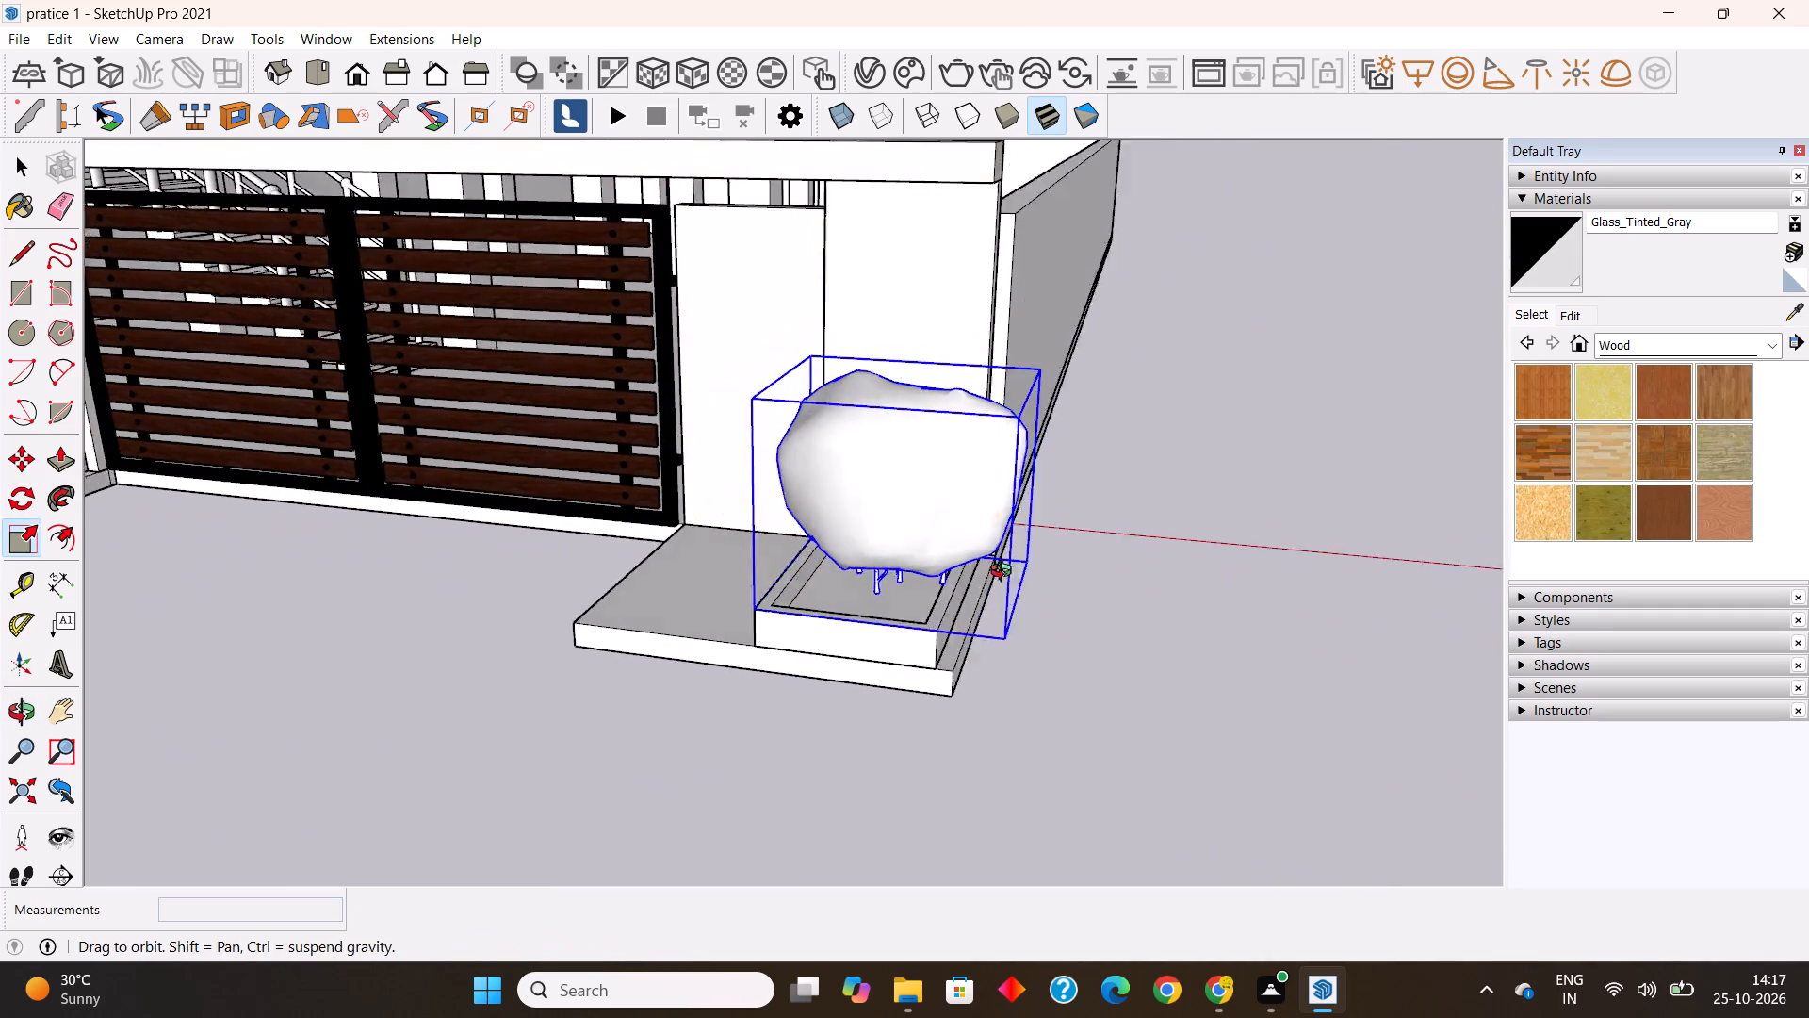
Move the tree about 4" along the planter's front edge to centre it over the hollow.
middle_click_drag(1005, 573, 1132, 523)
scroll(1133, 509, "up", 5)
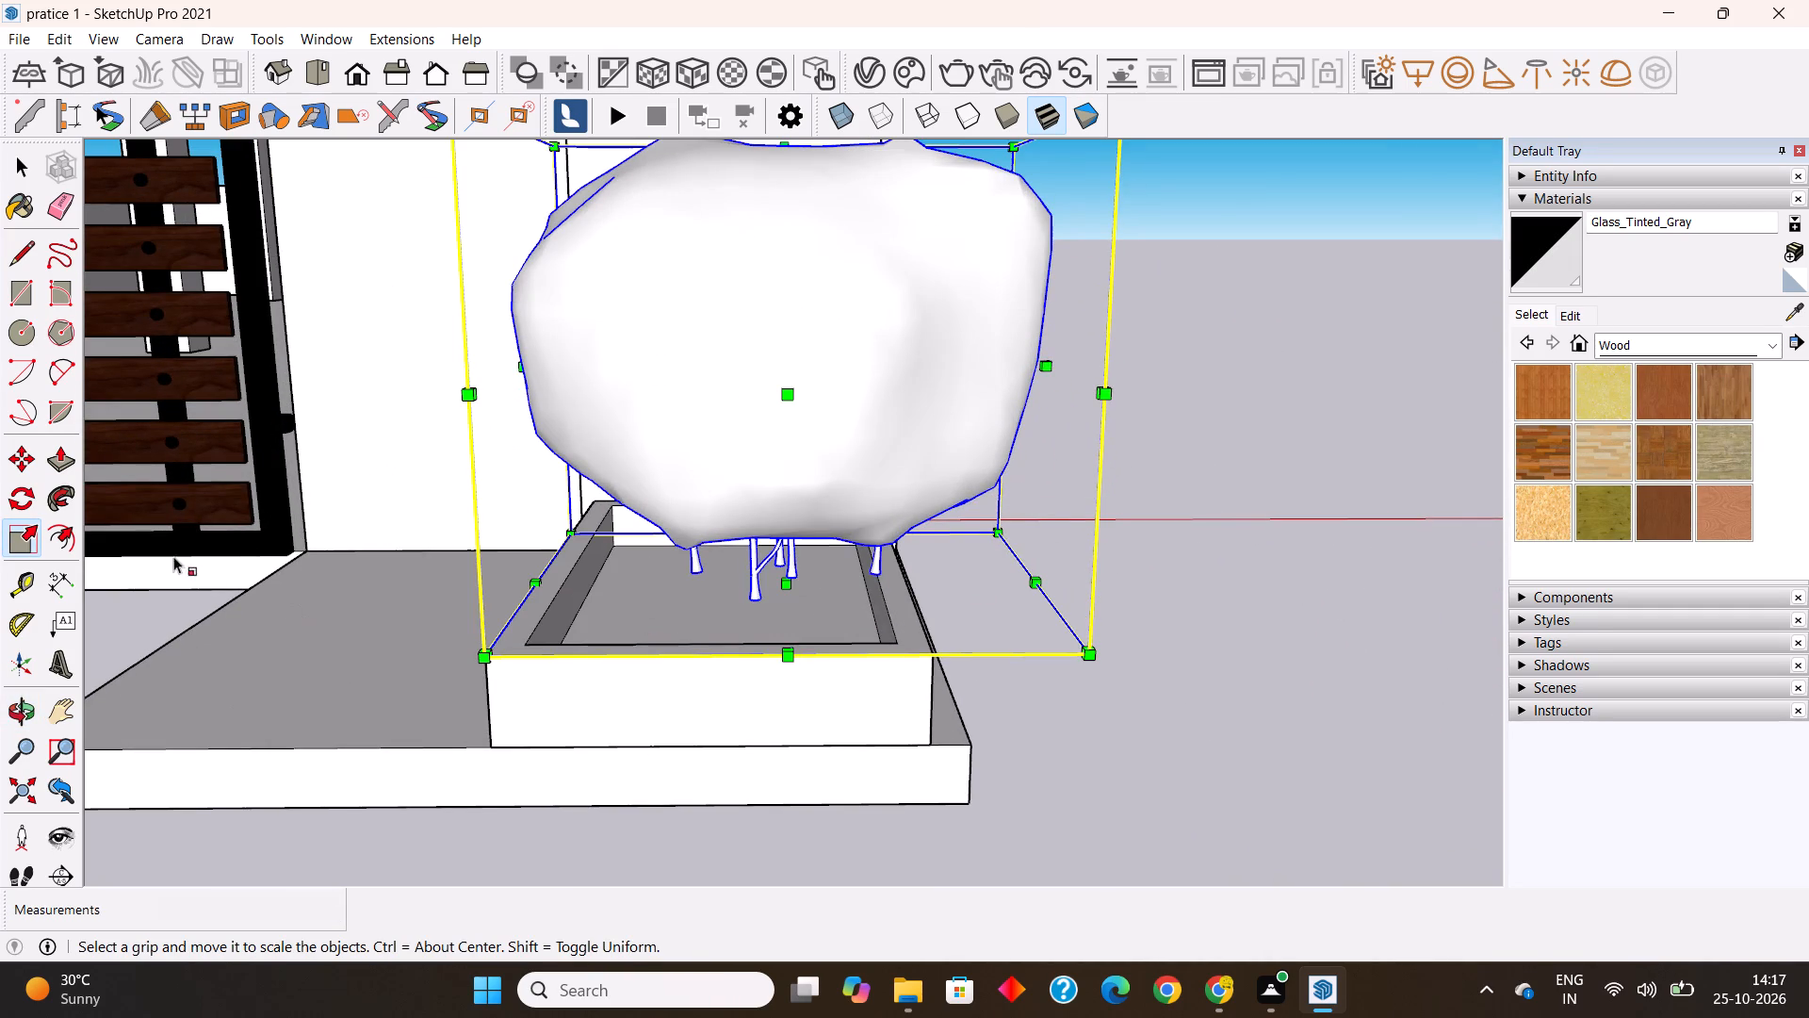
left_click(25, 452)
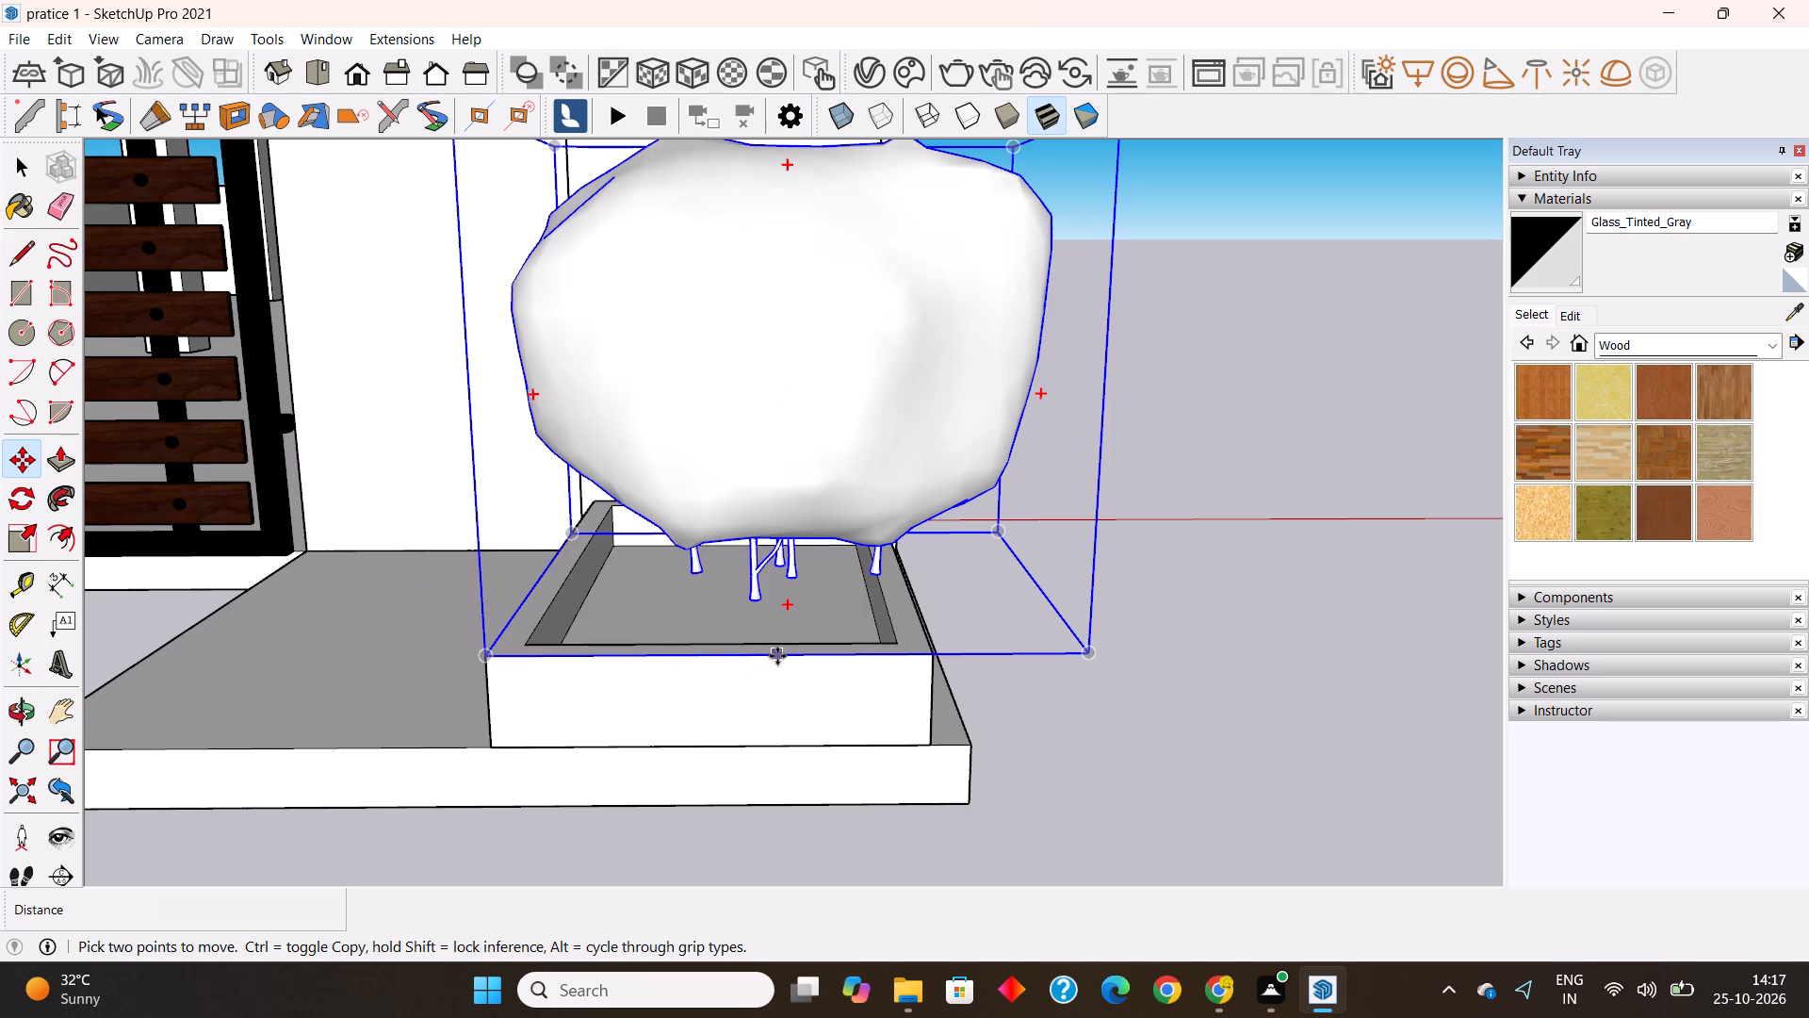
left_click(775, 657)
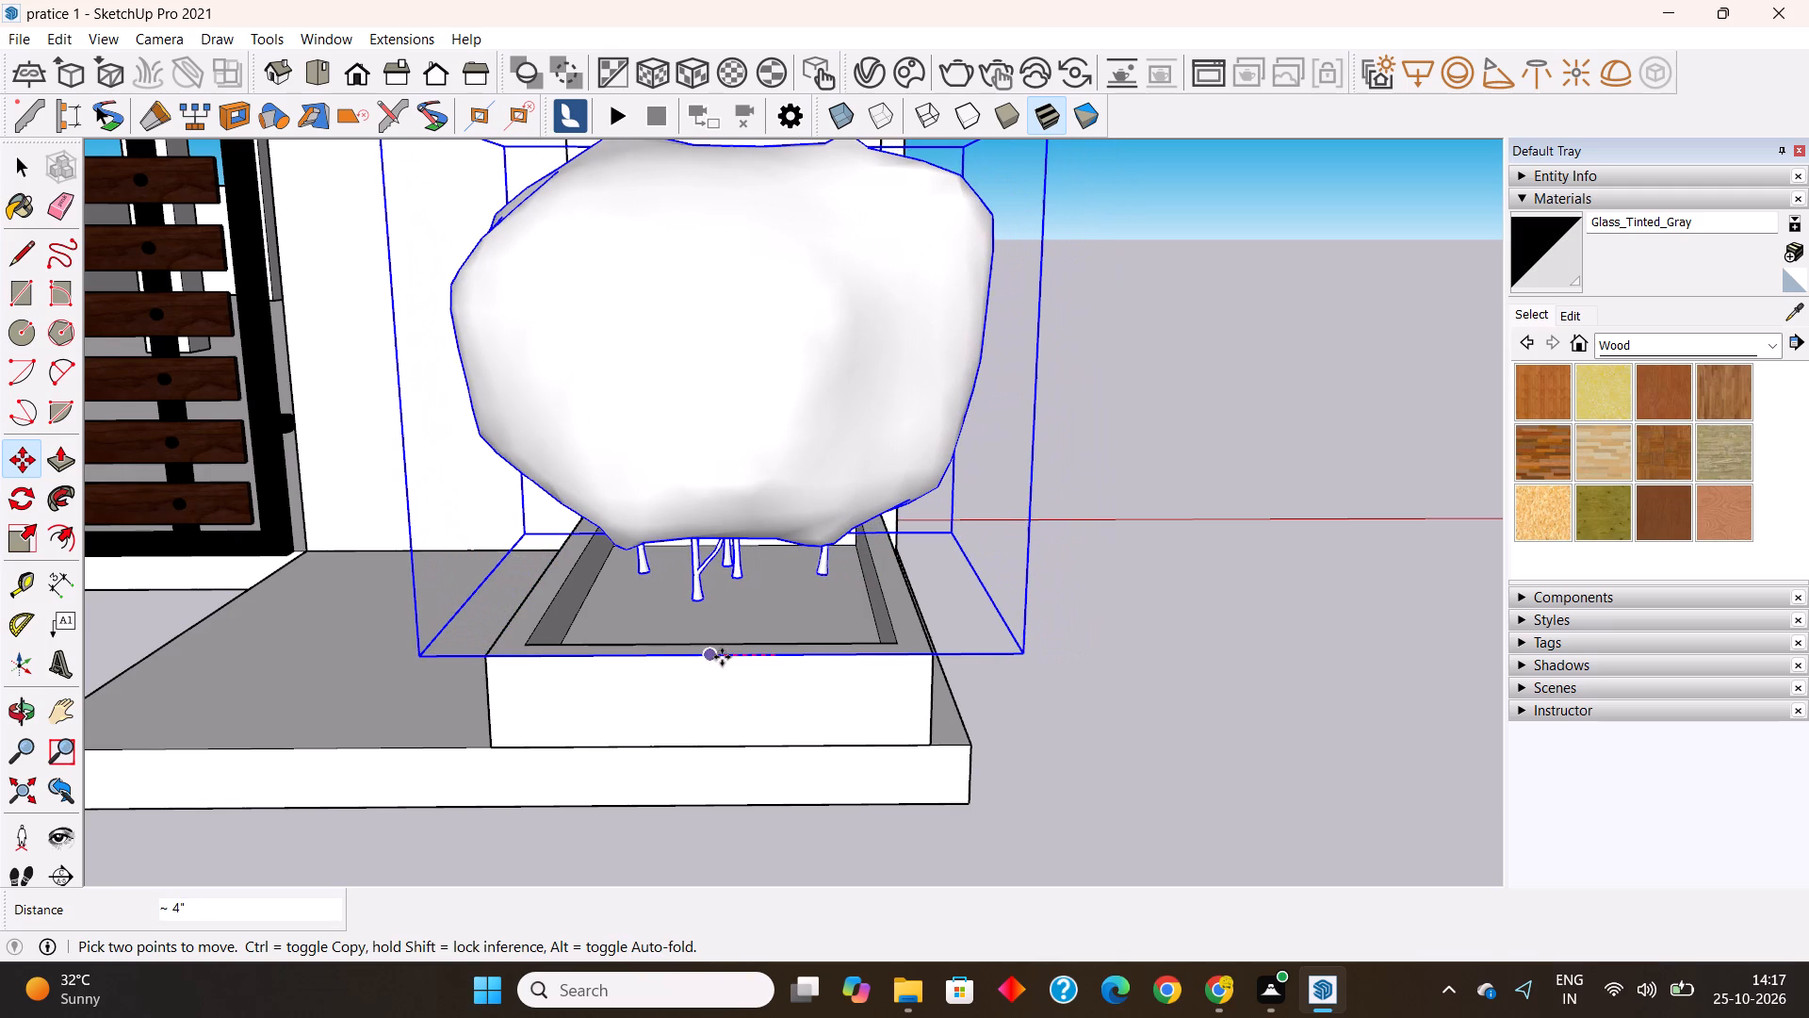
left_click(722, 657)
middle_click_drag(650, 669, 950, 697)
scroll(927, 650, "down", 4)
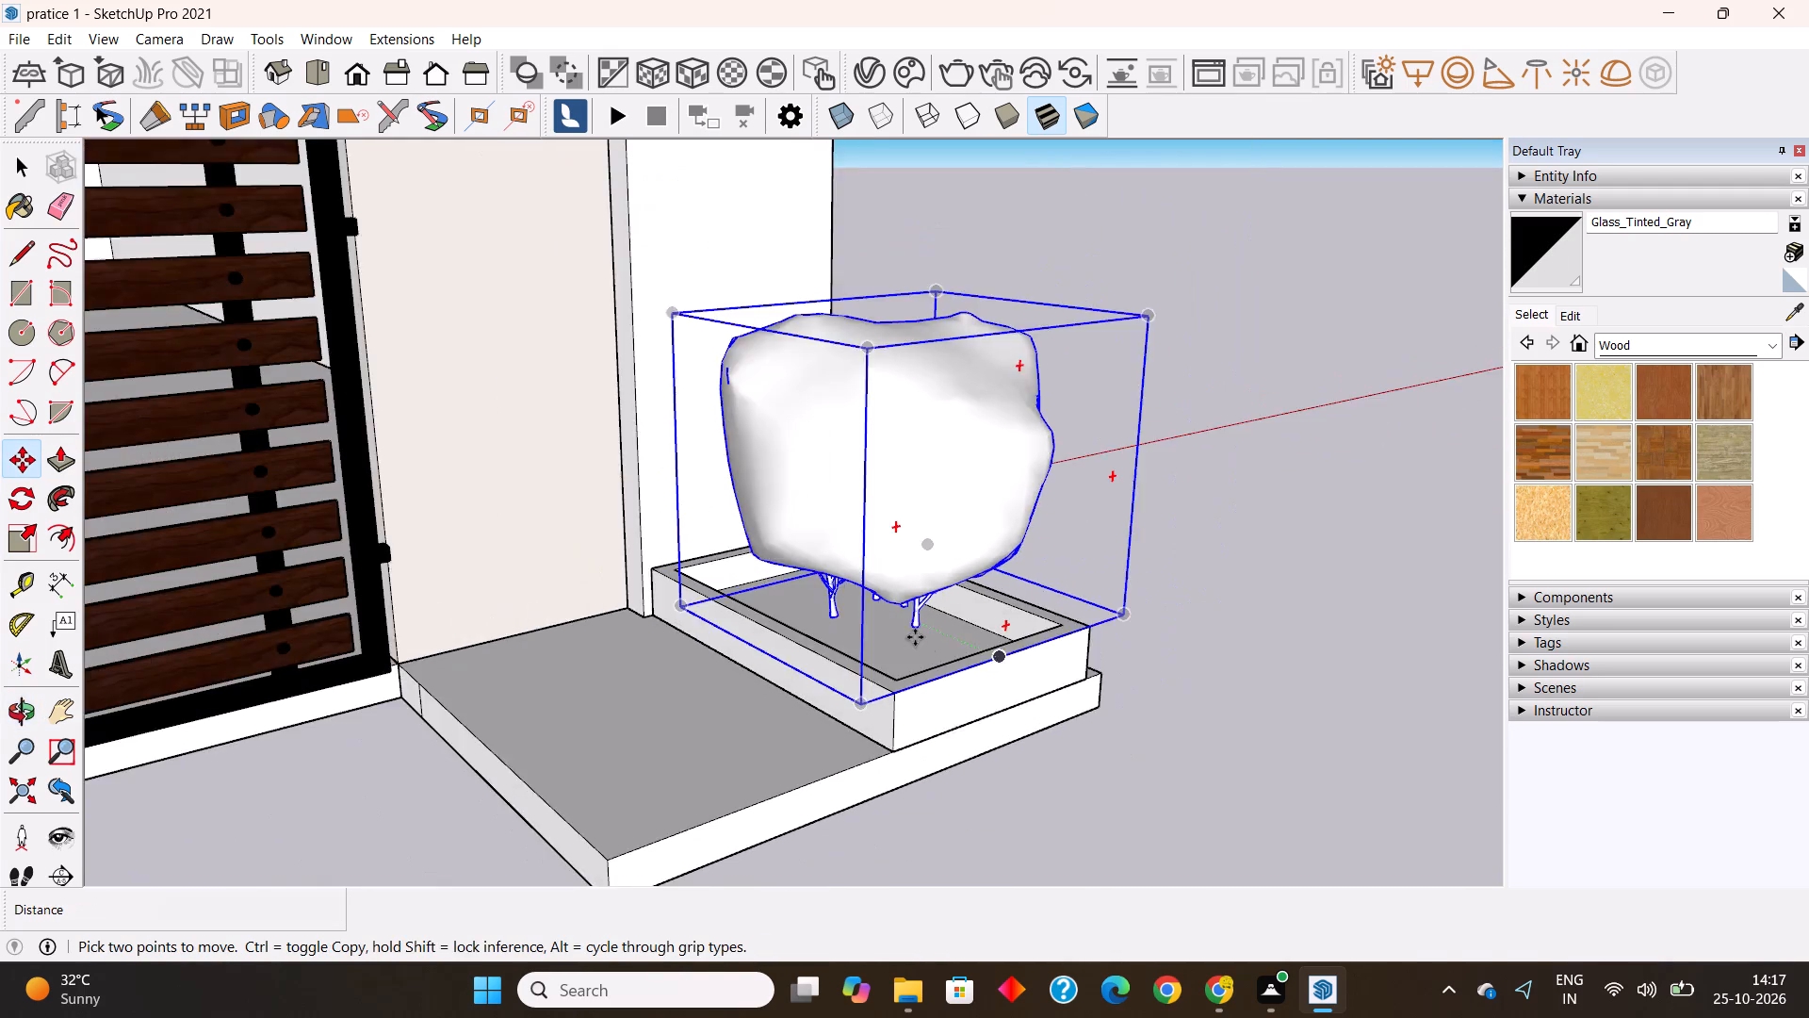
scroll(915, 637, "down", 6)
key("space")
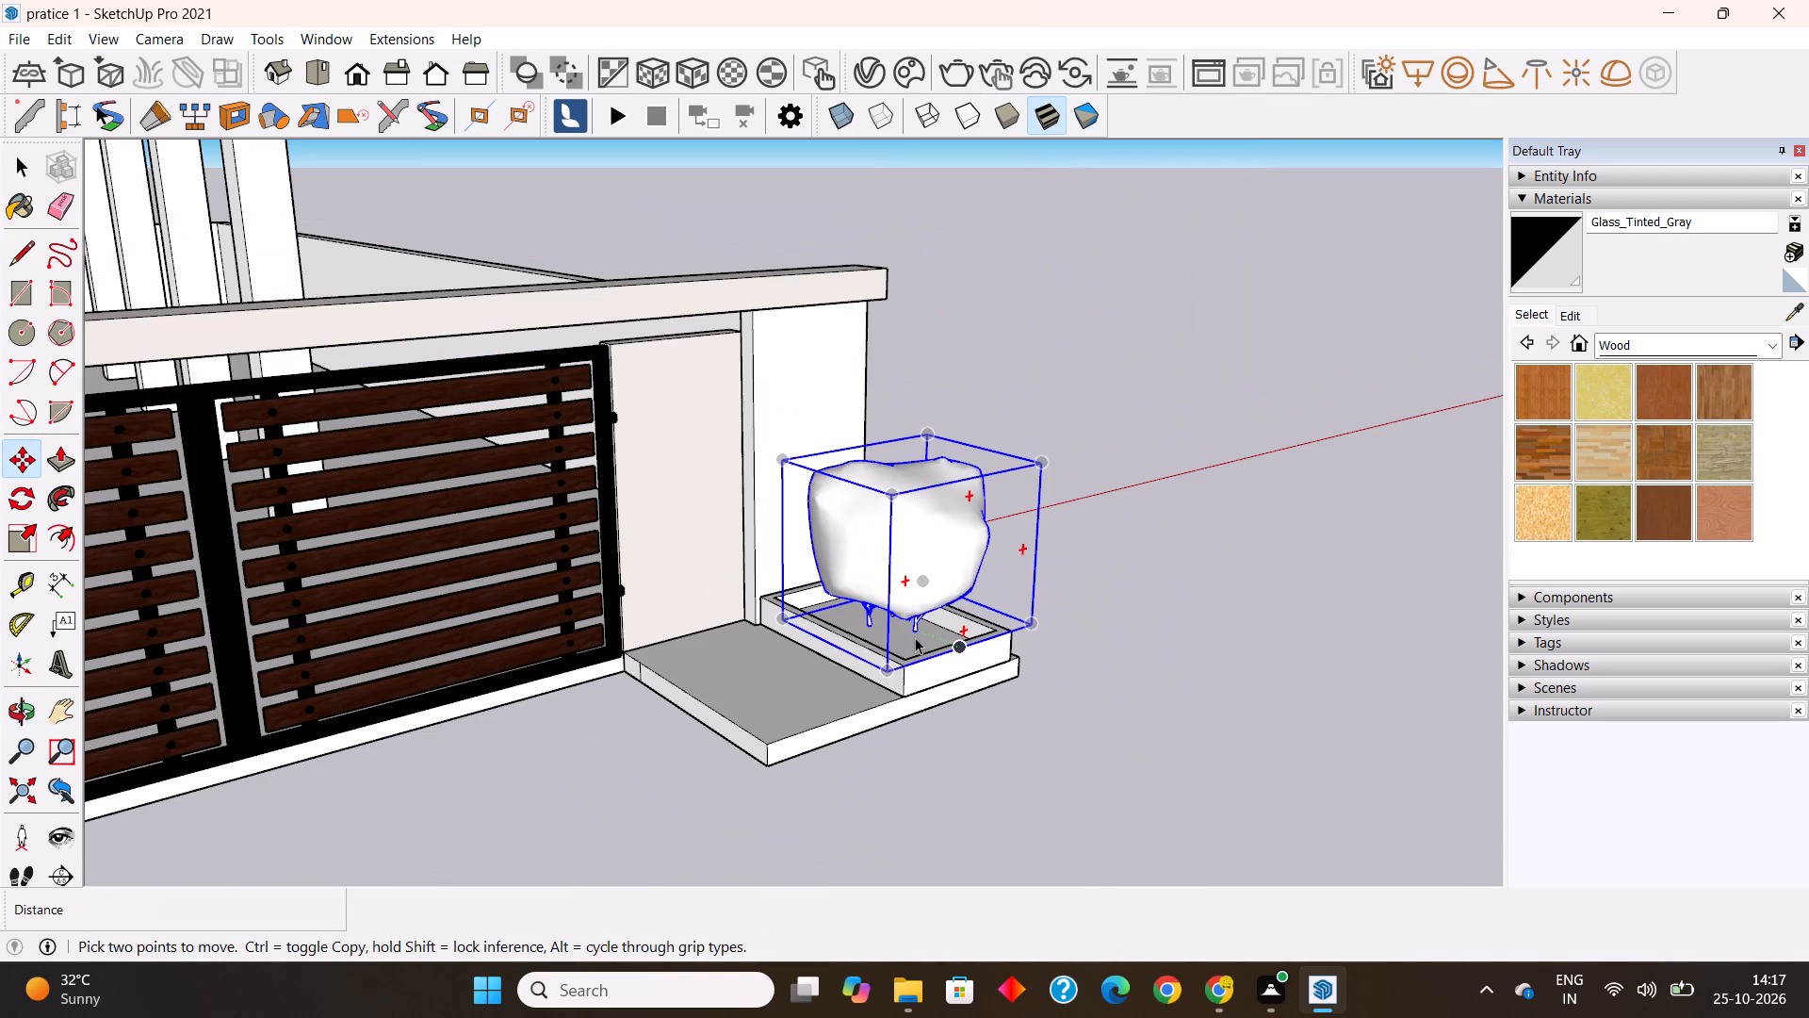
left_click(1215, 659)
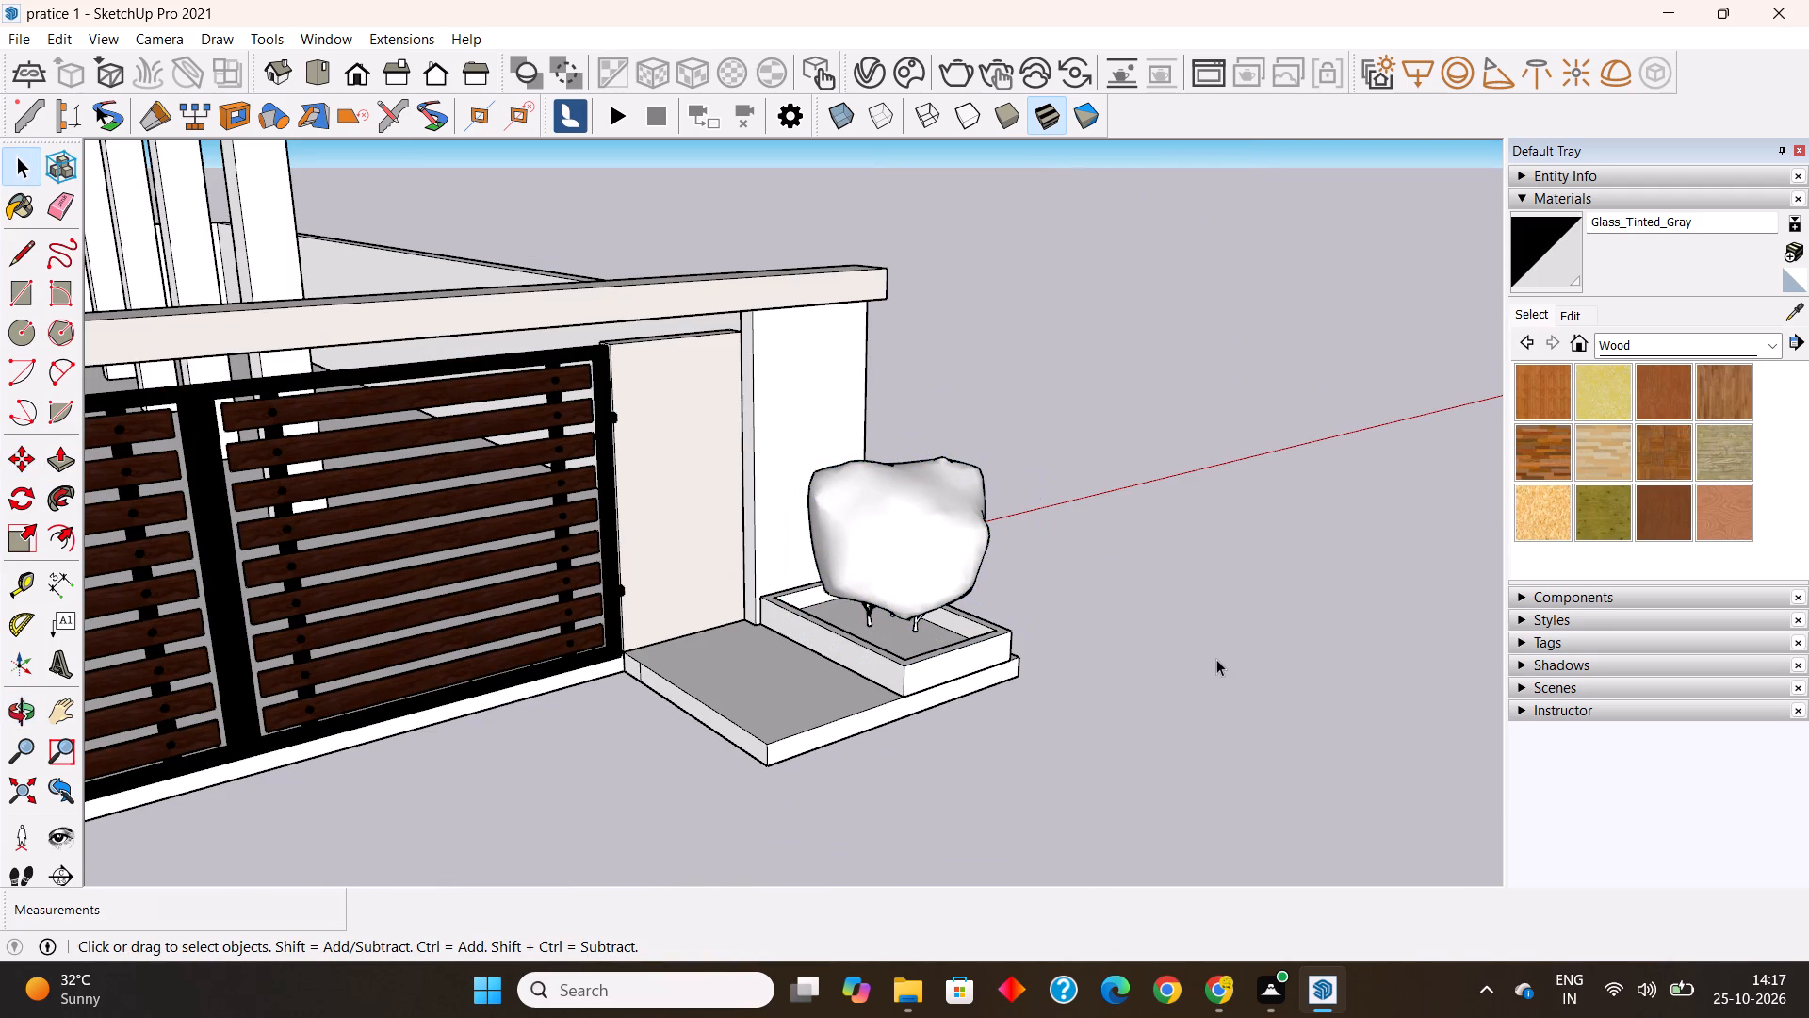
Open the reference image Ultra Modern House Exterior Render Facade Design from the CIVIL DWG folder, examine the facade, and return to SketchUp.
left_click(905, 985)
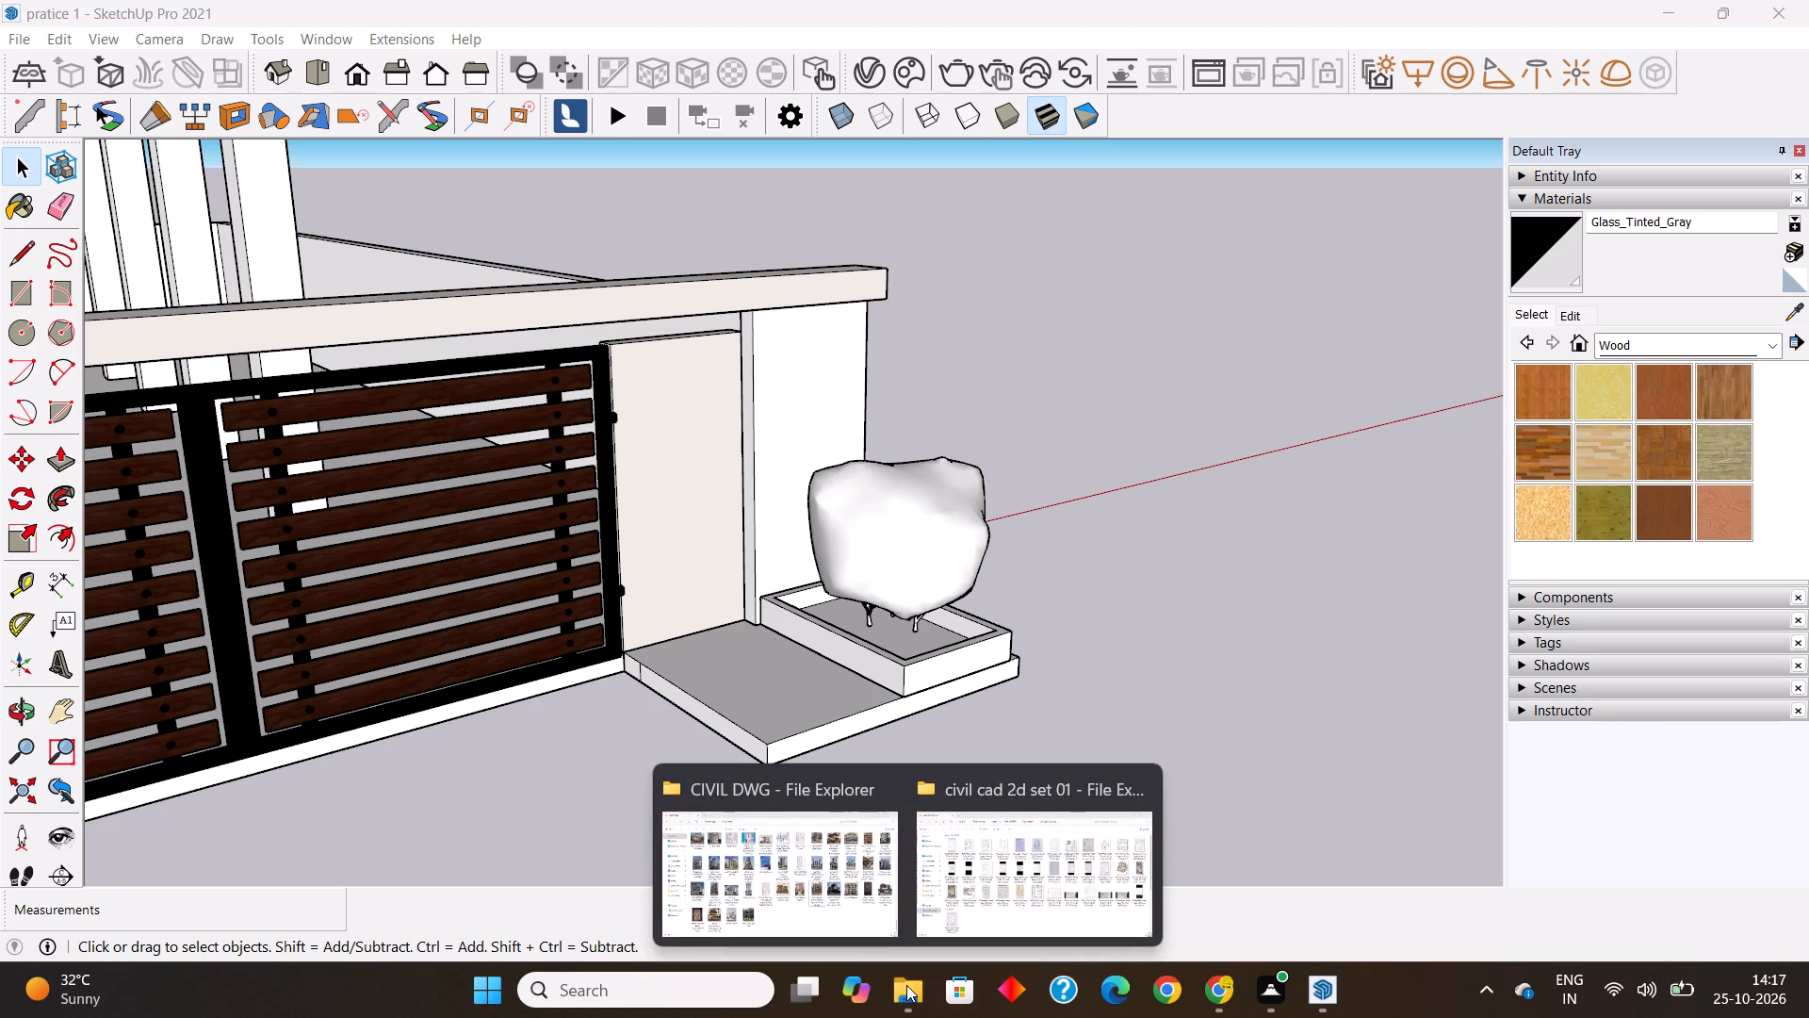
left_click(828, 892)
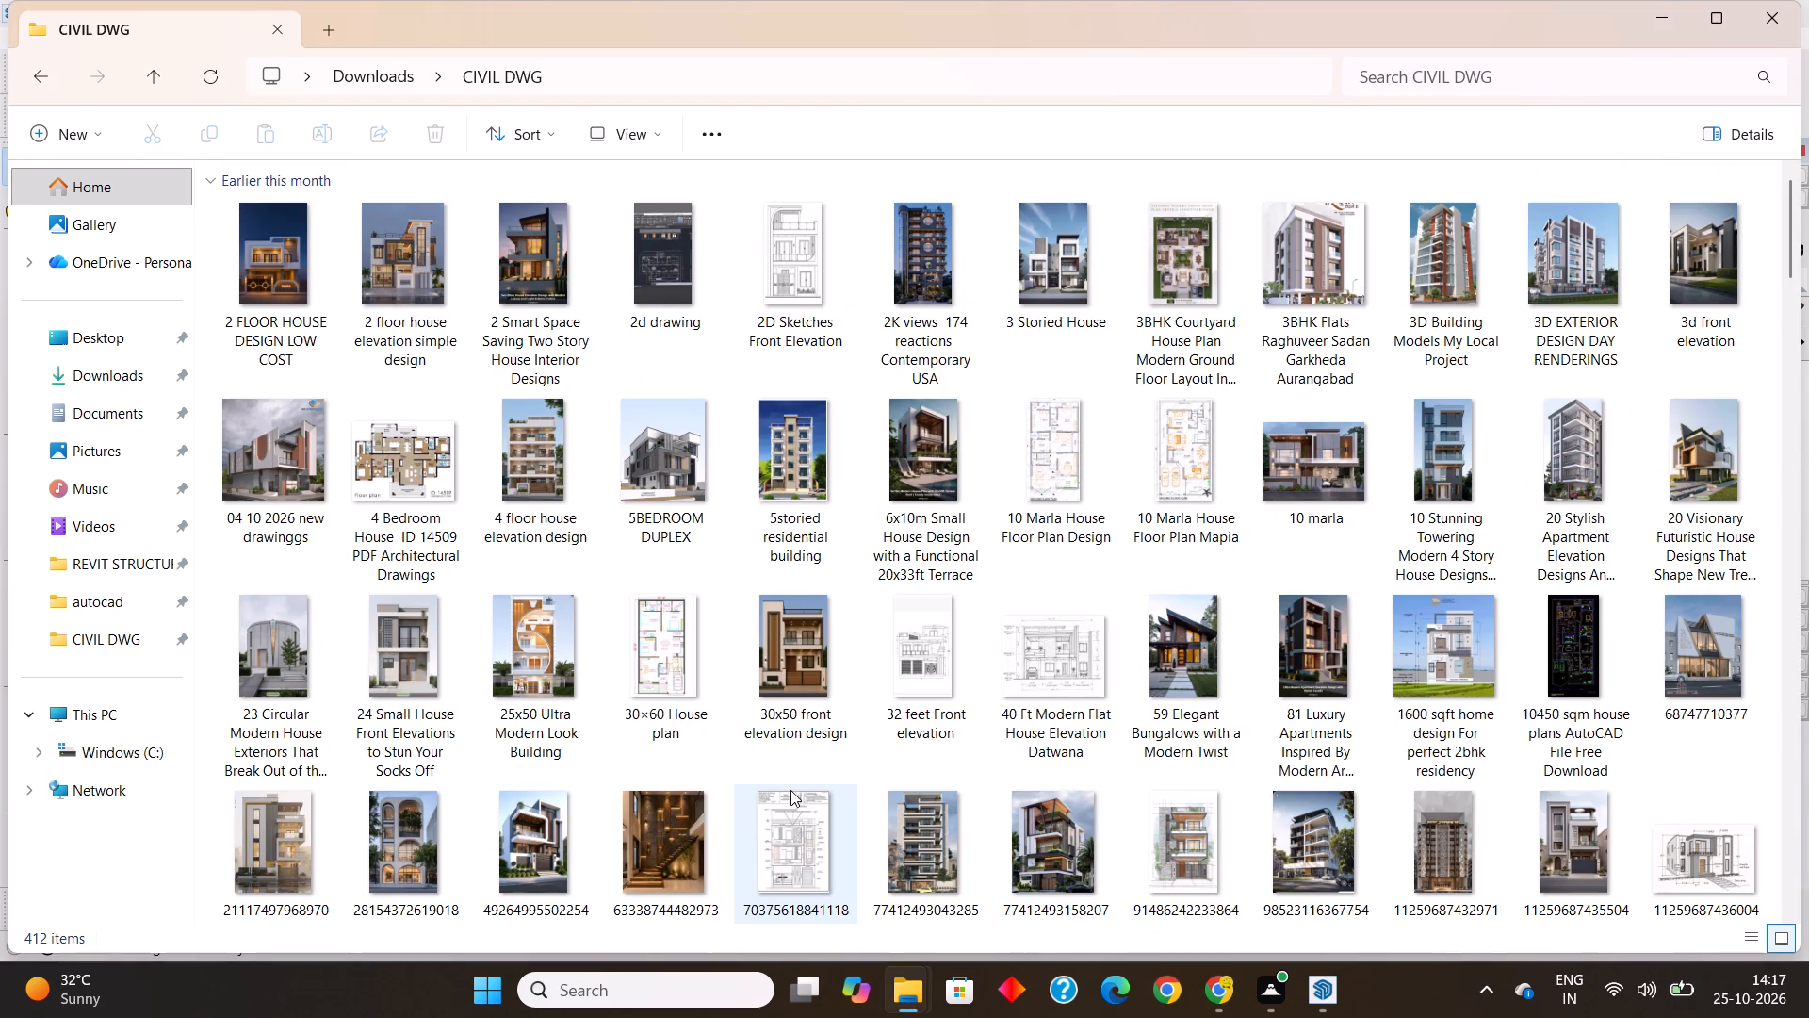
scroll(839, 765, "down", 8)
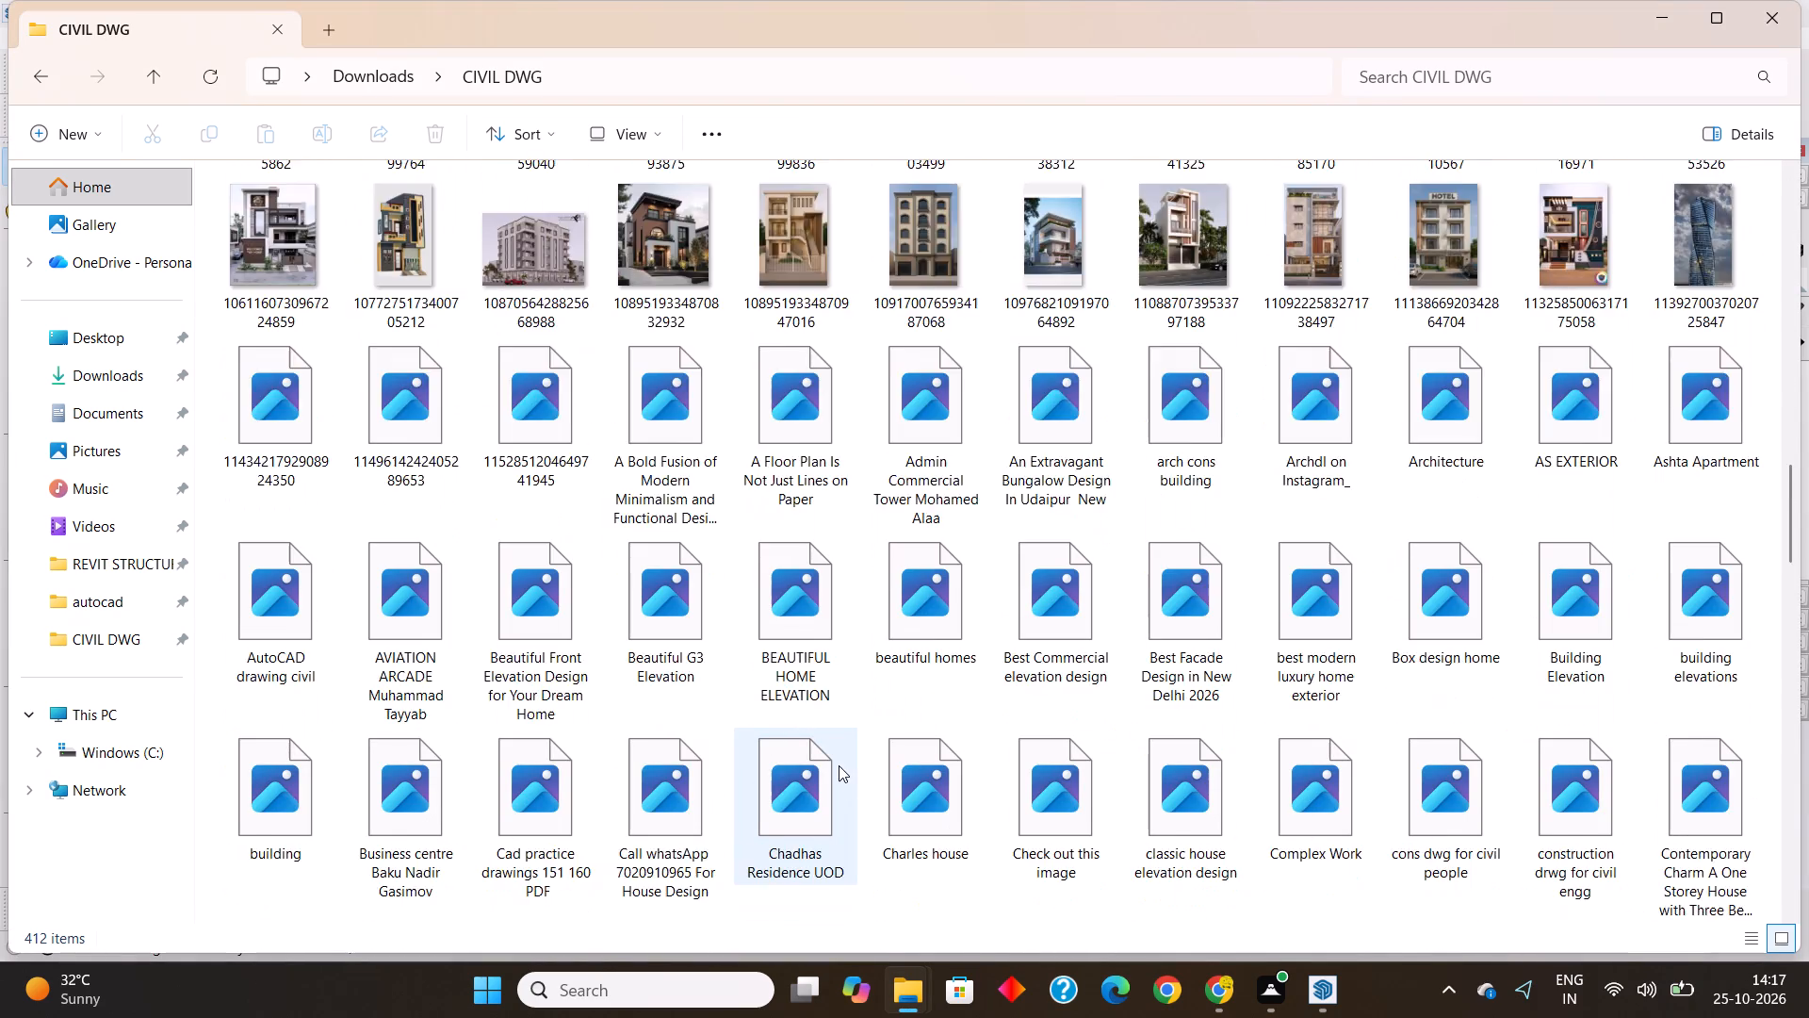
scroll(839, 765, "down", 9)
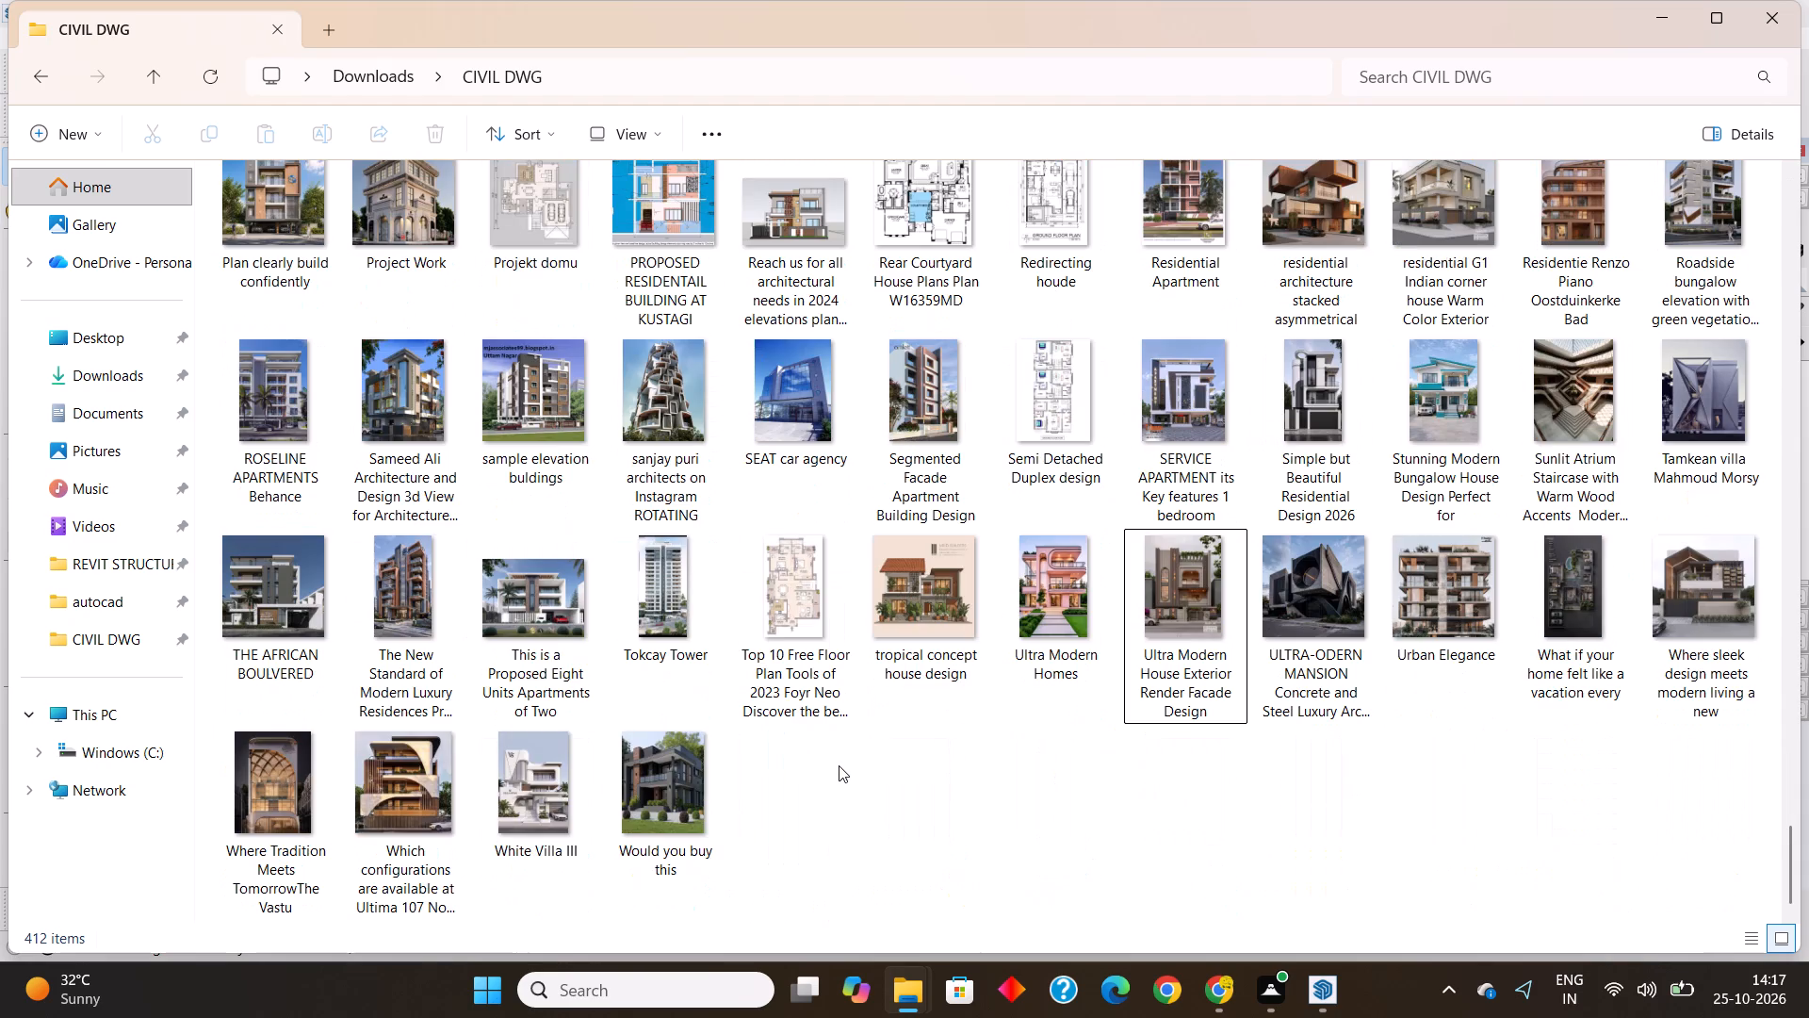
double_click(1179, 594)
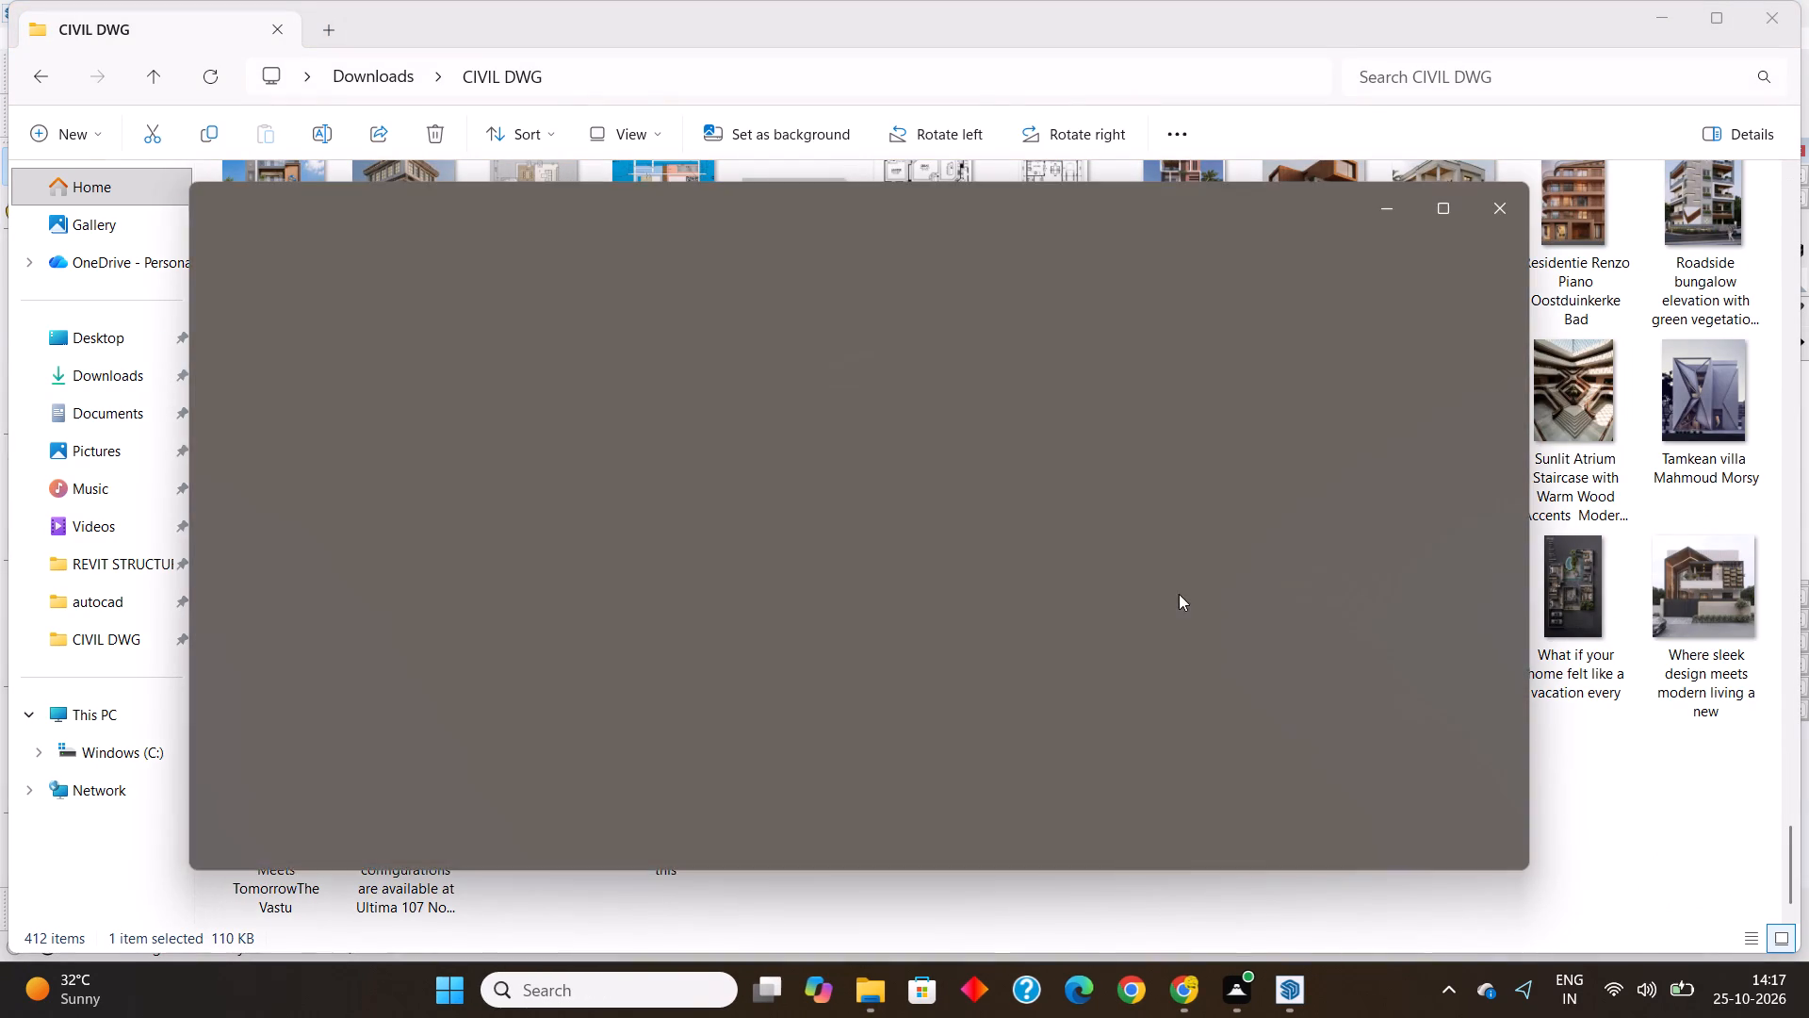
left_click(1448, 204)
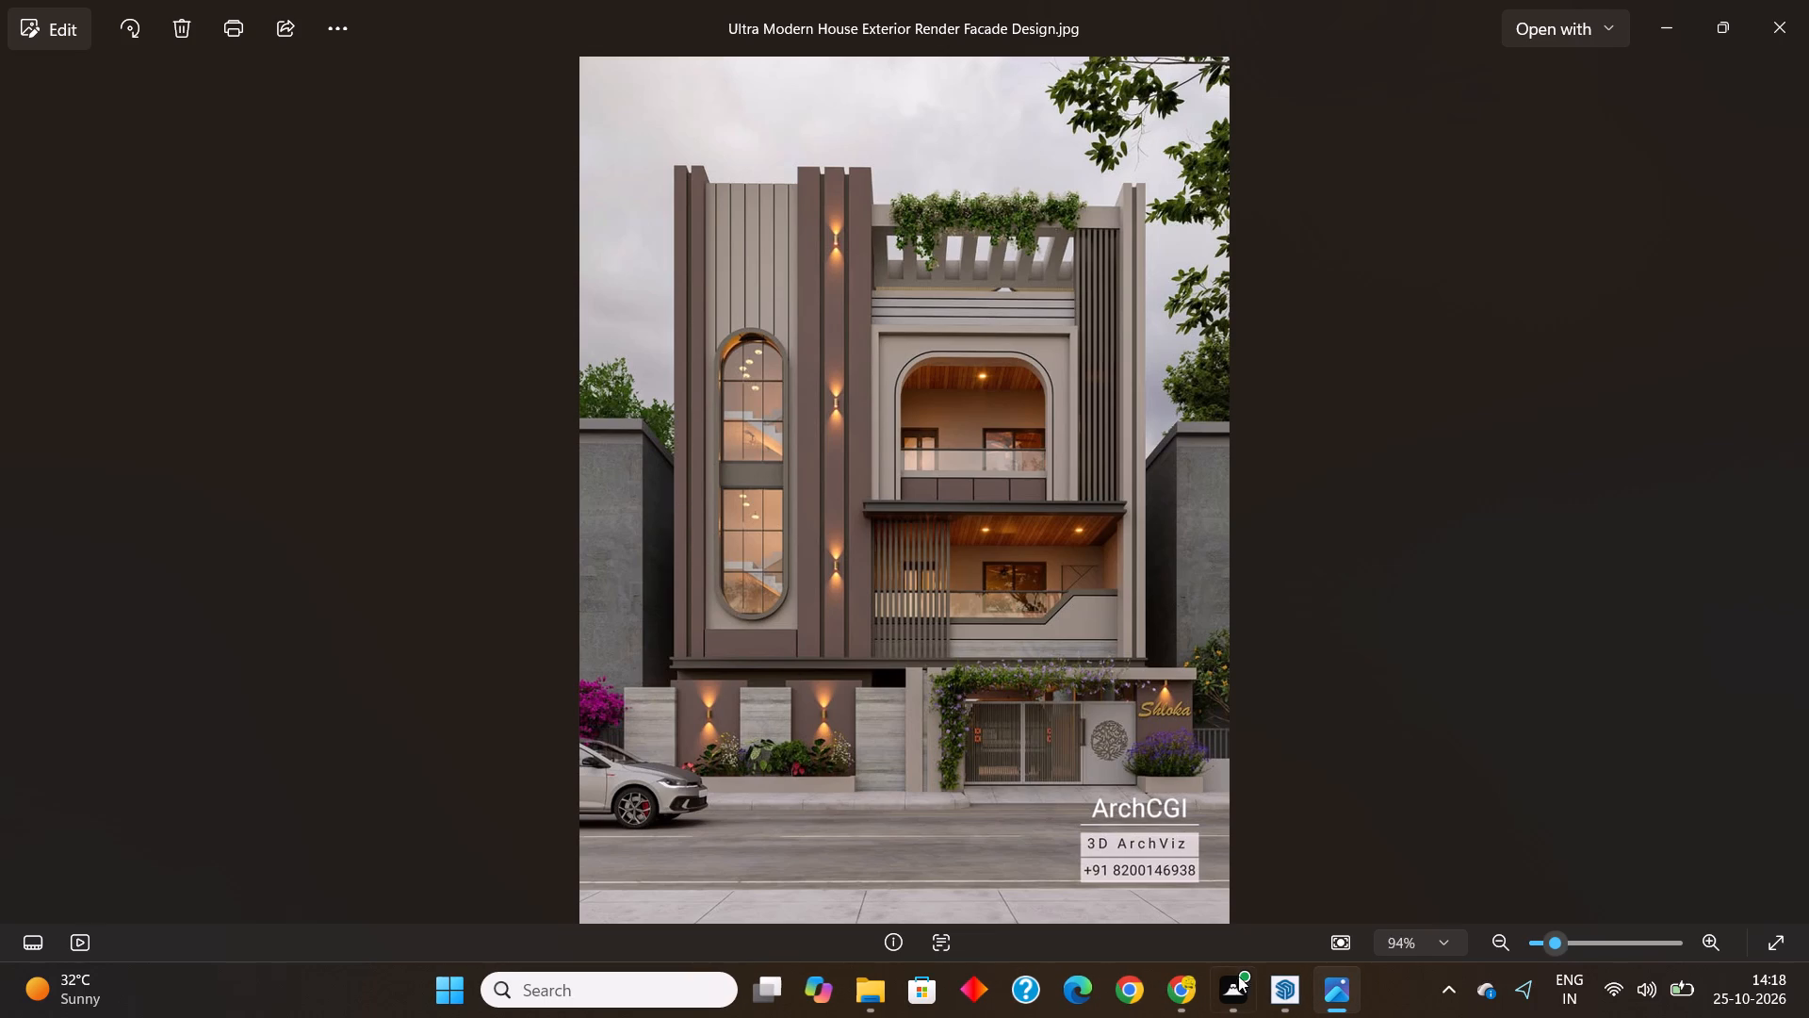
left_click(1279, 988)
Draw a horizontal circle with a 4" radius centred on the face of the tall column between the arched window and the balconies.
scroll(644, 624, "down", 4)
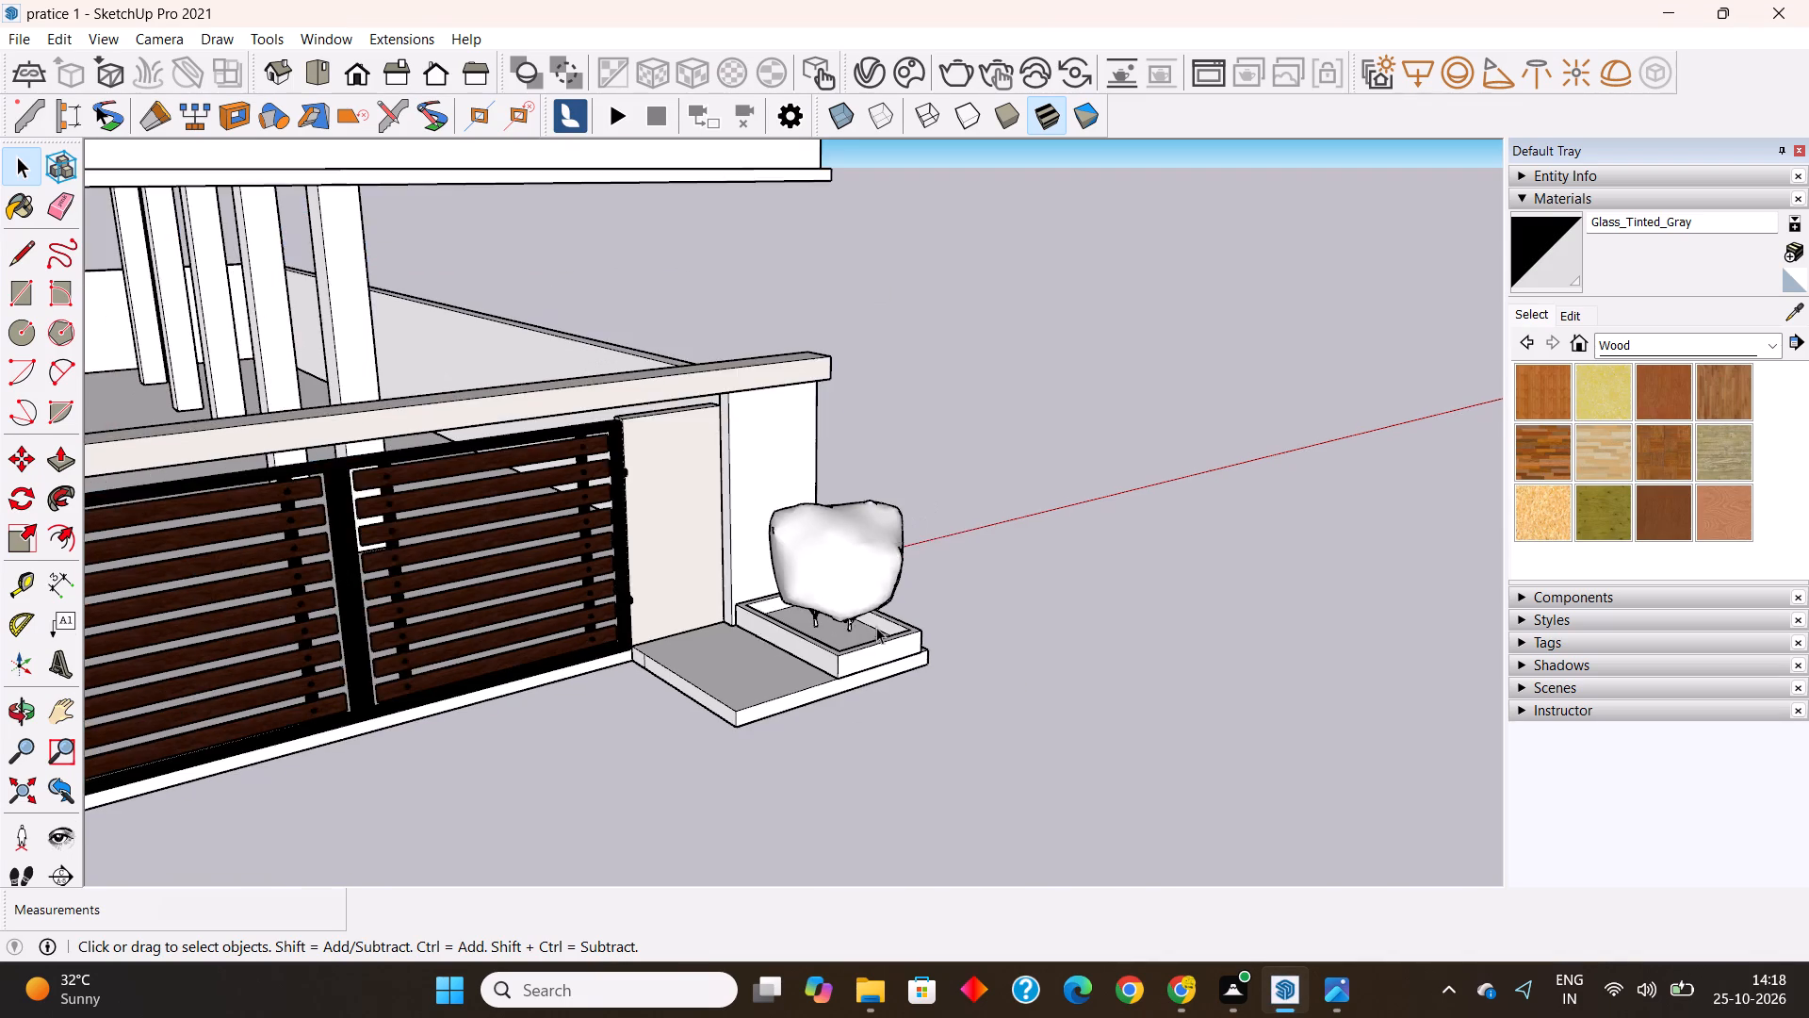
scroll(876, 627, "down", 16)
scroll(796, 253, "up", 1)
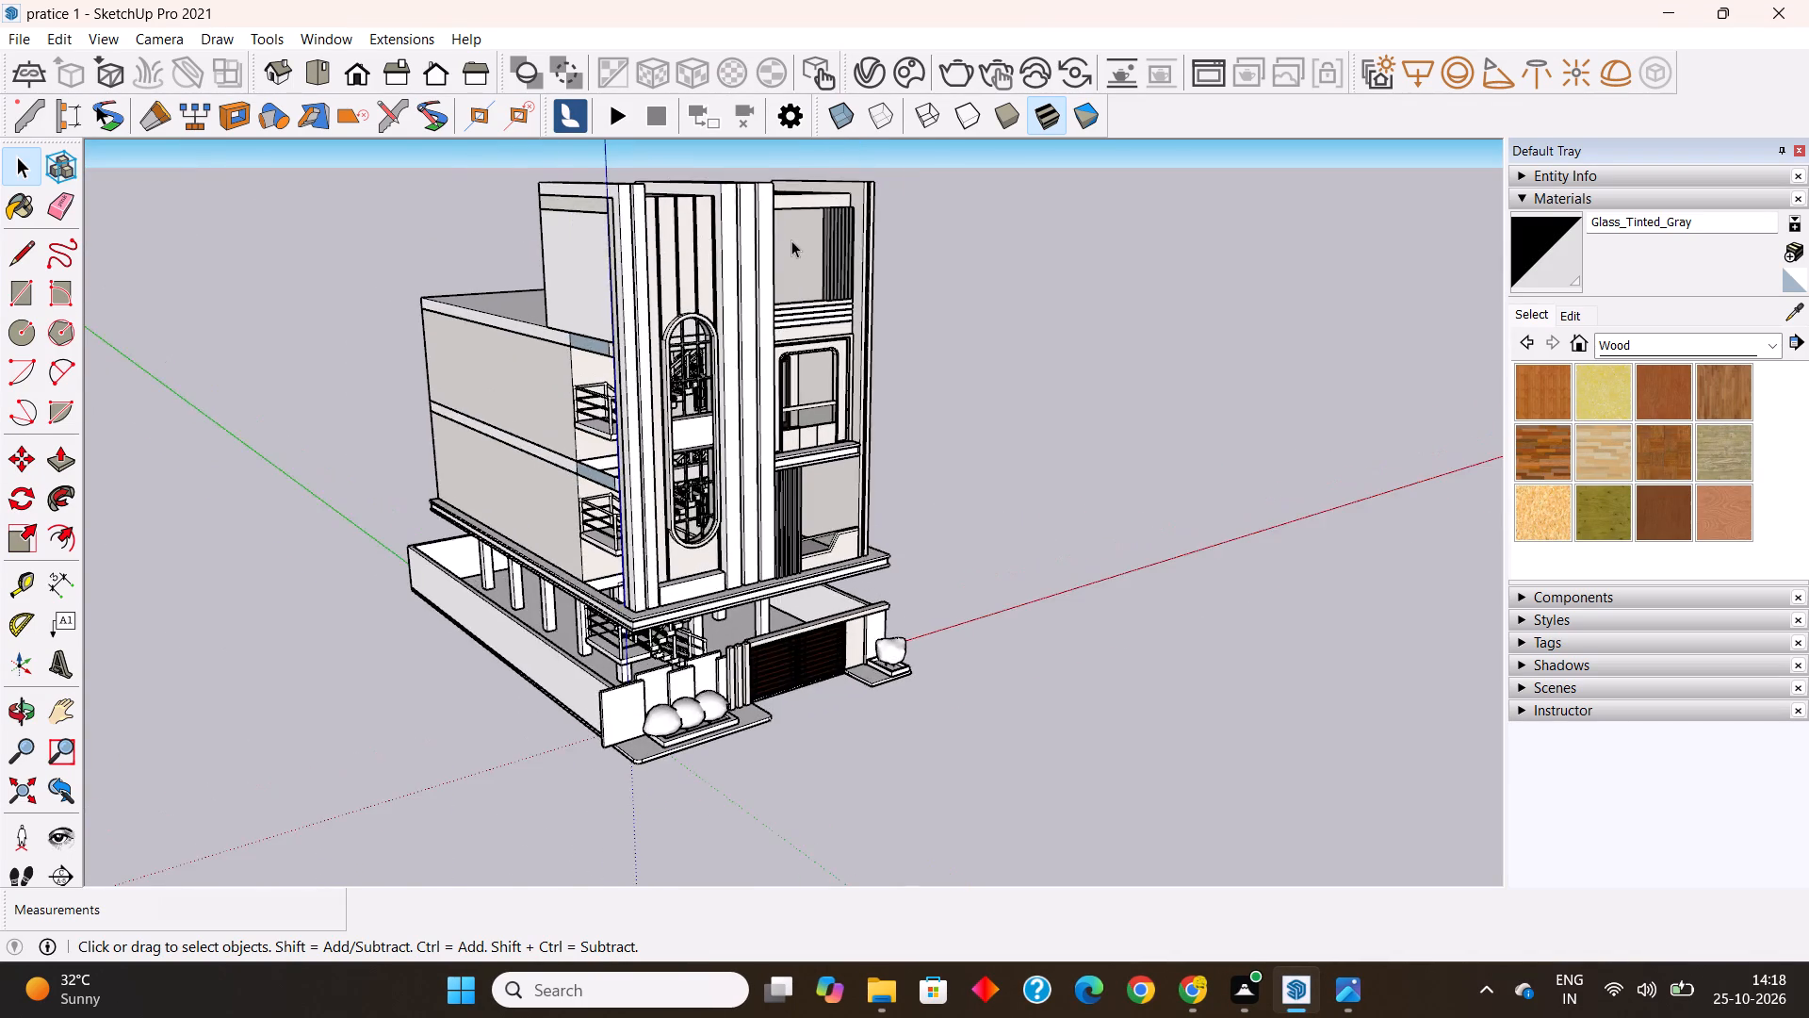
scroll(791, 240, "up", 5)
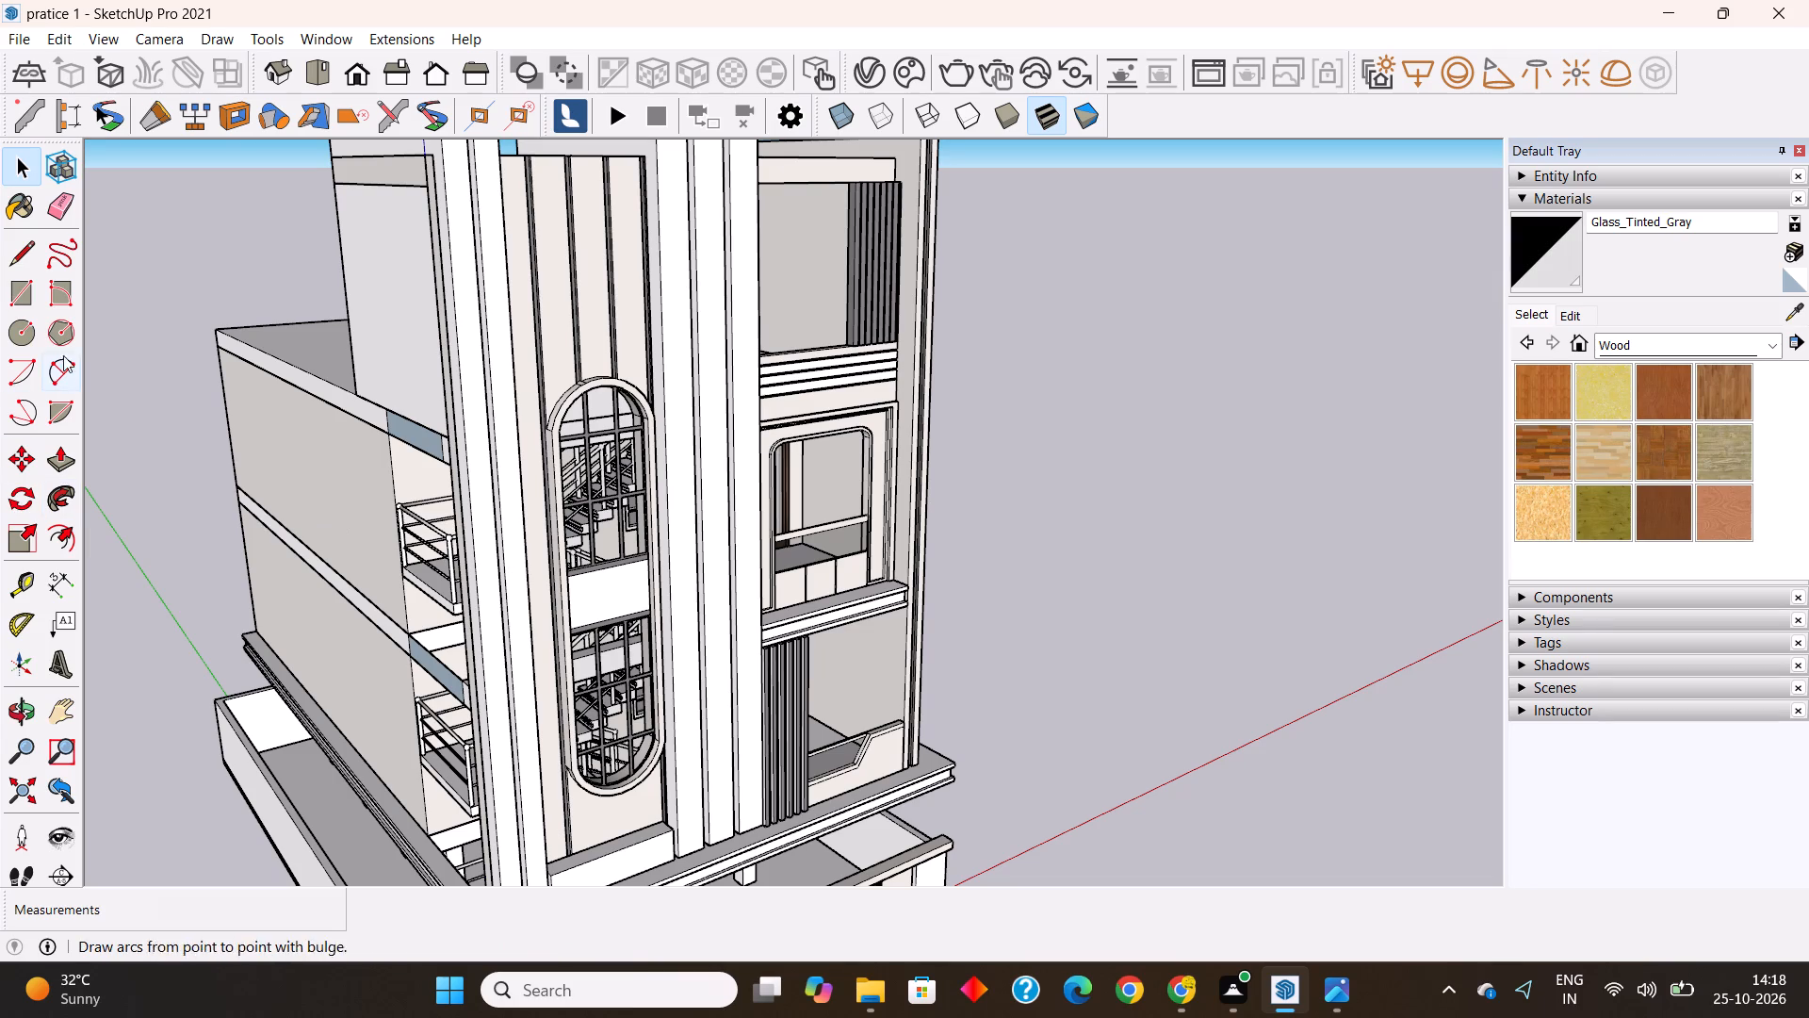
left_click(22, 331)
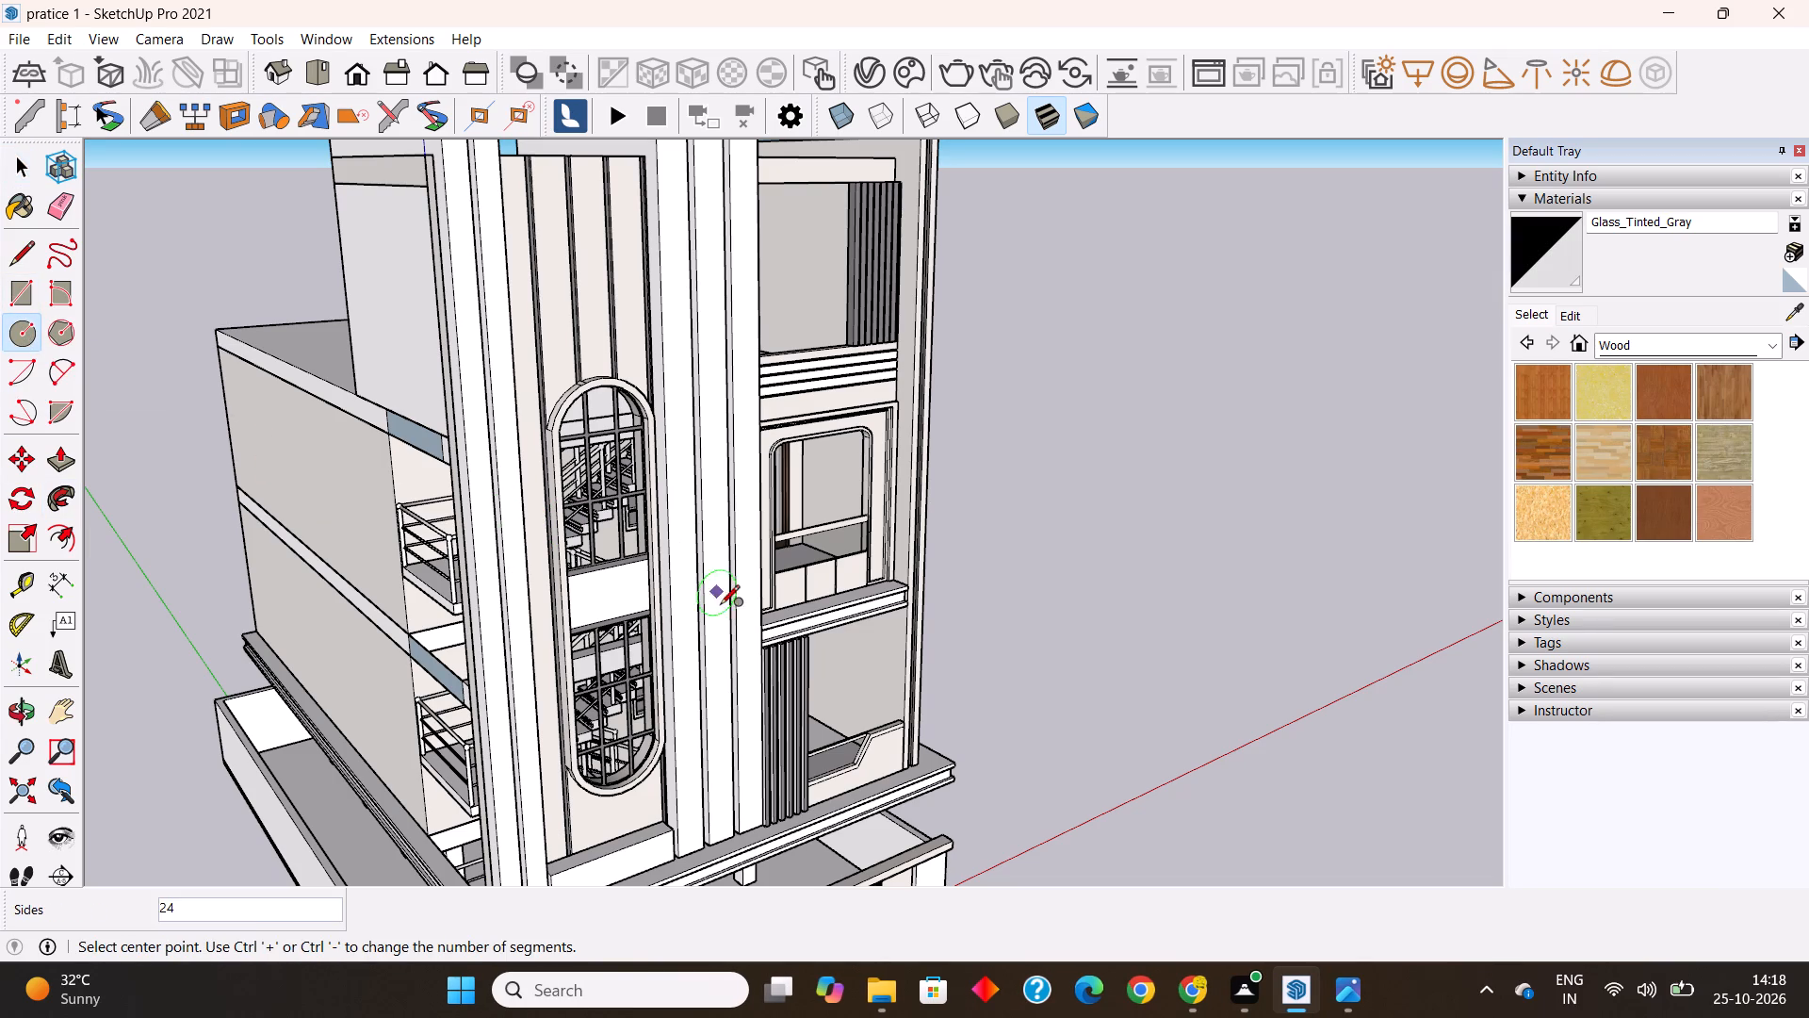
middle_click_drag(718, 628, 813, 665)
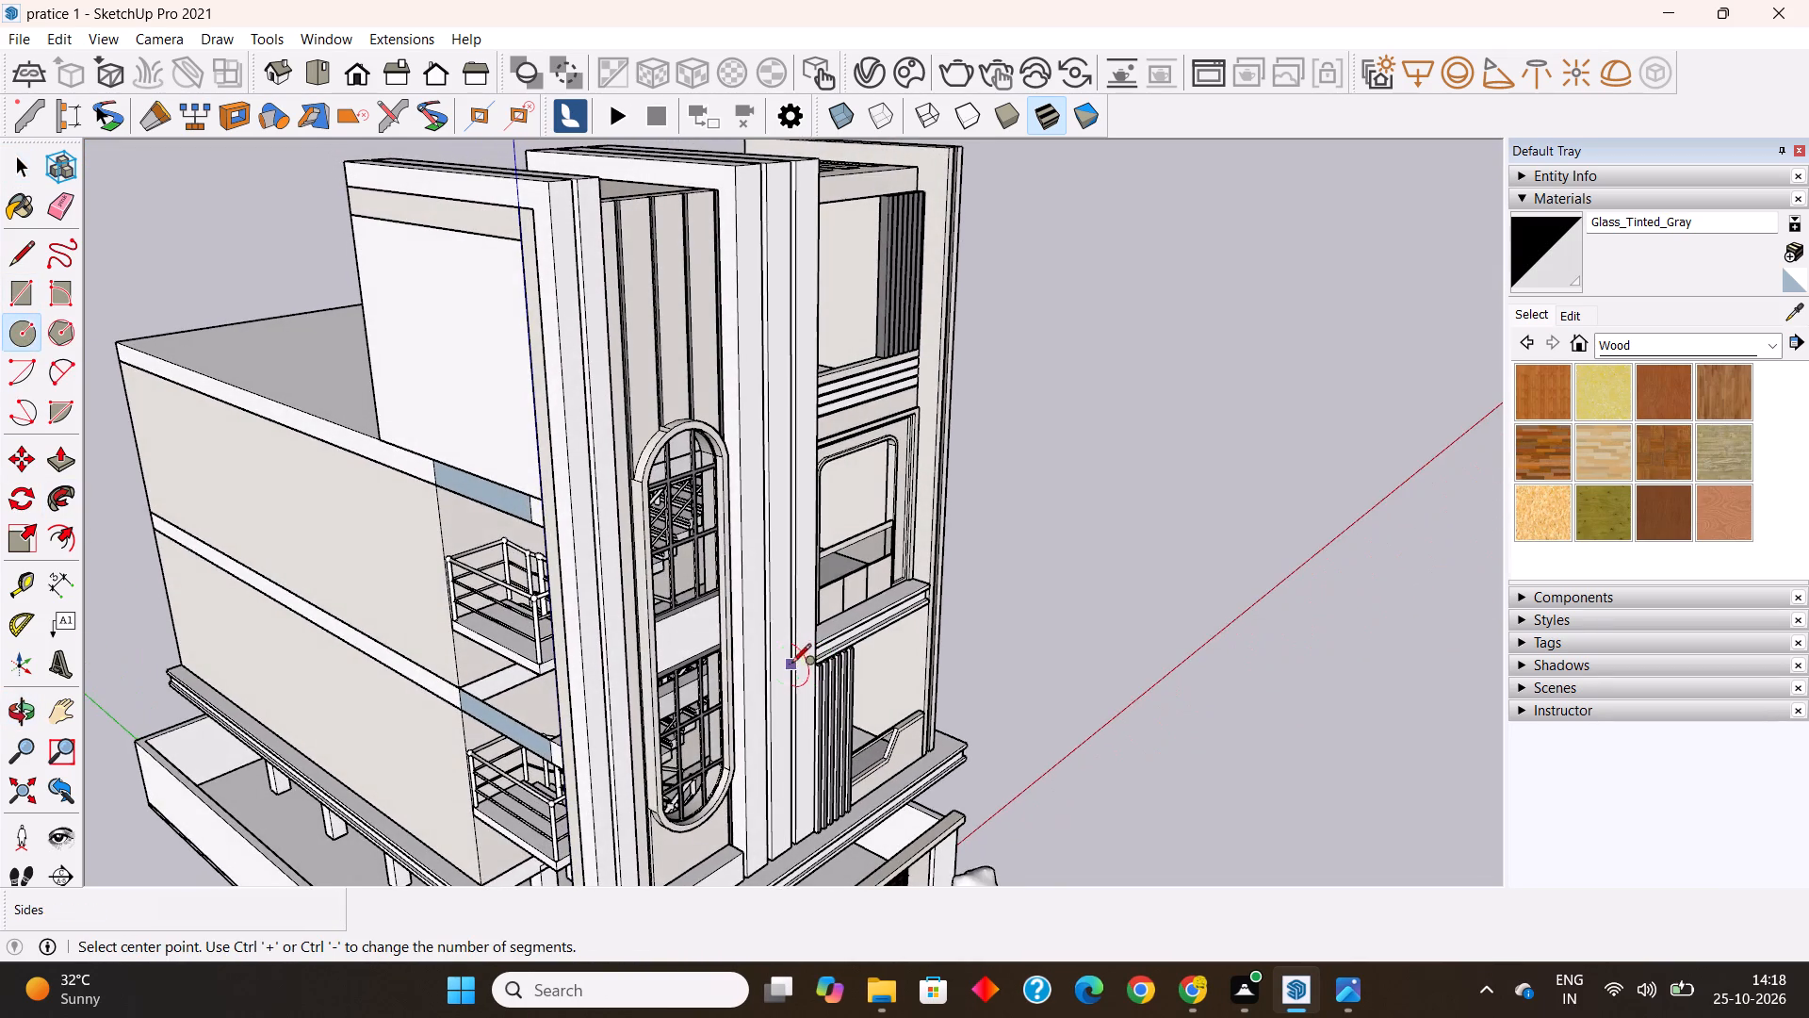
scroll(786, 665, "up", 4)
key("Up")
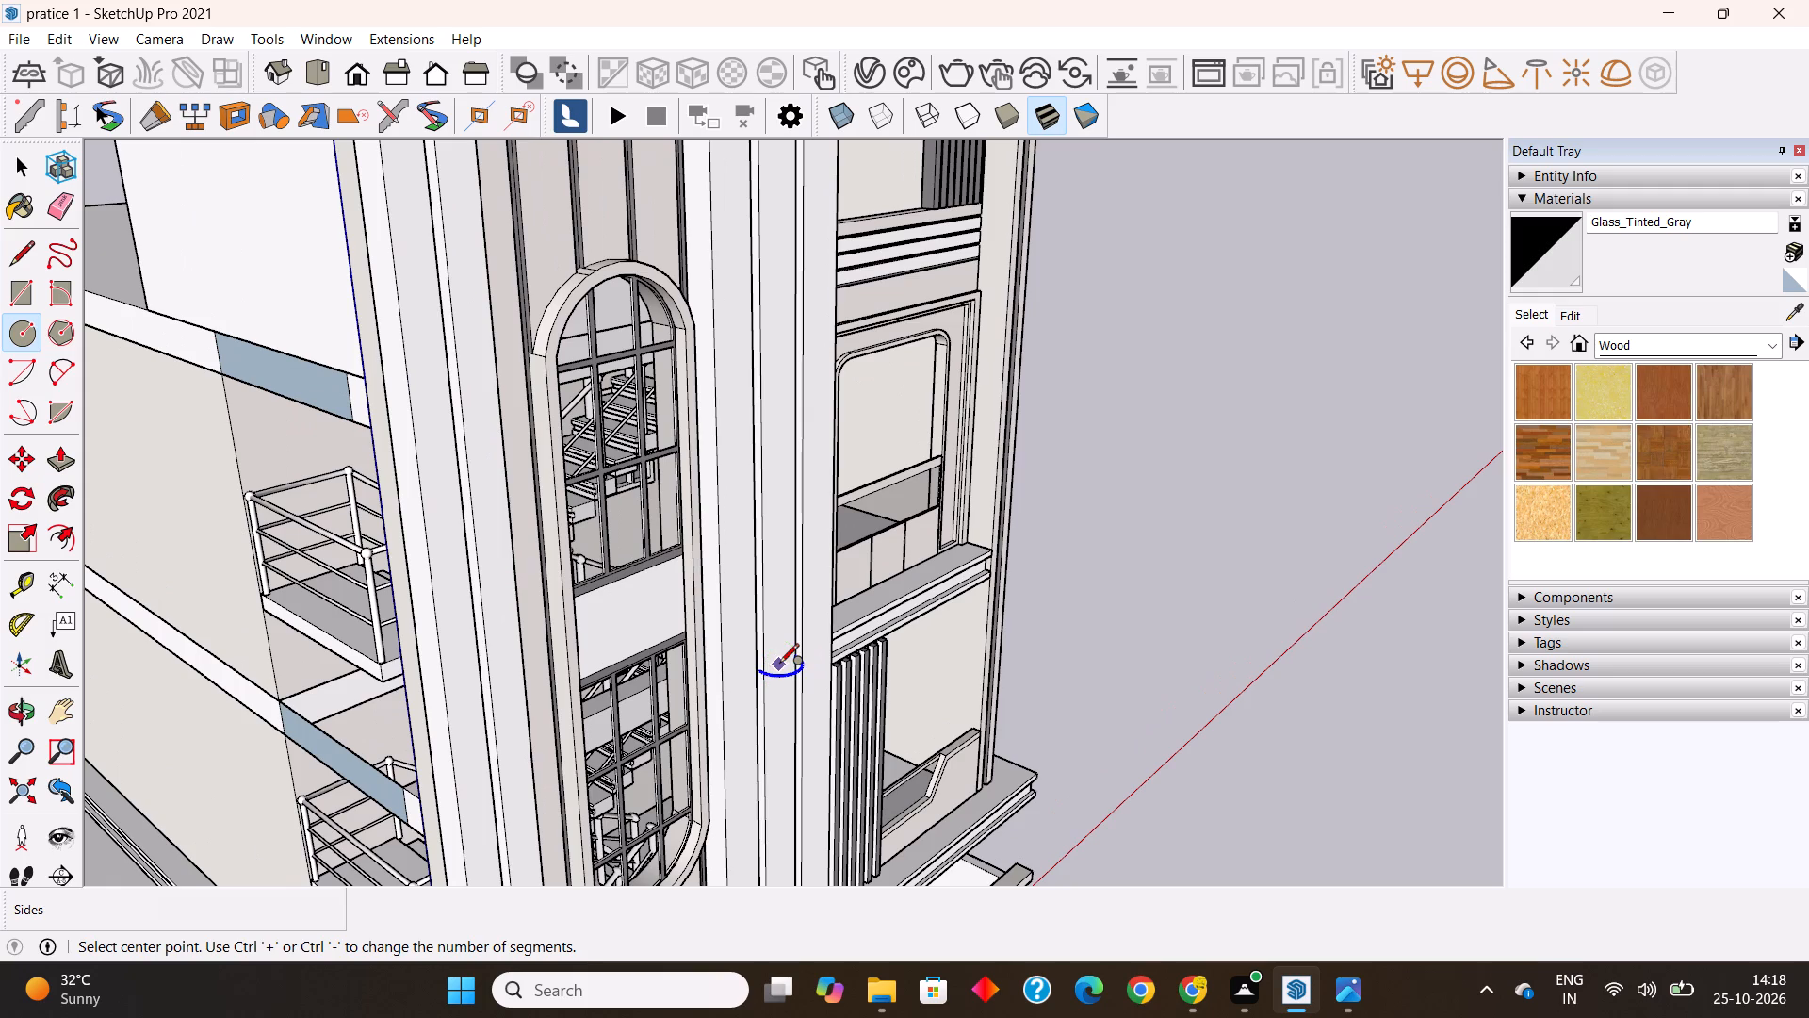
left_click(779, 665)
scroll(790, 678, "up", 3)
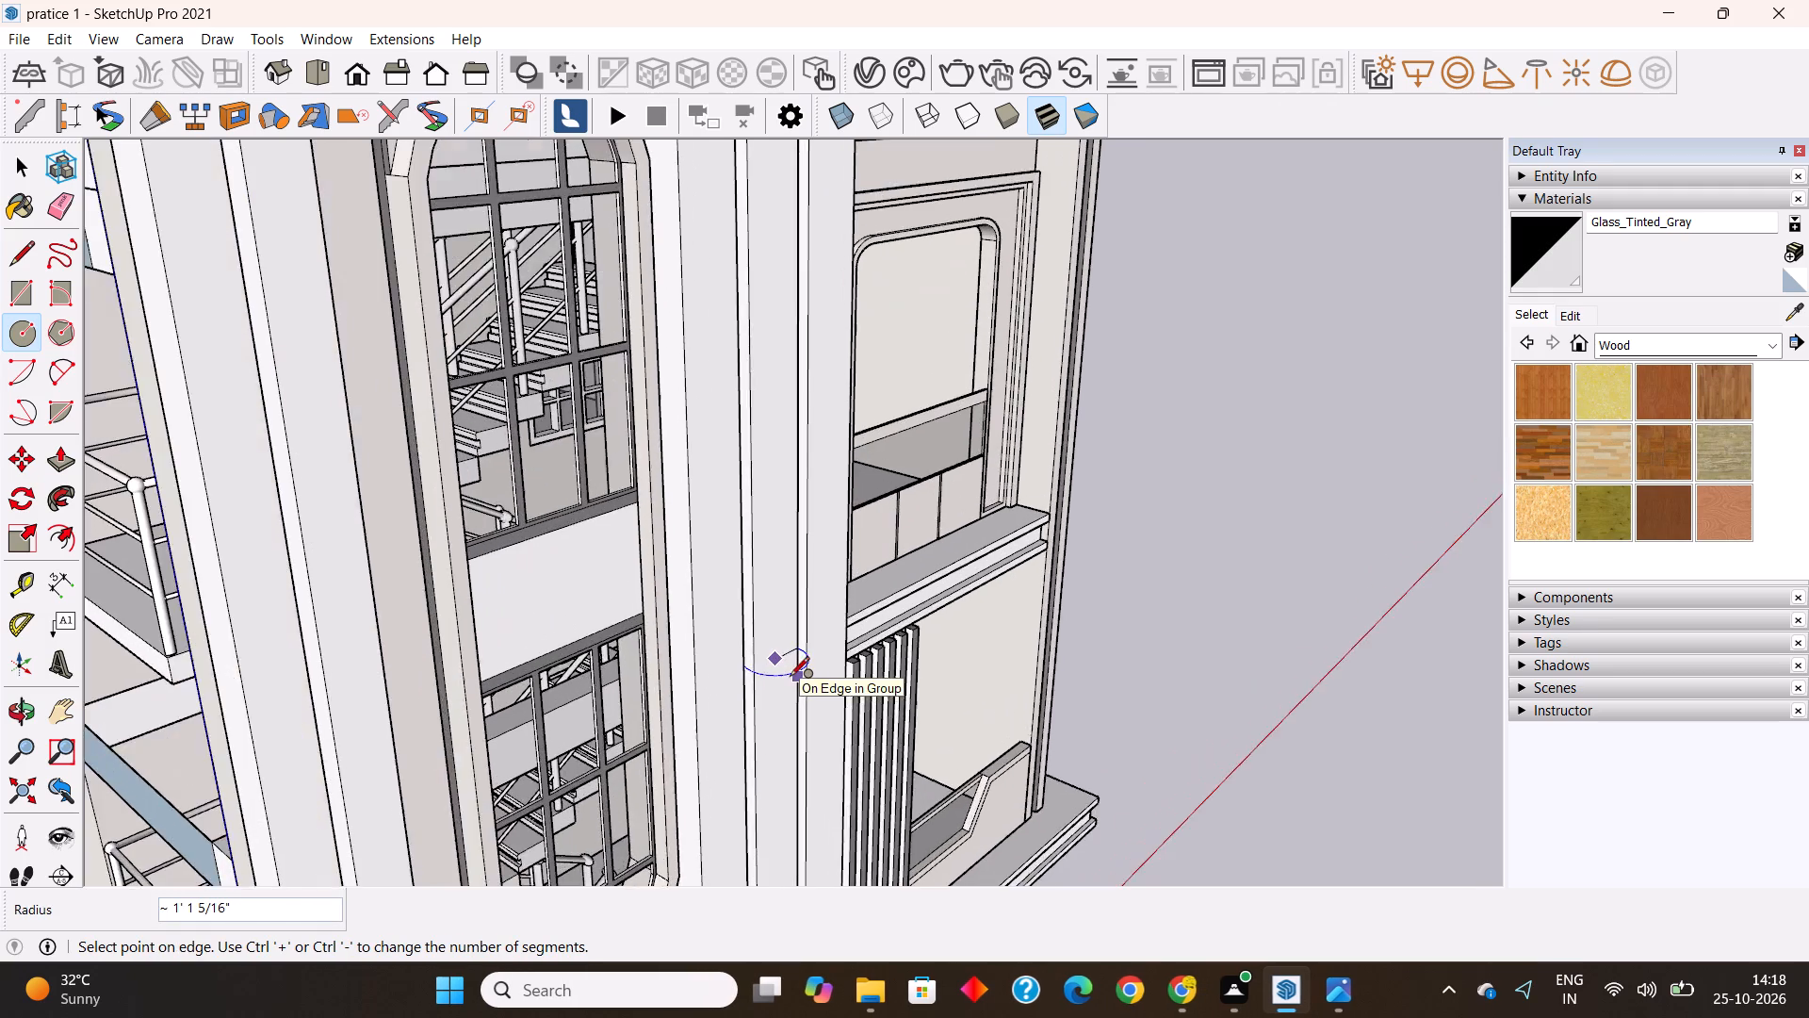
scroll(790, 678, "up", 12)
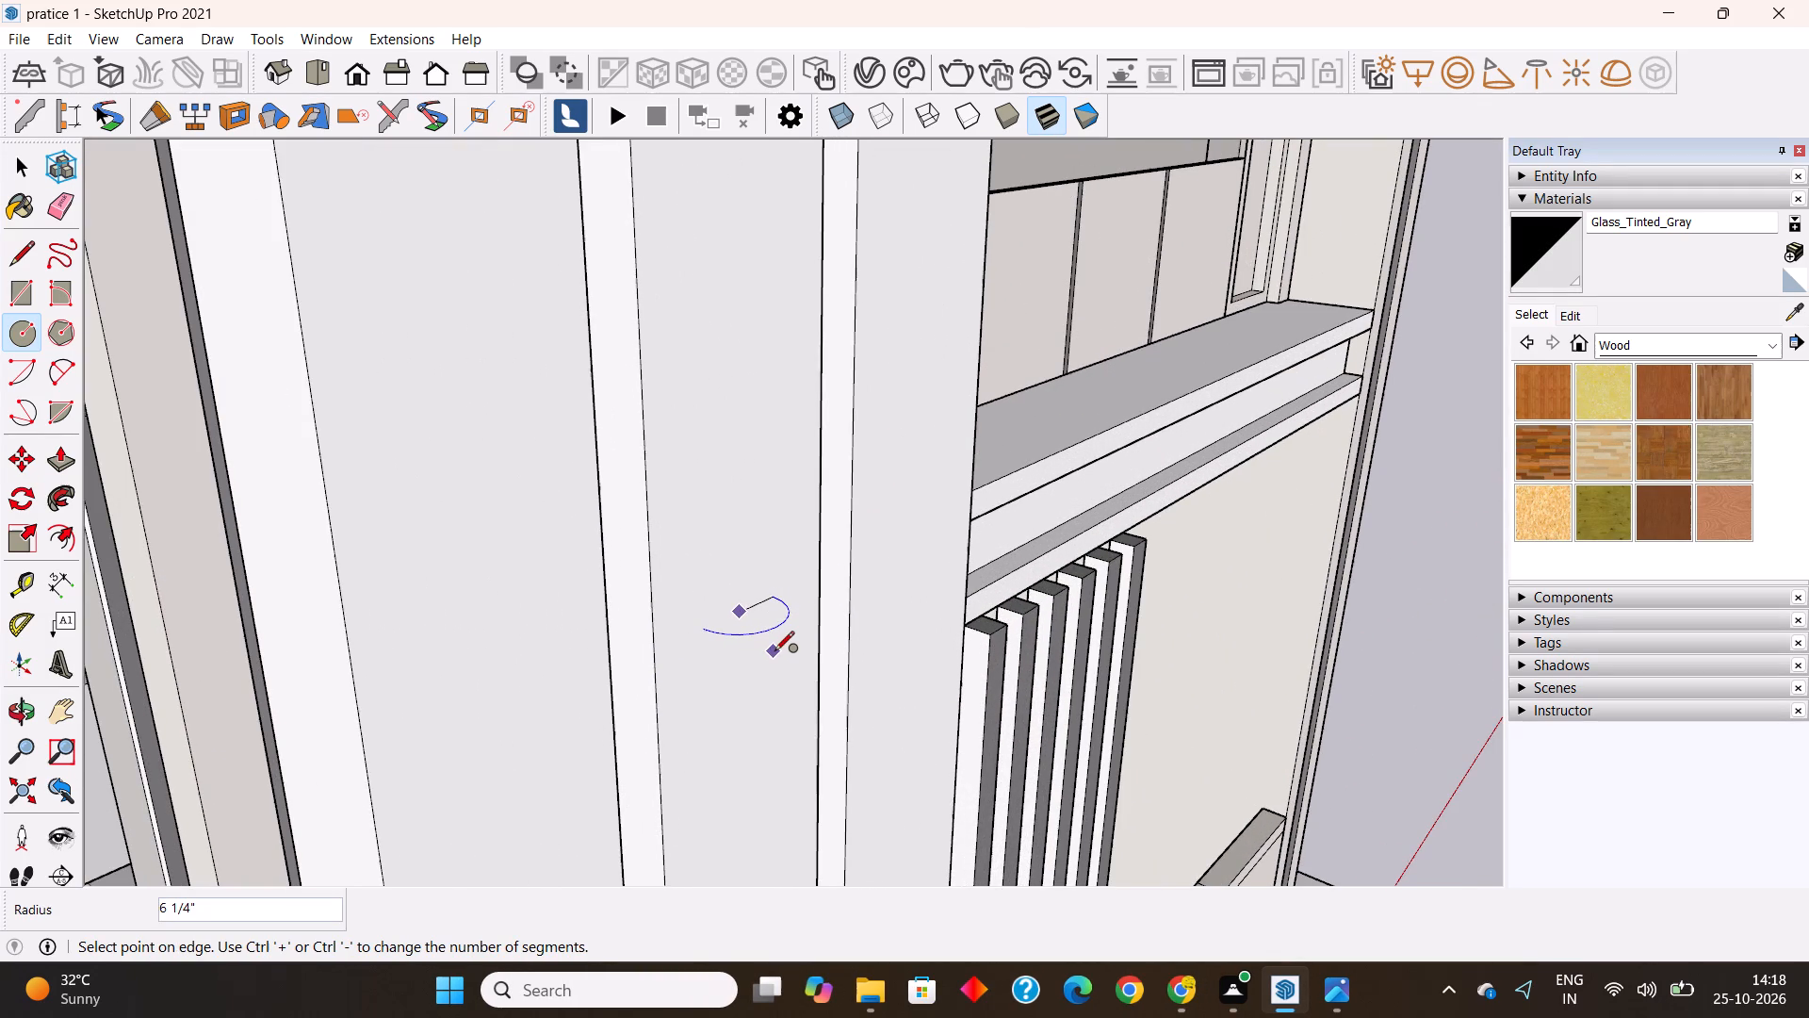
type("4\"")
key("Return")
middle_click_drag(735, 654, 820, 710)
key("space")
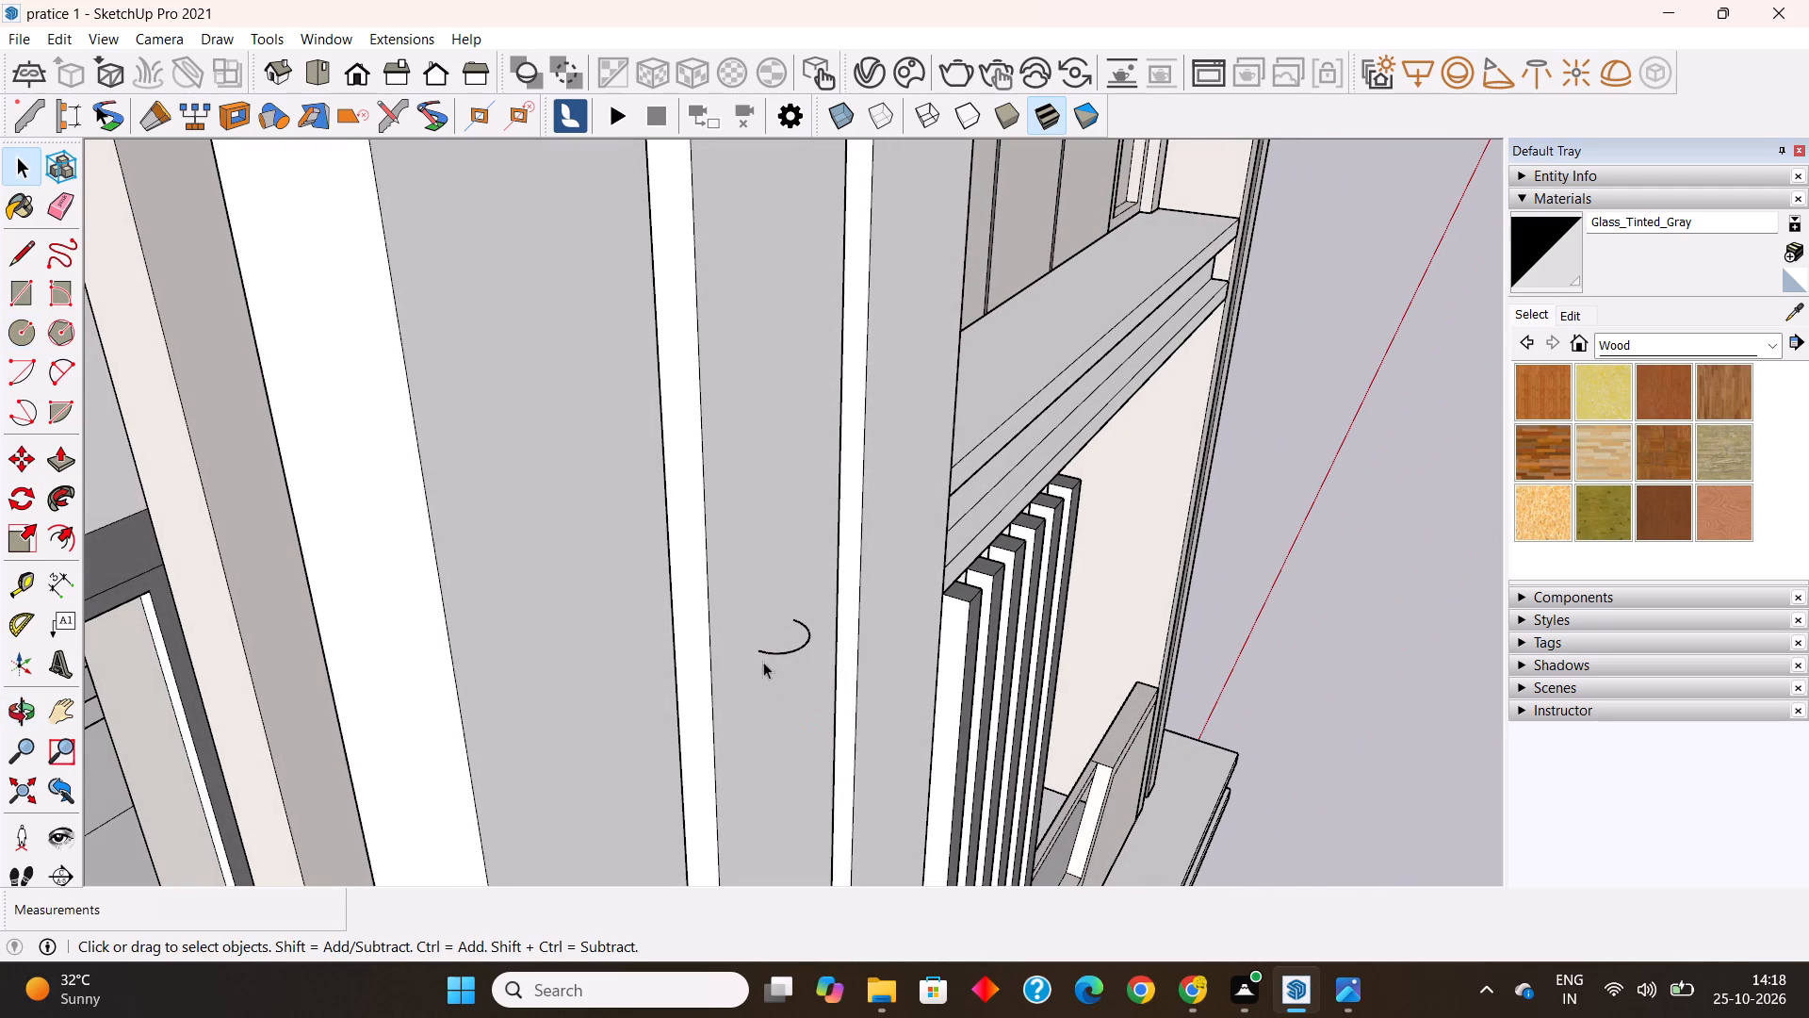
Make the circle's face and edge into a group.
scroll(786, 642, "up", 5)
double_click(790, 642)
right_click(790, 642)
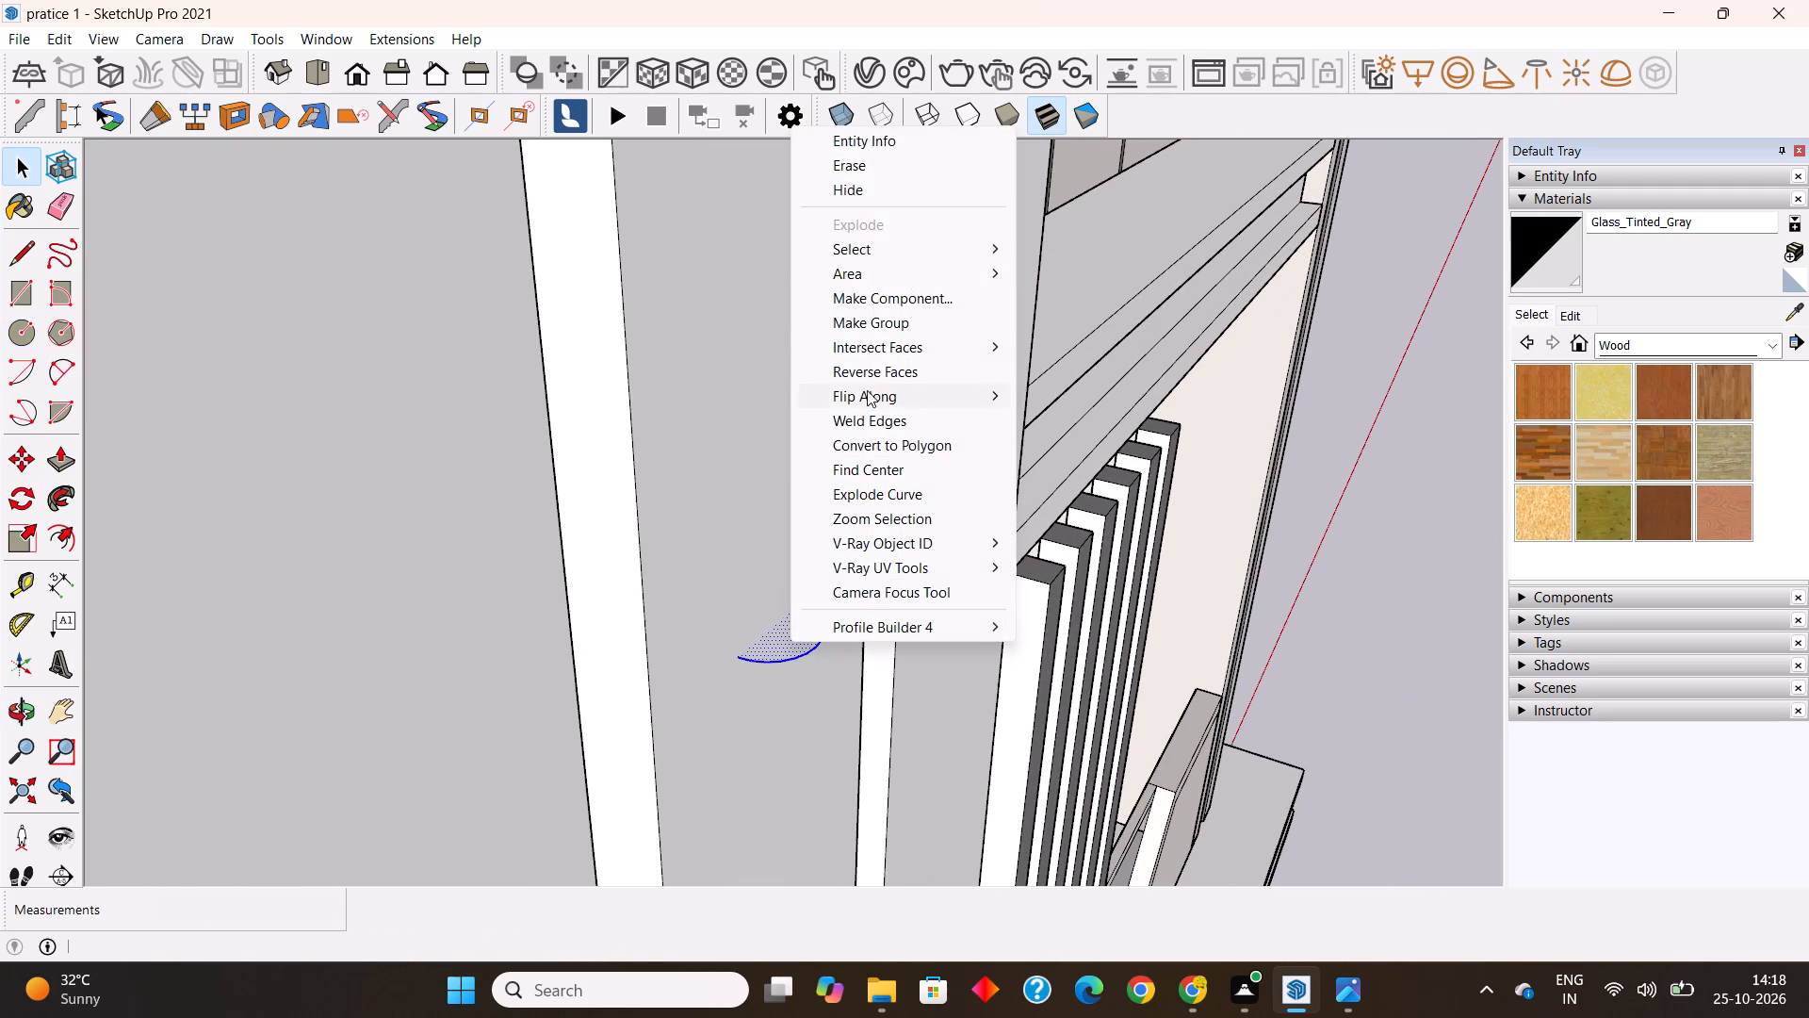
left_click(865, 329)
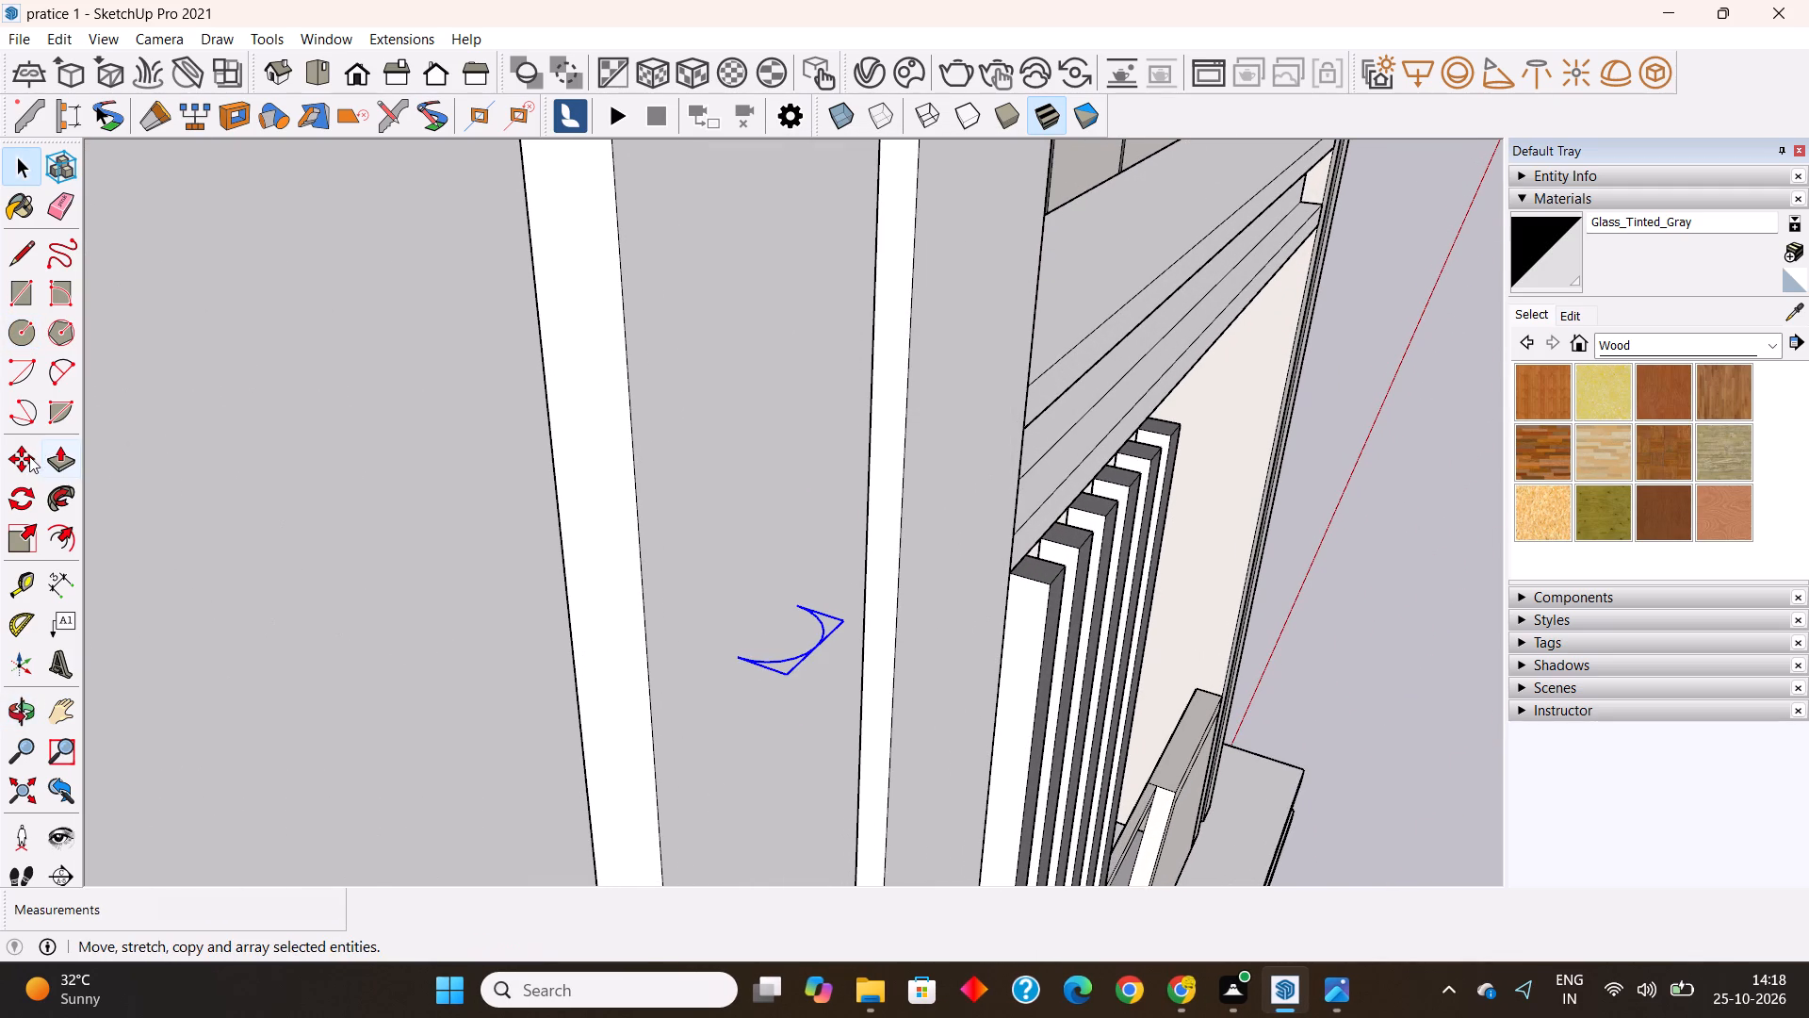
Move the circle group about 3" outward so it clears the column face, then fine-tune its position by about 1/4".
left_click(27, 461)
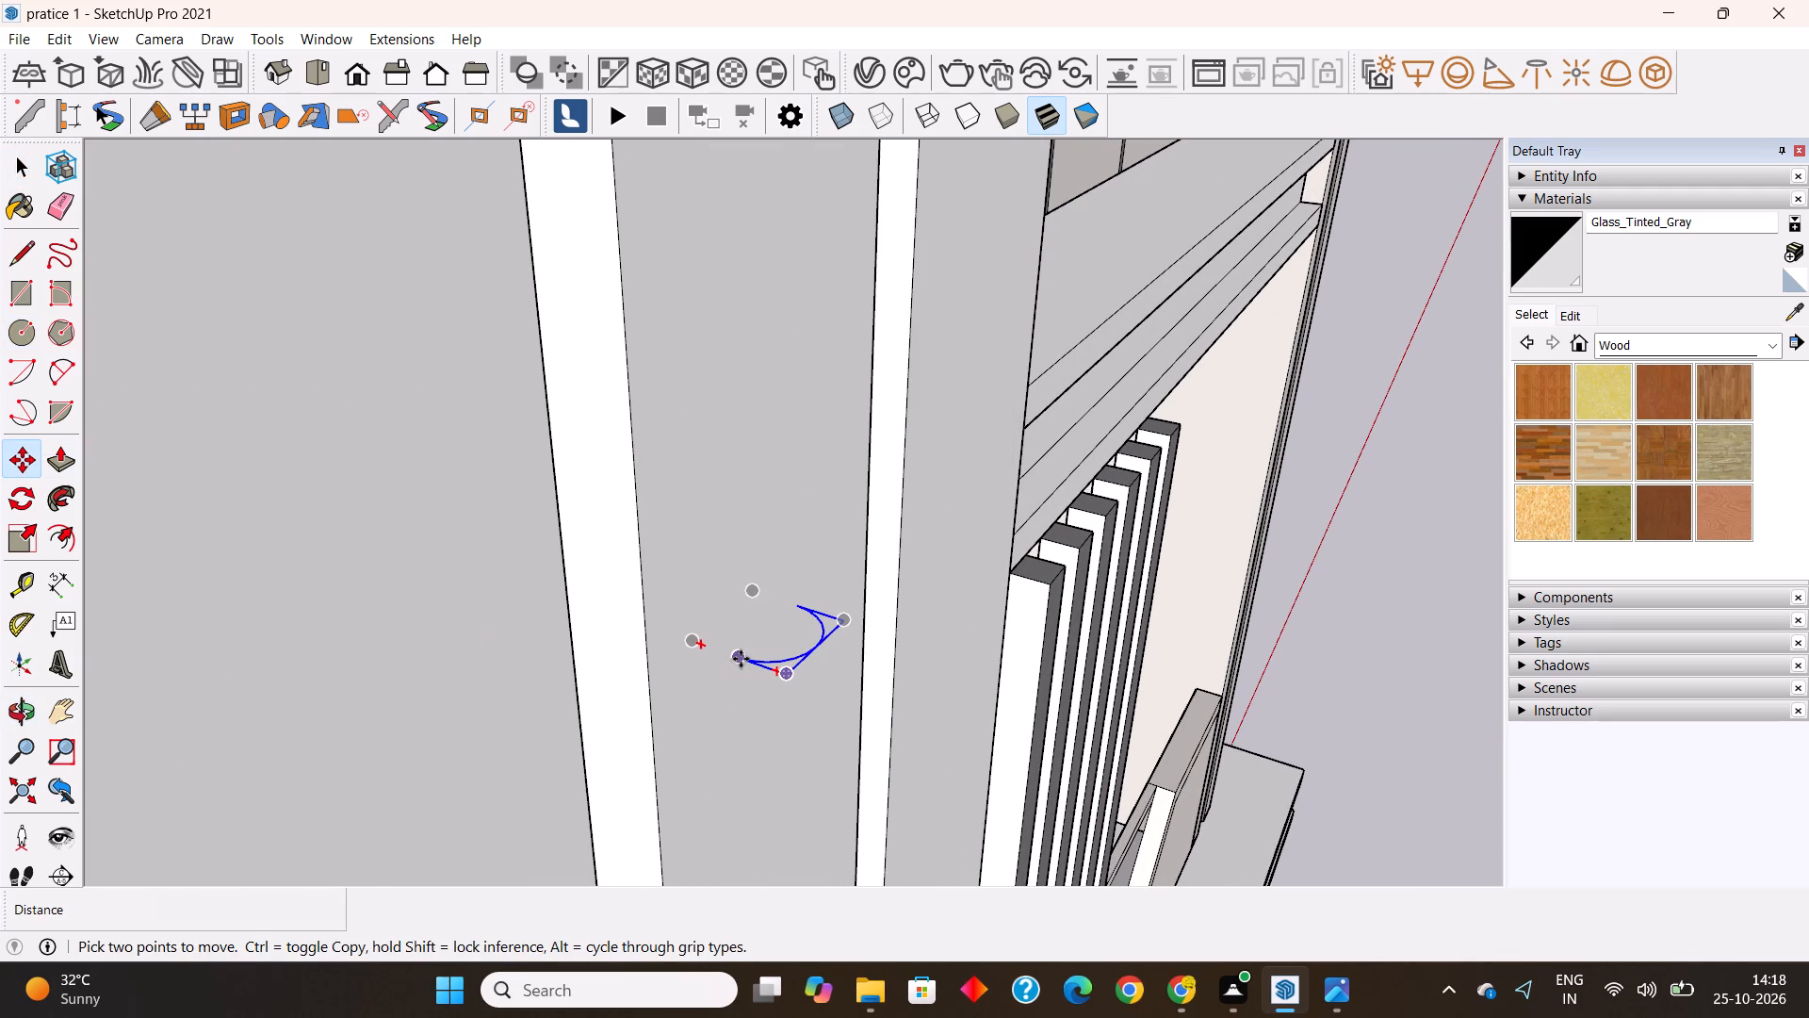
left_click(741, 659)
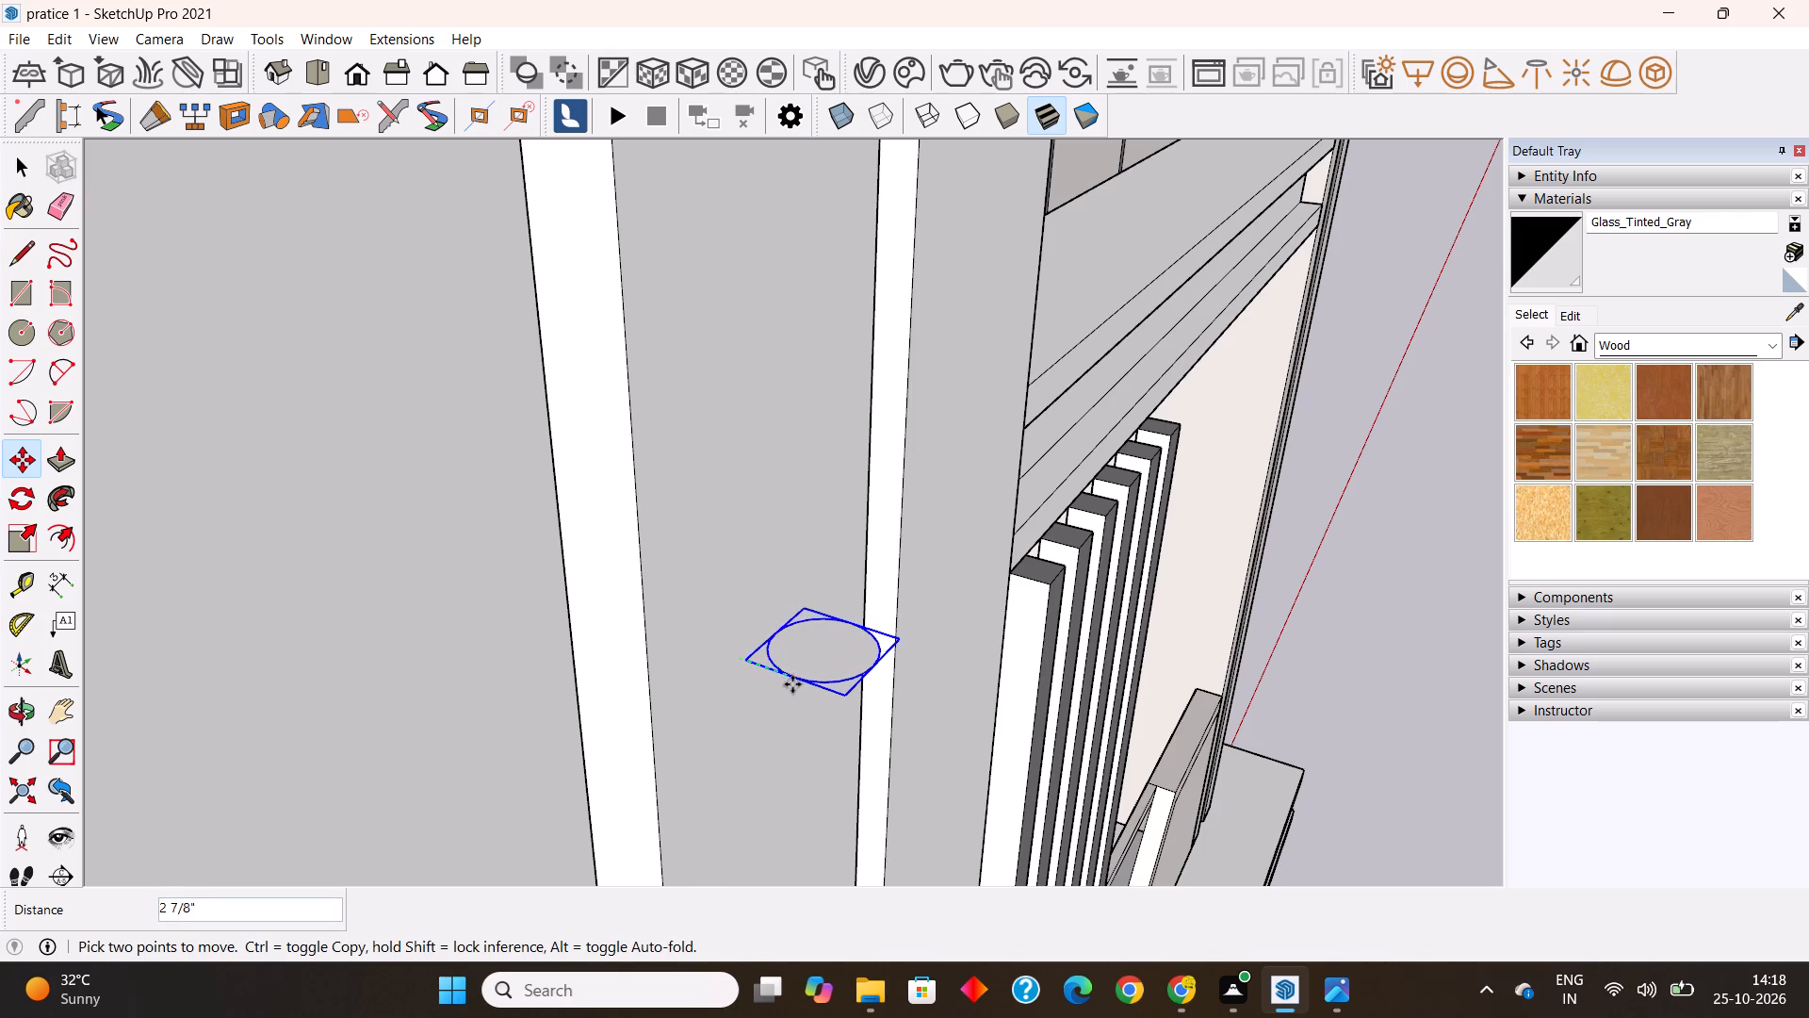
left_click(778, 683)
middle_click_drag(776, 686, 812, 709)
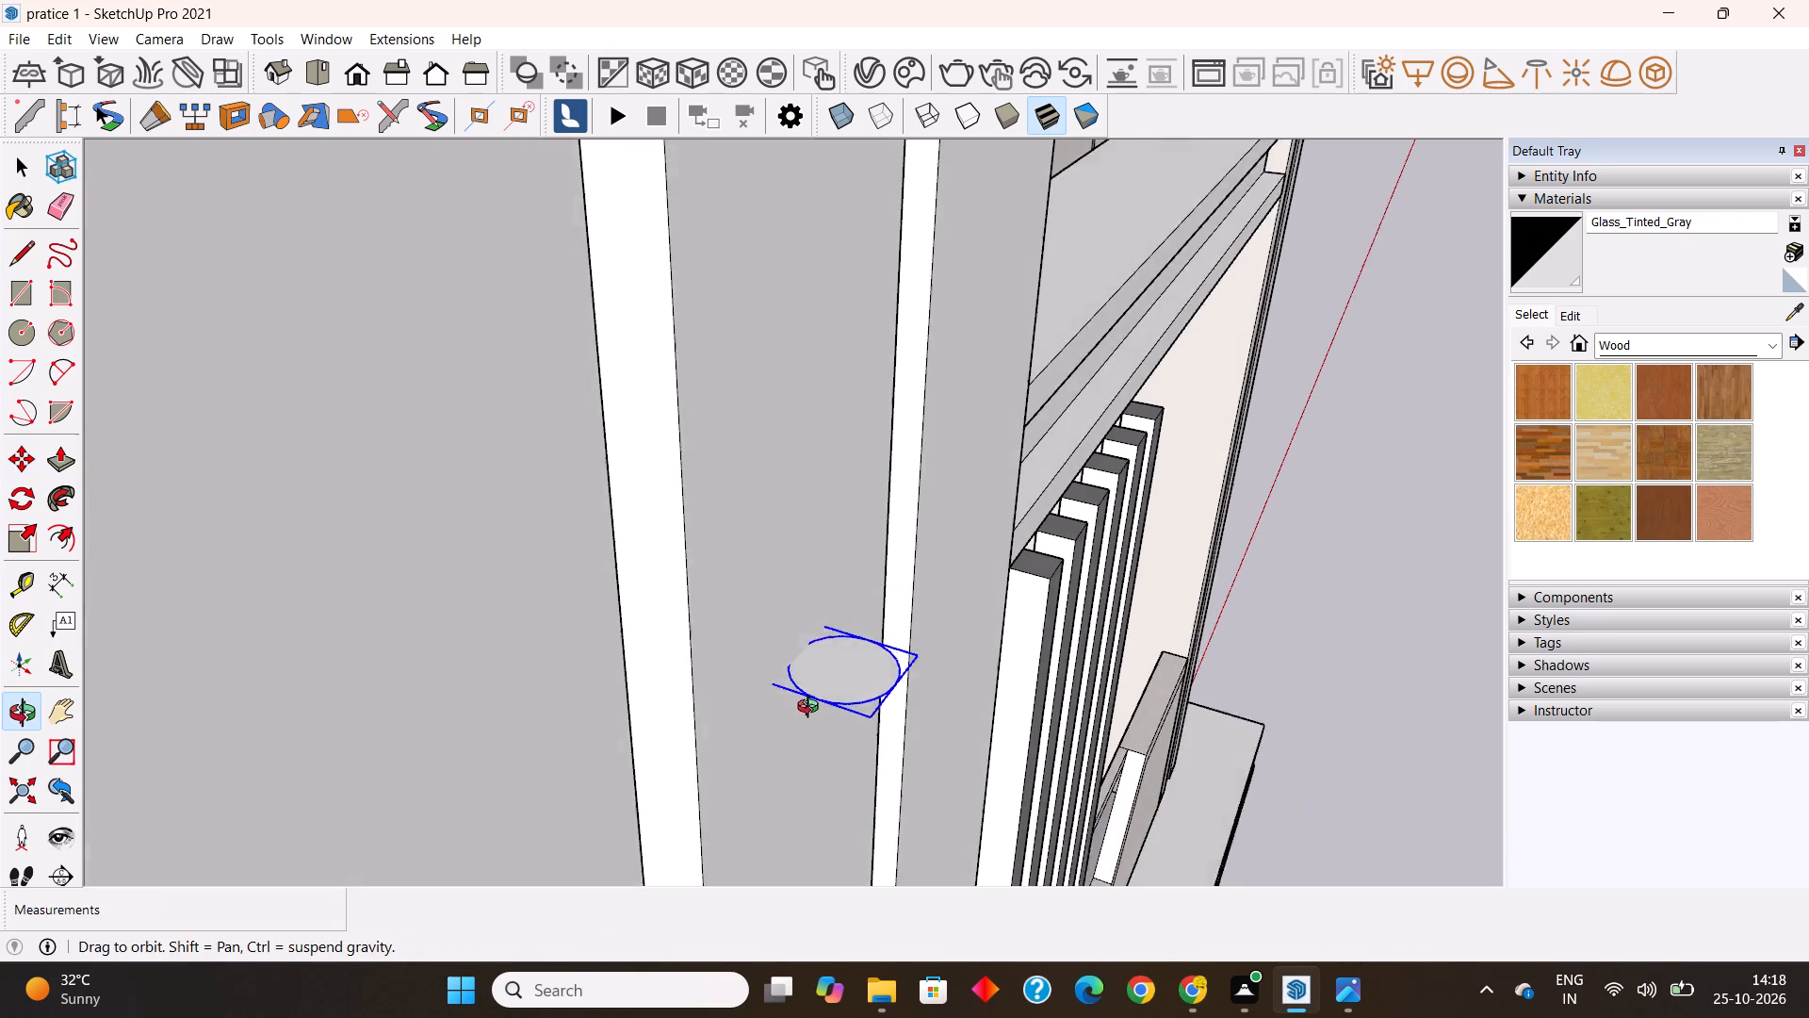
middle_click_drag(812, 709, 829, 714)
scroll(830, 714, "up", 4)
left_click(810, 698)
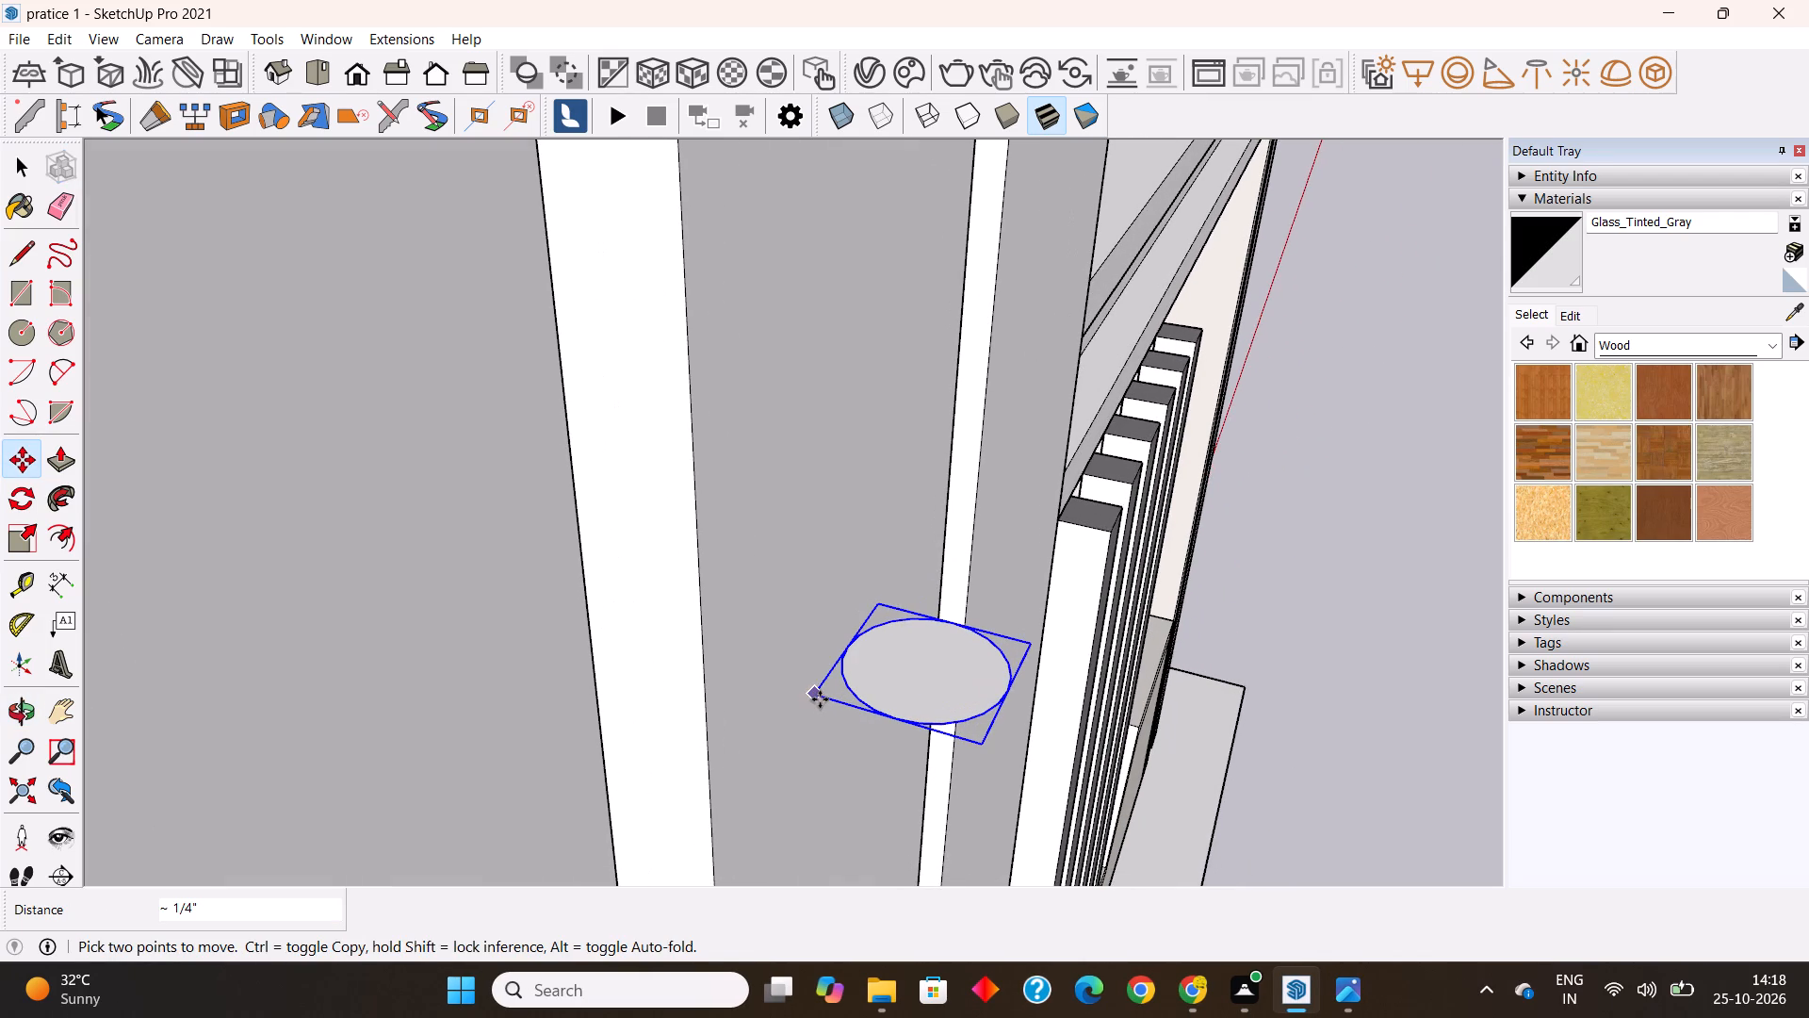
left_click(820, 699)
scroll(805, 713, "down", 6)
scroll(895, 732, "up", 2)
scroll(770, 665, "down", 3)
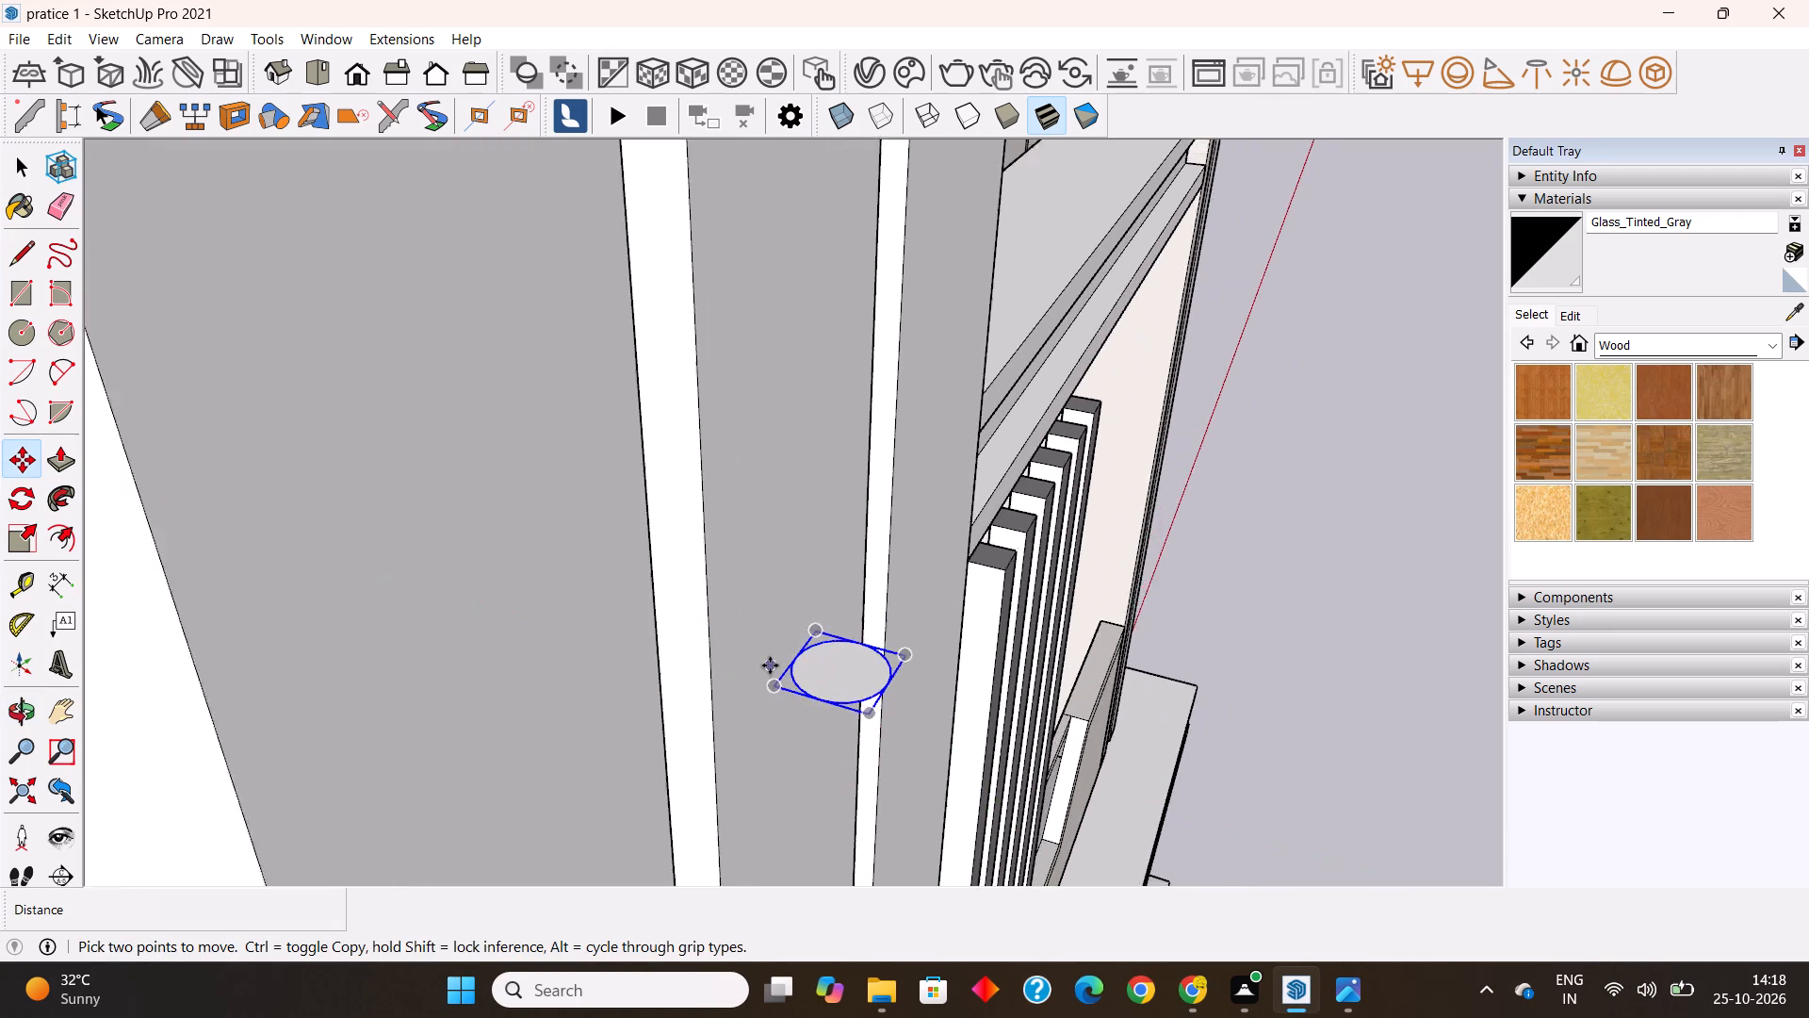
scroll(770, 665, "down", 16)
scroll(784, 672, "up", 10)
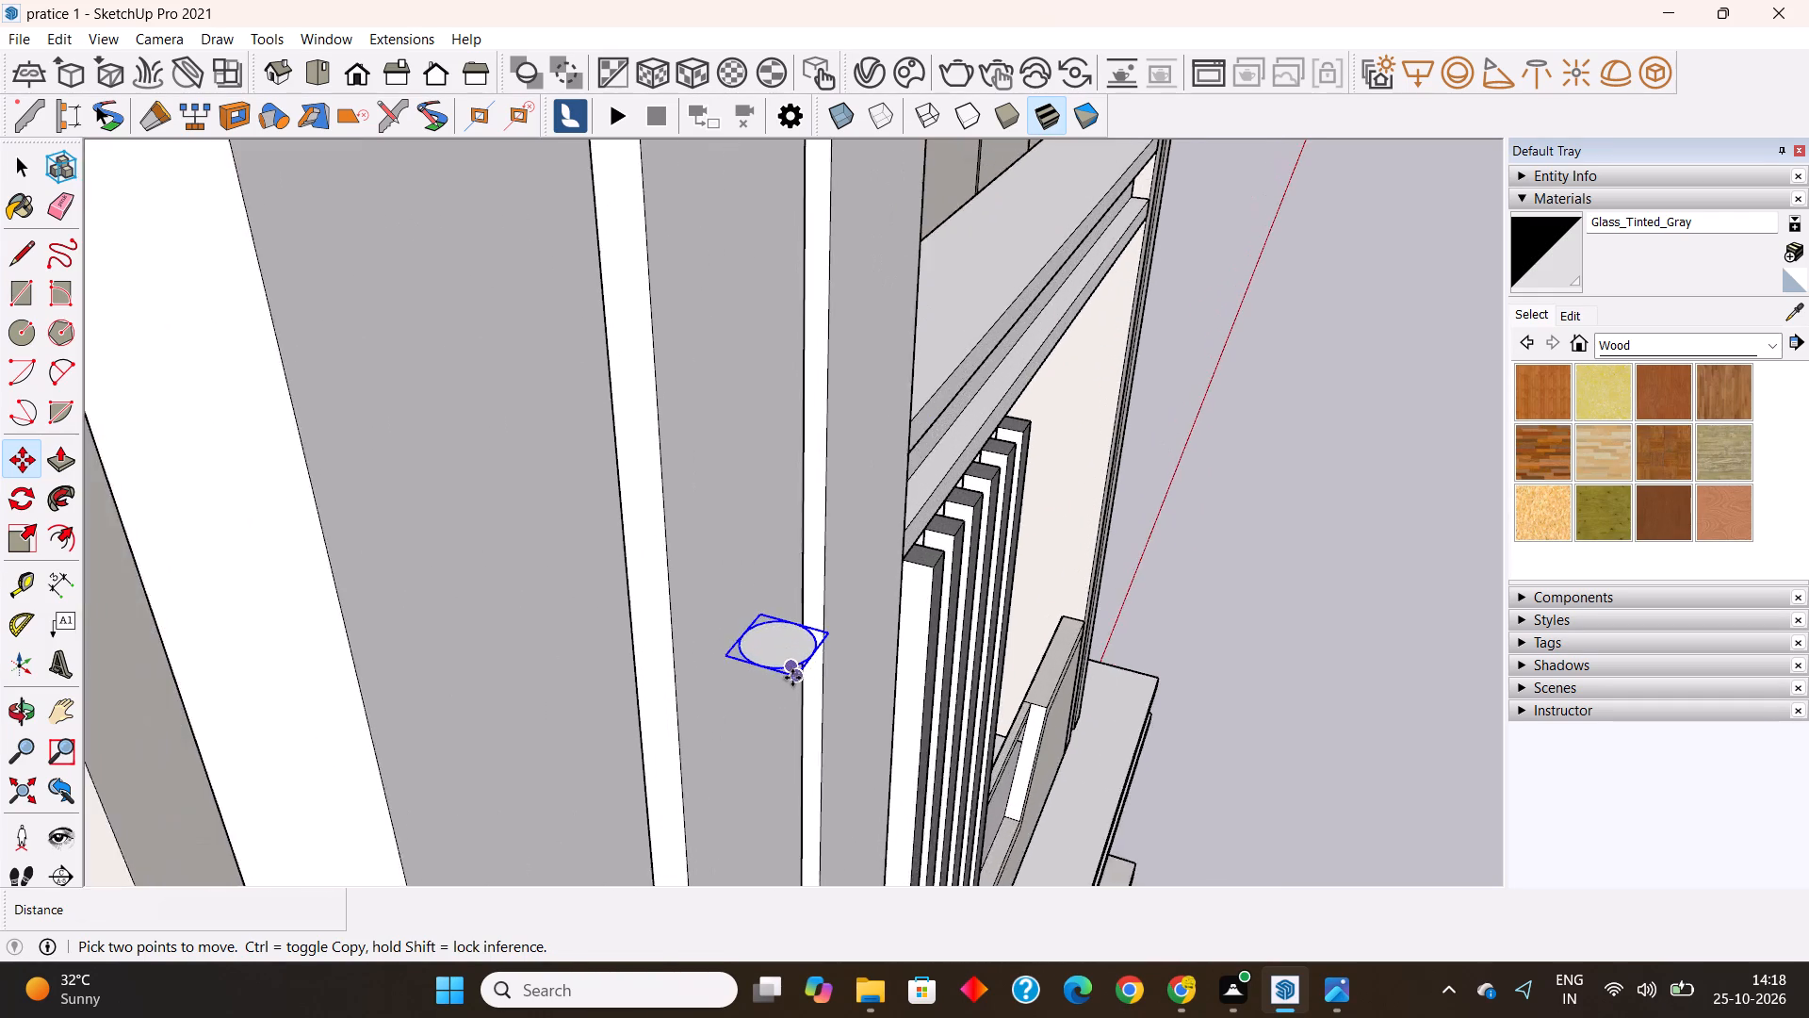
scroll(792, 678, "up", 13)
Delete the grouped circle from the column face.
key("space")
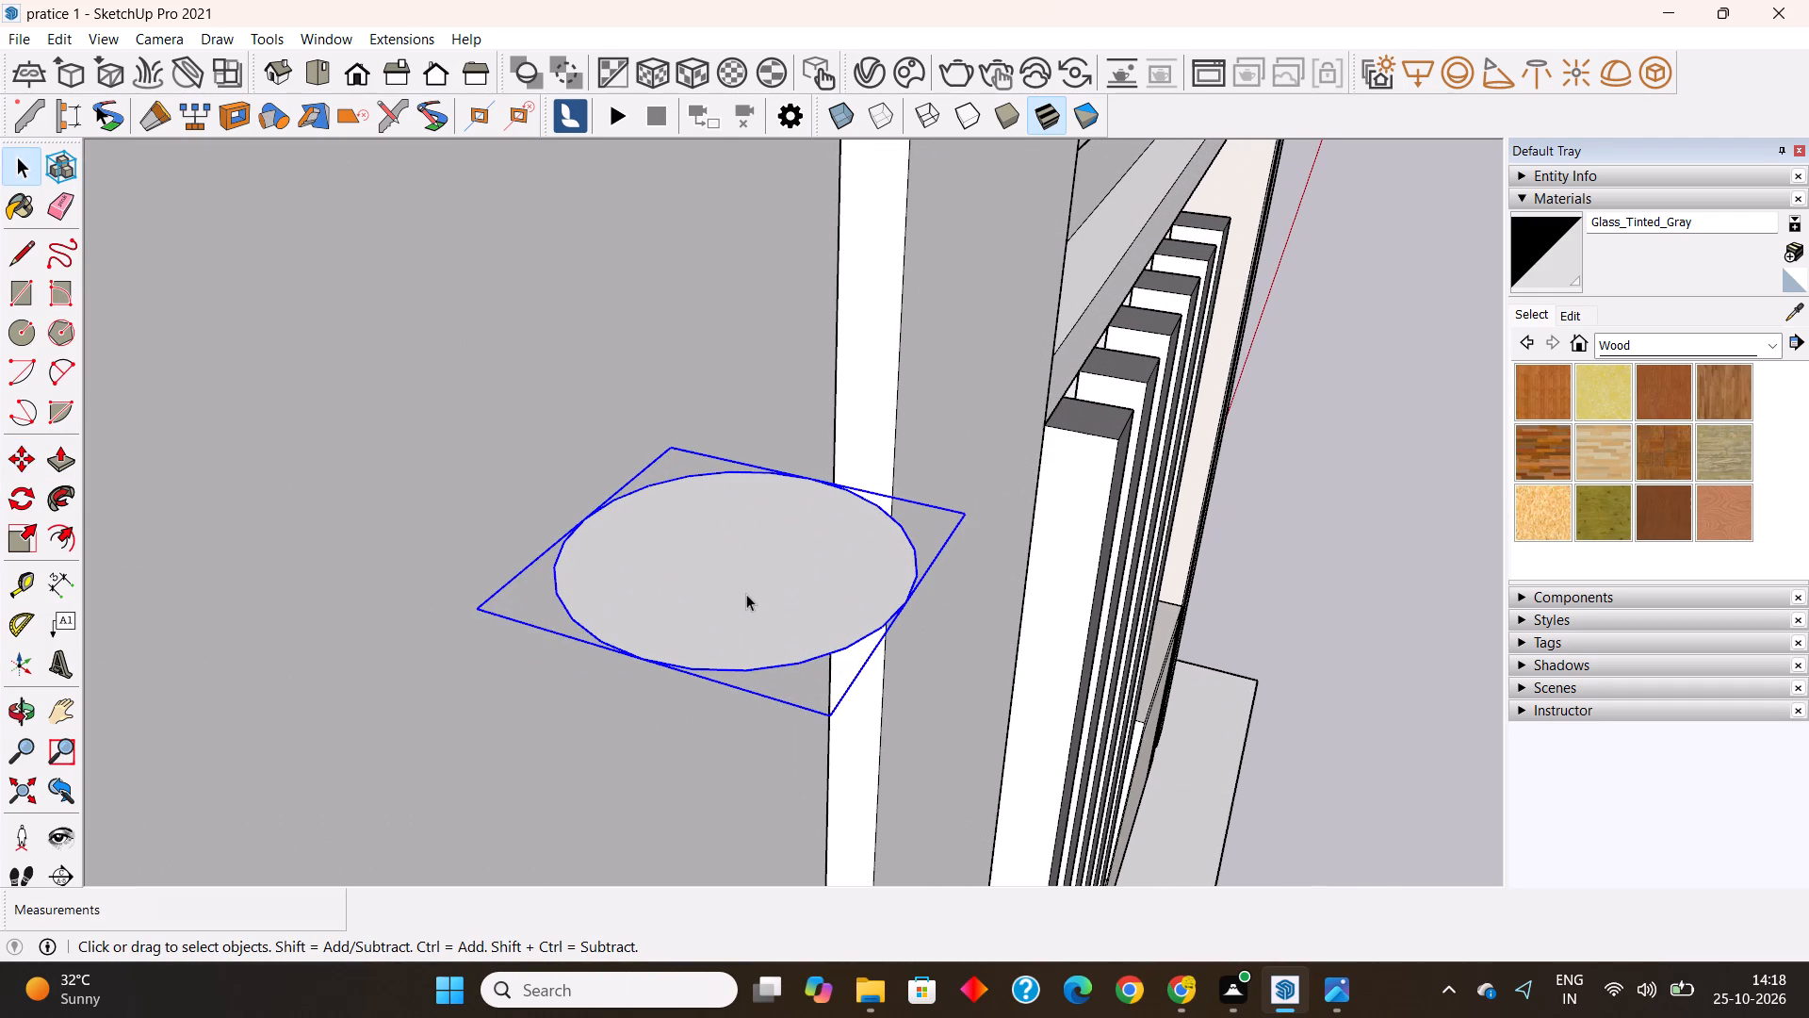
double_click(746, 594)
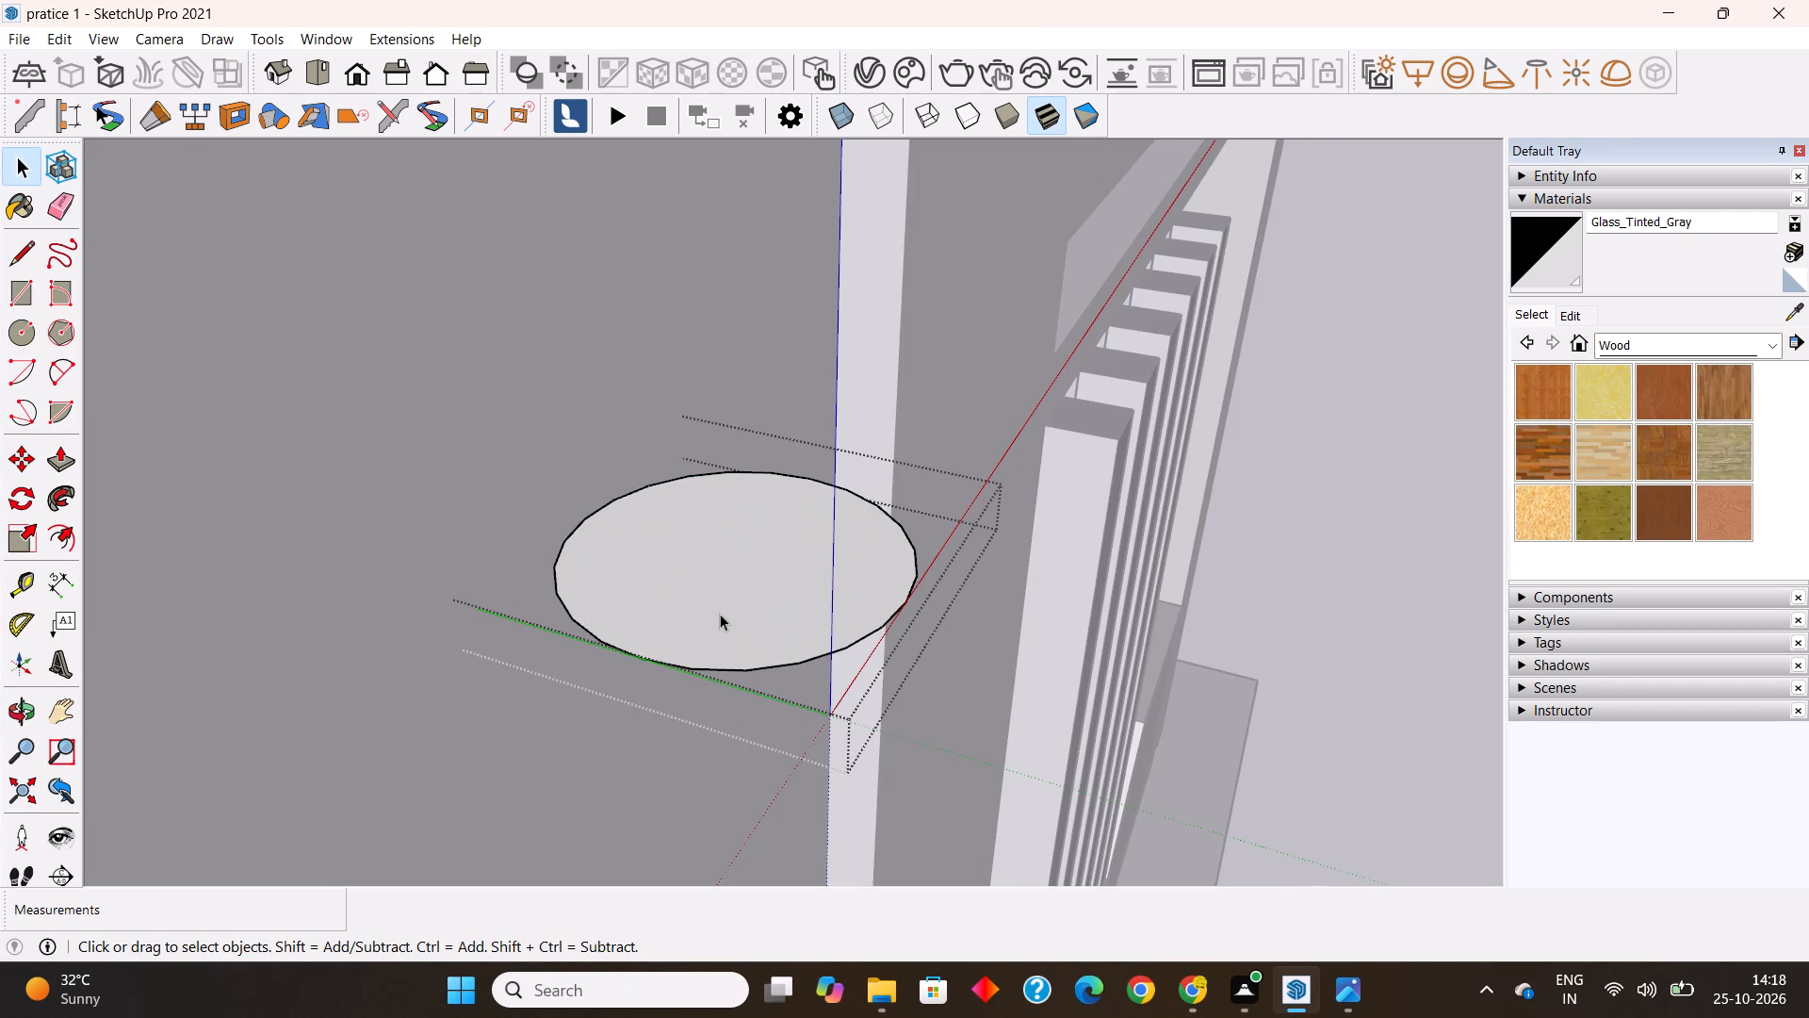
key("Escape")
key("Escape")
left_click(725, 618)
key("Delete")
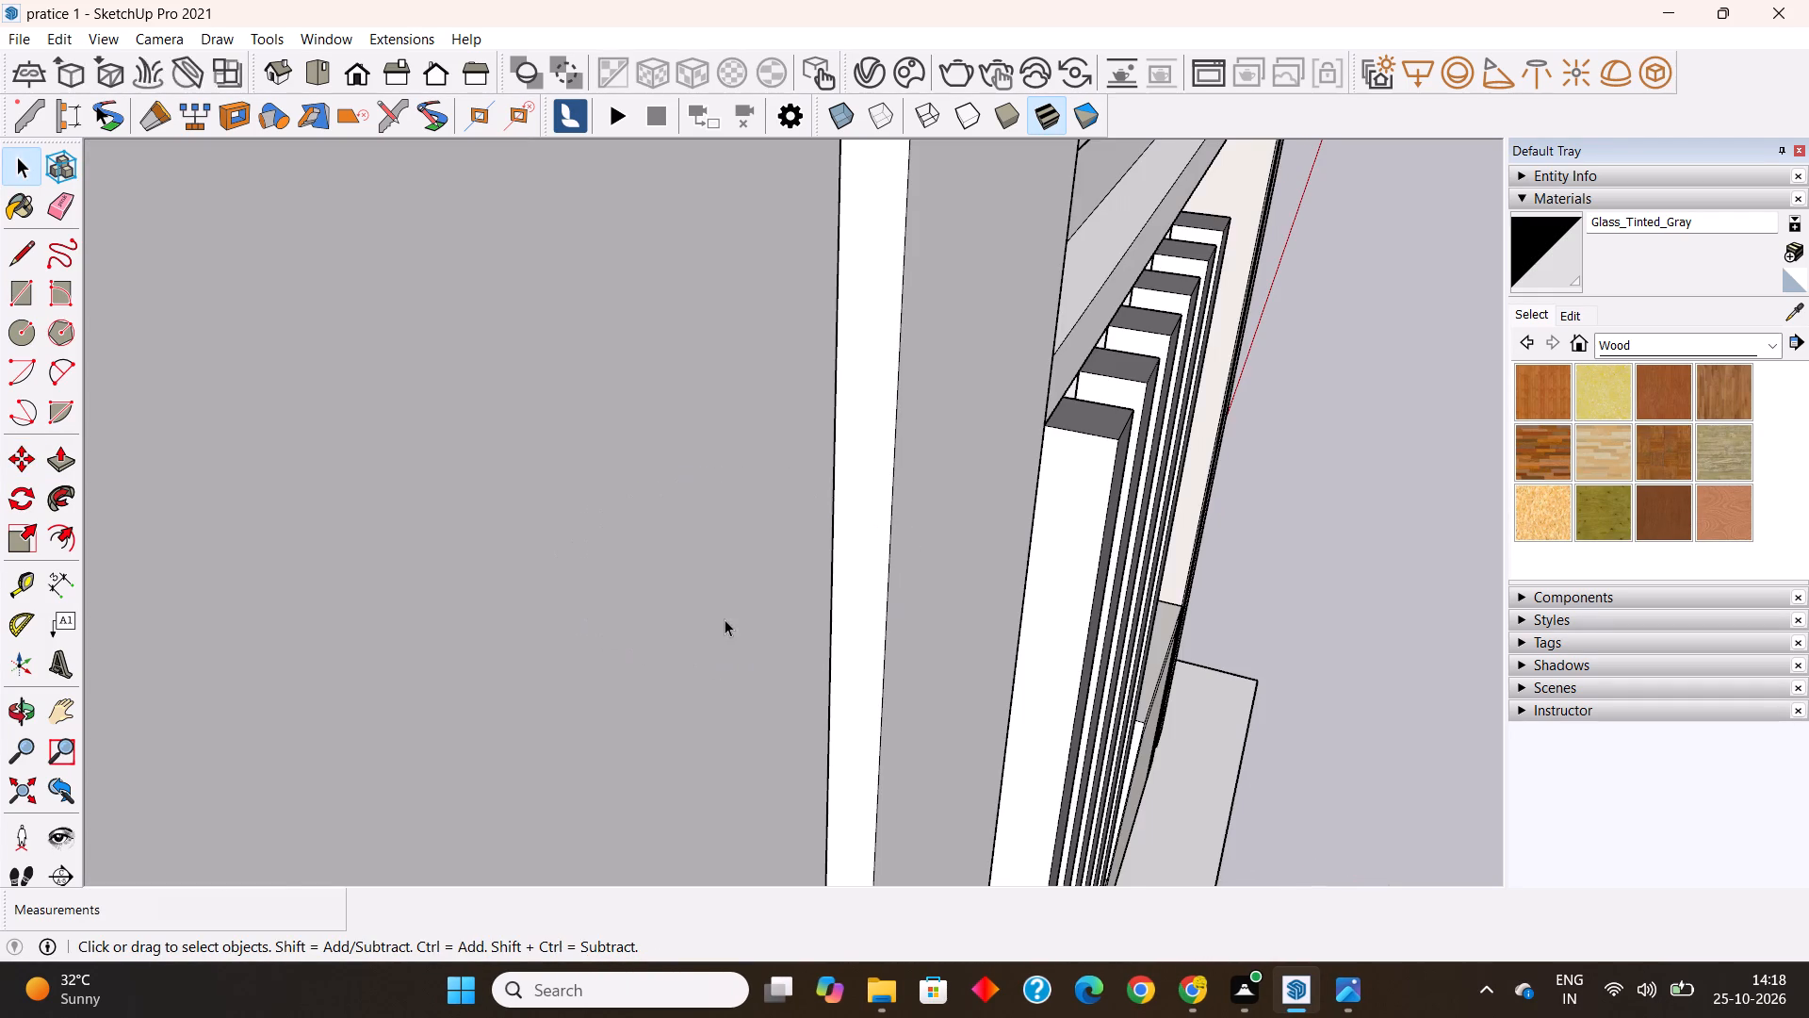
Draw a horizontal circle with a 3" radius and 150 segments centred on the tall column's face beside the vertical slats.
scroll(561, 594, "down", 20)
scroll(561, 594, "down", 1)
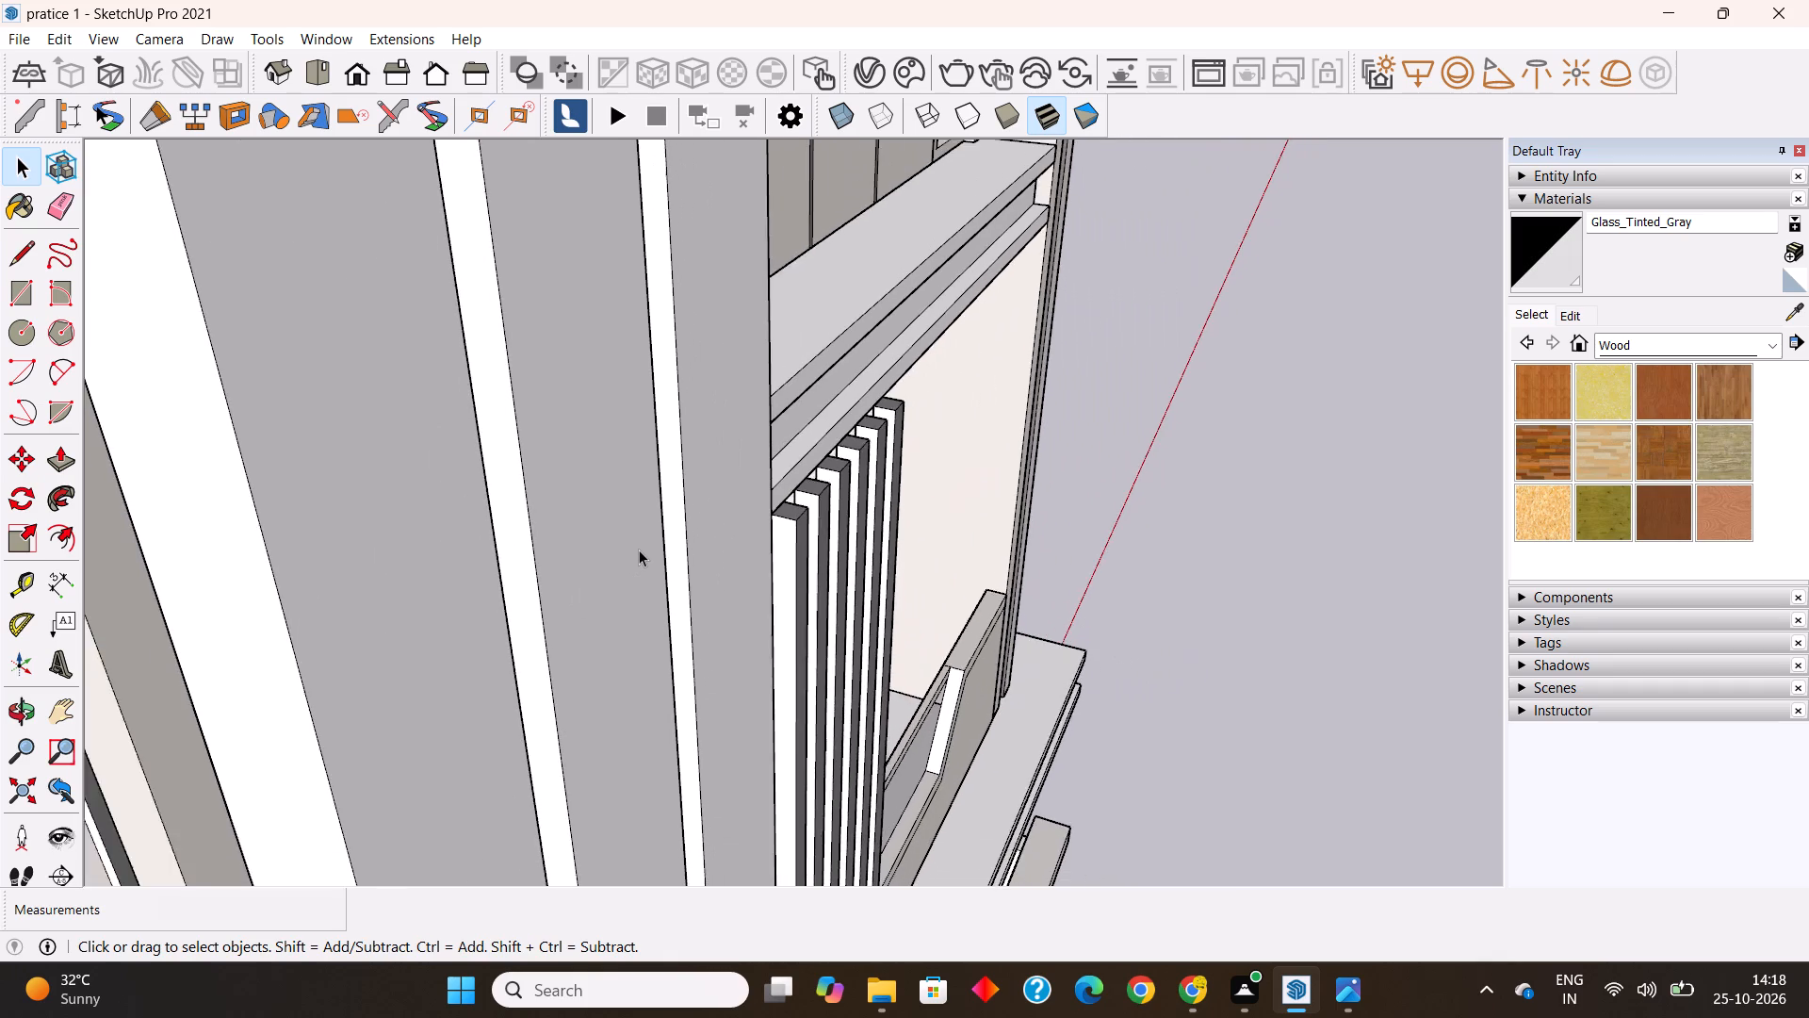
scroll(639, 550, "down", 5)
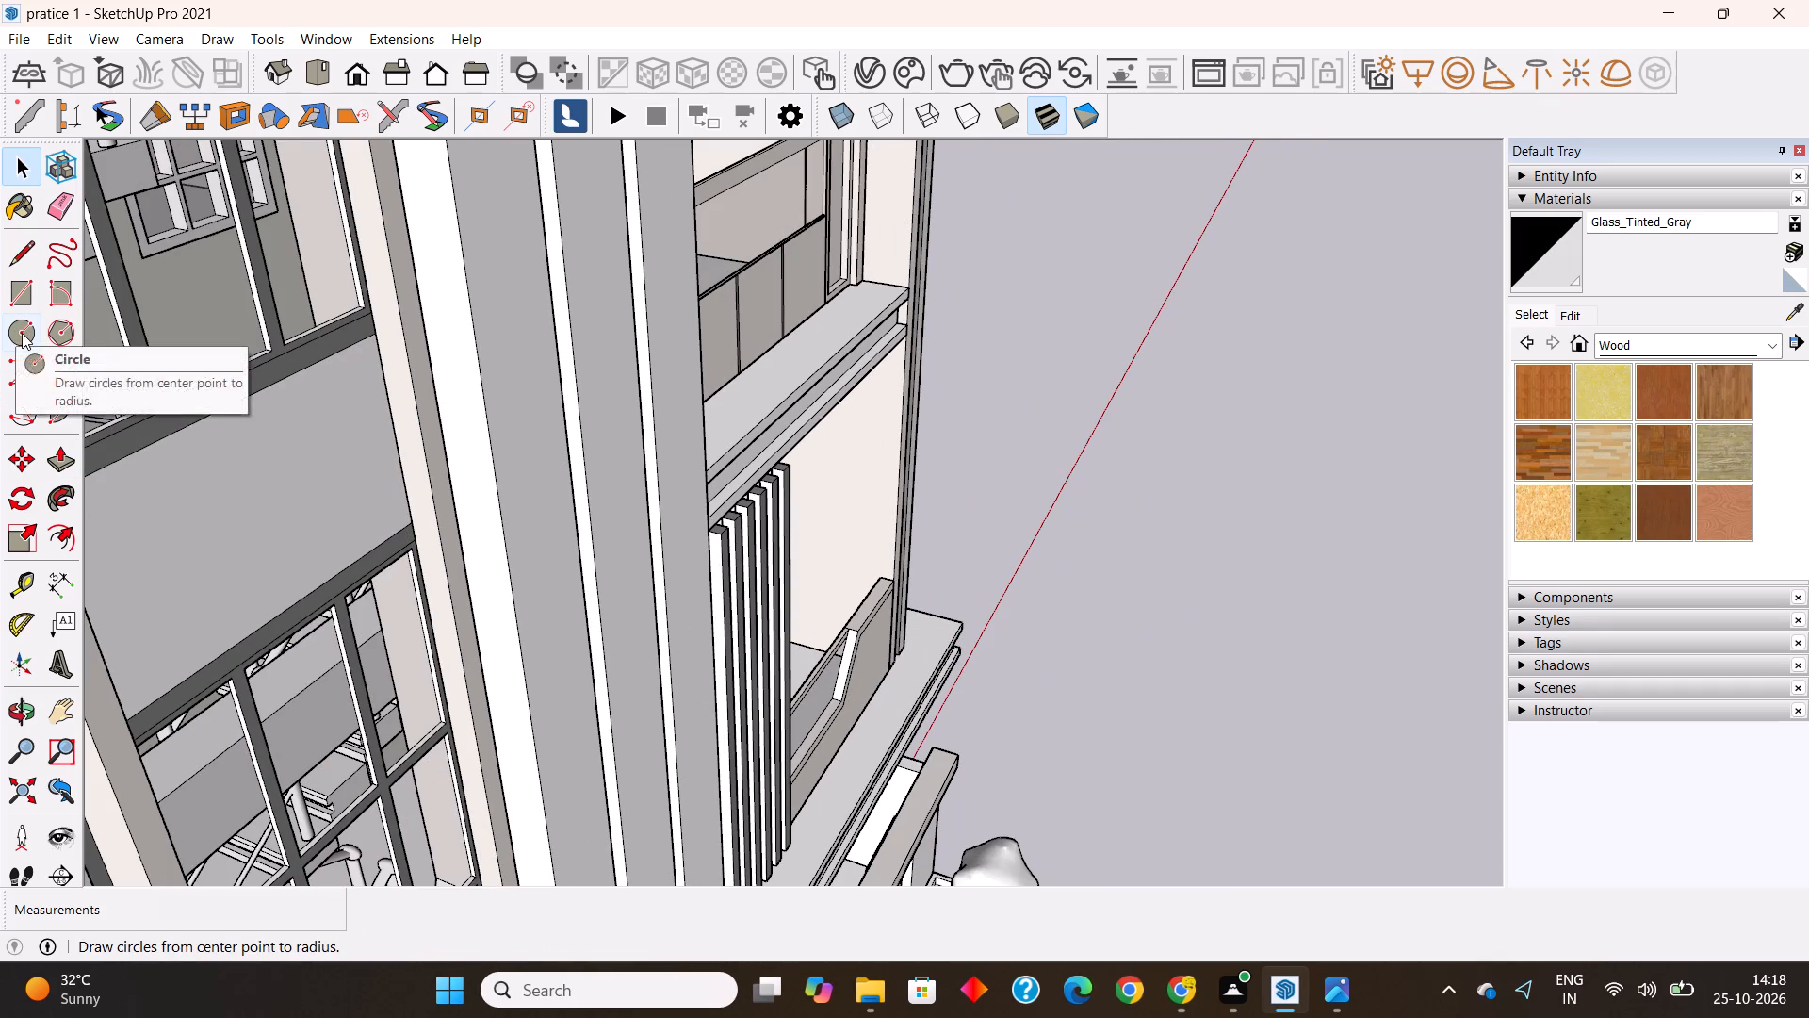
left_click(22, 333)
key("Up")
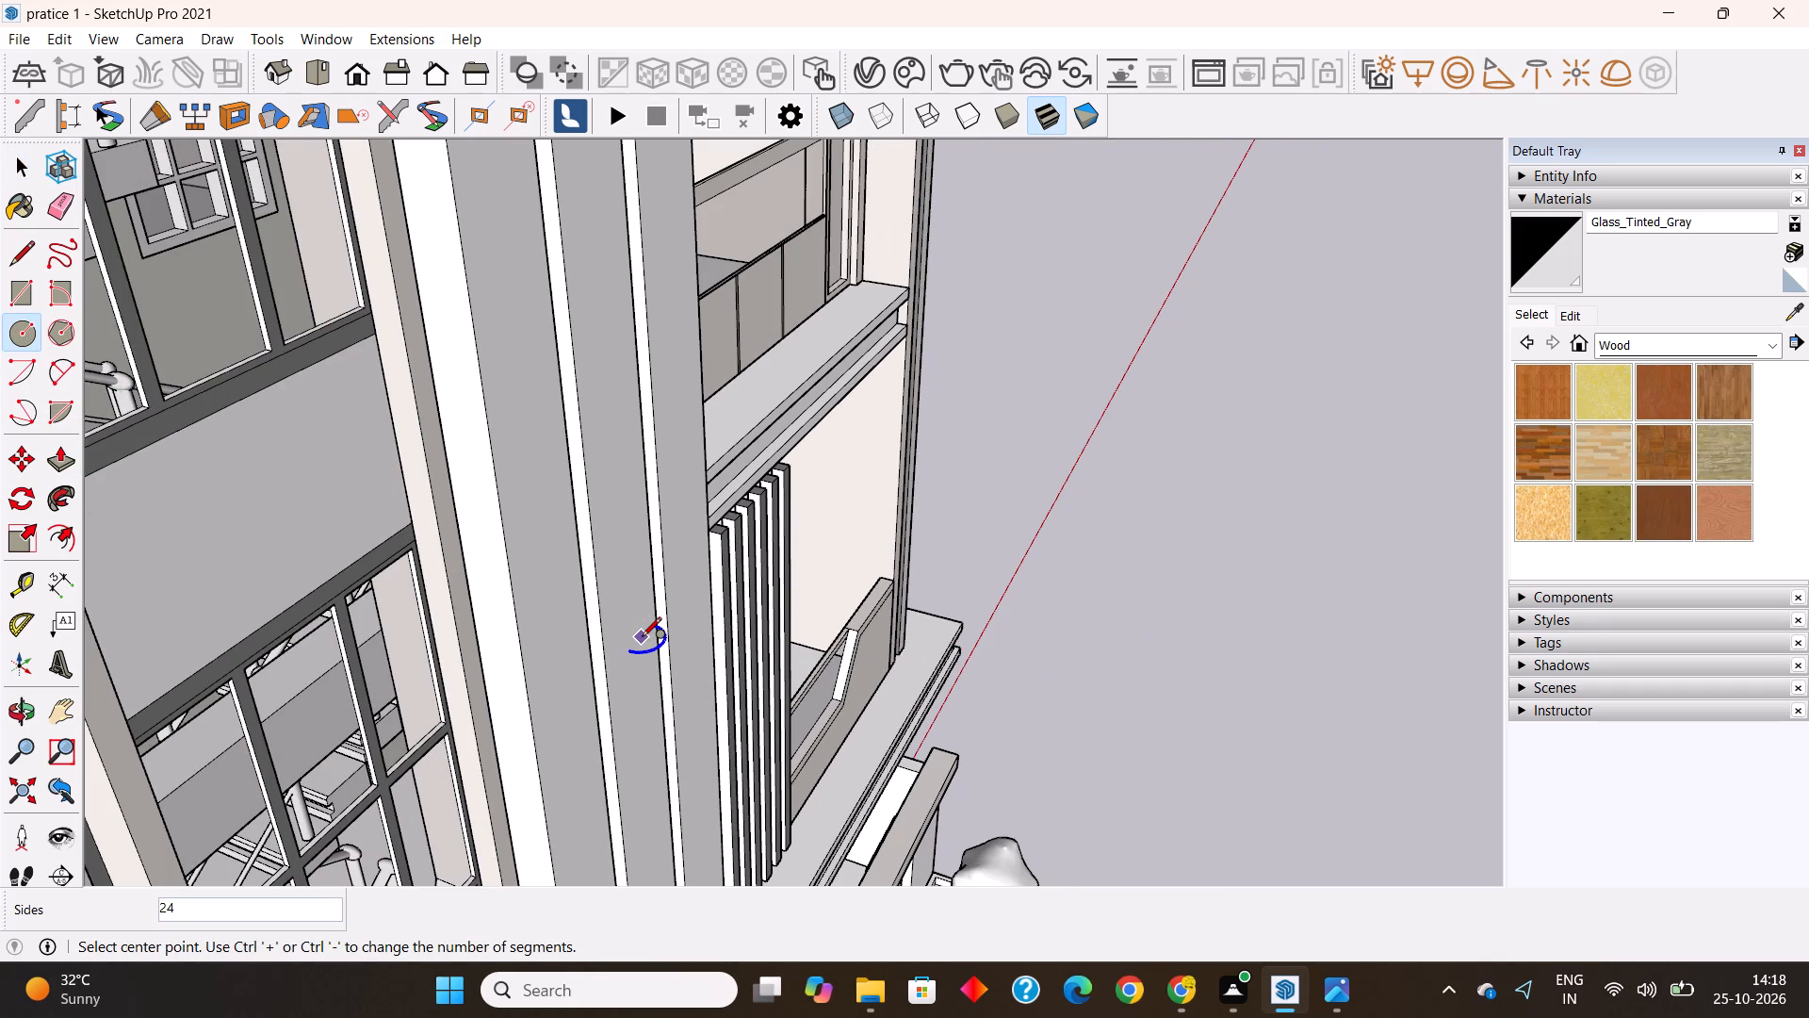
left_click(642, 638)
scroll(652, 651, "up", 5)
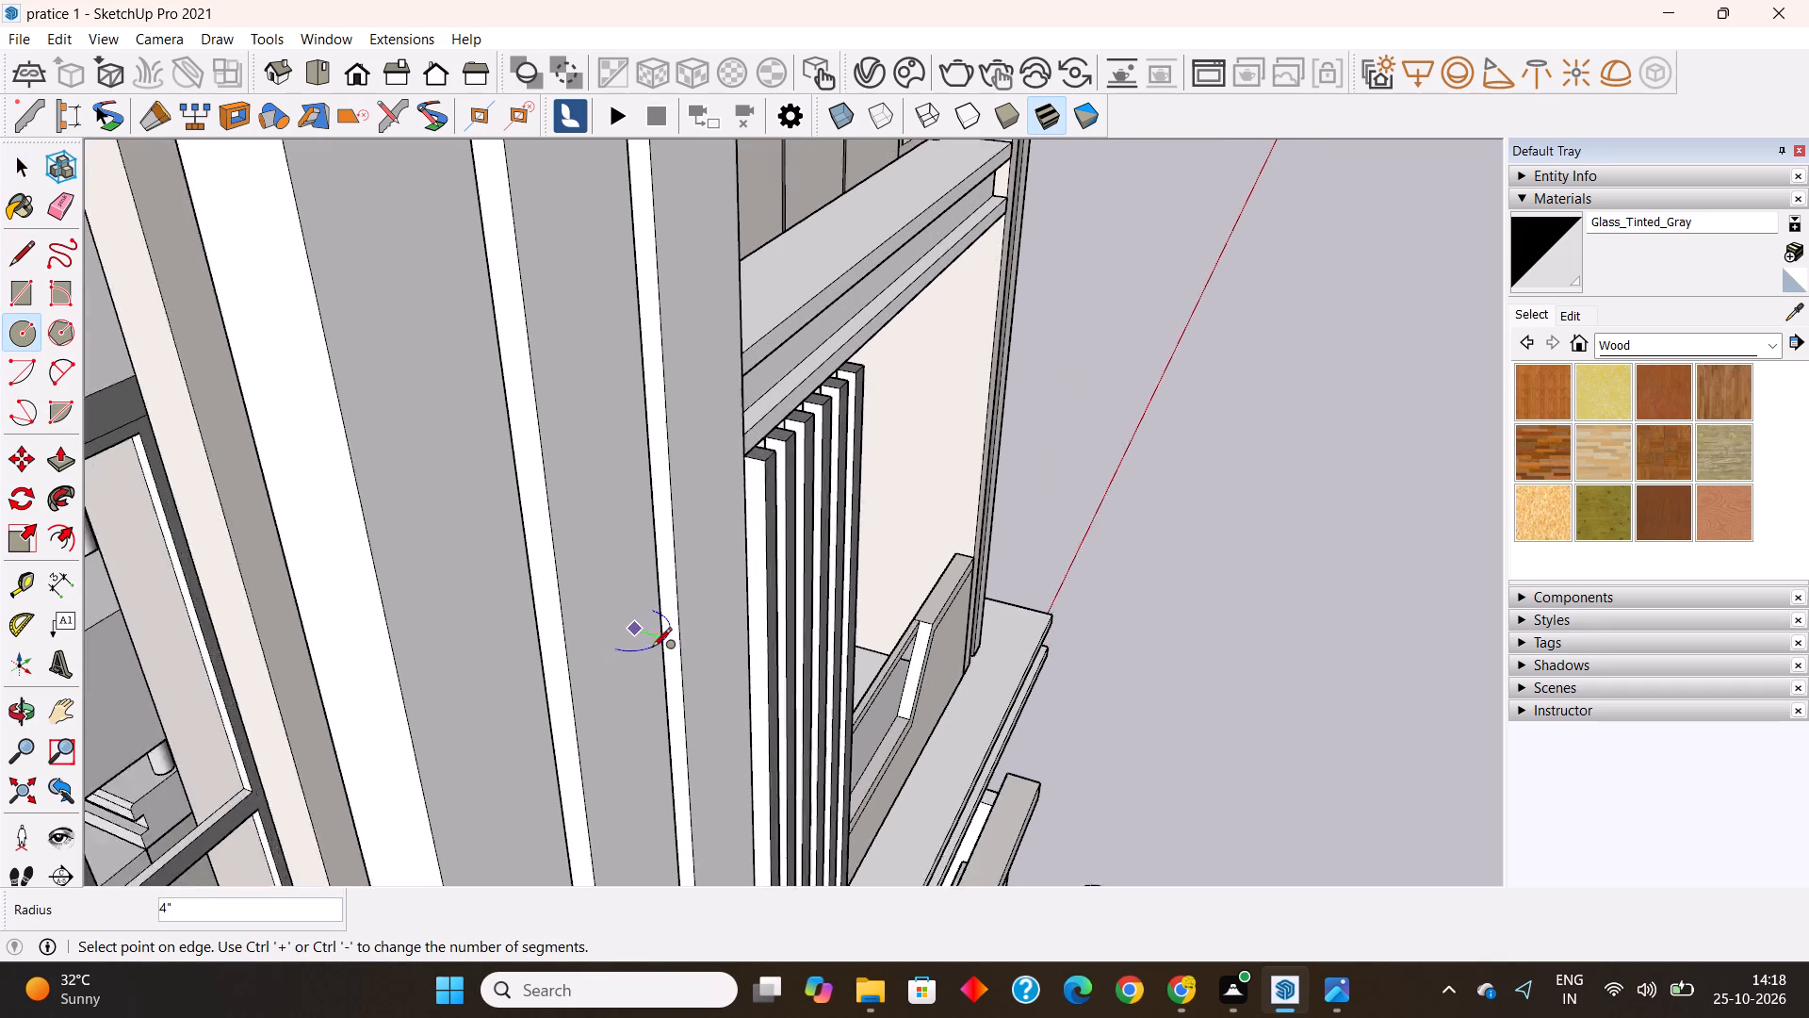
scroll(652, 649, "up", 1)
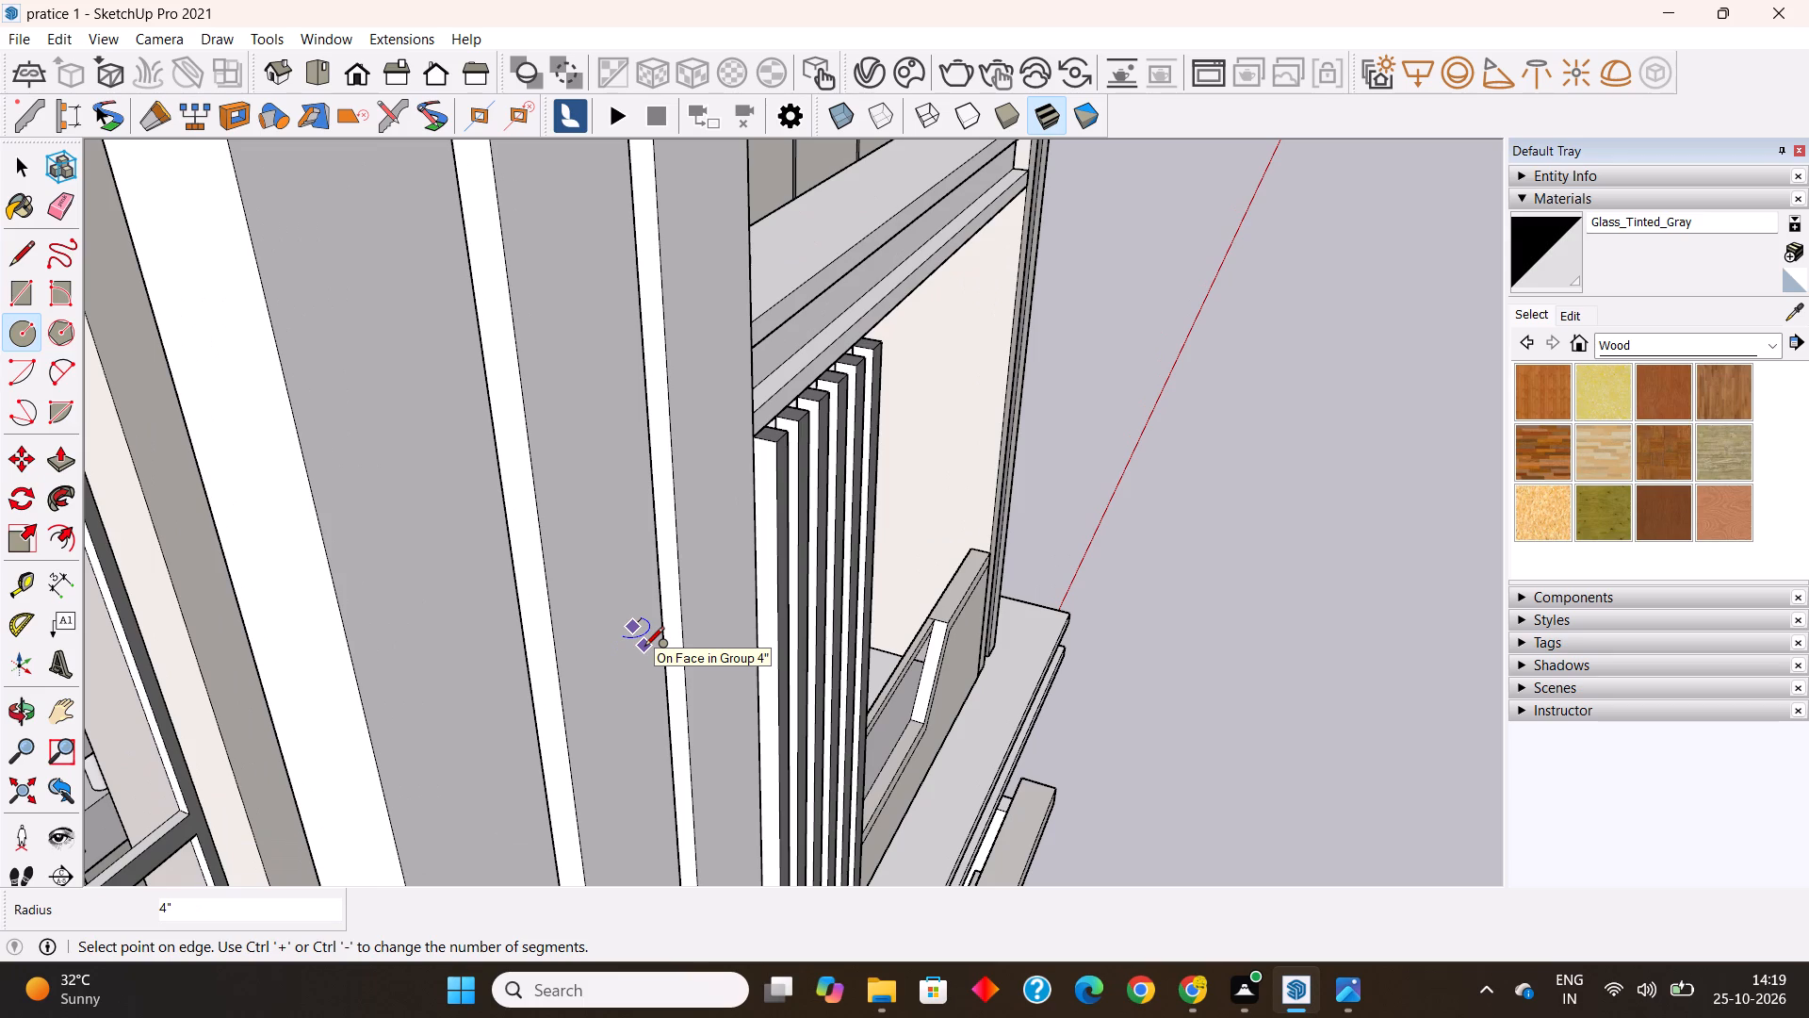
type("3\"")
key("Return")
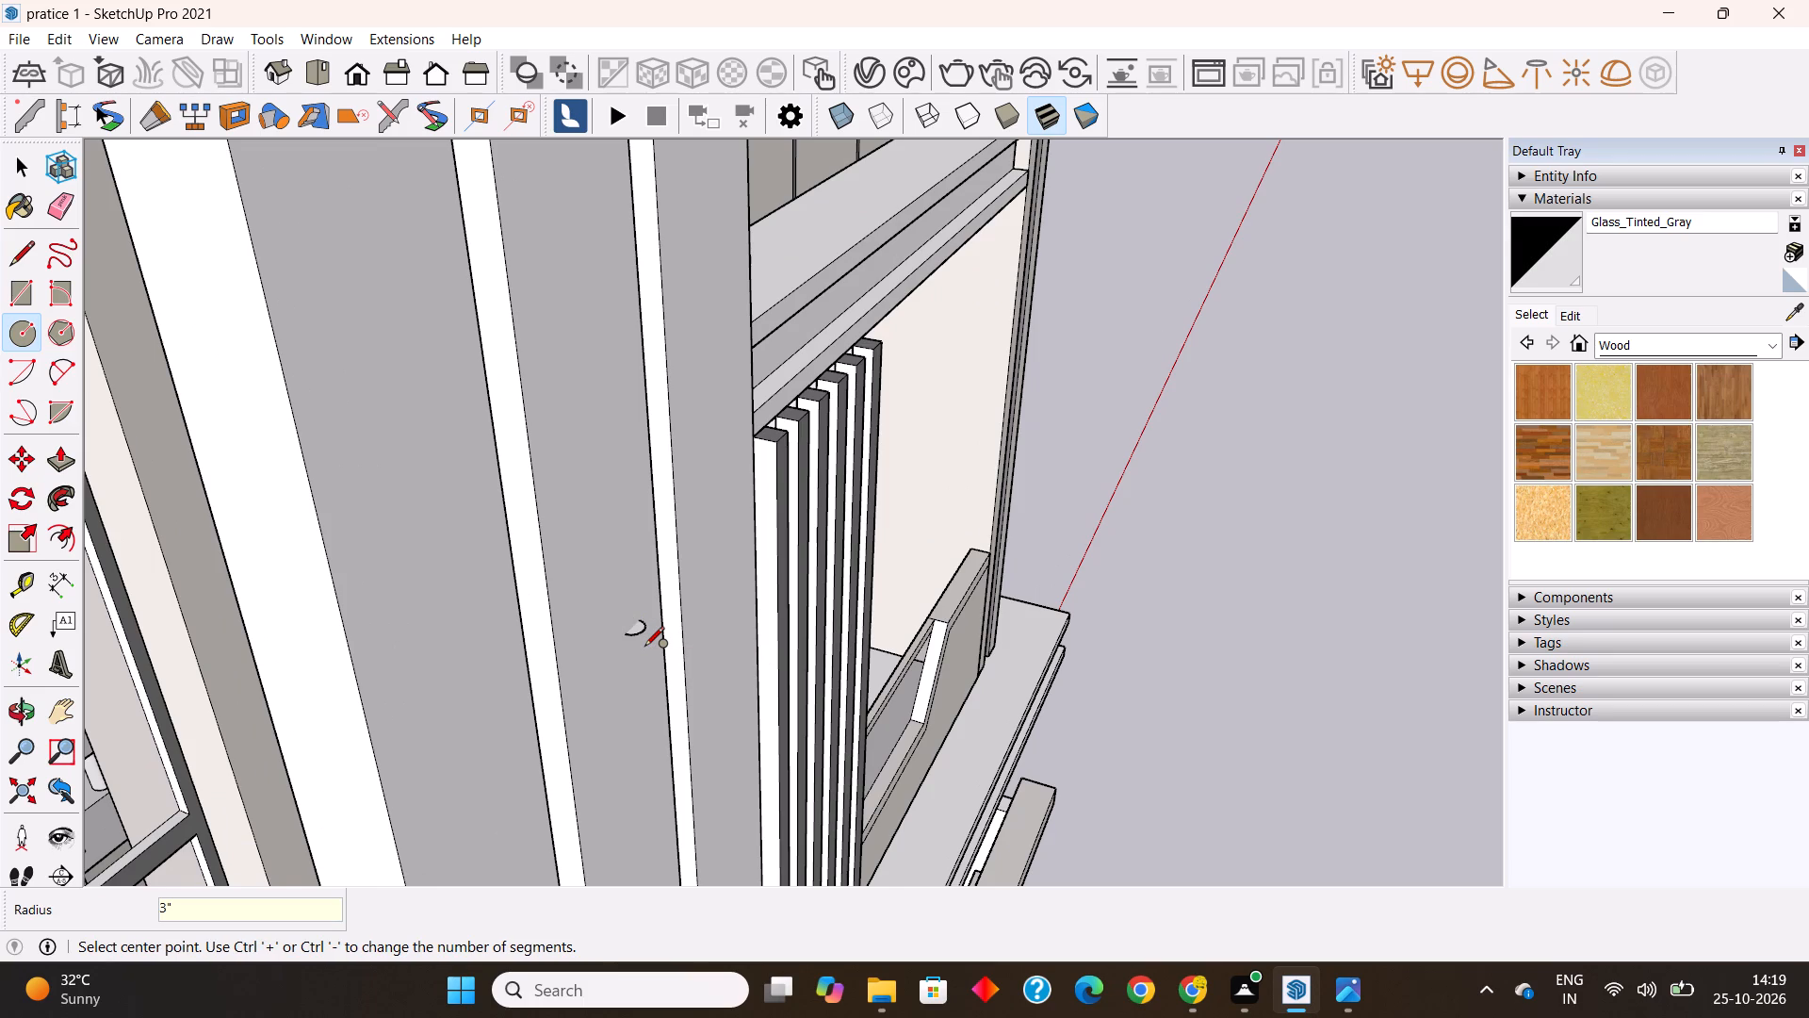
type("150s")
key("Return")
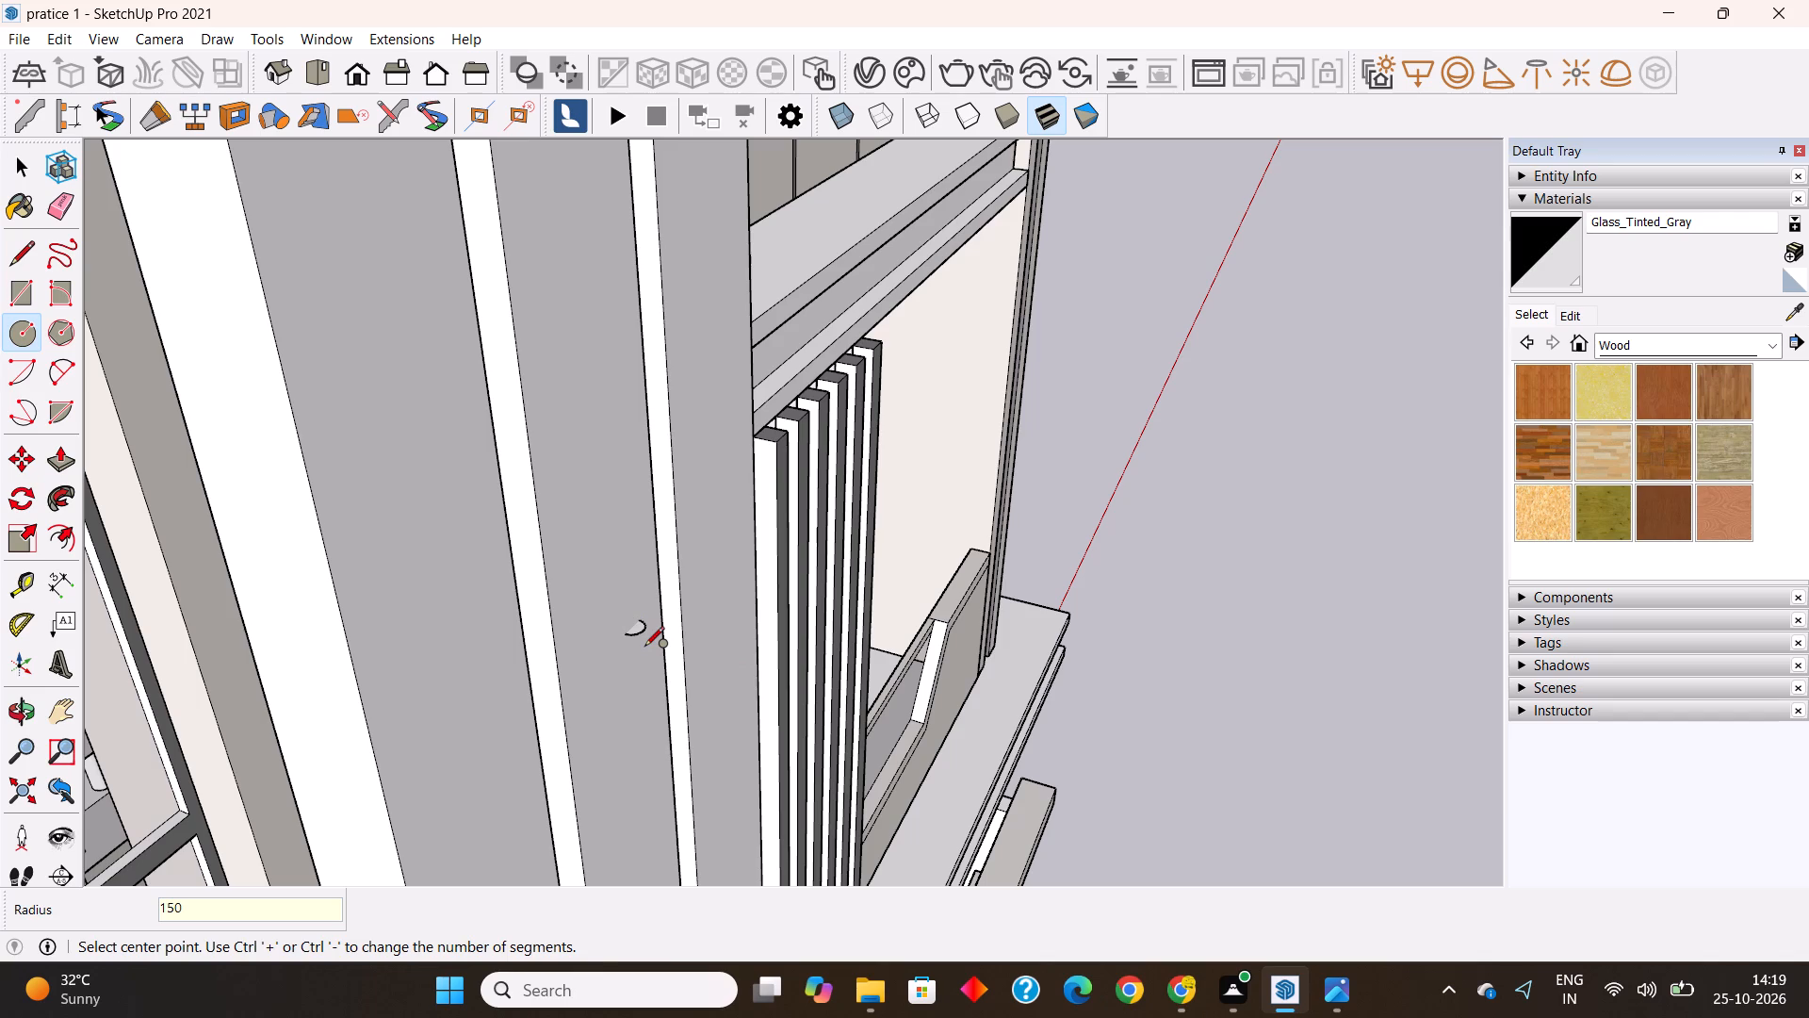
key("space")
Make the new circle's face and edge into a group.
scroll(649, 642, "up", 11)
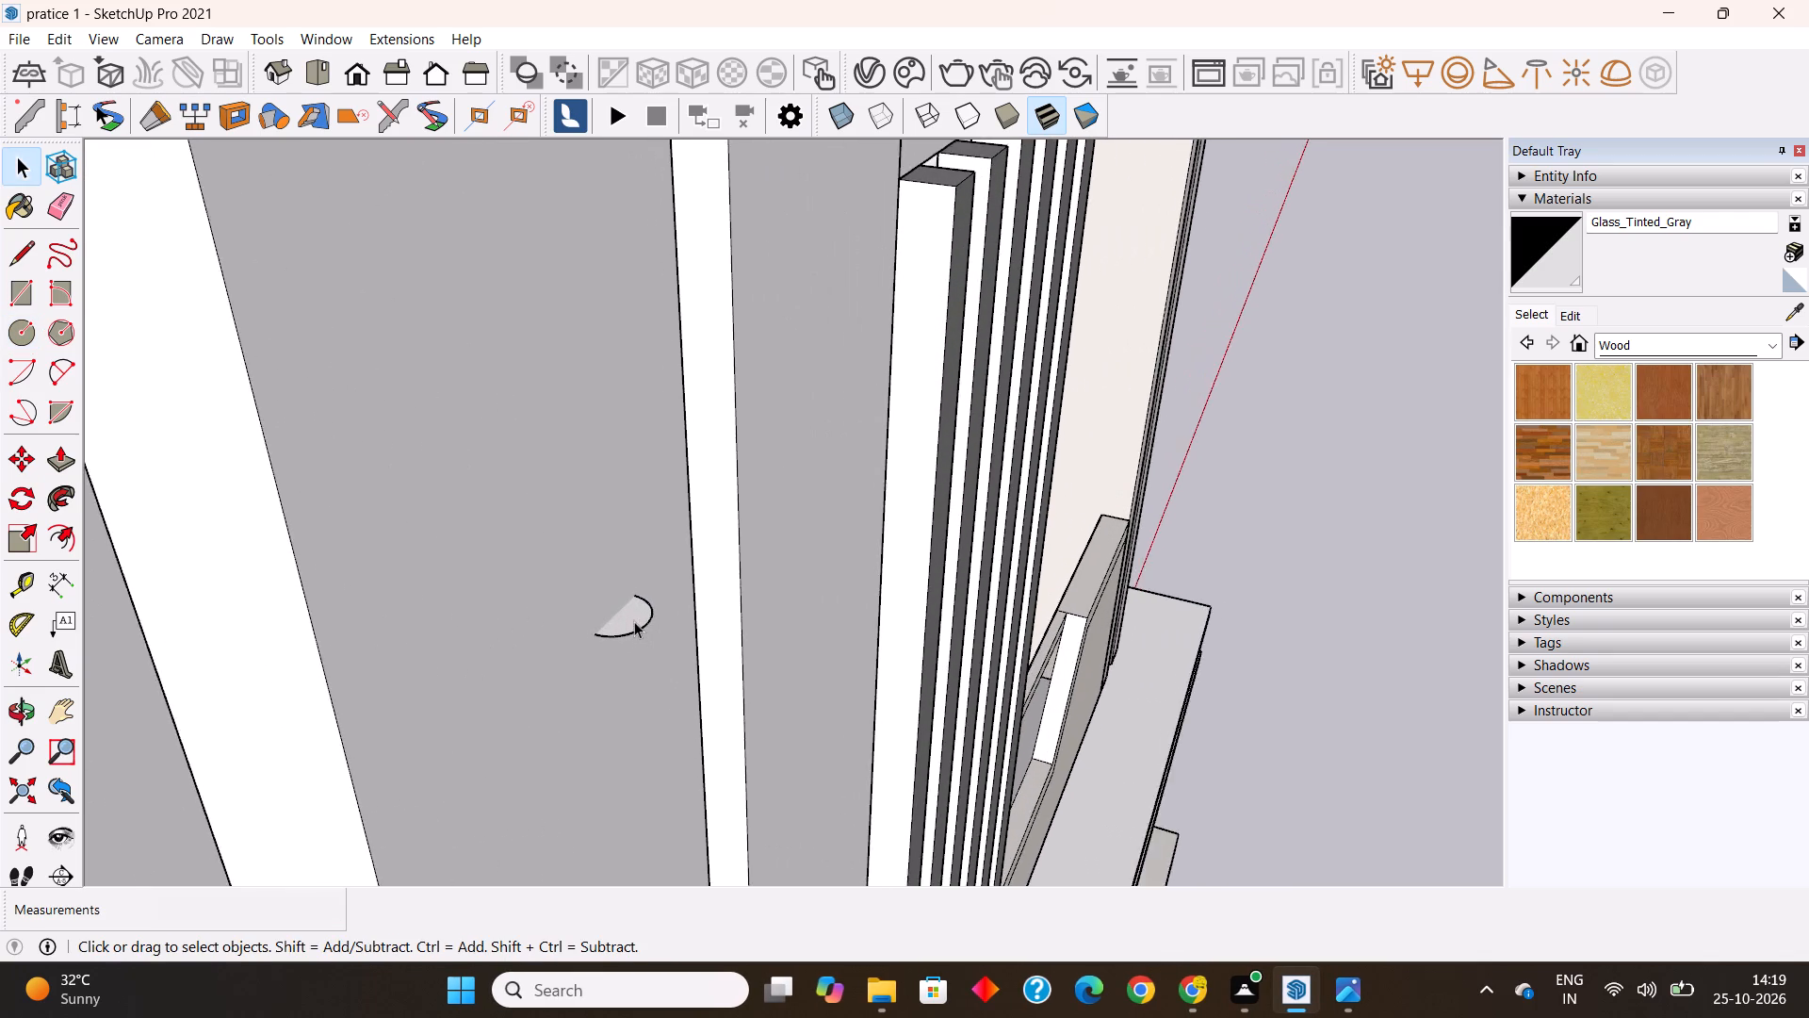
scroll(634, 621, "up", 8)
double_click(634, 621)
right_click(633, 621)
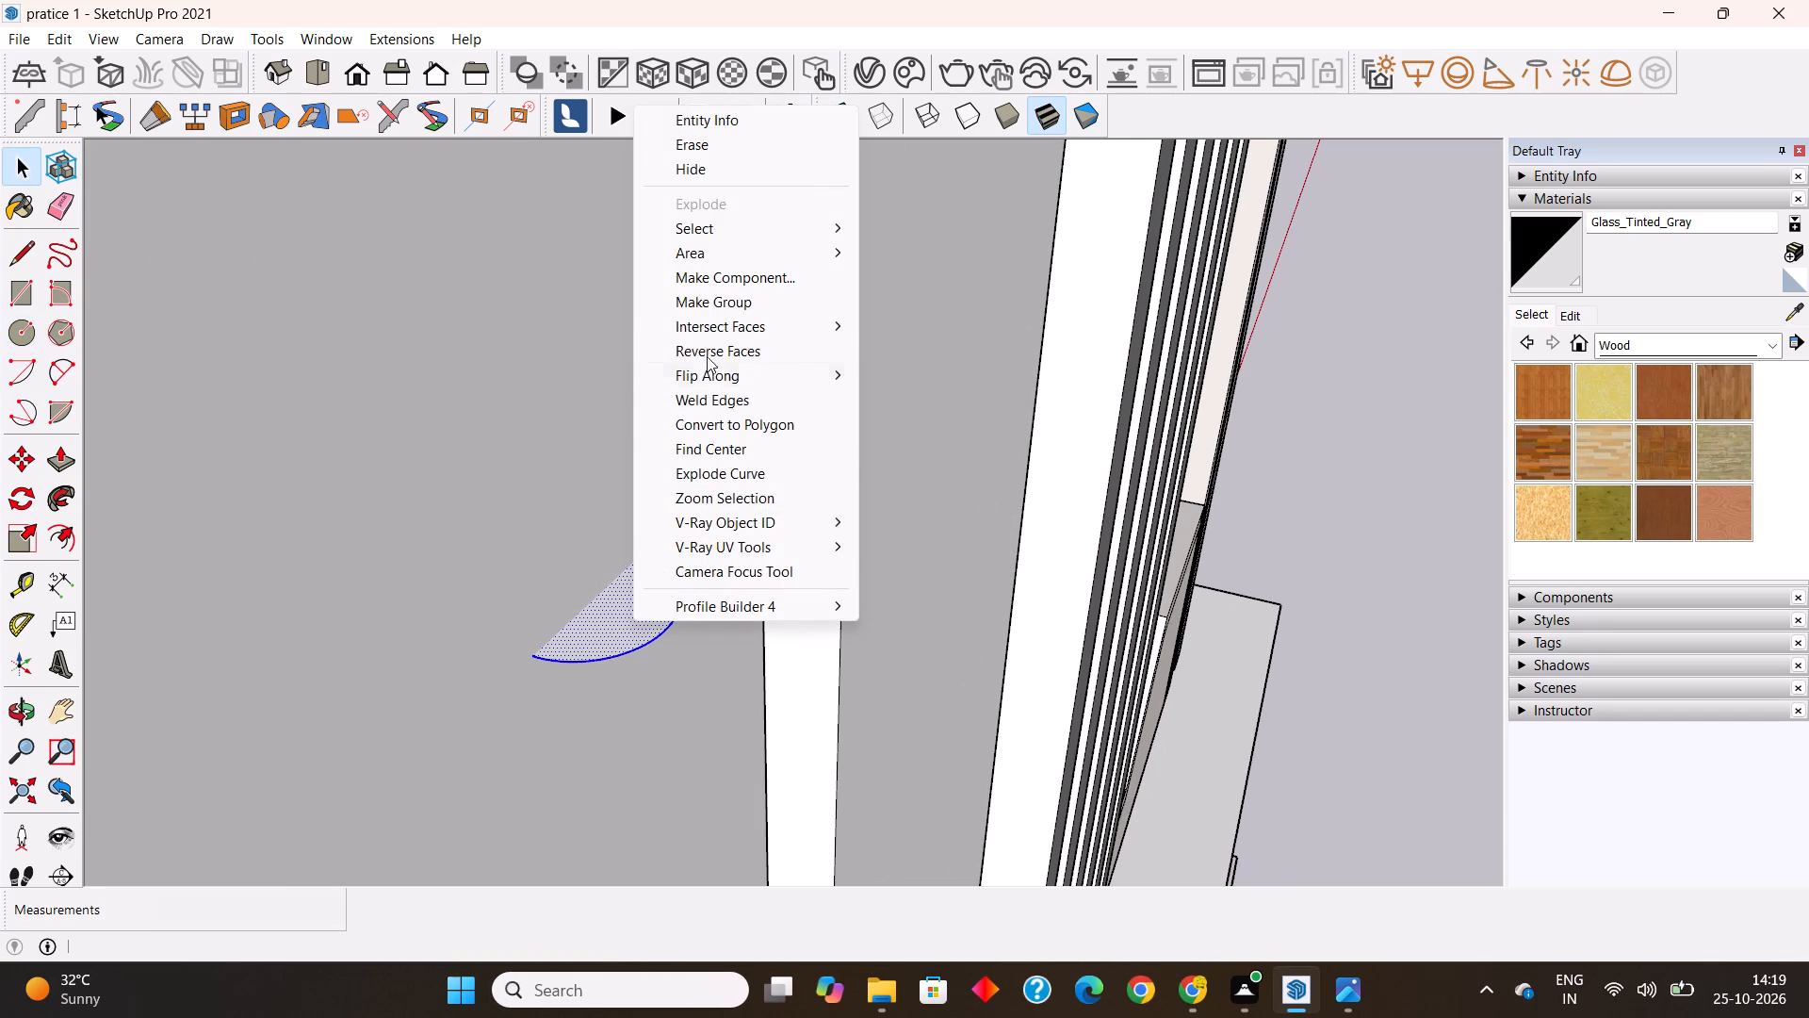
left_click(711, 303)
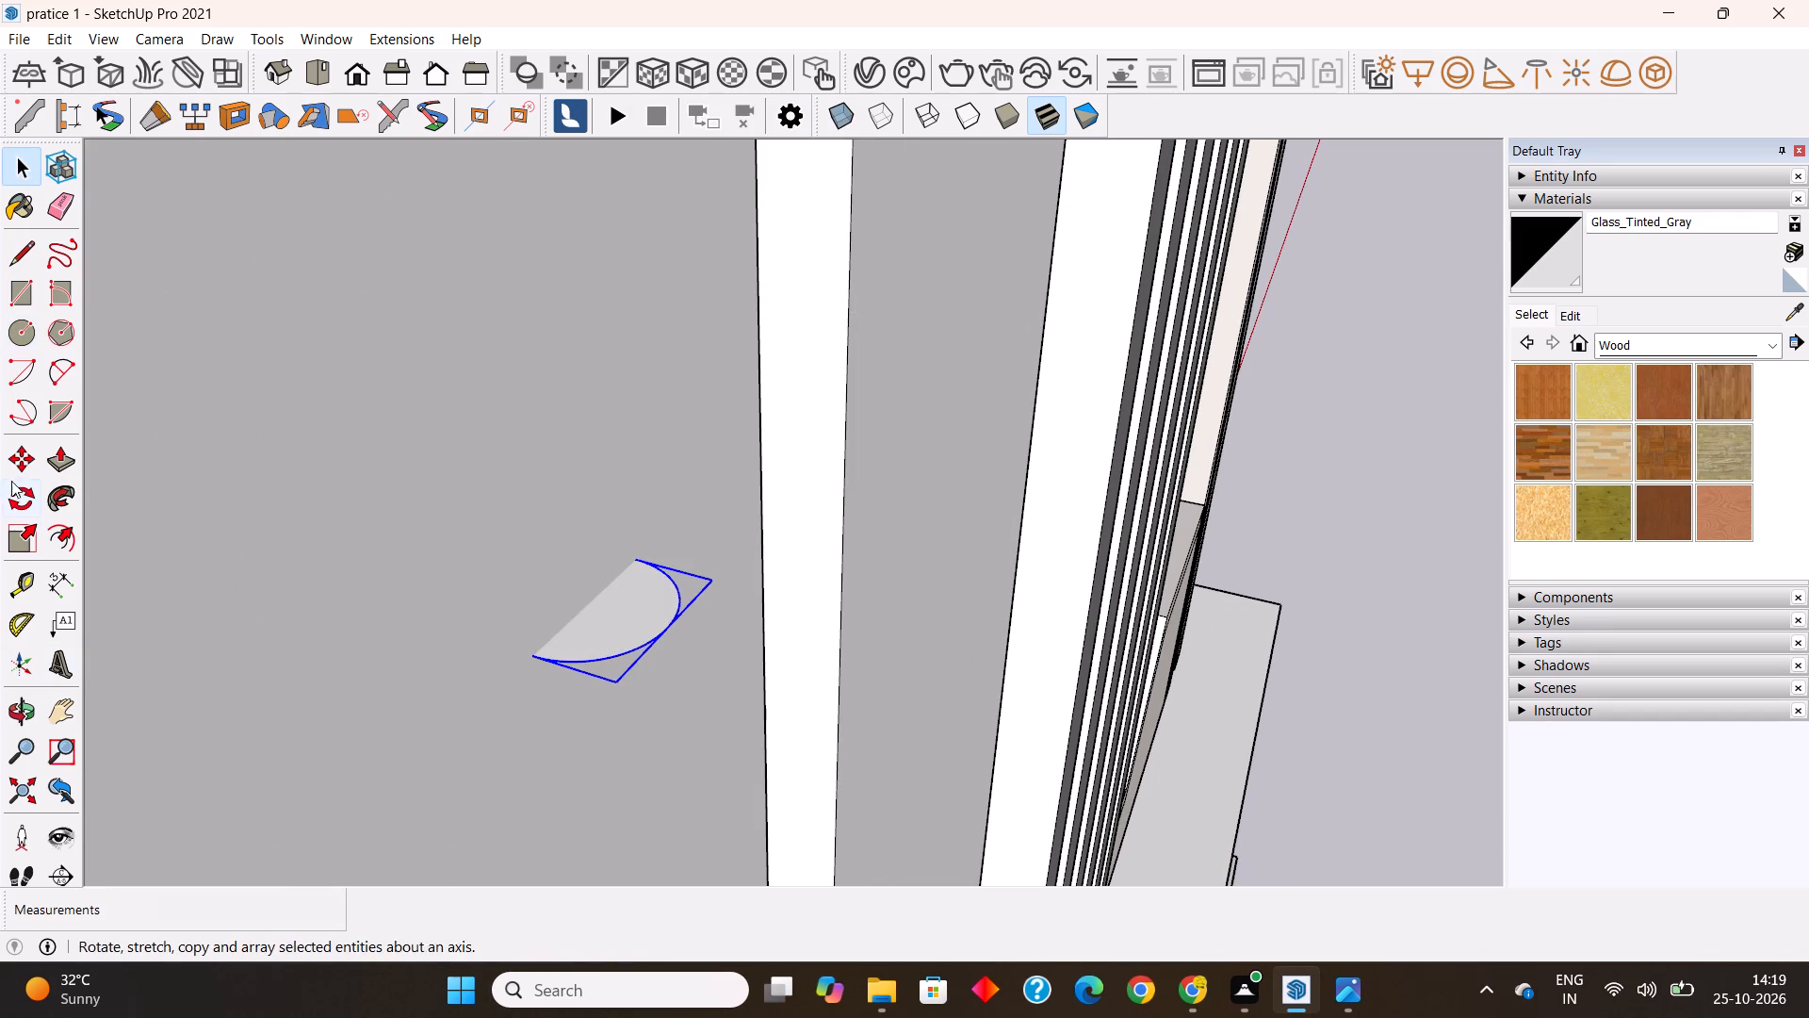
Move the circle group outward by just over 1" so the whole disc clears the column face.
left_click(16, 468)
left_click(531, 657)
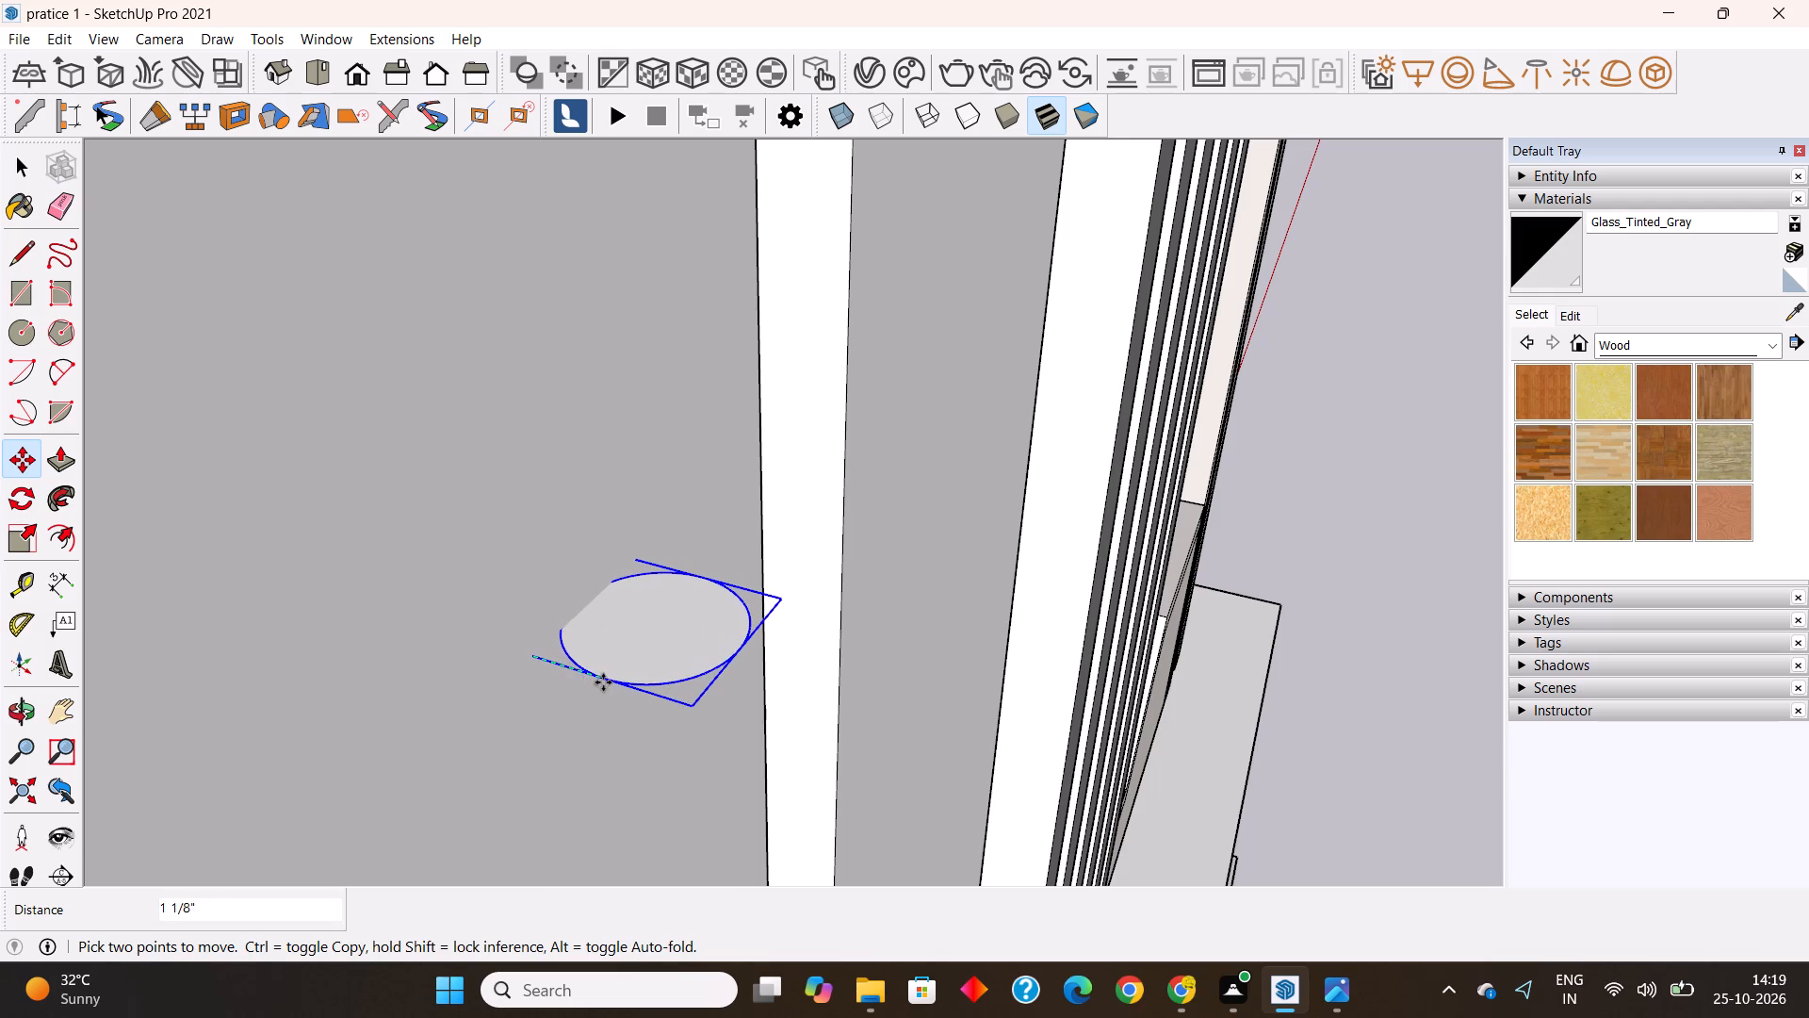
left_click(615, 692)
middle_click_drag(645, 772, 671, 780)
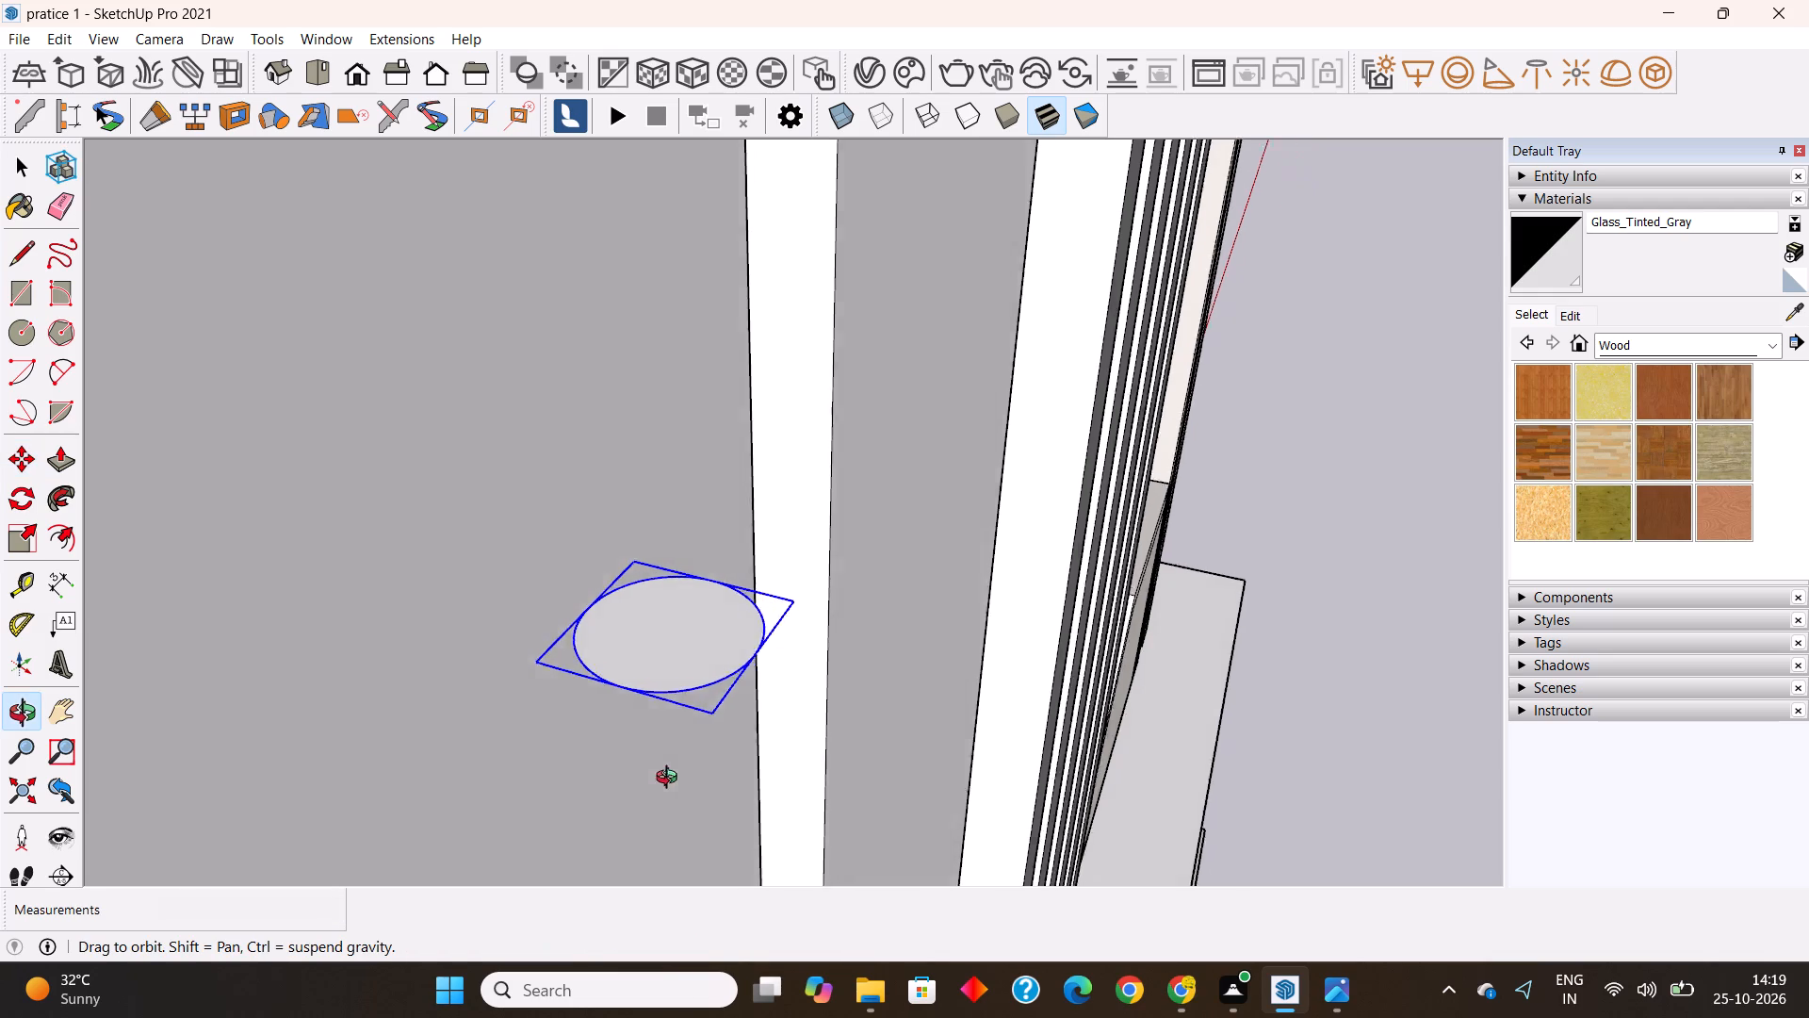
middle_click_drag(671, 780, 617, 804)
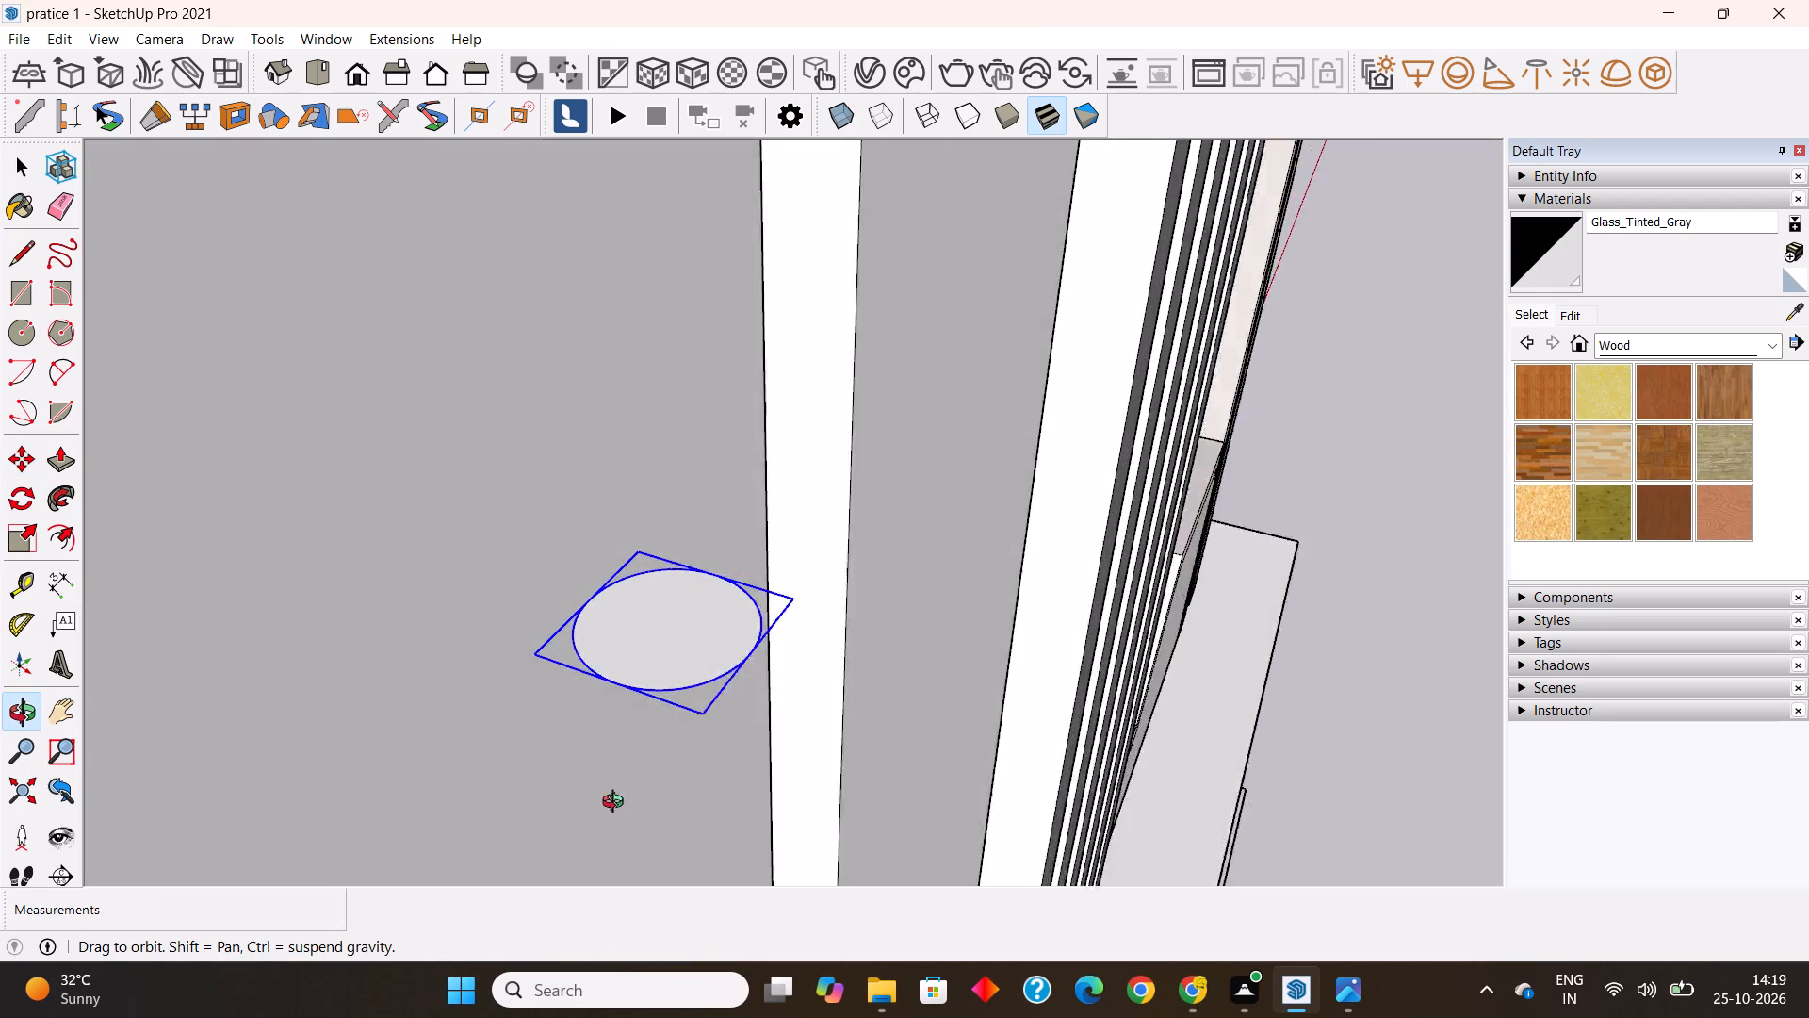
middle_click_drag(617, 804, 581, 796)
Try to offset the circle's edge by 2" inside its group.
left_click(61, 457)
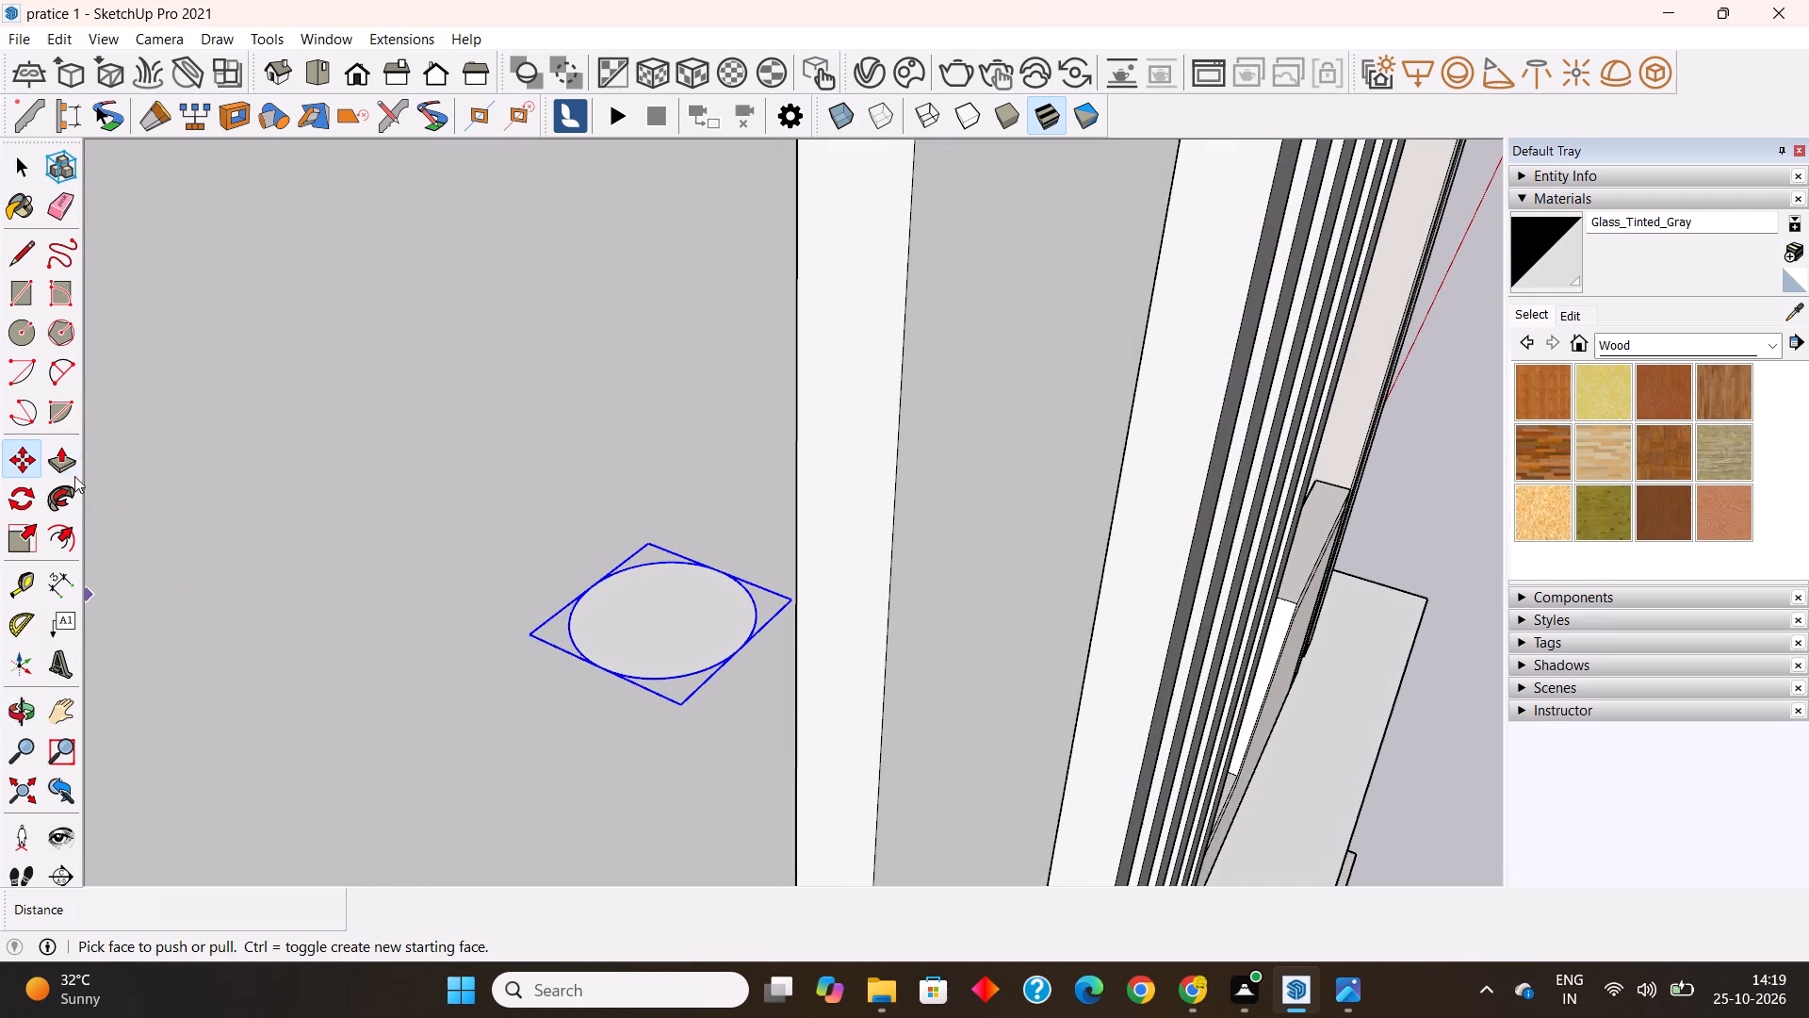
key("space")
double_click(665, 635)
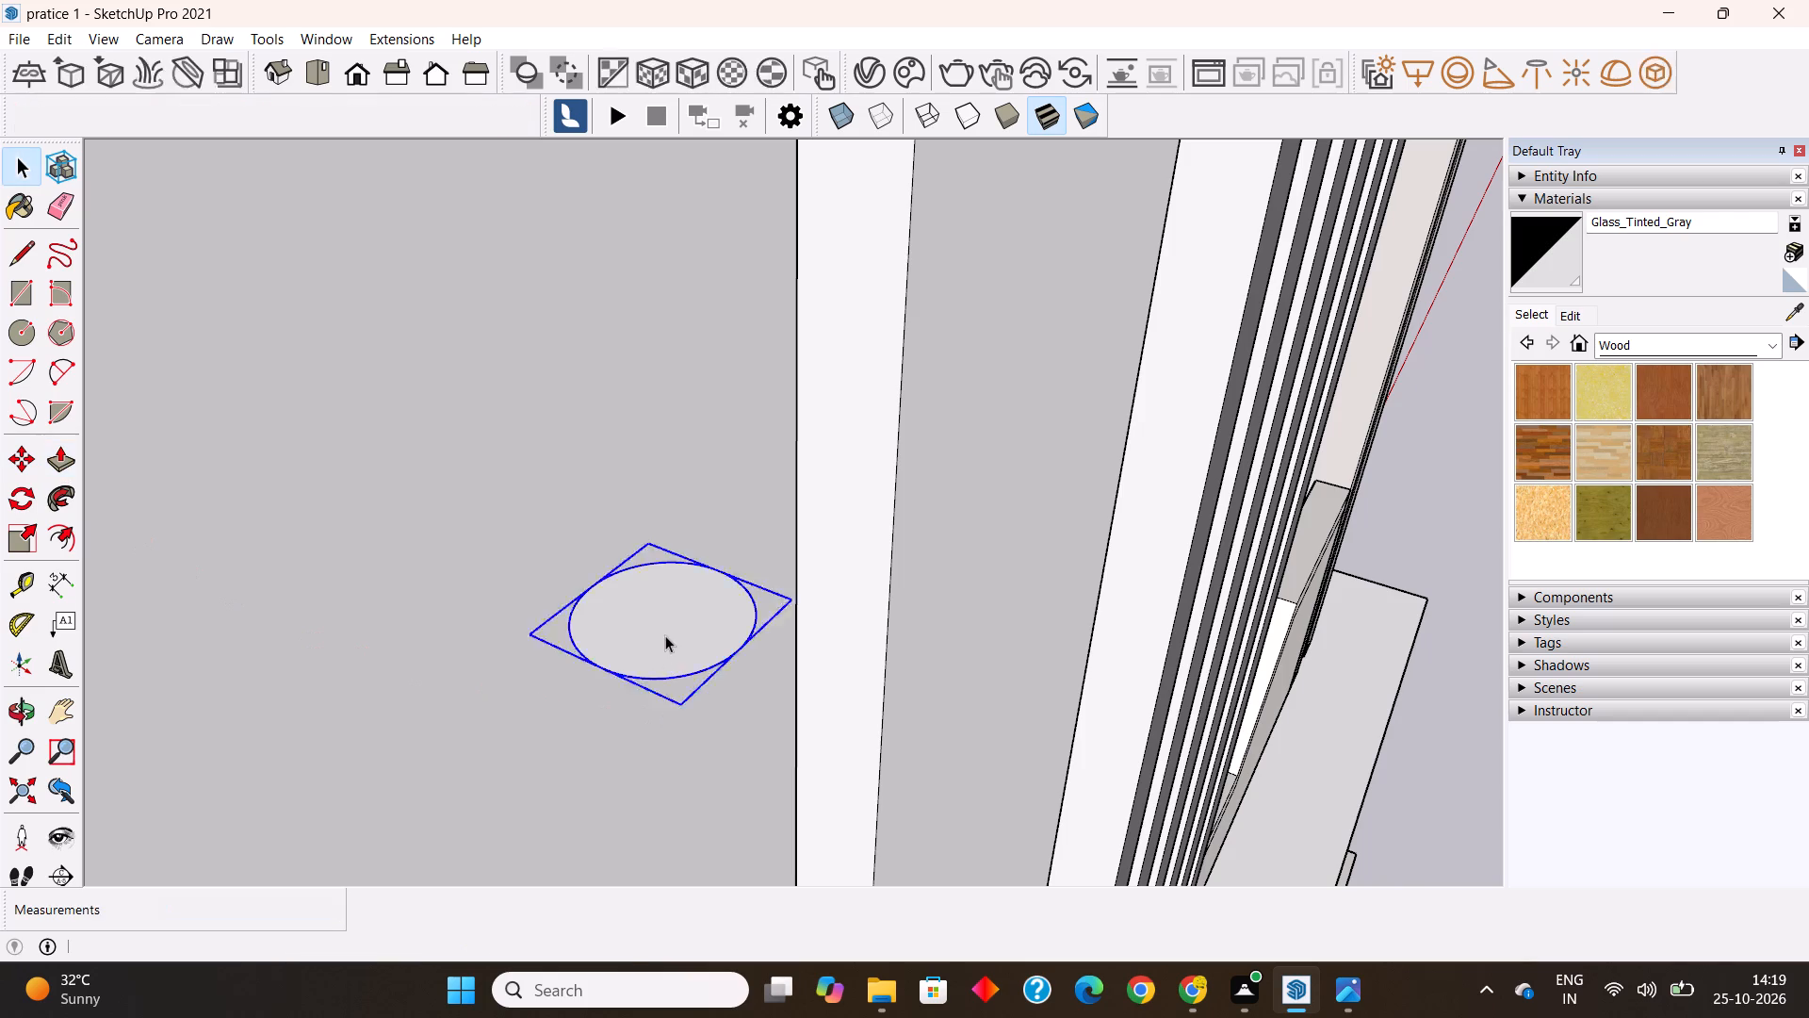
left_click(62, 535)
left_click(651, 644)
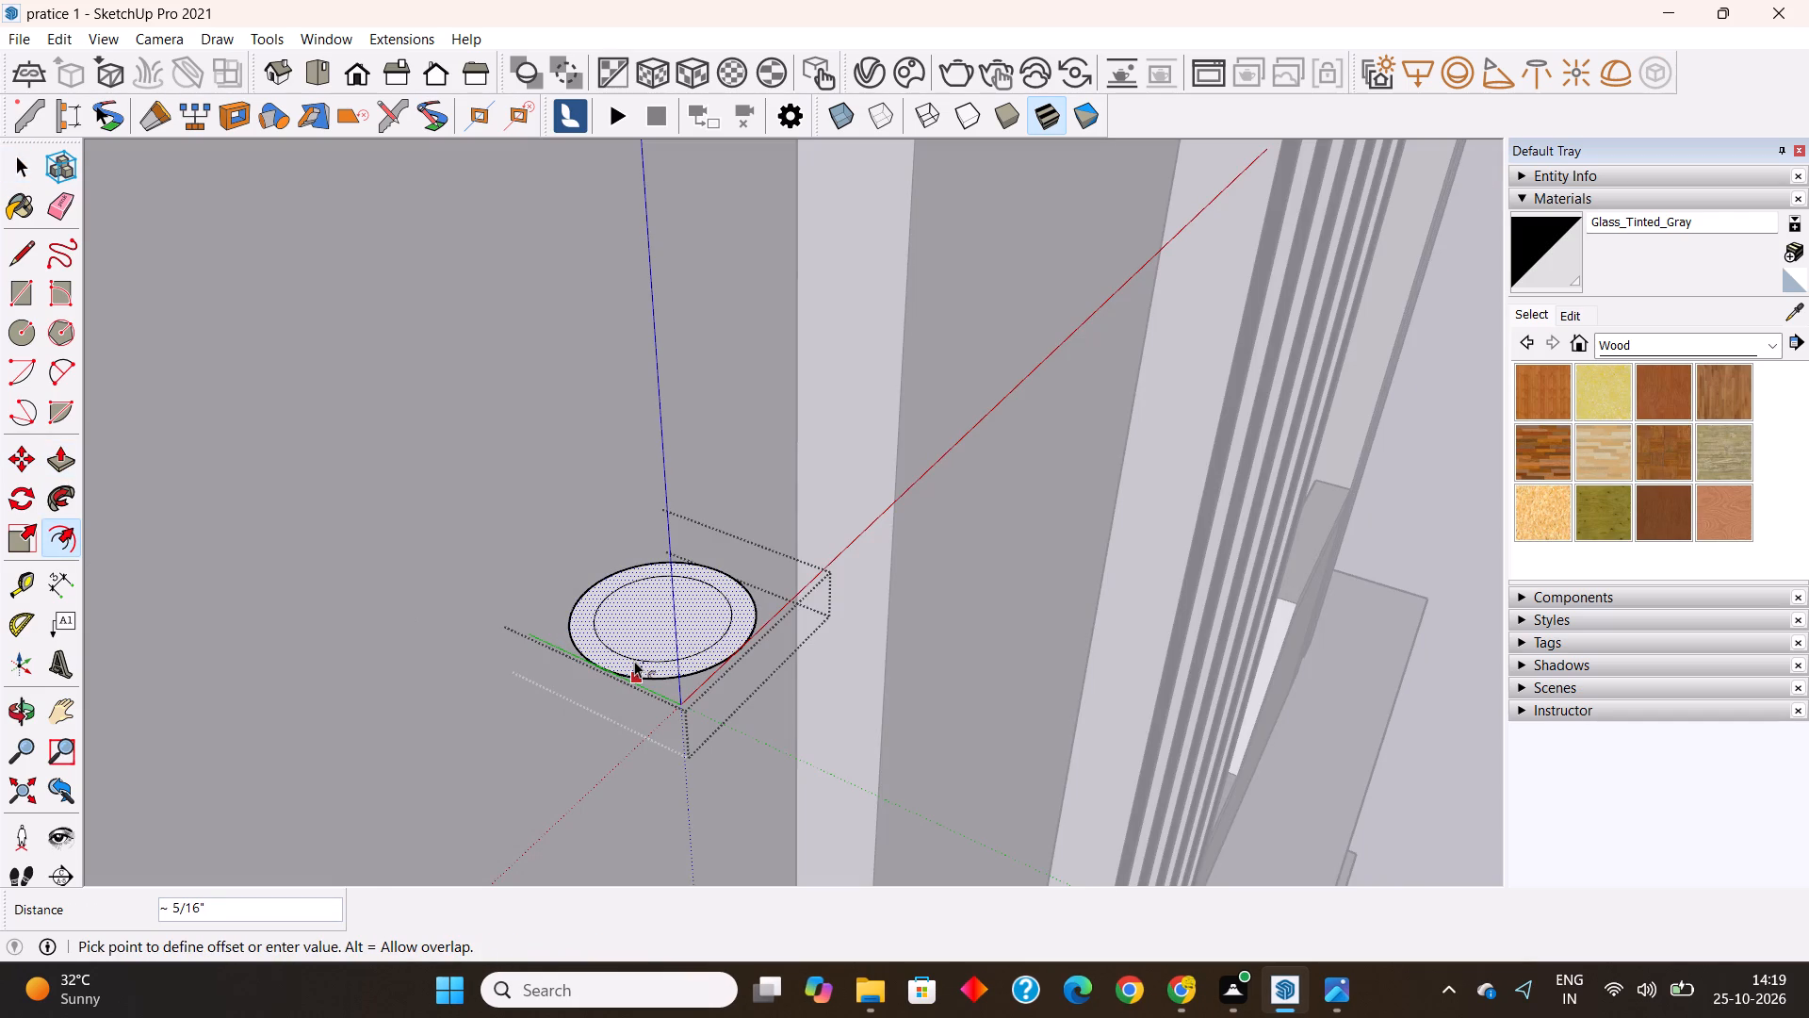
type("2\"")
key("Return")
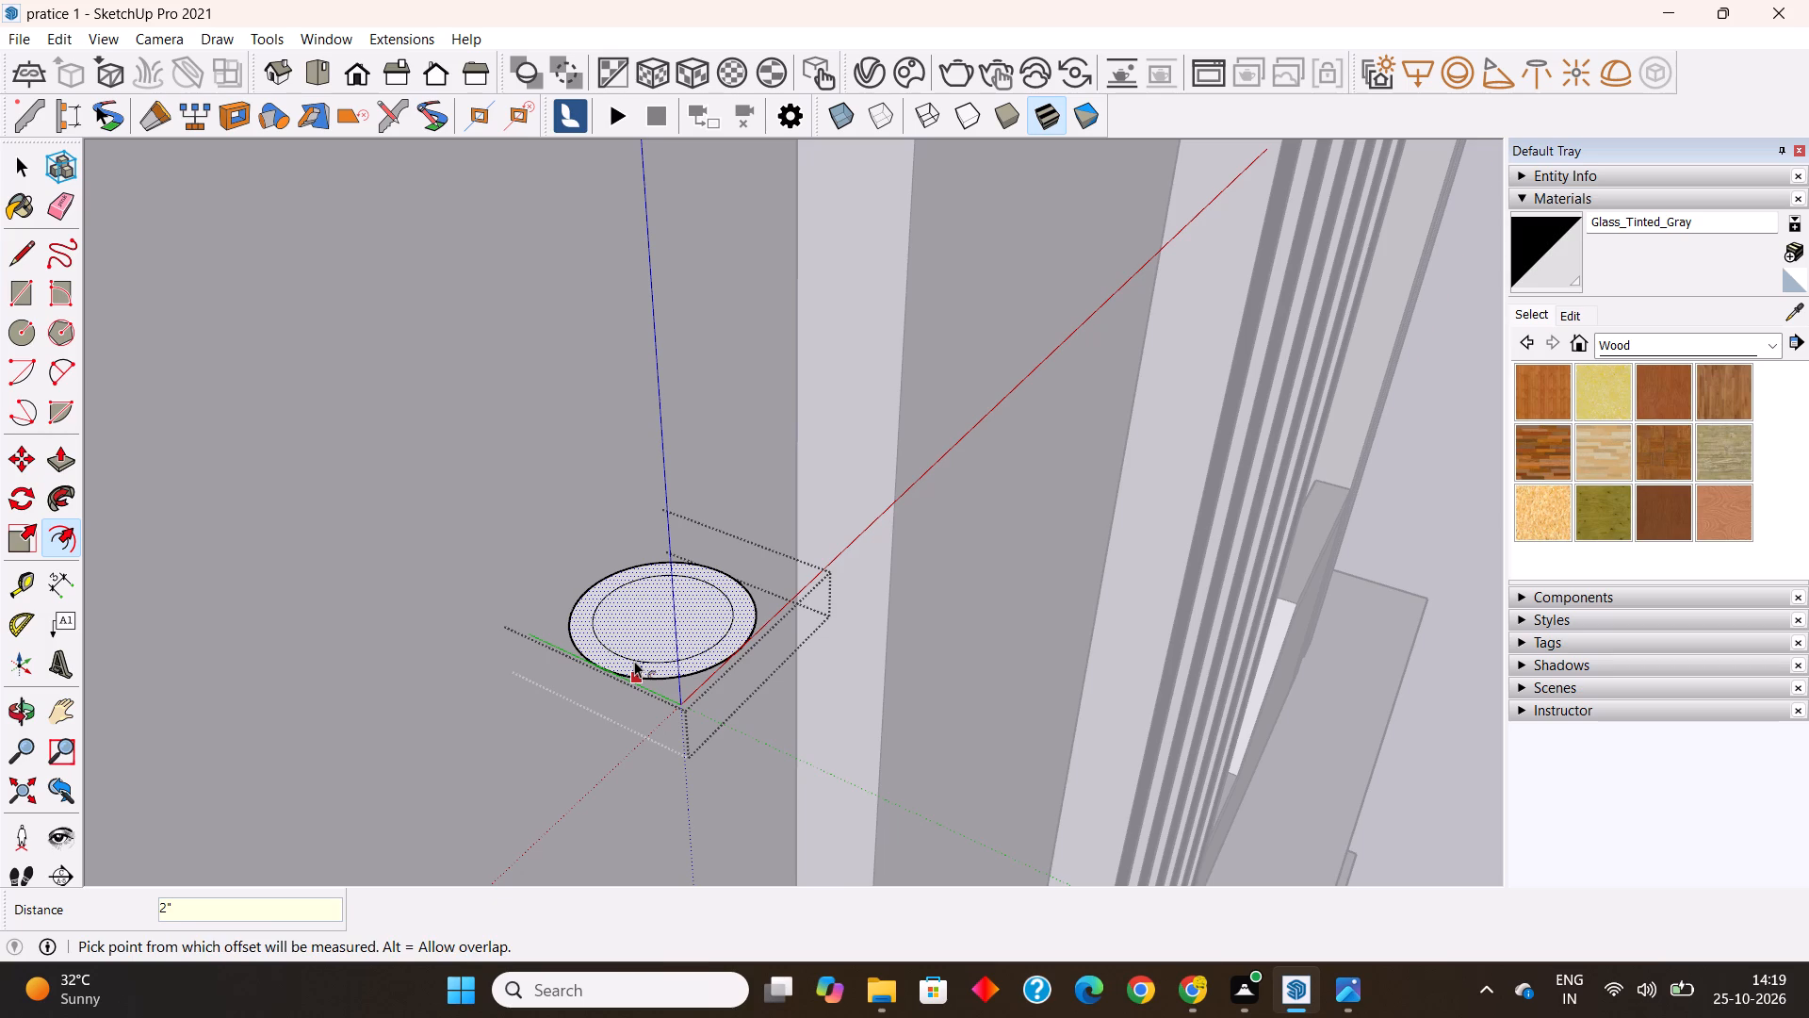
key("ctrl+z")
Inside the circle group, offset the edge inward about 3/8" and delete the inner face to make a ring.
key("space")
double_click(644, 651)
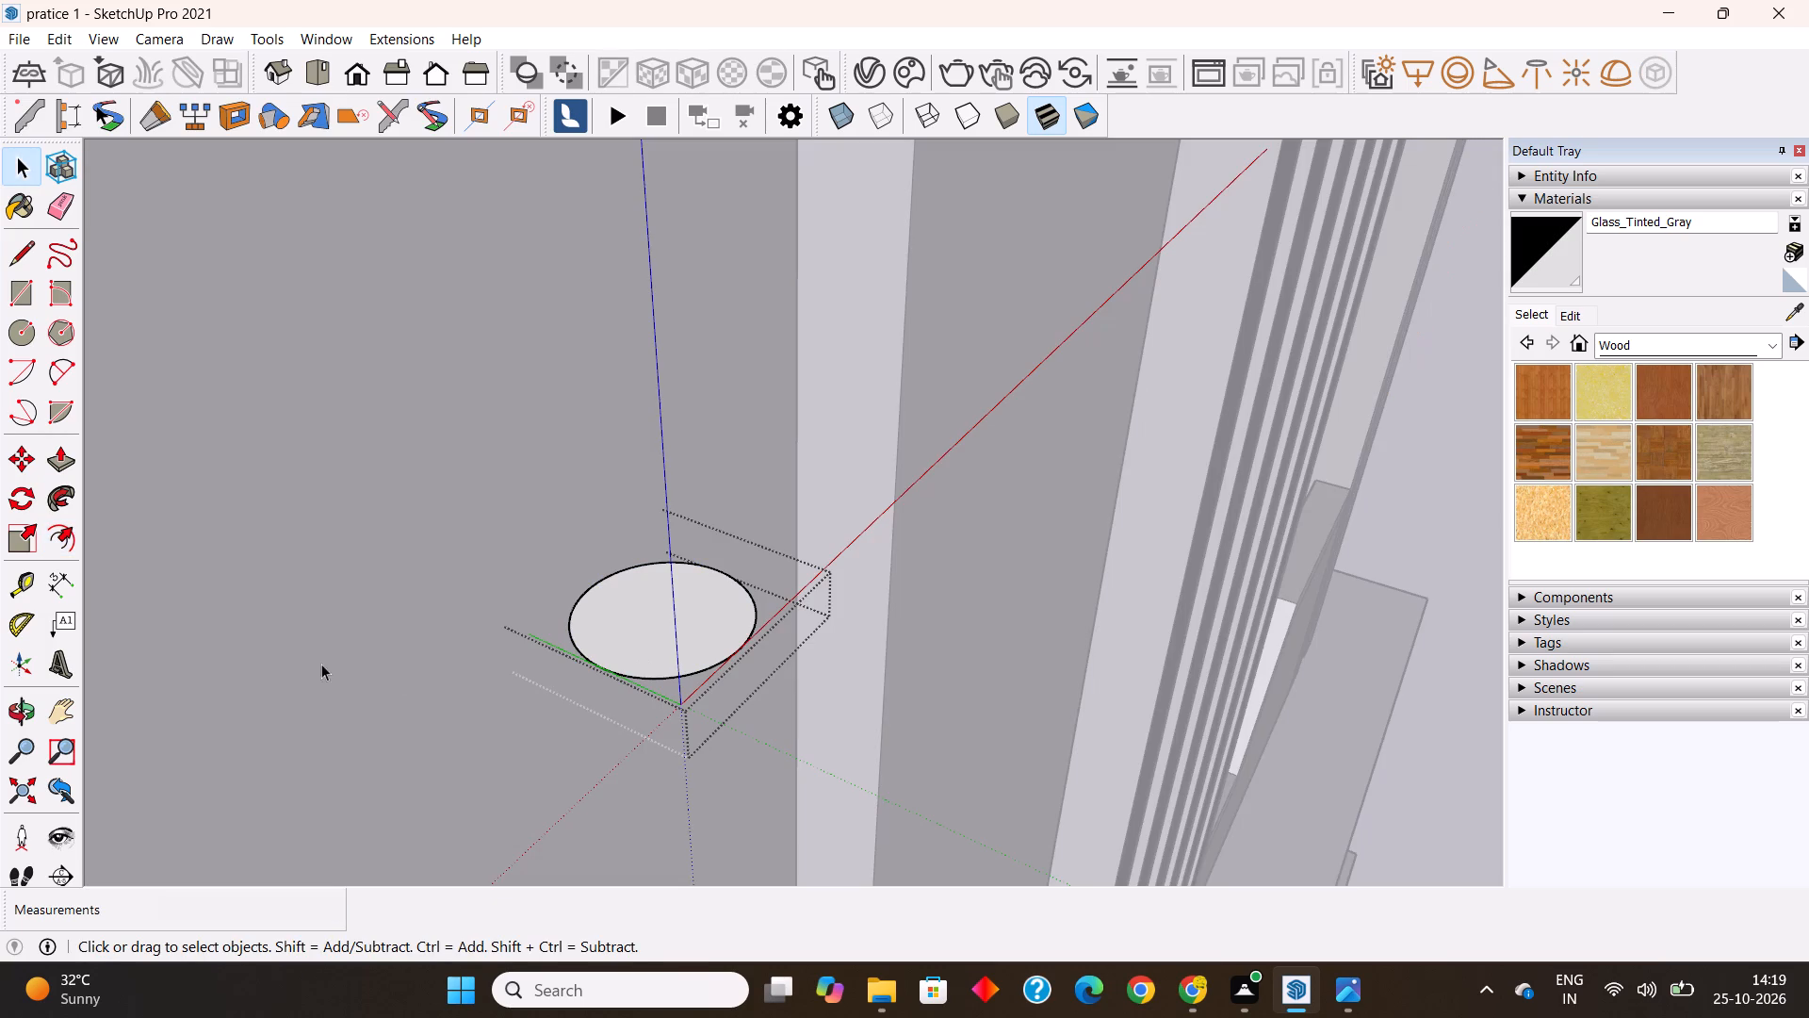
left_click(67, 538)
left_click(675, 642)
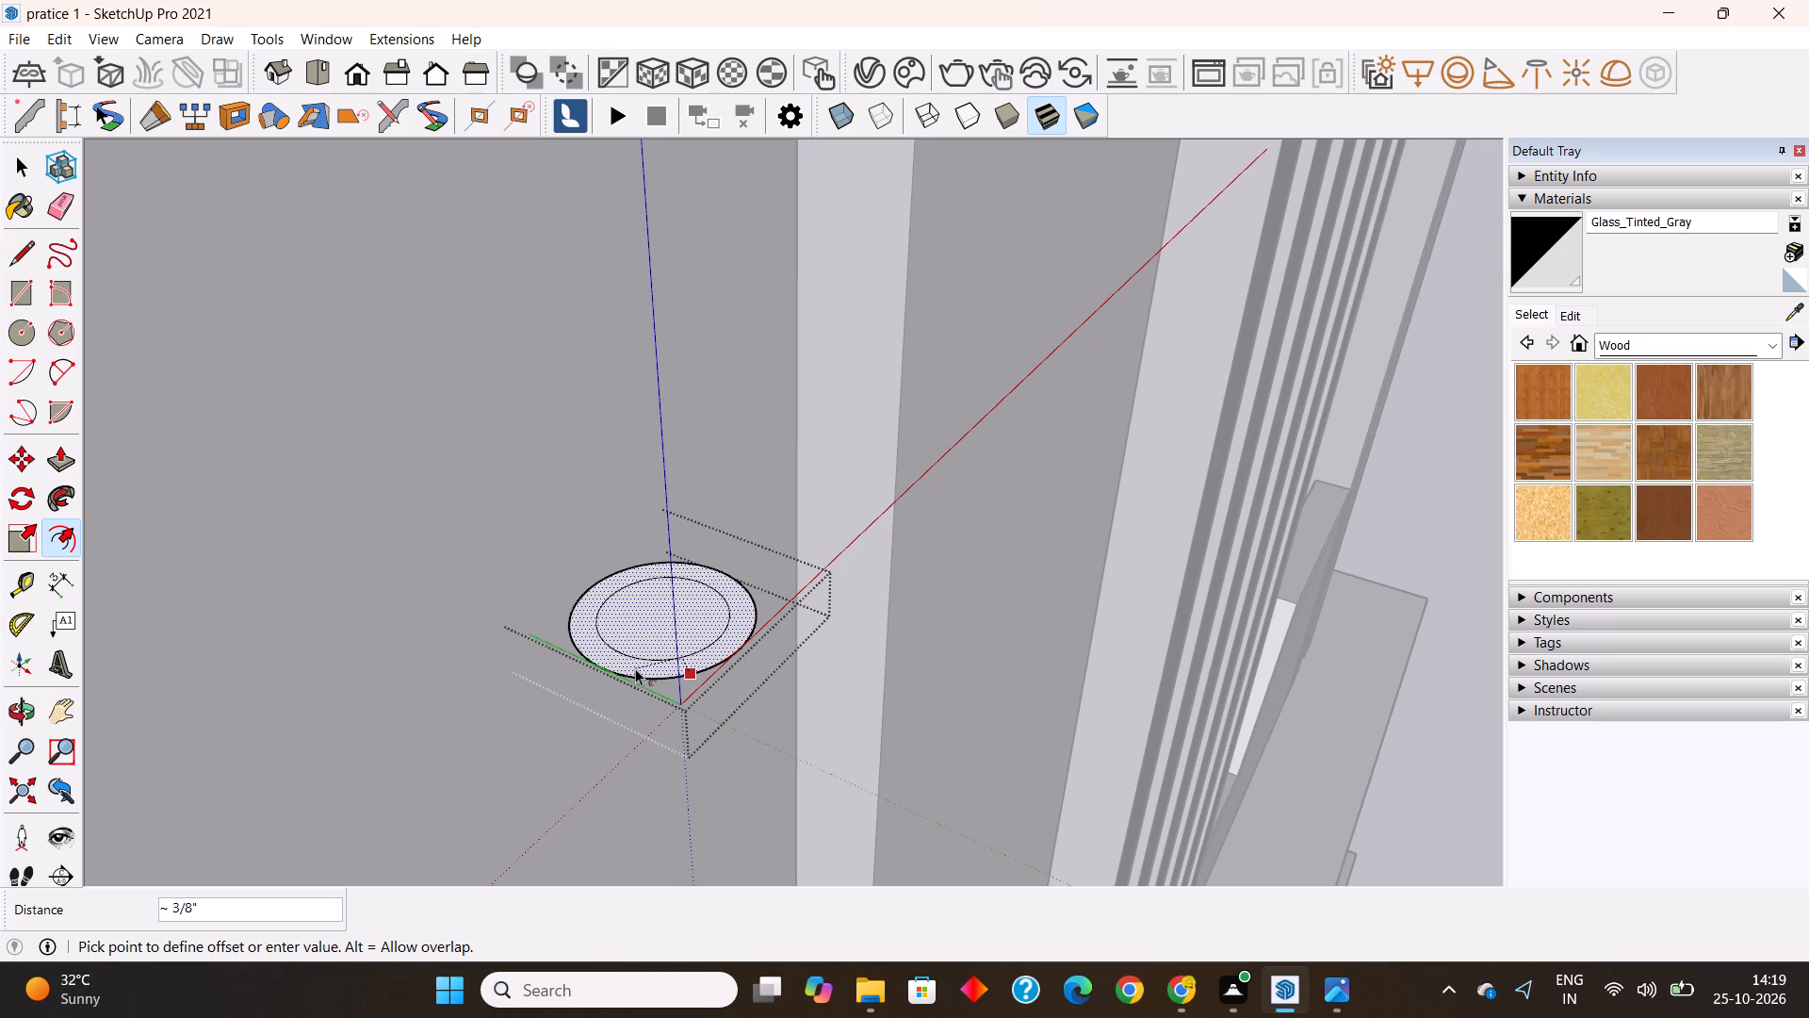
left_click(635, 668)
key("space")
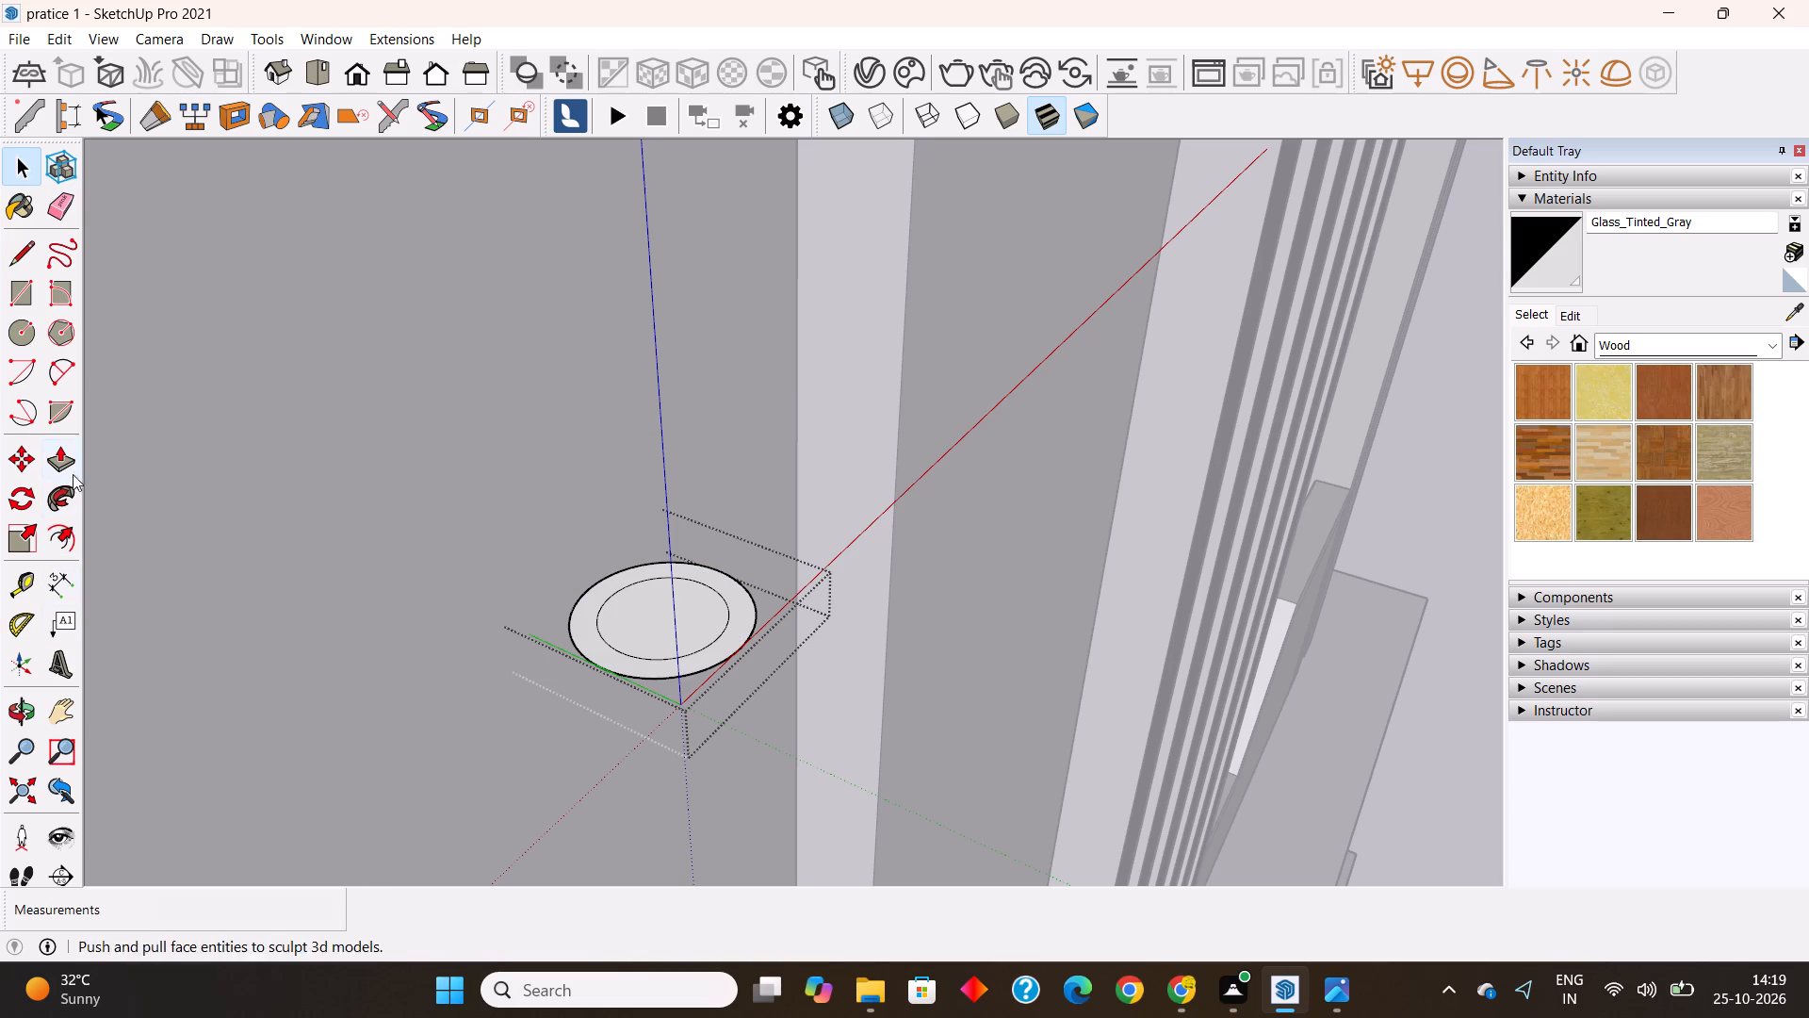
left_click(651, 615)
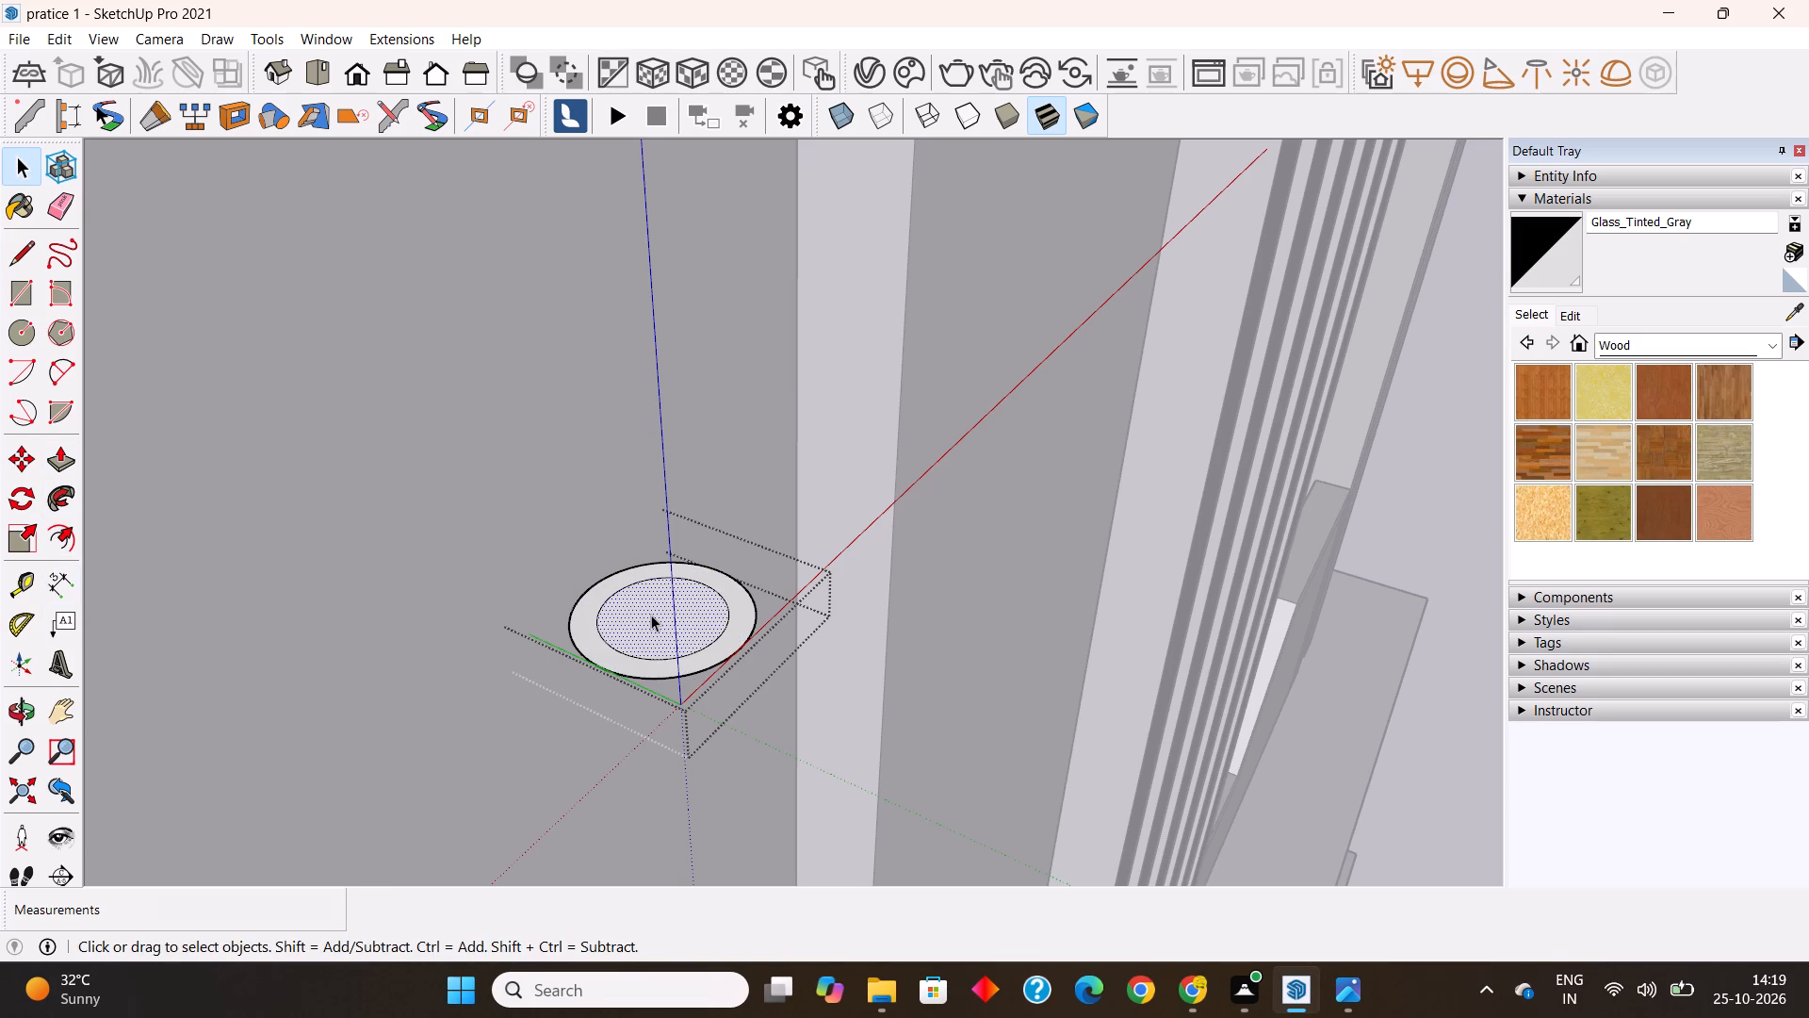
key("Delete")
Push/Pull the ring 6" upward into a hollow tube and close the group.
left_click(65, 462)
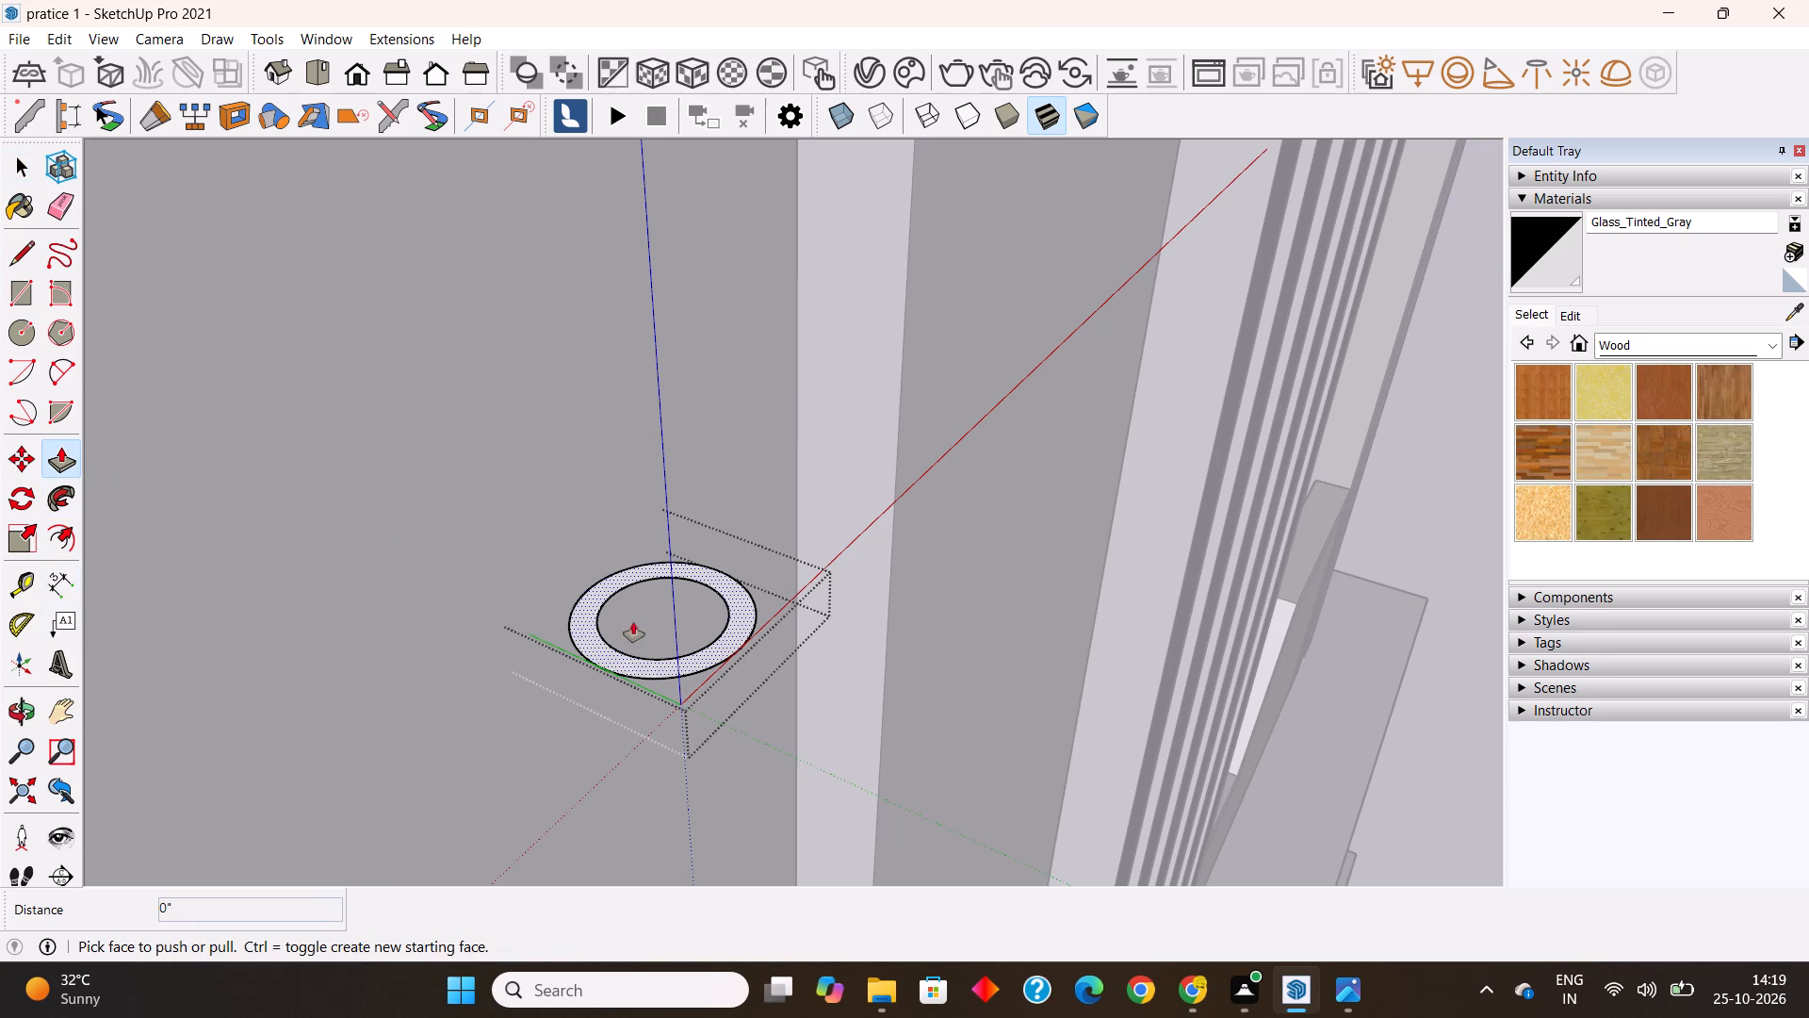
left_click(624, 657)
scroll(605, 627, "down", 12)
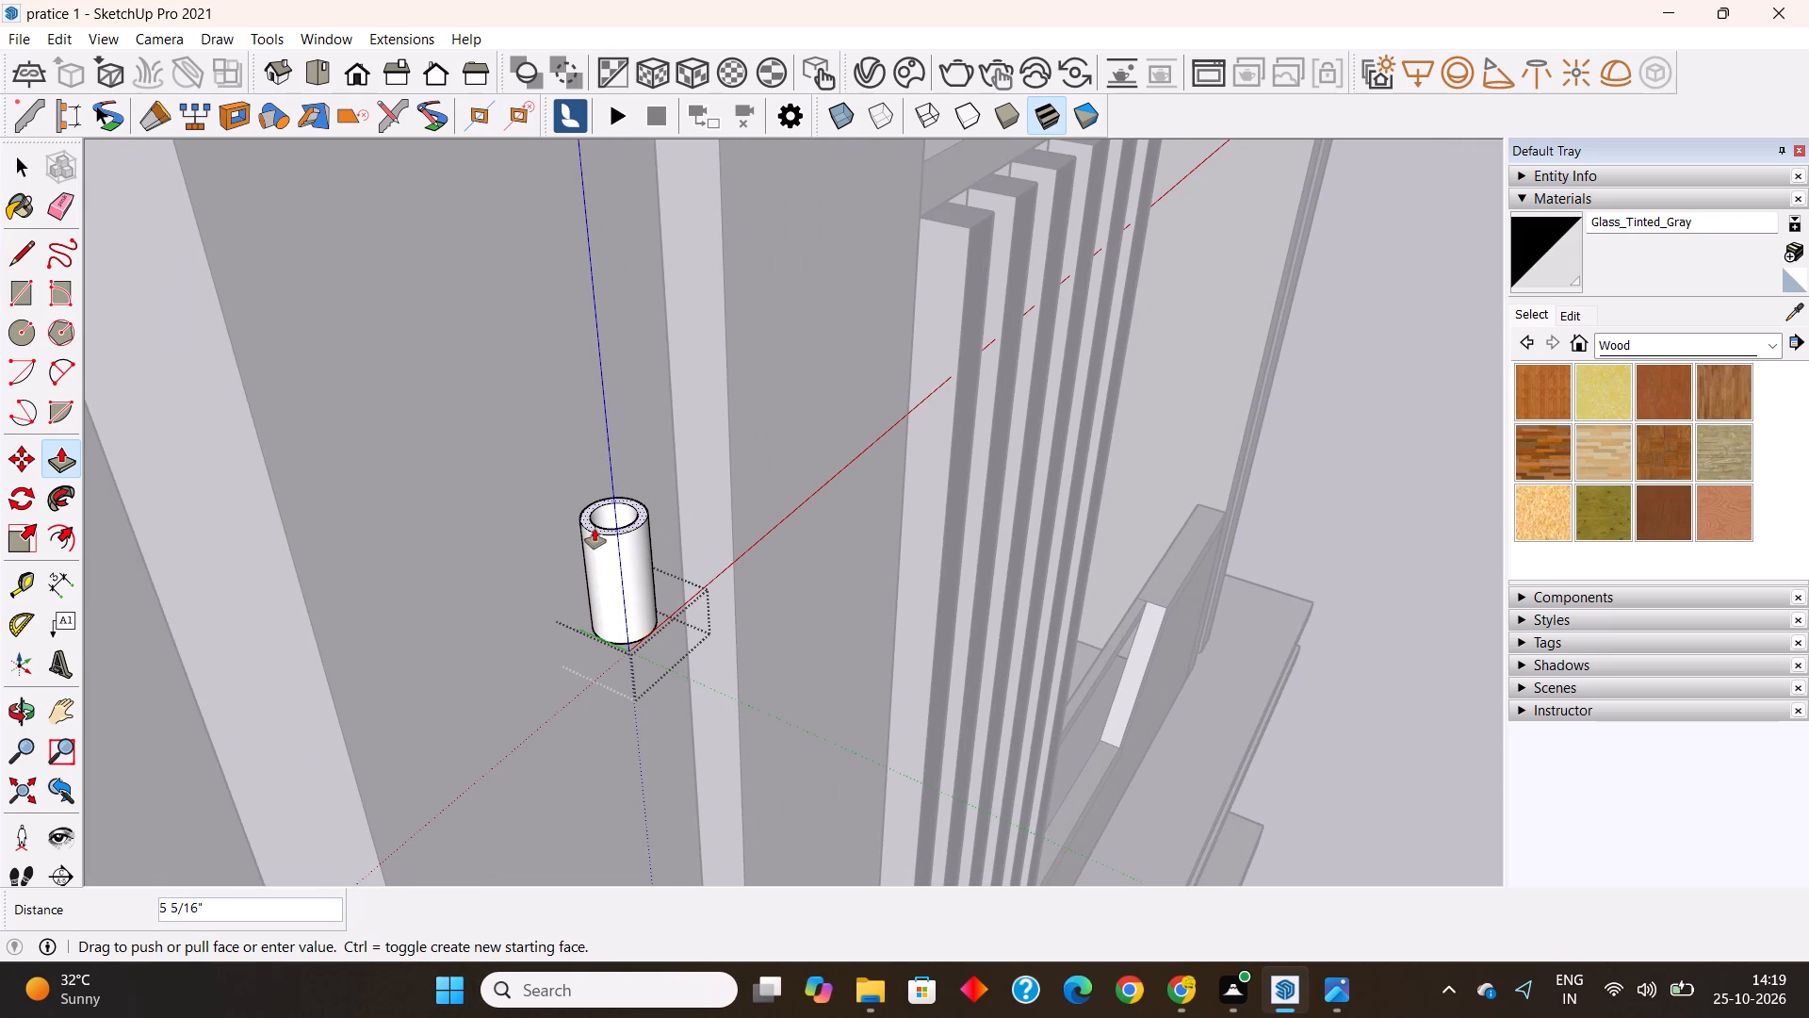
key("6")
key("shift+quotedbl")
key("Return")
scroll(530, 550, "down", 5)
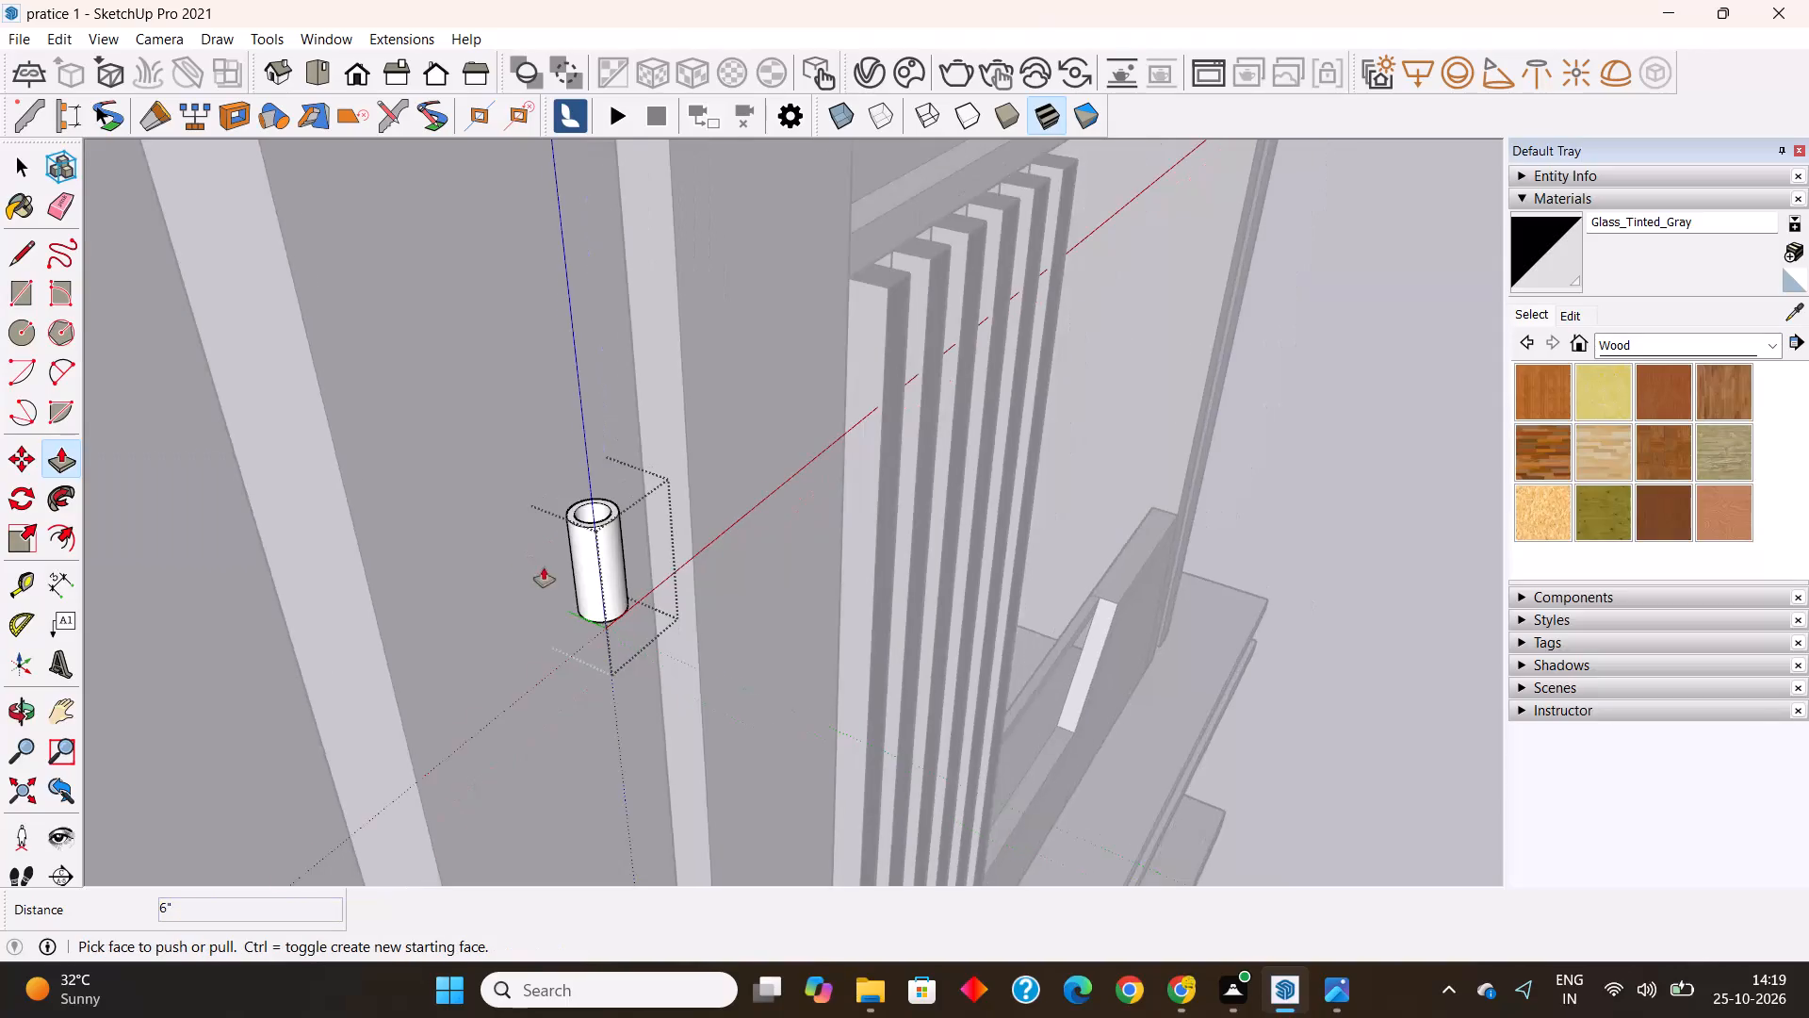
scroll(544, 567, "down", 13)
key("space")
left_click(1046, 535)
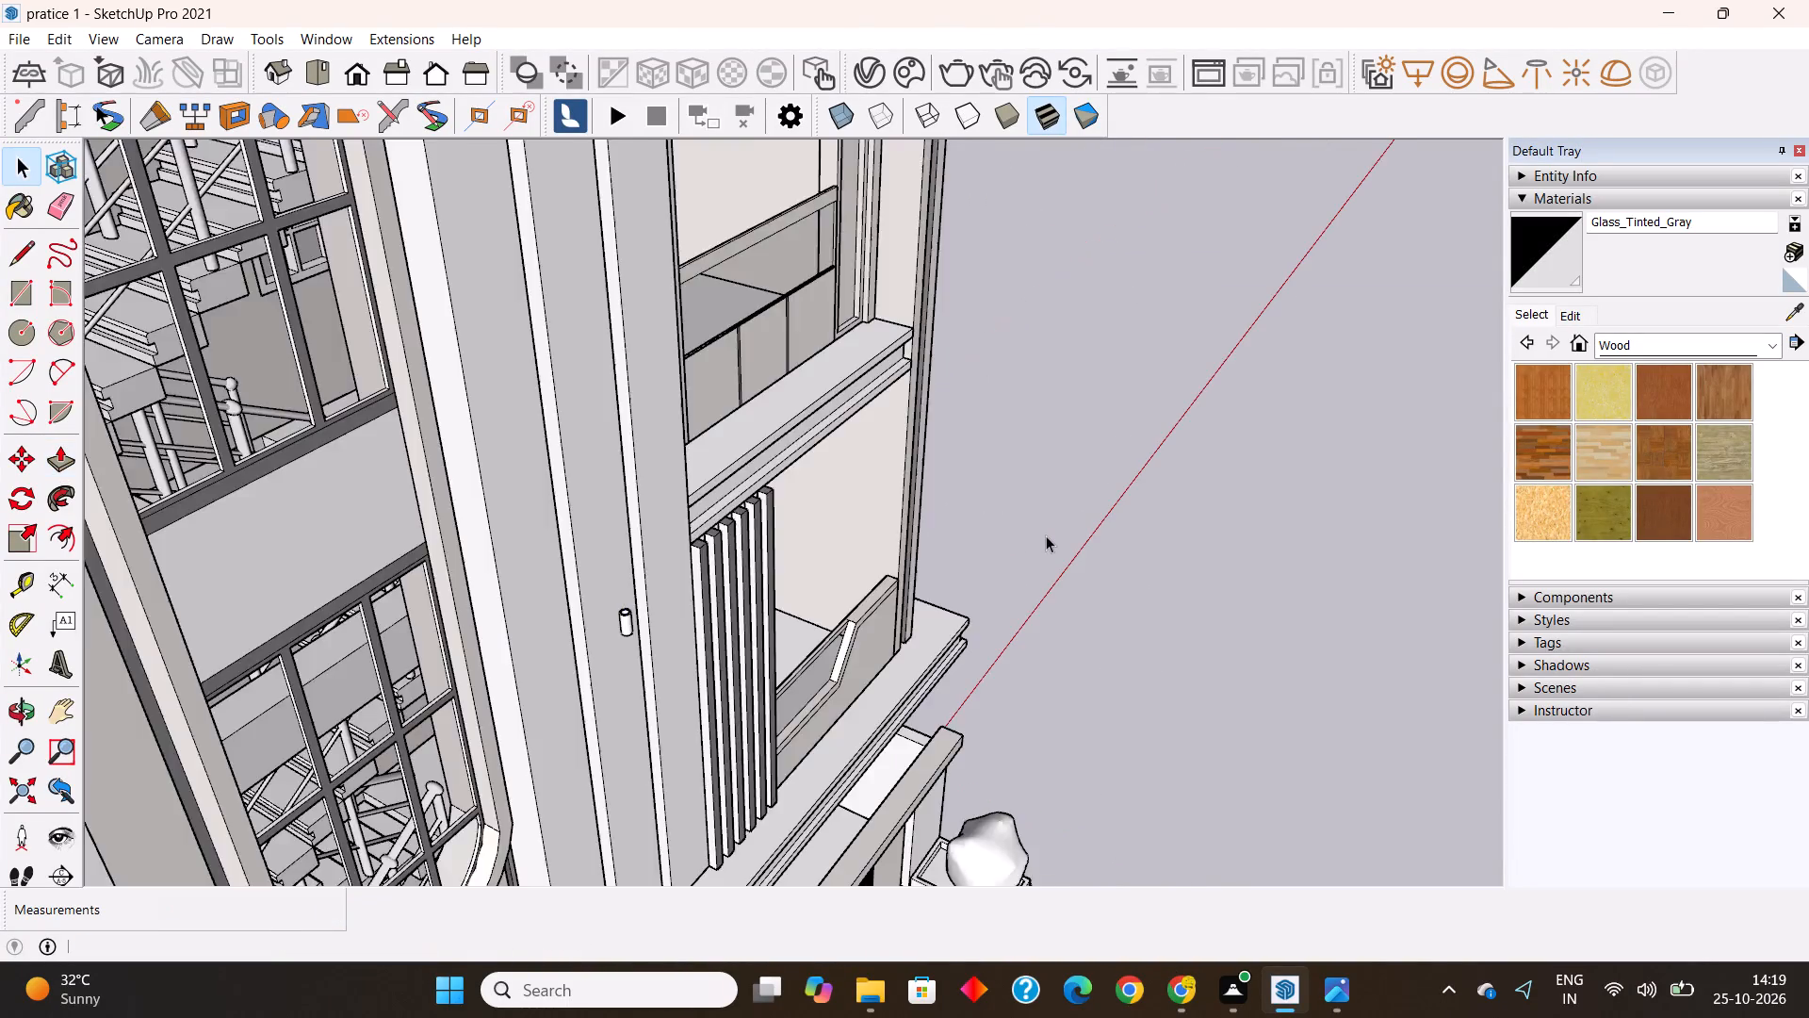
Scale the tube group by about 1.73 along the red axis and 1.50 along the green axis.
scroll(1046, 535, "down", 3)
middle_click_drag(575, 731, 512, 610)
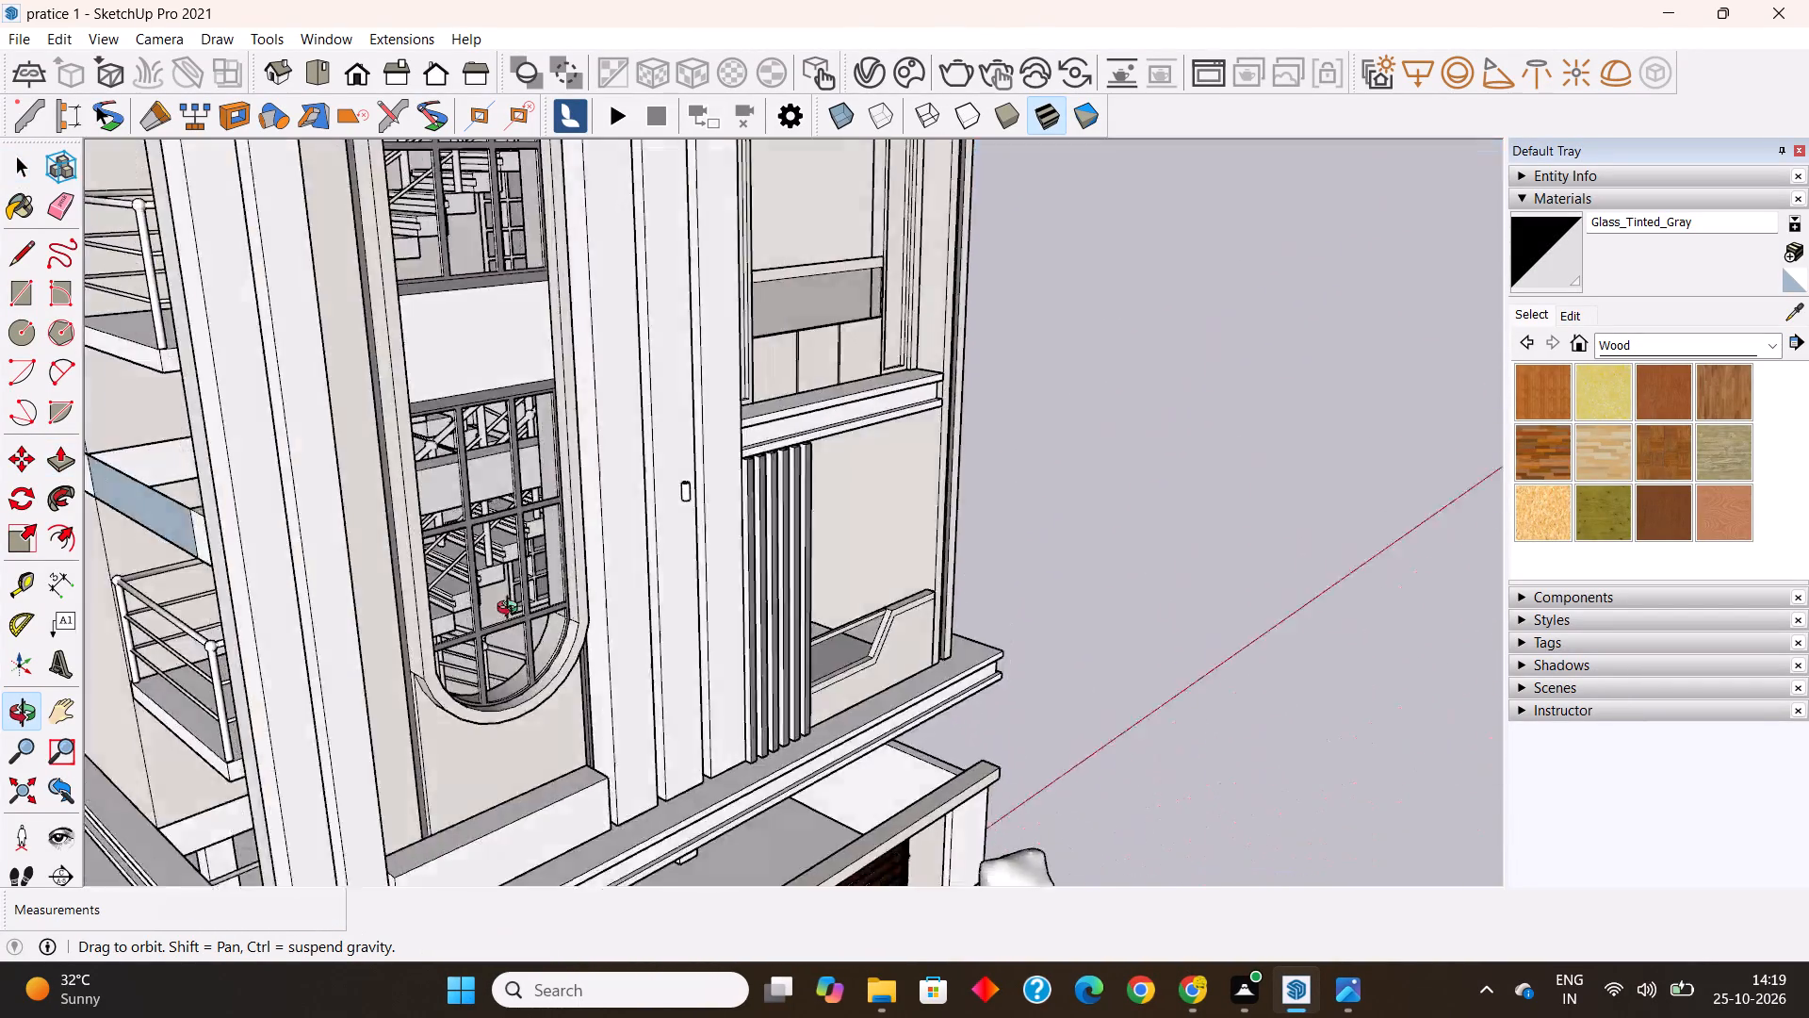
middle_click_drag(512, 610, 613, 677)
scroll(795, 582, "up", 14)
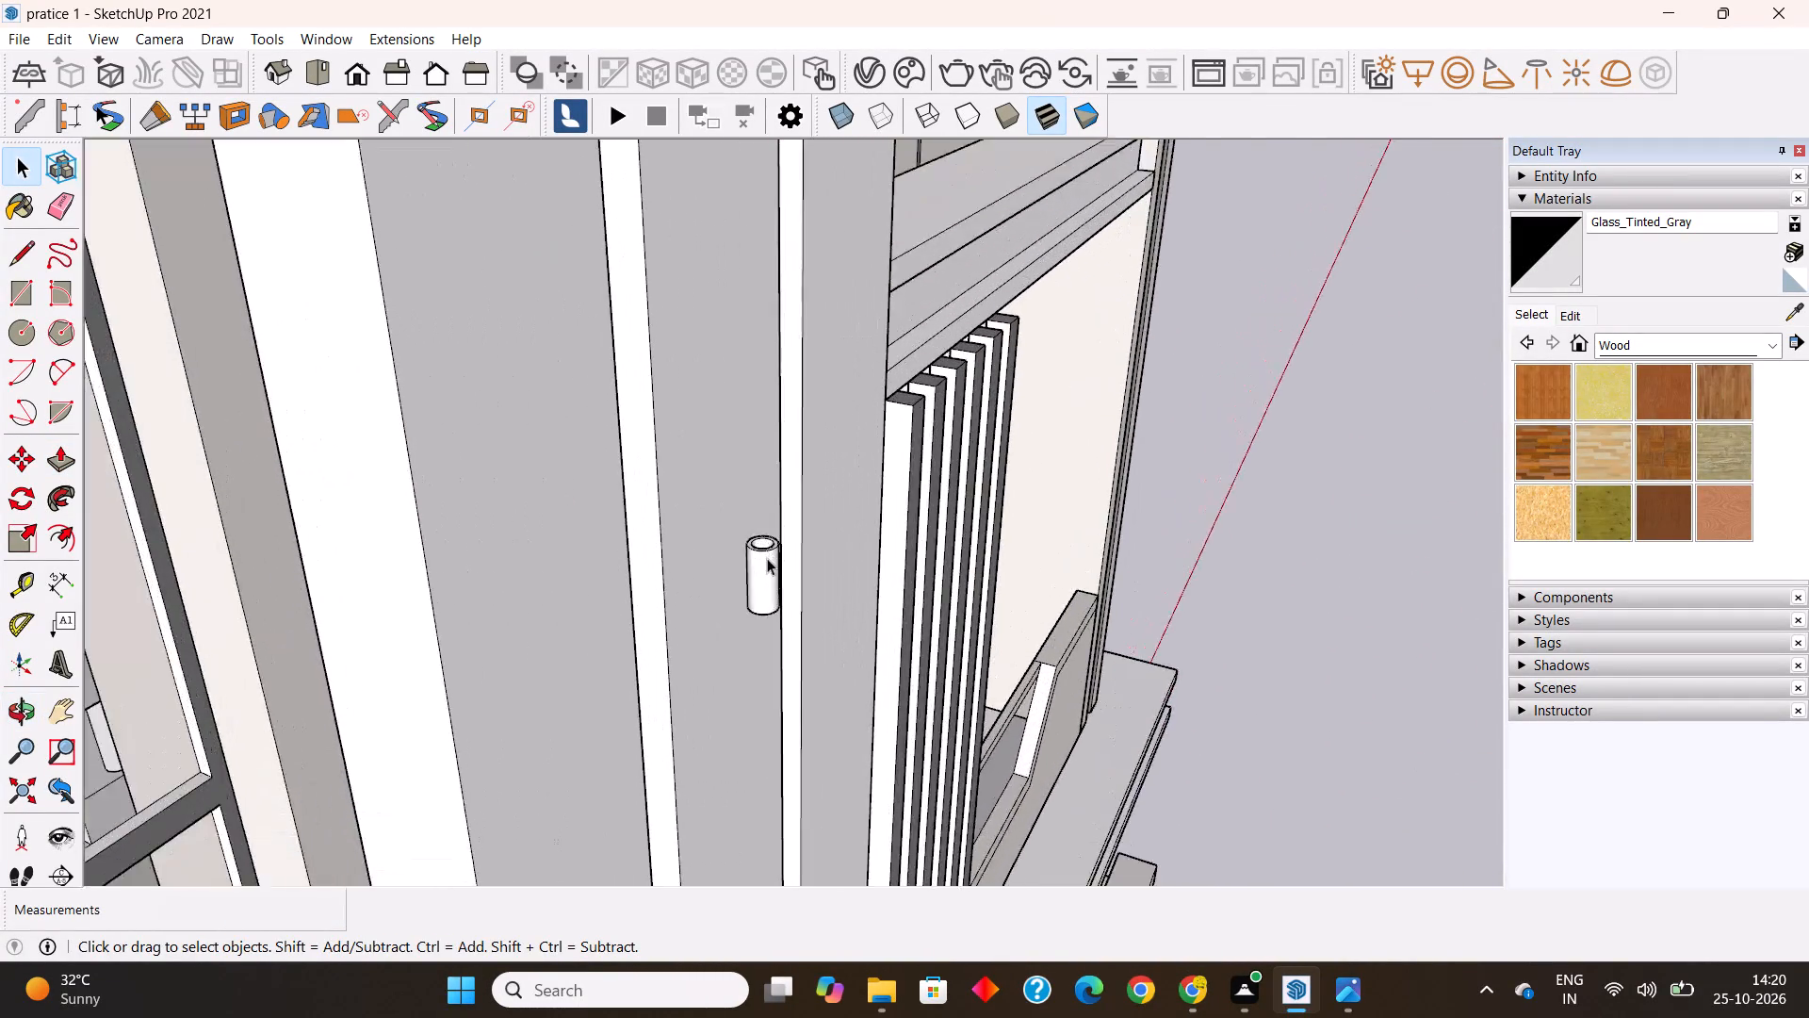
scroll(767, 558, "up", 8)
middle_click_drag(769, 562, 746, 665)
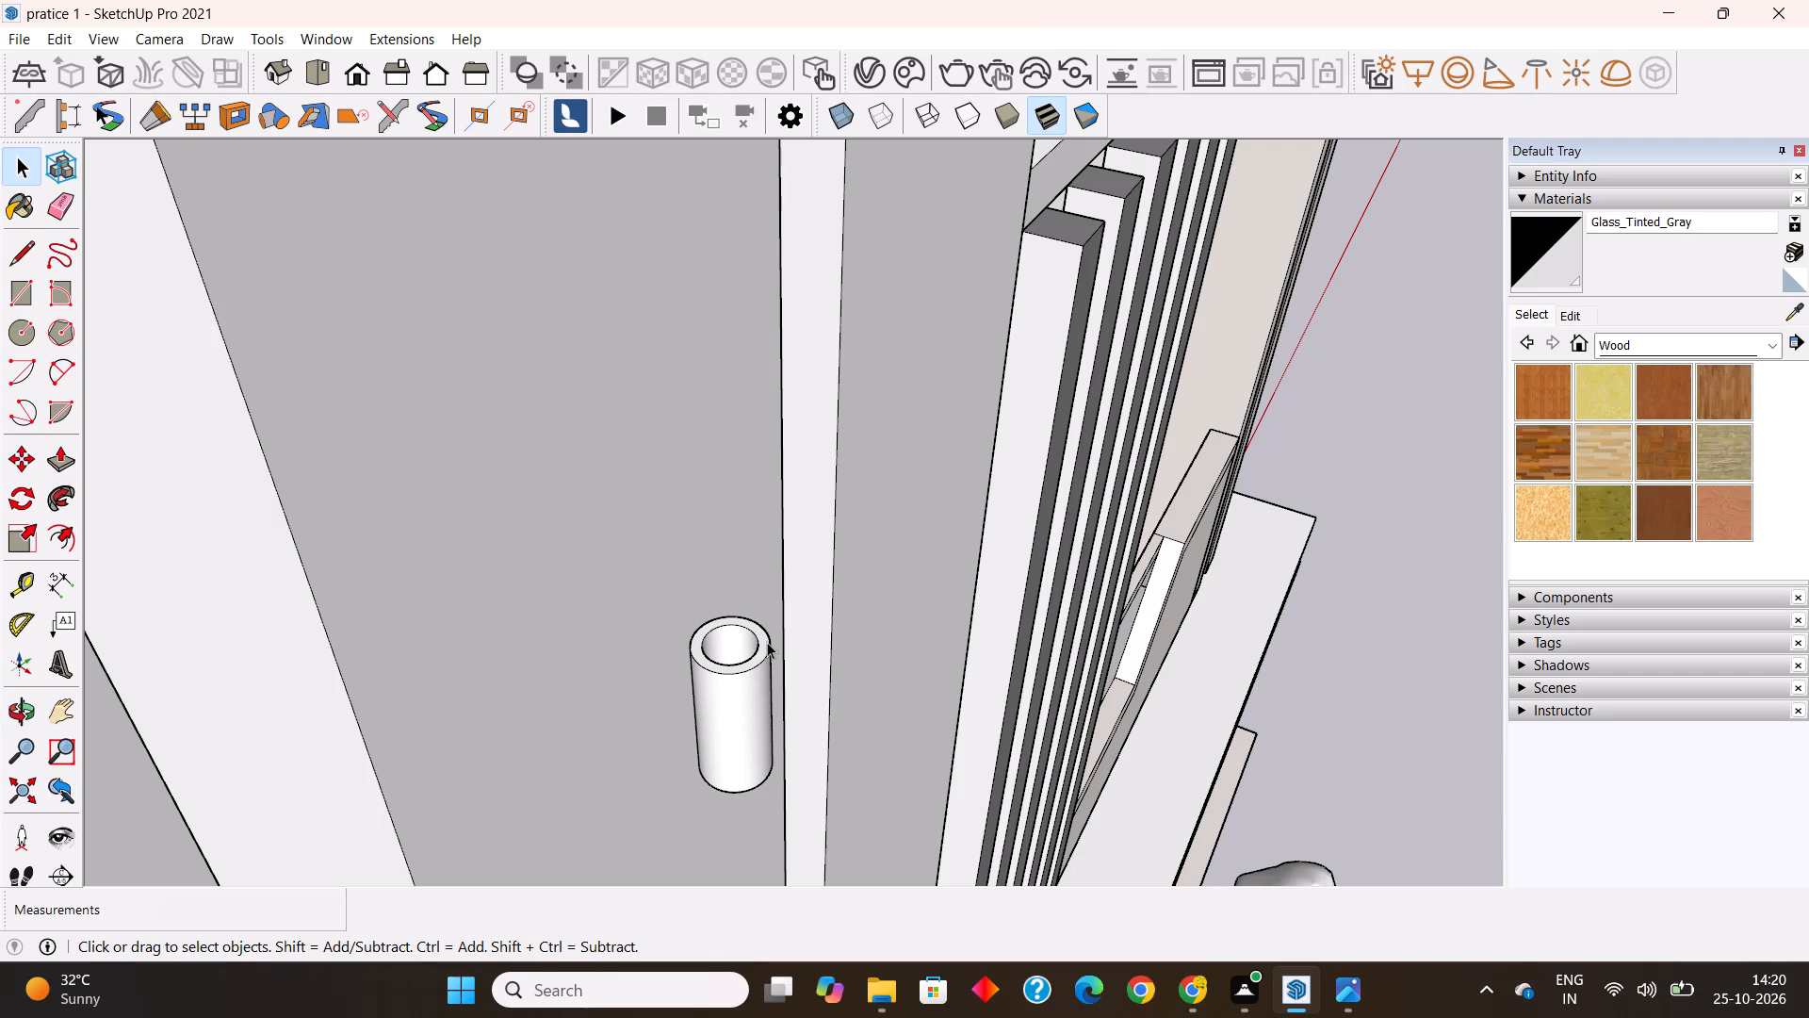
left_click(758, 637)
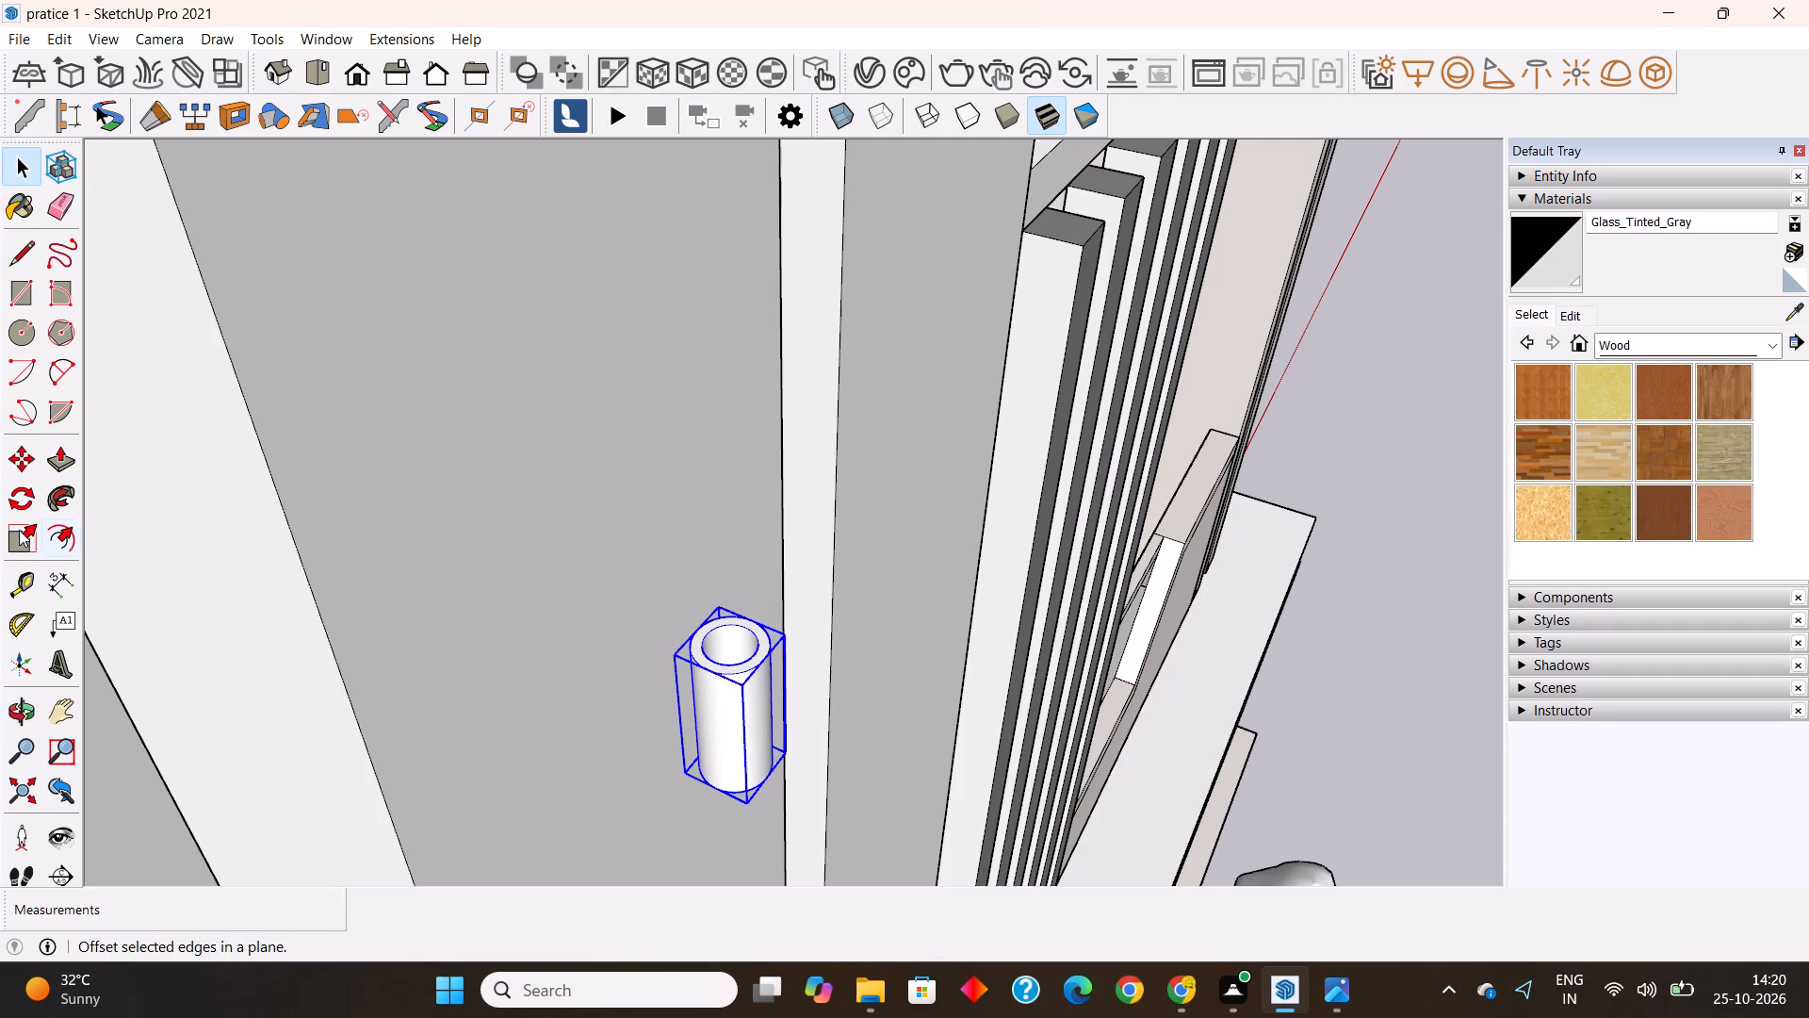
left_click(19, 530)
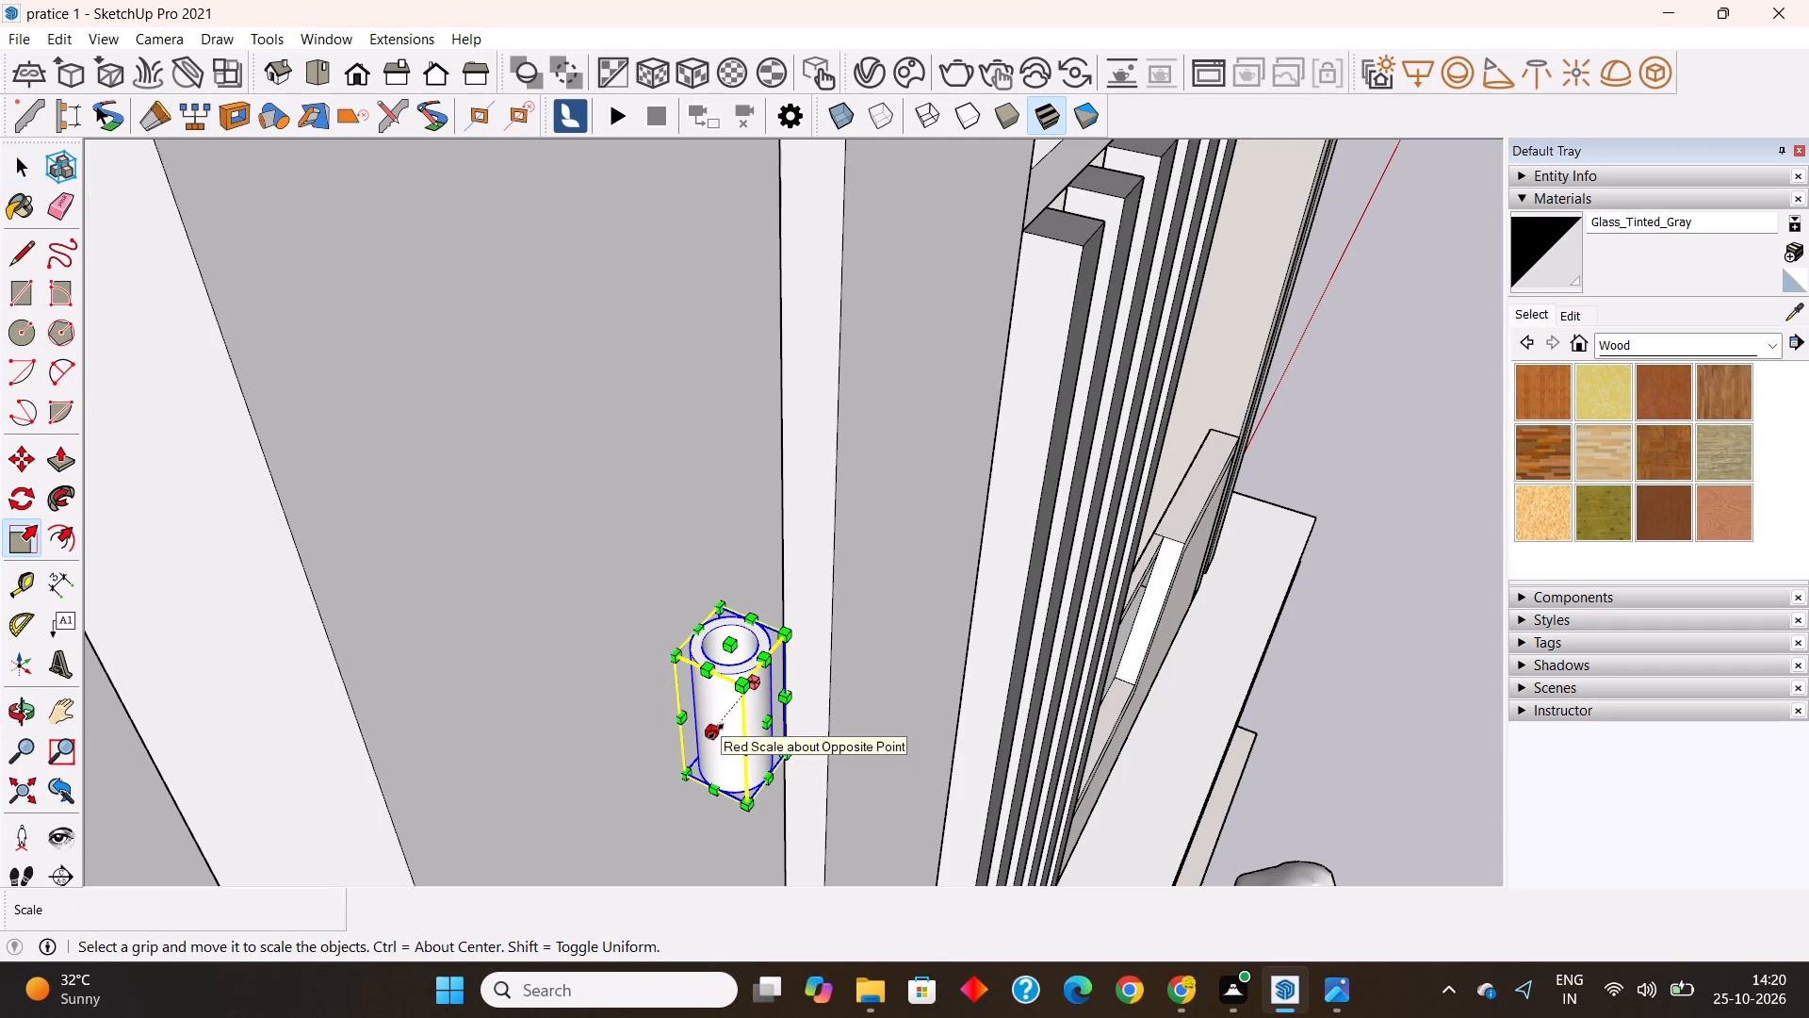
left_click(716, 731)
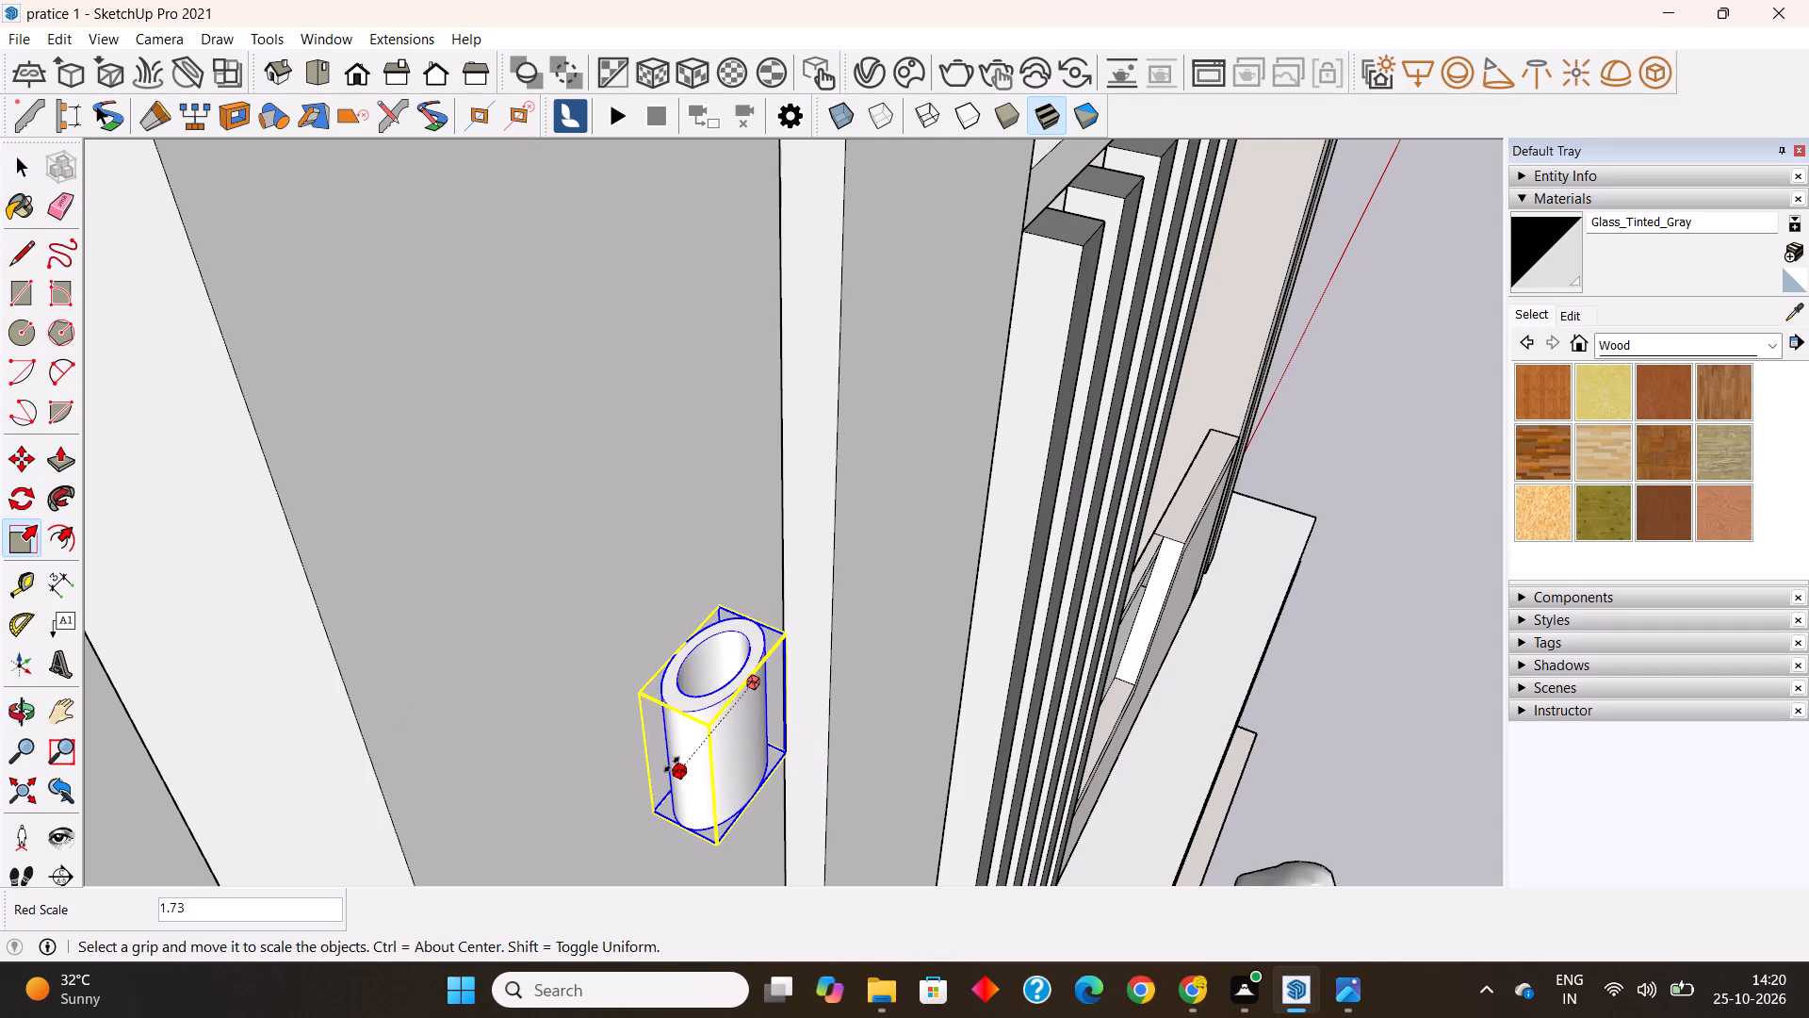
left_click(672, 764)
left_click(754, 738)
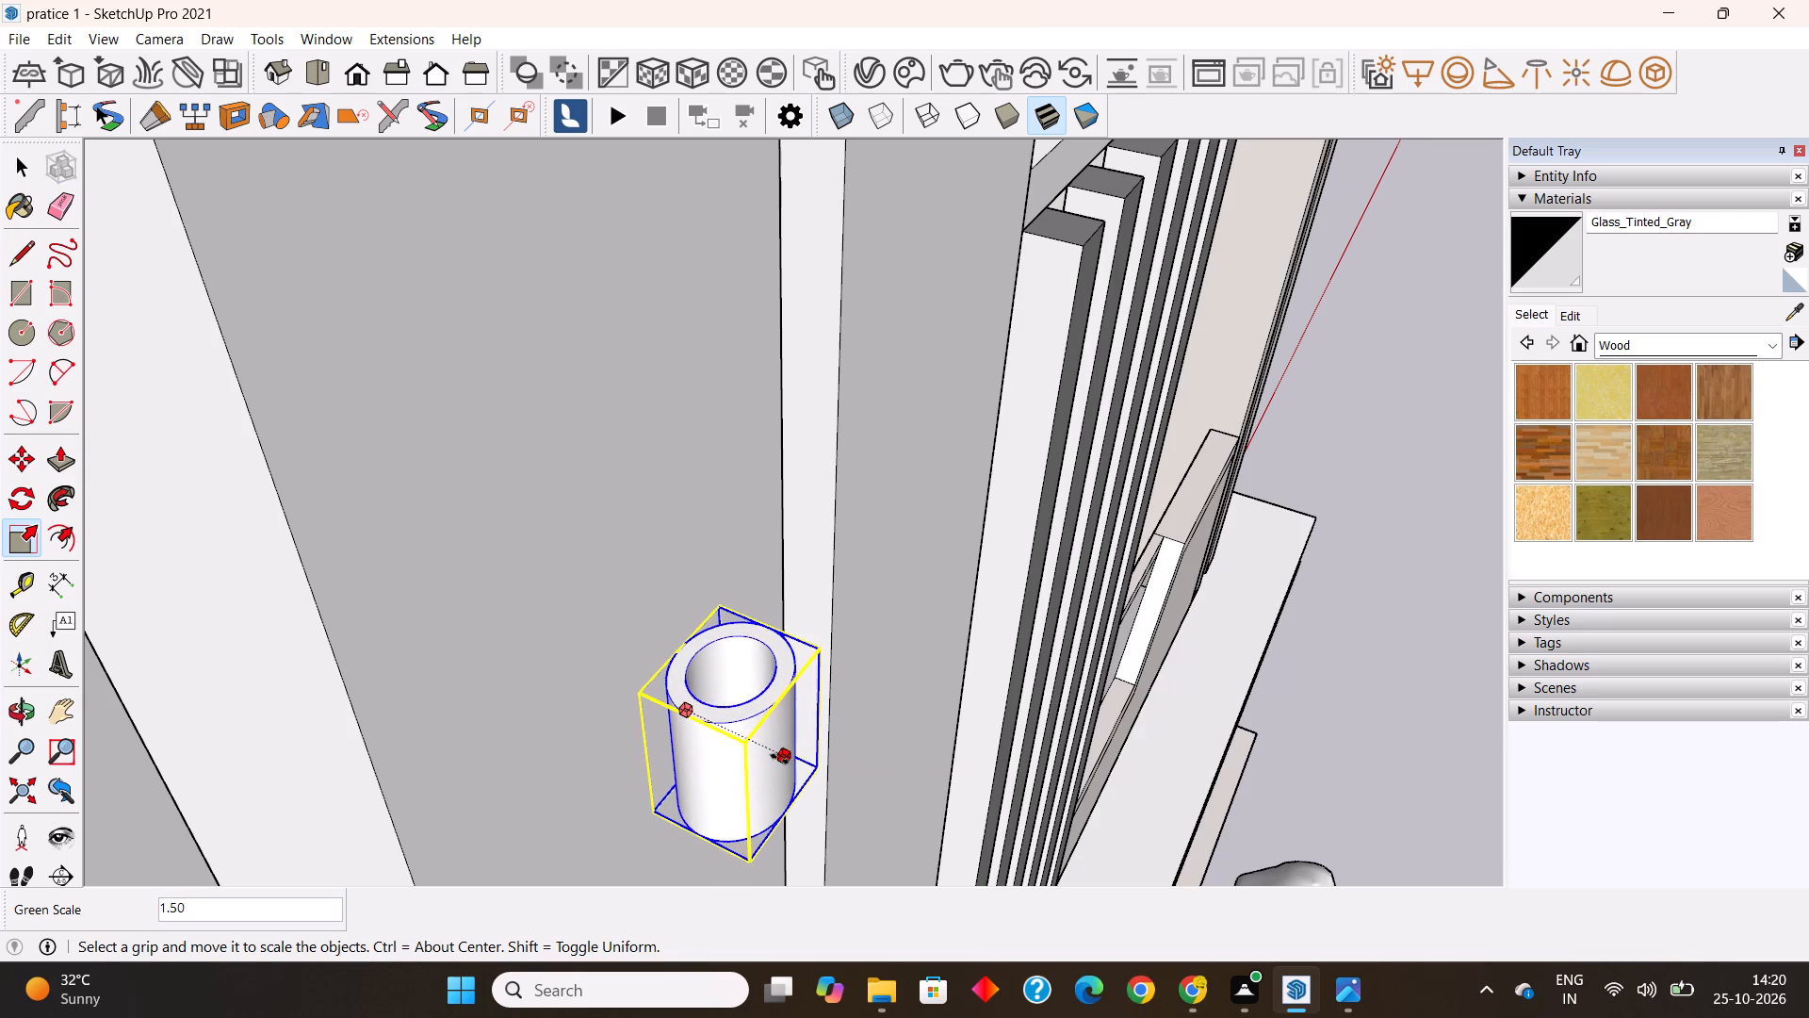
left_click(780, 759)
scroll(689, 714, "down", 7)
middle_click_drag(692, 758, 566, 582)
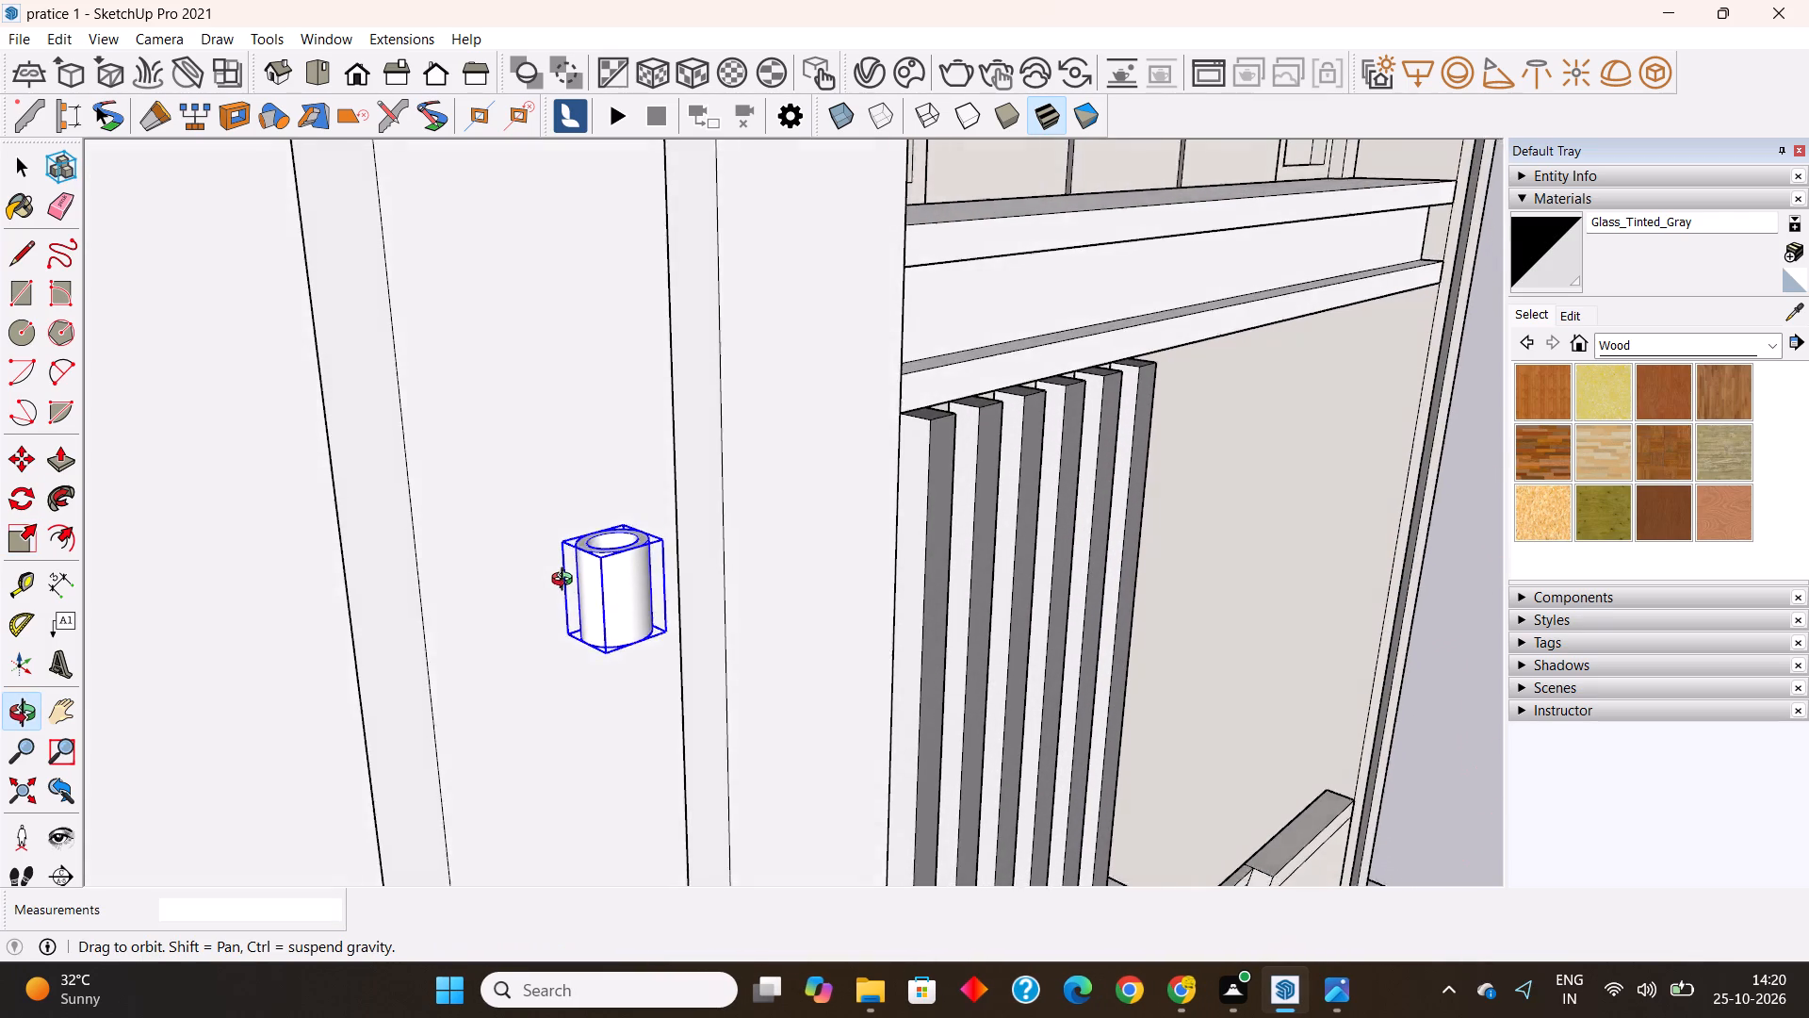
middle_click_drag(566, 582, 534, 602)
scroll(587, 557, "up", 2)
key("space")
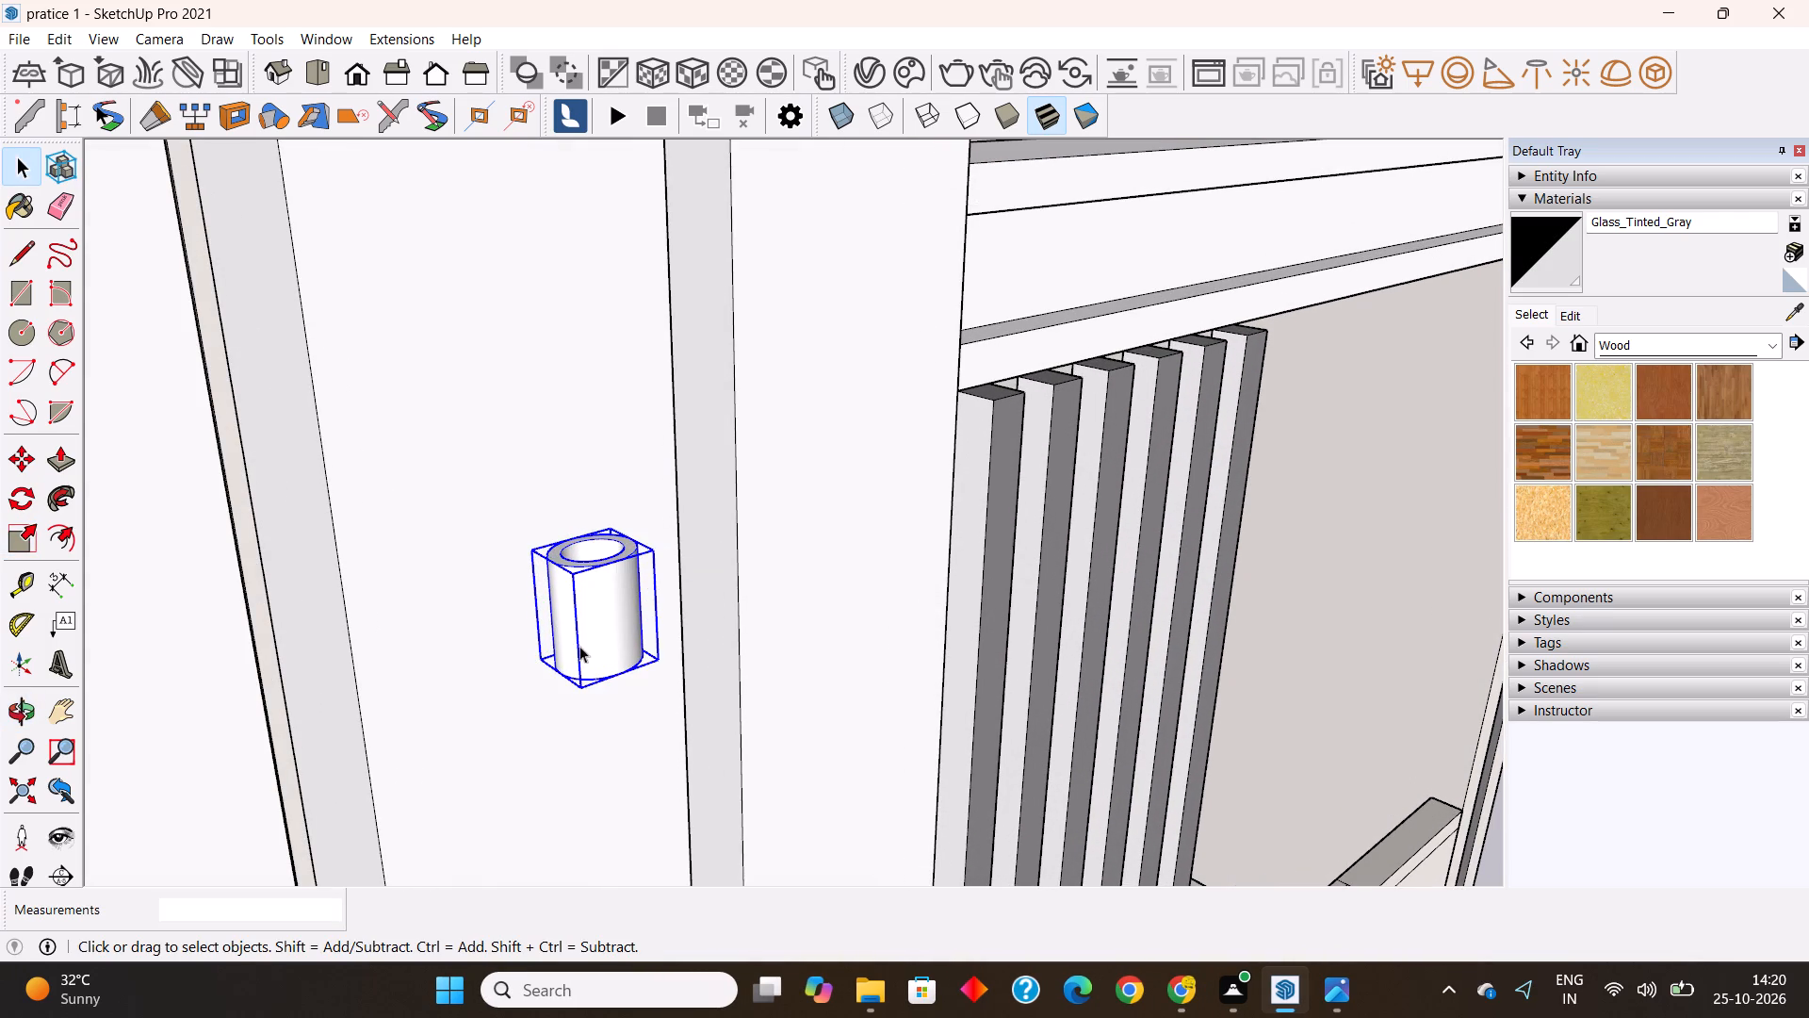
Inside the tube group, Push/Pull the top ring face 4" upward to lengthen the hollow tube, and close the group.
double_click(590, 638)
middle_click_drag(417, 641, 468, 722)
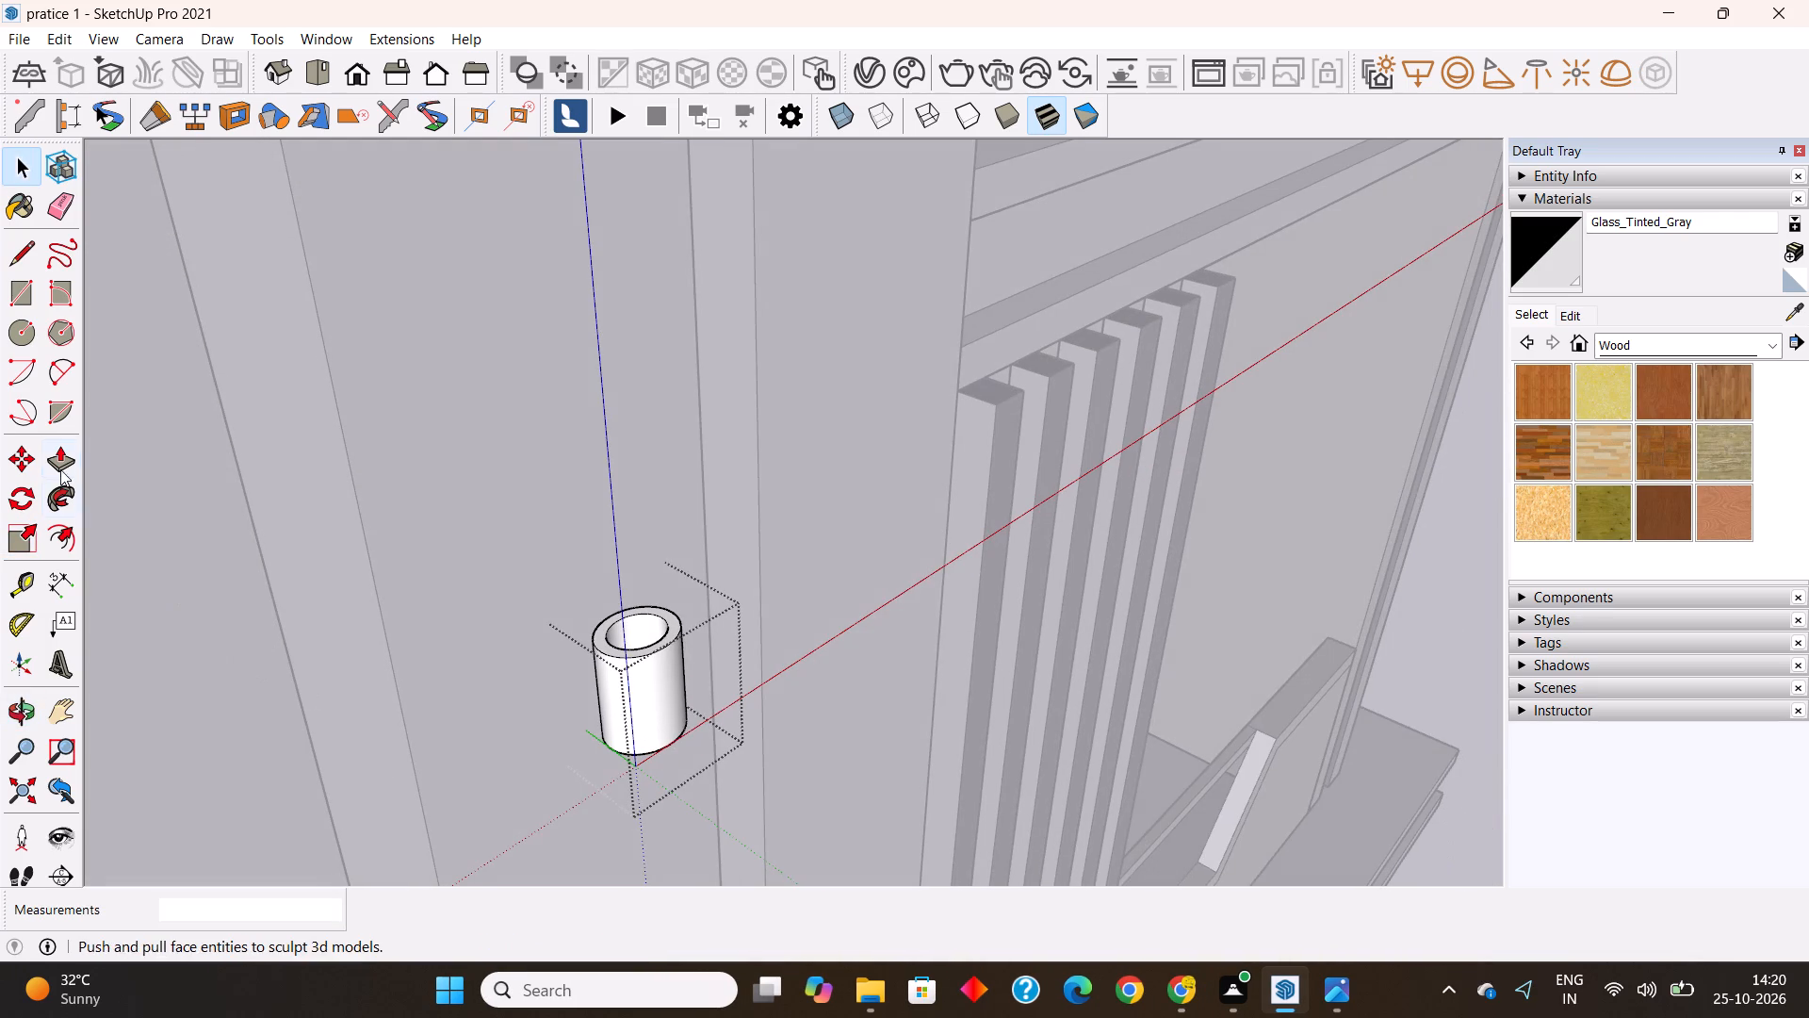
left_click(64, 458)
left_click(607, 638)
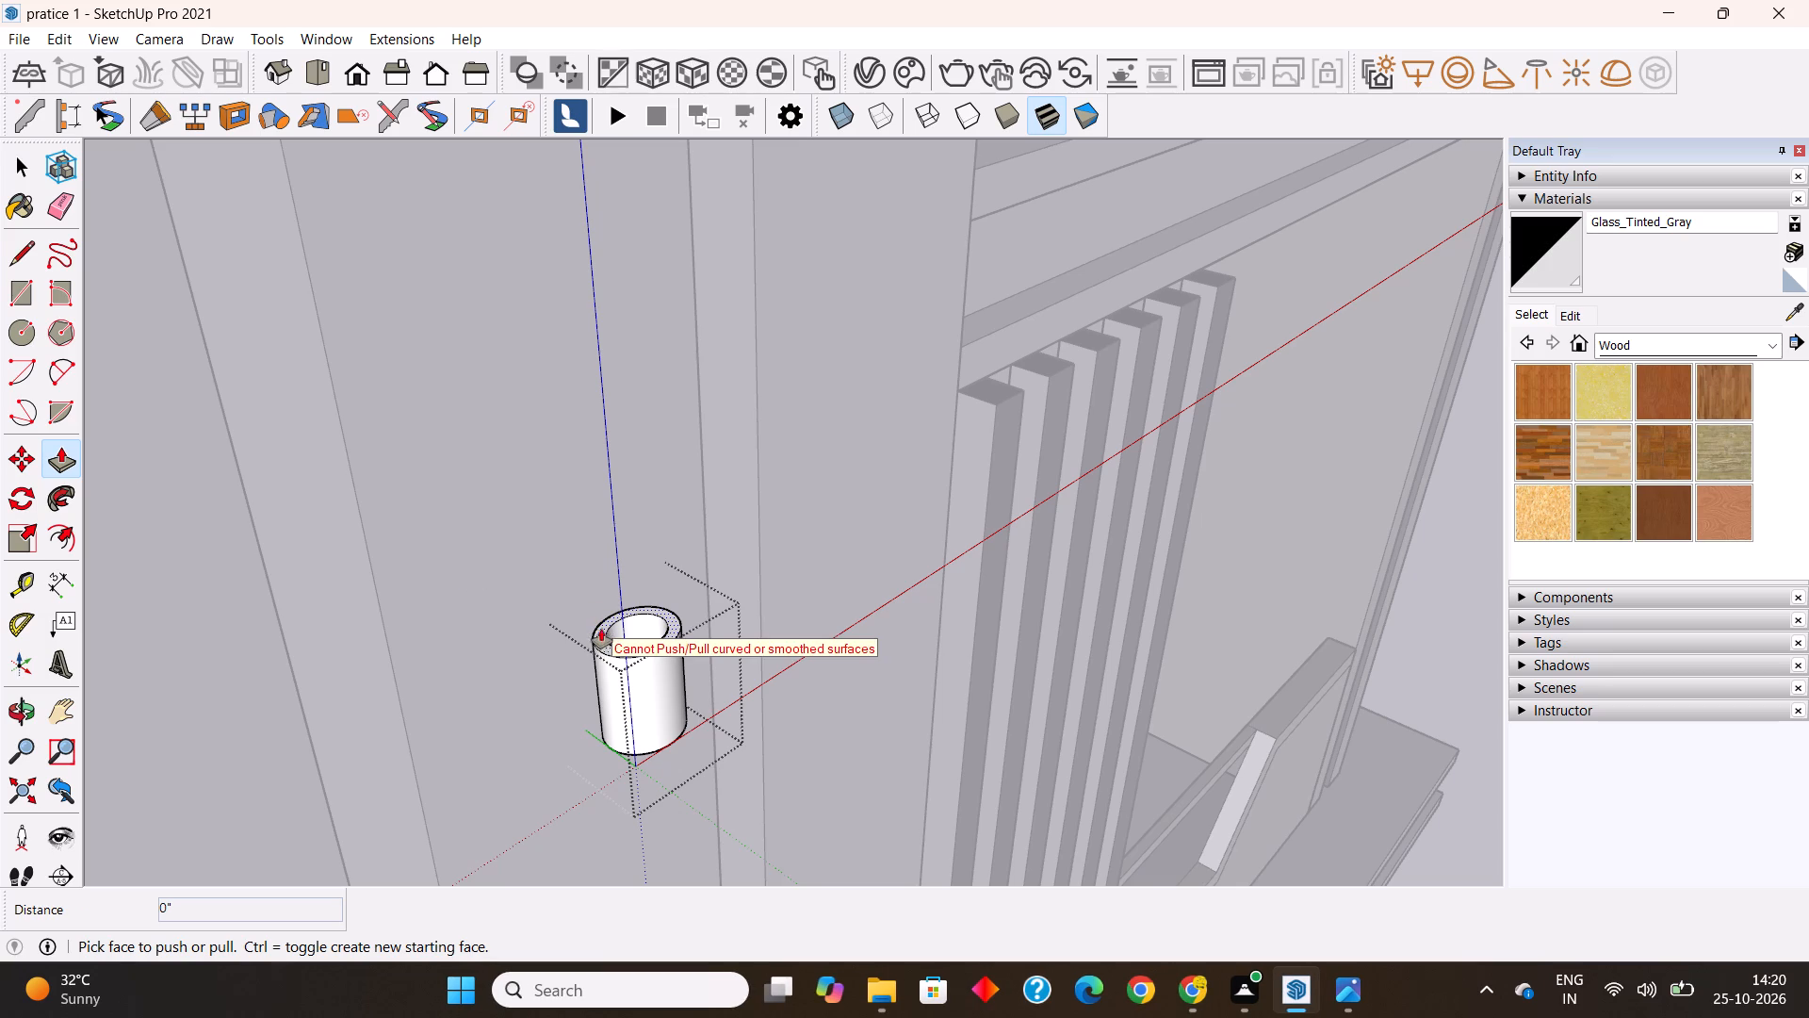
left_click(602, 648)
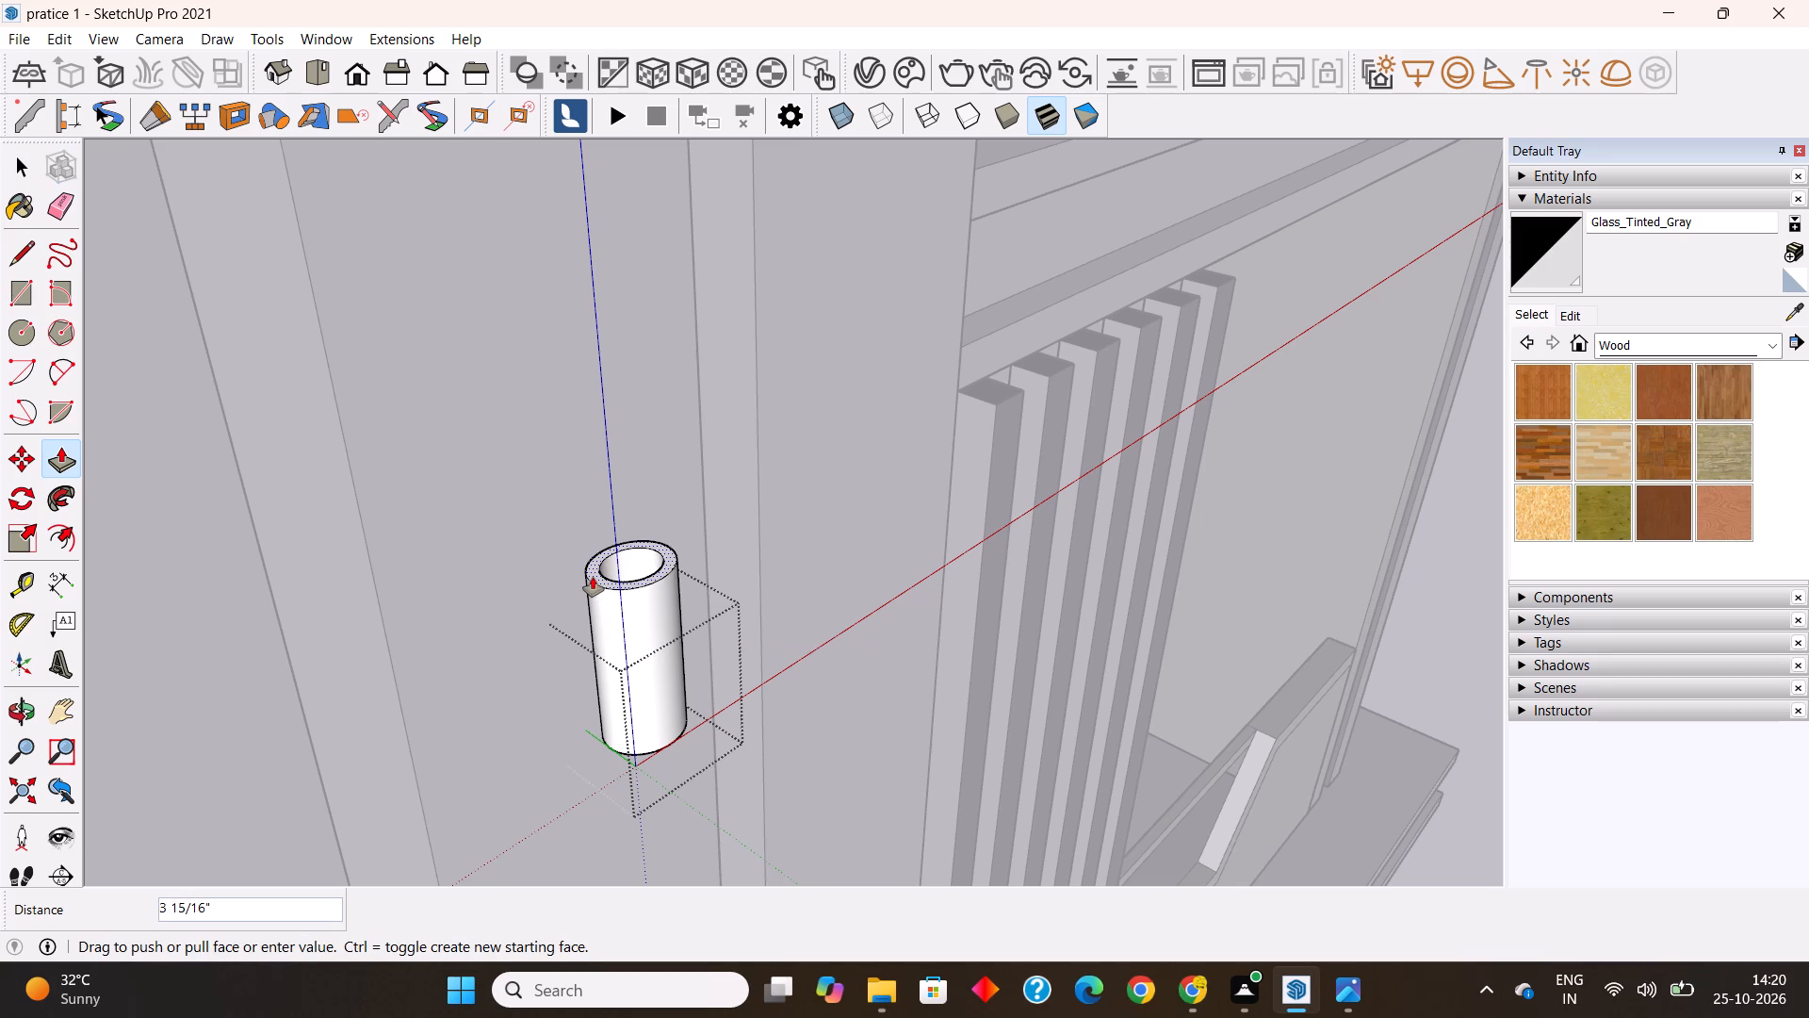
type("4\"")
key("Return")
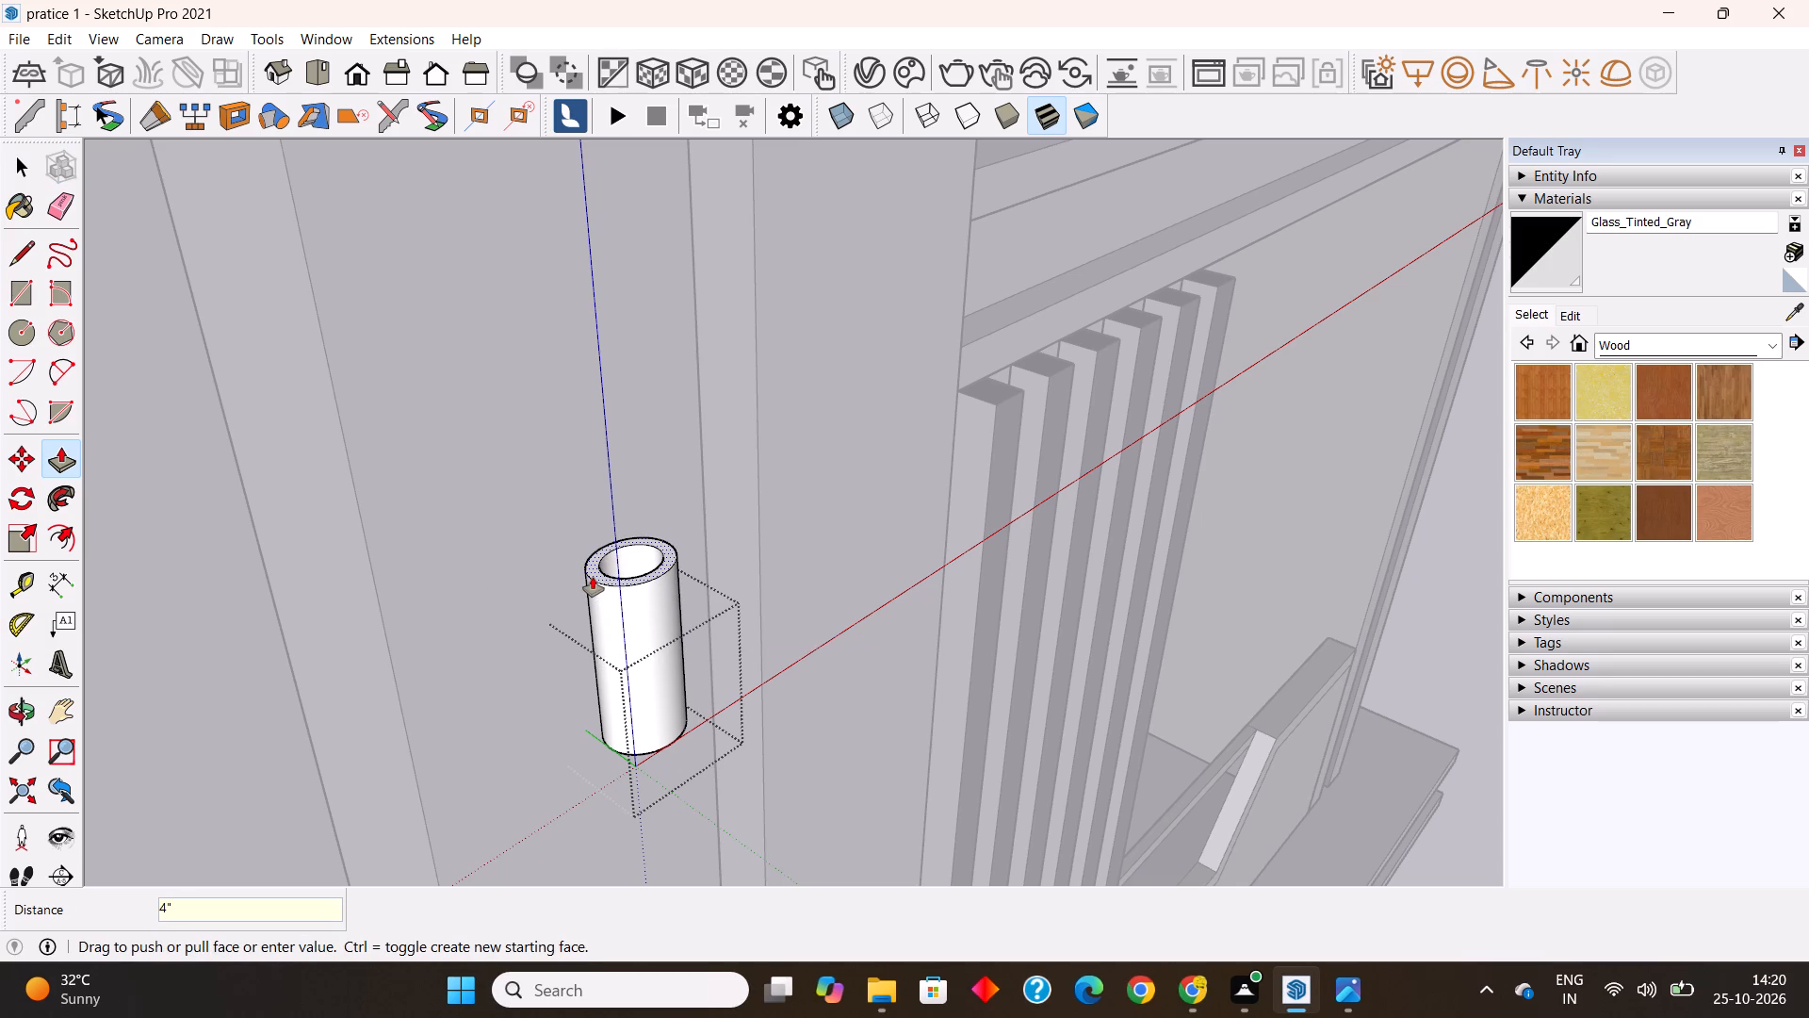
key("space")
scroll(590, 574, "down", 15)
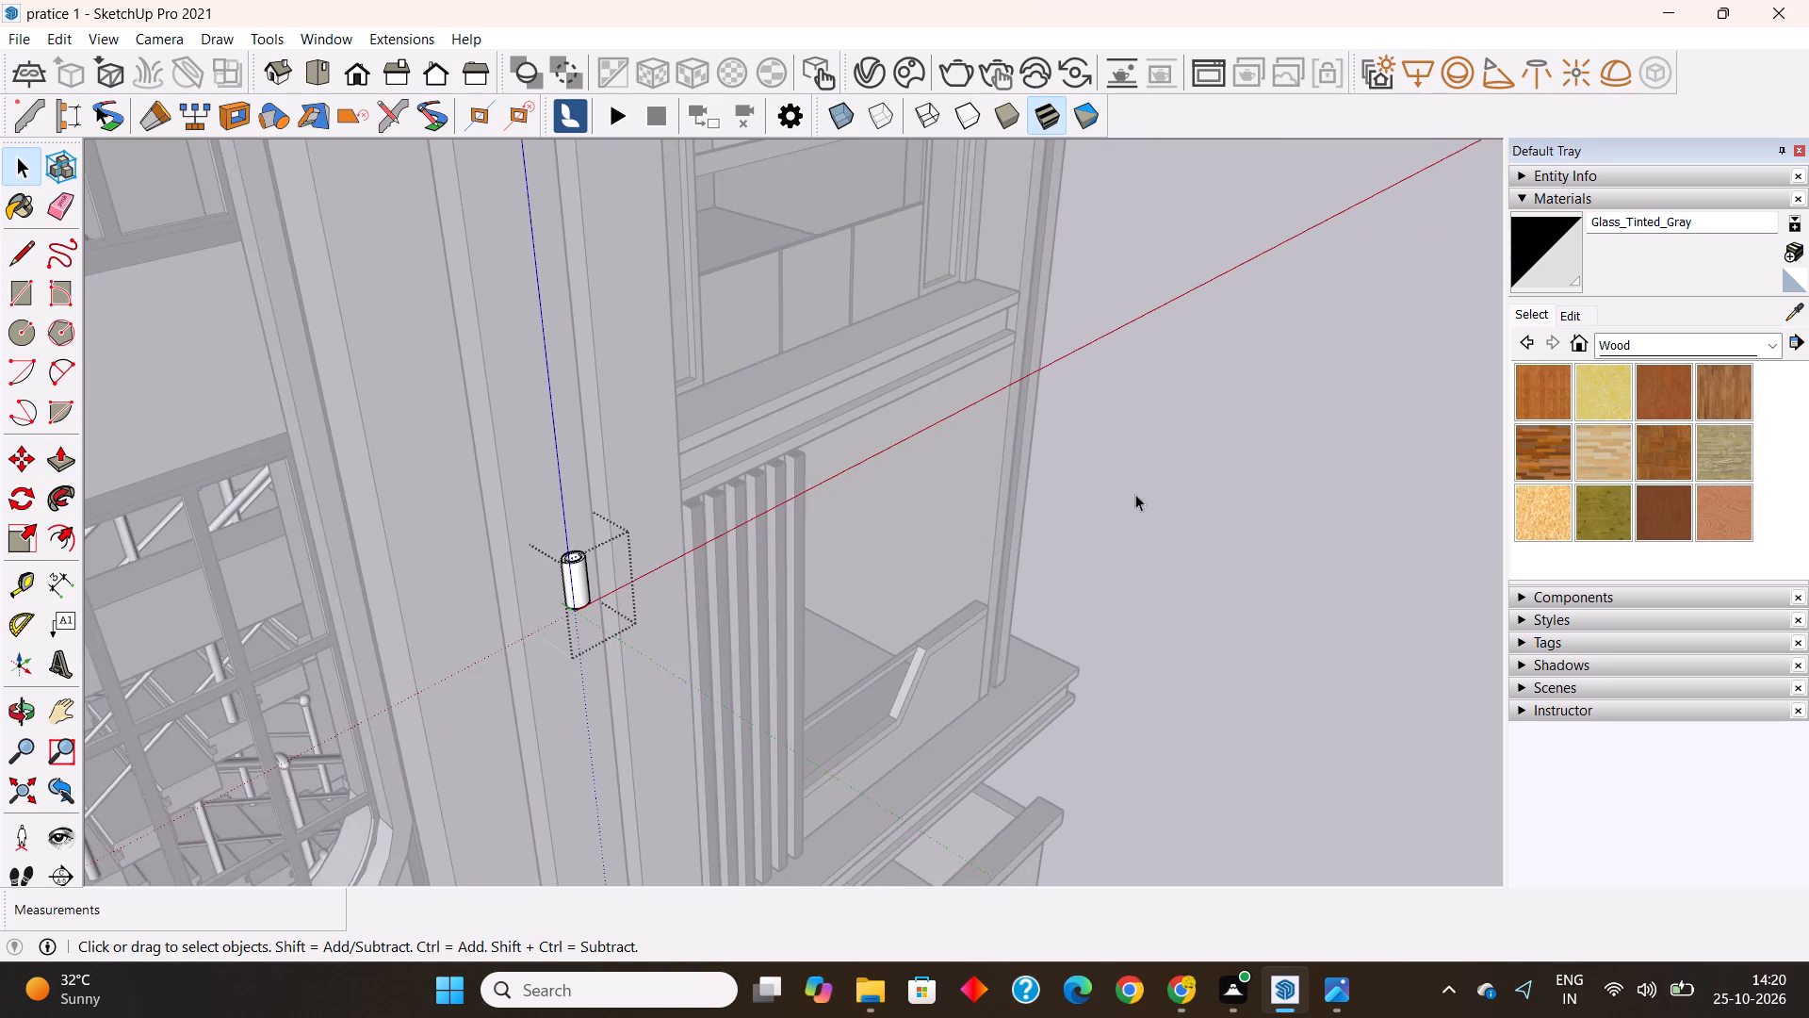
left_click(1152, 483)
Move the tube group about 3" horizontally across the front column, toward the tall arched stair window.
scroll(1152, 483, "down", 8)
middle_click_drag(959, 565, 628, 456)
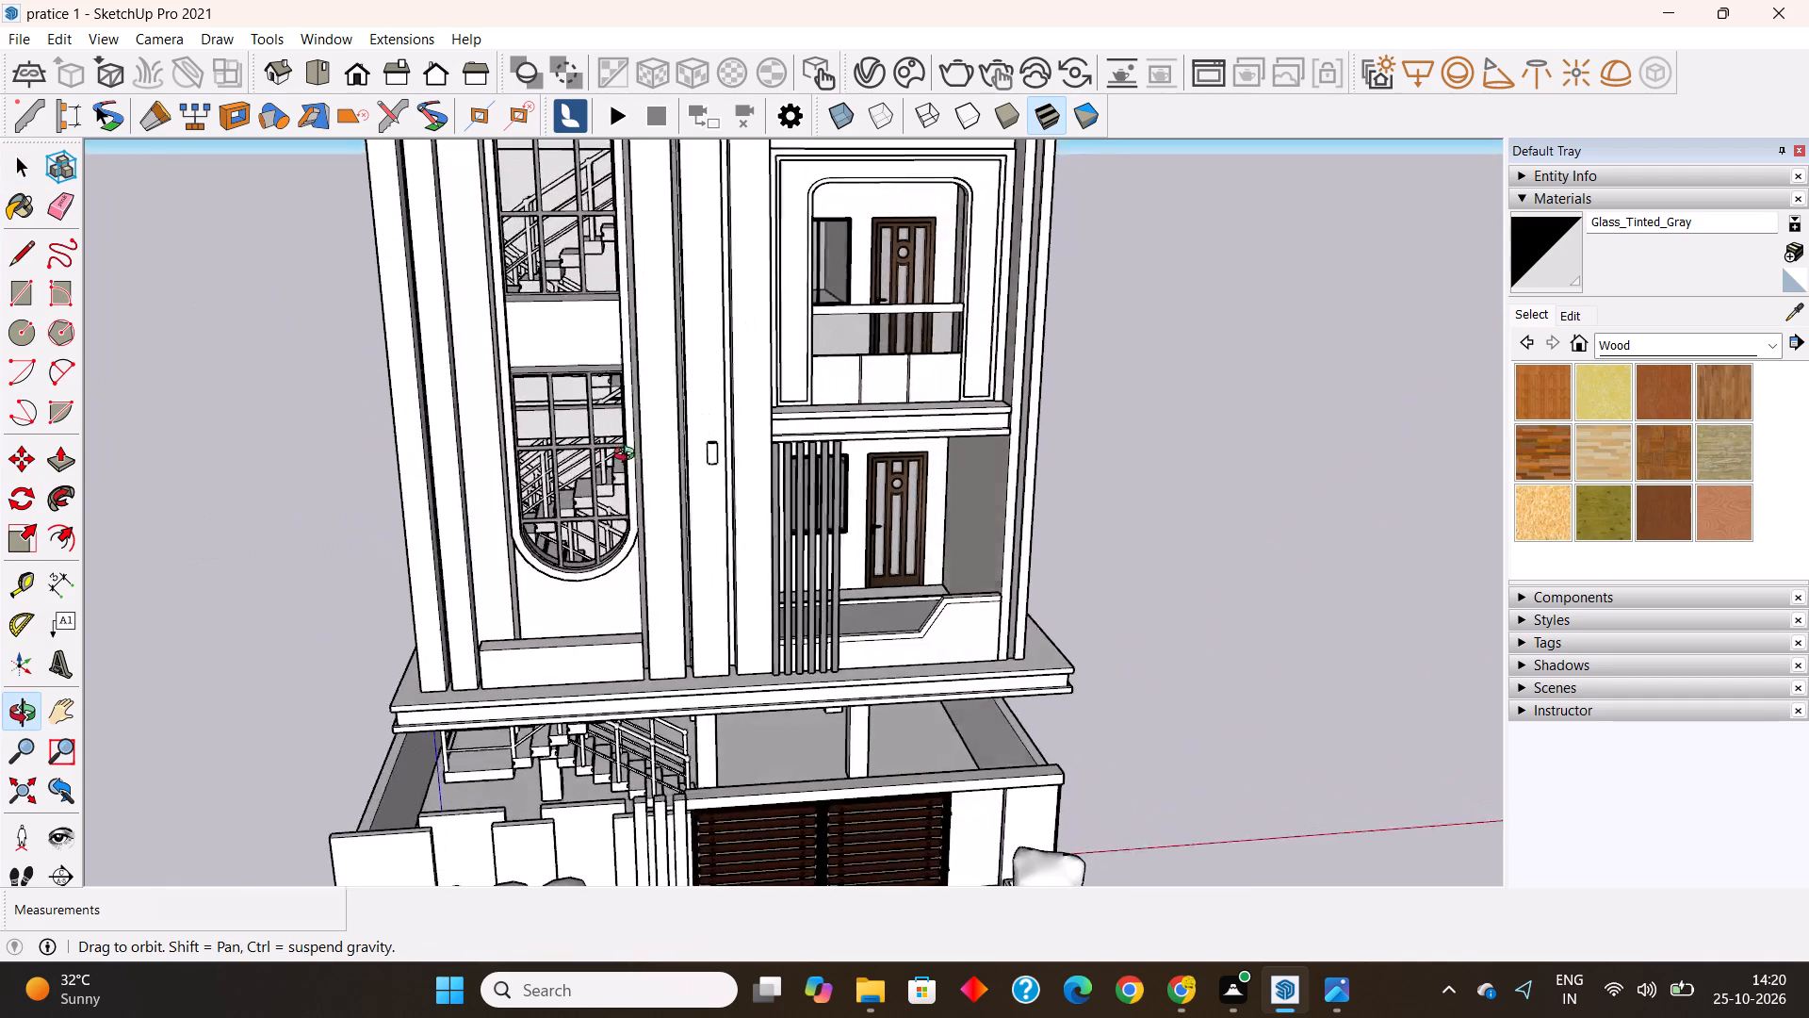
middle_click_drag(628, 456, 595, 455)
scroll(693, 450, "up", 13)
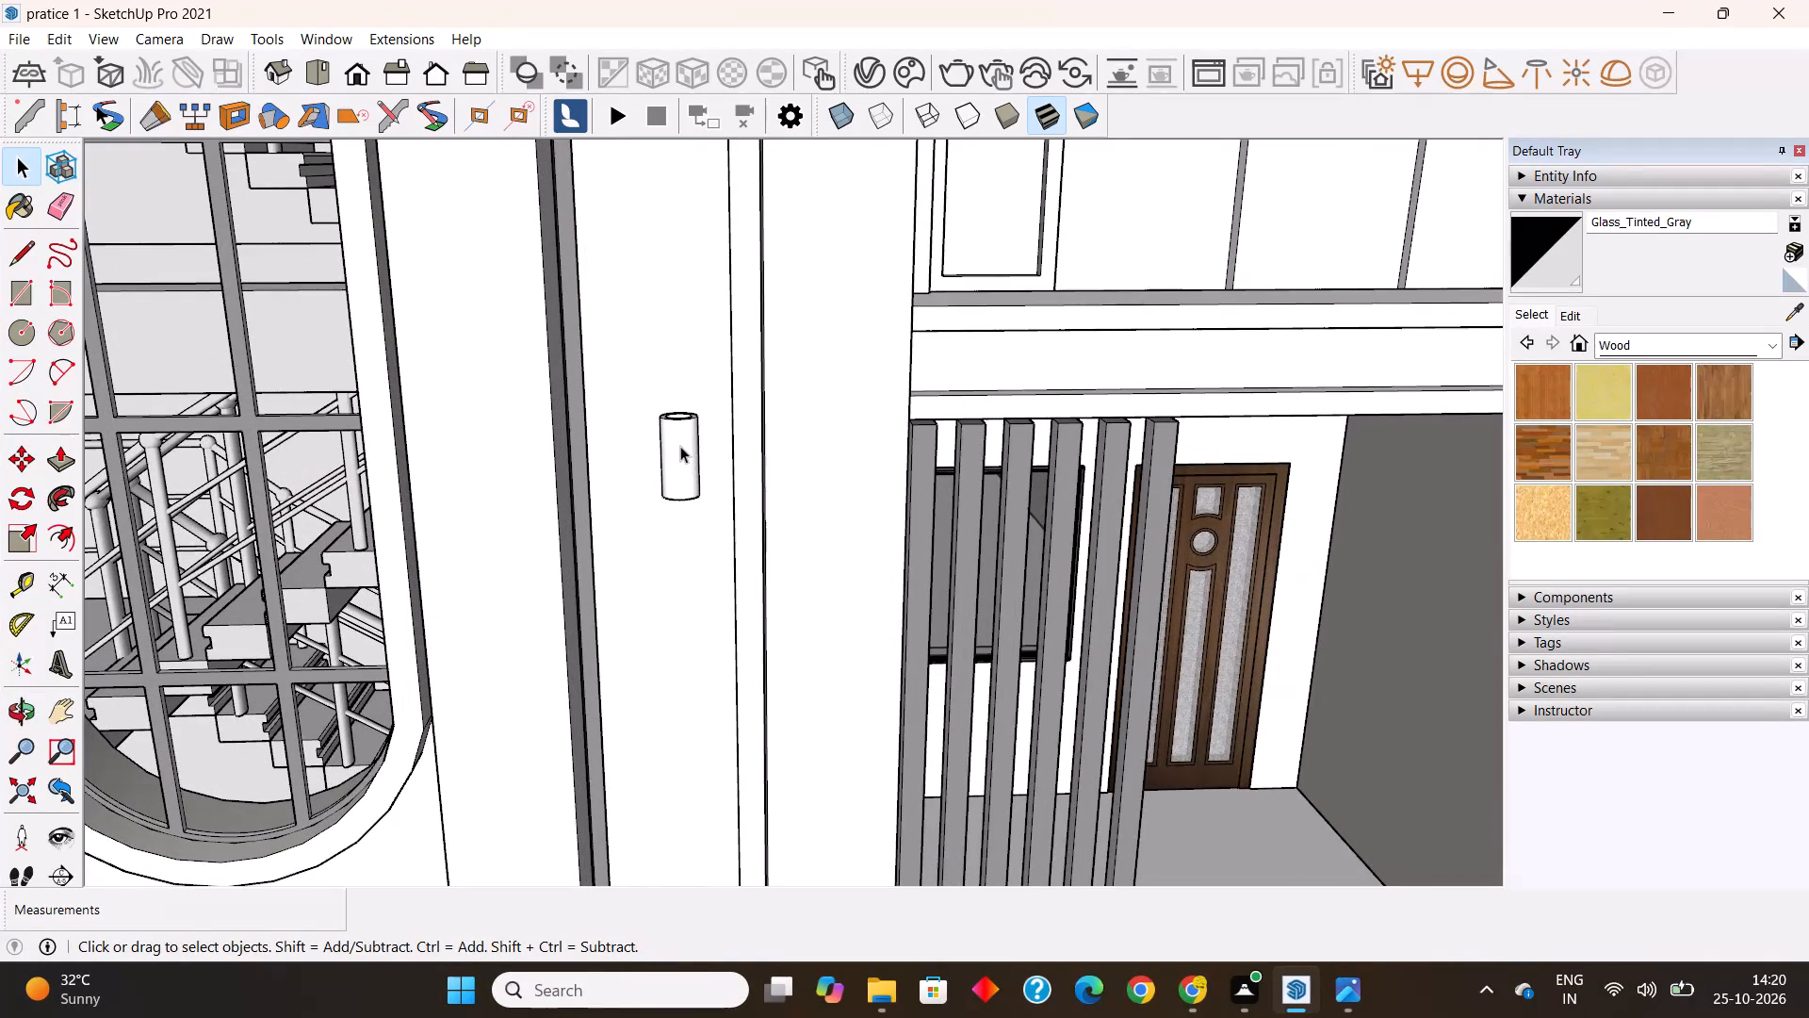
left_click(680, 446)
left_click(26, 461)
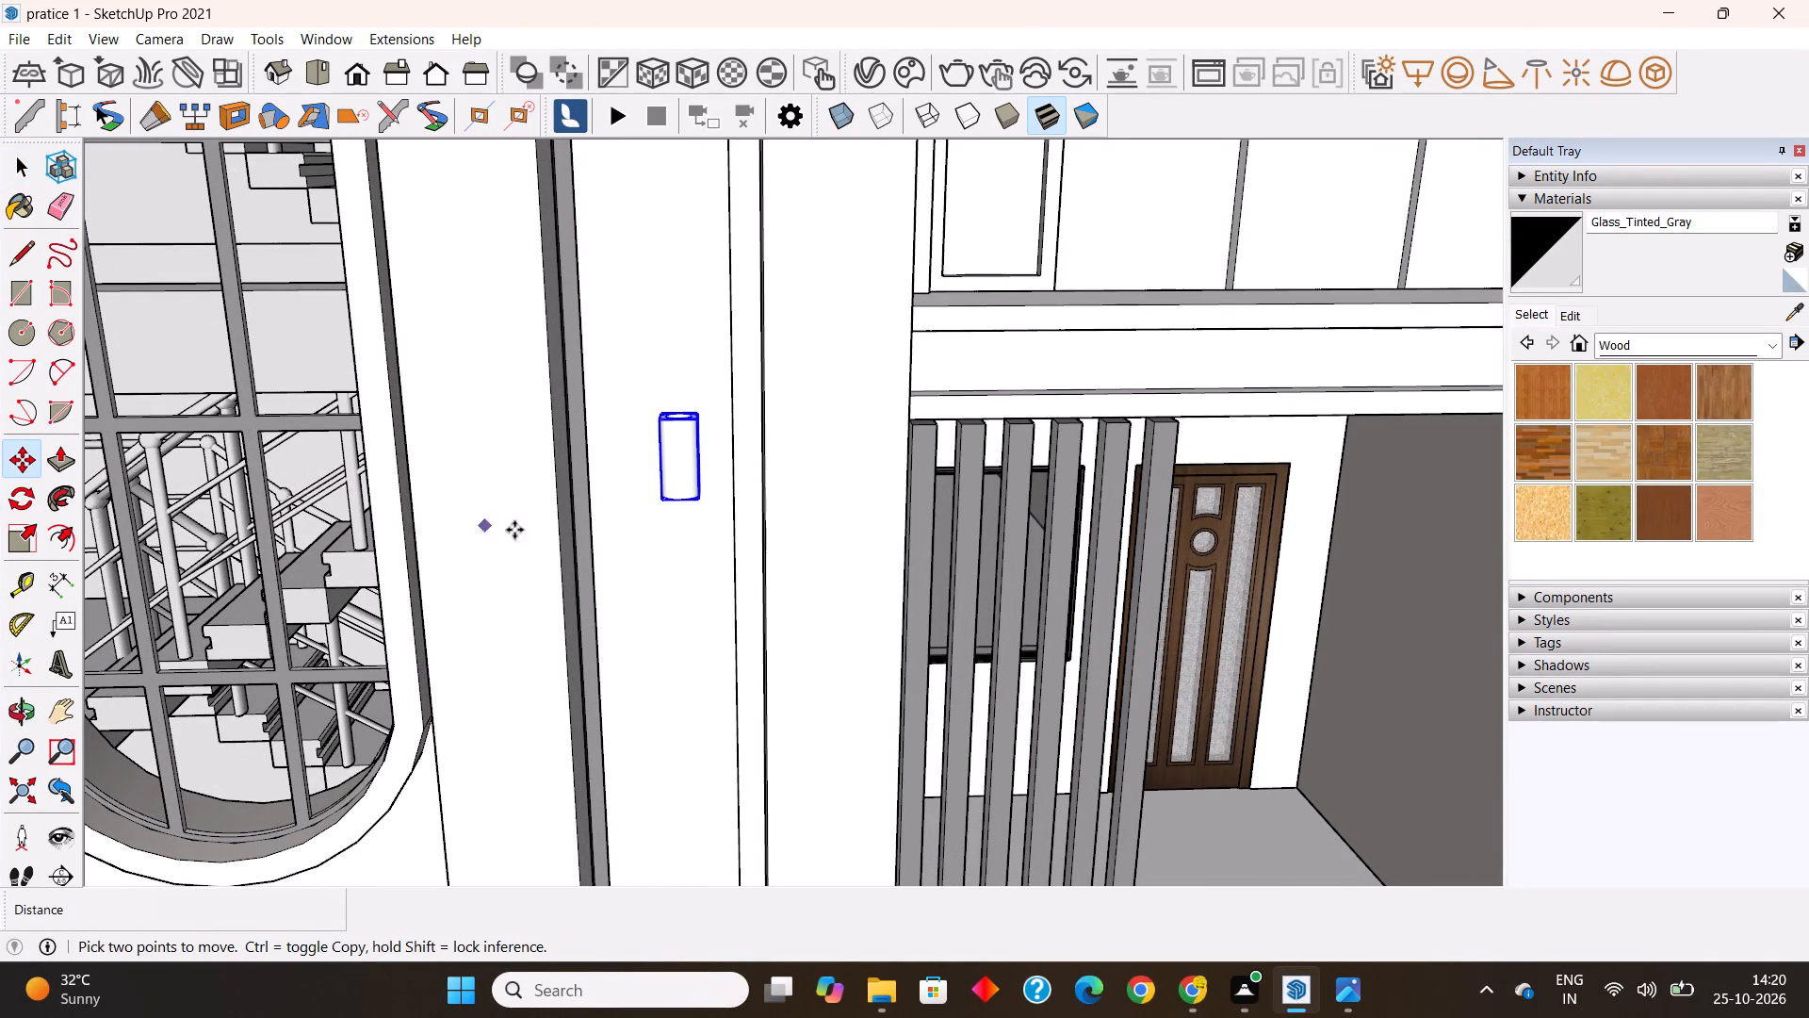
left_click(700, 505)
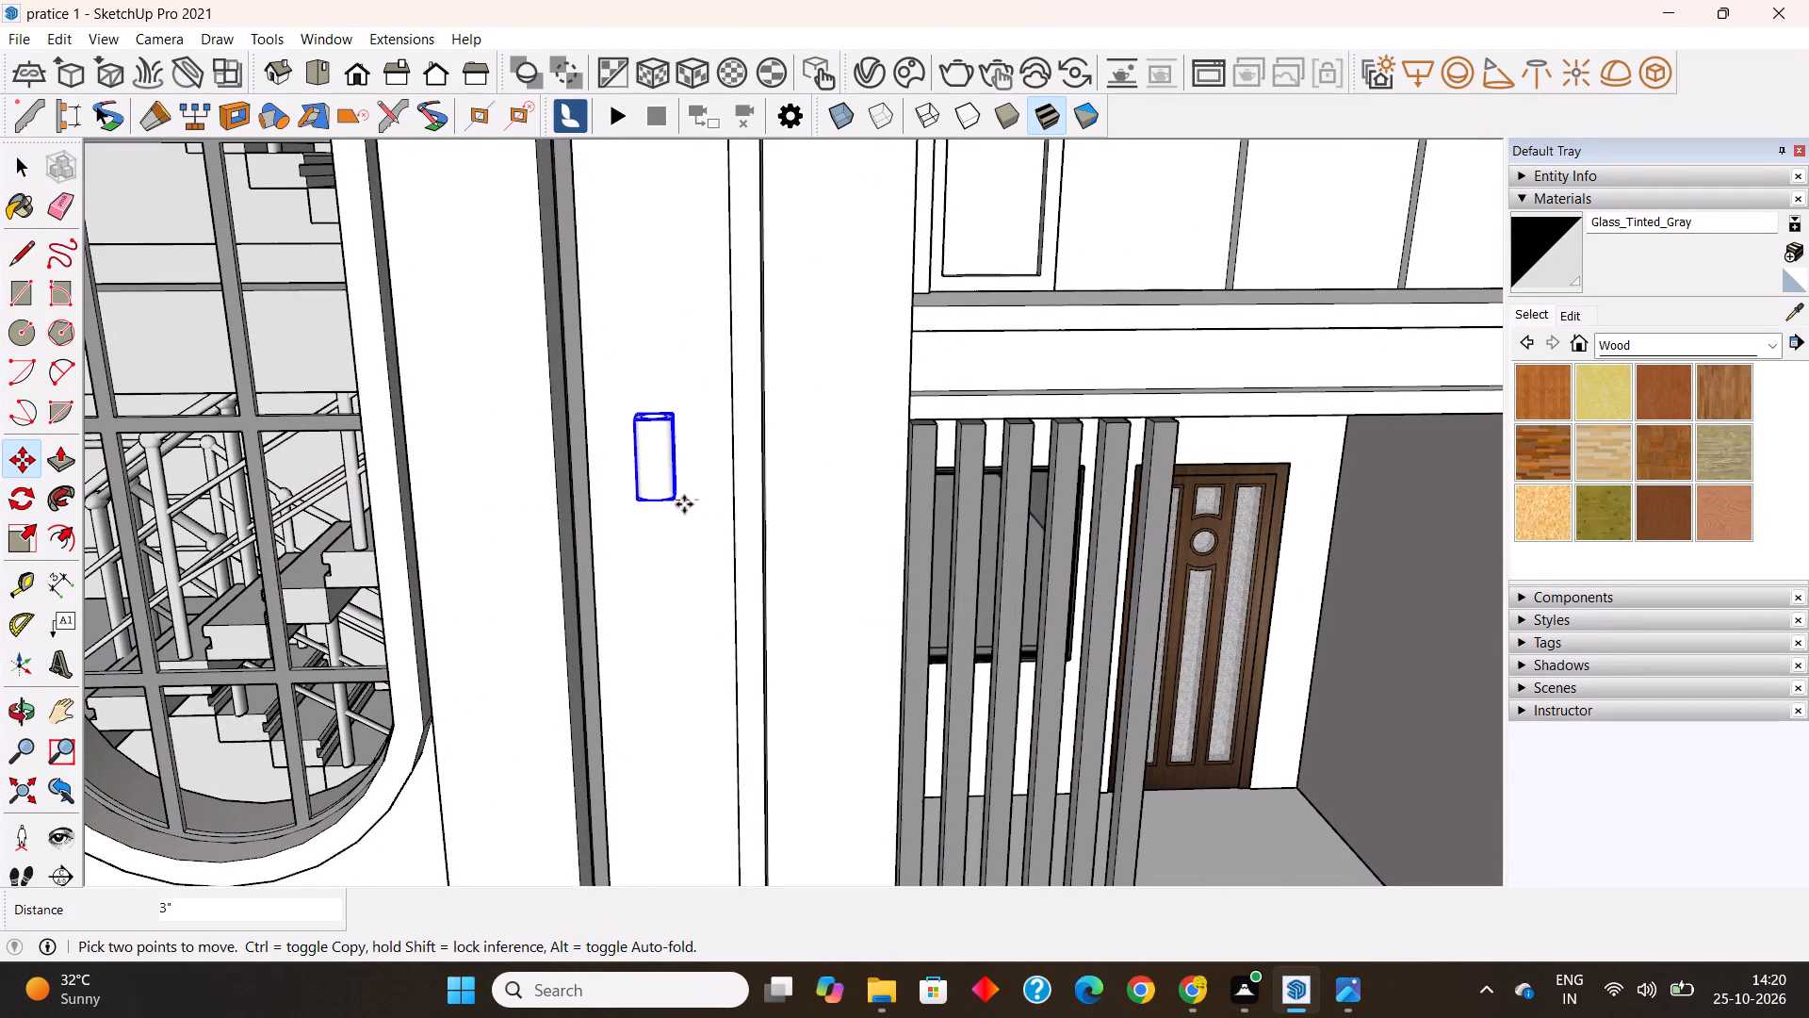
left_click(684, 504)
scroll(684, 504, "down", 3)
middle_click_drag(702, 561, 859, 747)
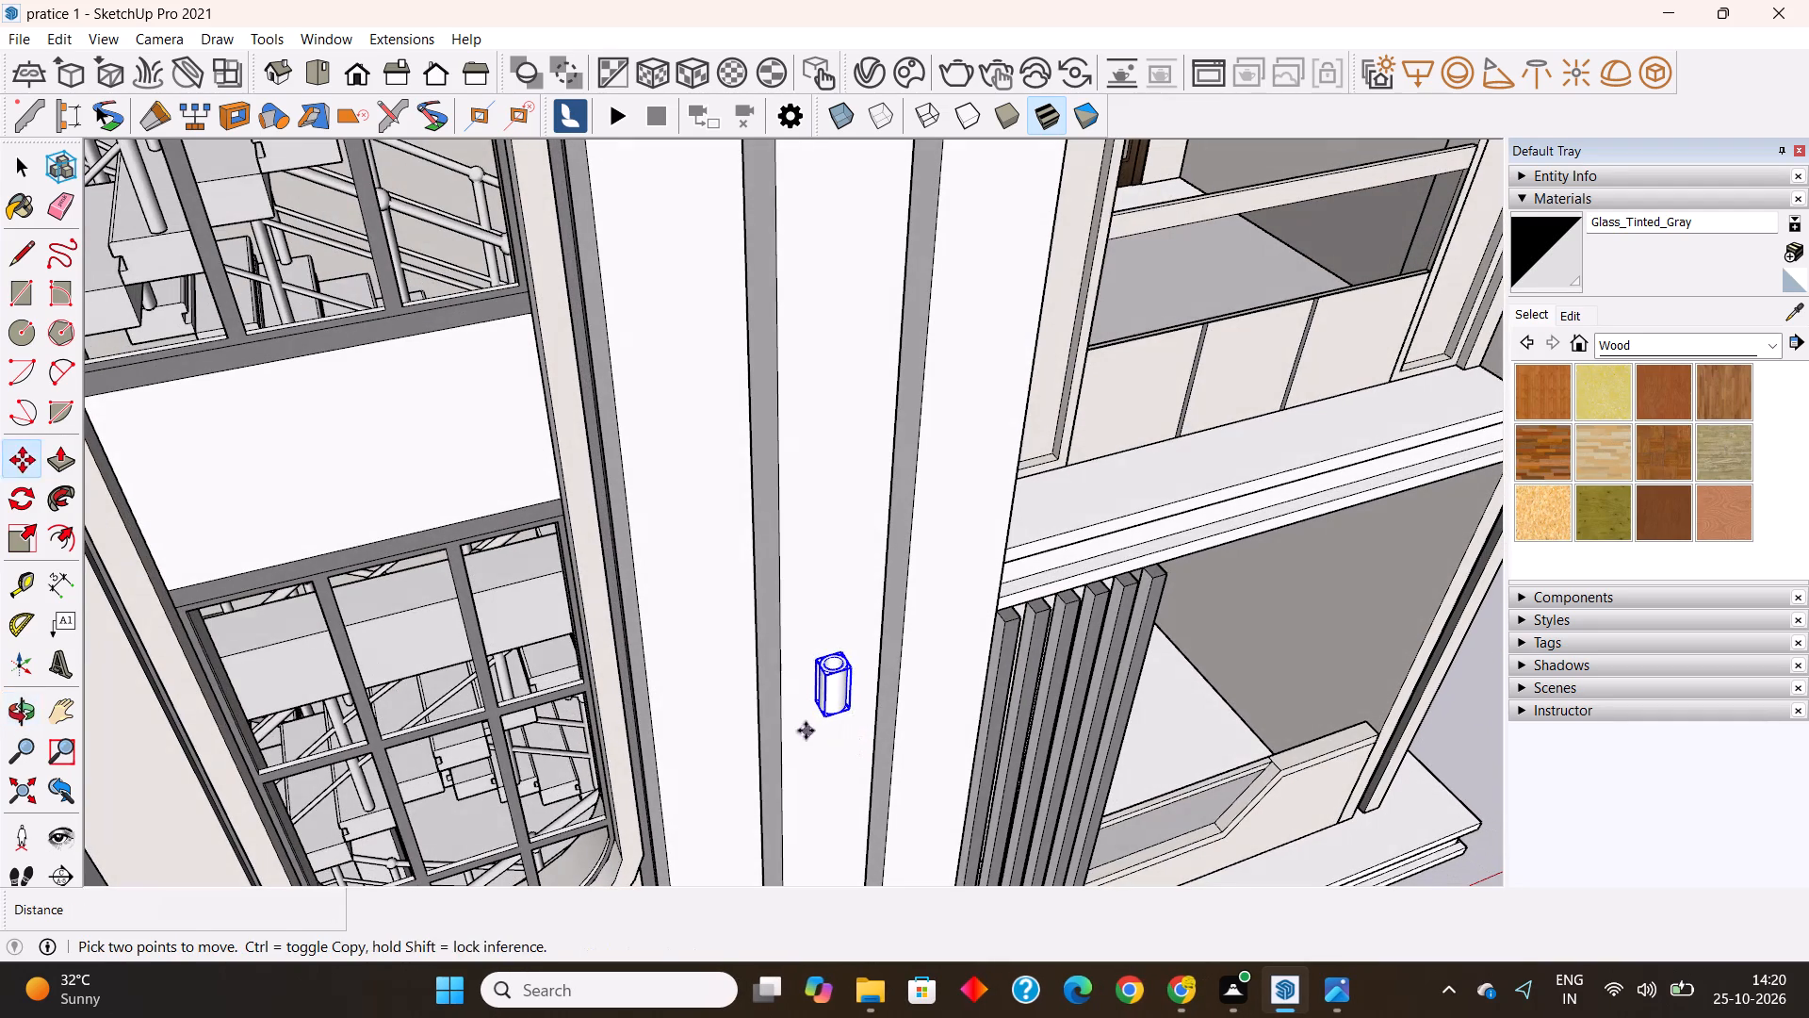
key("space")
Check the column lights in the reference render, and look through File Explorer's Downloads folder for IES light files.
scroll(668, 646, "down", 7)
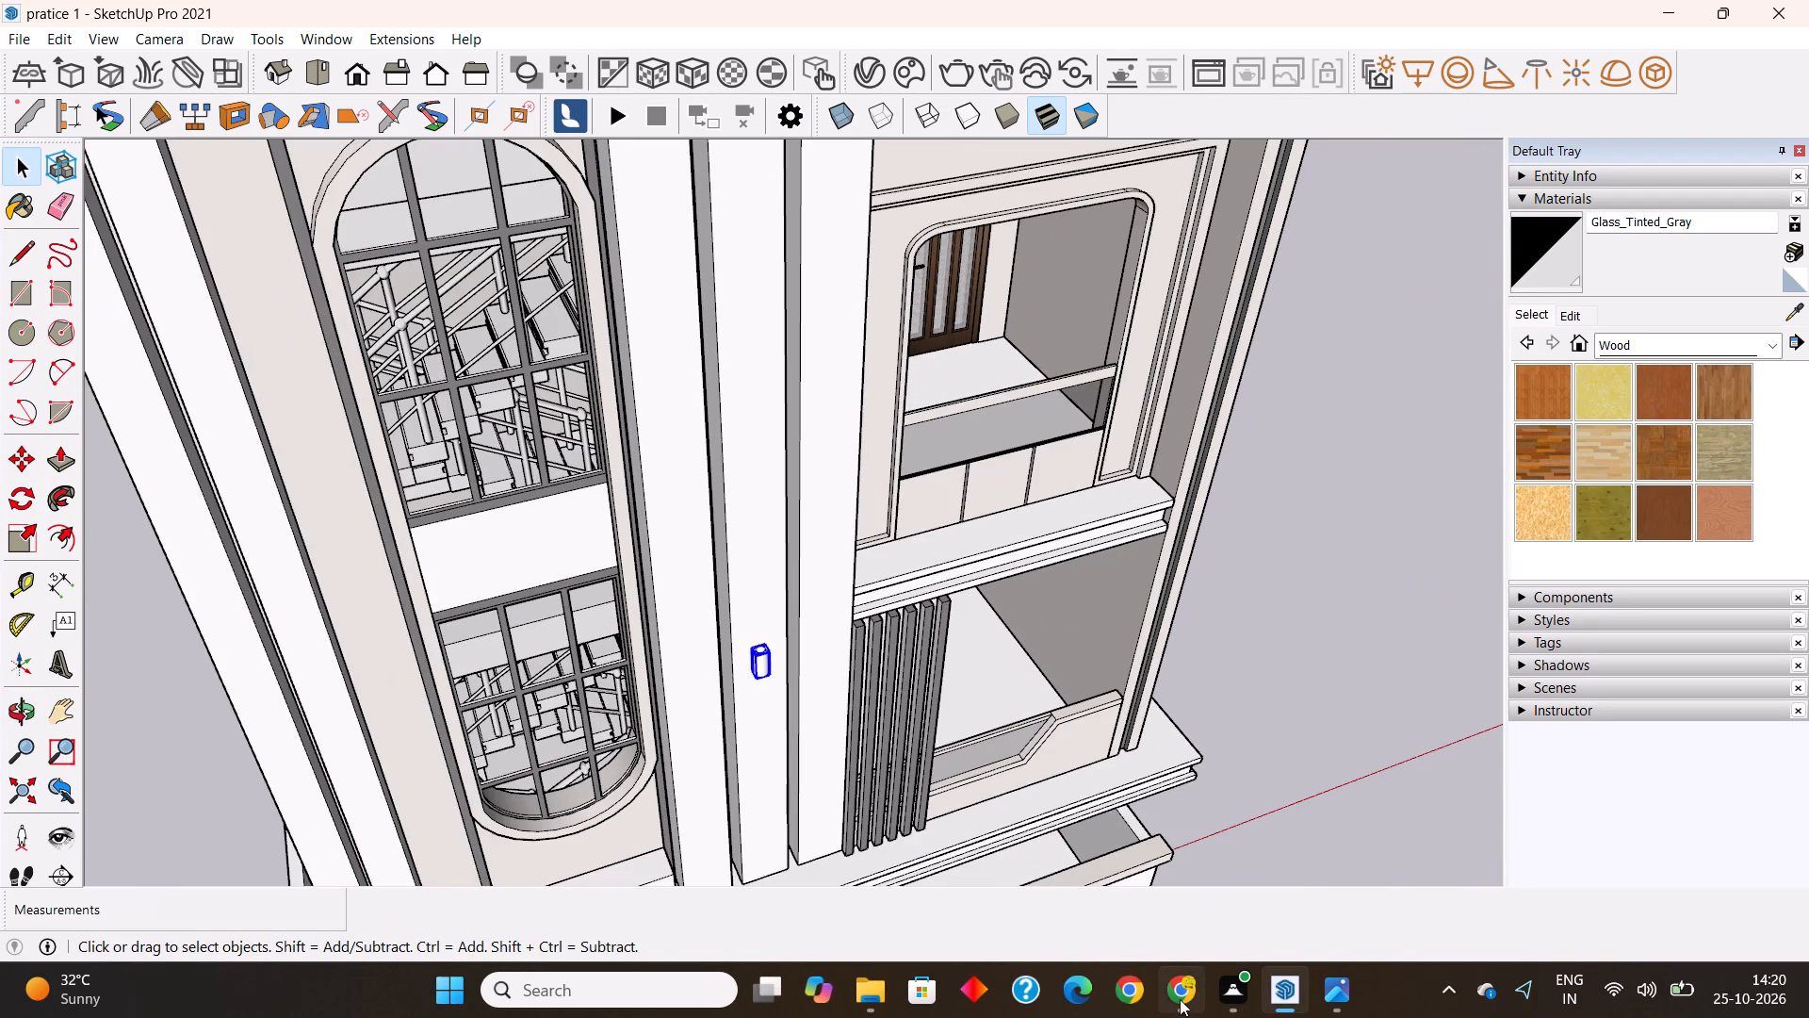
left_click(1342, 993)
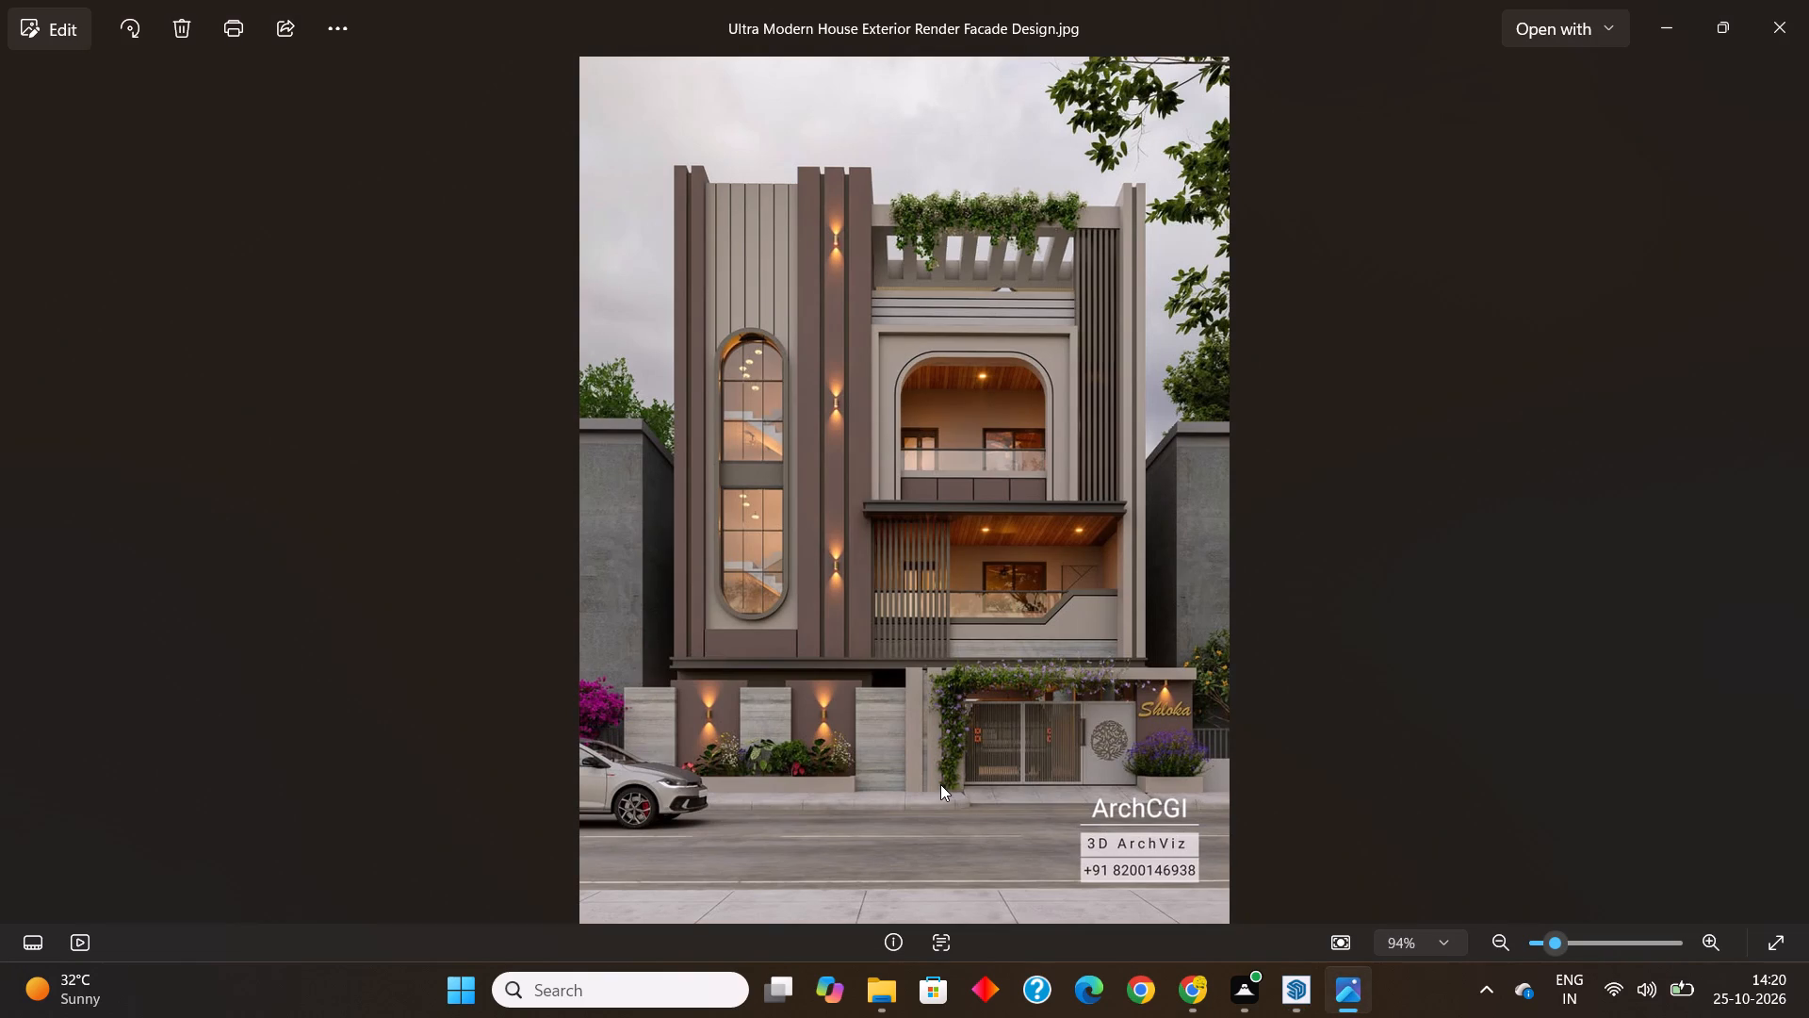
left_click(1307, 983)
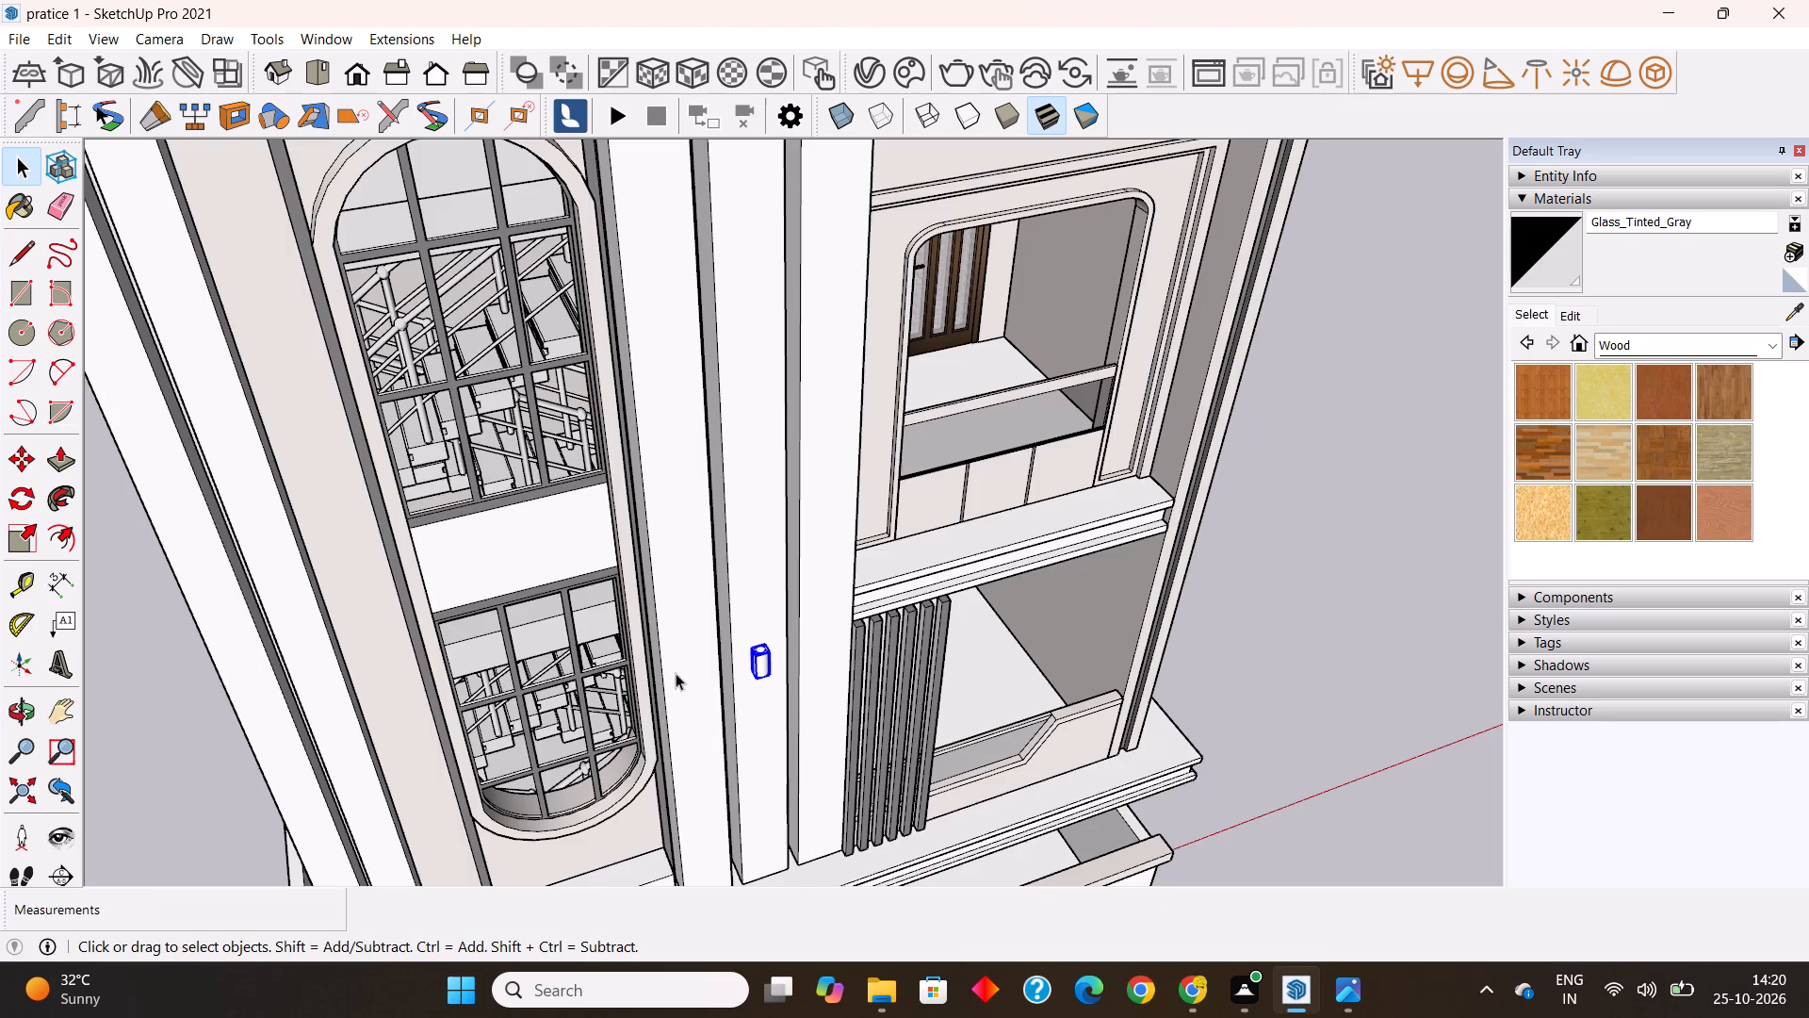
scroll(676, 673, "down", 7)
middle_click_drag(984, 707, 1091, 693)
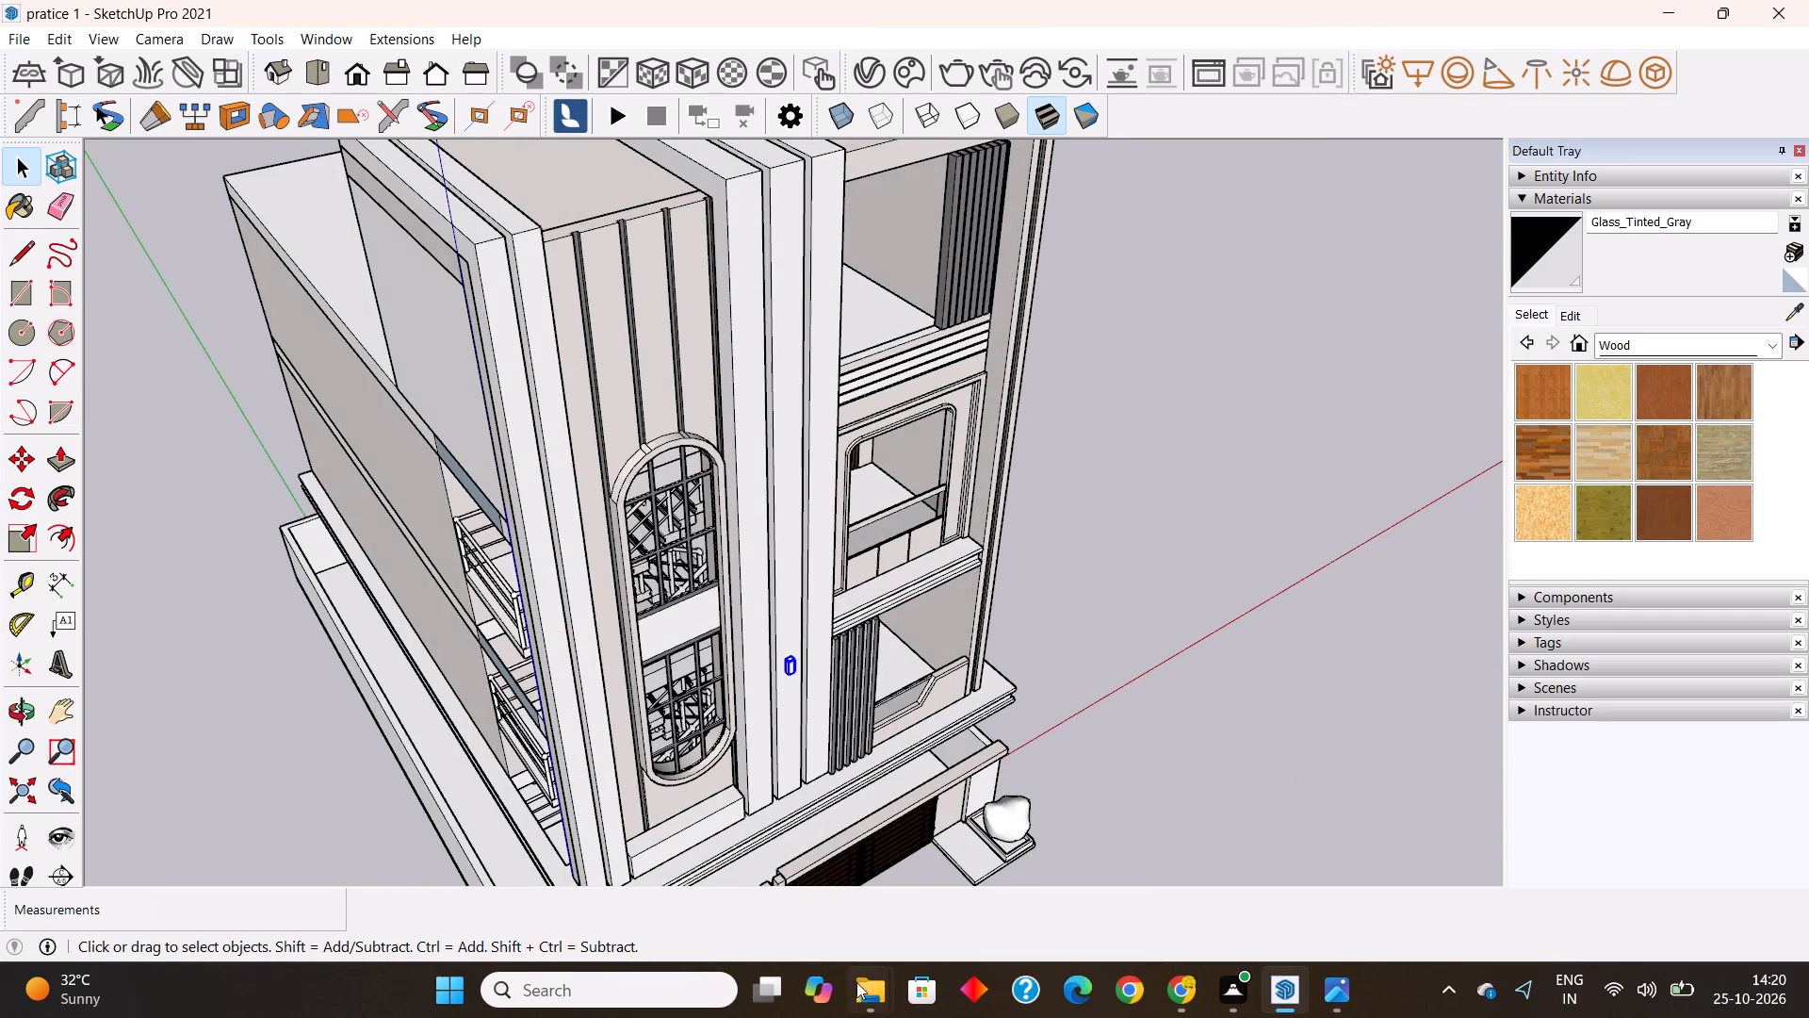
left_click(865, 997)
left_click(960, 876)
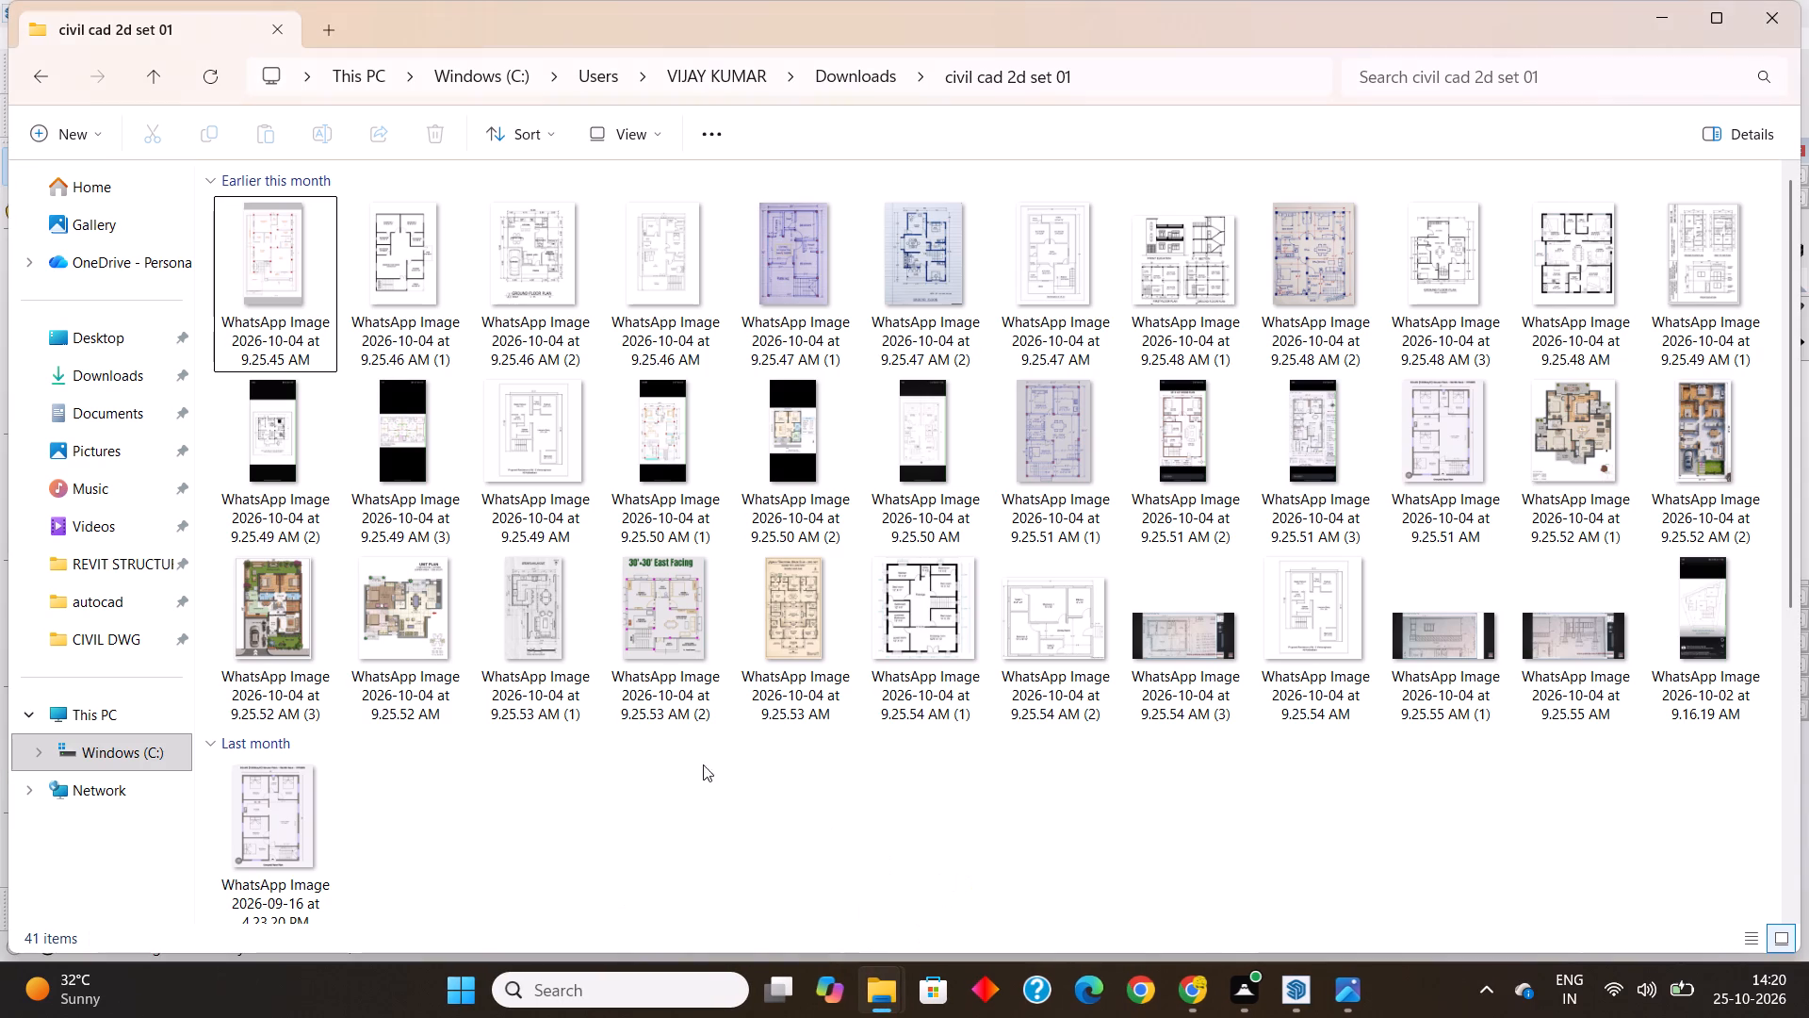
double_click(105, 369)
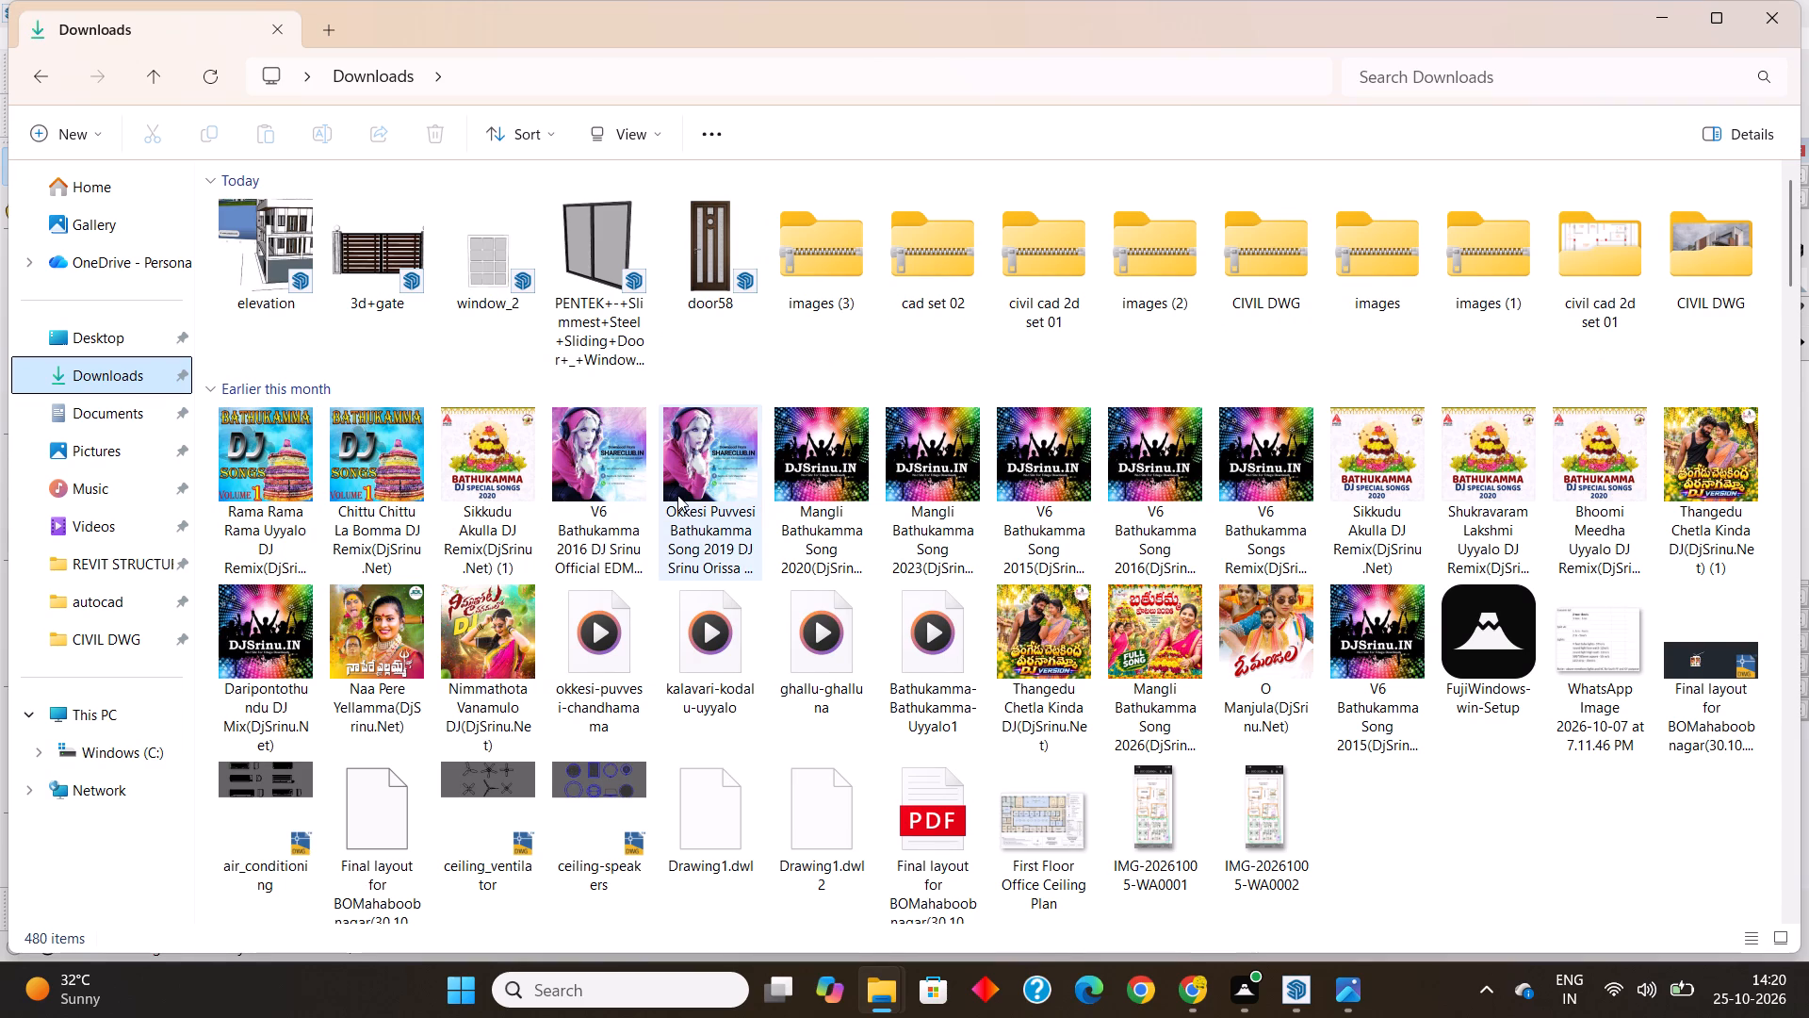
scroll(677, 496, "down", 2)
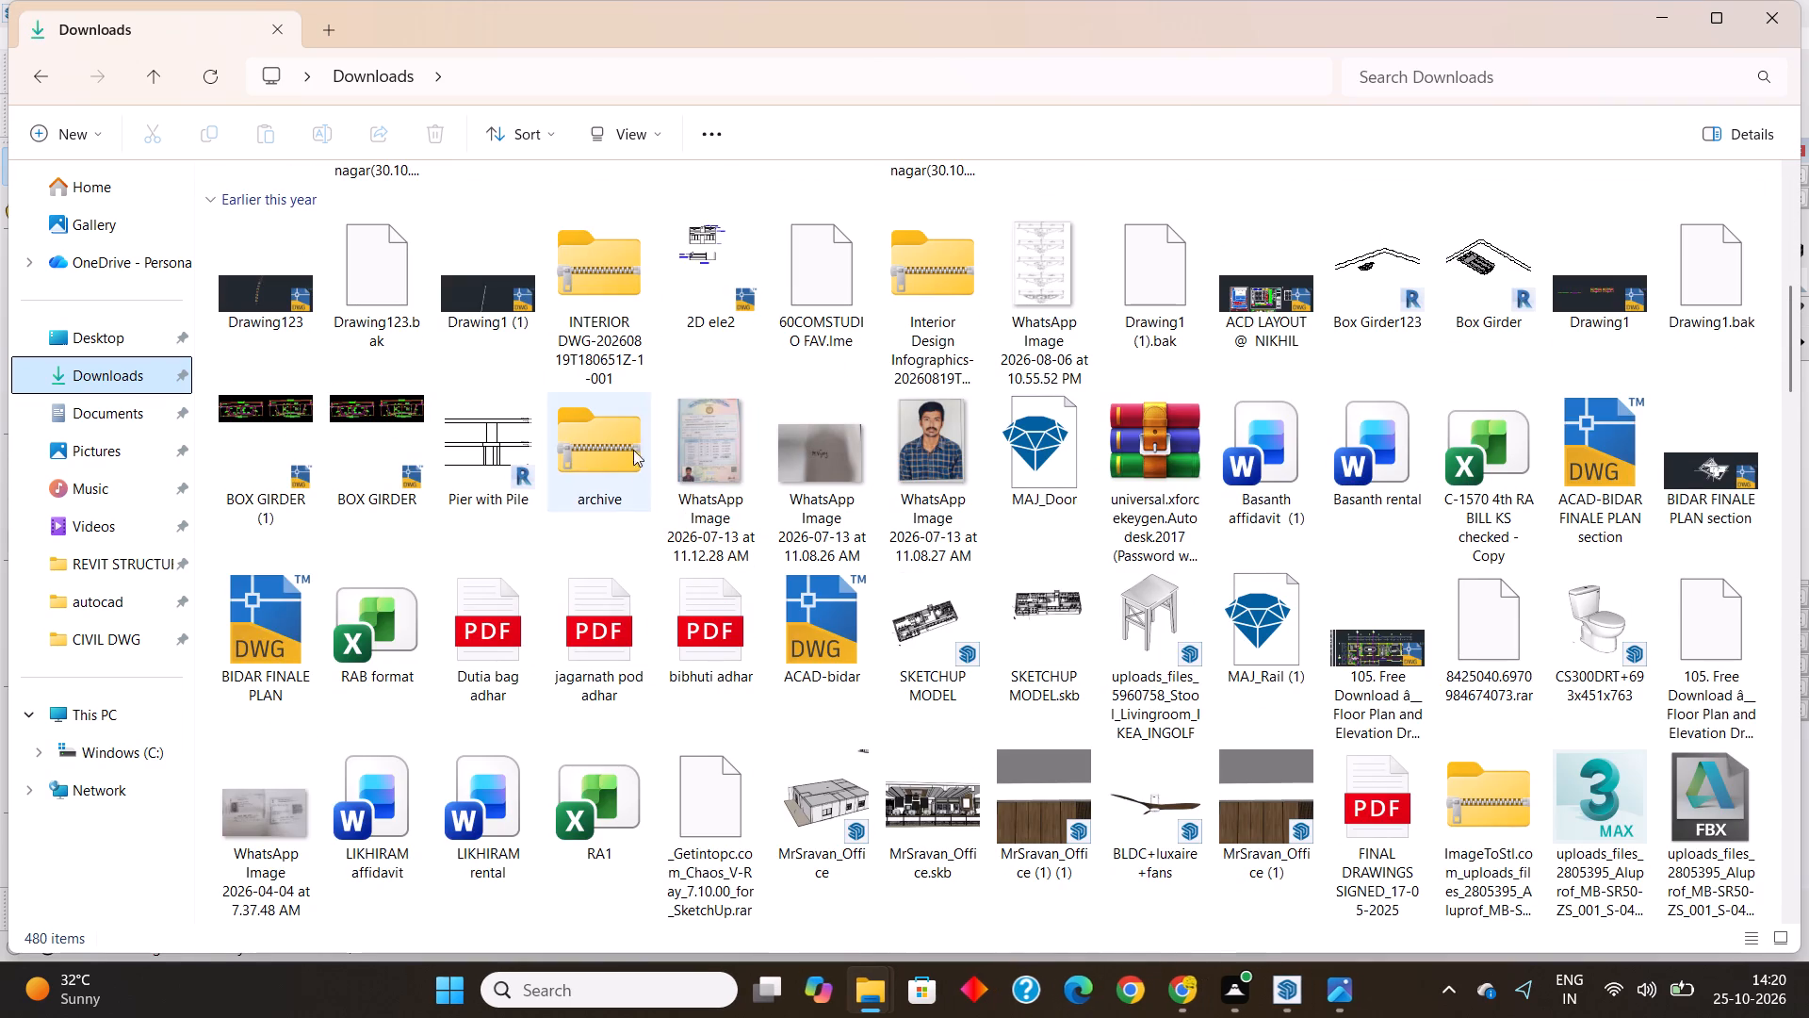
scroll(654, 648, "down", 1)
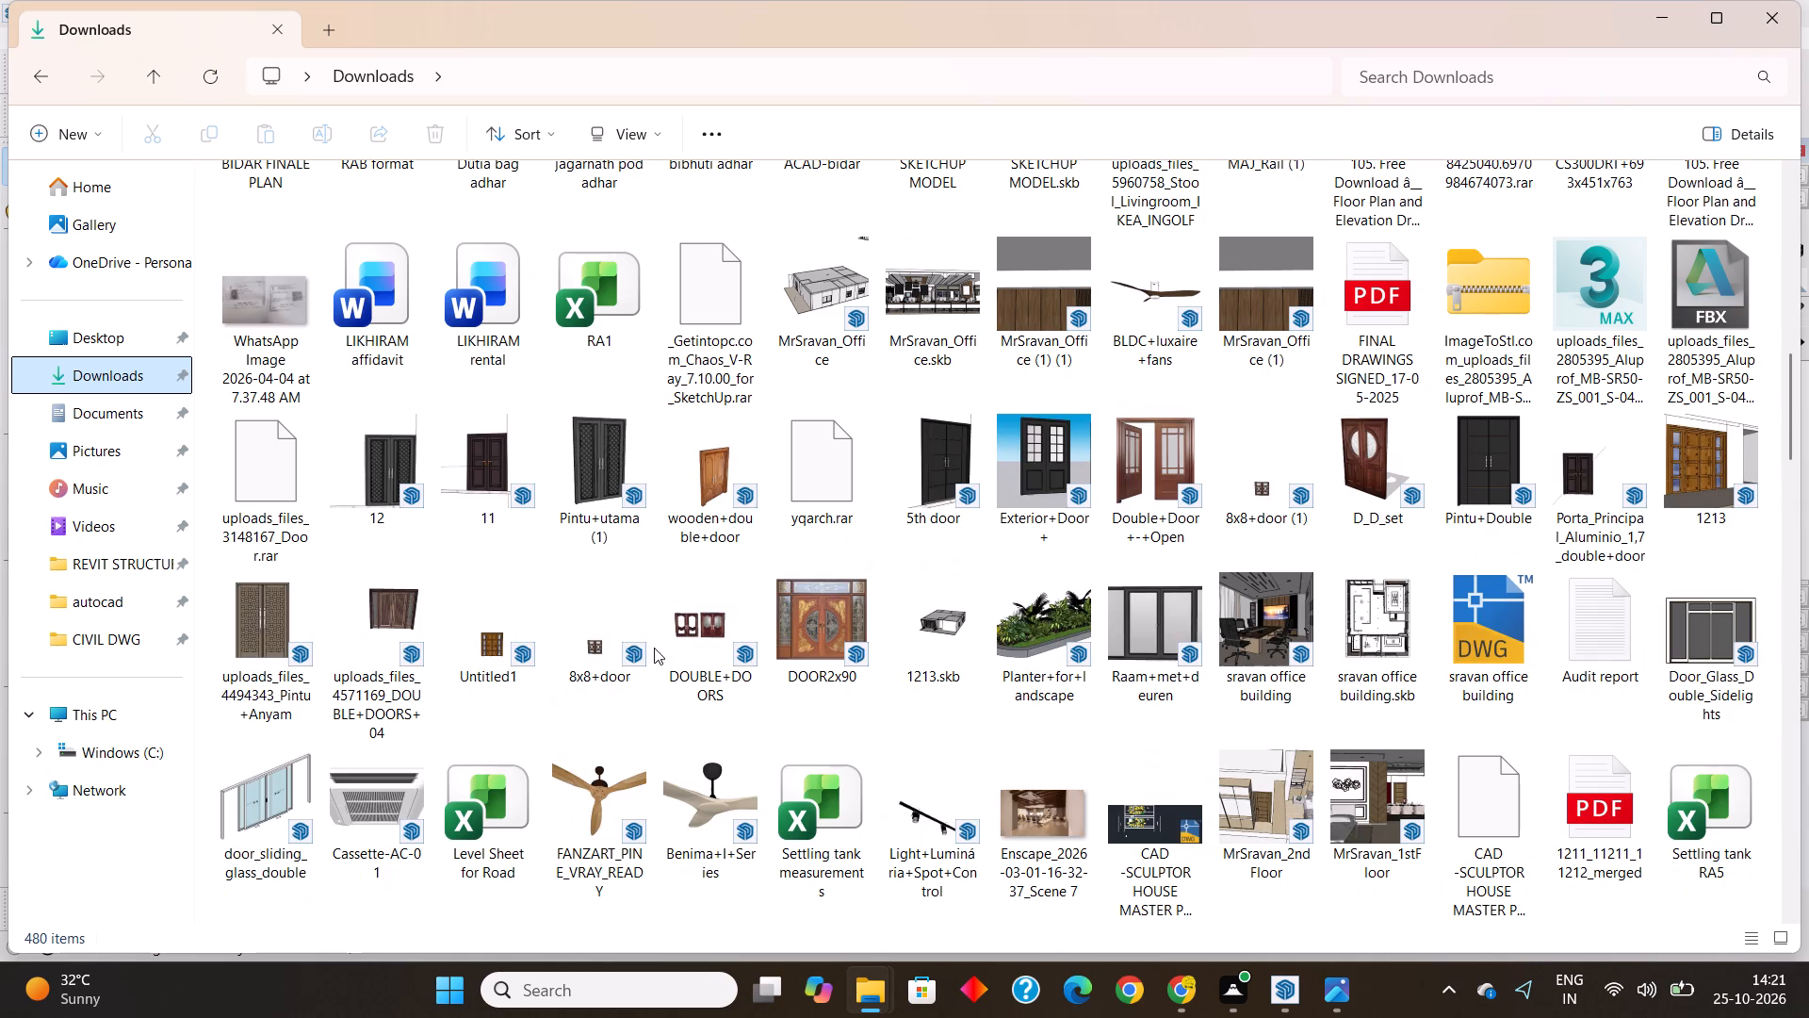
scroll(654, 648, "down", 1)
scroll(654, 648, "up", 1)
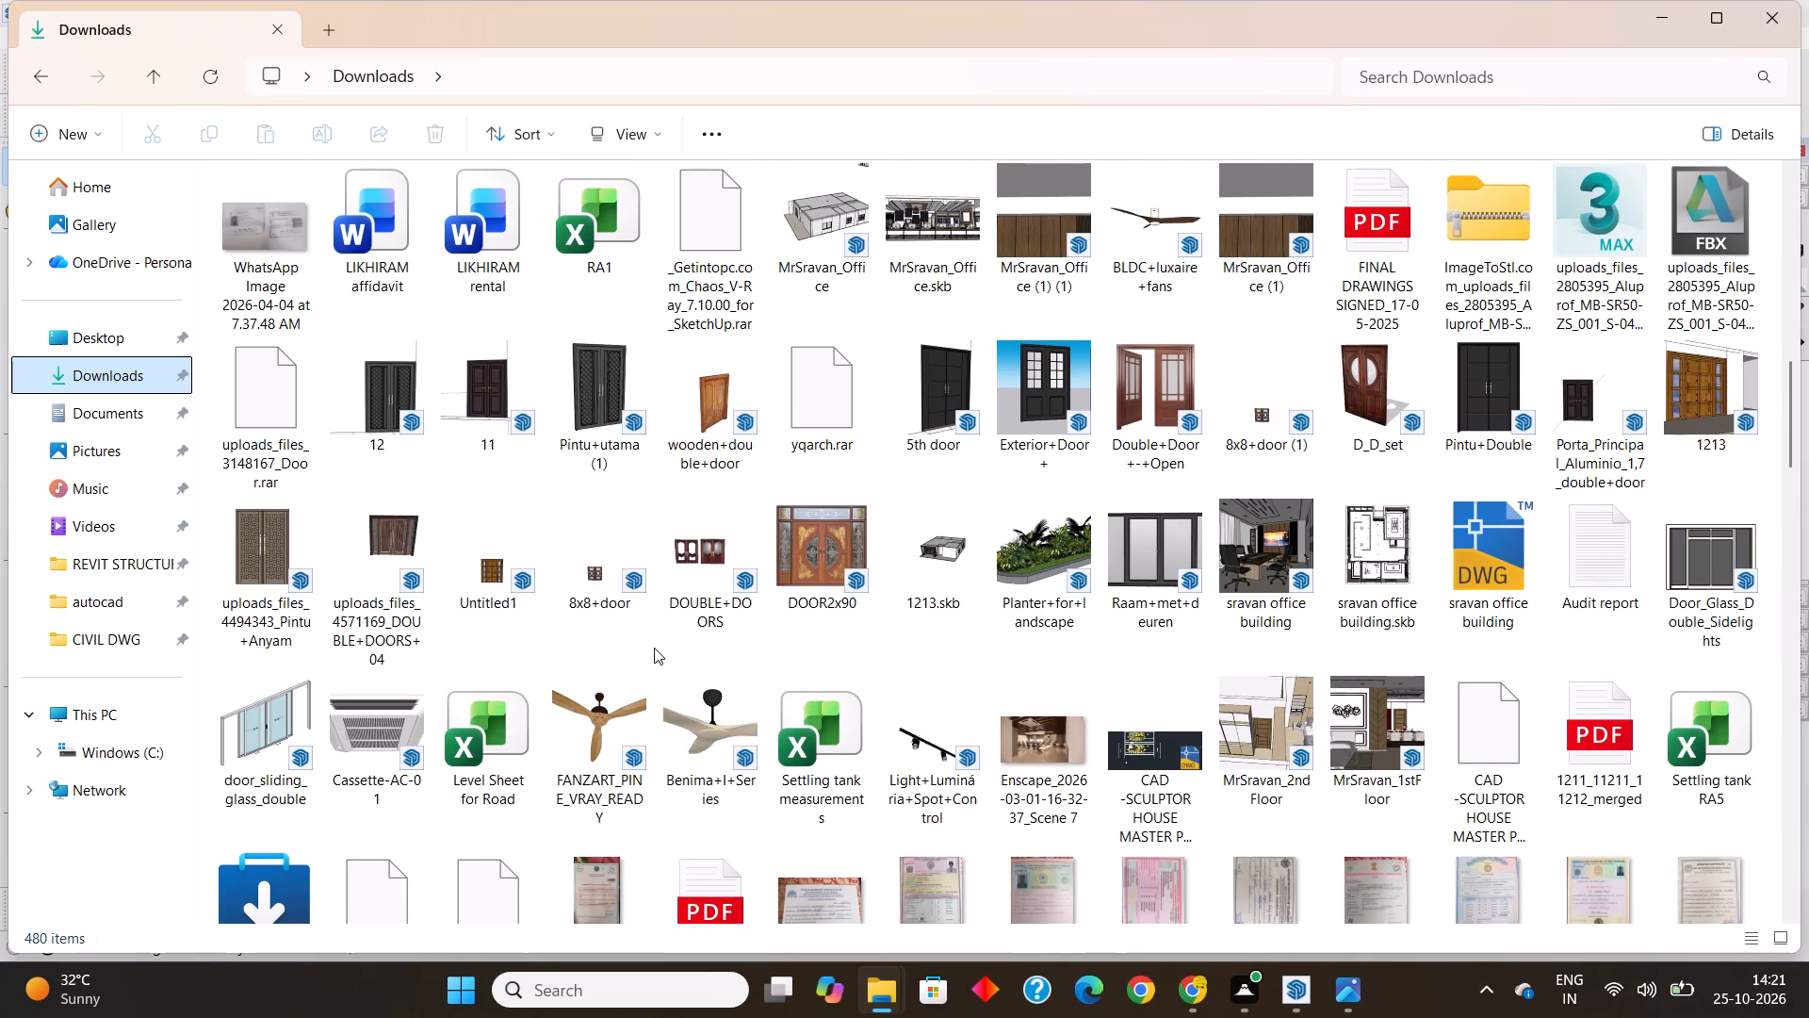
scroll(654, 648, "down", 1)
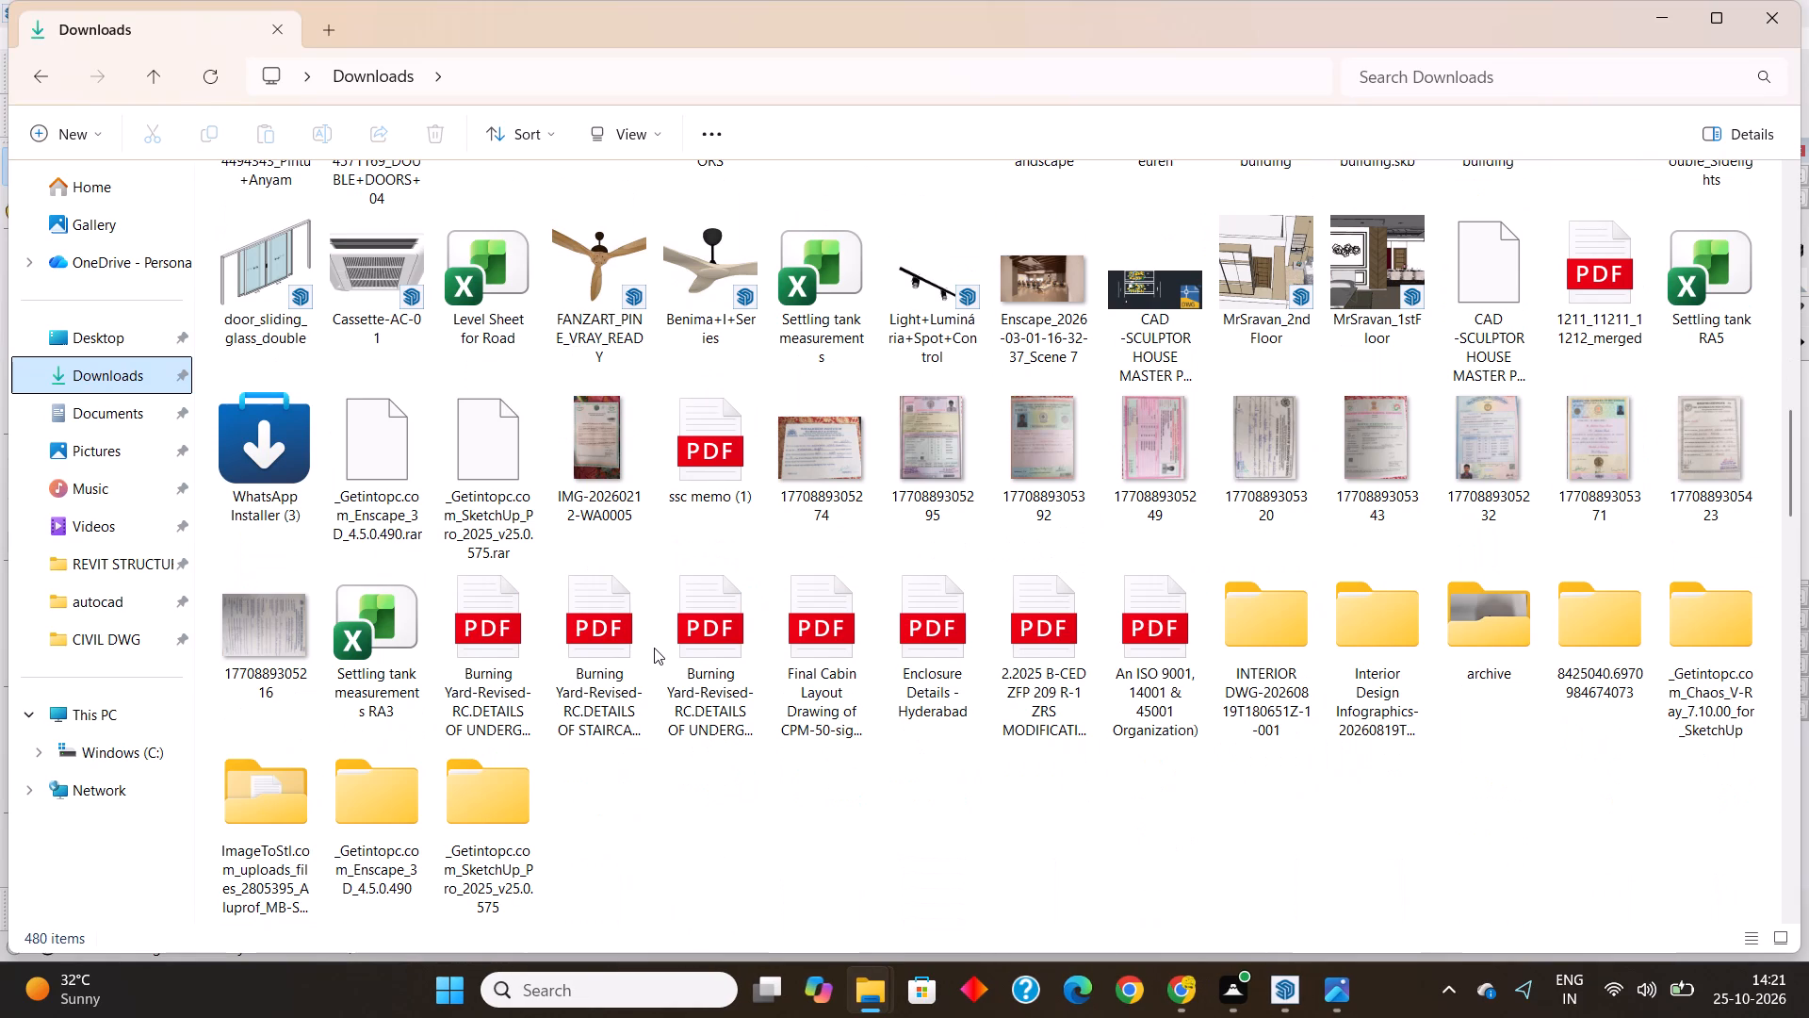
scroll(654, 648, "up", 2)
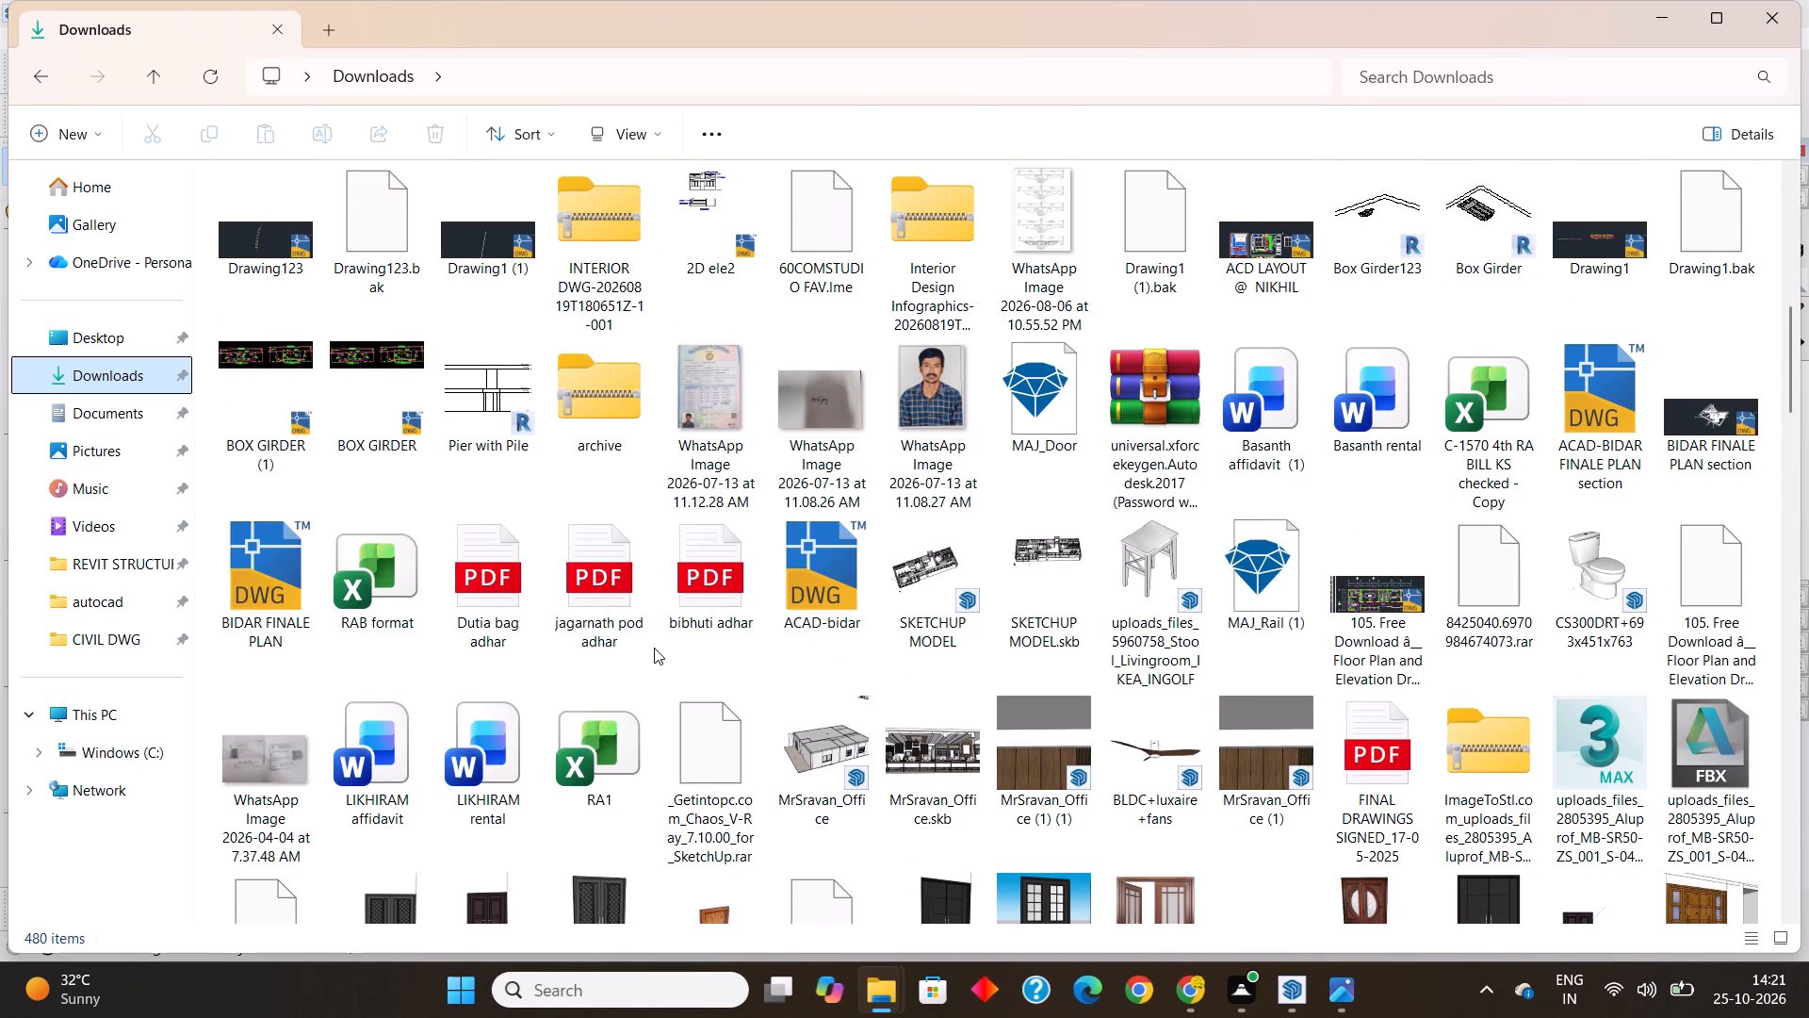
scroll(654, 648, "up", 2)
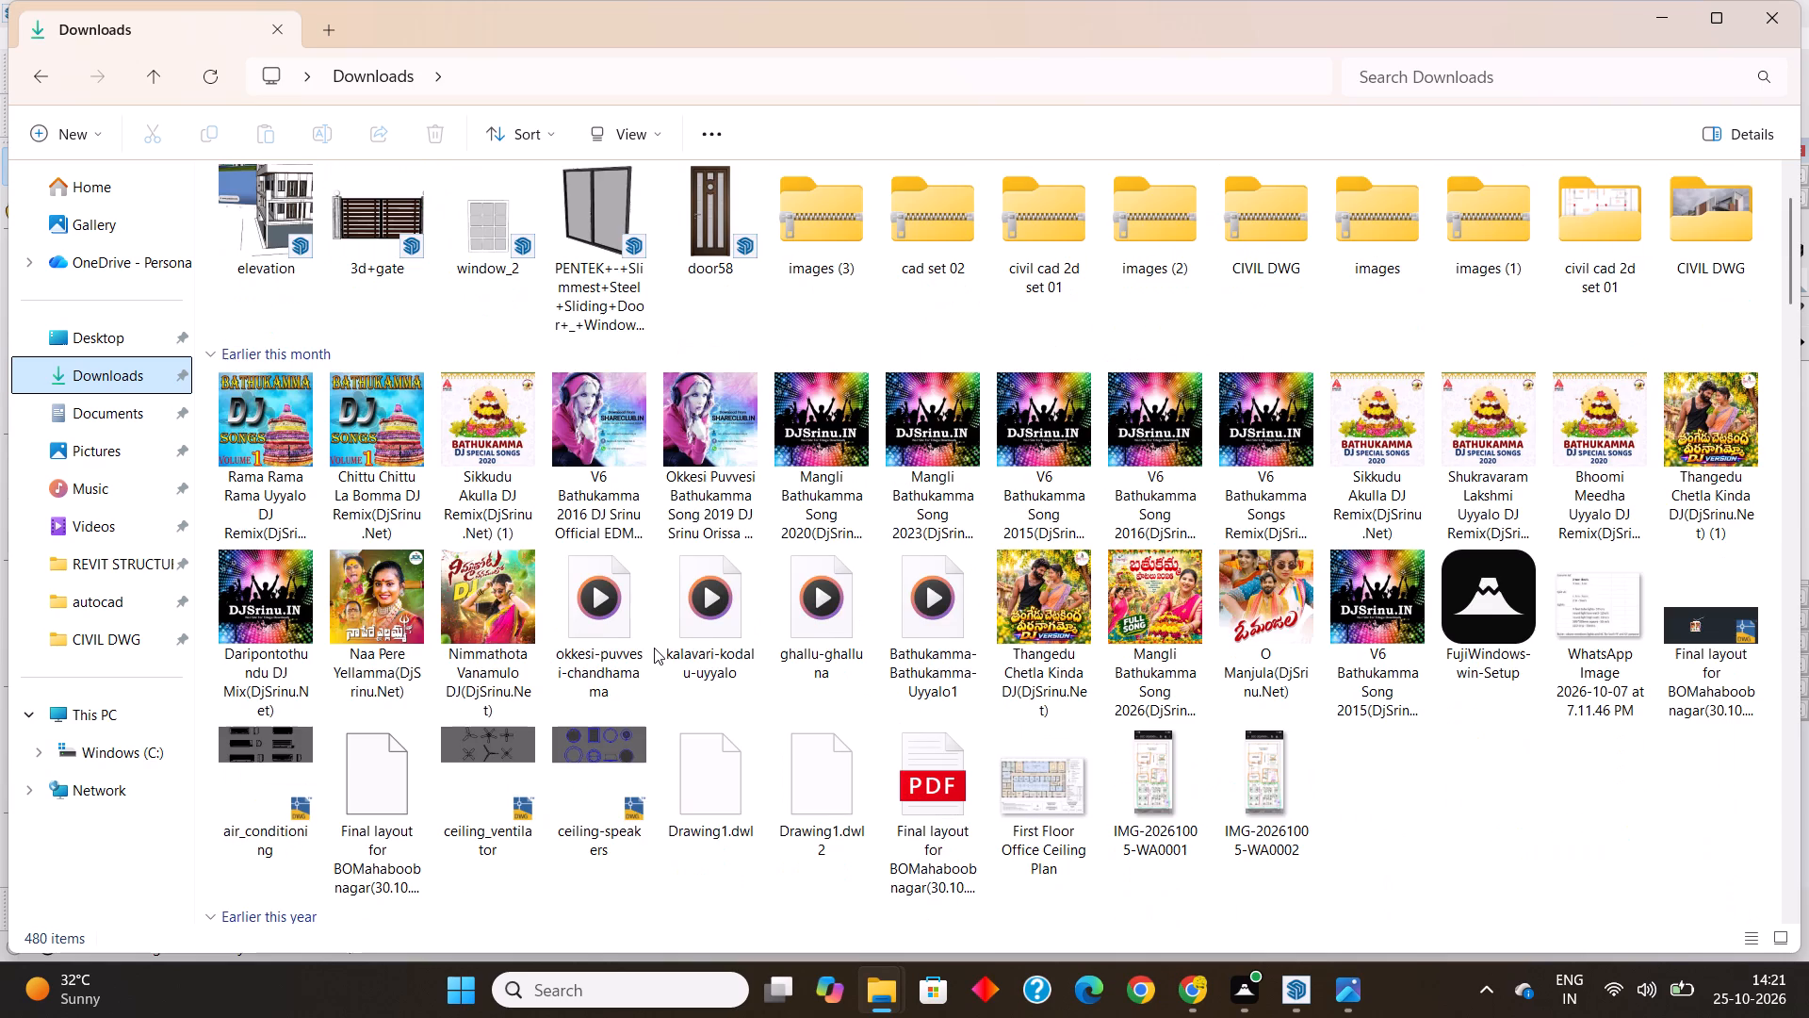
Look through the Documents folder and search it for "ies".
double_click(121, 421)
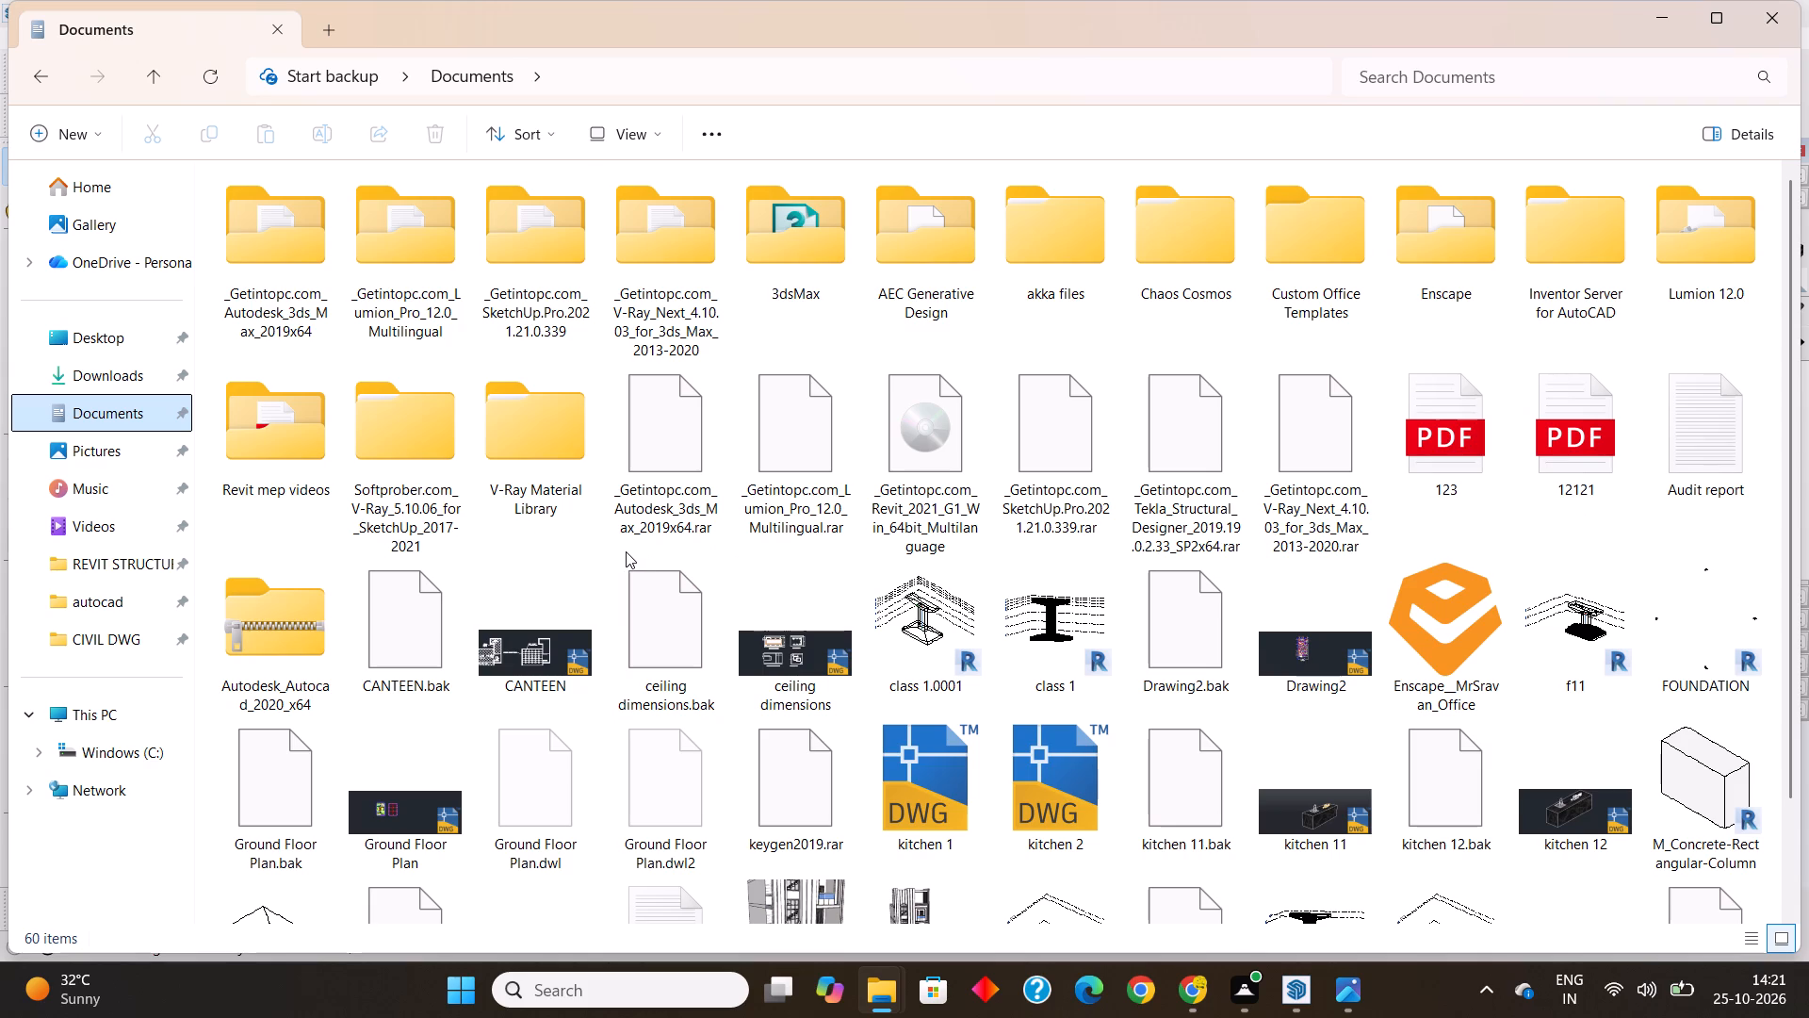
scroll(625, 553, "down", 8)
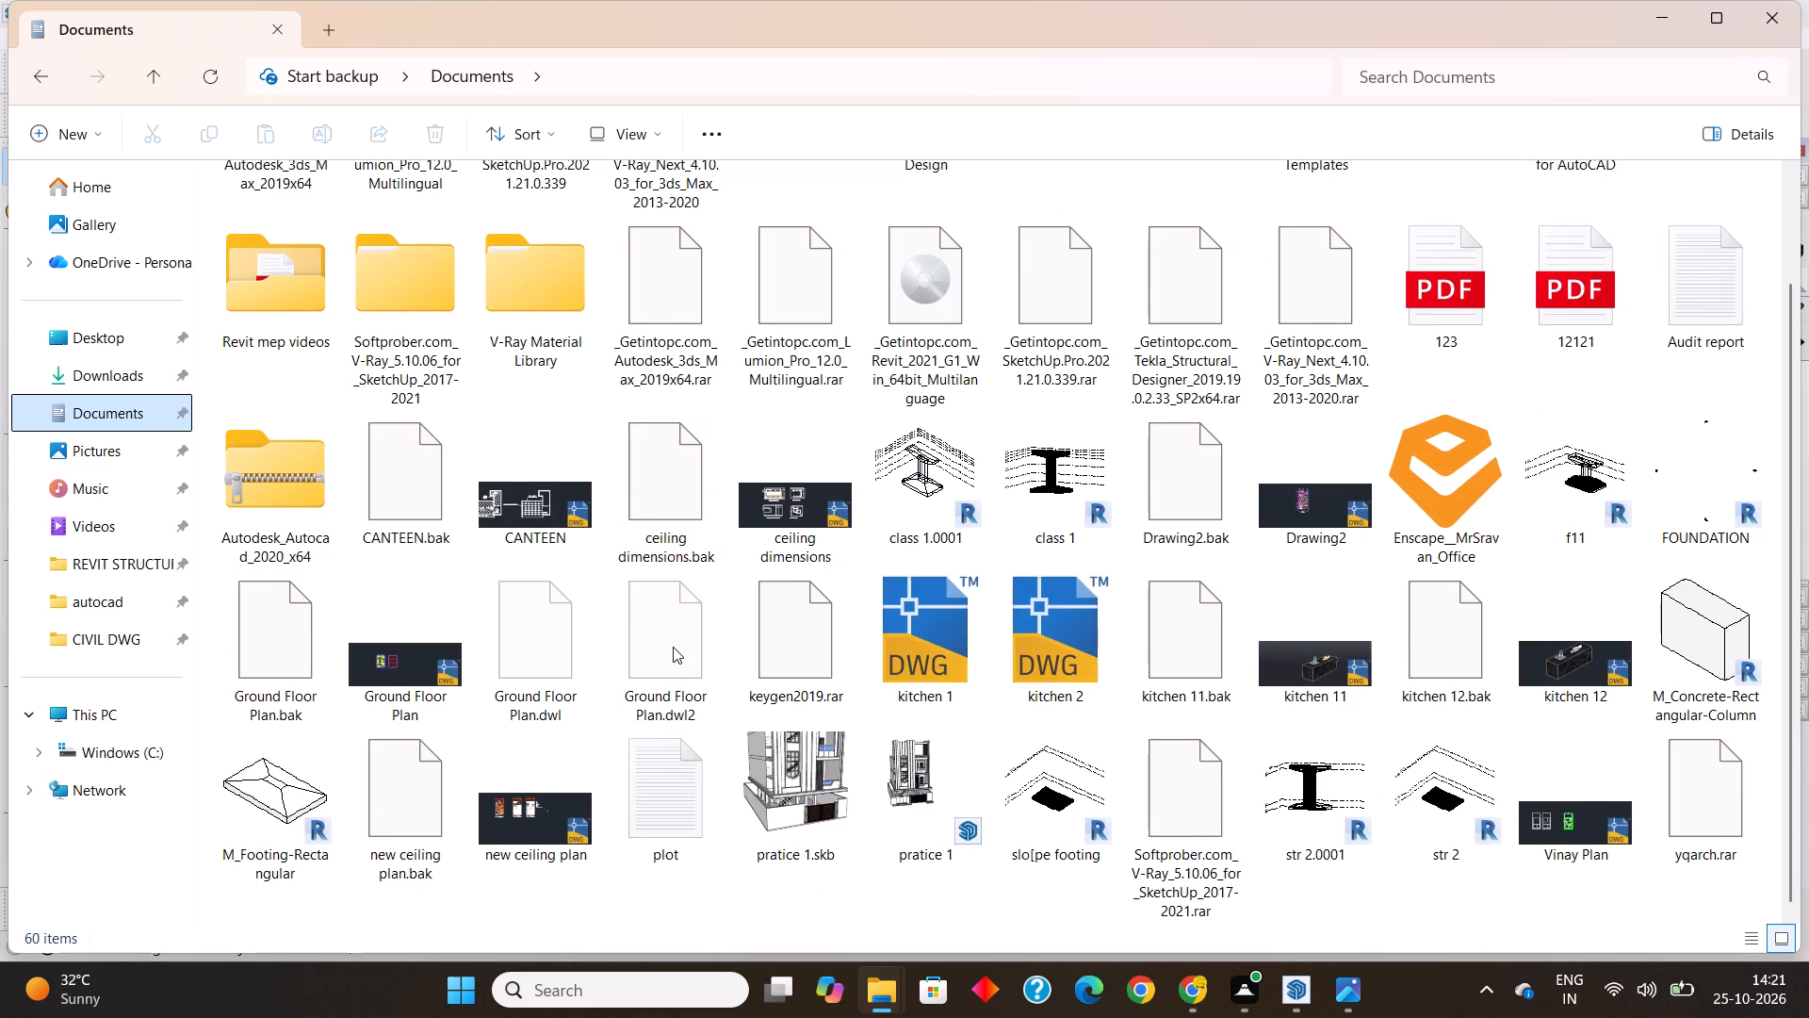
scroll(673, 647, "up", 3)
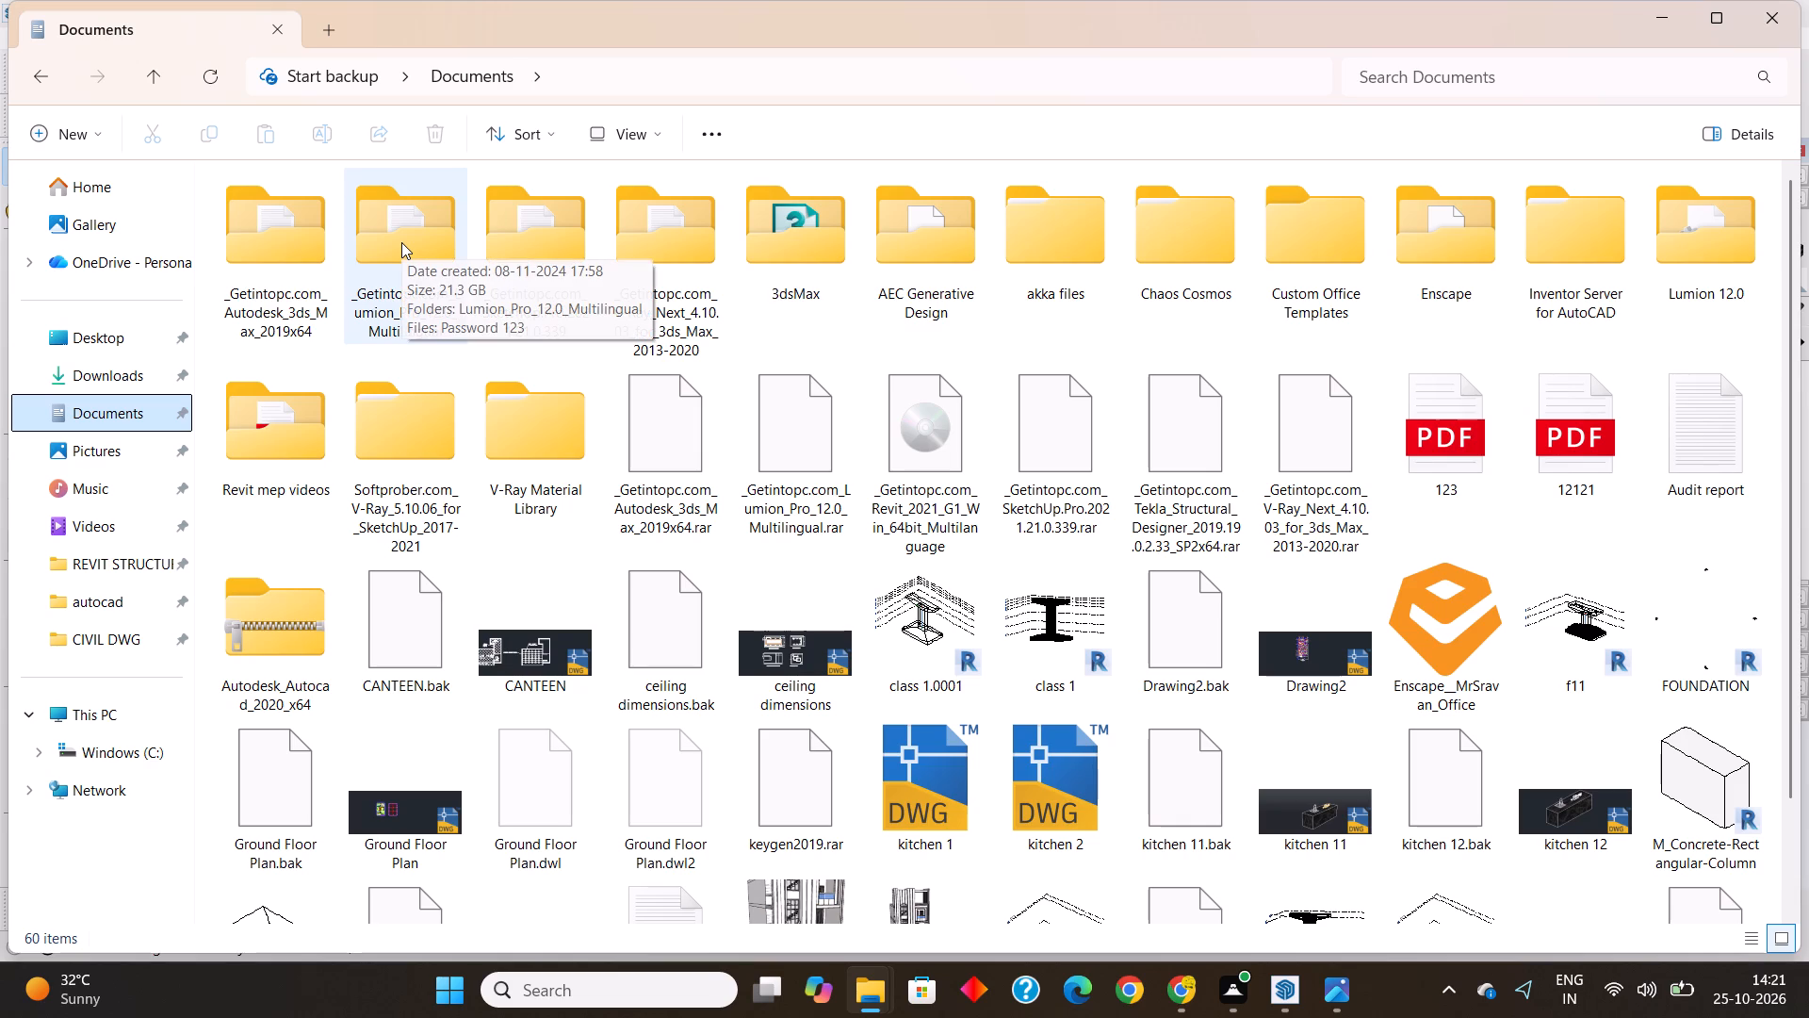
left_click(1413, 87)
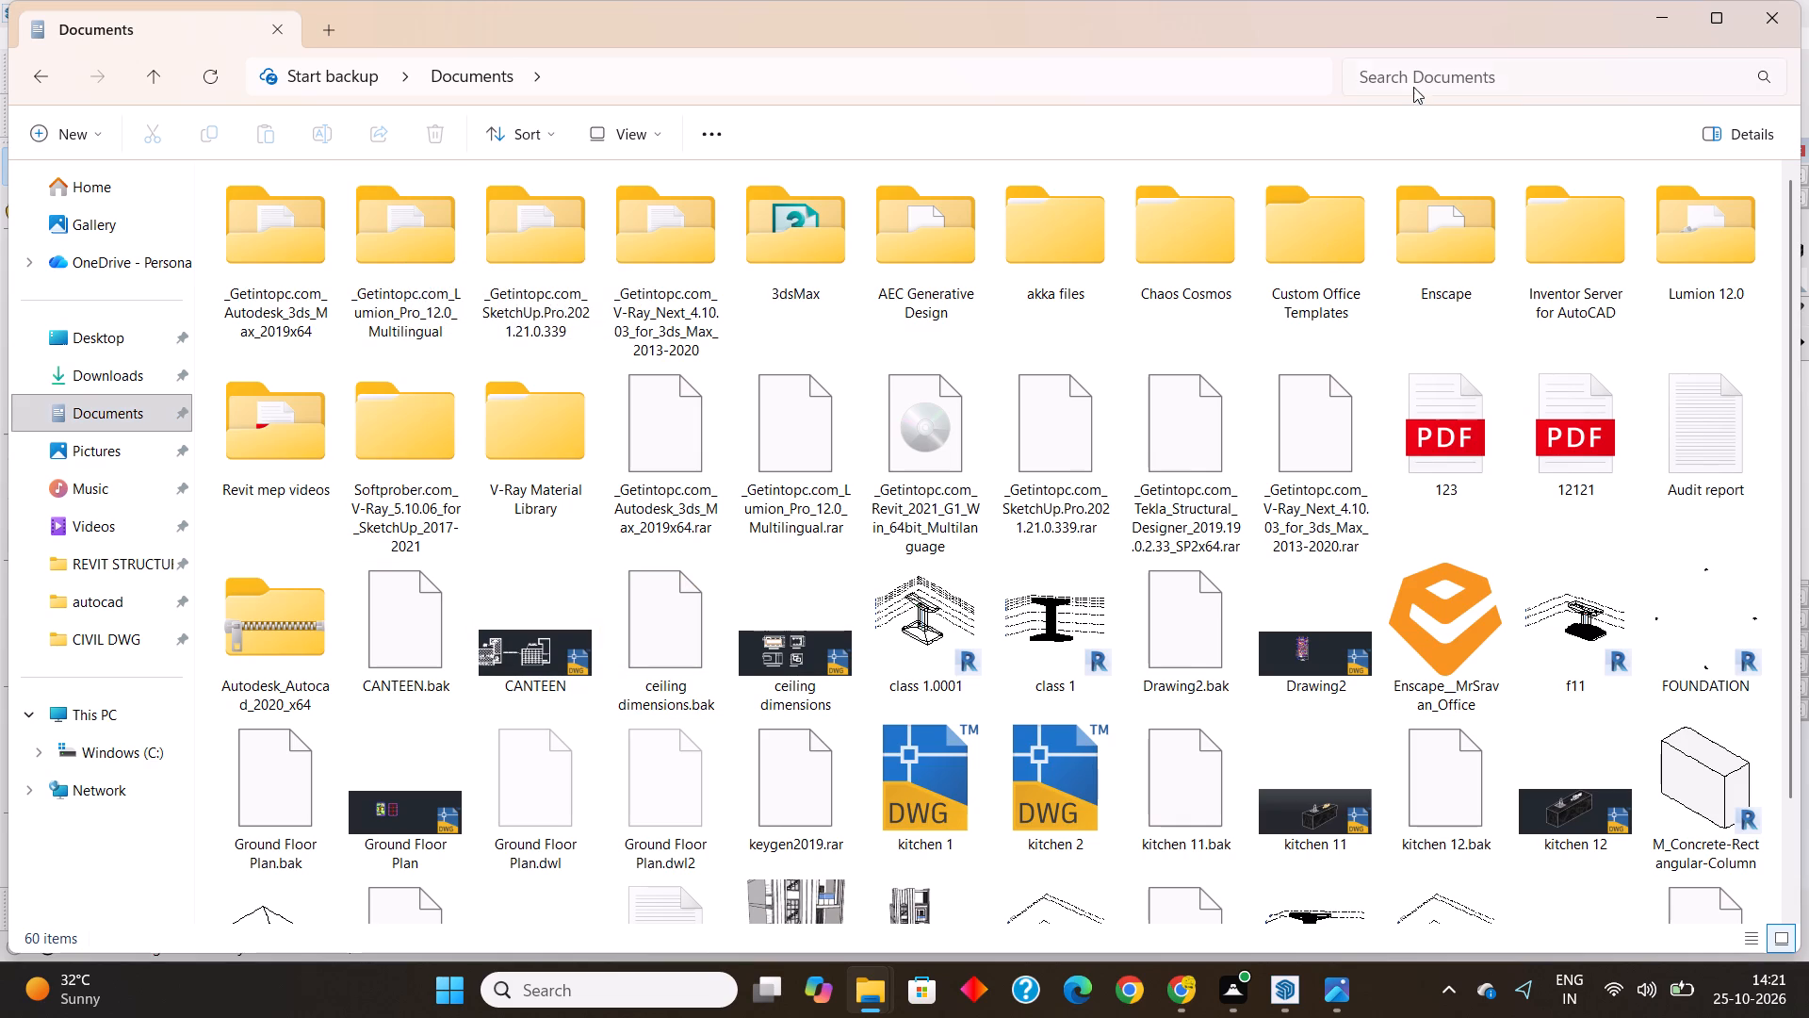
type("ies")
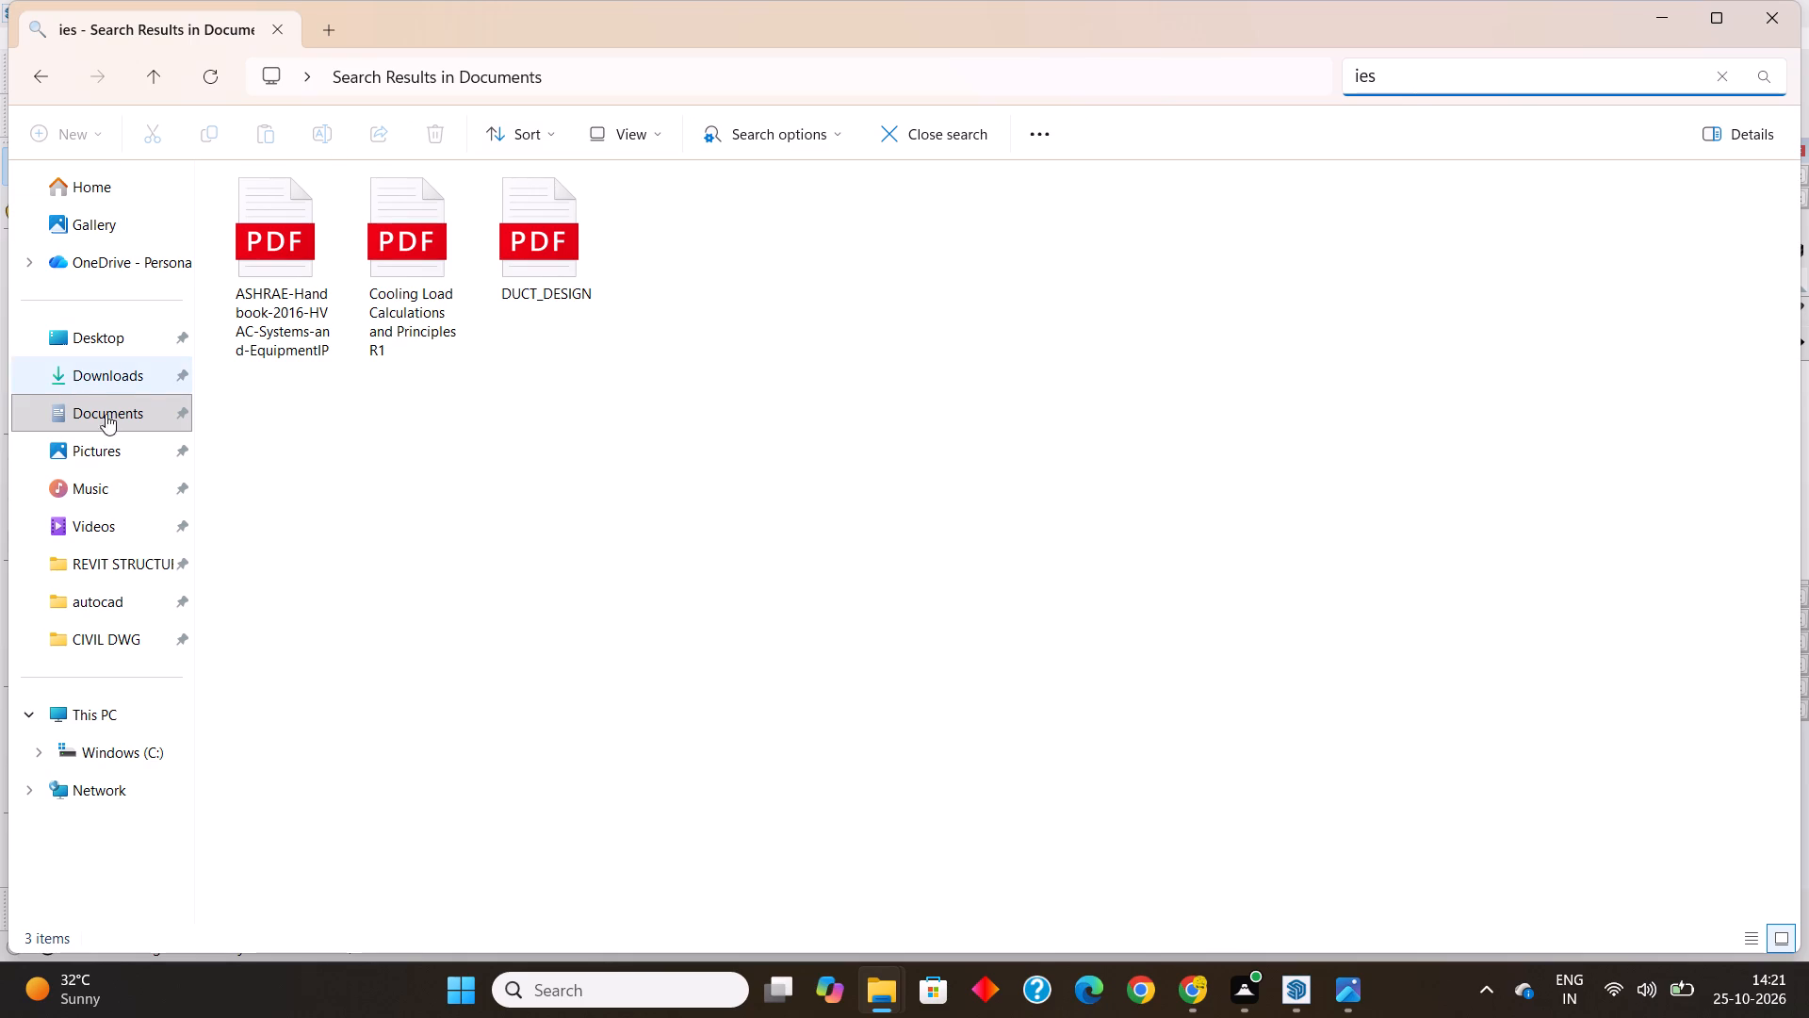
Search the Downloads folder for "ies".
left_click(106, 380)
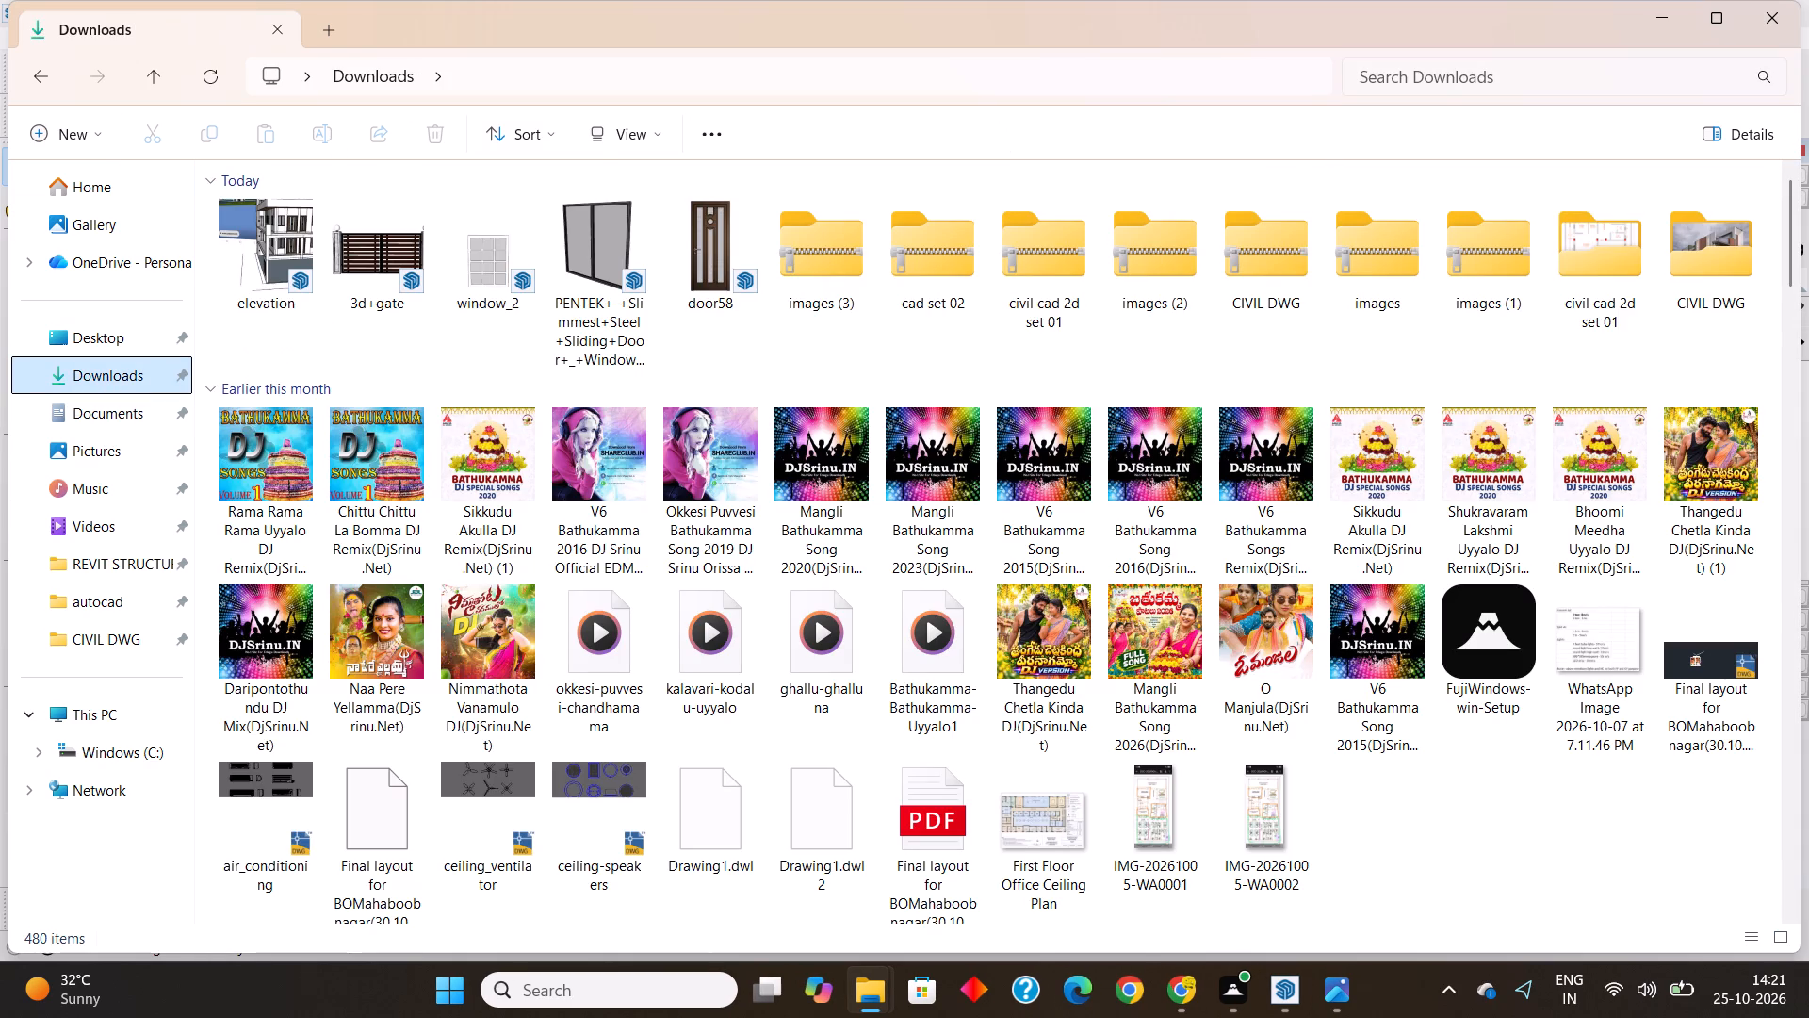
left_click(1433, 80)
type("ies")
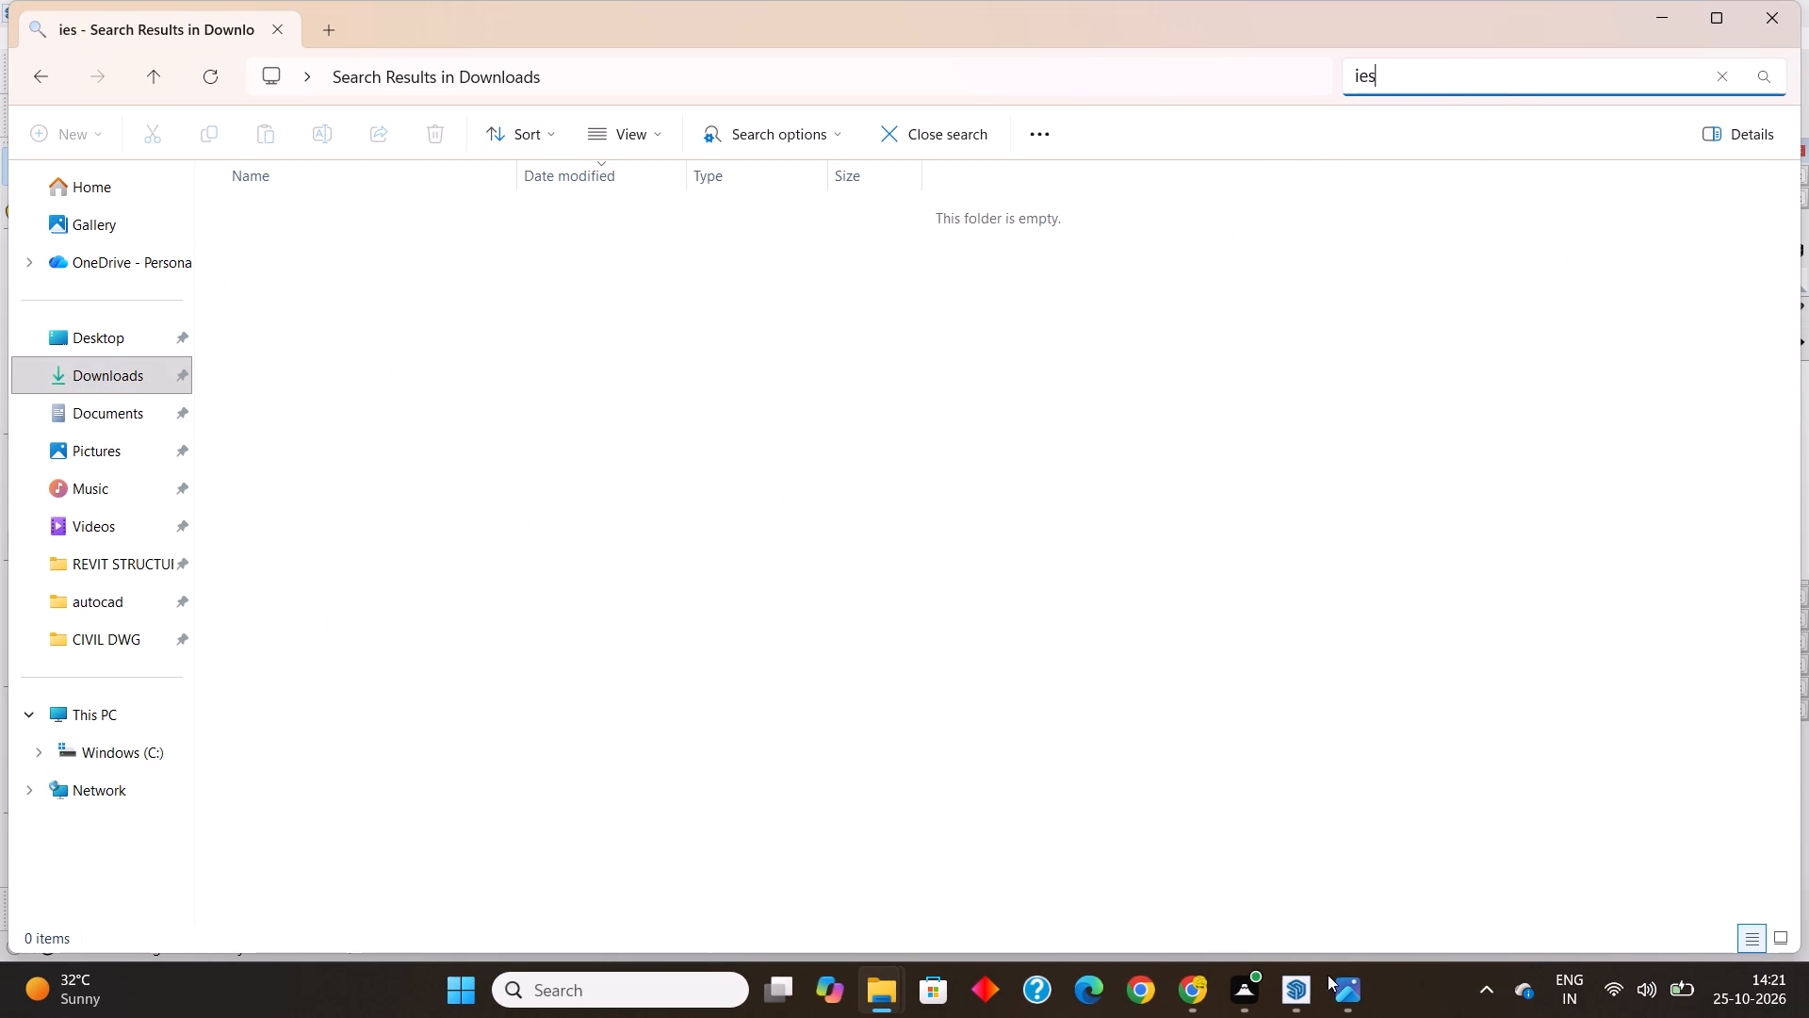
Switch to Chrome and search Google in a new tab for "ies lights for sketchup".
left_click(1192, 993)
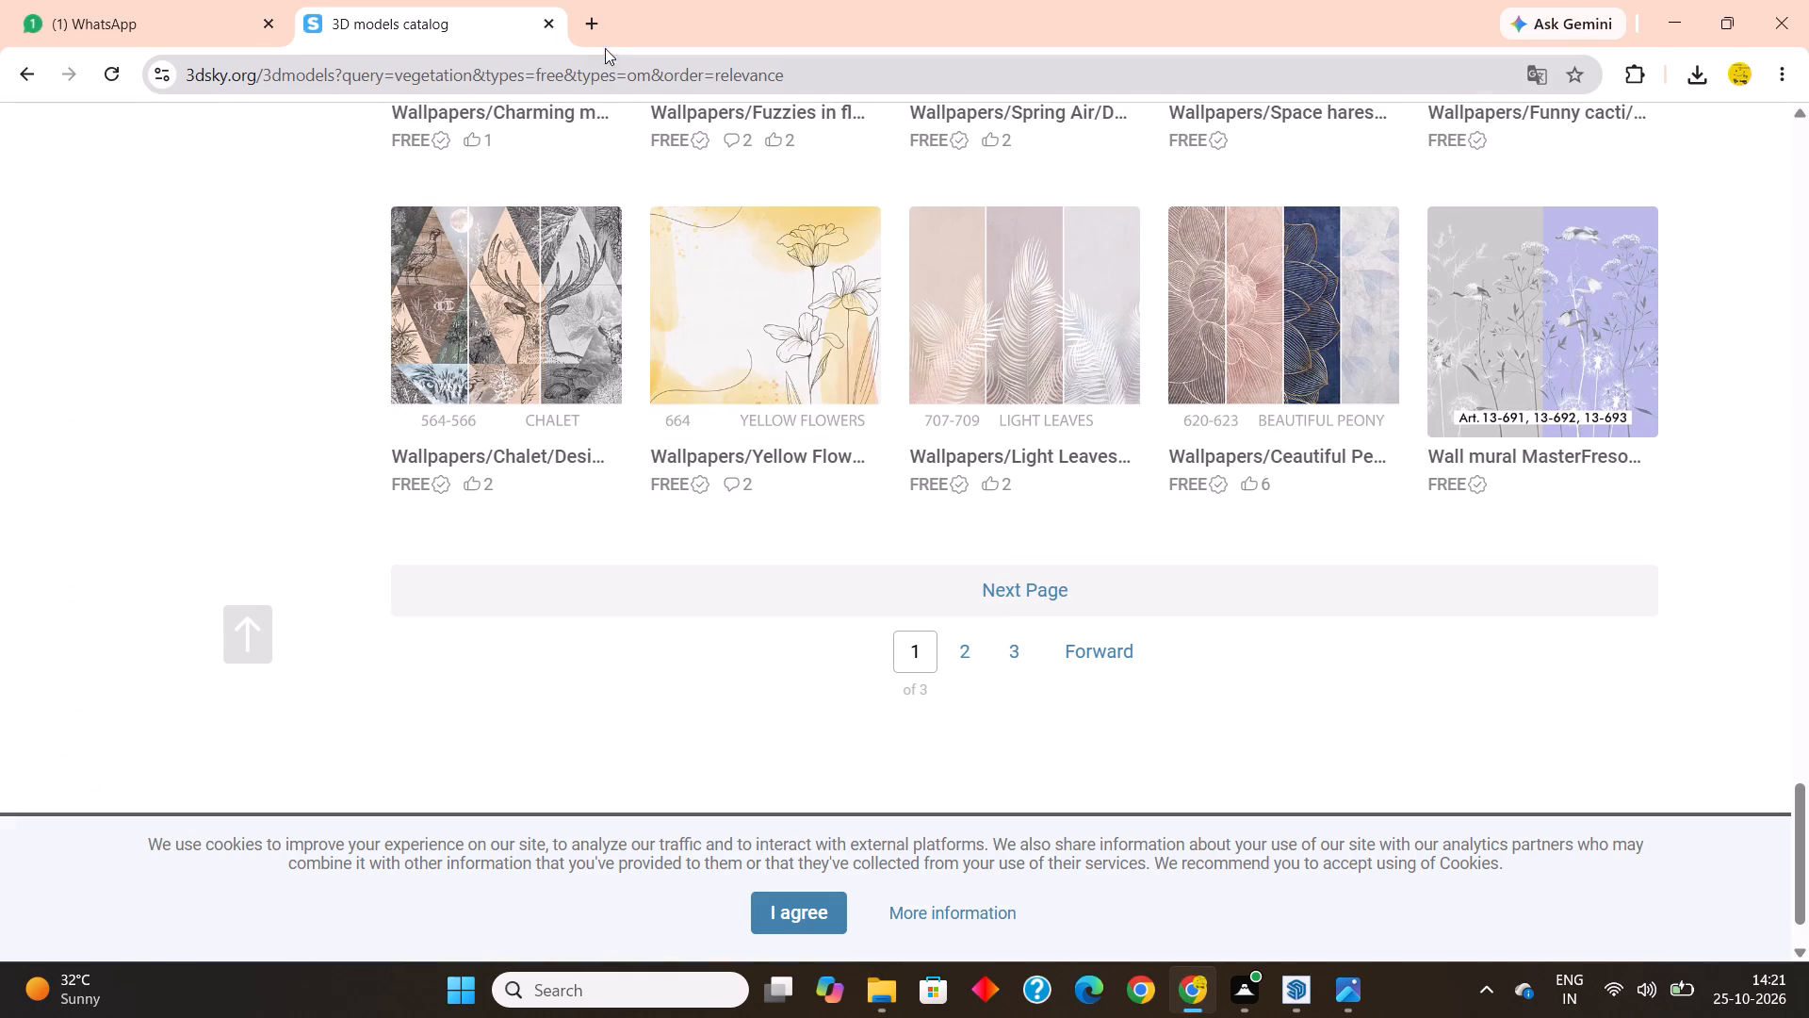
left_click(596, 25)
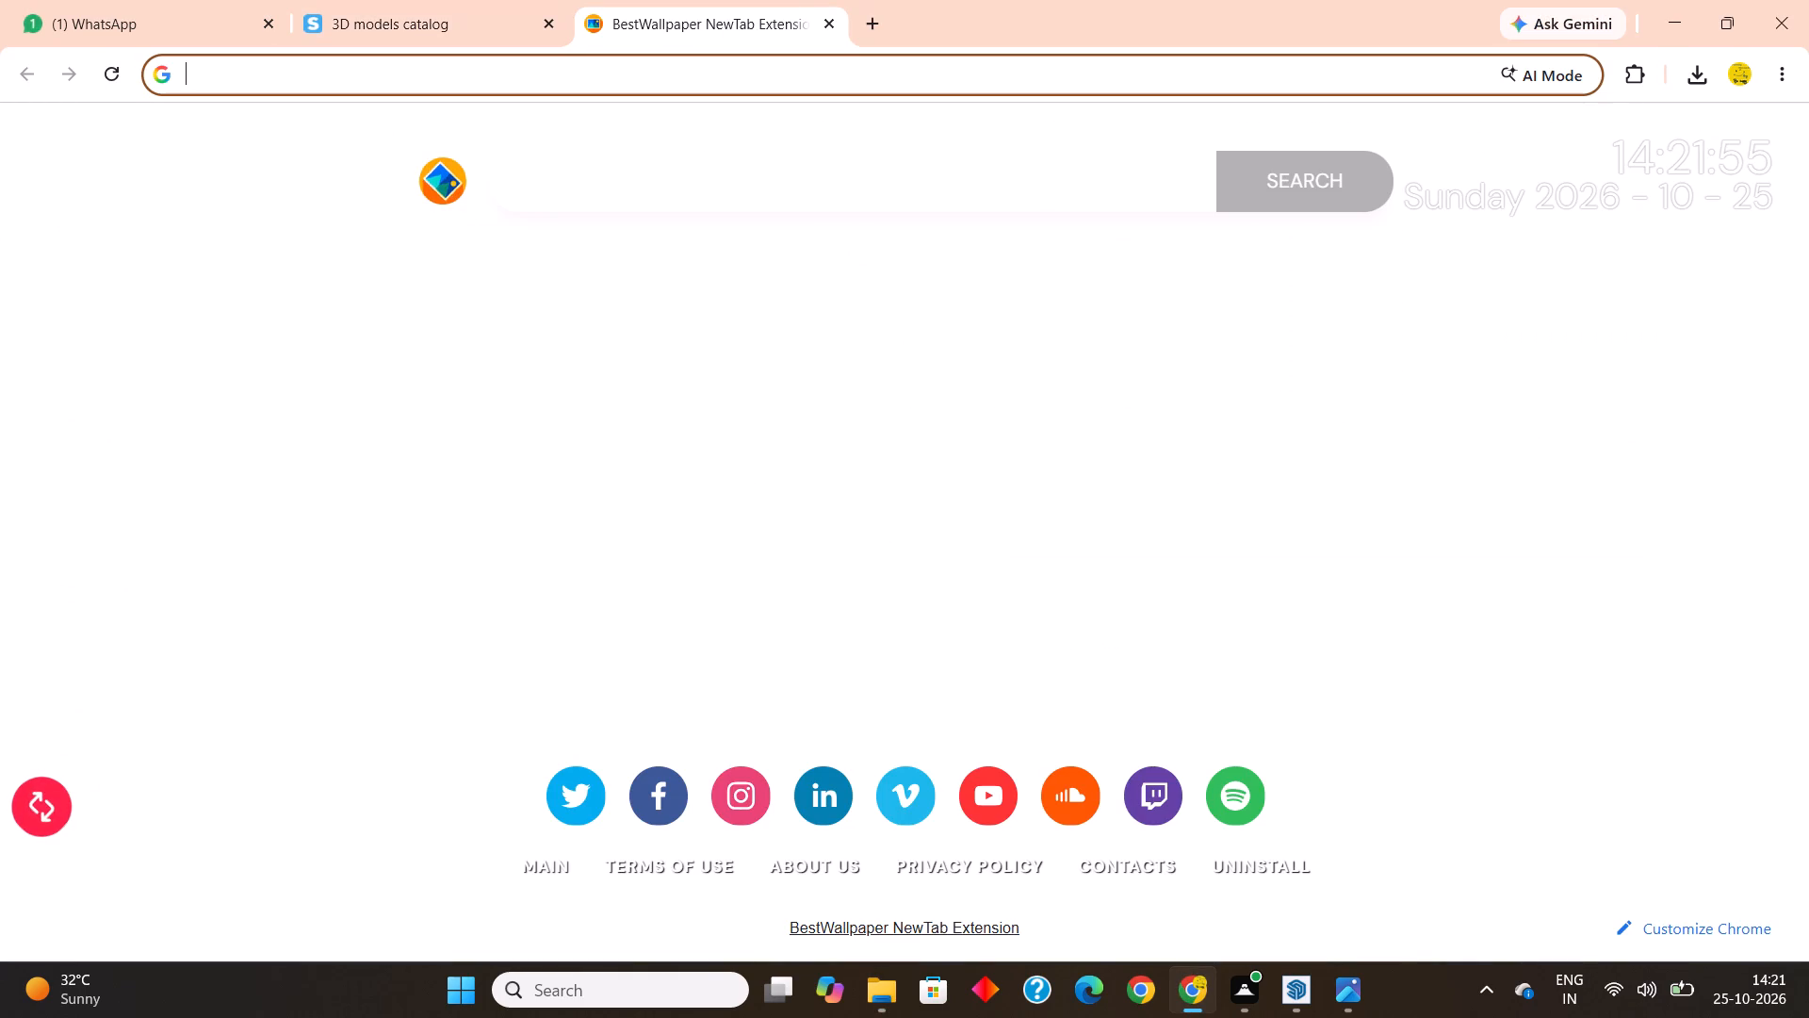
left_click(462, 70)
left_click(278, 175)
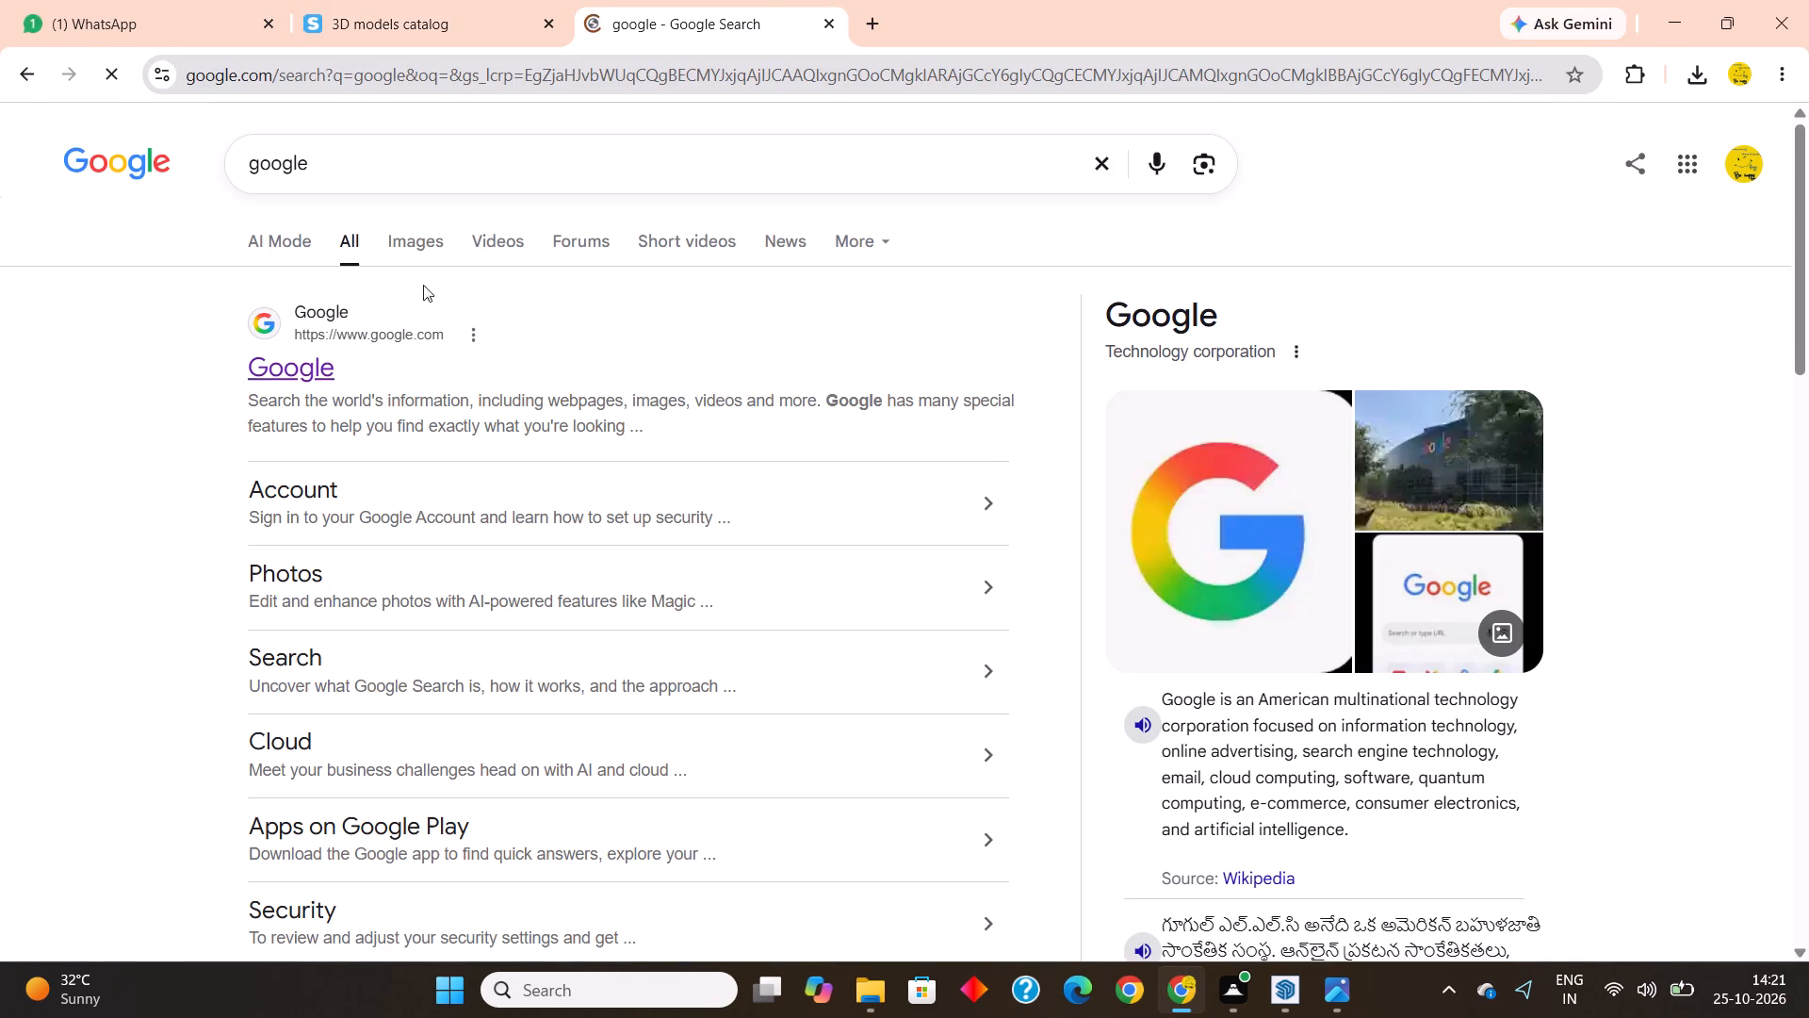
left_click_drag(316, 172, 0, 177)
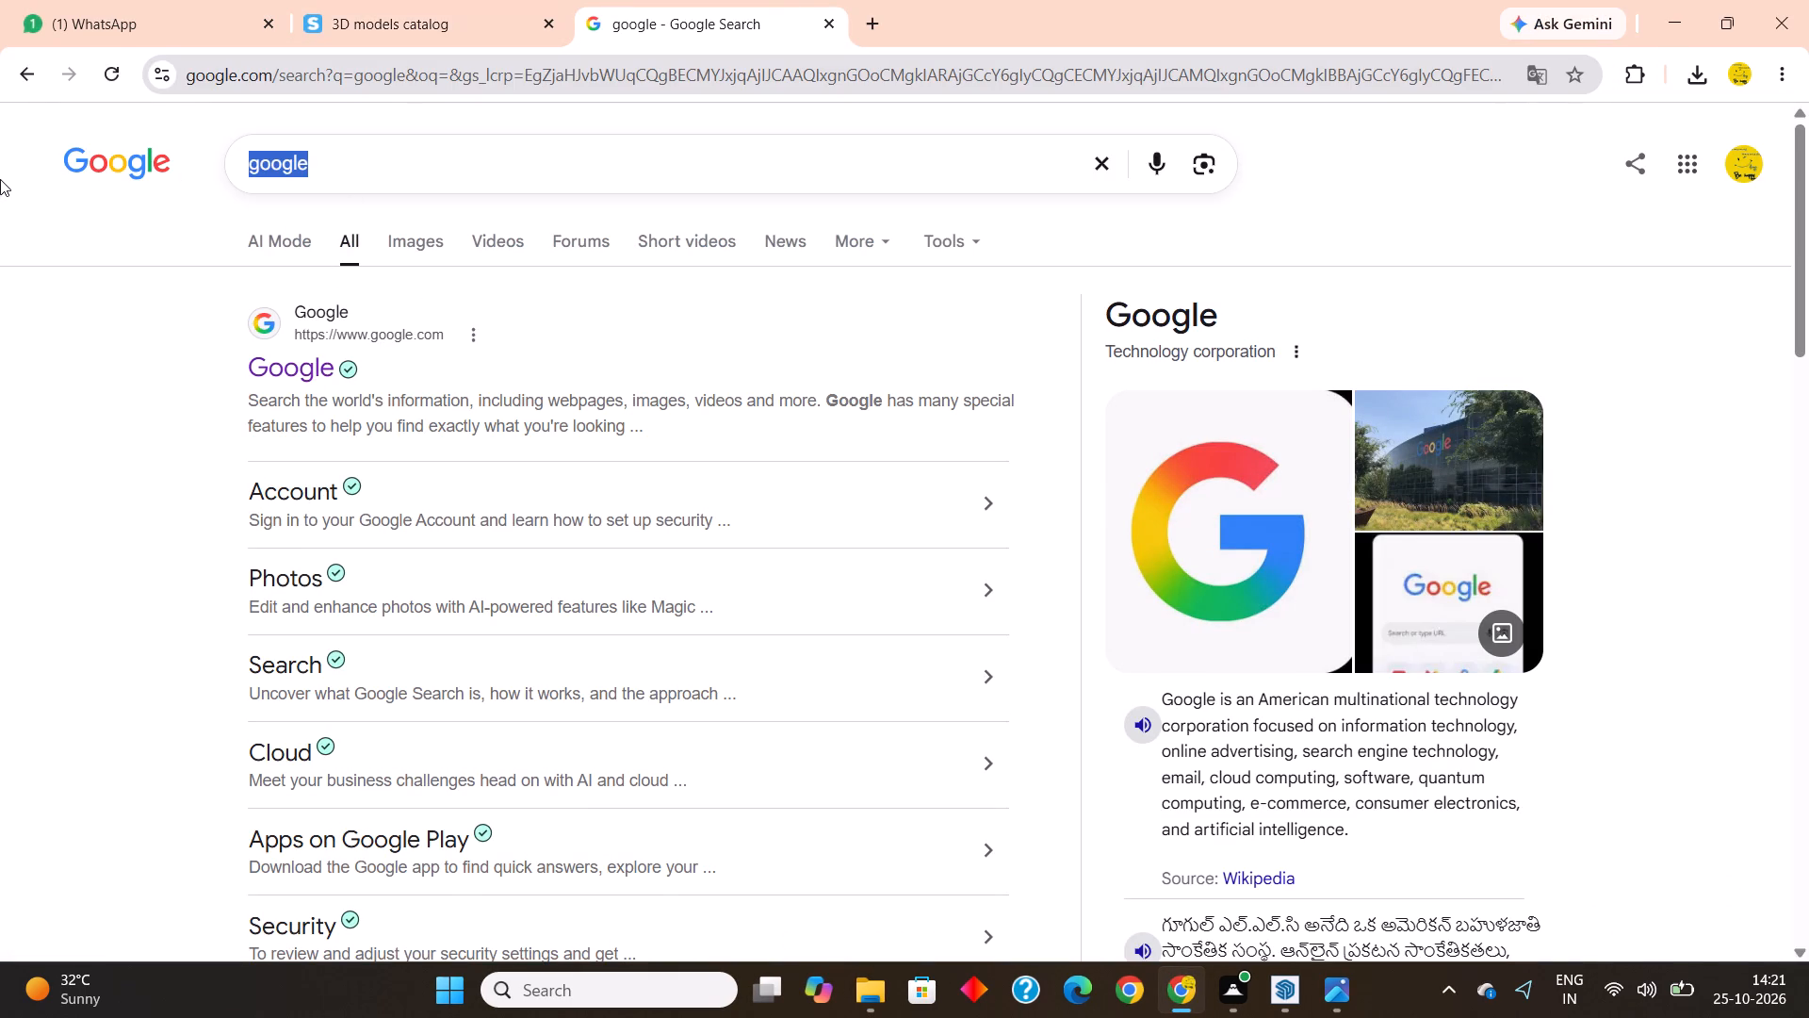
type("ies")
key("space")
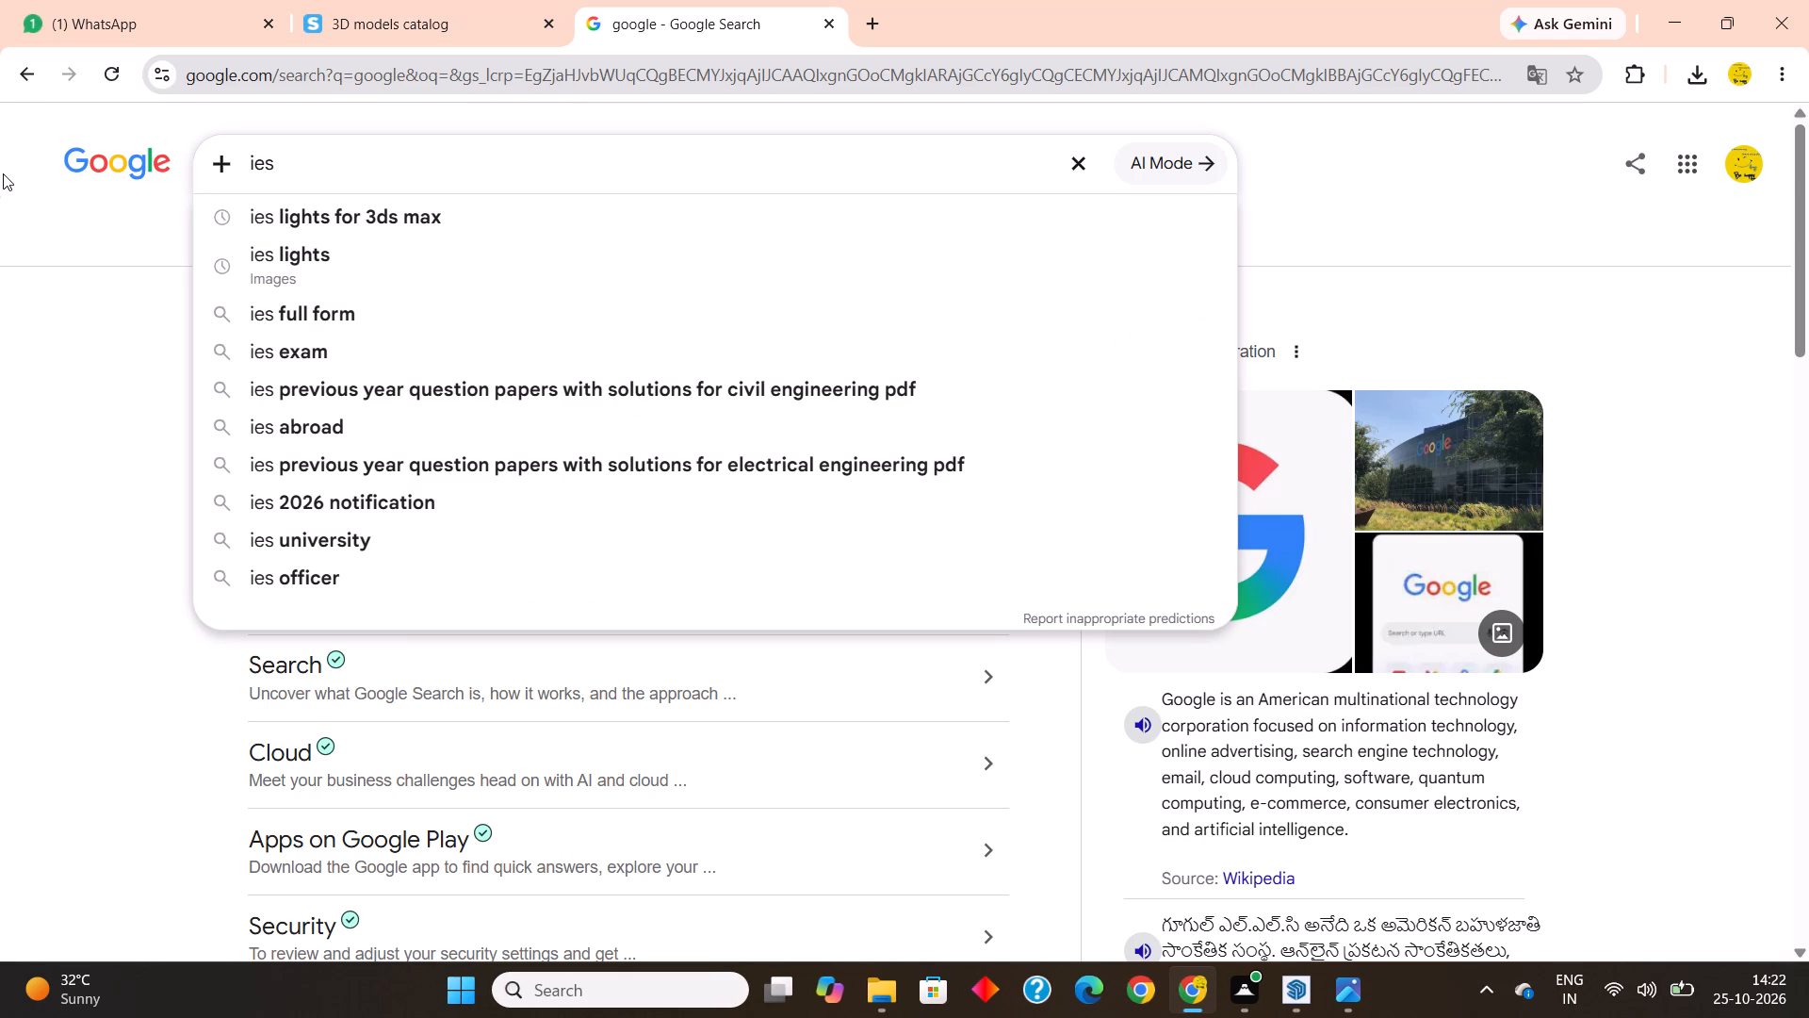
type("lig")
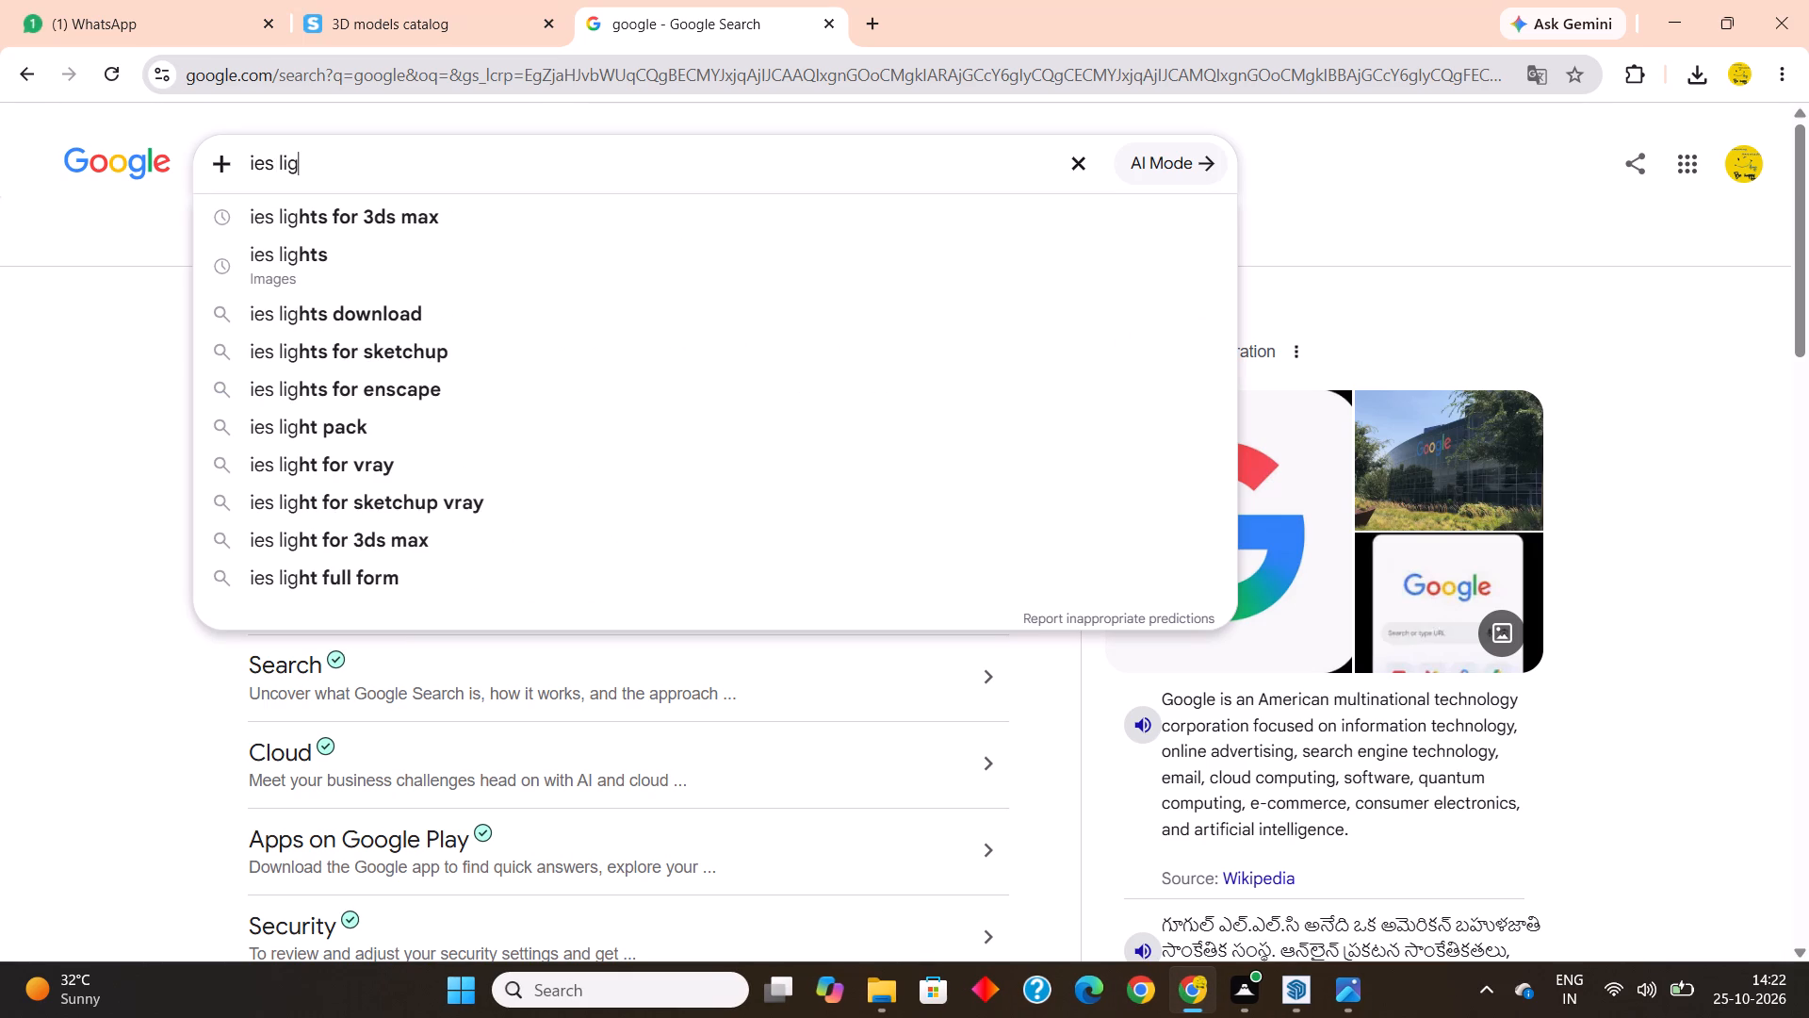
type("hts")
key("space")
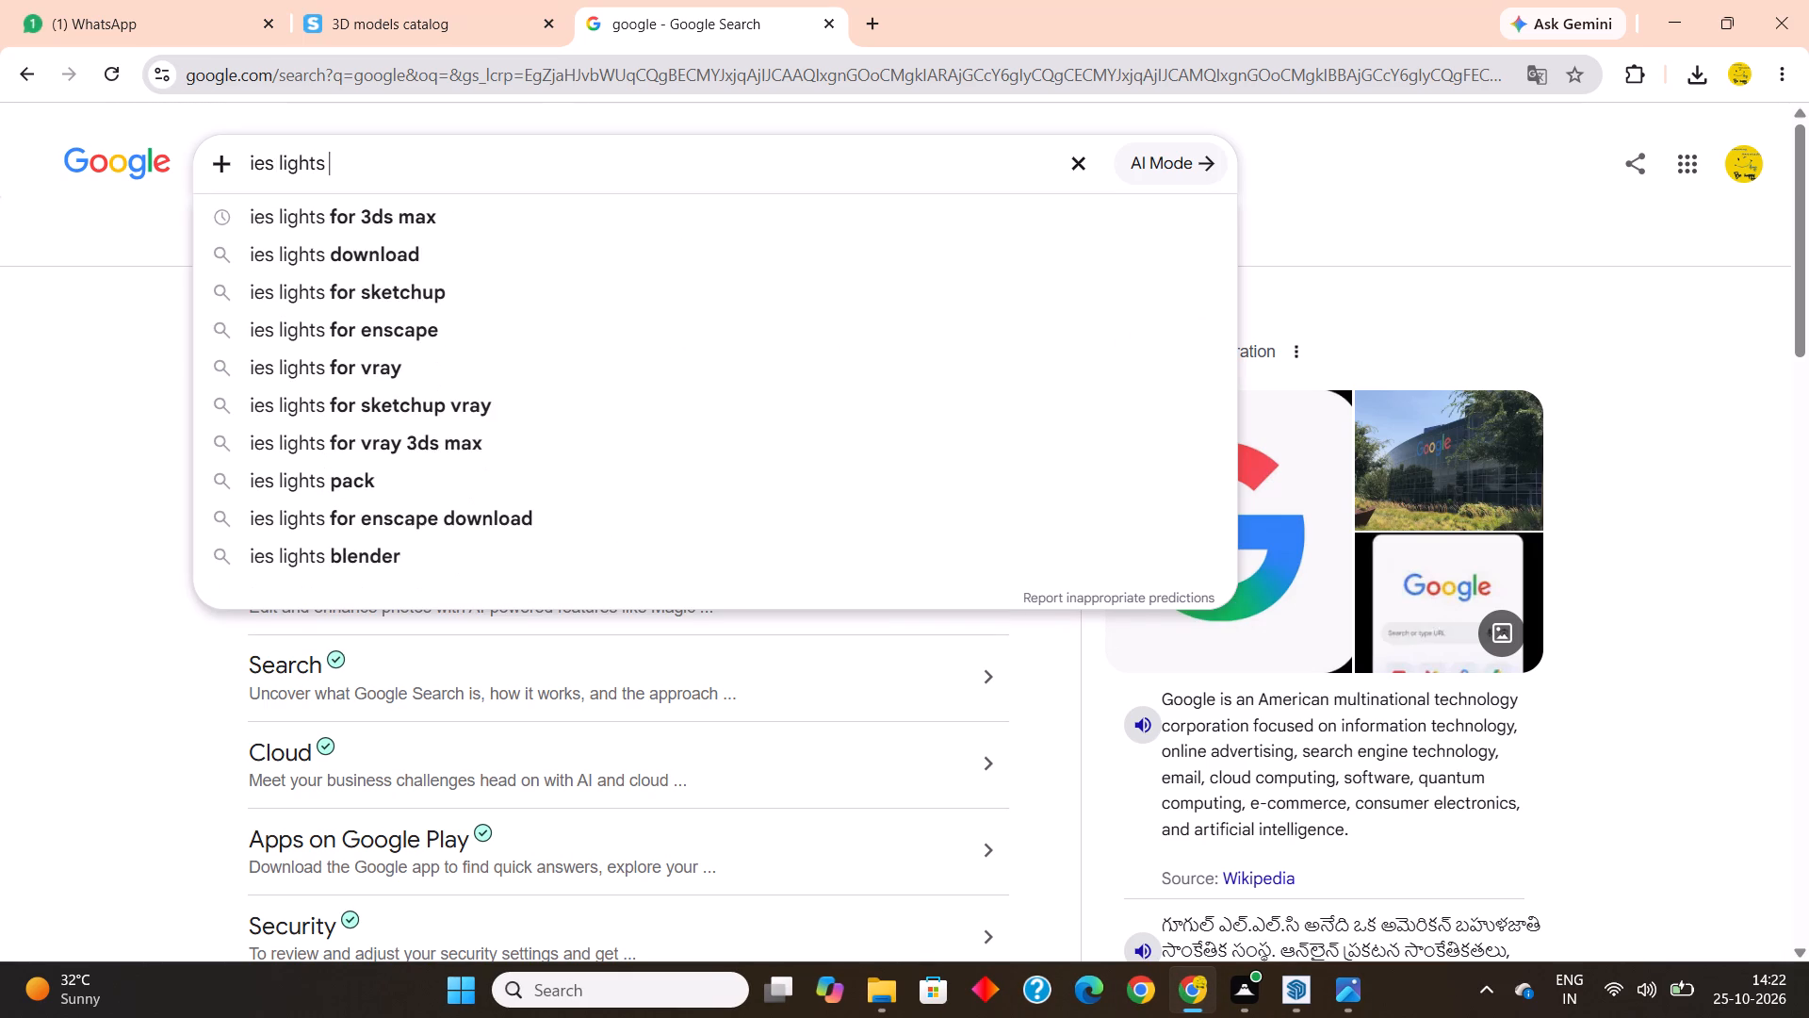
left_click(318, 292)
Open the LeoMoon Studios IES Lights Pack page from the search results and download the free pack.
left_click(376, 381)
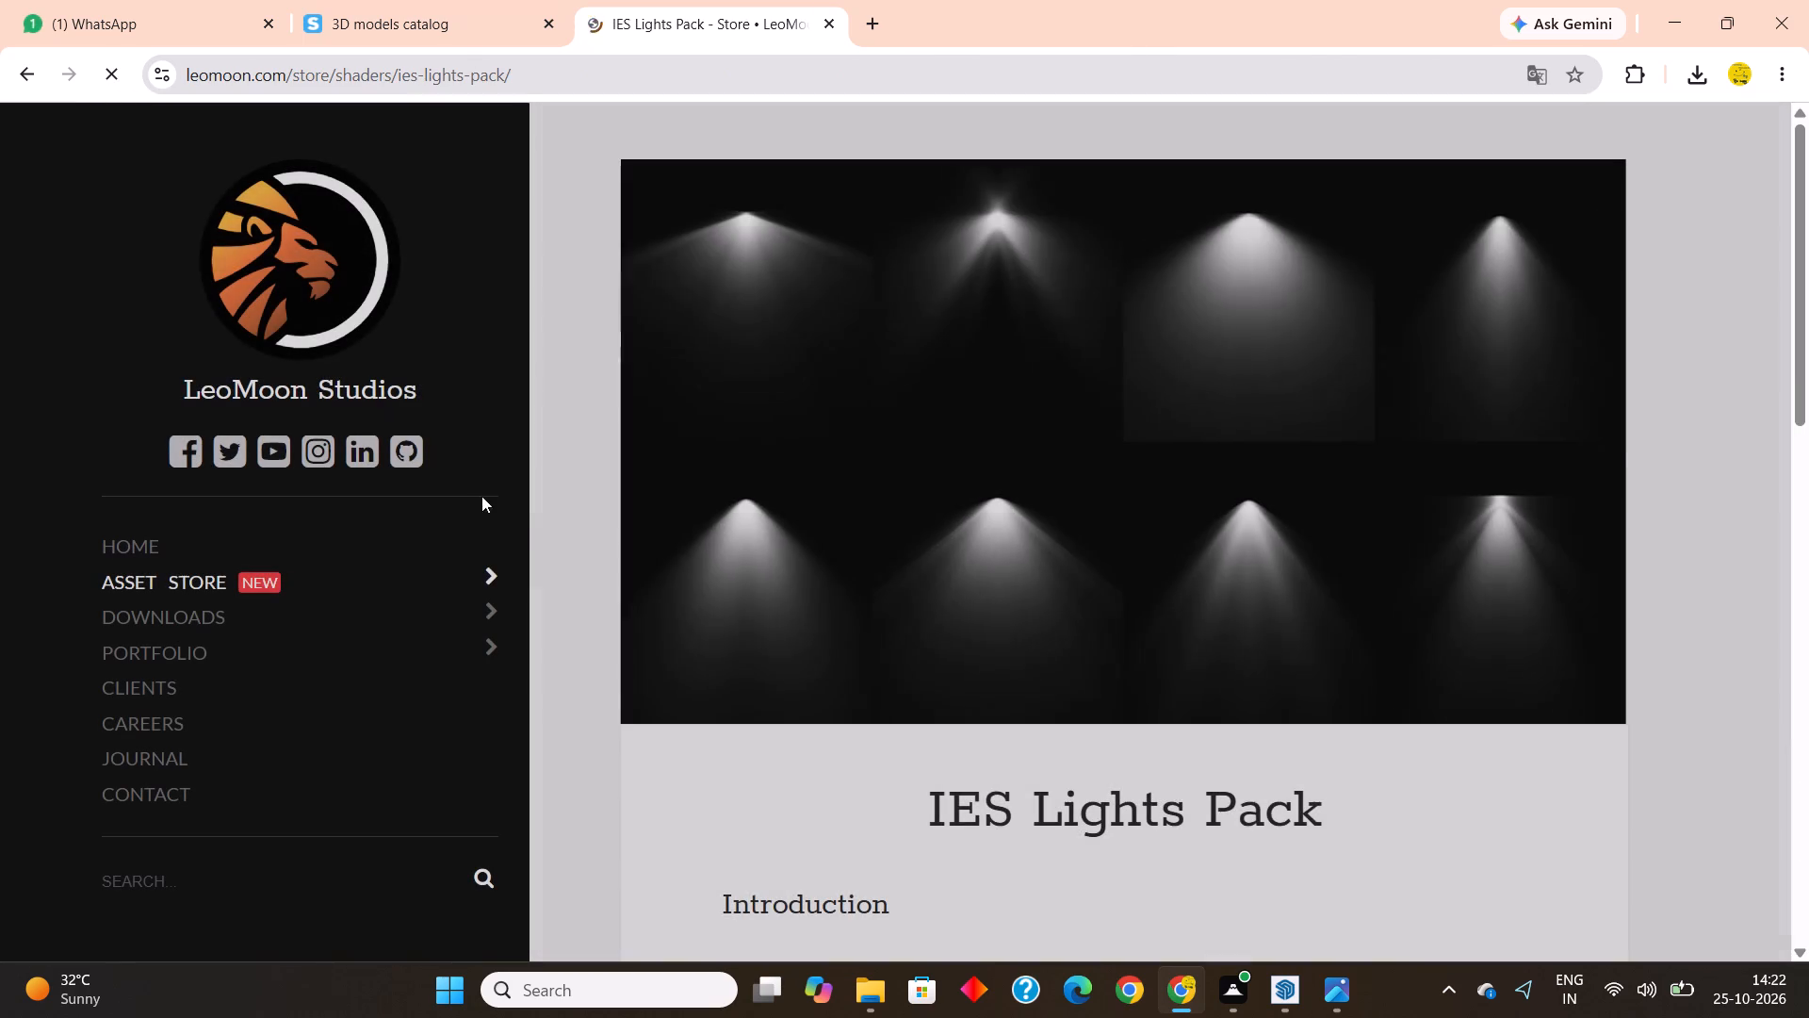
scroll(956, 693, "down", 8)
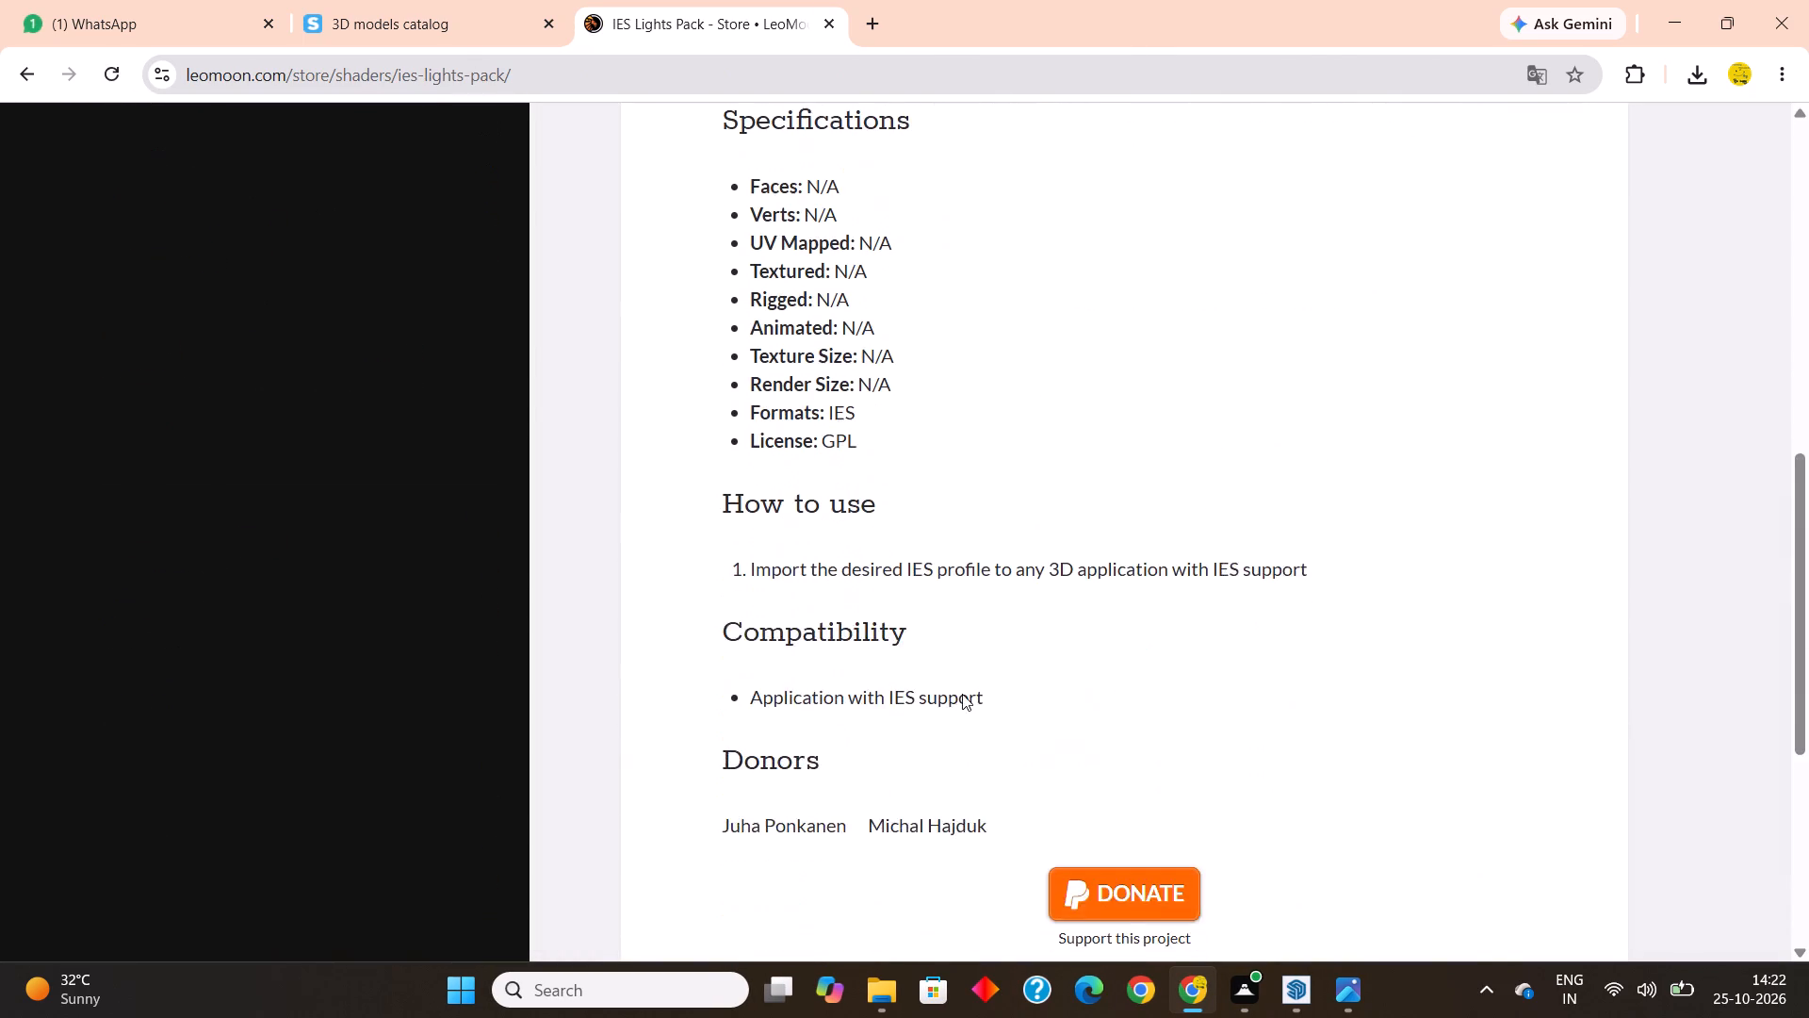
scroll(968, 698, "down", 2)
left_click(1149, 768)
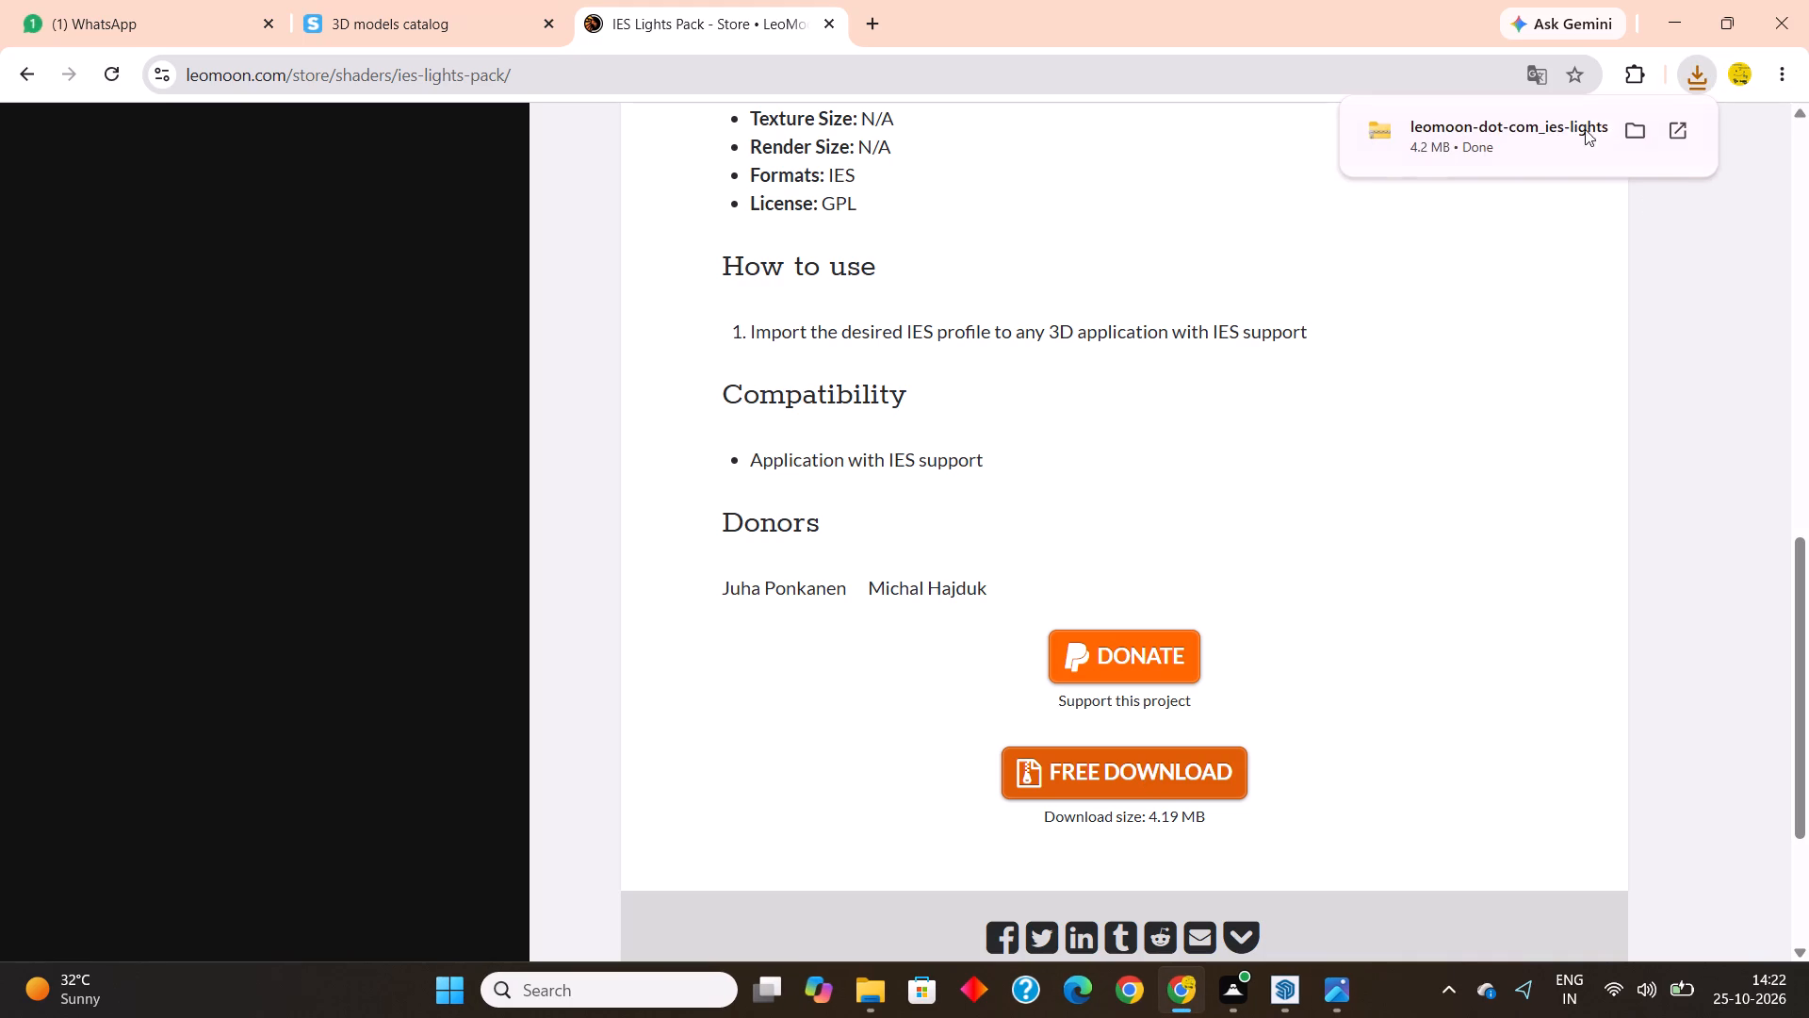
Show the downloaded leomoon-dot-com_ies-lights-pack archive in the Downloads folder and extract it with WinRAR.
left_click(1628, 133)
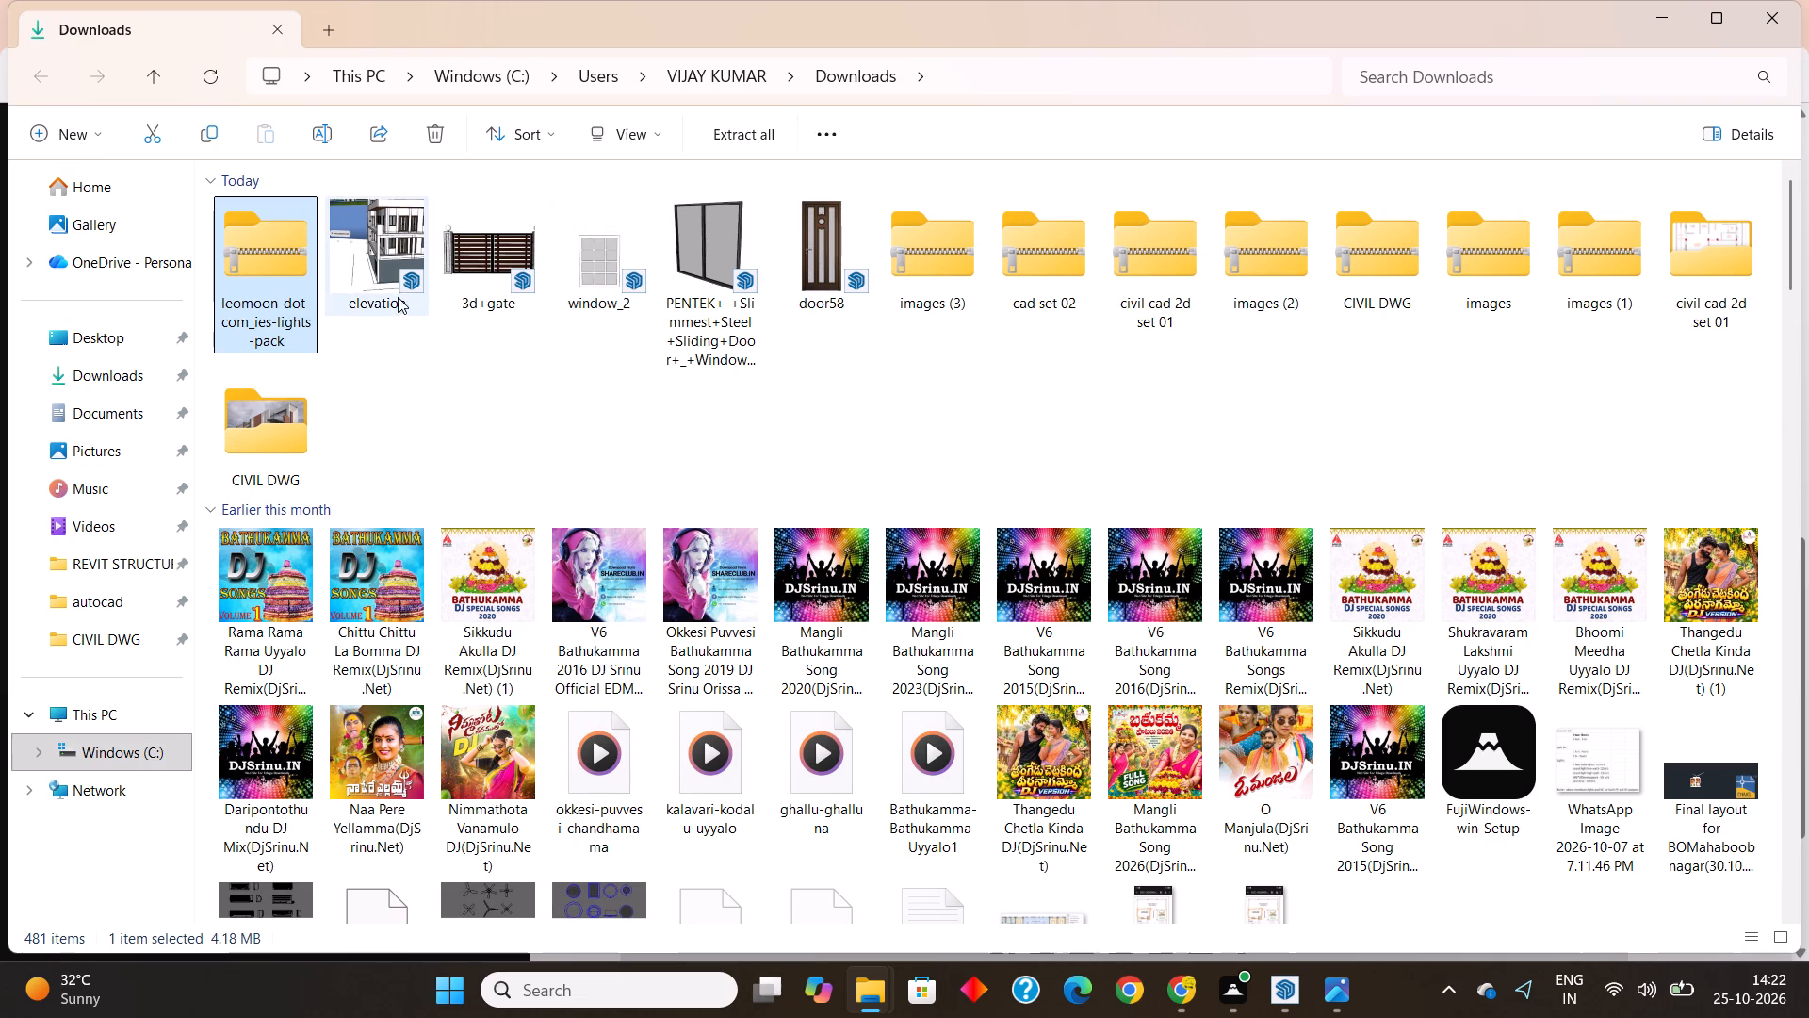
right_click(285, 260)
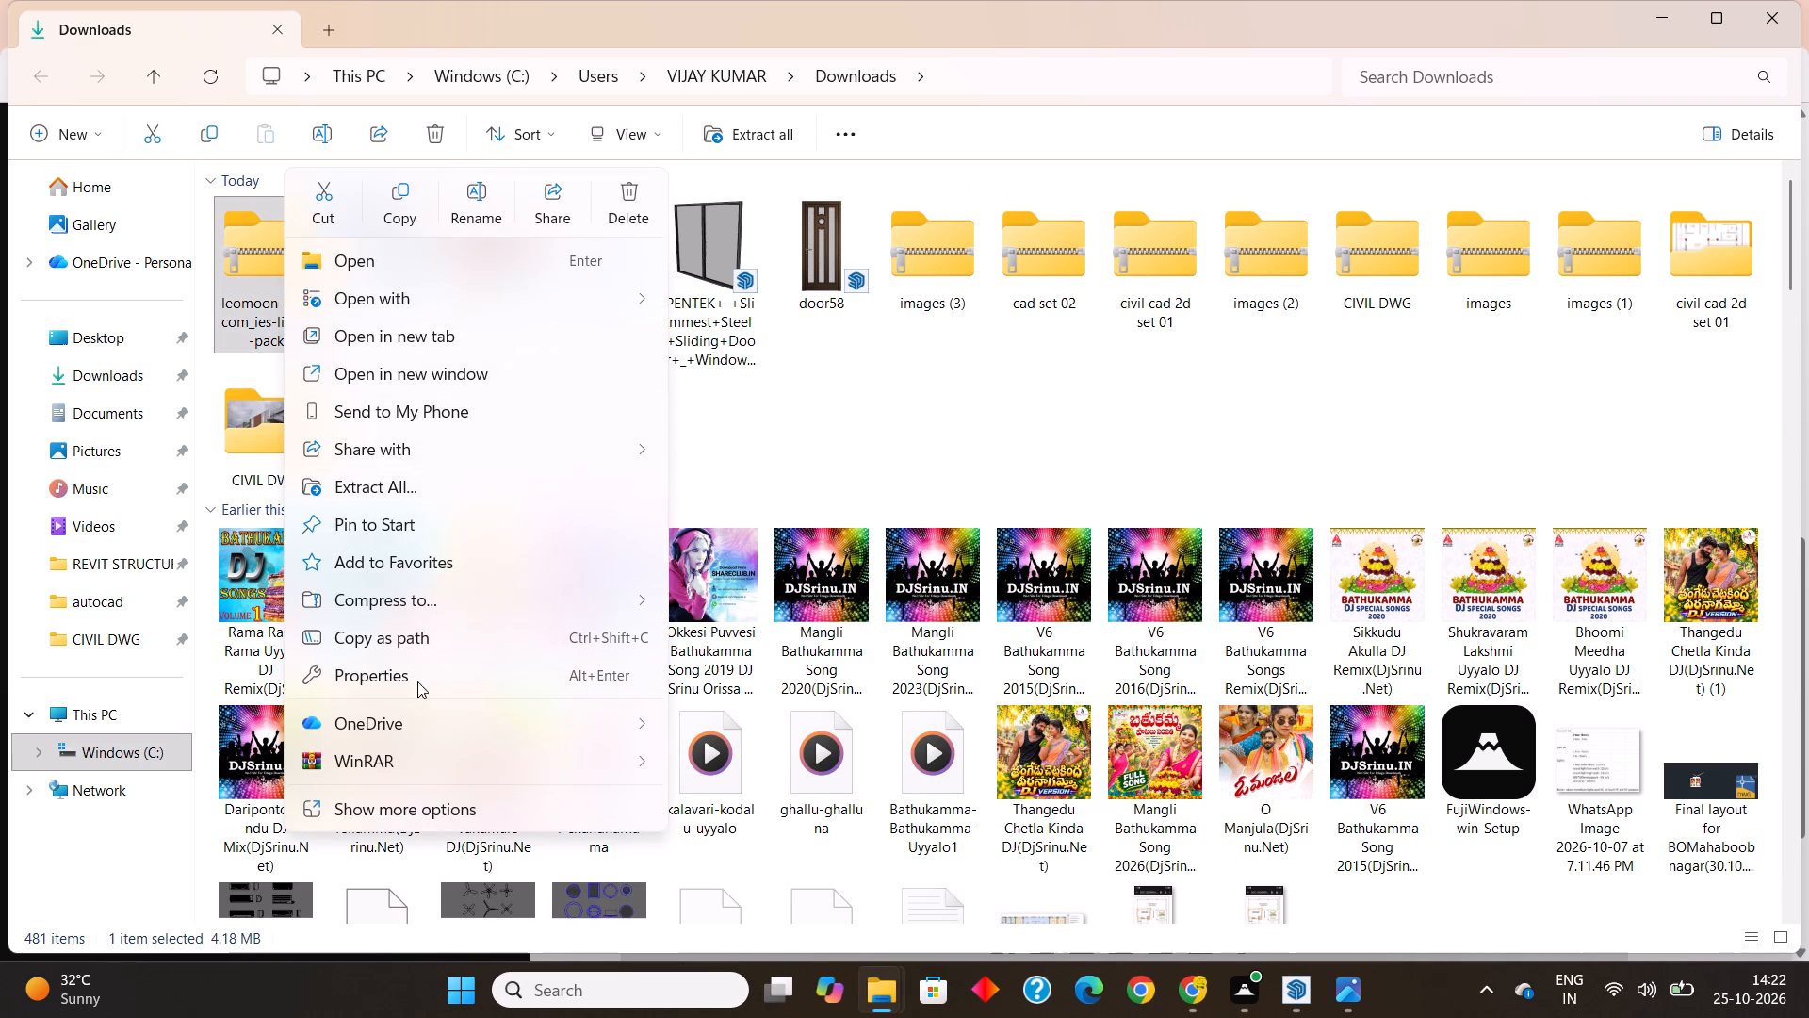
left_click(732, 846)
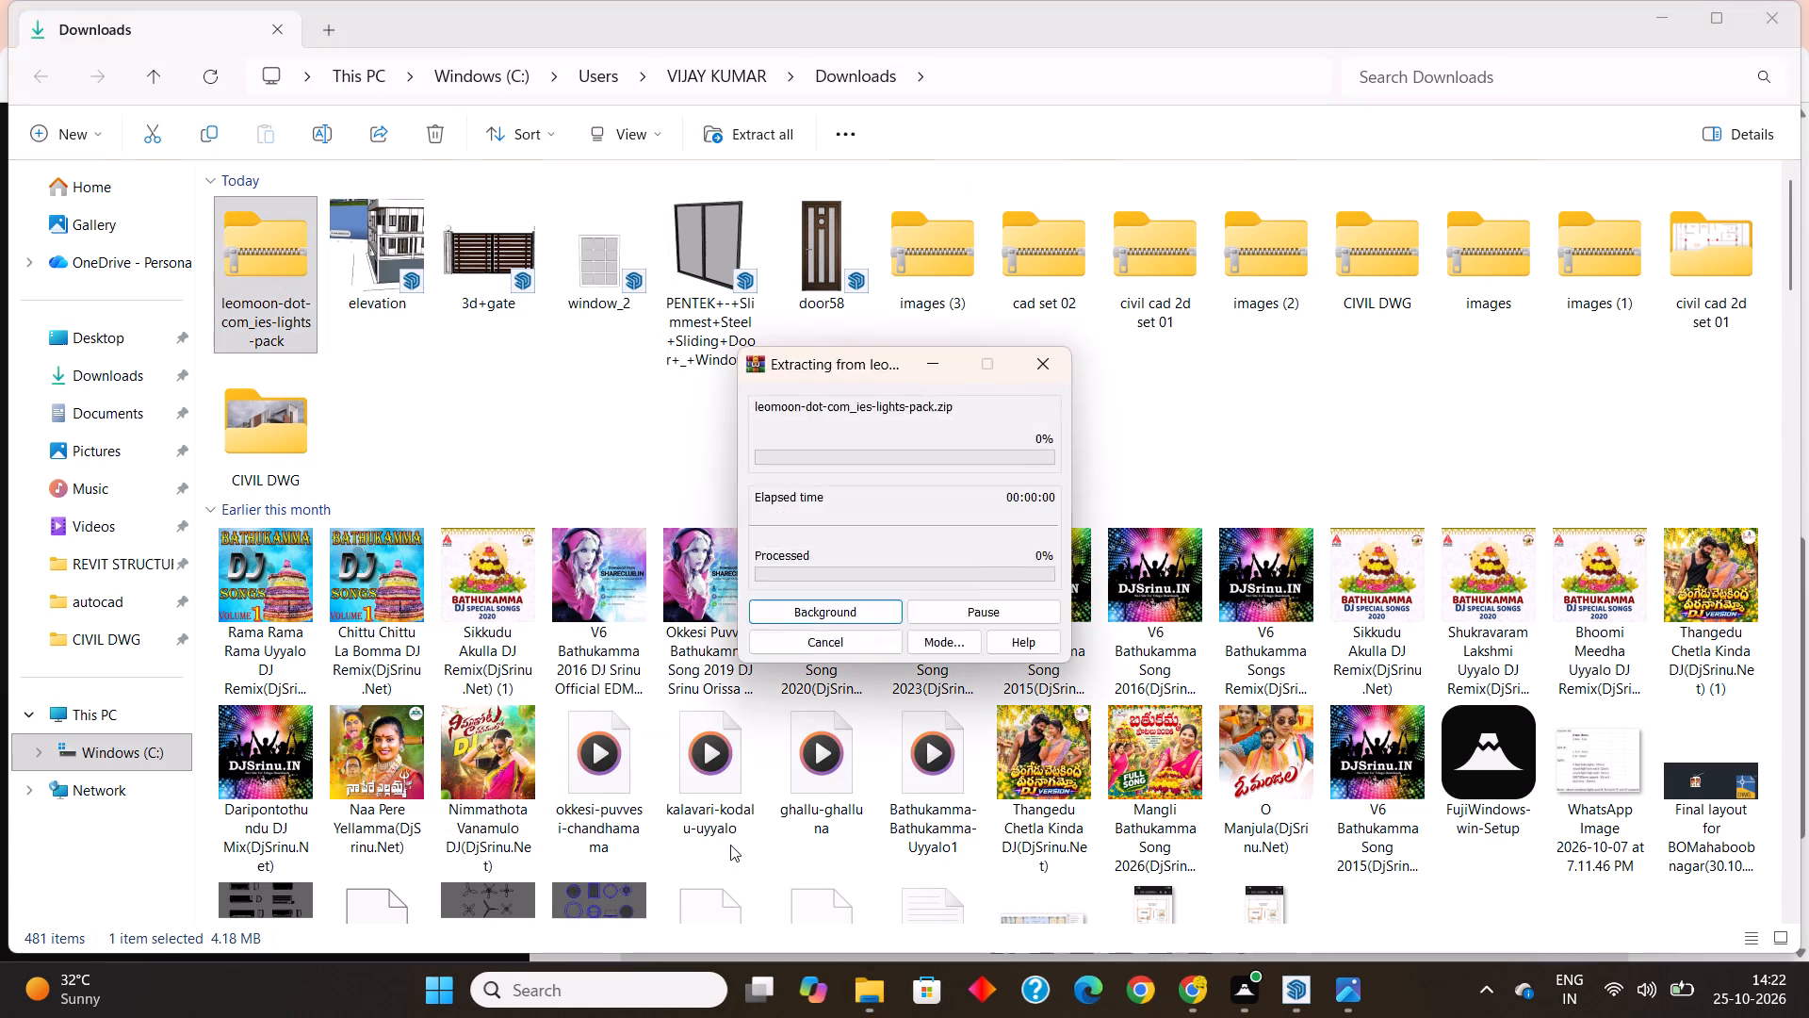
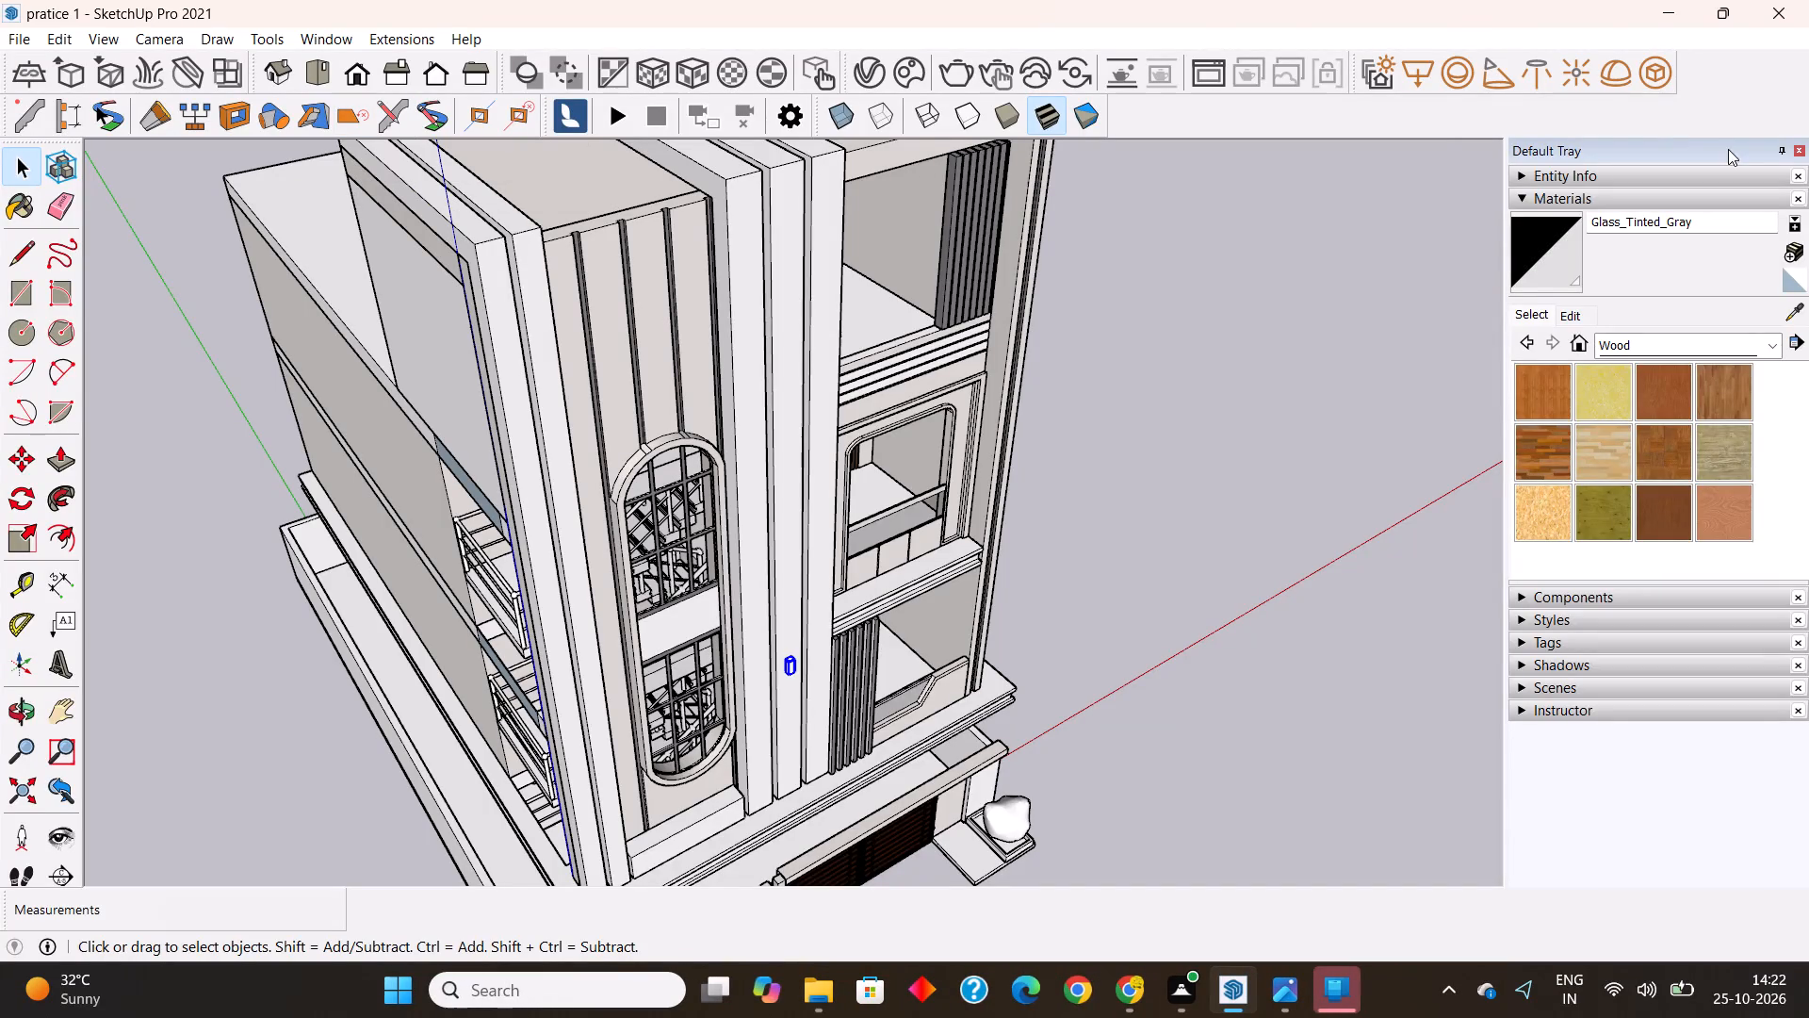
Start an IES light and browse to the ies-lights-pack folder inside the leomoon-dot-com_ies-lights-pack download.
left_click(1539, 74)
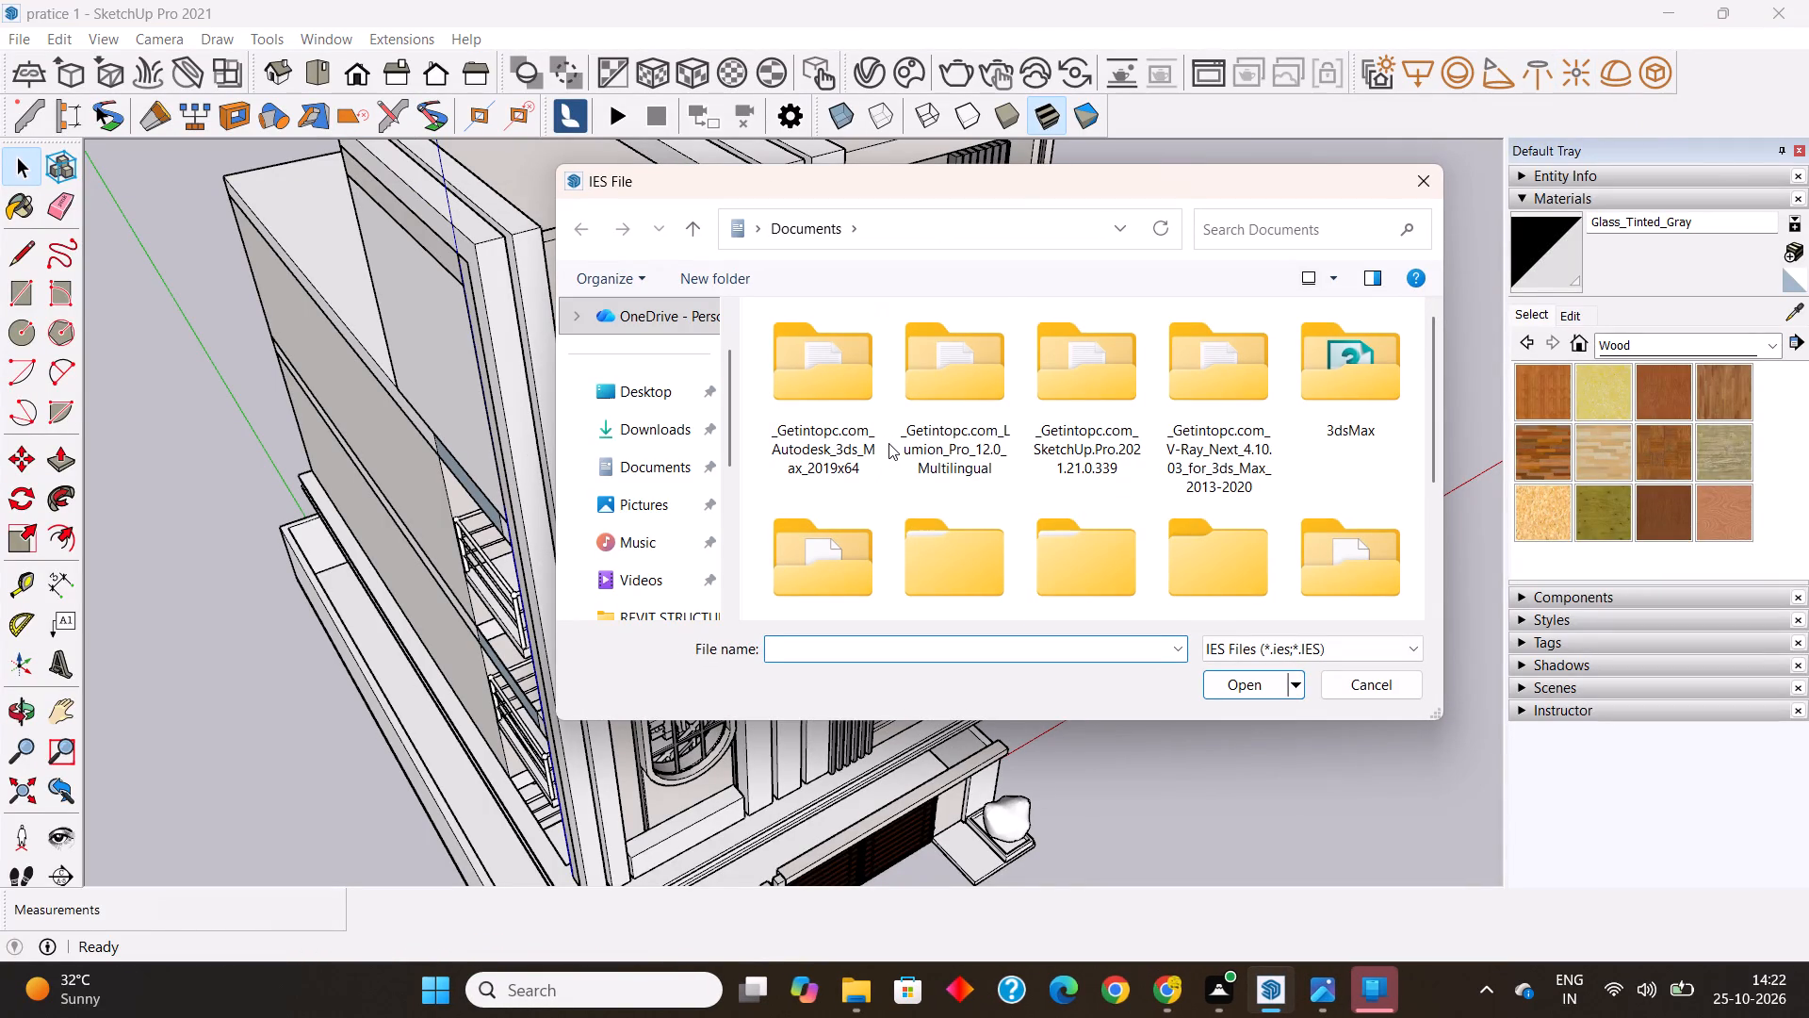
scroll(890, 441, "down", 2)
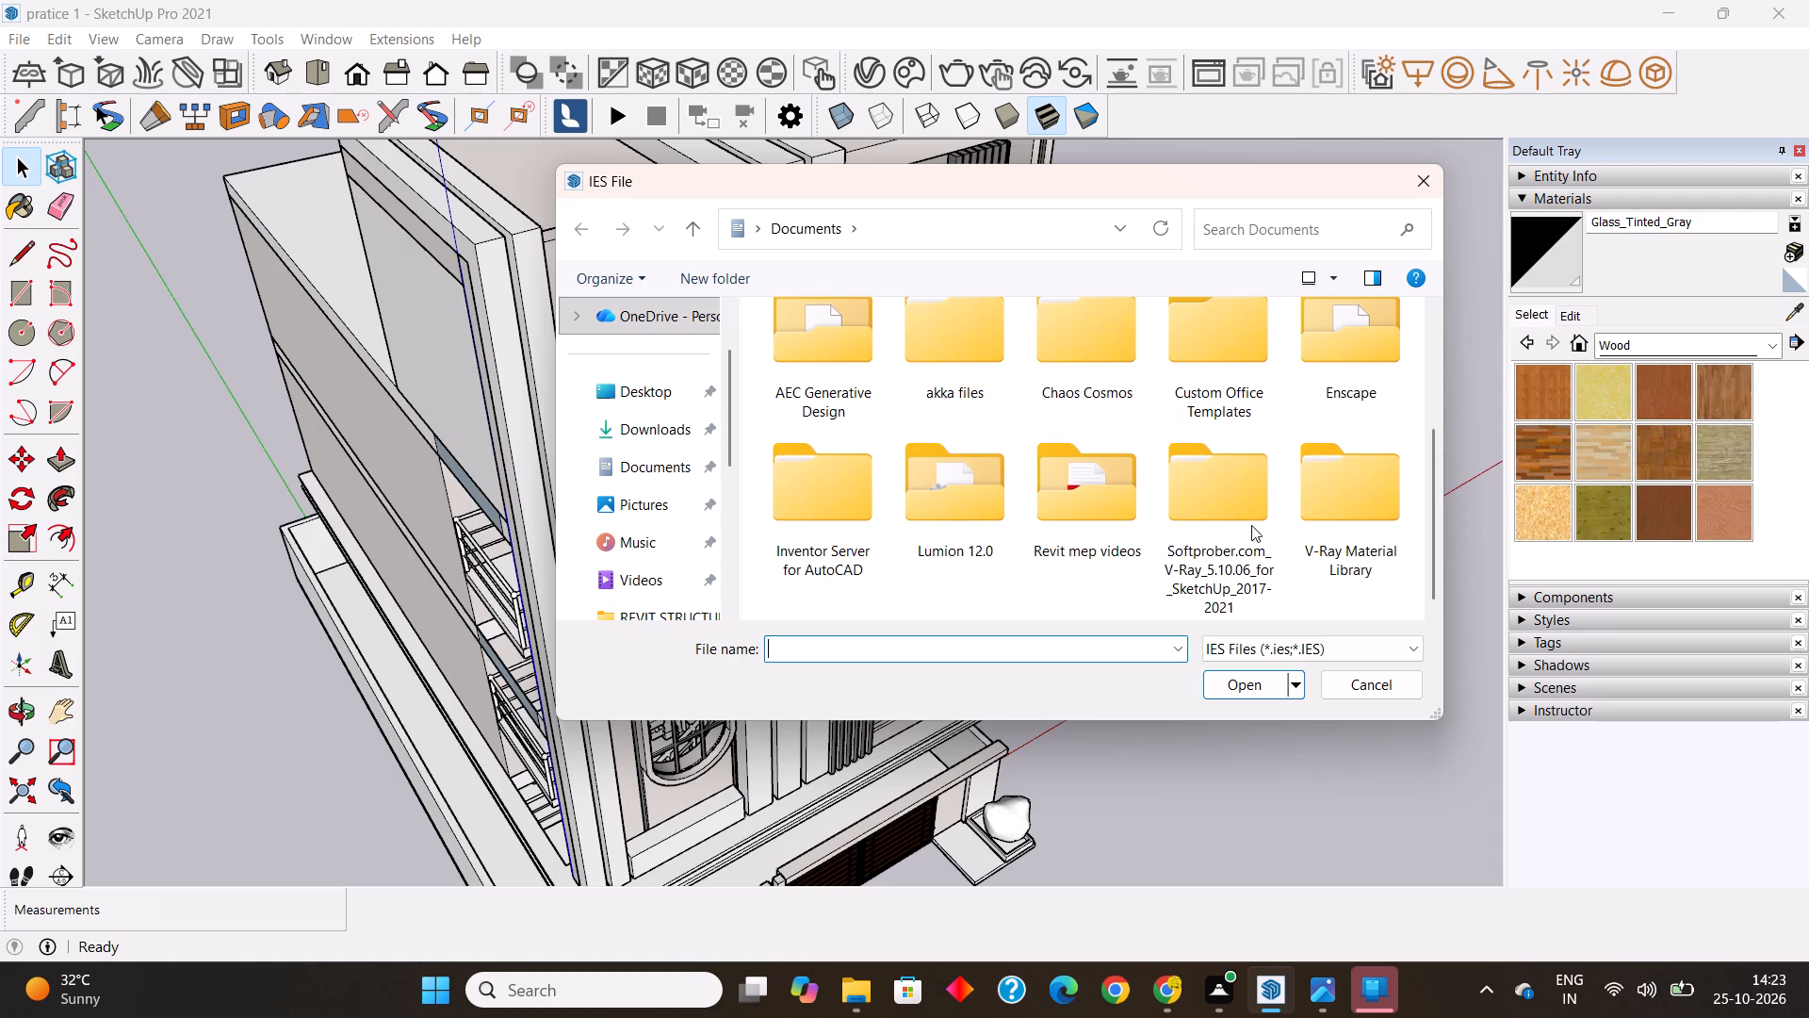
scroll(1154, 455, "up", 4)
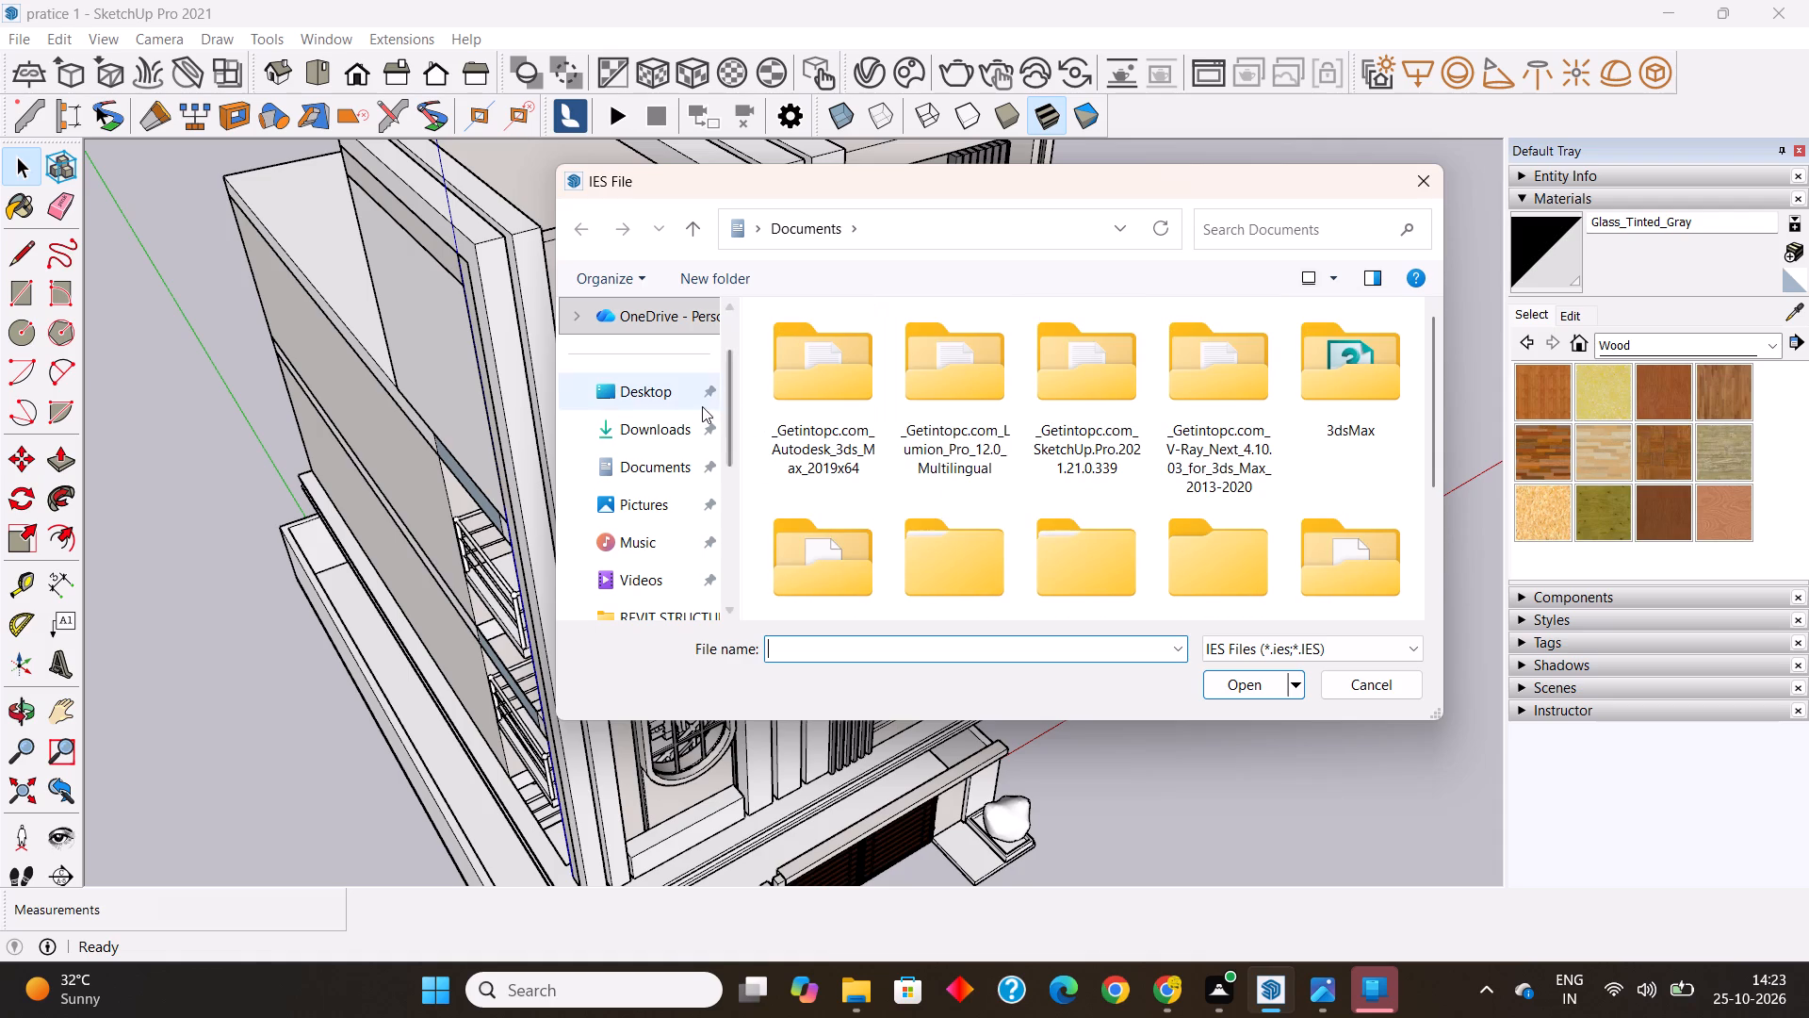
double_click(679, 421)
double_click(832, 422)
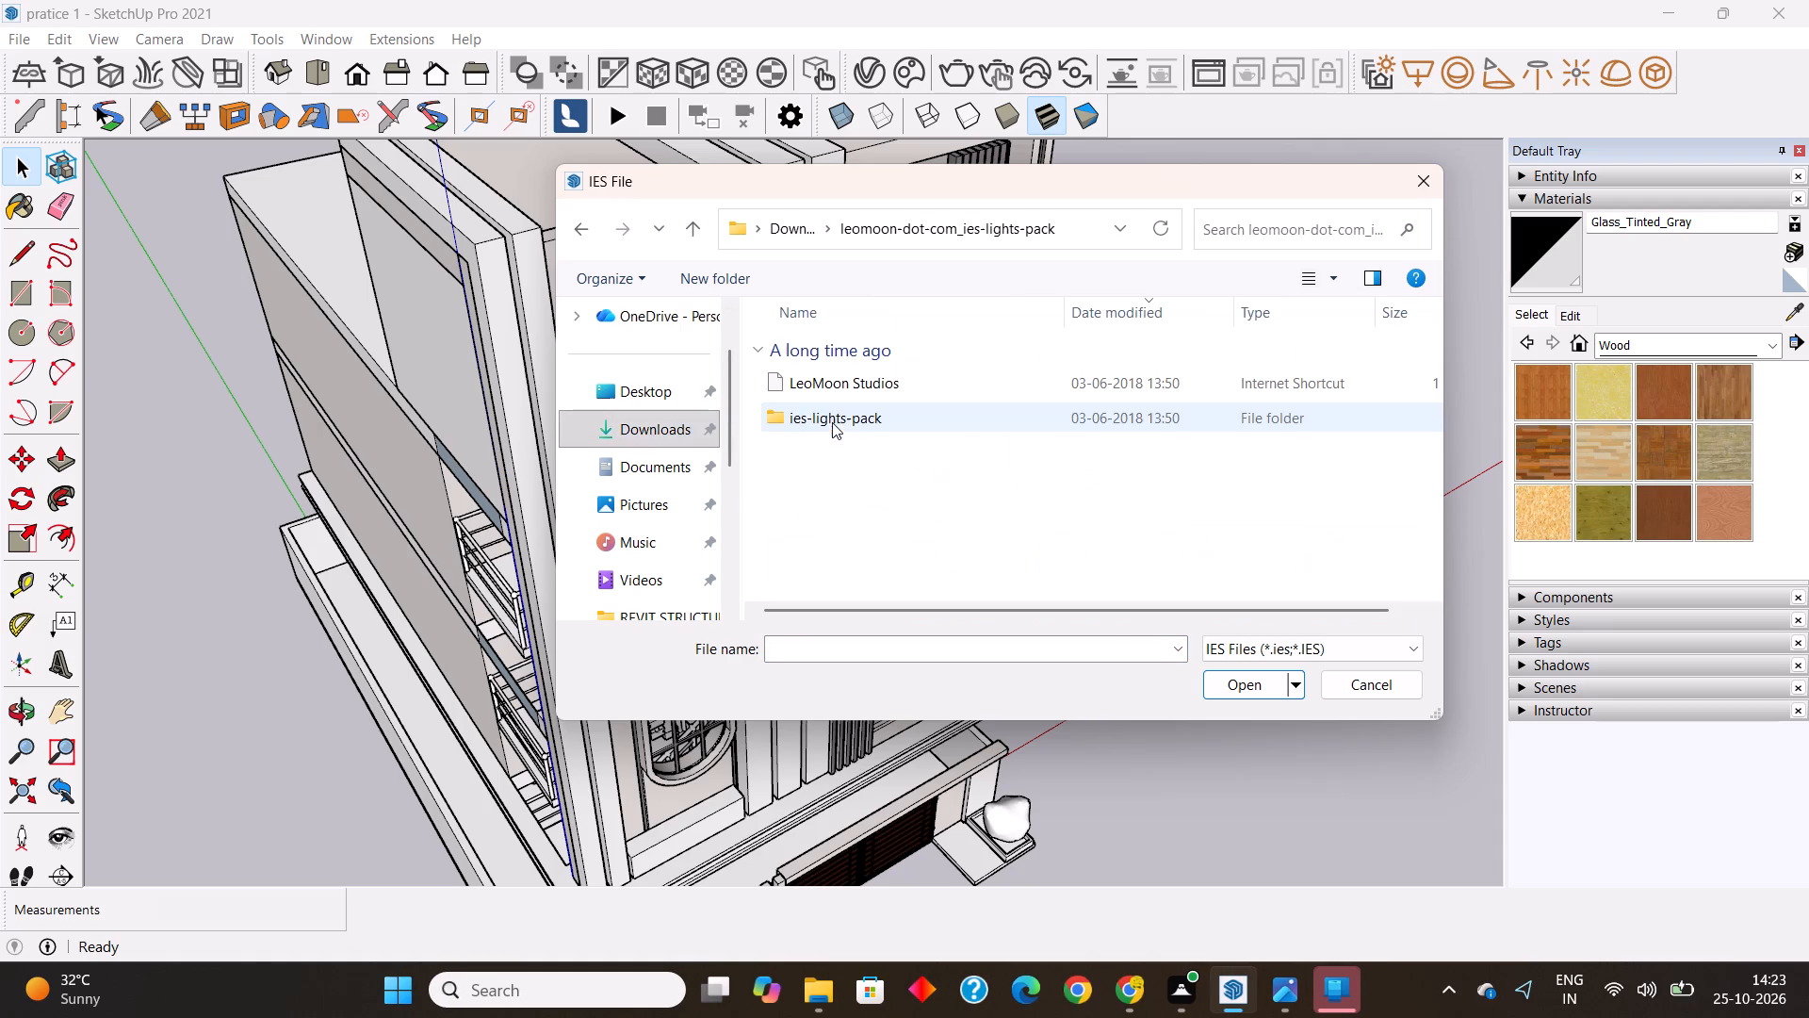
double_click(824, 419)
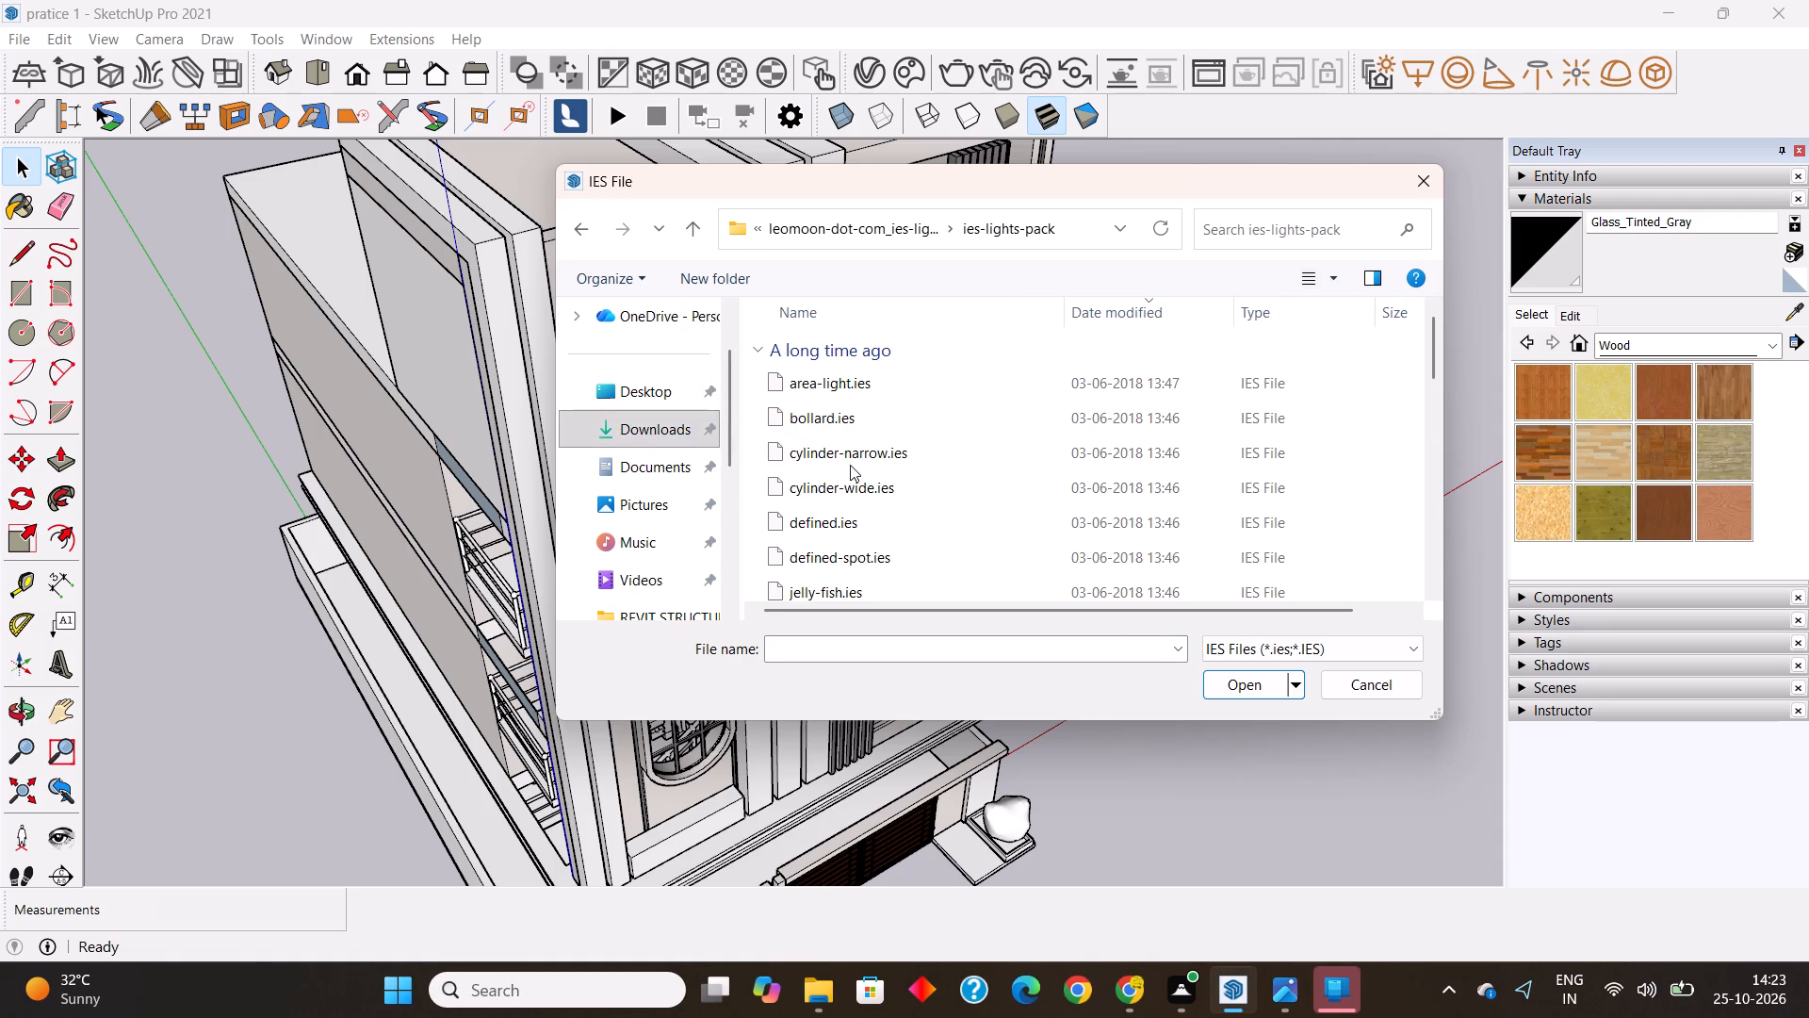
scroll(852, 469, "down", 1)
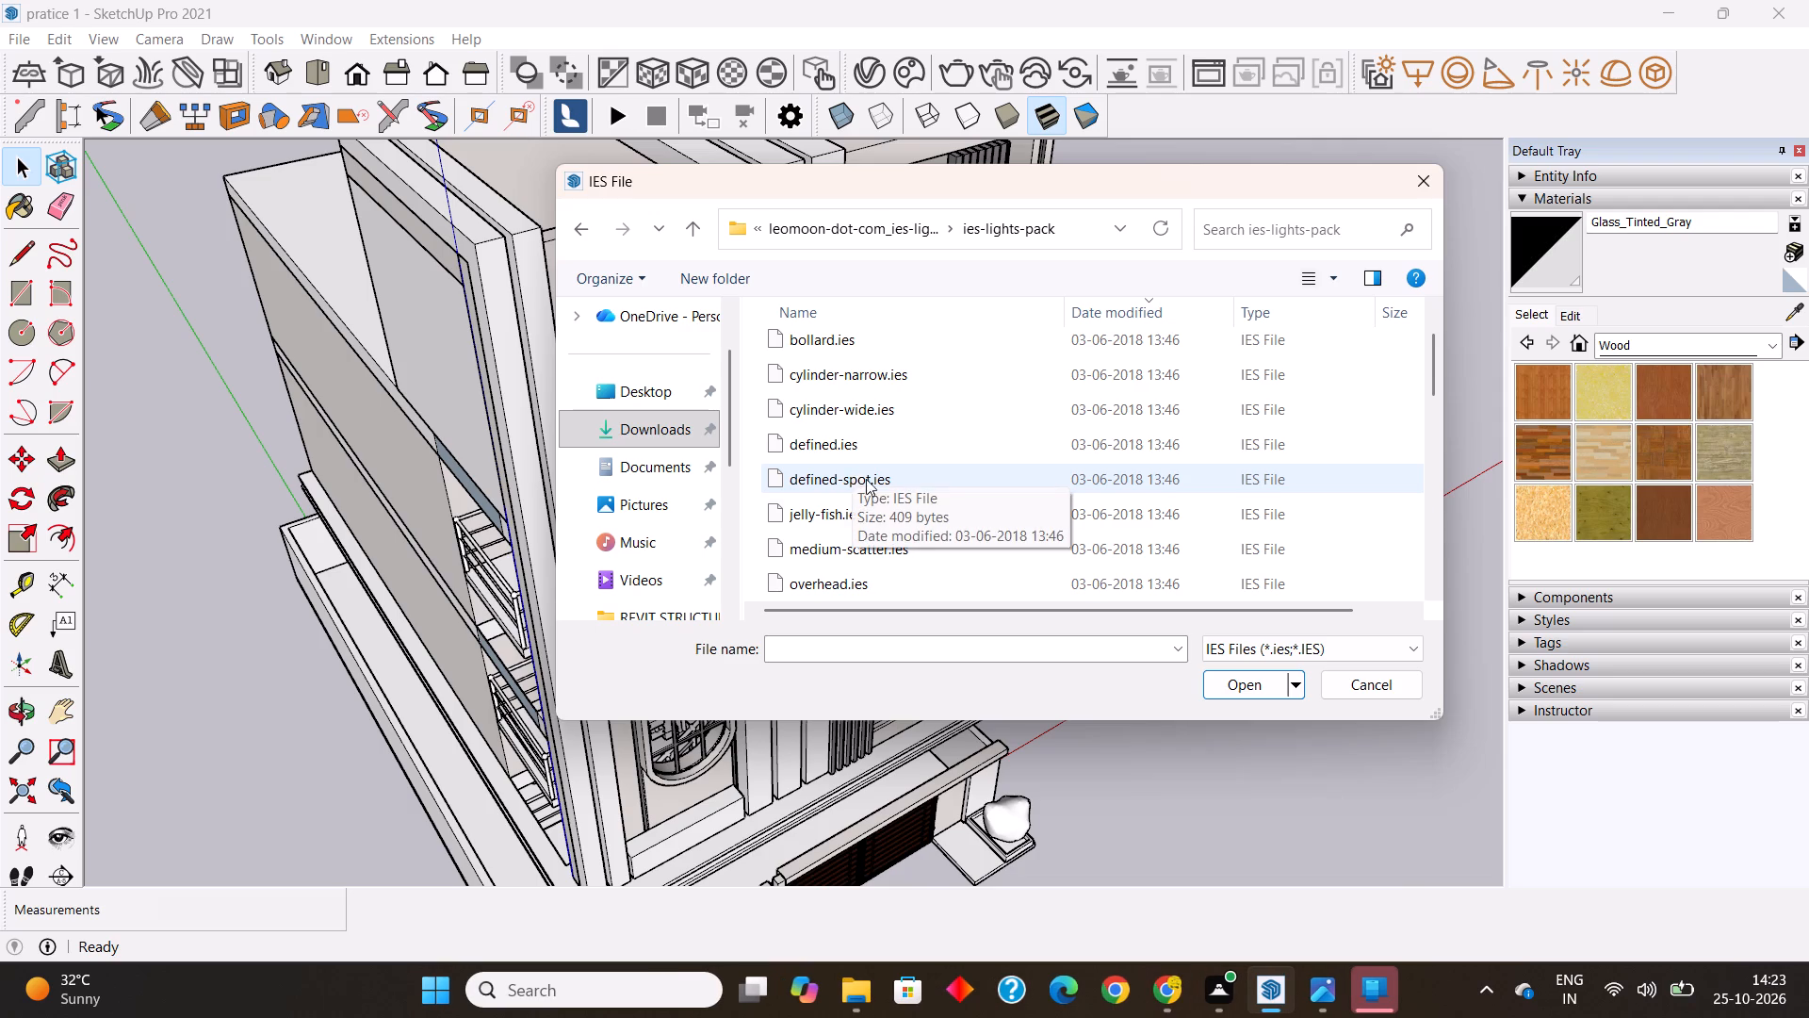
scroll(953, 534, "down", 1)
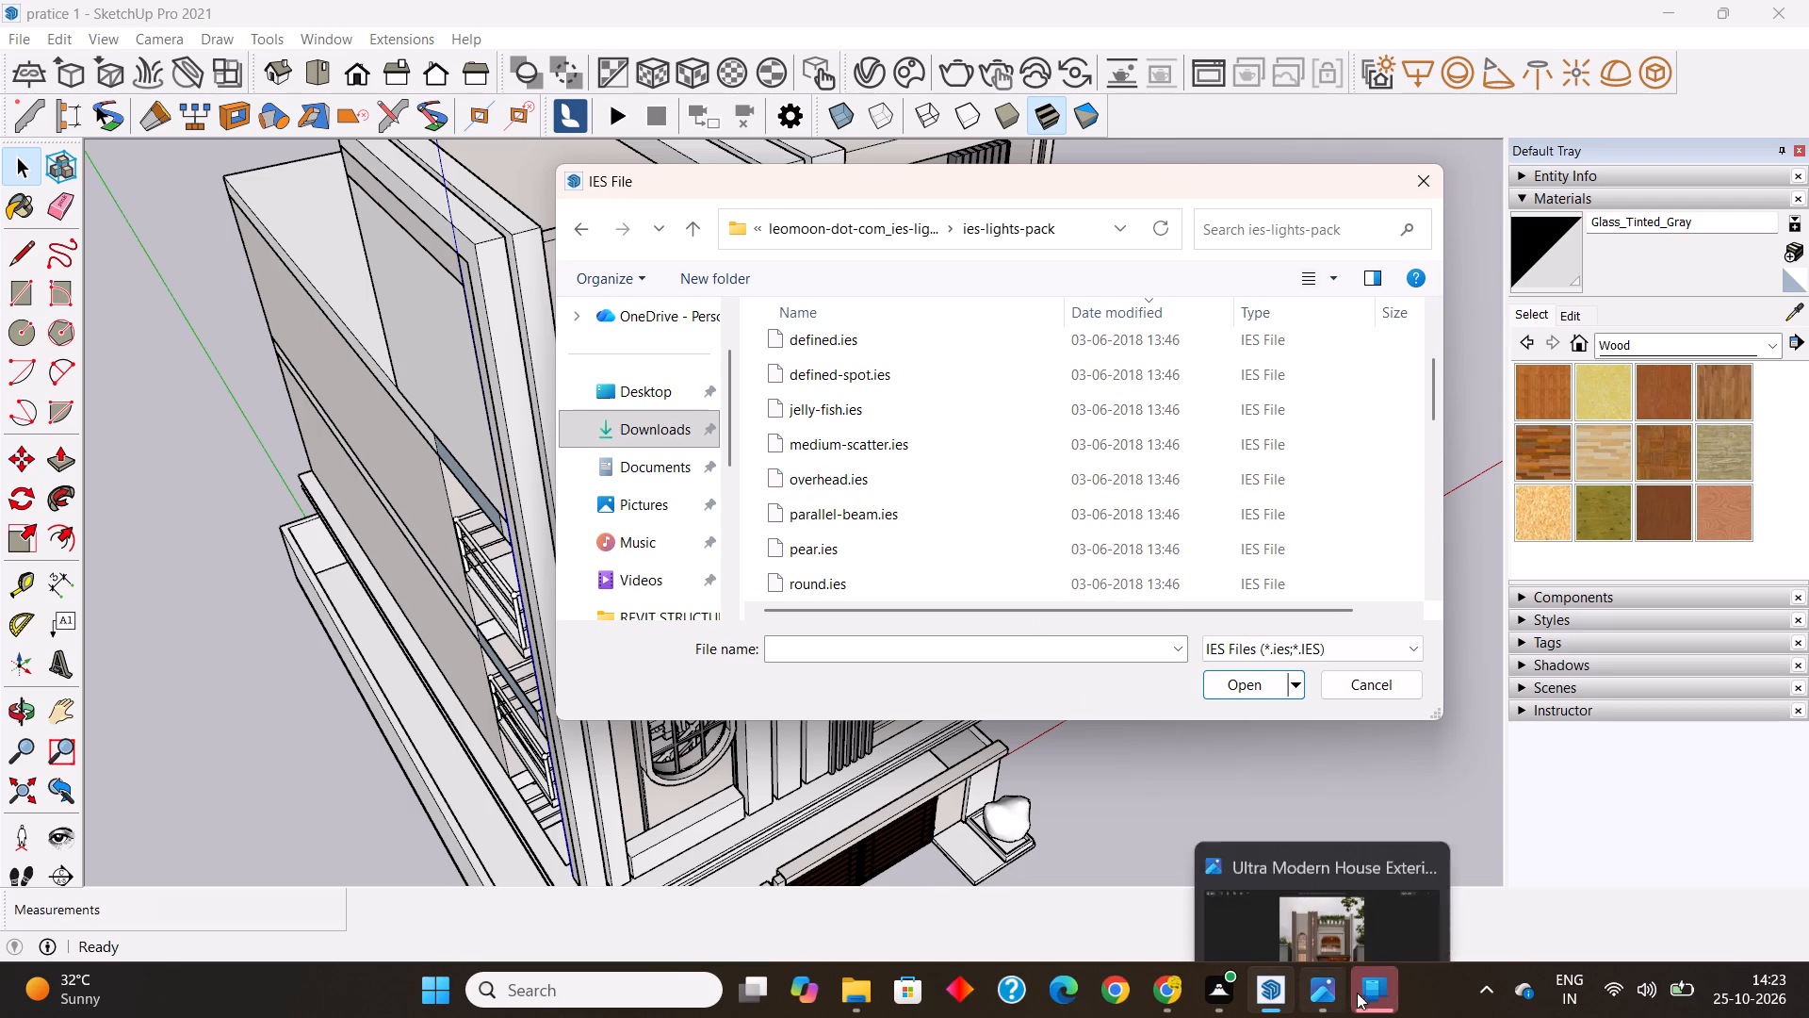
Switch to File Explorer to examine the beam preview images in the ies-lights-pack folder, and return to SketchUp.
left_click(1381, 993)
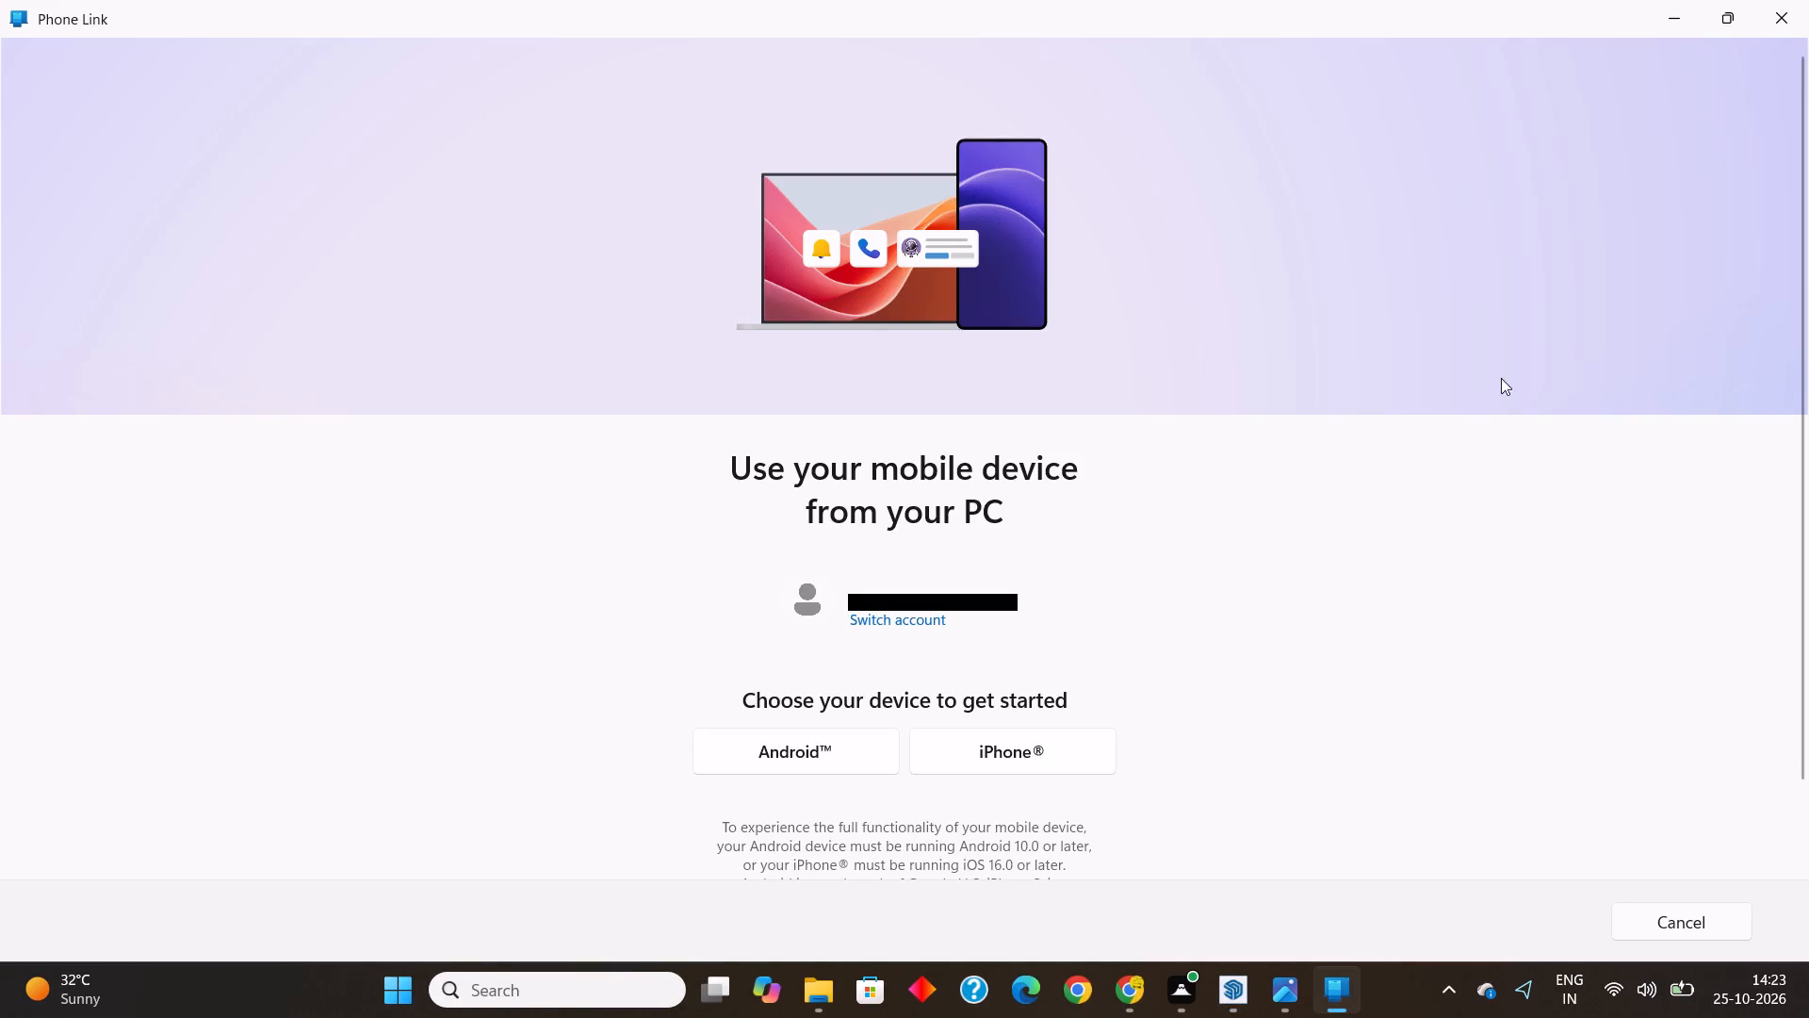
left_click(1670, 16)
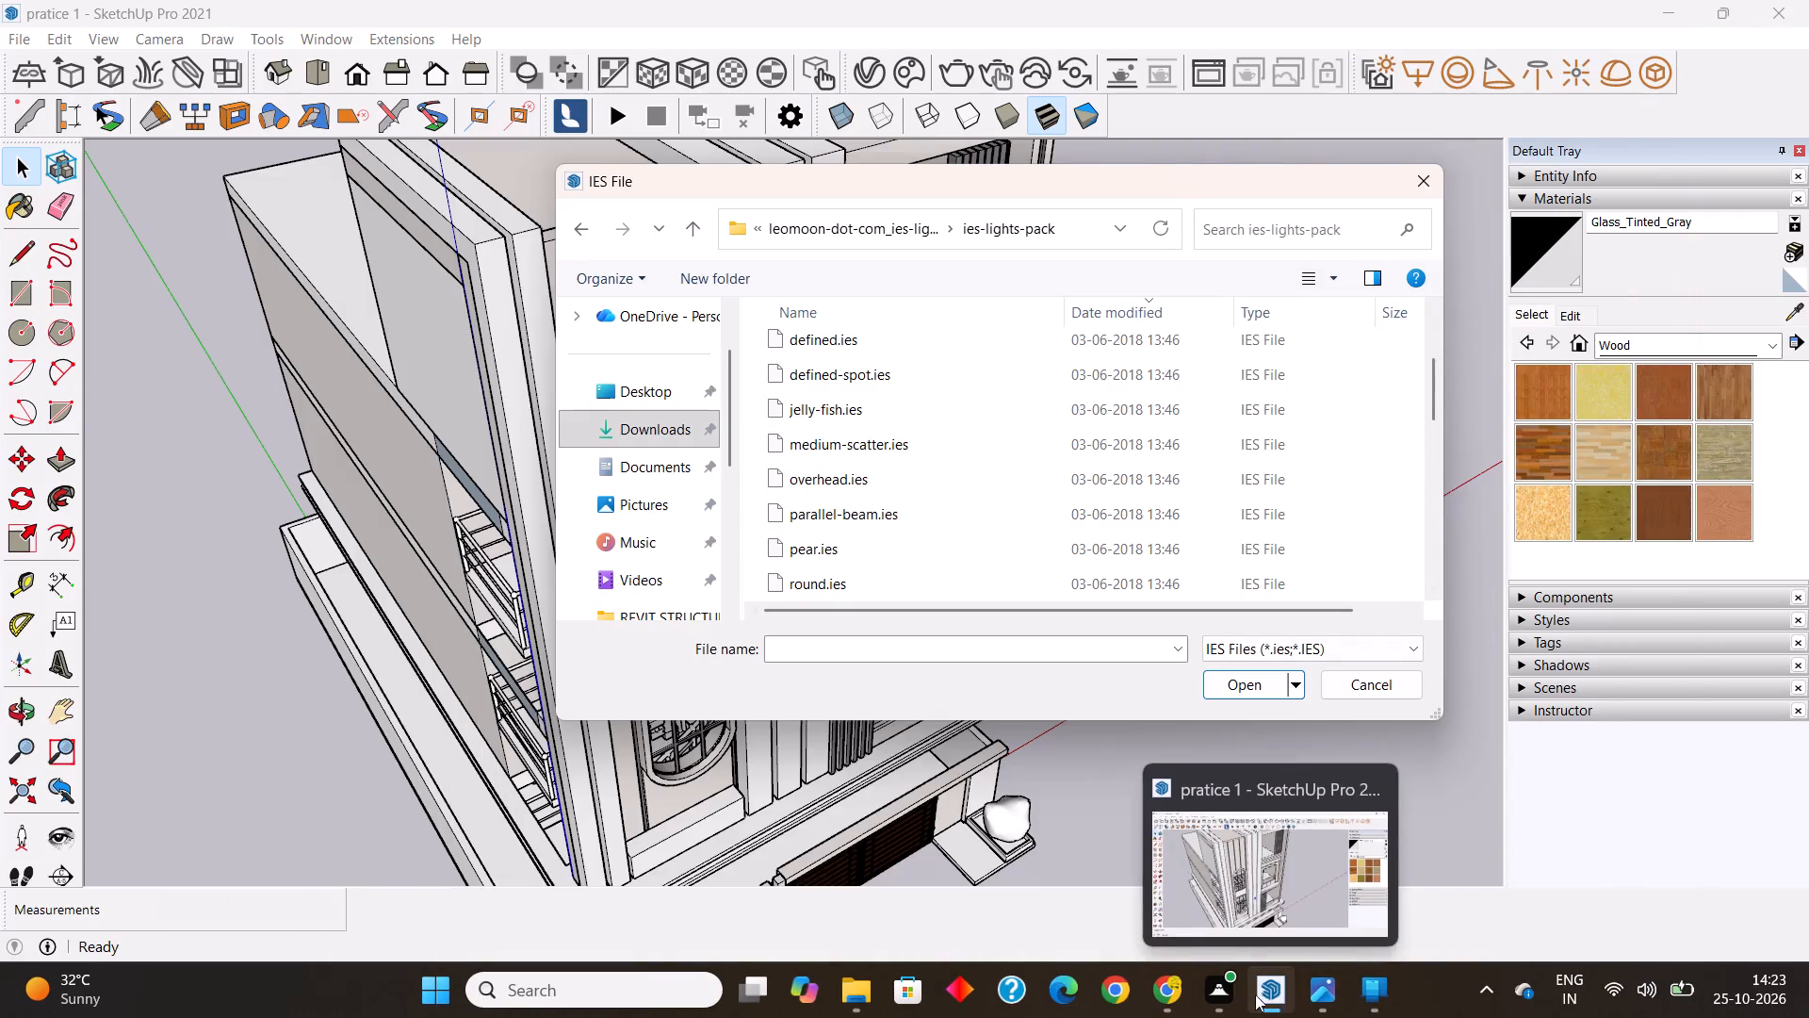
left_click(863, 982)
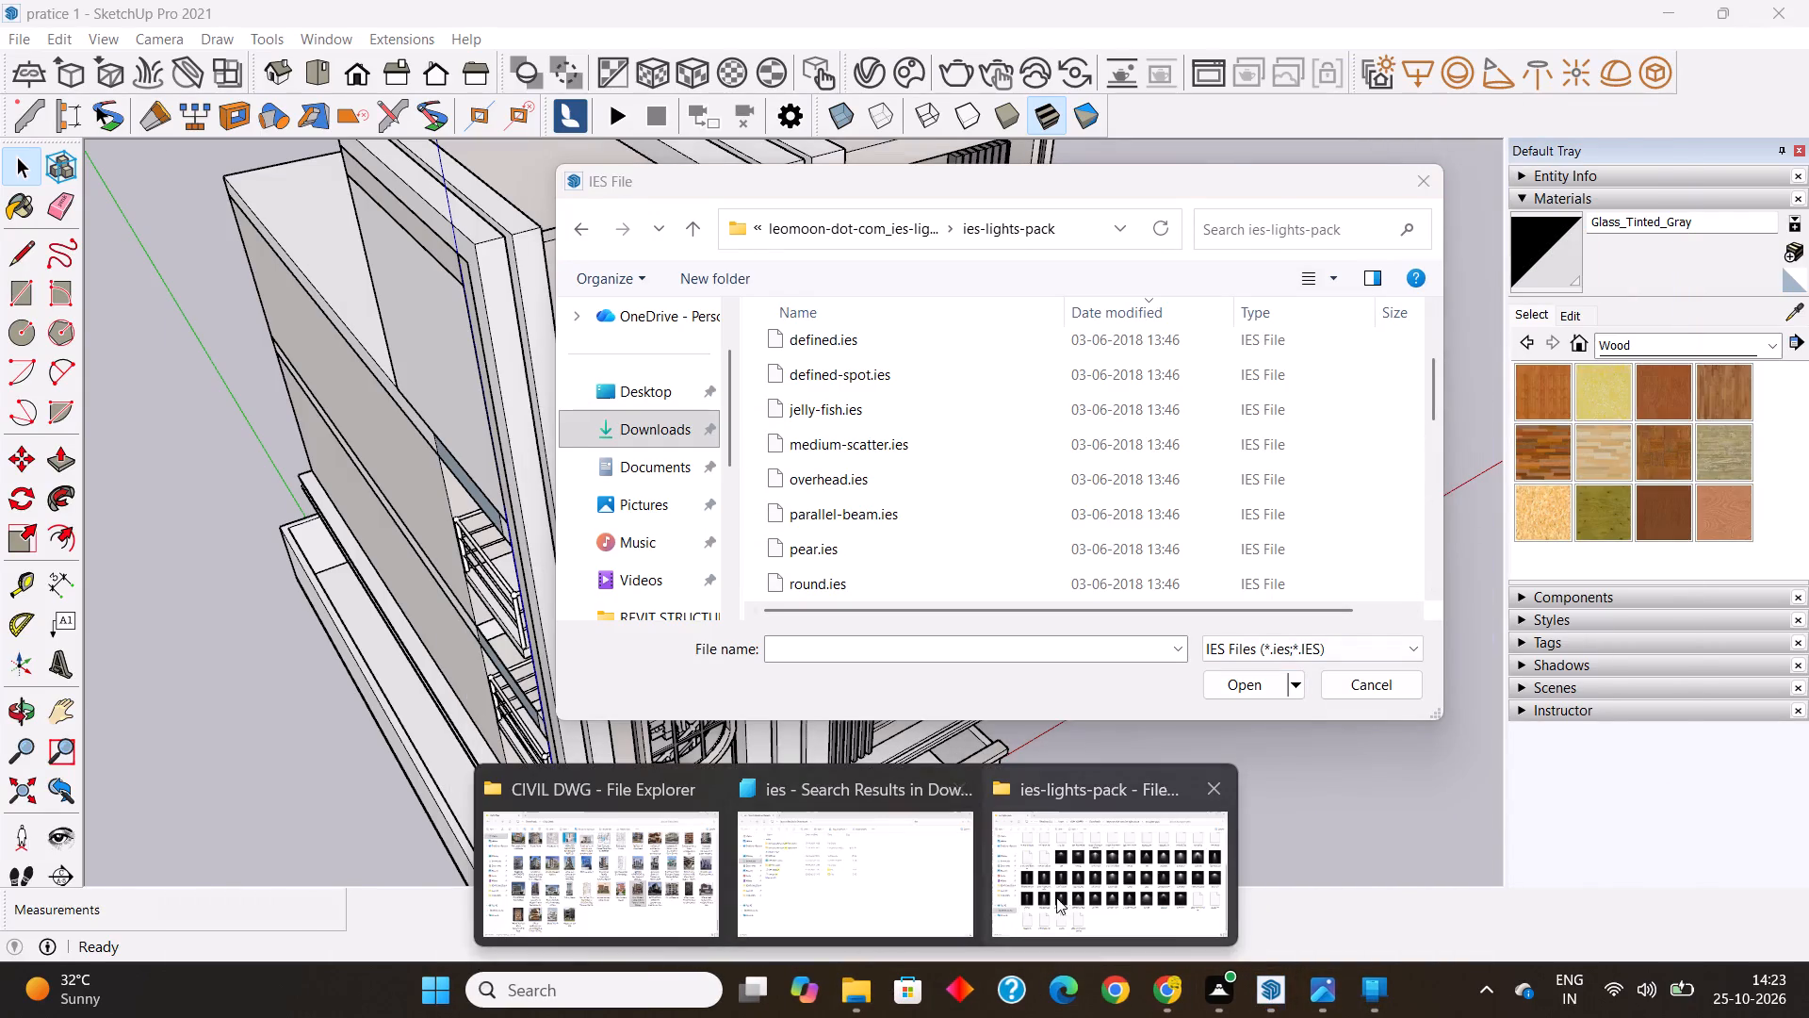
left_click(1066, 896)
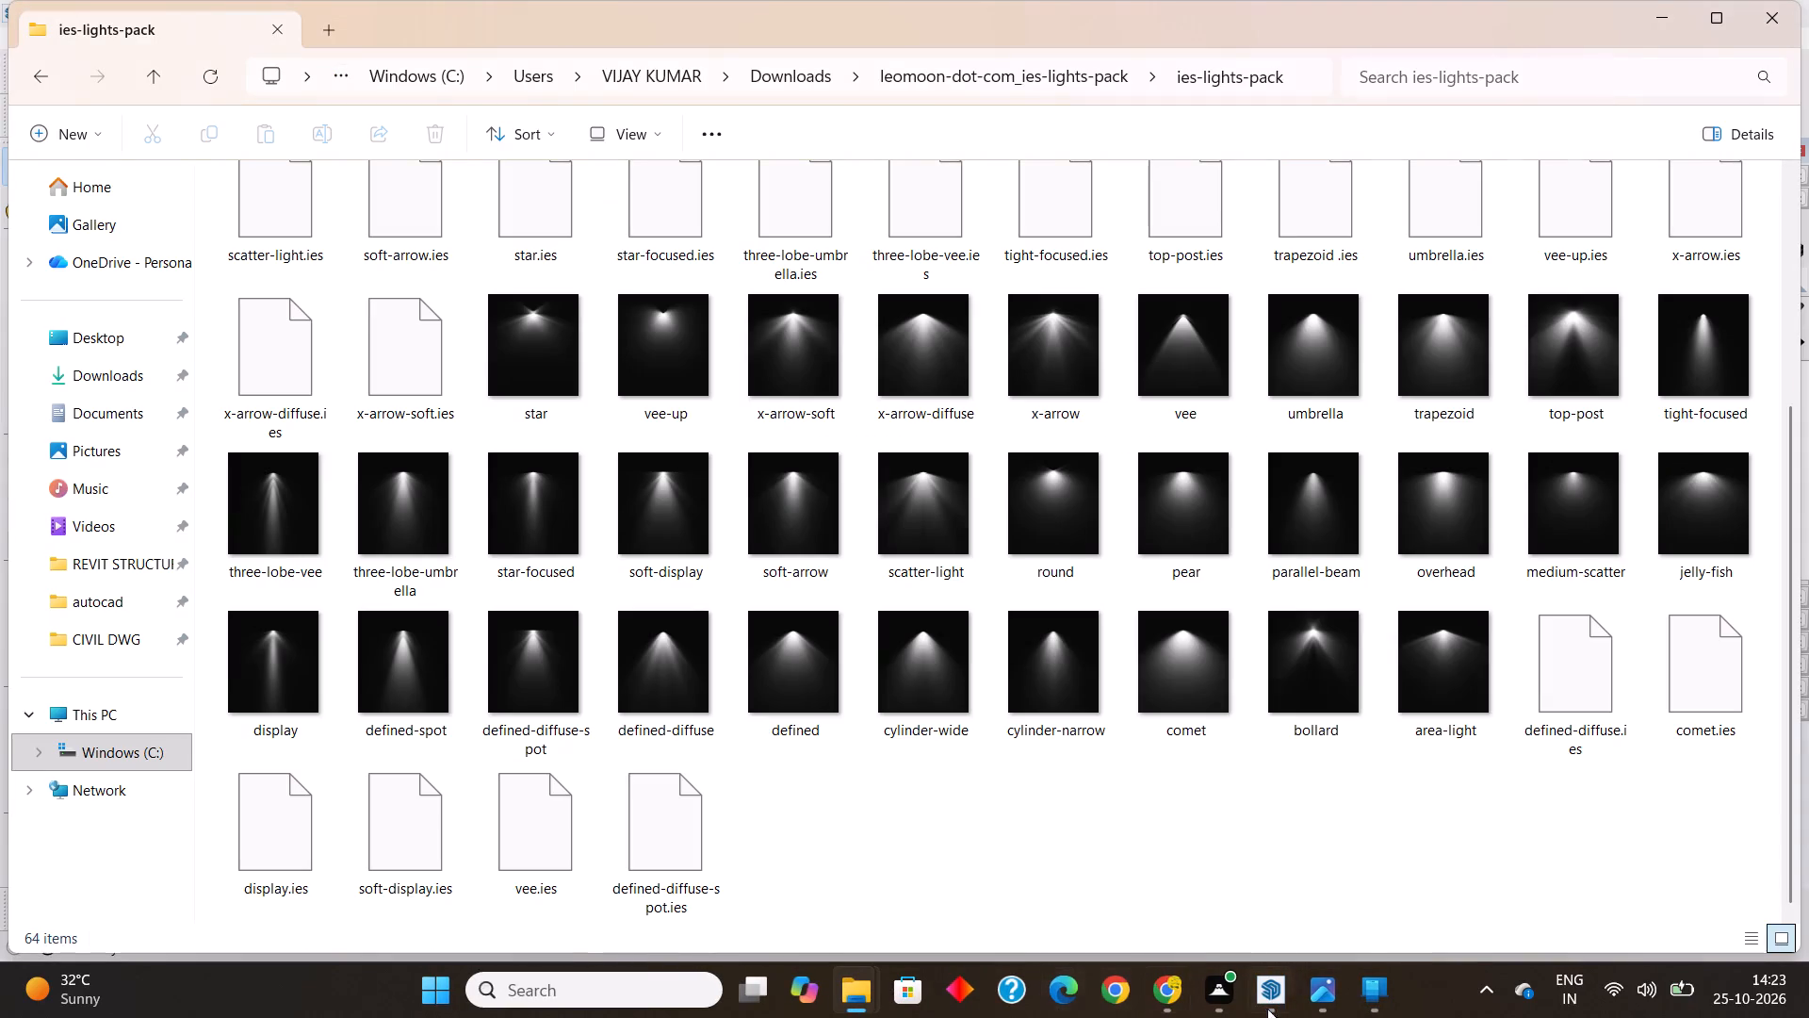
left_click(1241, 993)
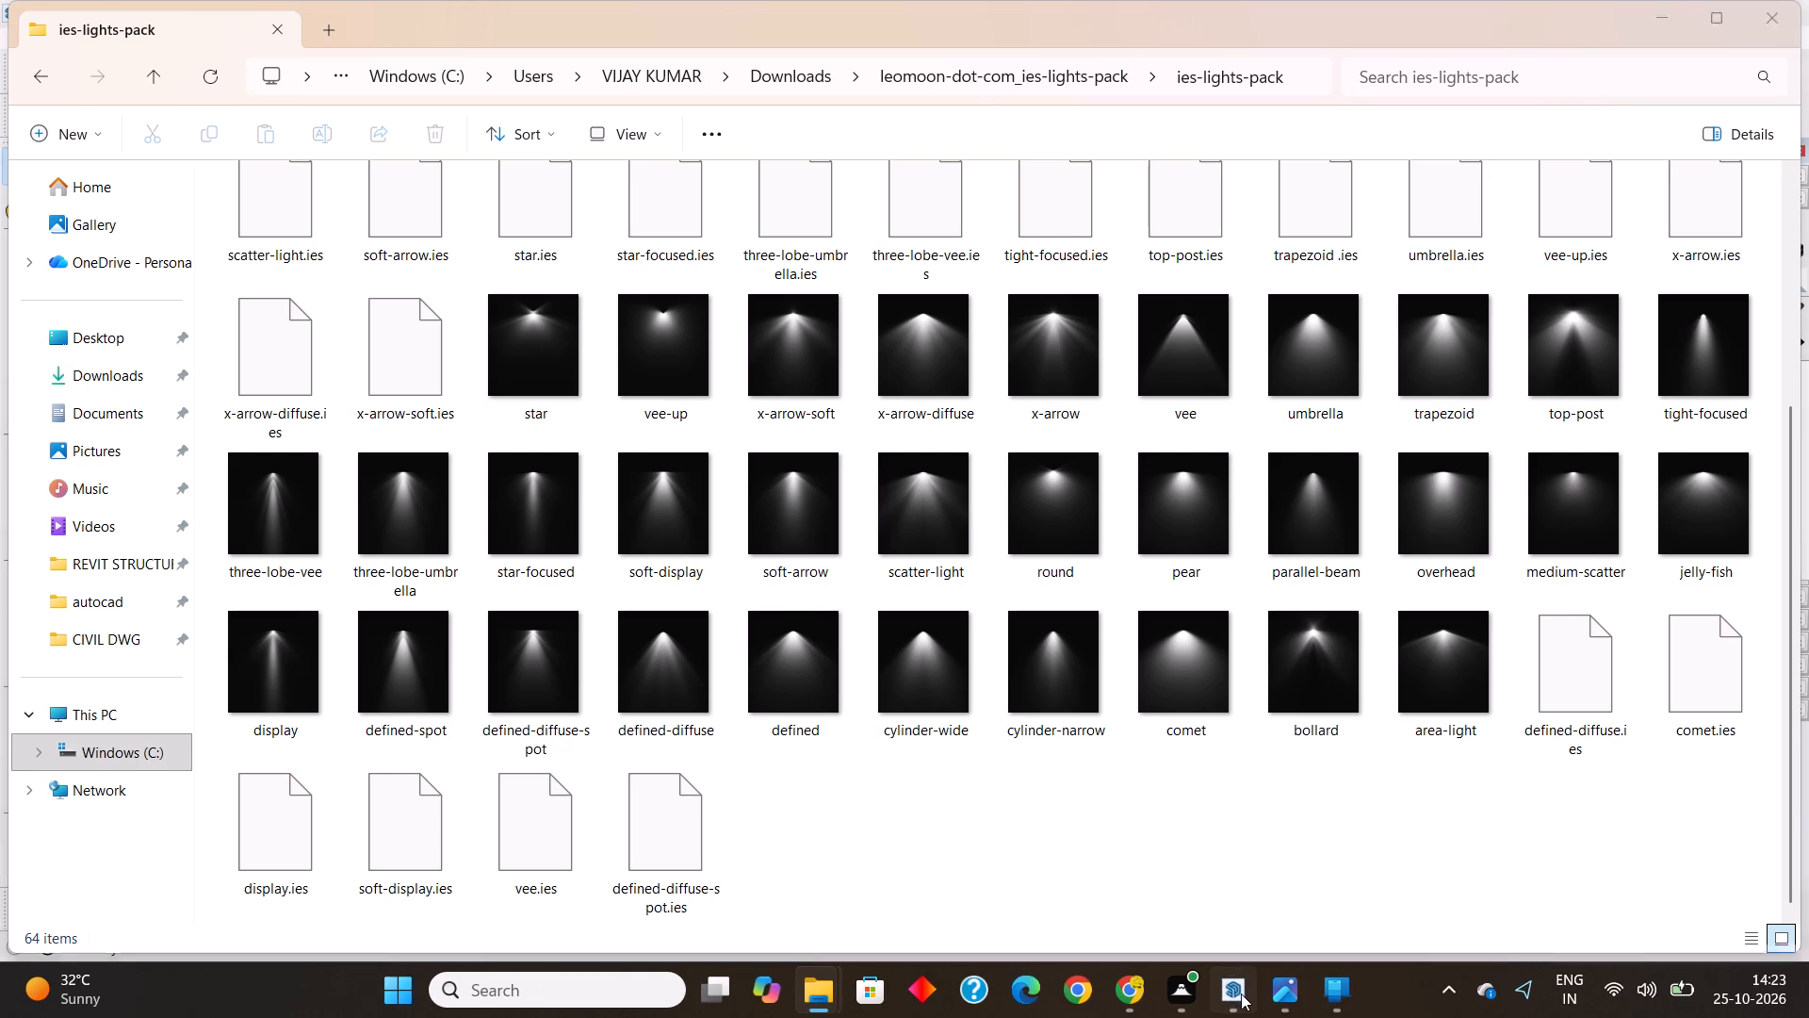
Load x-arrow-soft.ies and place the IES light in the top opening of the tubular fixture on the front column.
scroll(876, 507, "down", 12)
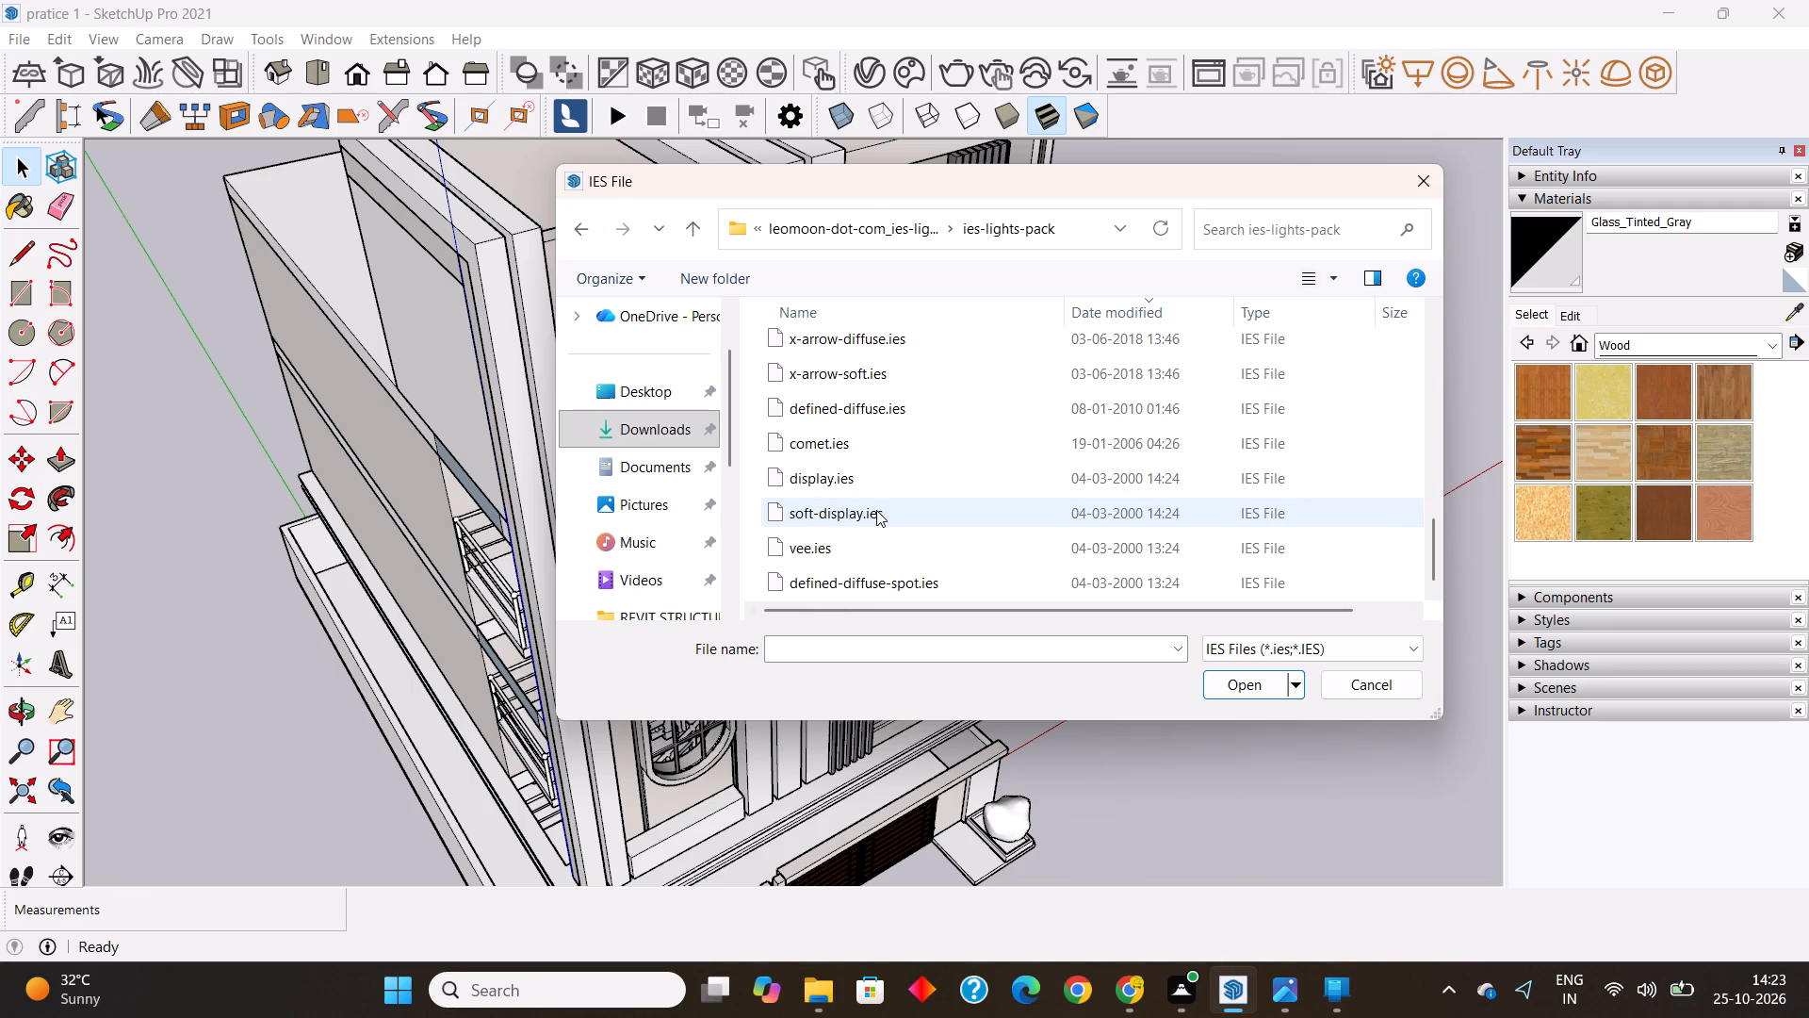
left_click(847, 373)
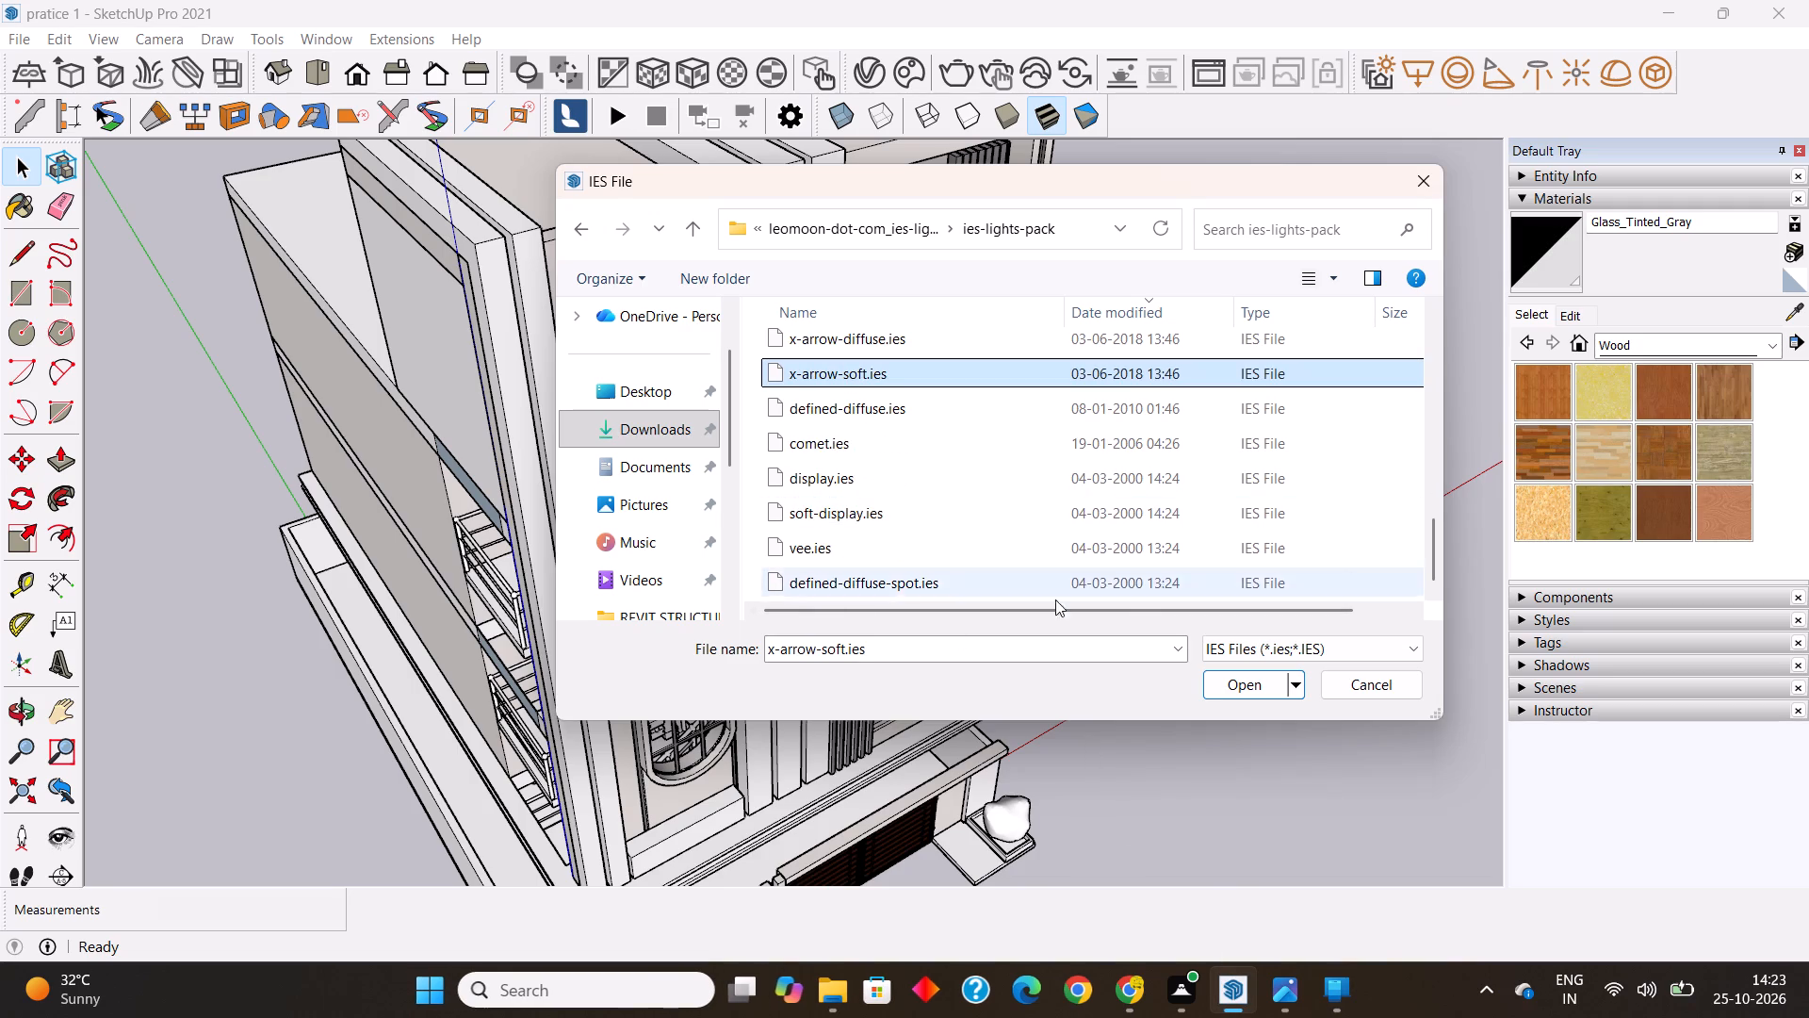
left_click(1249, 687)
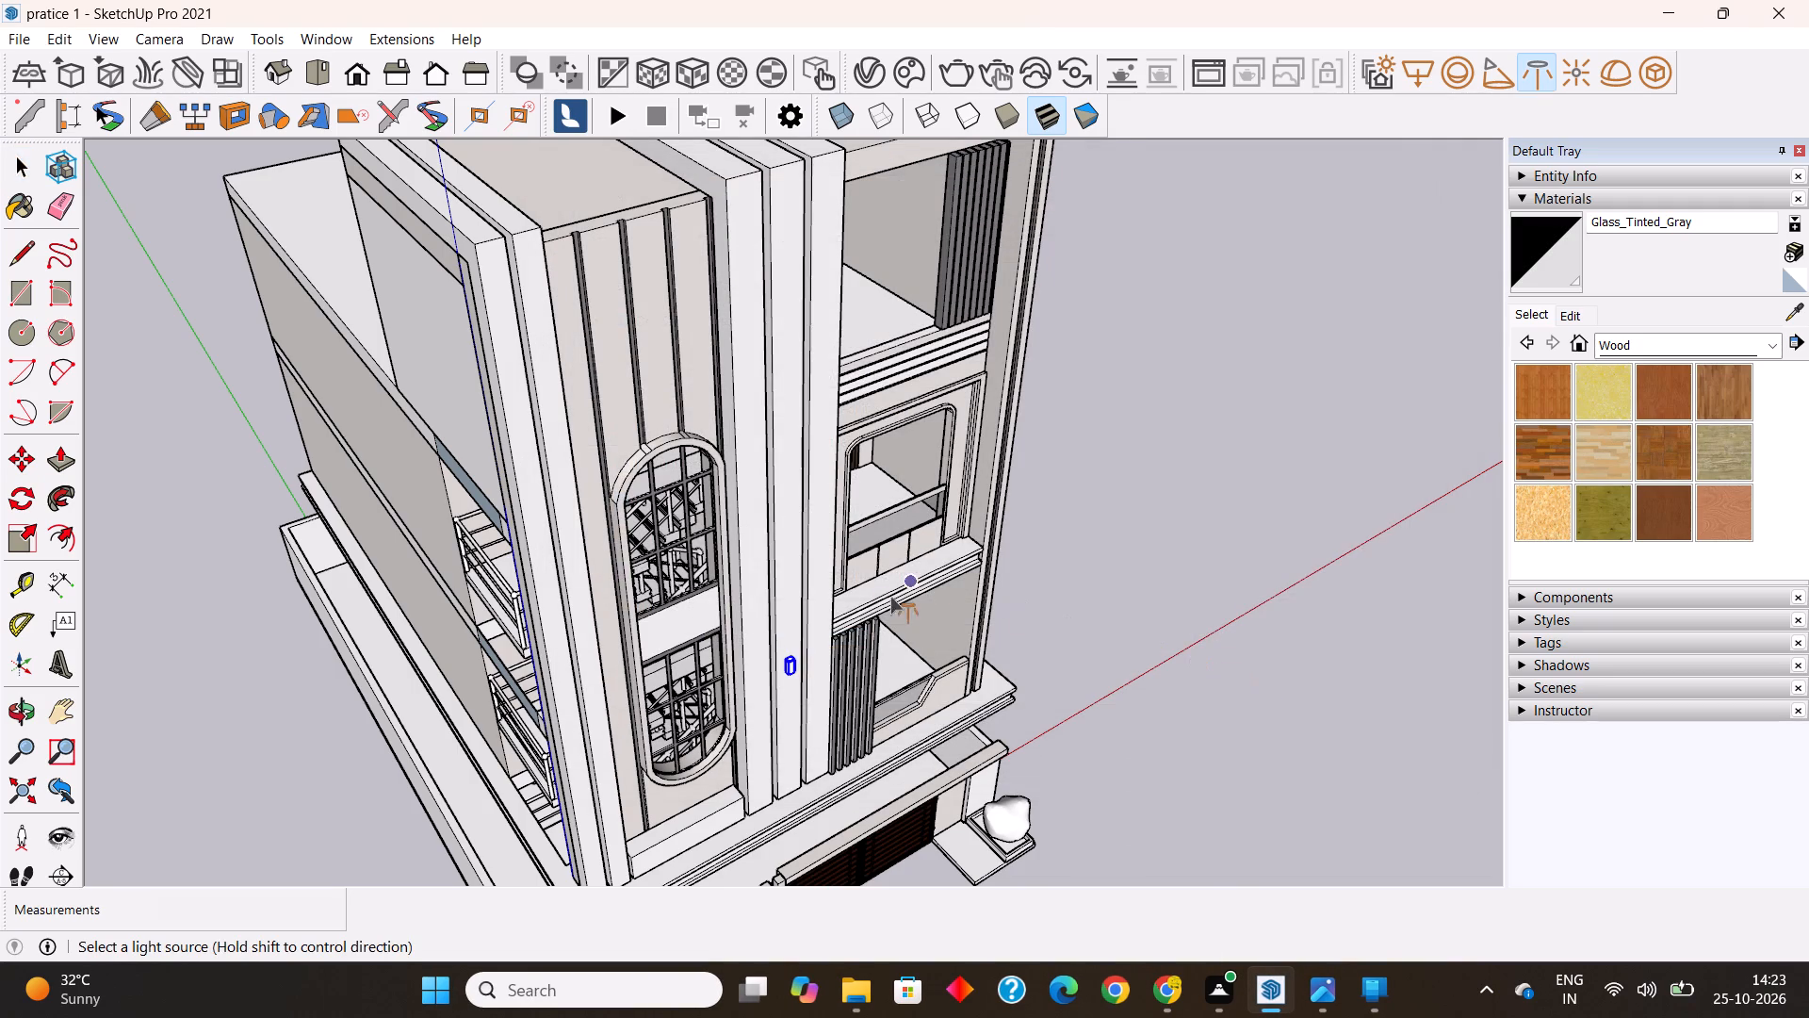
scroll(790, 665, "up", 14)
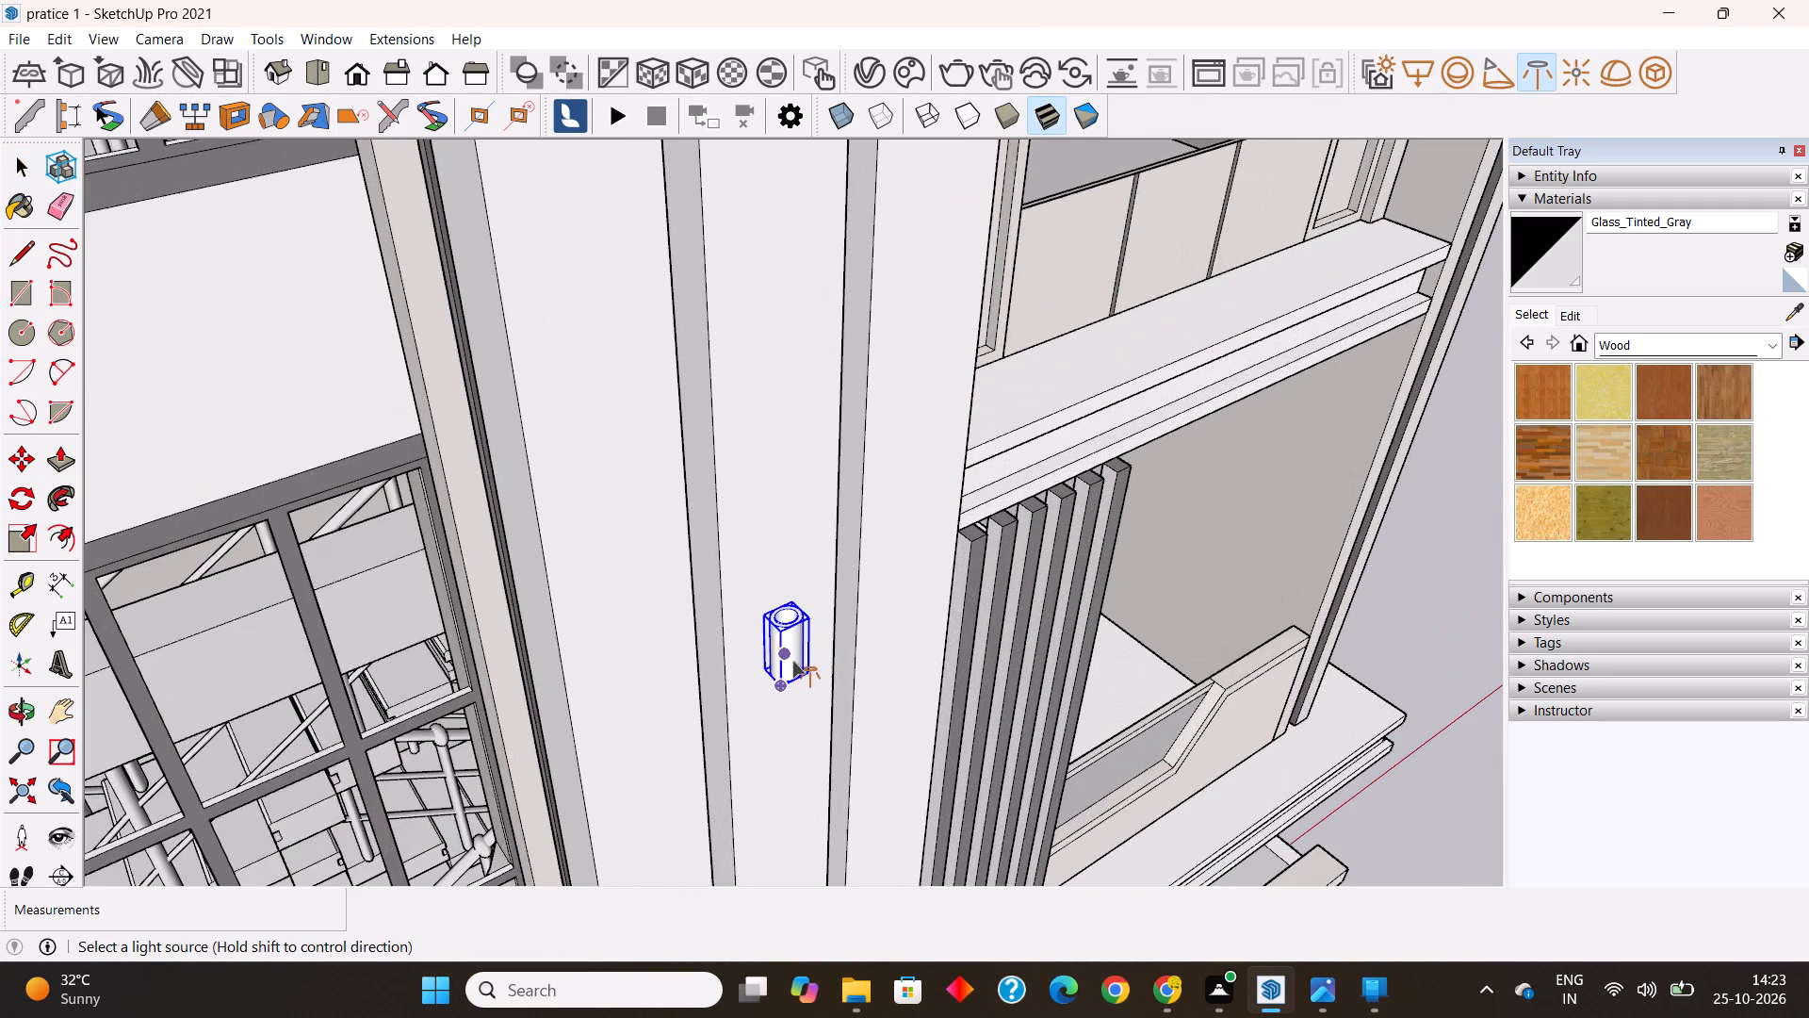
scroll(793, 660, "up", 8)
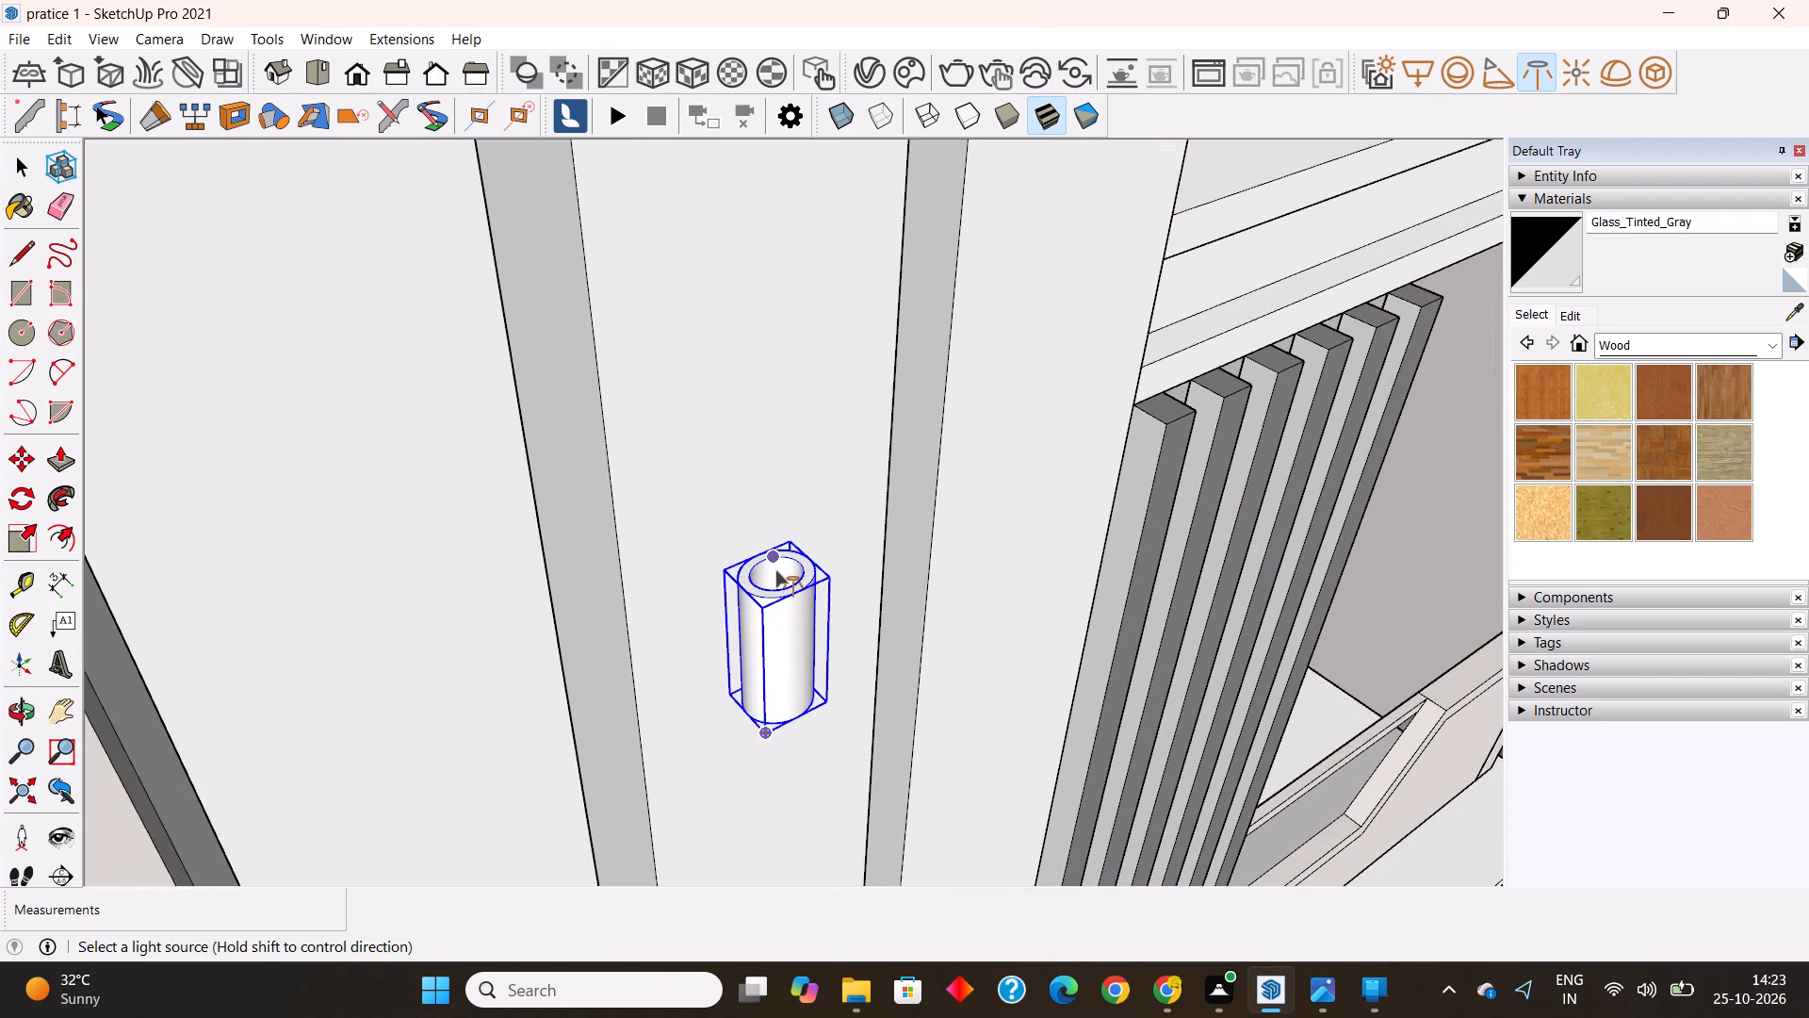
left_click(775, 570)
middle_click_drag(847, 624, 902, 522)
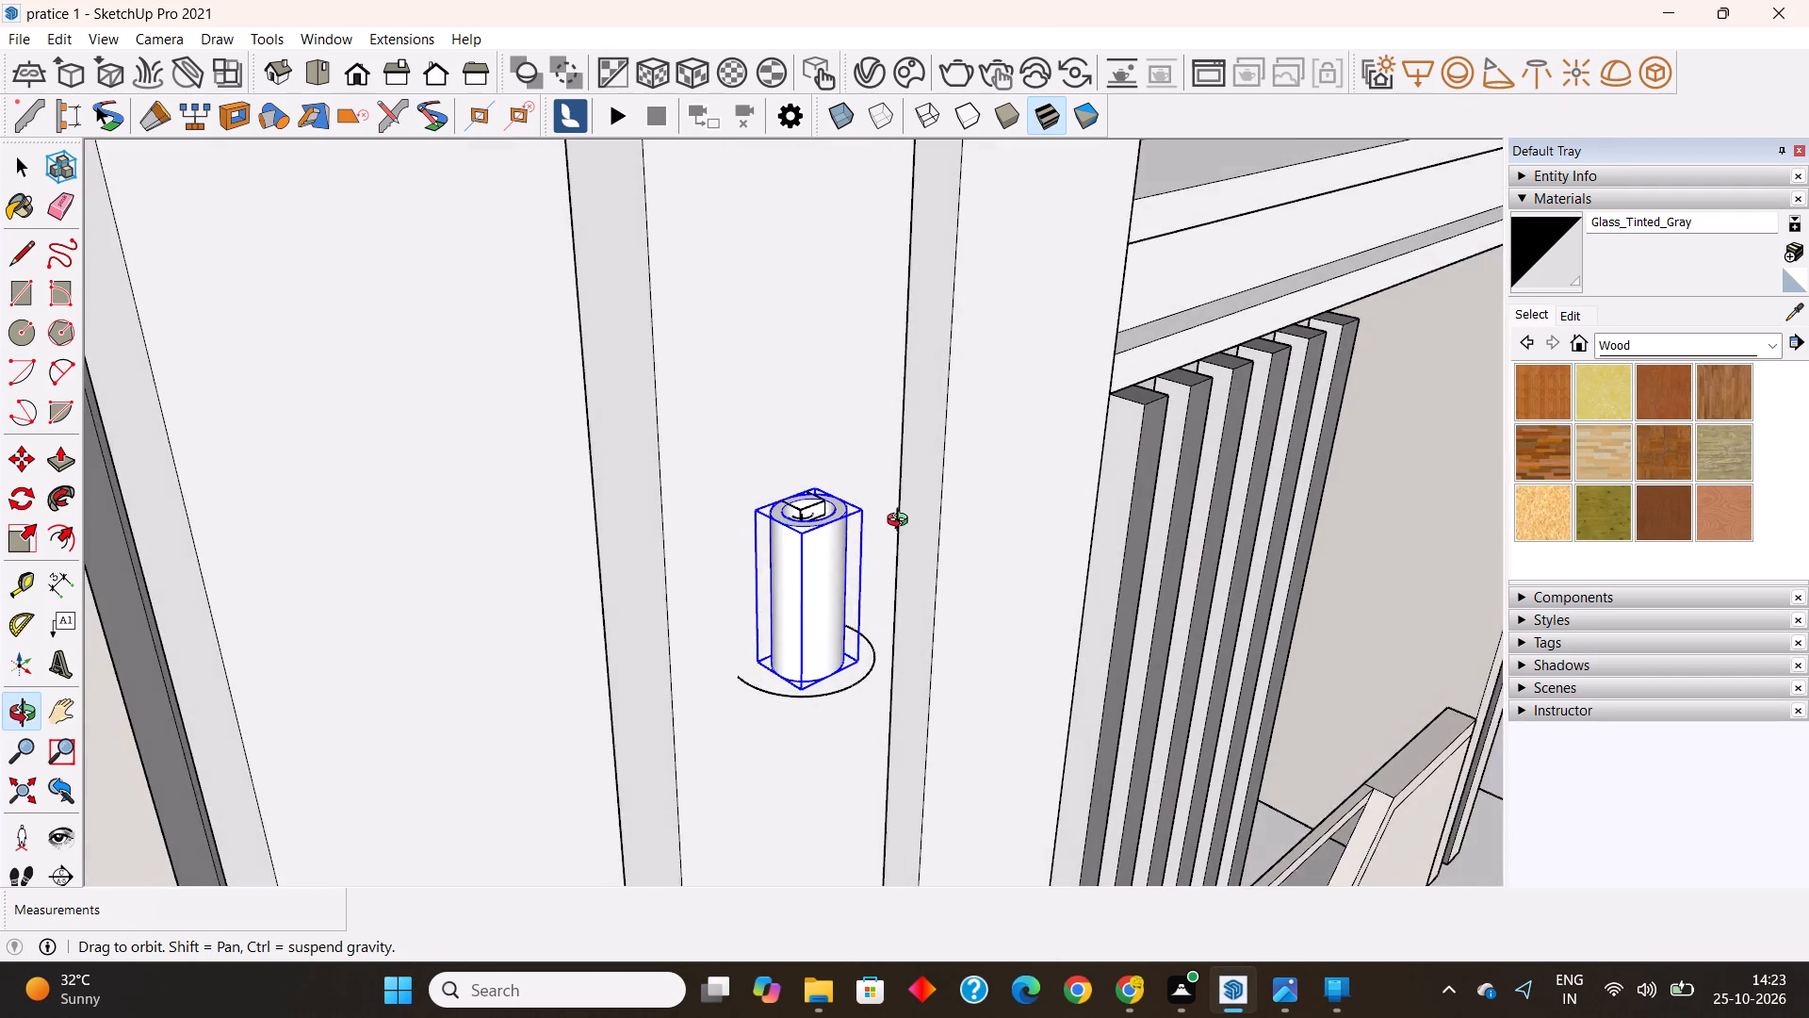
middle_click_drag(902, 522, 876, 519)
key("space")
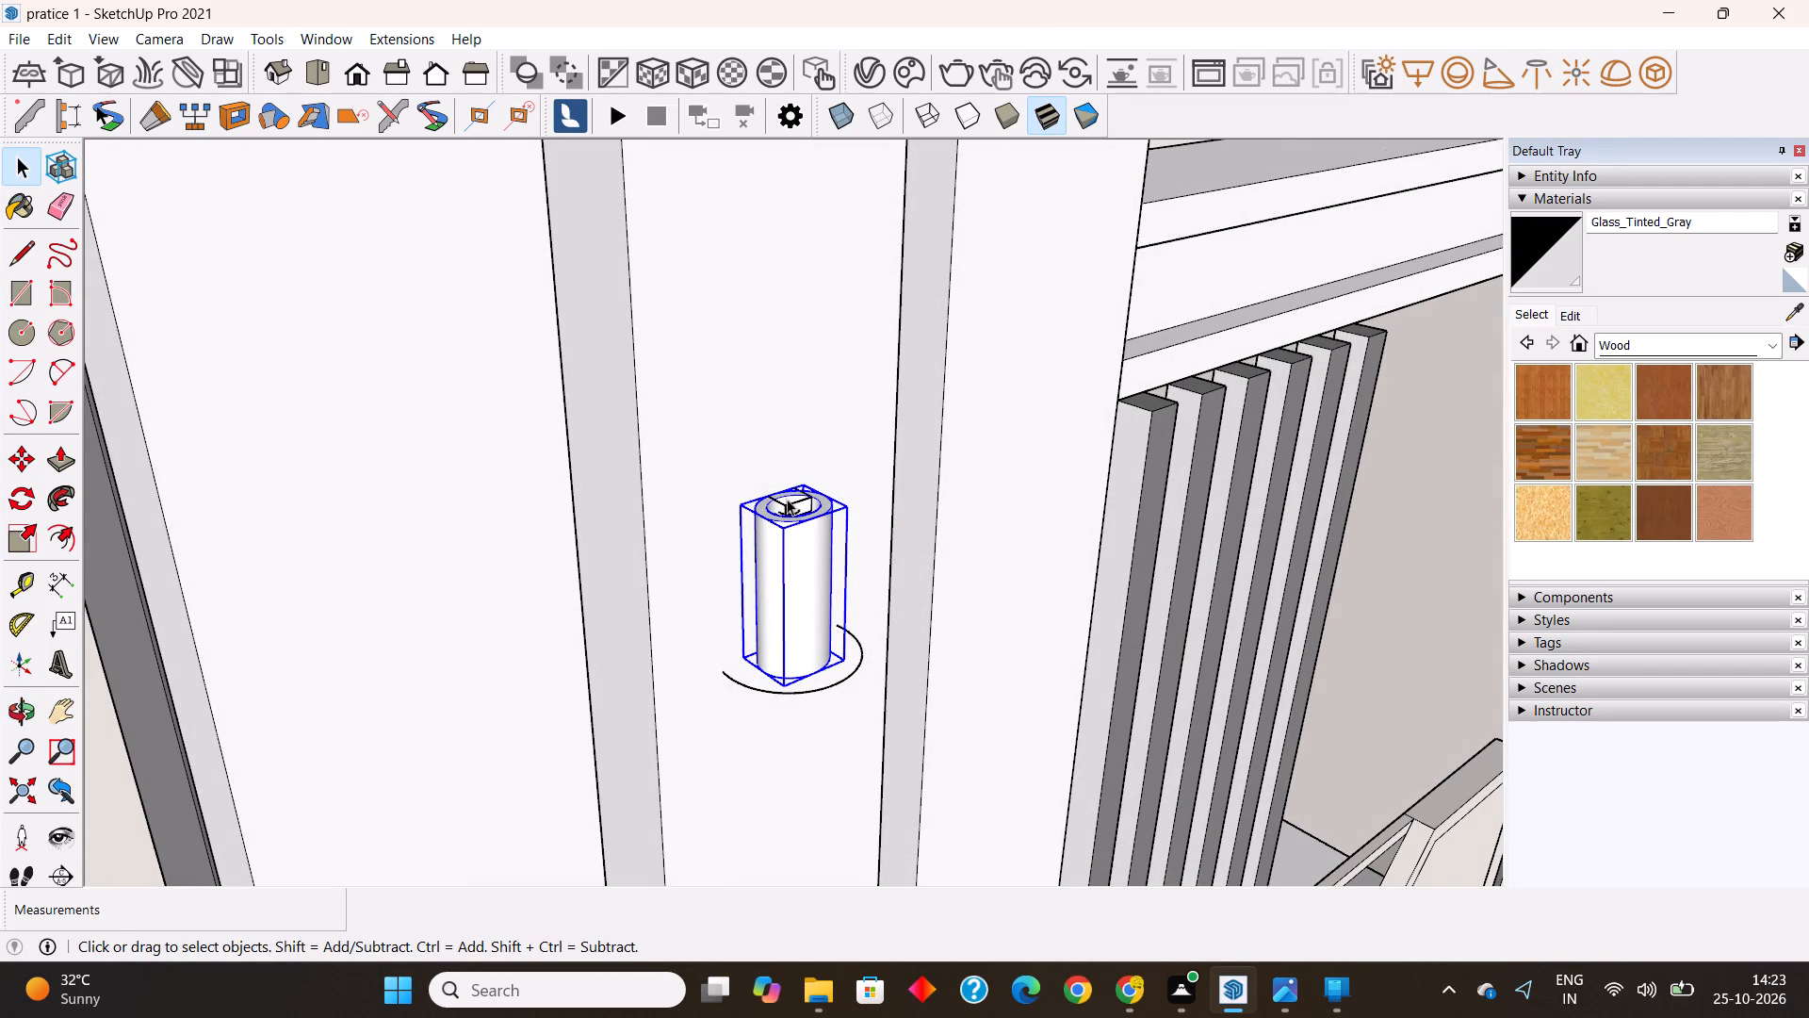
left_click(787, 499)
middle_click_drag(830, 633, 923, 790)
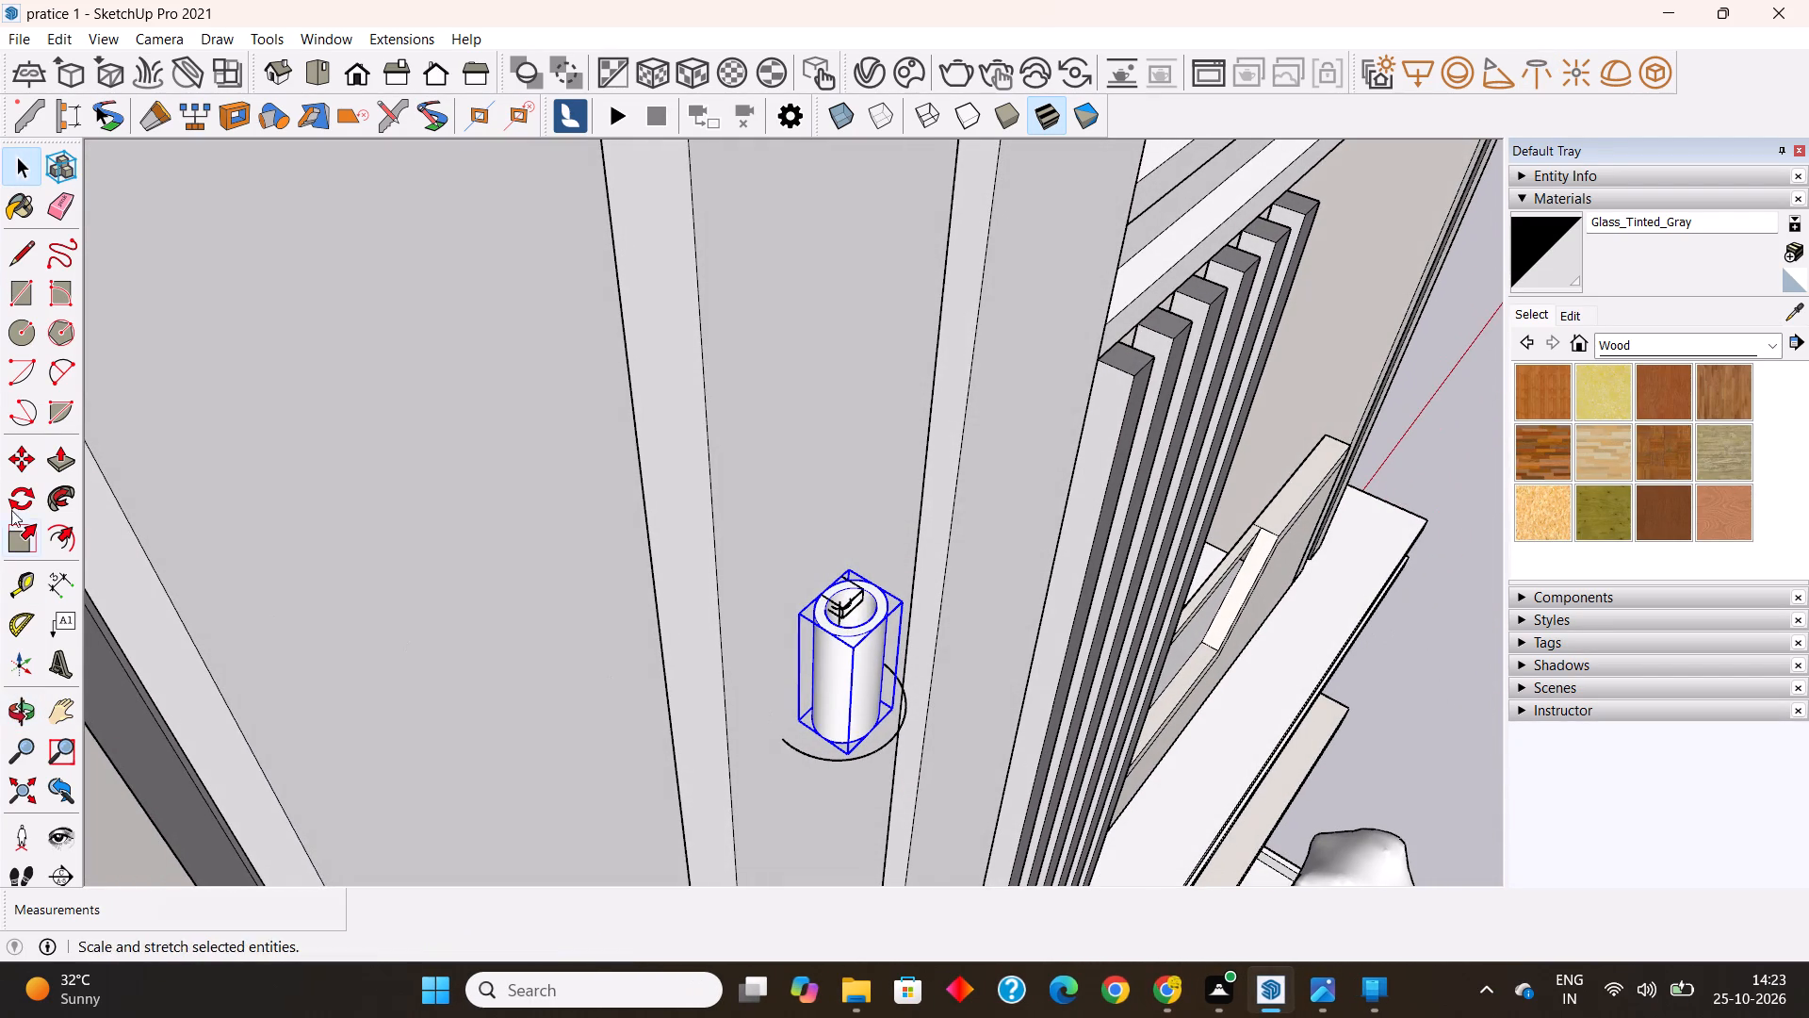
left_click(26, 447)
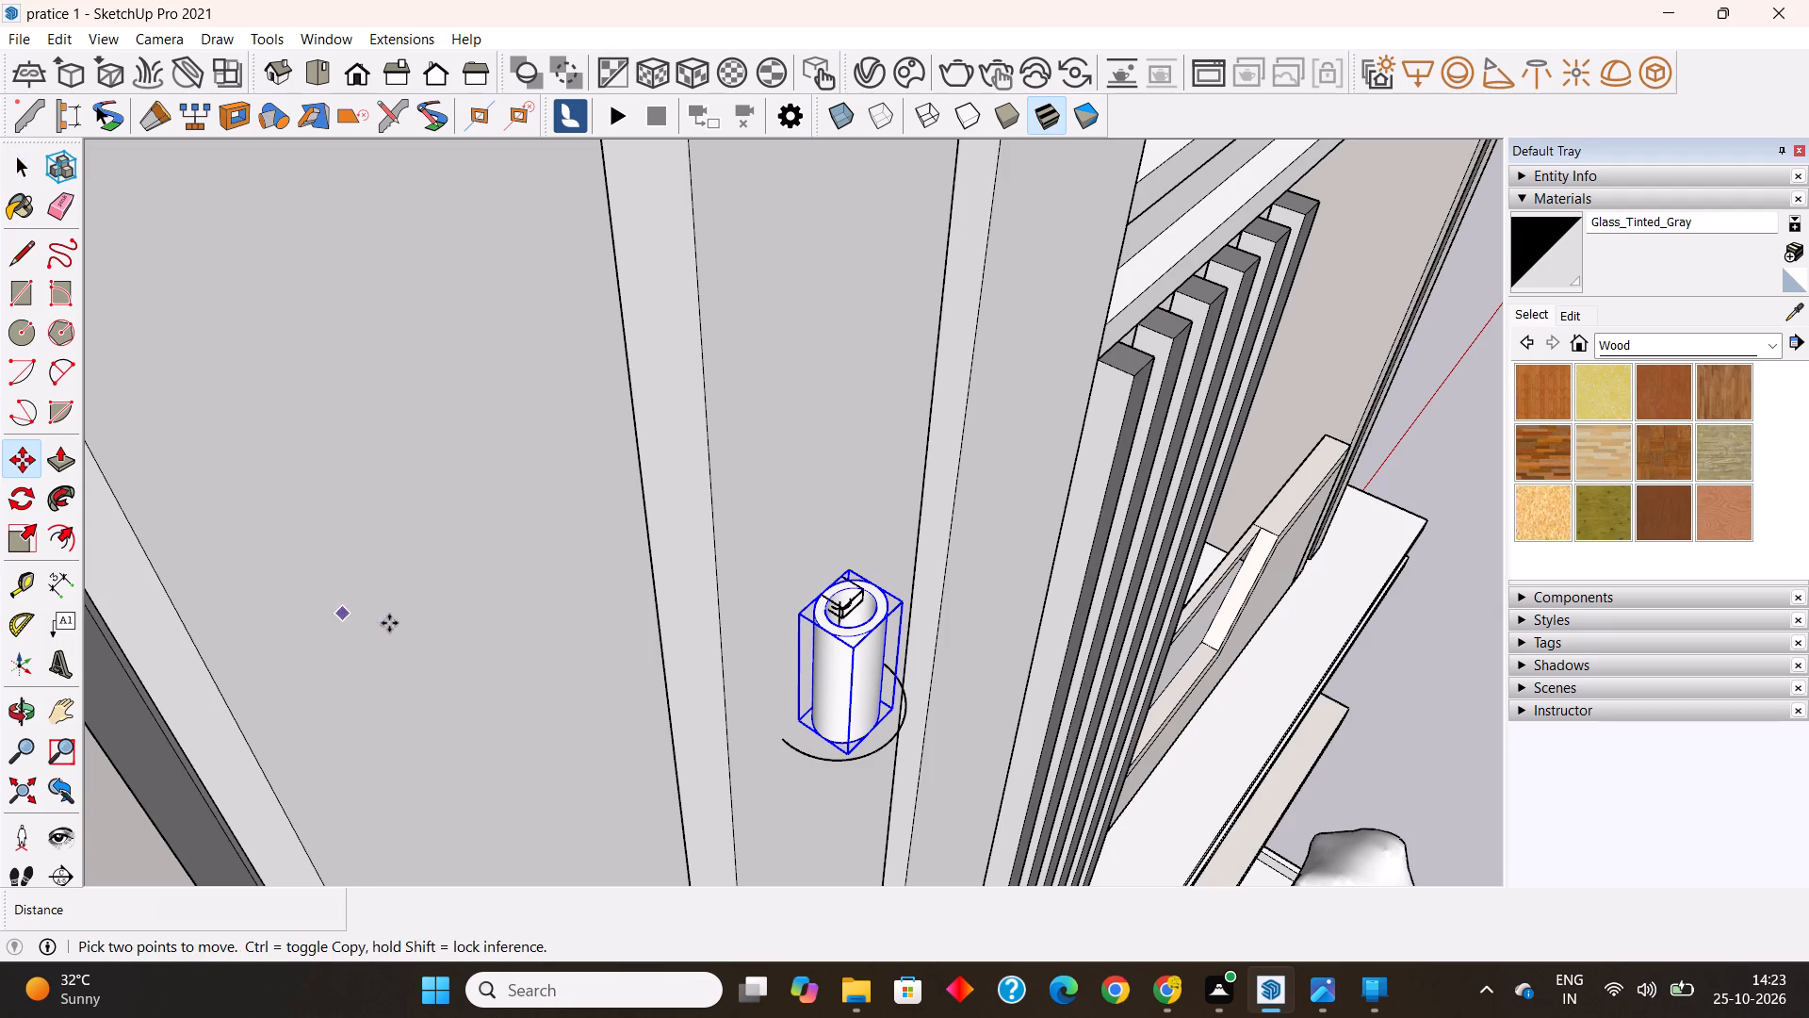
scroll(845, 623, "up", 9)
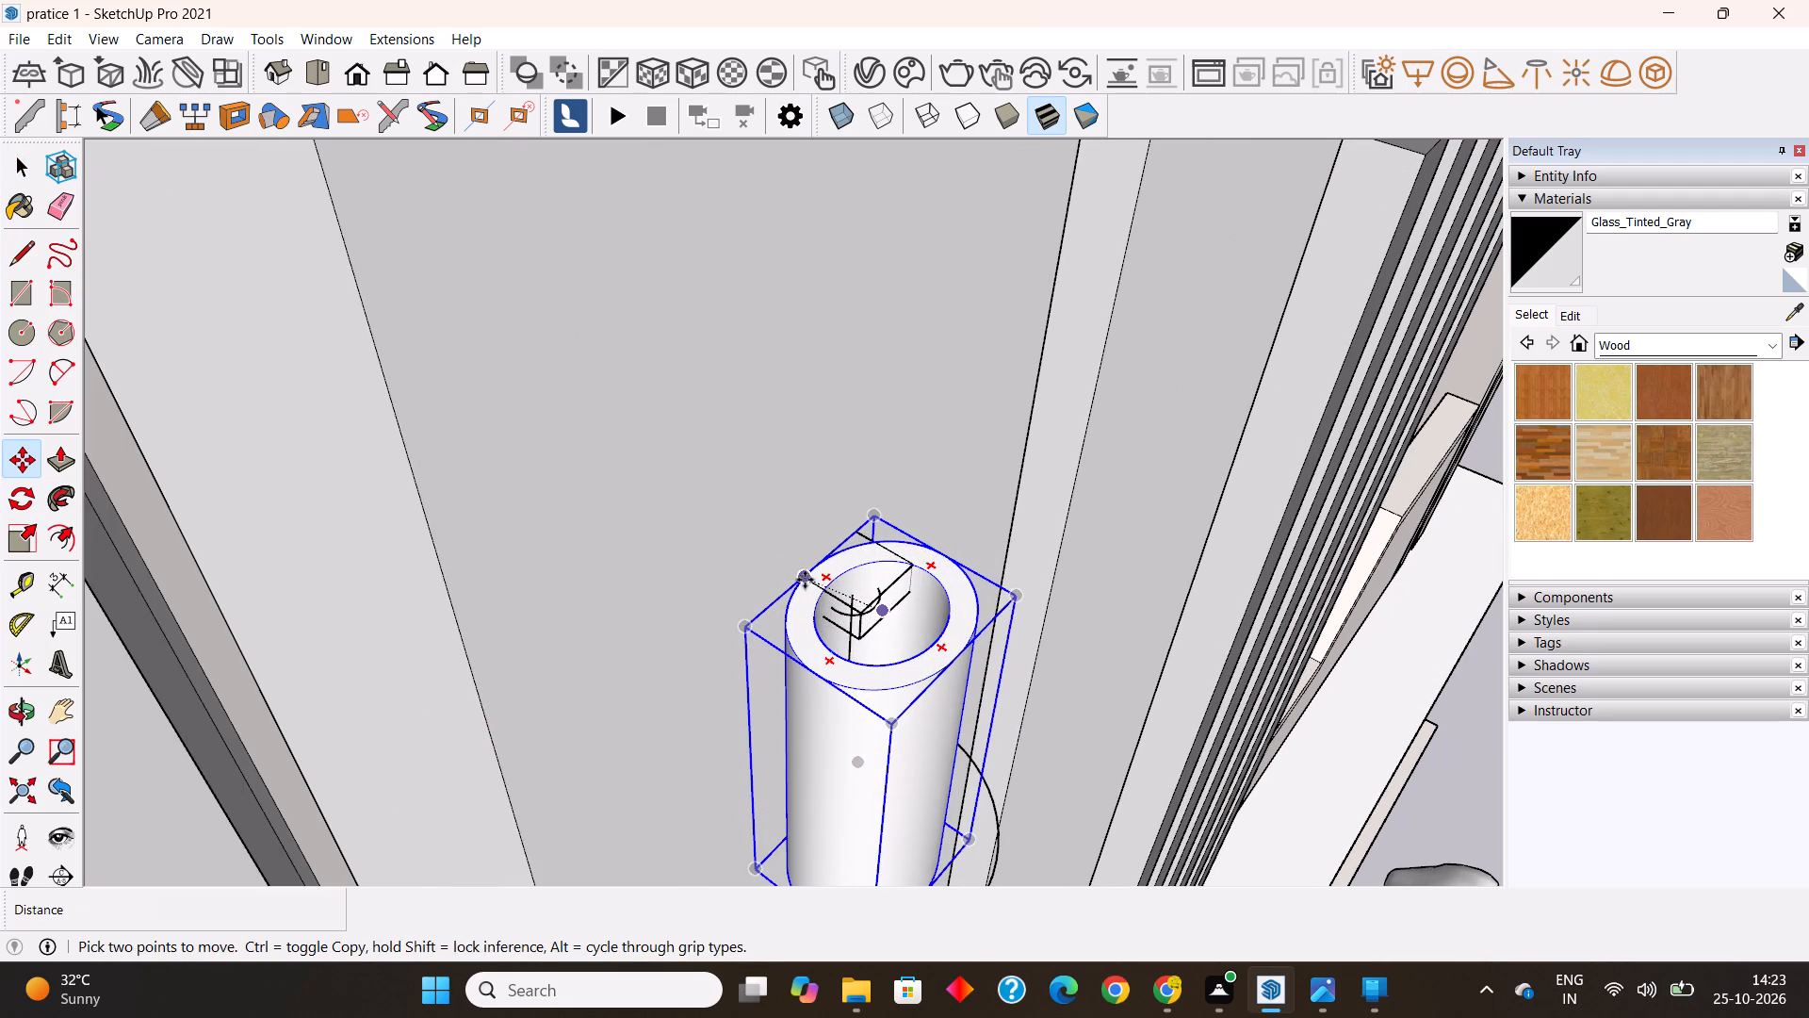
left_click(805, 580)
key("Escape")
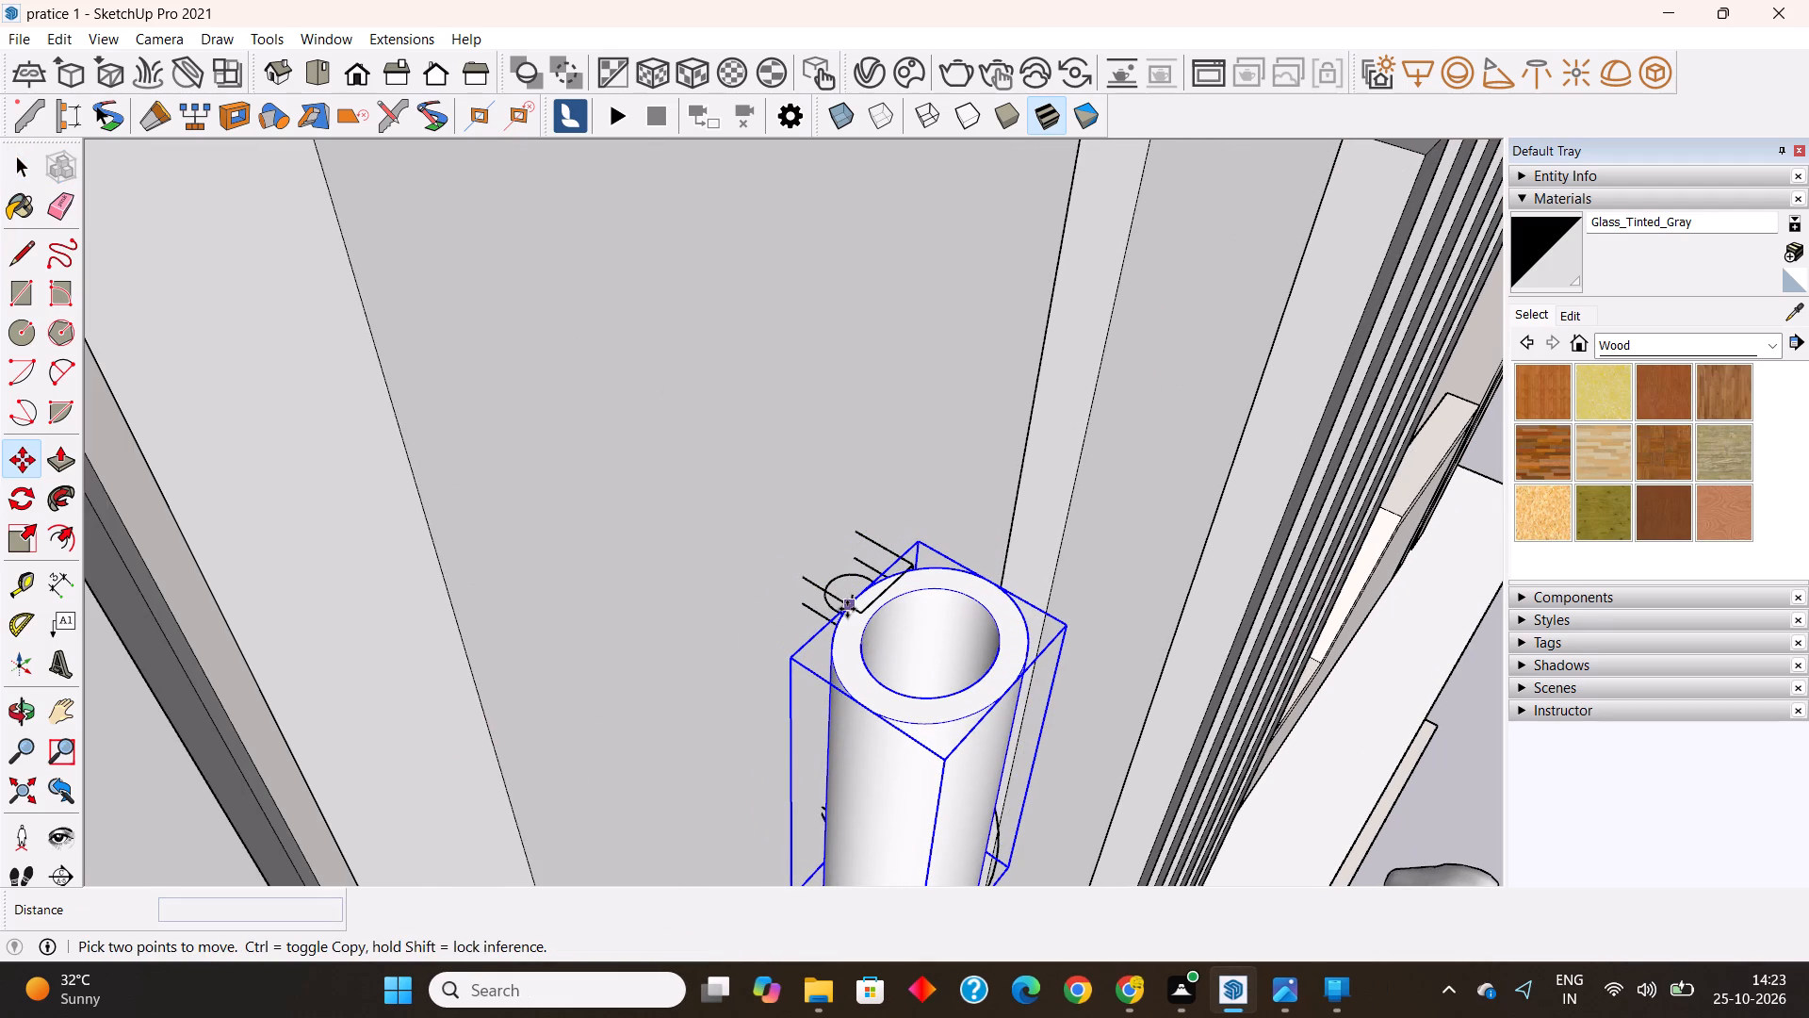
Select the IES light and move it toward the centre of the tube's top opening.
key("space")
left_click(864, 609)
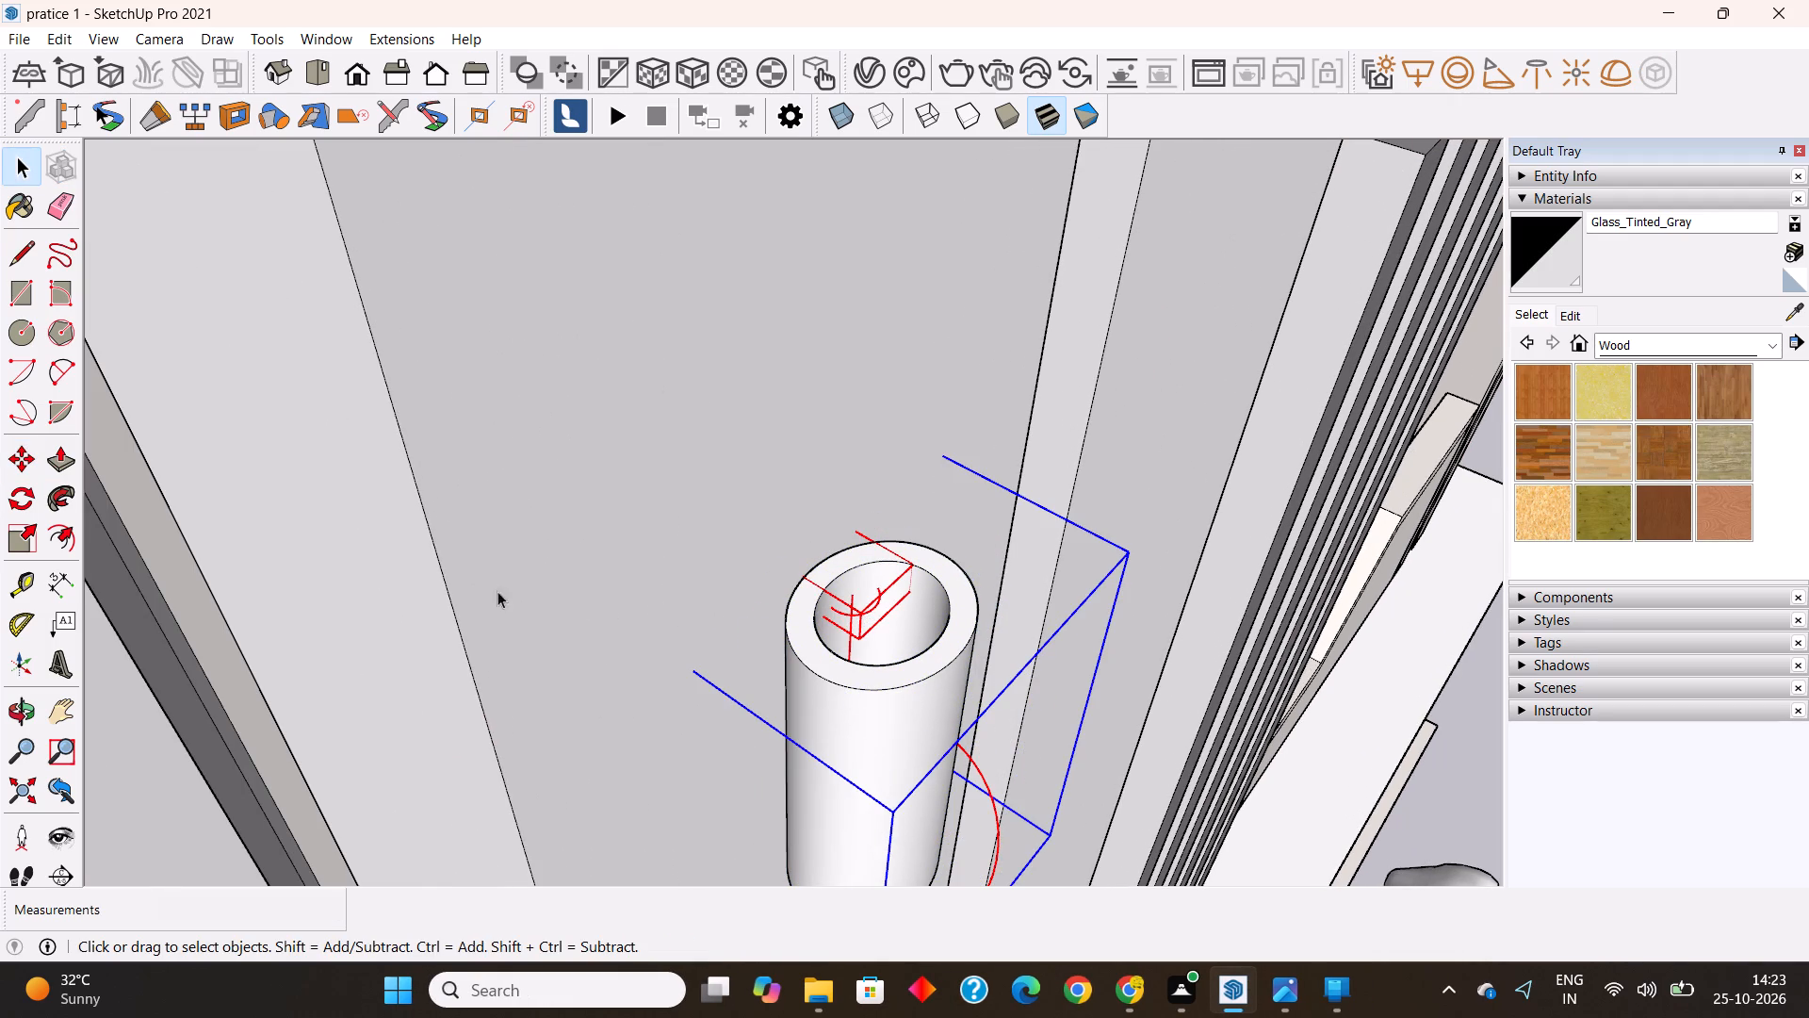
left_click(21, 462)
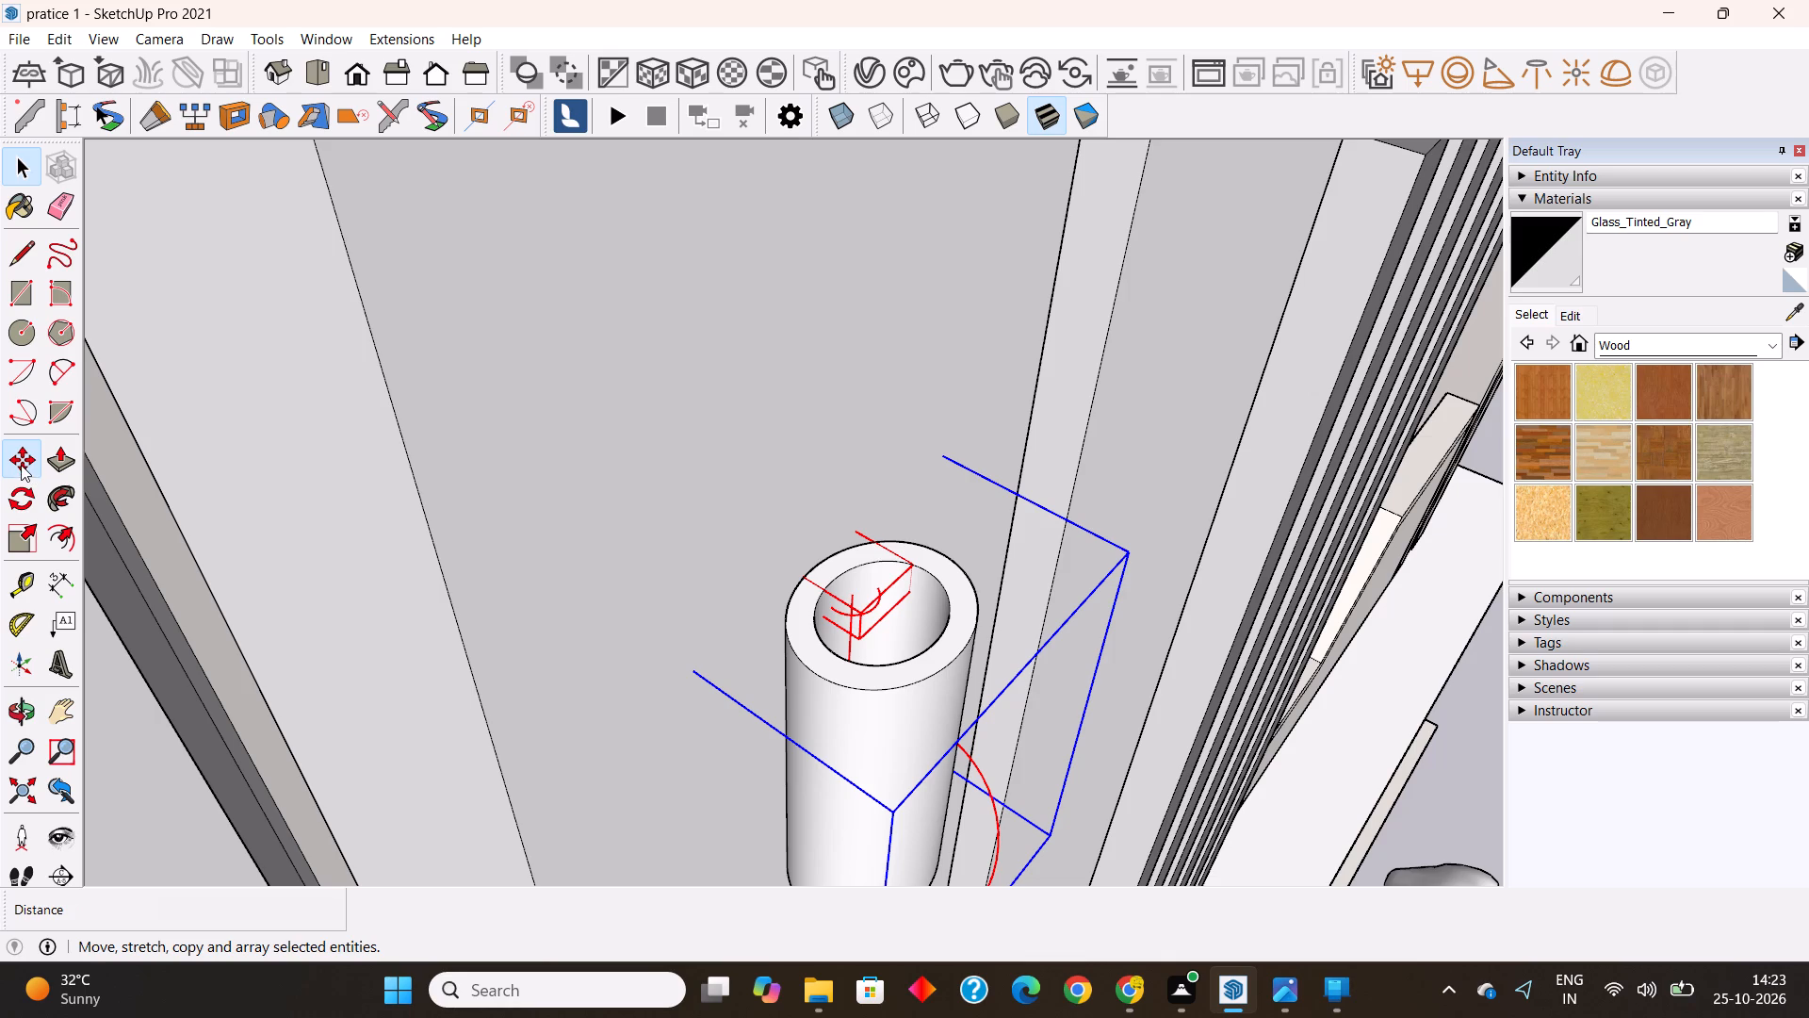
left_click(807, 572)
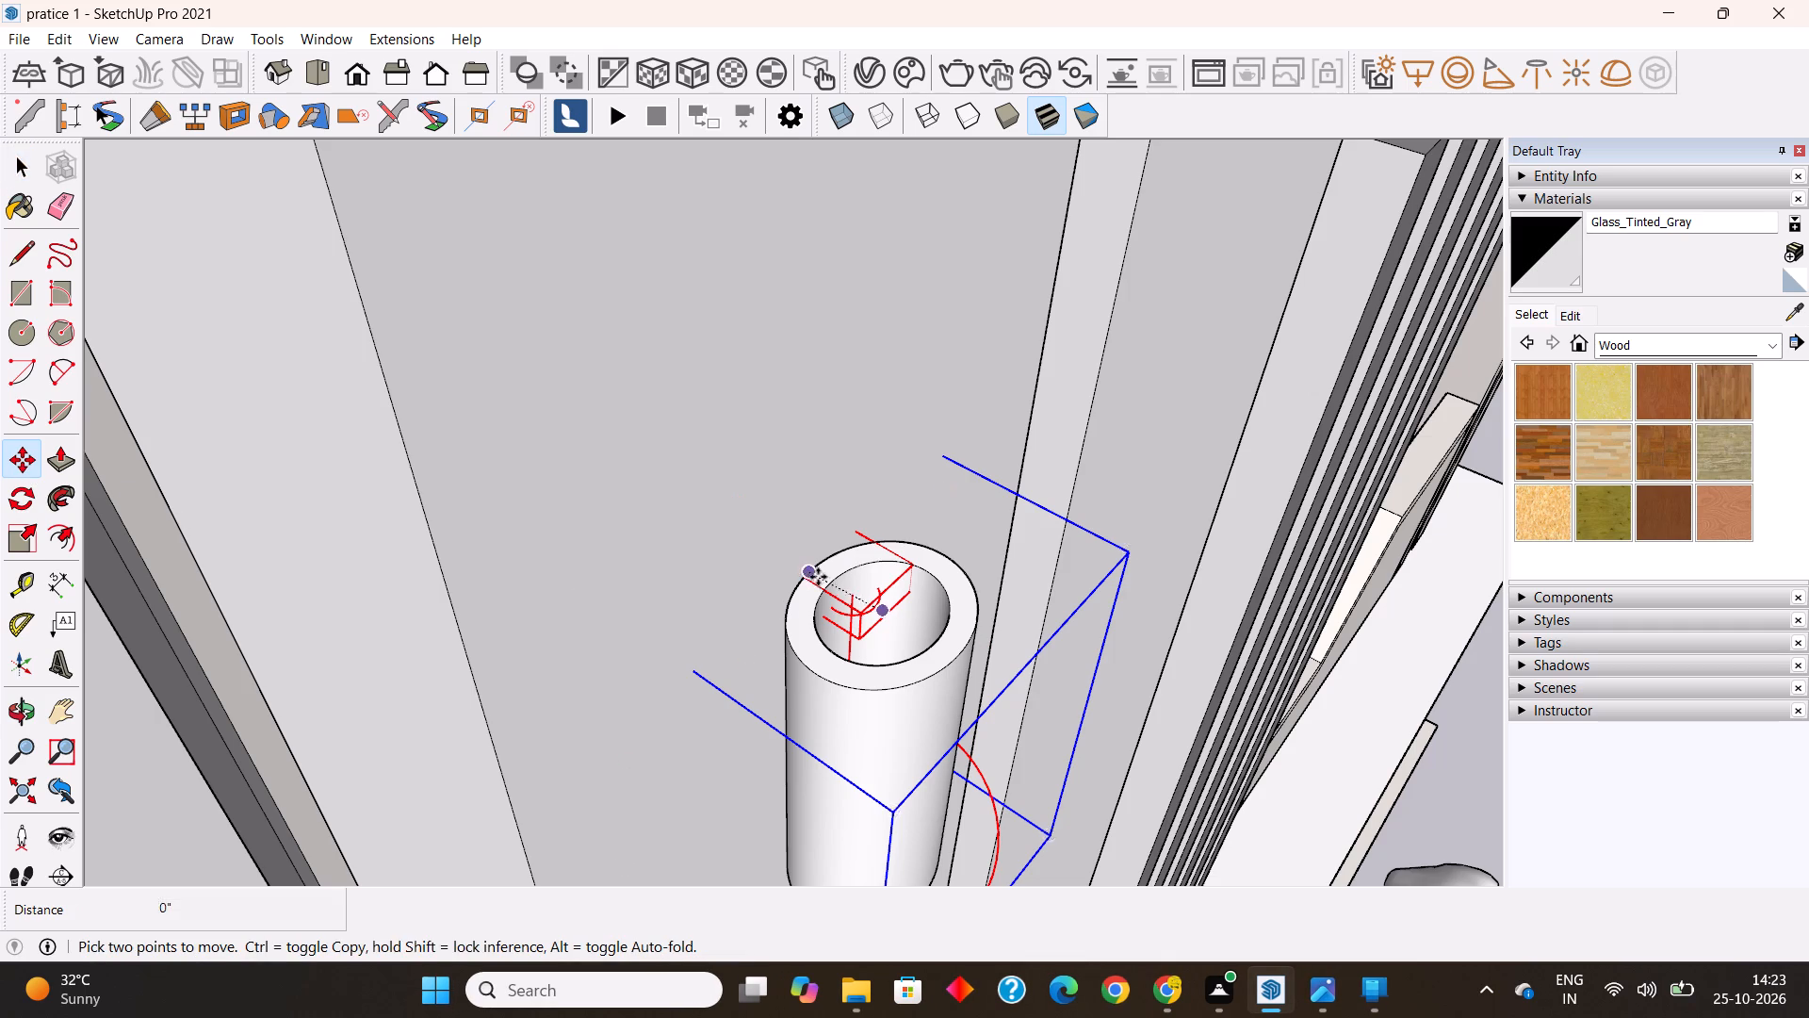
left_click(891, 608)
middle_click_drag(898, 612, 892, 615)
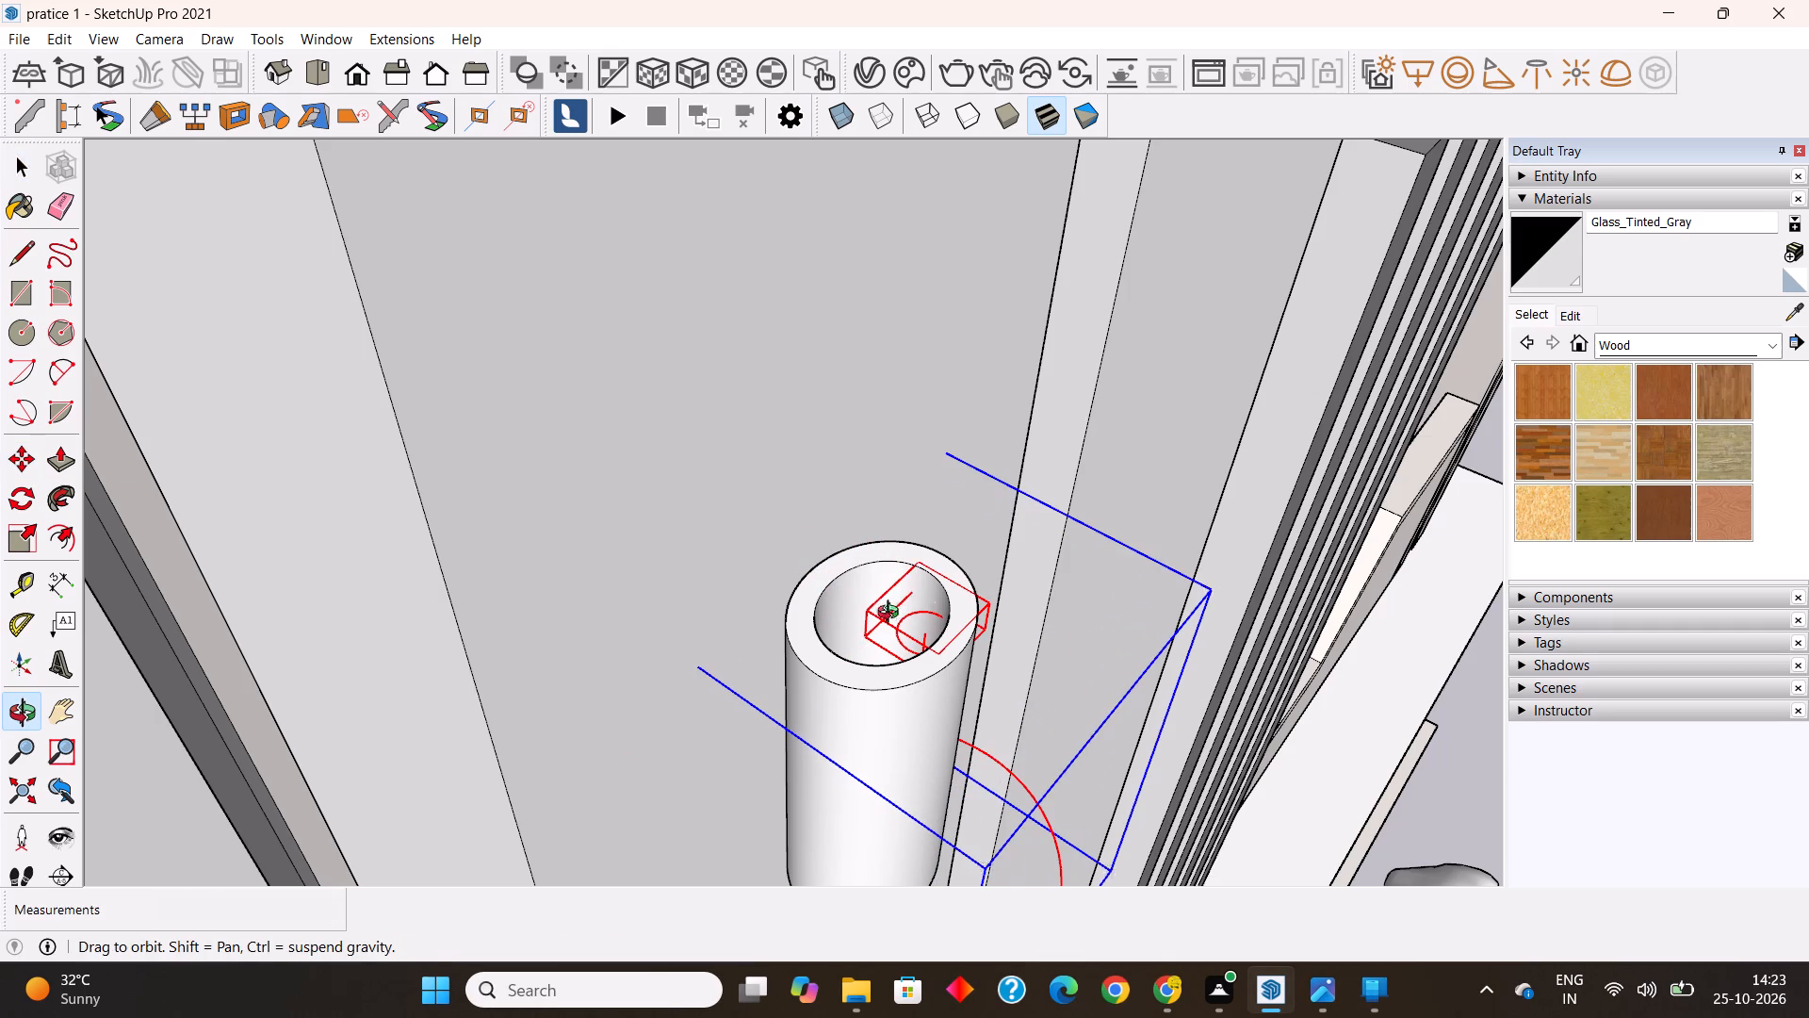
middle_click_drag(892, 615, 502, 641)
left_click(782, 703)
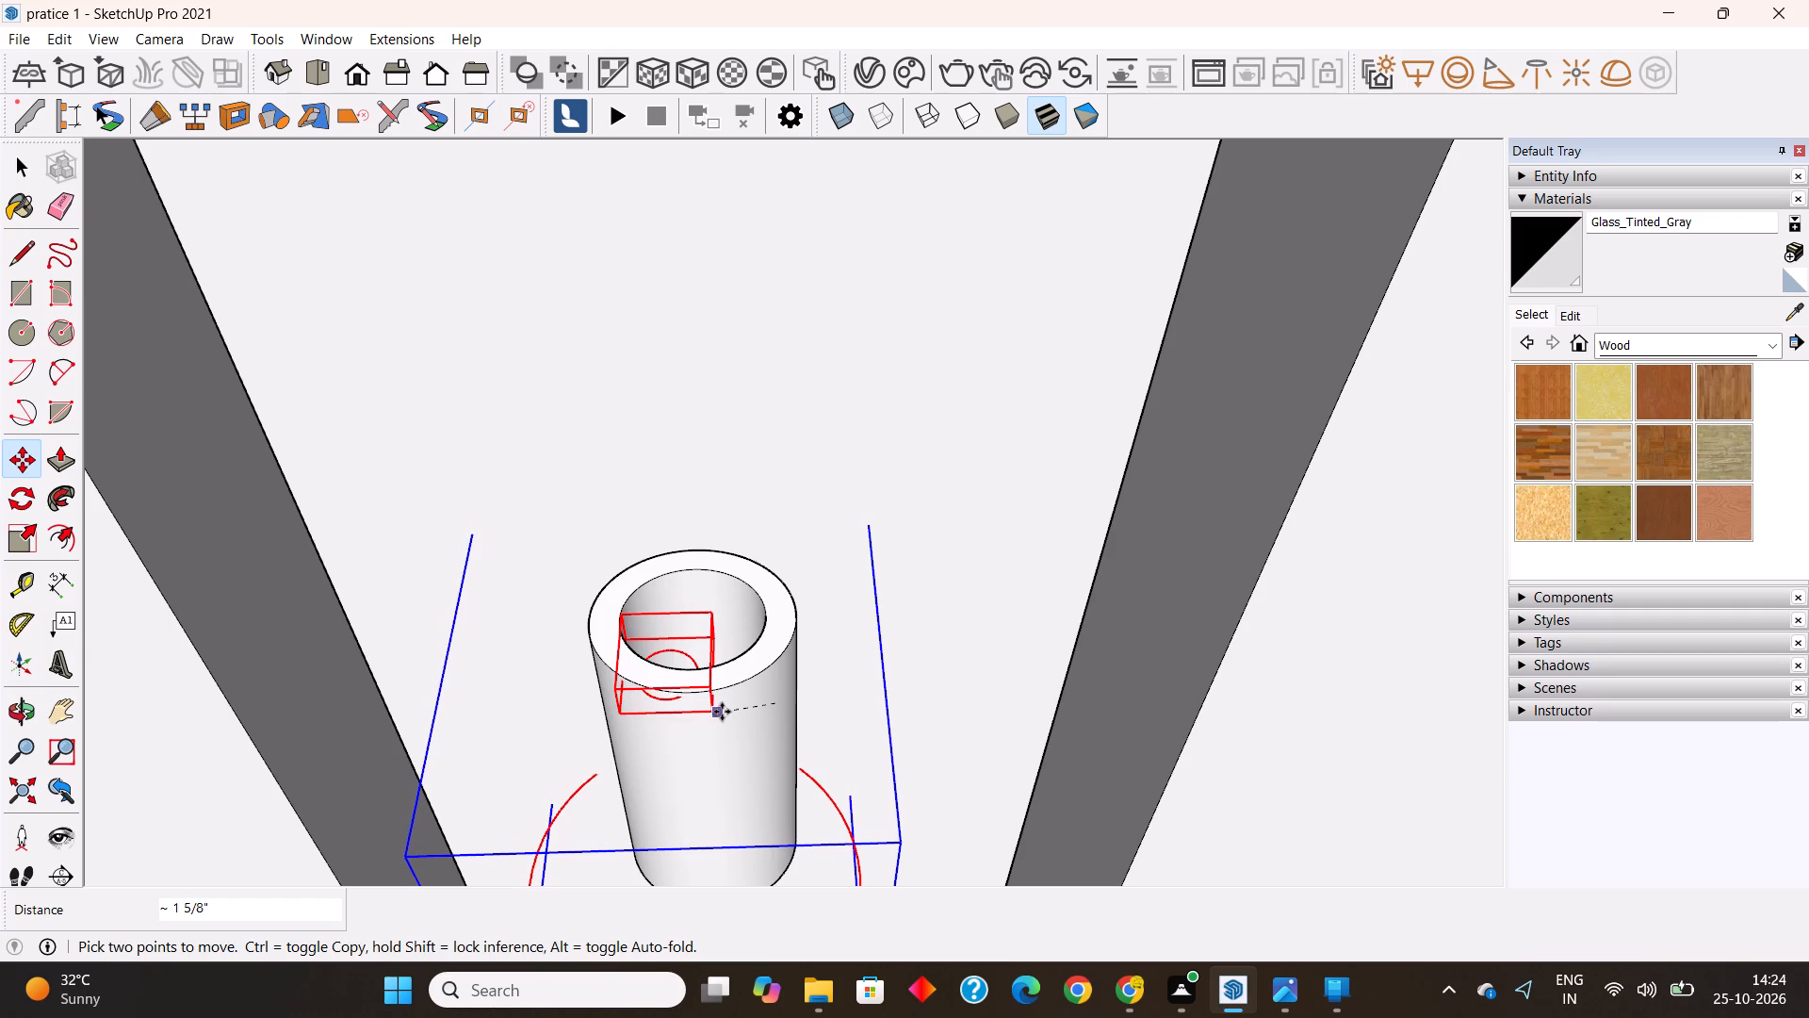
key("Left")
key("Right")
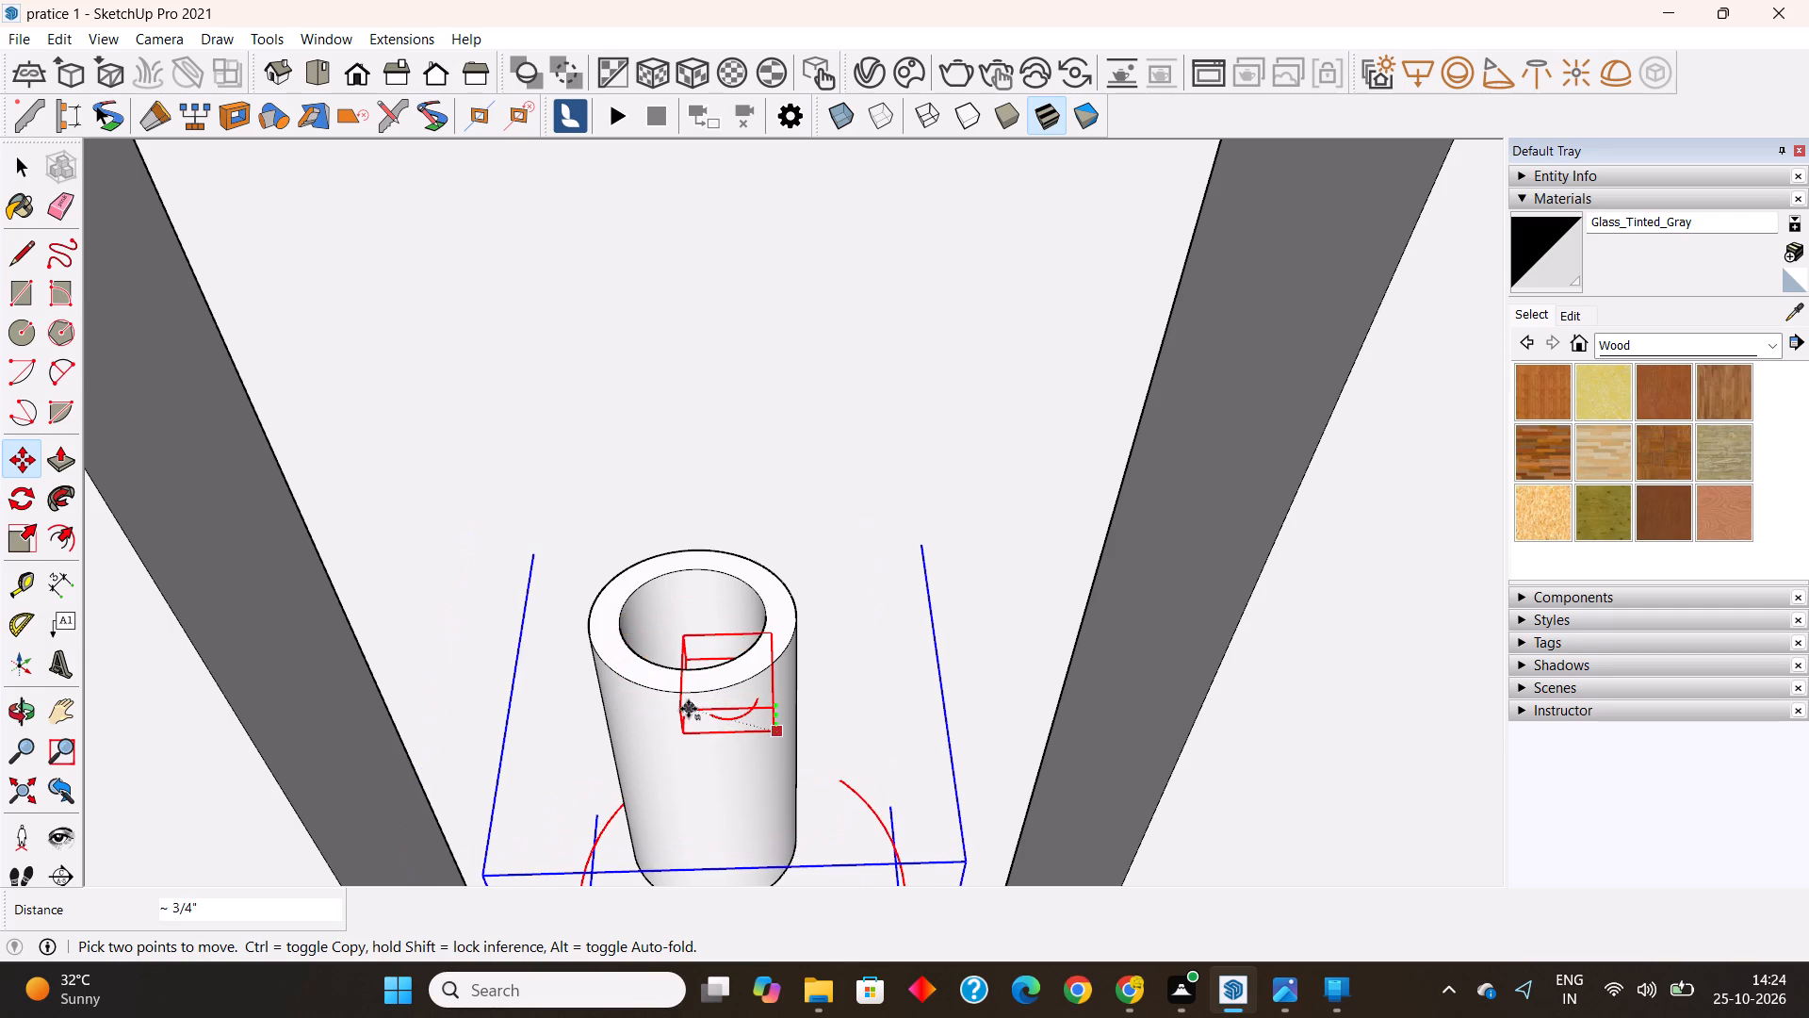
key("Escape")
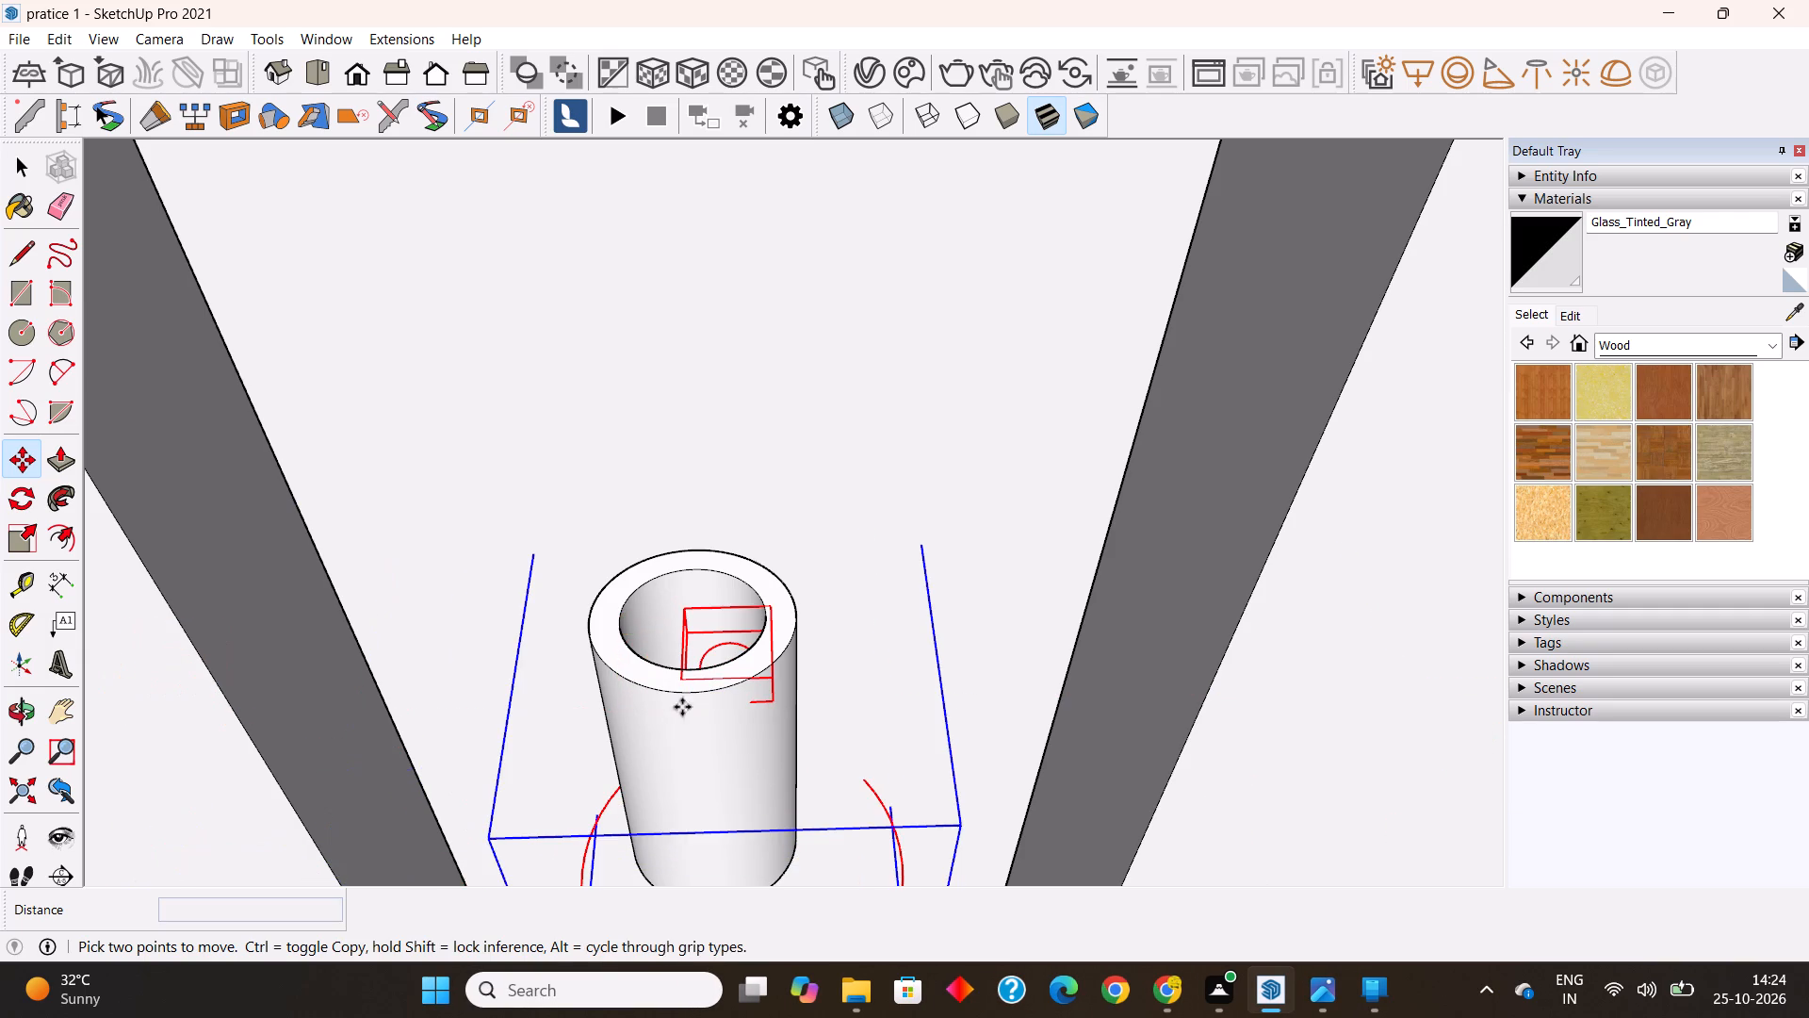
Move the IES light about 5 1/8" from its corner to a point on the tube's inner wall.
scroll(704, 660, "up", 3)
middle_click_drag(725, 674, 1039, 808)
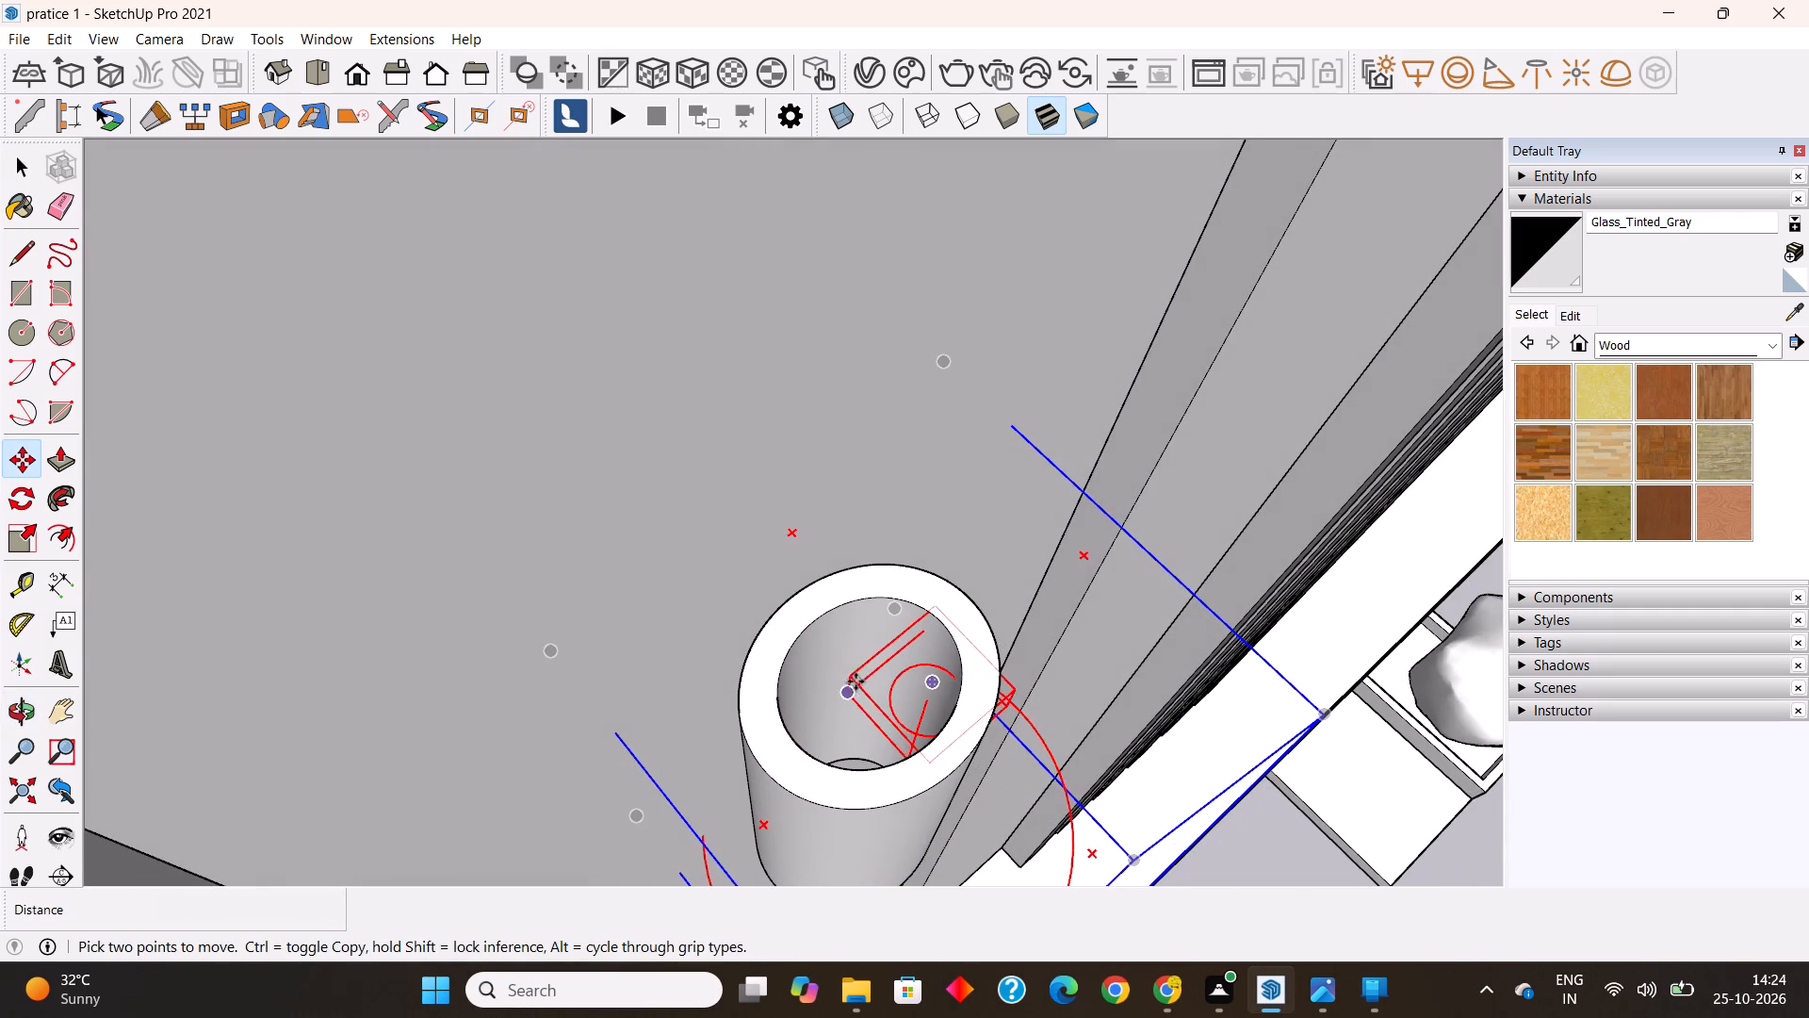
left_click(854, 678)
left_click(816, 700)
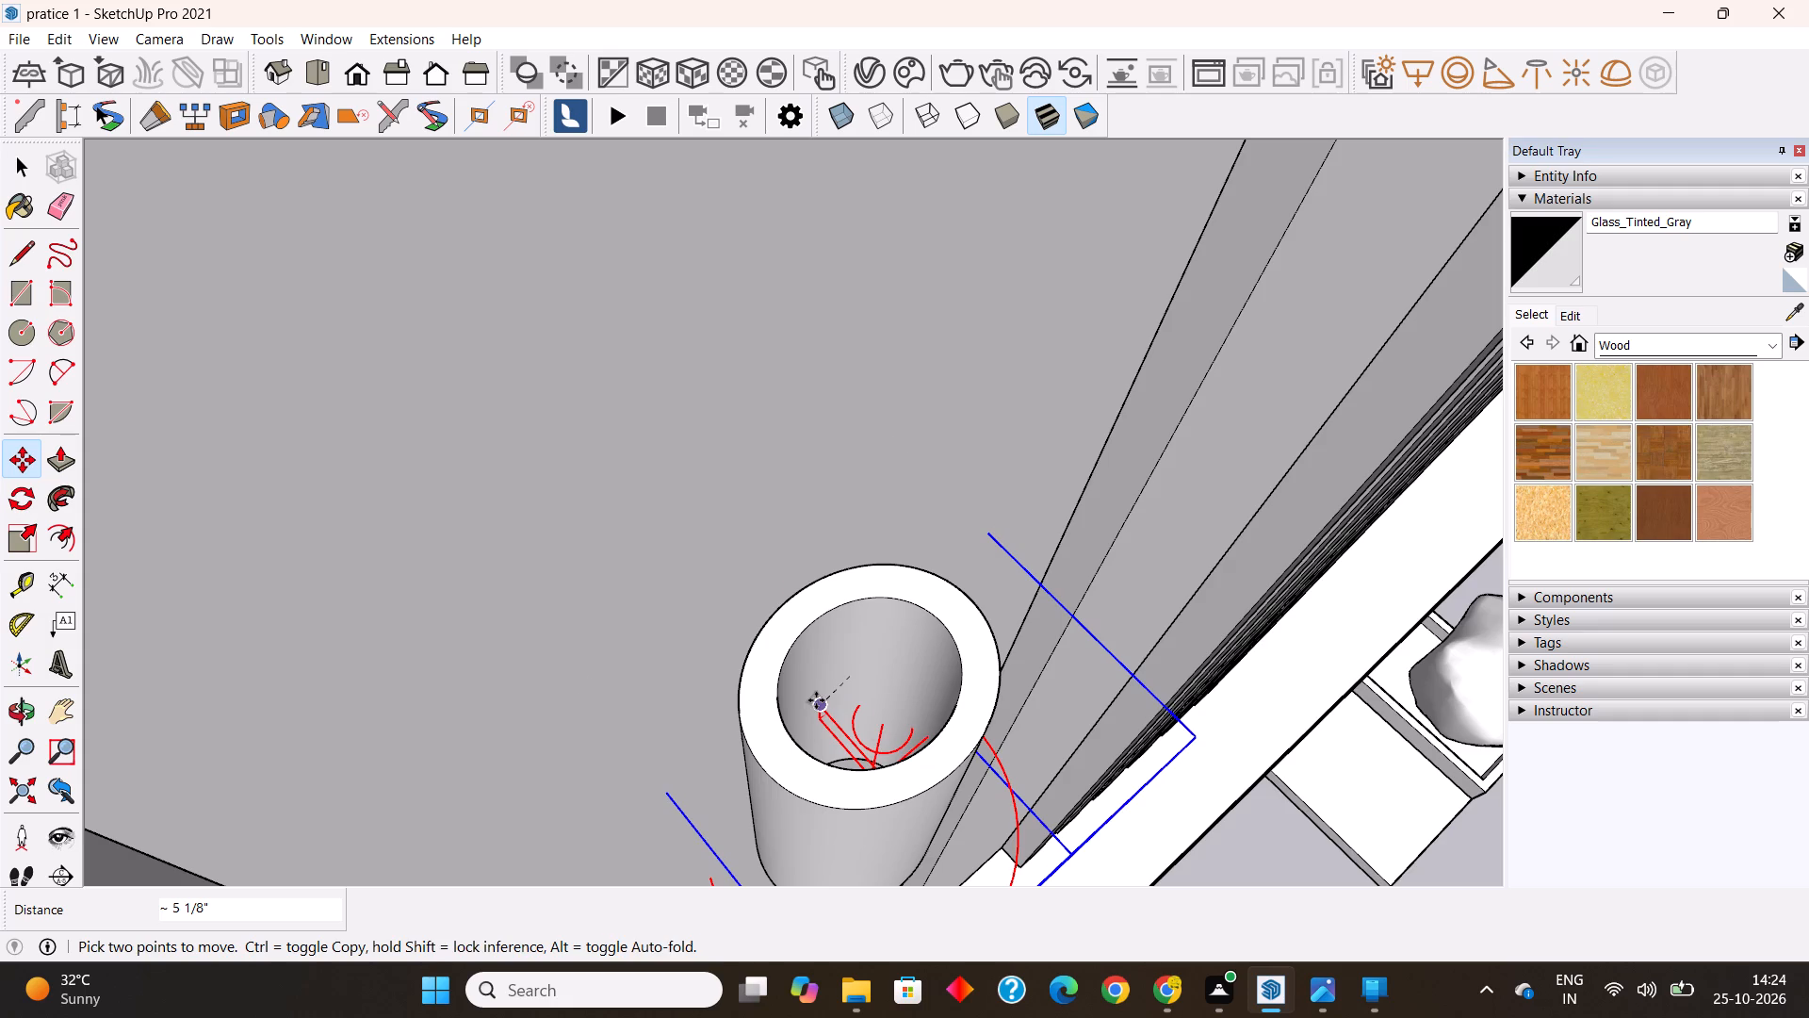
Shift the IES light about 1 3/16" horizontally toward the tube's axis and raise it about 3".
middle_click_drag(880, 737, 521, 395)
scroll(543, 376, "down", 9)
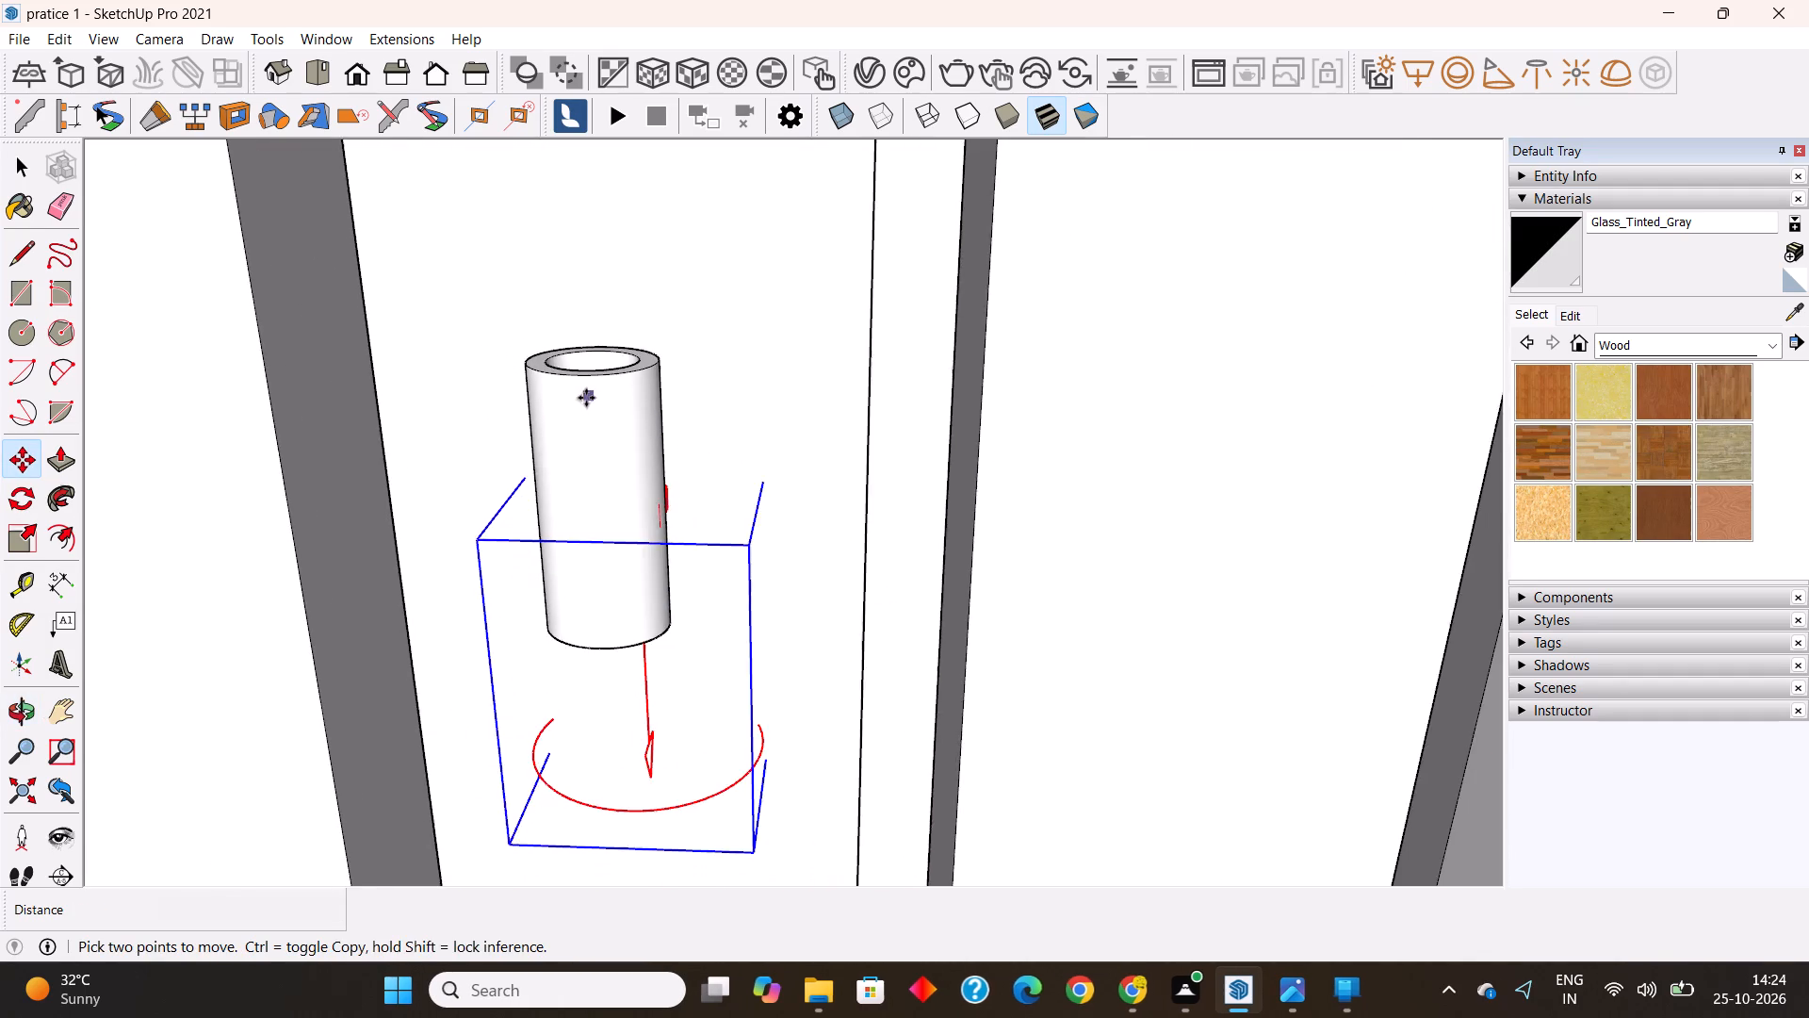
scroll(586, 398, "down", 1)
middle_click_drag(712, 640, 261, 583)
scroll(653, 730, "up", 2)
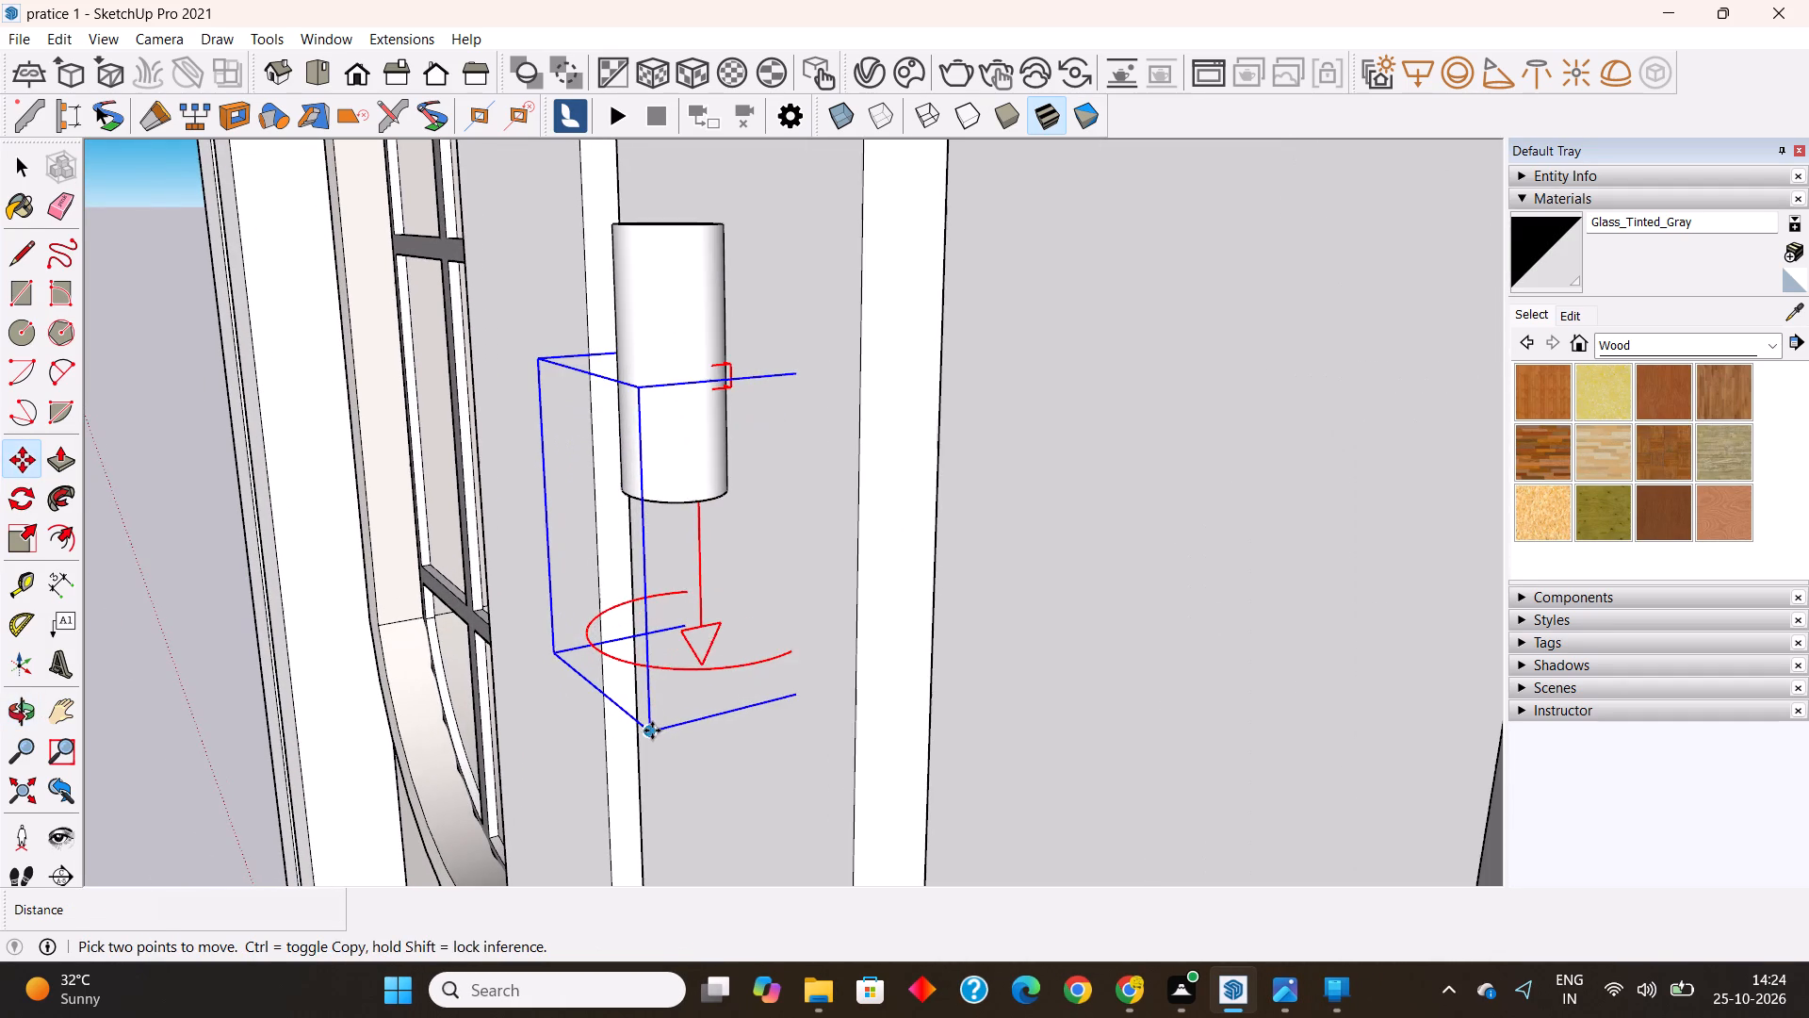
left_click(651, 731)
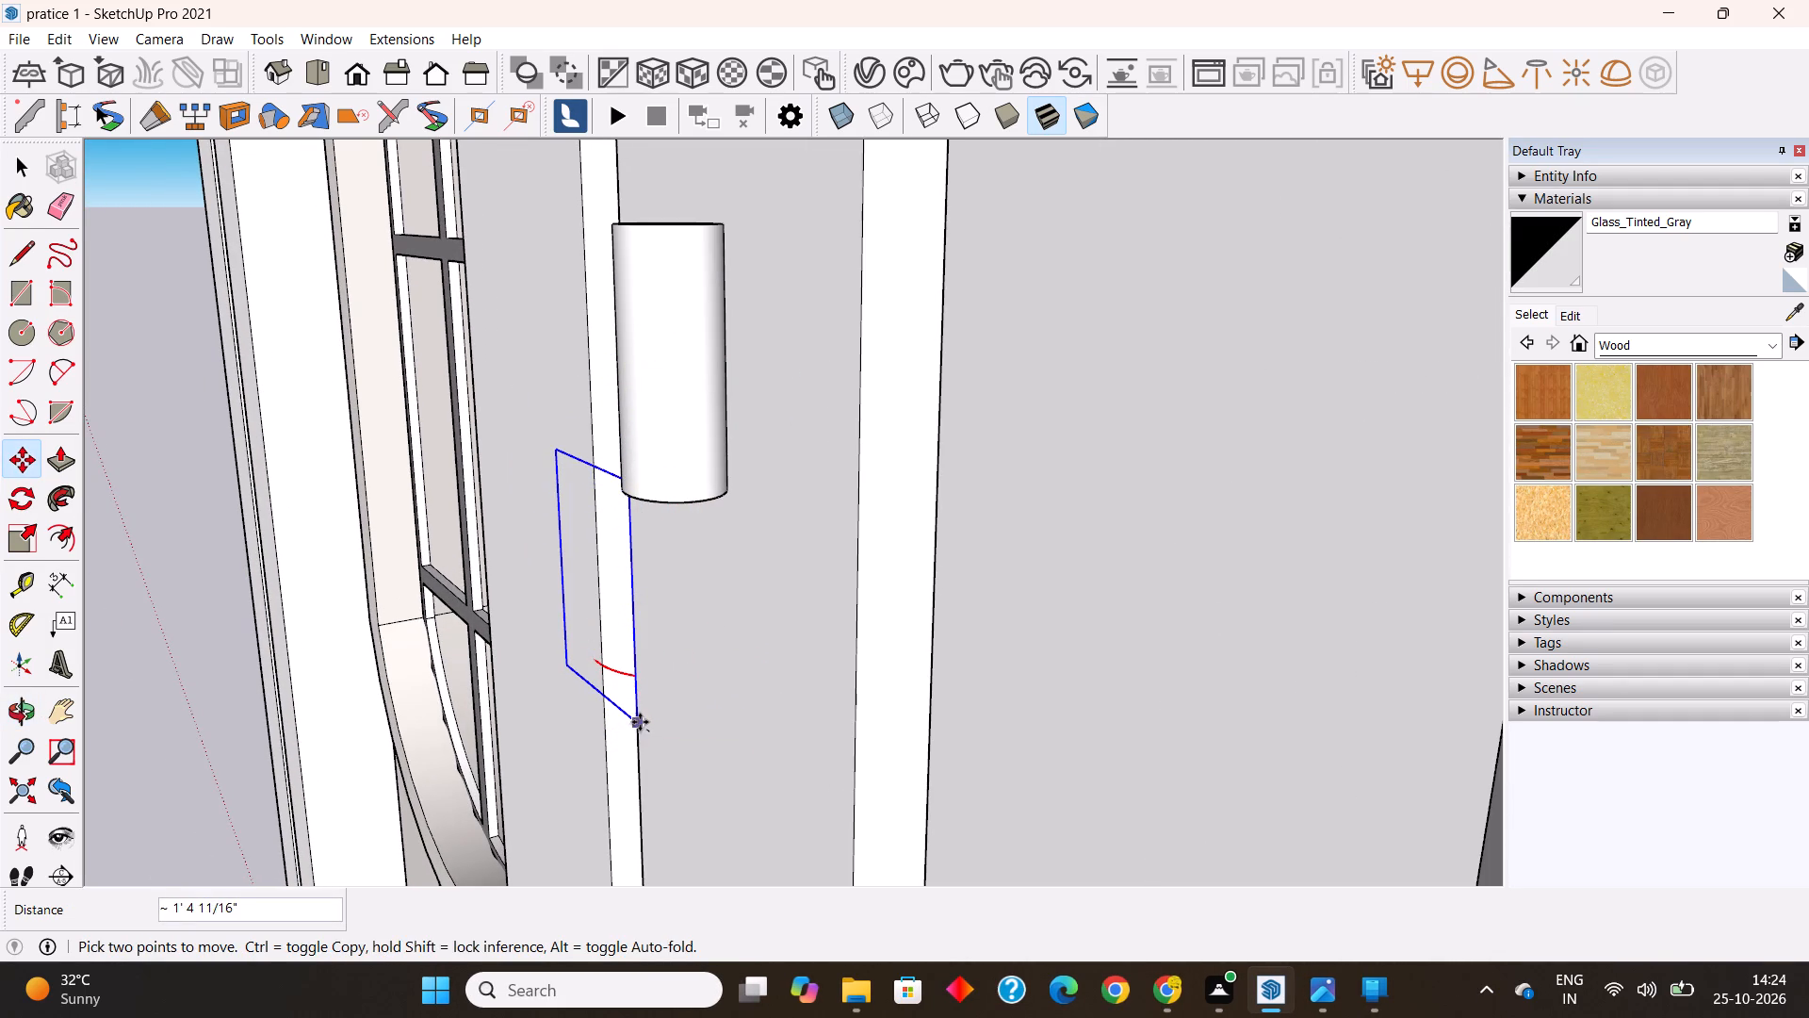
left_click(618, 735)
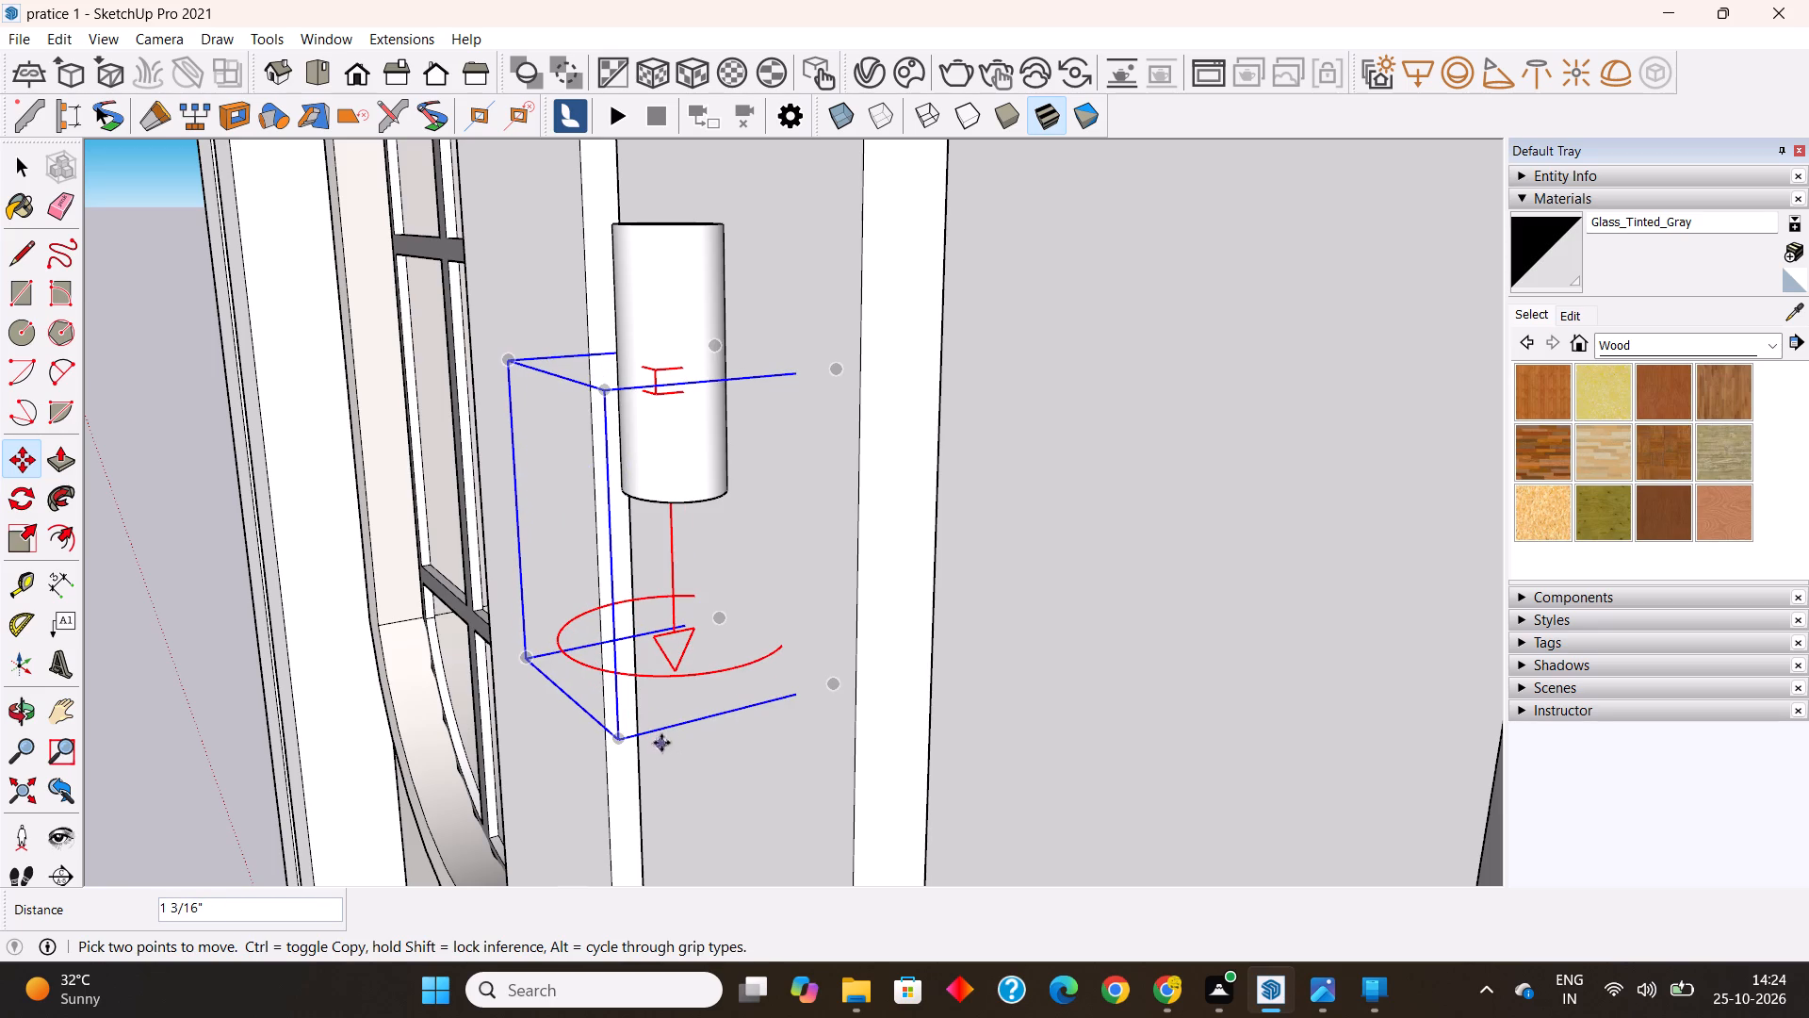
left_click(687, 722)
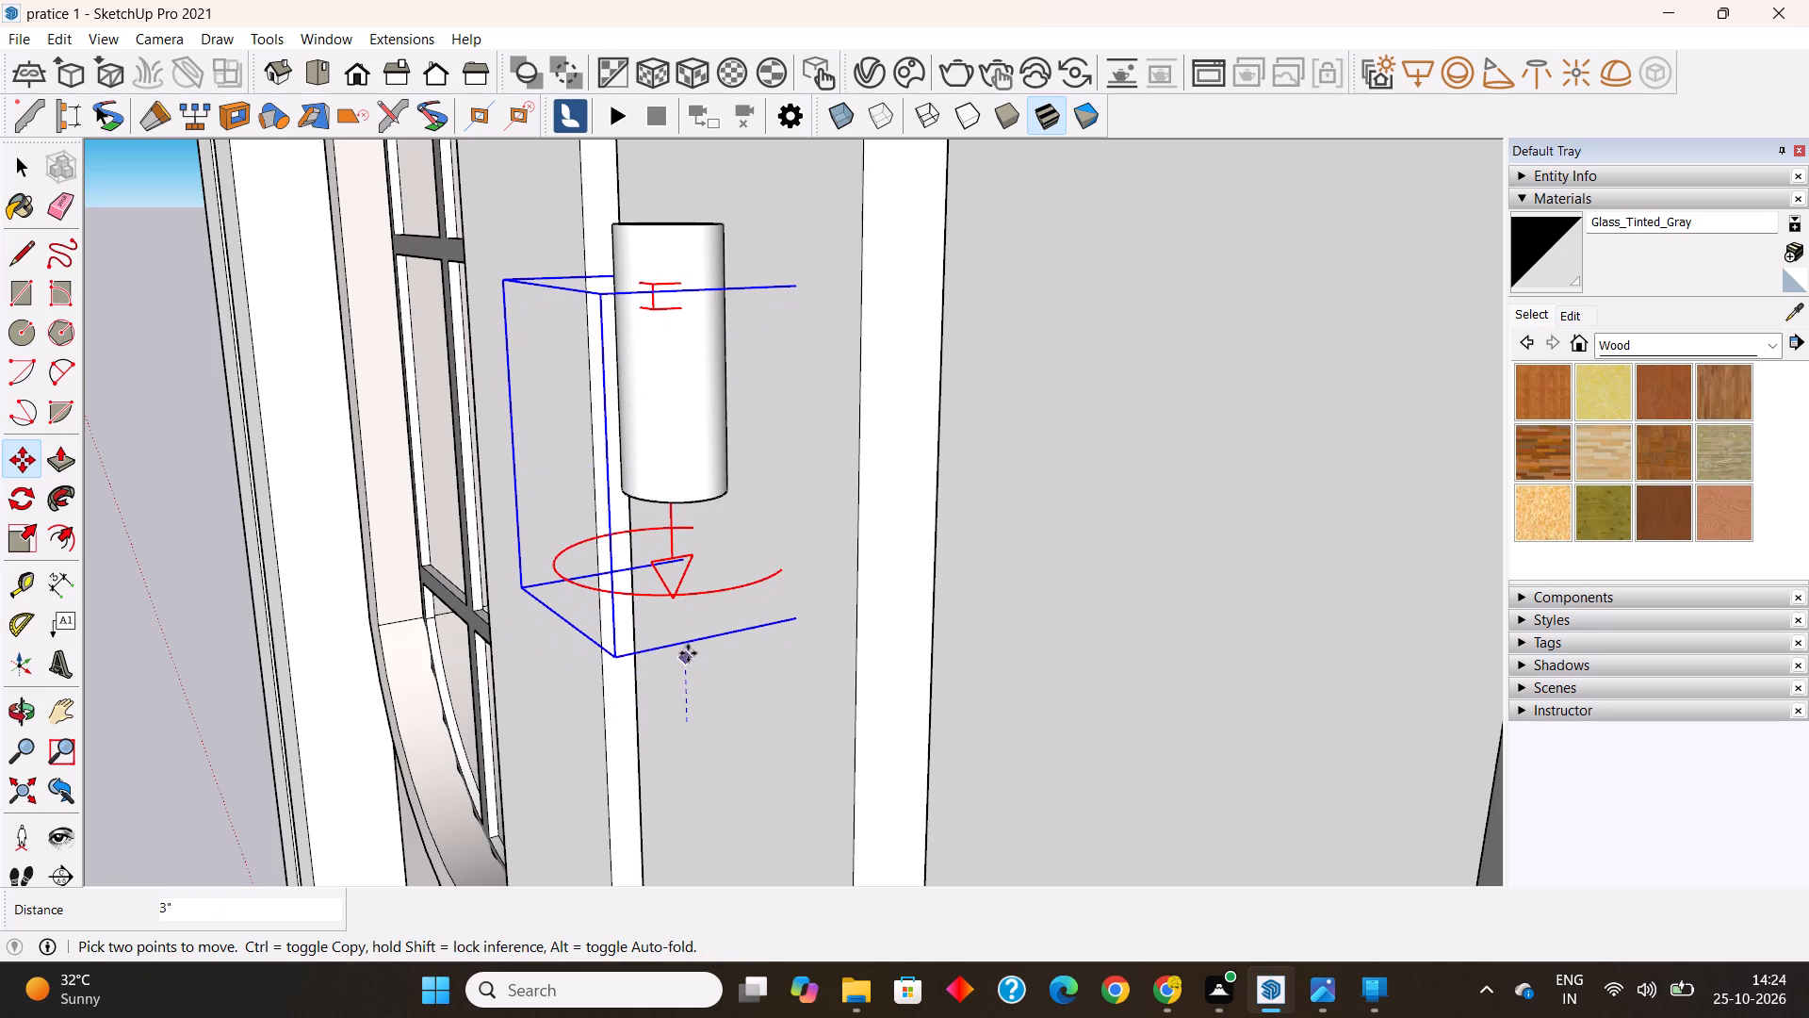
left_click(687, 645)
Centre the IES light on the tube with horizontal moves of about 7/8" and 1 1/4" along perpendicular axes.
middle_click_drag(720, 692, 1641, 857)
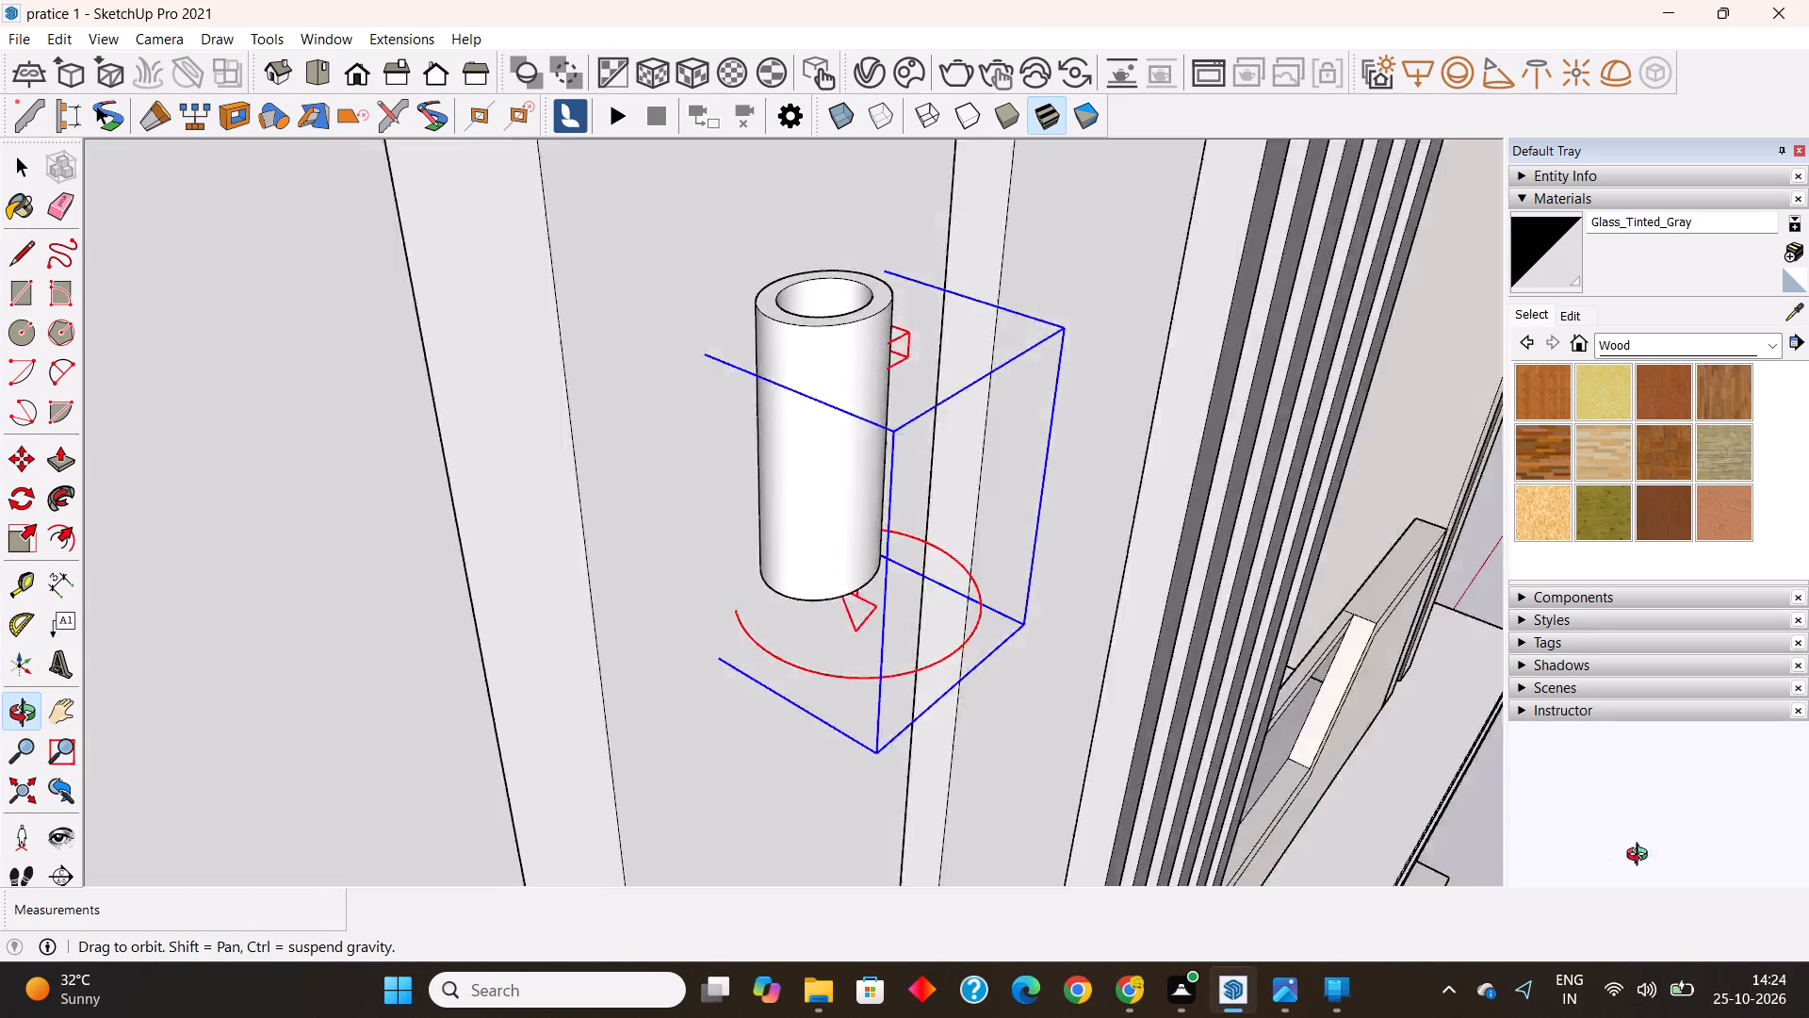
middle_click_drag(1641, 857, 1779, 871)
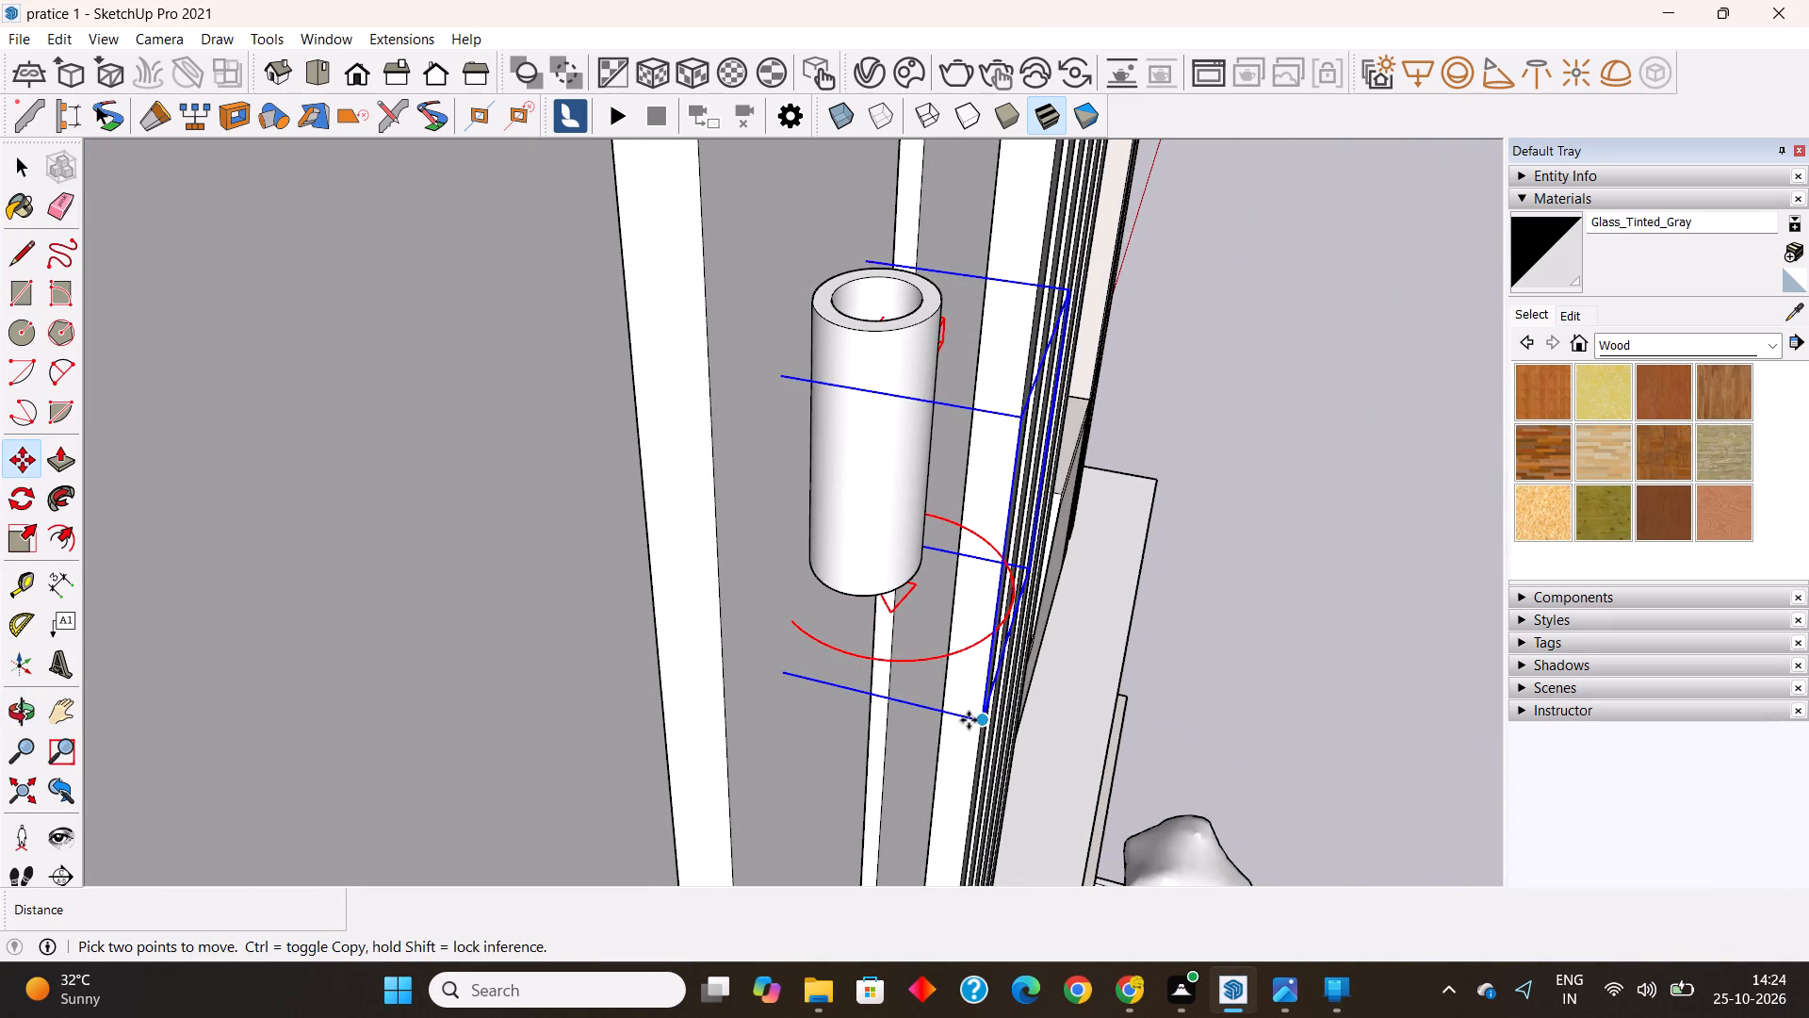
left_click(983, 721)
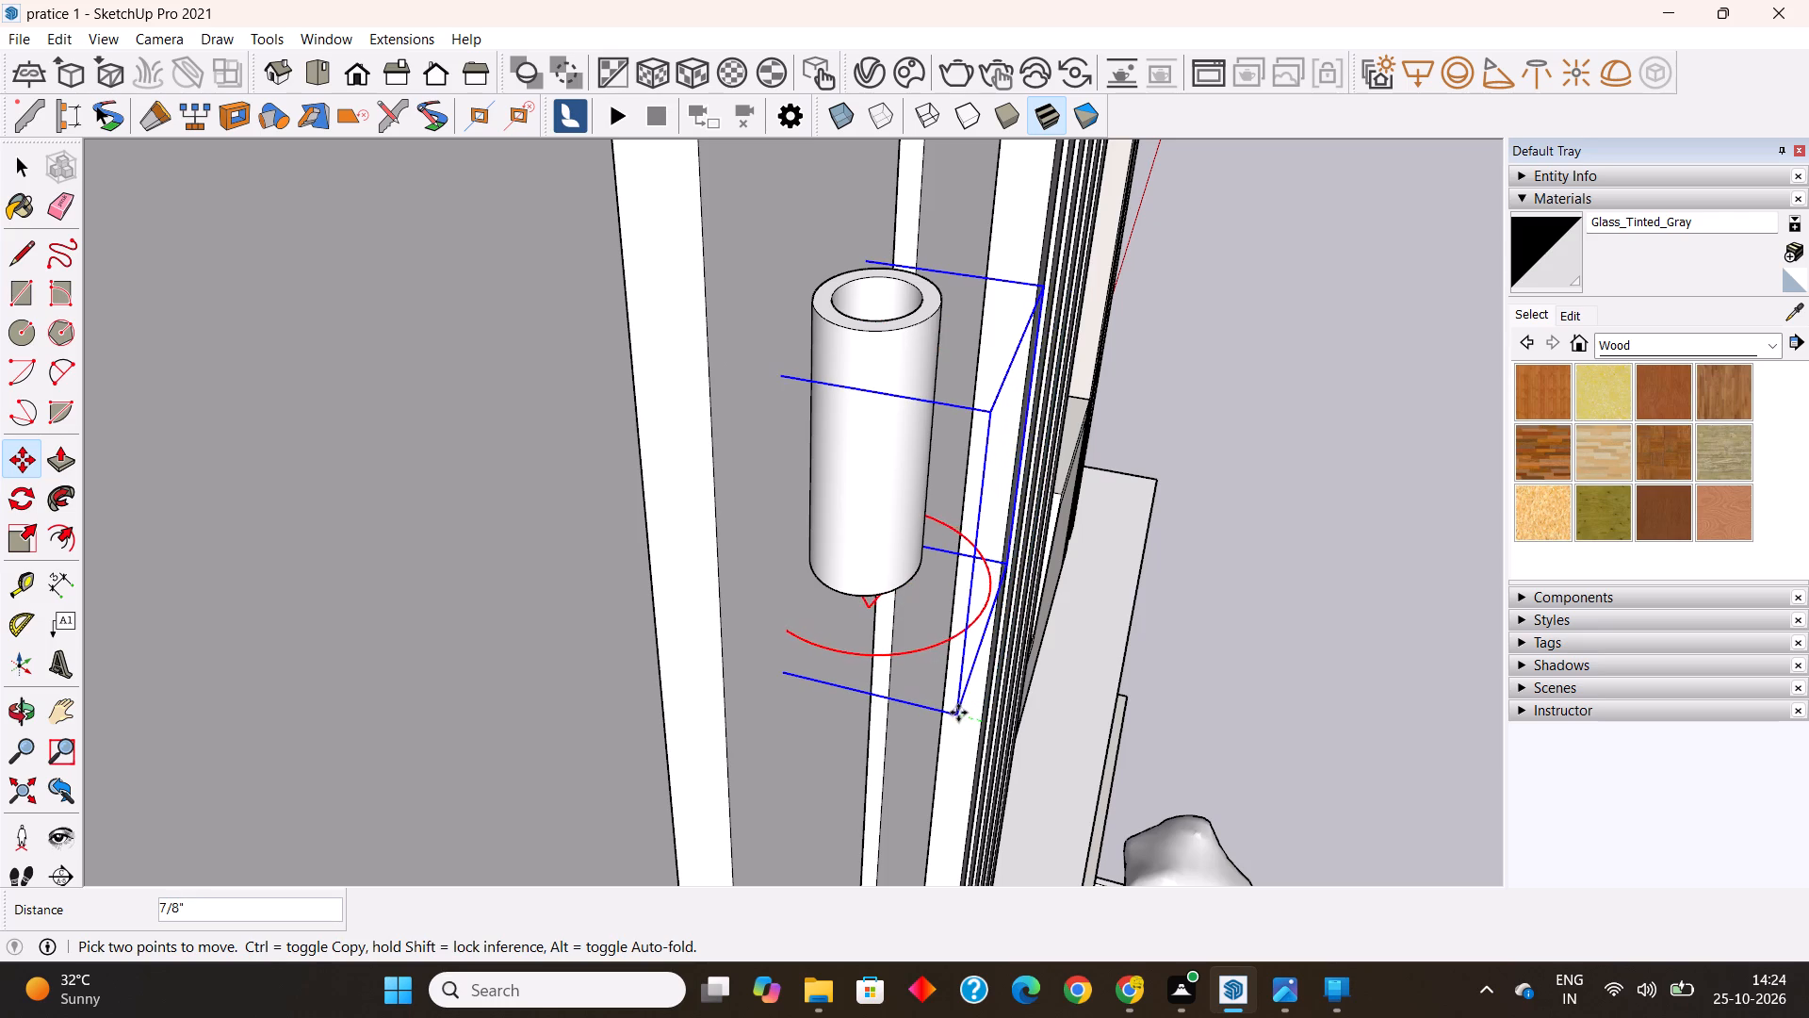
left_click(958, 713)
middle_click_drag(877, 720, 358, 822)
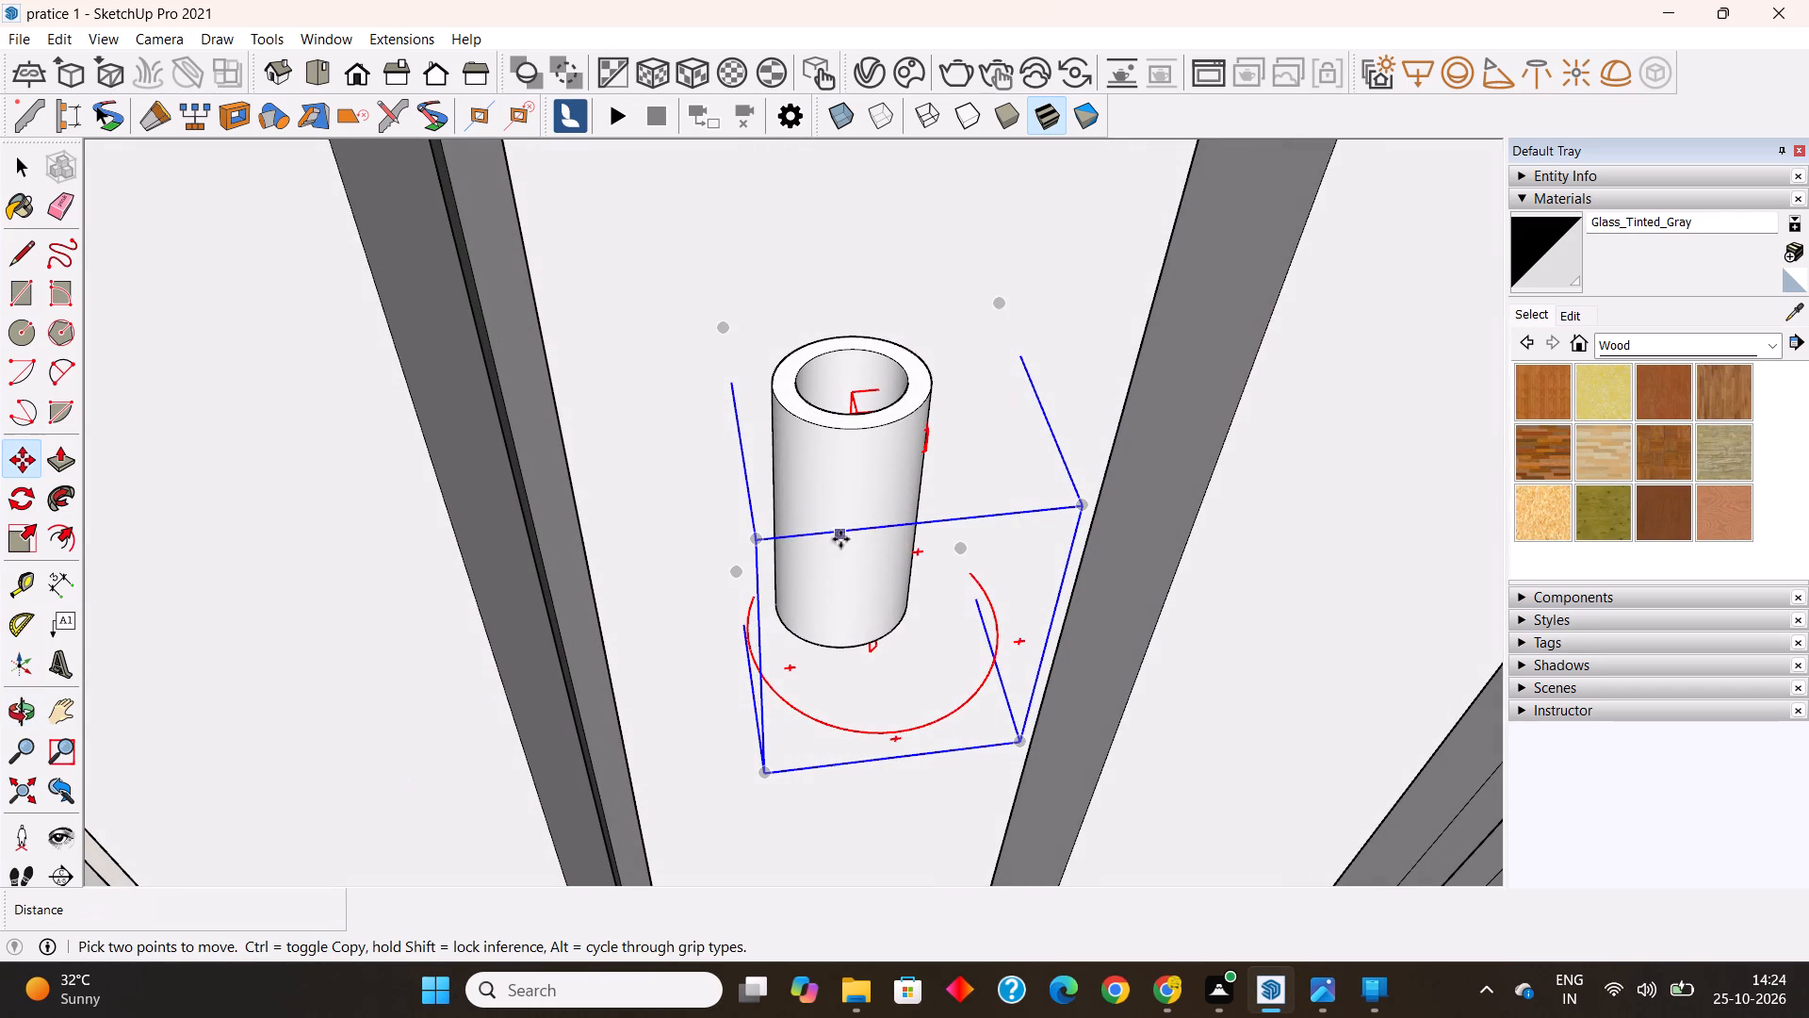
left_click(1017, 739)
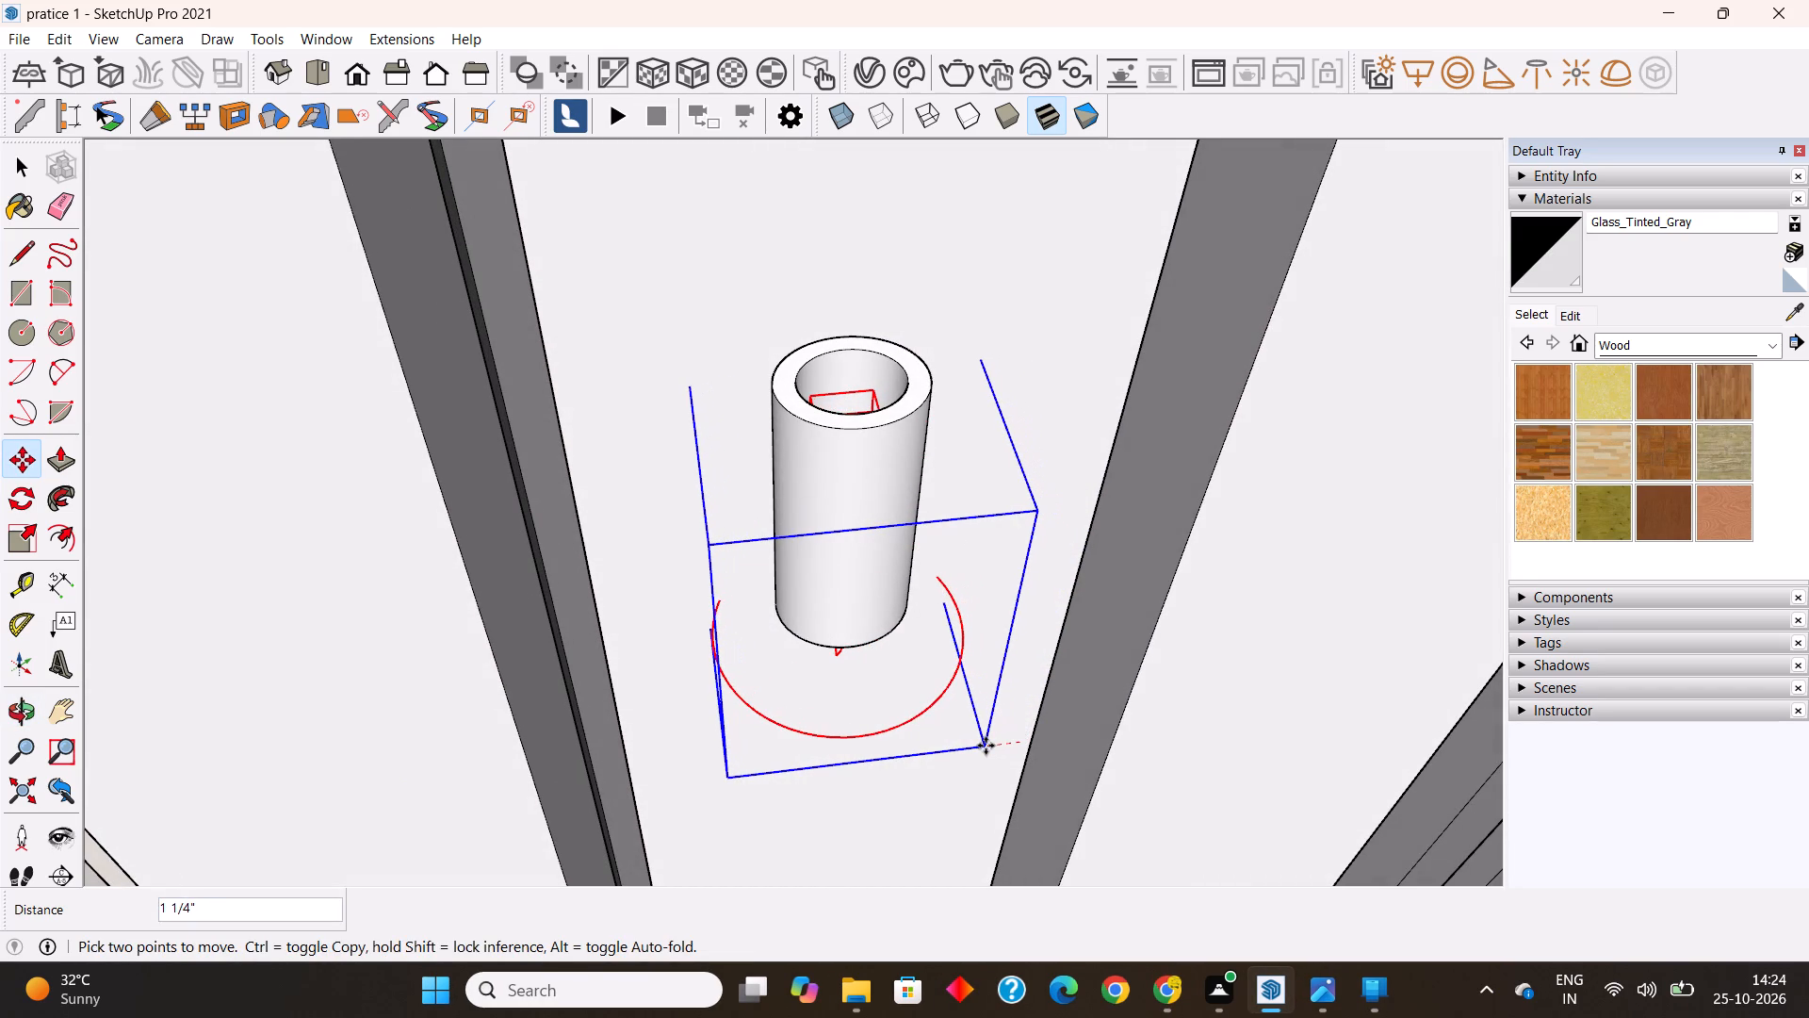
left_click(990, 746)
Lower the IES light about 8 1/2" to the tube's bottom opening, raising it back about 9/16" to seat its source inside.
middle_click_drag(869, 662, 709, 733)
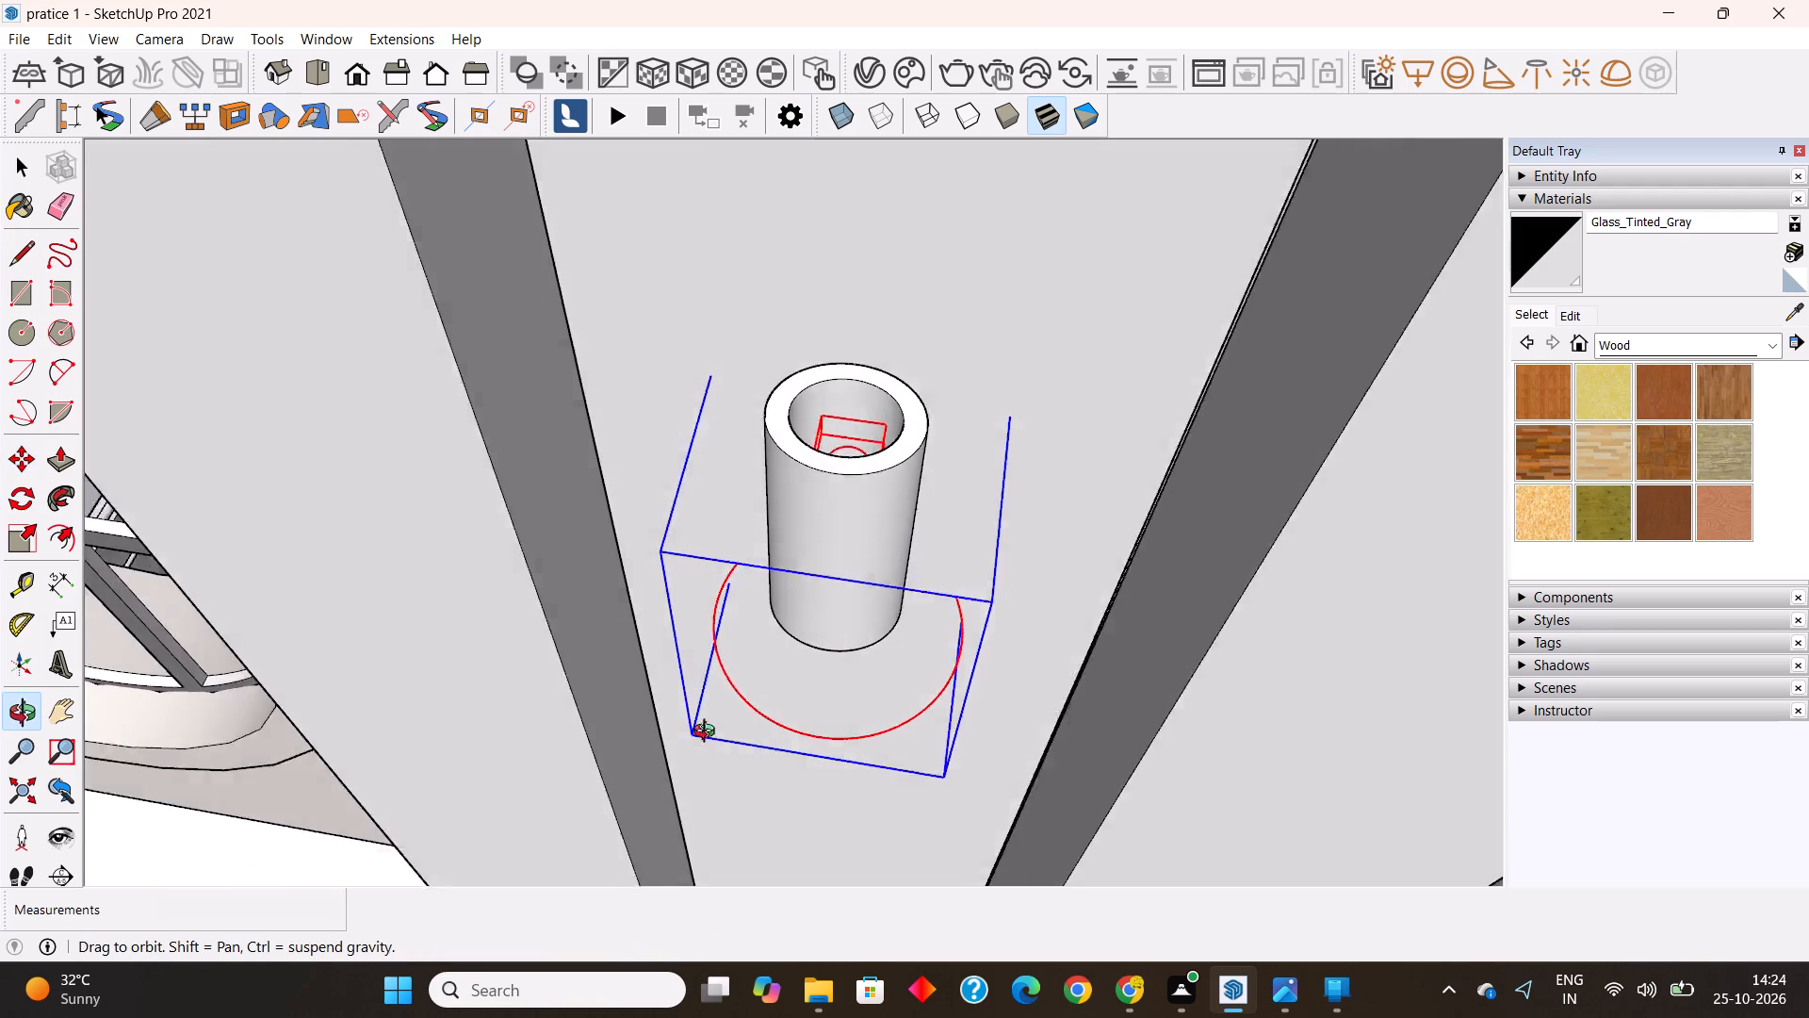
middle_click_drag(709, 733, 598, 462)
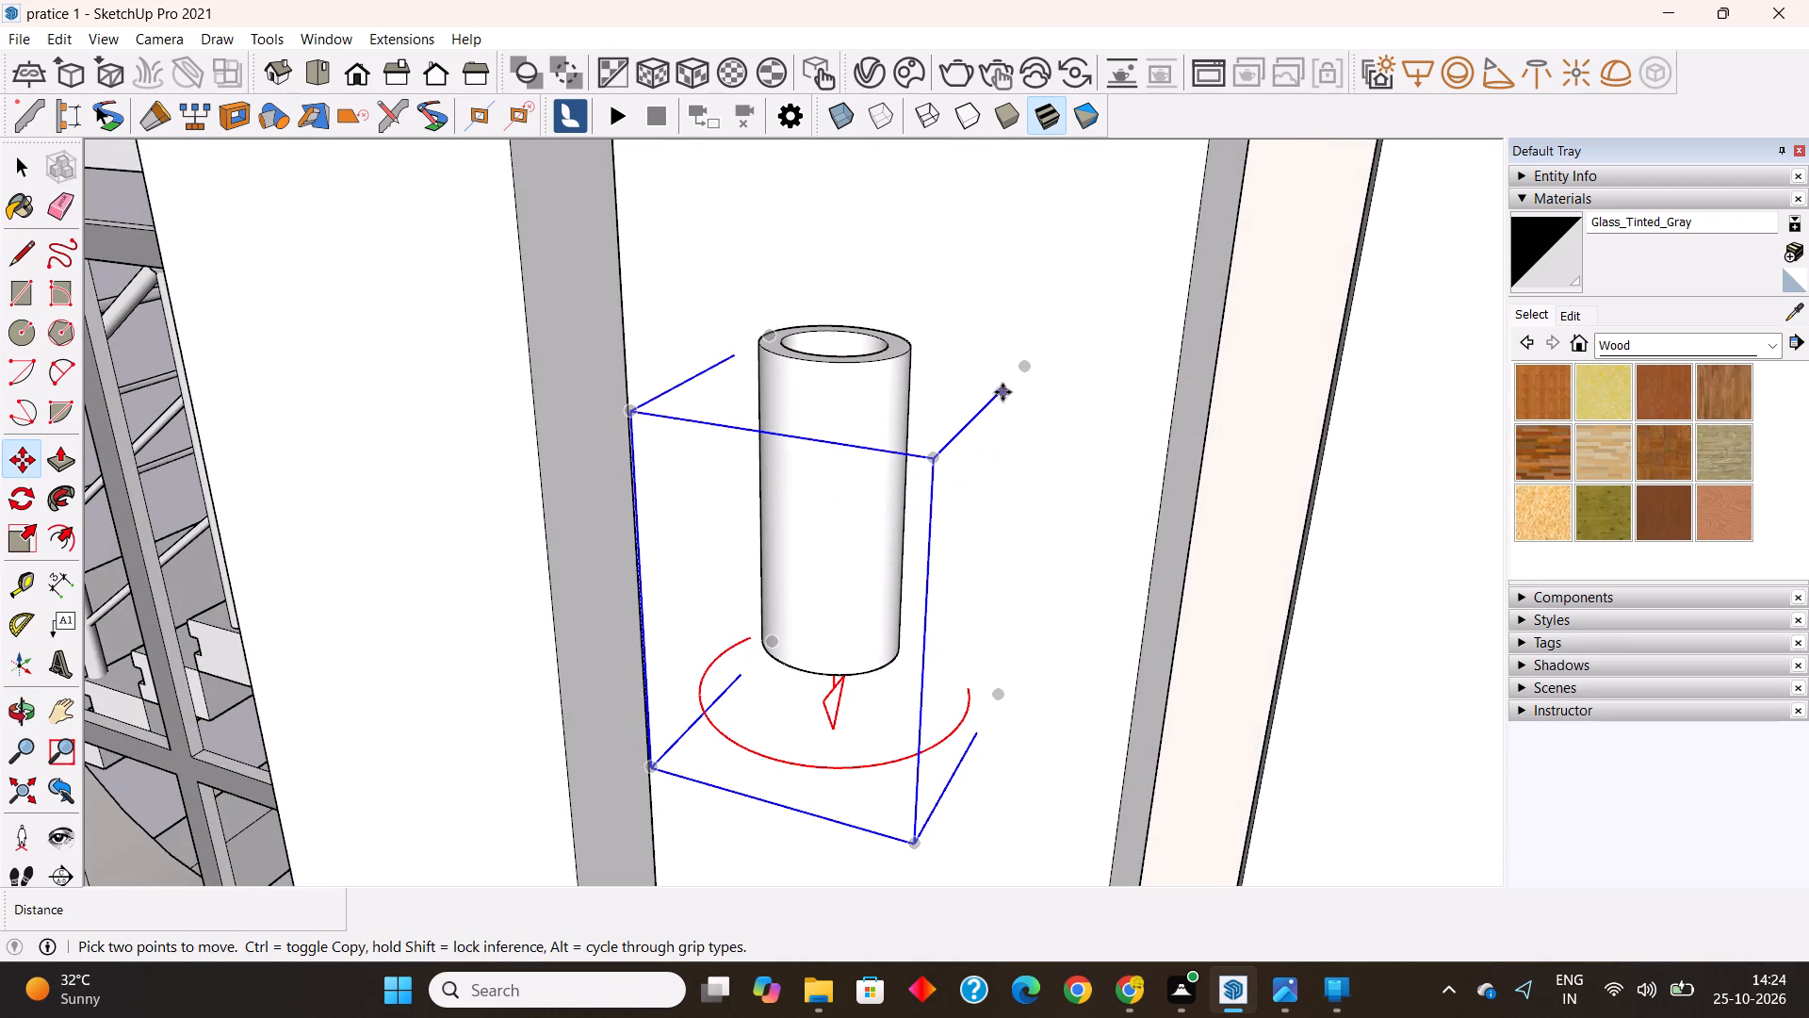
left_click(1002, 392)
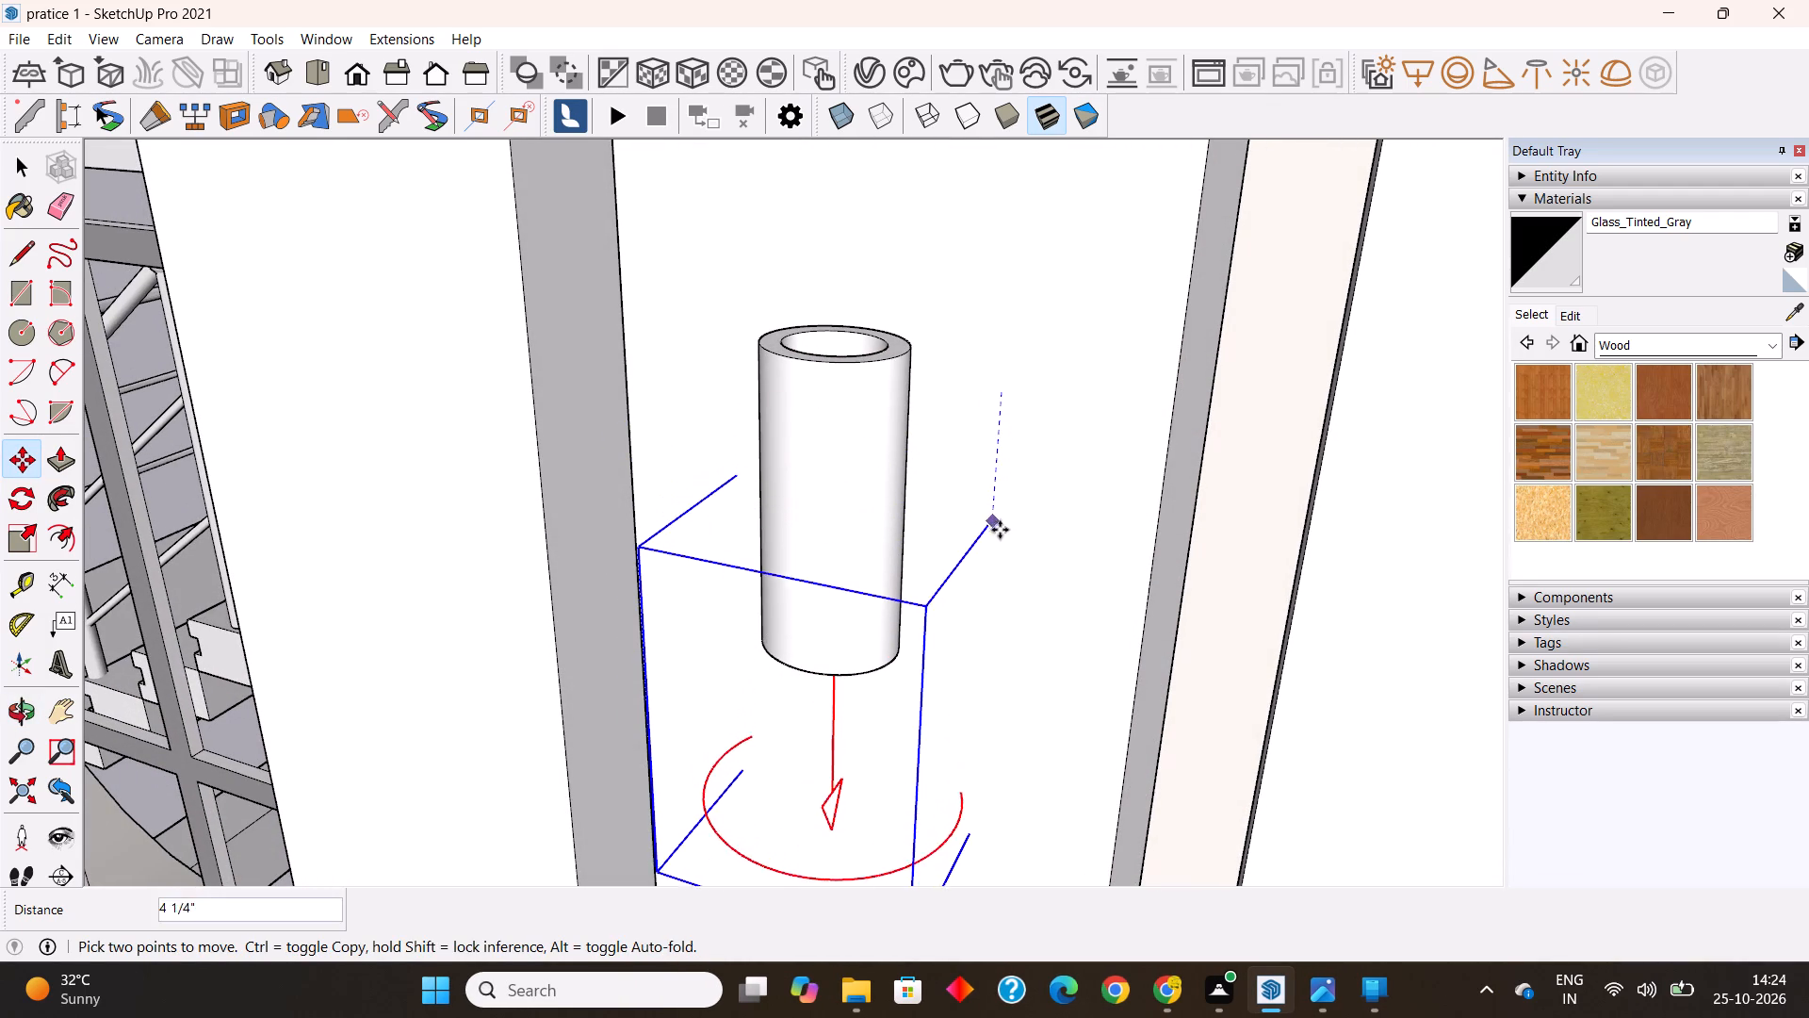
left_click(986, 634)
middle_click_drag(982, 632, 982, 349)
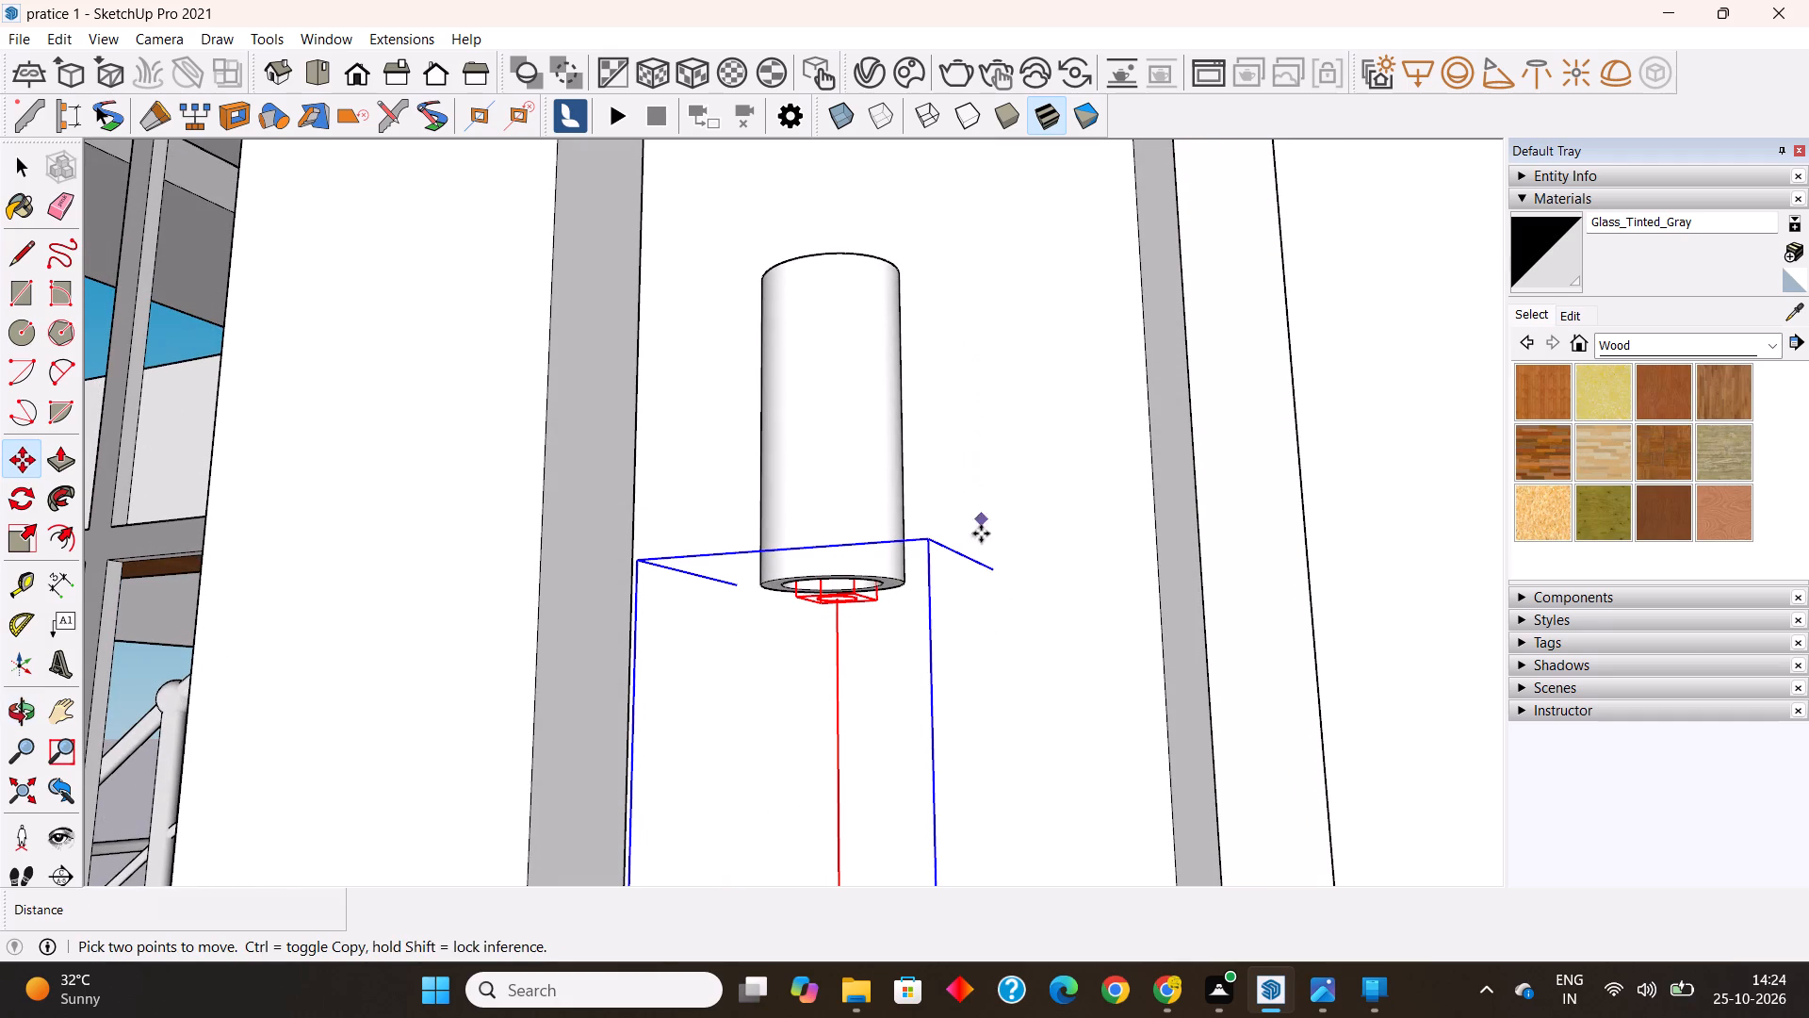
left_click(992, 575)
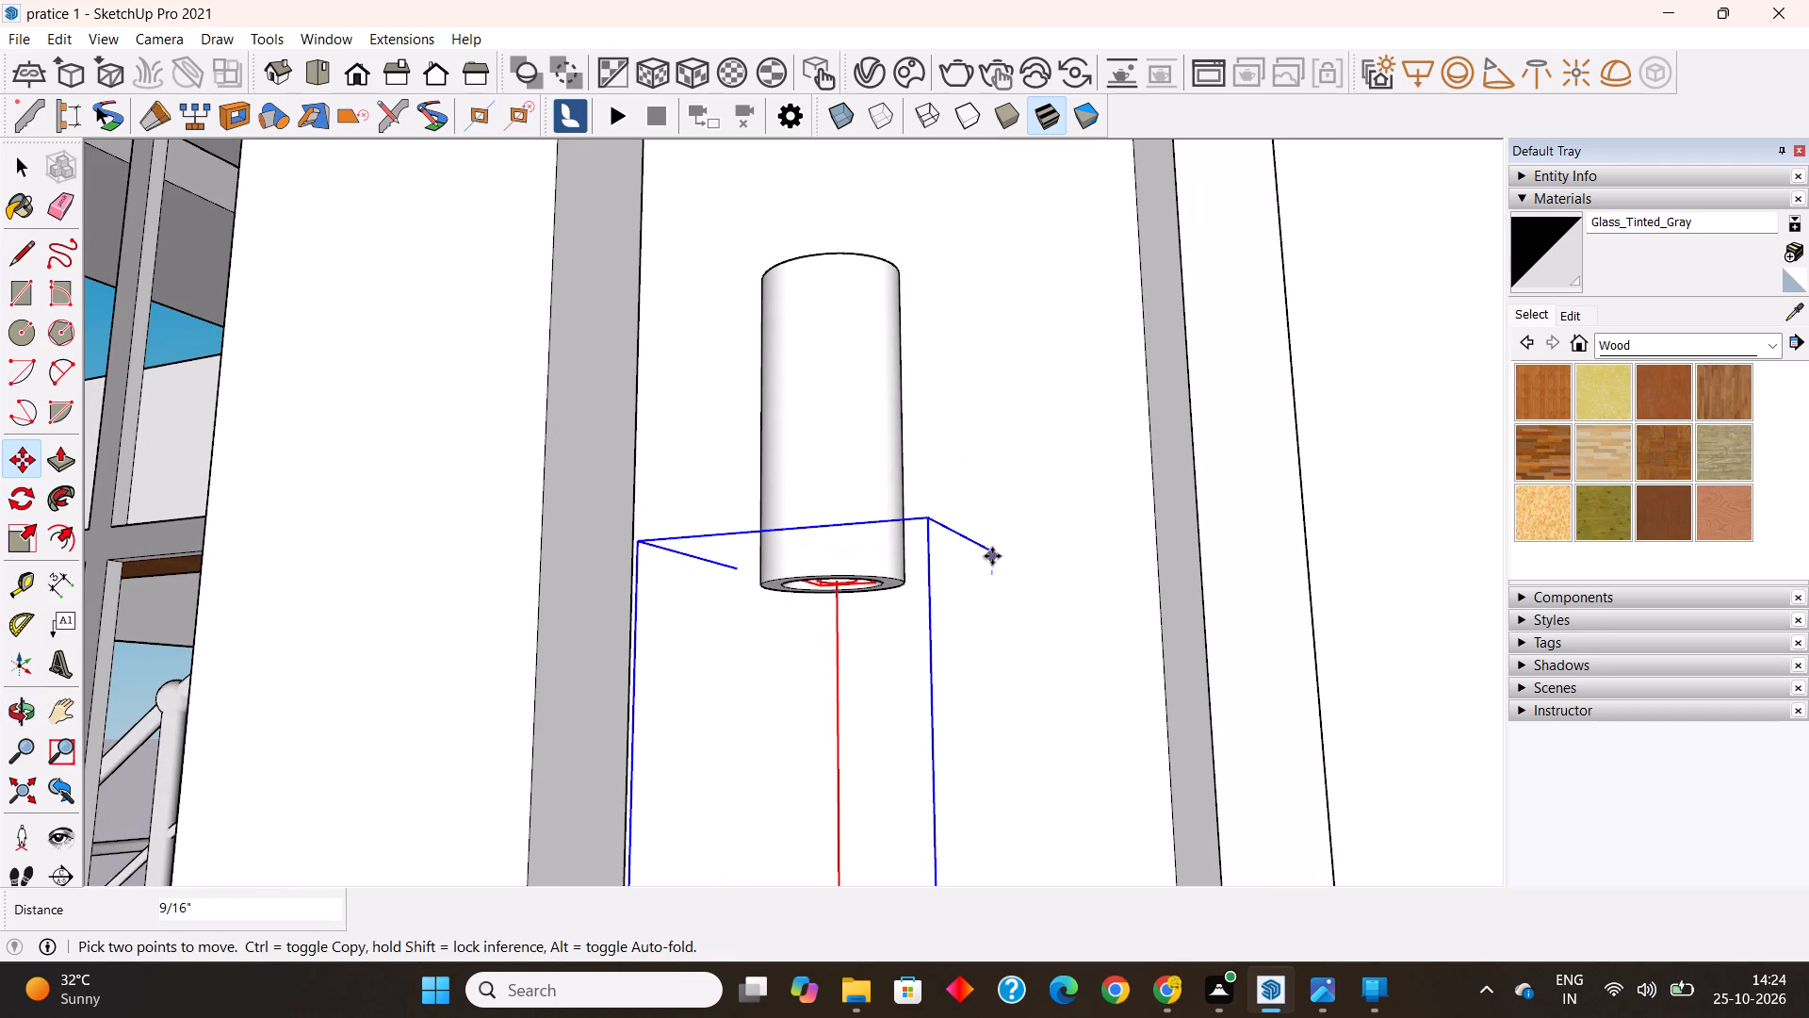
left_click(992, 556)
Copy the IES light vertically about 1' 3 3/16" so the duplicate's source sits above the tube.
scroll(896, 463, "down", 6)
middle_click_drag(908, 523, 809, 697)
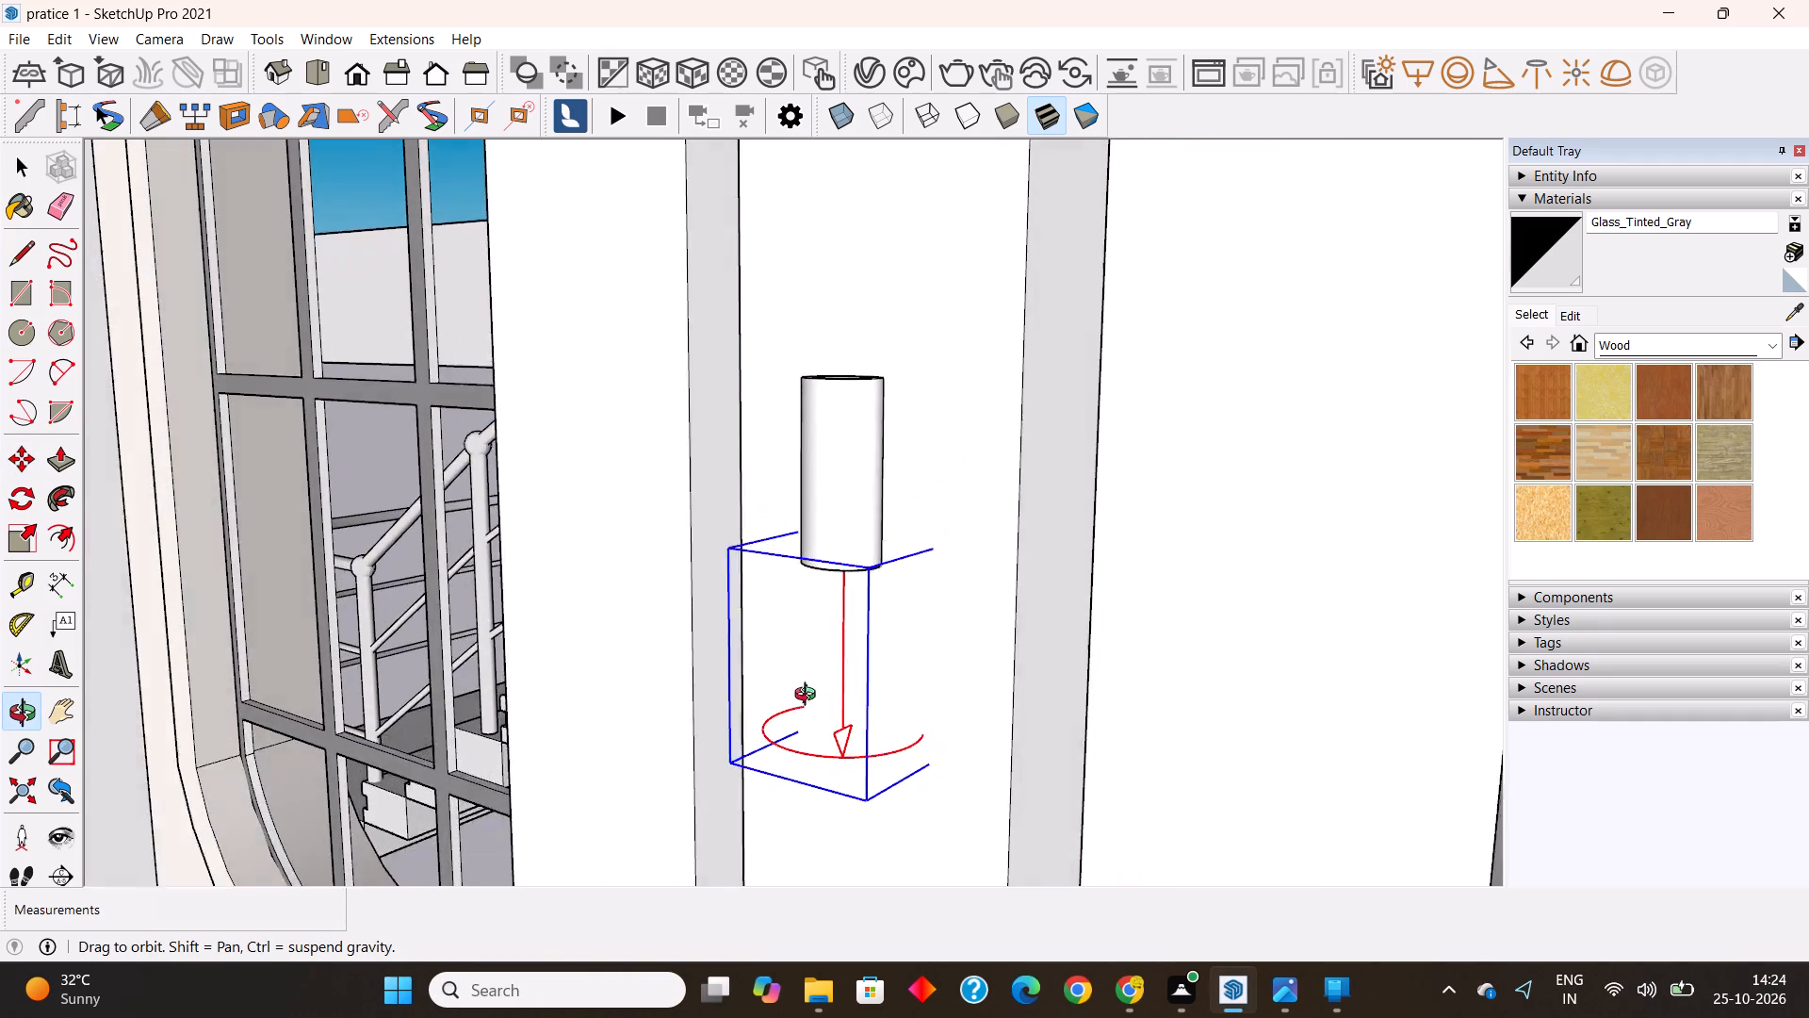
middle_click_drag(809, 697, 798, 739)
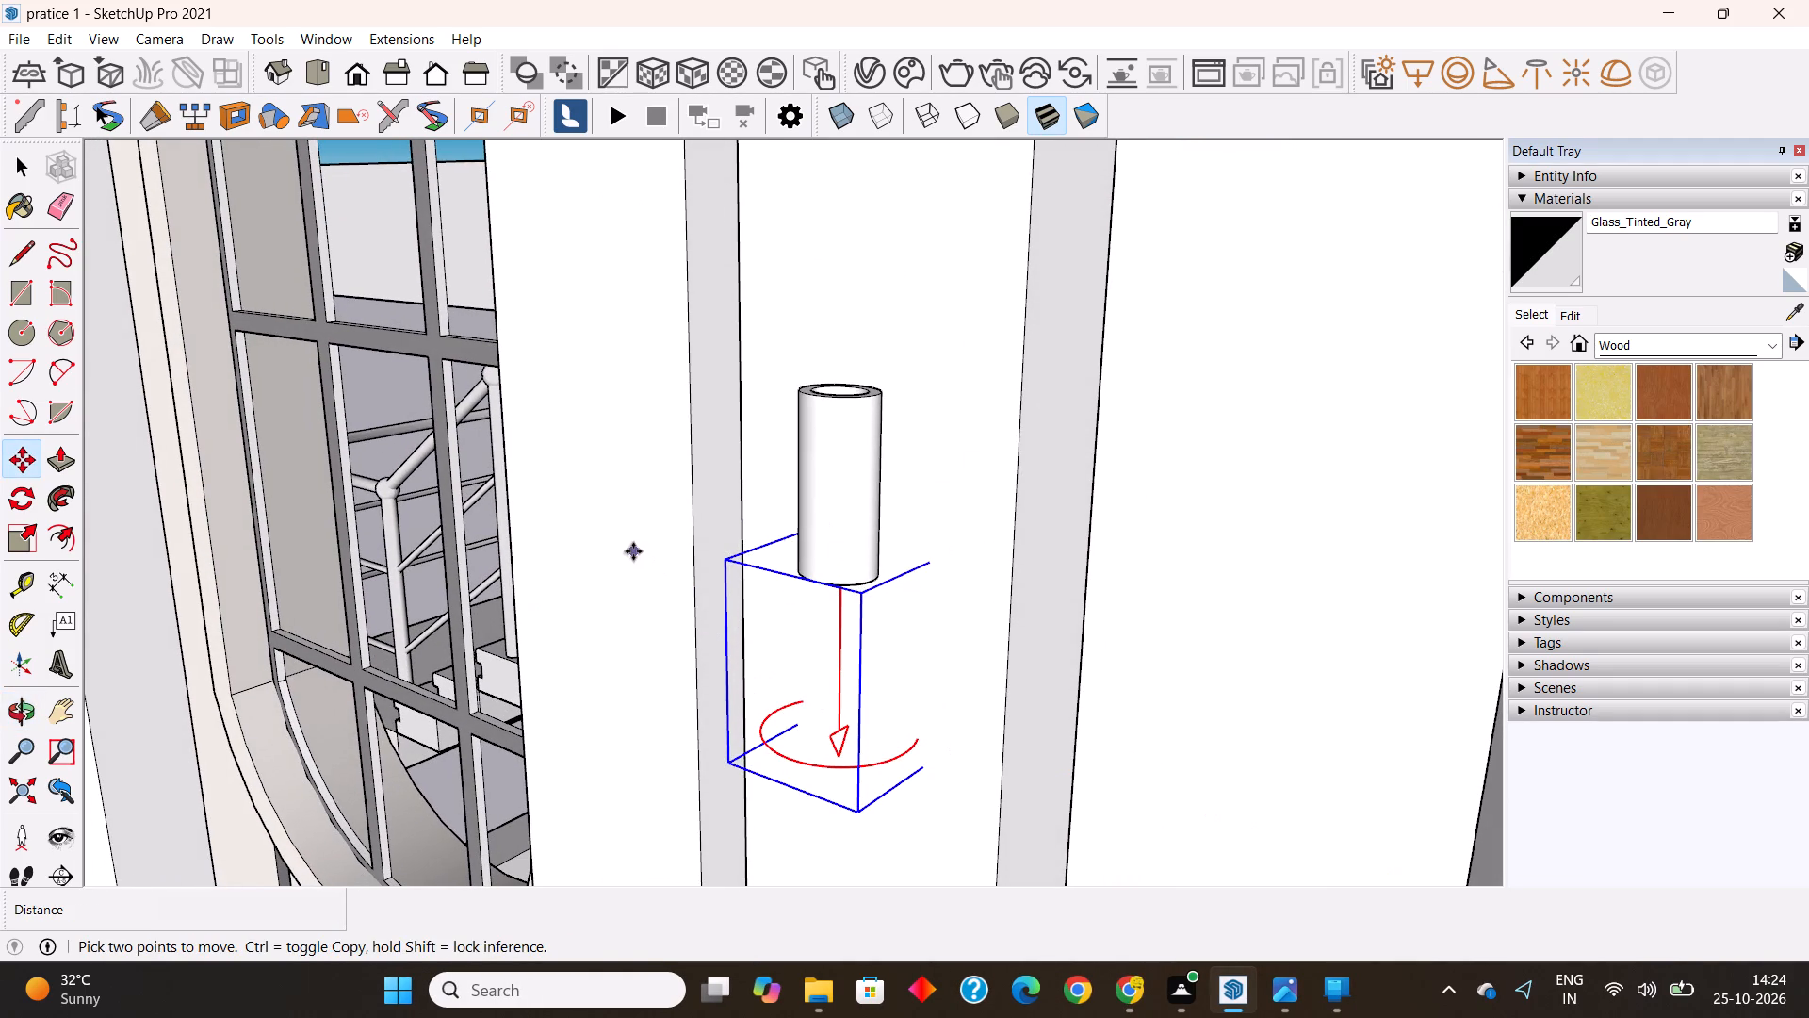
left_click(952, 553)
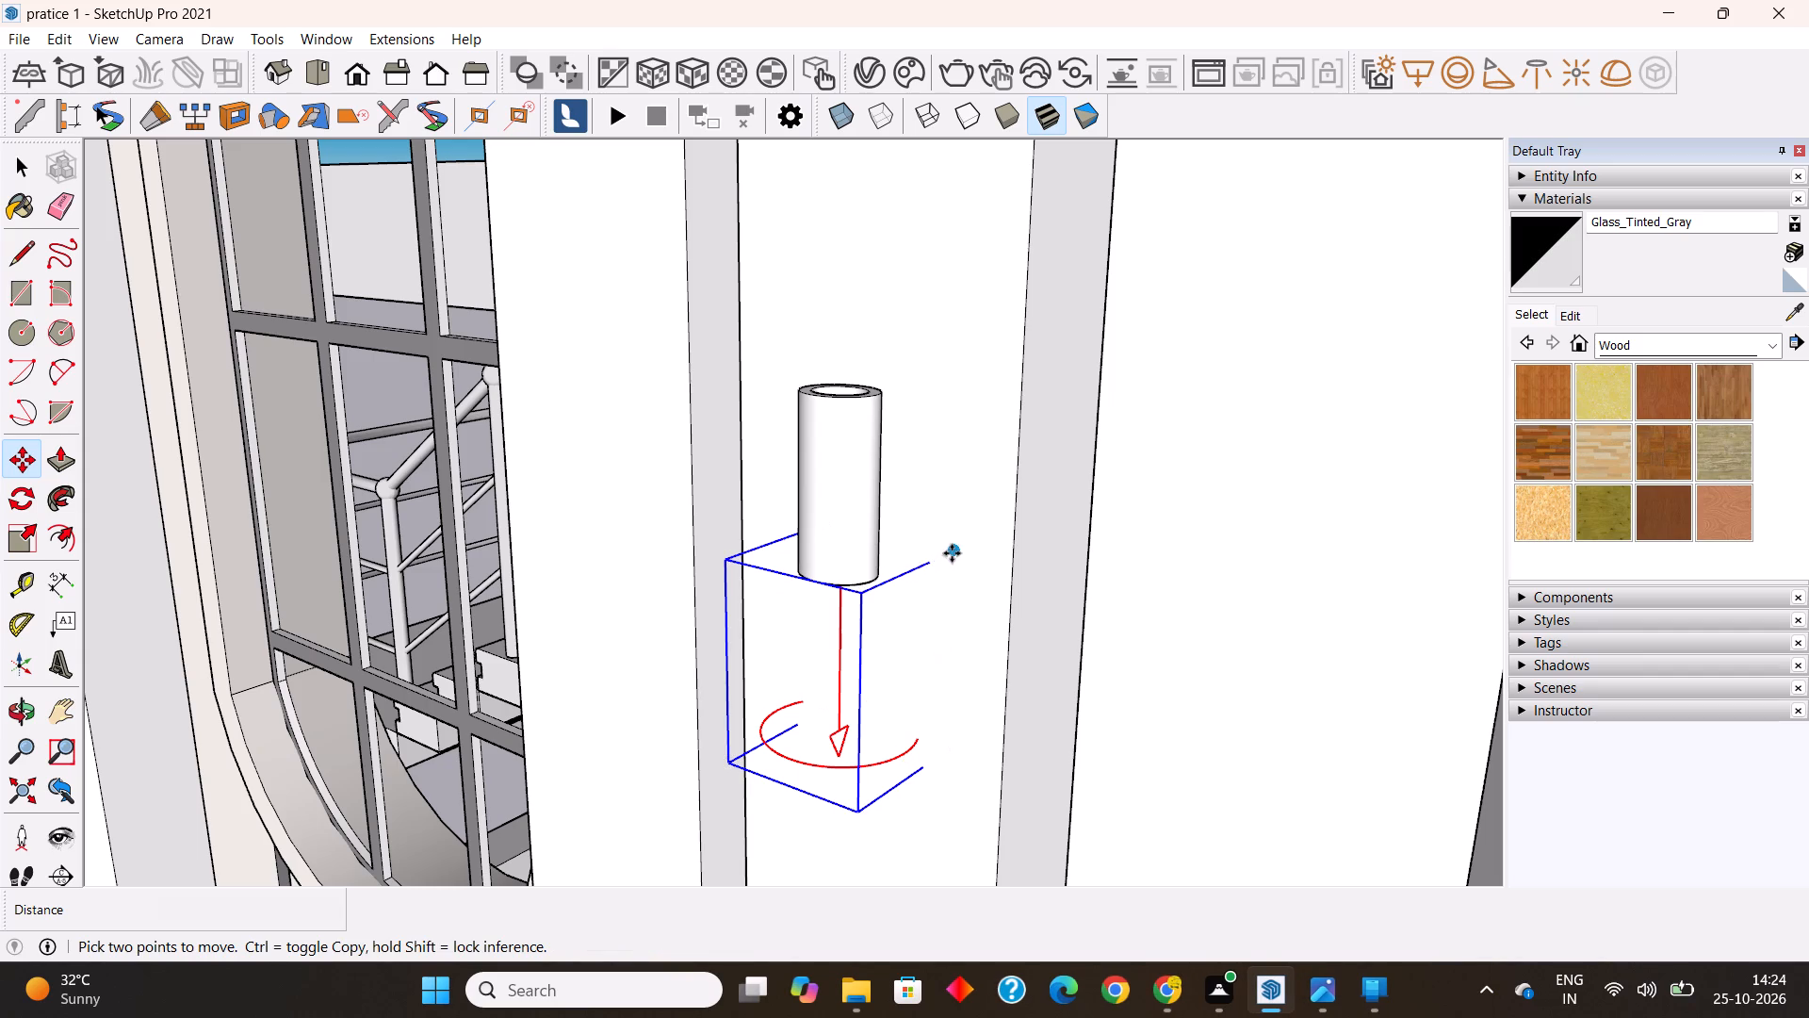
left_click(953, 269)
Rotate the copied IES light 180 degrees in the vertical plane so it points upward.
left_click(25, 494)
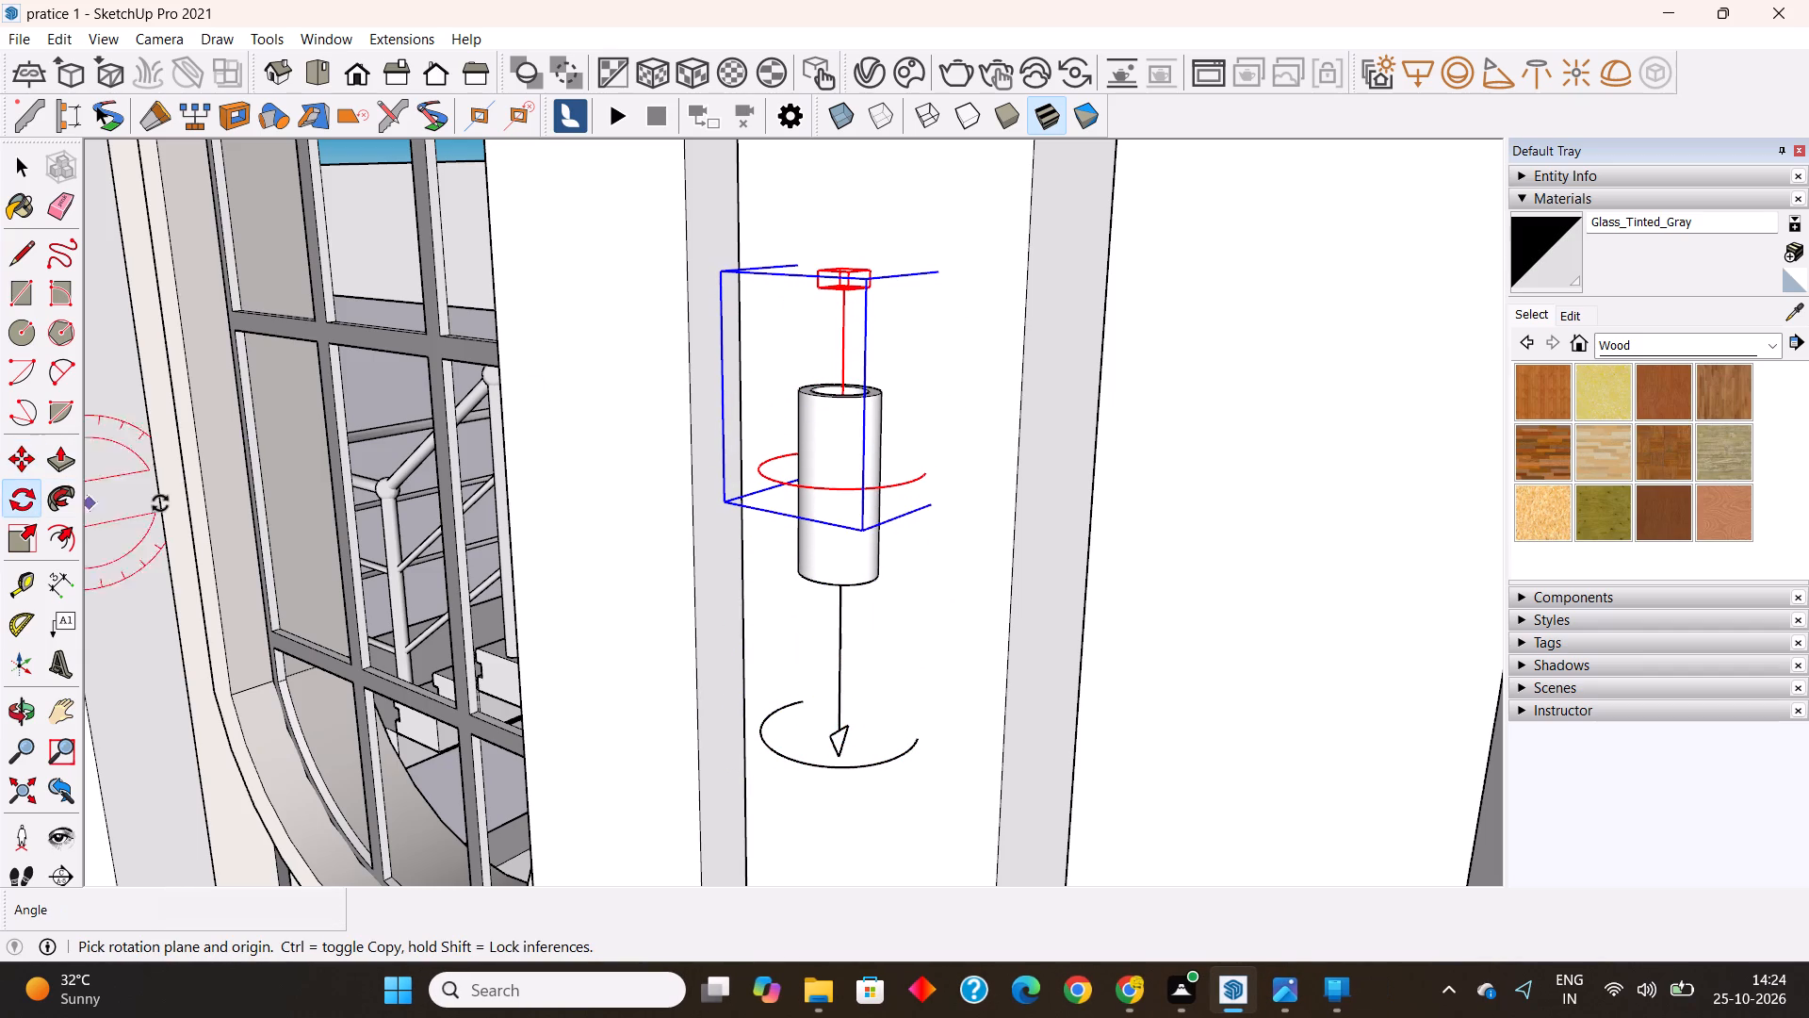
left_click(967, 269)
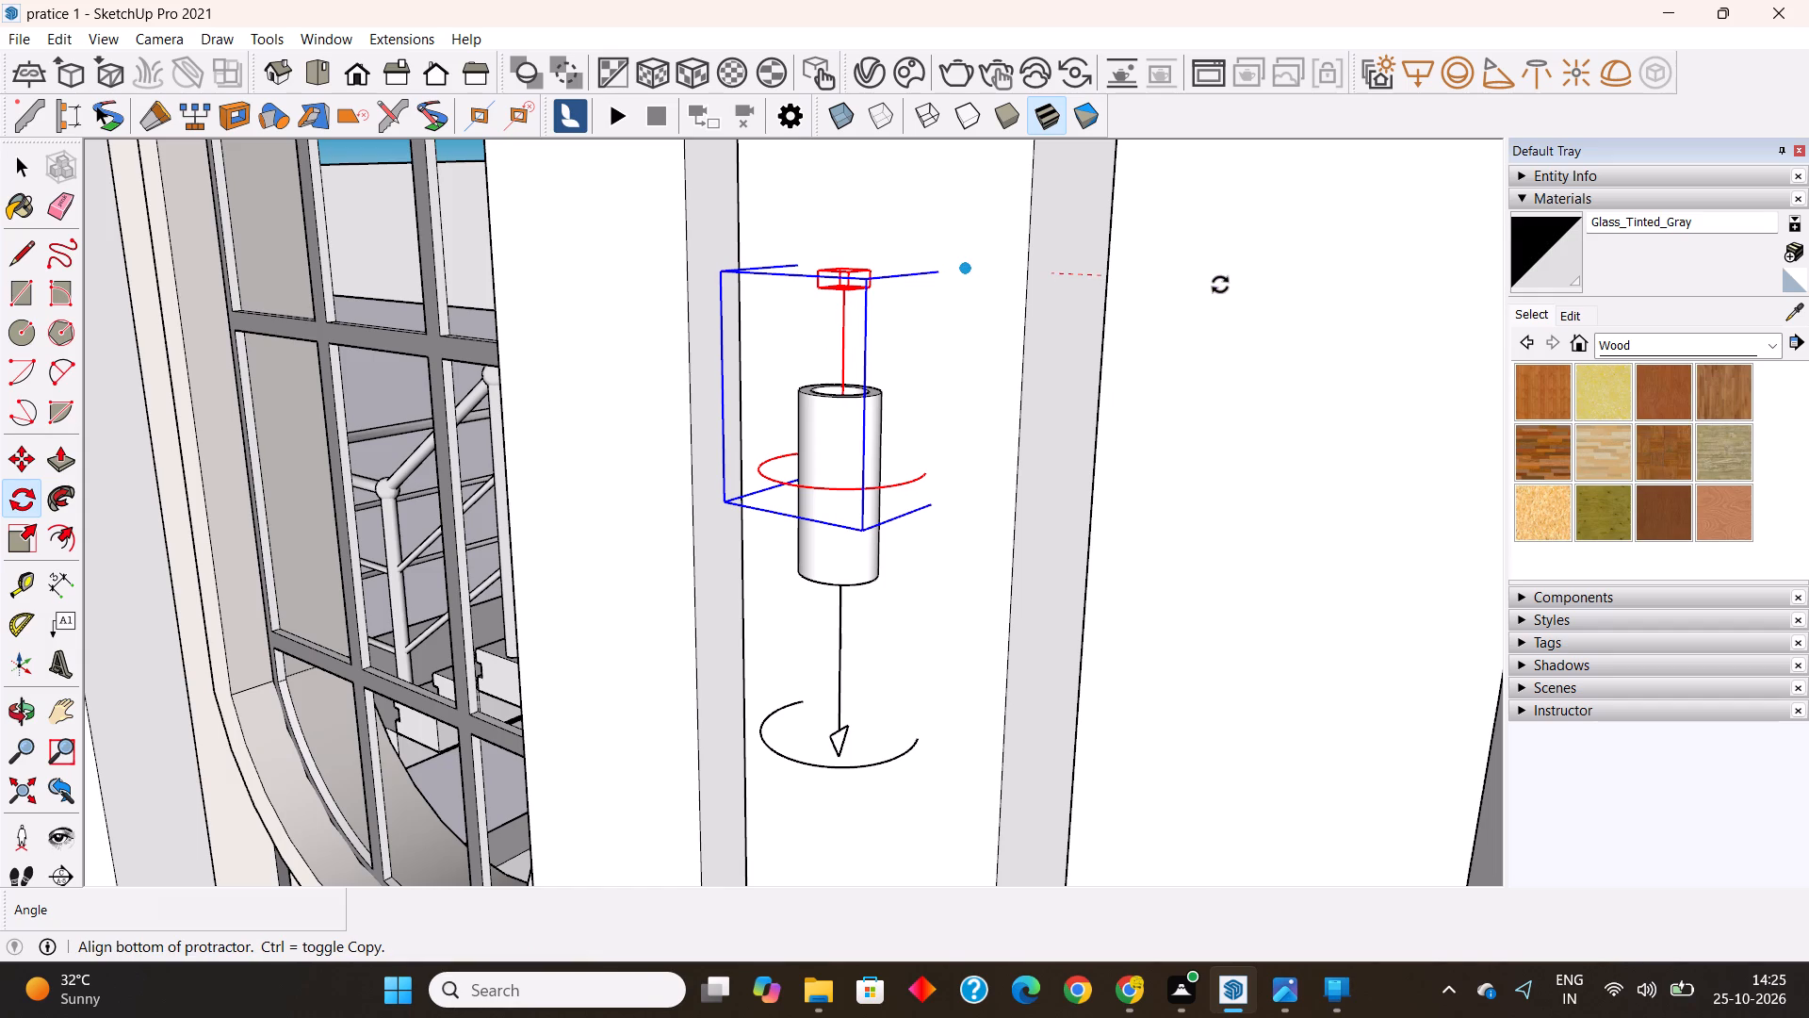
left_click(1199, 280)
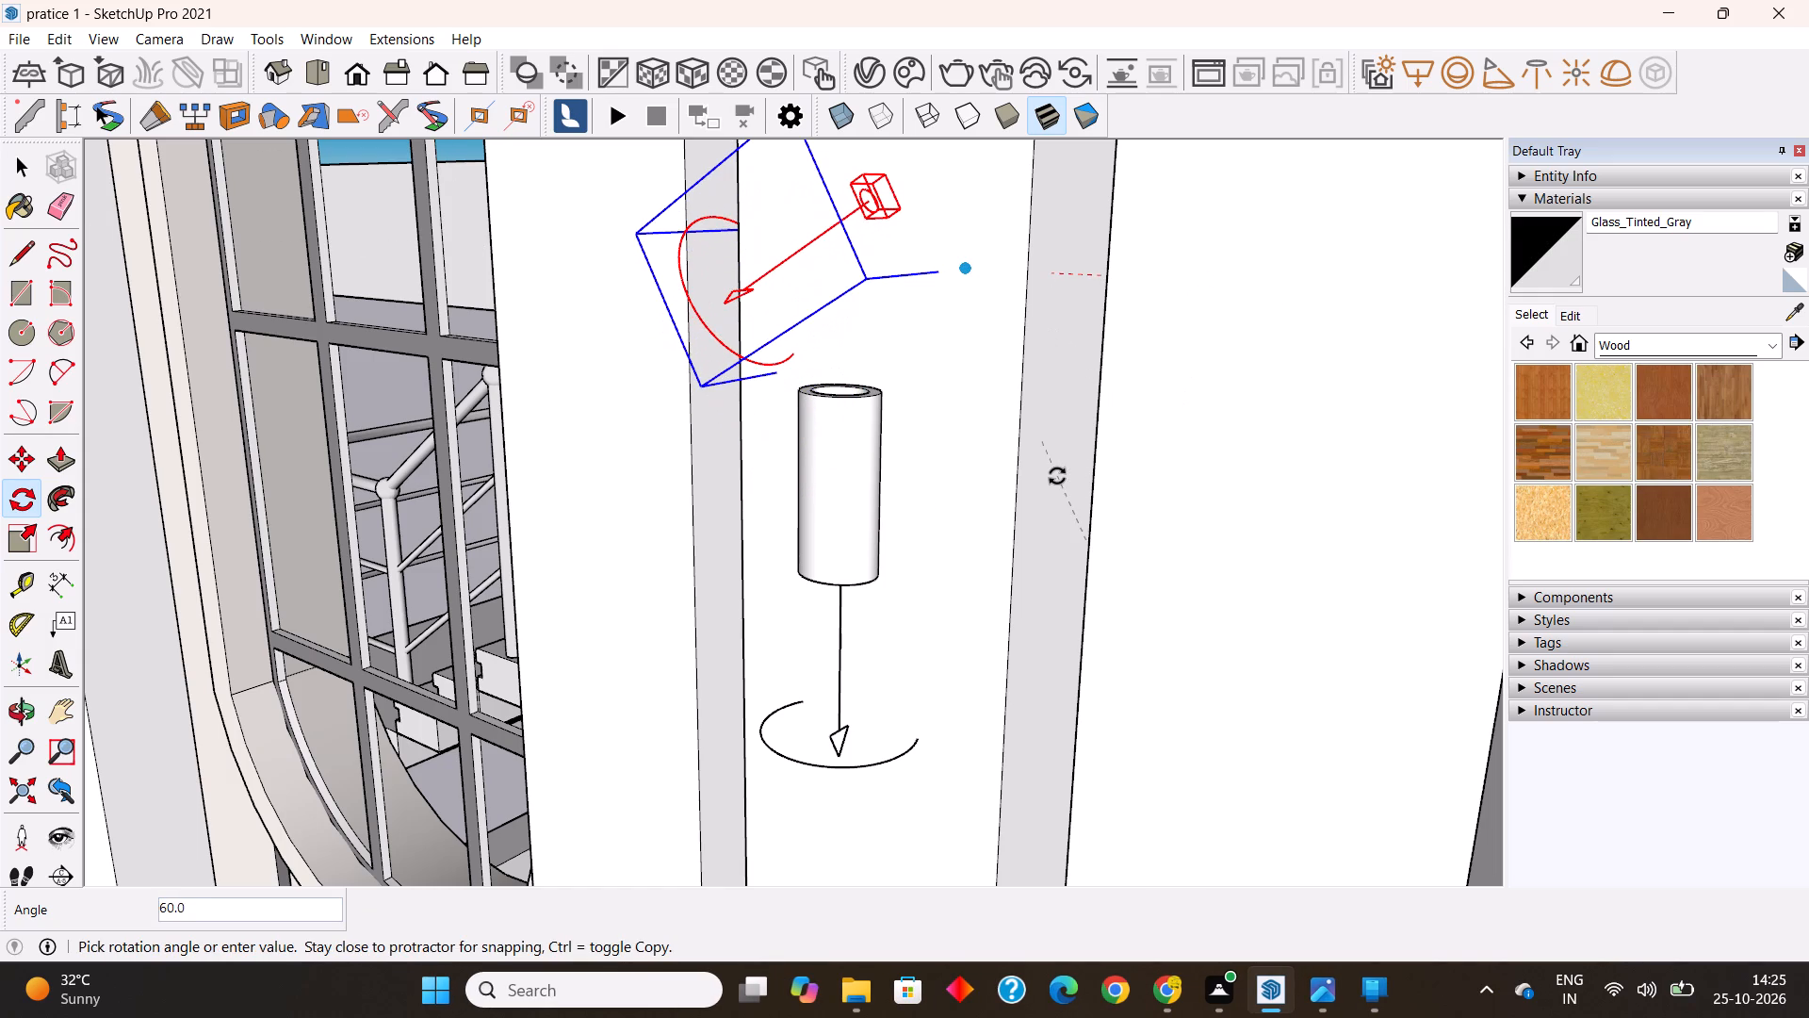
type("180")
key("Return")
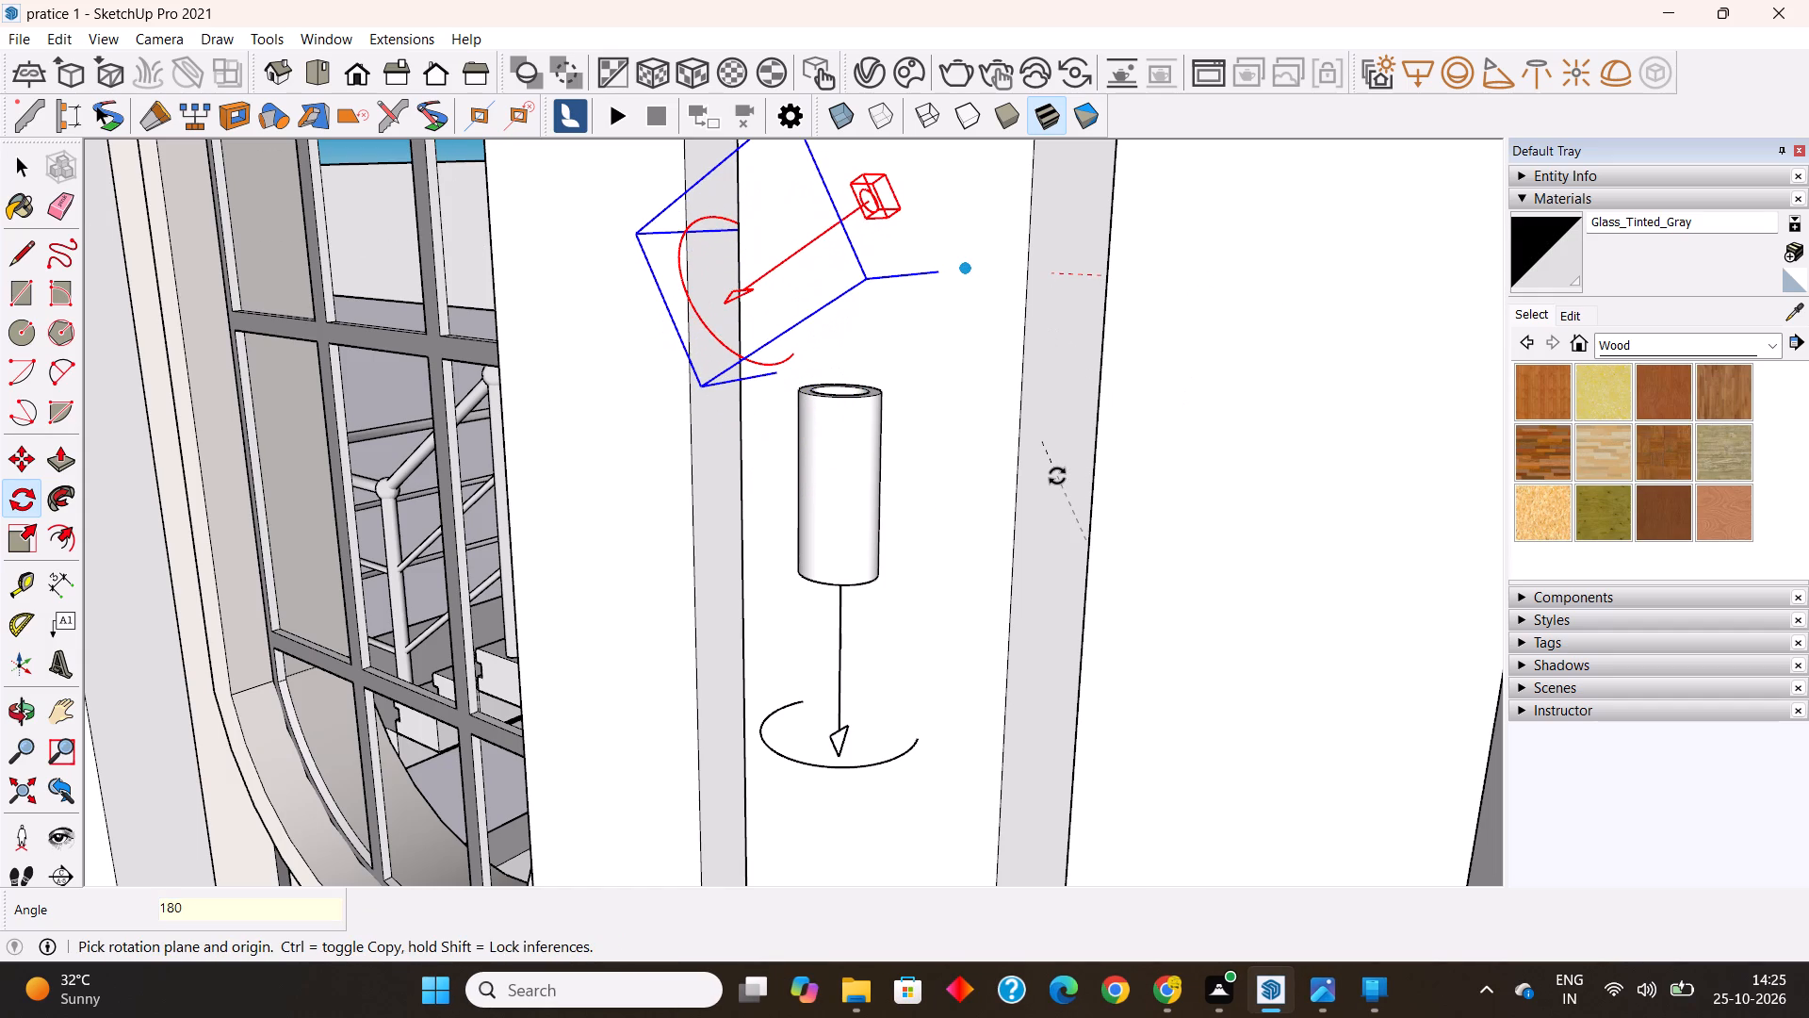
Move the upward-facing light about 6 9/16" back over the tube and lower it more than 5 5/8" to the top opening.
left_click(23, 452)
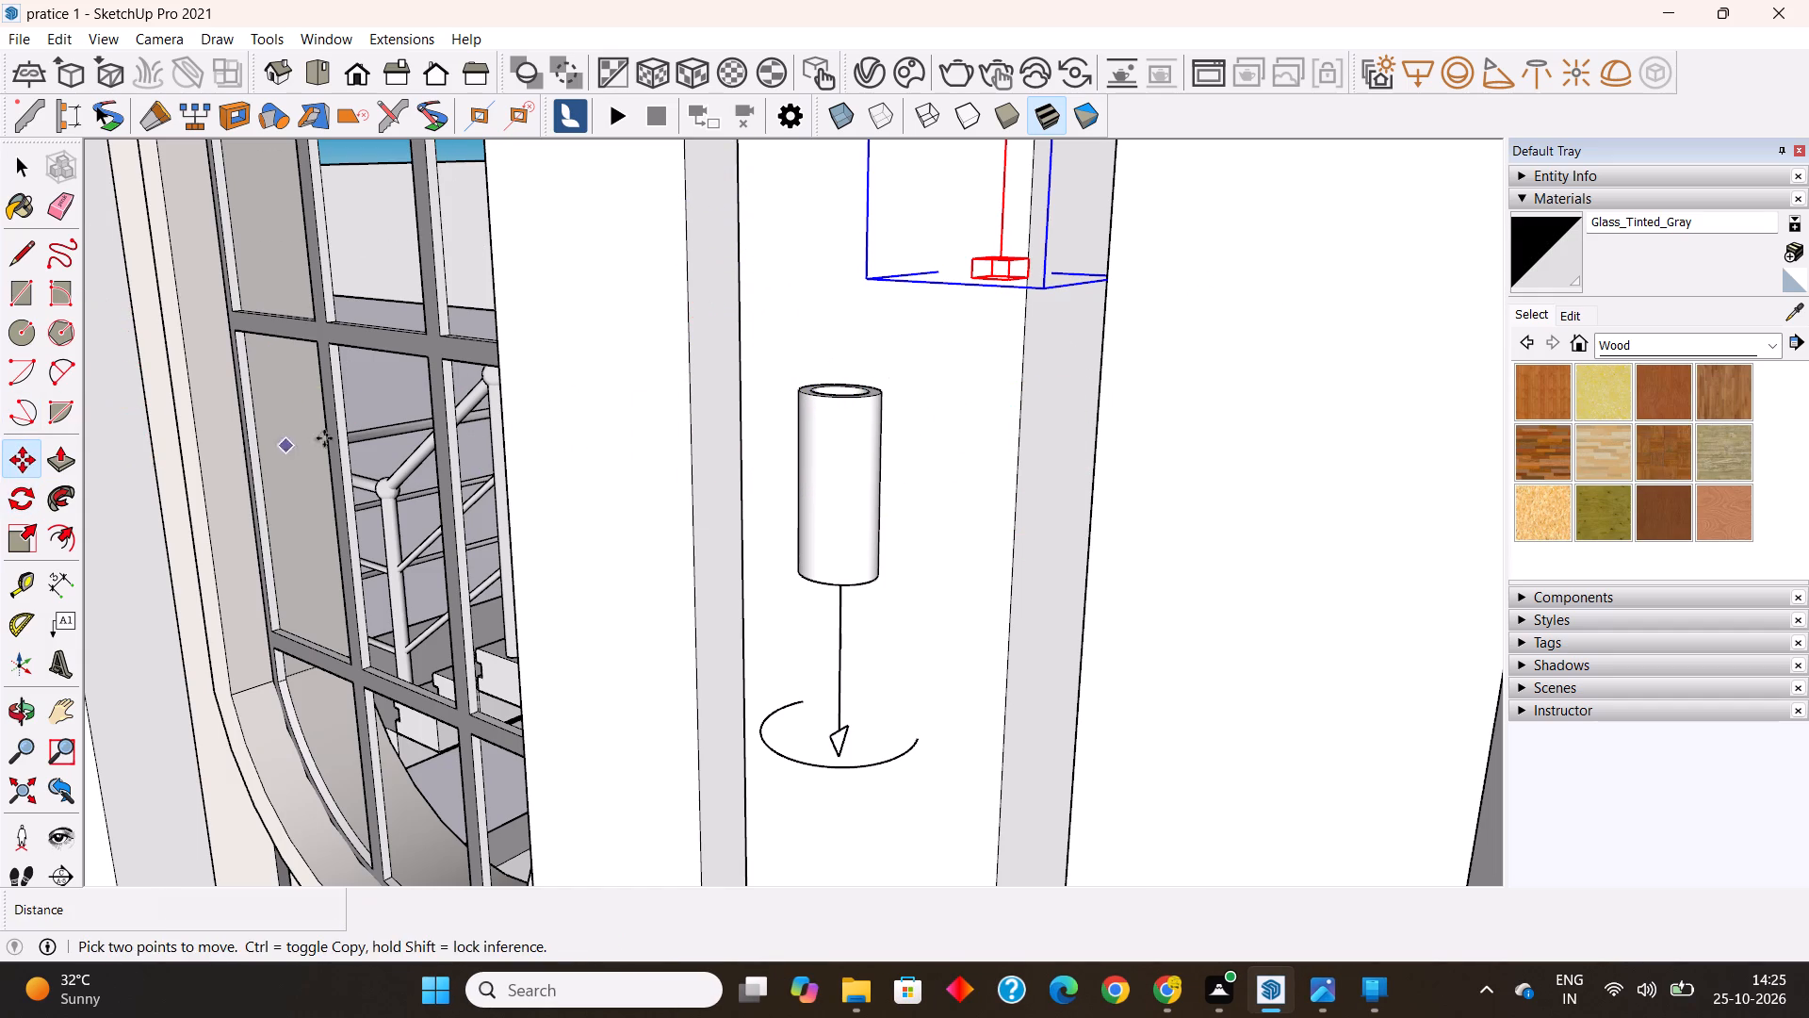
left_click(896, 285)
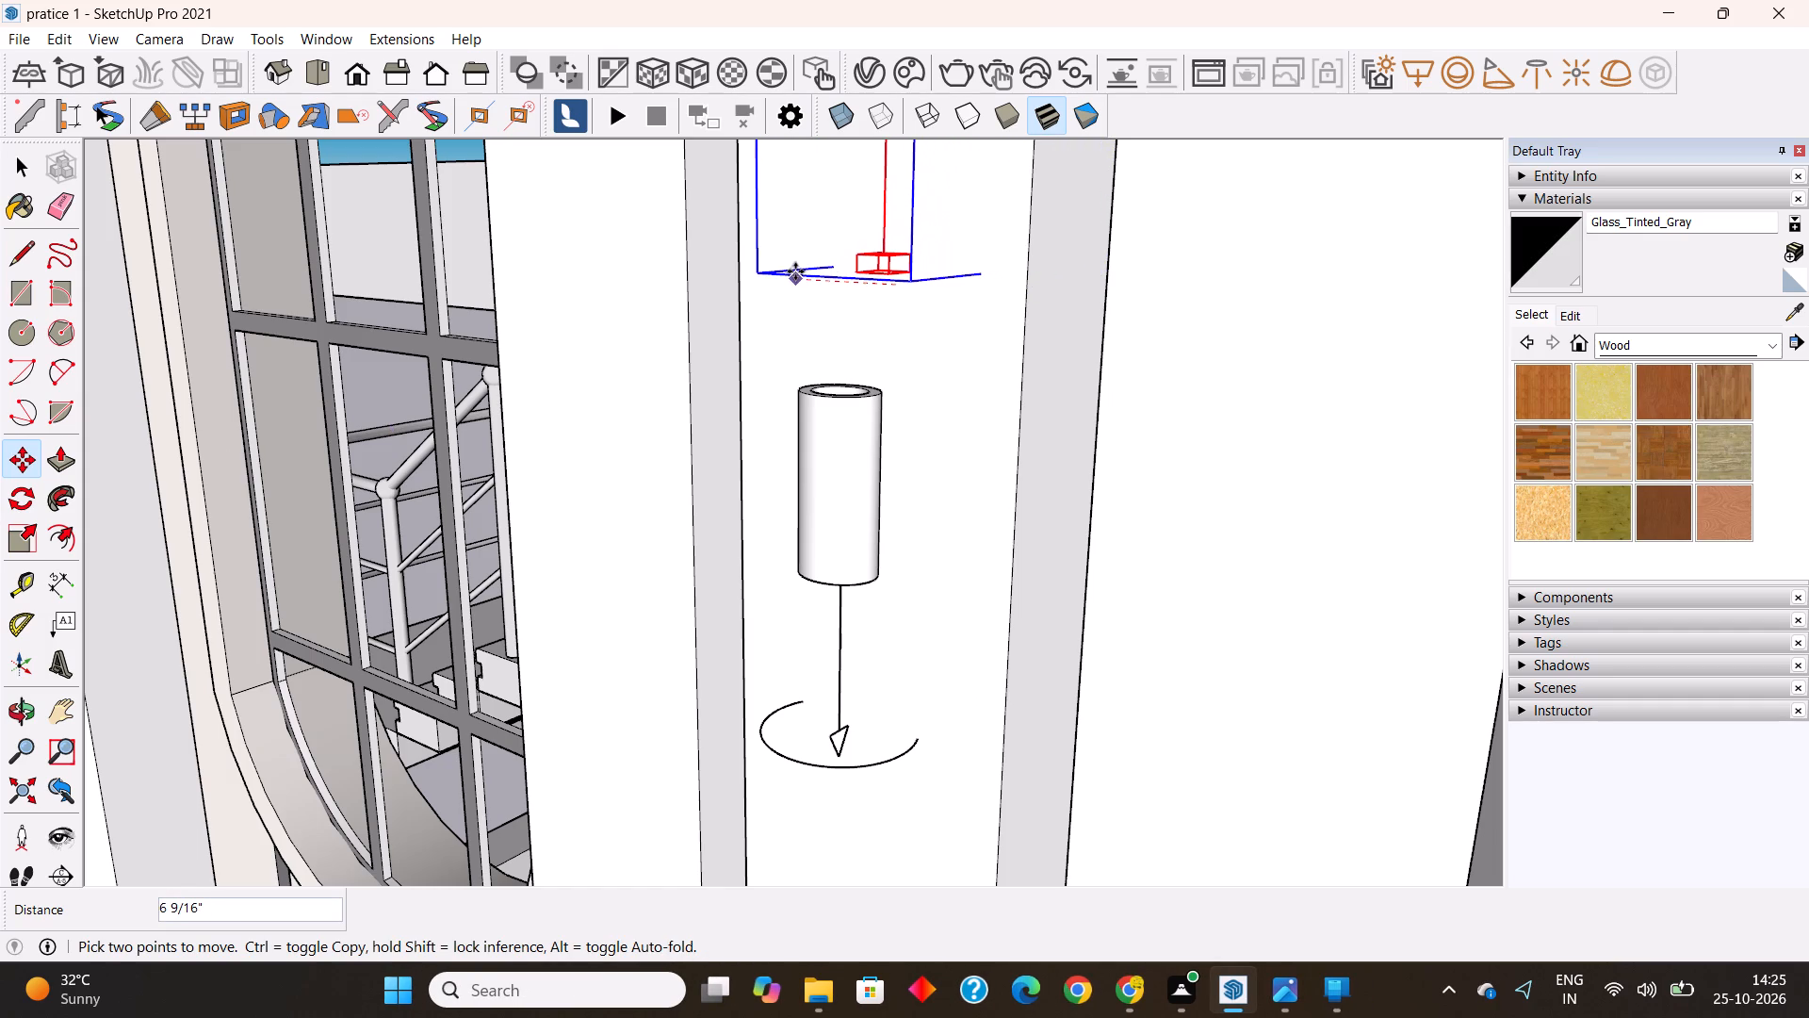
left_click(795, 271)
middle_click_drag(849, 329, 697, 369)
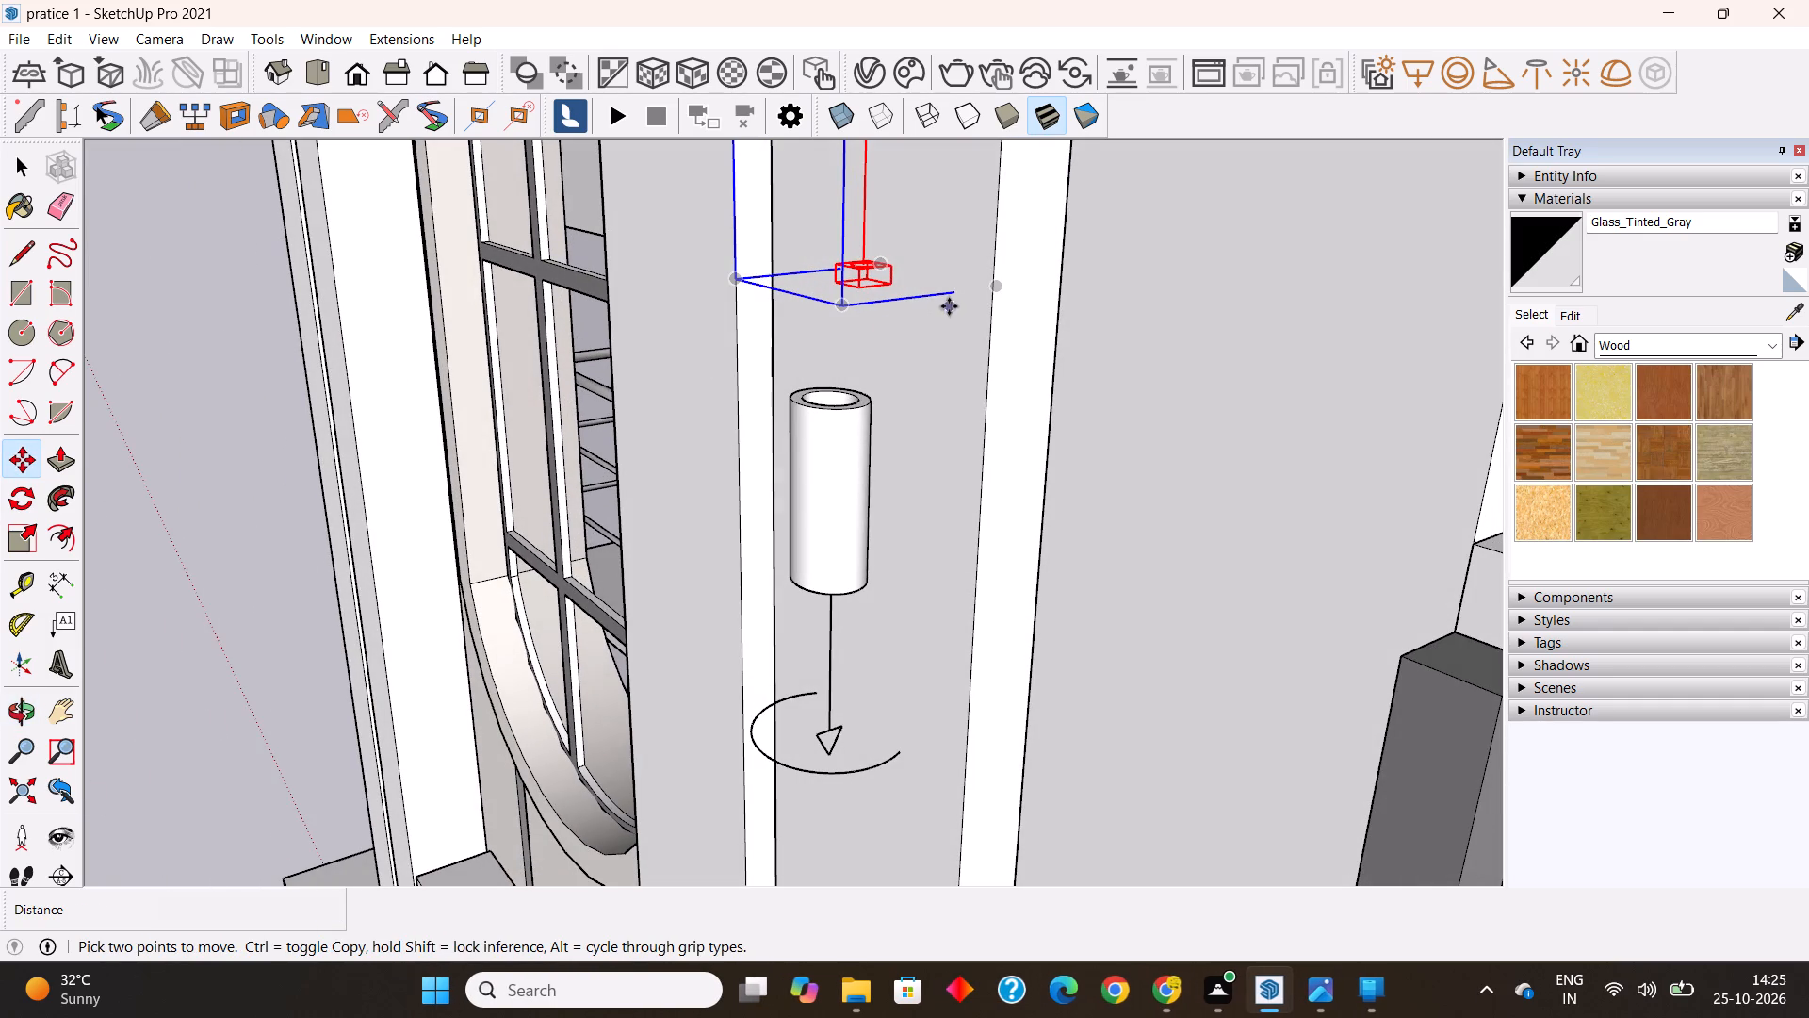
left_click(951, 302)
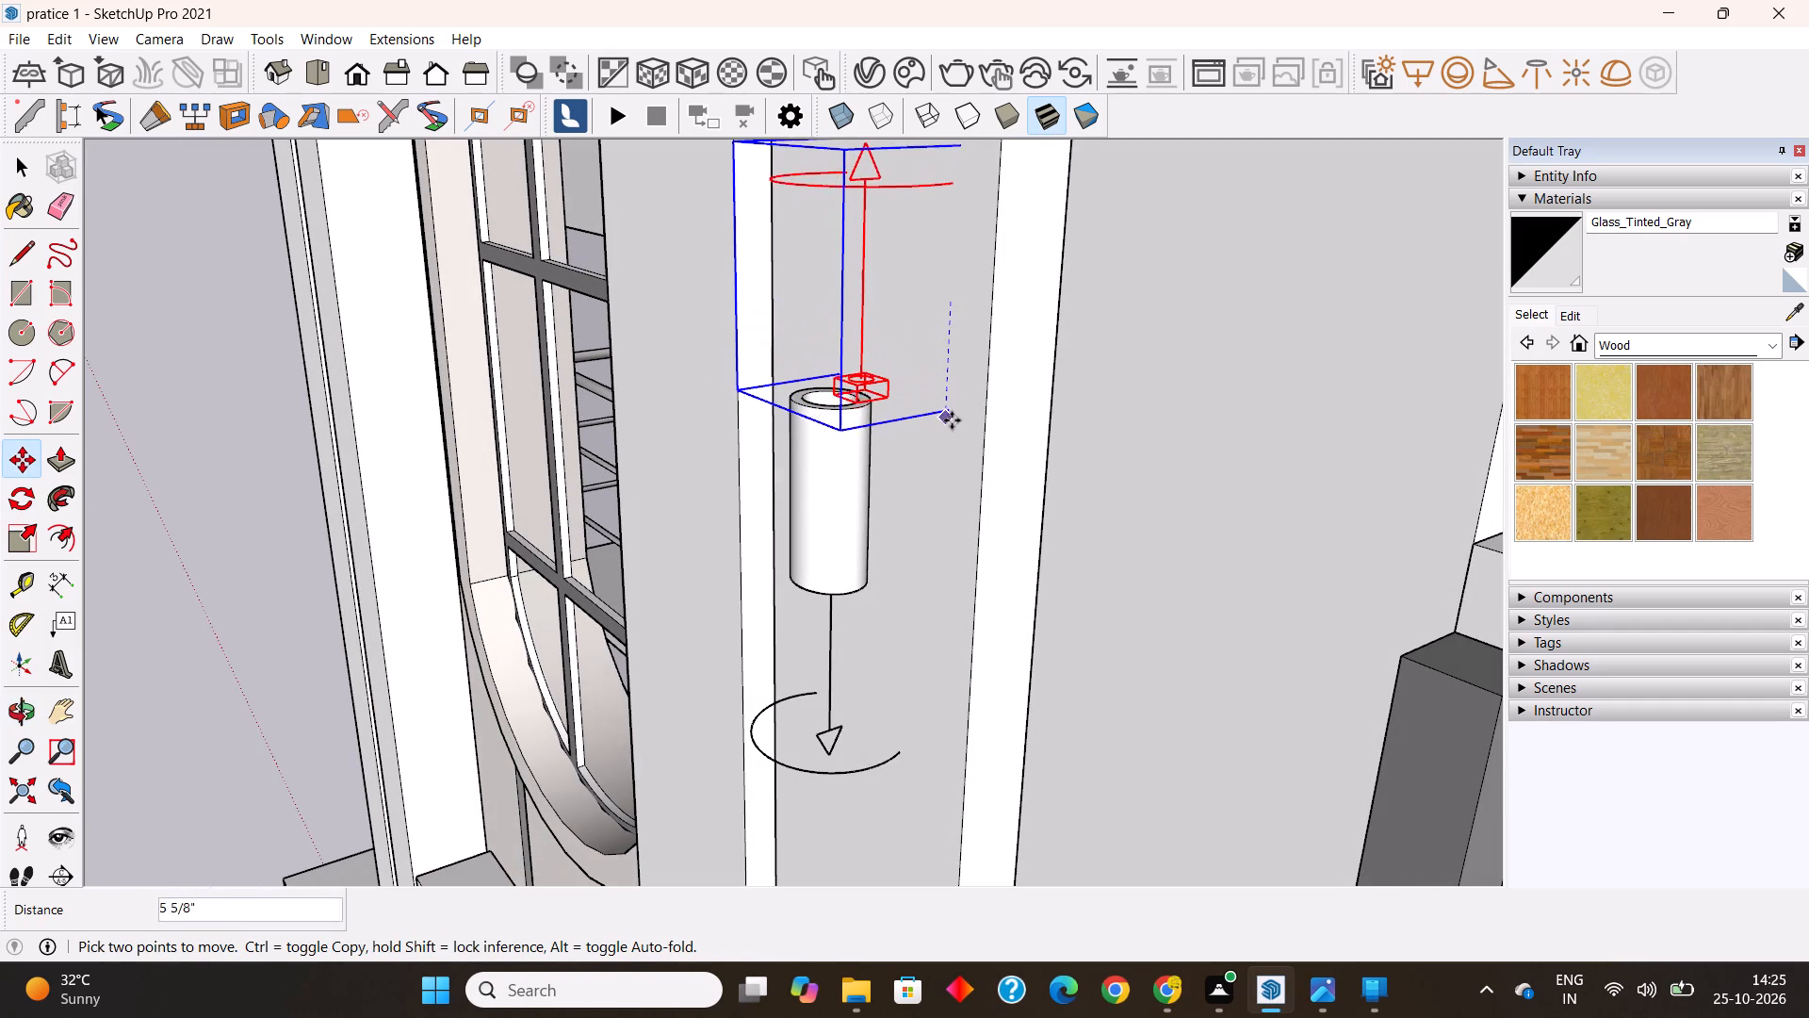
left_click(952, 436)
Align the upward-facing light over the tube's top opening with horizontal moves of about 2" and 1/2".
middle_click_drag(900, 471, 1275, 503)
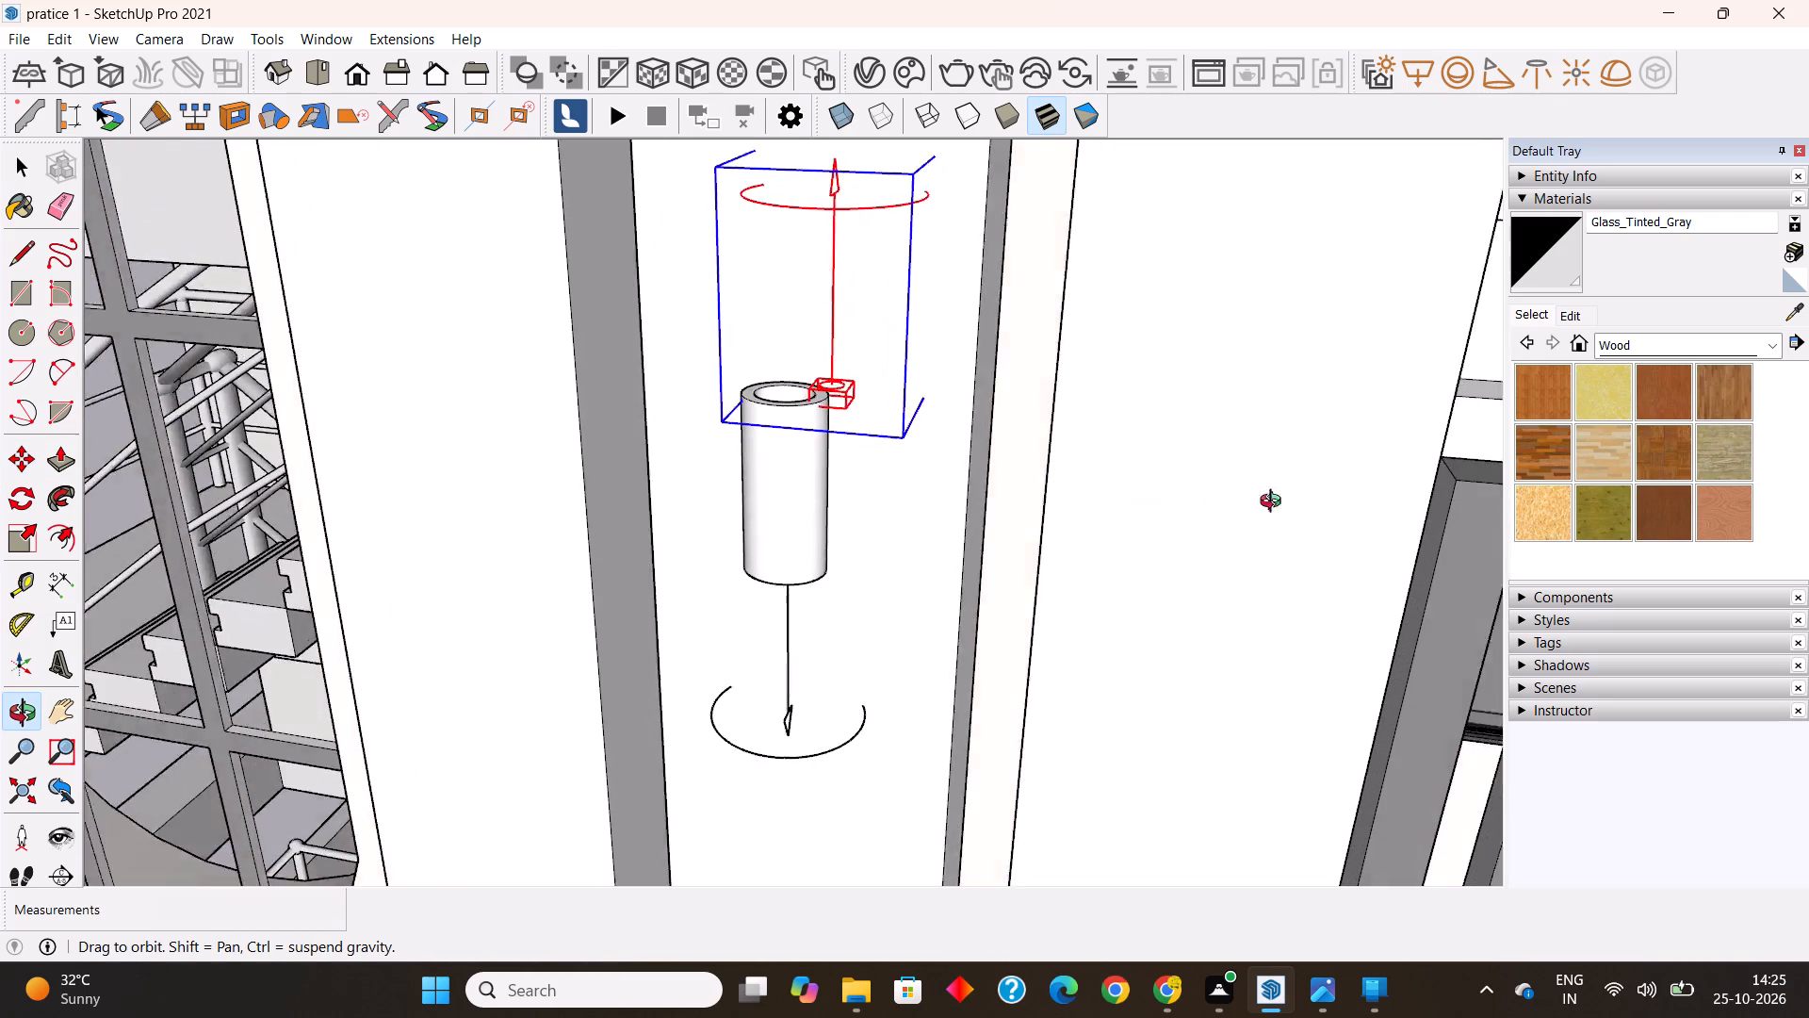
middle_click_drag(1275, 503, 1303, 501)
scroll(903, 422, "up", 4)
left_click(918, 380)
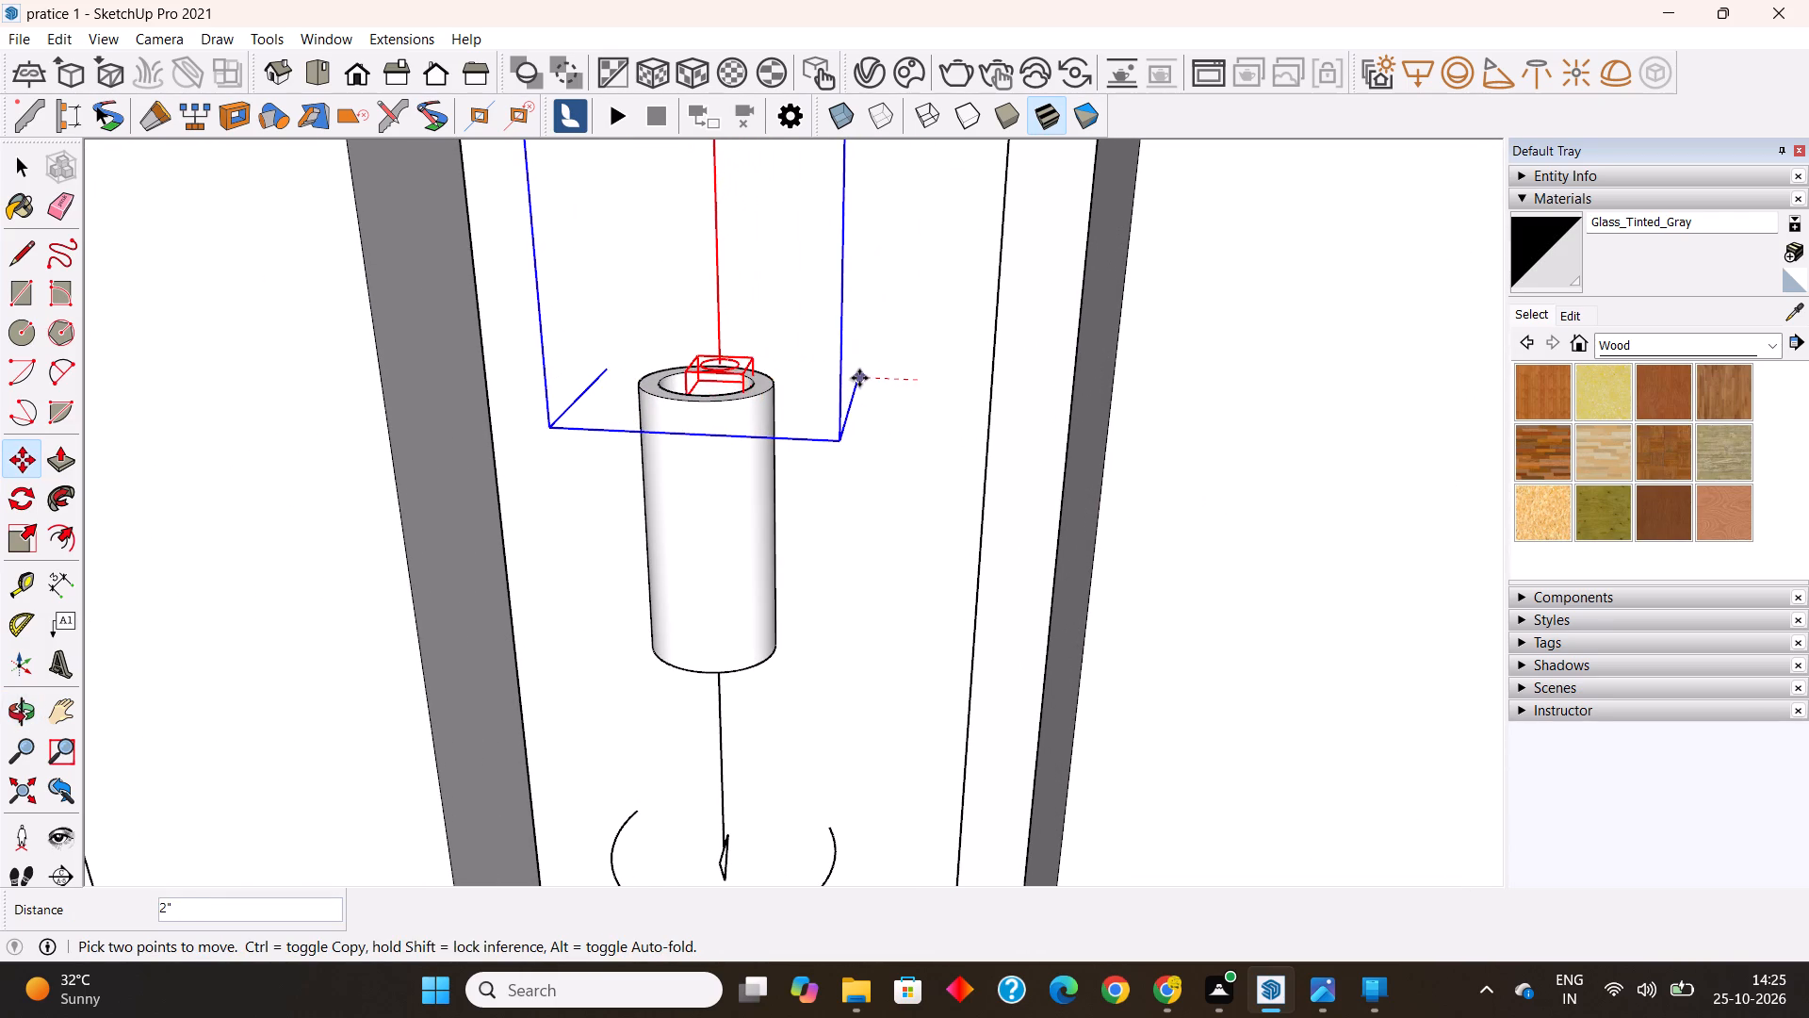
left_click(850, 378)
middle_click_drag(832, 400, 752, 434)
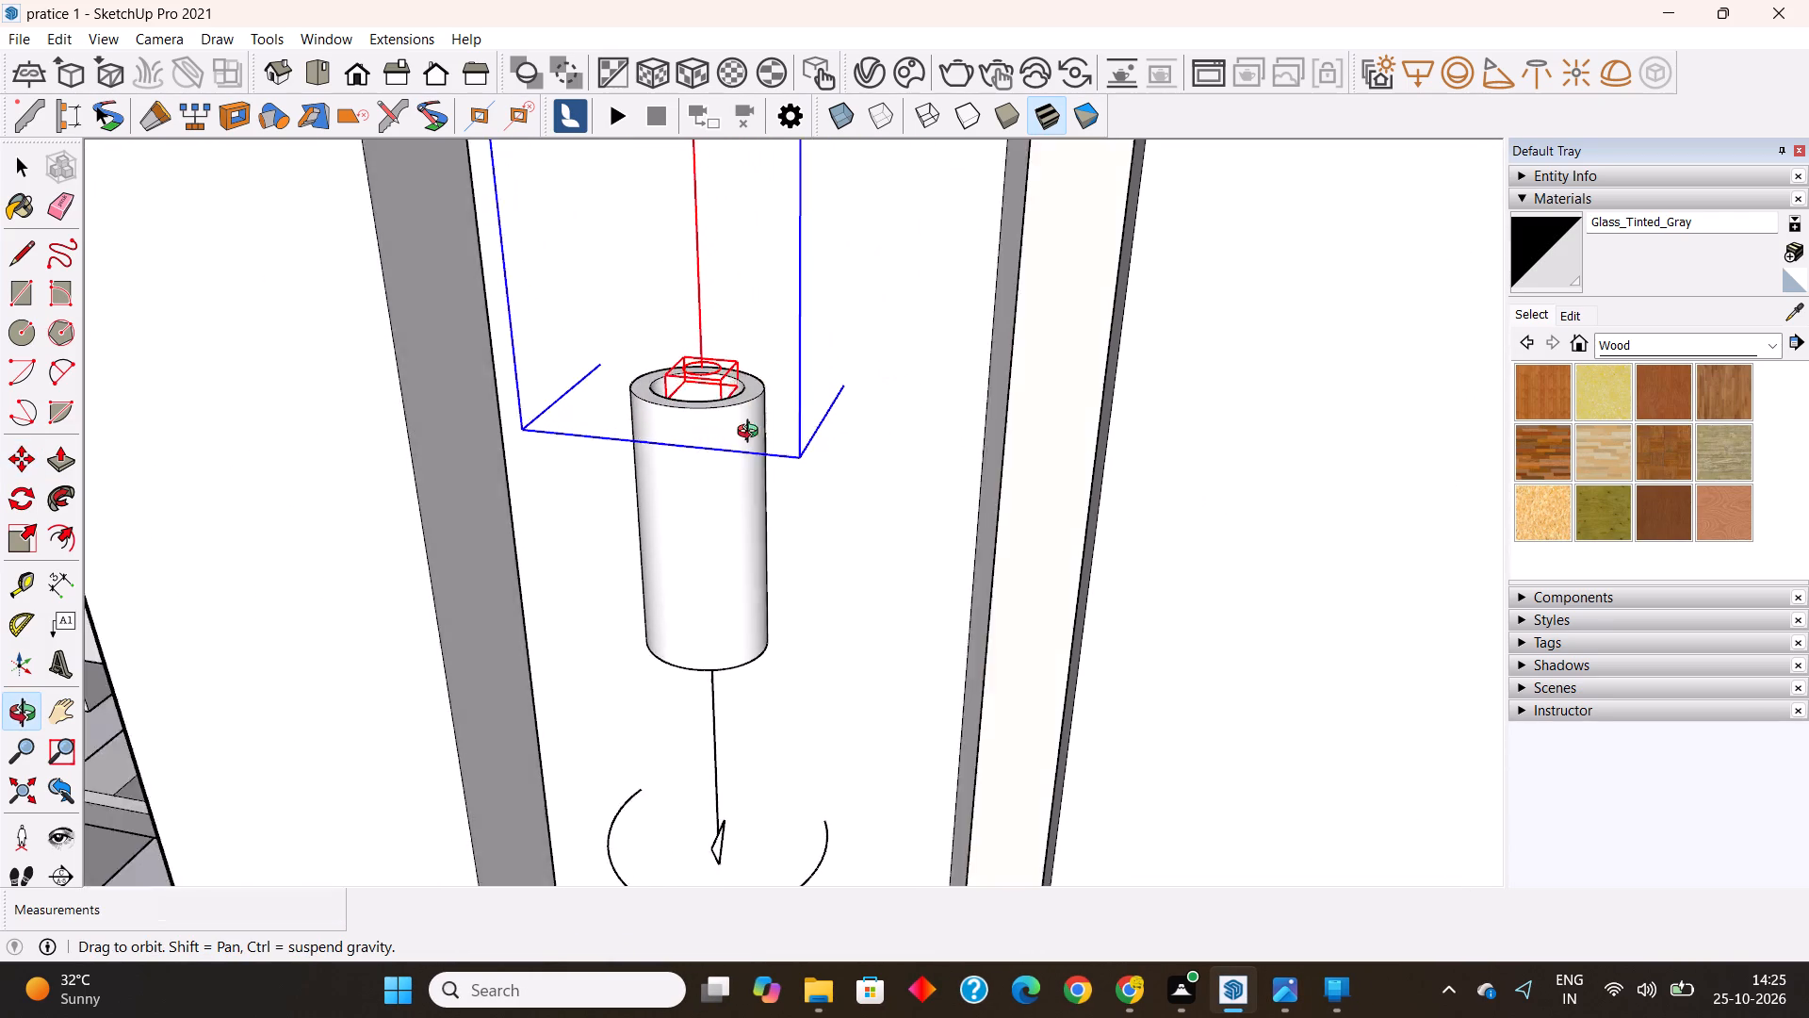
middle_click_drag(752, 434, 489, 484)
left_click(809, 410)
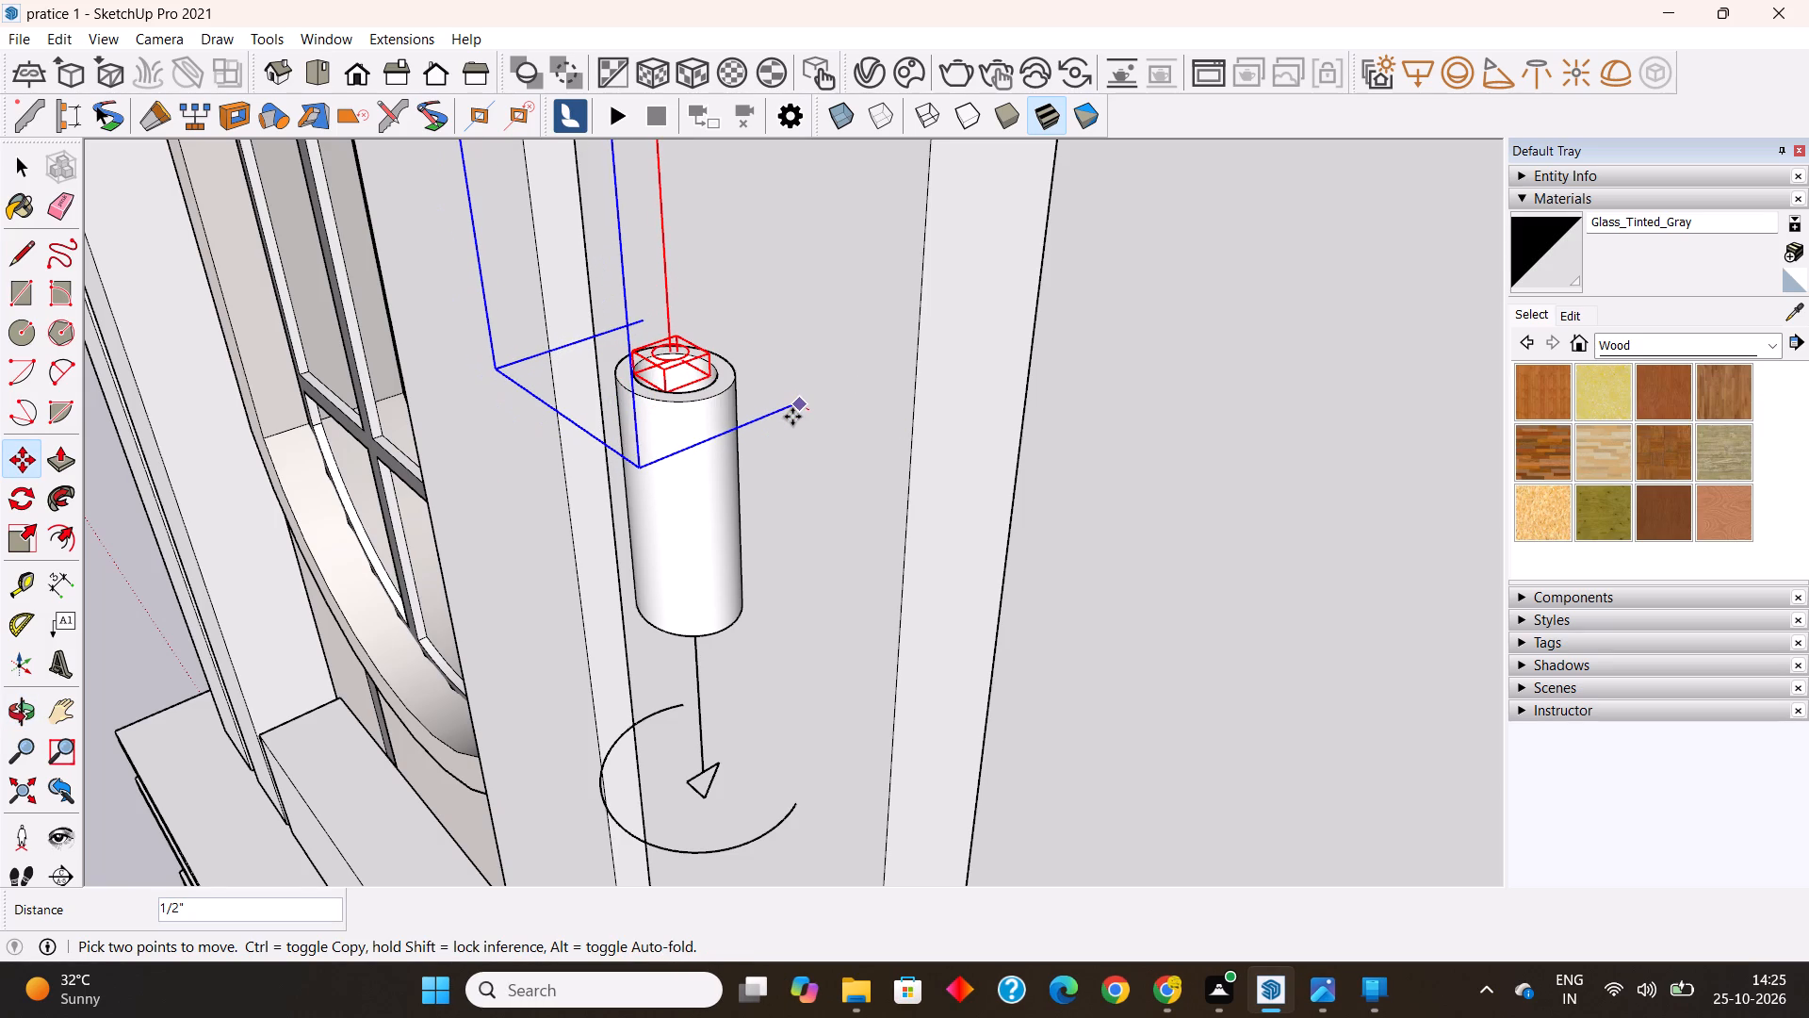
left_click(792, 417)
Lower the upward-facing light about 1/2" into the top opening and shift it about 3/16" toward the tube's centre.
middle_click_drag(780, 423, 824, 387)
left_click(798, 391)
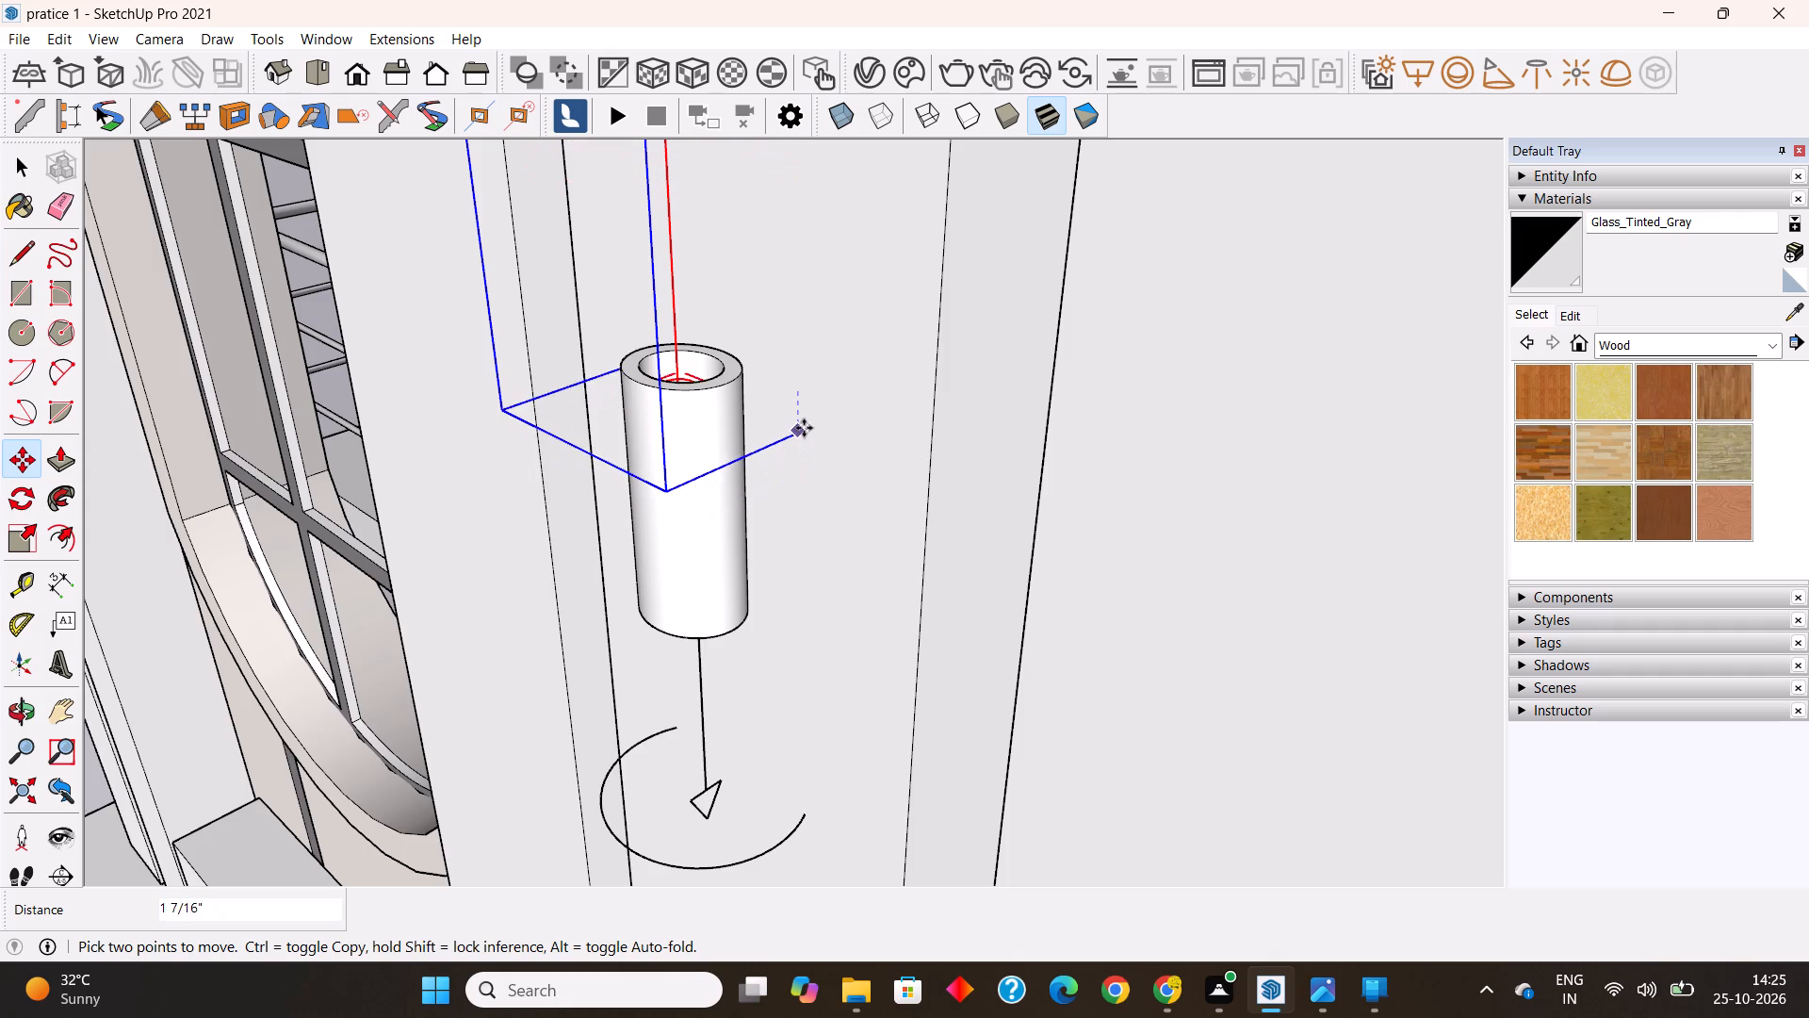
left_click(804, 407)
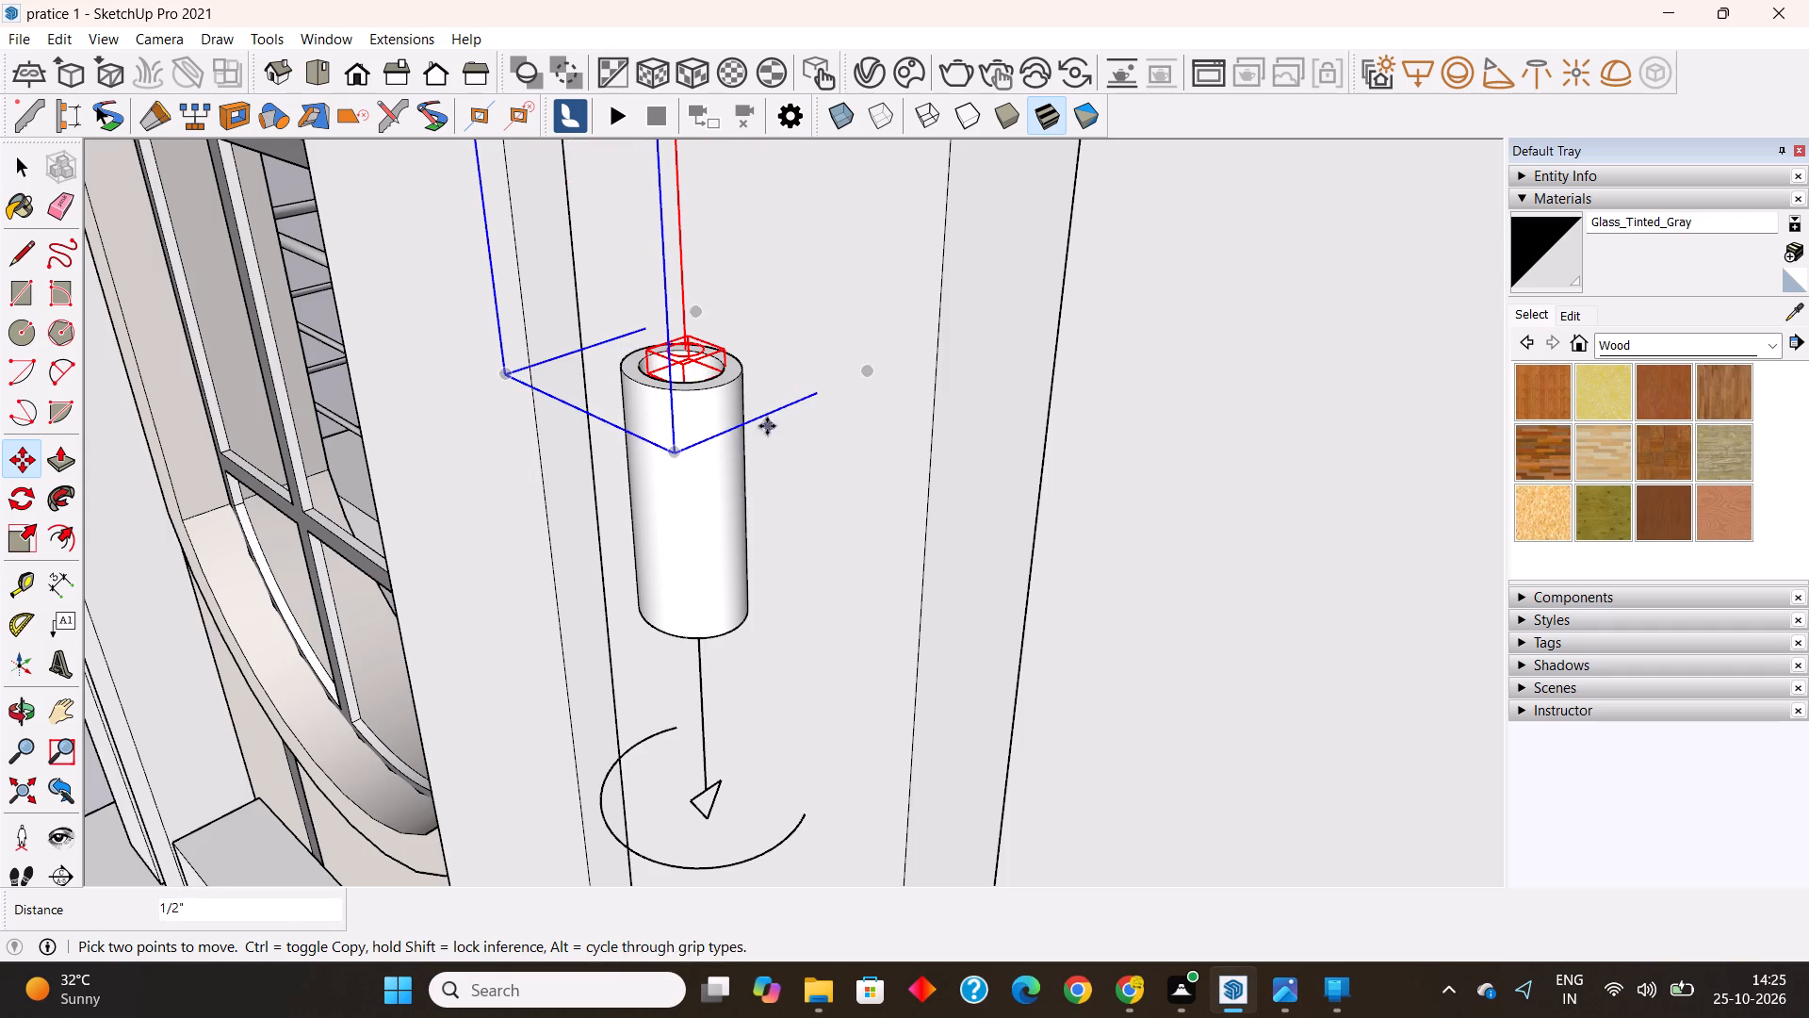
middle_click_drag(767, 428, 626, 660)
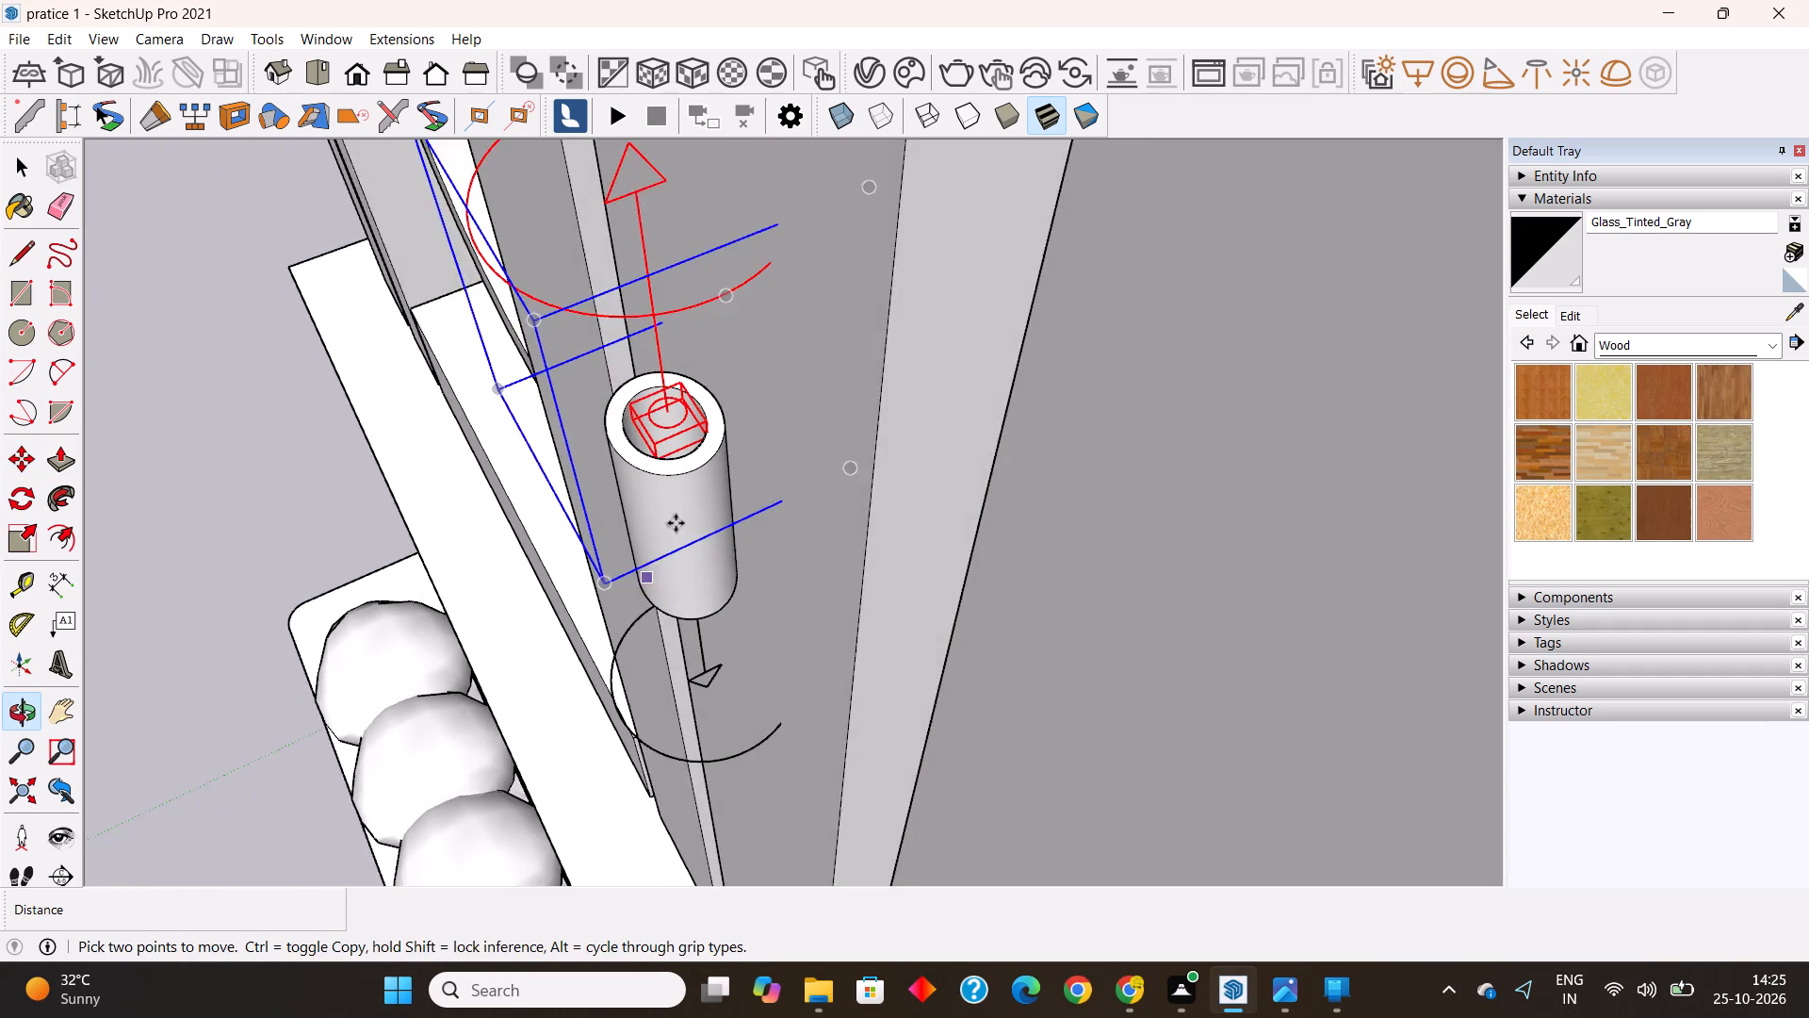
scroll(721, 464, "up", 9)
left_click(835, 518)
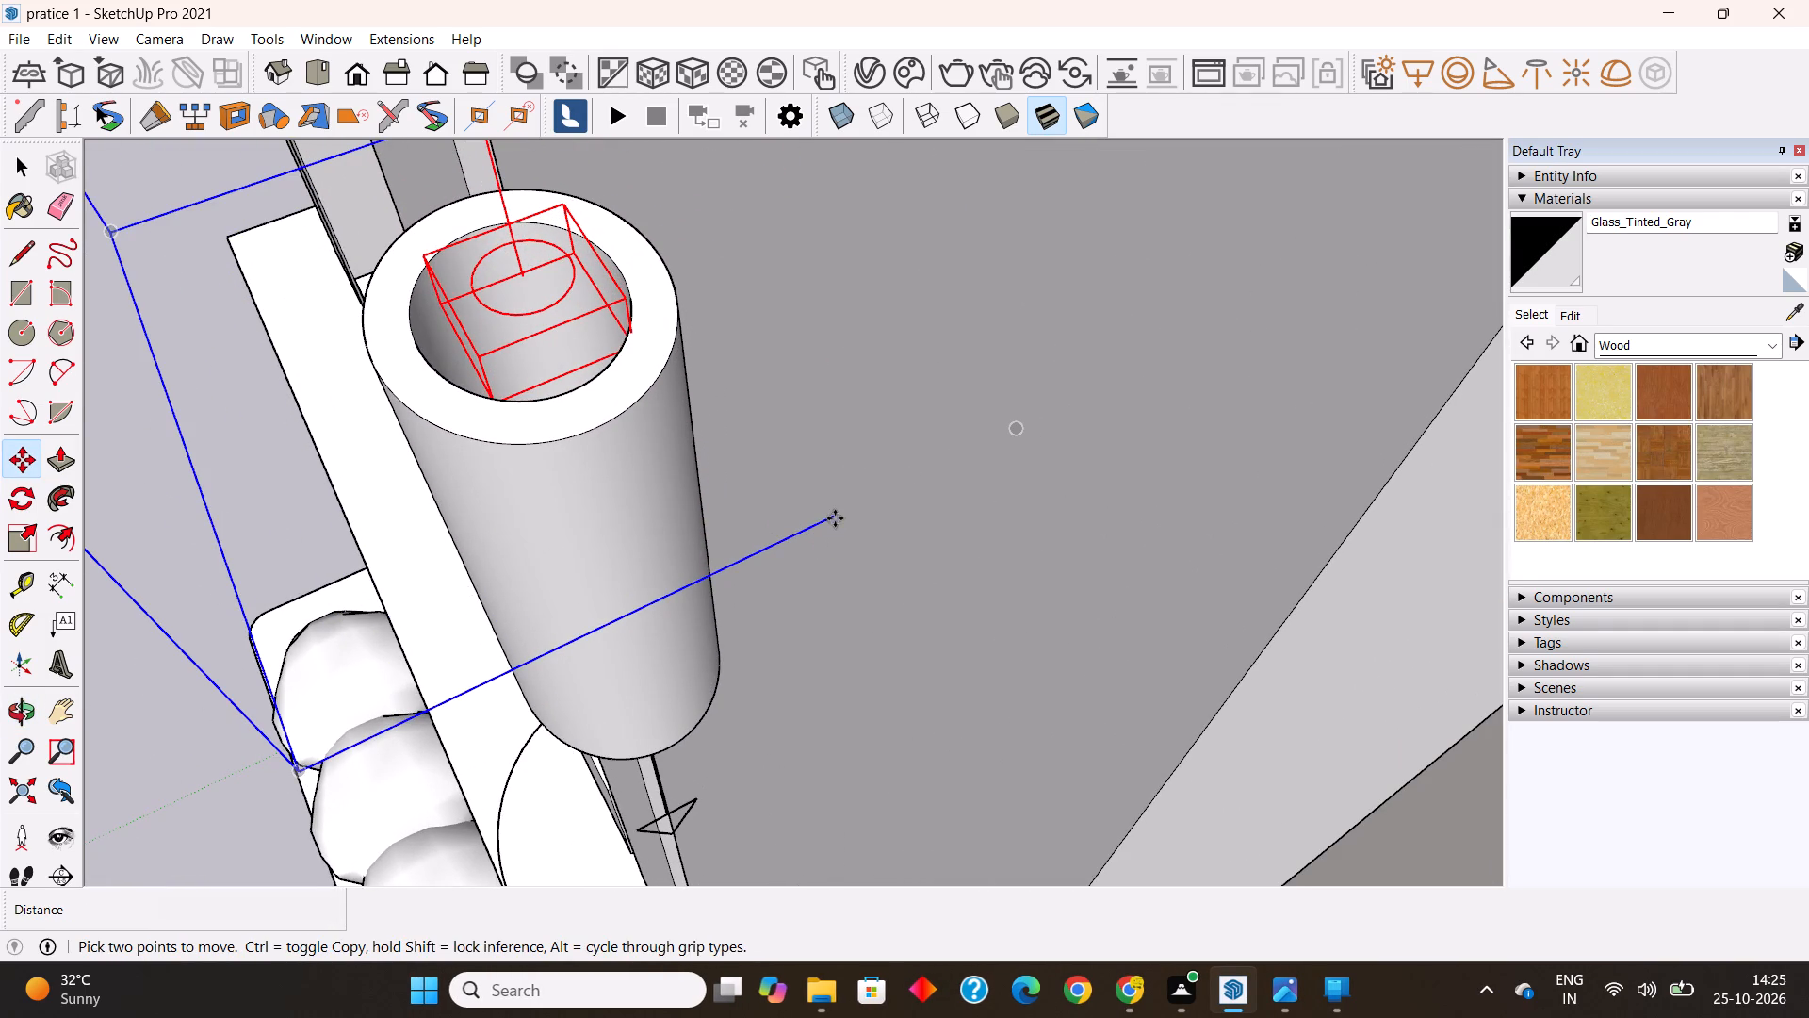
left_click(819, 526)
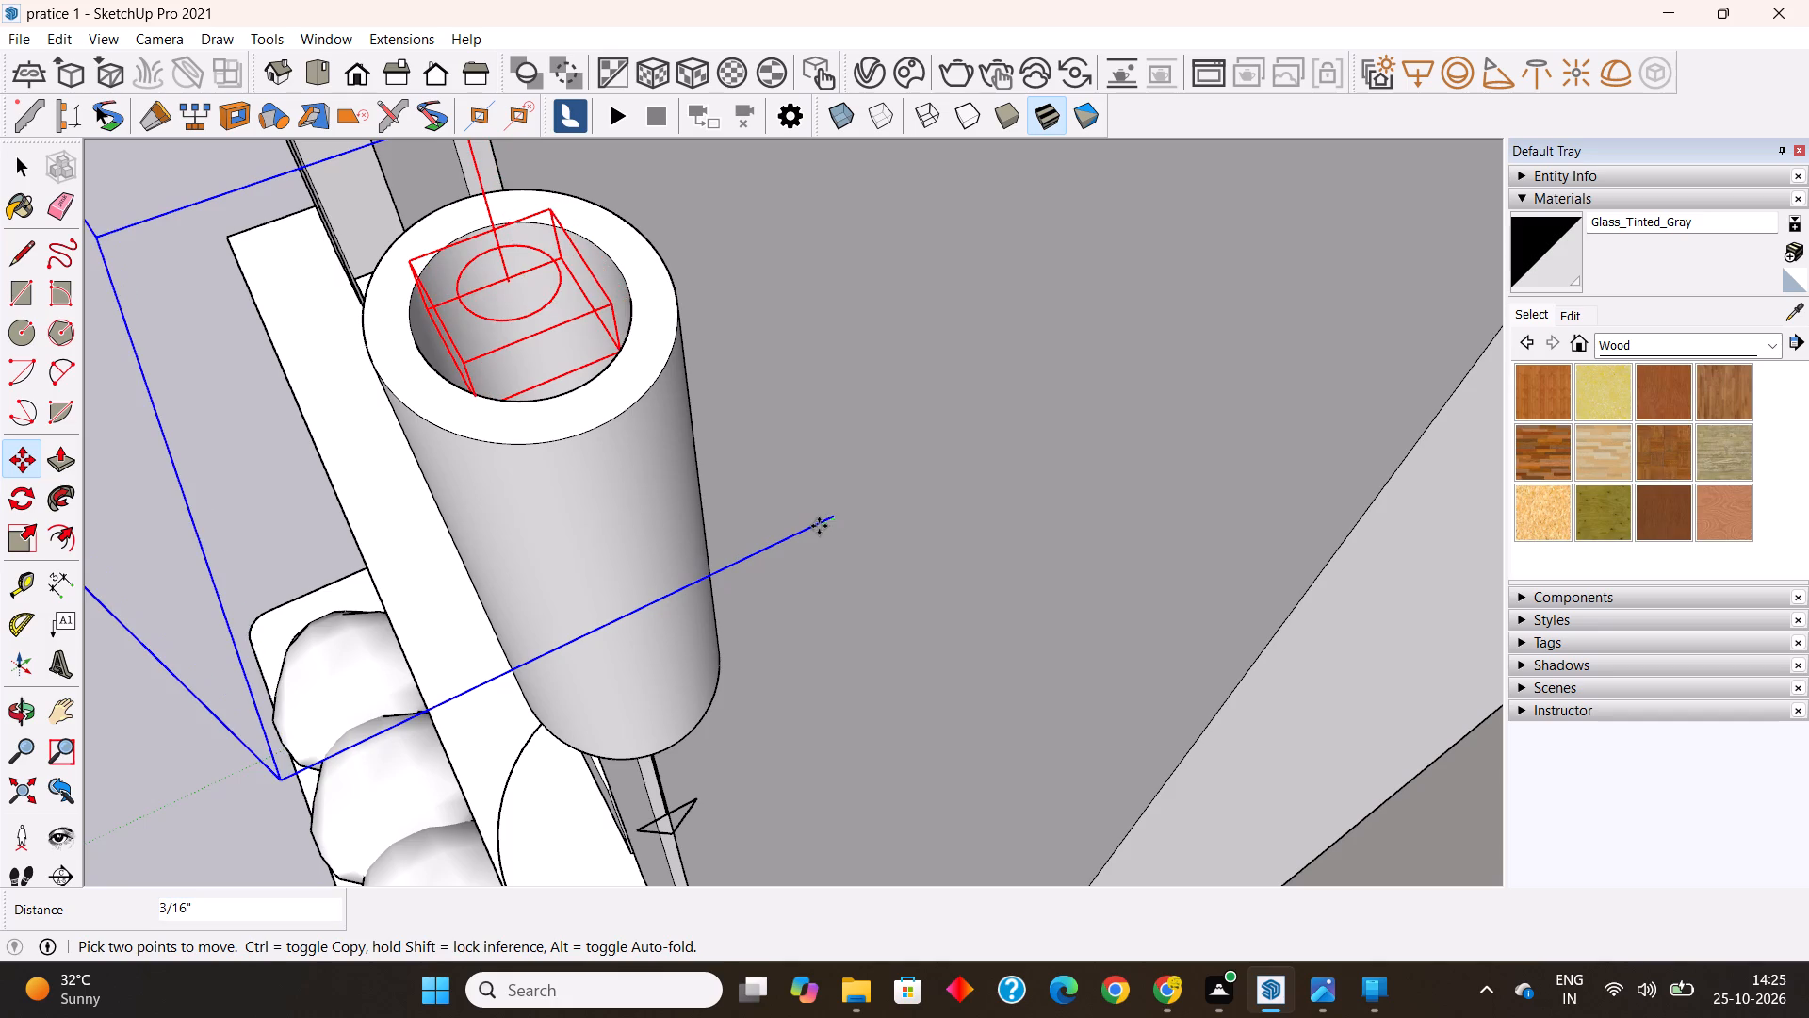
Shift the upward-facing IES light about 3/16" sideways to centre it in the tube's top opening.
middle_click_drag(794, 541, 1339, 432)
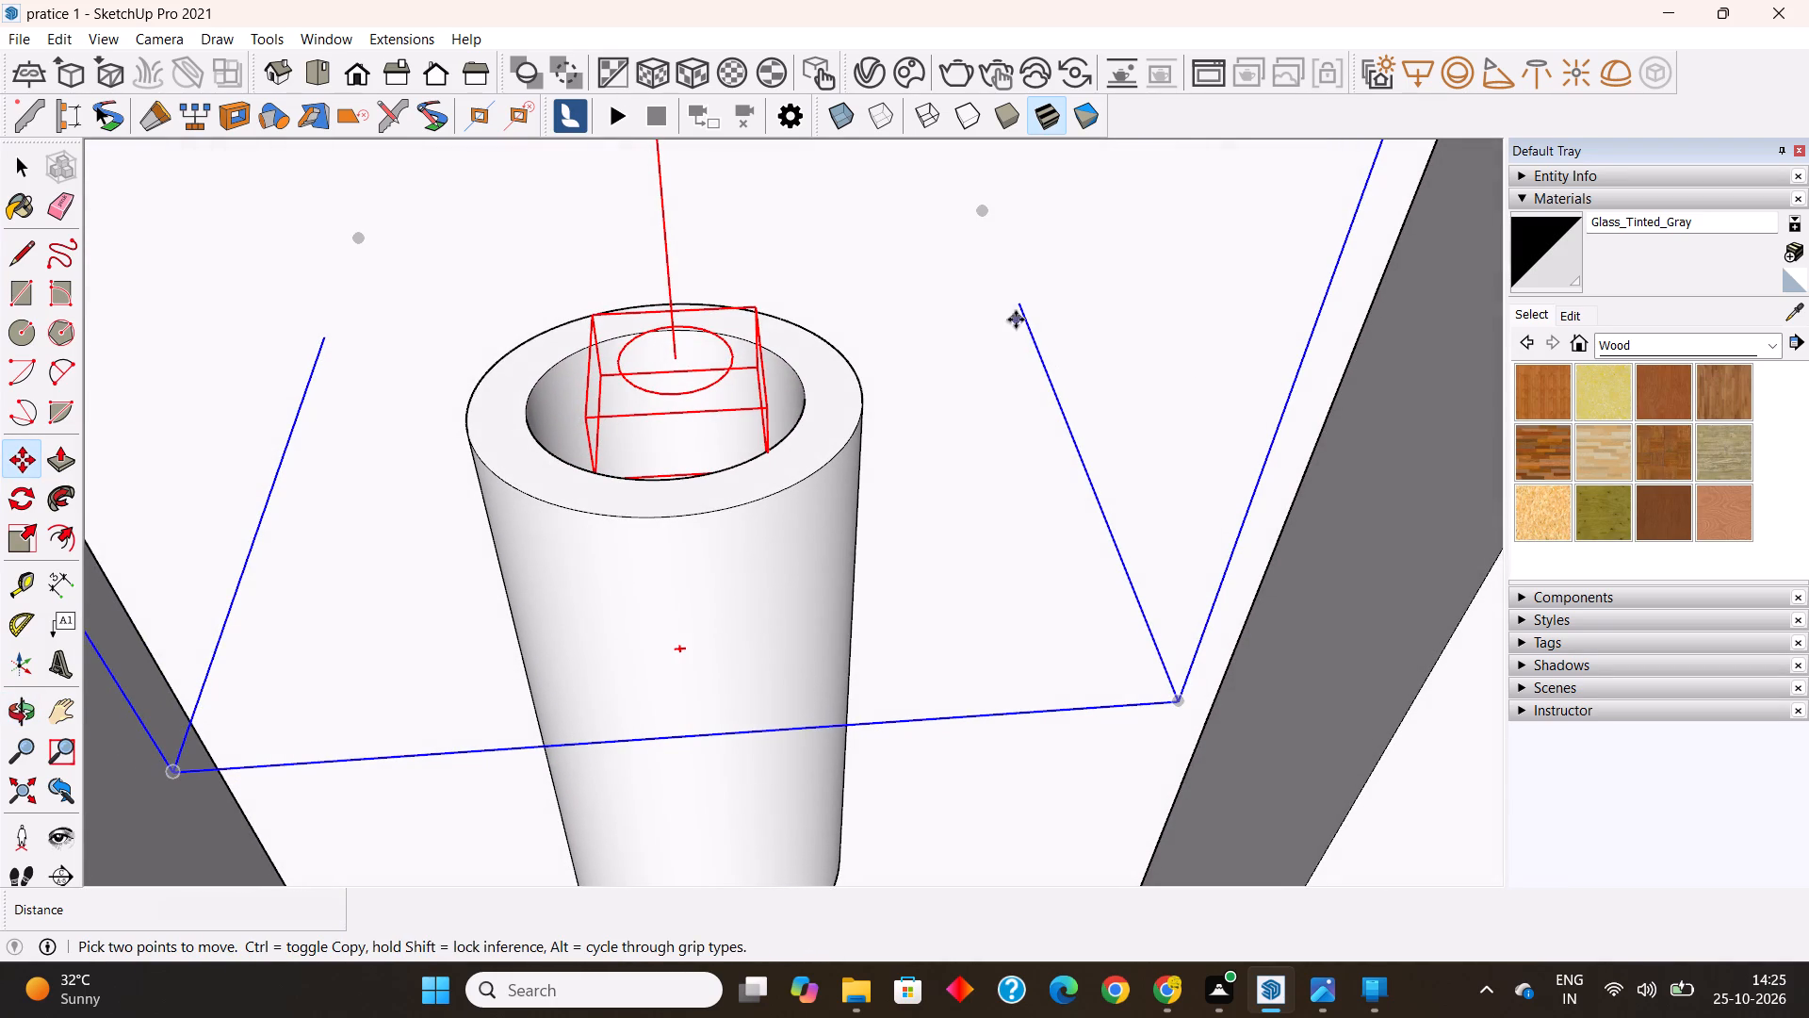
left_click(1019, 305)
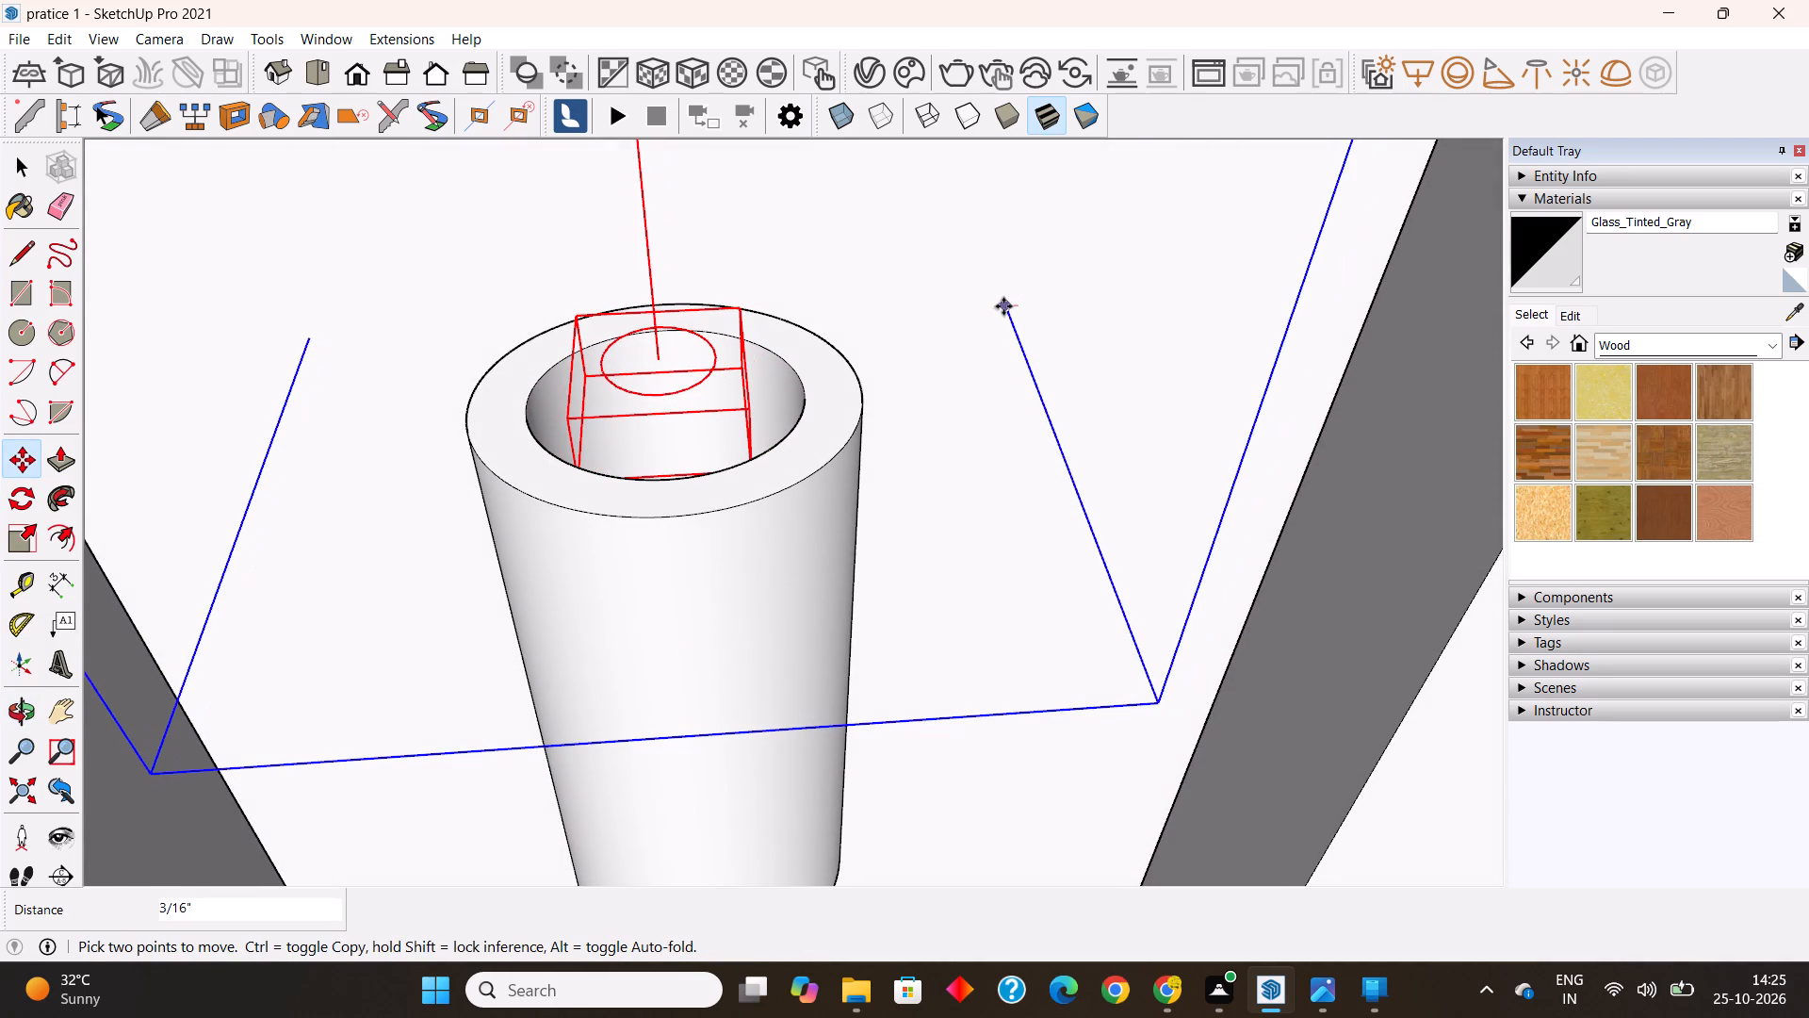
left_click(1008, 306)
scroll(1008, 306, "down", 3)
key("space")
Group the tube together with its upward-facing and downward-facing IES lights as one fixture.
scroll(707, 349, "down", 2)
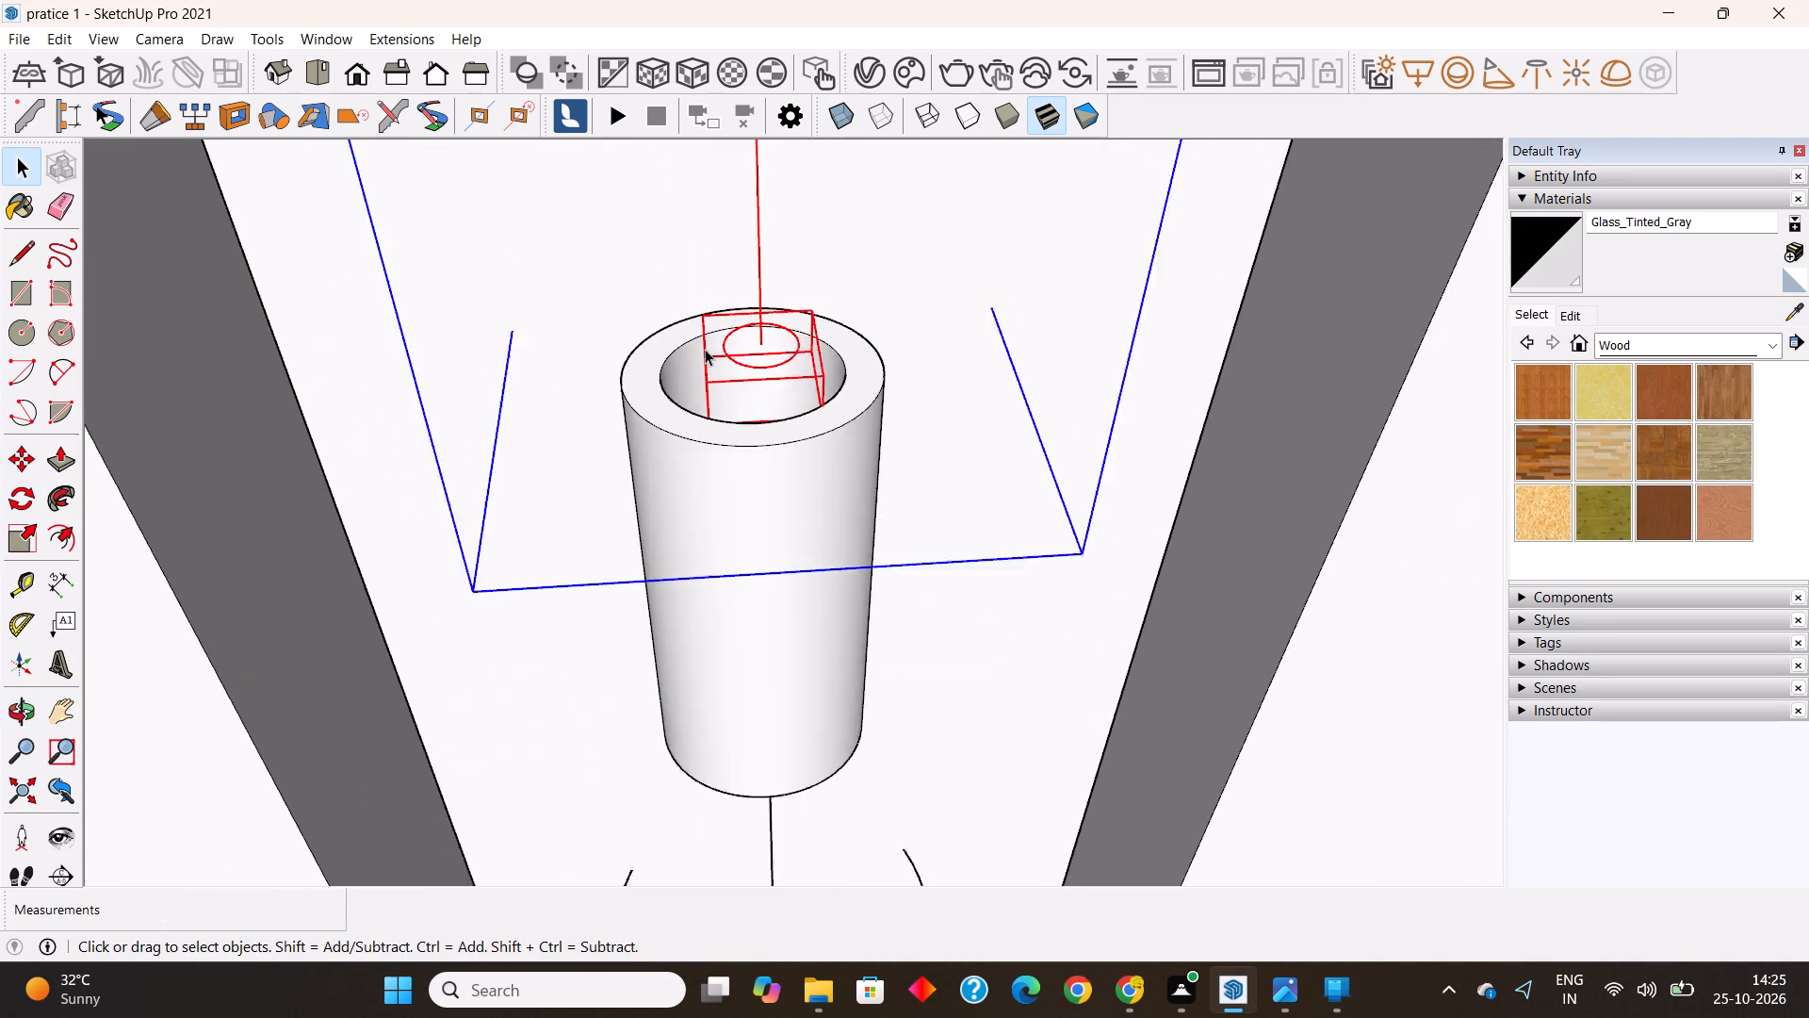
scroll(705, 349, "down", 18)
middle_click_drag(751, 564, 676, 418)
left_click(664, 309)
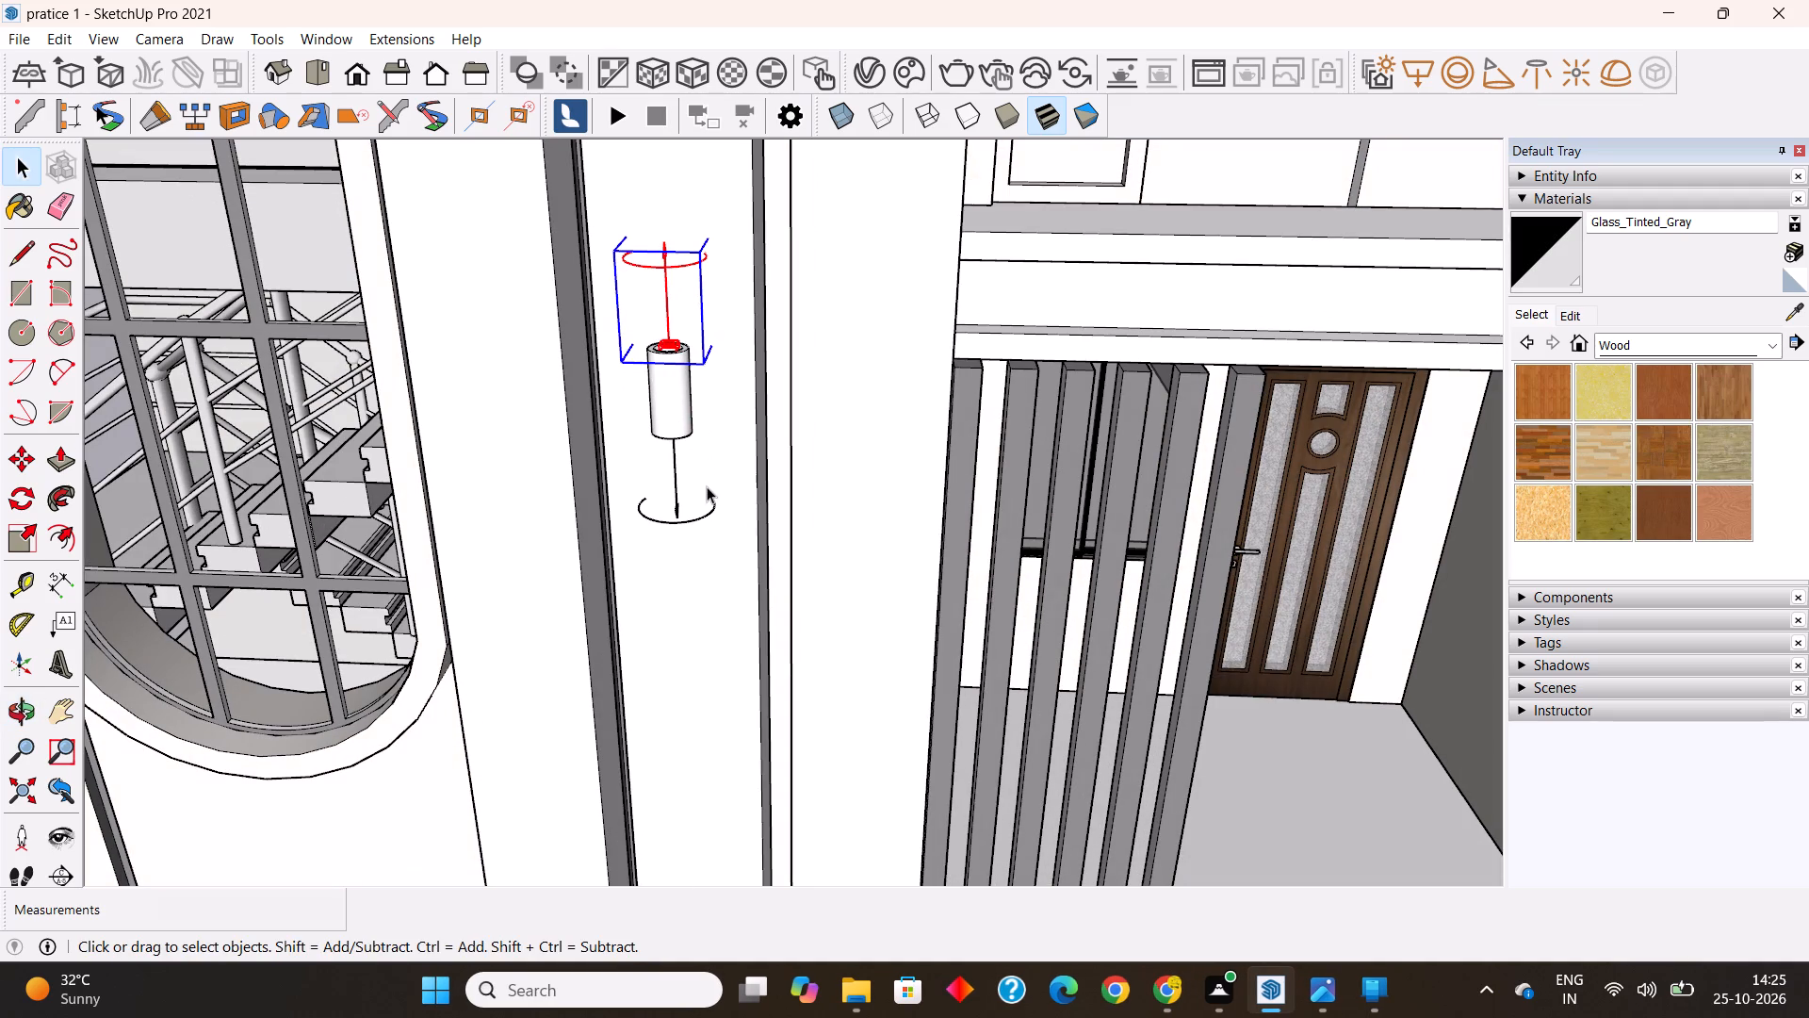
left_click(667, 398, "ctrl")
left_click(676, 517, "ctrl")
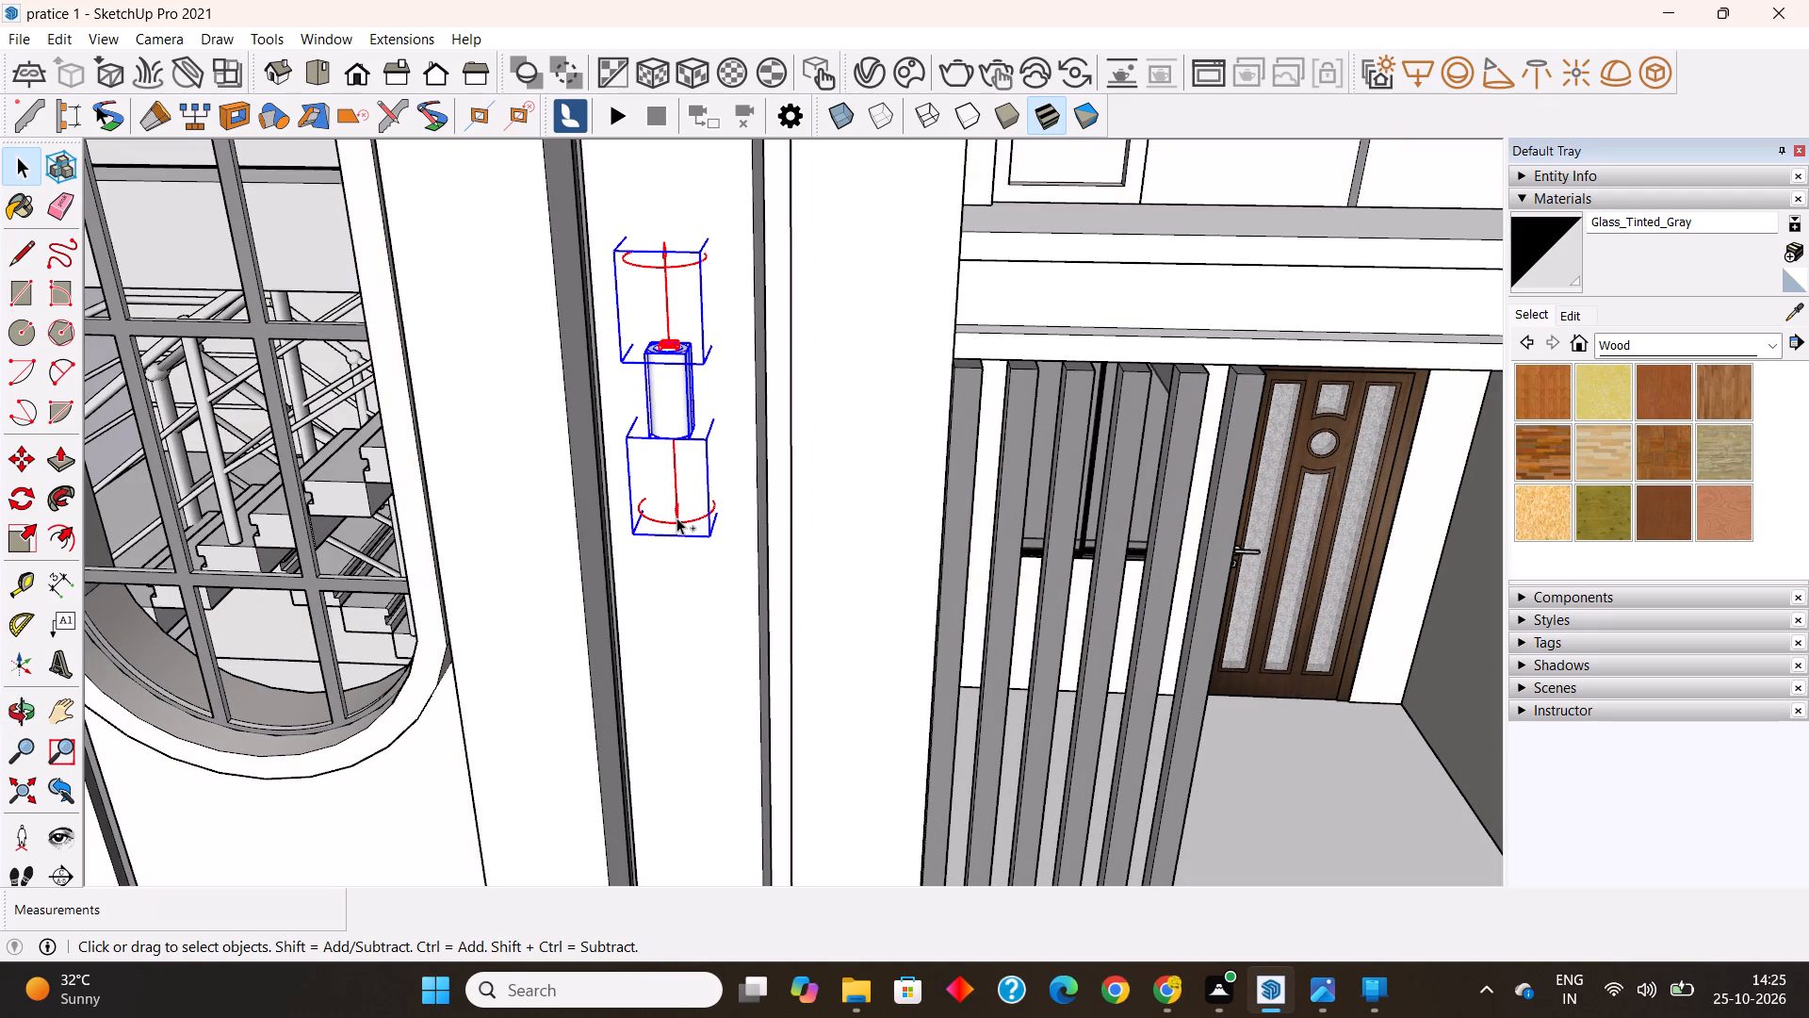
right_click(676, 517, "ctrl")
left_click(769, 237)
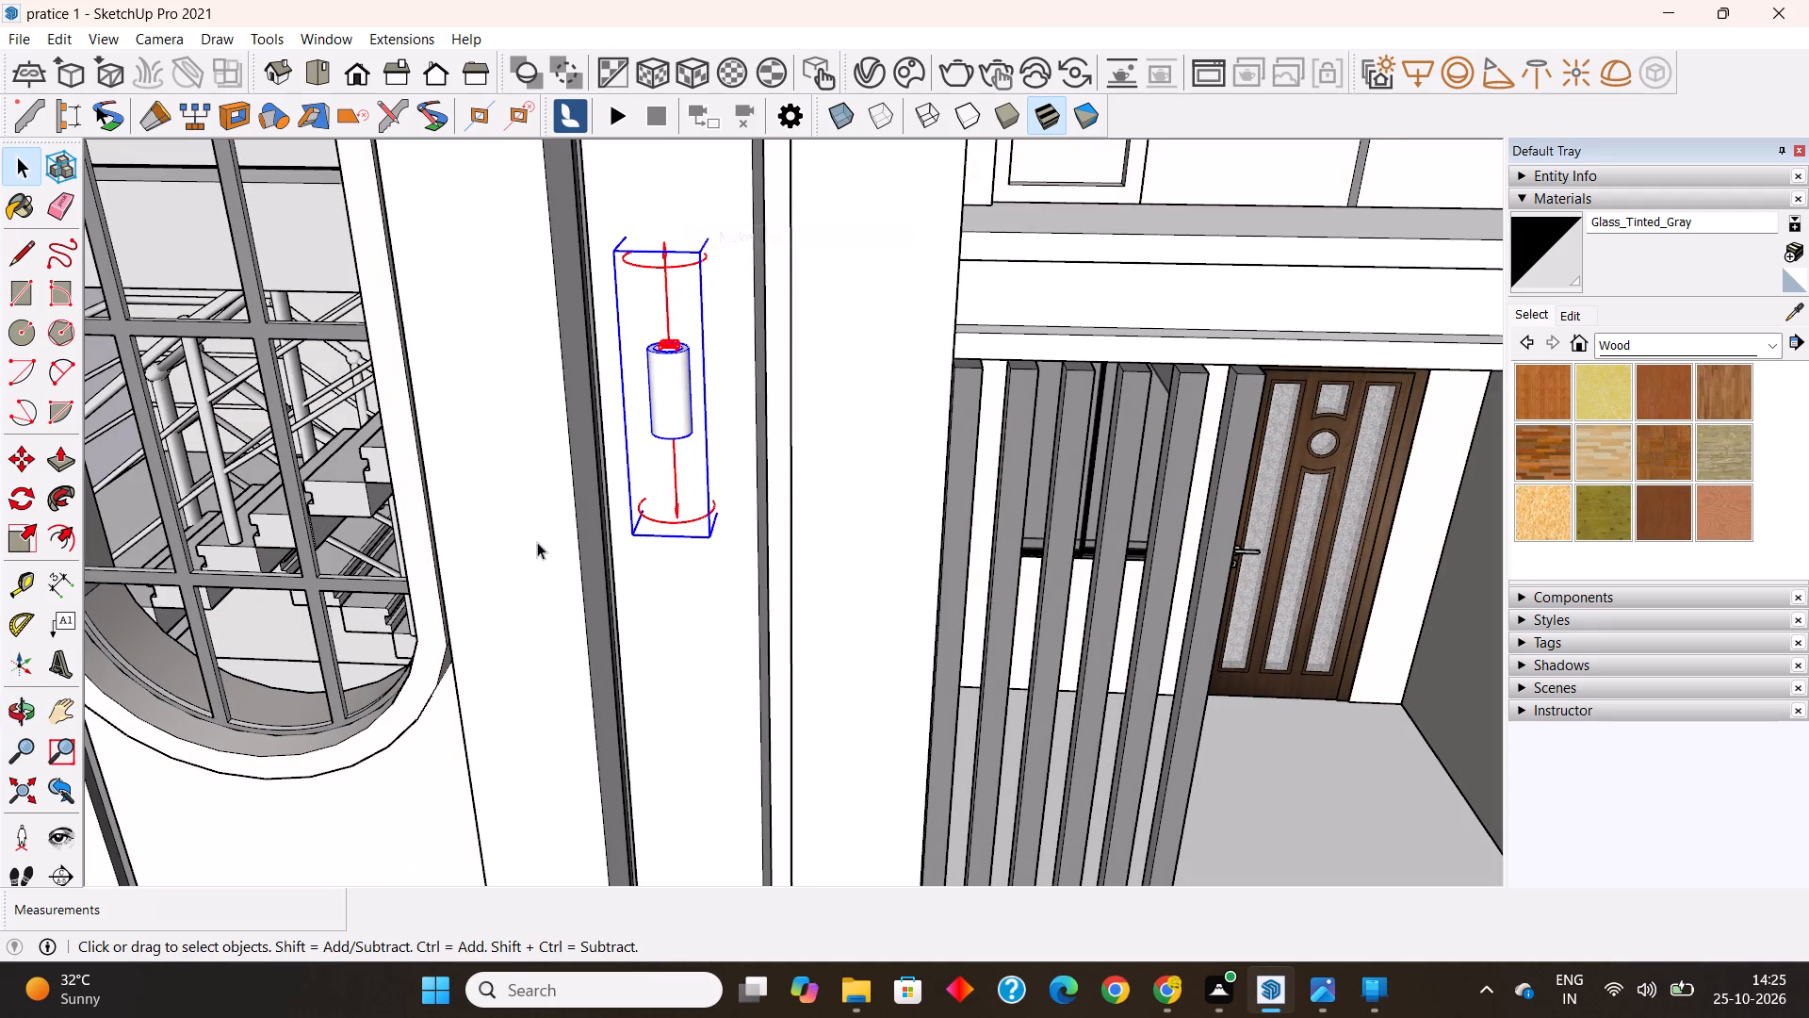
Copy the grouped light fixture about 10' 4 5/8" straight up the front column.
scroll(642, 597, "down", 19)
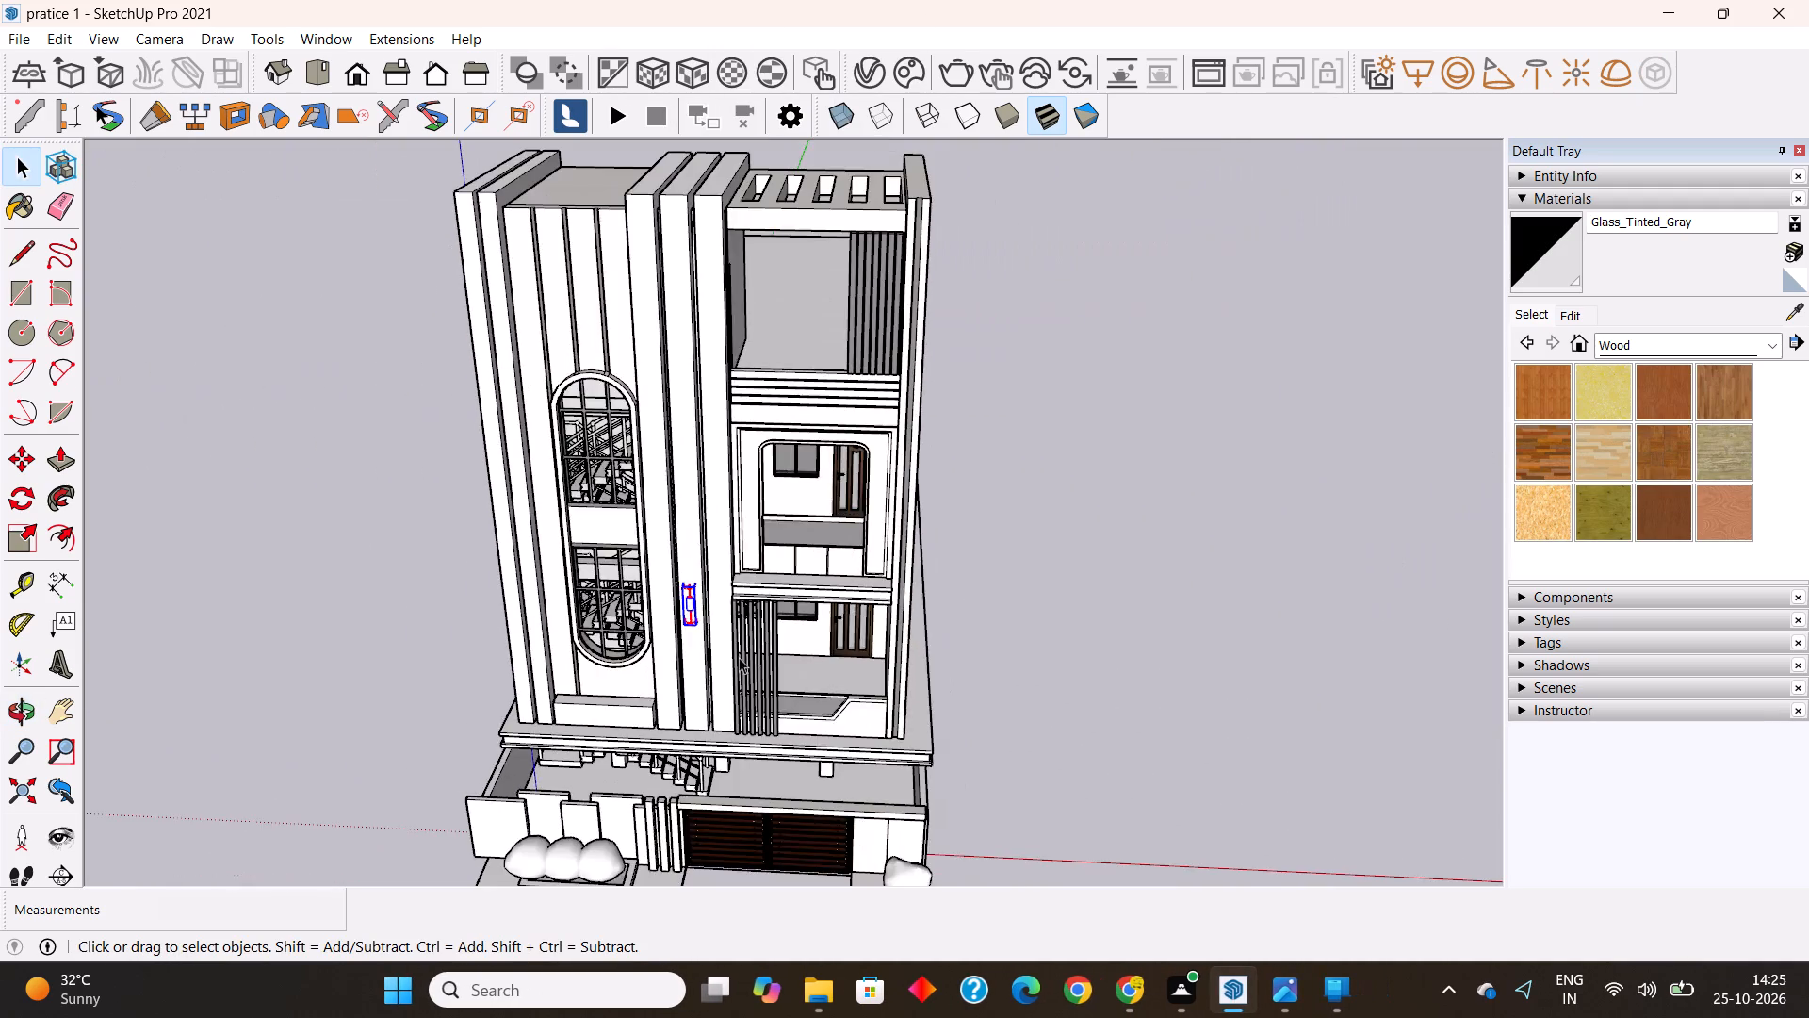
middle_click_drag(849, 620, 731, 435)
left_click(20, 457)
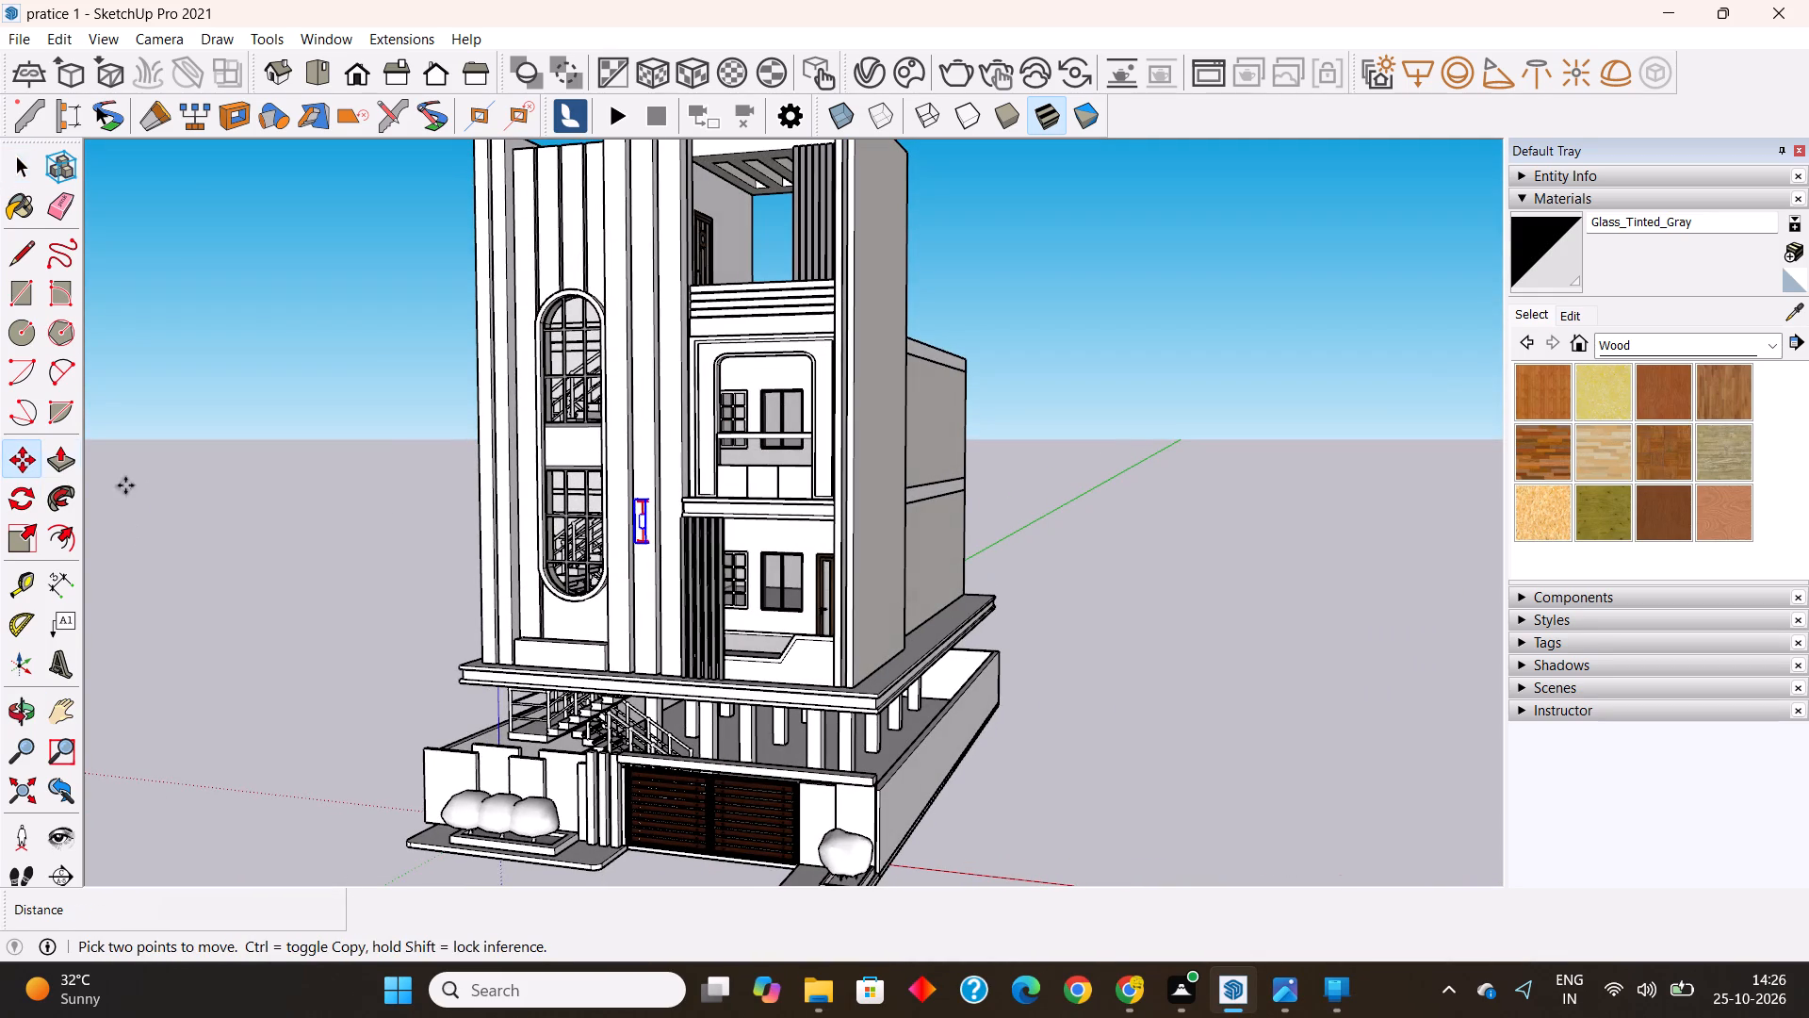
left_click(647, 545)
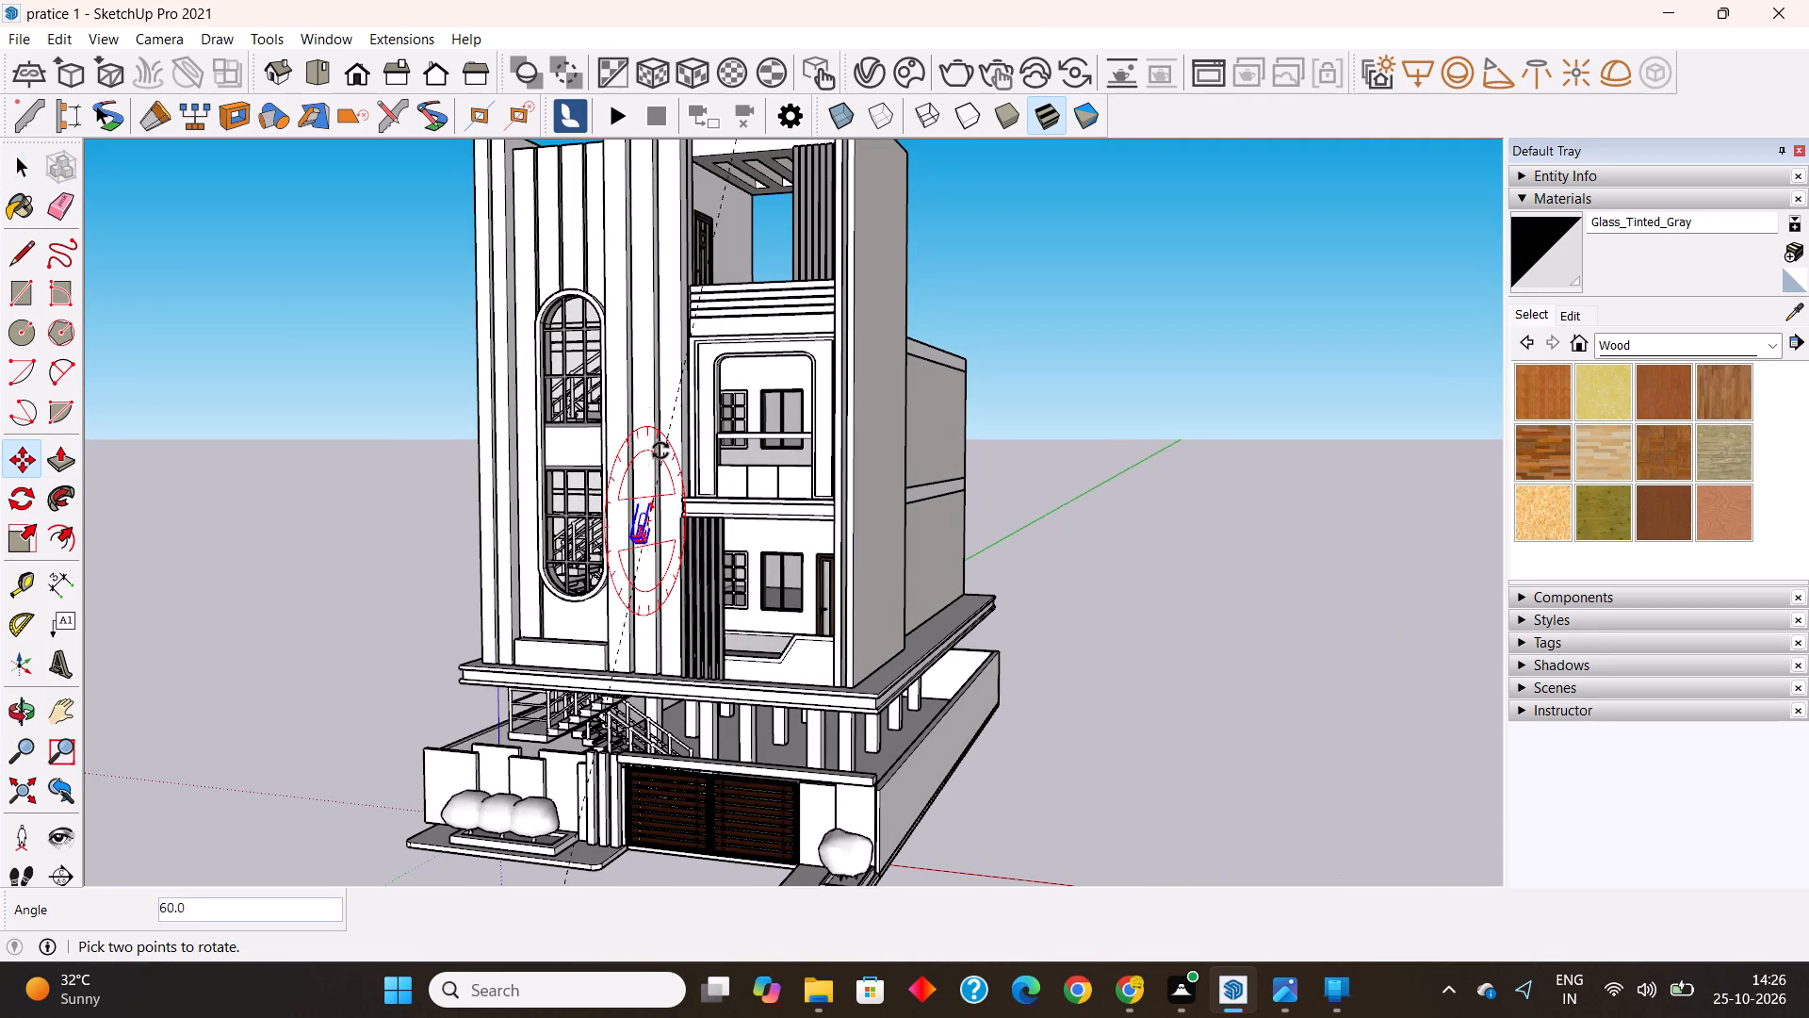
key("Escape")
scroll(420, 490, "up", 3)
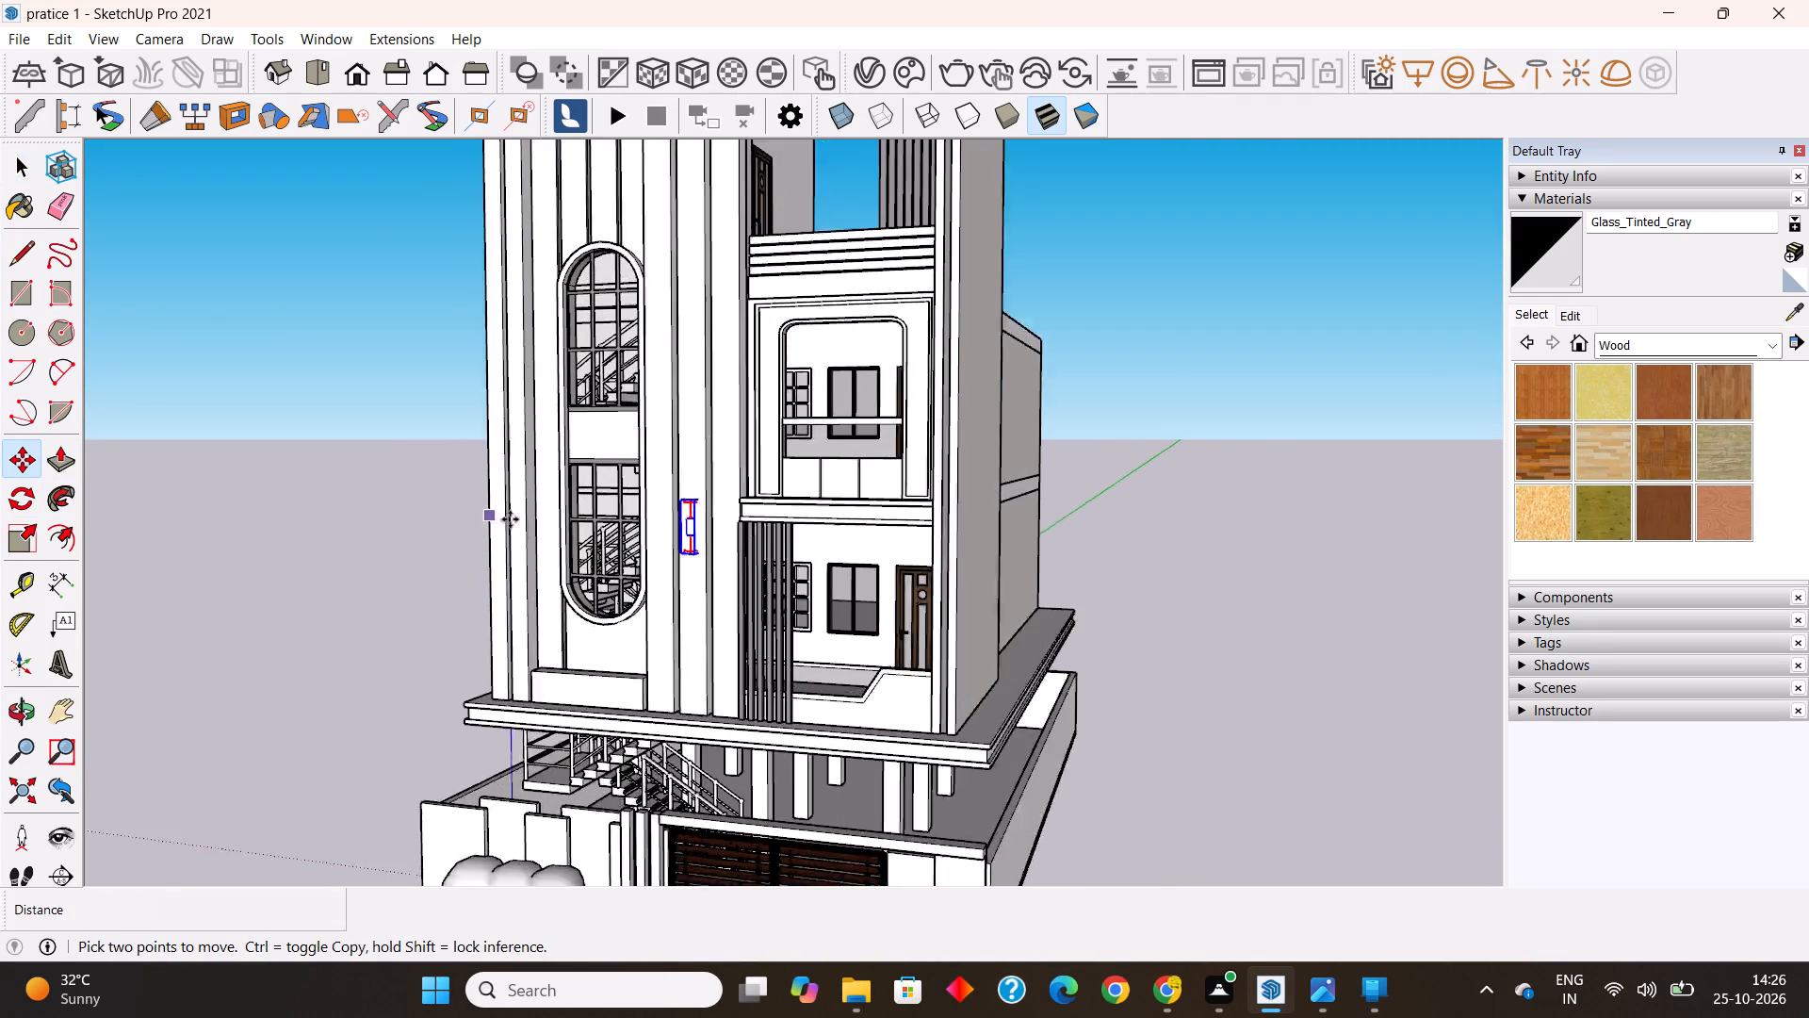
scroll(638, 538, "up", 5)
left_click(752, 565)
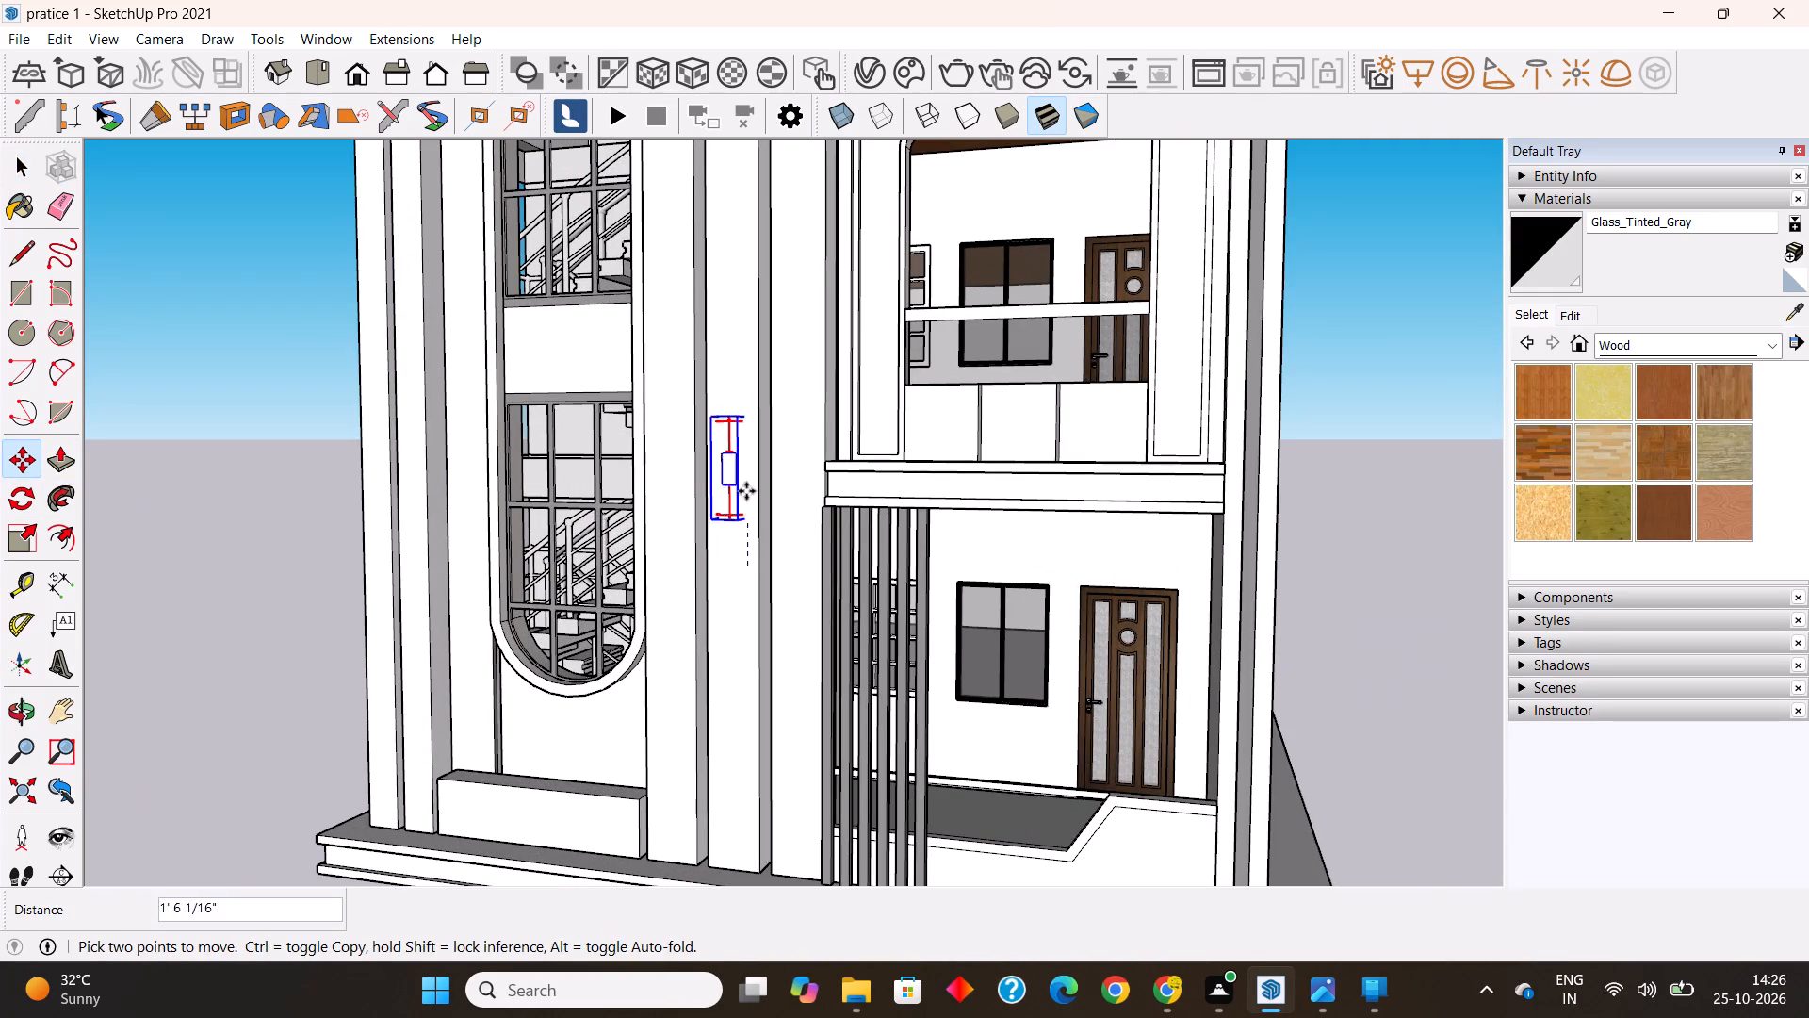
scroll(742, 418, "down", 5)
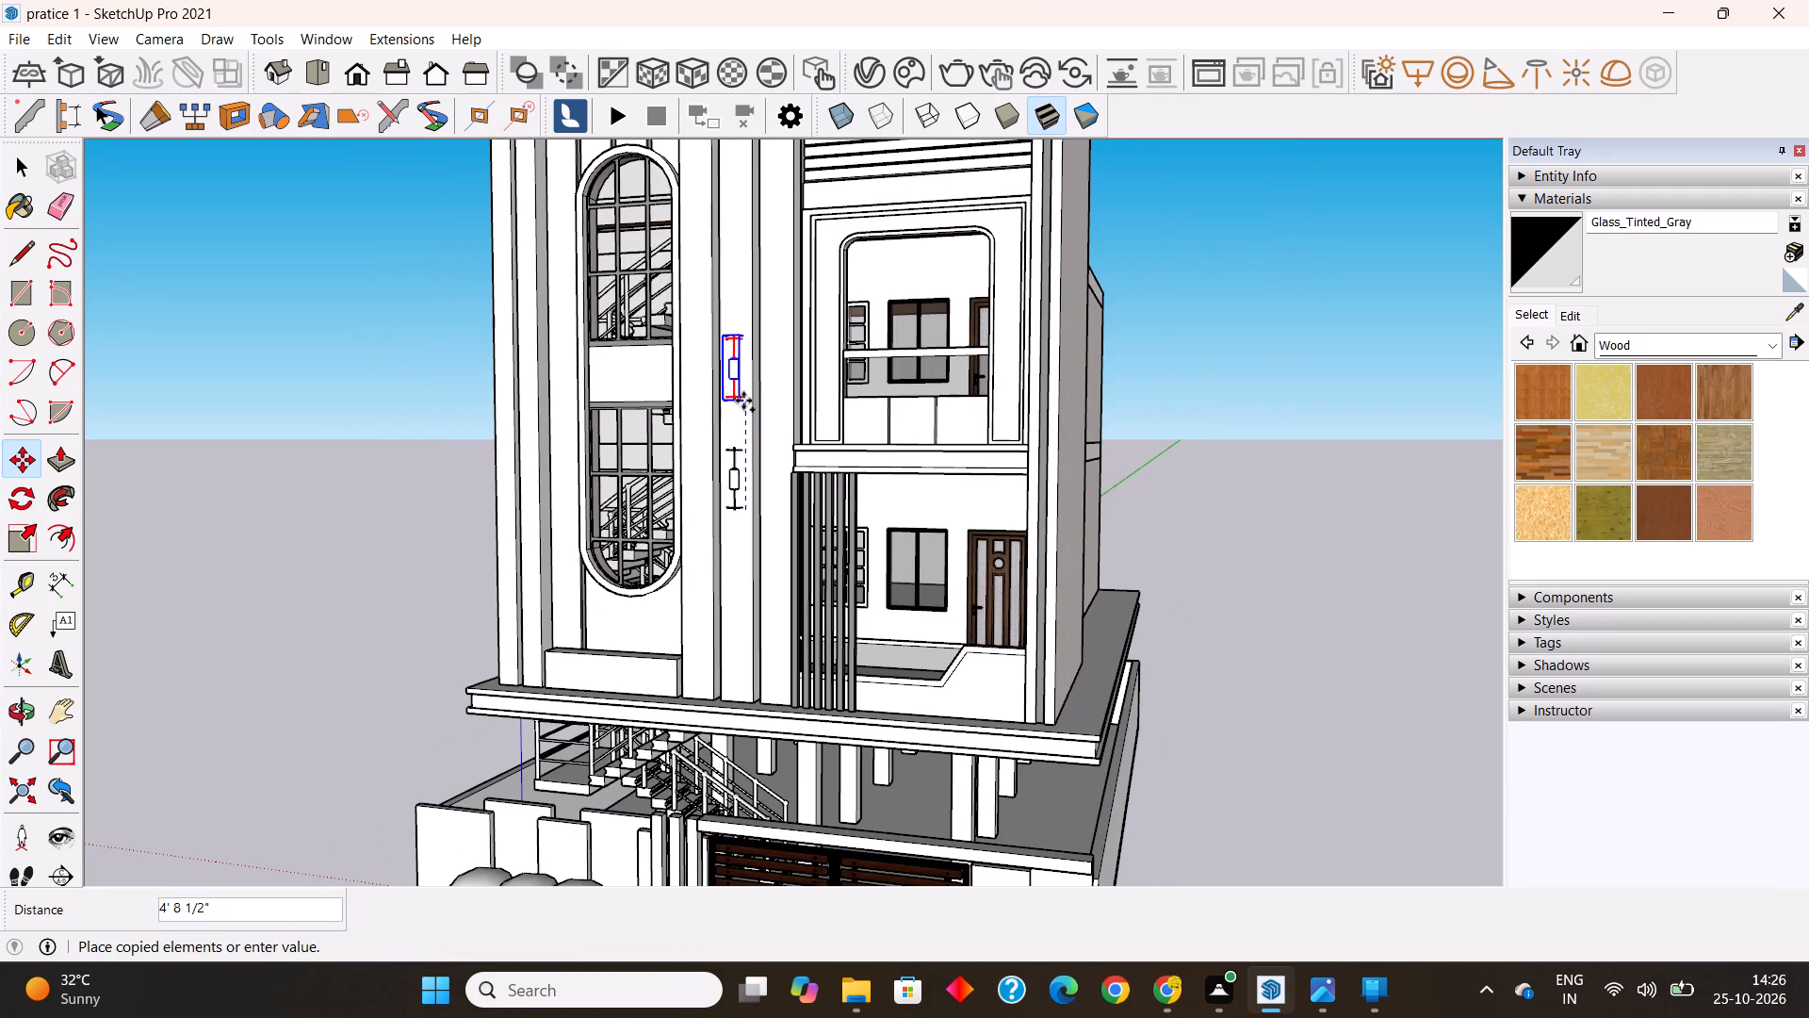
middle_click_drag(743, 401, 757, 722, "shift")
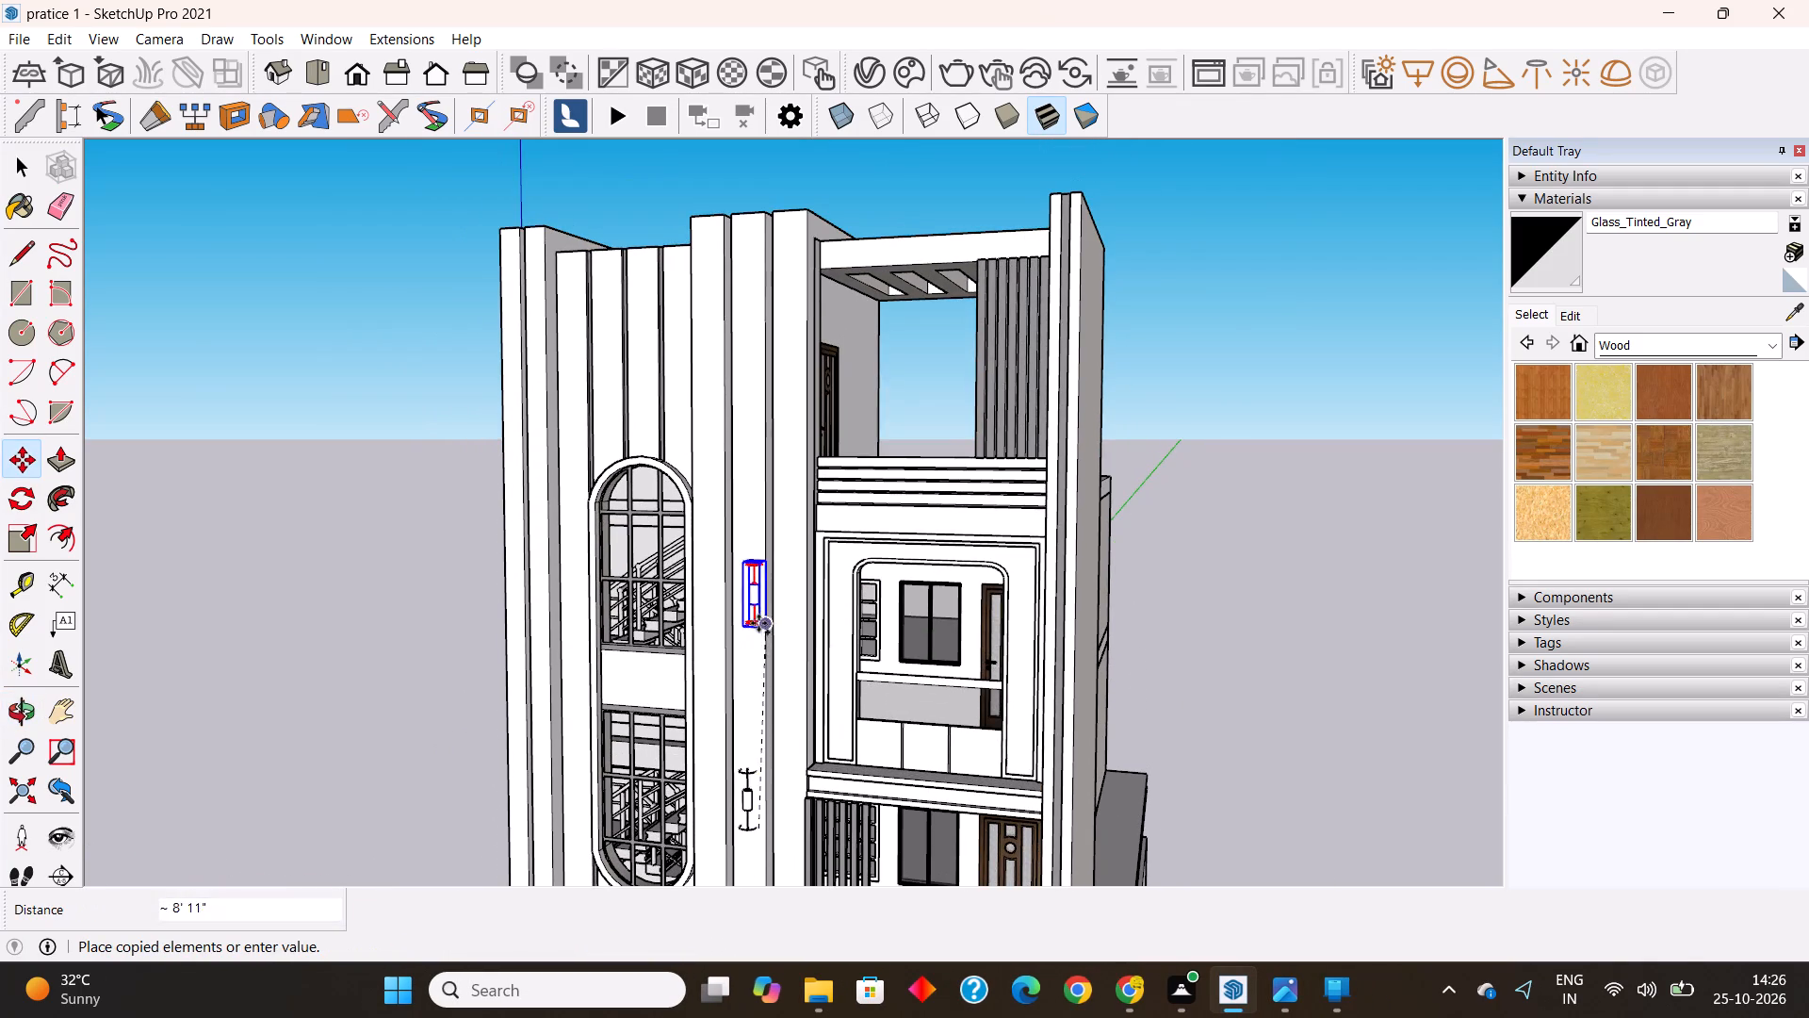
left_click(753, 589)
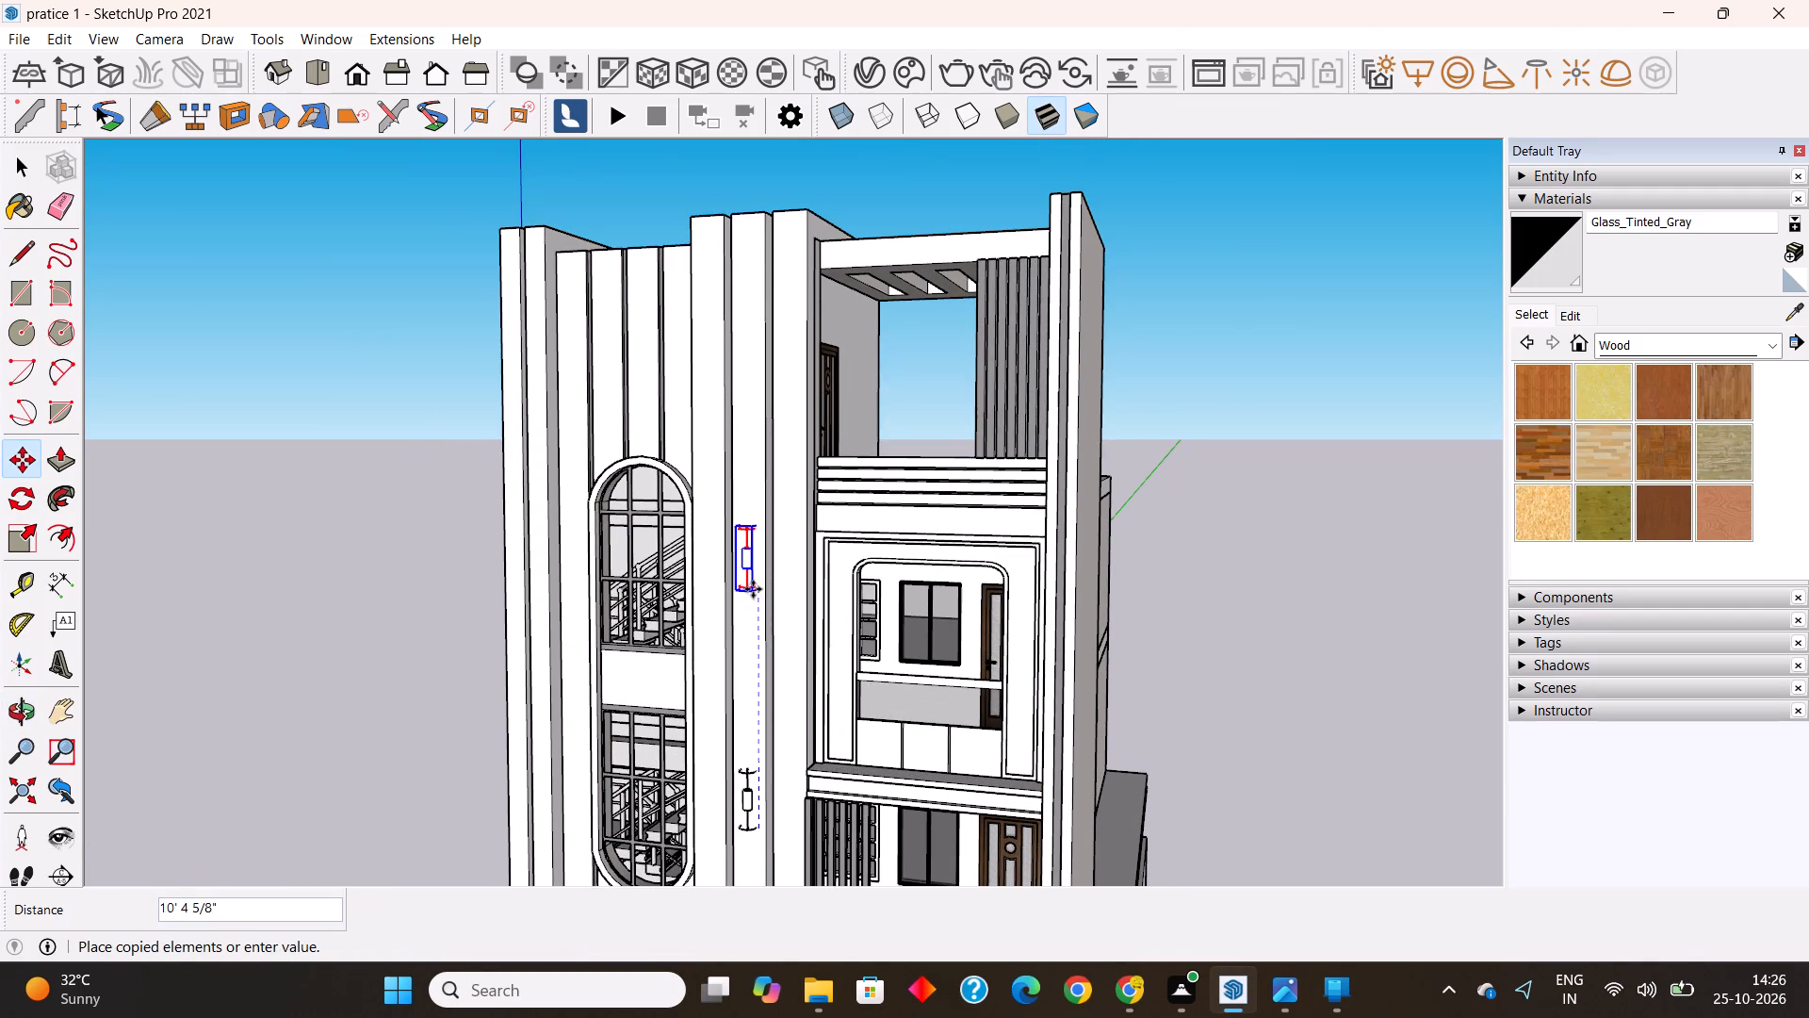
Array the fixture copy as x2 so two evenly spaced copies run up the column.
key("x")
key("2")
key("Return")
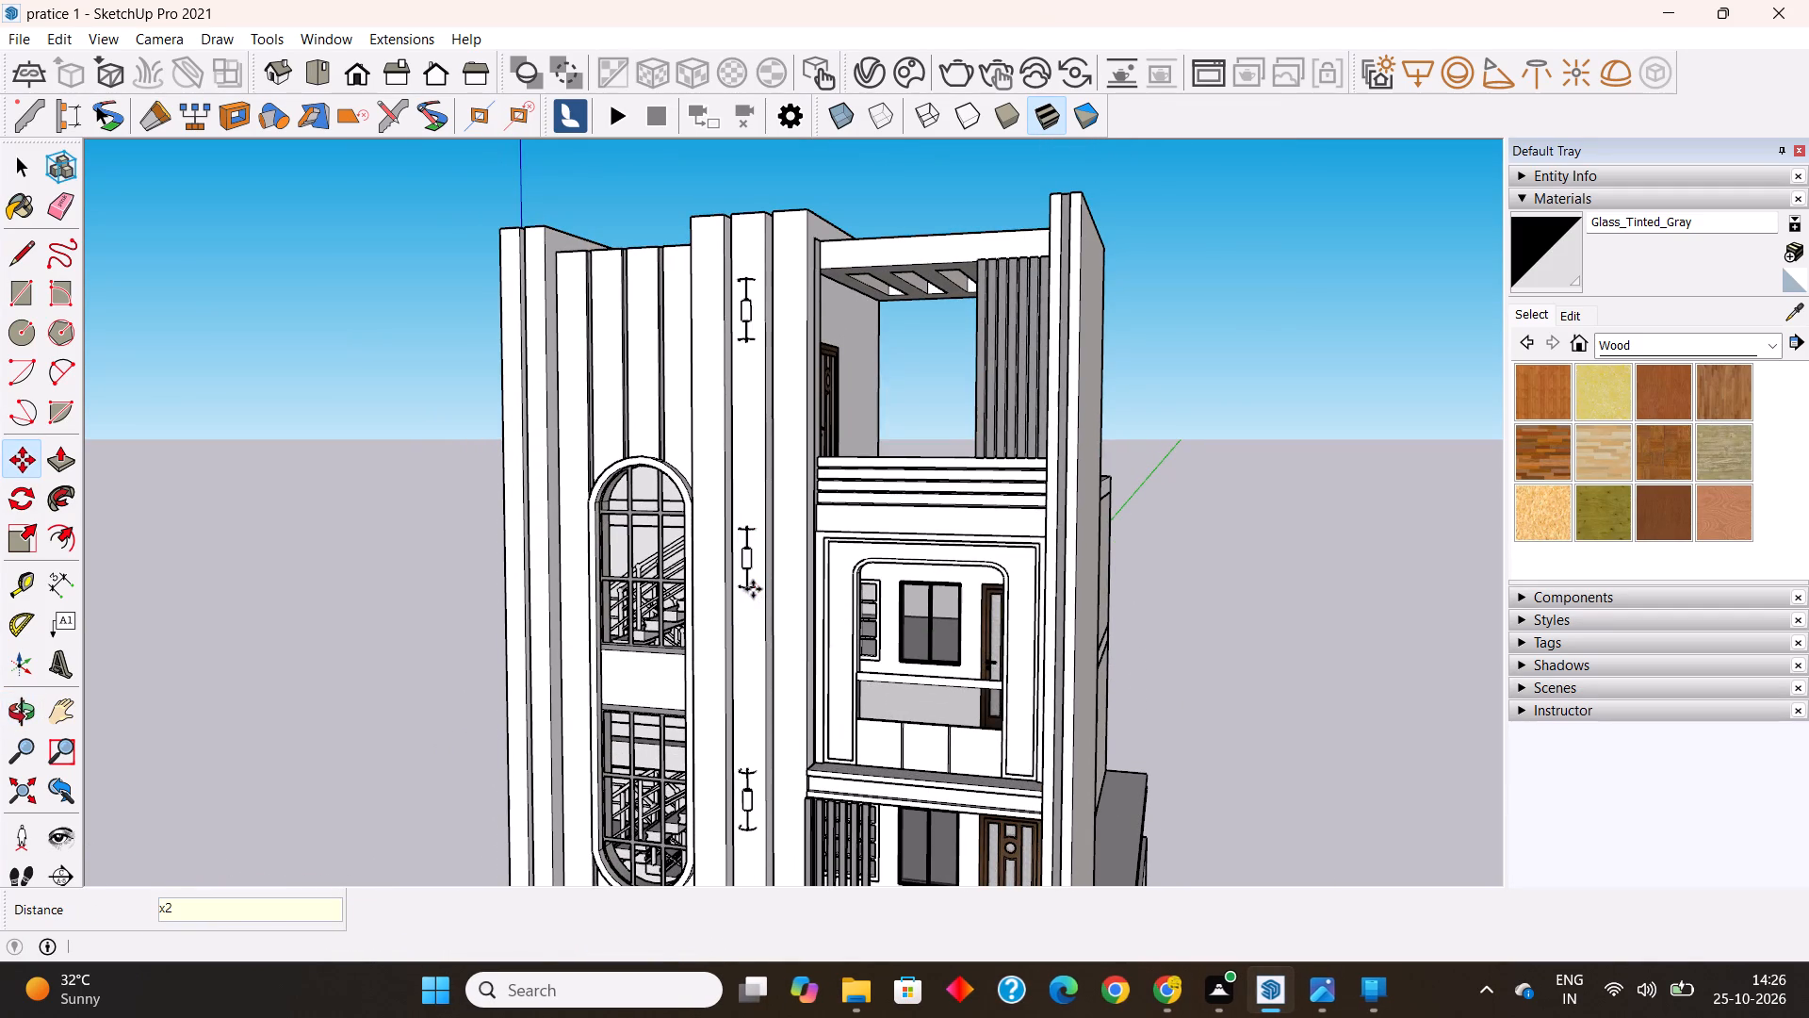
scroll(693, 455, "down", 4)
middle_click_drag(797, 579, 961, 578)
key("space")
left_click(1204, 472)
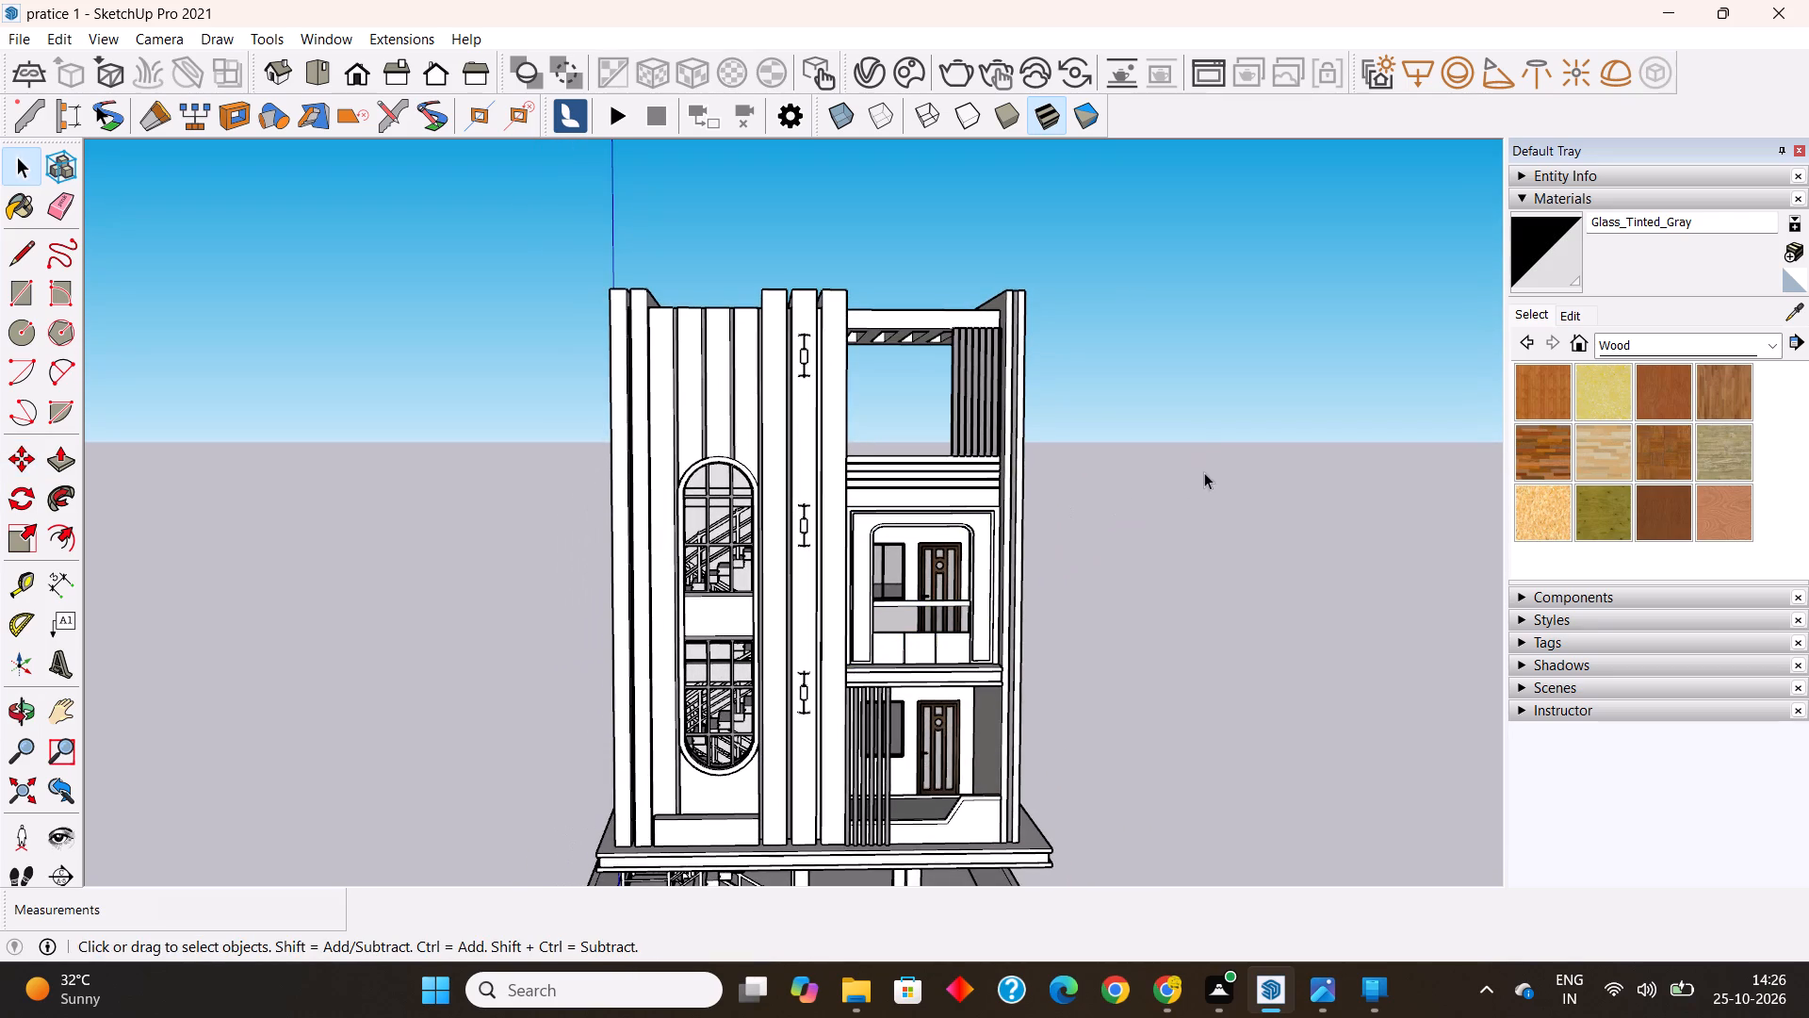
Set the shadow time of day to 16:45 for an evening scene of the whole house.
scroll(812, 416, "down", 6)
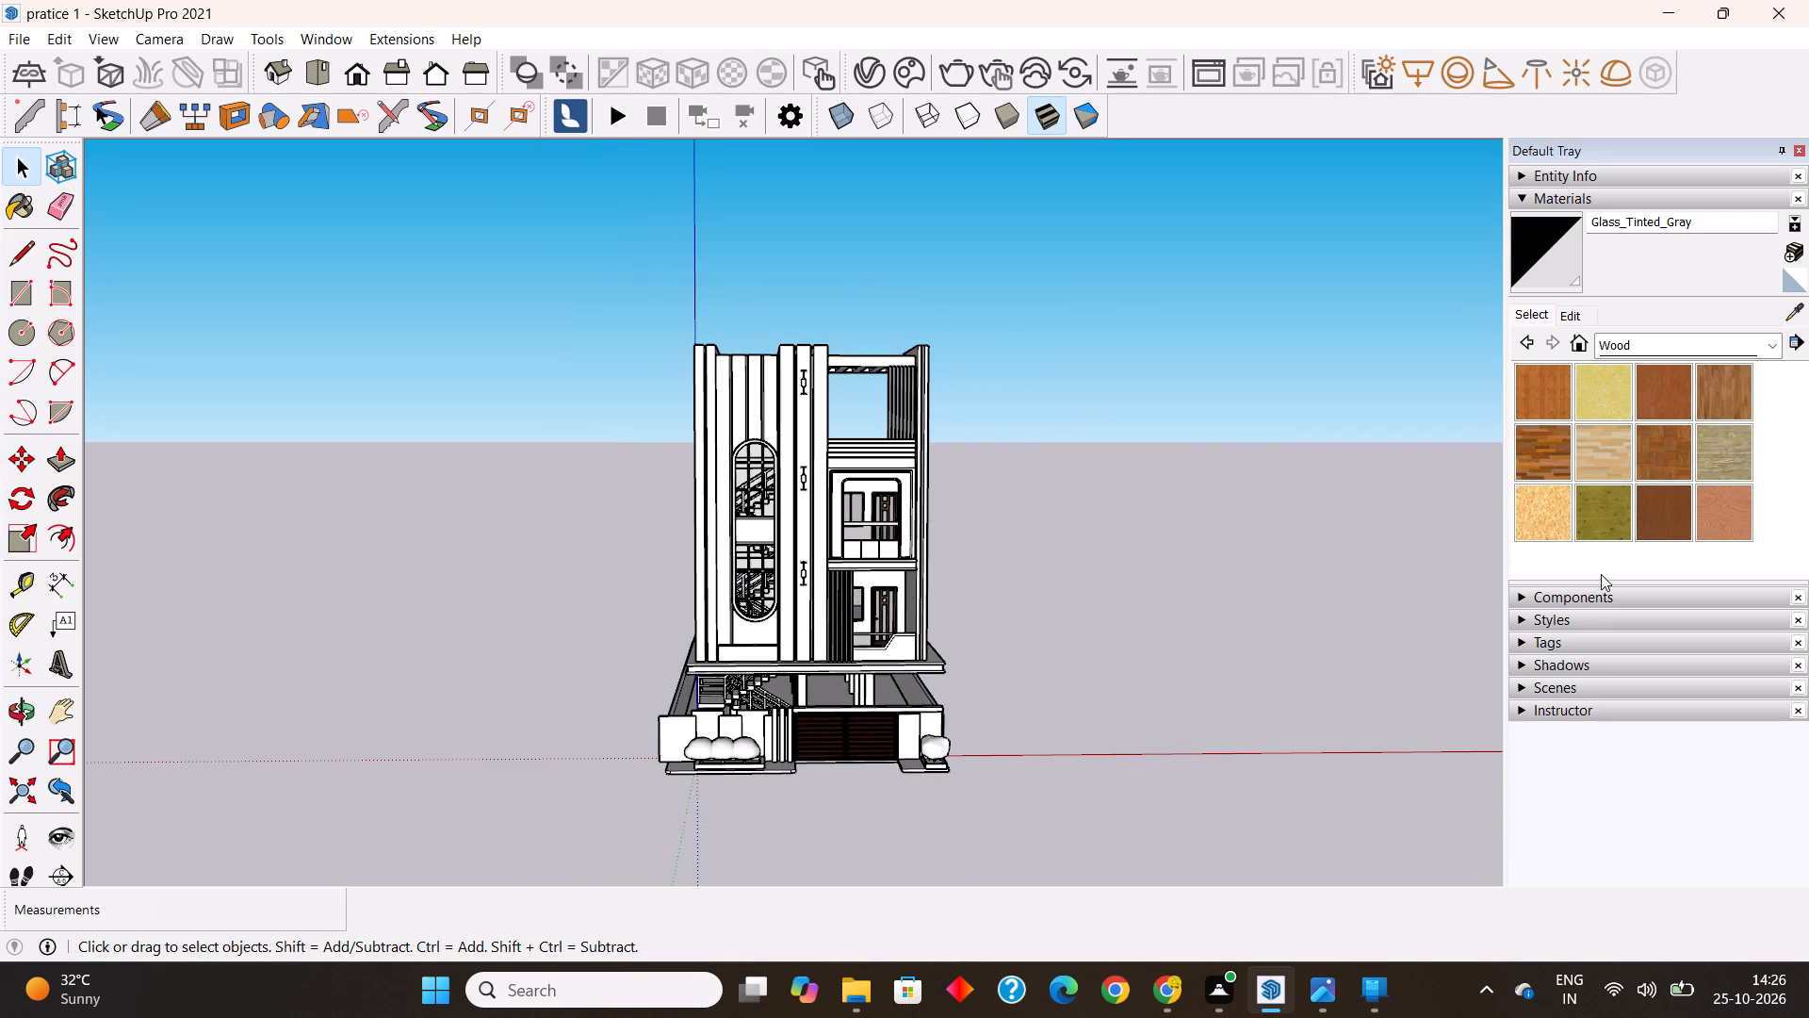
left_click(1552, 661)
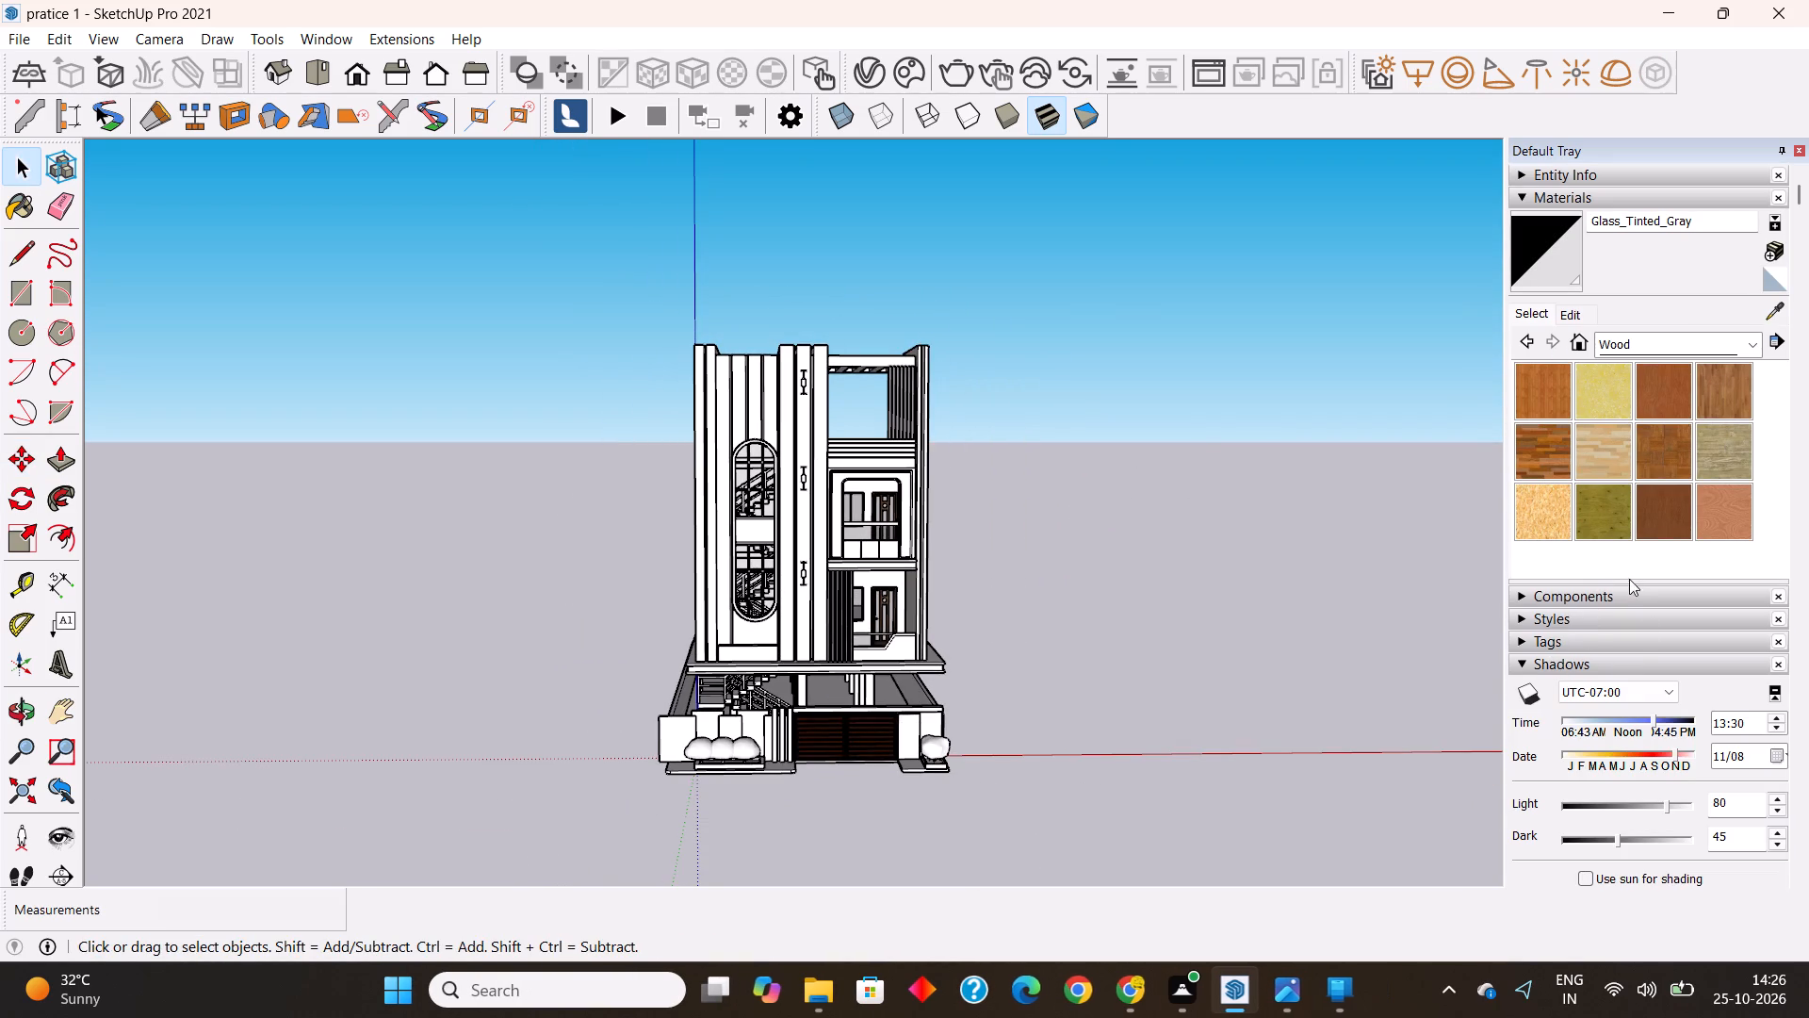
left_click_drag(1653, 719, 1675, 725)
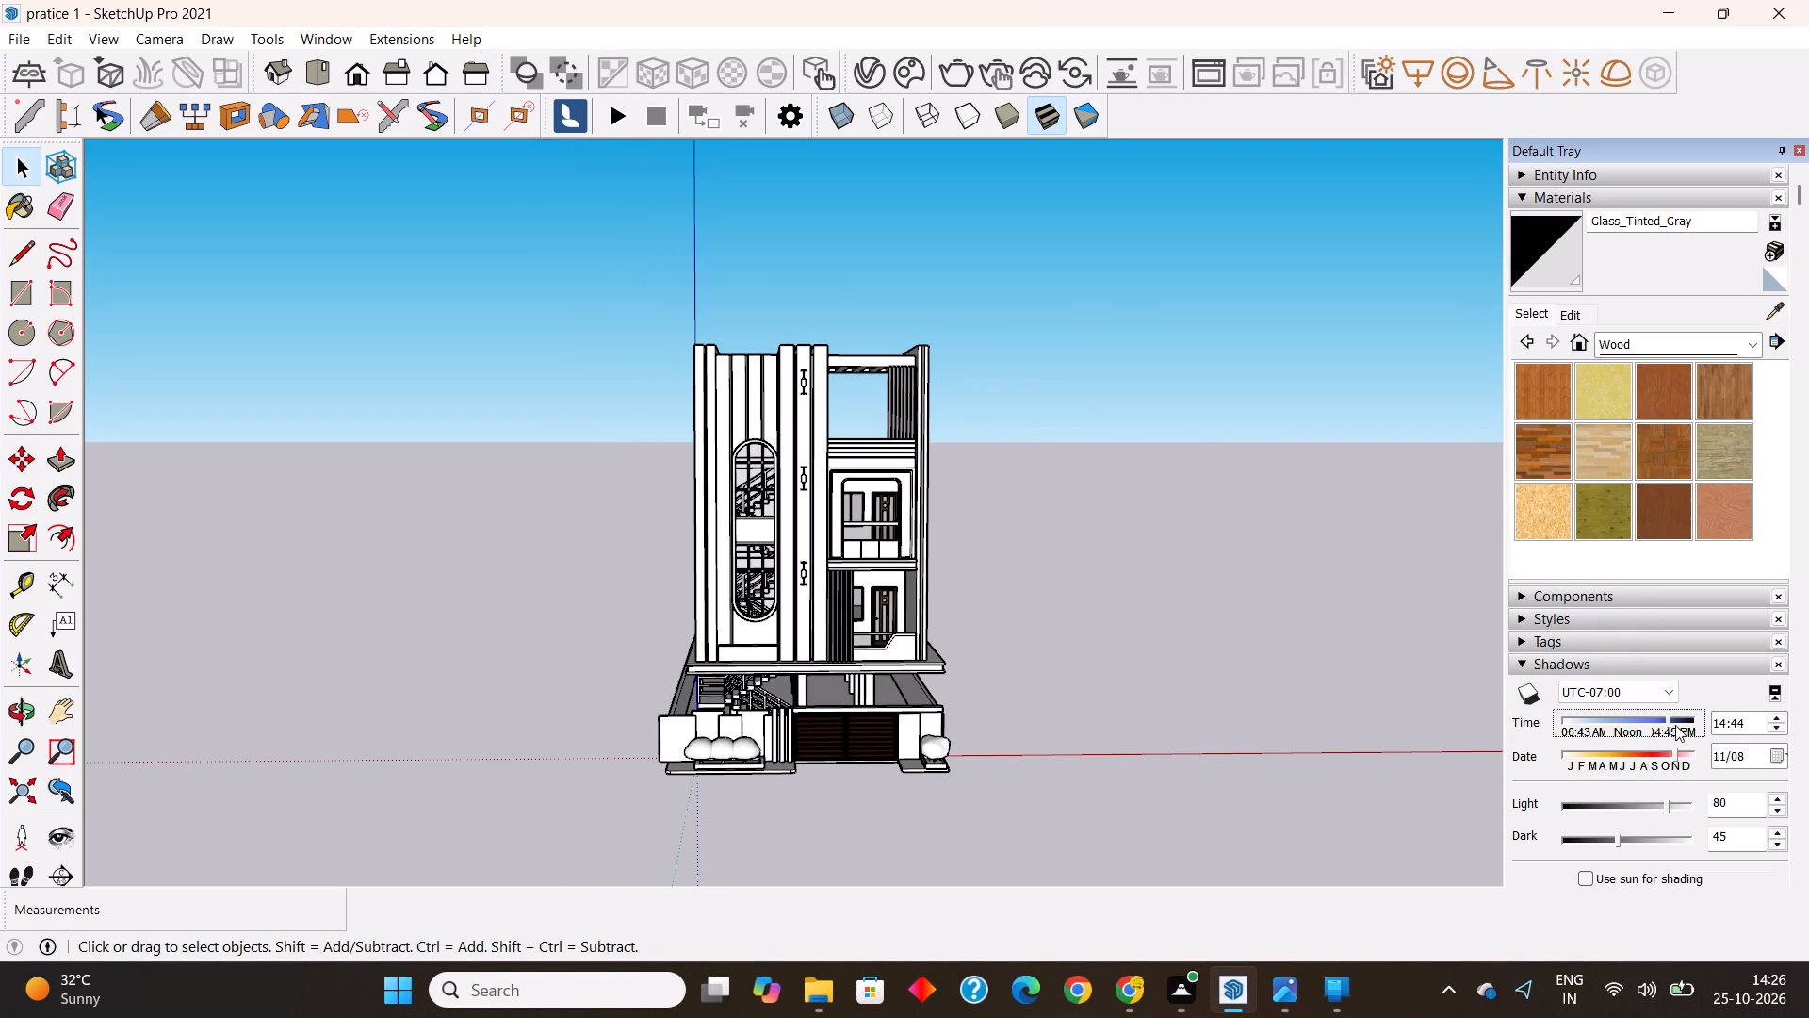
left_click_drag(1675, 725, 1707, 729)
left_click(1216, 648)
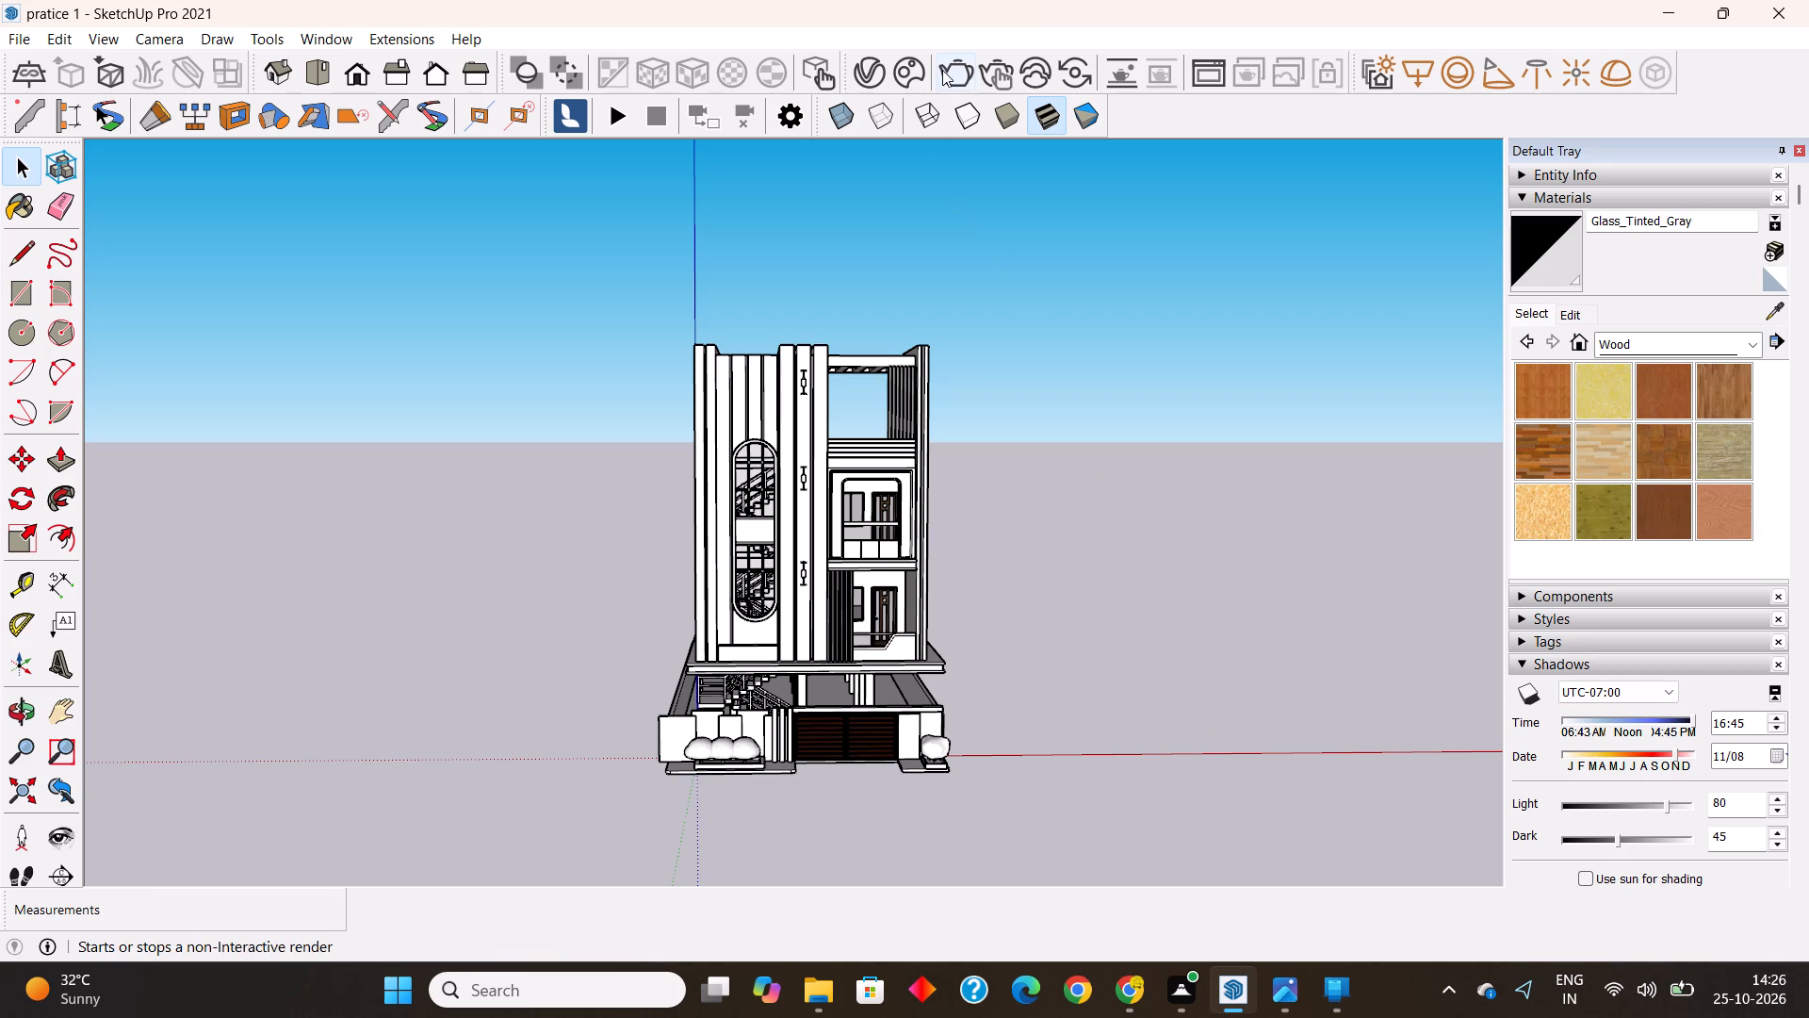
Render the front view of the house in V-Ray to check the evening lighting, and close the render.
left_click(962, 68)
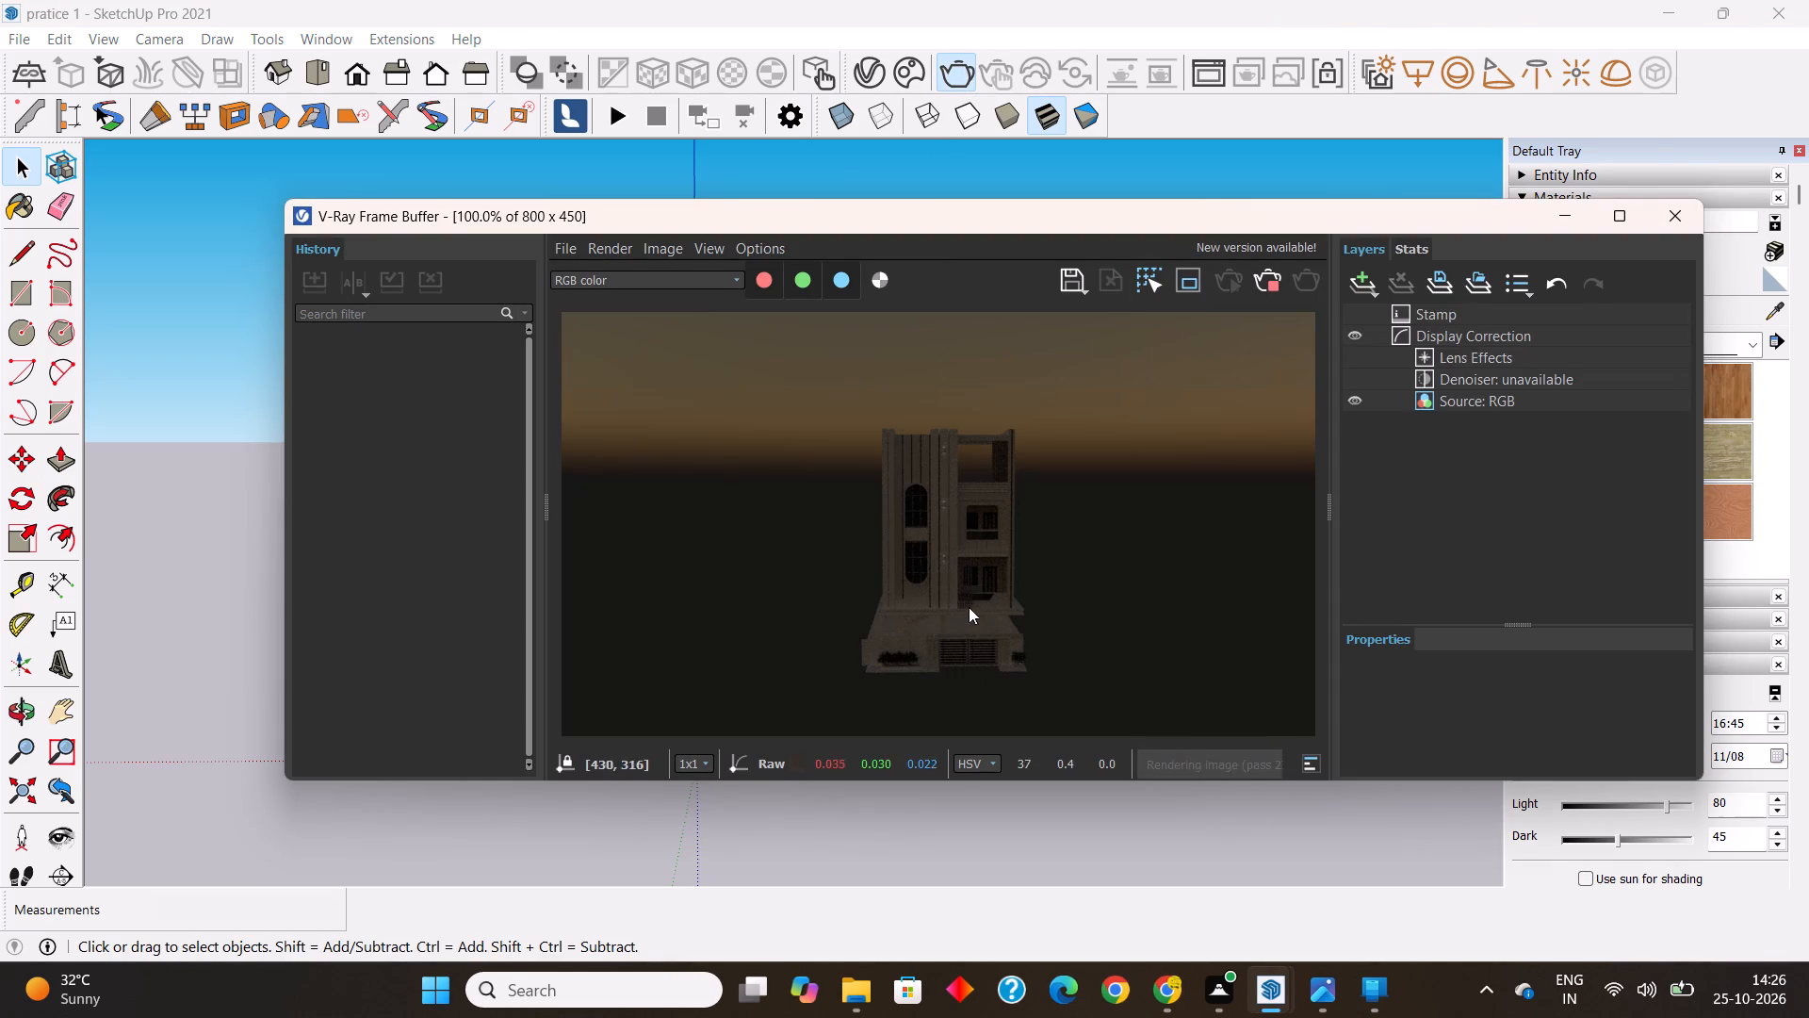
middle_click_drag(972, 573, 851, 582)
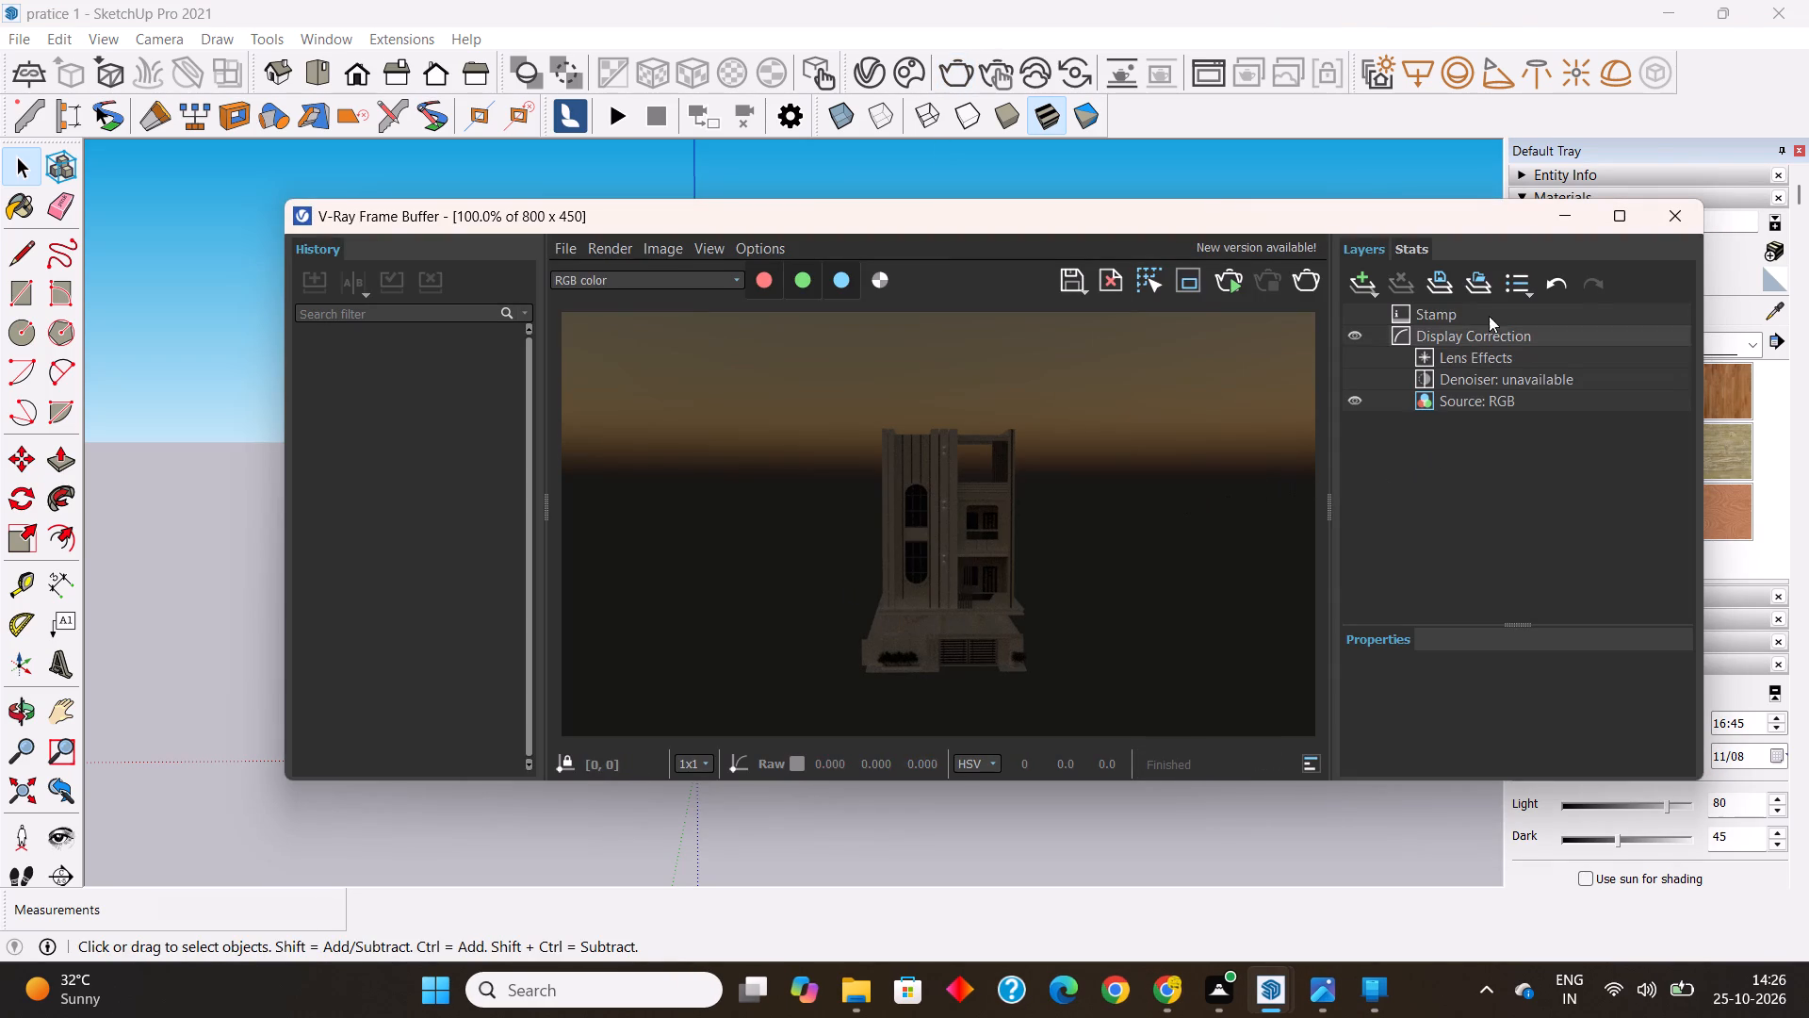
left_click(1665, 223)
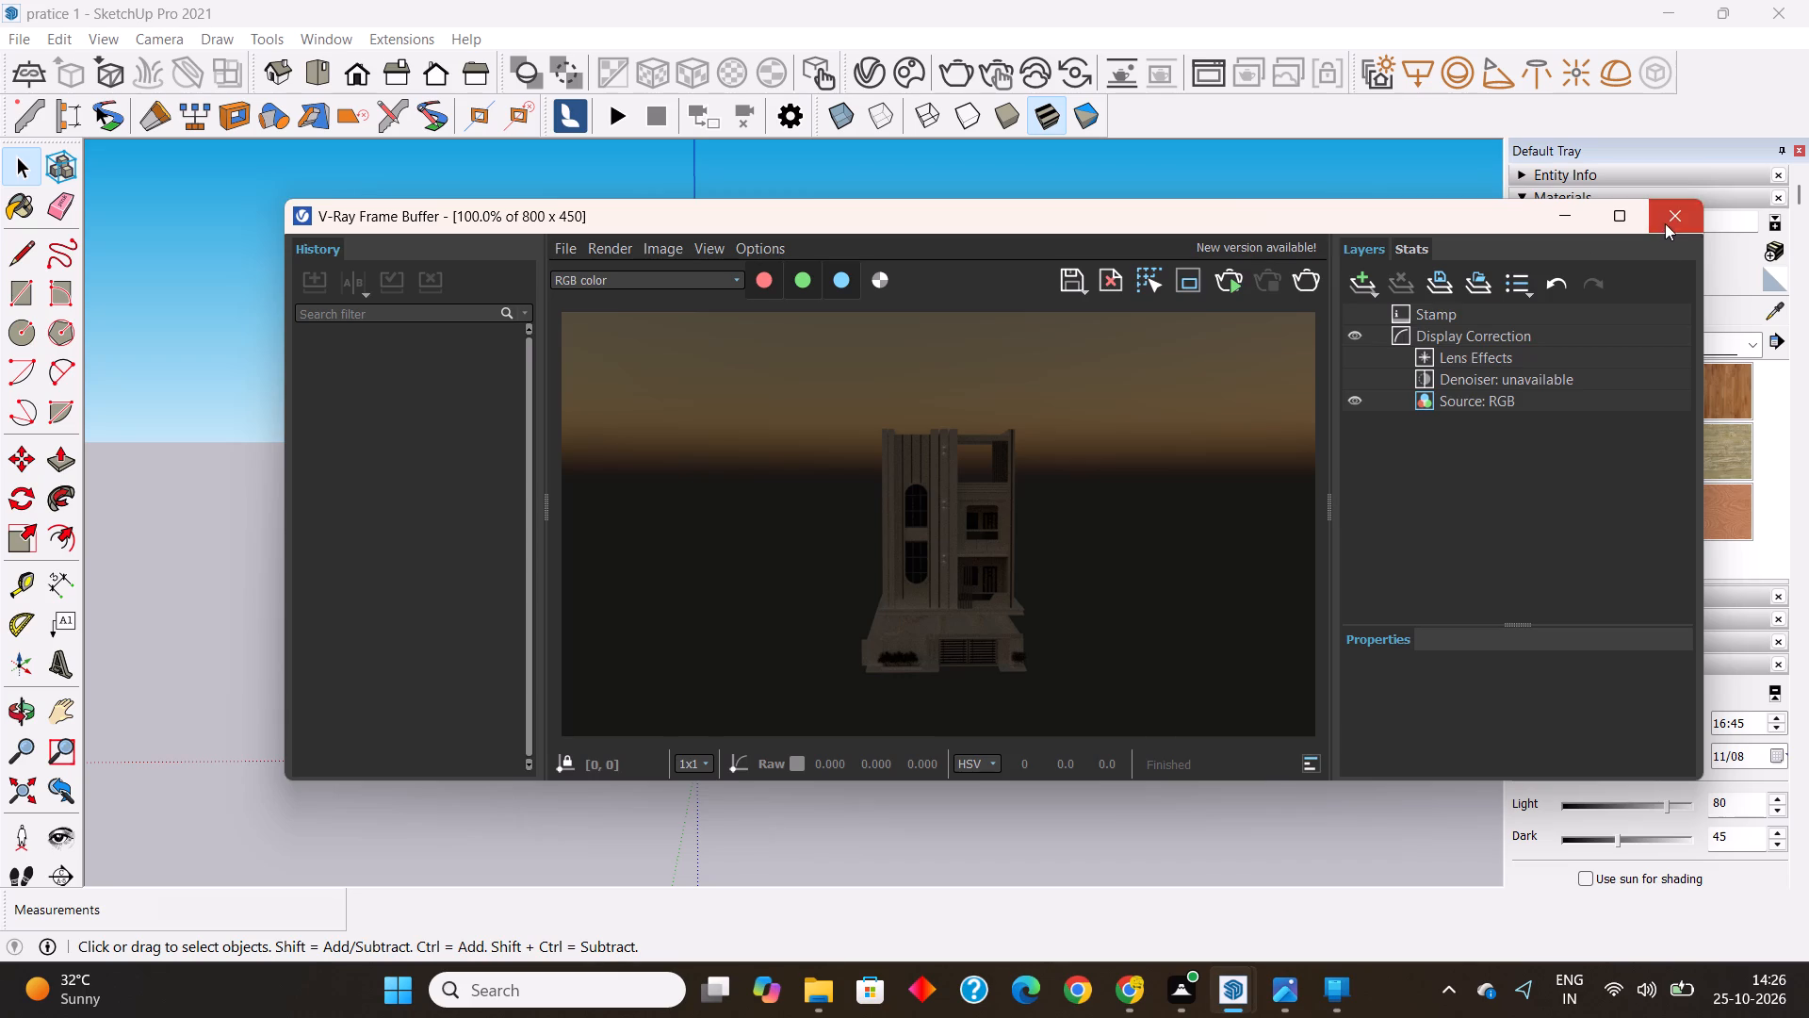
Enable the V-Ray IES Light's custom intensity and set it to 30000 lm, with its color at full white.
scroll(898, 506, "up", 2)
middle_click_drag(1070, 535, 807, 571)
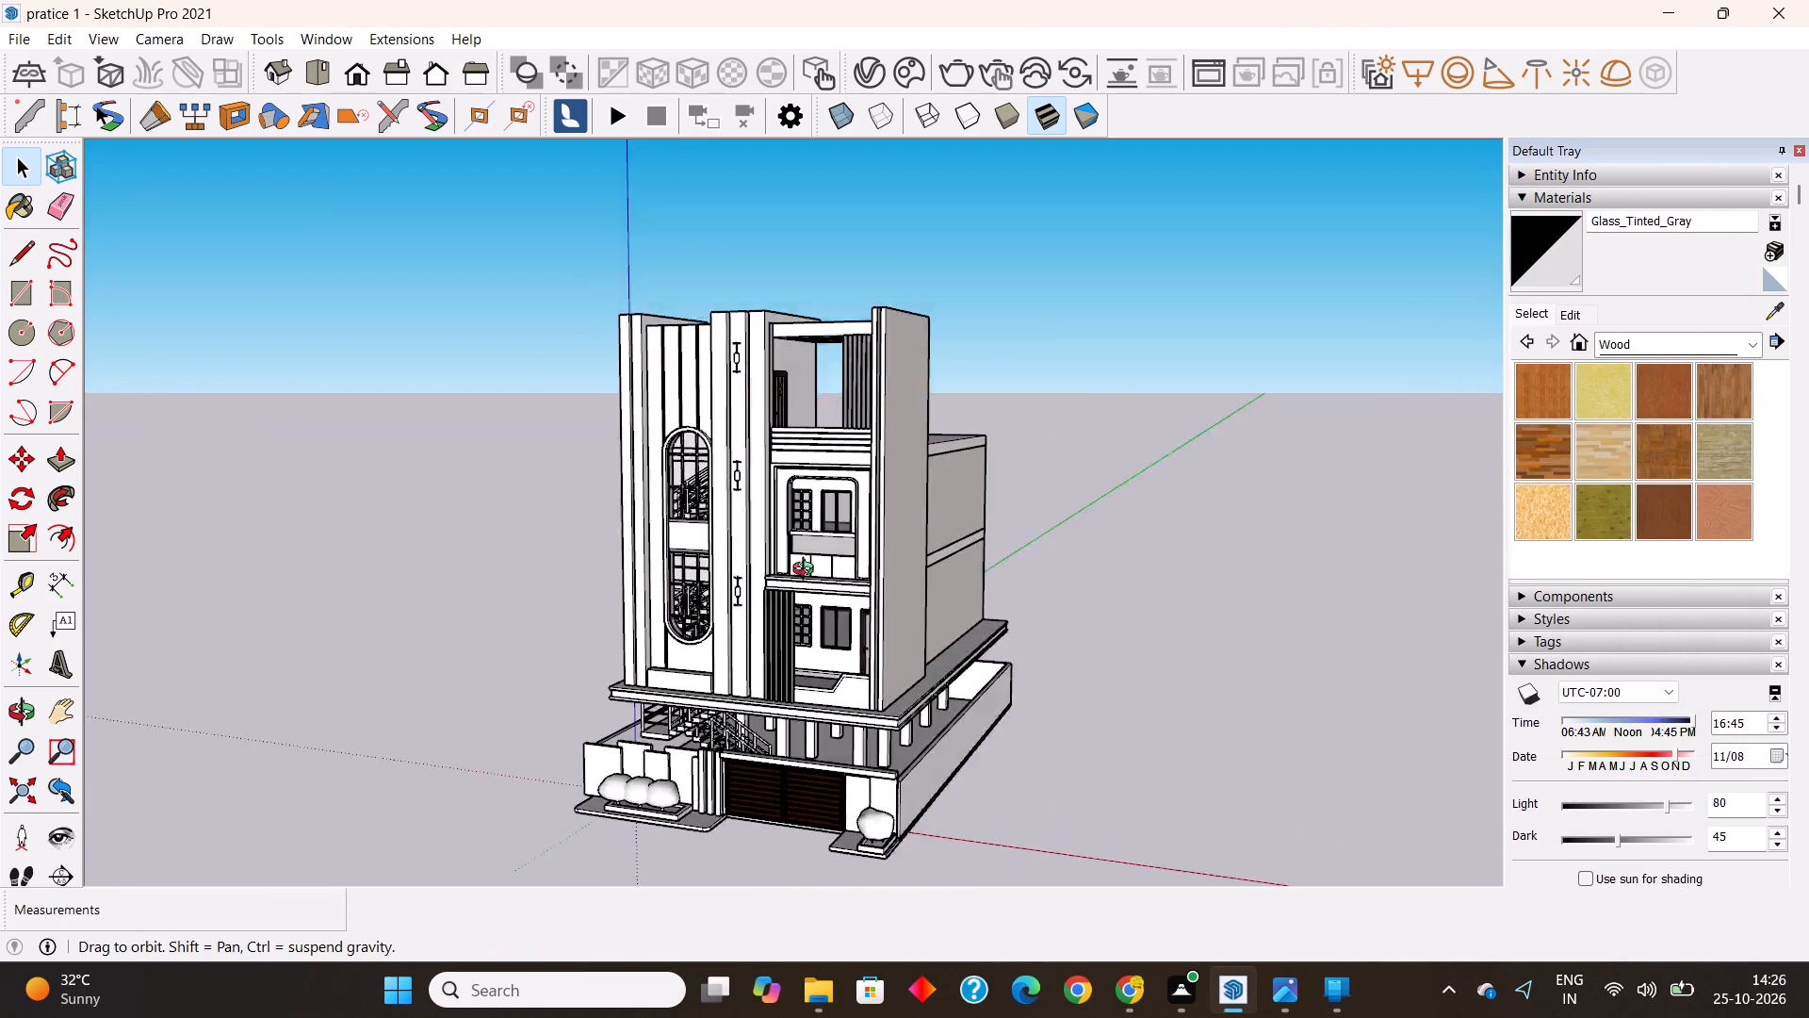
middle_click_drag(807, 571, 739, 586)
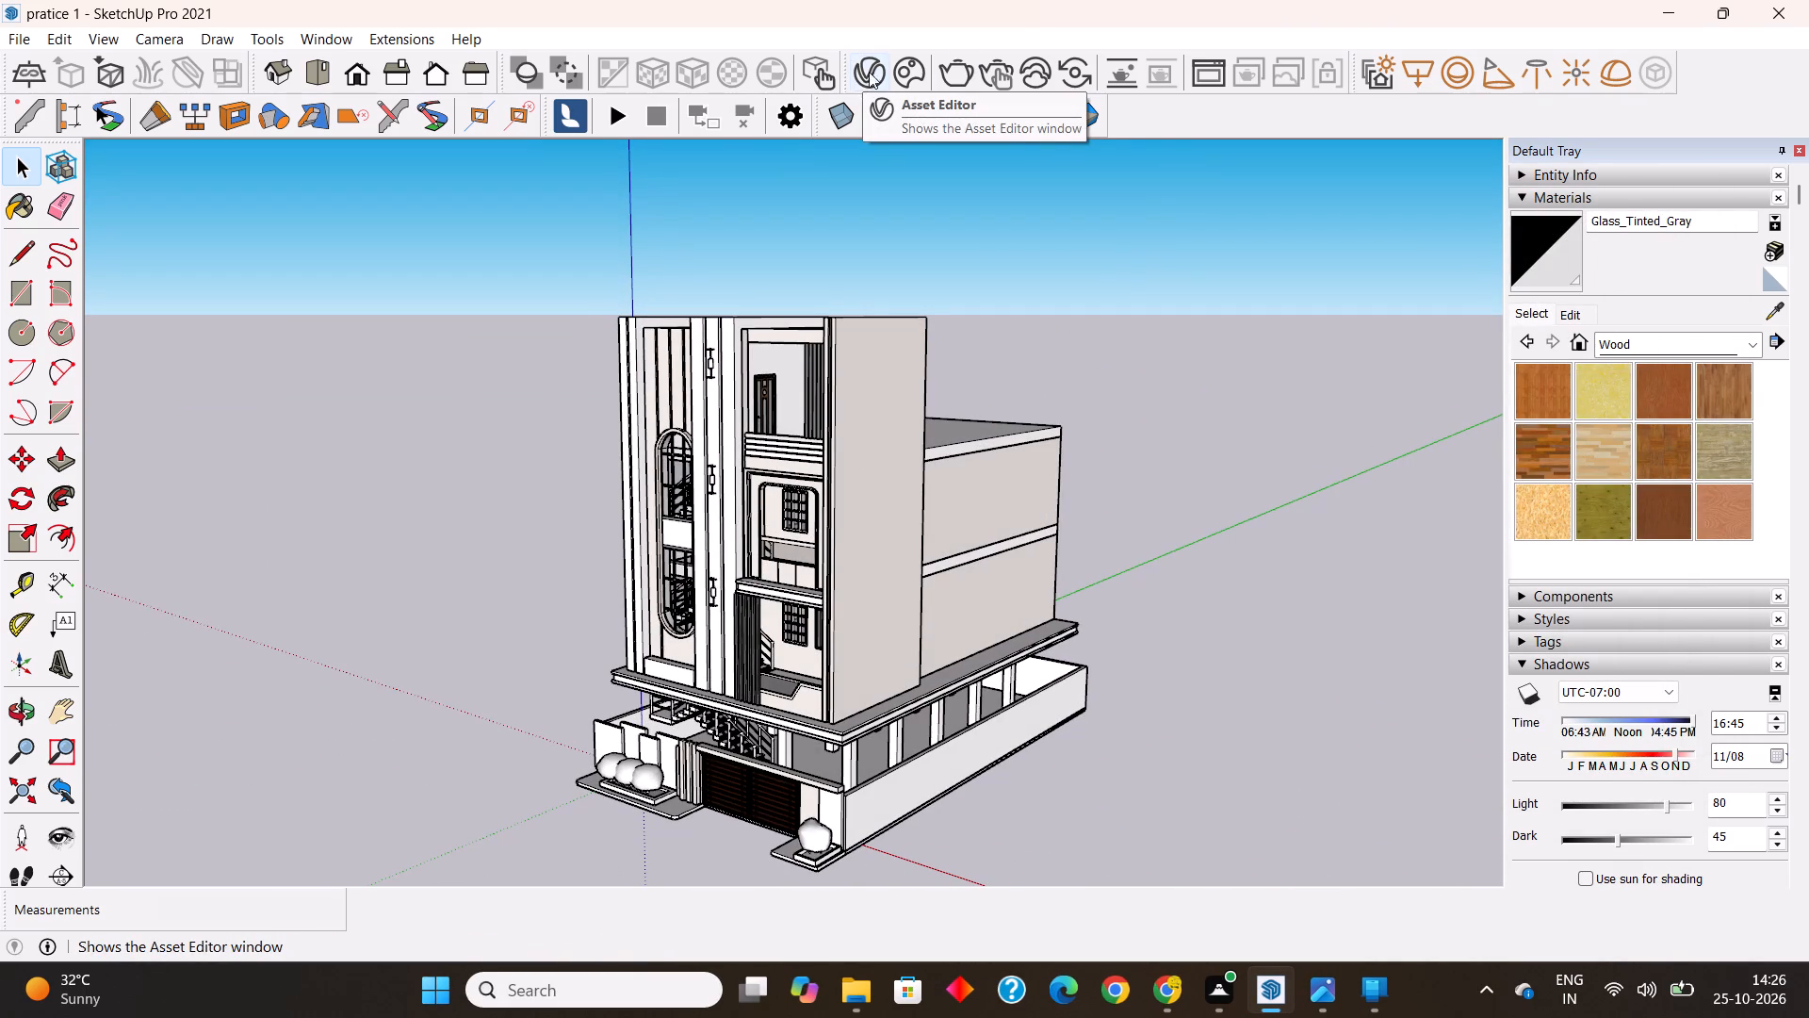
left_click(879, 63)
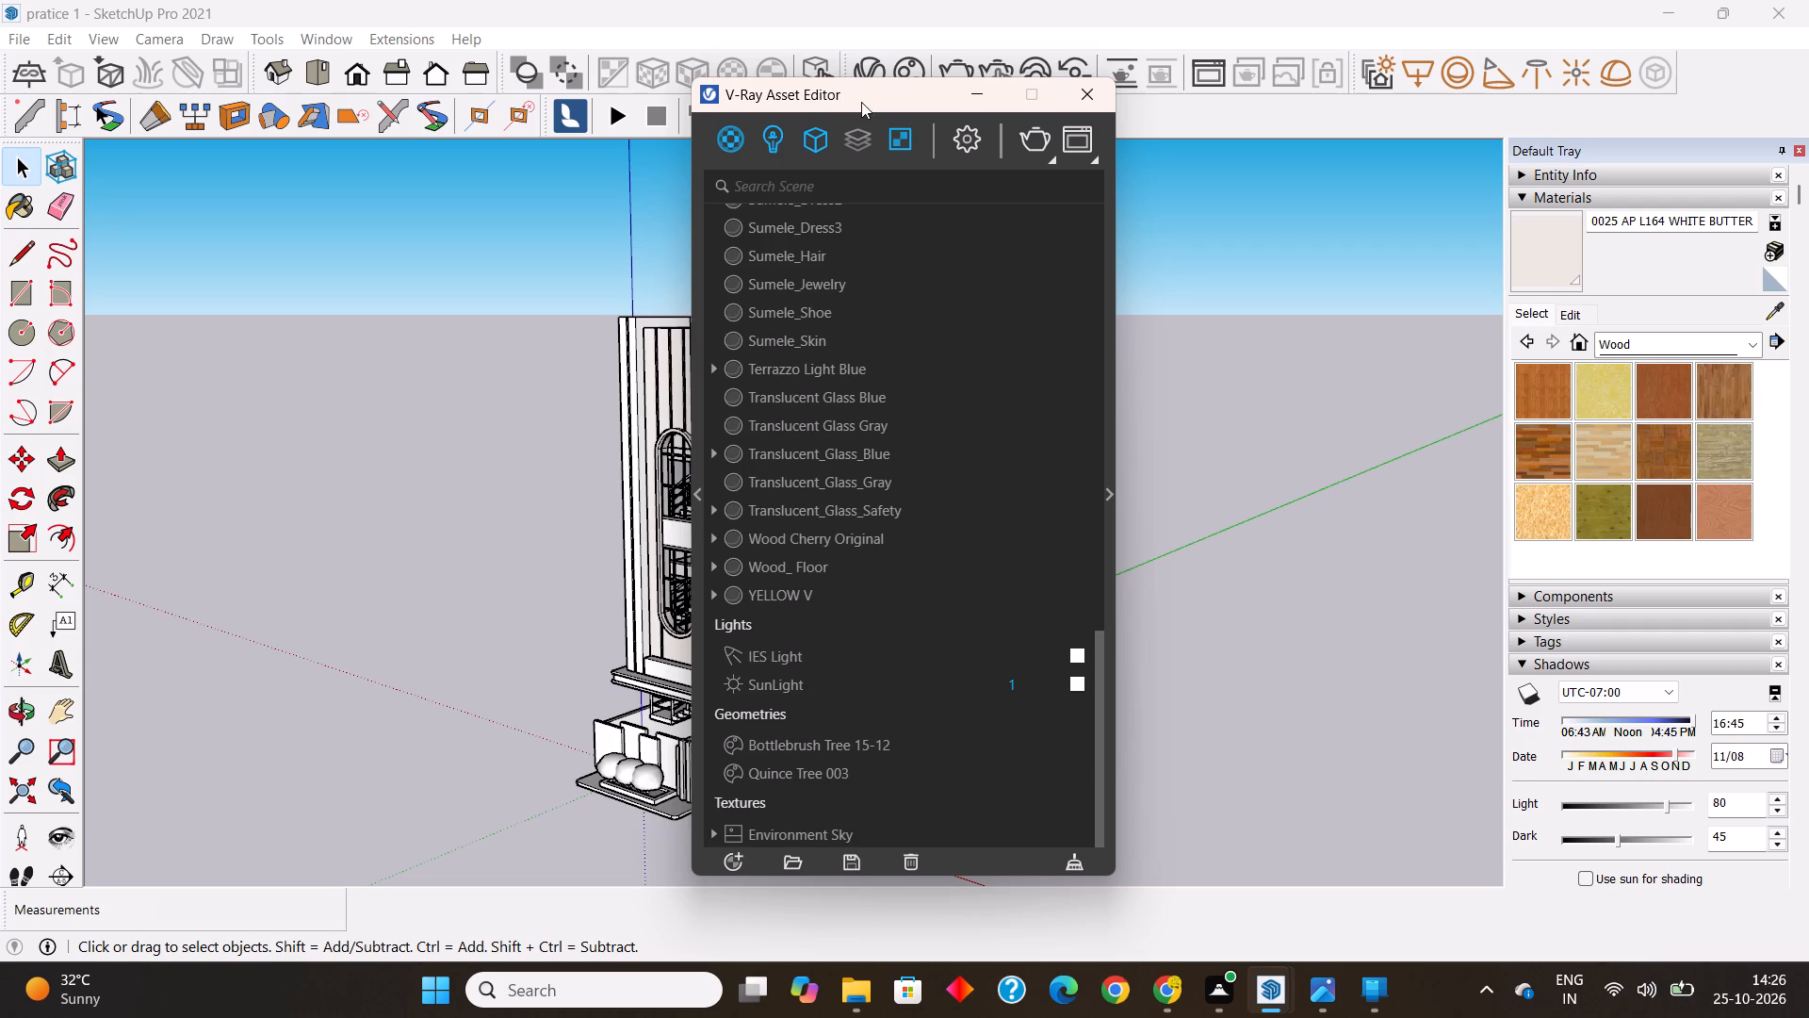
left_click_drag(861, 100, 665, 32)
scroll(603, 666, "down", 2)
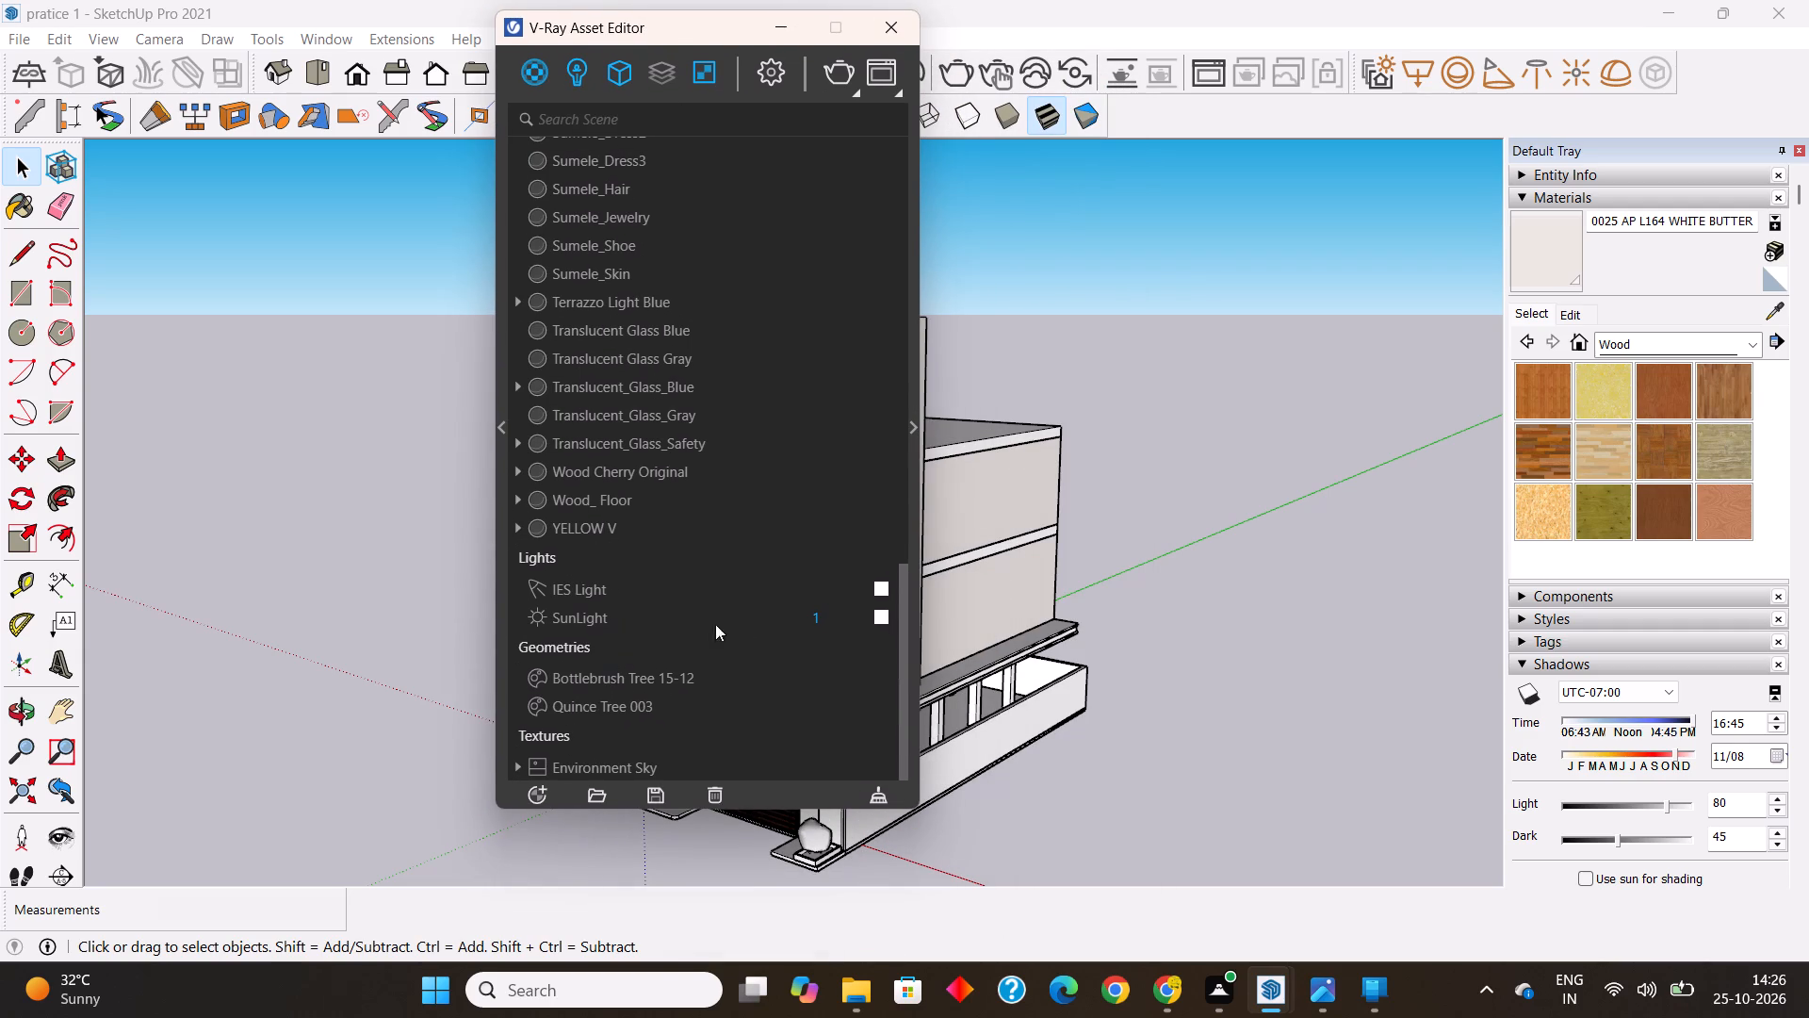
left_click(742, 585)
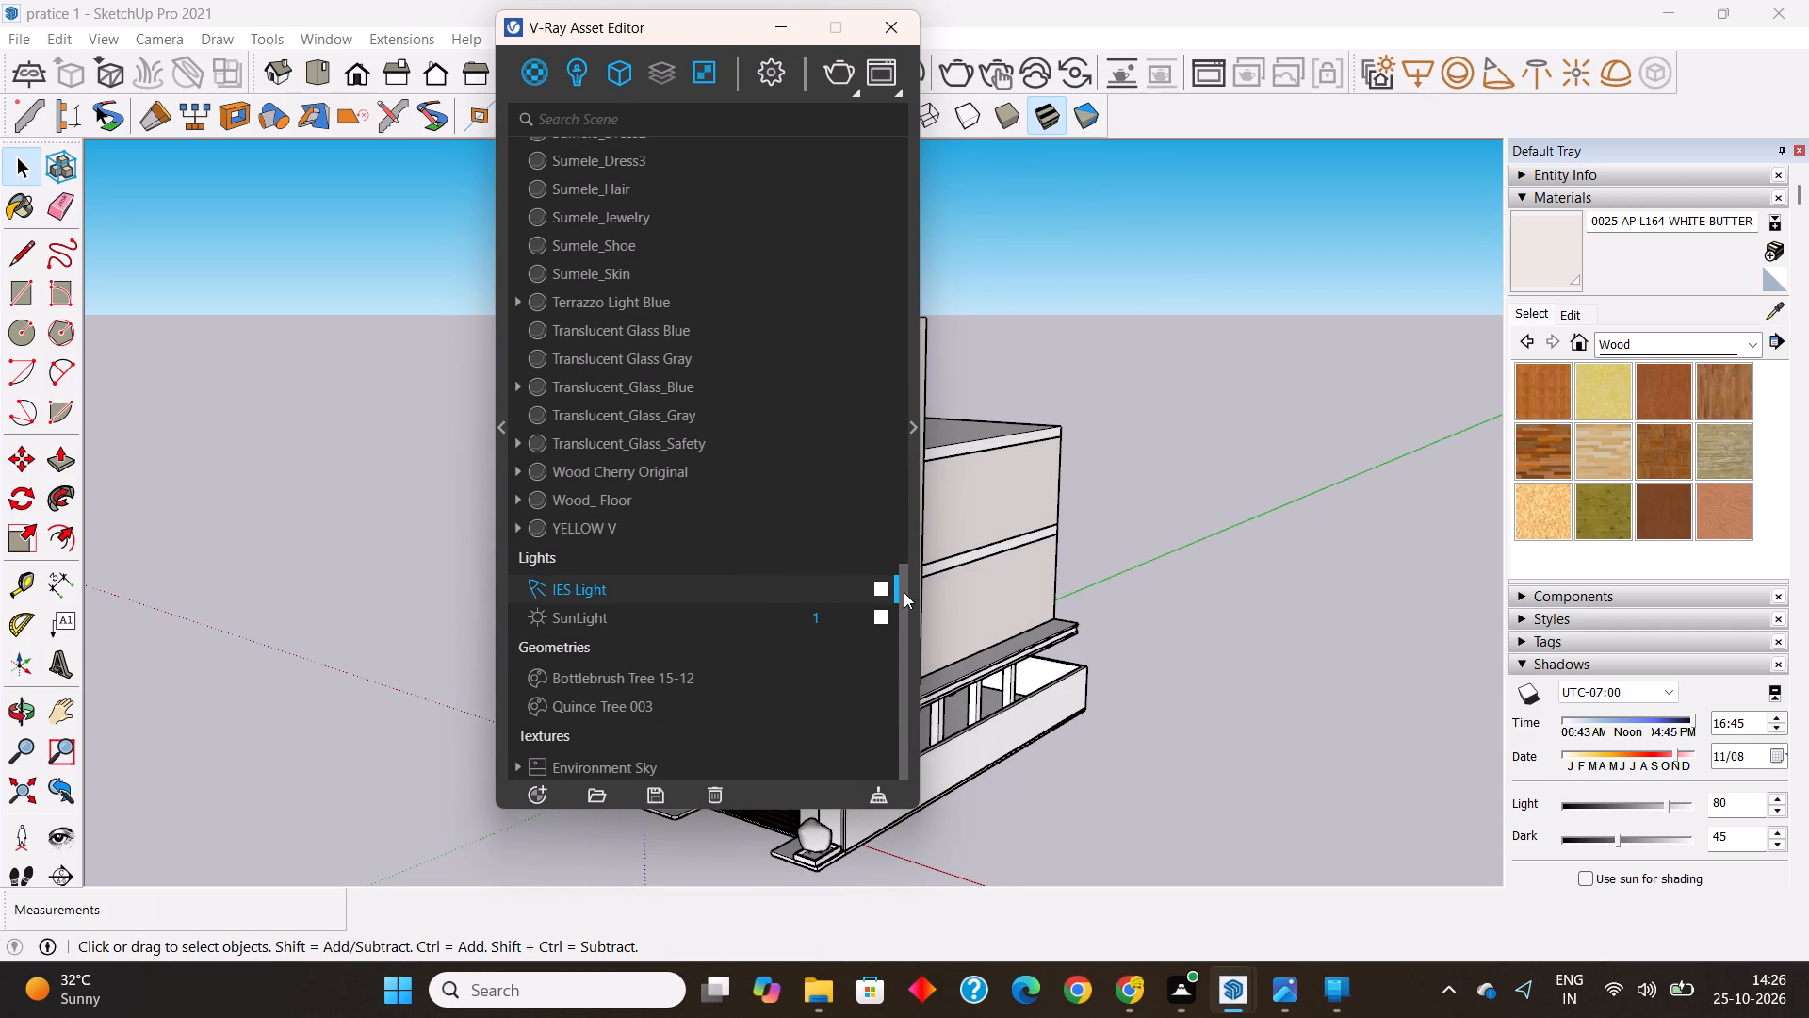
left_click(910, 425)
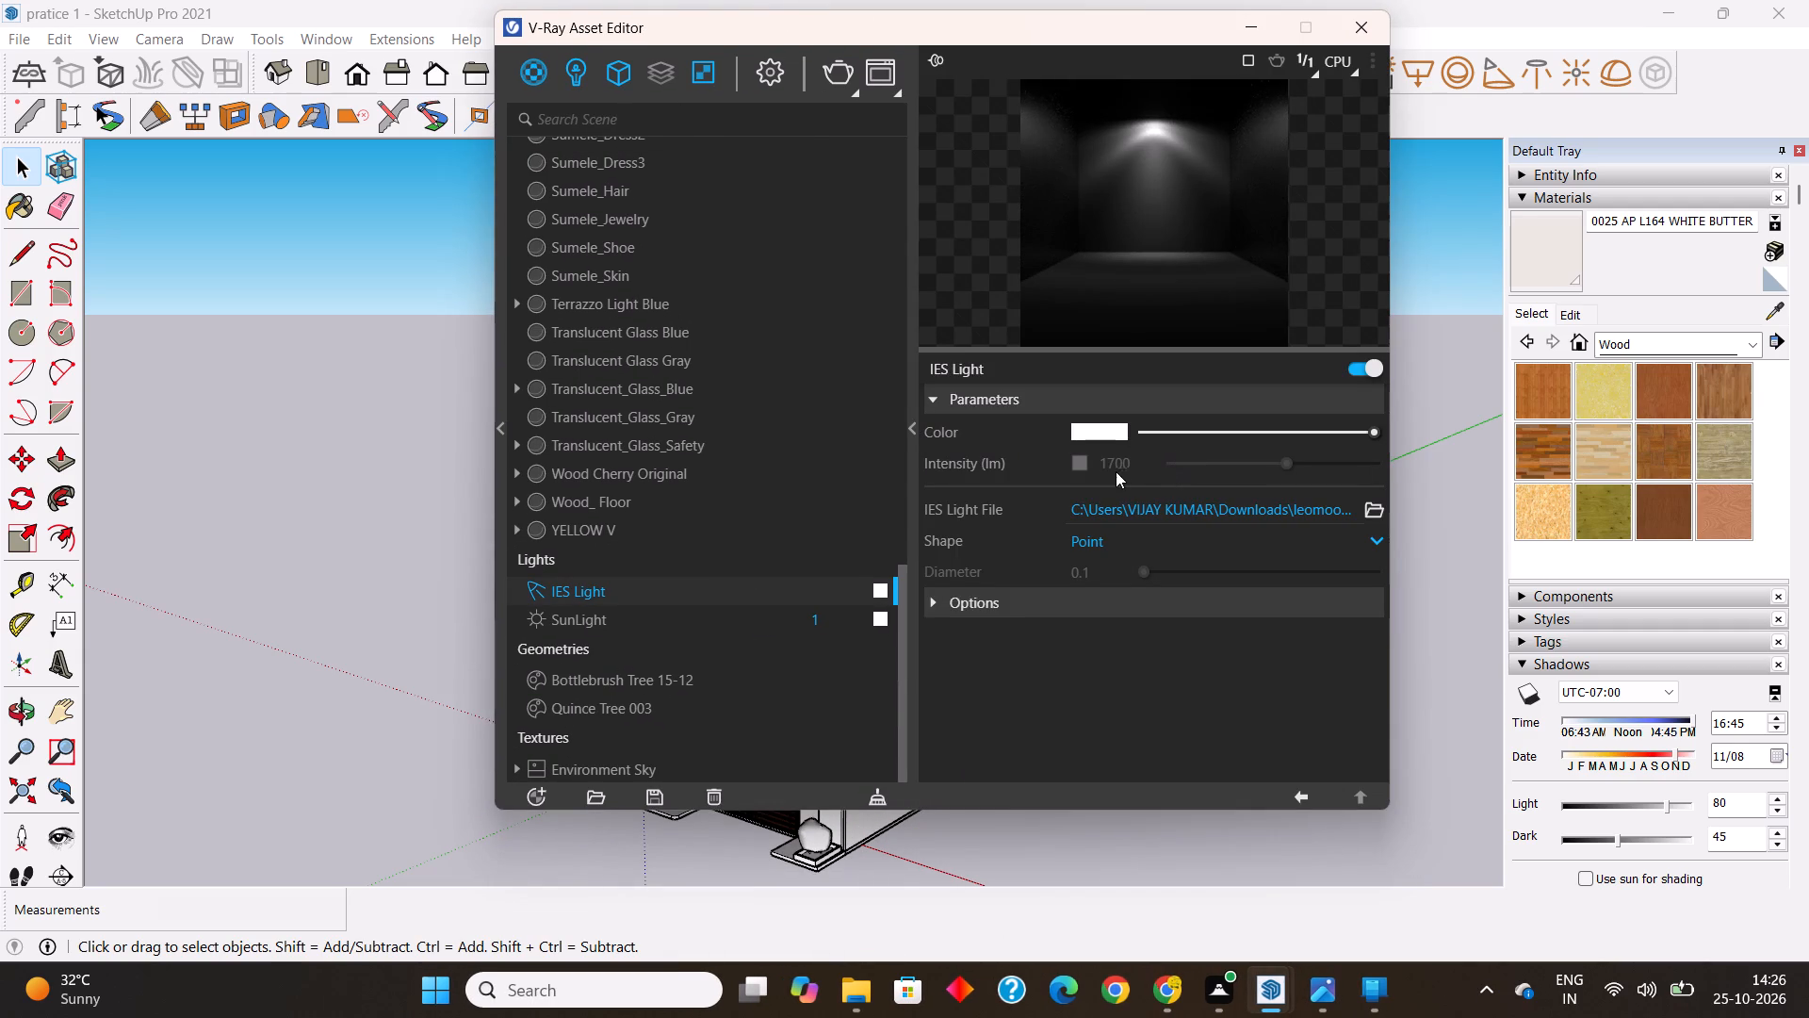
left_click(1079, 458)
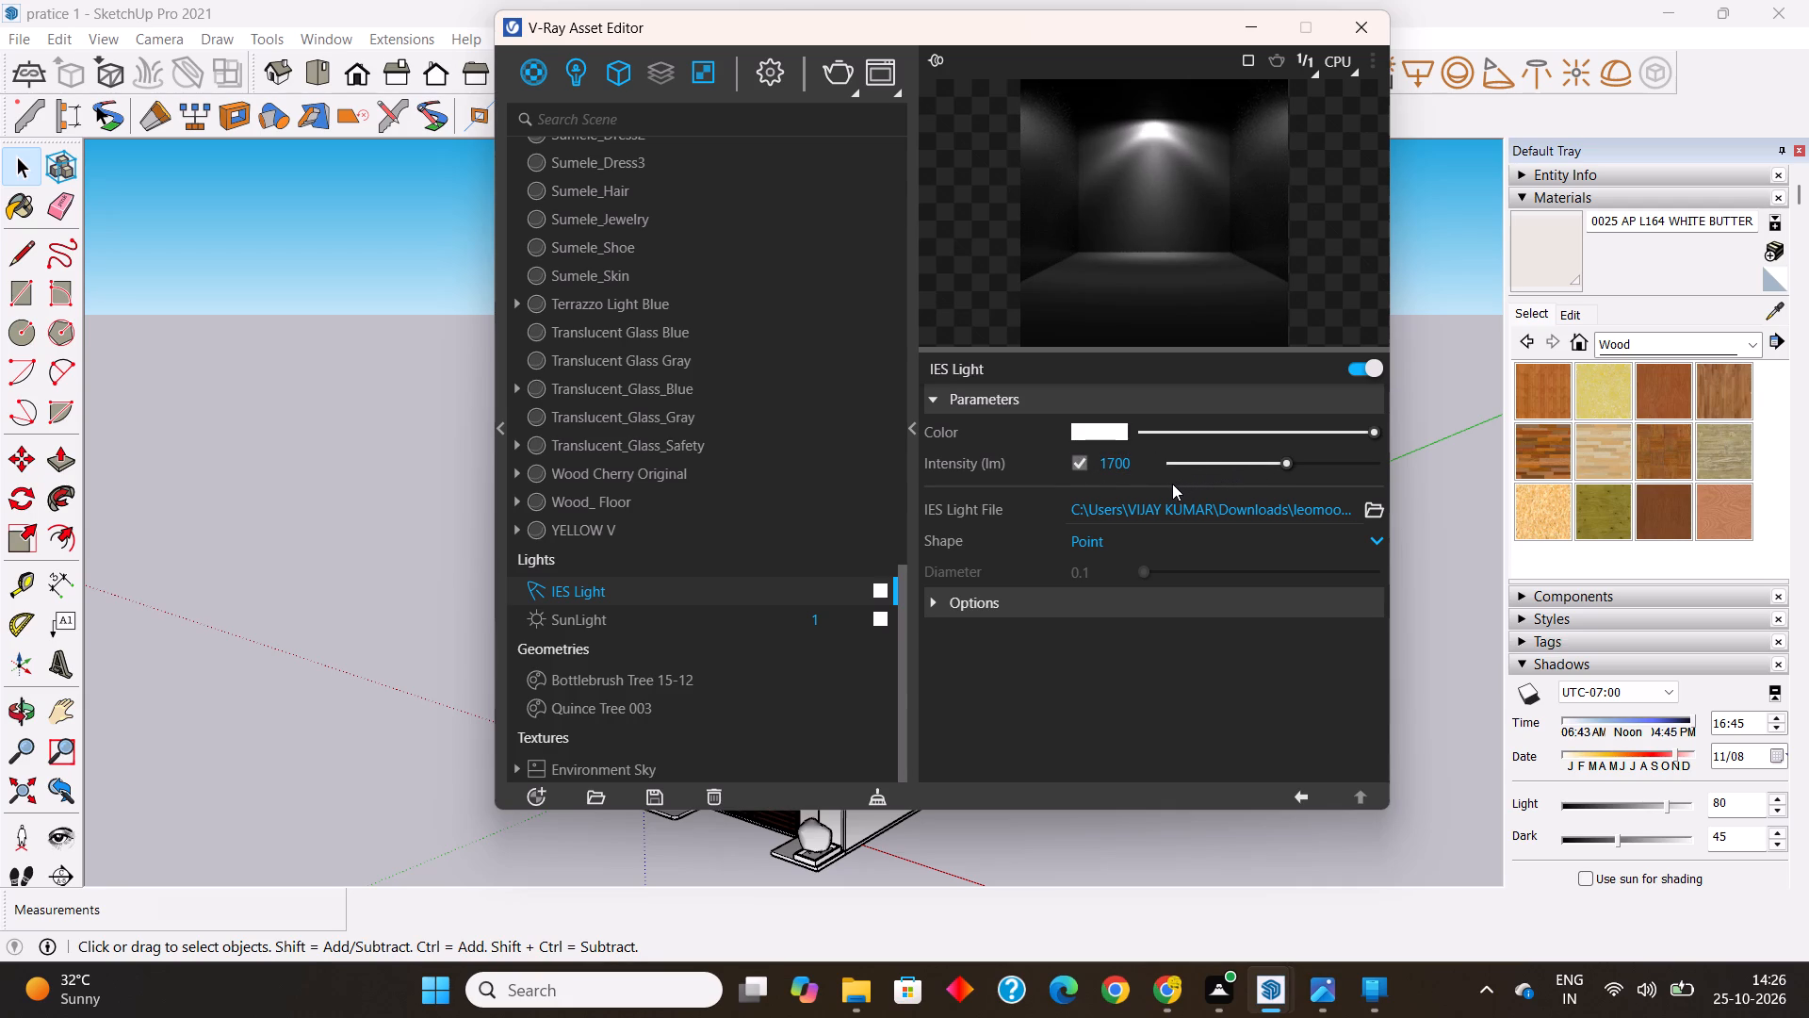
left_click_drag(1286, 465, 1401, 479)
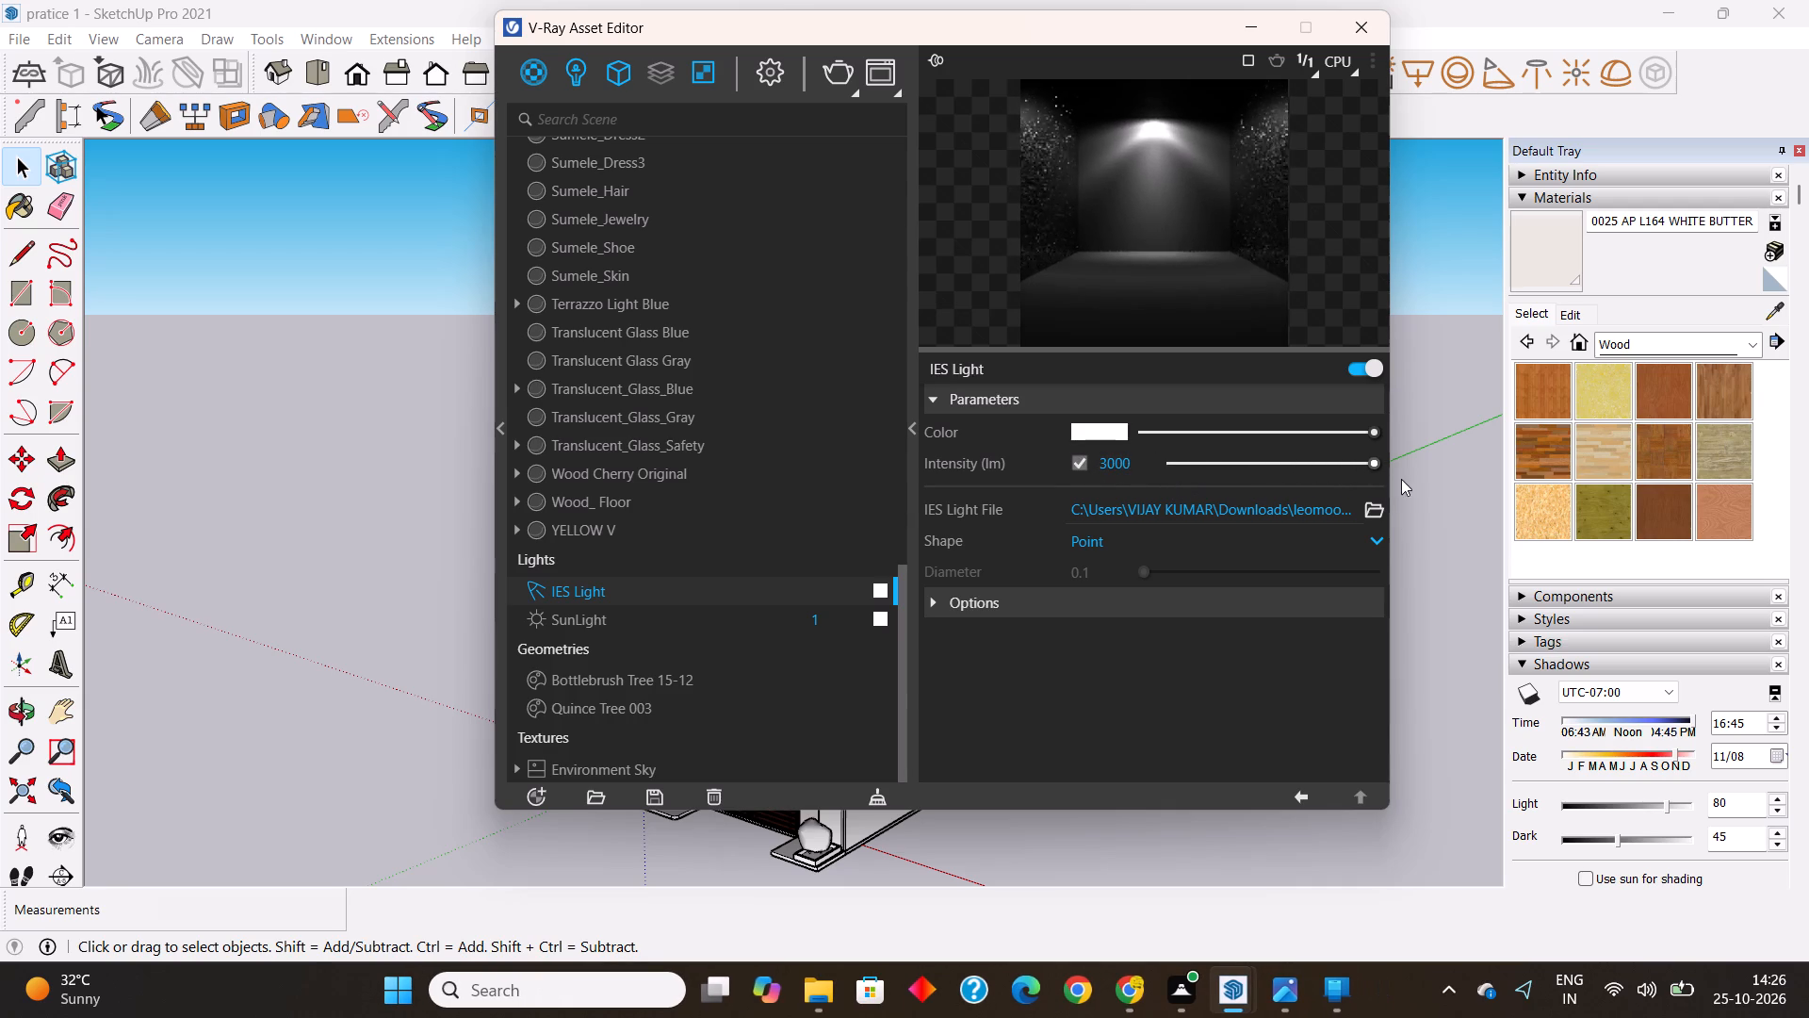
left_click_drag(1401, 479, 1403, 480)
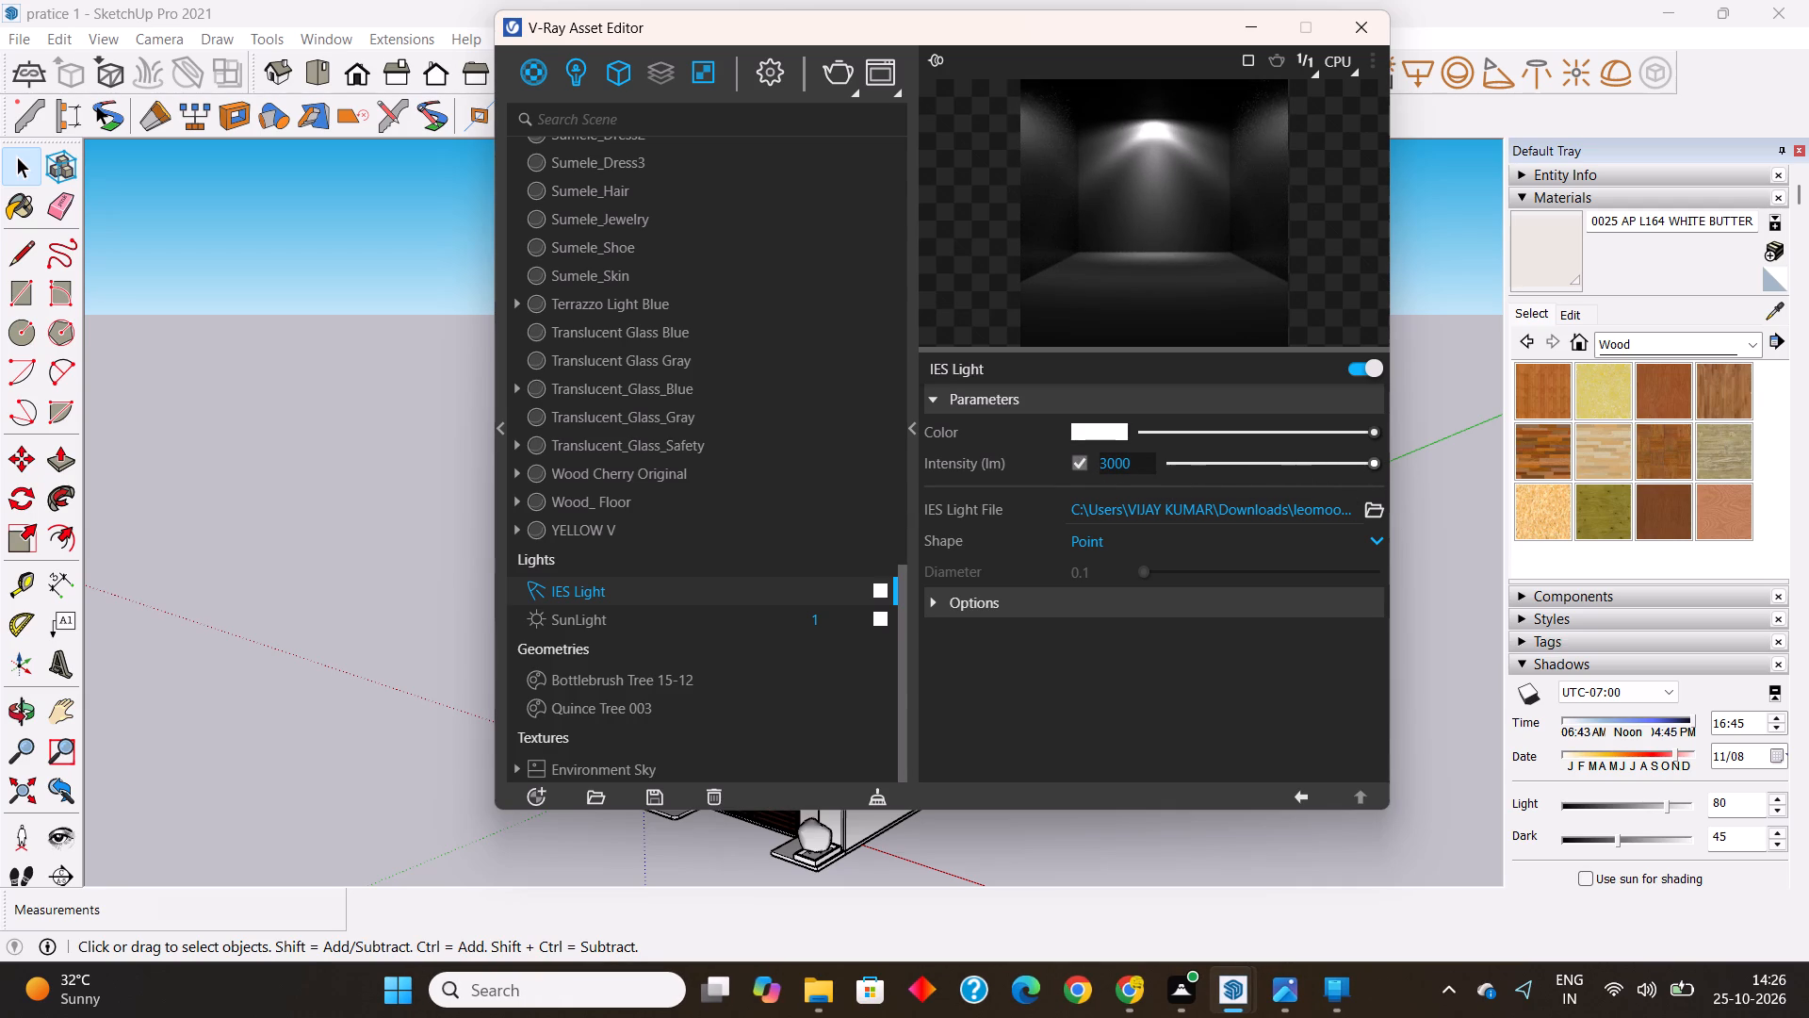
left_click(1141, 467)
key("0")
left_click(1165, 426)
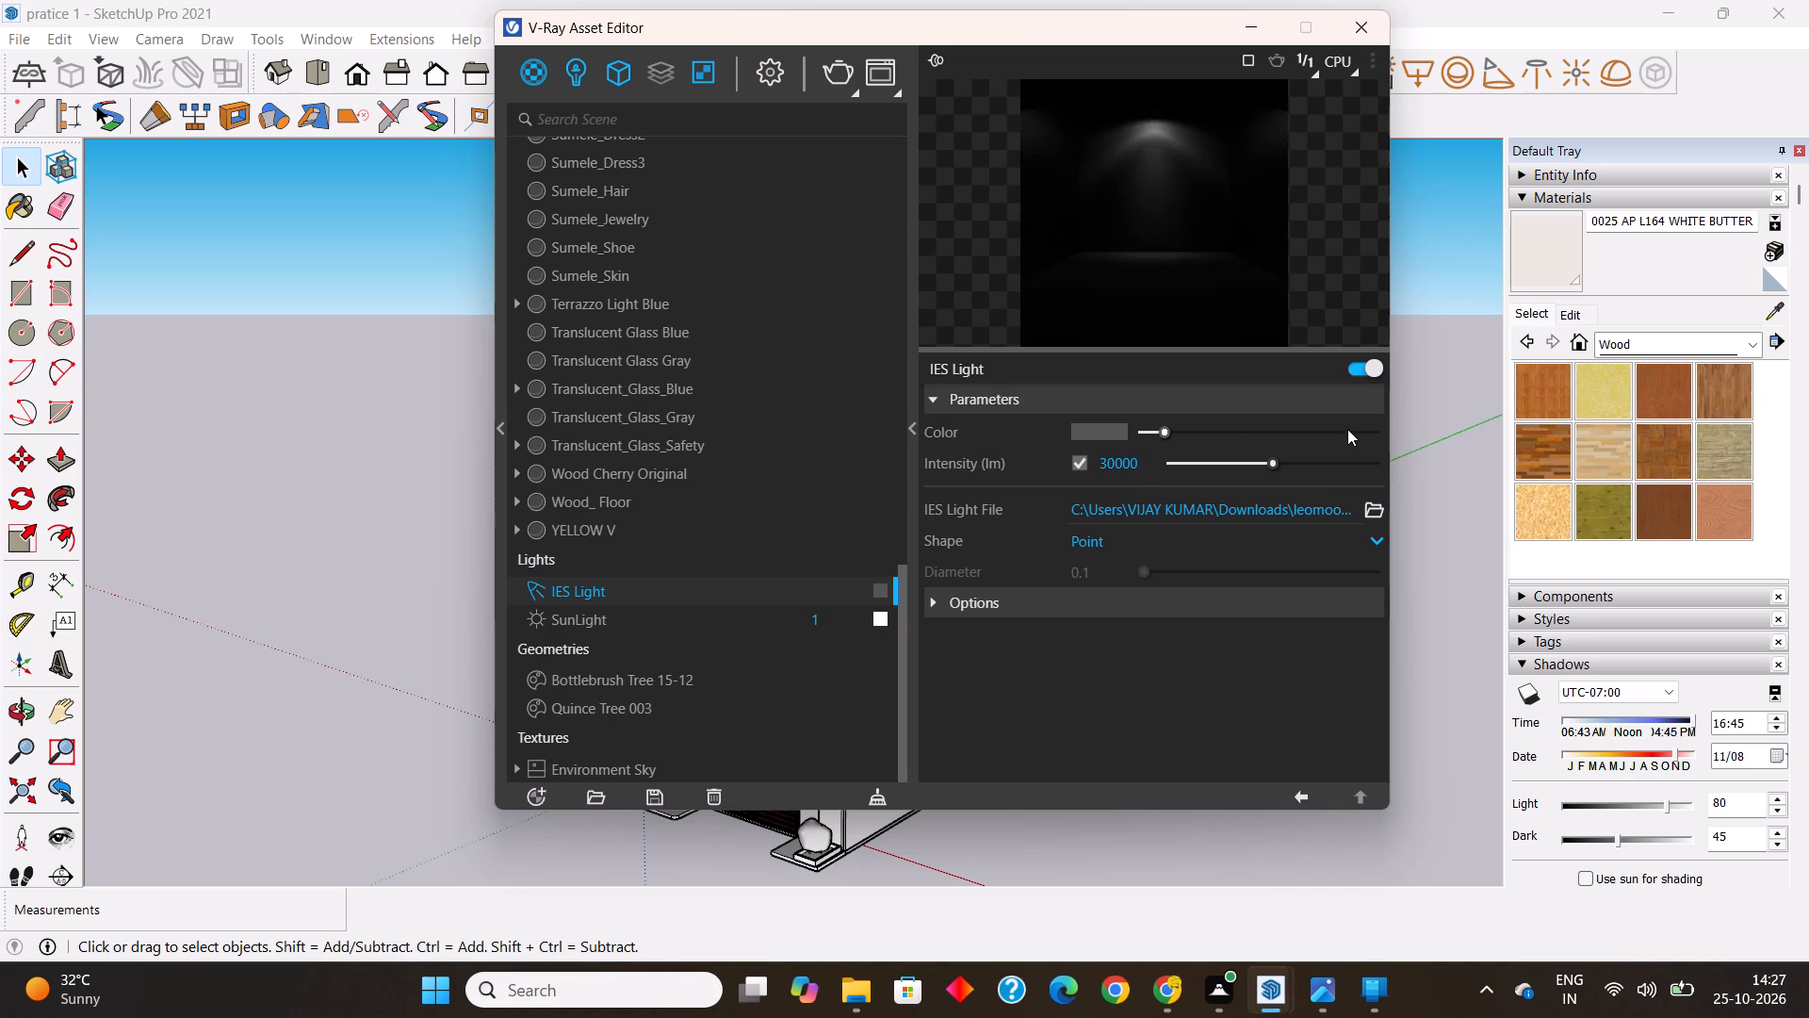
left_click(1350, 429)
left_click_drag(1350, 433, 1383, 444)
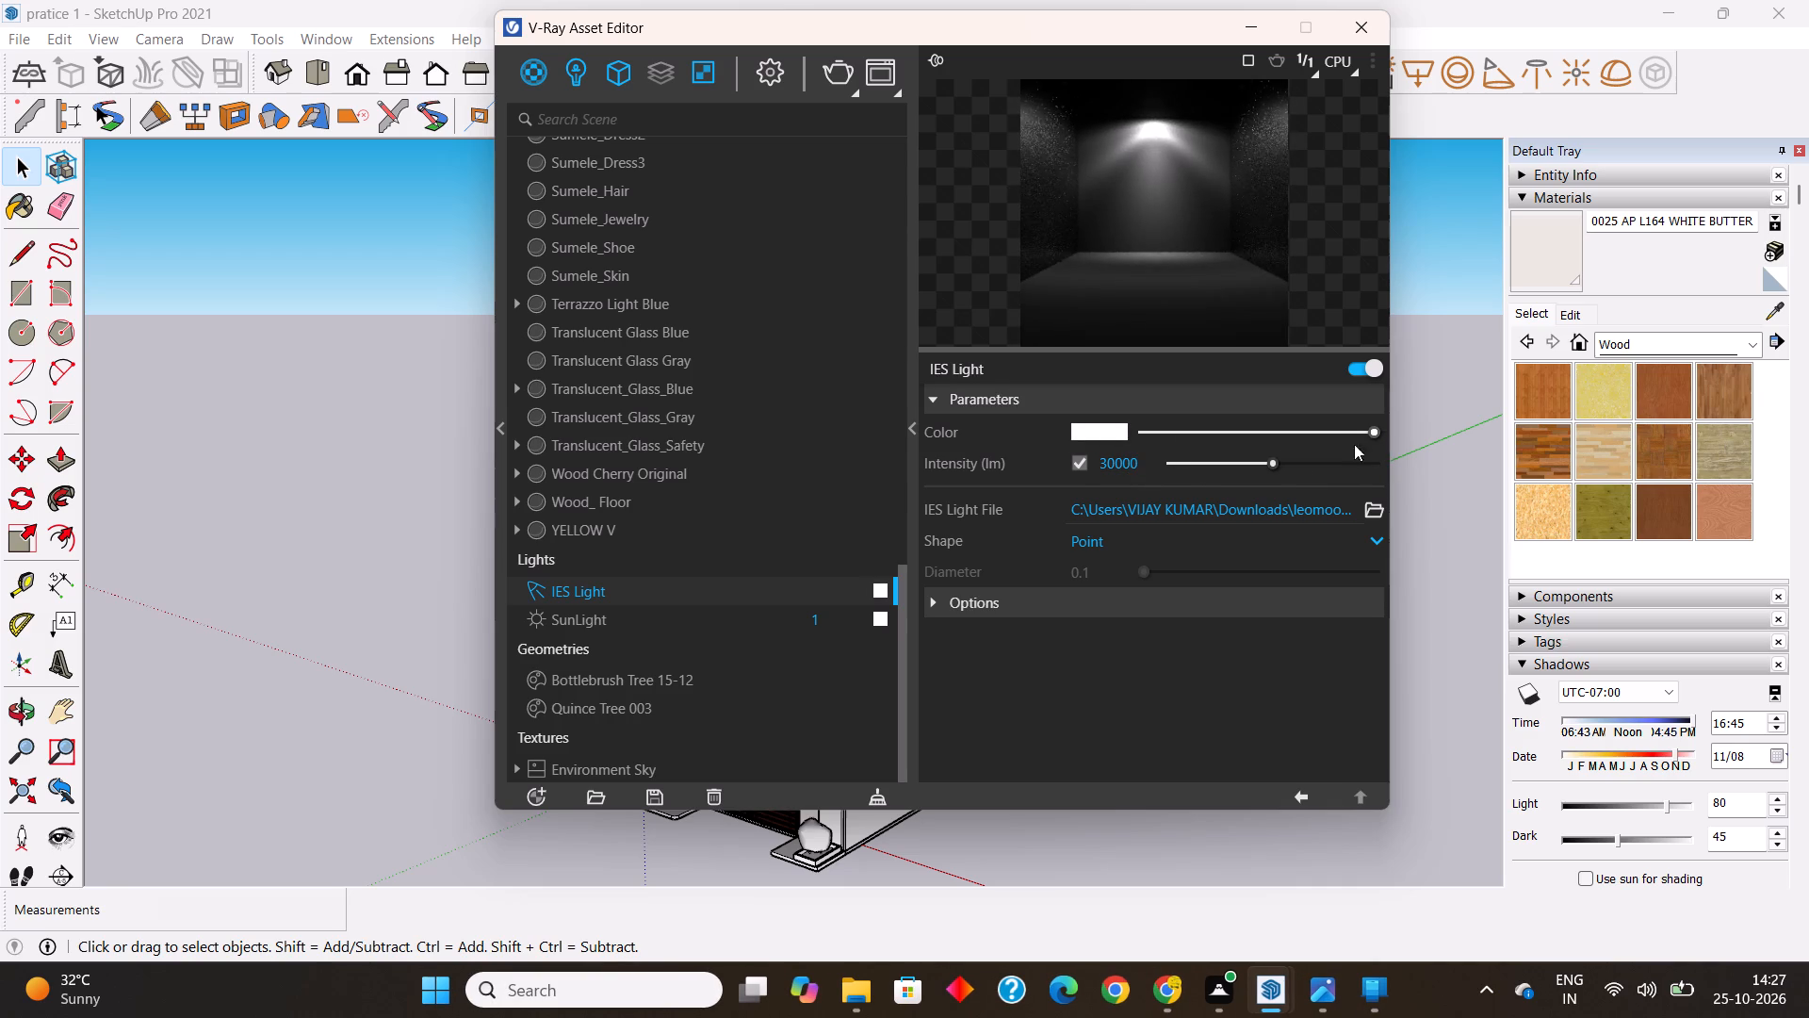
Change the IES Light's color to red with RGB values 0.945, 0.224, 0.224.
left_click(1103, 430)
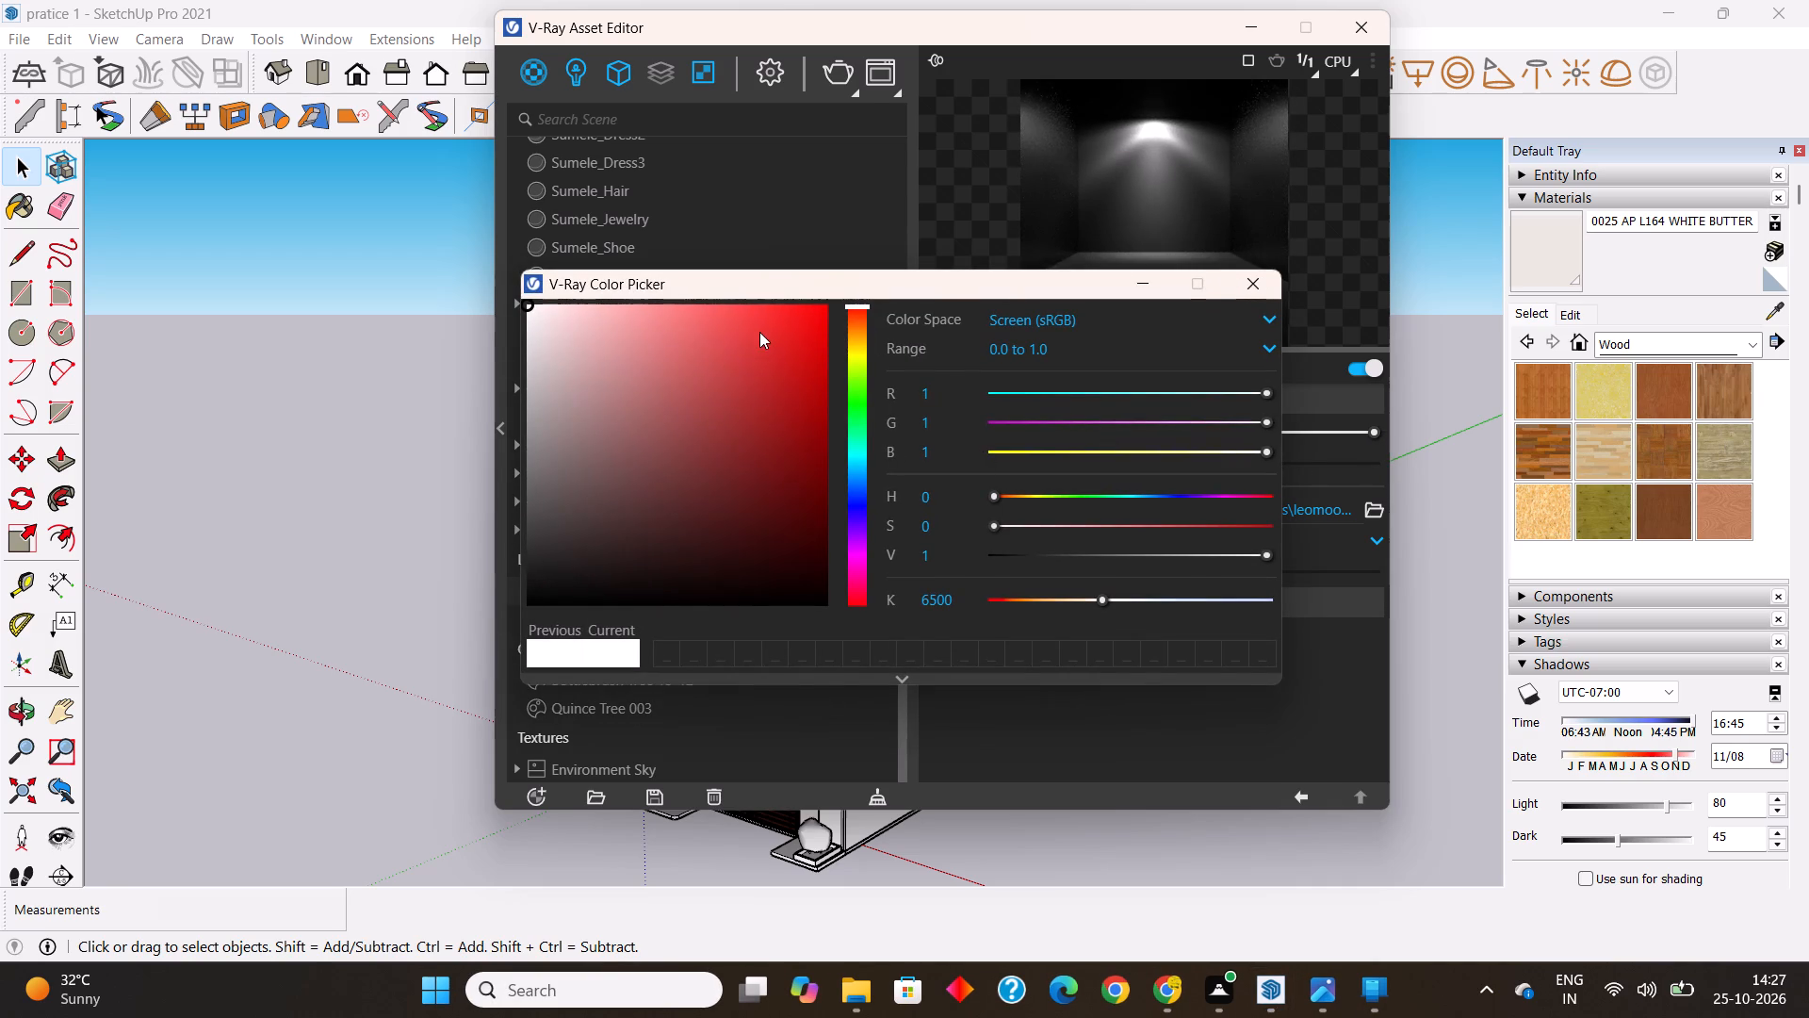
left_click(757, 322)
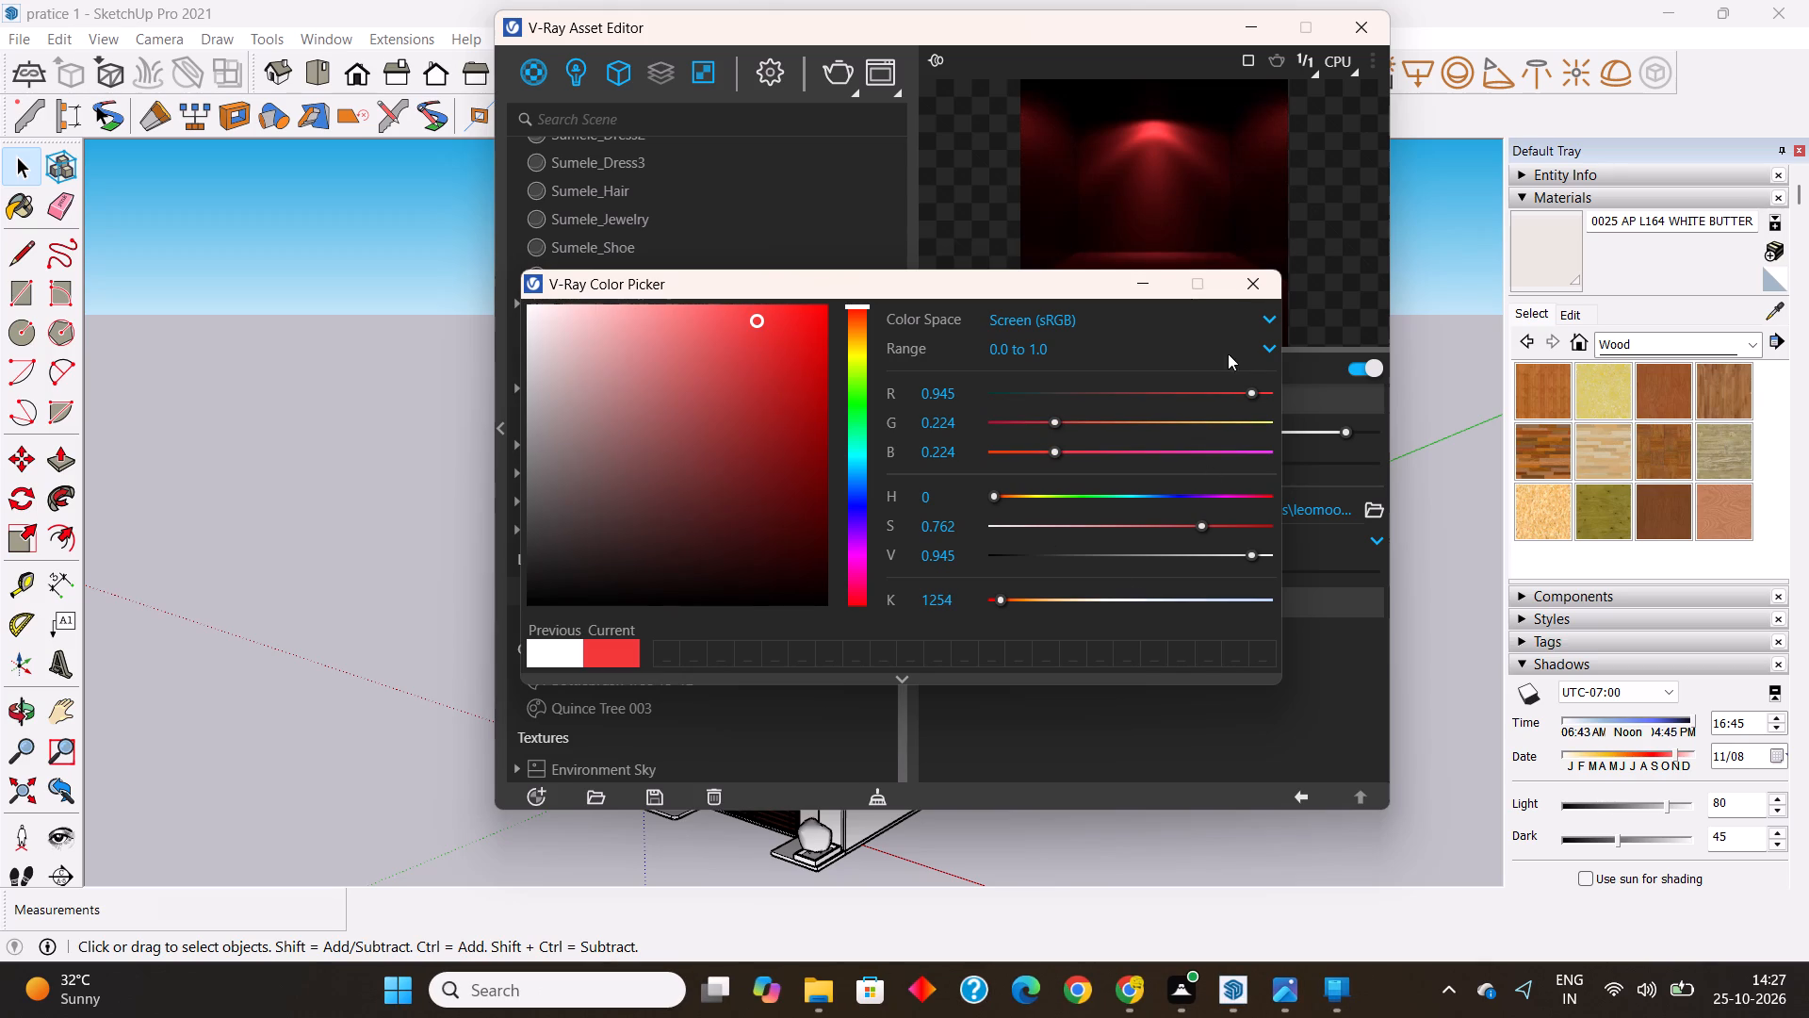
left_click(1248, 293)
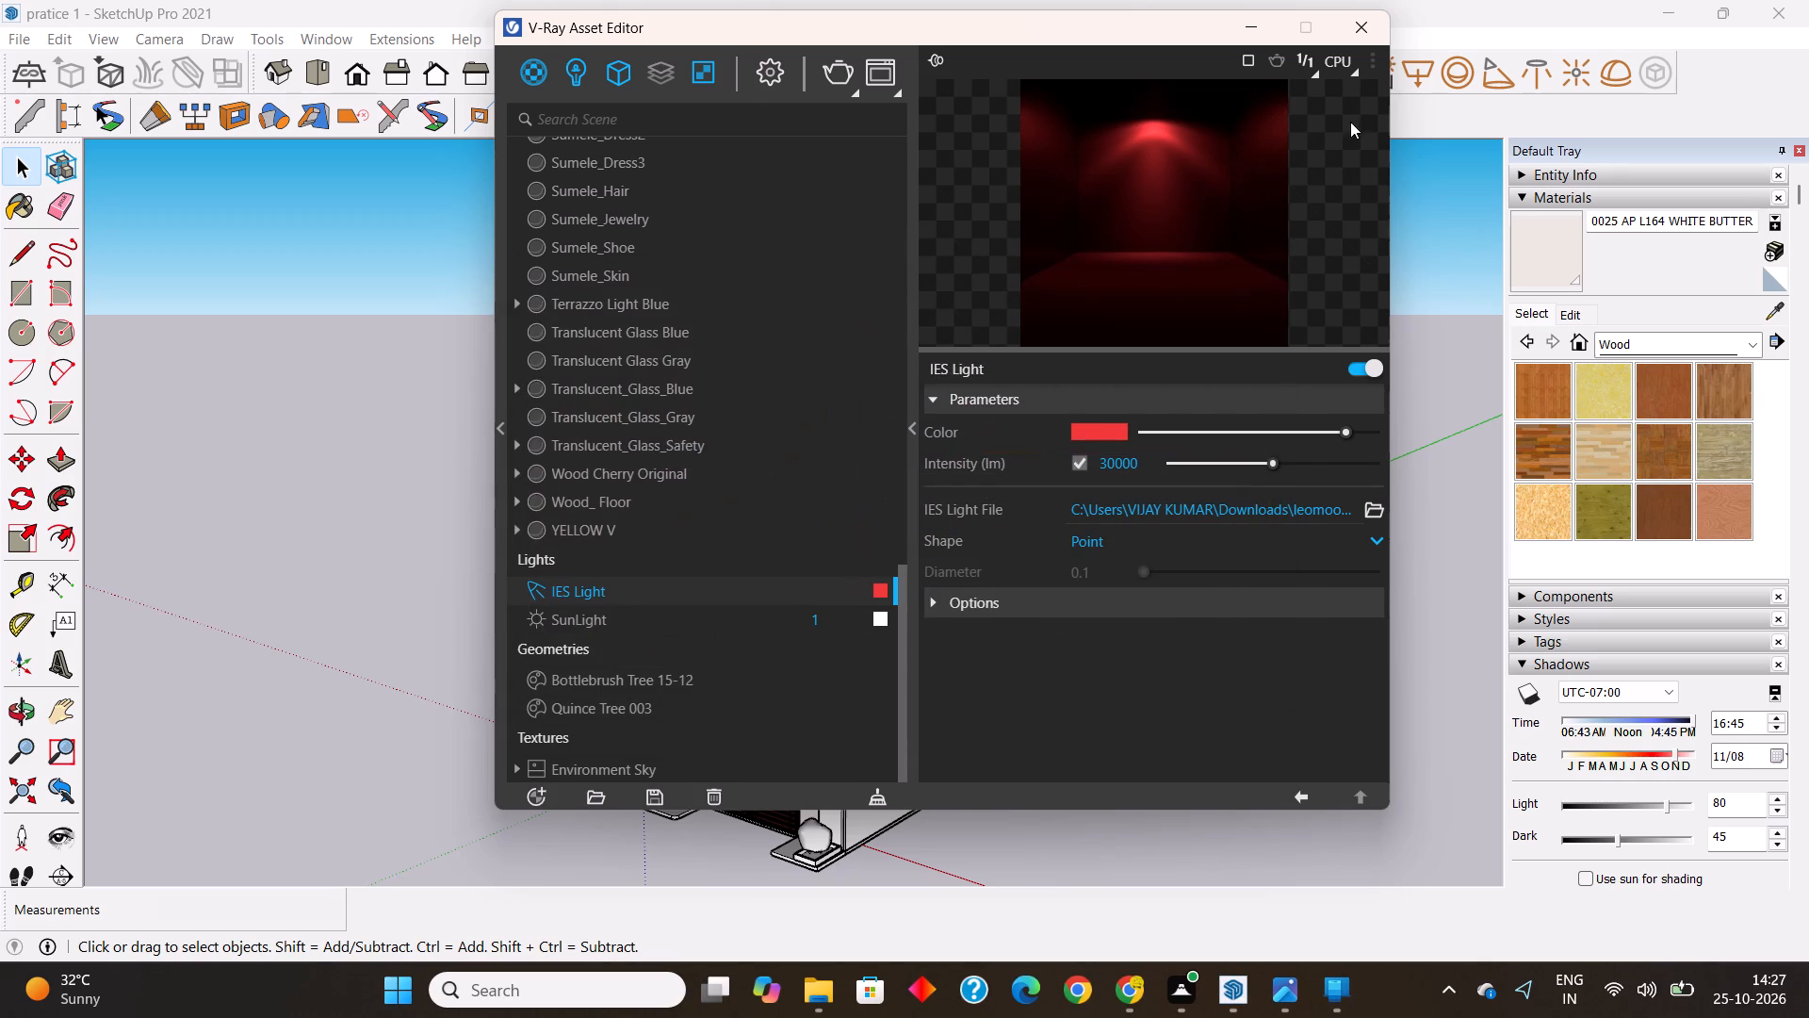
Render the house in V-Ray to examine the red column lights up close, and close the render and asset editor.
left_click(836, 77)
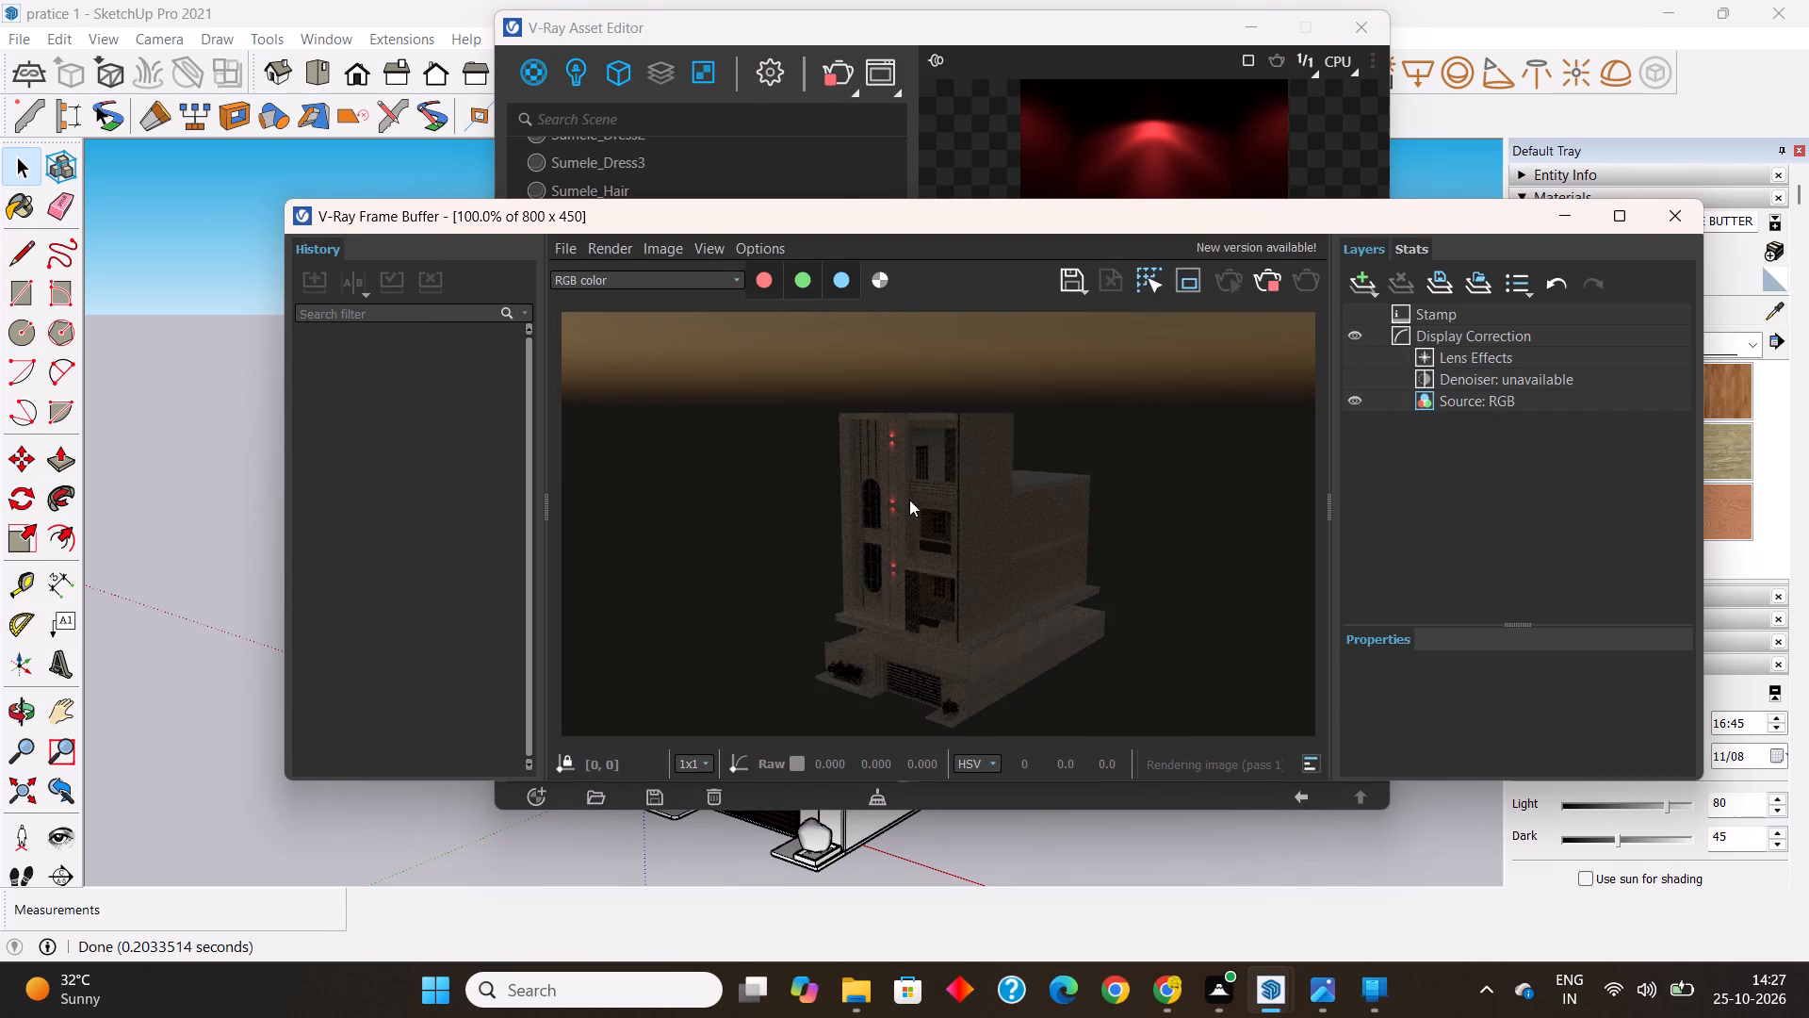
scroll(883, 583, "up", 4)
scroll(818, 650, "down", 2)
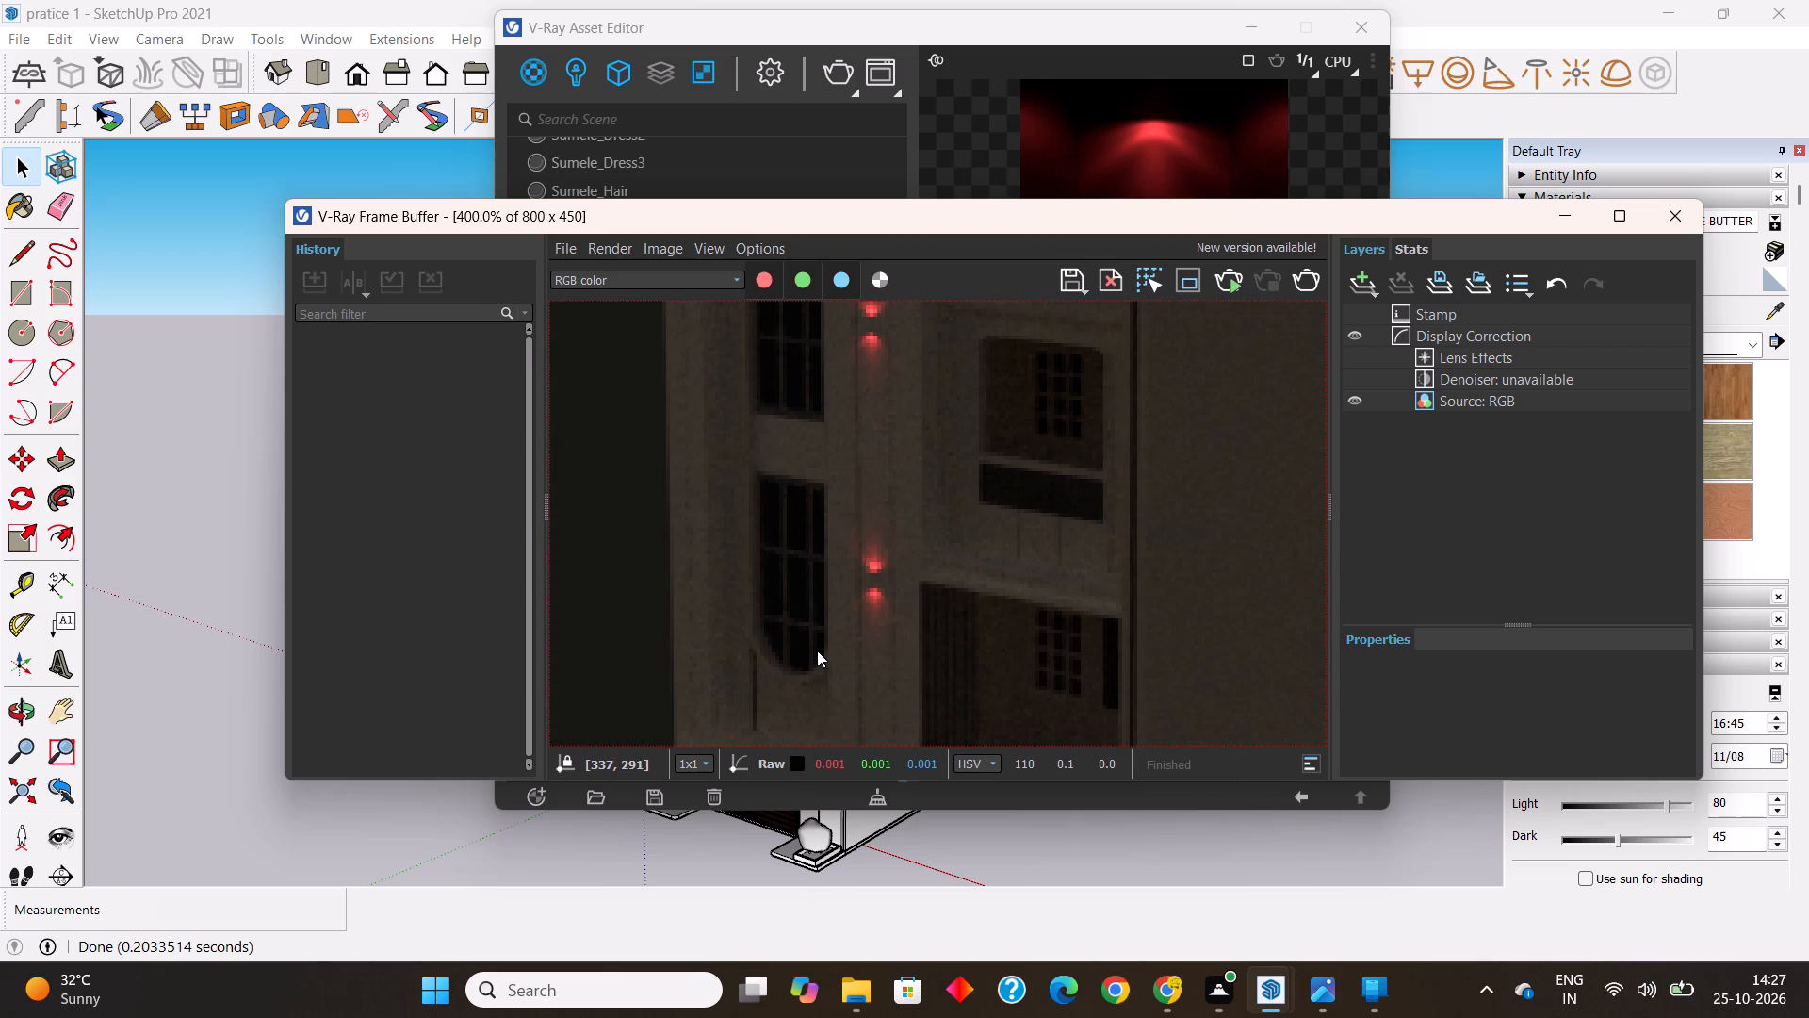
scroll(817, 650, "down", 2)
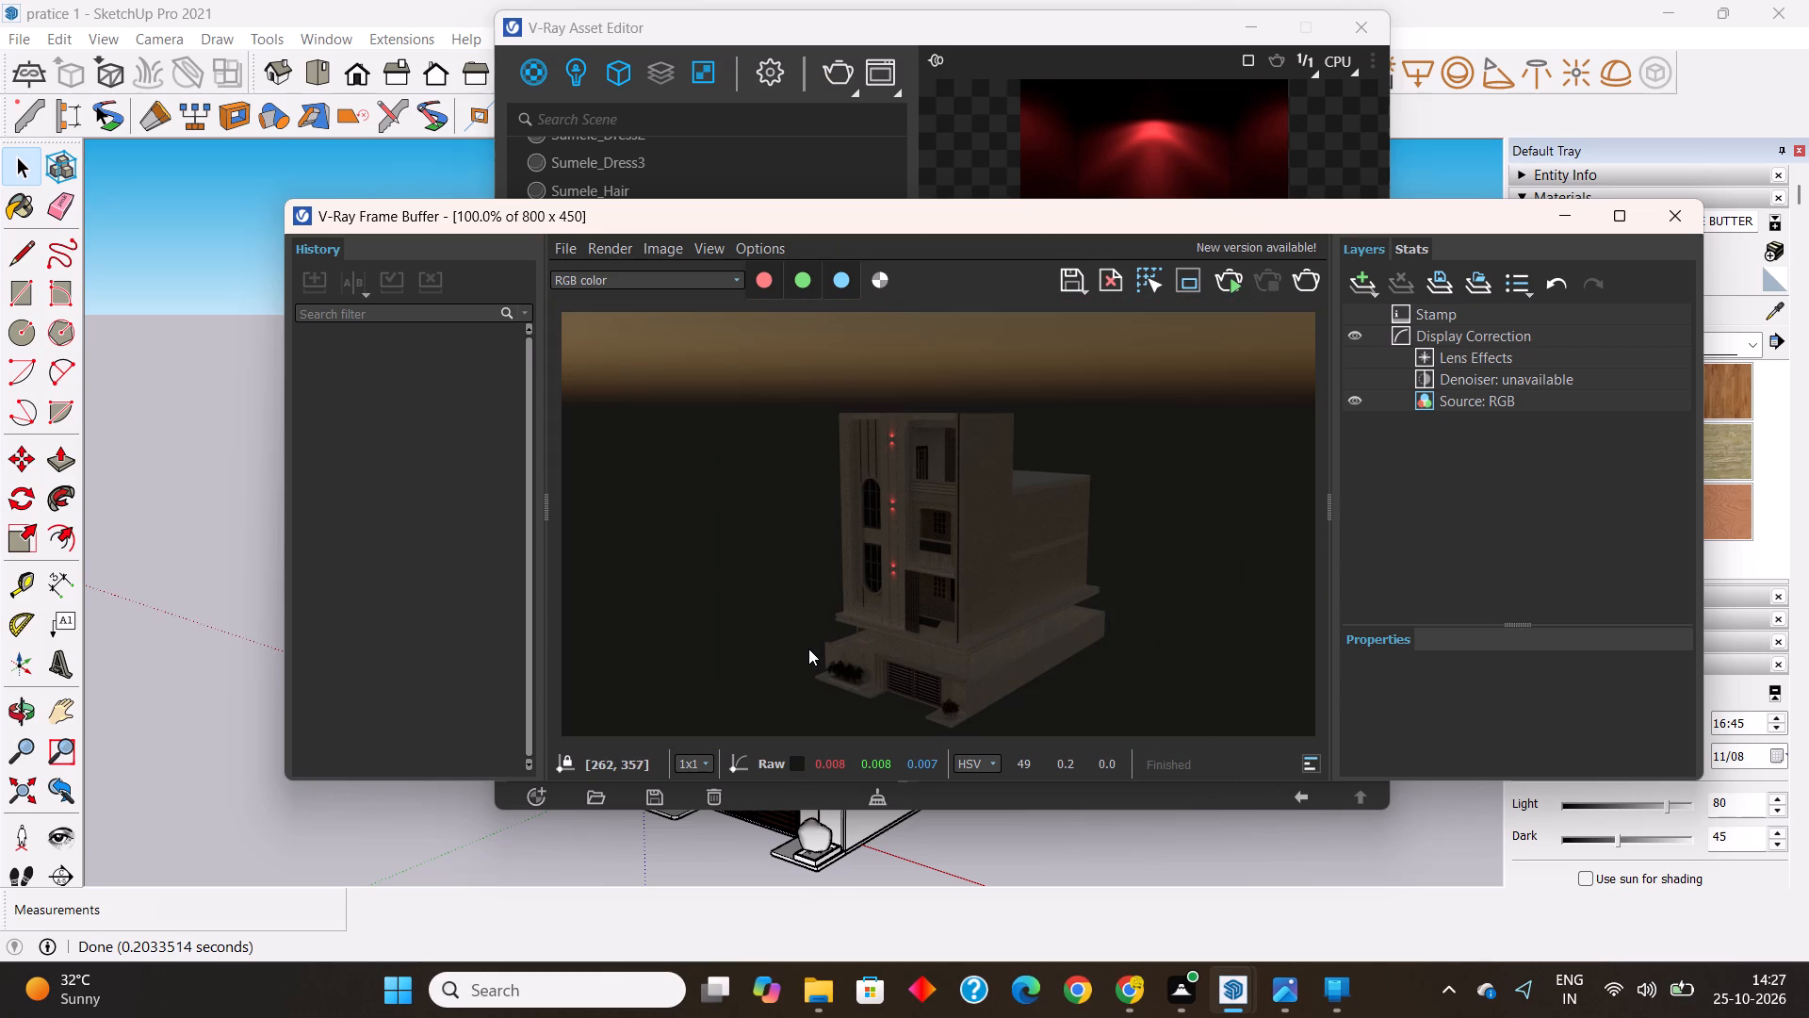
scroll(886, 483, "up", 3)
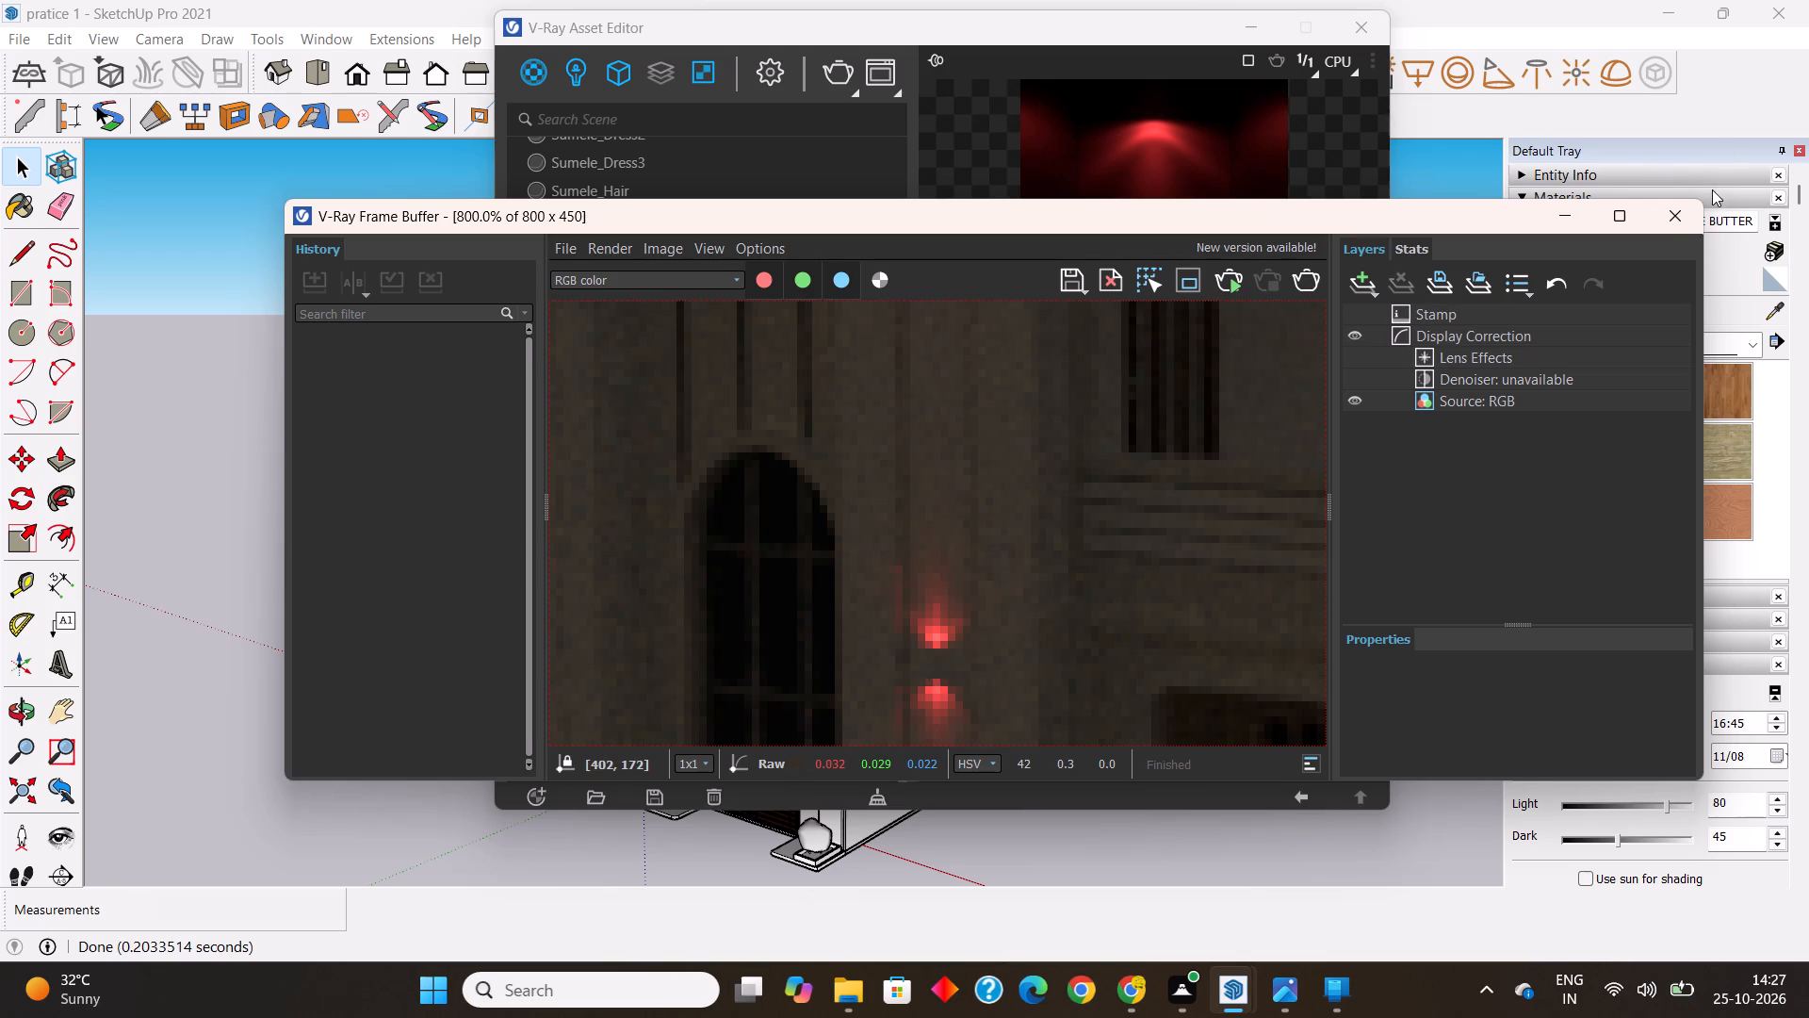
left_click(1665, 219)
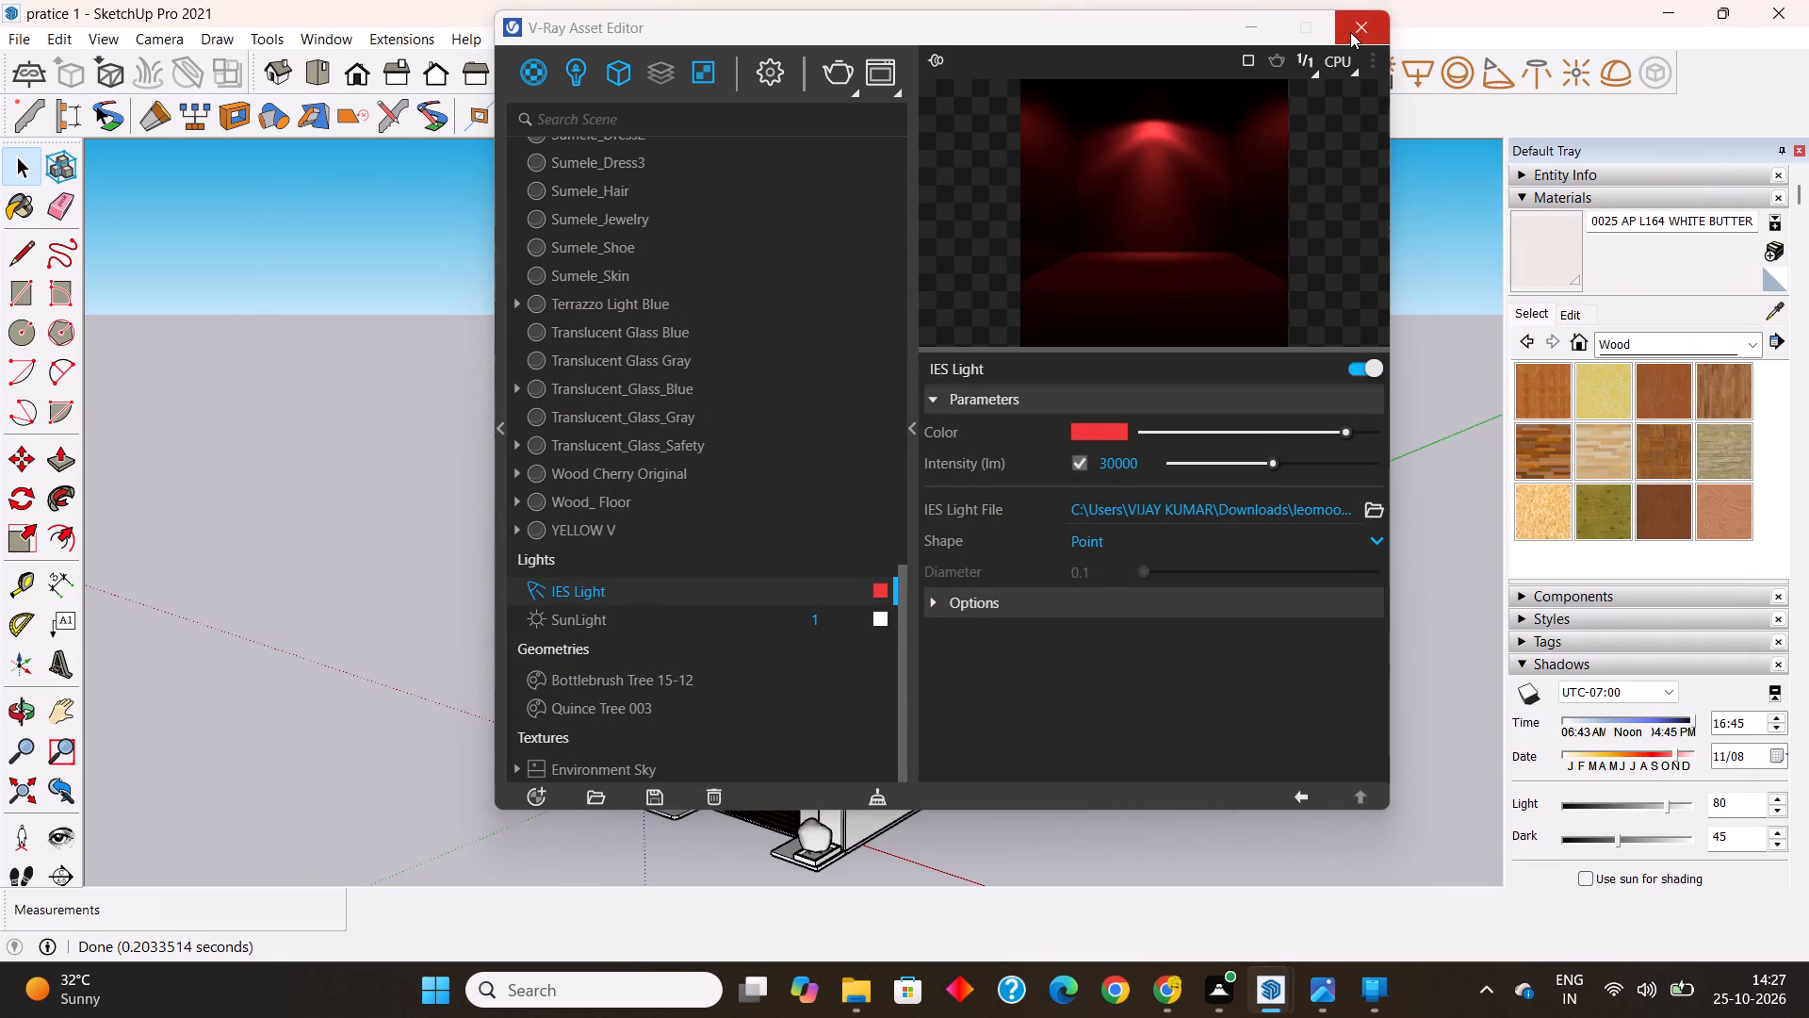
left_click(1350, 30)
Following the reference image, copy the lowest light fixture on the front column down to the boundary wall beside the gate.
scroll(637, 514, "down", 2)
middle_click_drag(937, 613, 1278, 567)
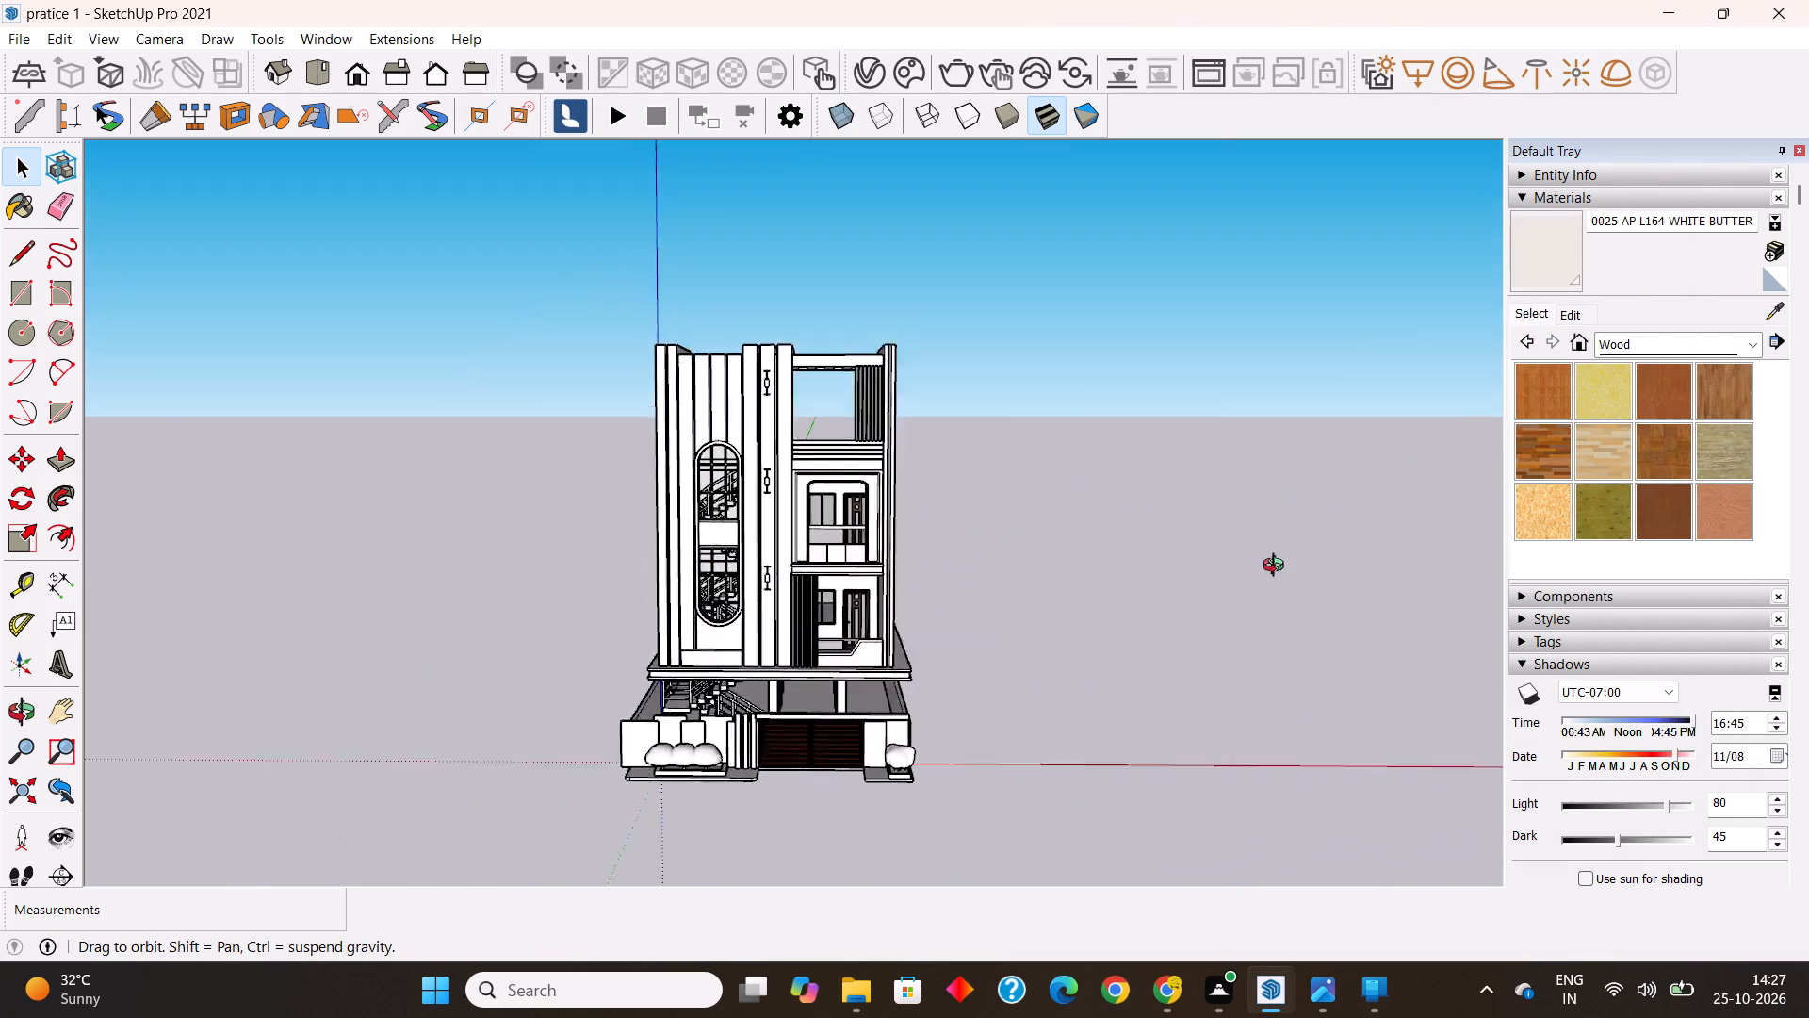
middle_click_drag(1278, 567, 1271, 531)
left_click(1327, 996)
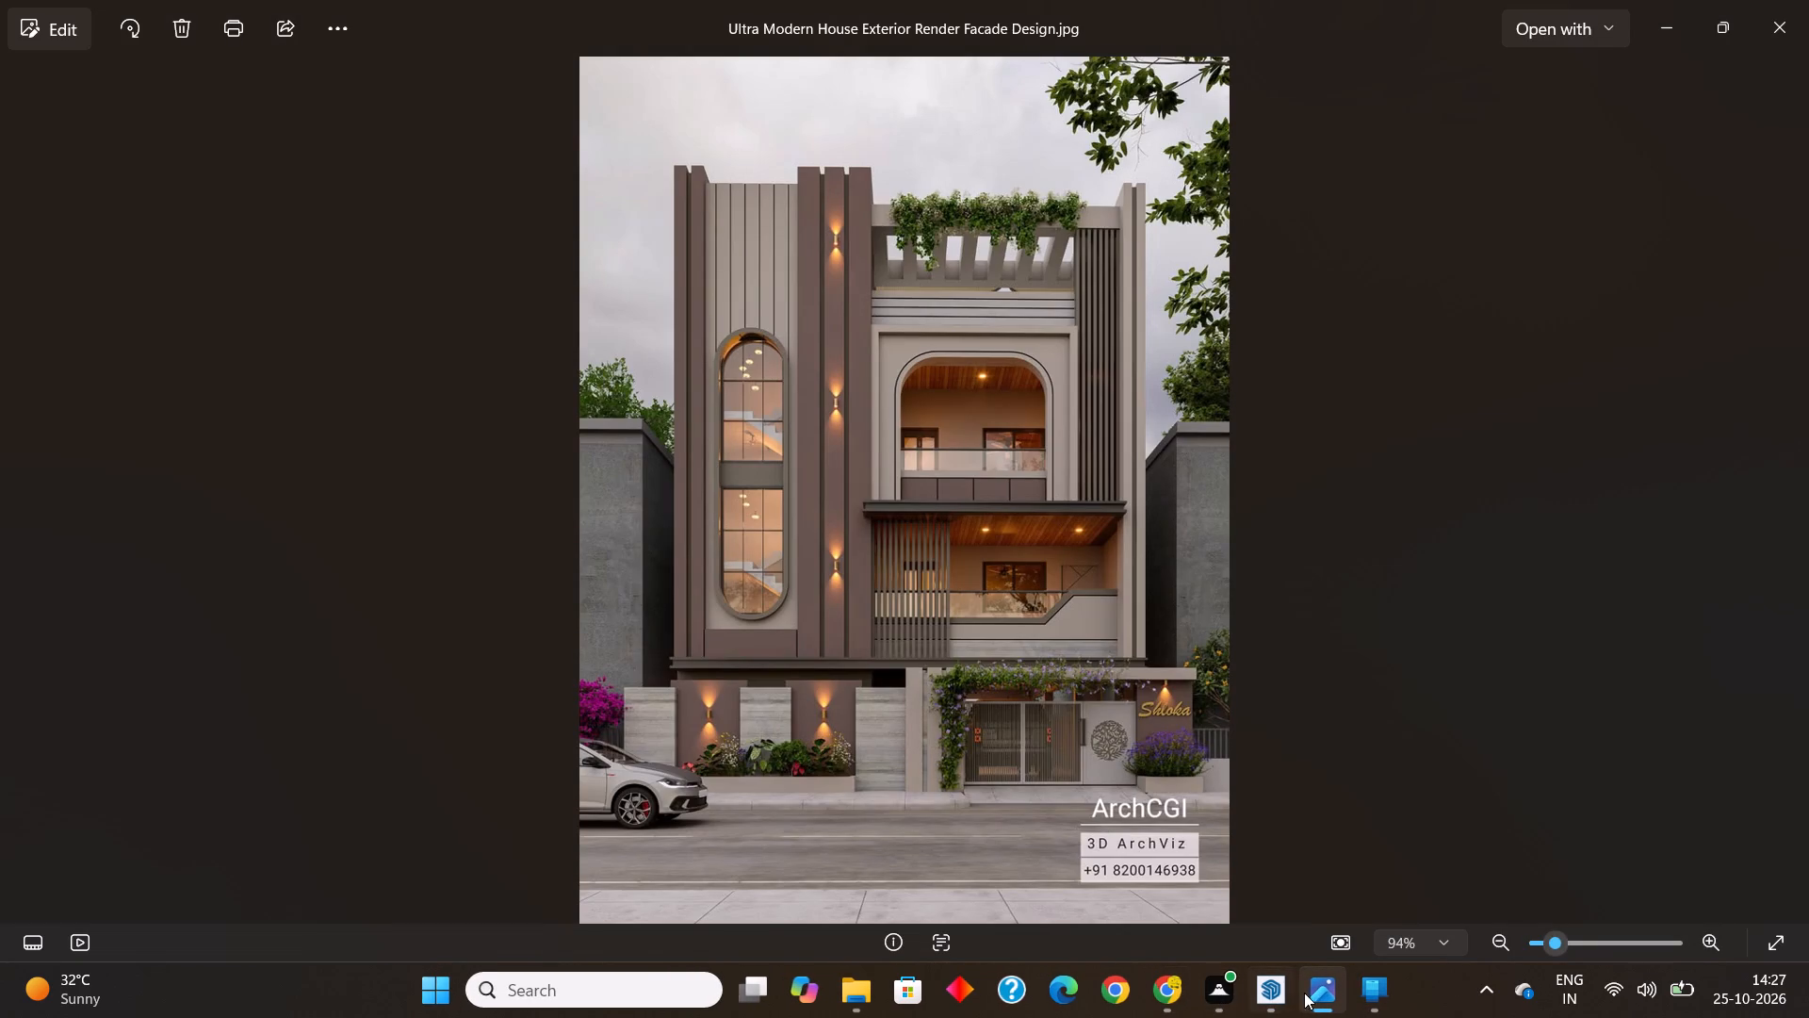
left_click(1274, 998)
scroll(875, 613, "down", 2)
middle_click_drag(835, 690, 623, 805)
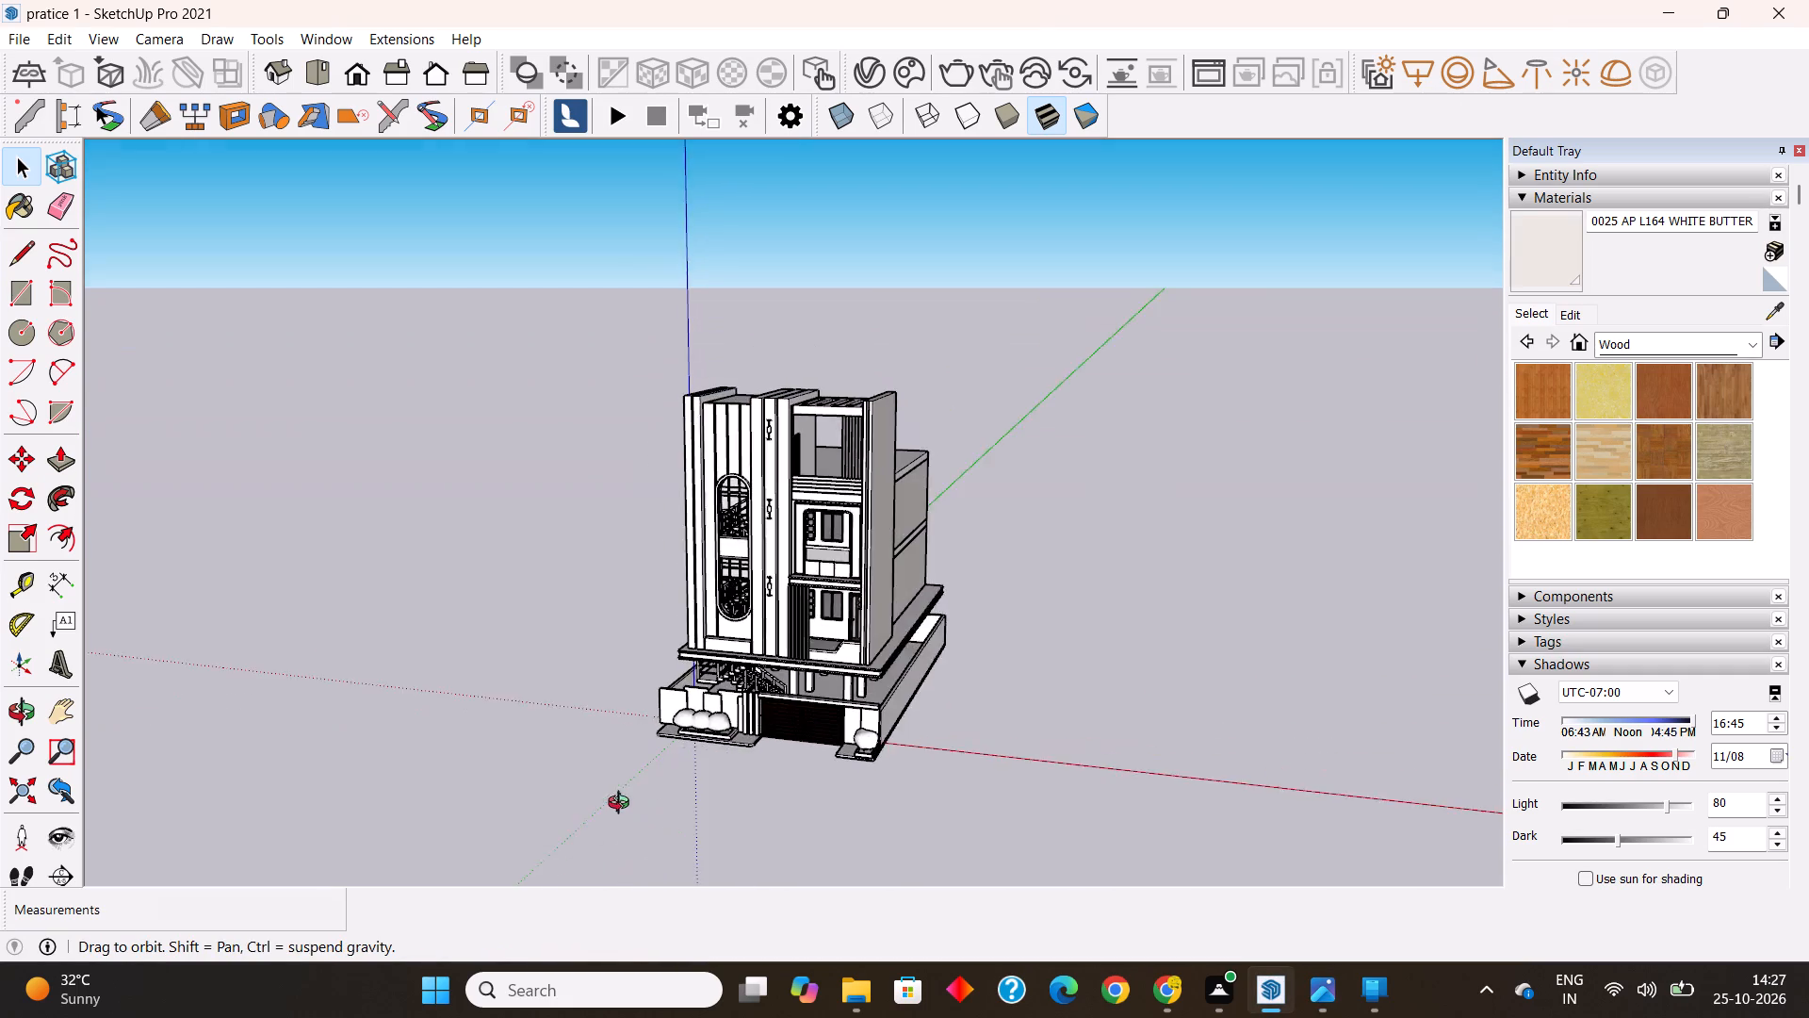
middle_click_drag(623, 805, 622, 805)
scroll(746, 708, "up", 8)
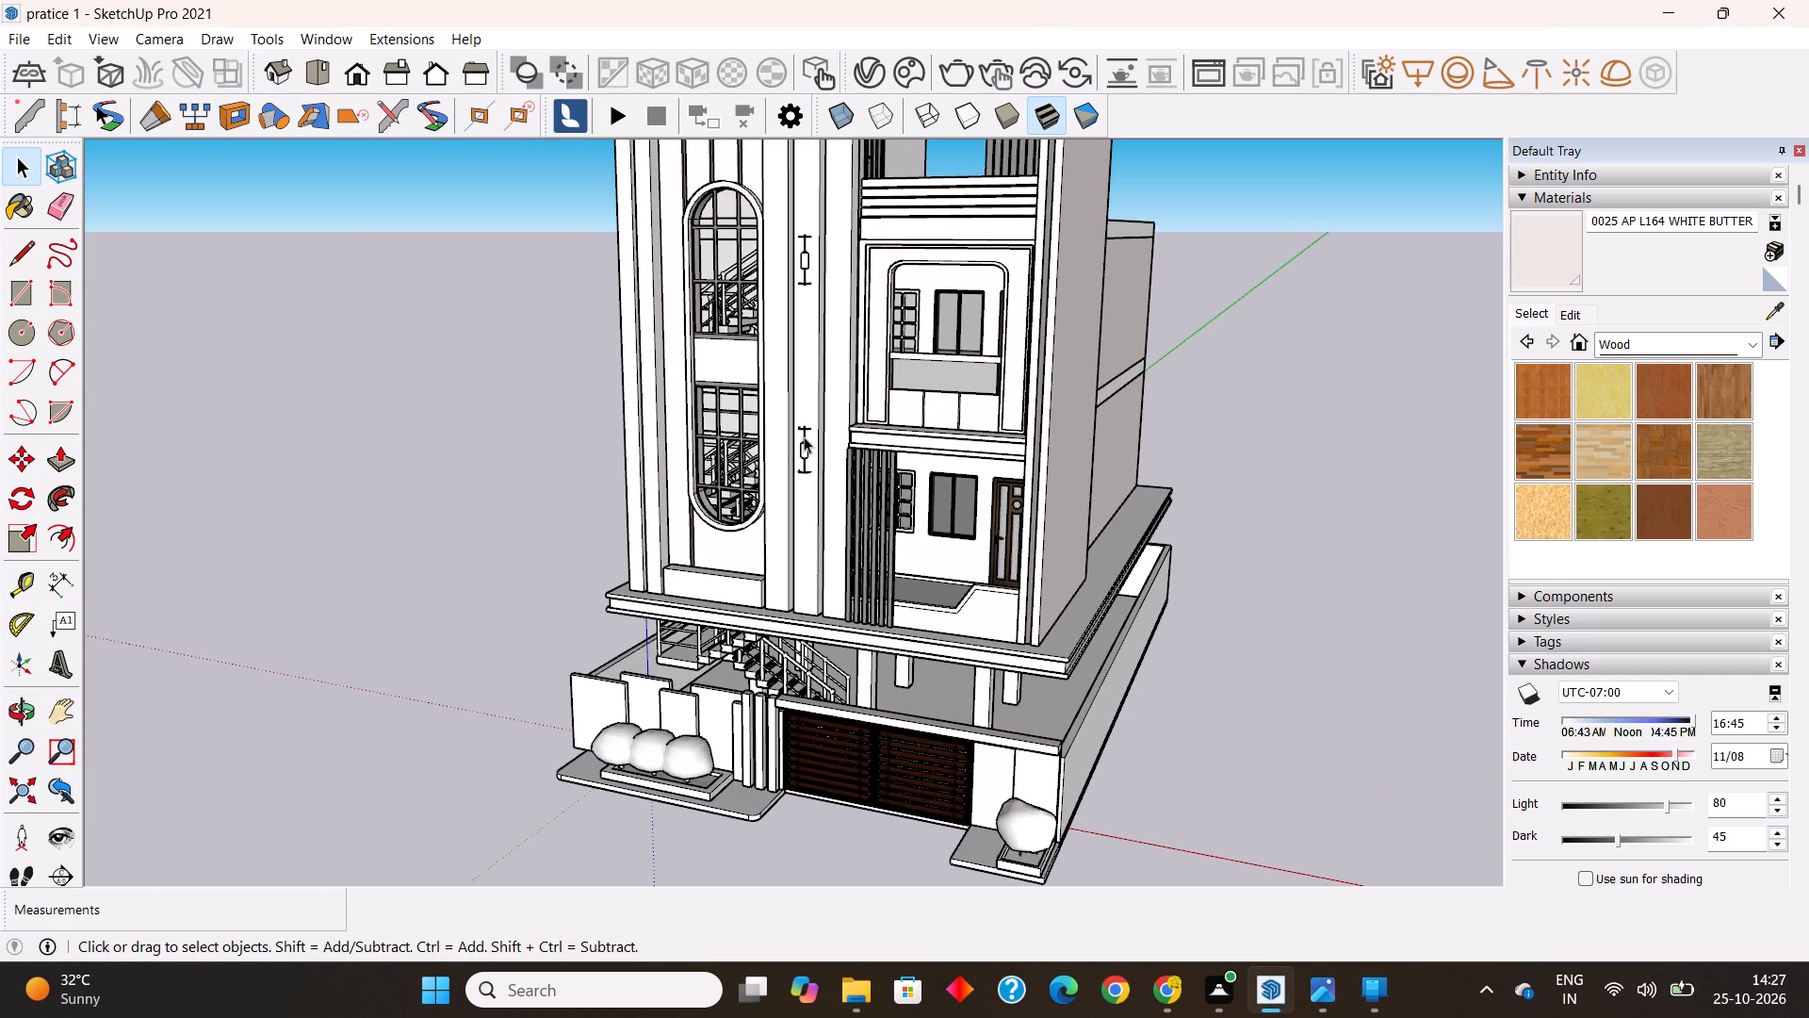
left_click(804, 436)
left_click(21, 451)
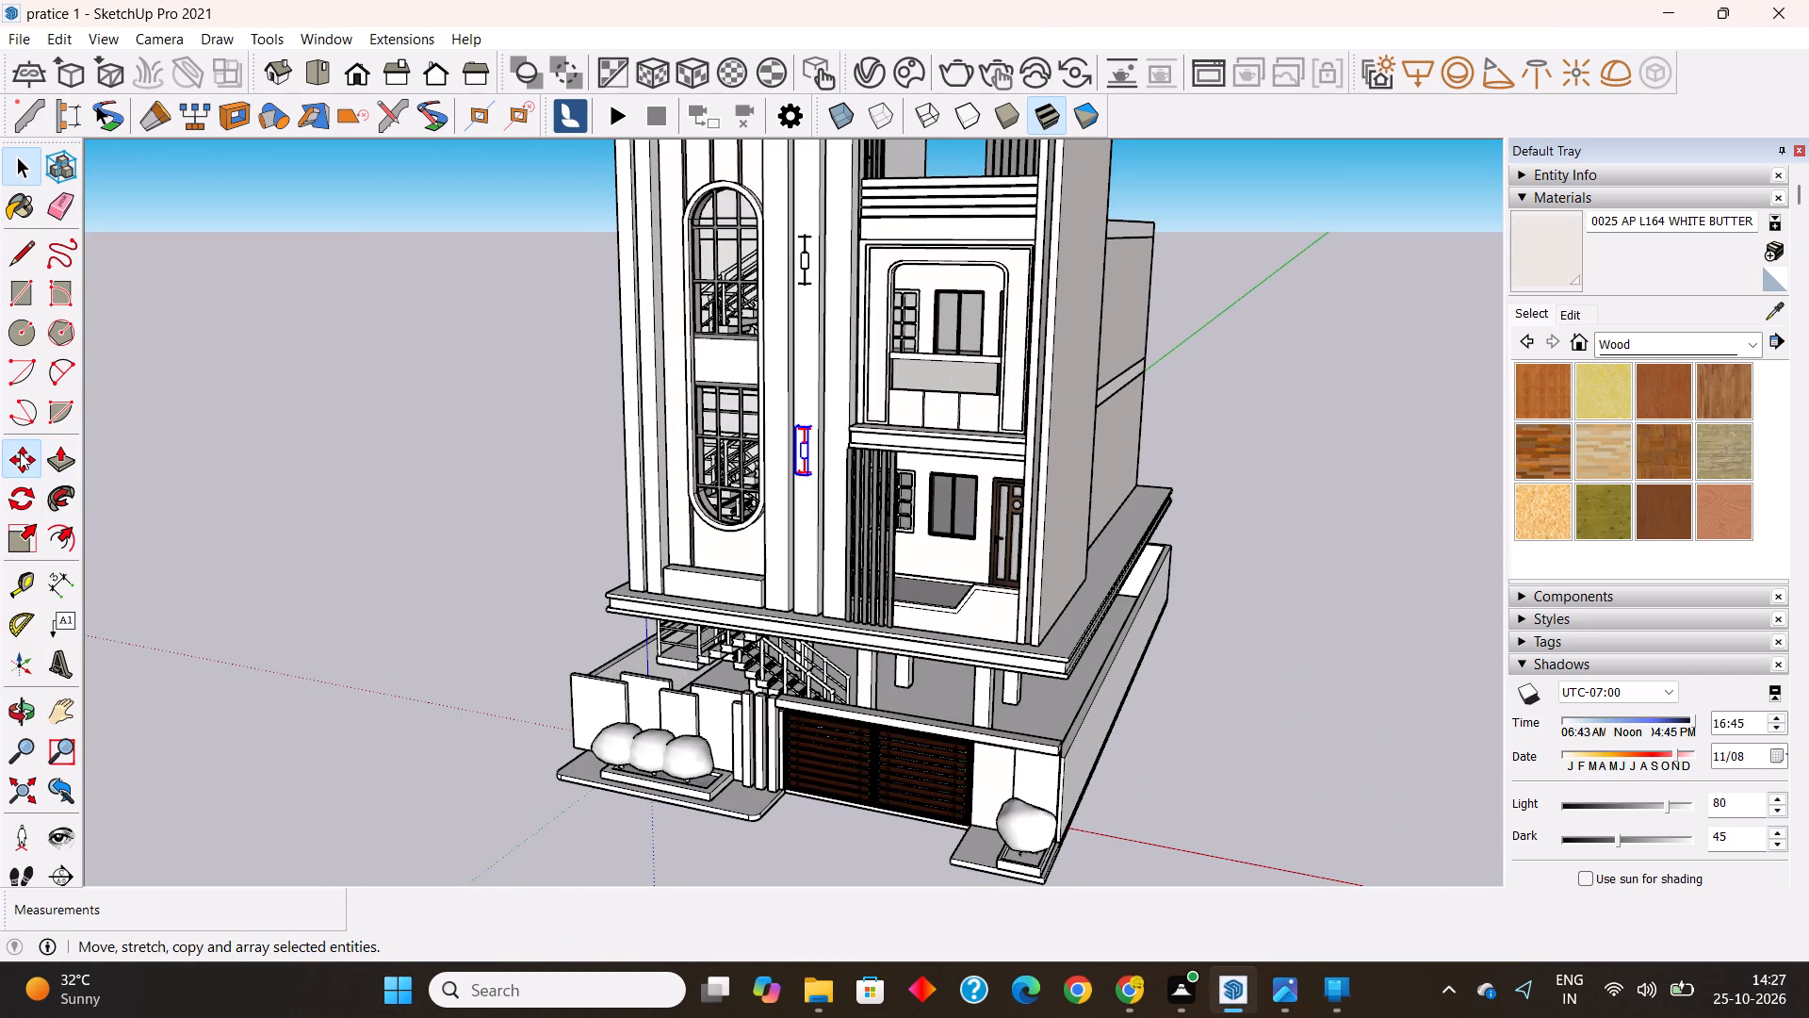
left_click(805, 477)
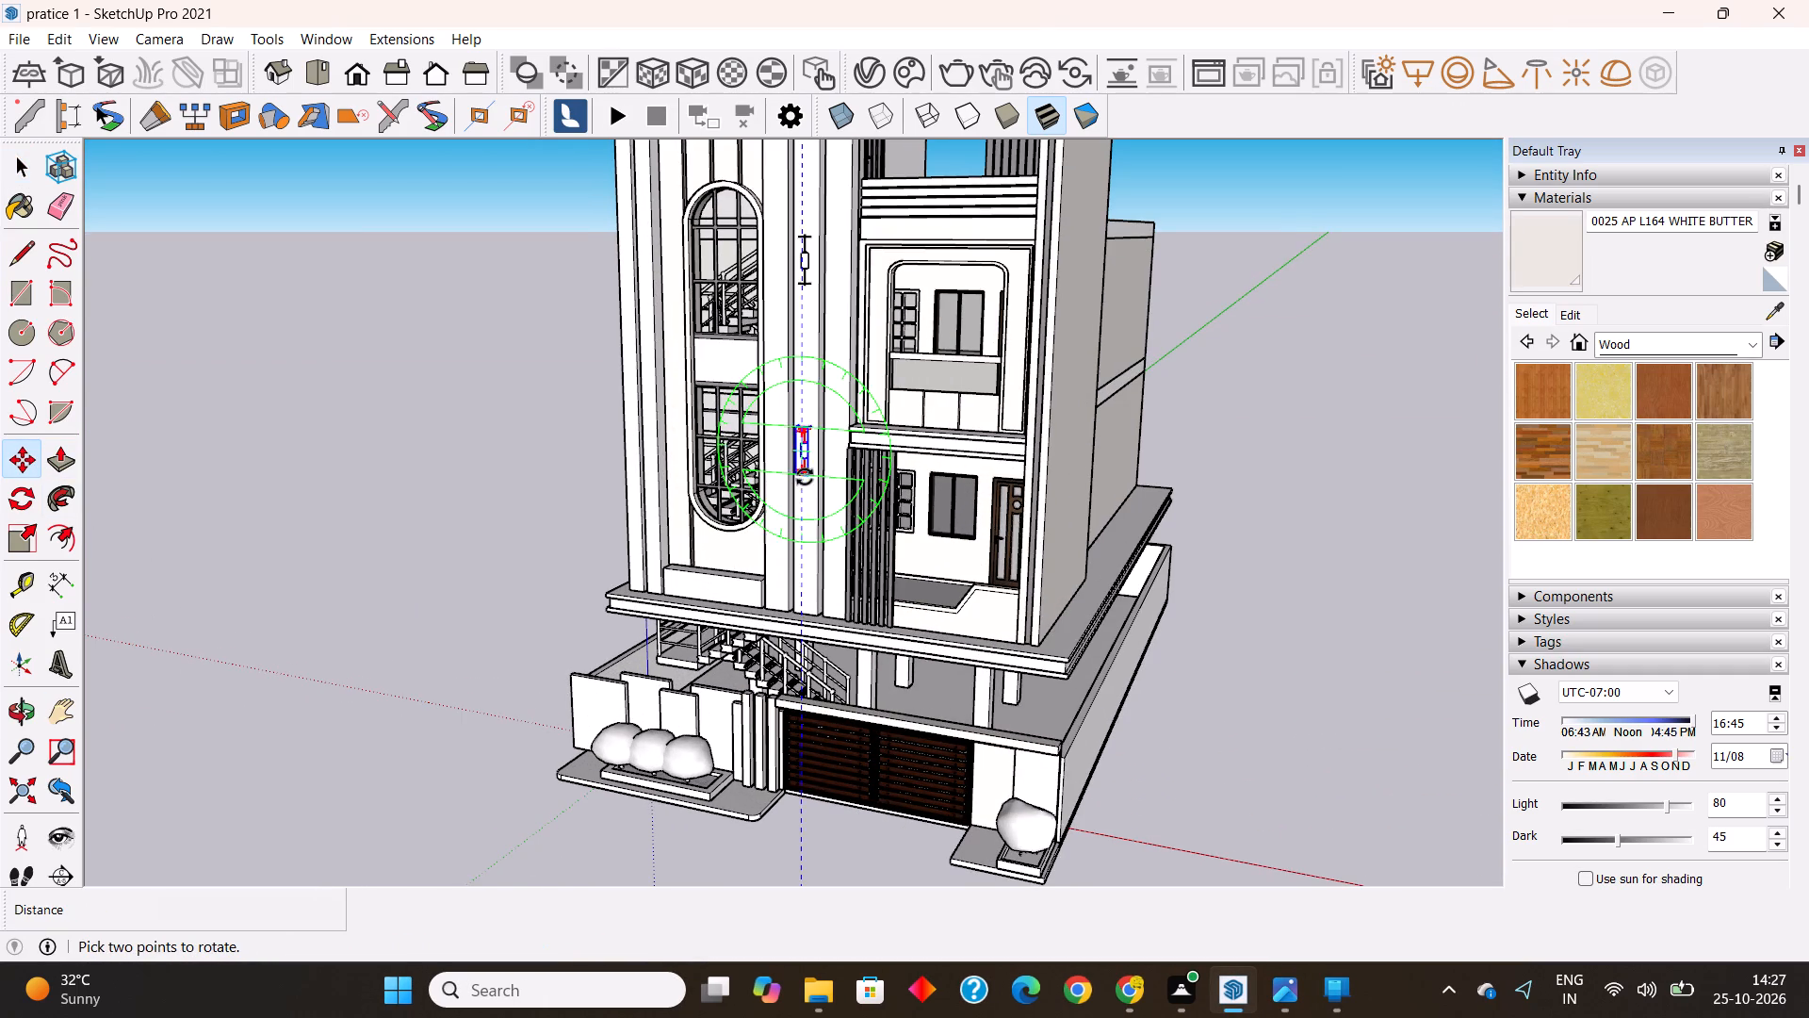
key("Escape")
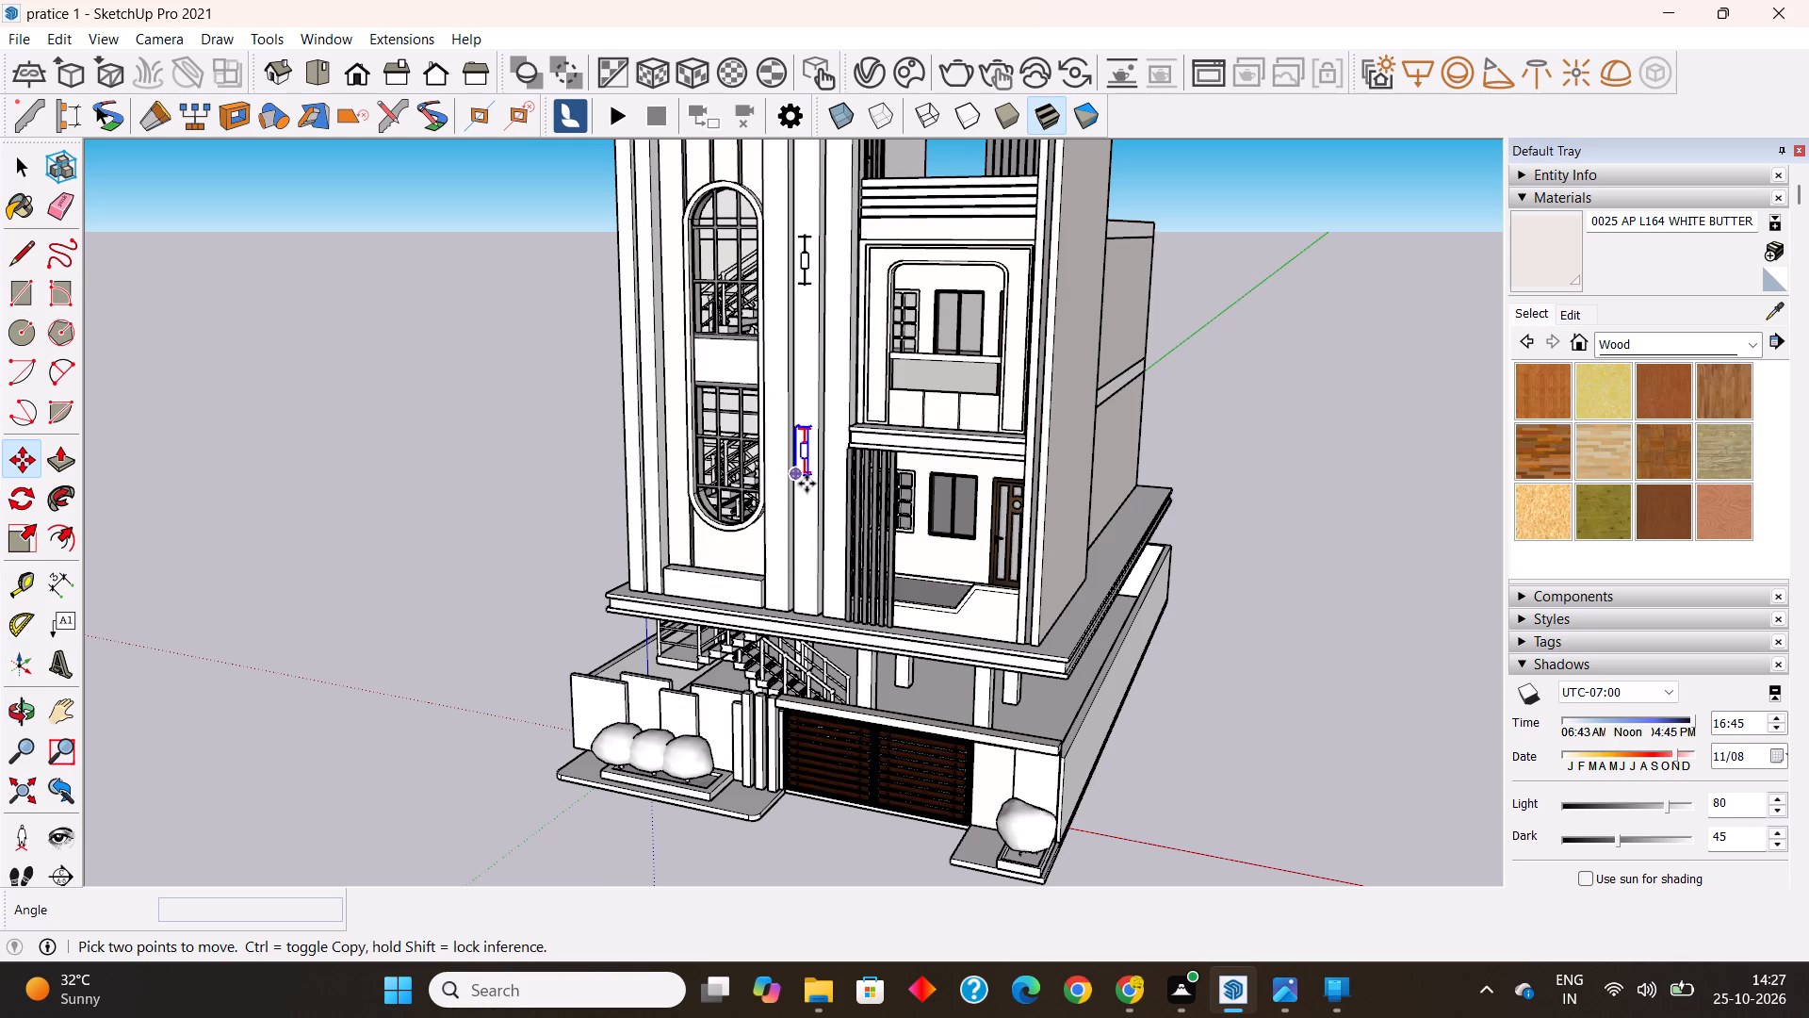
left_click(807, 483)
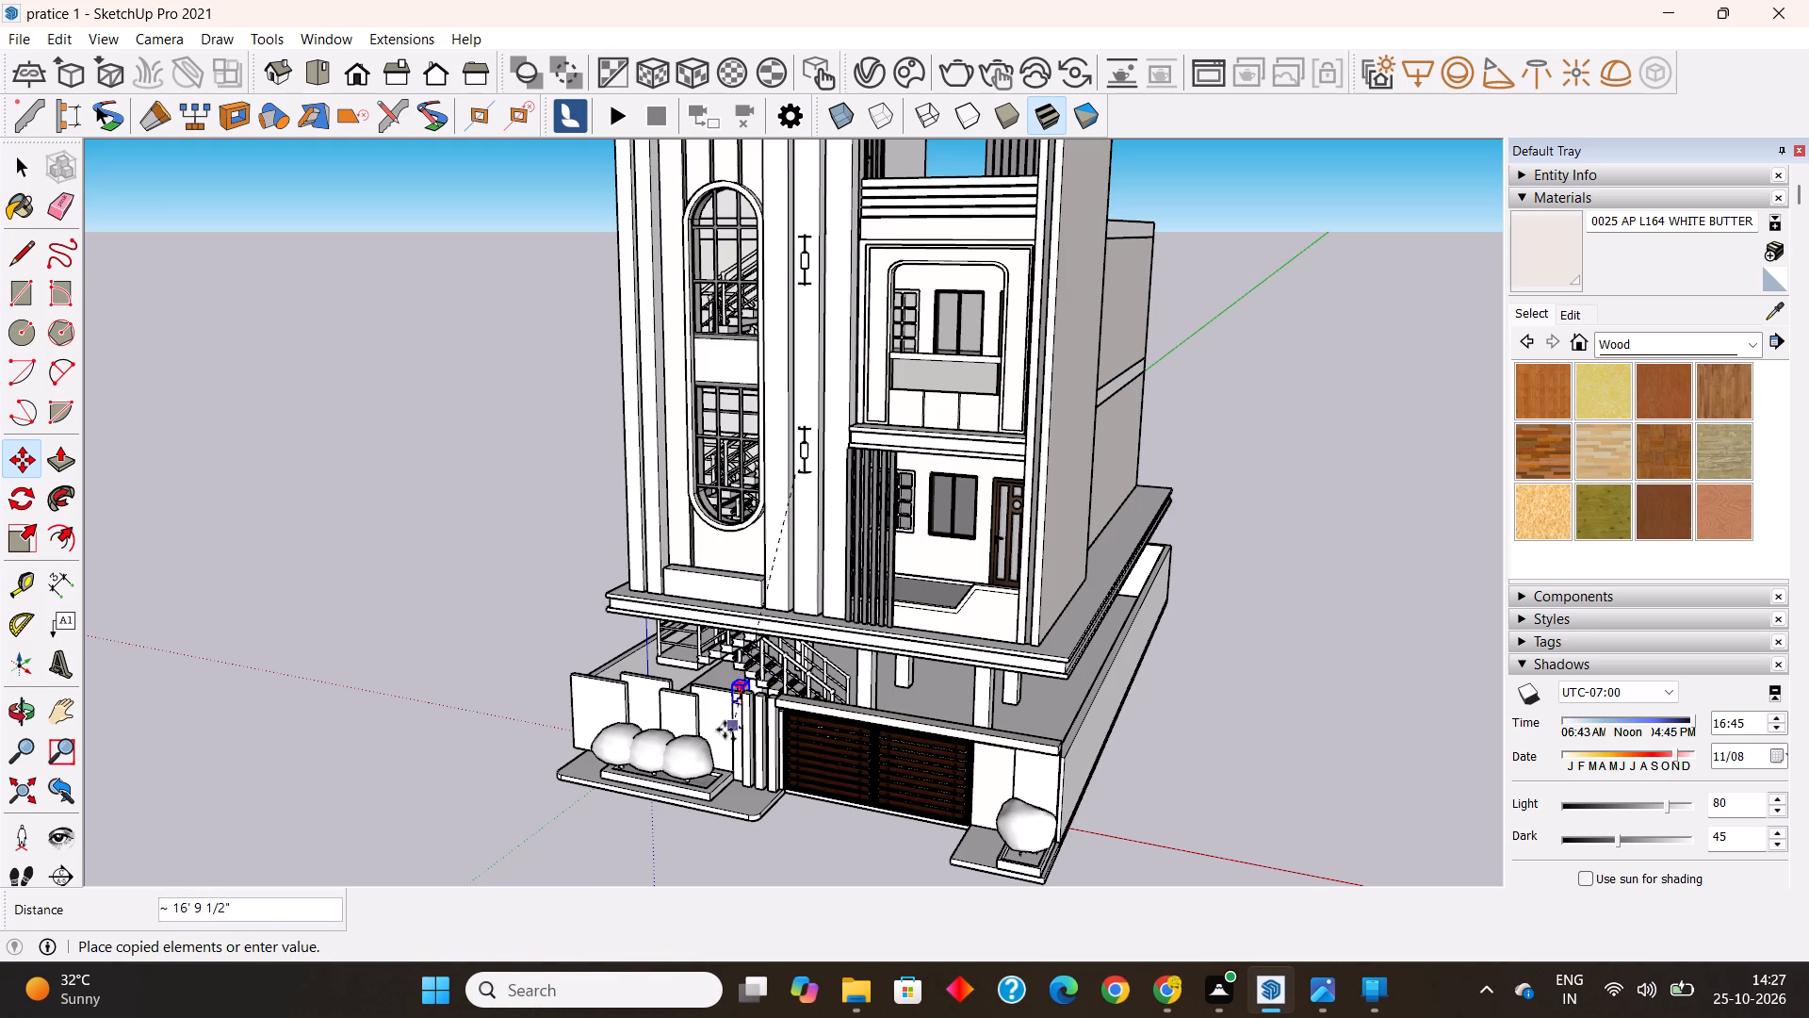
middle_click_drag(725, 730, 612, 791)
scroll(698, 721, "up", 4)
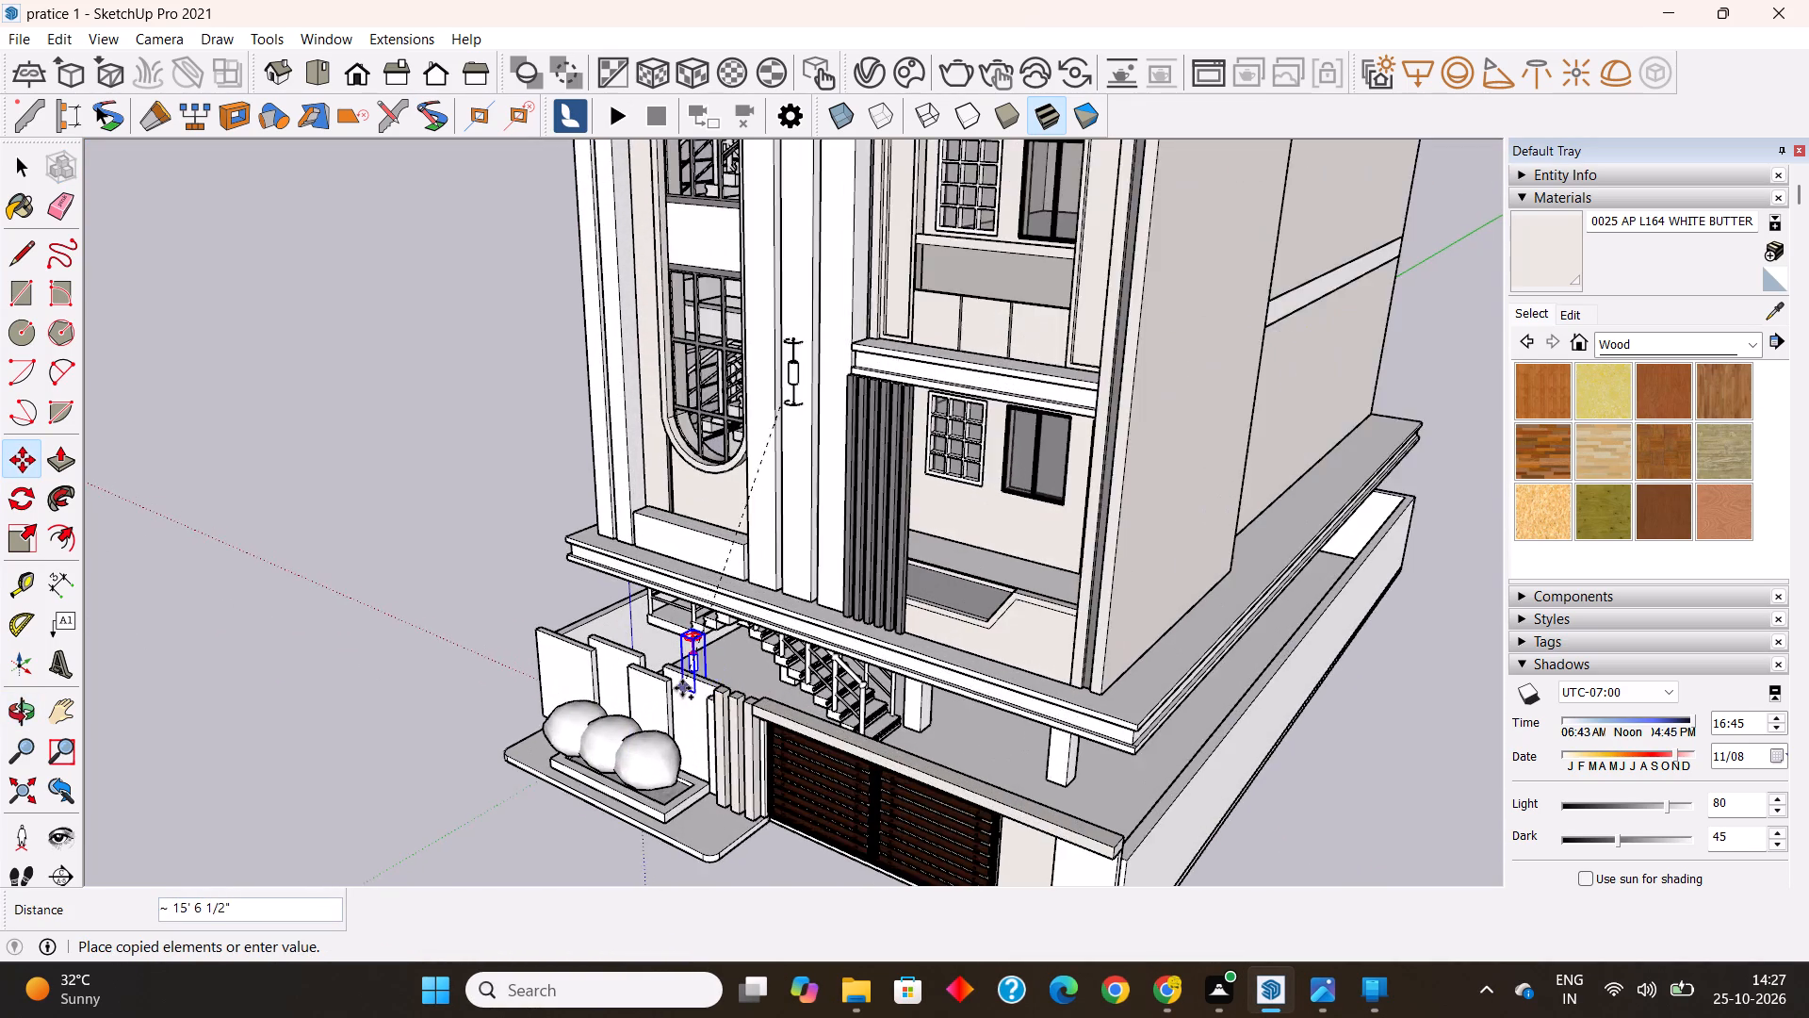
scroll(682, 688, "up", 9)
left_click(684, 683)
Move the fixture copy about 1' 2 3/4" outward to the front side of the recessed boundary wall panel.
middle_click_drag(695, 703, 618, 741)
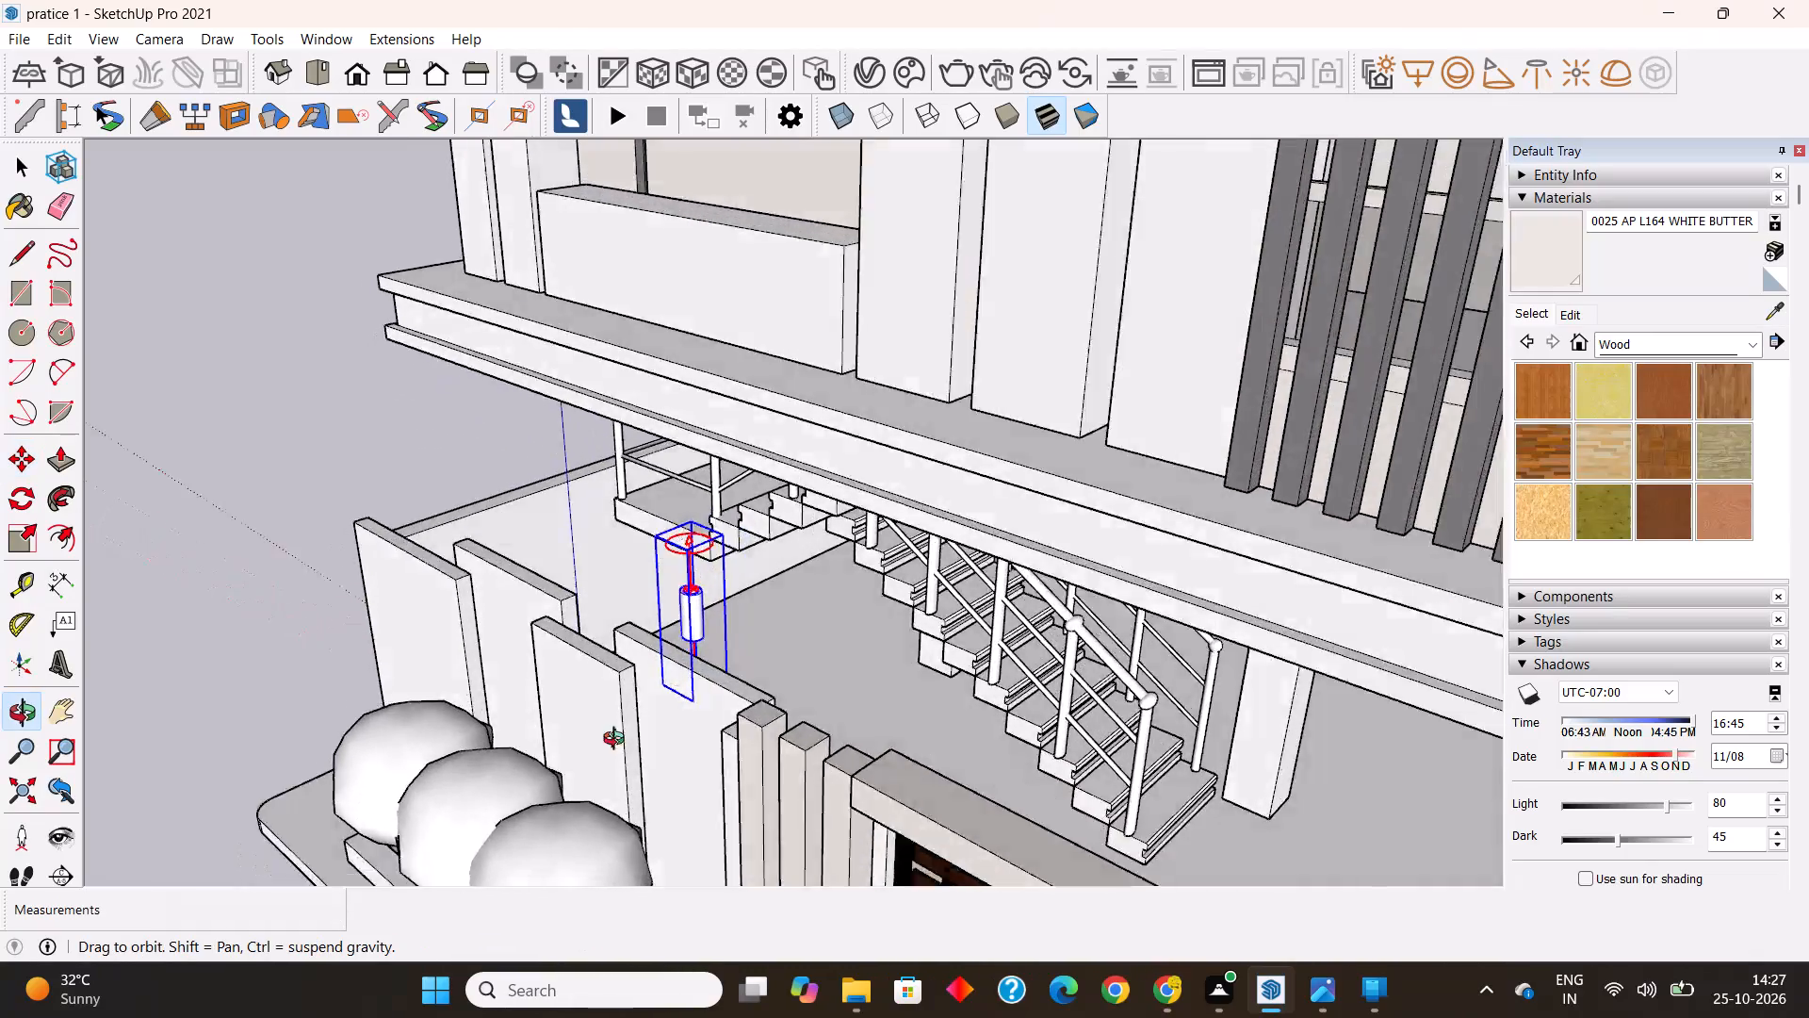
middle_click_drag(618, 741, 437, 789)
scroll(556, 712, "up", 3)
scroll(664, 660, "up", 5)
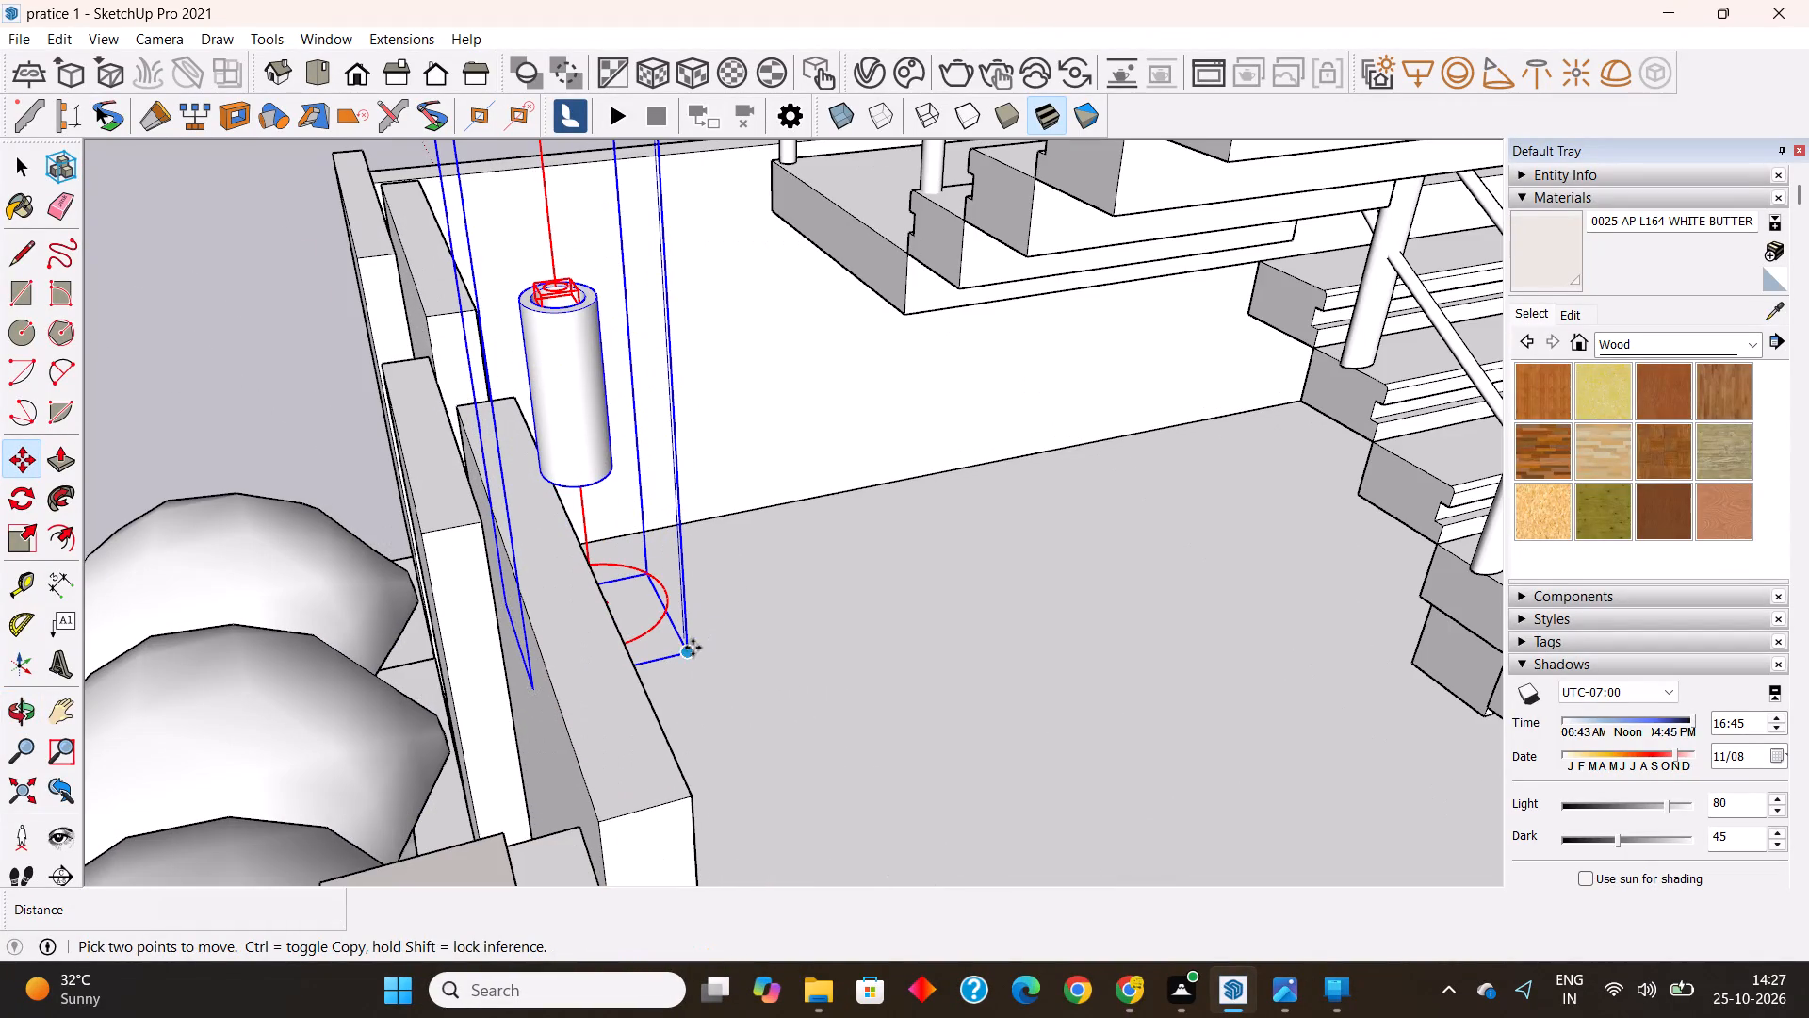
left_click(687, 654)
left_click(548, 694)
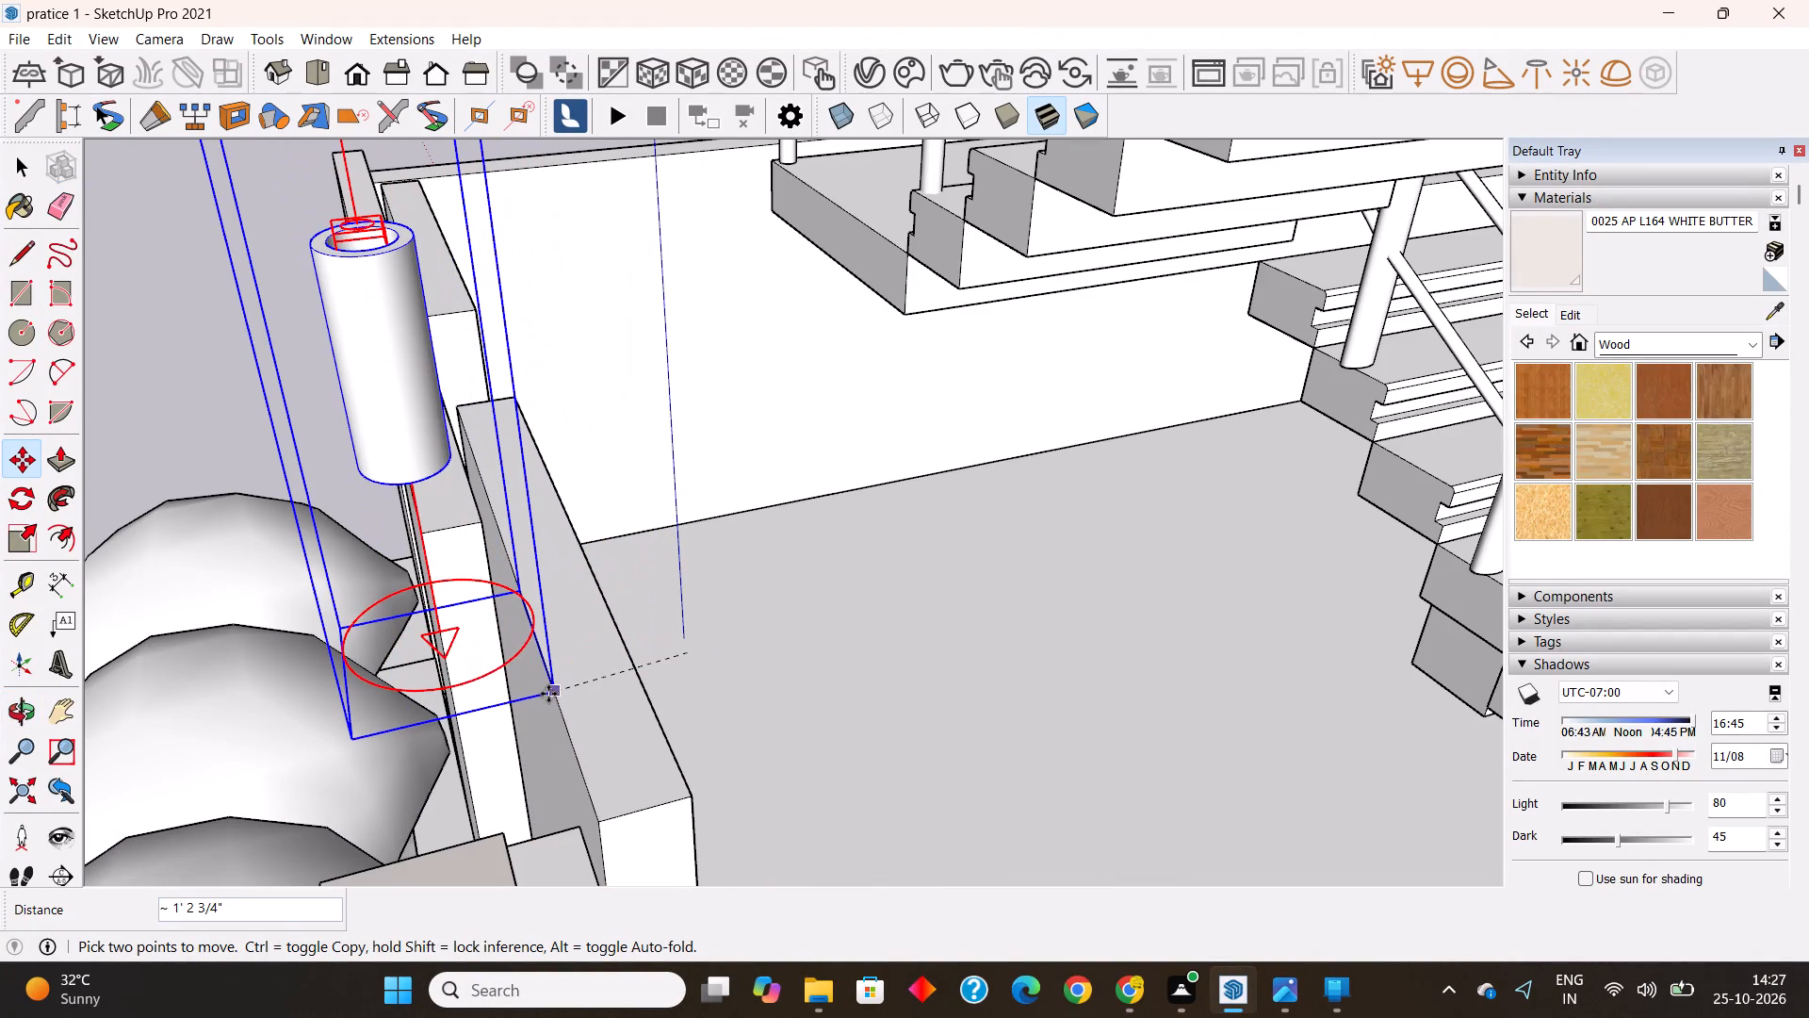
Lower the fixture copy by more than 1' so it sits against the recessed boundary wall panel.
middle_click_drag(544, 694, 925, 466)
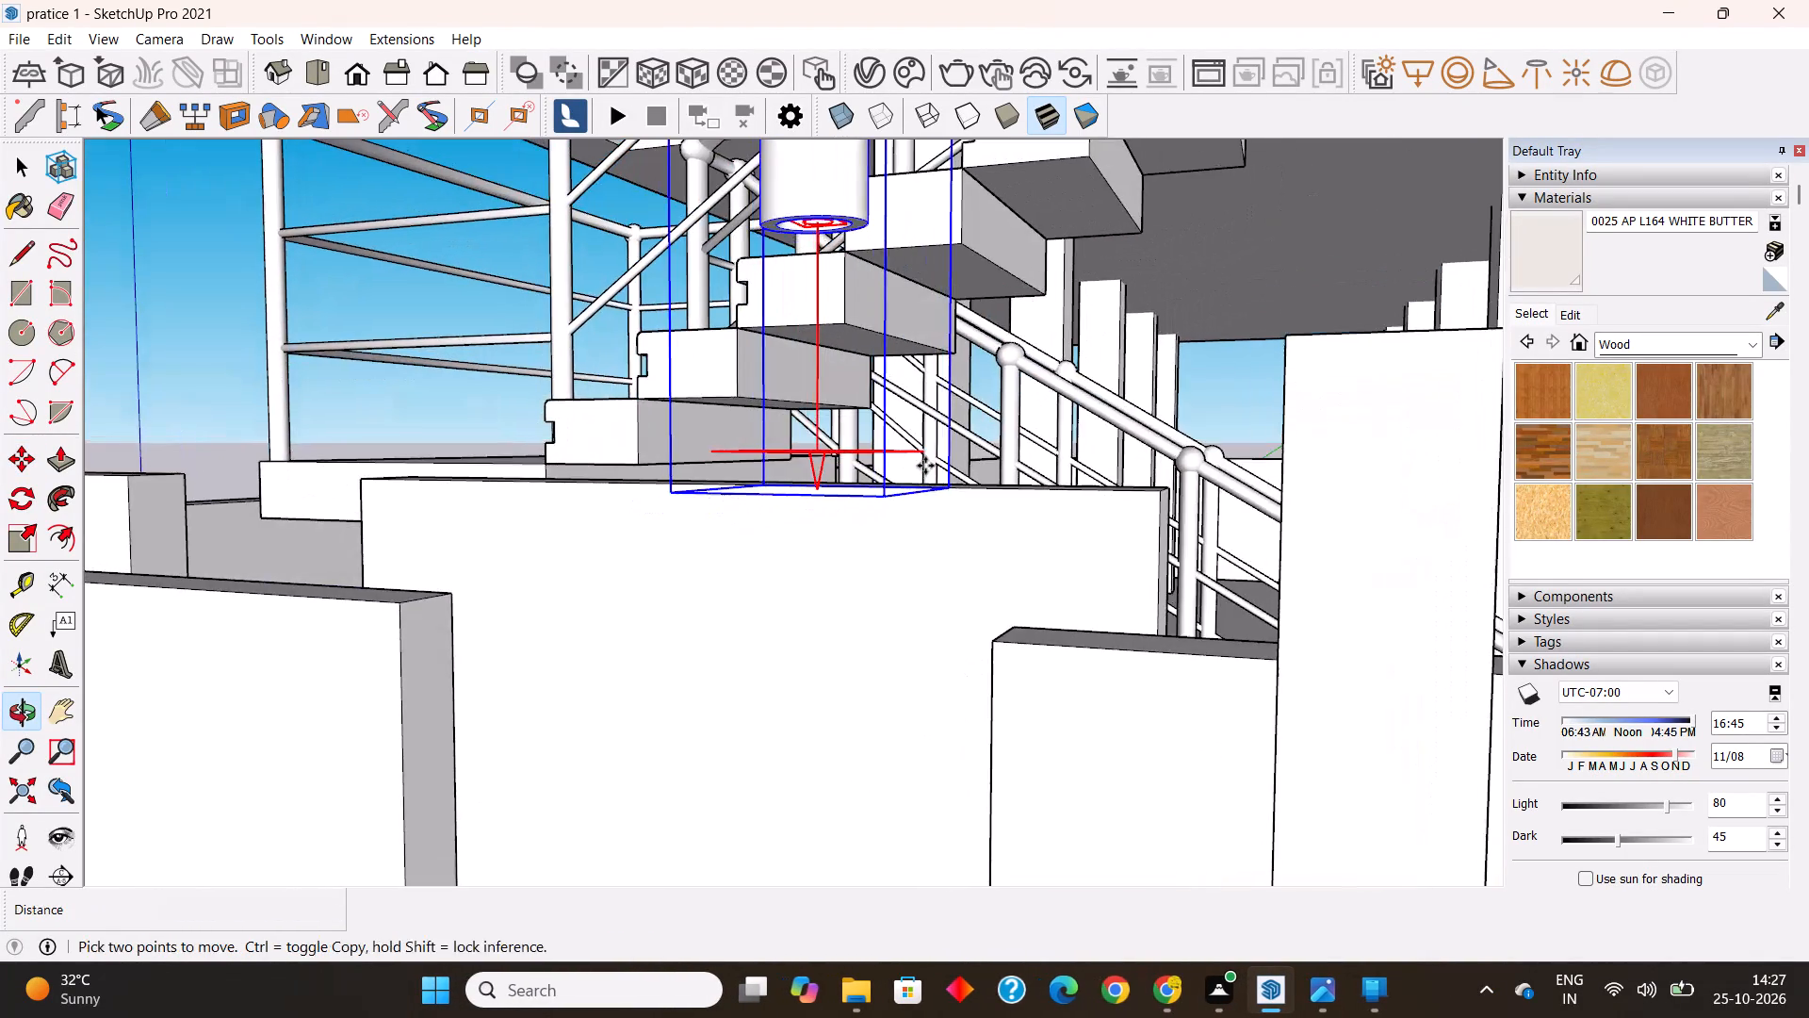
scroll(925, 466, "down", 2)
left_click(941, 477)
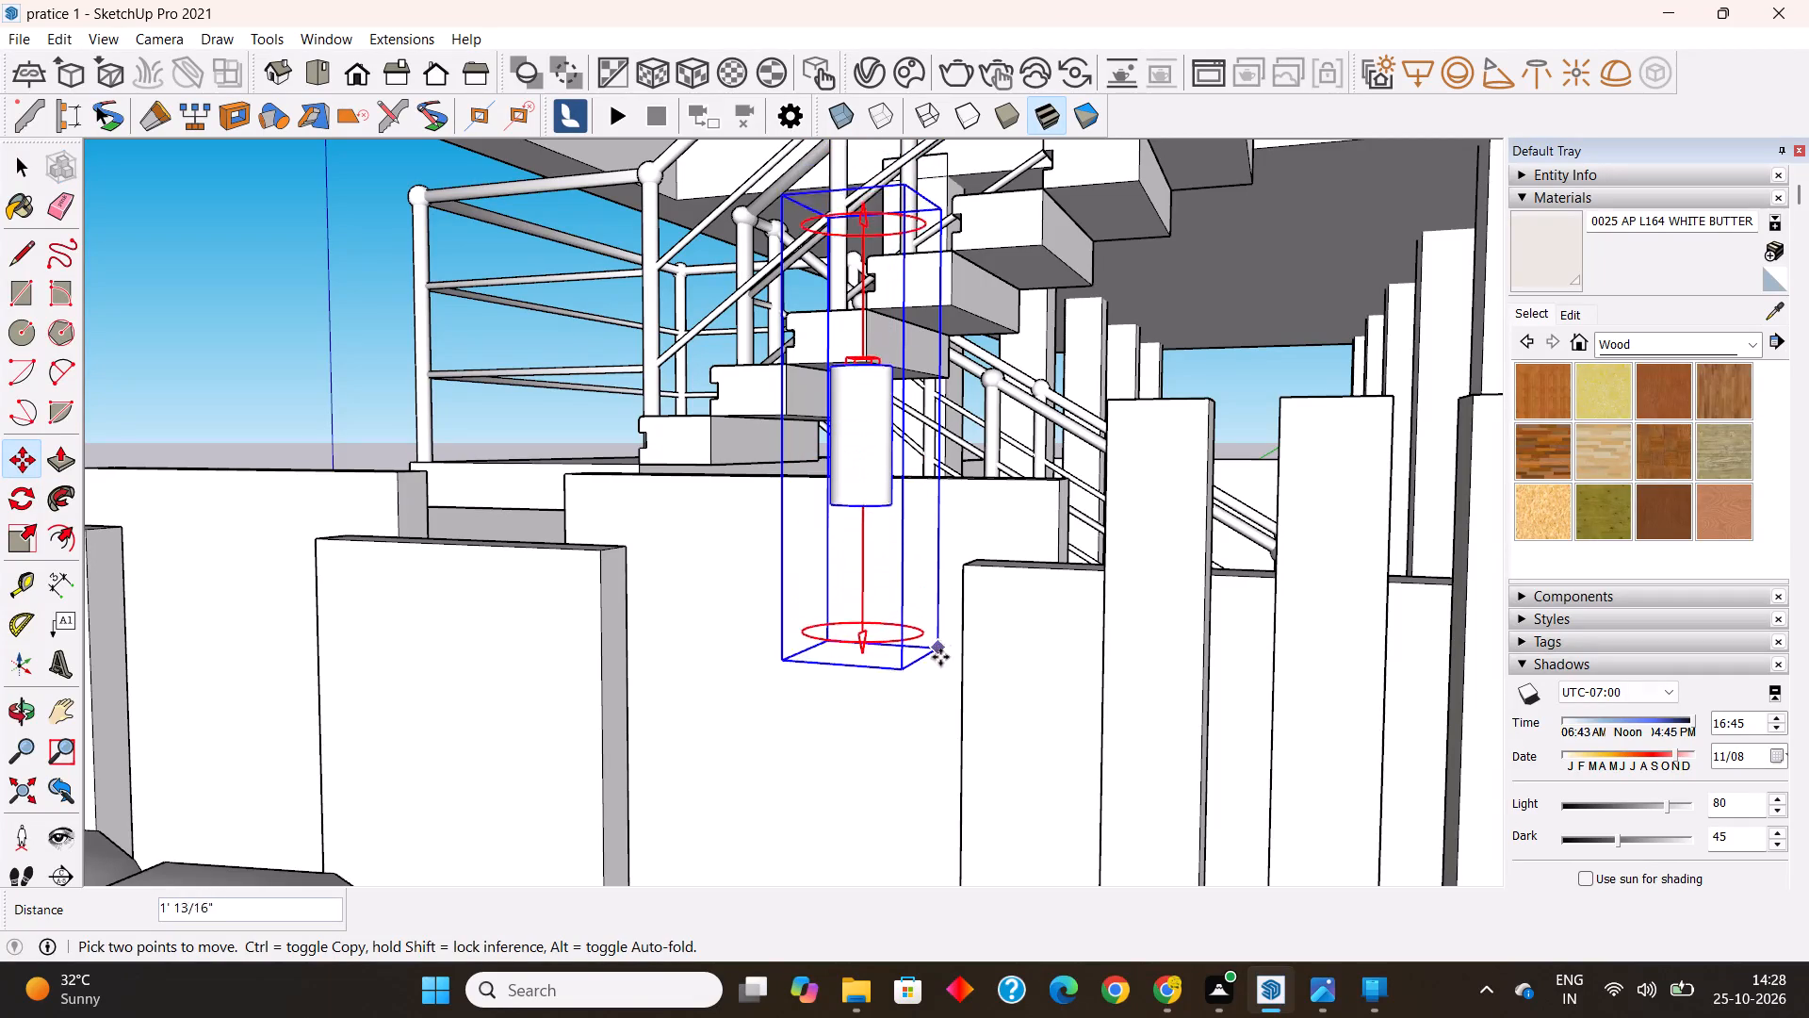
left_click(926, 817)
Shift the fixture copy sideways along the recessed panel, toward the middle of the gap between the neighbouring front panels.
scroll(904, 673, "down", 5)
middle_click_drag(776, 796, 1383, 864)
scroll(1031, 734, "up", 1)
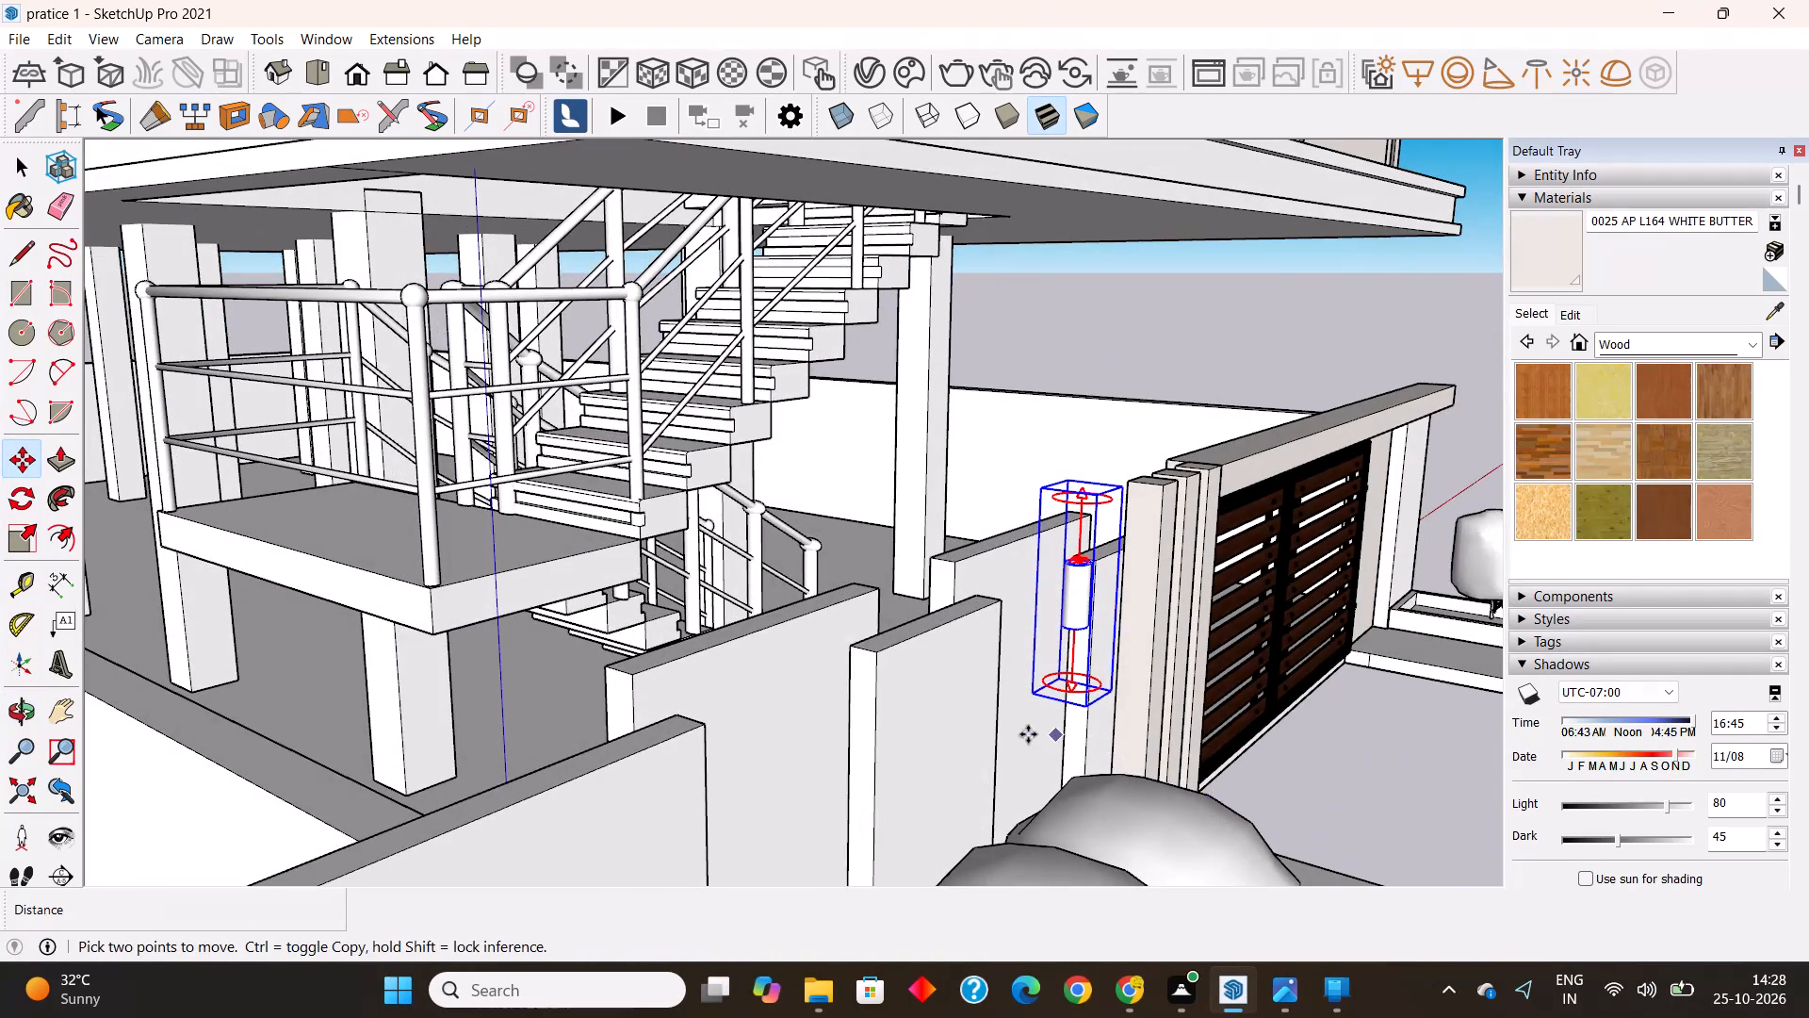
scroll(1028, 734, "up", 7)
left_click(1032, 672)
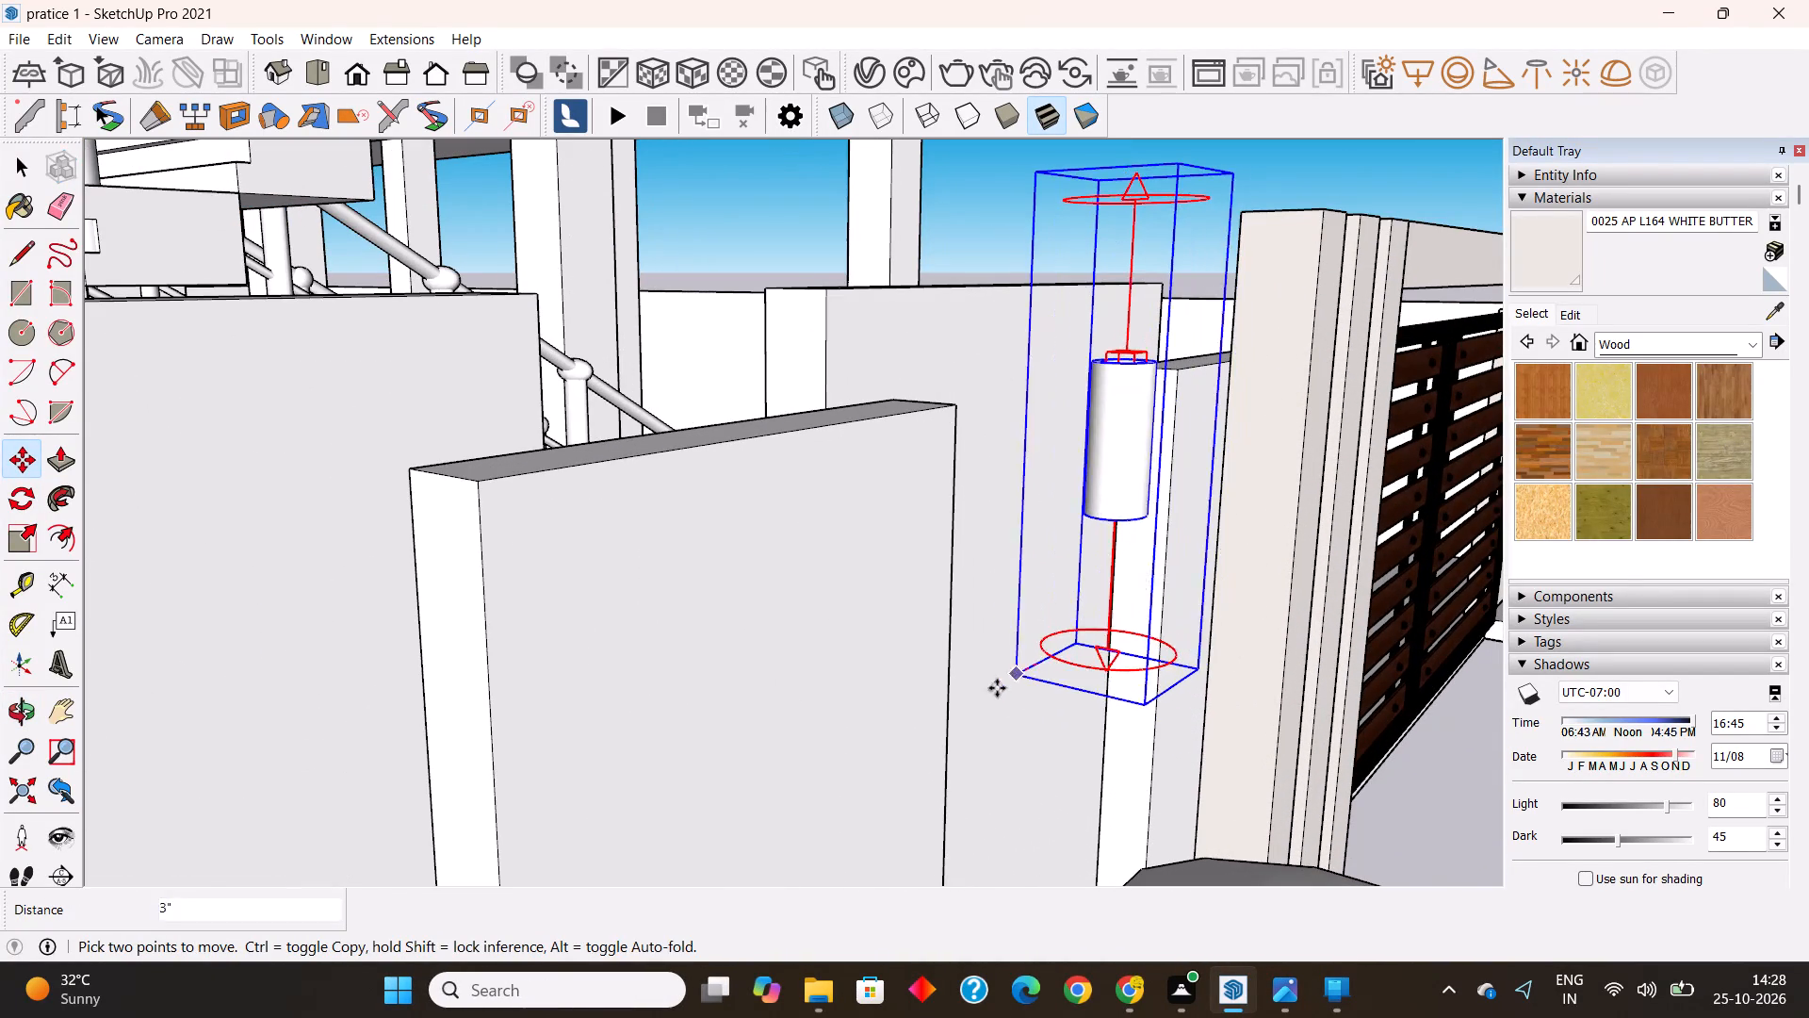
left_click(979, 700)
Lower the fixture copy on the recessed wall panel by a further 1' 5 15/16".
middle_click_drag(993, 694, 421, 750)
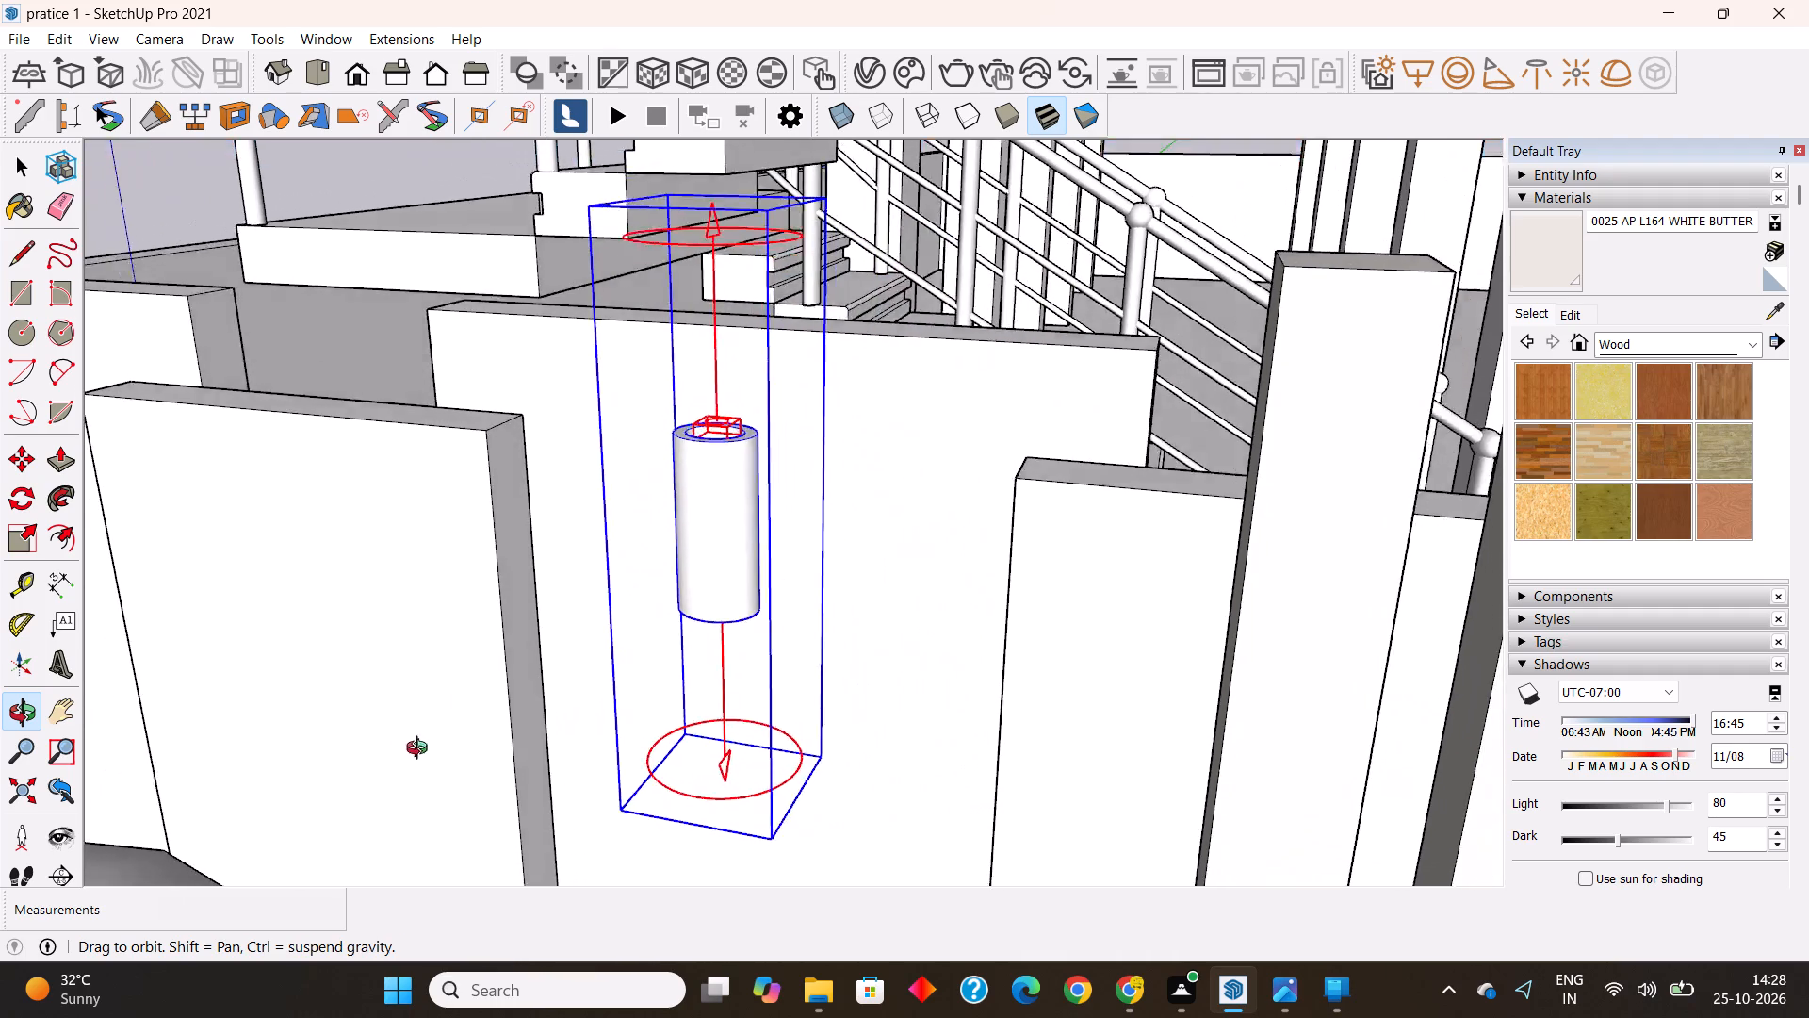
middle_click_drag(421, 750, 423, 736)
scroll(705, 403, "down", 8)
middle_click_drag(838, 620, 856, 571)
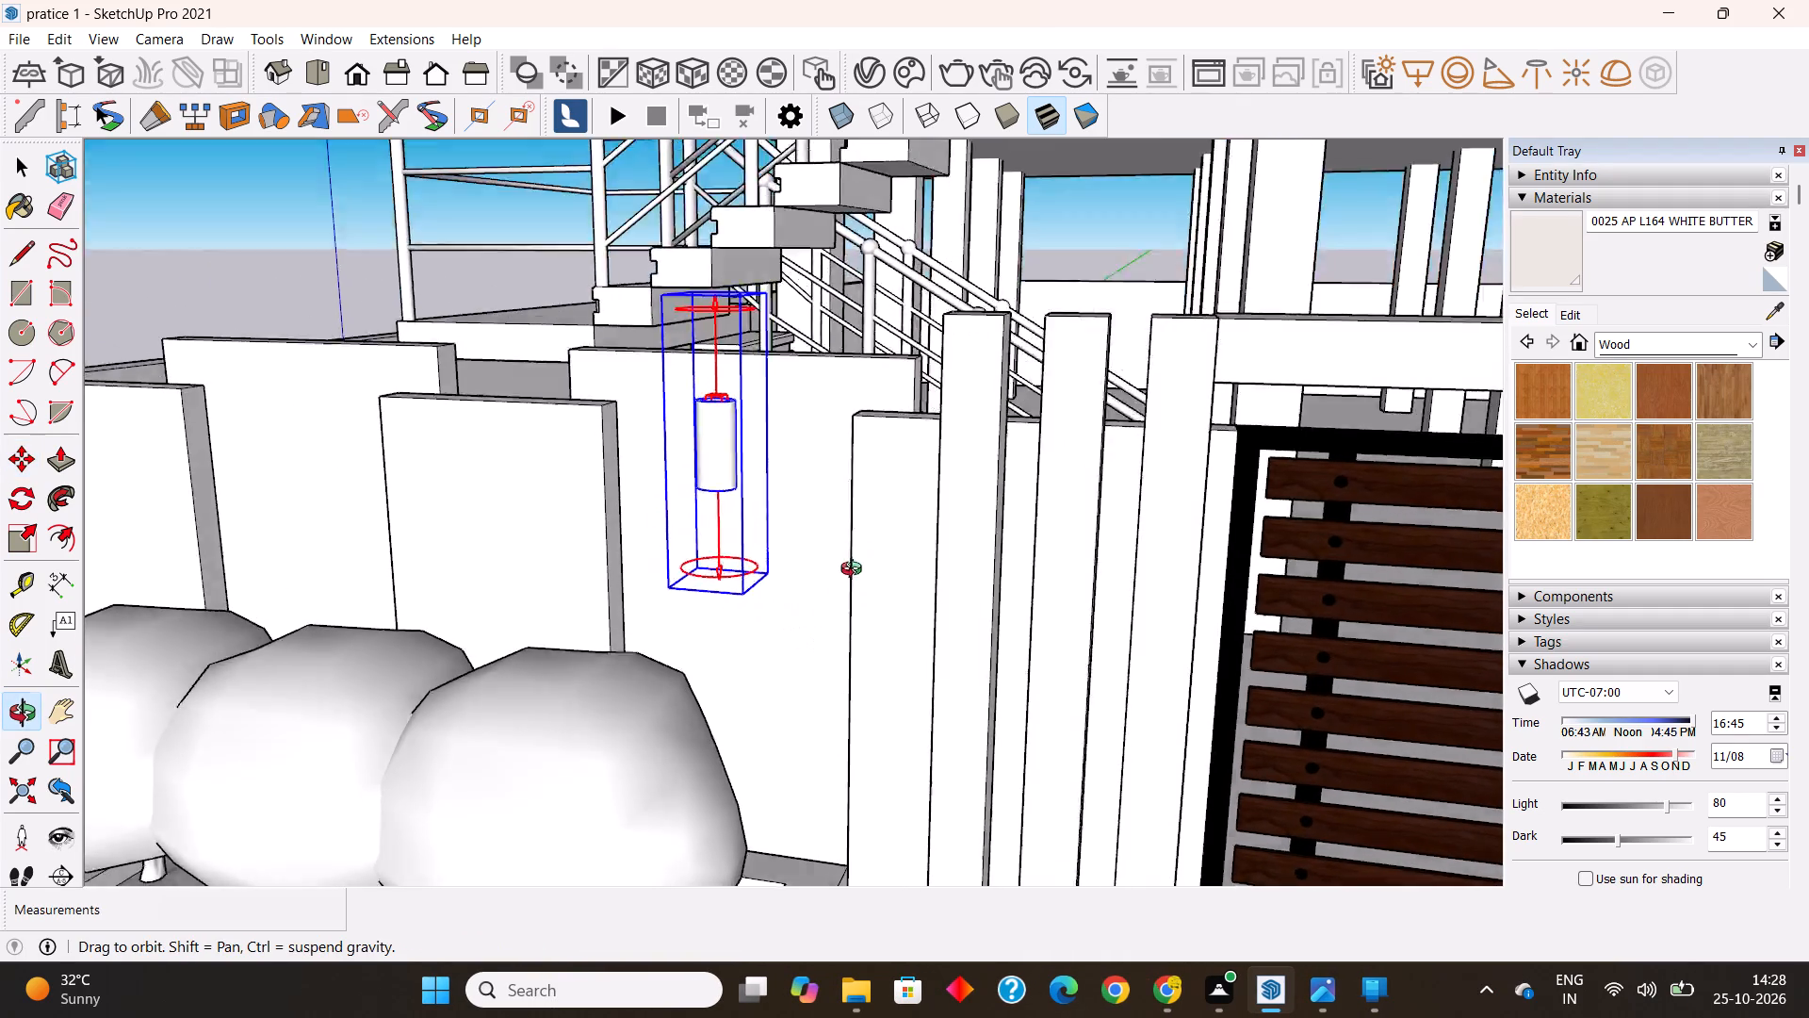
middle_click_drag(856, 571, 836, 488)
left_click(772, 553)
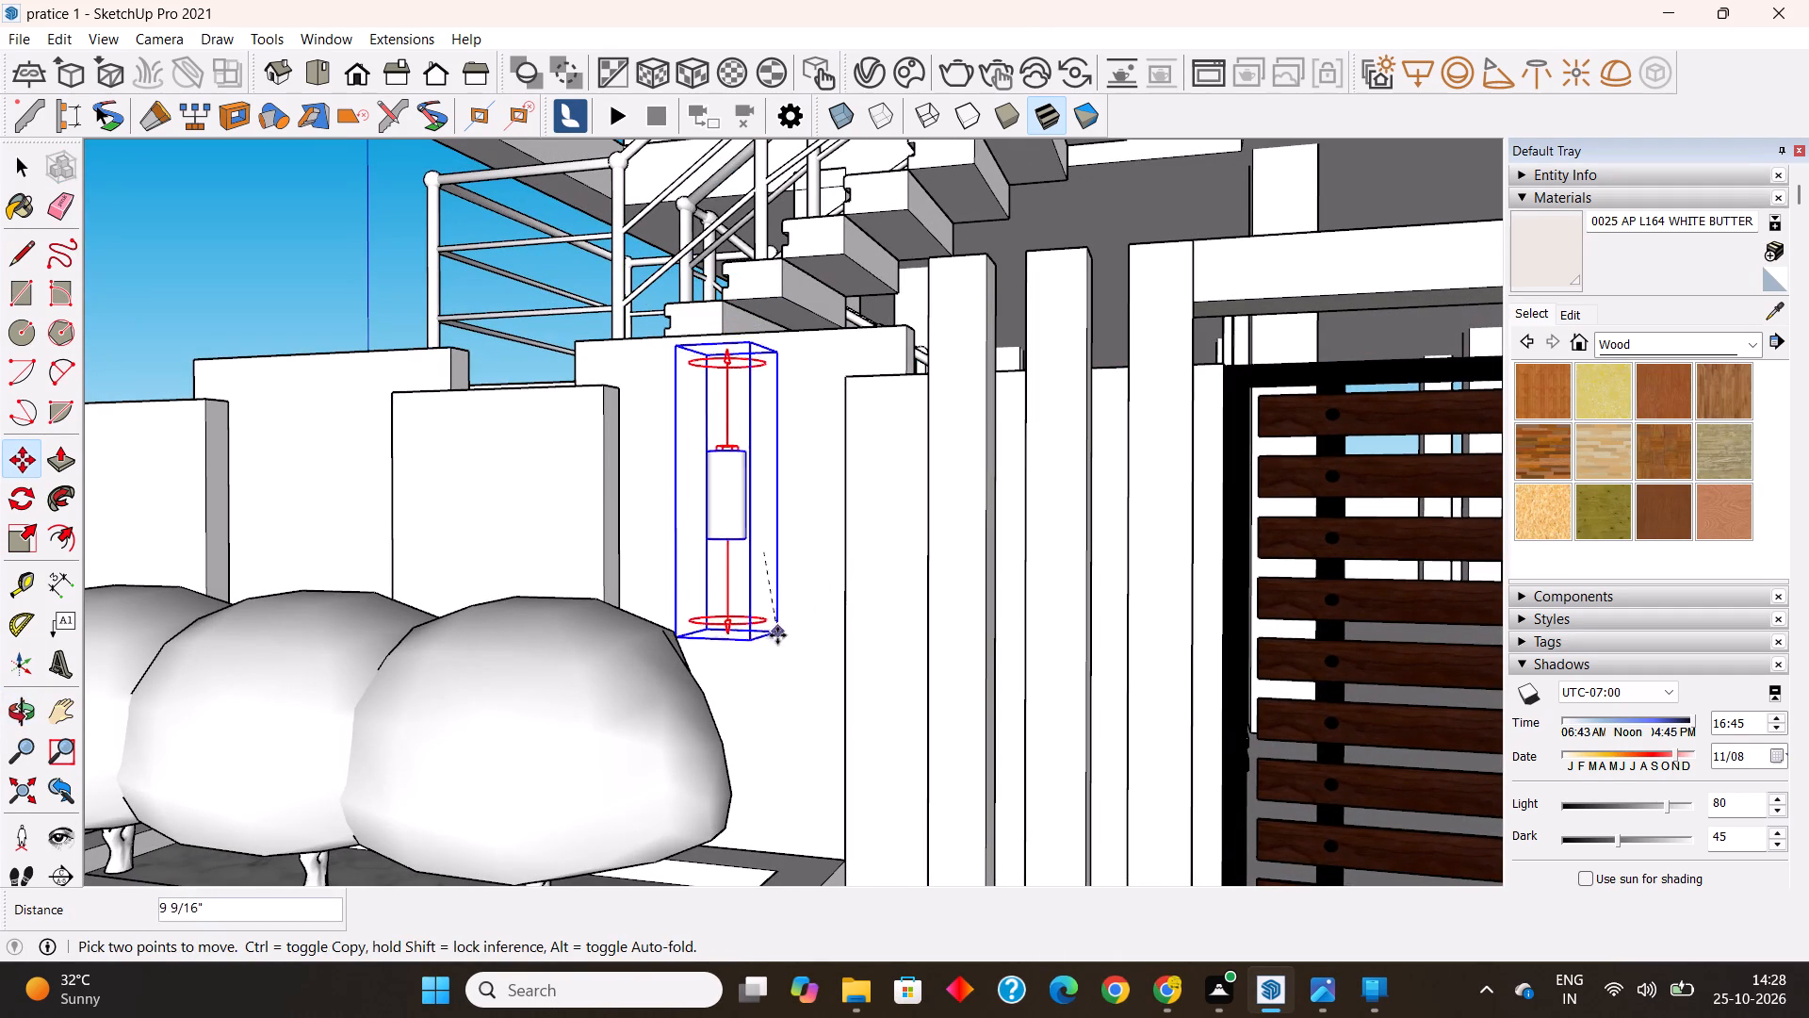
left_click(769, 704)
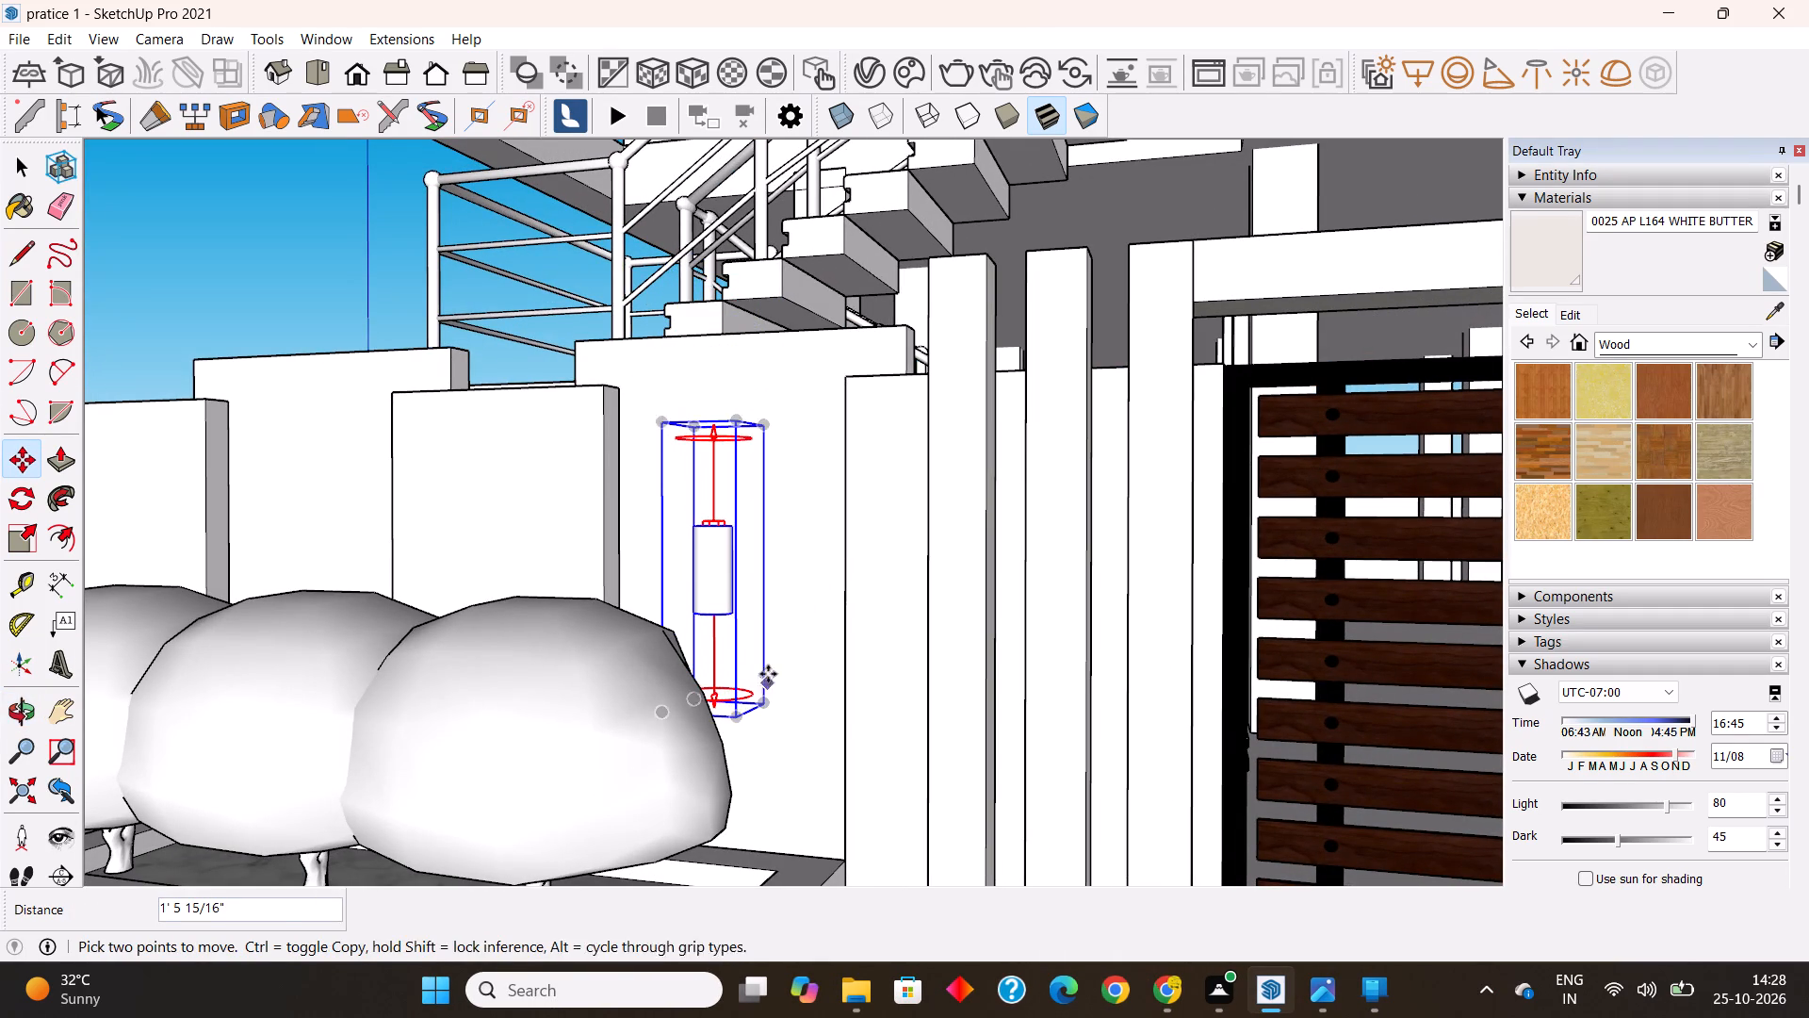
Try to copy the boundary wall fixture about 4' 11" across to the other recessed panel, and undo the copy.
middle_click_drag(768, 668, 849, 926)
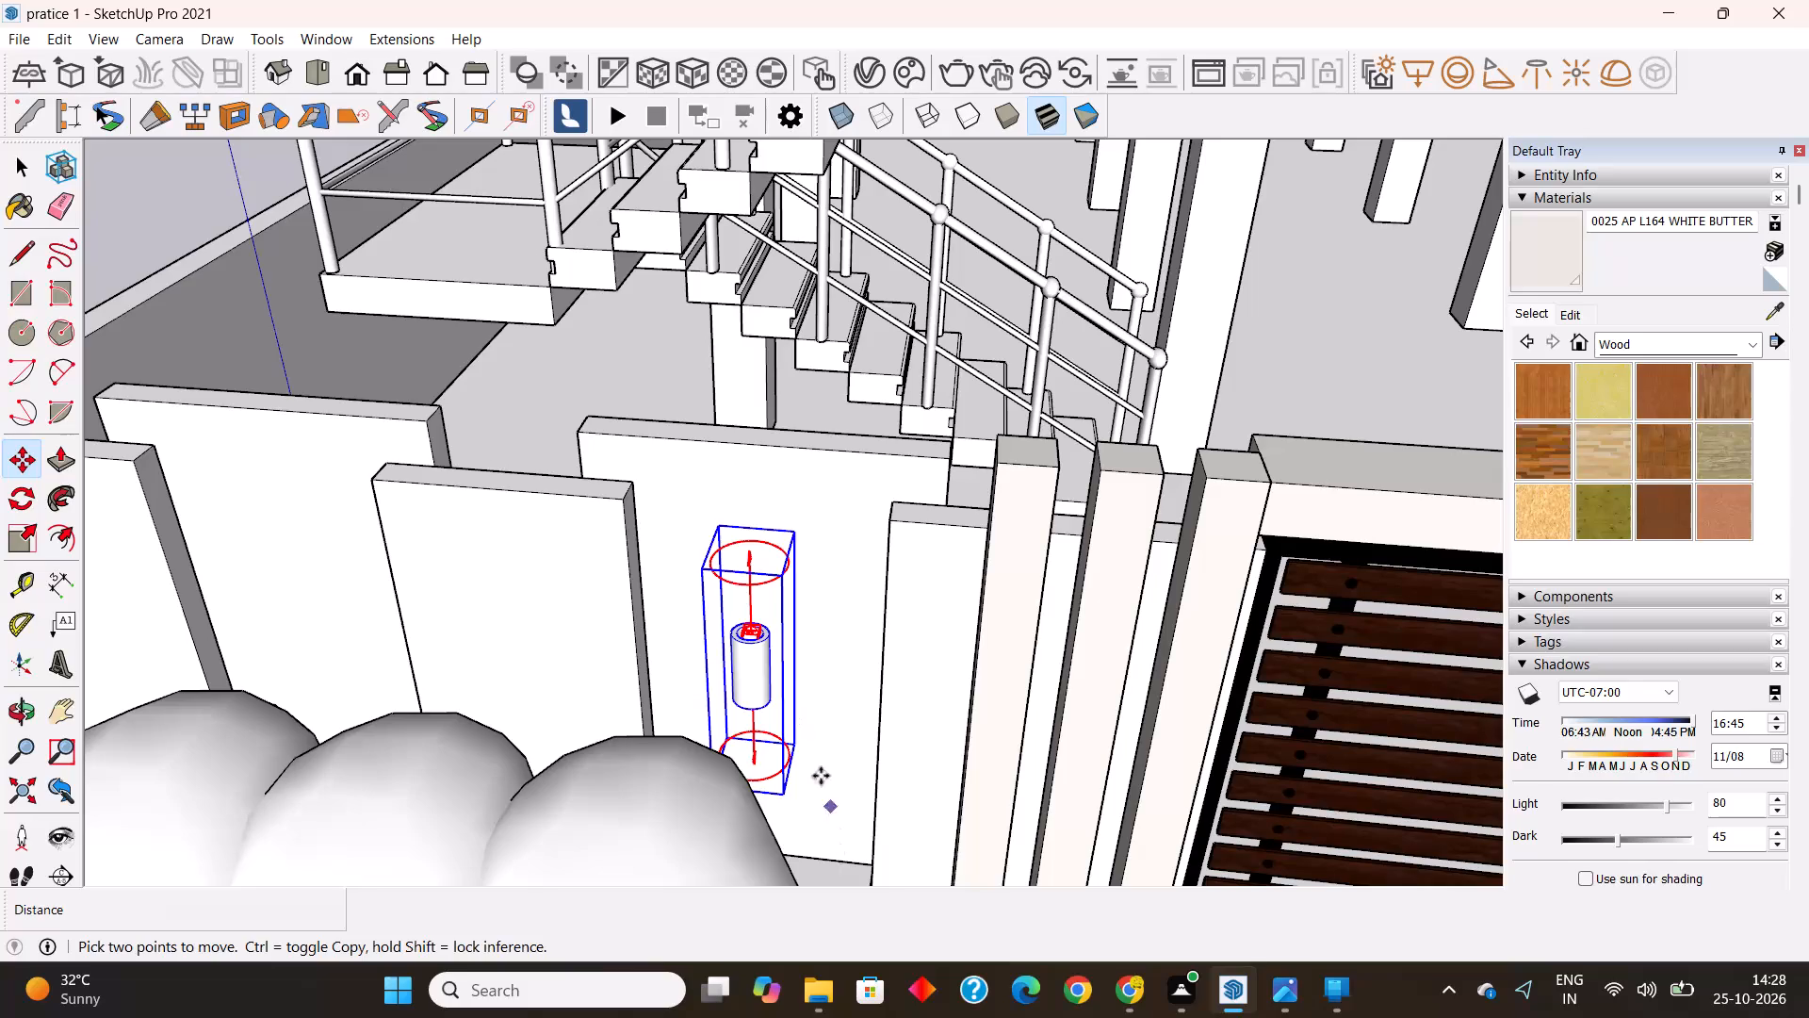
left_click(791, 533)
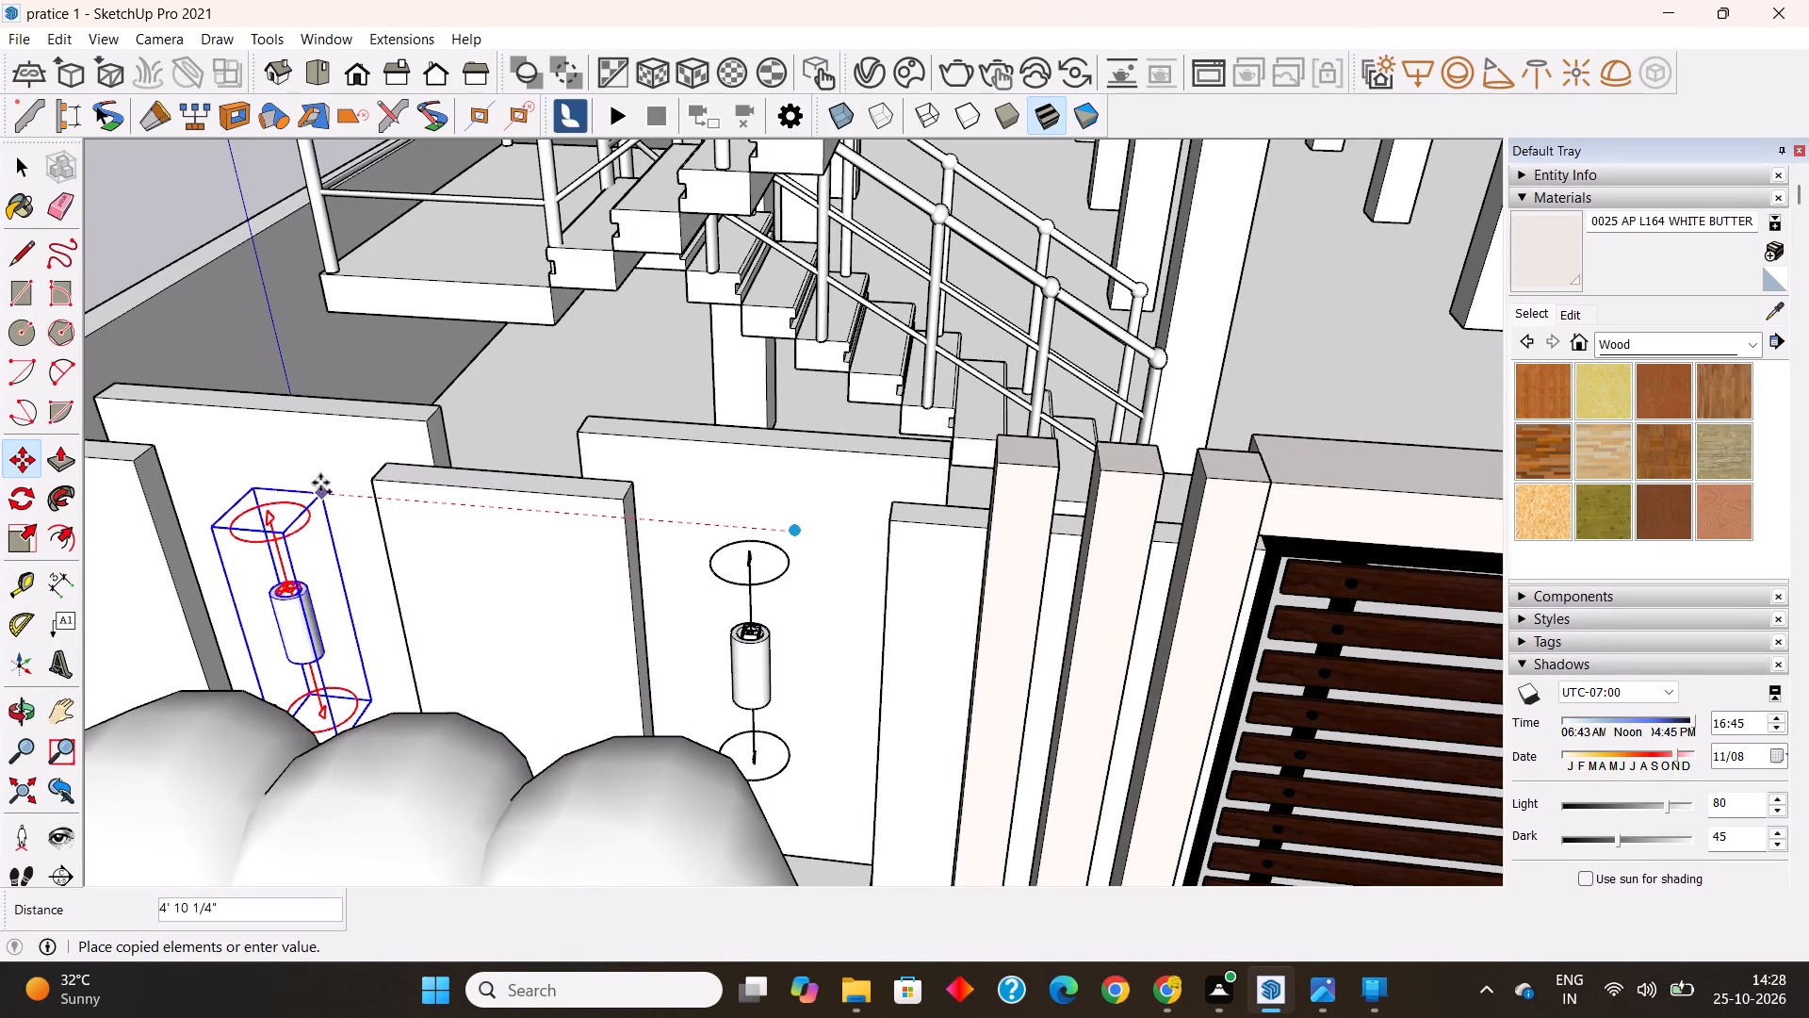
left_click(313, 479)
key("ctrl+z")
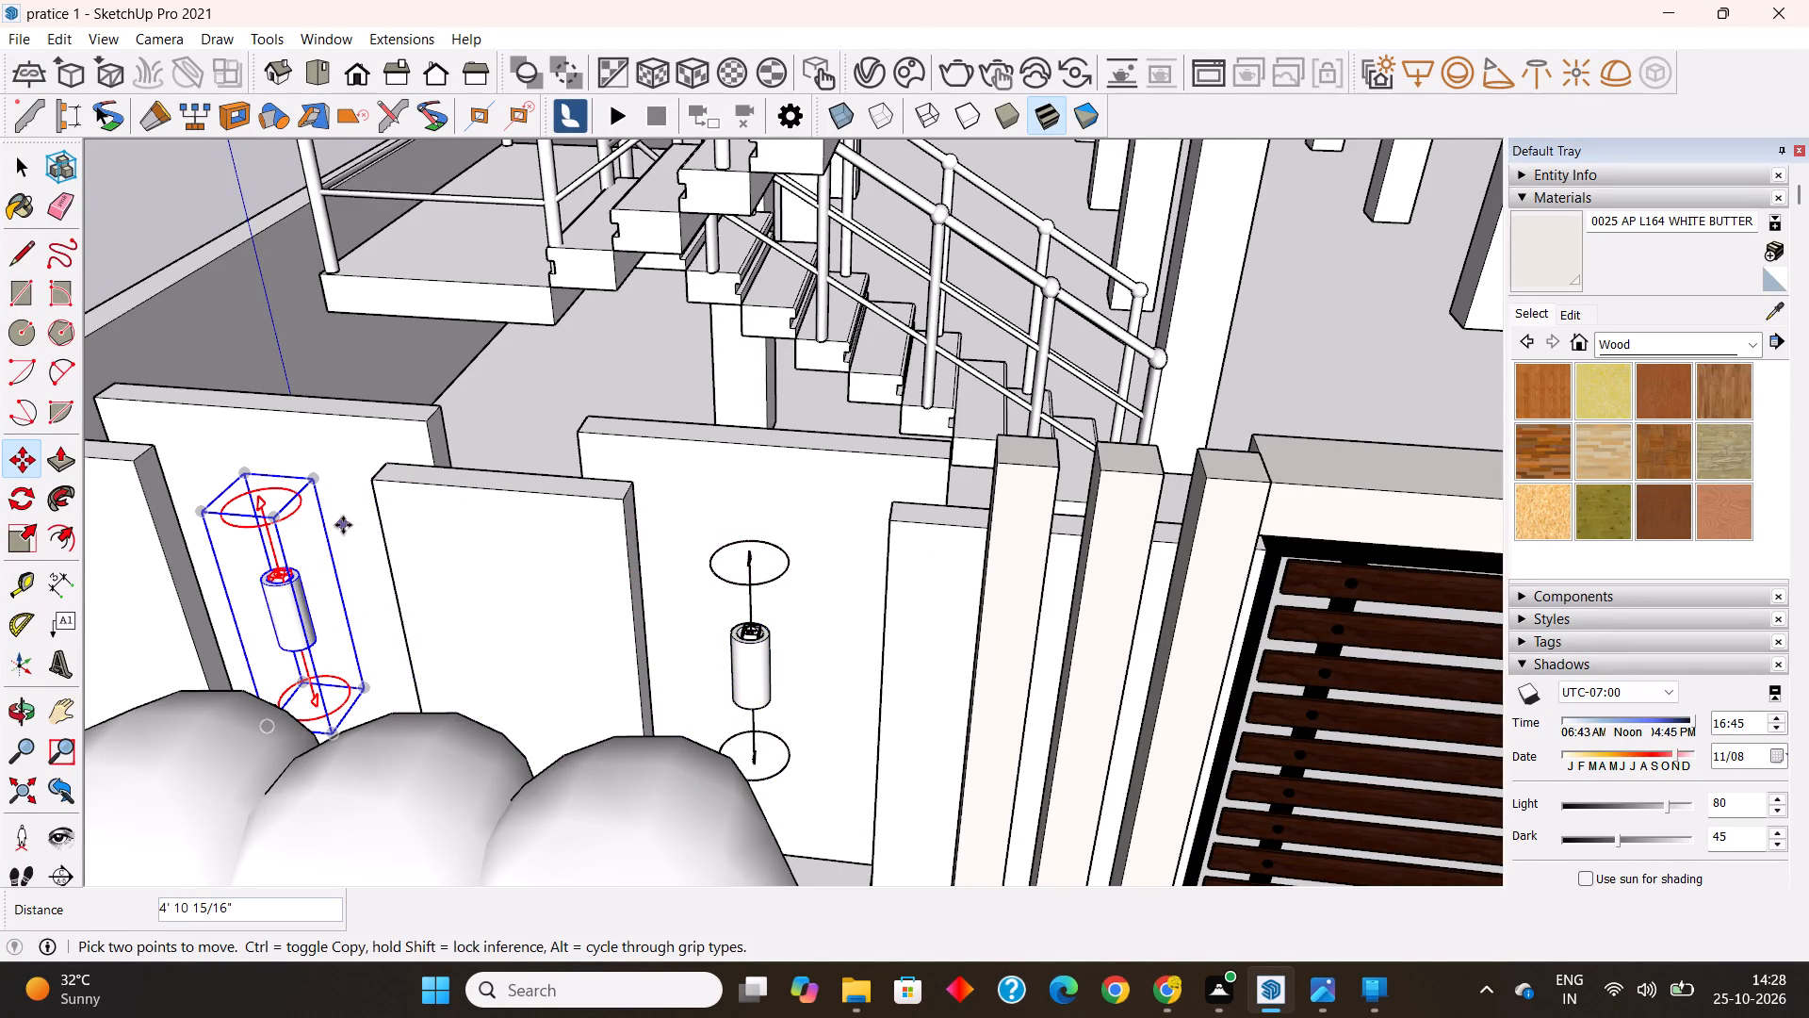
Copy the boundary wall fixture 4' 11 3/4" along the wall onto the other recessed panel, farther from the gate.
key("space")
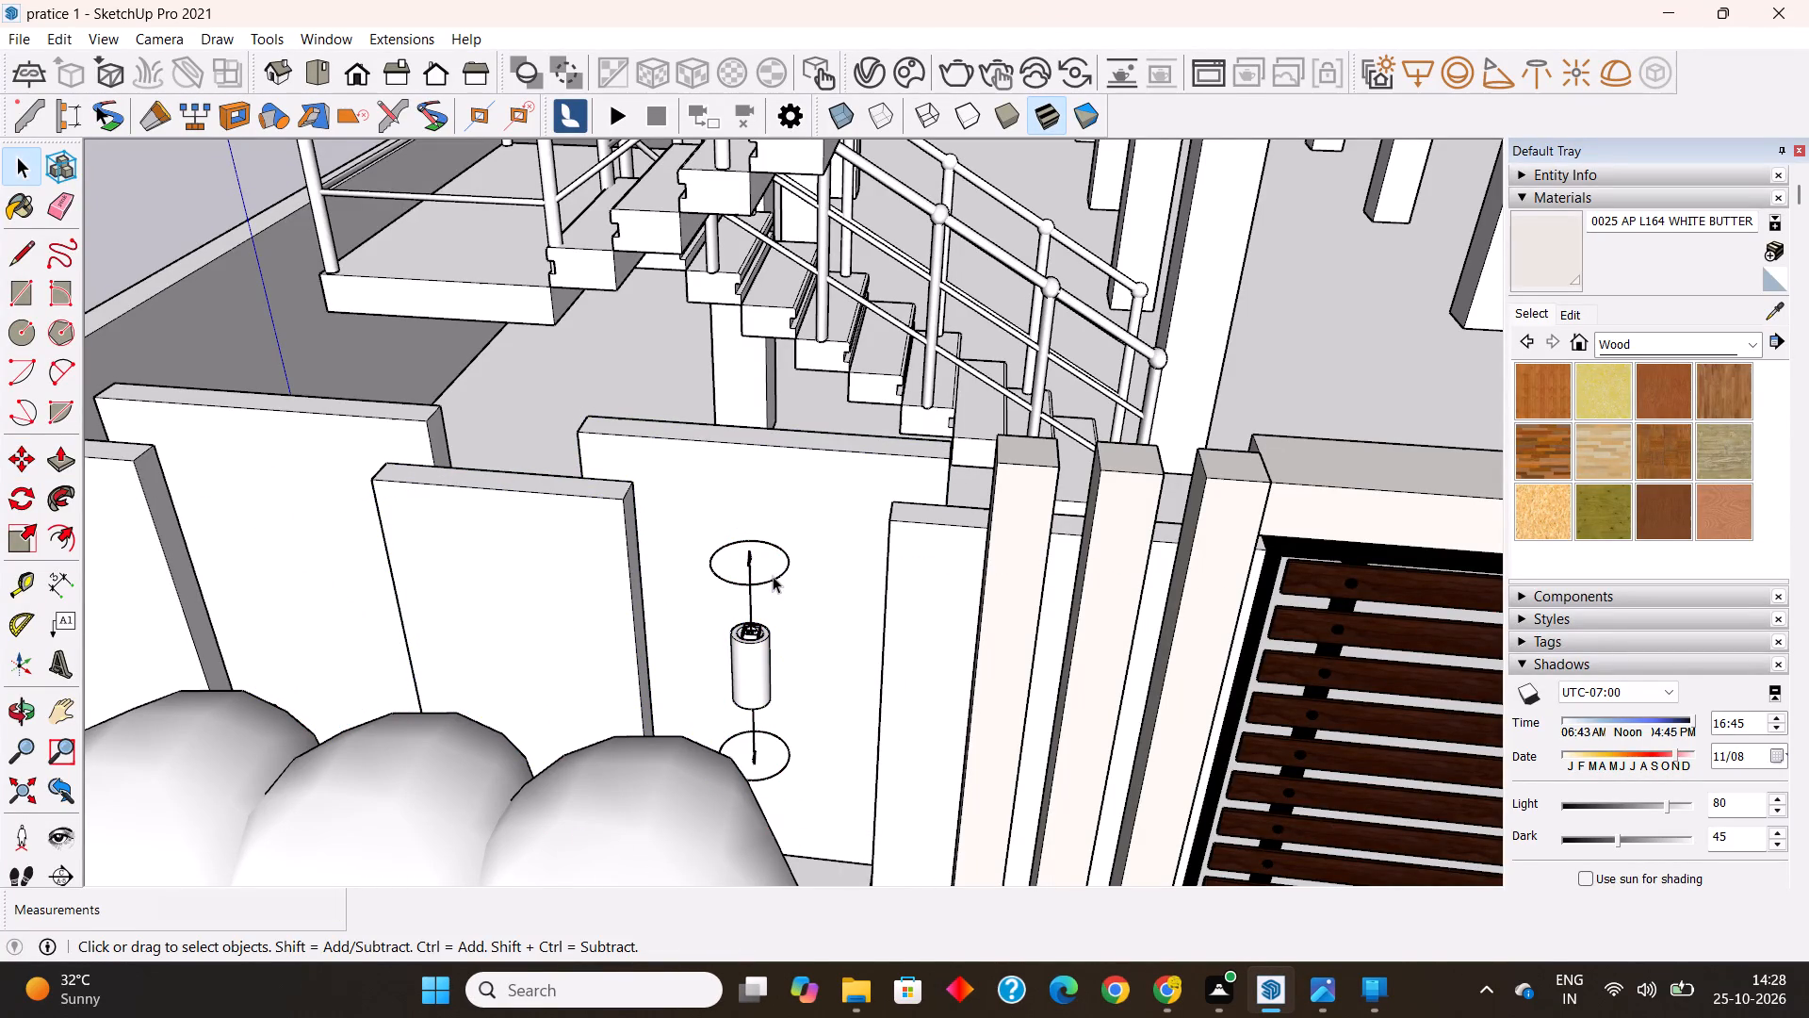
left_click(770, 581)
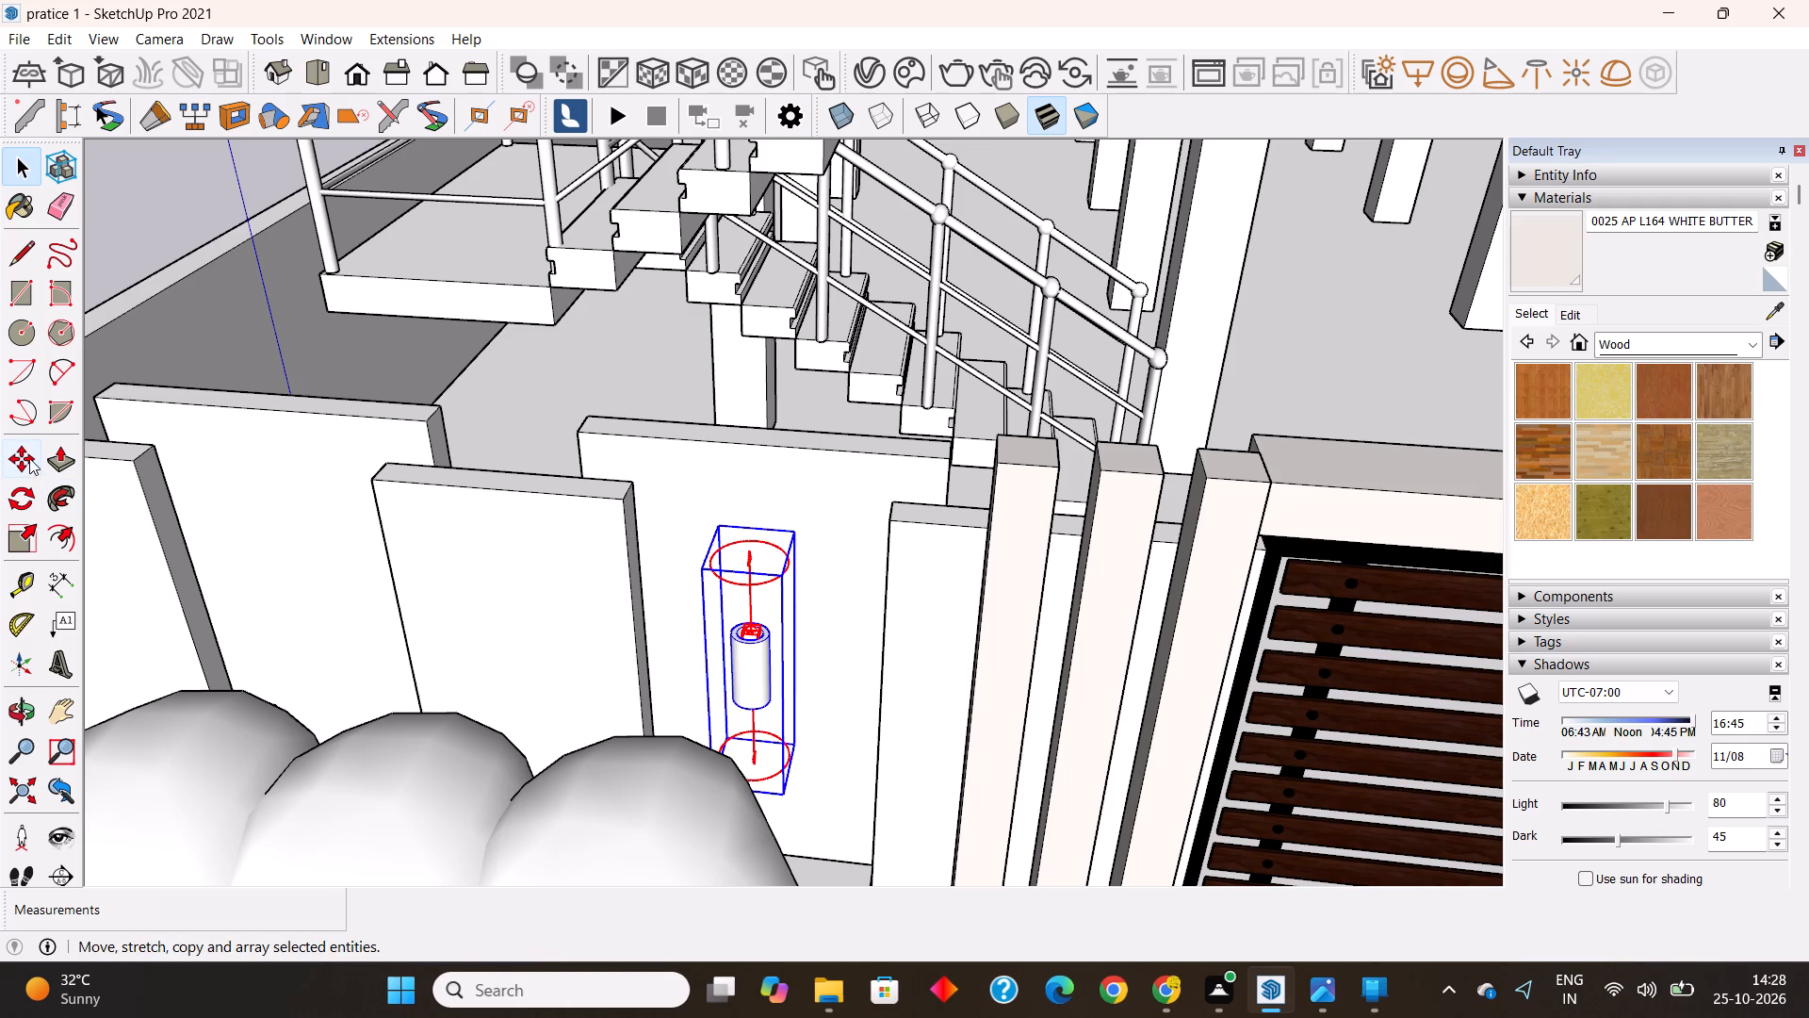
left_click(29, 458)
left_click(793, 533)
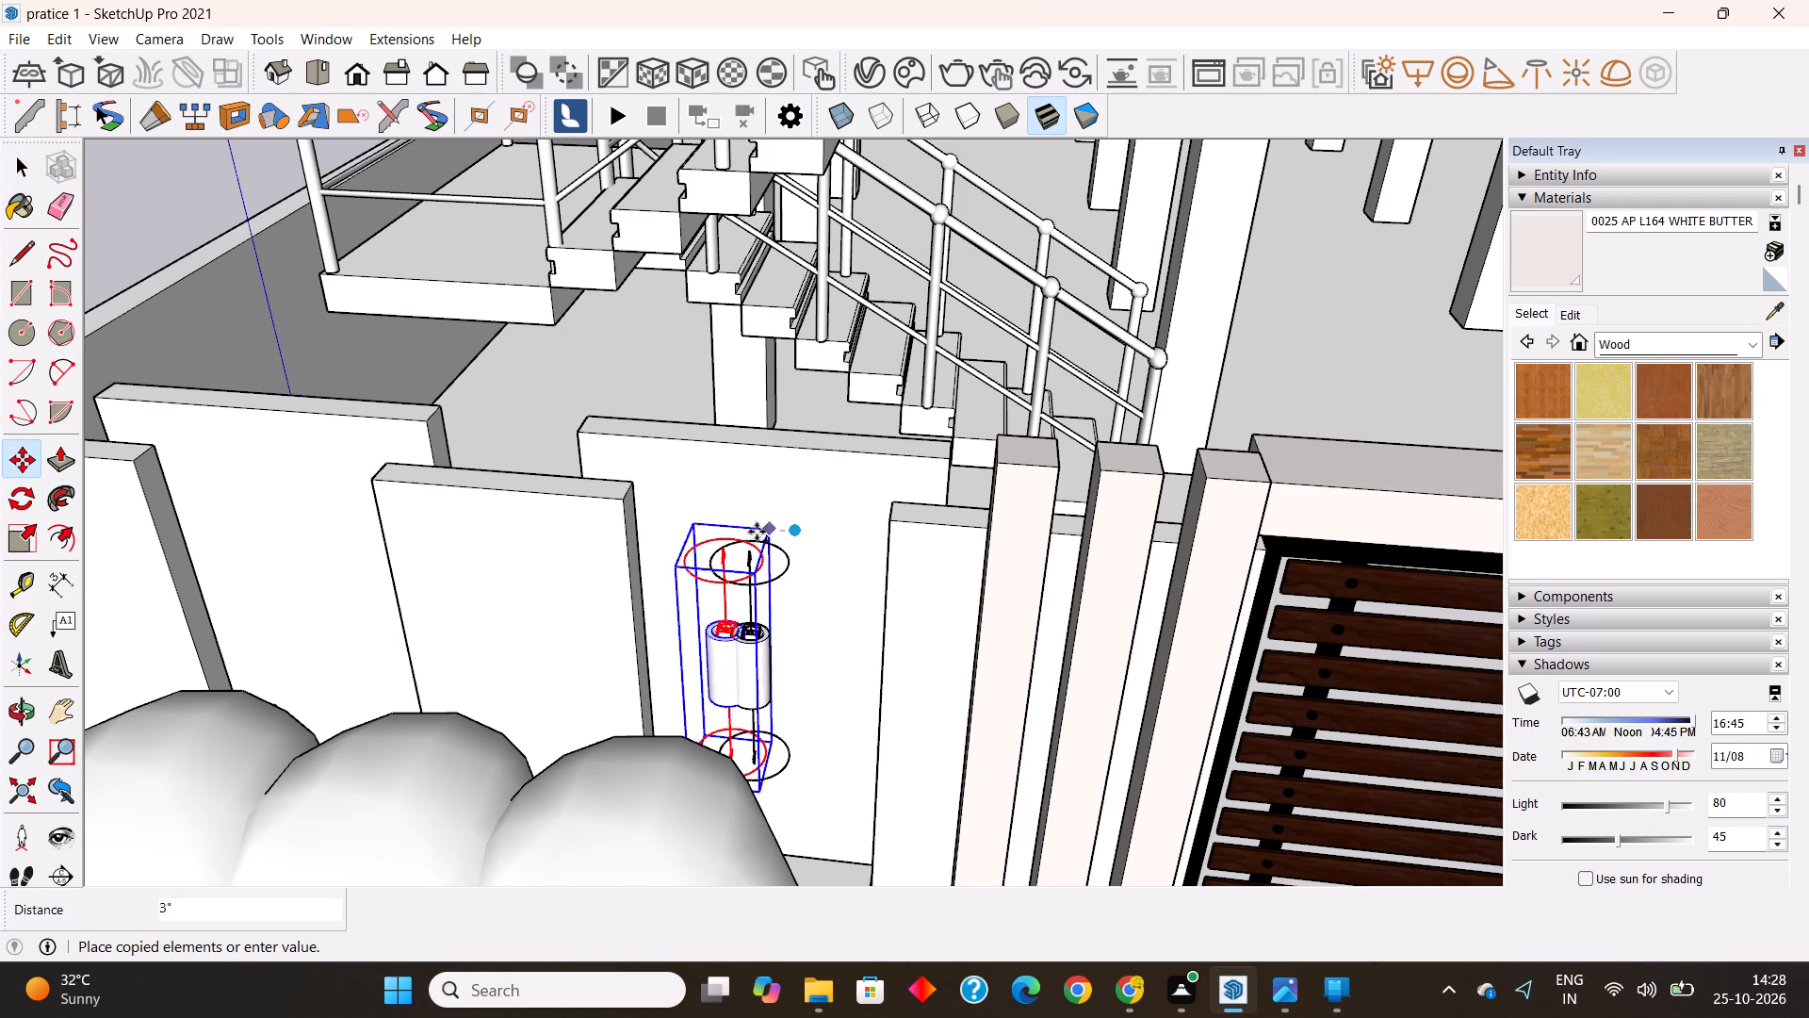
left_click(310, 490)
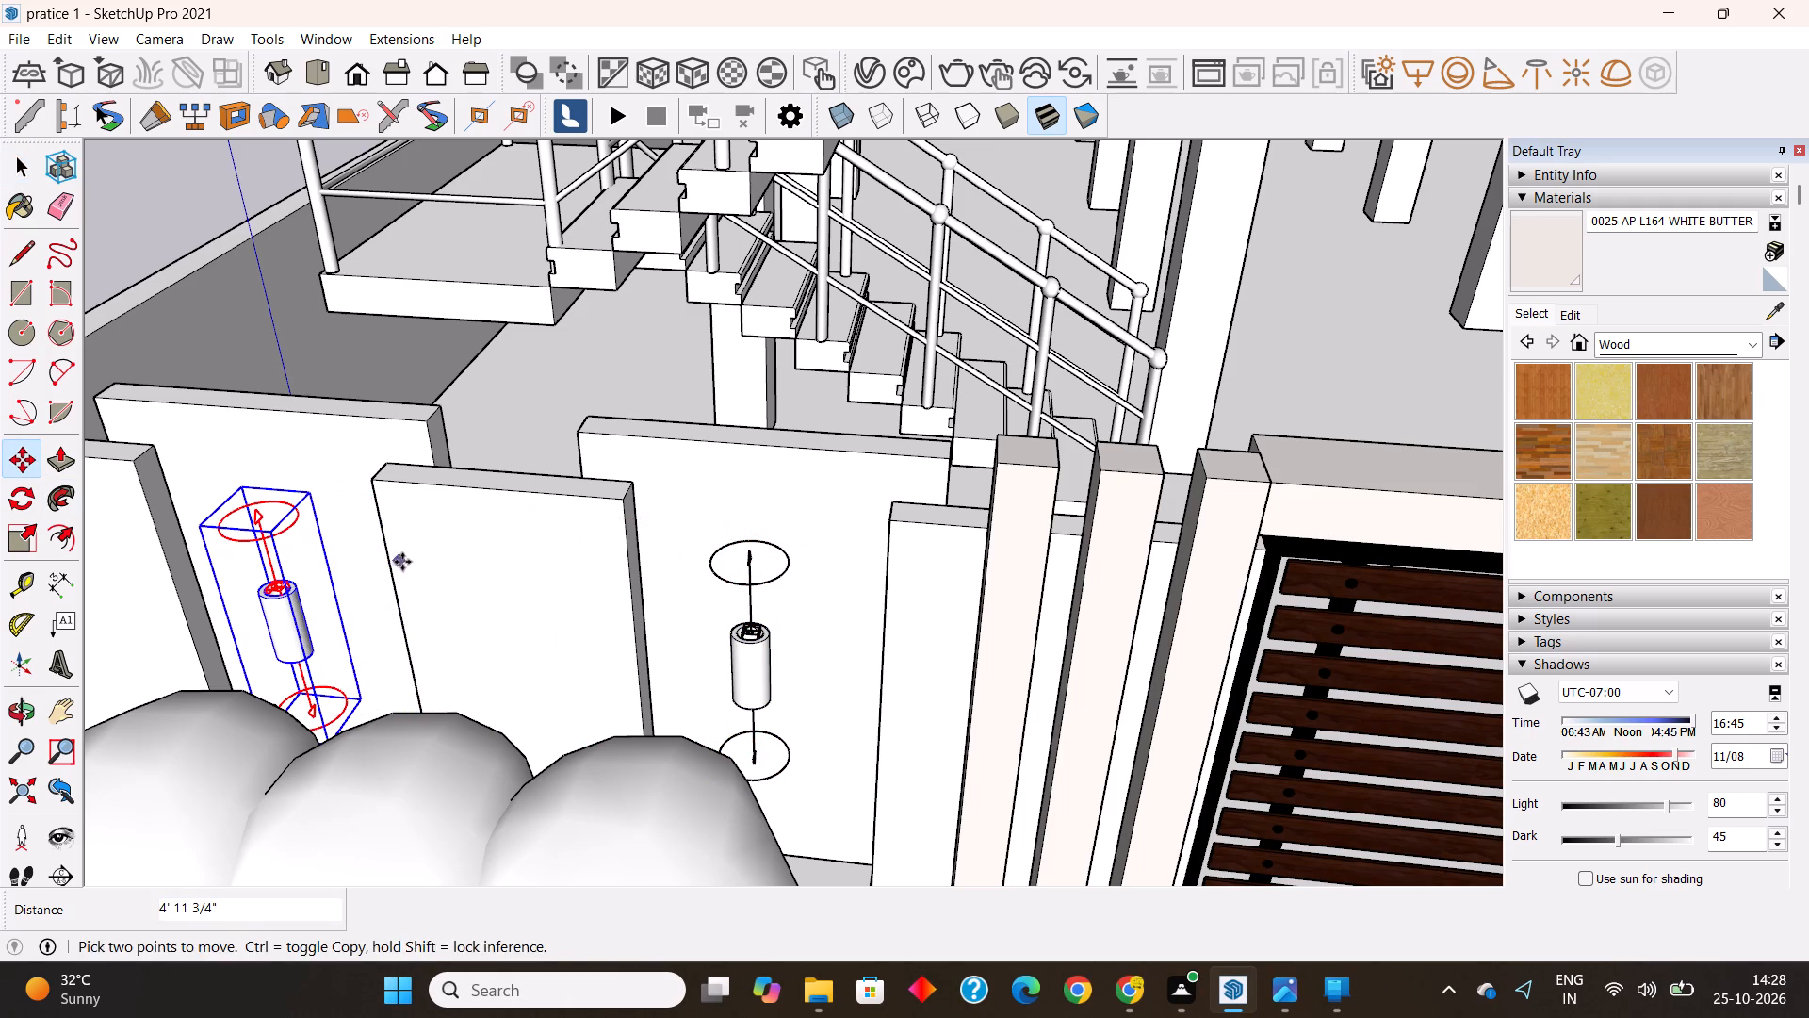
Scale down the planter bush farthest from the gate uniformly to 0.72.
middle_click_drag(408, 566, 1038, 434)
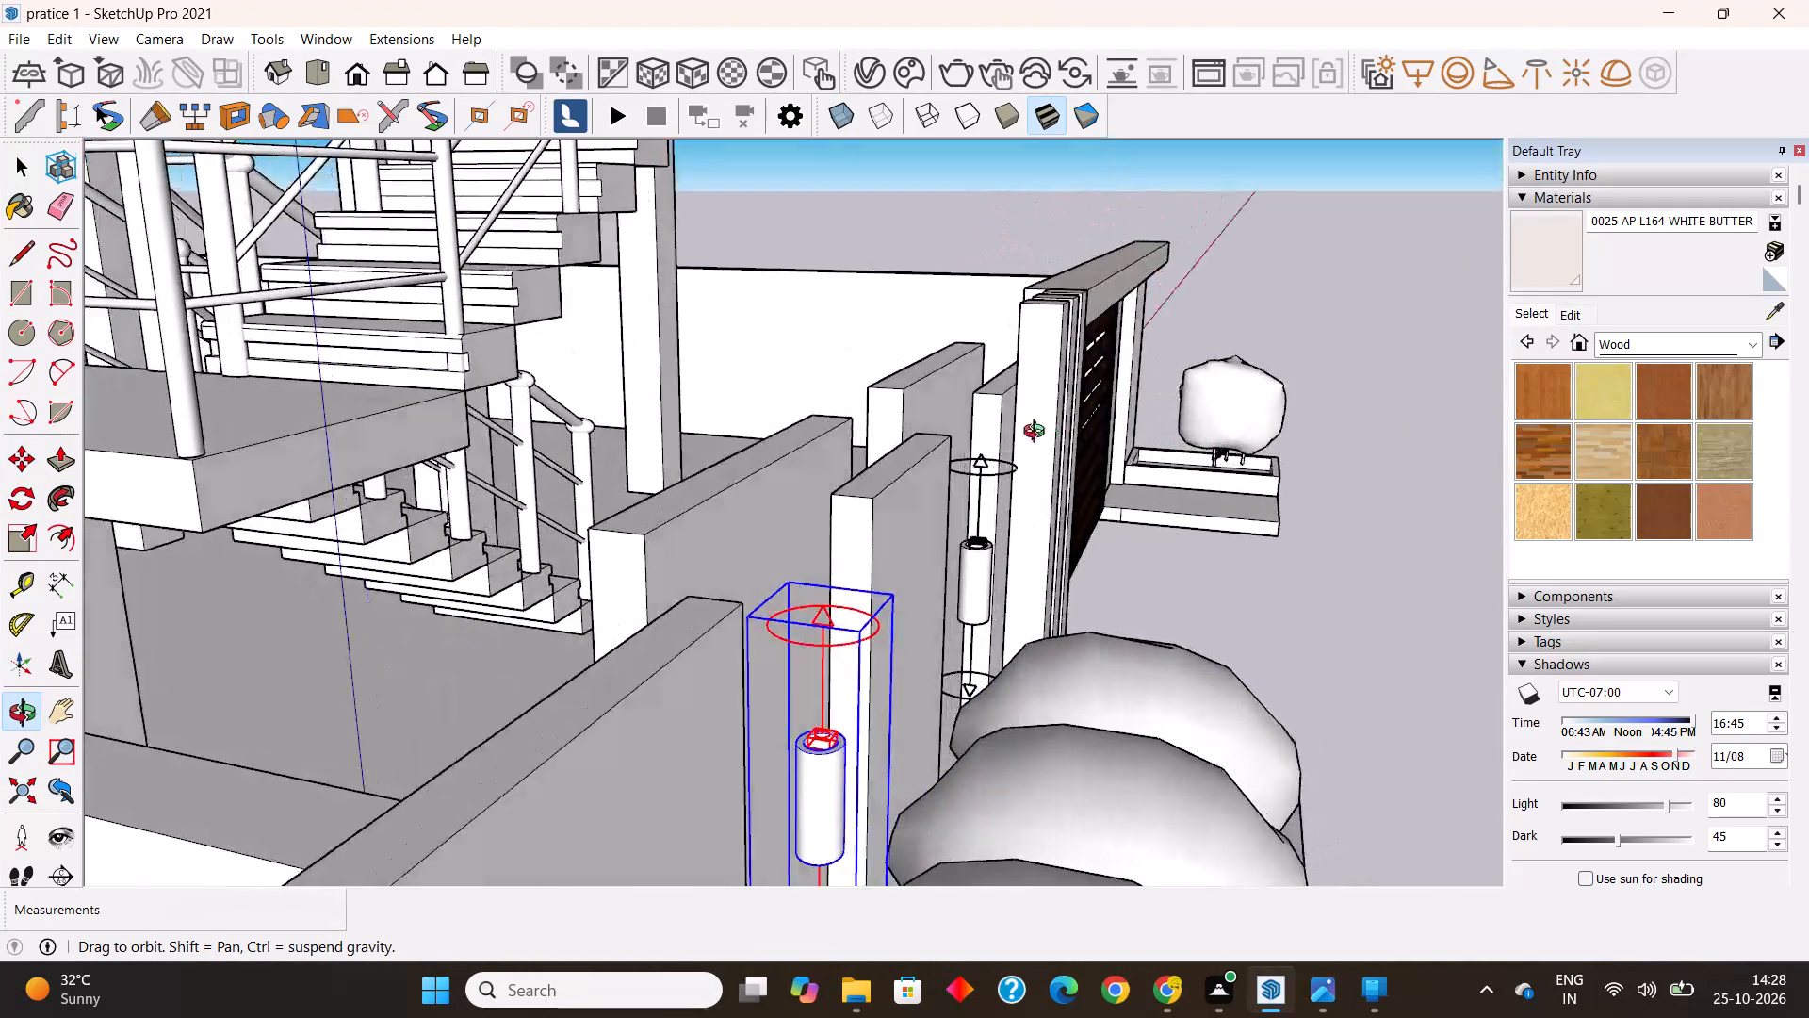
middle_click_drag(1038, 434, 433, 468)
scroll(744, 402, "down", 8)
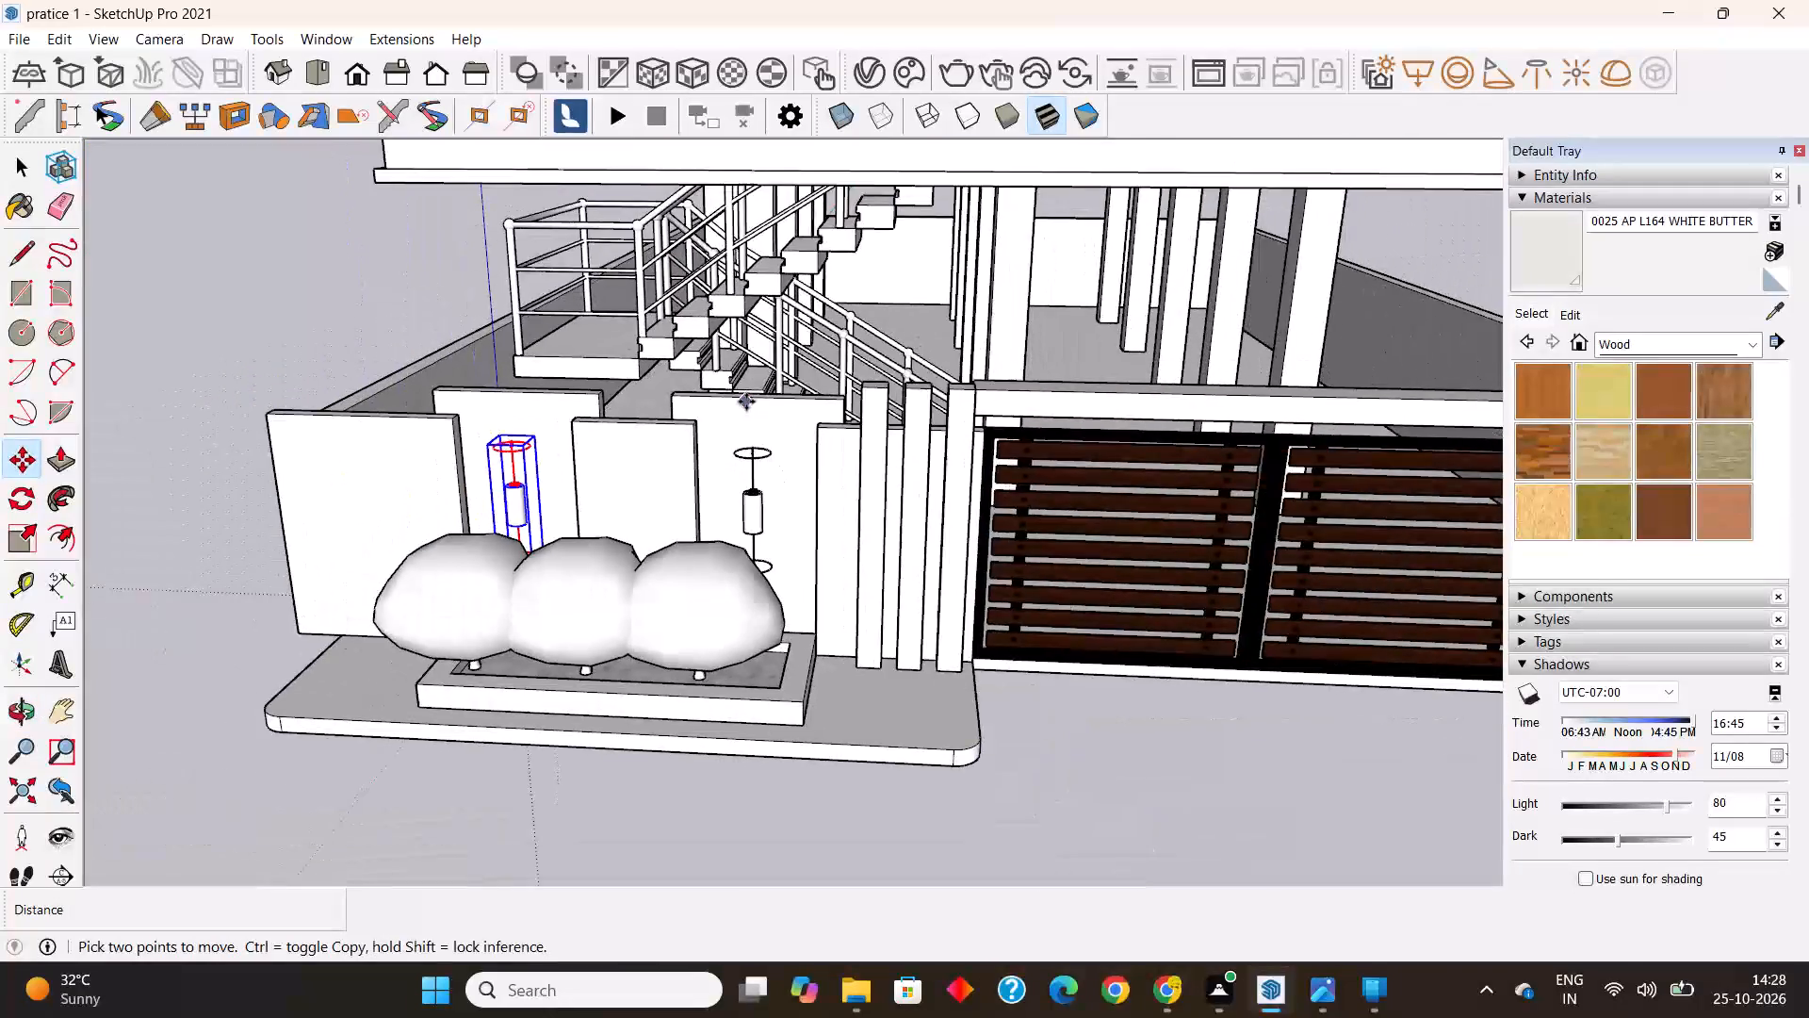
scroll(746, 402, "down", 3)
middle_click_drag(746, 676, 1013, 640)
key("space")
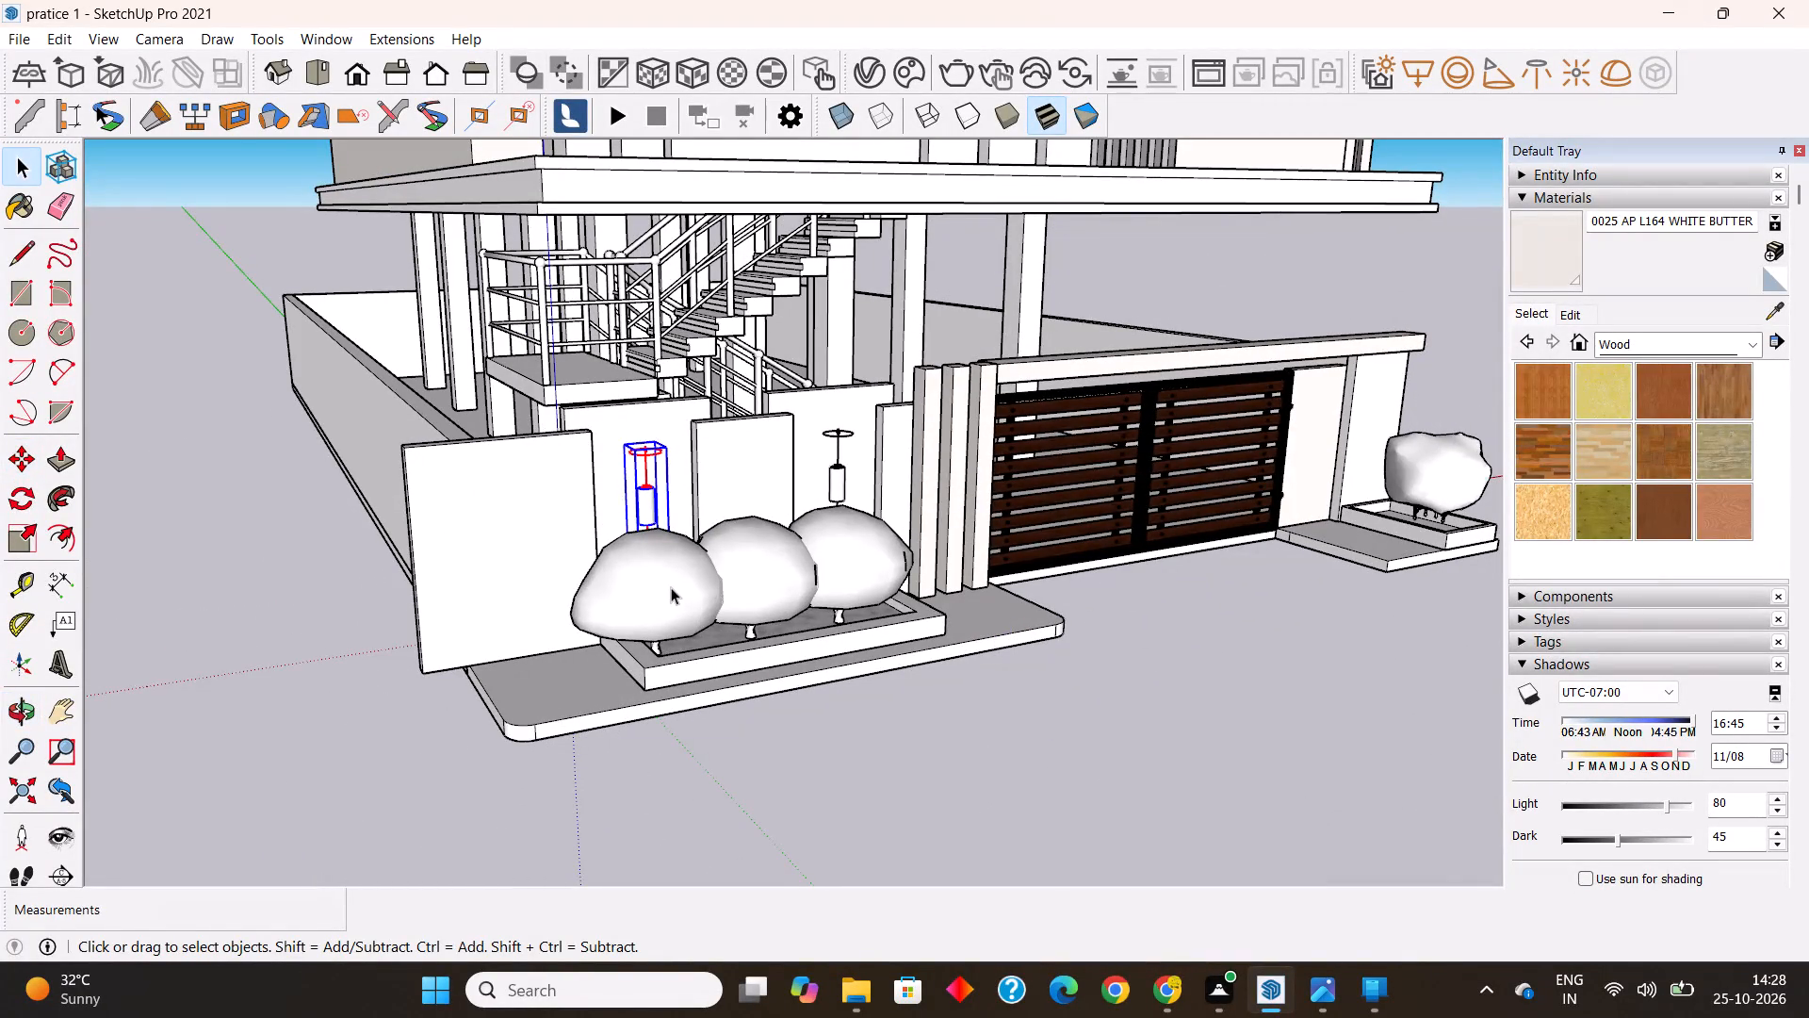
left_click(670, 586)
scroll(687, 587, "up", 5)
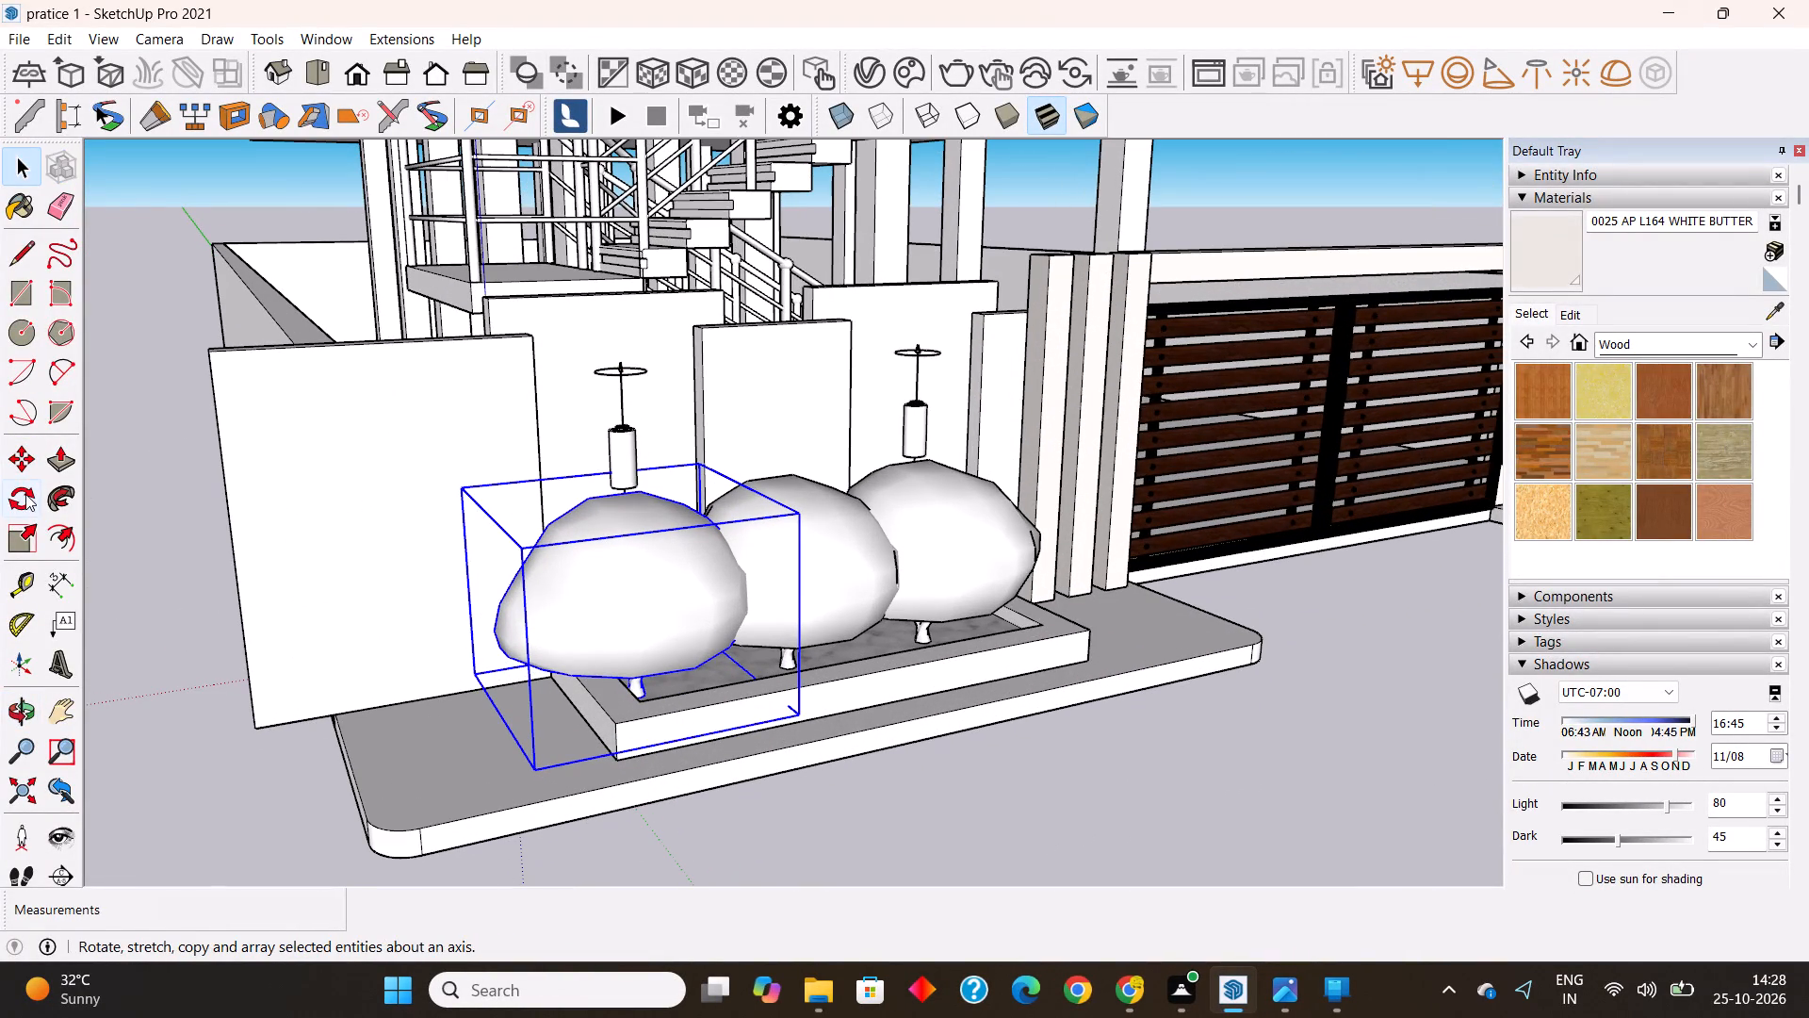
left_click_drag(18, 535, 26, 535)
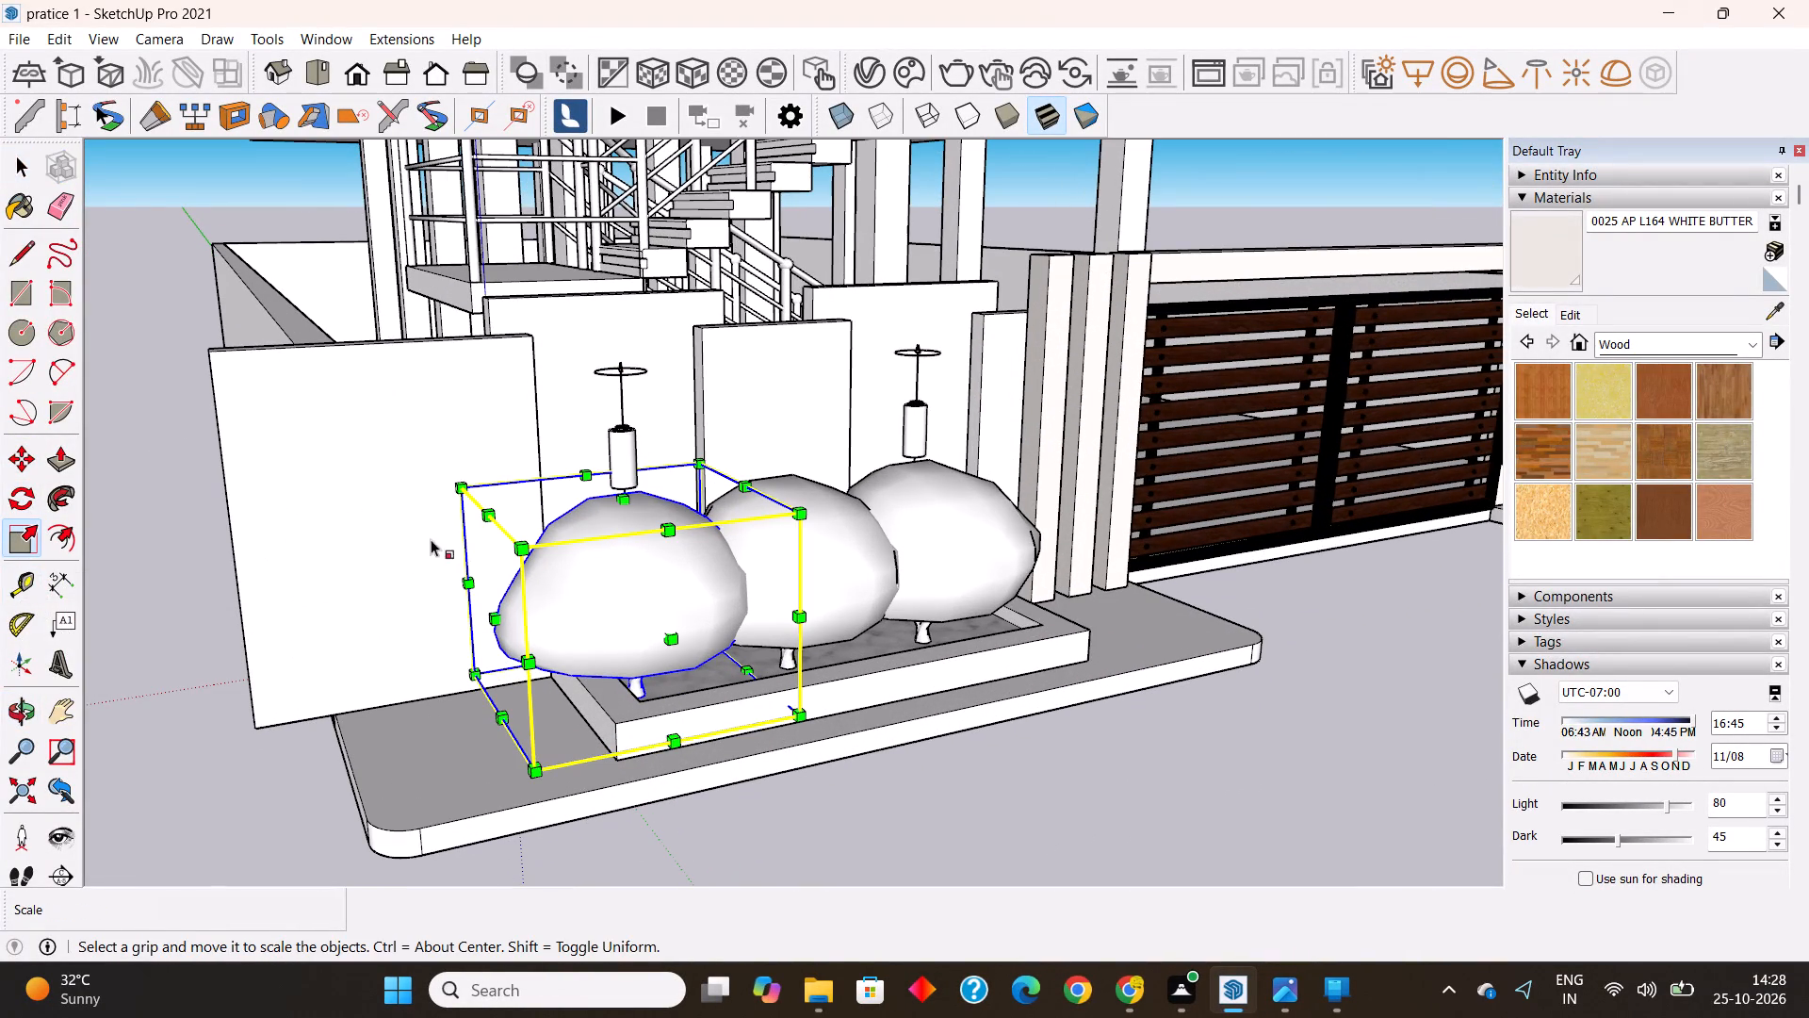
left_click(461, 484)
left_click(557, 543)
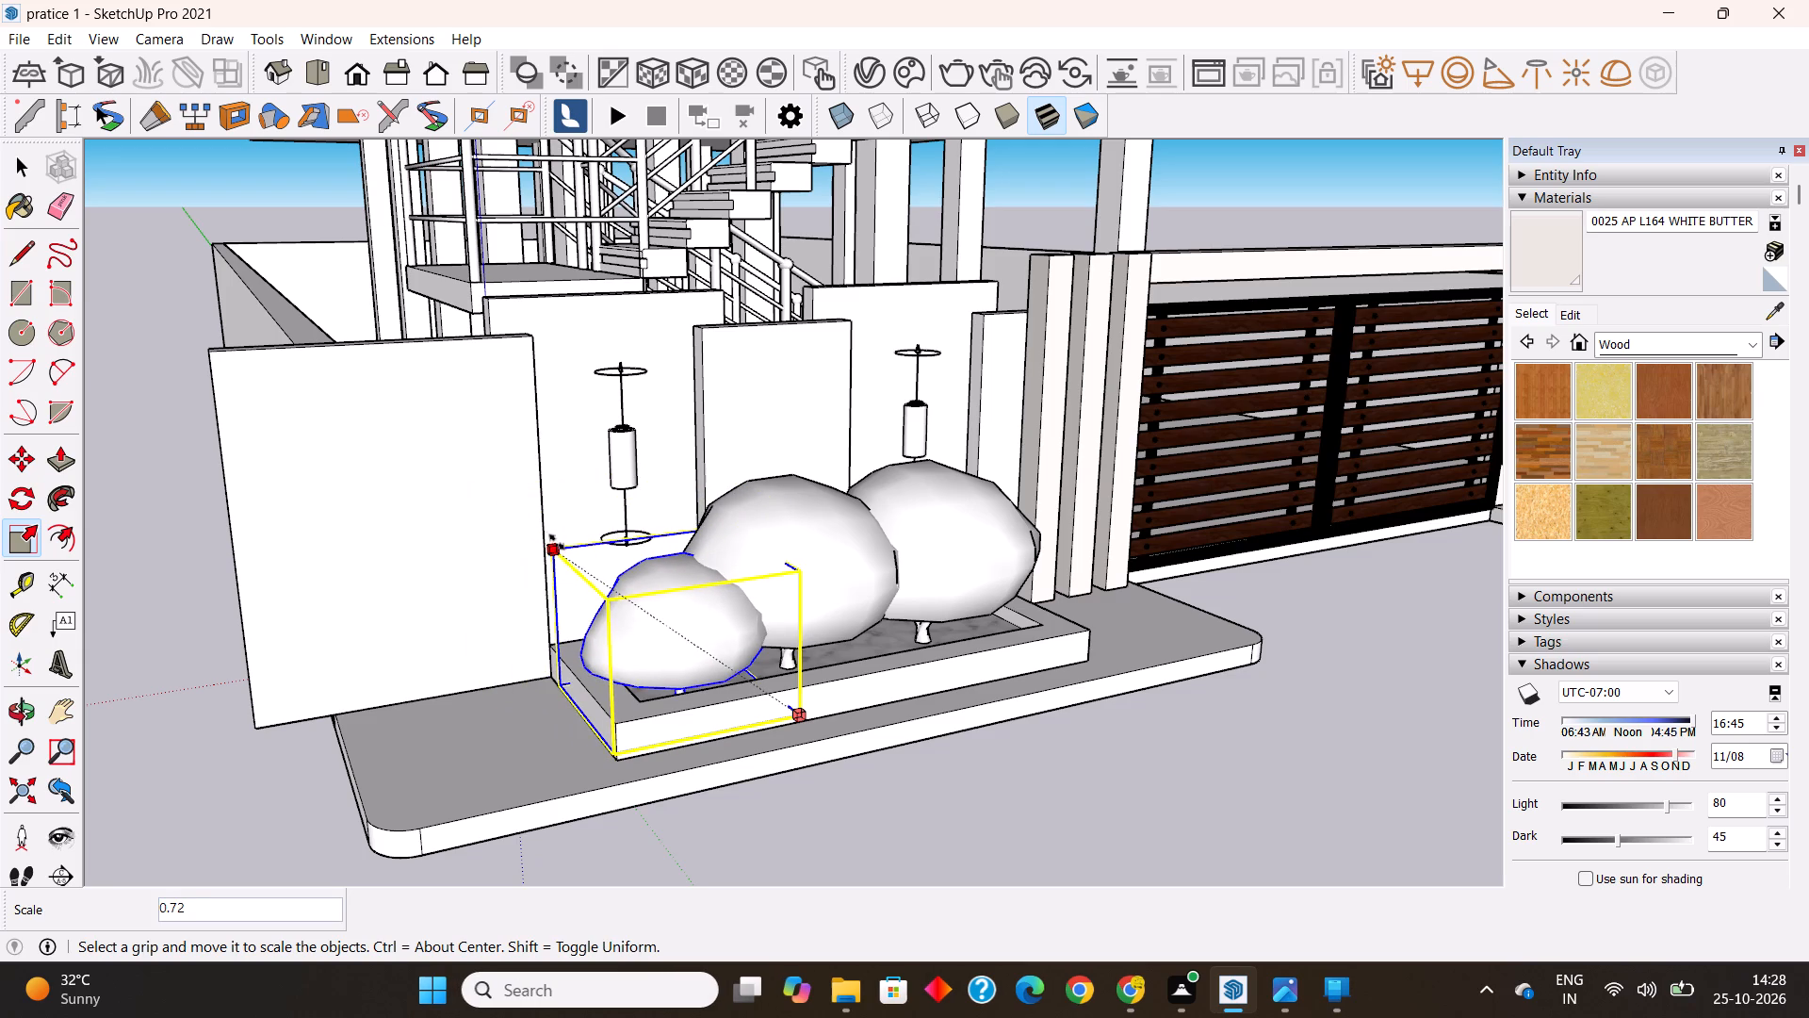
key("space")
Delete the two full-size bushes beside the scaled one in the planter in front of the lit wall panels.
left_click(840, 547)
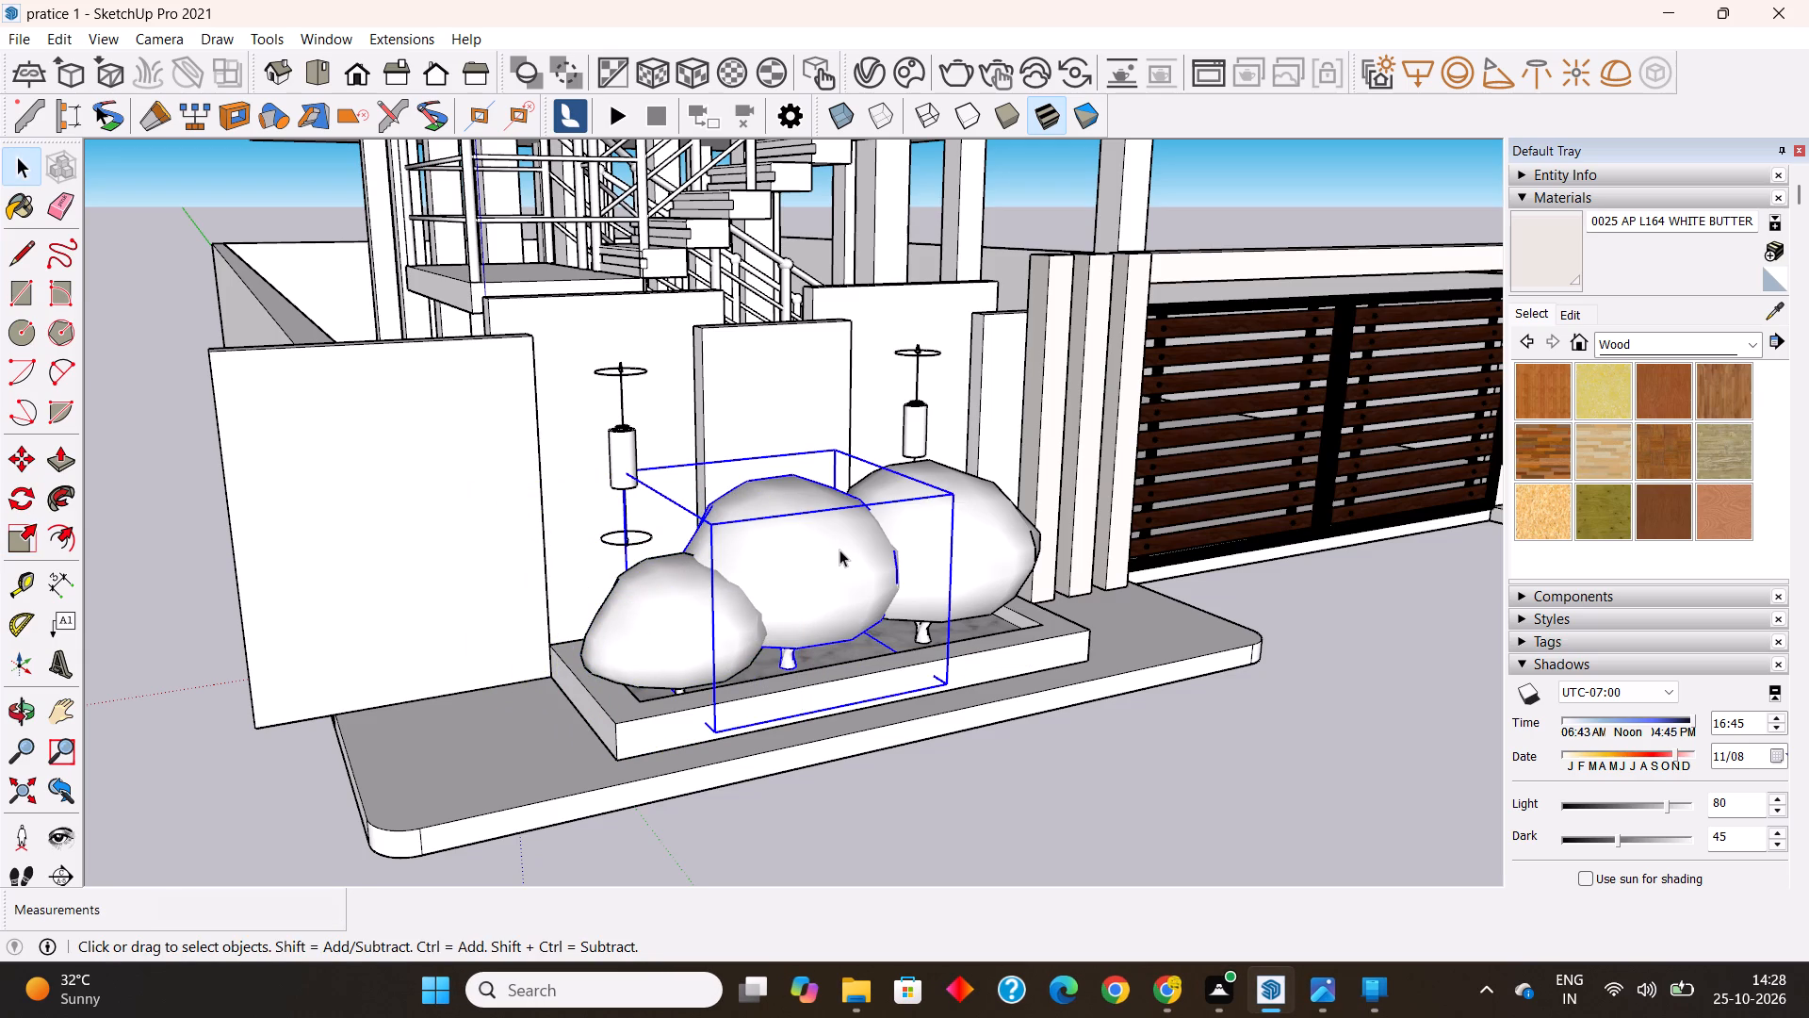
key("Delete")
left_click(907, 560)
key("Delete")
Copy the scaled bush 2' 4 1/8" along the planter toward the gate and array it x3.
left_click(690, 634)
middle_click_drag(762, 661, 522, 688)
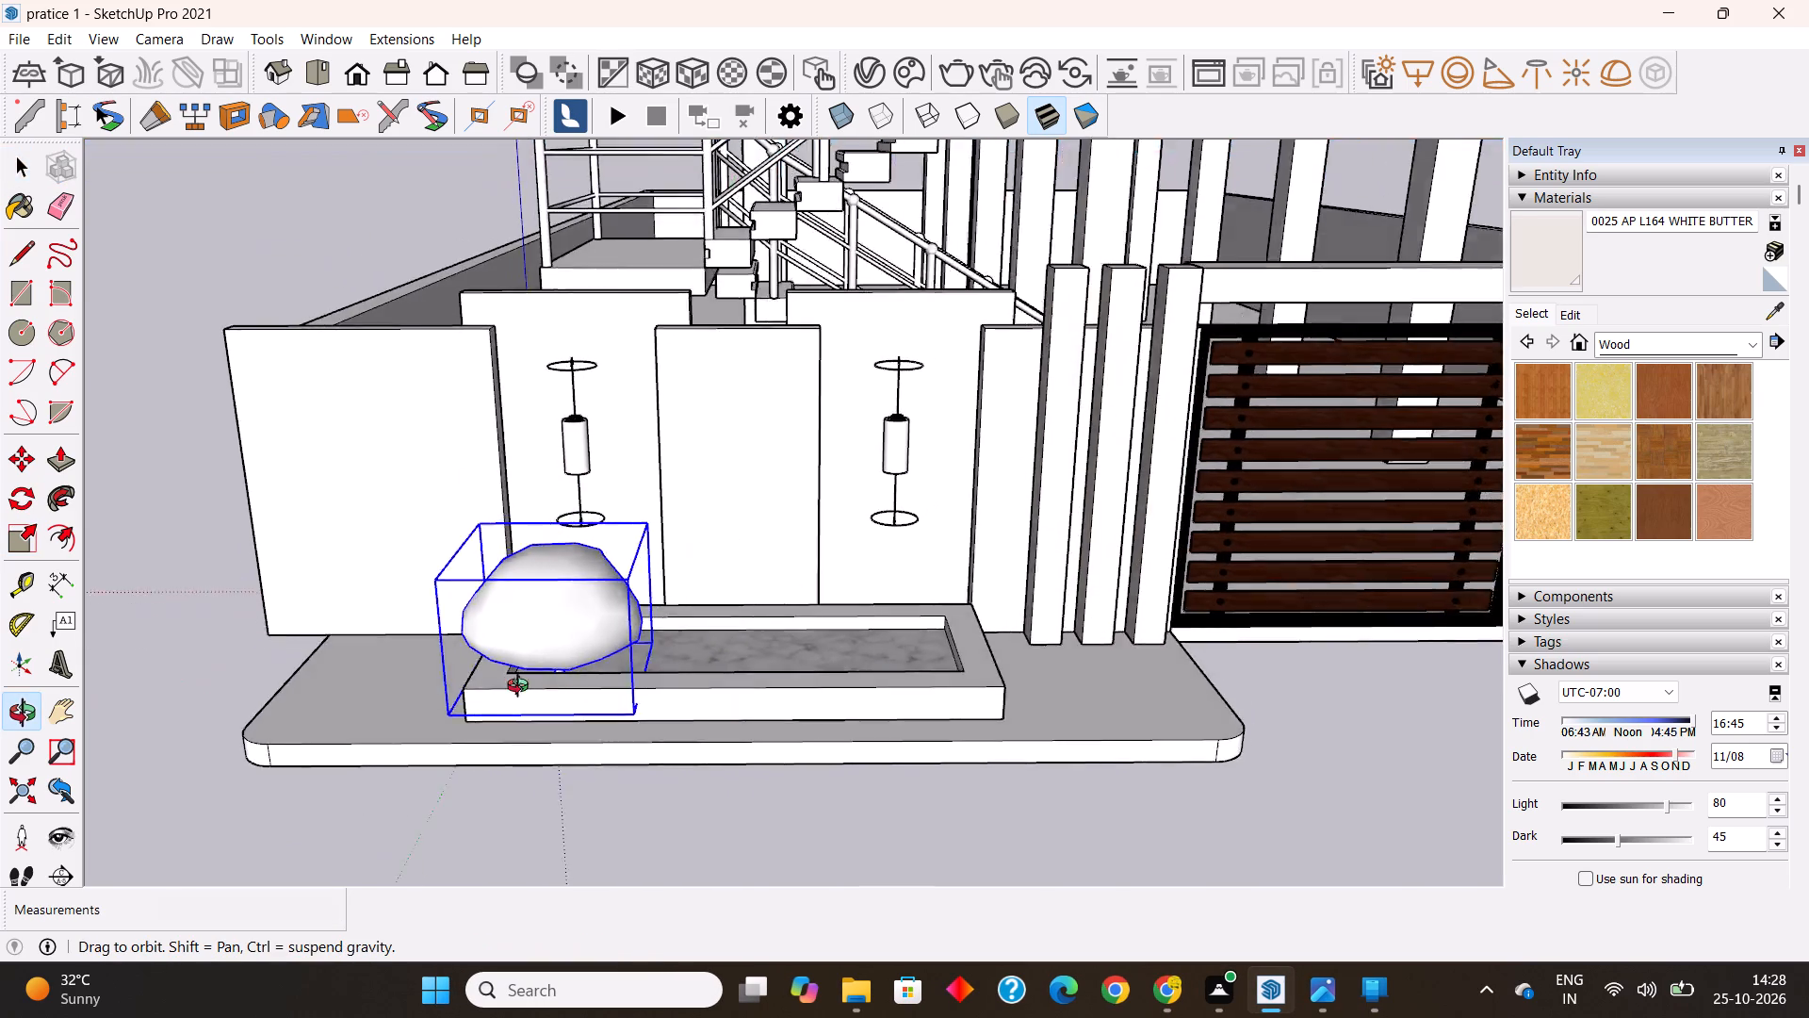
middle_click_drag(522, 688, 438, 684)
left_click(23, 457)
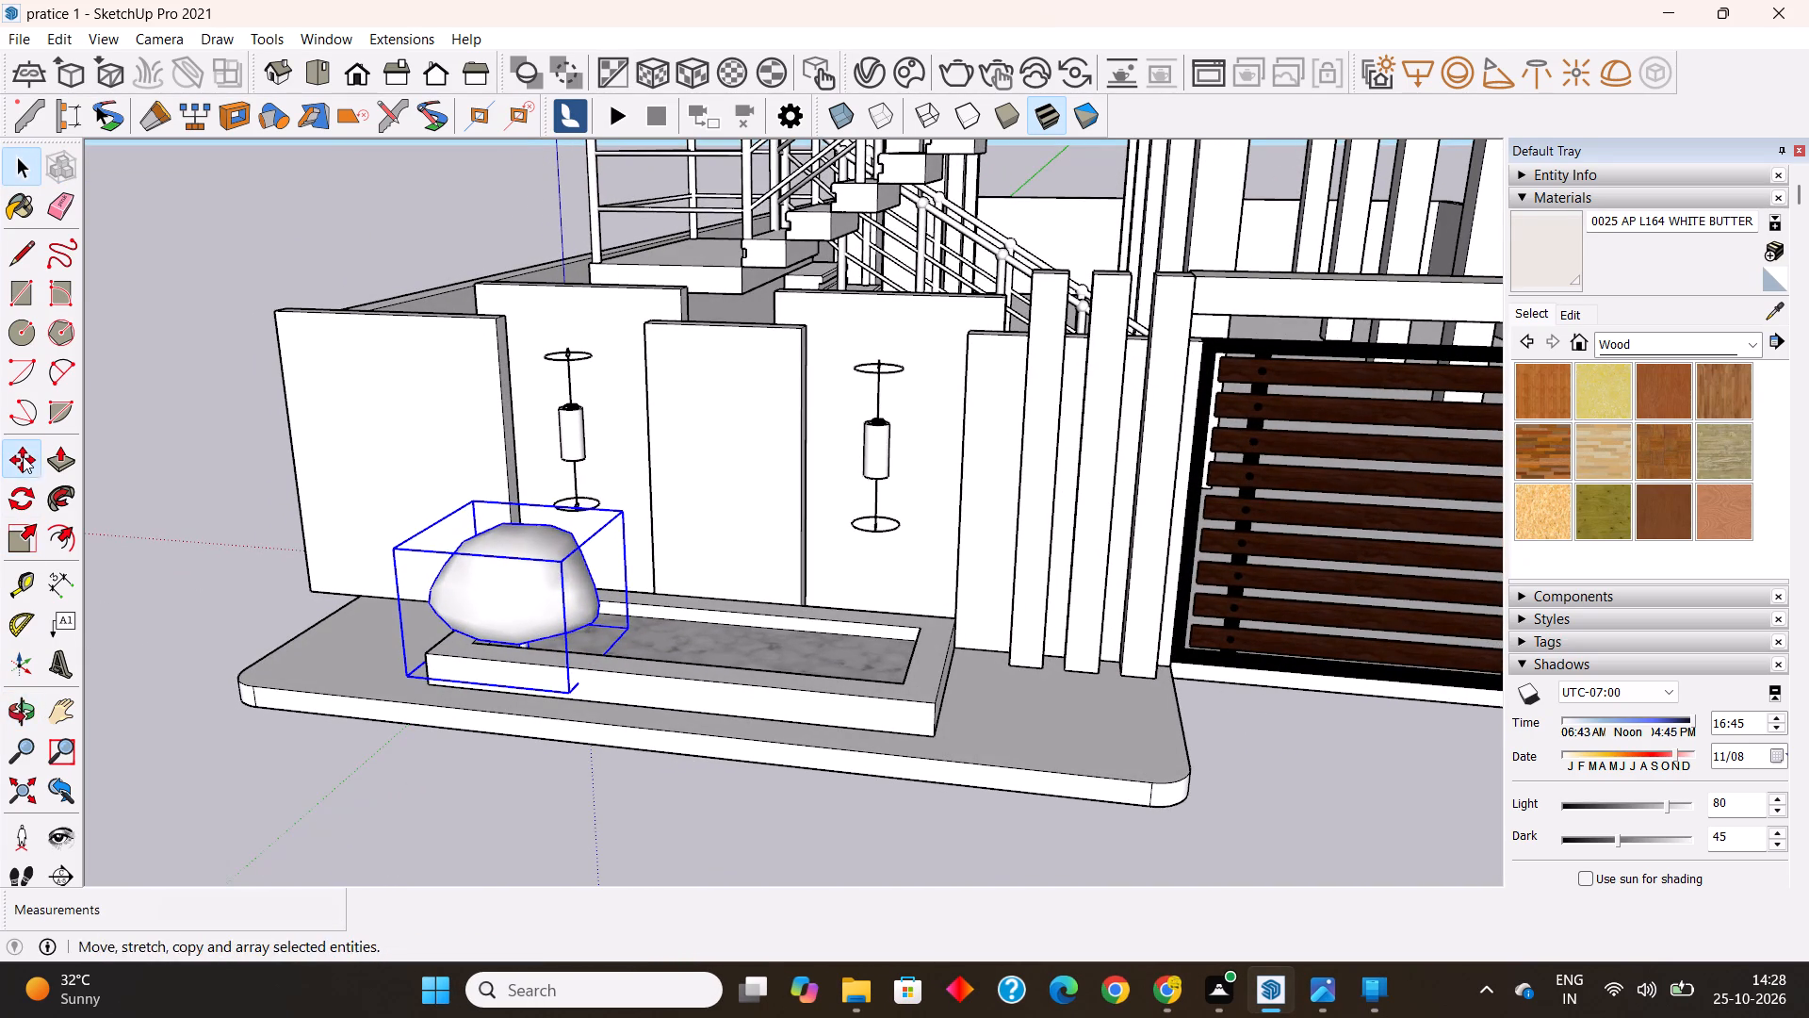
left_click(628, 626)
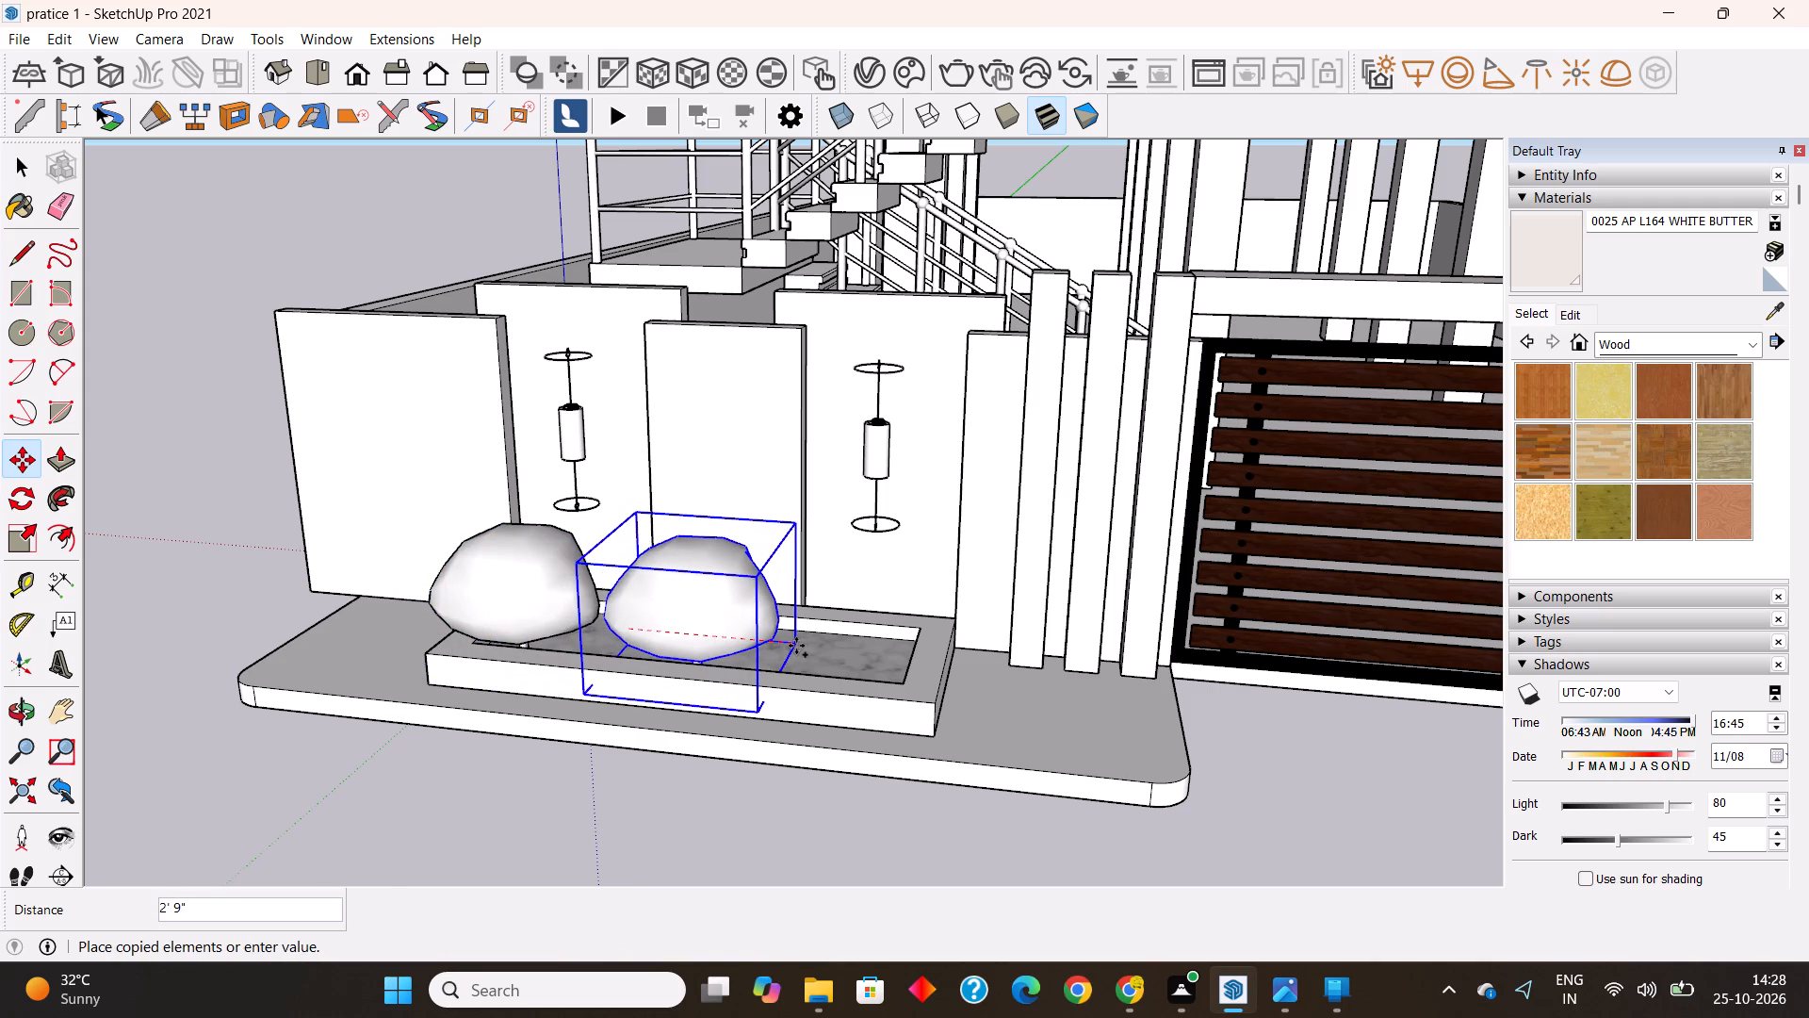
left_click(771, 642)
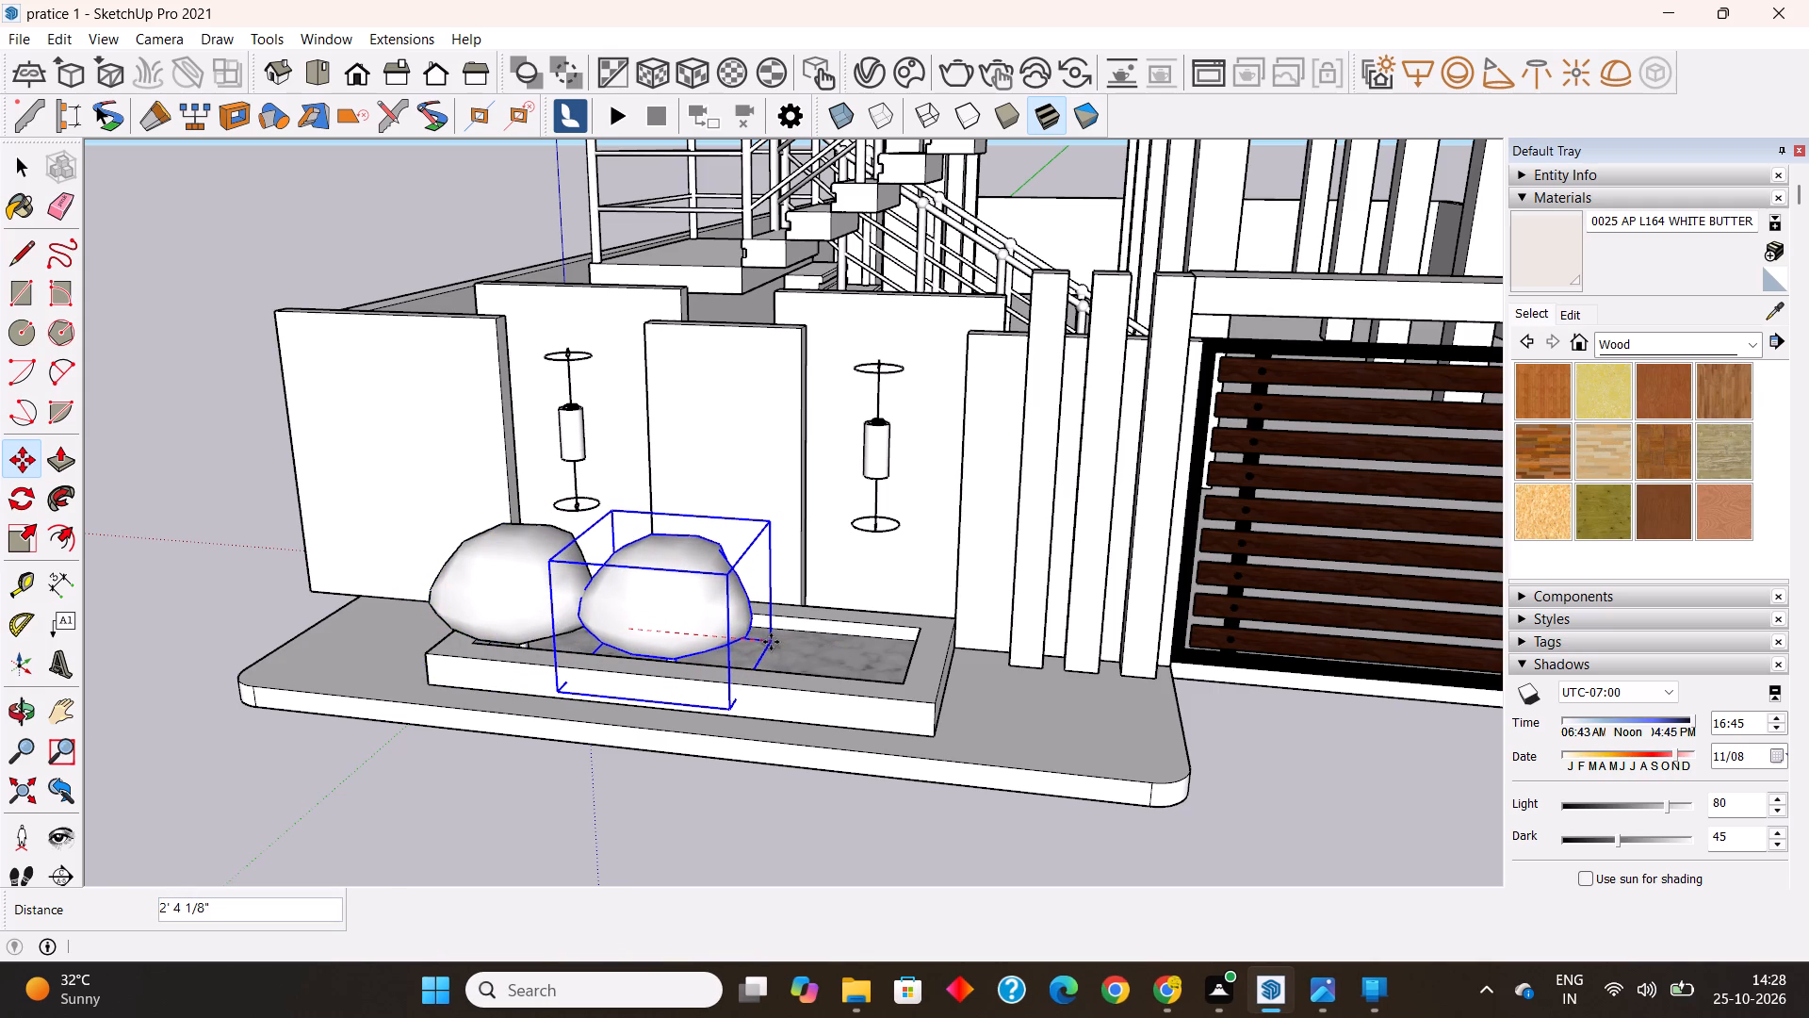
key("x")
key("3")
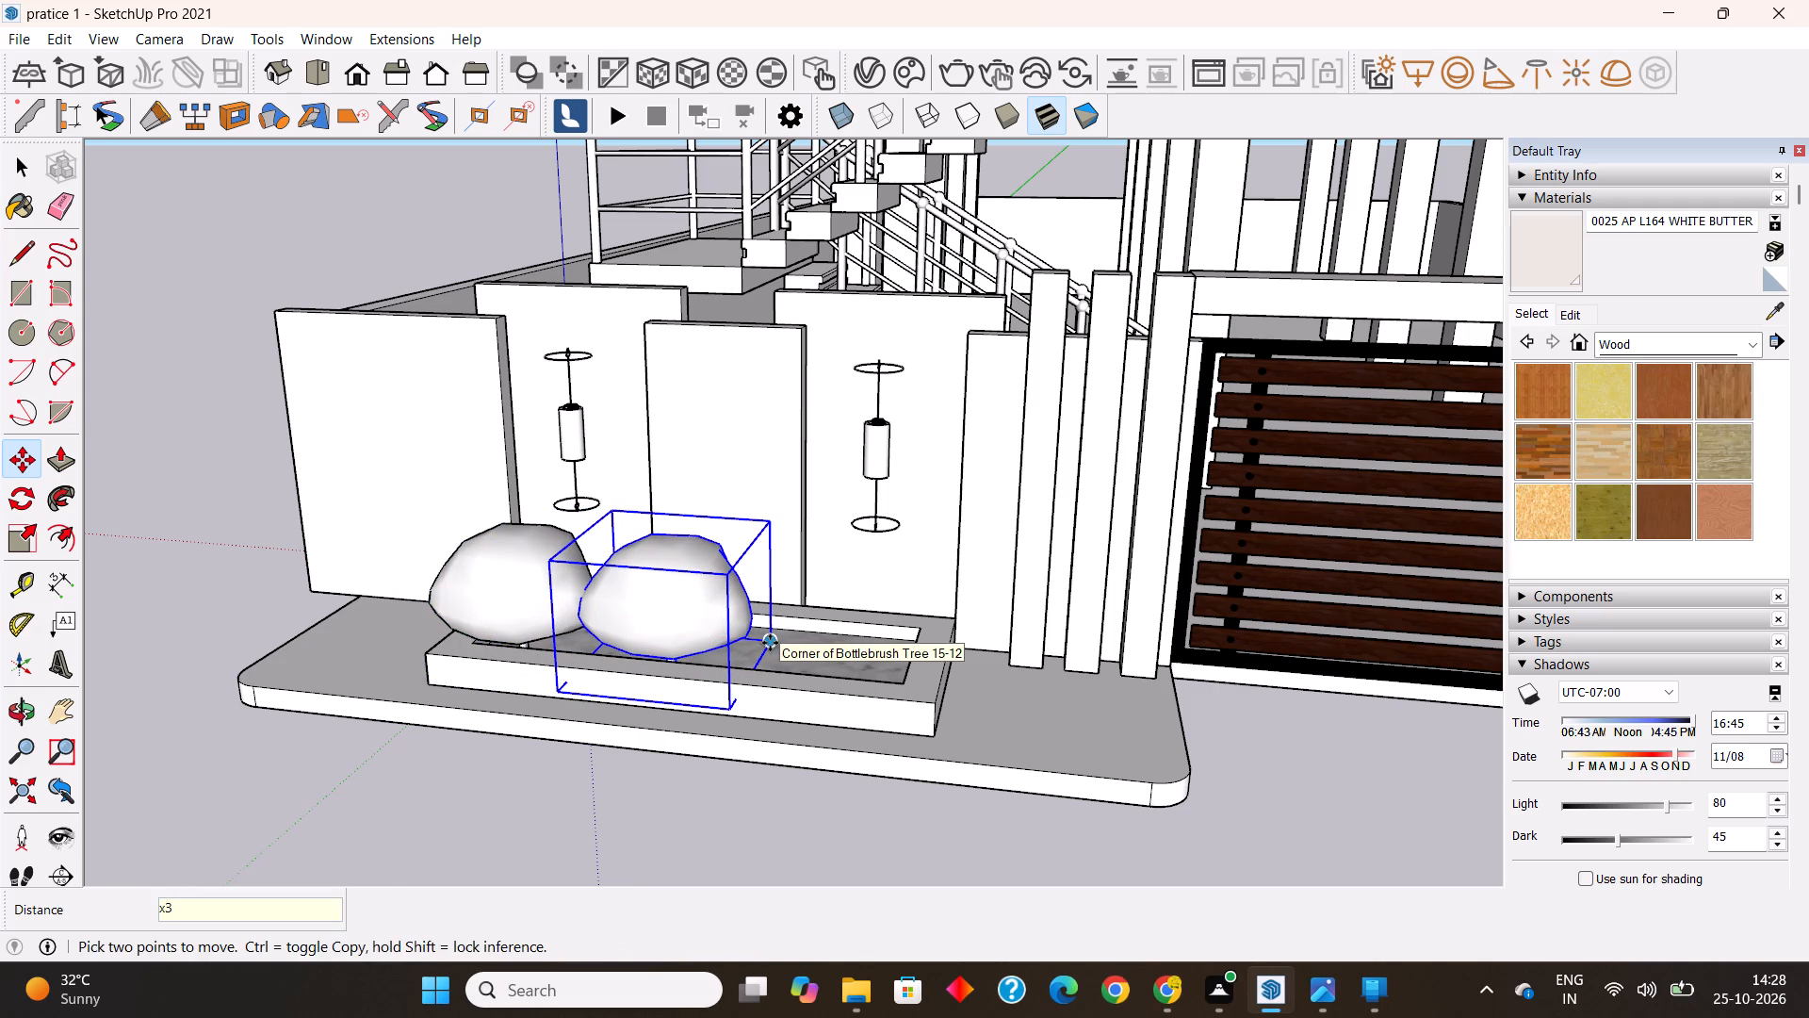
key("Return")
Delete the bush copy that sits beyond the gate-side end of the planter.
key("space")
left_click(992, 614)
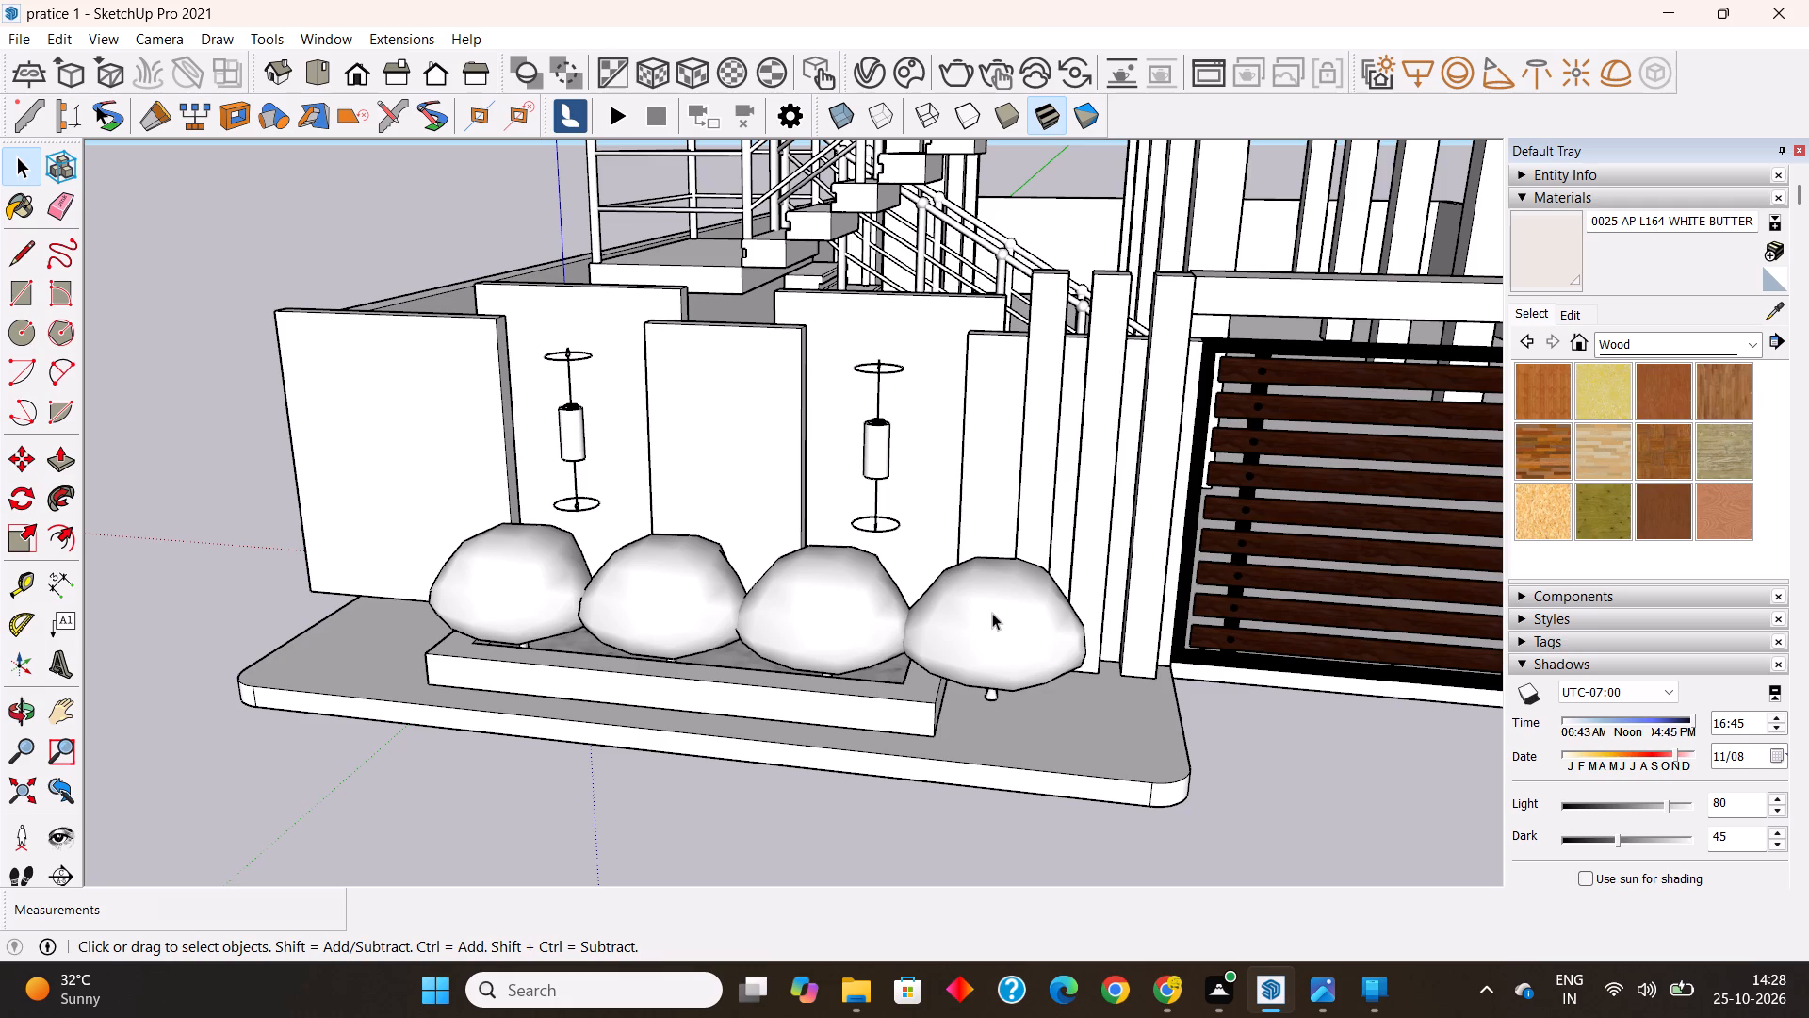
key("Delete")
Copy the wall fixture nearest the gate about 19' 1" across to the end pillar behind the single bush beyond the gate.
middle_click_drag(429, 716, 825, 749)
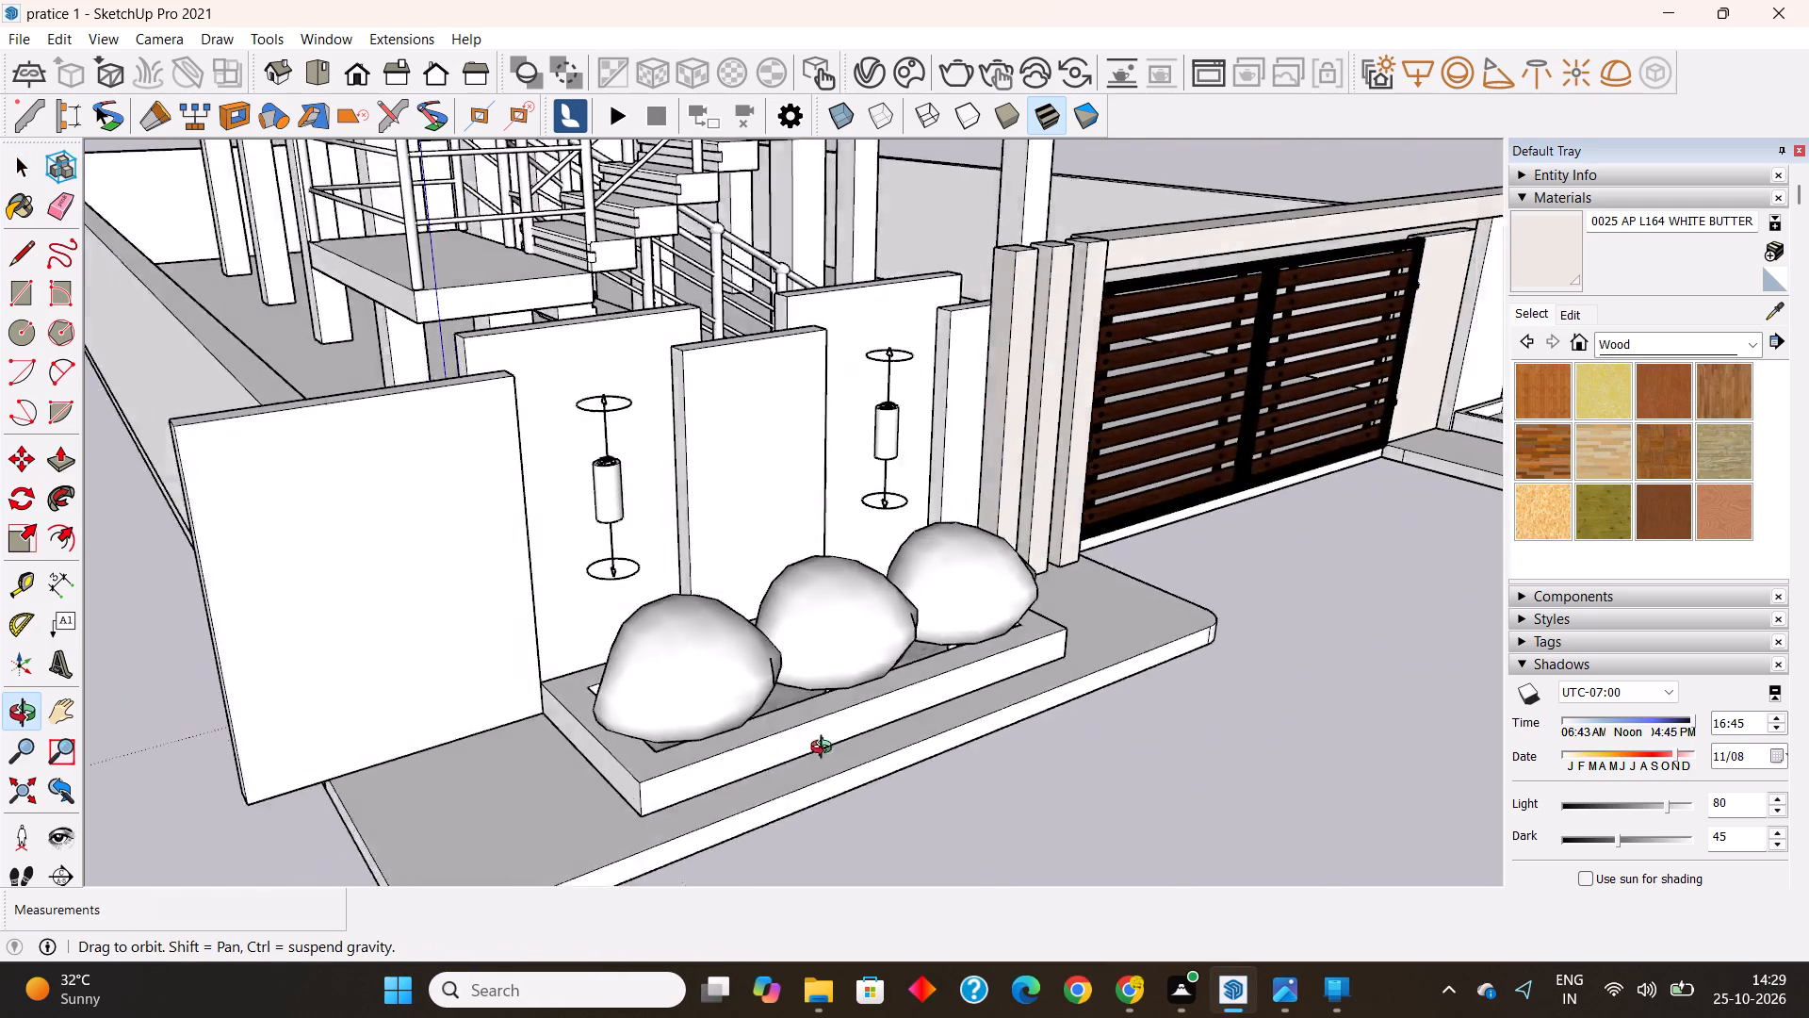
middle_click_drag(825, 749, 948, 731)
scroll(472, 617, "down", 16)
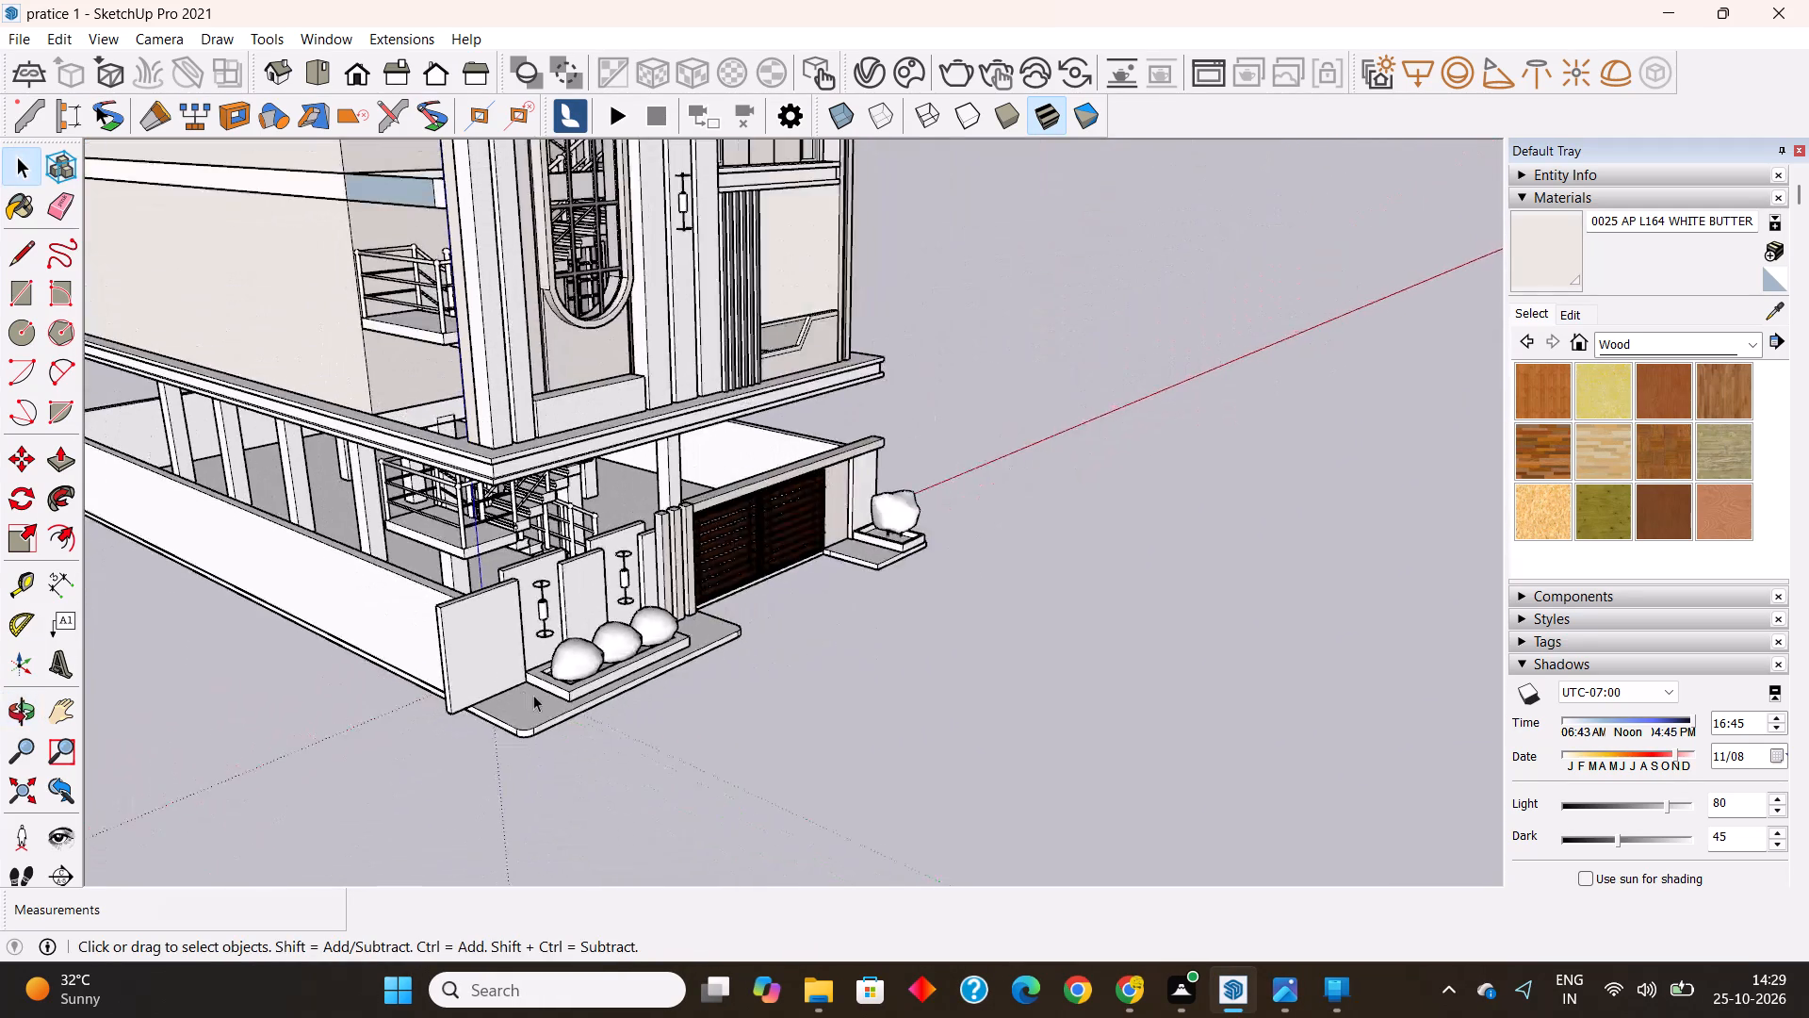
scroll(533, 695, "down", 2)
middle_click_drag(706, 652, 71, 598)
scroll(837, 610, "up", 3)
scroll(889, 529, "up", 4)
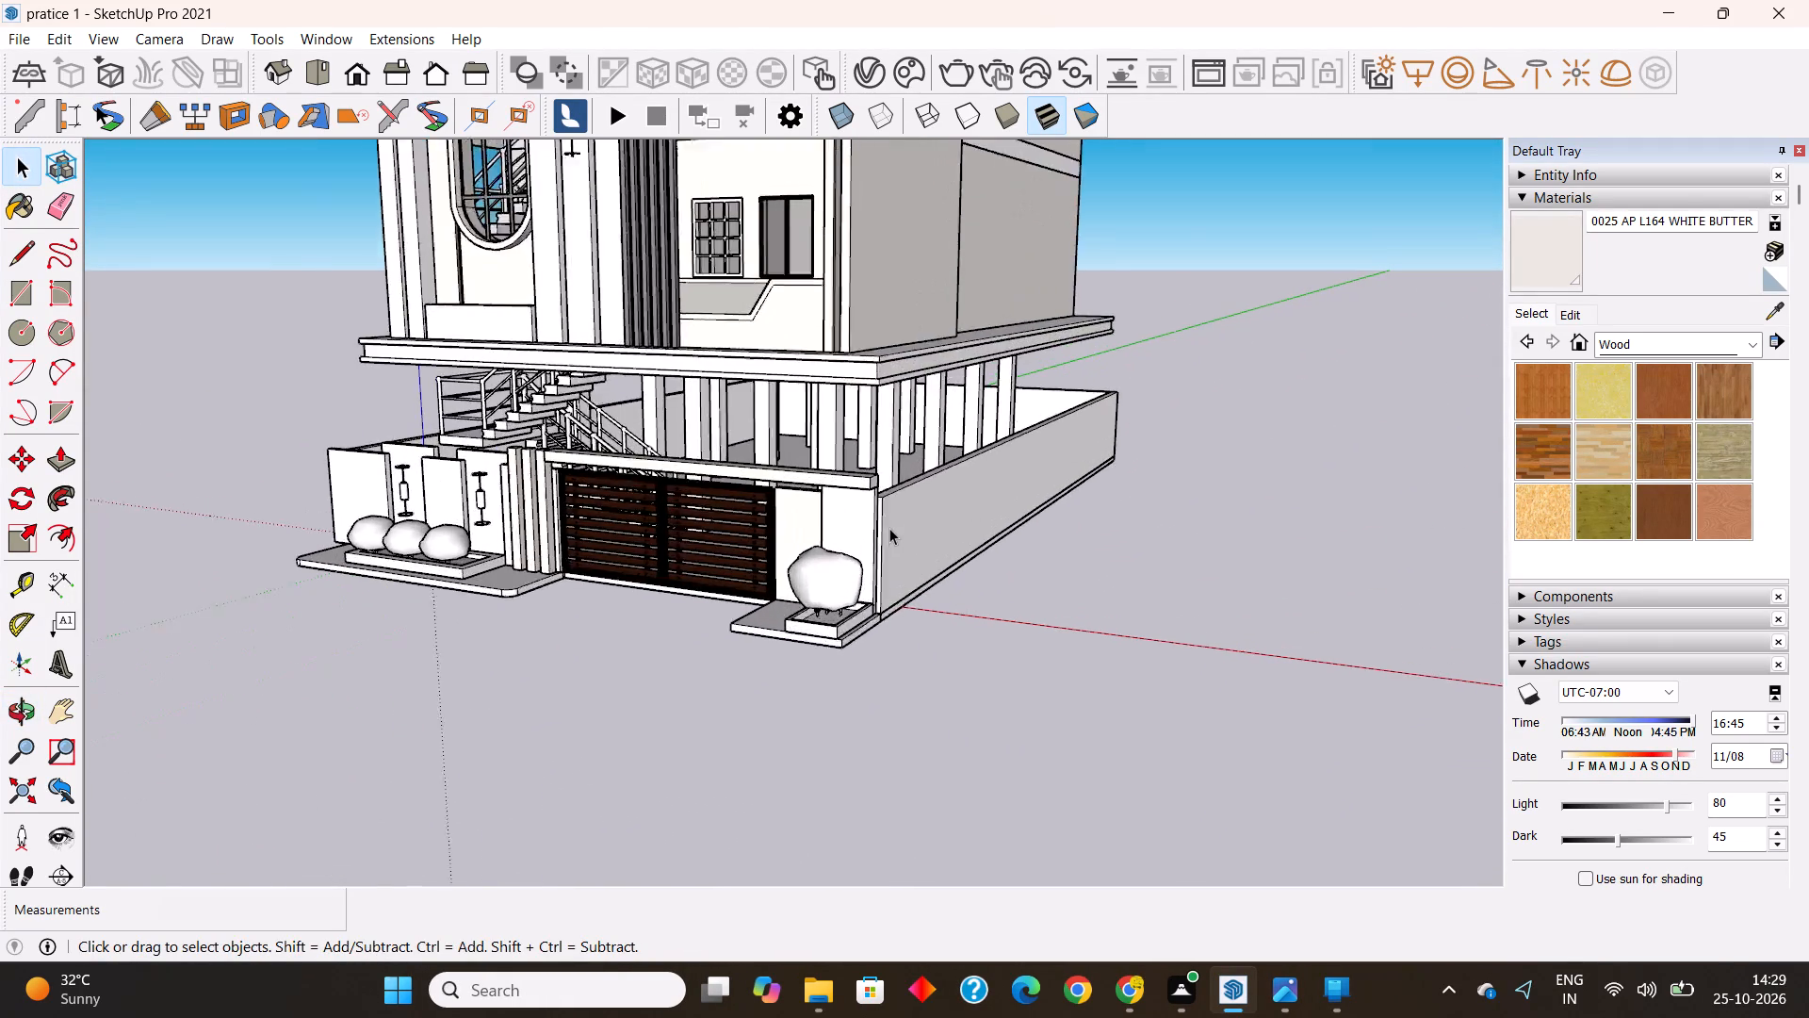
scroll(889, 528, "up", 2)
scroll(469, 507, "up", 2)
scroll(319, 509, "up", 7)
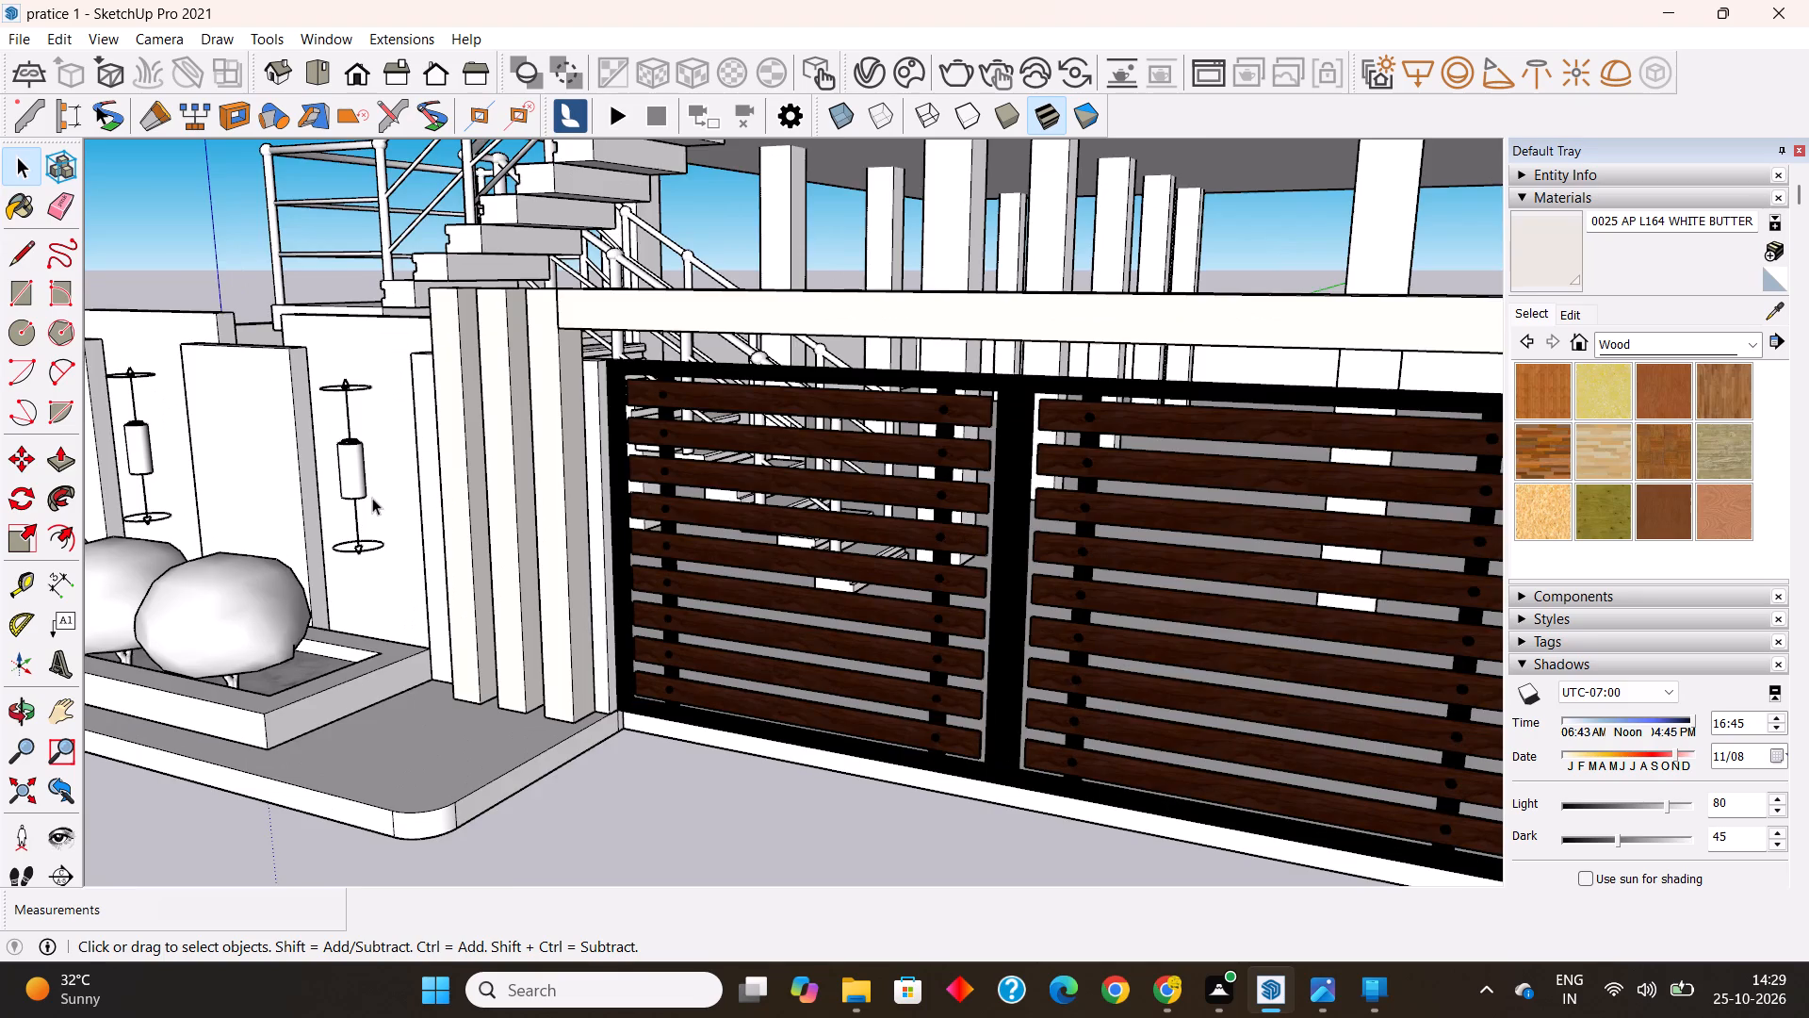
scroll(372, 498, "up", 2)
left_click(352, 473)
left_click(24, 452)
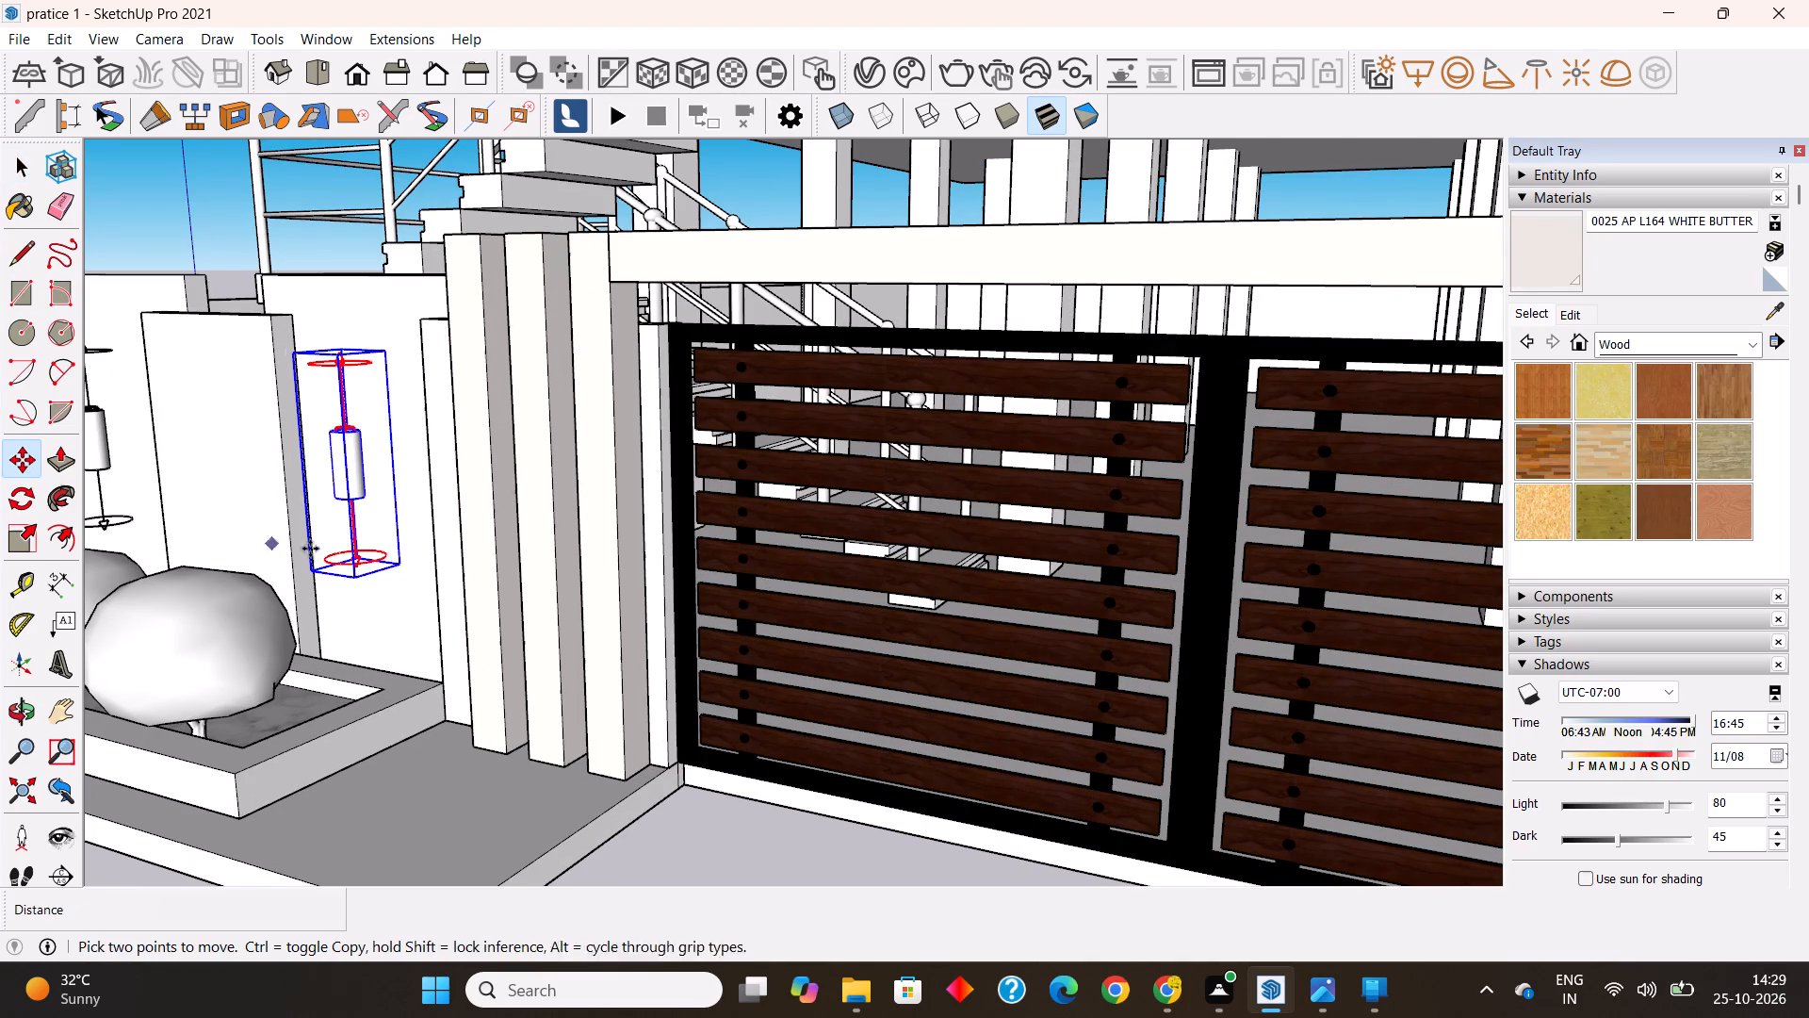
left_click(354, 583)
scroll(356, 583, "down", 5)
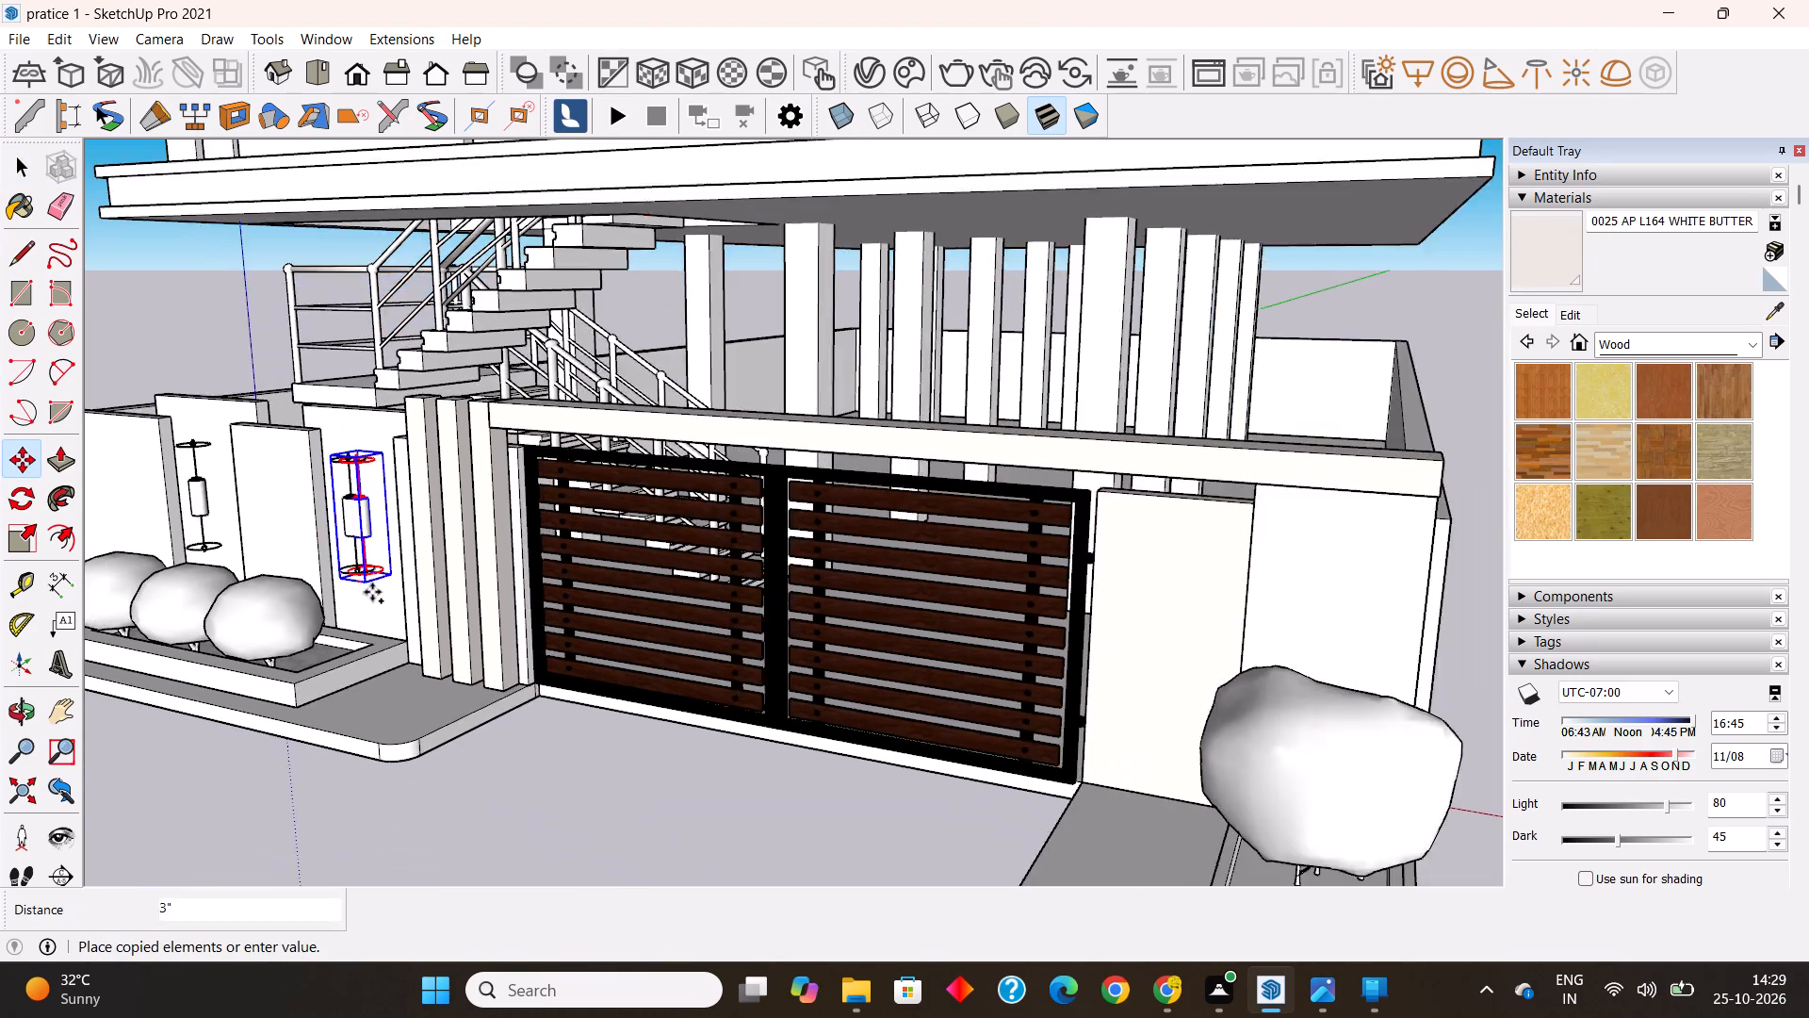
scroll(372, 592, "down", 5)
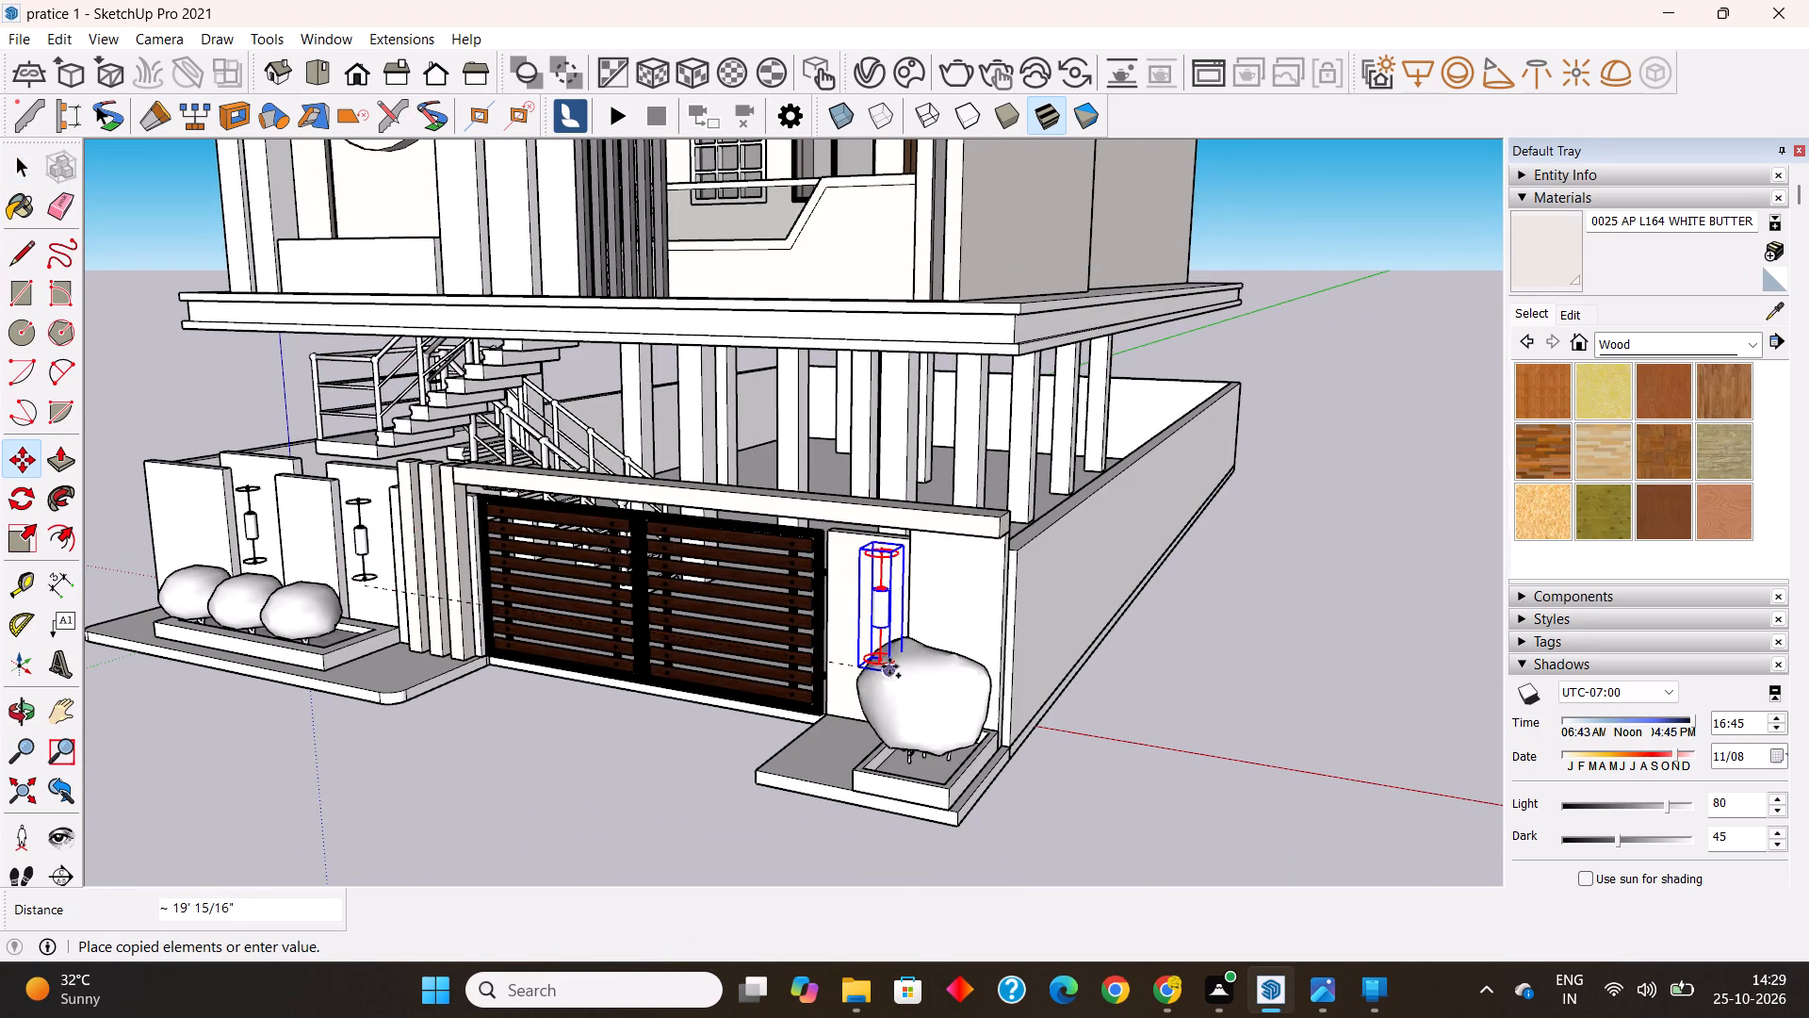
left_click(898, 664)
Explode the fixture copy at the end pillar into its separate lamp body and lights.
middle_click_drag(910, 669, 1242, 594)
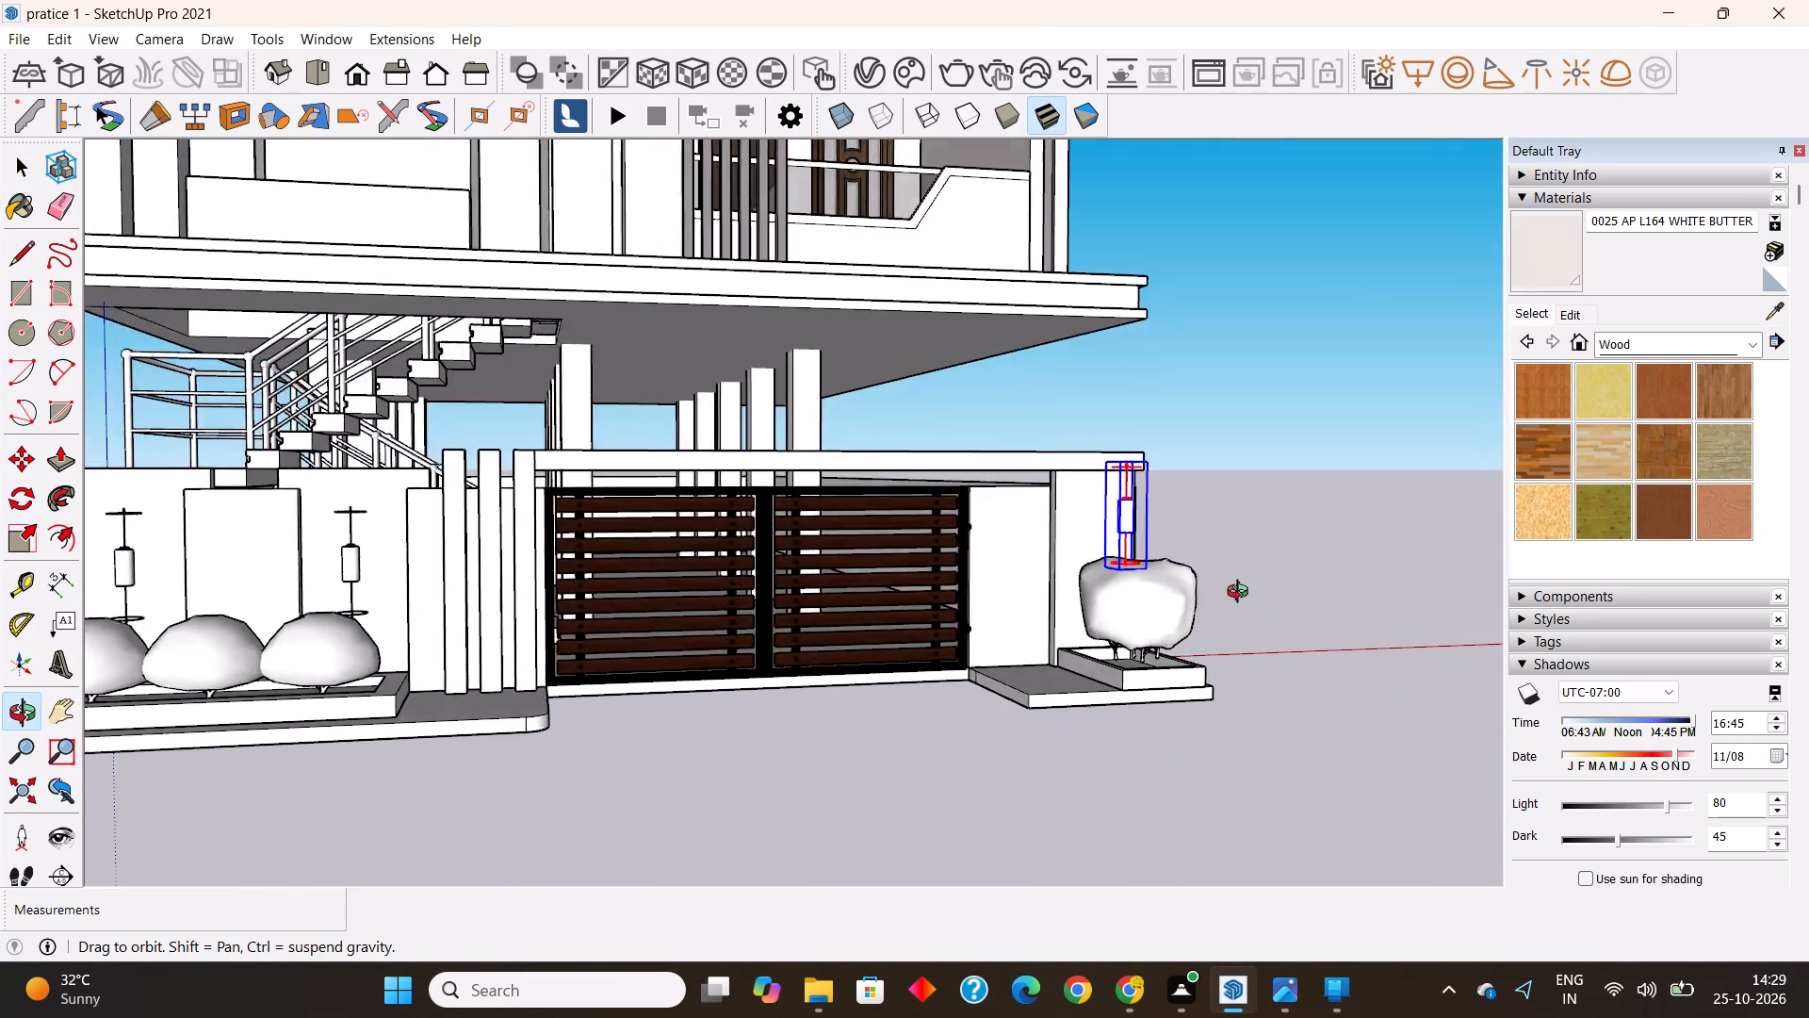
middle_click_drag(1242, 594, 1313, 613)
scroll(1165, 542, "up", 10)
scroll(1151, 510, "down", 3)
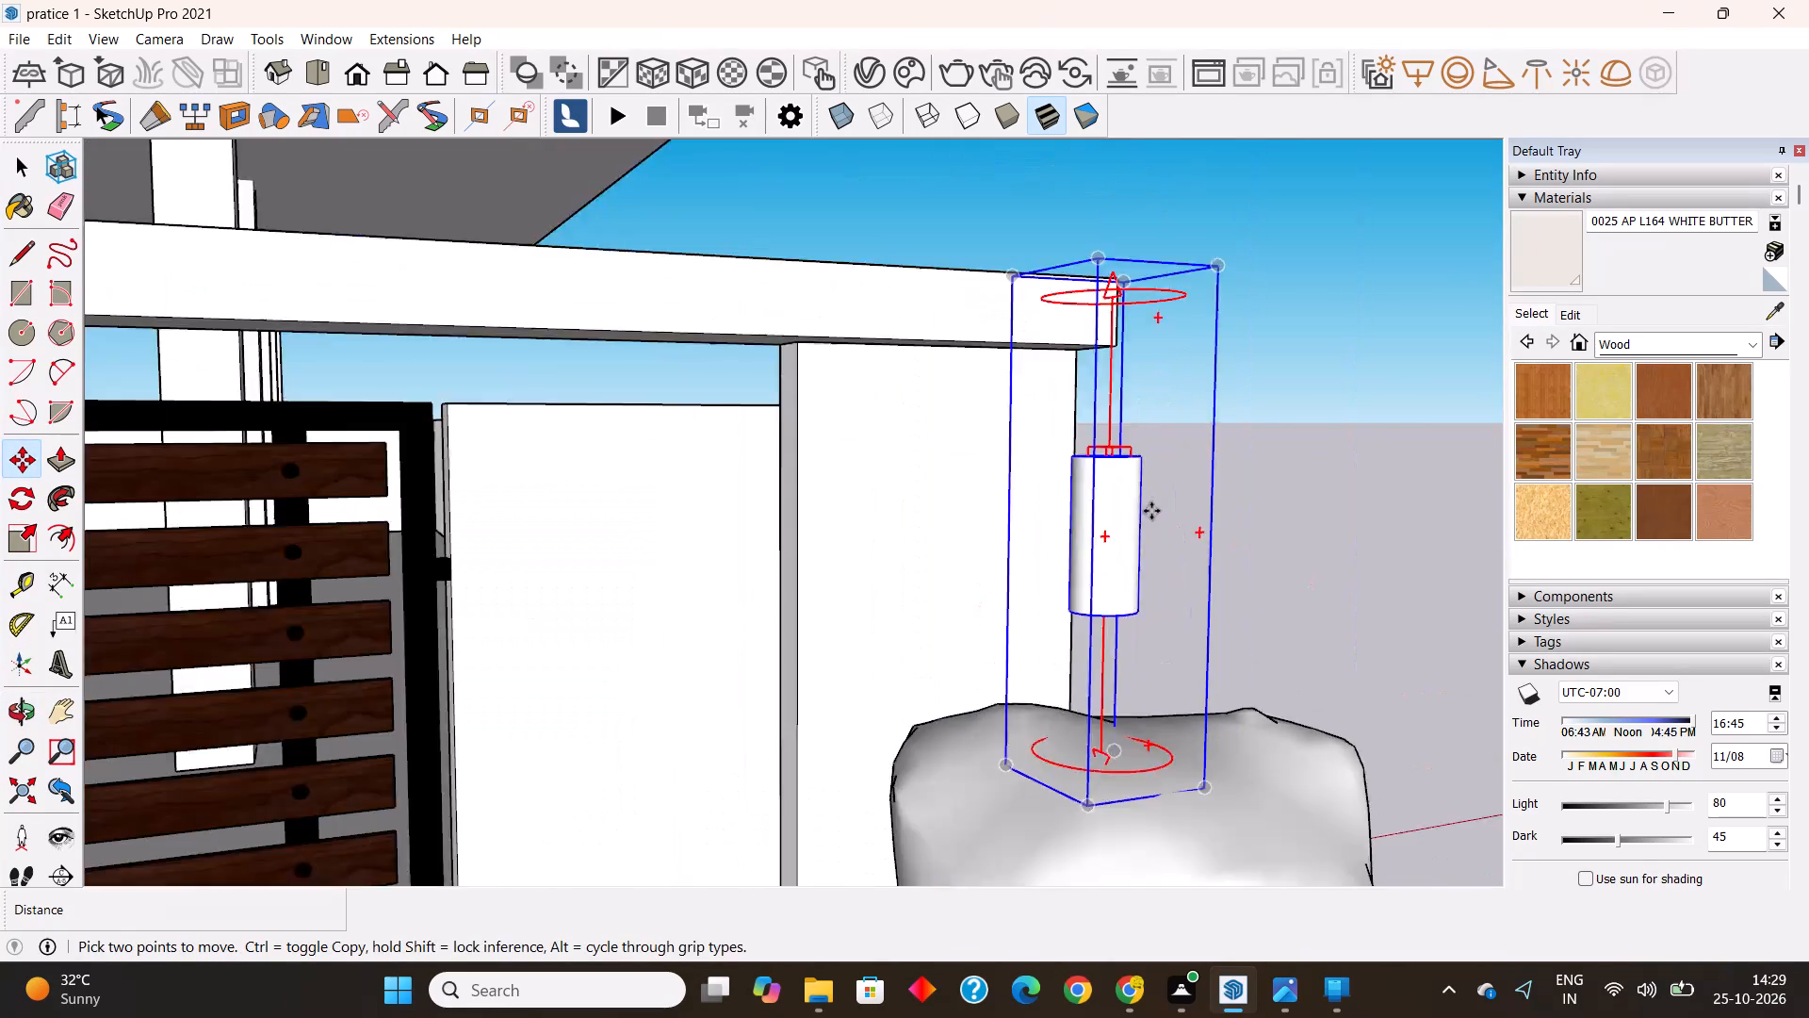
middle_click_drag(1108, 583, 1150, 564)
key("space")
double_click(1132, 528)
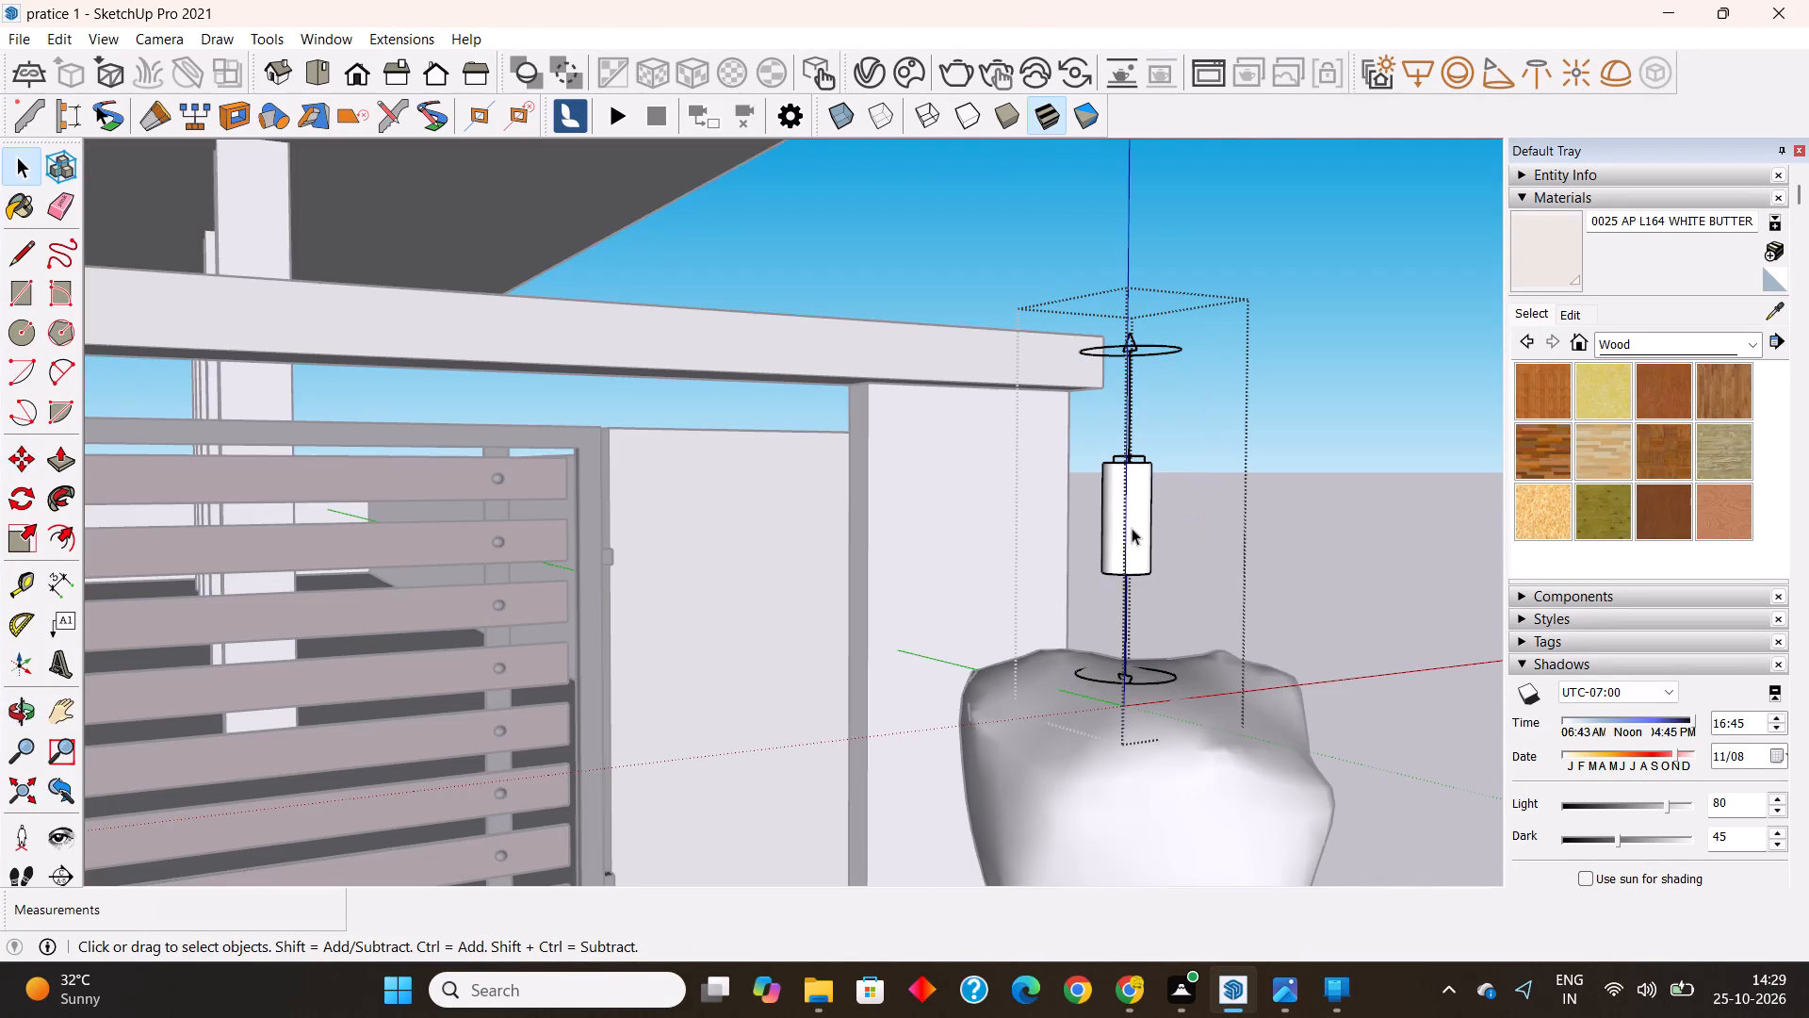
key("Escape")
left_click(1127, 531)
right_click(1127, 531)
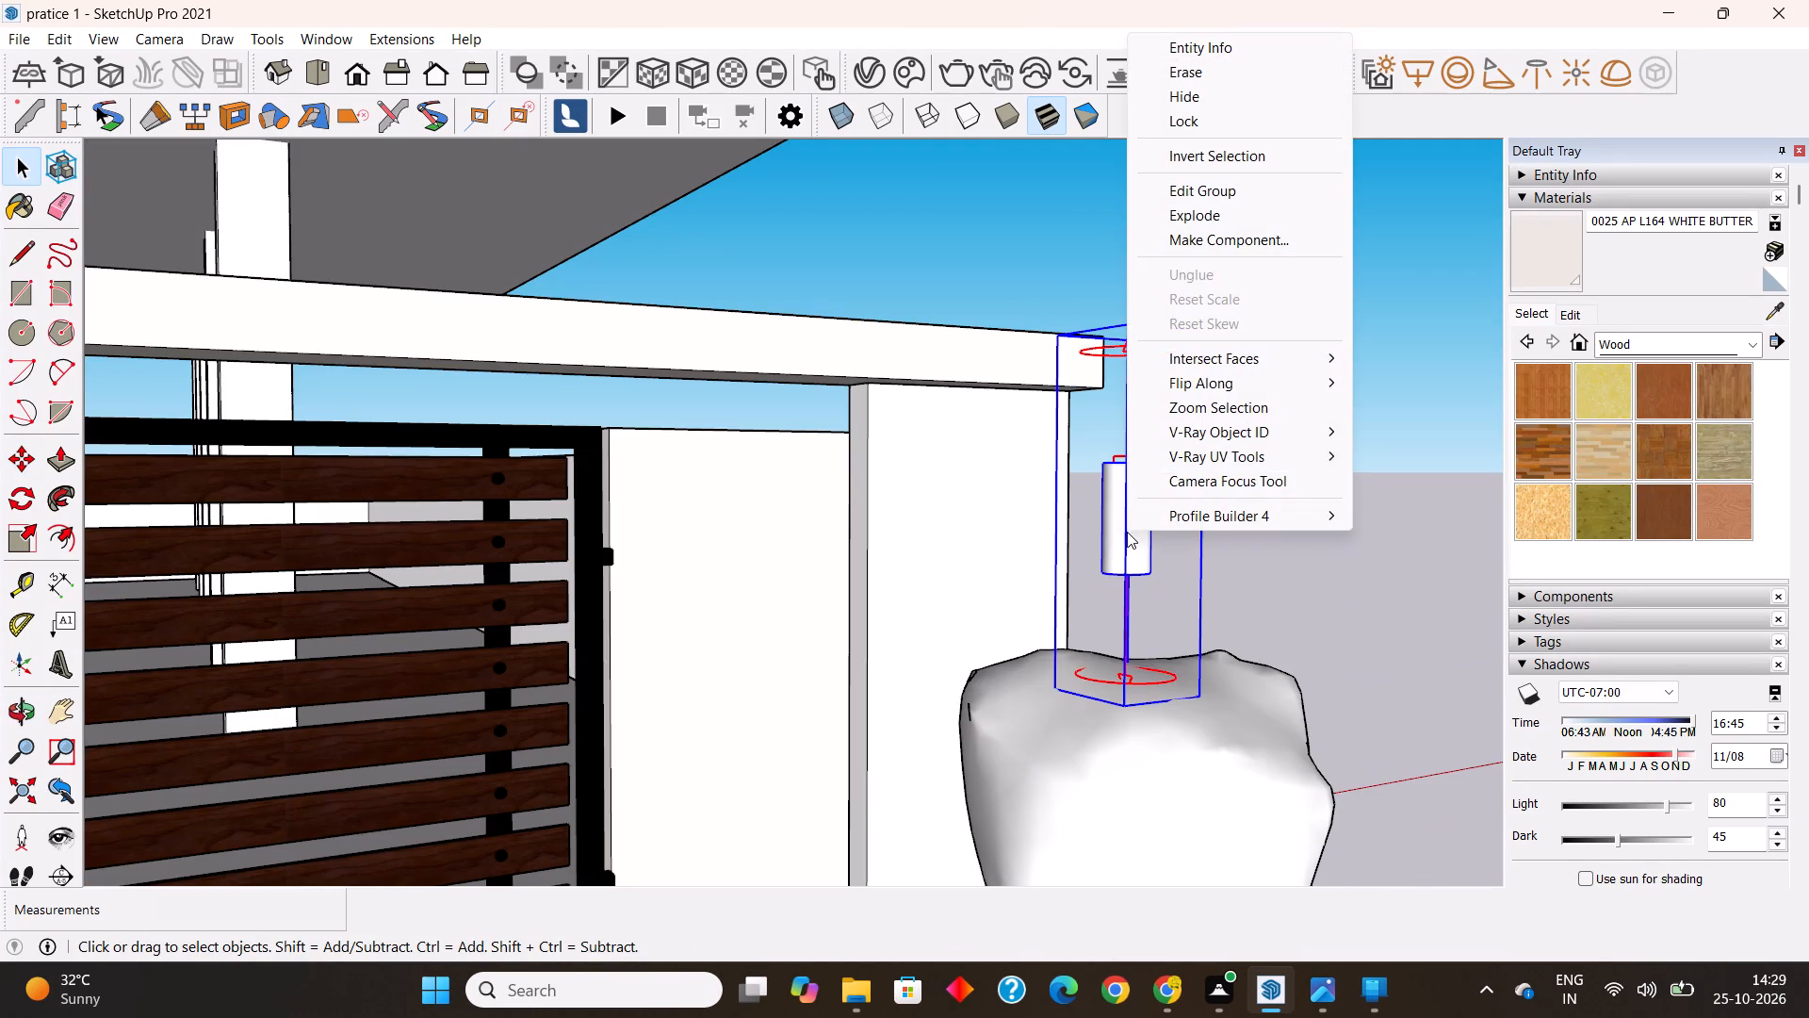
left_click(1199, 219)
key("Escape")
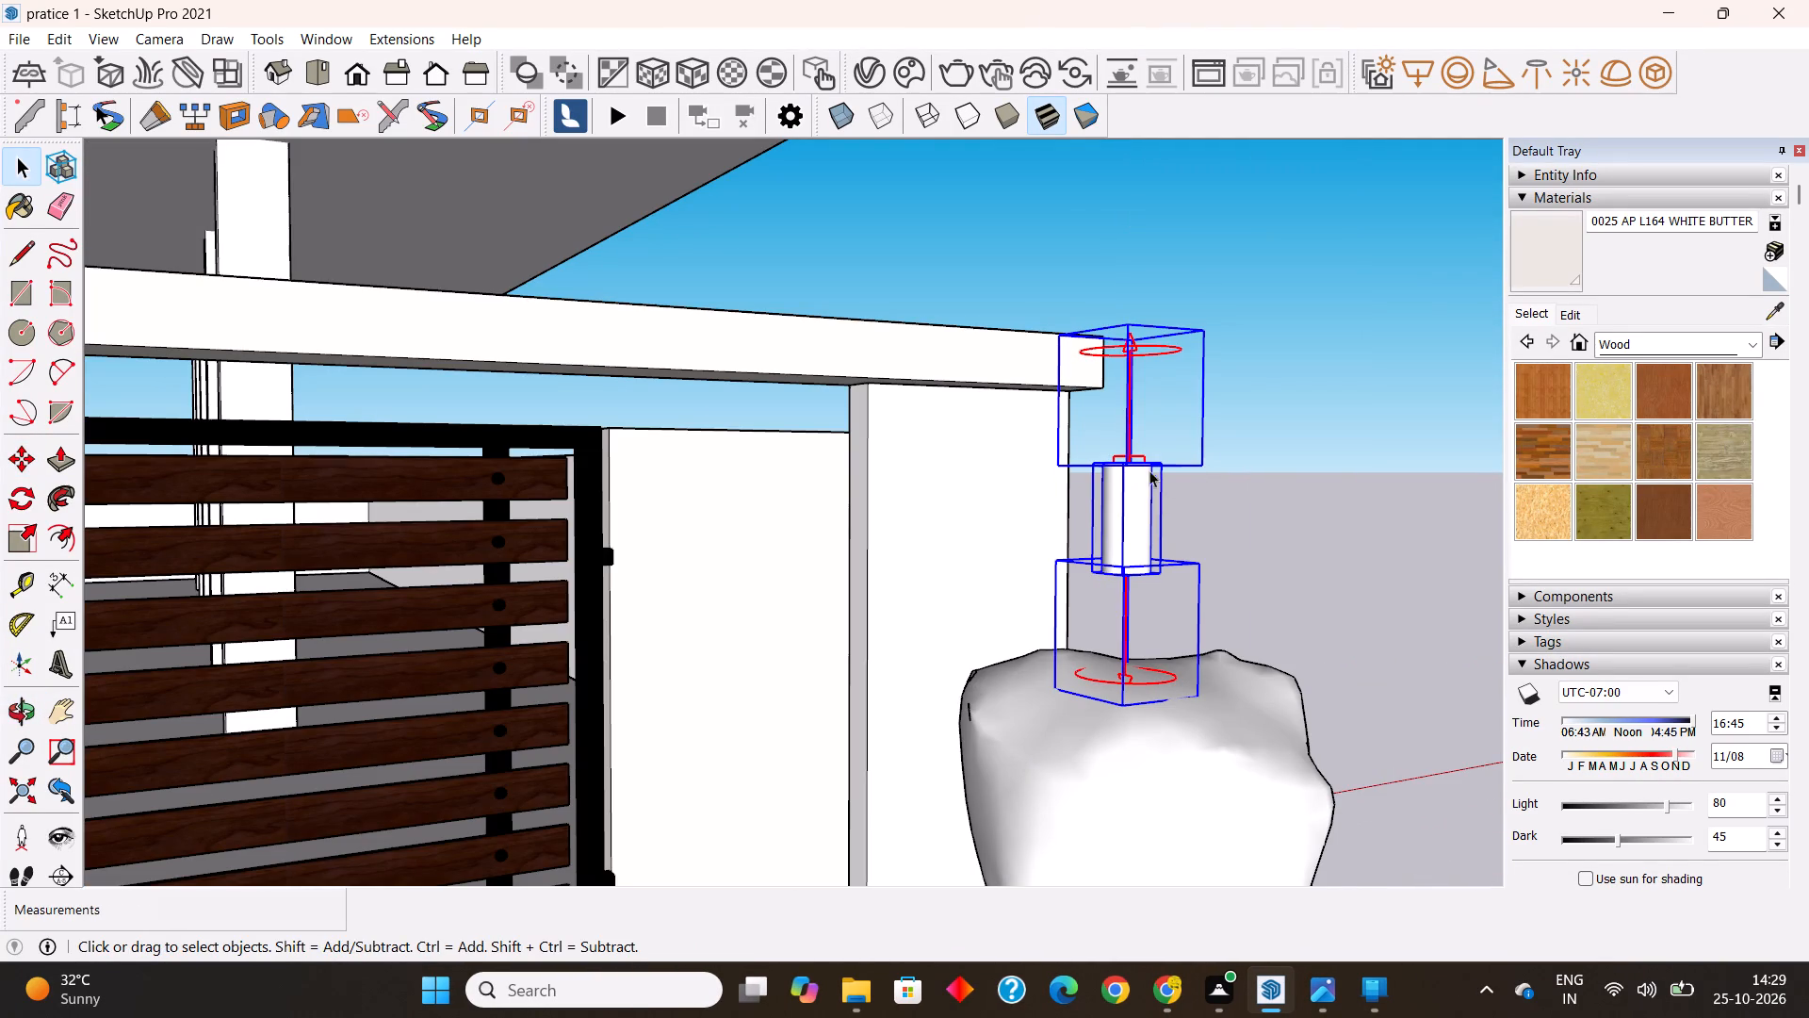
Delete the cylindrical lamp body and the upward-facing light from the exploded fixture, keeping only the downward-facing light.
left_click(1277, 473)
left_click(1124, 505)
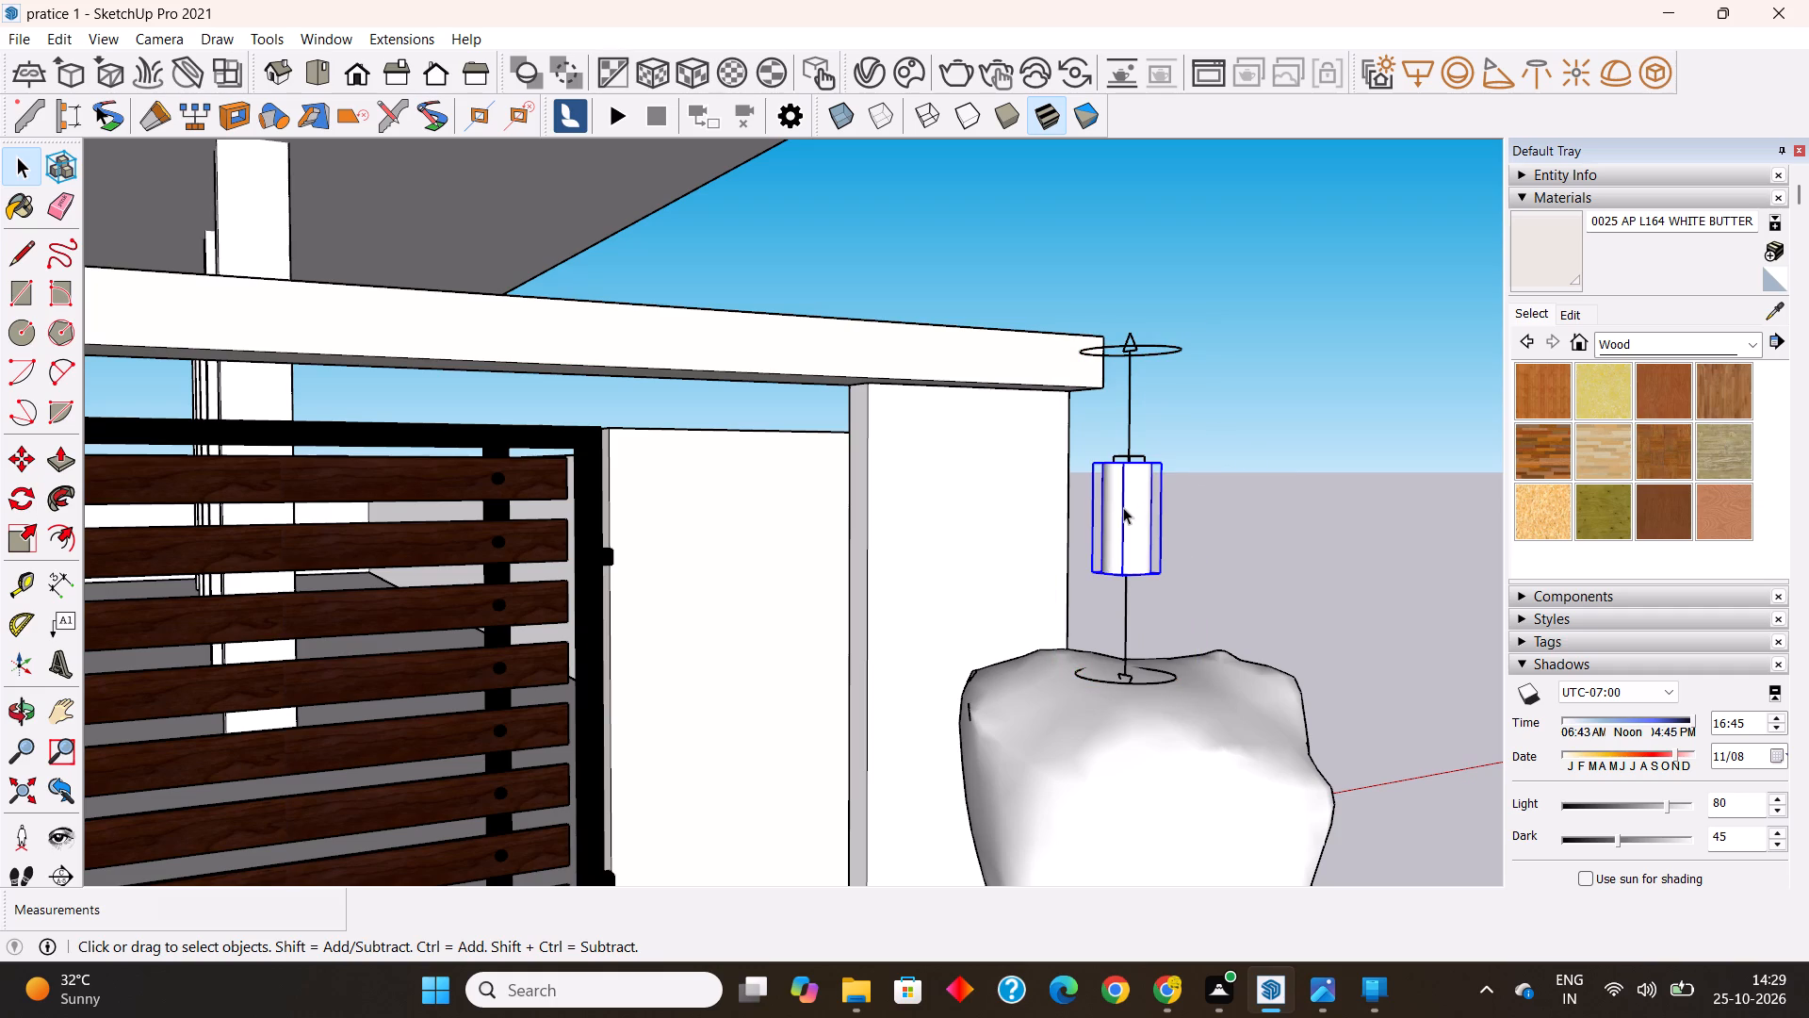
key("Delete")
left_click(1129, 462)
key("Delete")
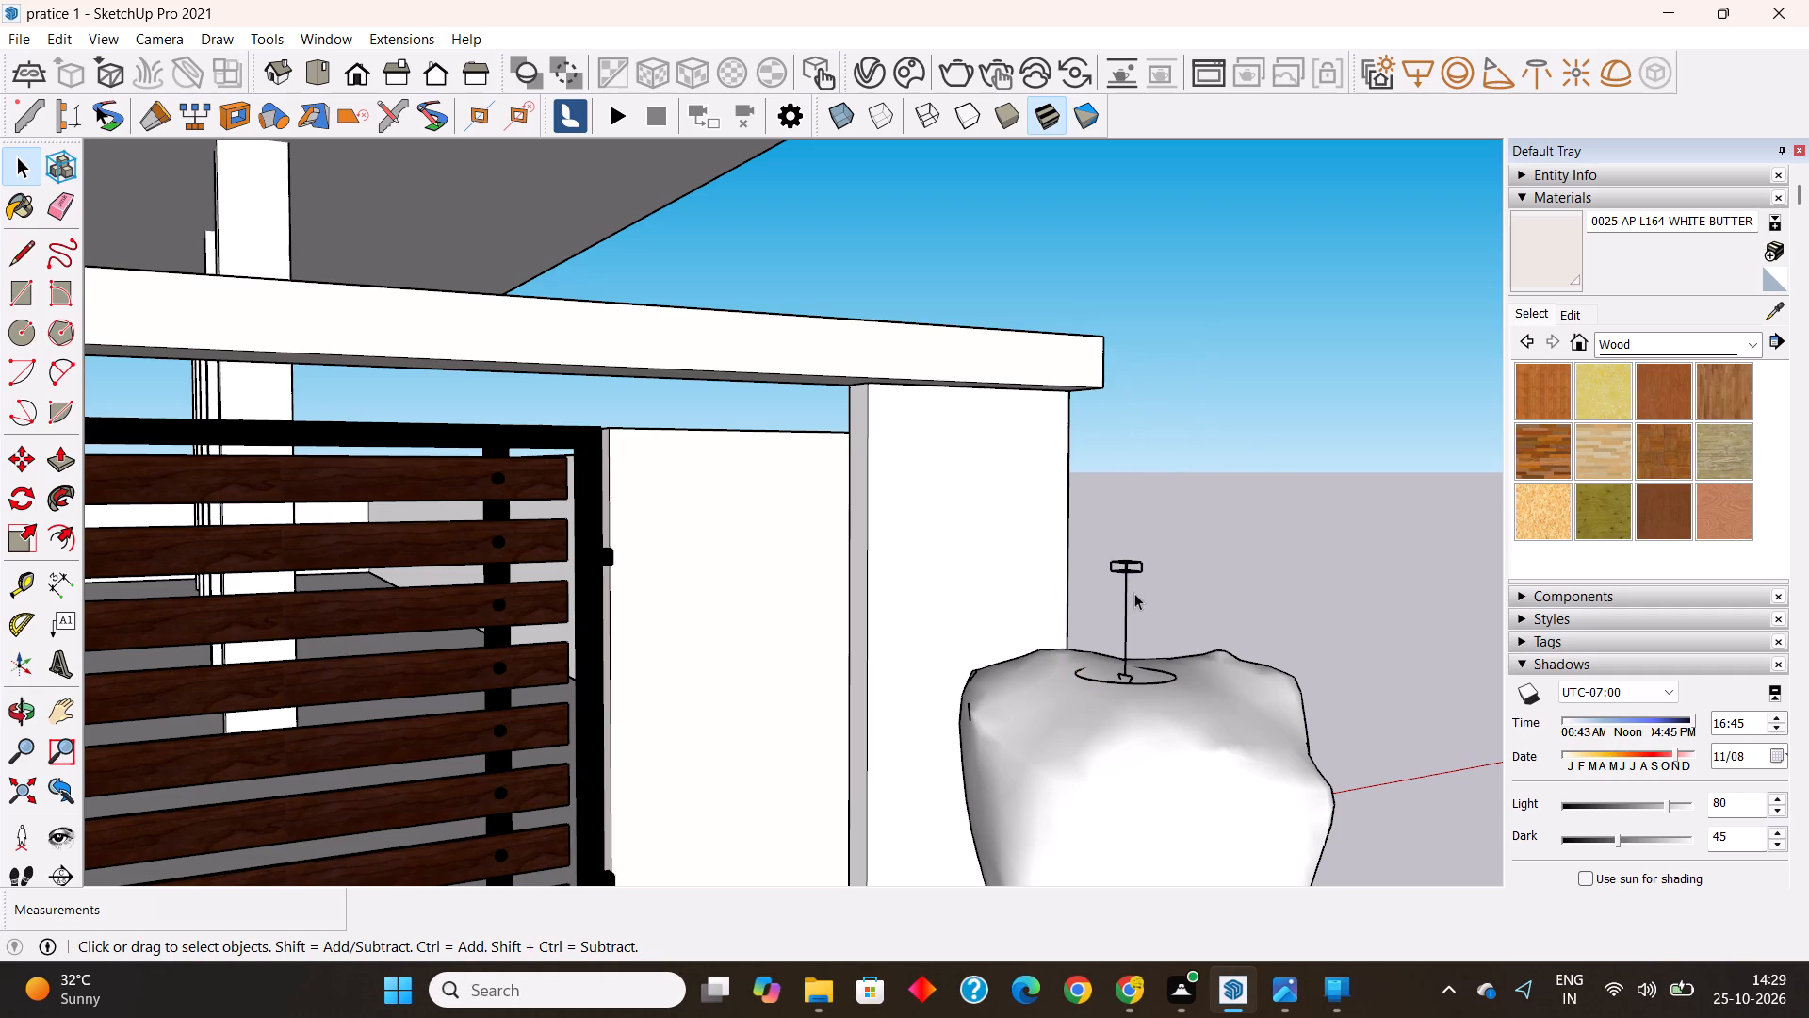
Move the remaining downward-facing light about 2' along the green axis, back toward the end pillar.
left_click(1126, 564)
middle_click_drag(1090, 601, 1290, 602)
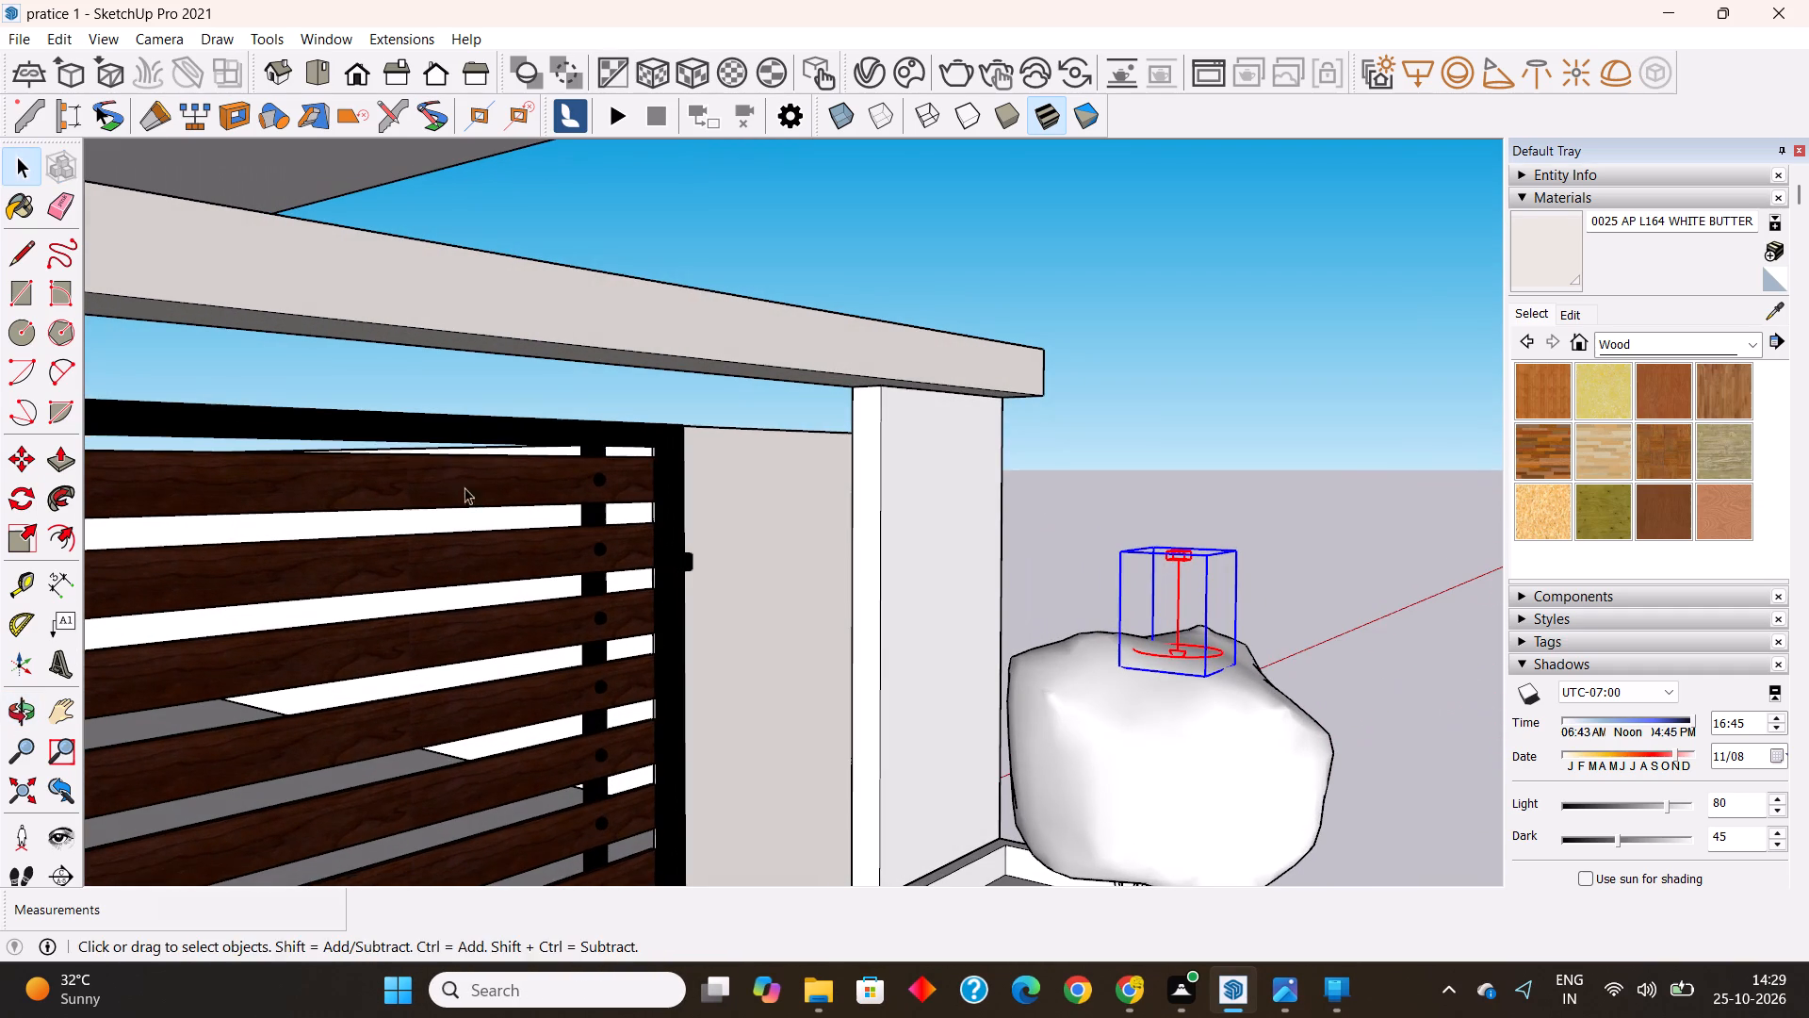
left_click(21, 460)
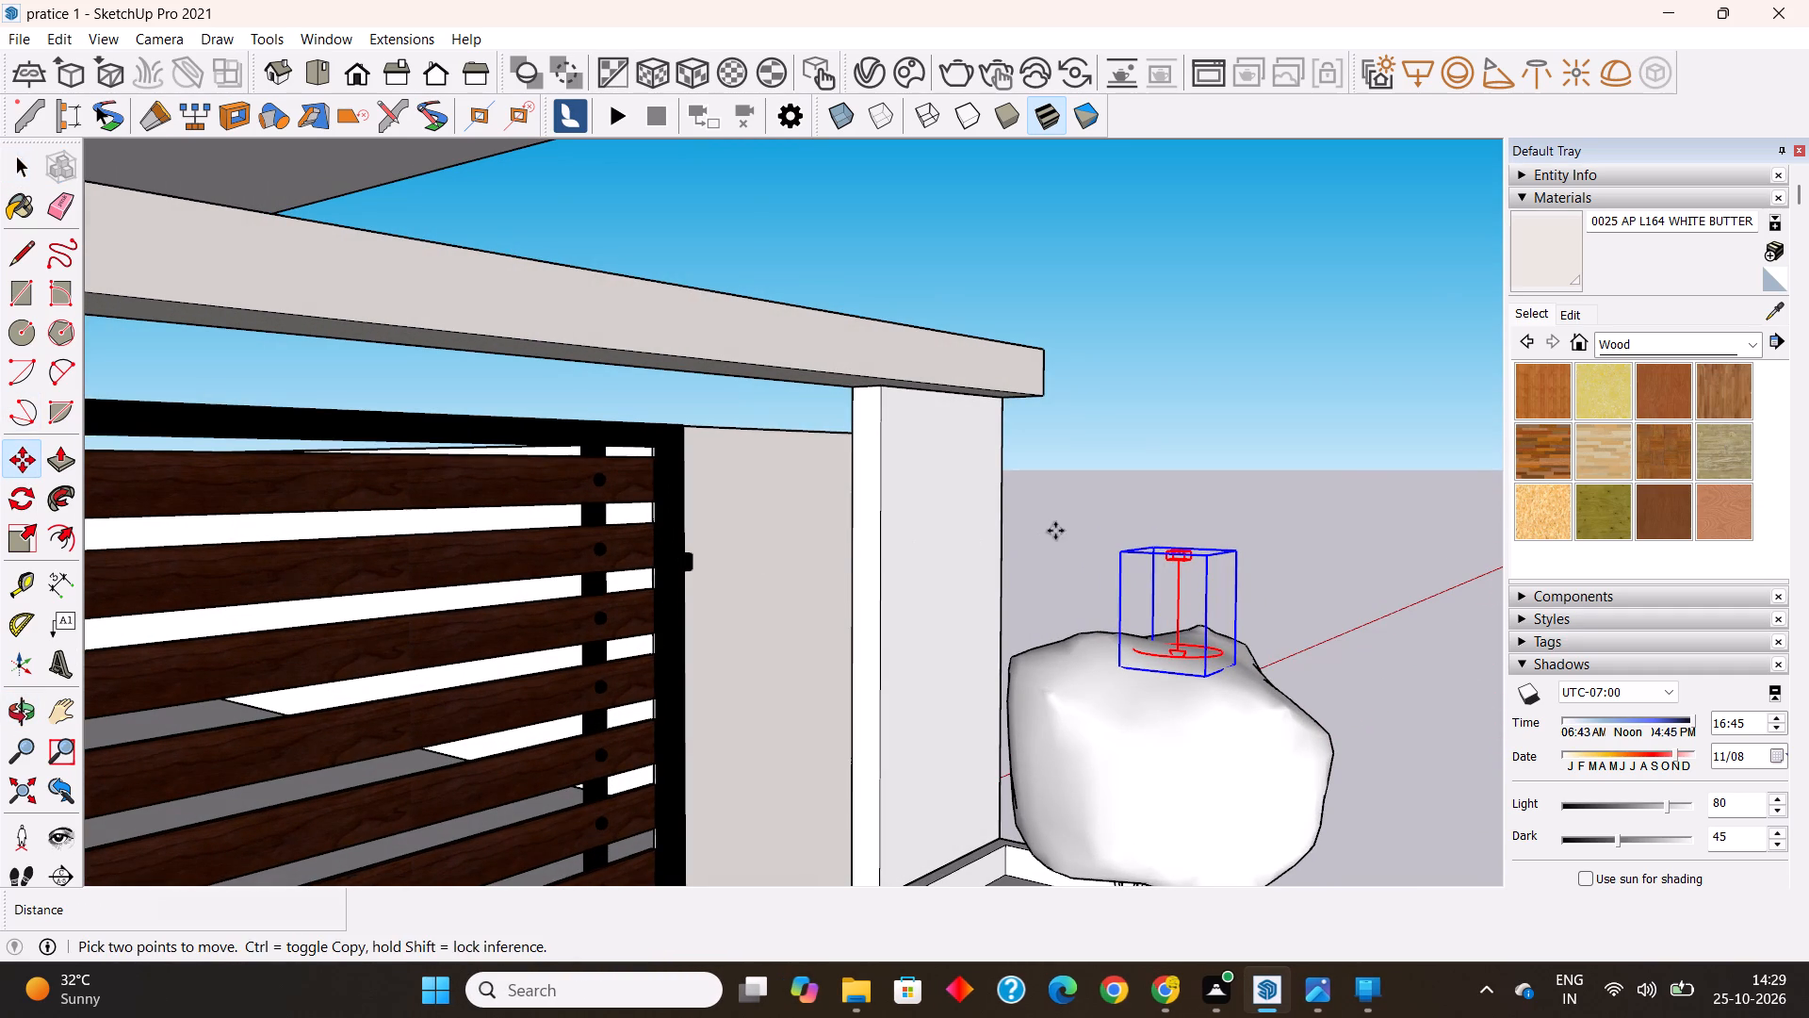
left_click(1124, 556)
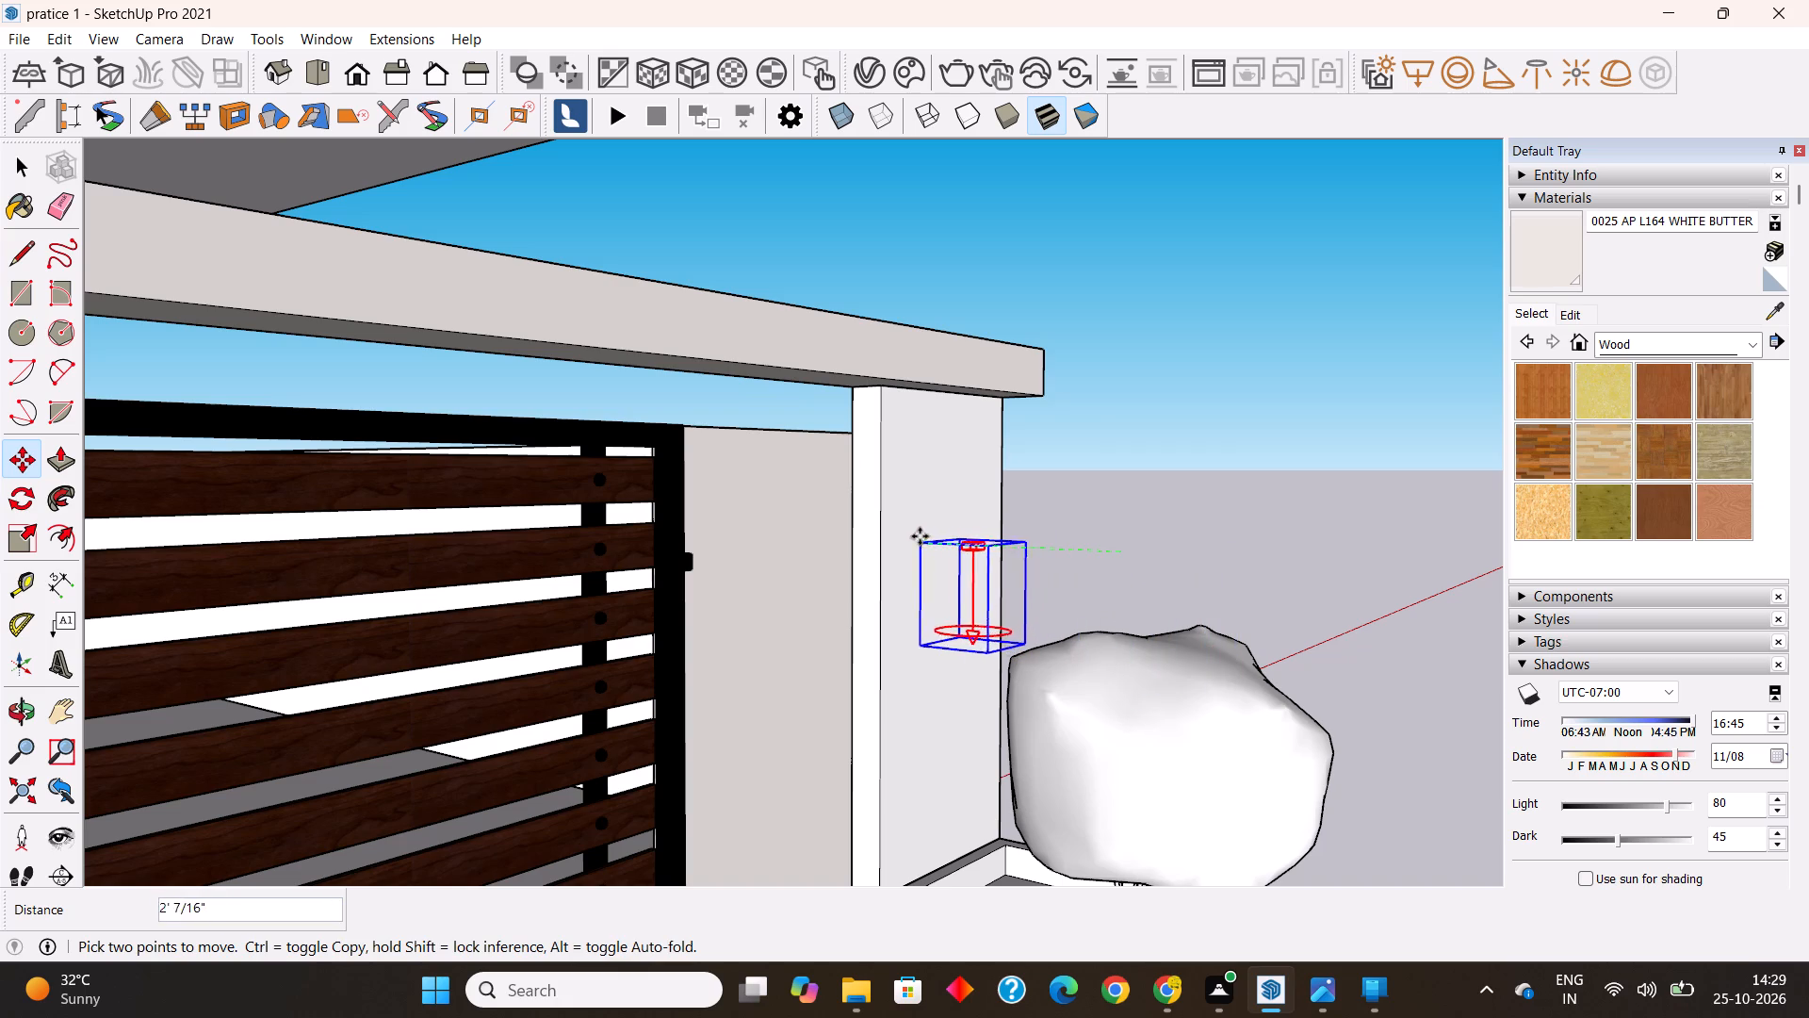
left_click(905, 534)
Move the downward-facing light about 1' 7 9/16" up to the underside of the beam above the end pillar.
middle_click_drag(887, 617, 945, 550)
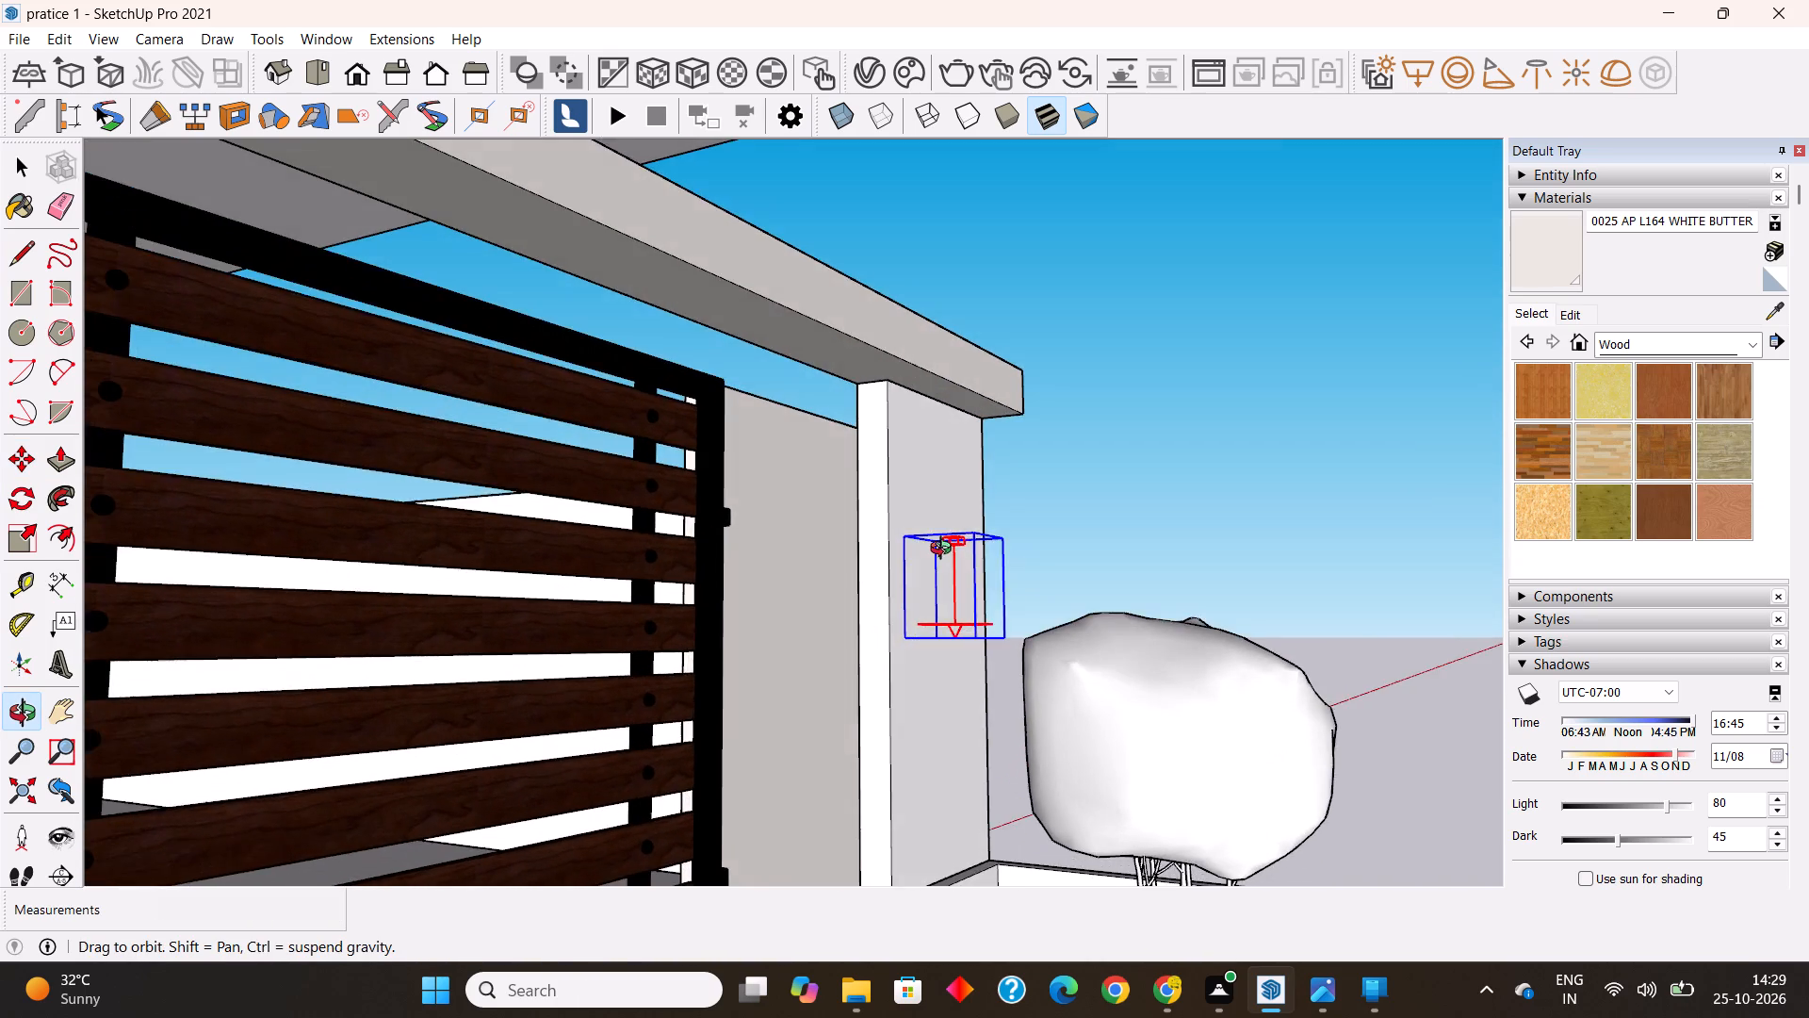
middle_click_drag(945, 550, 945, 533)
scroll(972, 504, "up", 5)
left_click(980, 543)
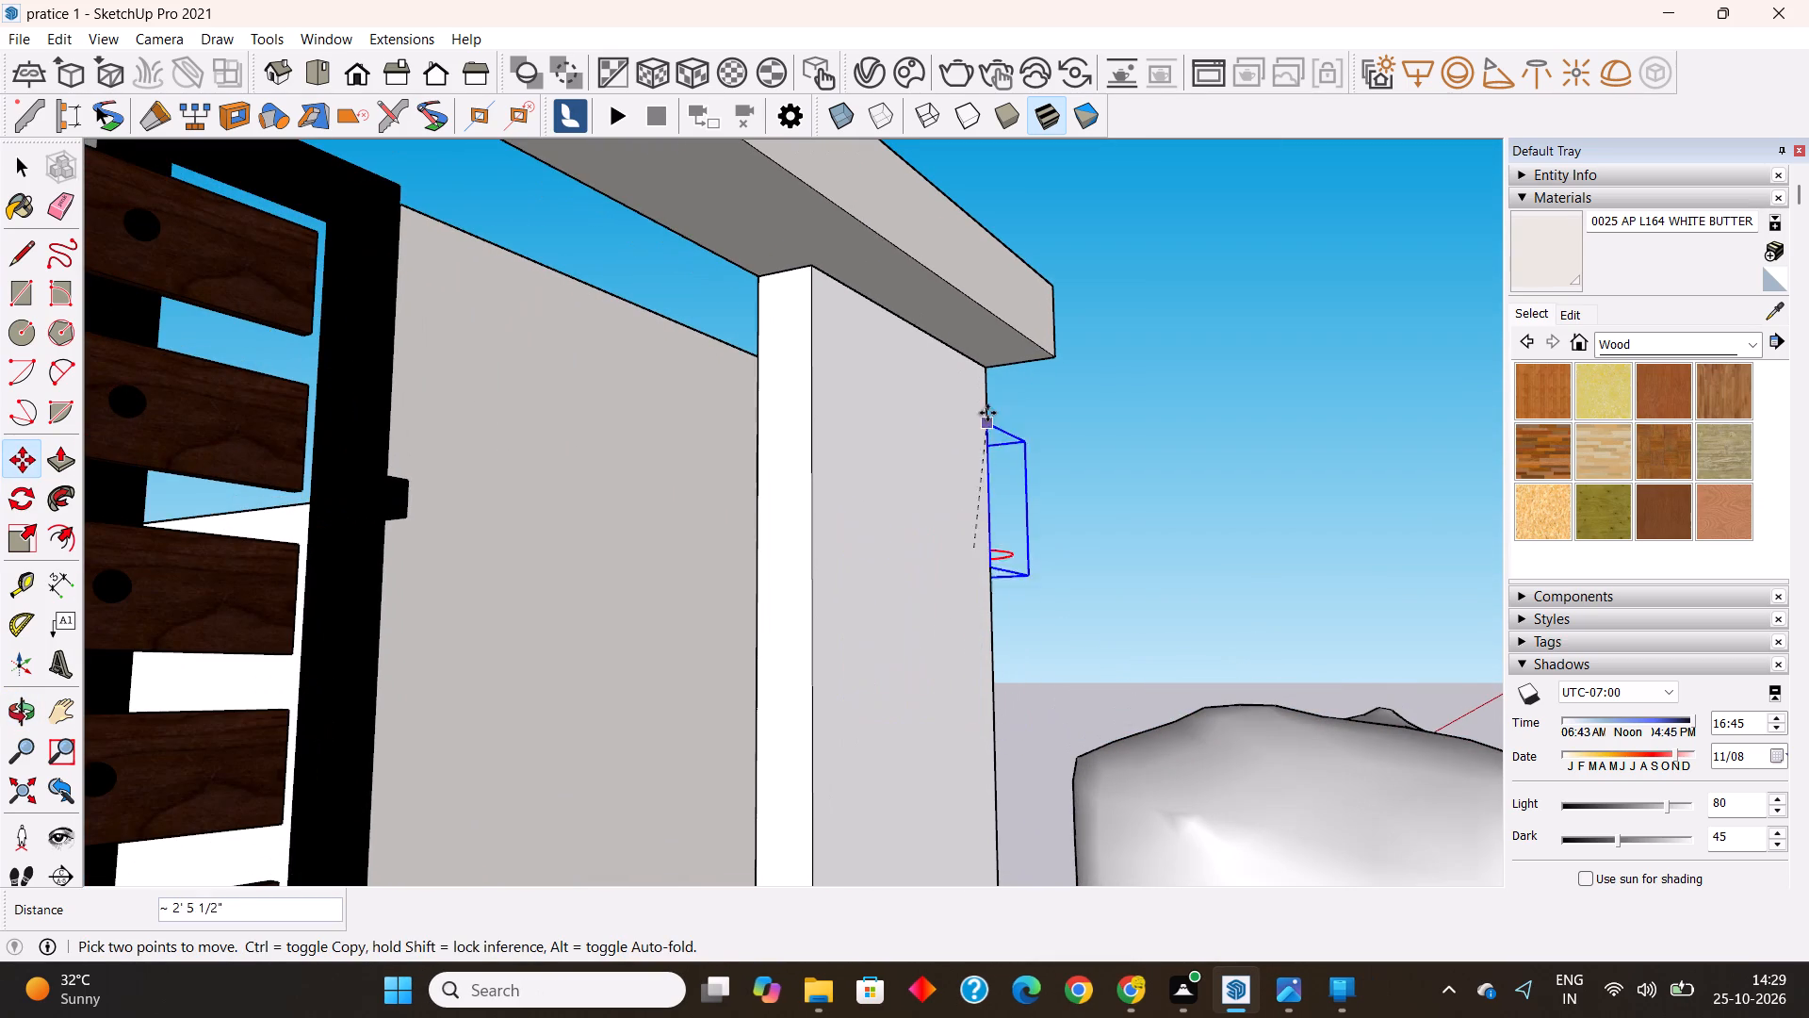
left_click(965, 301)
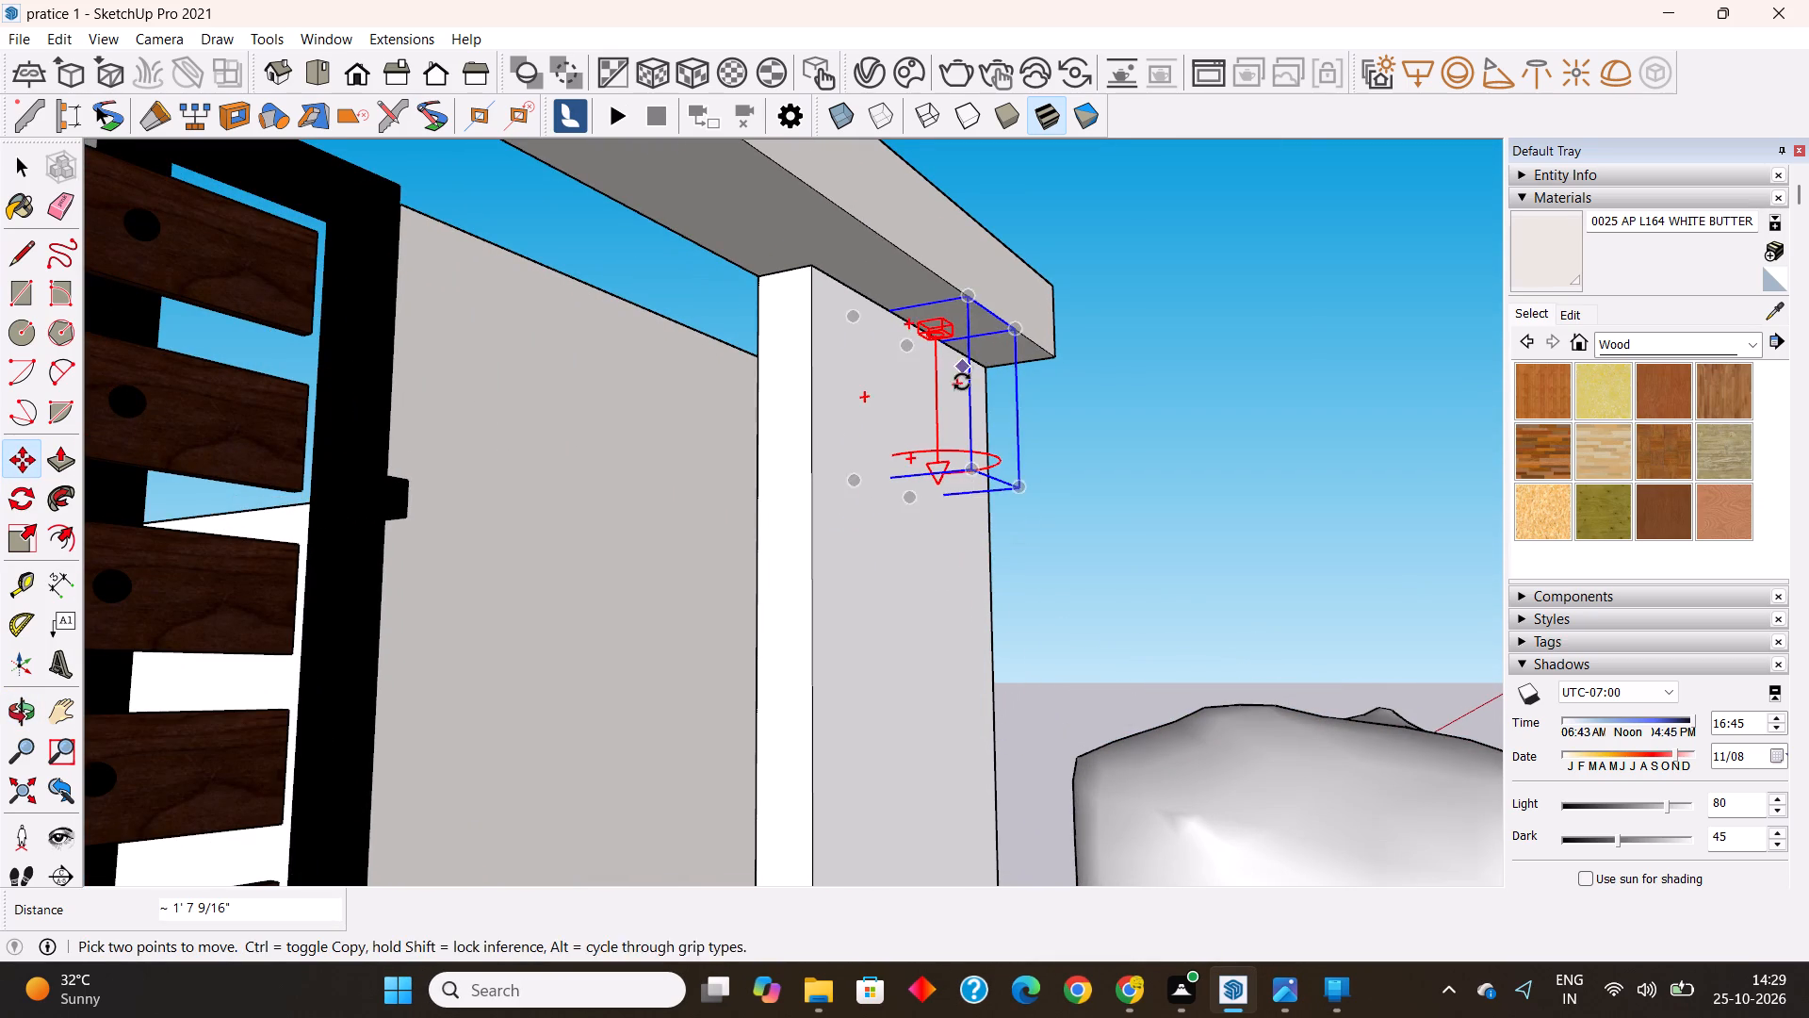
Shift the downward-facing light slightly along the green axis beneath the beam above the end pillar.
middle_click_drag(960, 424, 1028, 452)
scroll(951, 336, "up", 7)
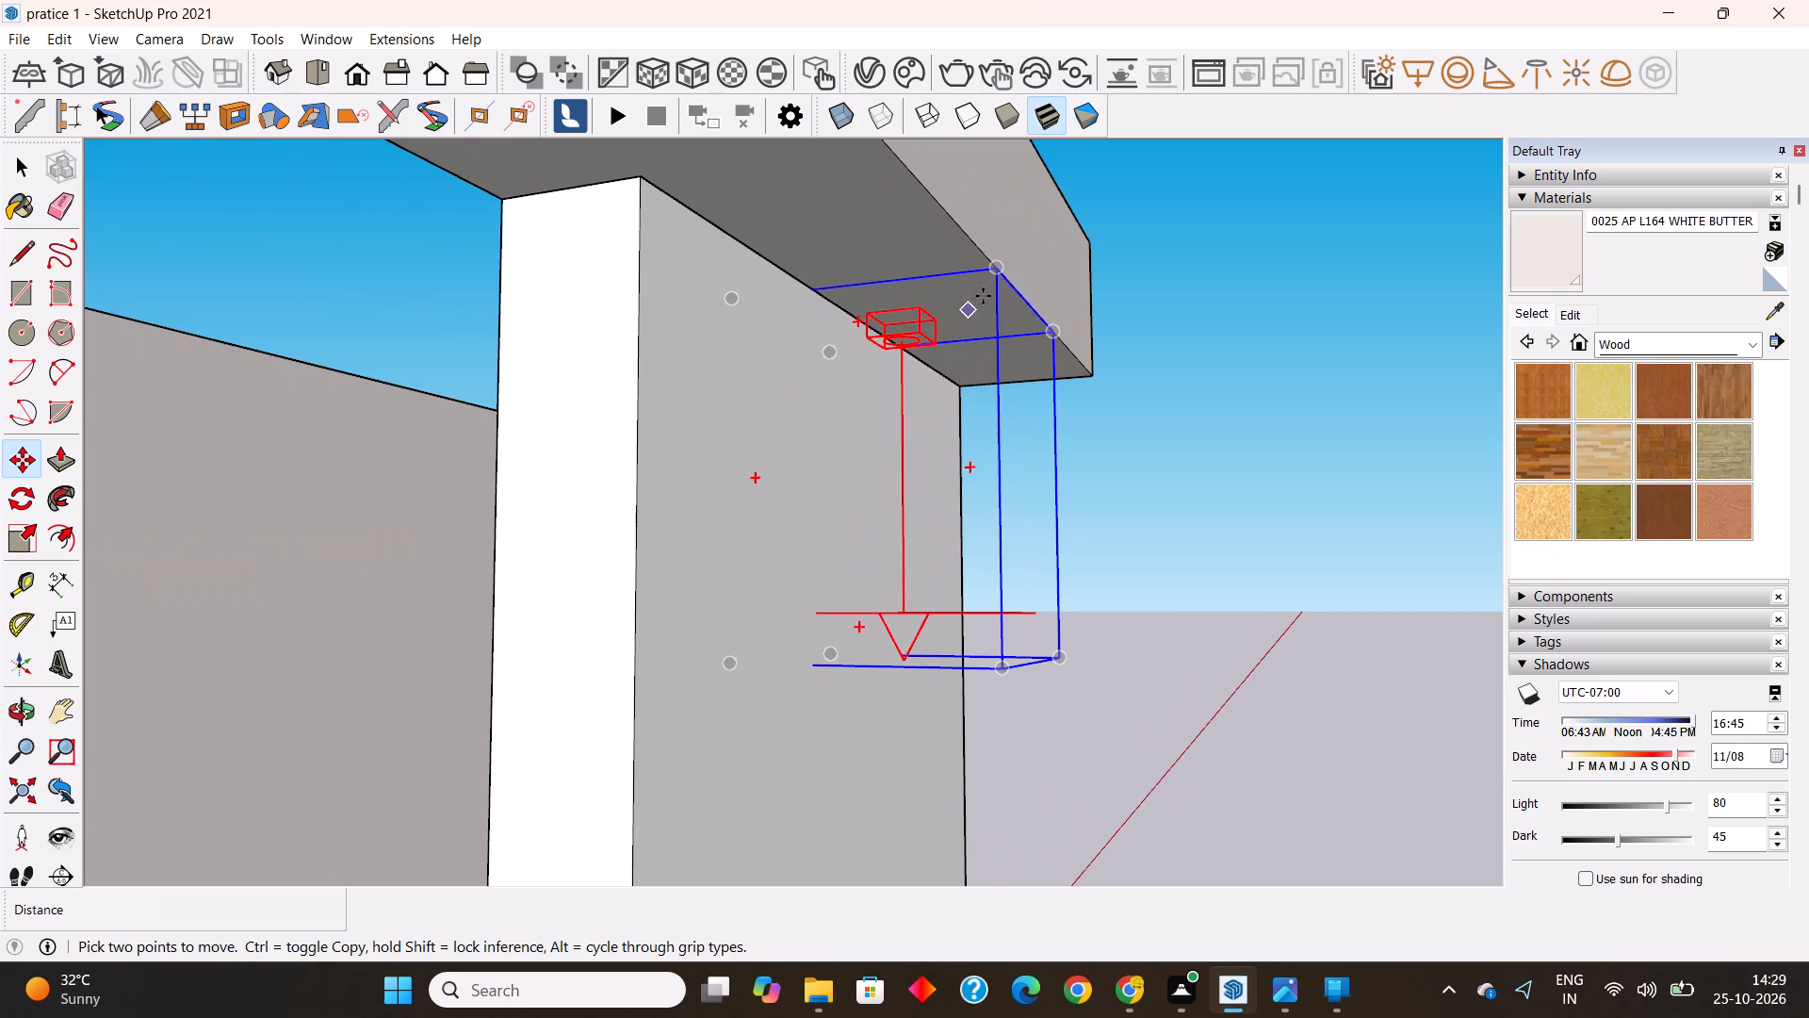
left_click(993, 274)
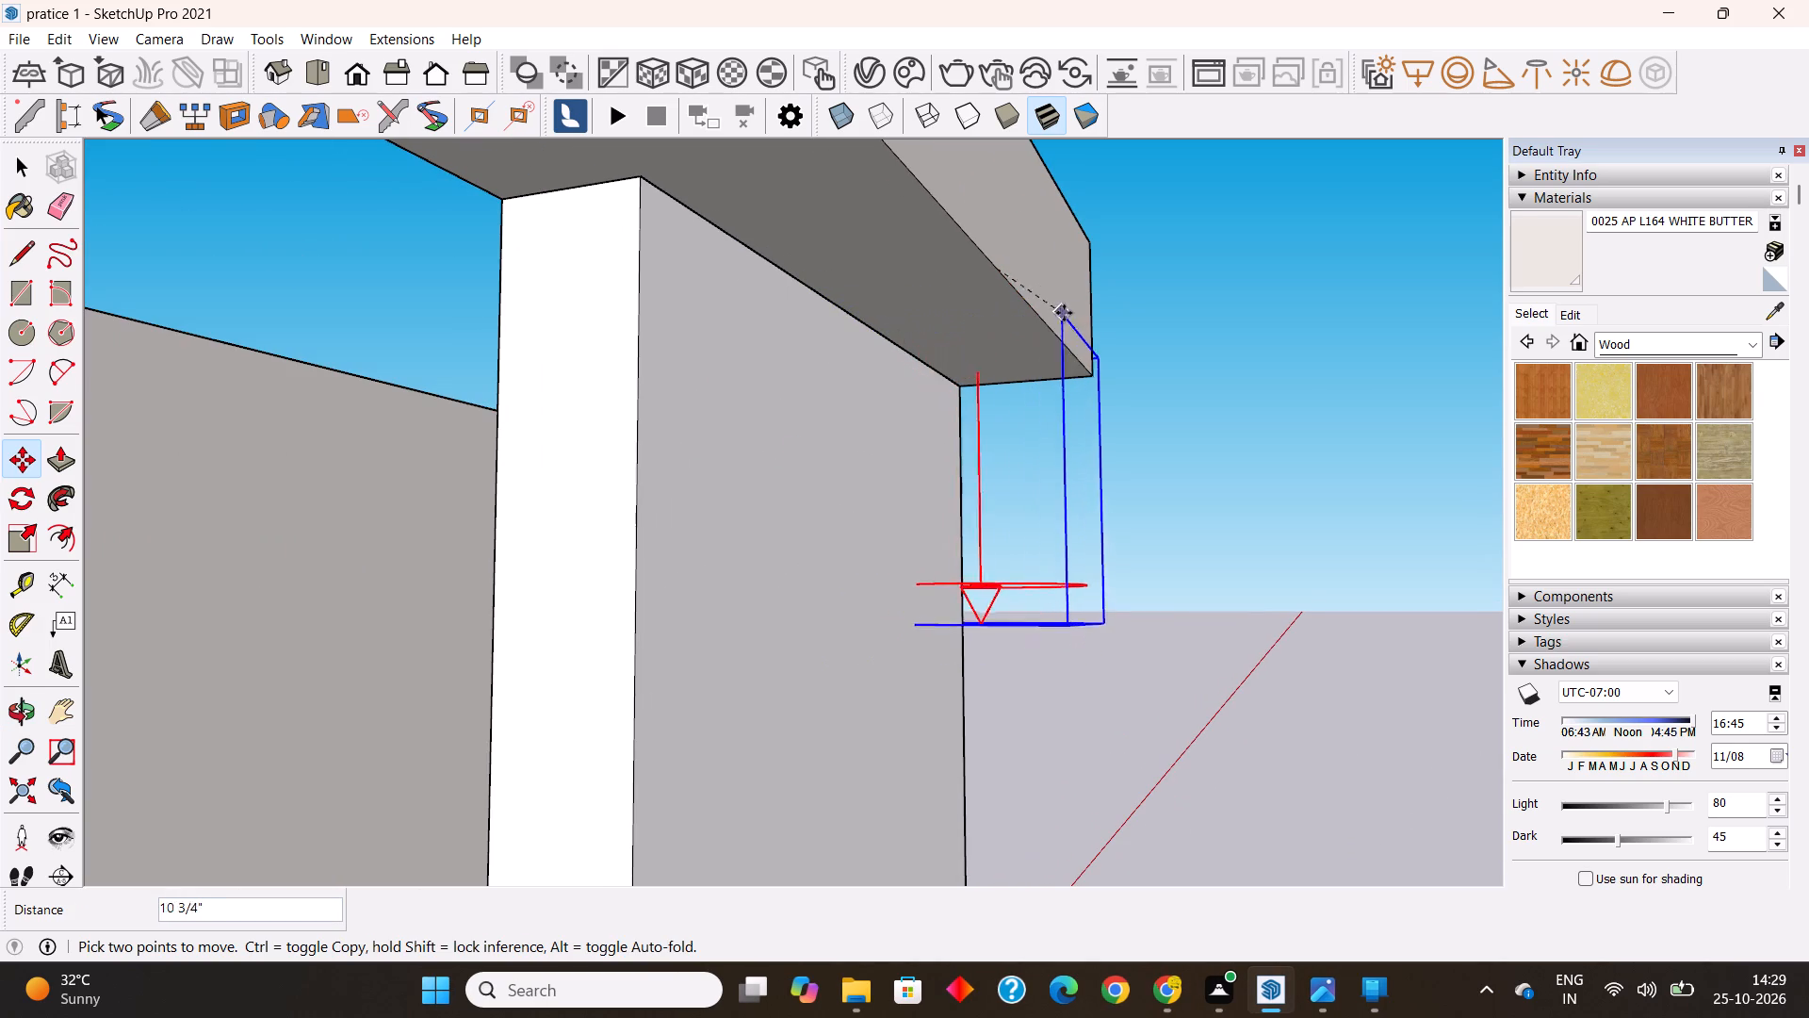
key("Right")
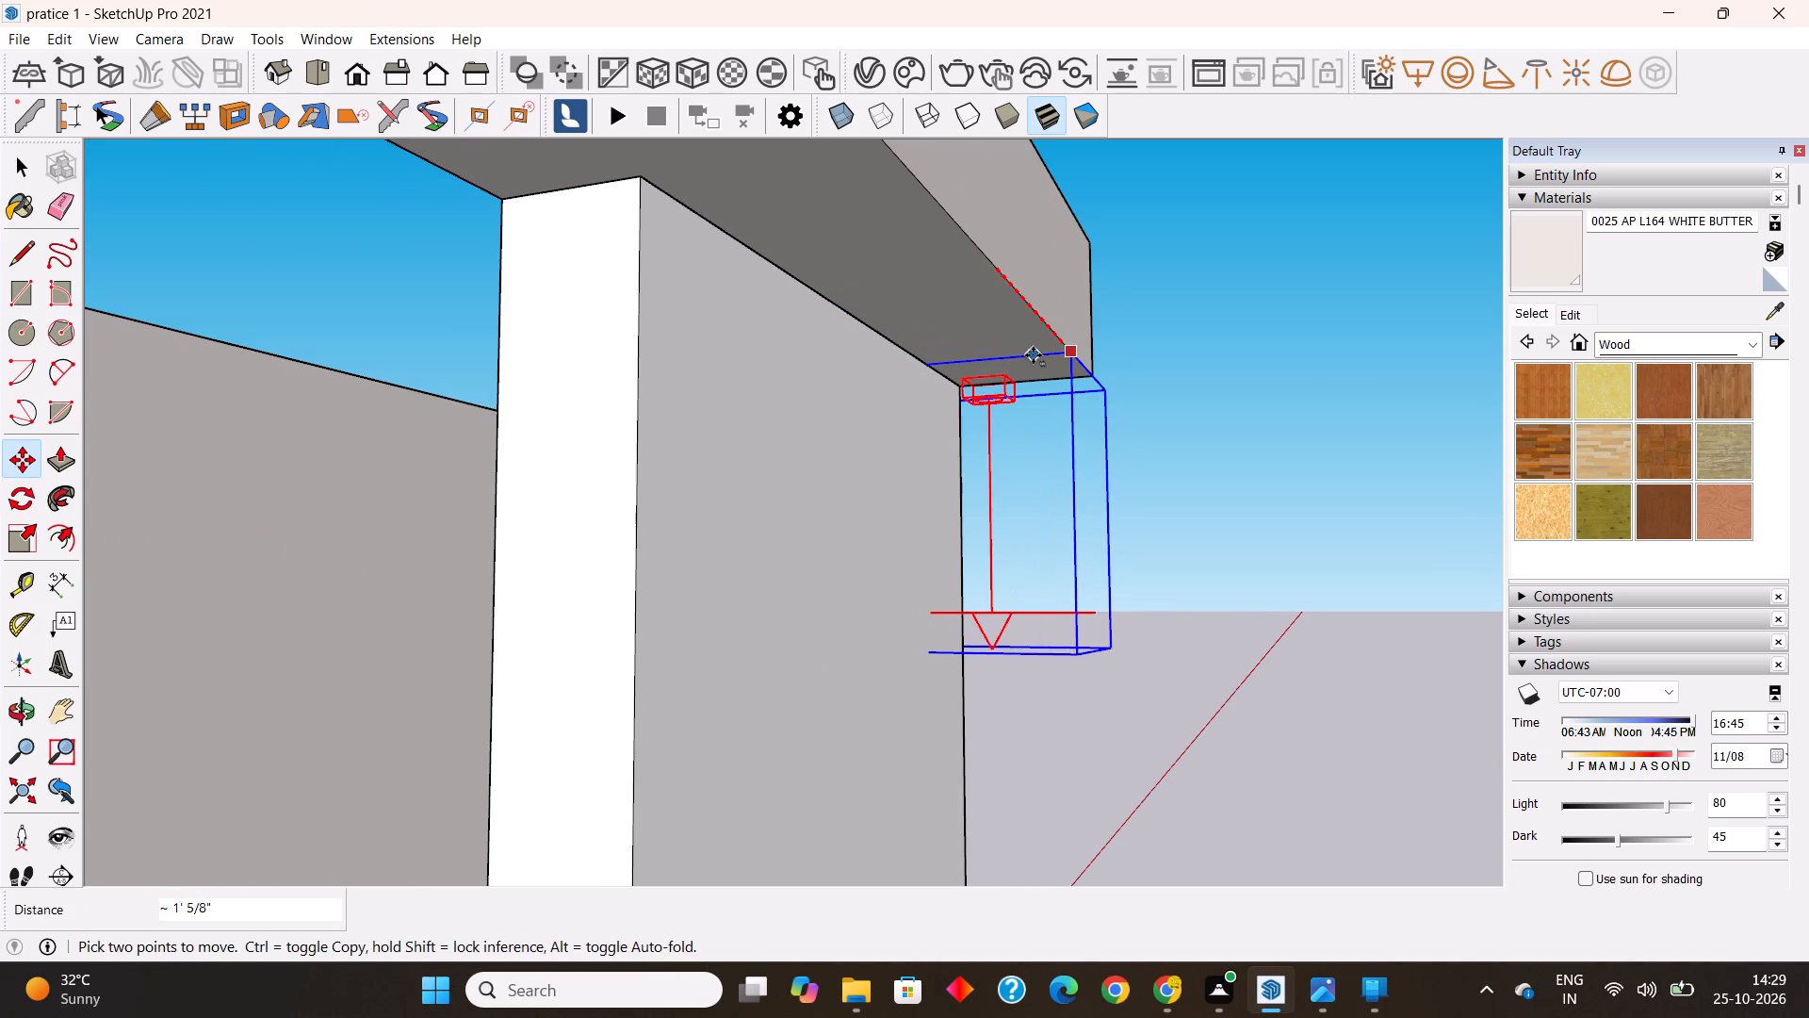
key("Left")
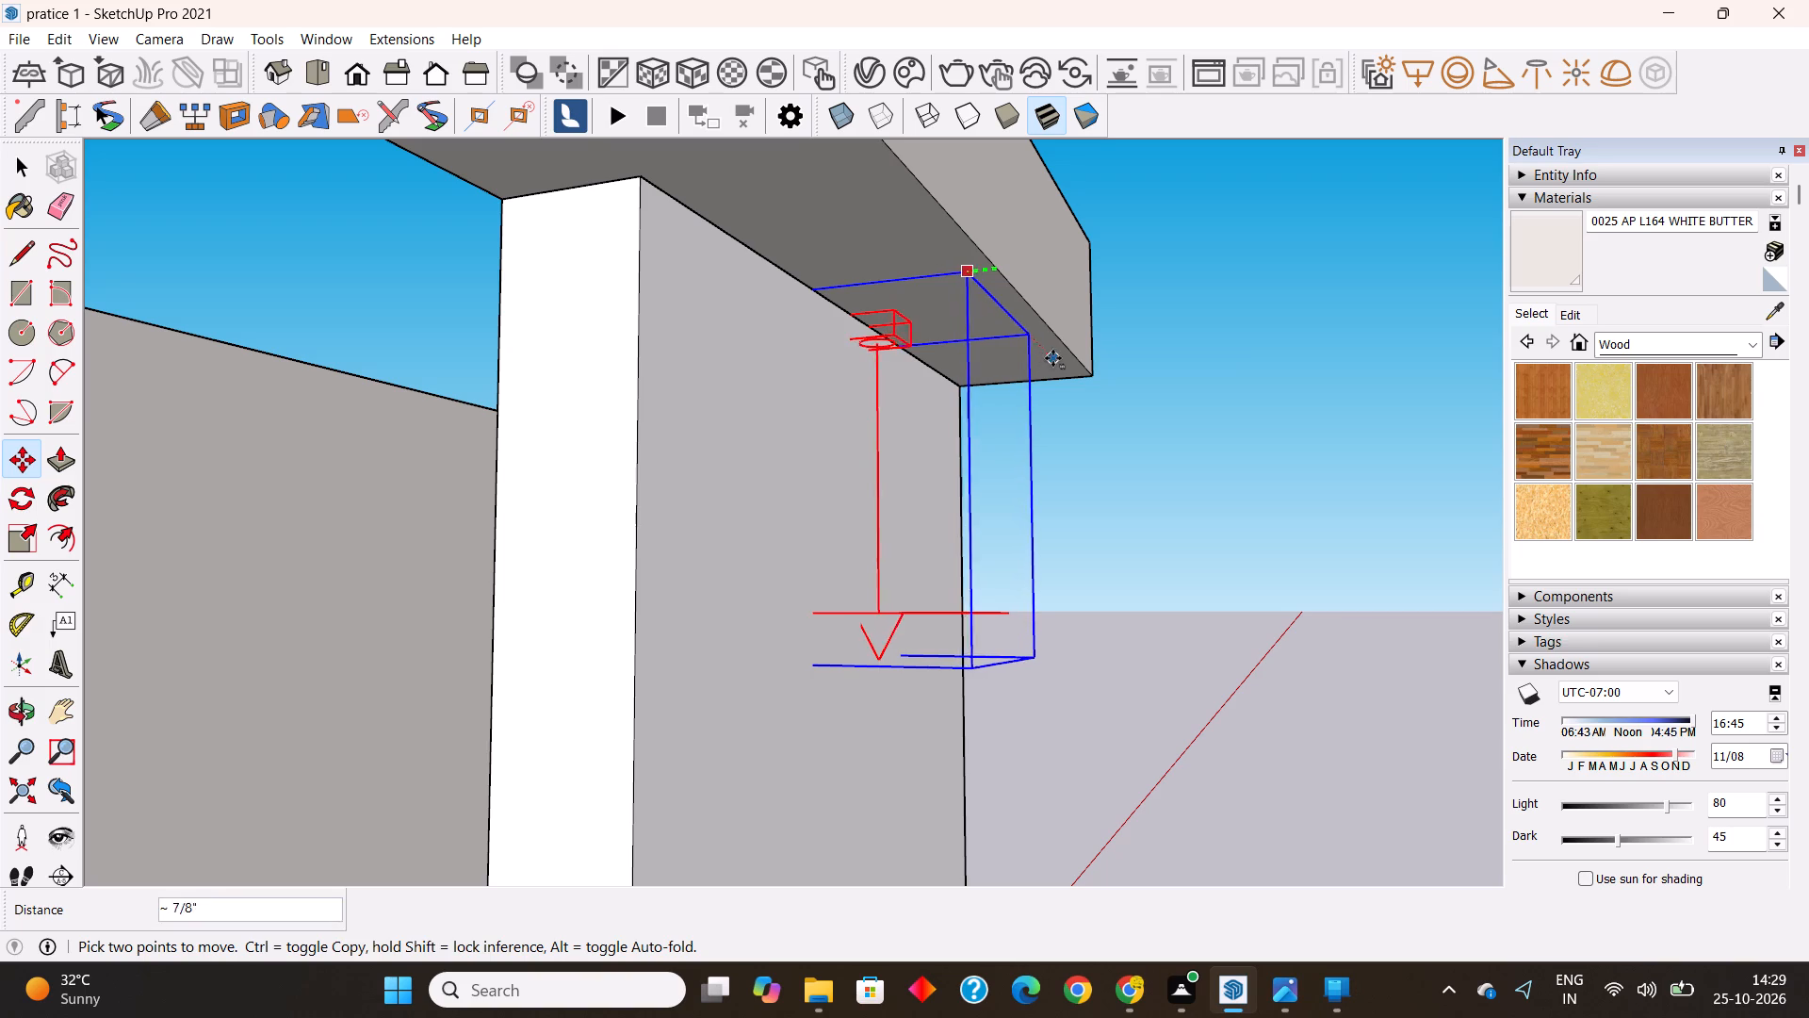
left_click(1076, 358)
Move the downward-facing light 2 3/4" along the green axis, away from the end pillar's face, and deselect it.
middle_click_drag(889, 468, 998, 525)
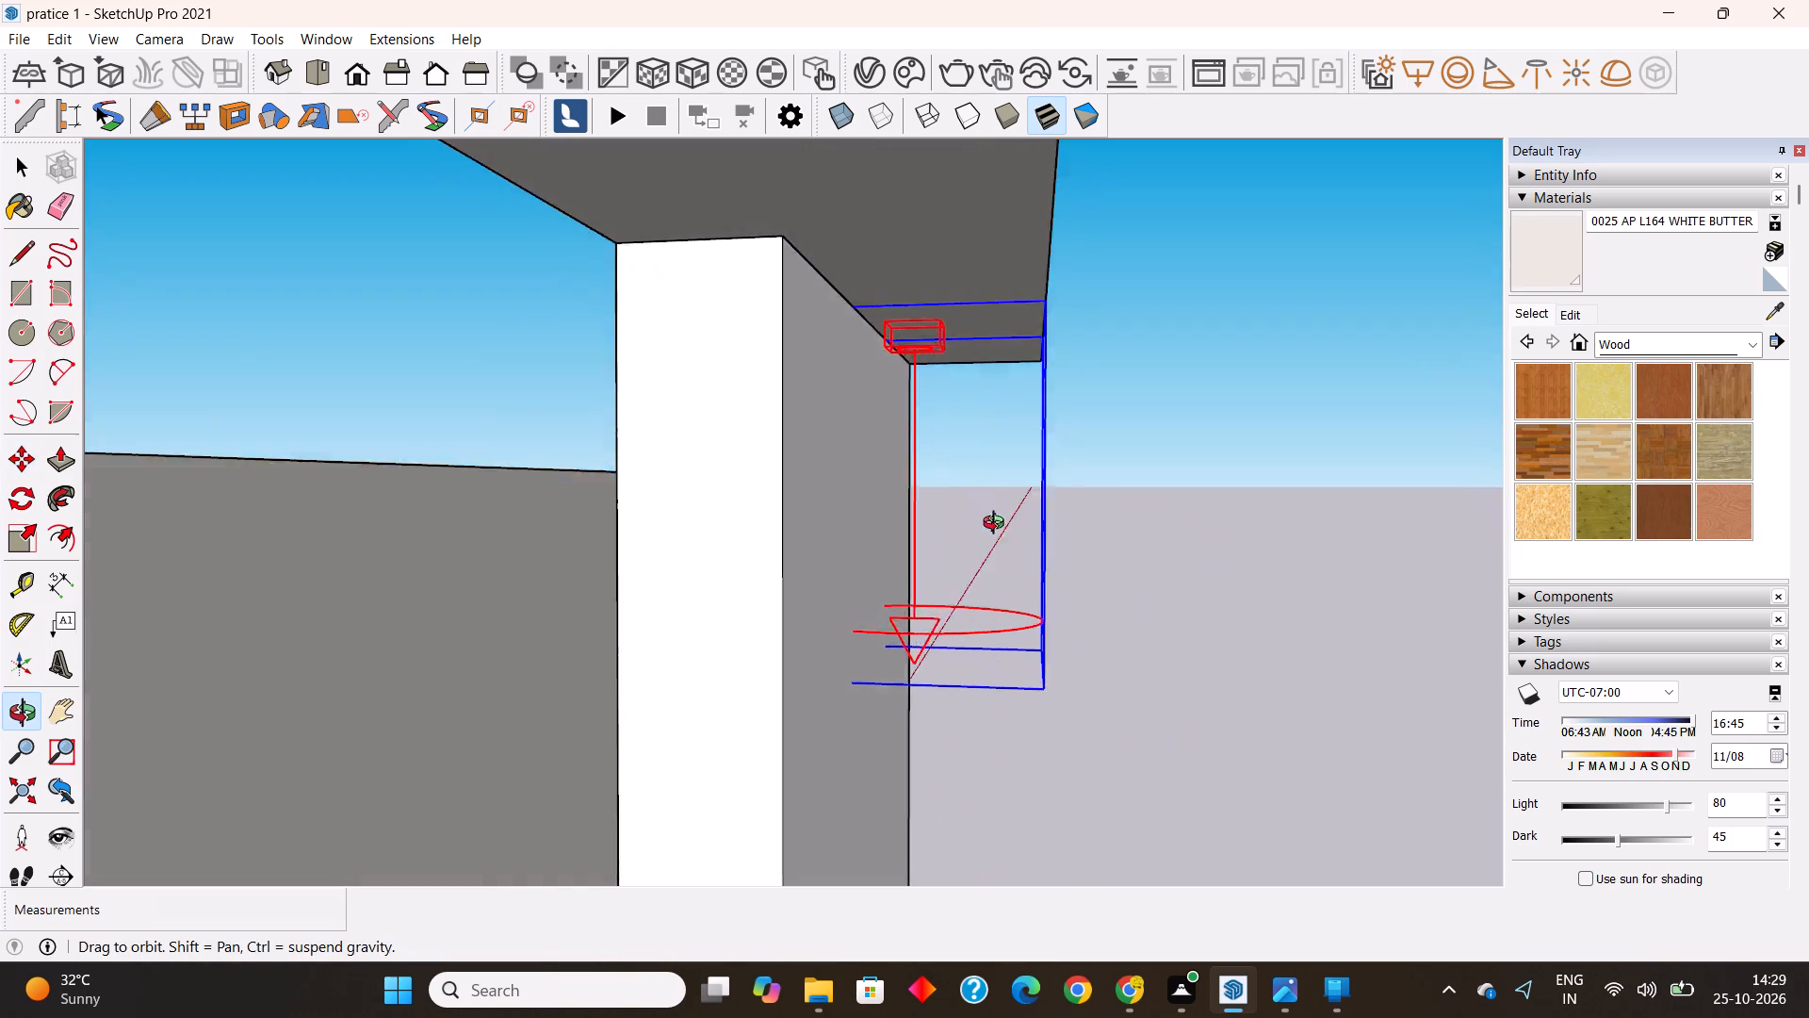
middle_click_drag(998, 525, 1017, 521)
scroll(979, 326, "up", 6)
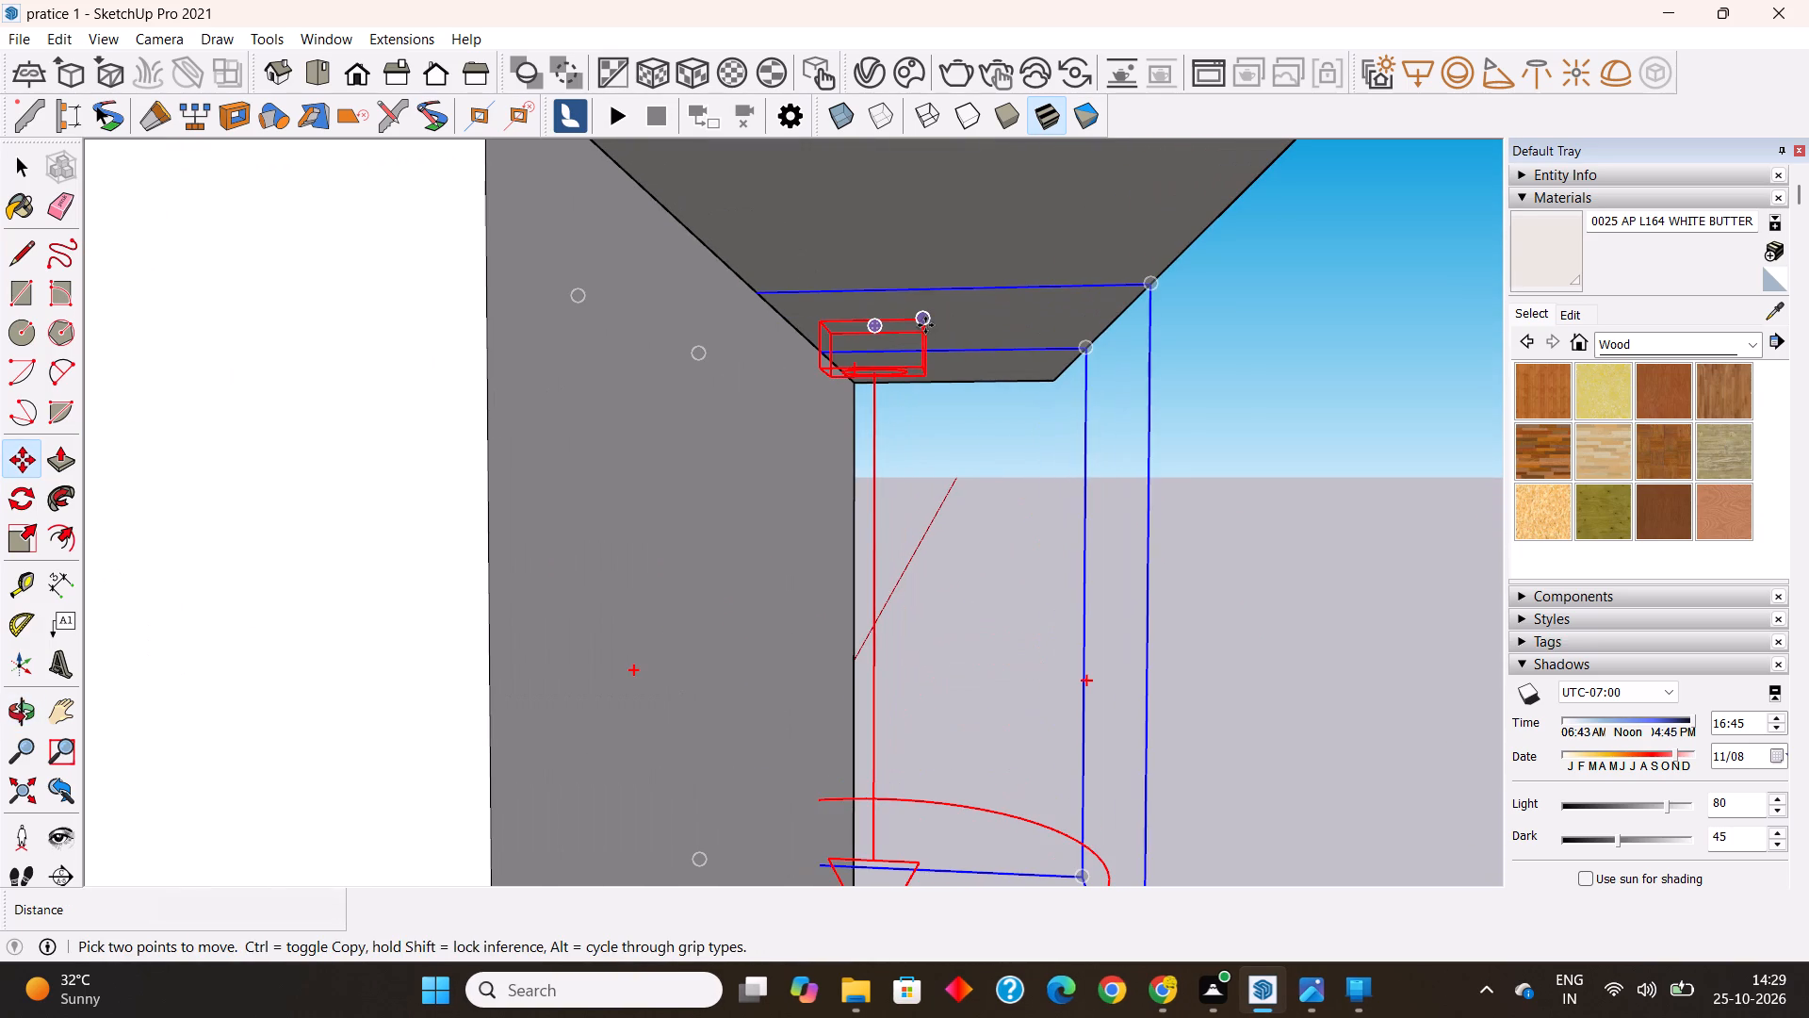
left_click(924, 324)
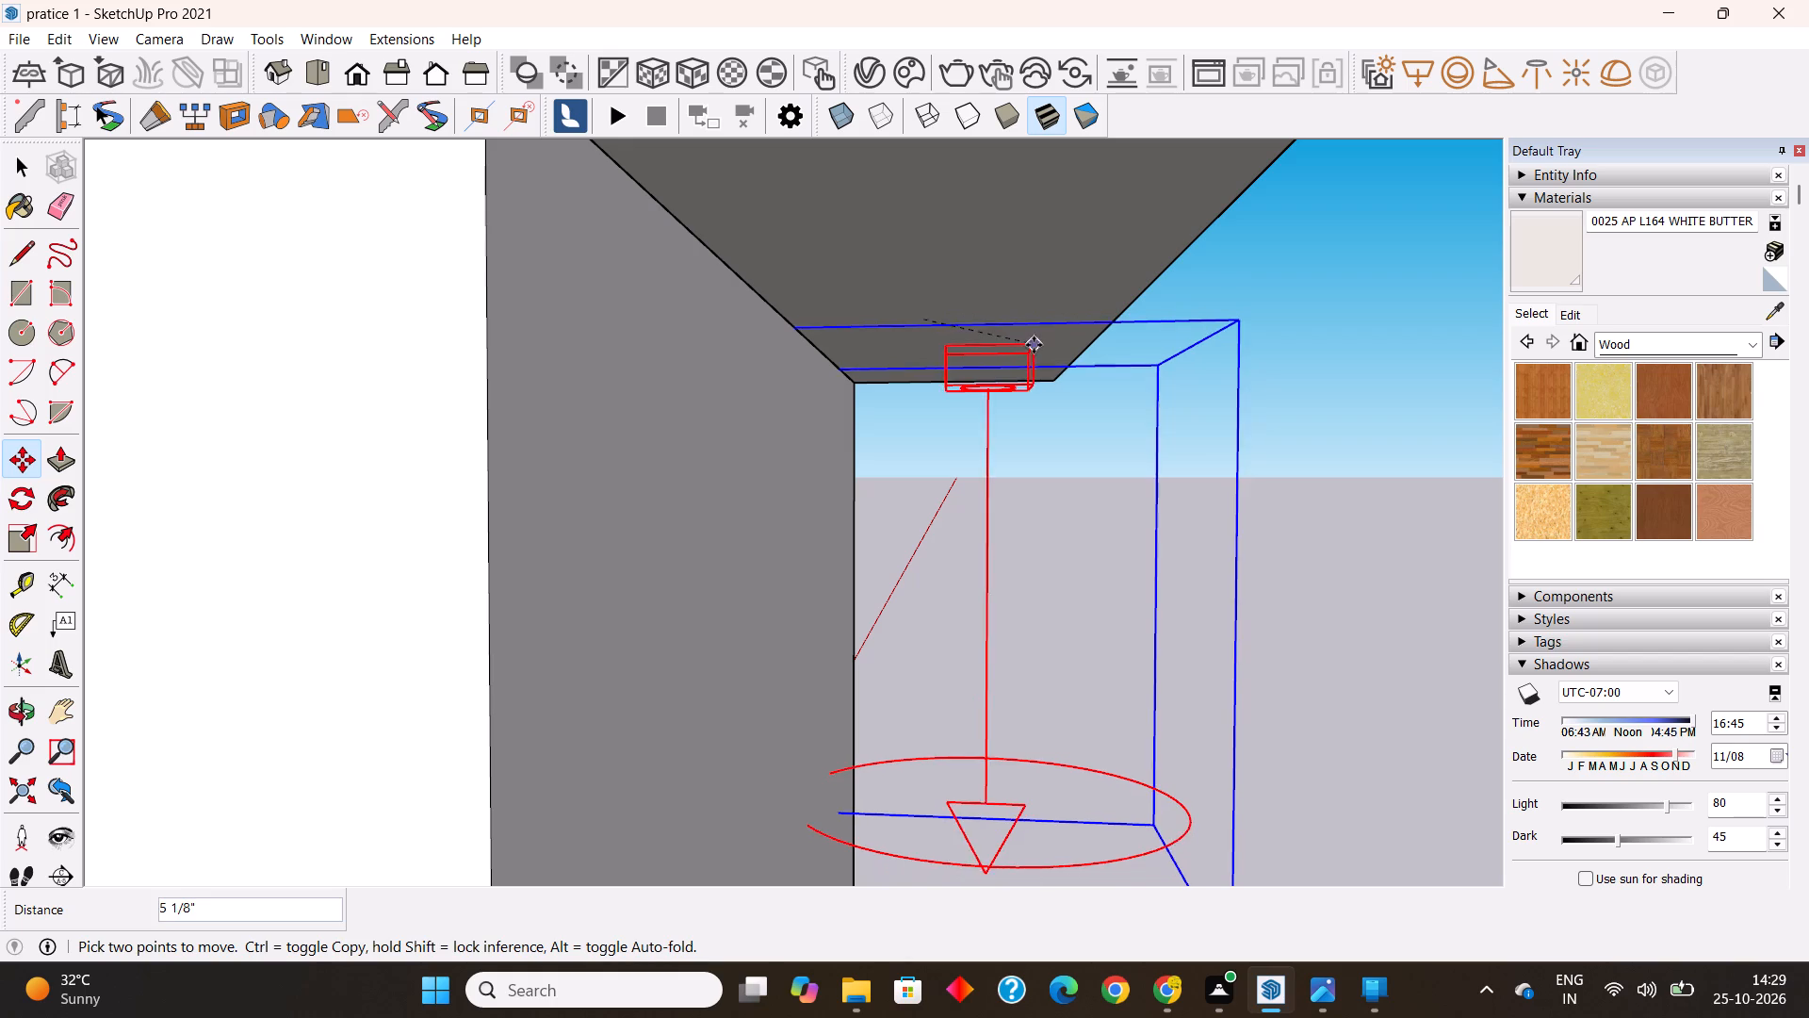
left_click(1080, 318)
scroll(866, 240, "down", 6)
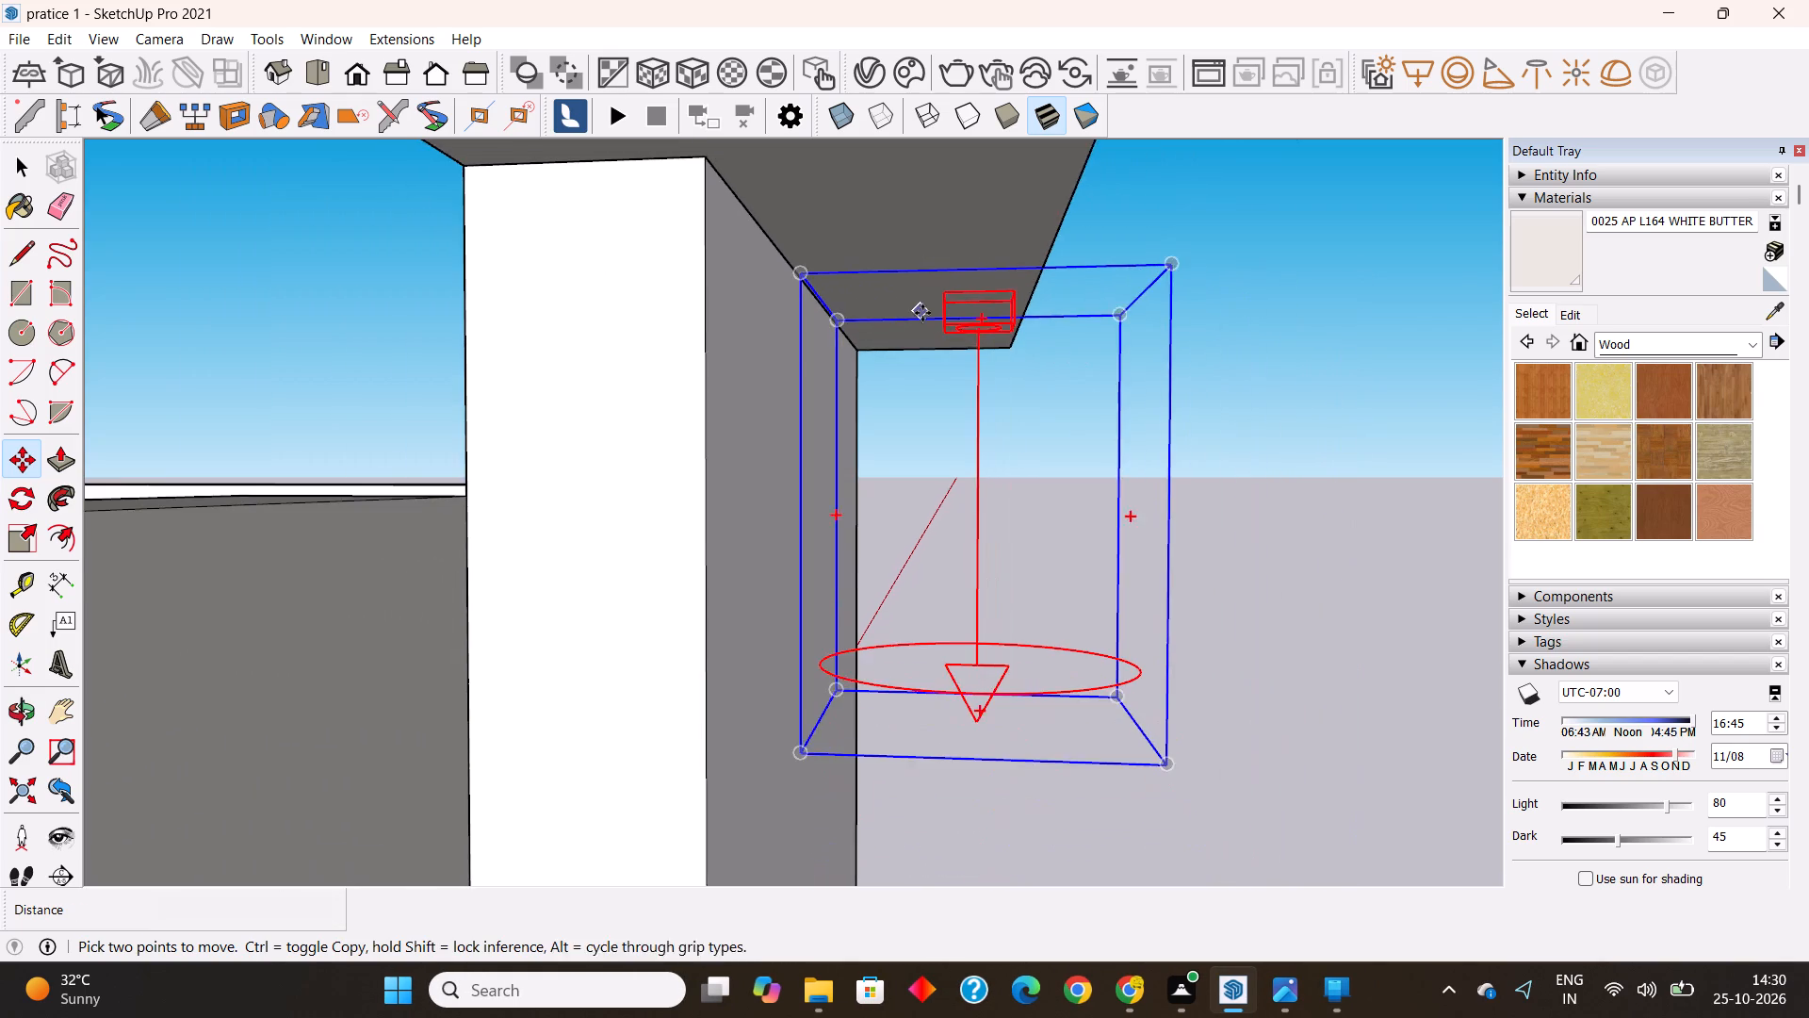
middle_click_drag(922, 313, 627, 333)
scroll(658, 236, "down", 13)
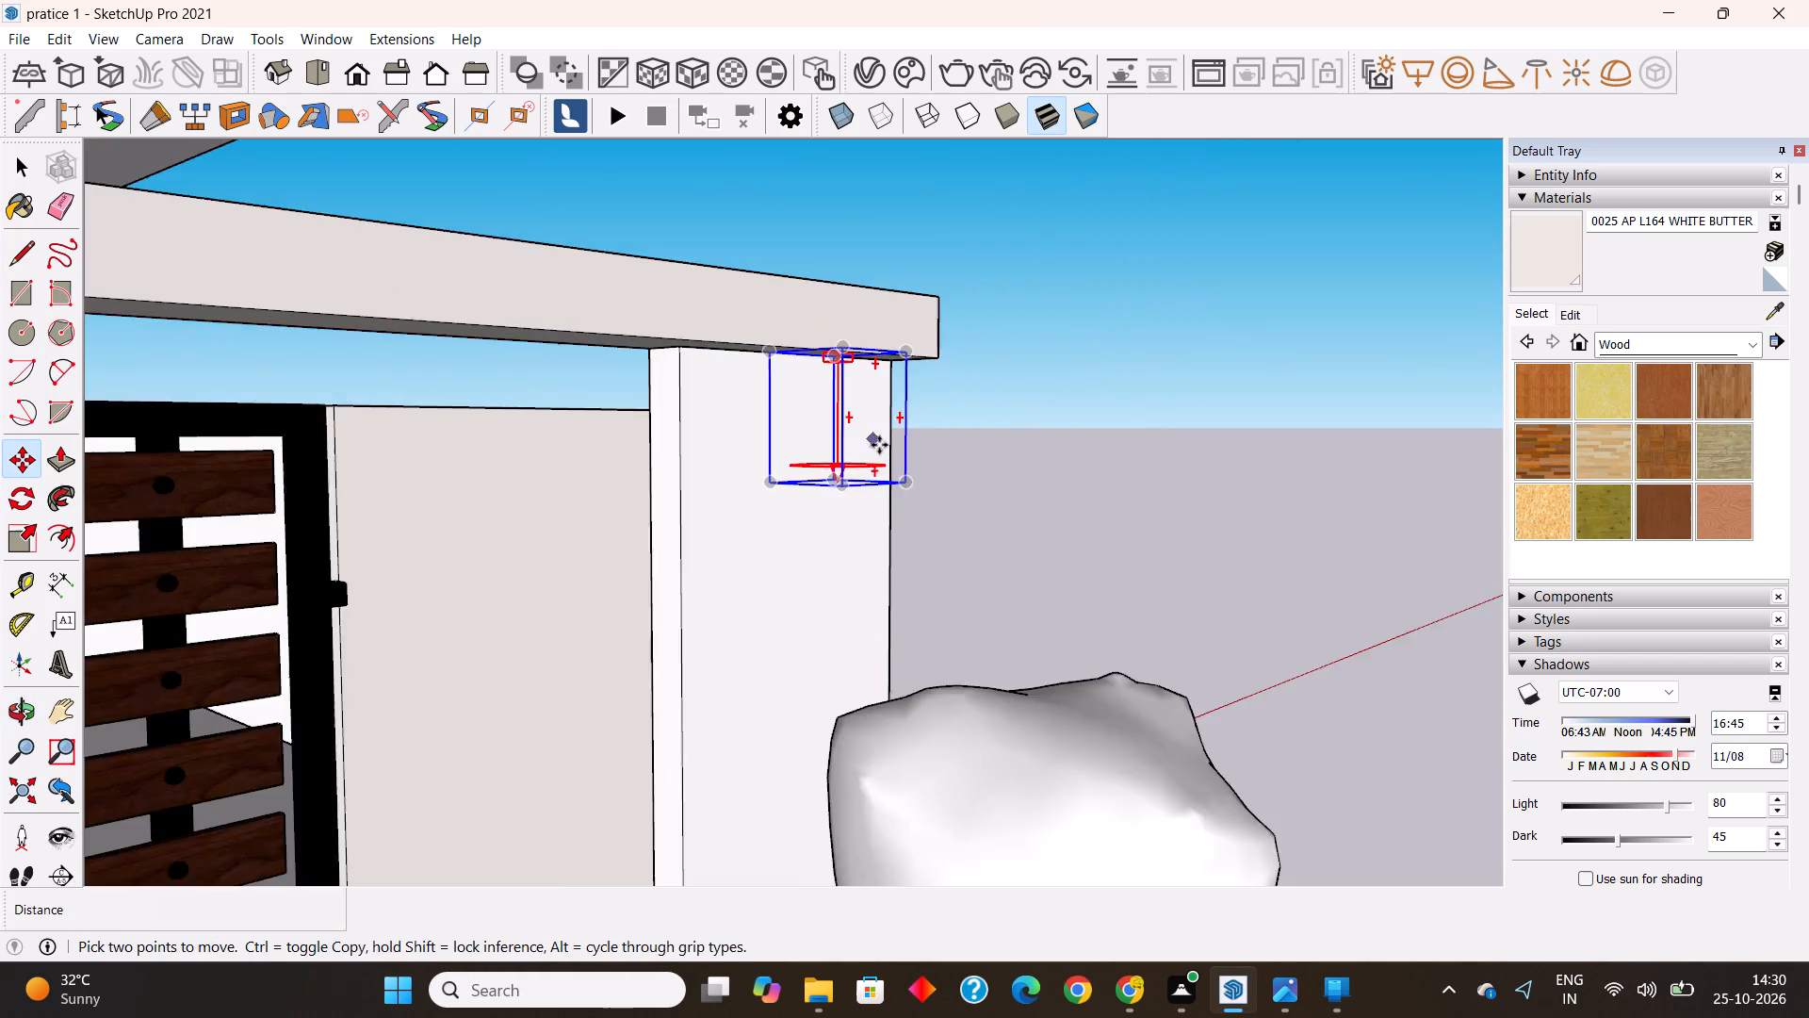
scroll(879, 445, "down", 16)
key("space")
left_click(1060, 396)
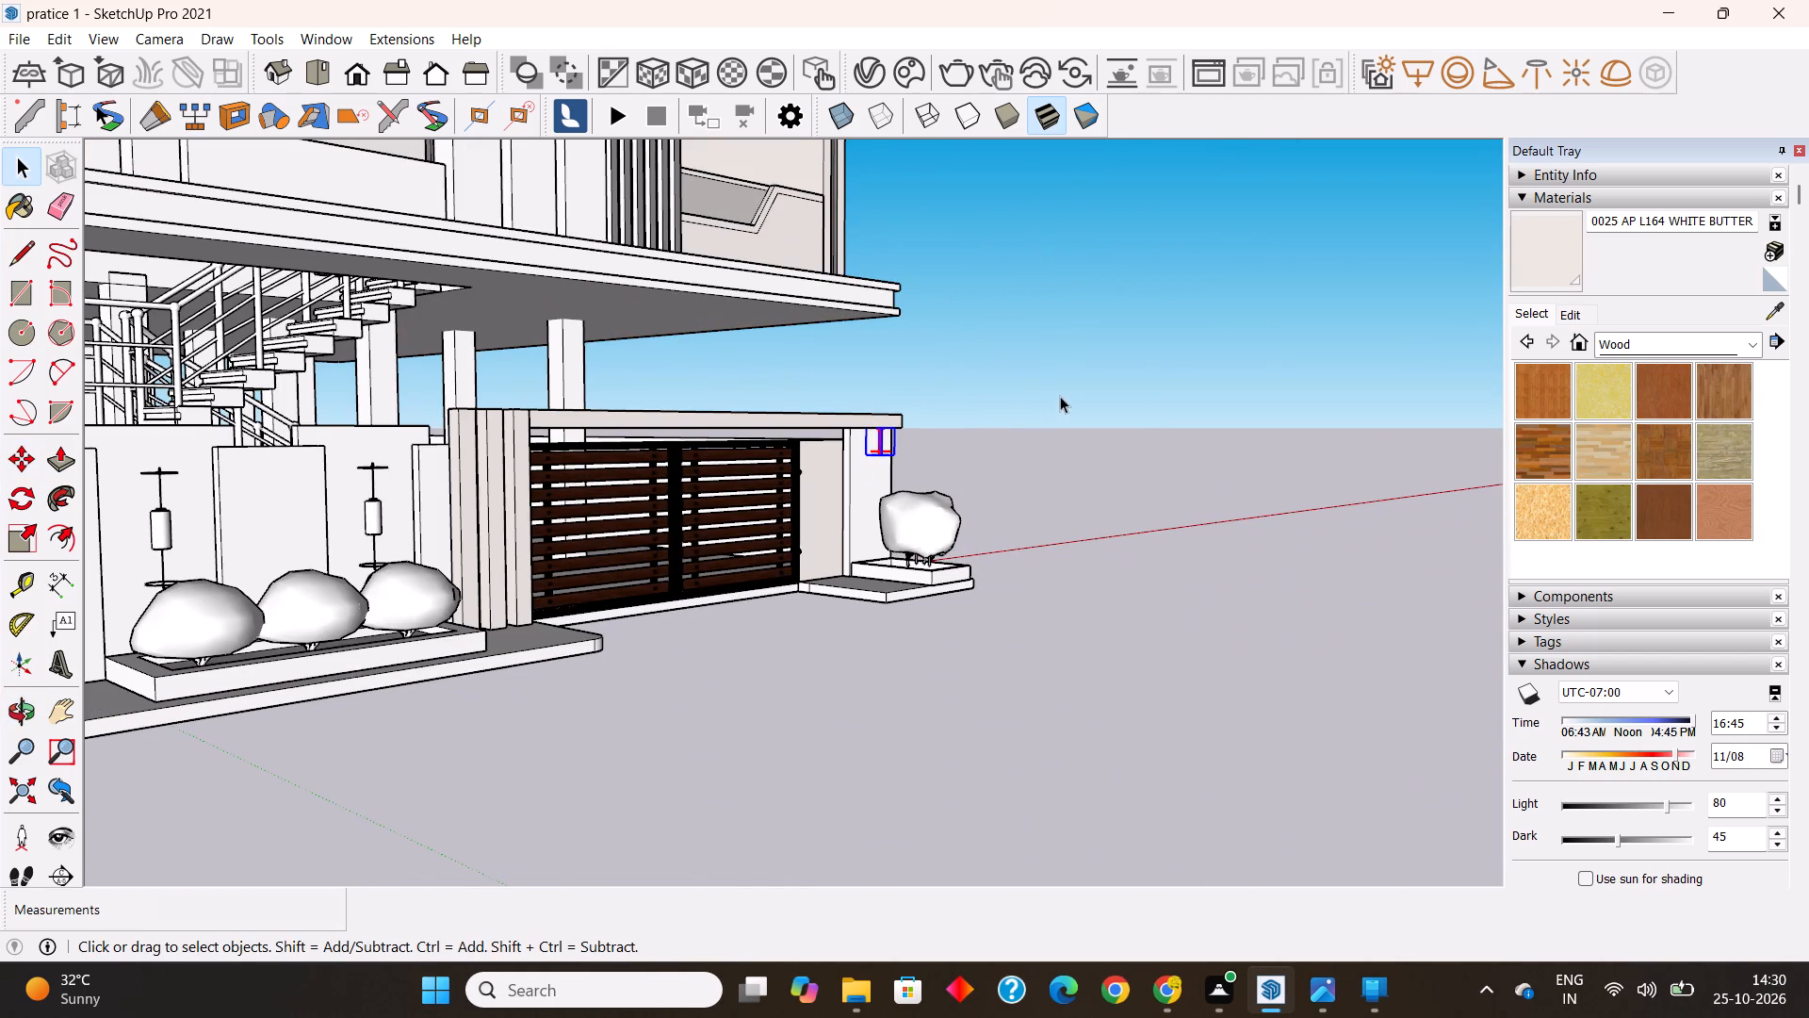
Render the whole house from the front corner in V-Ray and examine the lighting on the column, wall and gate beam.
middle_click_drag(995, 444, 423, 612)
scroll(529, 592, "down", 7)
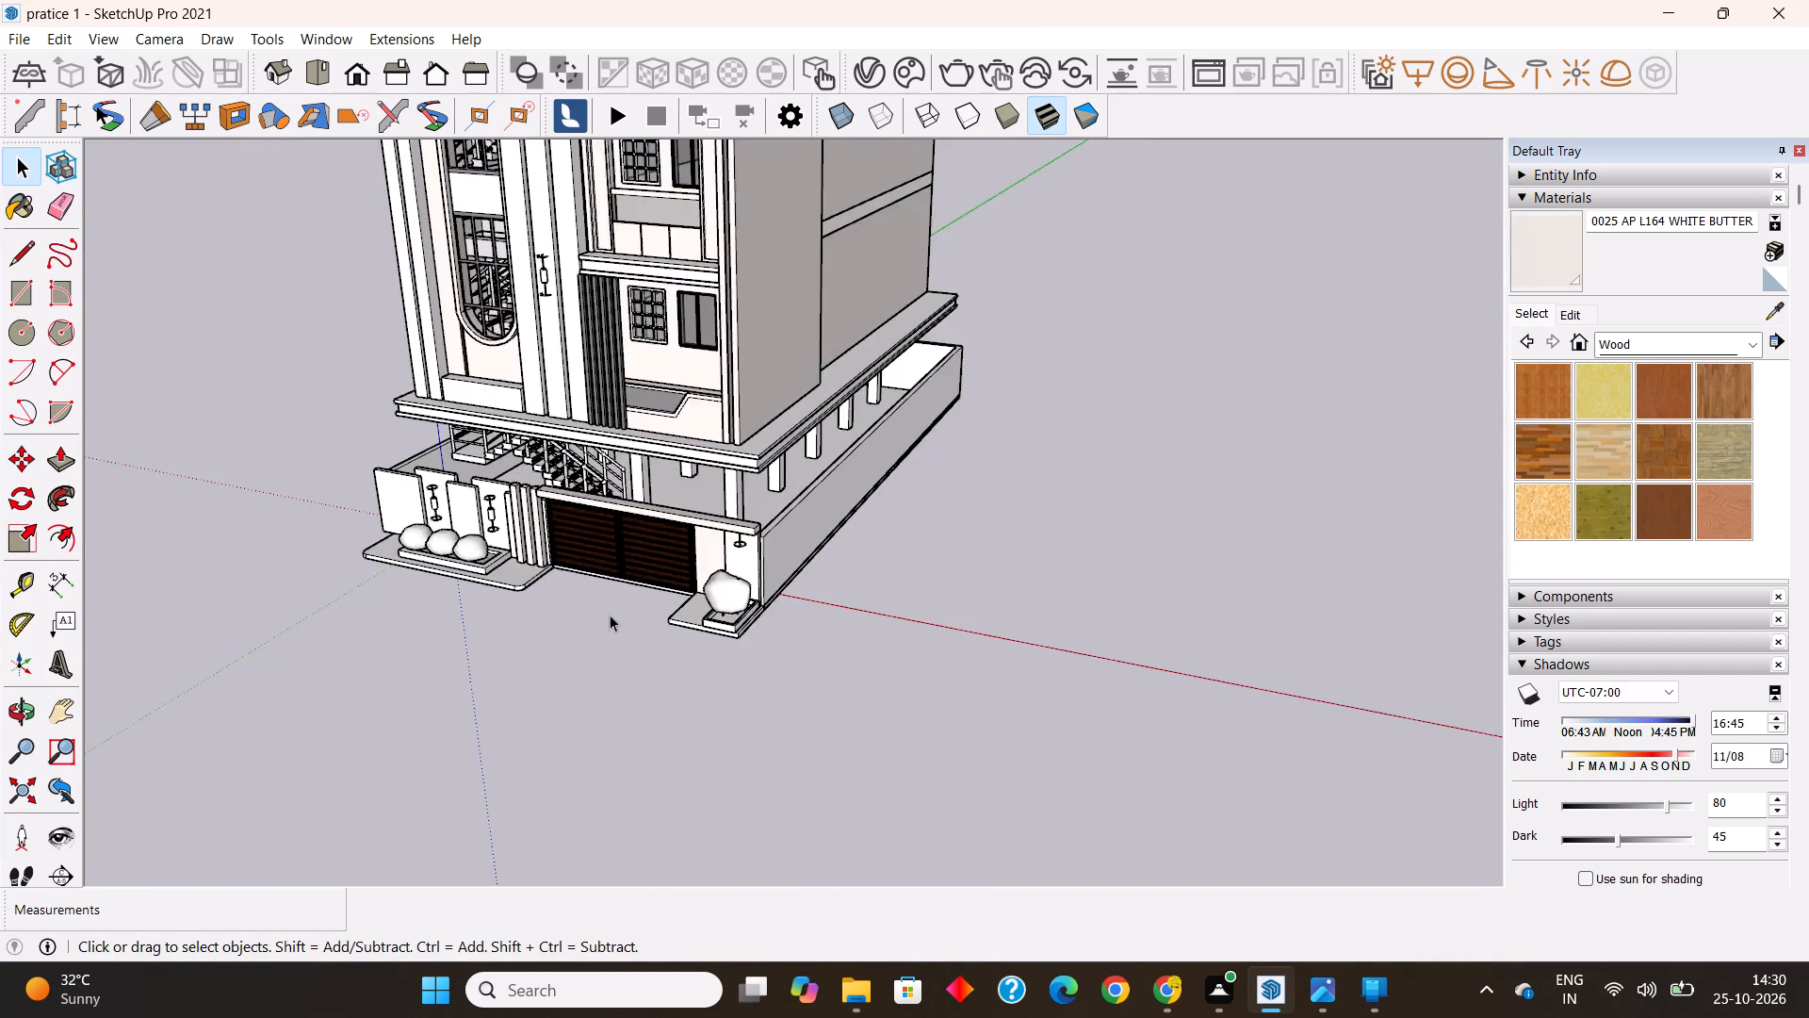
scroll(610, 615, "down", 8)
middle_click_drag(703, 550, 726, 419)
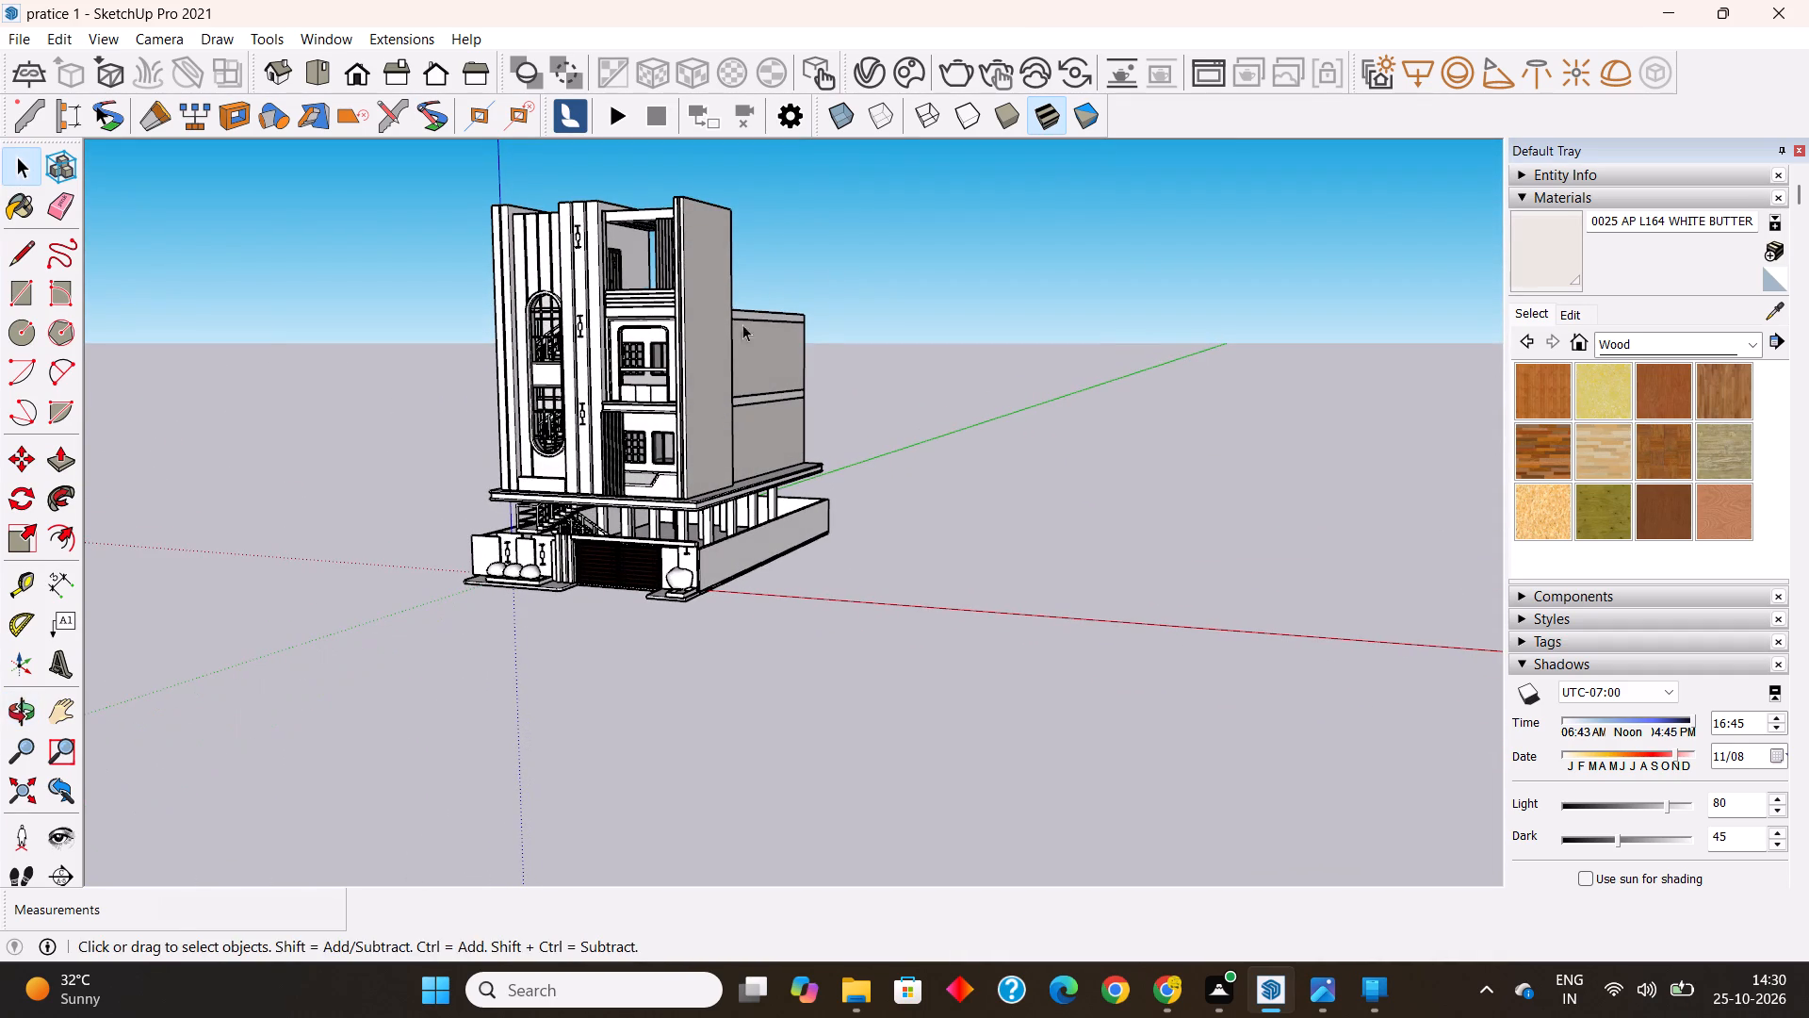
left_click(959, 69)
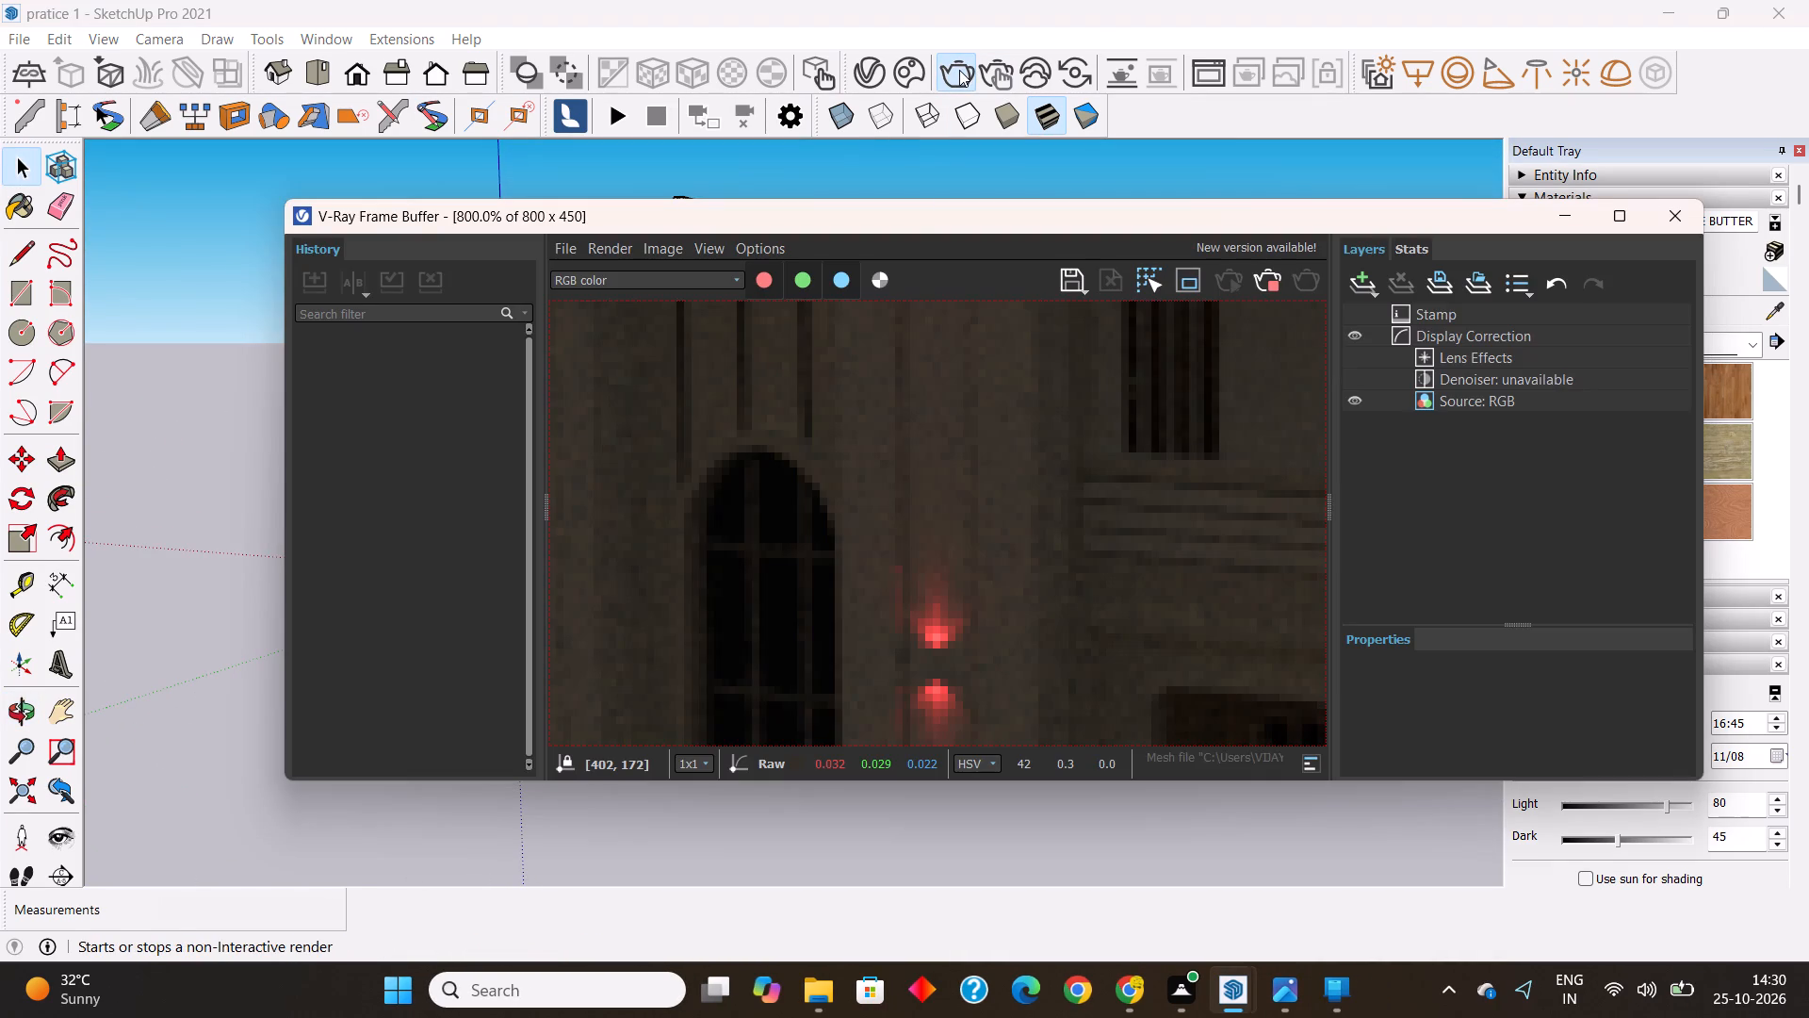
scroll(780, 583, "down", 2)
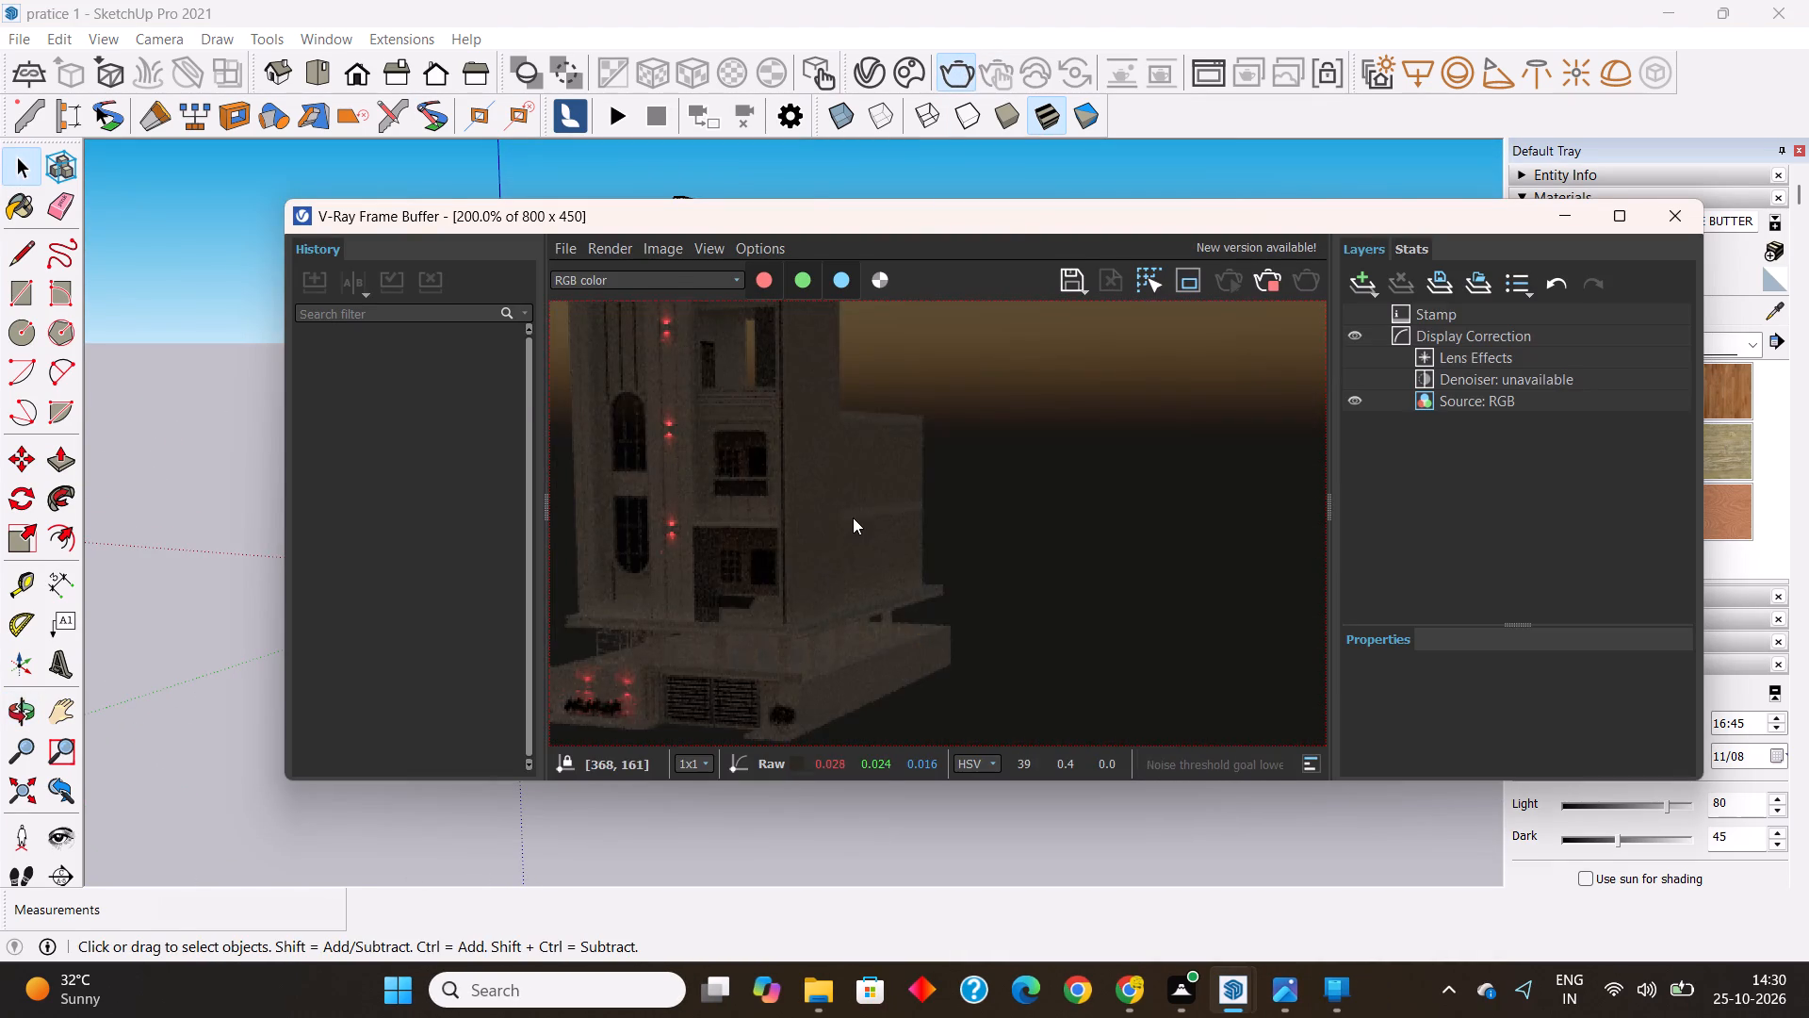
scroll(853, 517, "down", 2)
scroll(903, 519, "up", 2)
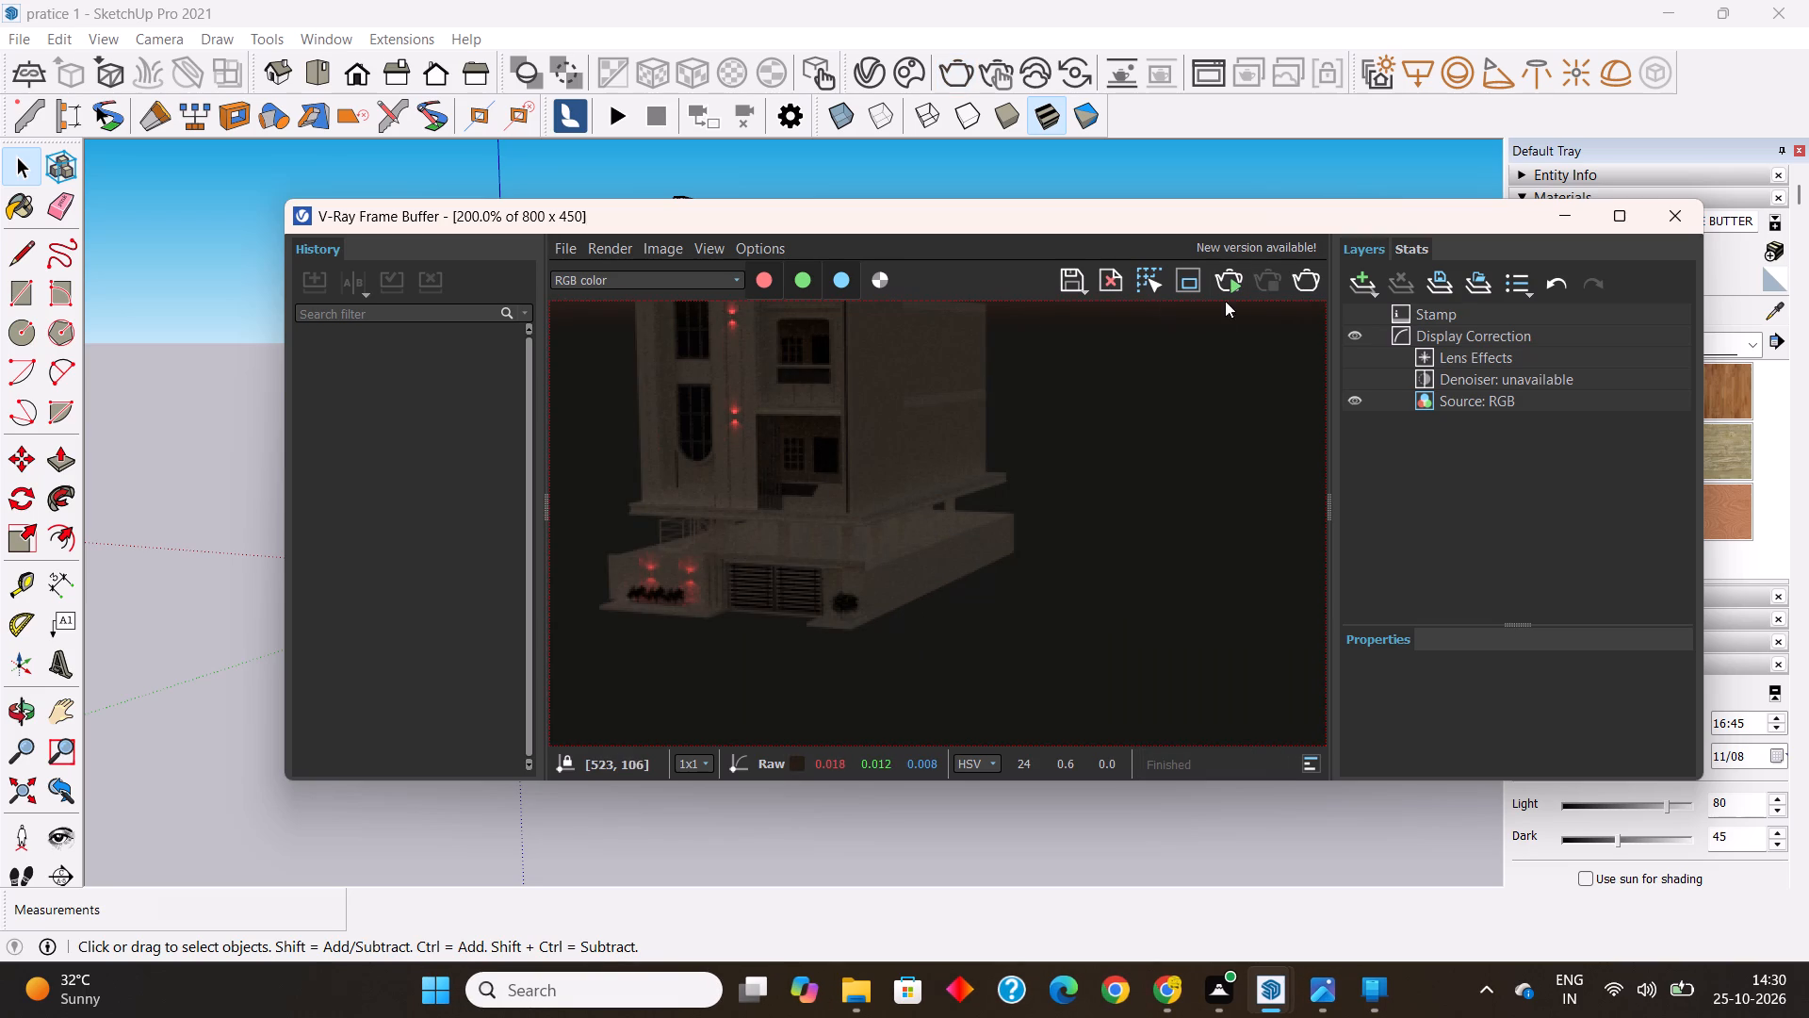
left_click(1664, 221)
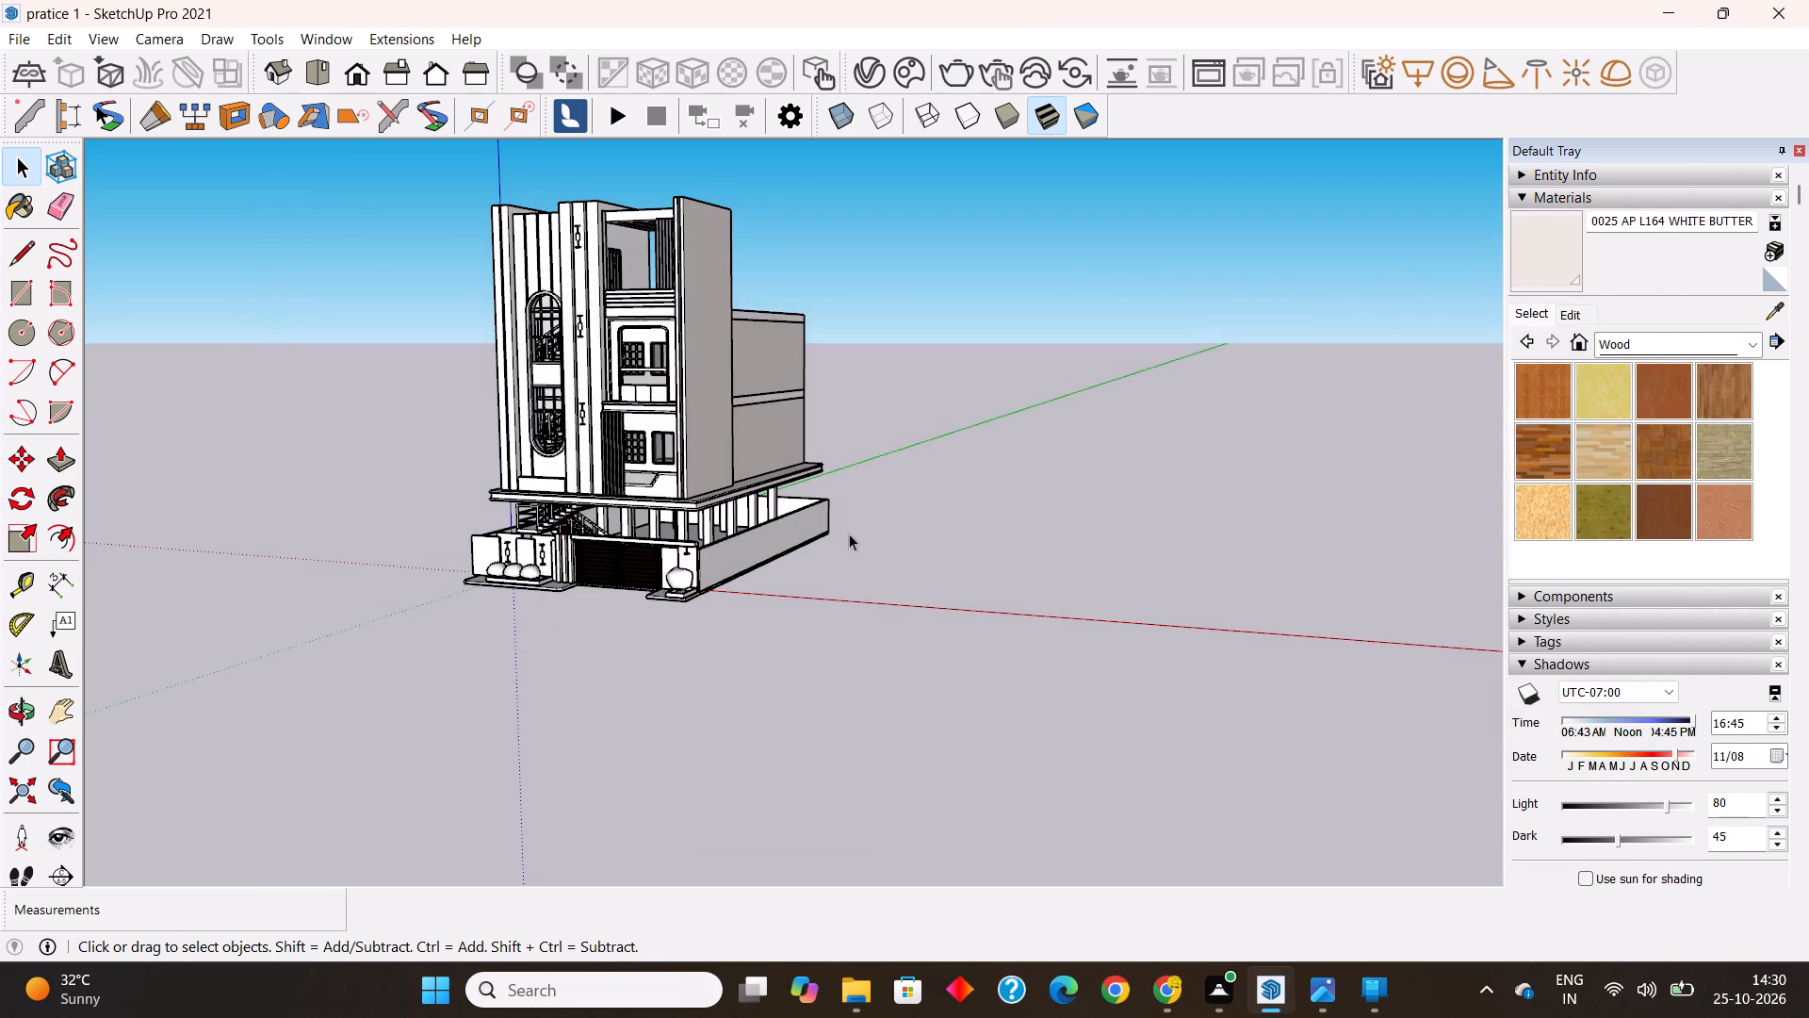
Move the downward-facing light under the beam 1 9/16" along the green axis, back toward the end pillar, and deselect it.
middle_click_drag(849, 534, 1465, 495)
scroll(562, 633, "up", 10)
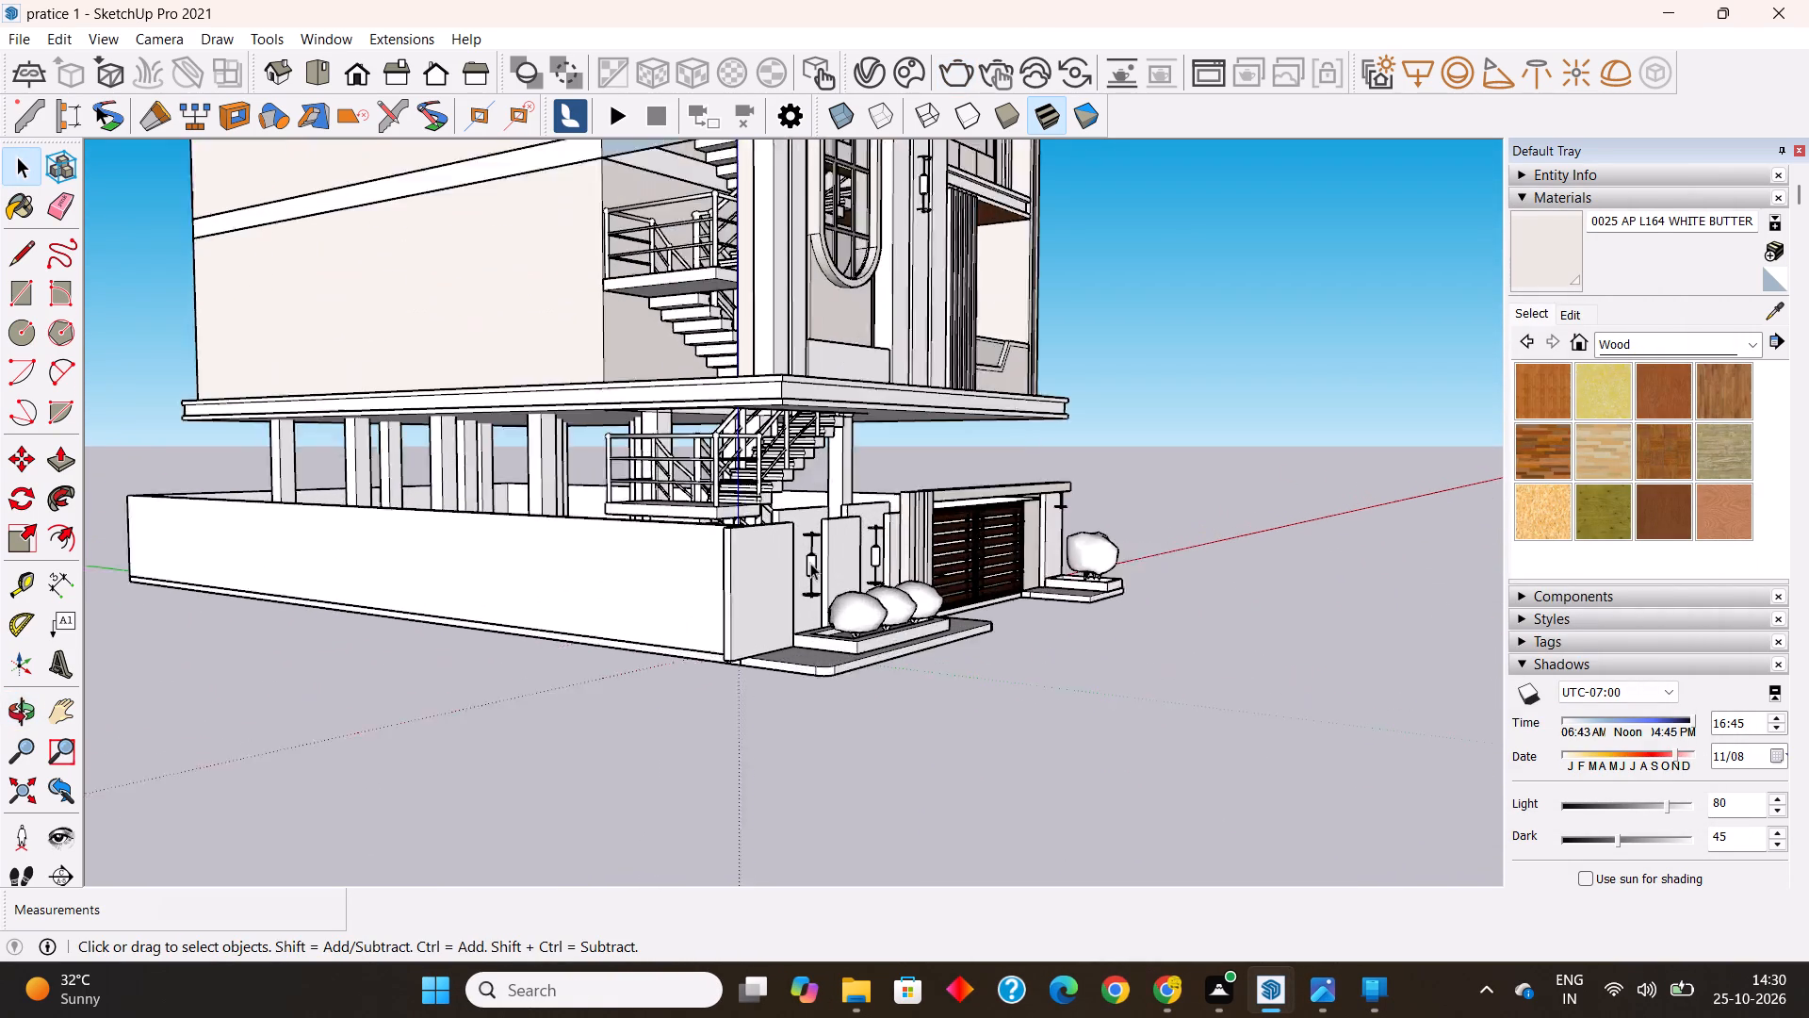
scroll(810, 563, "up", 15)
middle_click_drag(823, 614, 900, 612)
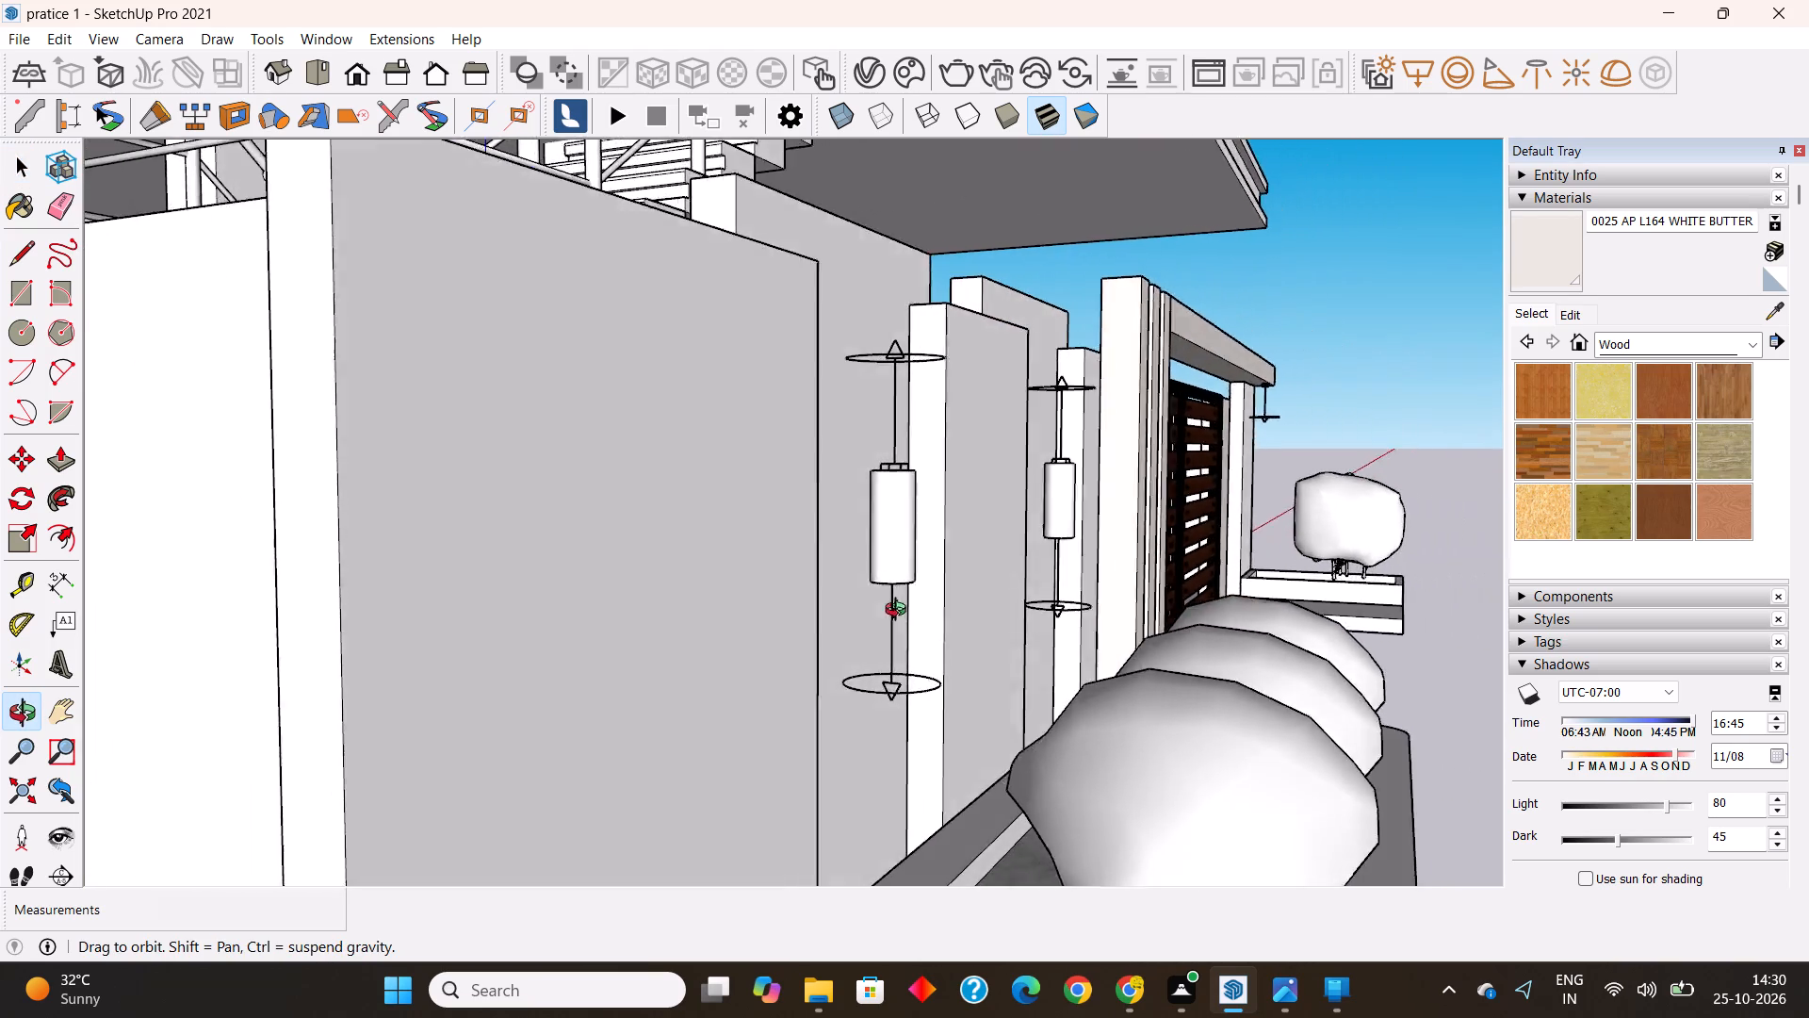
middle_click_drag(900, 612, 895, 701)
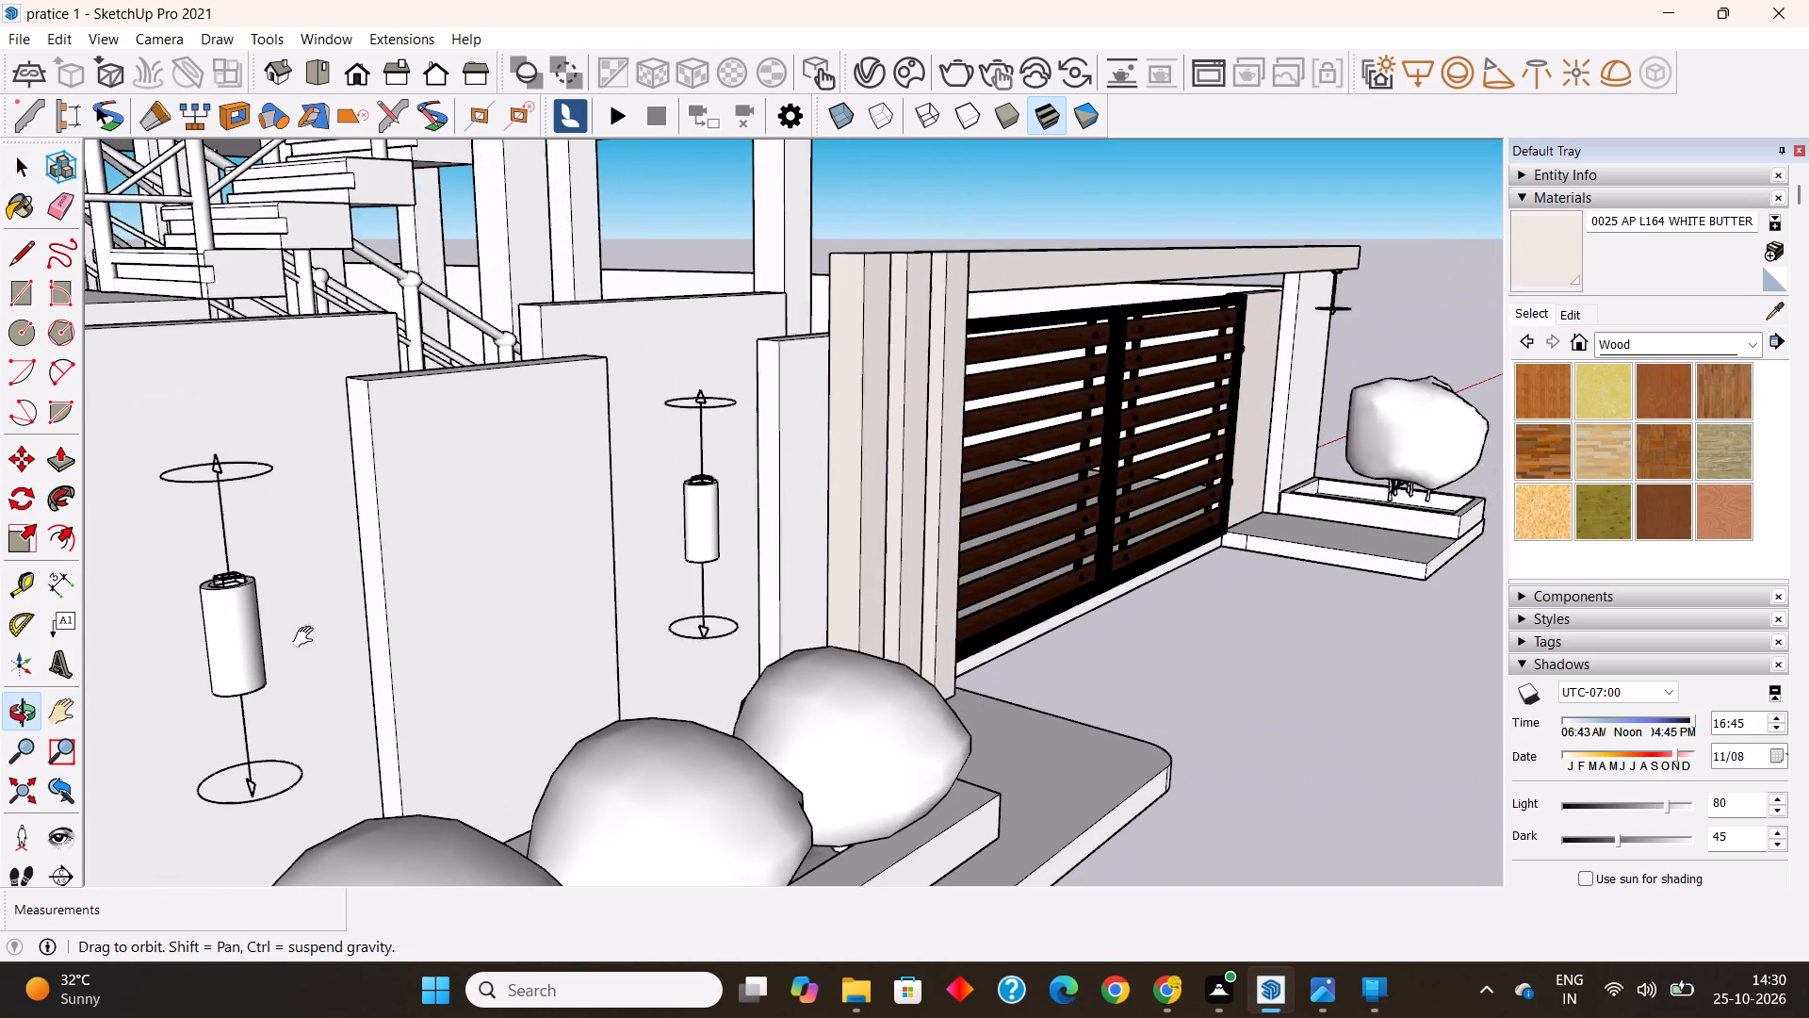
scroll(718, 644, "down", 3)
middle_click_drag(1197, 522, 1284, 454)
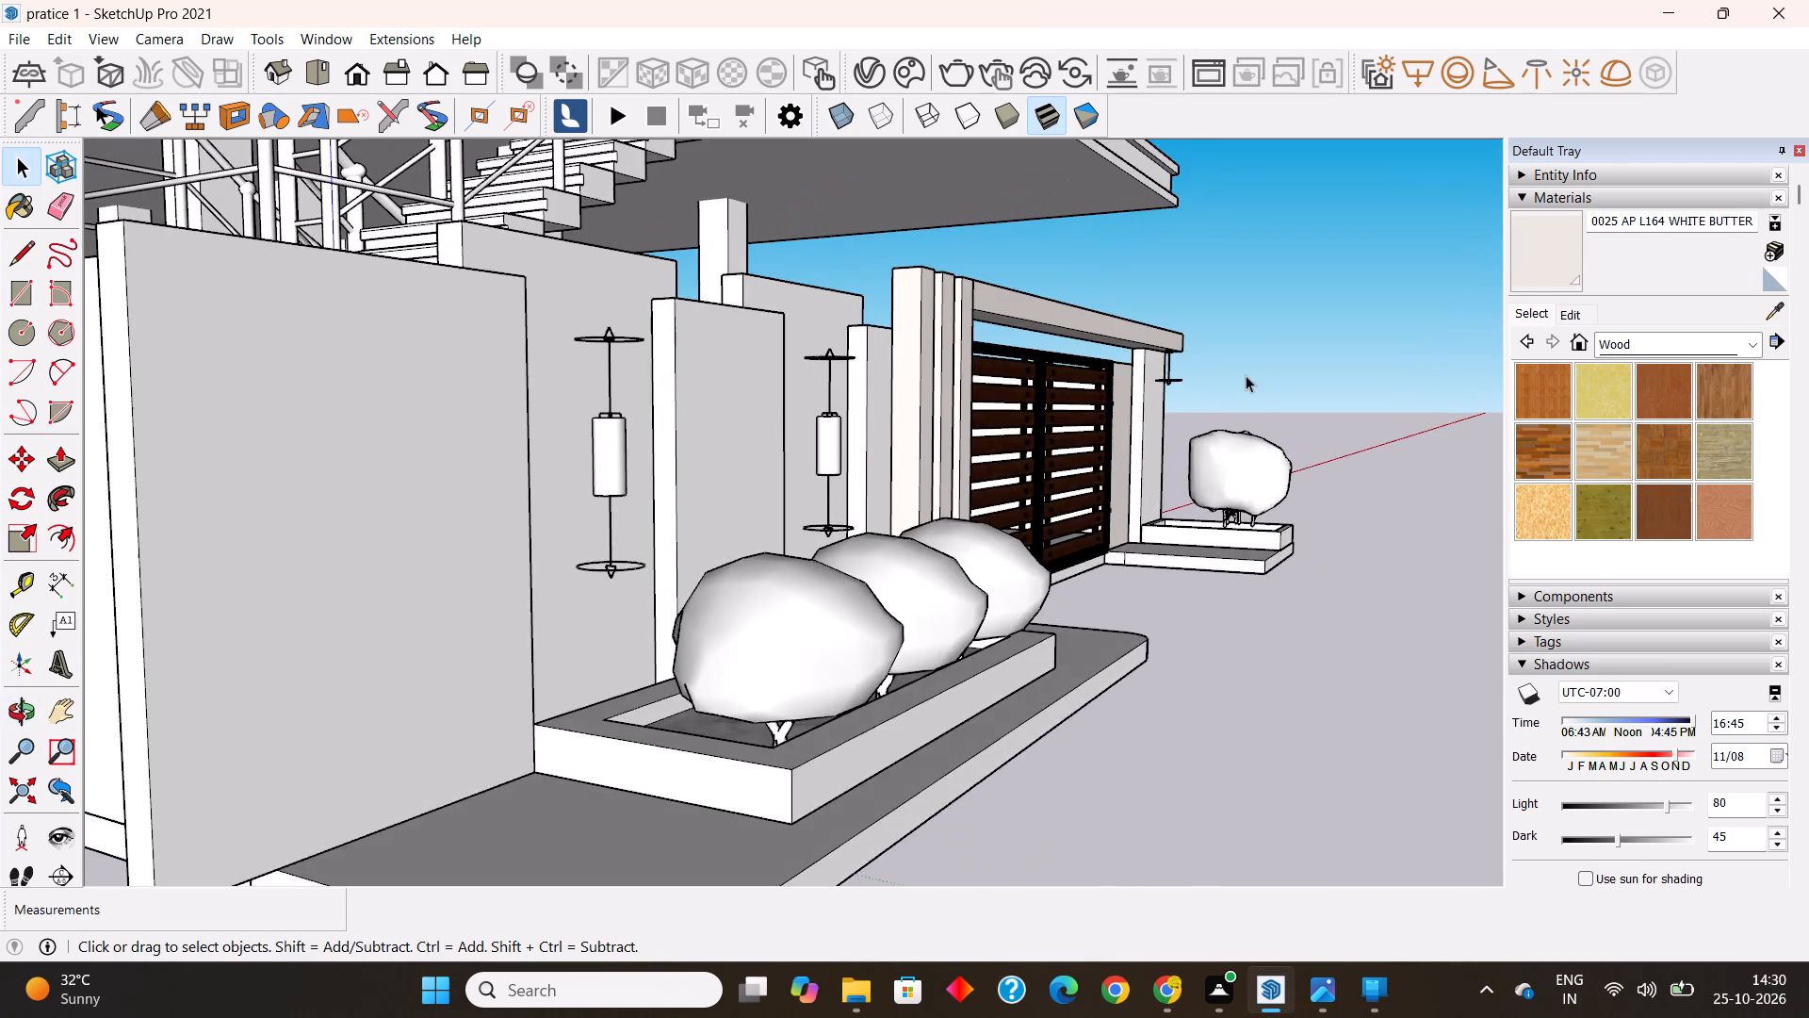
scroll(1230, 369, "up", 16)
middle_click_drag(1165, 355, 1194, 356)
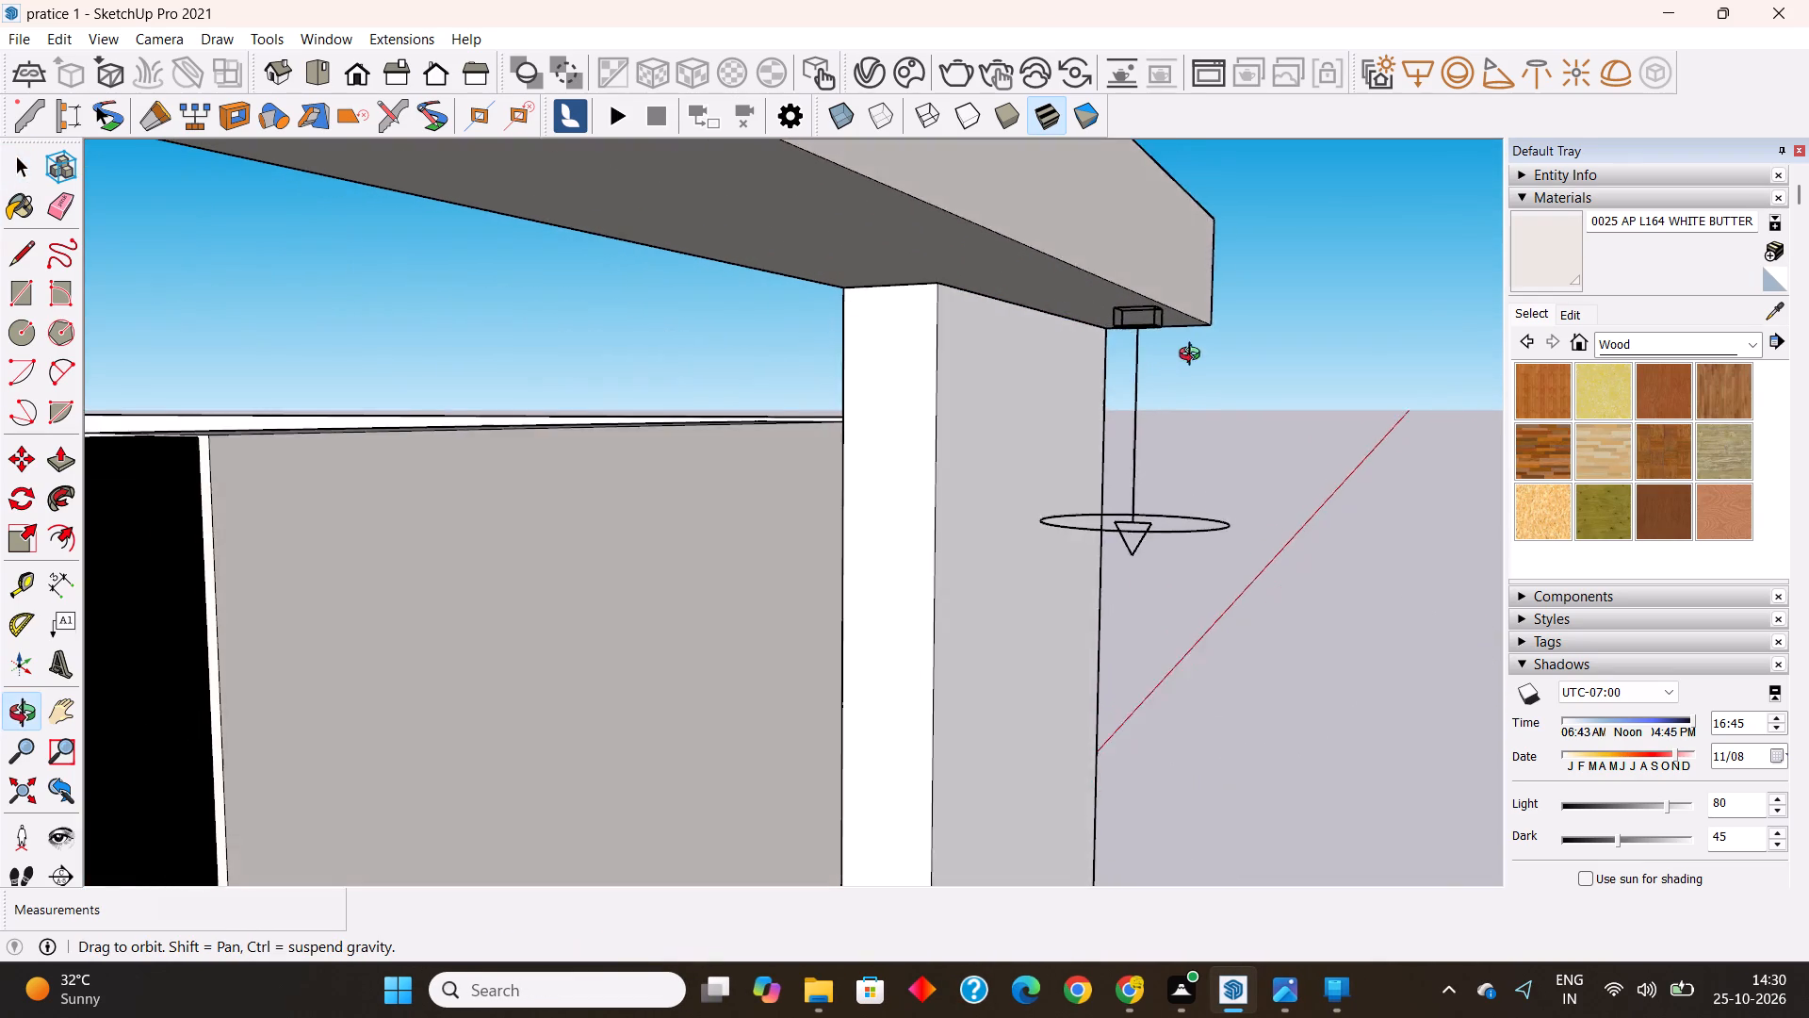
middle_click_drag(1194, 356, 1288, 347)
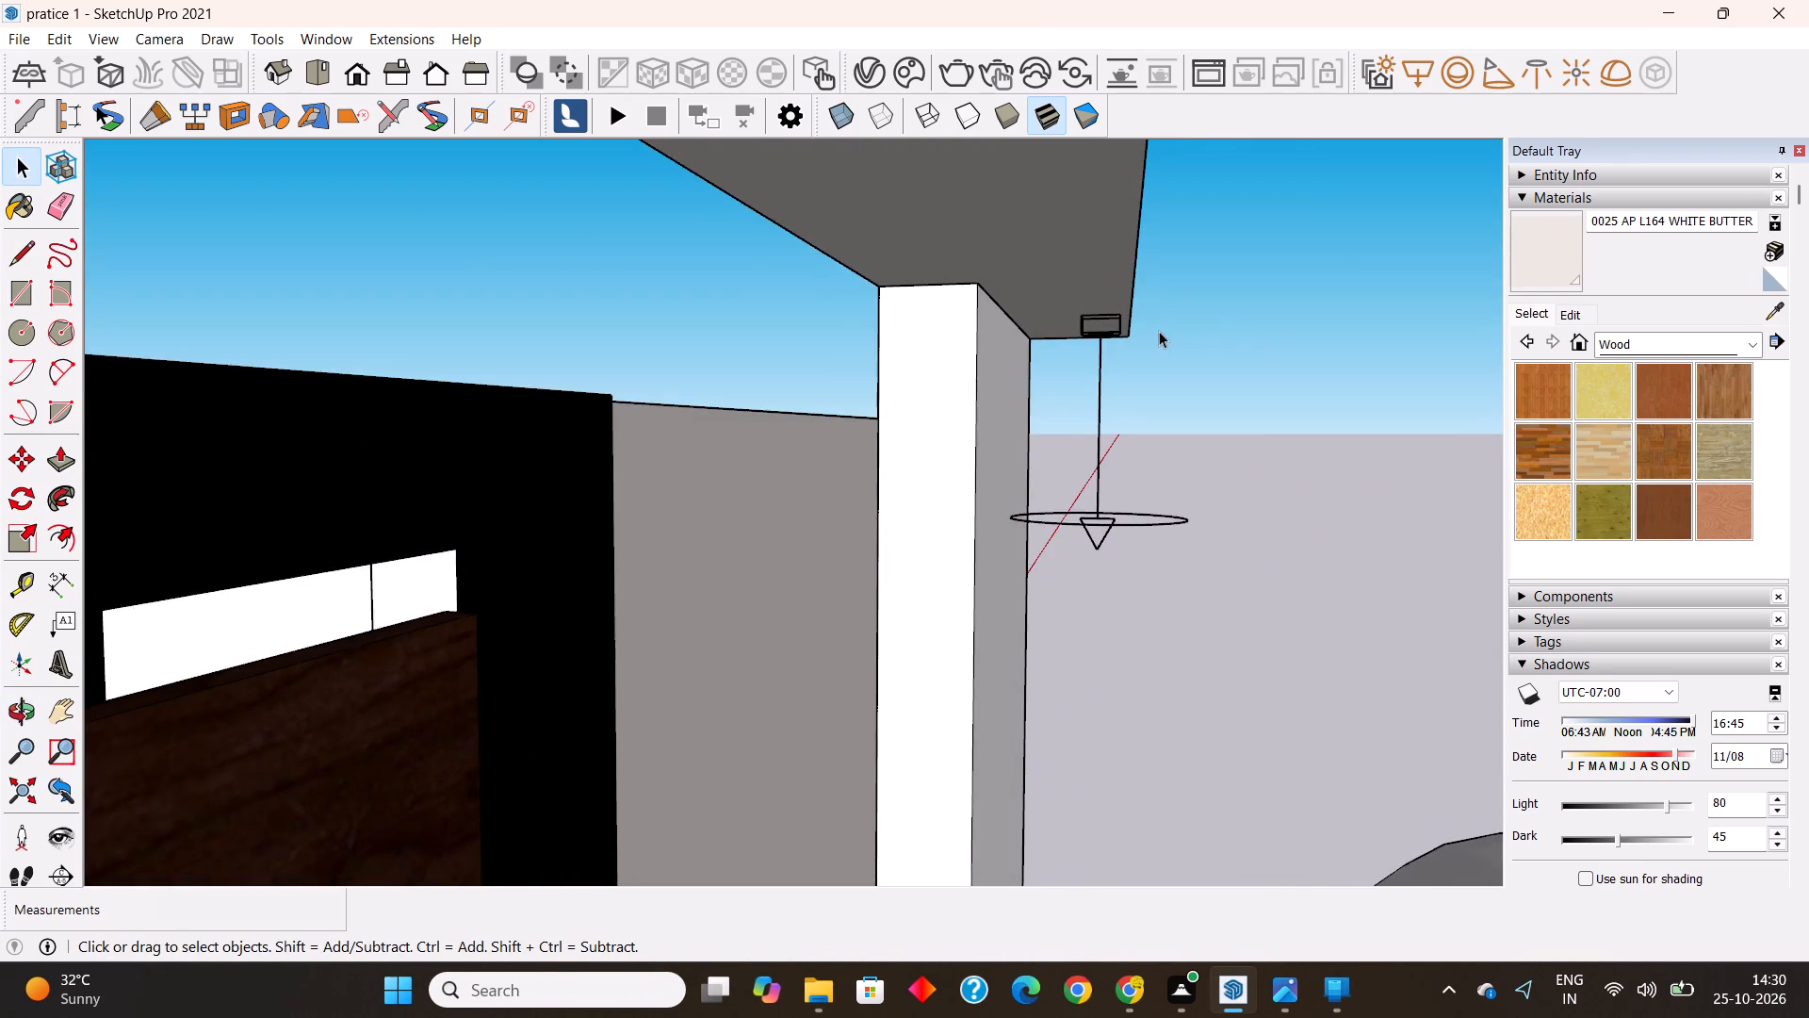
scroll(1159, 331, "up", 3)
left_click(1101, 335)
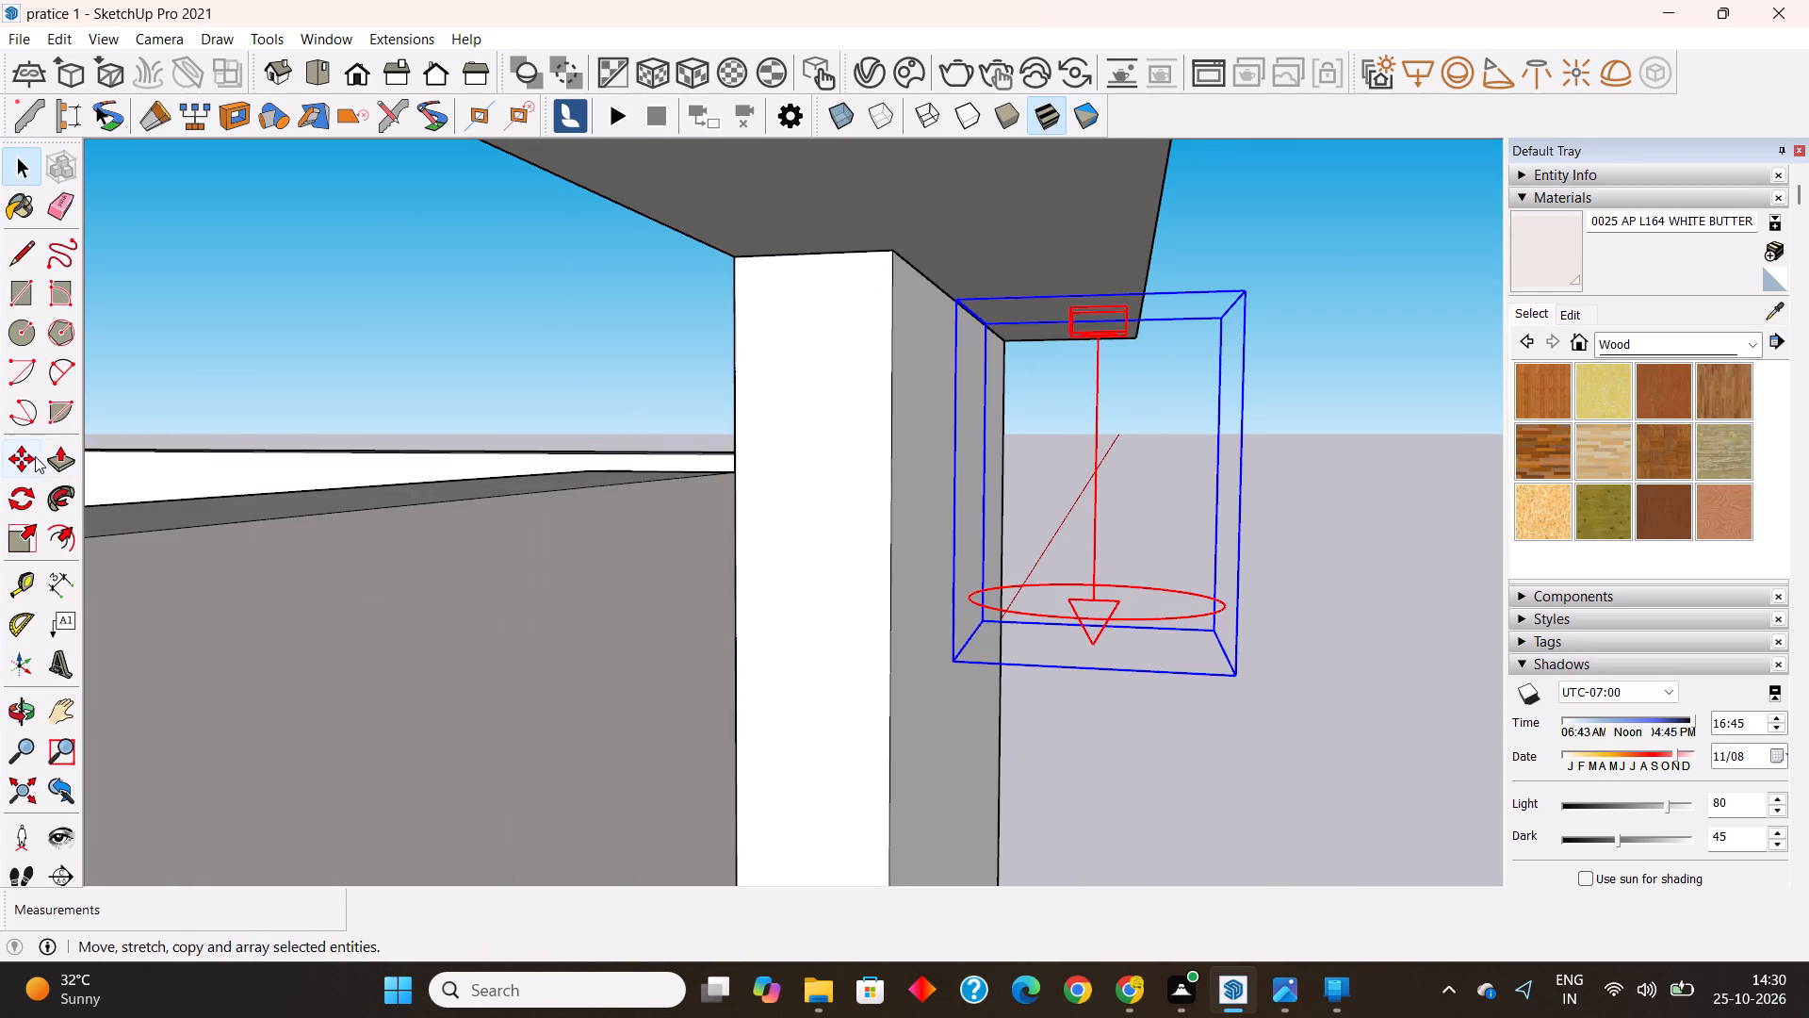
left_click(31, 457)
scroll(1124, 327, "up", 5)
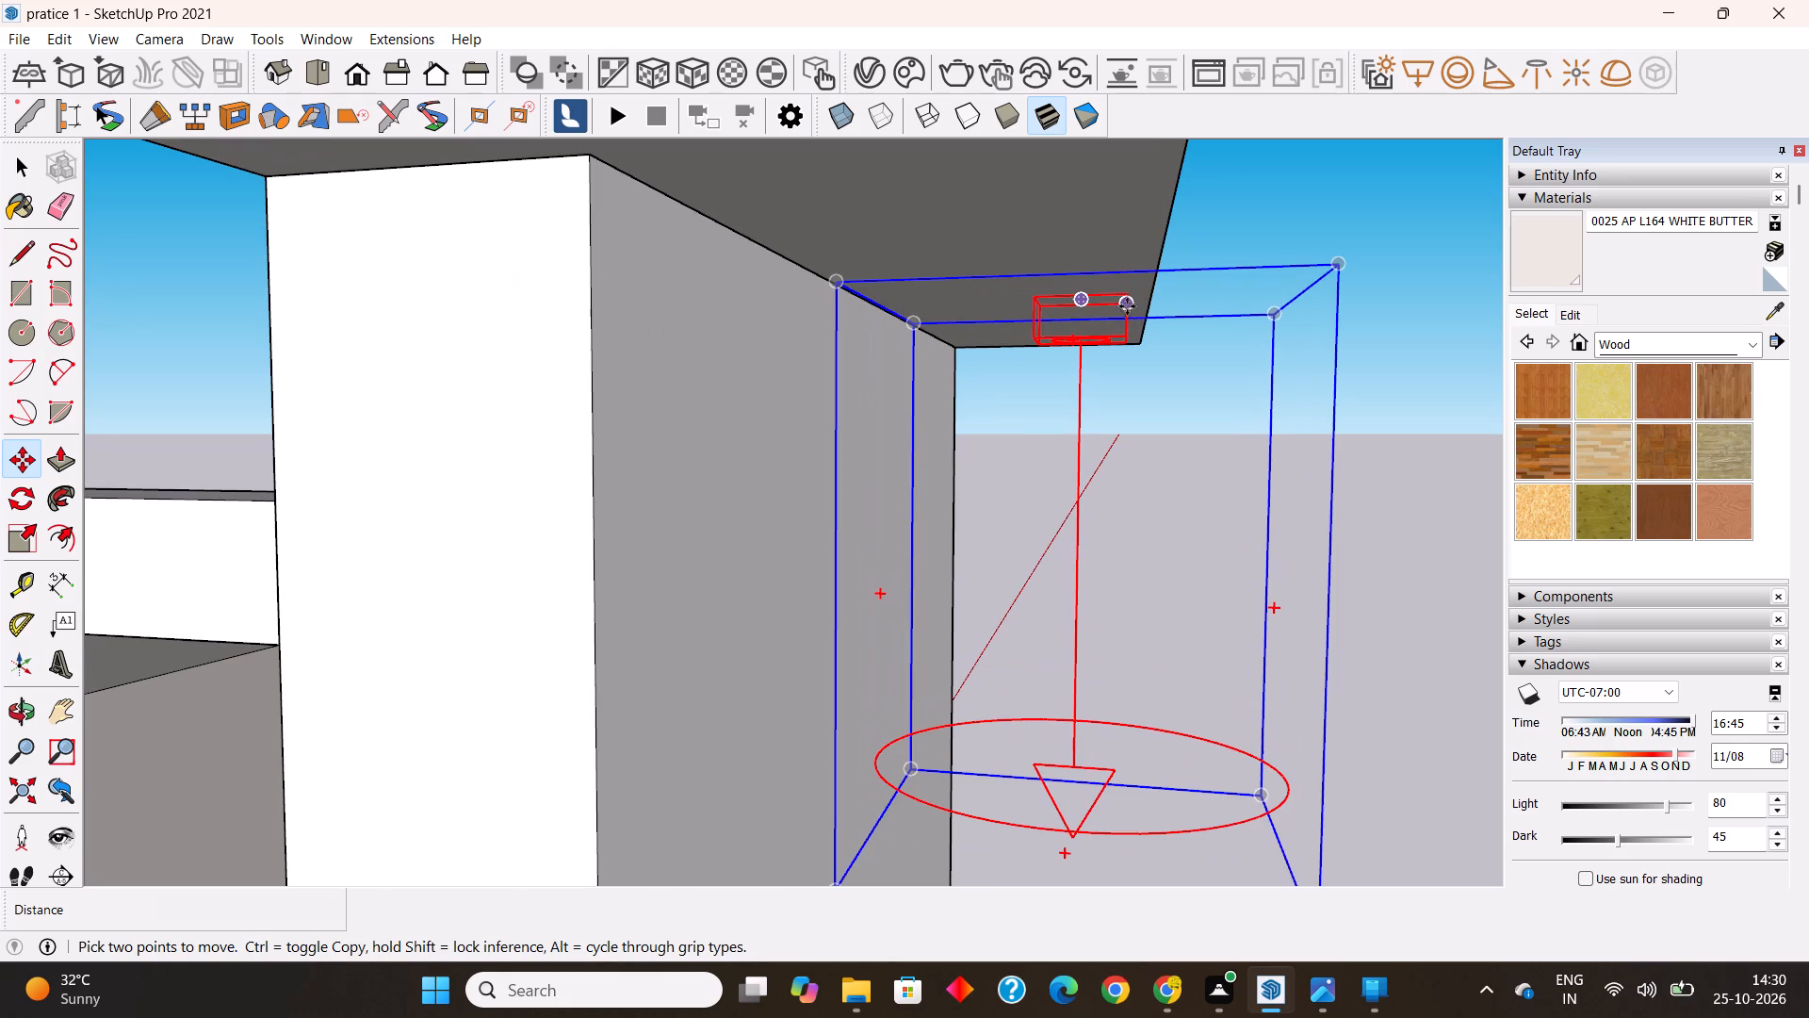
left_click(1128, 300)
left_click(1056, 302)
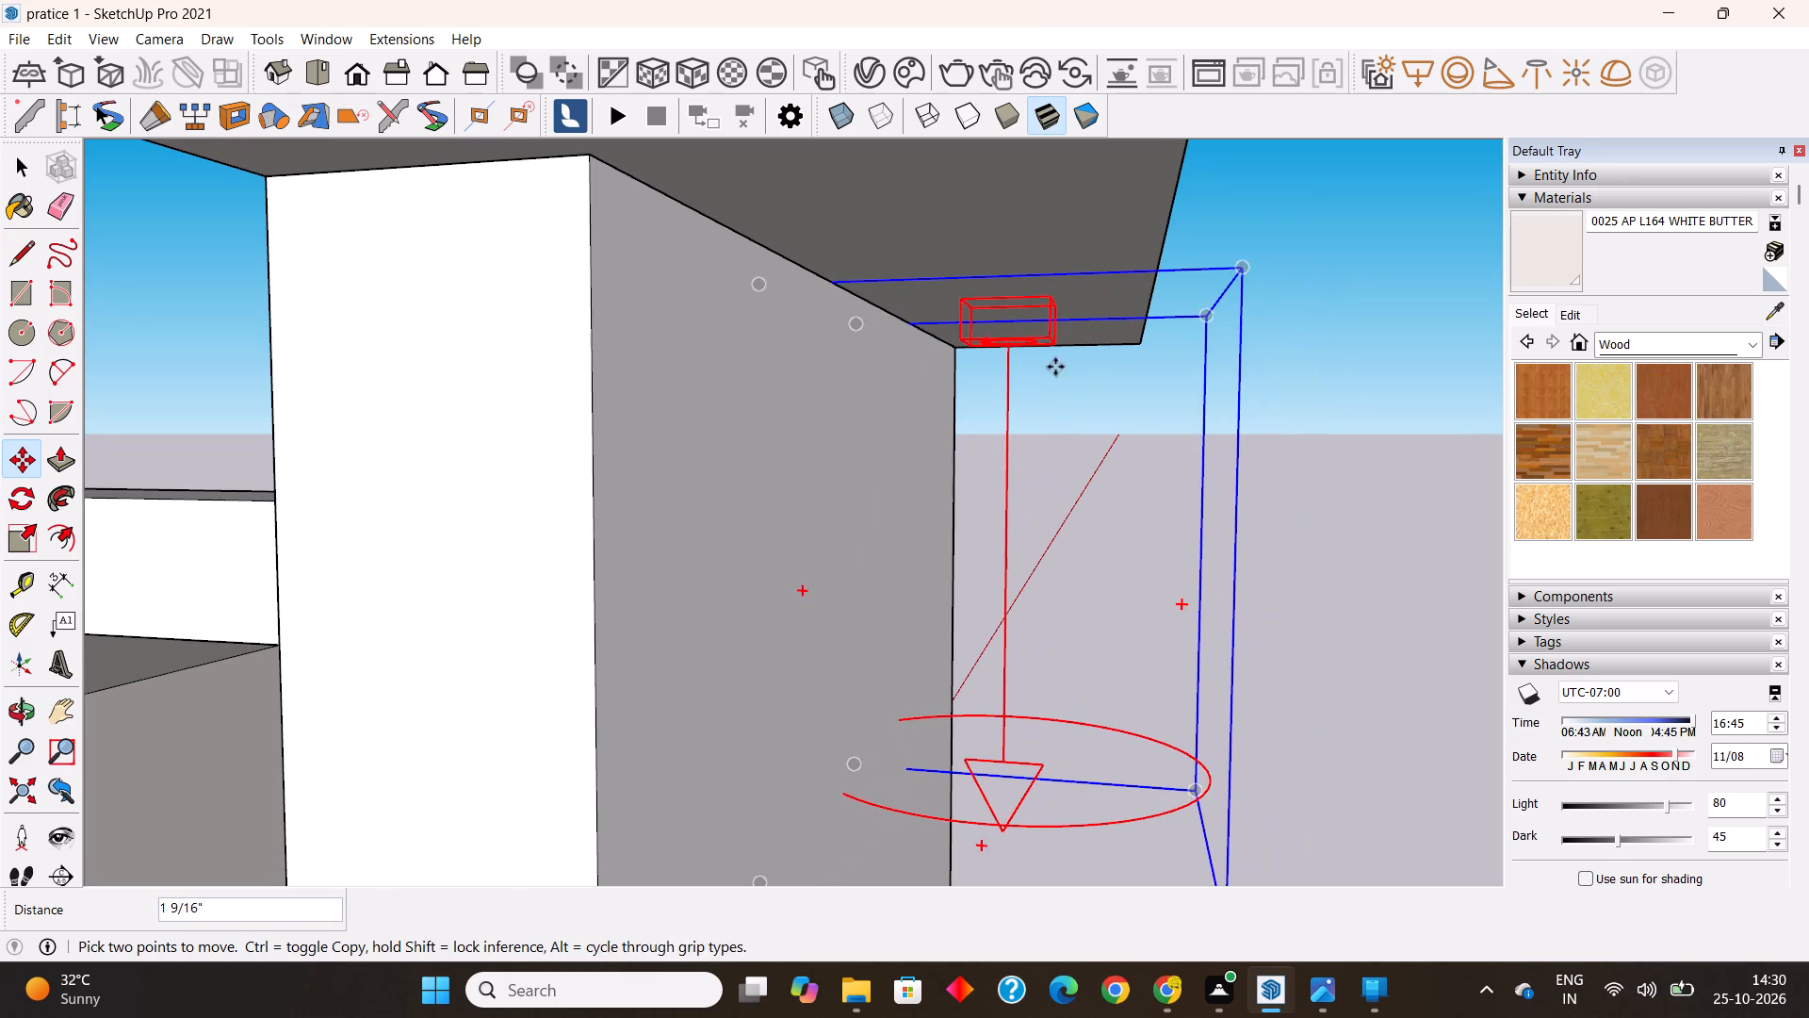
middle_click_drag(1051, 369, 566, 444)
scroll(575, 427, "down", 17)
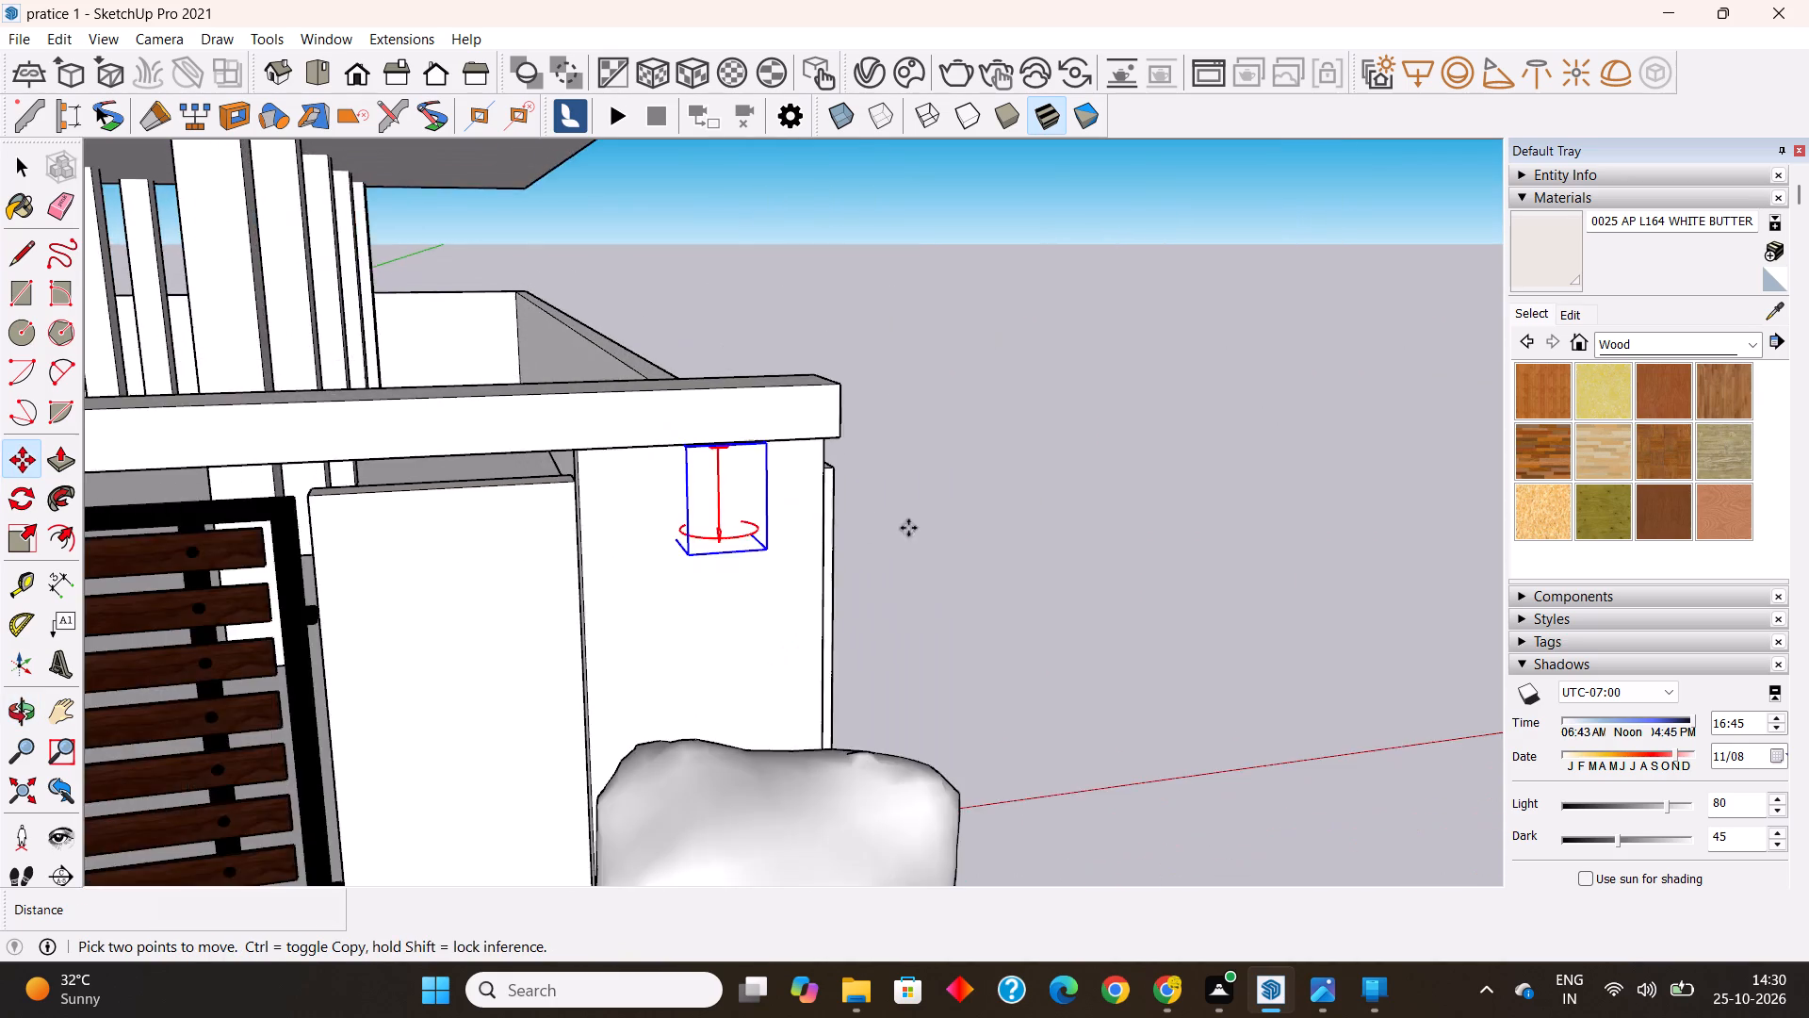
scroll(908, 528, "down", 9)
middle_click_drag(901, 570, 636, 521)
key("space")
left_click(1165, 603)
Render a closer view of the gate and boundary wall in V-Ray and examine the light at the end pillar.
scroll(1137, 614, "down", 3)
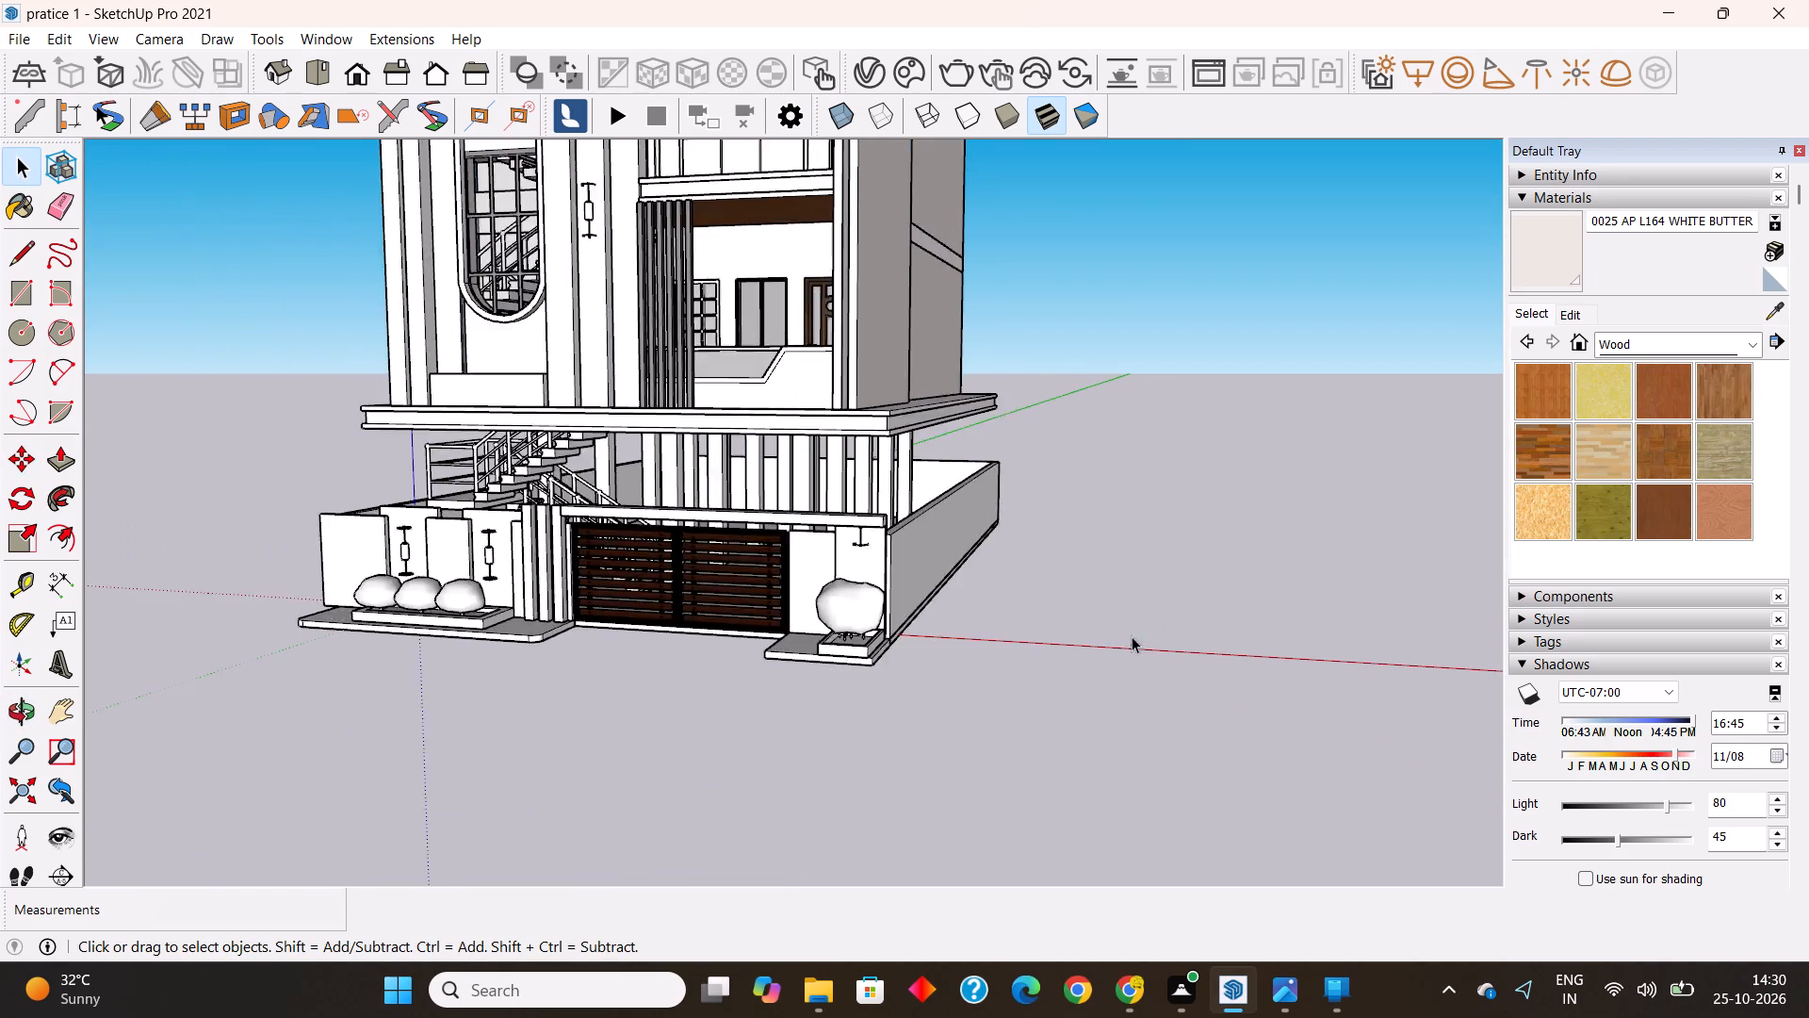
scroll(1132, 636, "down", 2)
middle_click_drag(803, 634, 725, 626)
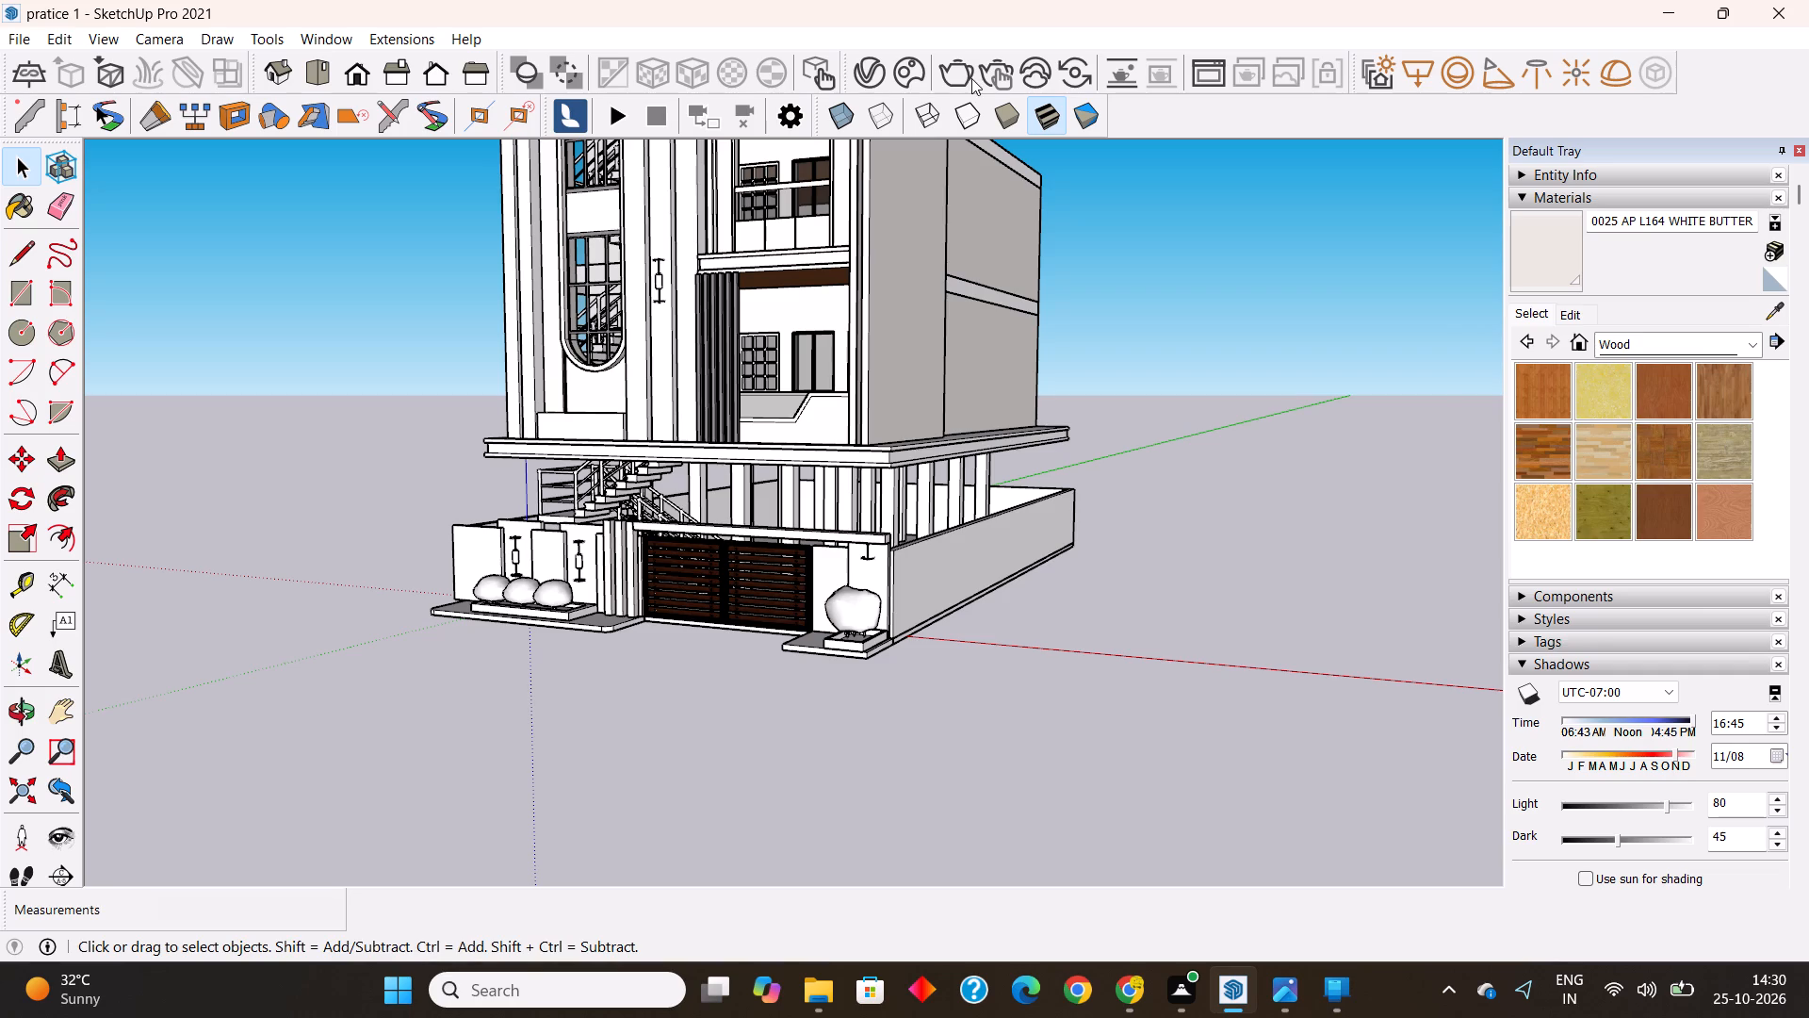
left_click(953, 74)
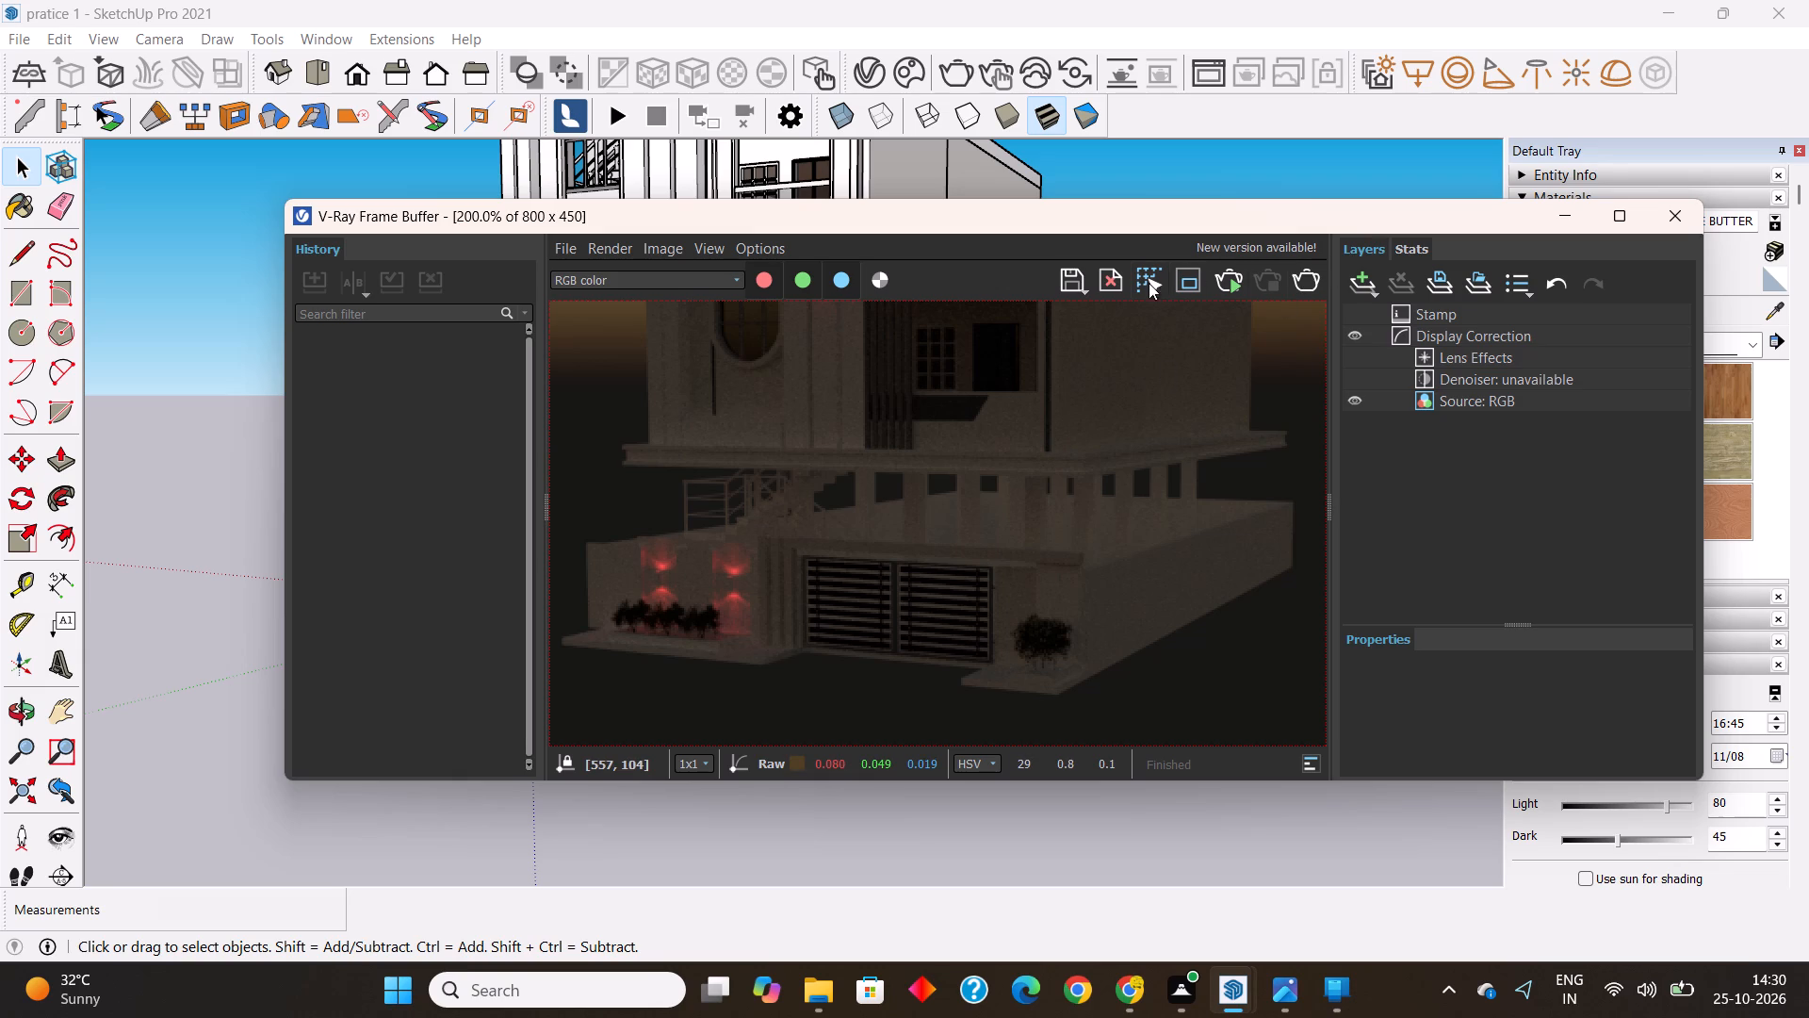
left_click(1672, 221)
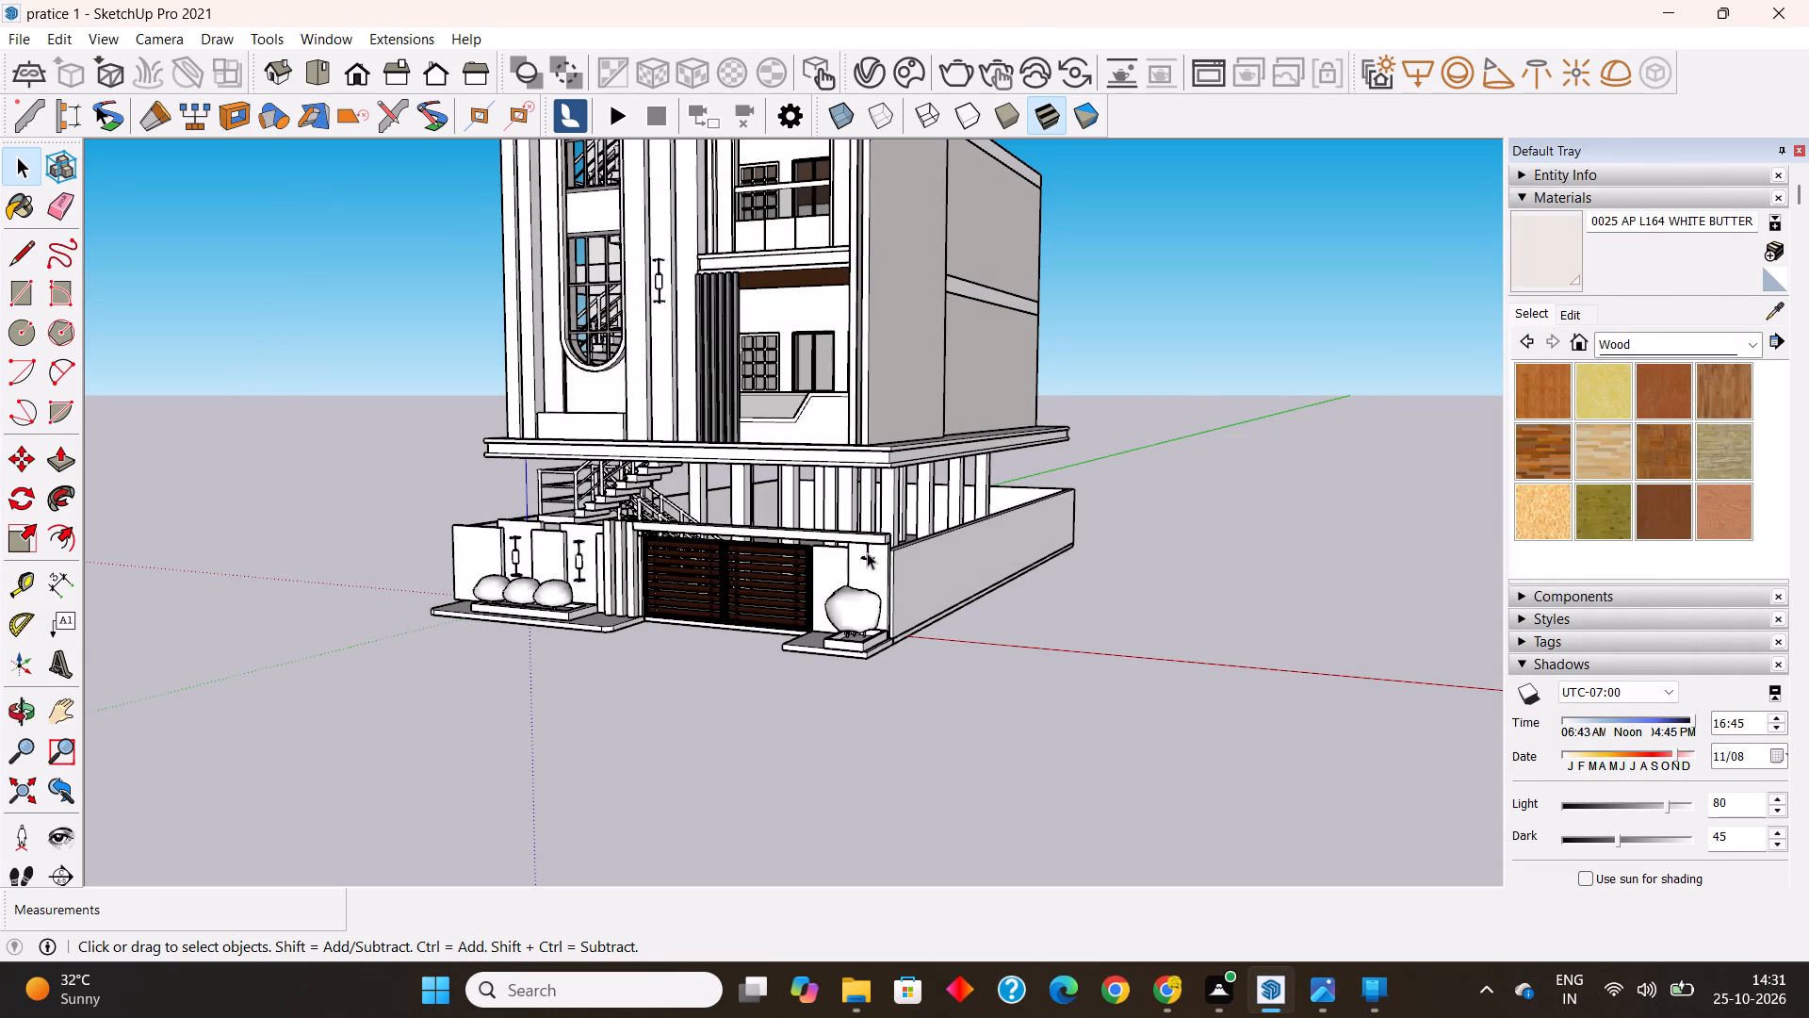
Delete the downward-facing light from under the beam at the end pillar.
left_click(867, 552)
key("Delete")
Copy the complete boundary-wall light fixture nearest the gate about 19' 11 5/16" across to the end pillar above the single bush.
left_click(580, 555)
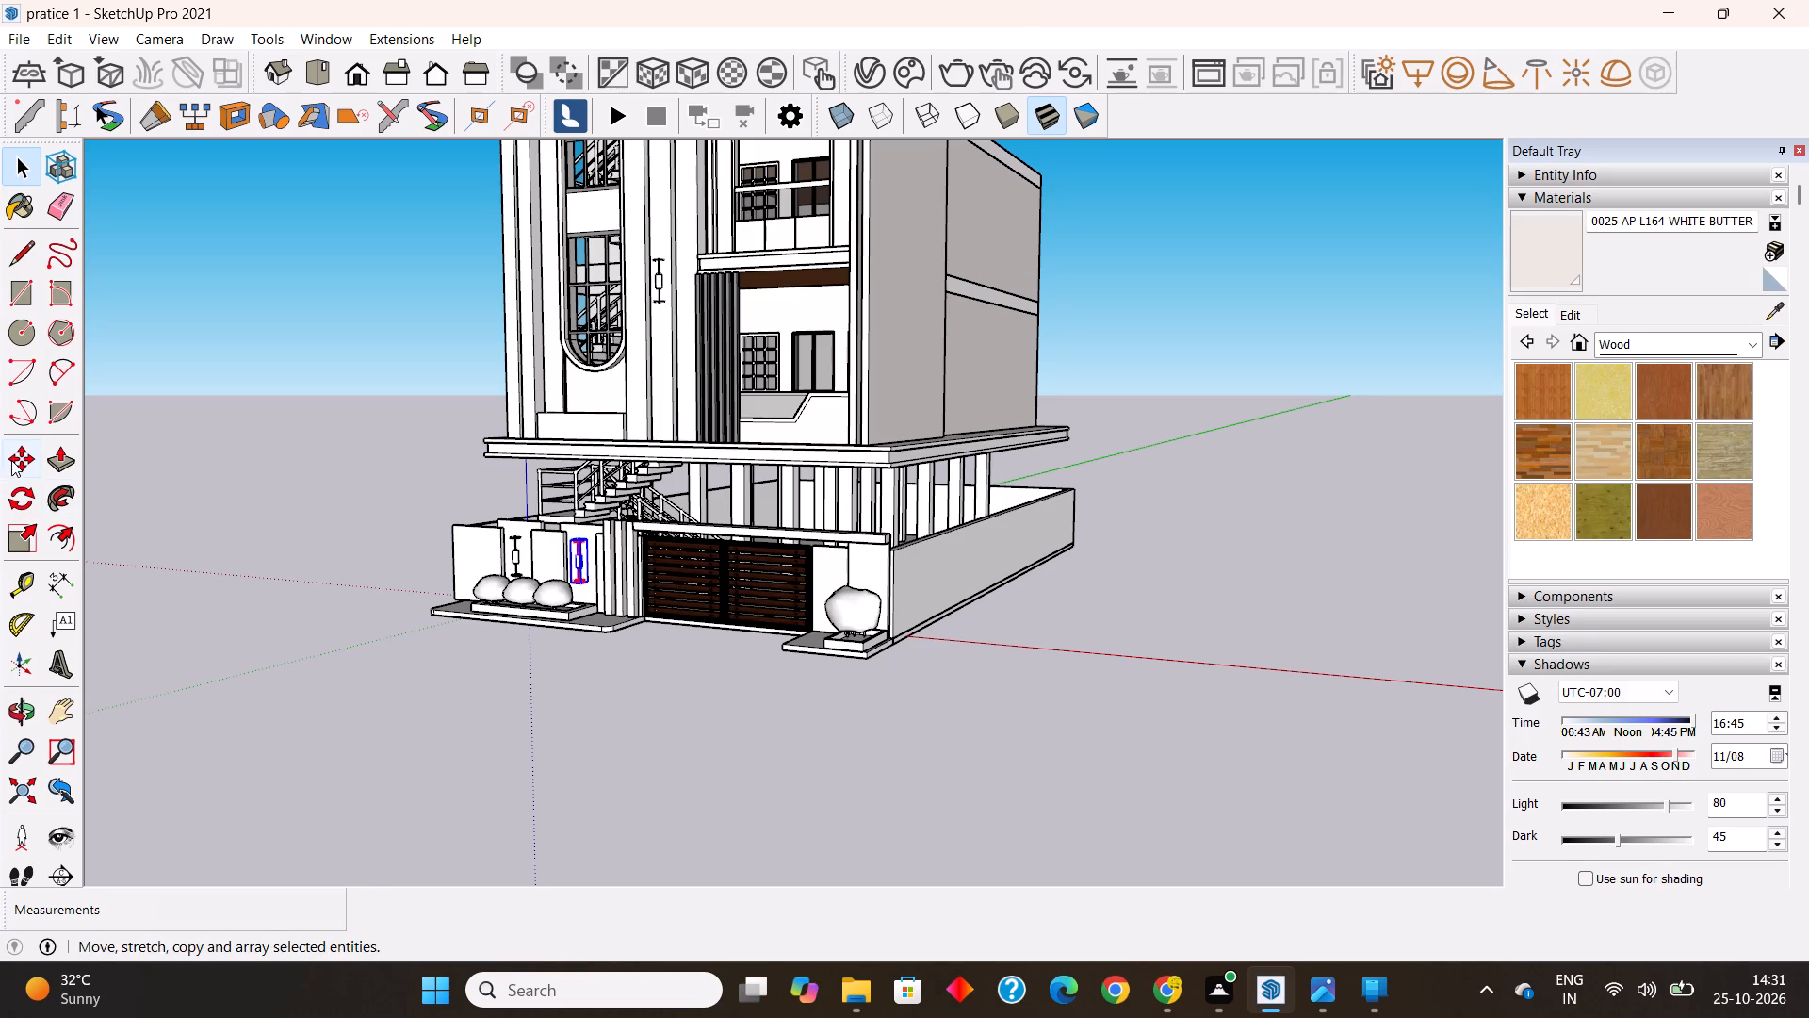
left_click(13, 458)
scroll(587, 563, "up", 5)
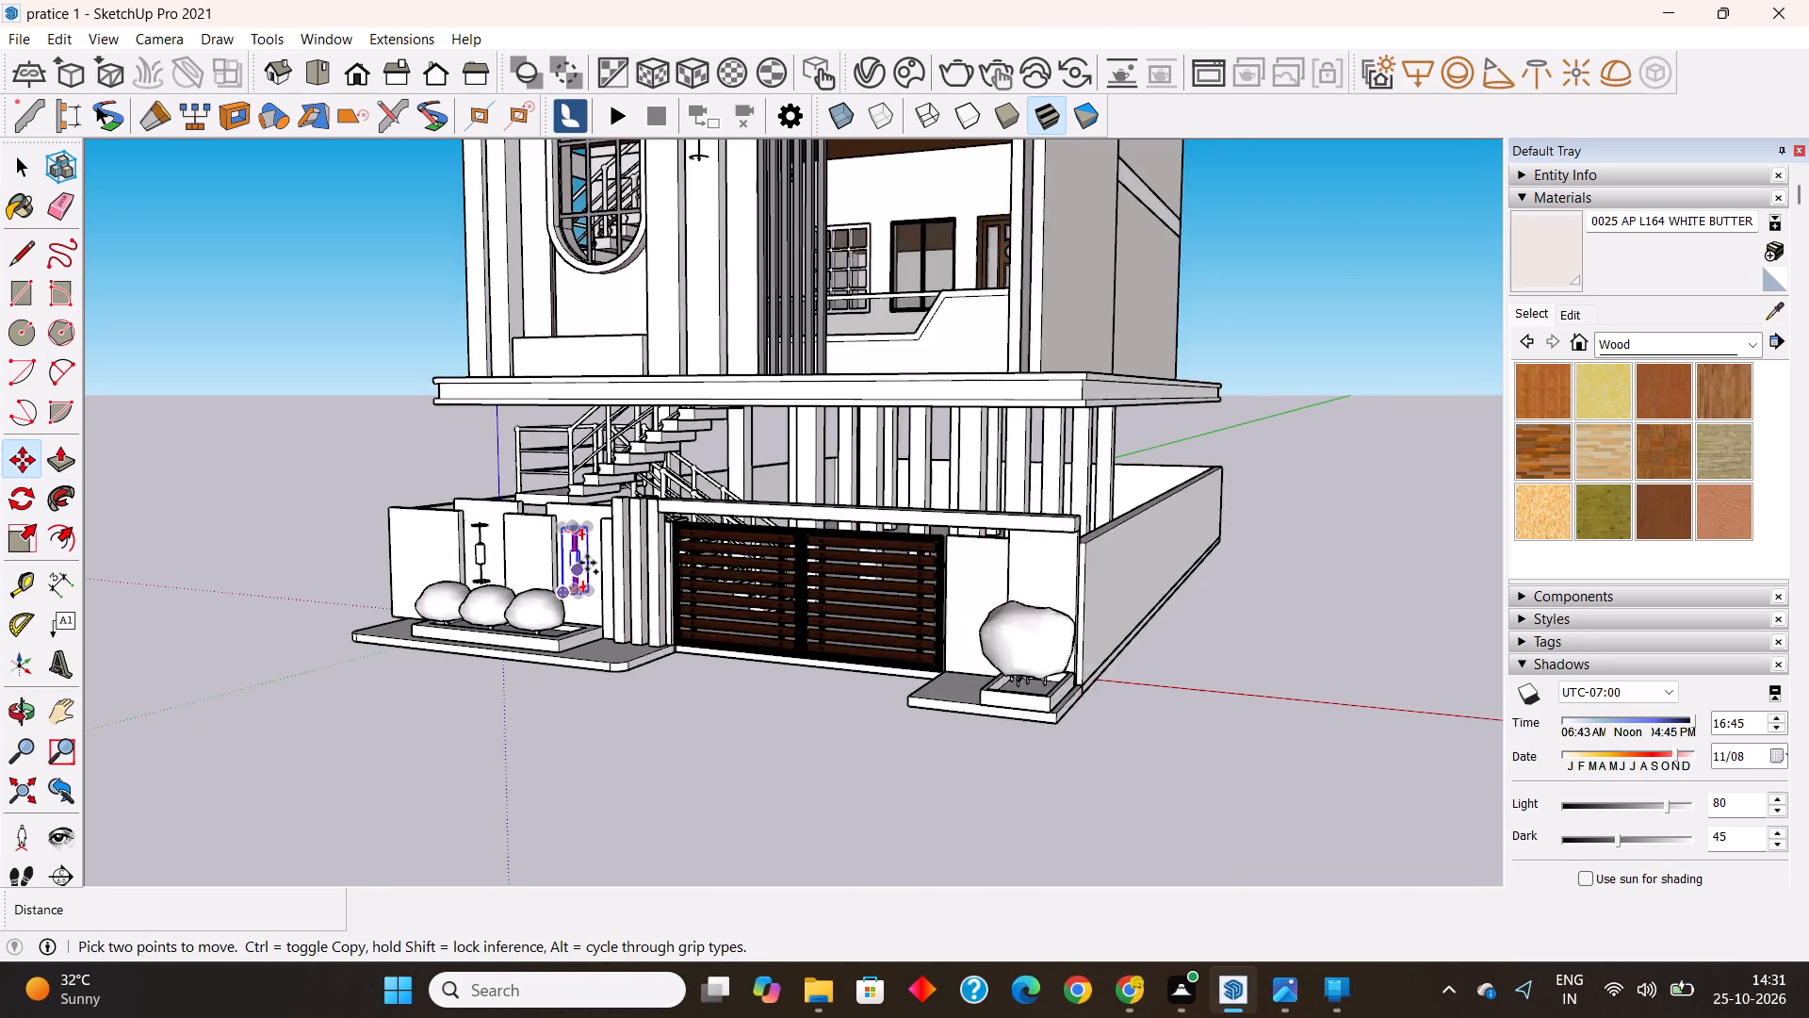
scroll(587, 563, "up", 4)
left_click(587, 572)
scroll(587, 572, "down", 8)
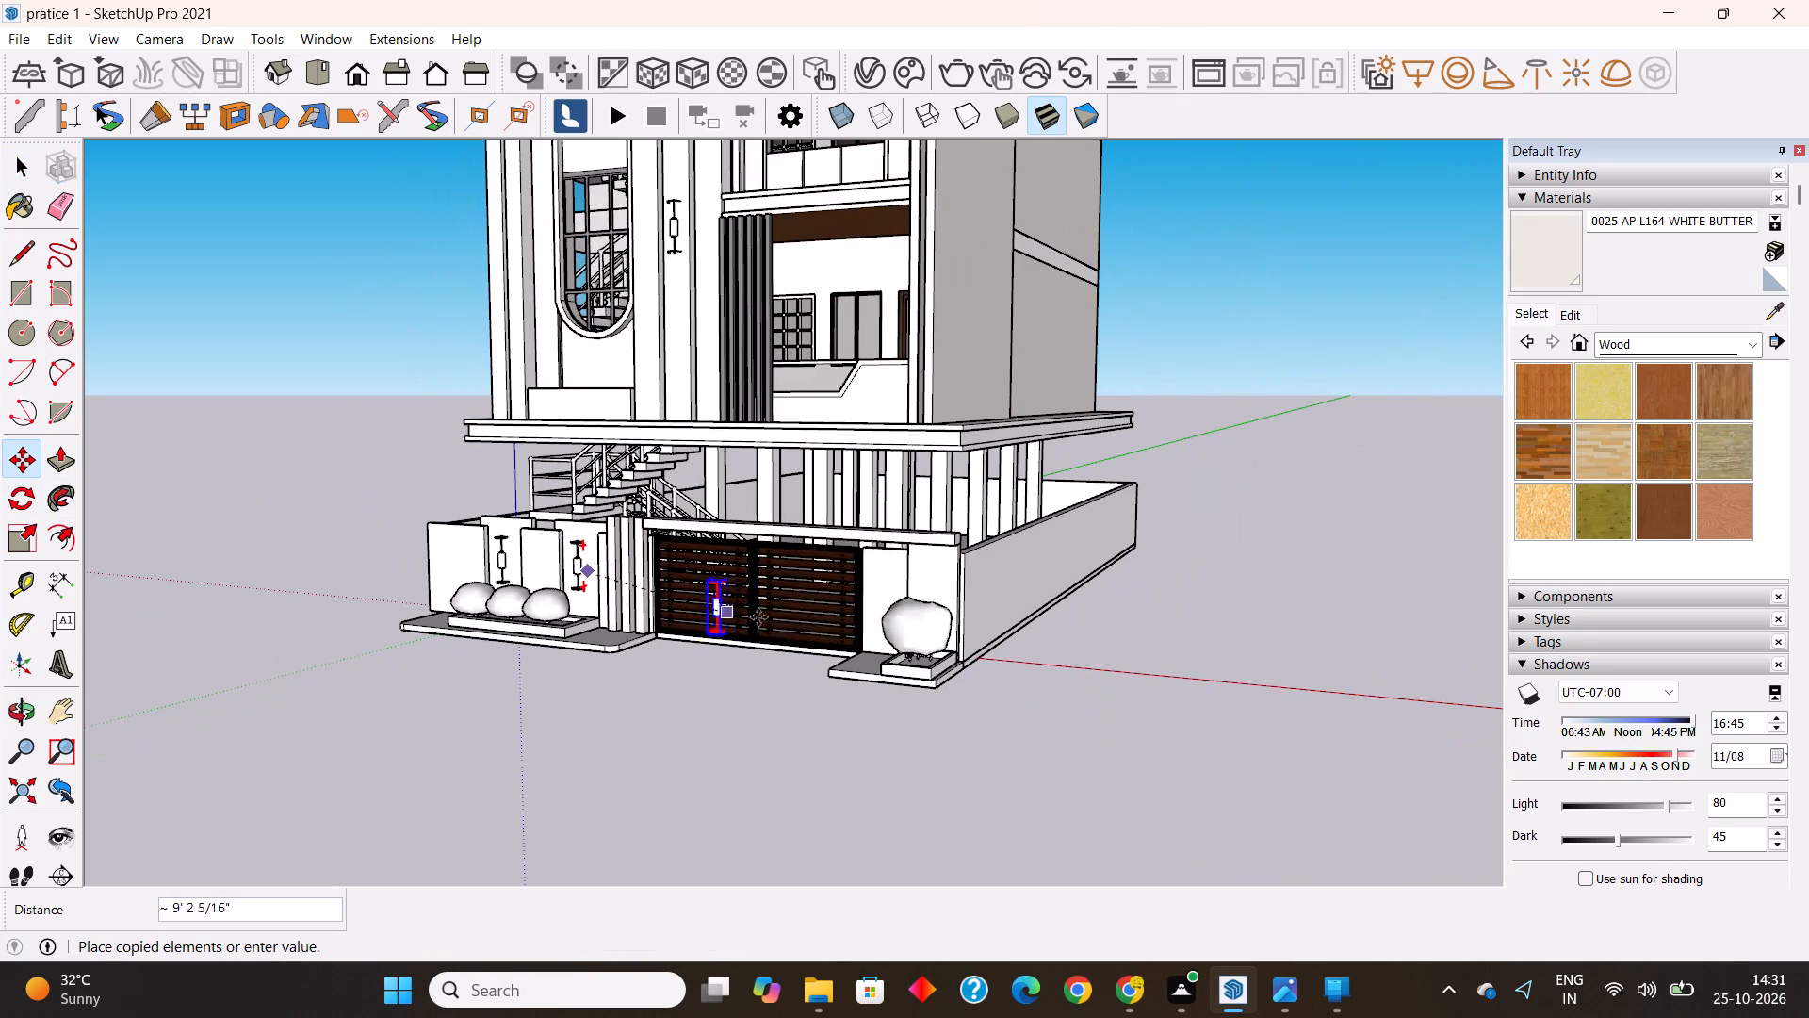
left_click(946, 585)
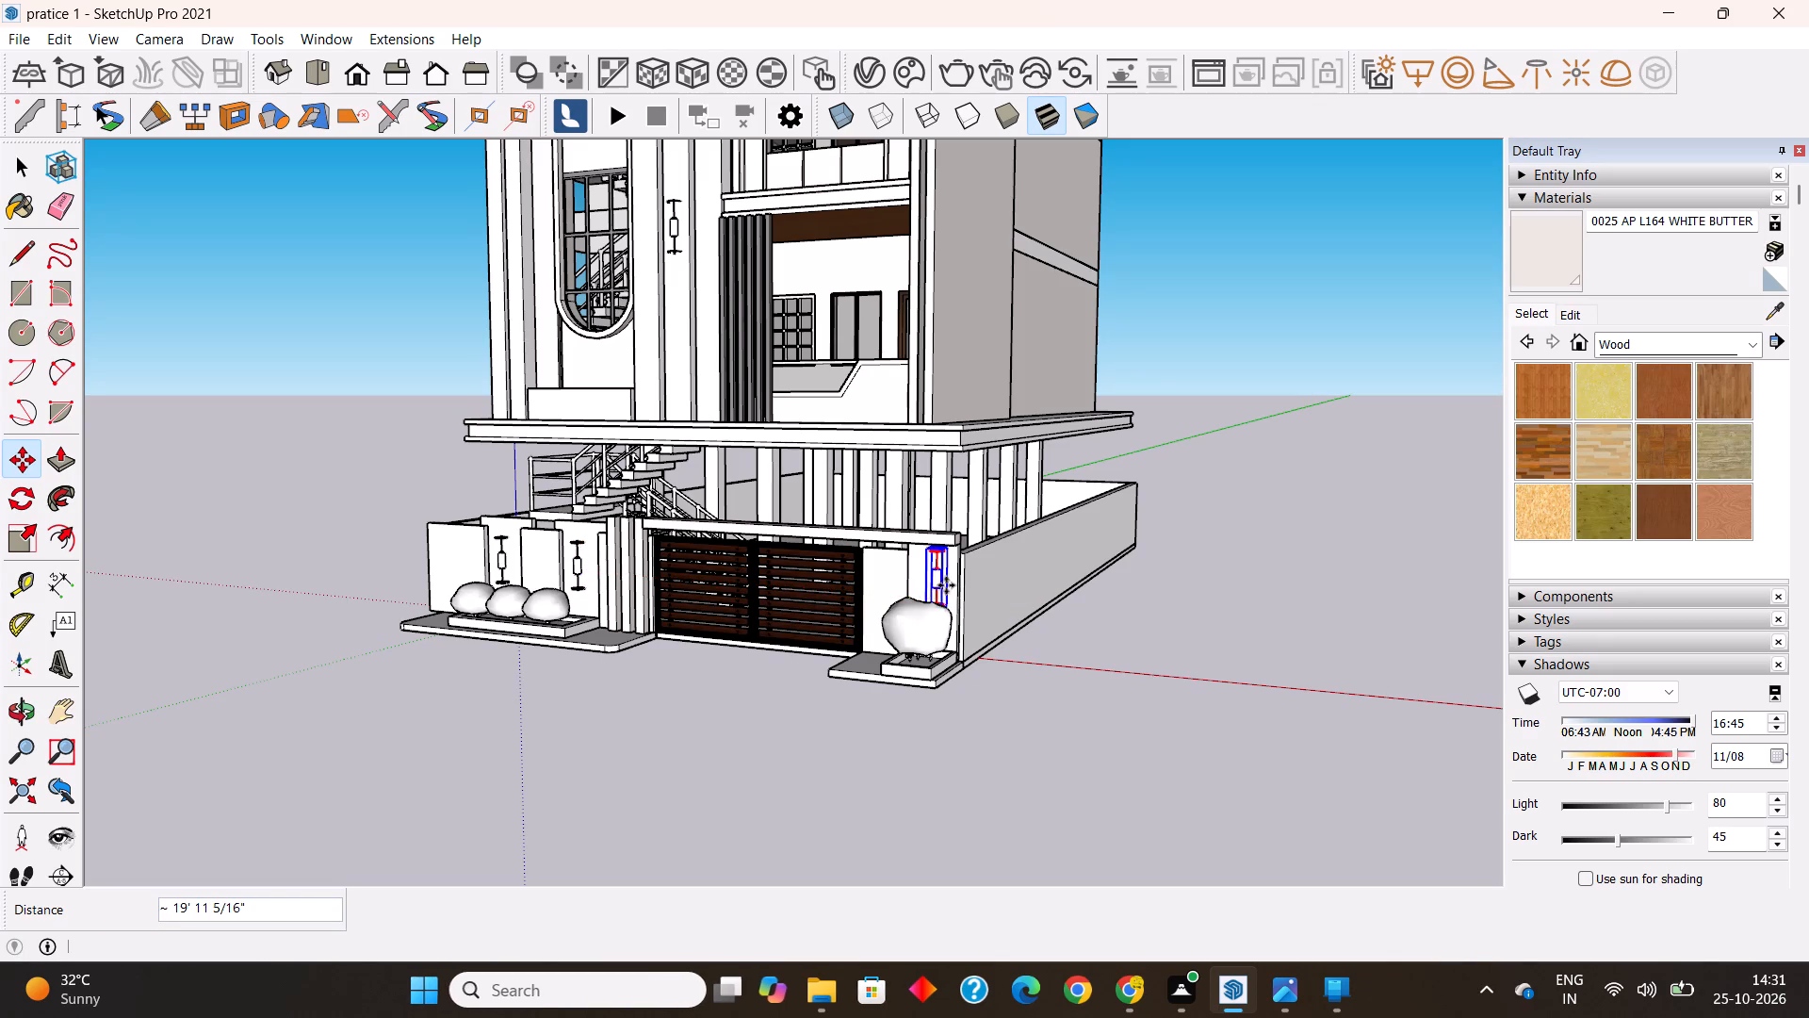
Delete the upper, upward-facing light from the fixture copied onto the end pillar above the single bush.
middle_click_drag(941, 600, 620, 627)
key("space")
scroll(725, 566, "up", 2)
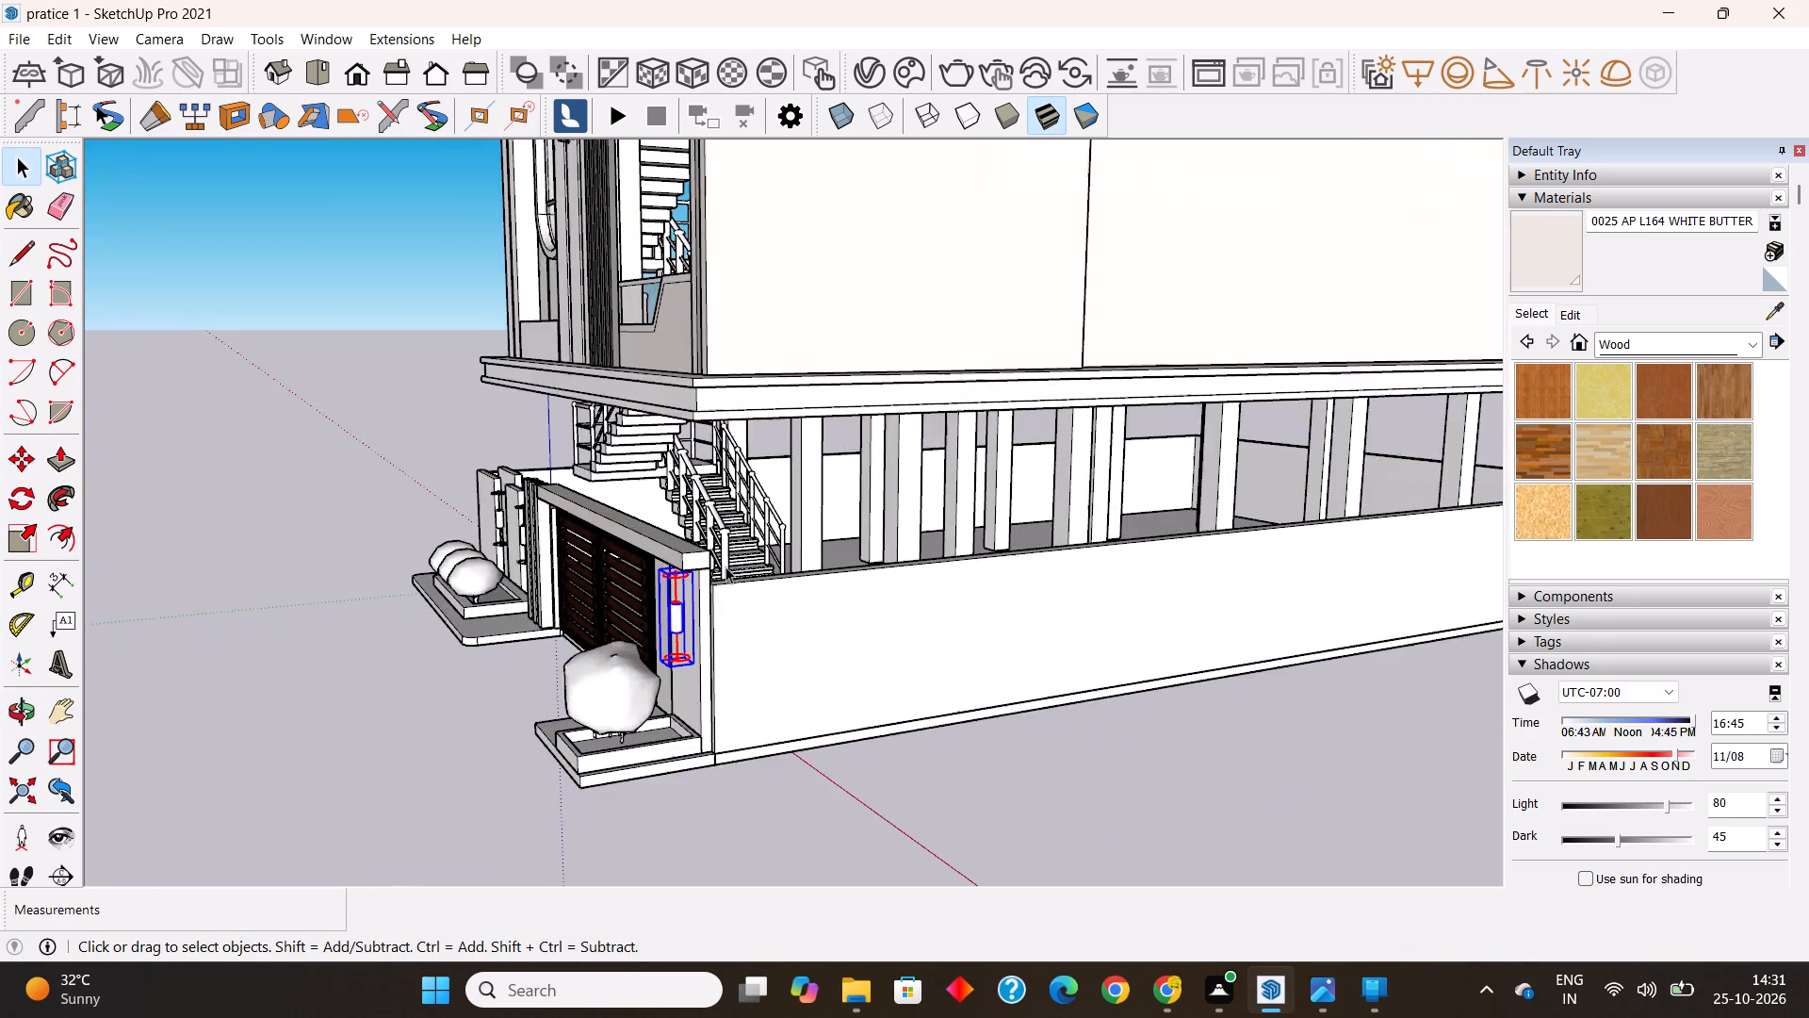
scroll(725, 566, "up", 9)
middle_click_drag(749, 603, 582, 492)
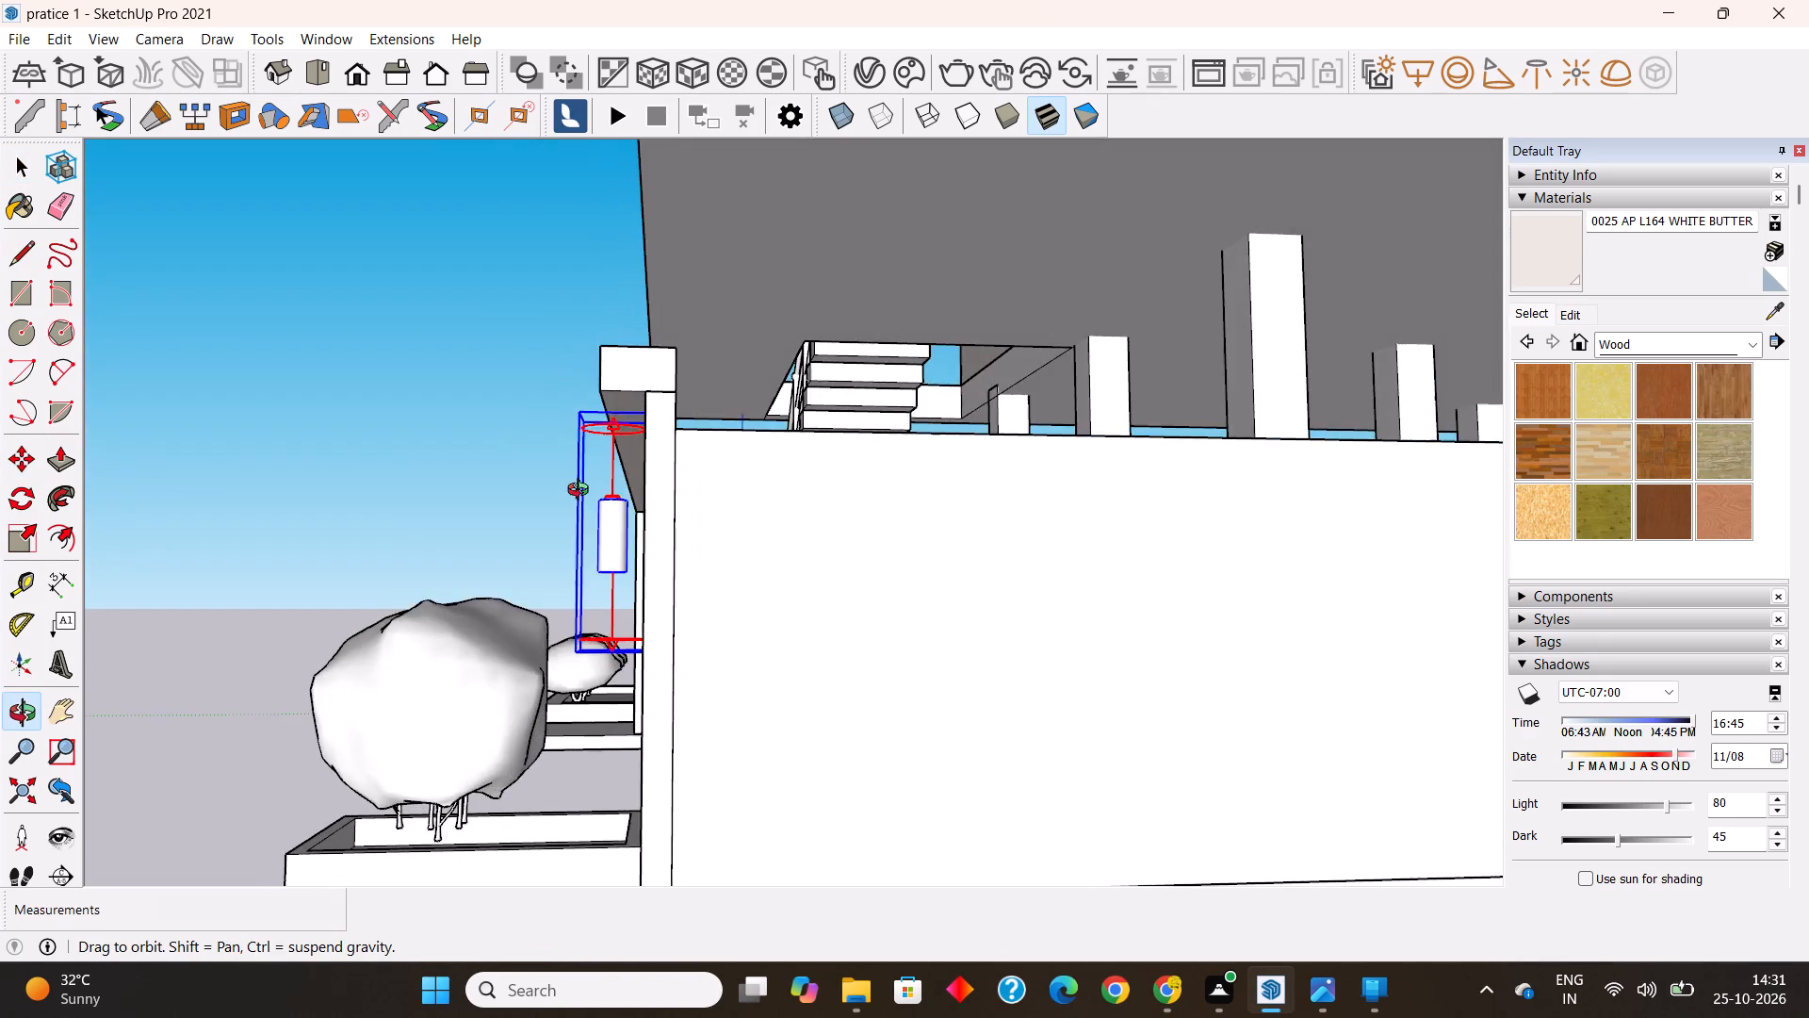
middle_click_drag(582, 492, 850, 616)
double_click(756, 598)
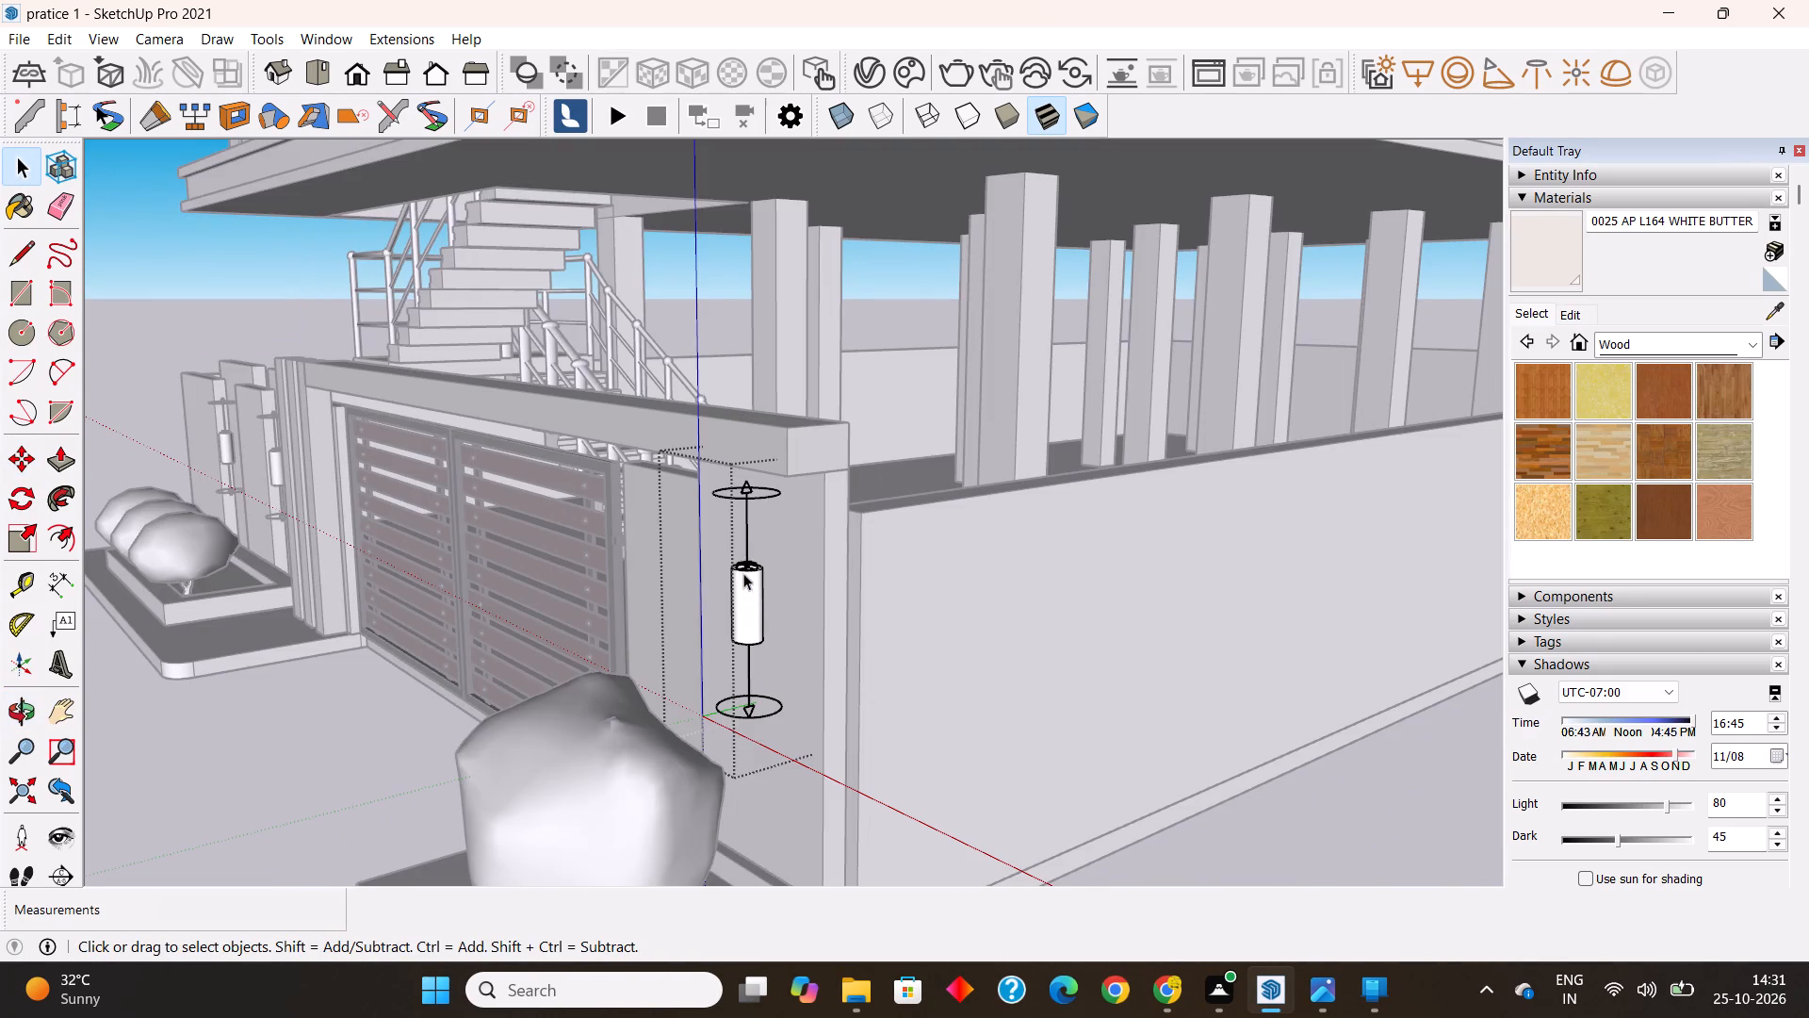
left_click(747, 489)
key("Delete")
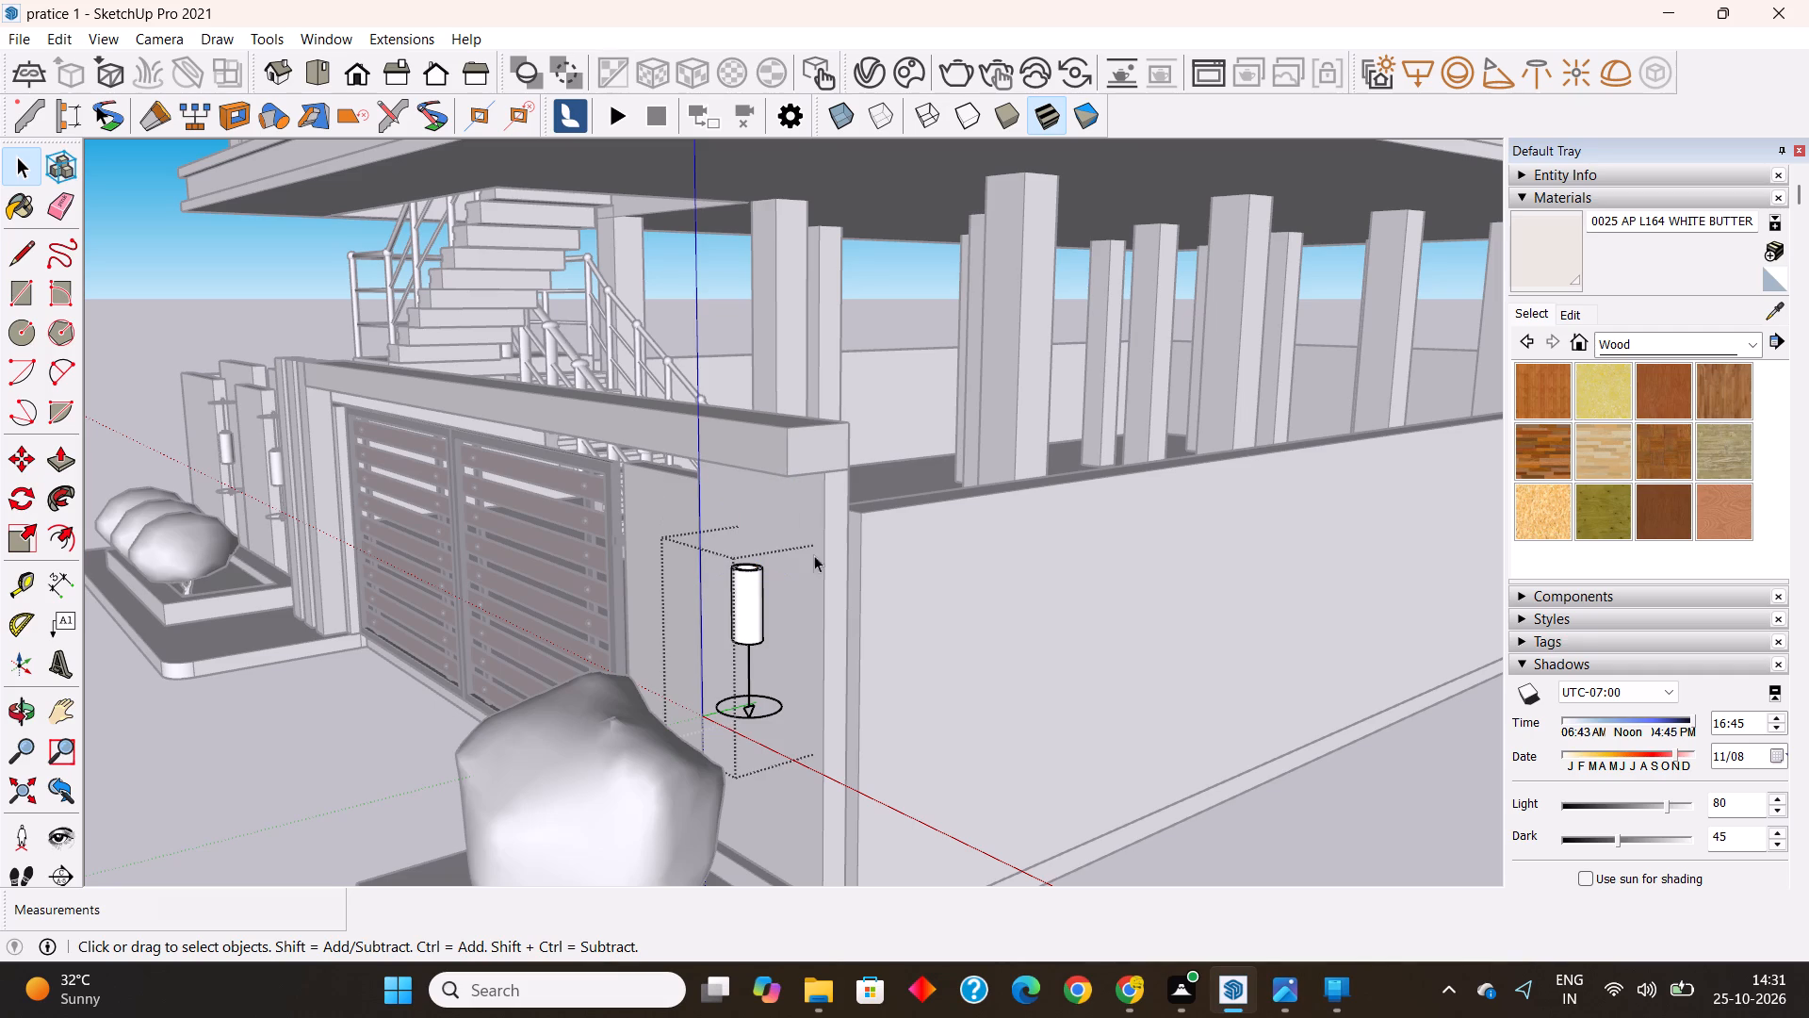
left_click(1276, 856)
Shorten the end-pillar fixture's hollow cylinder to a low ring by pushing its top rim face down, and exit the group.
middle_click_drag(985, 679, 791, 500)
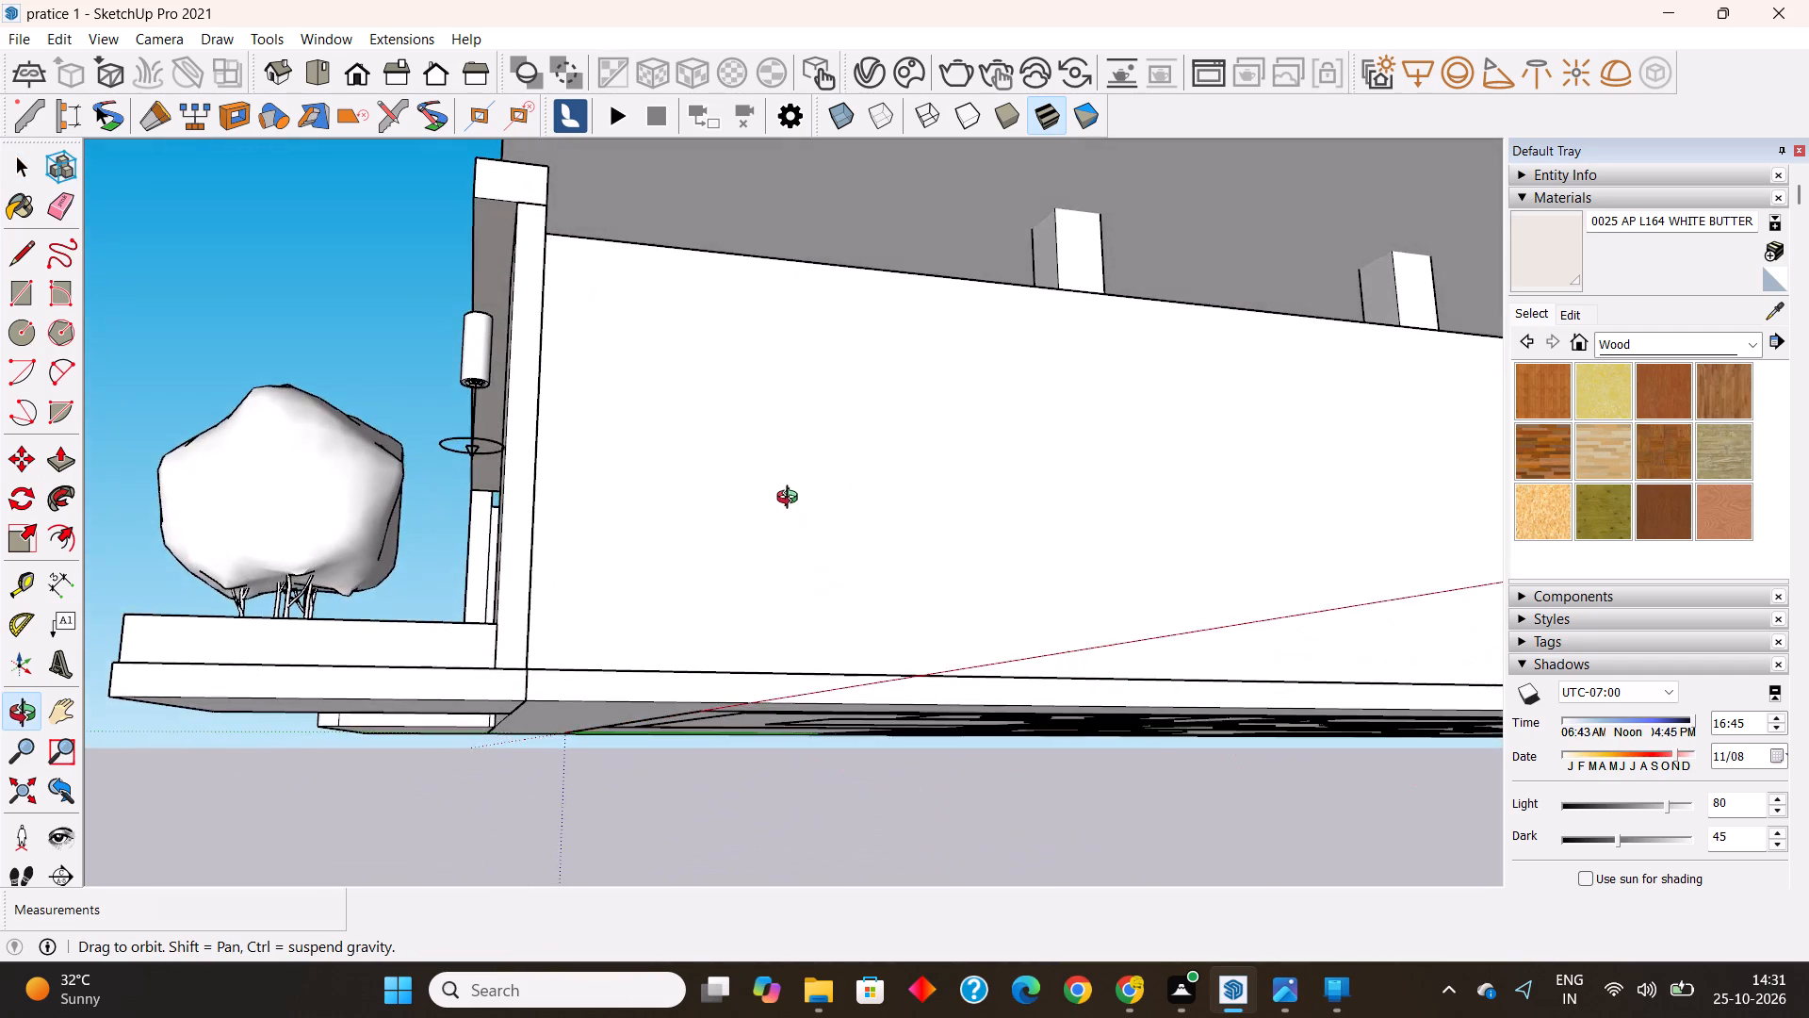
middle_click_drag(791, 500, 1025, 718)
scroll(842, 698, "up", 5)
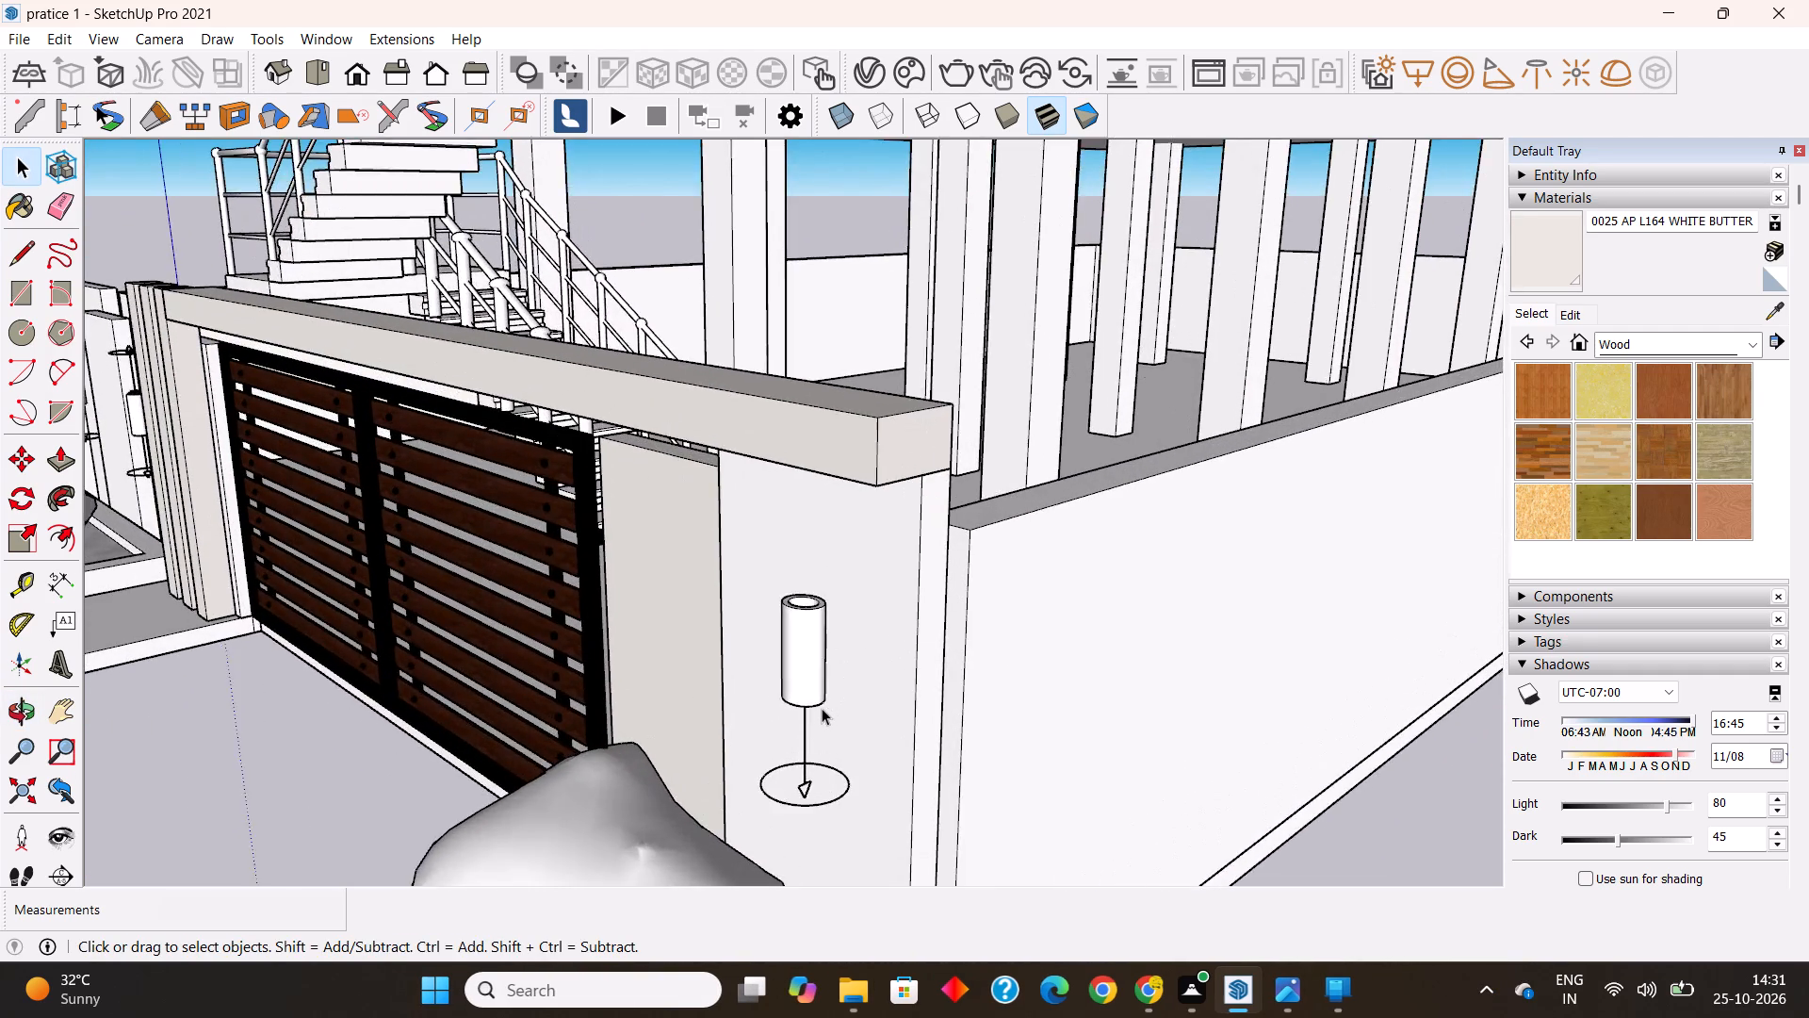
scroll(822, 708, "up", 4)
double_click(799, 581)
left_click(52, 451)
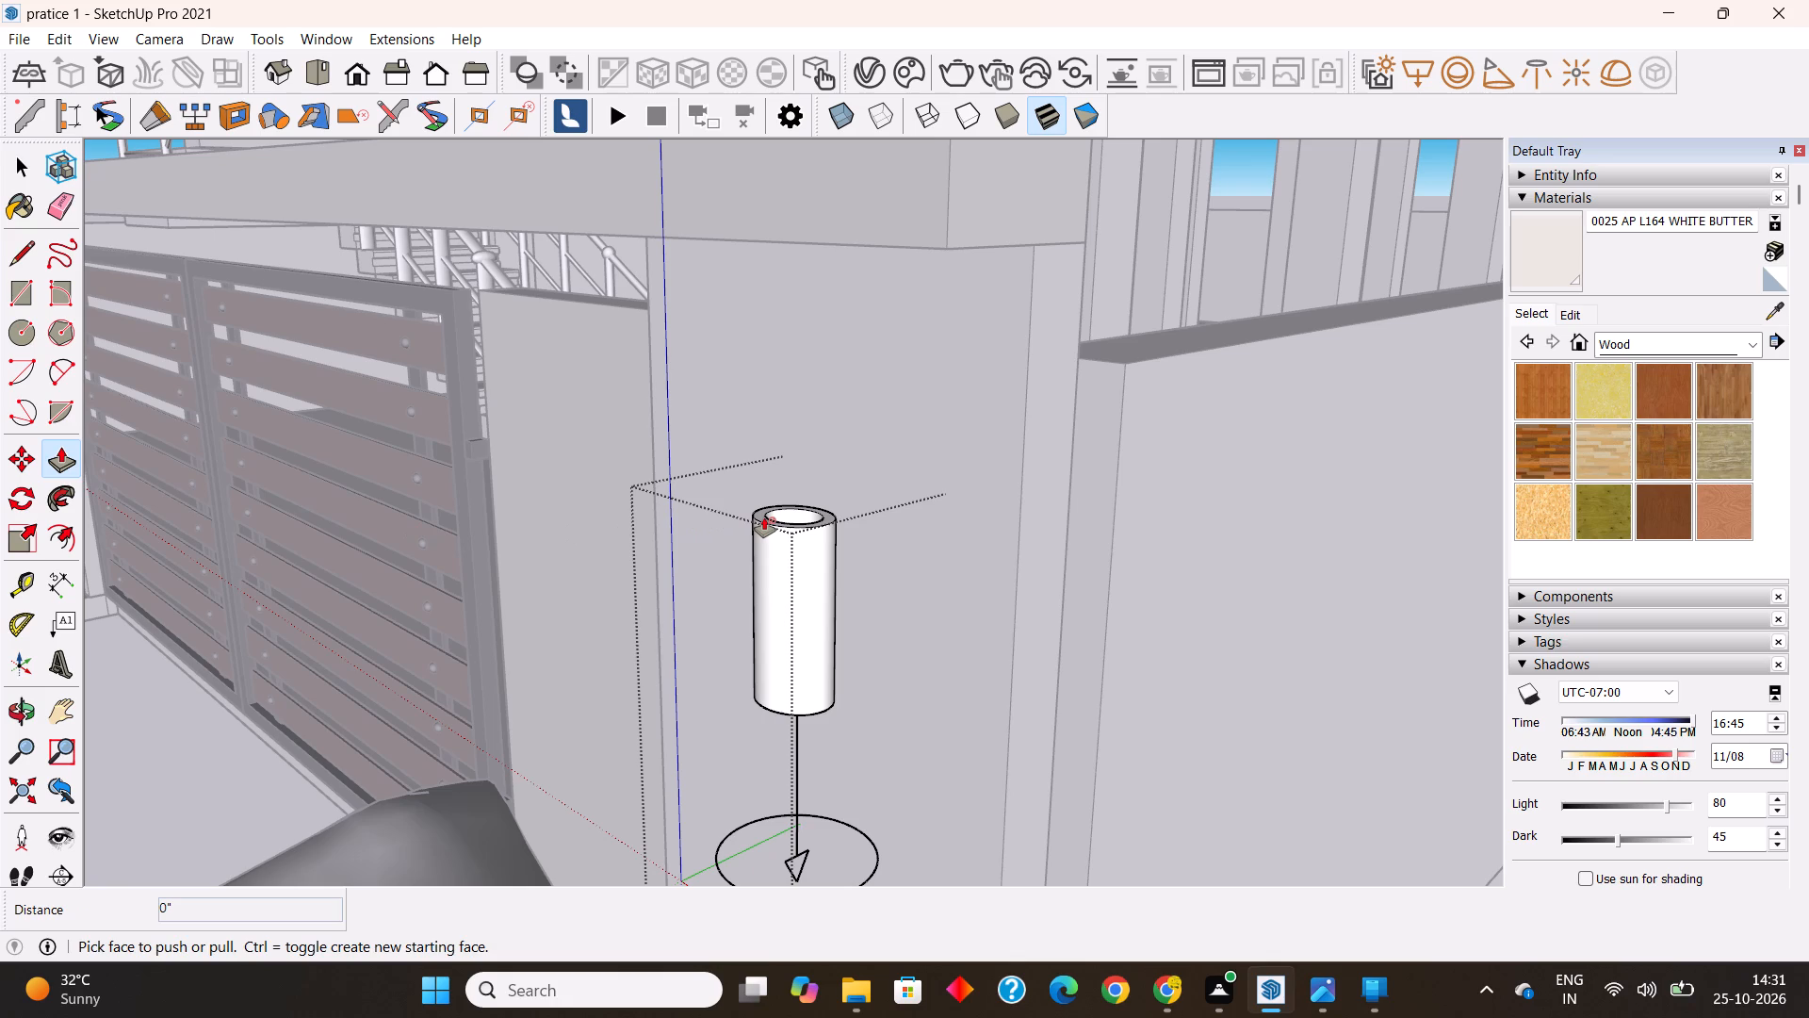
key("space")
double_click(764, 517)
left_click(54, 462)
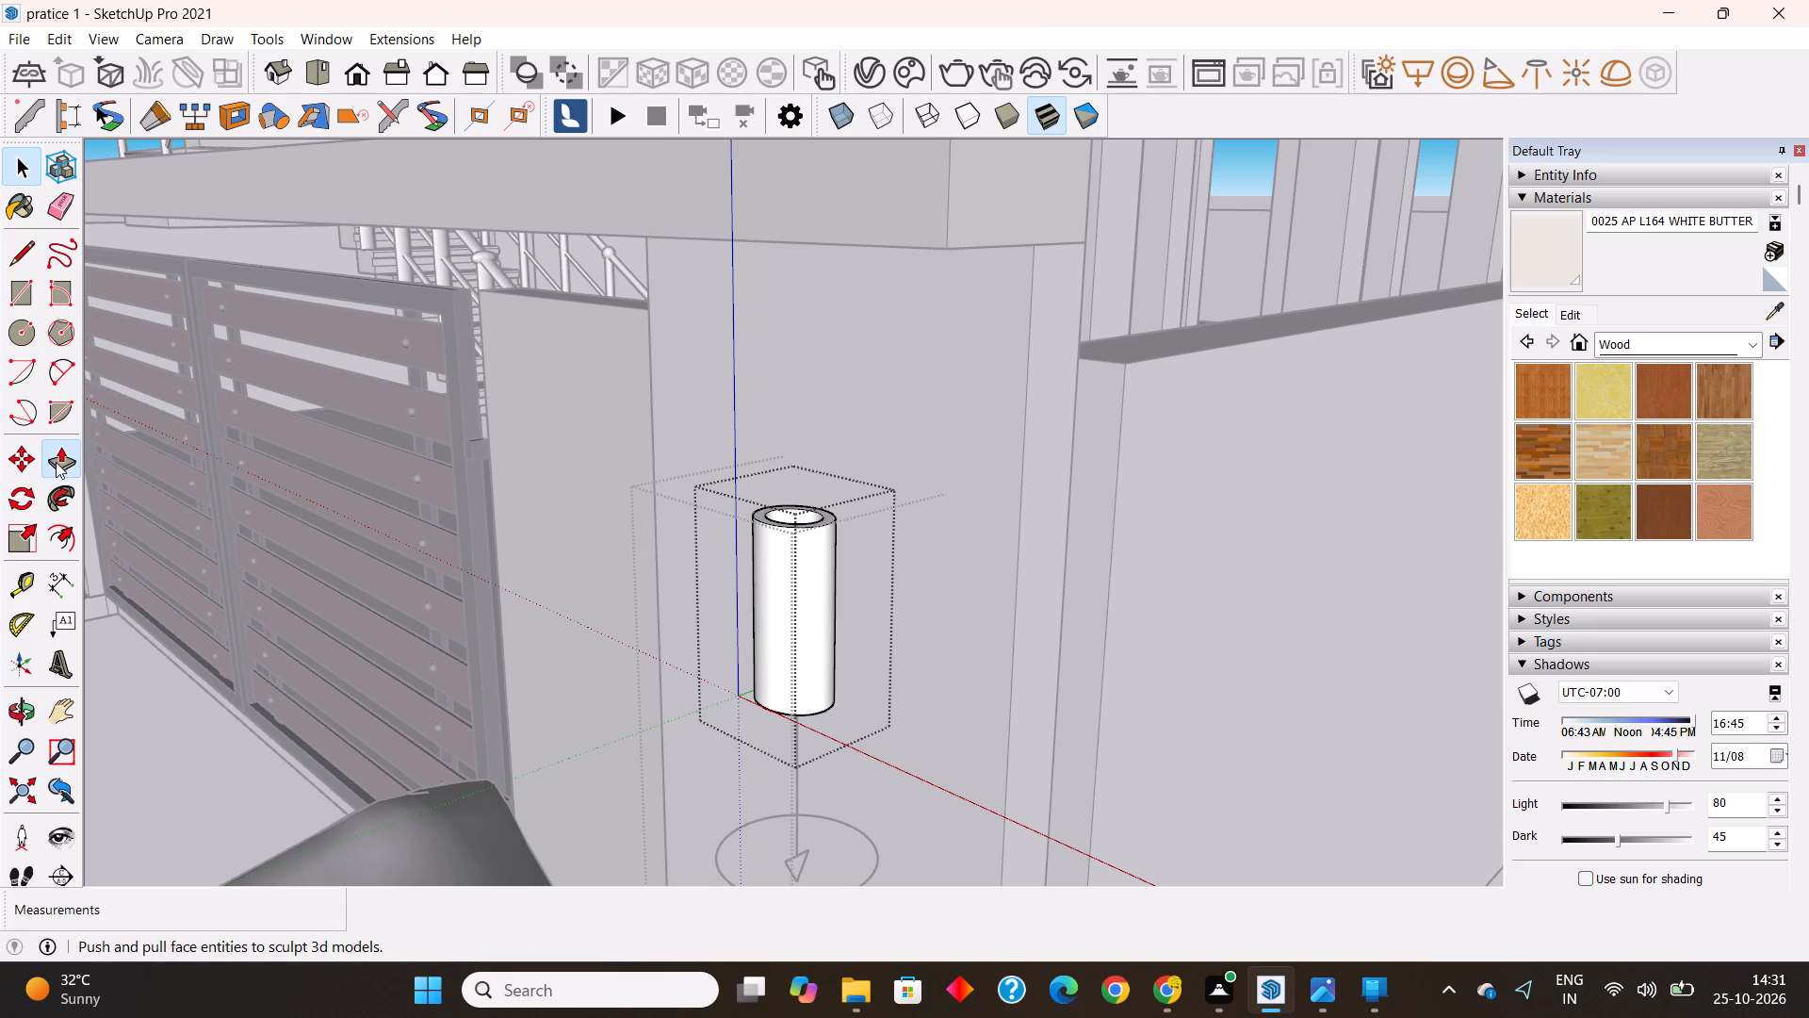
left_click(765, 517)
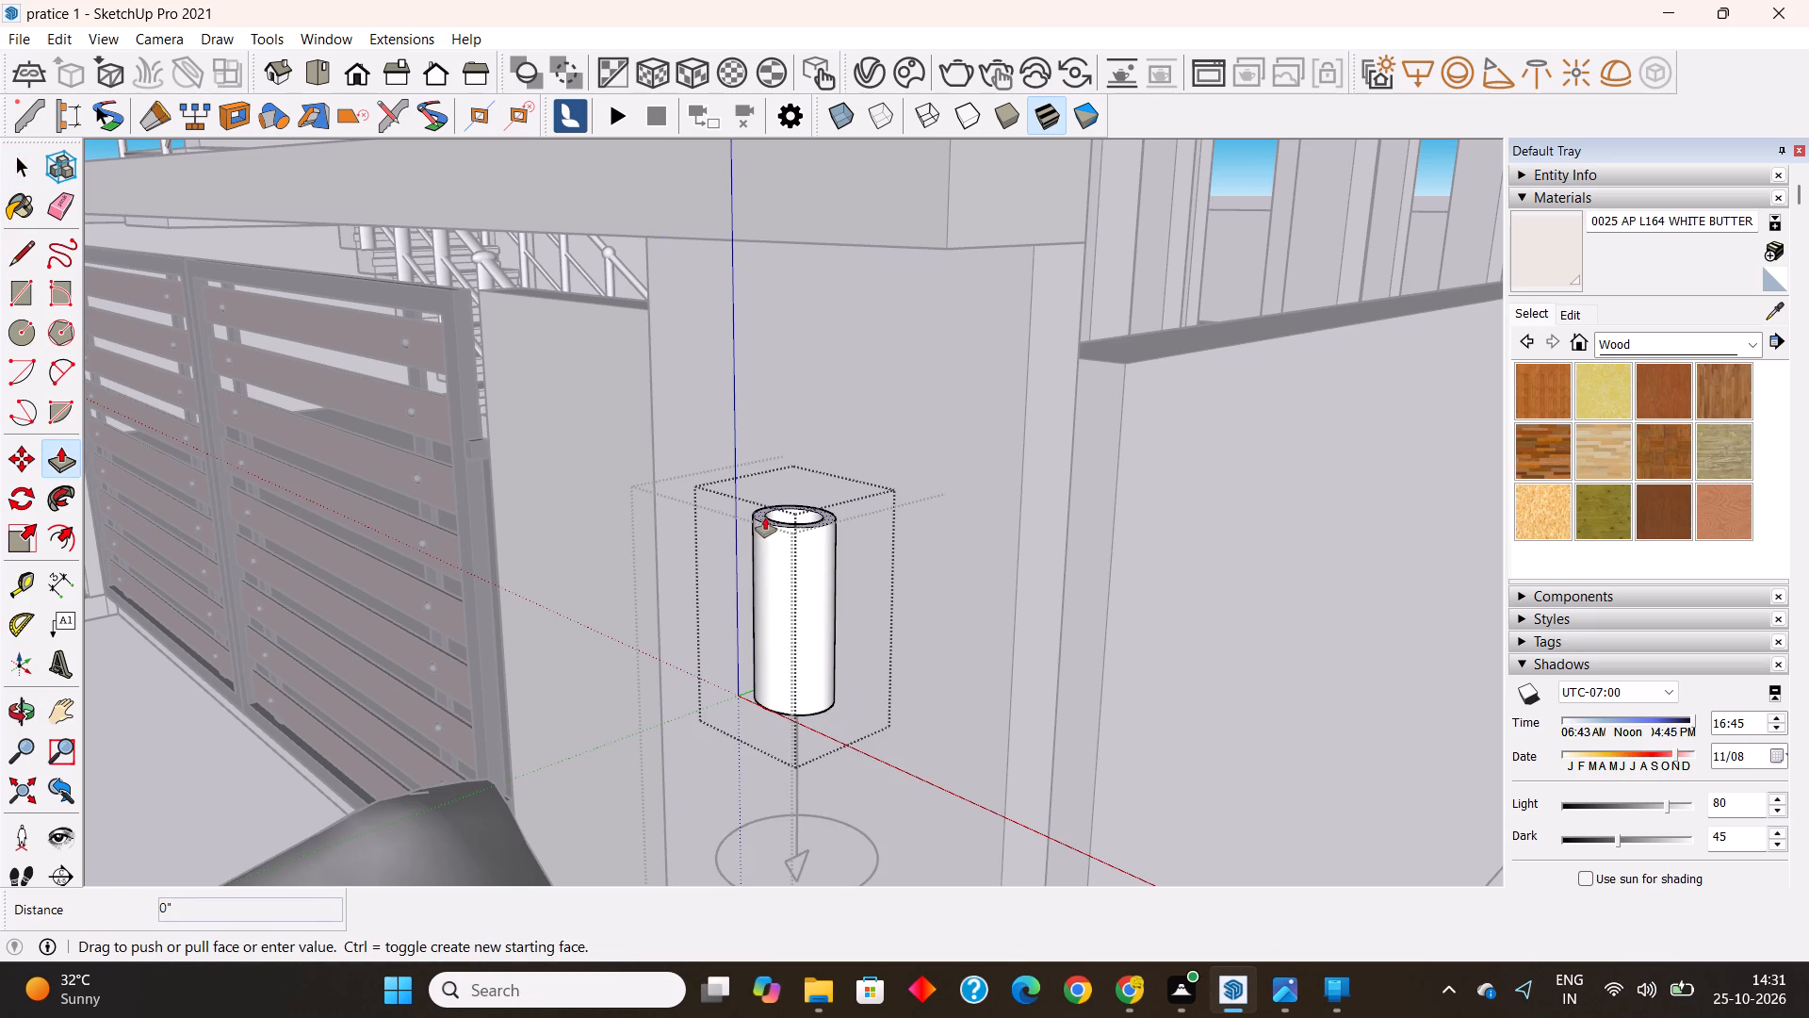
left_click(780, 668)
key("space")
scroll(820, 522, "down", 6)
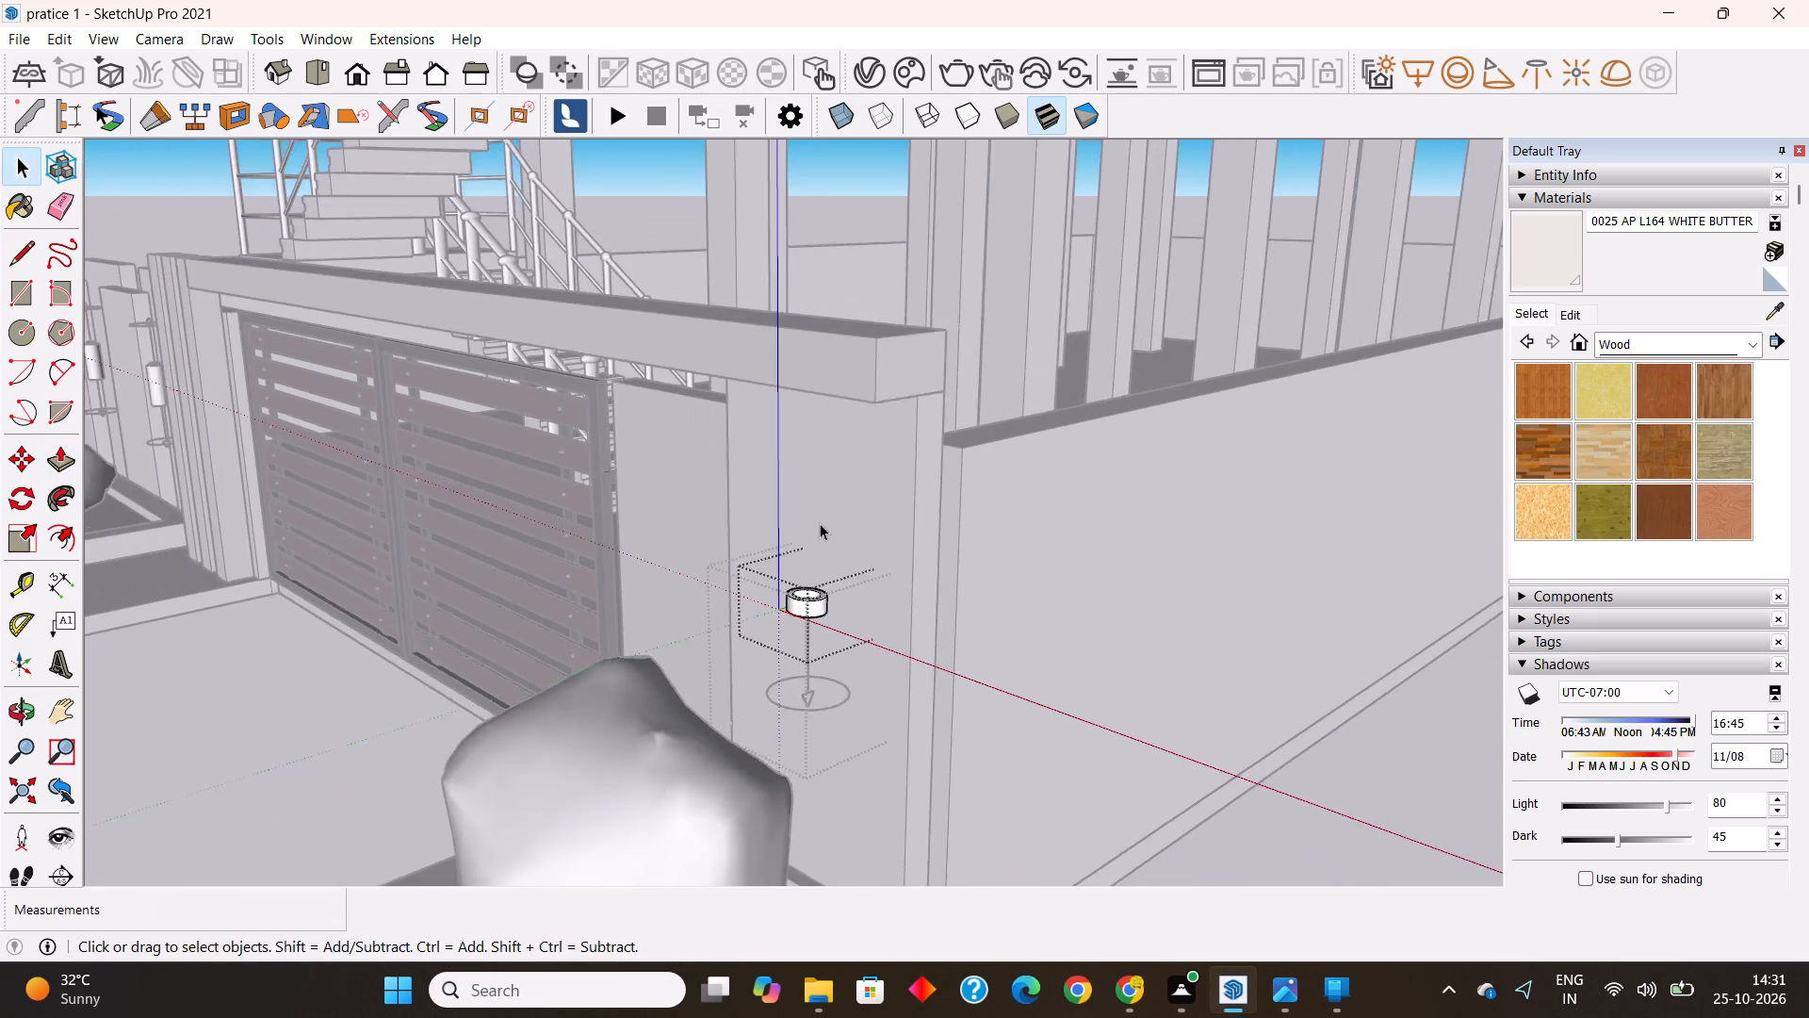
scroll(820, 523, "down", 3)
left_click(1273, 816)
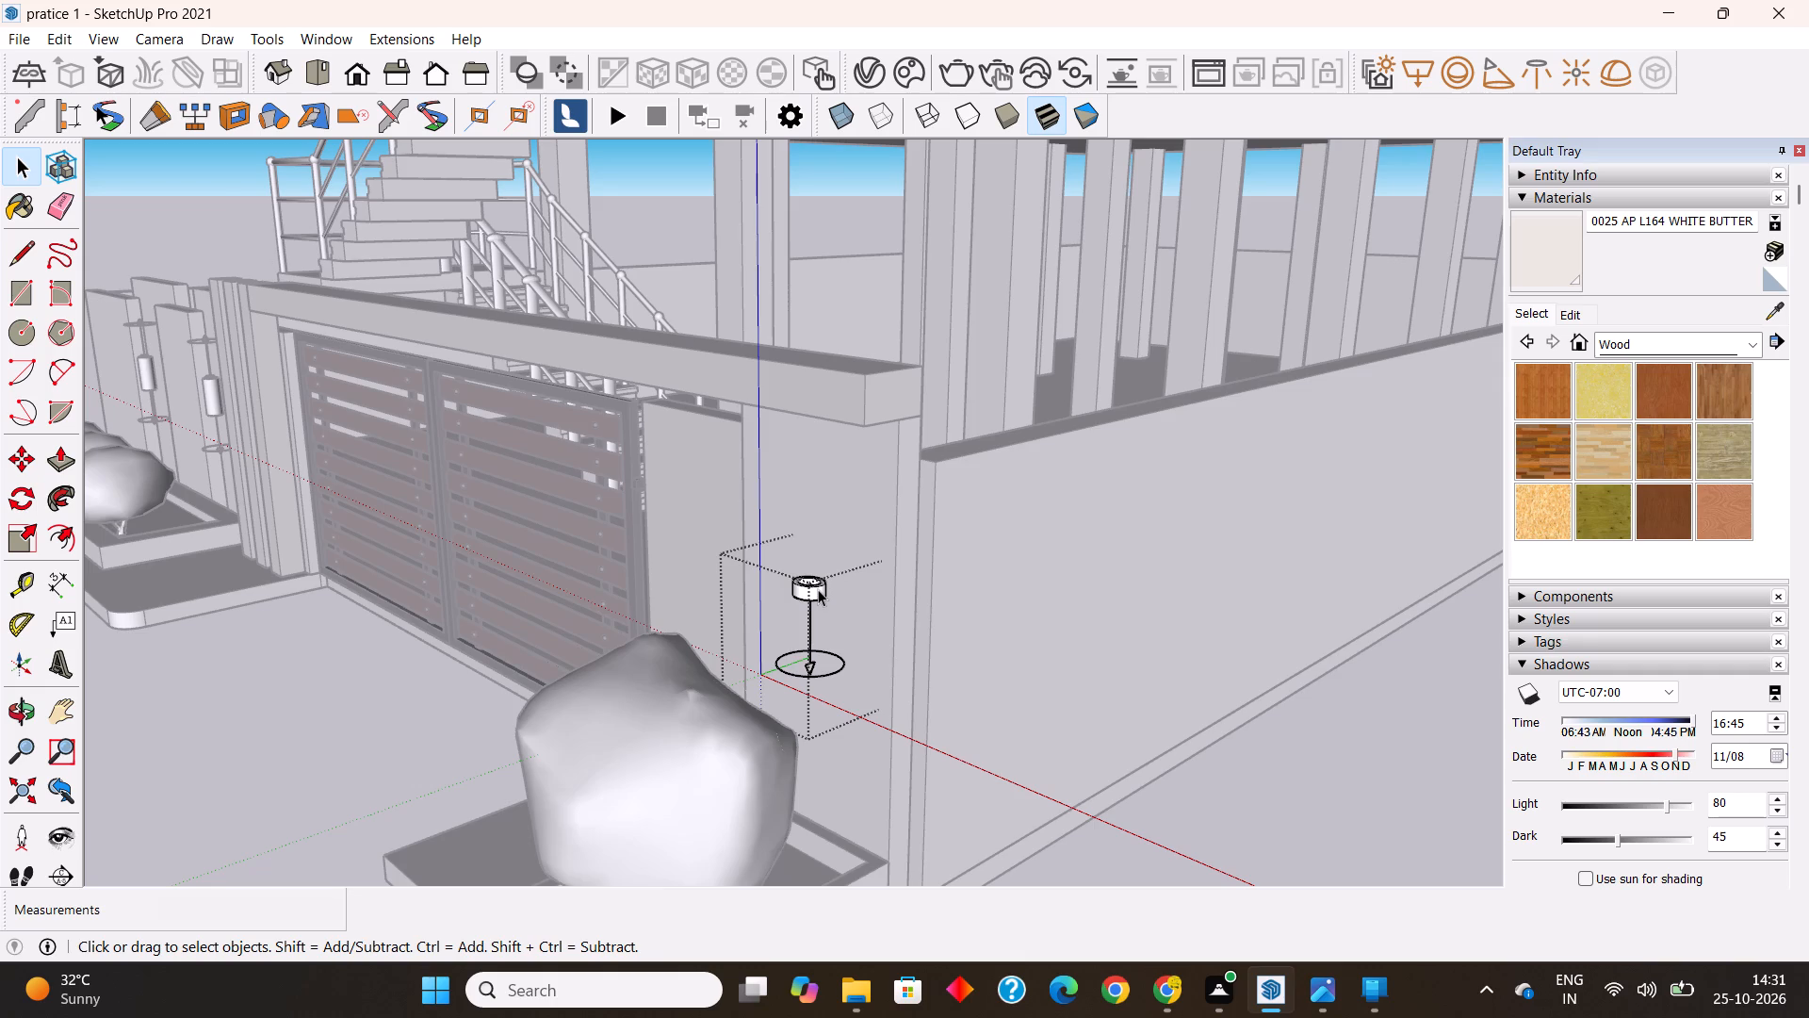
key("Escape")
key("Escape")
Move the shortened fixture with its downward light up about 1' 11" to just under the gate beam, and deselect it.
left_click(818, 591)
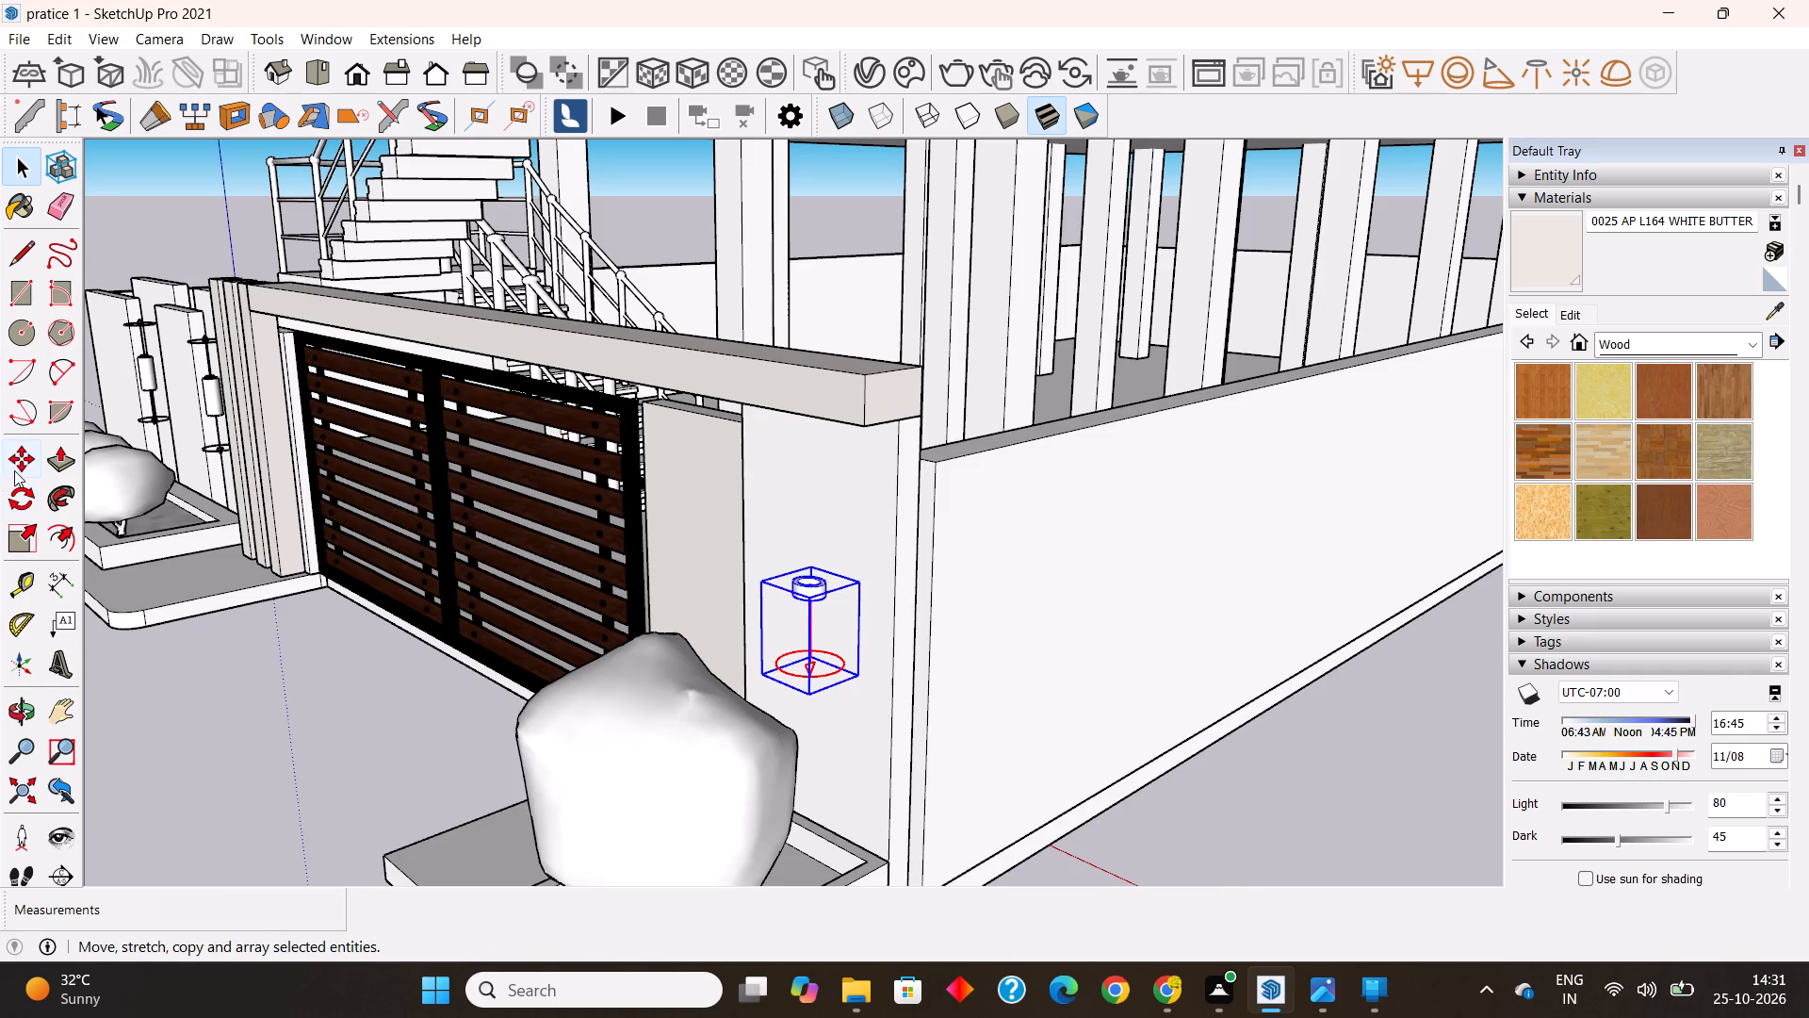
left_click(19, 464)
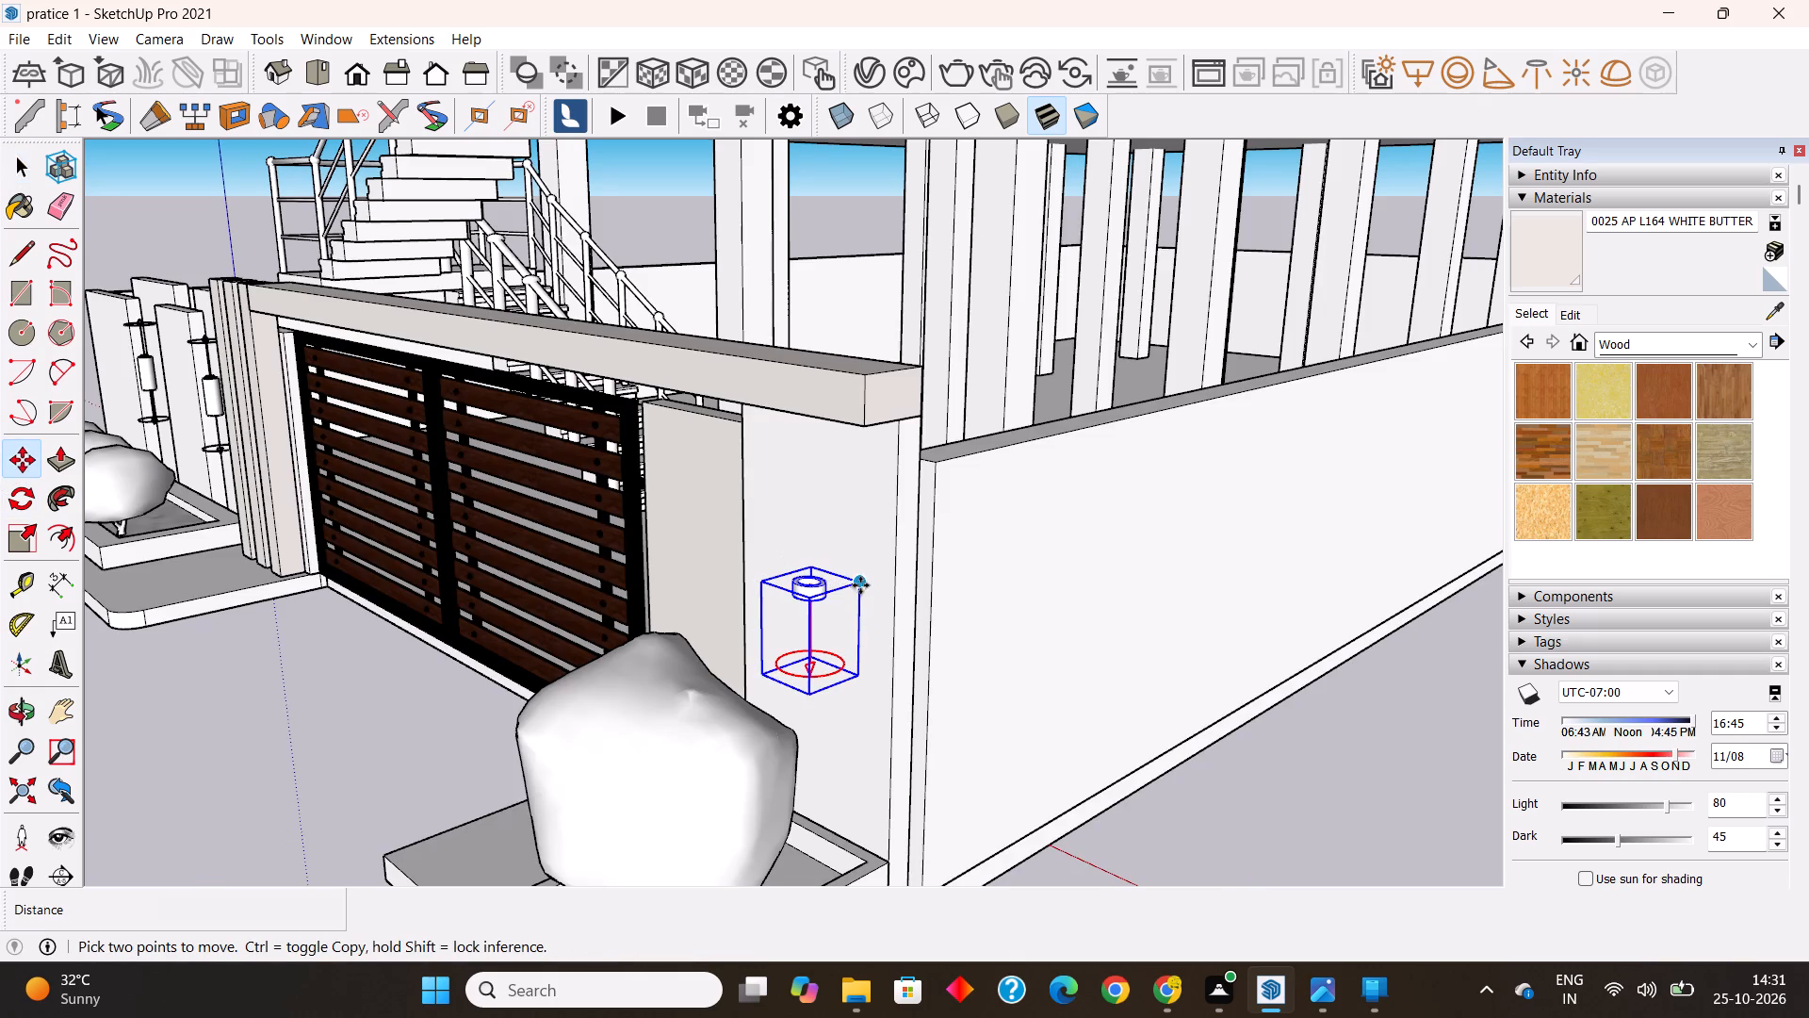
left_click(859, 584)
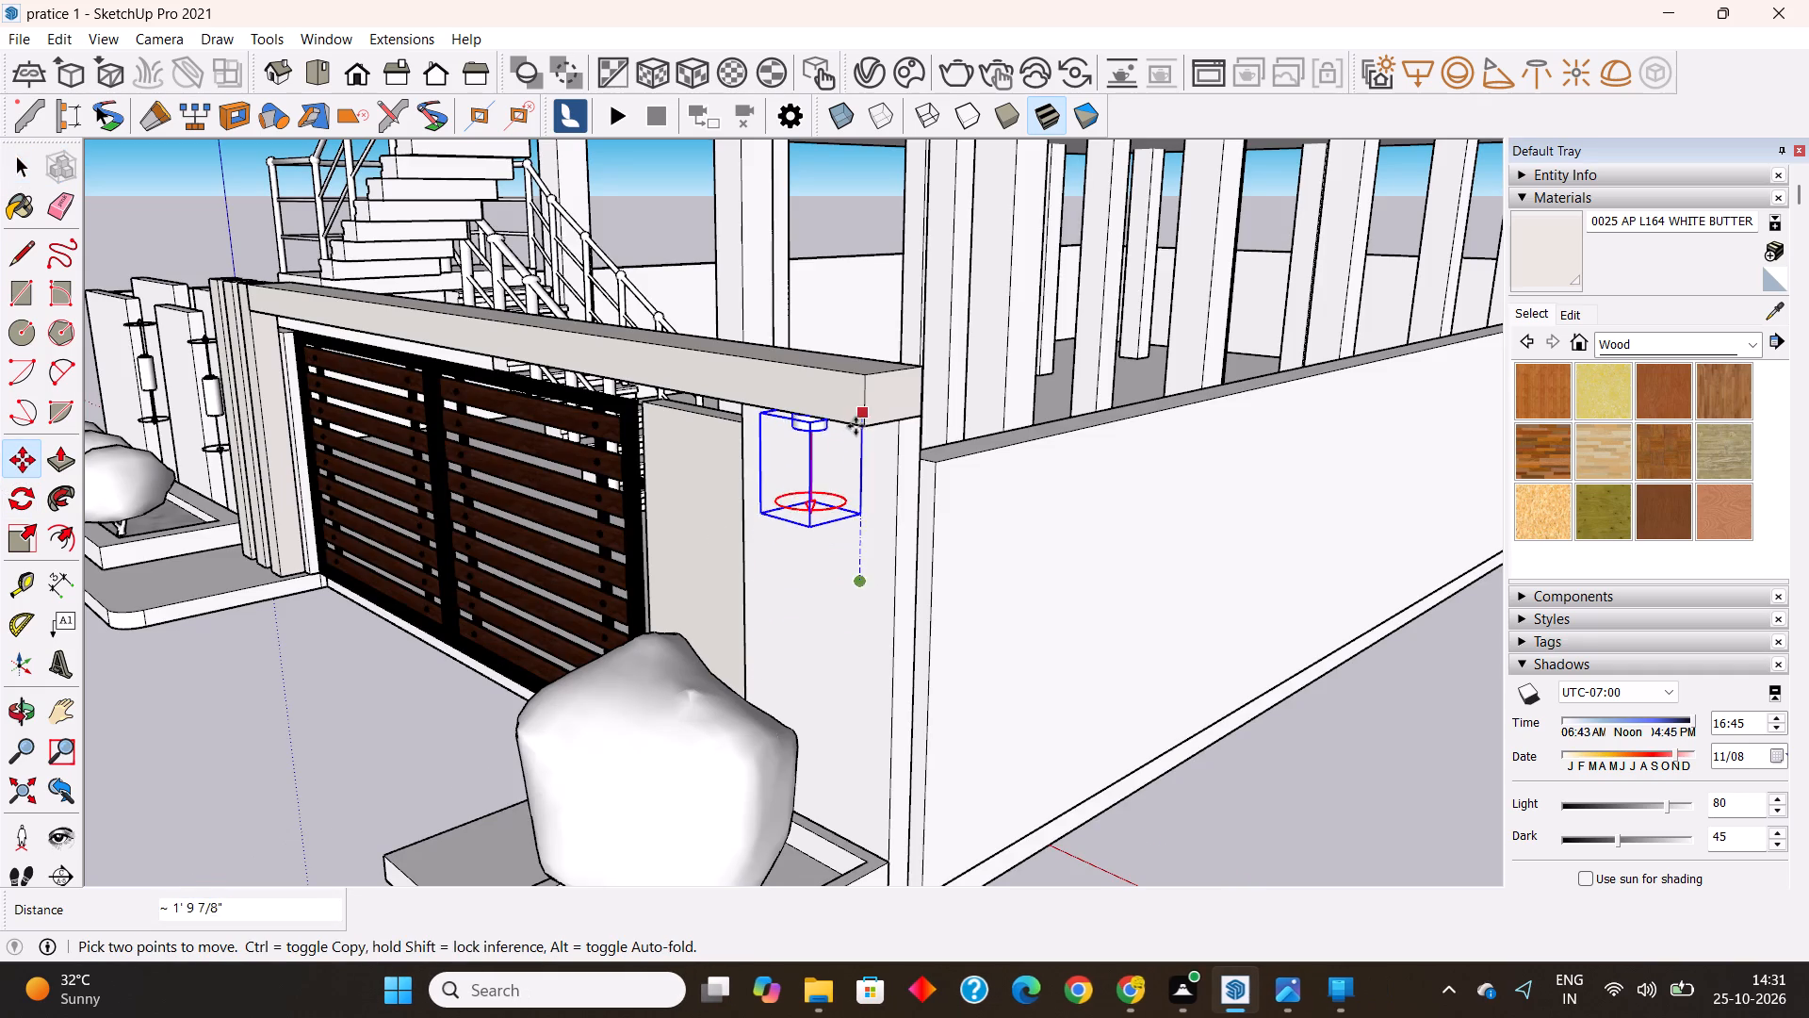
key("Up")
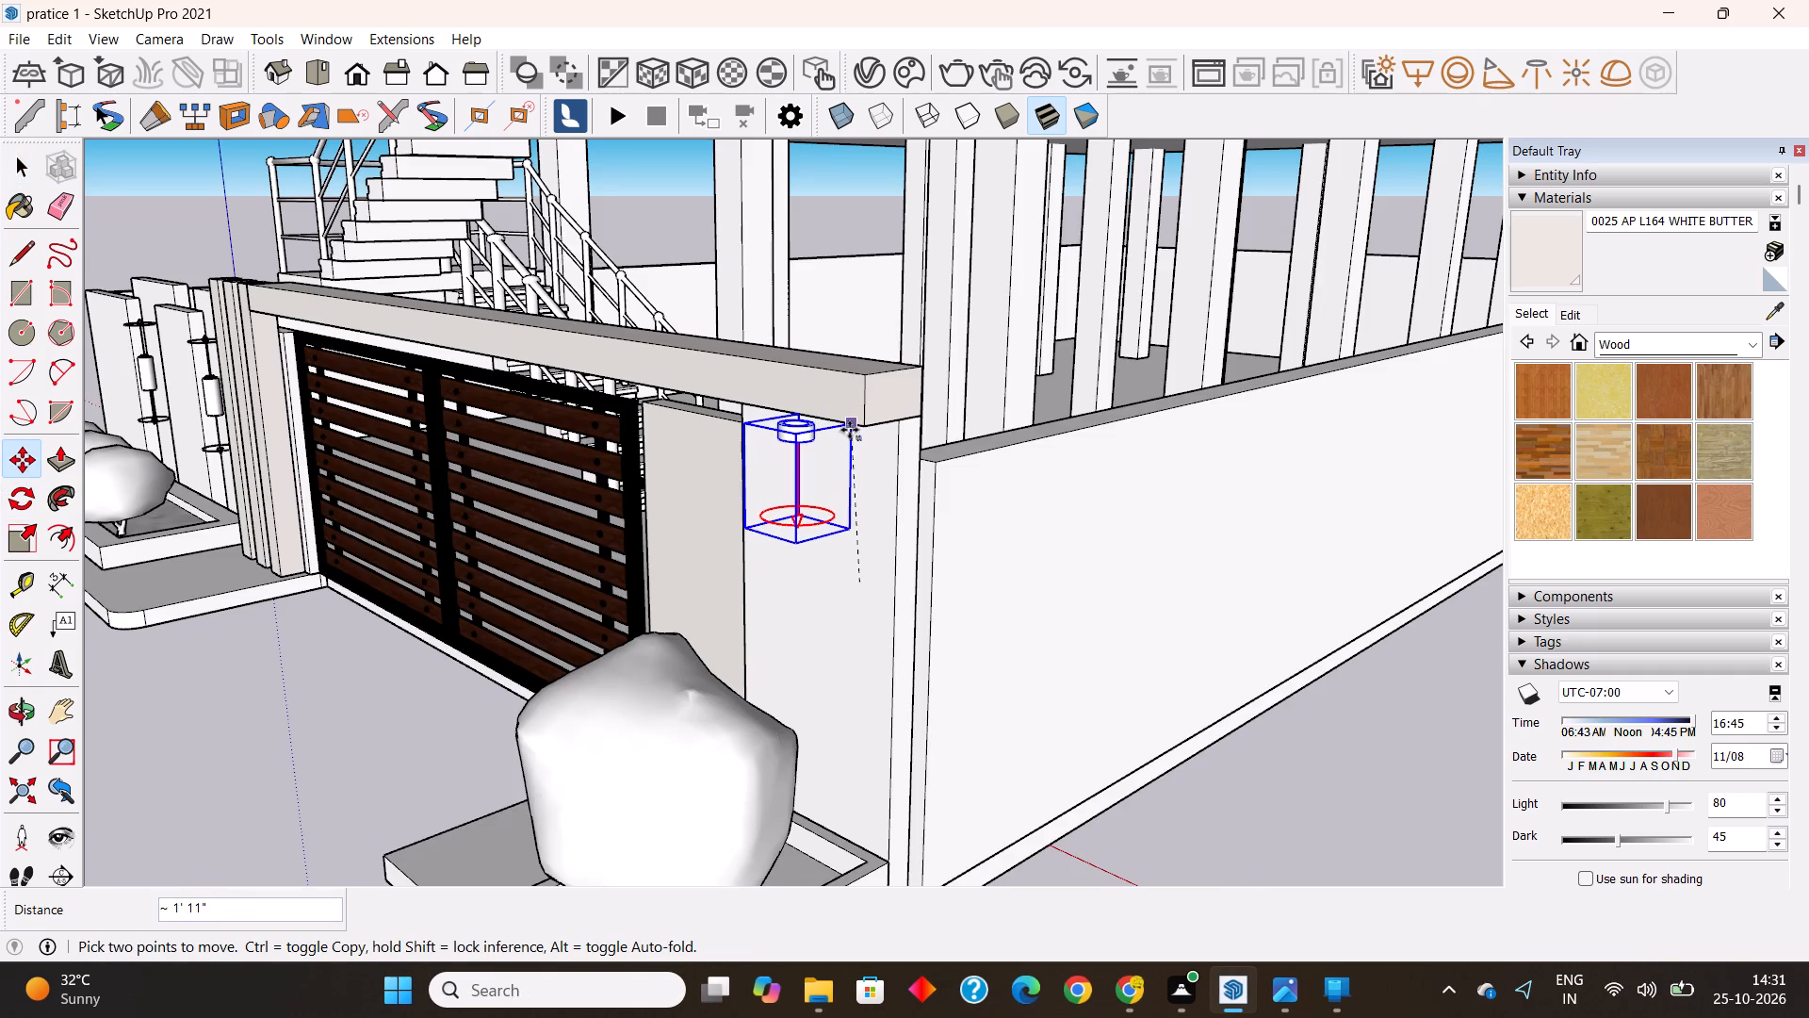
left_click(850, 430)
middle_click_drag(880, 486, 792, 275)
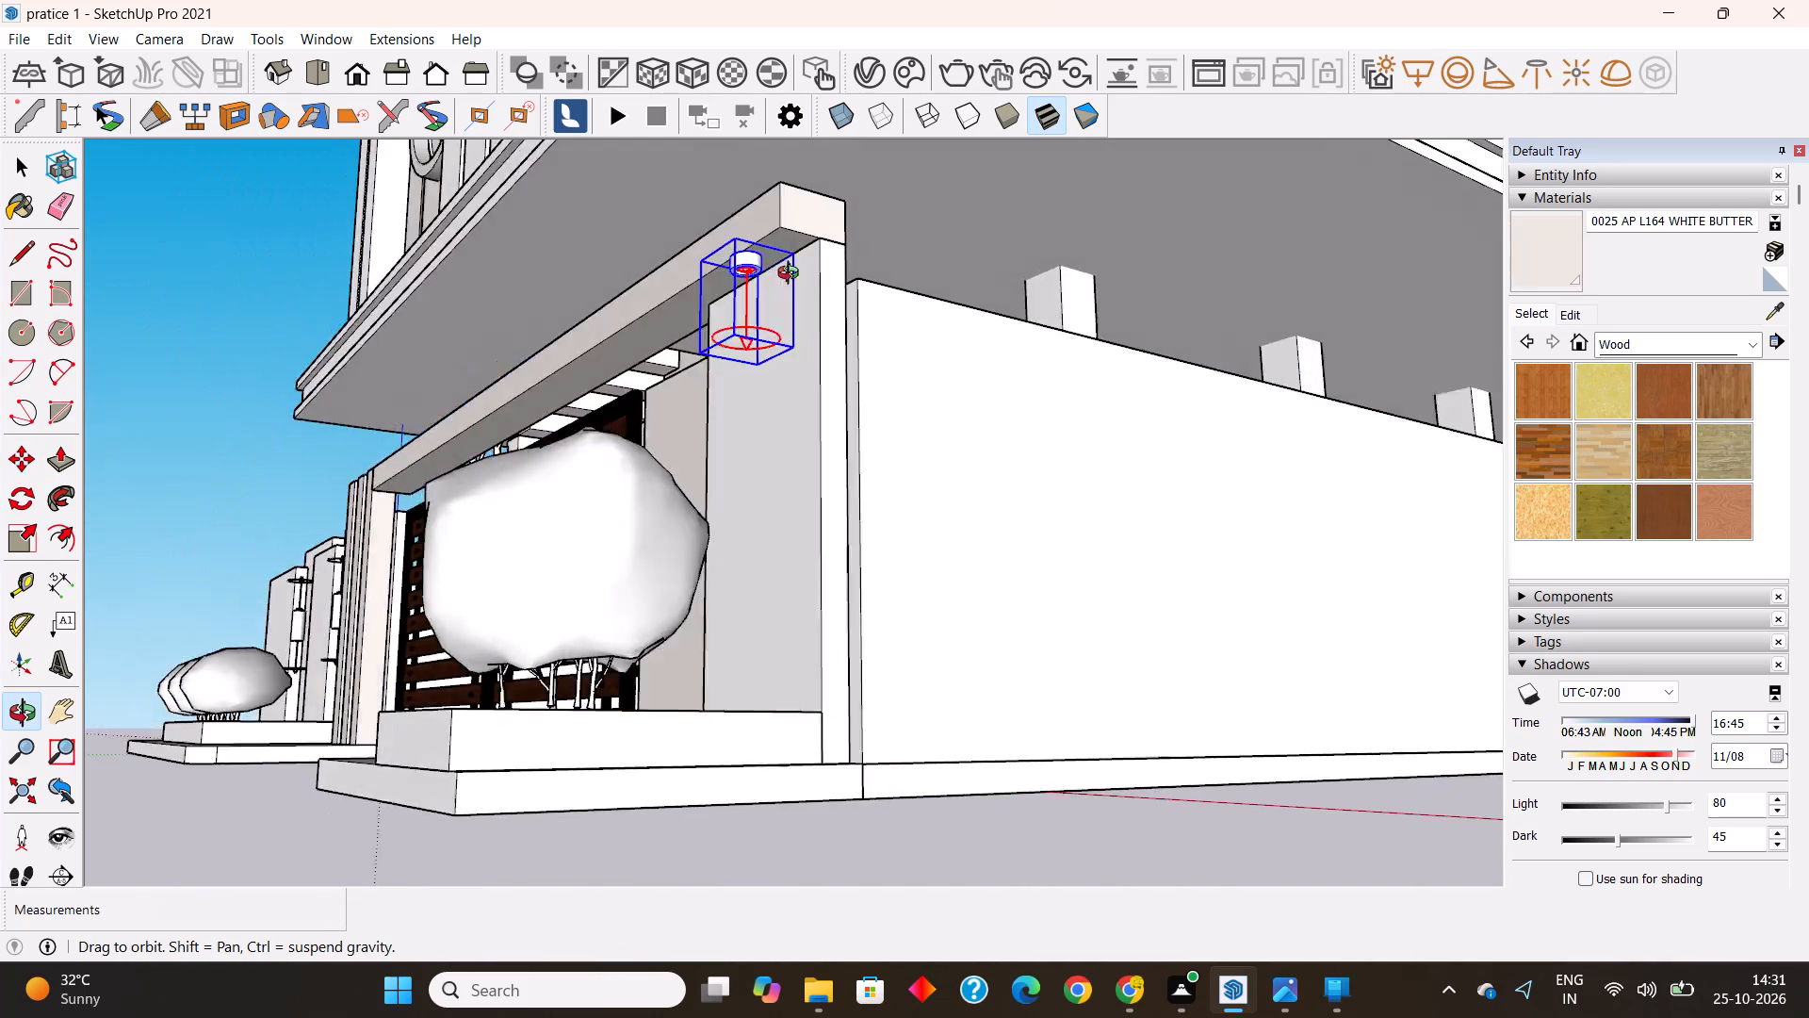
middle_click_drag(792, 275, 663, 276)
scroll(662, 278, "up", 9)
middle_click_drag(671, 273, 585, 296)
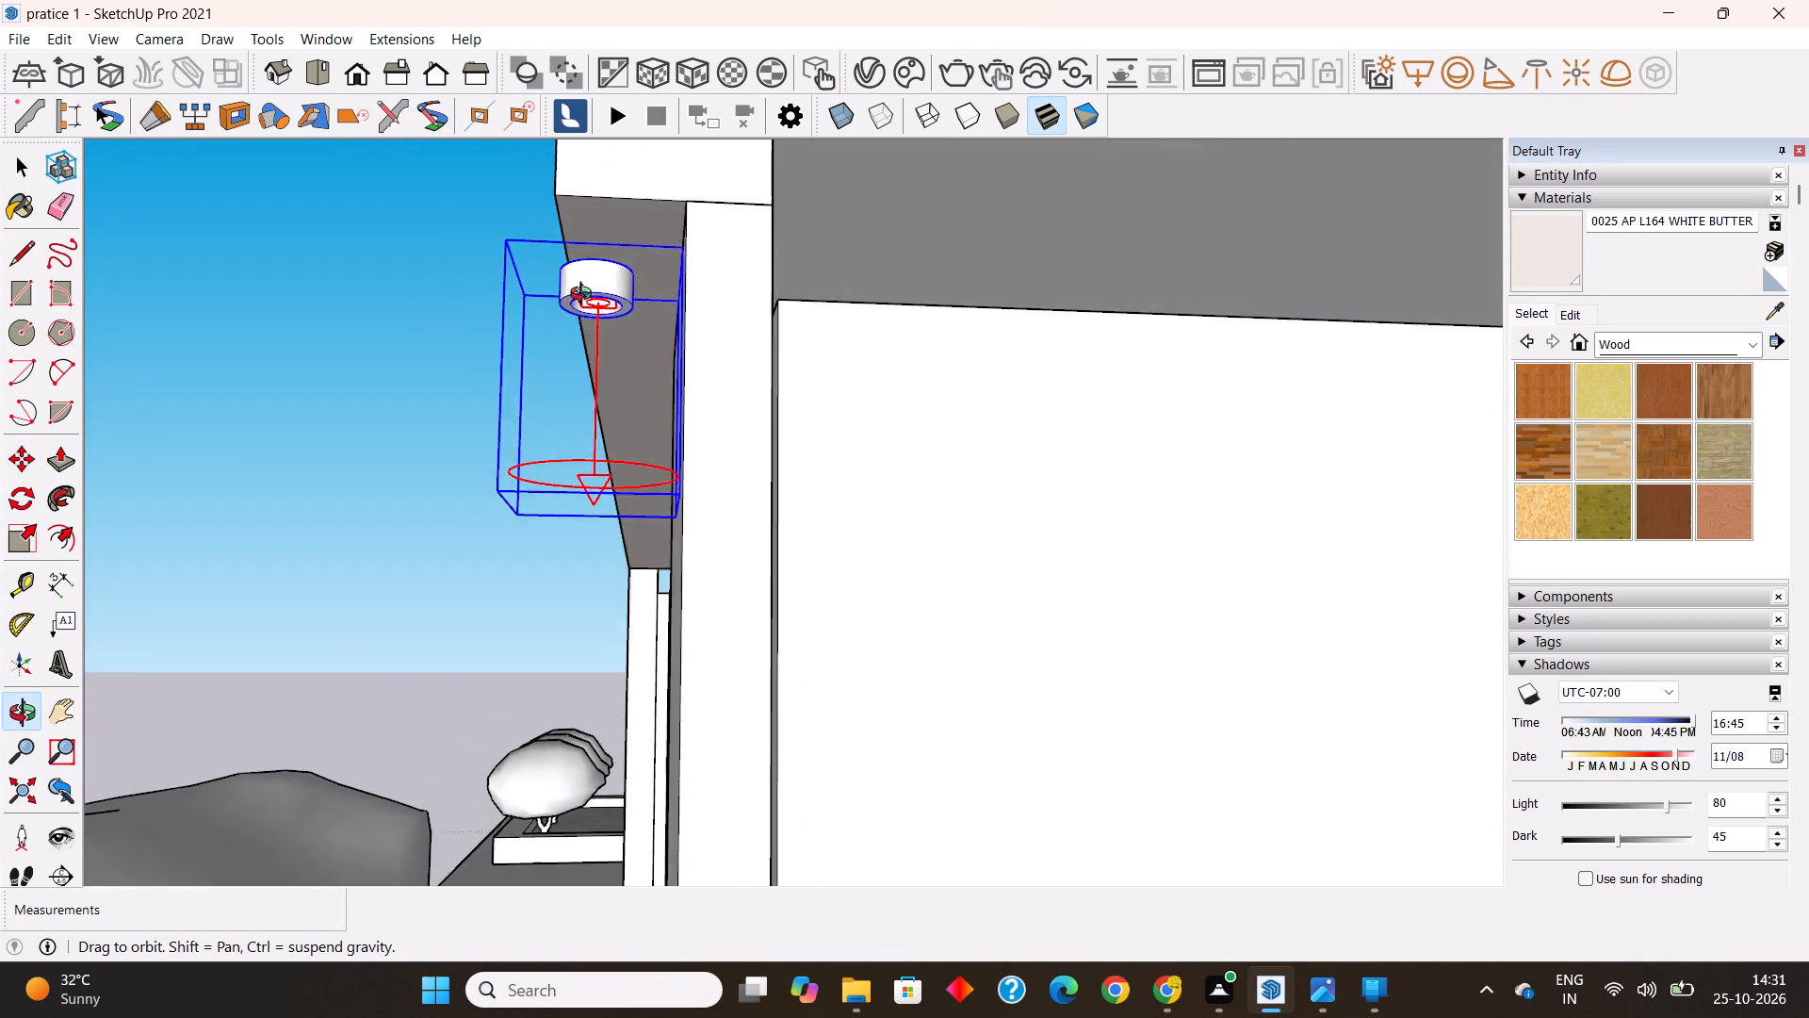
middle_click_drag(585, 296, 627, 377)
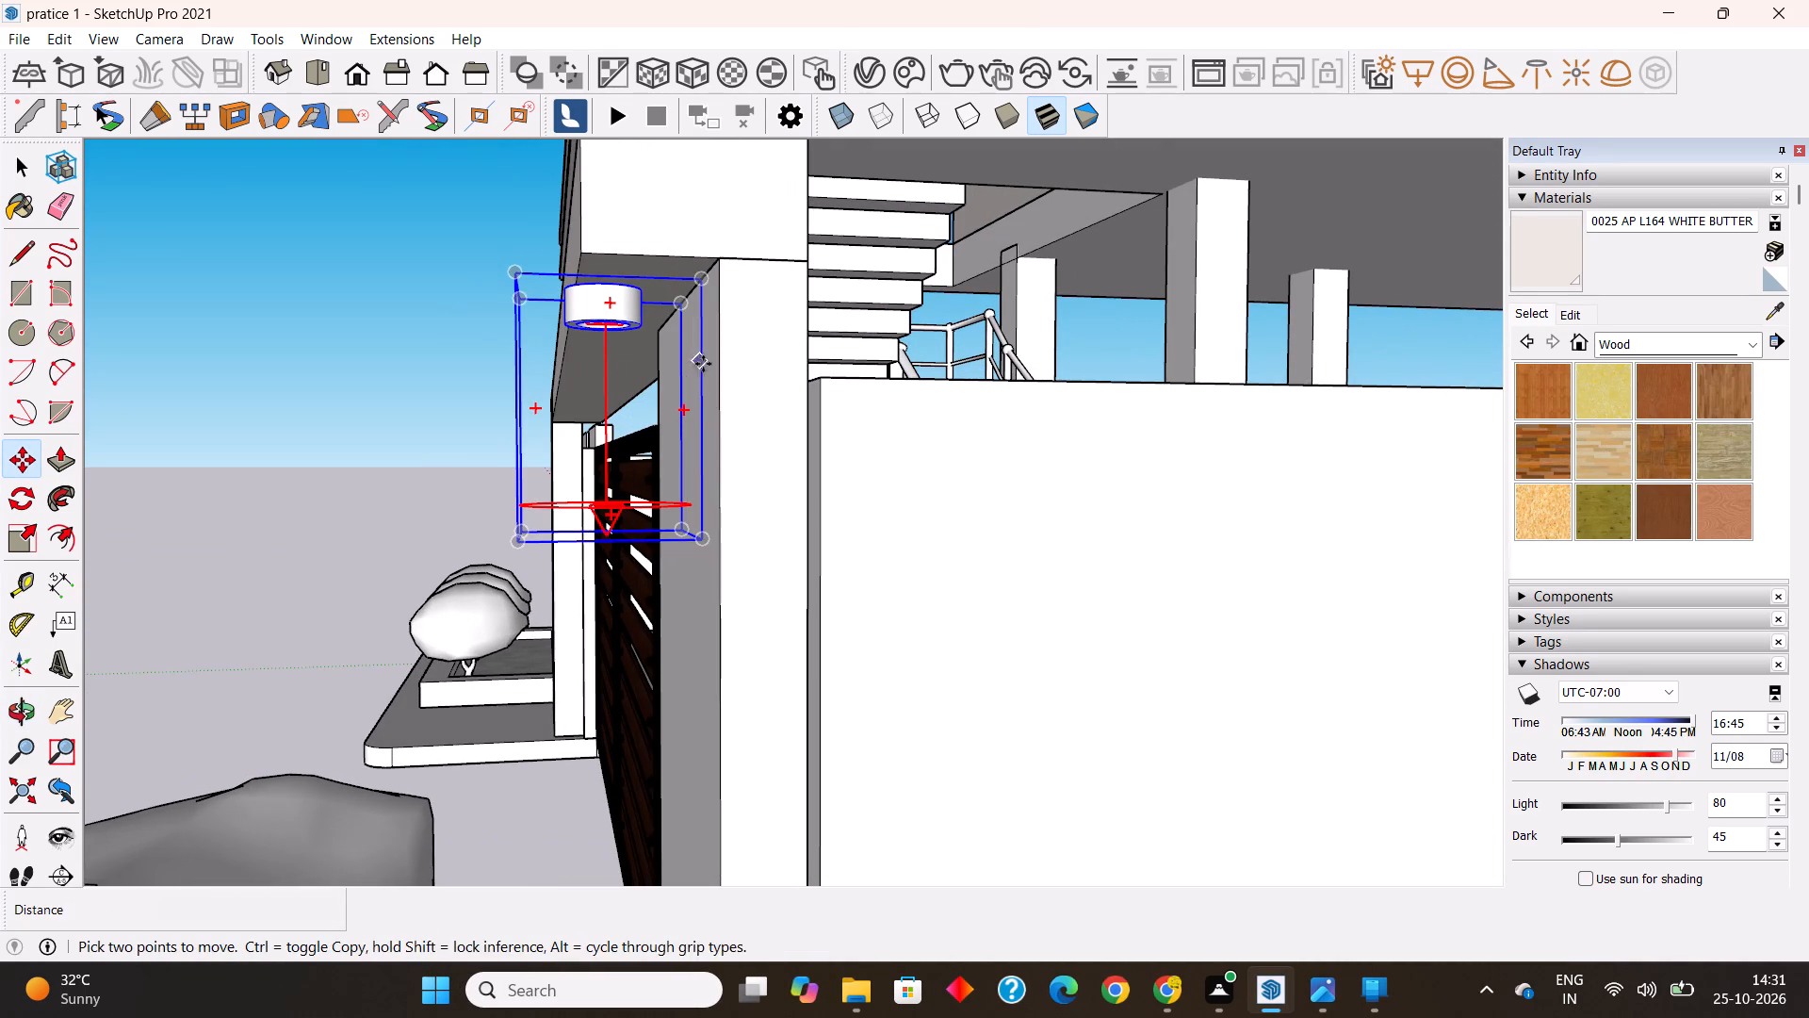
scroll(759, 391, "down", 5)
key("space")
scroll(760, 394, "down", 5)
left_click(322, 346)
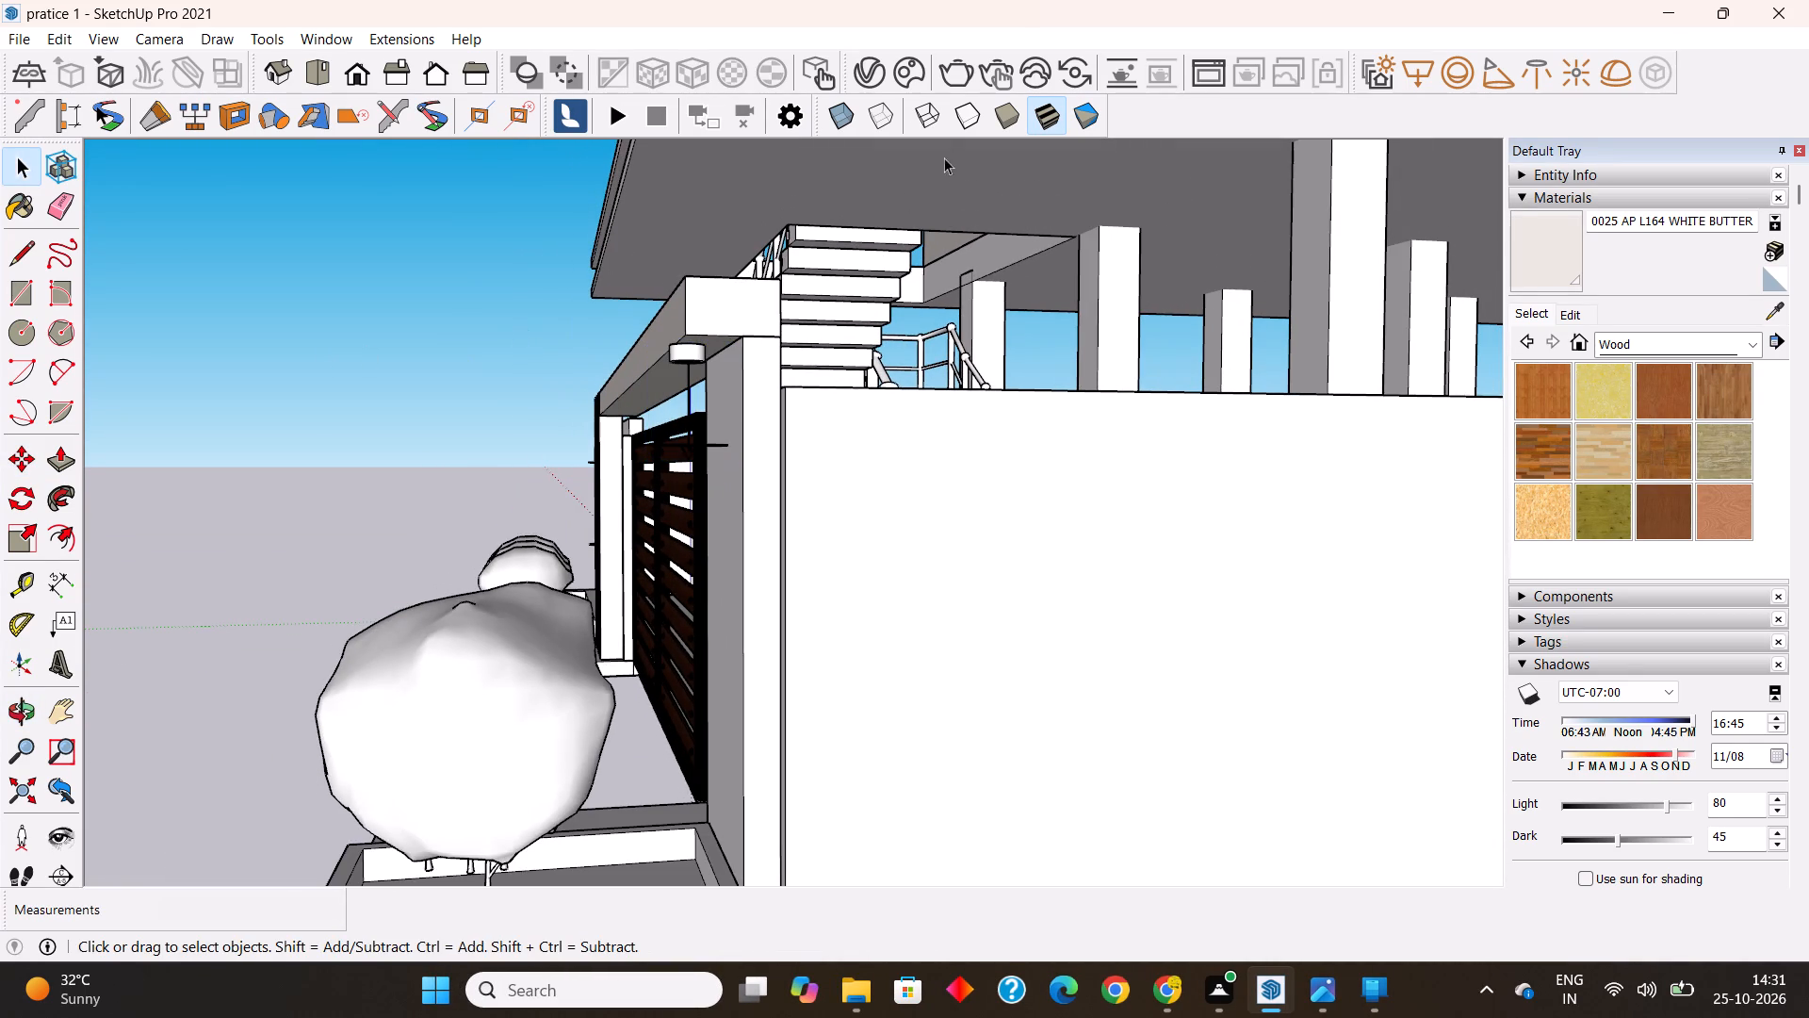
Render the front of the whole house in V-Ray and examine the lights on the column, boundary wall and end pillar.
left_click(278, 75)
scroll(823, 479, "down", 4)
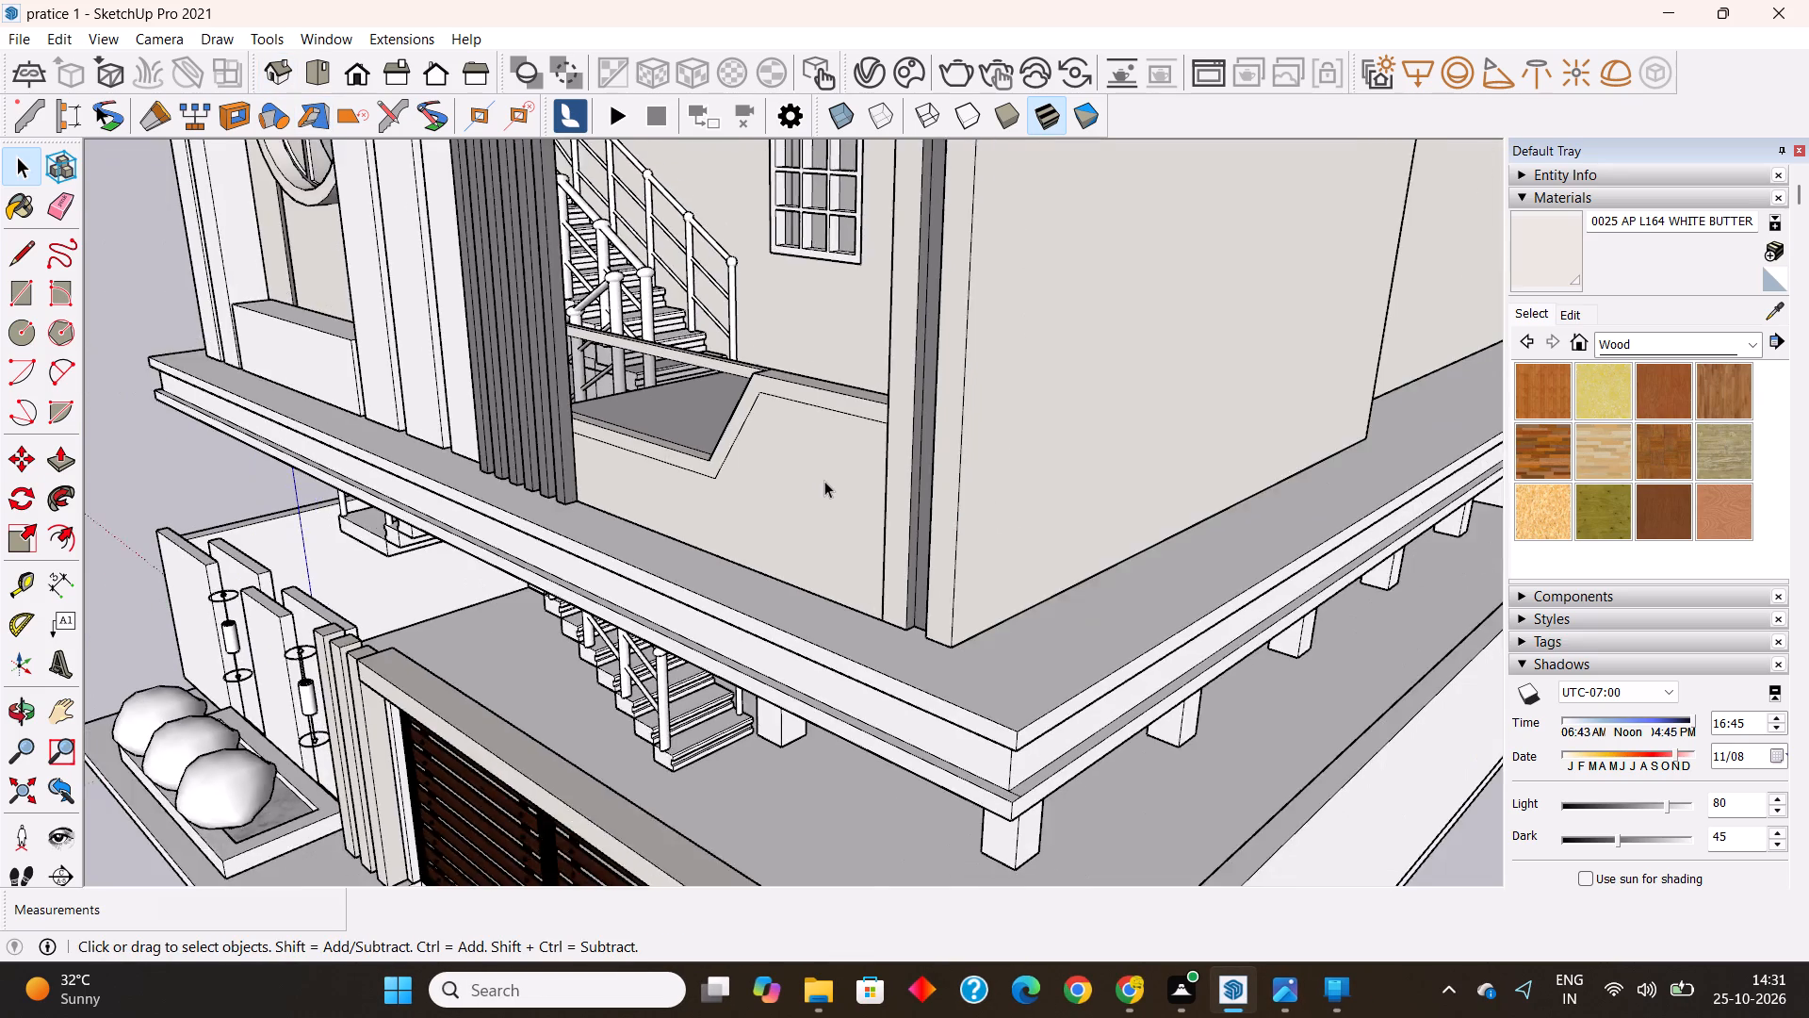
scroll(824, 481, "down", 18)
middle_click_drag(1026, 639, 1163, 592)
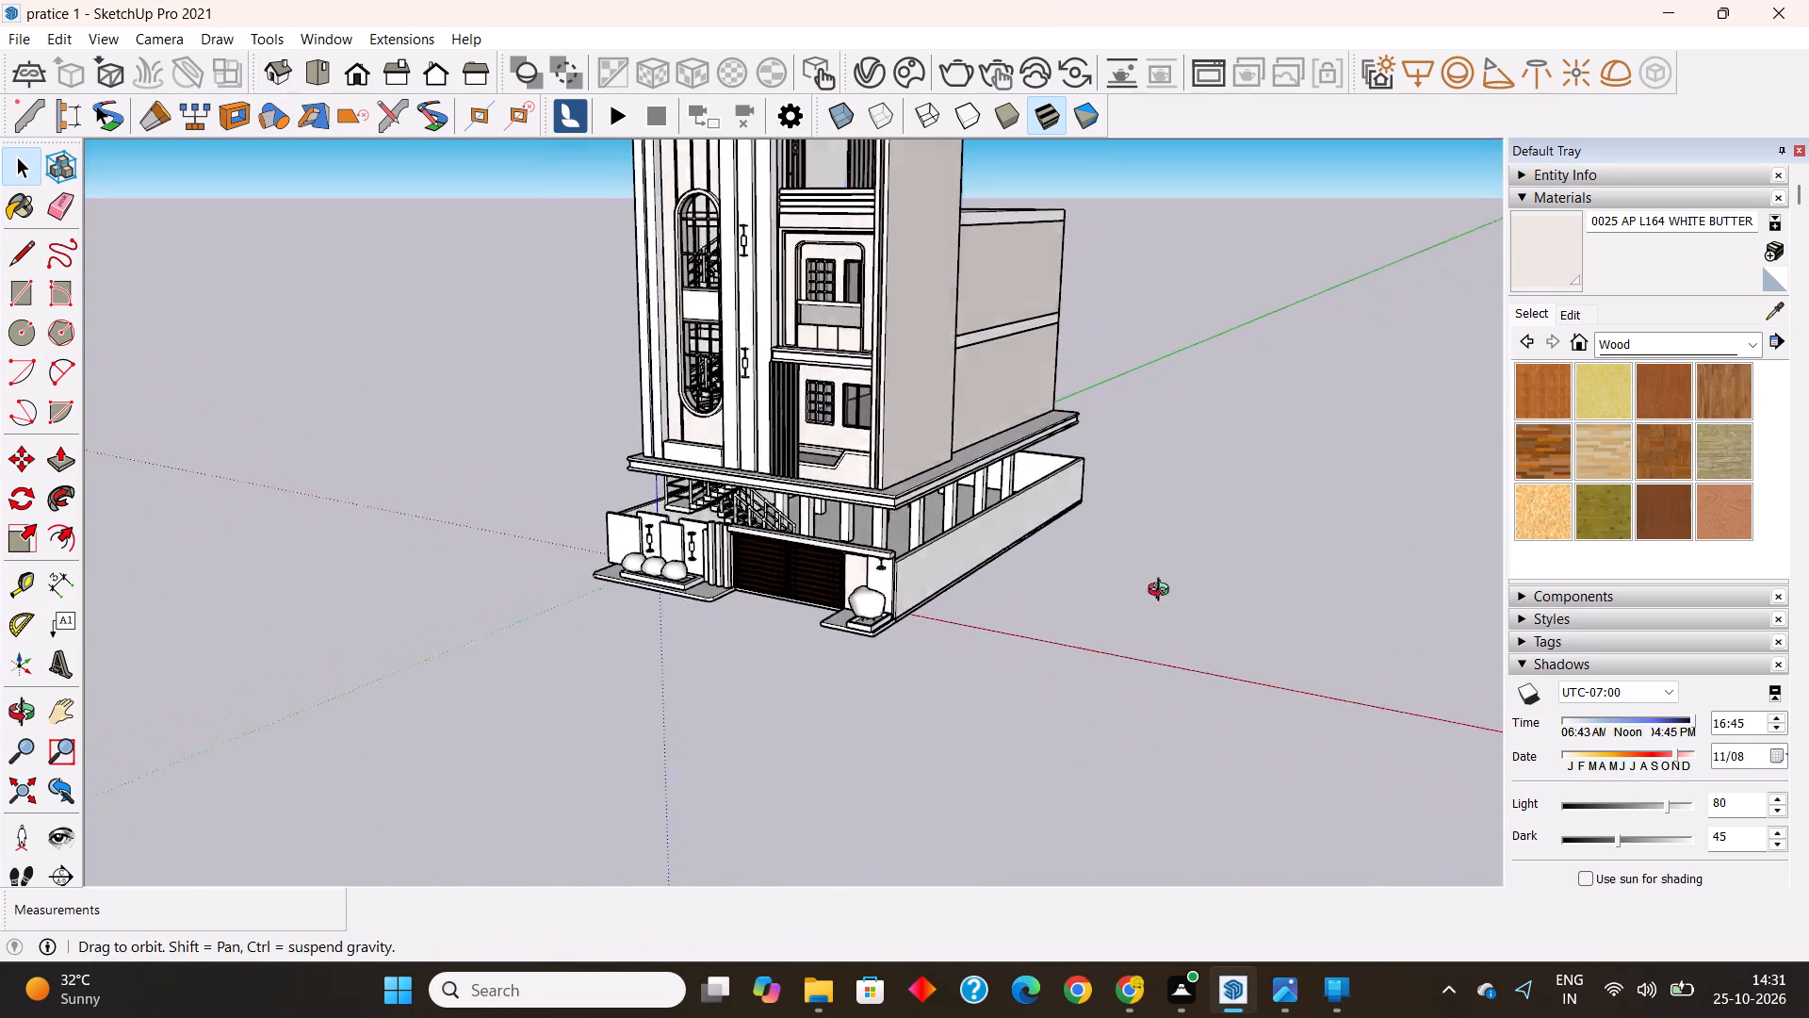
middle_click_drag(1163, 592, 1218, 537)
middle_click_drag(1119, 494, 908, 682, "shift")
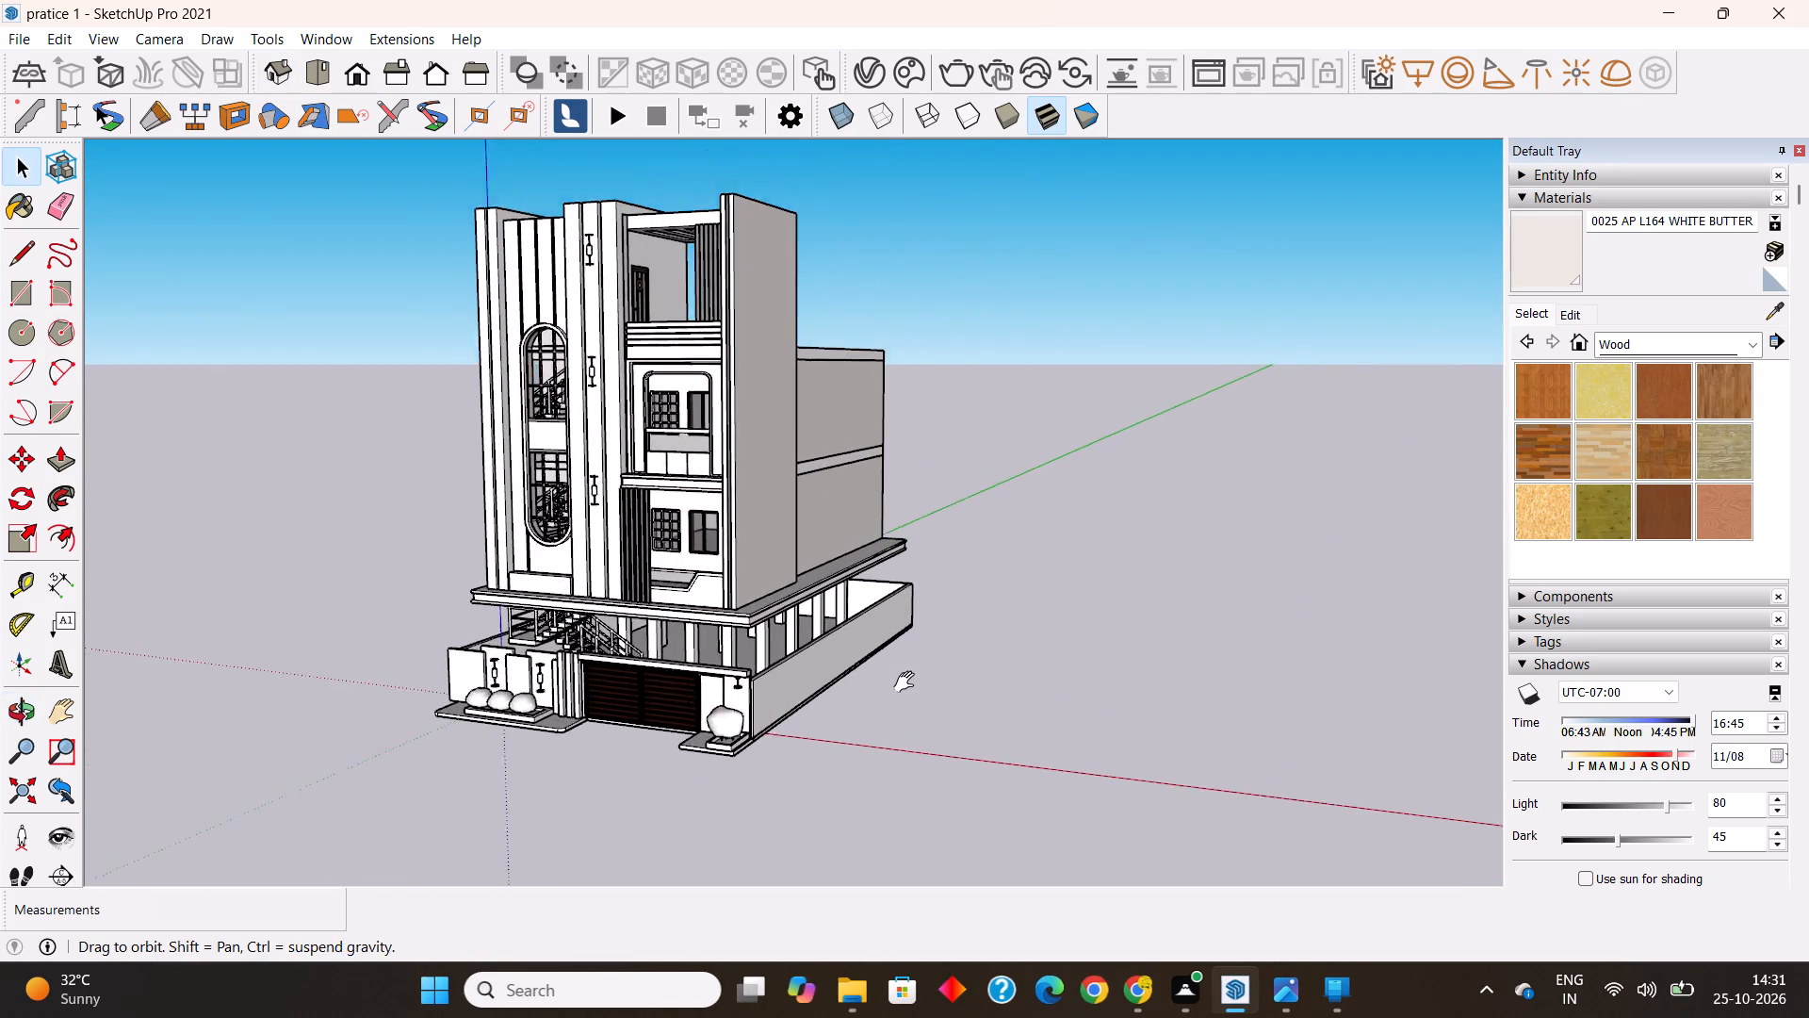
middle_click_drag(908, 682, 909, 683, "shift")
middle_click_drag(936, 687, 1021, 637)
scroll(418, 668, "up", 3)
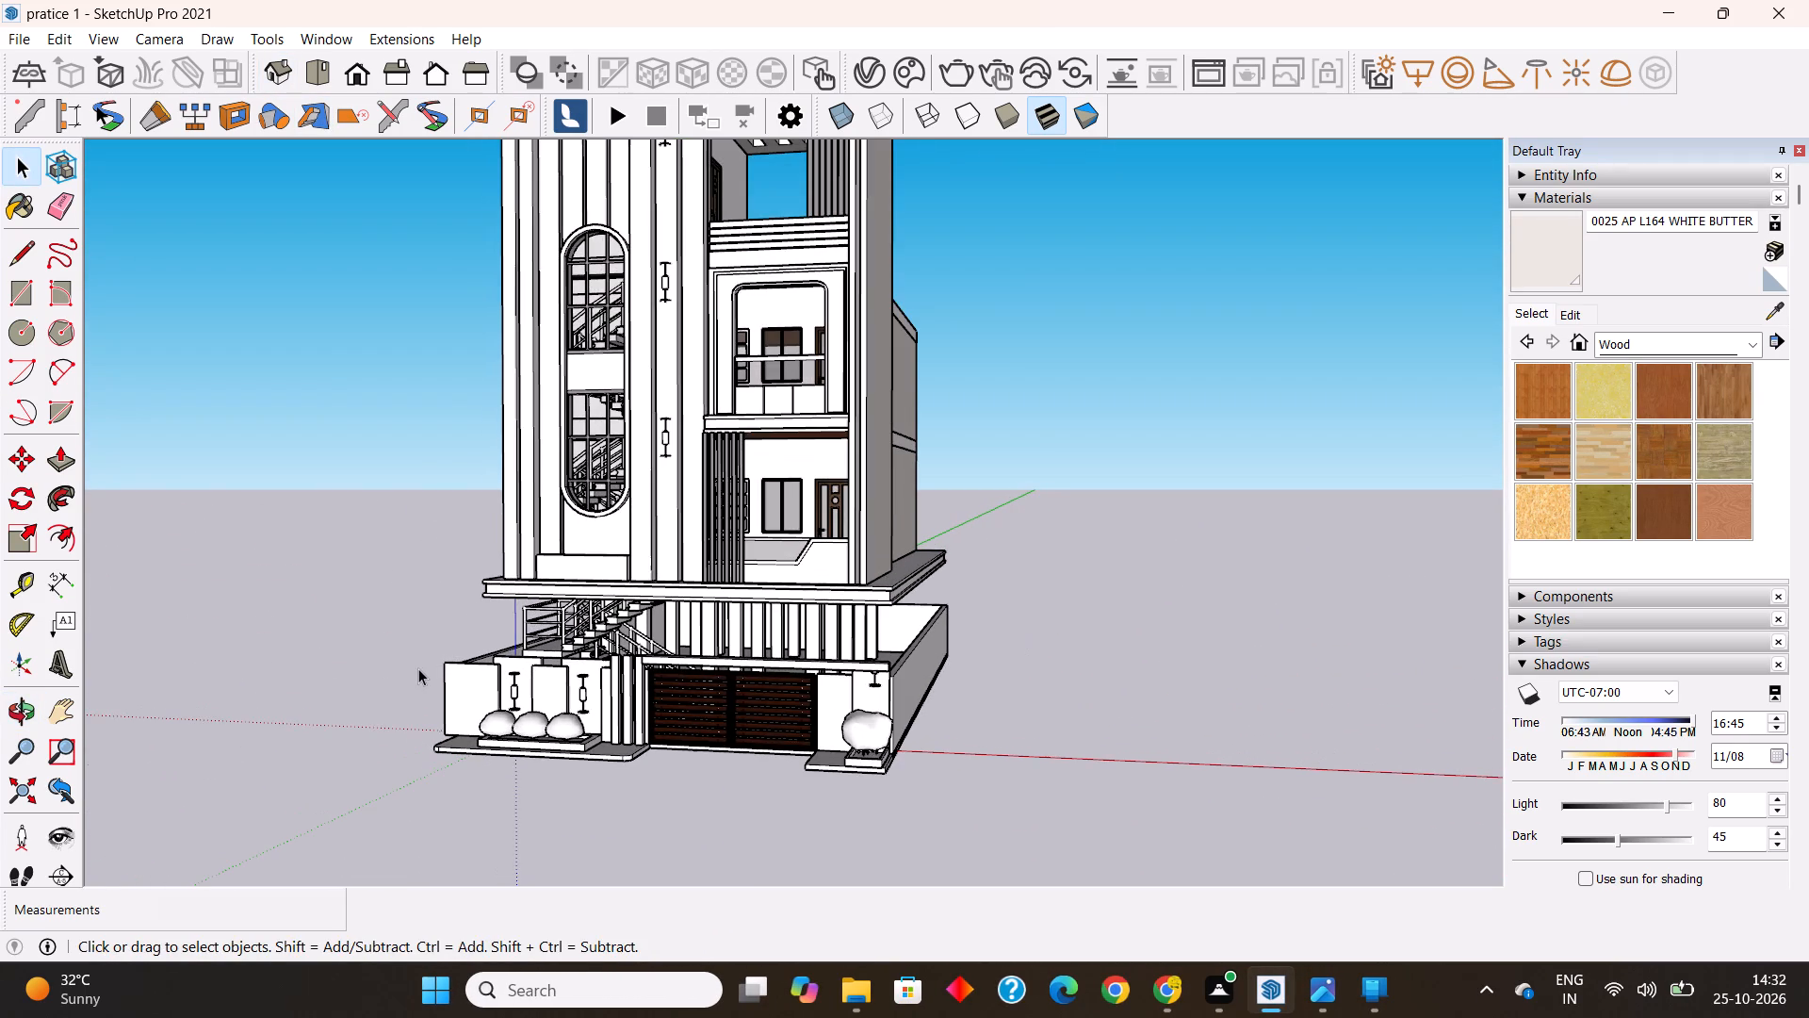
left_click(962, 73)
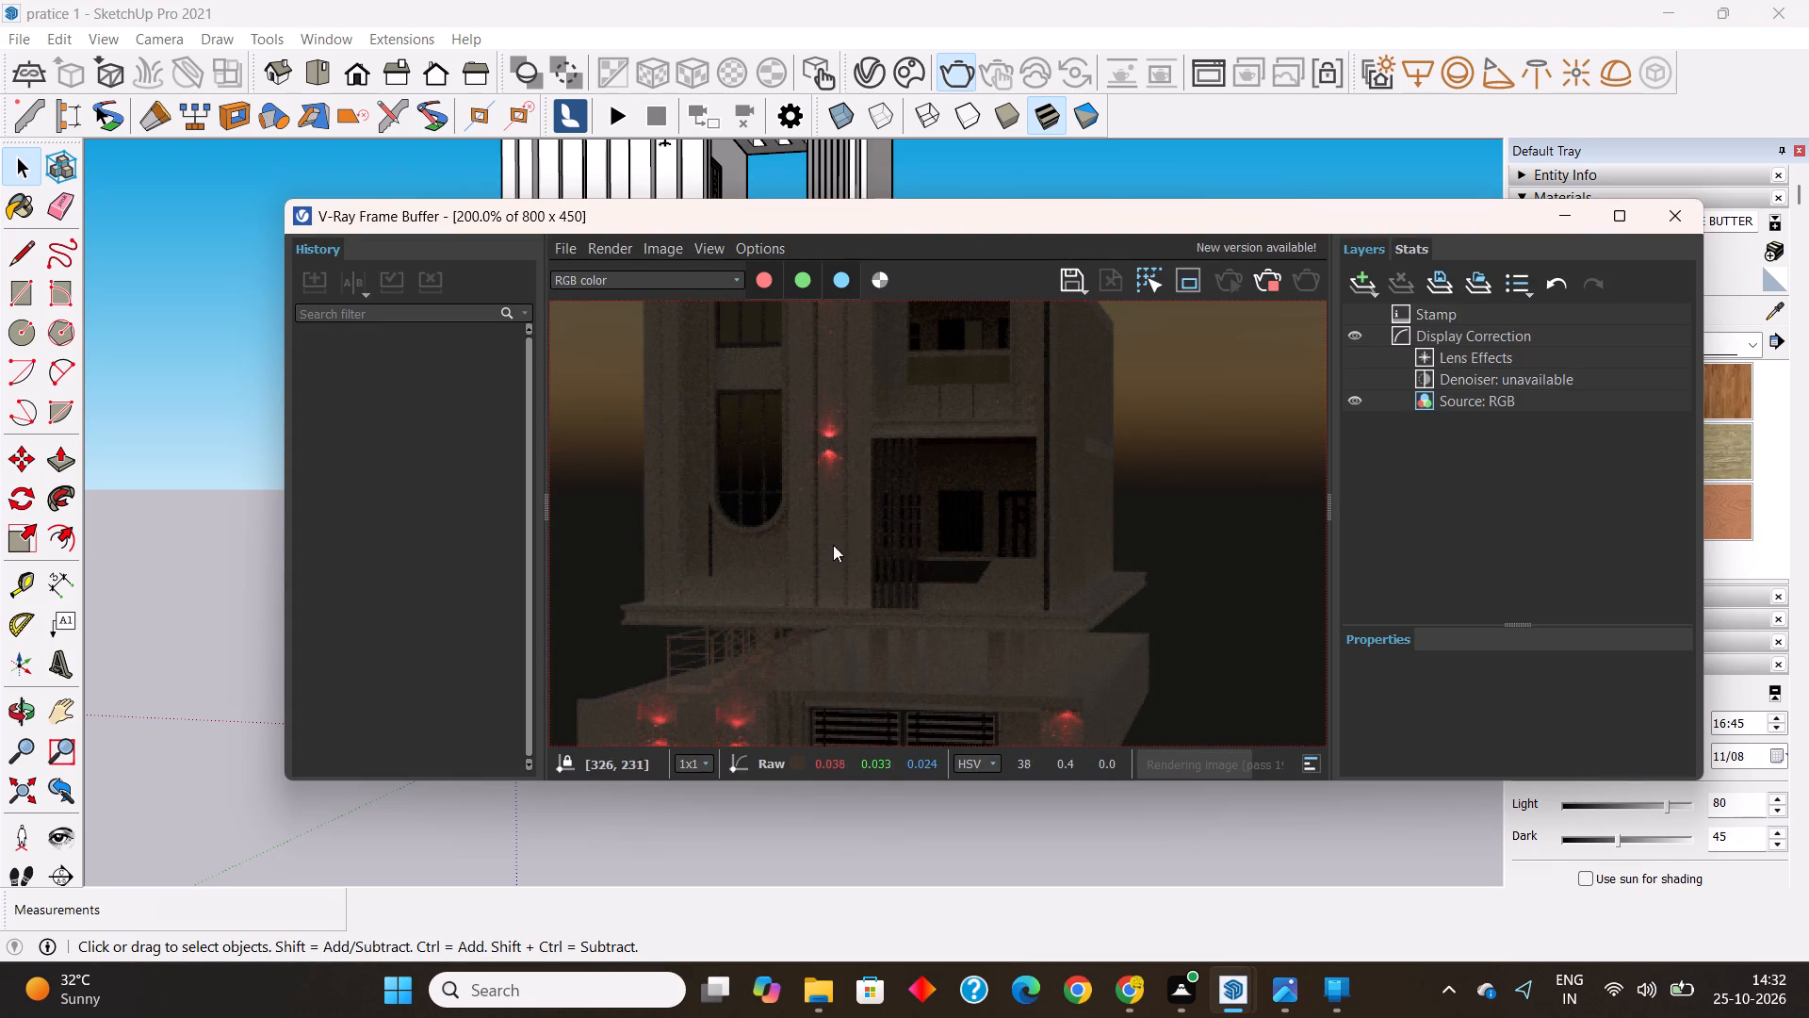
scroll(831, 546, "down", 2)
scroll(937, 554, "up", 2)
scroll(826, 540, "down", 1)
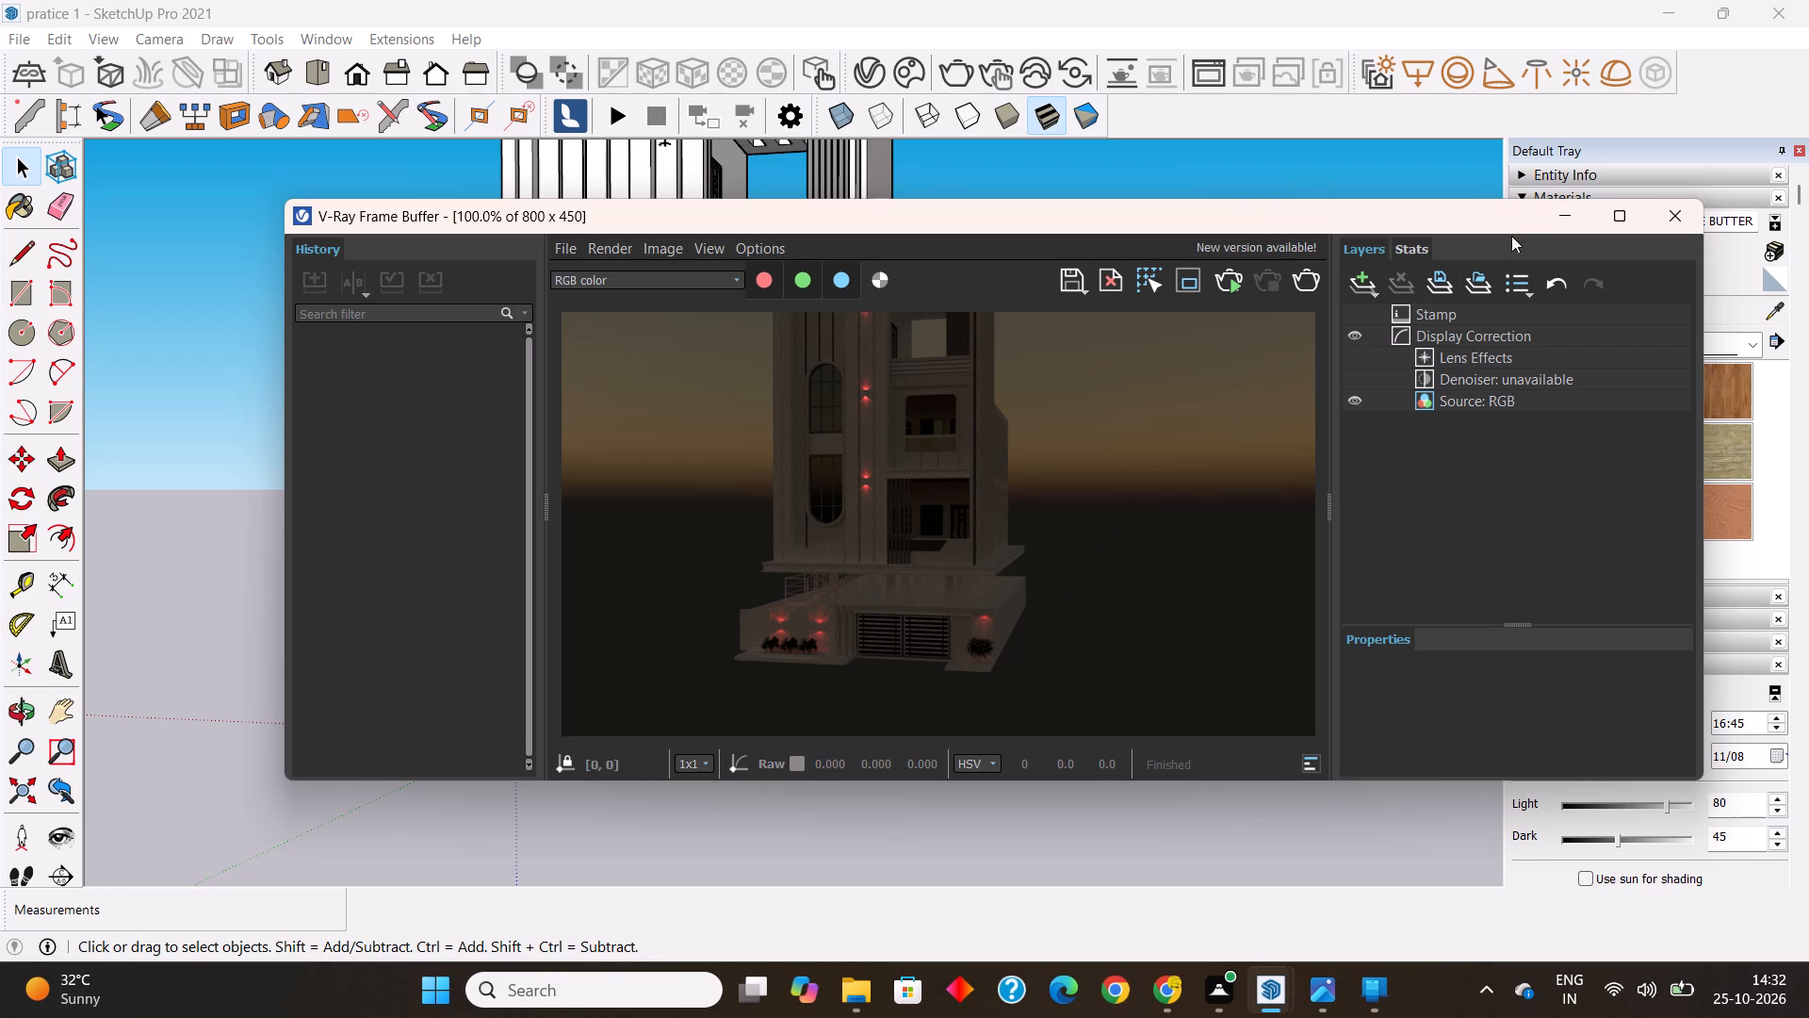
left_click(1682, 211)
left_click(1061, 461)
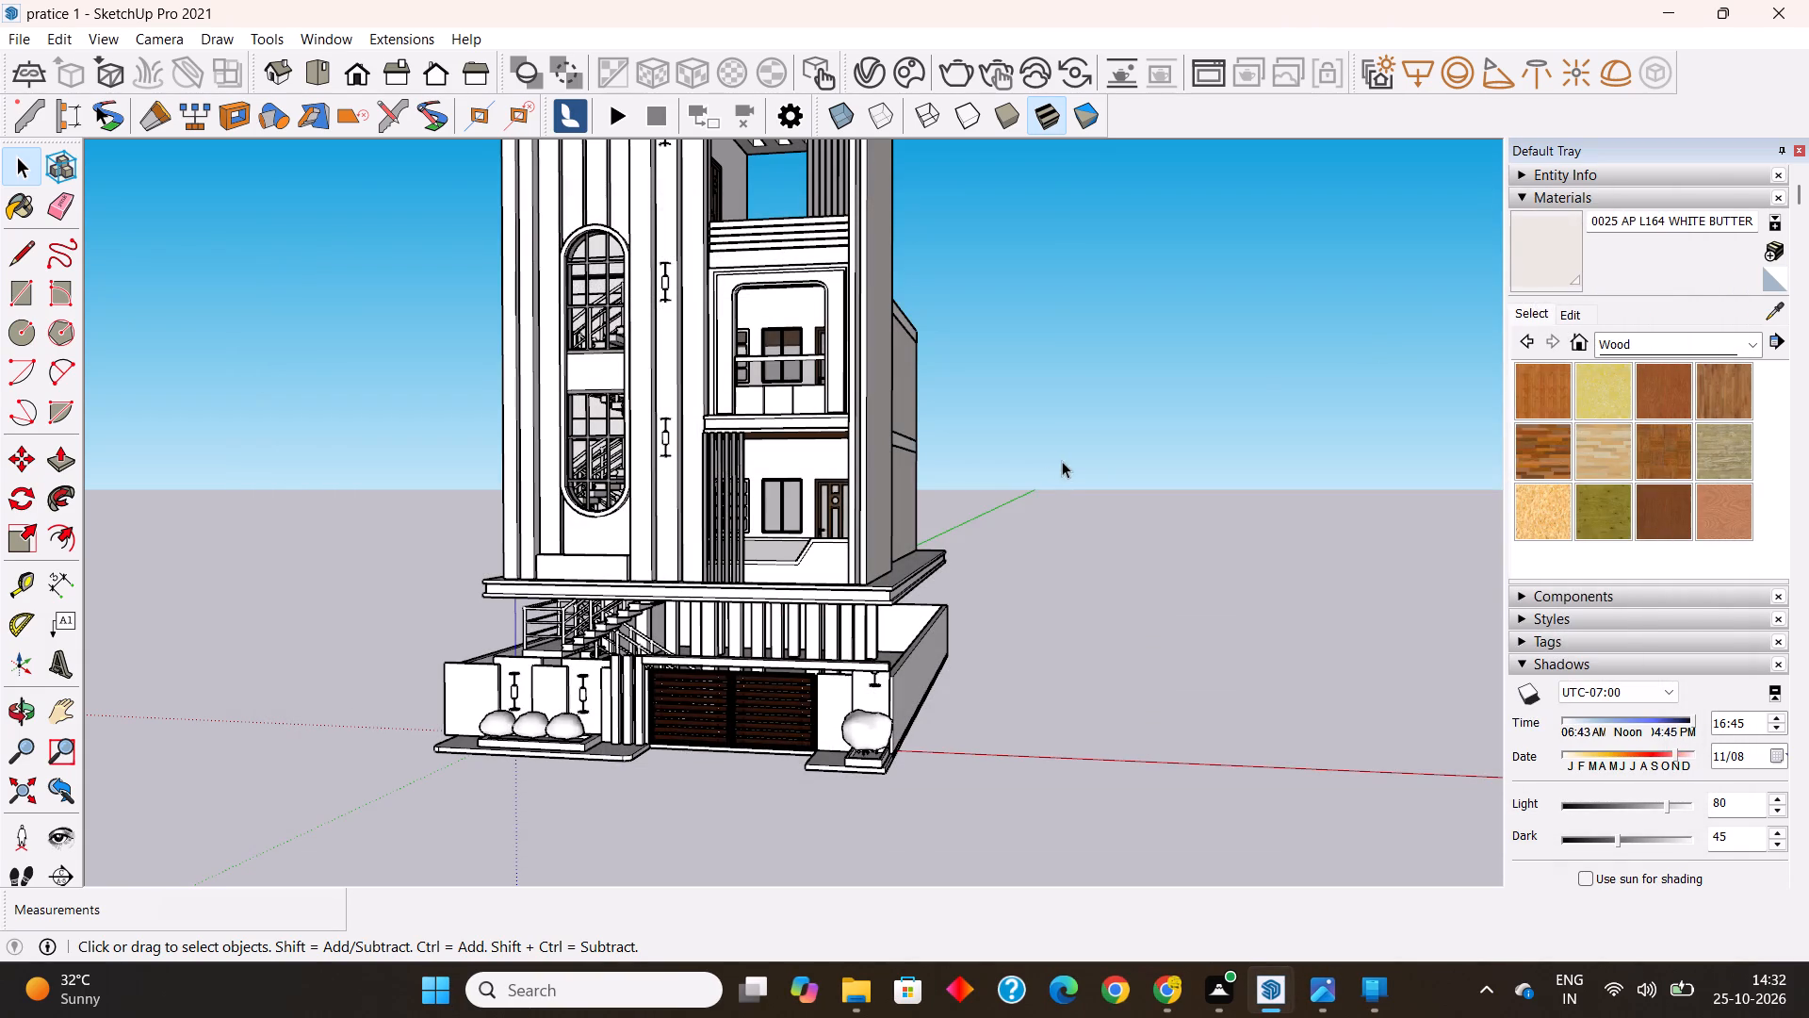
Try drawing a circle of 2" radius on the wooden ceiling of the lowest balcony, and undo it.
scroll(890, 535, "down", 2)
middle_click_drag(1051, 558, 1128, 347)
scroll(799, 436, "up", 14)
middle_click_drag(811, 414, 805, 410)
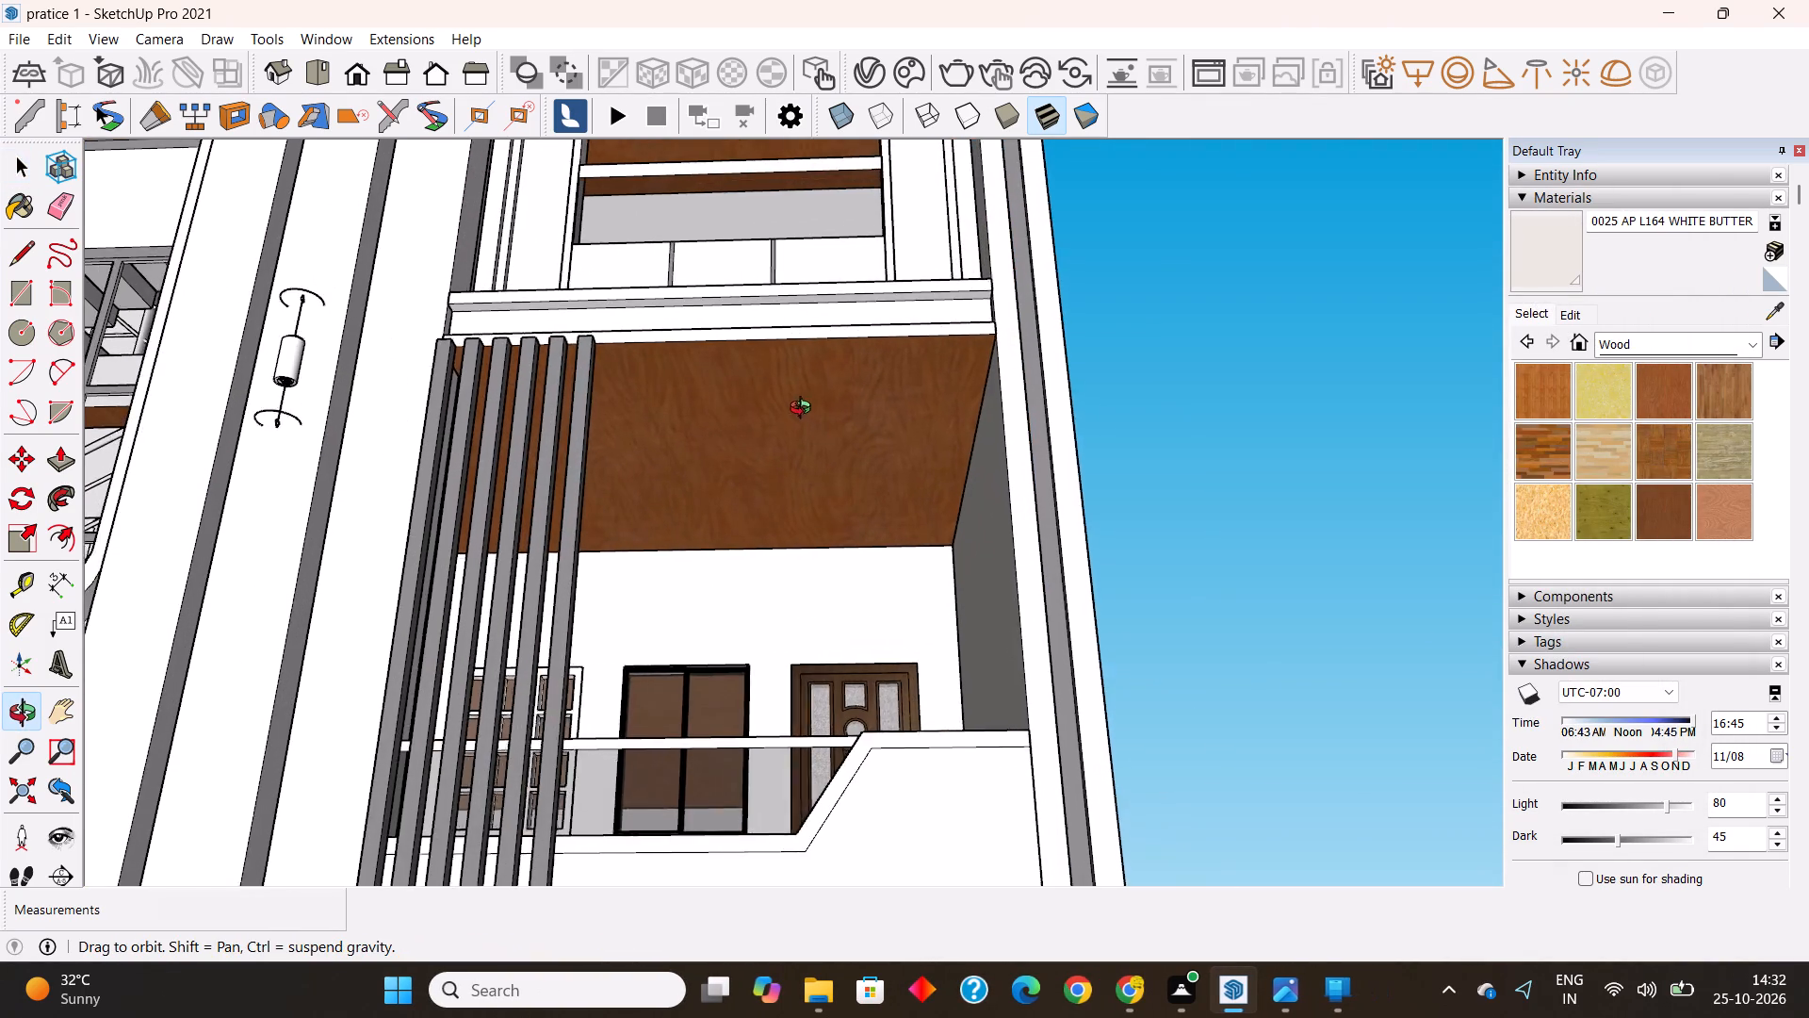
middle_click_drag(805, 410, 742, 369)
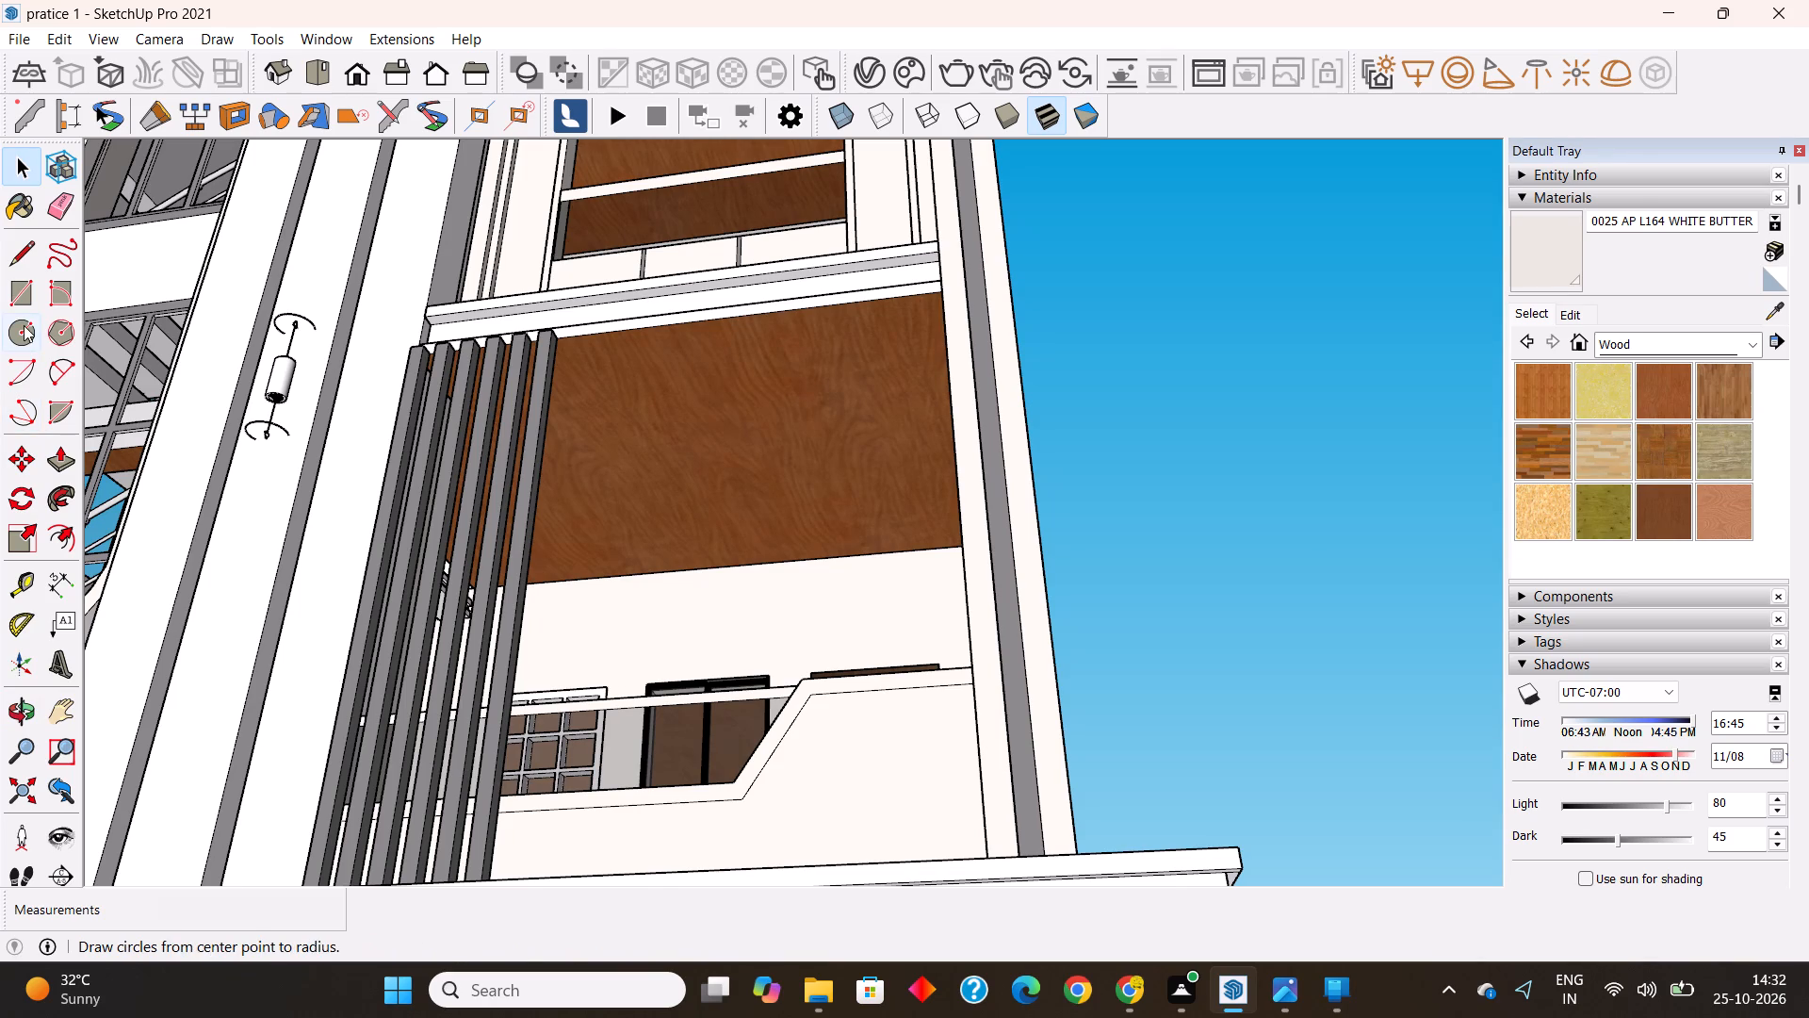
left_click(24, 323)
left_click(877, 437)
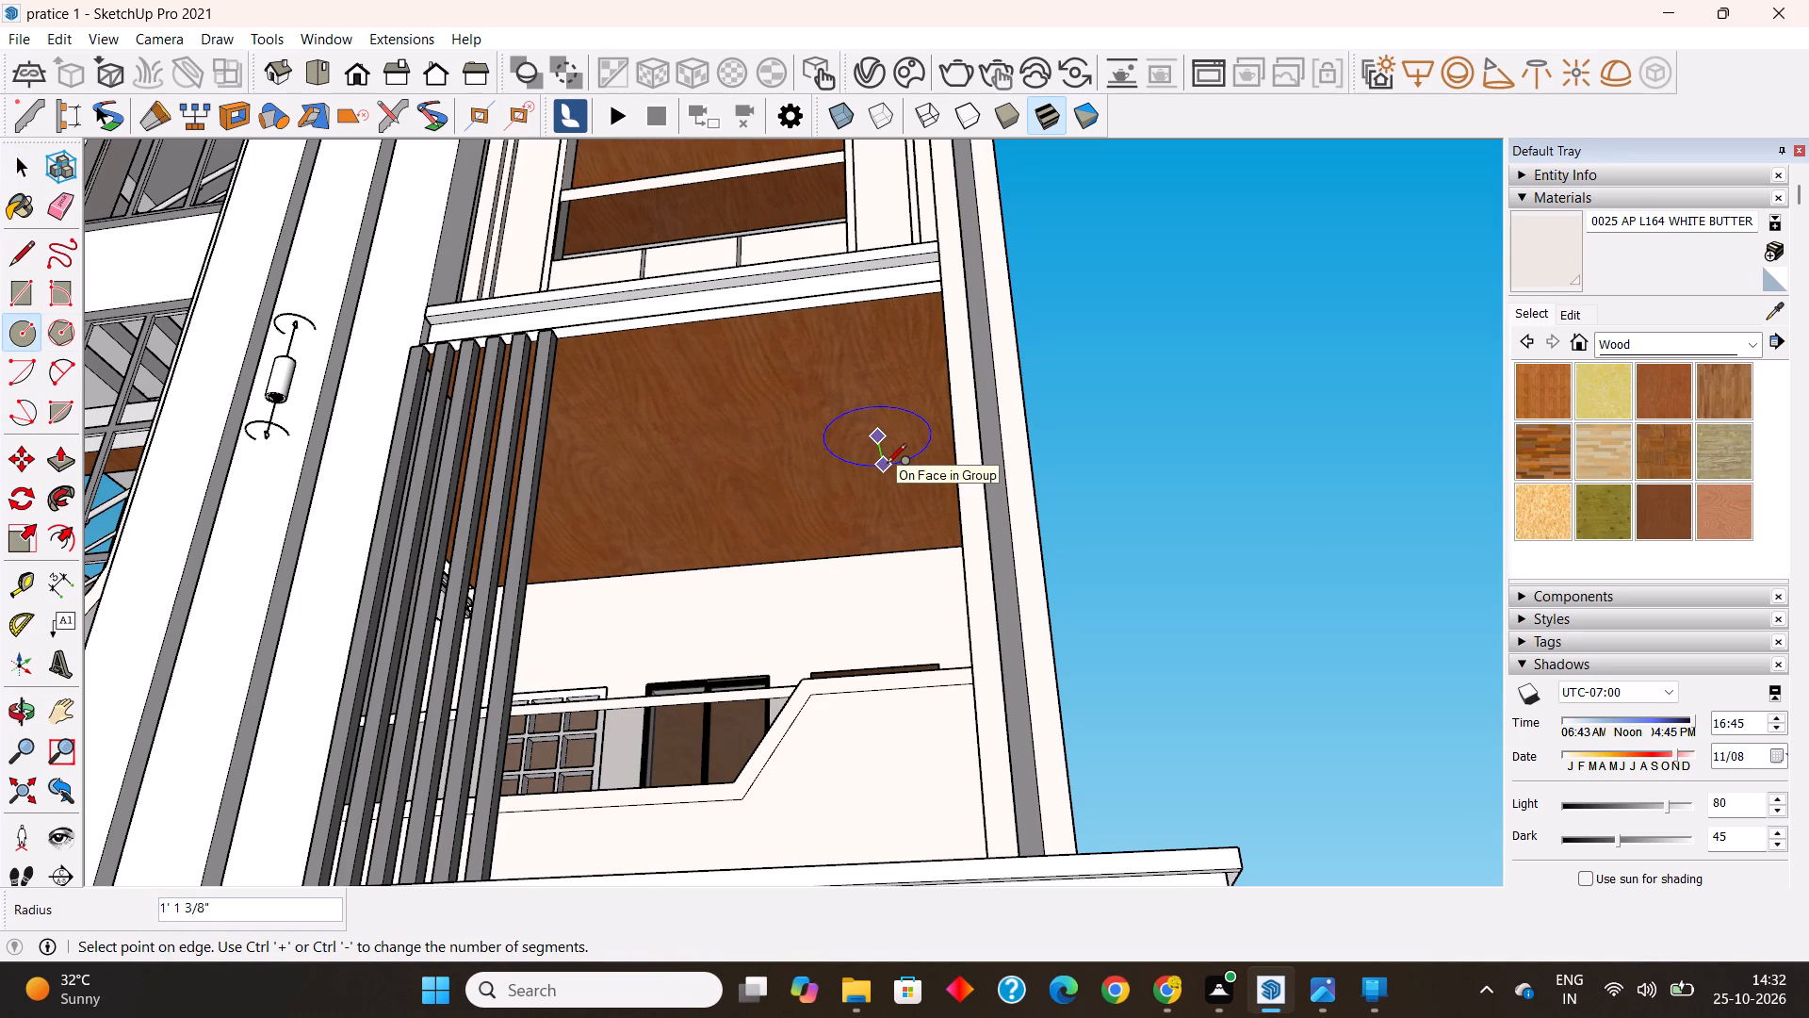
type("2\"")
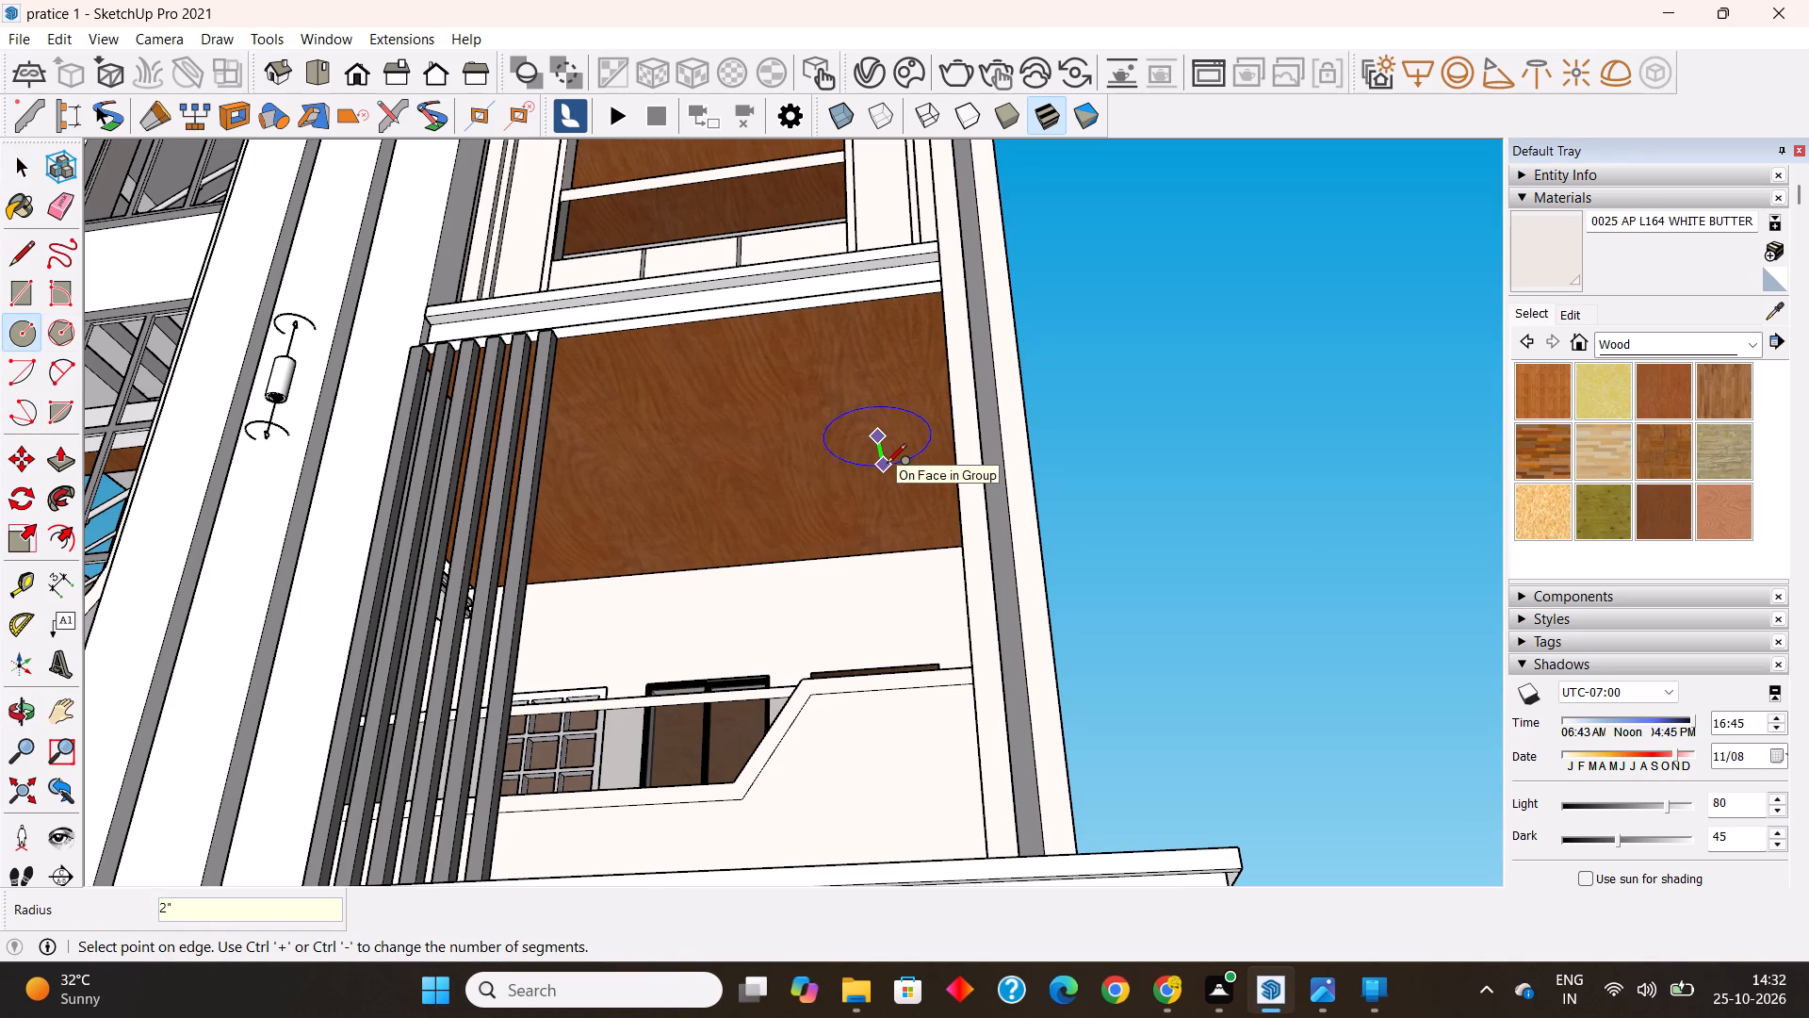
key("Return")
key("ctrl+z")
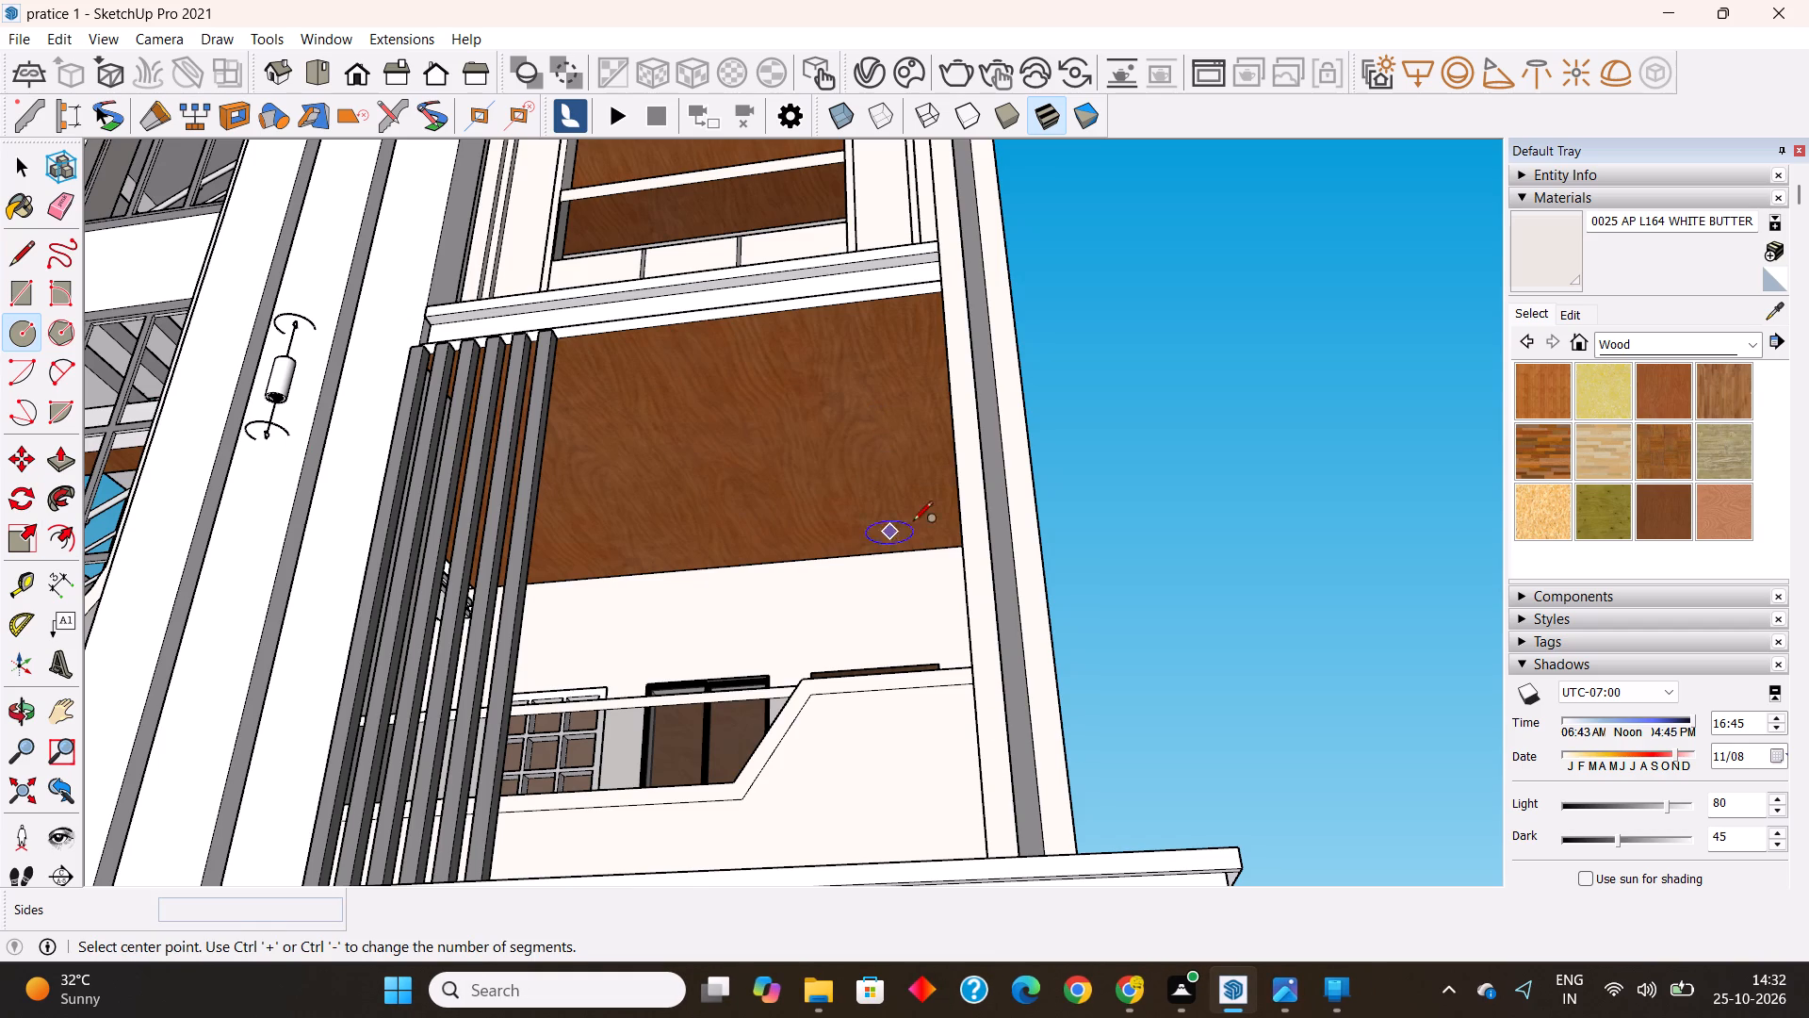
Draw a circle of 6" radius with 150 segments on the wooden ceiling of the lowest balcony, near its outer side wall.
left_click(885, 429)
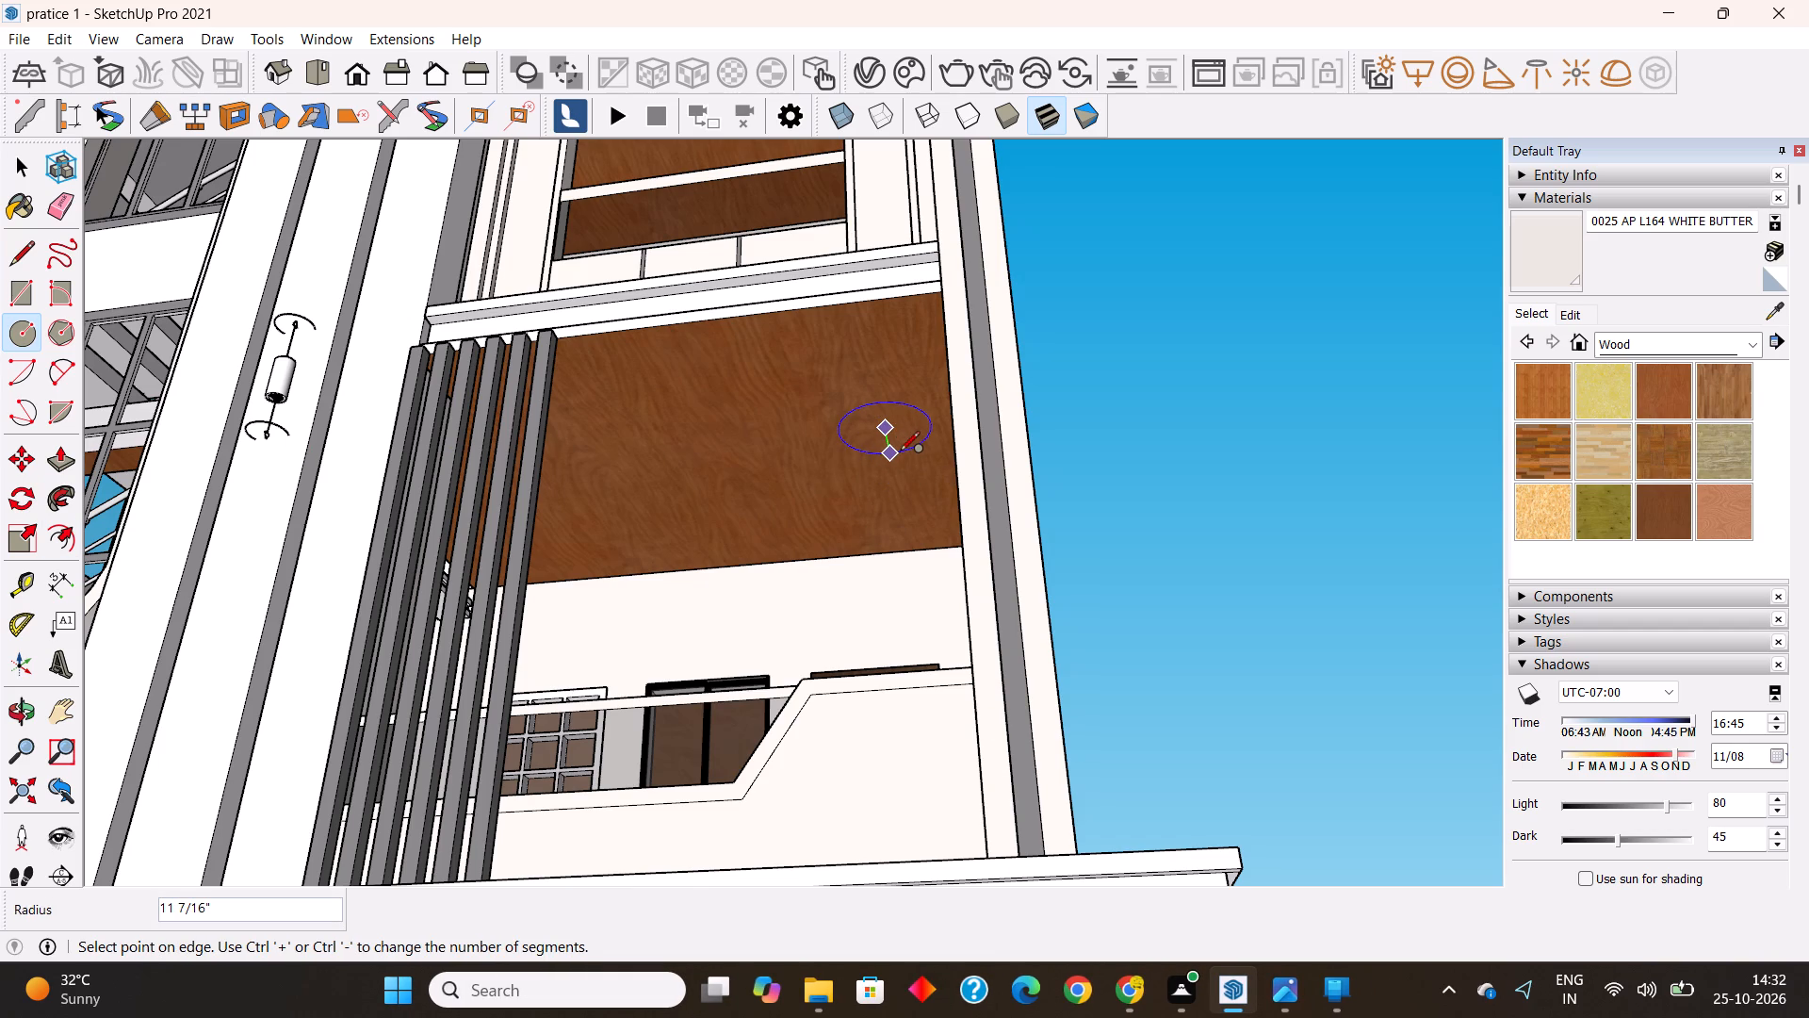
type("6\"")
key("Return")
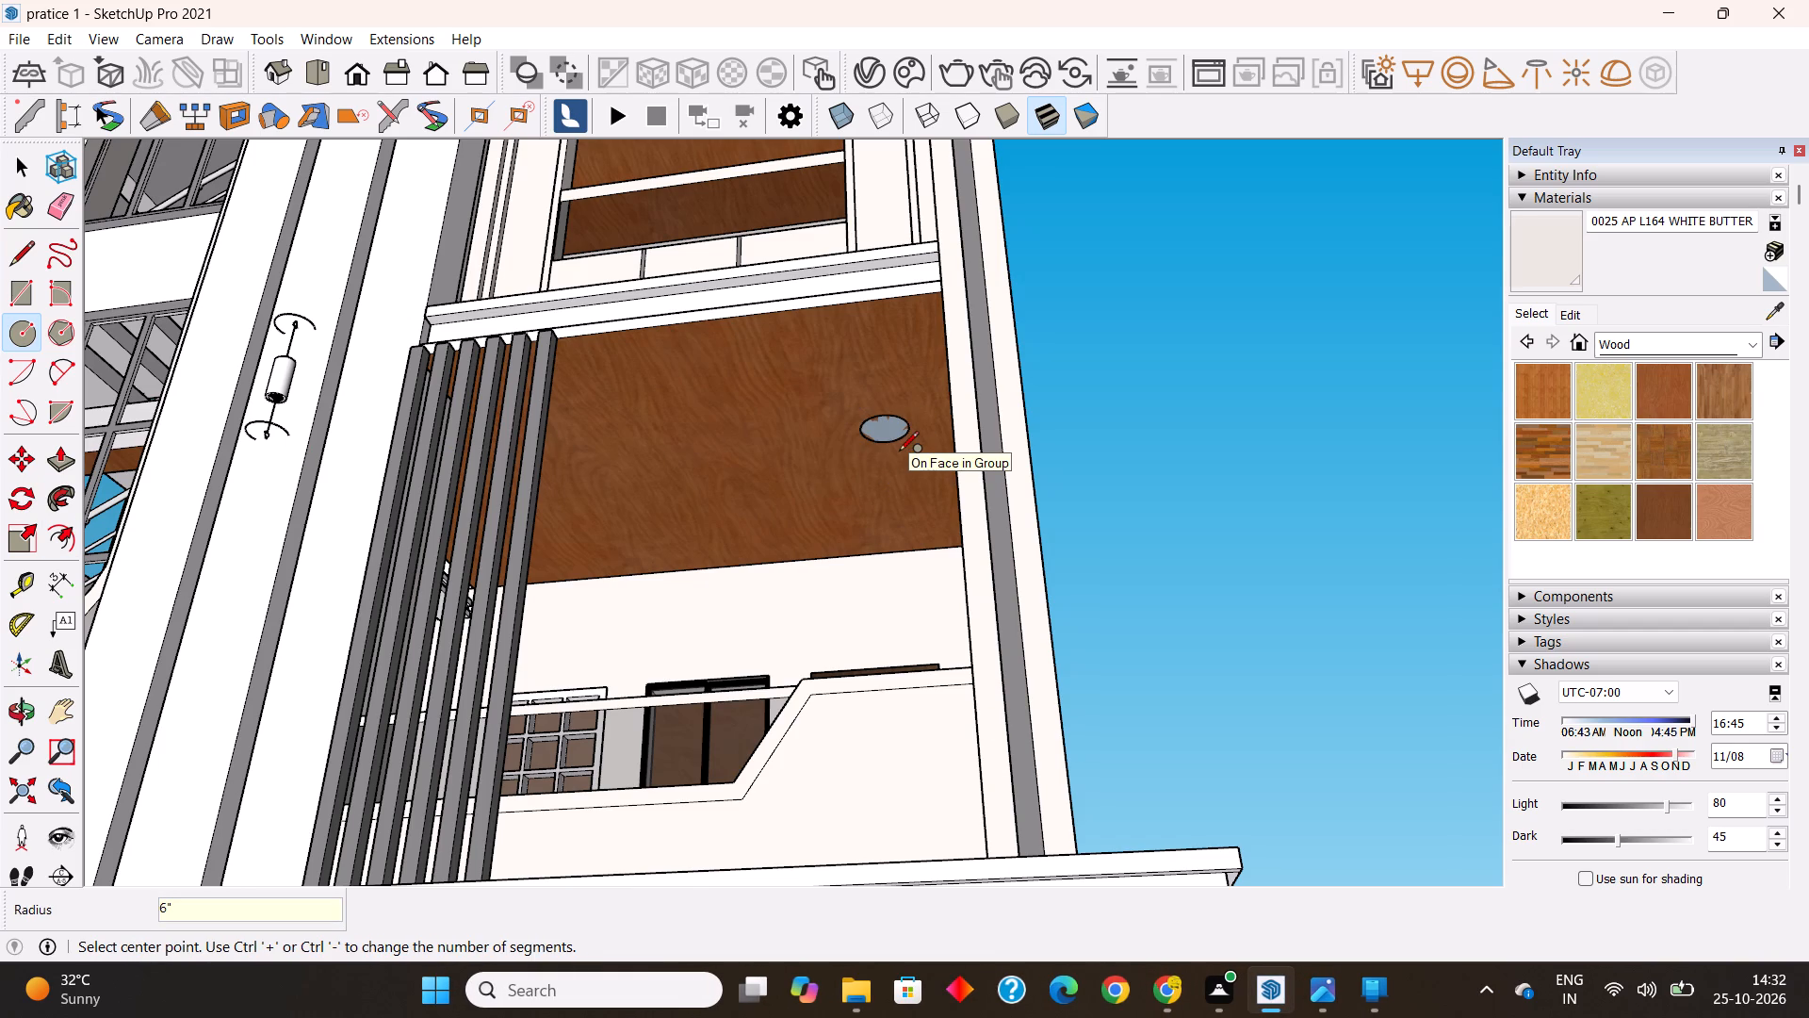
type("150s")
key("Return")
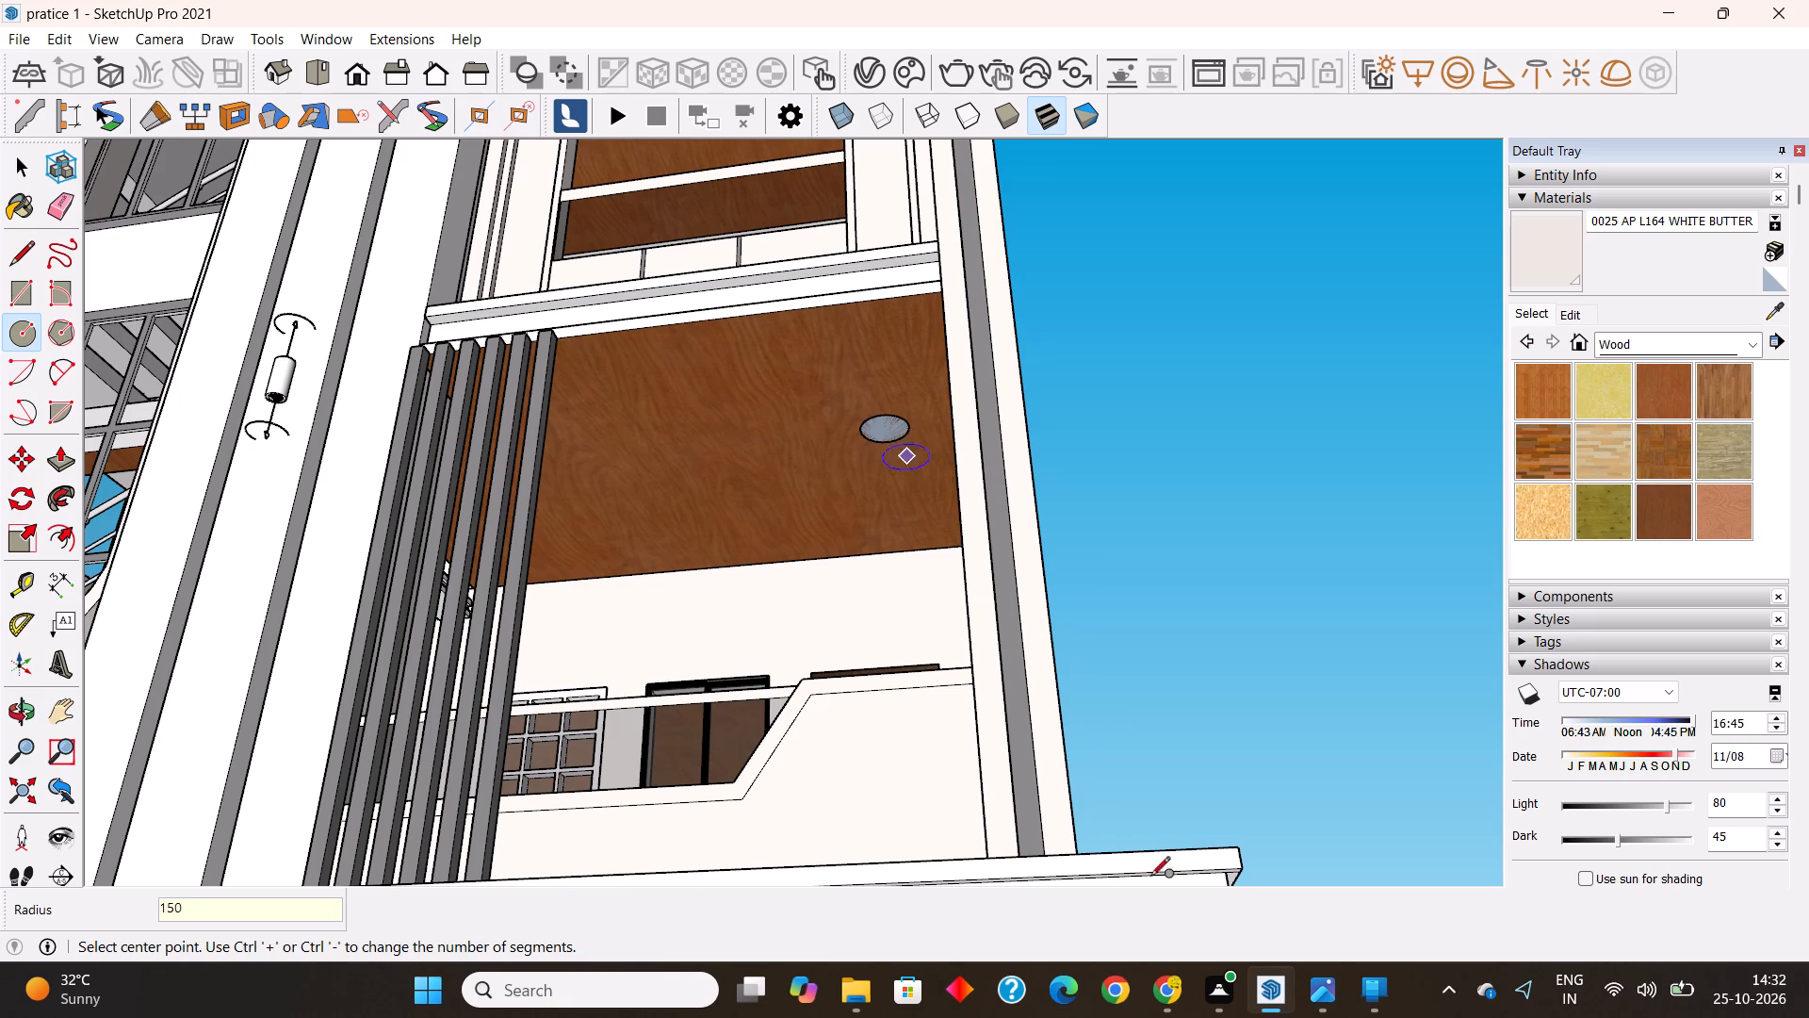
Make a group from the circle's face and edge on the balcony ceiling.
key("space")
scroll(902, 379, "up", 11)
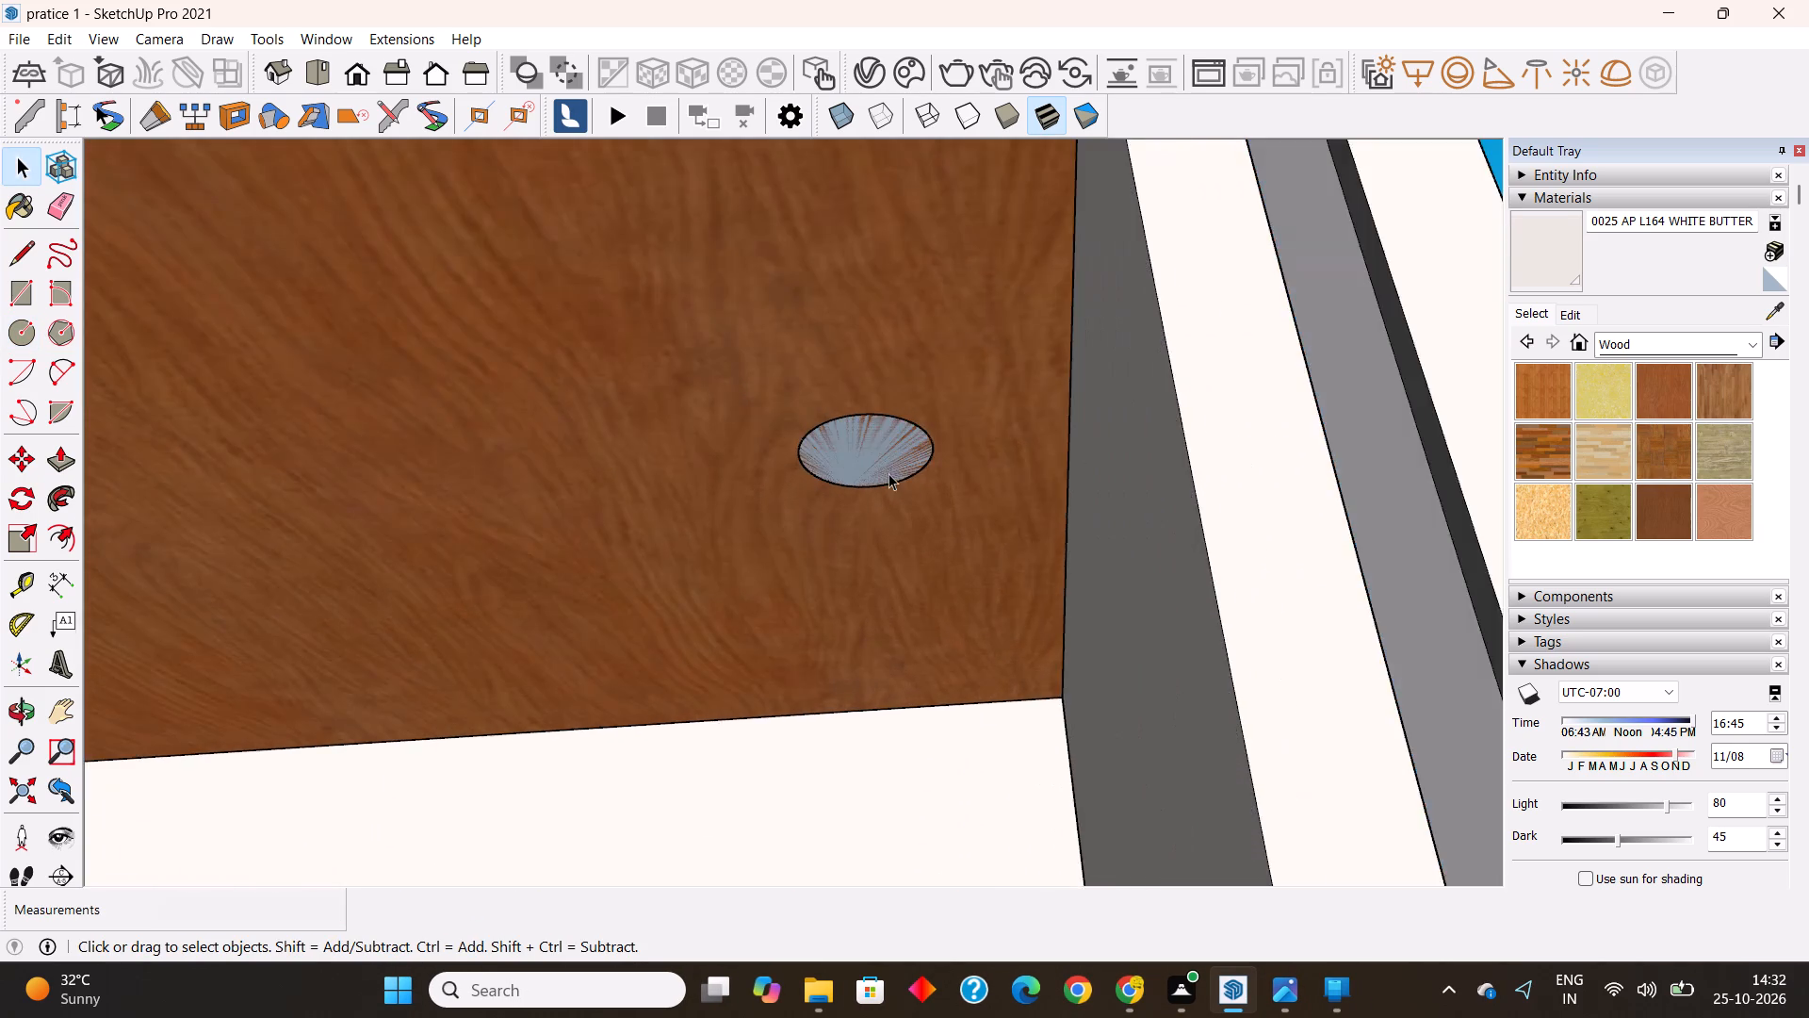
scroll(888, 473, "up", 4)
middle_click_drag(877, 450, 846, 351)
double_click(851, 420)
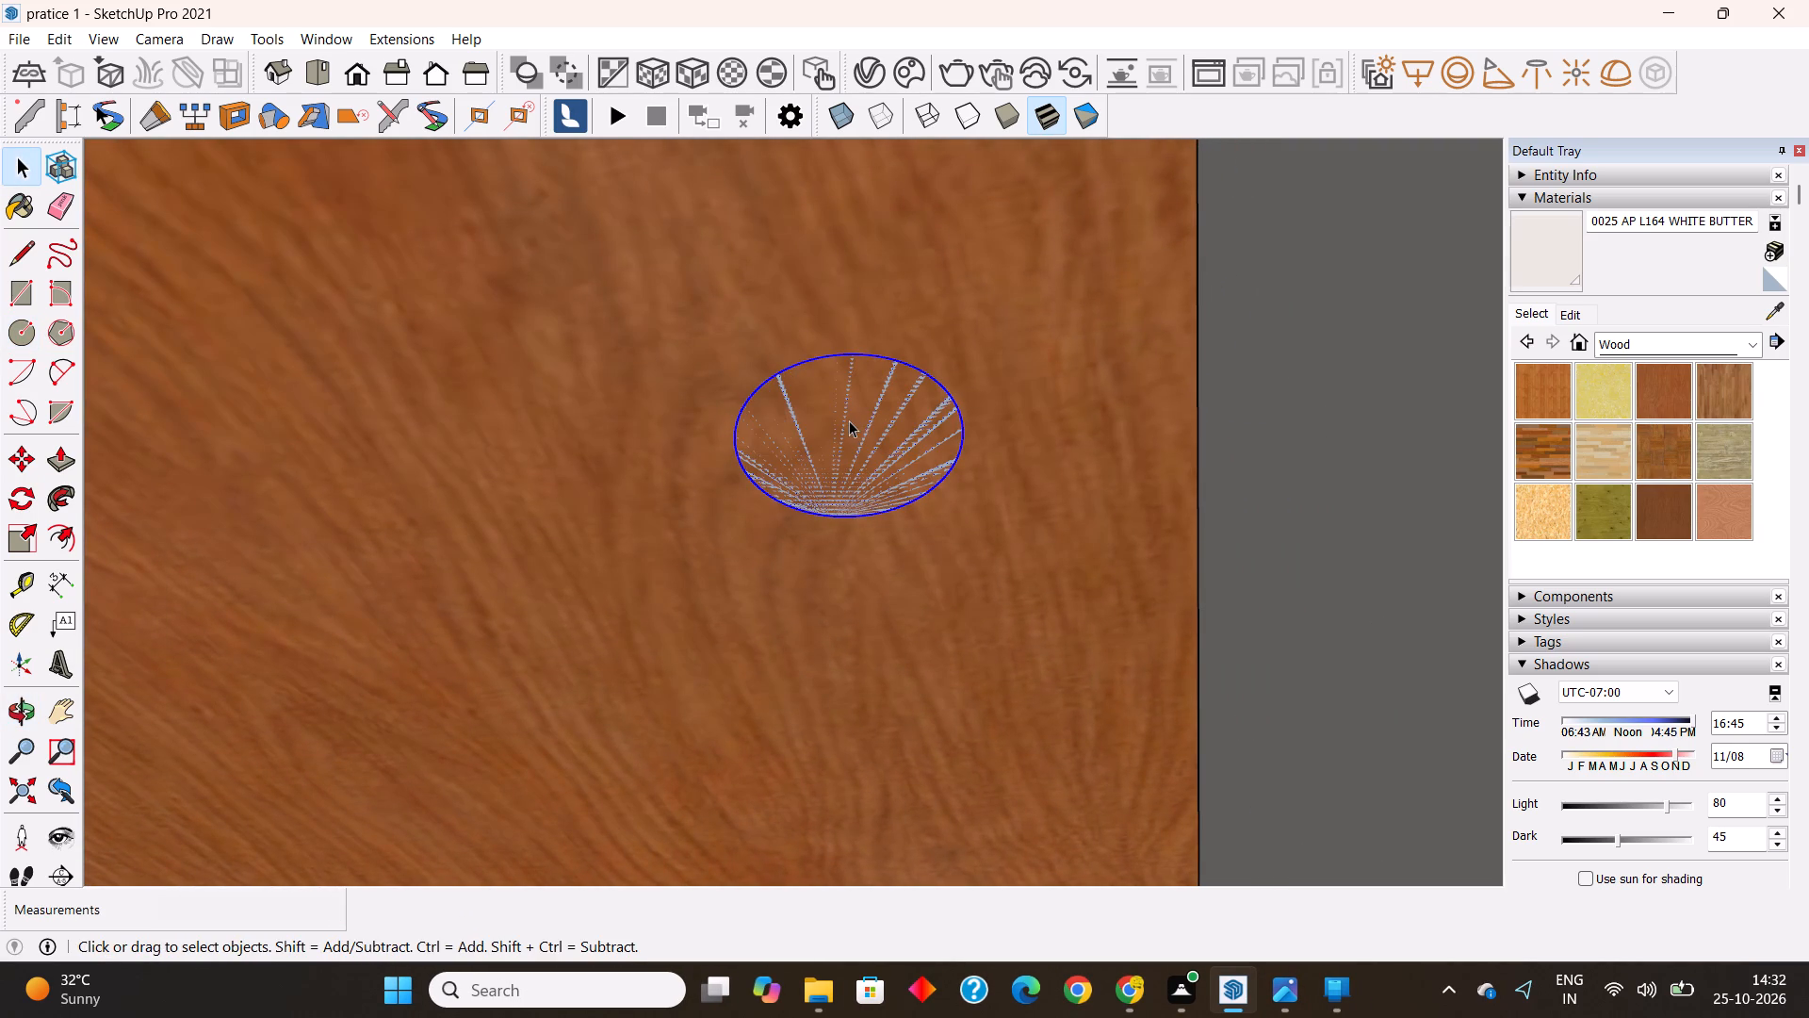
right_click(845, 420)
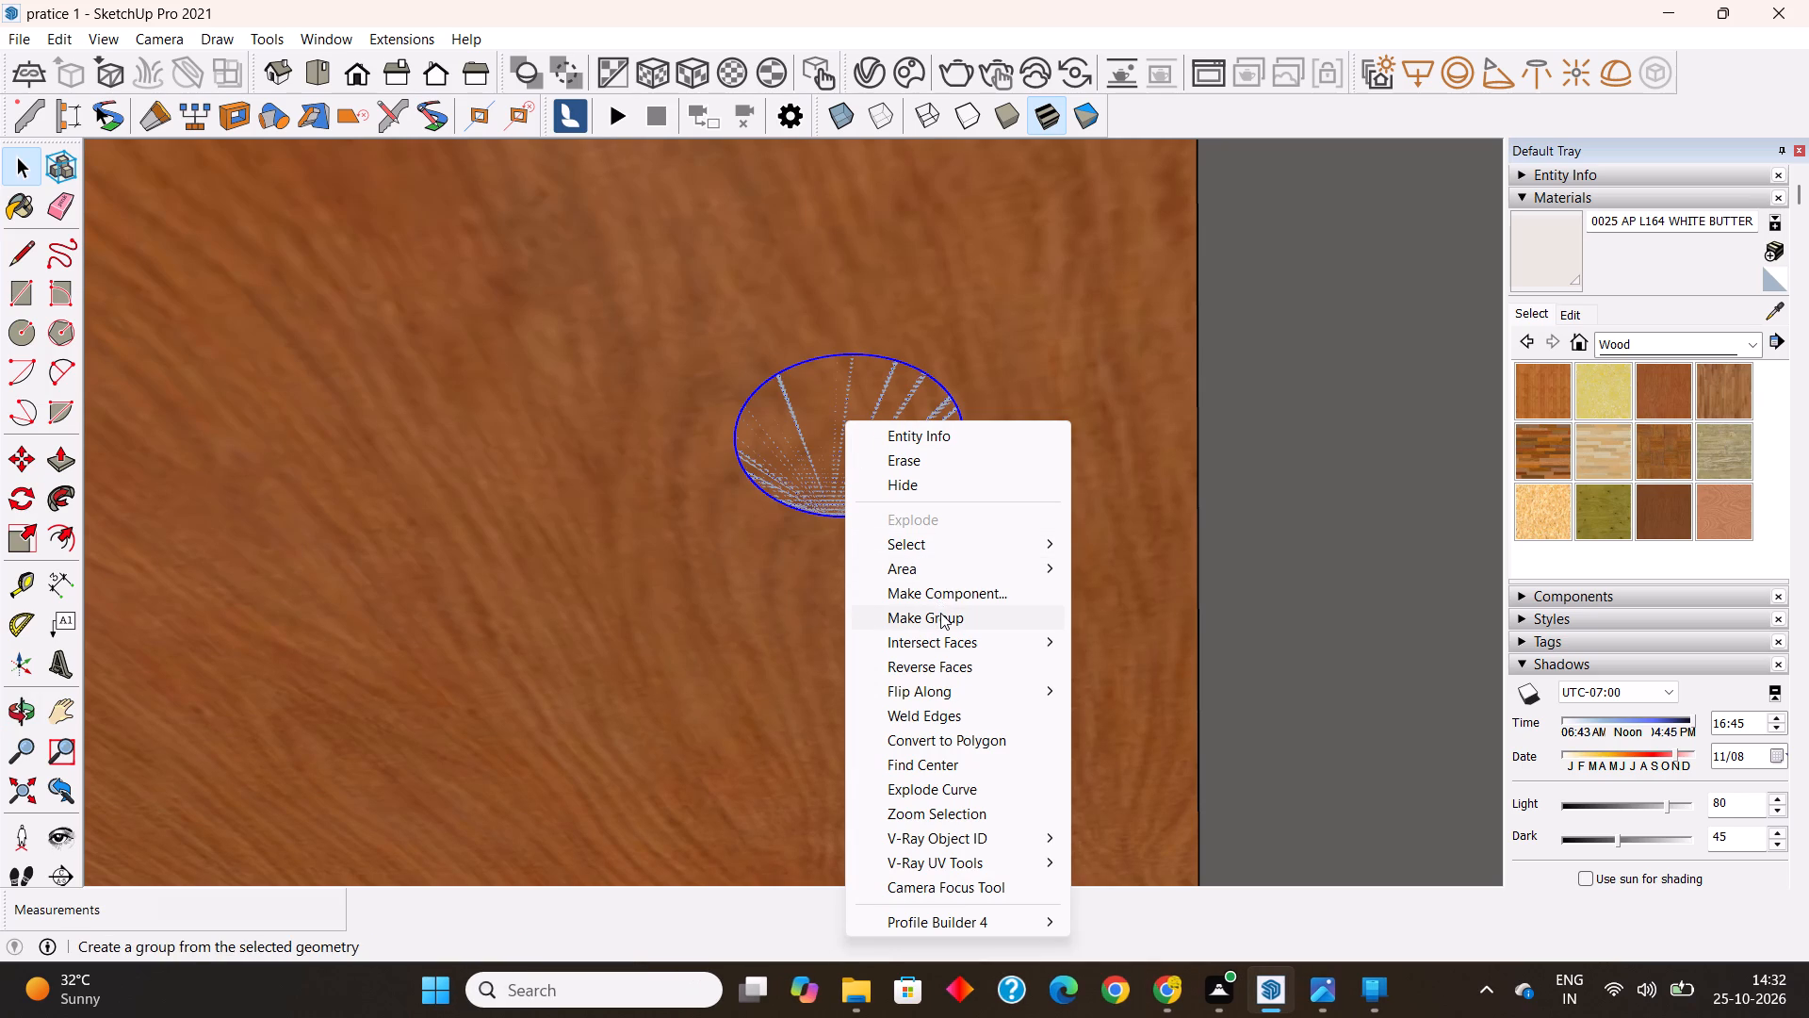
left_click(940, 613)
Extrude the circle face inside its group downward from the balcony ceiling.
double_click(862, 417)
left_click(66, 453)
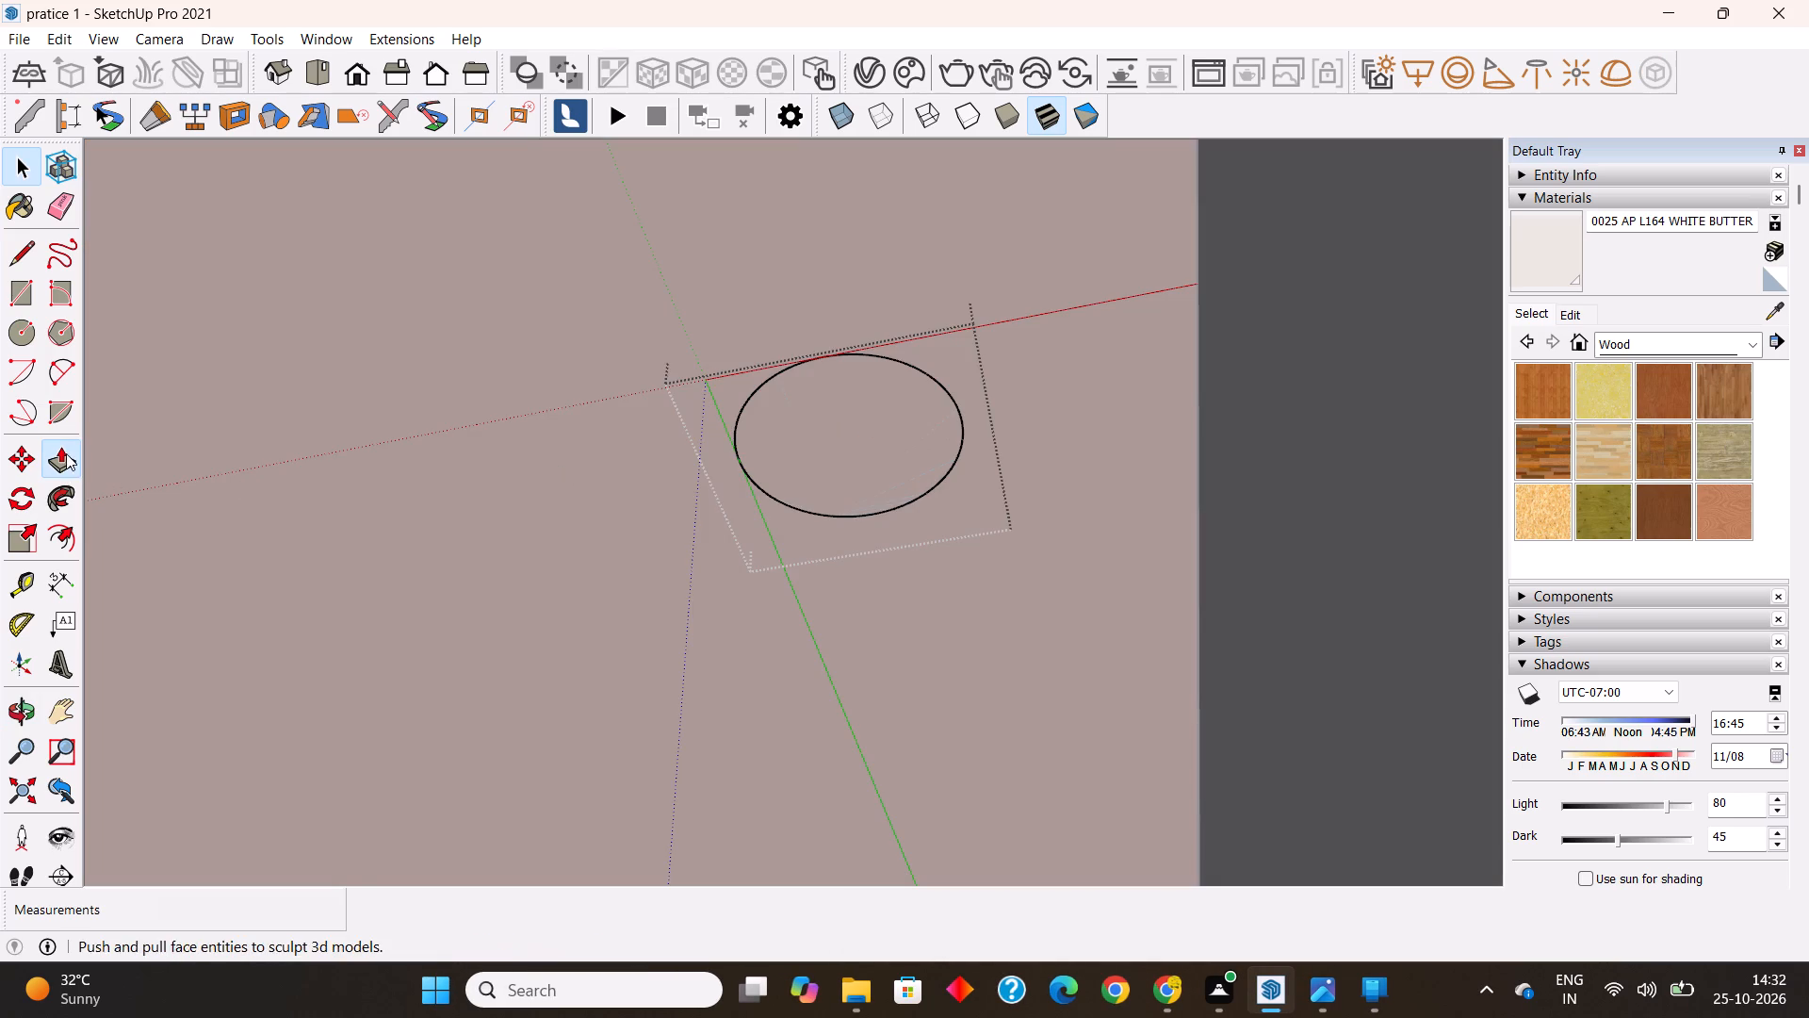
left_click(823, 473)
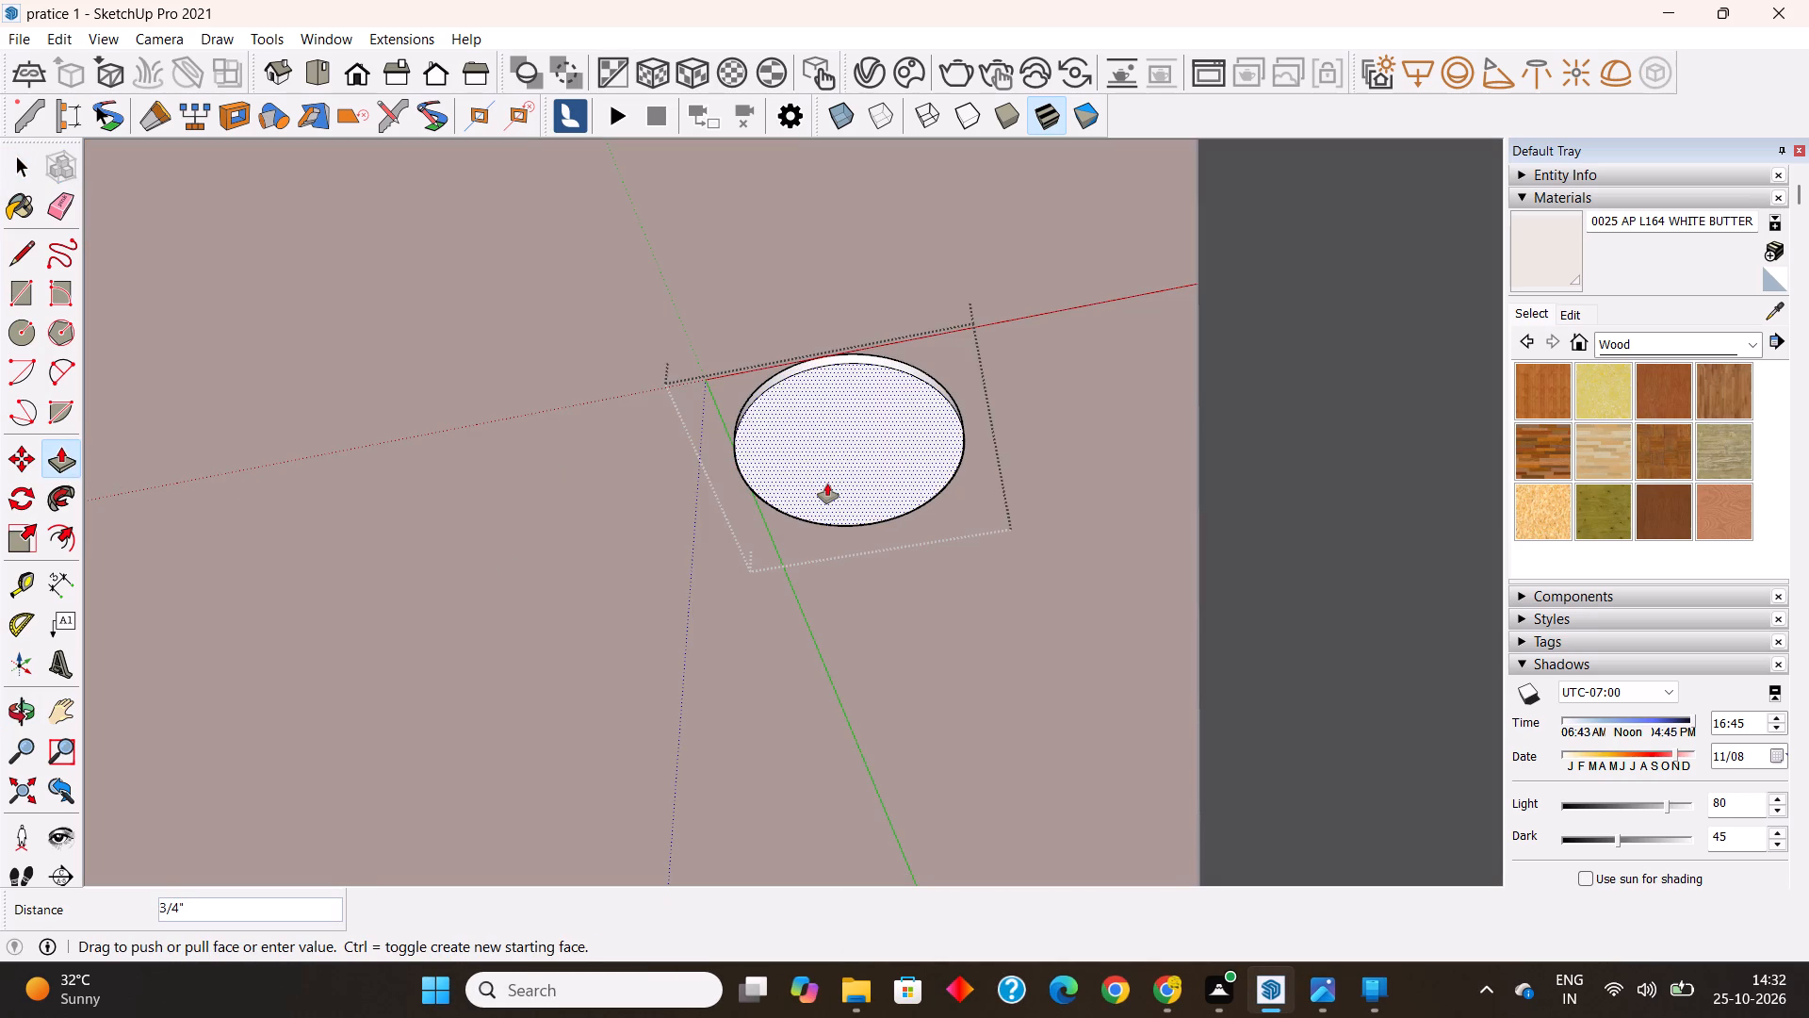
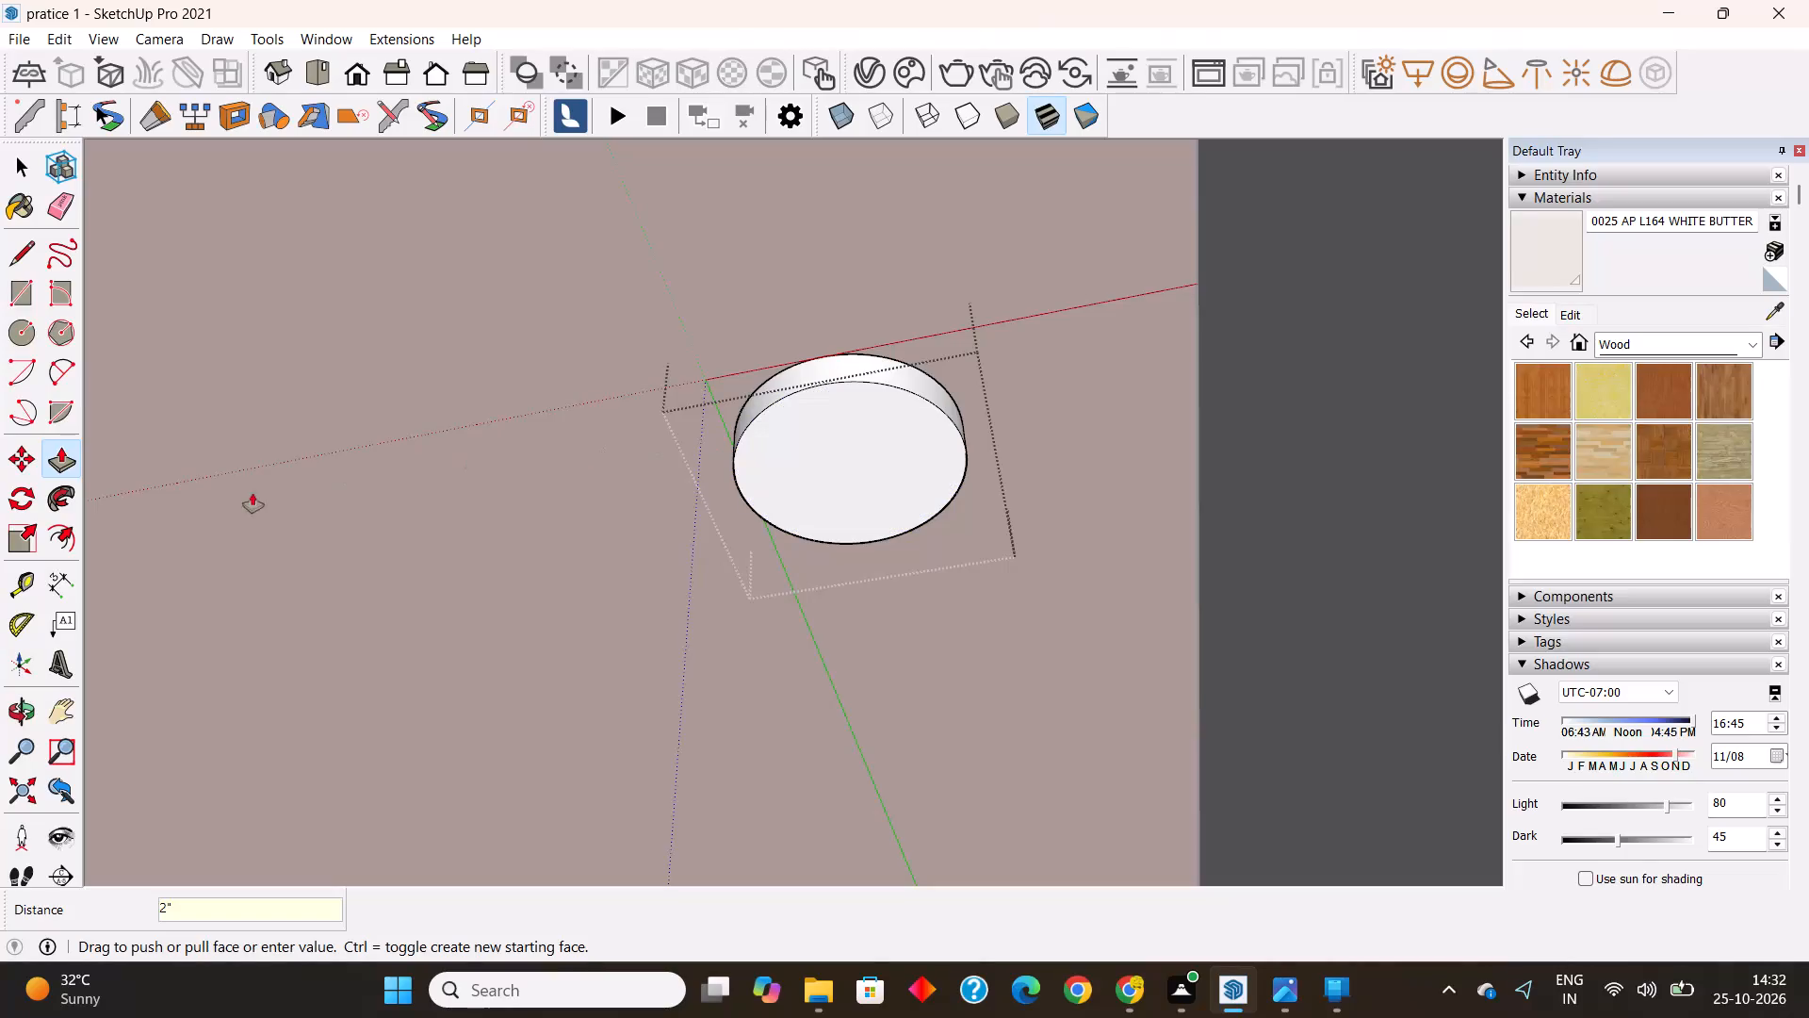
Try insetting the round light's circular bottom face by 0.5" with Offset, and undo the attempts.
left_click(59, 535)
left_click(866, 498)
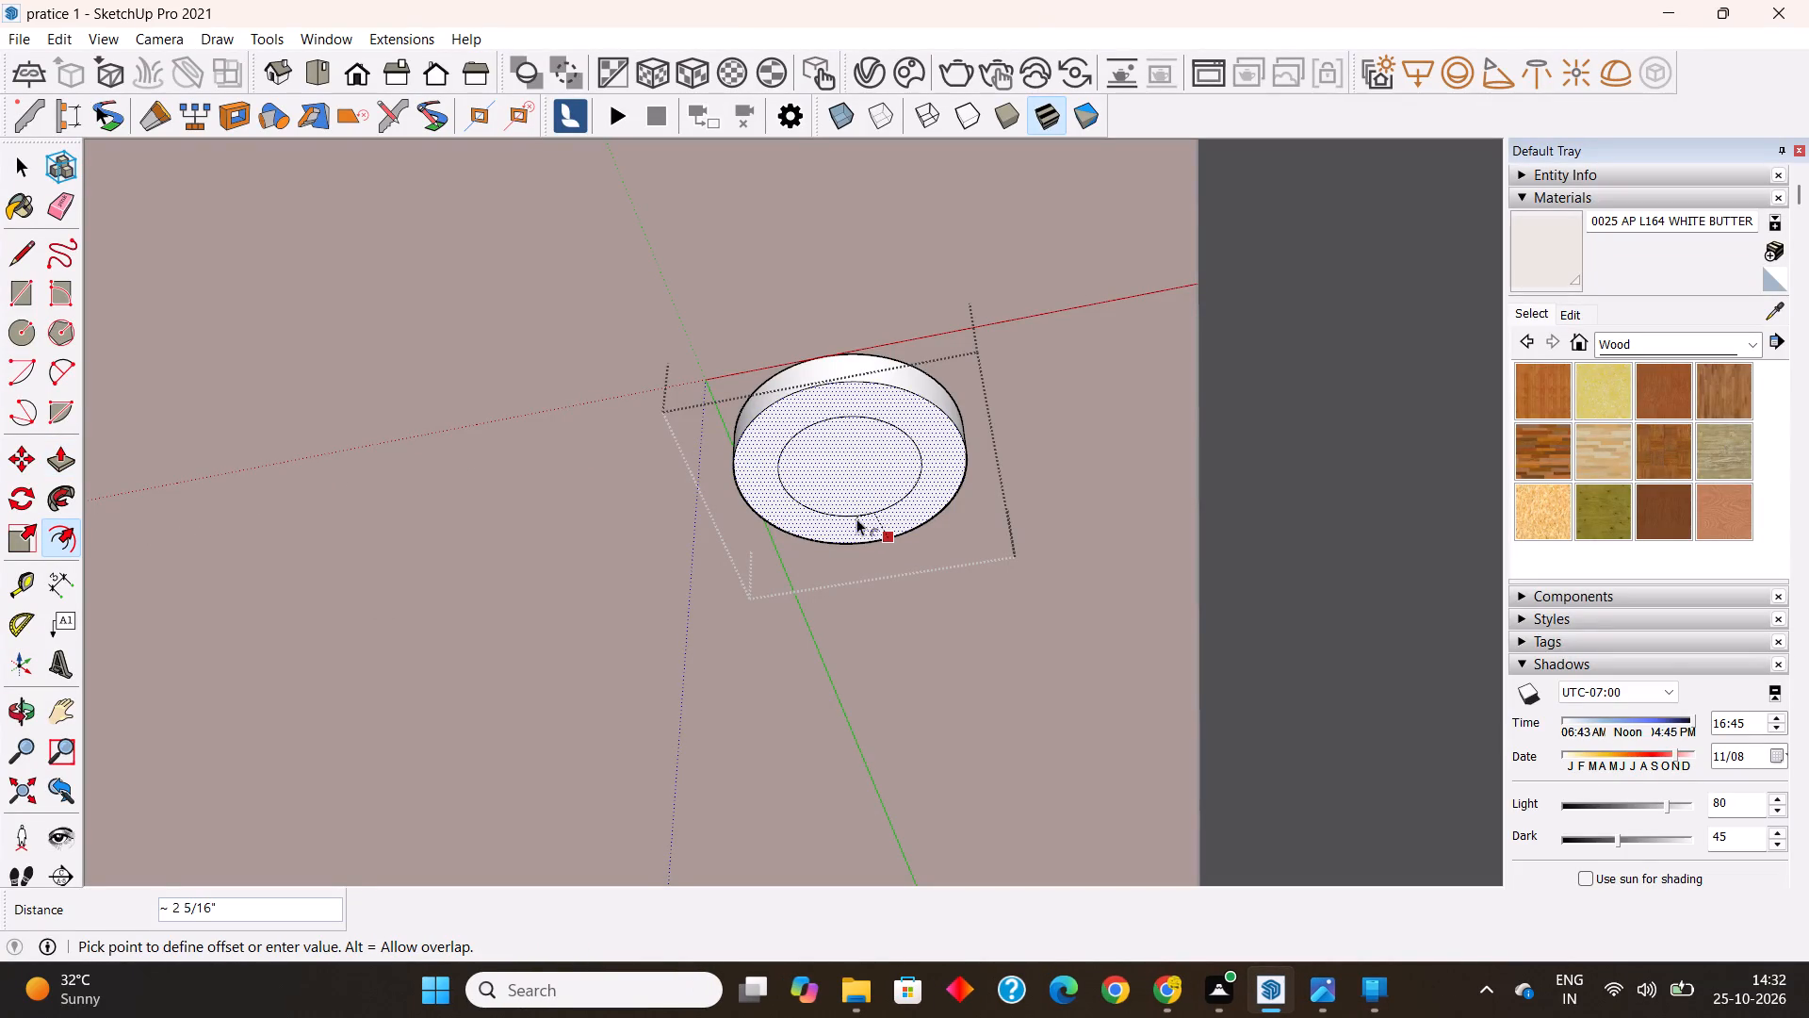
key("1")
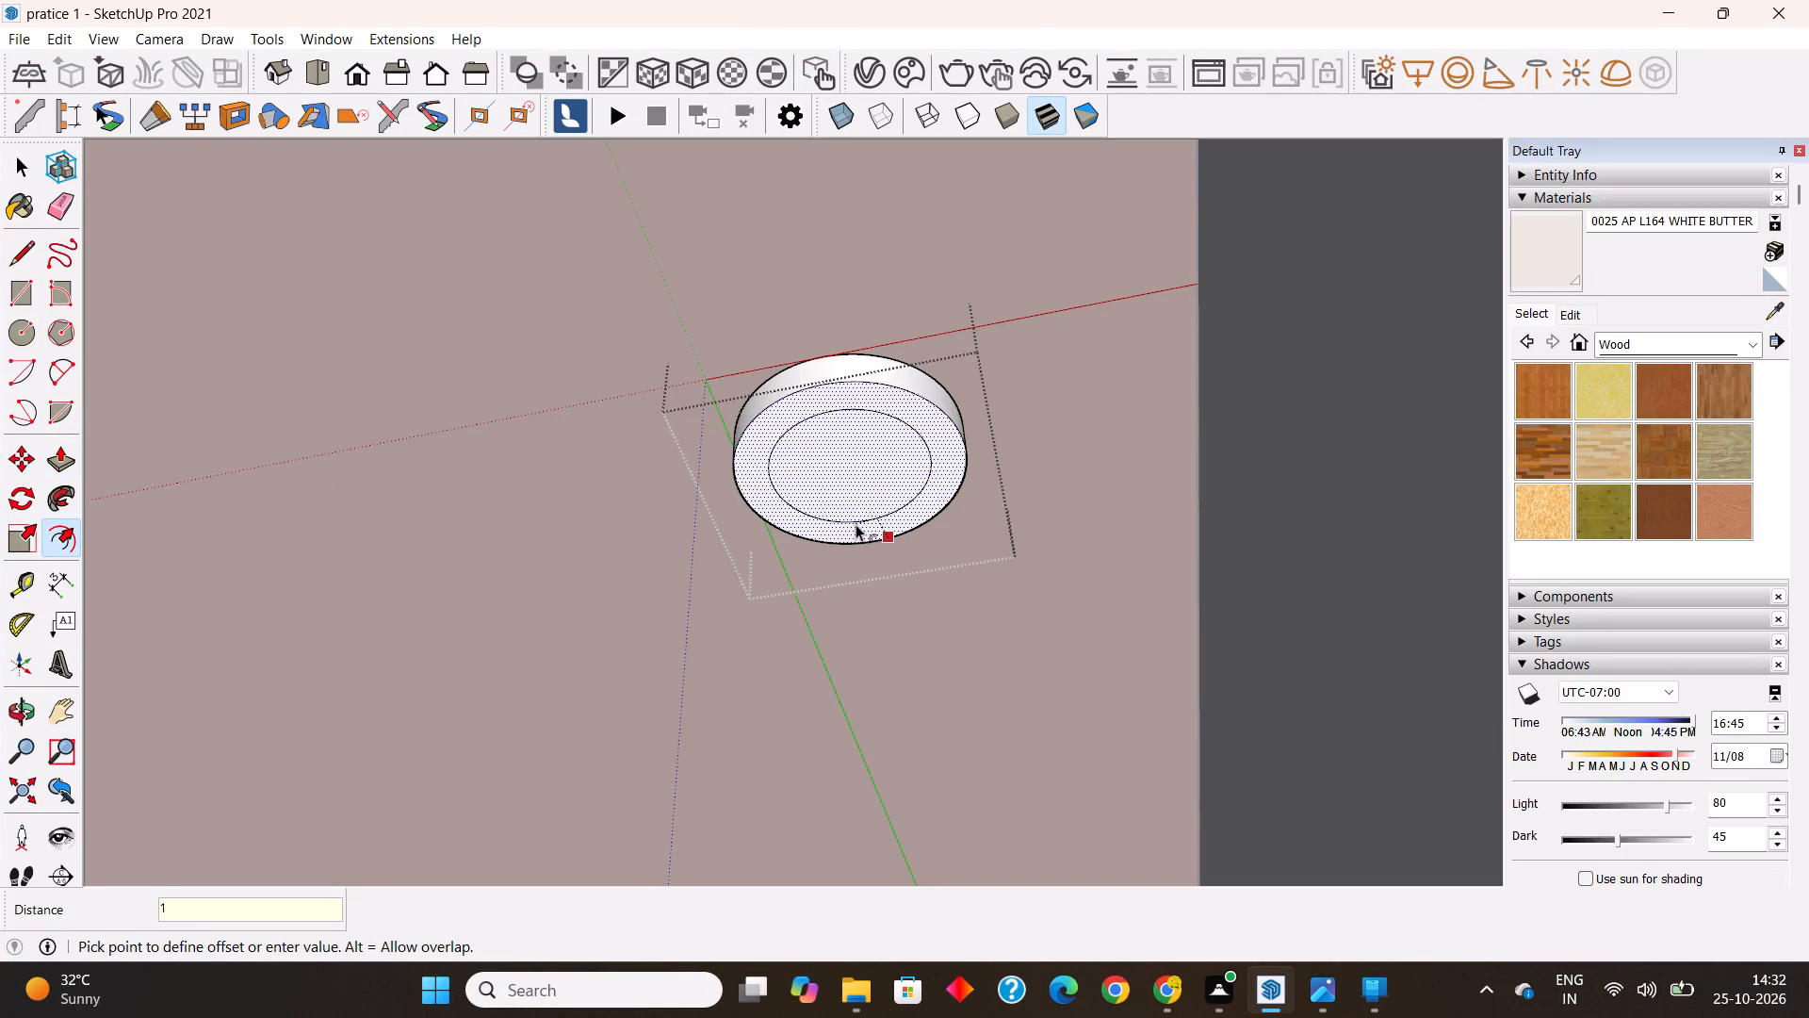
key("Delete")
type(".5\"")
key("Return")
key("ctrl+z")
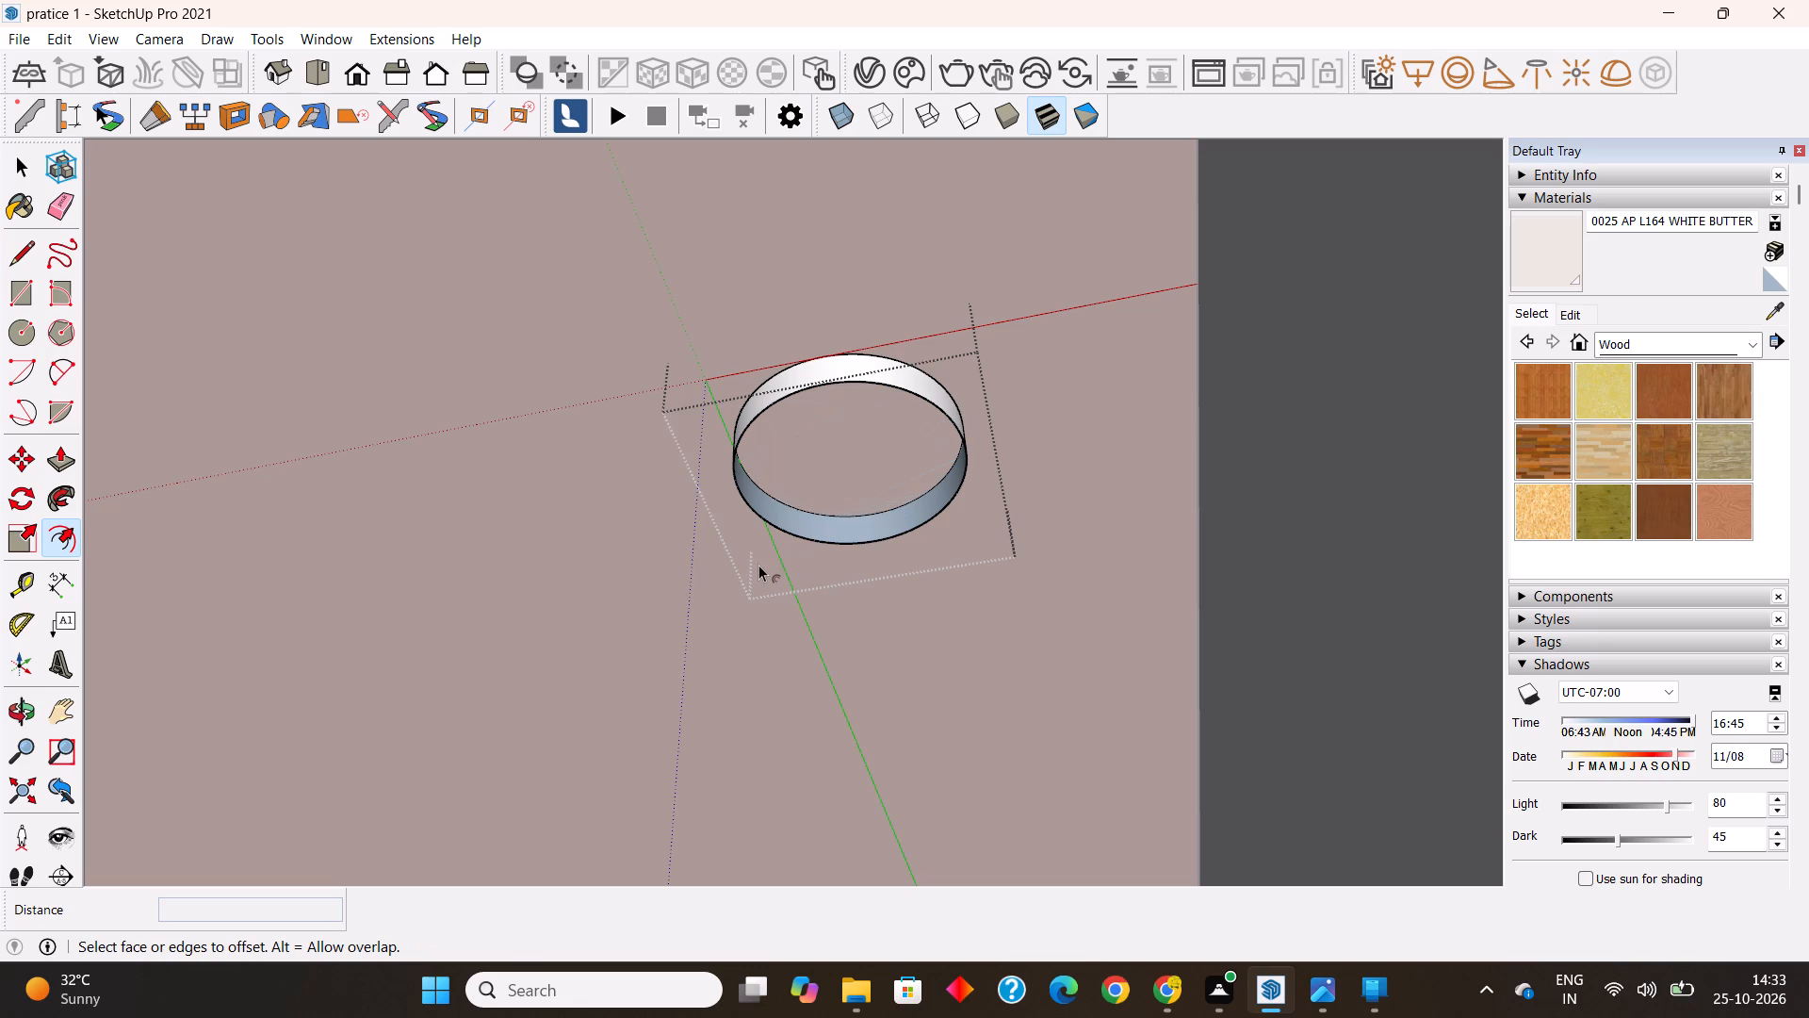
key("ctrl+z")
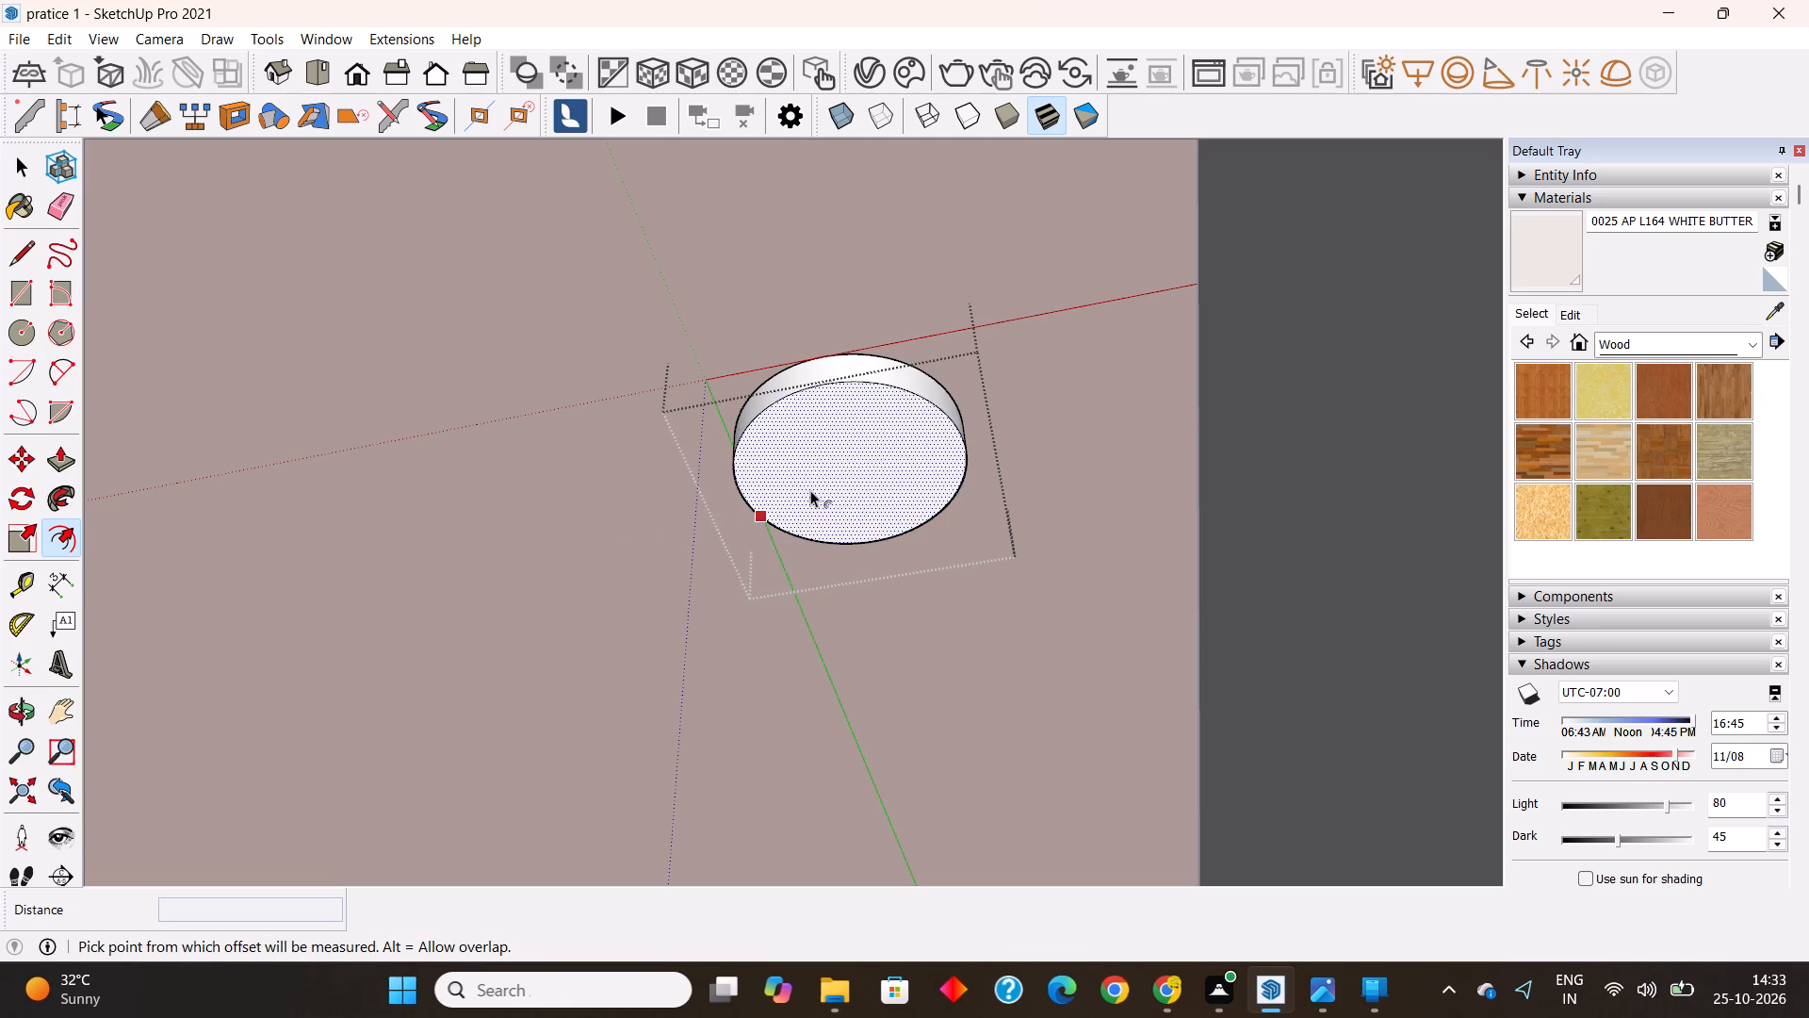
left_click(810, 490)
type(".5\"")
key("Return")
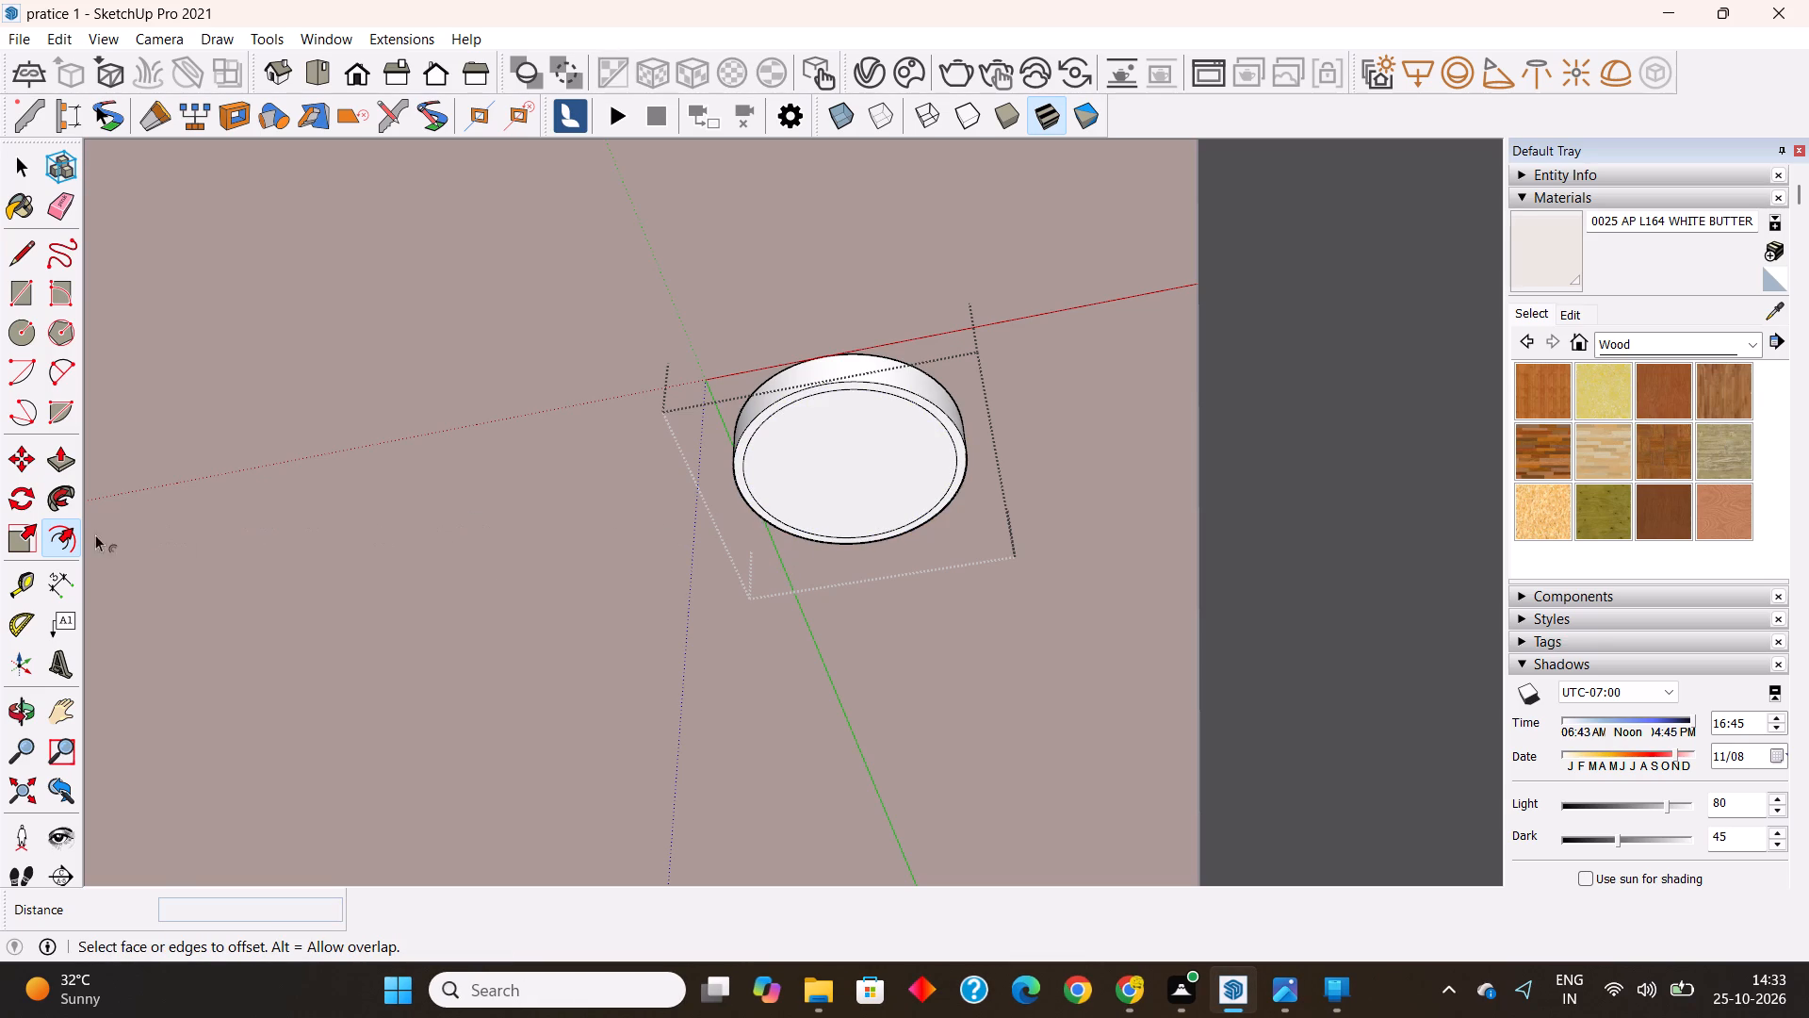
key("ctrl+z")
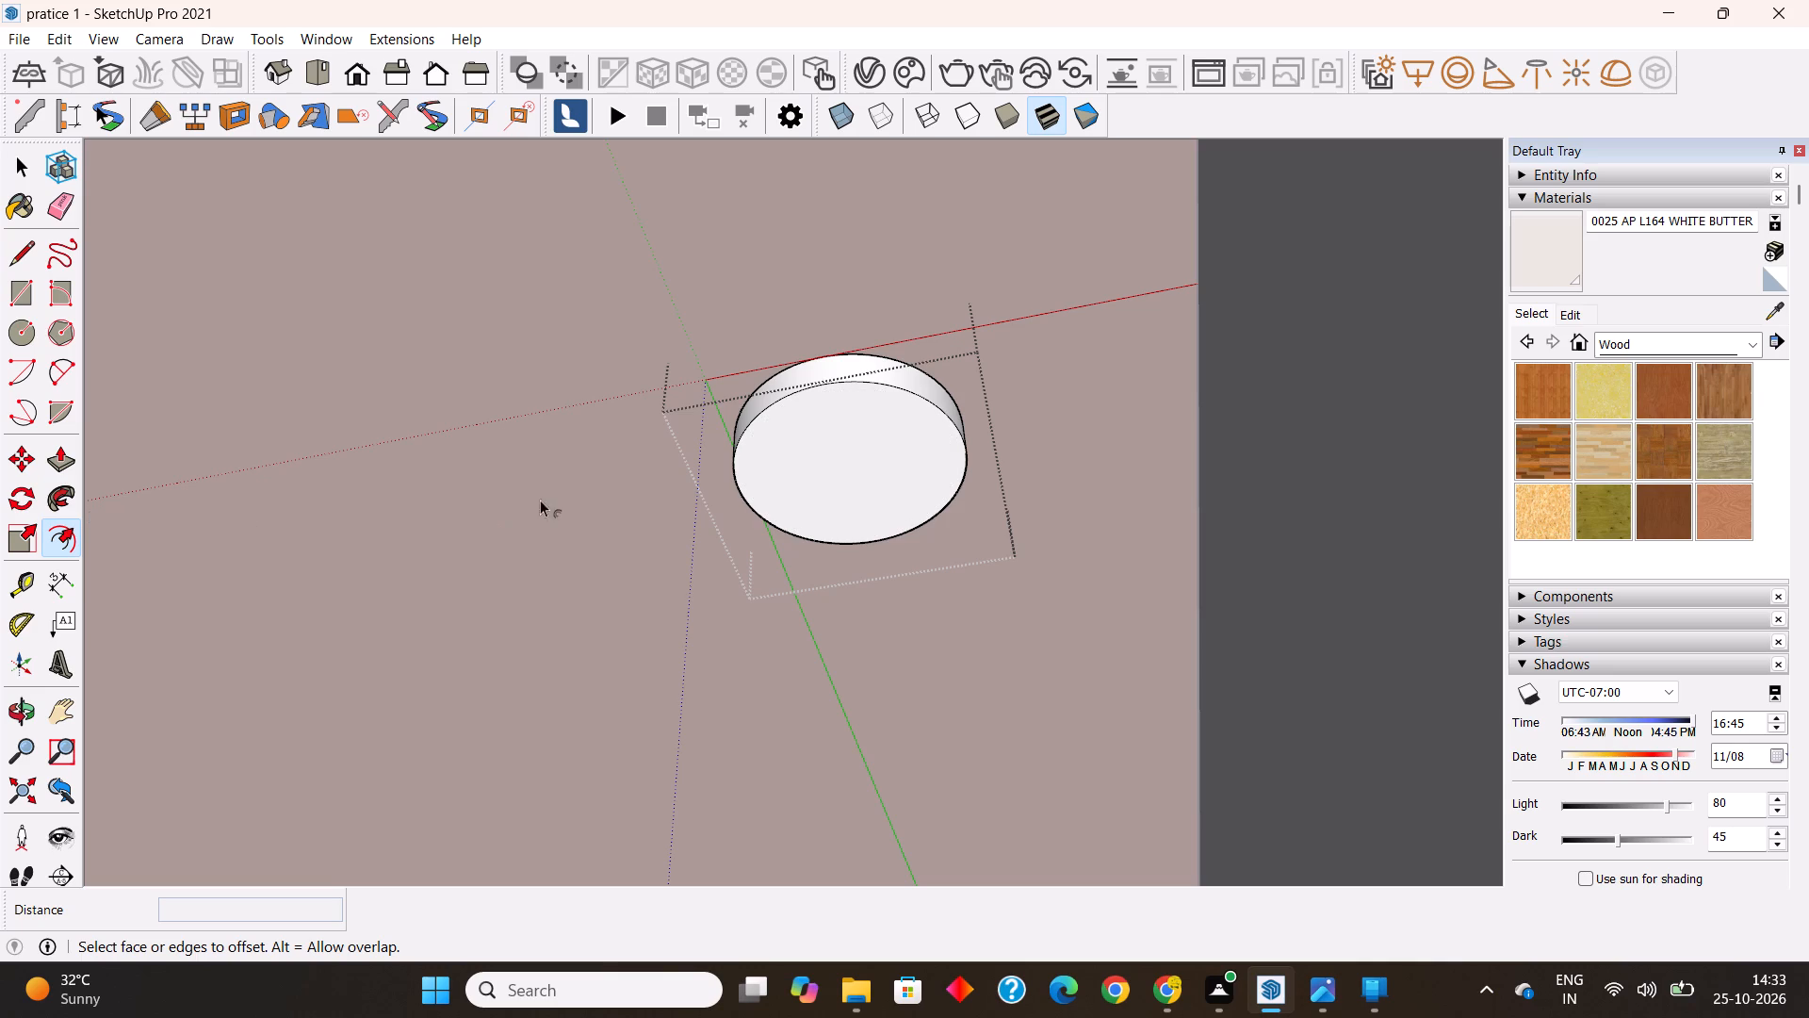
Offset the edge of the round light's bottom face inward by 1".
left_click(877, 487)
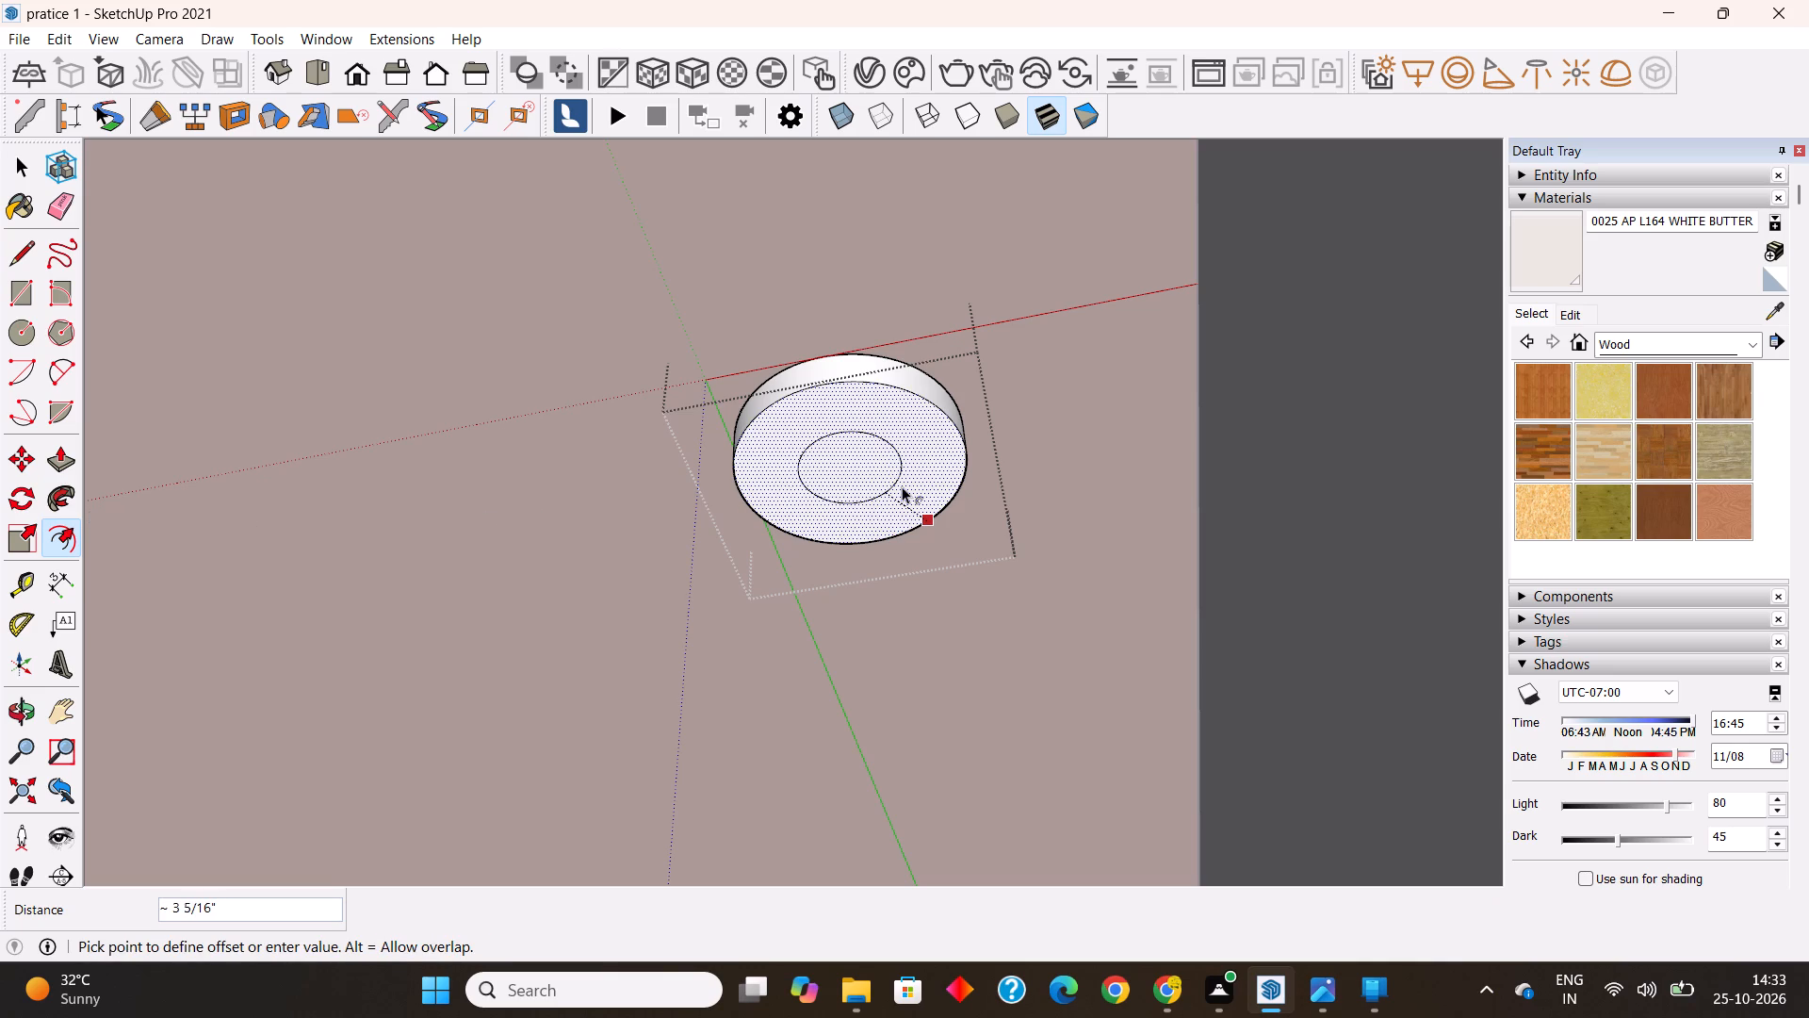
type("1\"")
key("Return")
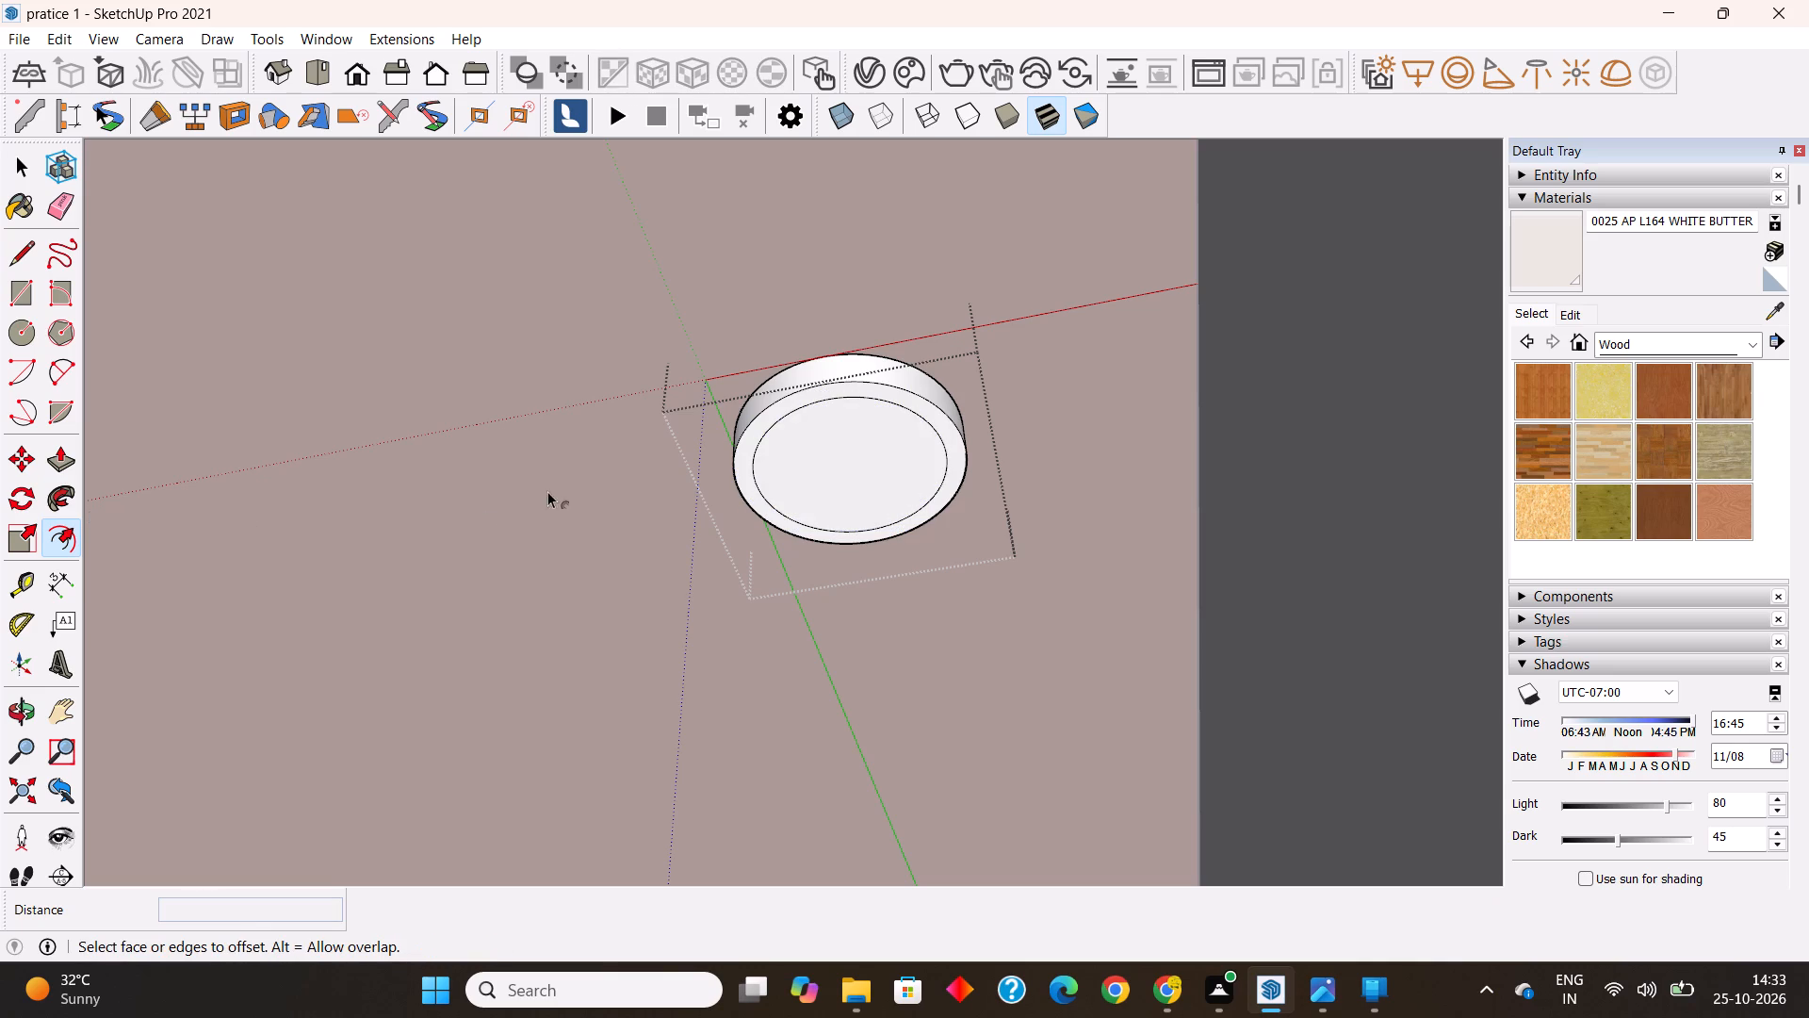
Push the inner circular face 1" into the light's body, leaving a raised rim.
left_click(65, 456)
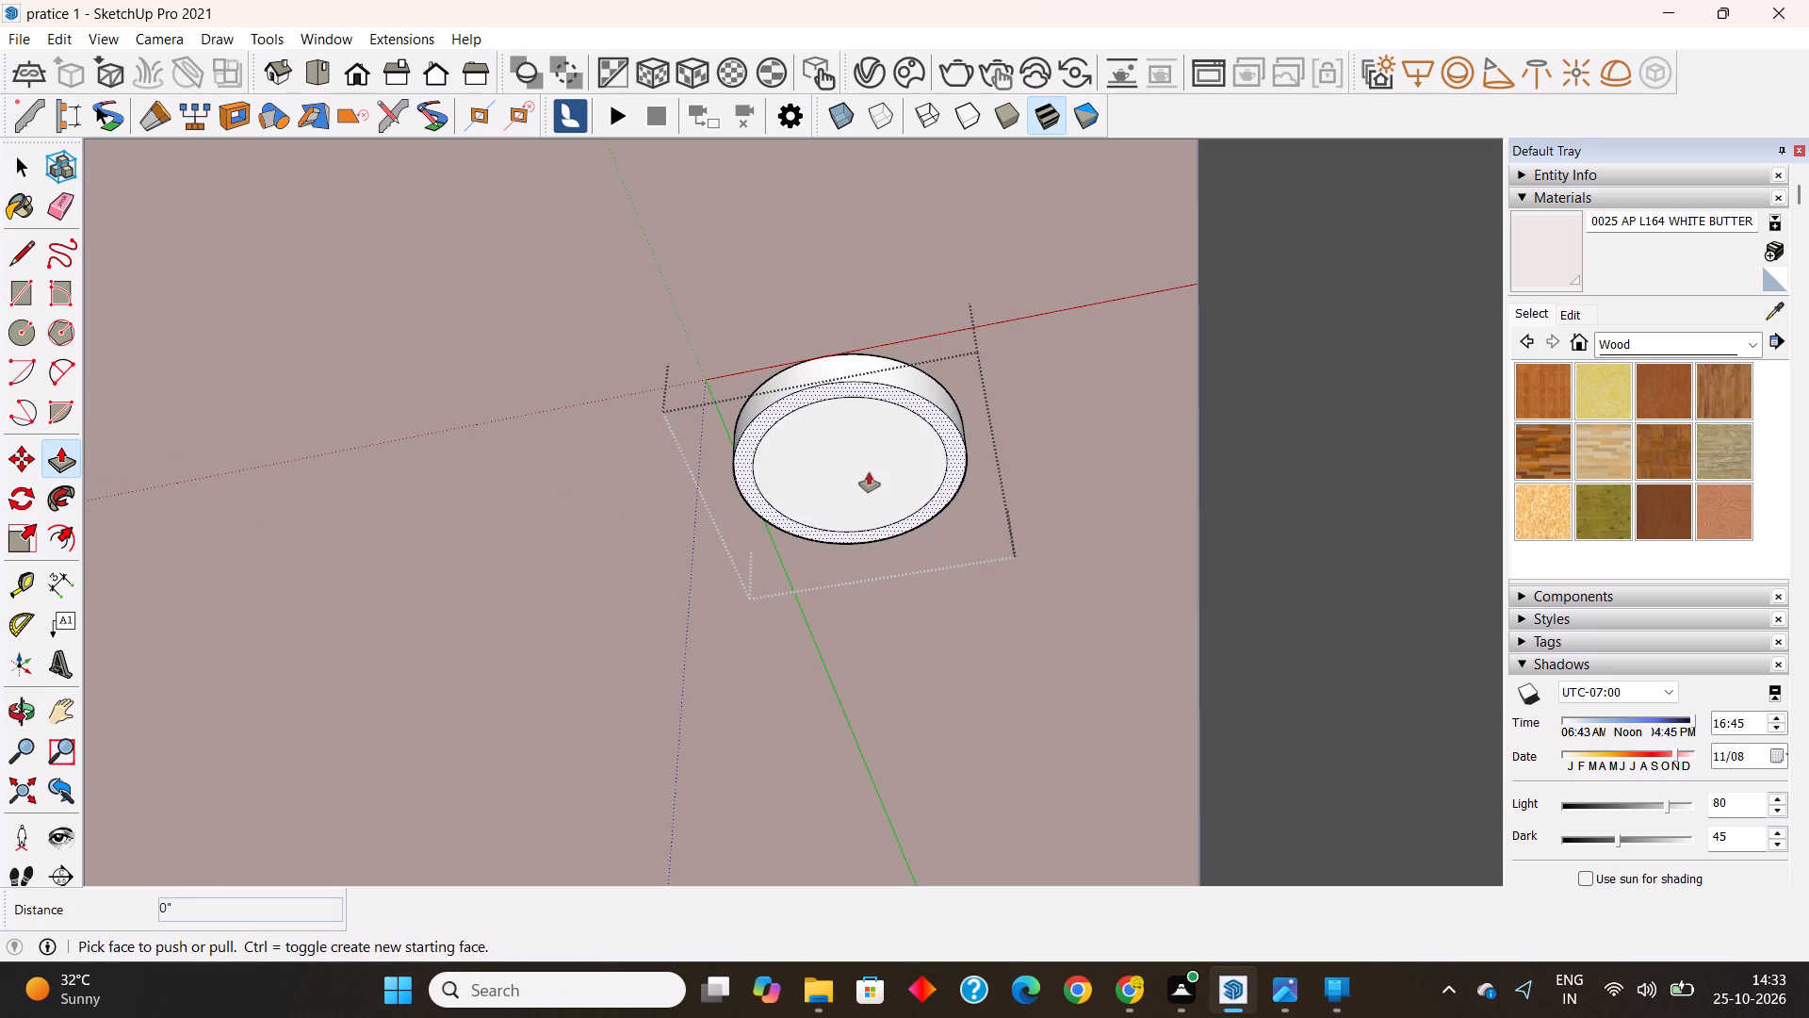
left_click(872, 471)
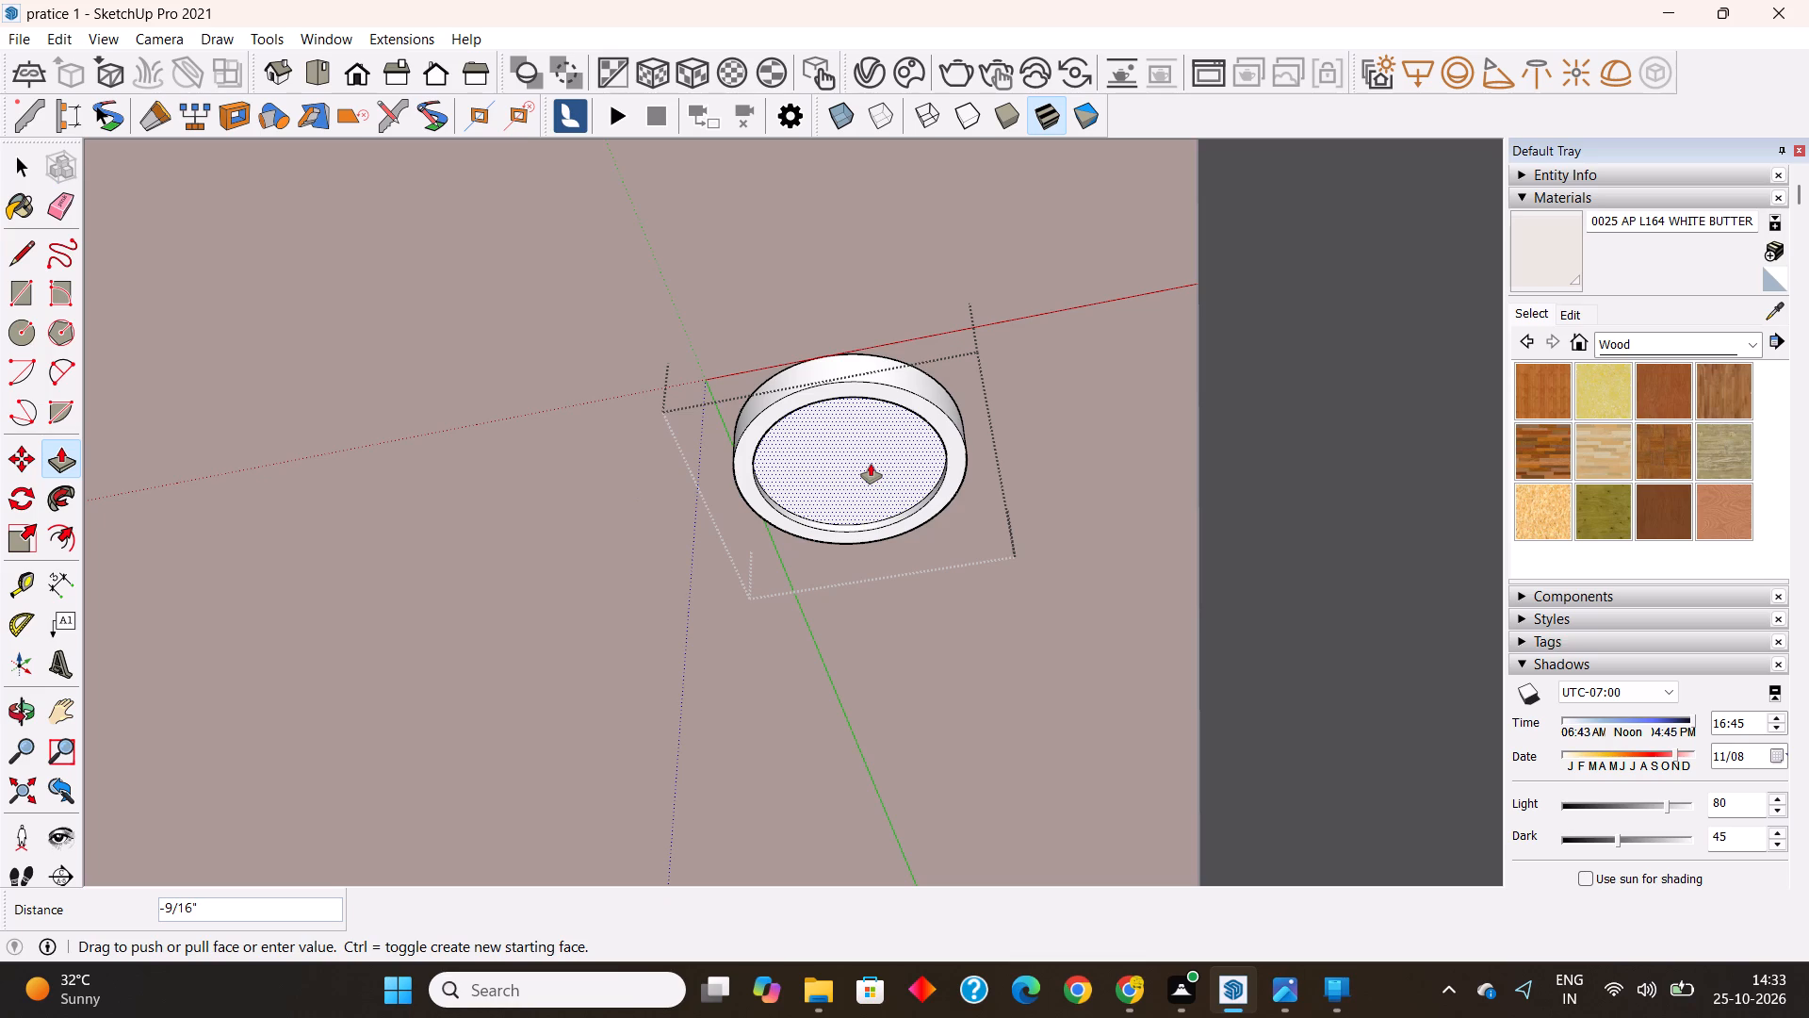
type("1\"")
key("Return")
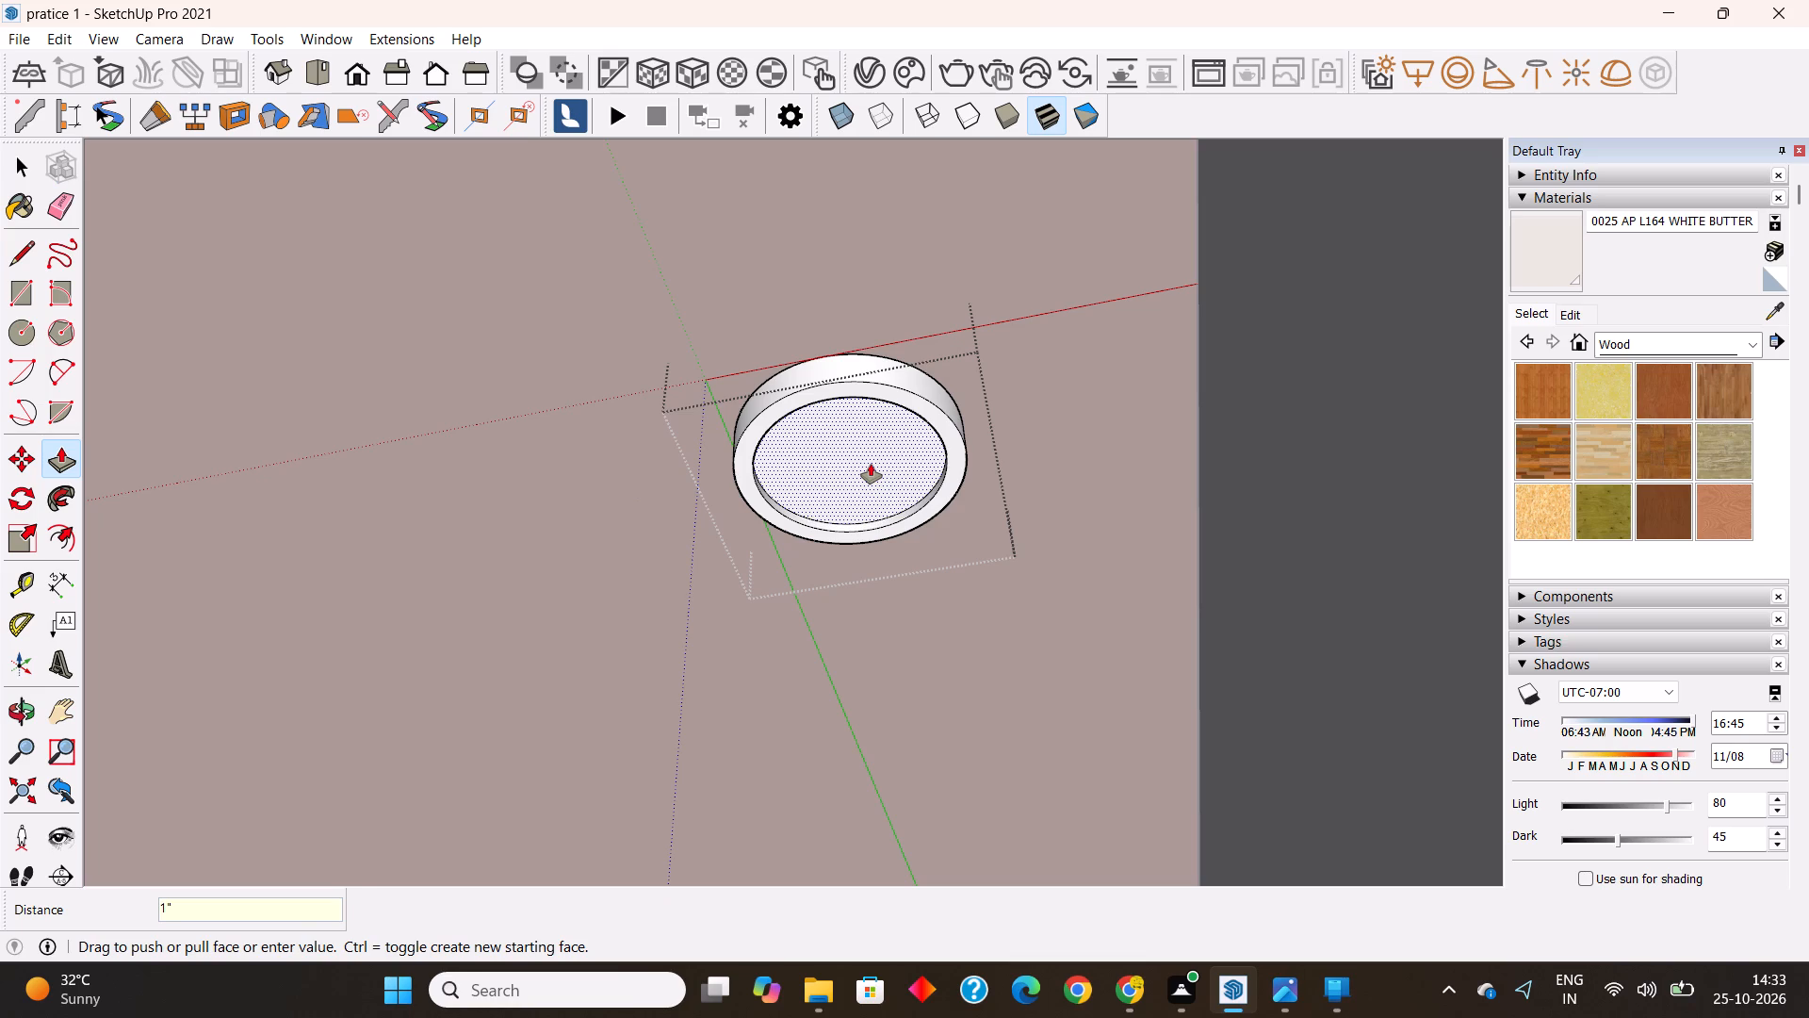
Group the recessed circular face with its edges, convert the group to a V-Ray mesh light, and leave the fixture's editing context.
key("space")
double_click(861, 456)
right_click(861, 456)
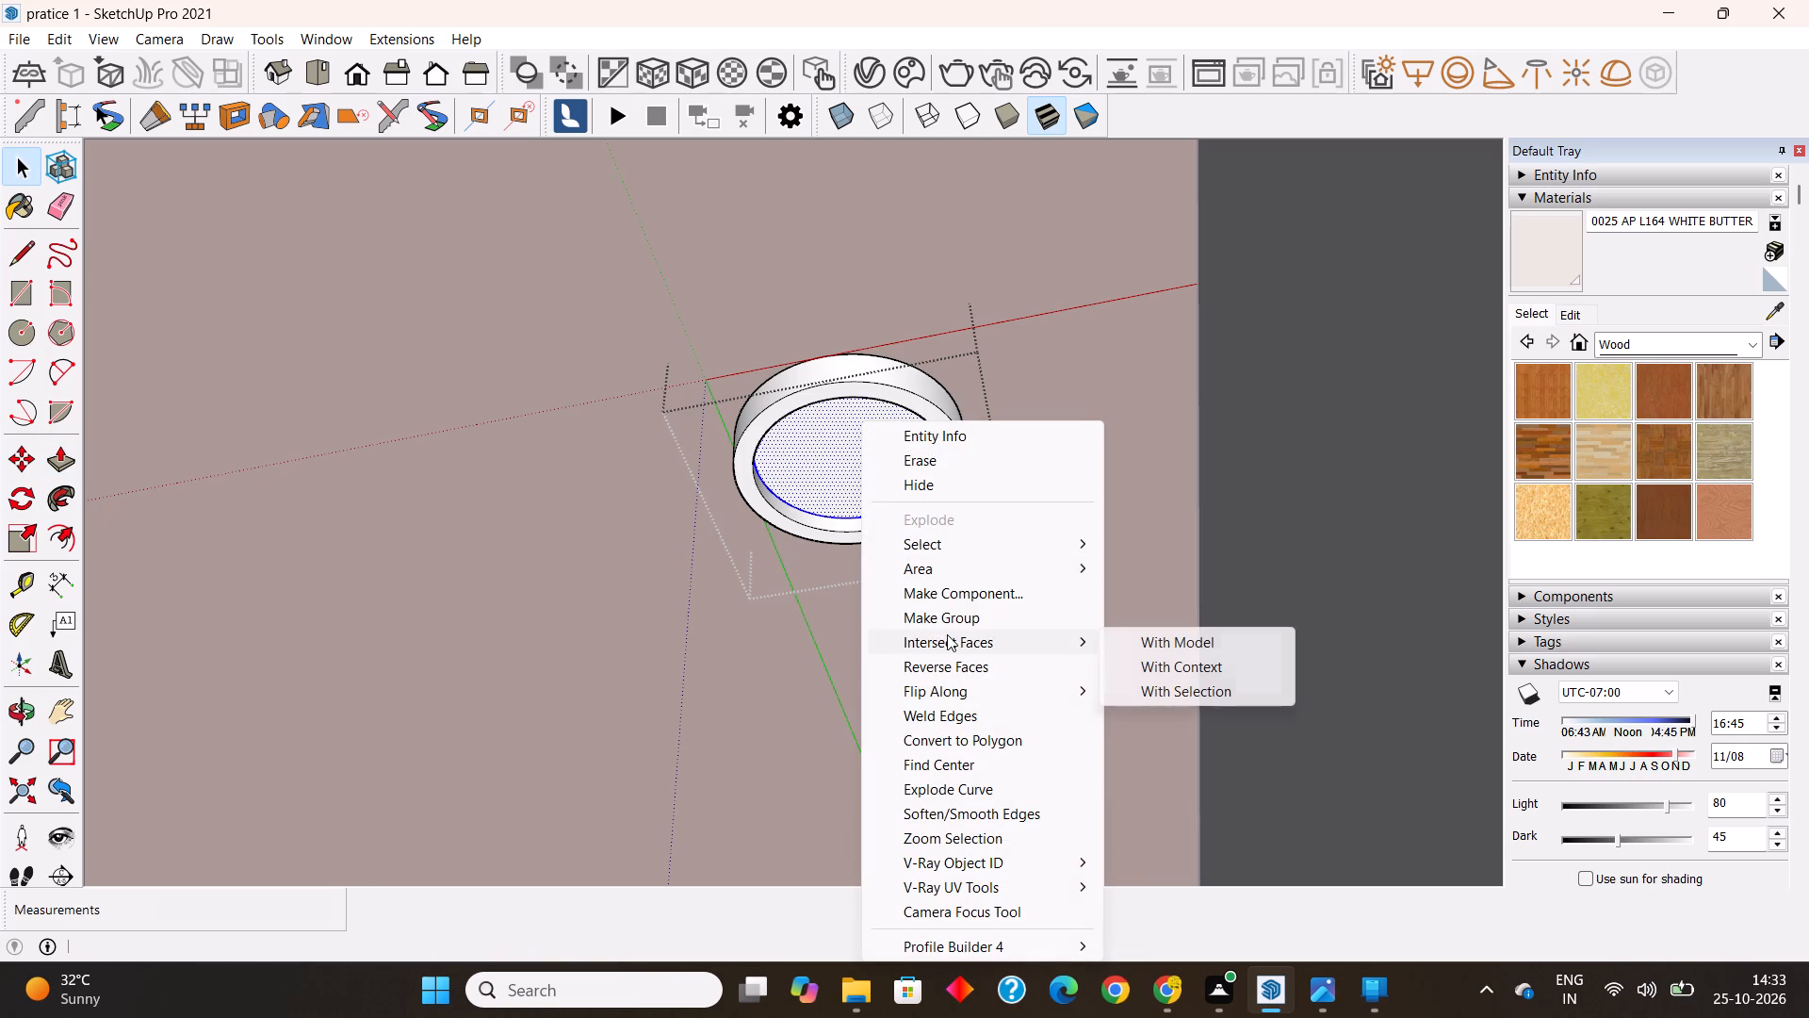
left_click(945, 617)
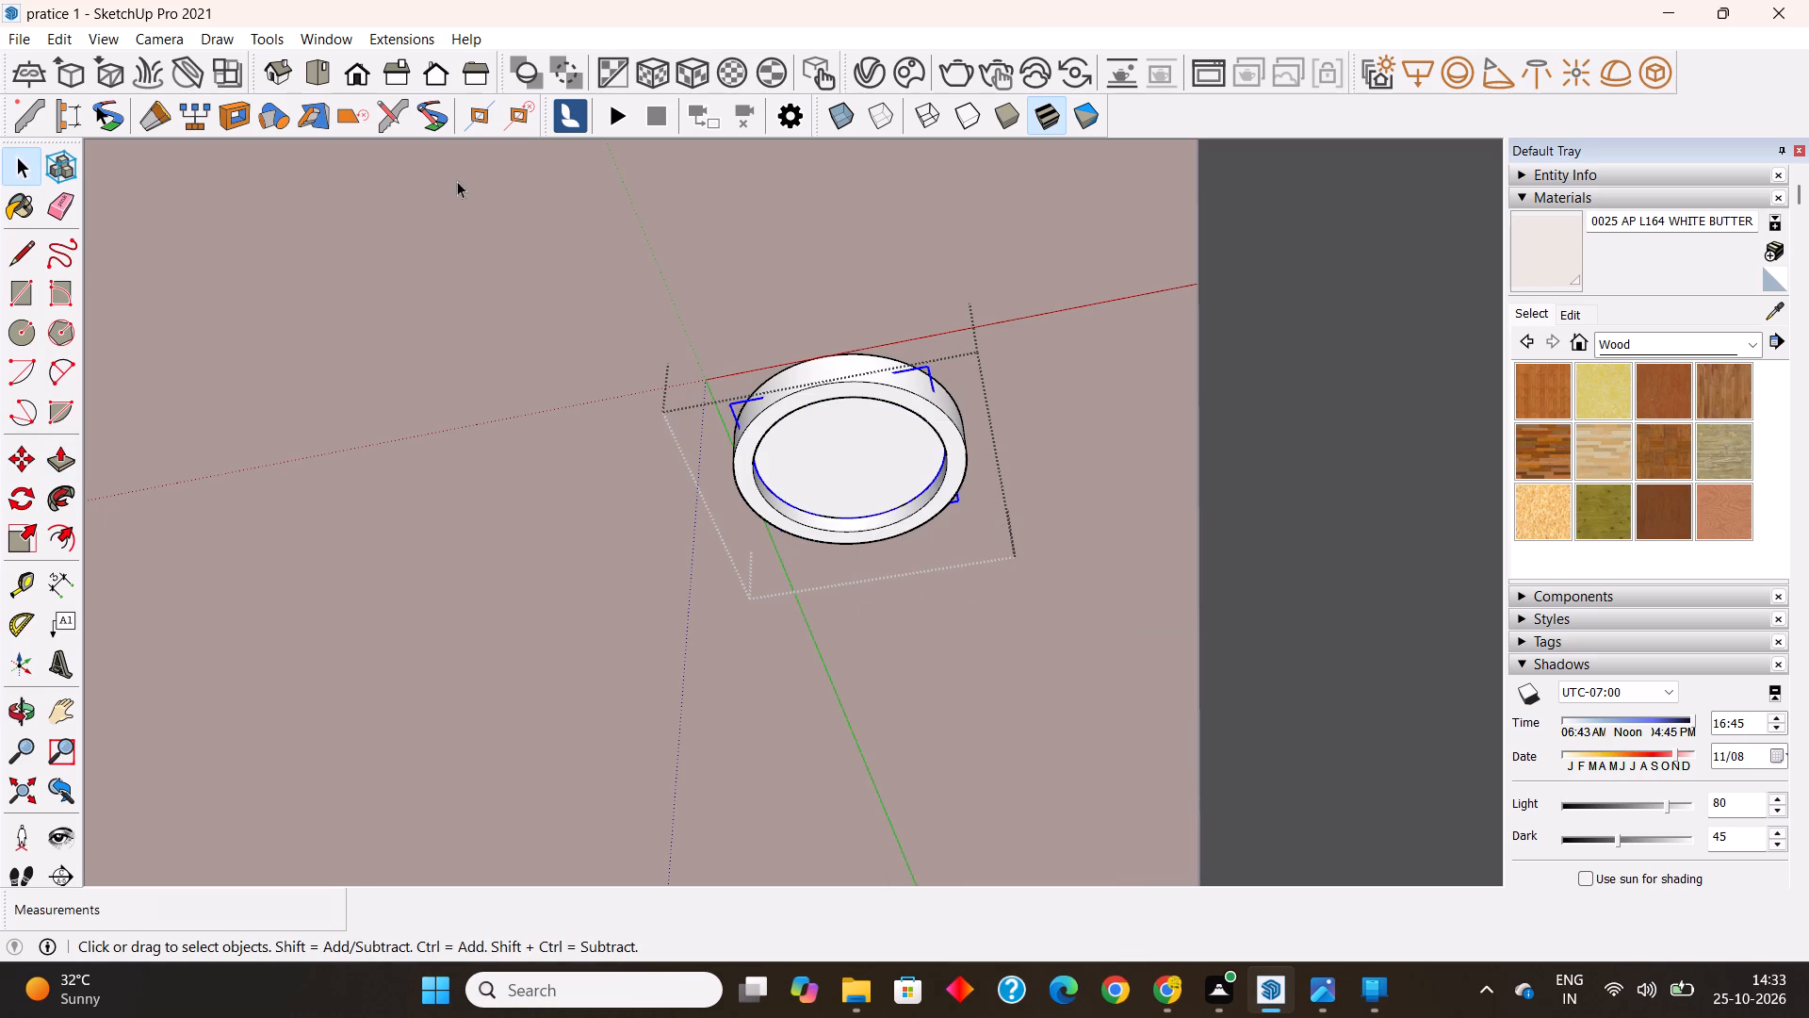
left_click(1663, 66)
scroll(751, 554, "down", 7)
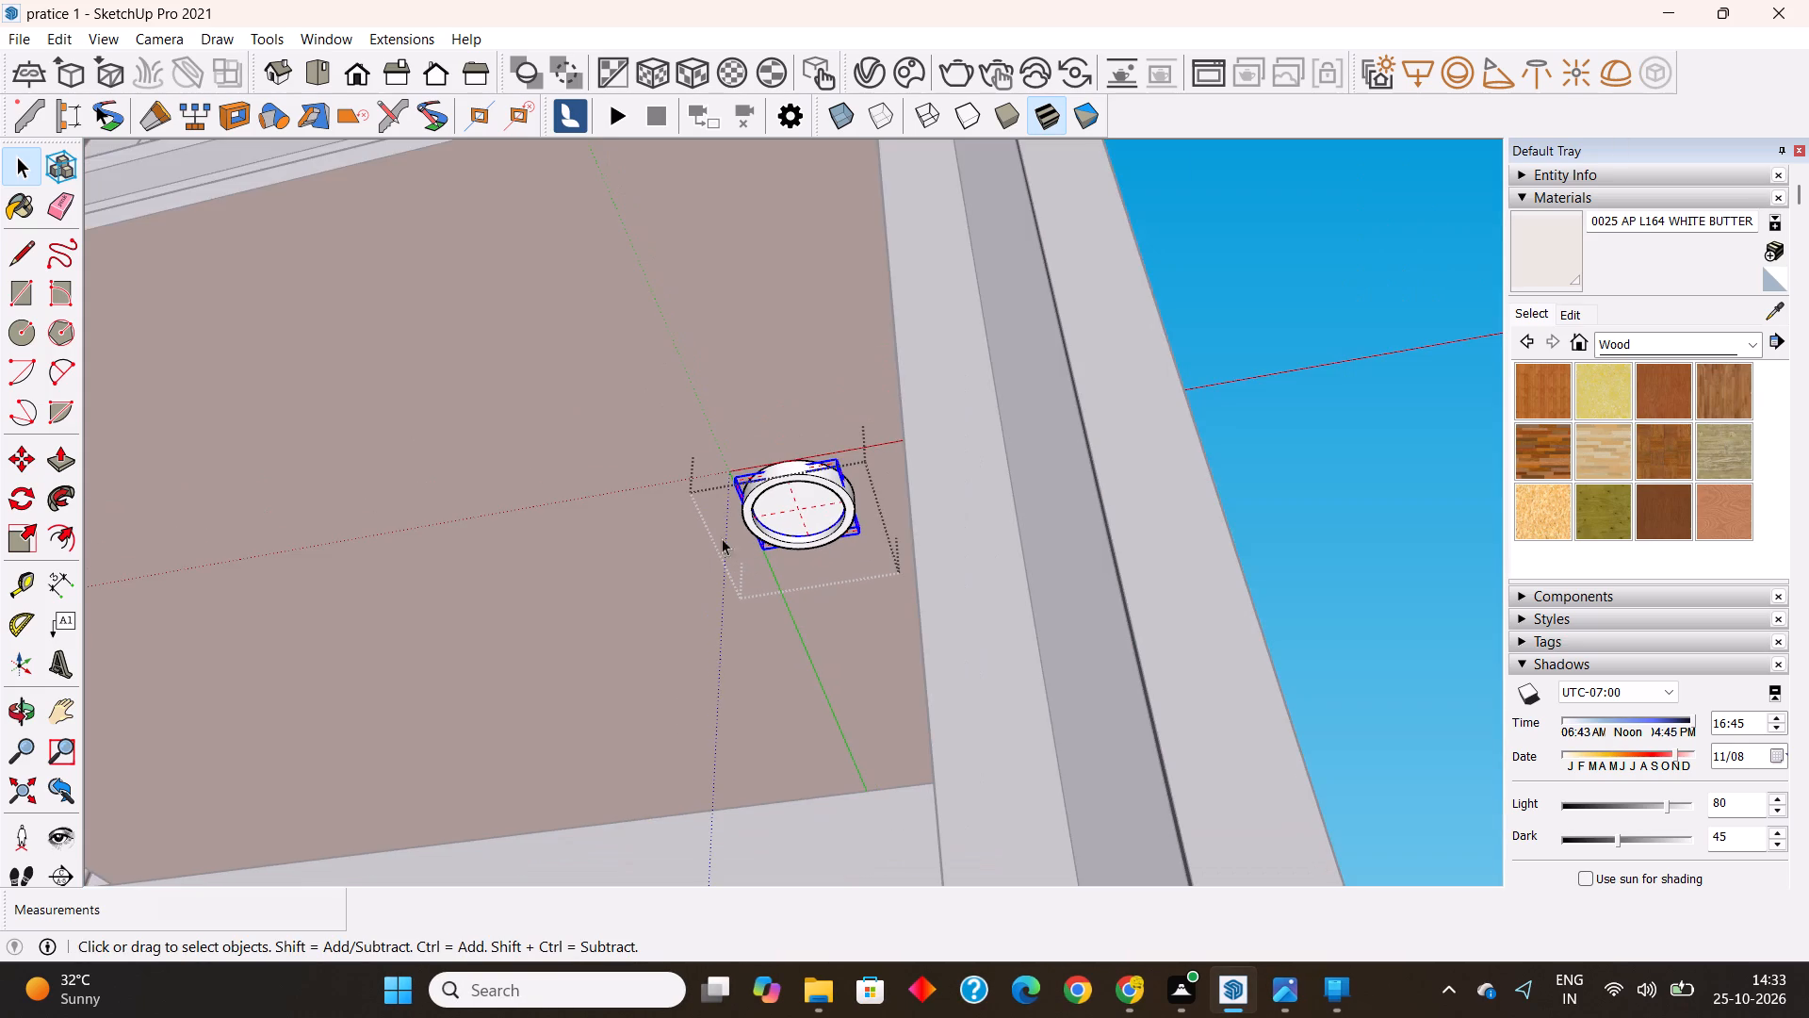
left_click(672, 505)
key("Escape")
Copy the finished round light about 6' 4" across the wooden ceiling toward the vertical slats.
left_click(806, 499)
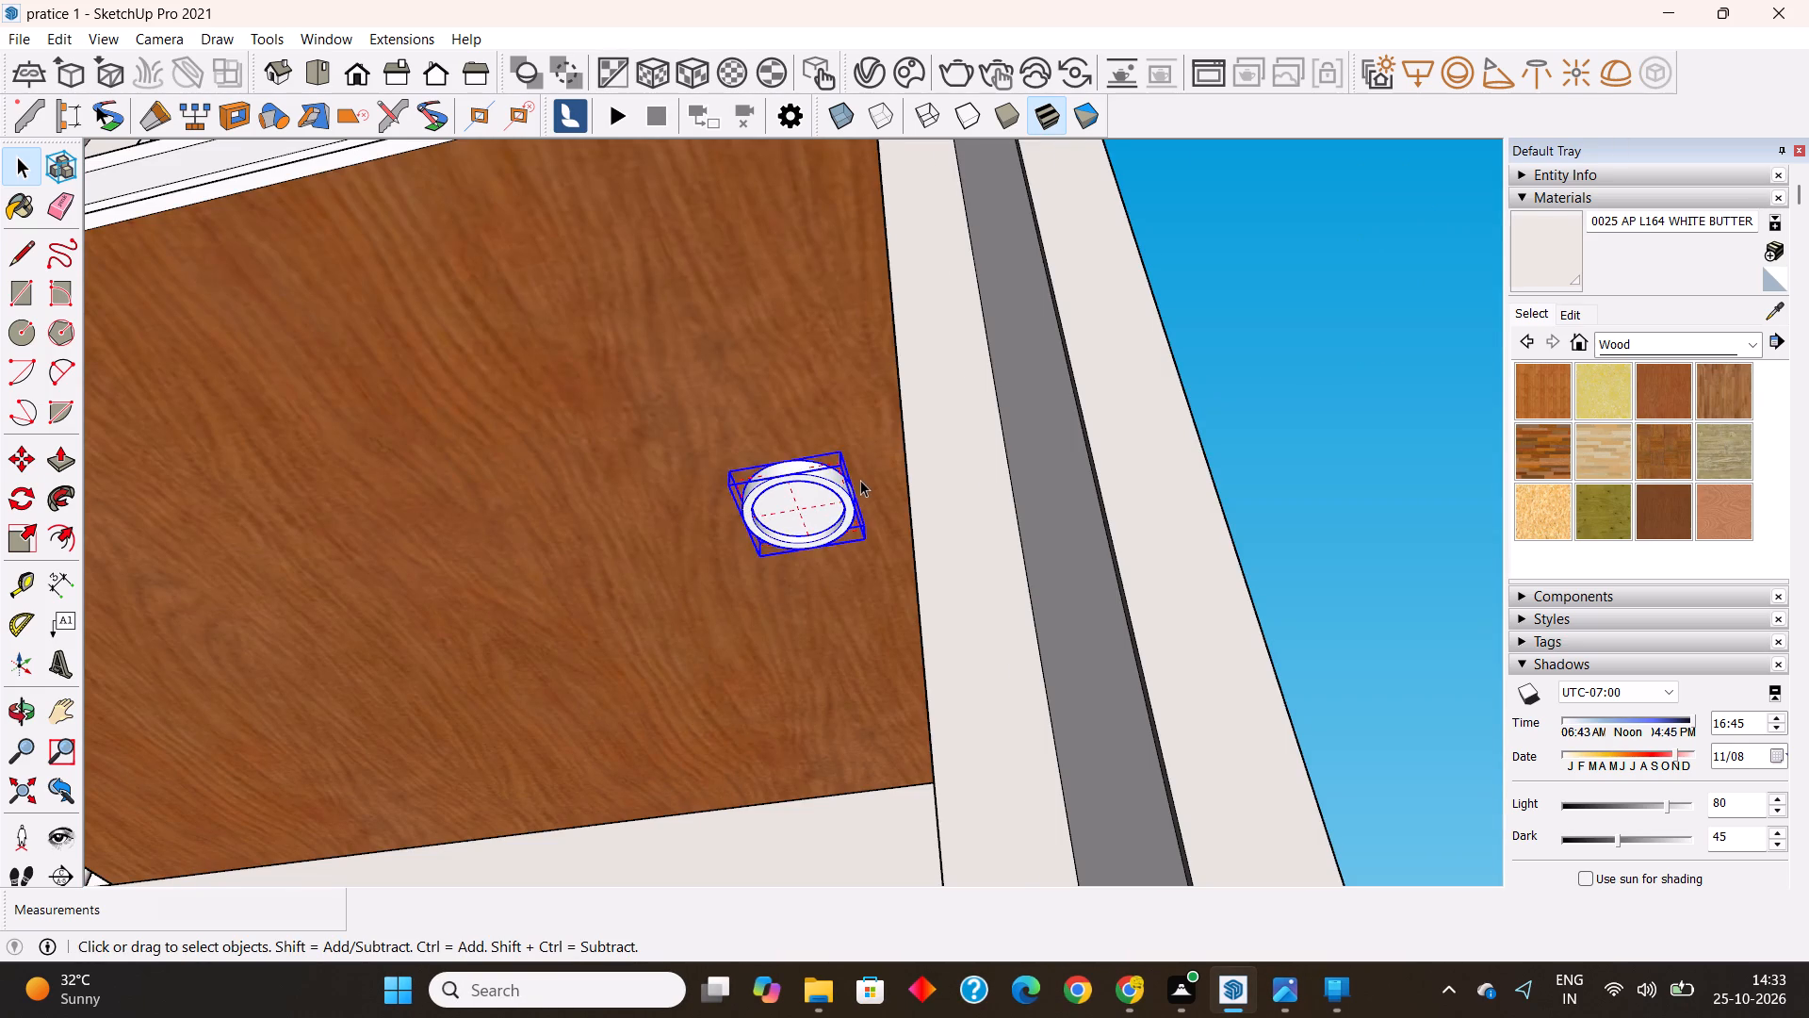
scroll(860, 480, "down", 5)
middle_click_drag(759, 559, 852, 542)
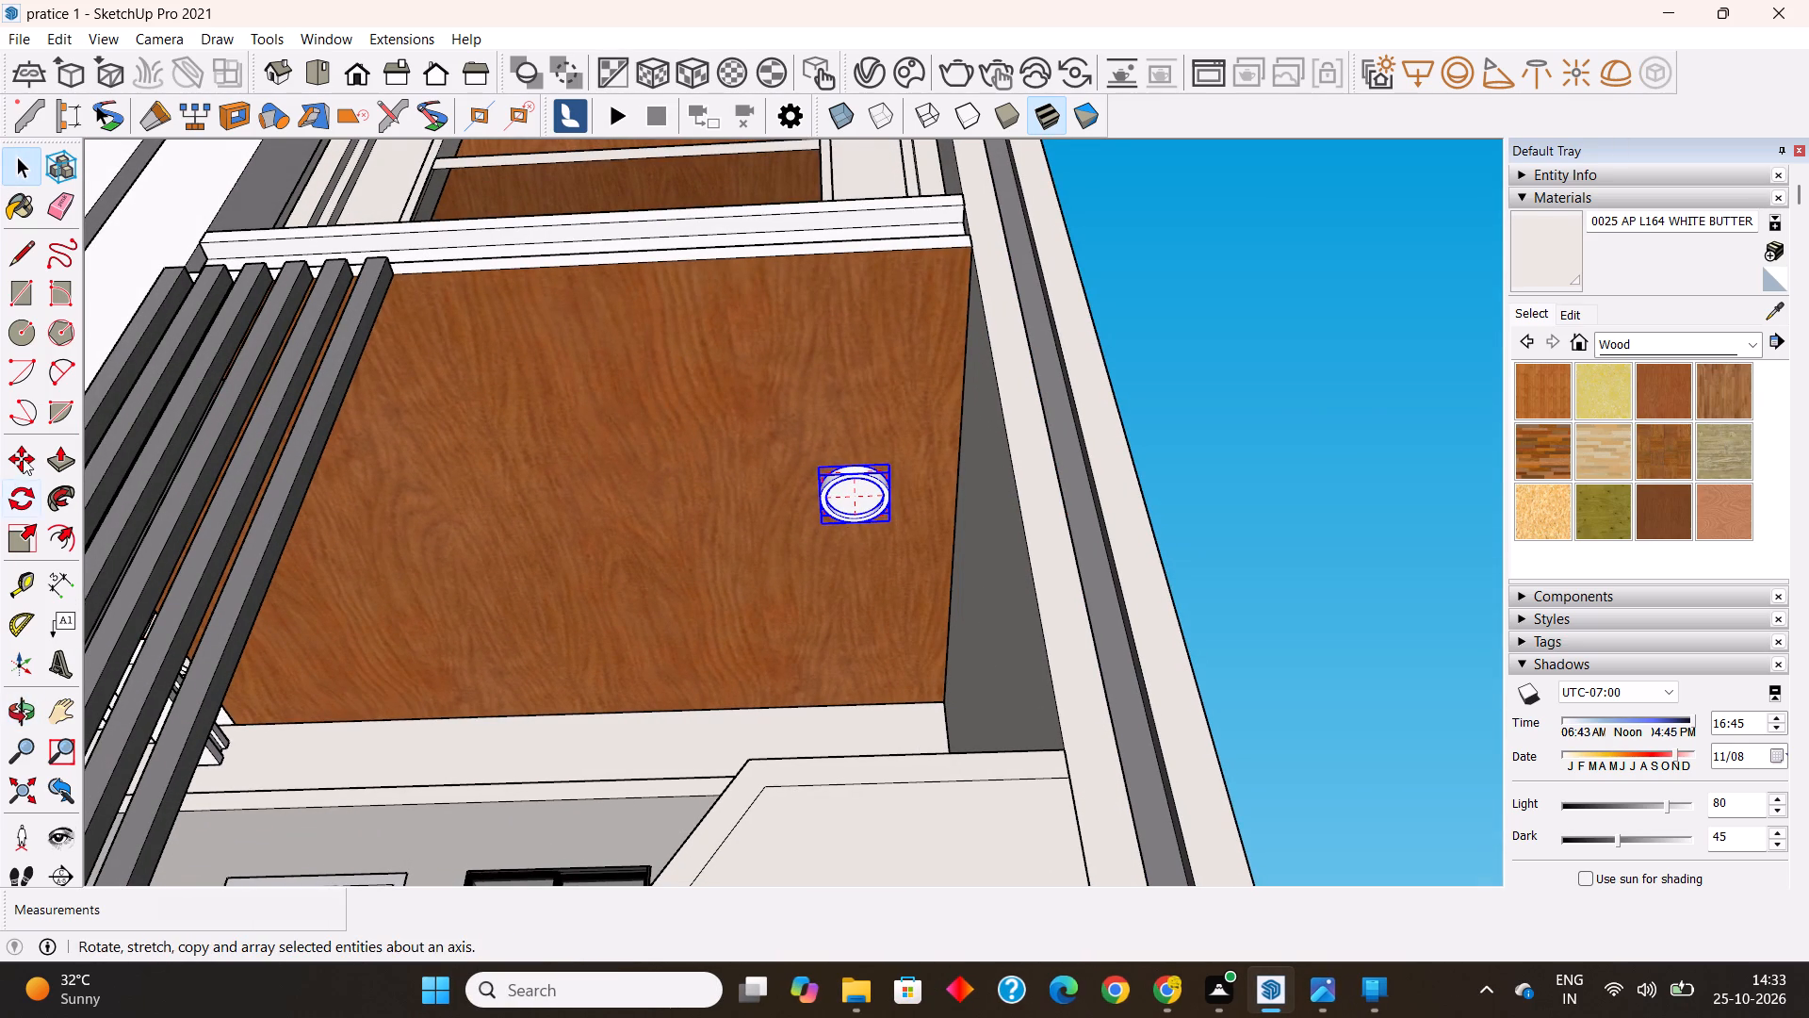
left_click(25, 453)
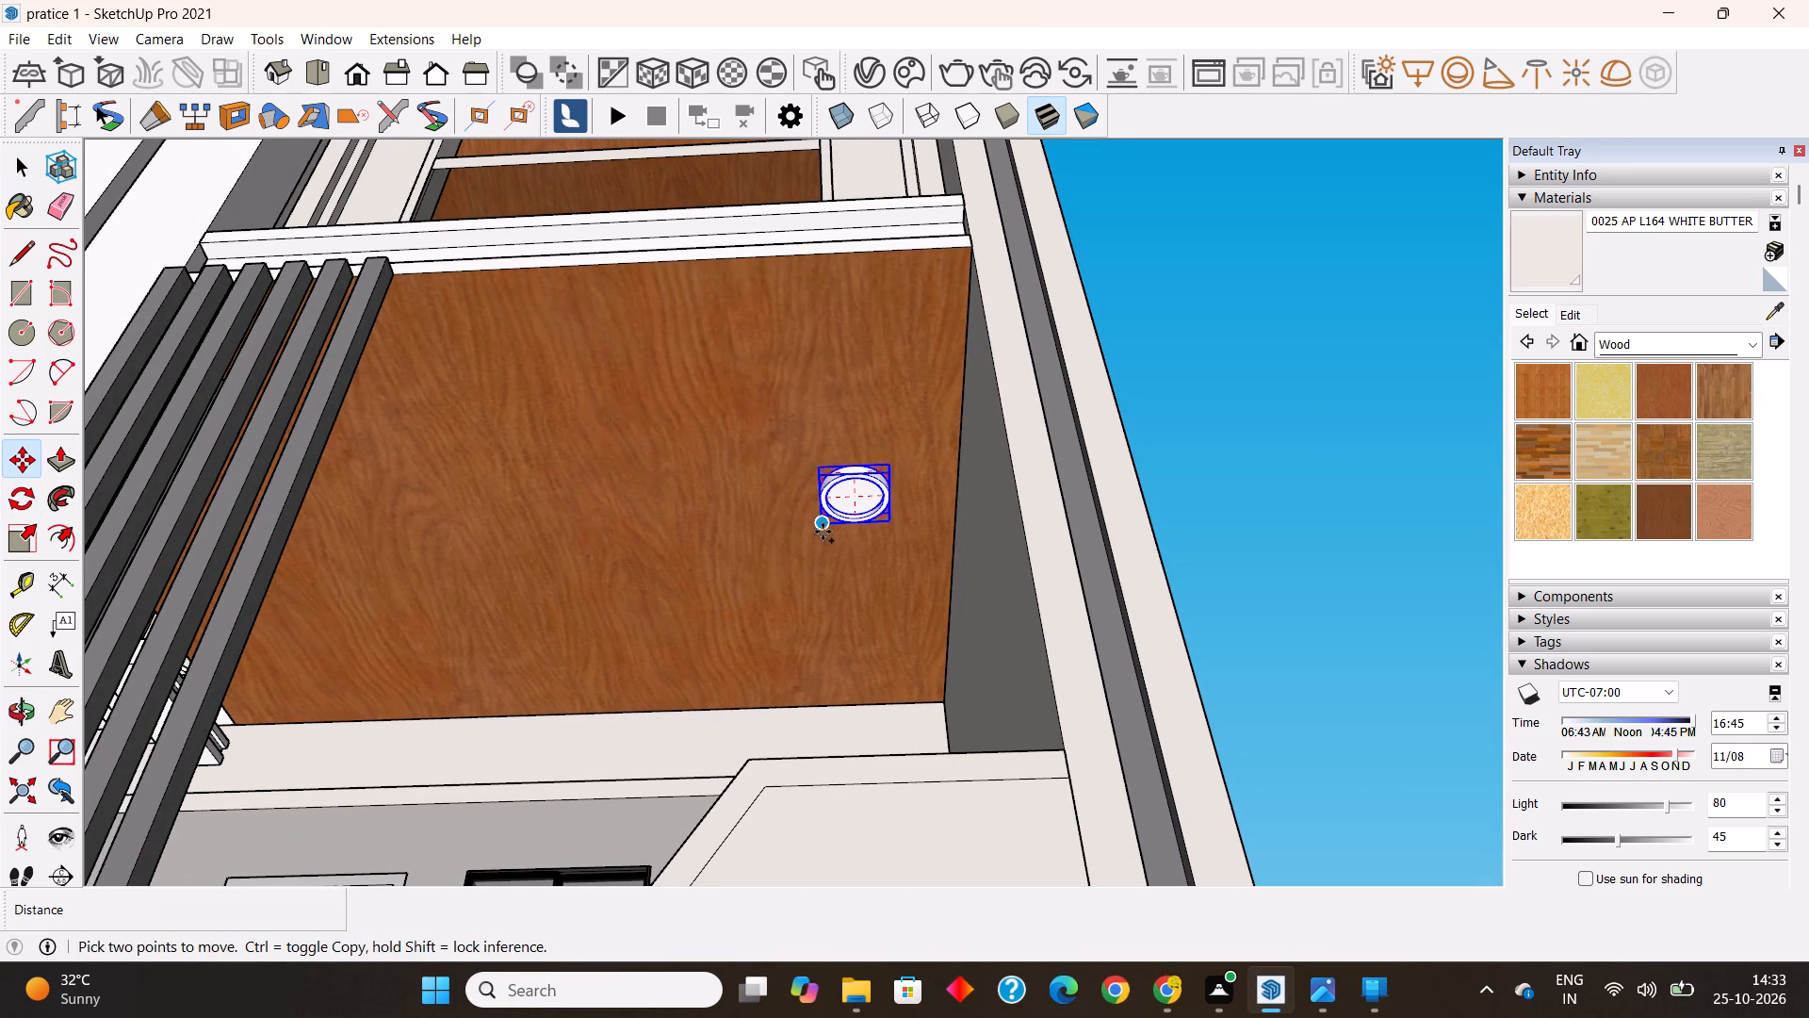
left_click_drag(823, 532, 810, 533)
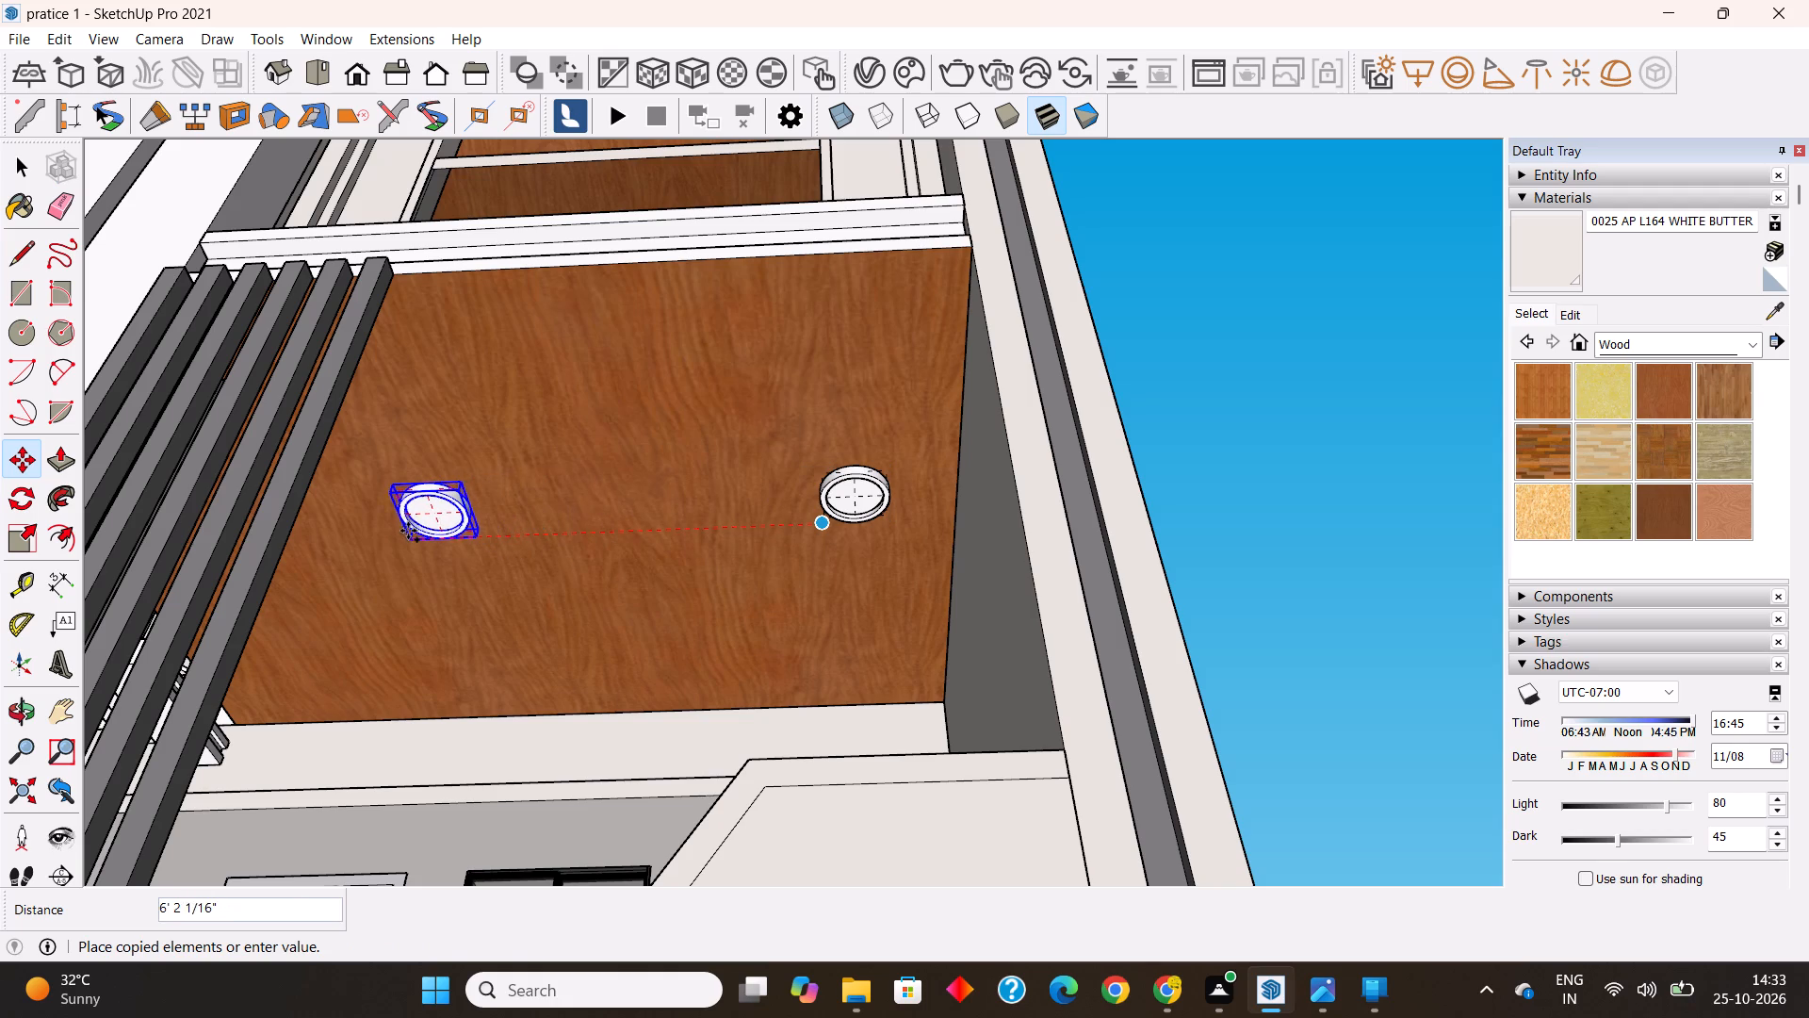
left_click(396, 529)
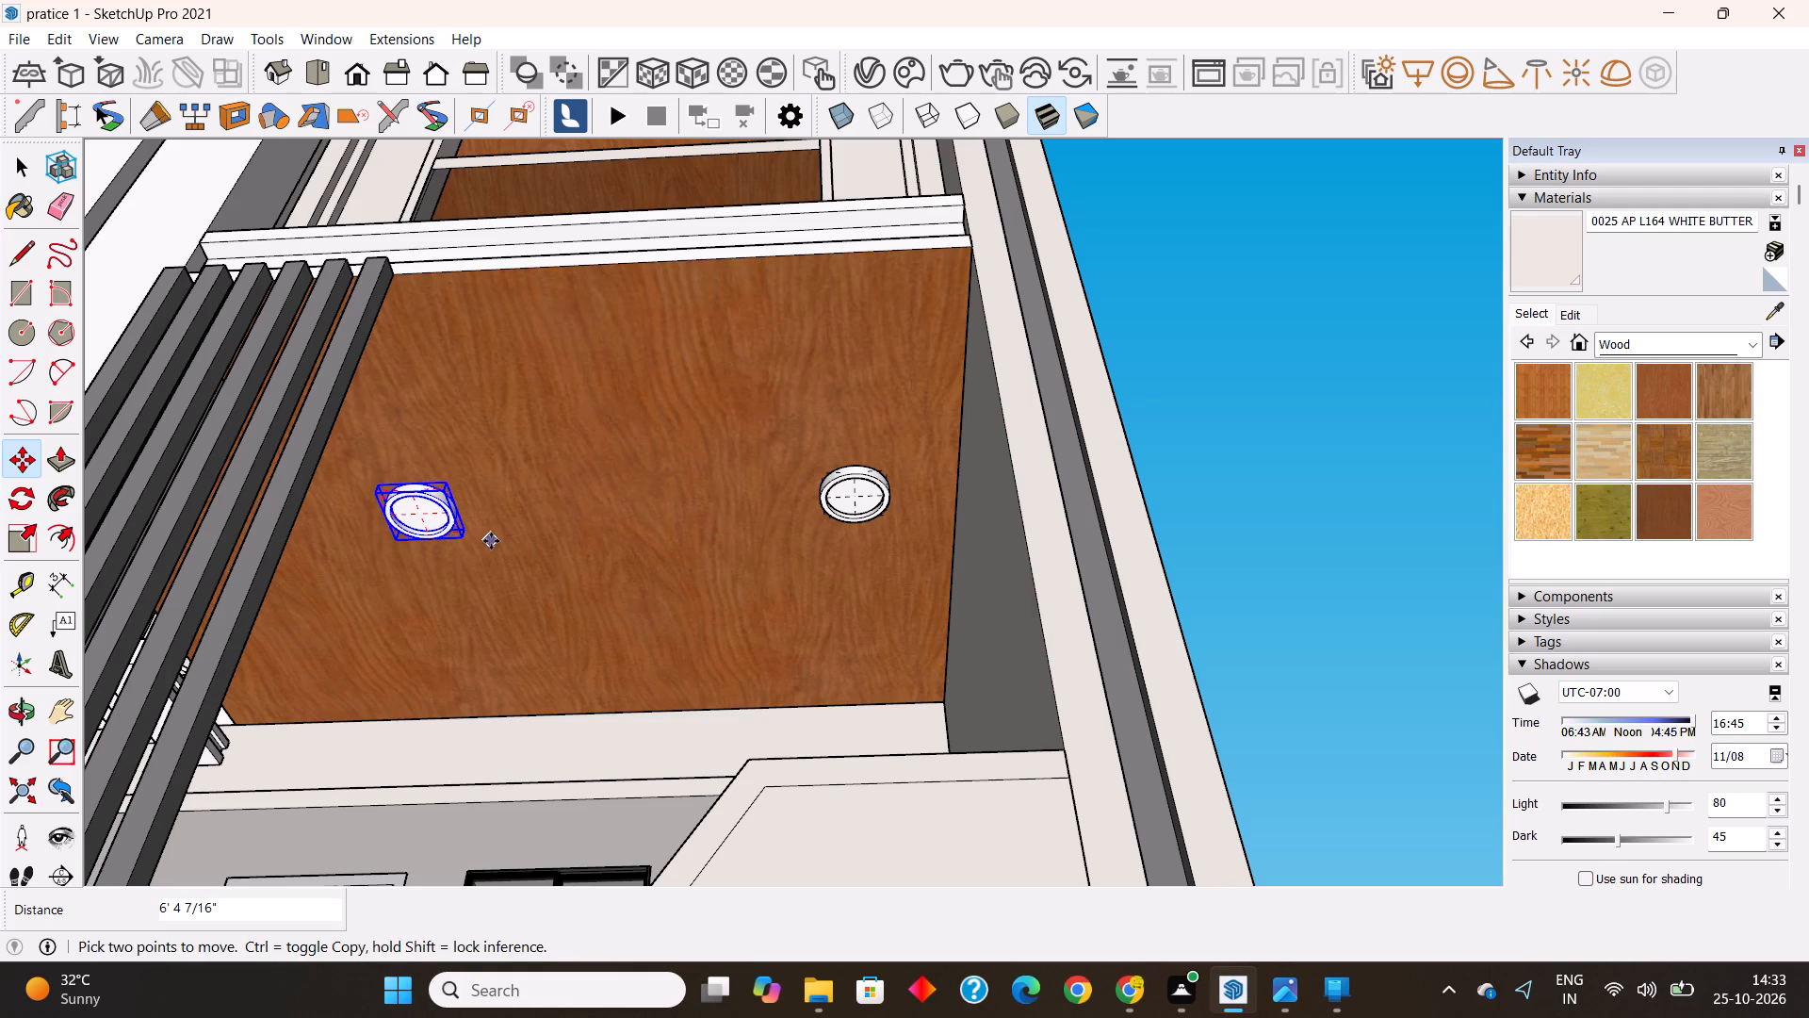
key("space")
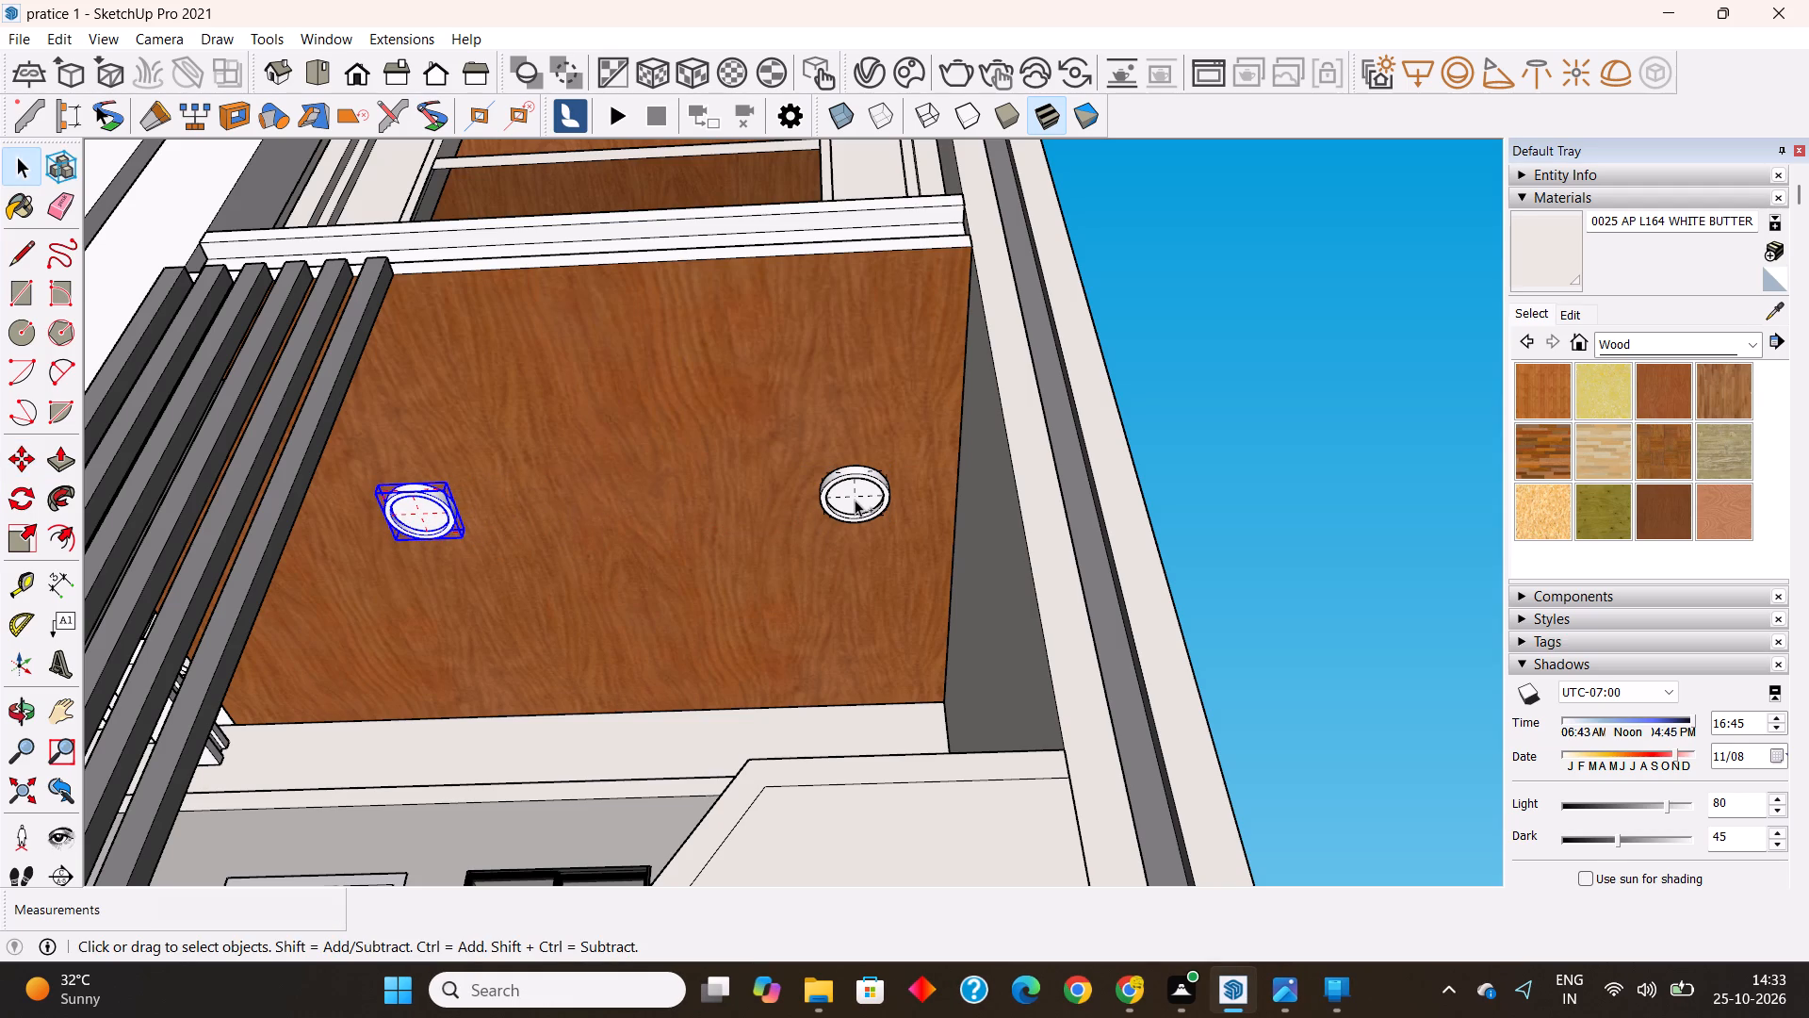
Move both ceiling lights together along the green axis toward the balcony's back wall.
left_click(855, 500, "ctrl")
left_click(28, 463)
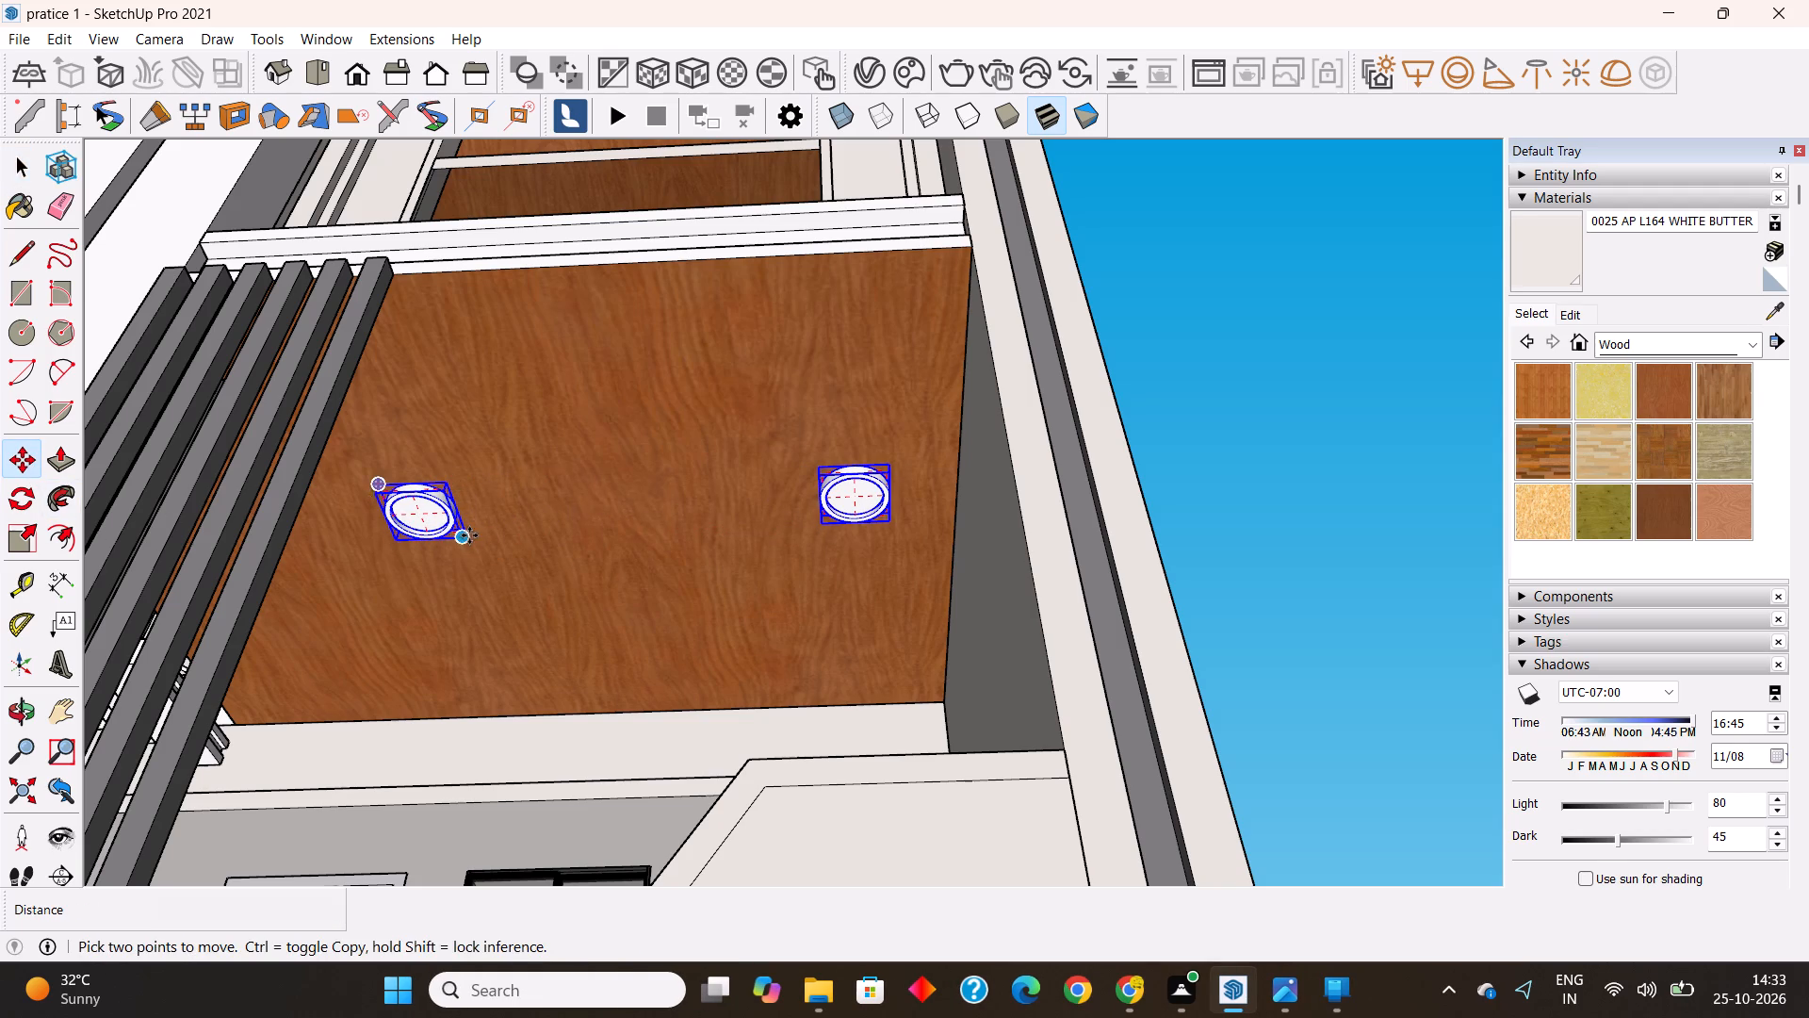
left_click(476, 536)
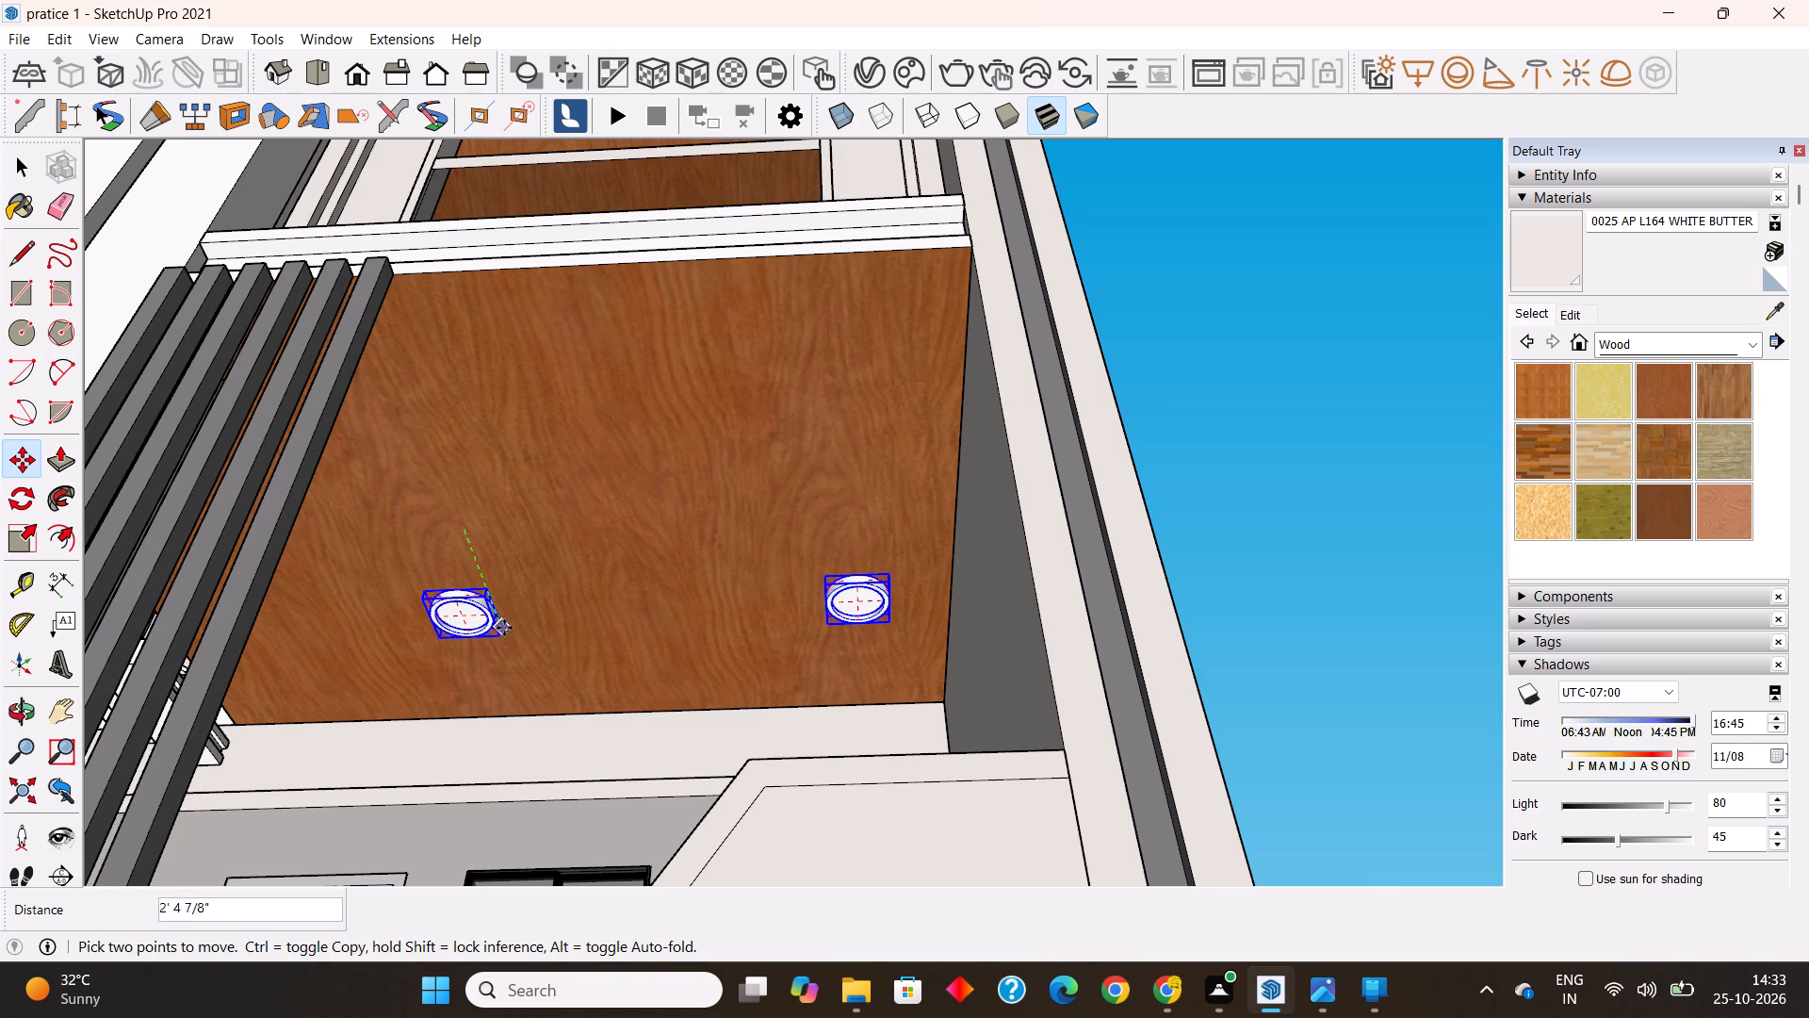
left_click(507, 637)
Copy the pair of lights about 4' 6" toward the front edge of the wooden ceiling.
left_click(507, 637)
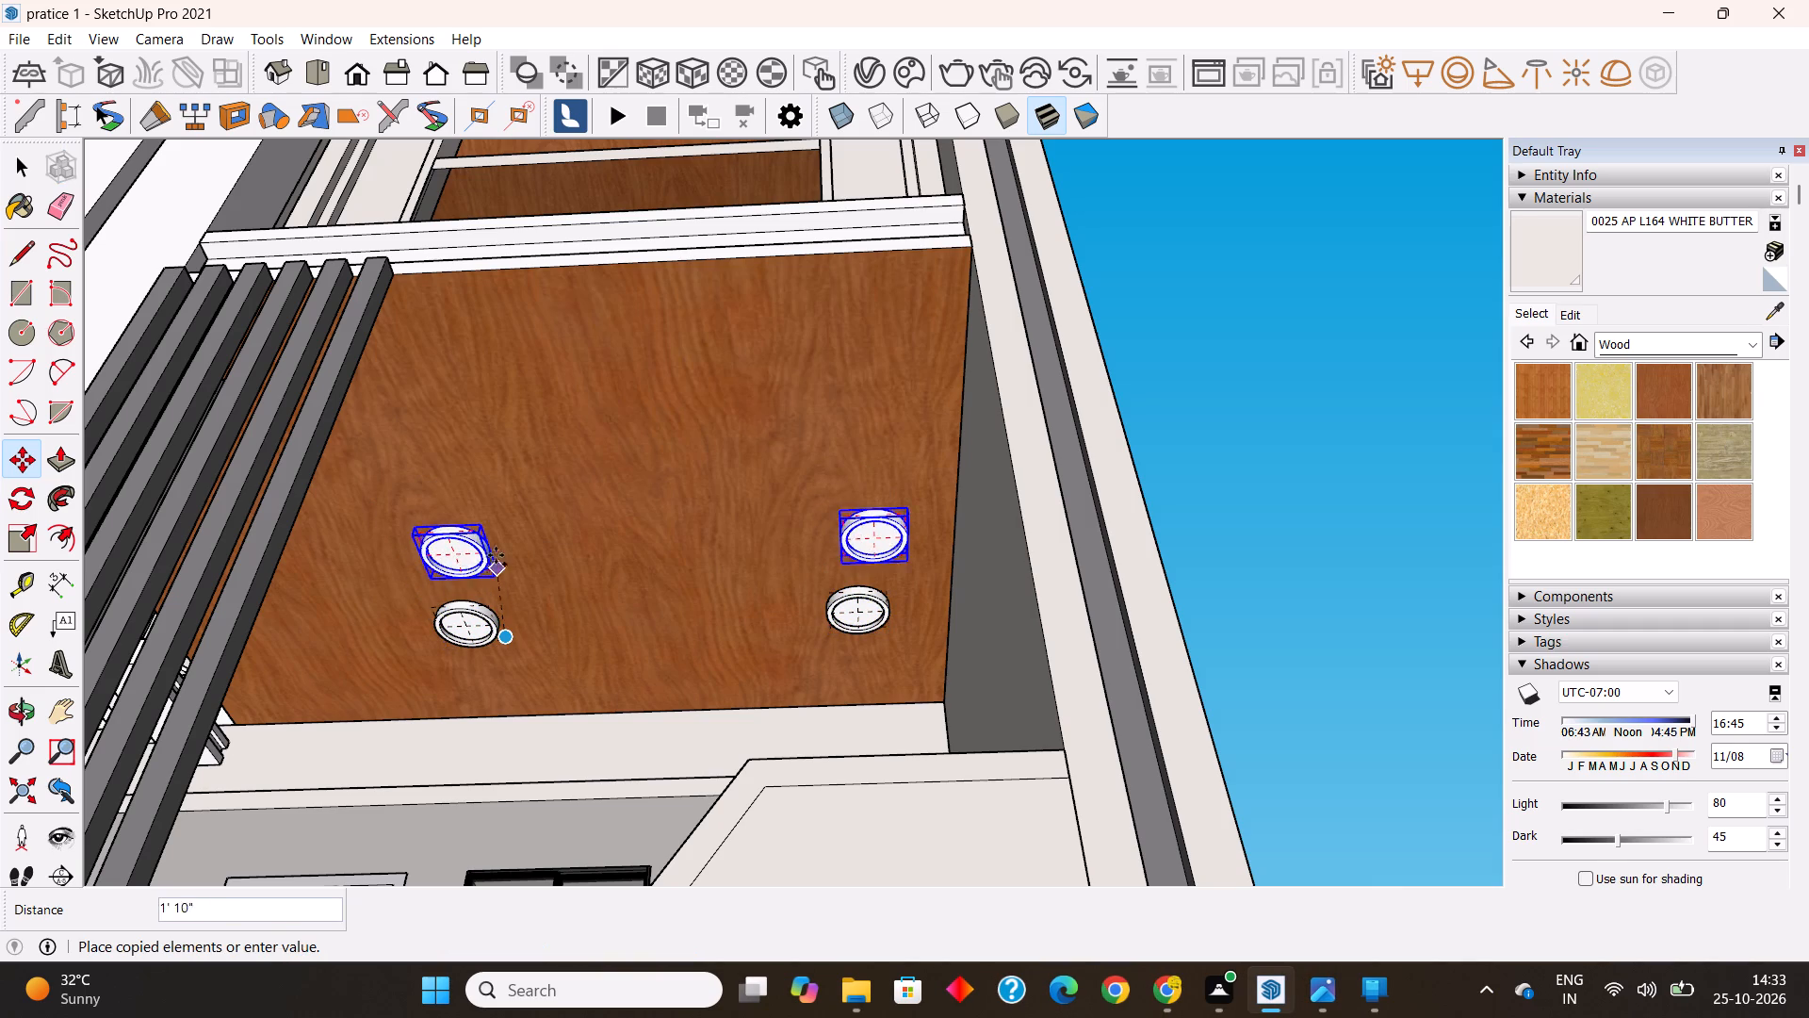
left_click(432, 439)
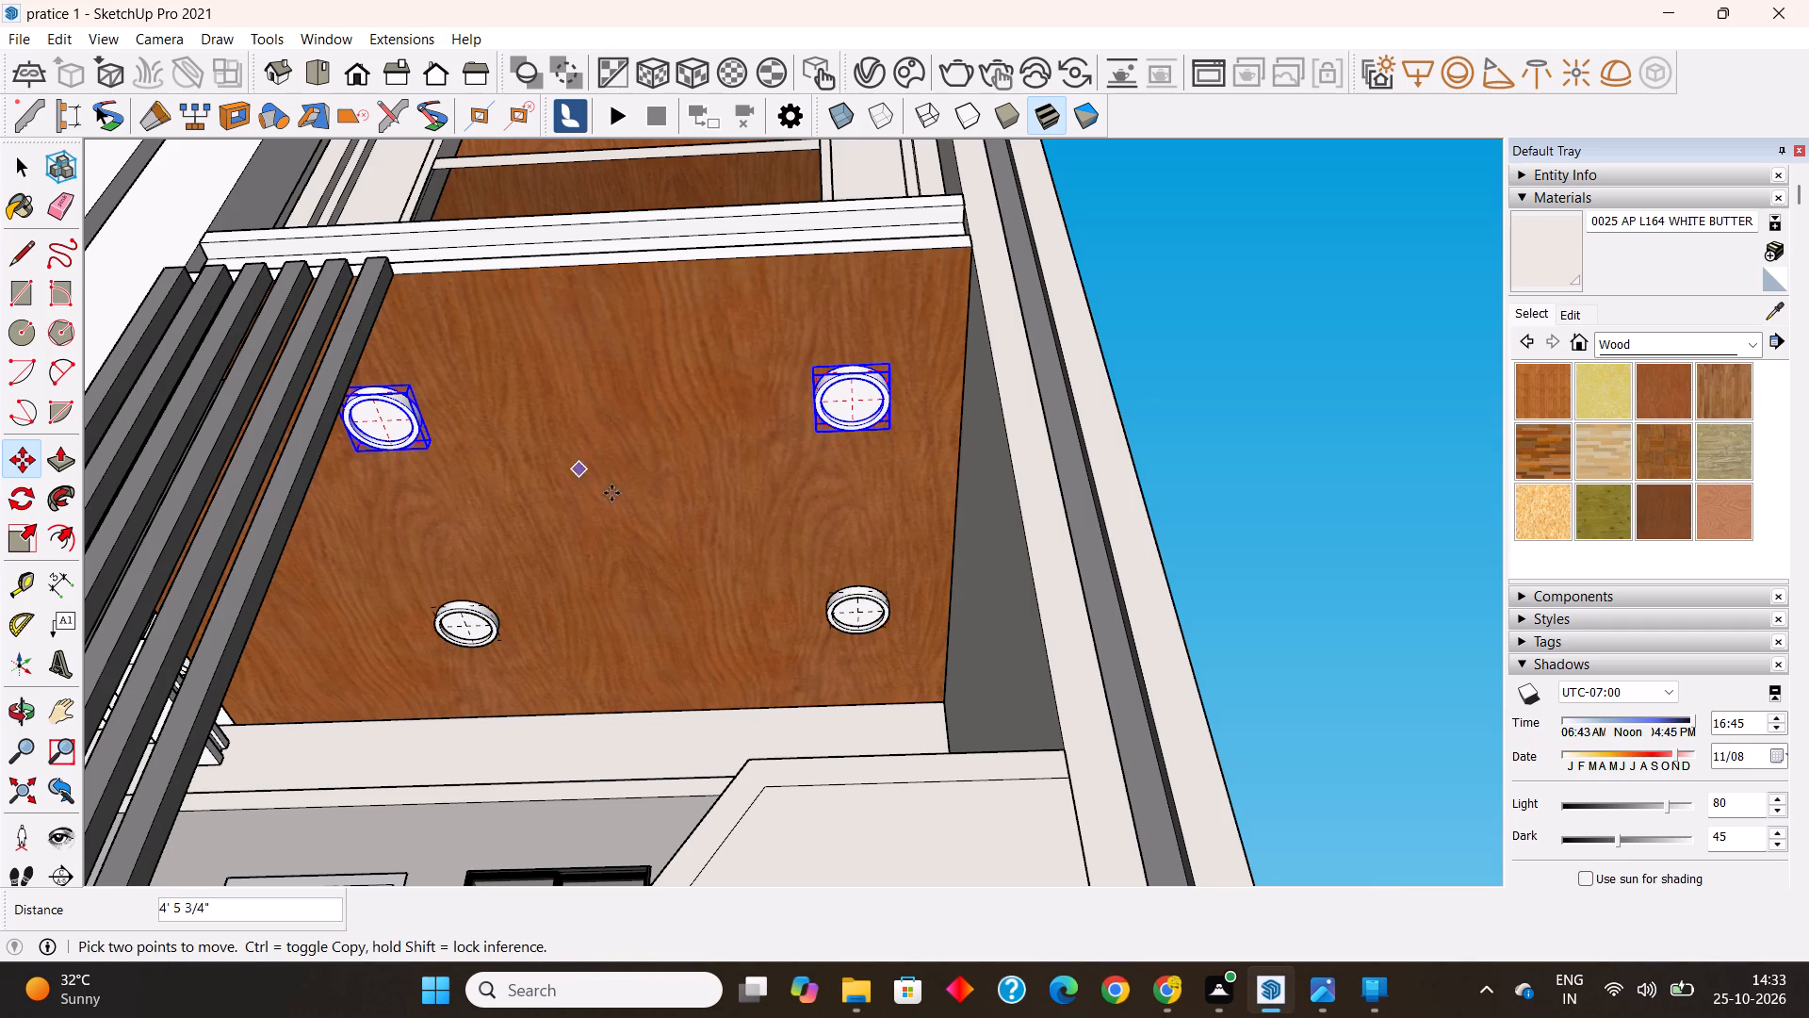
Copy all four ceiling lights 10' straight up along the blue axis to the upper balcony.
scroll(609, 492, "down", 11)
middle_click_drag(653, 509, 666, 674)
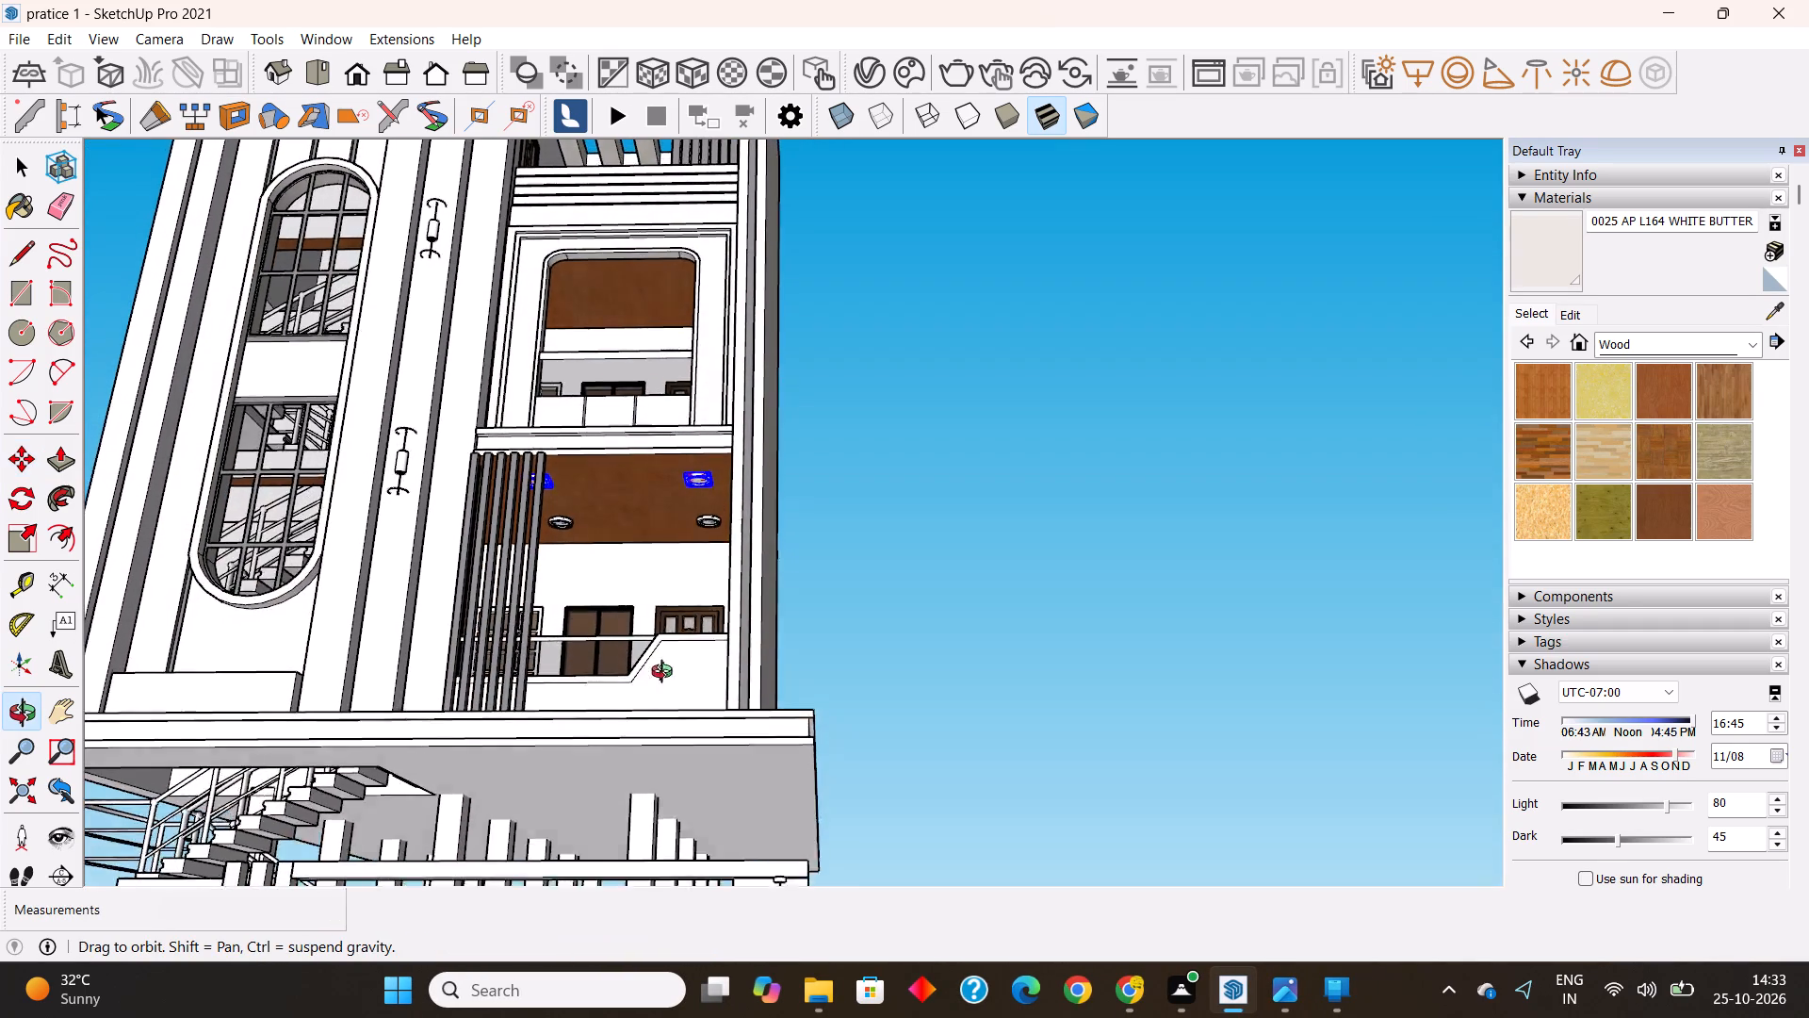
middle_click_drag(666, 674, 614, 635)
scroll(551, 507, "up", 2)
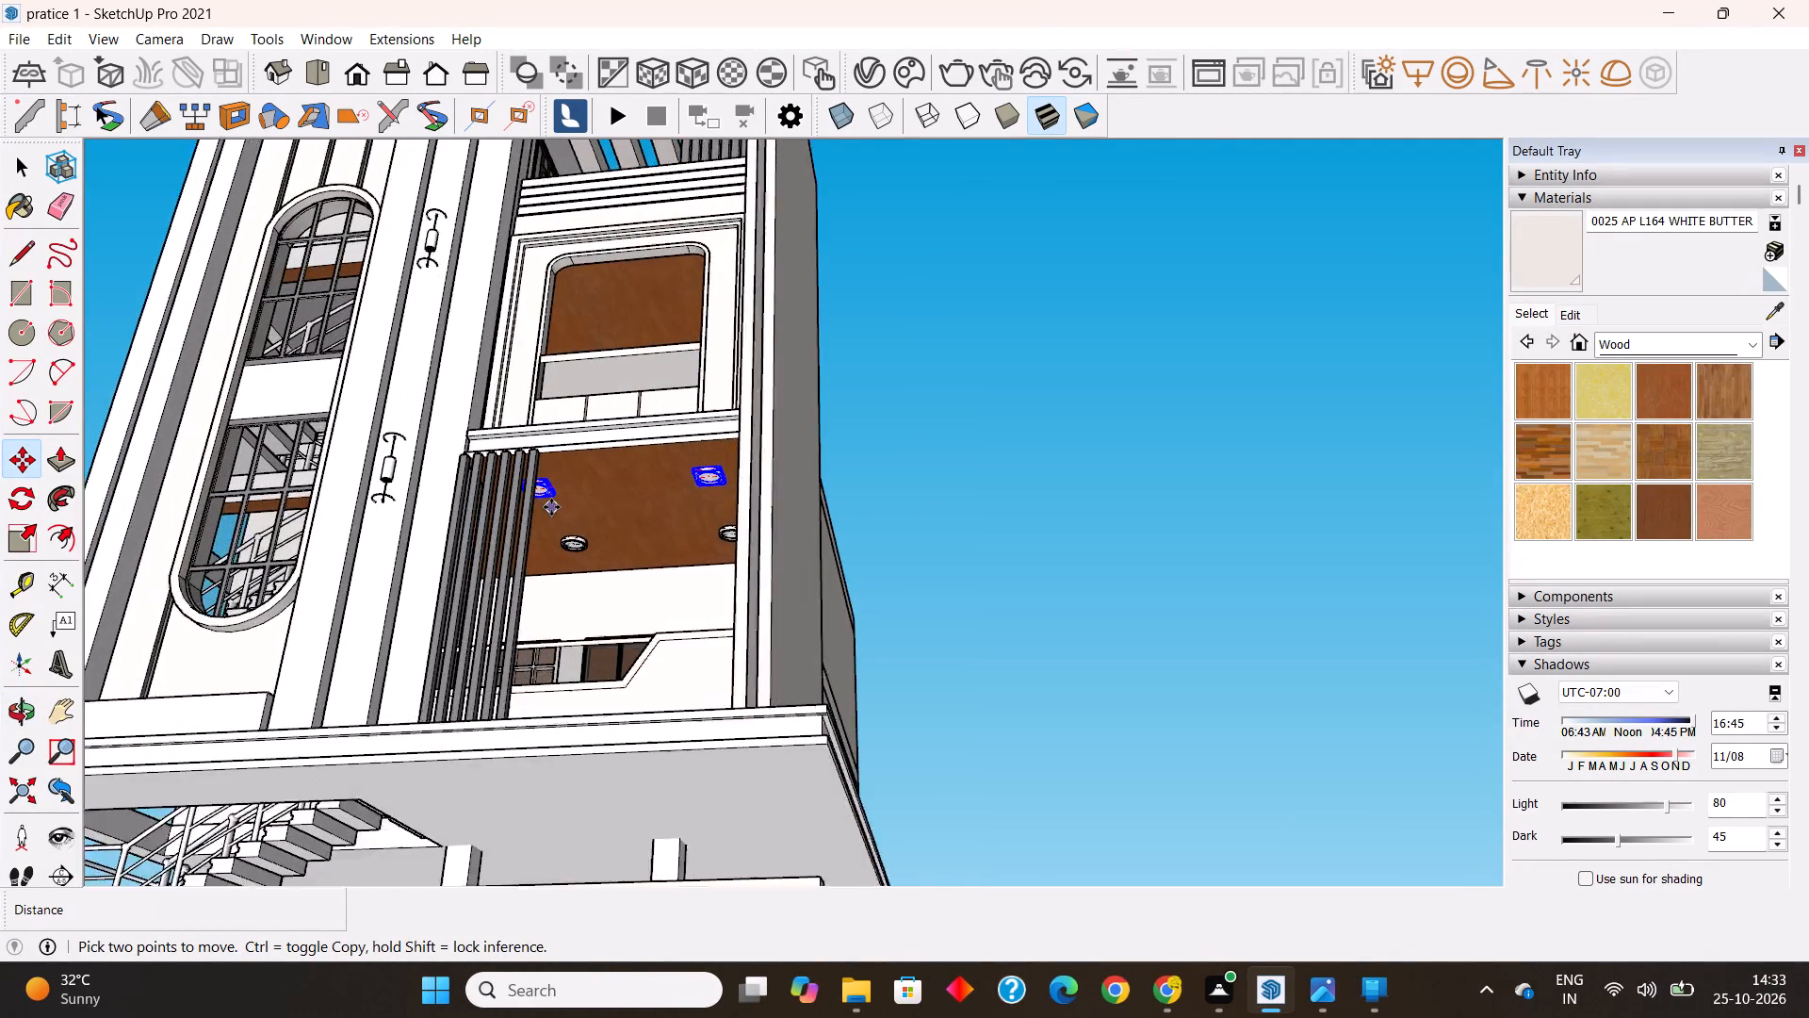
scroll(551, 507, "up", 3)
key("space")
scroll(578, 535, "up", 4)
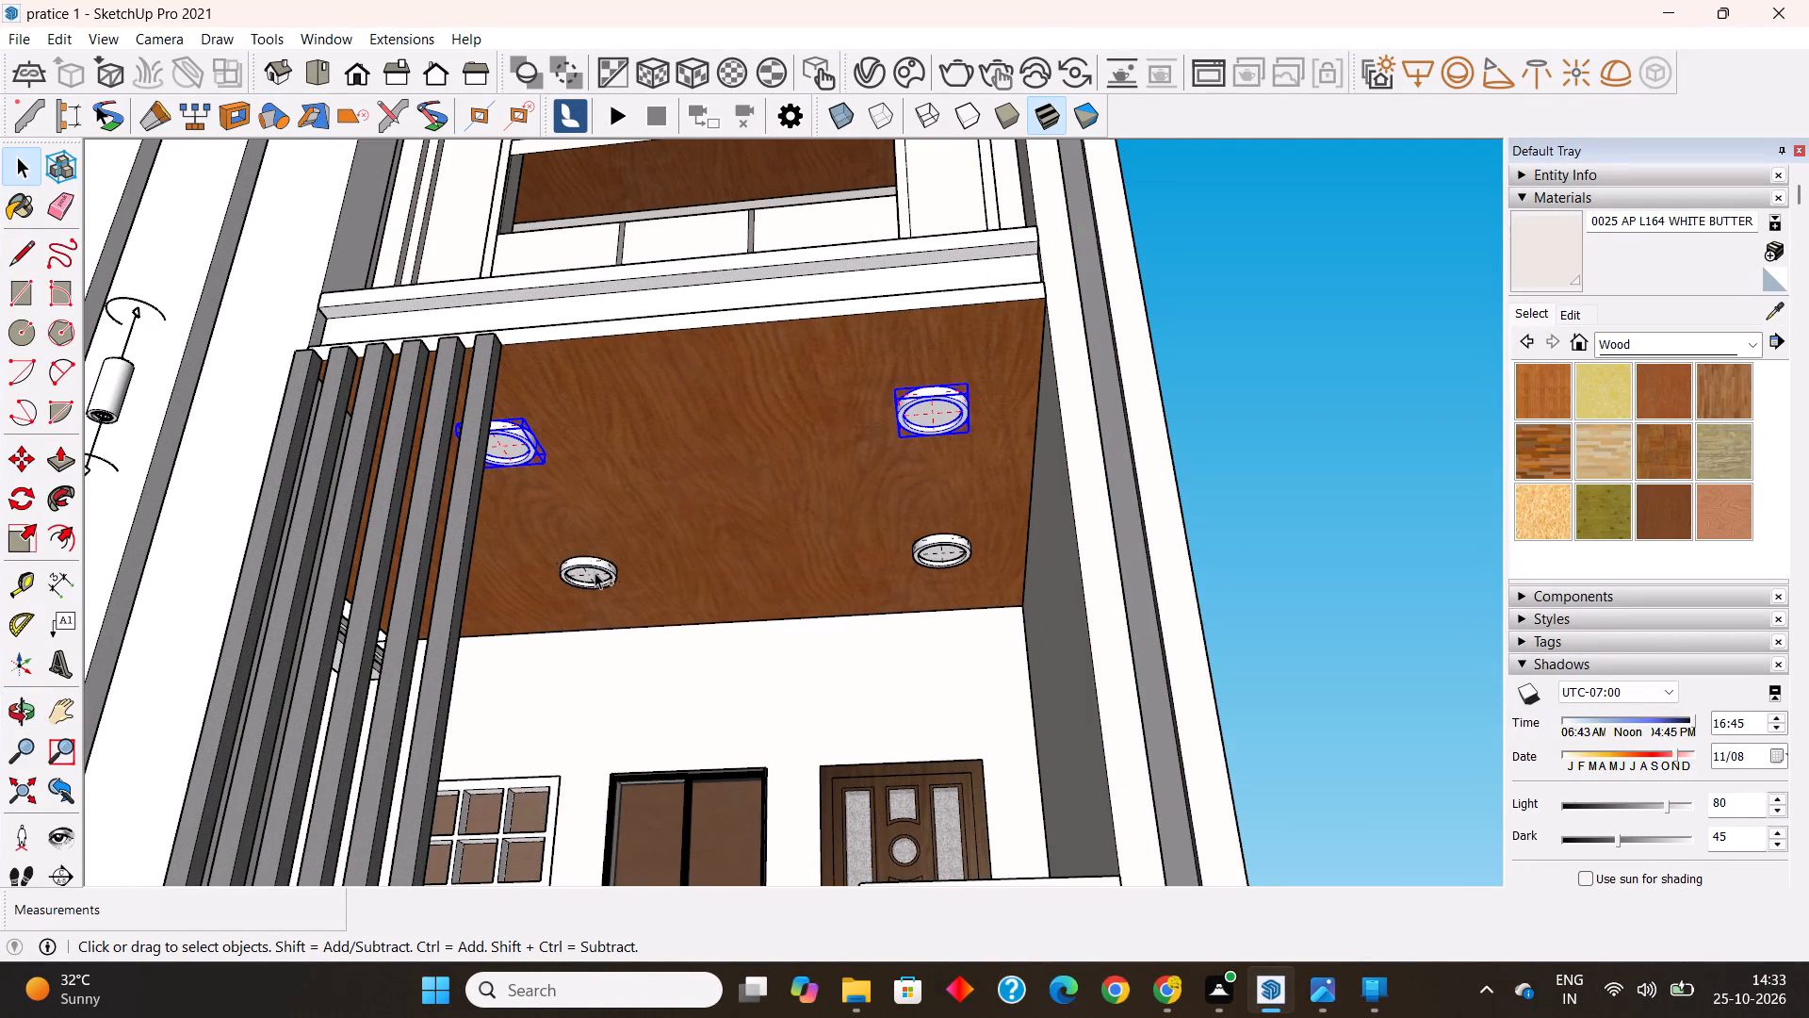
left_click(595, 572, "ctrl")
left_click(940, 551, "ctrl")
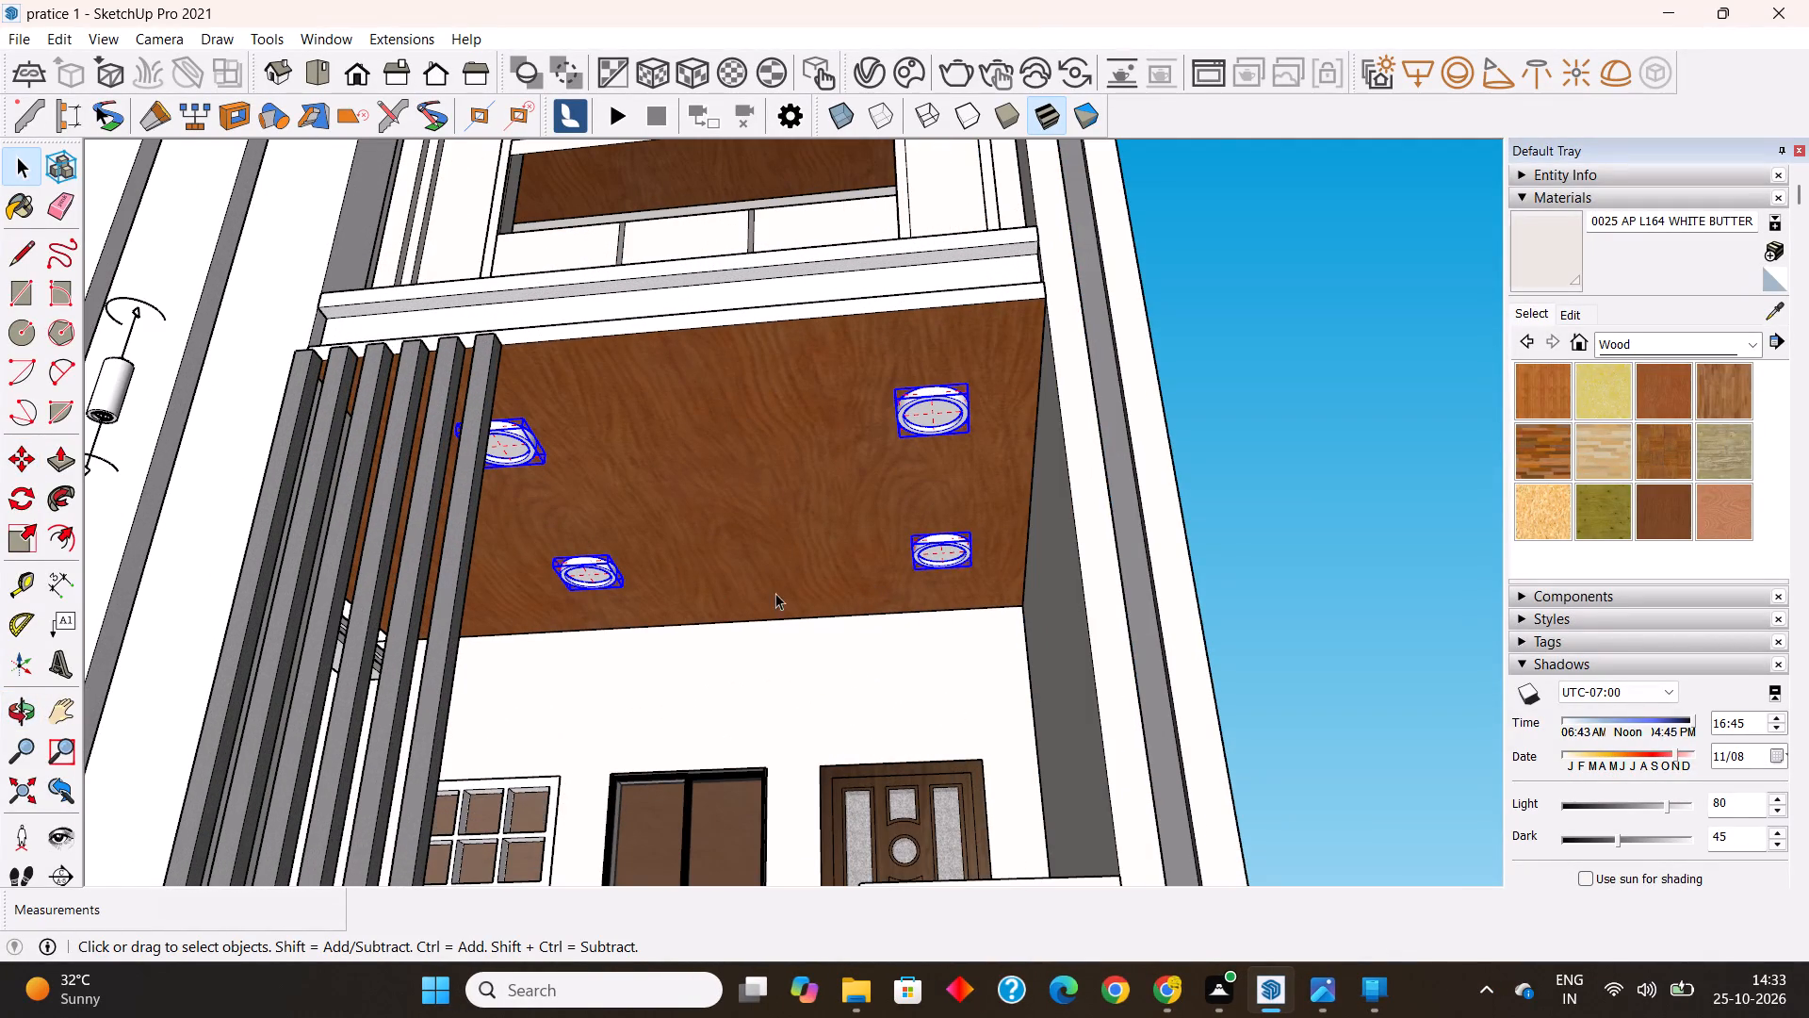
middle_click_drag(774, 595, 732, 724)
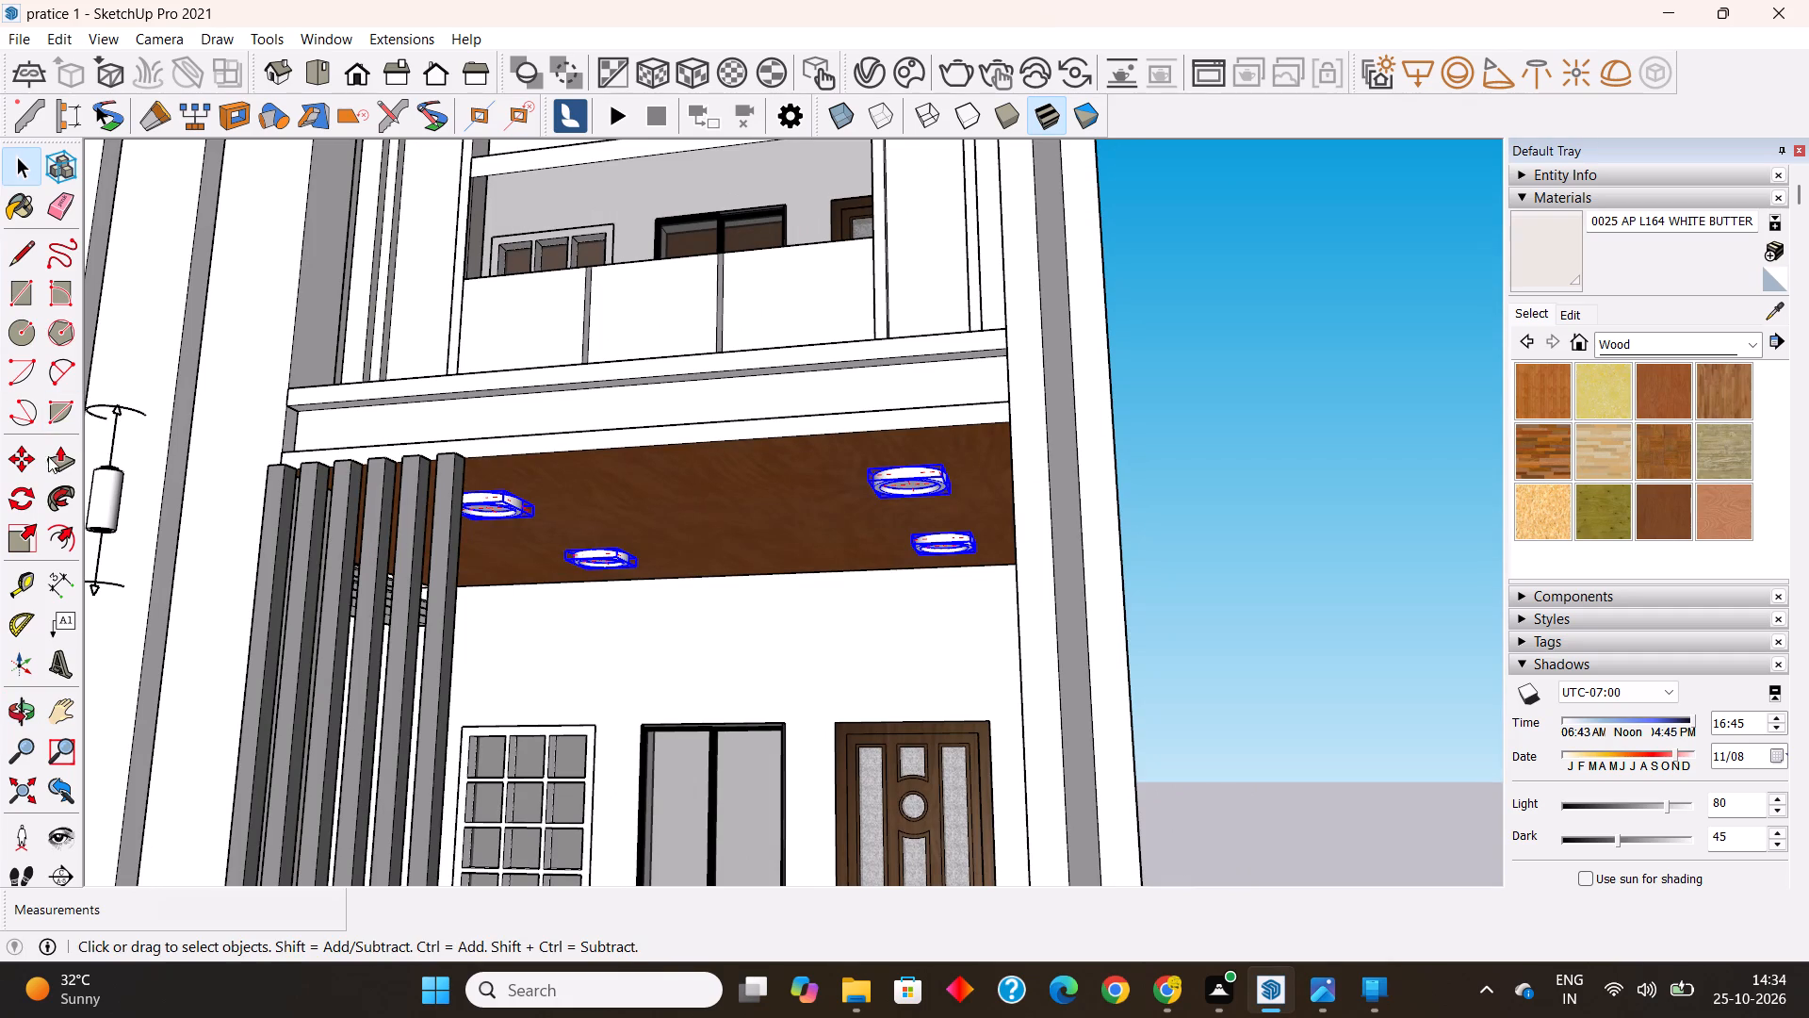
left_click(31, 454)
scroll(823, 459, "up", 2)
scroll(918, 473, "up", 3)
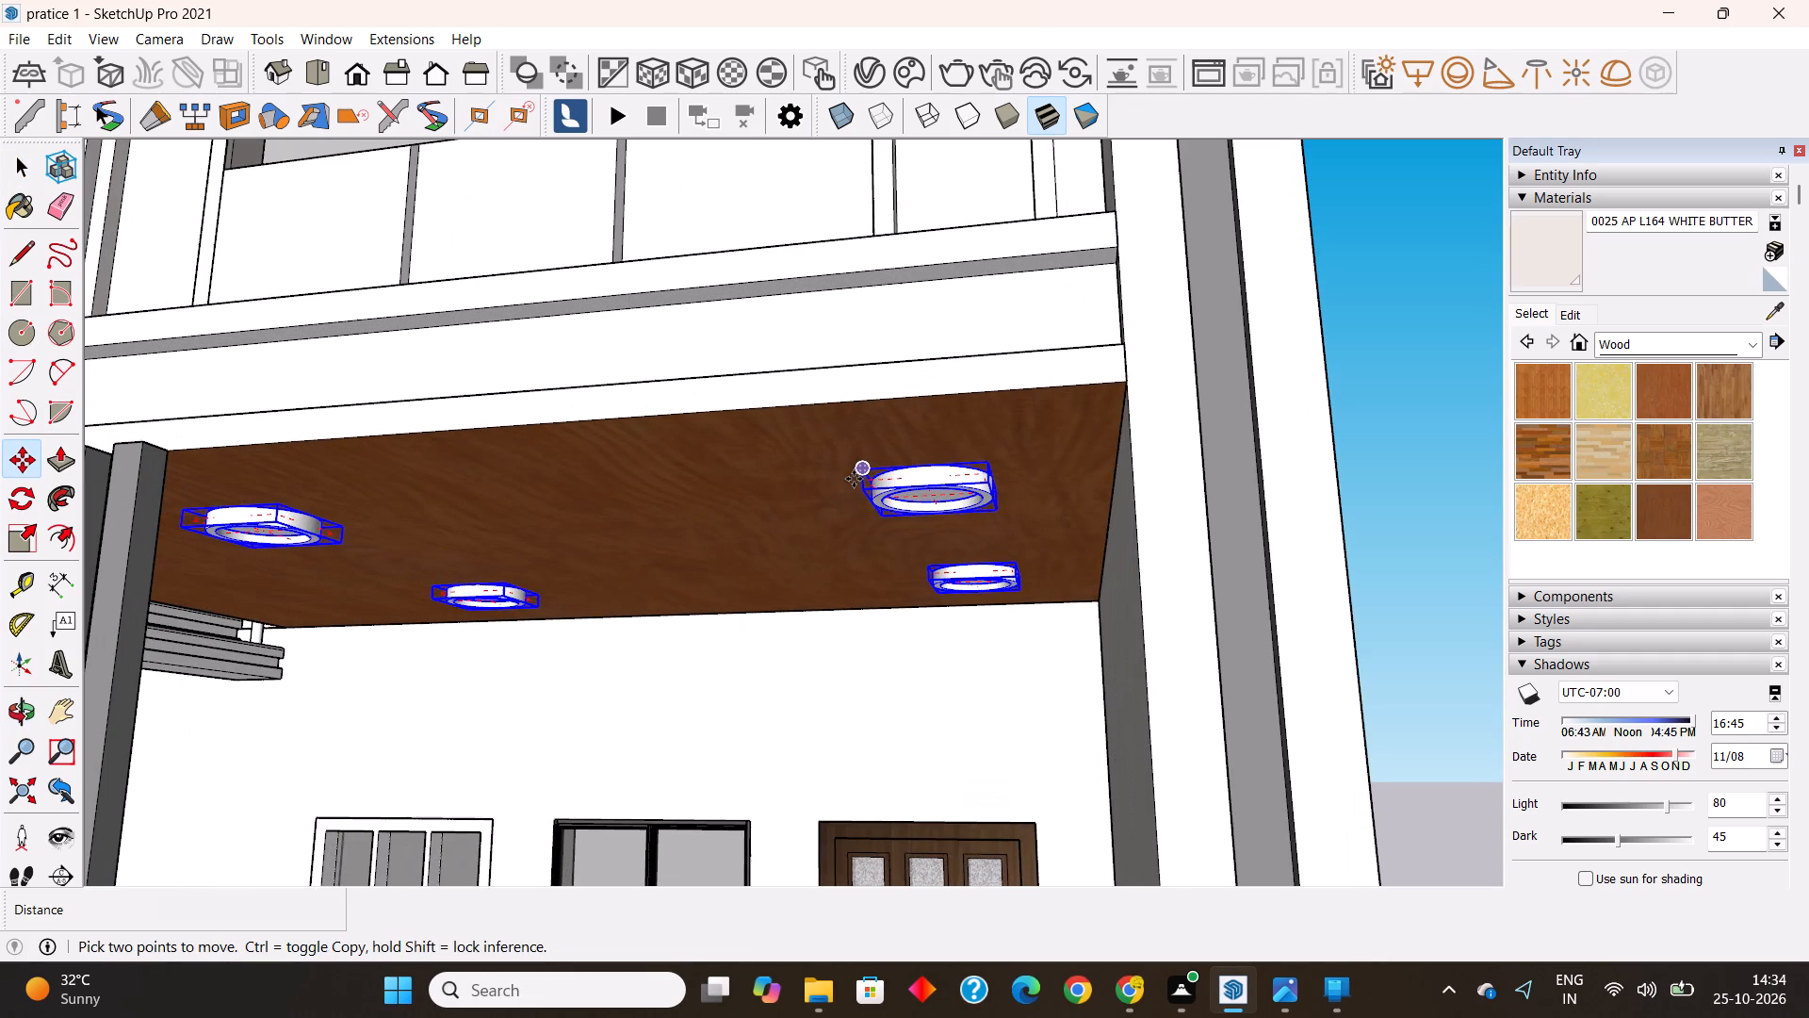
left_click(859, 473)
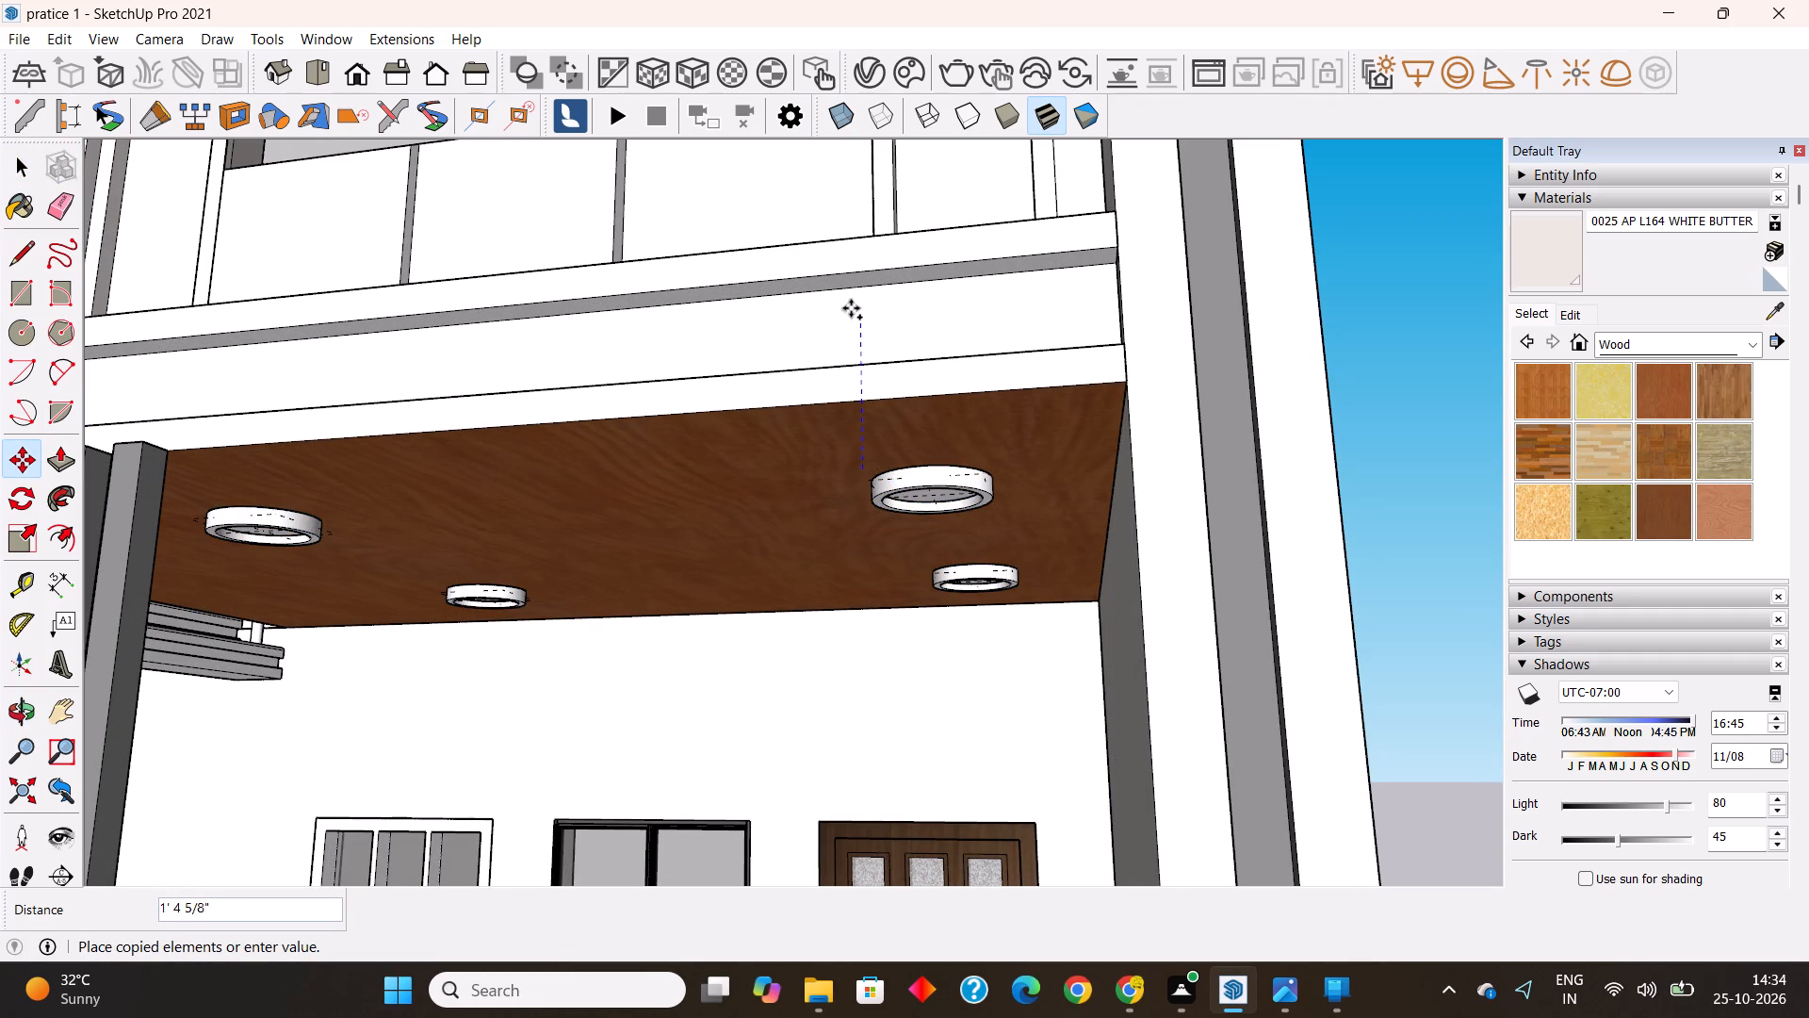
type("10'")
key("Return")
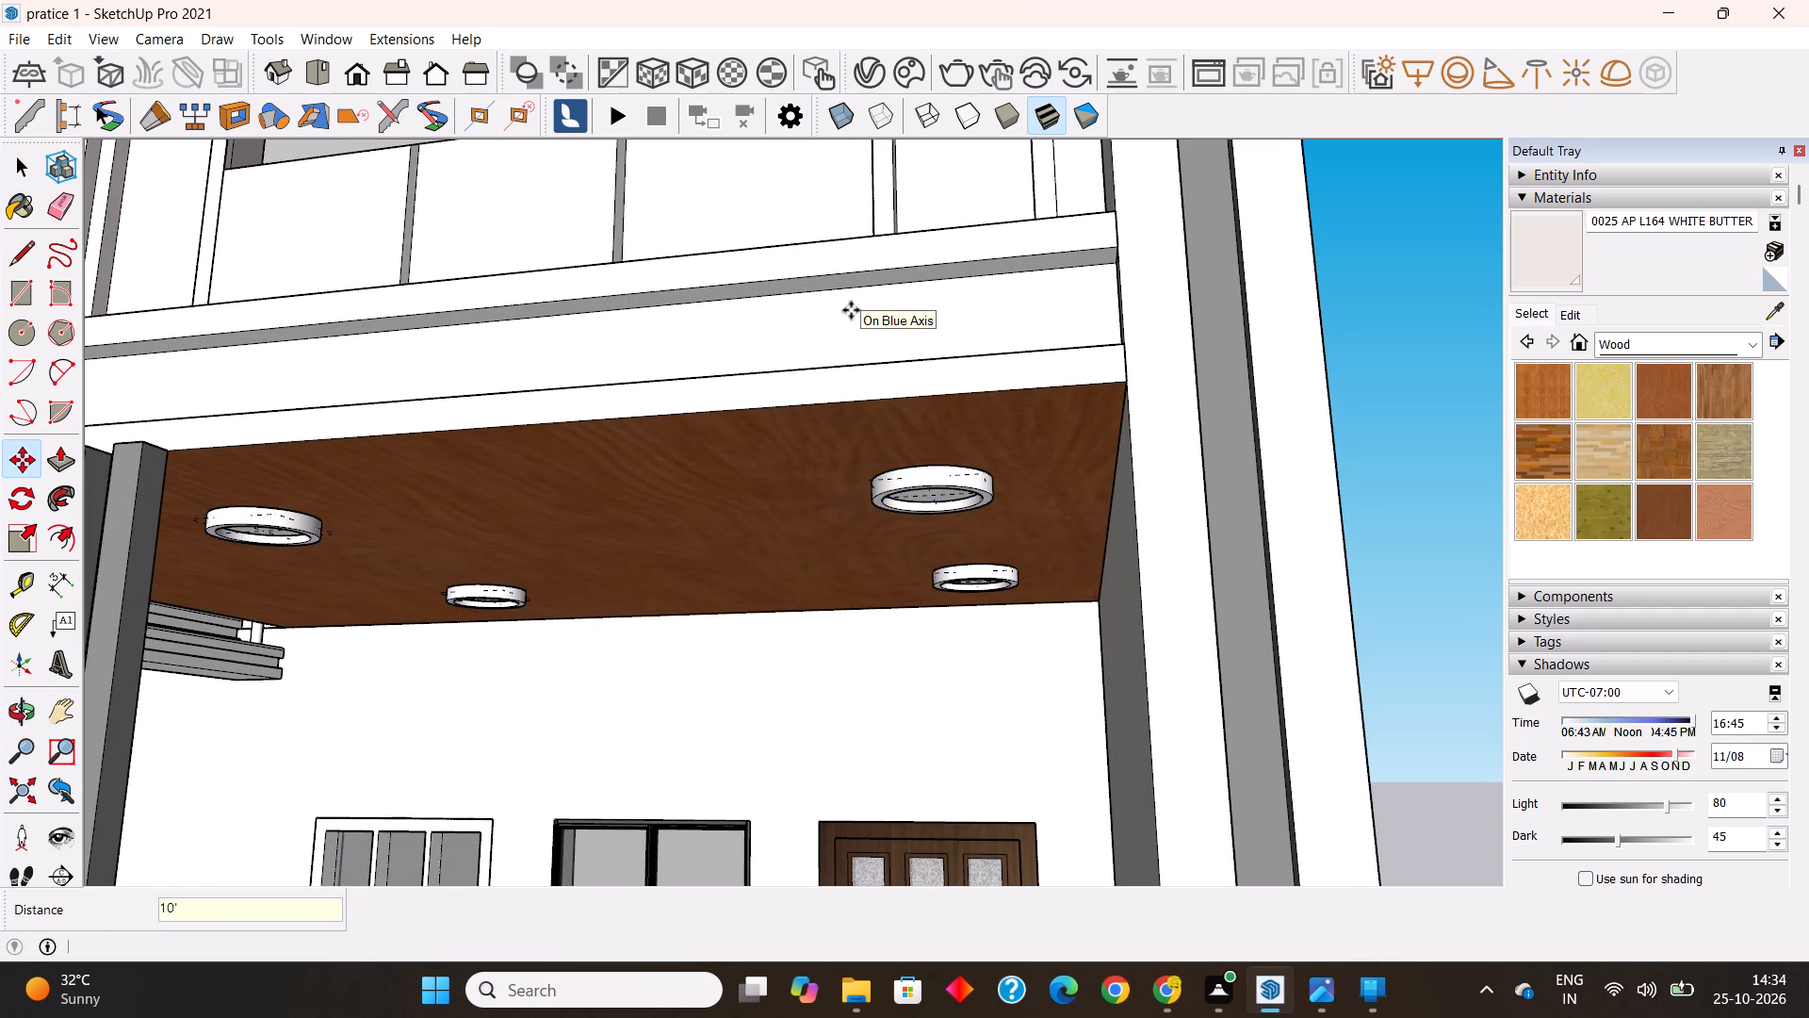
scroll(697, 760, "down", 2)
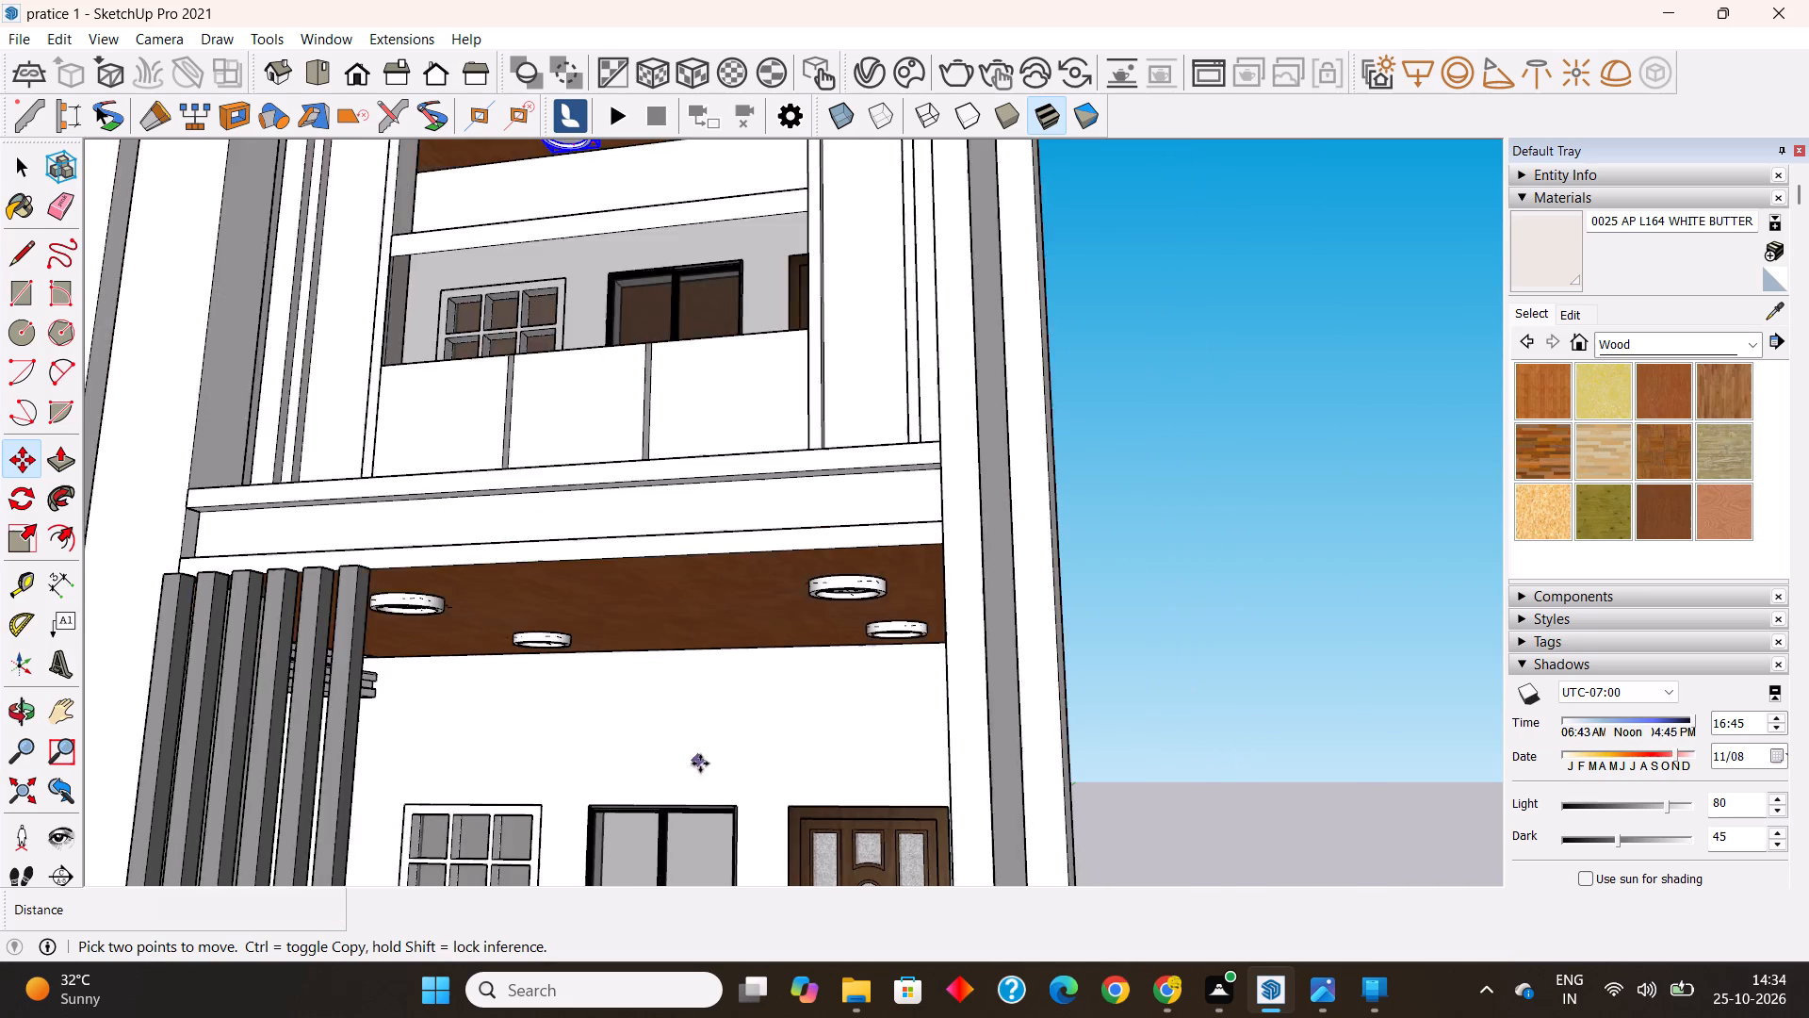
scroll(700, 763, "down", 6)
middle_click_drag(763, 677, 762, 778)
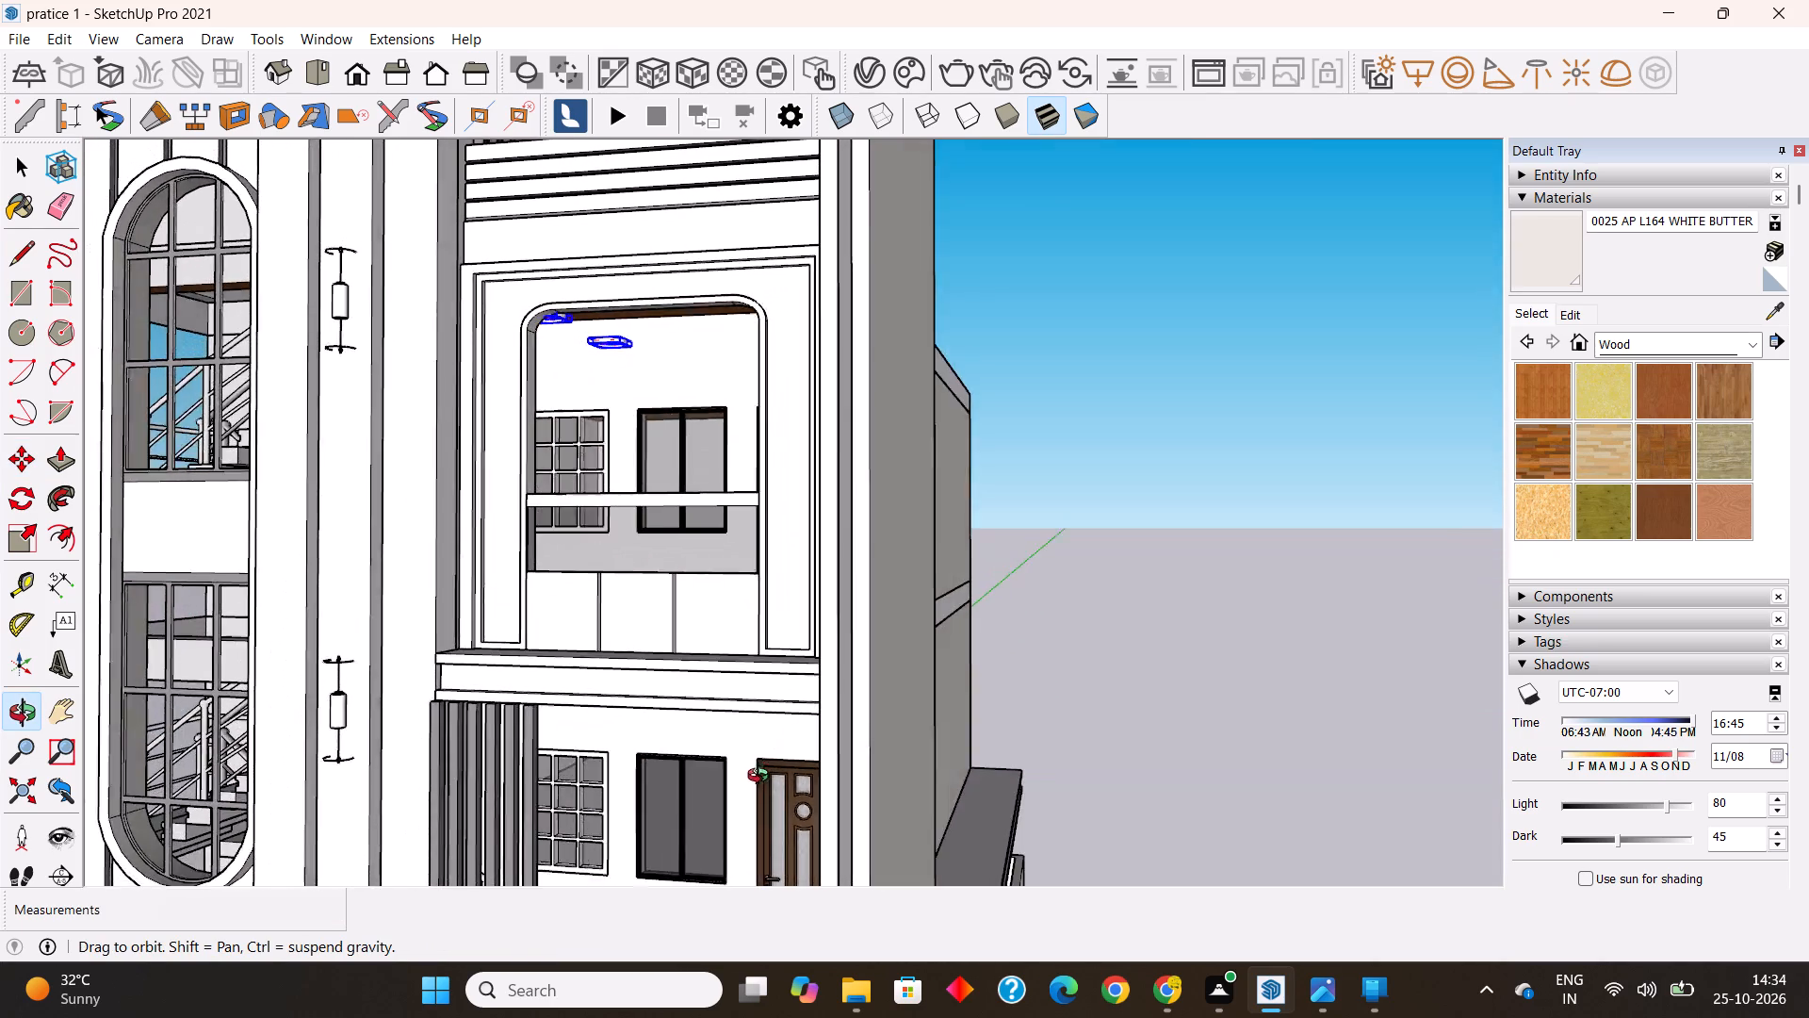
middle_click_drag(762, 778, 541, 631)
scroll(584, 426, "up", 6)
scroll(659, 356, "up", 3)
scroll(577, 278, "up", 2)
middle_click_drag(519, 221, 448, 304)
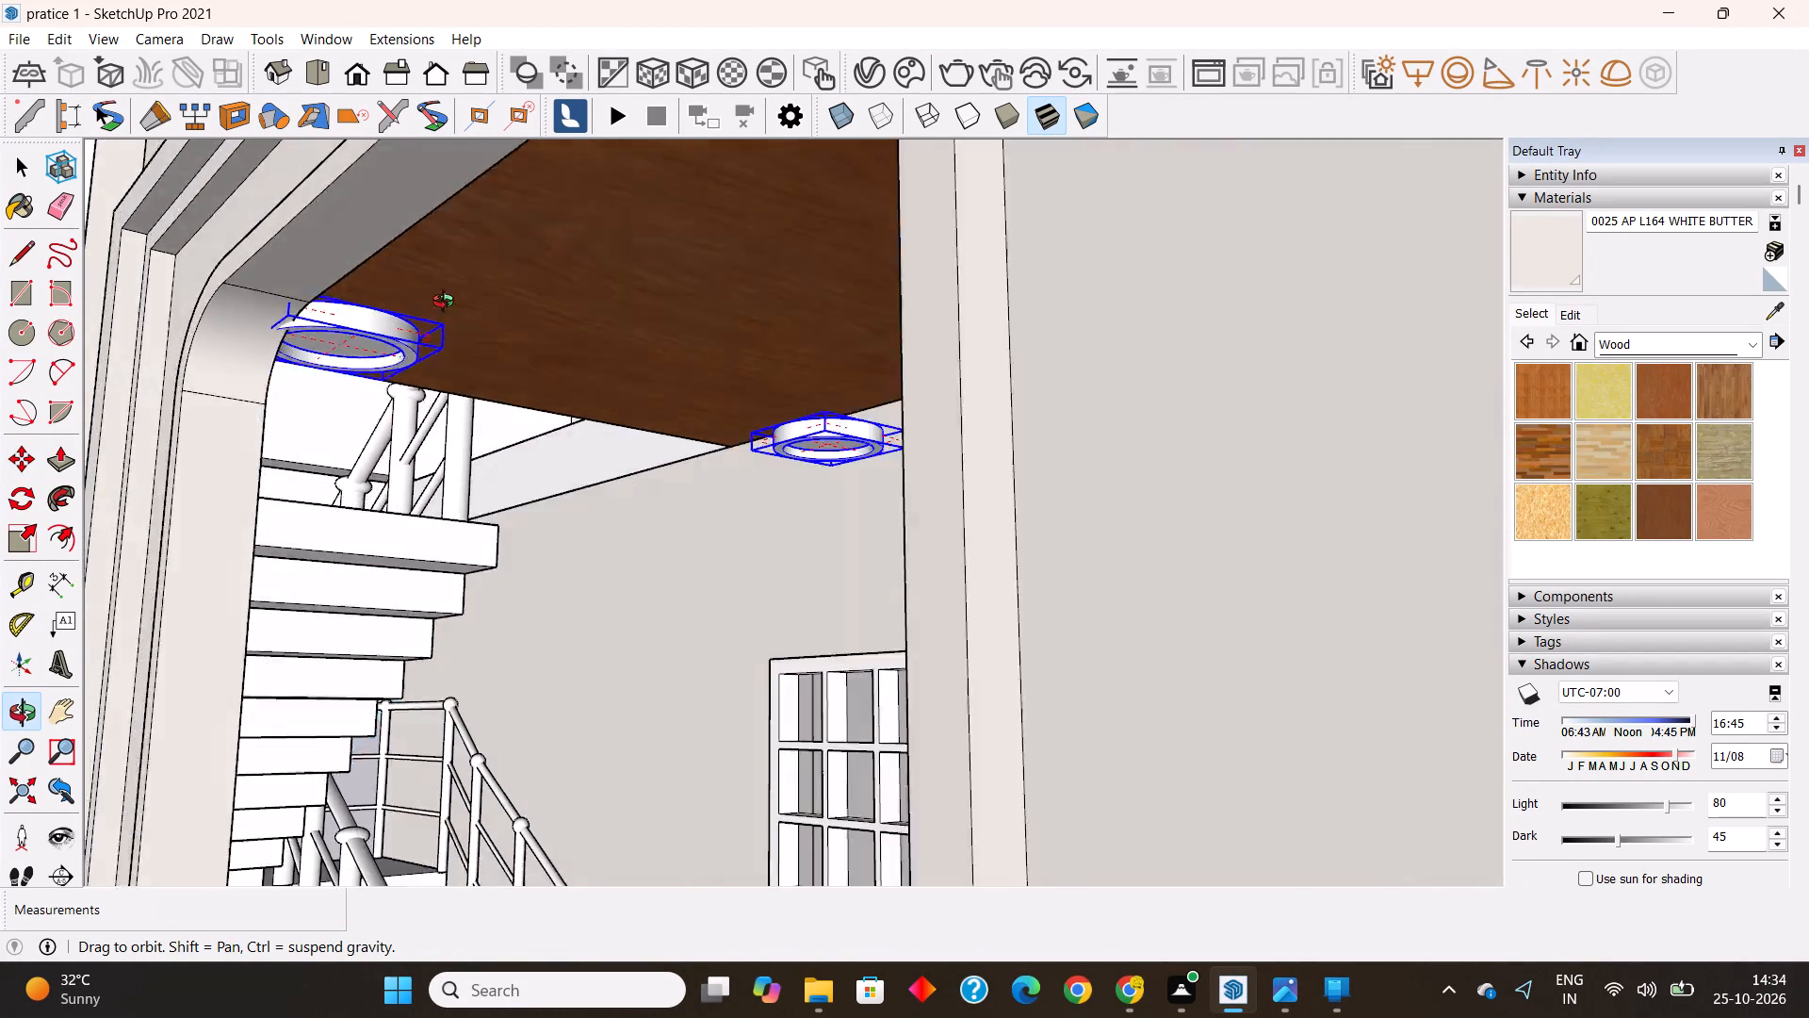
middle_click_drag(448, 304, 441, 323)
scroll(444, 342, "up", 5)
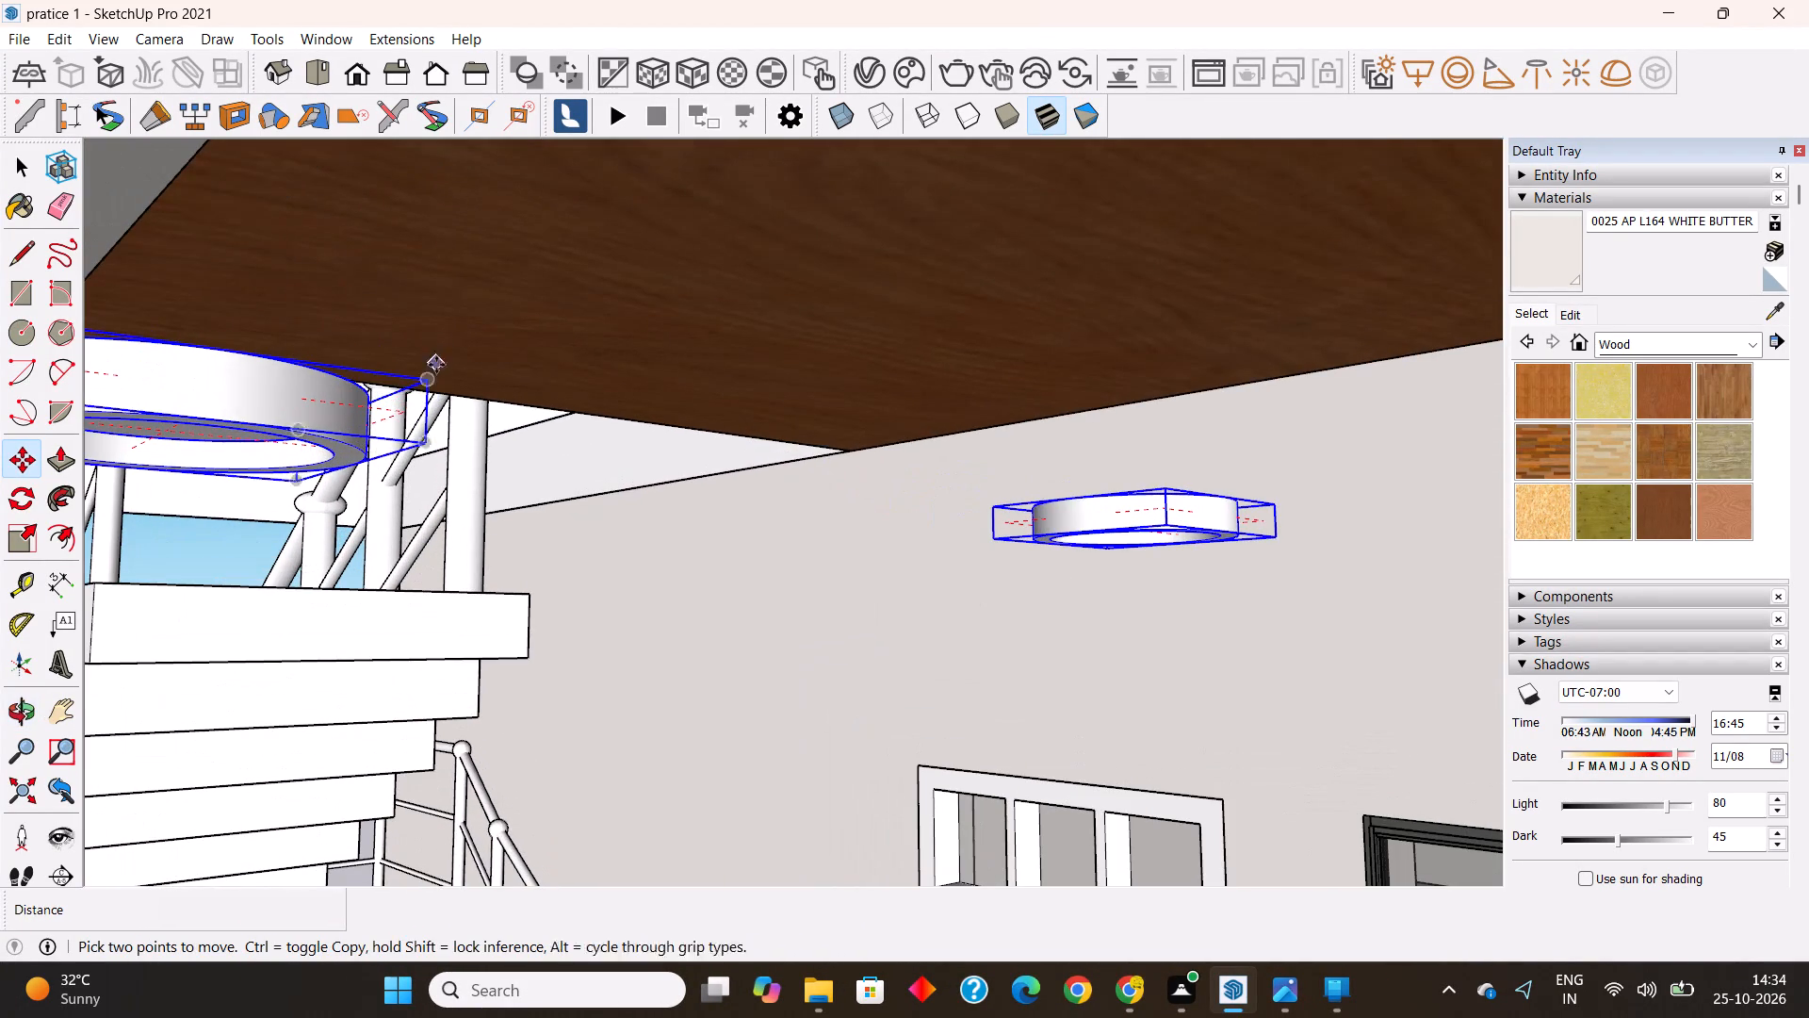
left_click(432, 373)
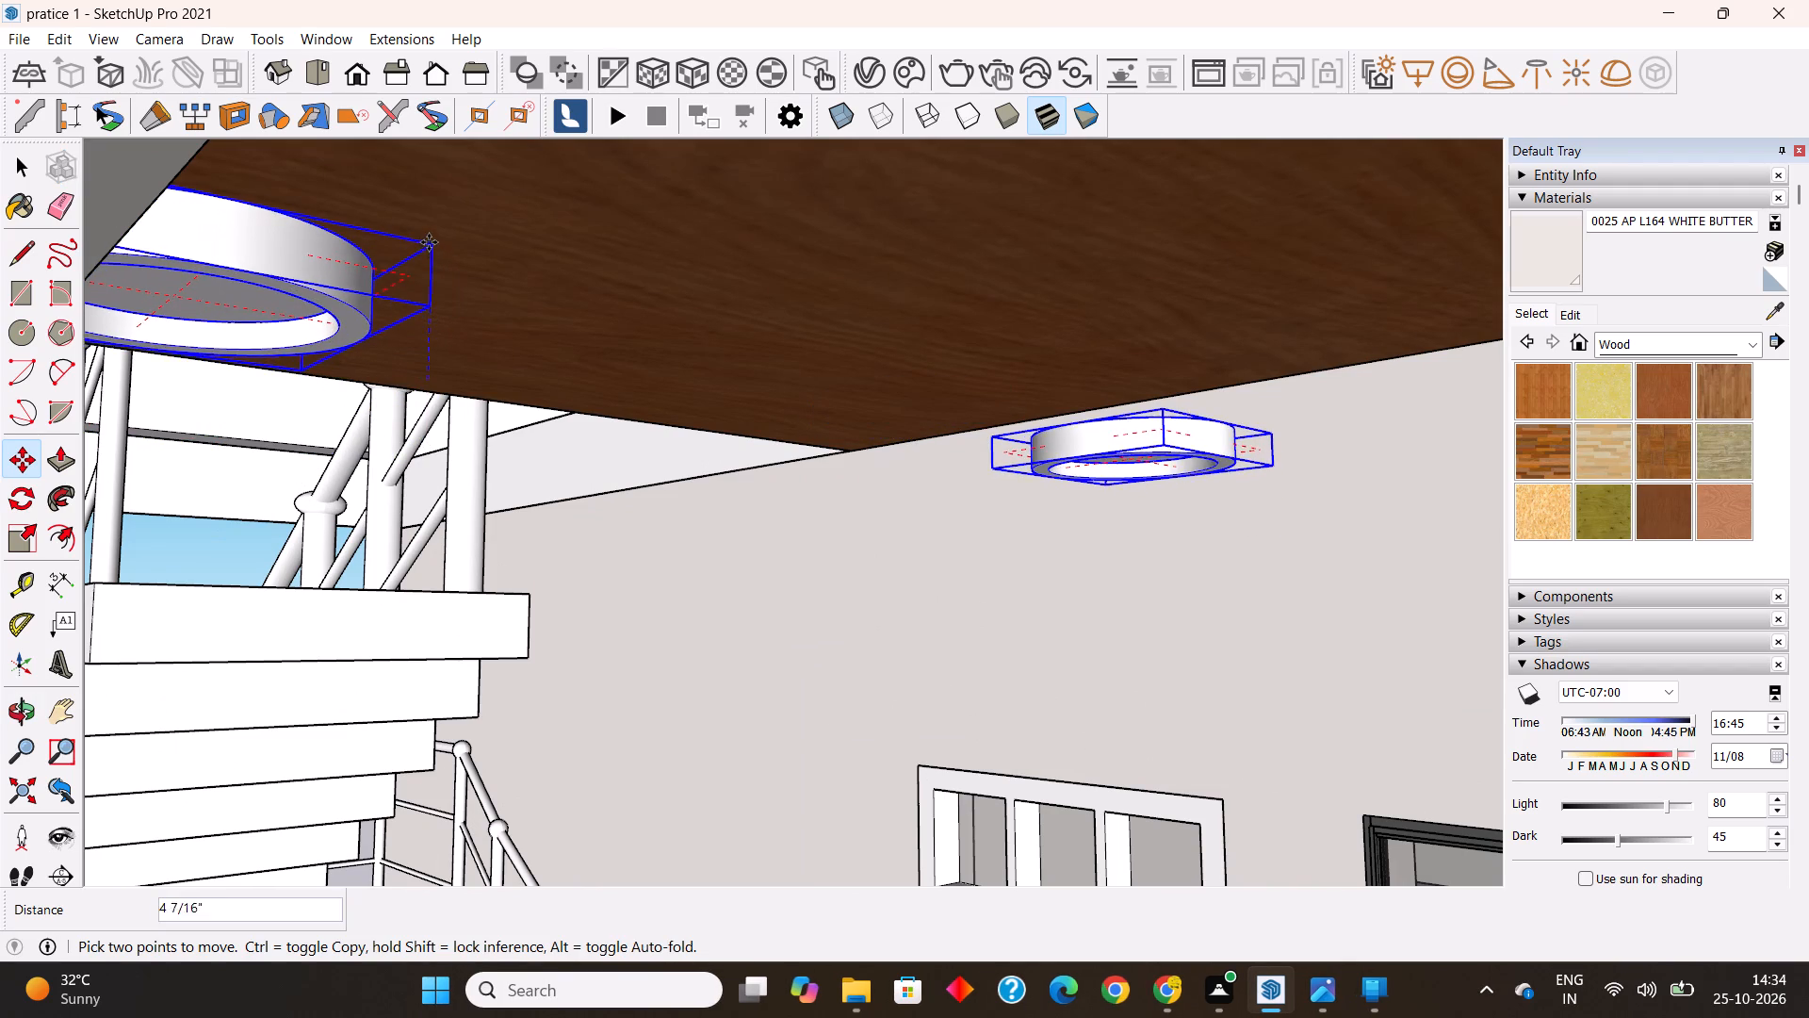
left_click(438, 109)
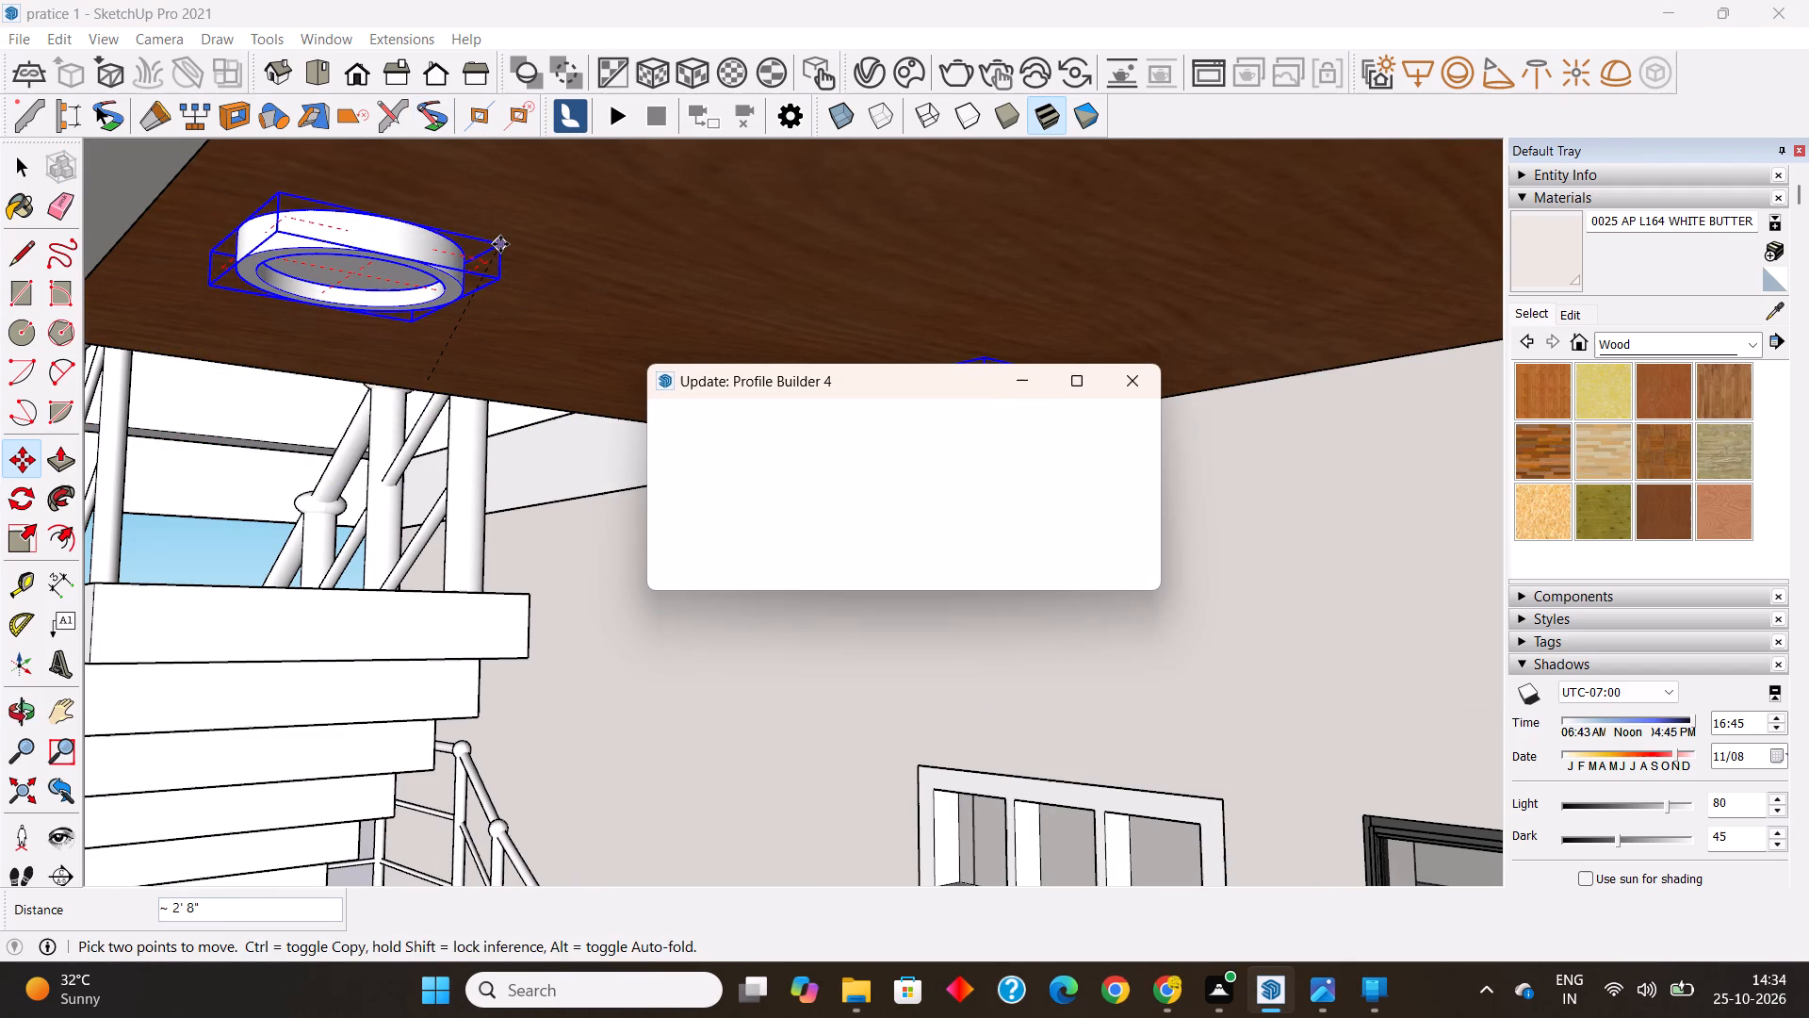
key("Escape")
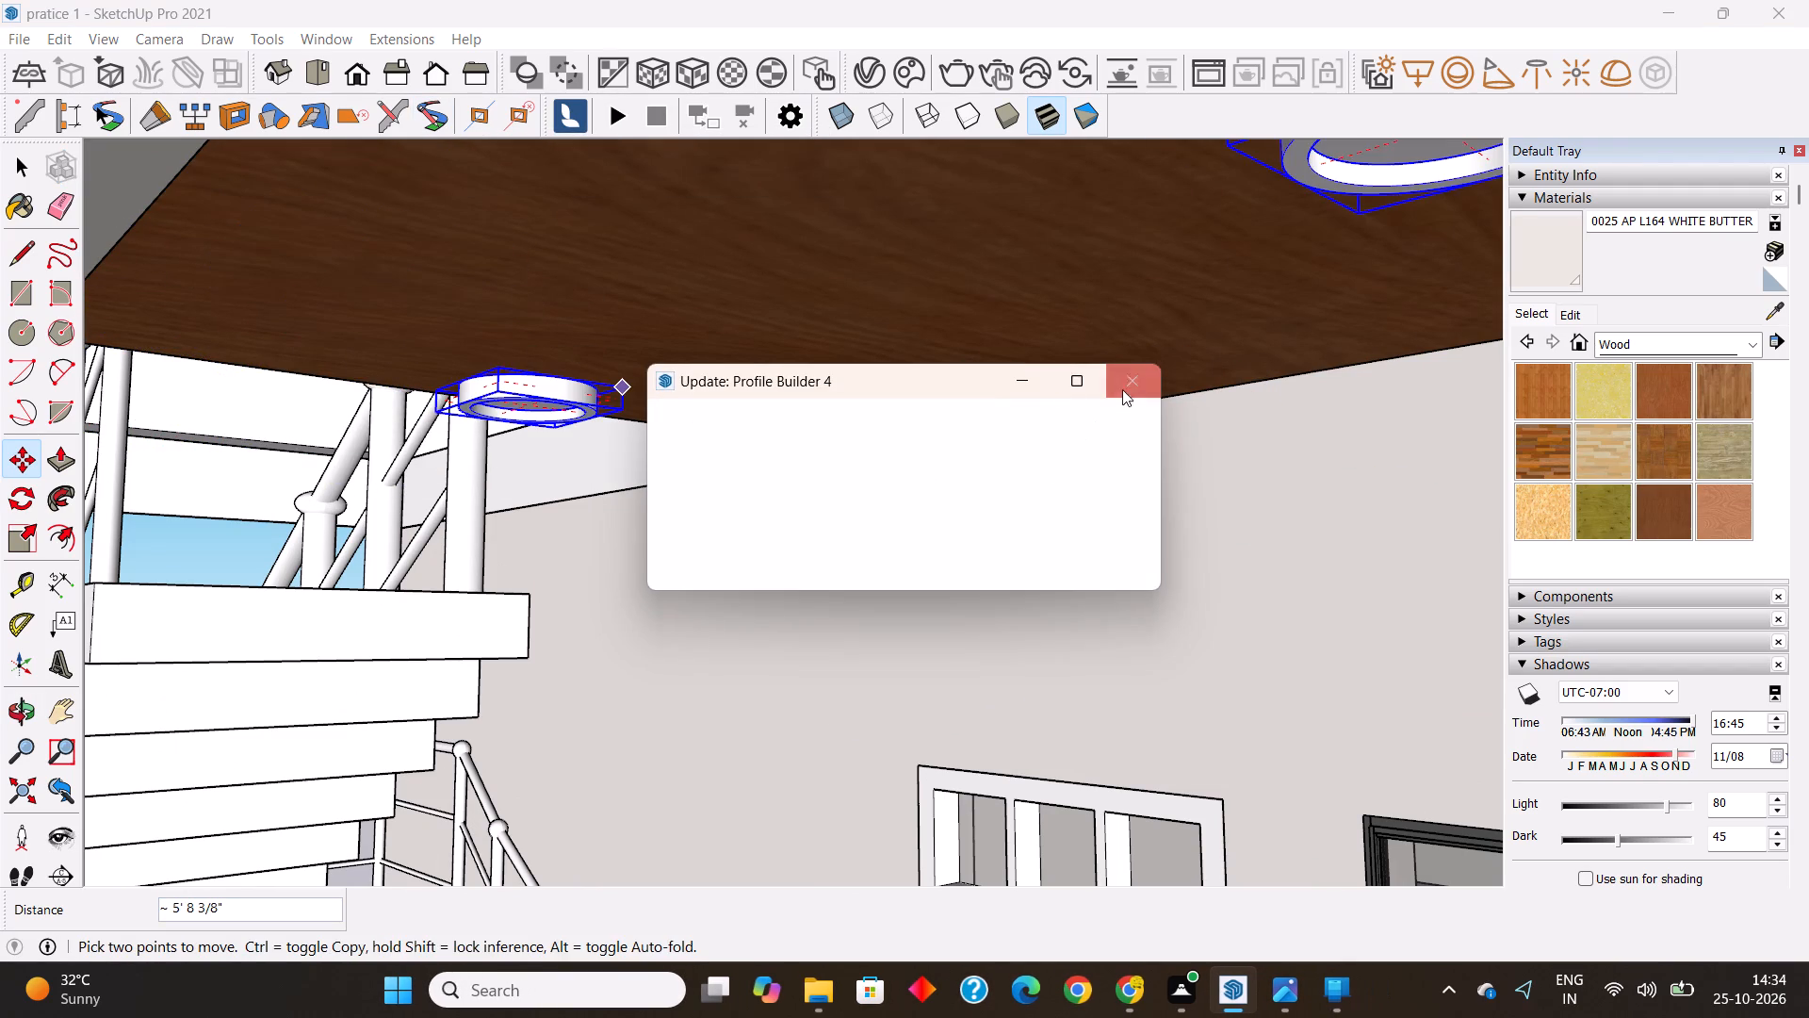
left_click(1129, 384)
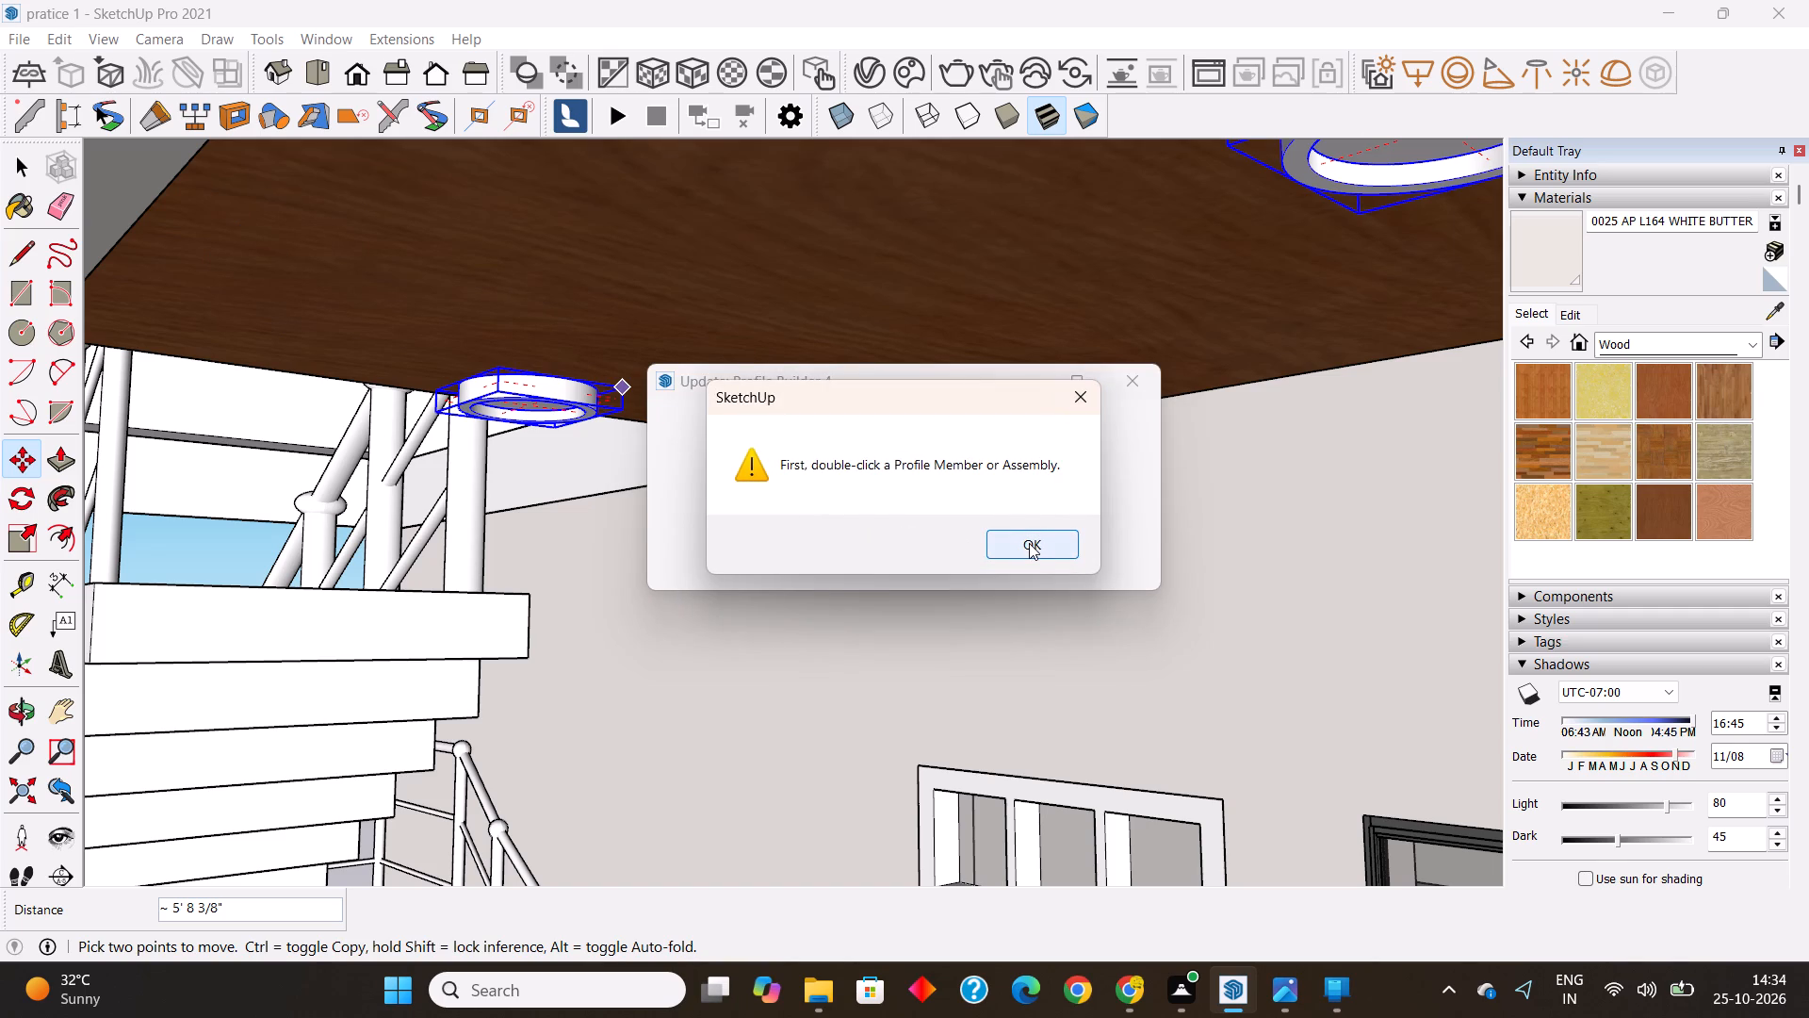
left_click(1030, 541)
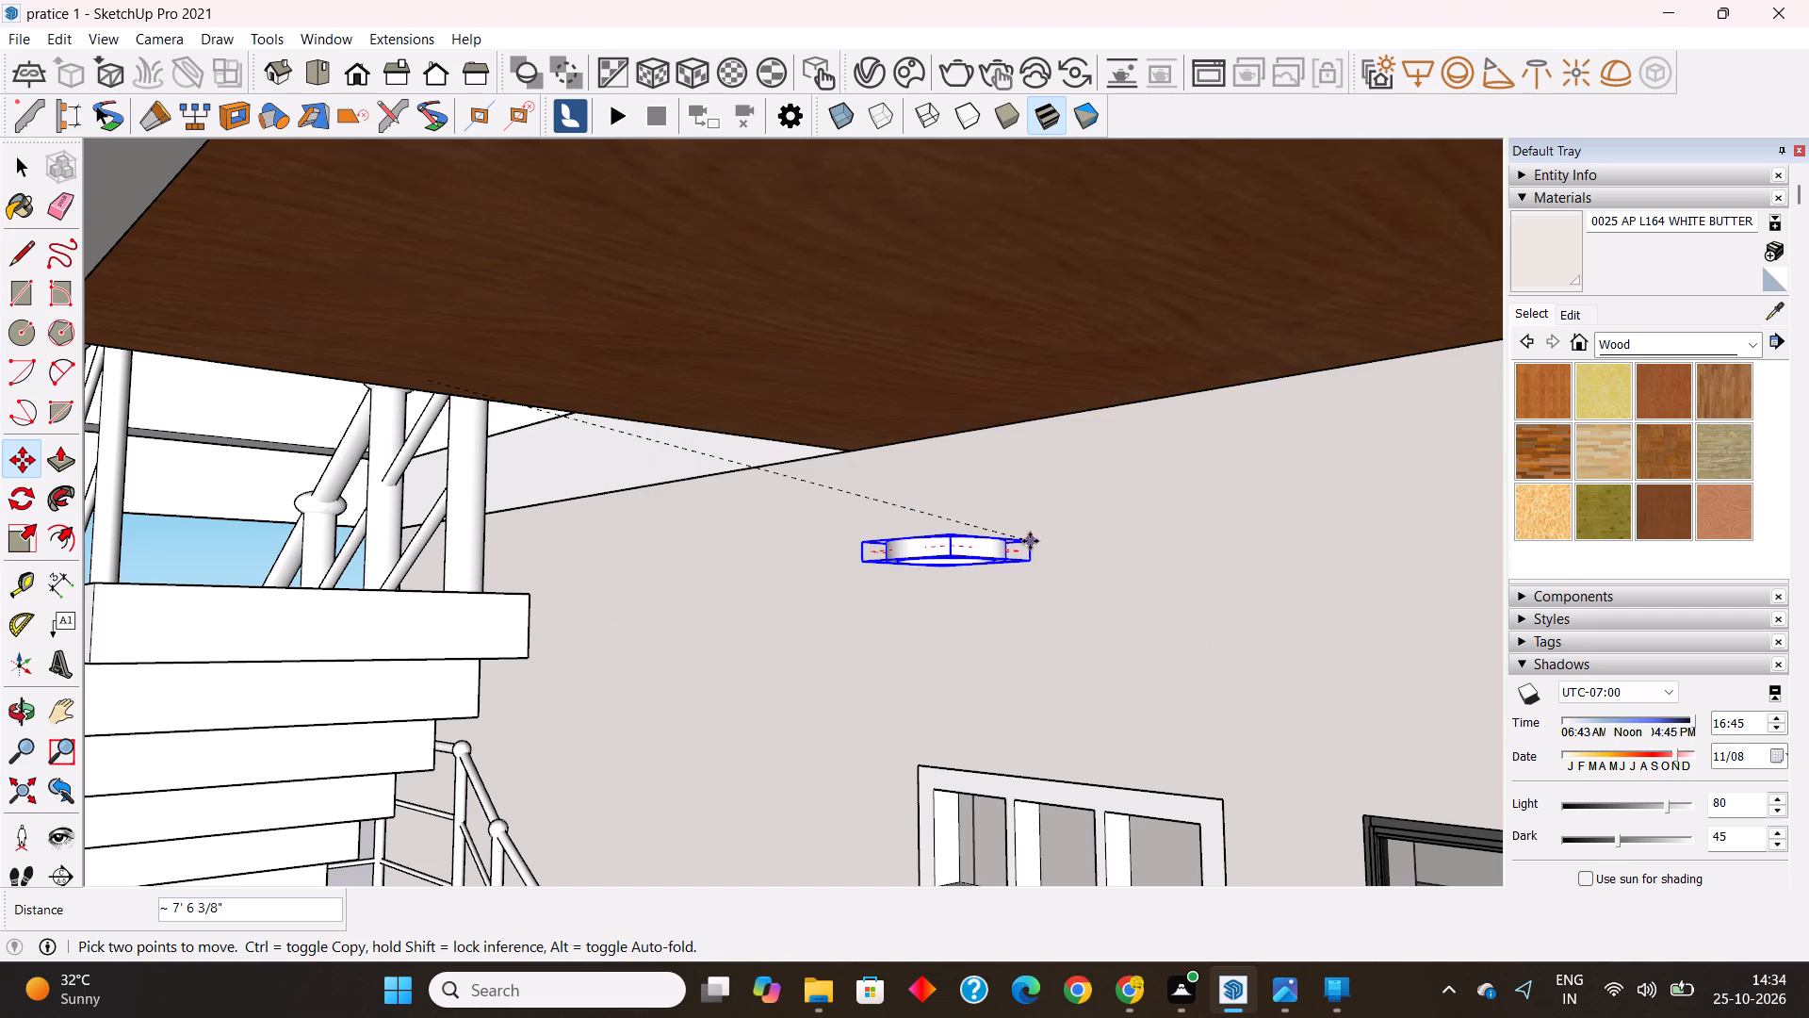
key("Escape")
Move the copied ceiling lights 1' 2" straight up along the blue axis against the upper balcony's wooden ceiling.
scroll(678, 450, "down", 2)
scroll(1040, 463, "up", 3)
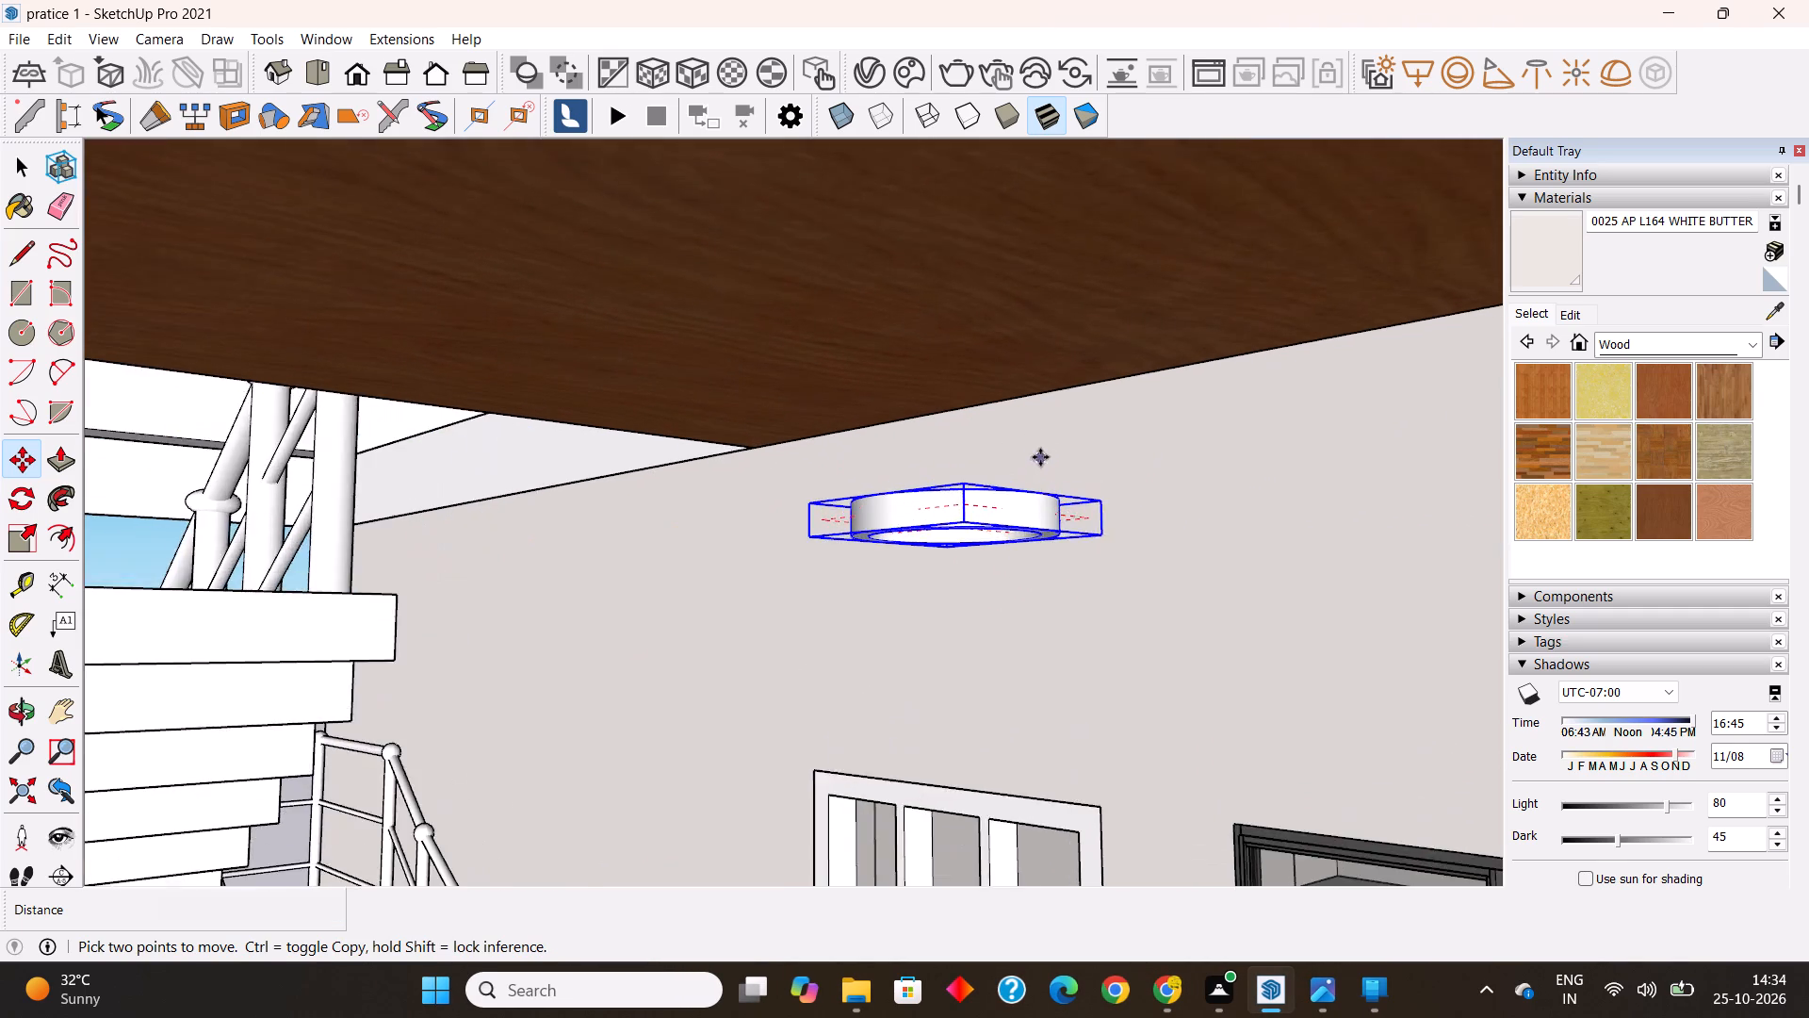
scroll(1013, 438, "up", 2)
middle_click_drag(937, 421, 905, 503)
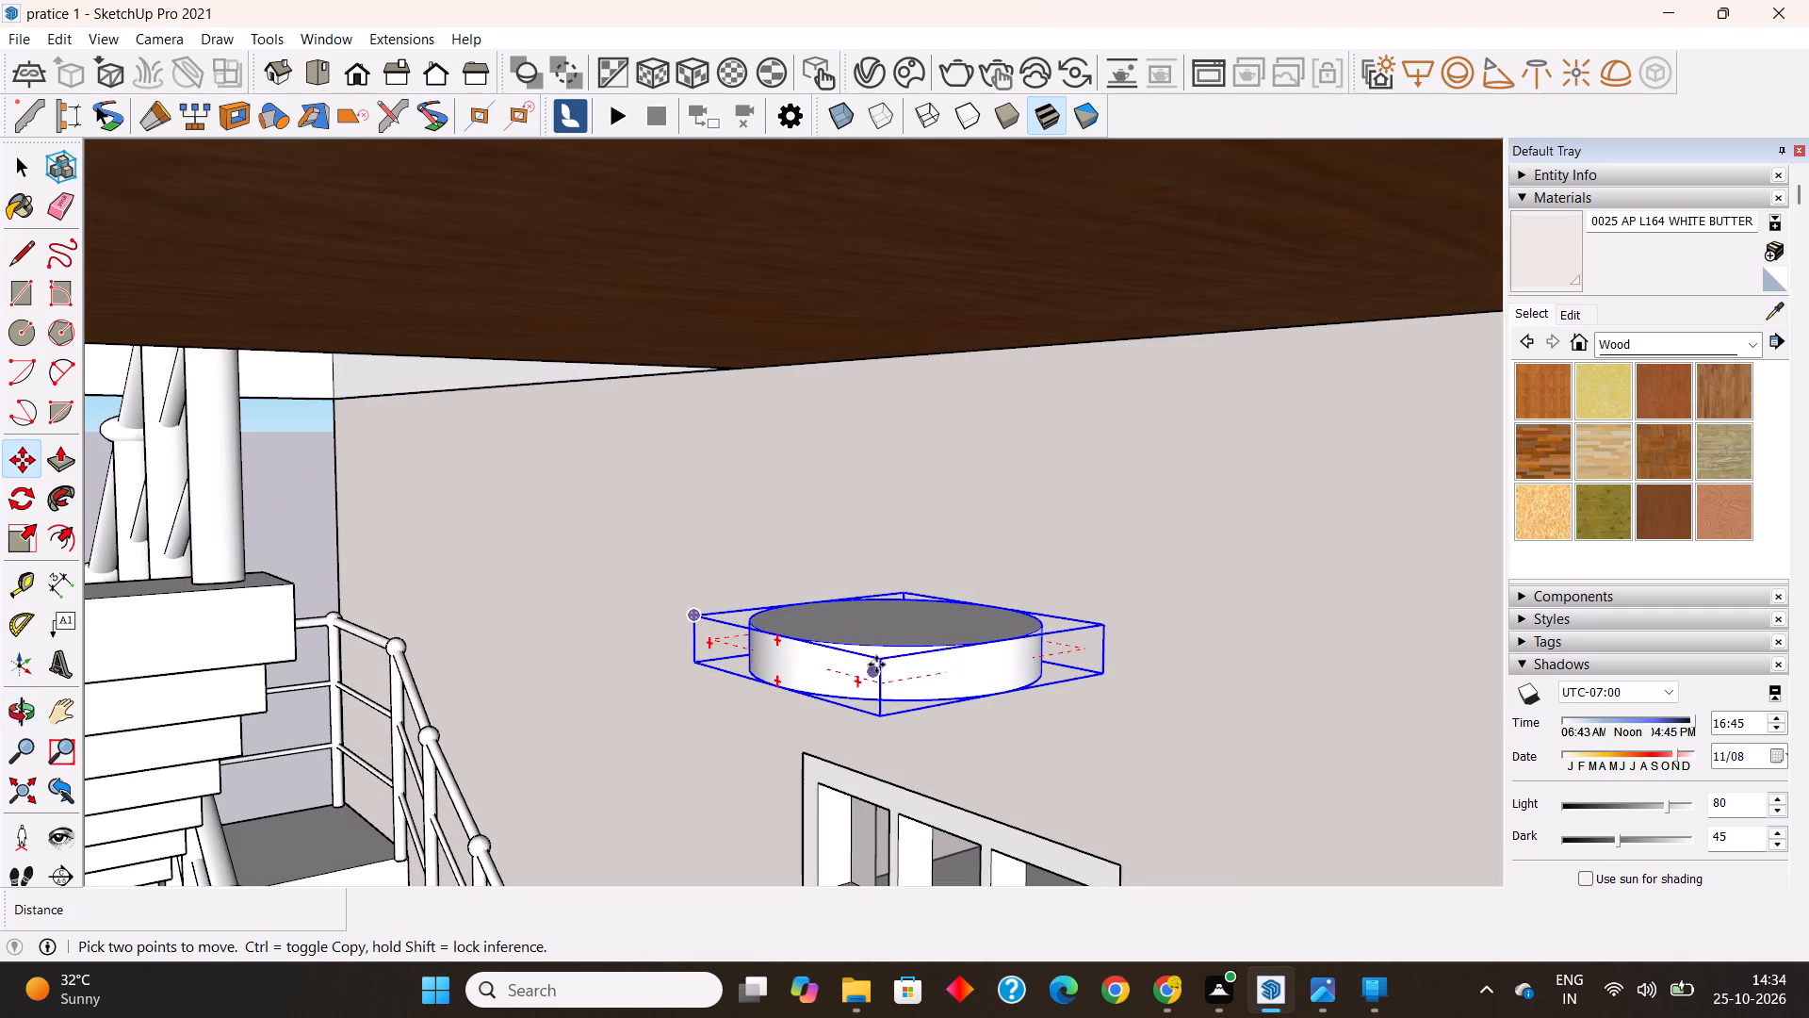
left_click(882, 655)
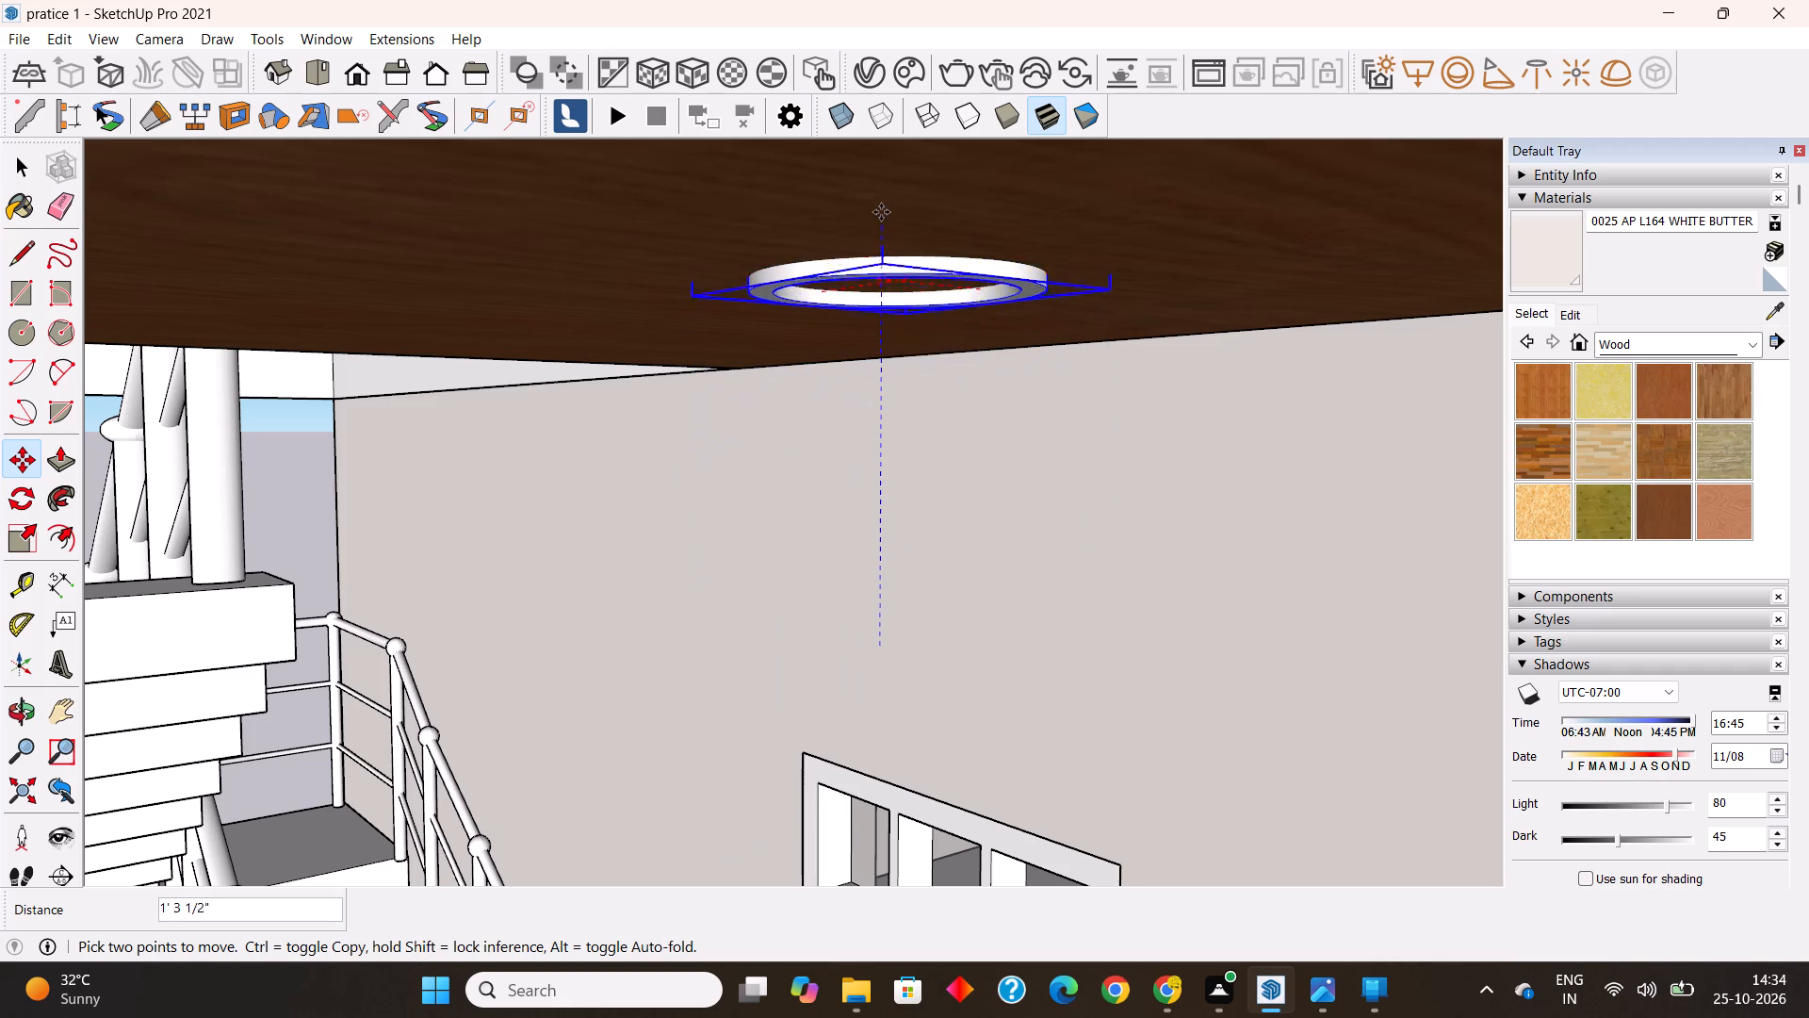
left_click(877, 252)
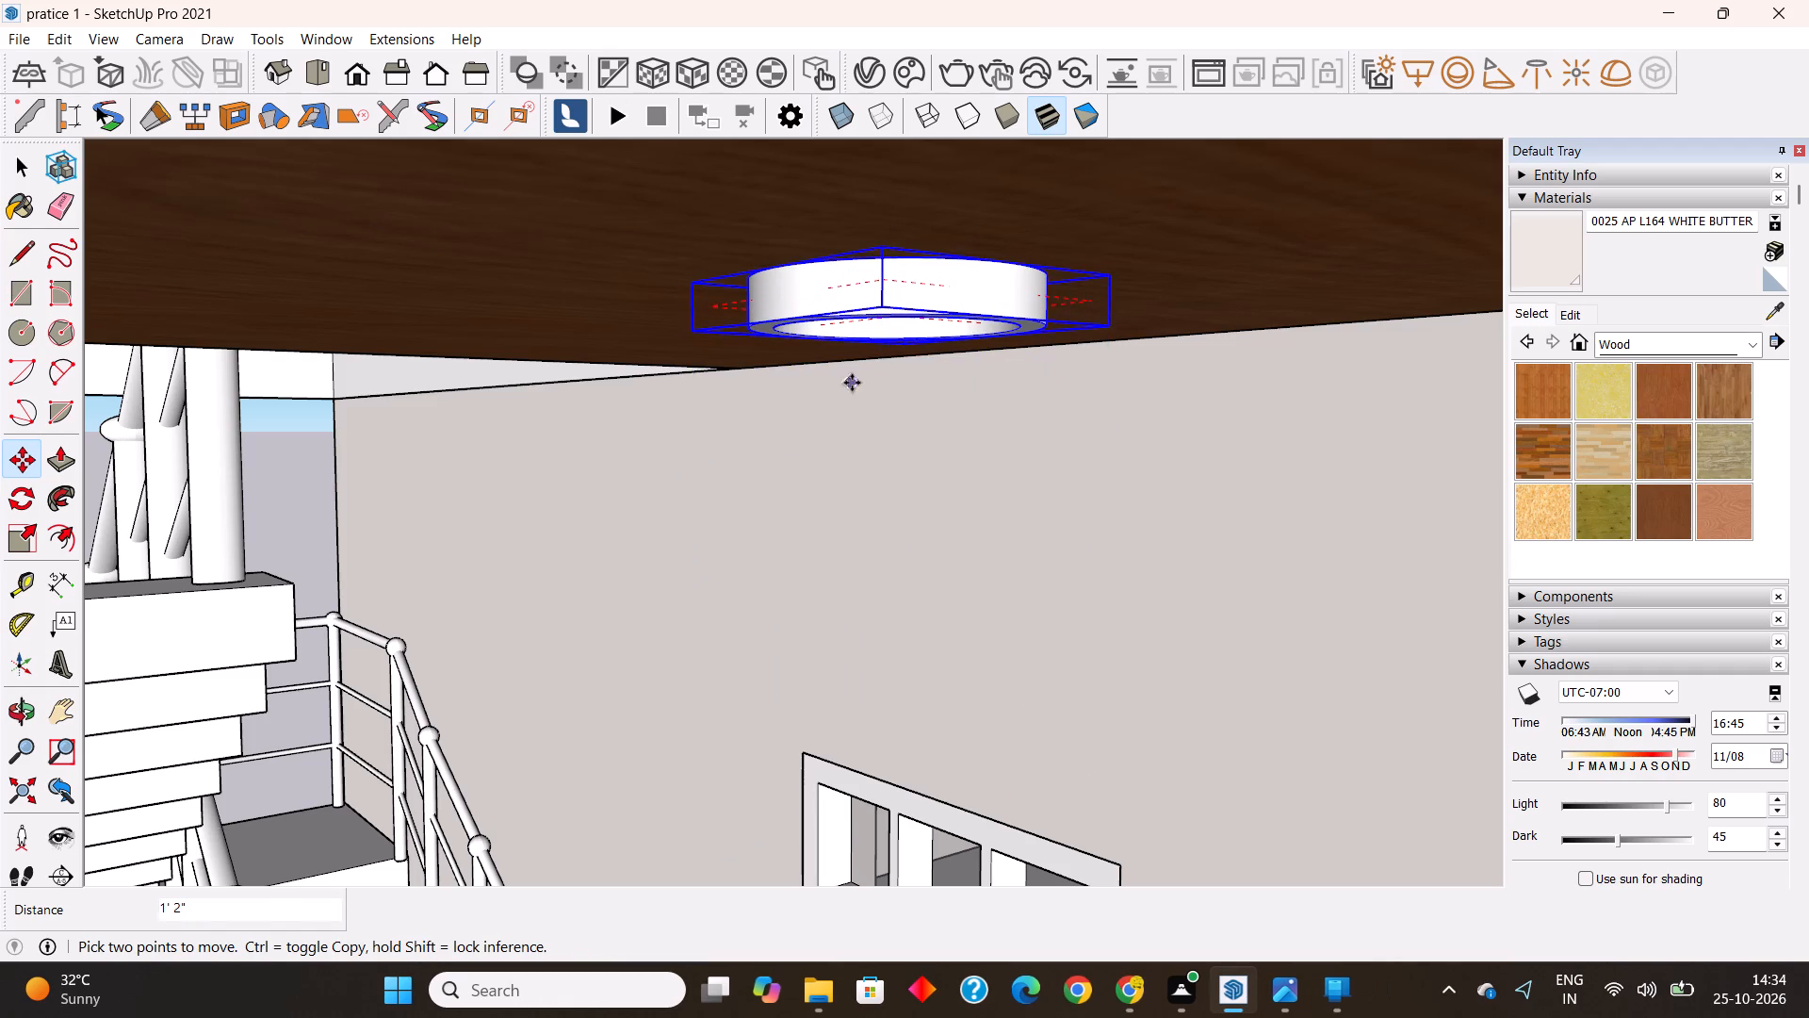
Delete the copied ceiling light beside the arched frame of the upper balcony.
middle_click_drag(856, 385, 1005, 301)
scroll(1005, 303, "down", 16)
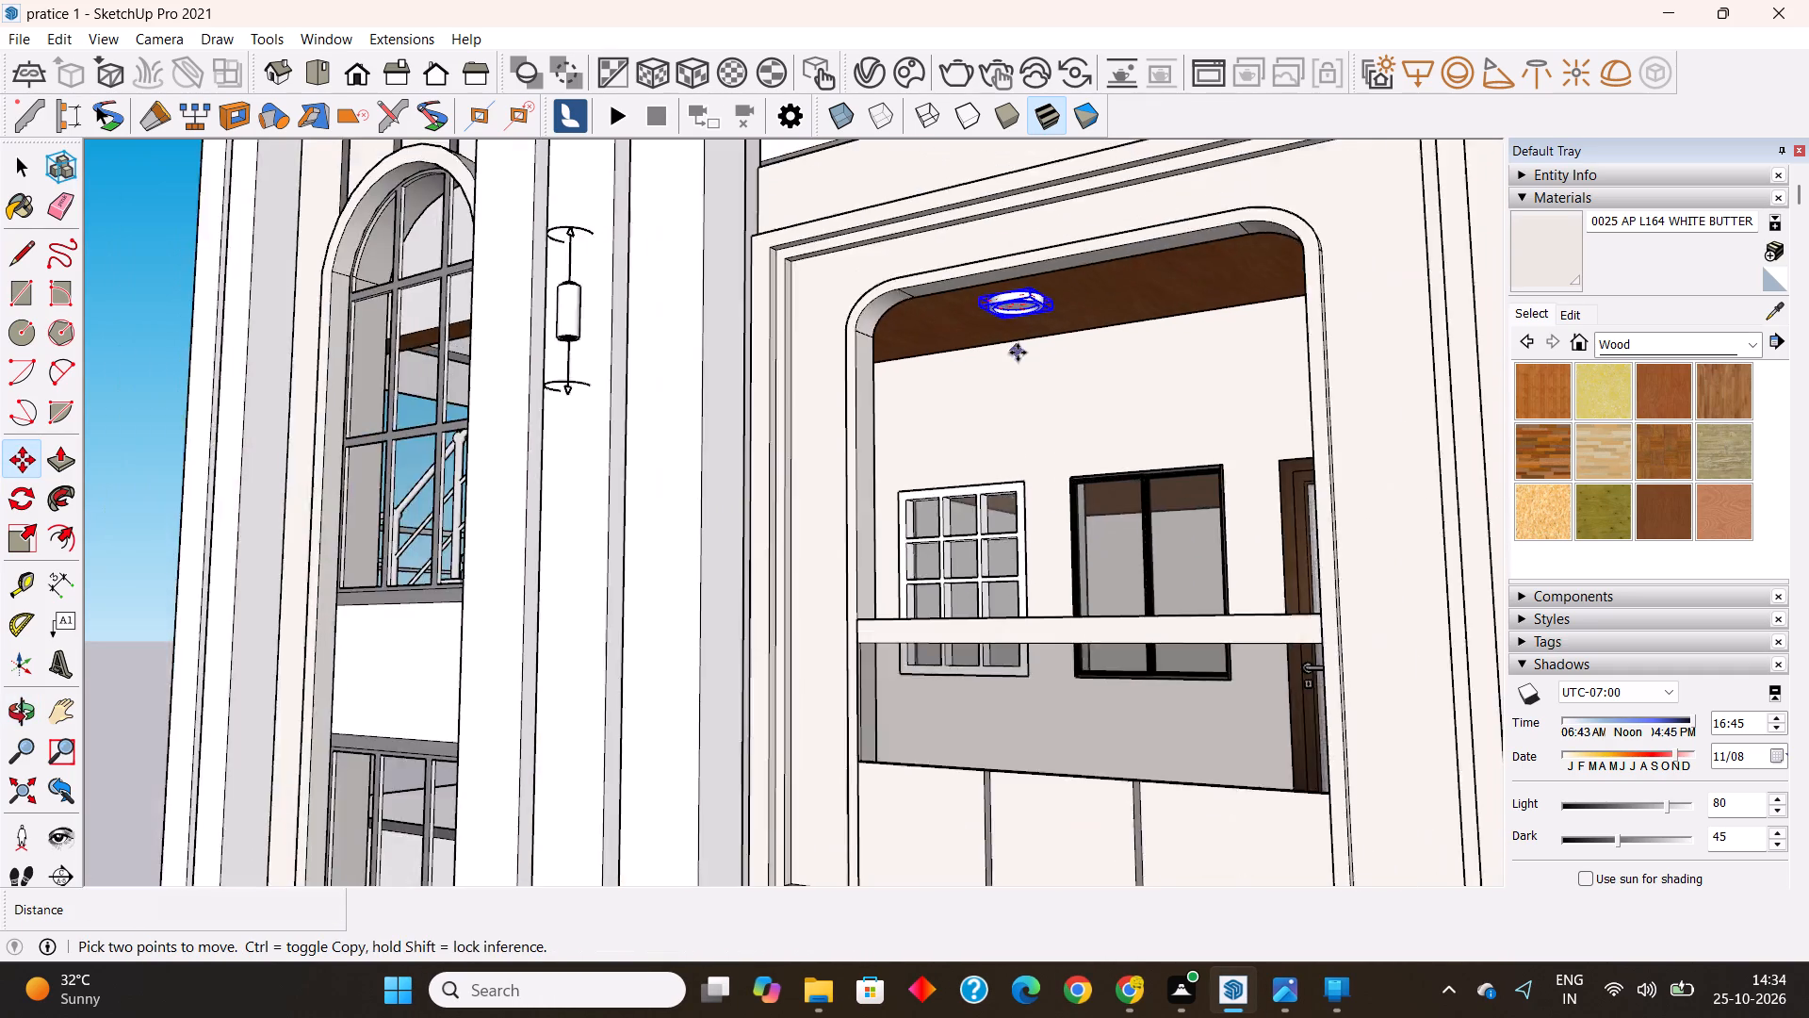
scroll(1018, 353, "down", 8)
middle_click_drag(1148, 473, 973, 403)
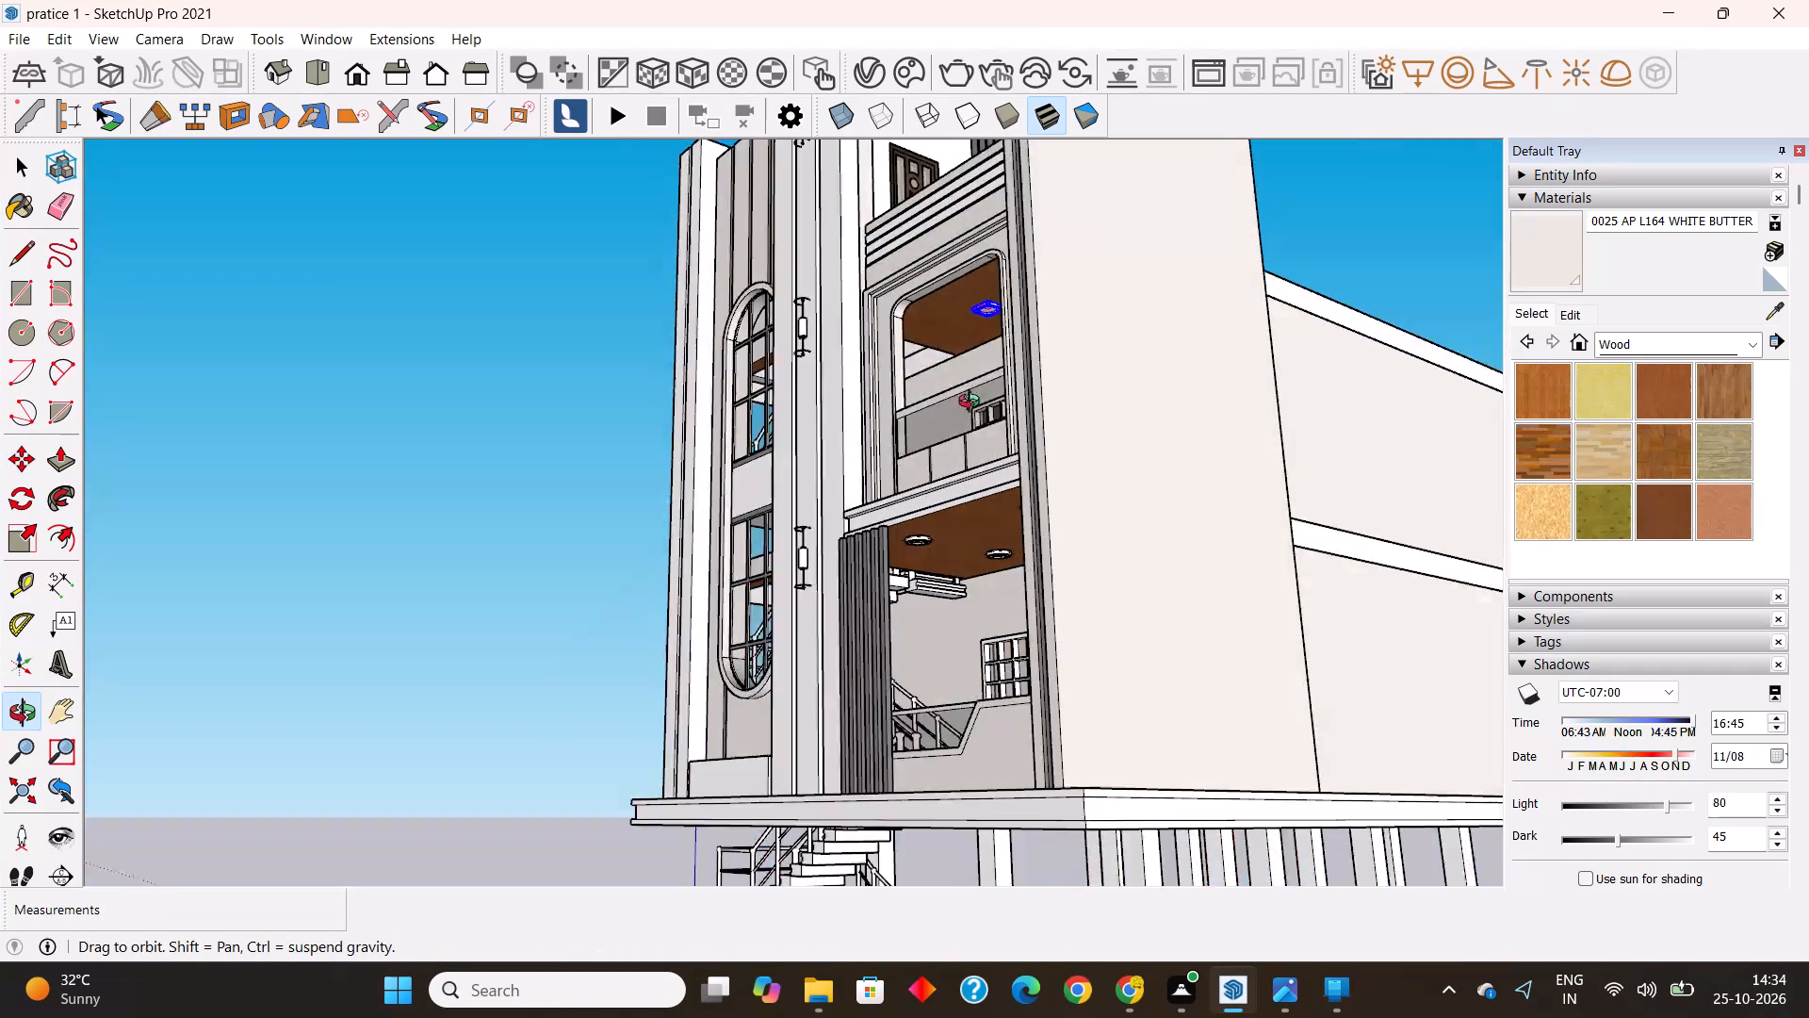
middle_click_drag(973, 403, 840, 371)
key("space")
scroll(827, 293, "up", 3)
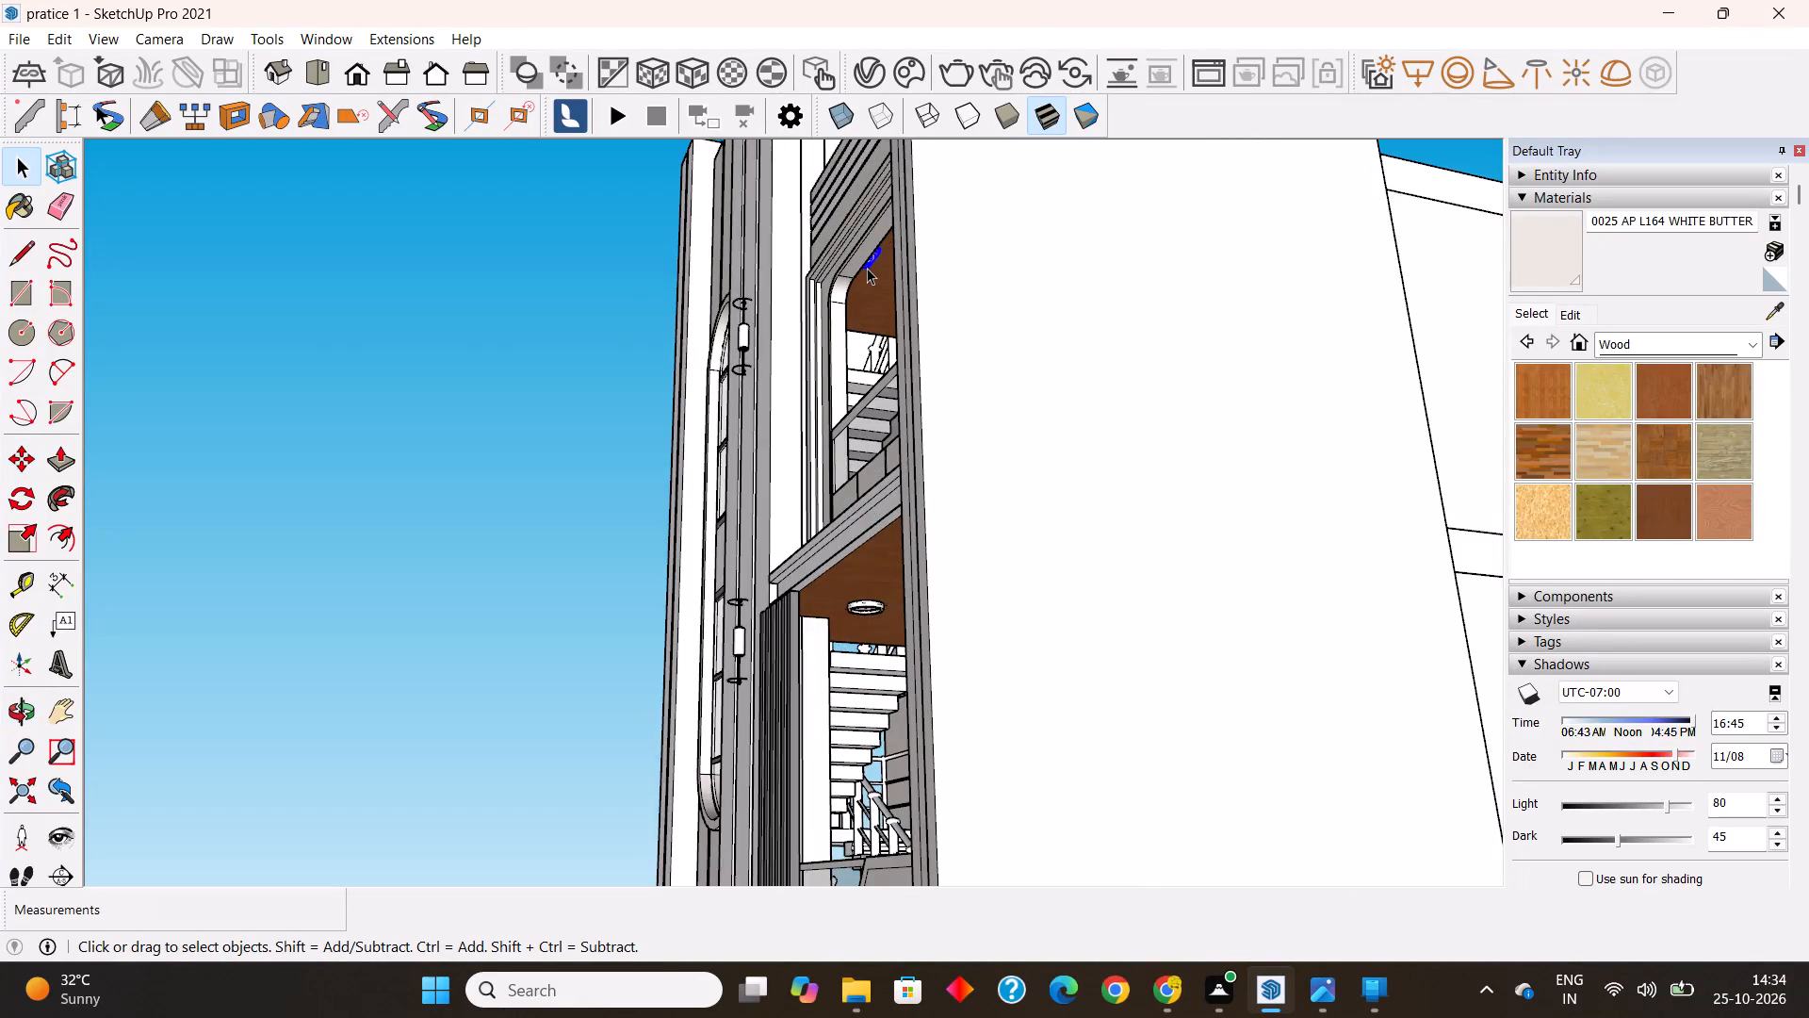
scroll(868, 268, "up", 6)
left_click(872, 264)
key("Delete")
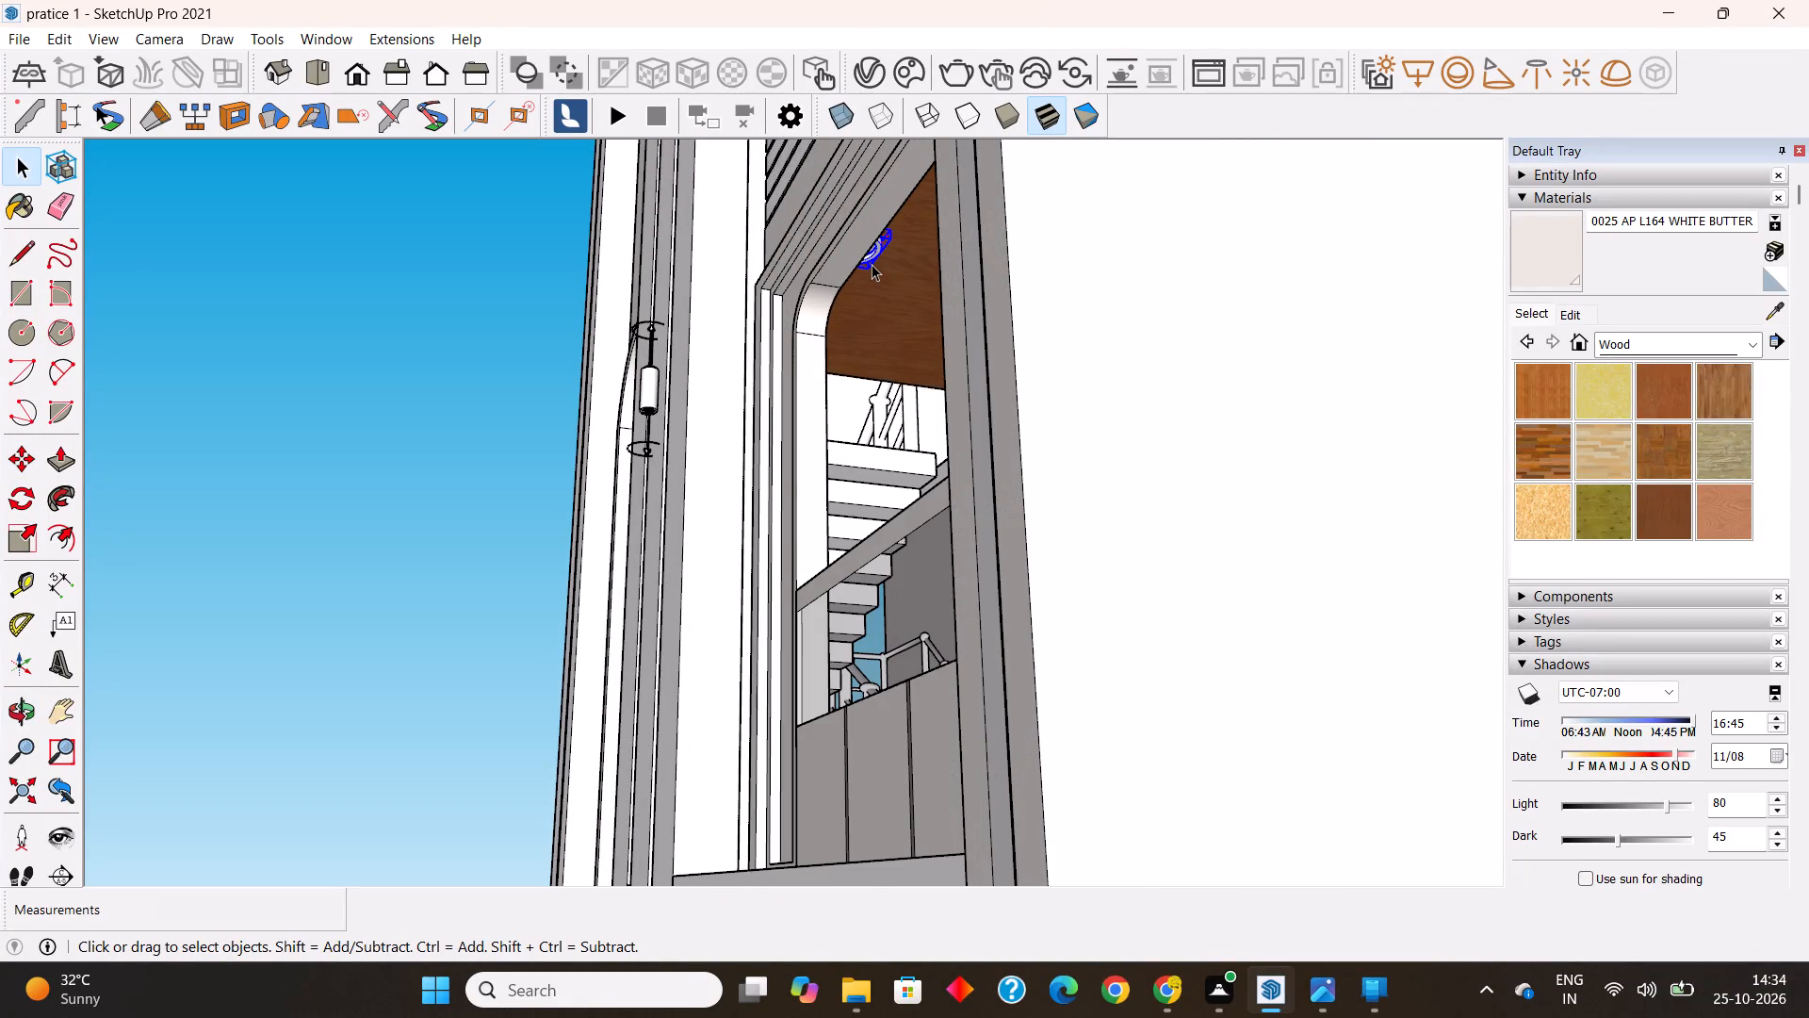
Examine the upper balcony's ceiling light and the whole building from the front, both sides and above.
scroll(878, 313, "down", 4)
middle_click_drag(990, 492, 1808, 542)
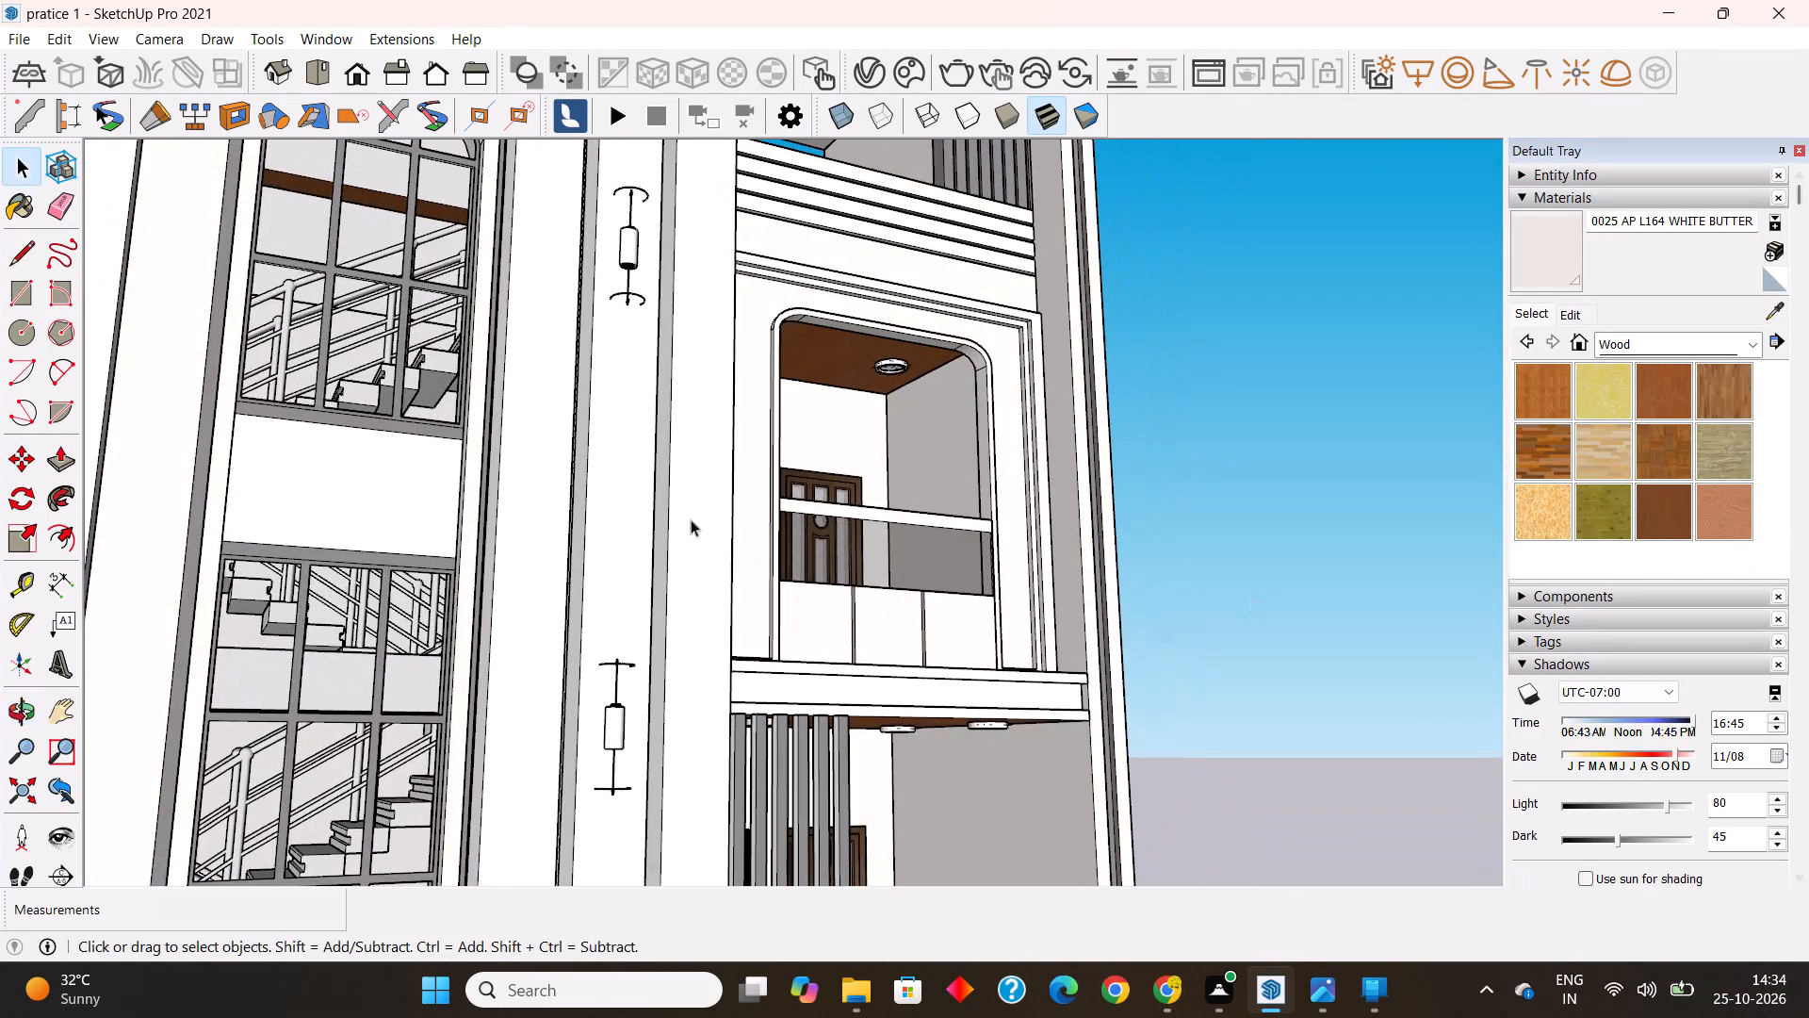
scroll(677, 503, "down", 9)
middle_click_drag(853, 559, 496, 713)
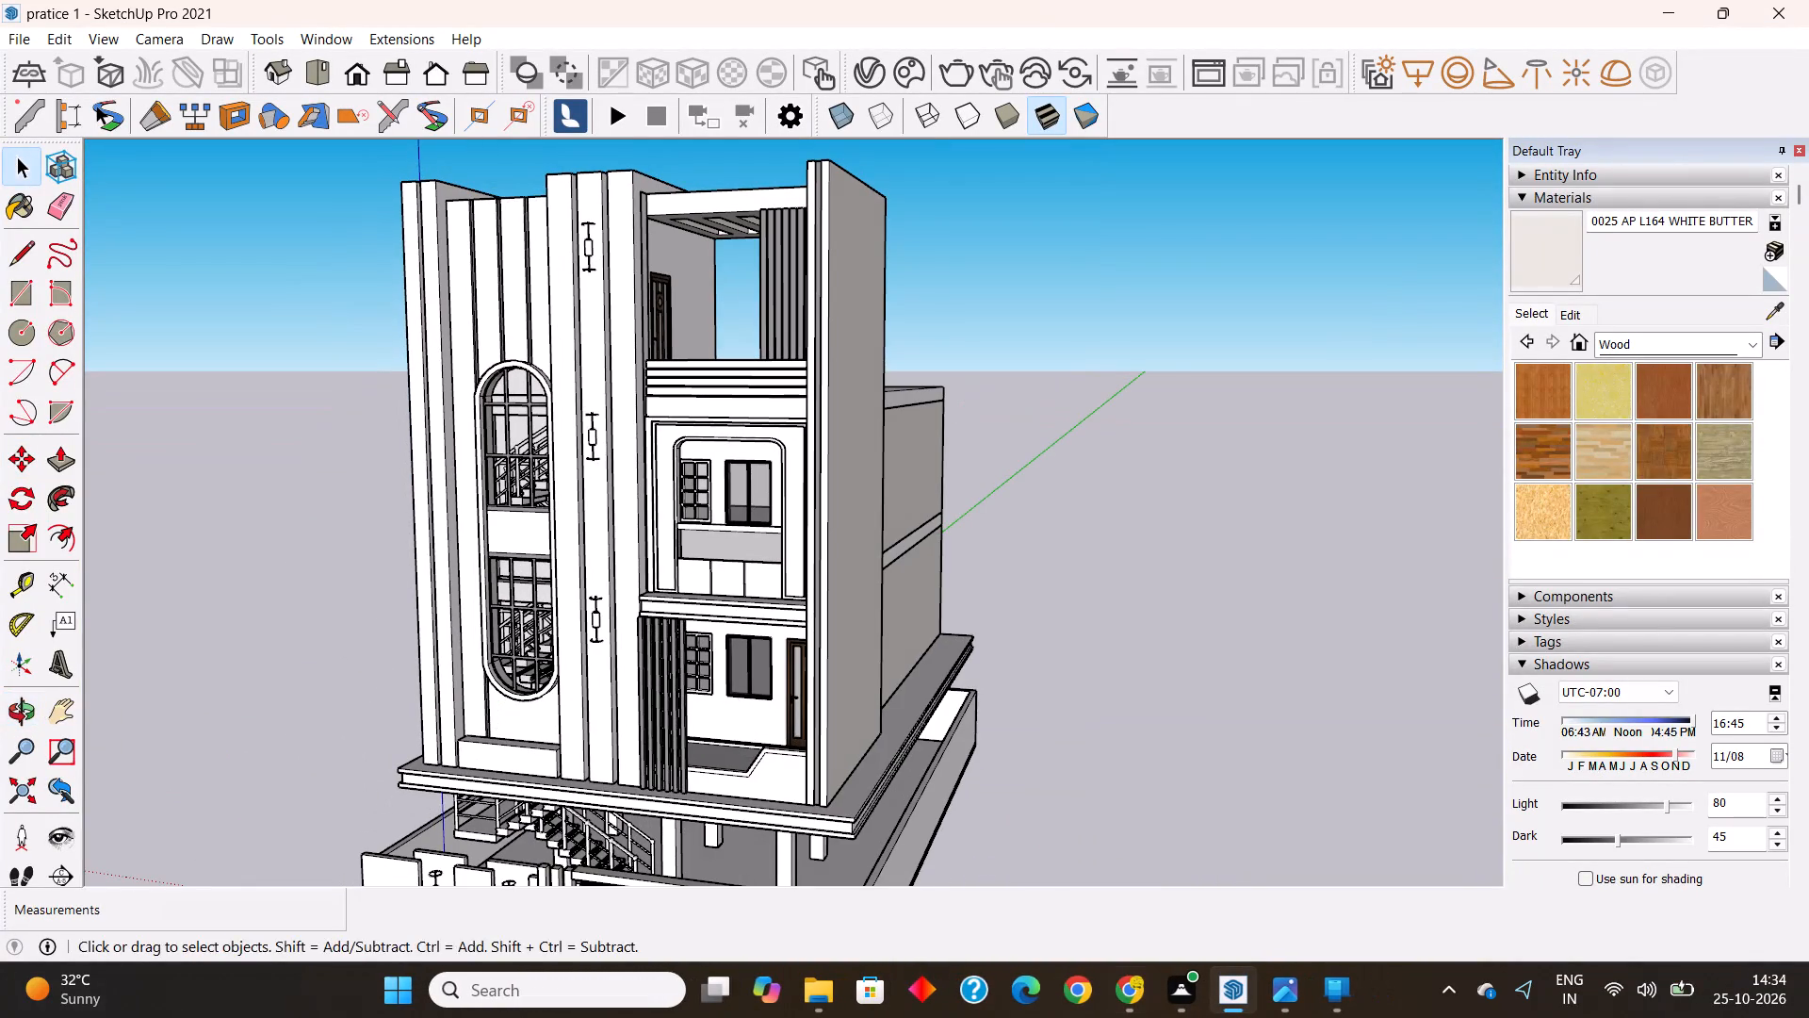
scroll(792, 602, "down", 3)
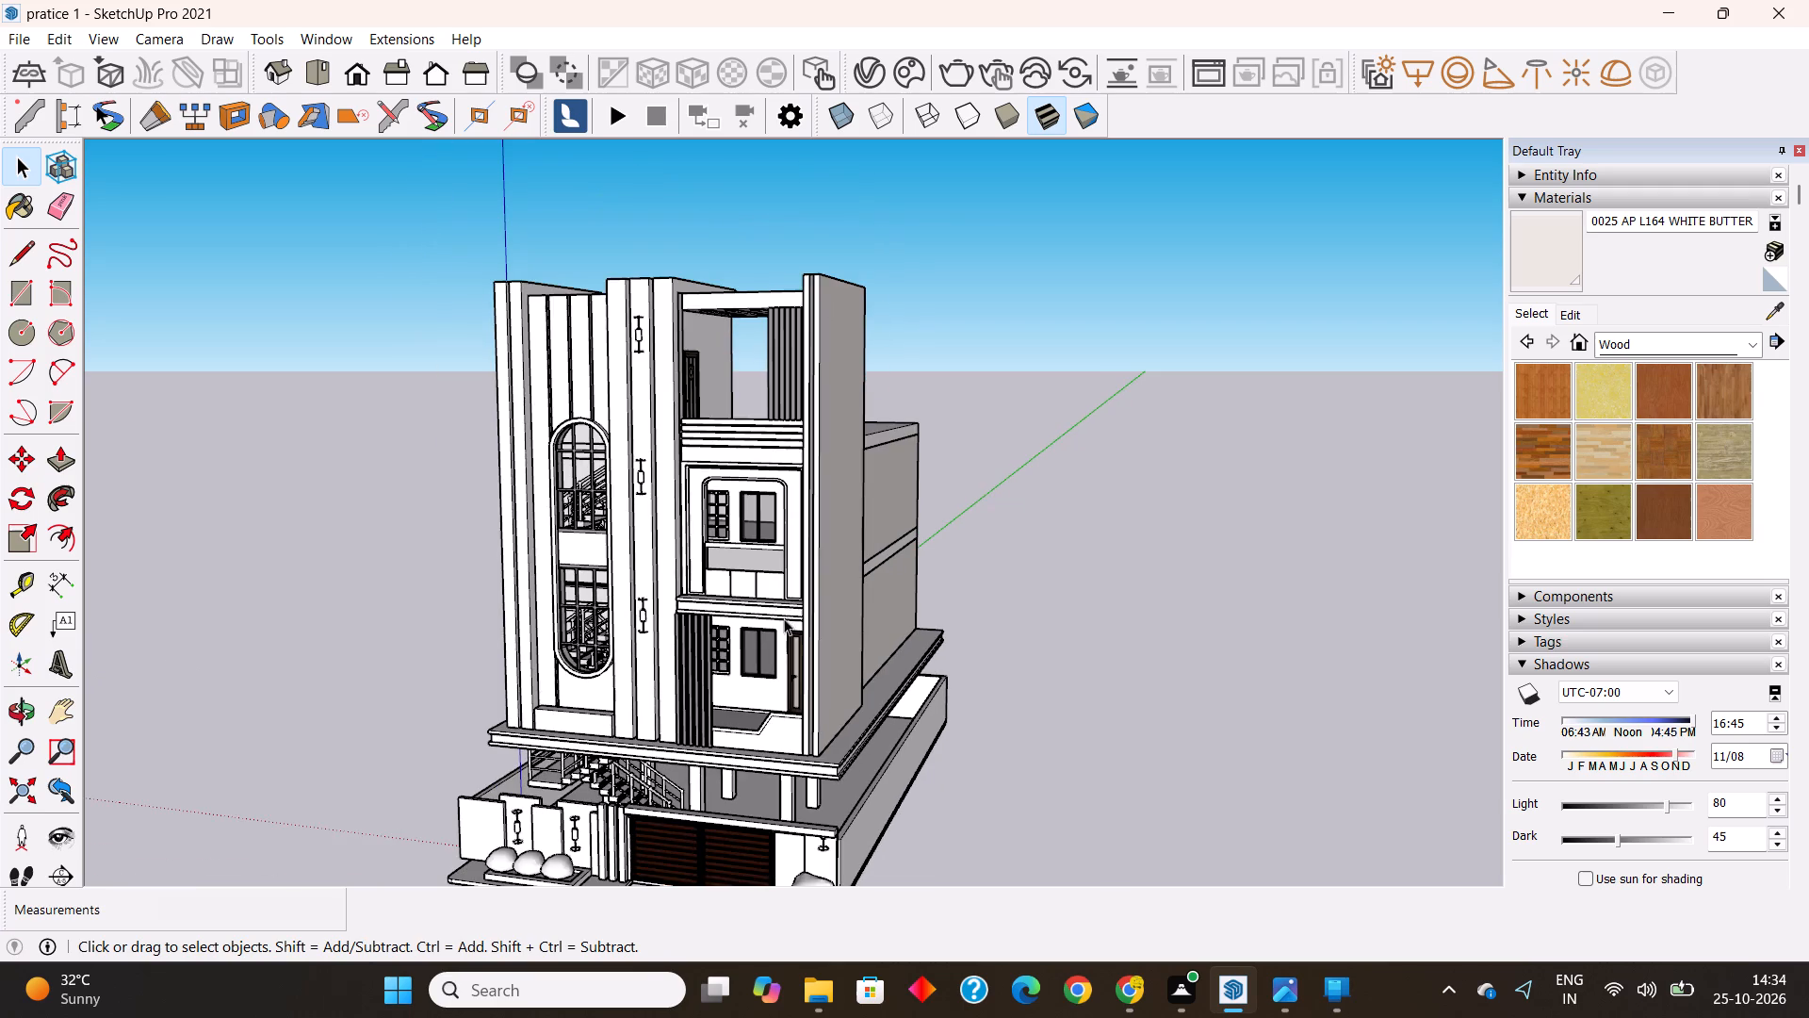
middle_click_drag(783, 618, 697, 536)
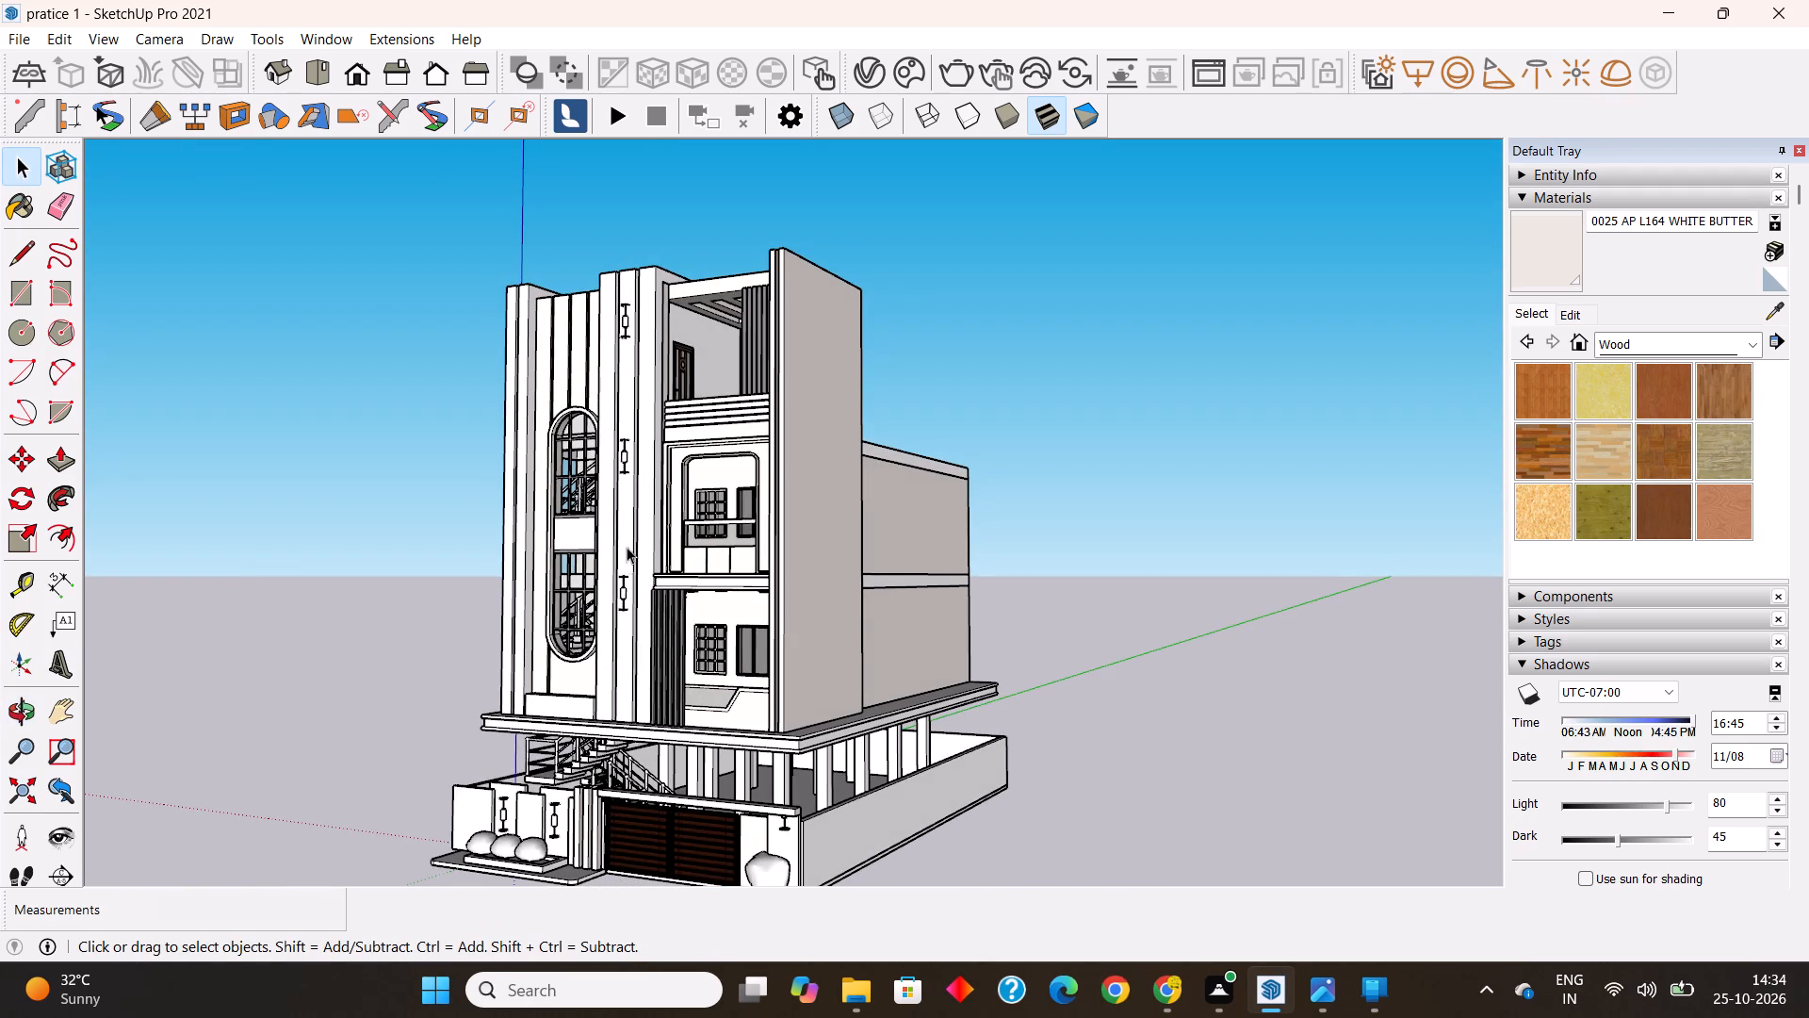
middle_click_drag(622, 561, 1395, 419)
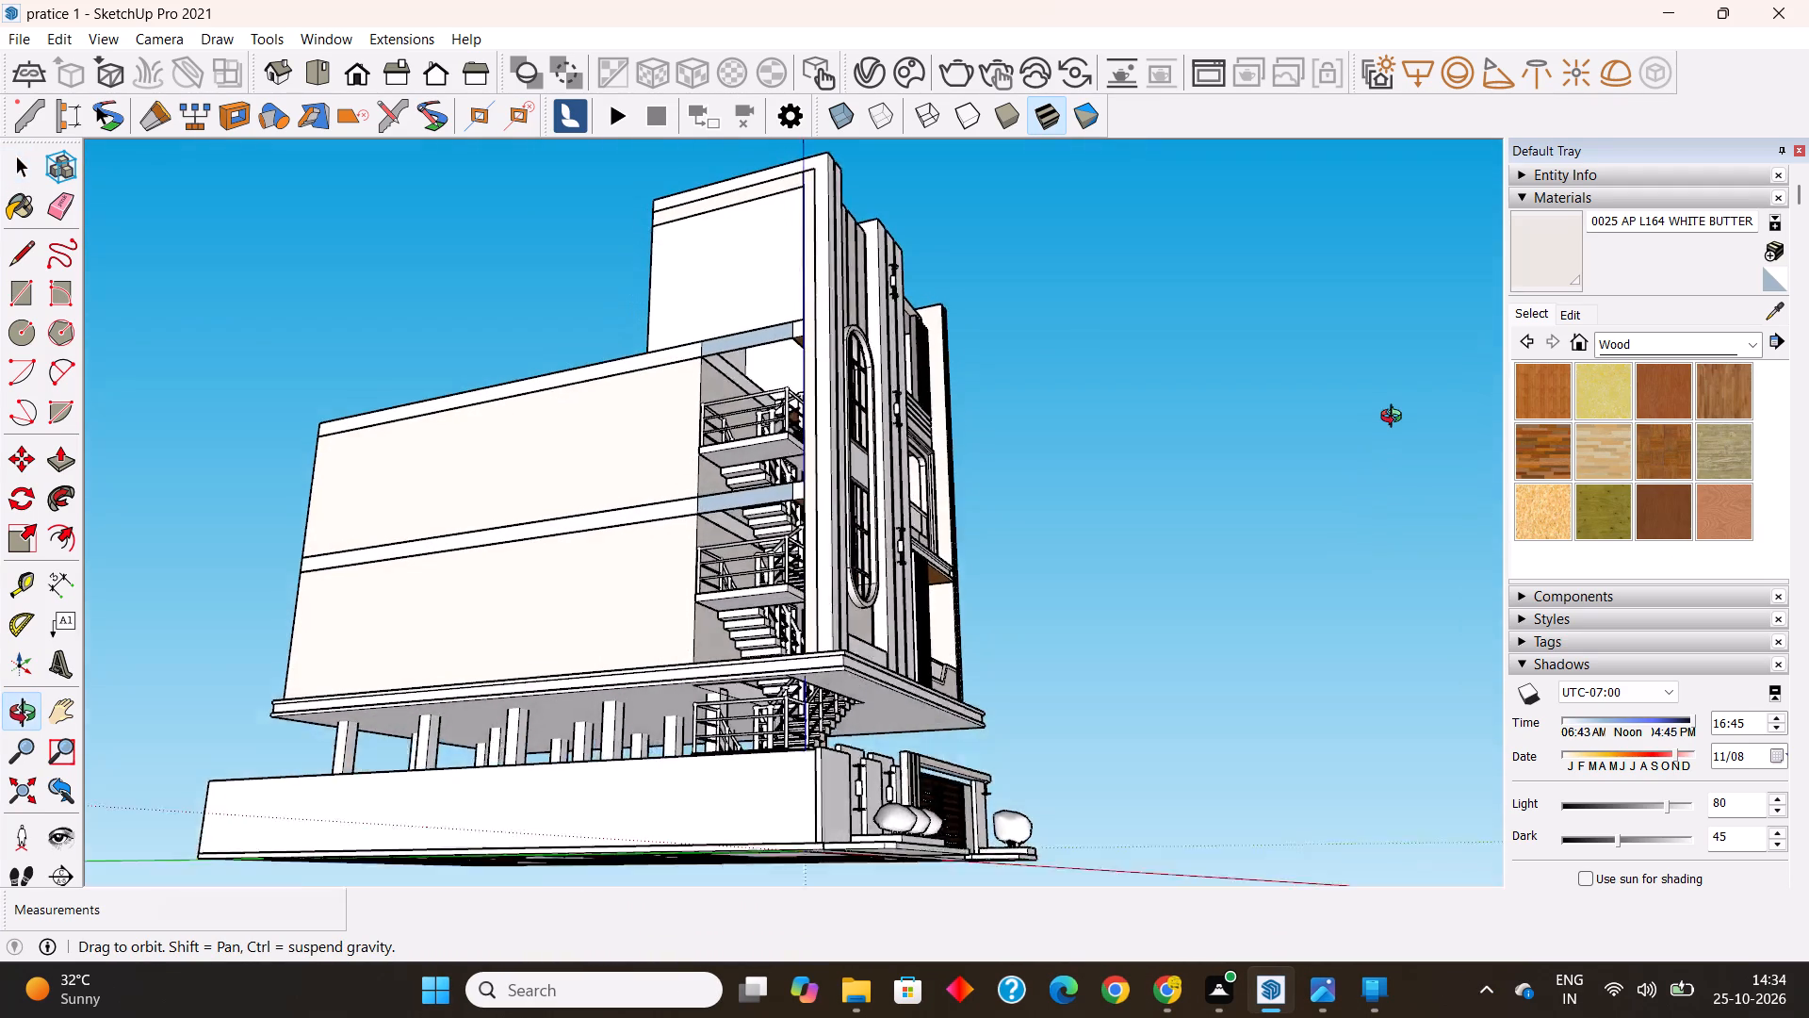
middle_click_drag(1395, 419, 1162, 880)
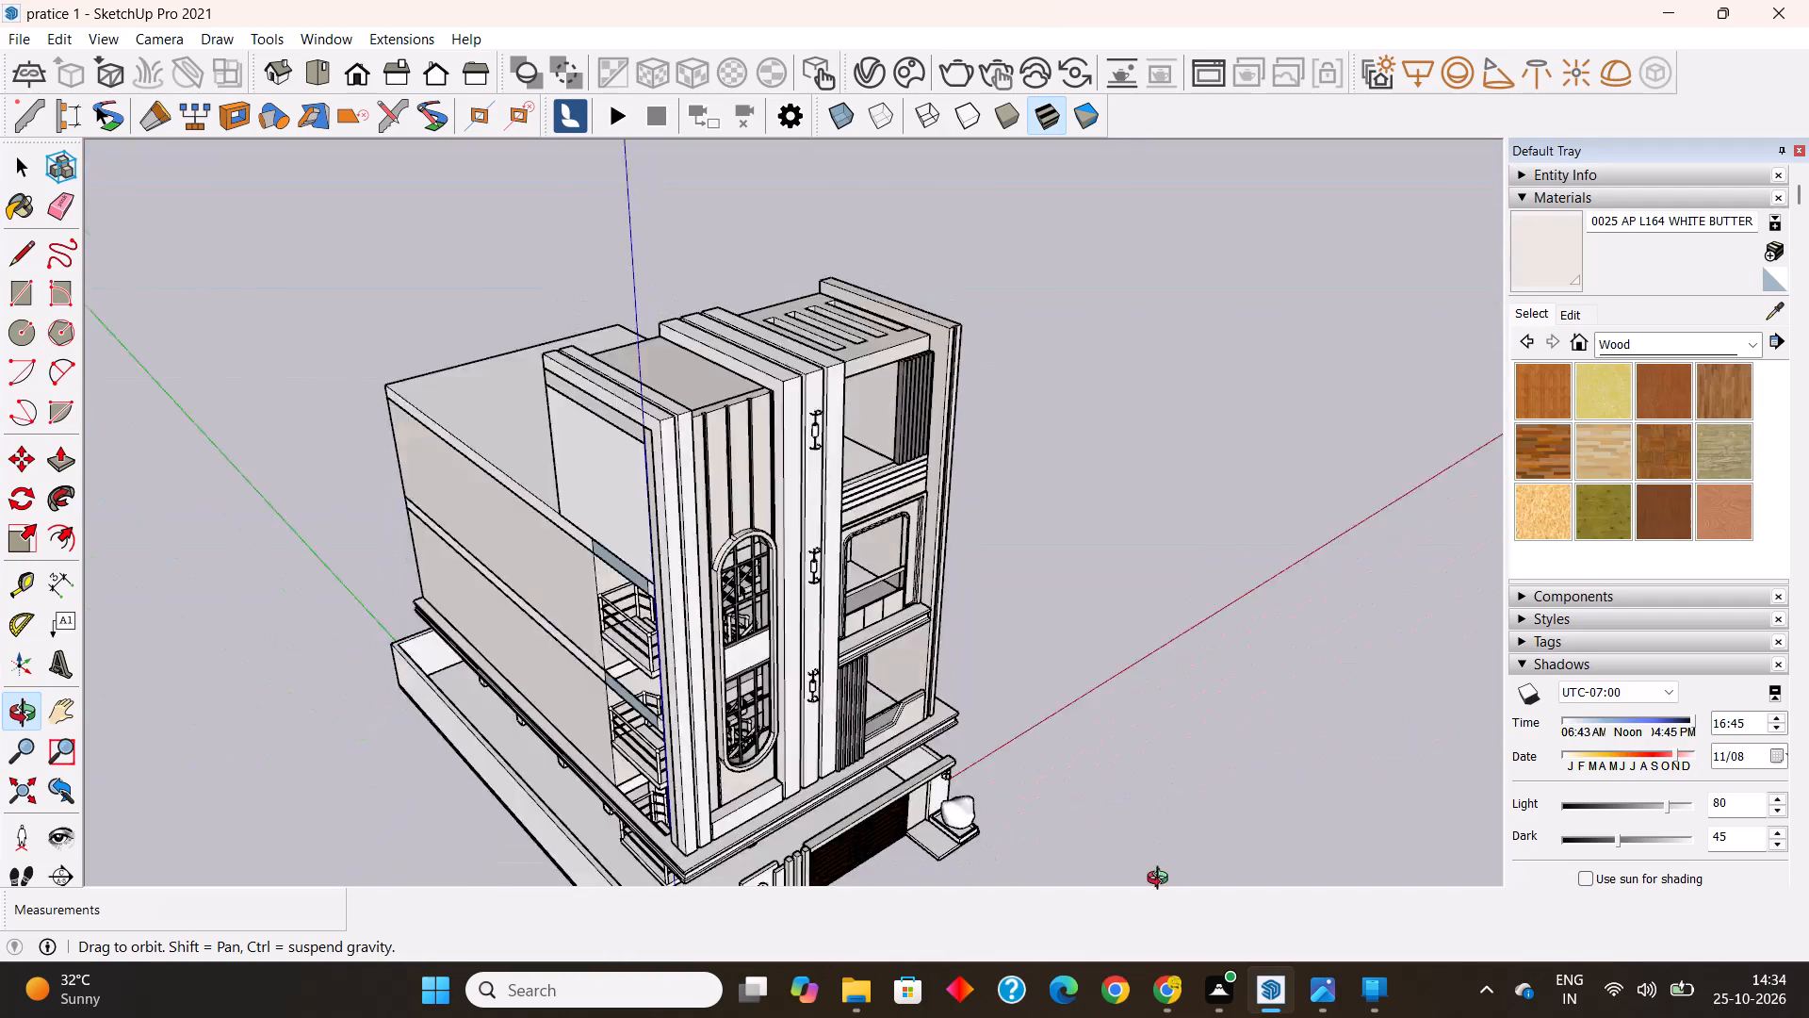
middle_click_drag(1162, 880, 814, 717)
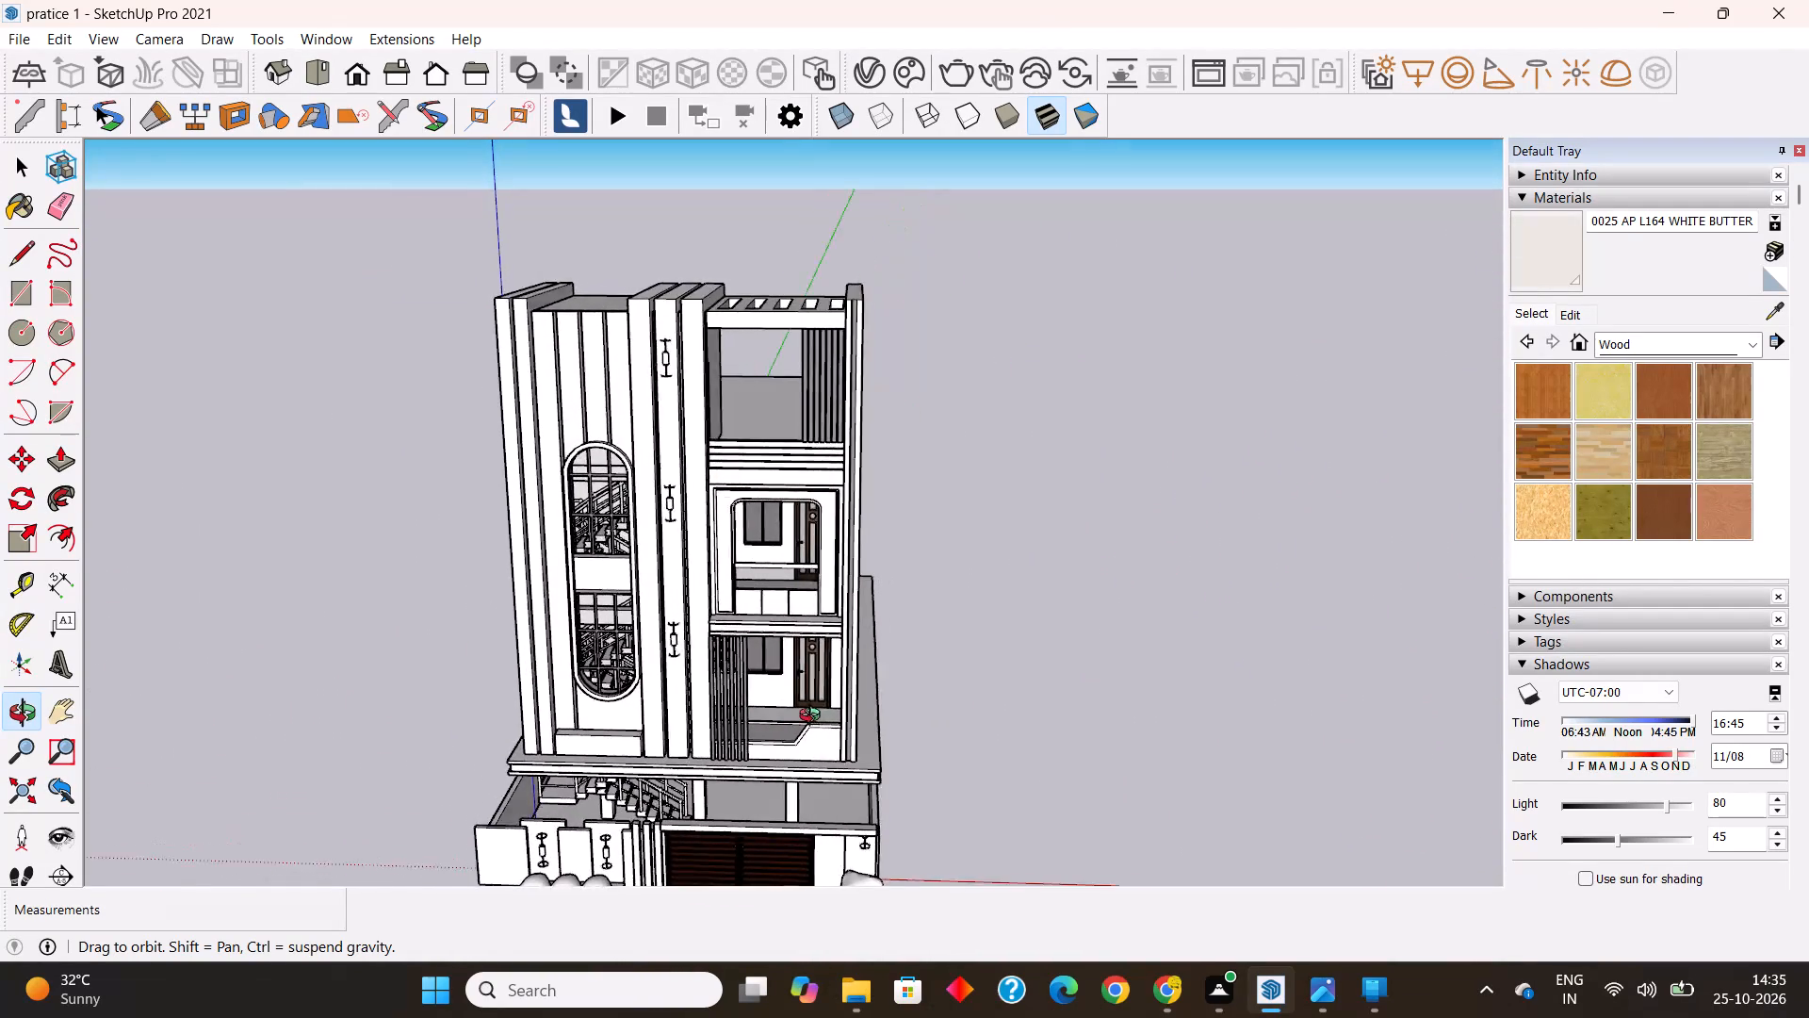
middle_click_drag(814, 717, 829, 718)
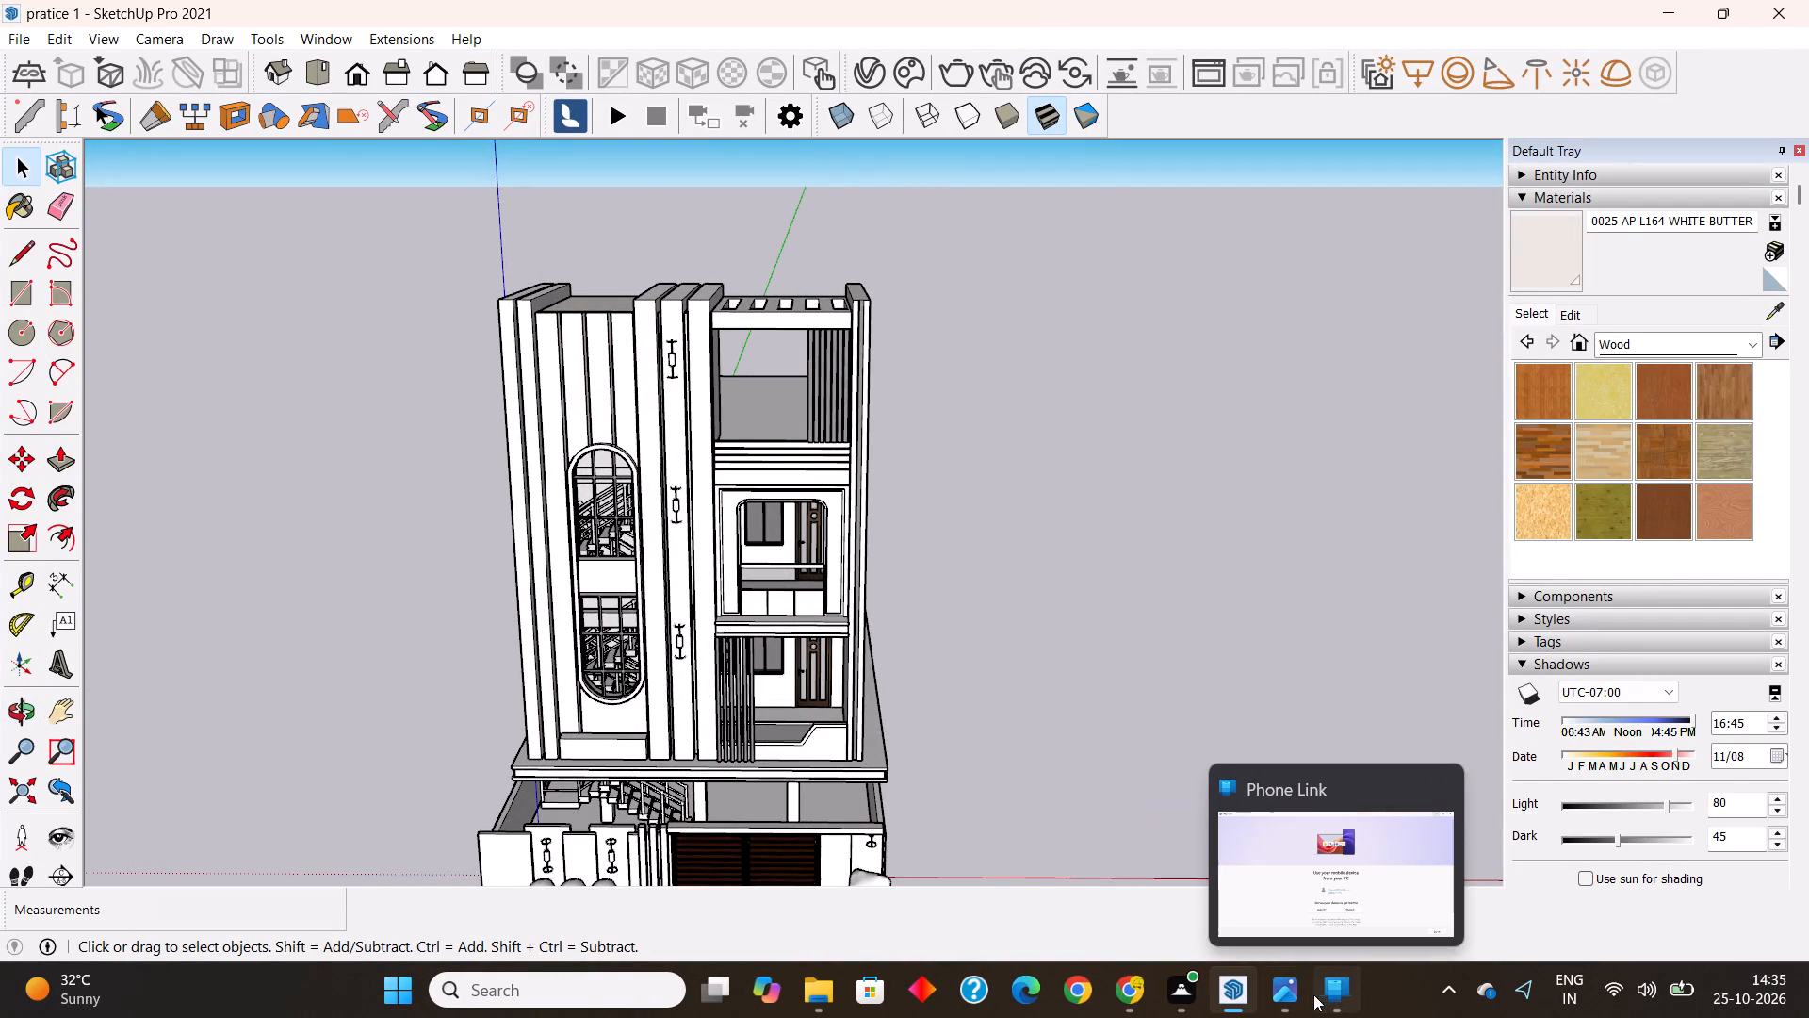
Switch to the reference image of the ultra modern house exterior render in Photos.
left_click(1279, 988)
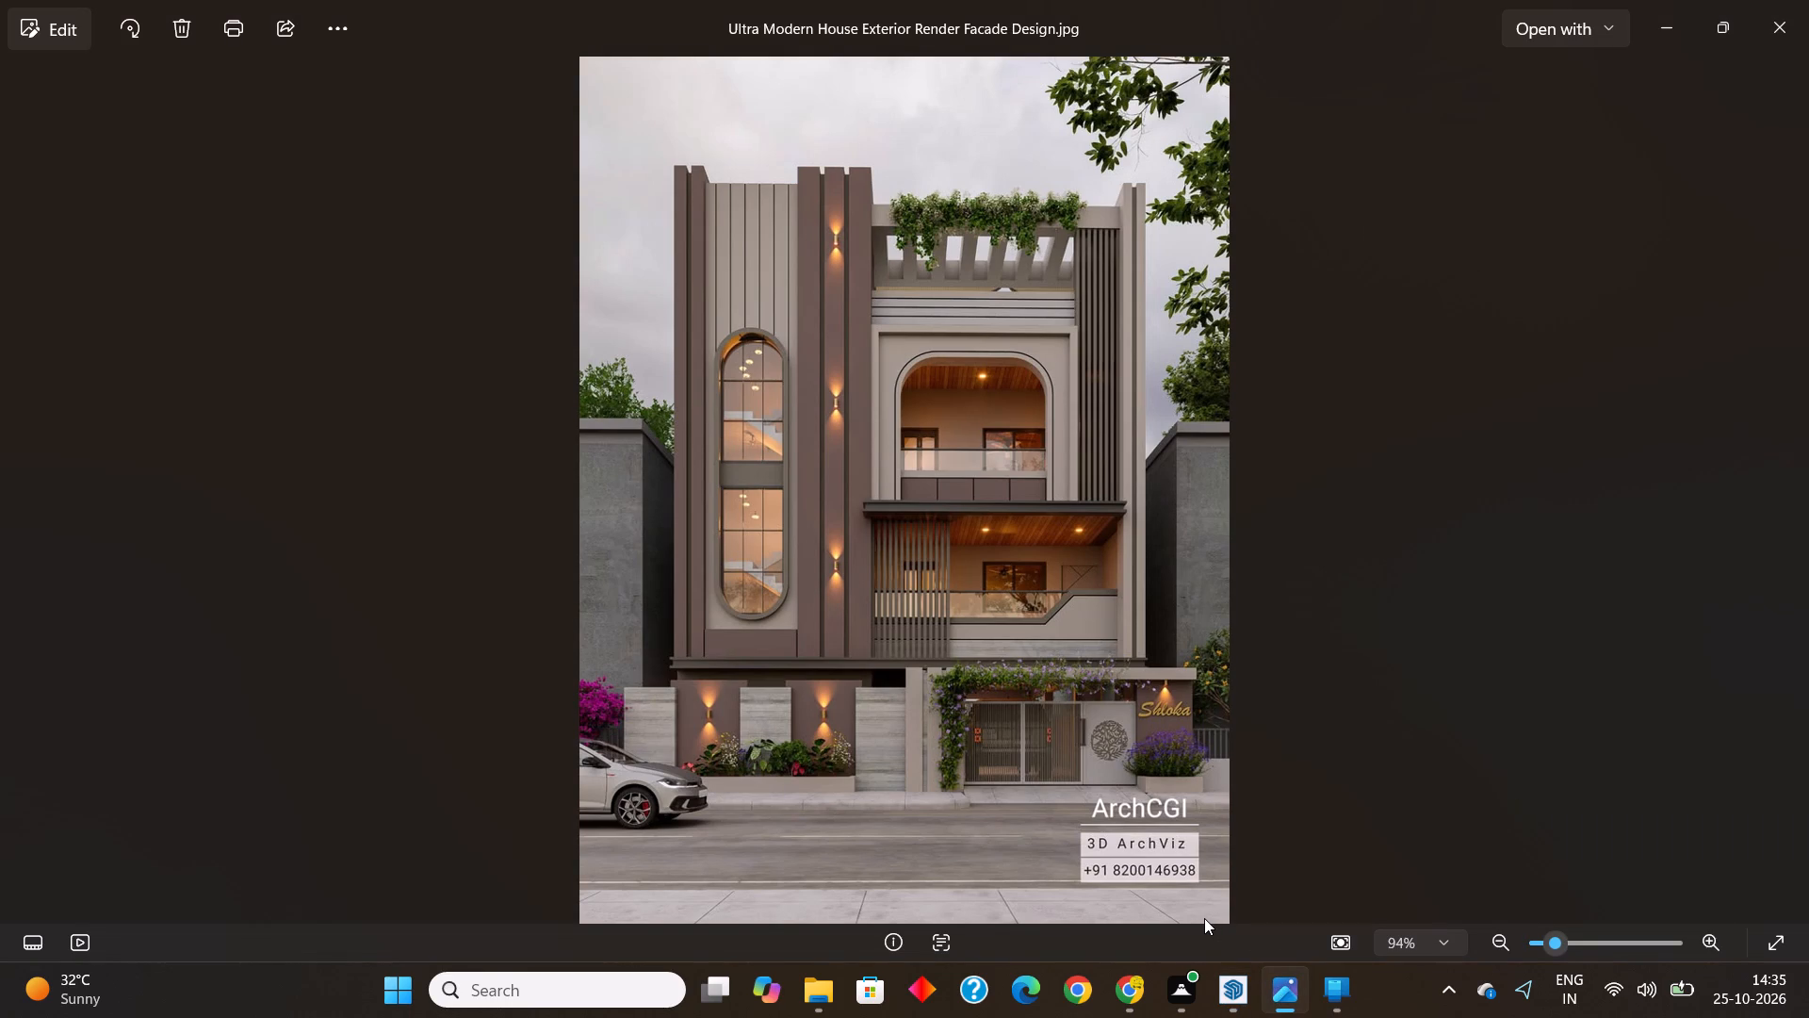
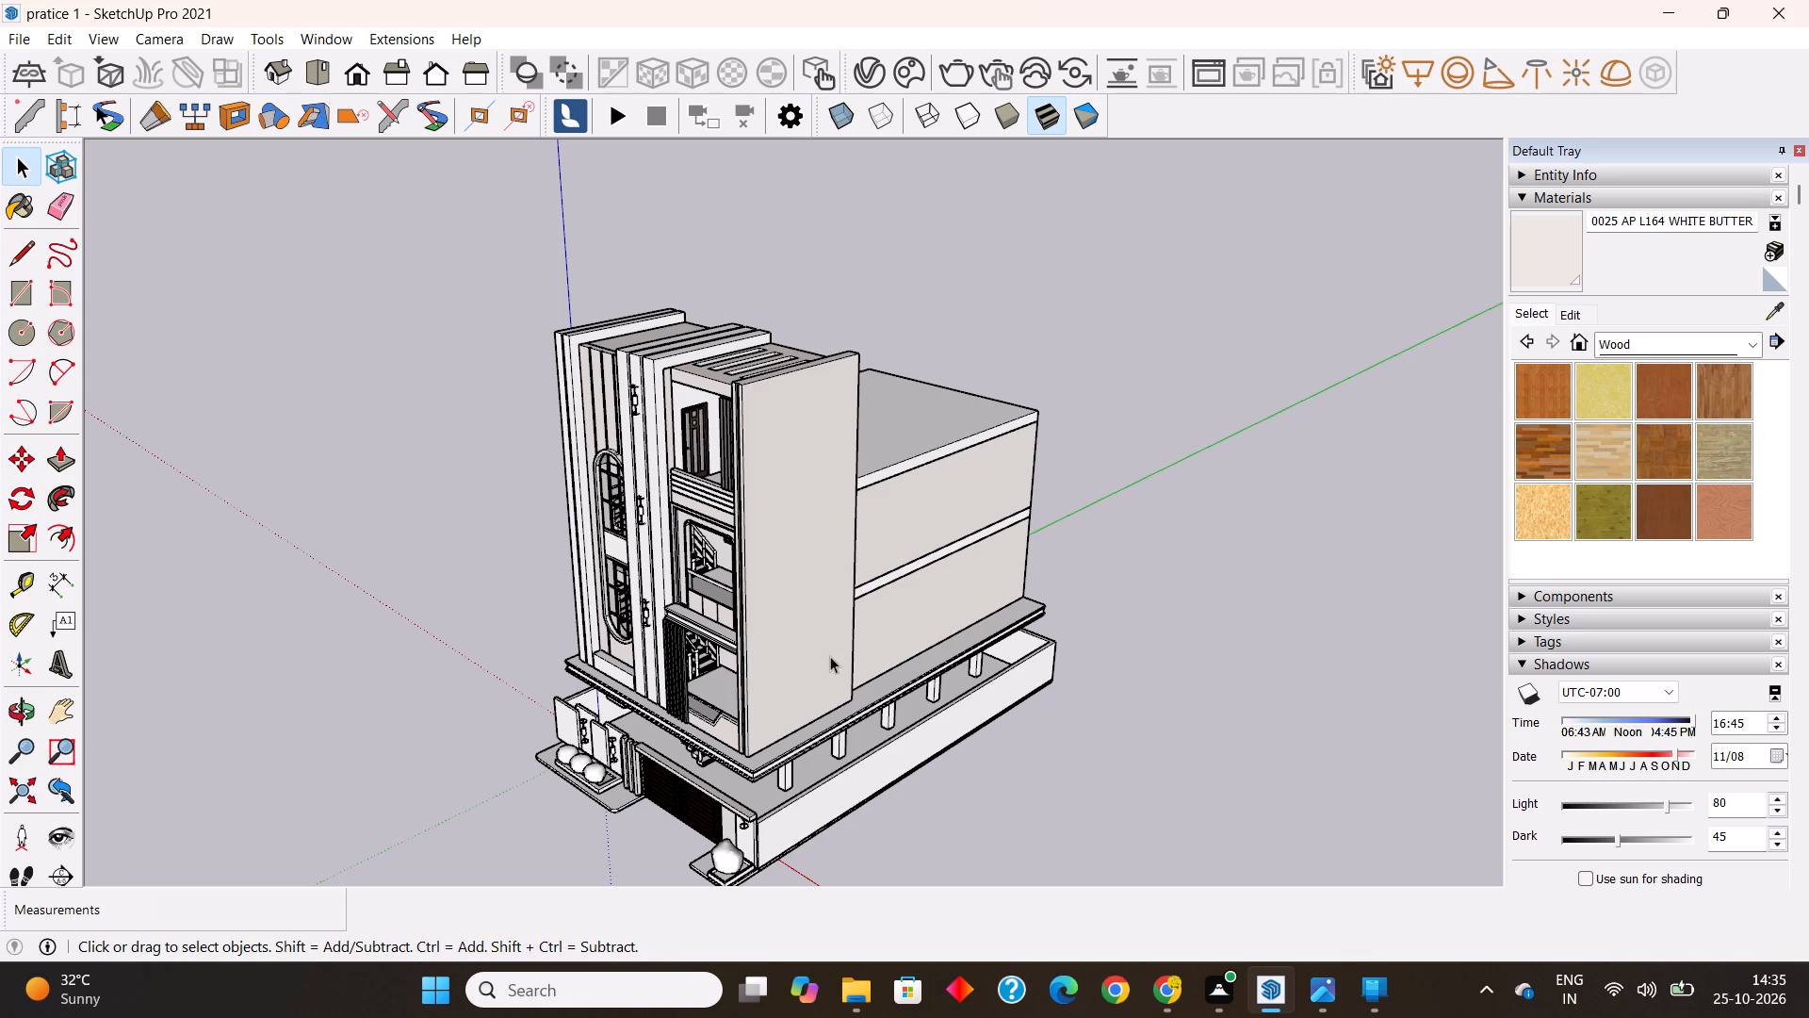
Switch the material library from the Wood collection to the Colors collection.
middle_click_drag(839, 655, 945, 571)
left_click(1202, 482)
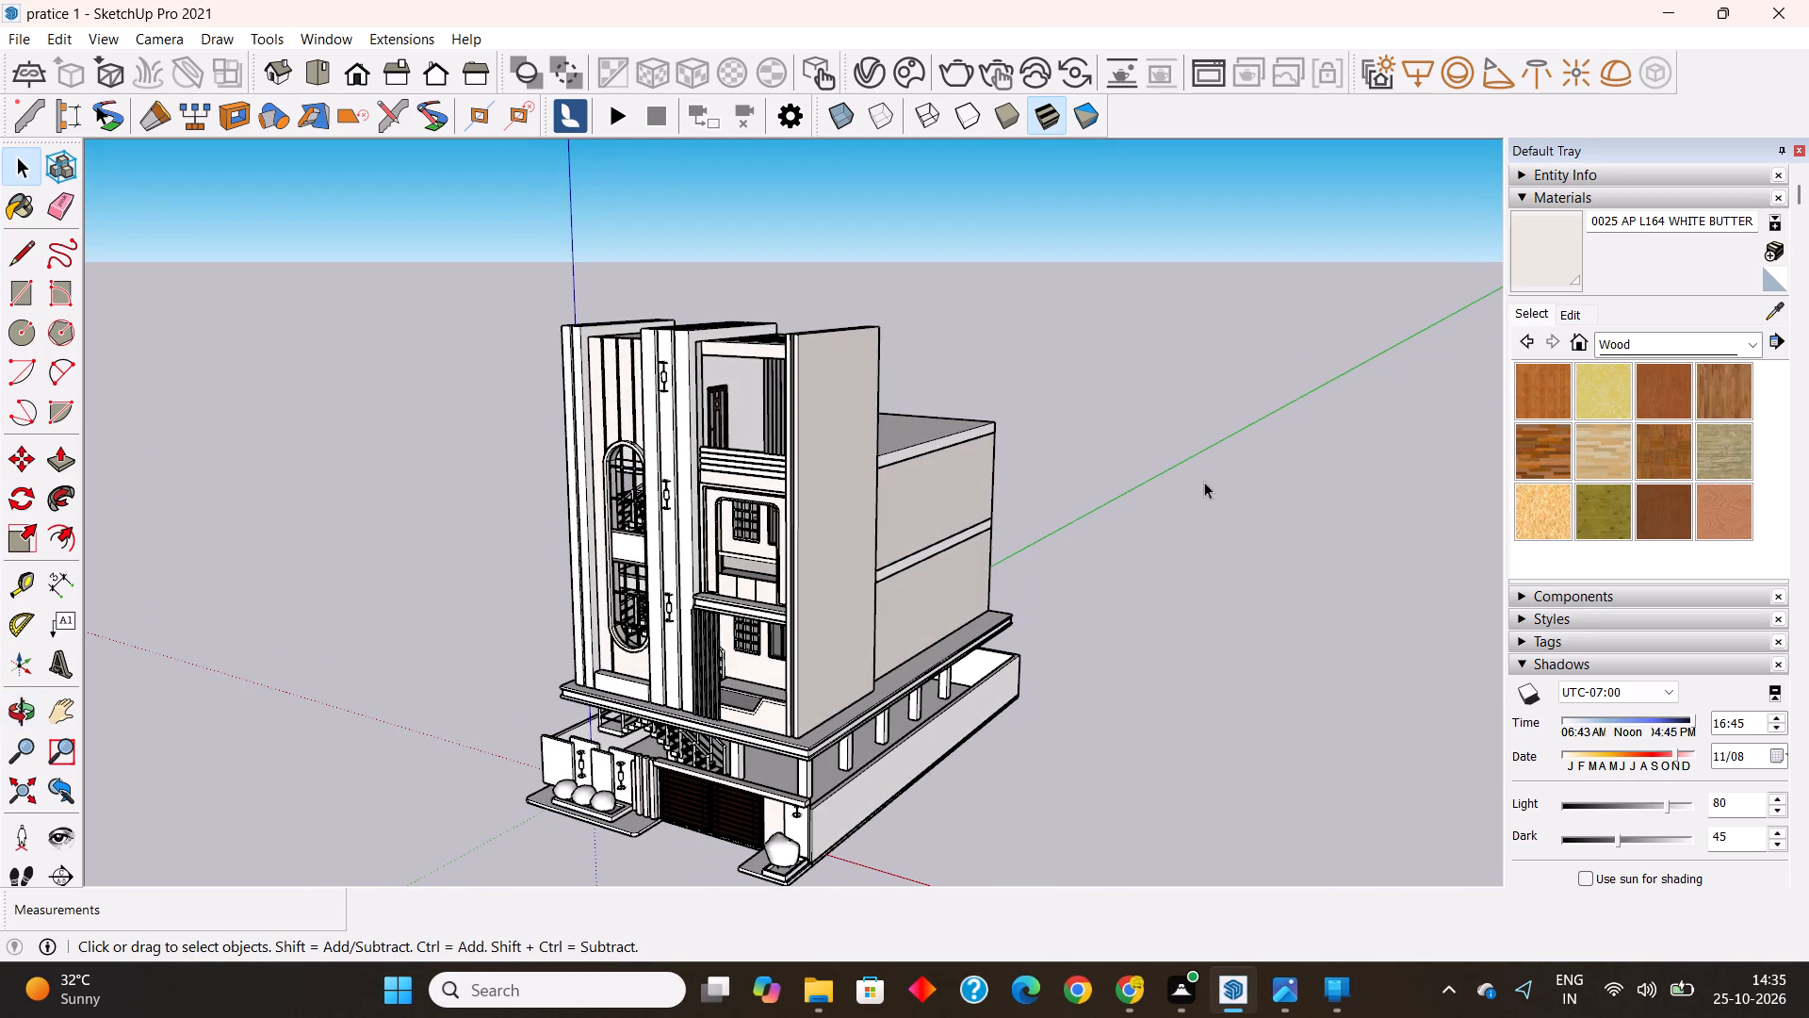
left_click(1204, 482)
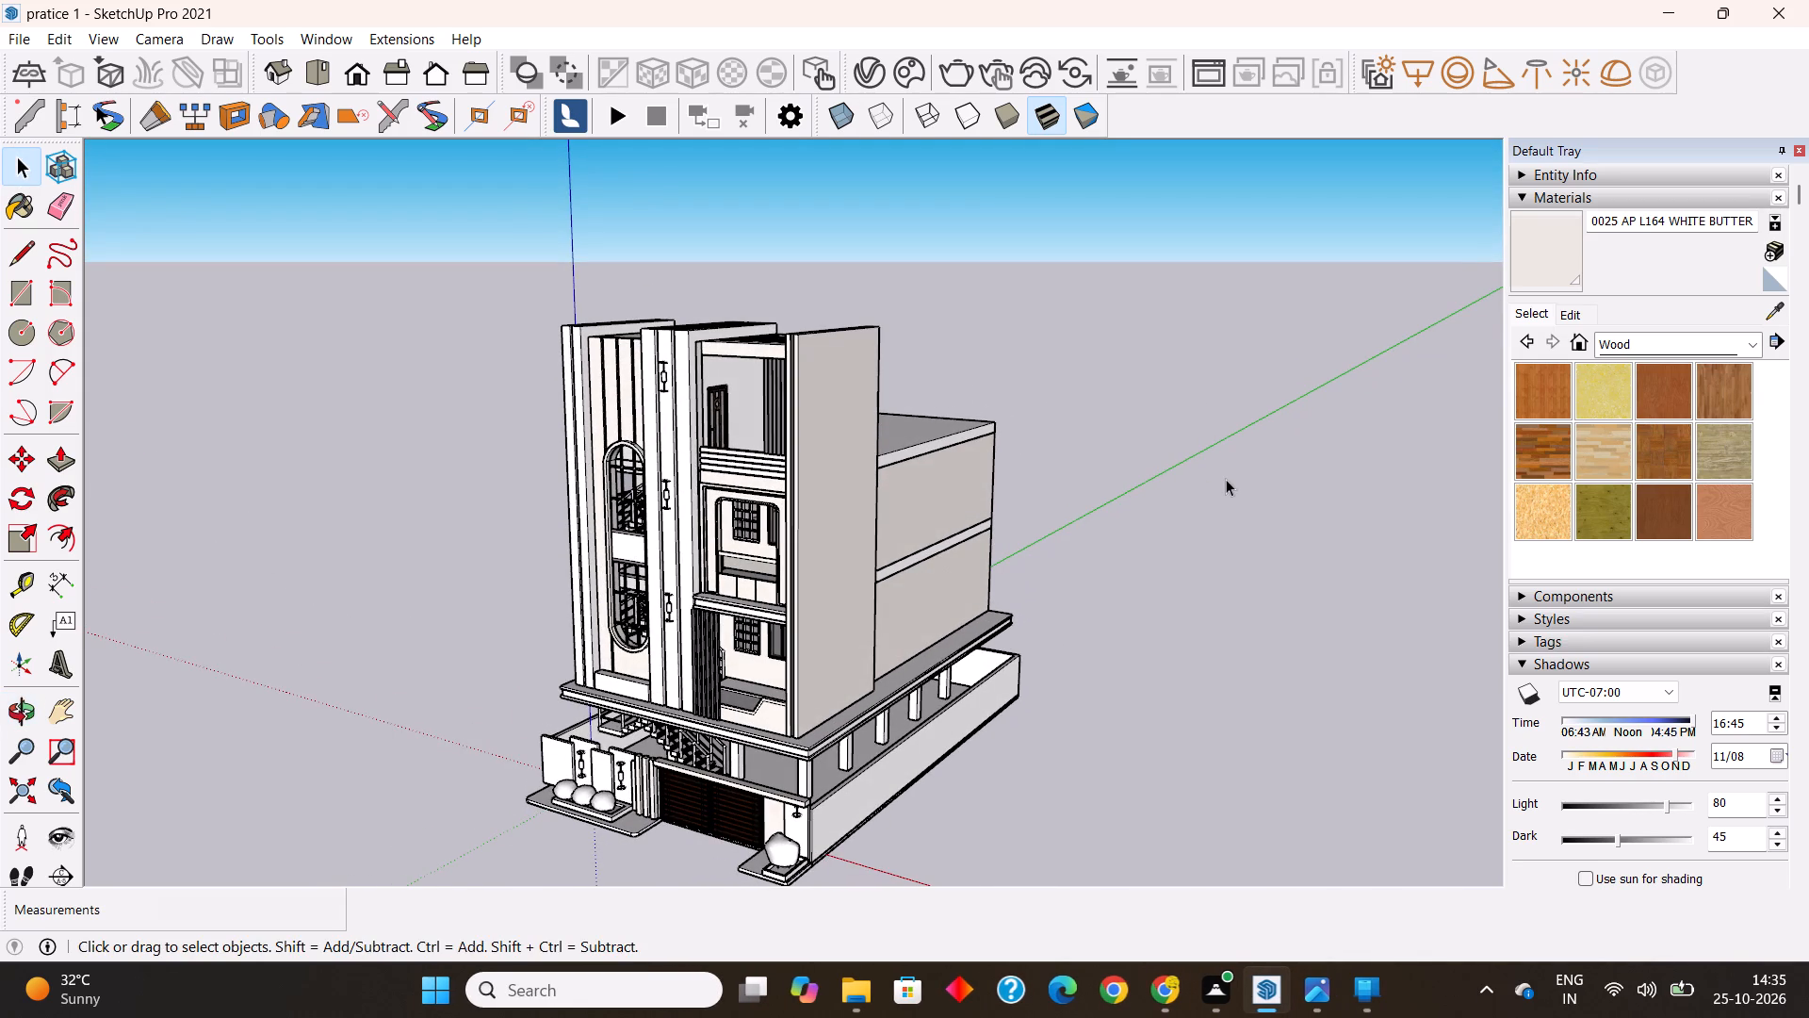
left_click(1752, 339)
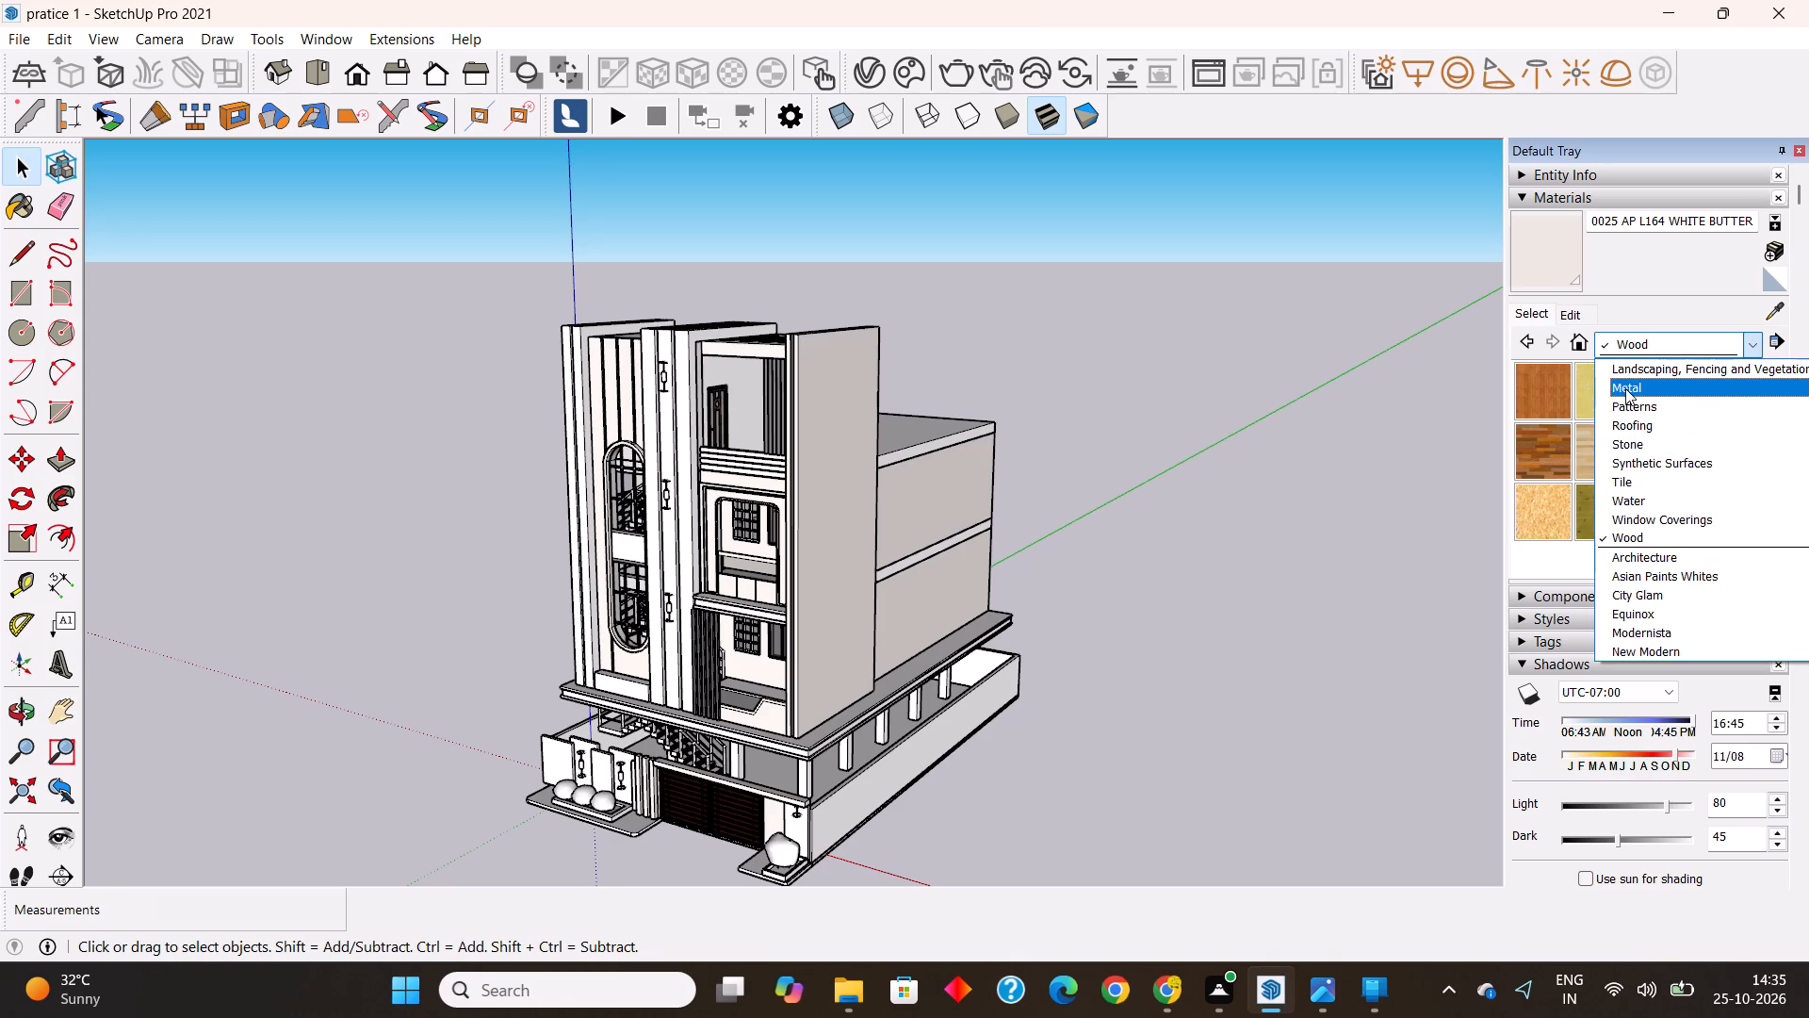
scroll(1625, 388, "up", 2)
left_click(1634, 419)
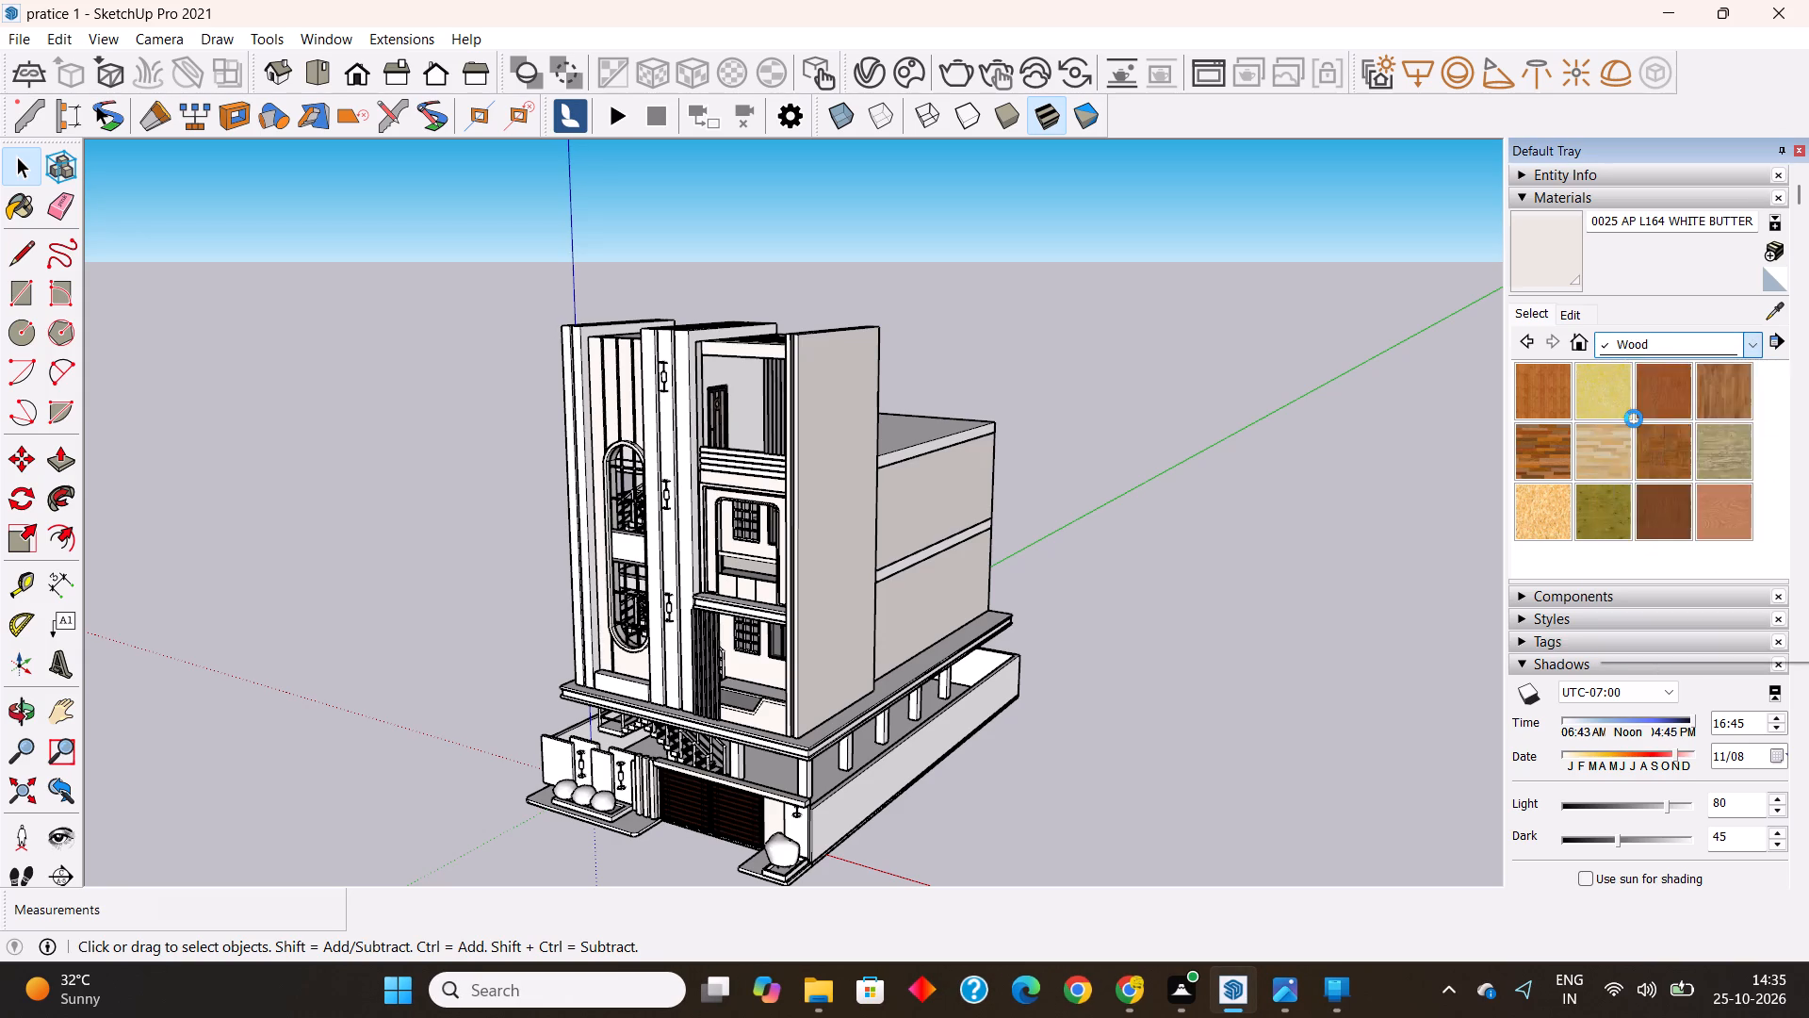
Browse the Colors collection's swatches, from reds and oranges through greens to pinks, for a colour suiting the house.
scroll(1615, 451, "down", 2)
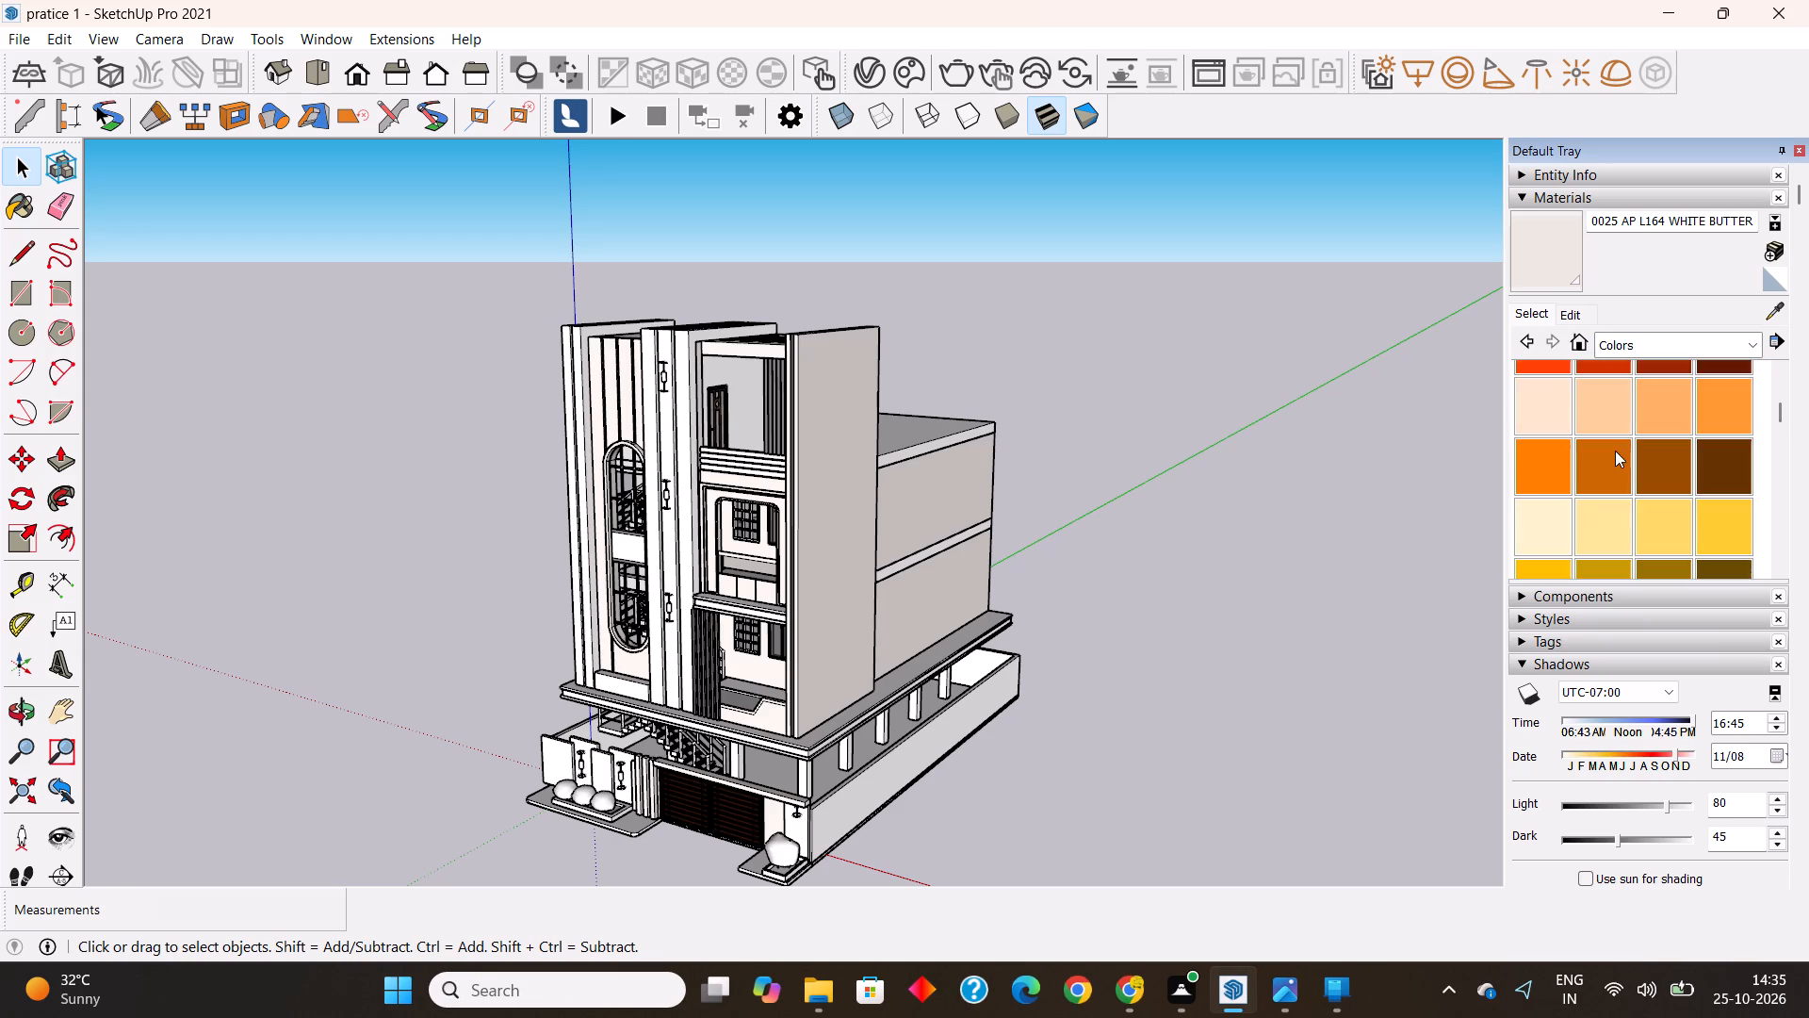
scroll(1615, 451, "down", 9)
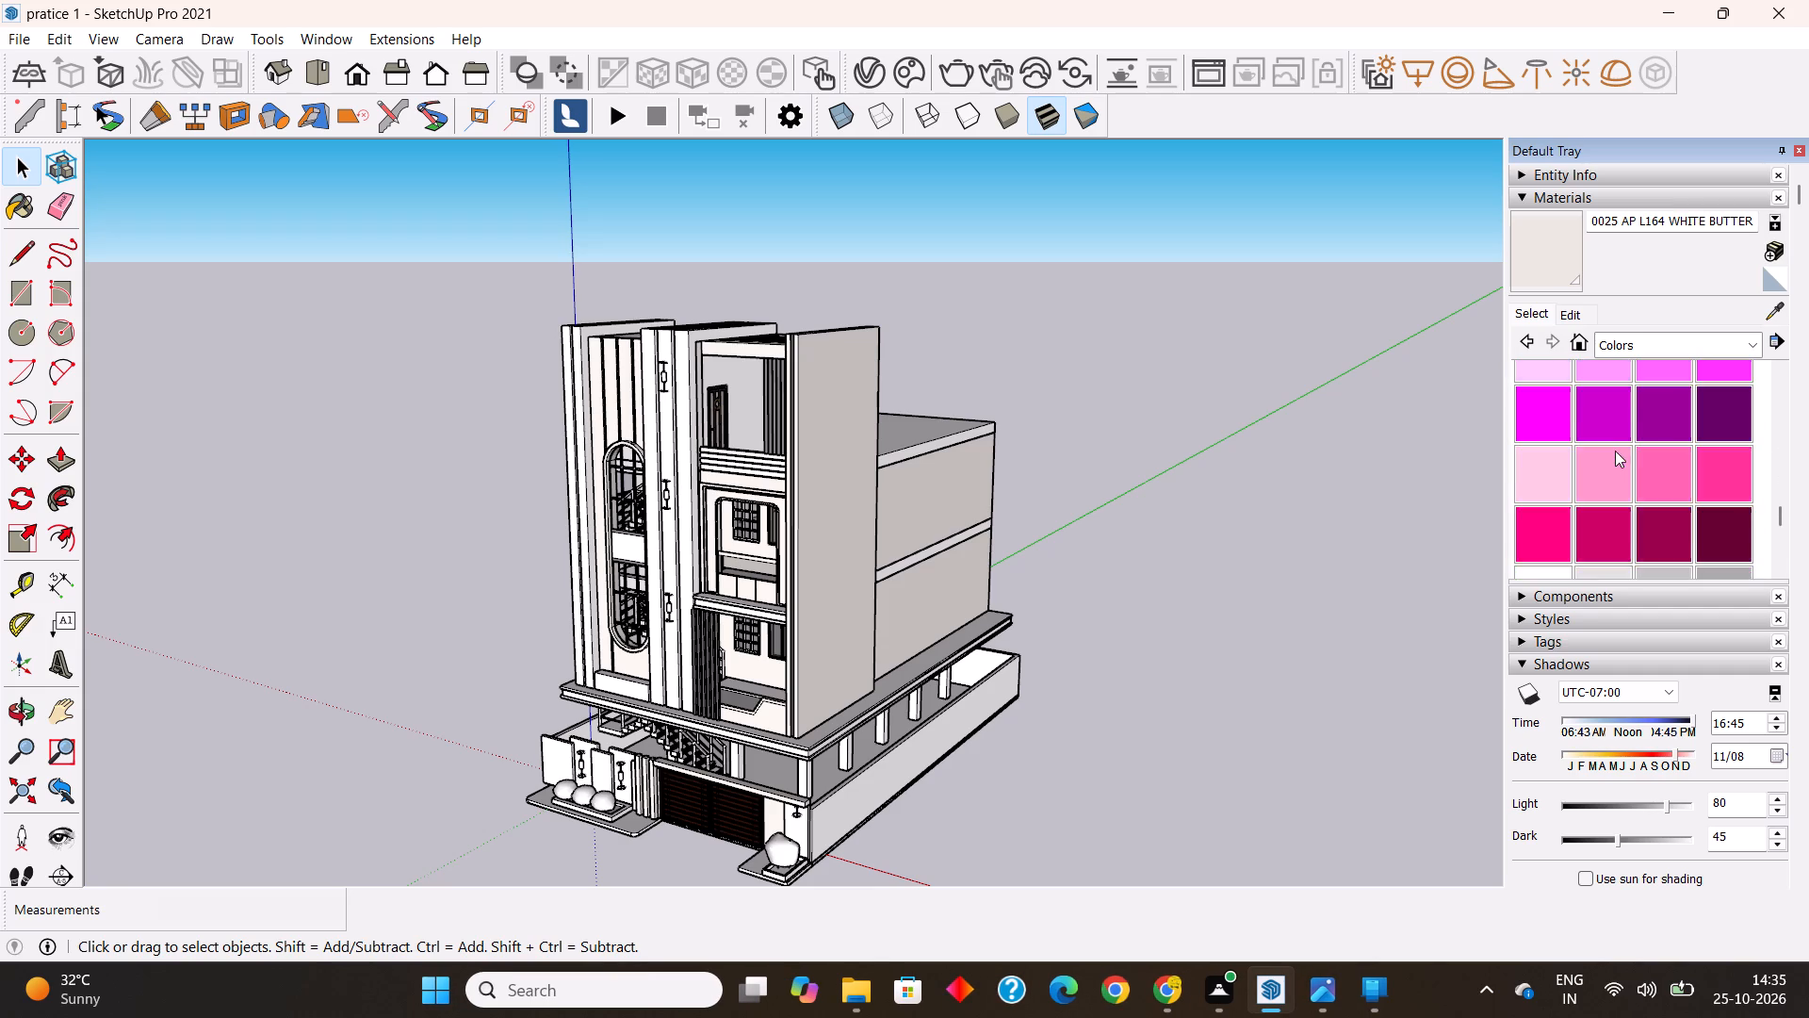
scroll(1615, 451, "down", 2)
scroll(1615, 451, "up", 7)
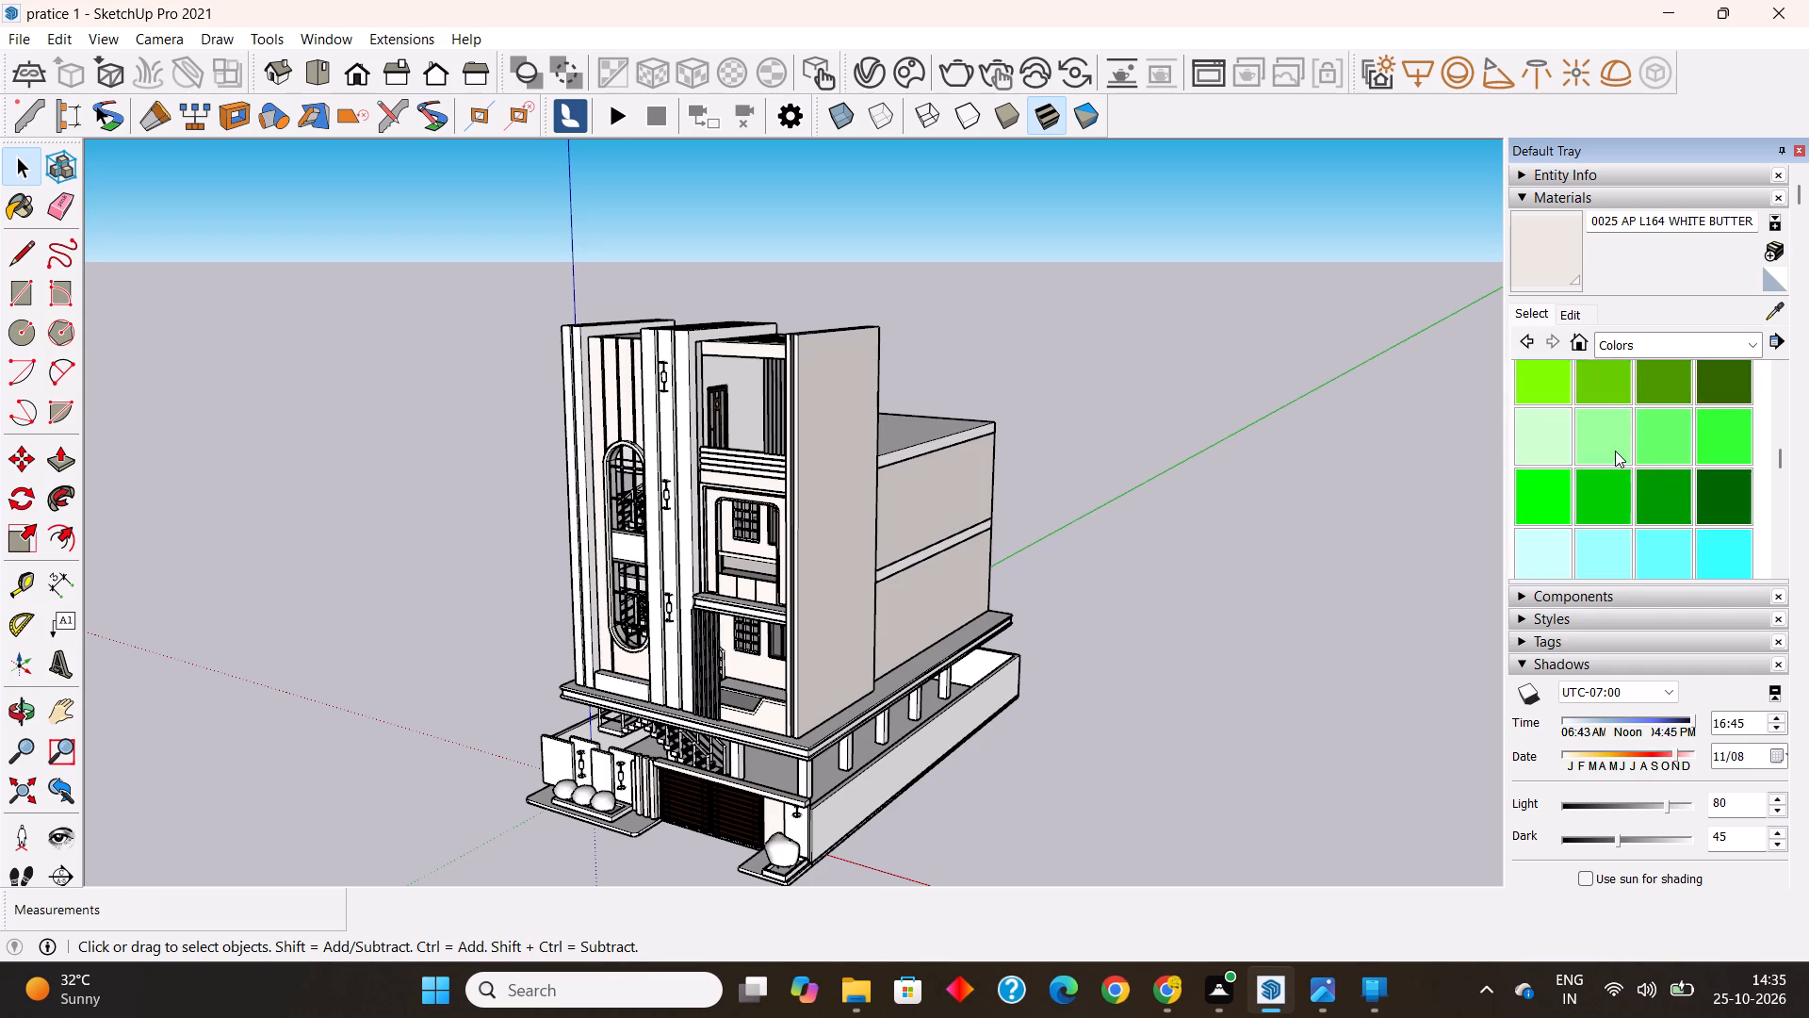
scroll(1615, 451, "up", 4)
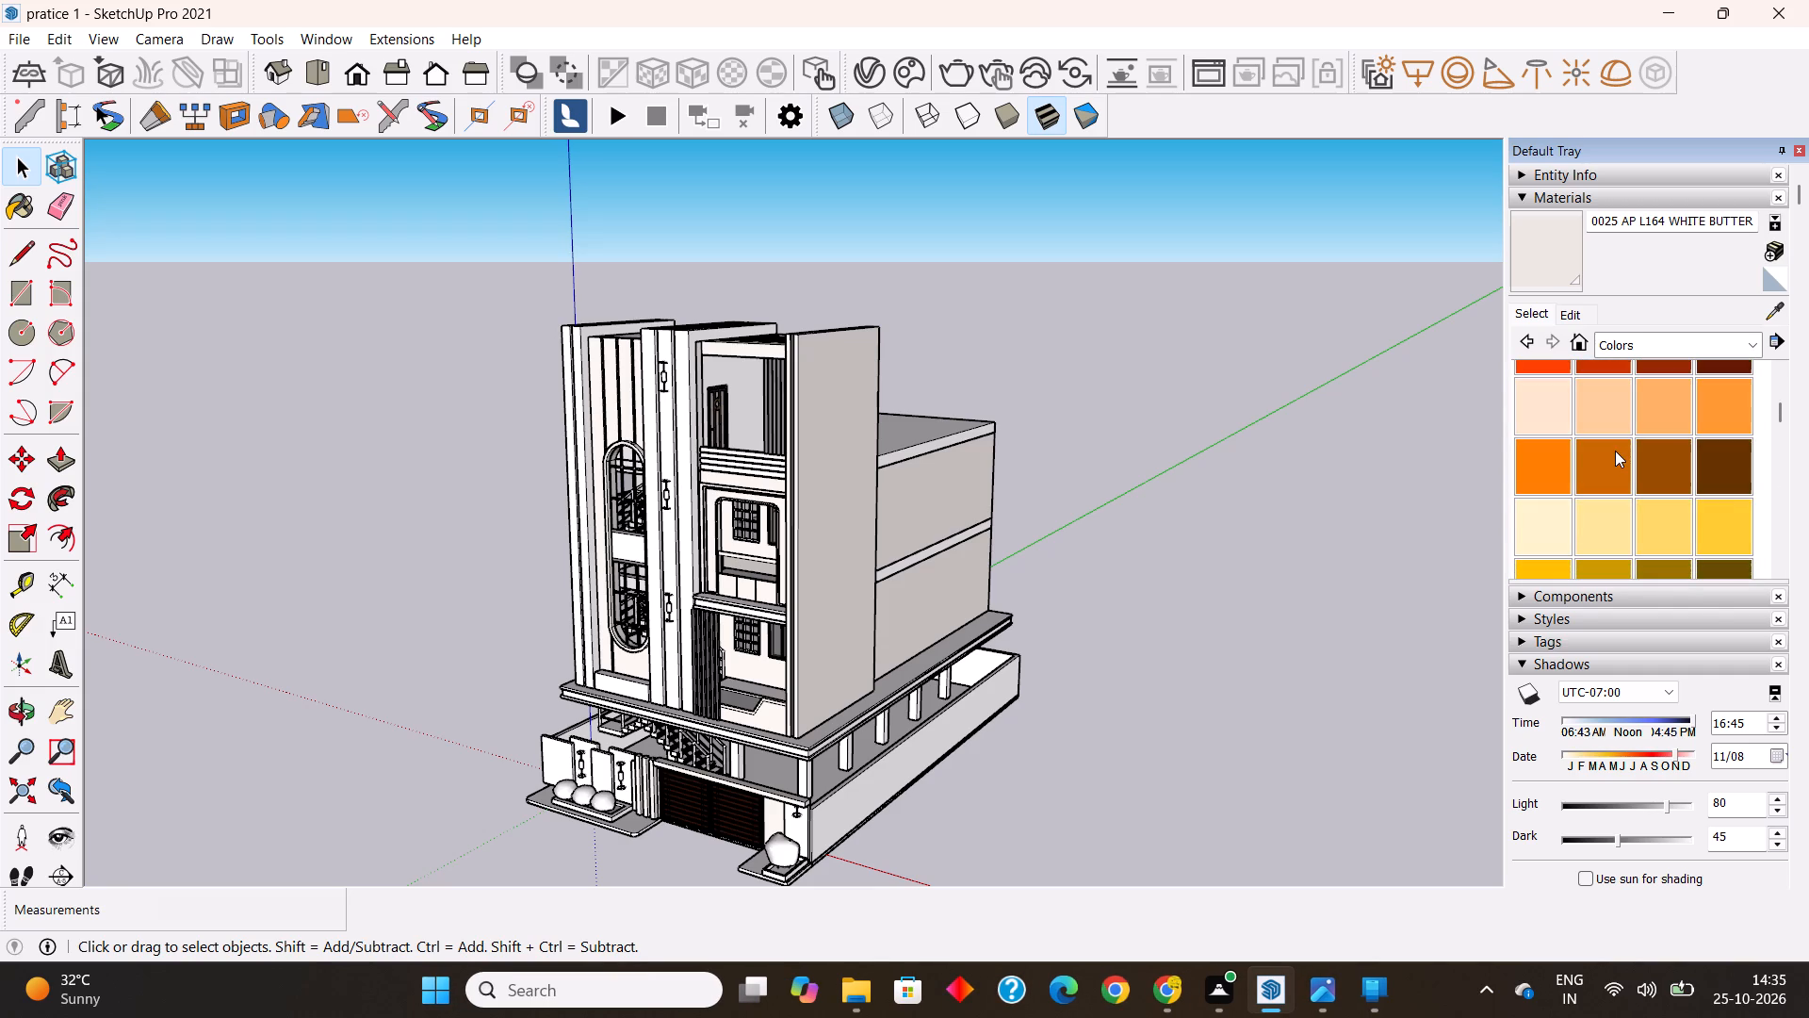
scroll(1615, 451, "up", 2)
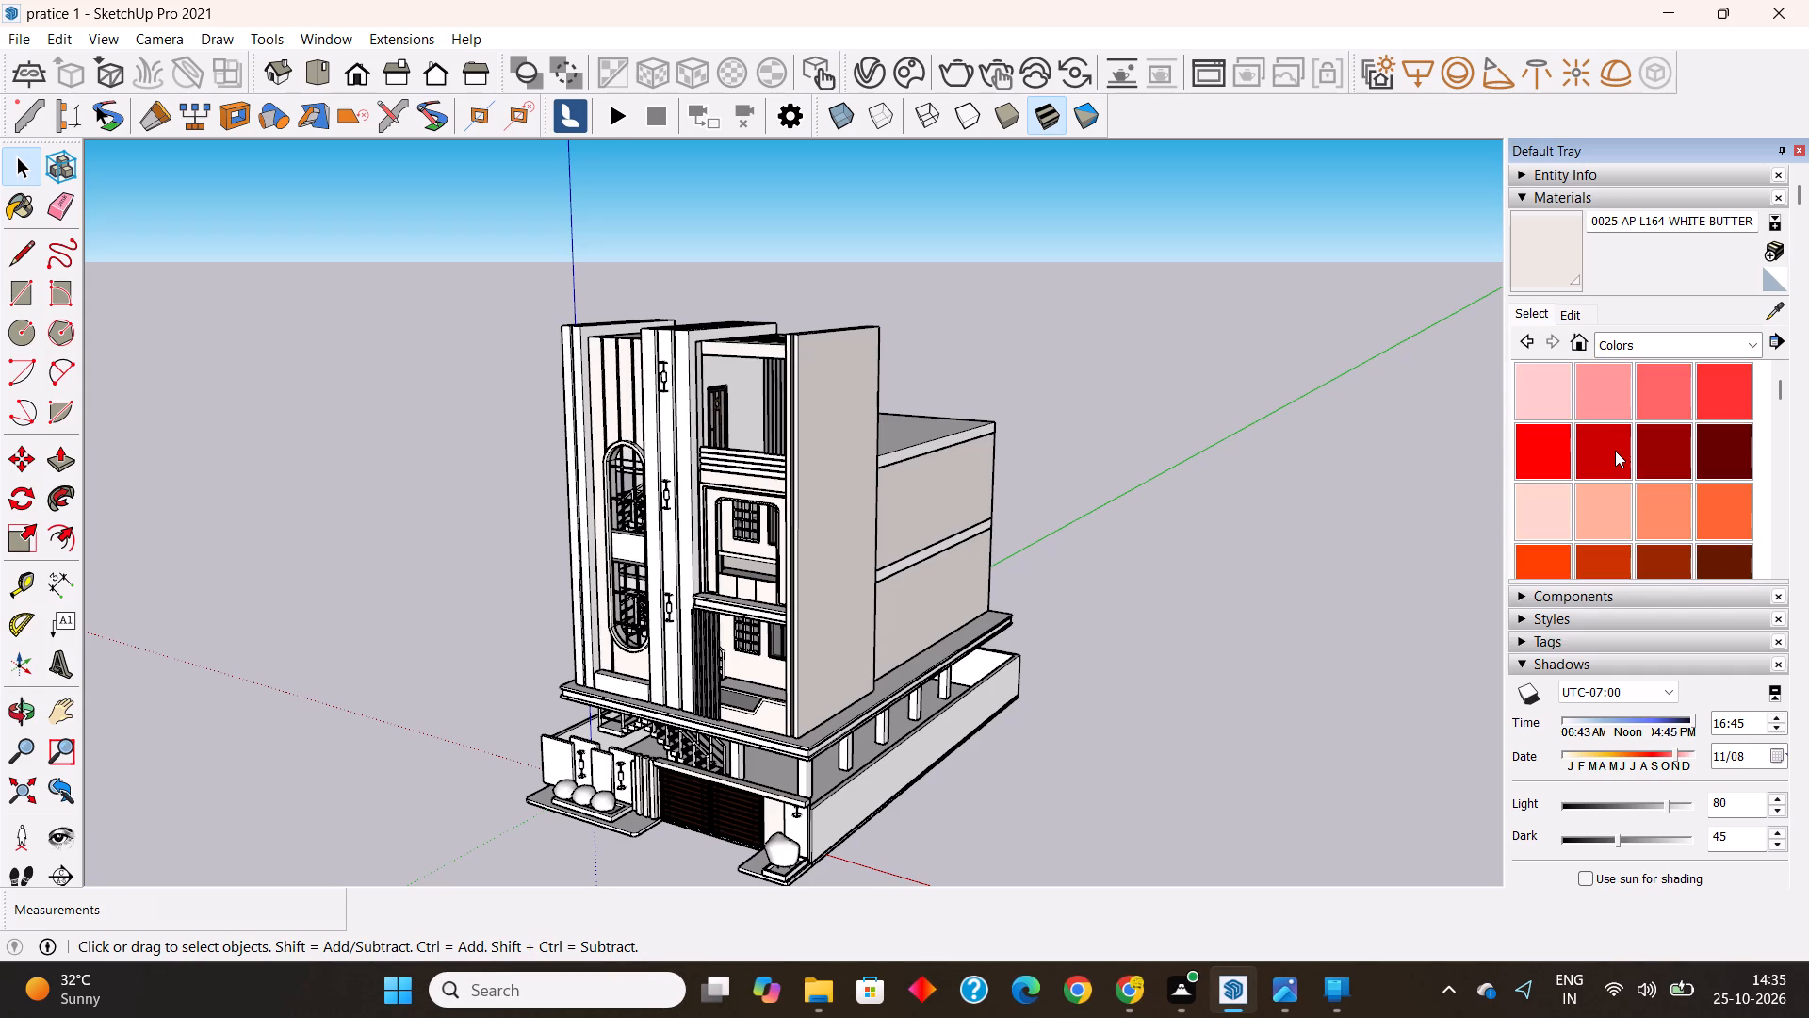
scroll(1615, 451, "up", 3)
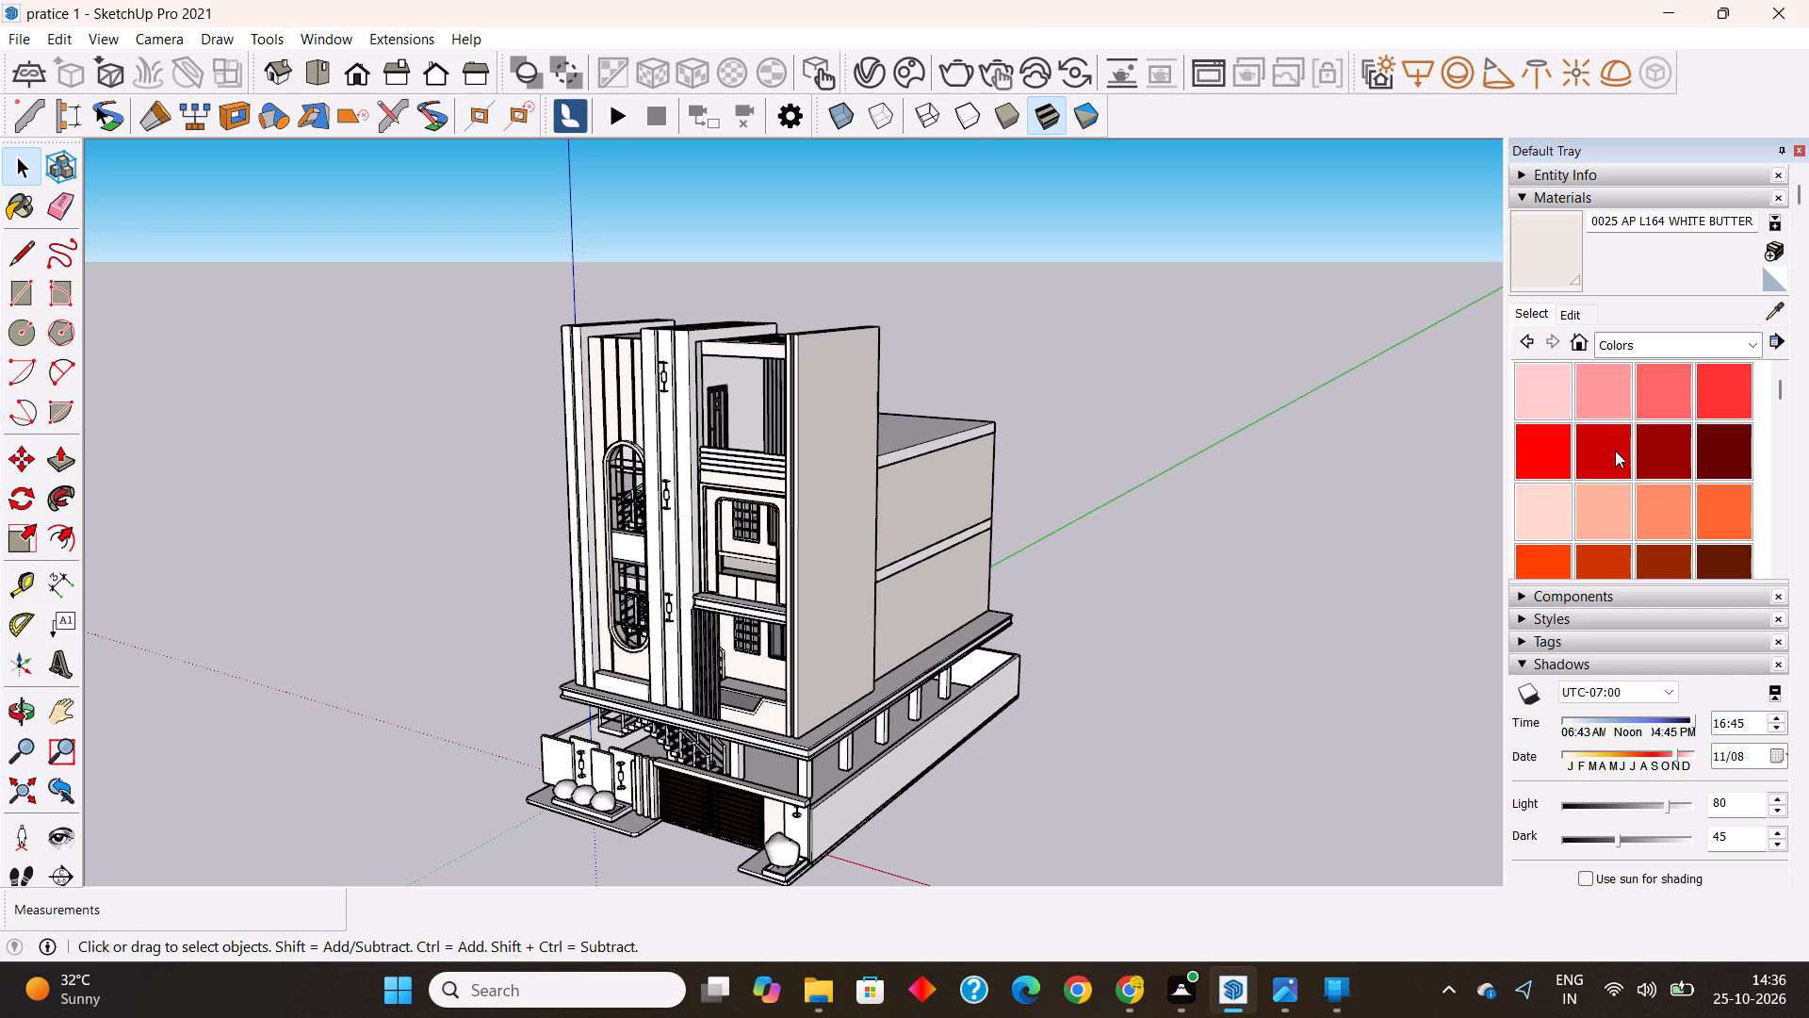
scroll(1667, 513, "down", 3)
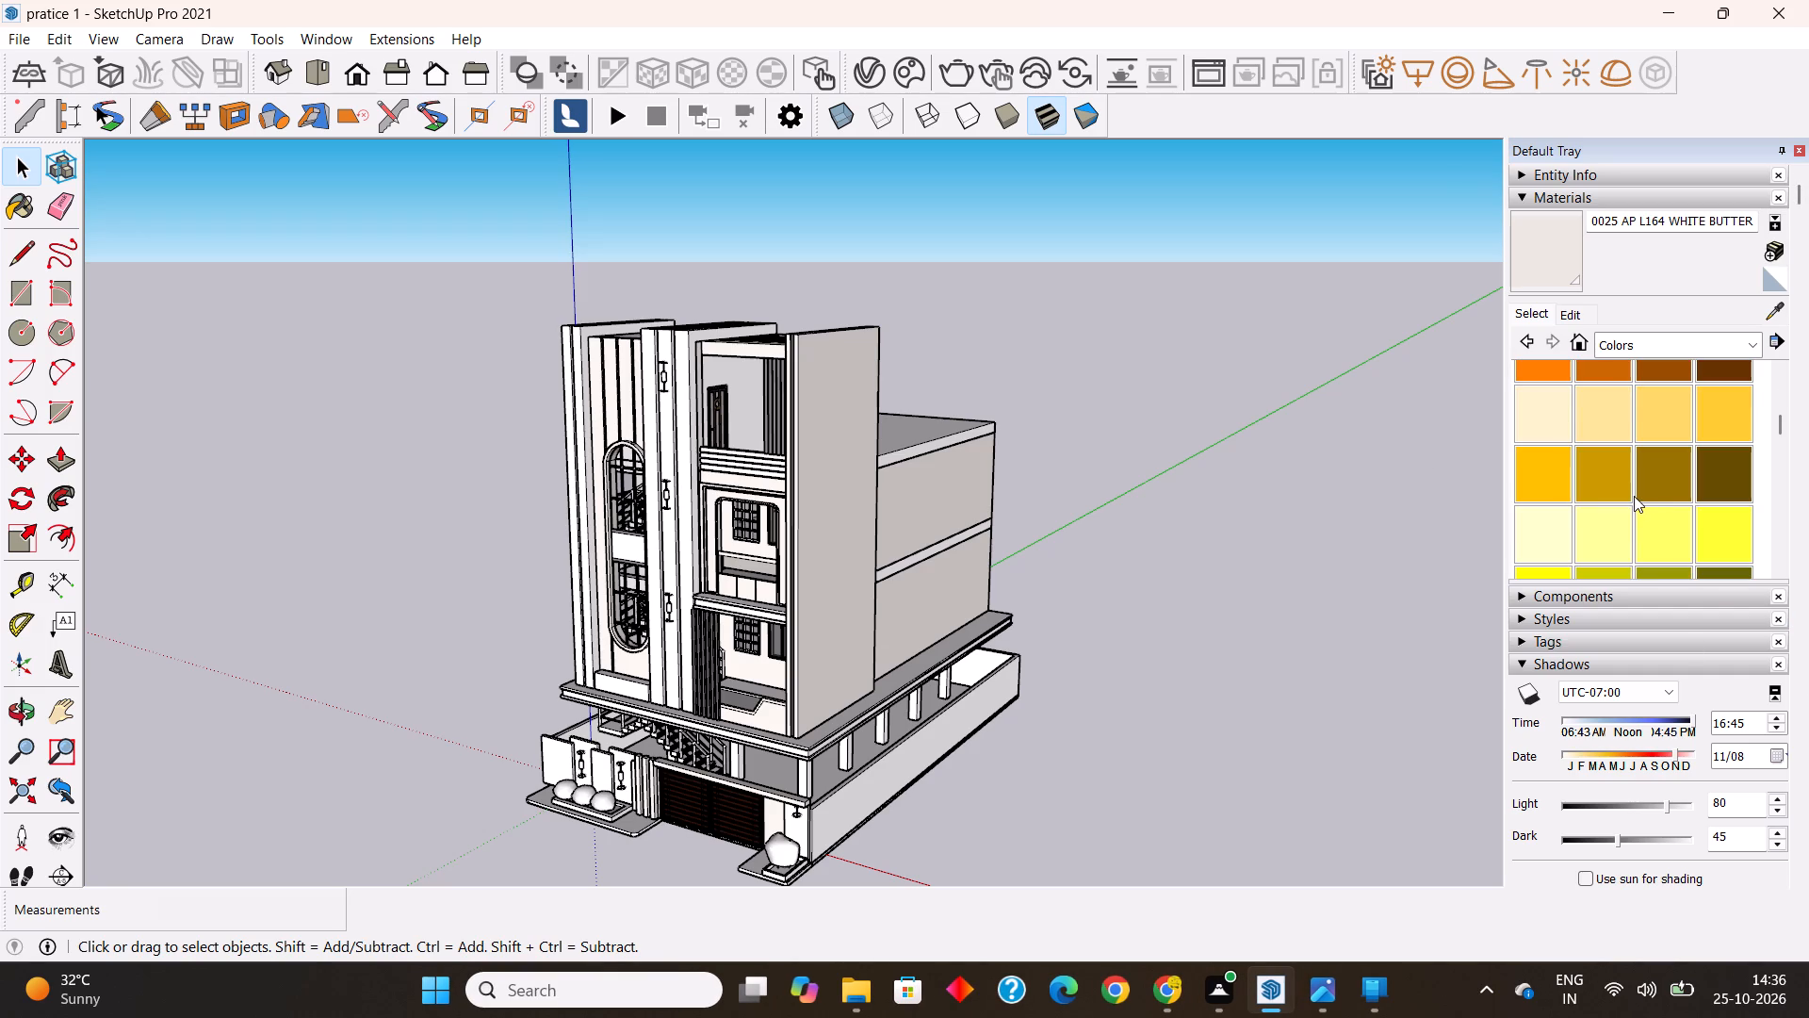
scroll(1633, 496, "down", 1)
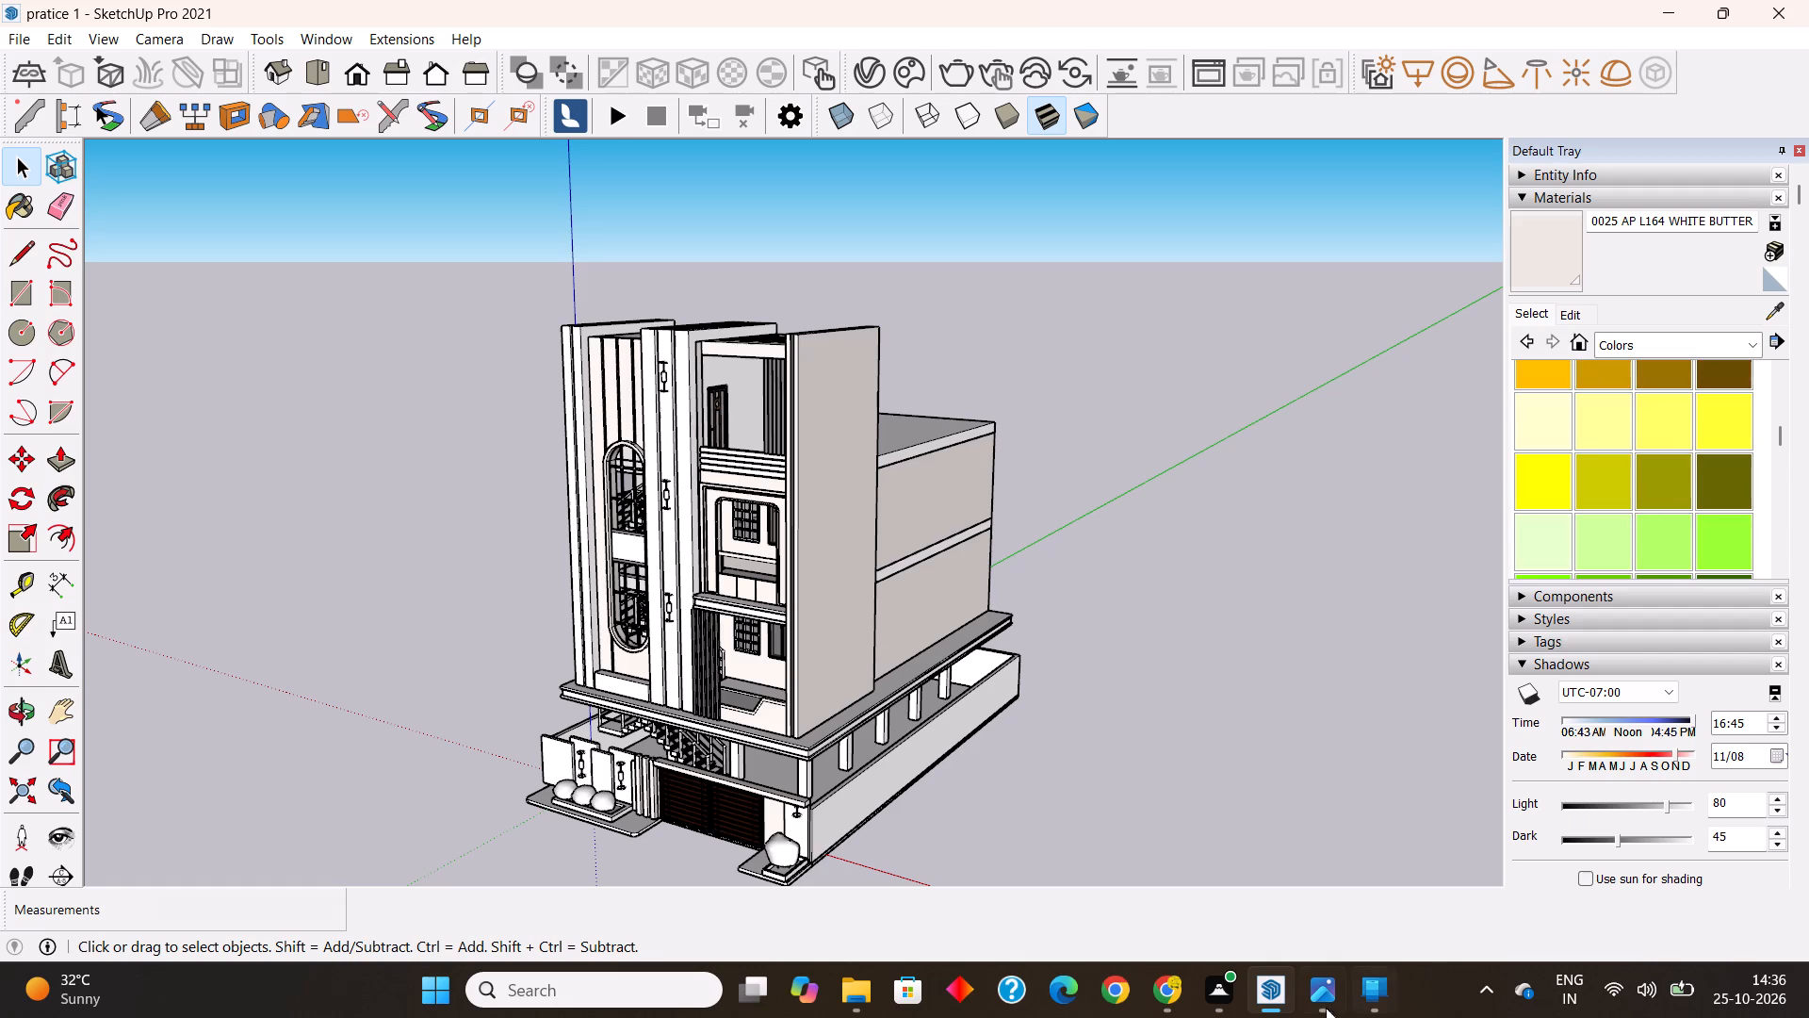
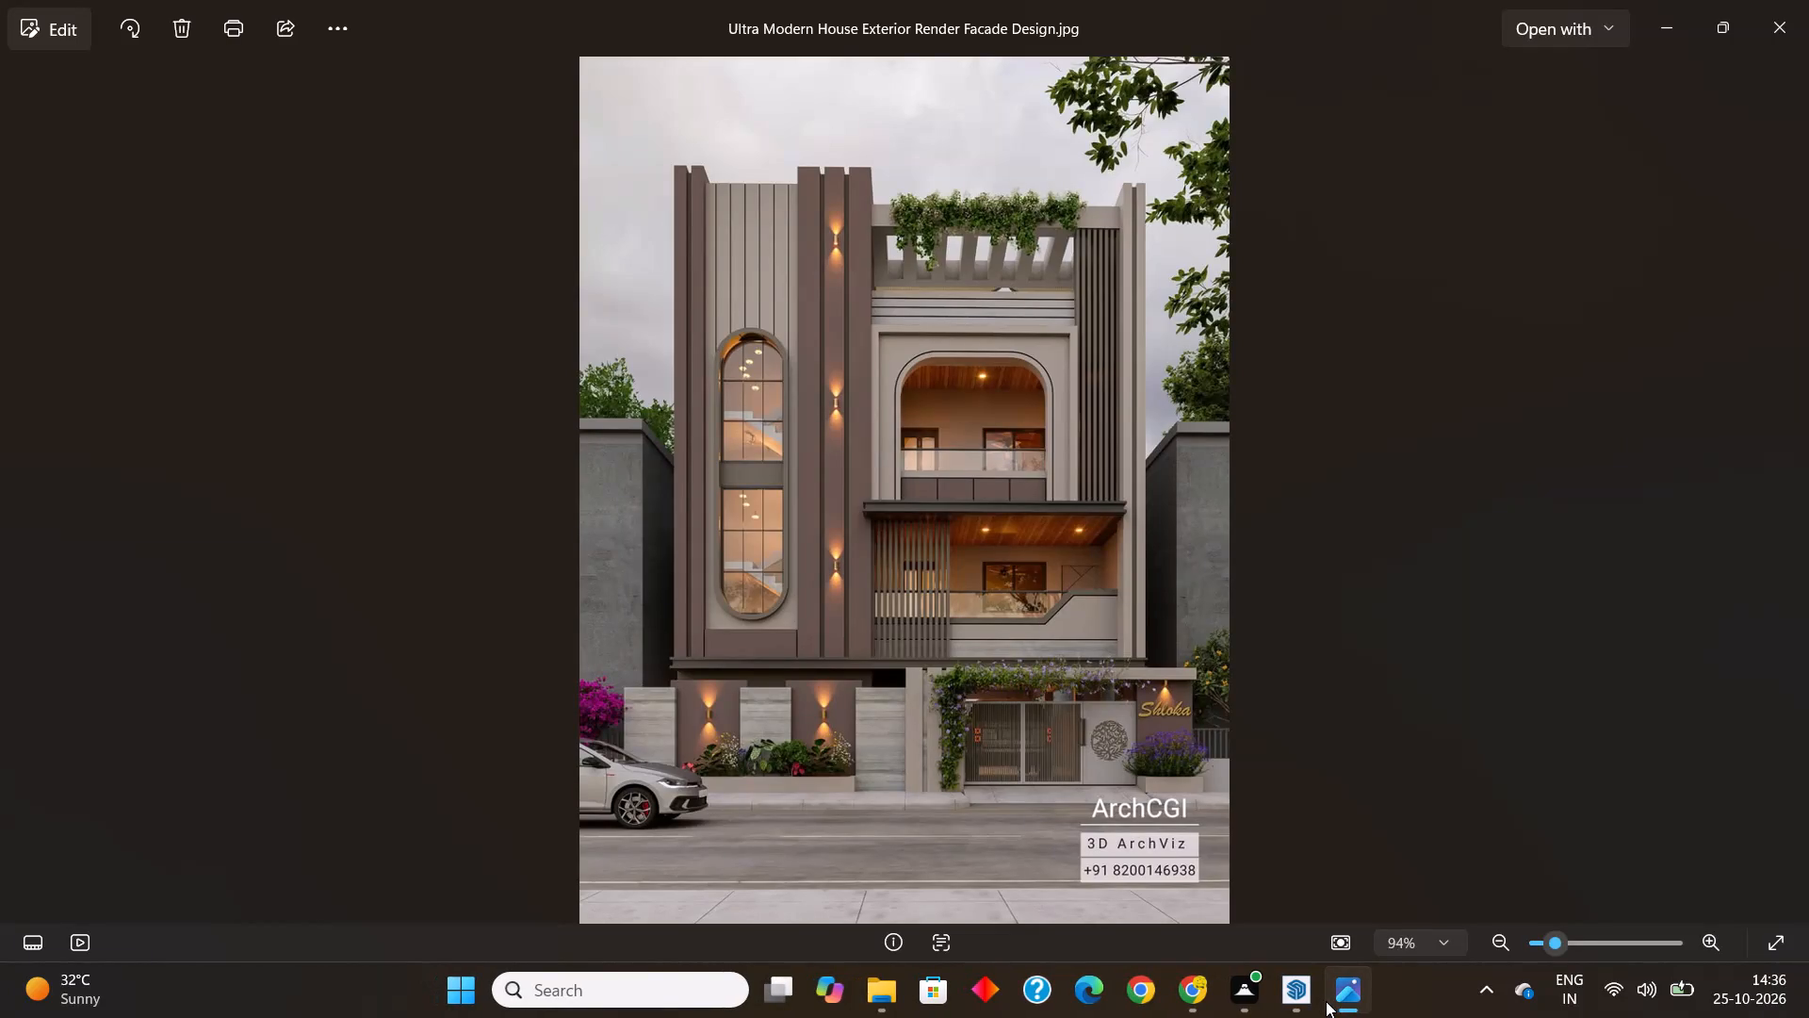
Switch back to SketchUp and browse the Colors collection through greens, pinks and greys, then up to reds, for a facade colour.
left_click(1298, 999)
scroll(1599, 489, "down", 2)
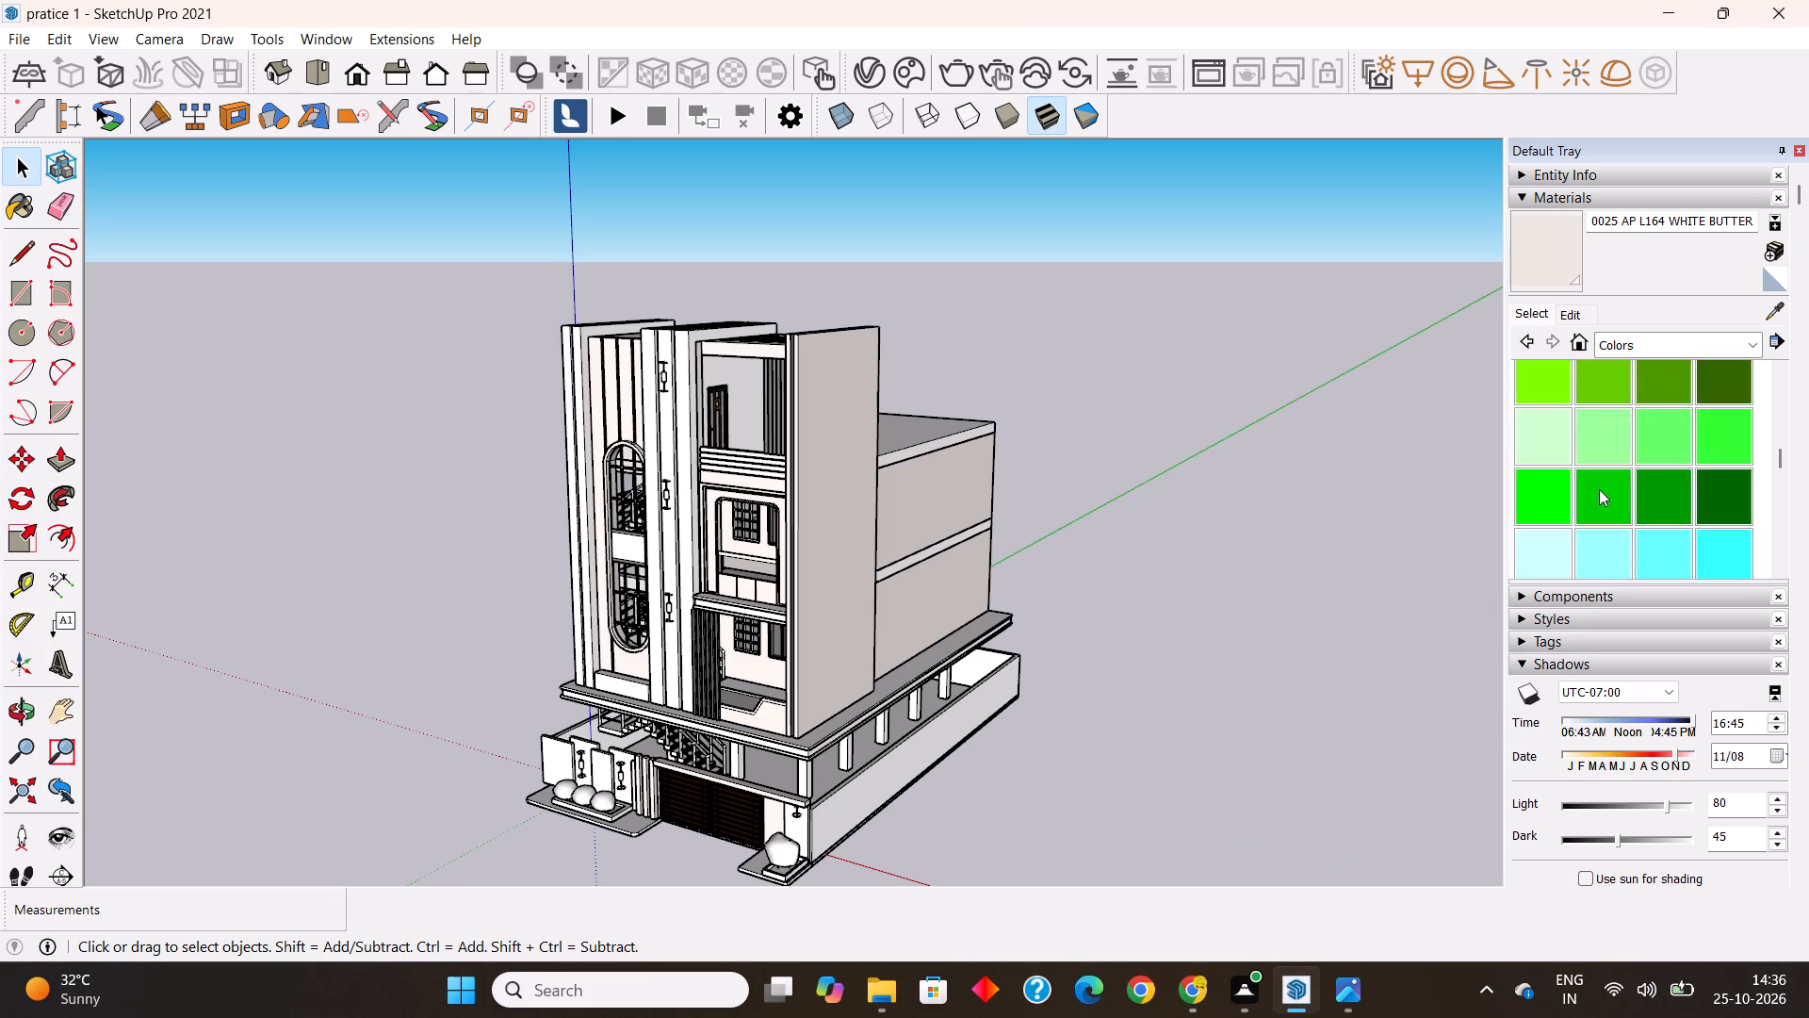
scroll(1599, 489, "down", 6)
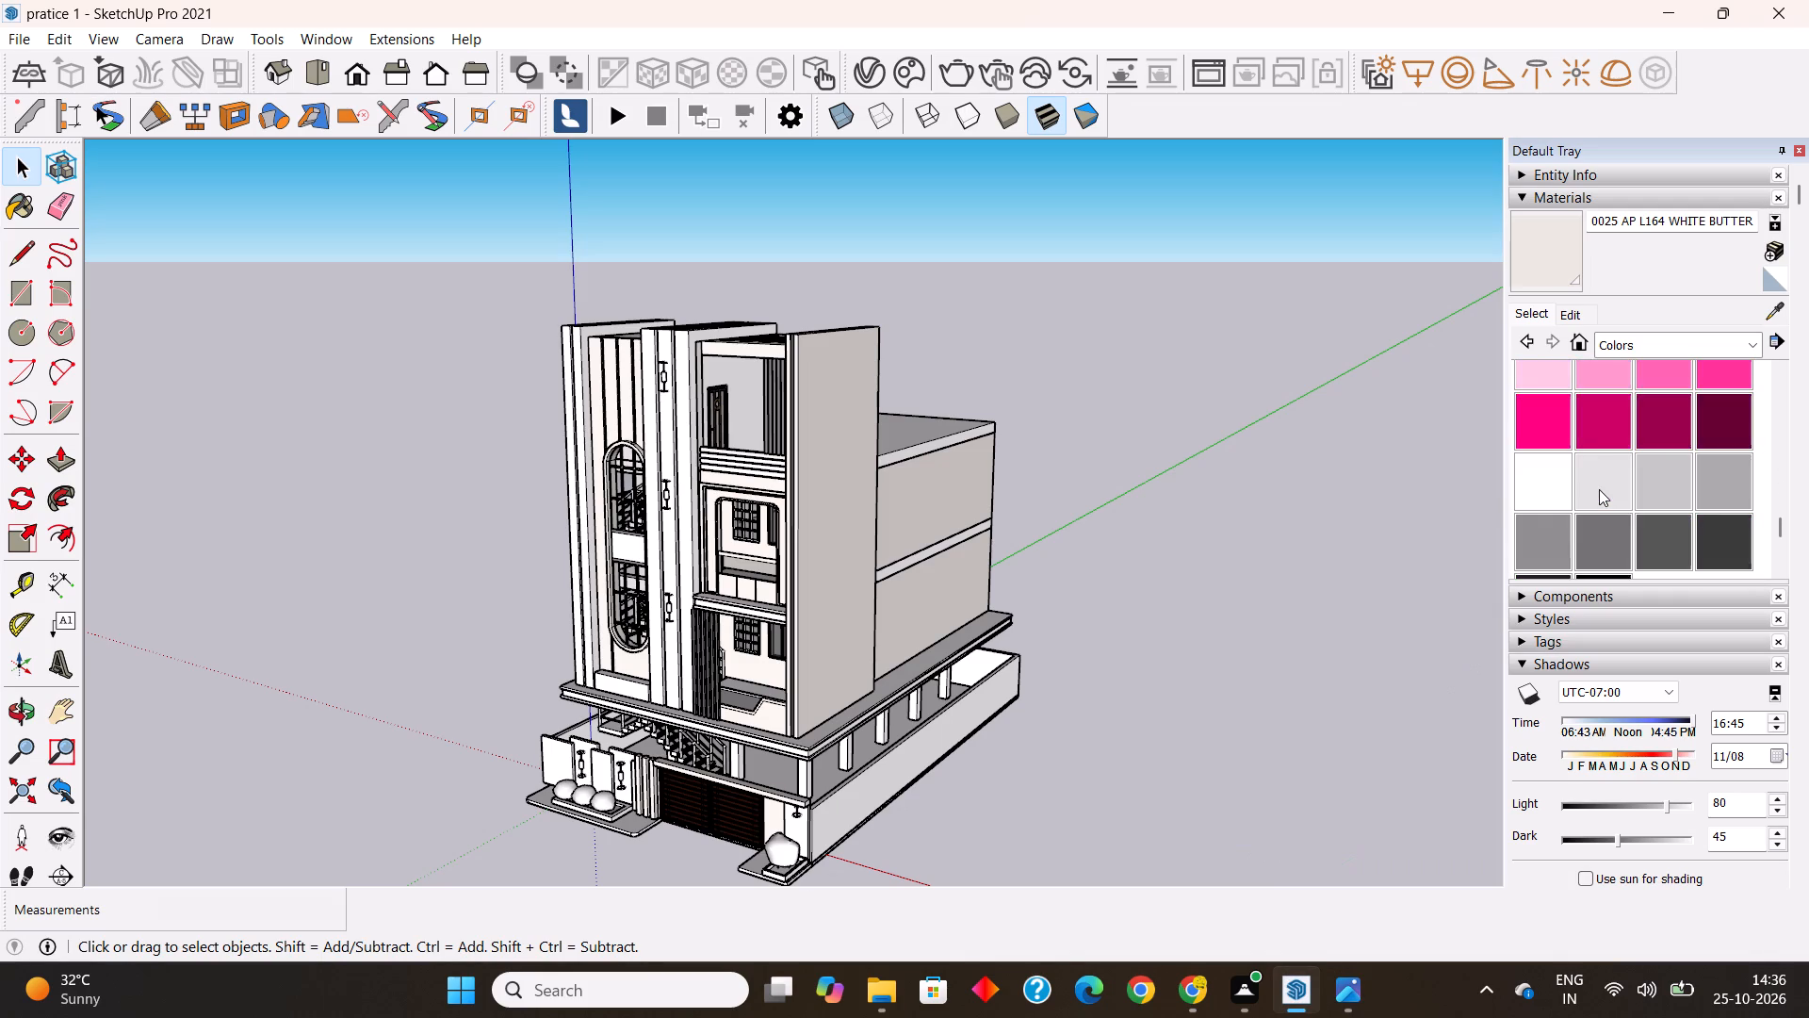
scroll(1599, 489, "down", 1)
scroll(1599, 489, "up", 8)
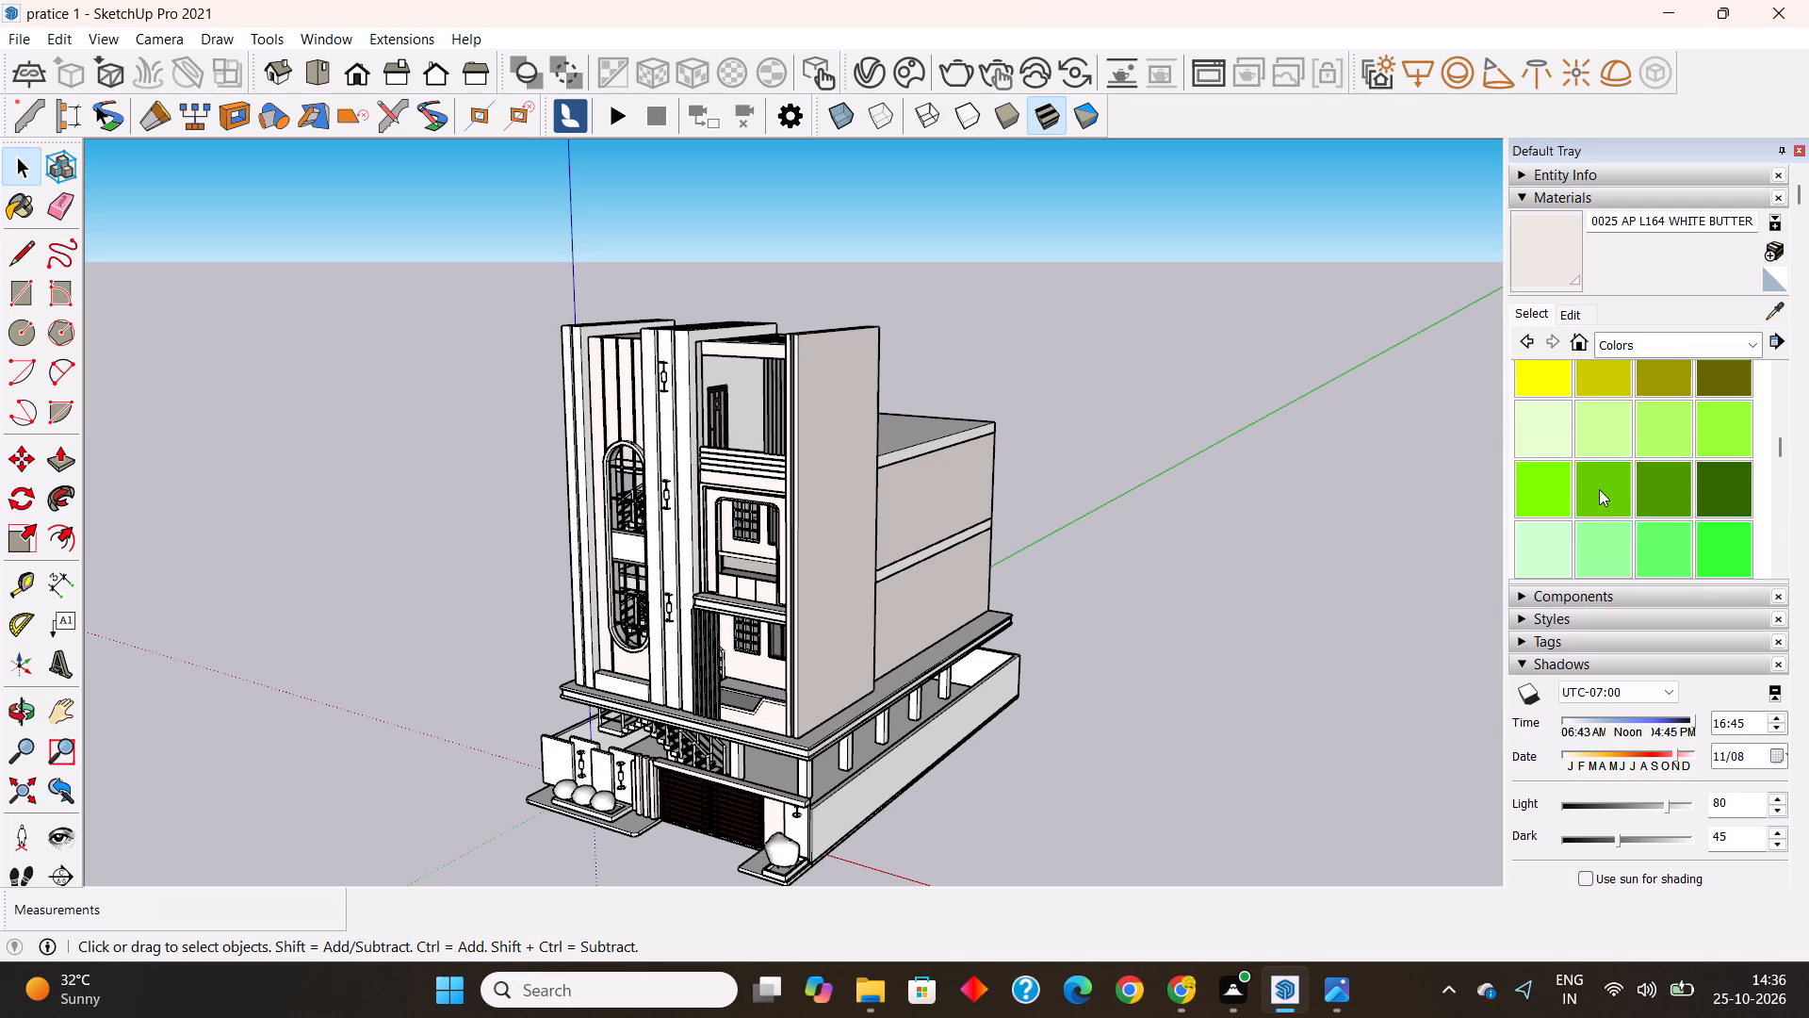
scroll(1599, 489, "up", 2)
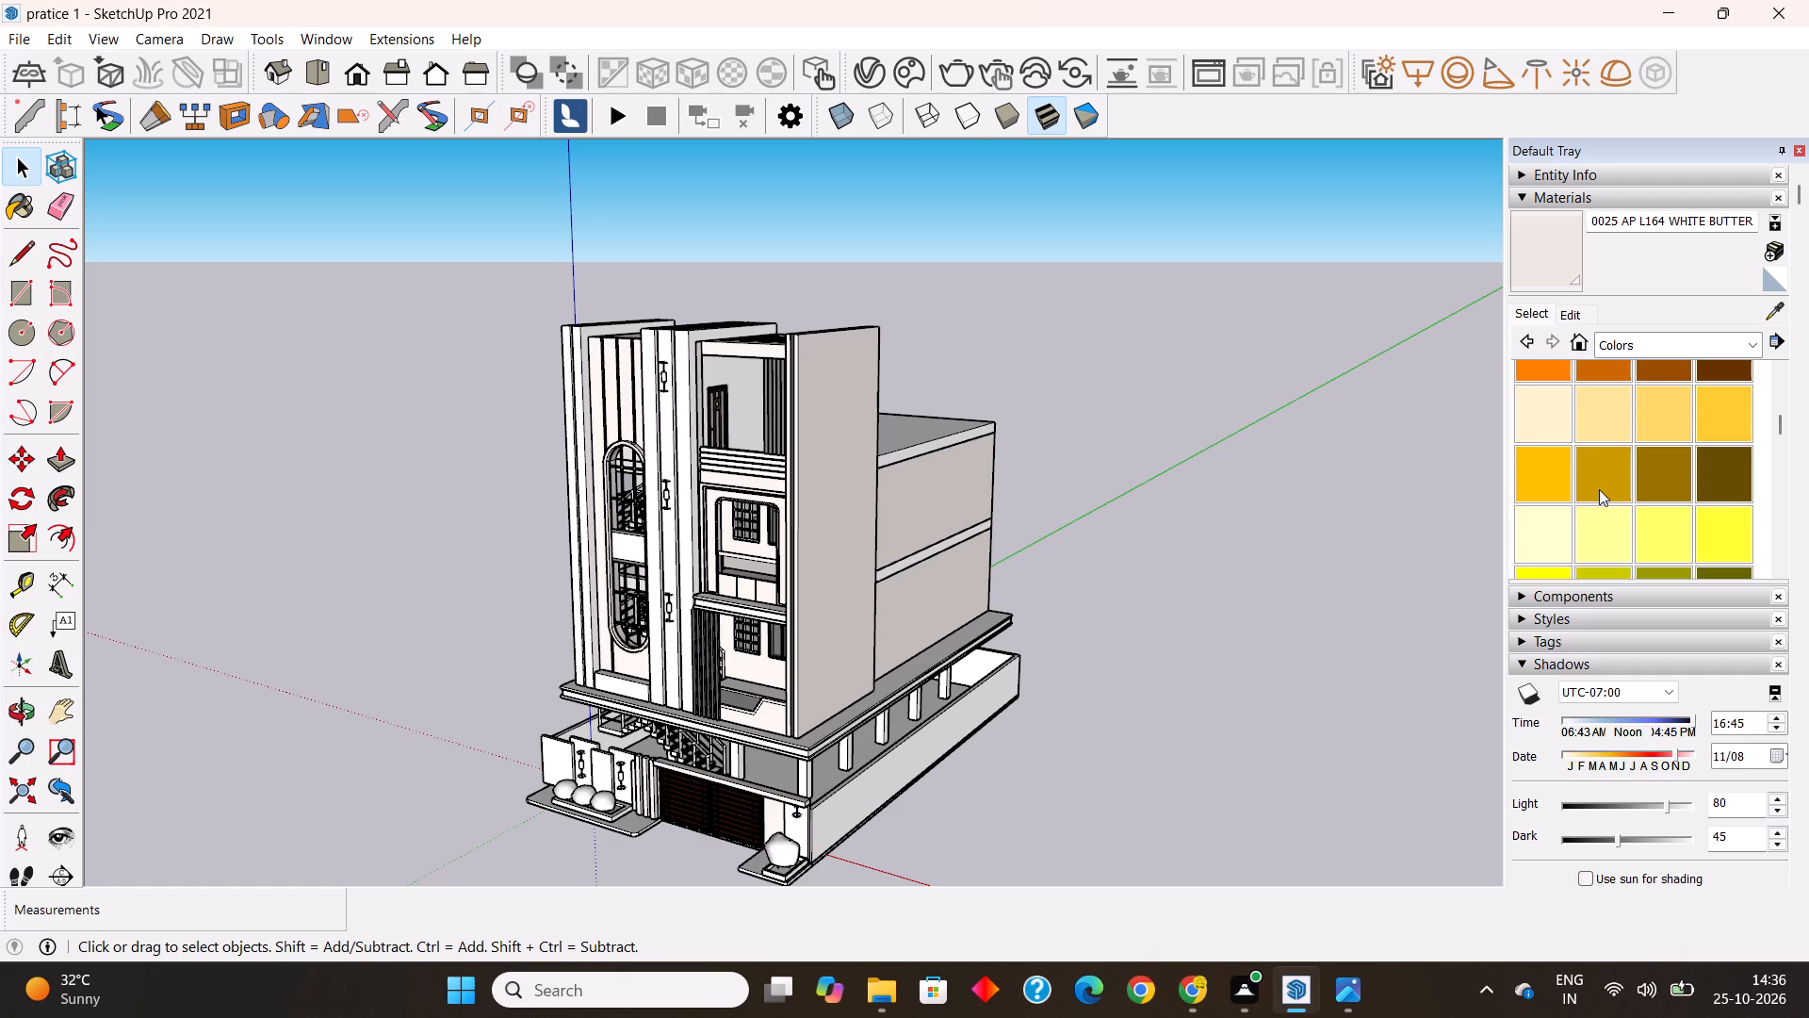
scroll(1599, 489, "up", 2)
scroll(1599, 489, "down", 2)
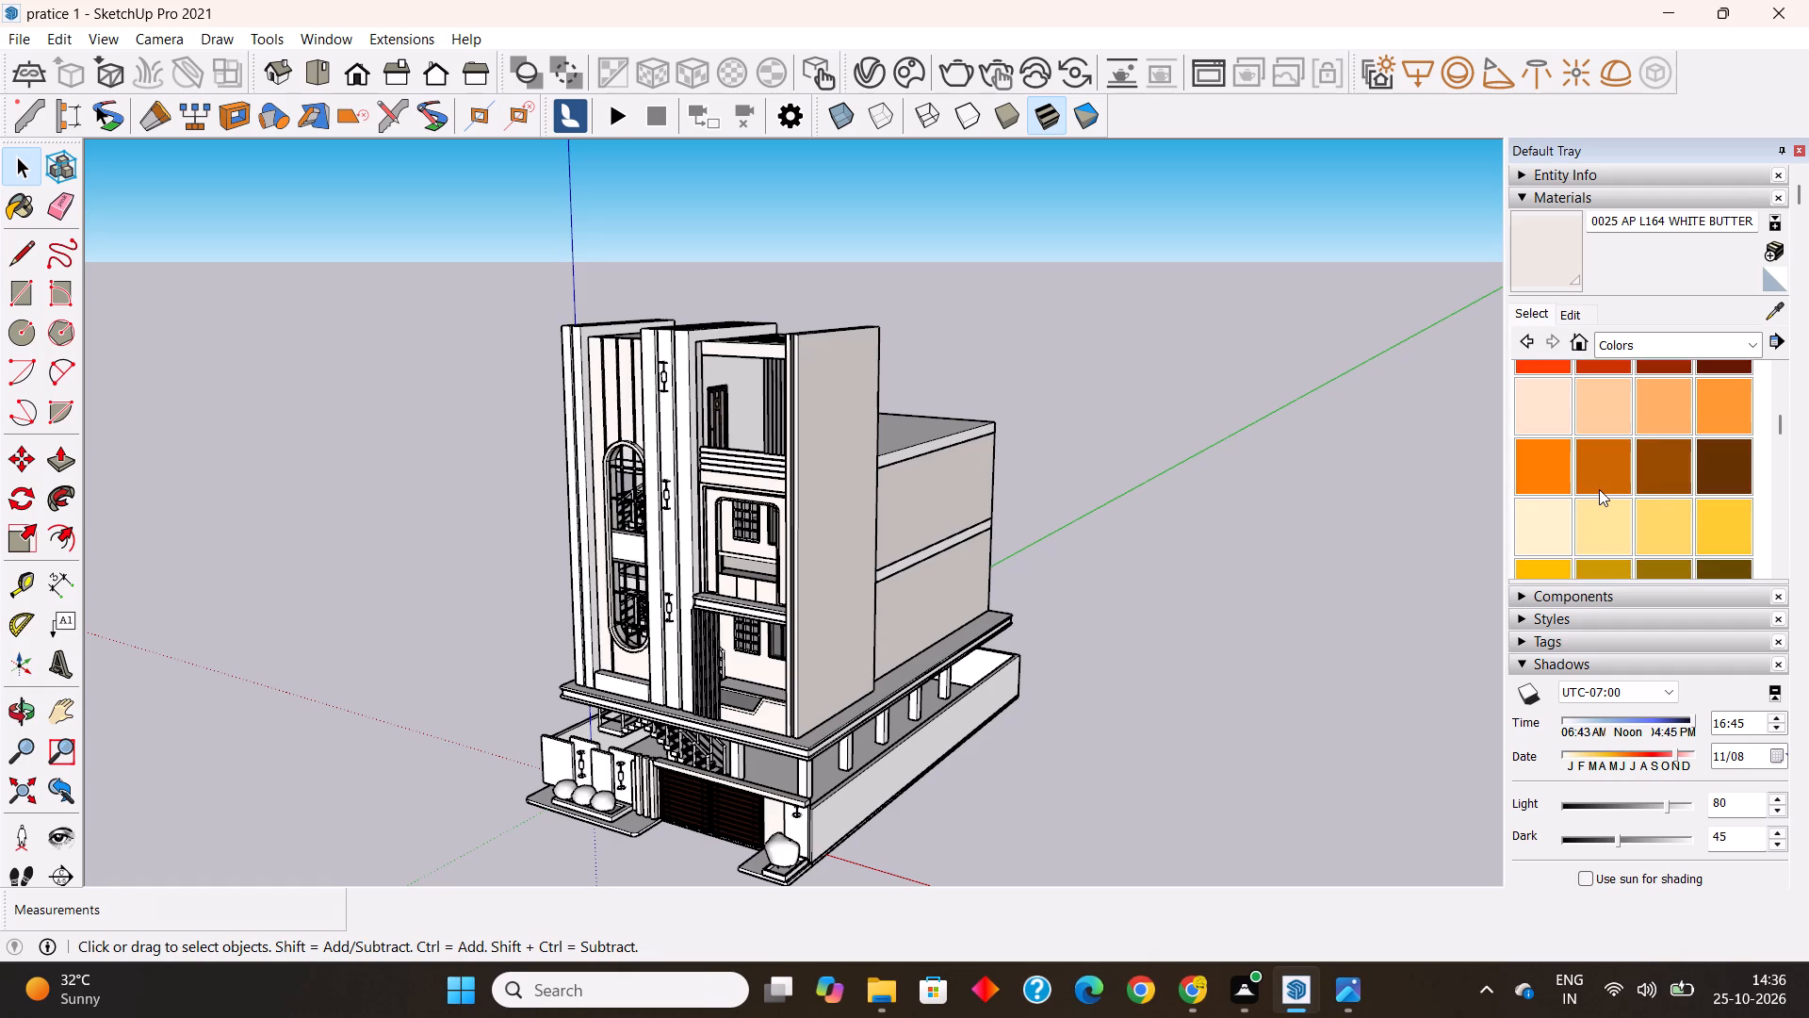
scroll(1599, 489, "up", 1)
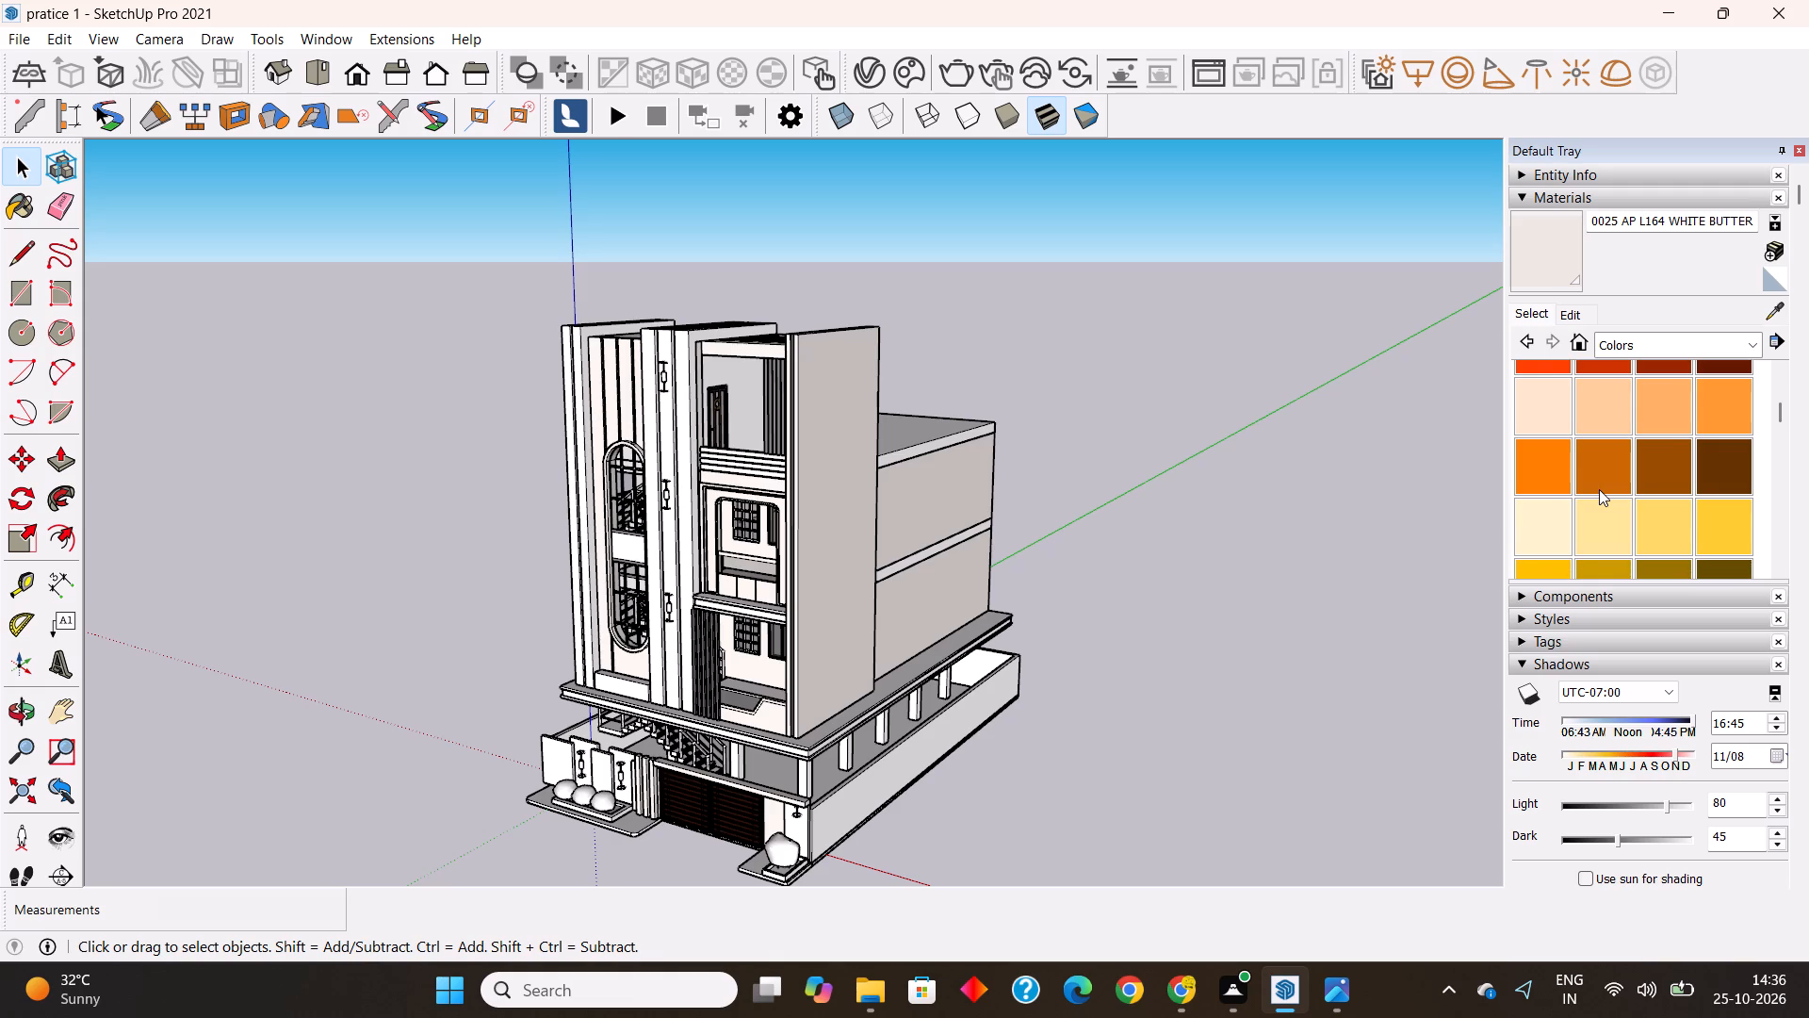
scroll(1599, 489, "up", 1)
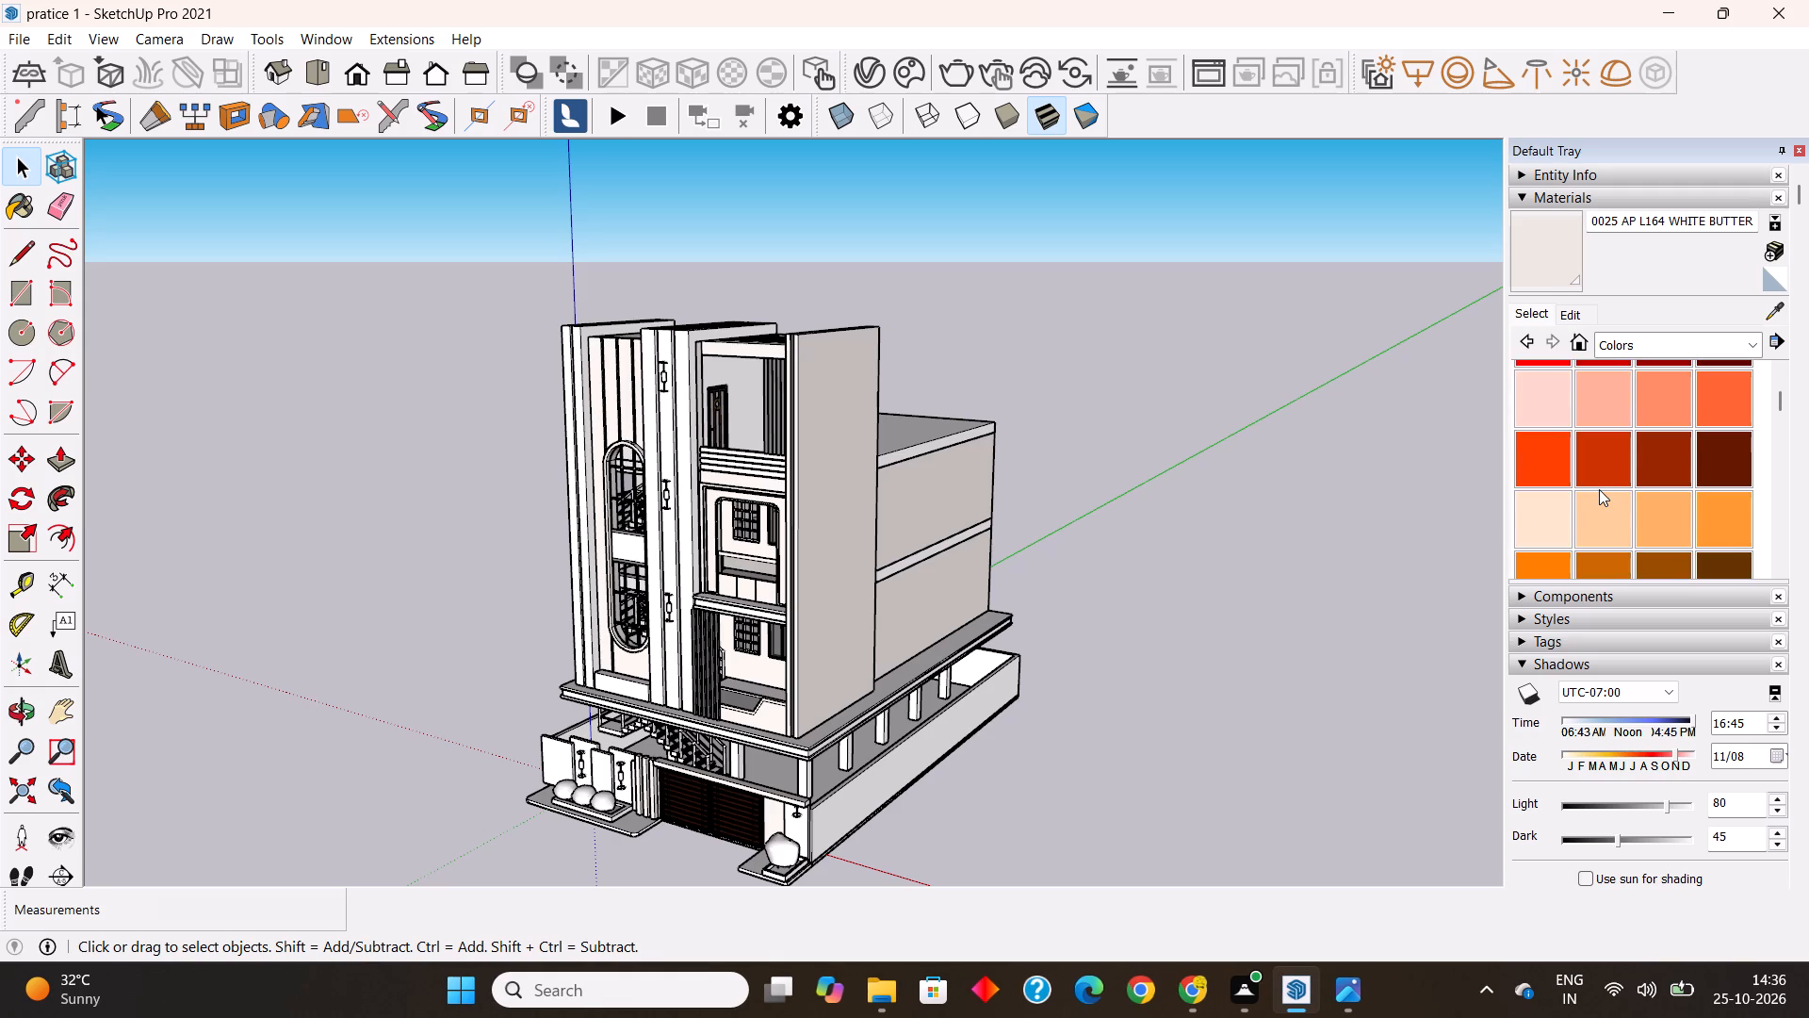
scroll(1605, 489, "up", 4)
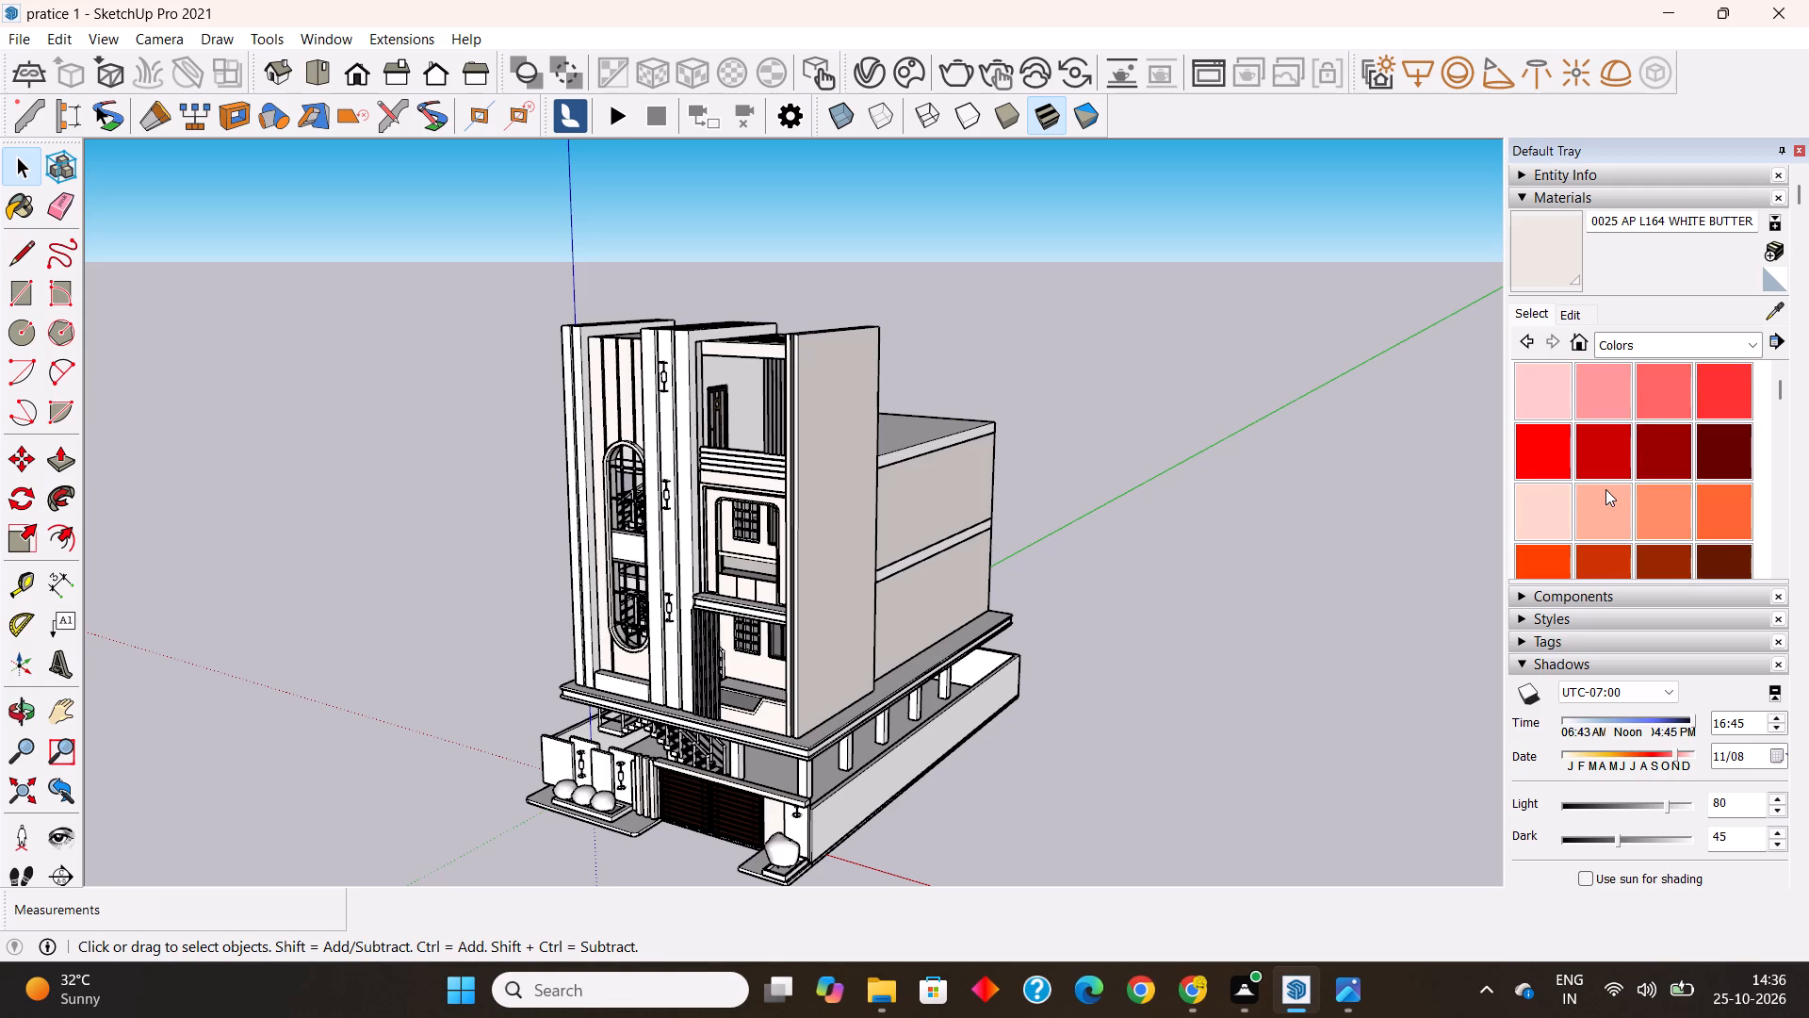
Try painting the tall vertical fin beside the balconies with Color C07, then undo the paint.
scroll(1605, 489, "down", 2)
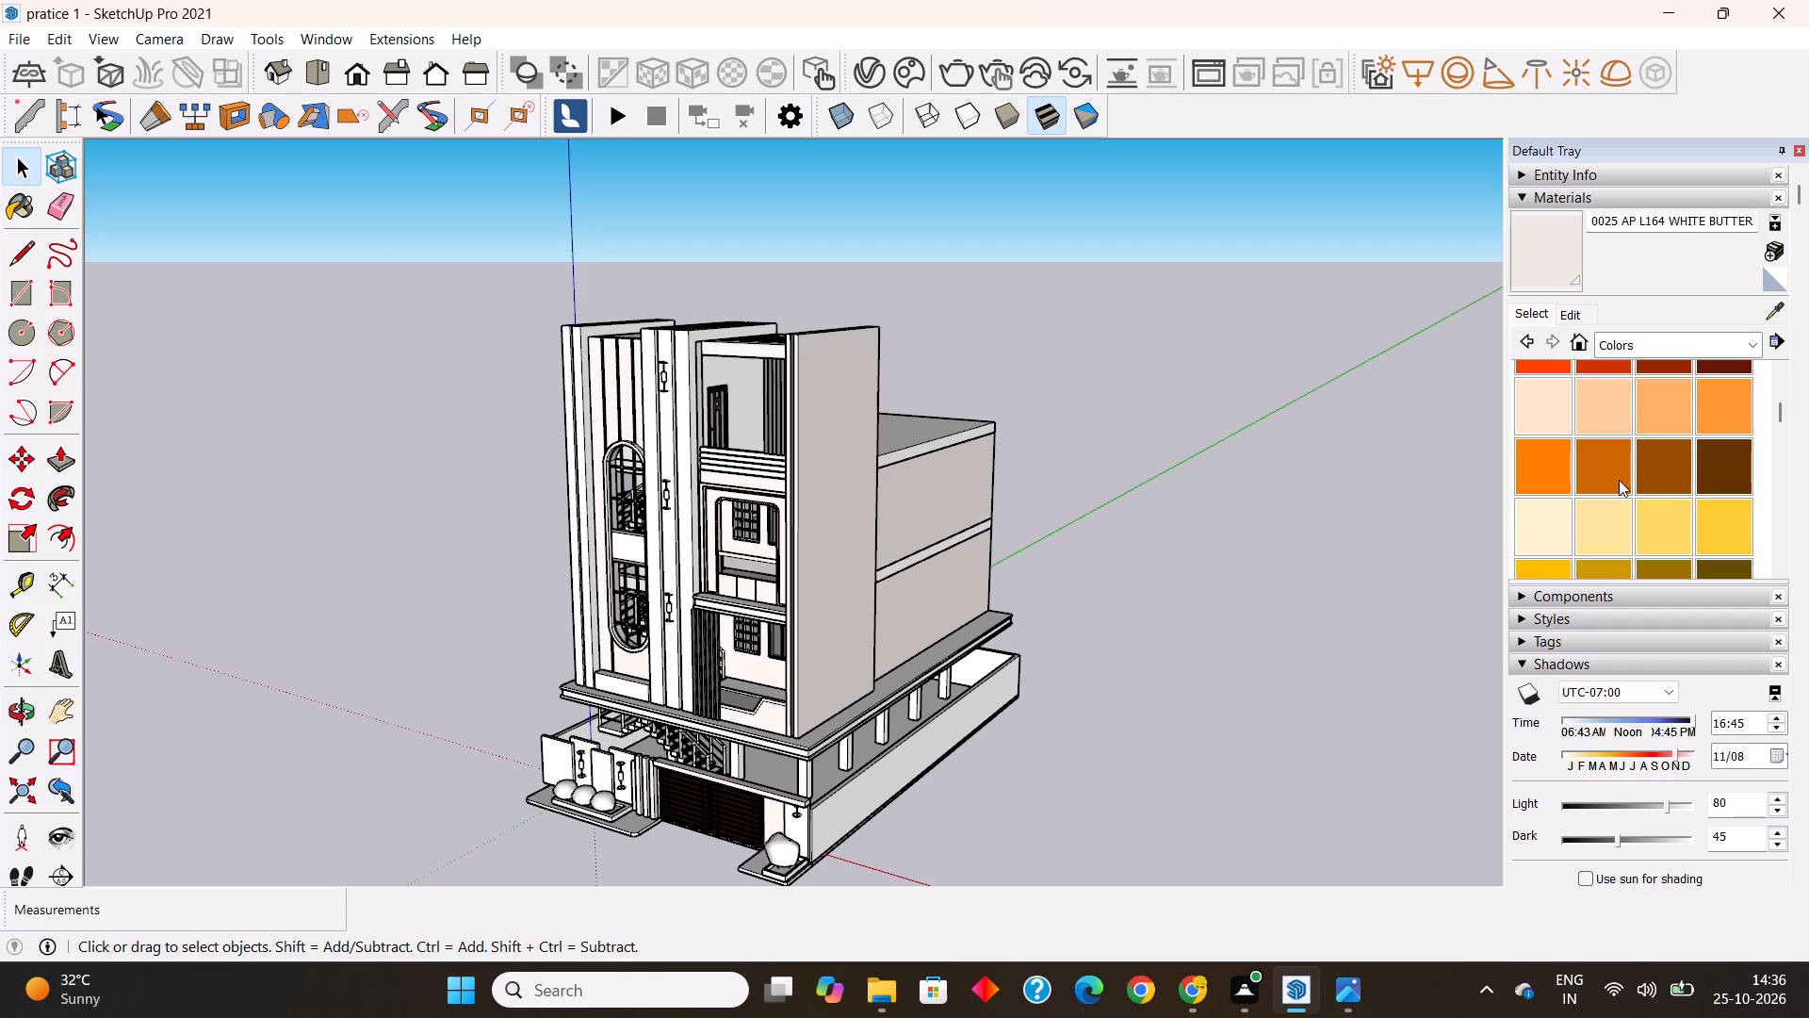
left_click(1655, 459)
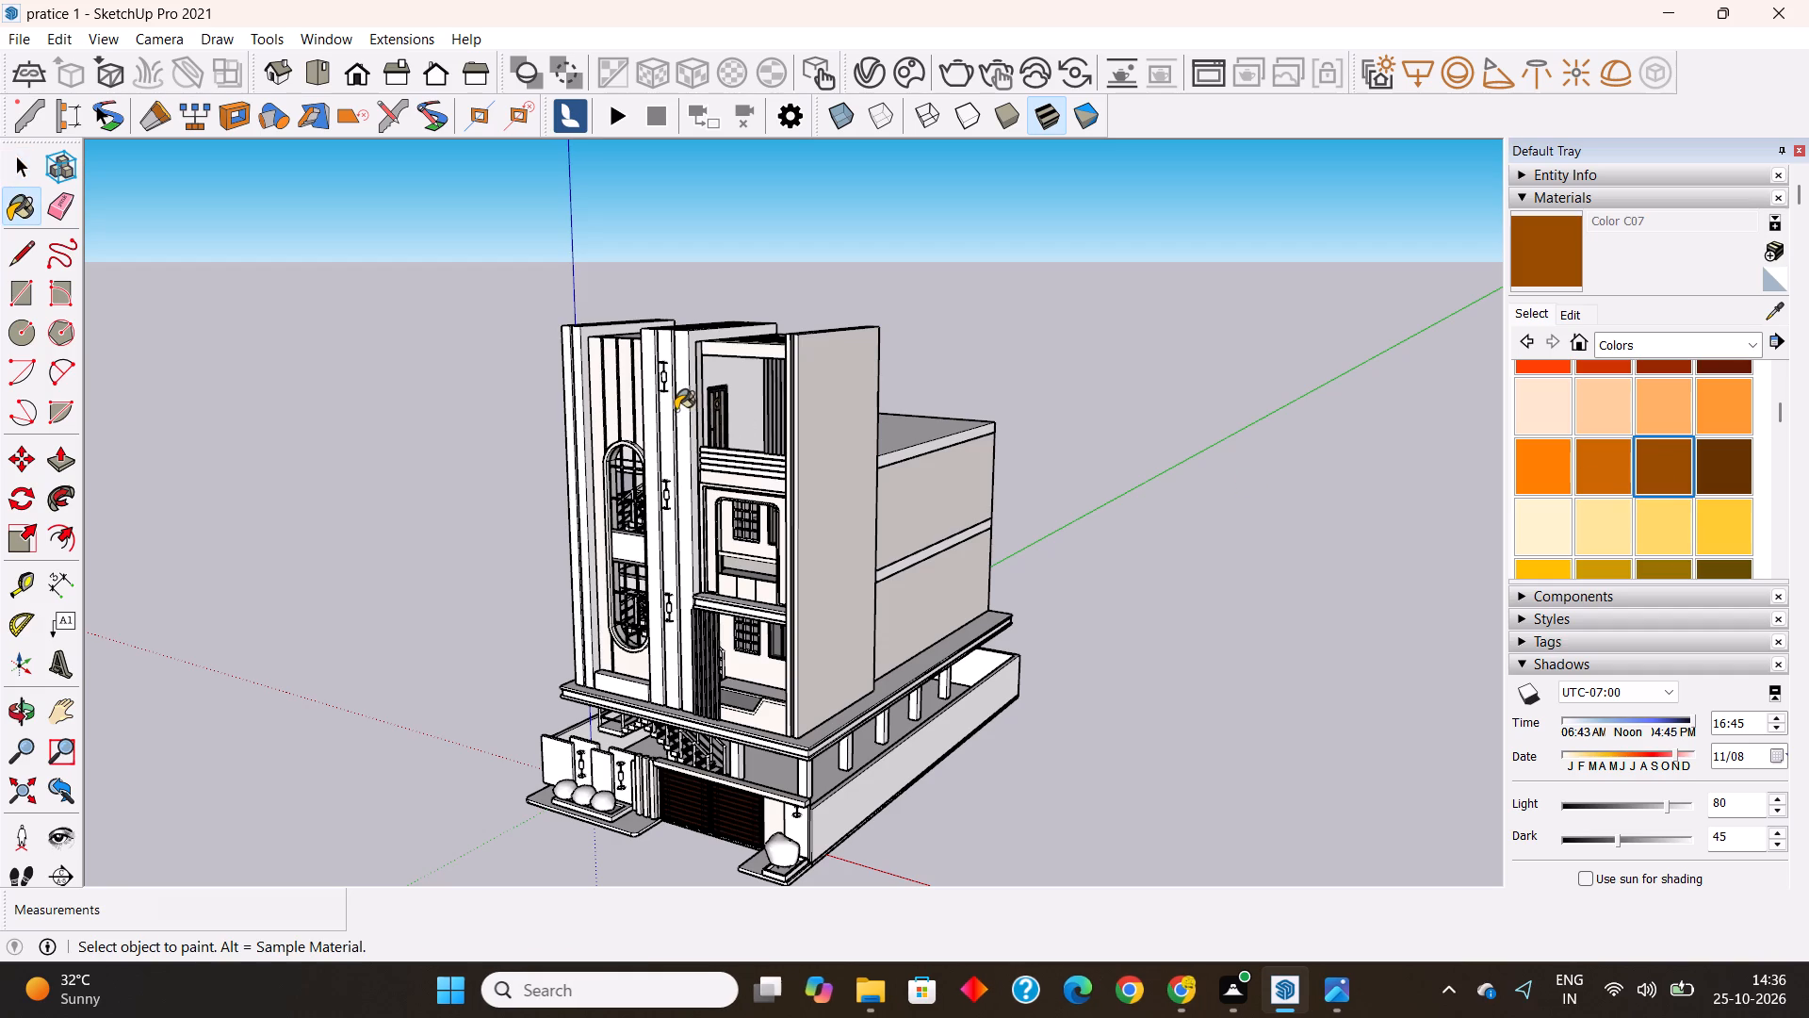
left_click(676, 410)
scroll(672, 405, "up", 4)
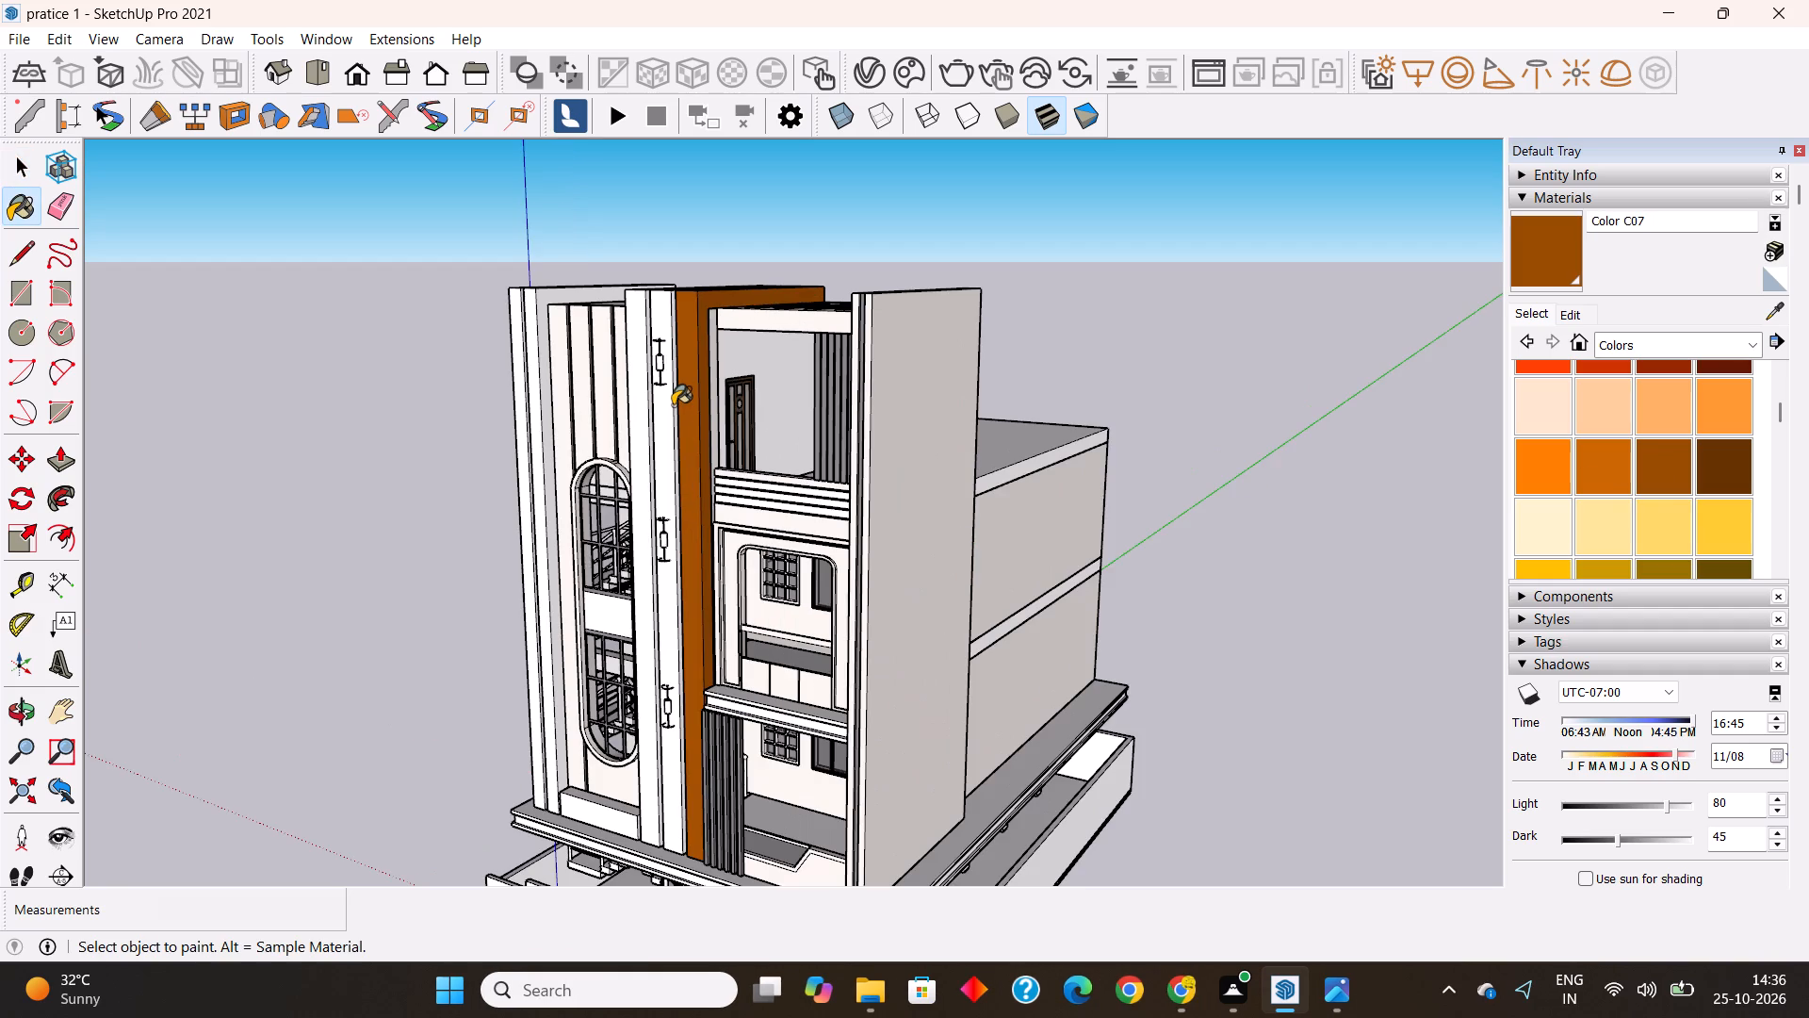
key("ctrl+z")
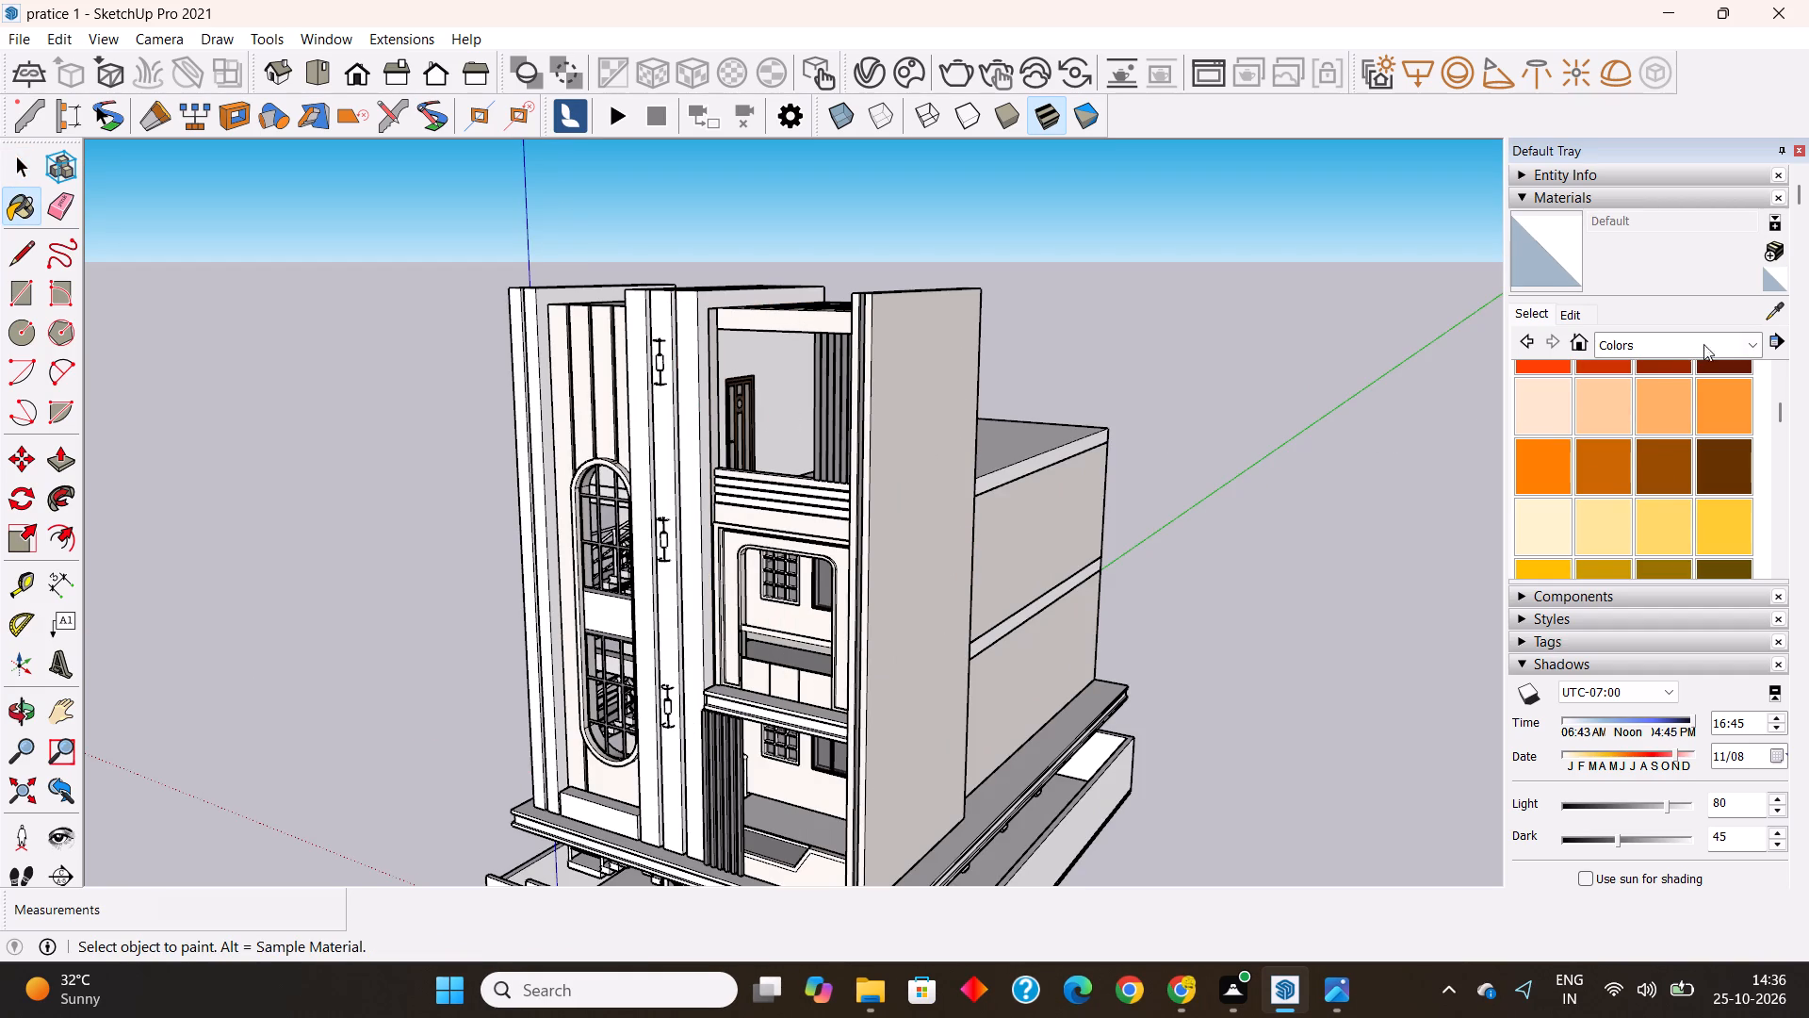
Switch the material library to the Asian Paints Whites collection and browse its swatches for a suitable facade shade.
left_click(1752, 346)
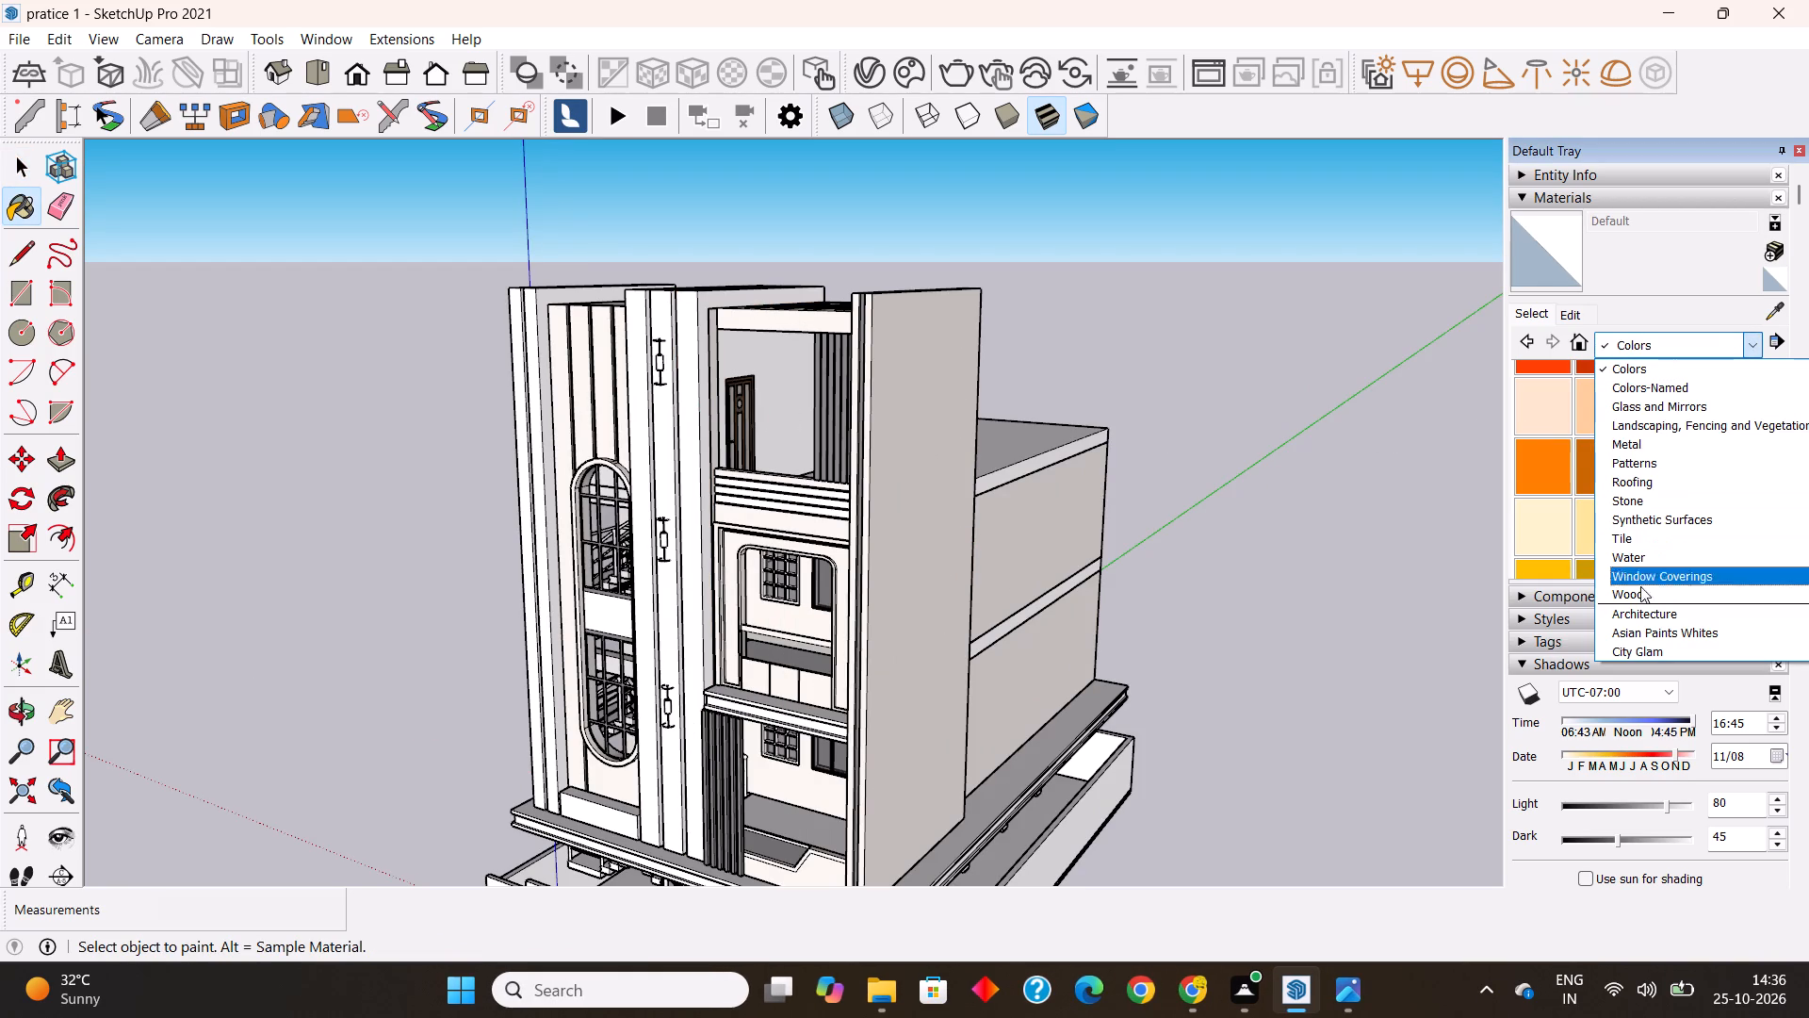
left_click(1642, 626)
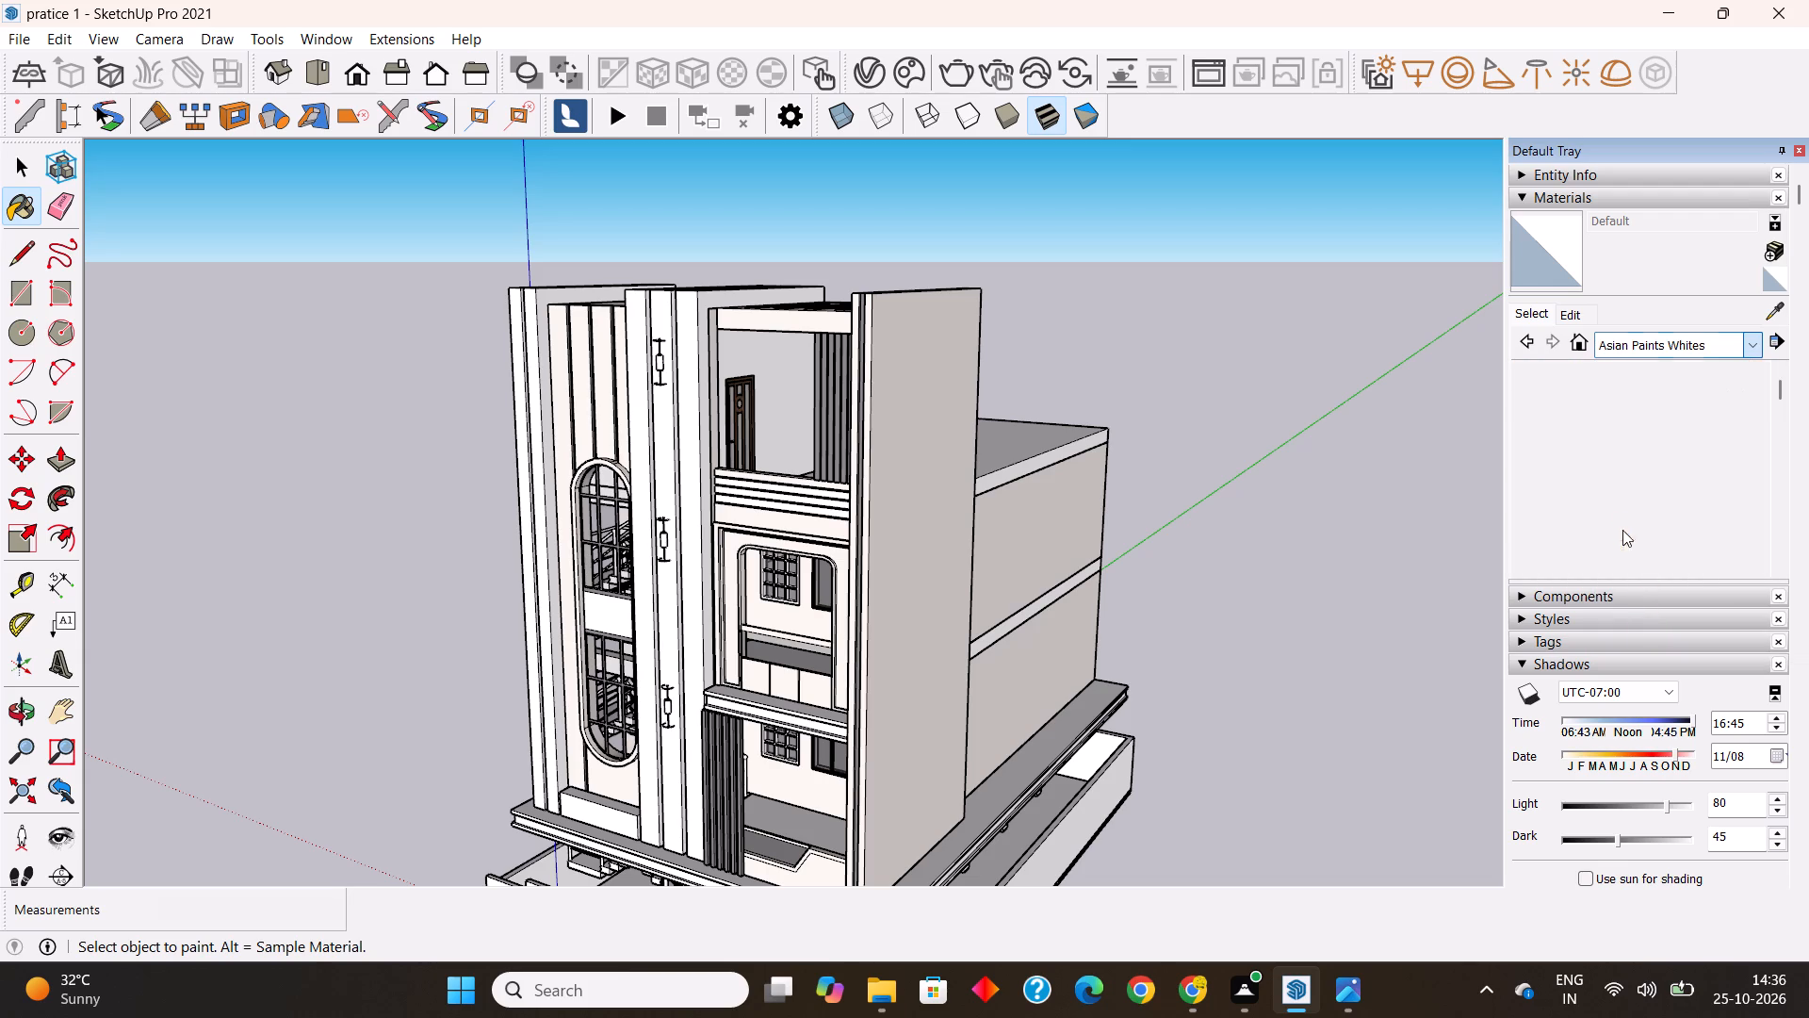
scroll(1611, 468, "down", 5)
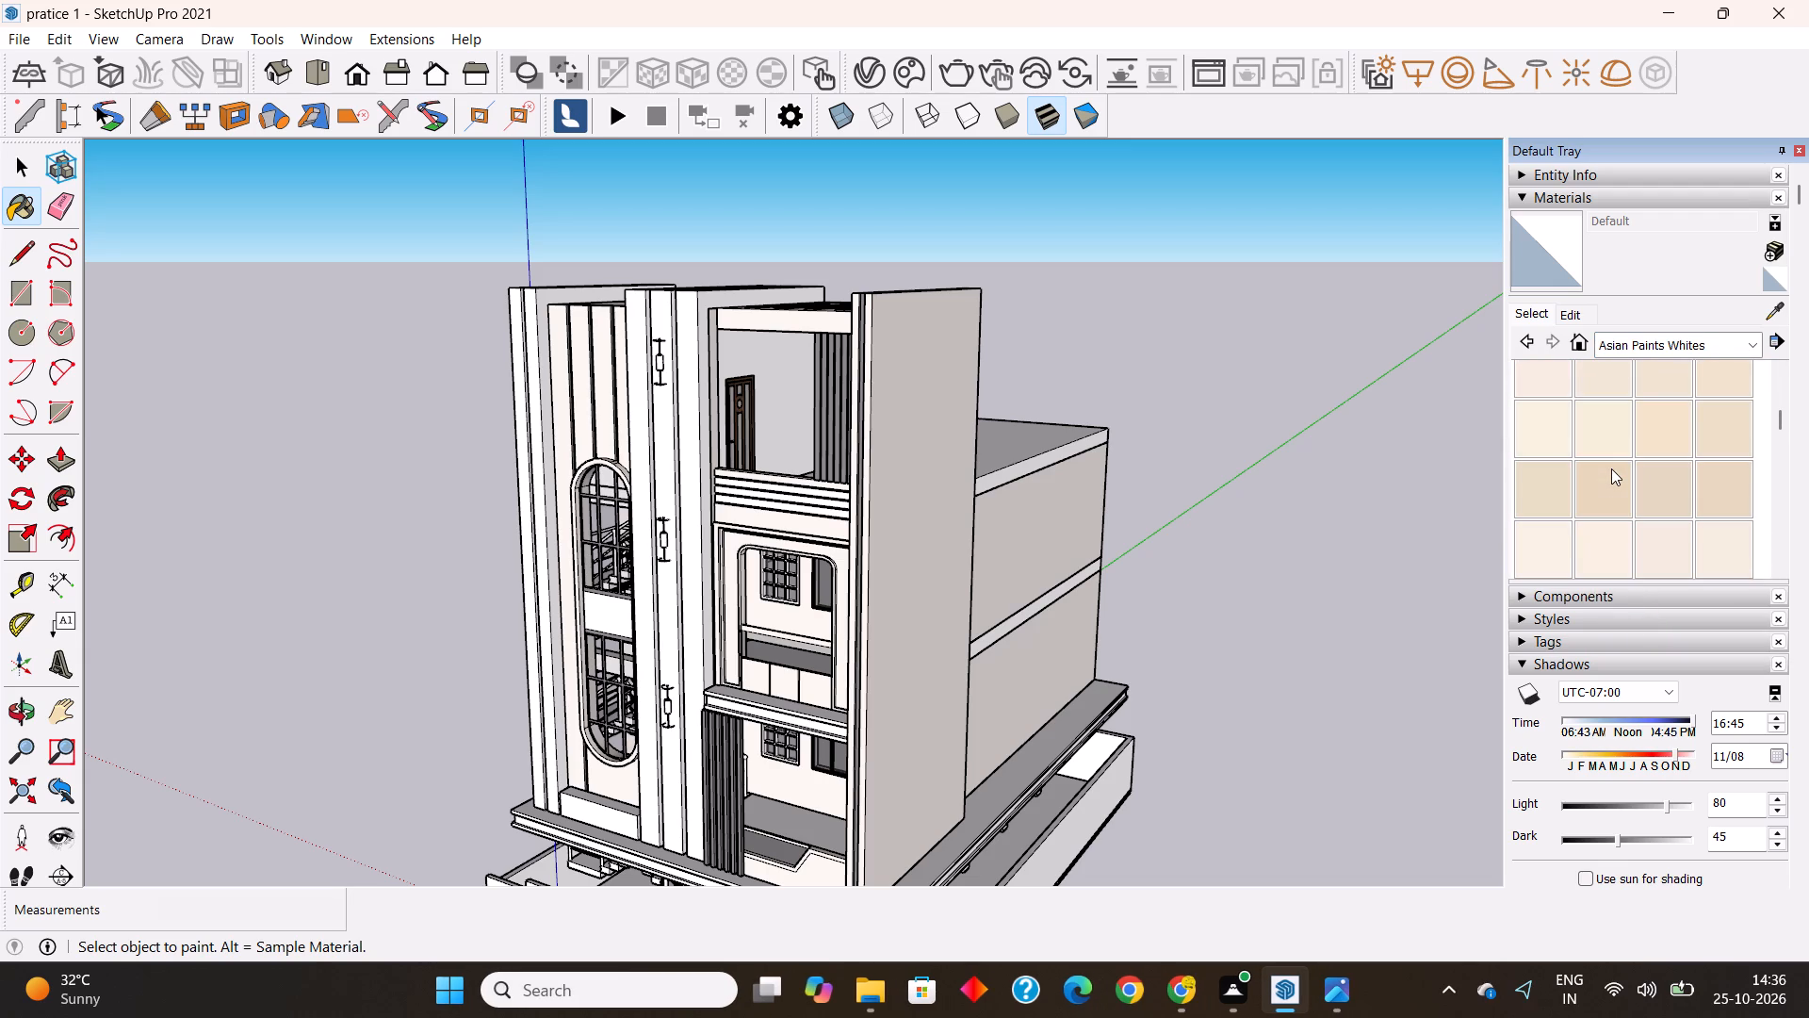
scroll(1678, 505, "down", 7)
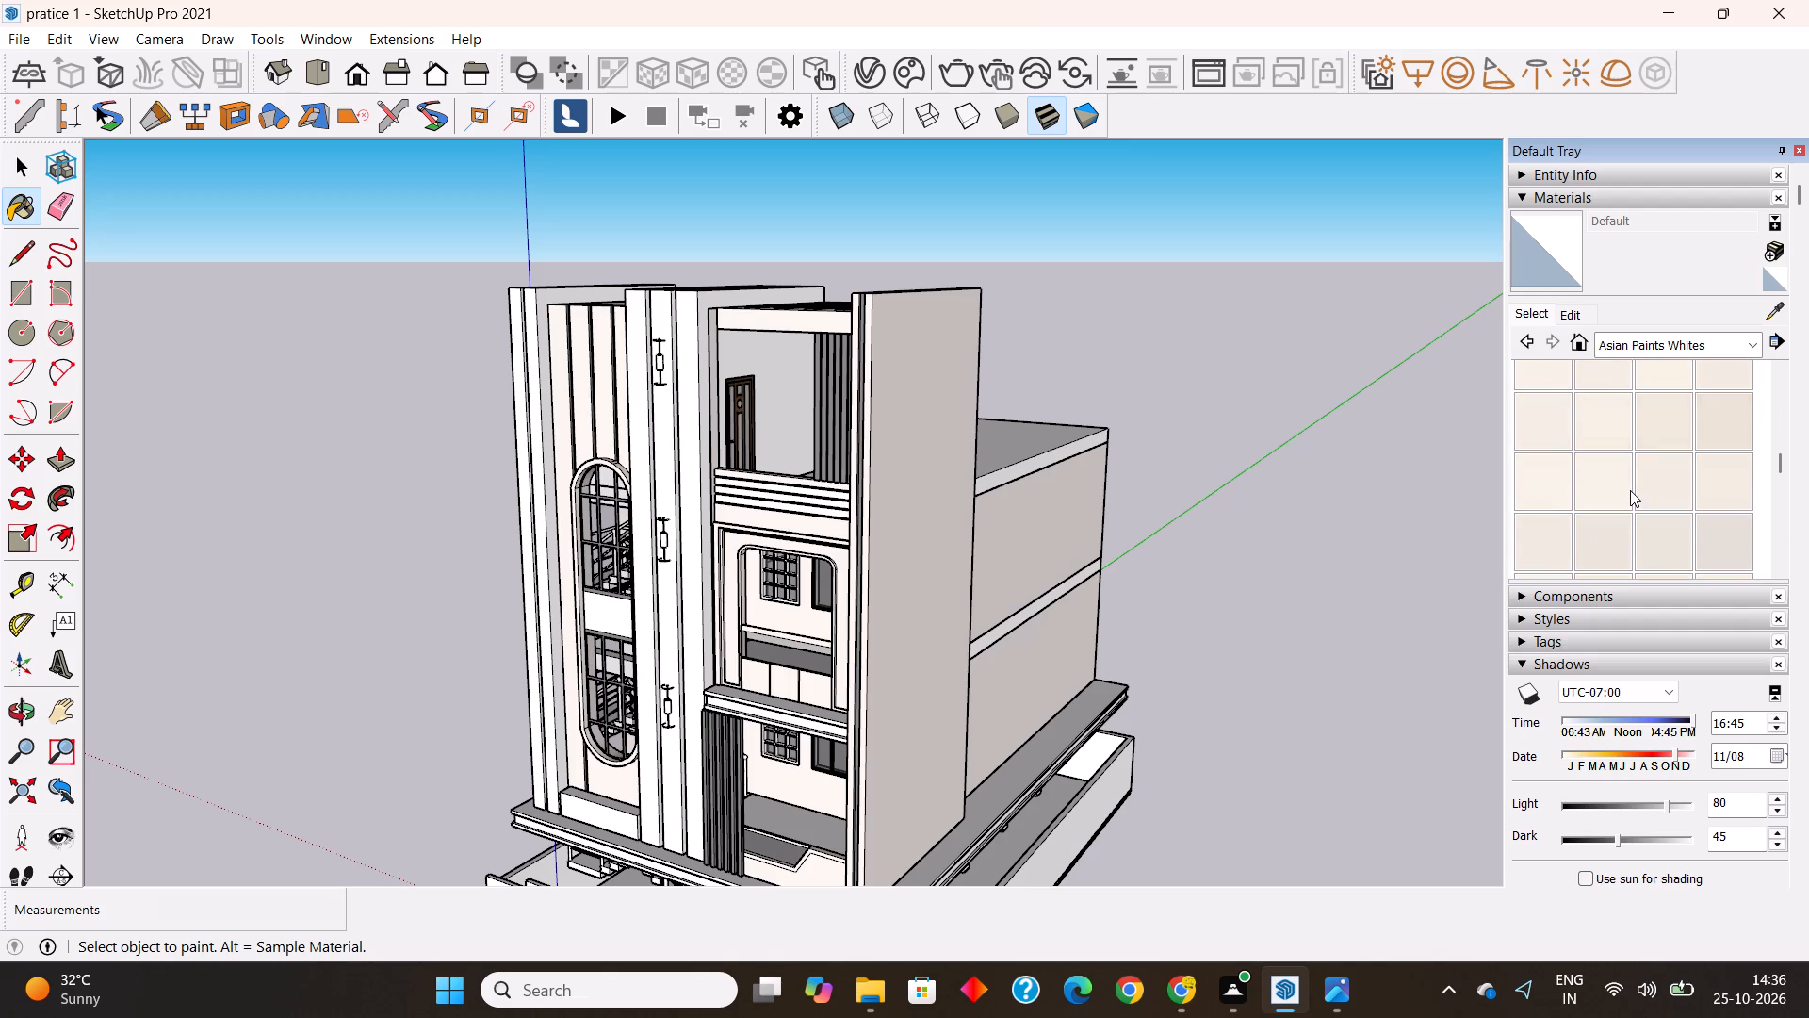
scroll(1630, 490, "down", 9)
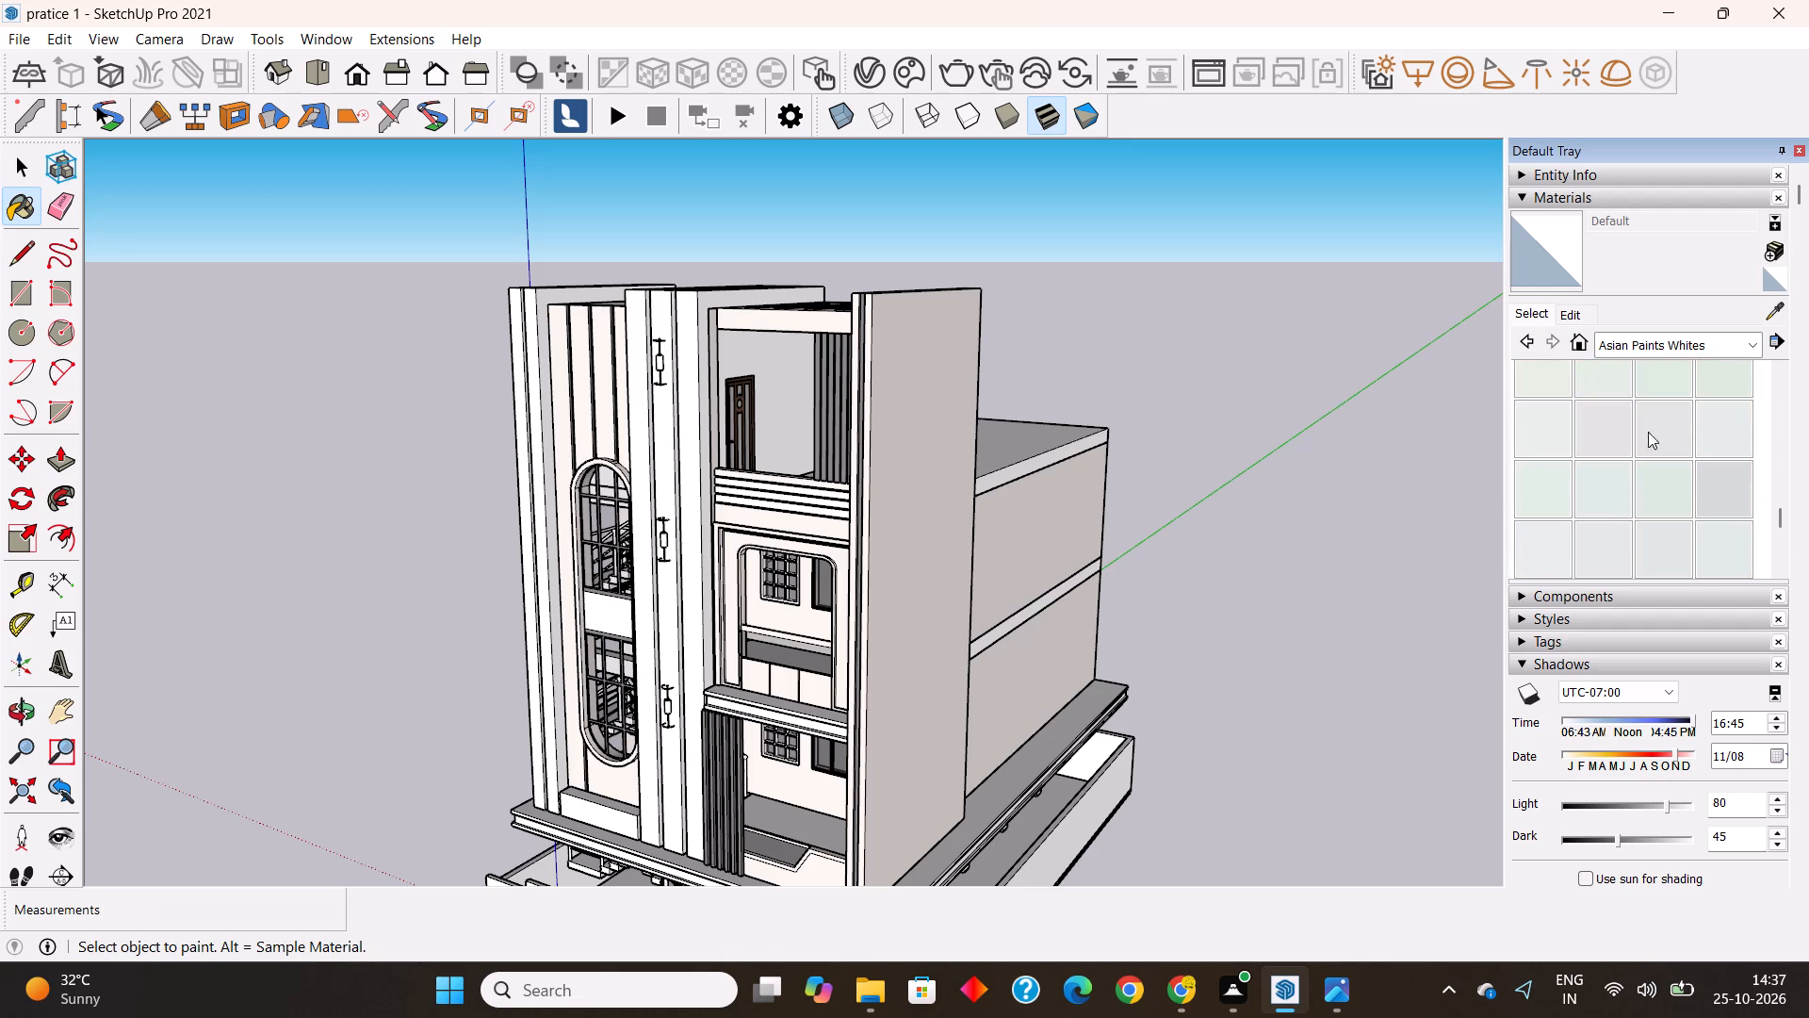
left_click(1746, 347)
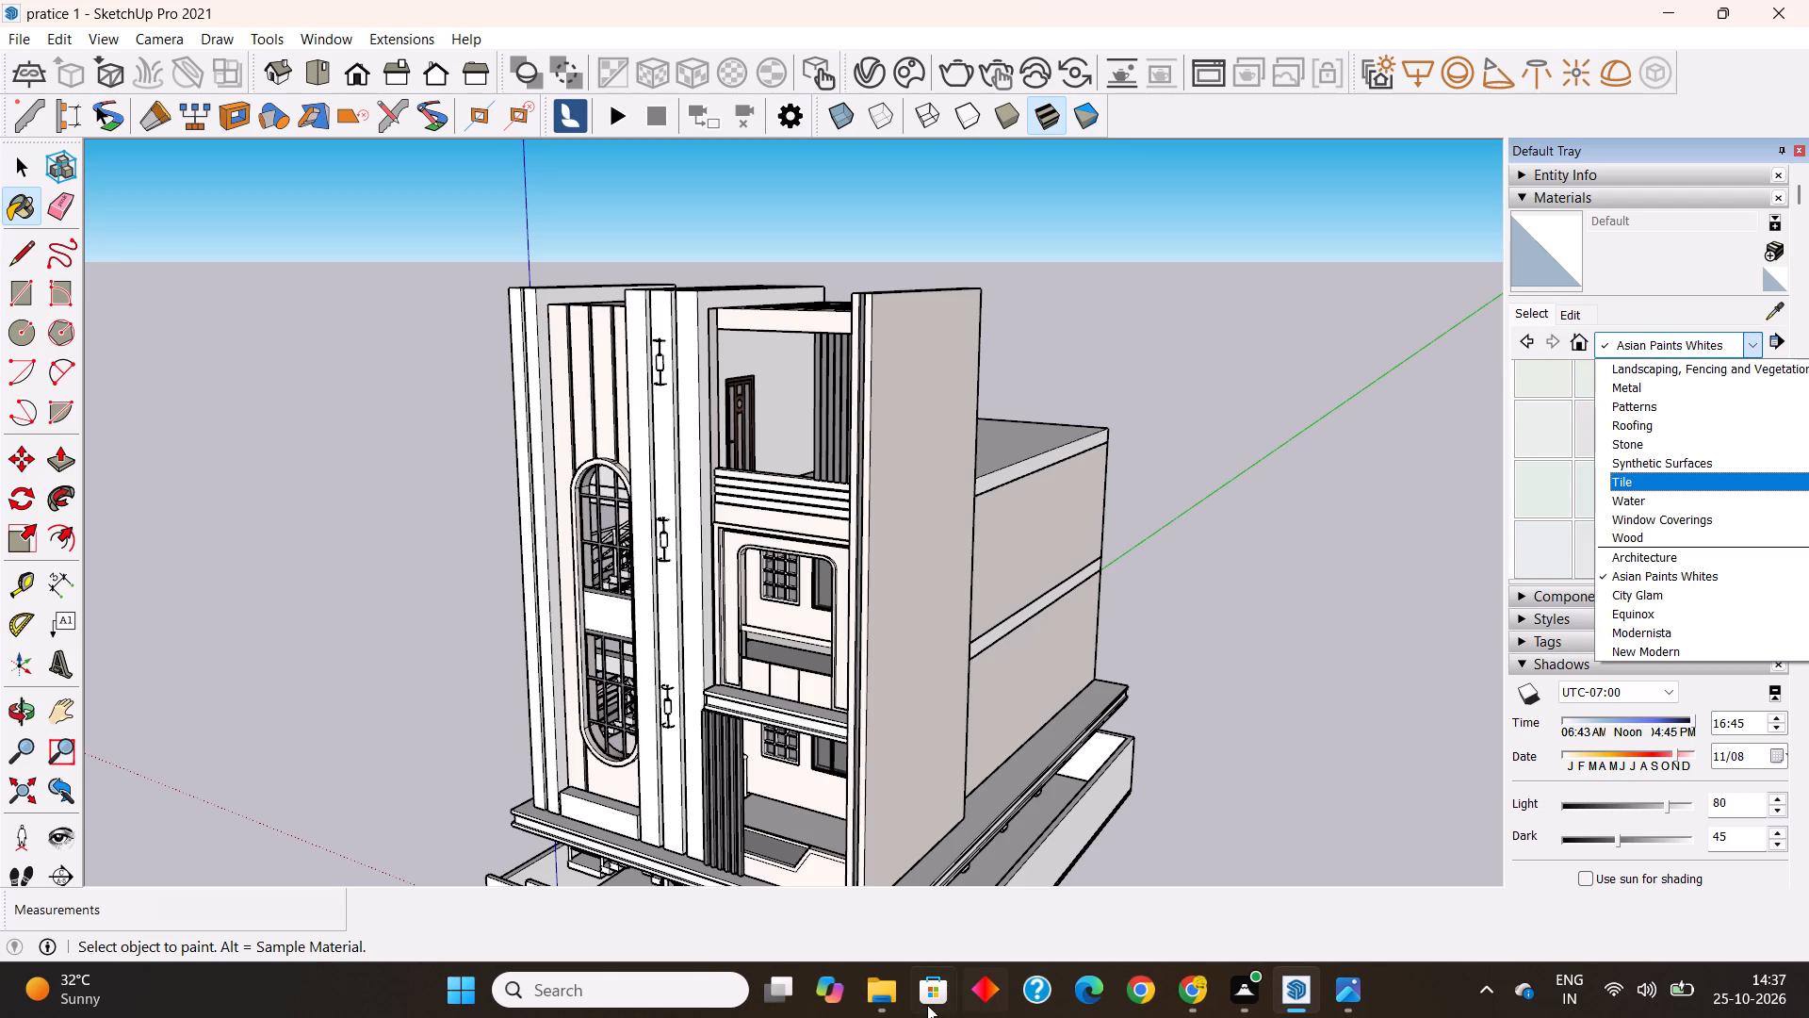
In File Explorer, search the Desktop for "asi", open the Asian Paints Colours of India folder and show its colours as large thumbnails.
left_click(883, 992)
left_click(902, 872)
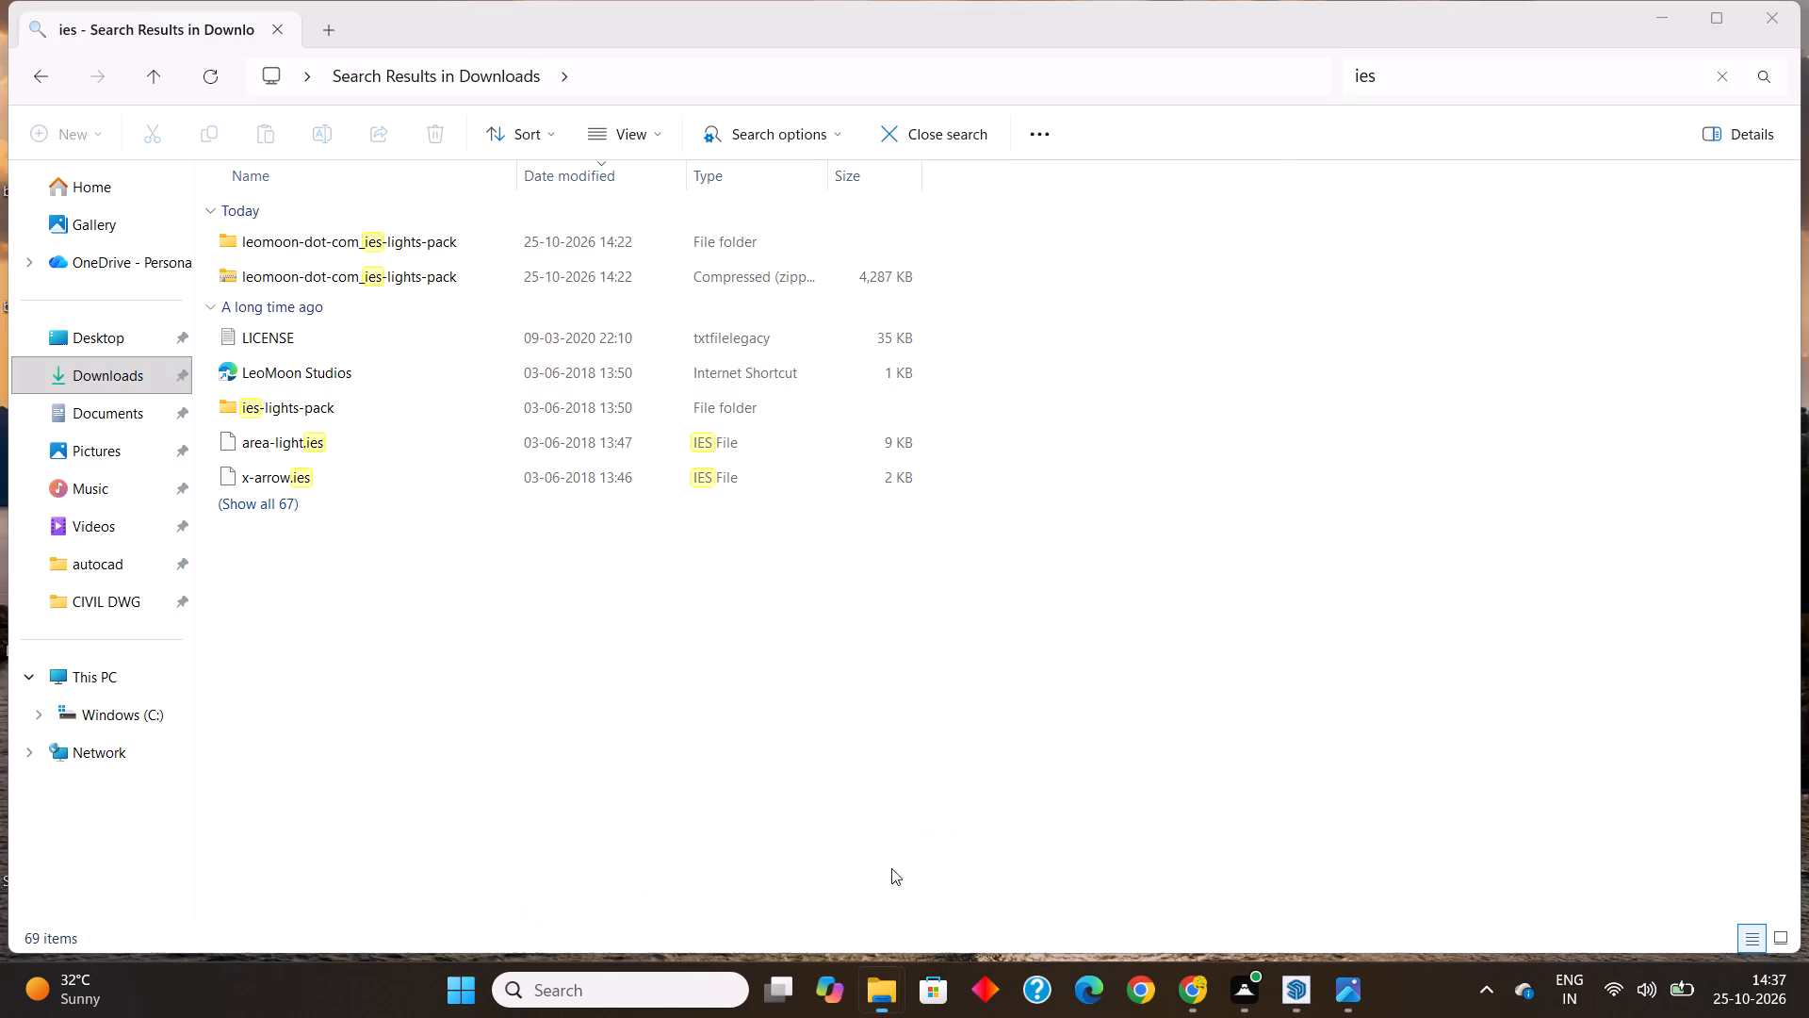
left_click(608, 701)
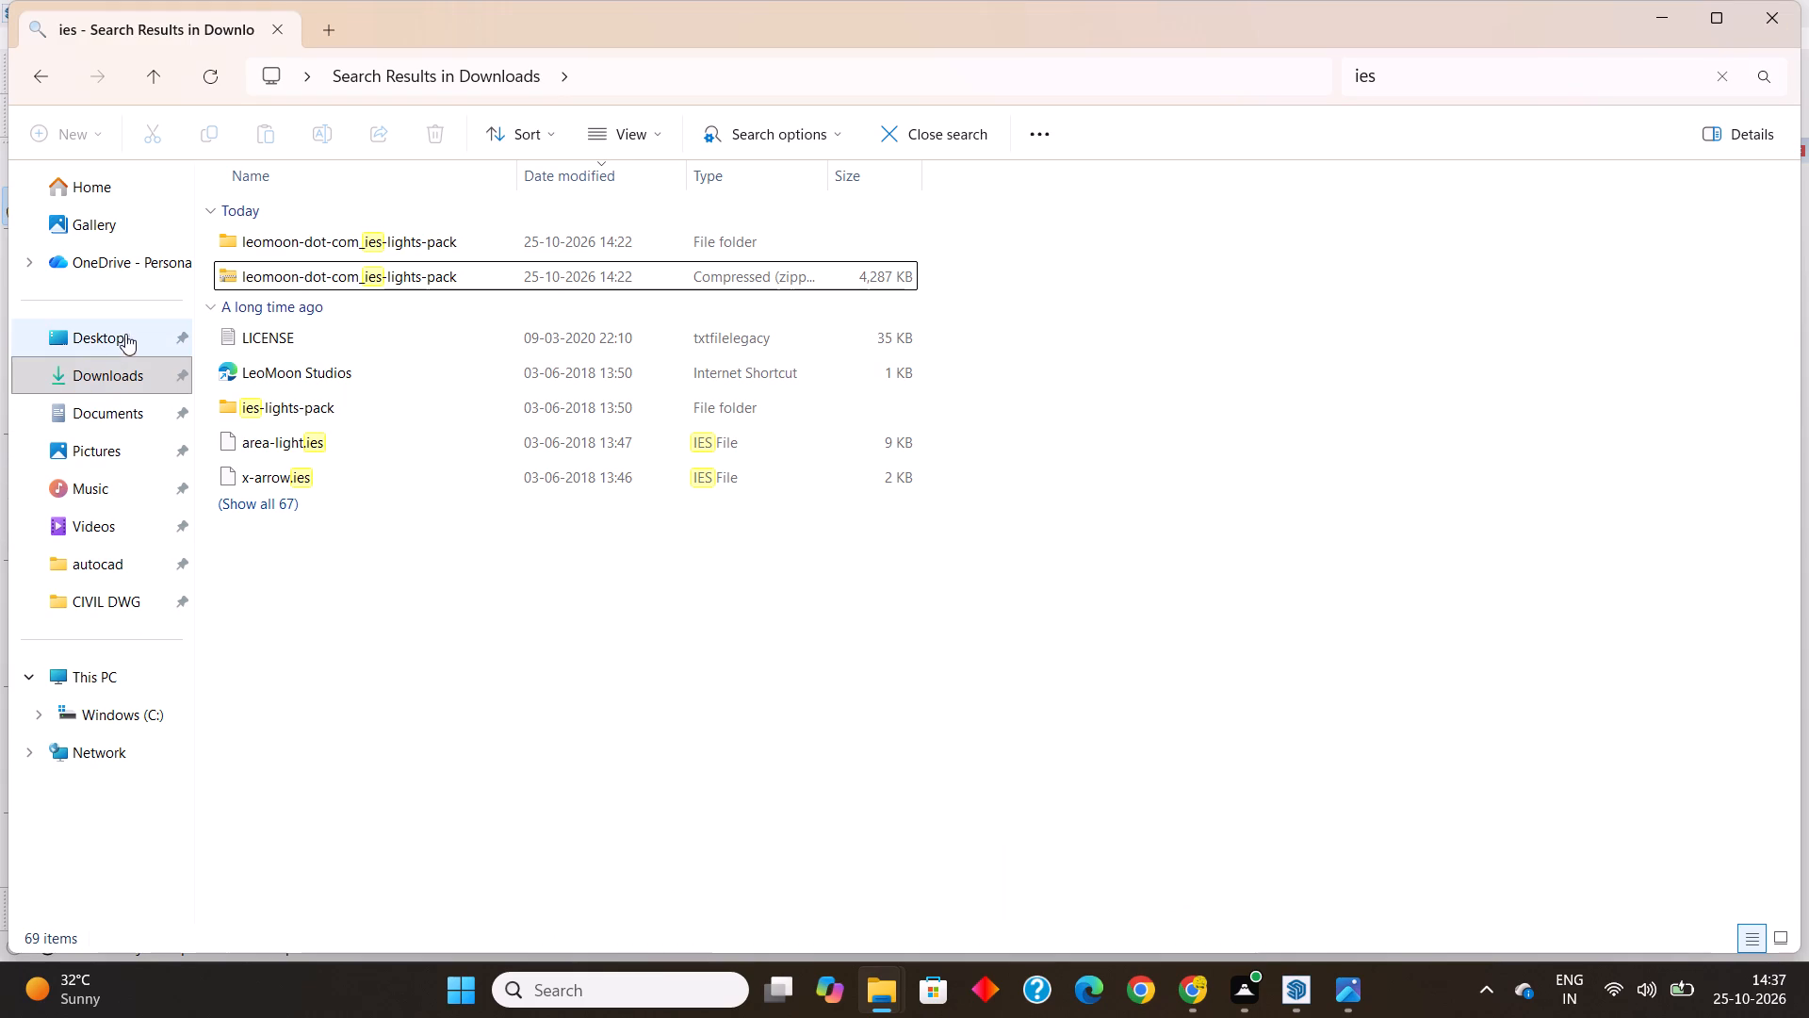
left_click(124, 313)
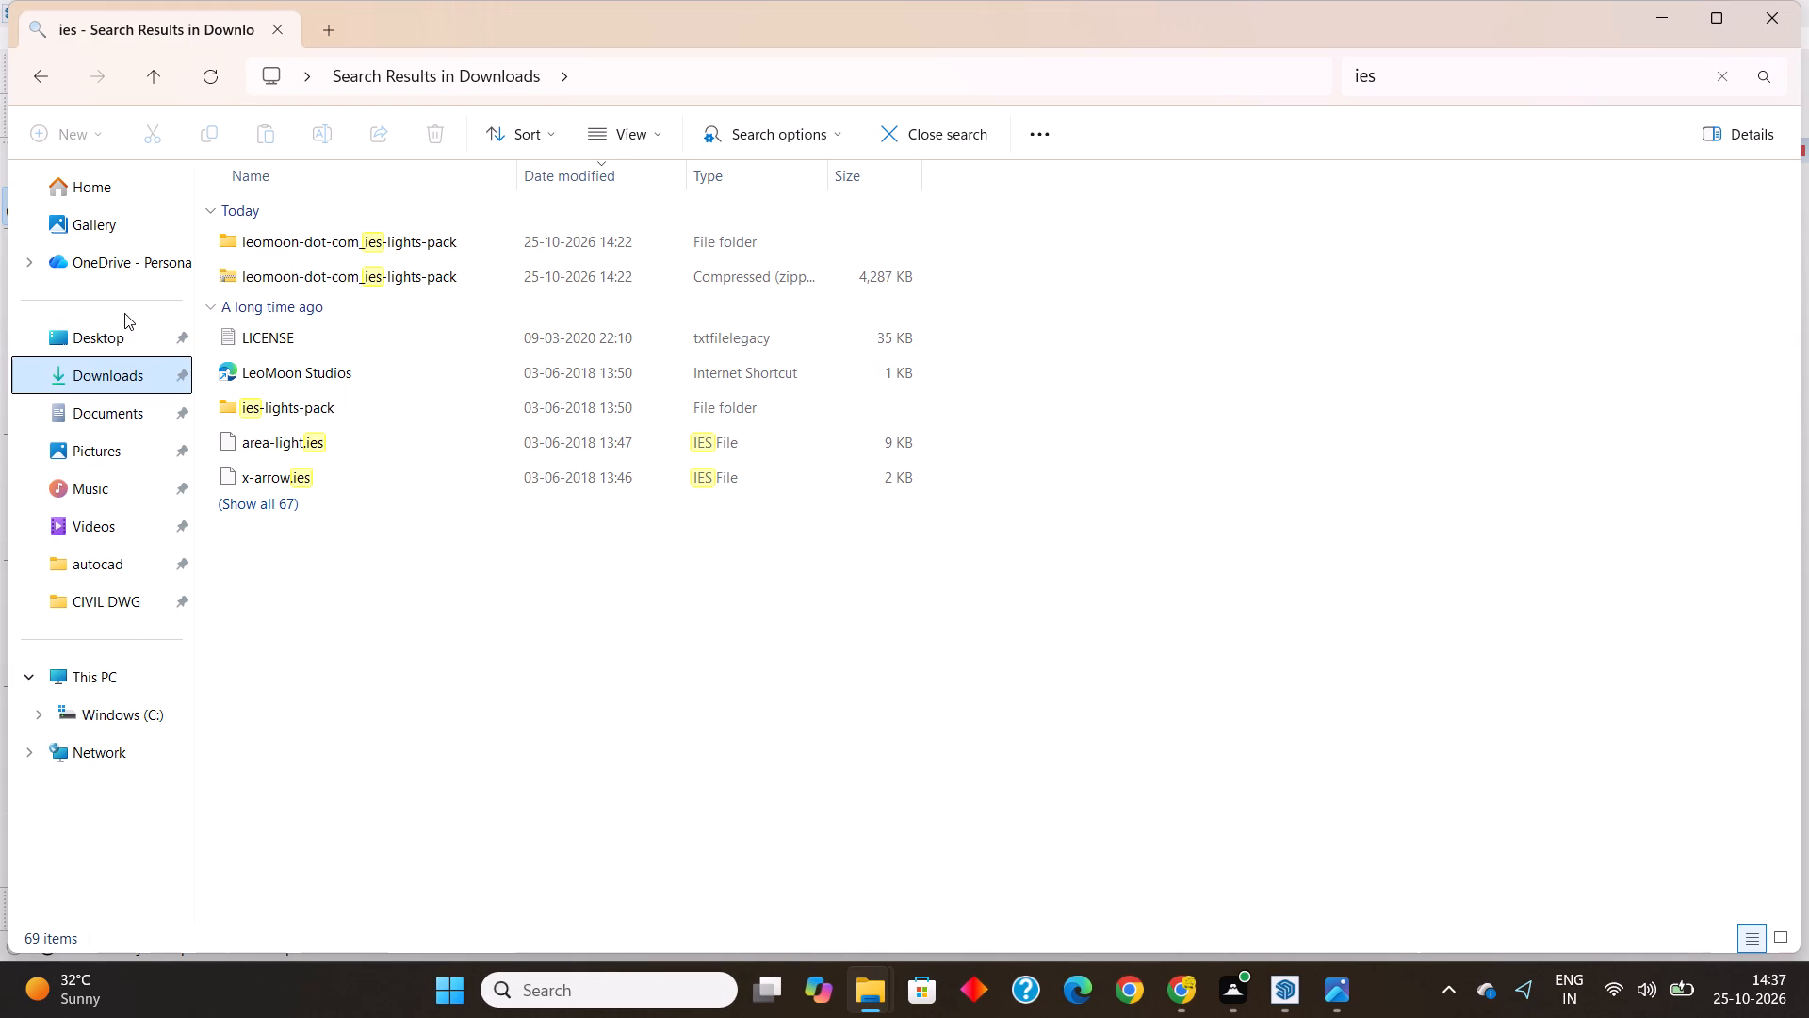
double_click(115, 329)
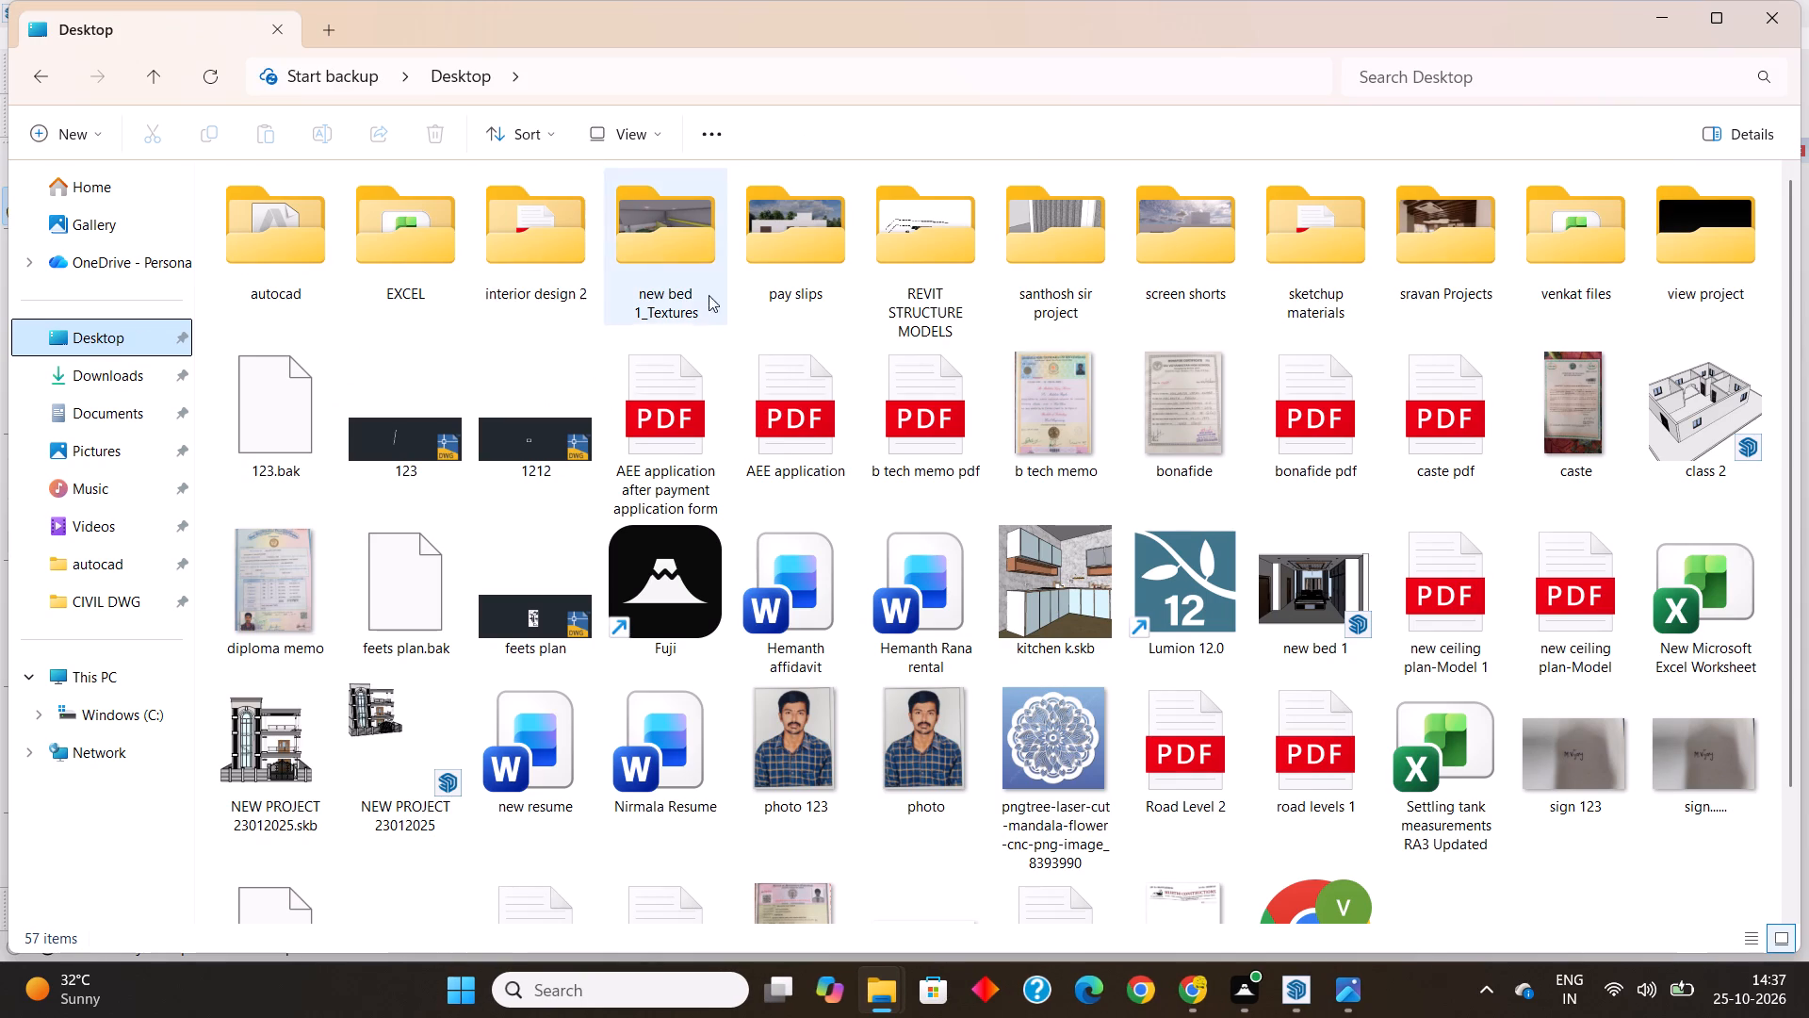
left_click(1437, 82)
type("asi")
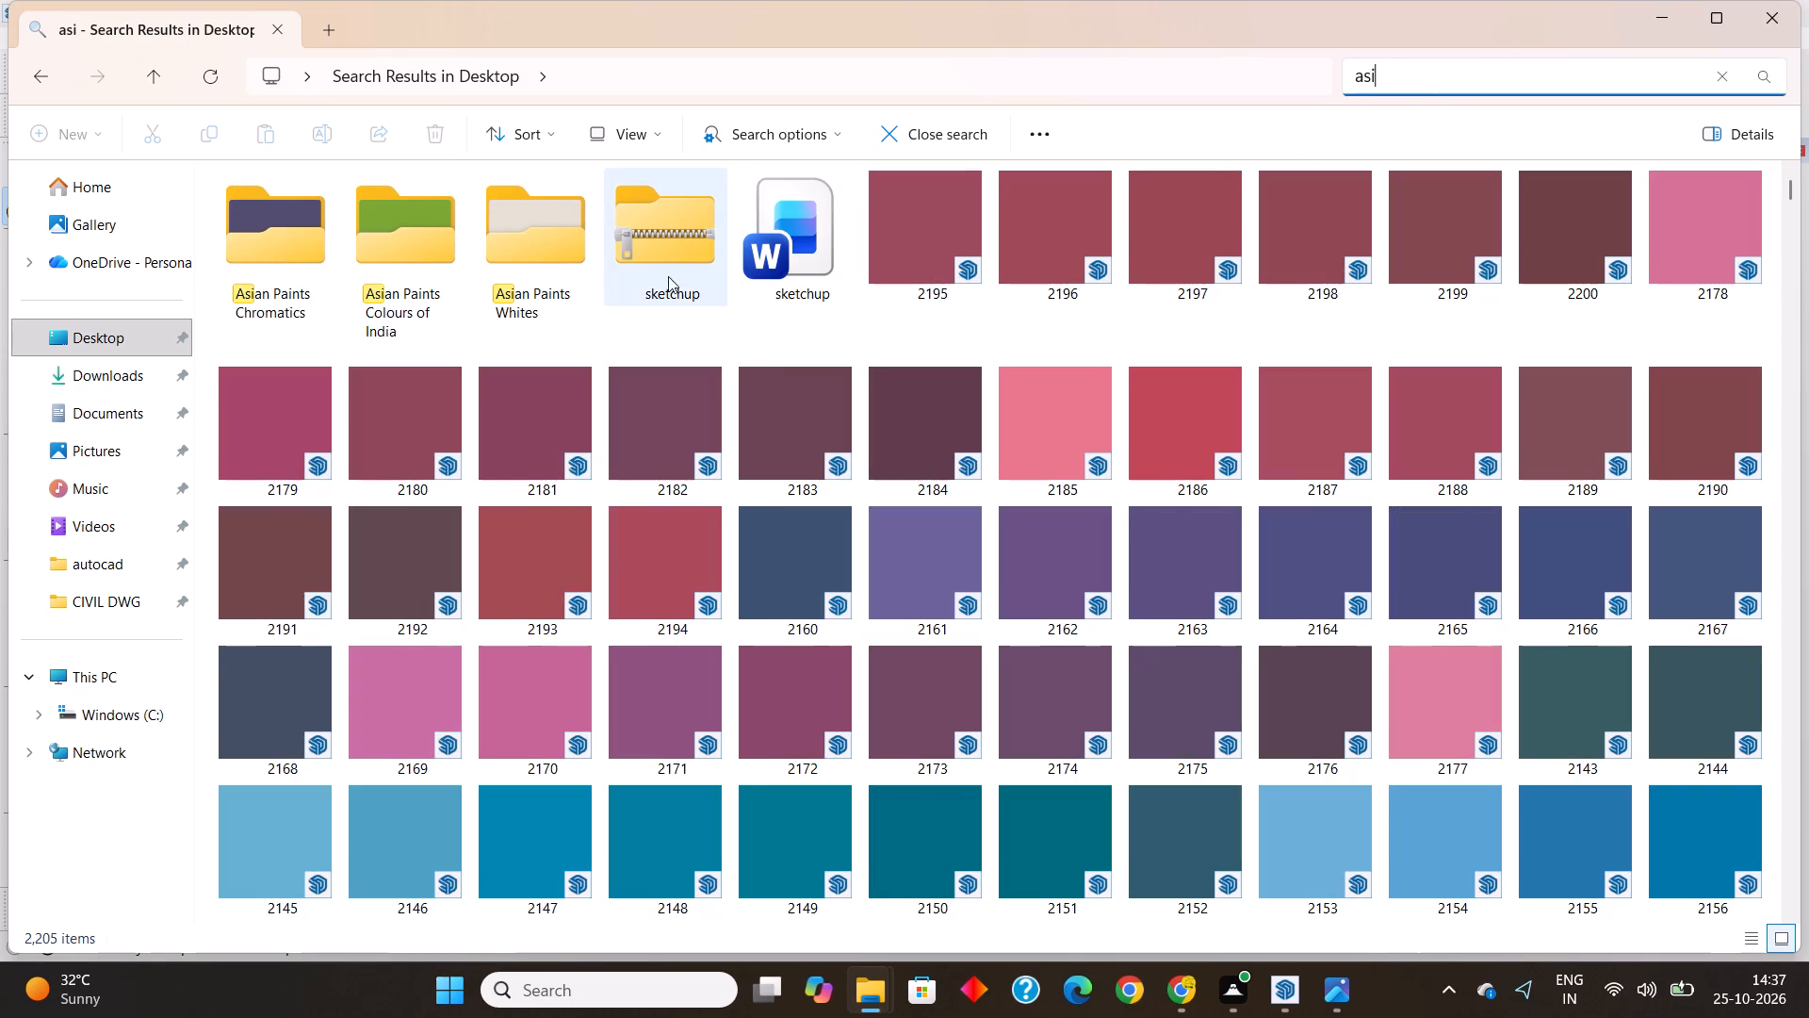
double_click(393, 254)
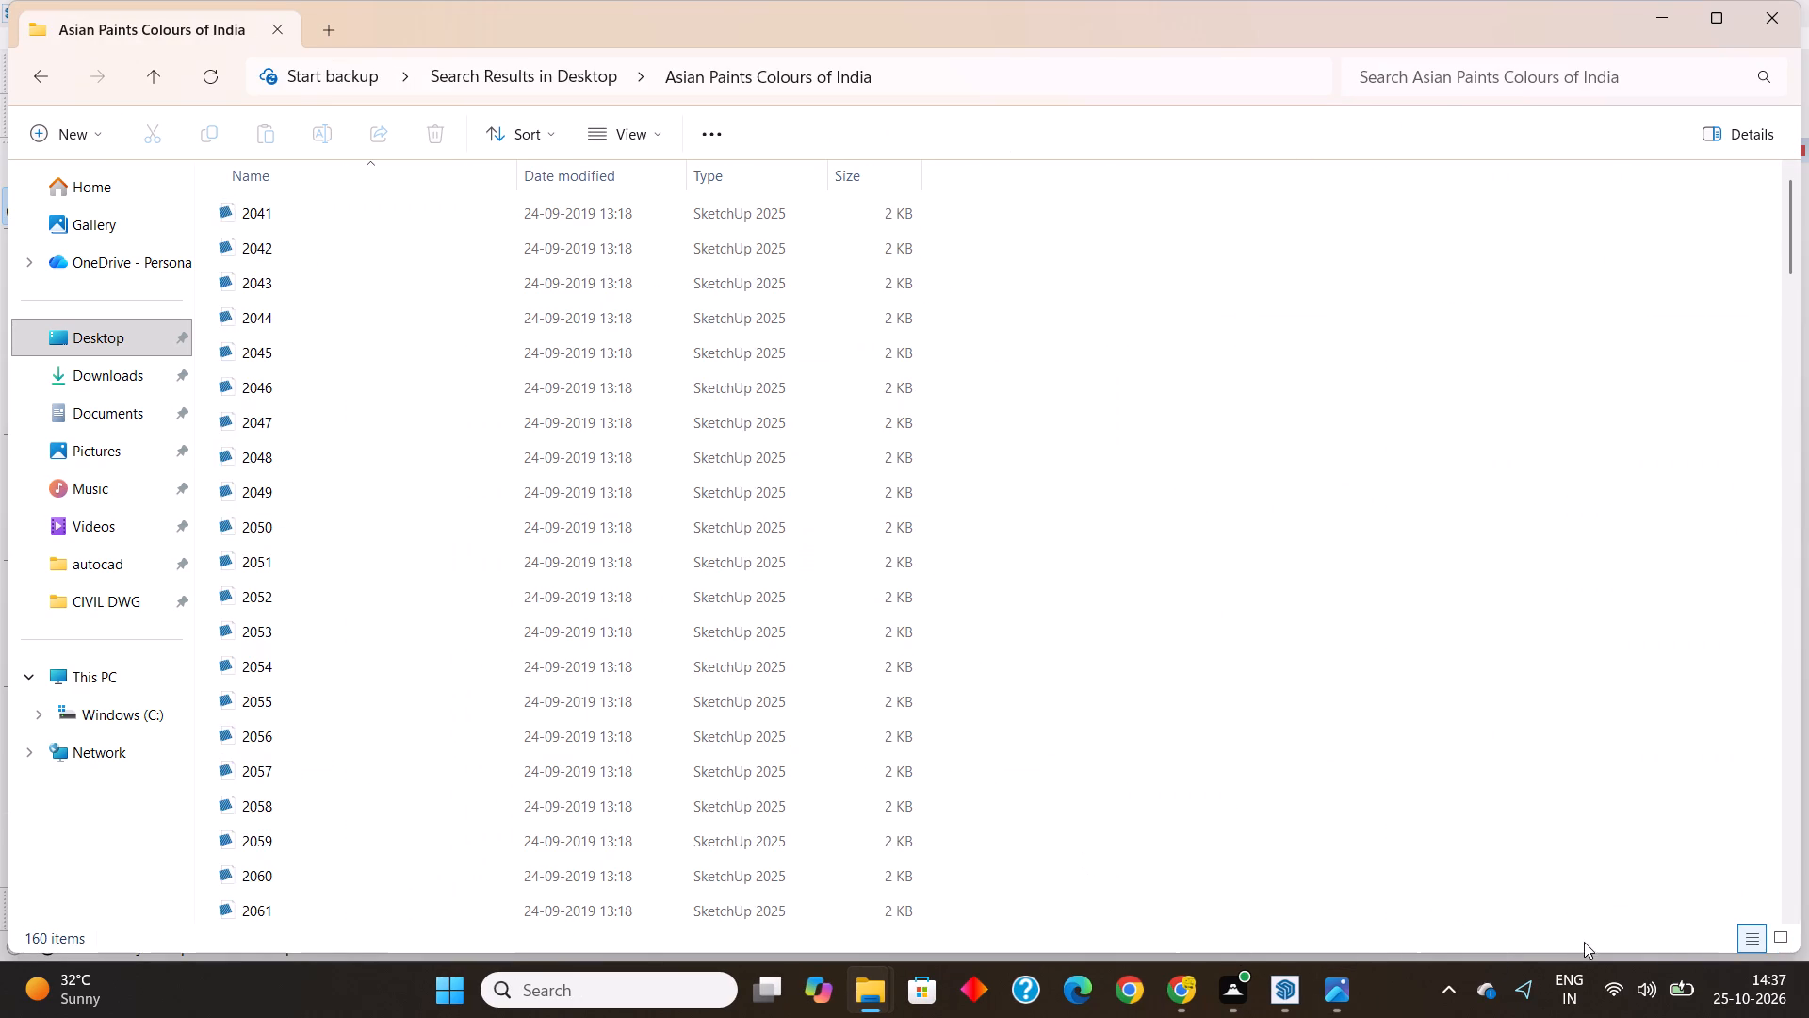
left_click(1779, 934)
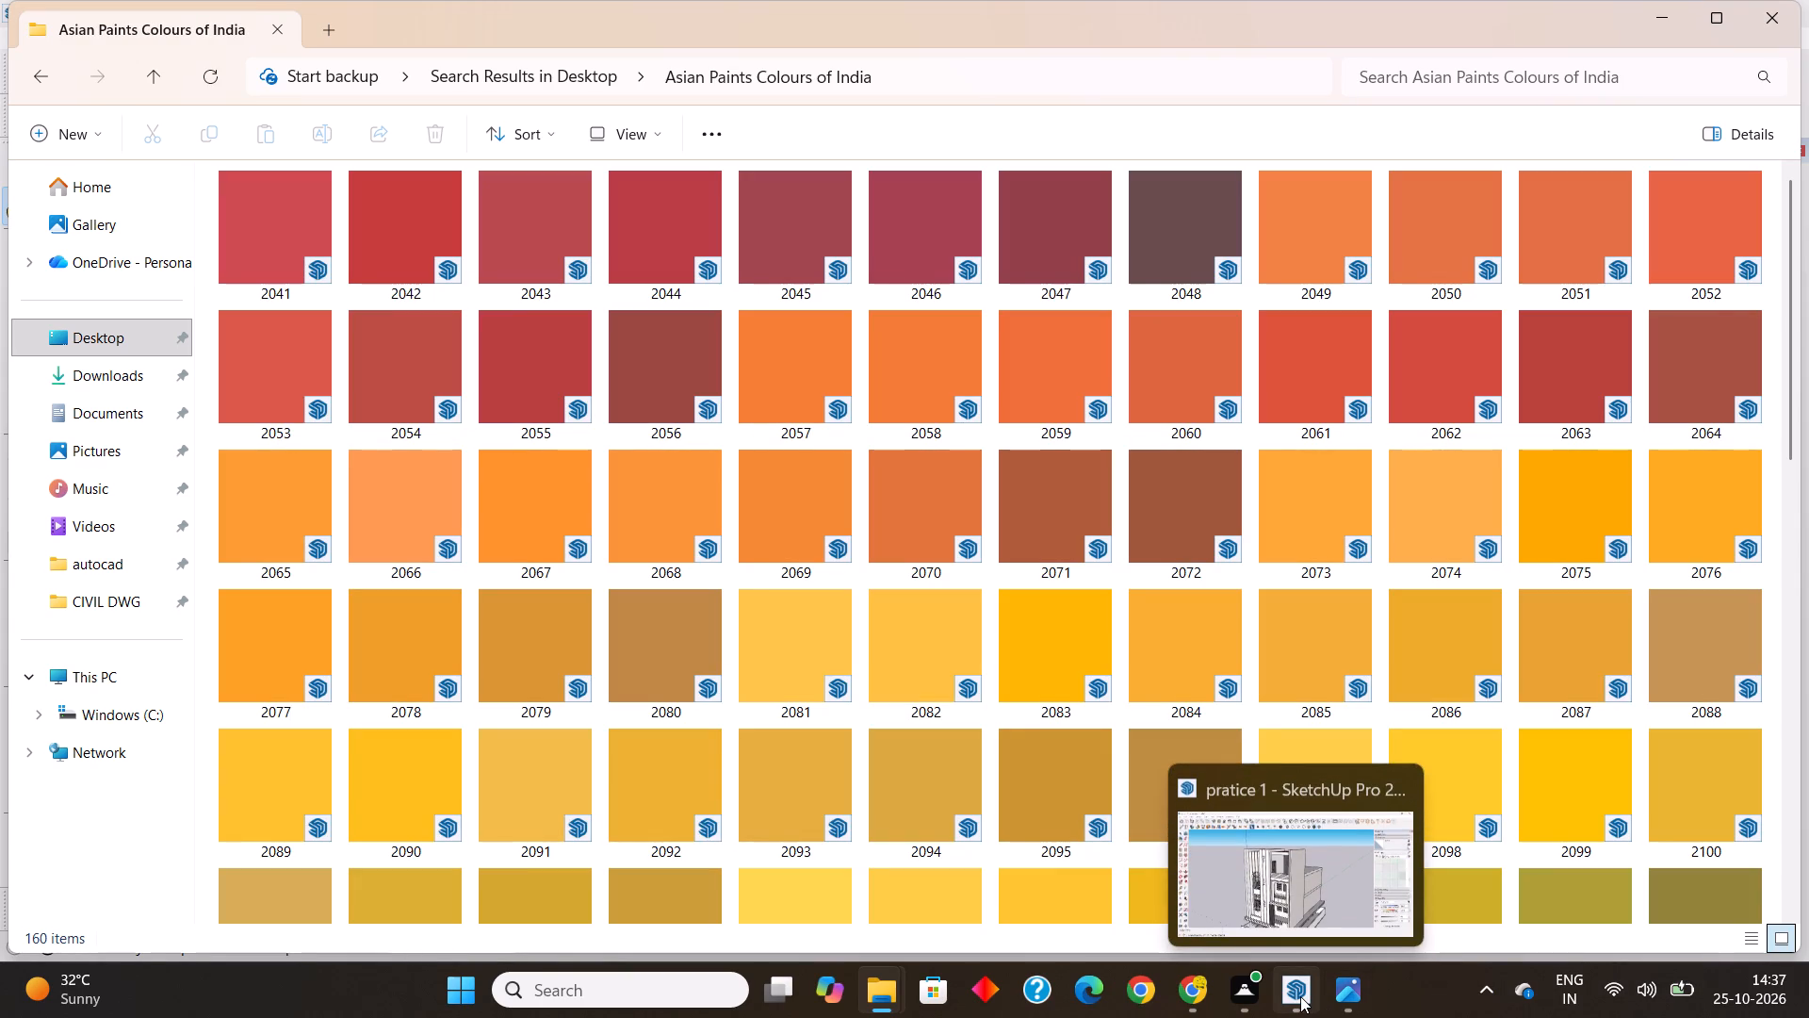
Switch back to SketchUp and open the folder chooser for opening or creating a material collection.
left_click(1284, 993)
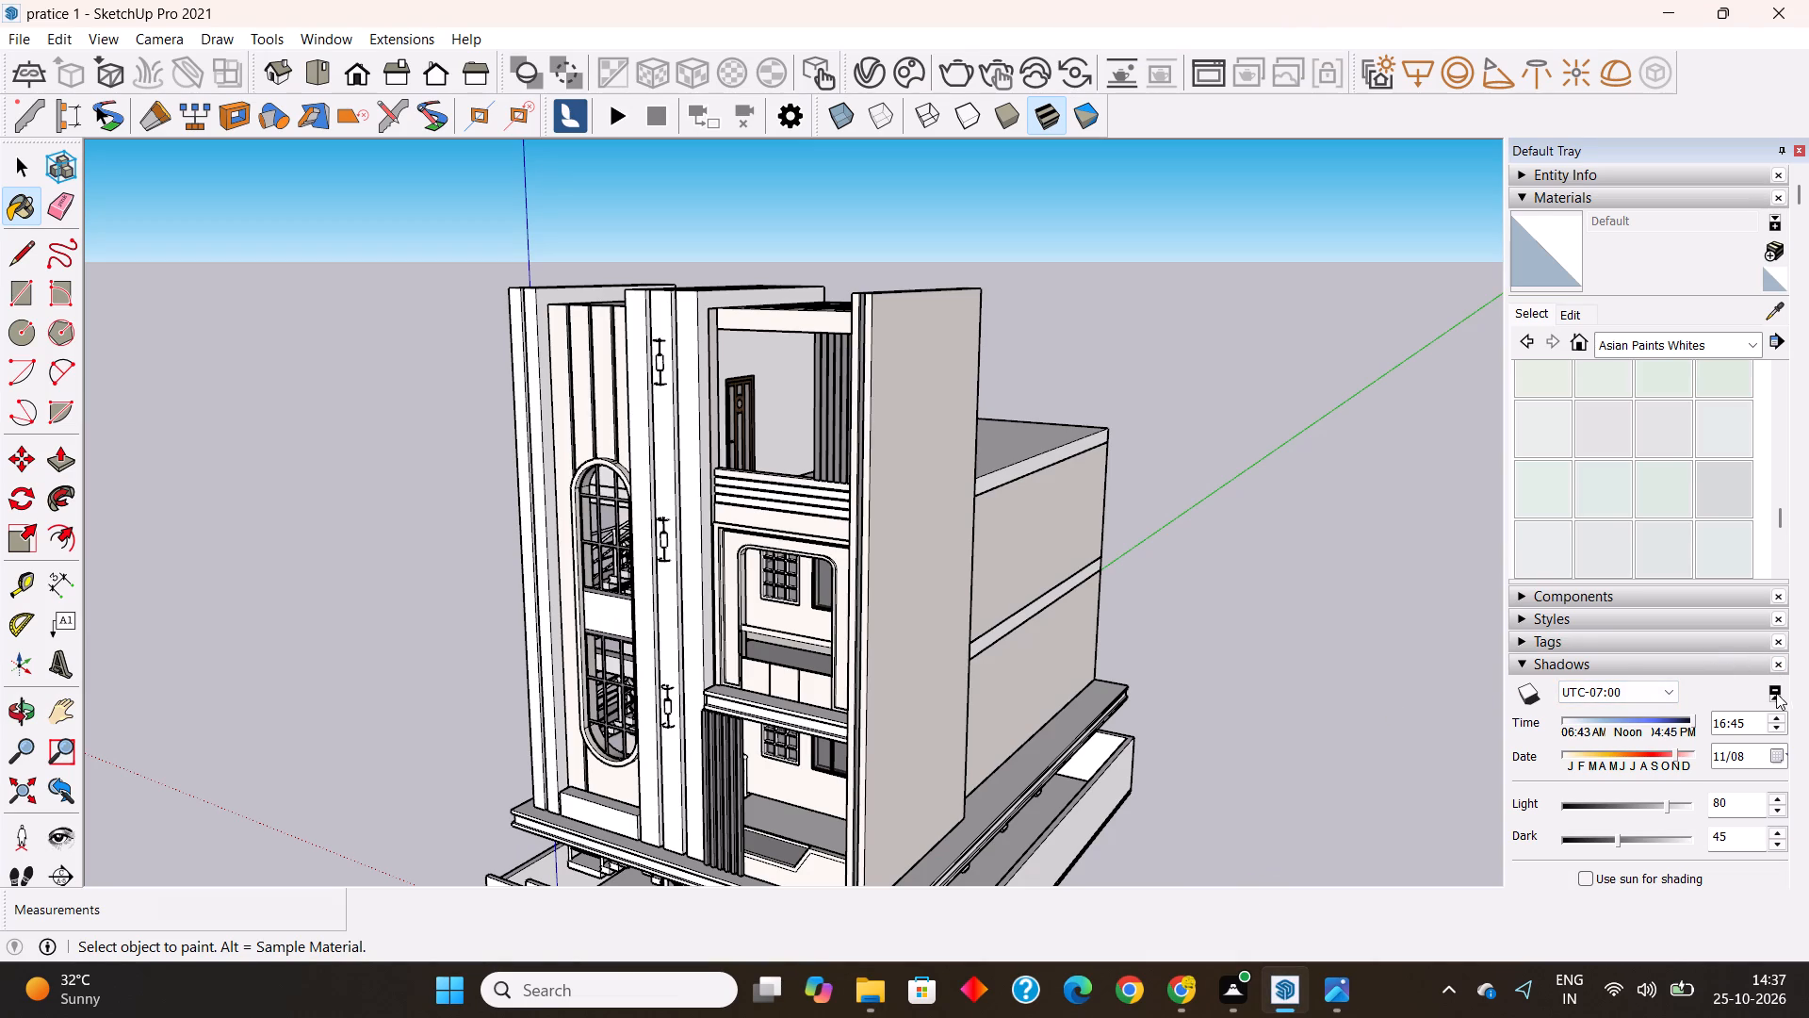
left_click(1775, 337)
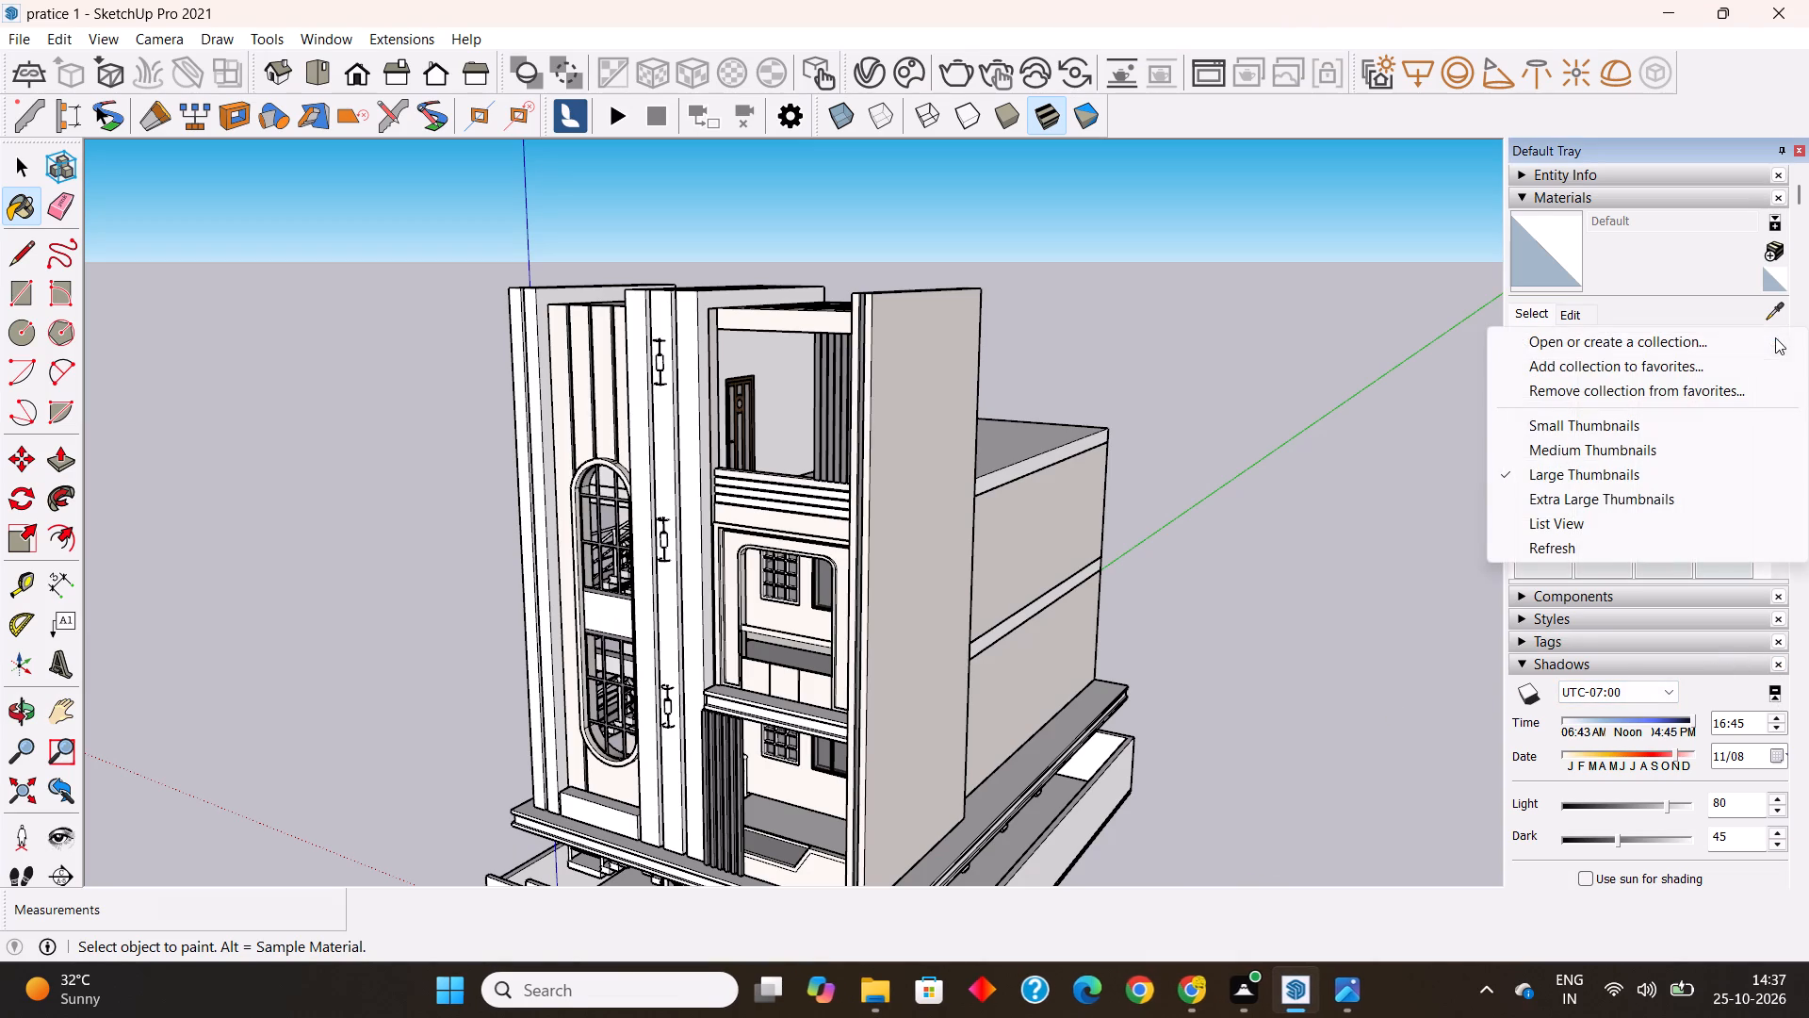
left_click(1664, 343)
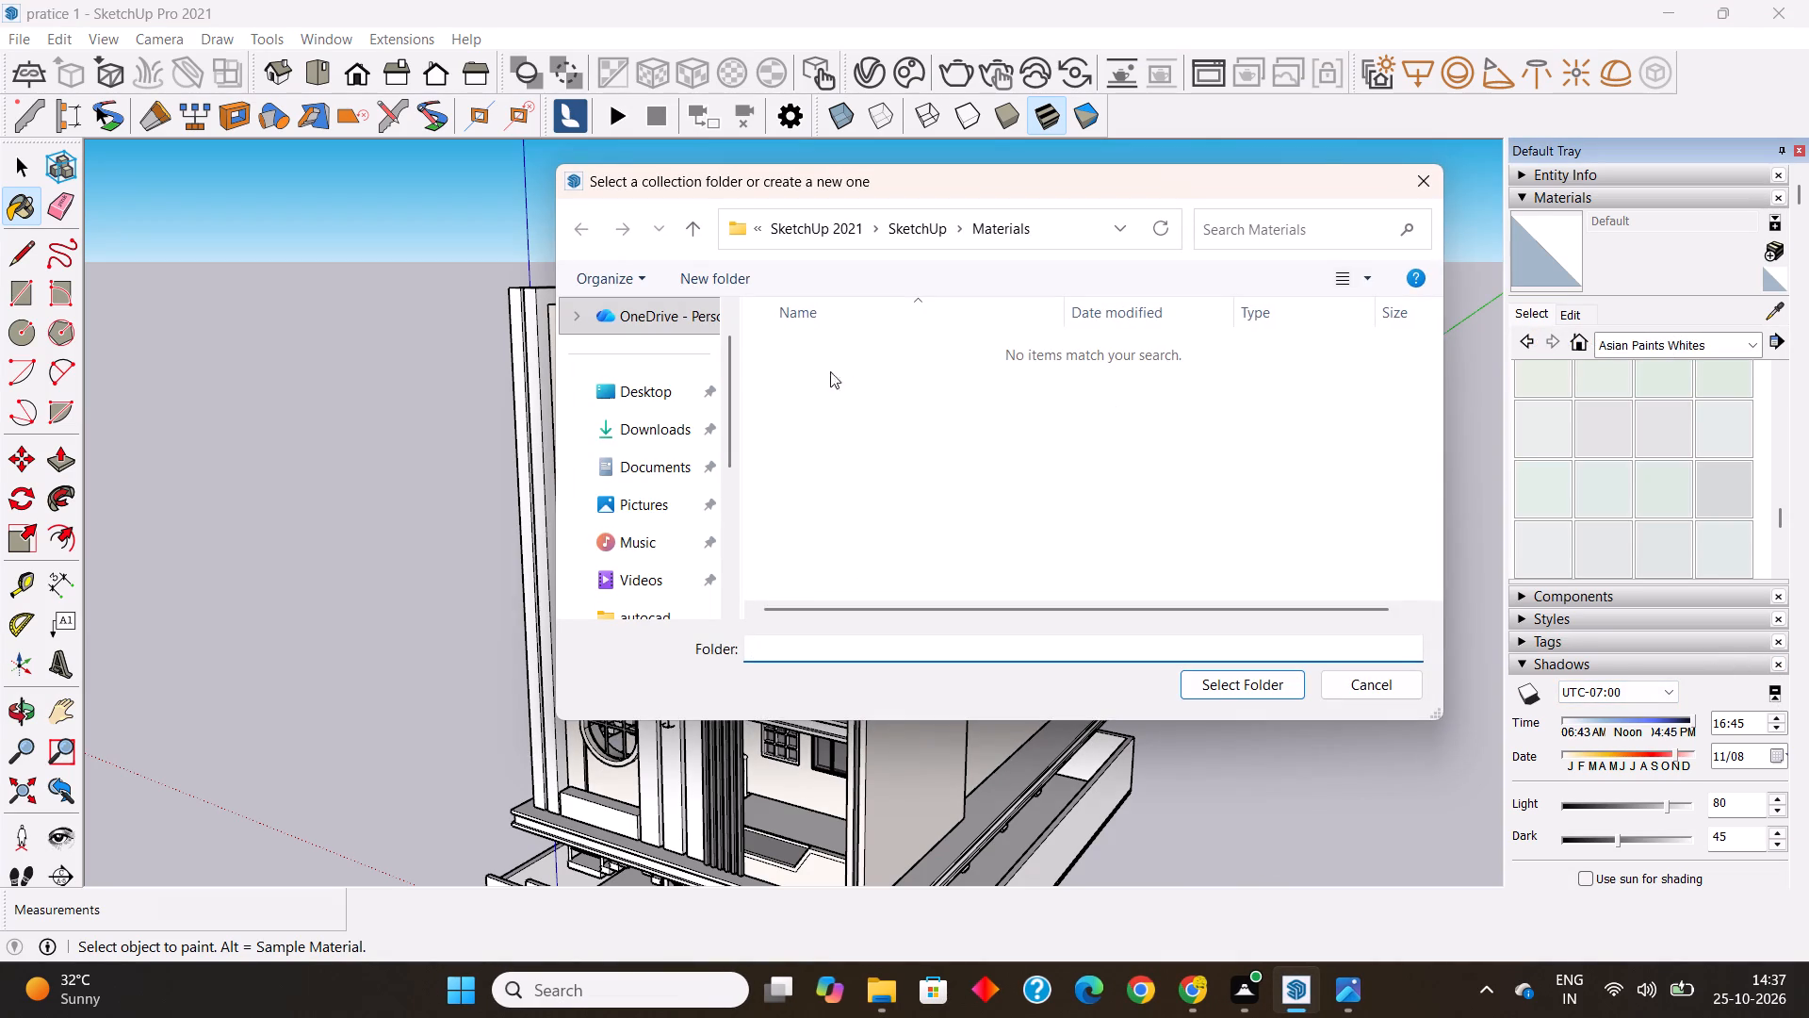
Look for where the Asian Paints folders are stored, checking File Explorer's search results and the chooser's Downloads and Documents folders.
left_click(878, 994)
left_click(882, 899)
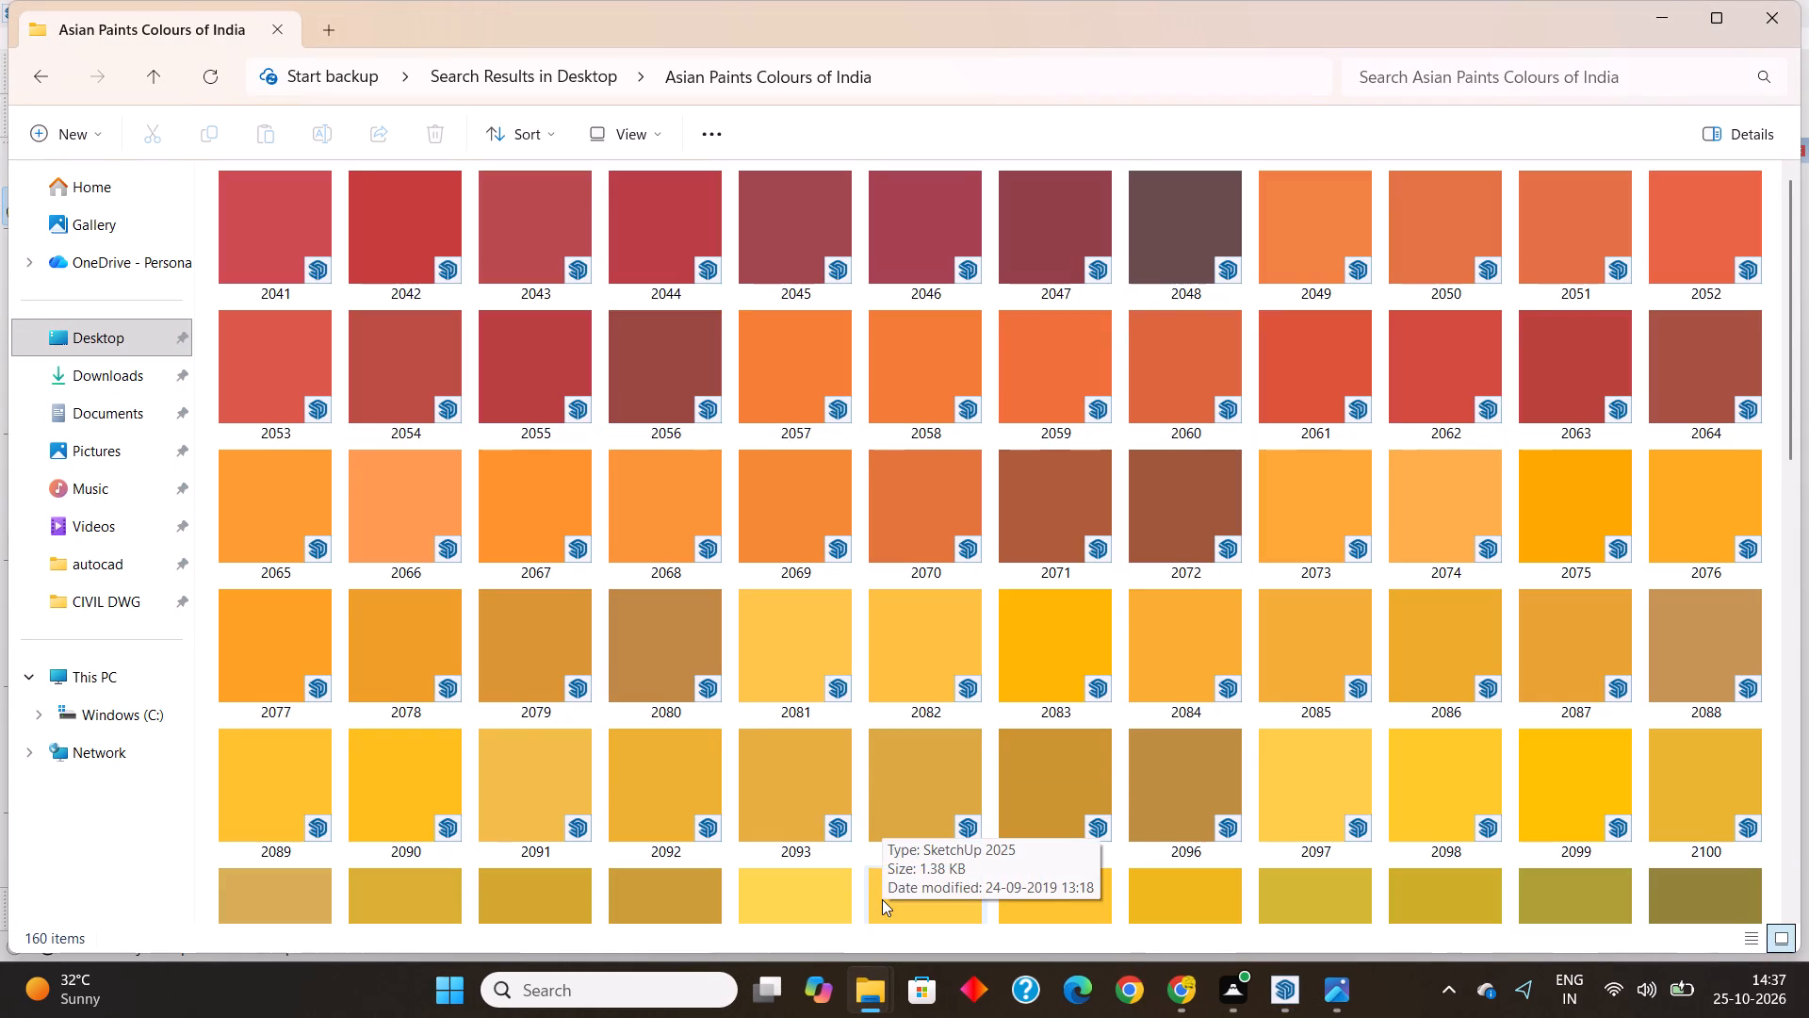
left_click(152, 75)
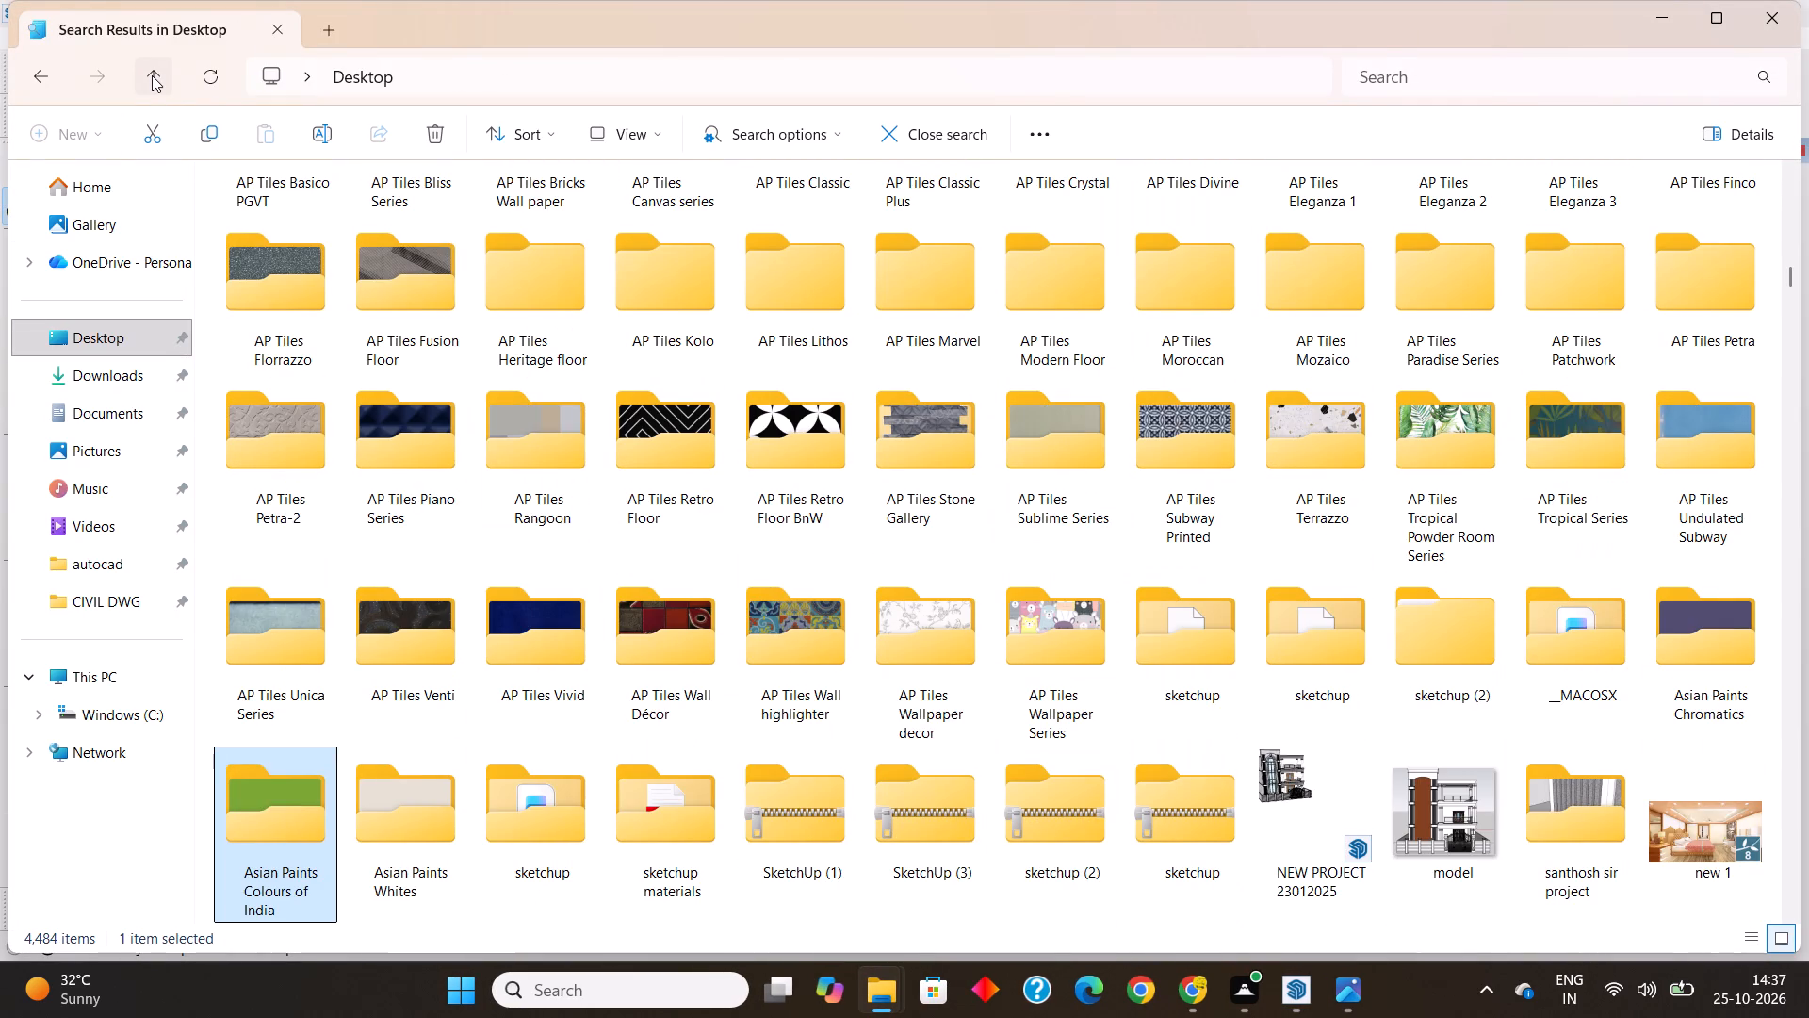
left_click(1296, 985)
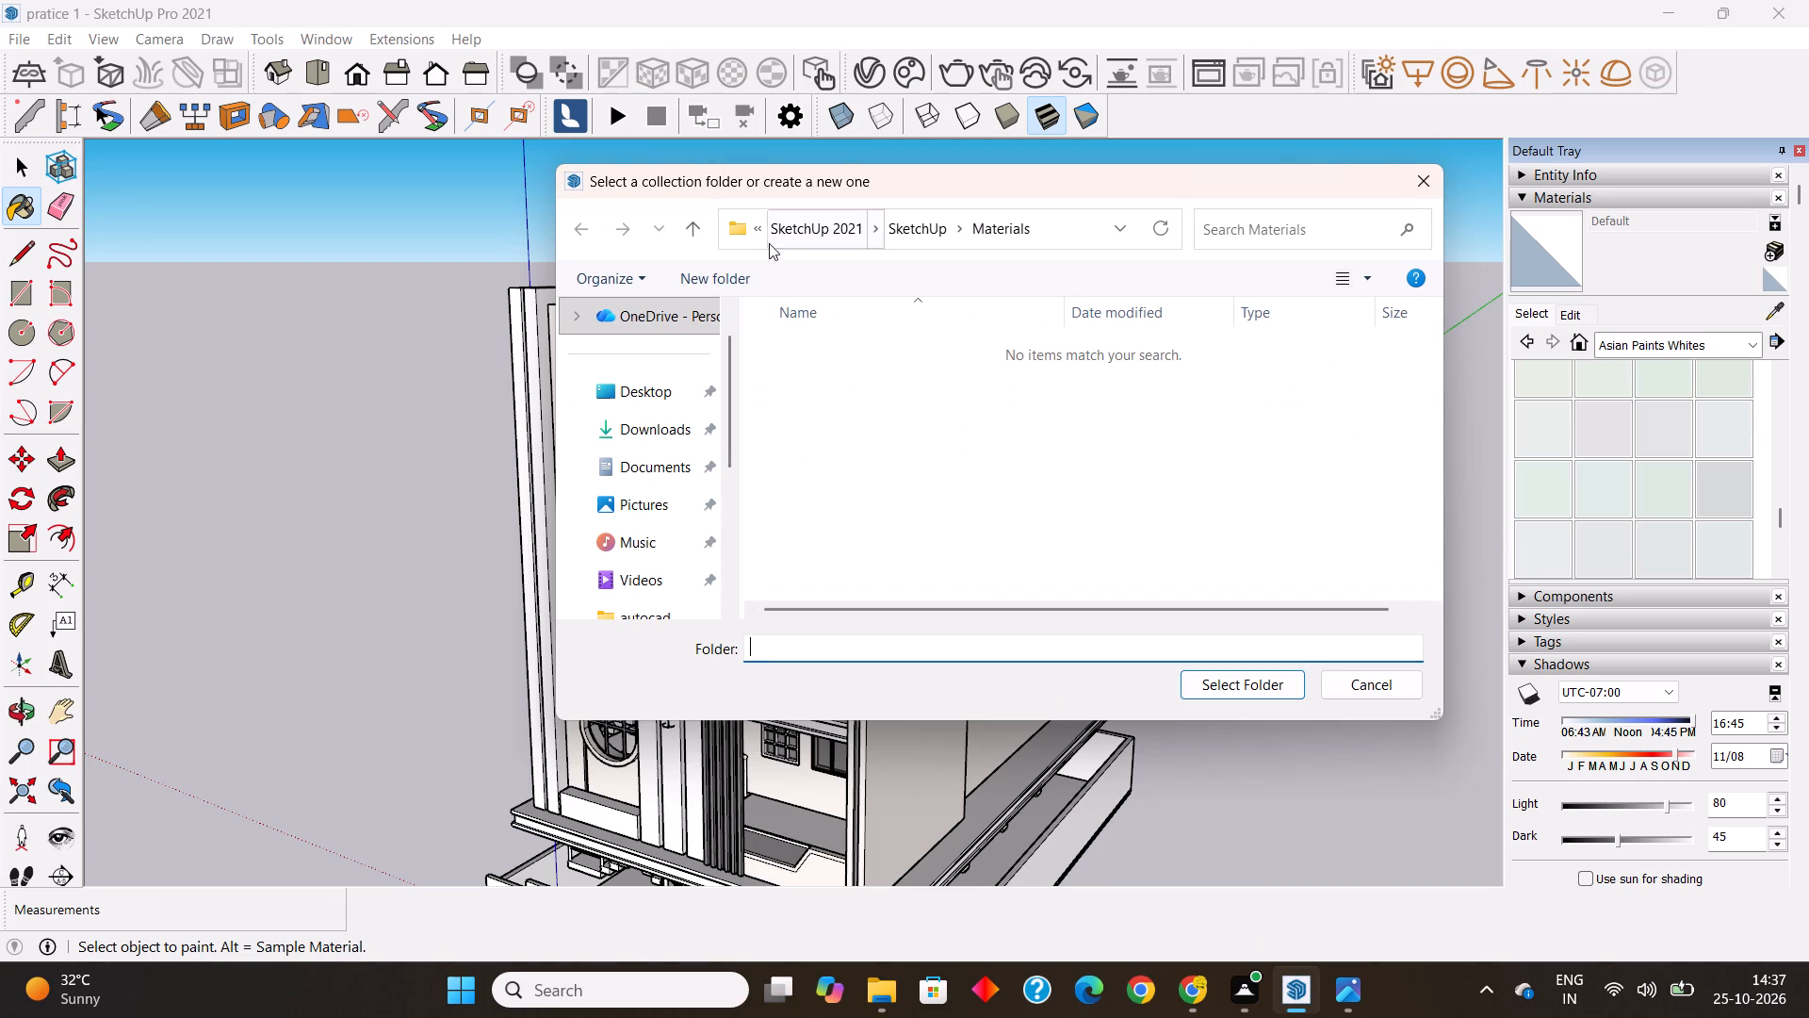
left_click(692, 224)
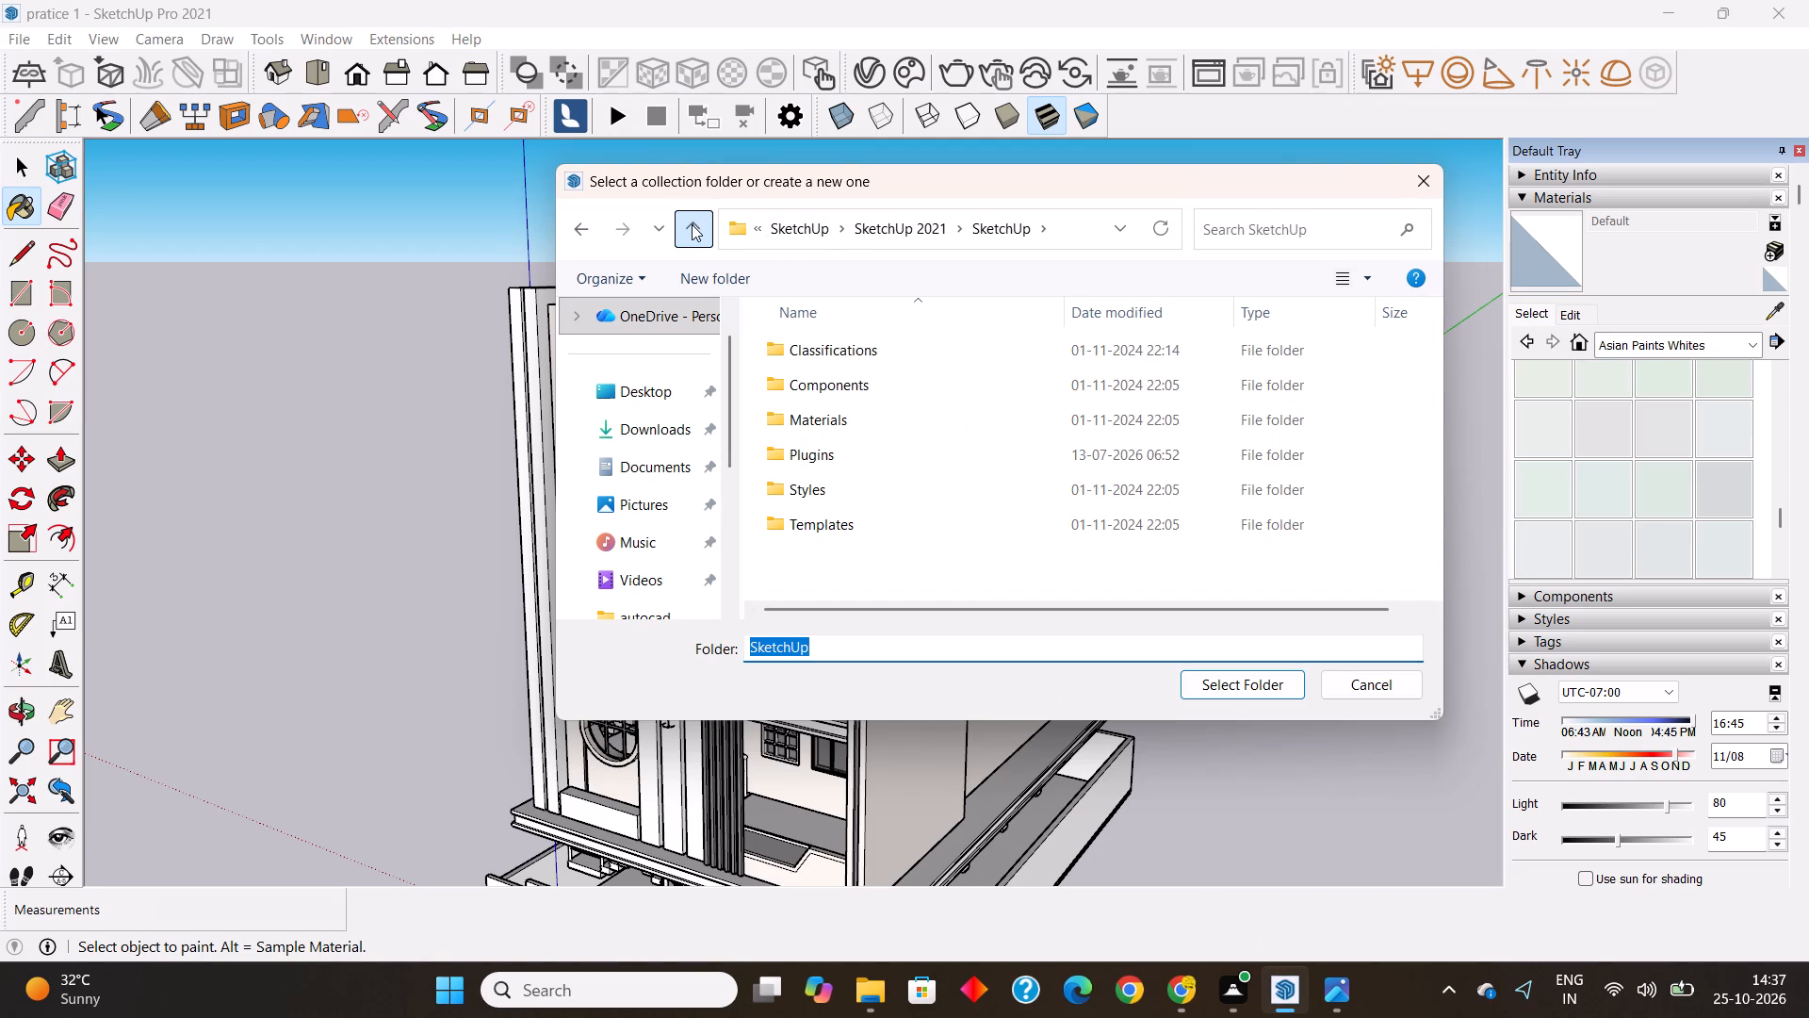
double_click(658, 420)
scroll(908, 486, "down", 1)
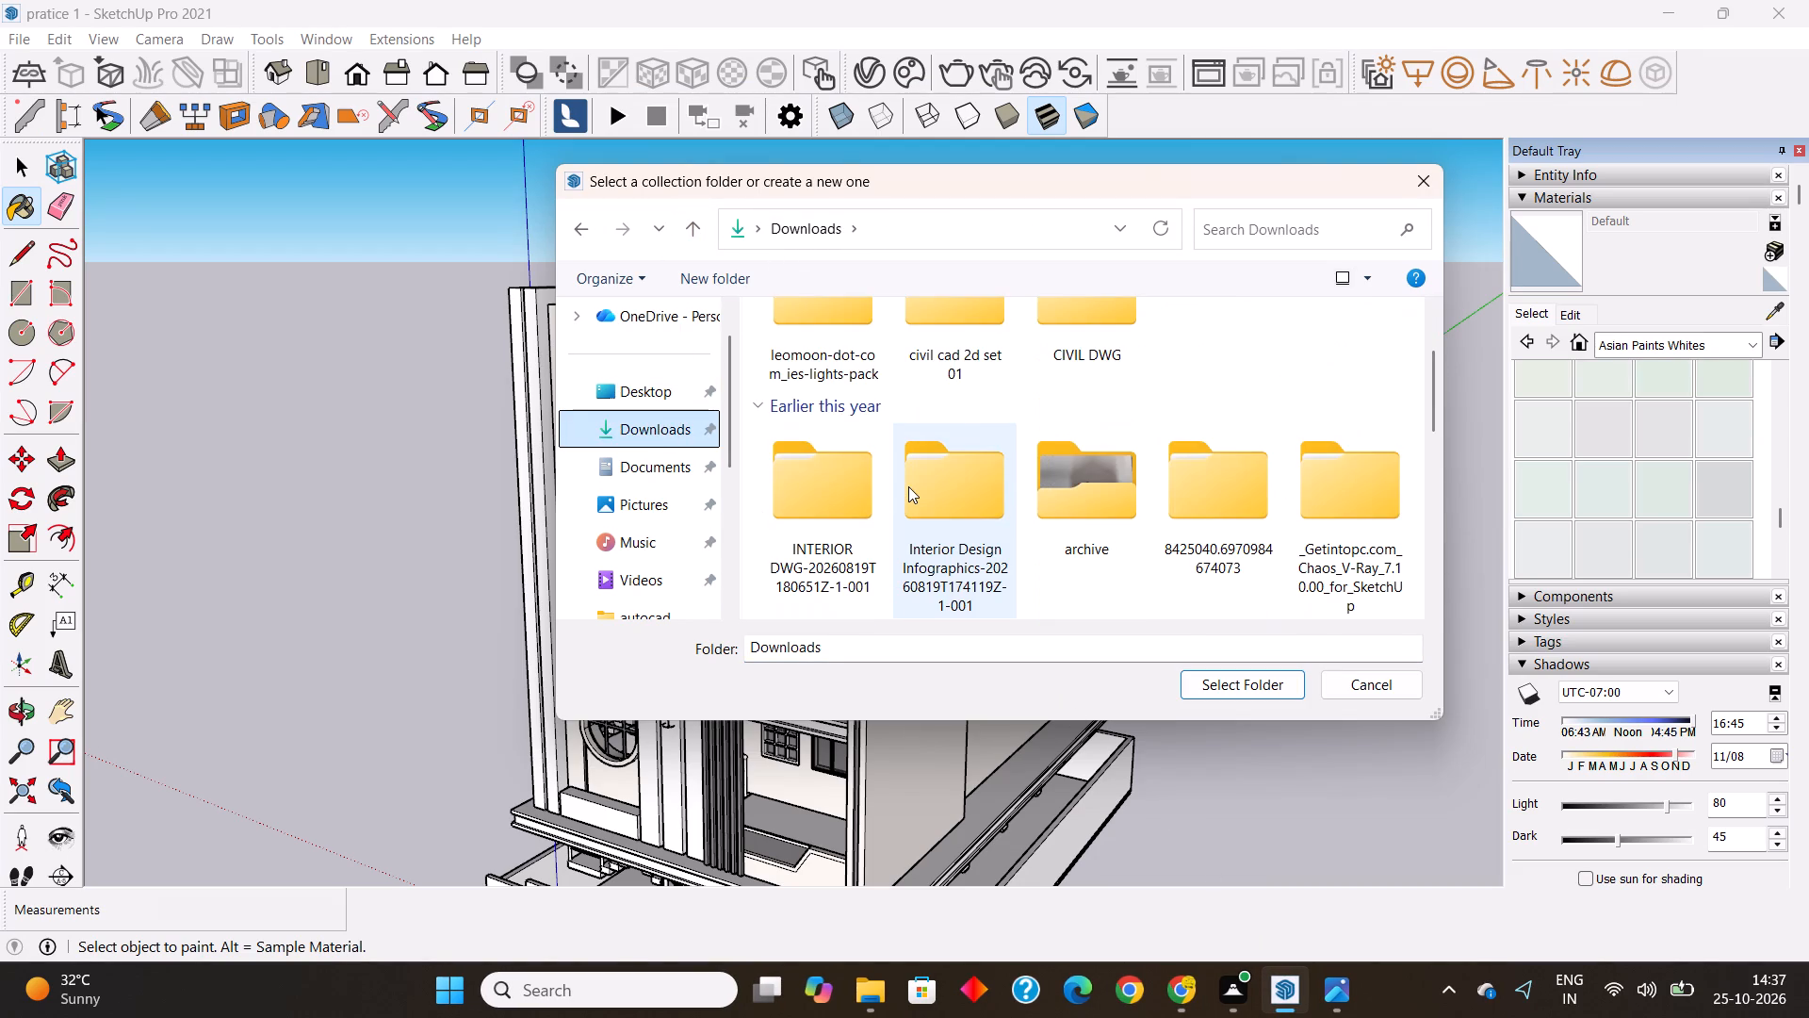
scroll(908, 486, "down", 1)
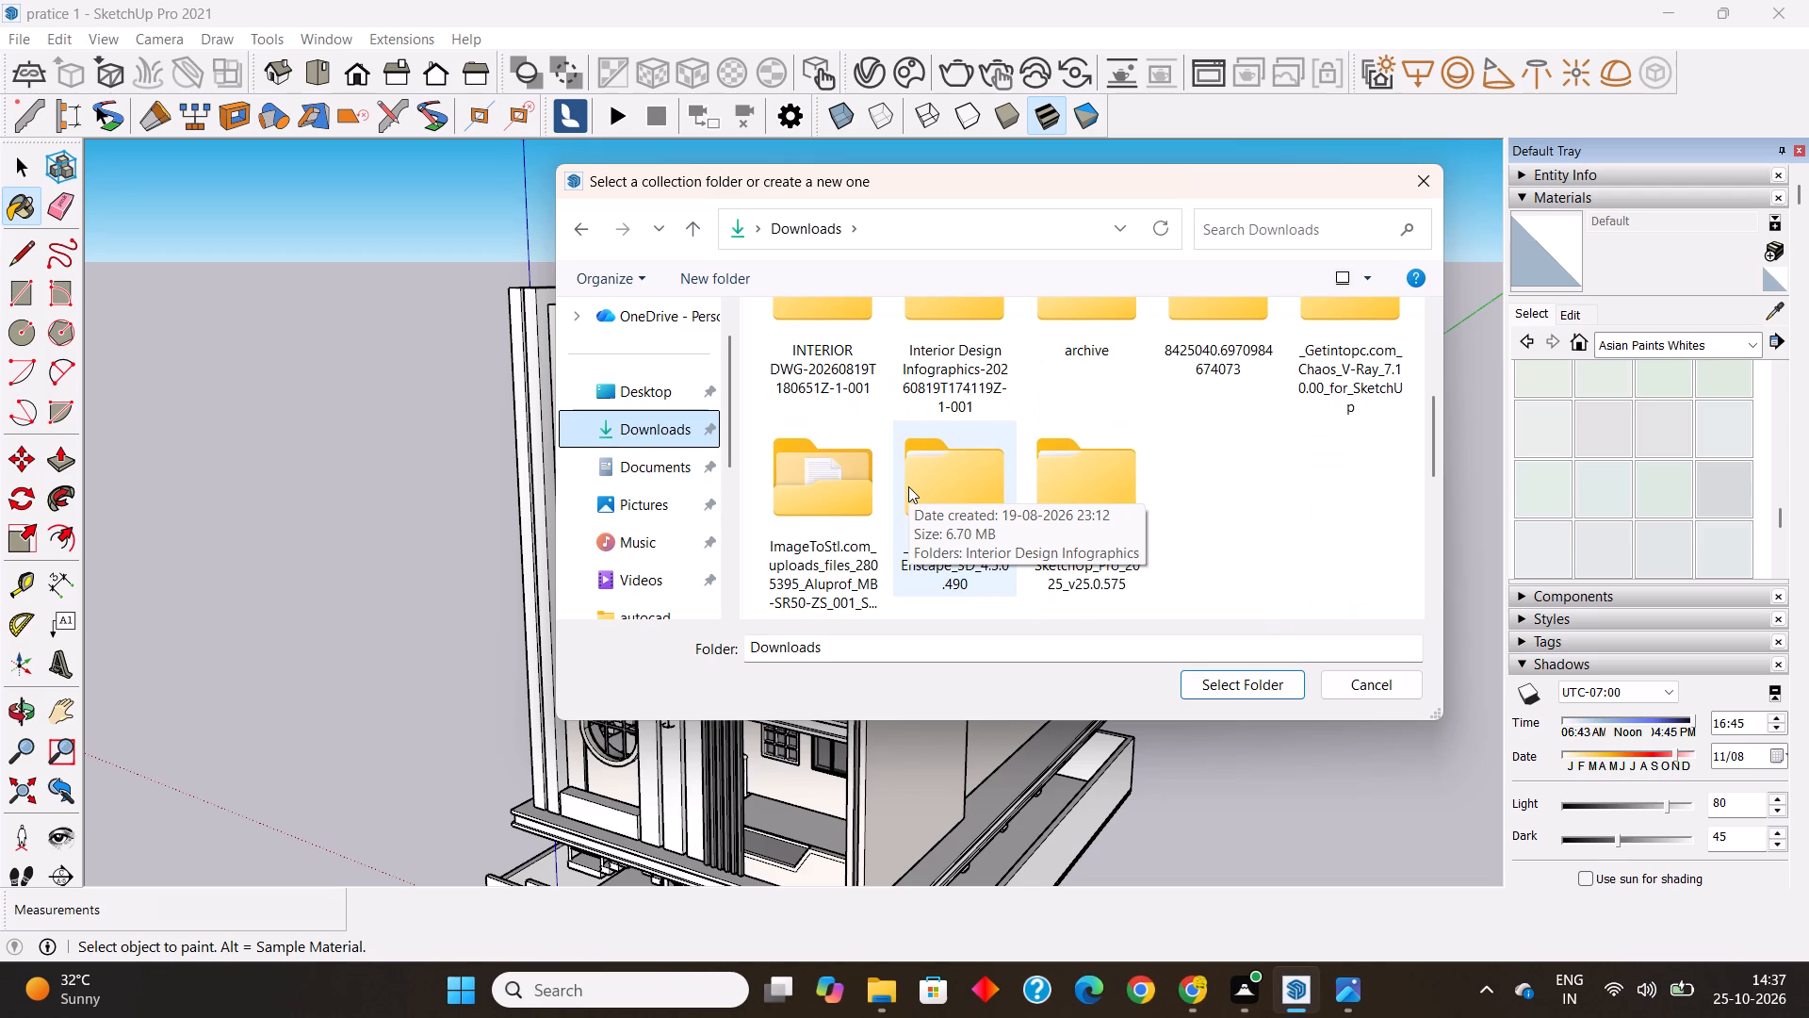
double_click(708, 468)
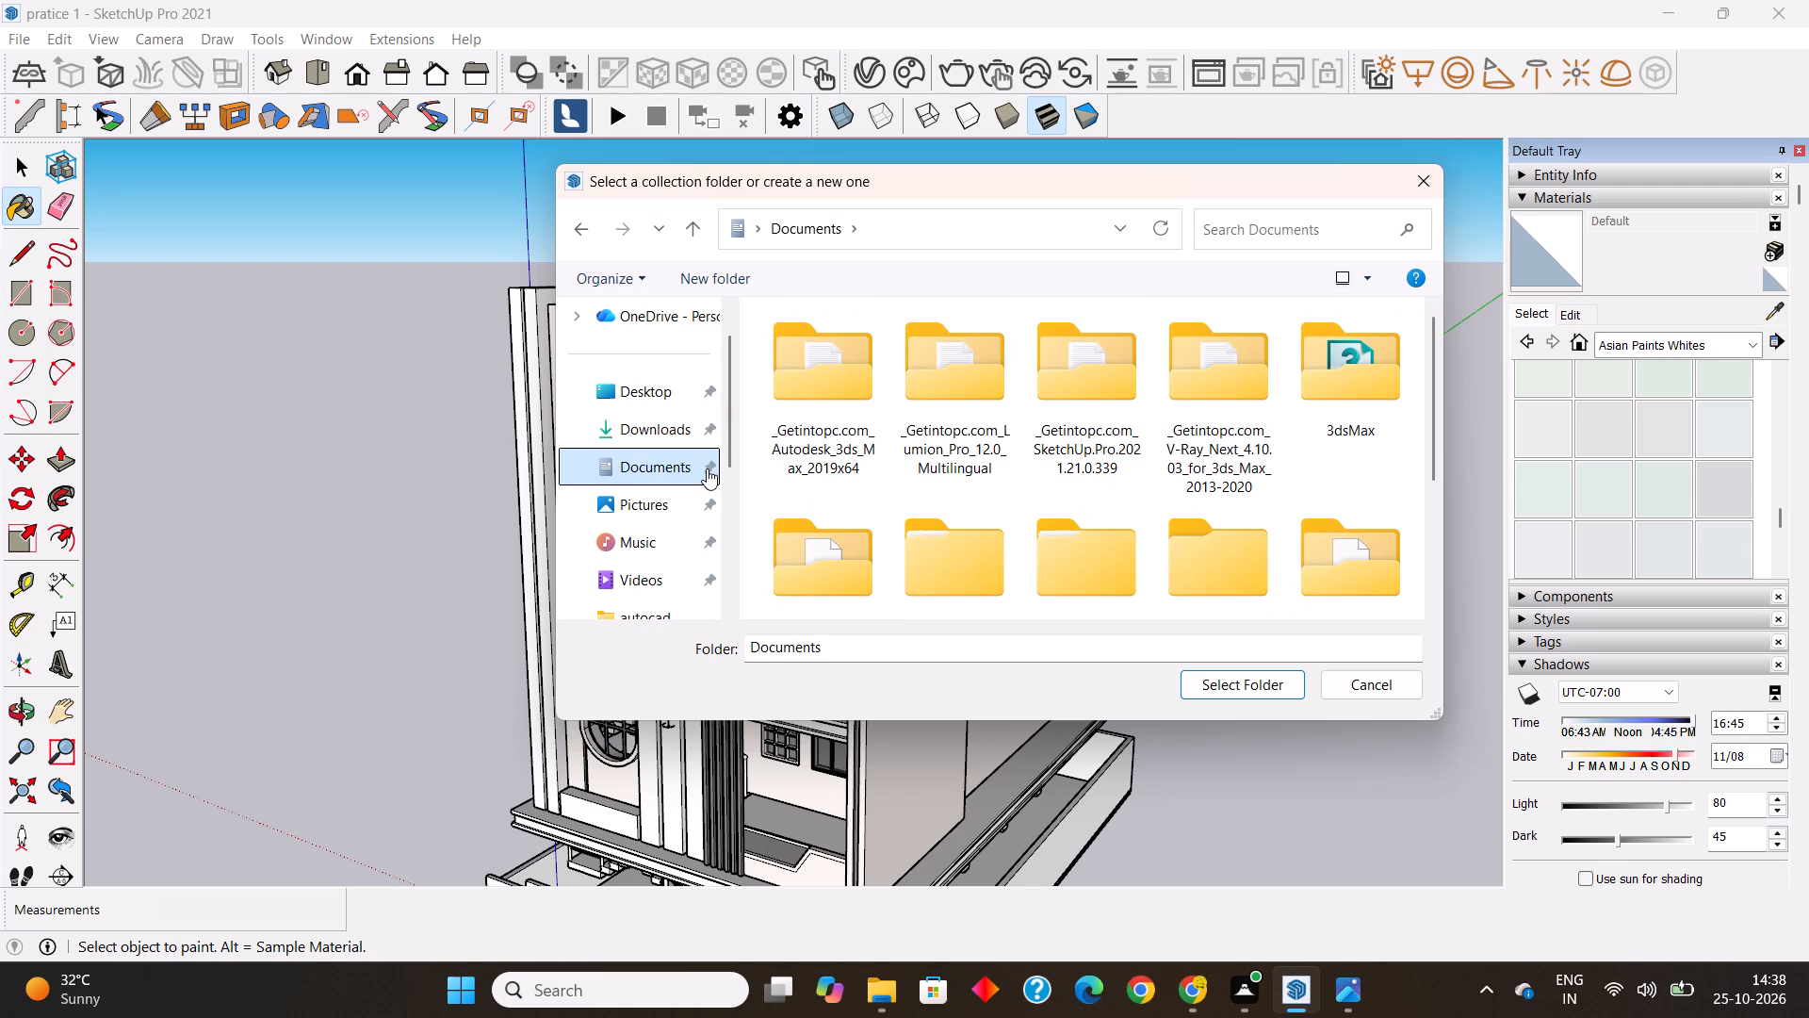
scroll(793, 425, "down", 2)
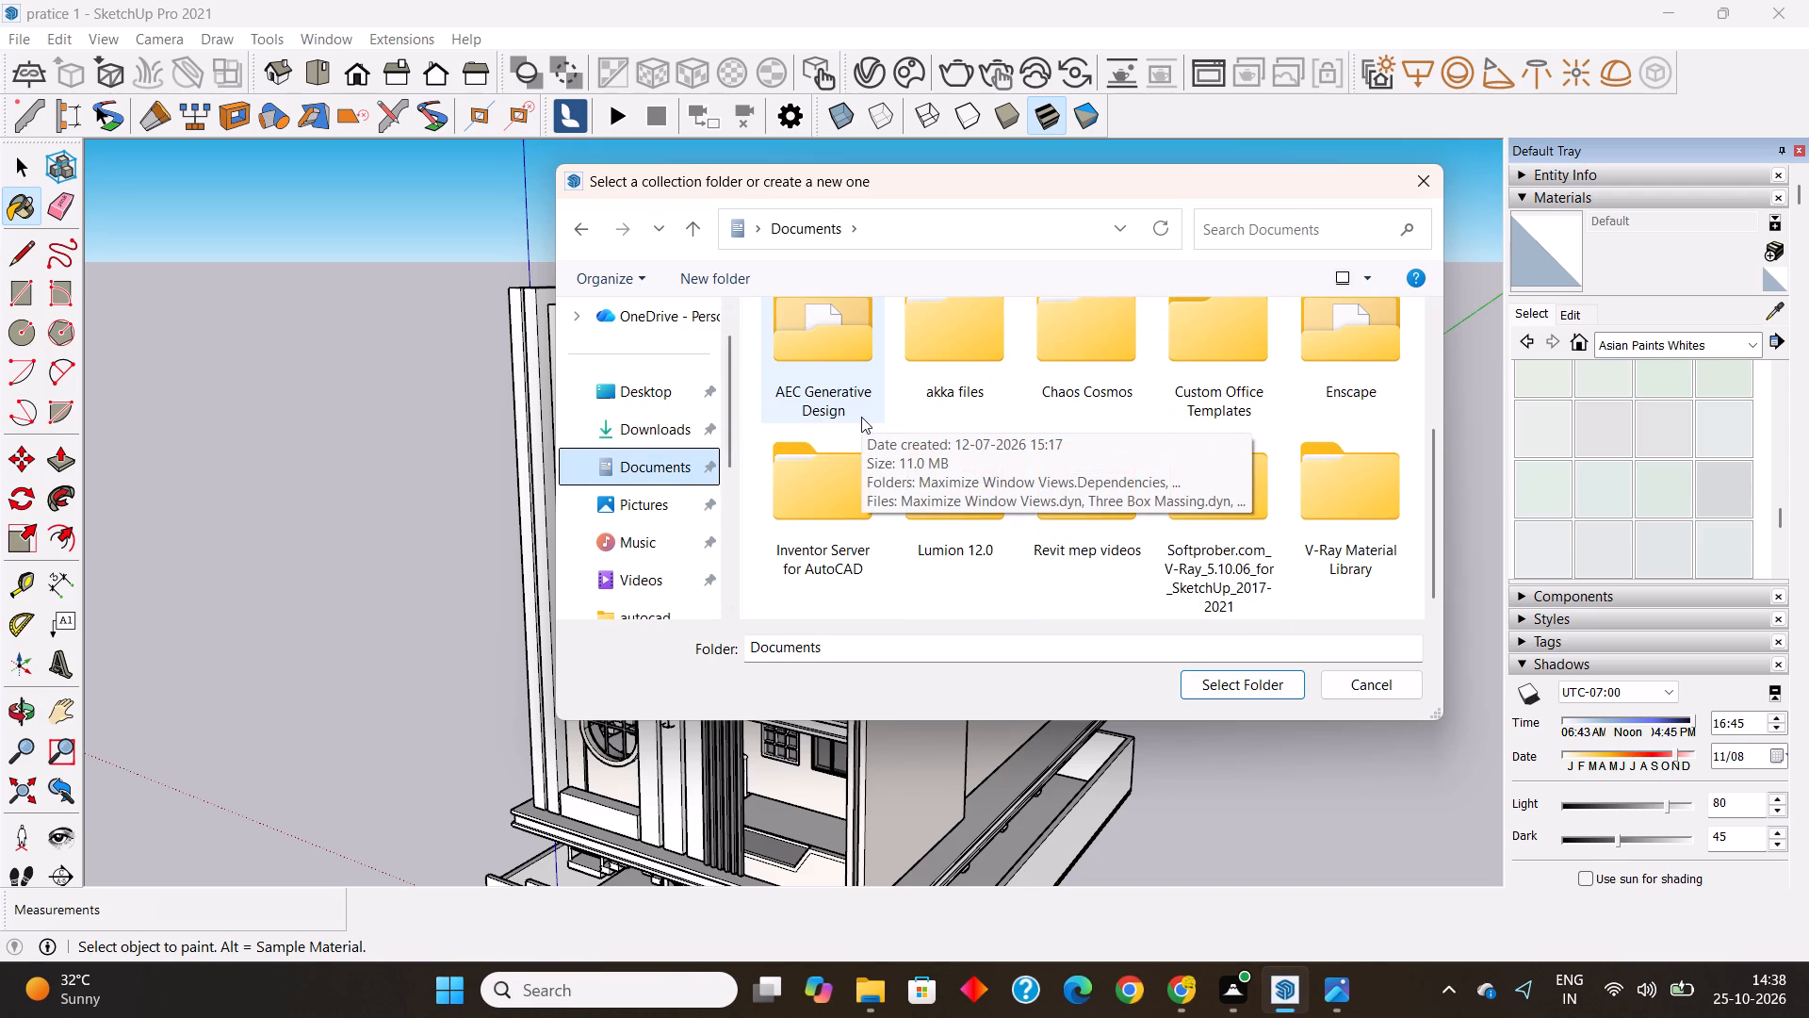
scroll(861, 417, "down", 1)
scroll(966, 437, "down", 2)
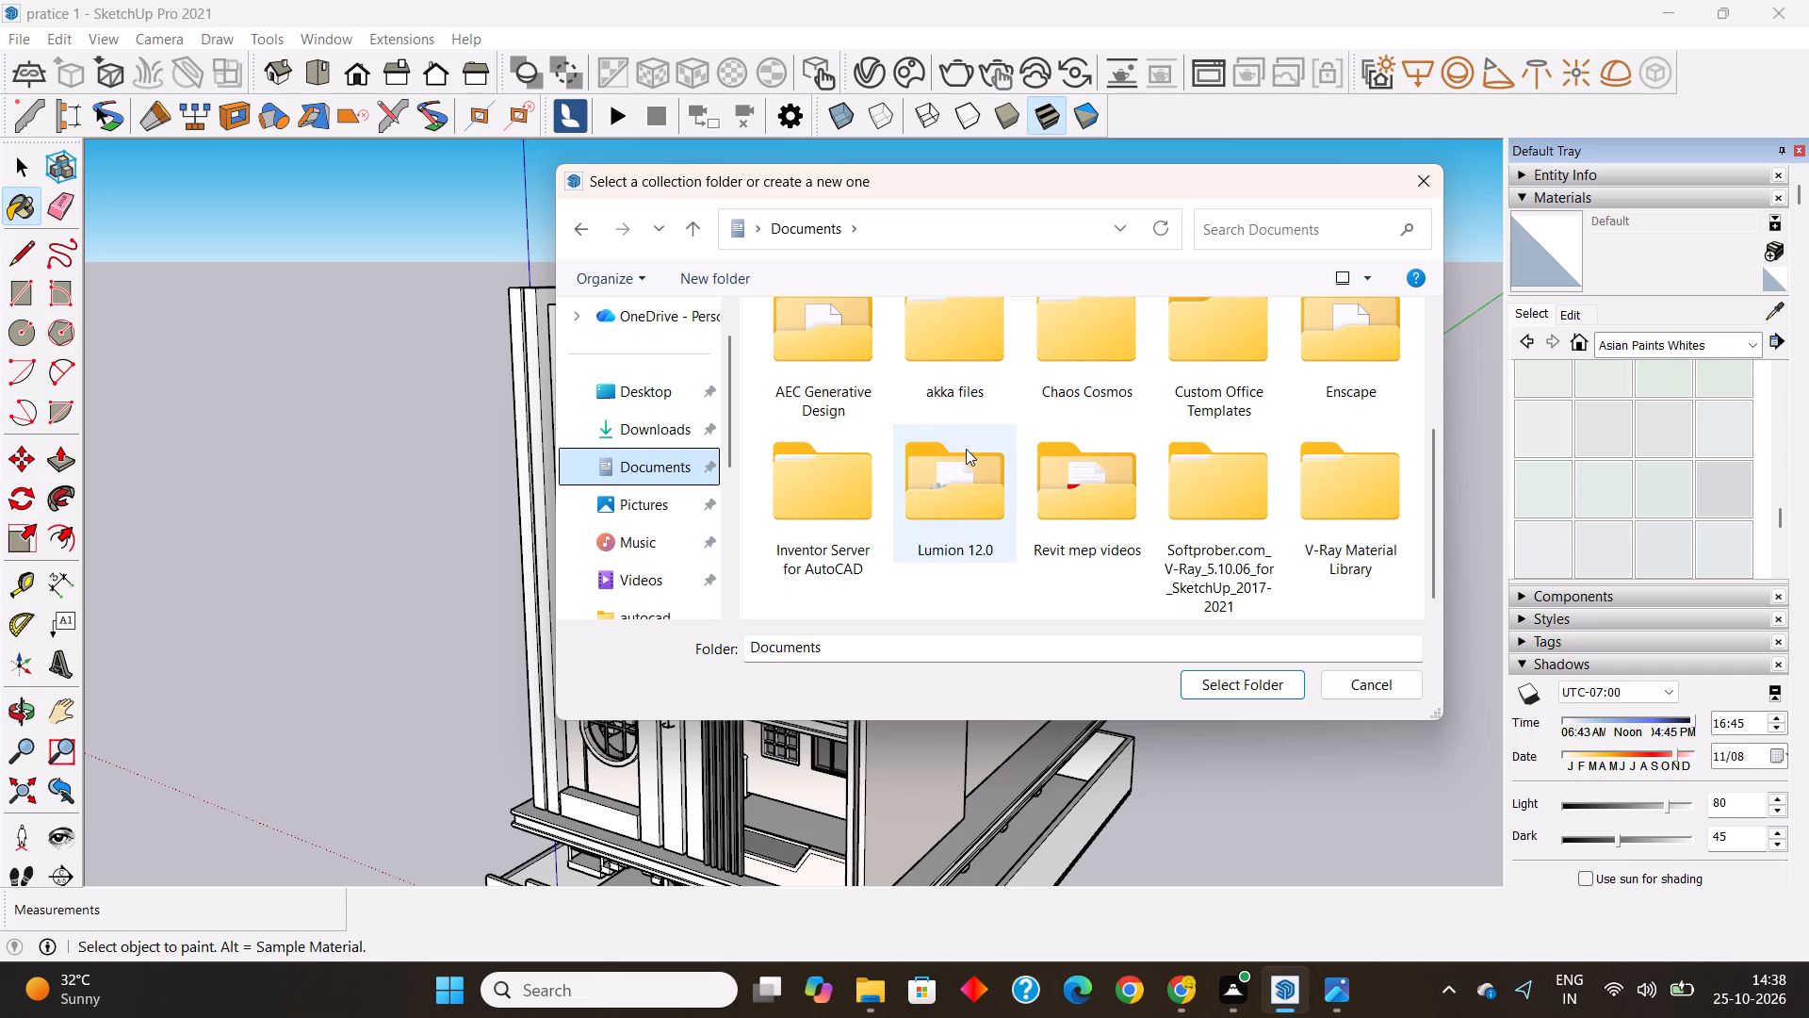
Search the Desktop for "asi" in the folder chooser and load Asian Paints Colours of India as the material collection.
double_click(645, 399)
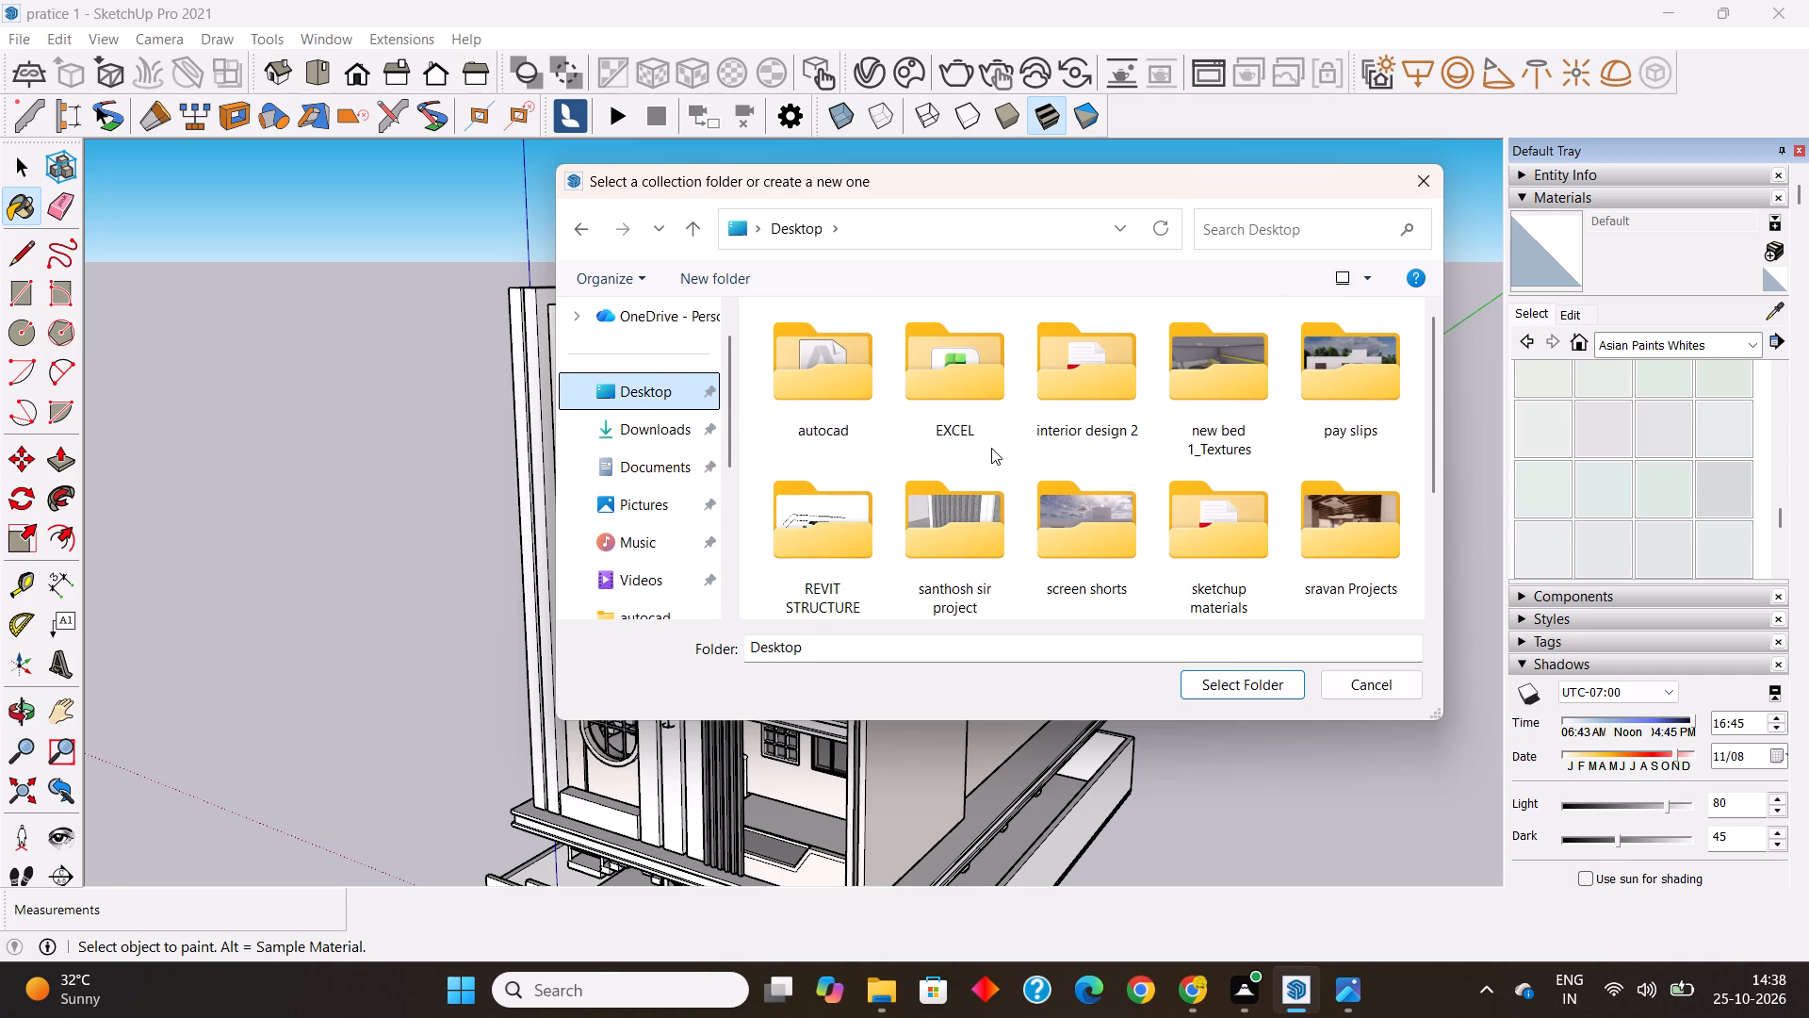
scroll(991, 448, "down", 3)
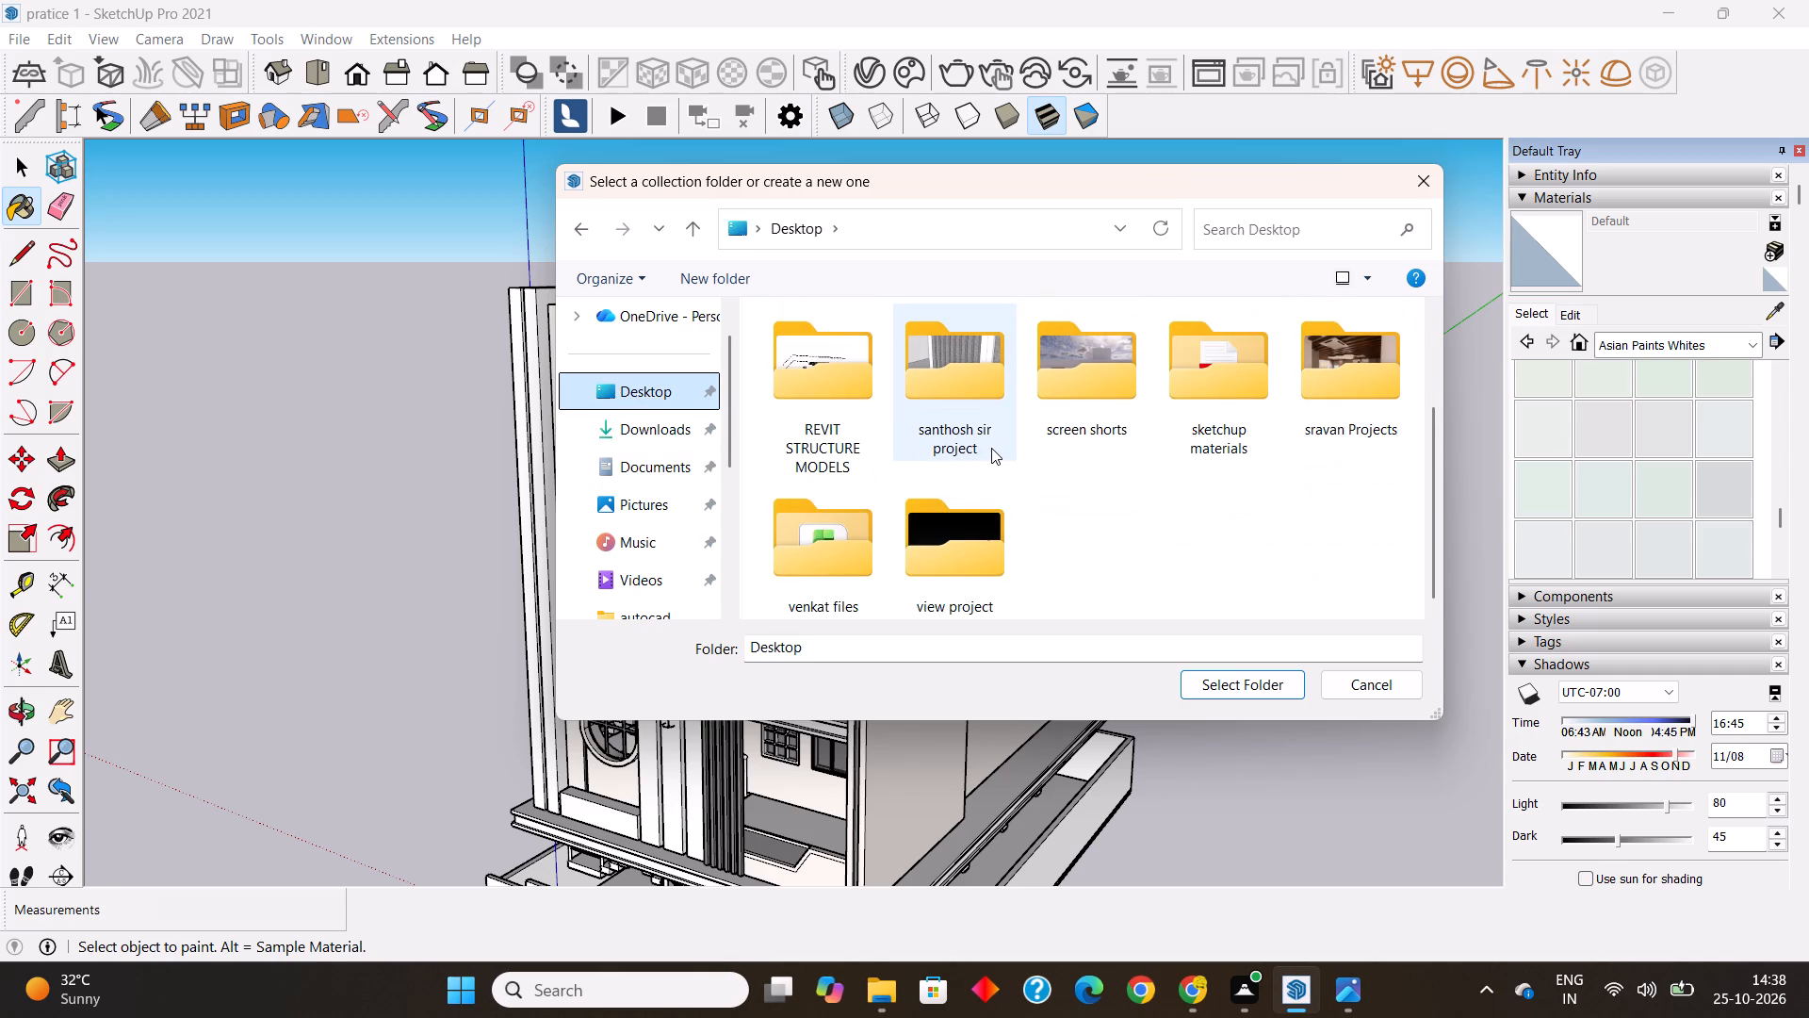
left_click(1265, 228)
type("asi")
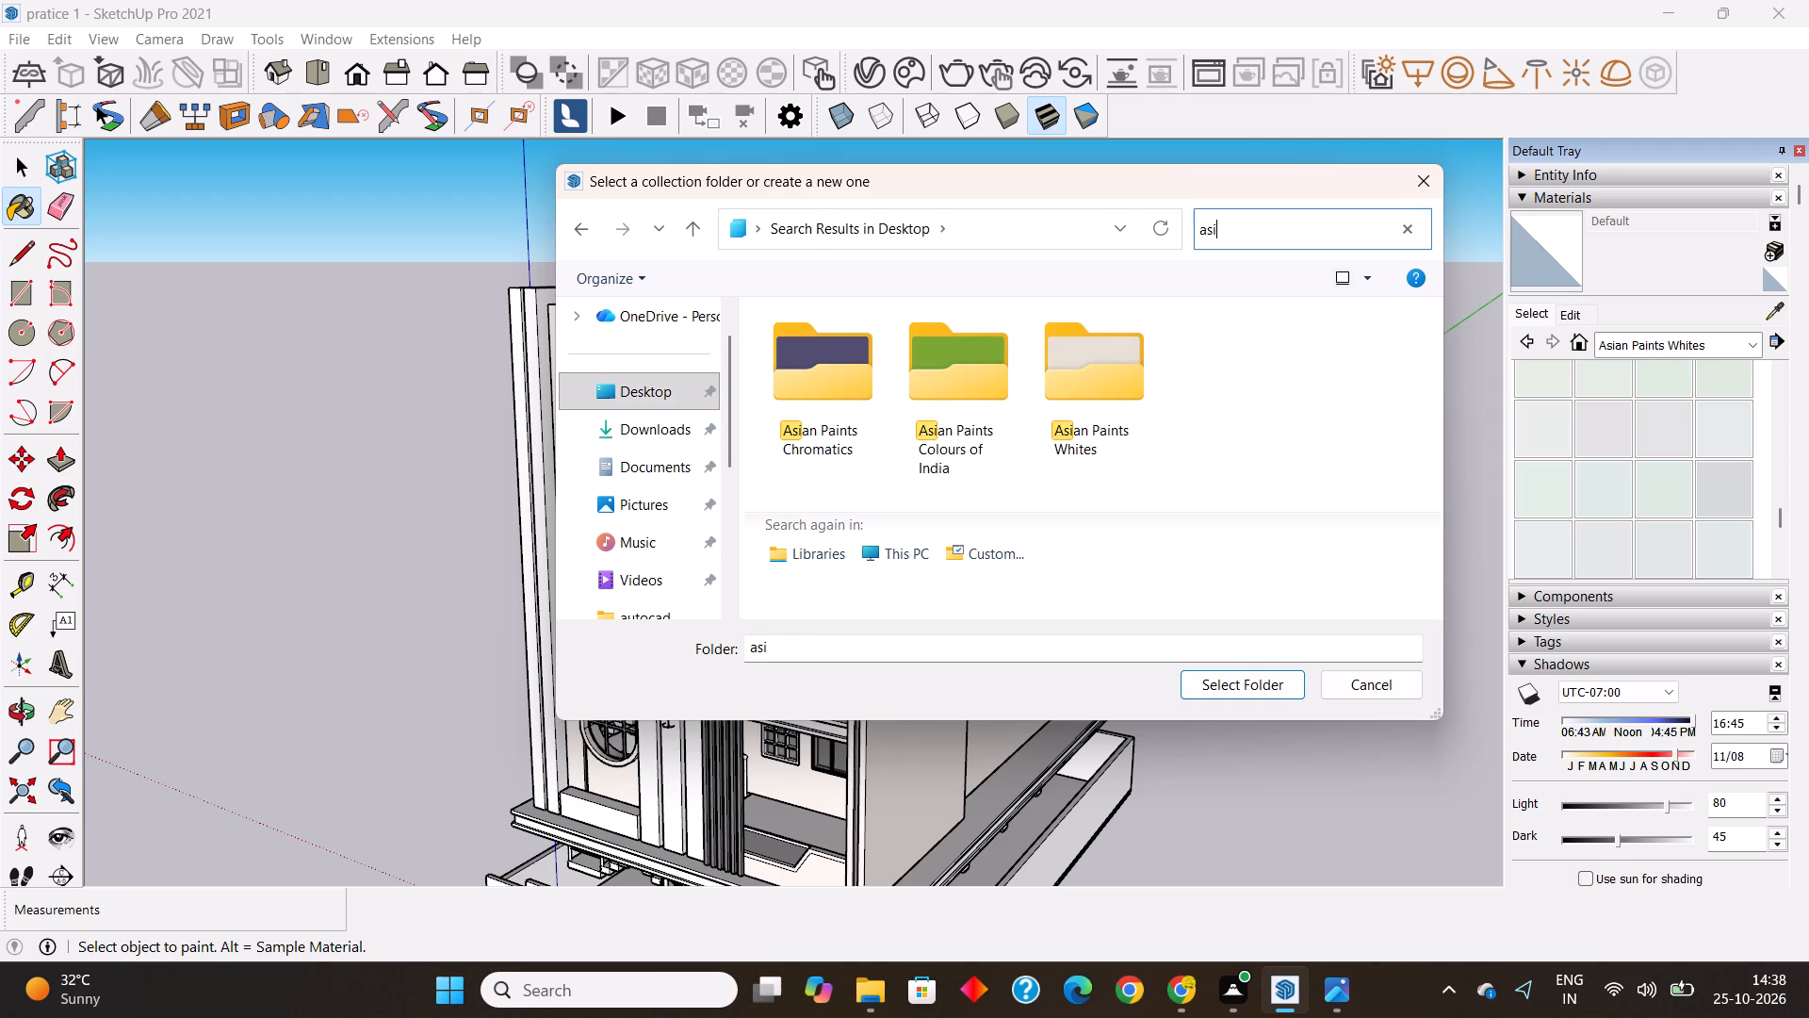
left_click(953, 374)
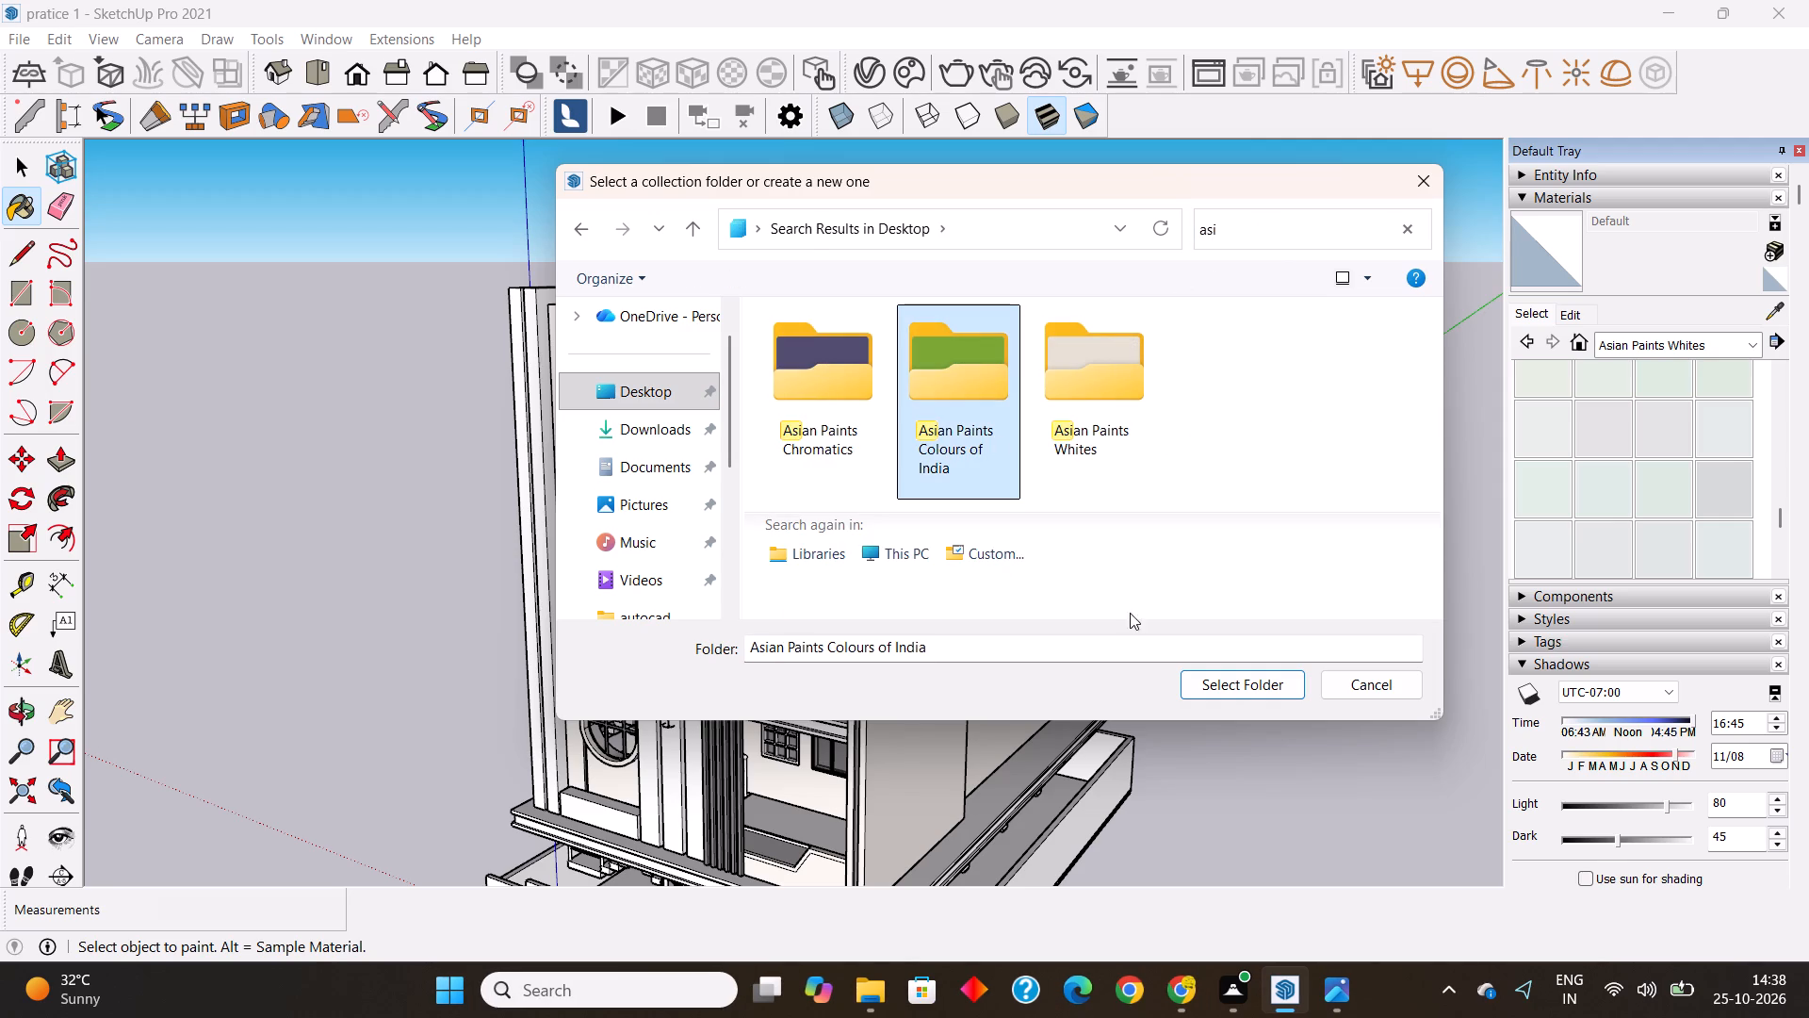
left_click(1230, 681)
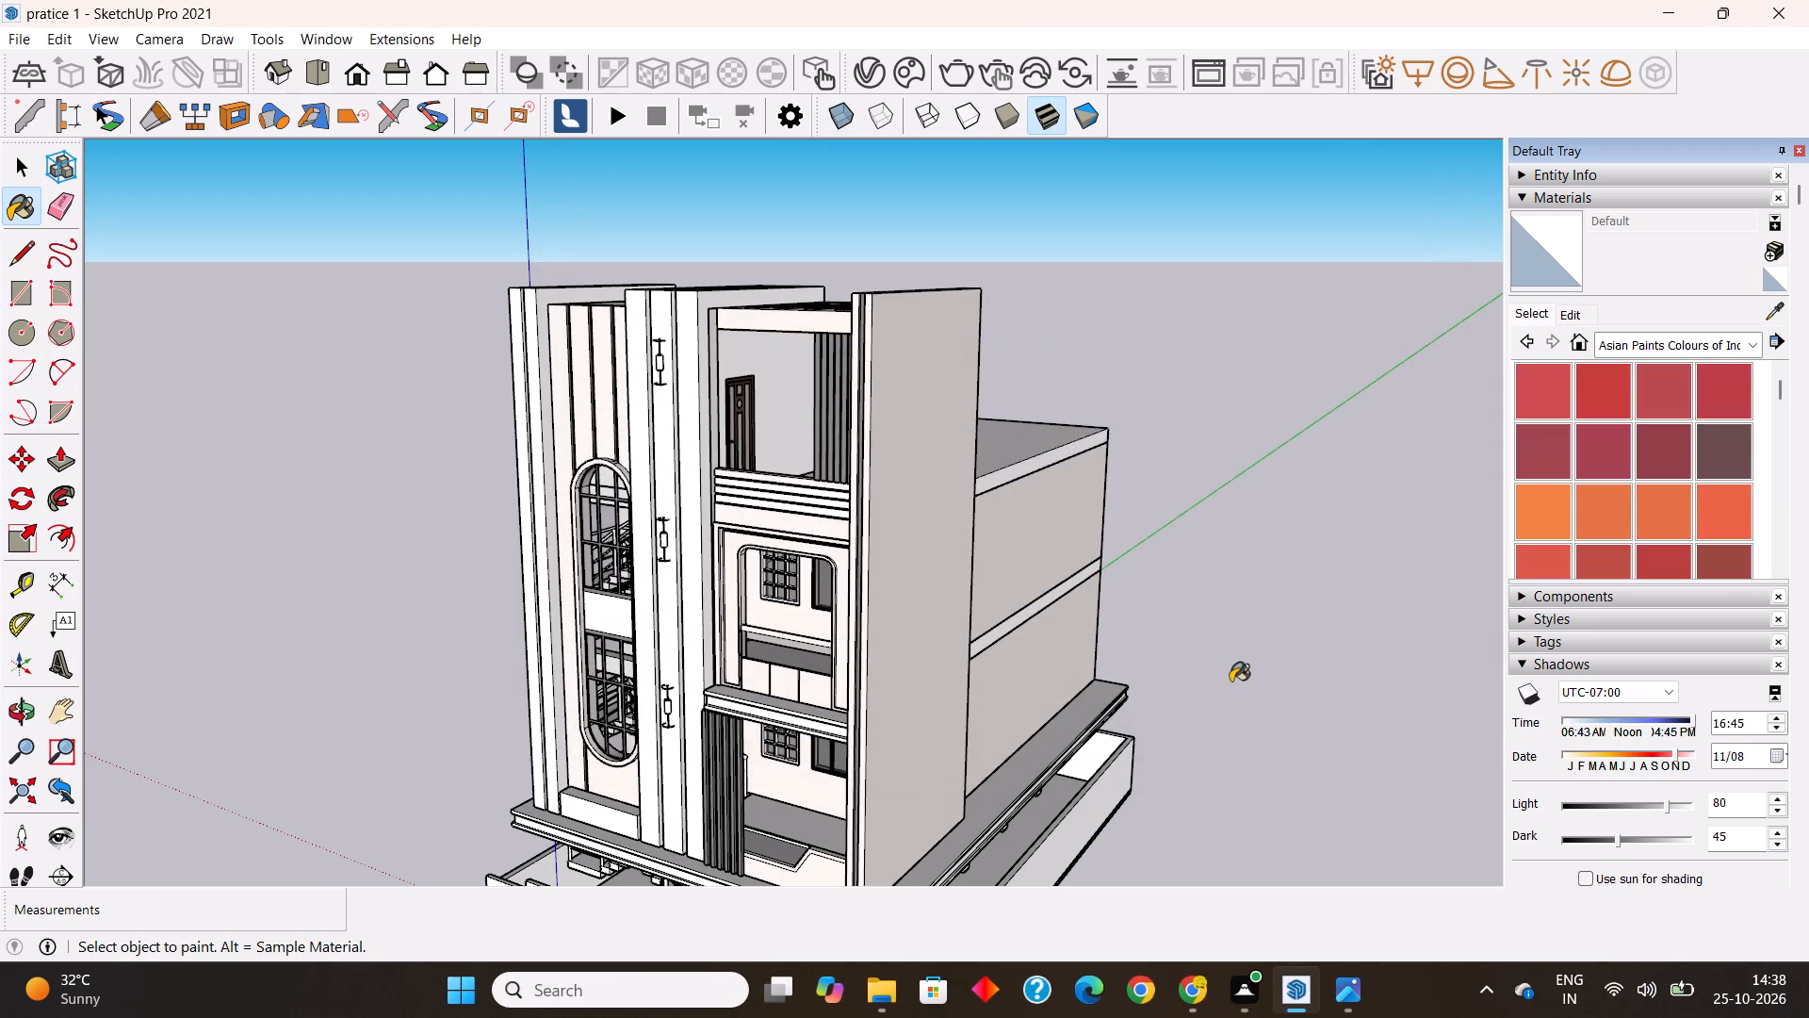
Browse the Asian Paints Colours of India swatches from reds and yellows through blues to the final maroons for a facade colour.
scroll(1609, 497, "down", 5)
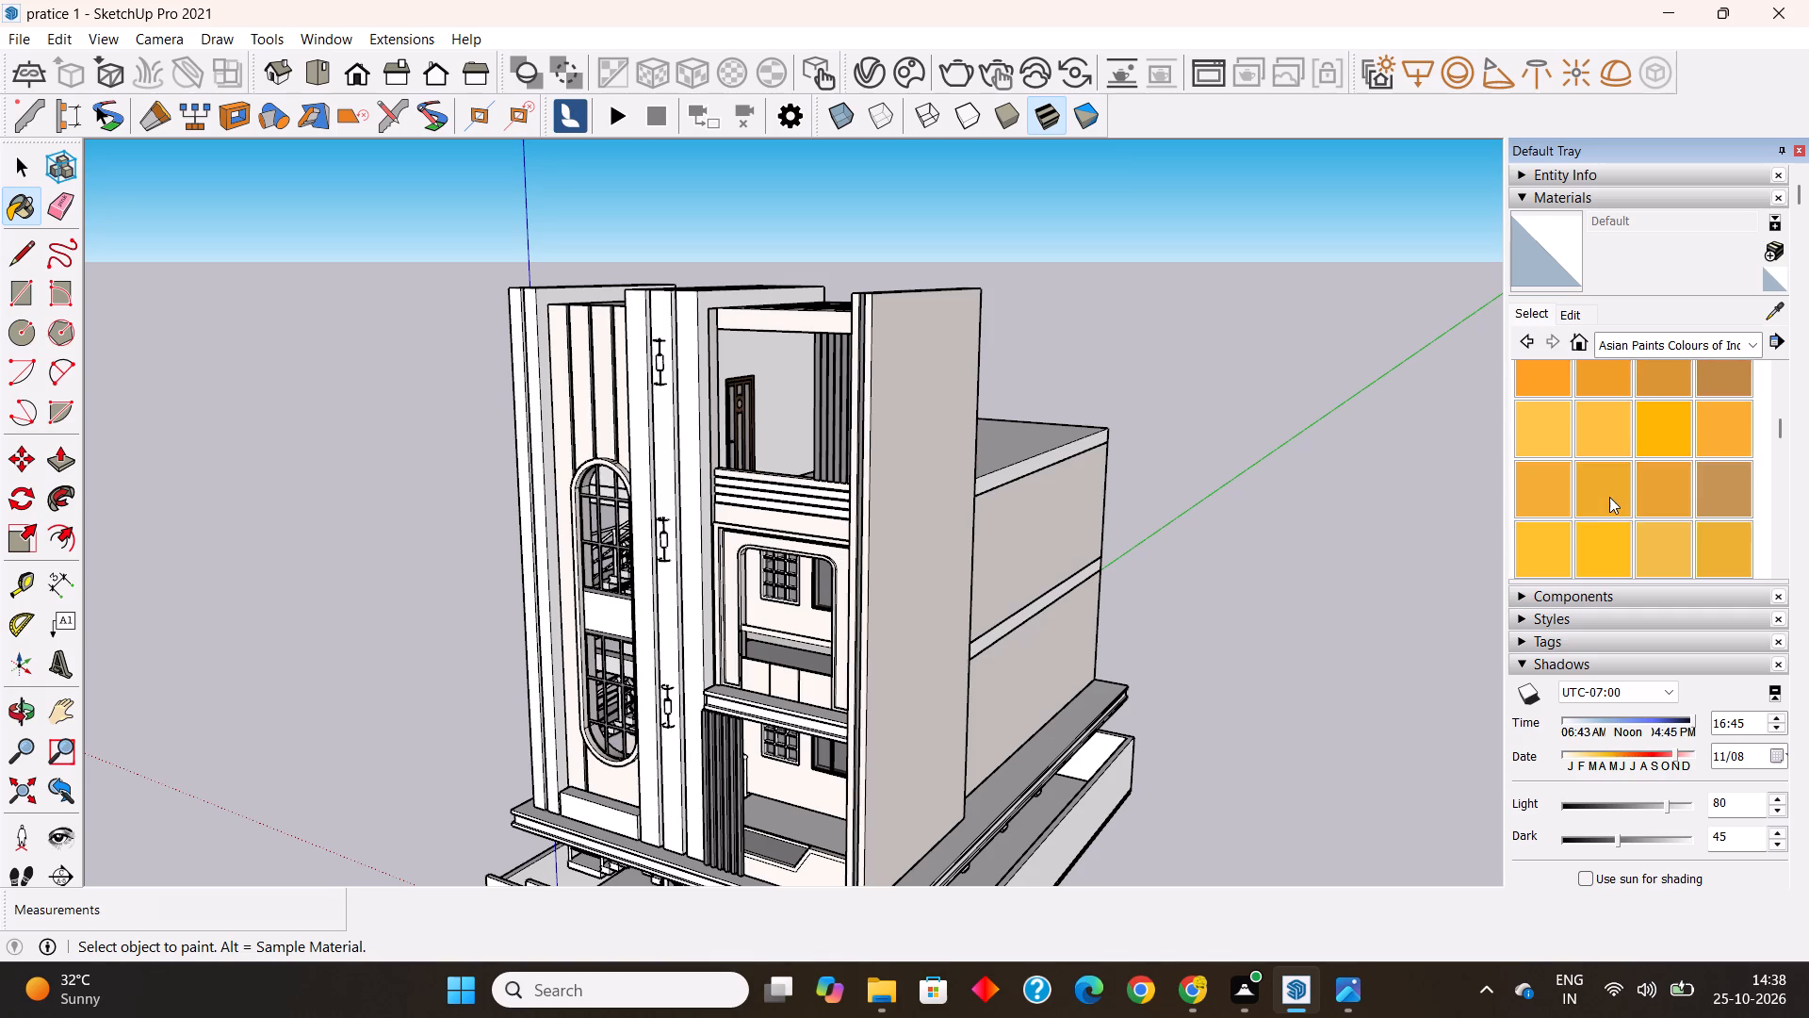
scroll(1609, 497, "down", 10)
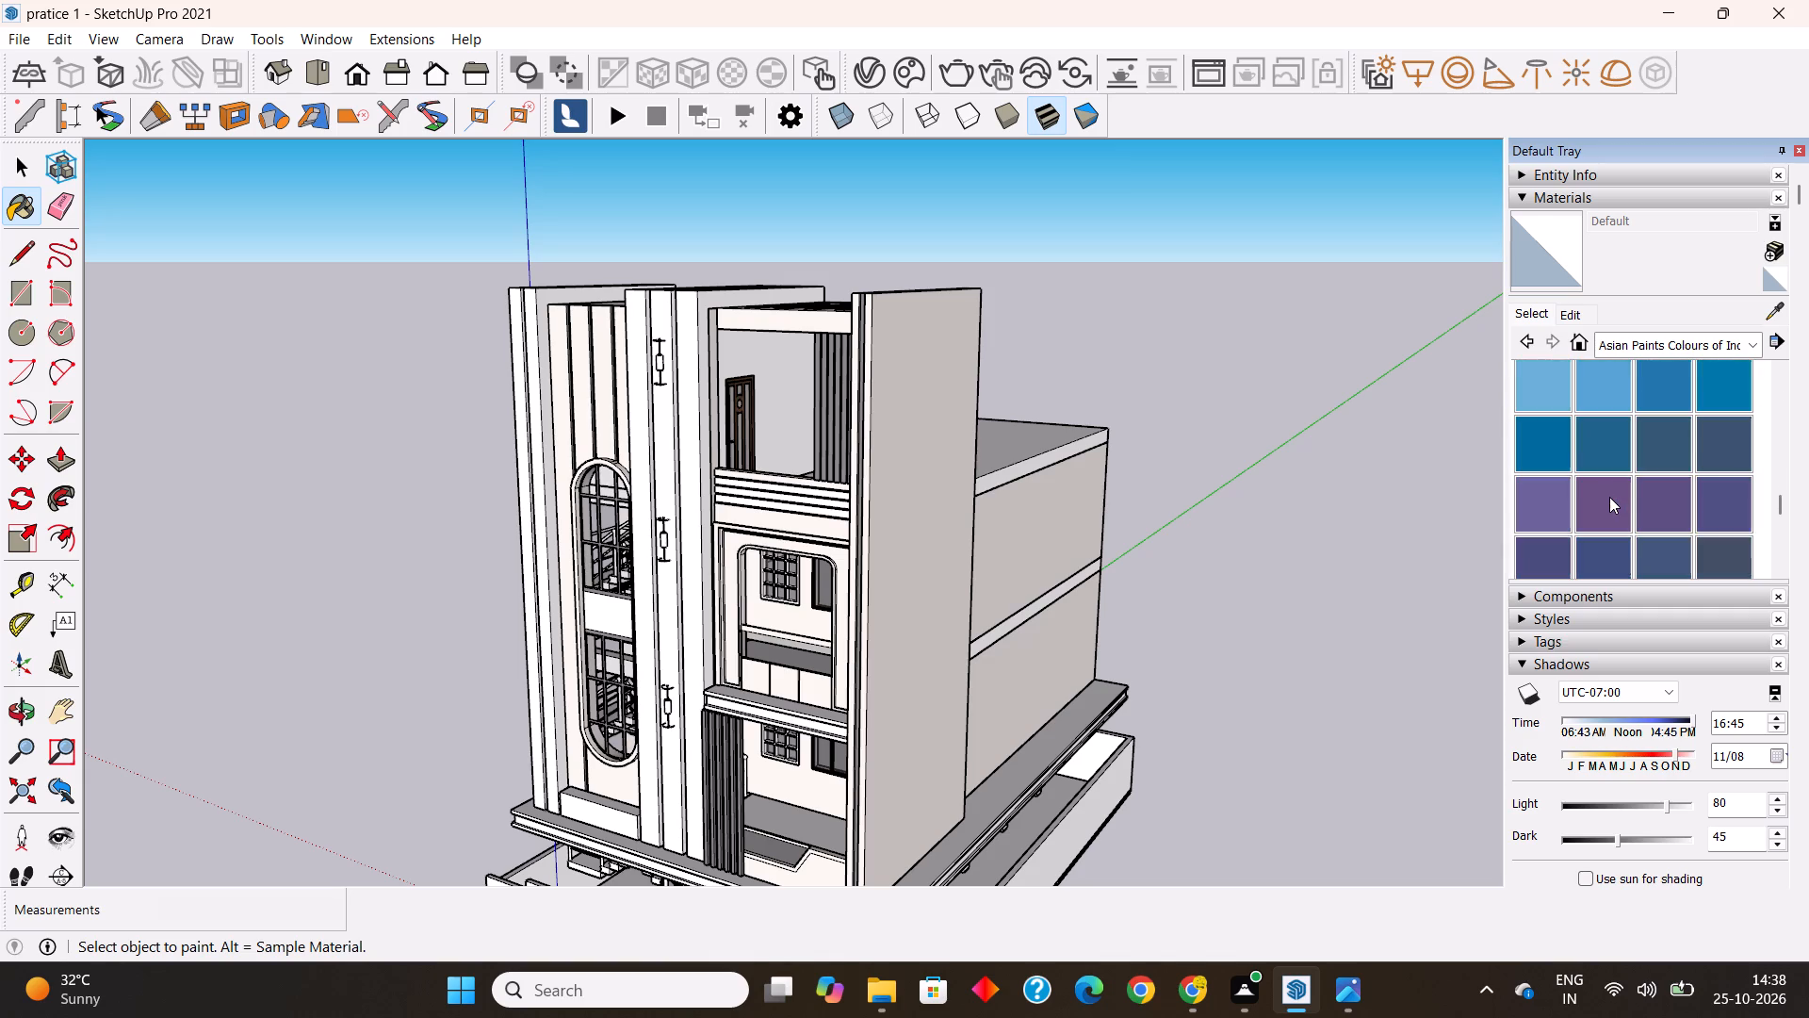
scroll(1609, 497, "down", 6)
scroll(1609, 497, "up", 2)
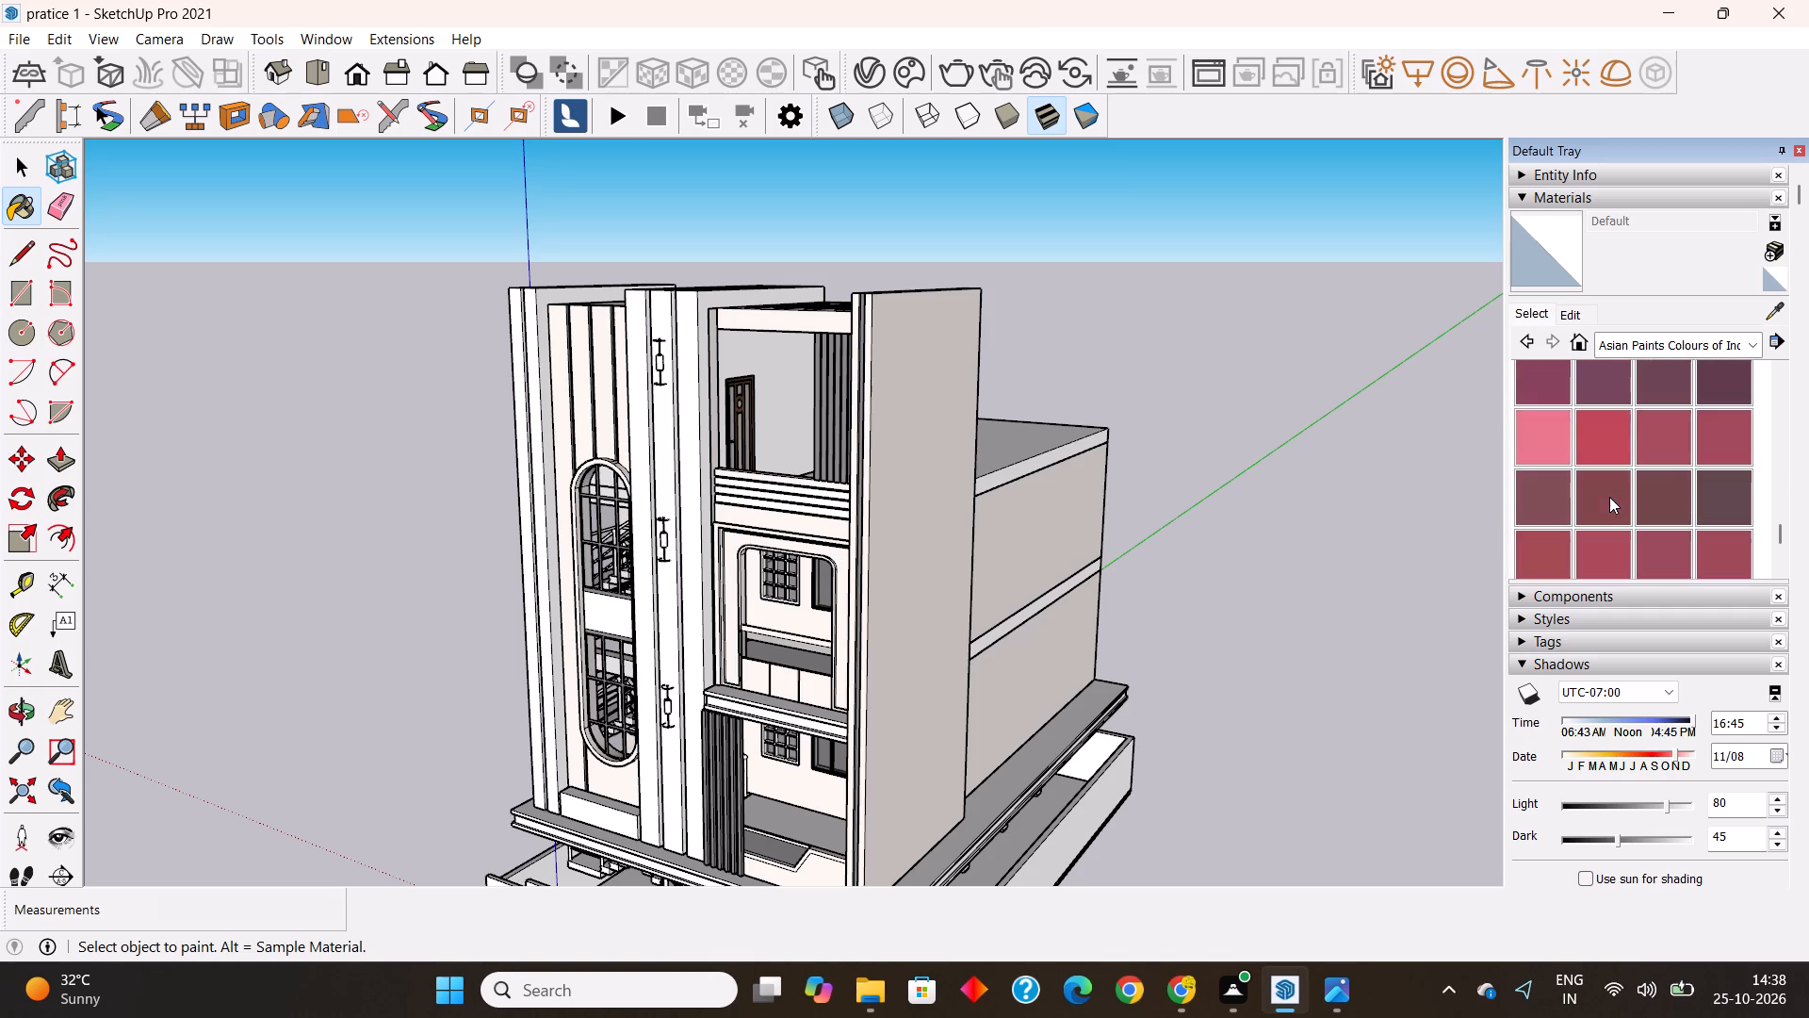
scroll(1609, 497, "up", 16)
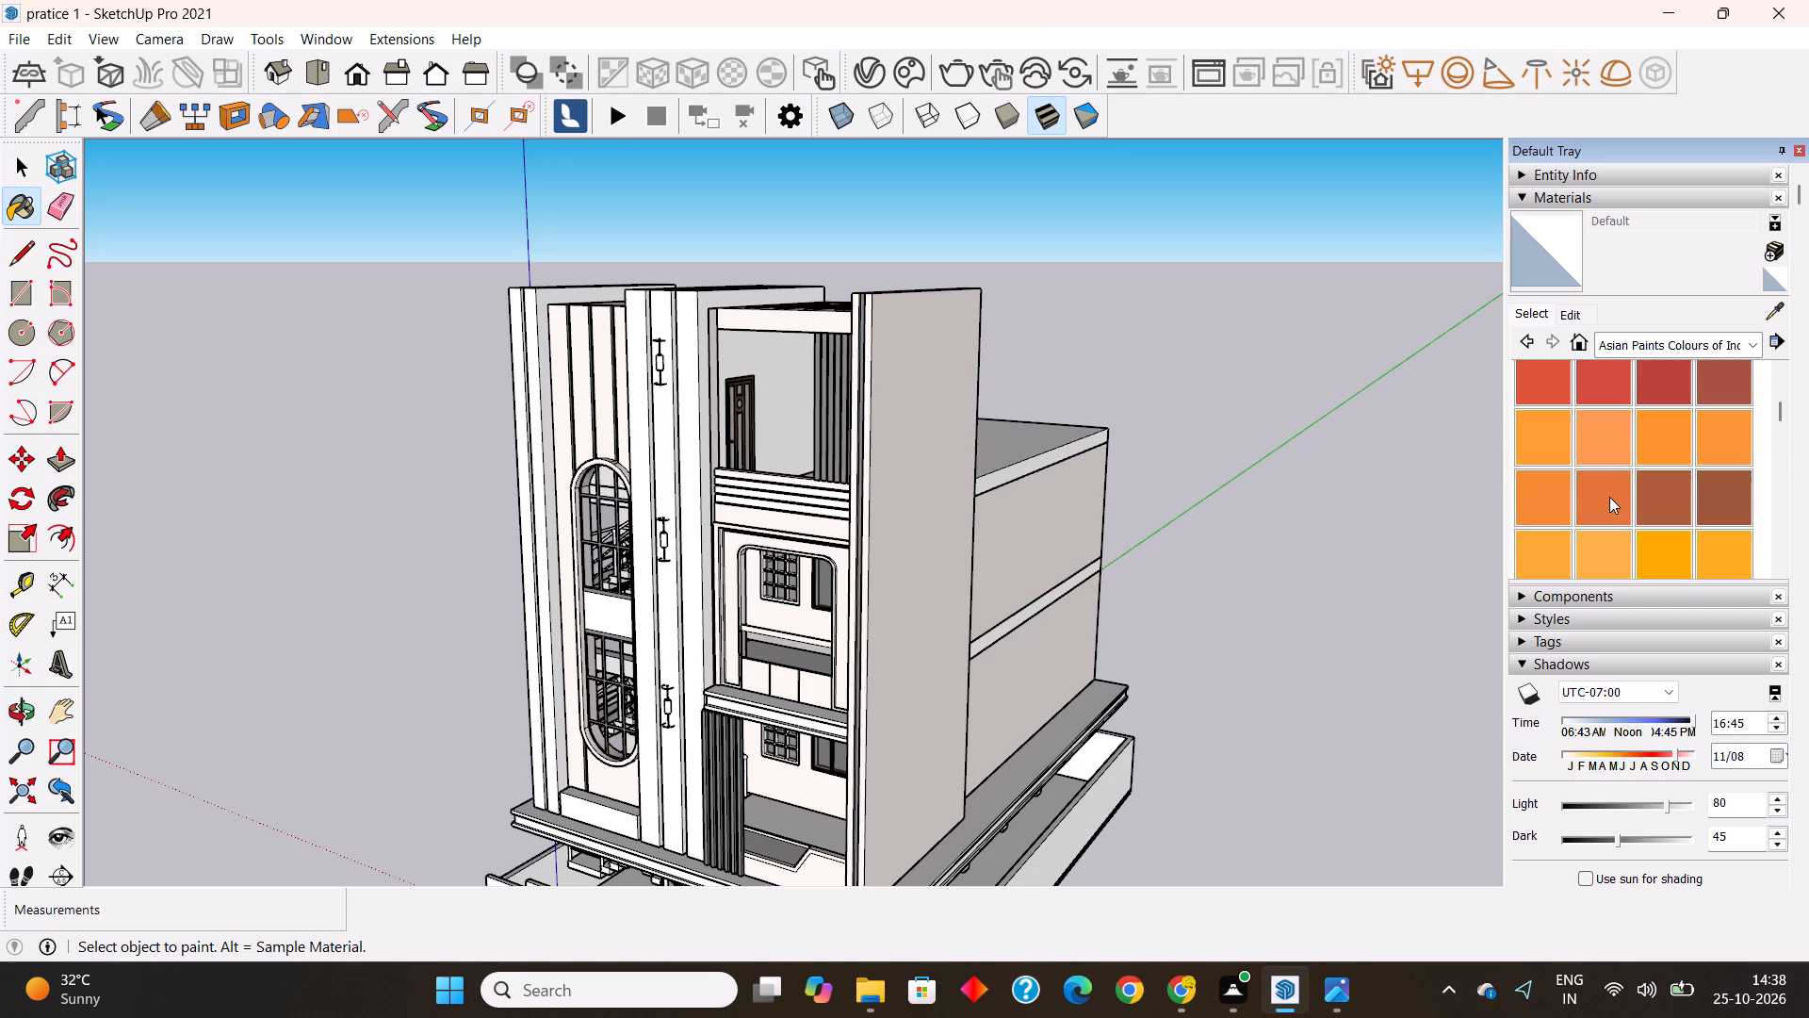
scroll(1609, 497, "up", 3)
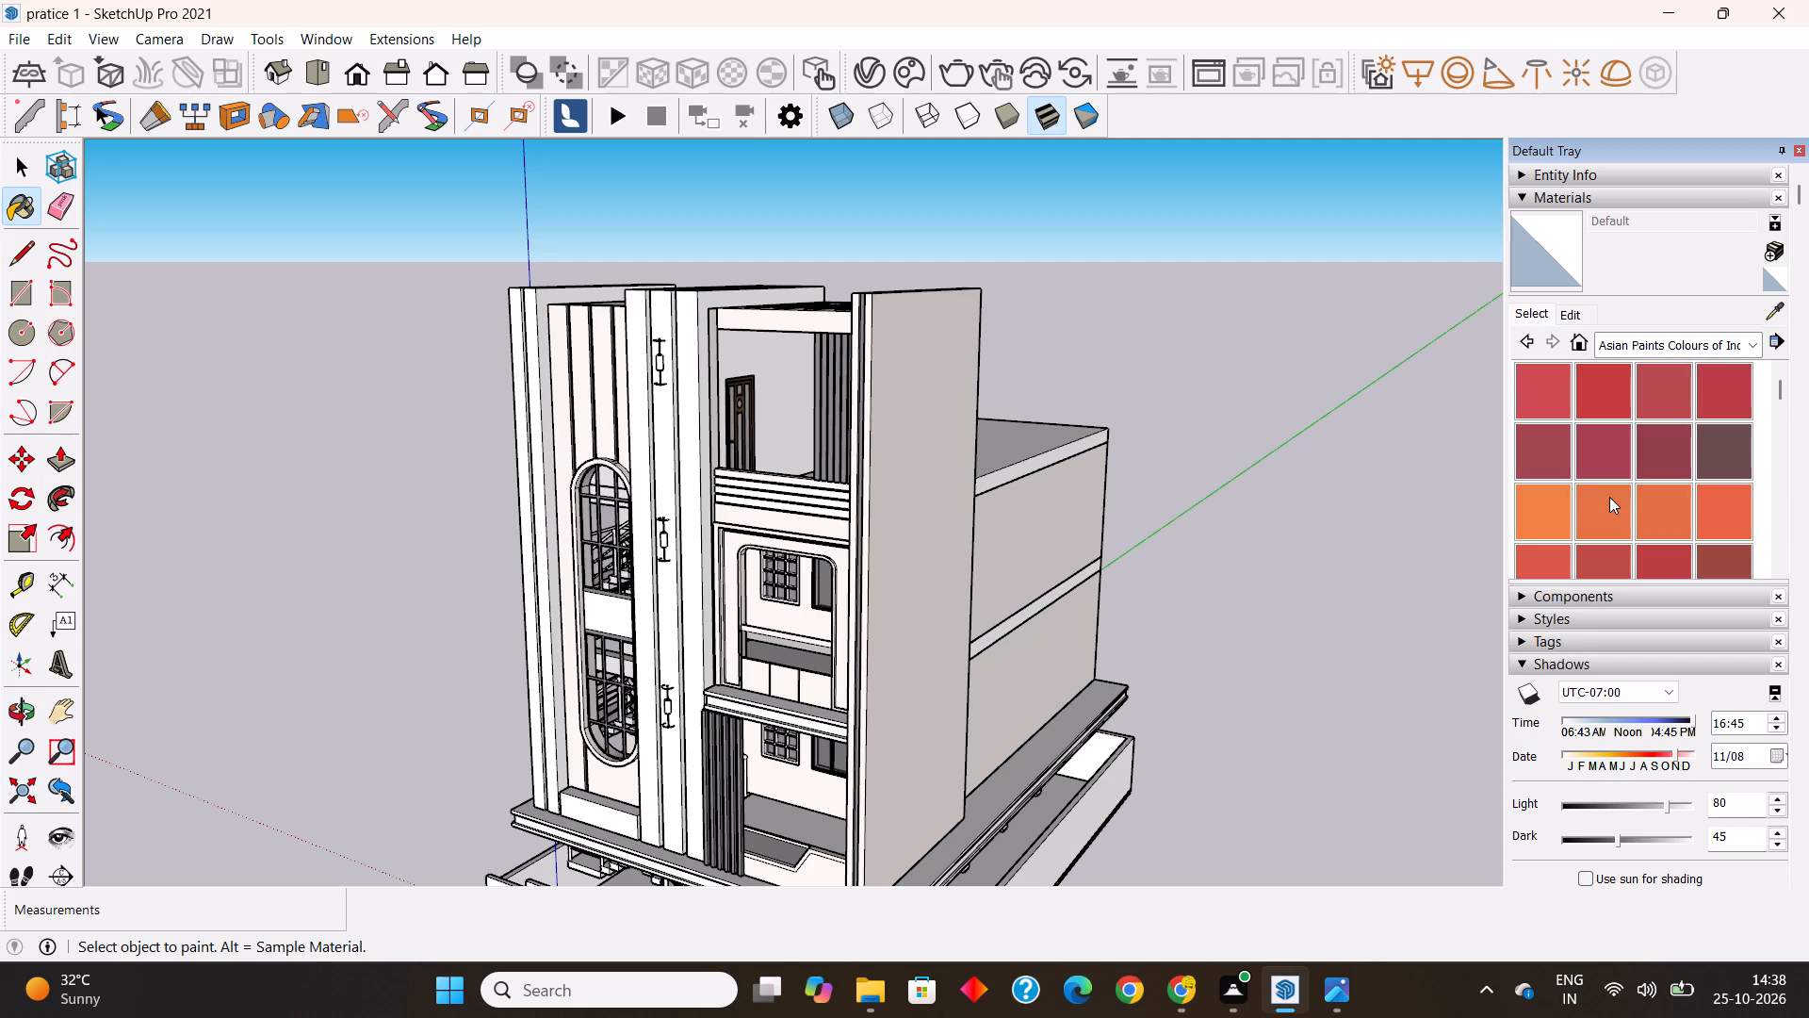
scroll(1609, 497, "up", 4)
scroll(1609, 497, "down", 5)
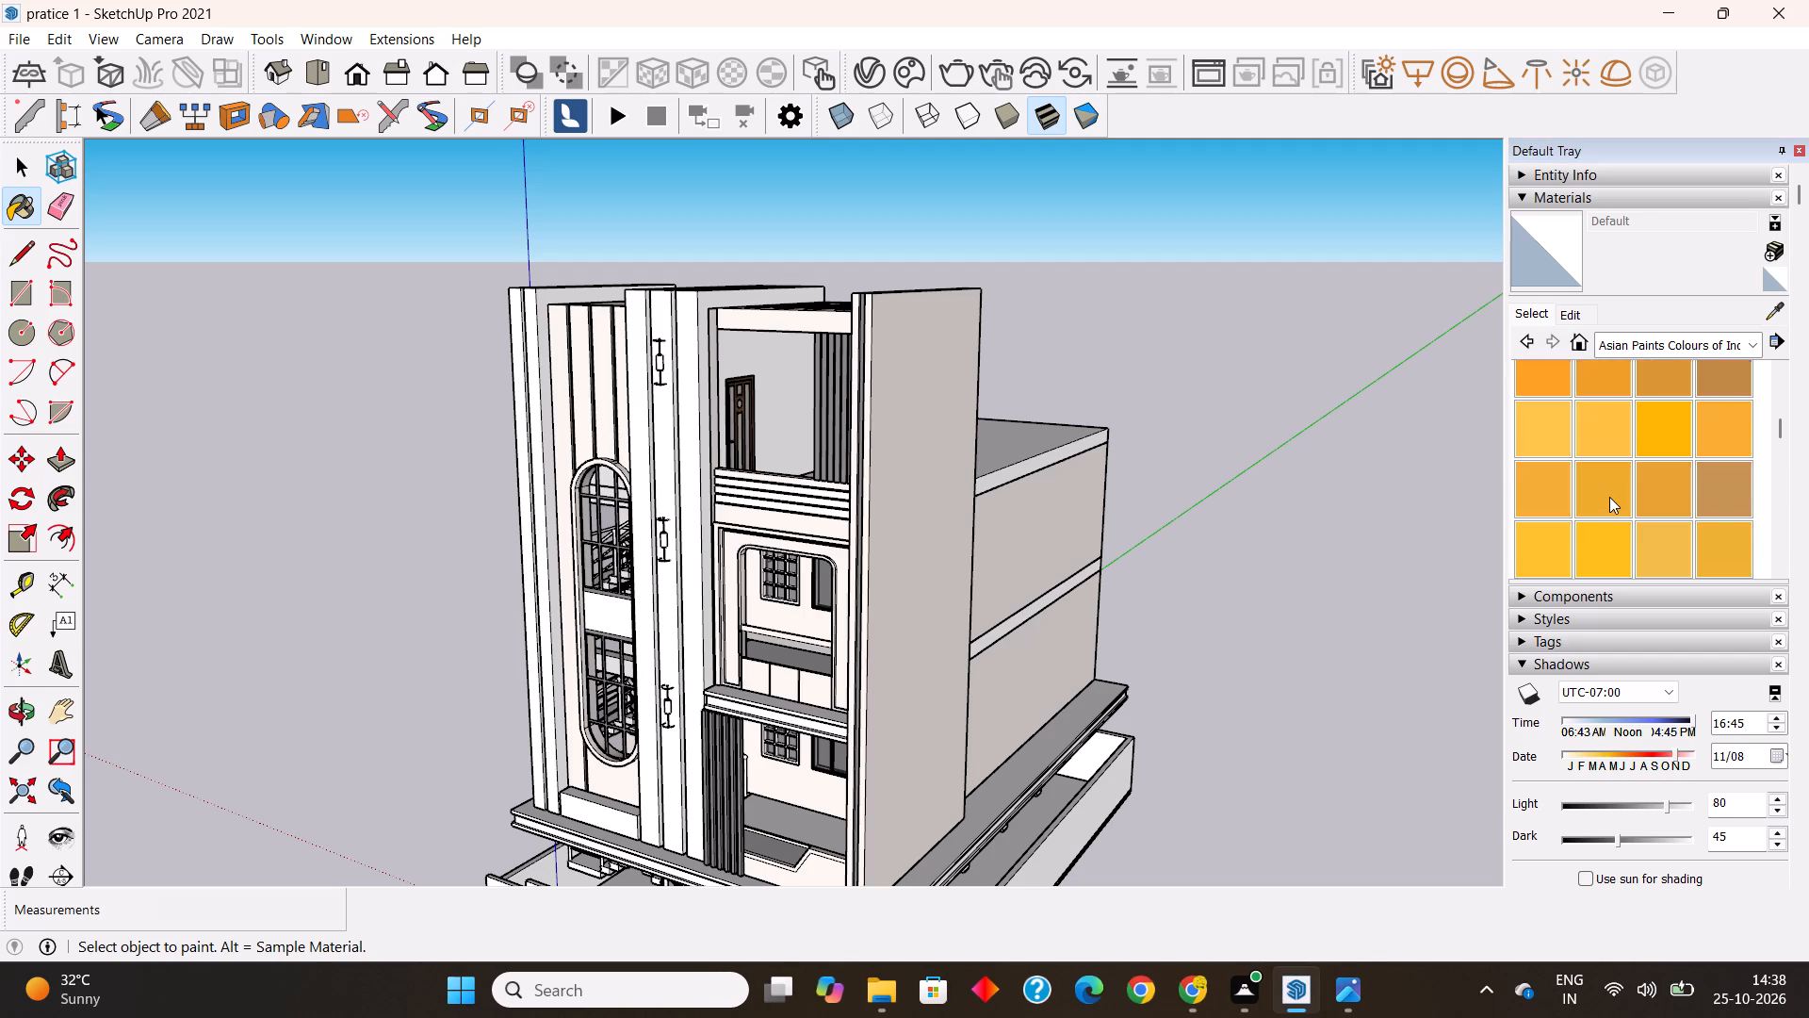
scroll(1609, 497, "down", 2)
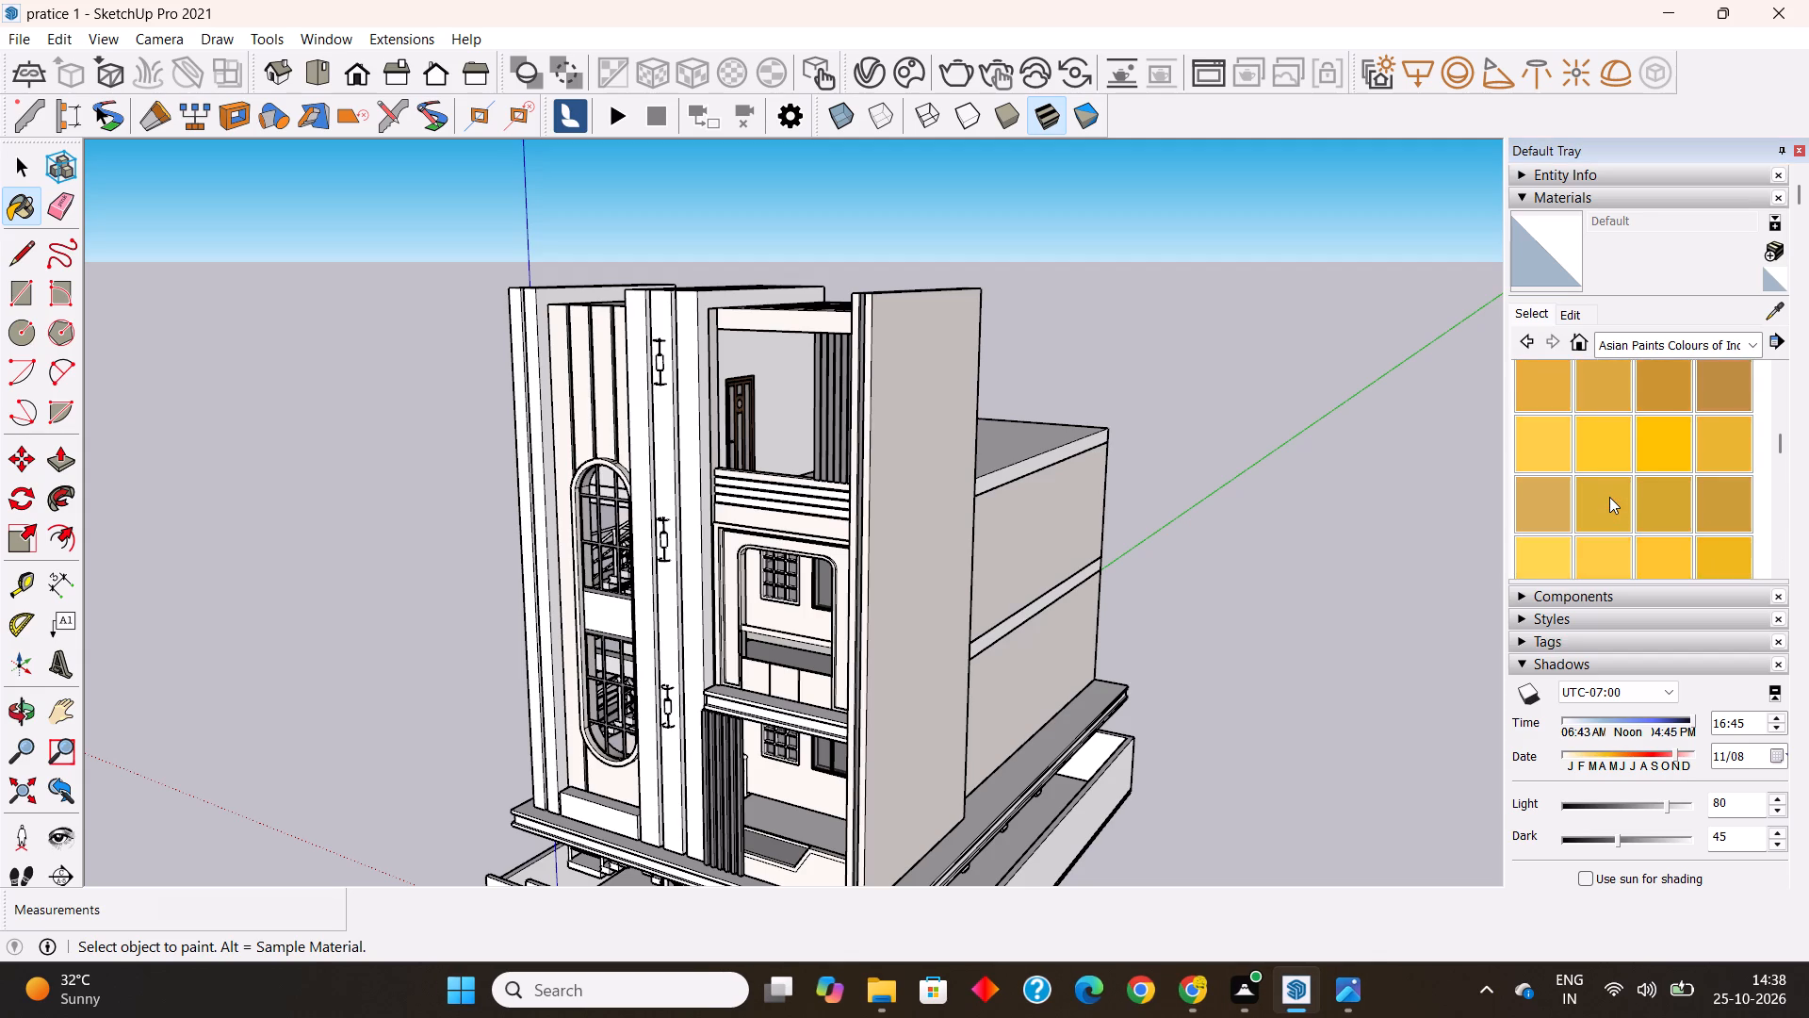
scroll(1609, 497, "down", 2)
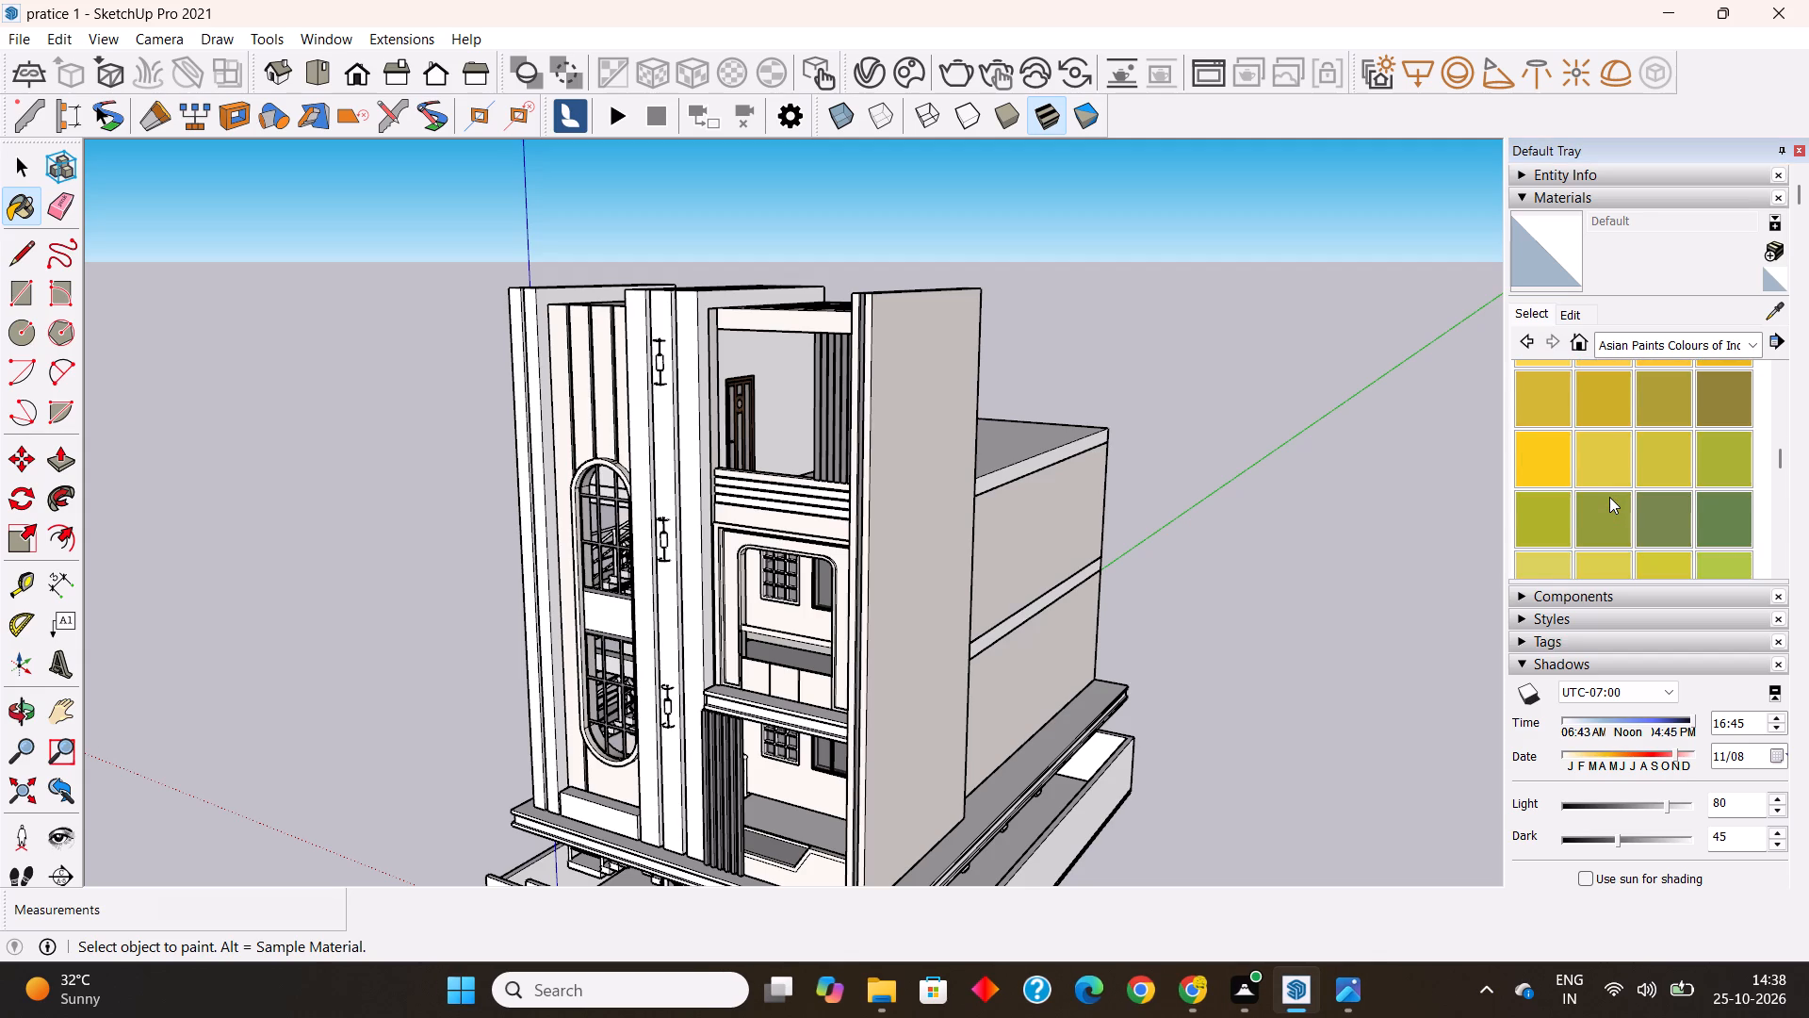
scroll(1609, 497, "down", 6)
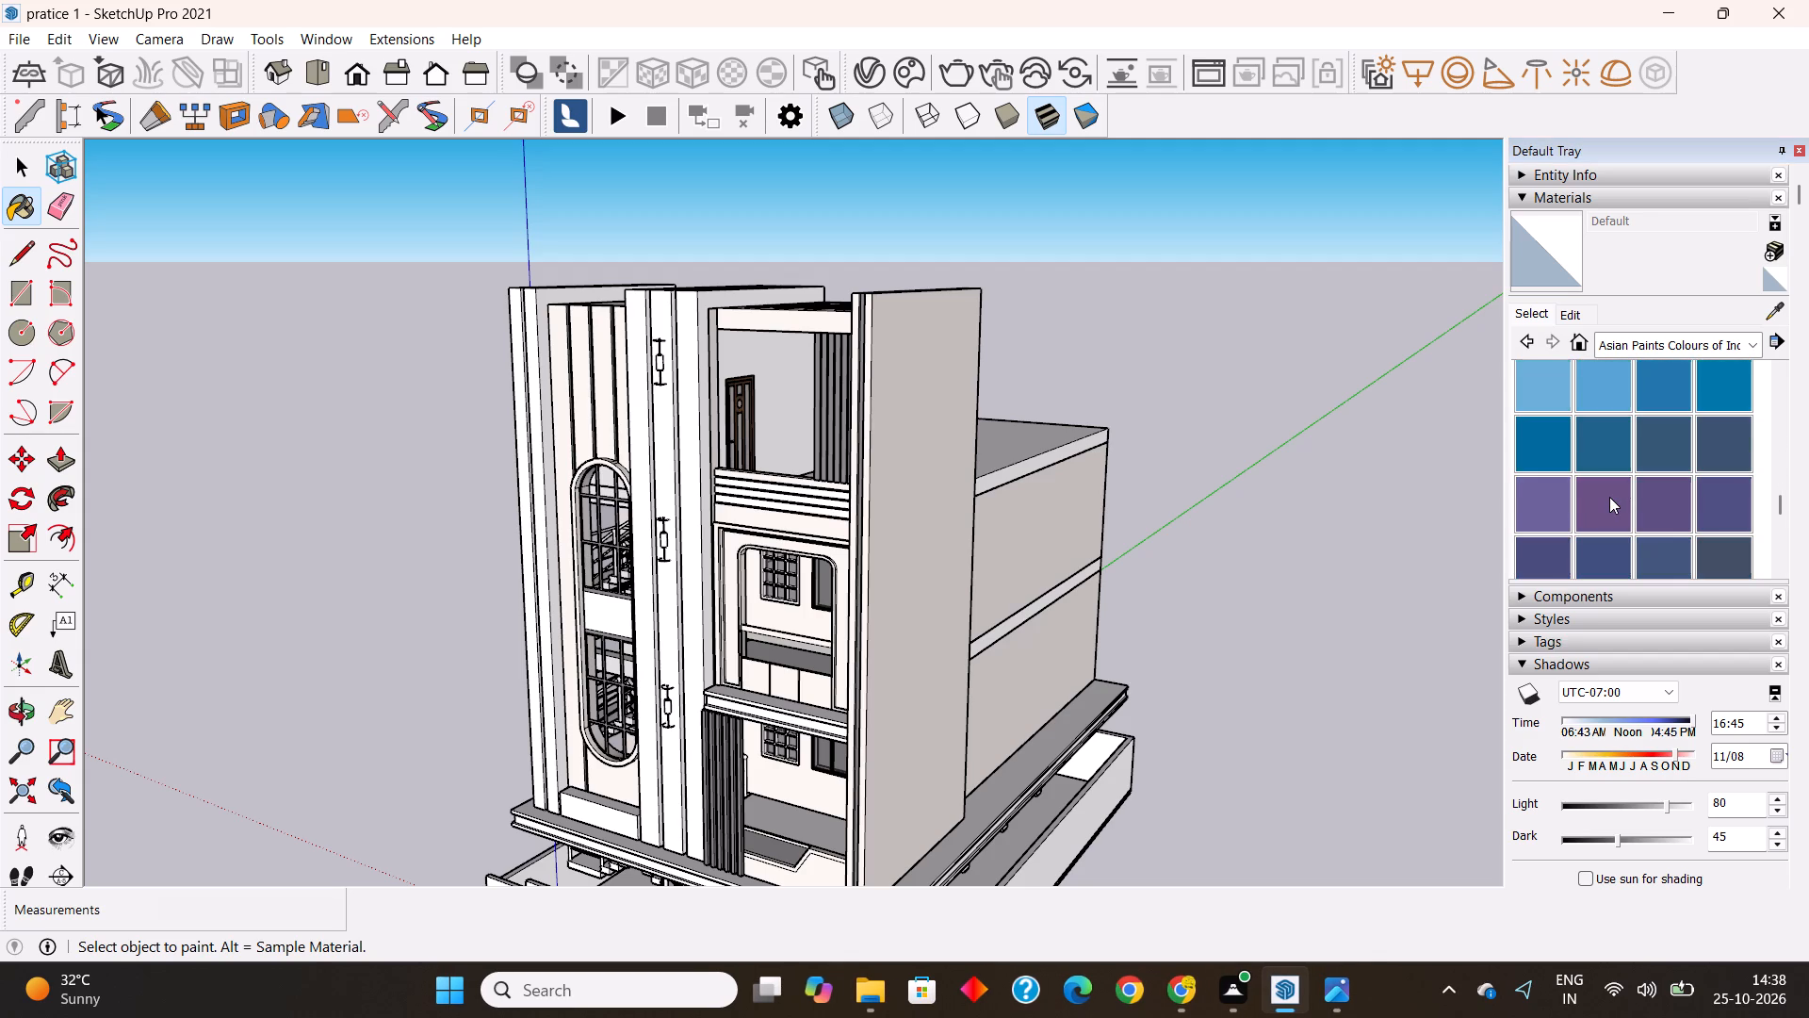
scroll(1609, 497, "down", 4)
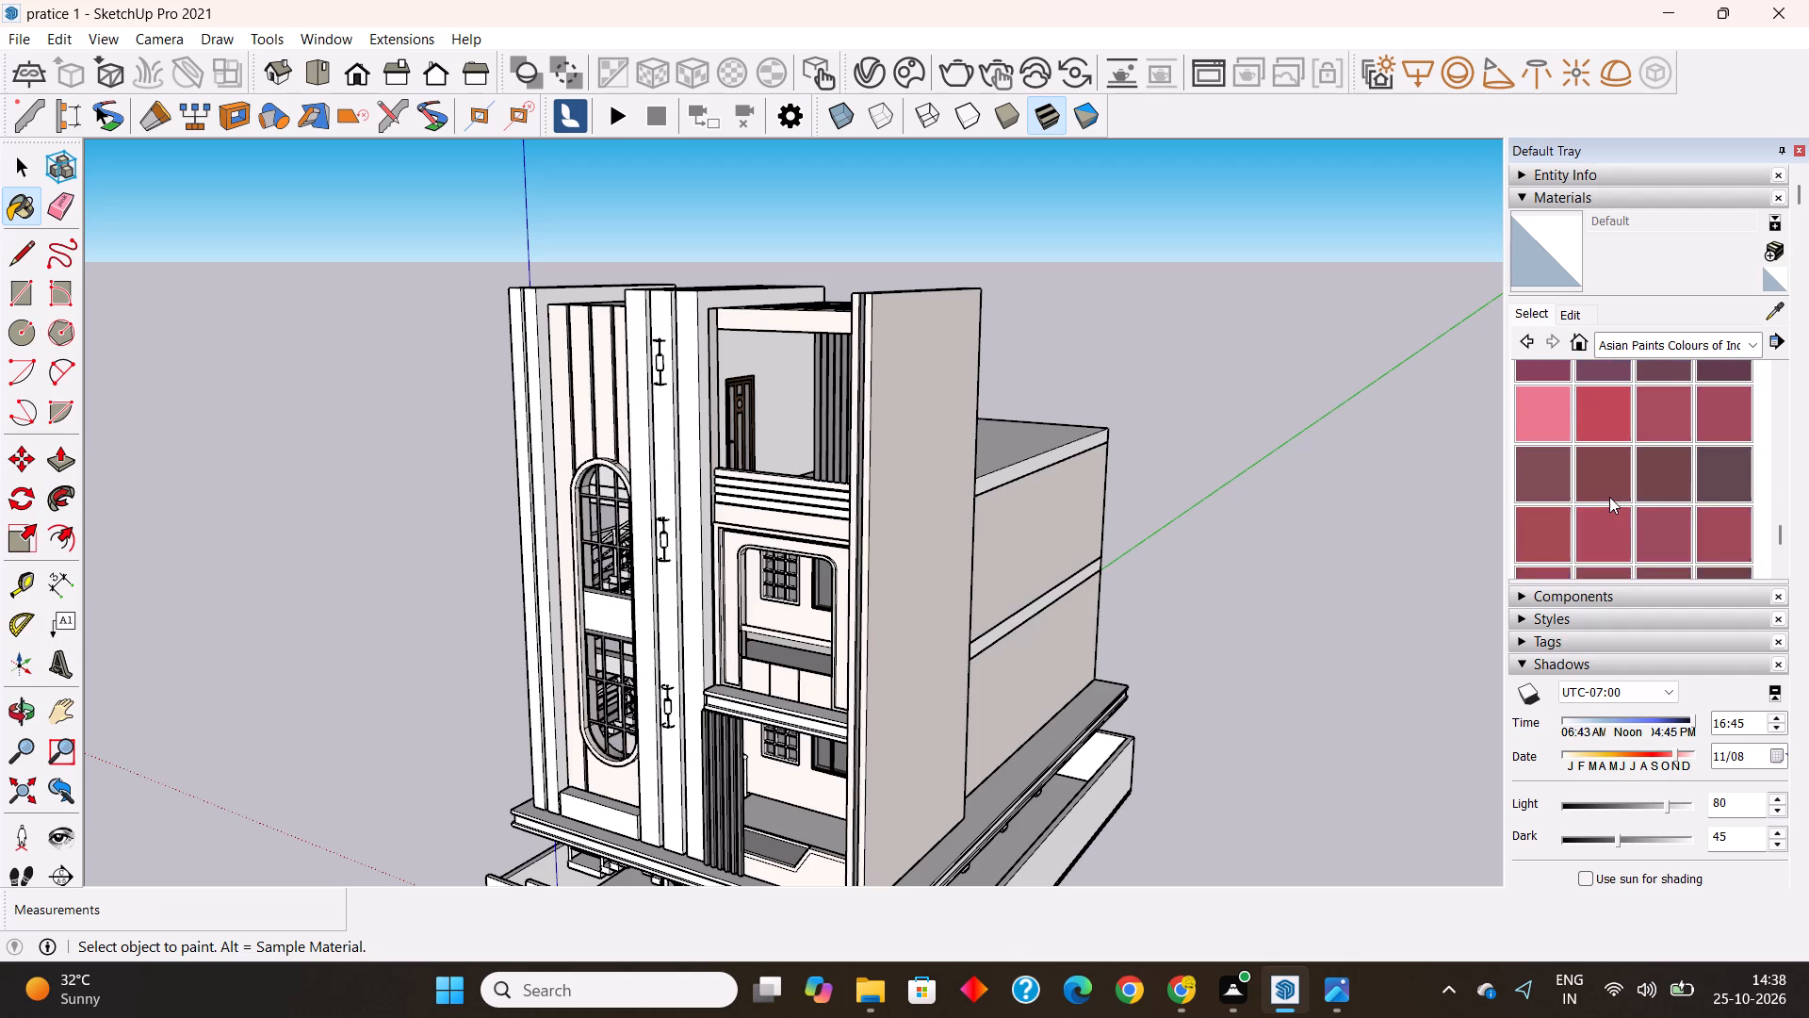
scroll(1609, 497, "down", 1)
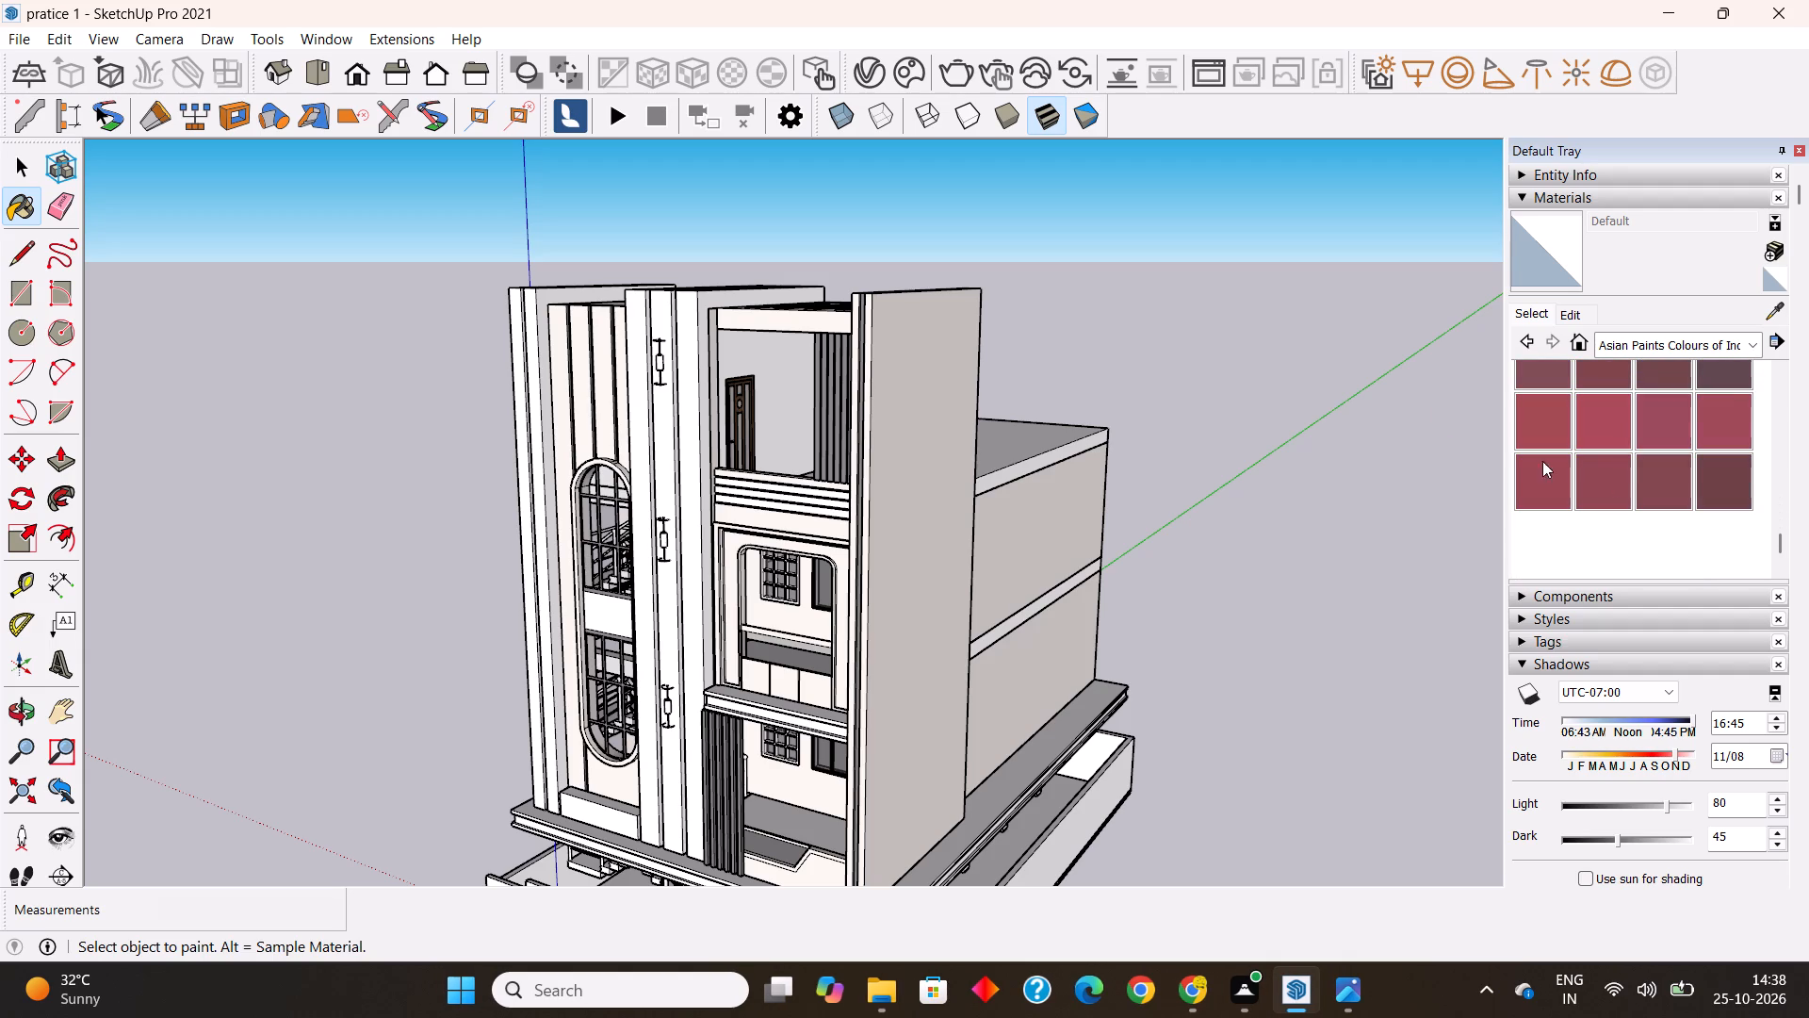
Leave the Paint Bucket tool and review the collection's yellow, red and orange swatches again for a facade shade.
key("space")
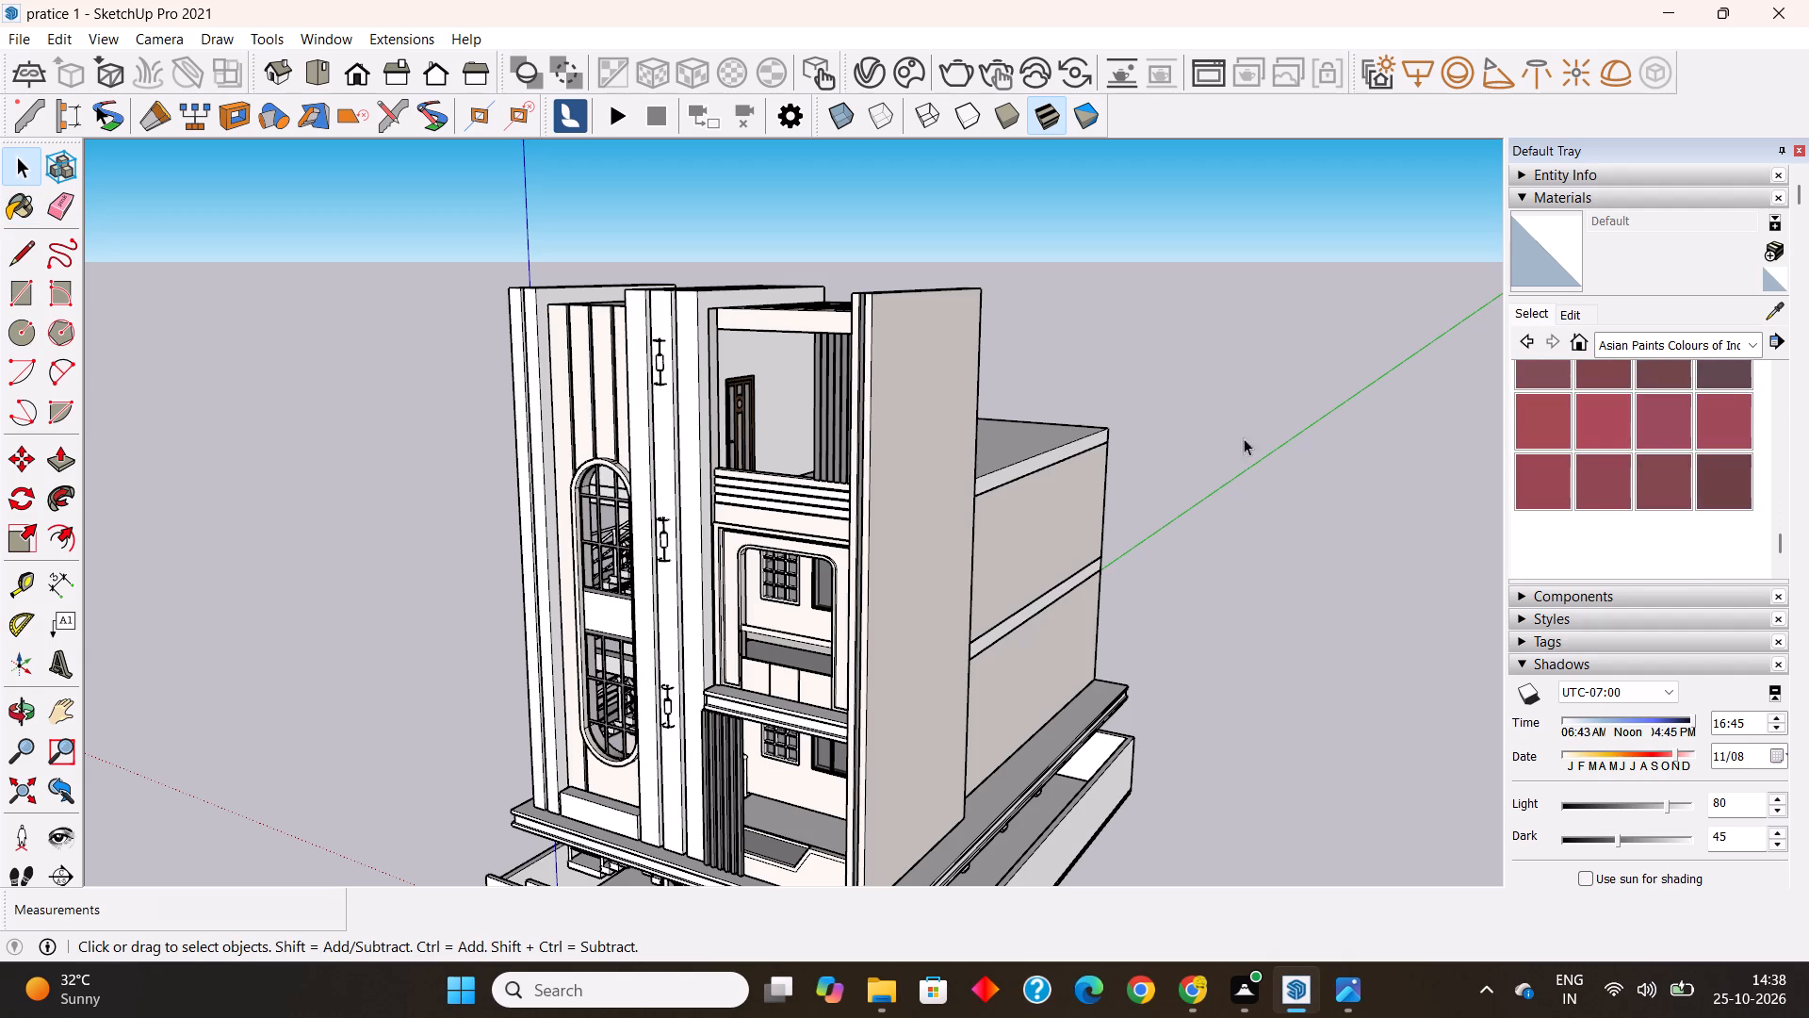
scroll(1646, 428, "up", 12)
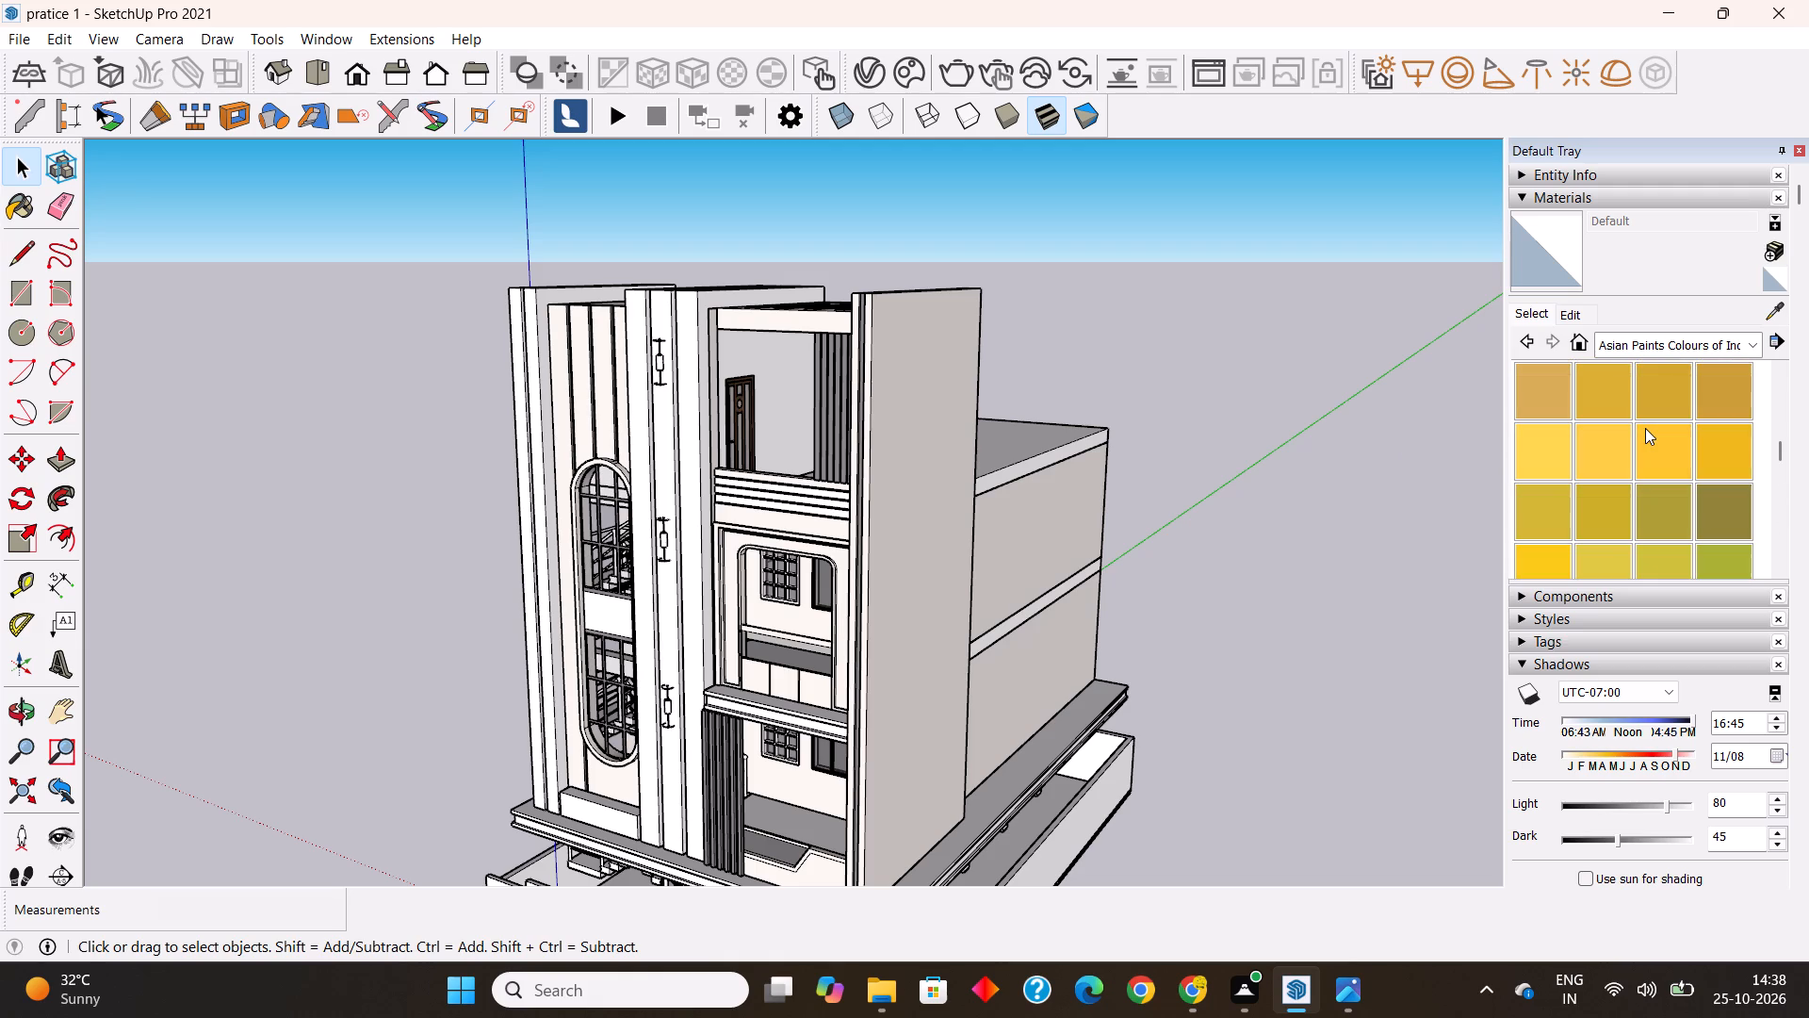
scroll(1645, 428, "up", 2)
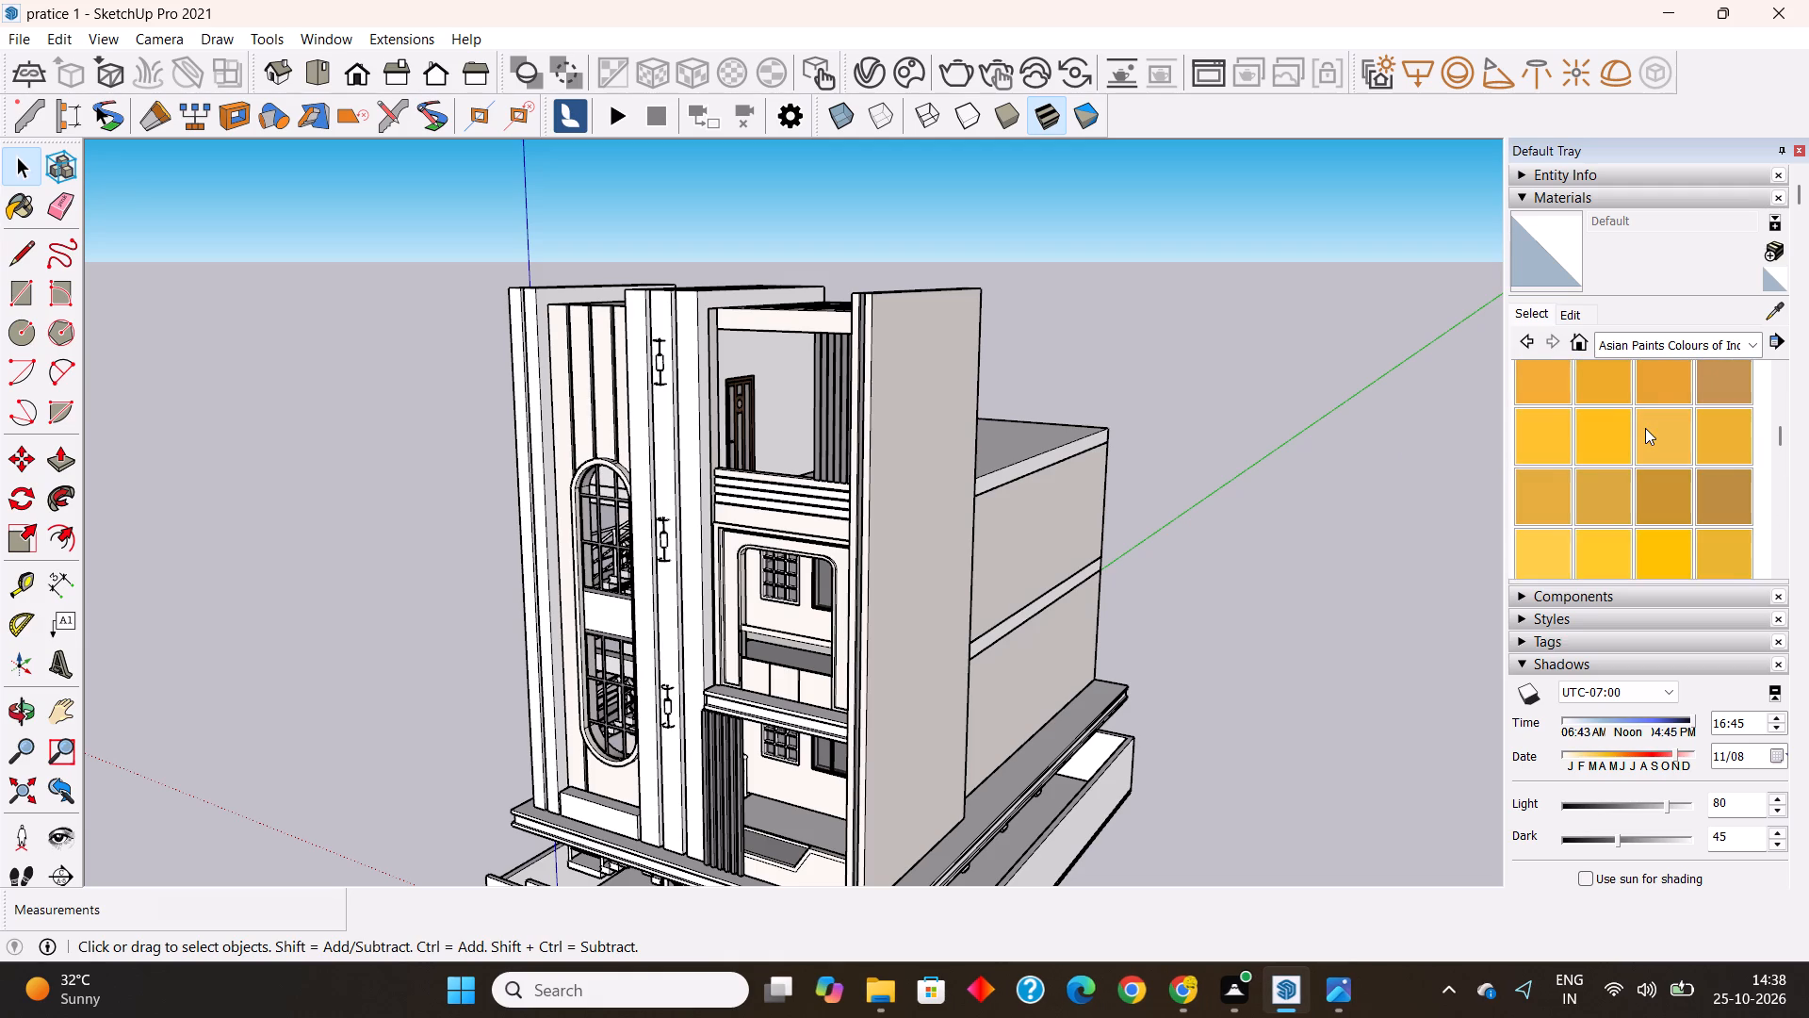
scroll(1645, 428, "up", 6)
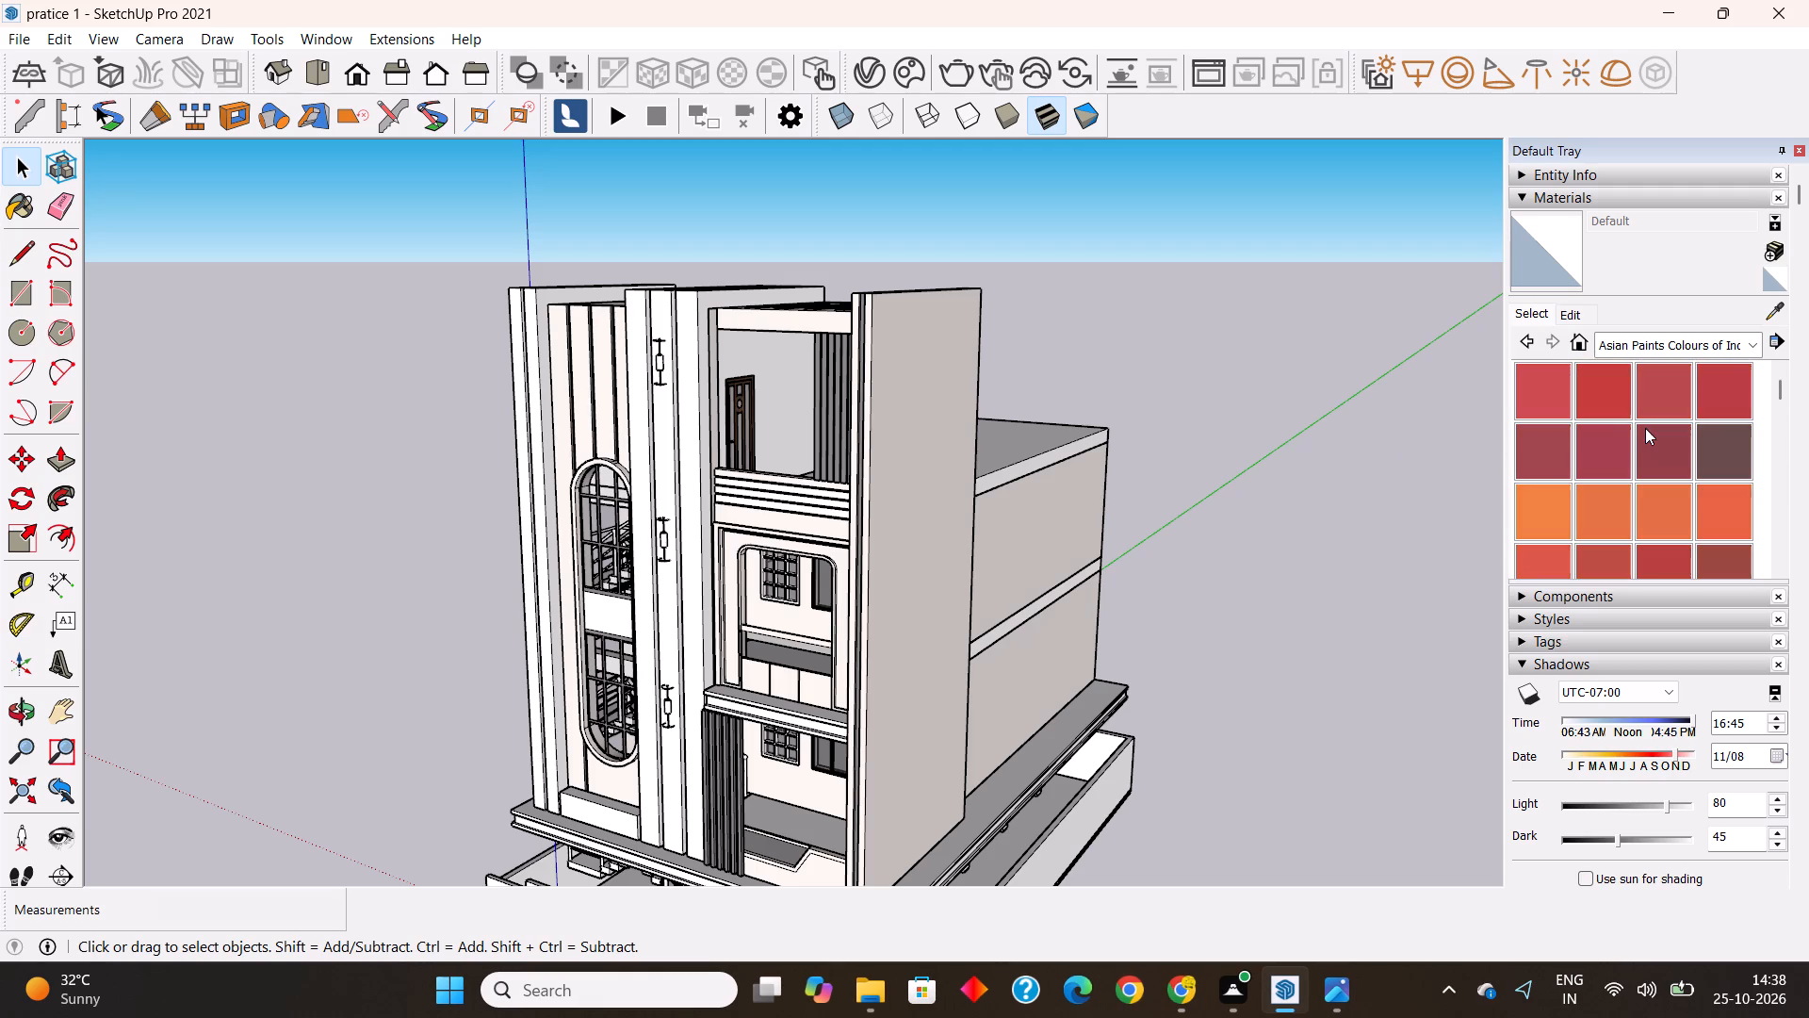
scroll(1645, 428, "up", 2)
scroll(1645, 428, "down", 3)
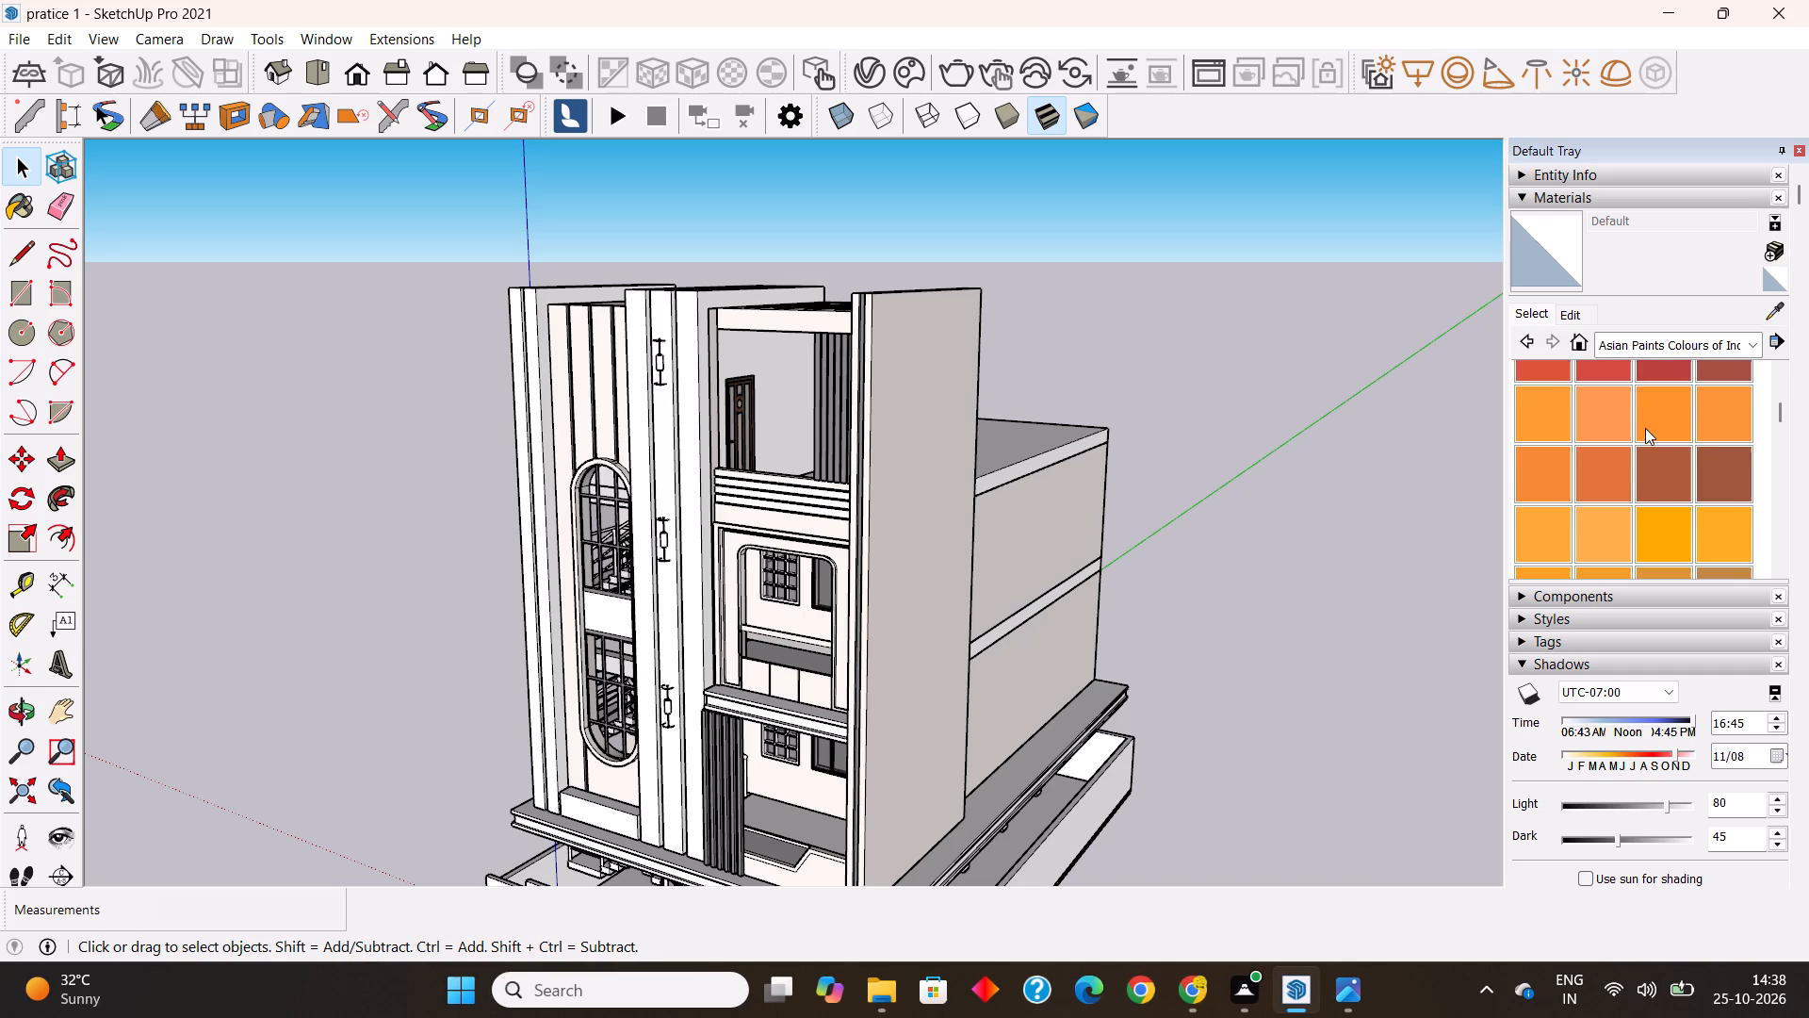
scroll(1645, 428, "down", 1)
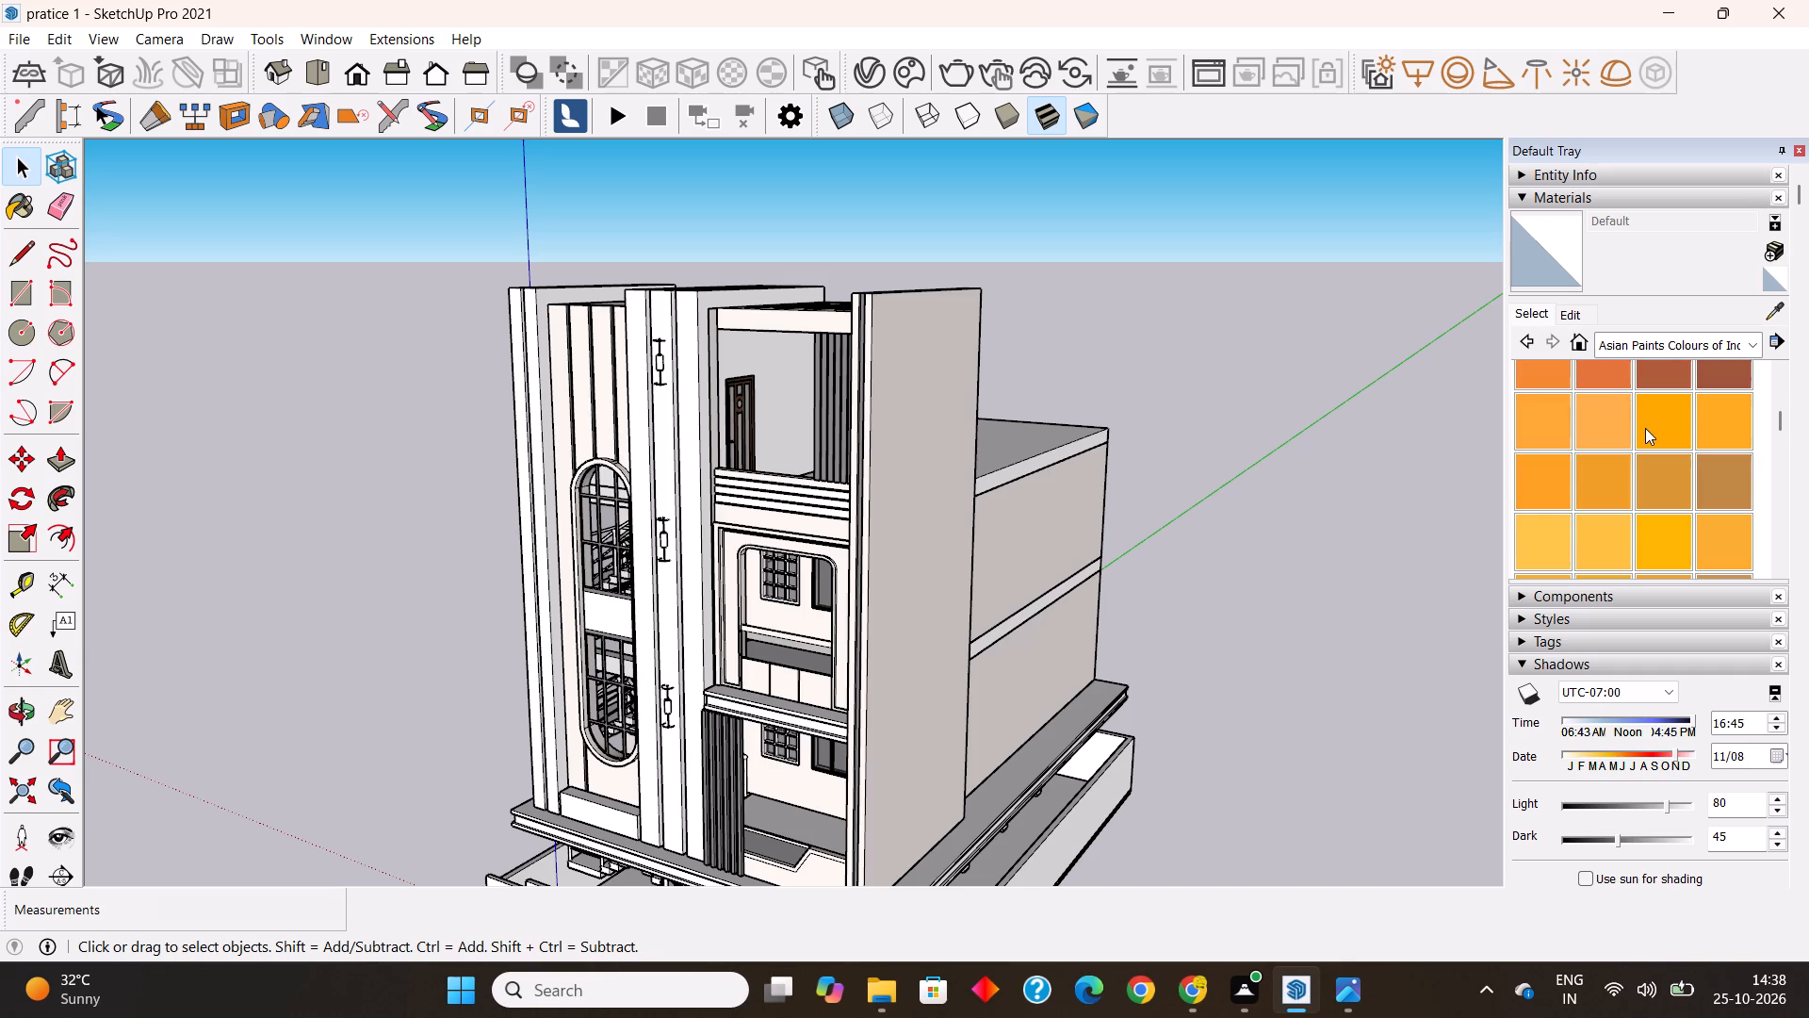
Check the Synthetic Surfaces, Tile, and Asphalt and Concrete material collections for a facade finish.
left_click(1751, 340)
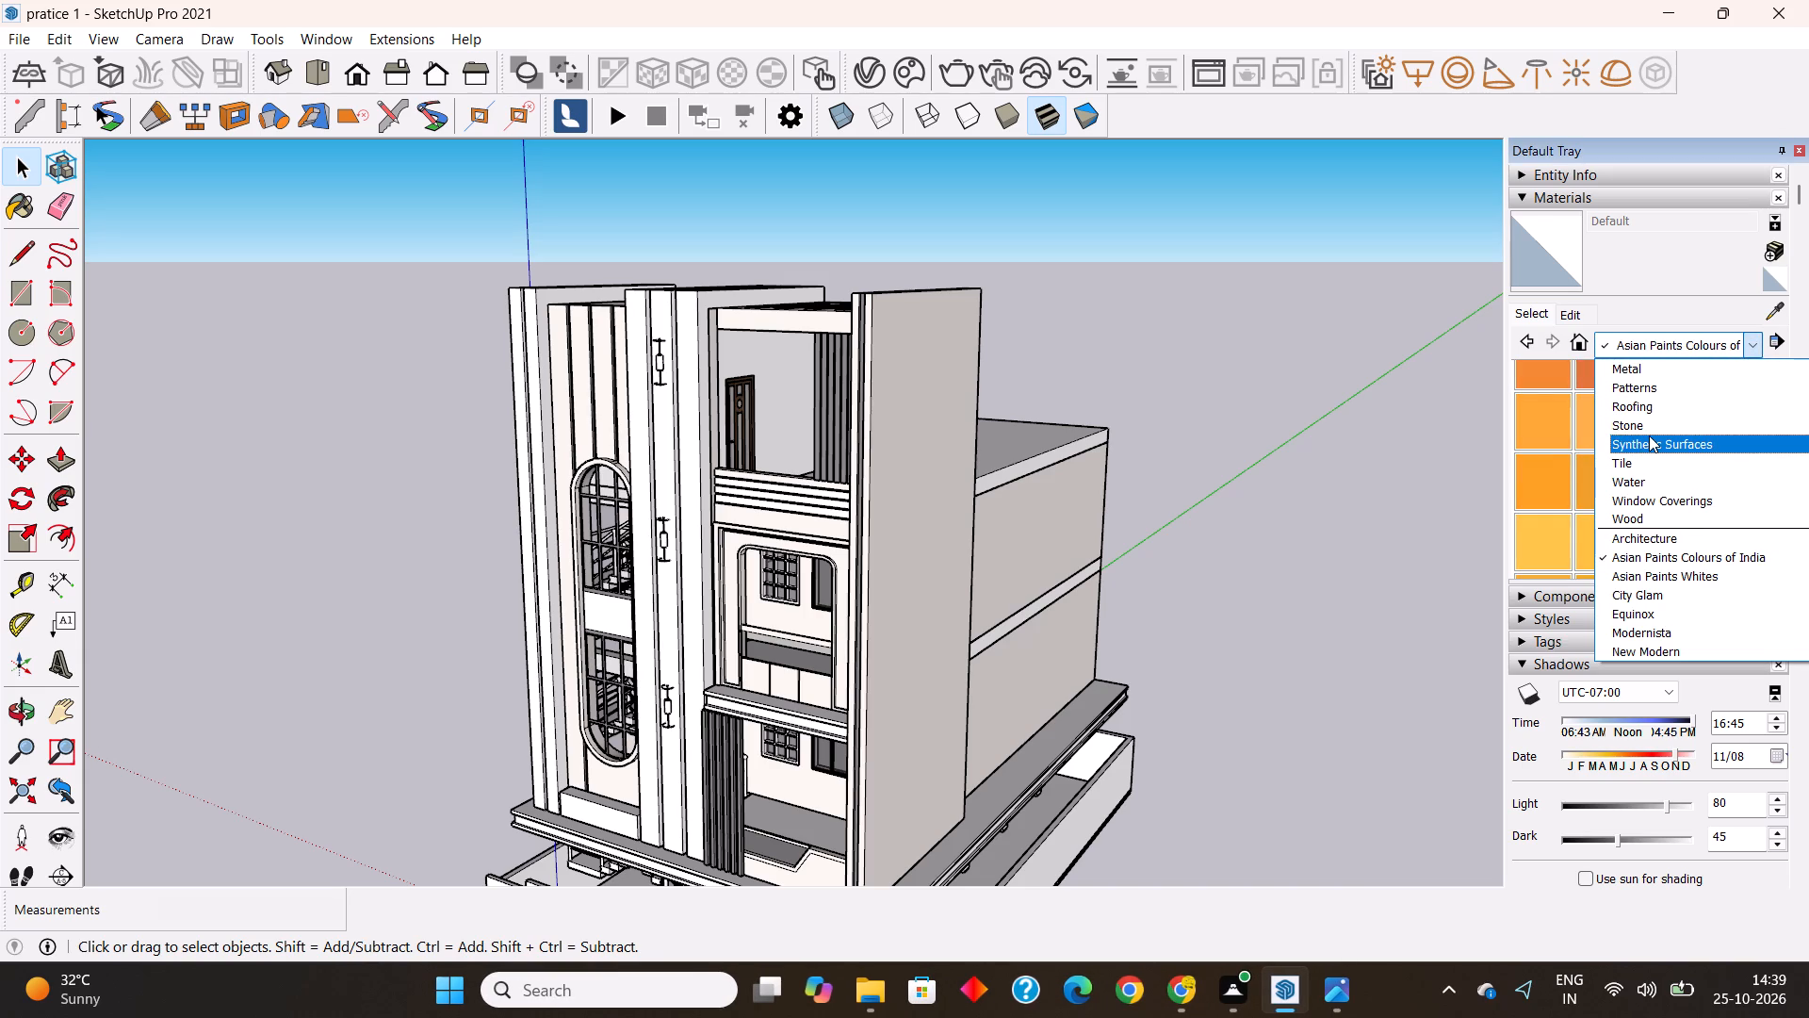
left_click(1641, 438)
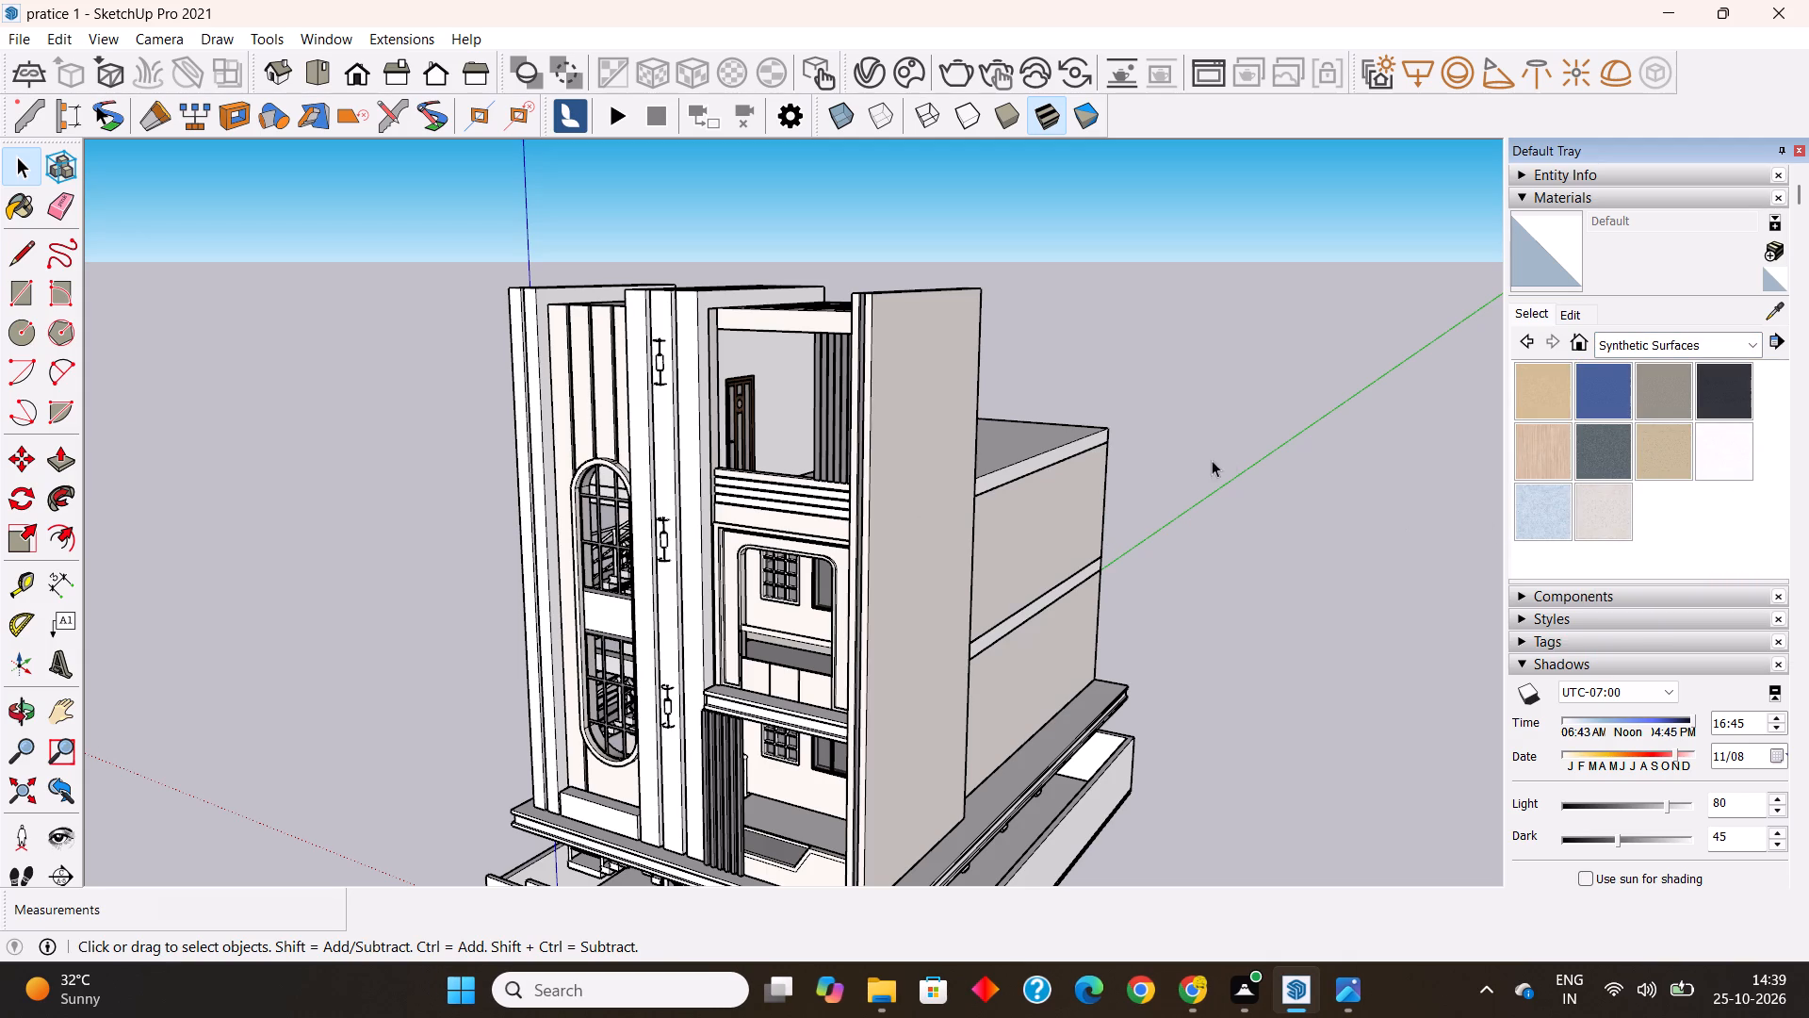
left_click(1761, 346)
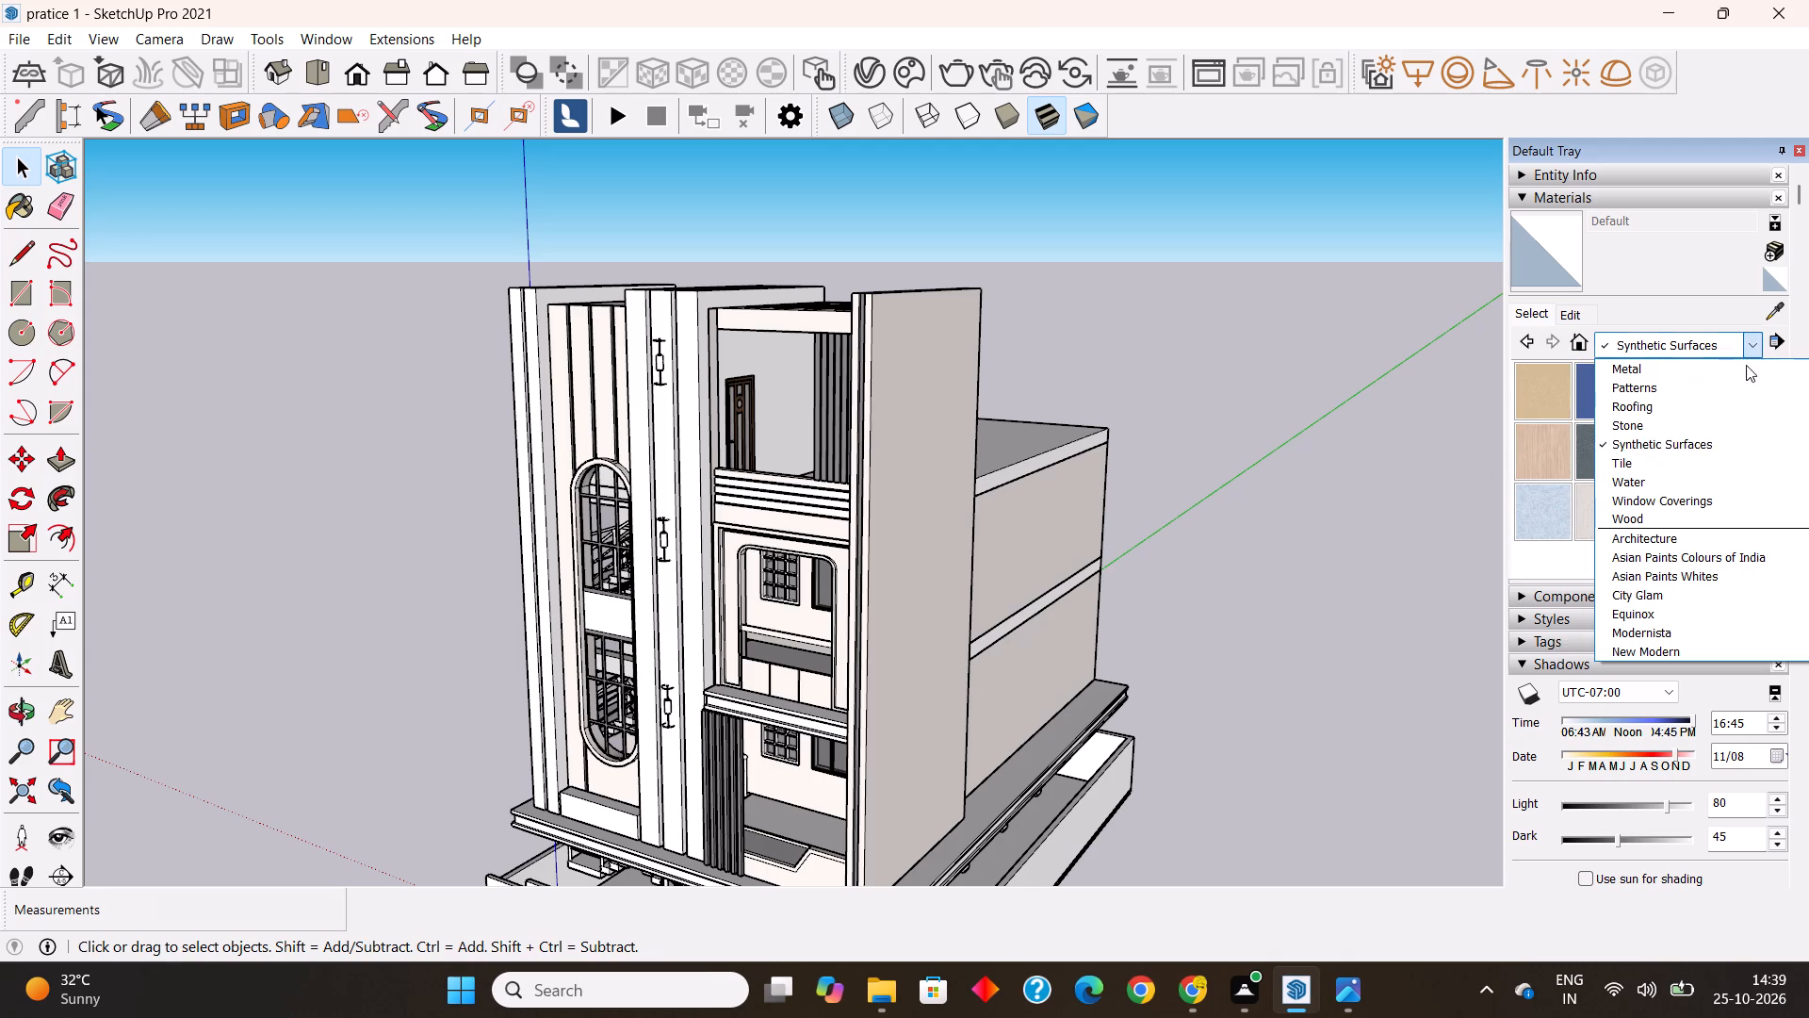
left_click(1674, 465)
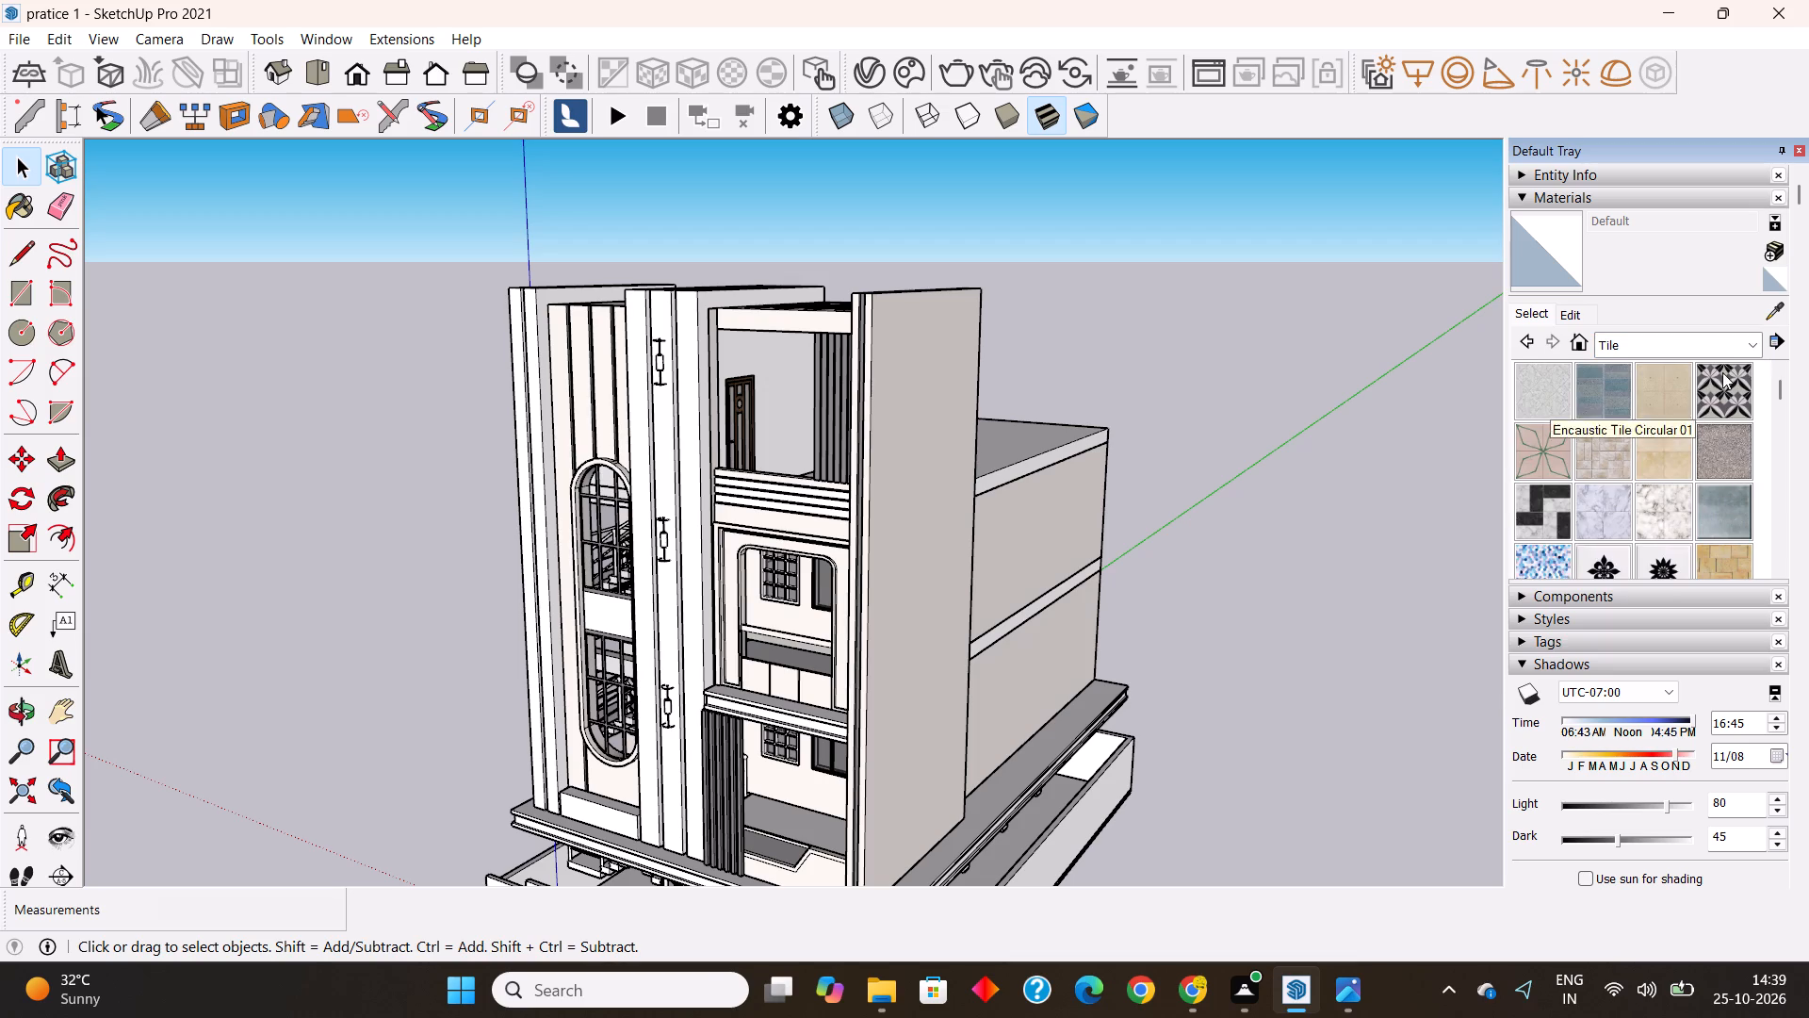
left_click(1749, 343)
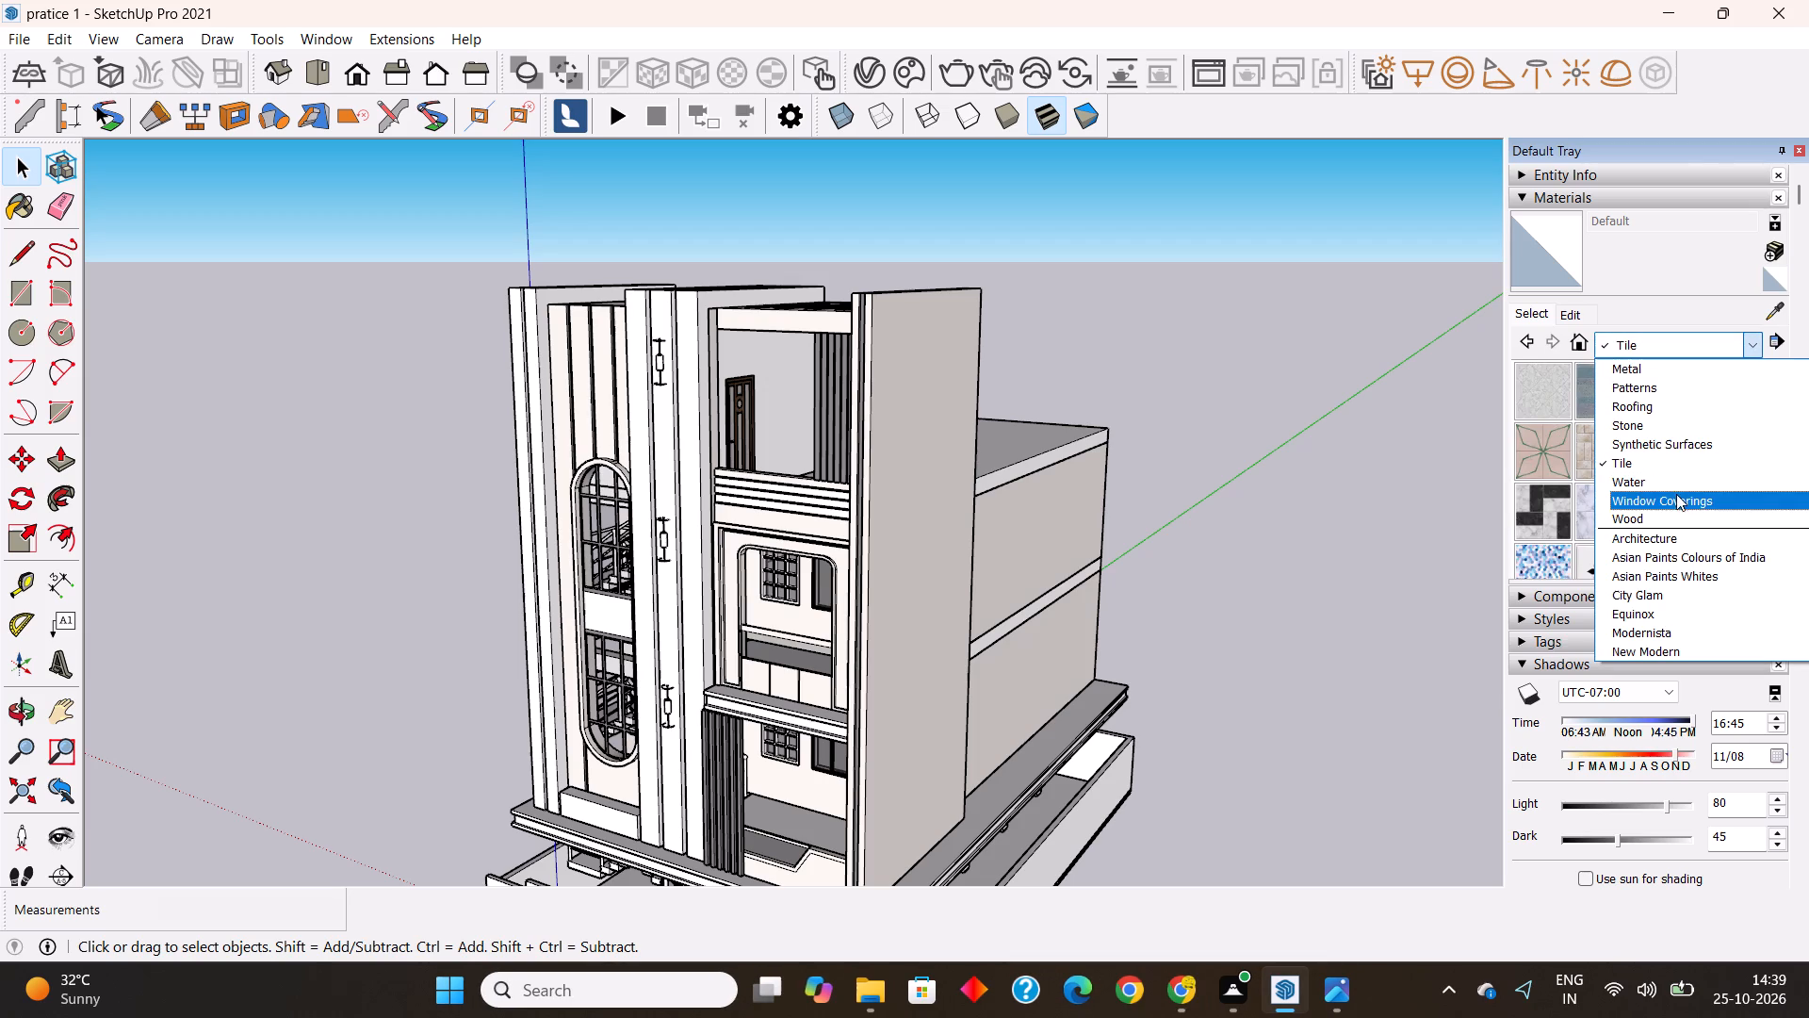
scroll(1644, 451, "up", 1)
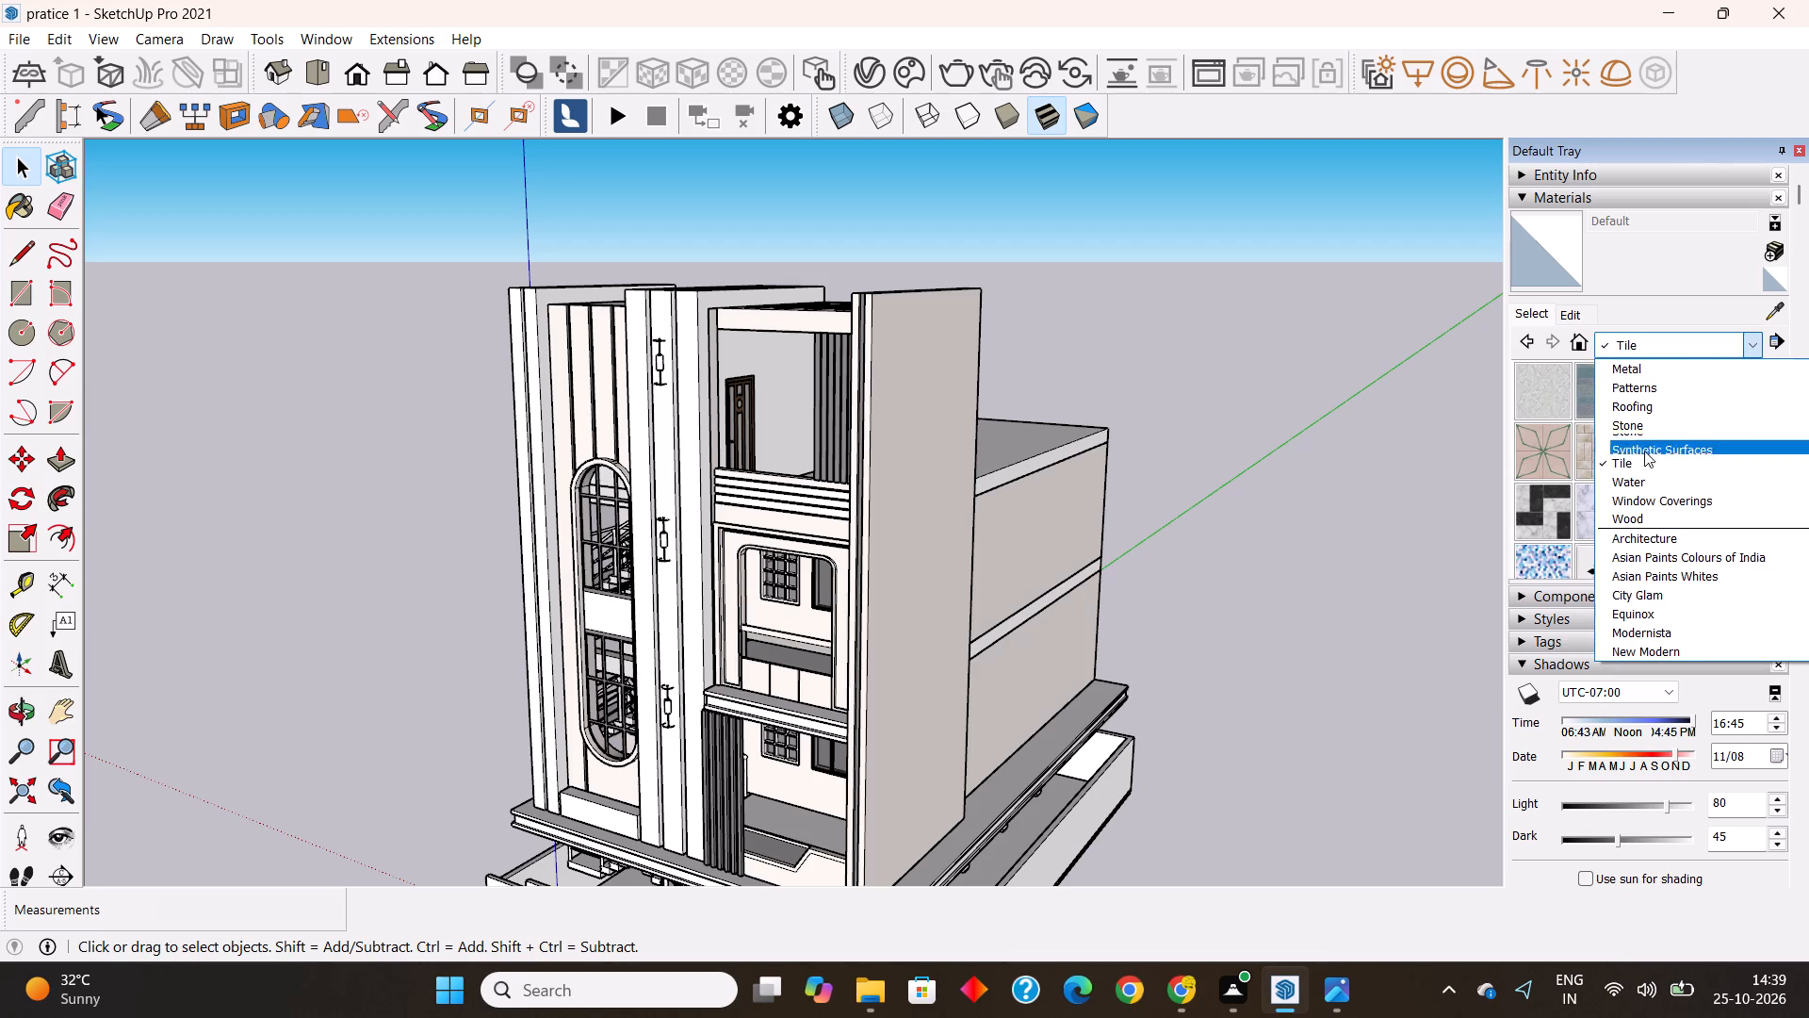
scroll(1644, 451, "up", 5)
left_click(1649, 427)
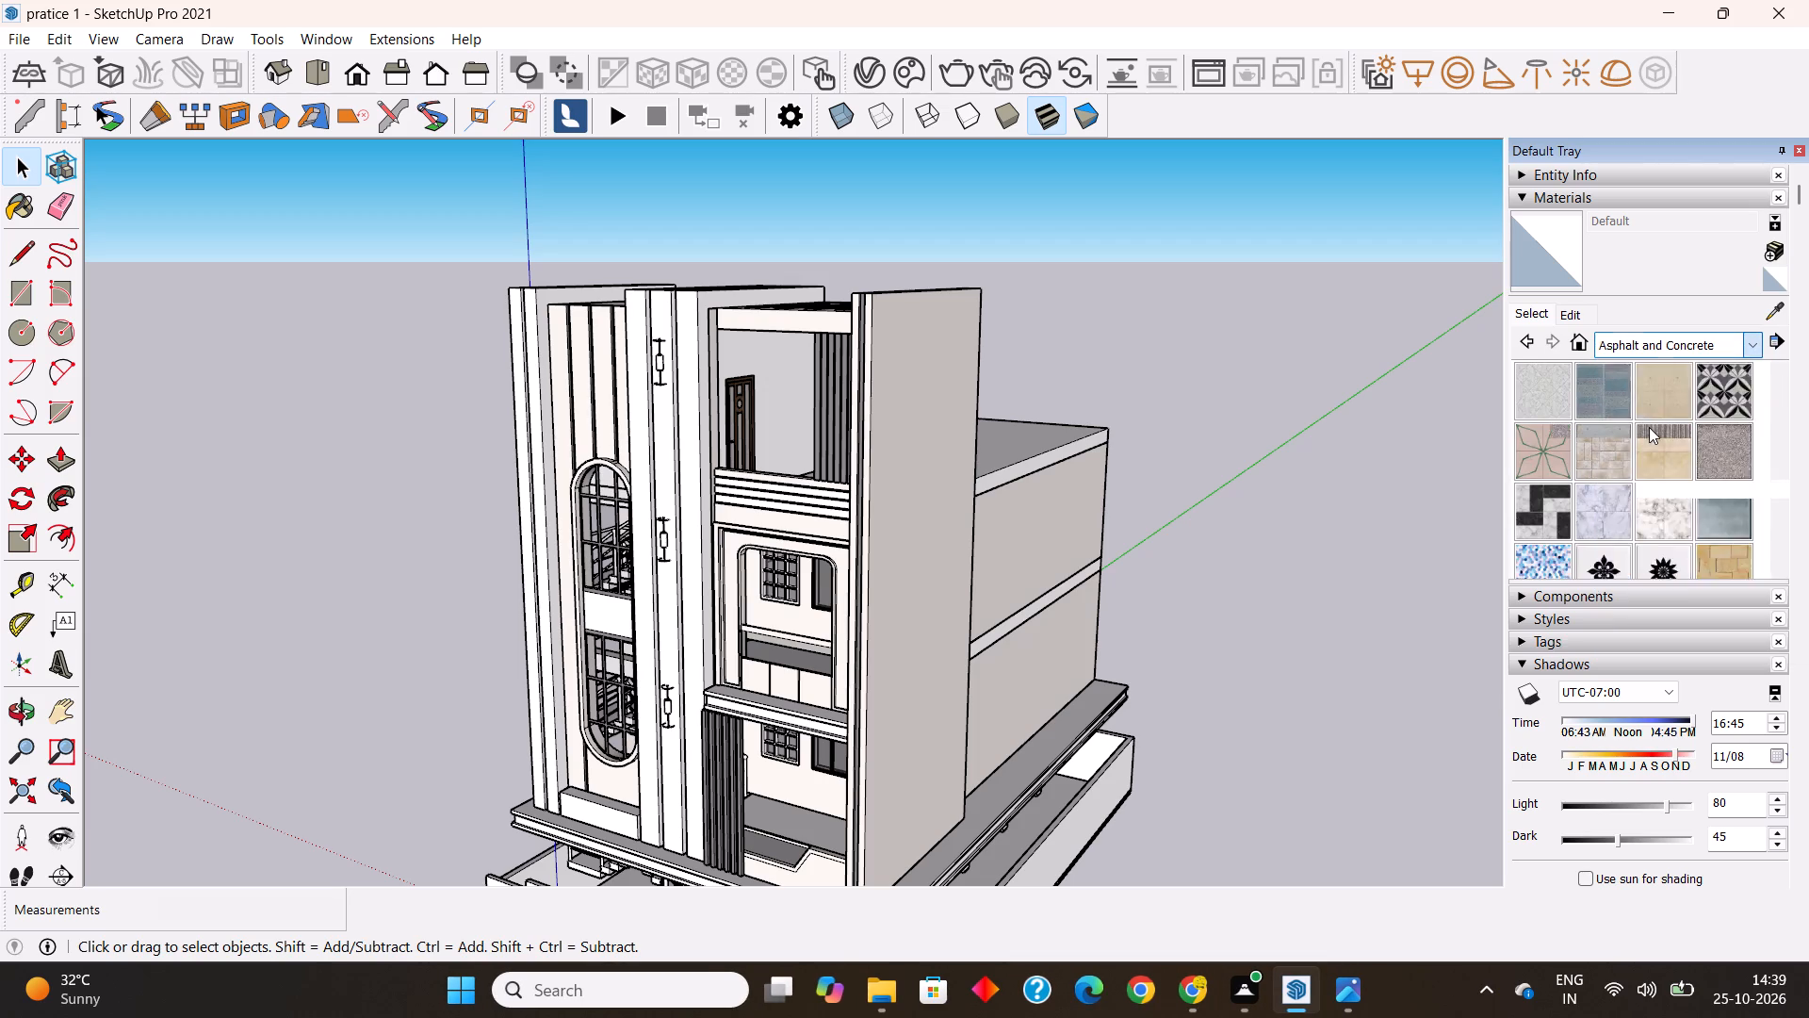
Browse the Colors collection from the oranges through the pinks to the blacks for a facade colour.
left_click(1752, 338)
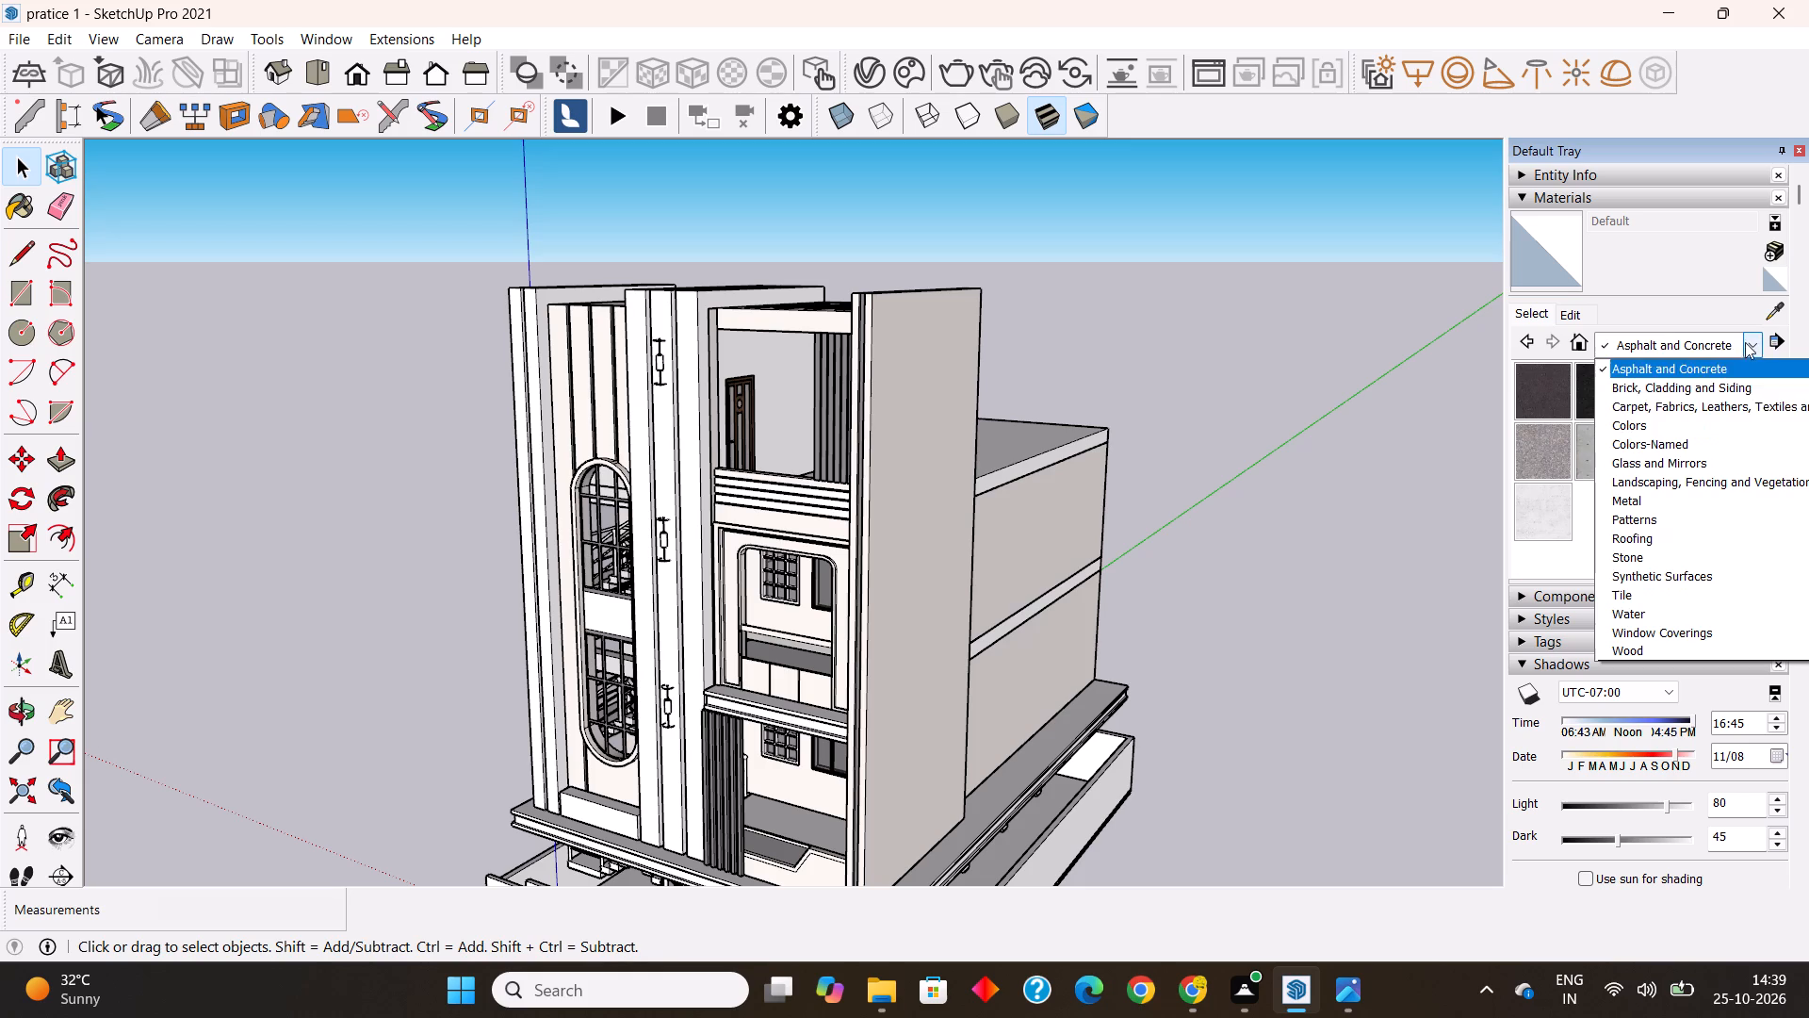
left_click(1662, 422)
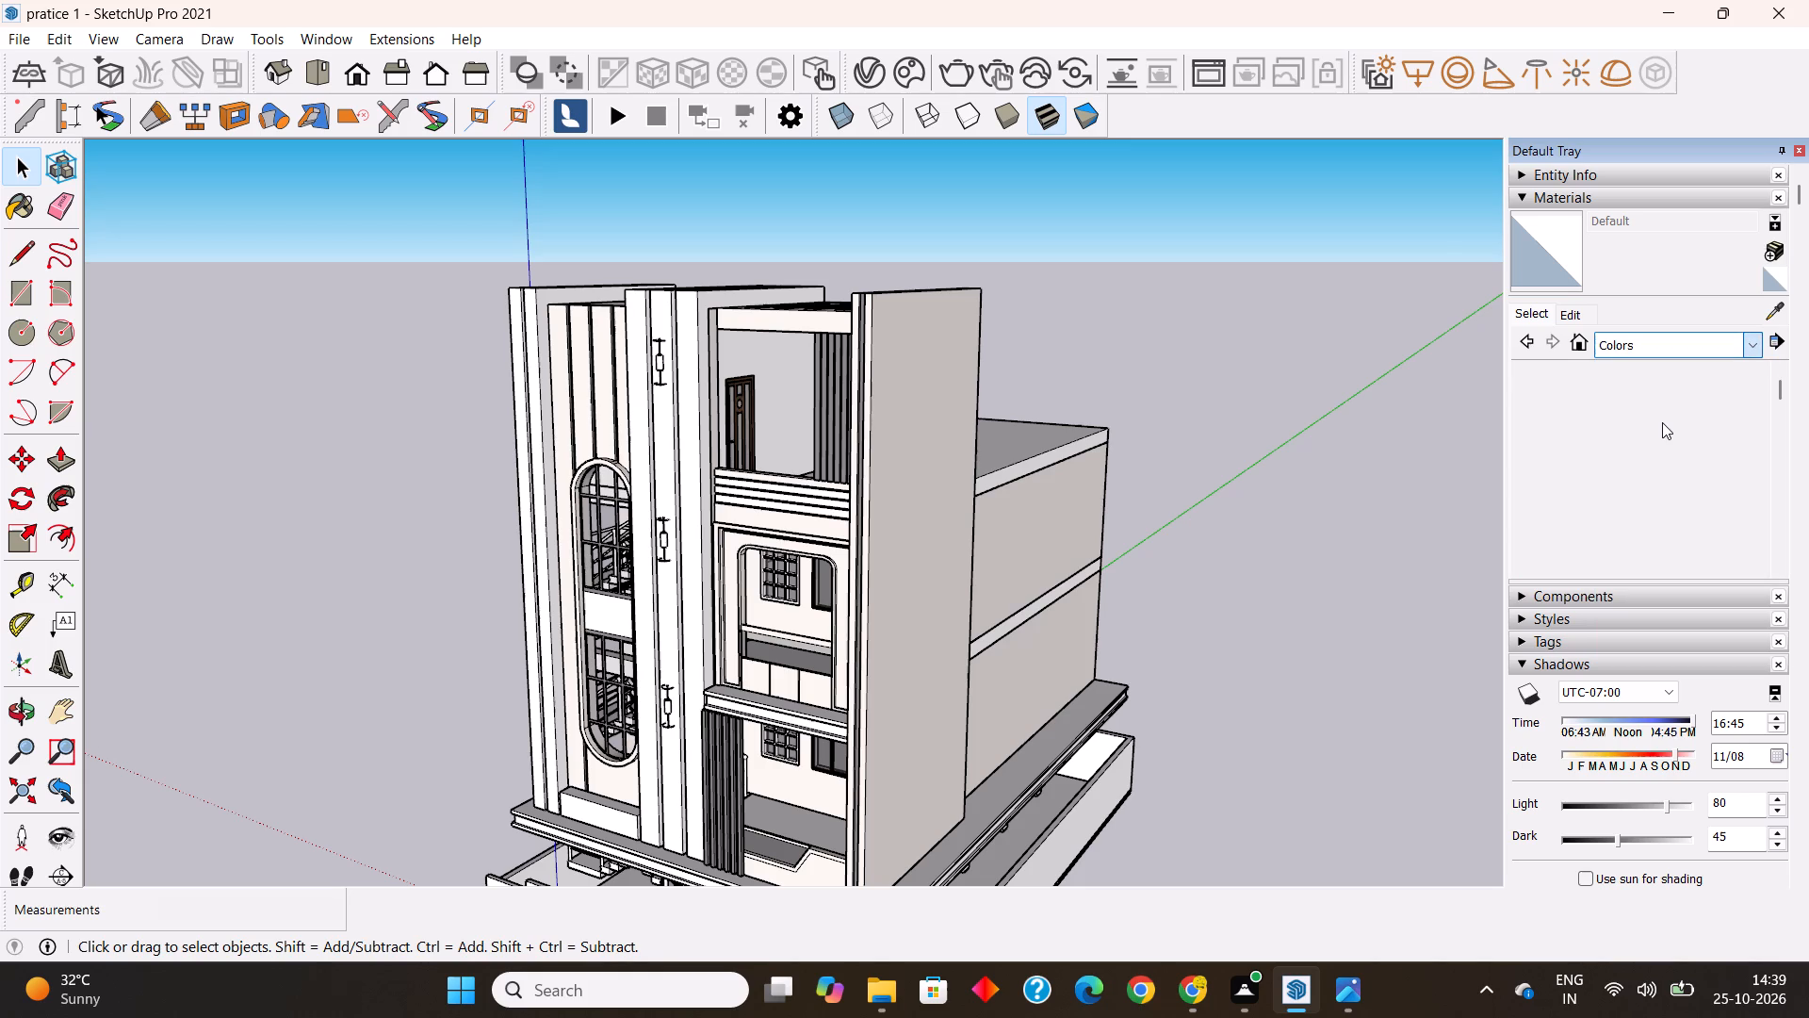
scroll(1662, 422, "down", 2)
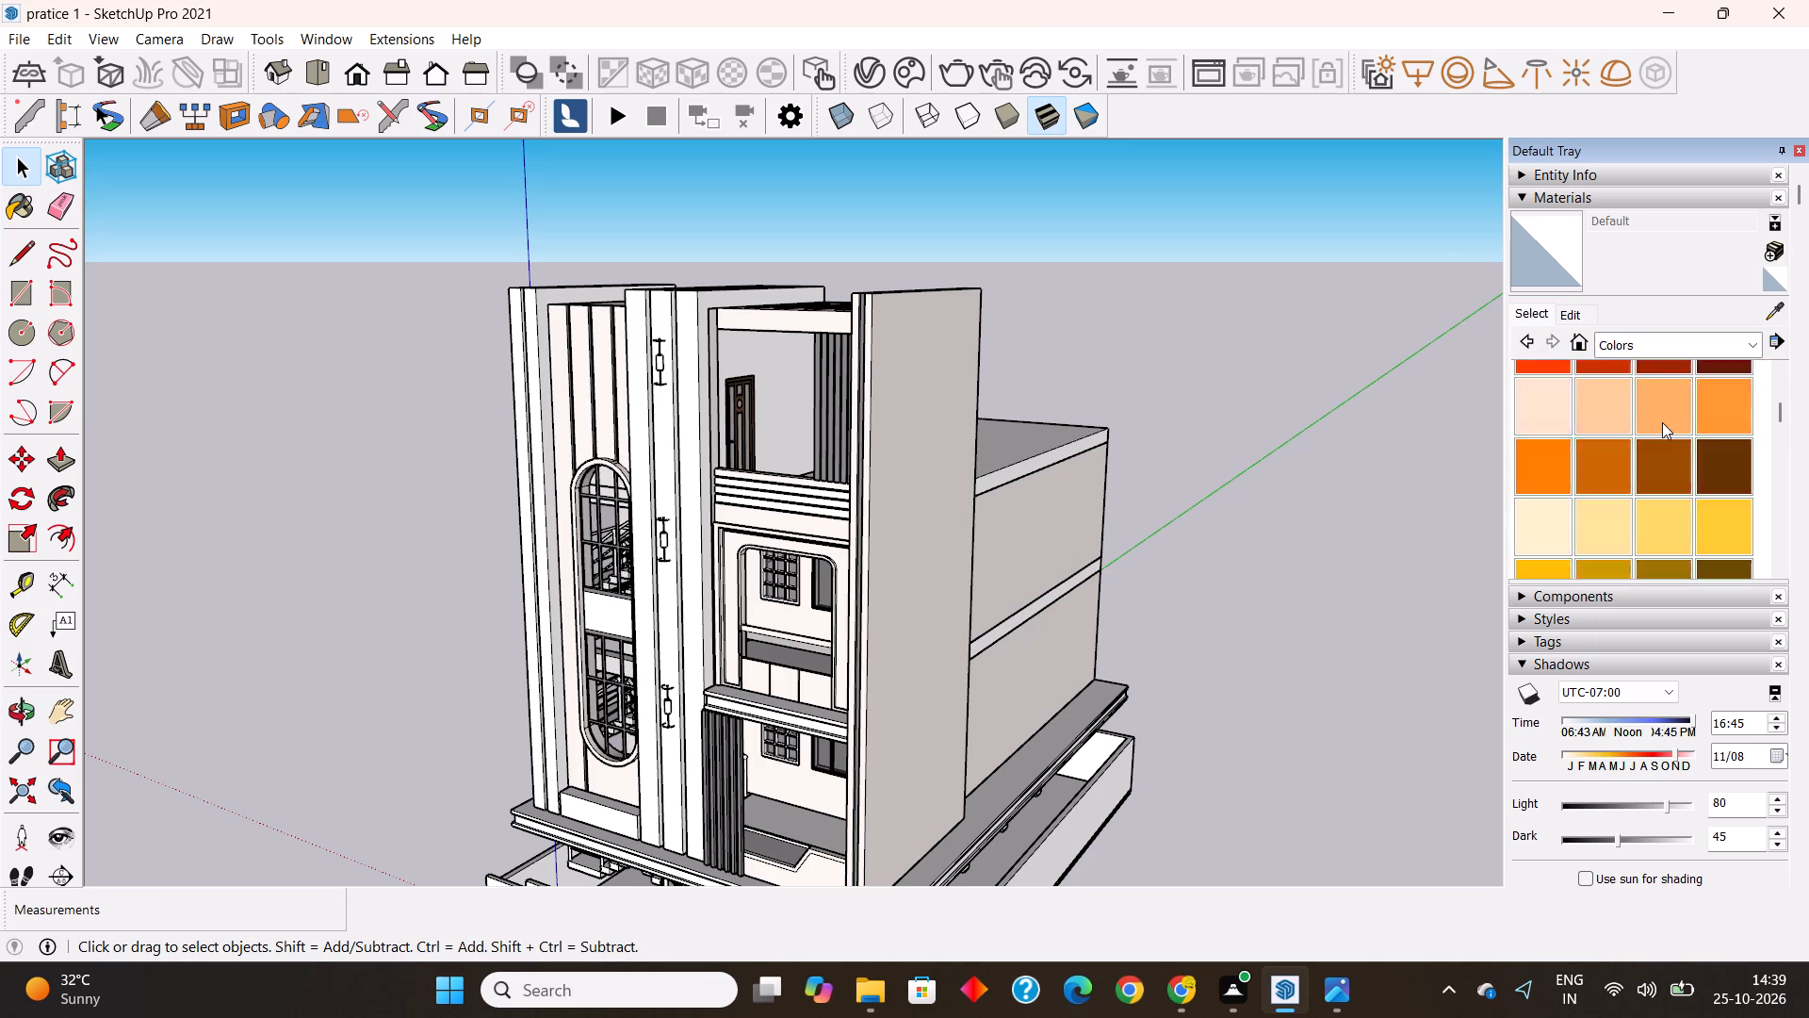
scroll(1662, 422, "down", 9)
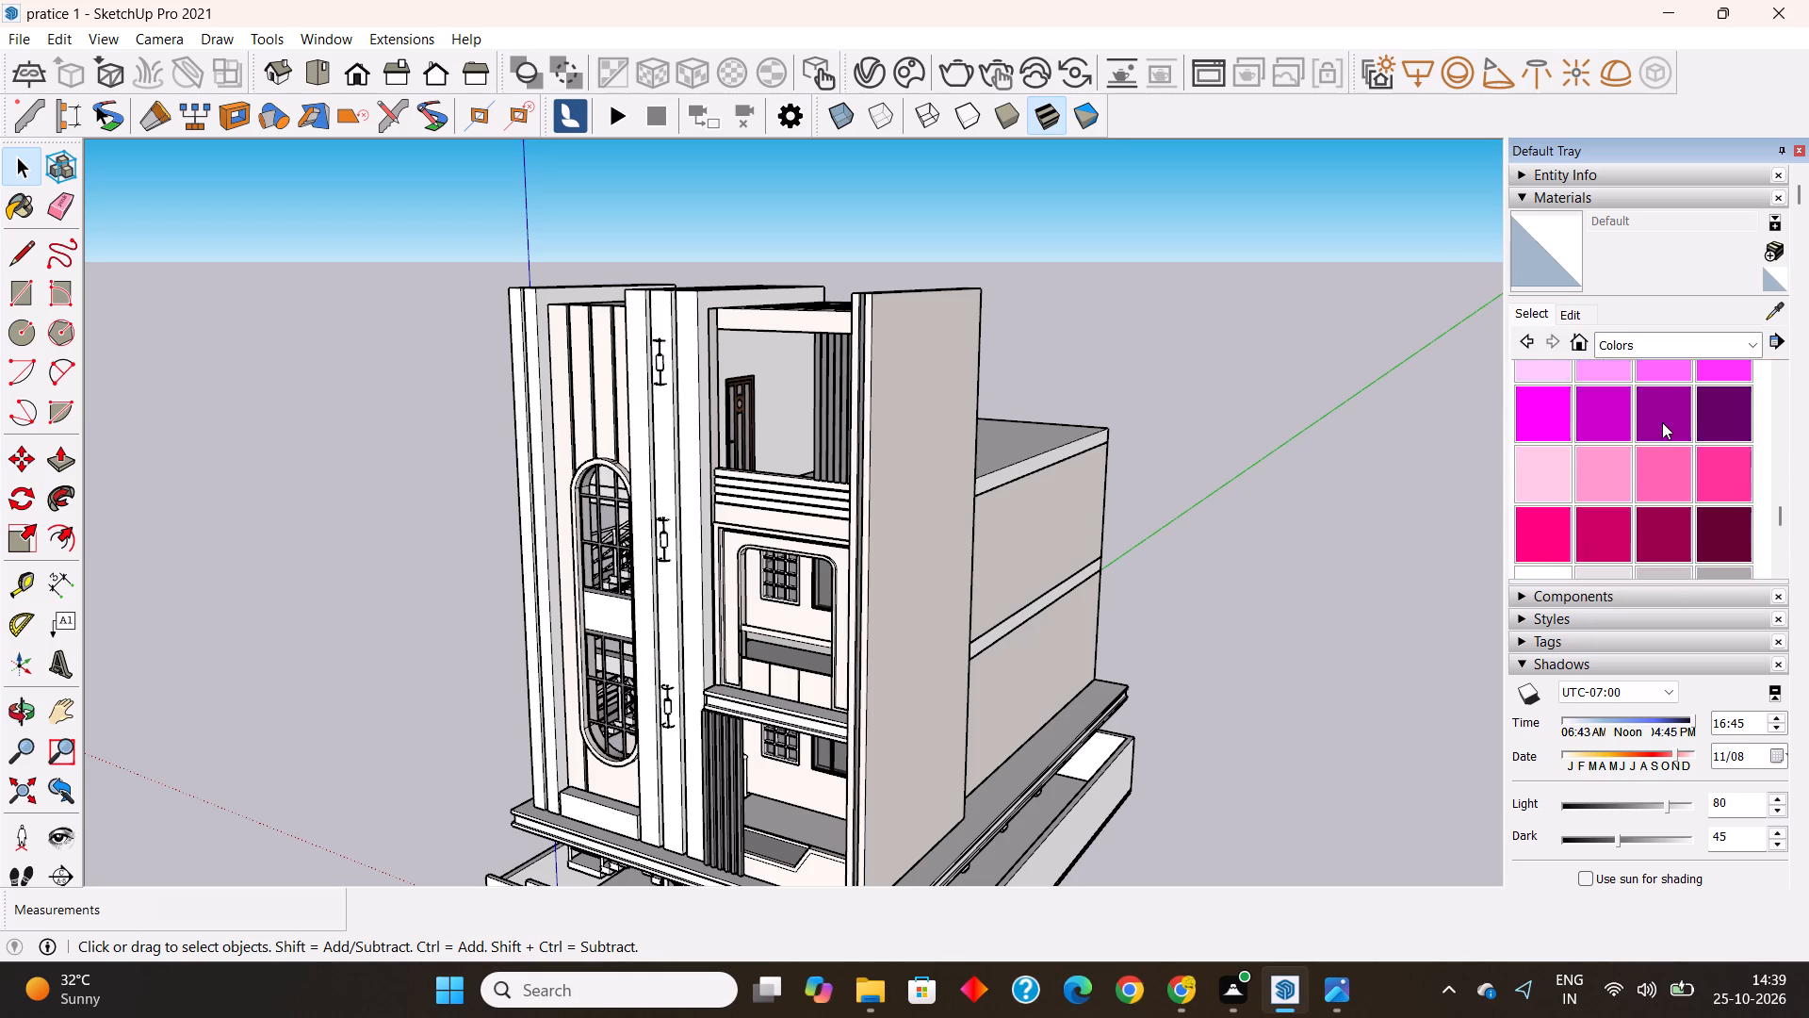
scroll(1662, 422, "down", 3)
Browse the Colors-Named collection from the pinks through greens and purples to the greys for a muted facade colour.
left_click(1750, 344)
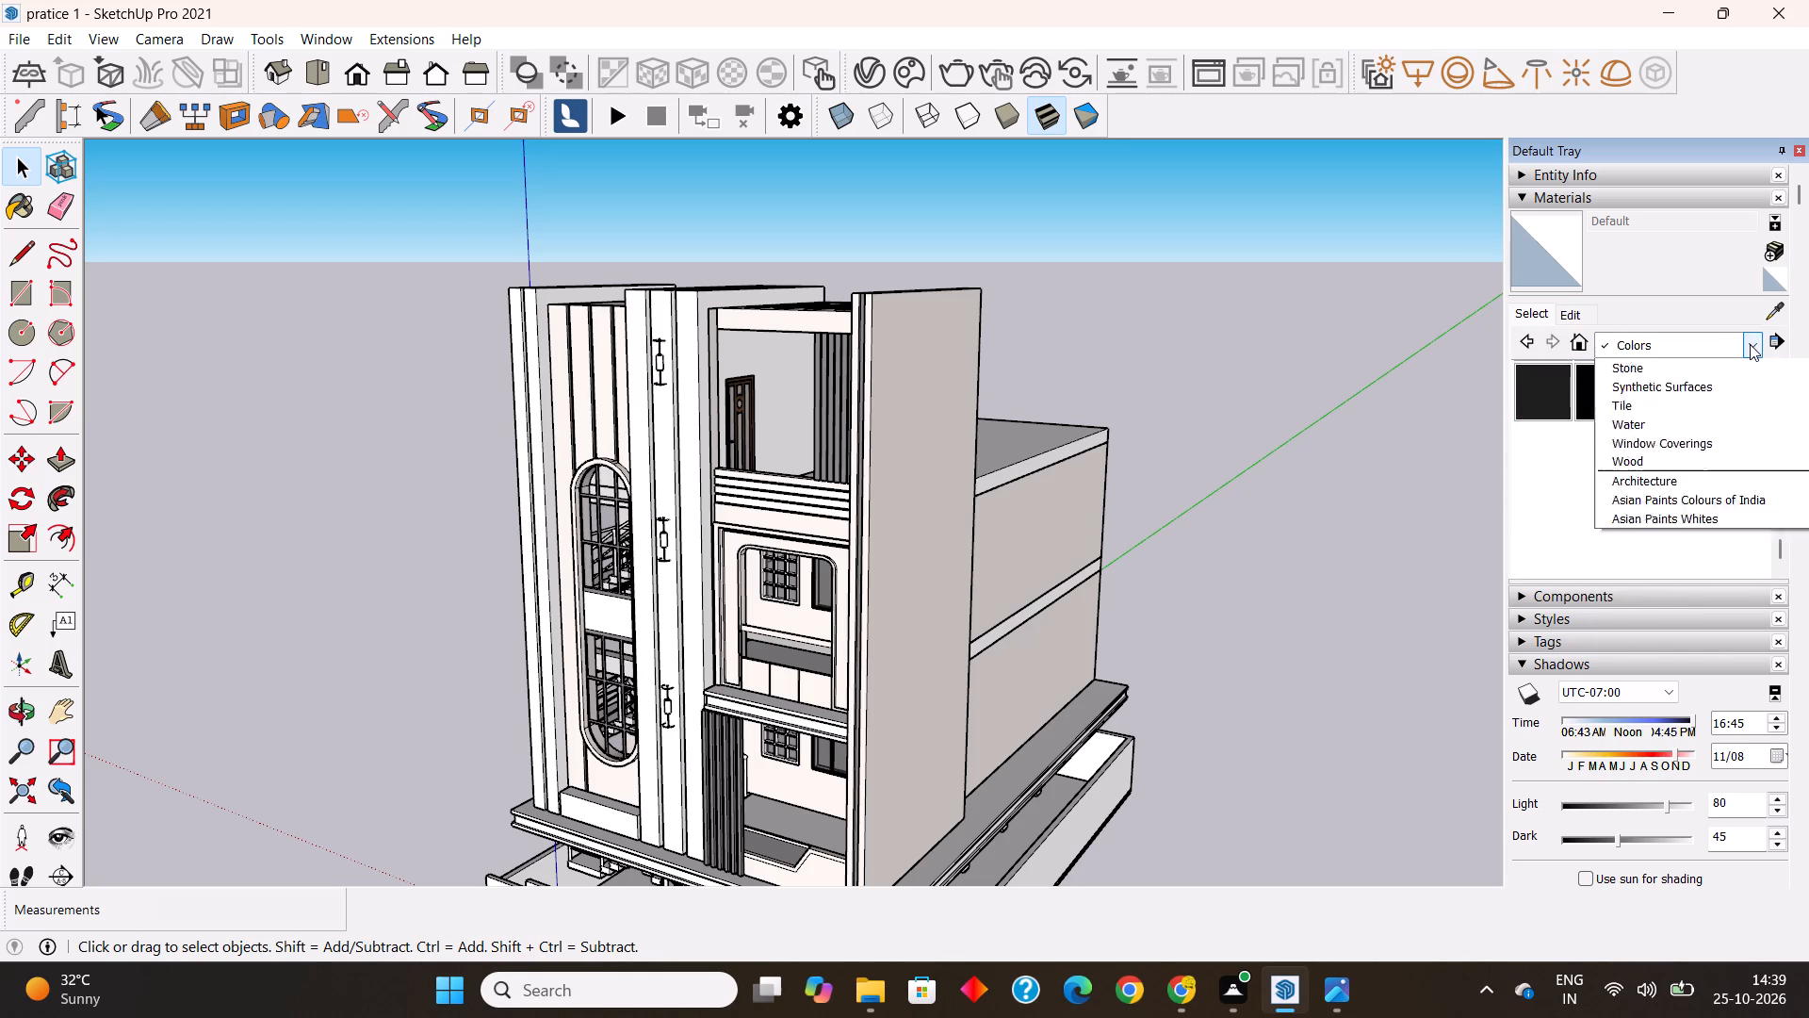
left_click(1687, 394)
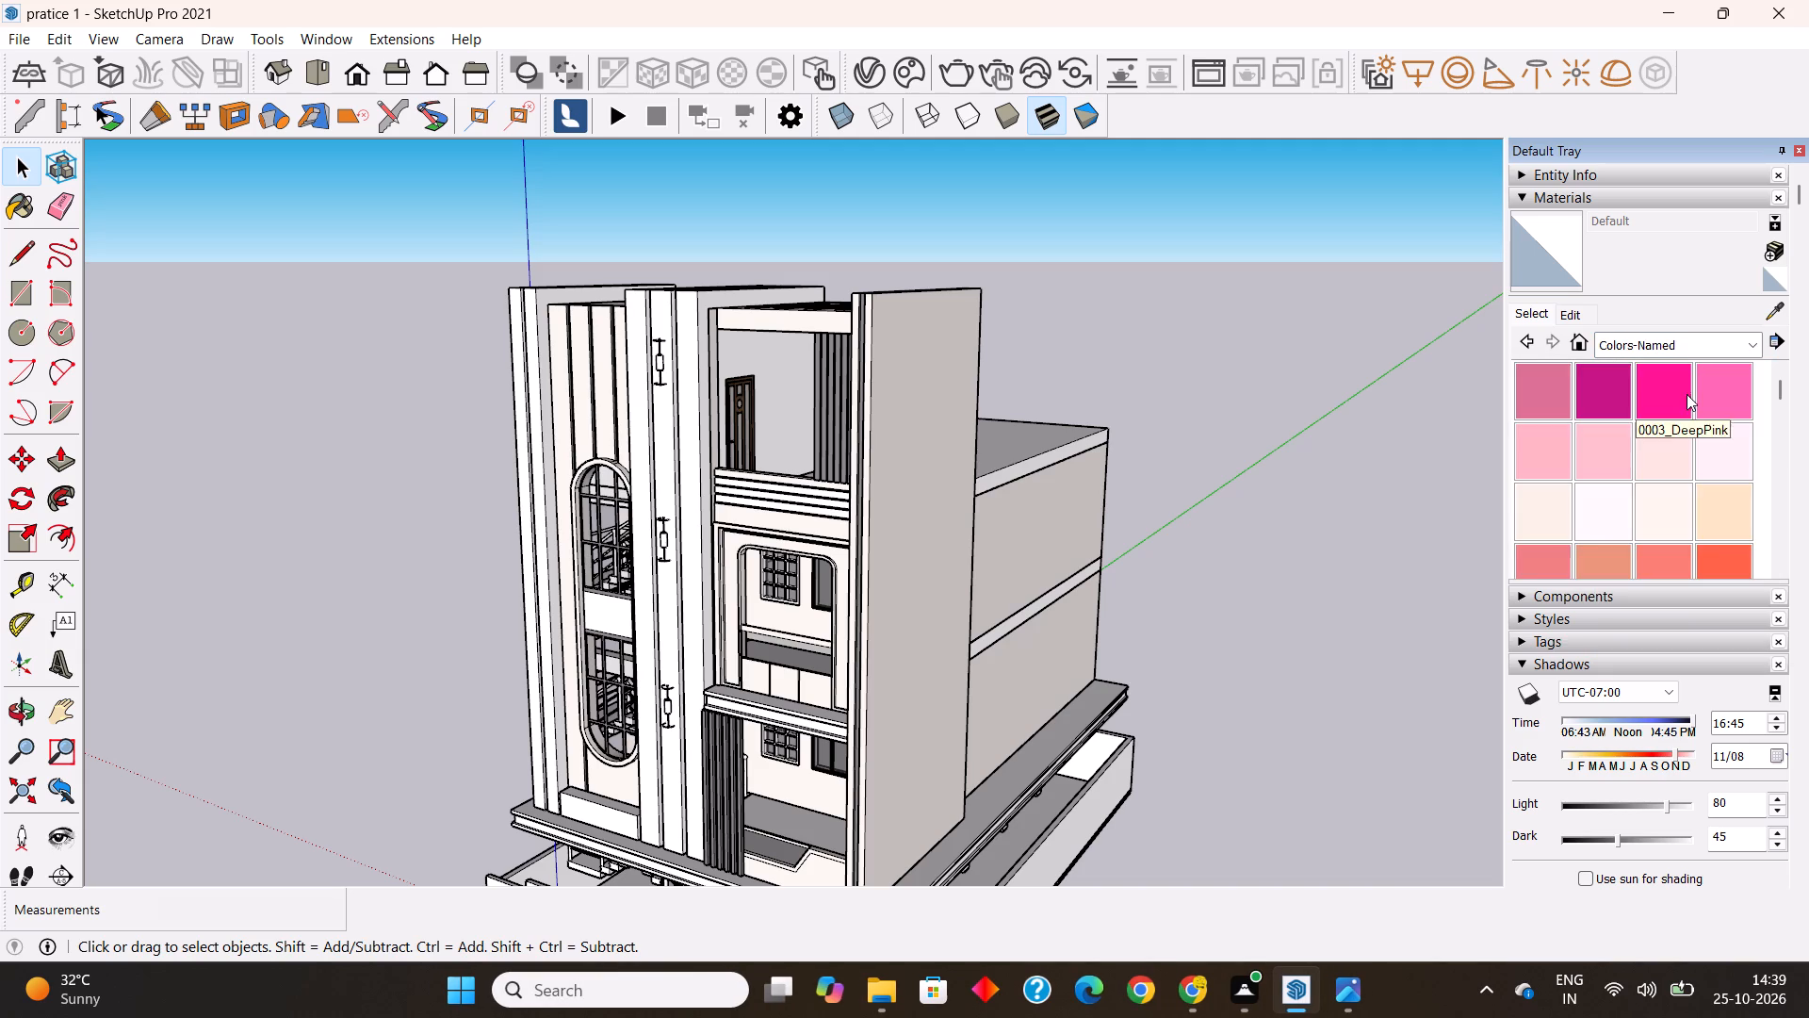
scroll(1651, 494, "down", 3)
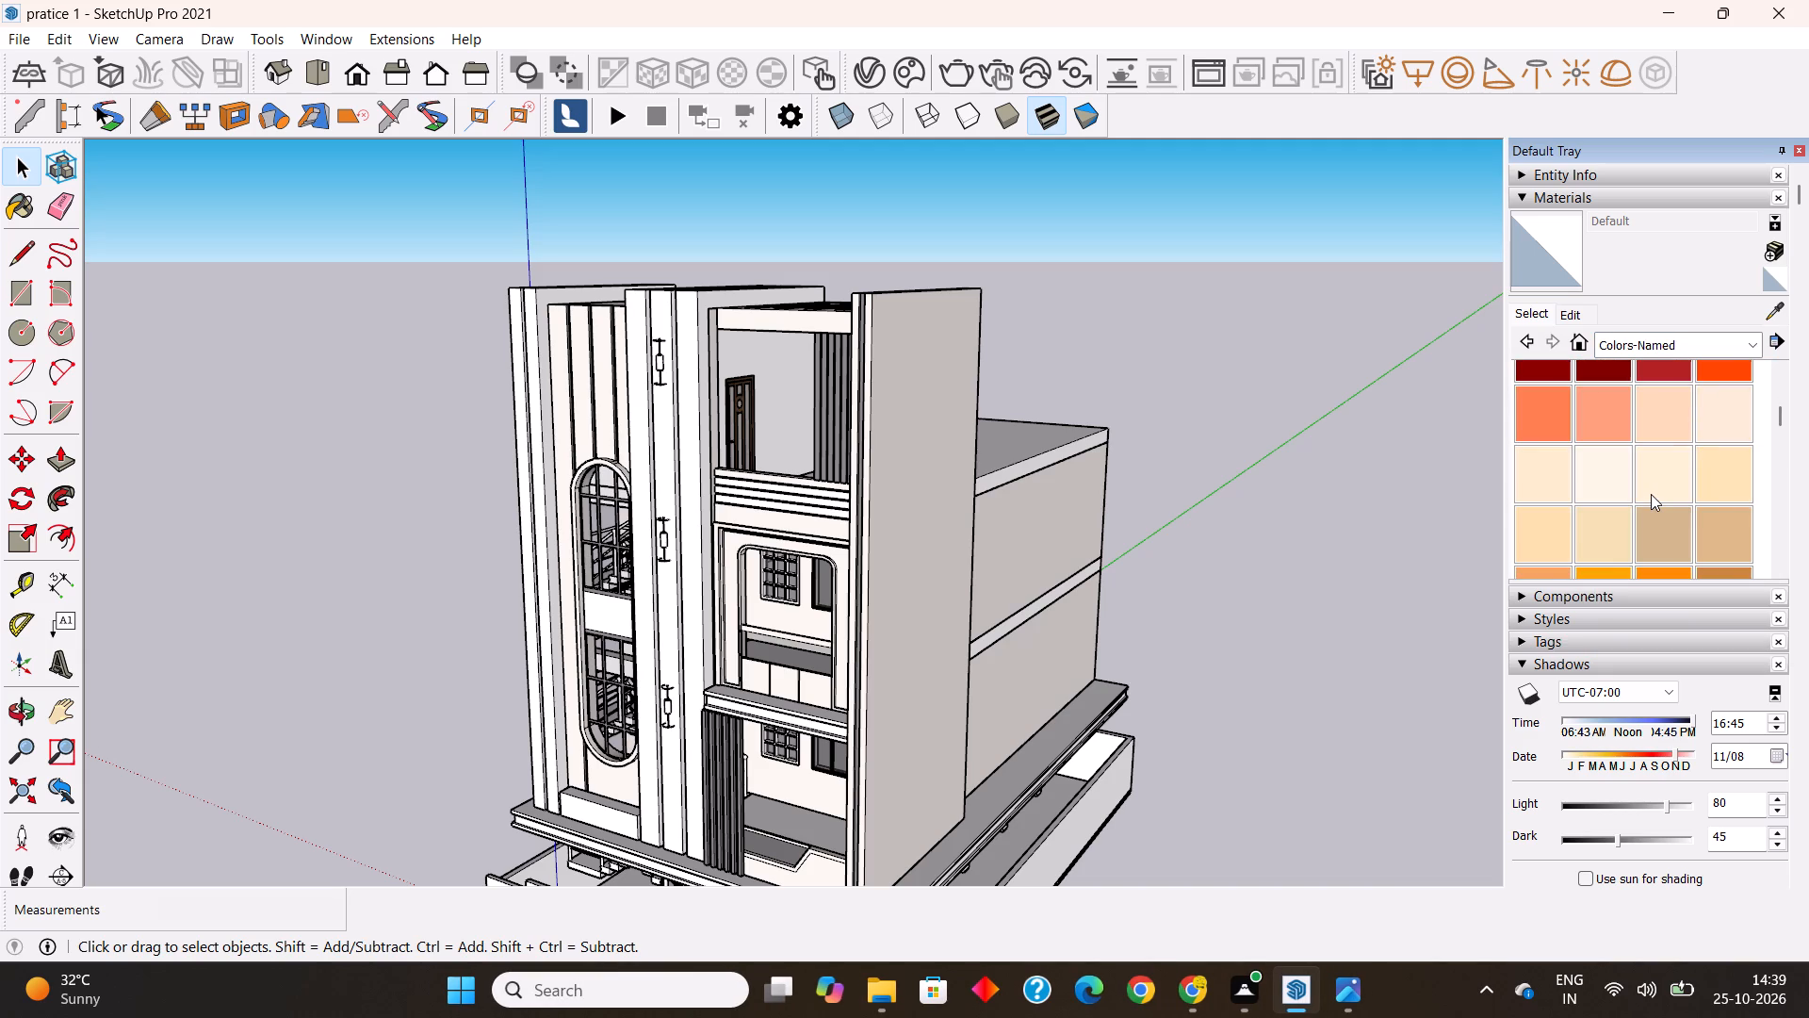
scroll(1651, 492, "down", 3)
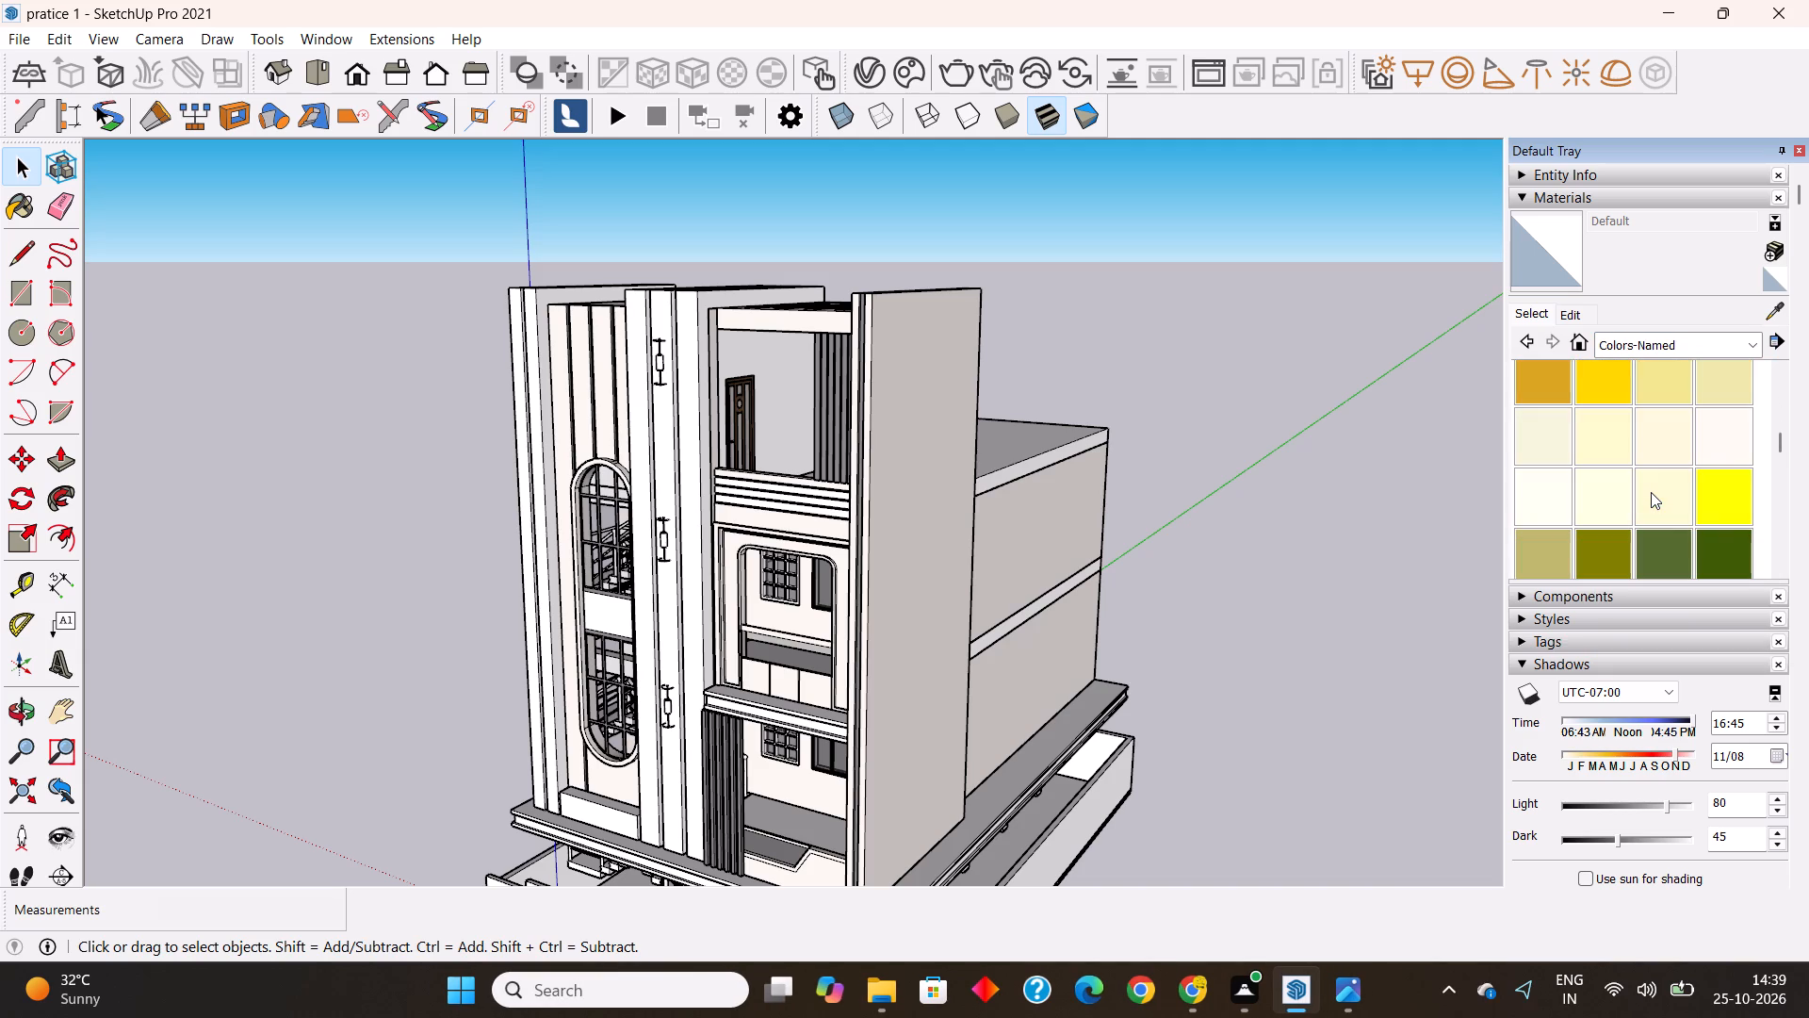
scroll(1651, 492, "up", 1)
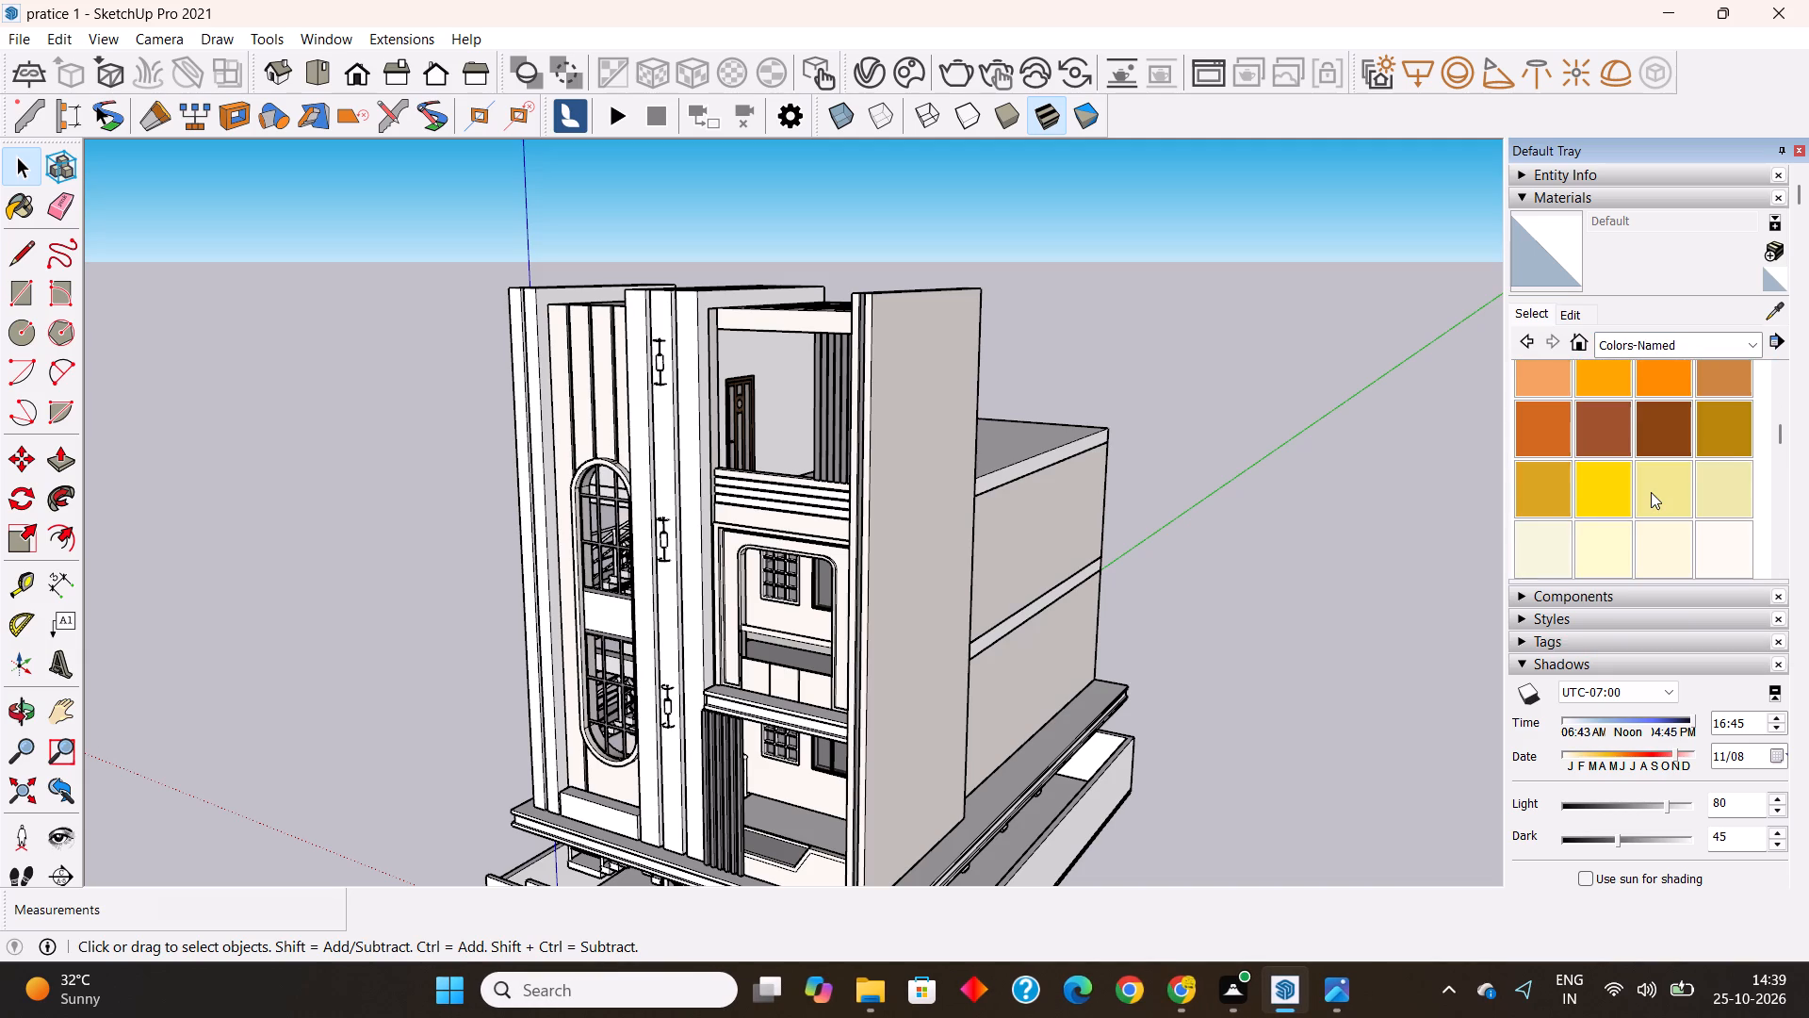
scroll(1651, 492, "down", 4)
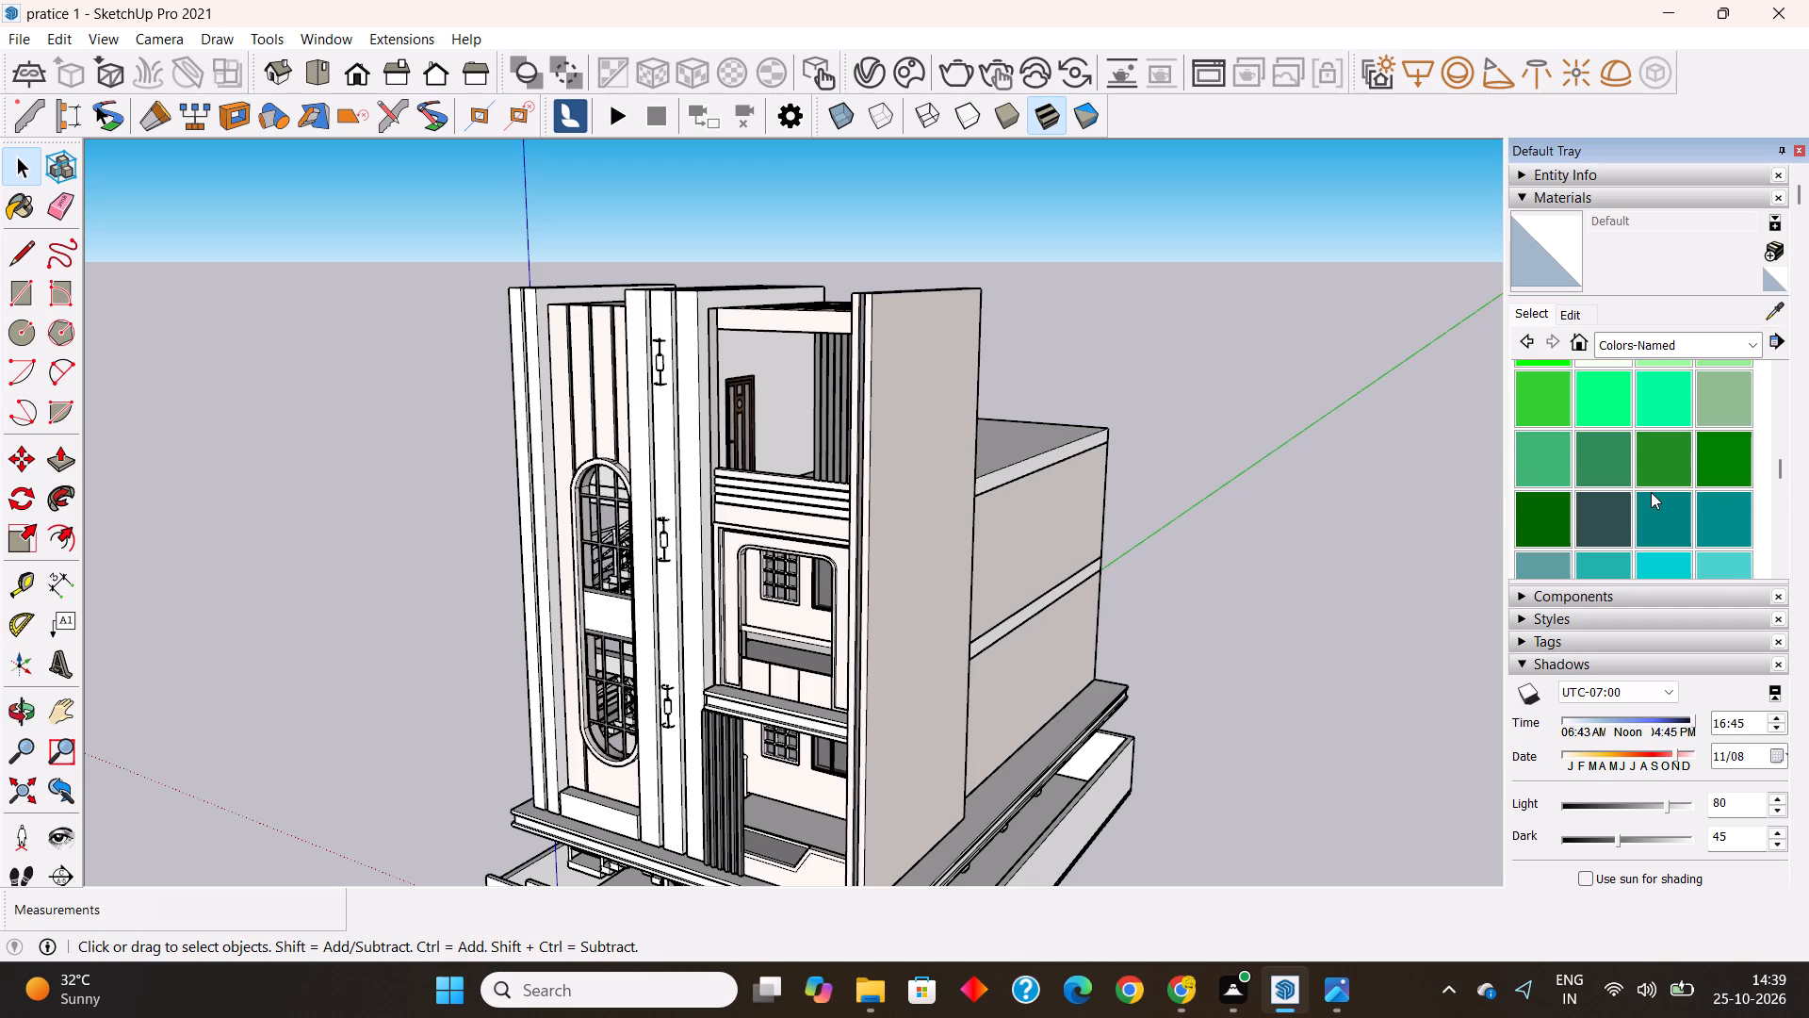
scroll(1651, 492, "down", 7)
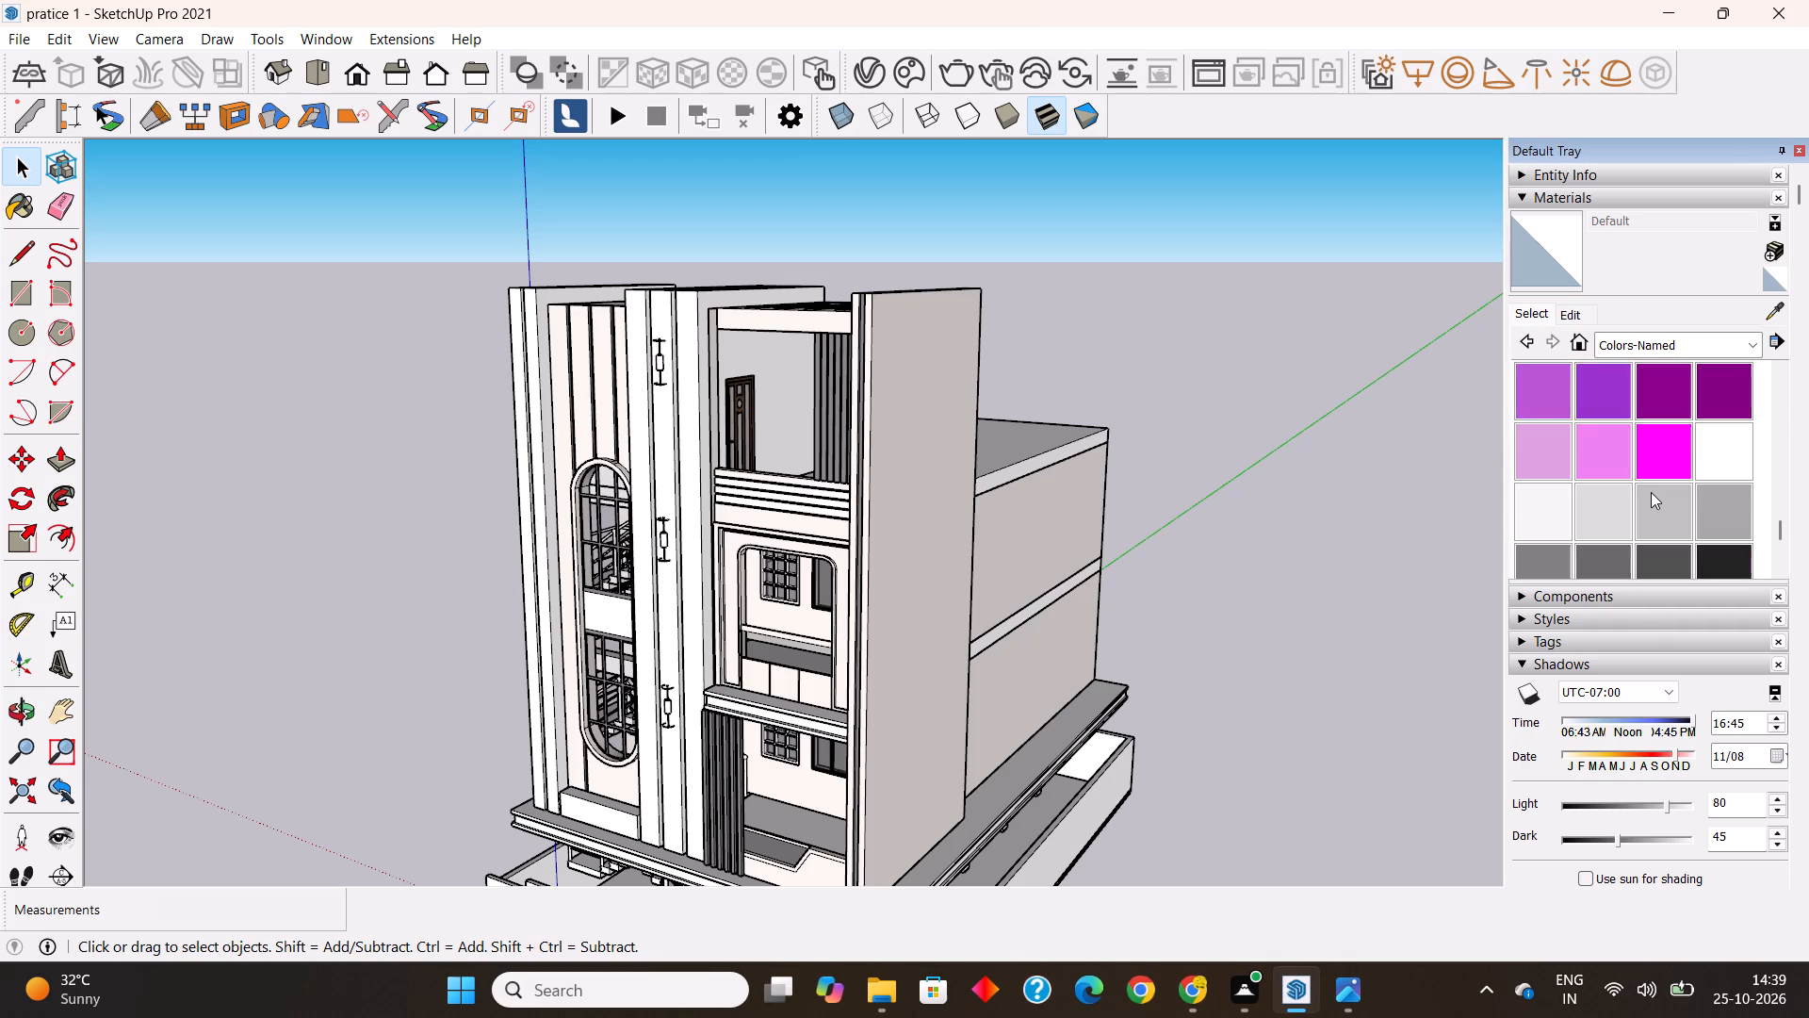
scroll(1651, 492, "down", 2)
scroll(1651, 492, "up", 3)
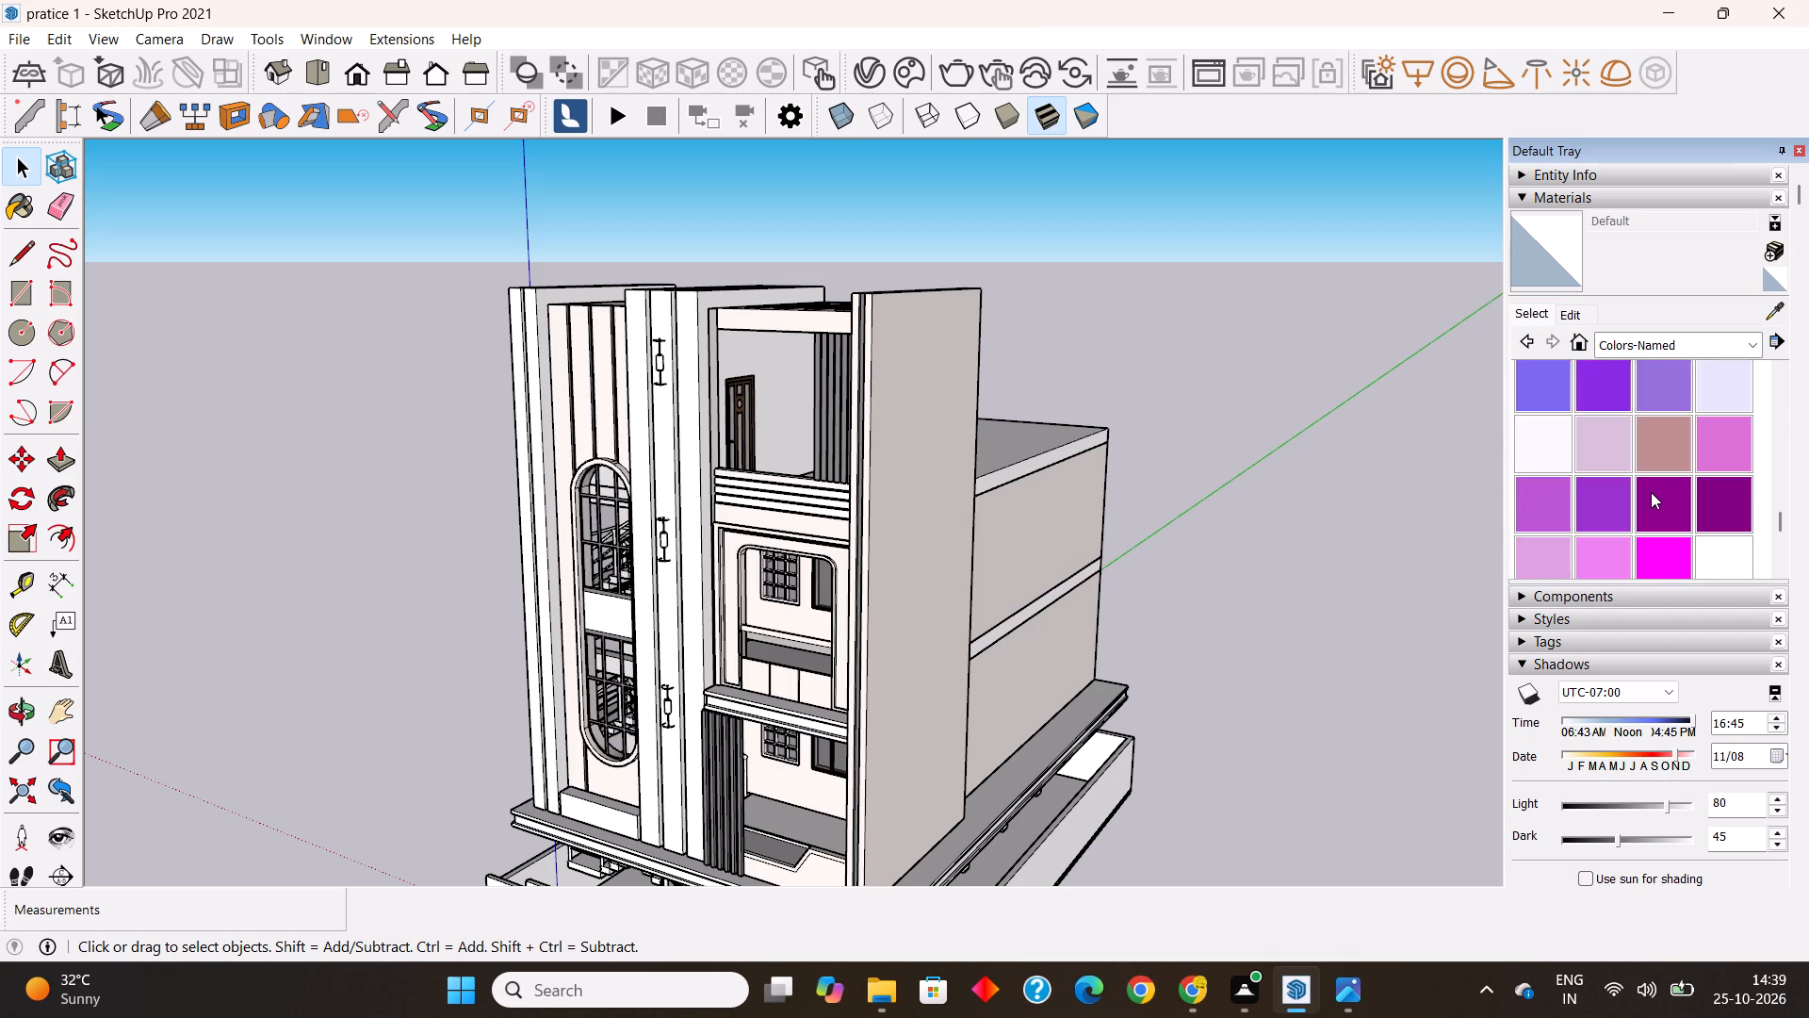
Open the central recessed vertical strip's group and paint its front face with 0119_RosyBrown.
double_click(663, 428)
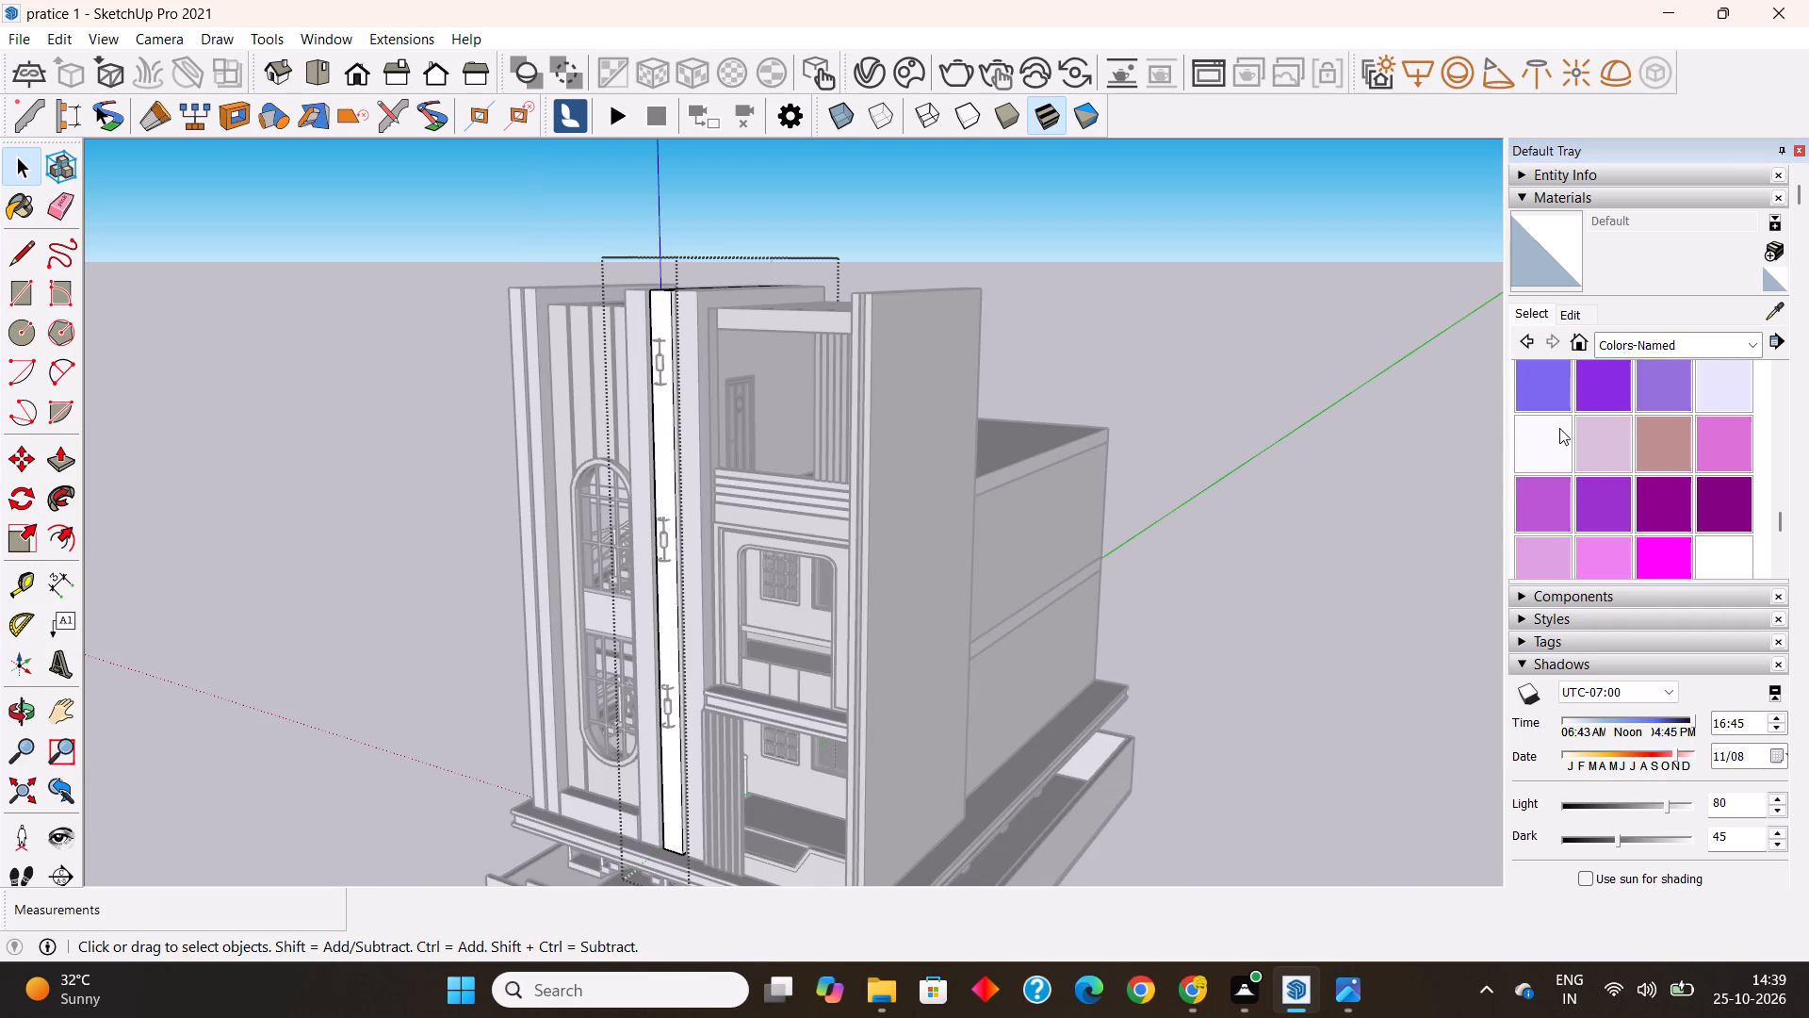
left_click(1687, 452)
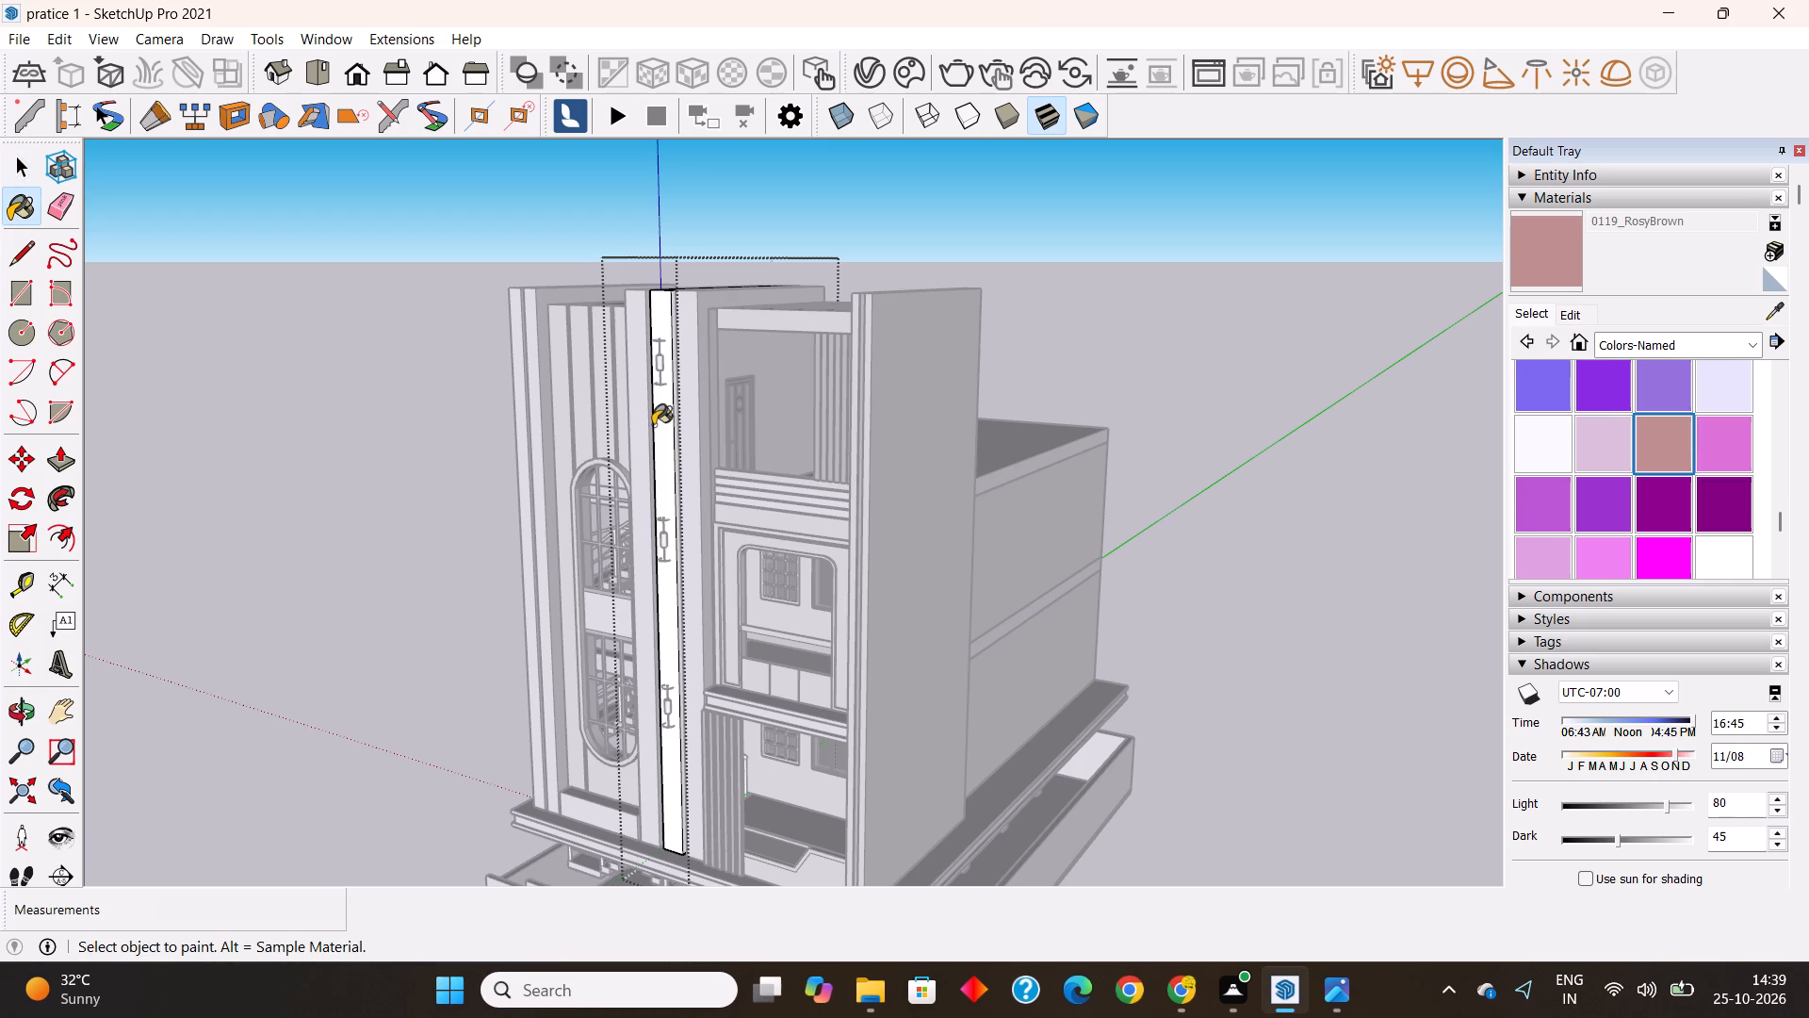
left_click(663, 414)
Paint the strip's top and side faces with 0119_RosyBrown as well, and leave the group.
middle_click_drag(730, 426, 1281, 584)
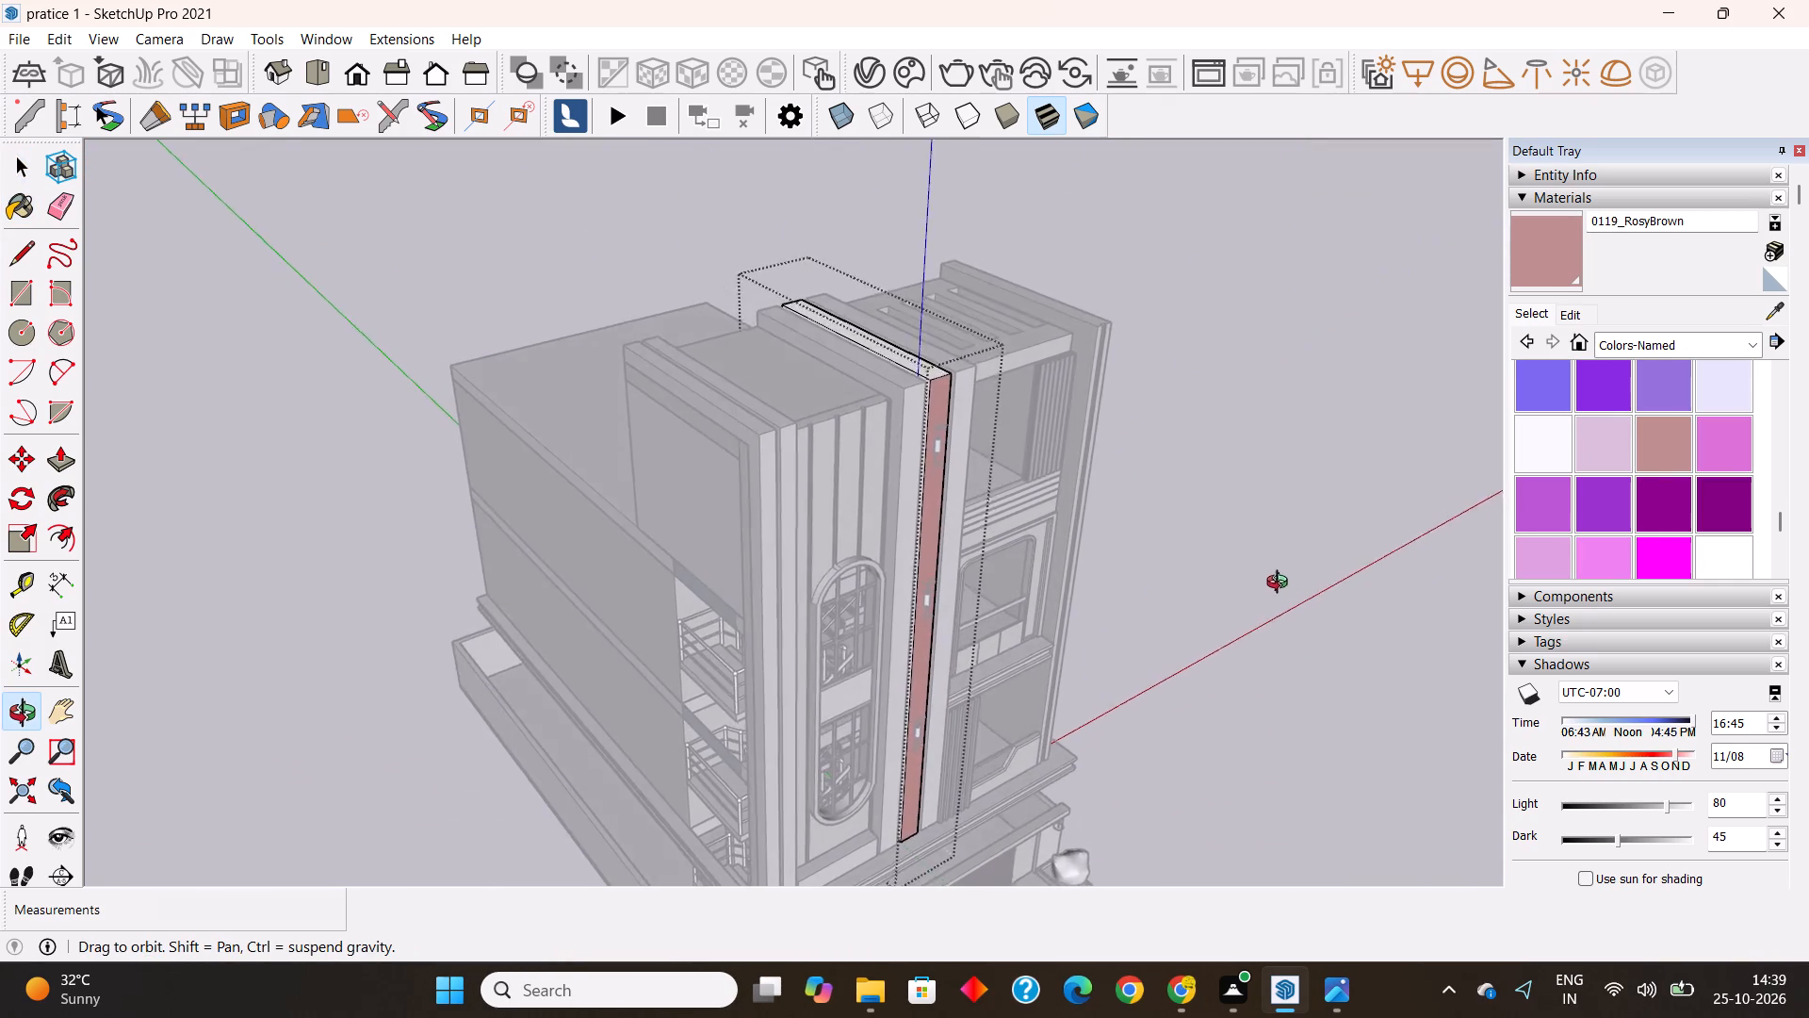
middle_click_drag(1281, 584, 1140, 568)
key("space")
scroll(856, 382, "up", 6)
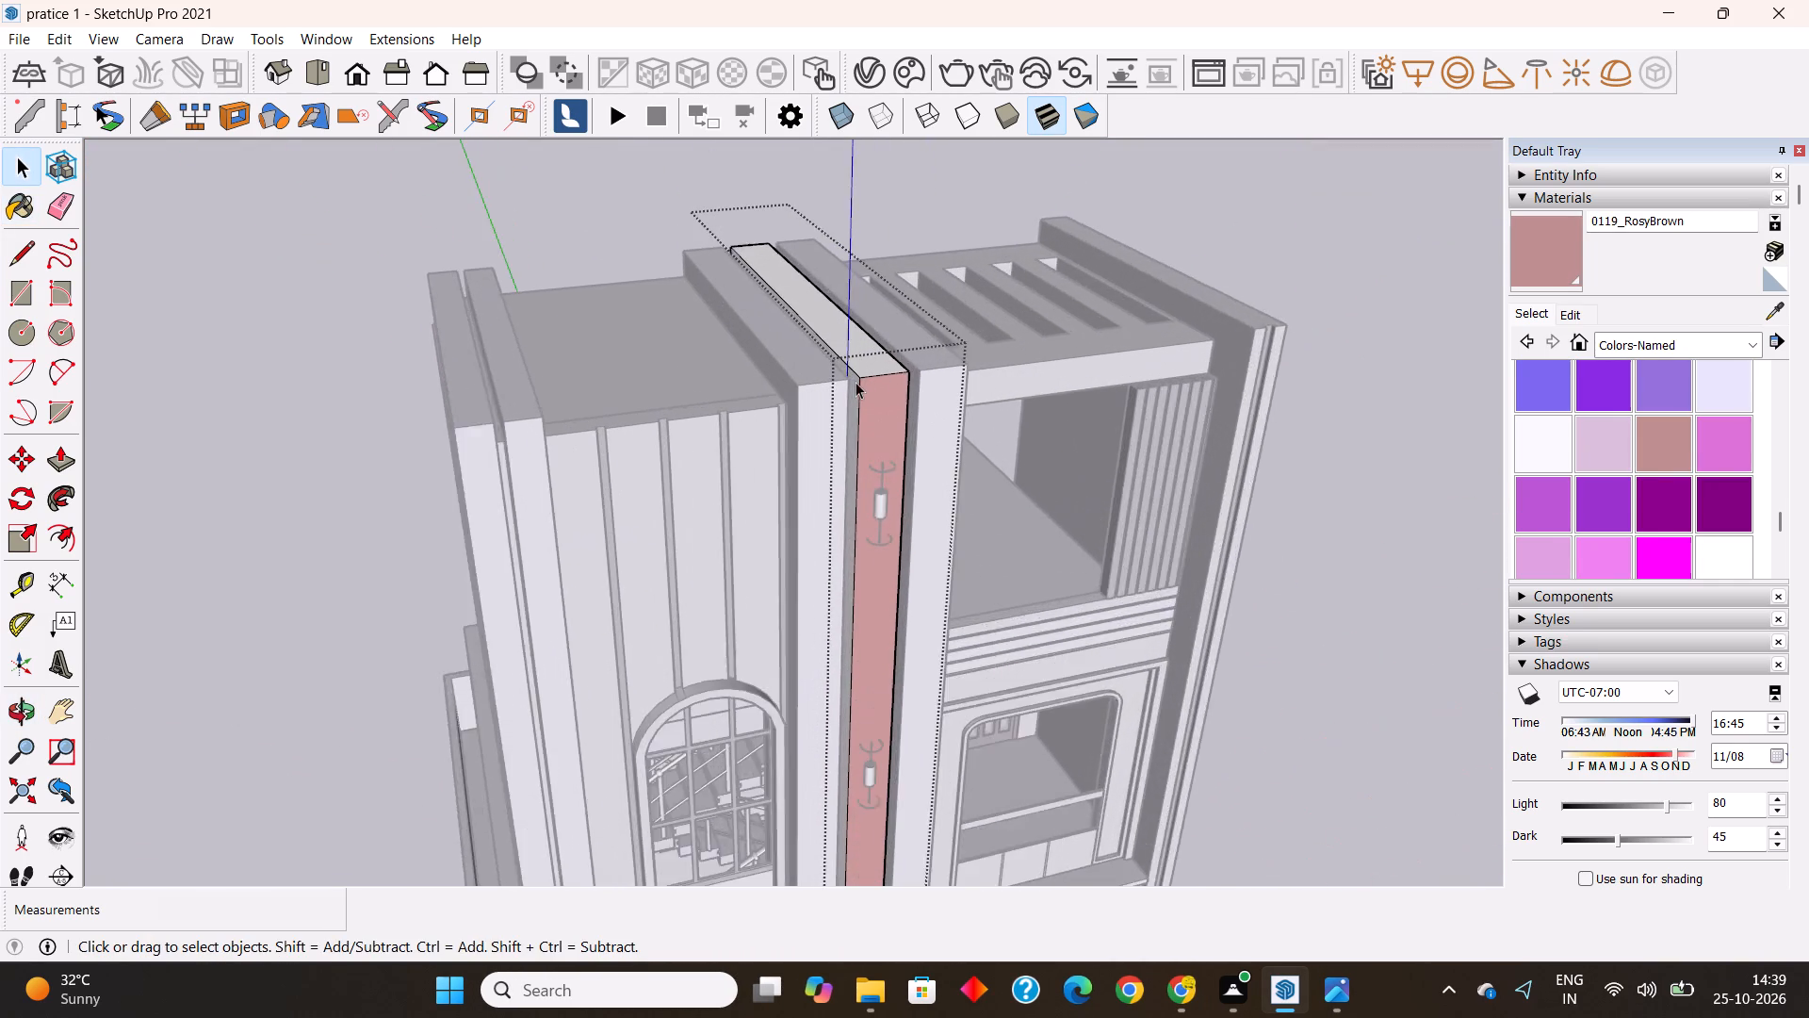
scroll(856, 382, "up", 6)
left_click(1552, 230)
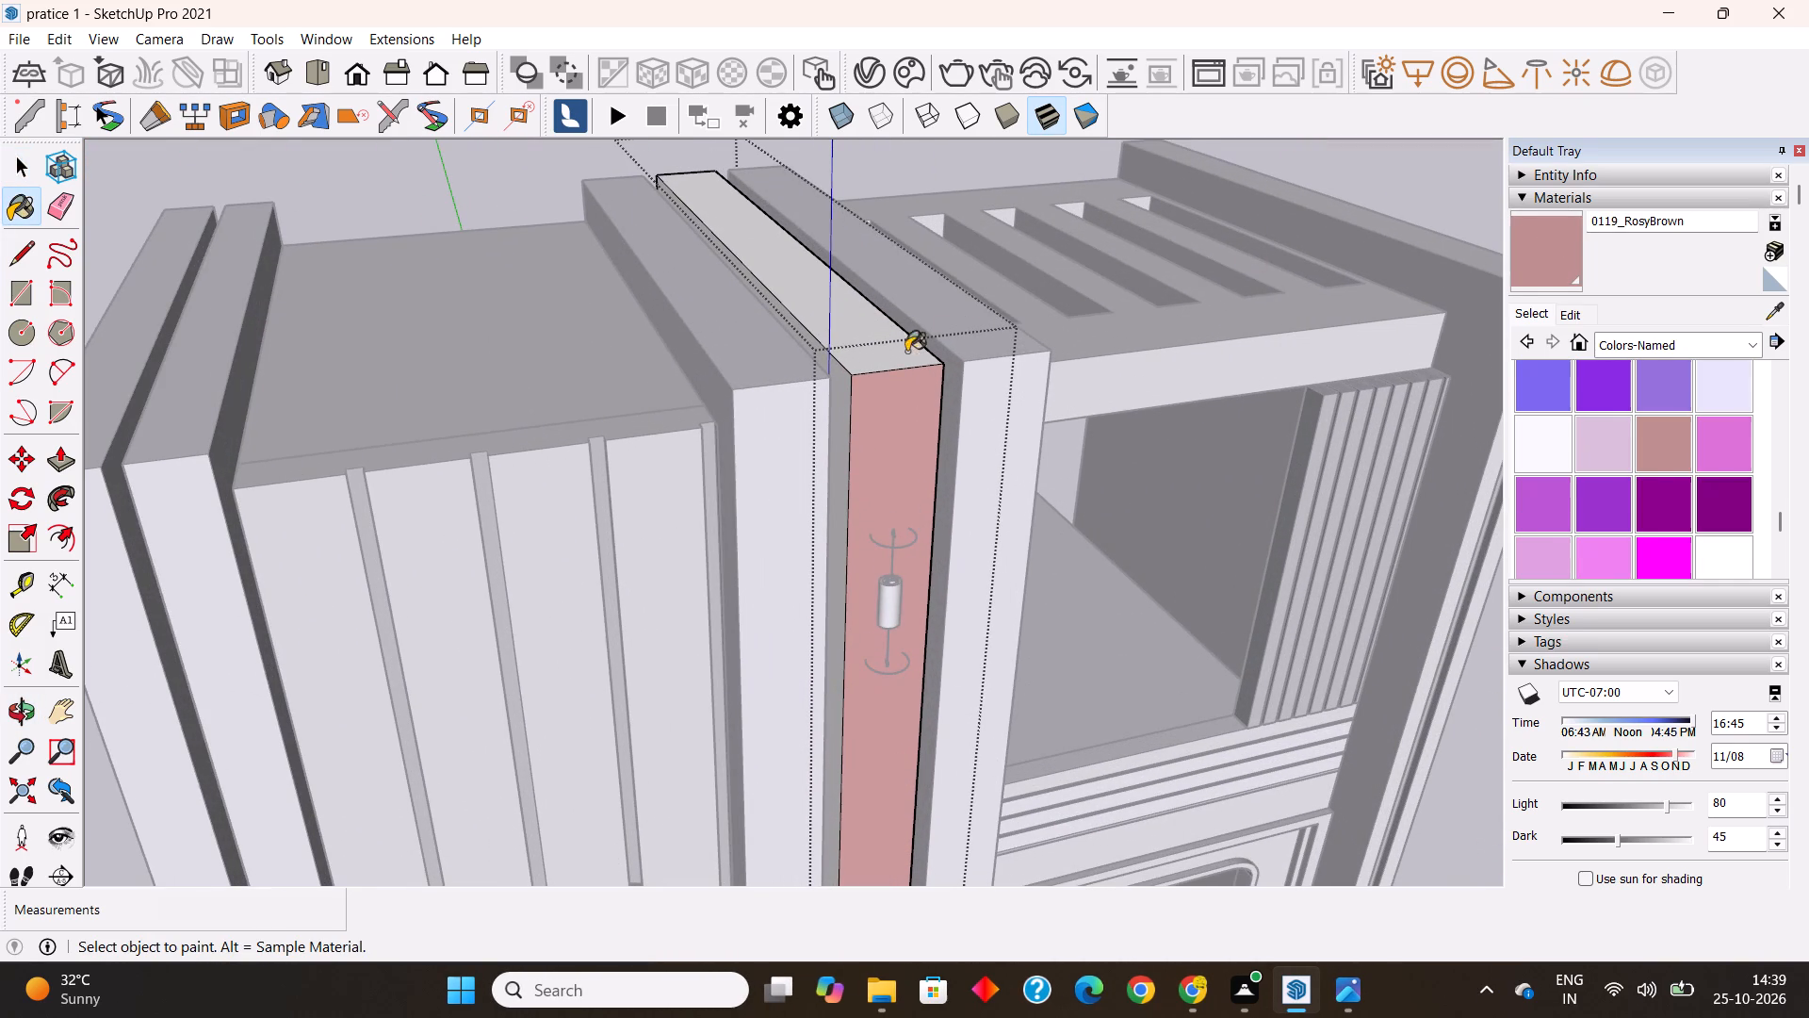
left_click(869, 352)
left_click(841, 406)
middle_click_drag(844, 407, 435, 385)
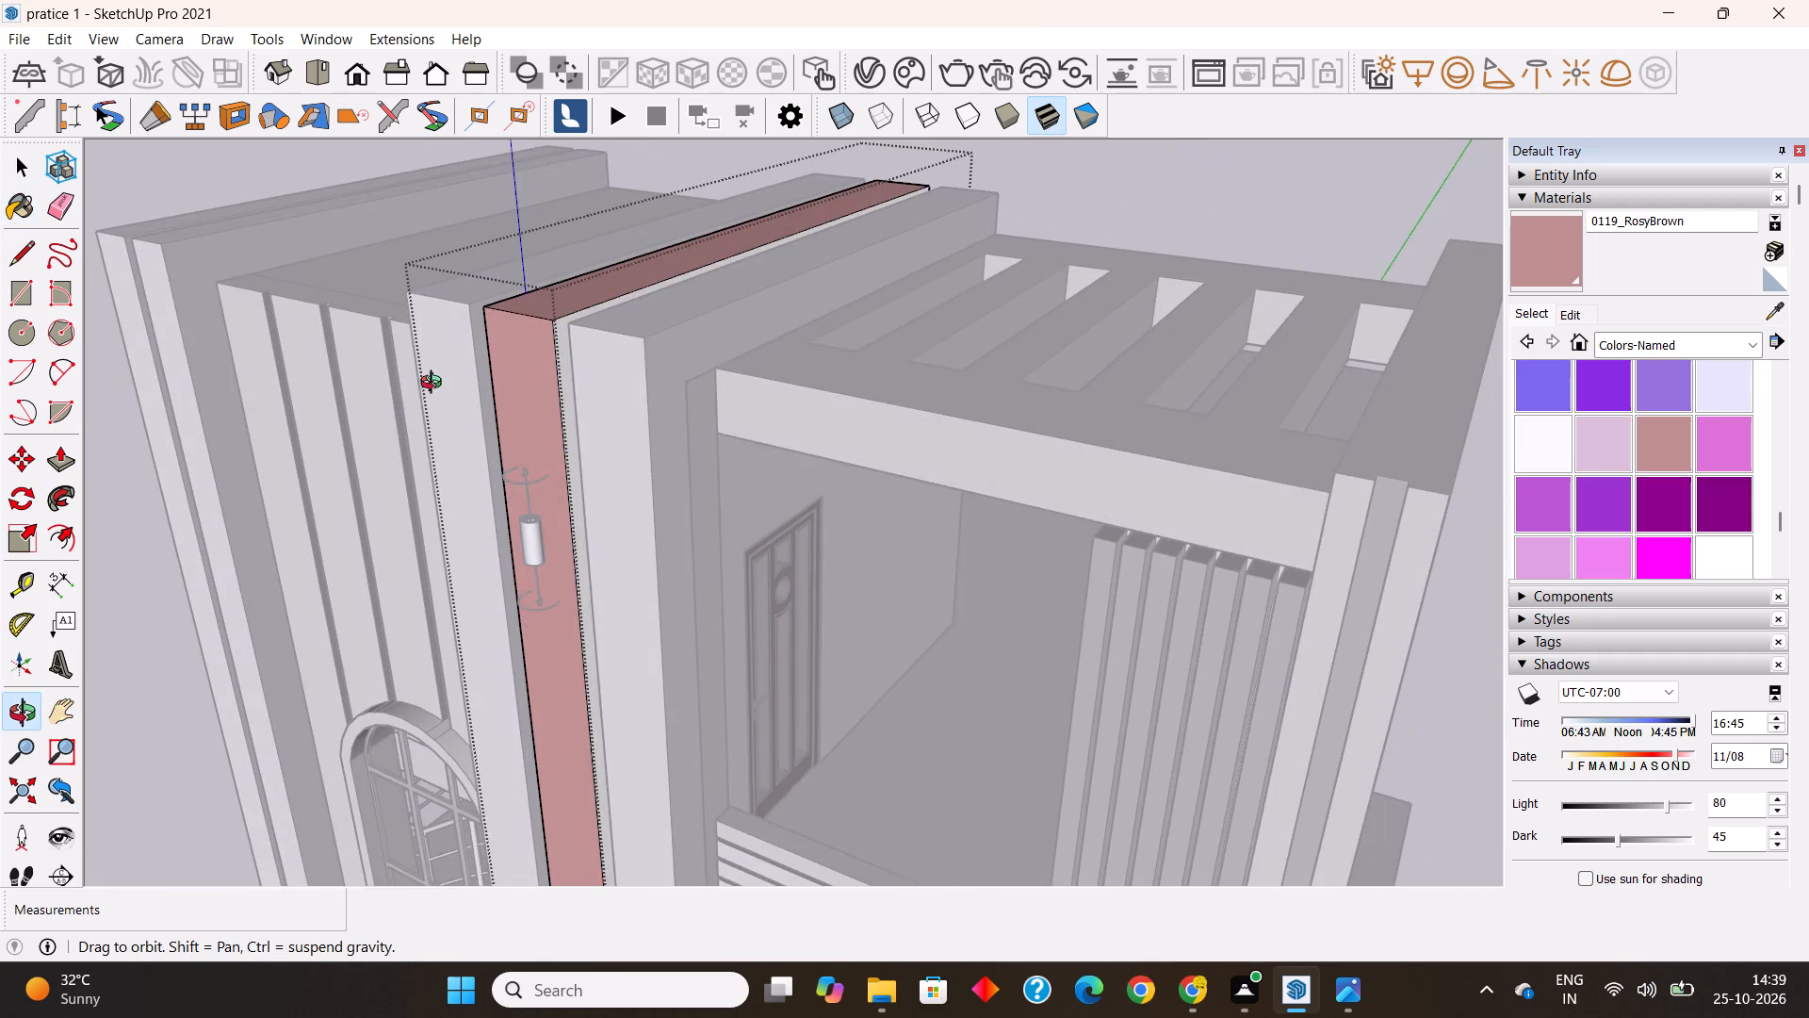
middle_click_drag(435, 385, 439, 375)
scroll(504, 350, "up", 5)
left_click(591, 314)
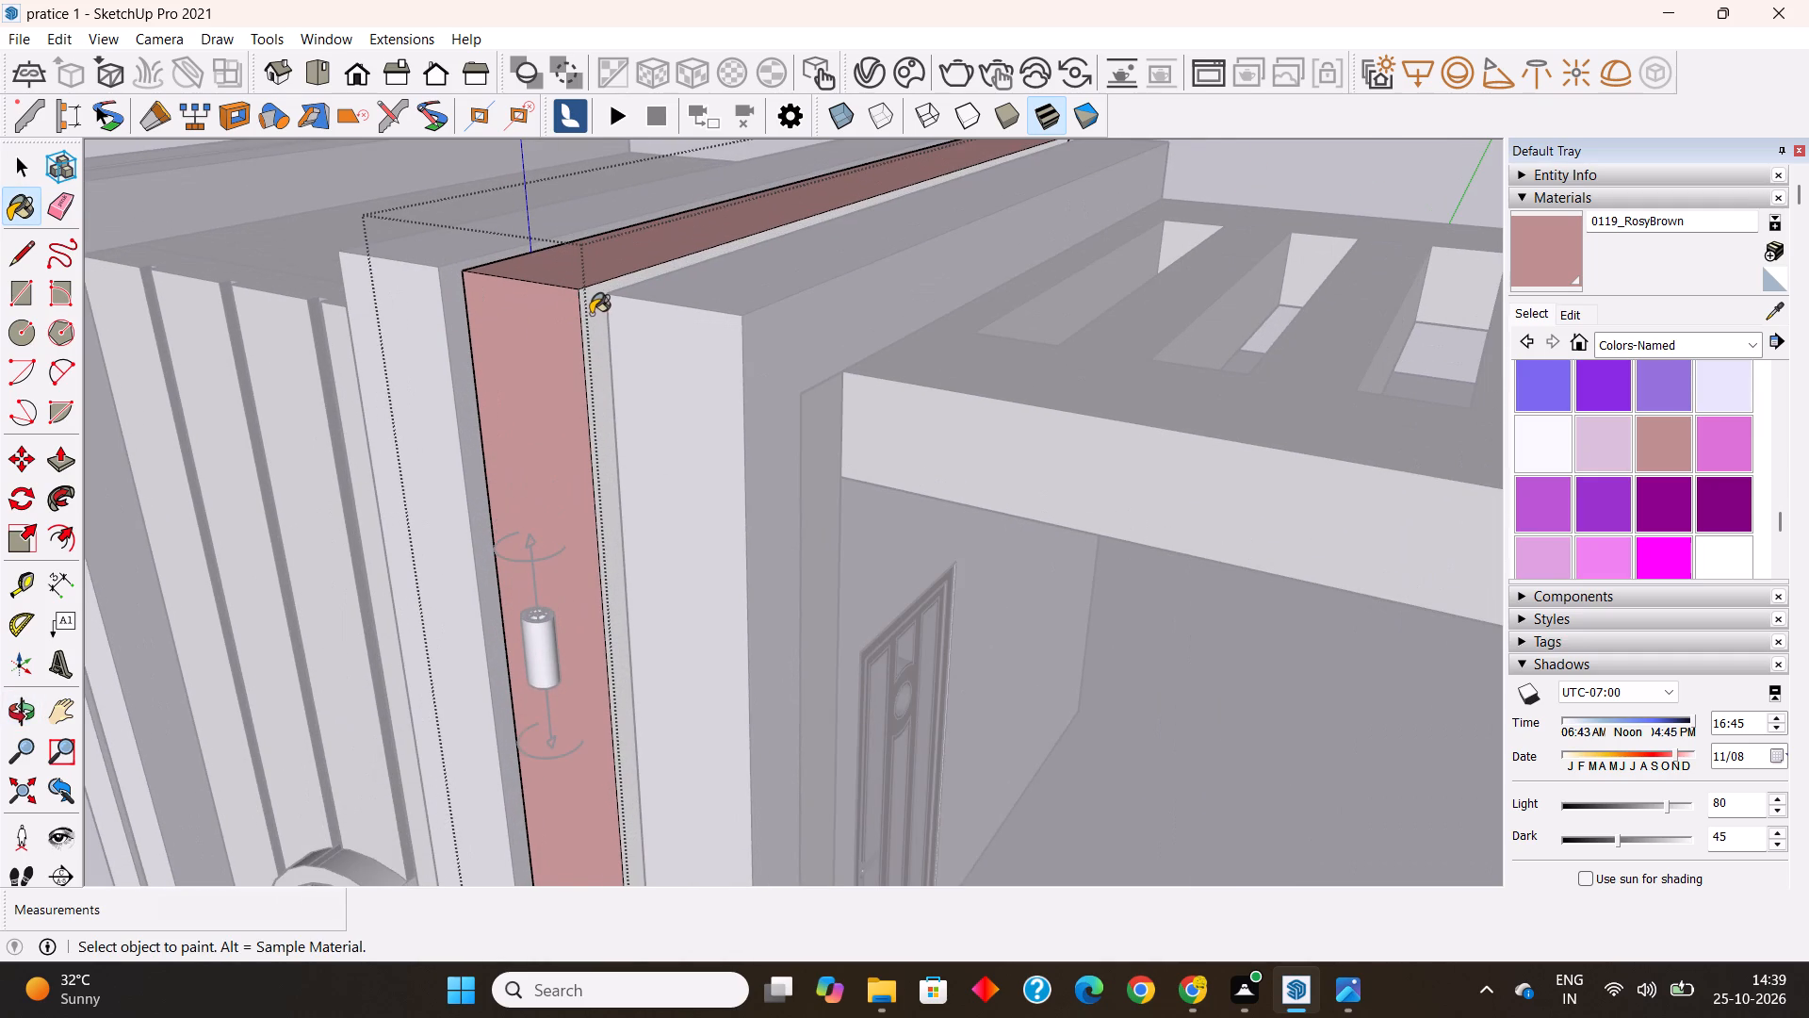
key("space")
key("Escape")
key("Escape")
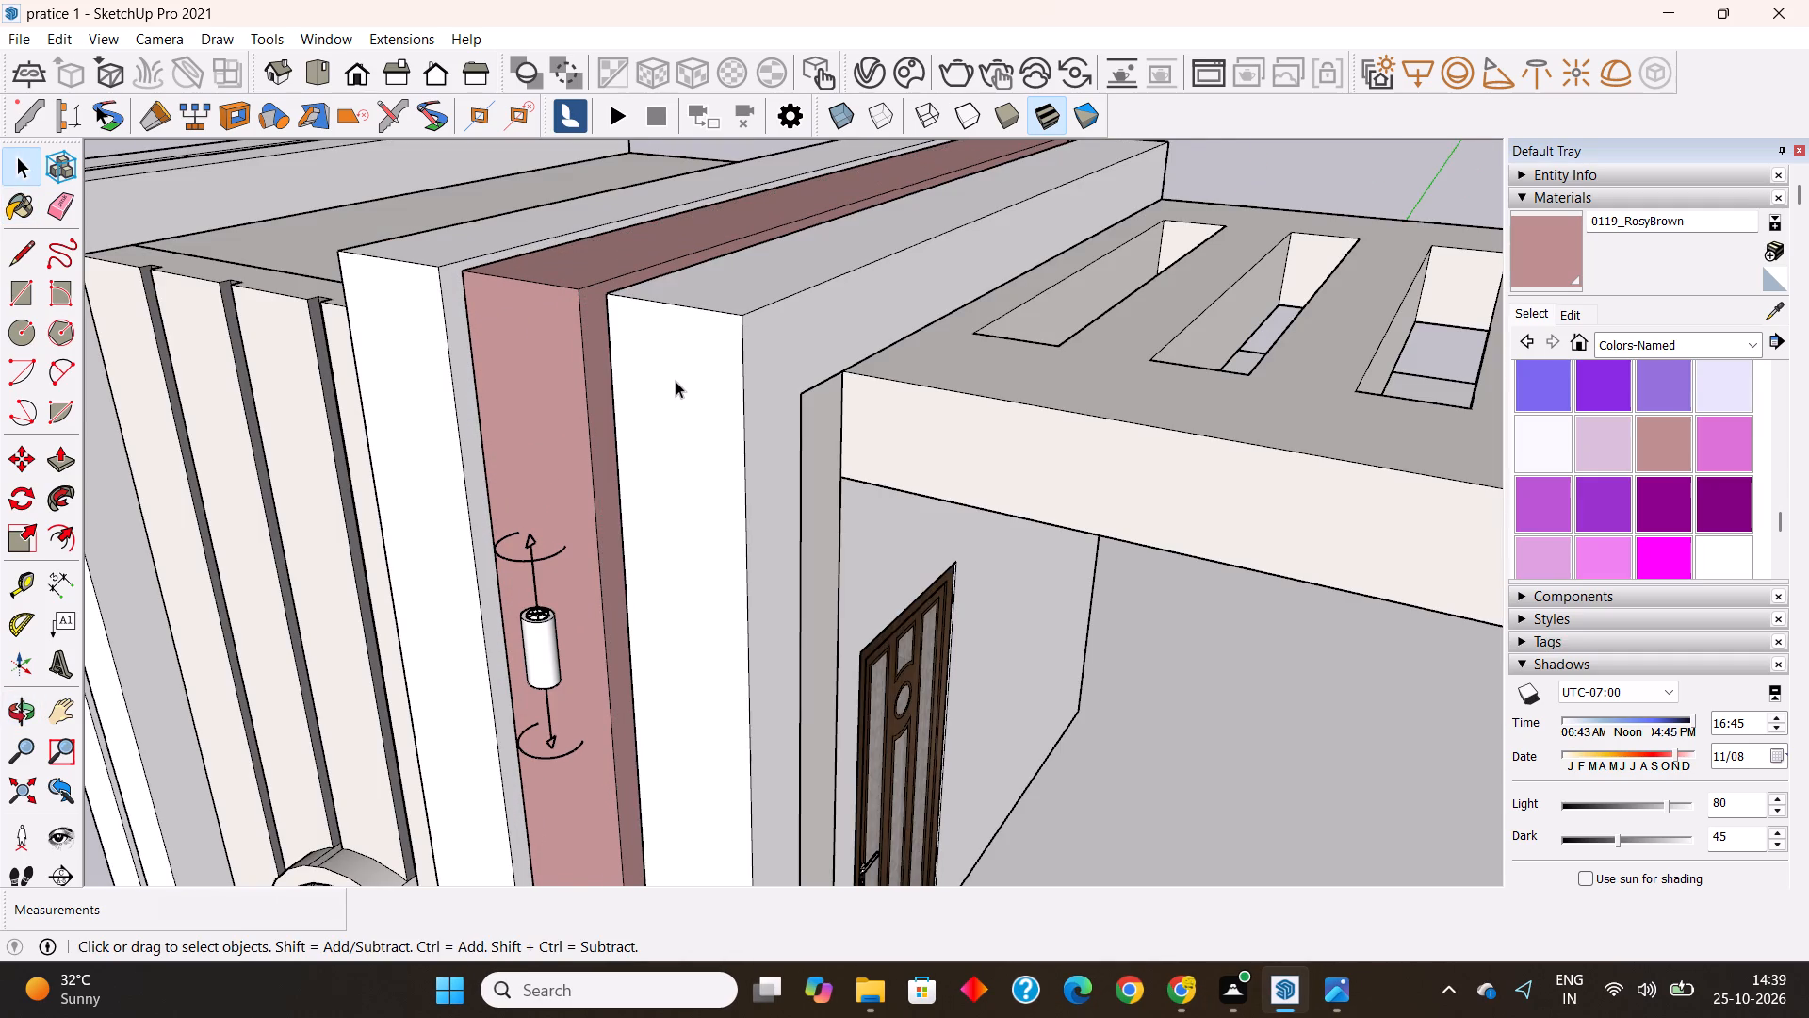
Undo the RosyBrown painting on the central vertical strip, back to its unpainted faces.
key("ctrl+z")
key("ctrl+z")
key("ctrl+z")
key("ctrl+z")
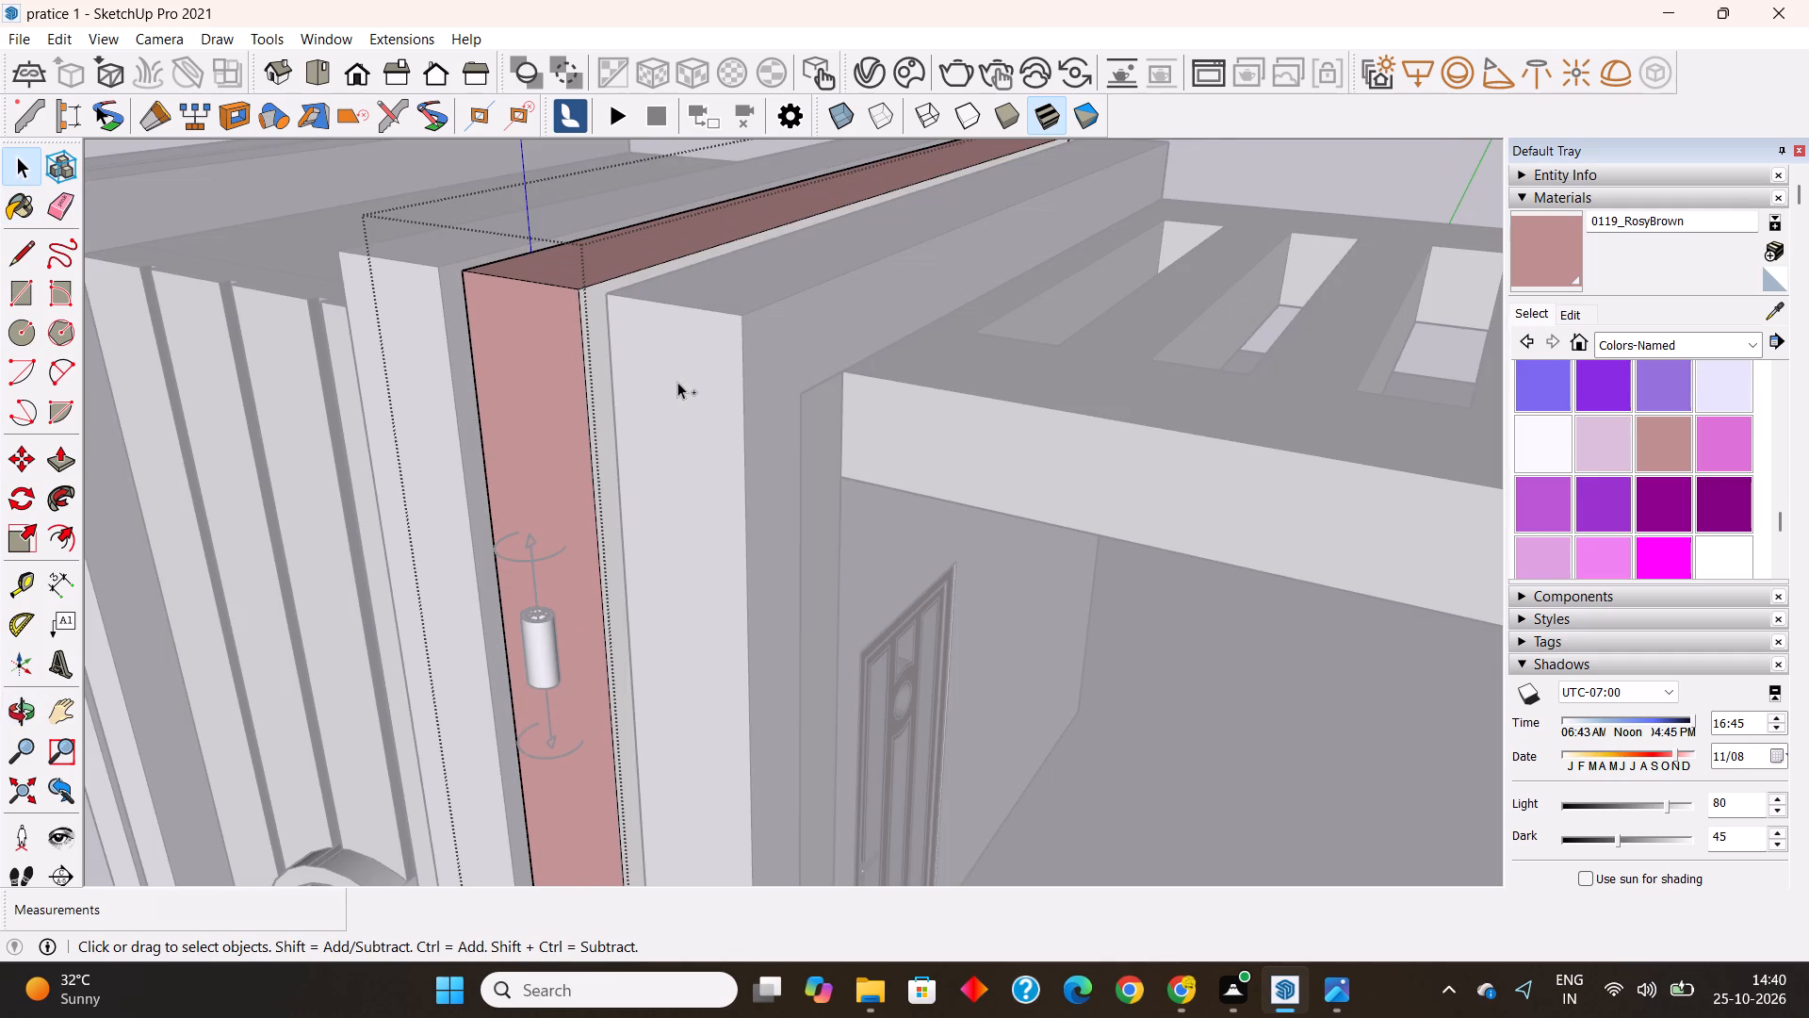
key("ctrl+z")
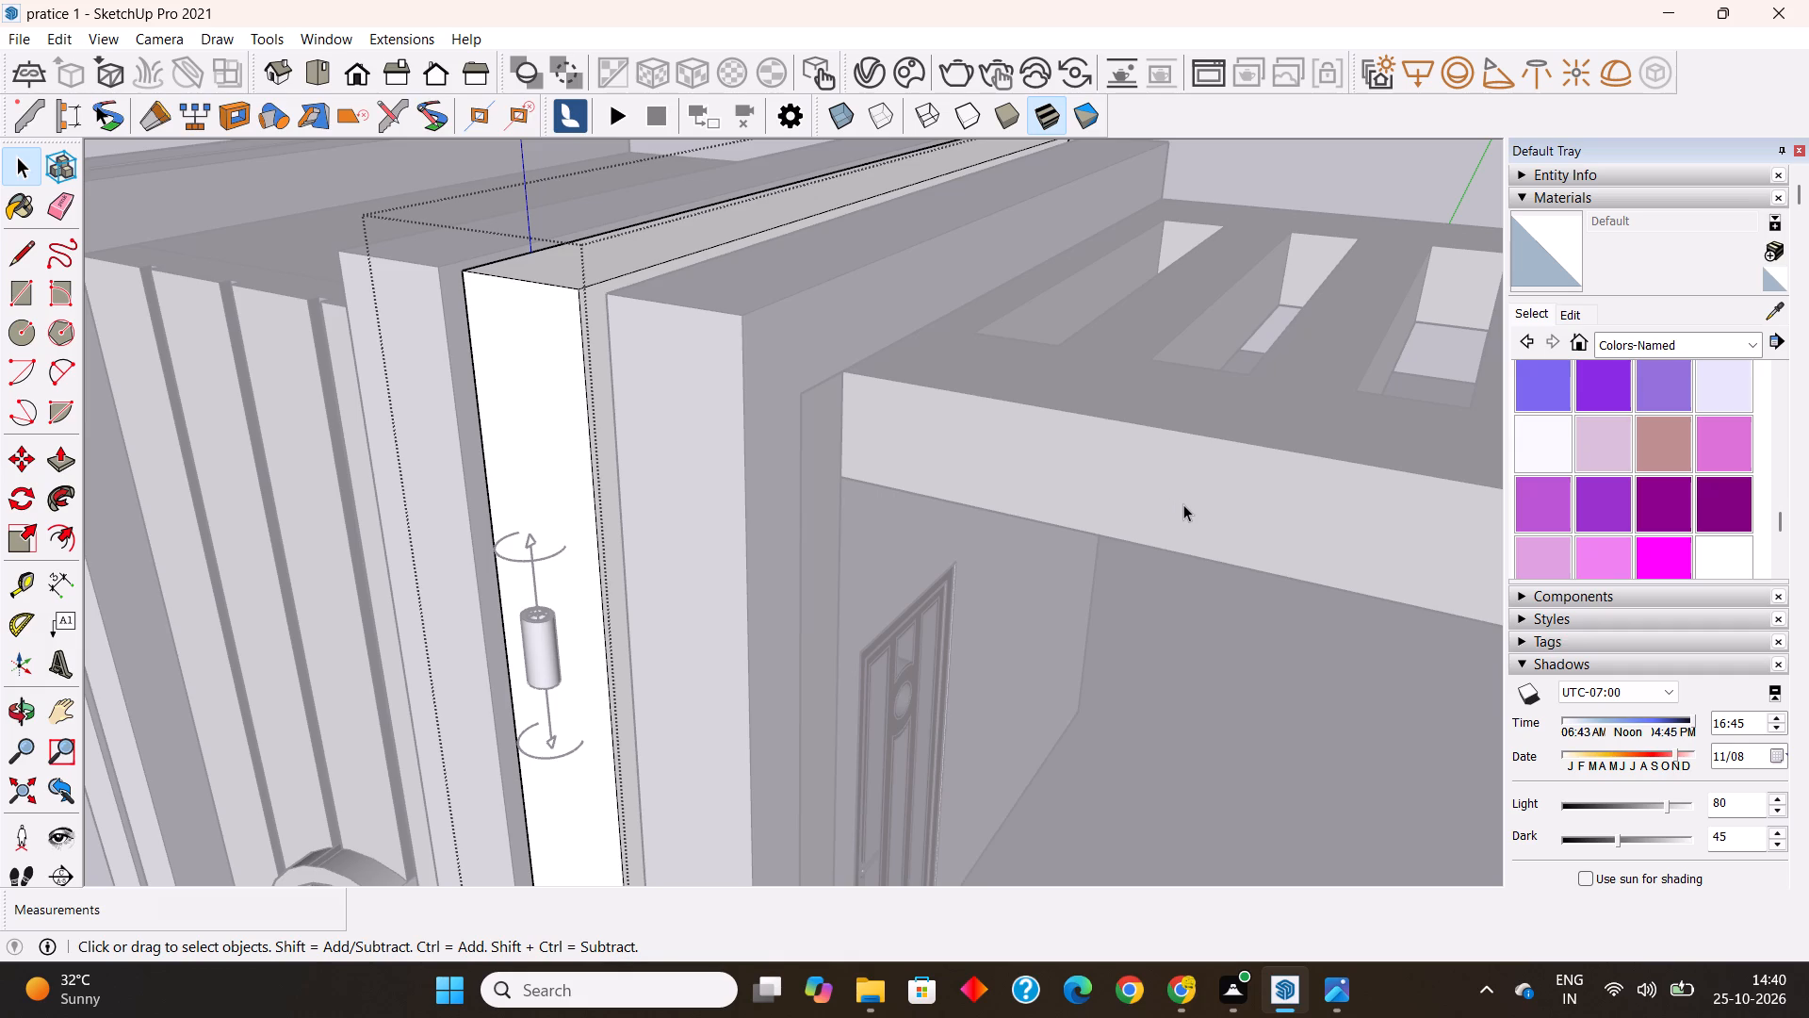
Review the Colors-Named swatches again from the greys back to the browns and creams for another strip colour.
scroll(1570, 516, "down", 2)
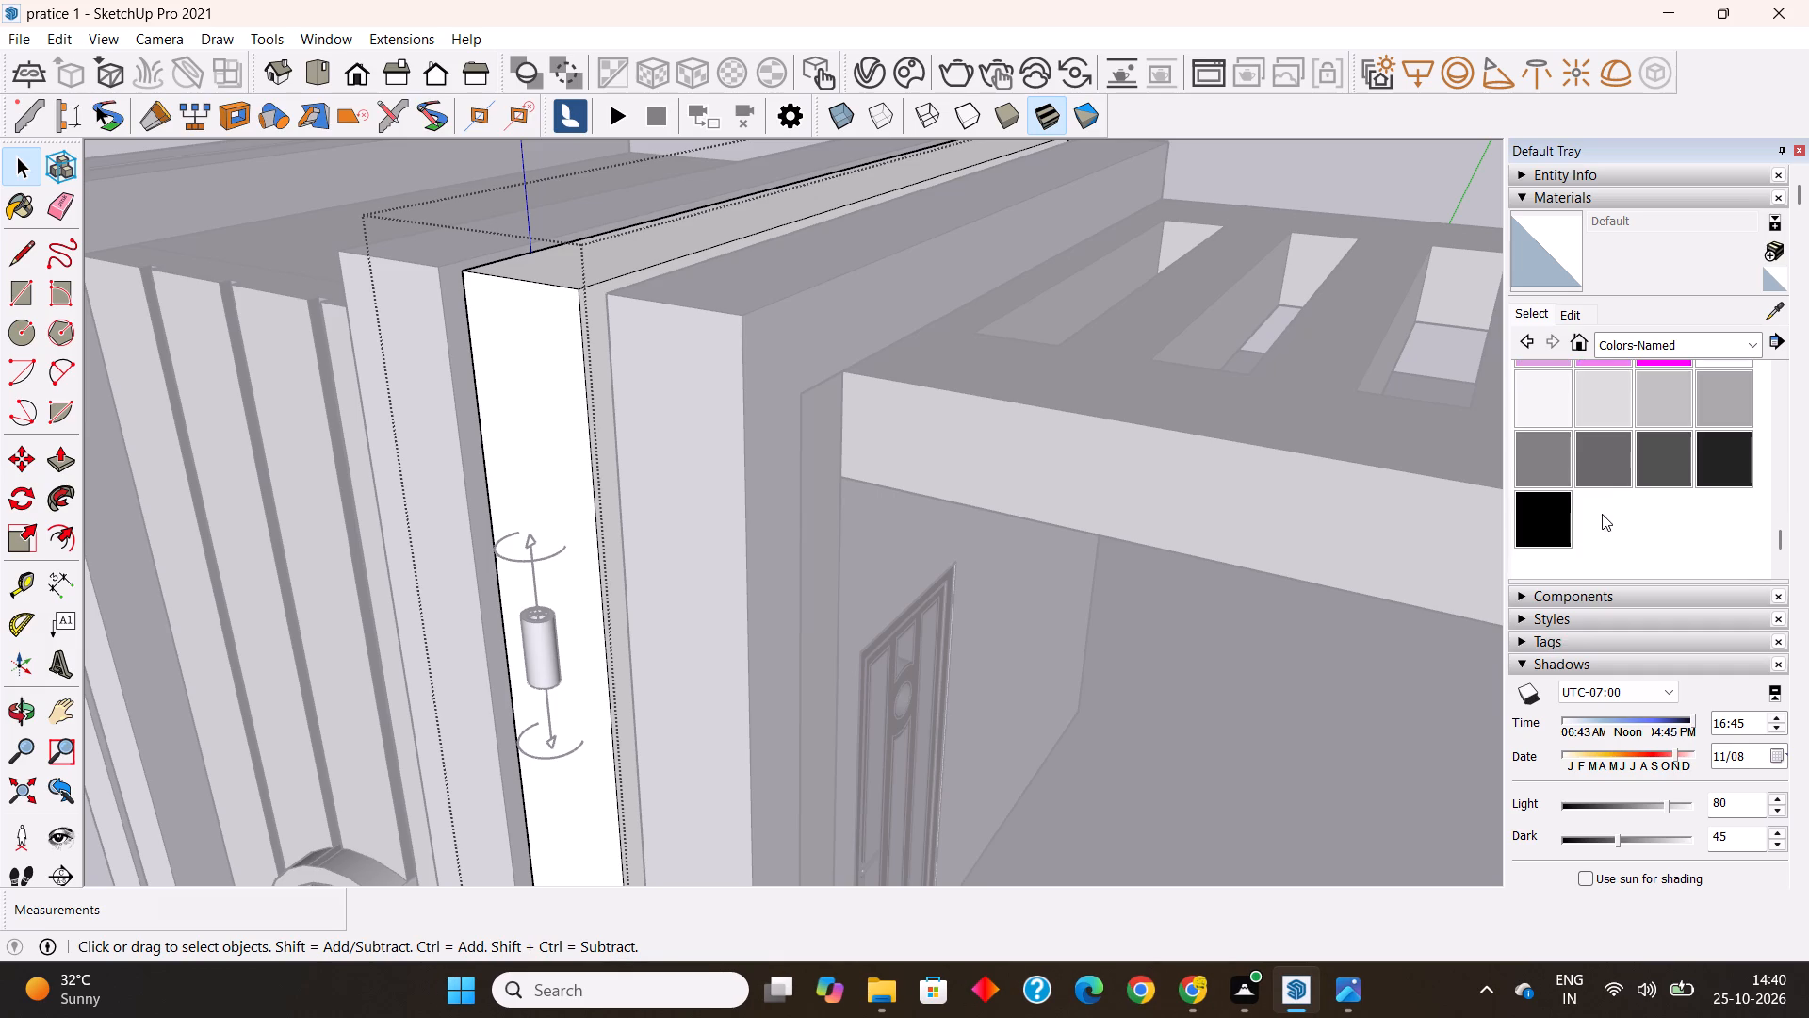
scroll(1610, 514, "up", 3)
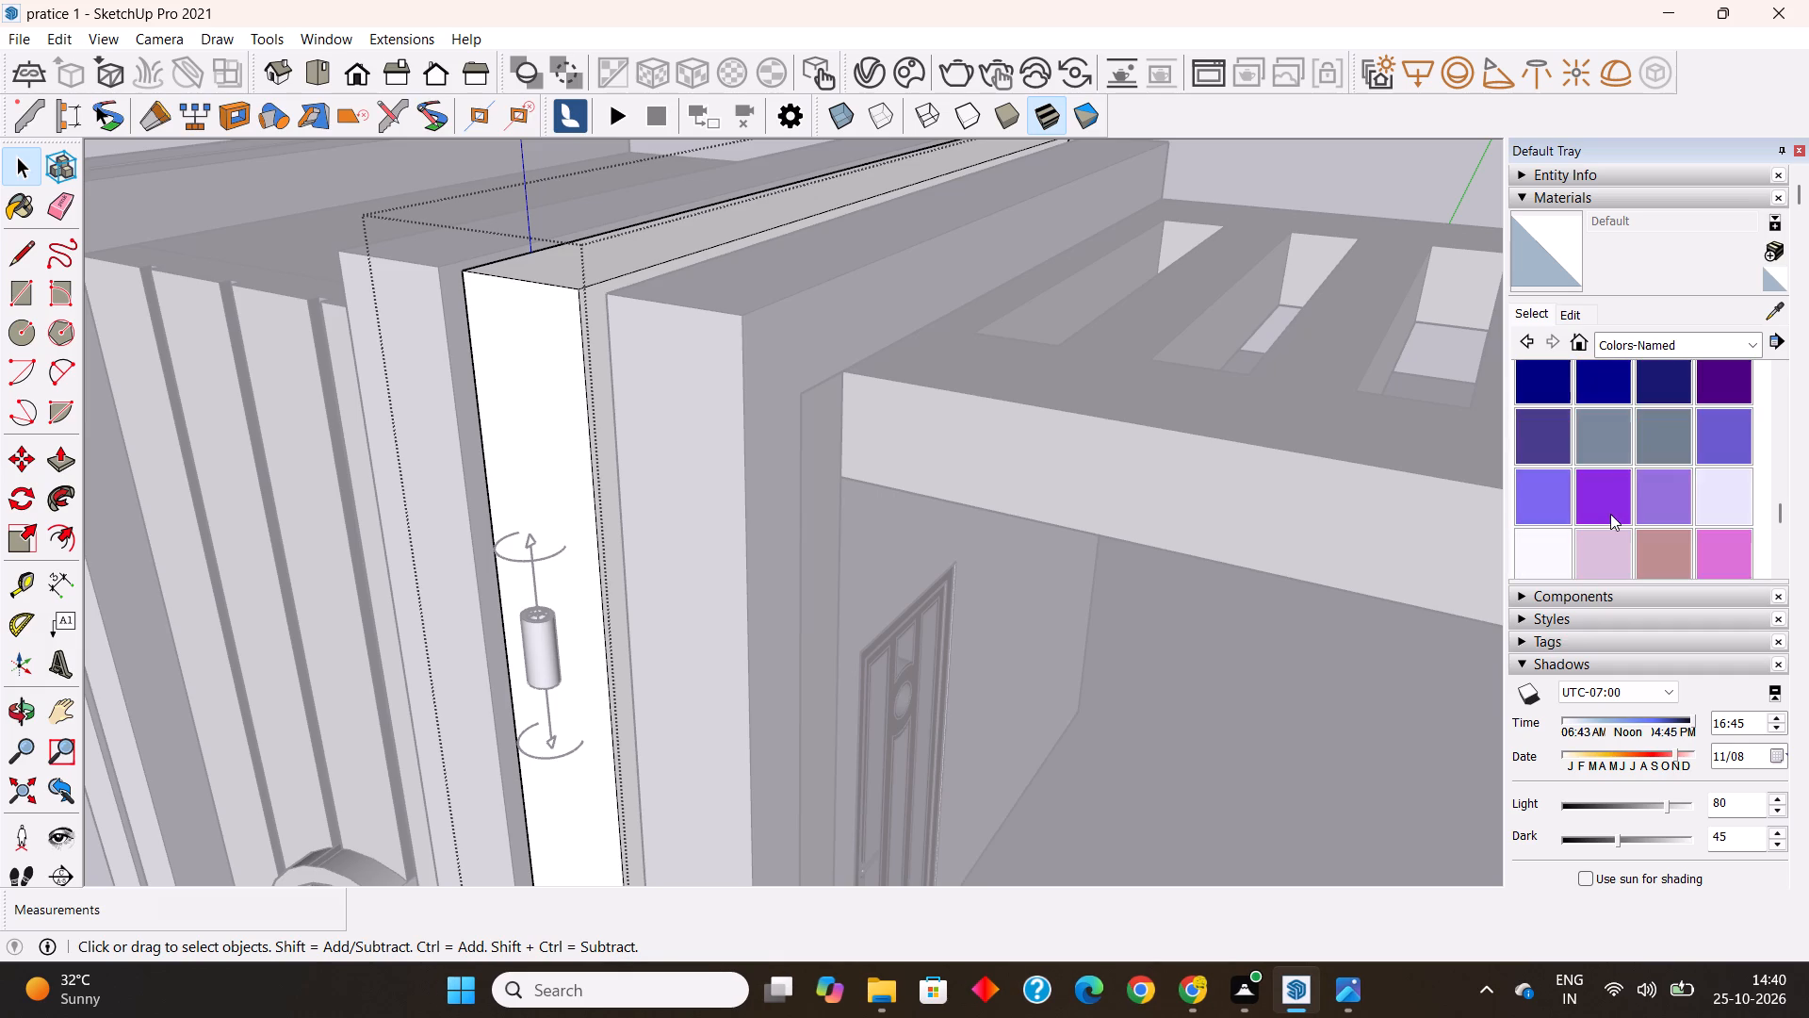
scroll(1610, 514, "up", 4)
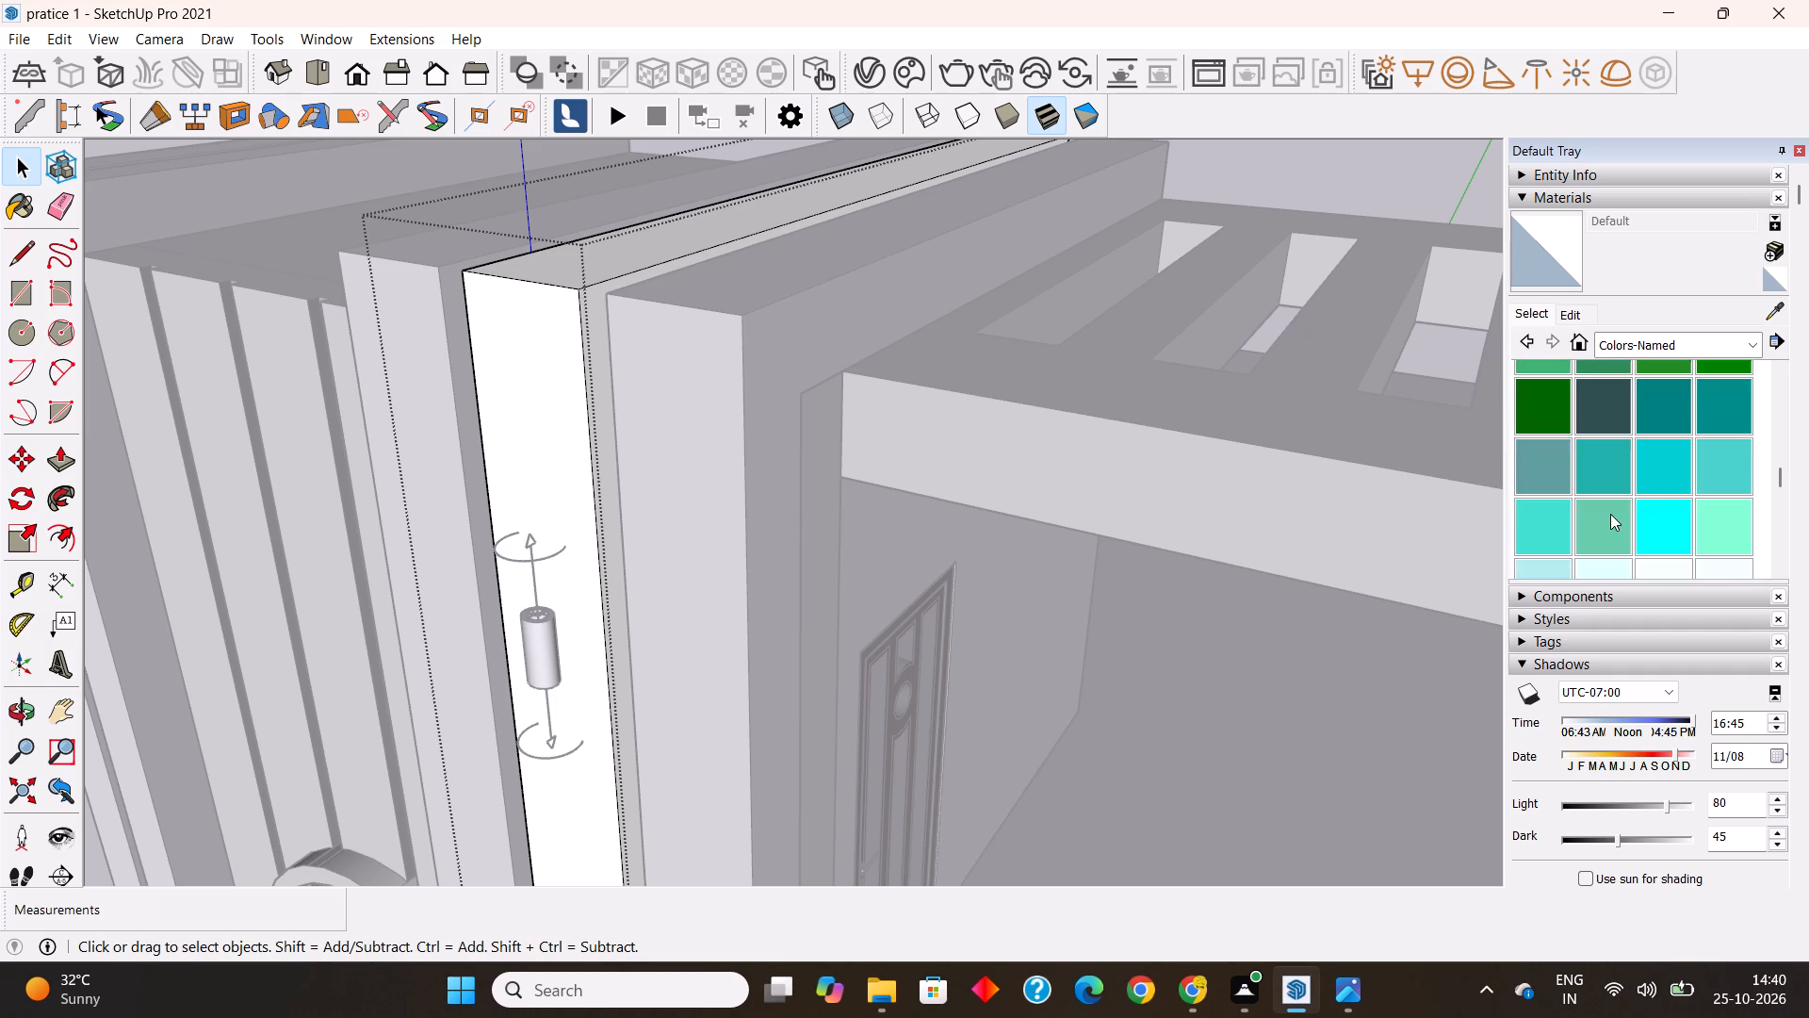
scroll(1610, 514, "up", 3)
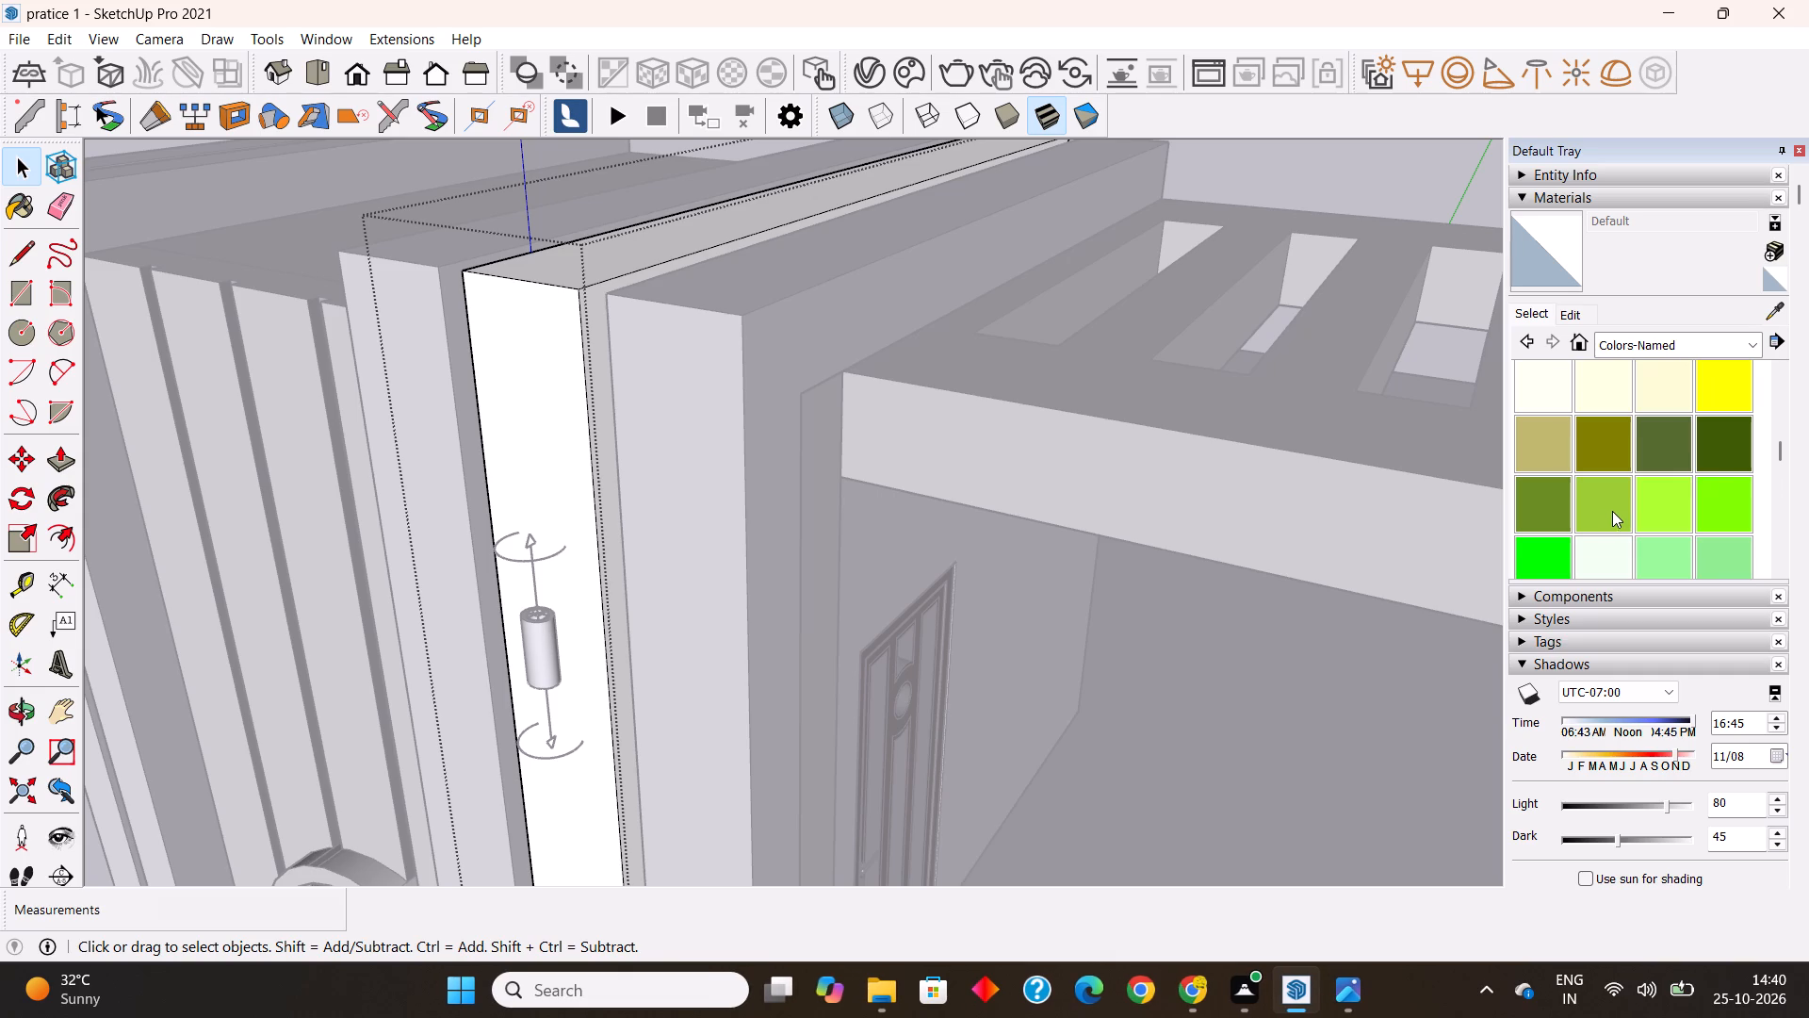
scroll(1614, 510, "up", 2)
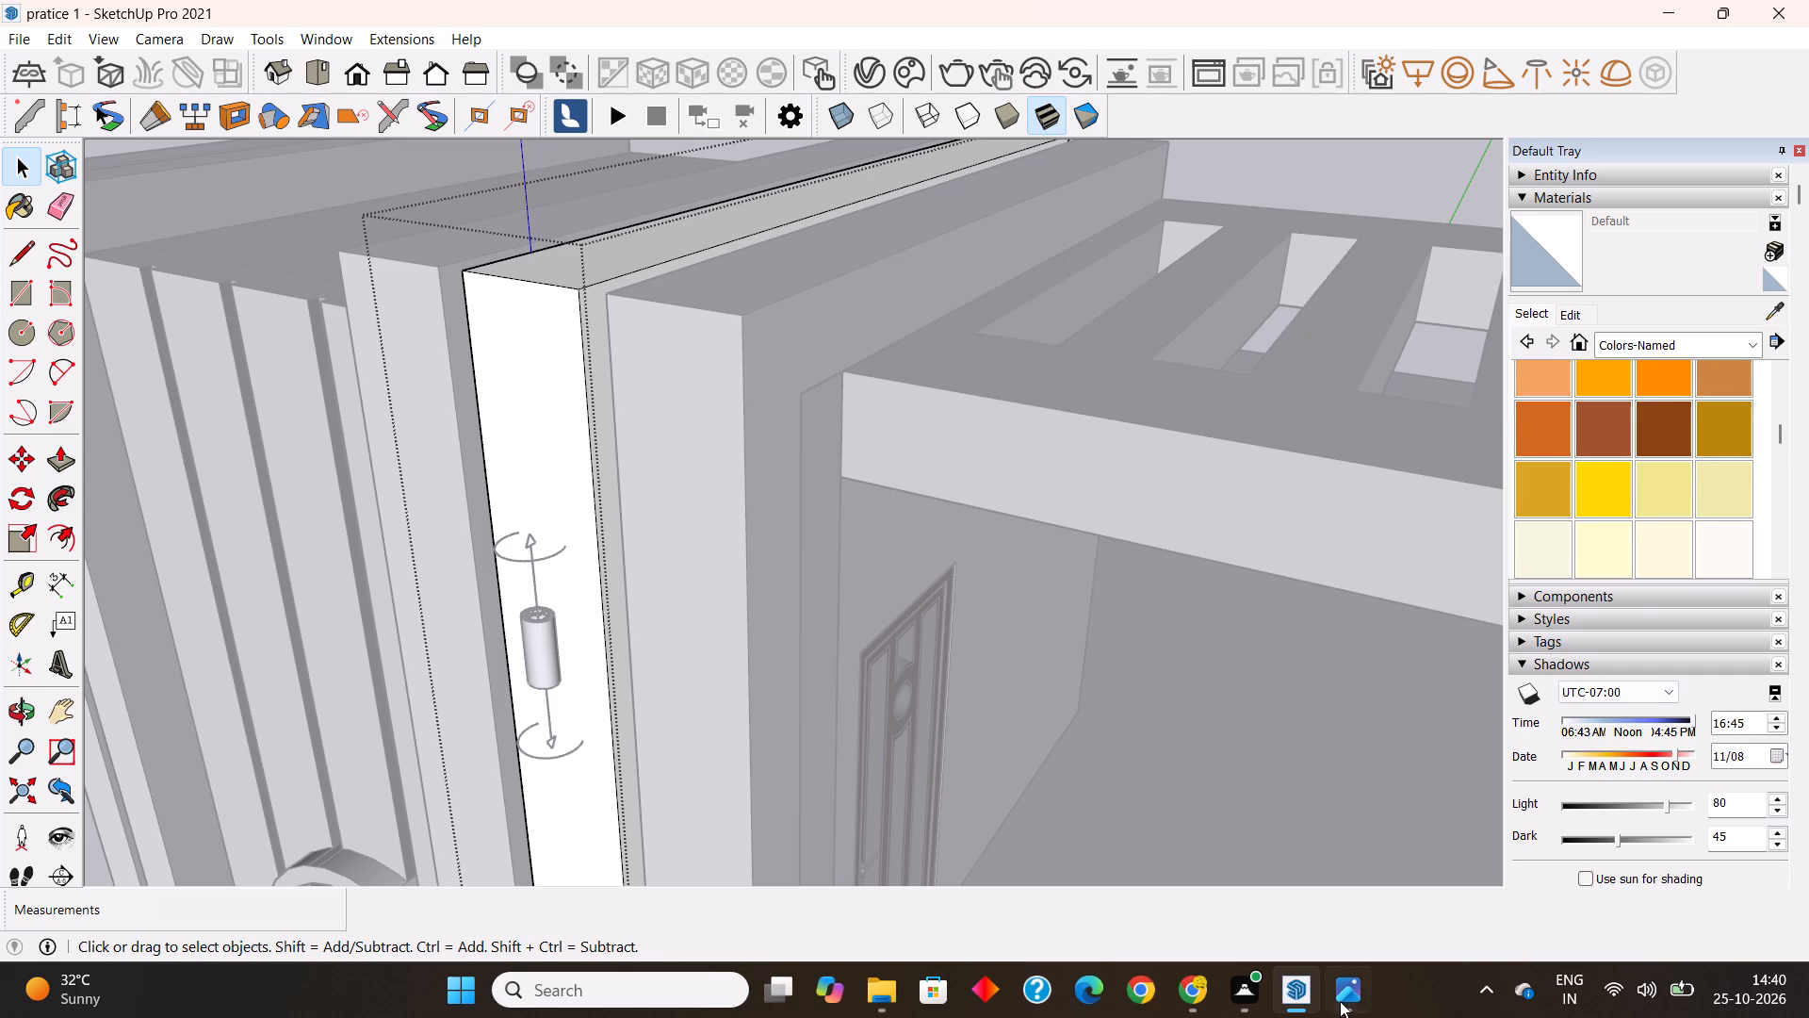
Switch to the reference facade render in the photo viewer to compare its wall colours.
left_click(1341, 993)
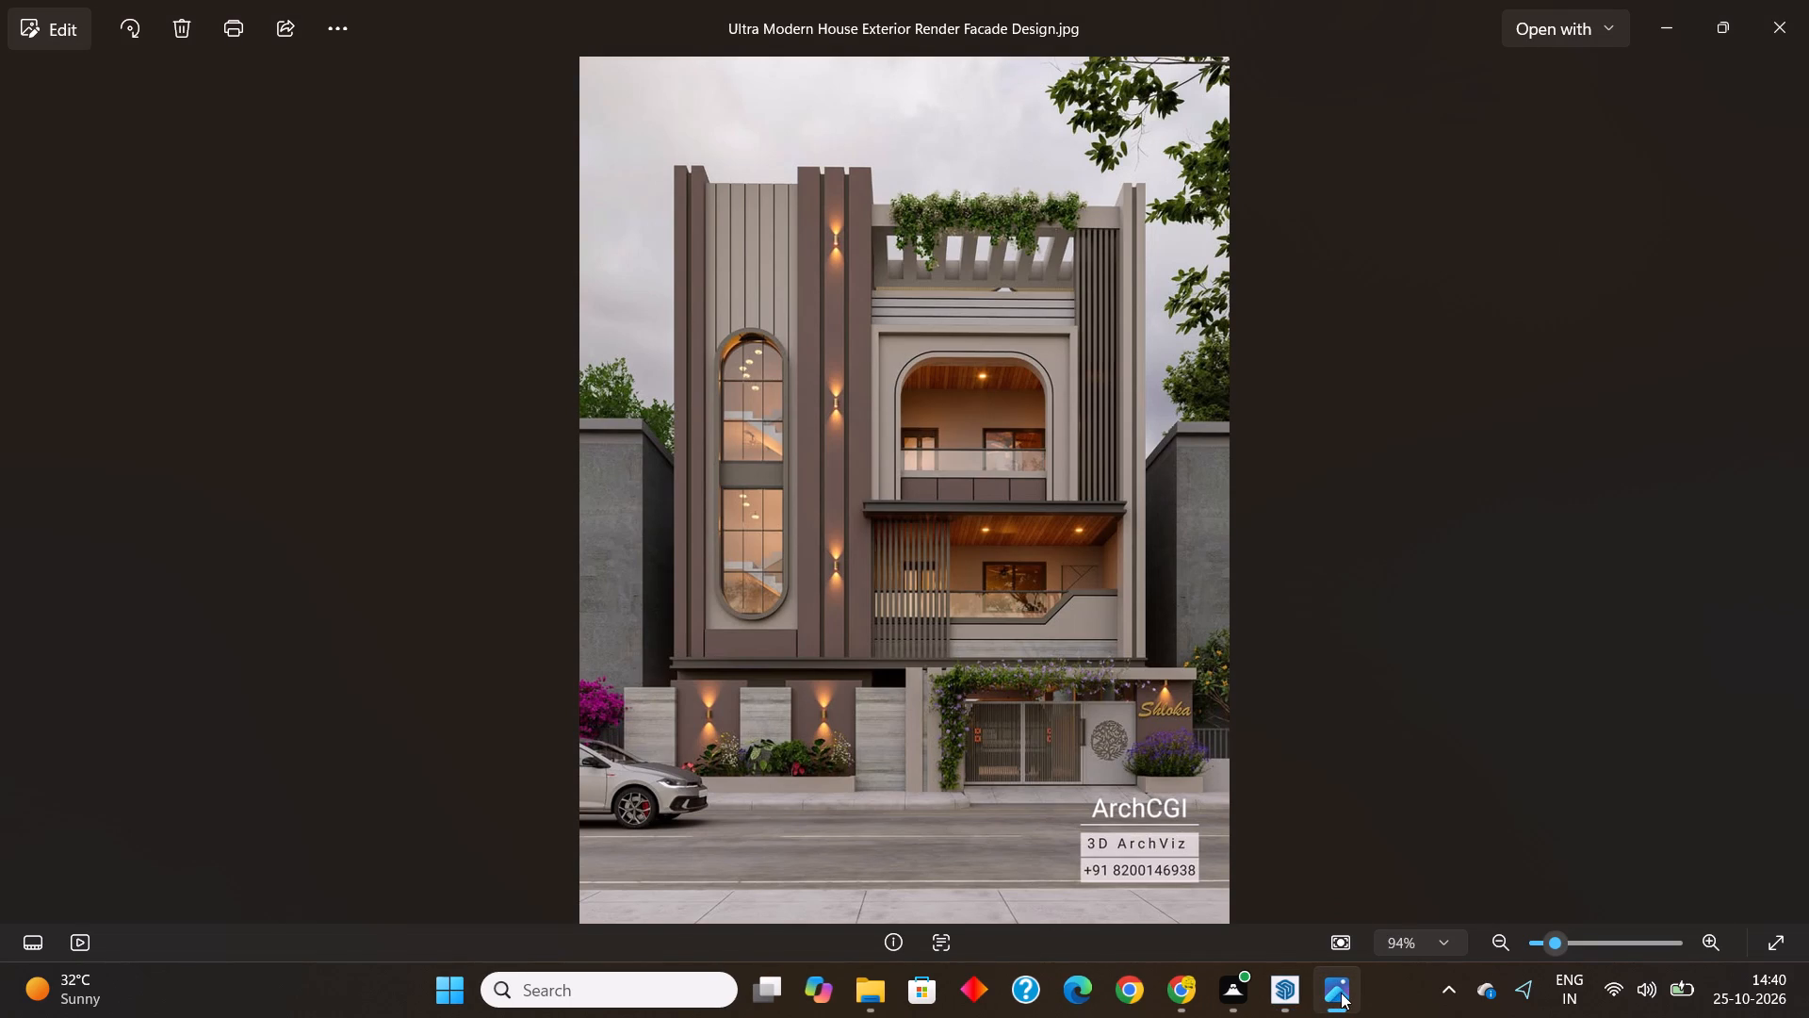
Return to SketchUp, leave the open group, and paint the three central vertical strips of the facade with 0035_Tan.
left_click(1289, 996)
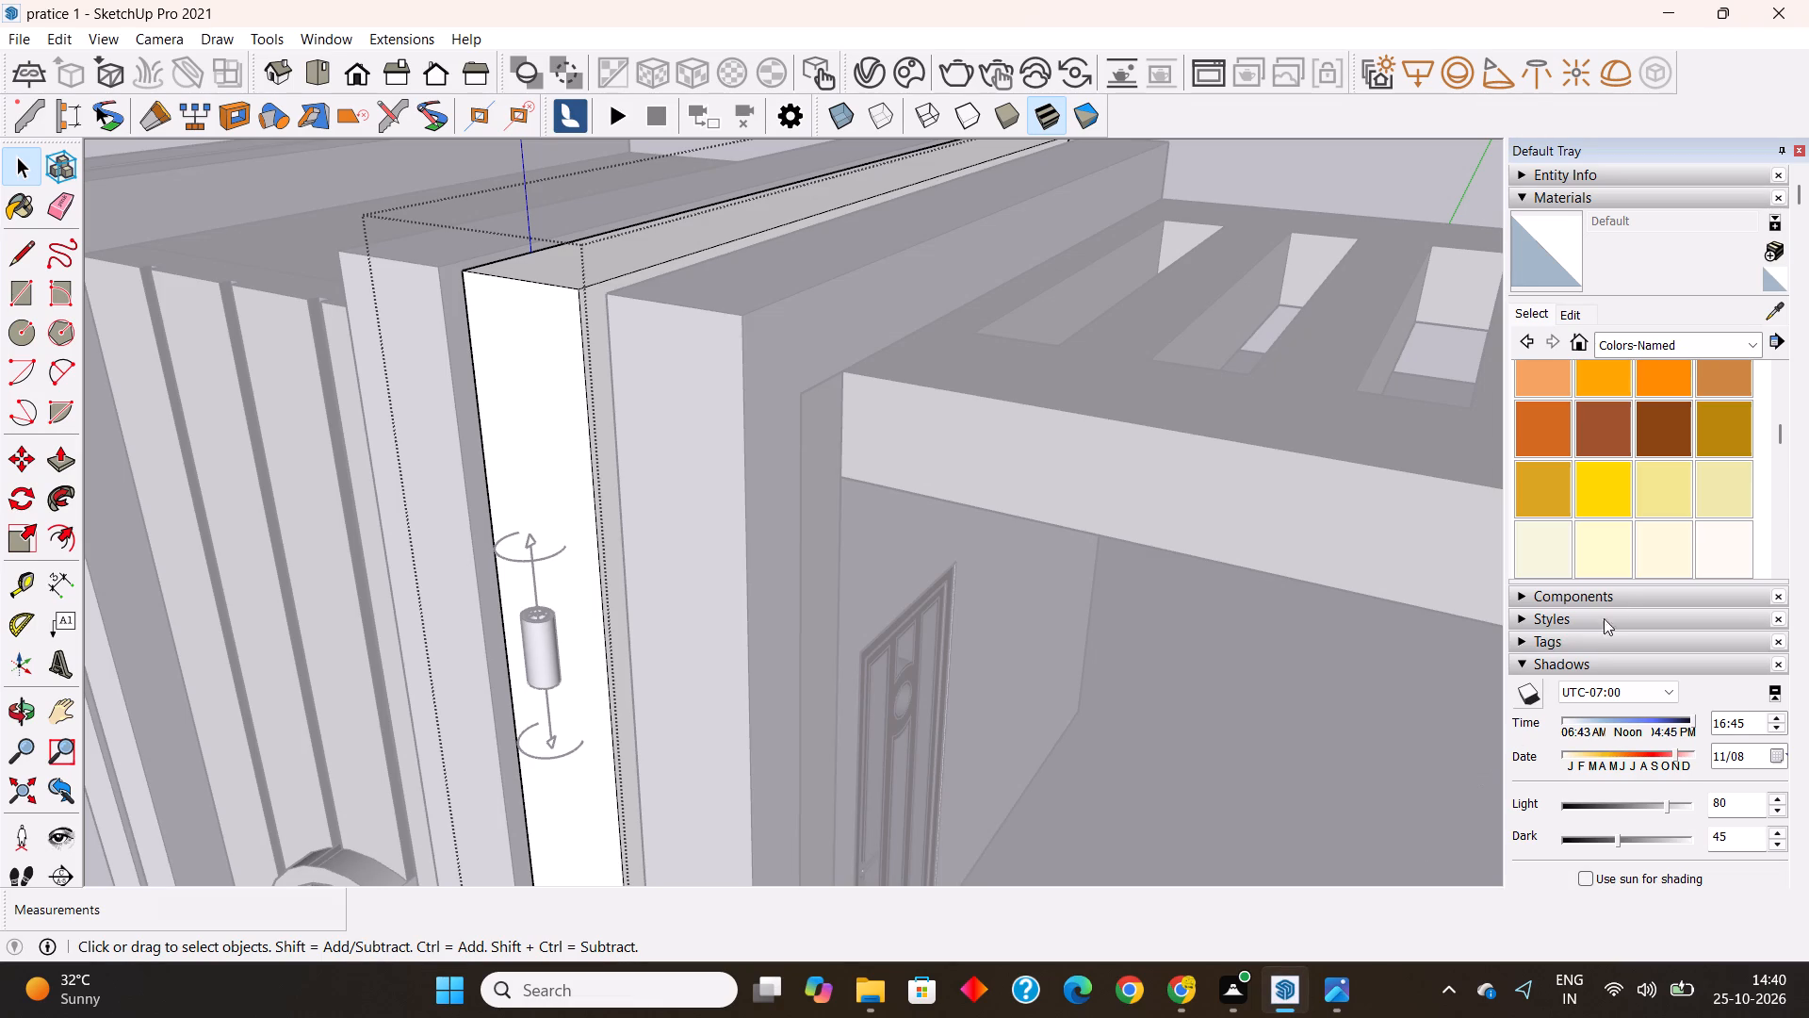
scroll(1682, 516, "up", 1)
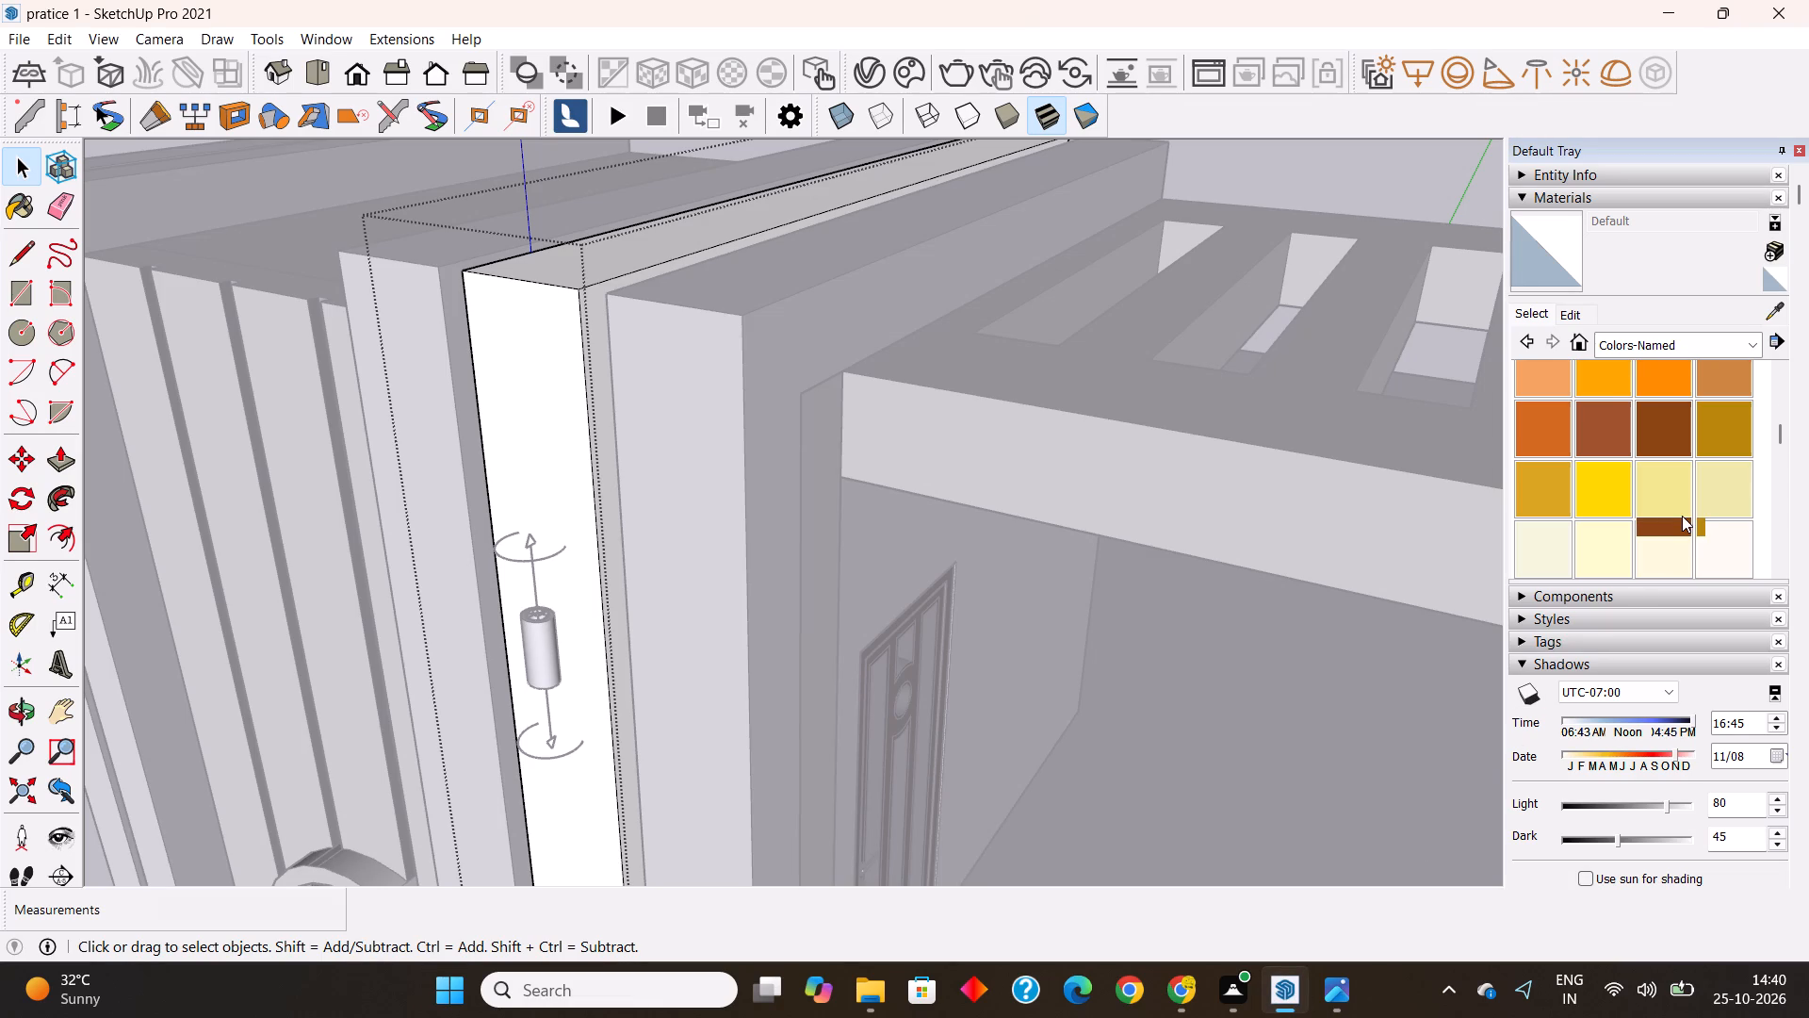
scroll(1682, 516, "up", 1)
left_click(1674, 532)
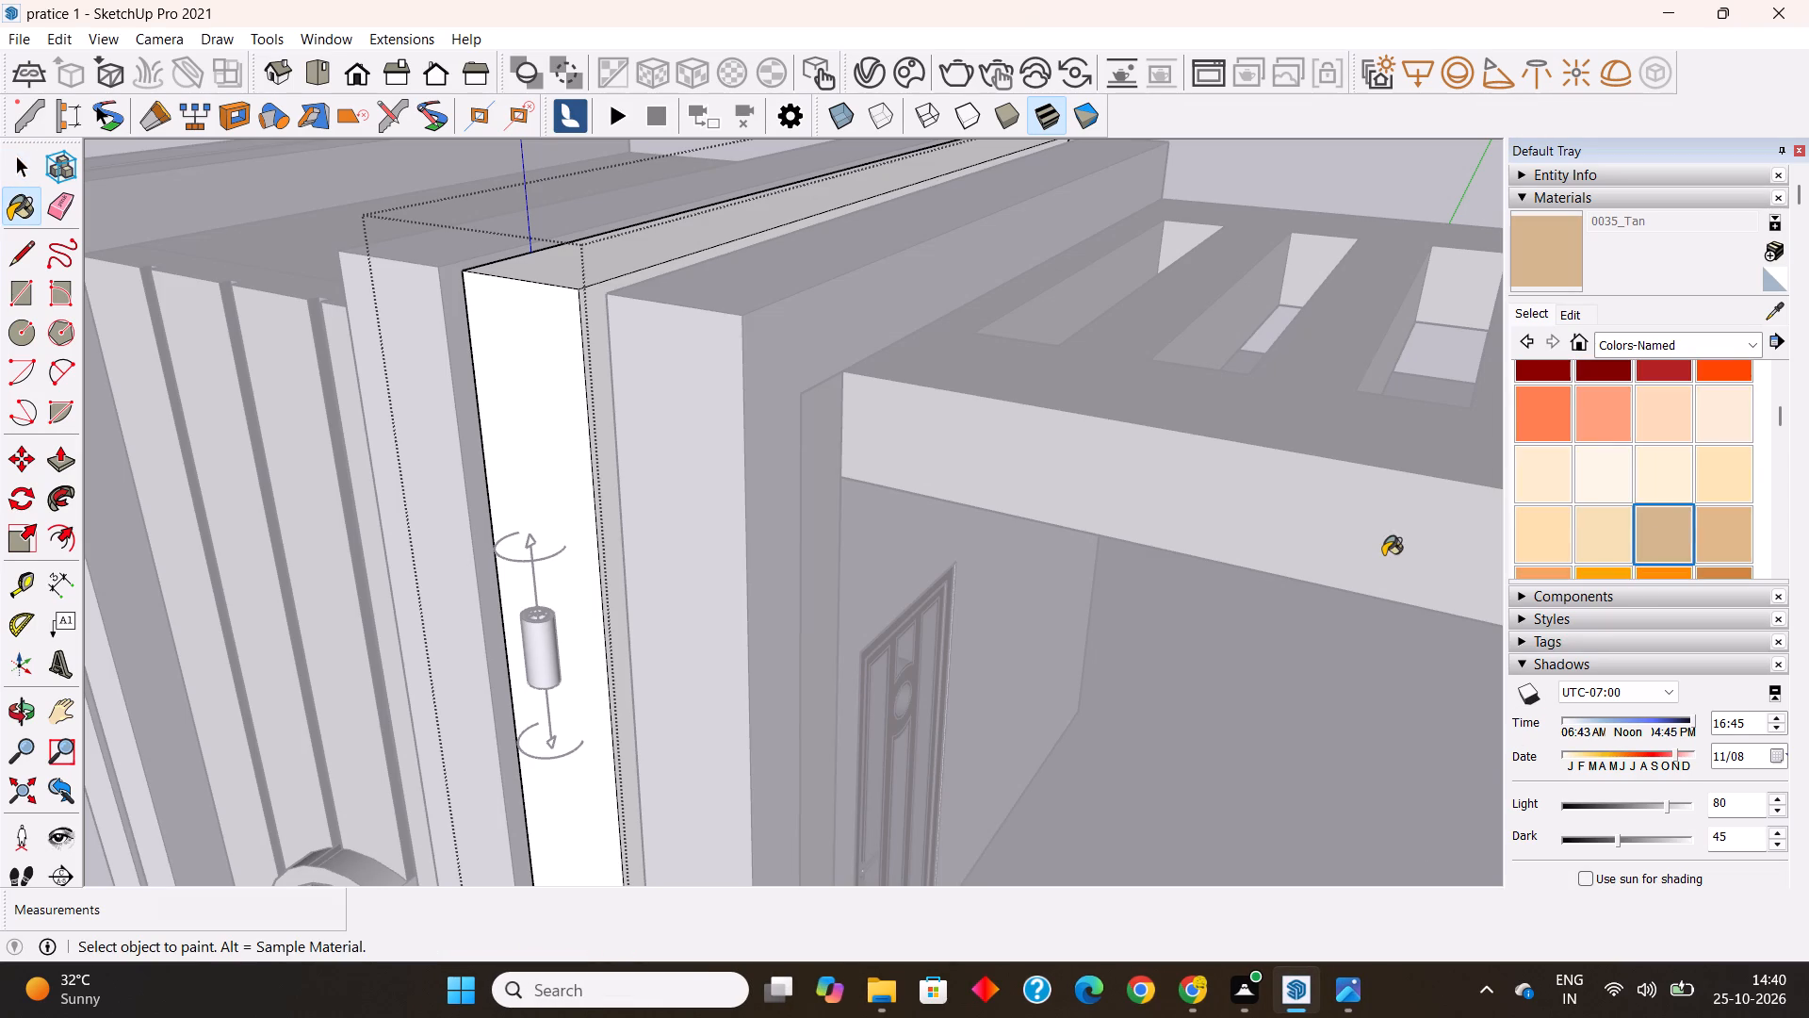
key("space")
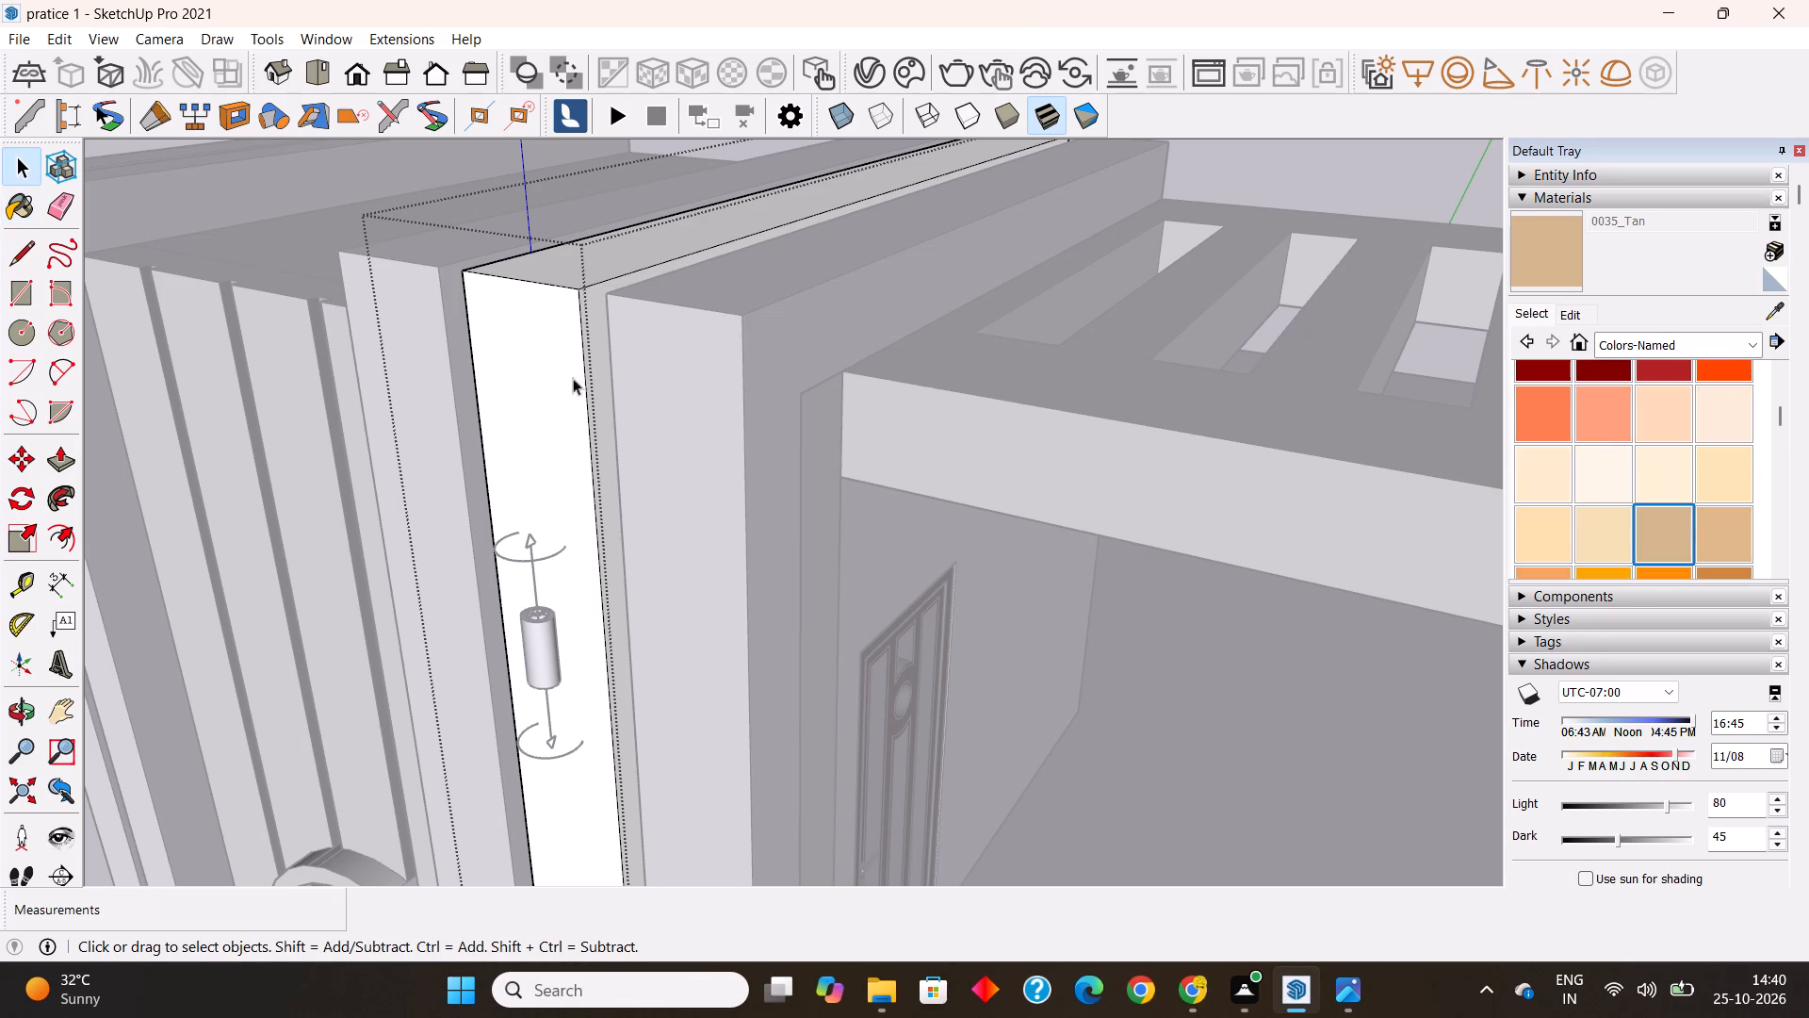
key("Escape")
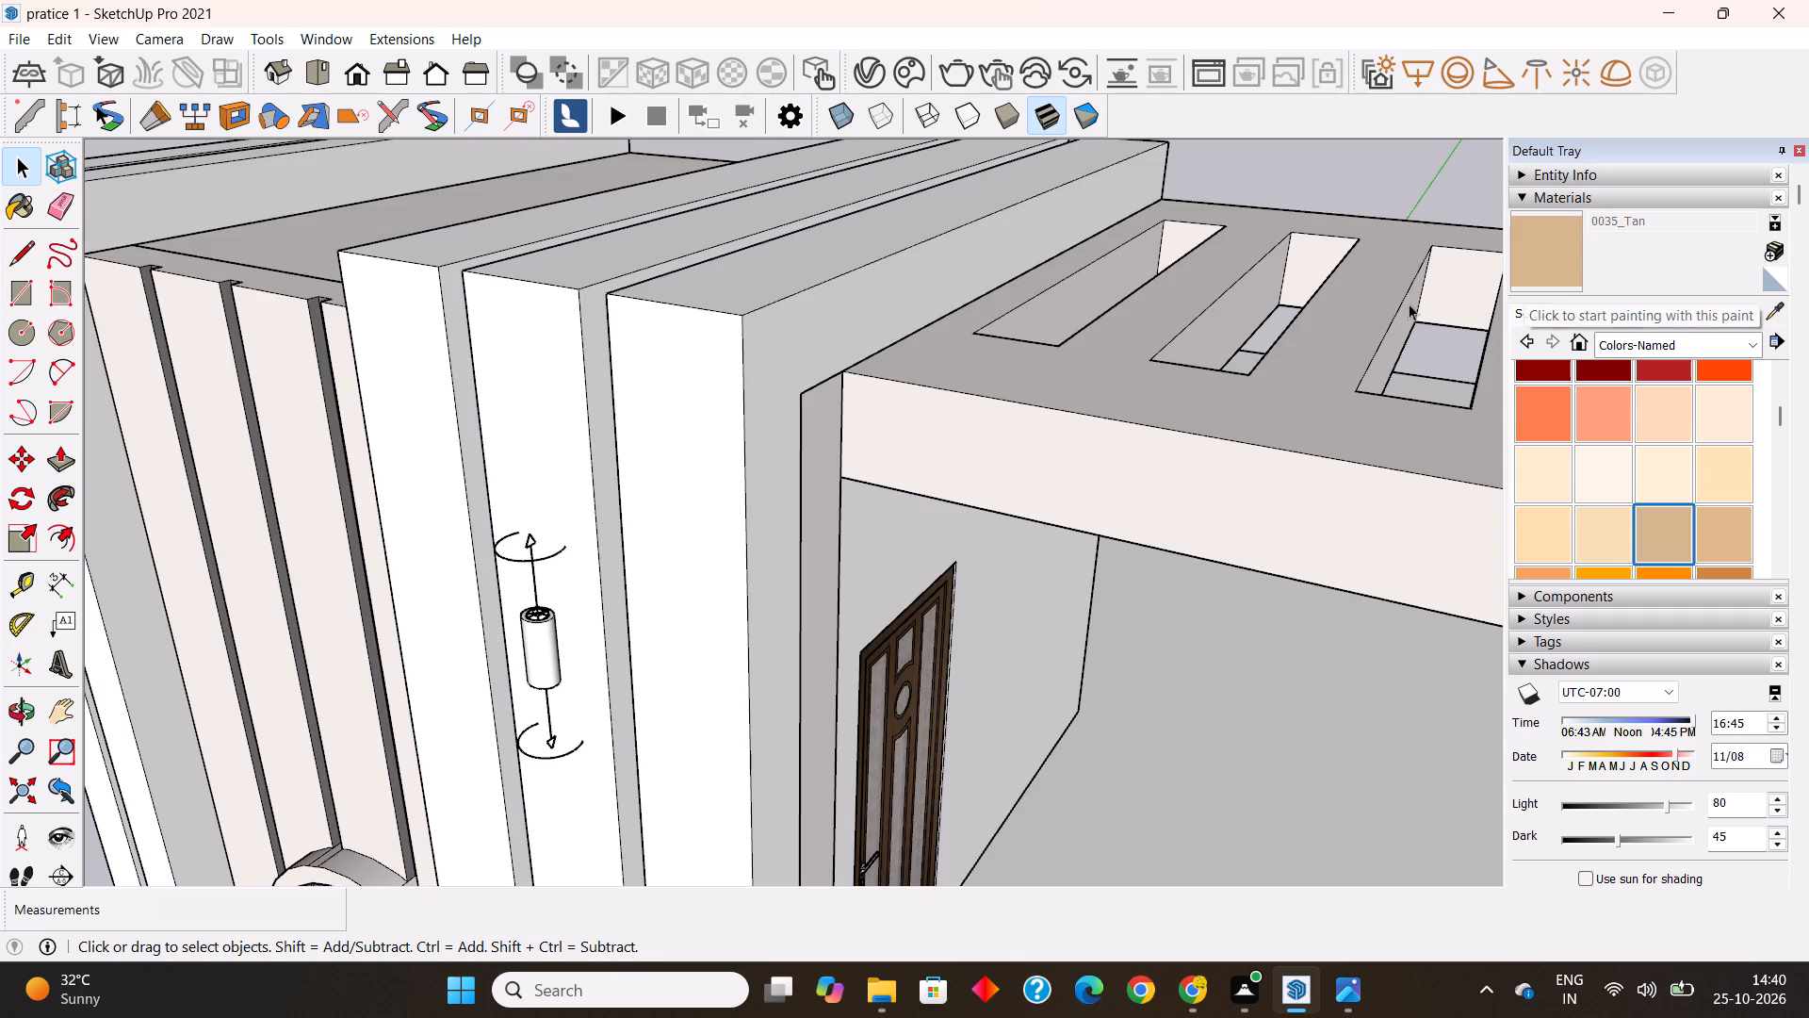
left_click(1543, 254)
left_click(530, 320)
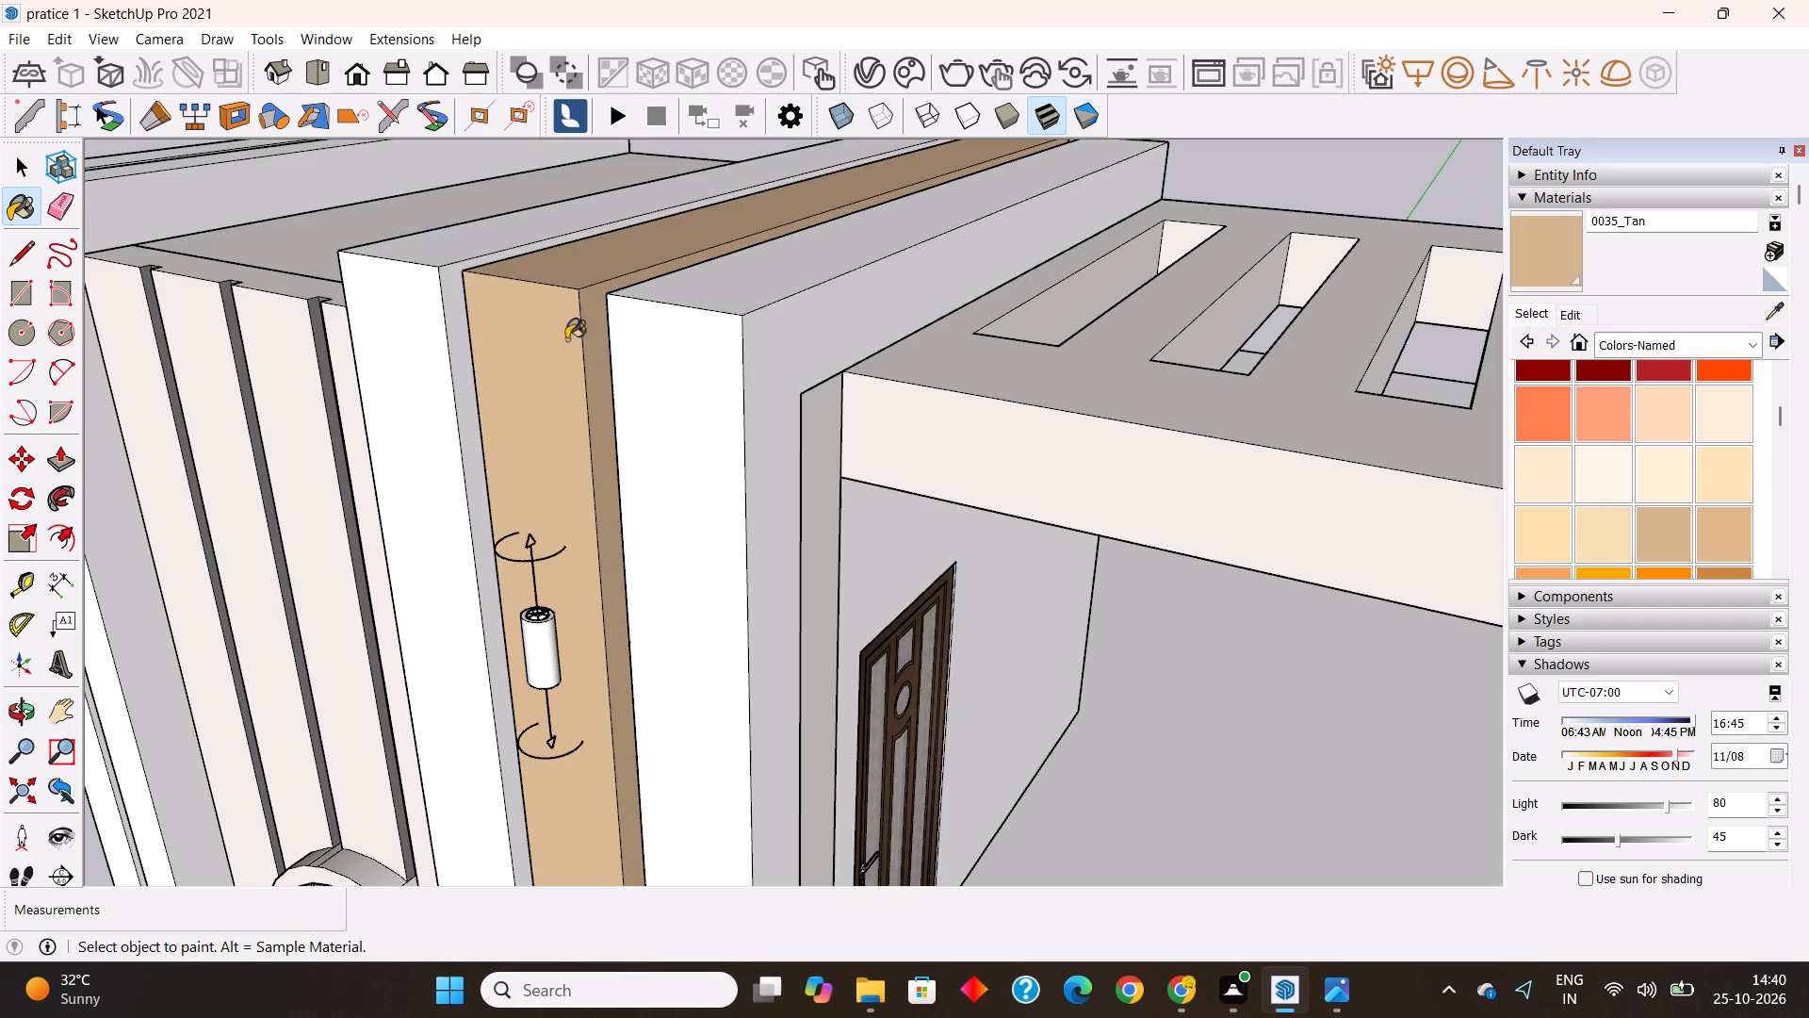
left_click(693, 411)
left_click(429, 345)
Paint the two vertical strips at the outer edge of the facade, beside the oval-window wall, with 0035_Tan.
scroll(683, 275, "down", 2)
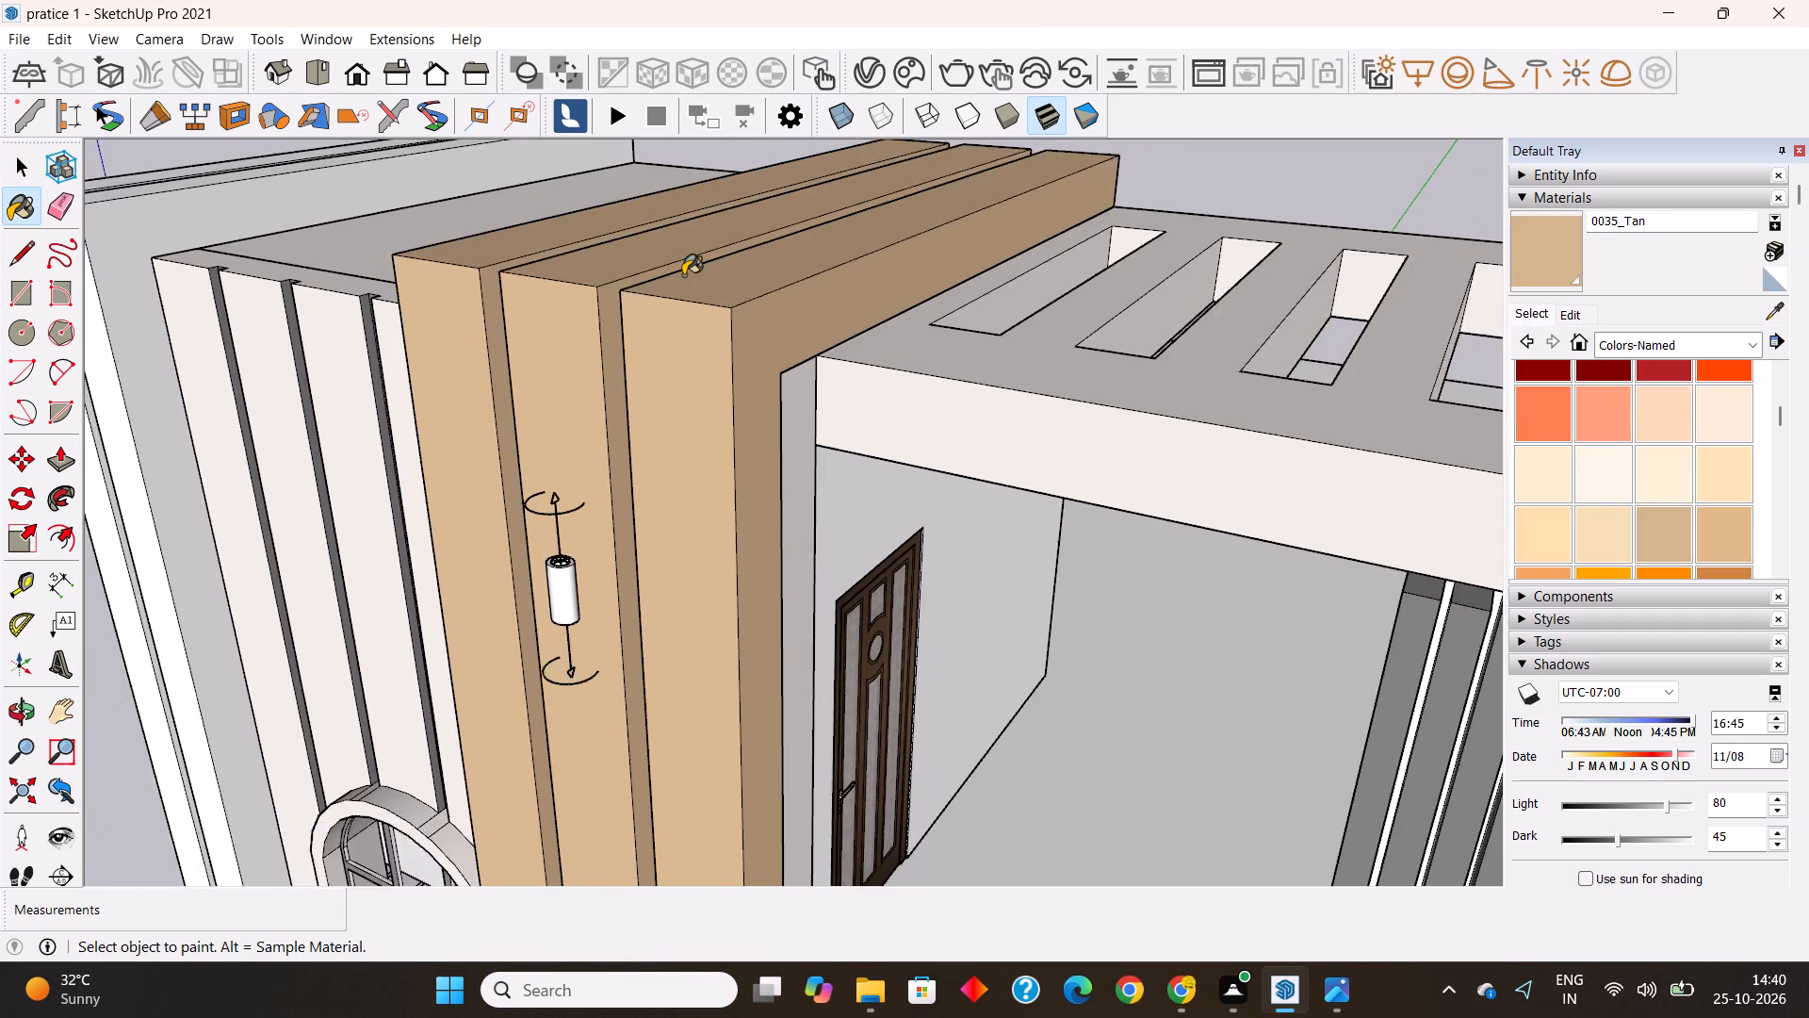
scroll(683, 275, "down", 19)
middle_click_drag(773, 429, 862, 451)
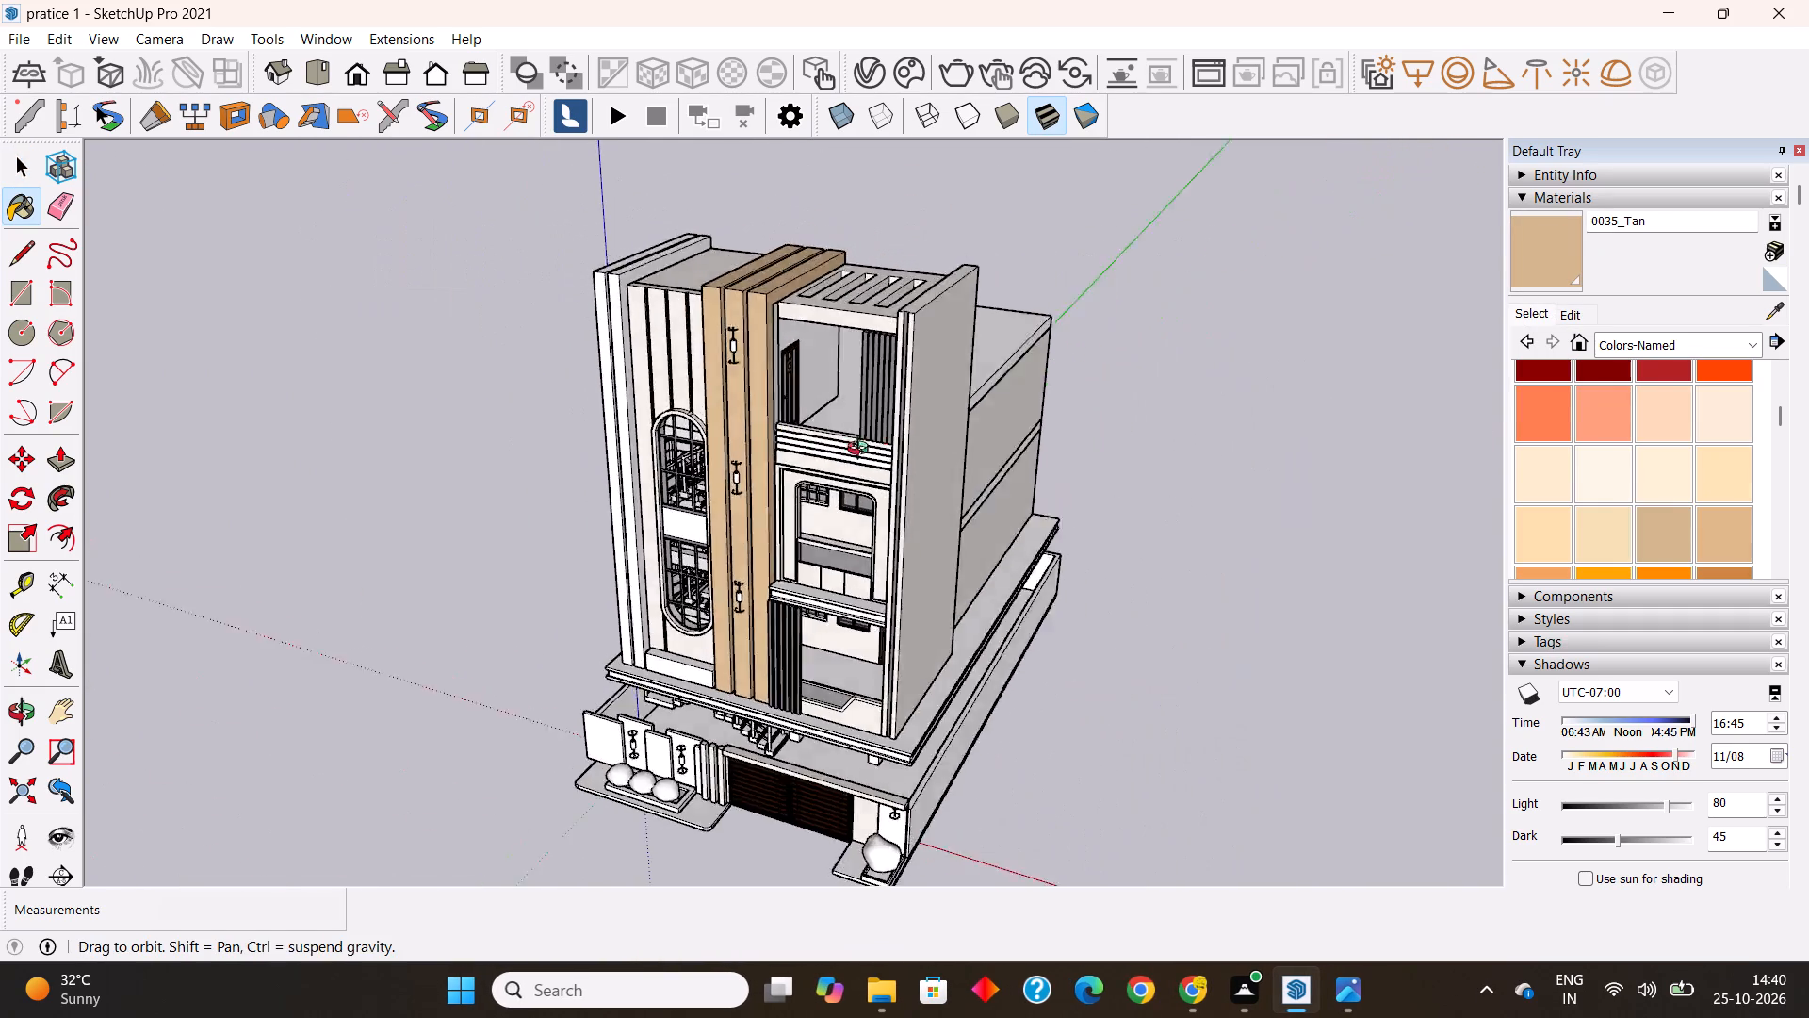
middle_click_drag(862, 451, 1384, 440)
scroll(812, 294, "up", 7)
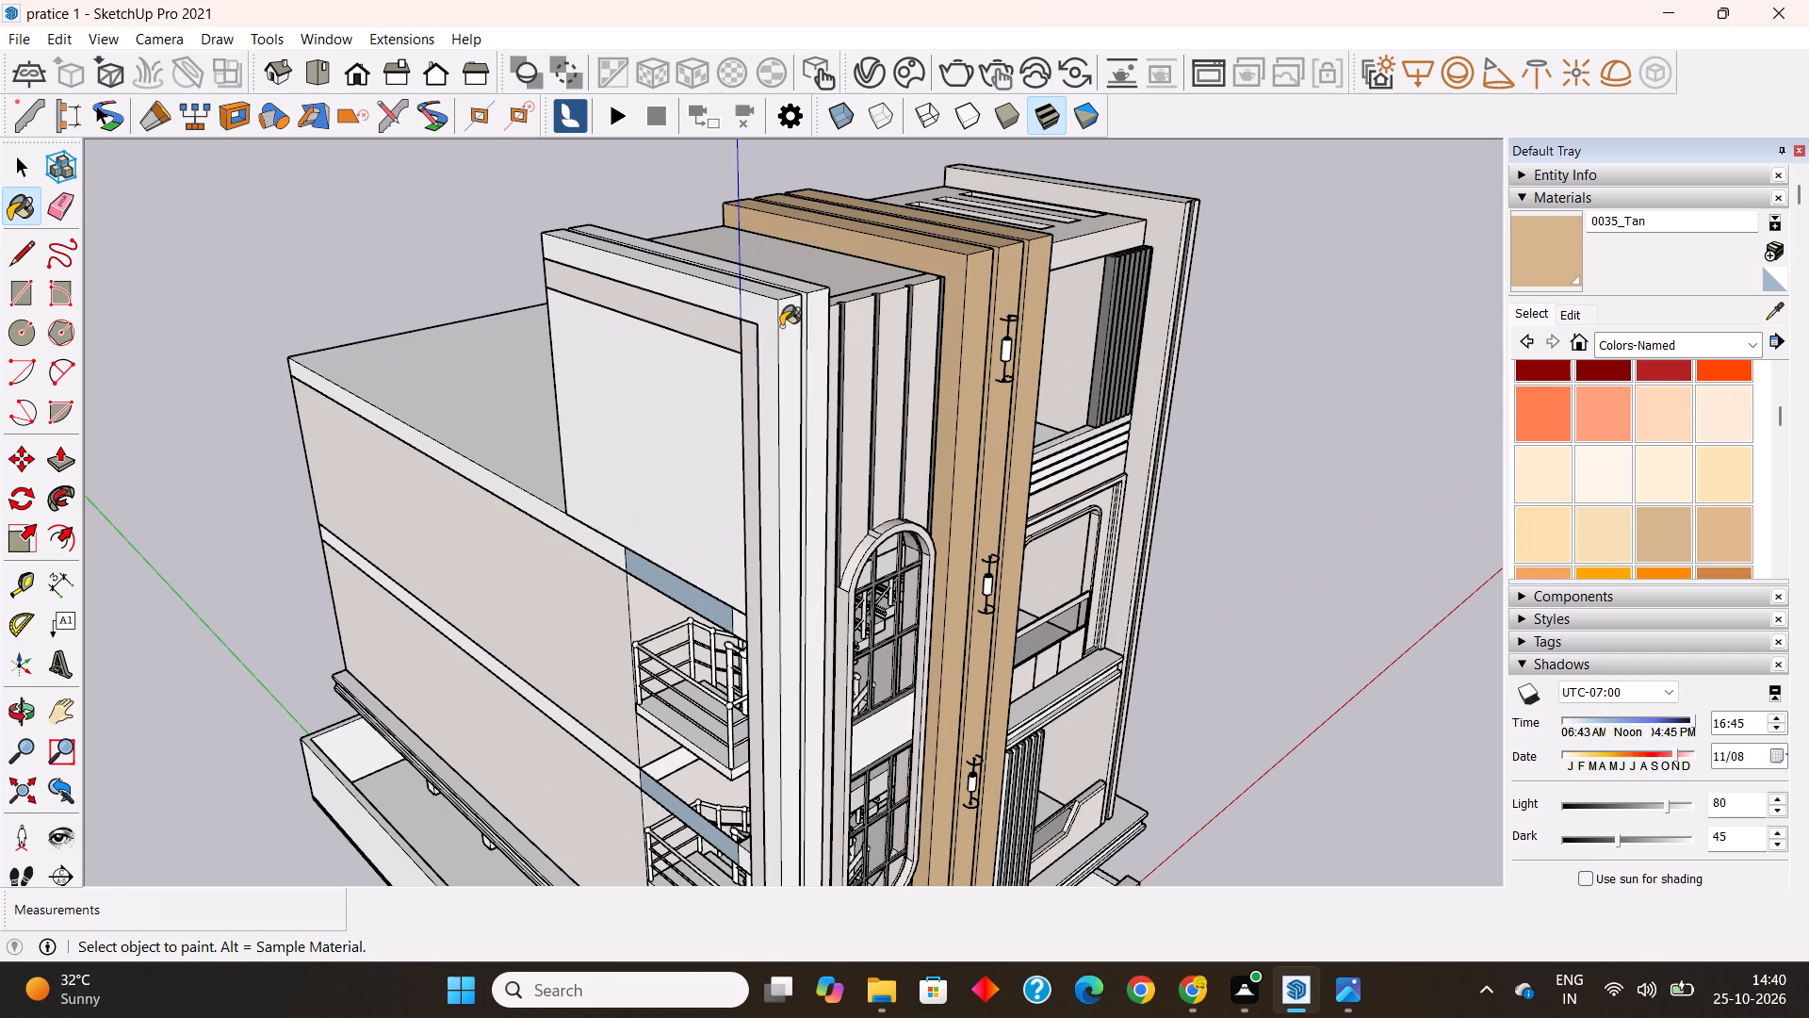
left_click(781, 326)
left_click(808, 310)
Paint the two wall-light panels of the front boundary wall, behind the three round bushes, with 0035_Tan.
scroll(803, 297, "down", 8)
middle_click_drag(886, 518, 867, 508)
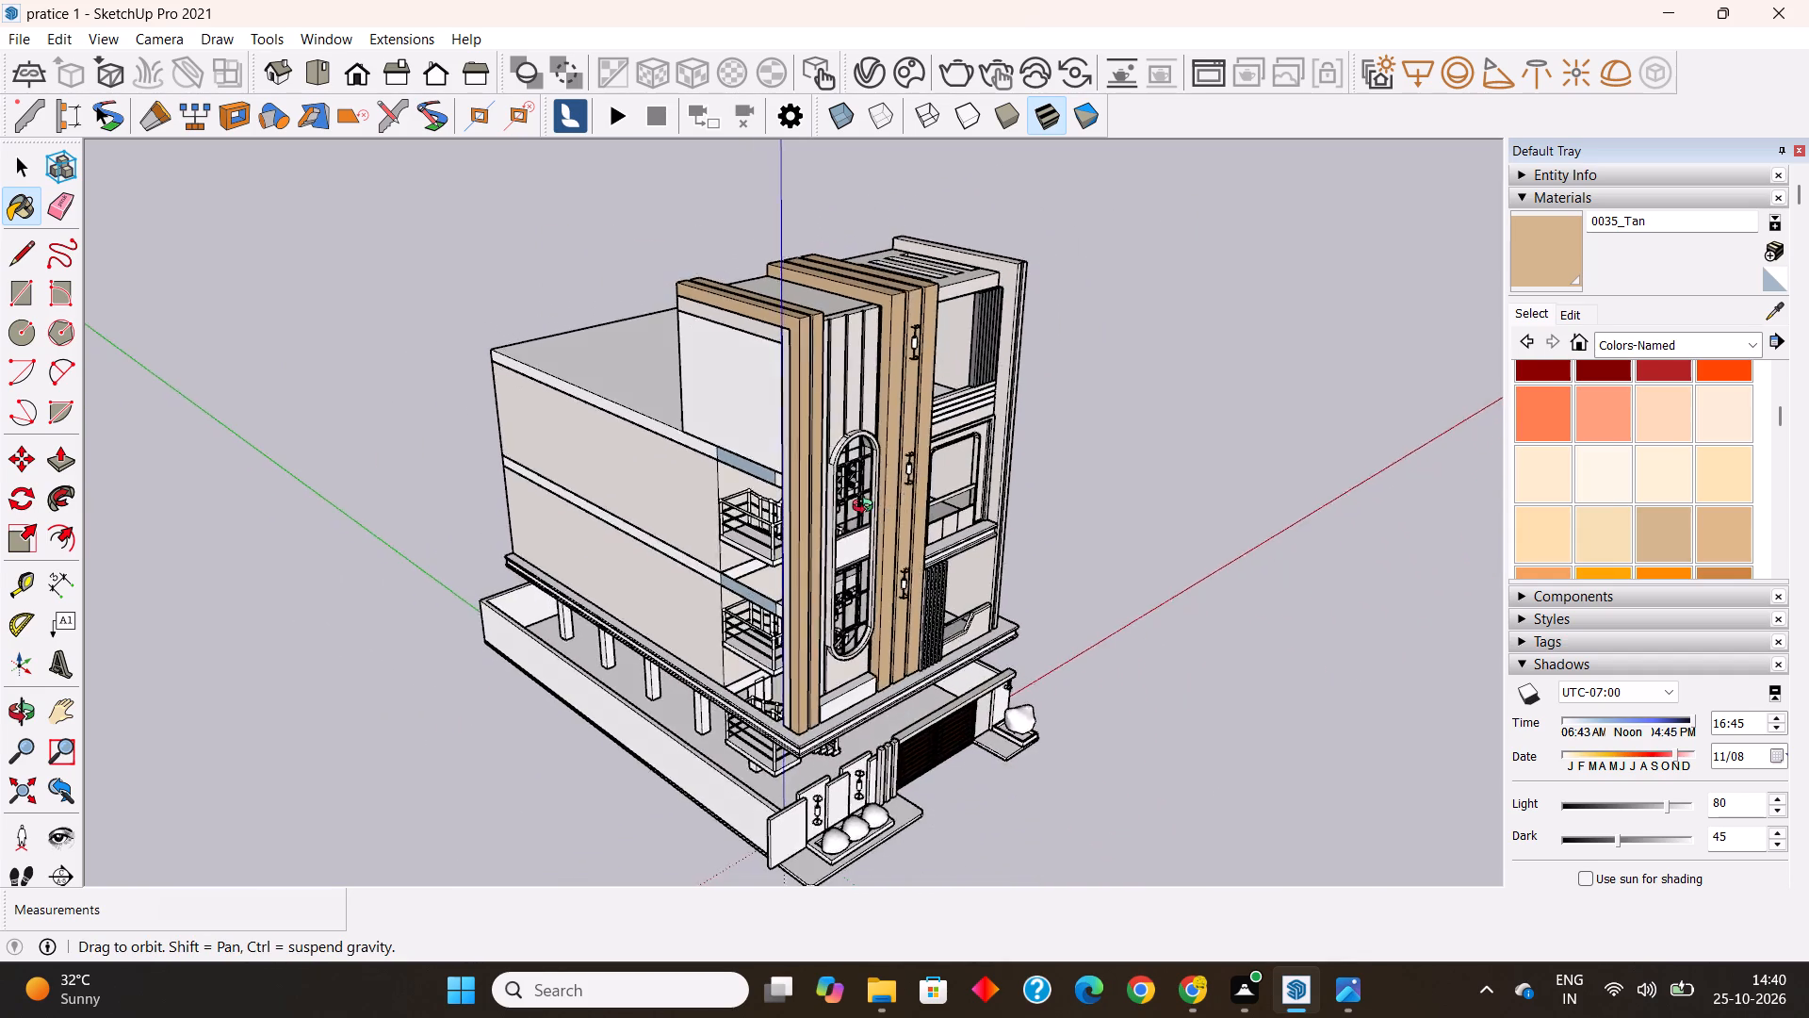
middle_click_drag(867, 508, 460, 435)
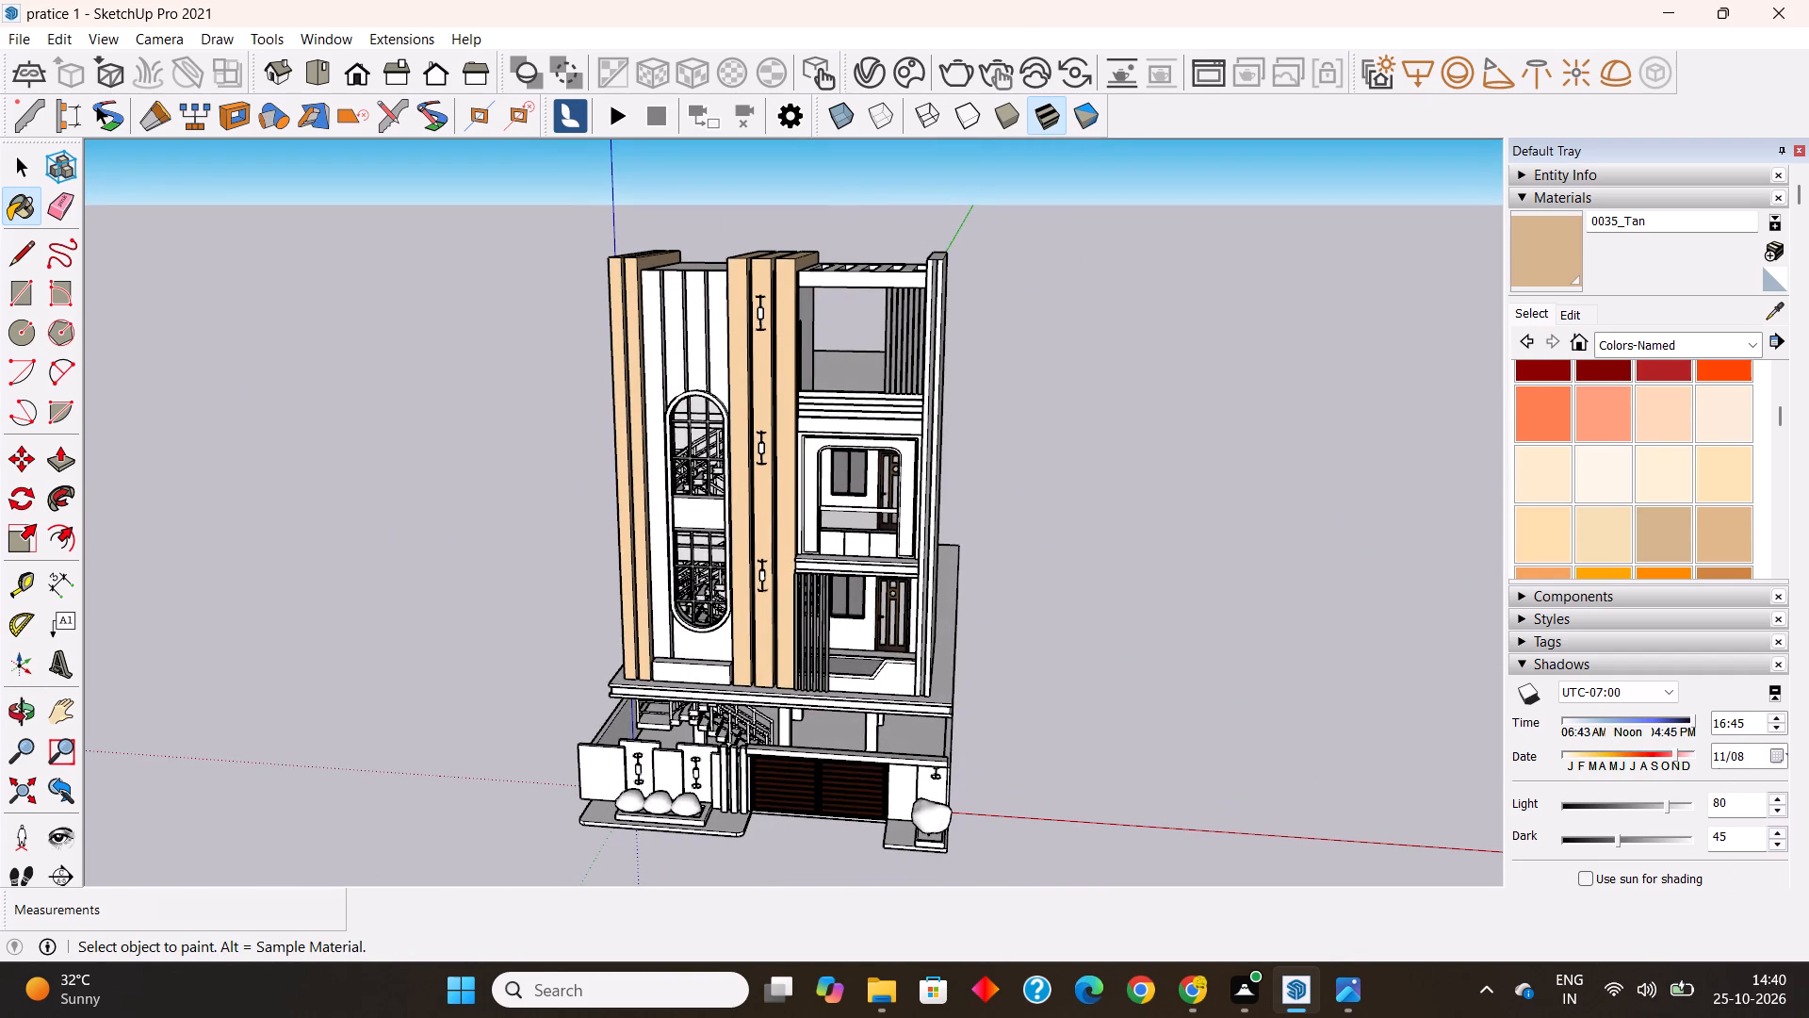
middle_click_drag(736, 796, 750, 664)
scroll(693, 762, "up", 2)
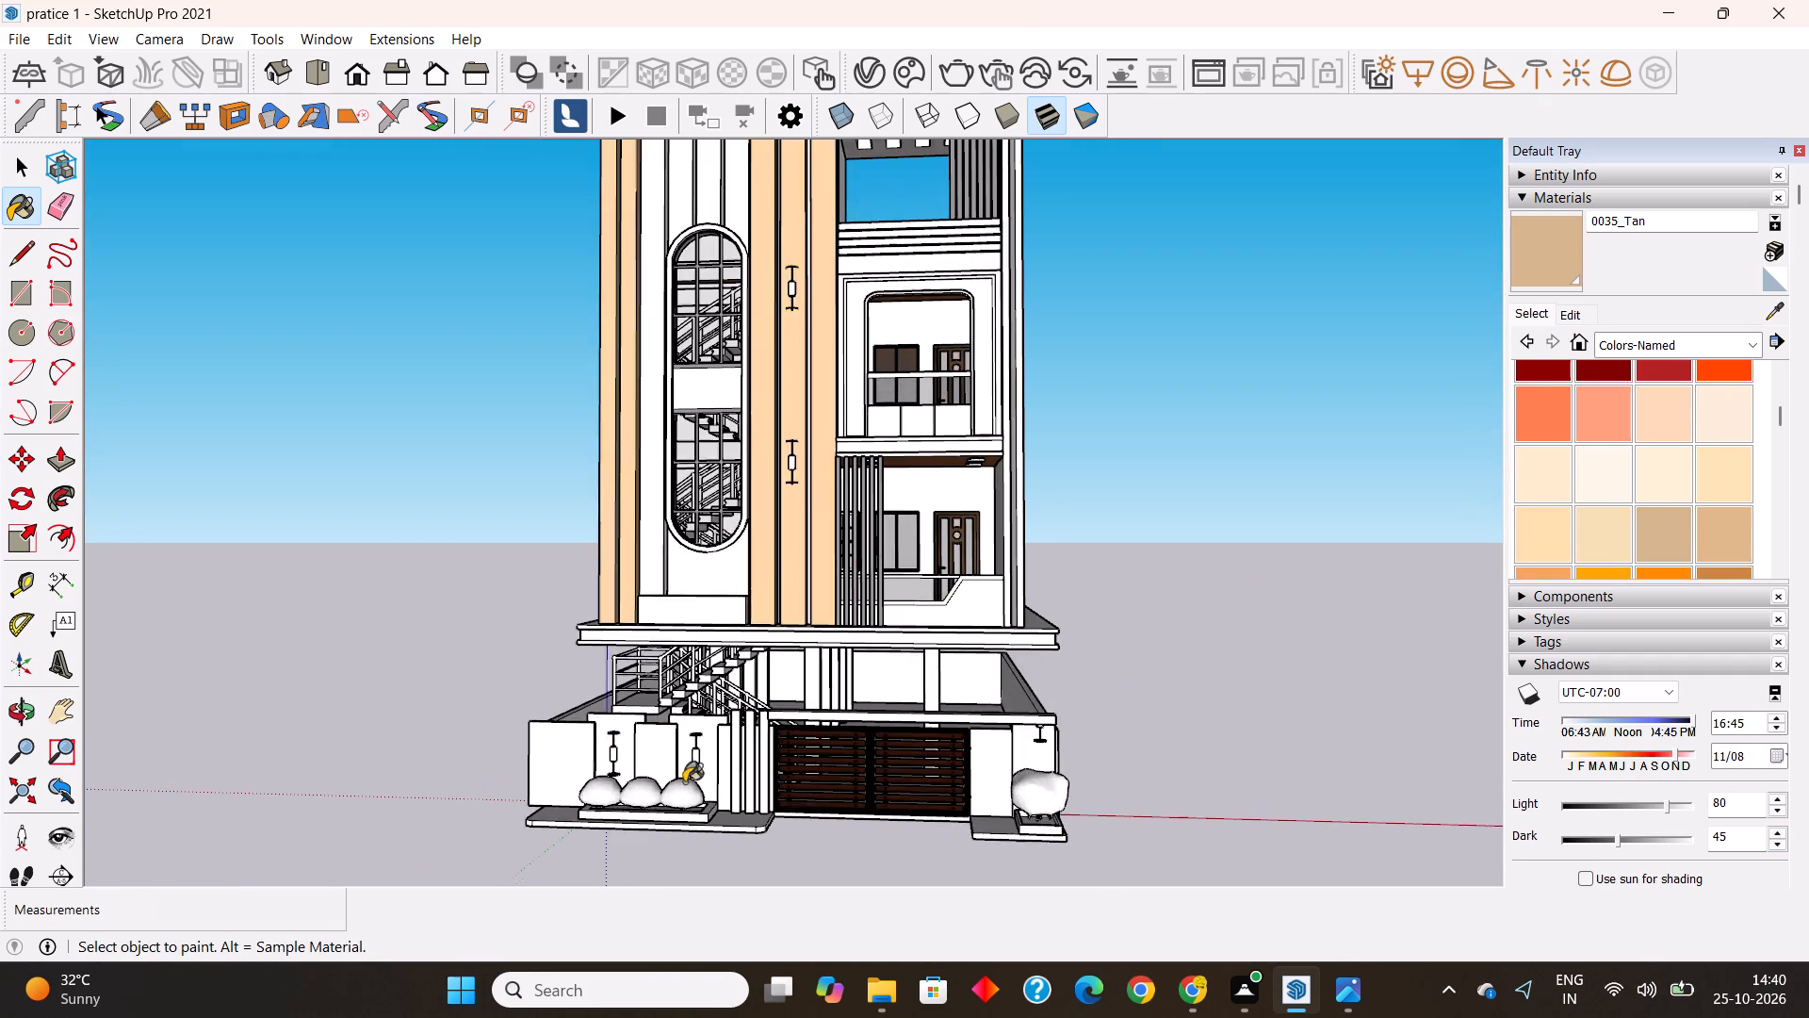
scroll(684, 782, "up", 9)
left_click(611, 743)
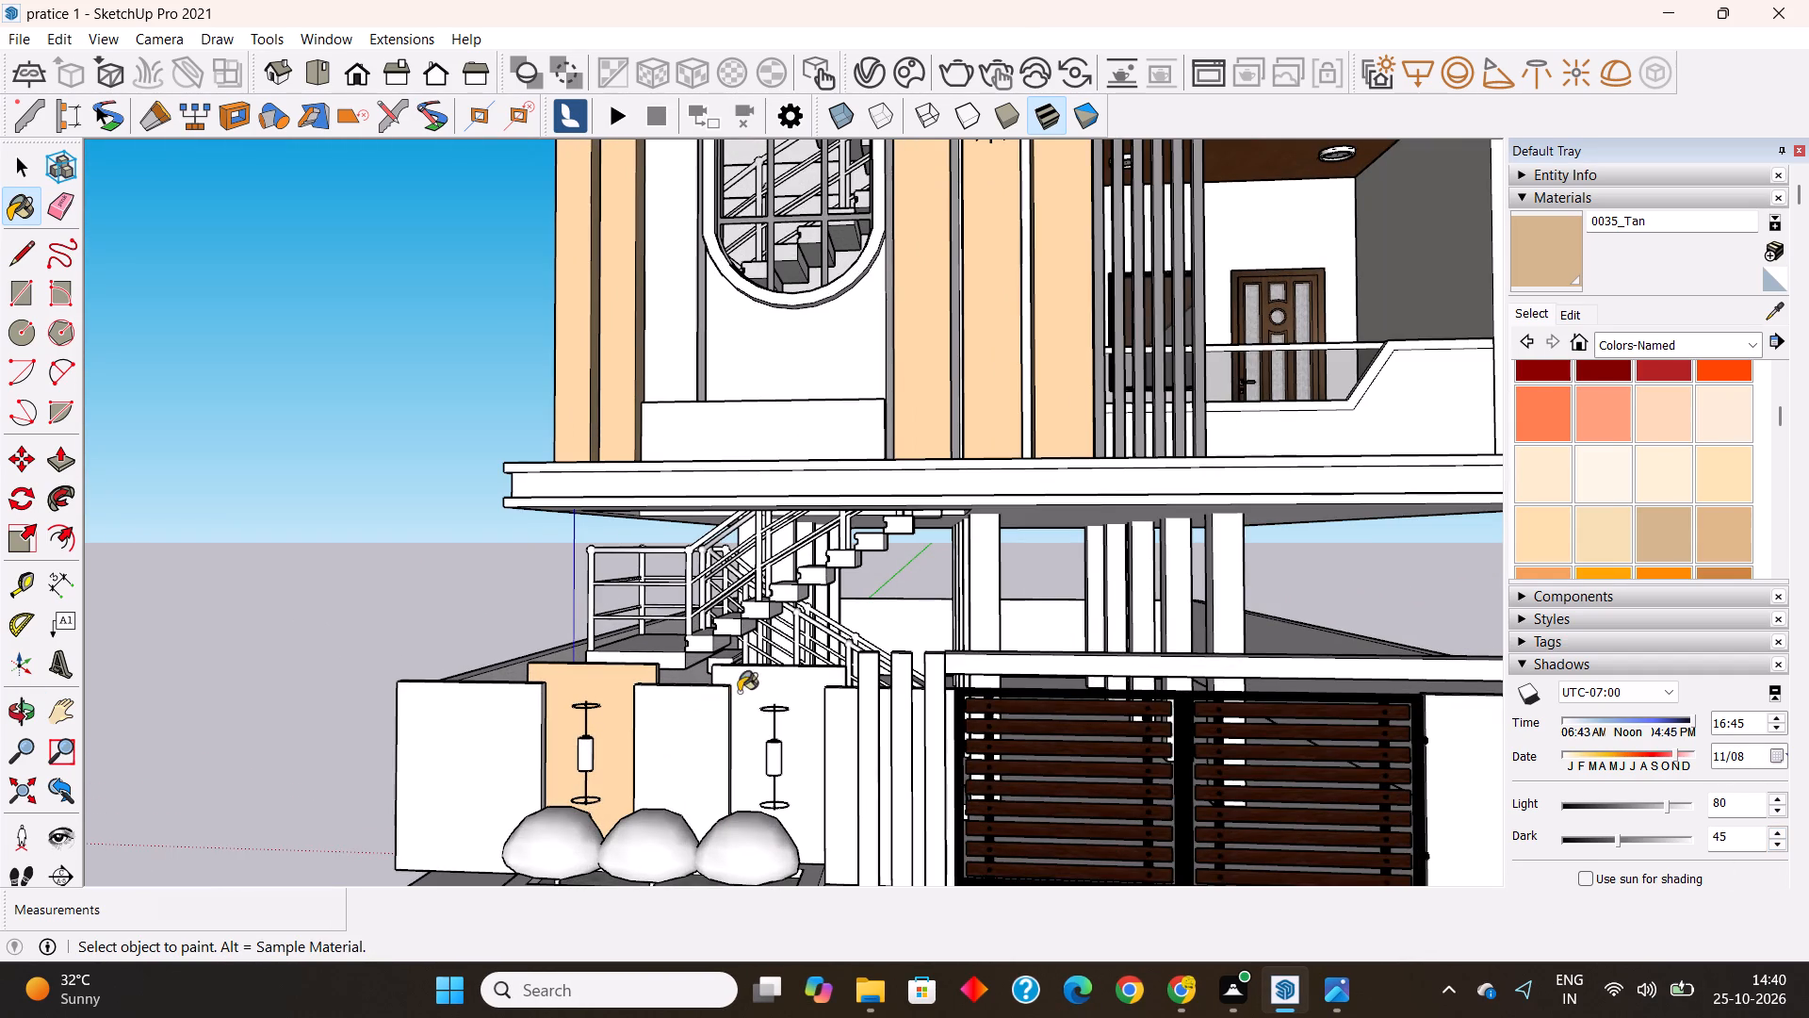
left_click(753, 686)
Paint the boundary-wall panel with the wall light behind the single planter, beside the gate, with 0035_Tan.
scroll(685, 681, "down", 6)
middle_click_drag(995, 724, 672, 824)
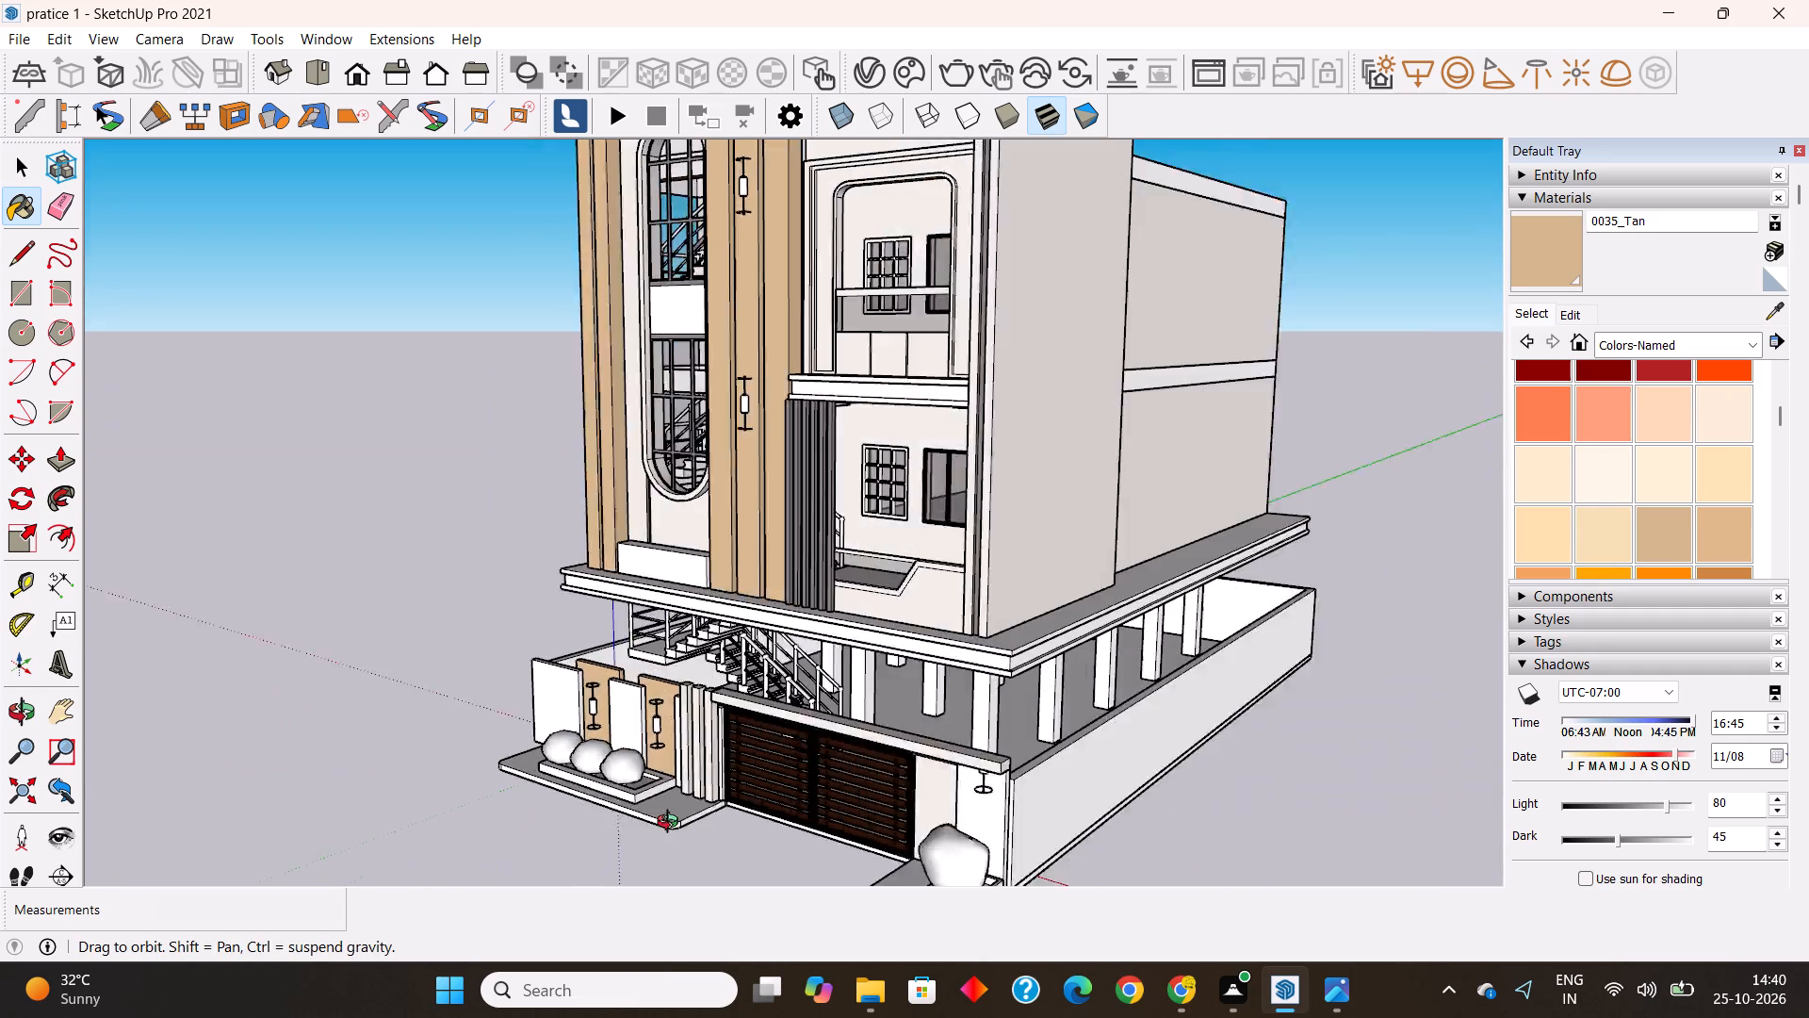
middle_click_drag(672, 824, 662, 826)
scroll(915, 822, "up", 2)
left_click(909, 829)
Compare the painted front of the house with the reference facade render to find further surfaces in the strip colour.
scroll(952, 714, "down", 5)
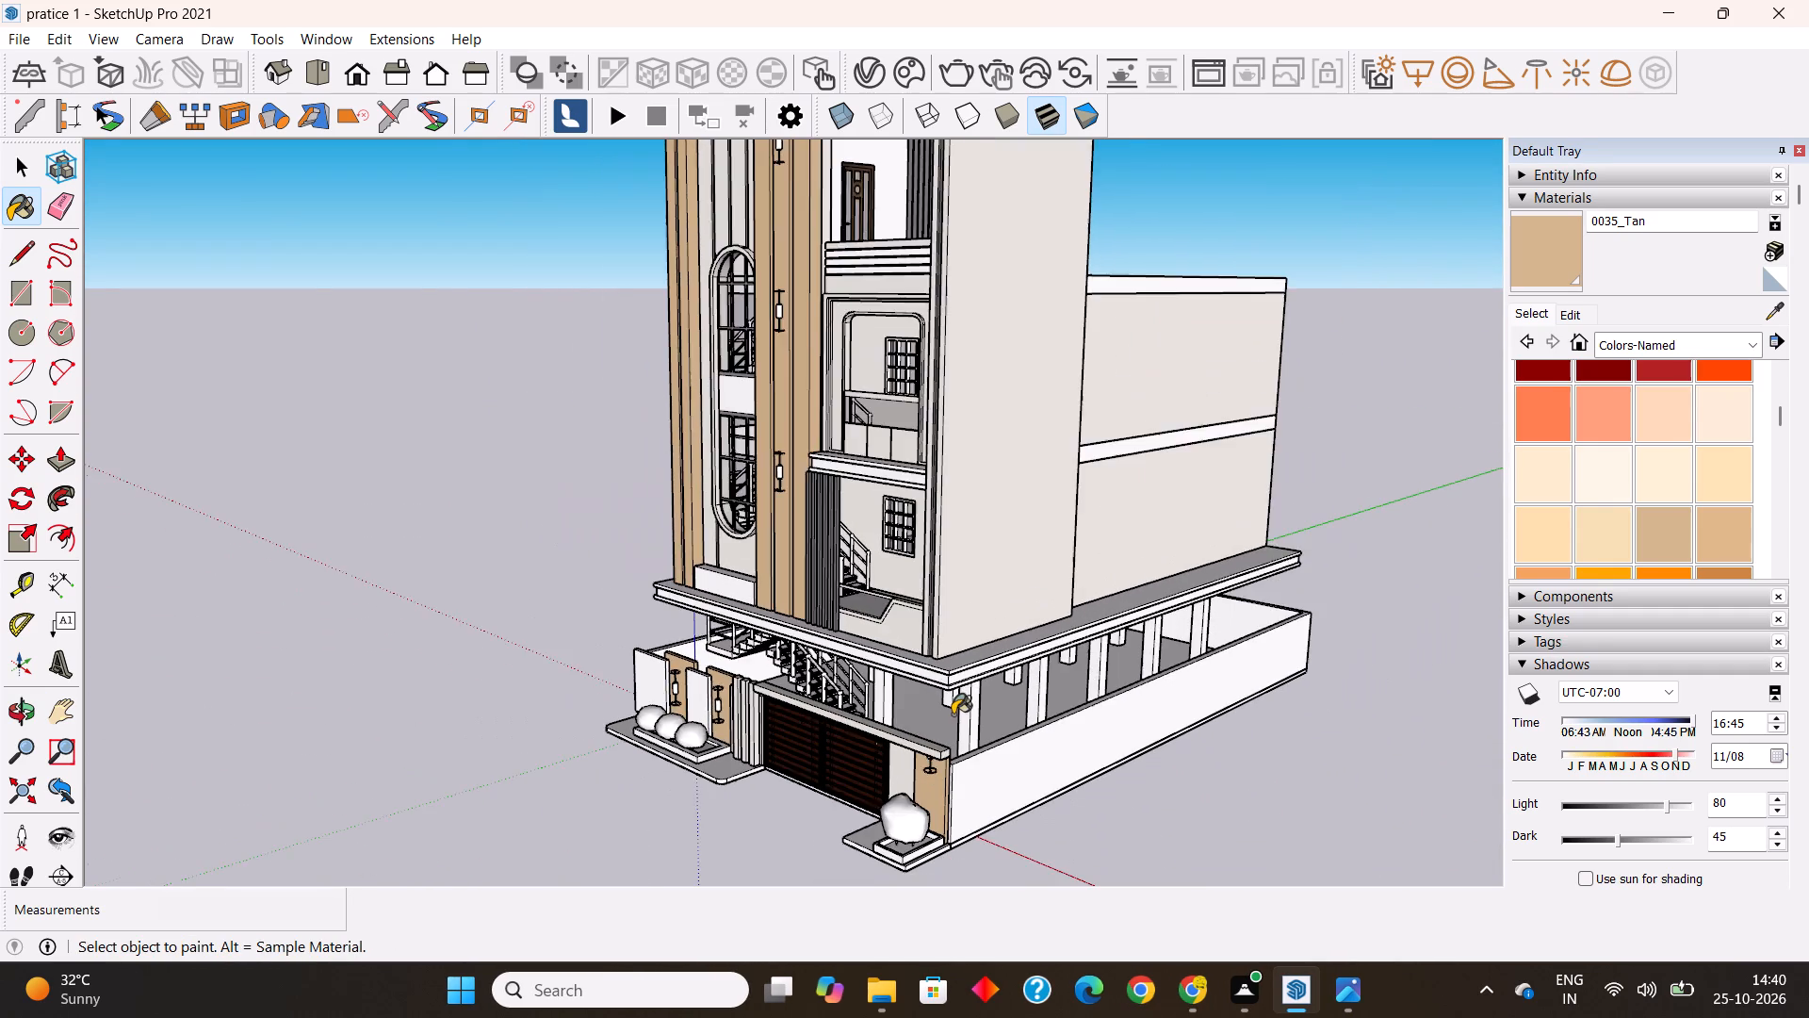
middle_click_drag(839, 780, 1112, 801)
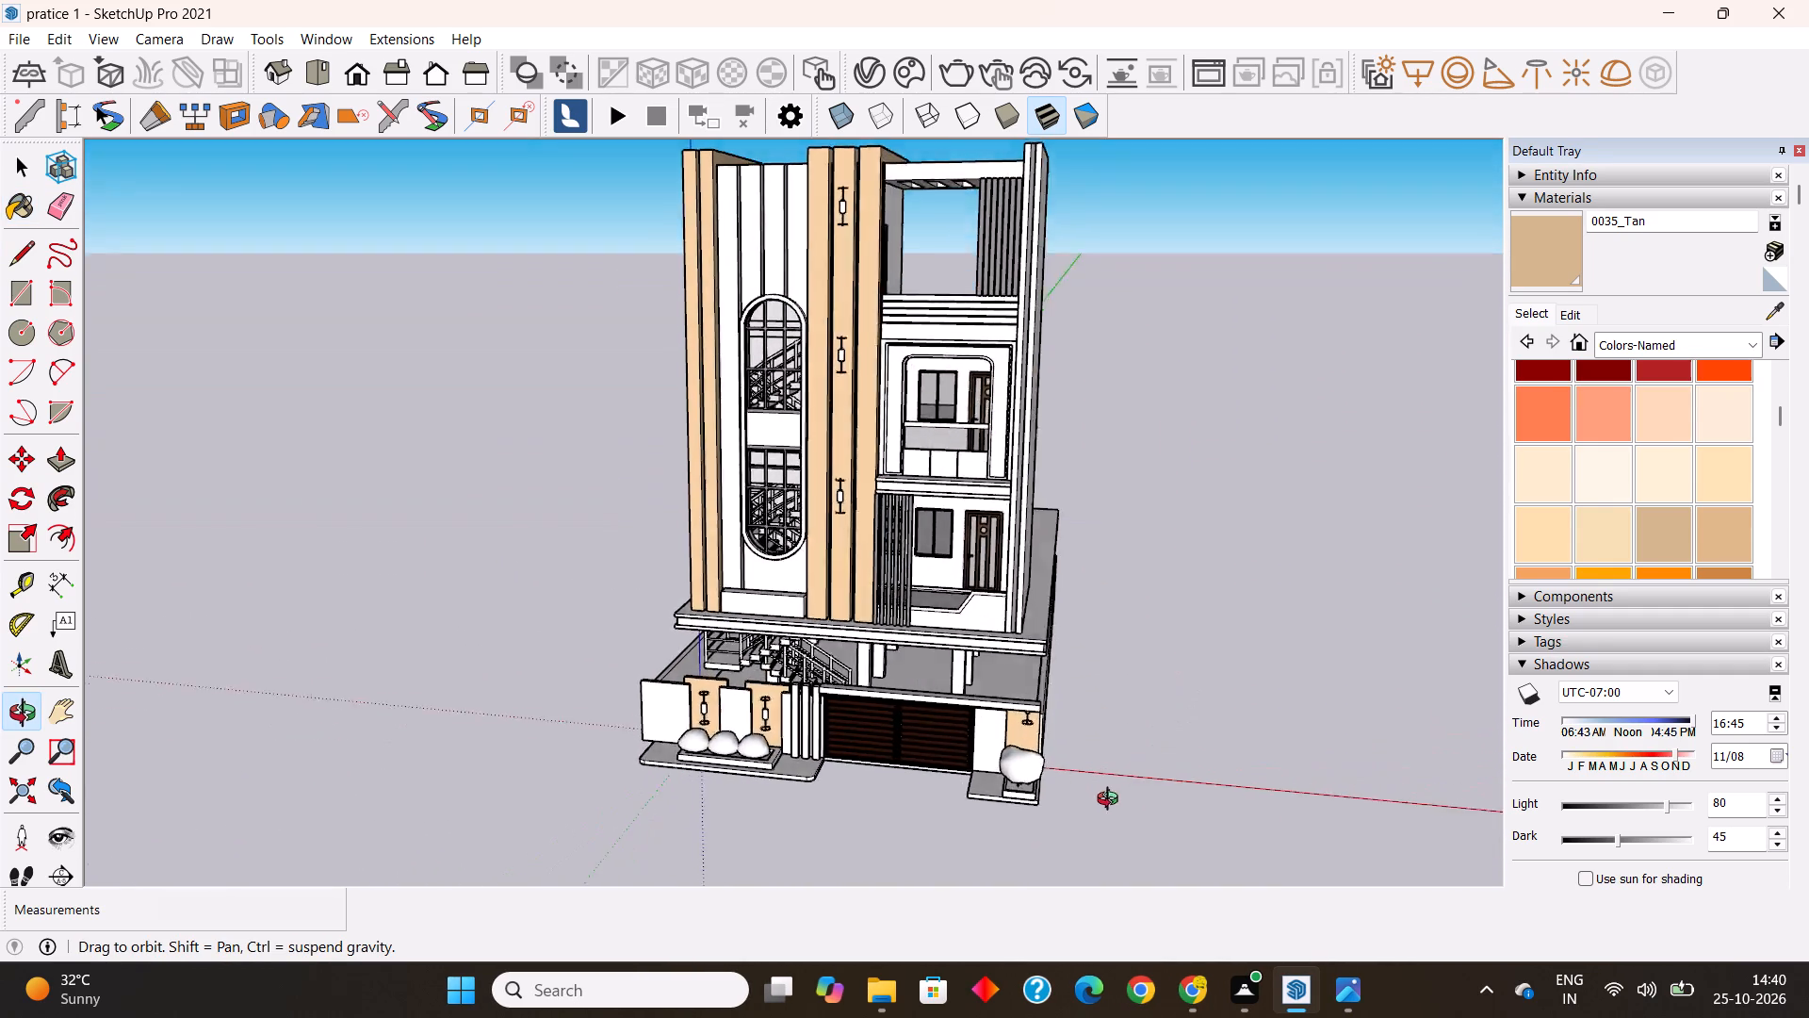
middle_click_drag(1112, 801, 1122, 851)
scroll(971, 781, "down", 2)
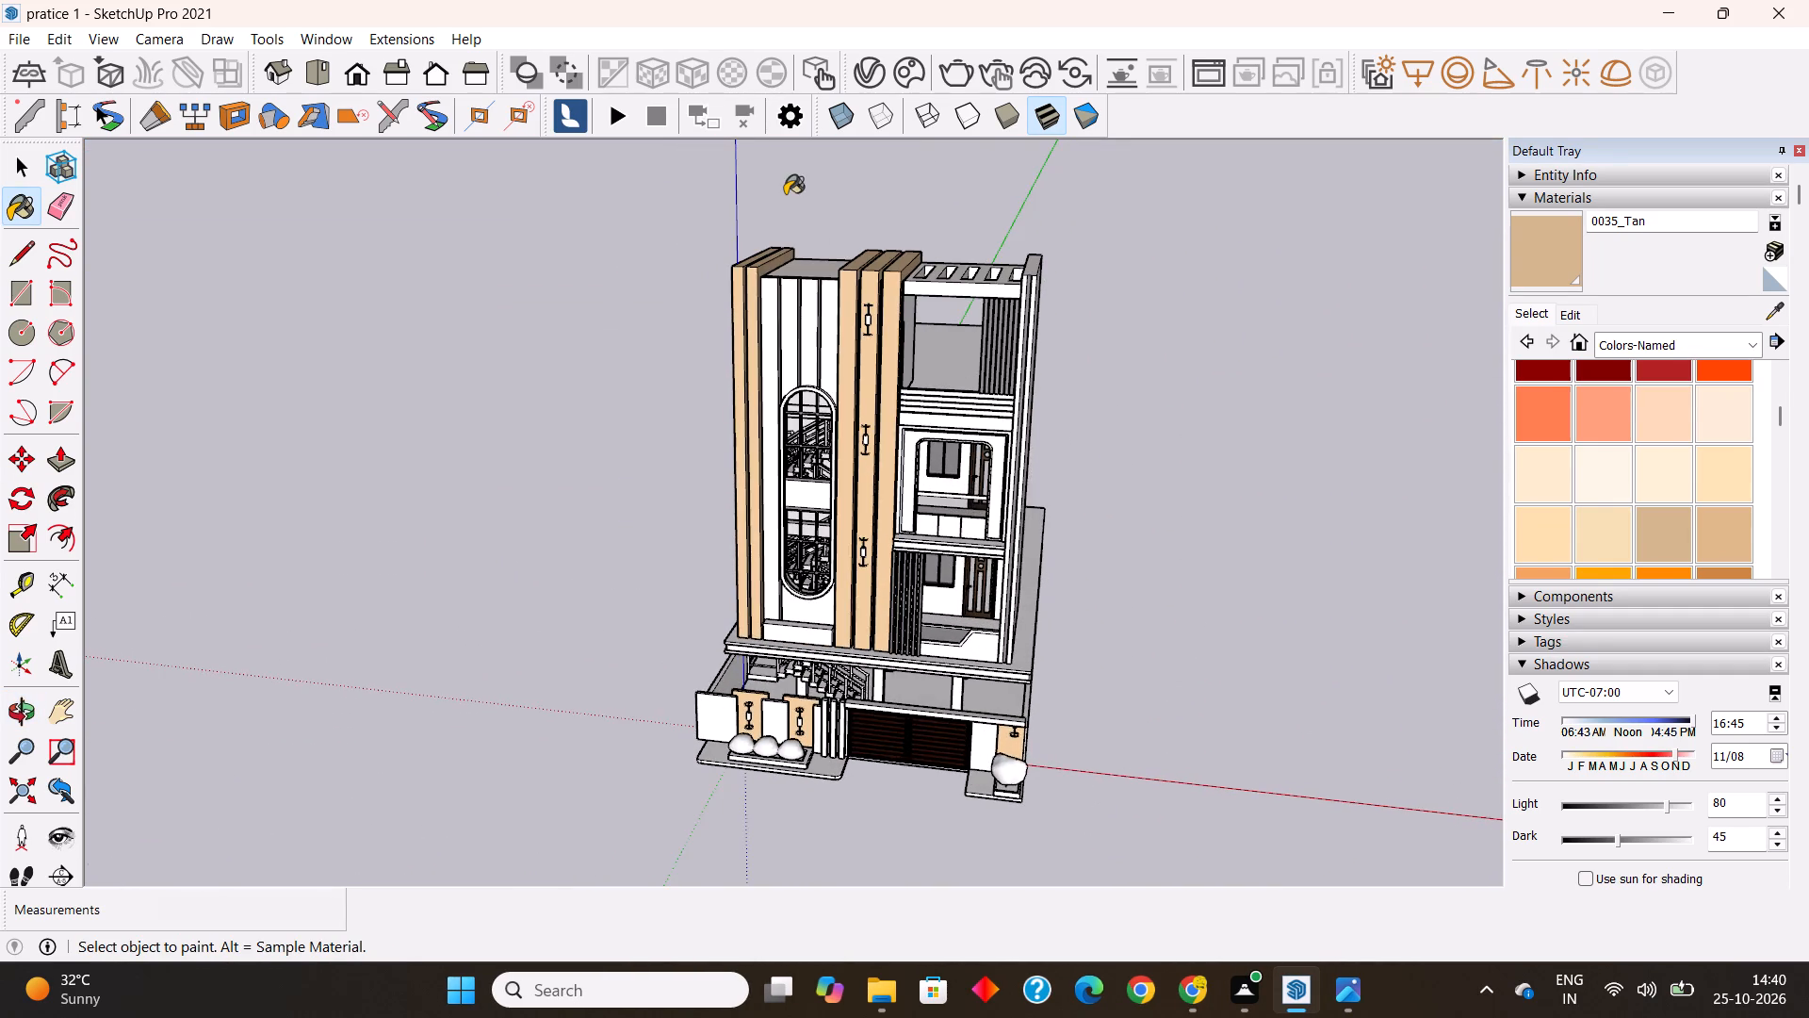
scroll(785, 194, "up", 4)
scroll(813, 301, "up", 2)
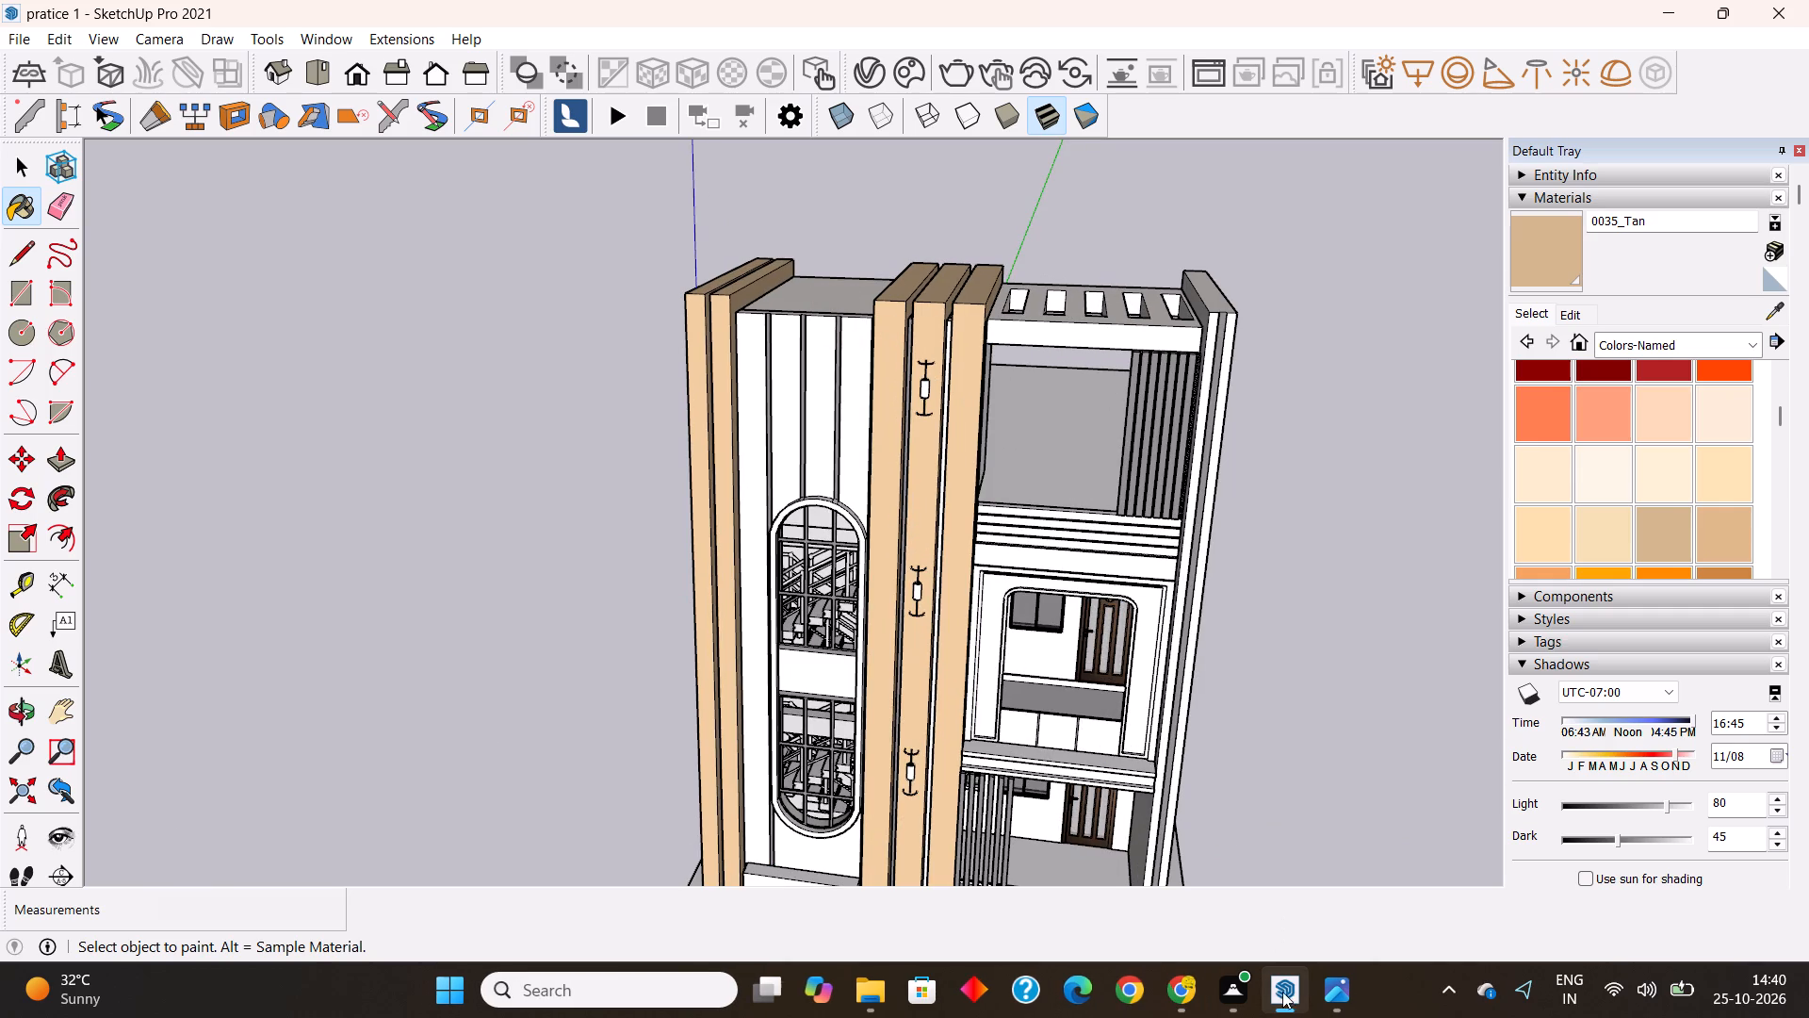
left_click(1341, 993)
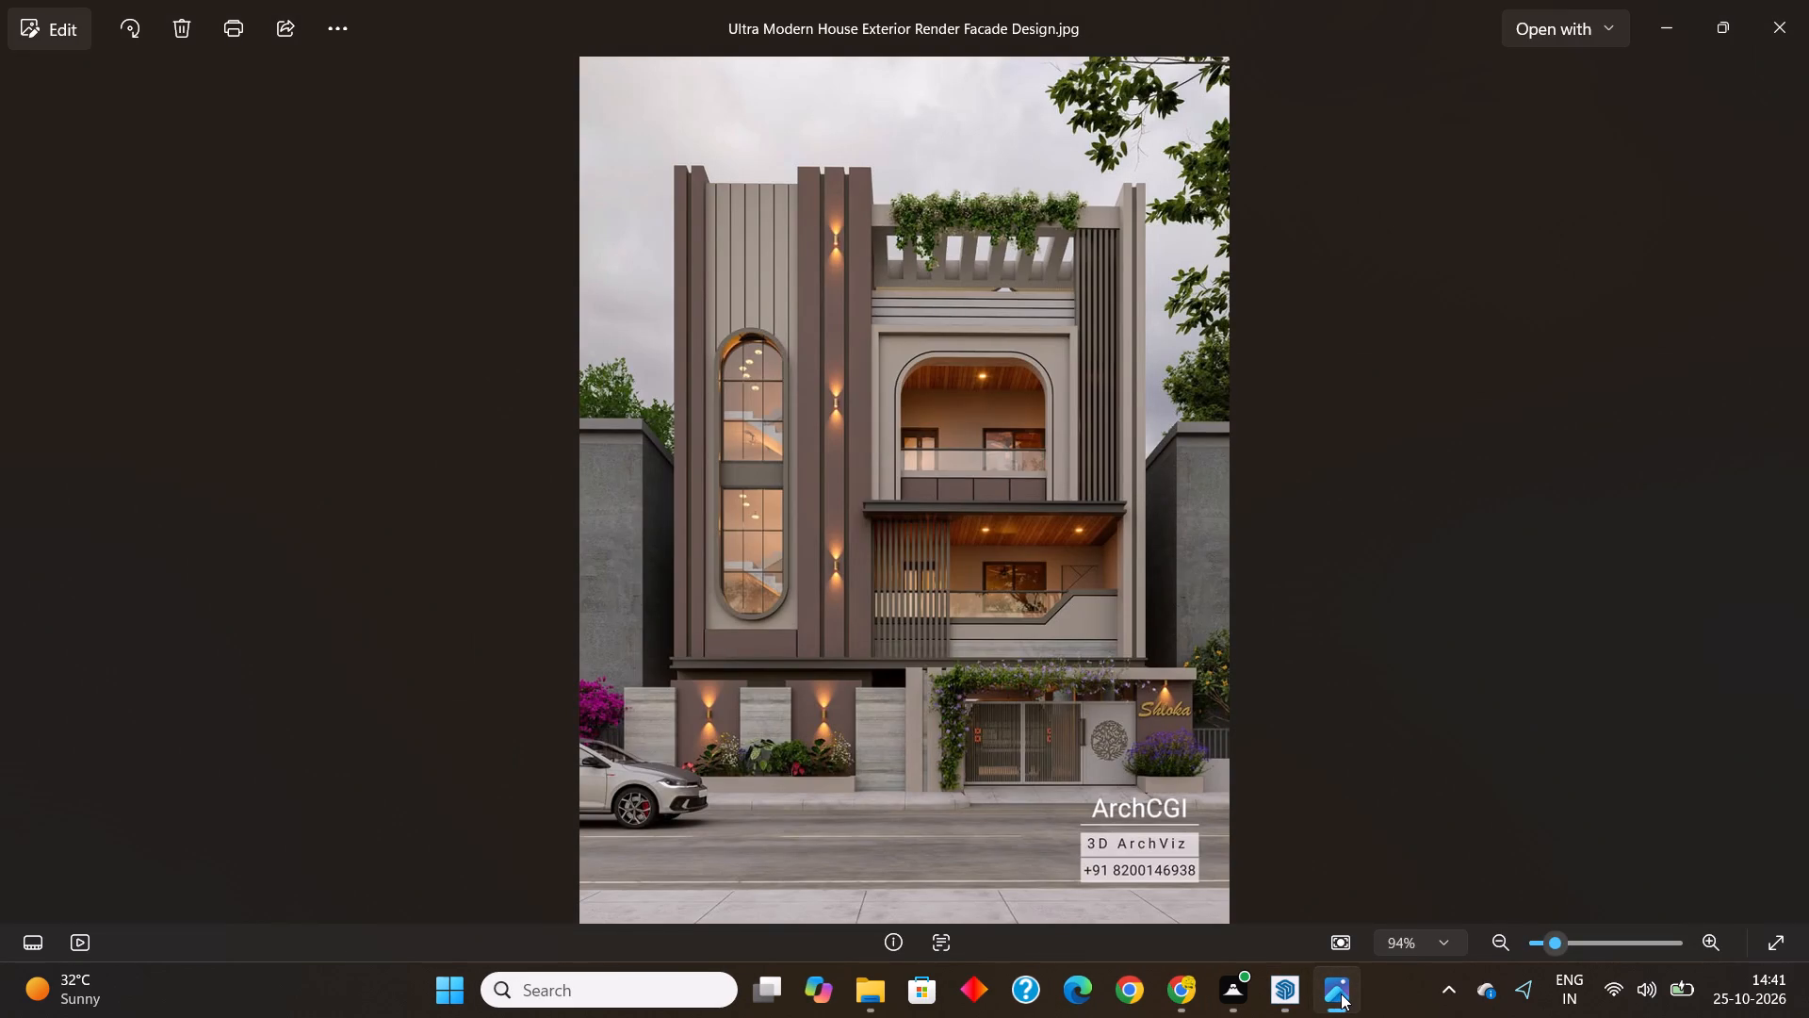
left_click(1286, 996)
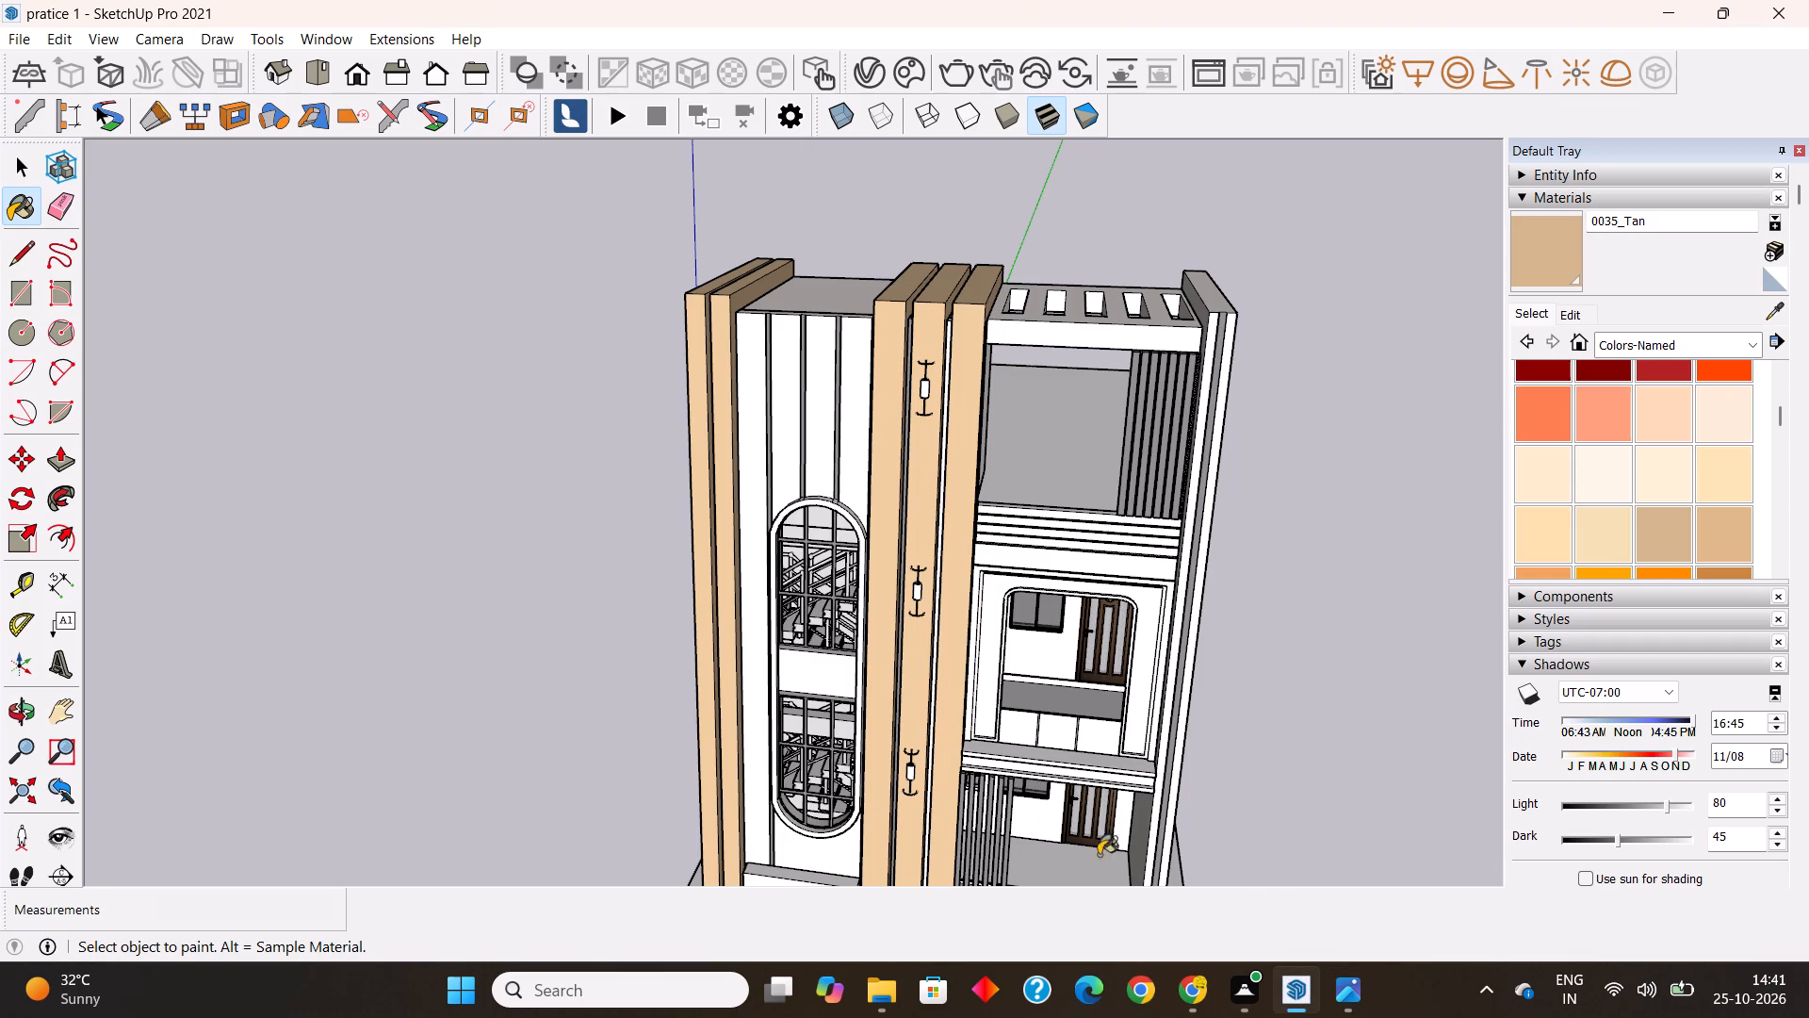
left_click(1349, 980)
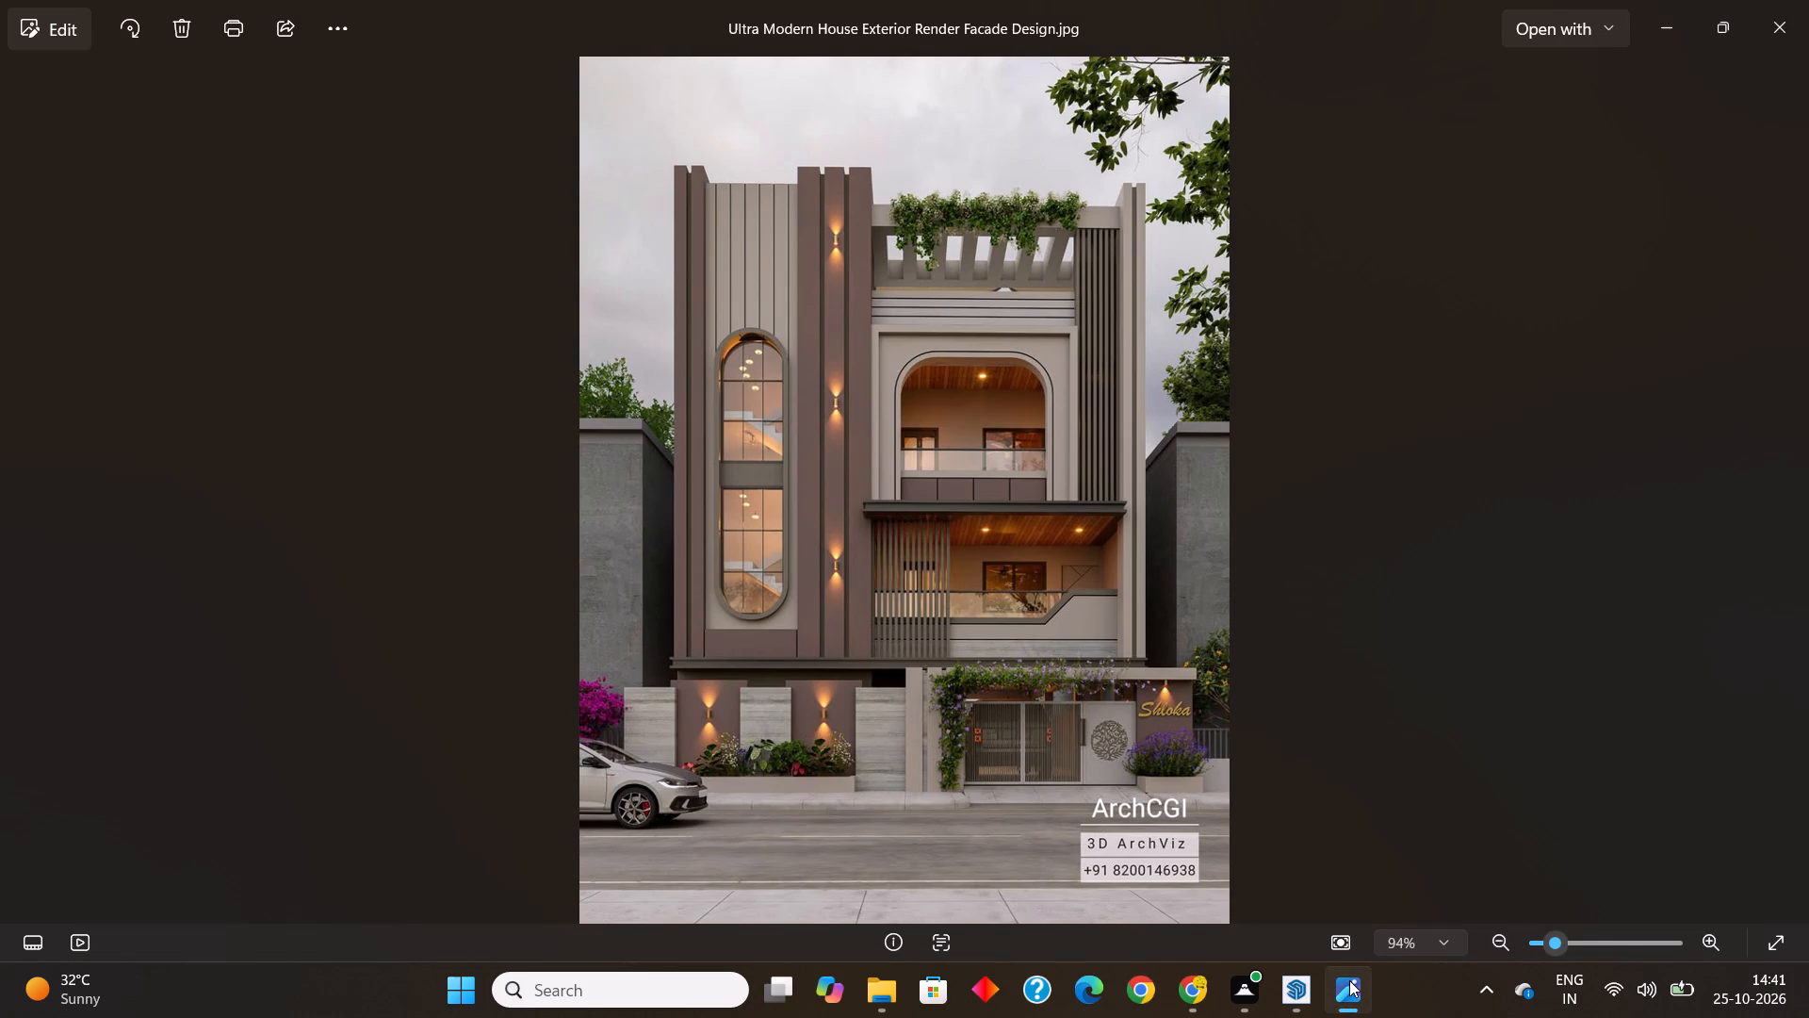
left_click(1294, 997)
Paint the low horizontal panel beneath the tall oval window with 0035_Tan.
scroll(745, 676, "down", 3)
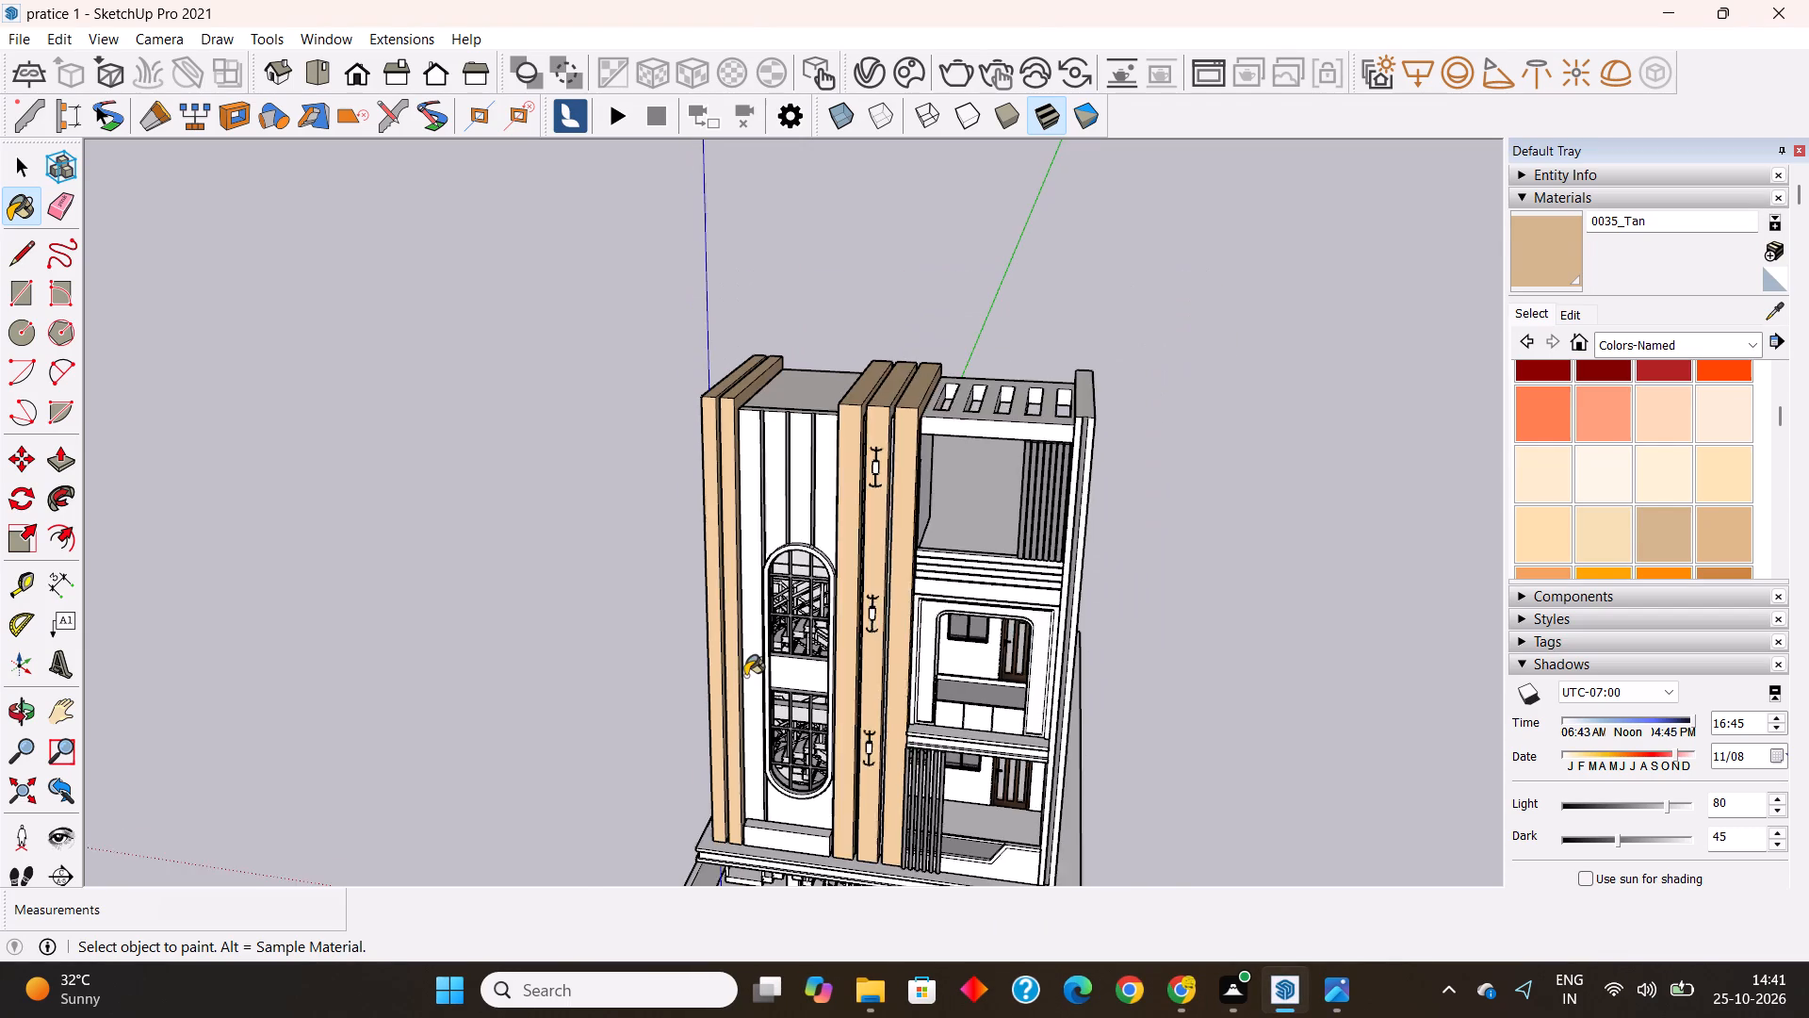
scroll(745, 676, "down", 2)
scroll(777, 780, "up", 3)
left_click(776, 818)
Switch to the reference facade render to check the colours of the remaining facade parts.
scroll(777, 700, "down", 3)
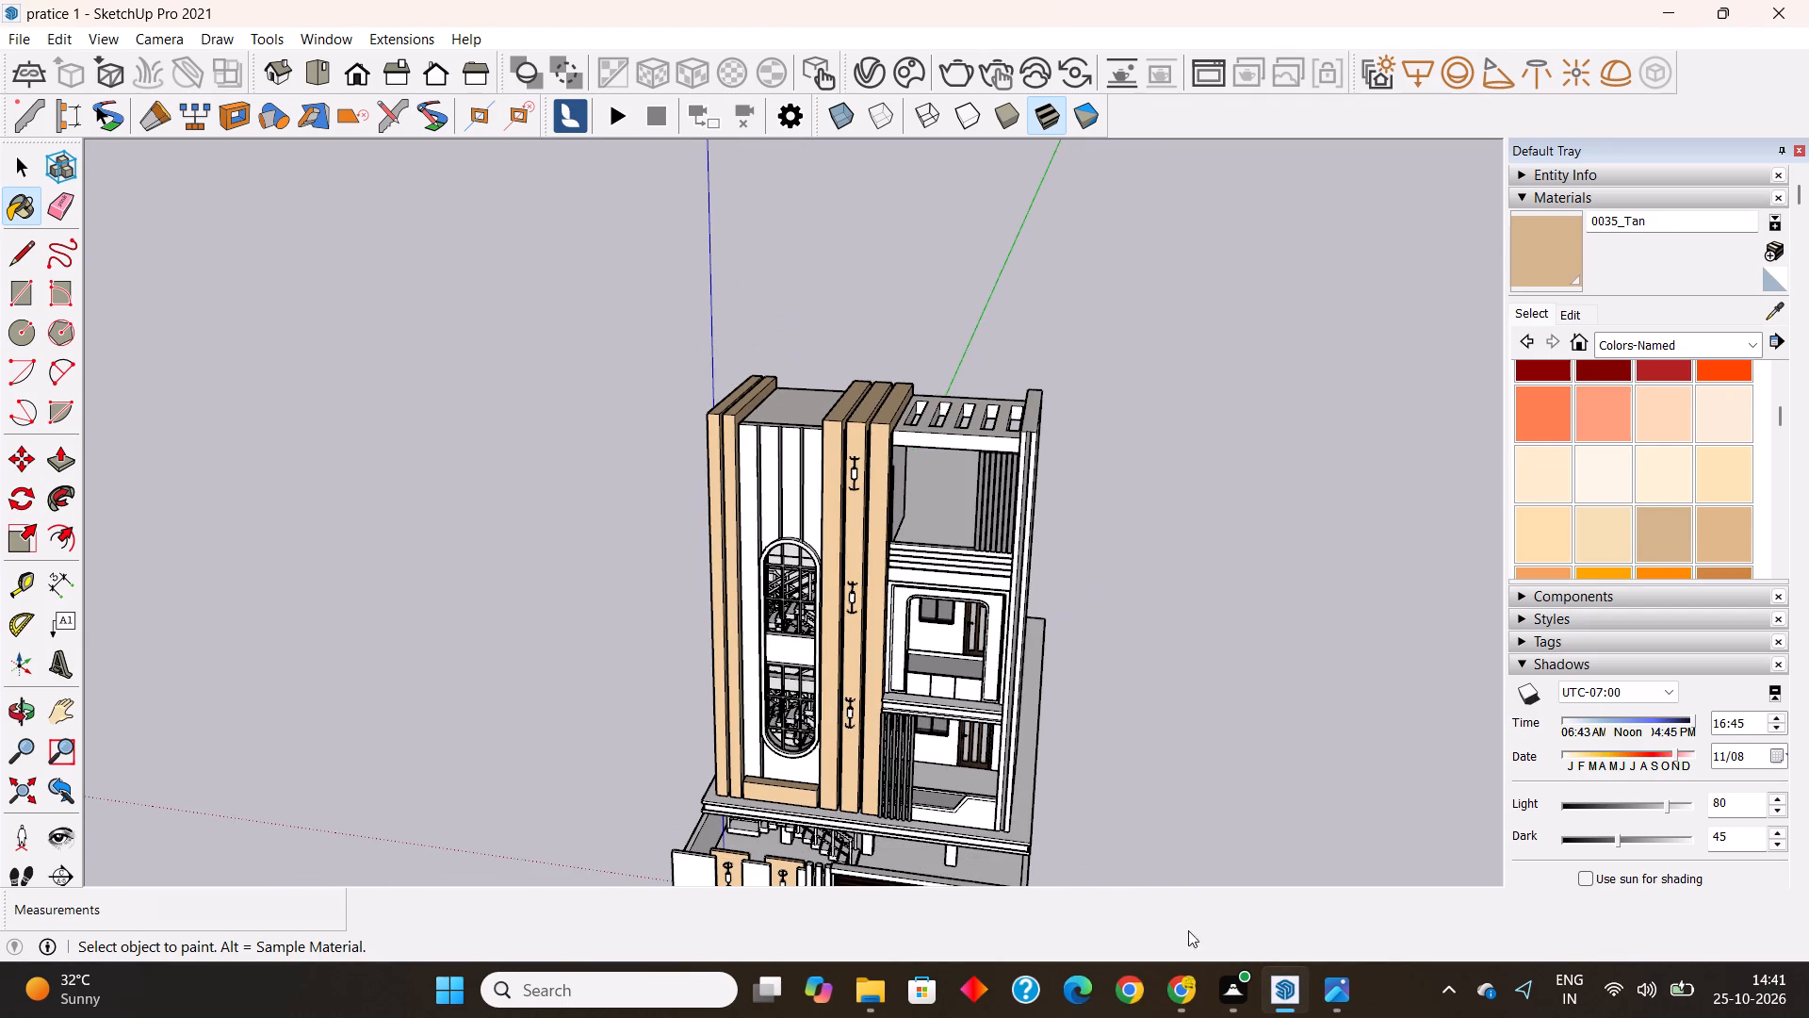
left_click(1335, 991)
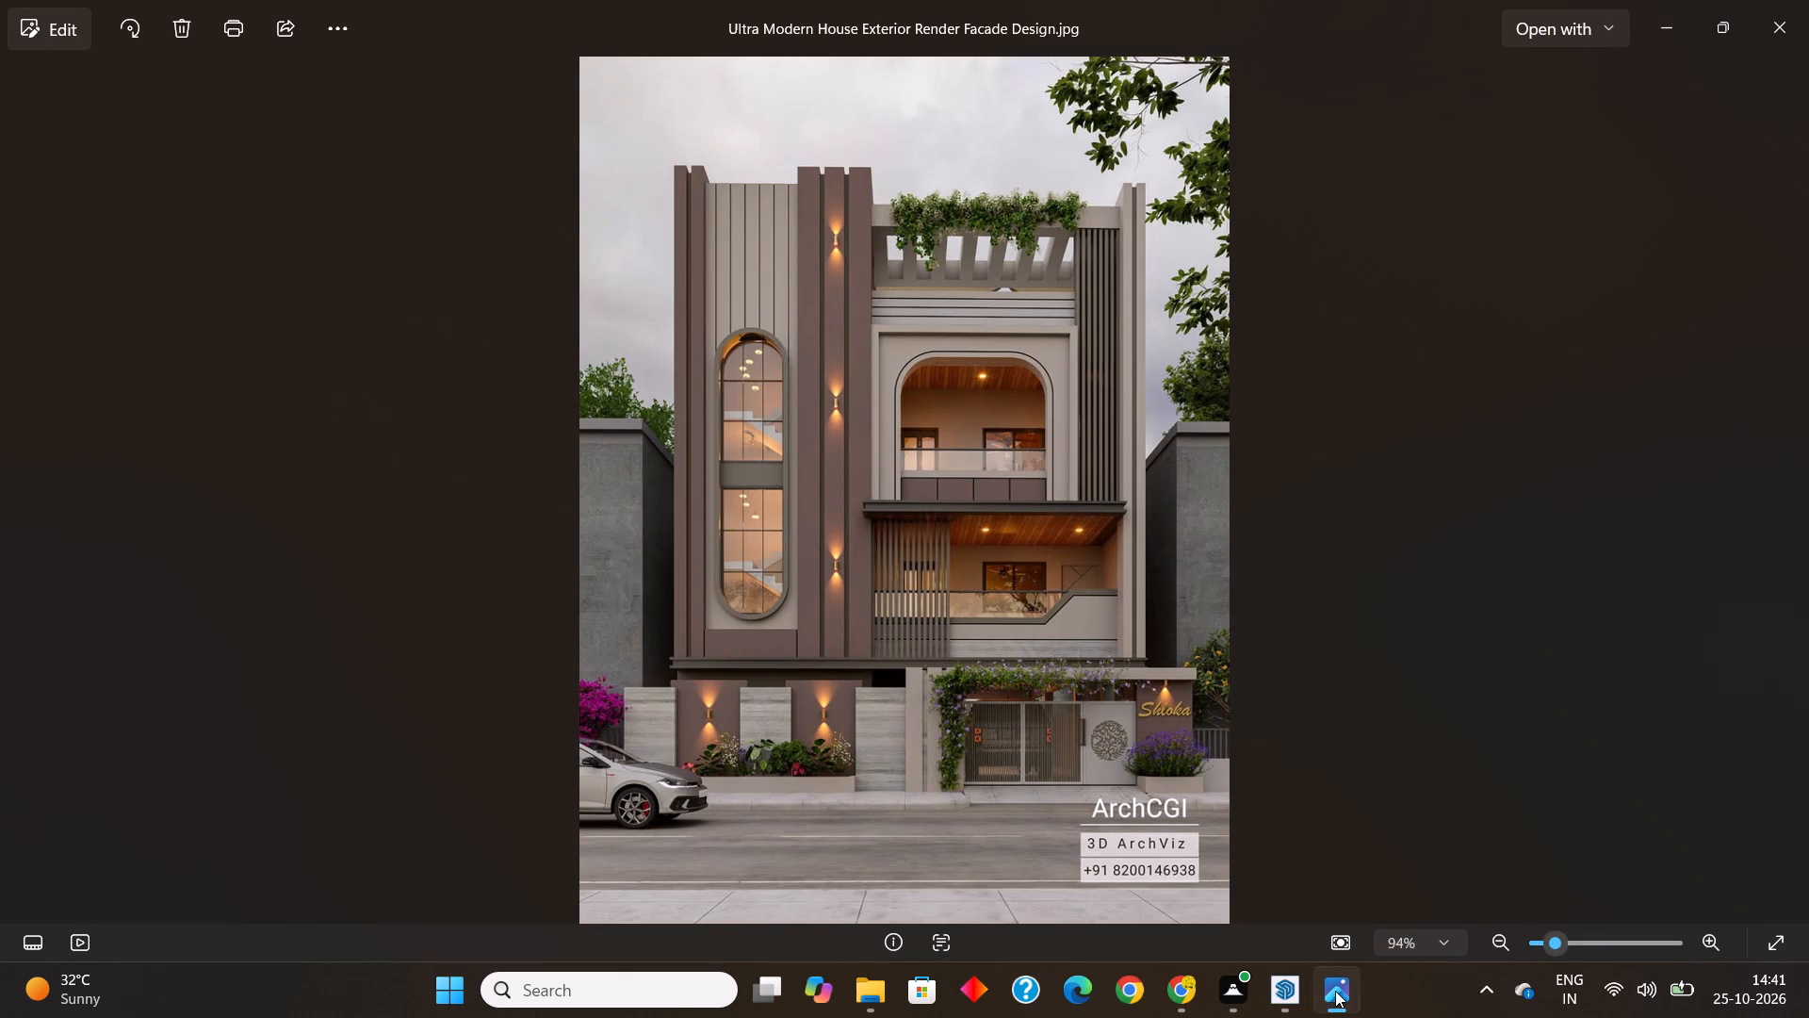
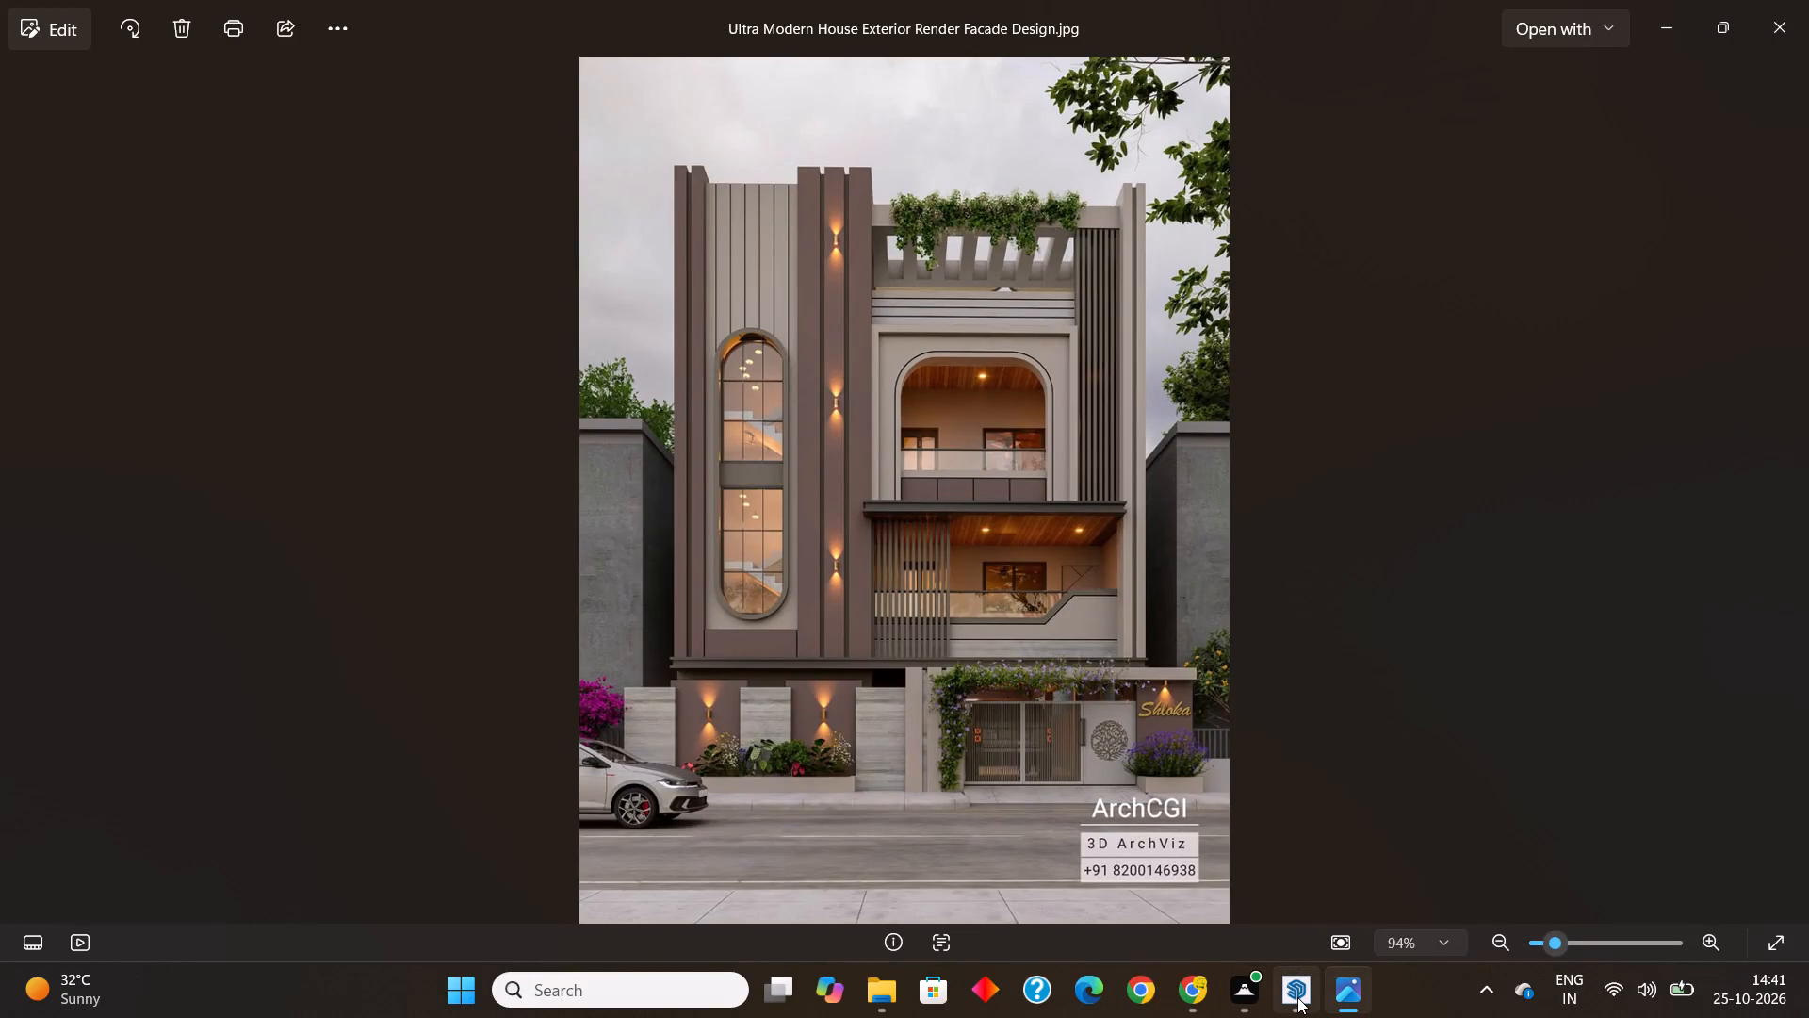
Examine the painted house model from several angles against the reference facade render to check the colours of the remaining surfaces.
left_click(1297, 997)
scroll(793, 387, "down", 8)
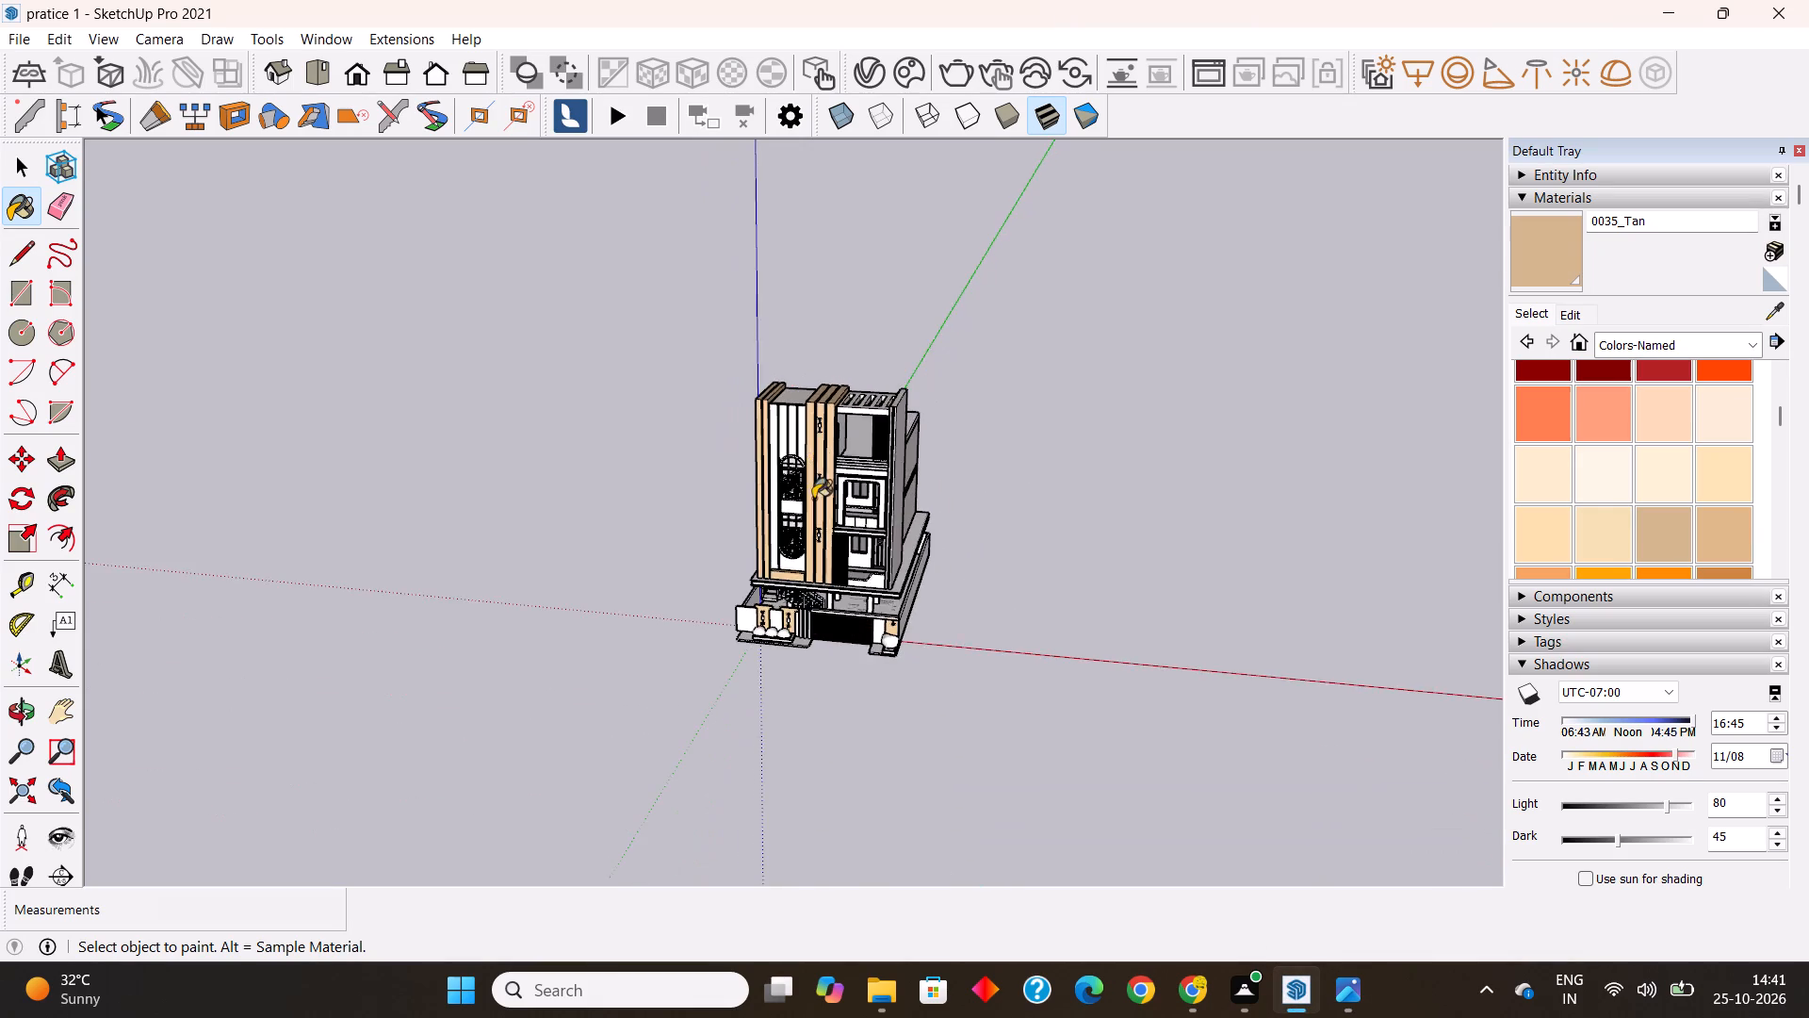
middle_click_drag(816, 499, 819, 373)
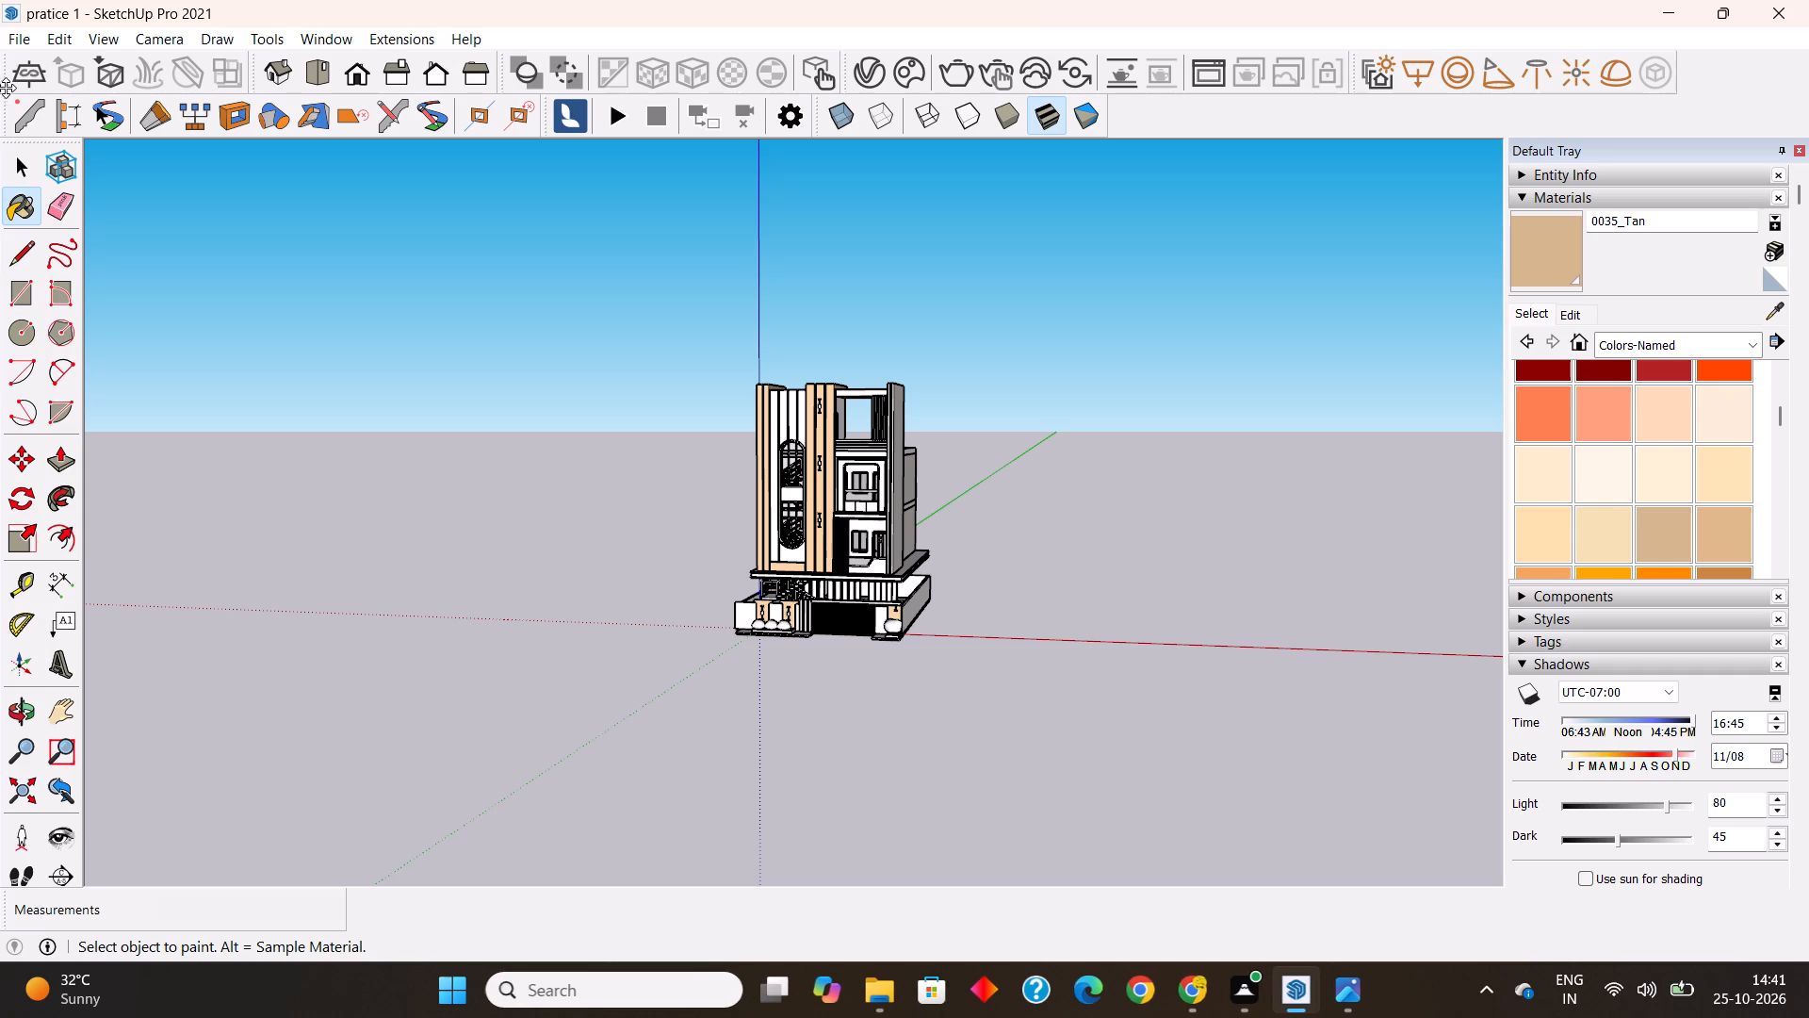
right_click_drag(5, 85, 26, 91)
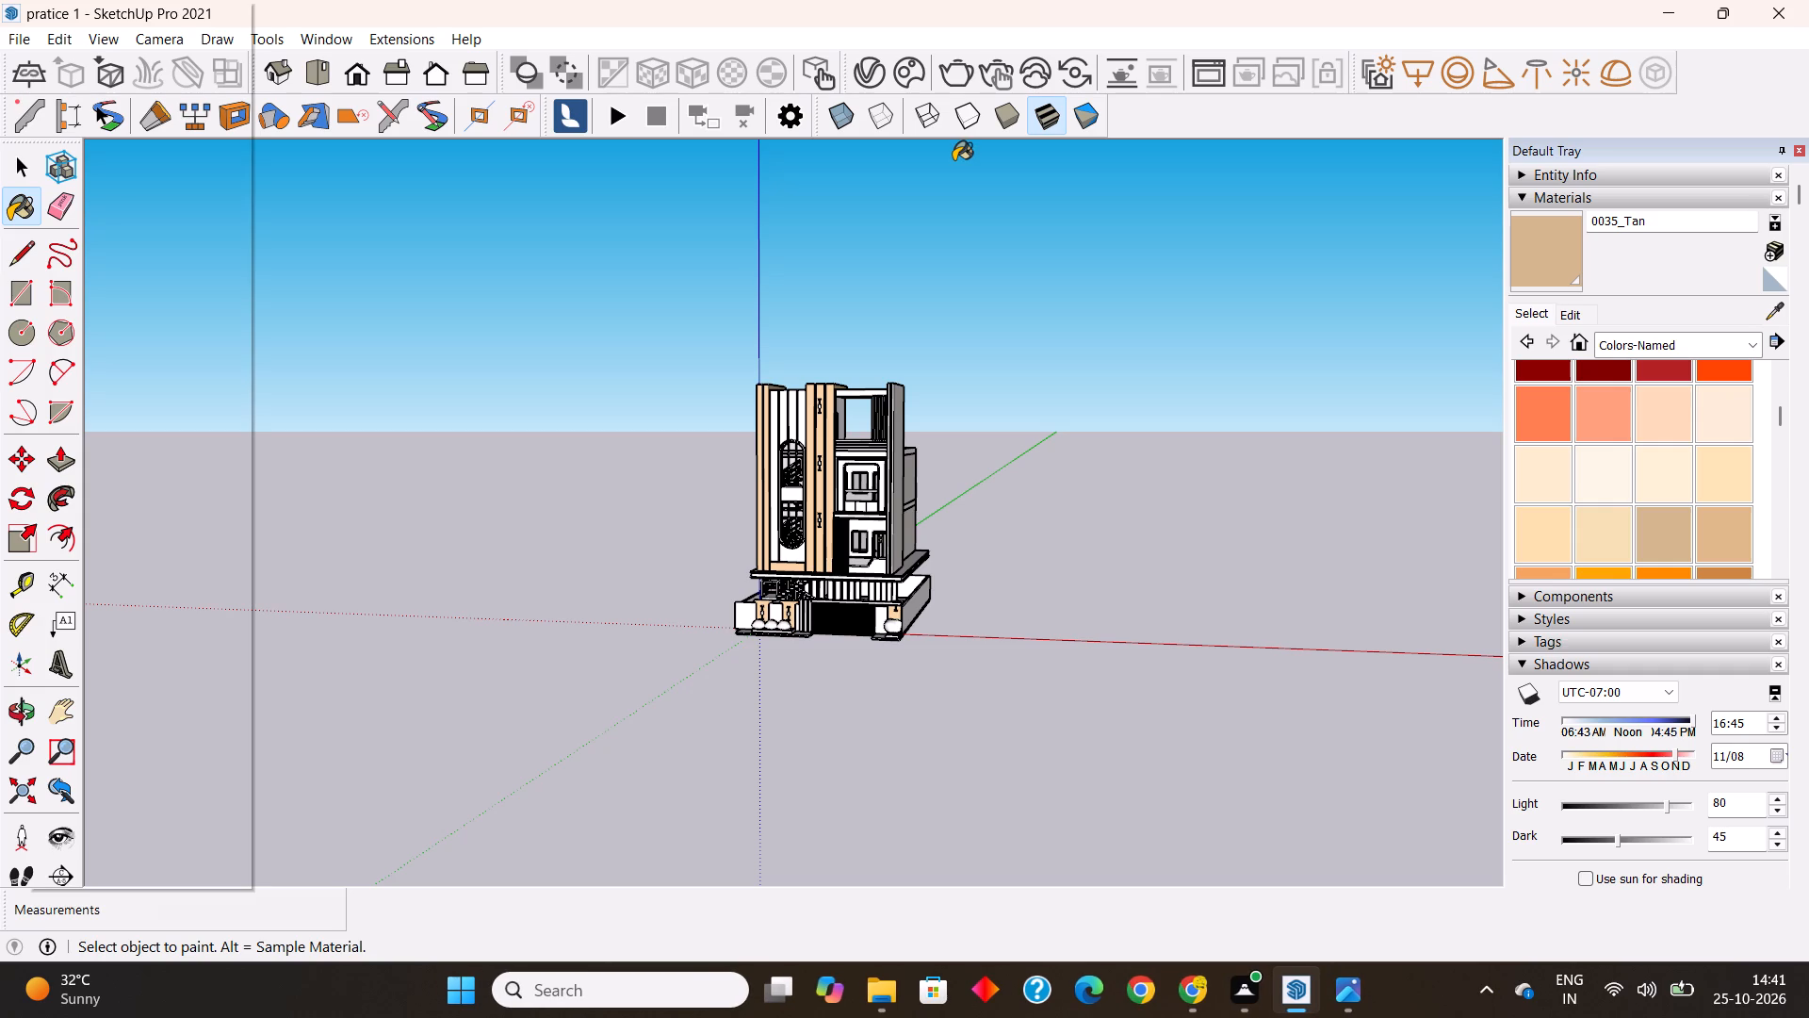
key("space")
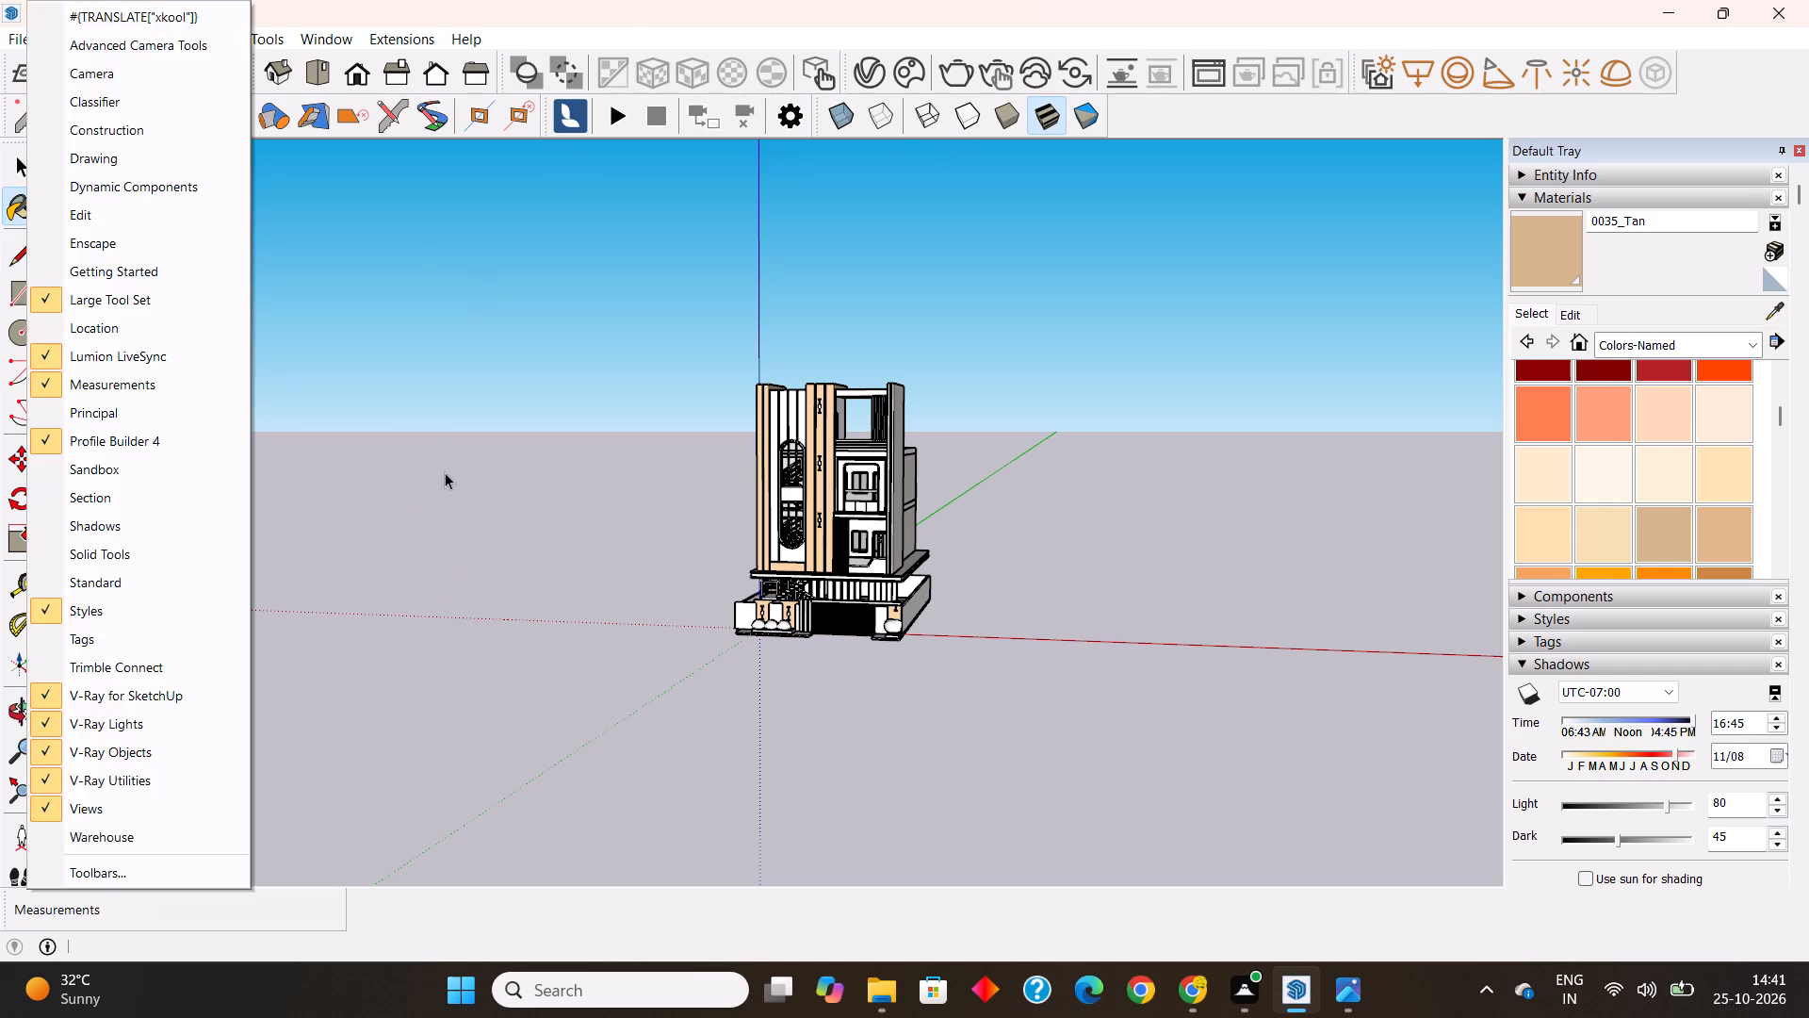
left_click(447, 470)
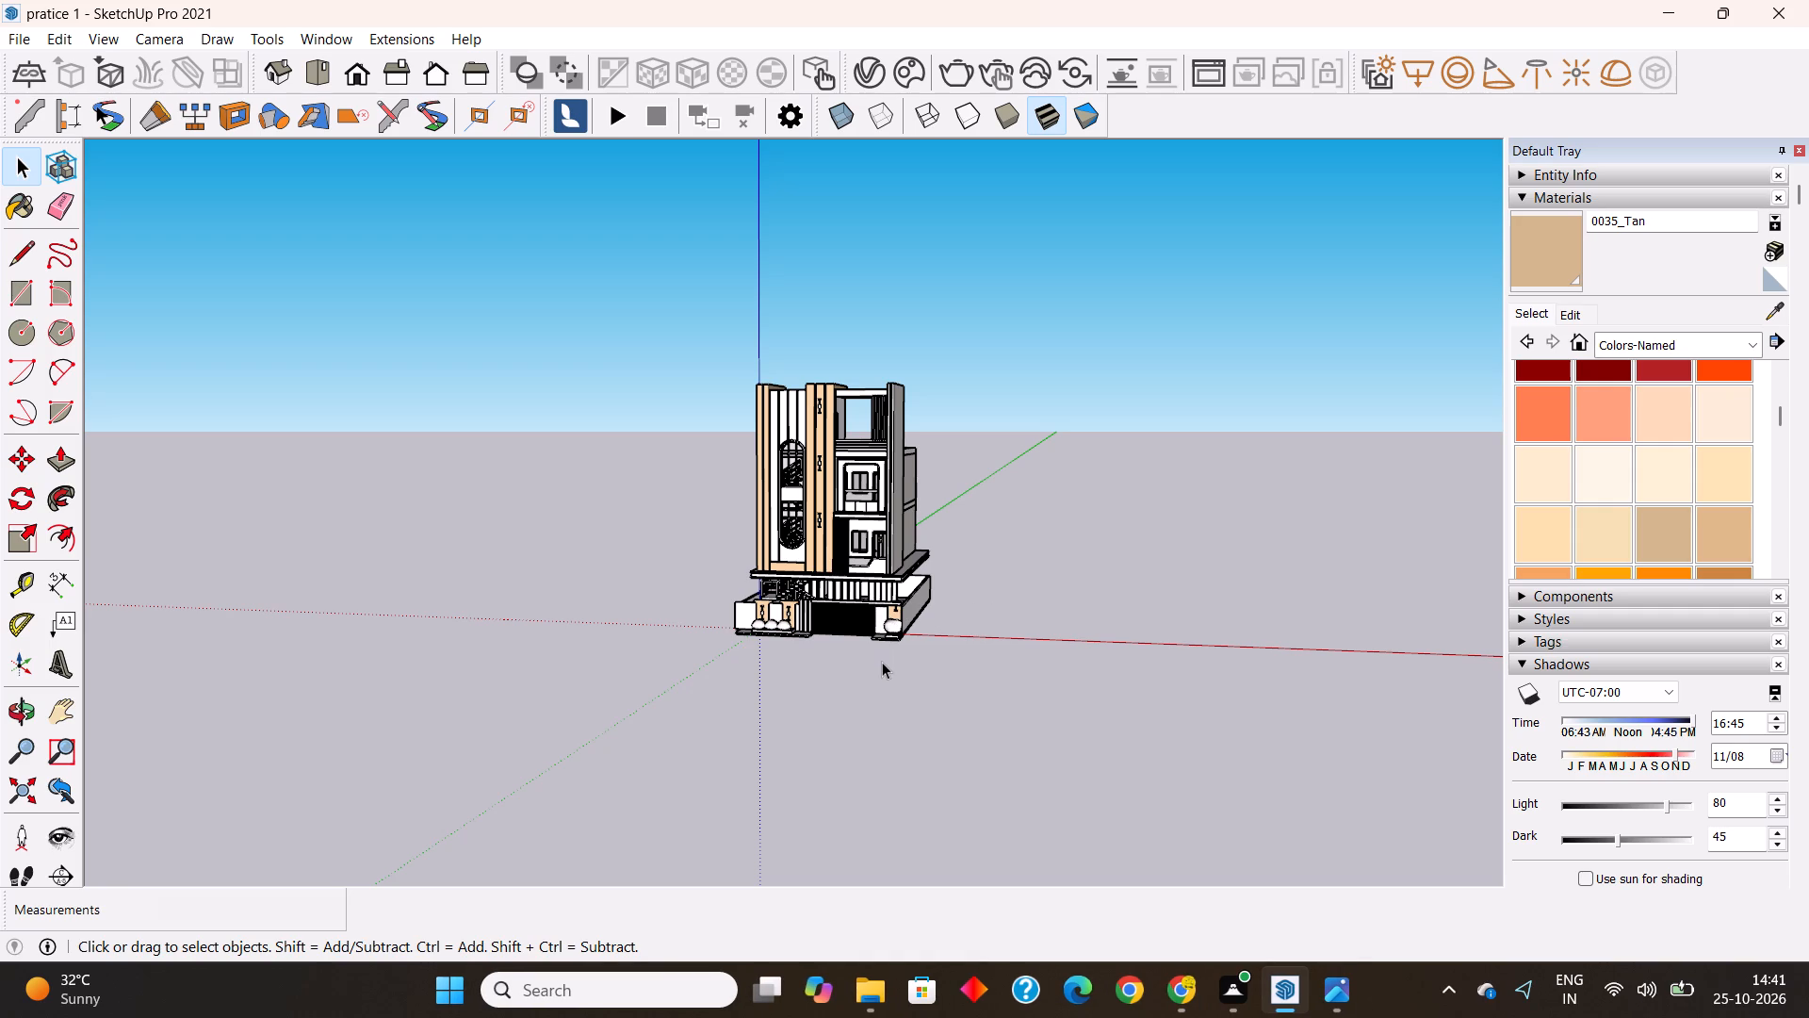
middle_click_drag(882, 662, 1040, 738, "alt")
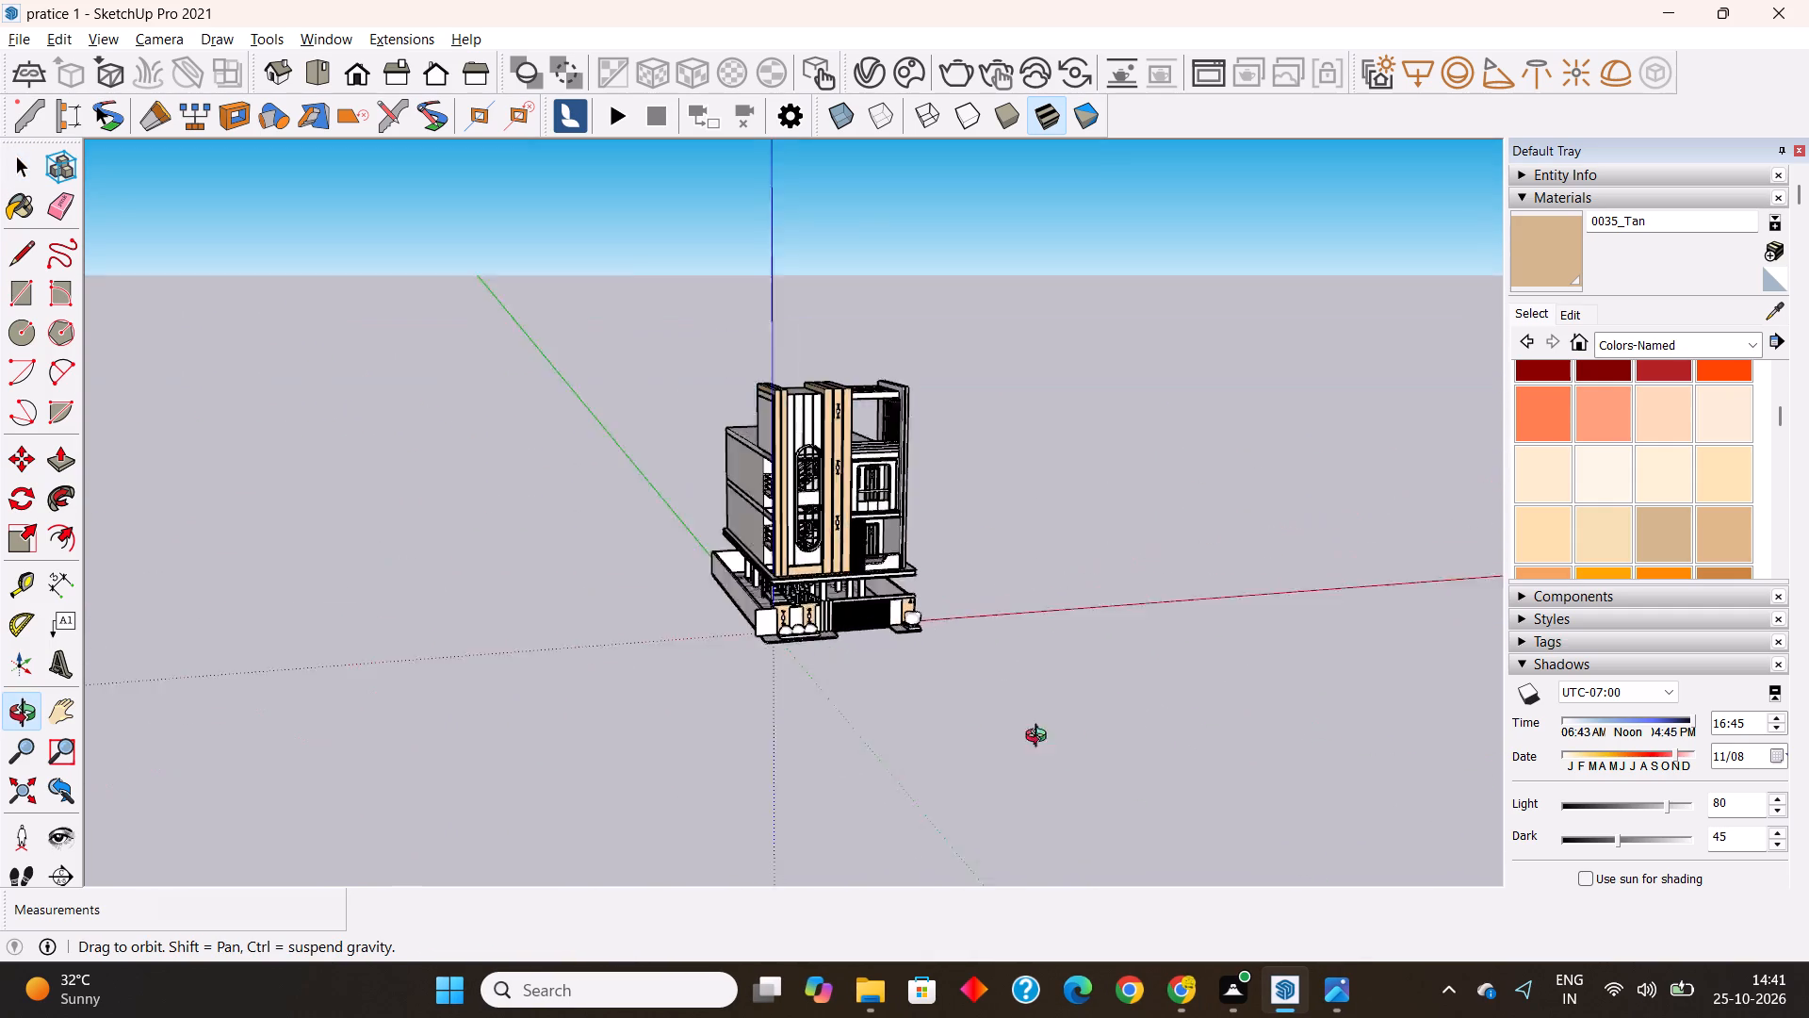
middle_click_drag(1040, 738, 806, 752, "alt")
scroll(839, 411, "up", 2)
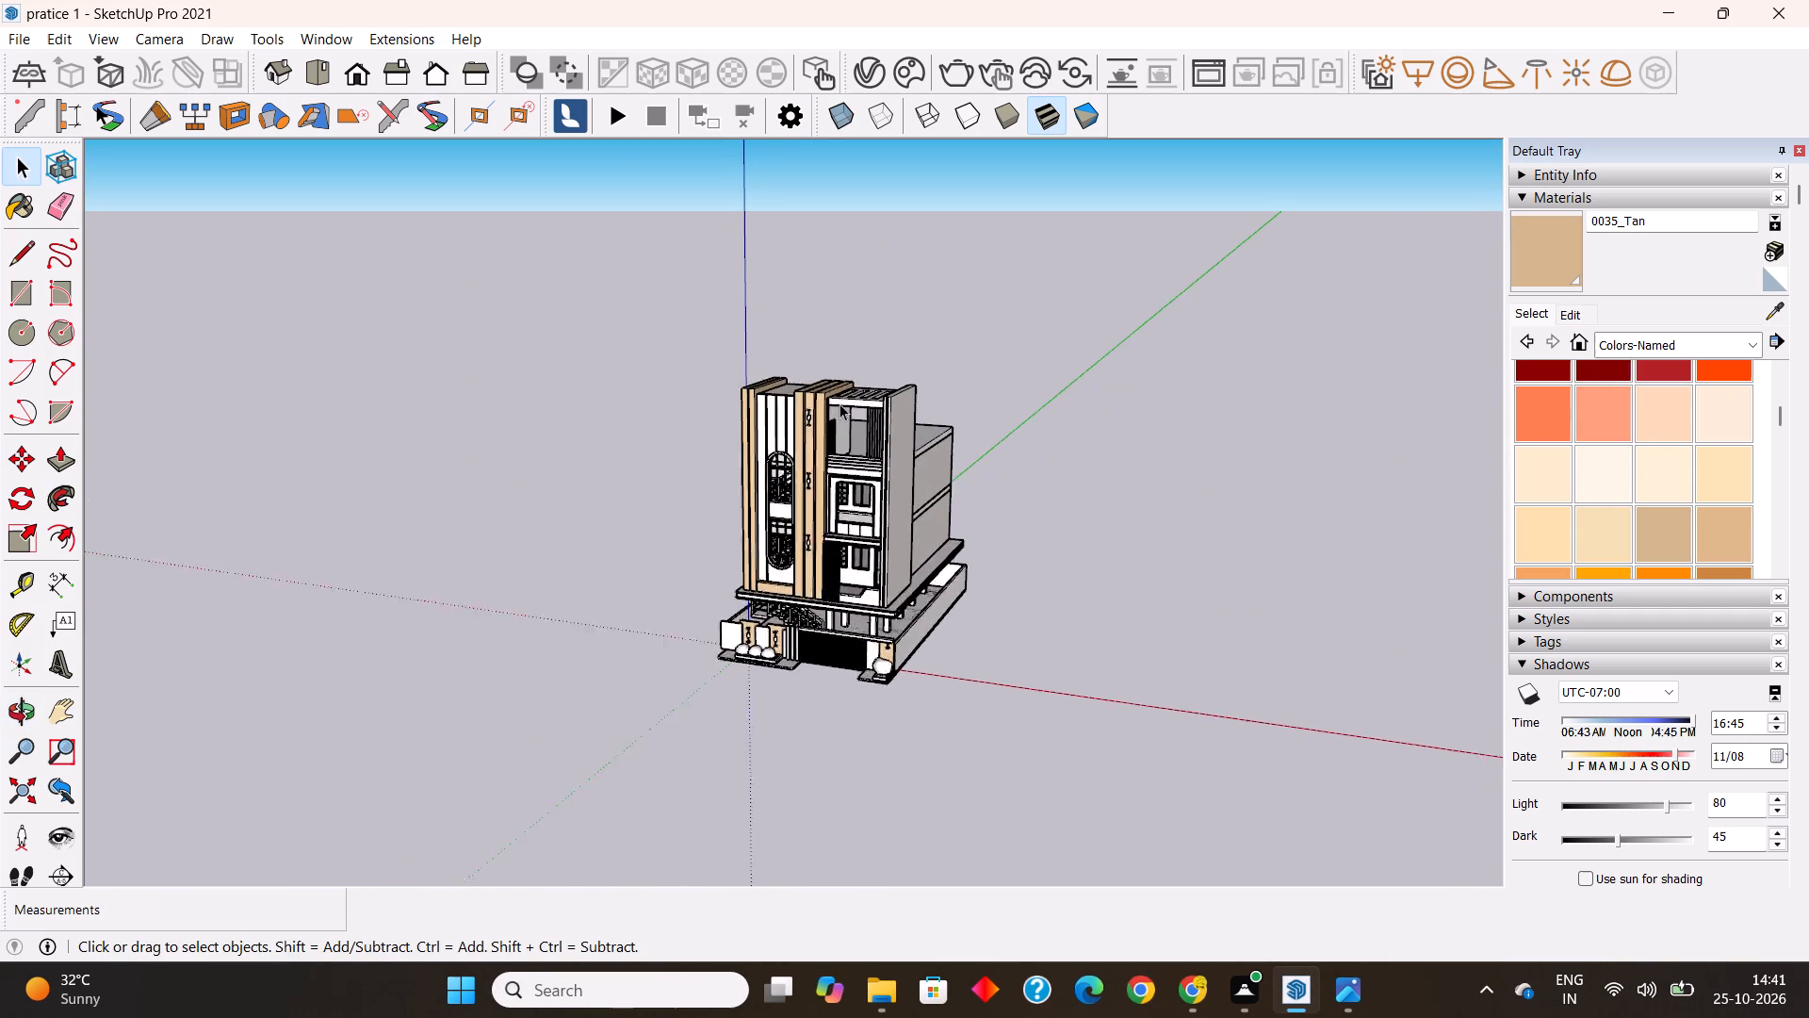
scroll(839, 403, "up", 15)
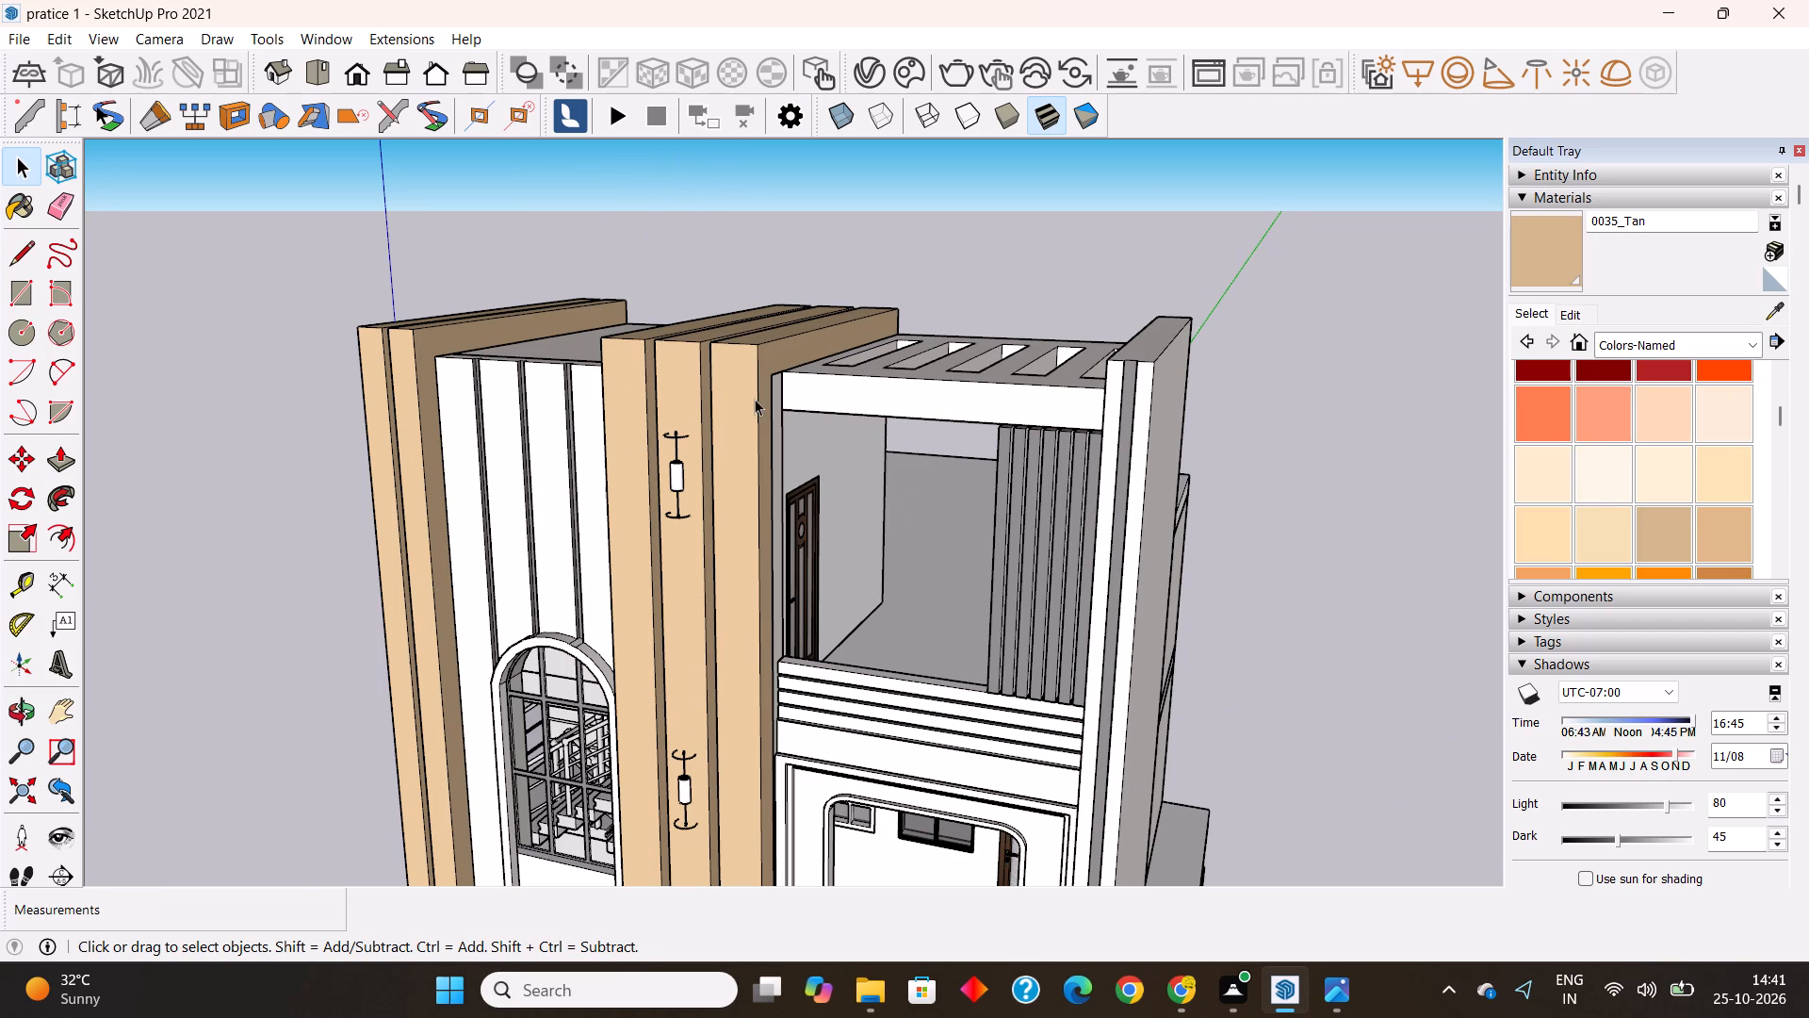
scroll(755, 399, "down", 13)
middle_click_drag(805, 705, 990, 524)
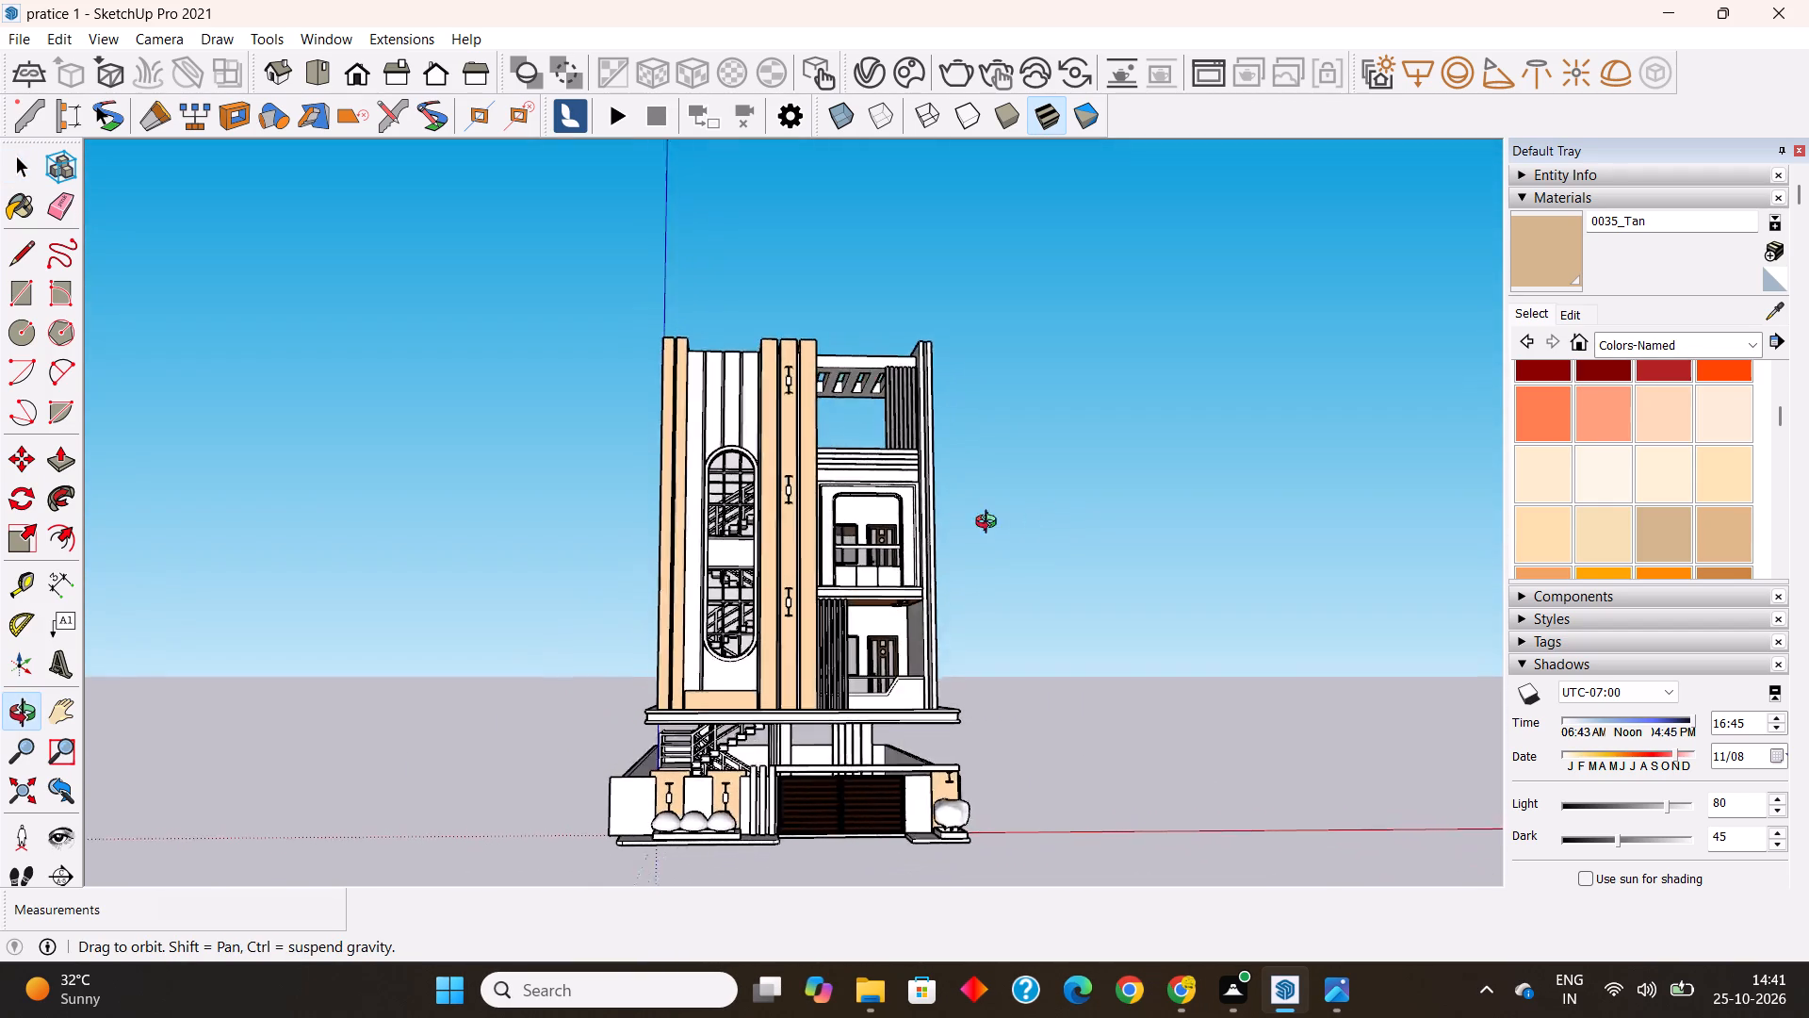
middle_click_drag(990, 524, 808, 659)
scroll(773, 603, "up", 6)
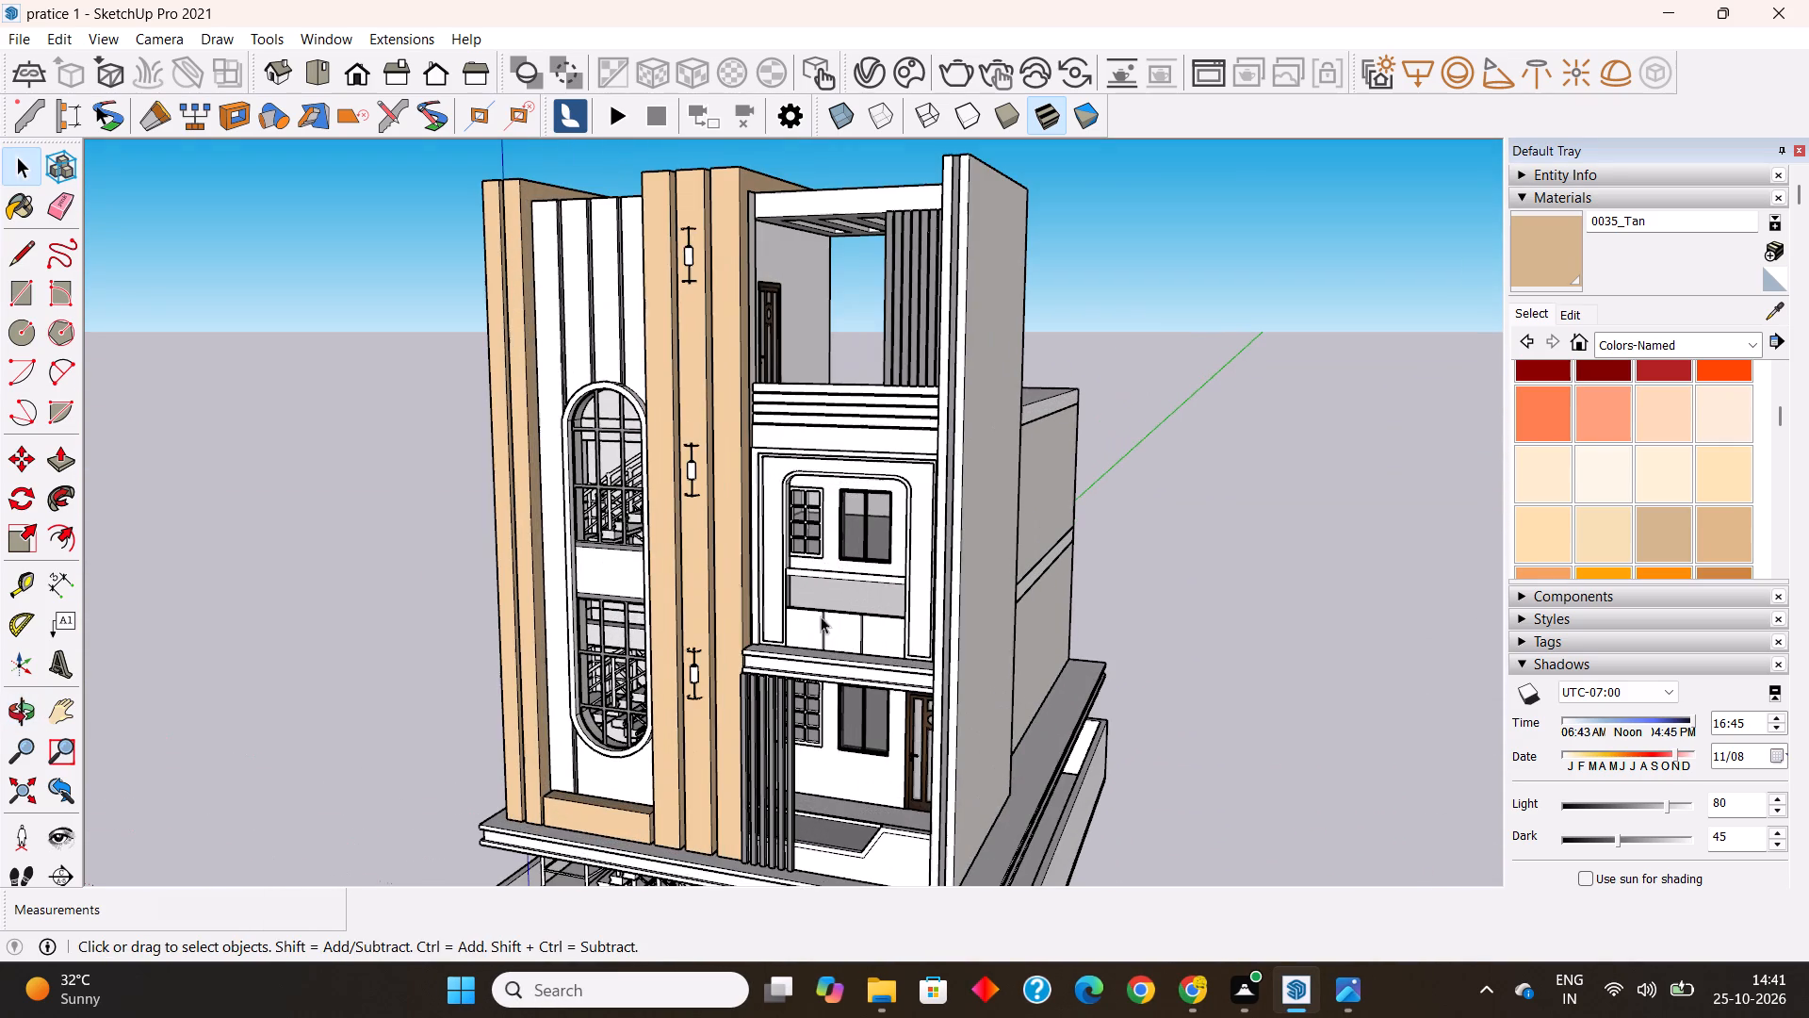
left_click(1344, 988)
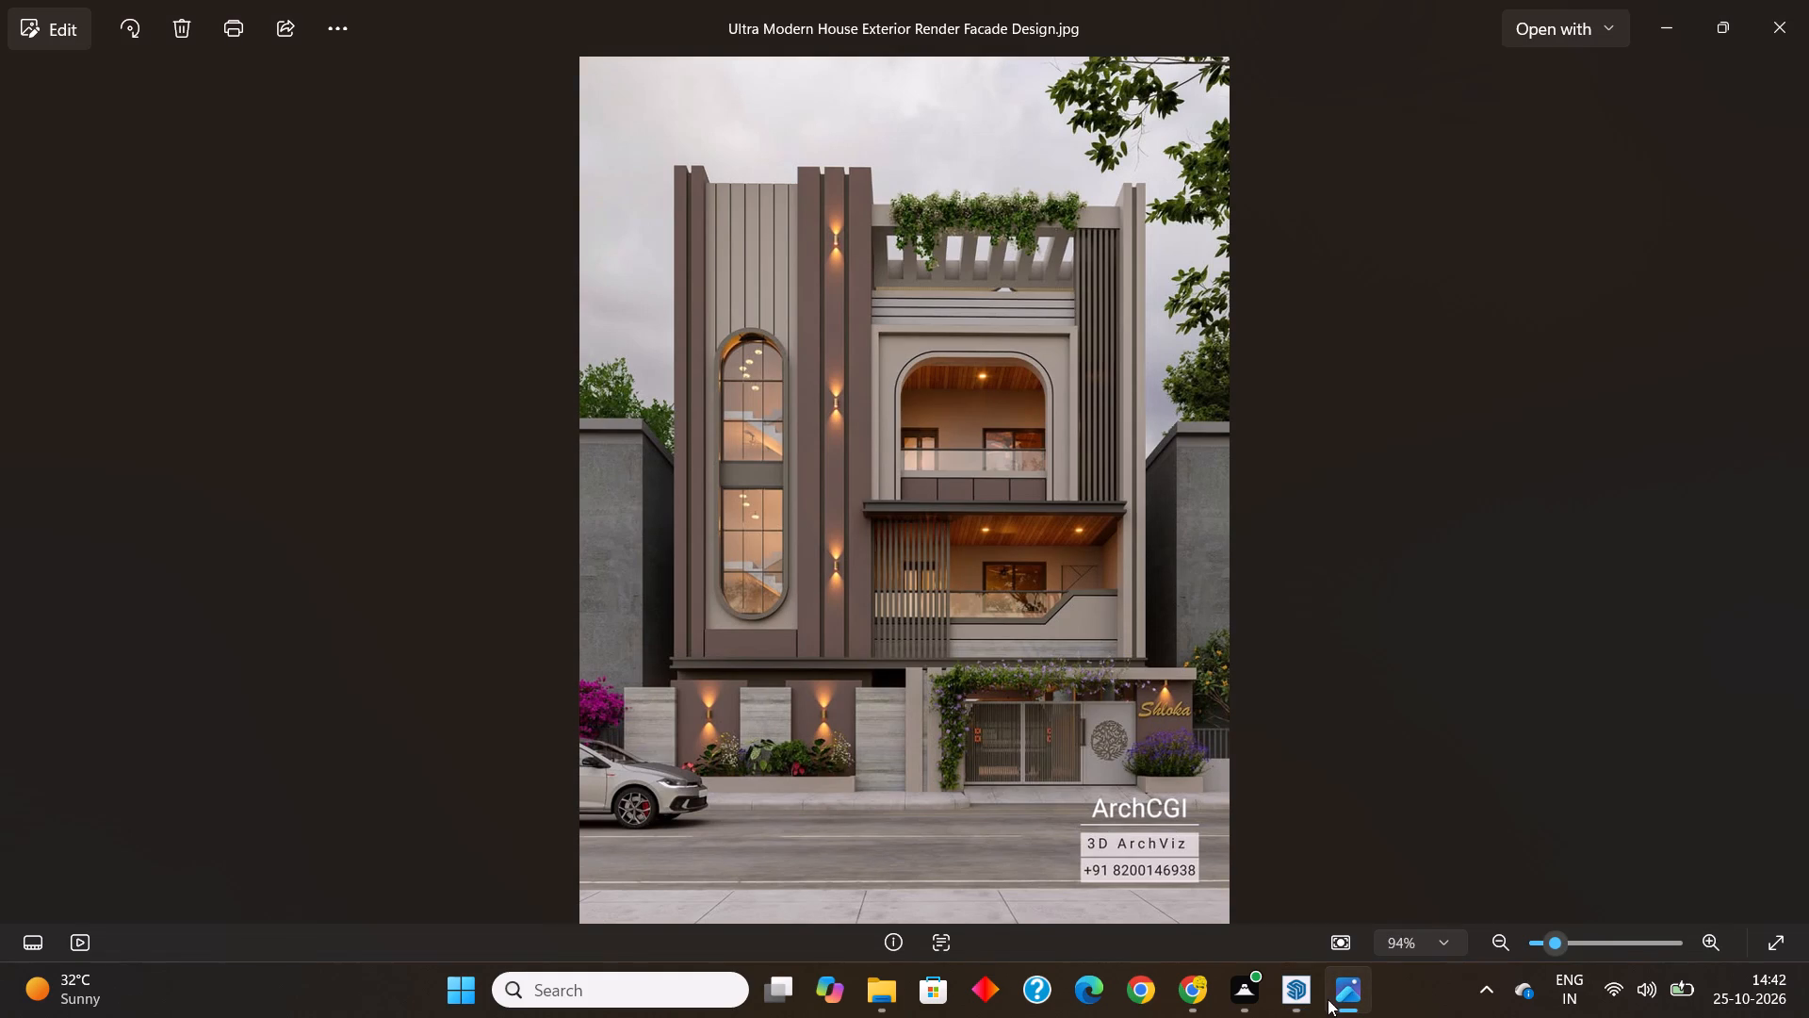
left_click(1297, 1003)
middle_click_drag(1059, 766, 854, 884)
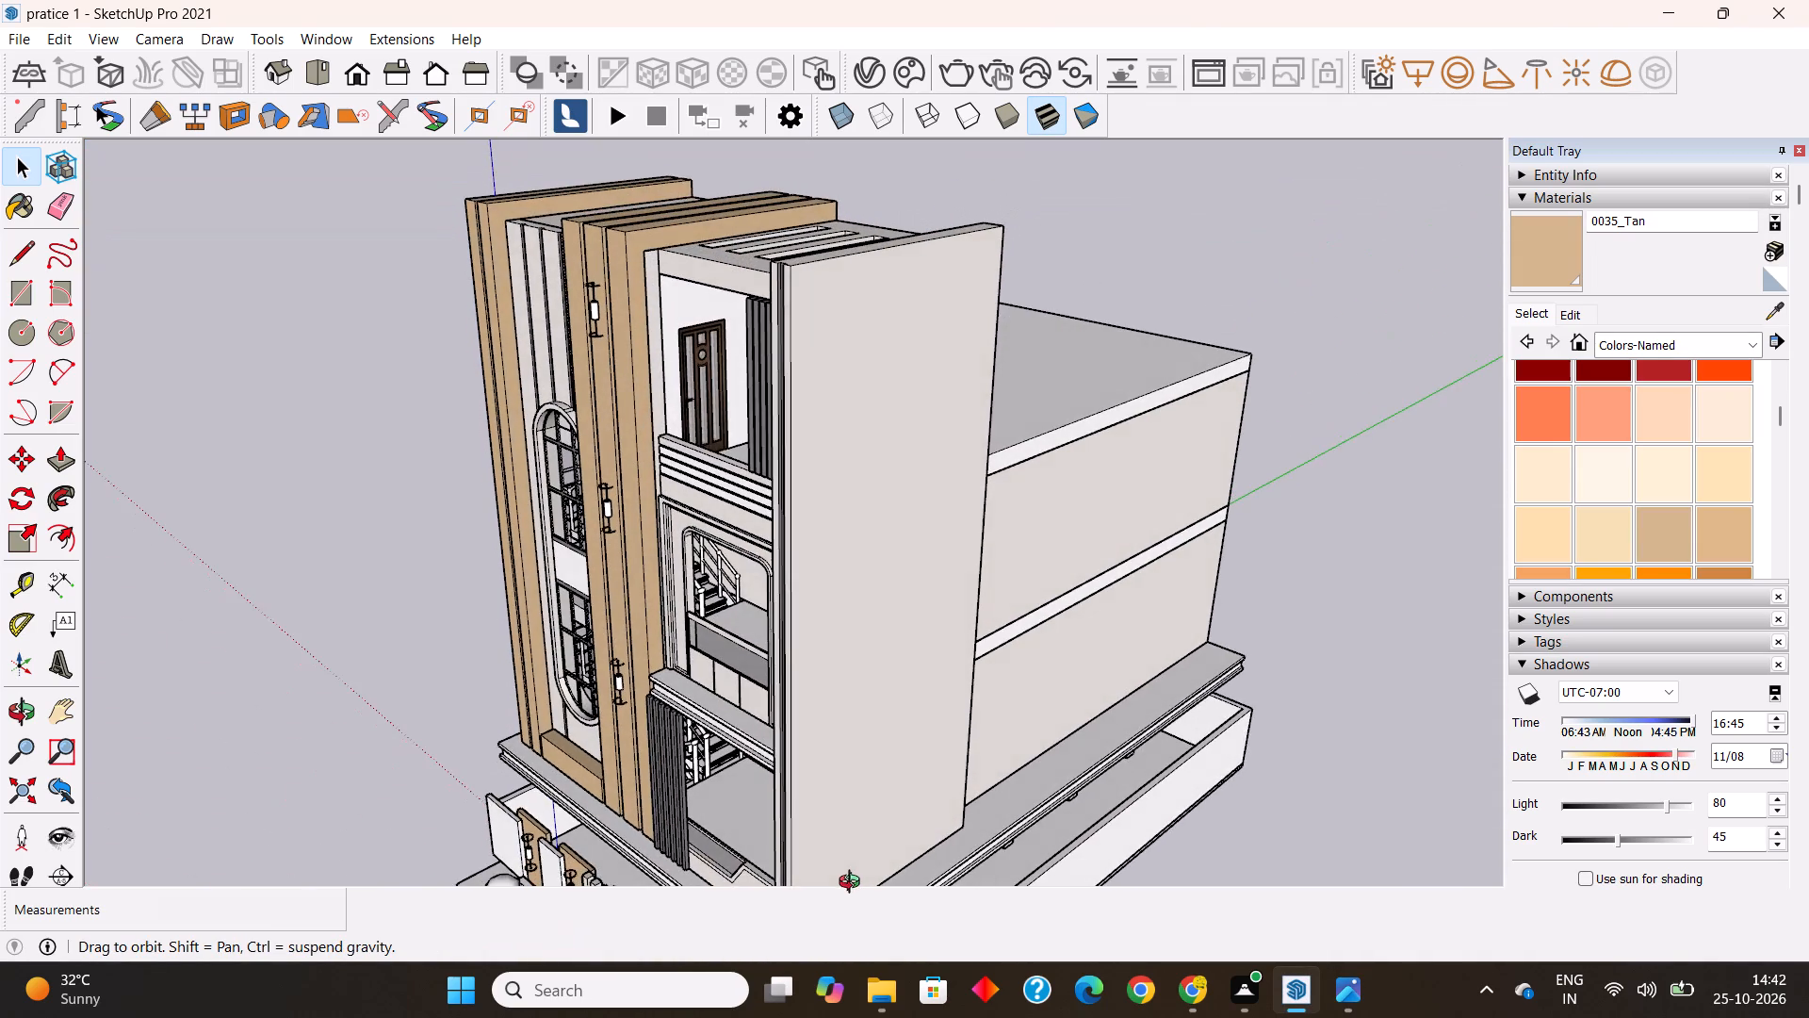
middle_click_drag(854, 884, 1019, 858)
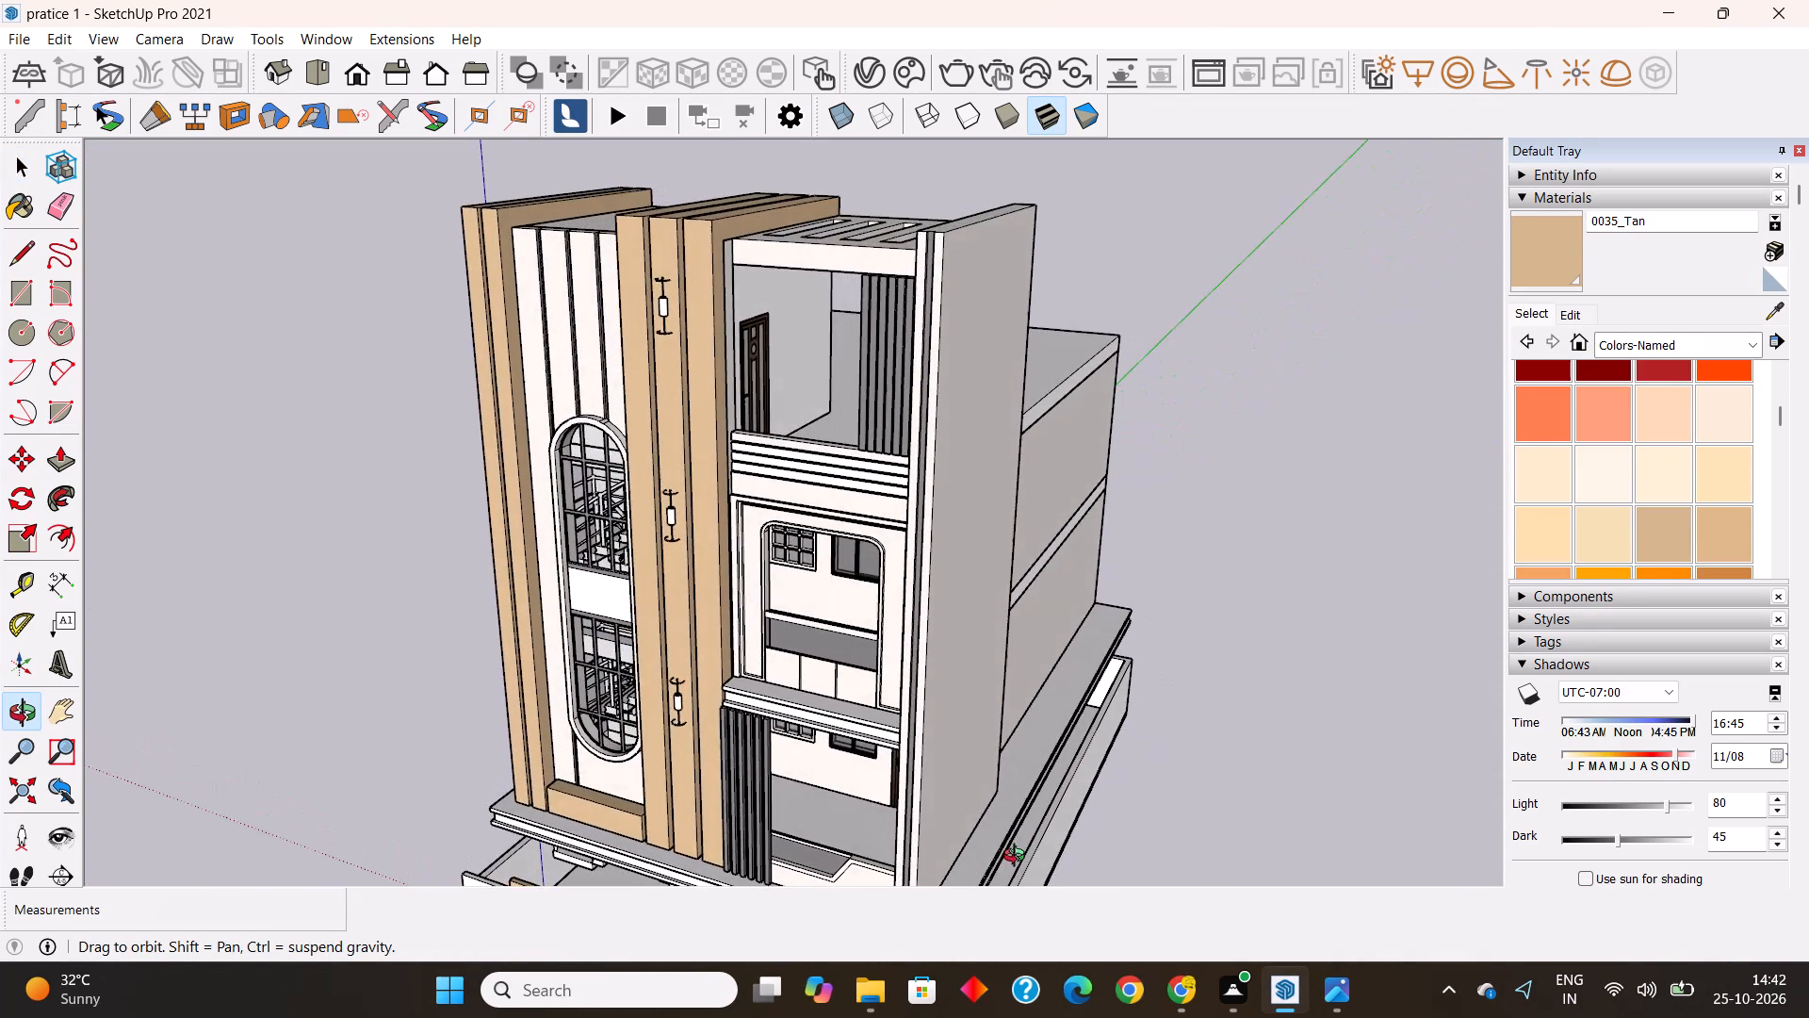
middle_click_drag(1019, 858, 1423, 884)
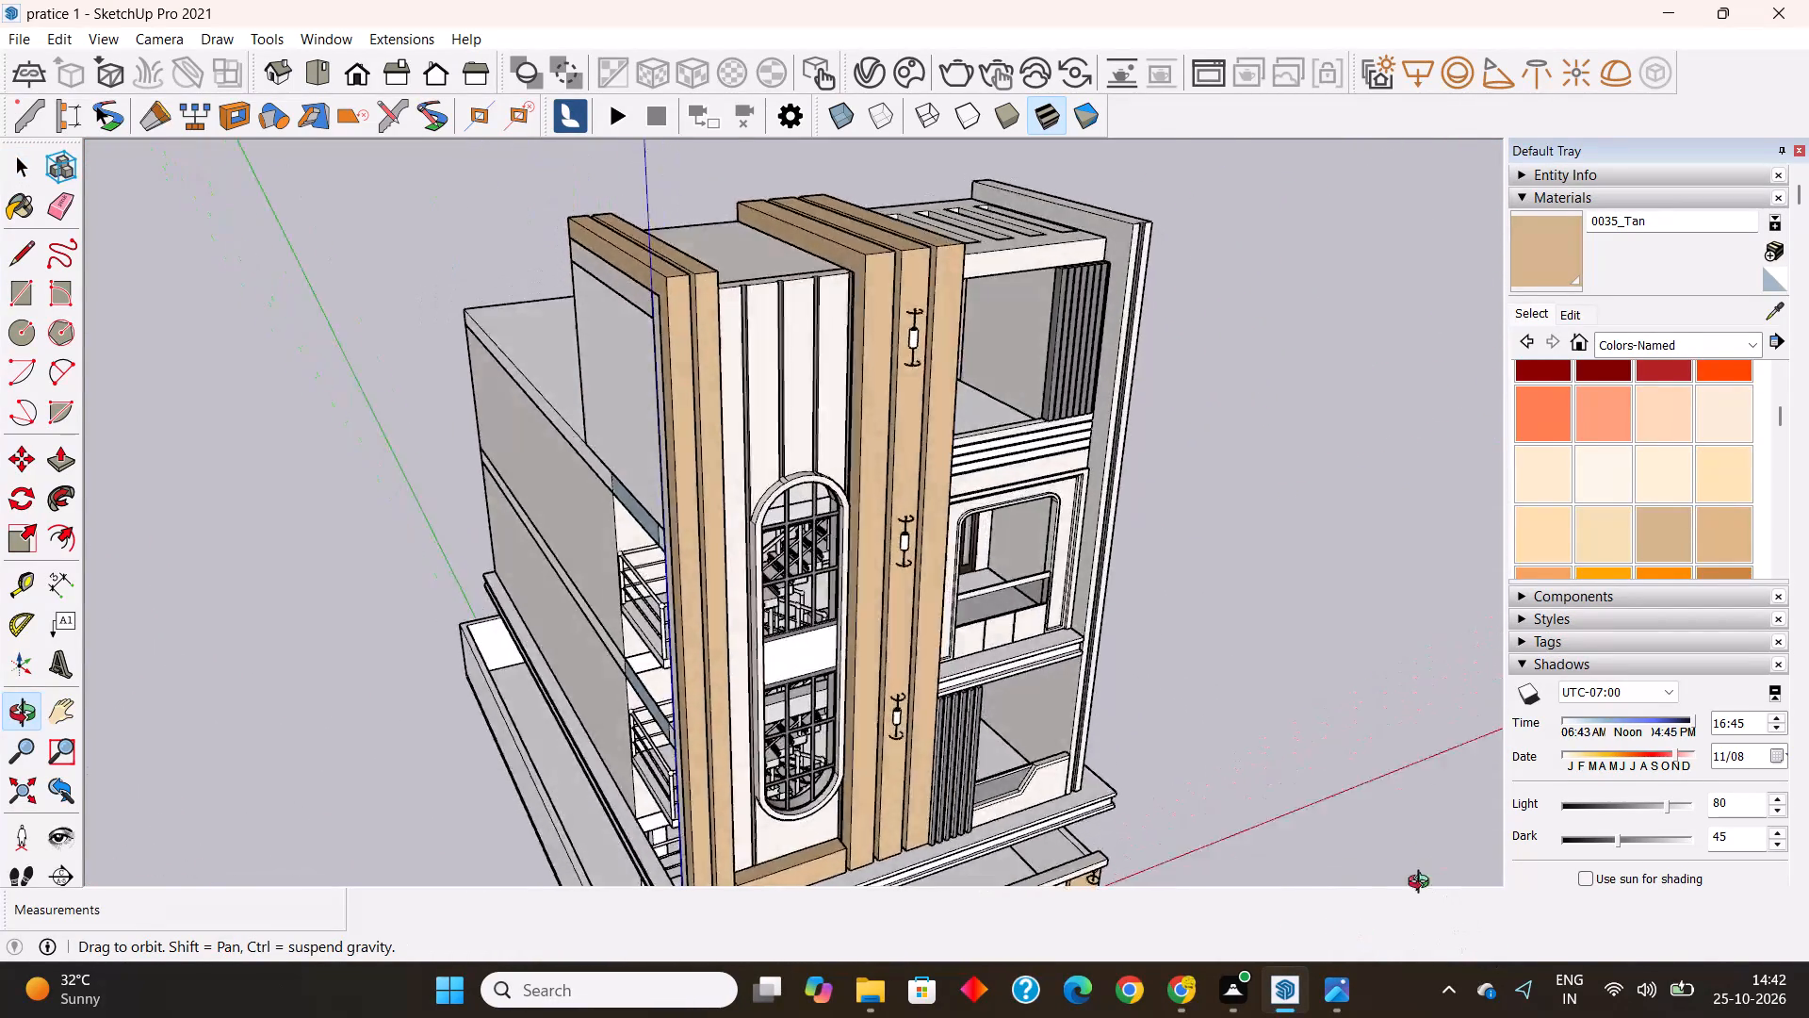
middle_click_drag(1423, 884, 1035, 727)
scroll(843, 544, "down", 4)
left_click(1156, 466)
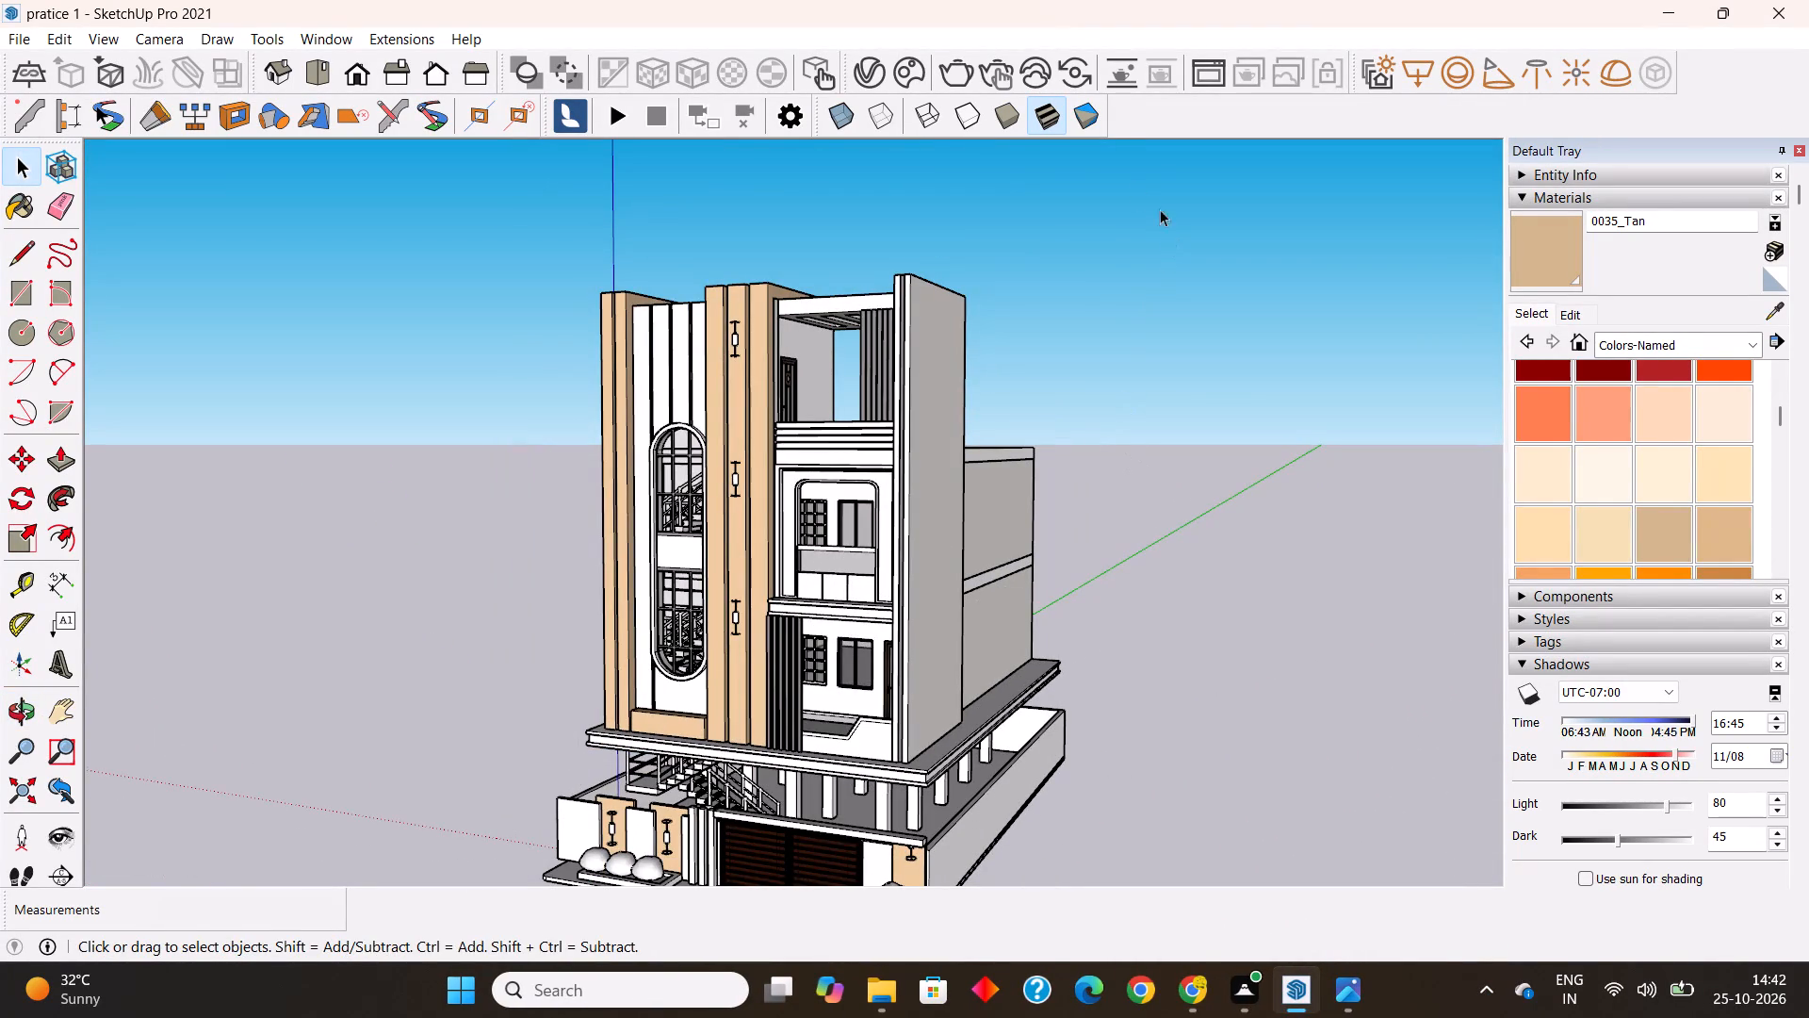
Set the camera to the front view, change the shadow time to 13:01 and render the house with V-Ray.
left_click(353, 71)
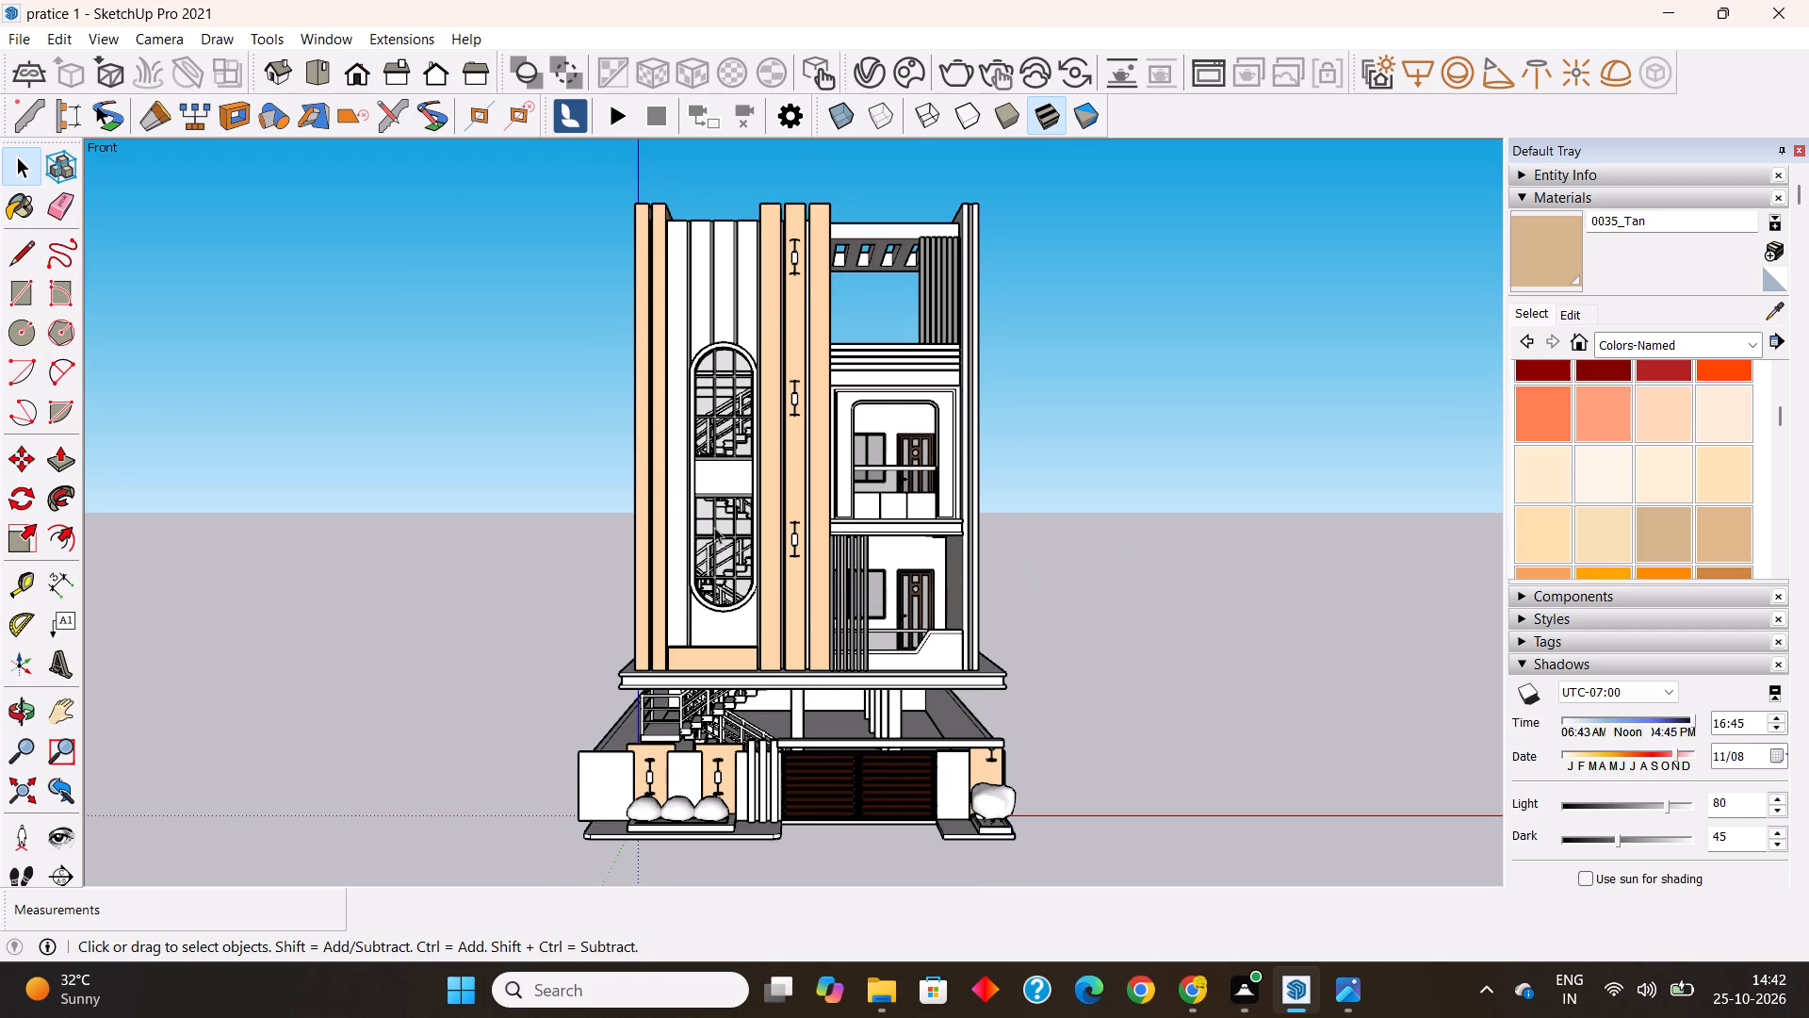
scroll(693, 566, "down", 3)
scroll(1041, 501, "up", 2)
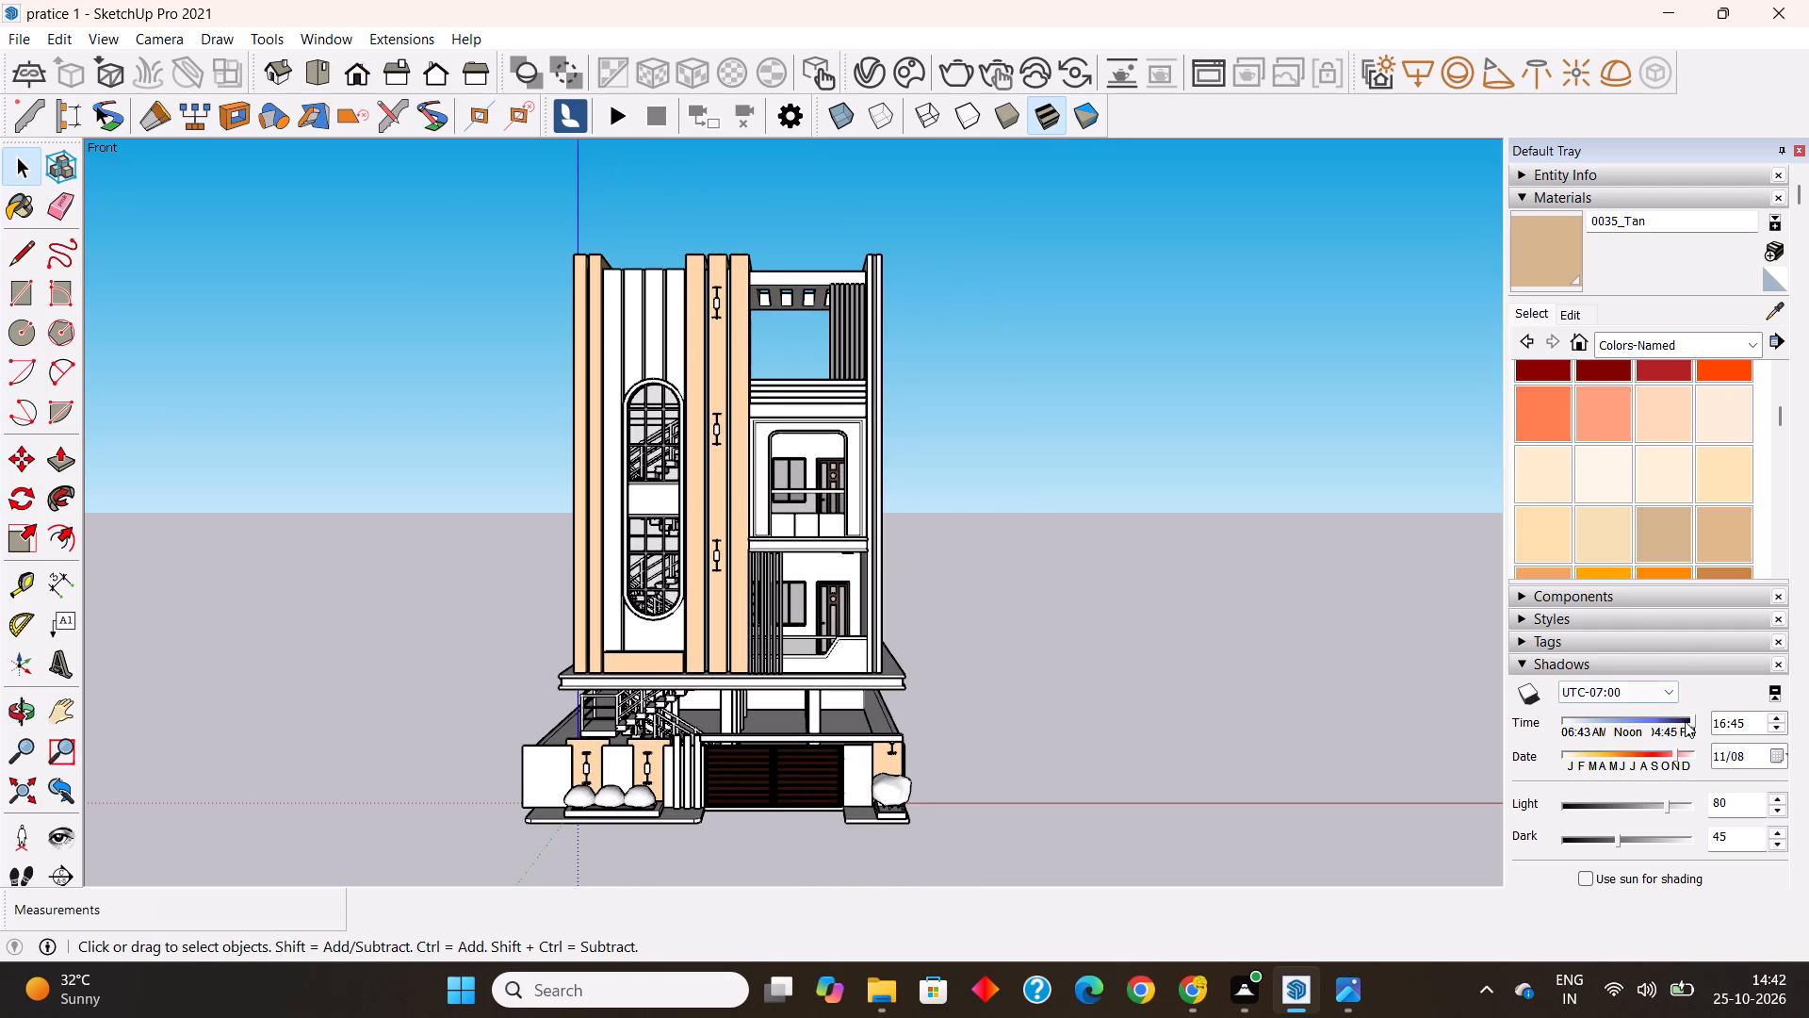
left_click_drag(1690, 721, 1645, 729)
left_click(954, 74)
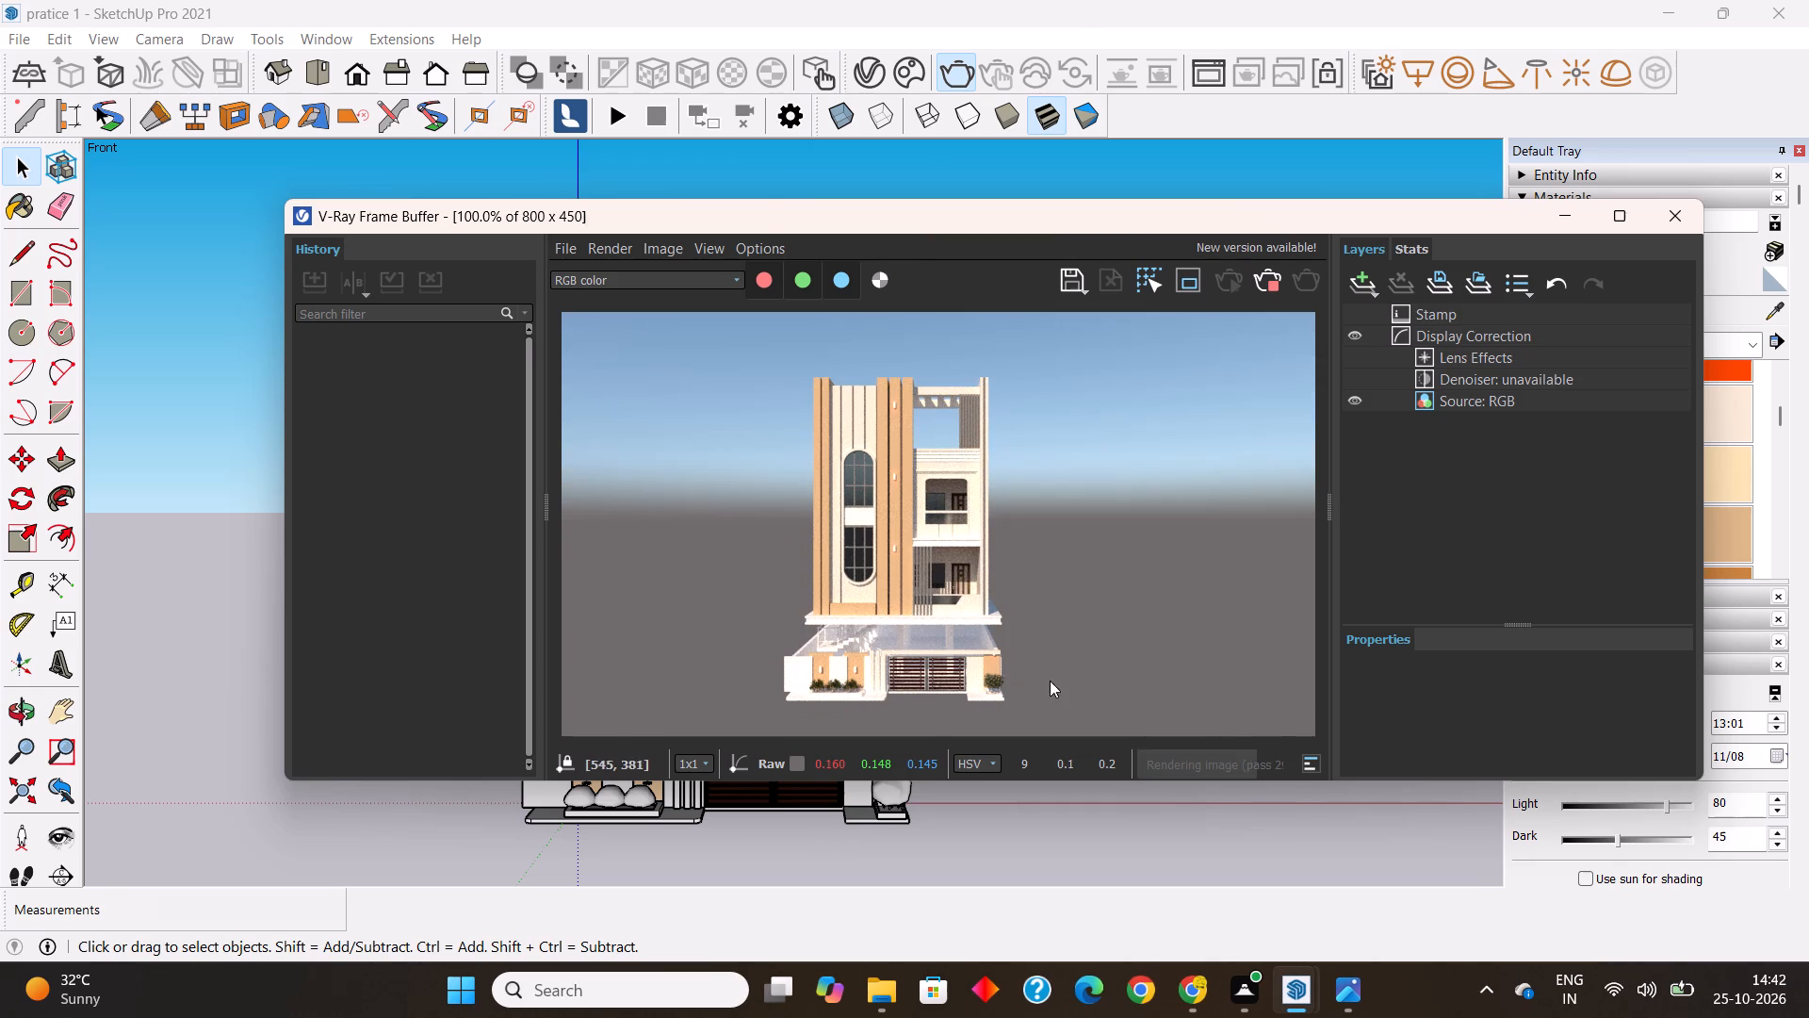
Examine the finished render up close around the wall lights, tan strips, boundary-wall panels and planters.
scroll(952, 698, "up", 3)
scroll(955, 698, "down", 1)
scroll(1039, 666, "down", 2)
scroll(915, 558, "up", 4)
scroll(833, 542, "up", 2)
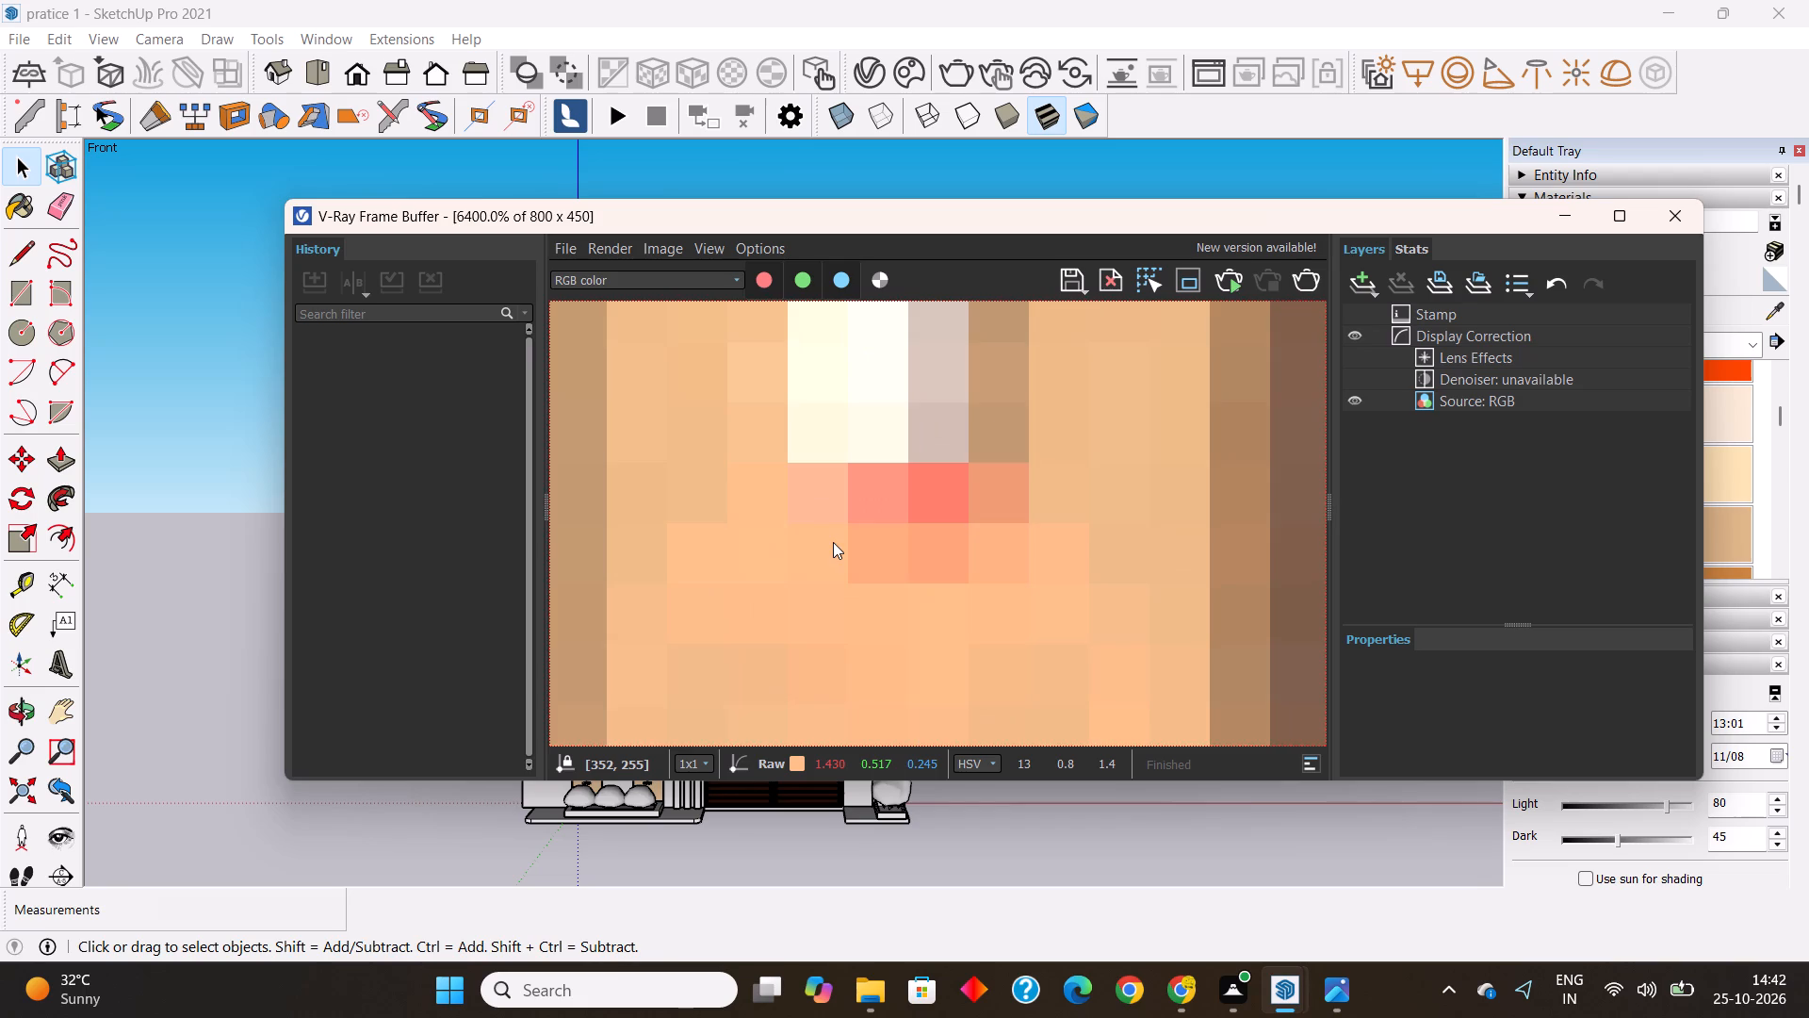
scroll(833, 542, "down", 5)
left_click(1119, 546)
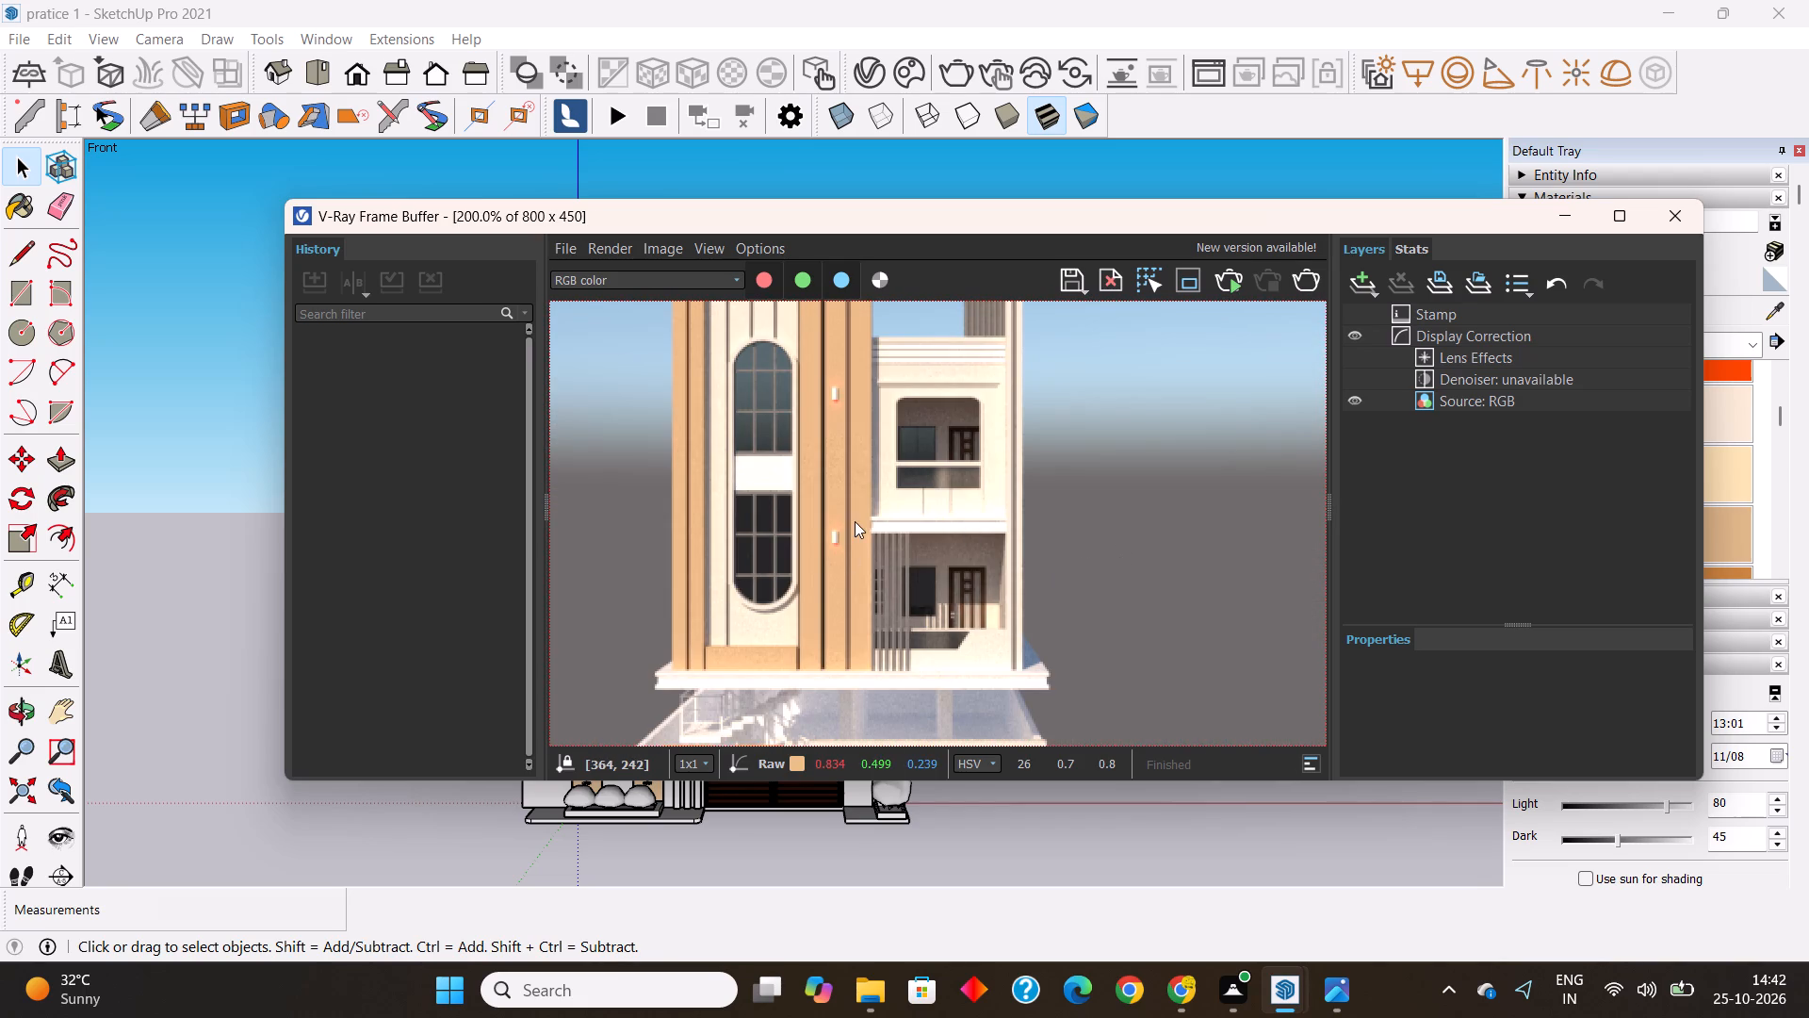
scroll(855, 521, "down", 1)
scroll(860, 687, "up", 3)
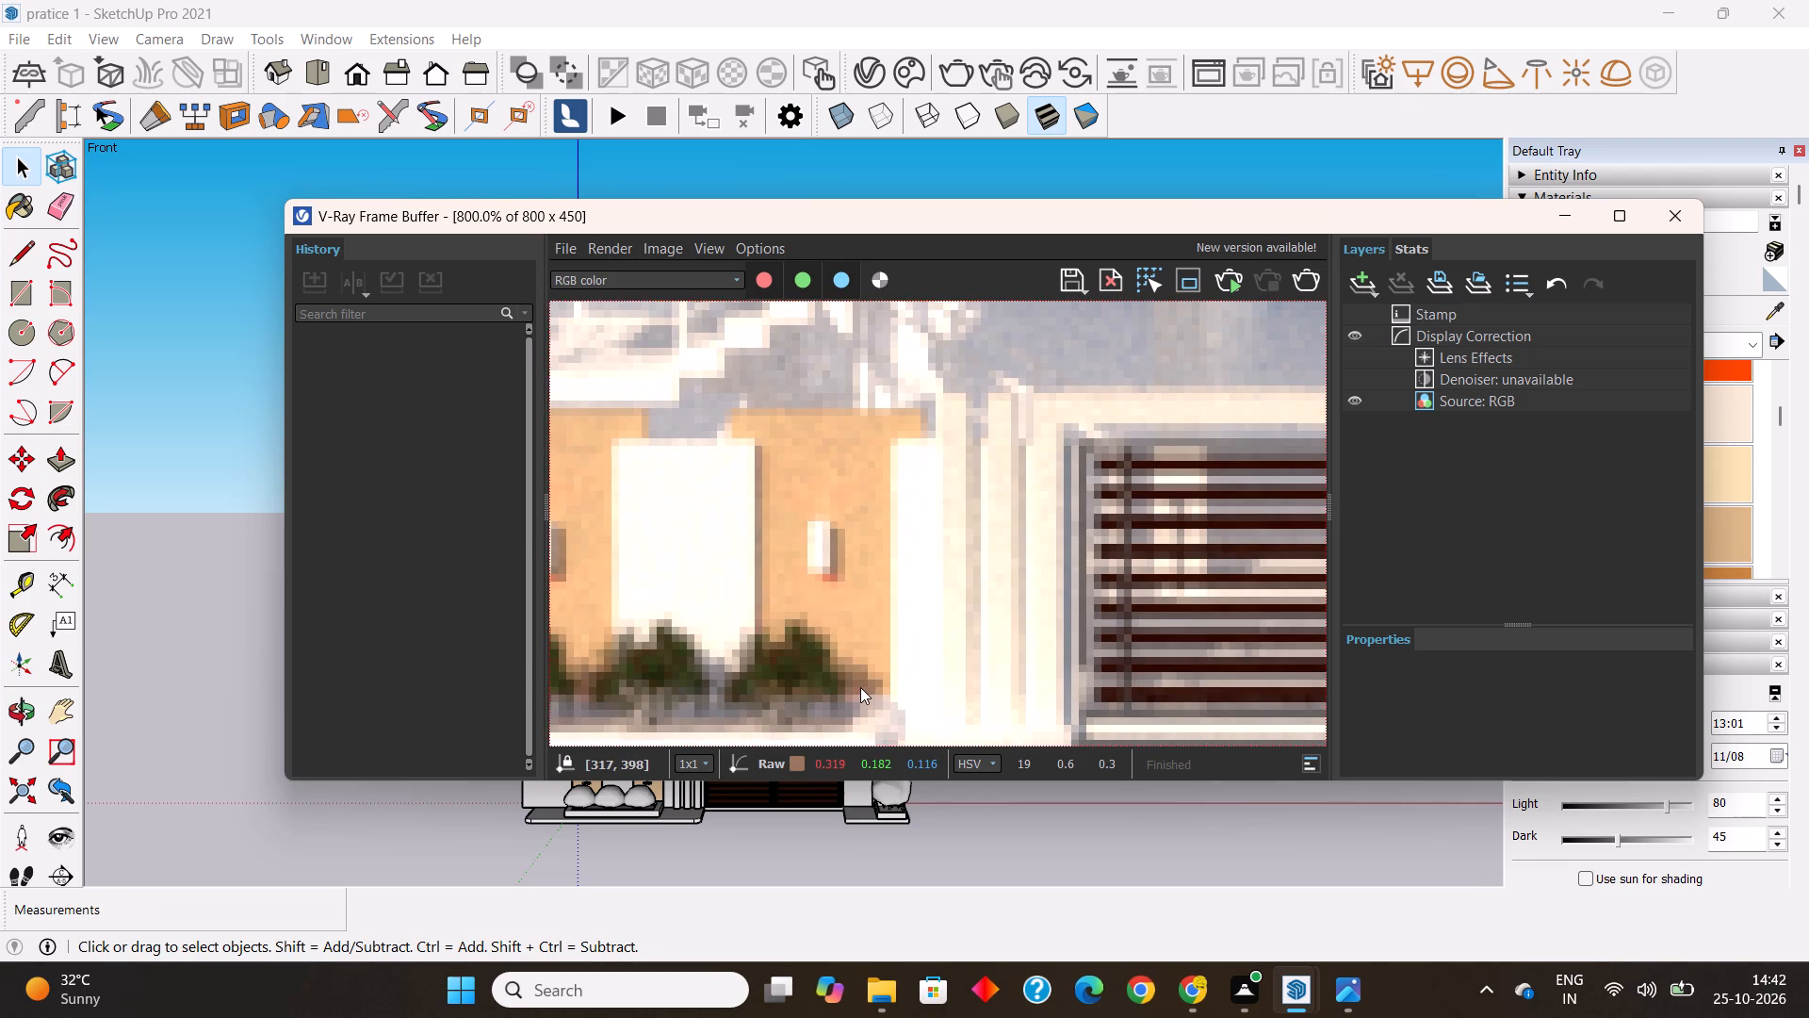
scroll(860, 687, "down", 3)
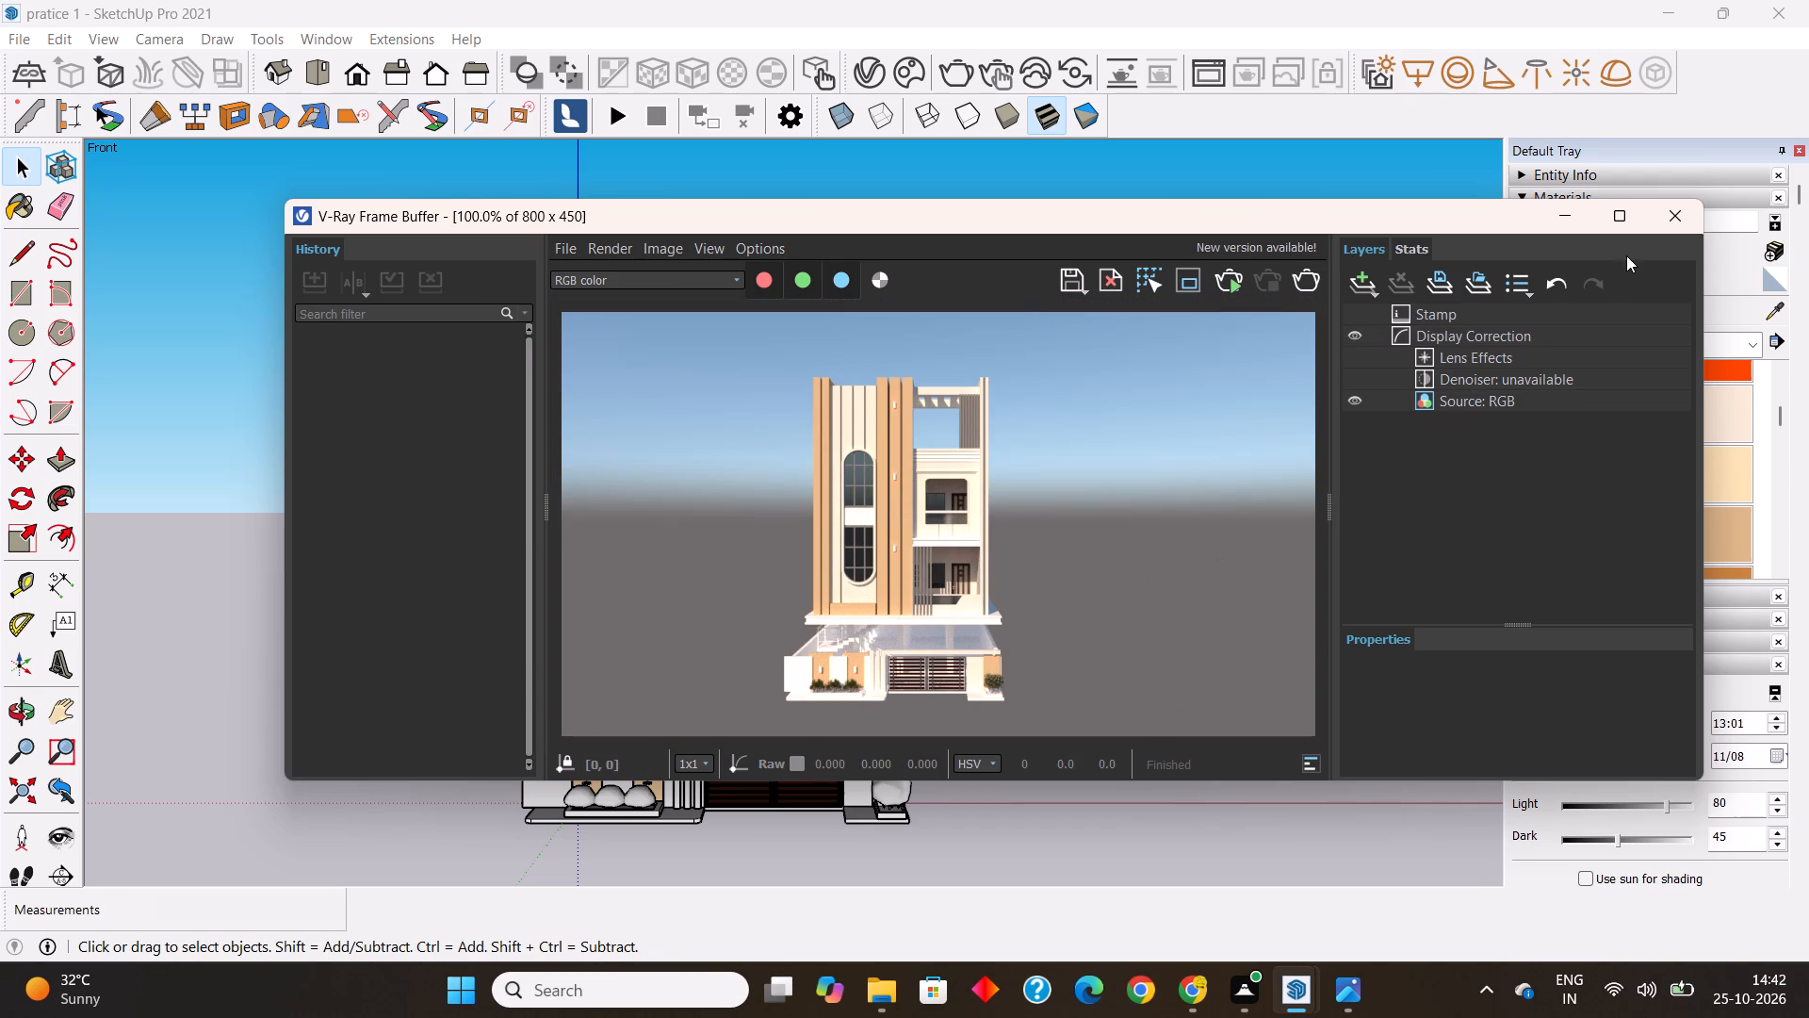
left_click(1676, 214)
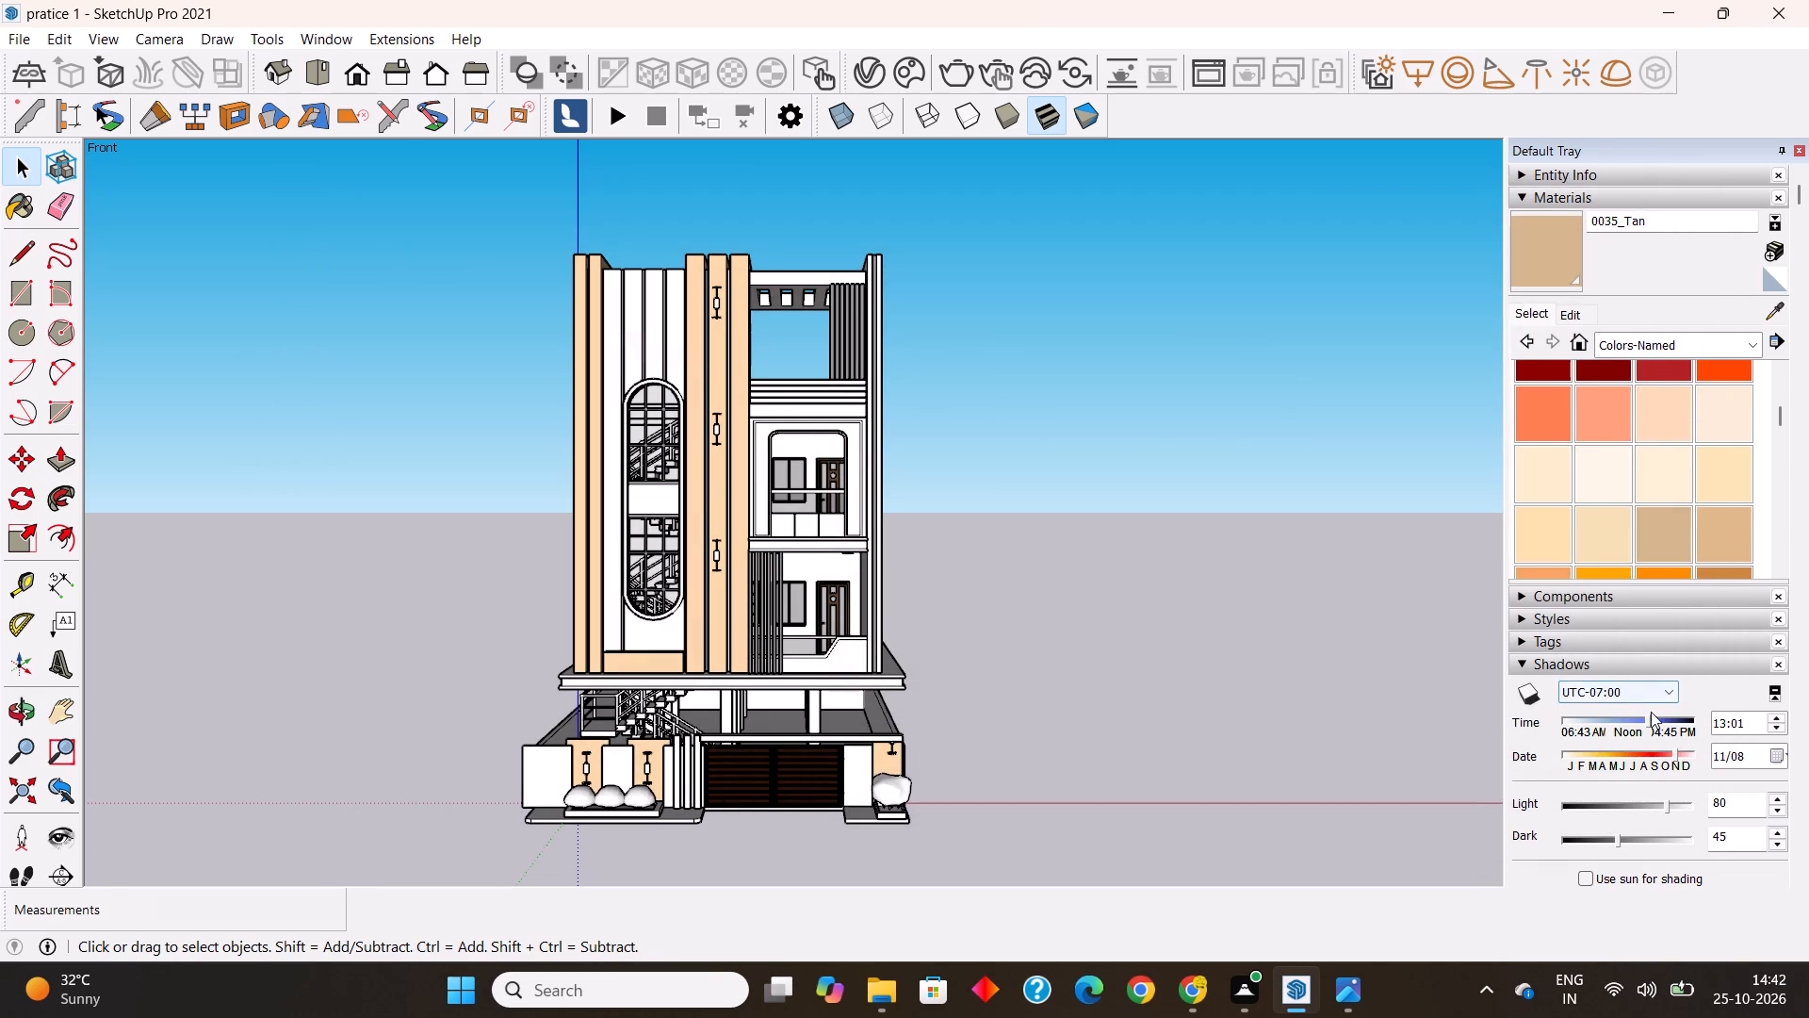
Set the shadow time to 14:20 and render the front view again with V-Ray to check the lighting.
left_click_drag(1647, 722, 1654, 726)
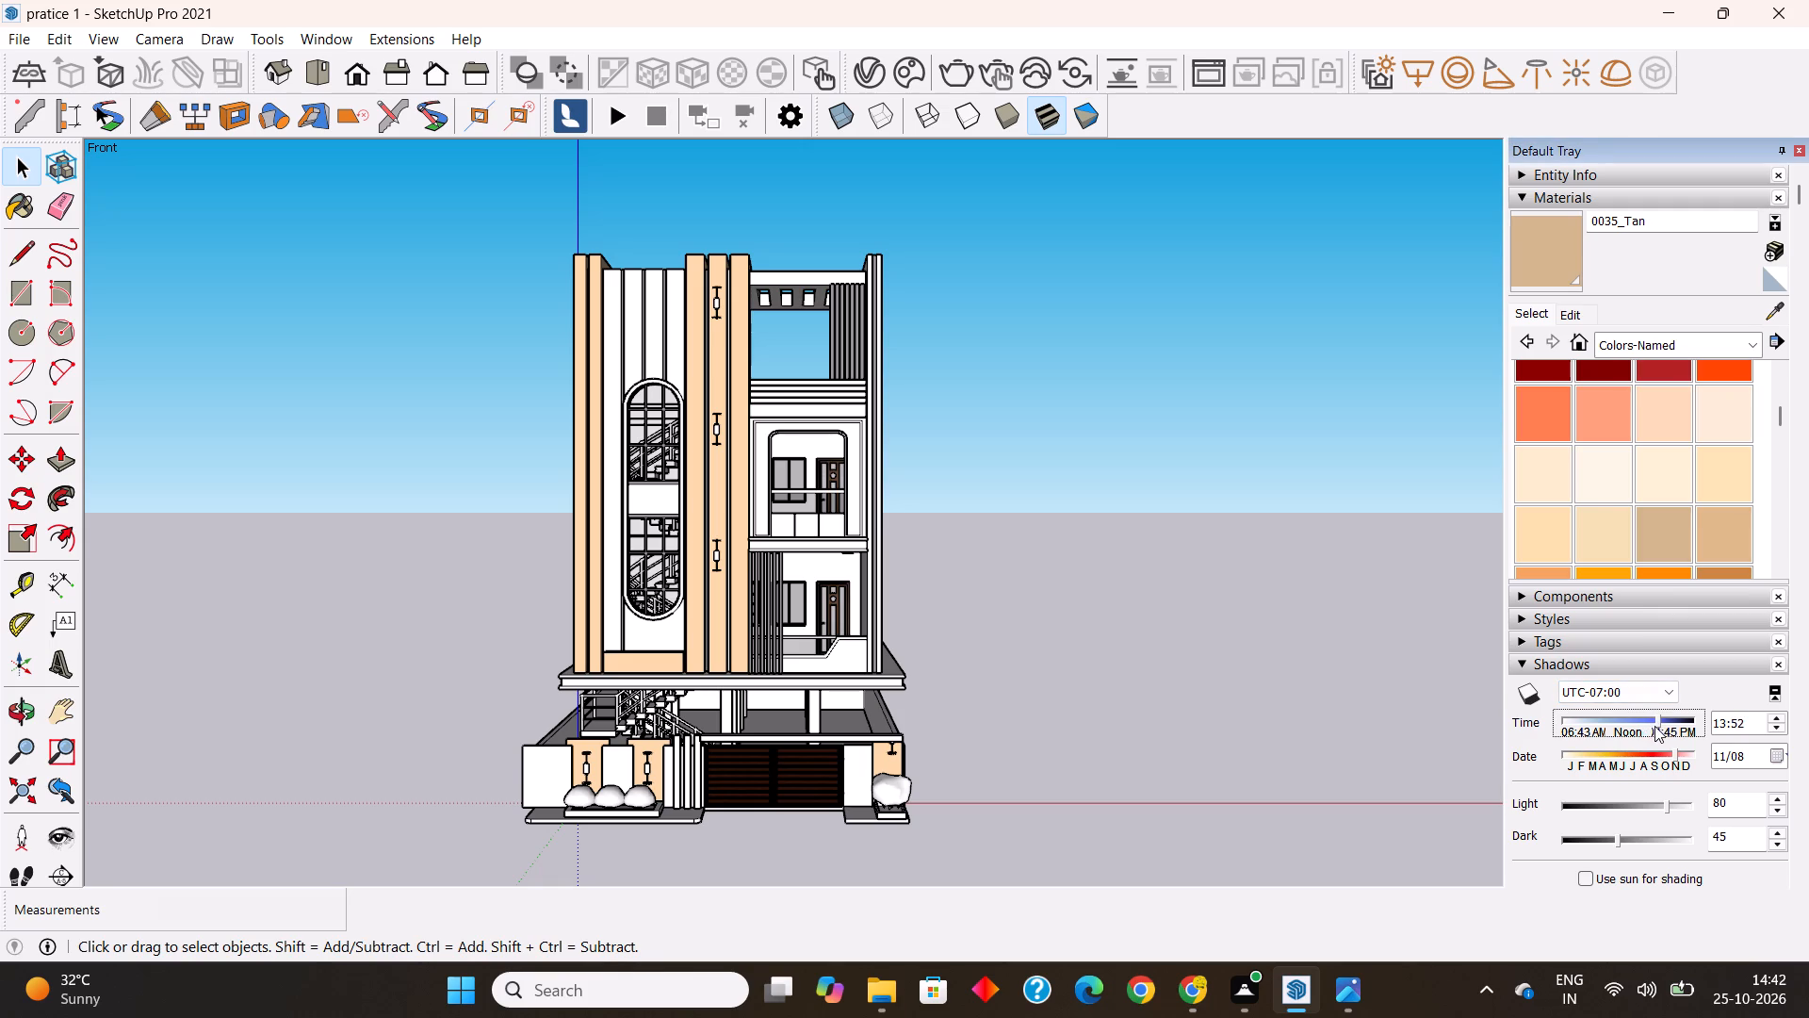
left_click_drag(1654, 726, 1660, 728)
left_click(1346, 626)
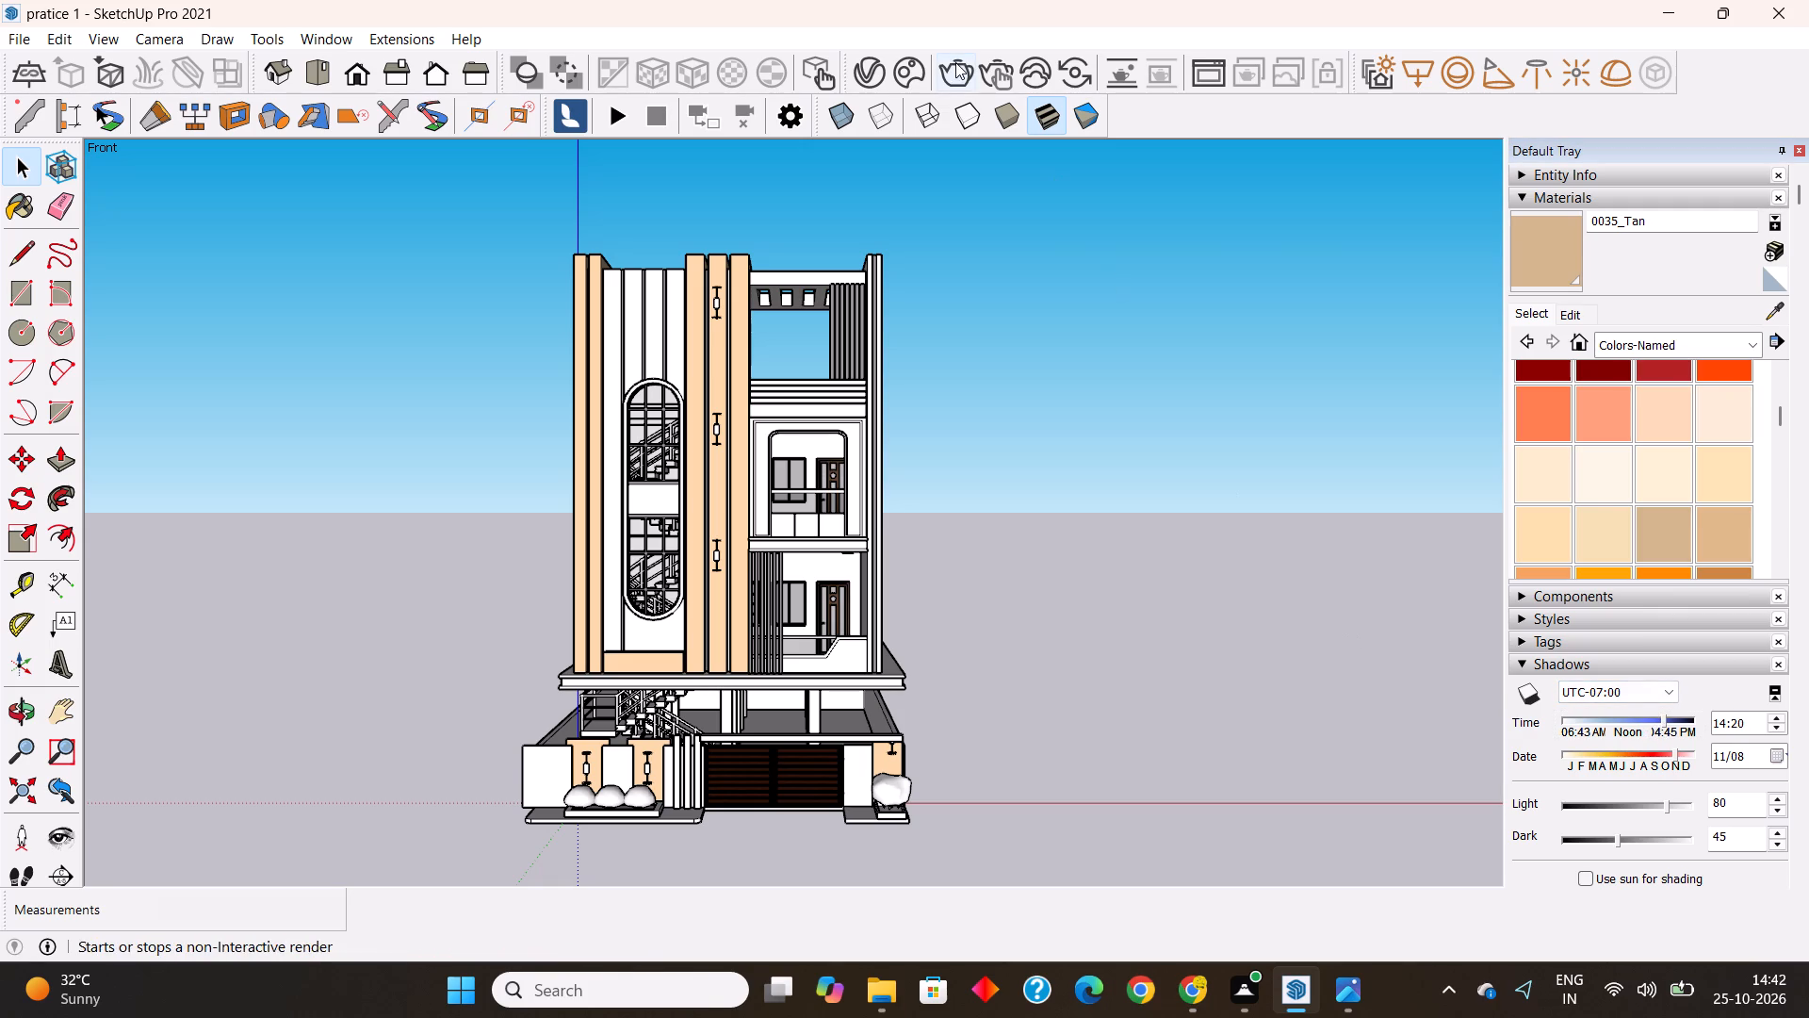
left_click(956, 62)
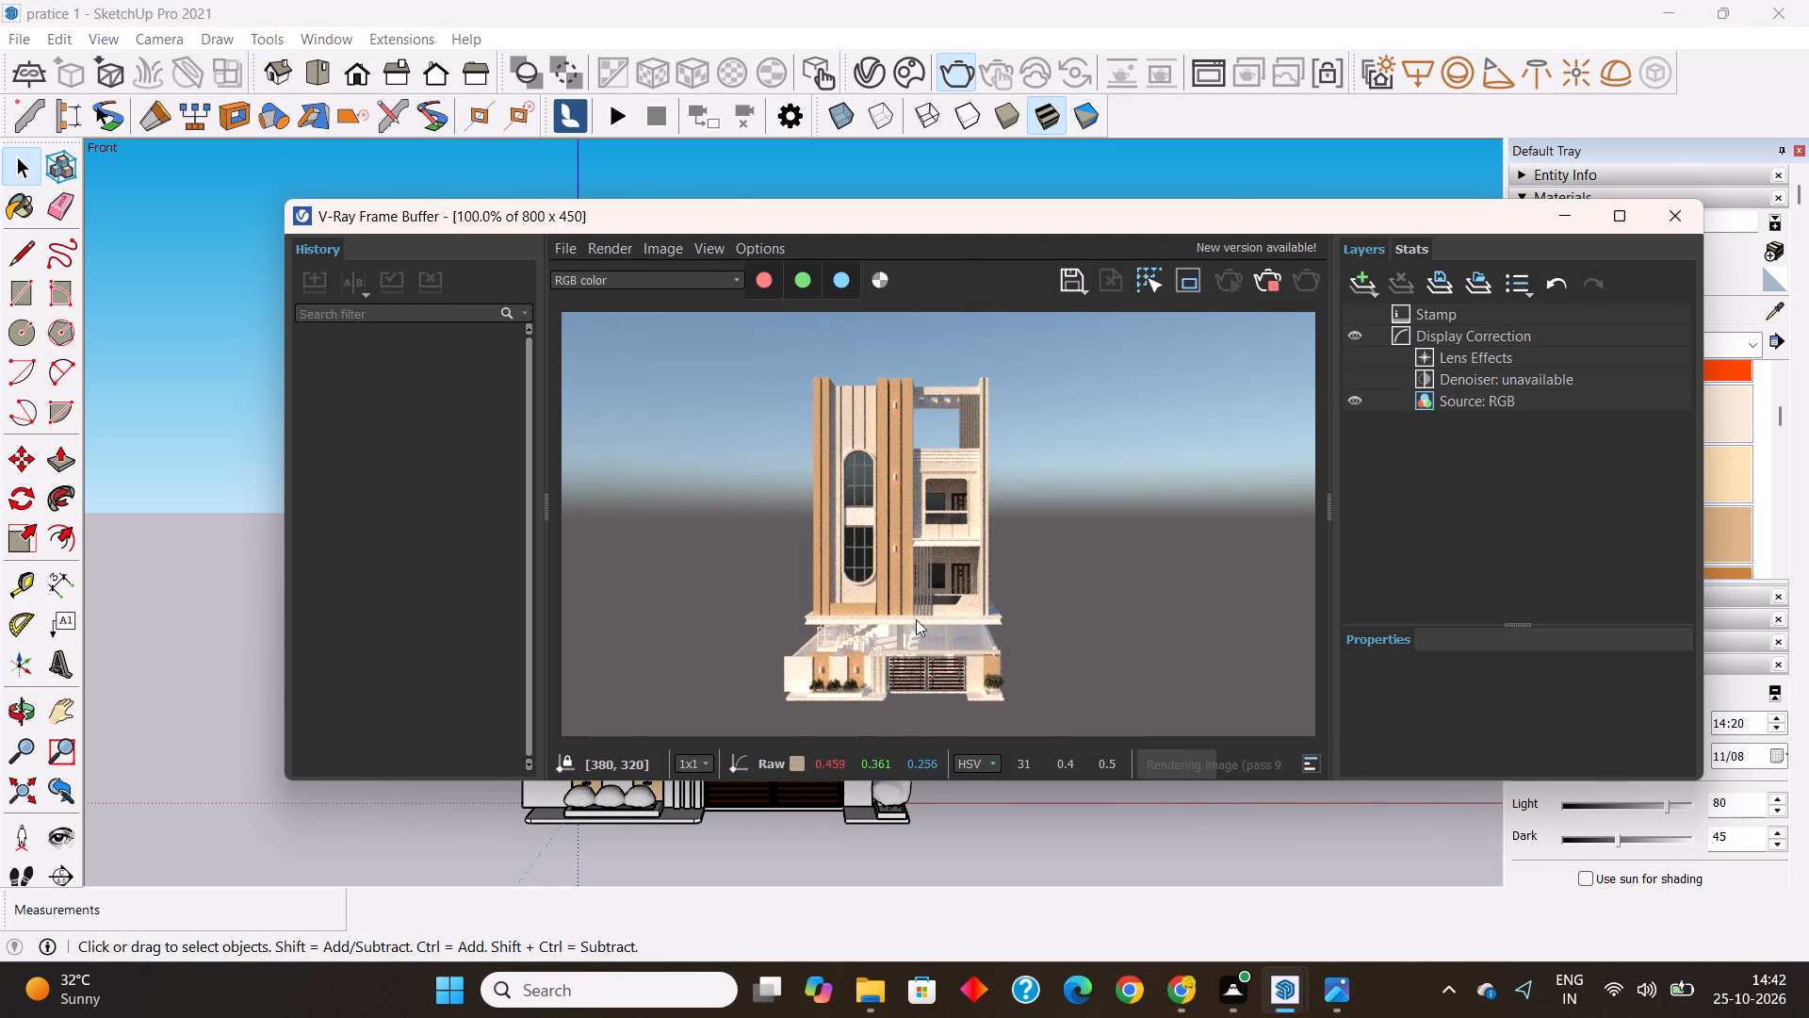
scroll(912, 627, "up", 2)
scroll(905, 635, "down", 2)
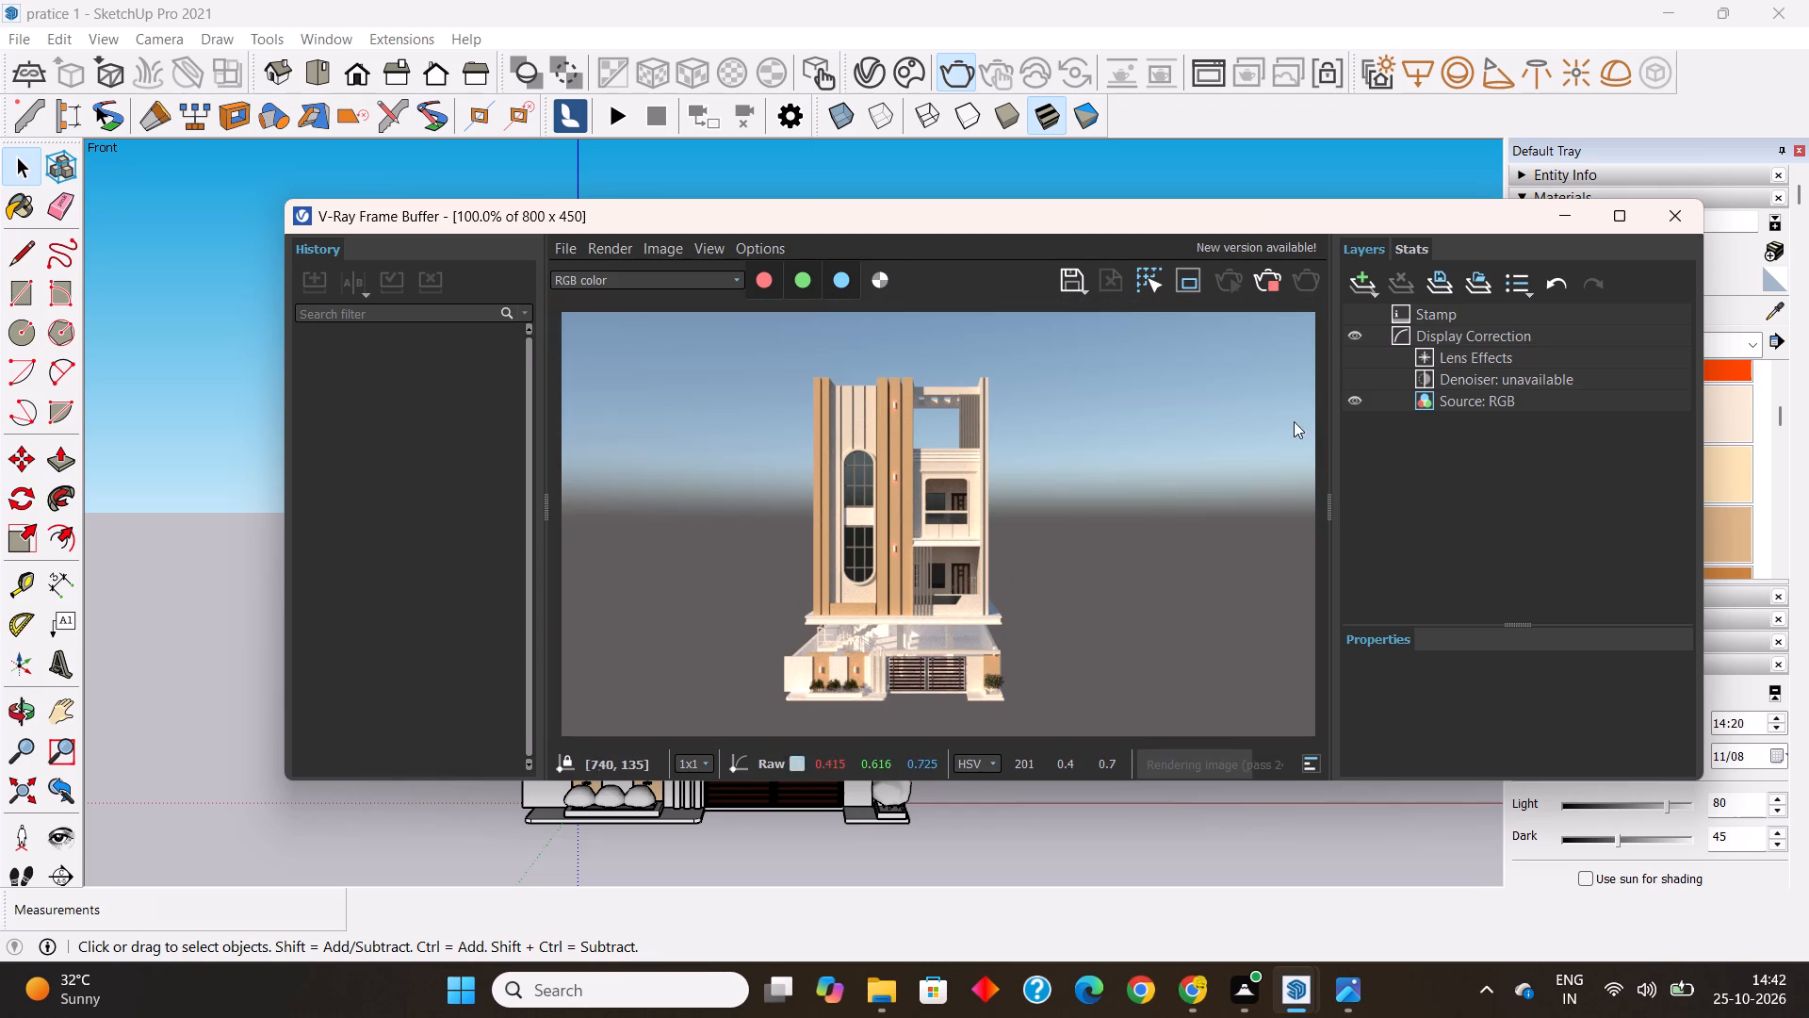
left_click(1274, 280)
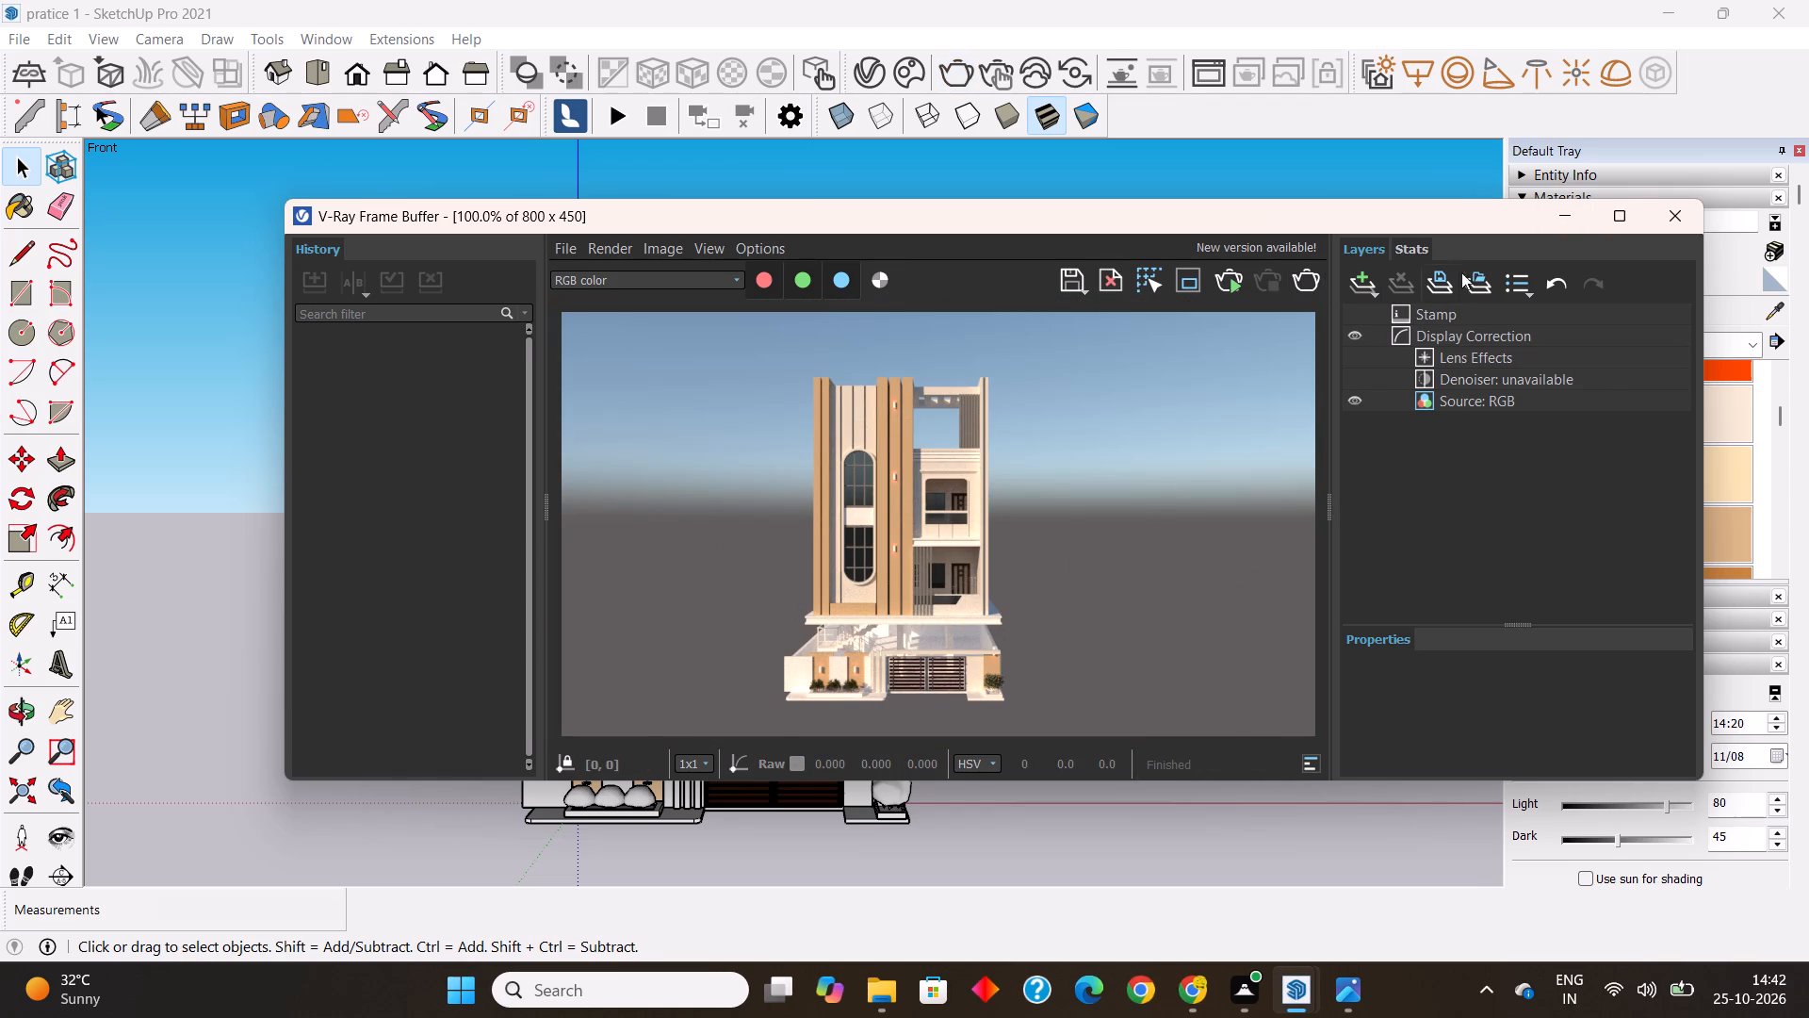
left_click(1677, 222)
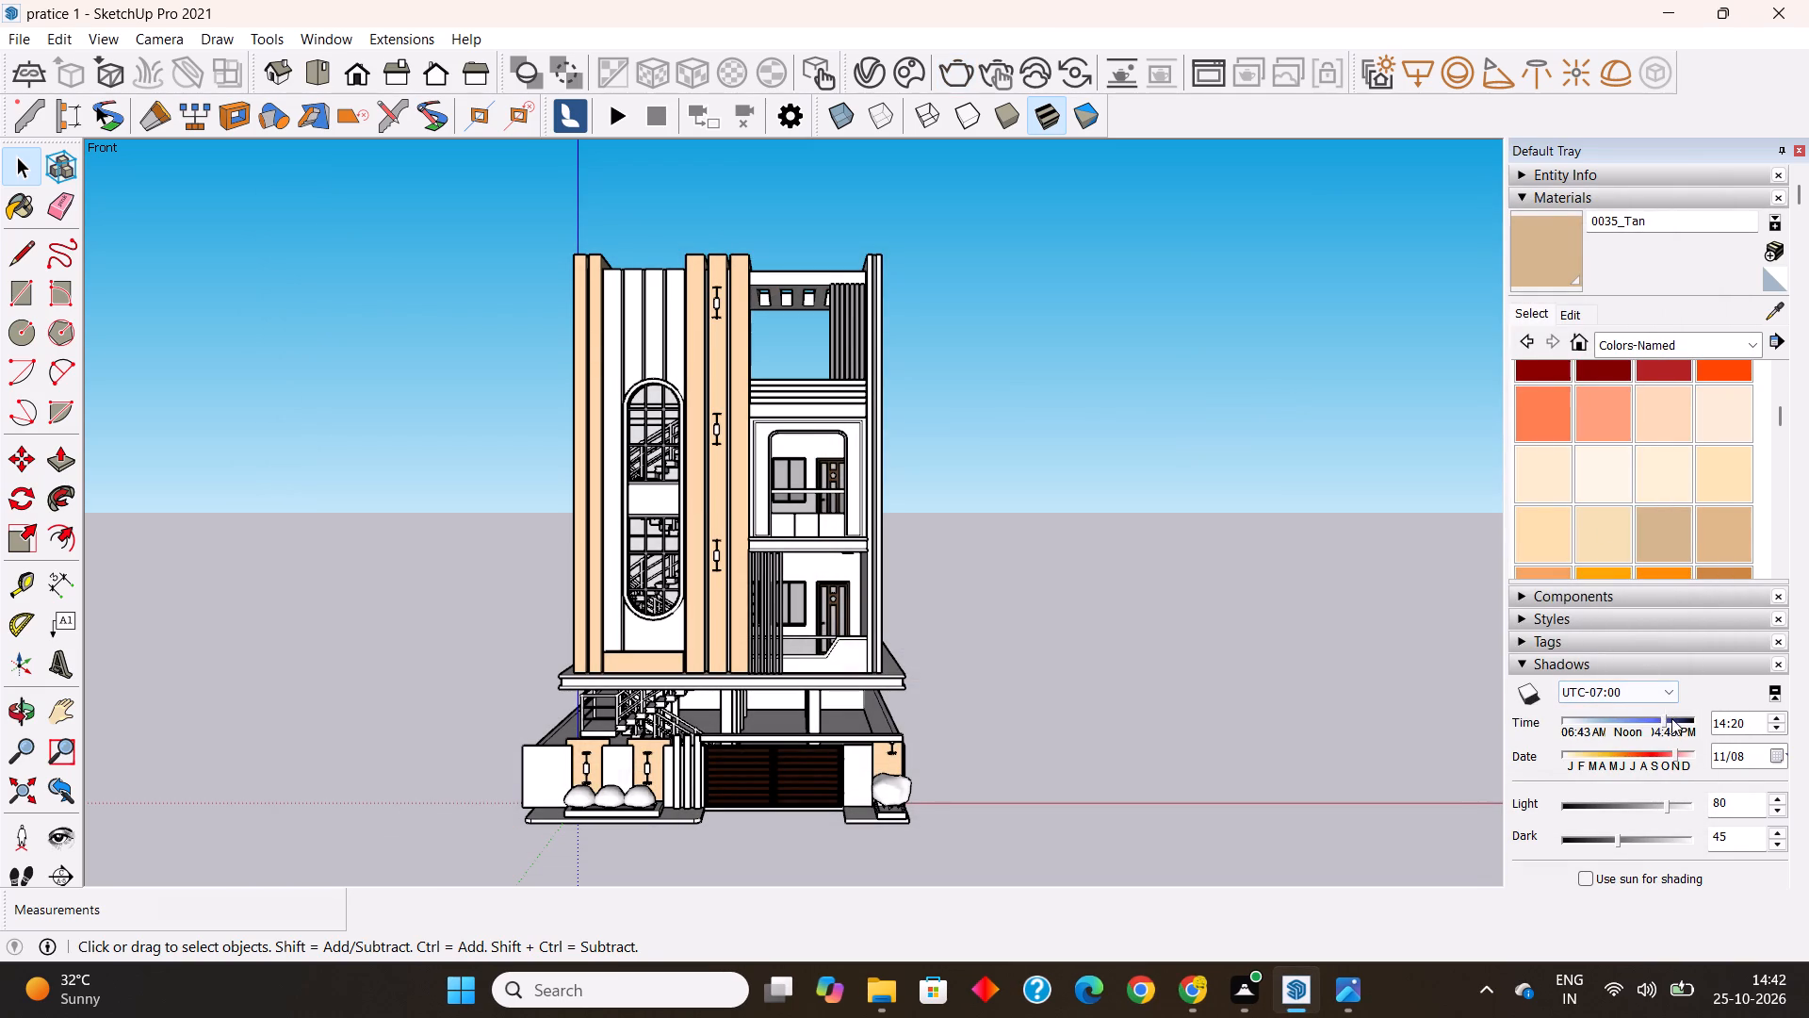
Set the shadow time to 15:16, render the front view with V-Ray and inspect the wall-light glow on the tan strips.
left_click_drag(1662, 725, 1671, 726)
left_click(1348, 543)
left_click(958, 70)
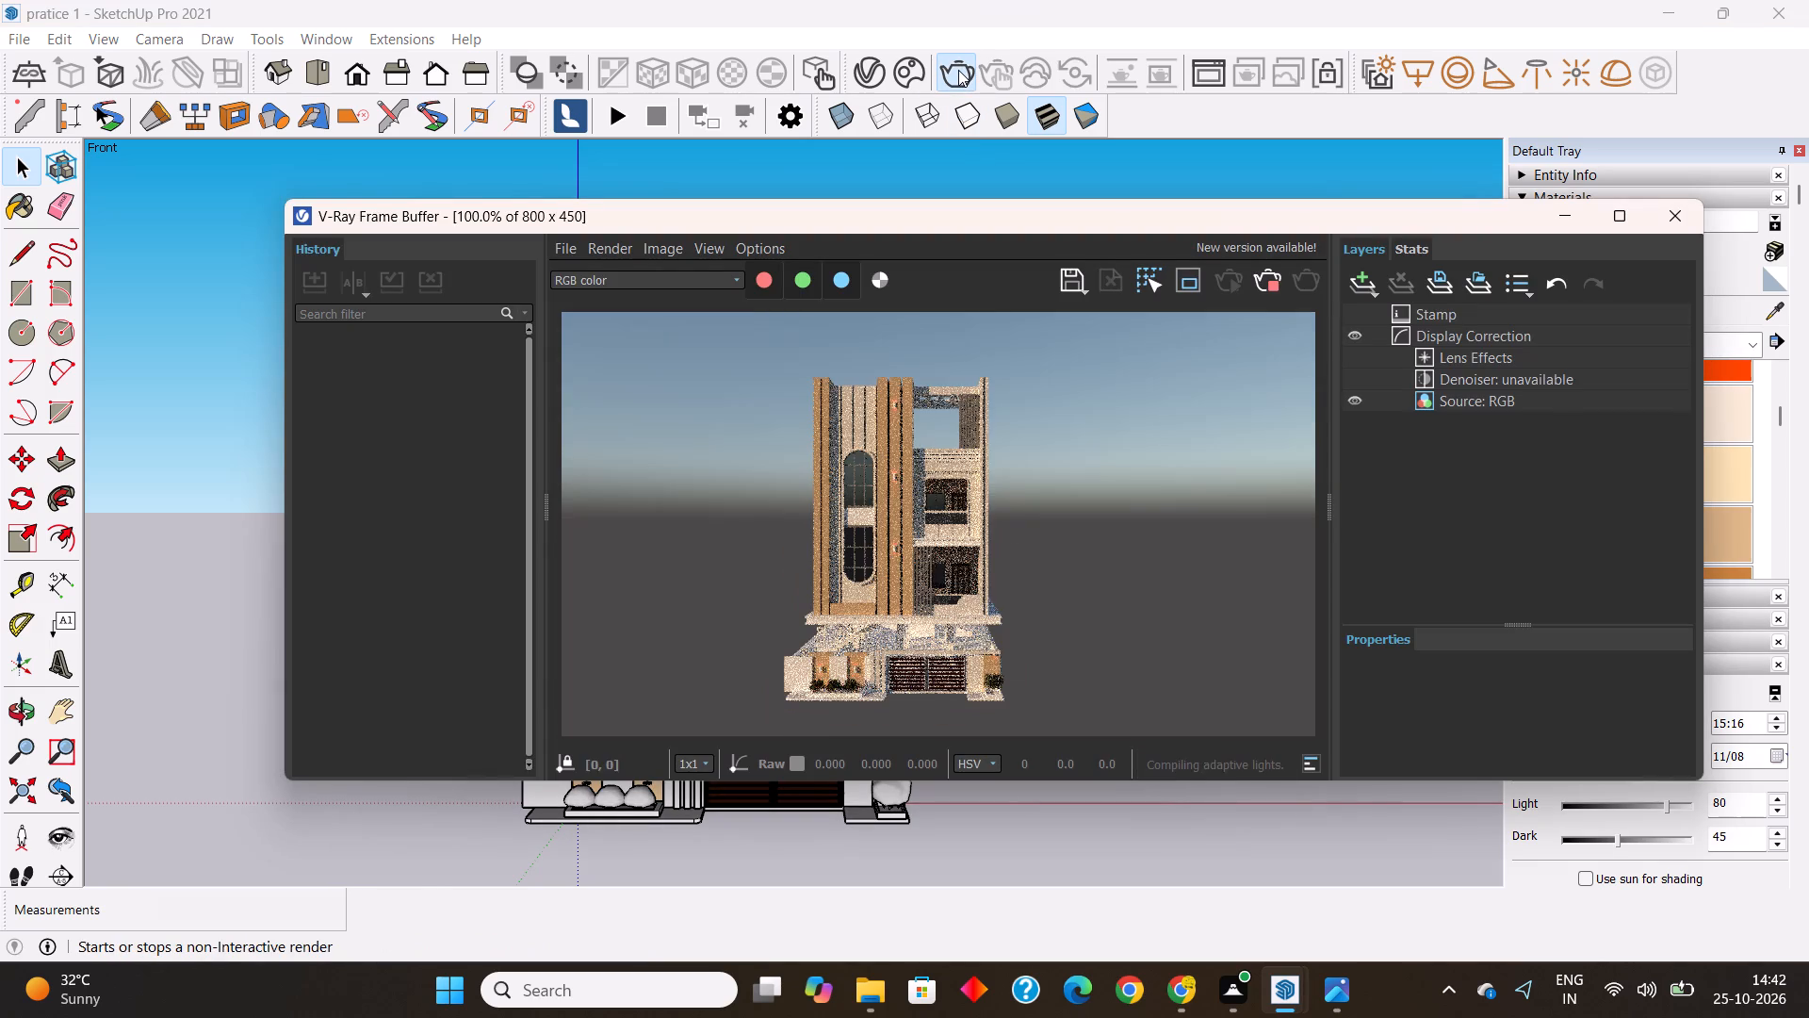
scroll(906, 507, "up", 2)
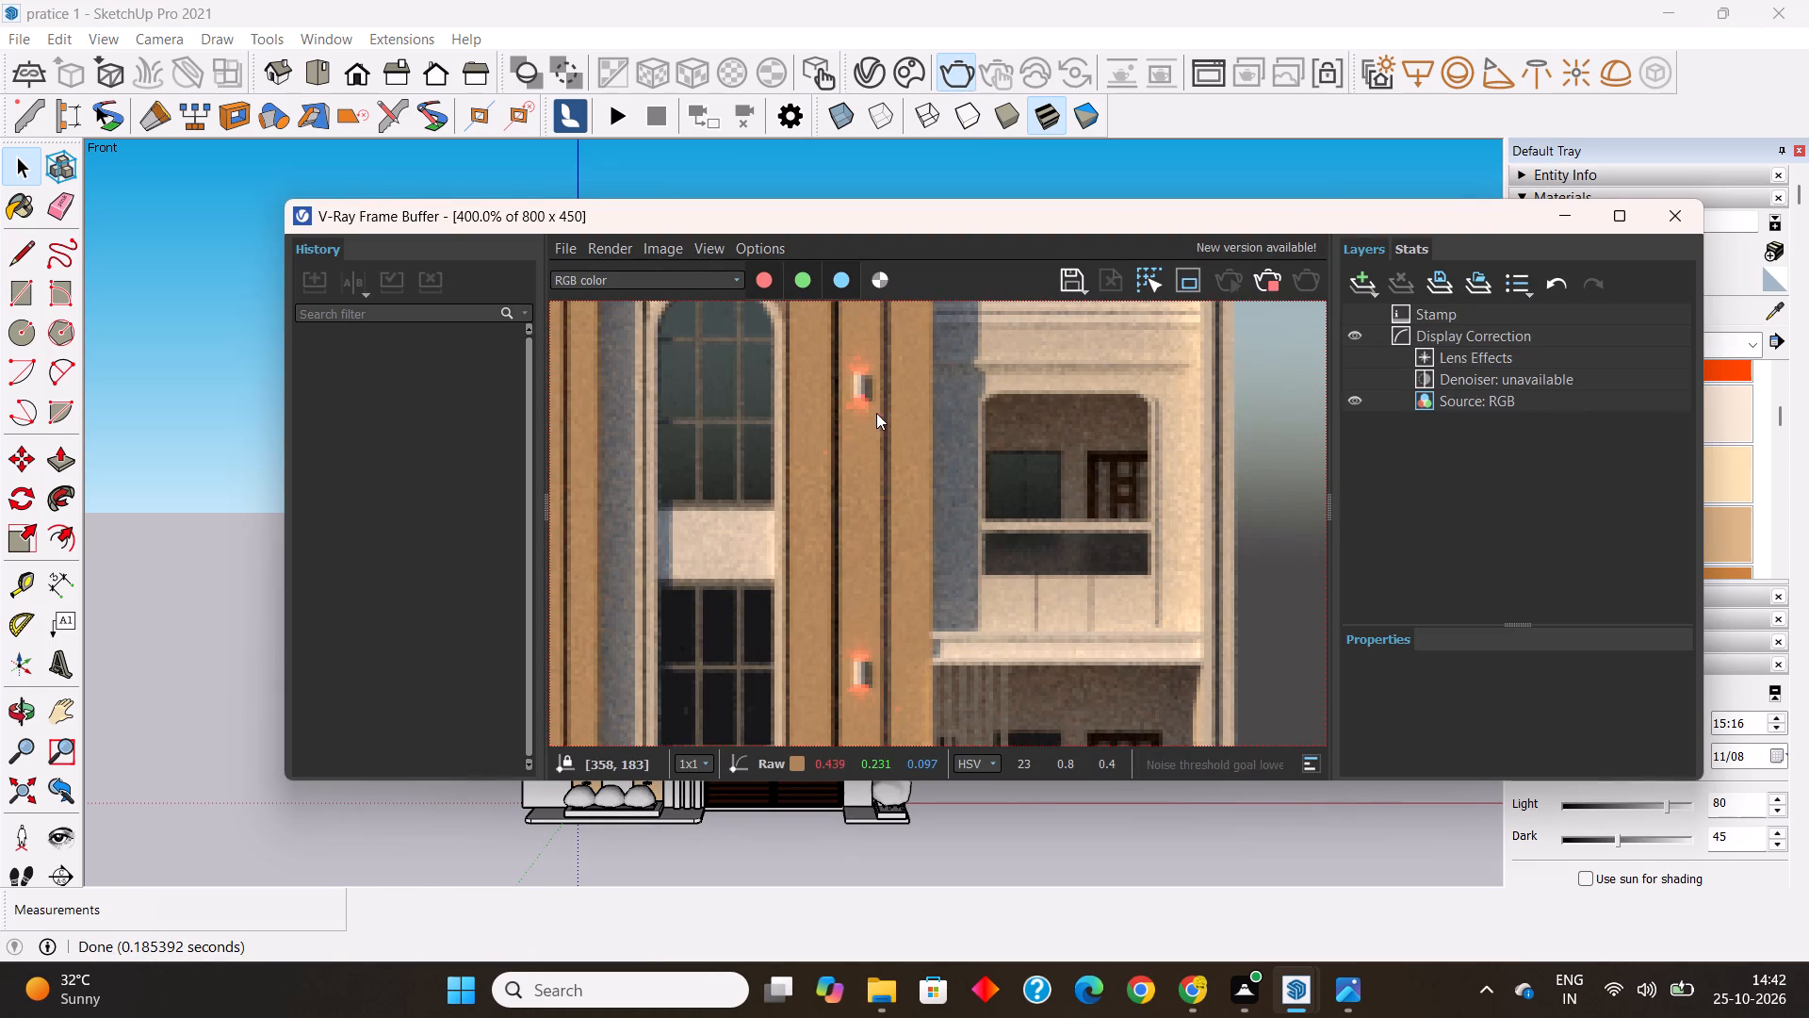
scroll(864, 400, "up", 1)
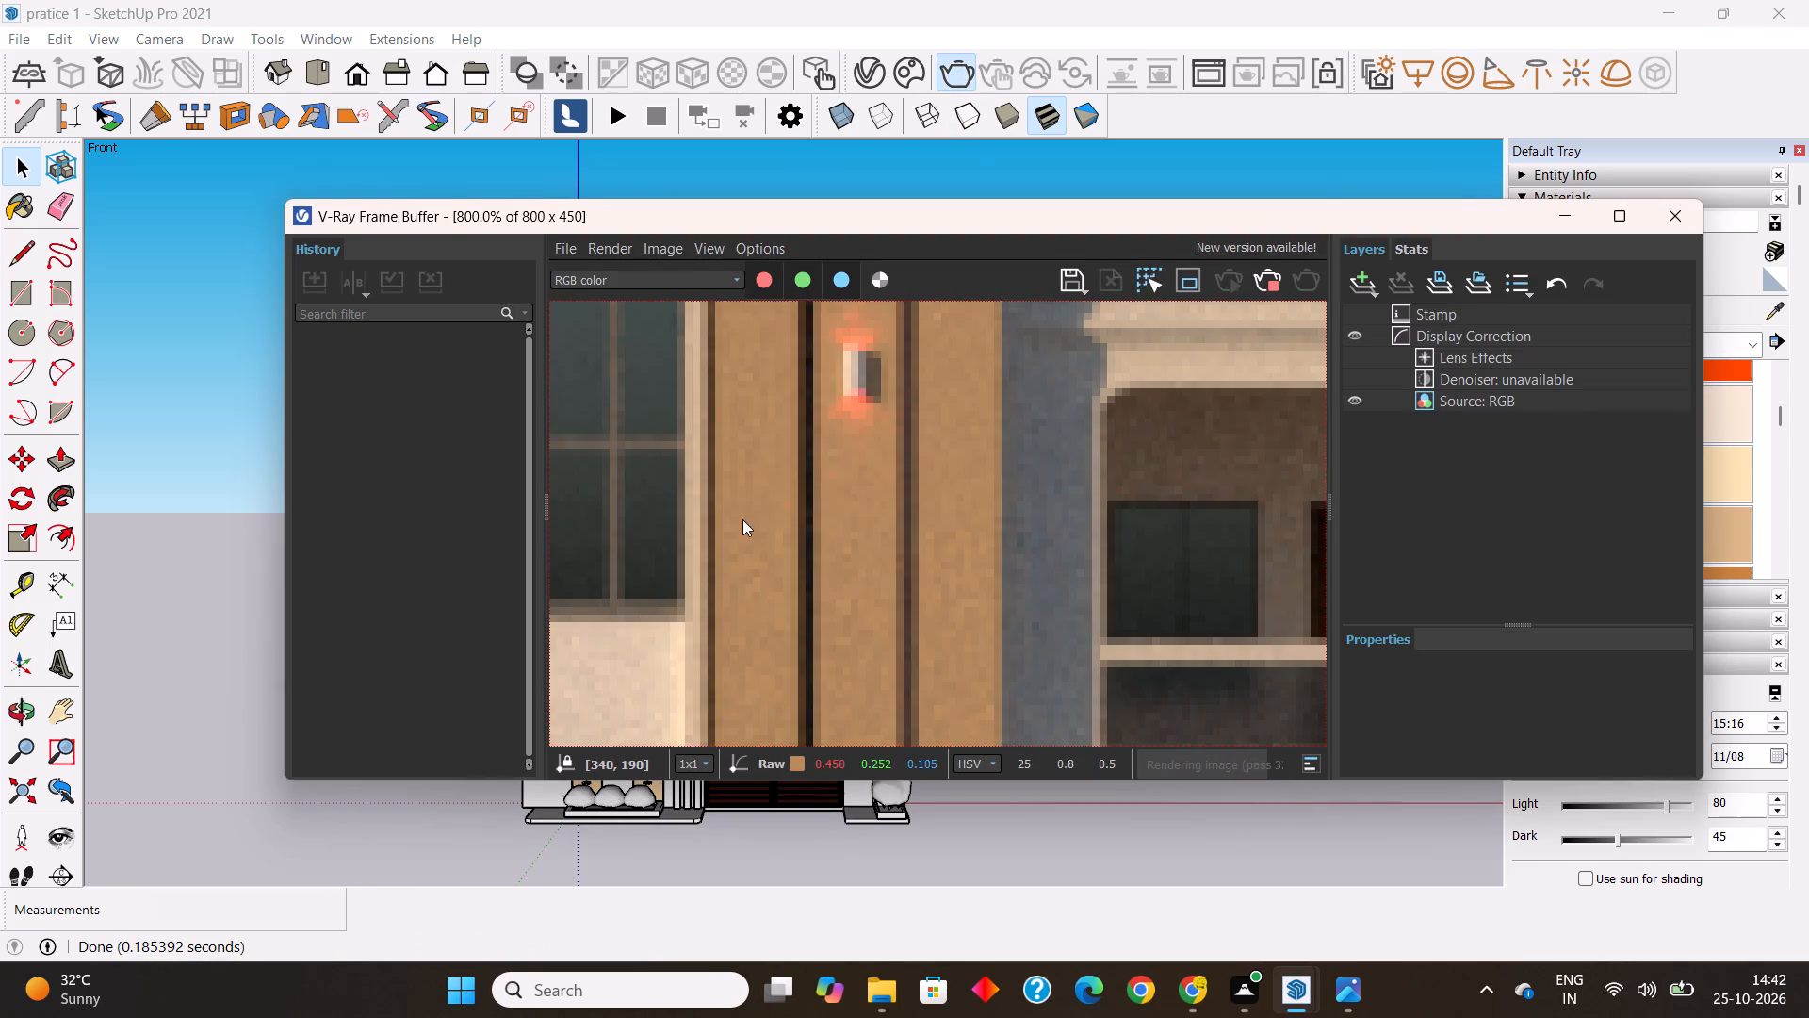
scroll(756, 582, "down", 3)
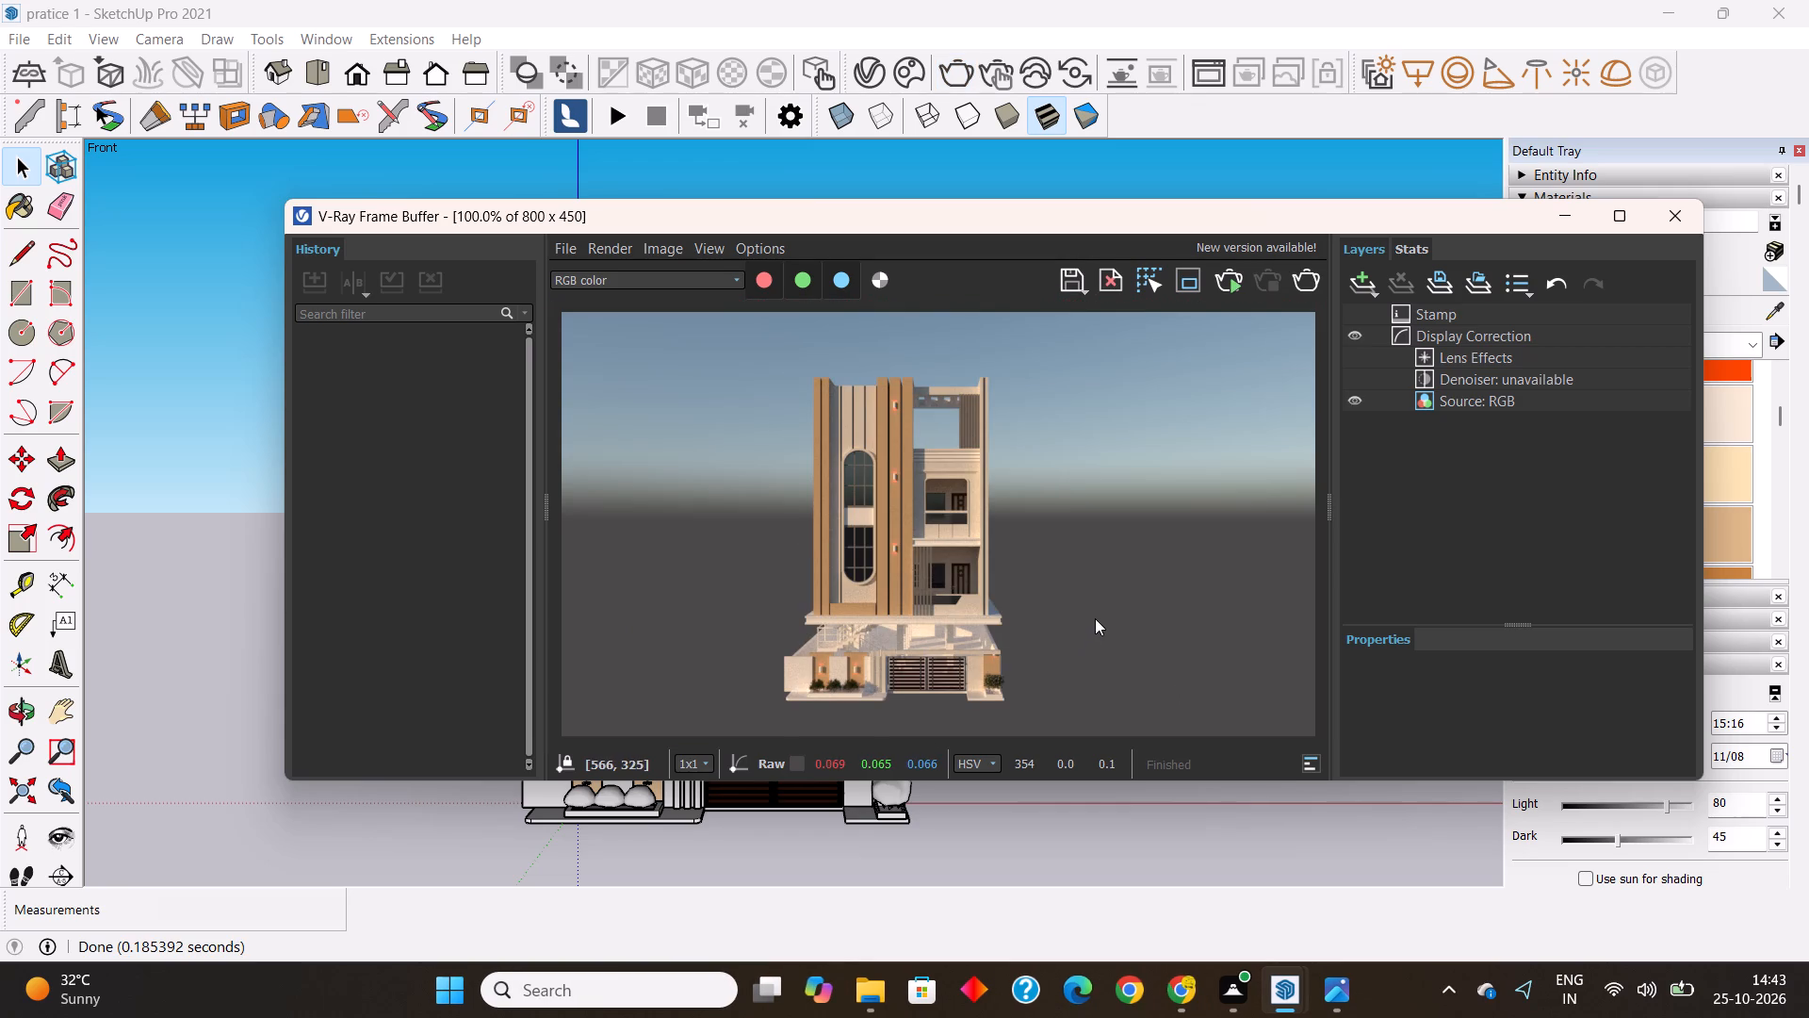
left_click(1104, 558)
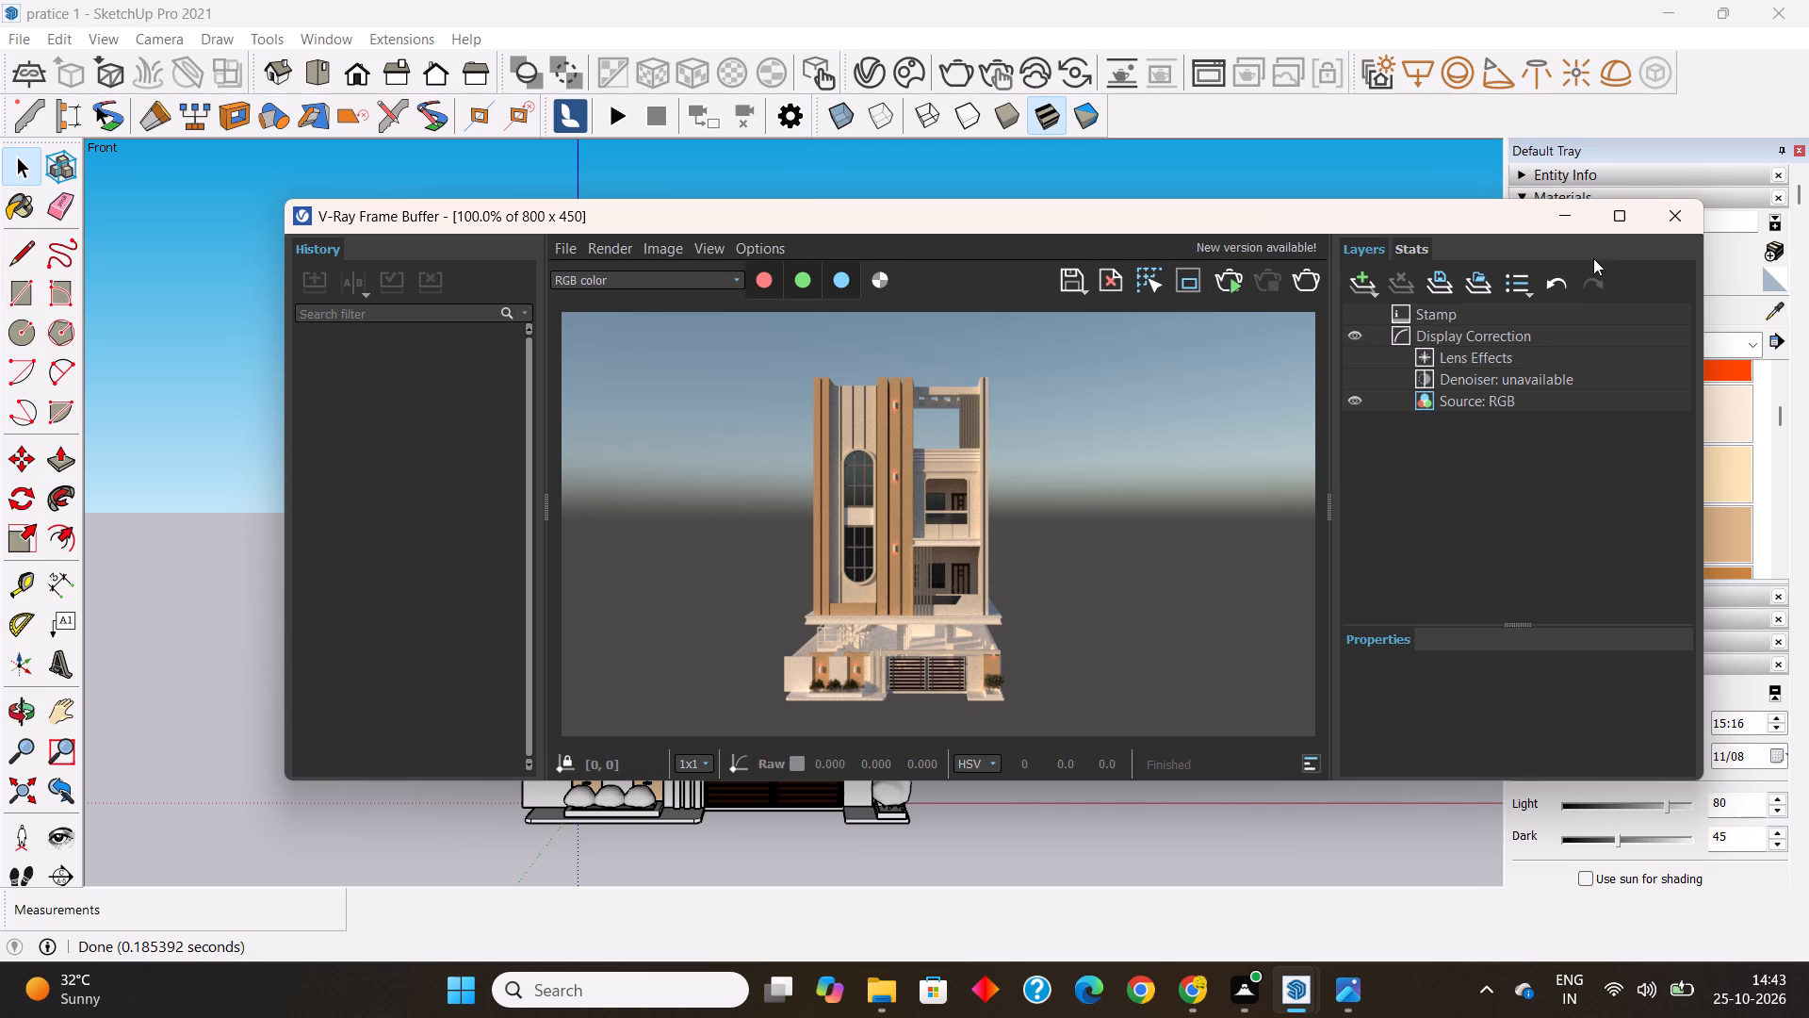
Close the render and draw a sloped triangular ramp profile on the left plinth's side face beside the gate.
left_click(1674, 219)
left_click(1082, 517)
scroll(1081, 518, "down", 2)
middle_click_drag(977, 710, 953, 730)
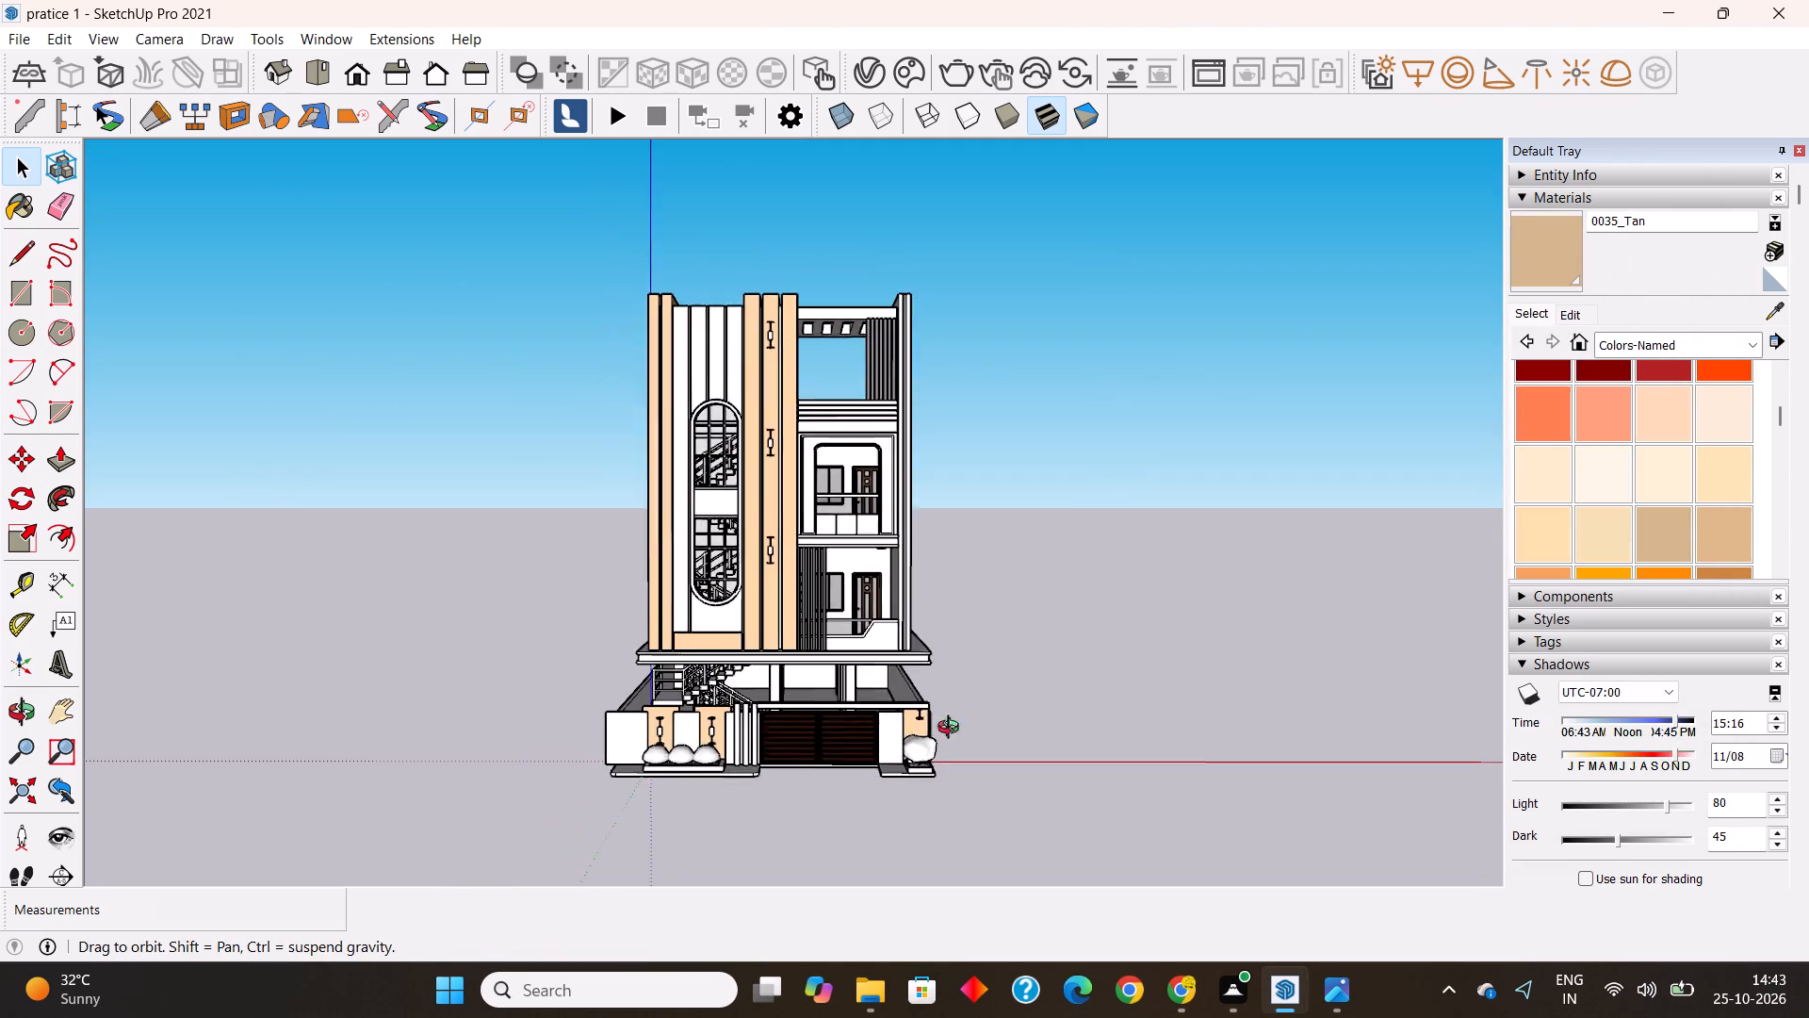
middle_click_drag(953, 730, 627, 856)
scroll(694, 737, "up", 13)
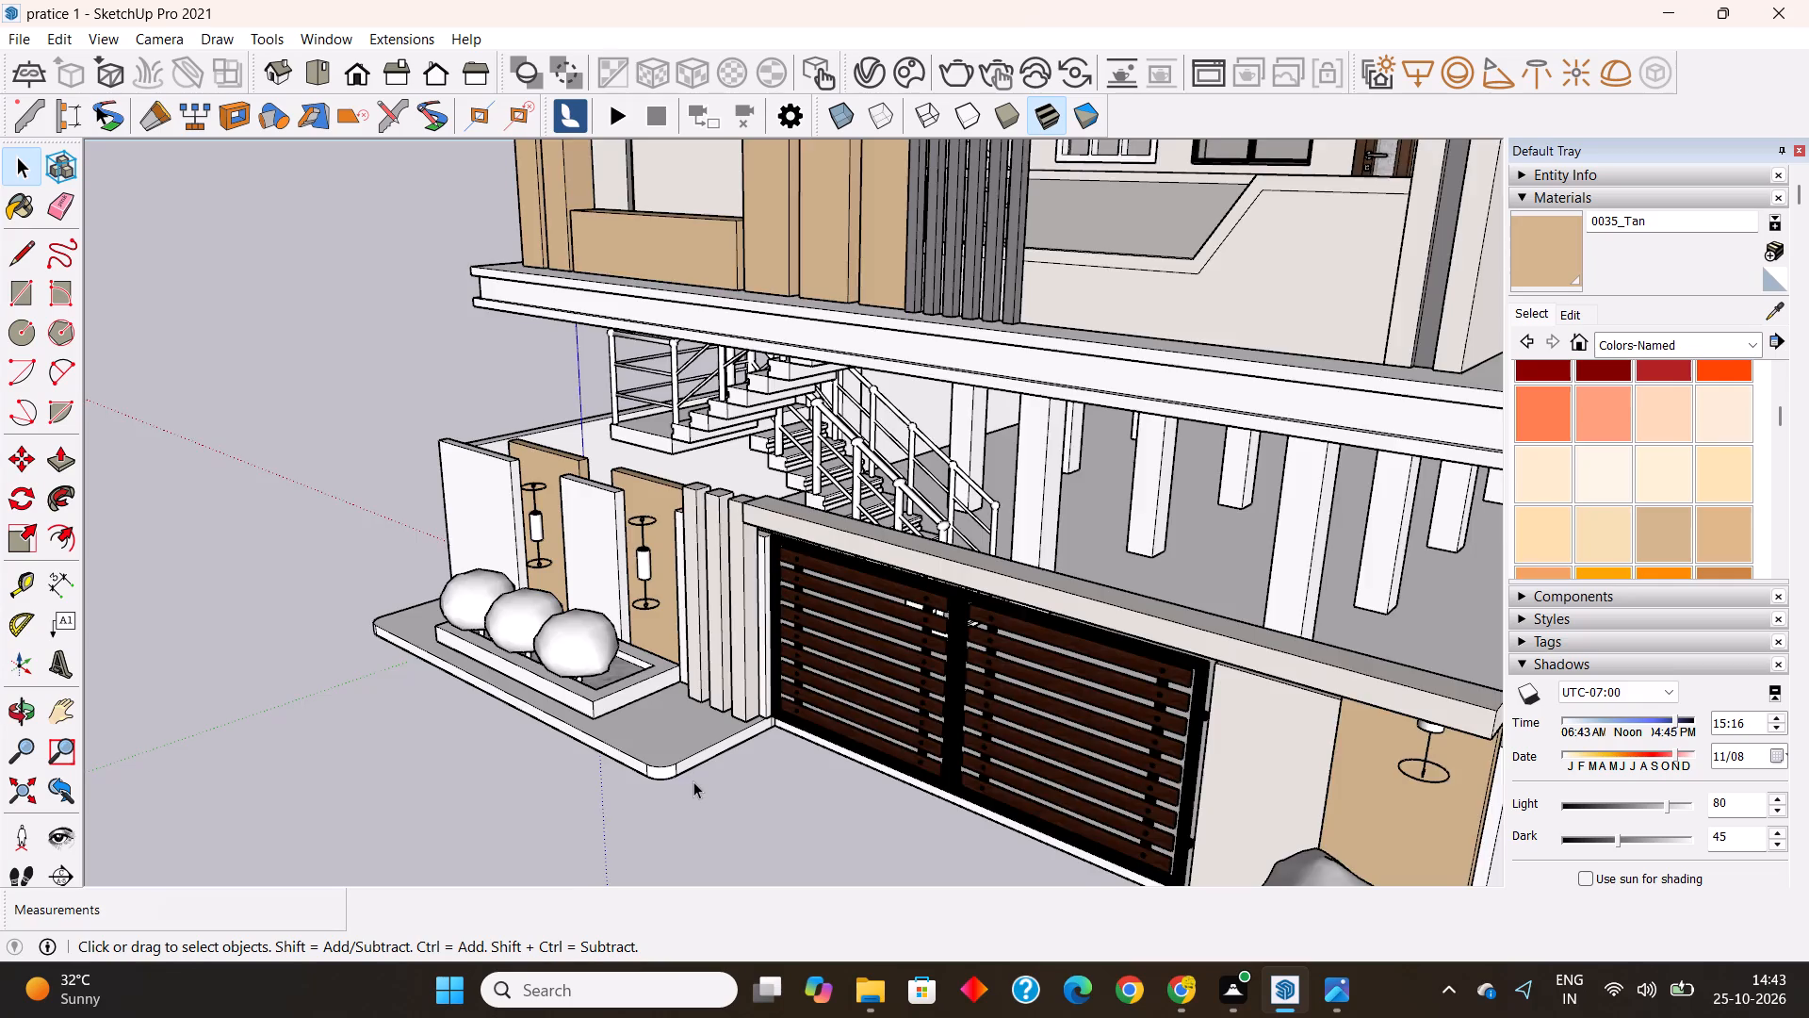
scroll(693, 781, "up", 11)
middle_click_drag(740, 754, 704, 648)
left_click(16, 252)
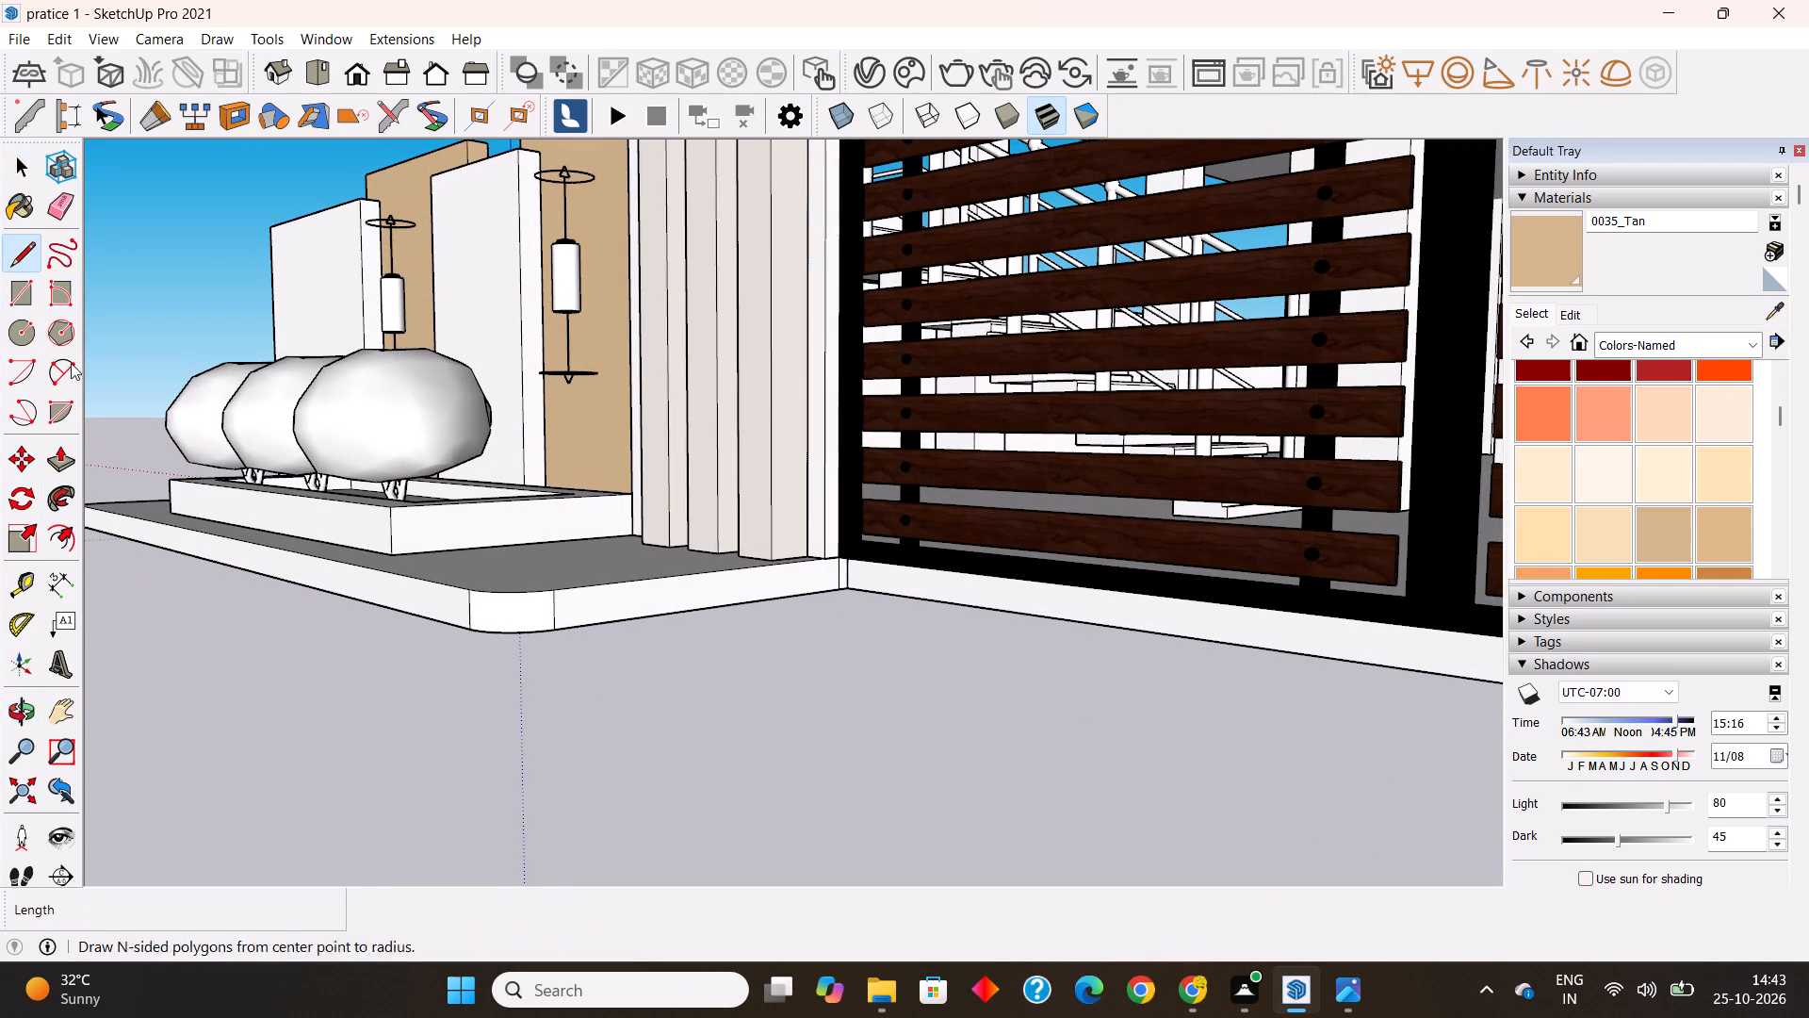
left_click(557, 629)
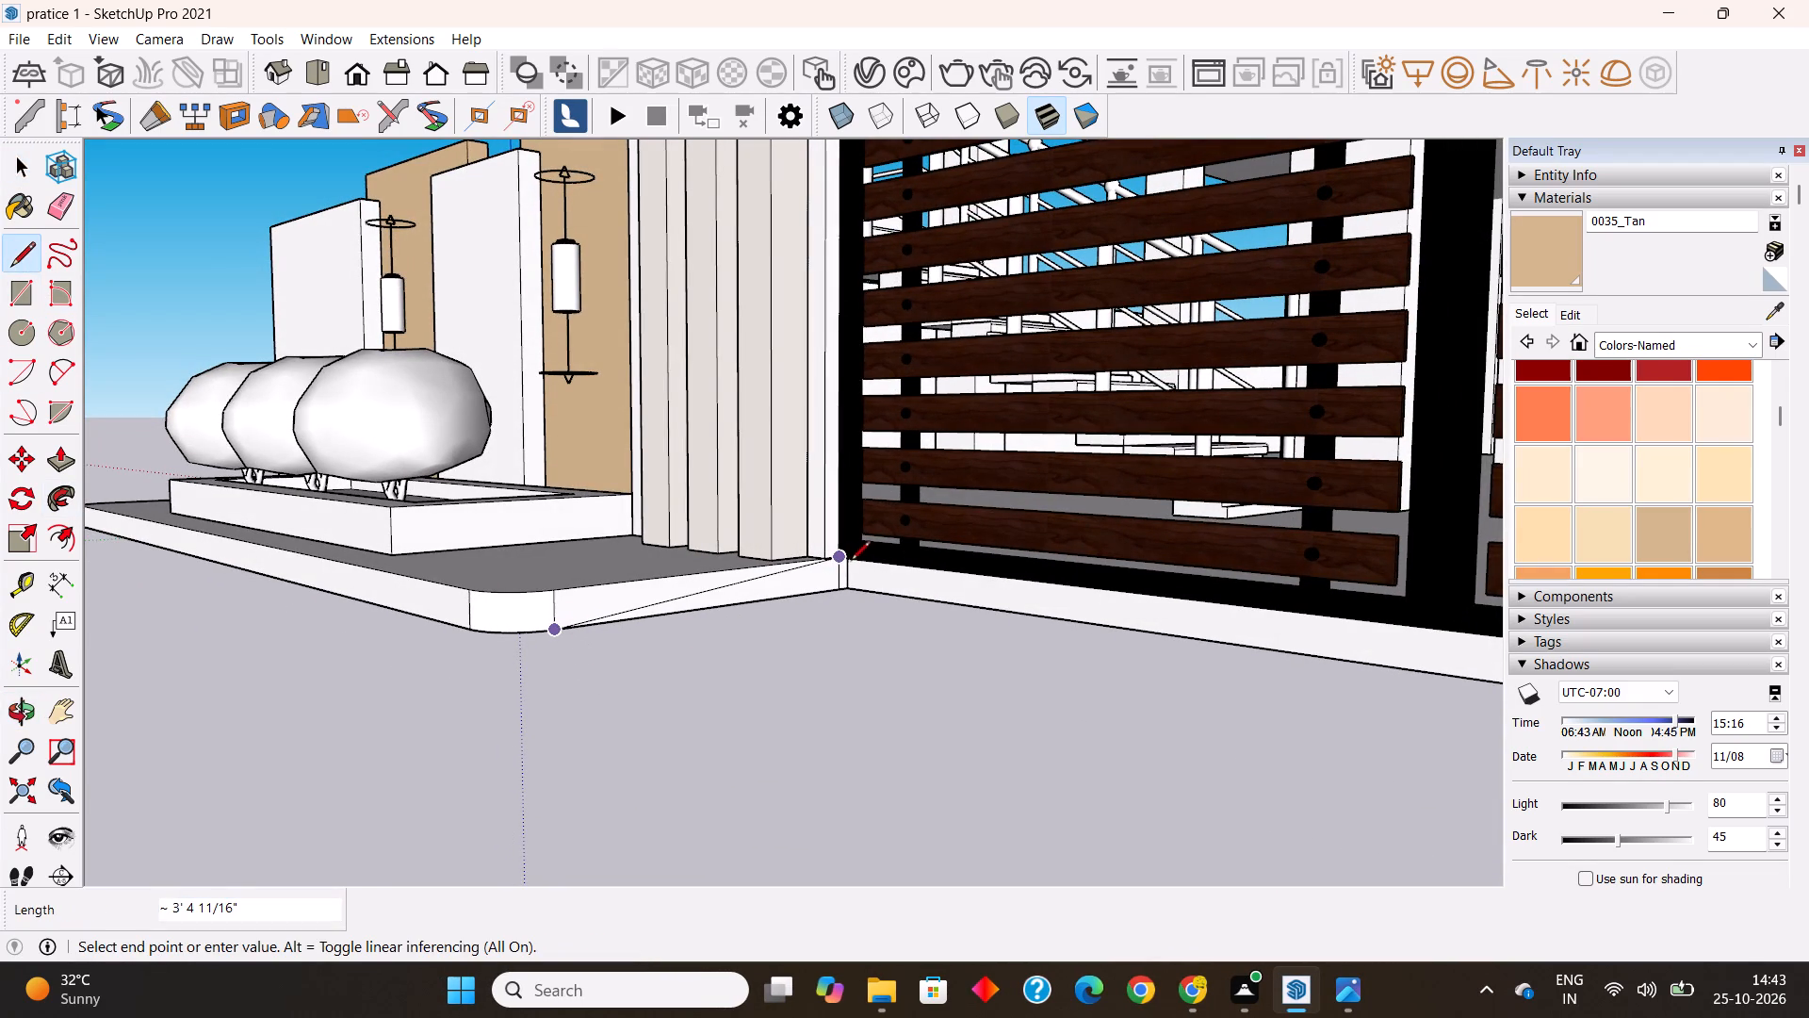
left_click(845, 559)
left_click(845, 592)
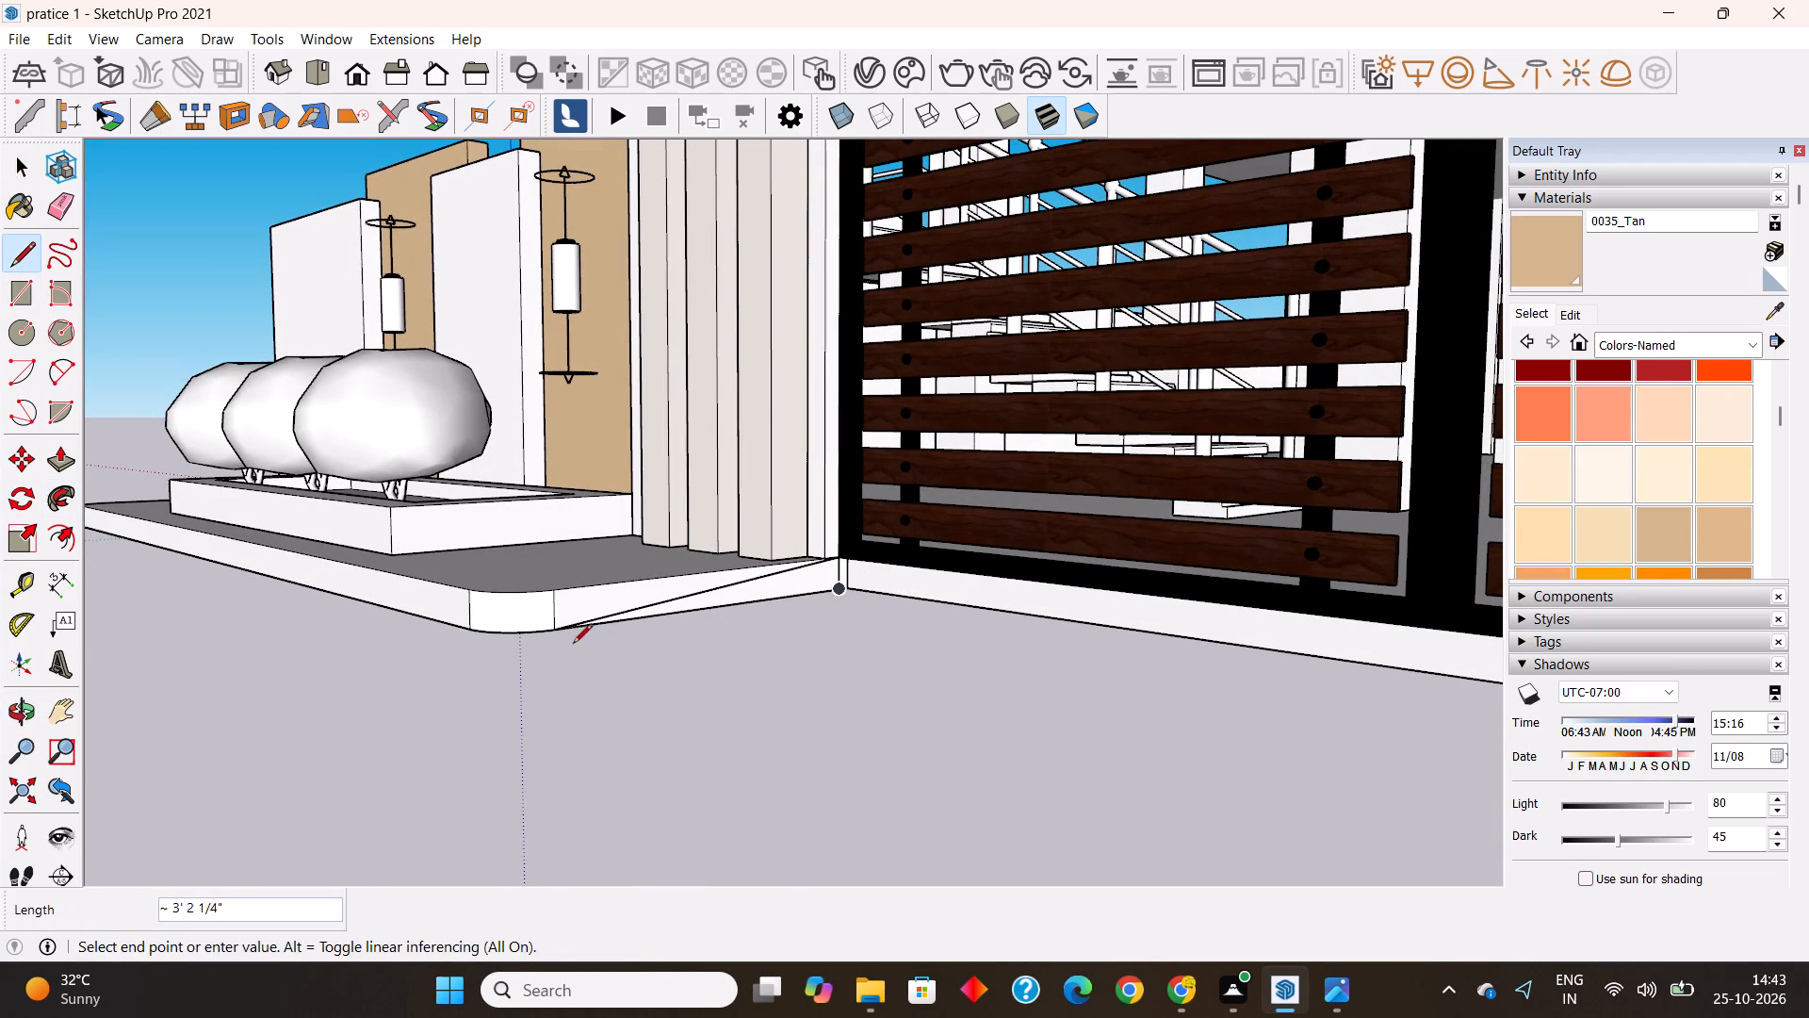
left_click(552, 631)
key("space")
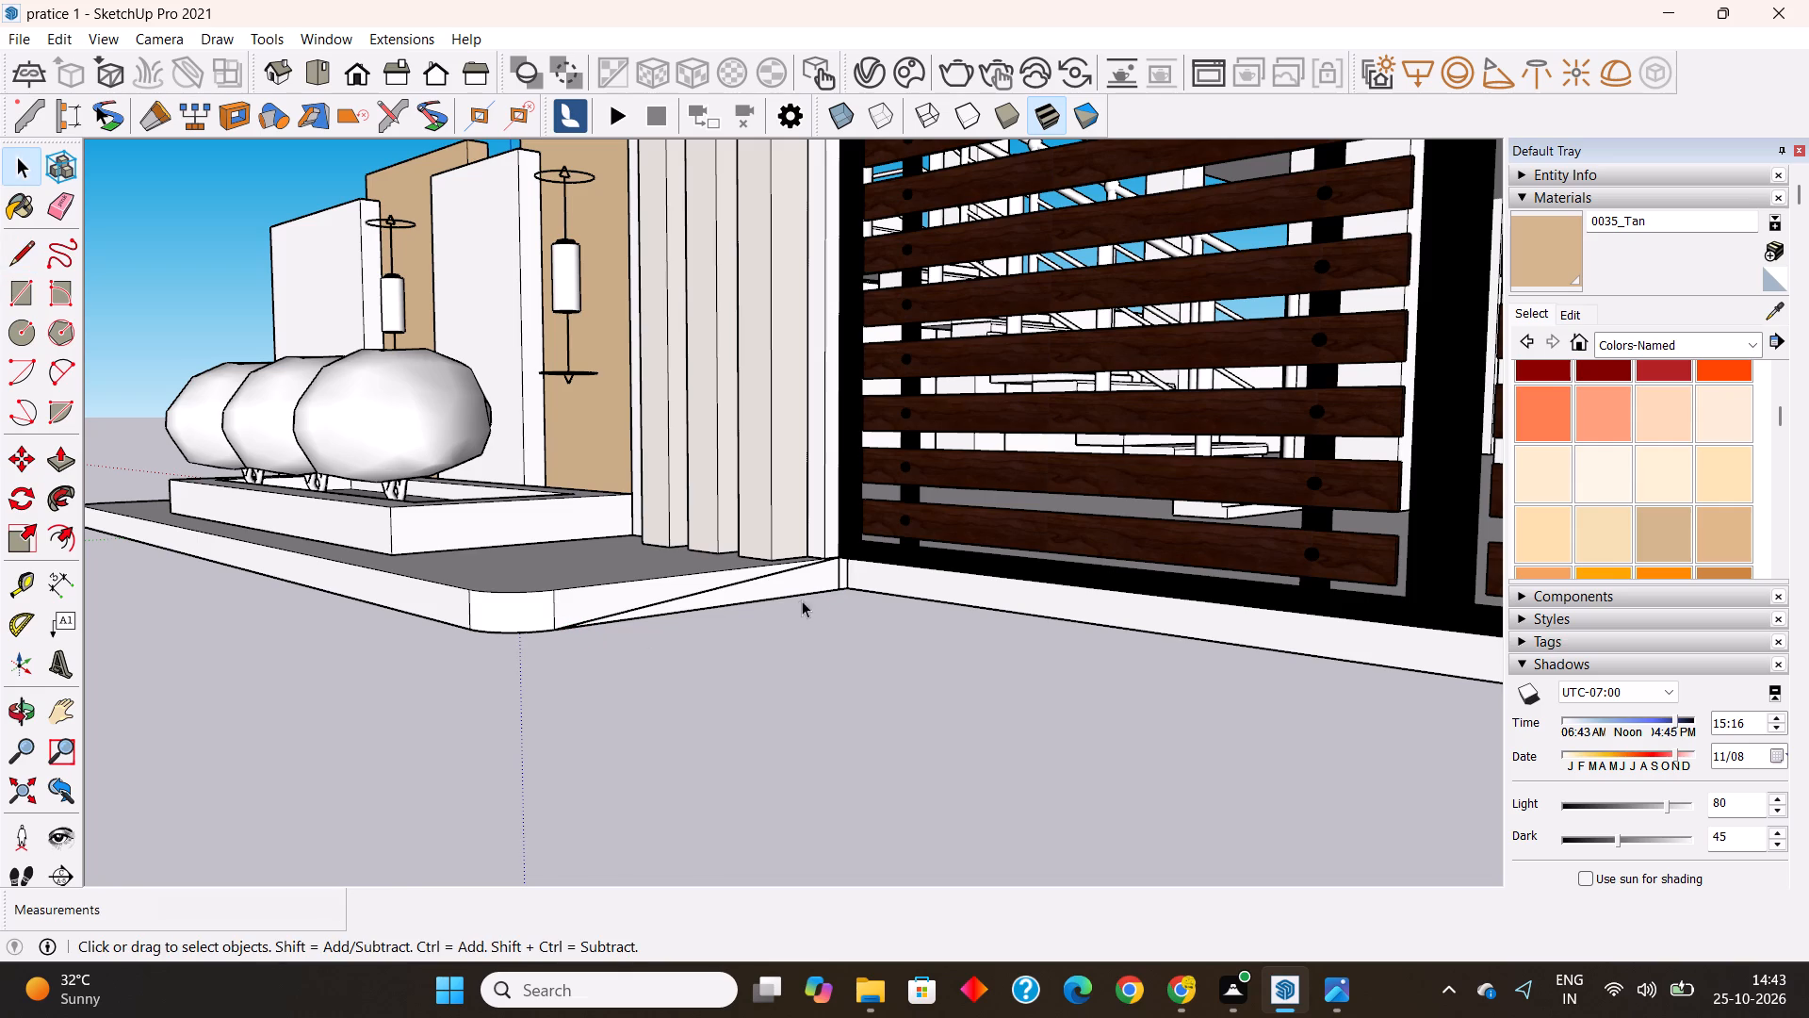
Make the triangular ramp face and its edges a group.
double_click(817, 582)
right_click(817, 582)
left_click(893, 337)
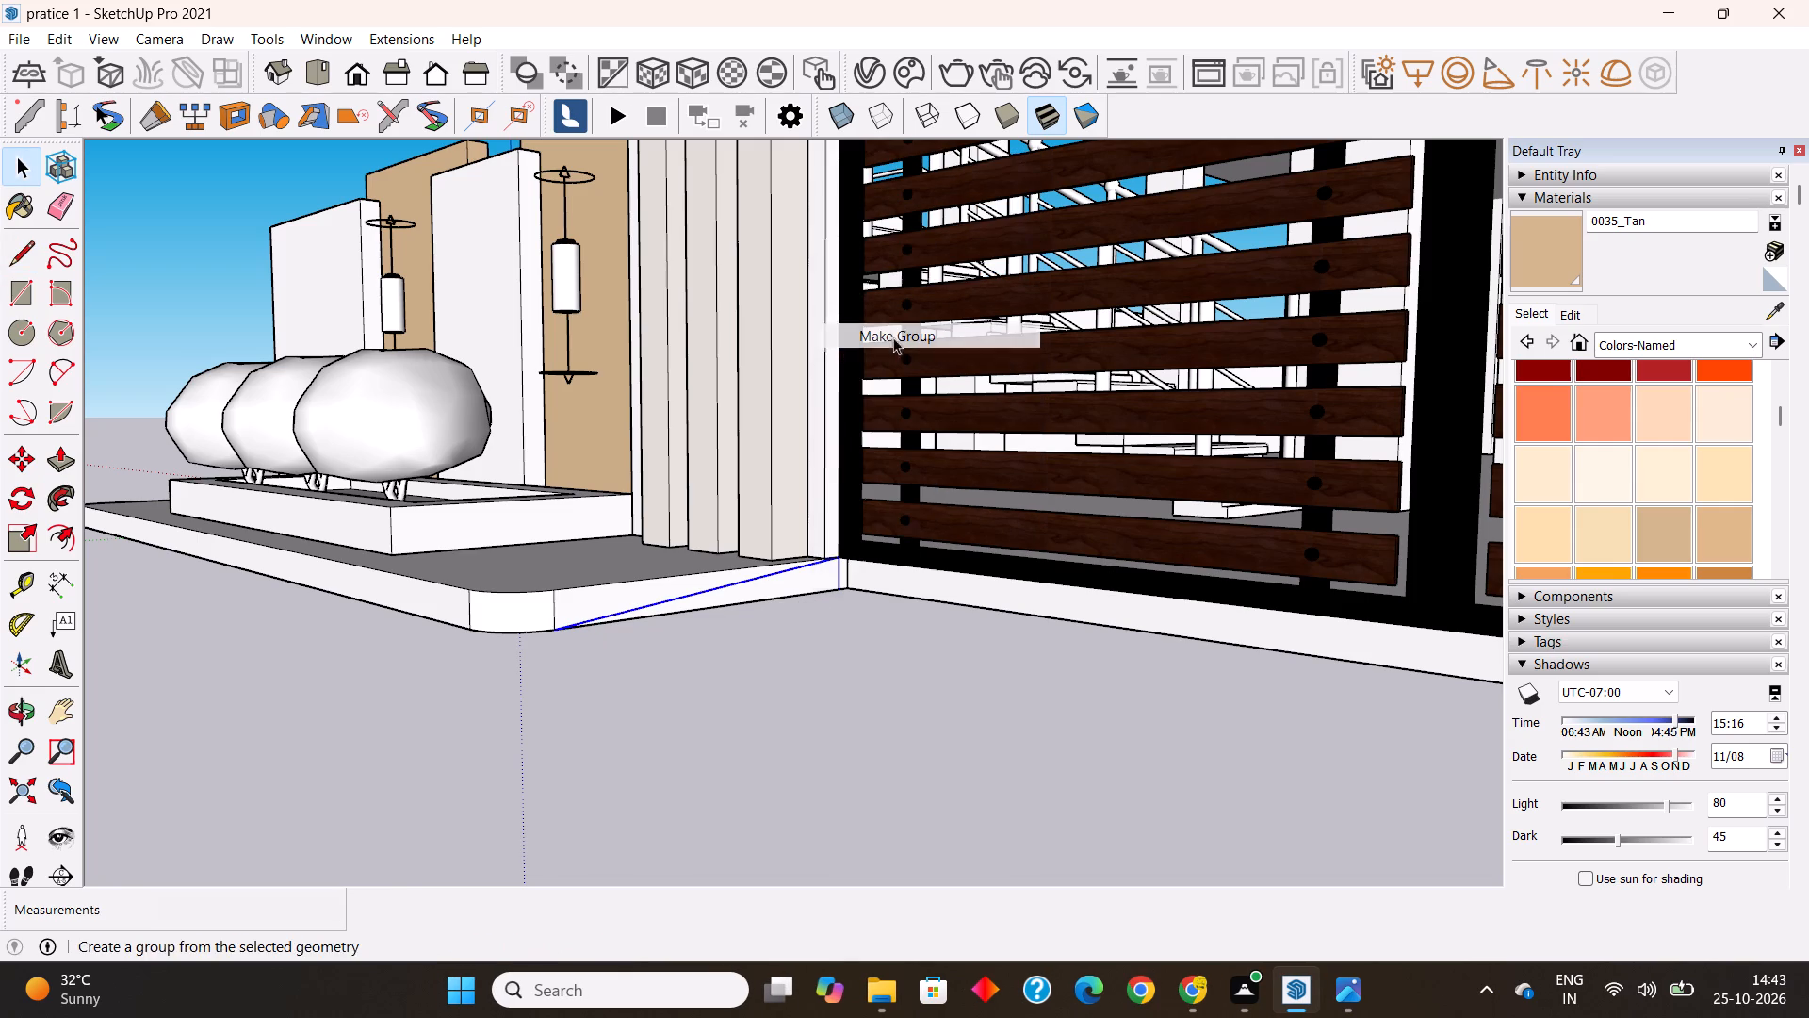
Extrude the ramp profile about 11' 5" across the front of the gate to the opposite plinth.
double_click(789, 585)
left_click(57, 452)
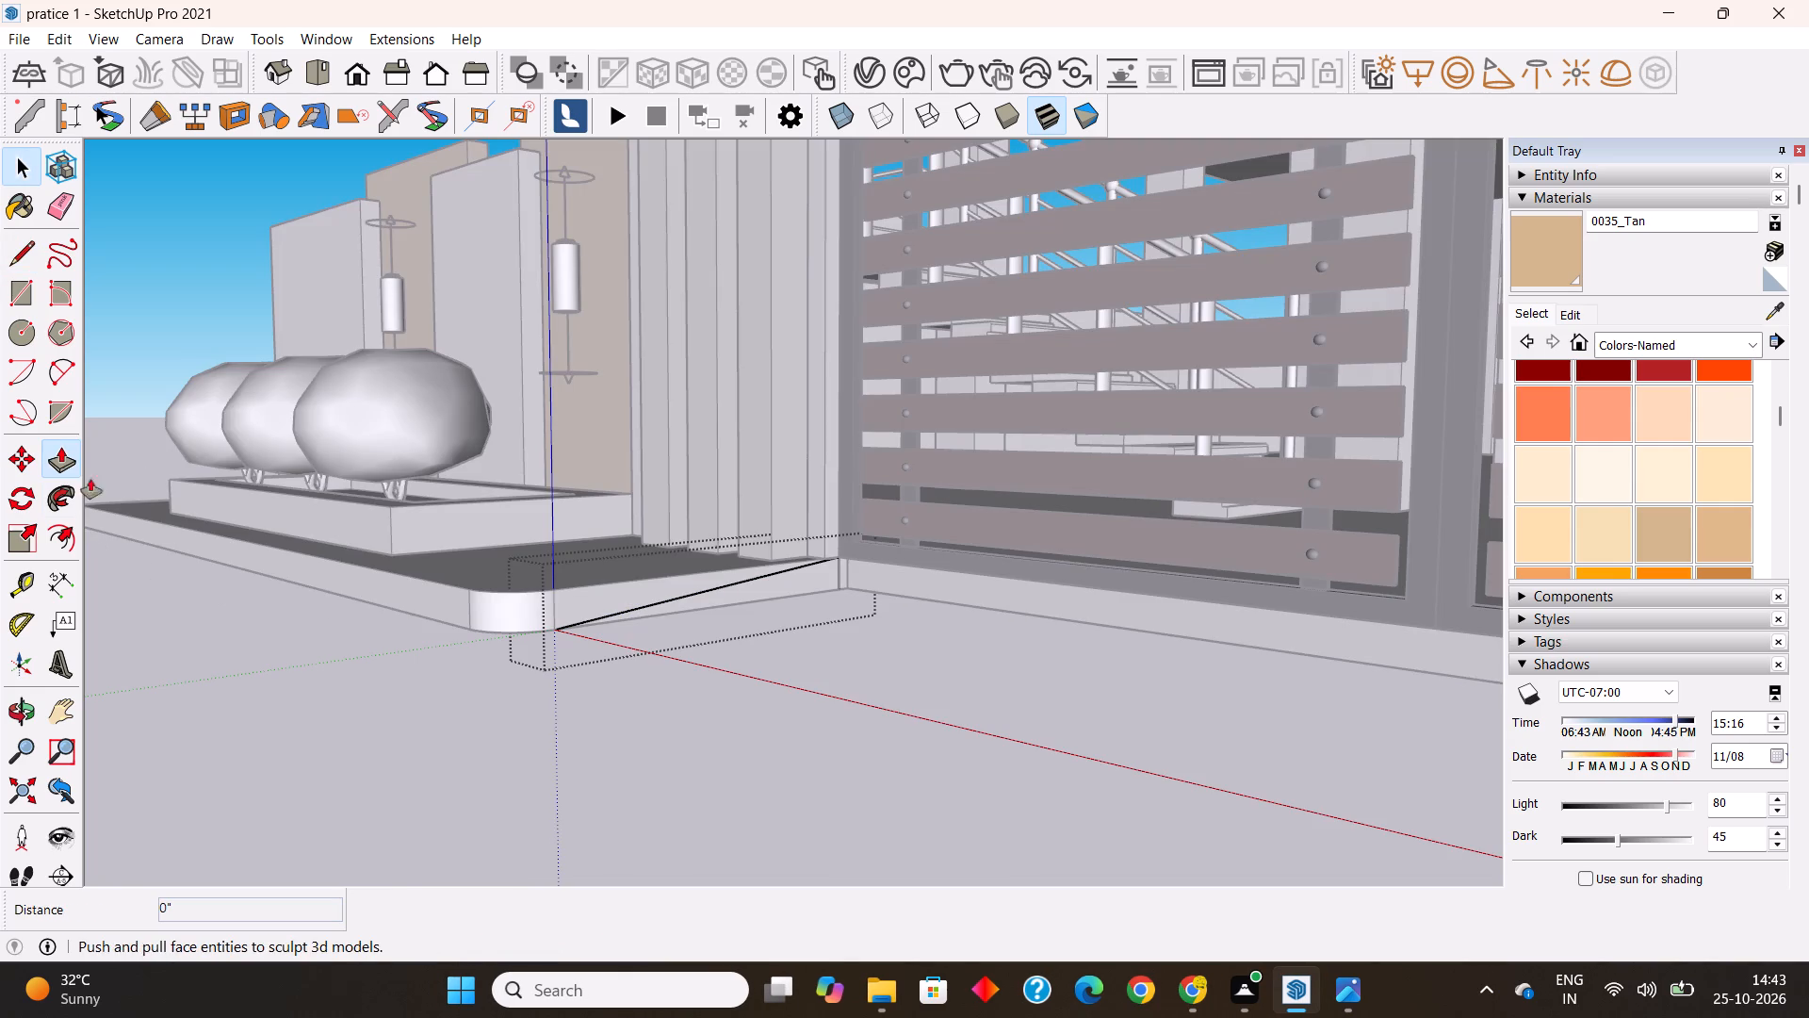
left_click(788, 586)
scroll(977, 632, "down", 4)
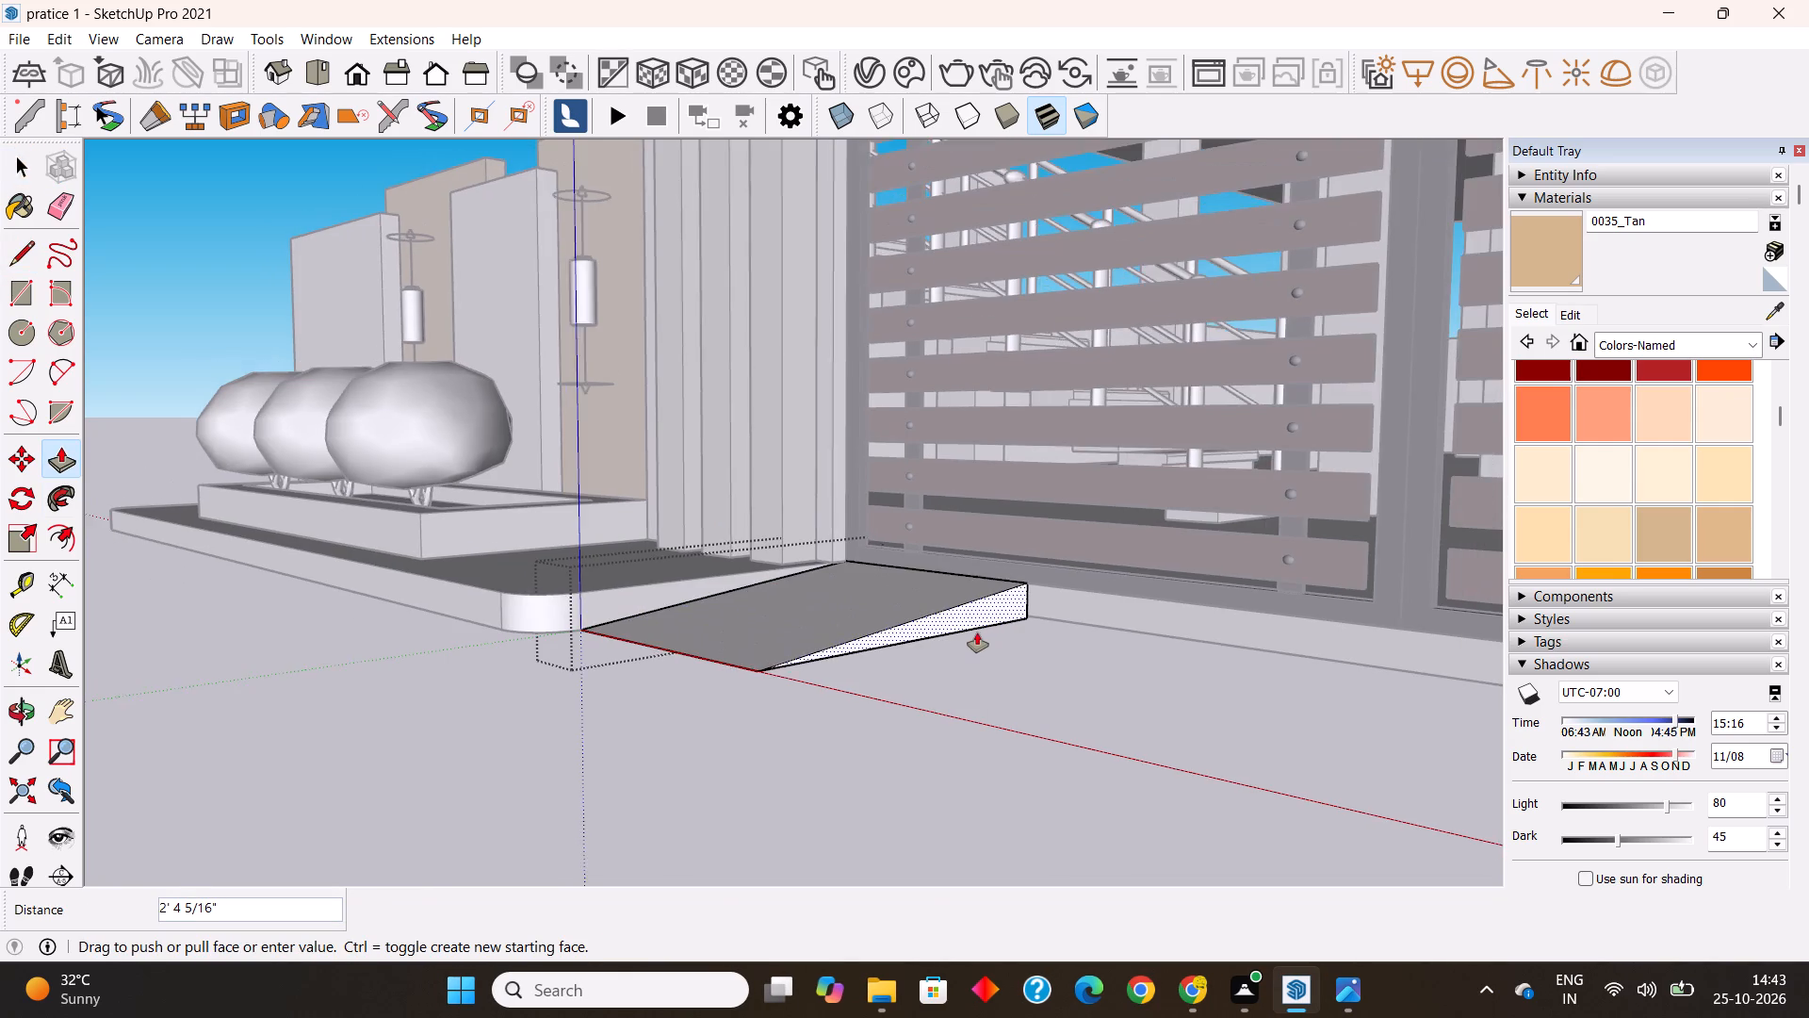
scroll(977, 632, "down", 20)
scroll(977, 632, "down", 8)
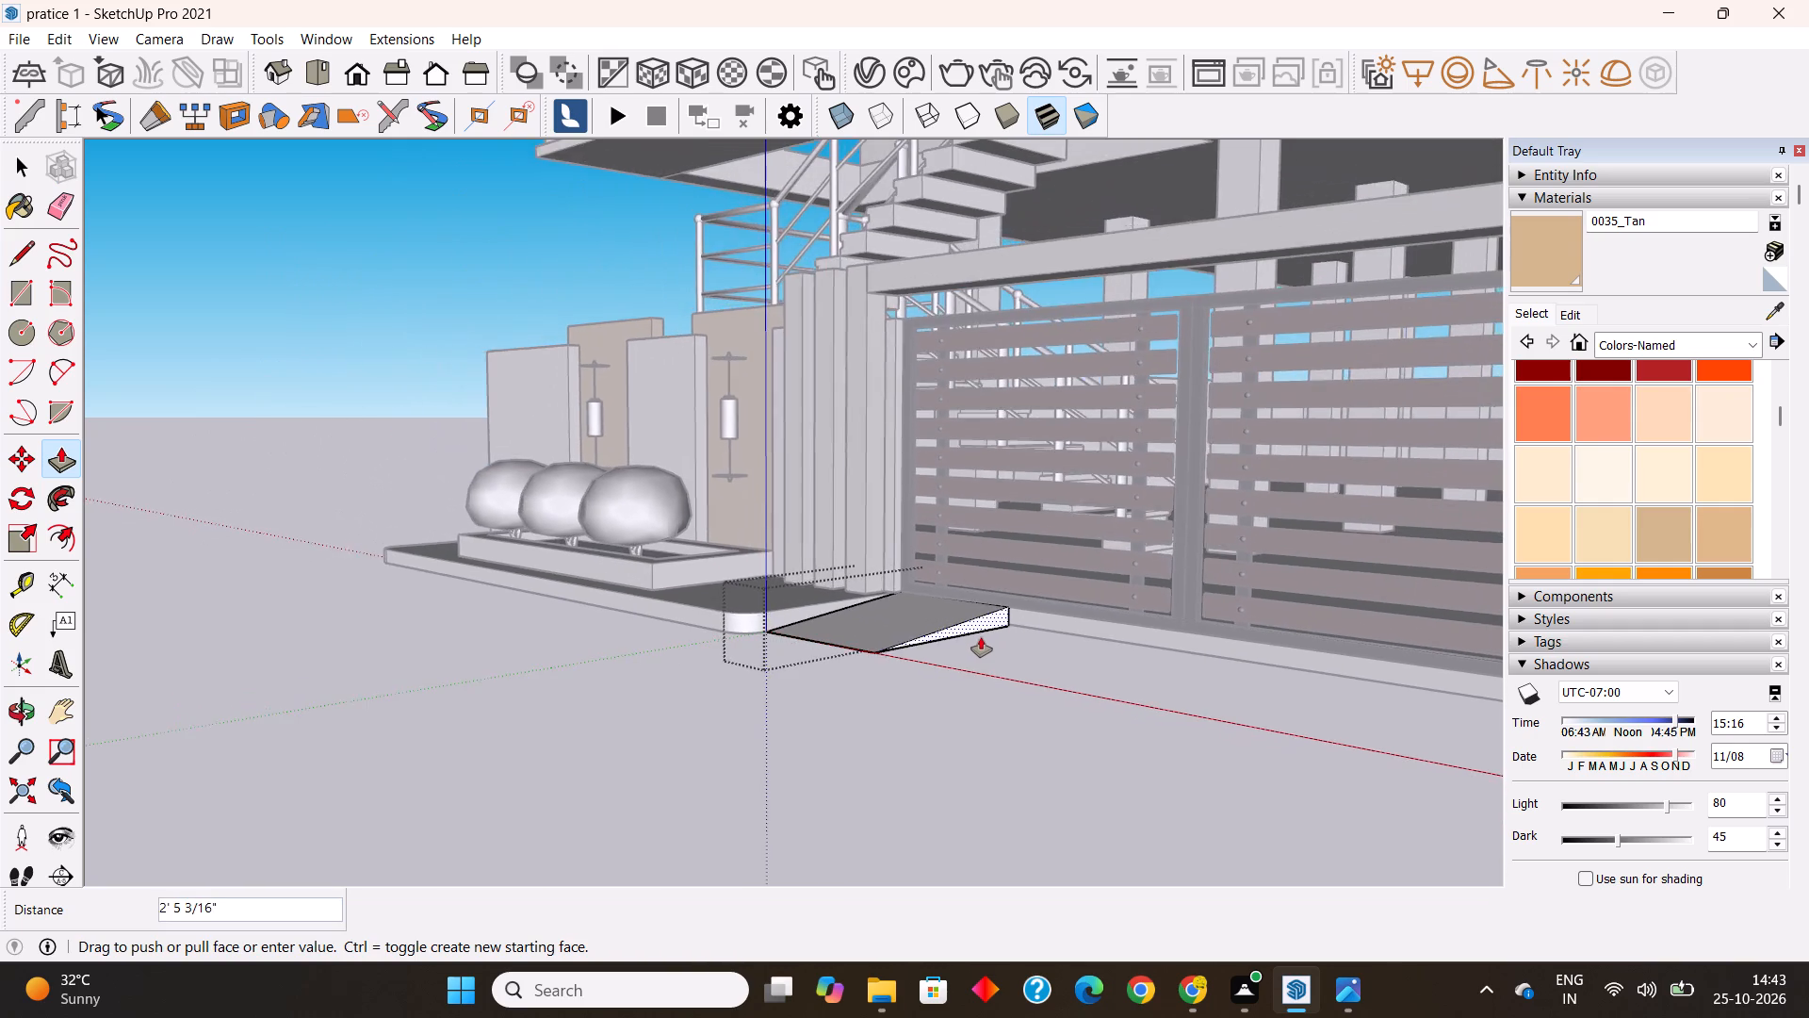
scroll(981, 637, "down", 17)
middle_click_drag(1252, 727, 1378, 773)
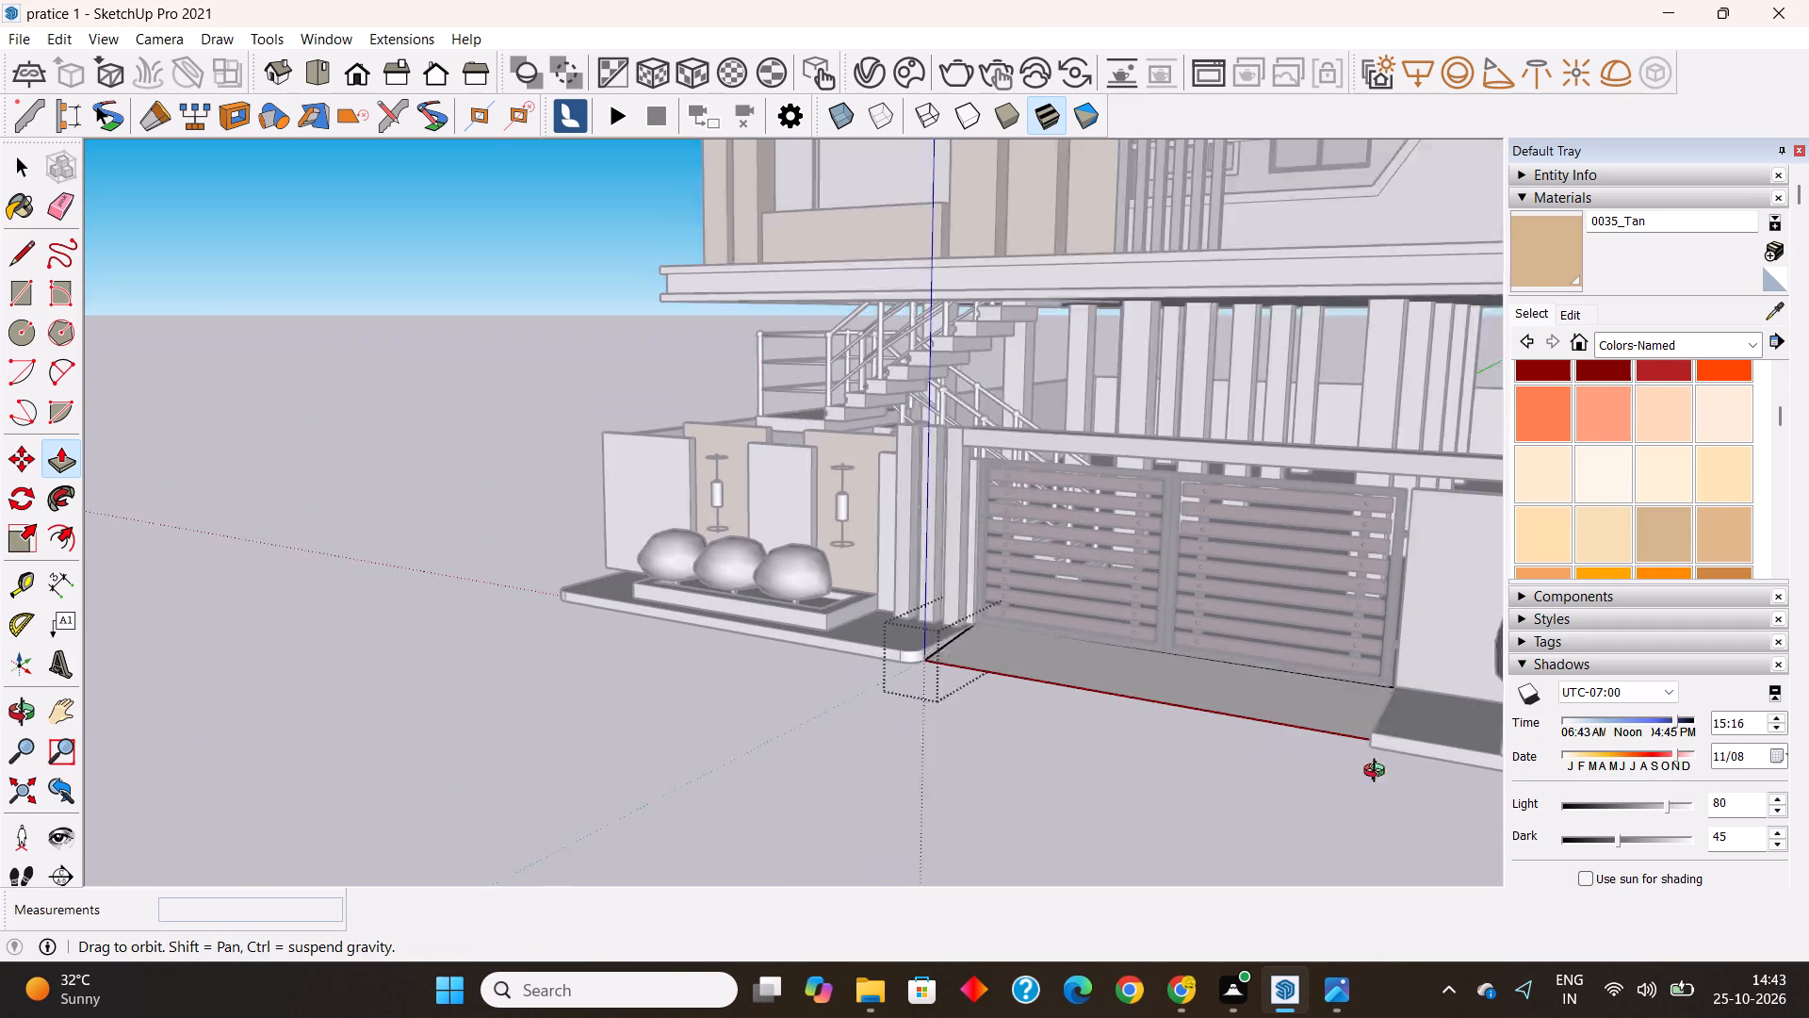
middle_click_drag(1378, 773, 1403, 782)
left_click(1399, 749)
scroll(661, 637, "down", 3)
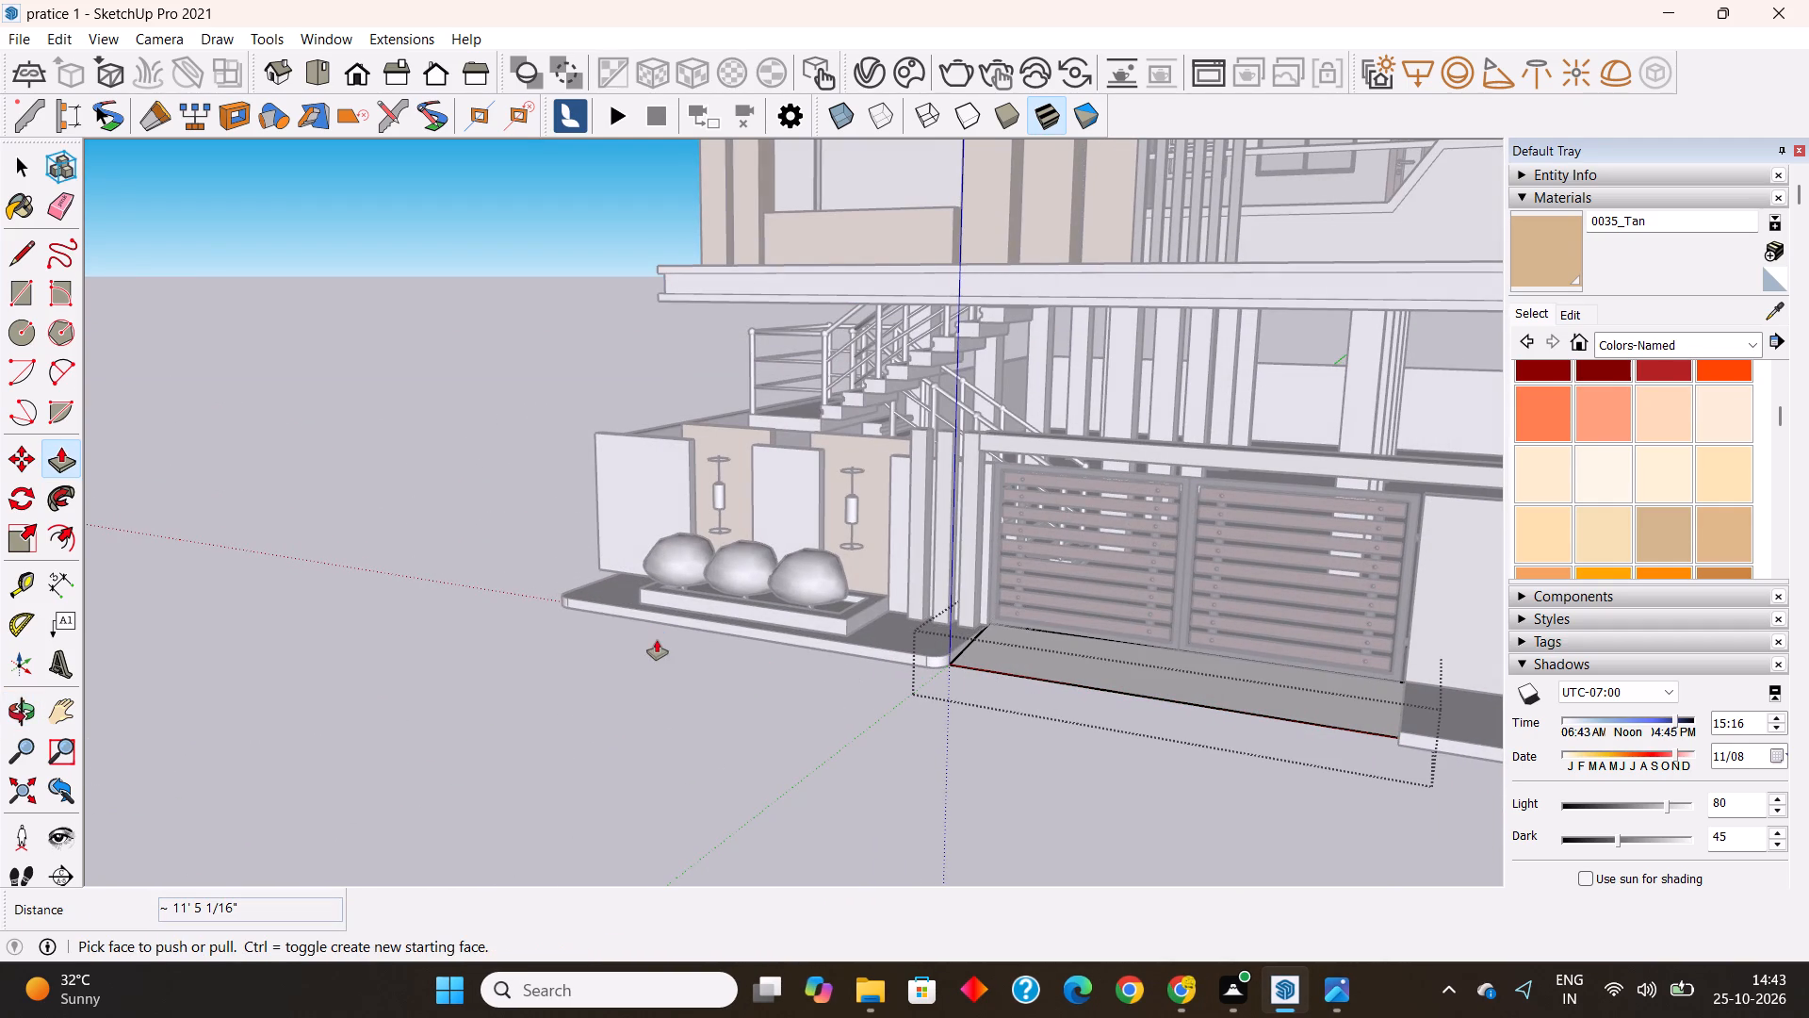
scroll(657, 640, "down", 4)
middle_click_drag(709, 677, 424, 638, "shift")
scroll(566, 657, "down", 3)
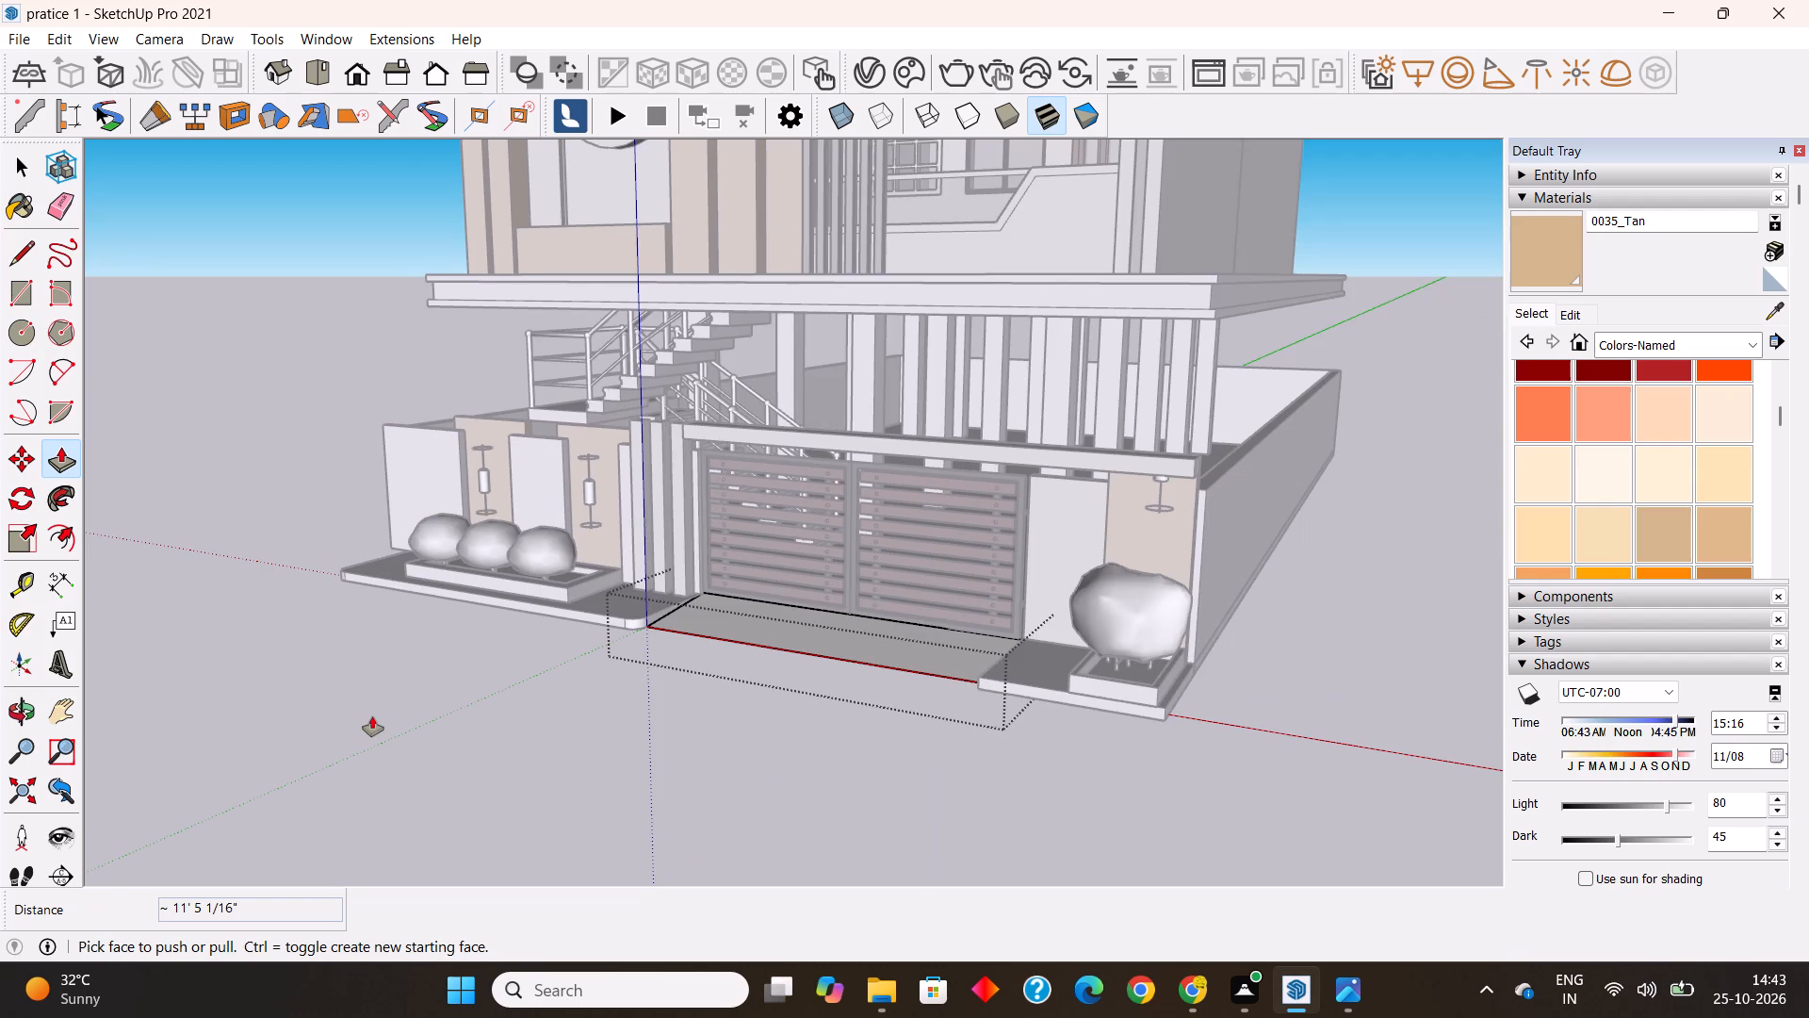
scroll(372, 716, "down", 2)
scroll(529, 632, "down", 3)
middle_click_drag(800, 787, 859, 780)
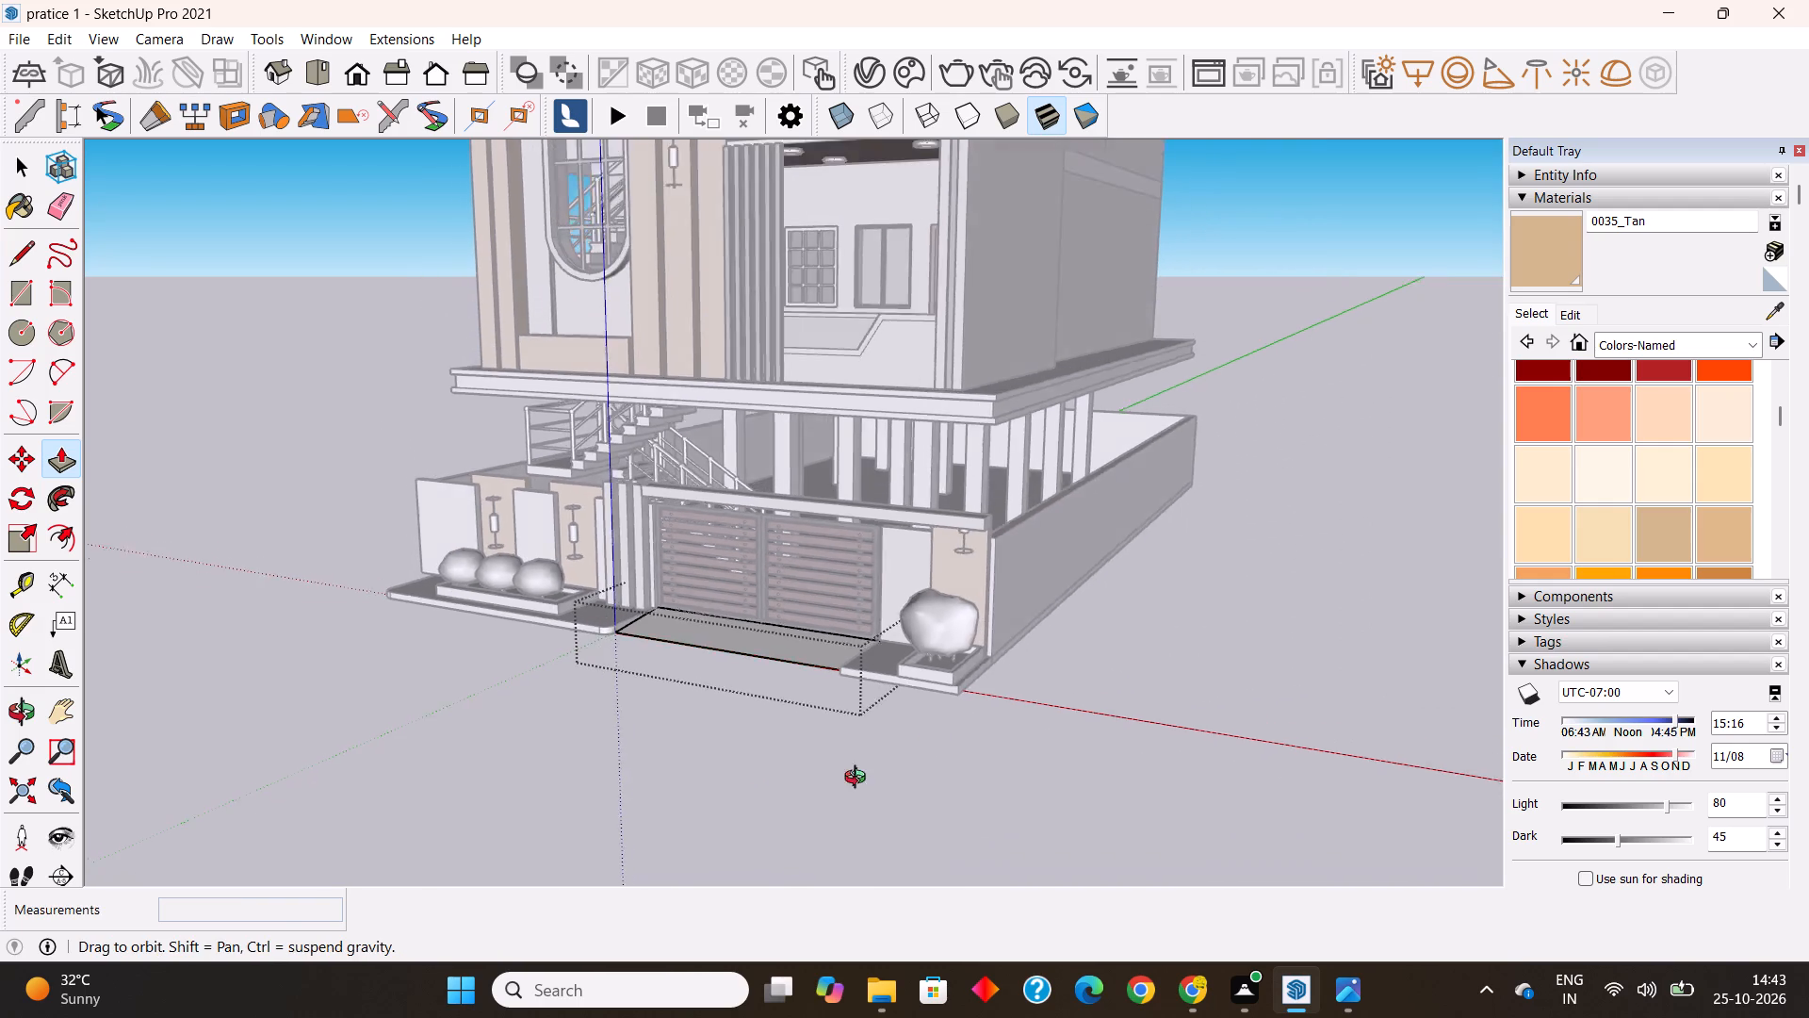
middle_click_drag(859, 780, 1562, 777)
key("space")
left_click(1054, 721)
Inspect the ramp in front of the gate and compare the entrance area with the reference facade image in Photos.
scroll(1182, 632, "down", 1)
middle_click_drag(1182, 632, 1107, 667)
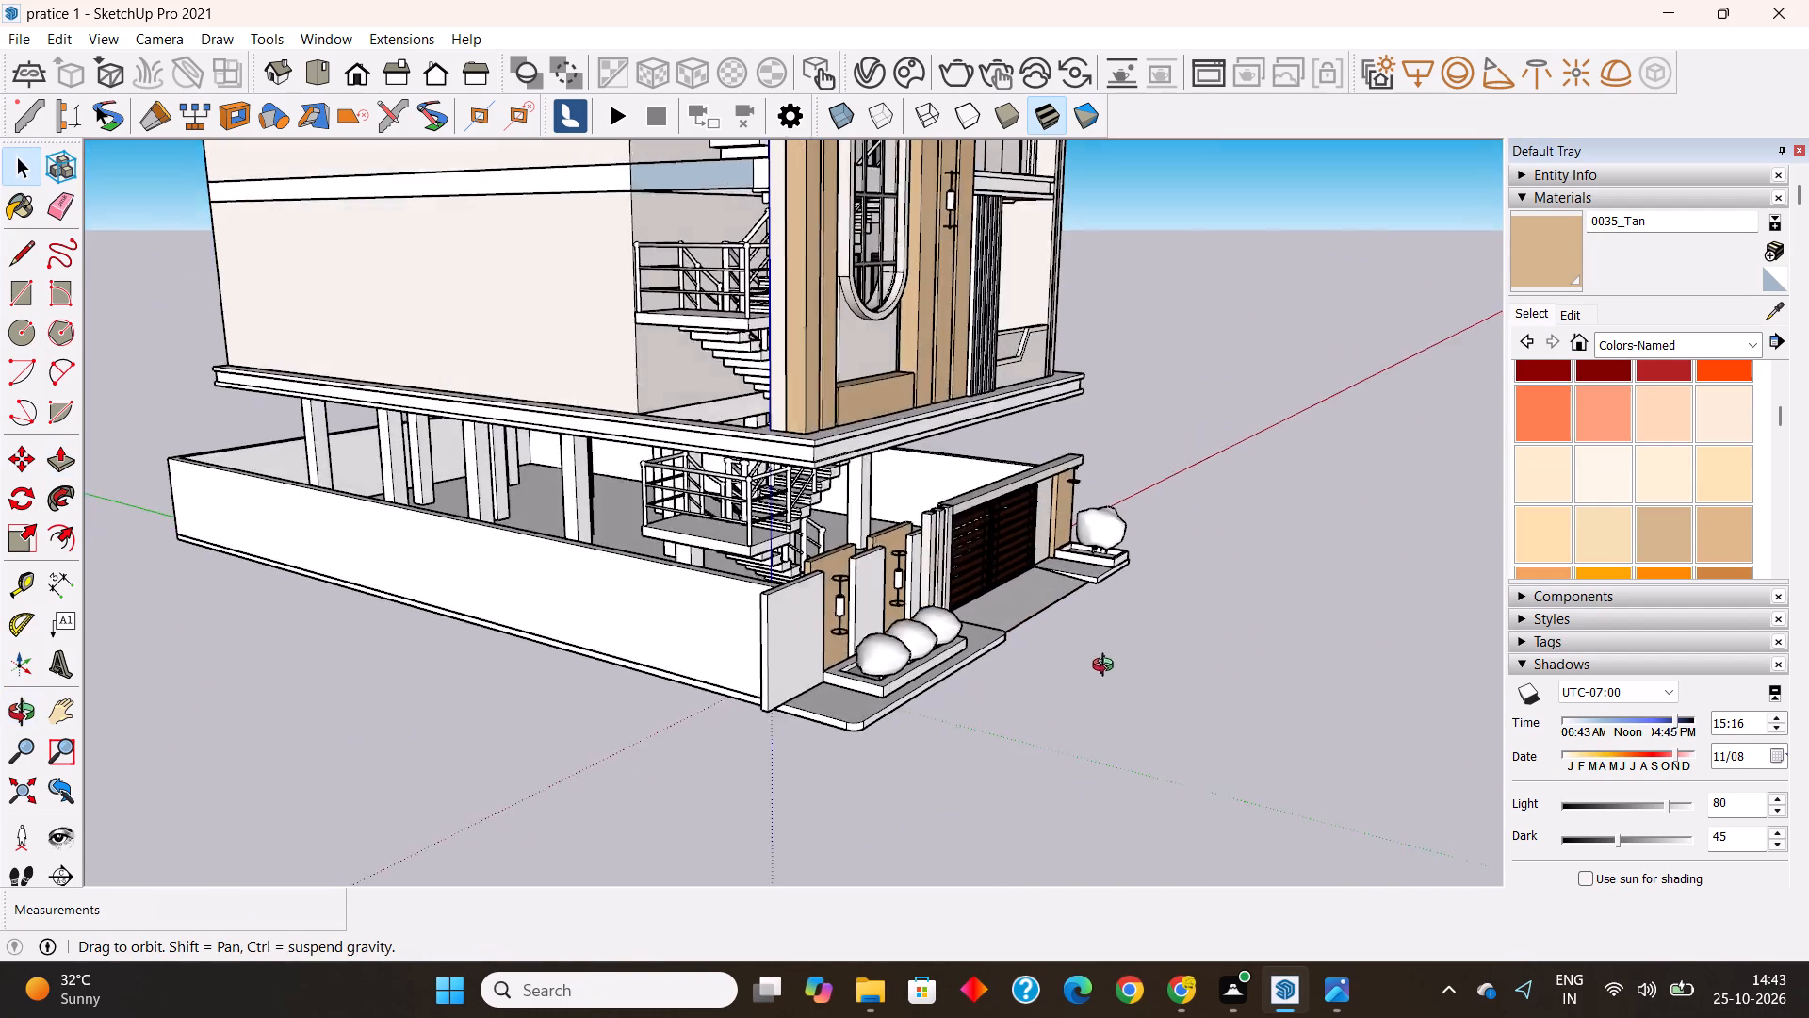
middle_click_drag(1107, 667, 1096, 698)
scroll(1098, 569, "up", 12)
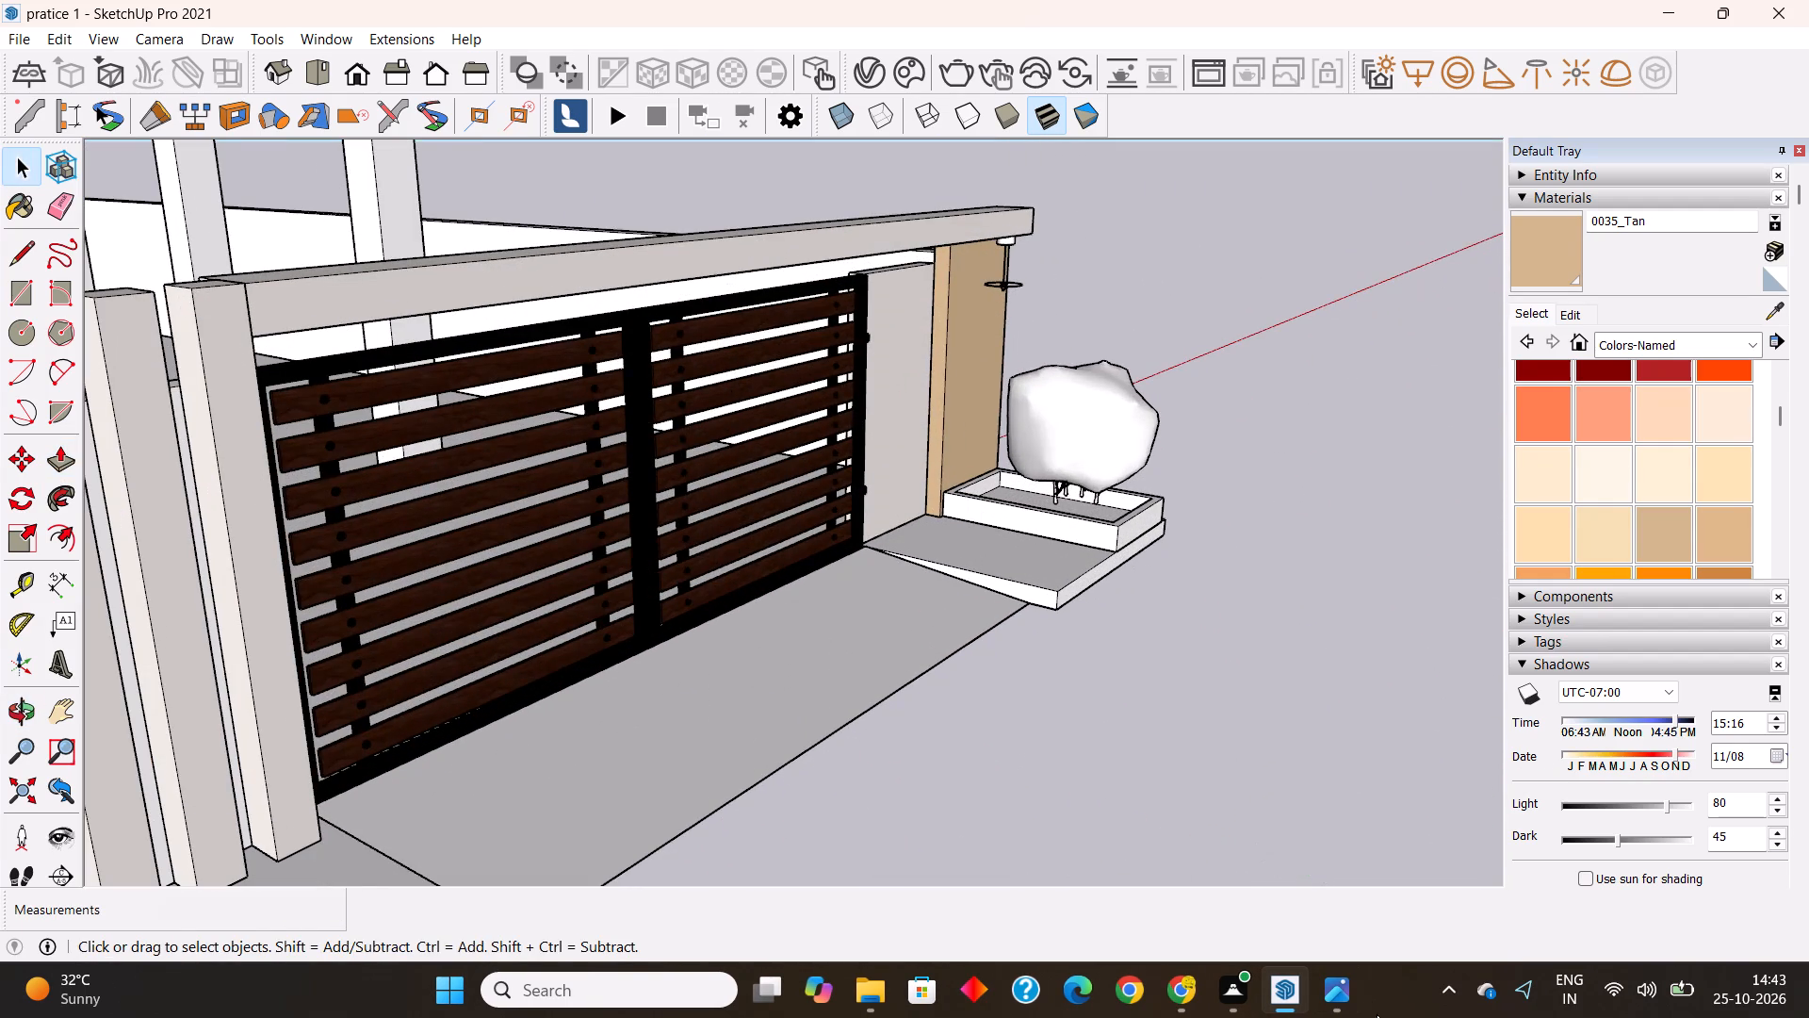
left_click(1340, 993)
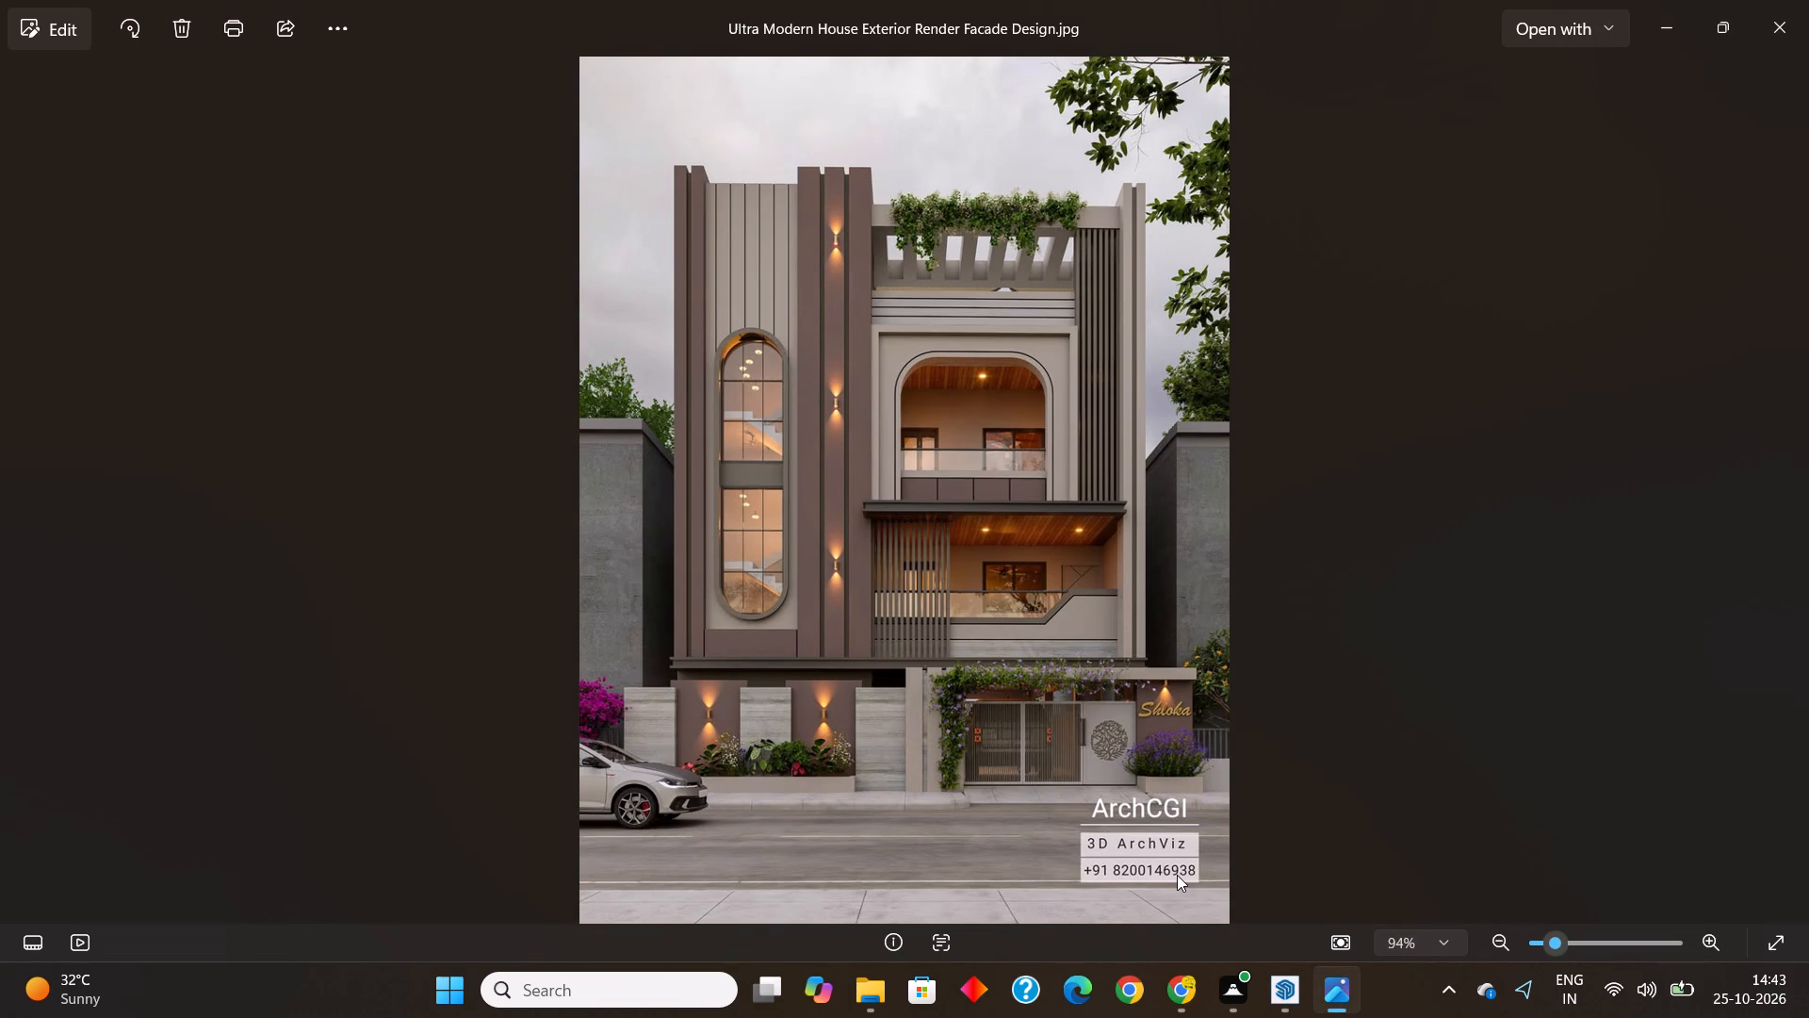
left_click(1296, 994)
Push the single-shrub plinth's side face in about 2' 6" so it is flush with the planter box.
scroll(1035, 598, "up", 6)
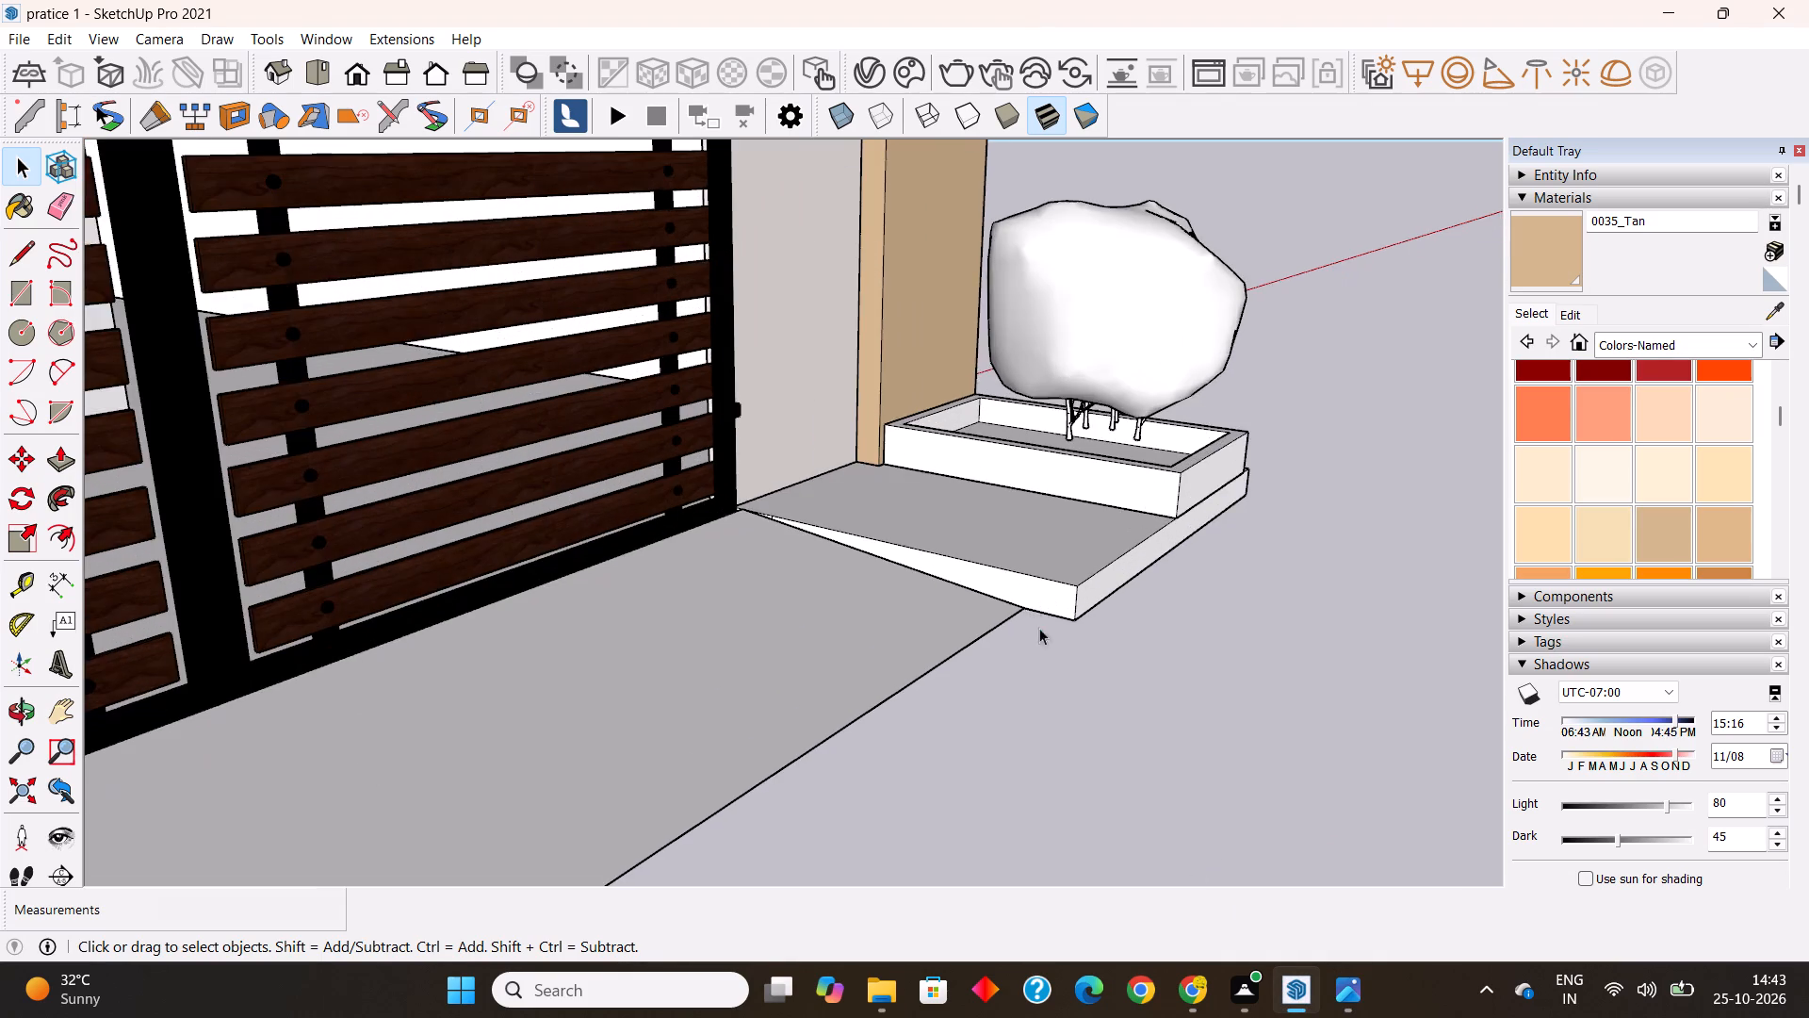
middle_click_drag(1039, 633, 1019, 682)
double_click(1019, 640)
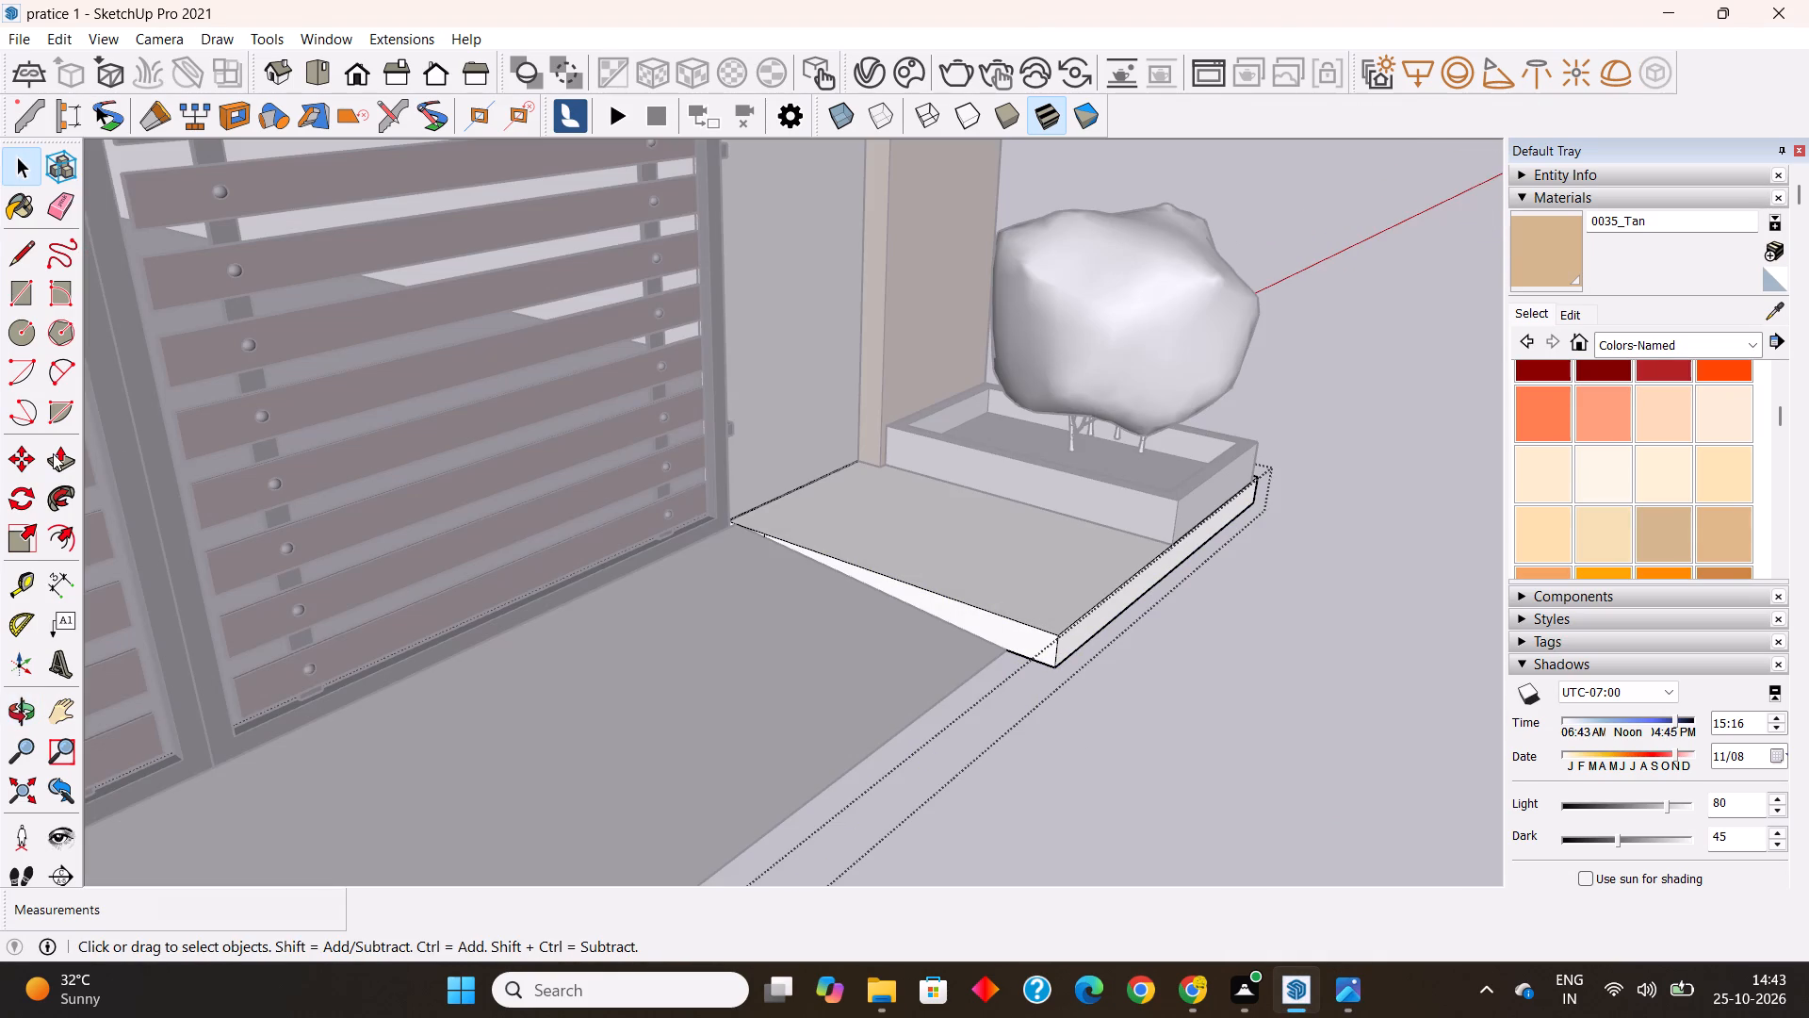
left_click(57, 456)
left_click(1019, 630)
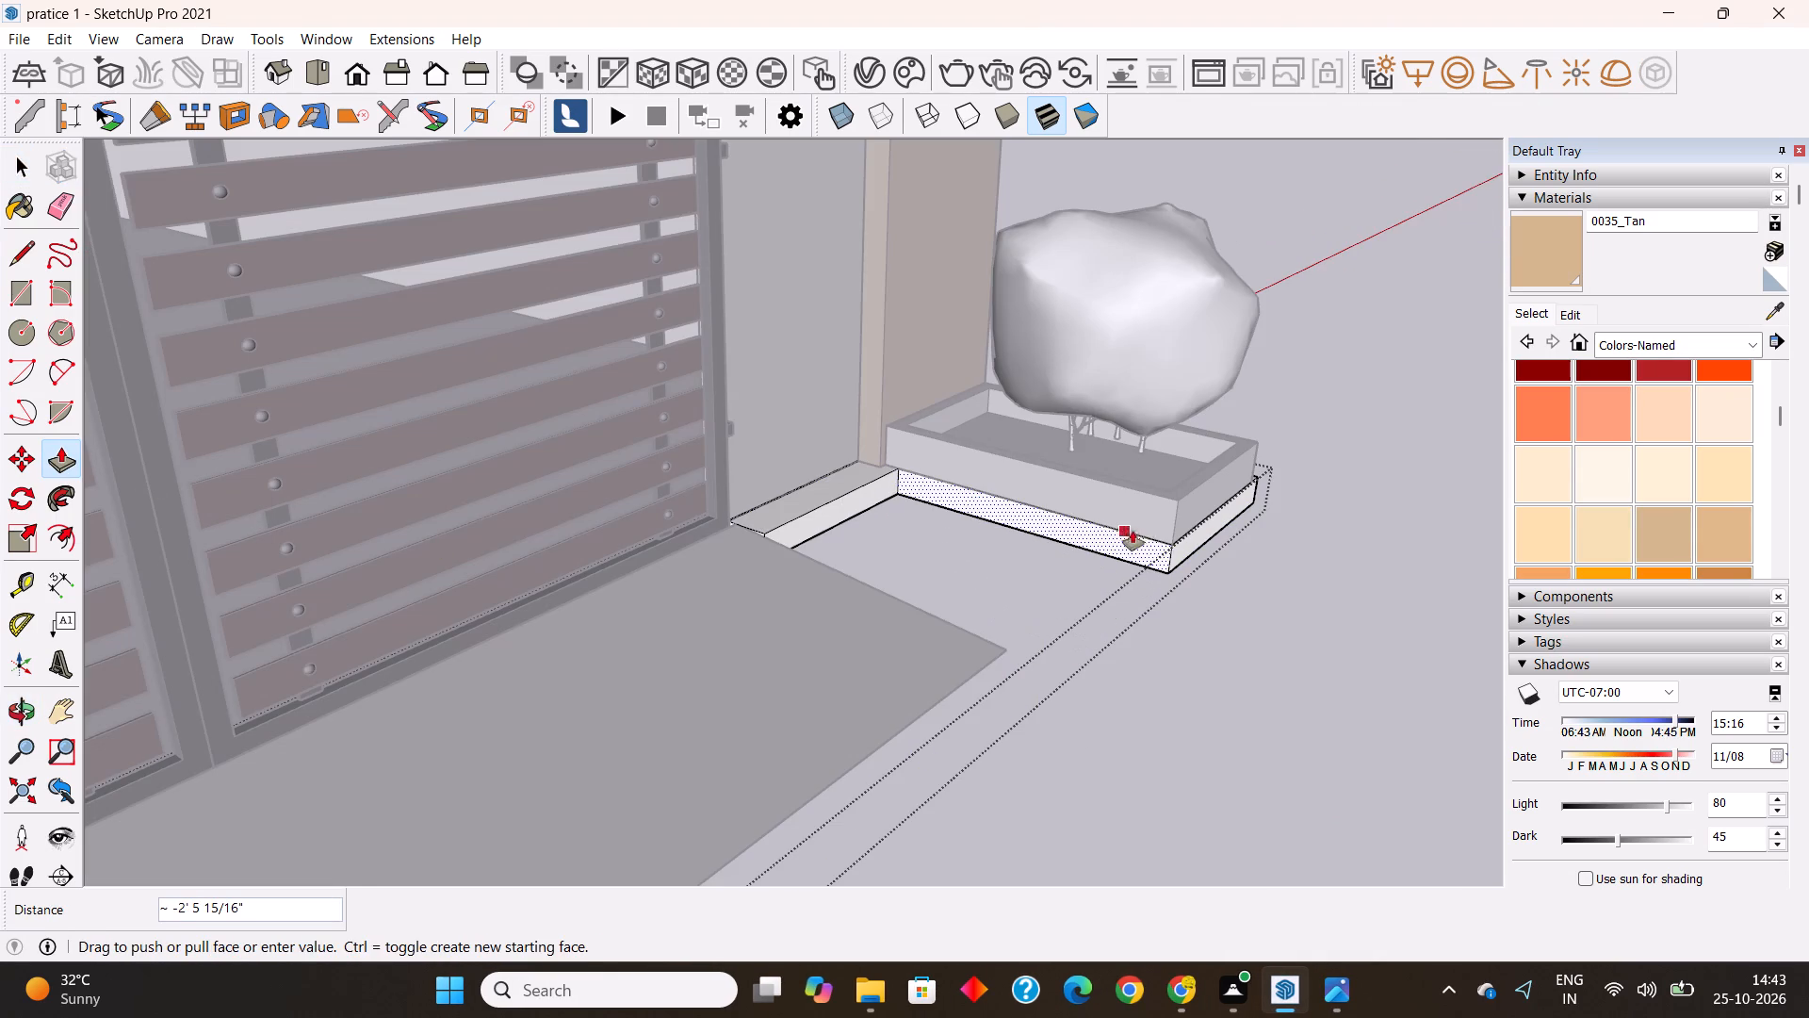
left_click(1143, 524)
key("space")
middle_click_drag(1144, 616, 676, 616)
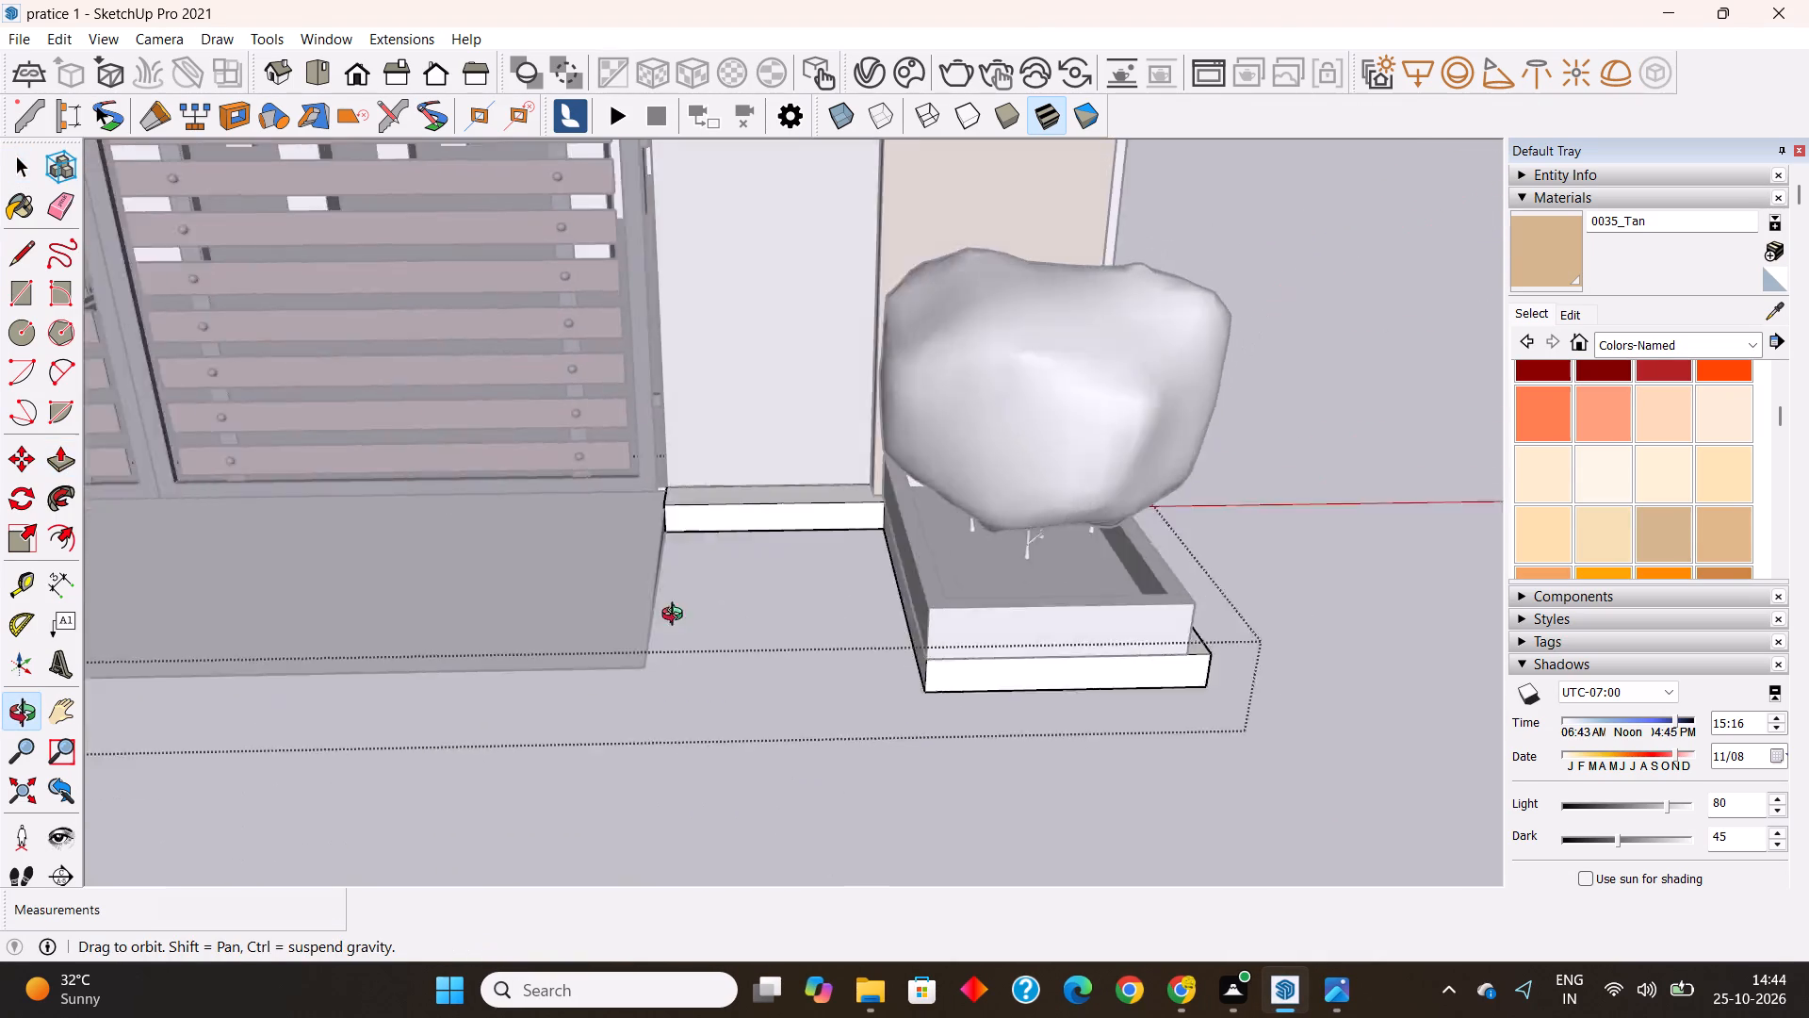
middle_click_drag(676, 616, 621, 616)
left_click(616, 701)
middle_click_drag(708, 568, 982, 657)
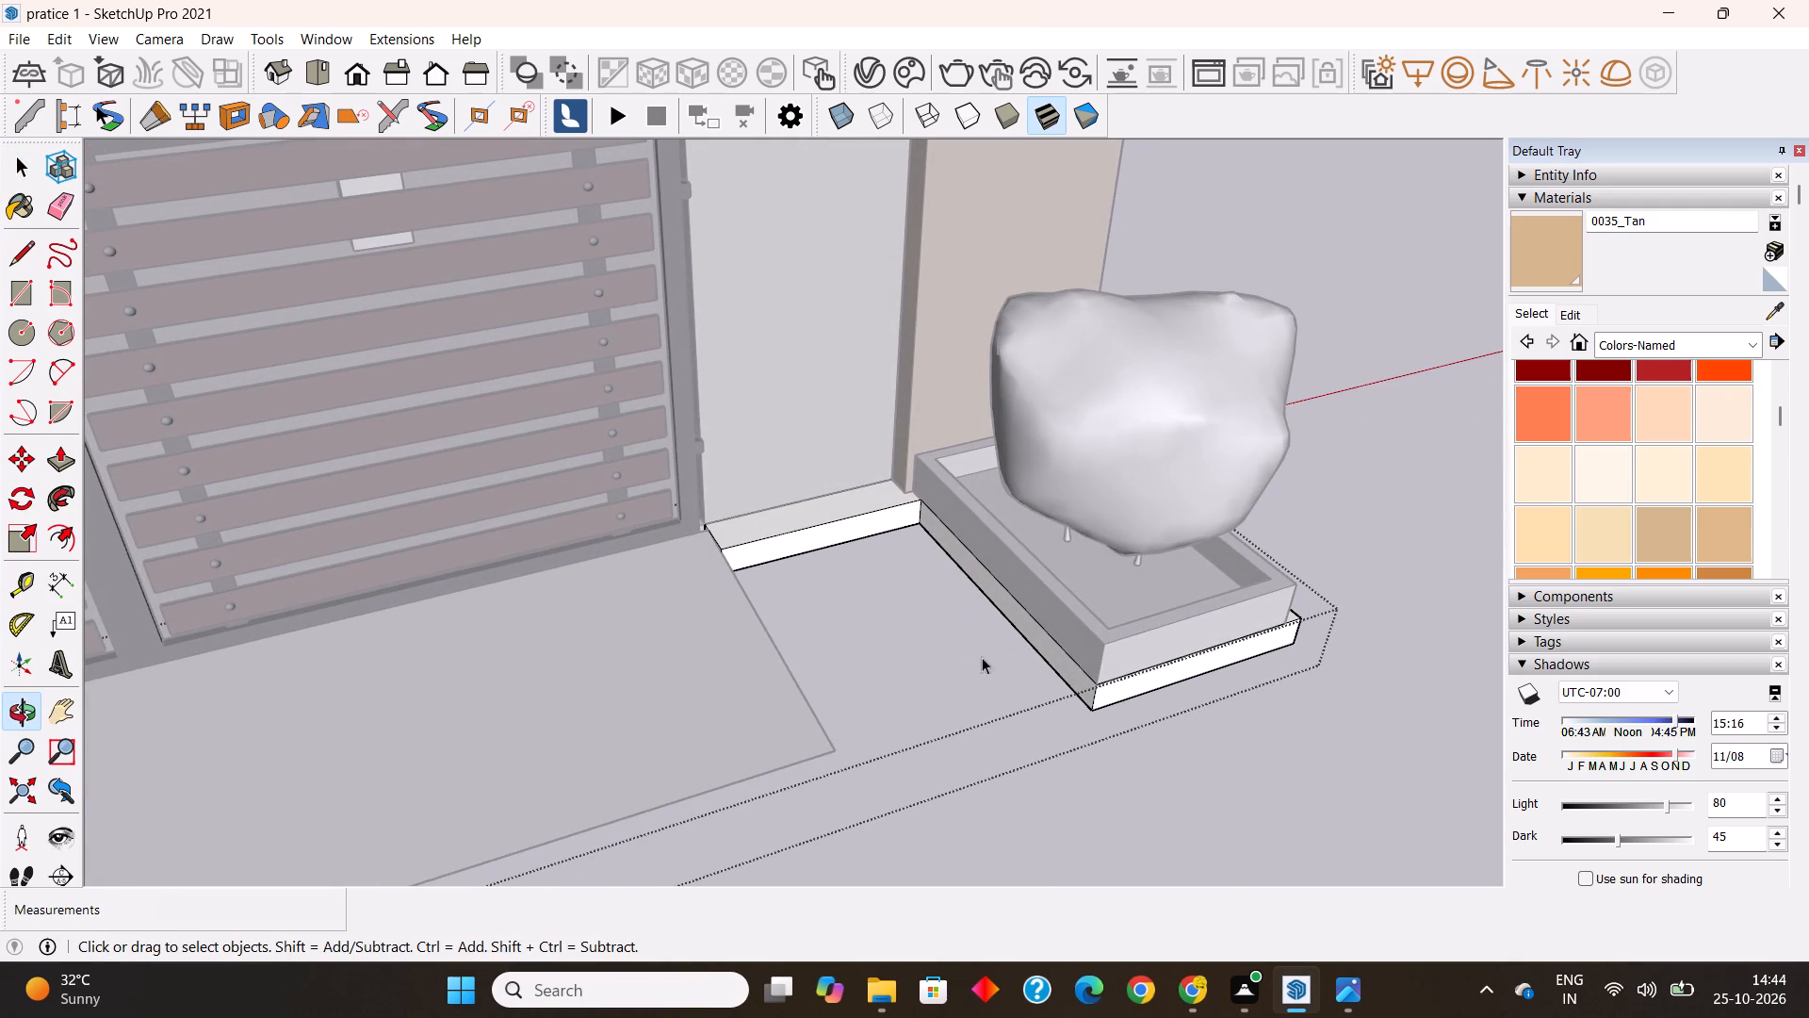
middle_click_drag(982, 657, 1005, 661)
left_click(1002, 728)
key("Escape")
left_click(905, 668)
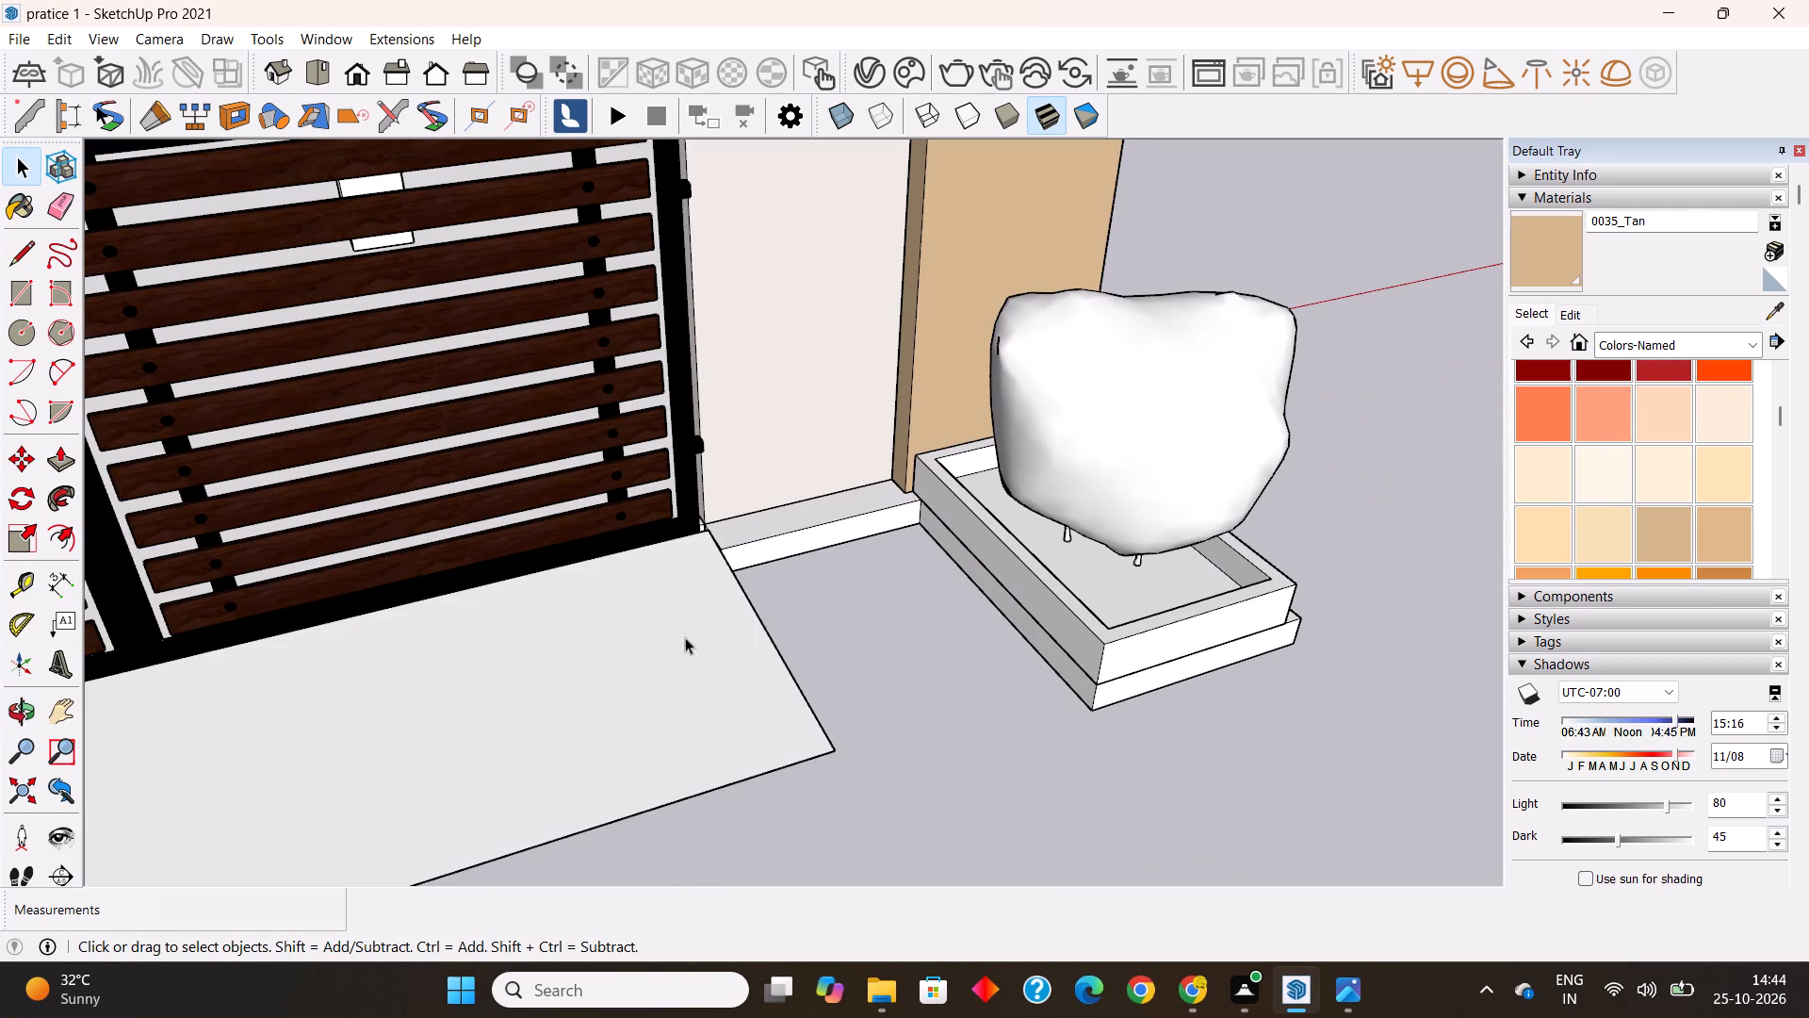
Hide the ramp group in front of the gate.
left_click(677, 636)
right_click(677, 636)
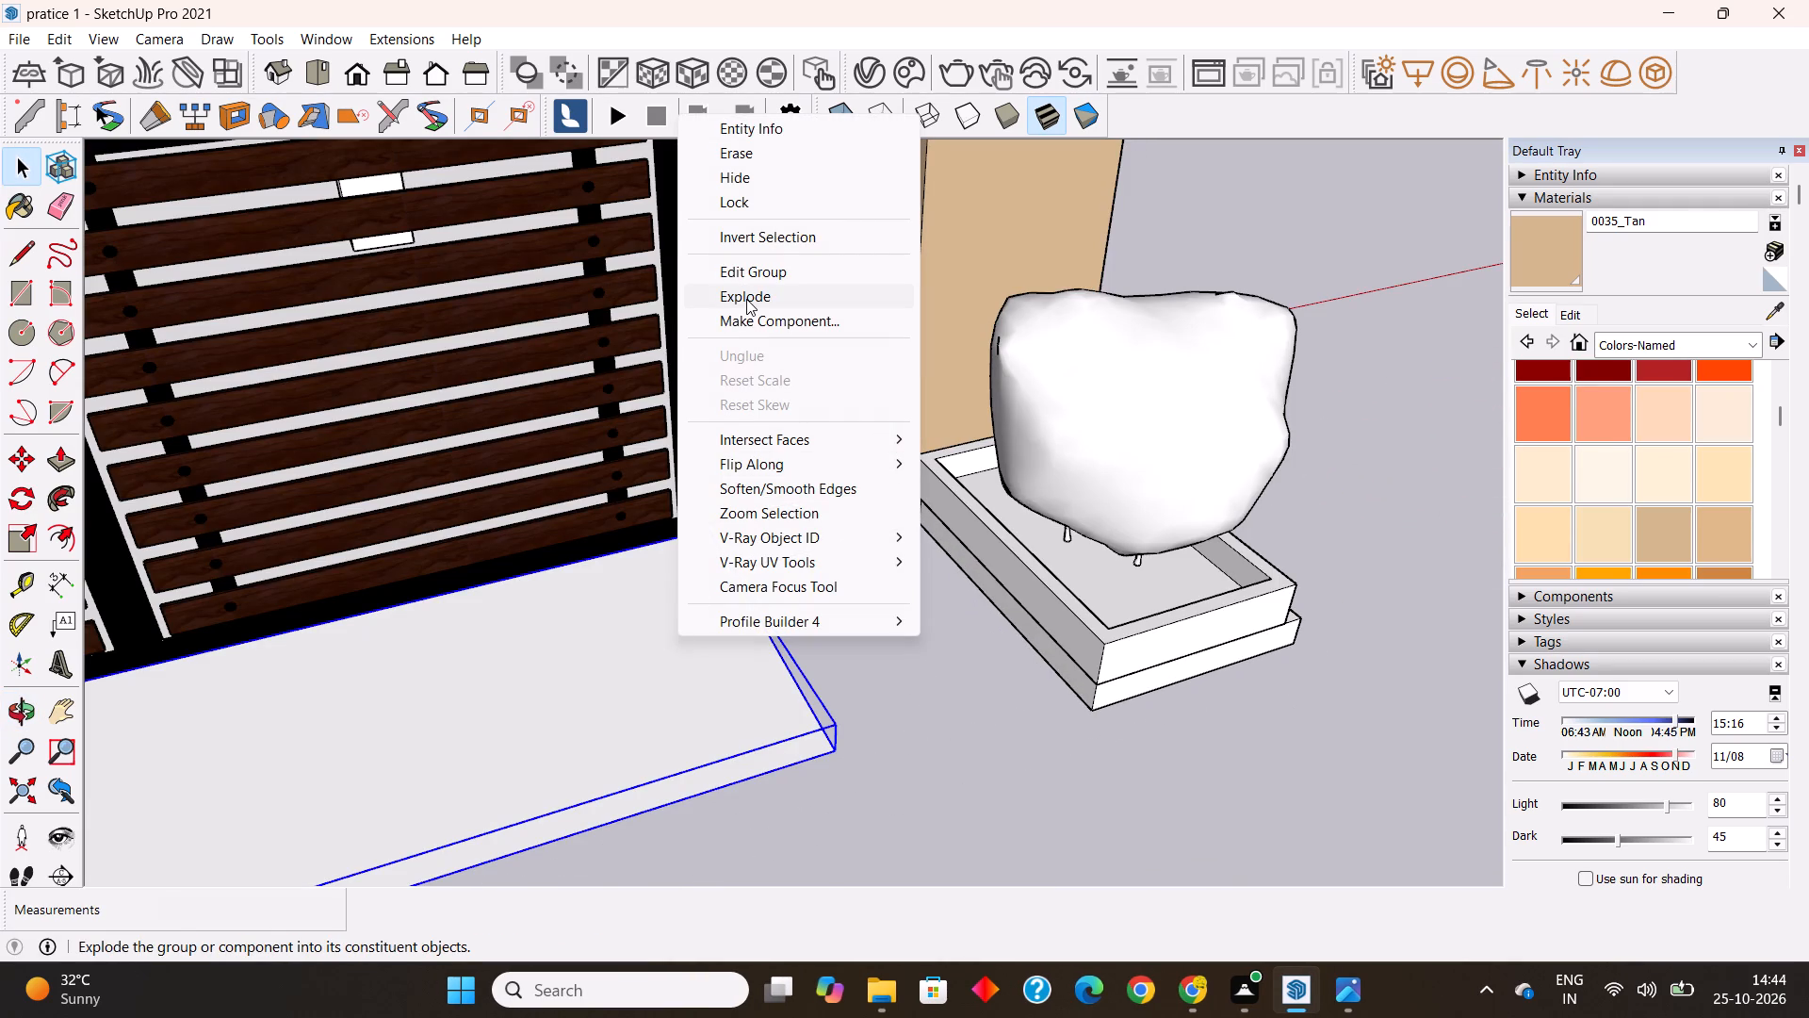
left_click(744, 175)
Push the leftover plinth strip's end back about 2' 6" to the tan panel and delete the leftover edge.
middle_click_drag(797, 607, 994, 600)
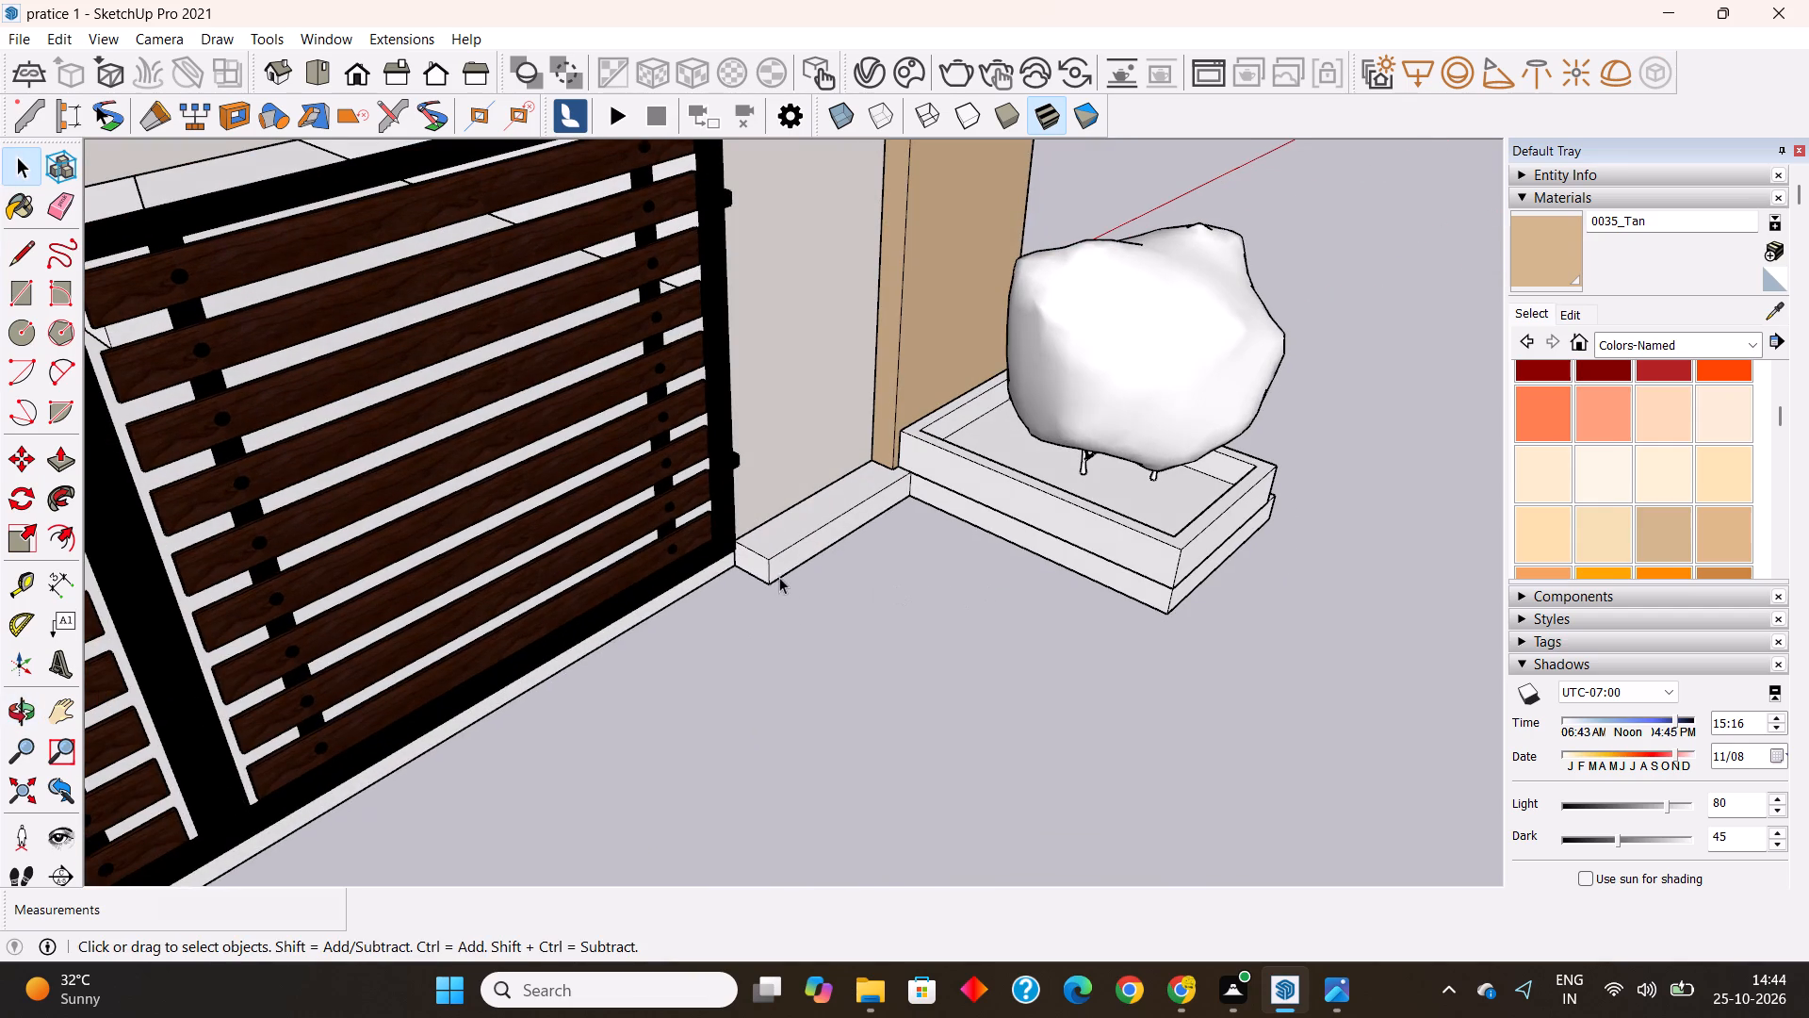
double_click(765, 529)
left_click(55, 450)
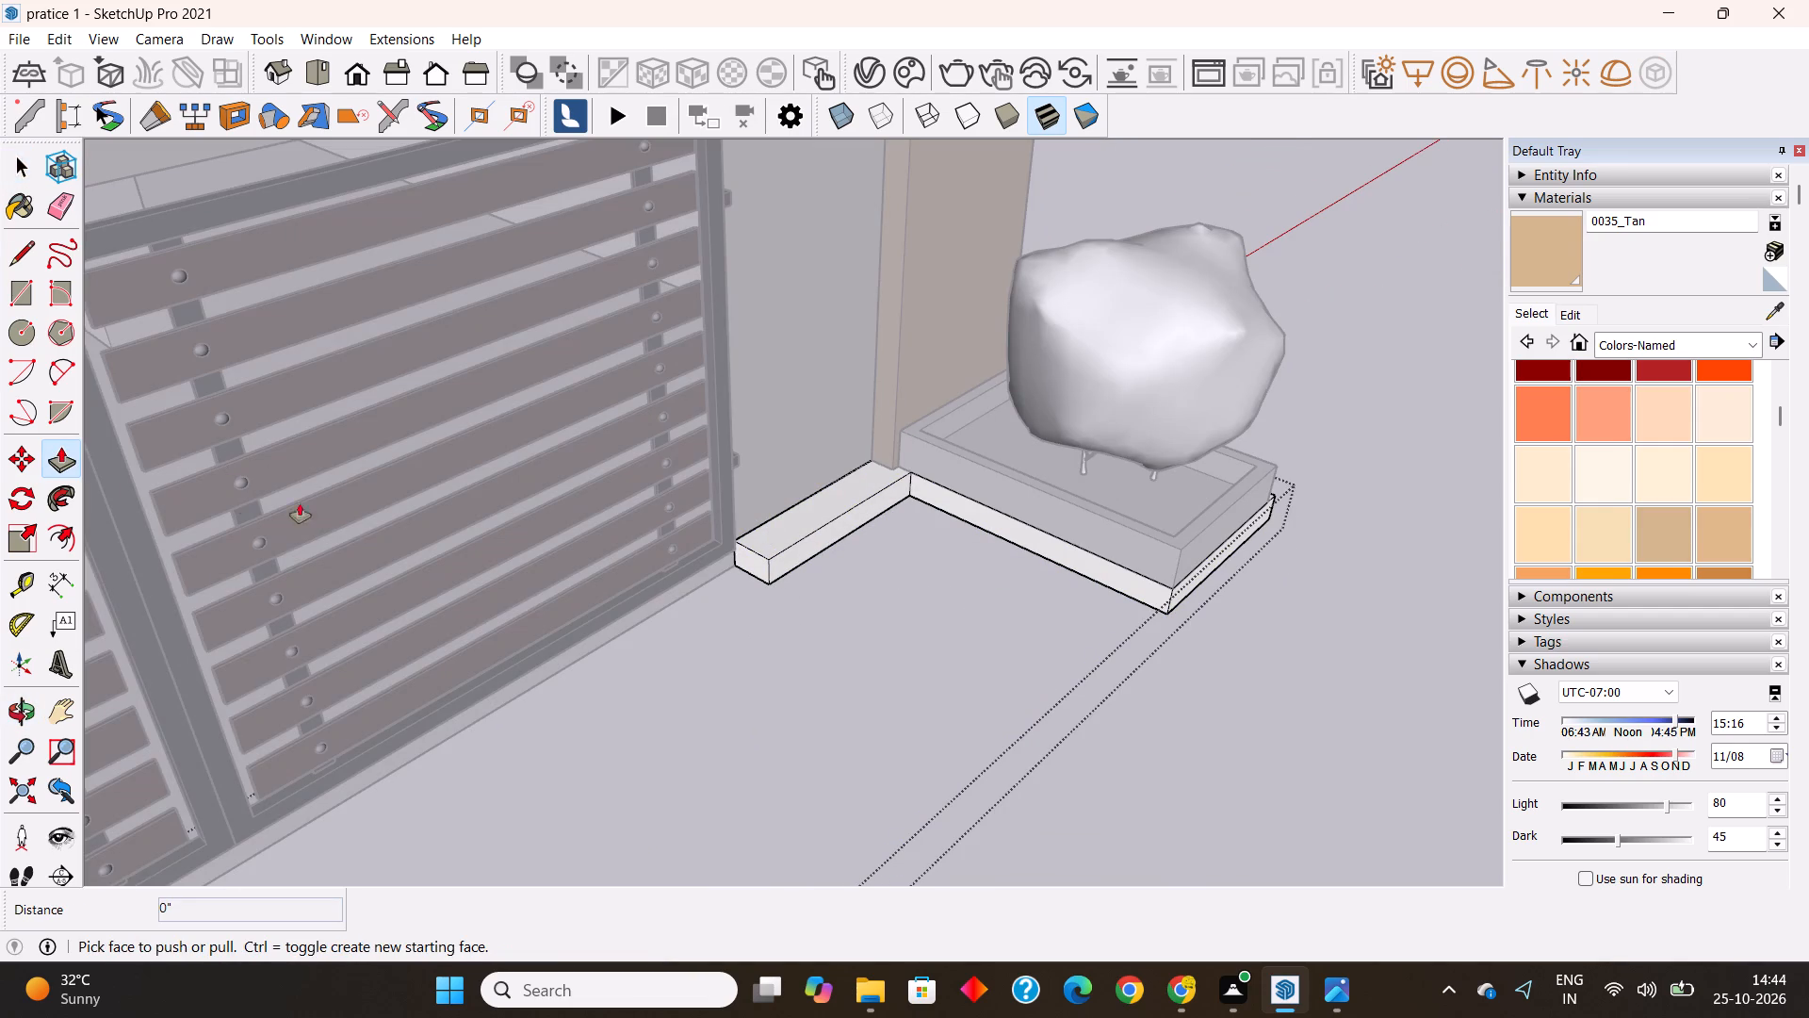
left_click(757, 566)
left_click(953, 505)
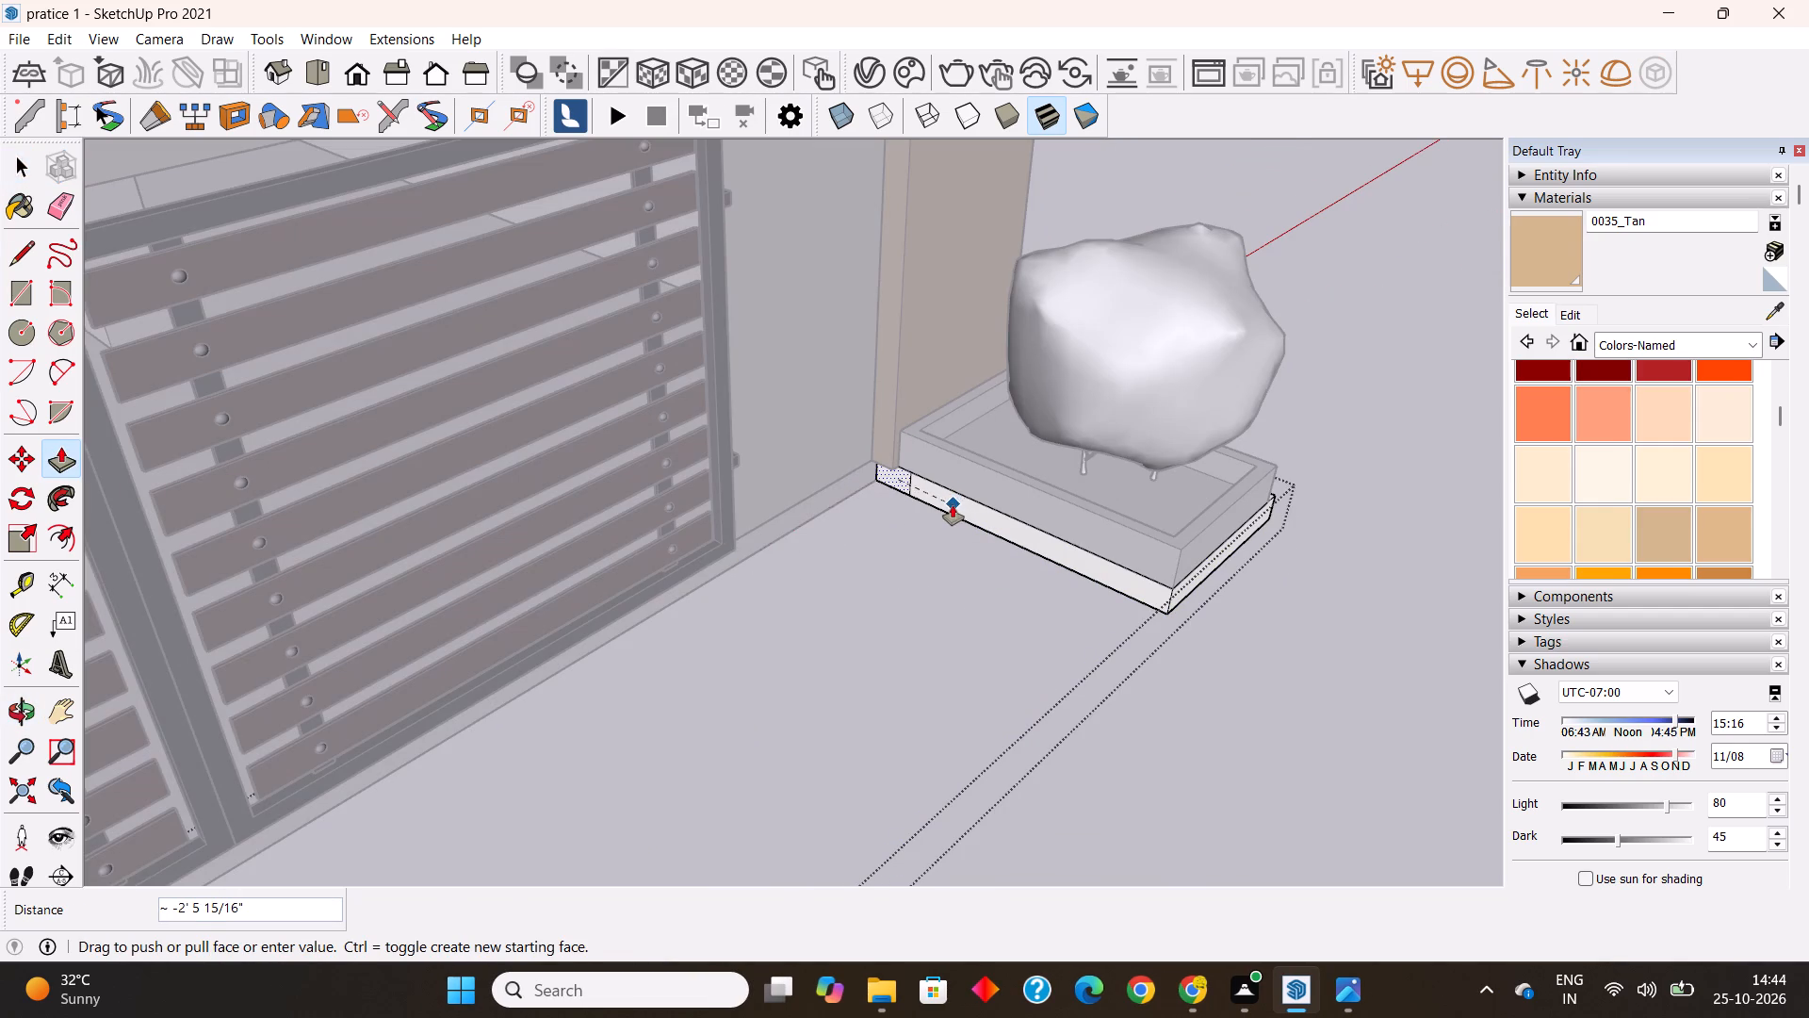
key("space")
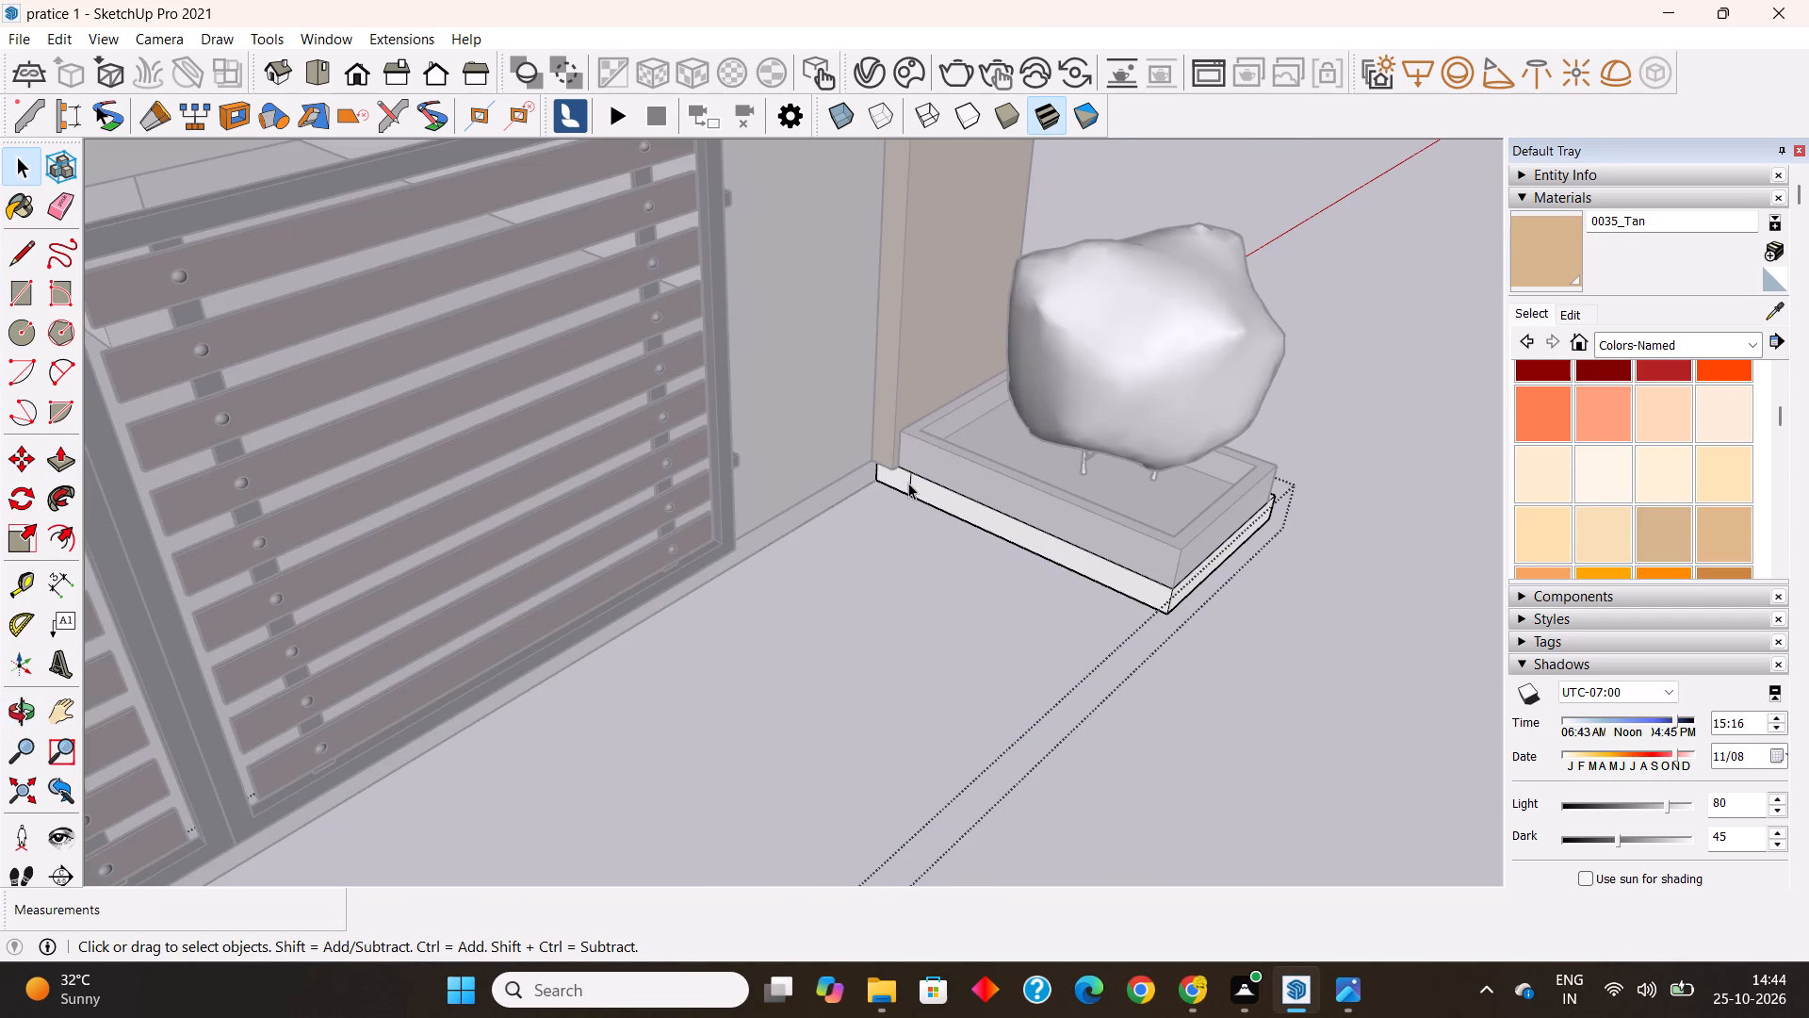
left_click(908, 483)
key("Delete")
left_click(966, 686)
scroll(878, 573, "down", 2)
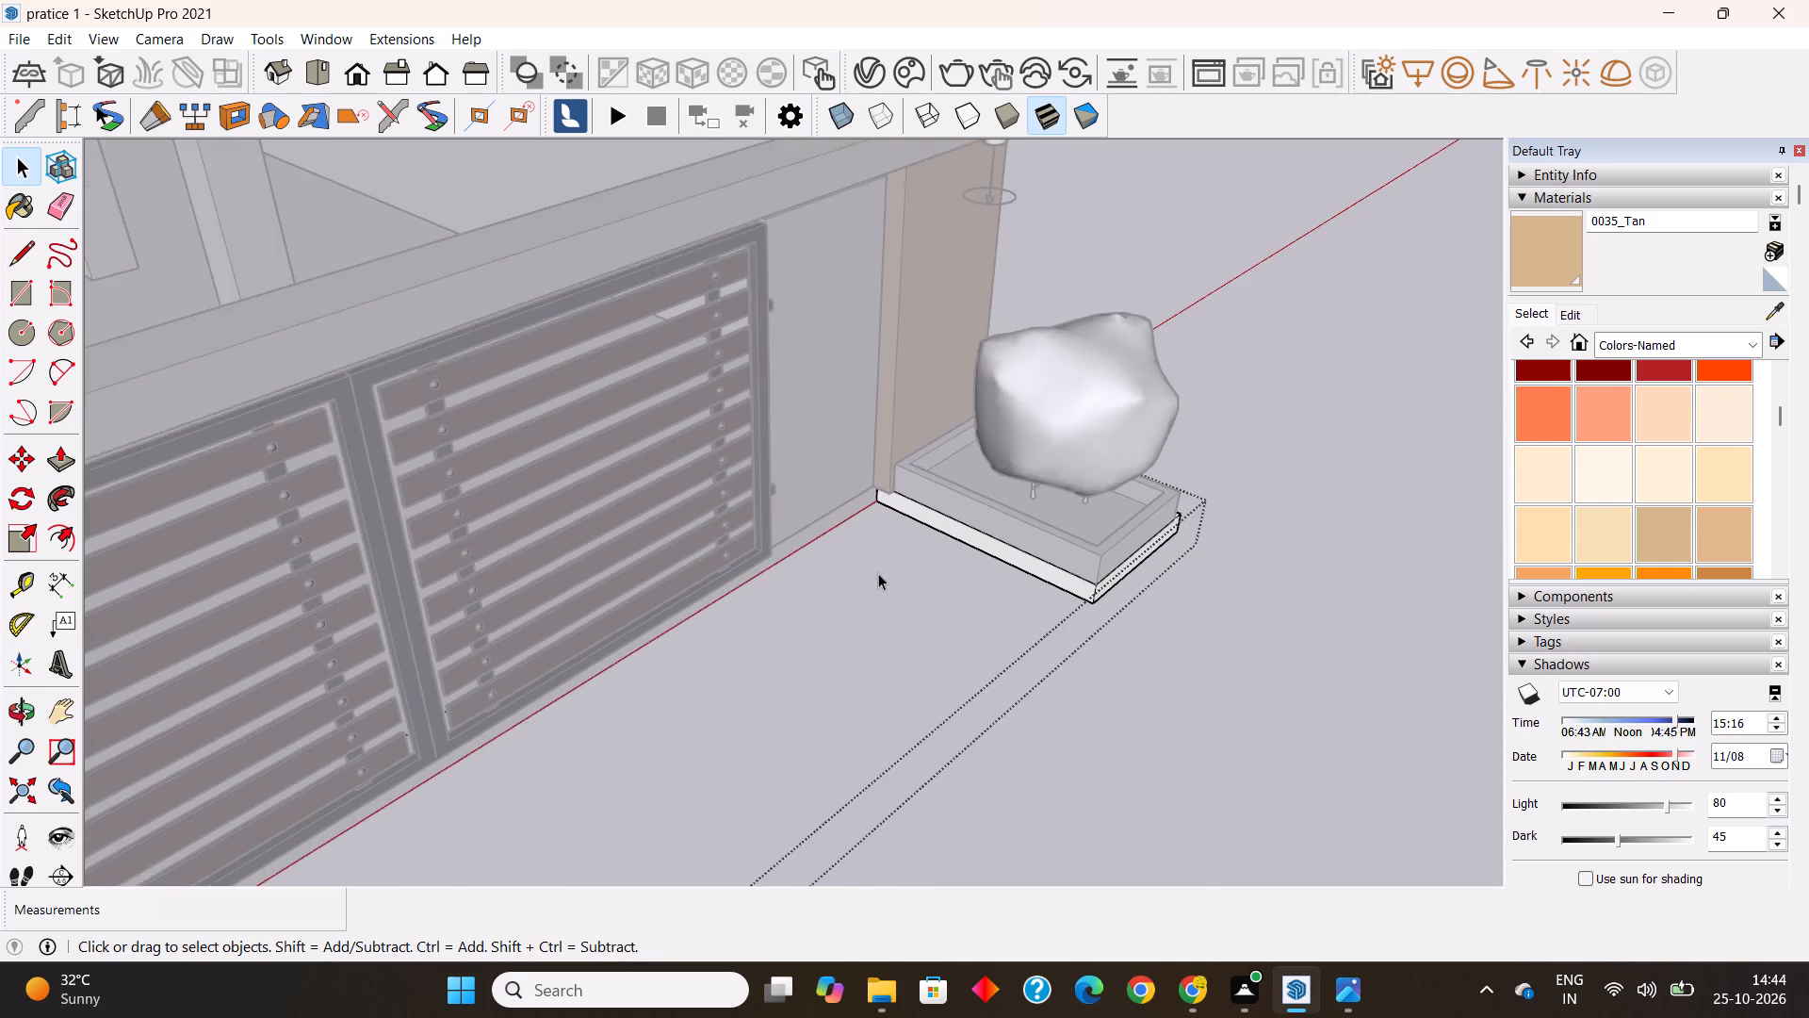
scroll(878, 573, "down", 4)
left_click(1085, 685)
Scale the single-shrub planter box along the red axis by about 1.09 to reach the plinth's outer edge.
middle_click_drag(1005, 631, 465, 526)
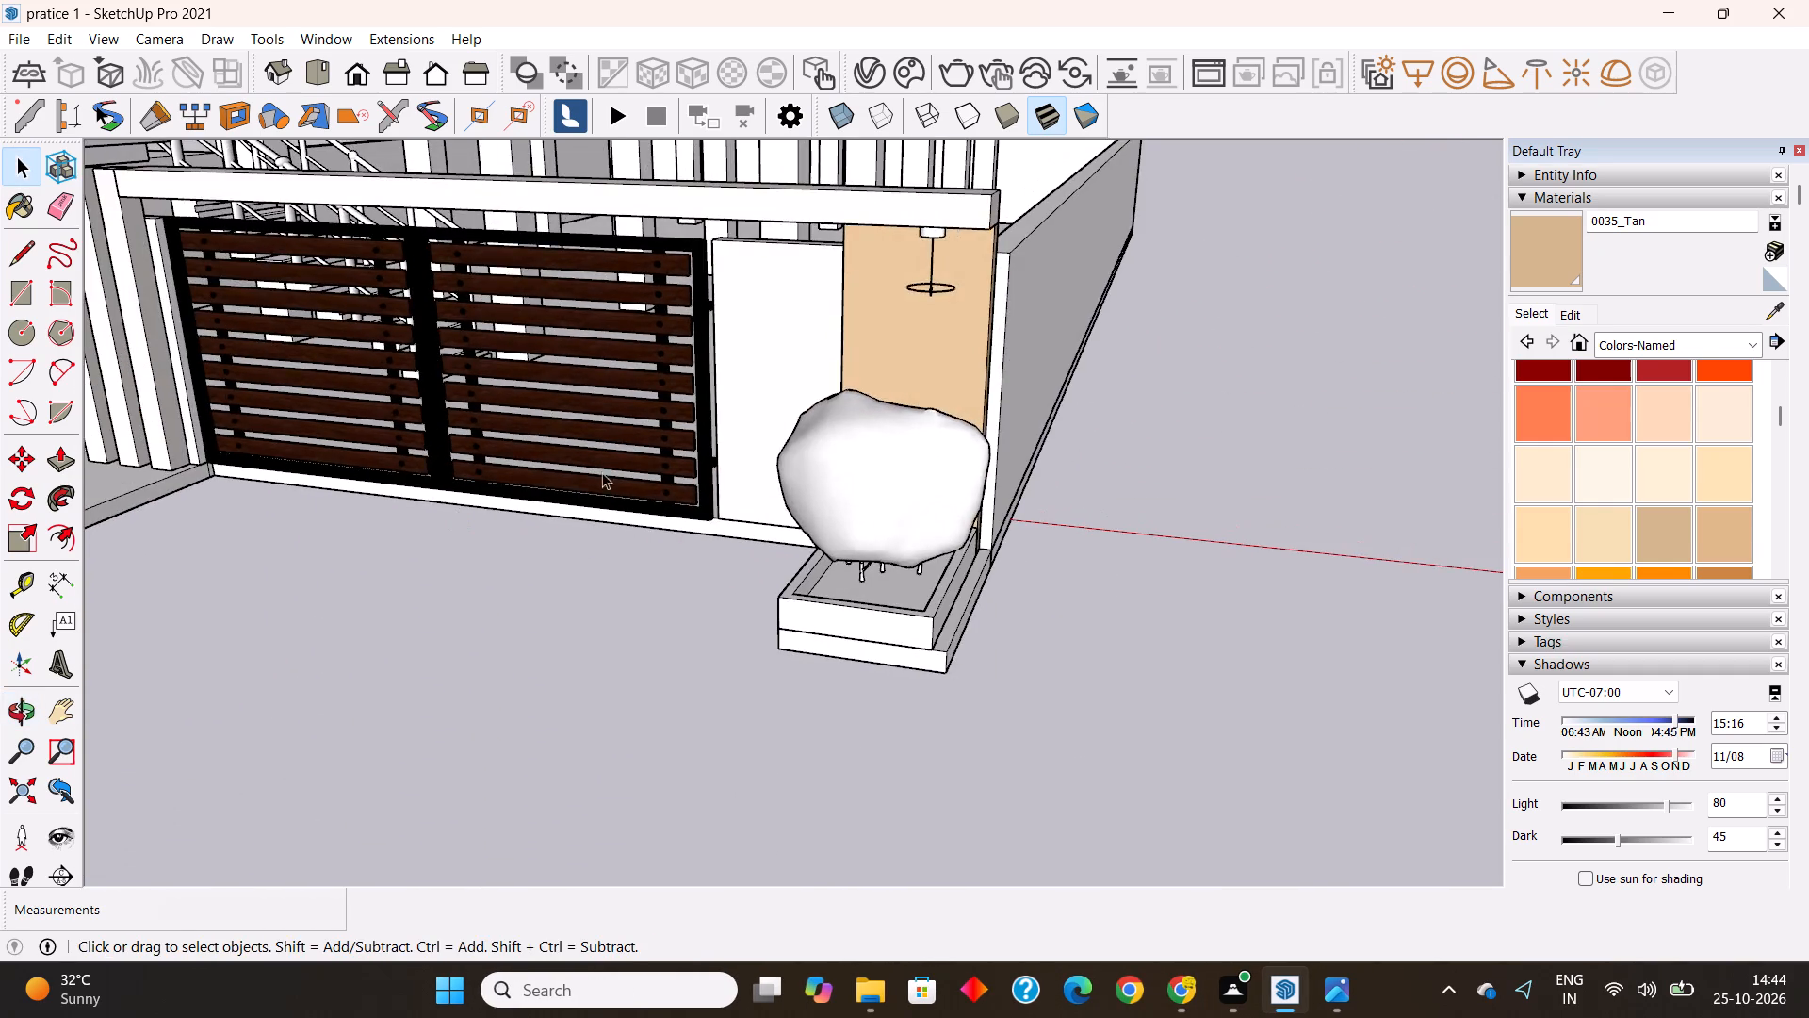
scroll(643, 470, "down", 7)
scroll(742, 529, "up", 4)
scroll(801, 541, "down", 2)
scroll(803, 543, "up", 3)
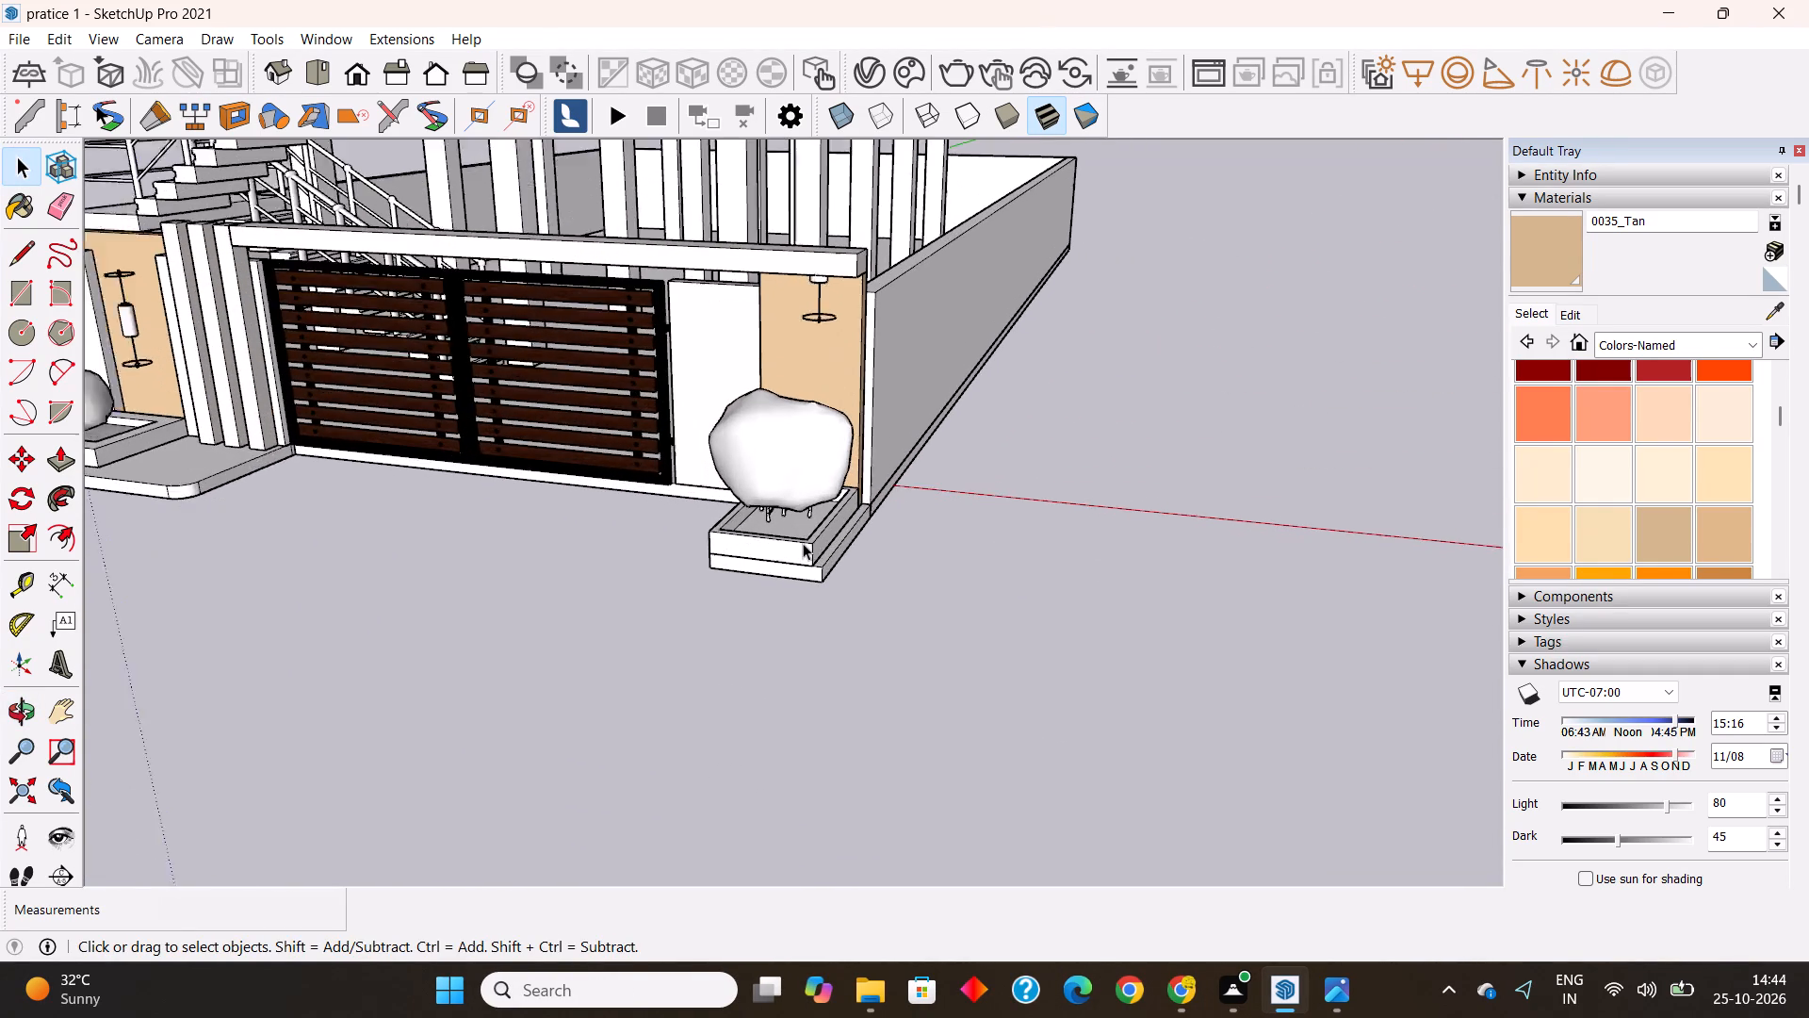
left_click(807, 540)
scroll(807, 540, "up", 7)
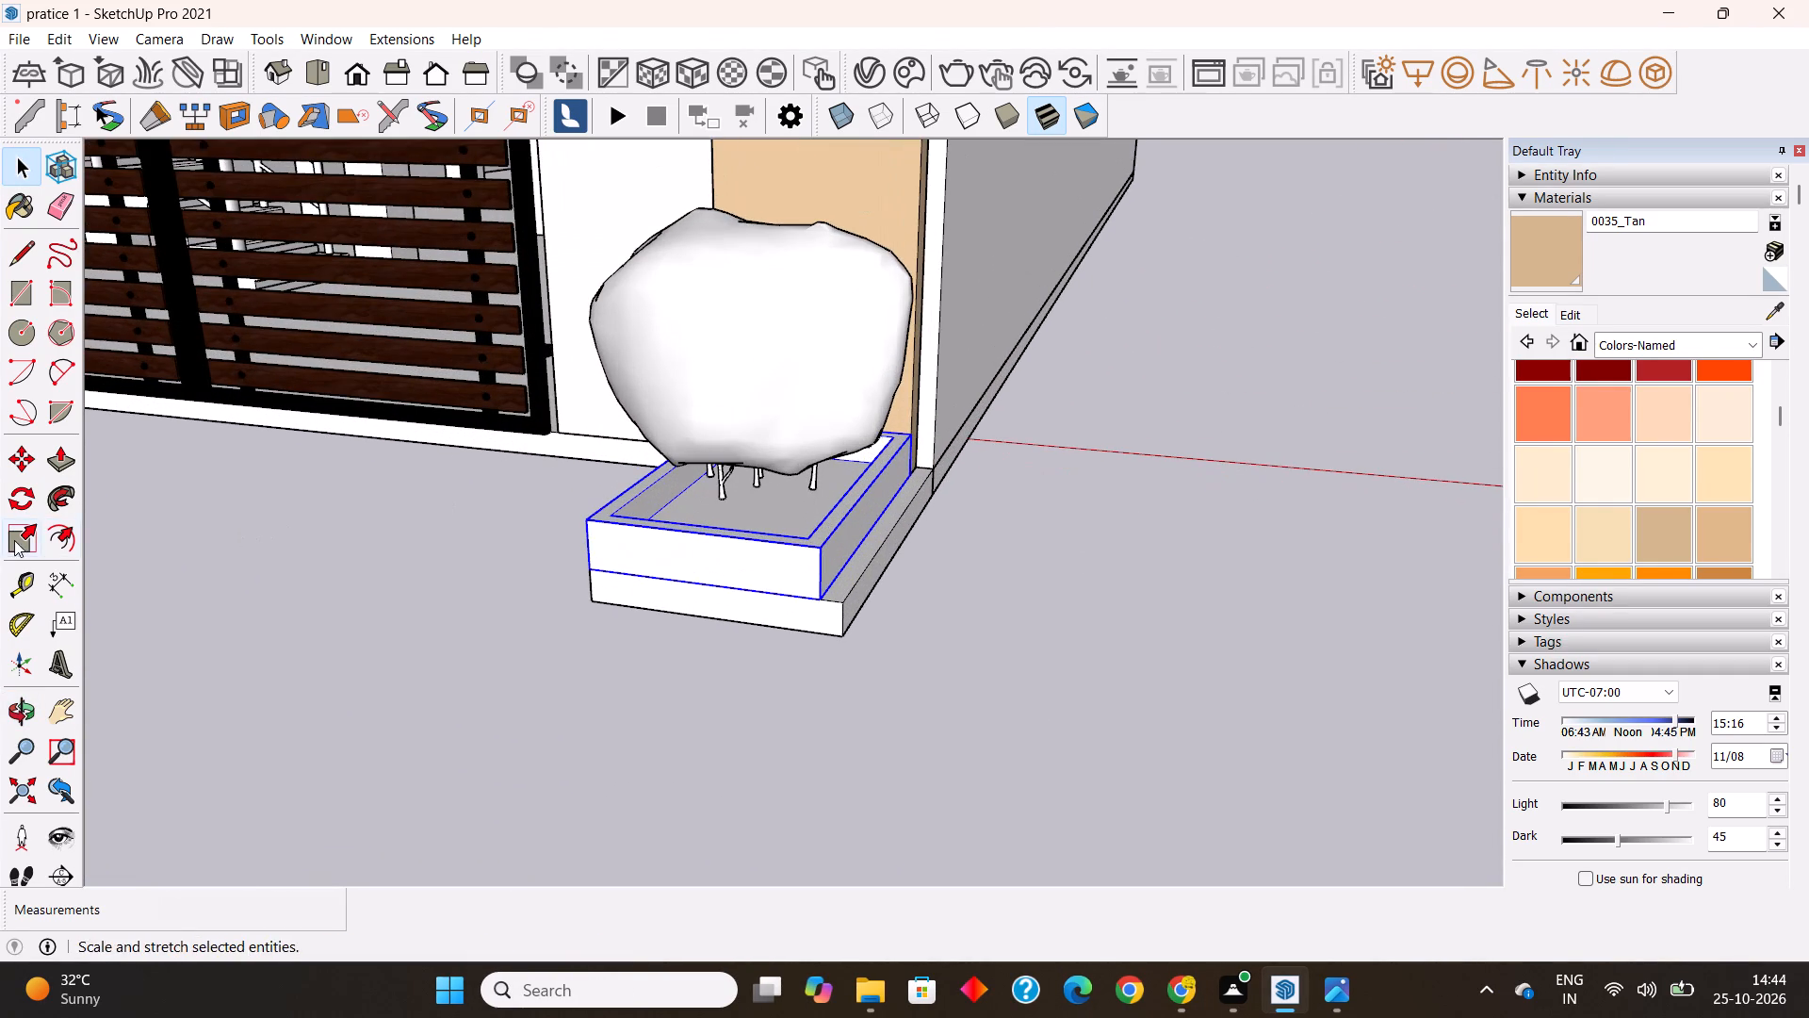
left_click(15, 539)
scroll(872, 533, "up", 3)
left_click(871, 498)
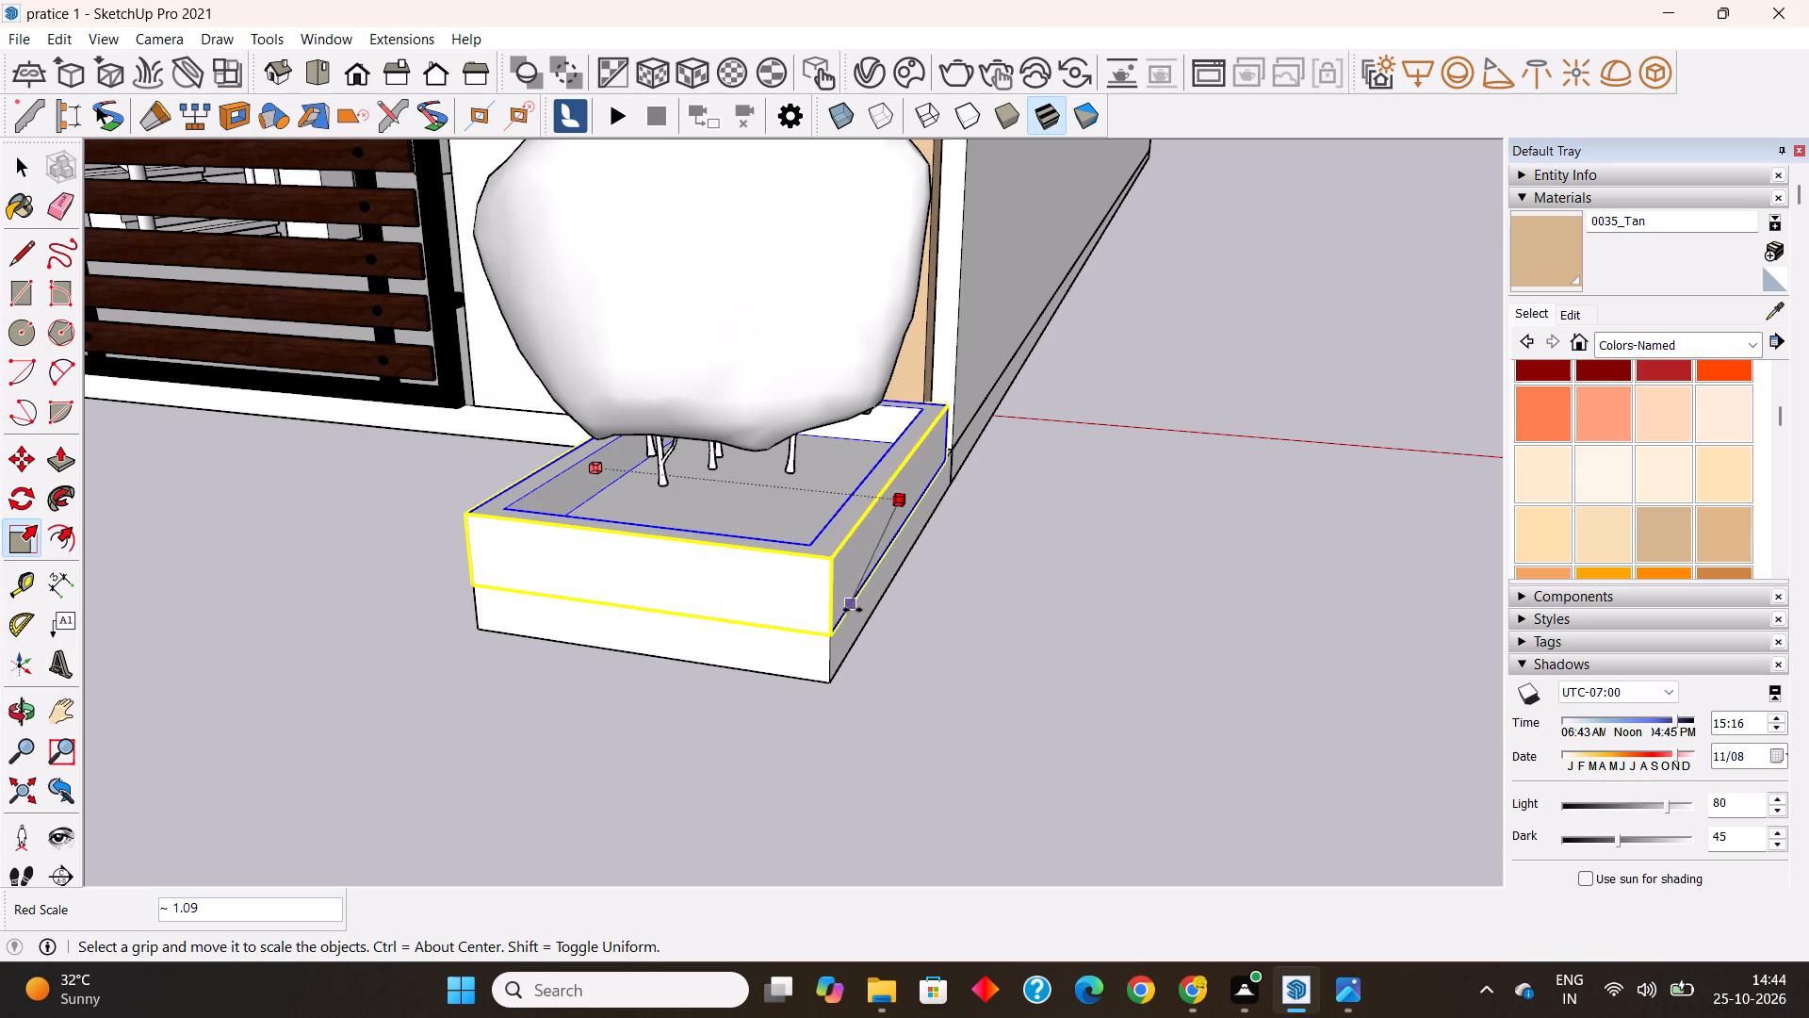
left_click(848, 618)
key("space")
left_click(1054, 656)
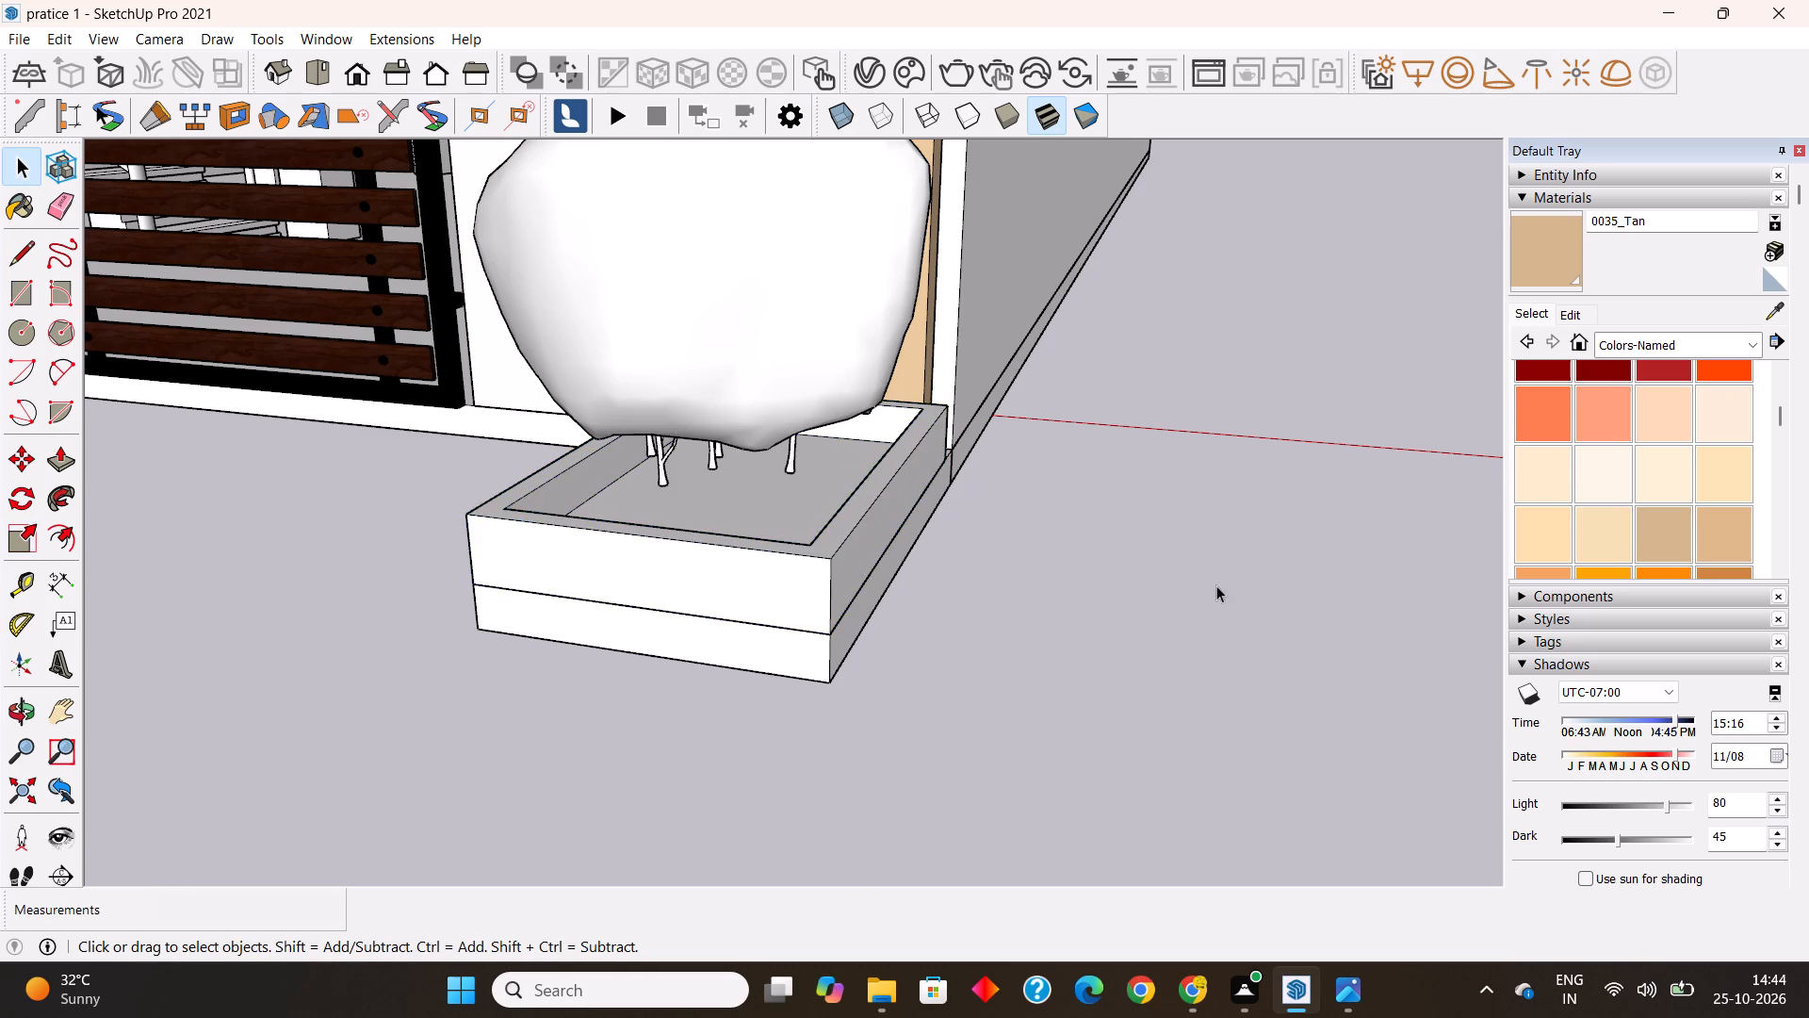
scroll(1227, 593, "down", 13)
scroll(624, 494, "up", 3)
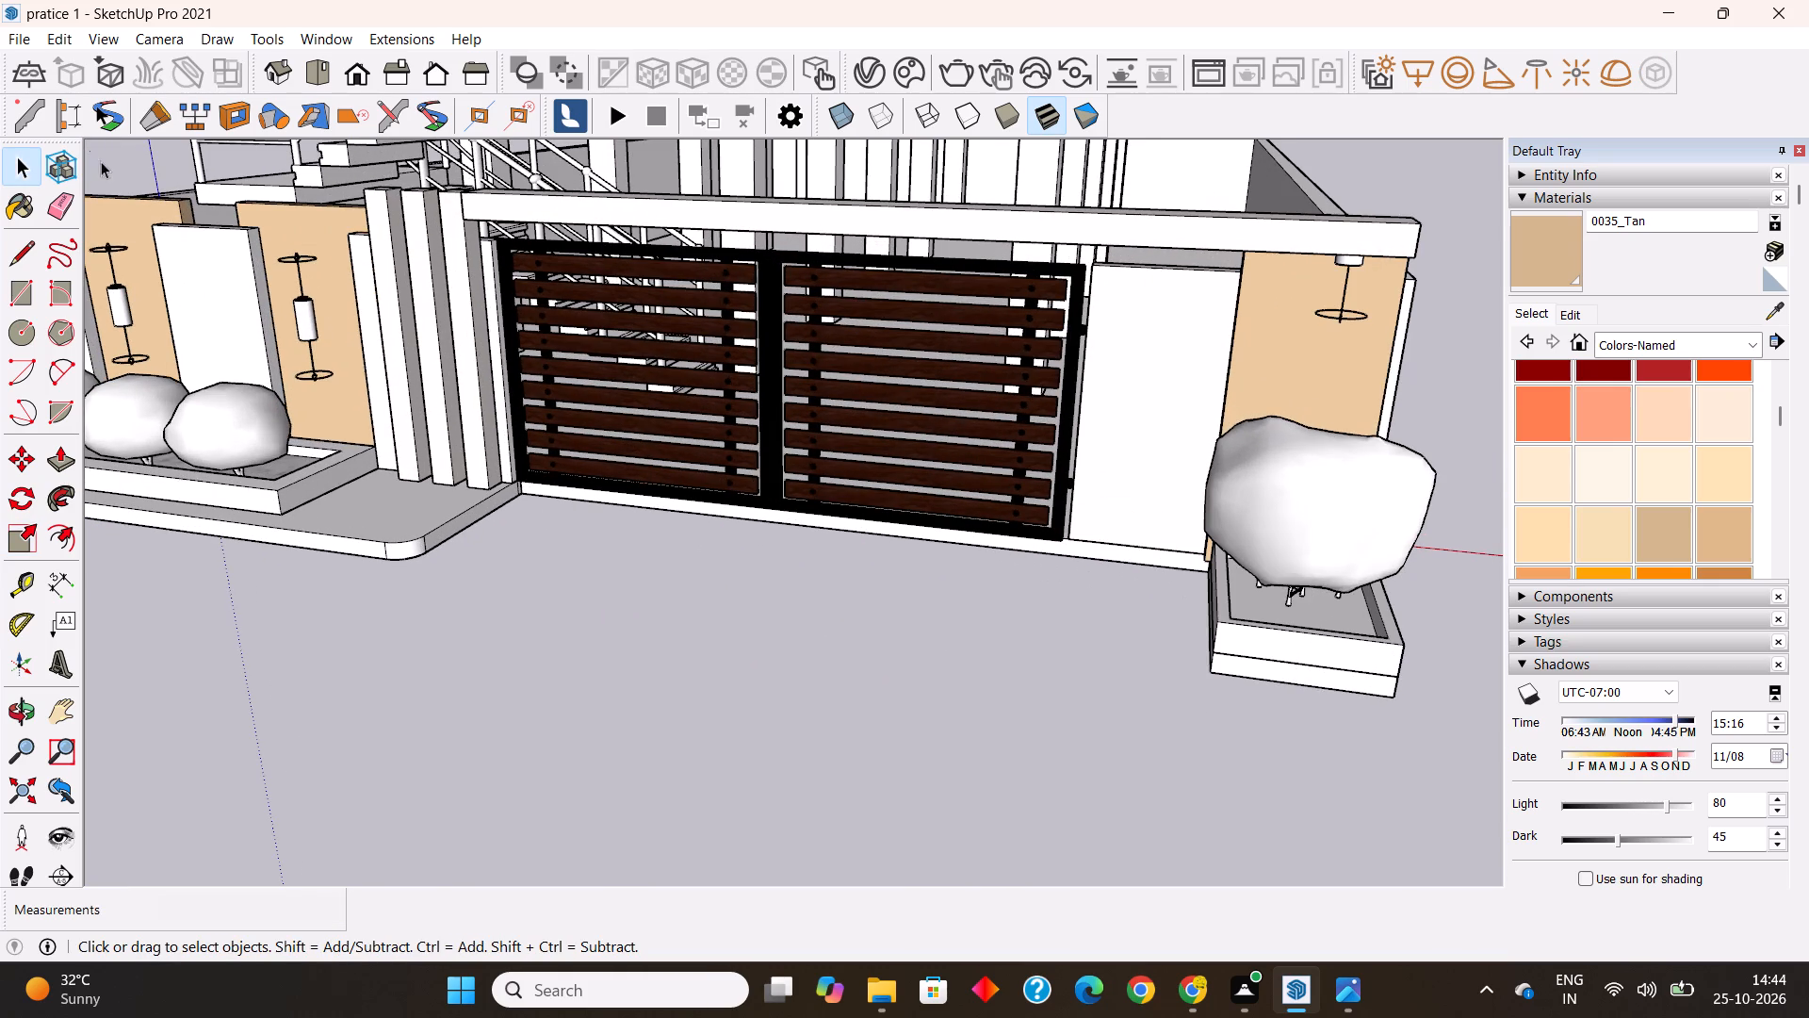
Unhide all hidden objects in the model.
left_click(50, 39)
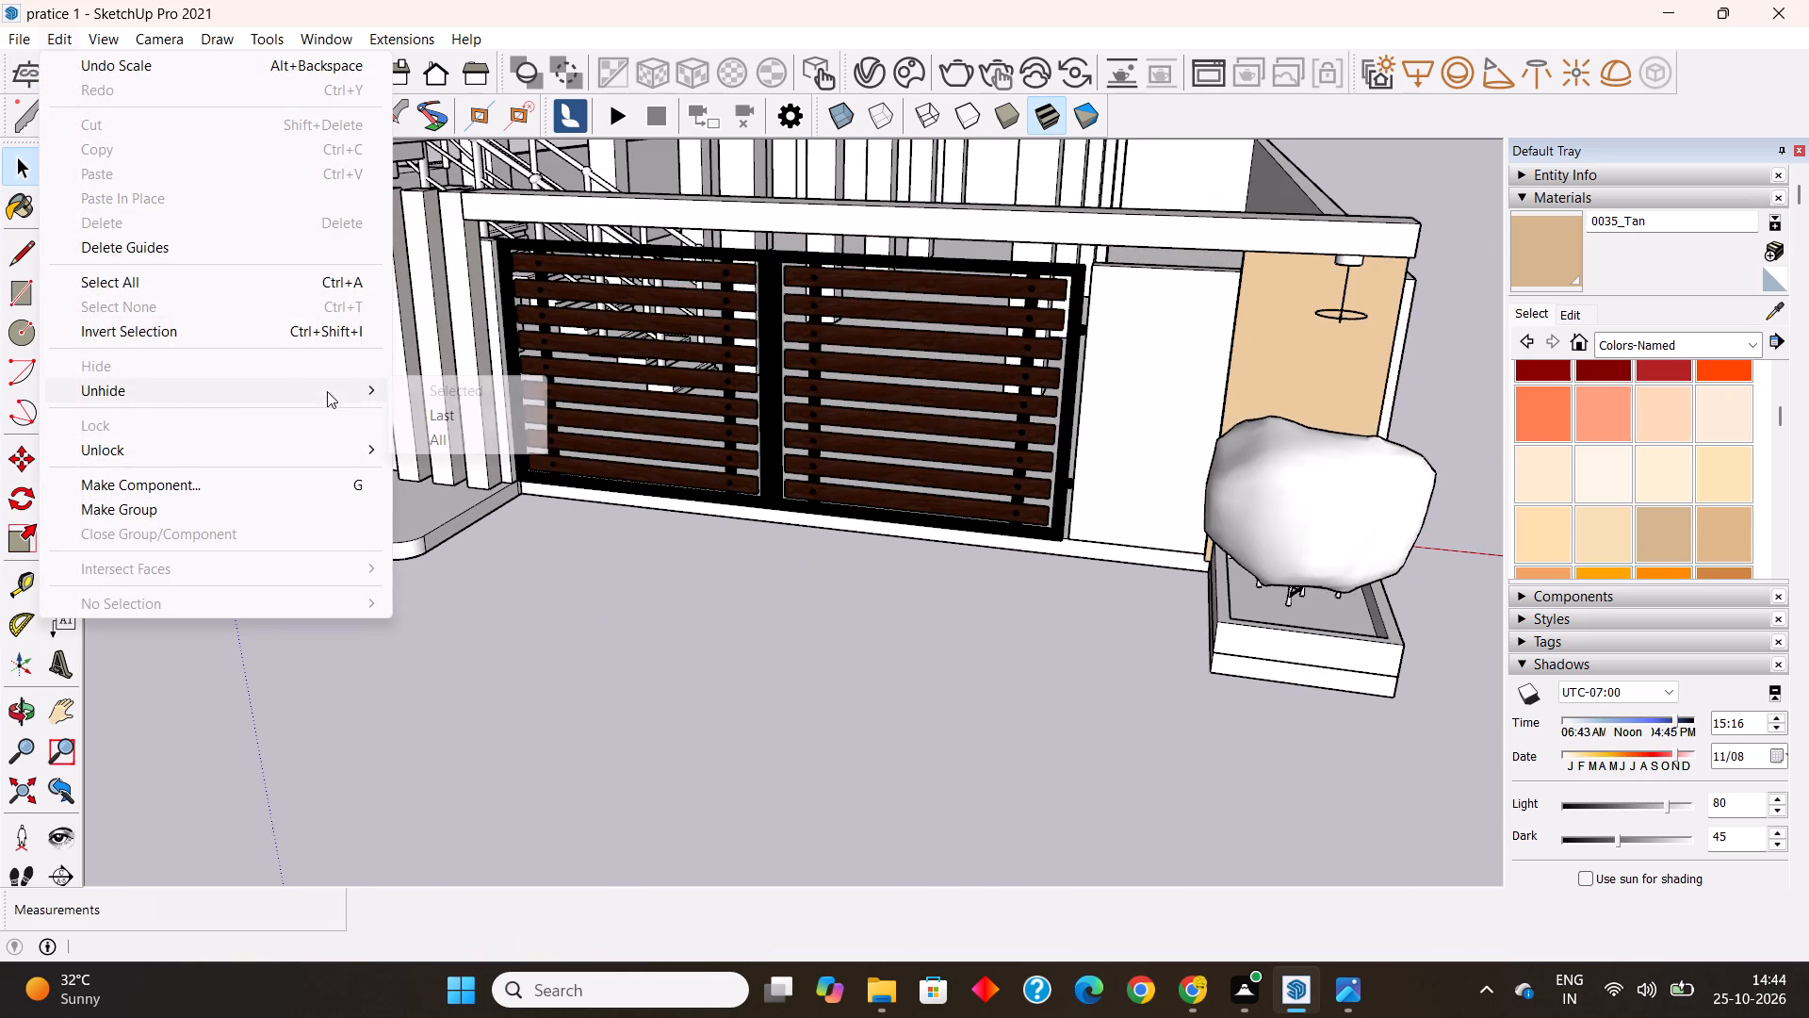
left_click(472, 439)
Pull the gate ramp's side face out 1' to meet the larger leftover planter box.
middle_click_drag(506, 534, 284, 473)
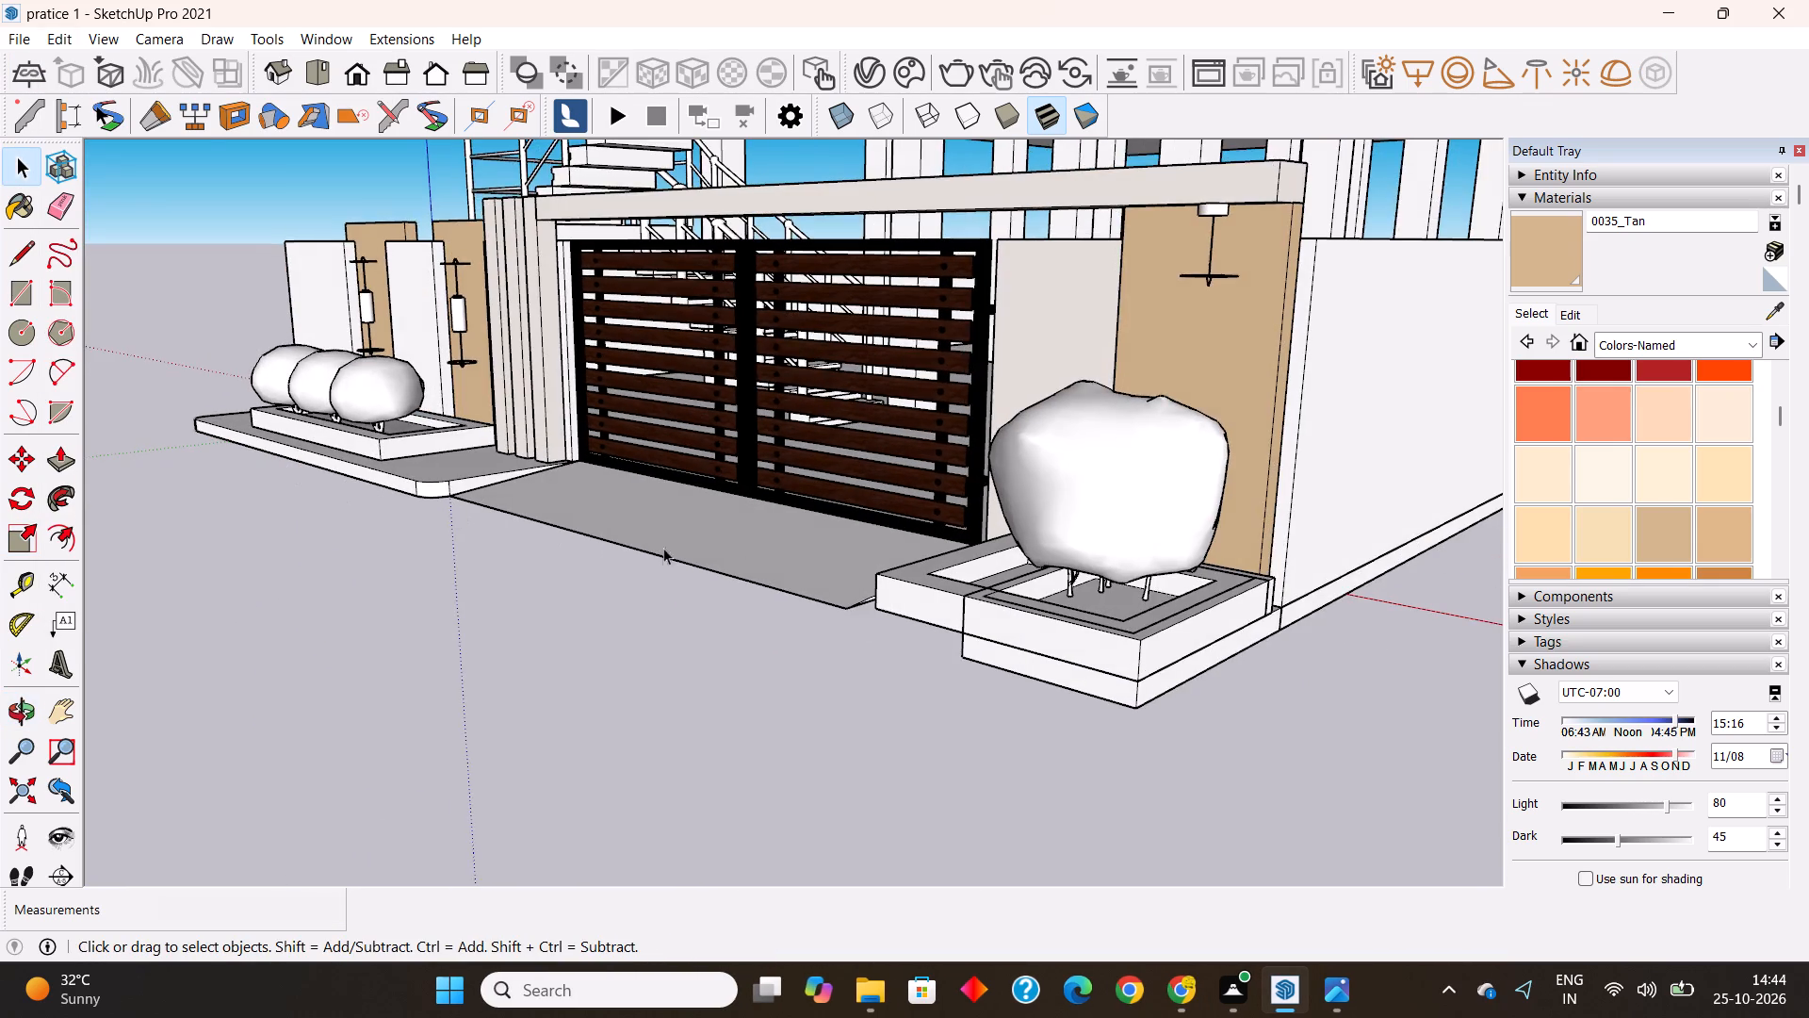
scroll(930, 583, "up", 5)
middle_click_drag(937, 600, 1071, 747)
scroll(921, 476, "up", 3)
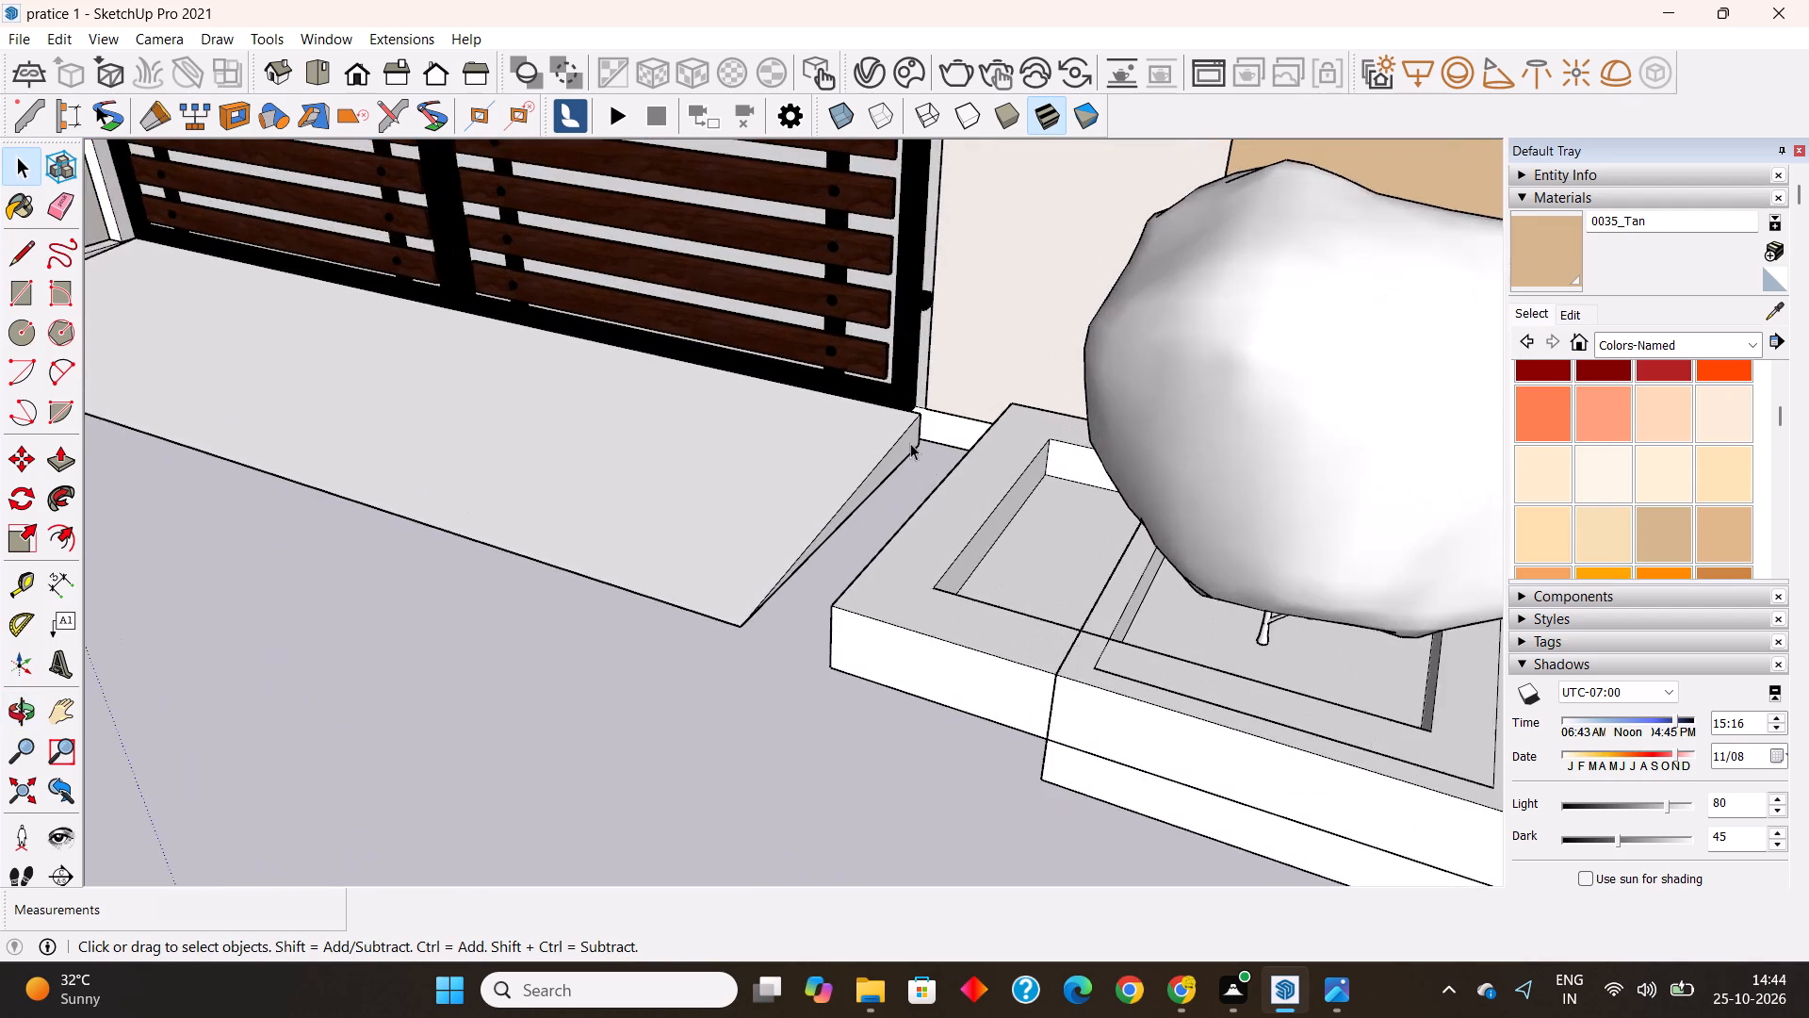
scroll(910, 443, "up", 3)
double_click(904, 450)
left_click(62, 463)
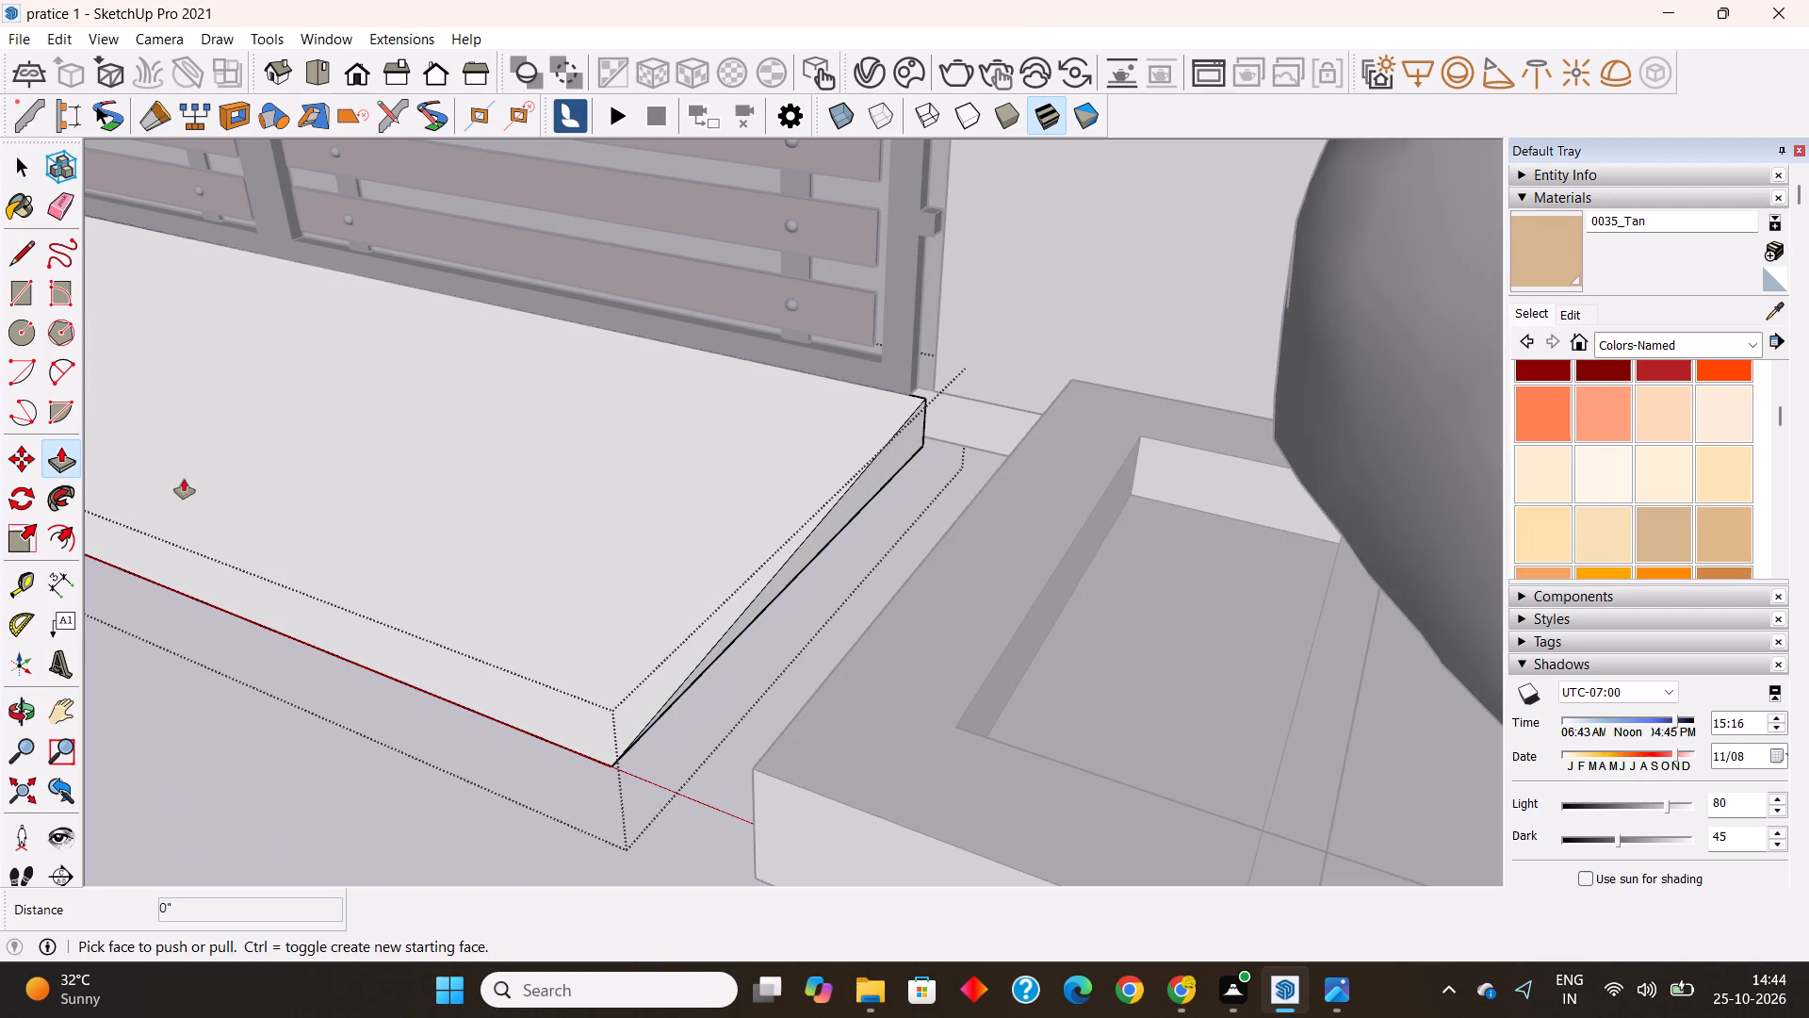
left_click(862, 491)
left_click(875, 633)
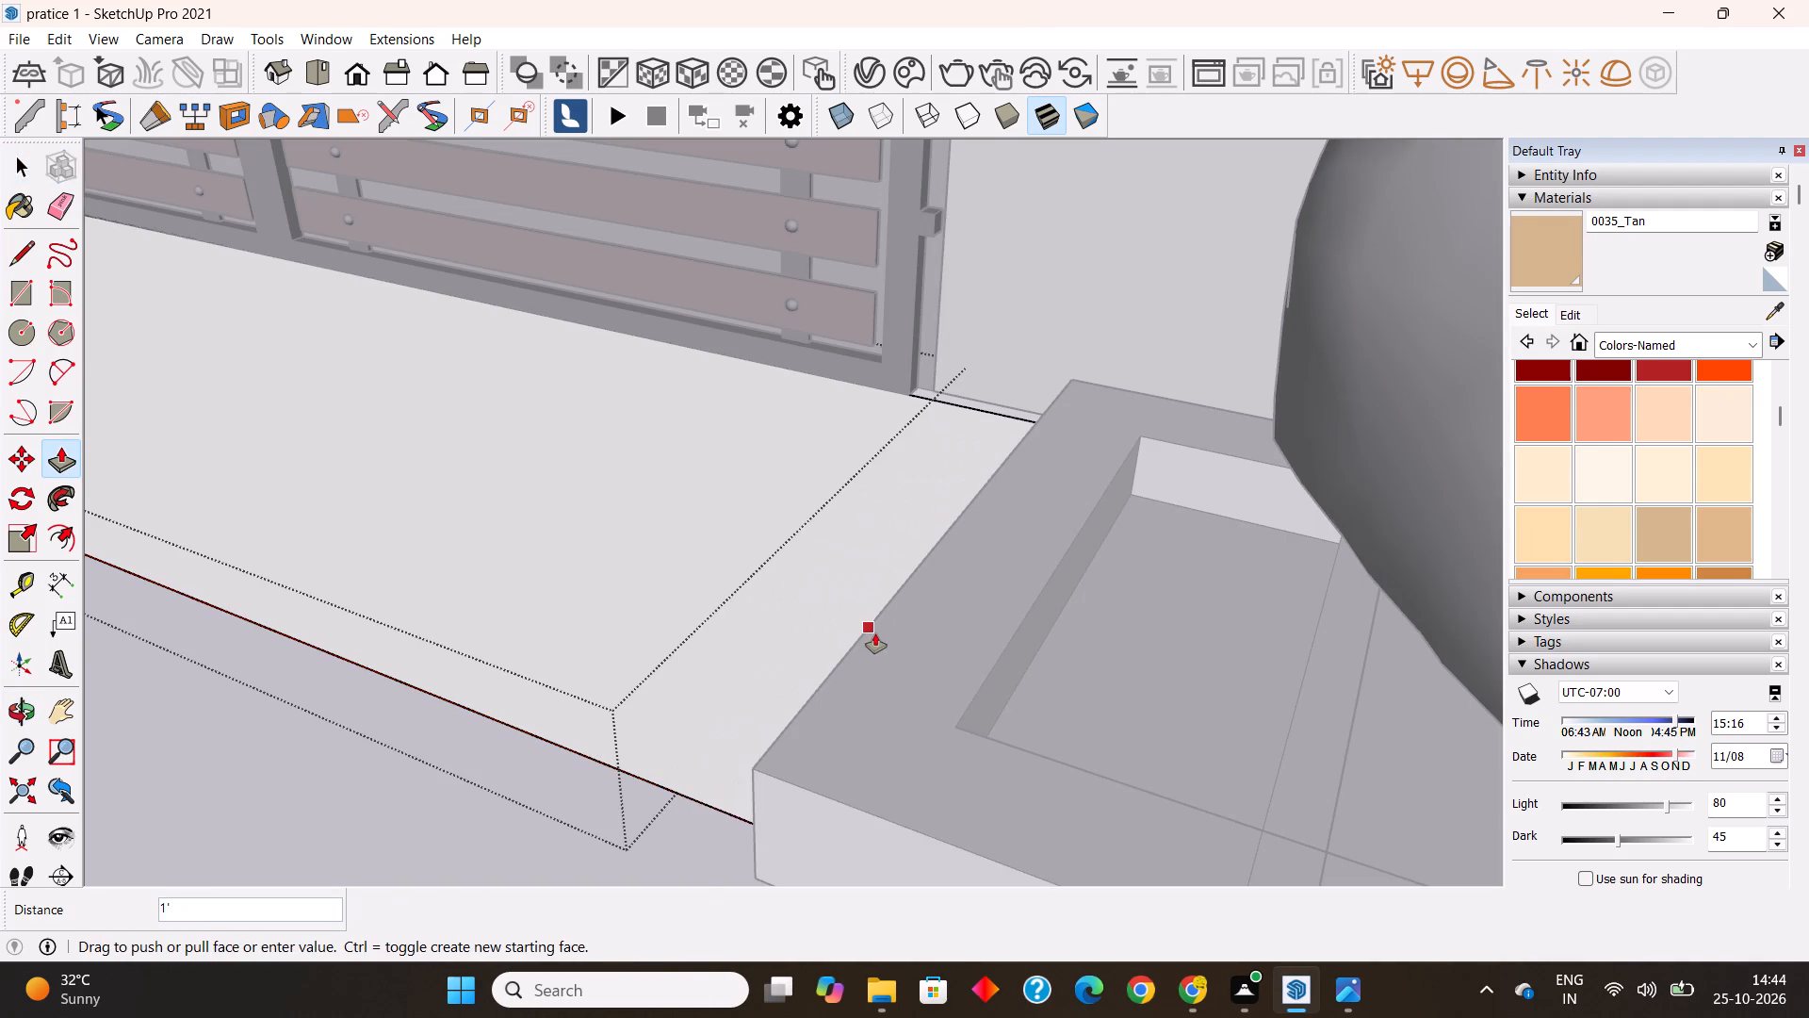
Pull the gate ramp's side face about 1' 6" further, up to the single-shrub plinth's side.
scroll(828, 572, "down", 4)
middle_click_drag(824, 600, 1263, 436)
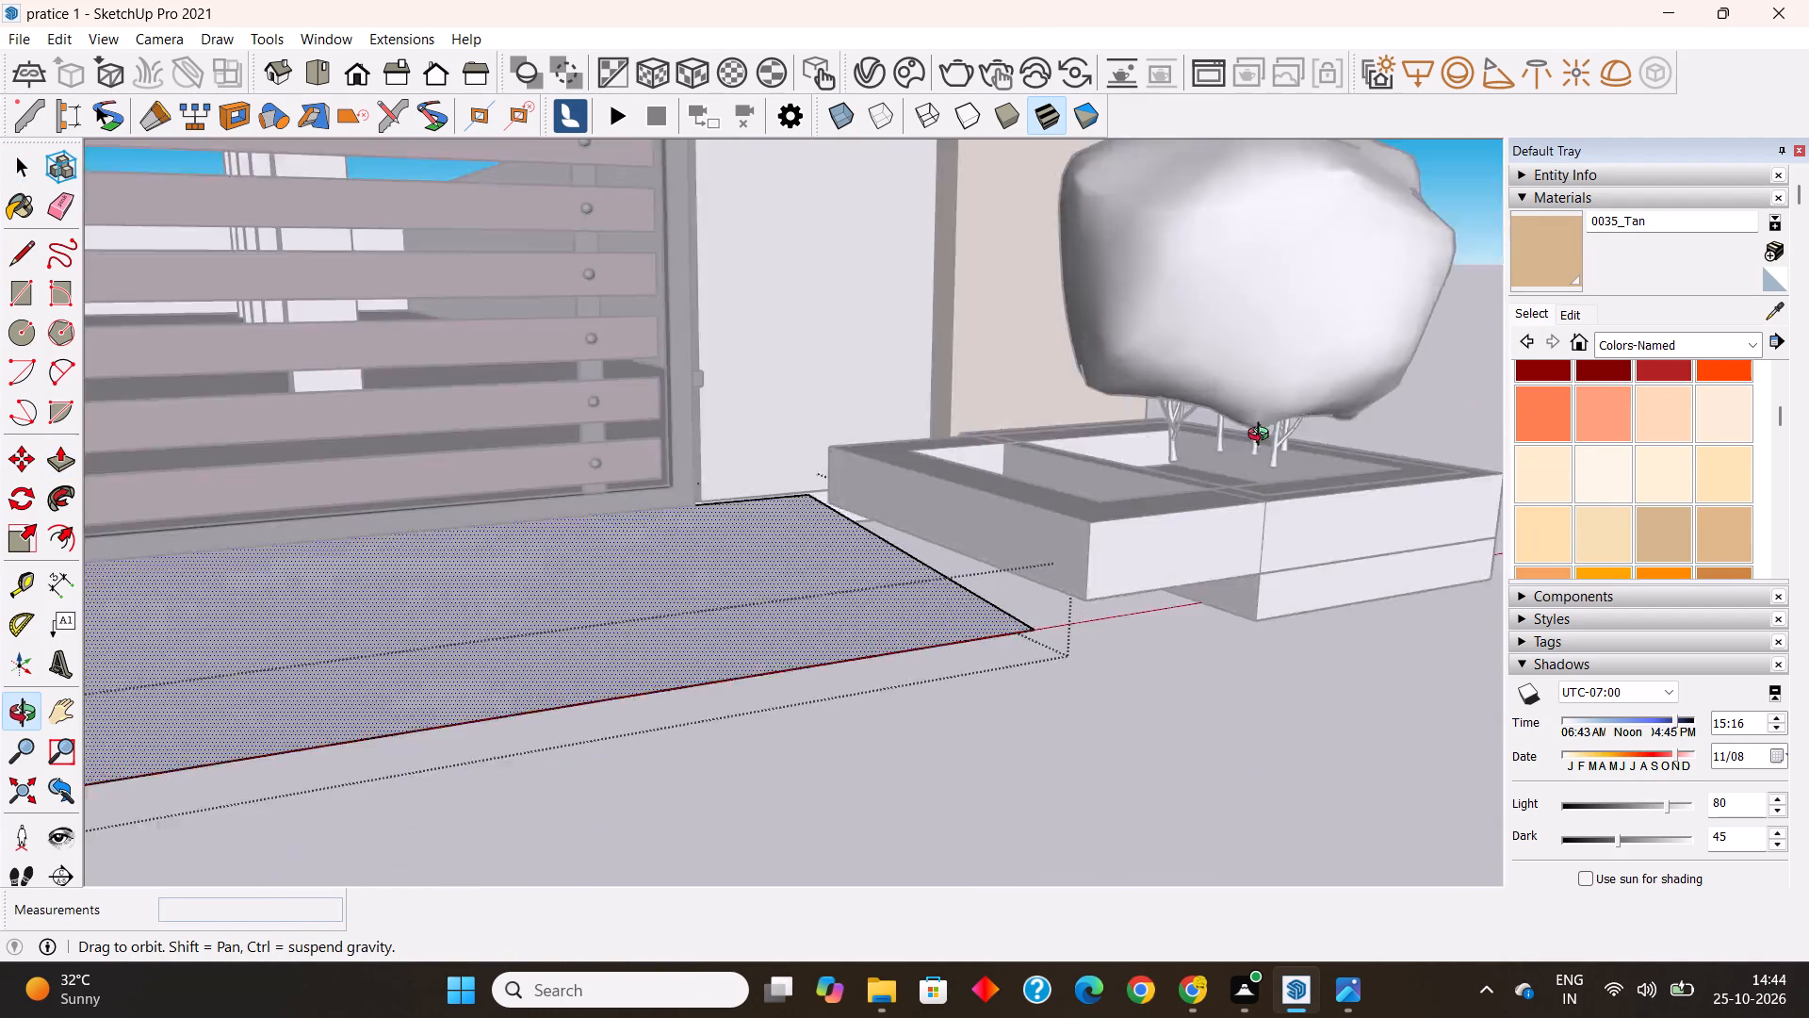
middle_click_drag(1263, 436, 952, 258)
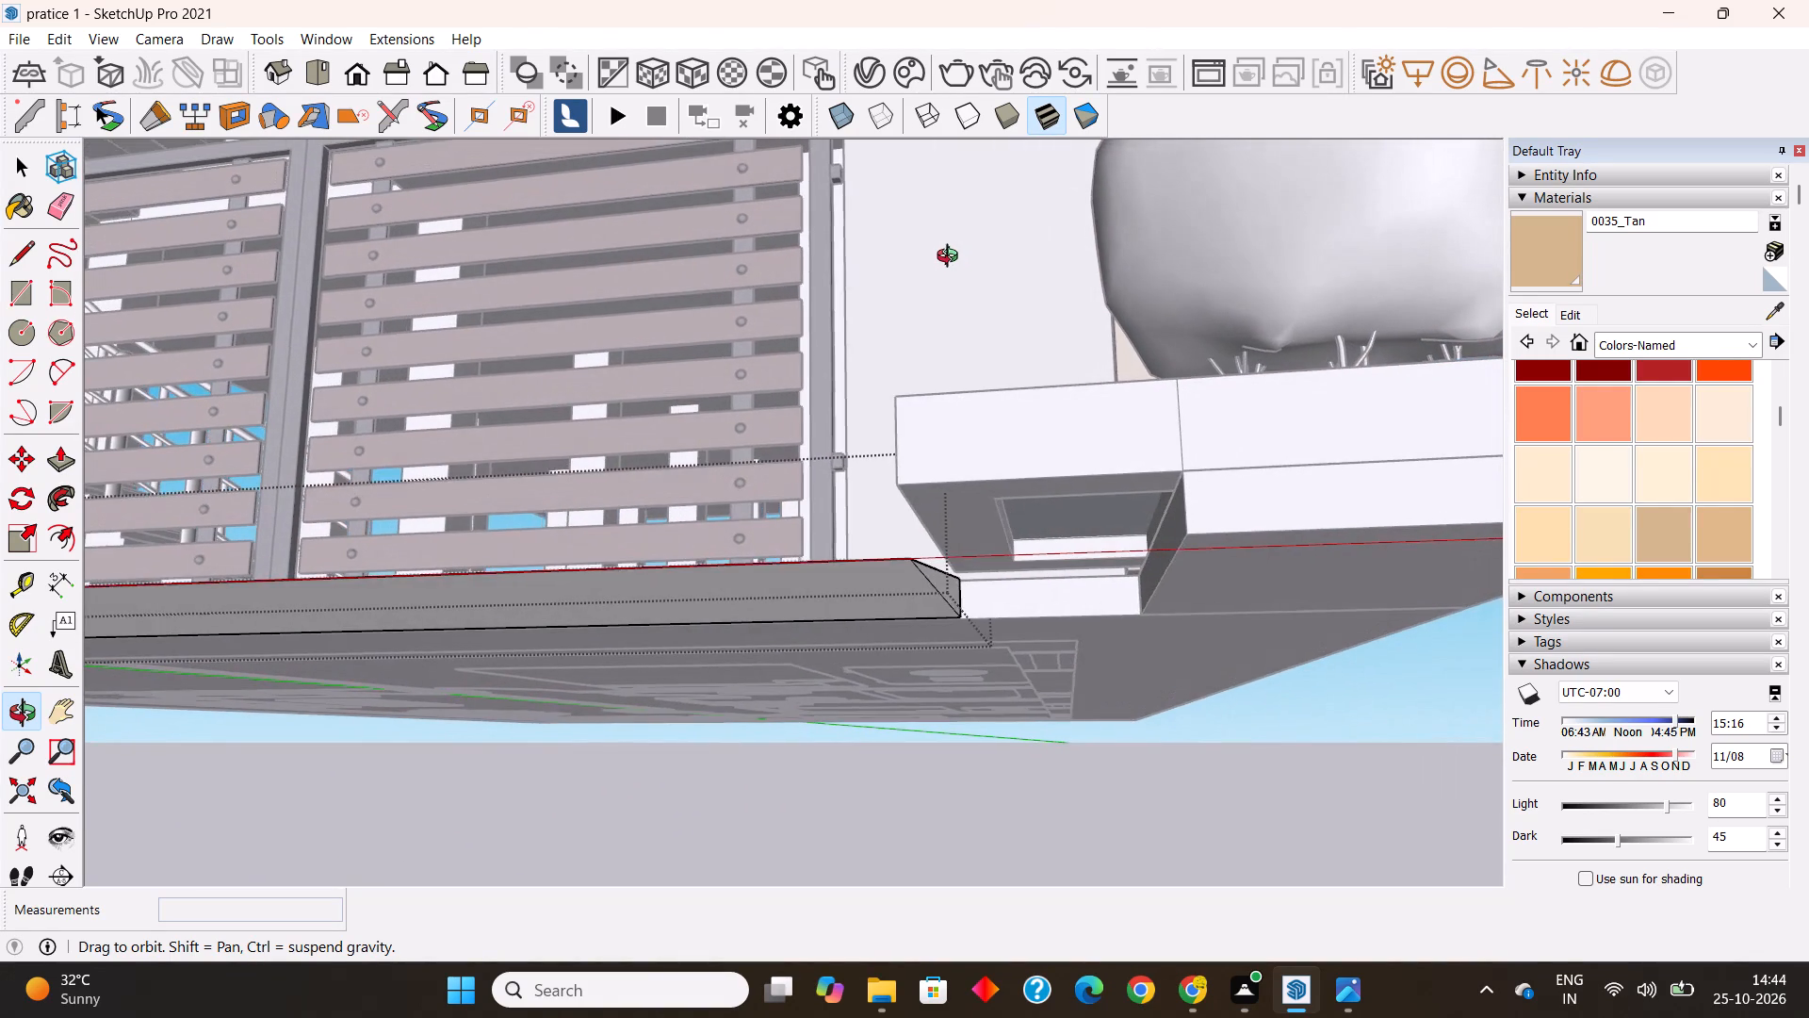
middle_click_drag(952, 258, 875, 295)
left_click(971, 577)
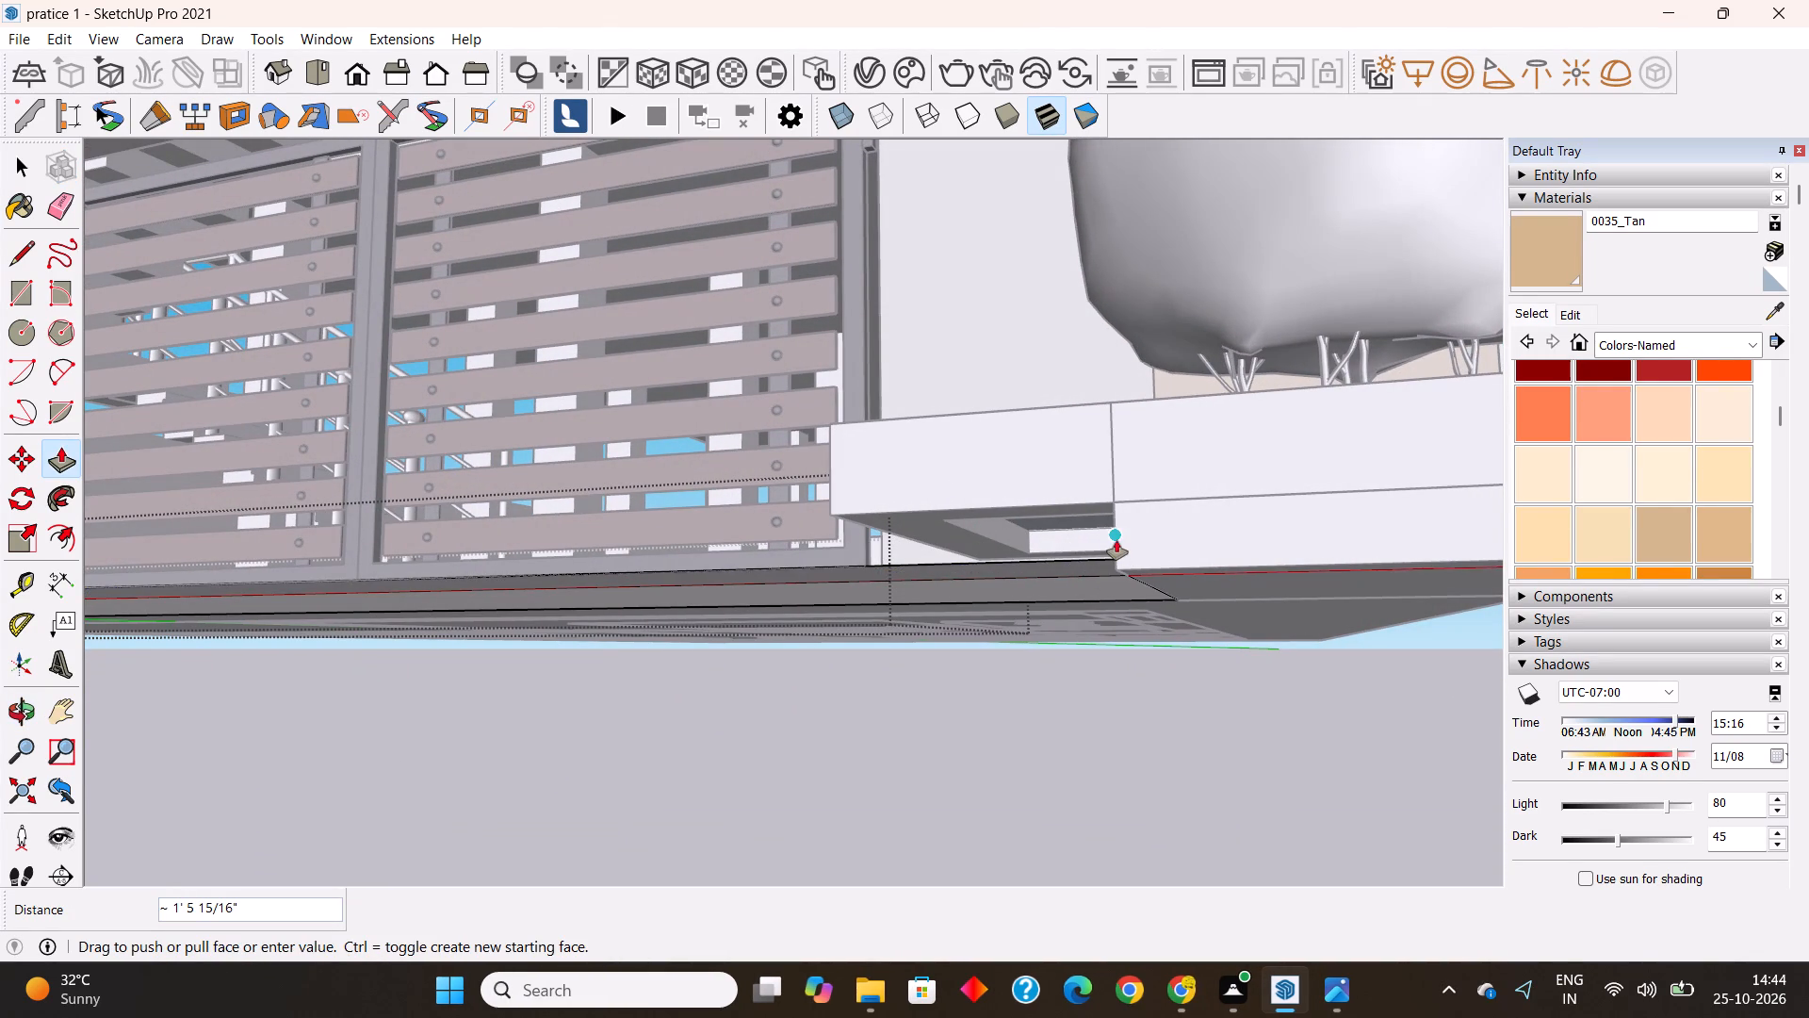
left_click(1116, 540)
middle_click_drag(955, 508, 1377, 800)
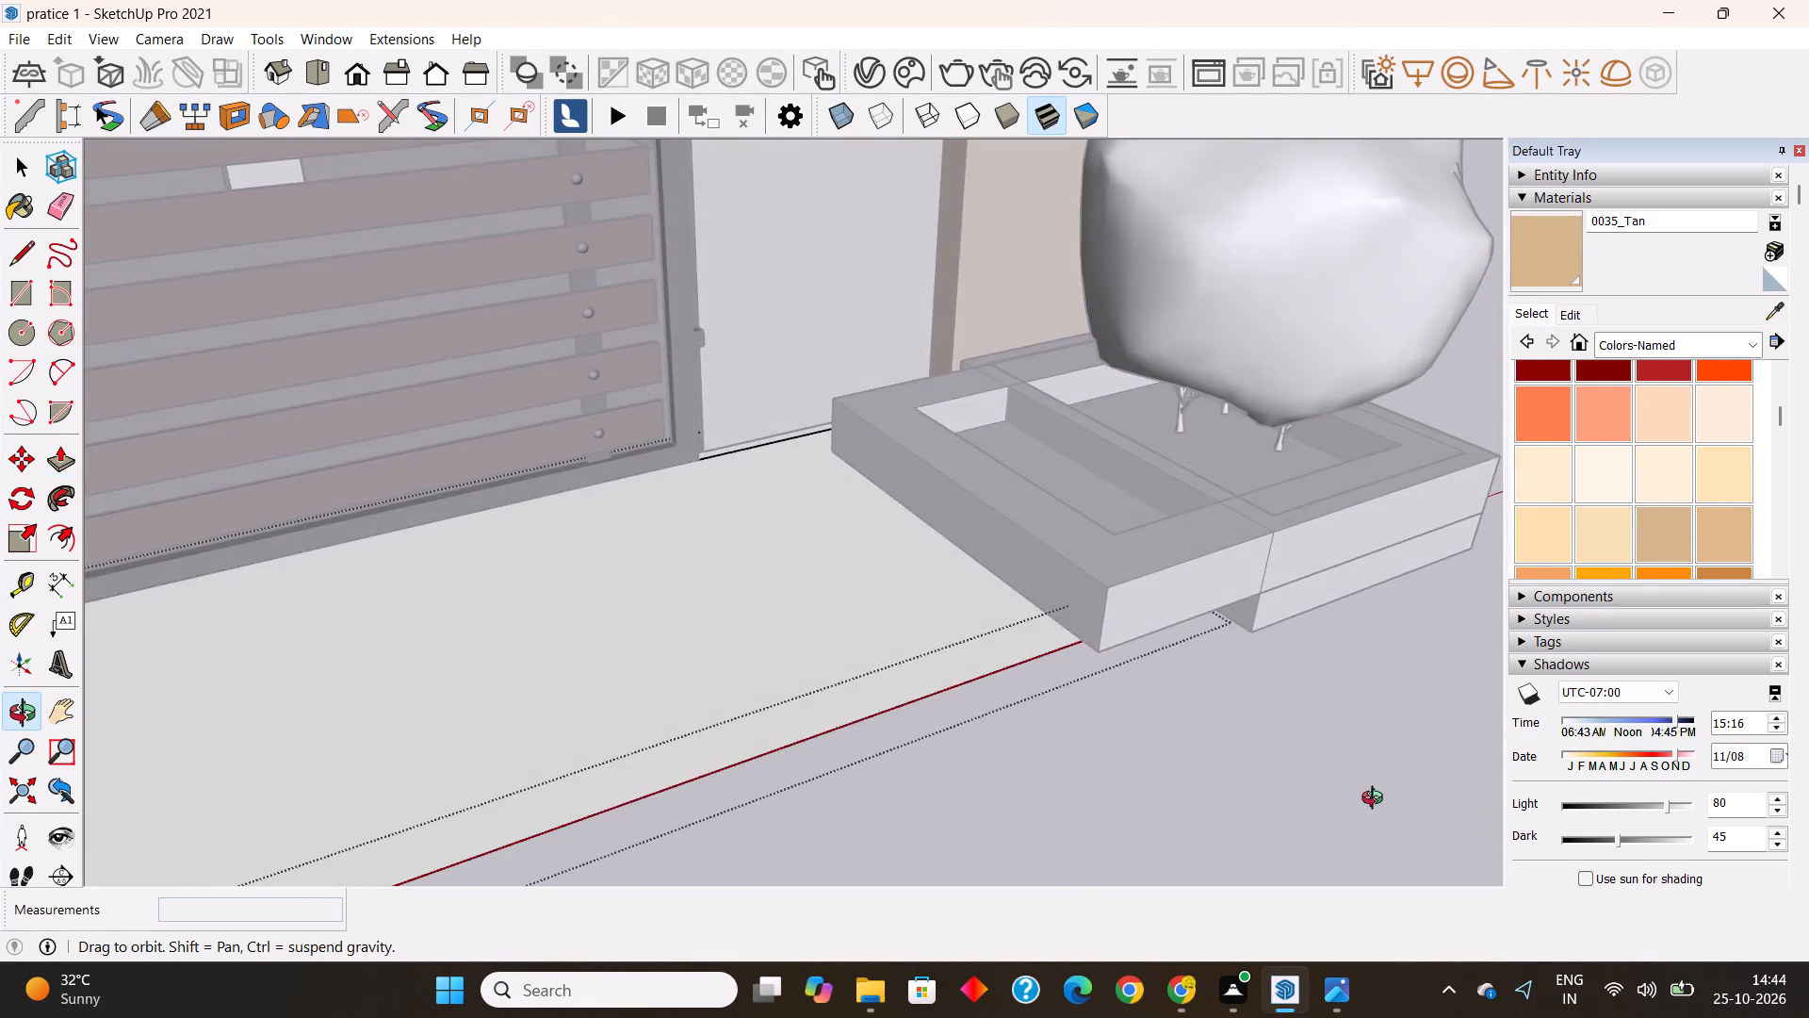
middle_click_drag(1377, 800, 1349, 779)
scroll(877, 589, "down", 7)
key("space")
left_click(1056, 674)
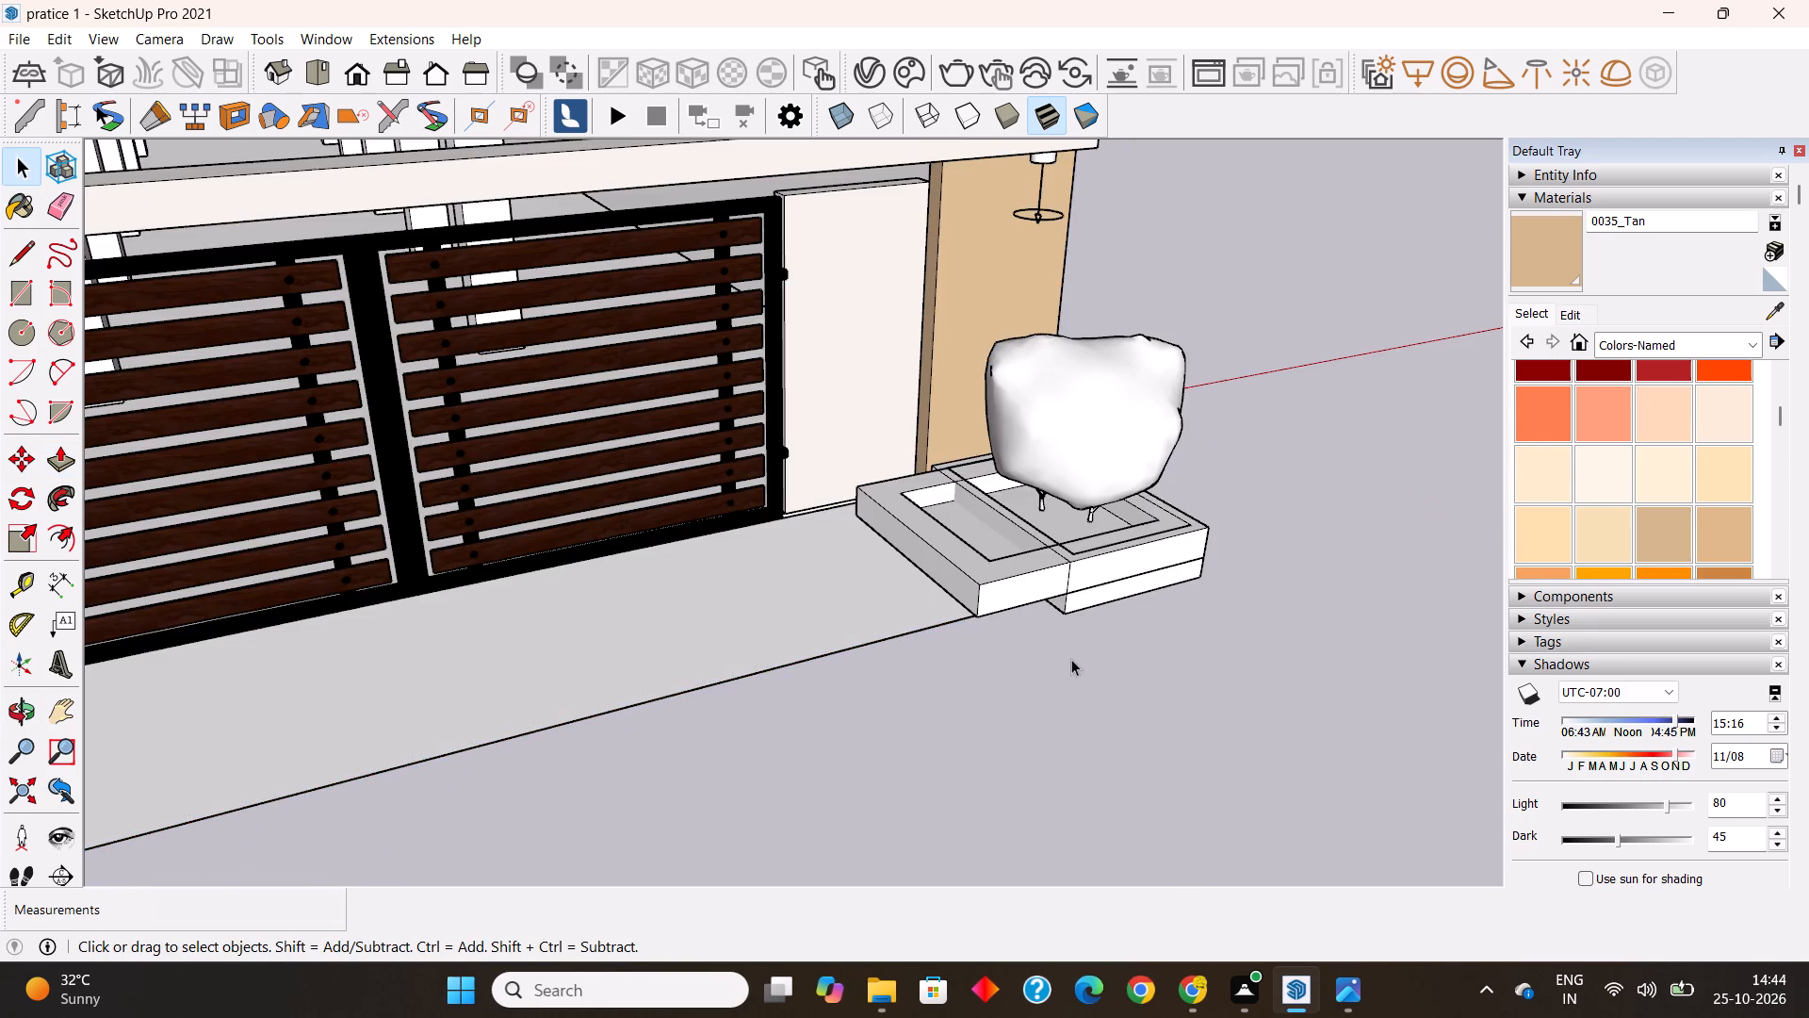
Delete the larger leftover planter box overlapping the single-shrub planter.
middle_click_drag(1071, 659, 816, 677)
left_click(805, 614)
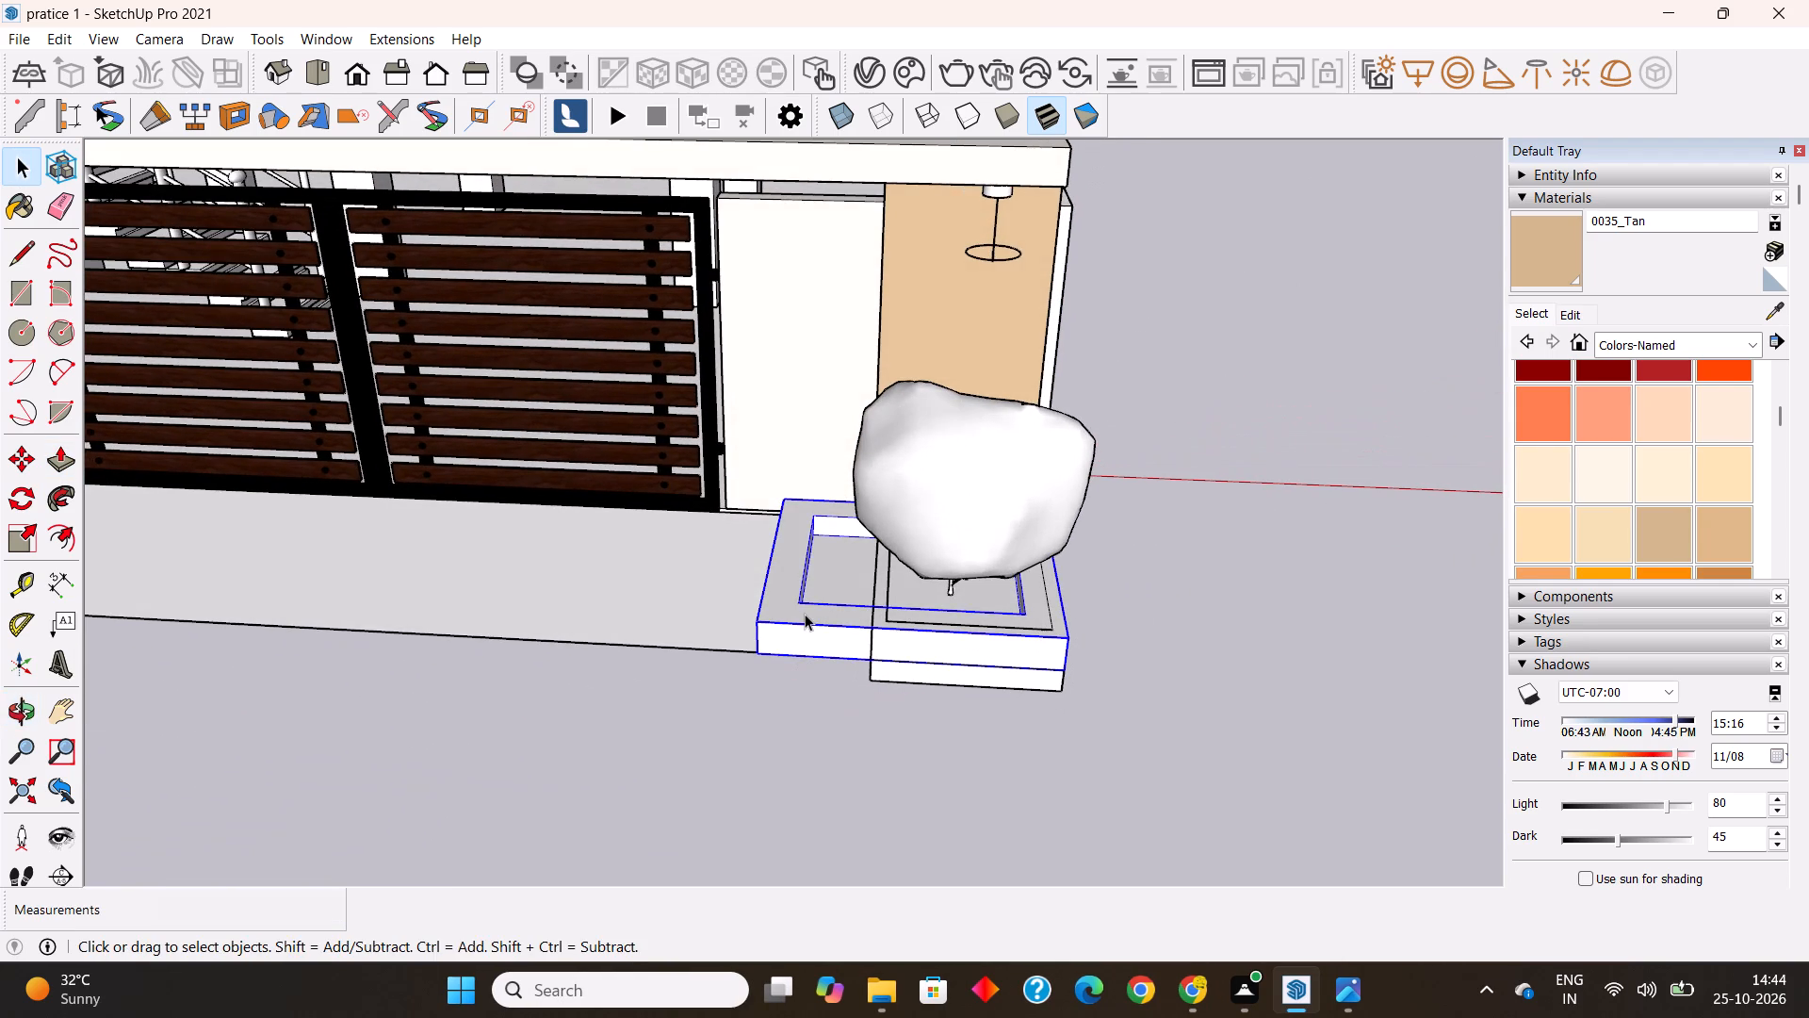
key("Delete")
Examine the gate front, extended ramp, both planters and compound wall from several angles.
middle_click_drag(853, 608, 994, 532)
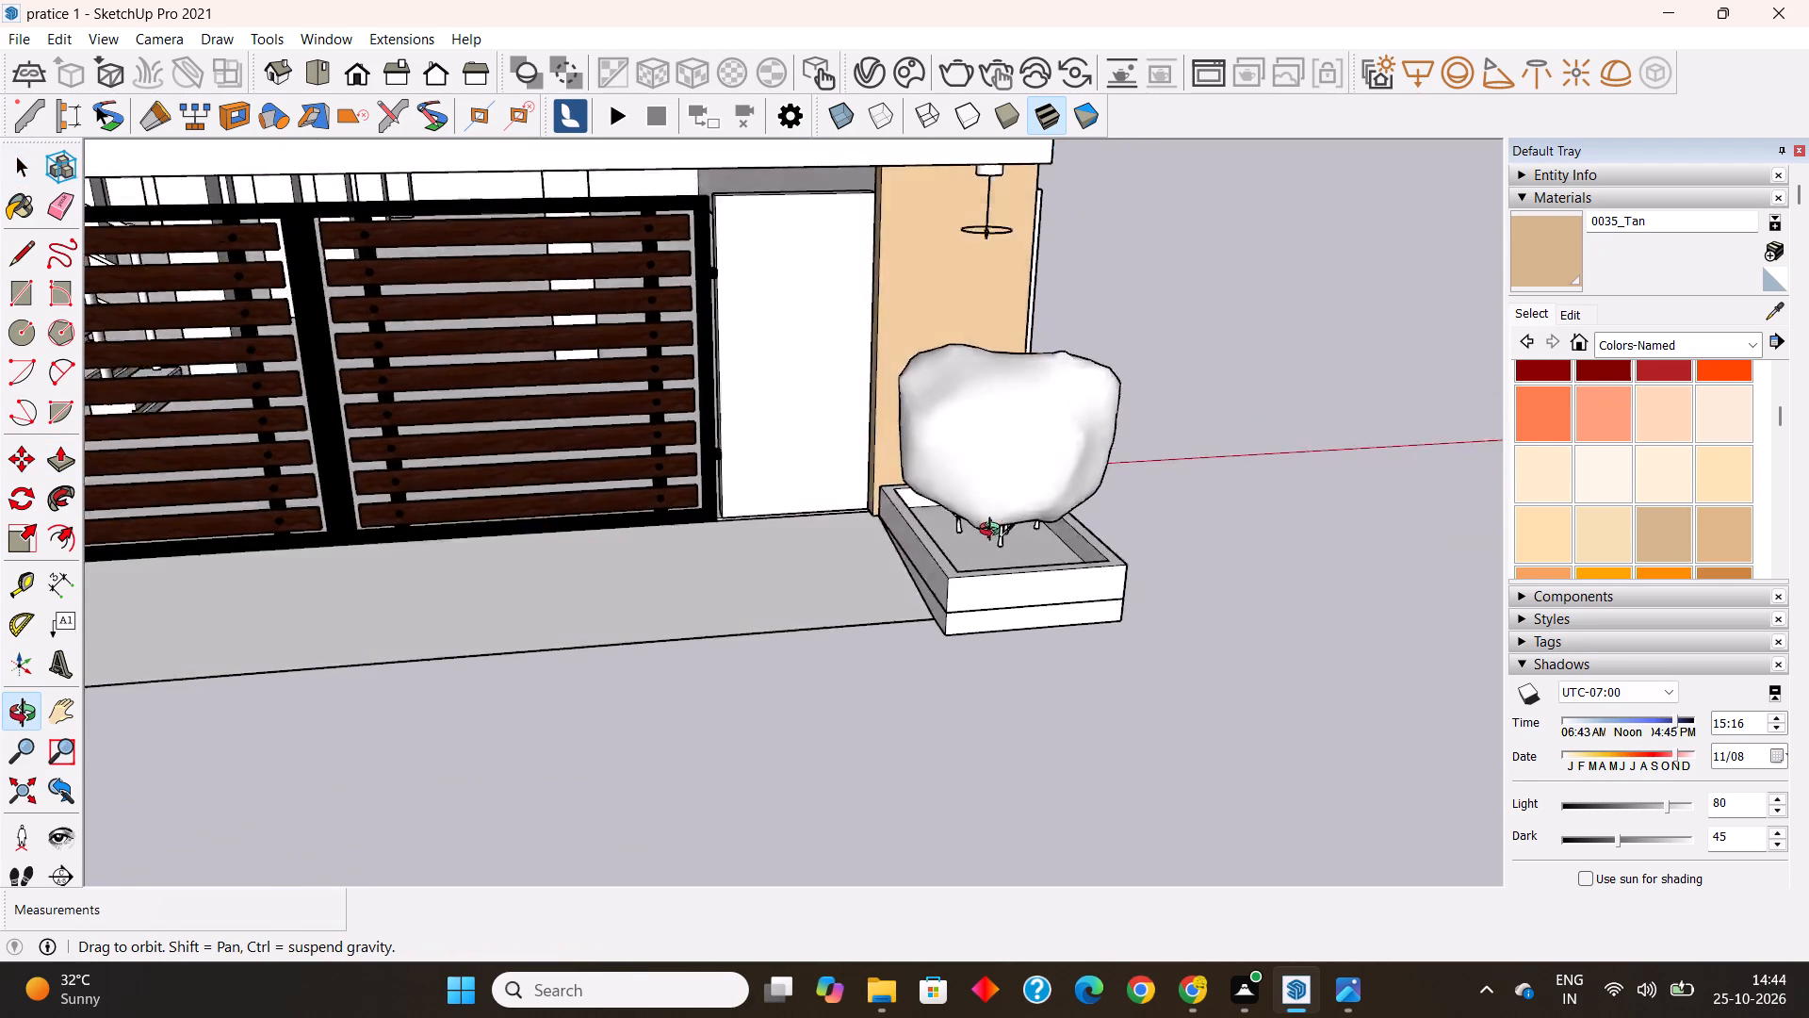
middle_click_drag(994, 532, 976, 558)
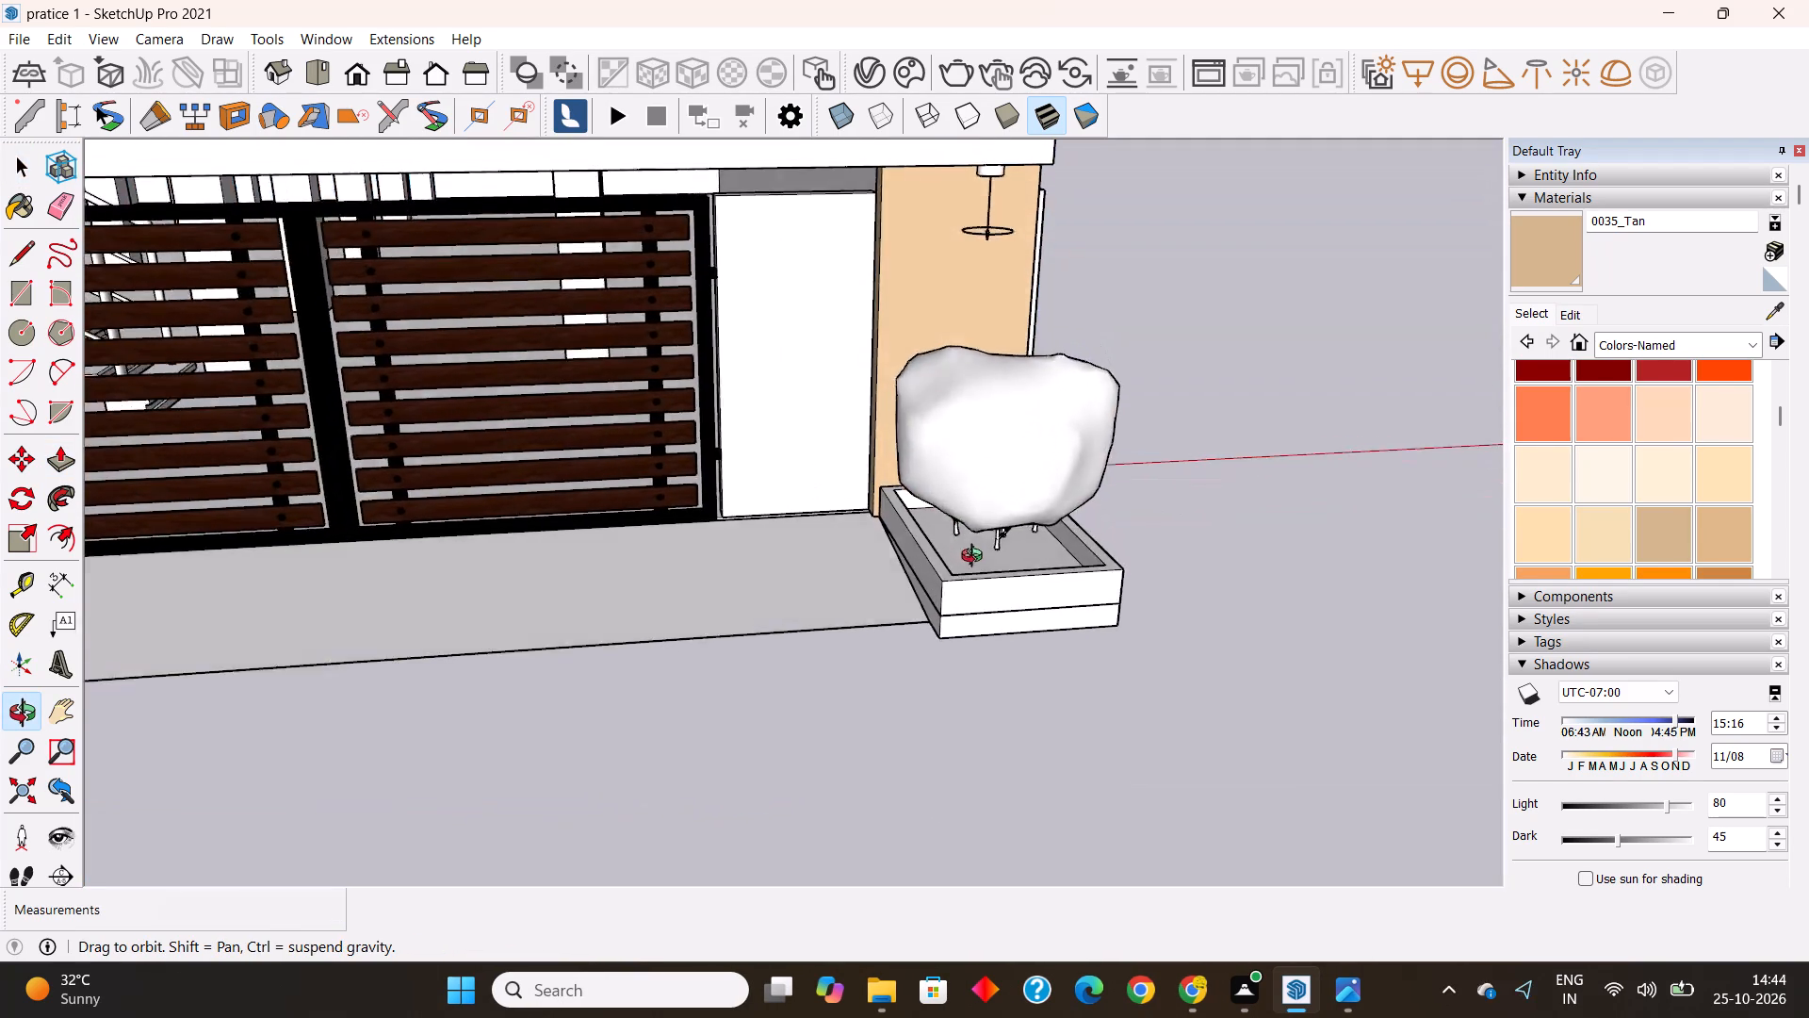
middle_click_drag(976, 558, 996, 571)
scroll(1004, 555, "down", 14)
middle_click_drag(659, 628, 805, 770)
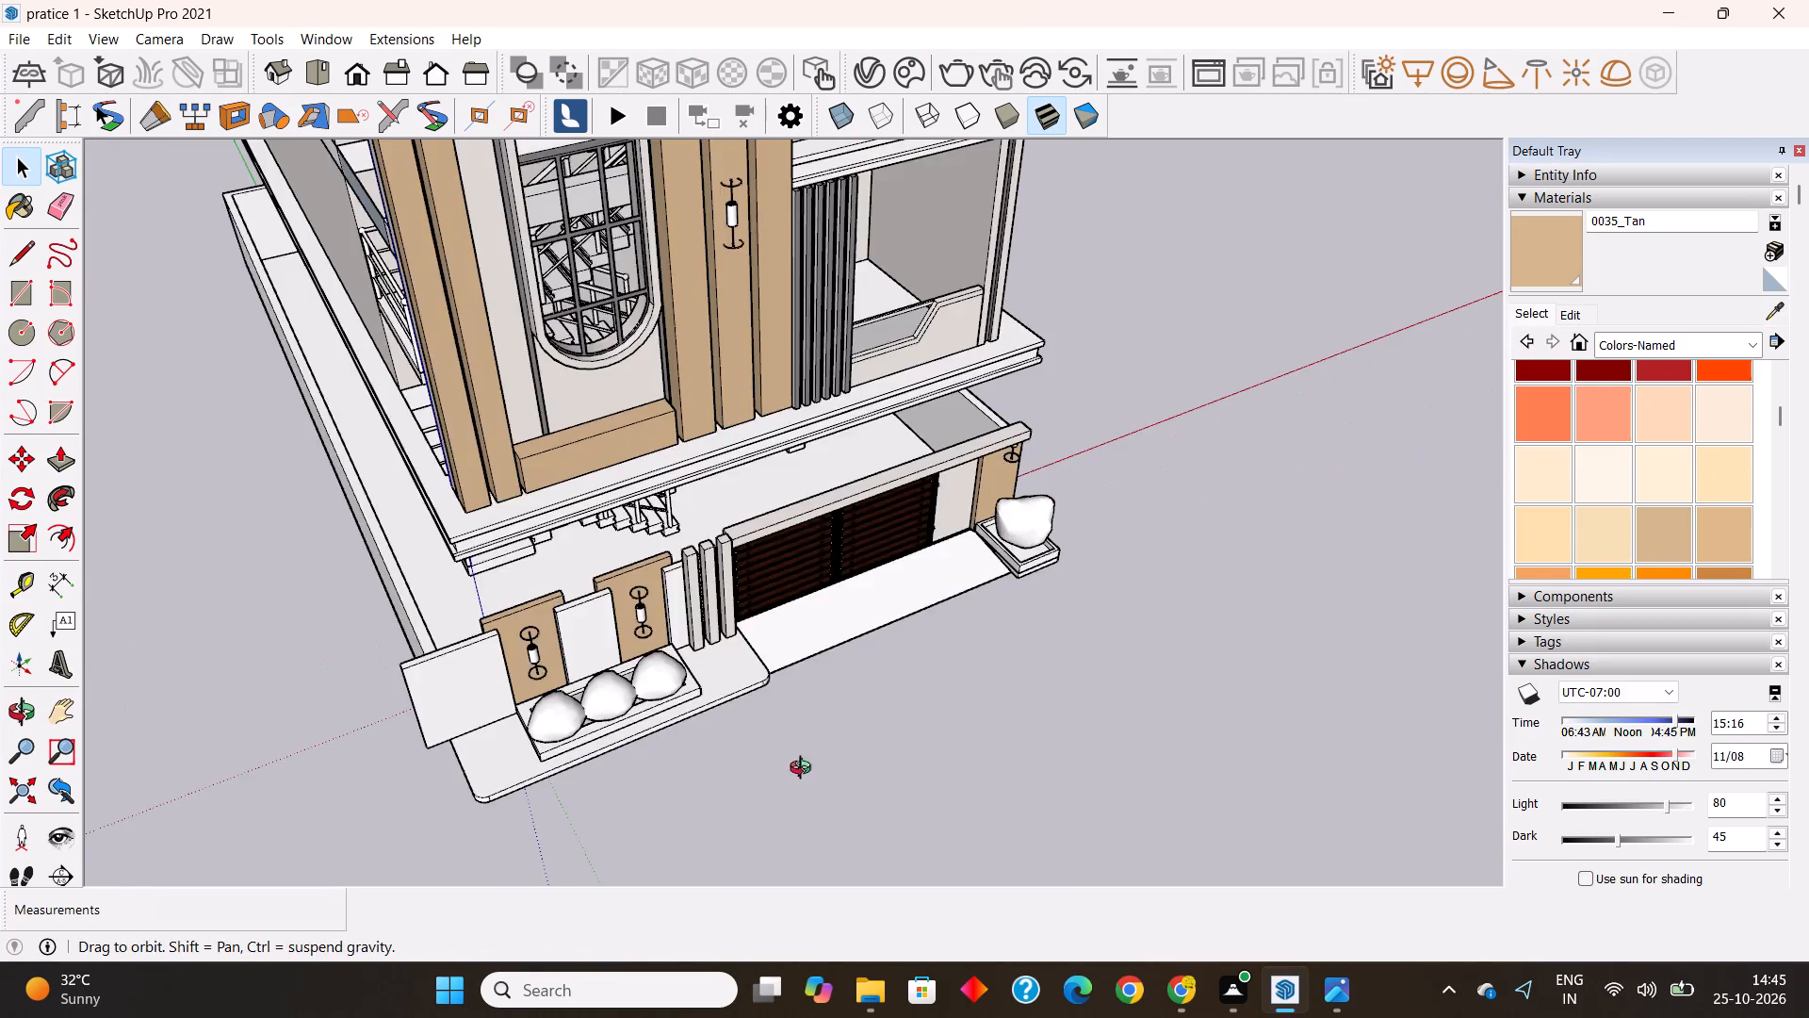
middle_click_drag(805, 770, 802, 767)
scroll(602, 702, "up", 20)
scroll(602, 702, "up", 1)
middle_click_drag(687, 647, 687, 665)
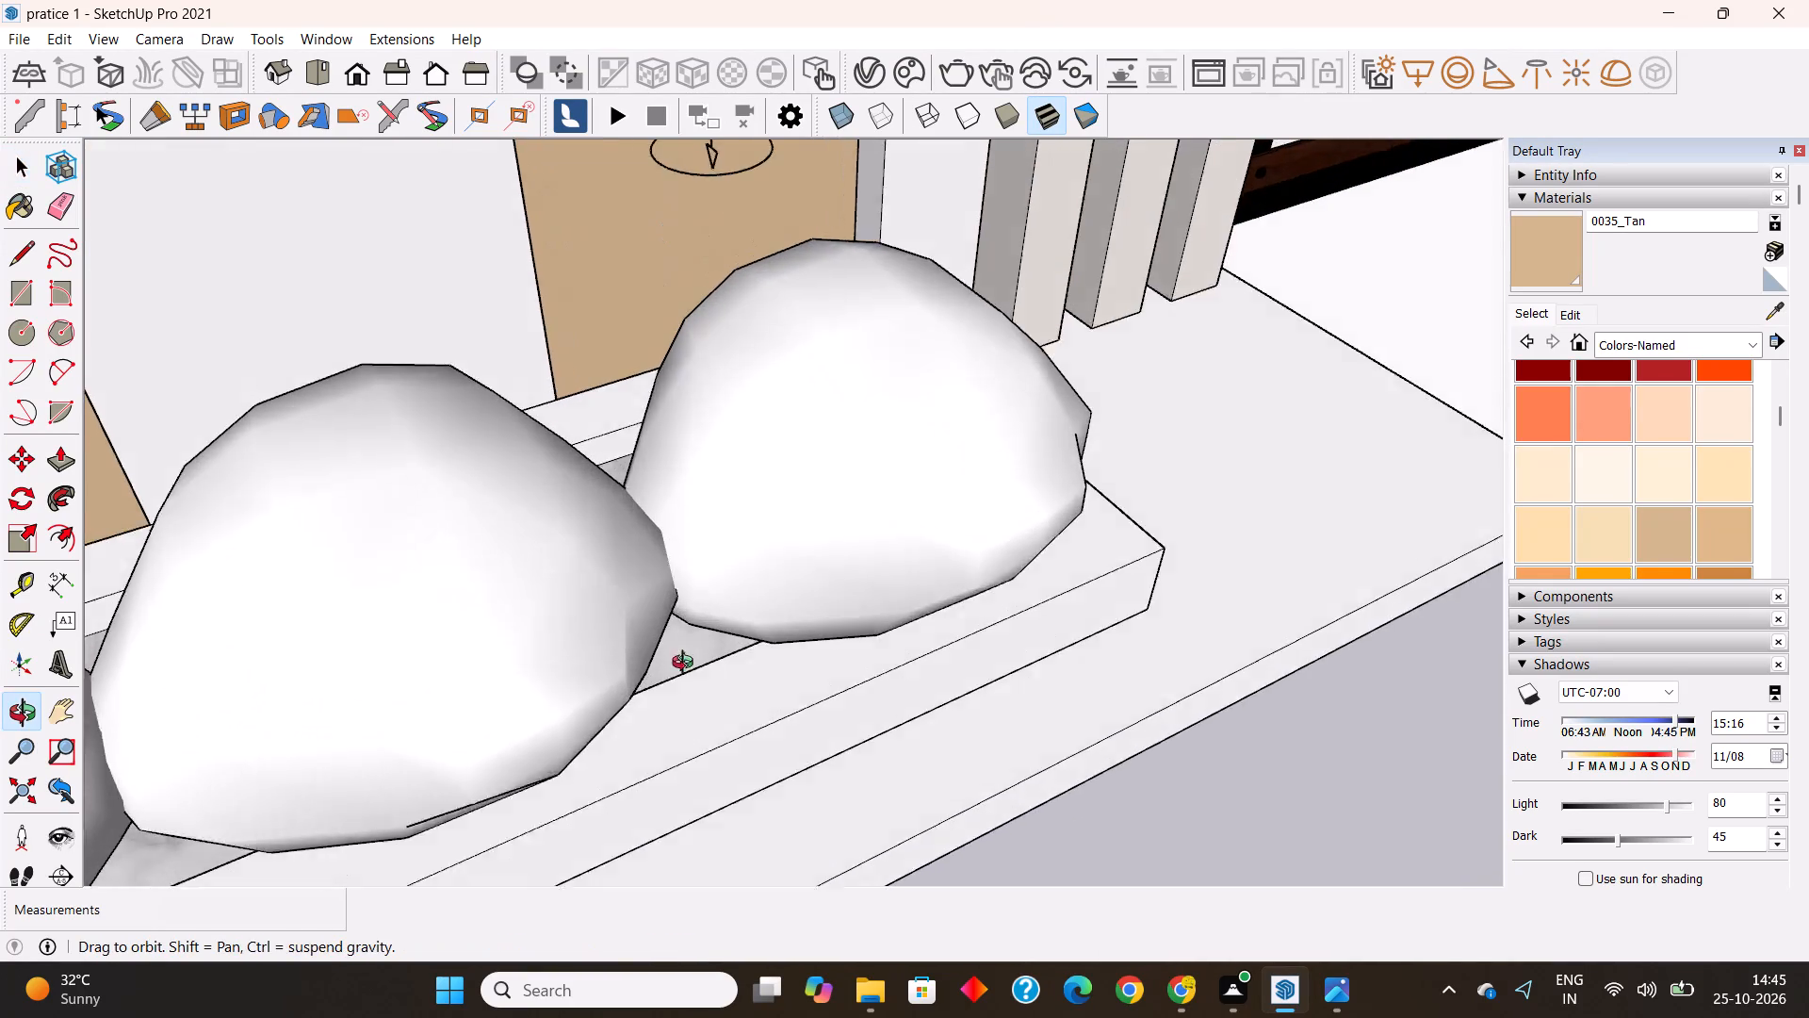
middle_click_drag(687, 665, 362, 702)
scroll(323, 494, "down", 20)
scroll(323, 494, "down", 2)
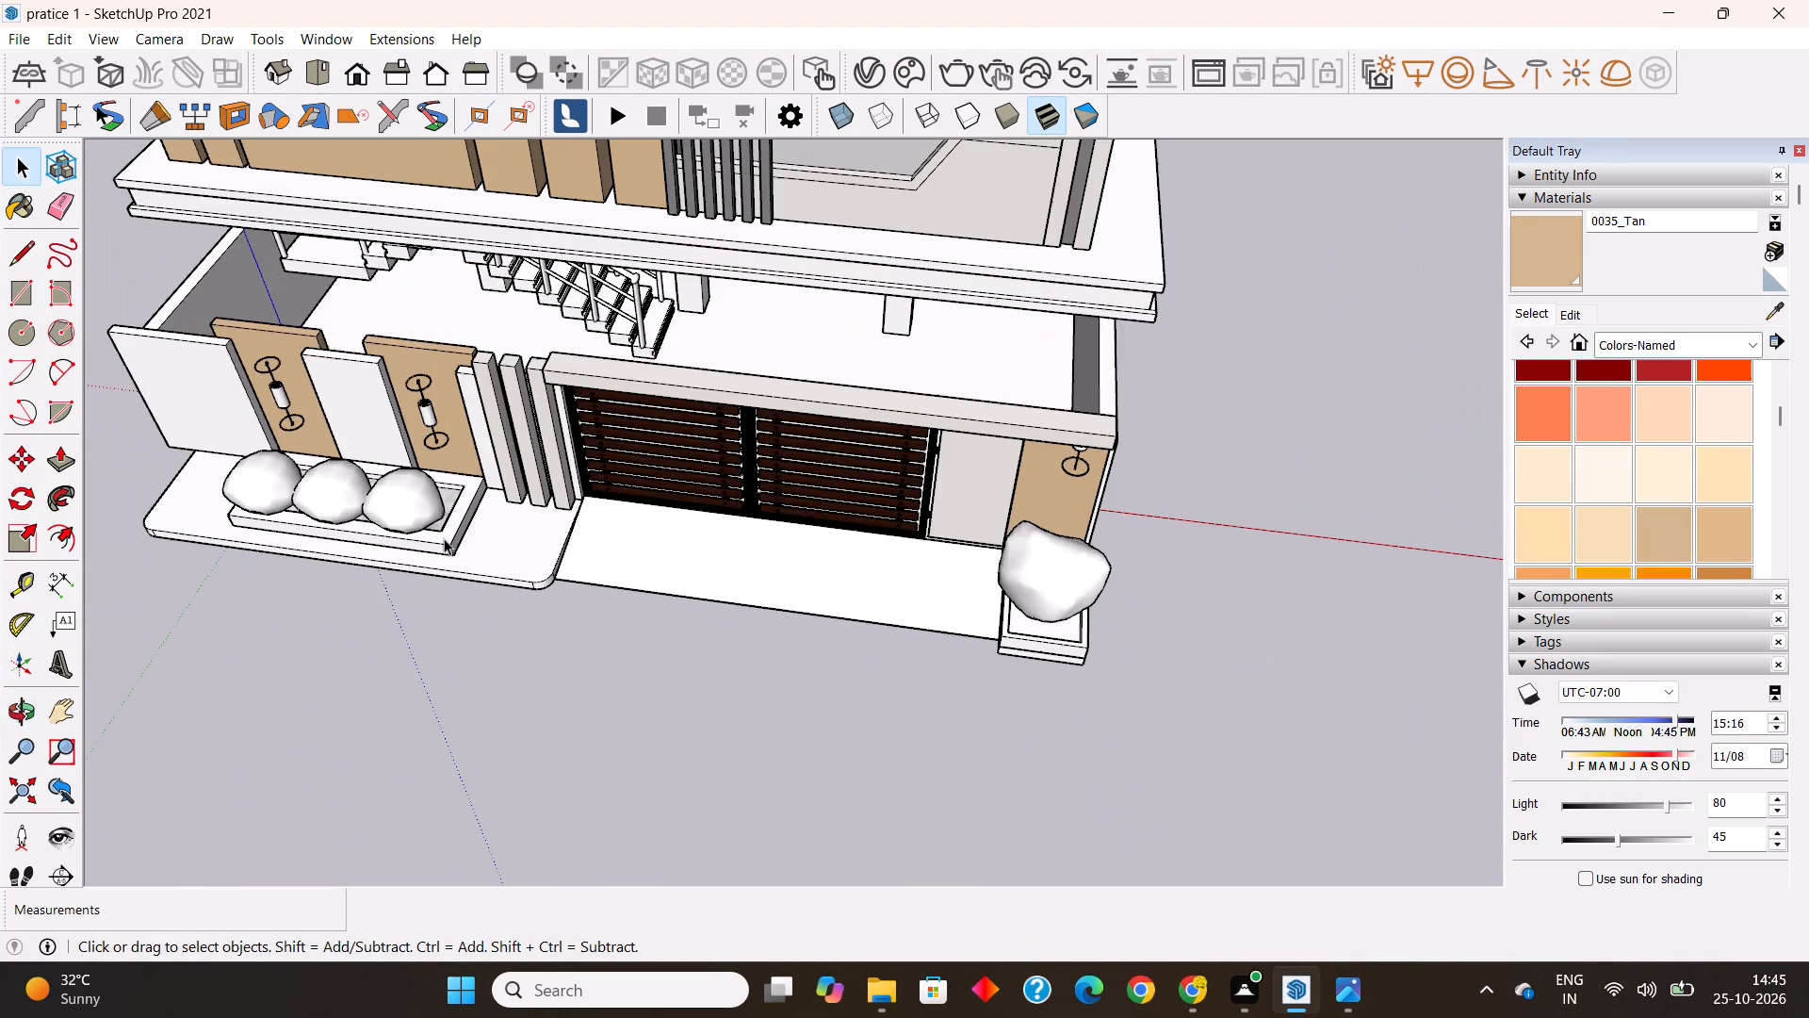
middle_click_drag(1119, 565, 885, 347)
middle_click_drag(885, 347, 789, 459, "shift")
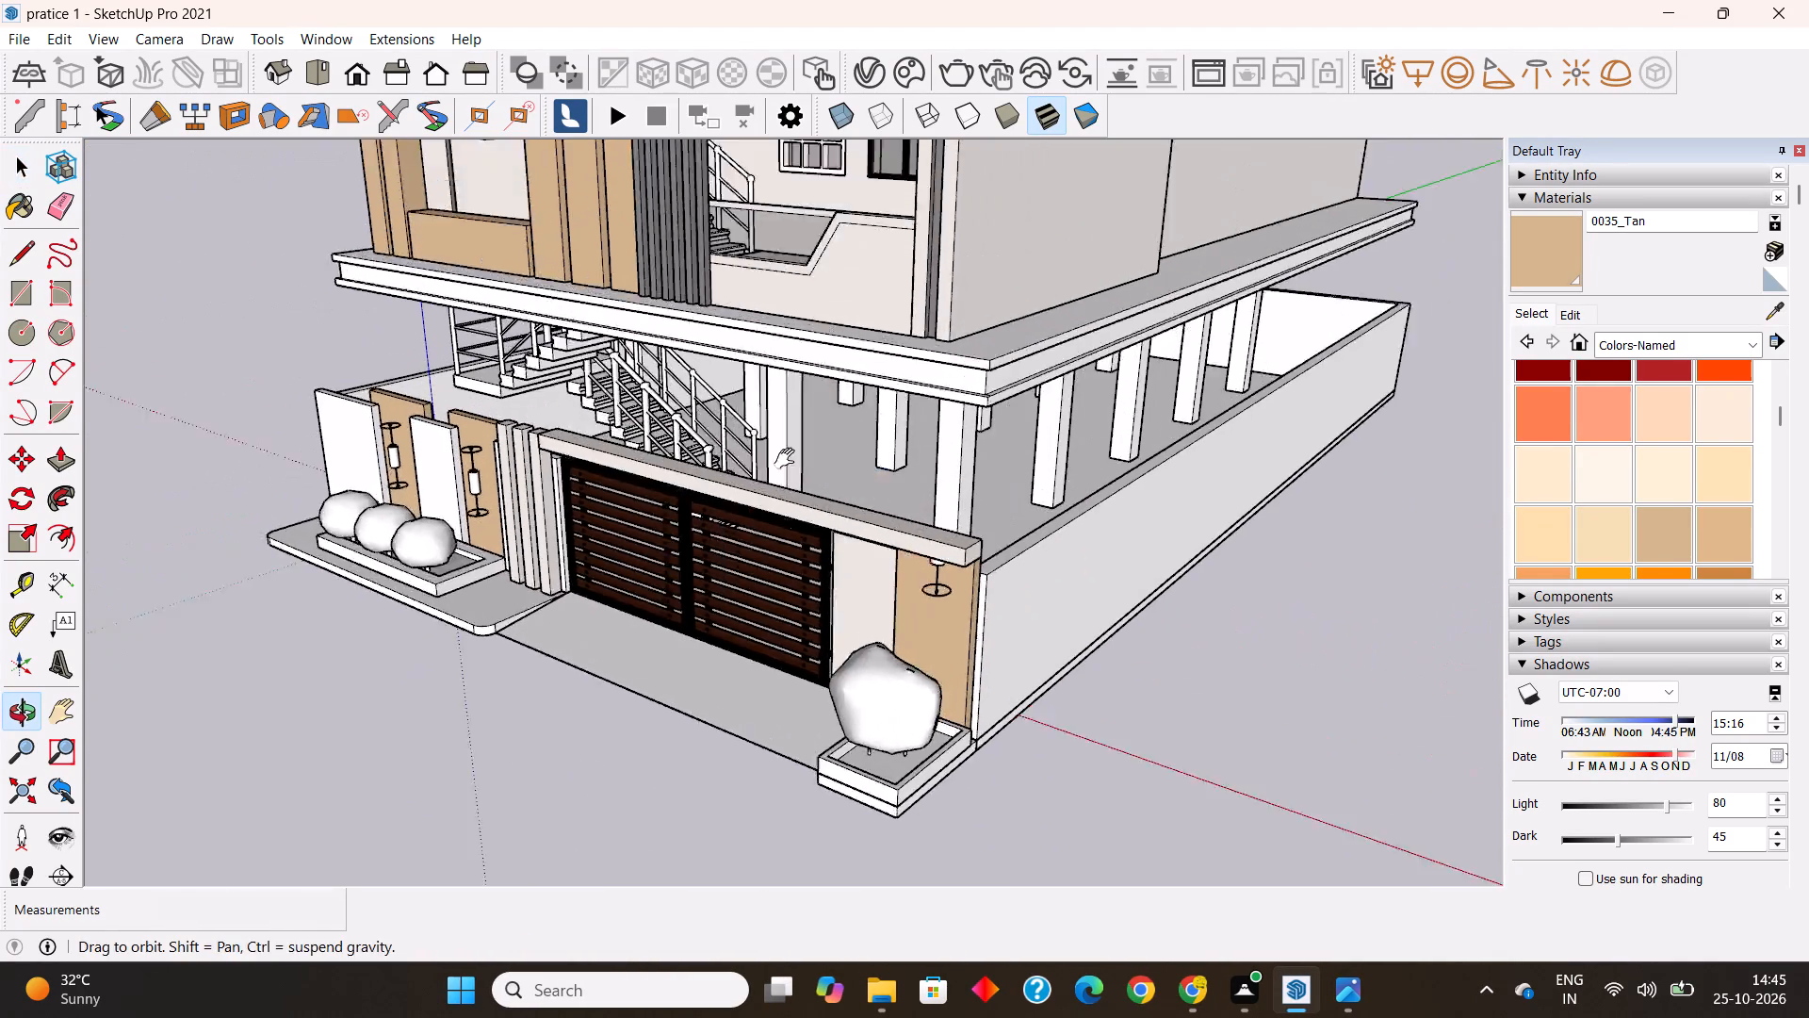
middle_click_drag(789, 459, 759, 487, "shift")
middle_click_drag(789, 600, 849, 528)
middle_click_drag(720, 607, 937, 486, "shift")
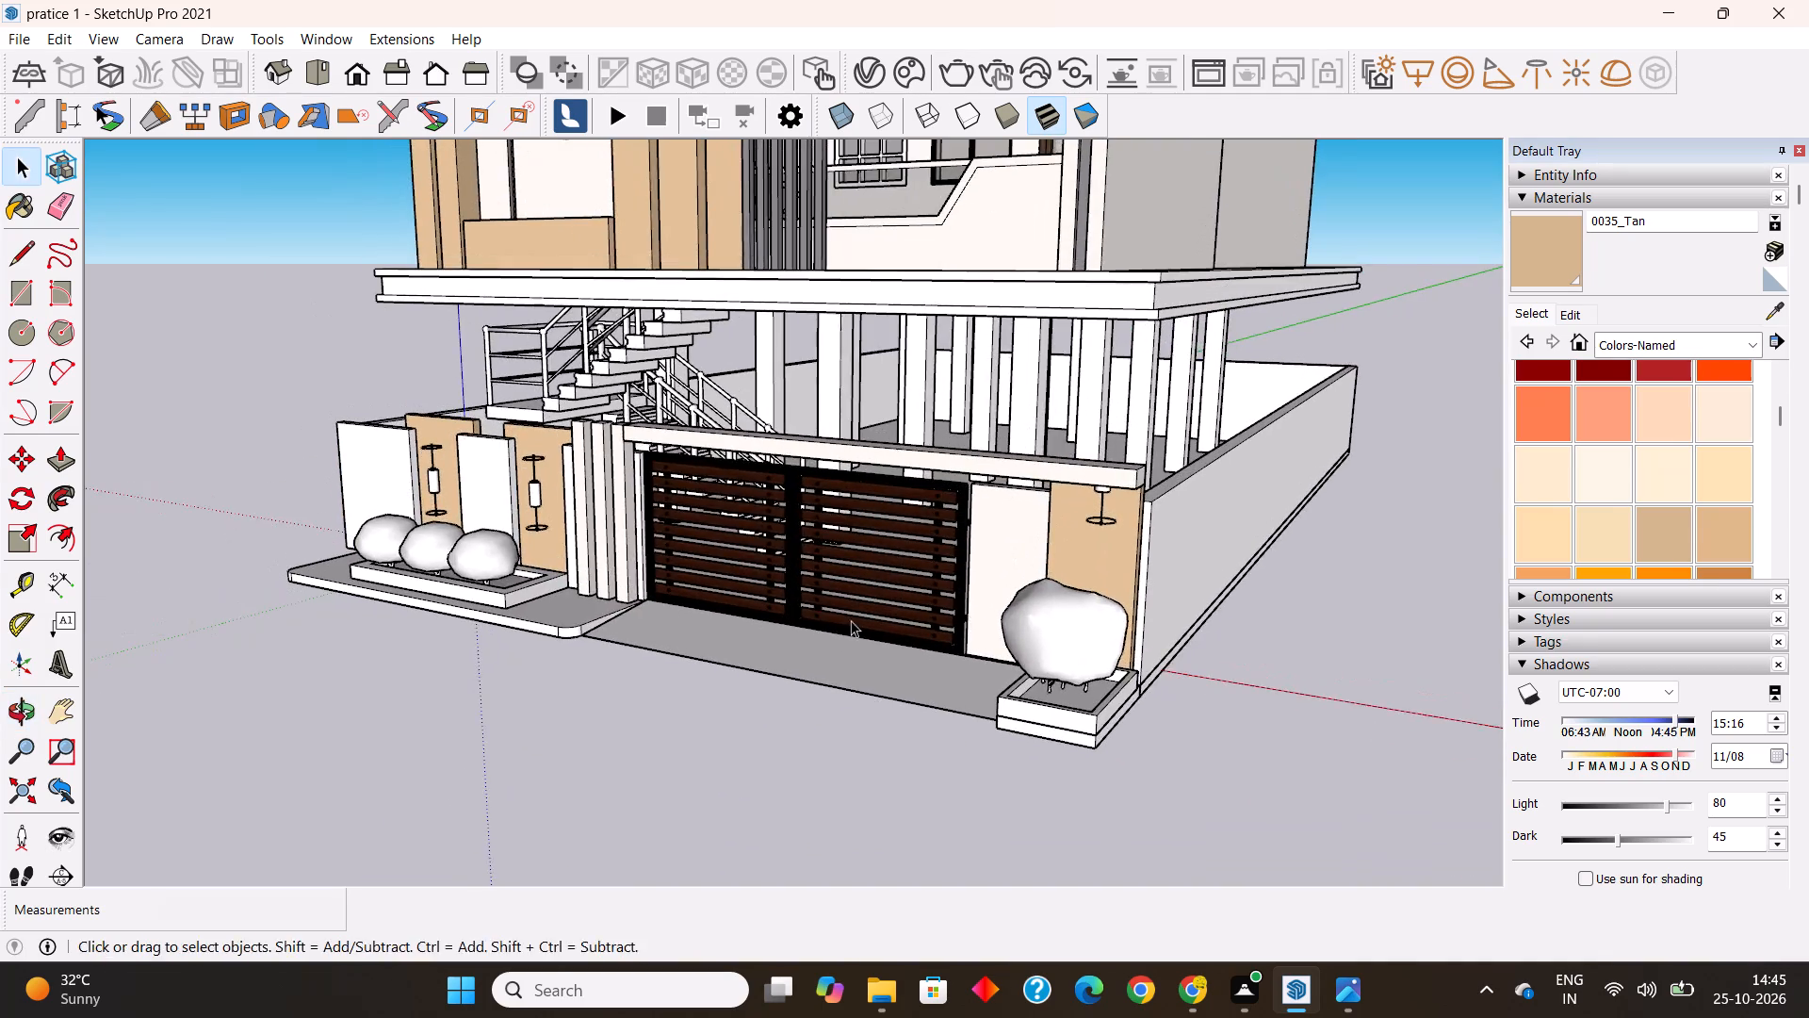
middle_click_drag(851, 620, 824, 637)
Paint the gate ramp's top face with the Carrera Marble stone material.
left_click(1751, 343)
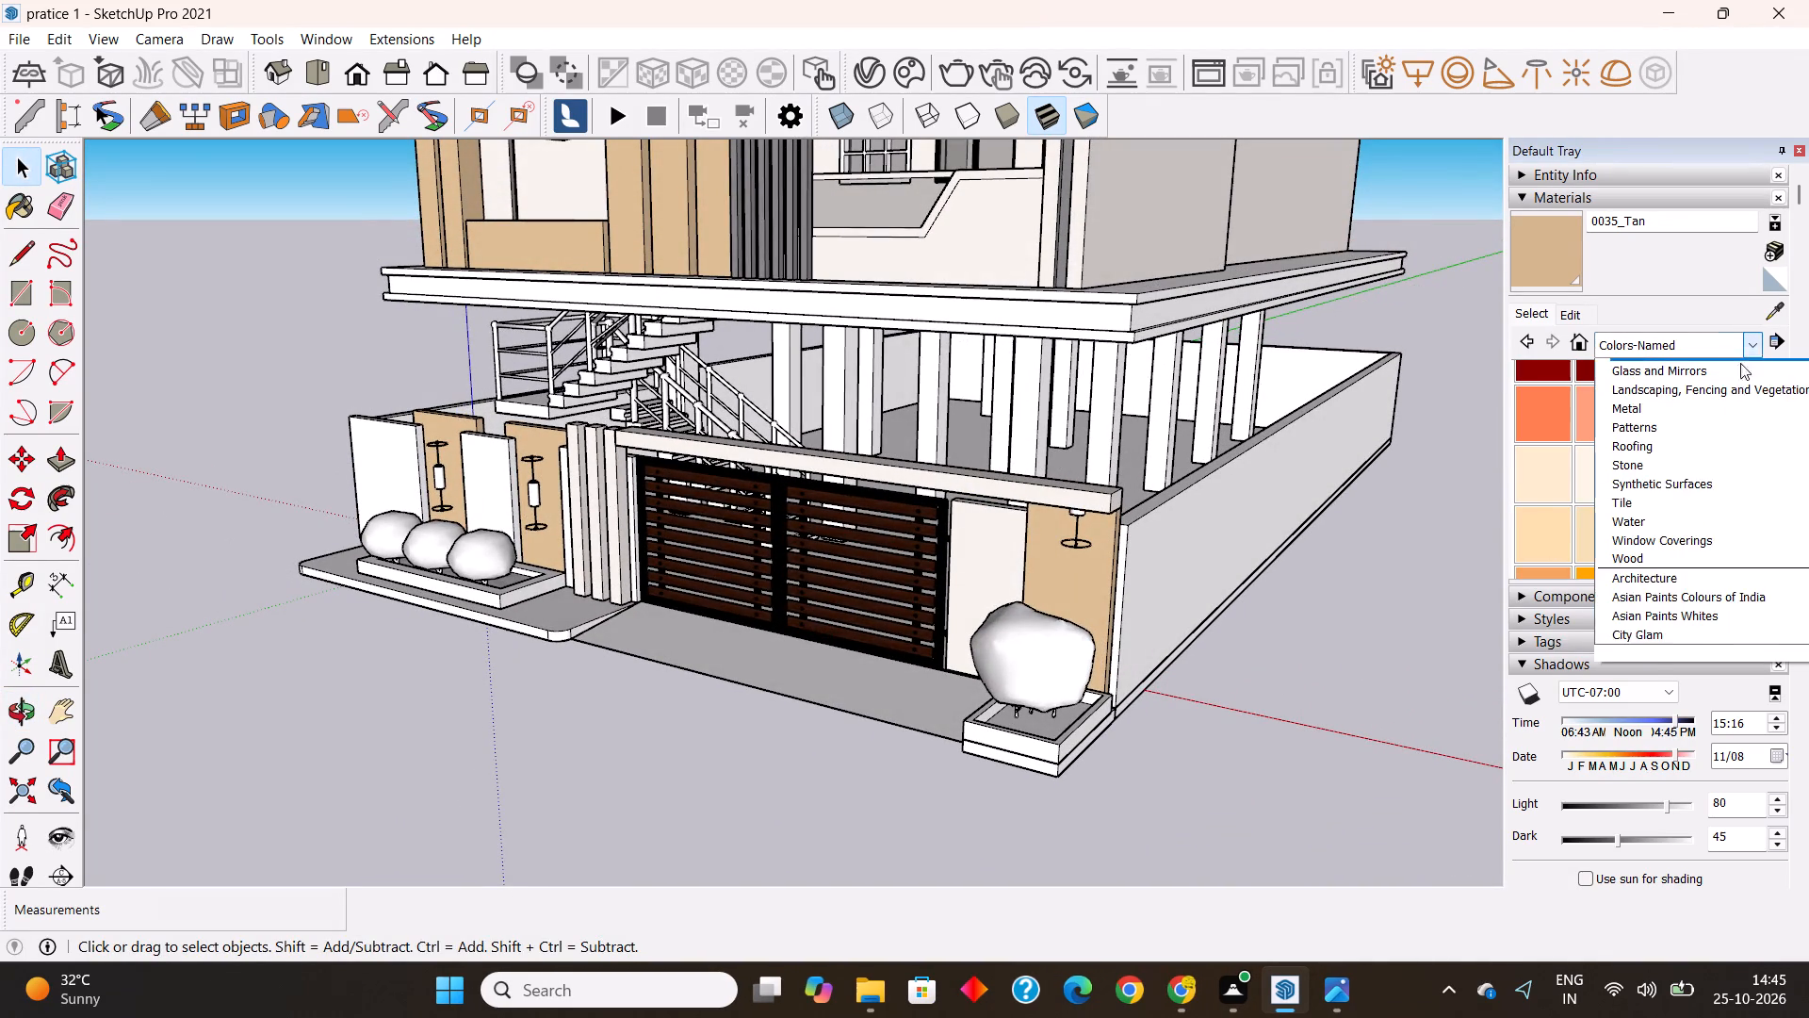
left_click(1679, 476)
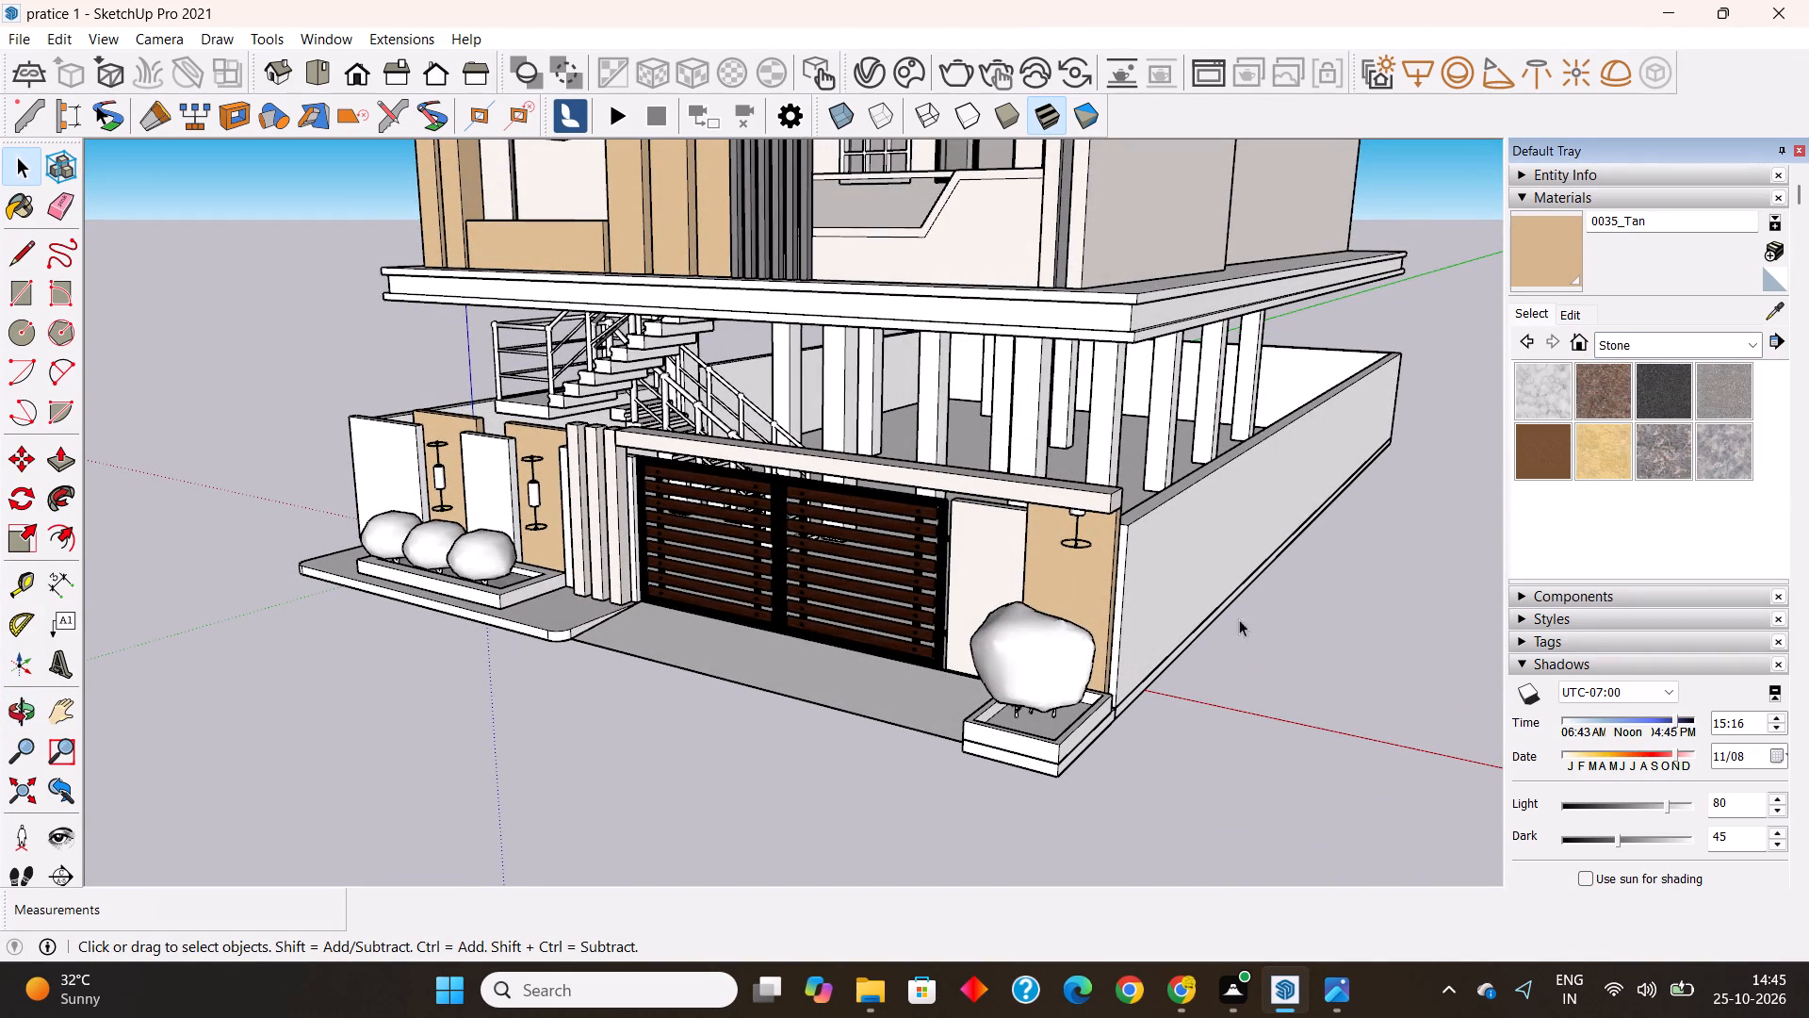
double_click(894, 703)
middle_click_drag(856, 714, 834, 769)
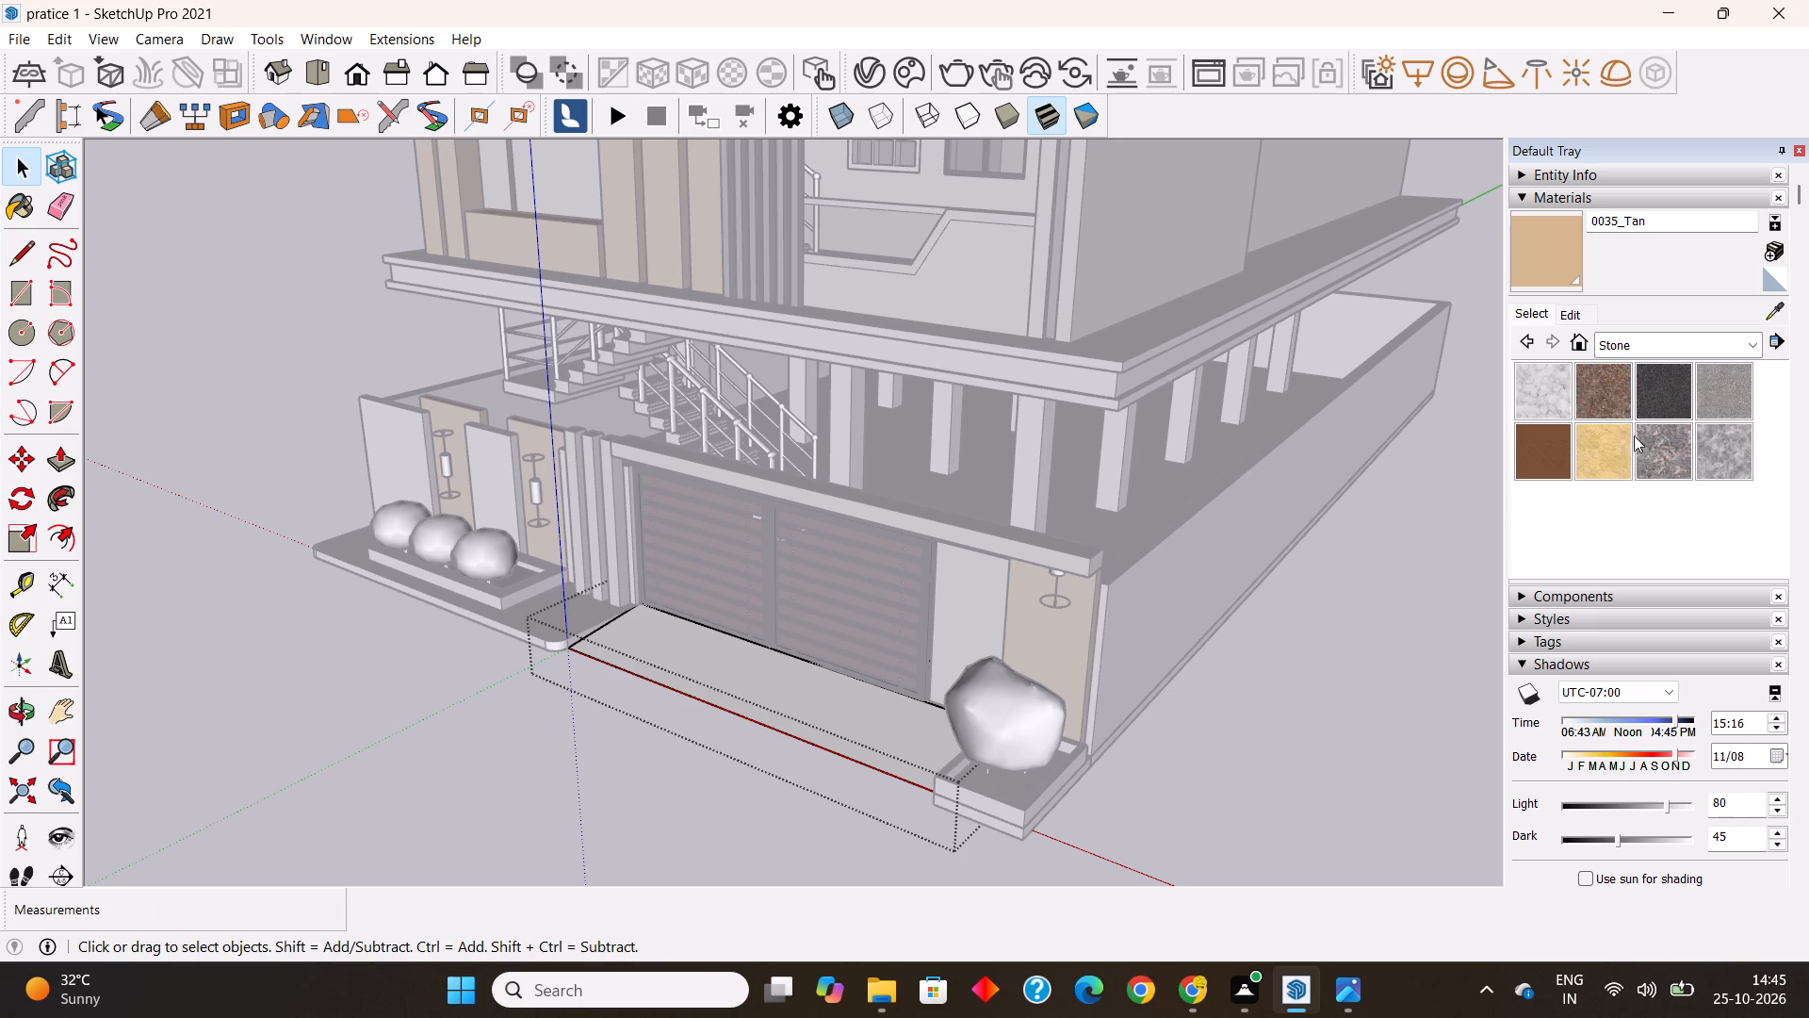
left_click(1546, 385)
left_click(866, 728)
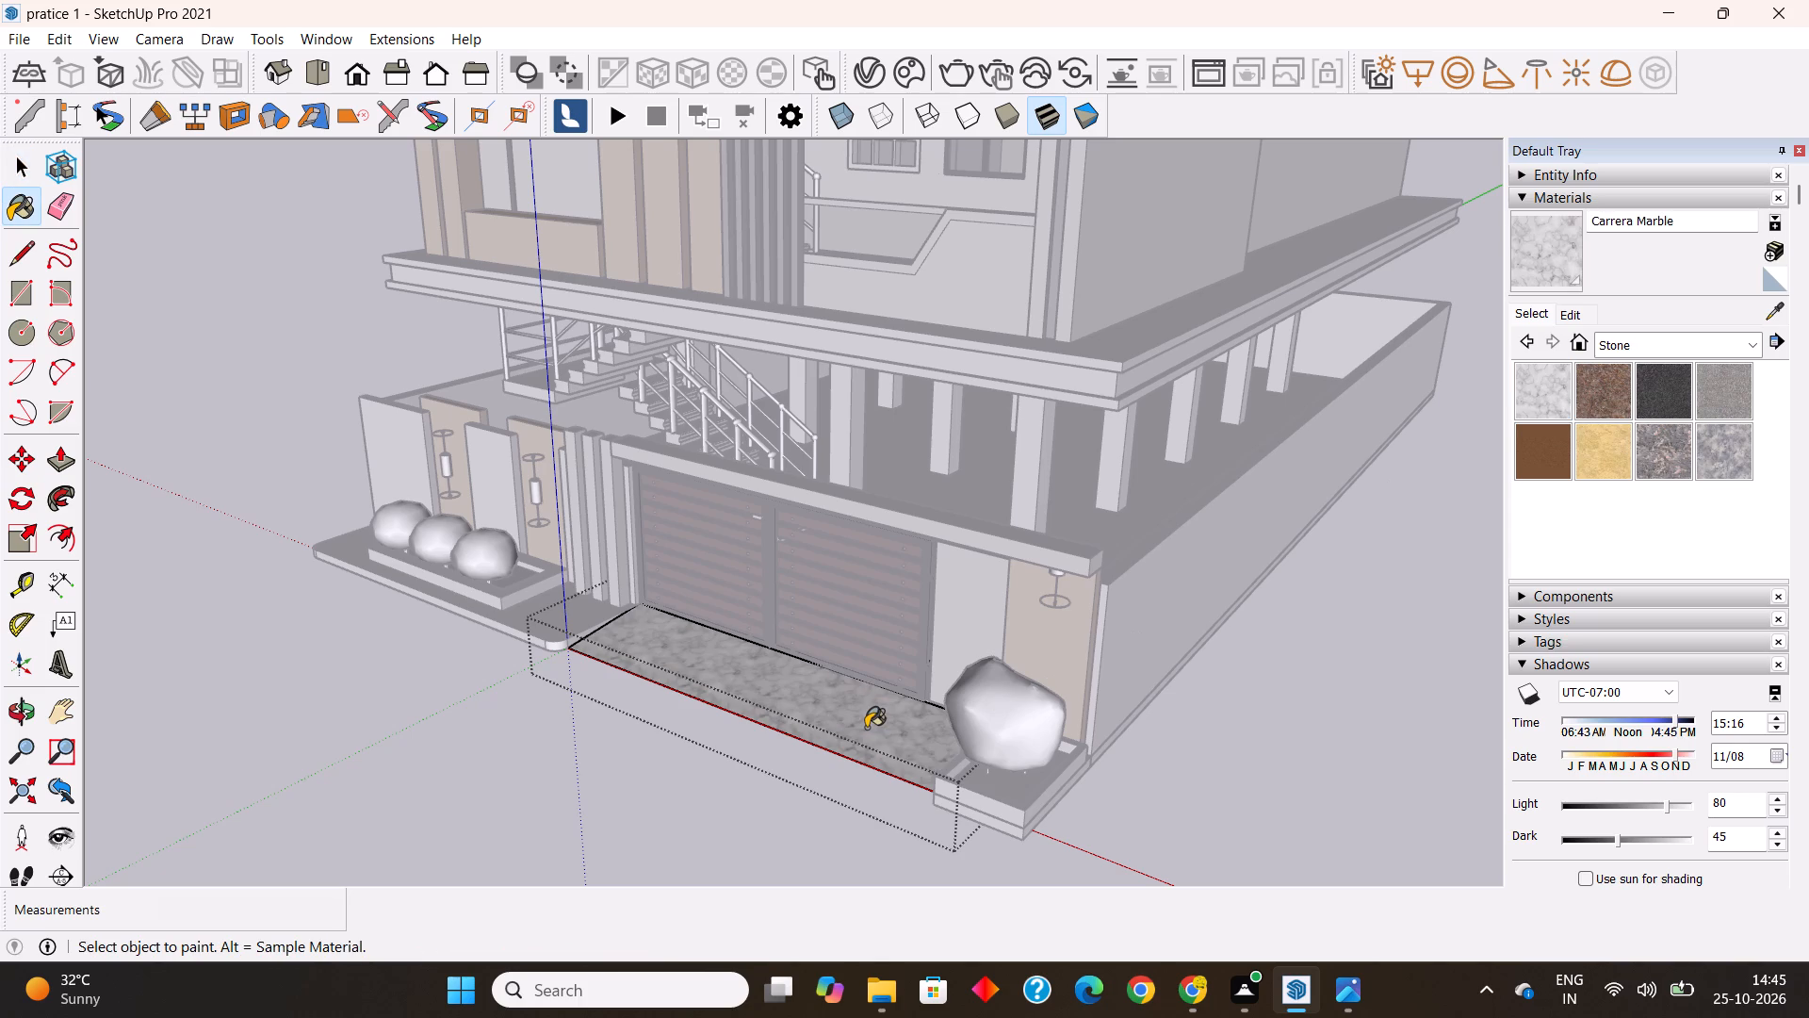
key("space")
left_click(1266, 750)
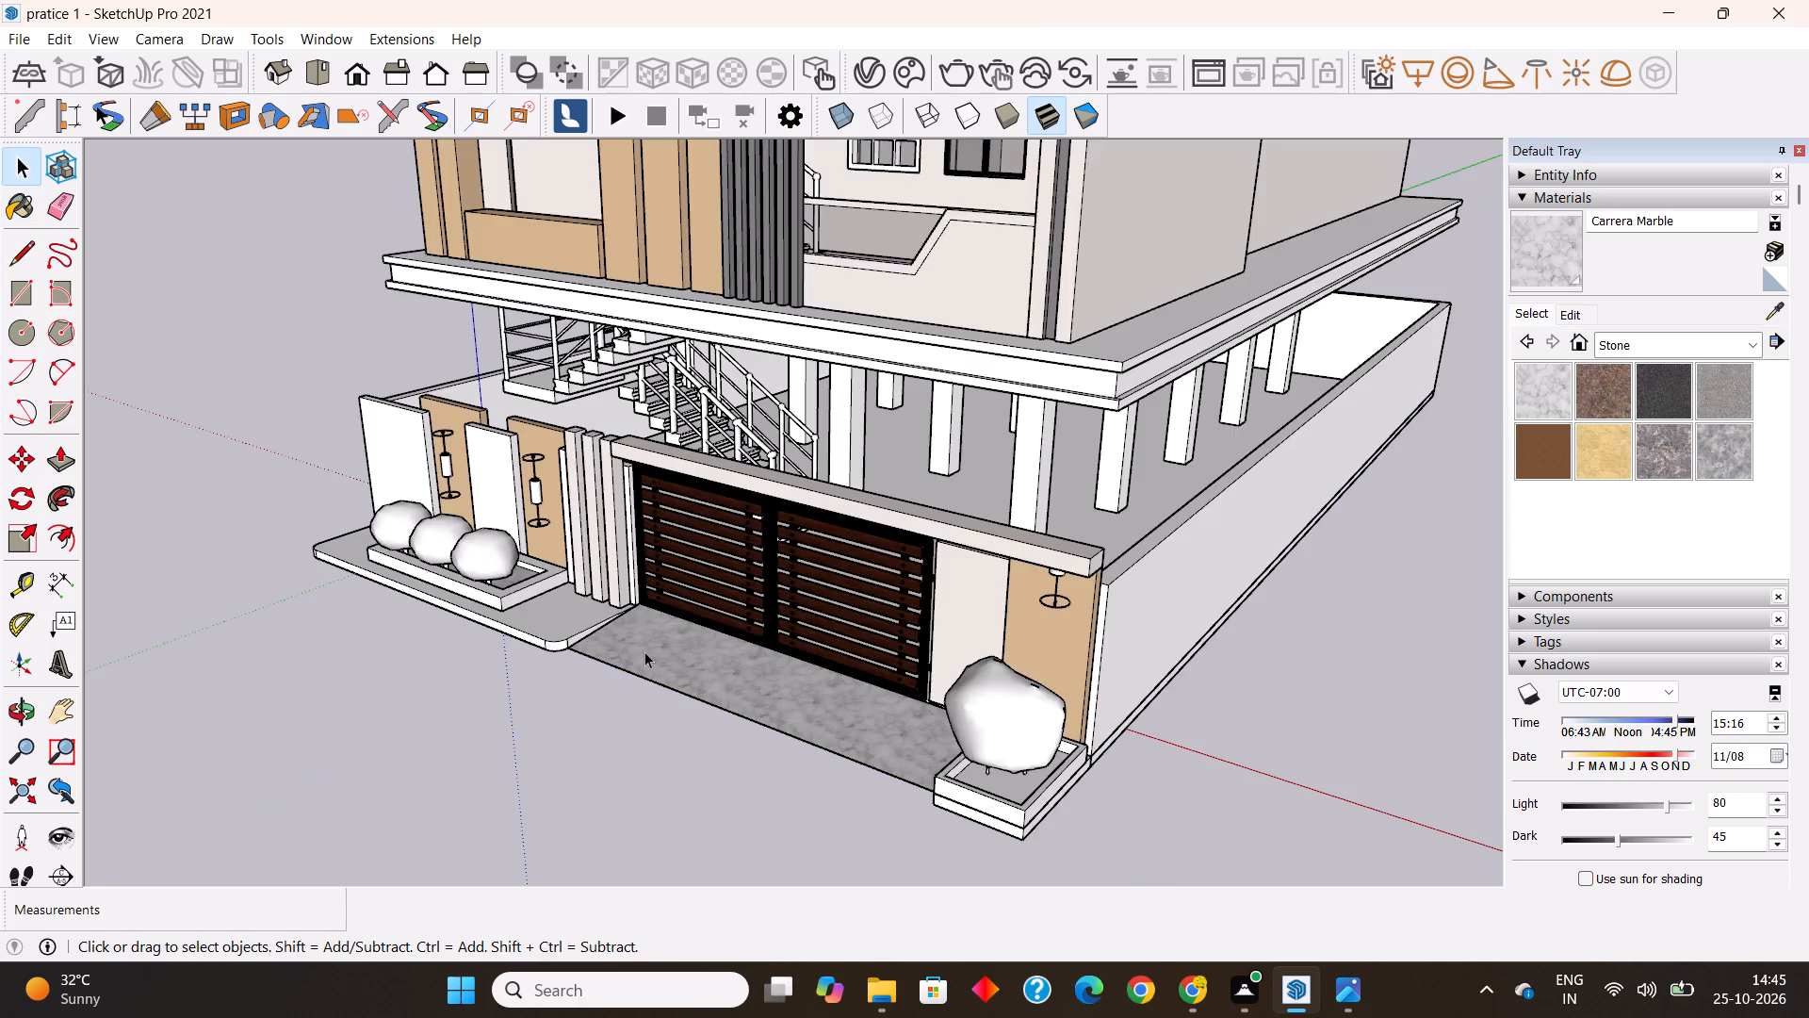
Paint the three-shrub plinth's top, front edge, gate-side rounded corner and gate-side face with Carrera Marble.
scroll(644, 651, "up", 10)
double_click(541, 605)
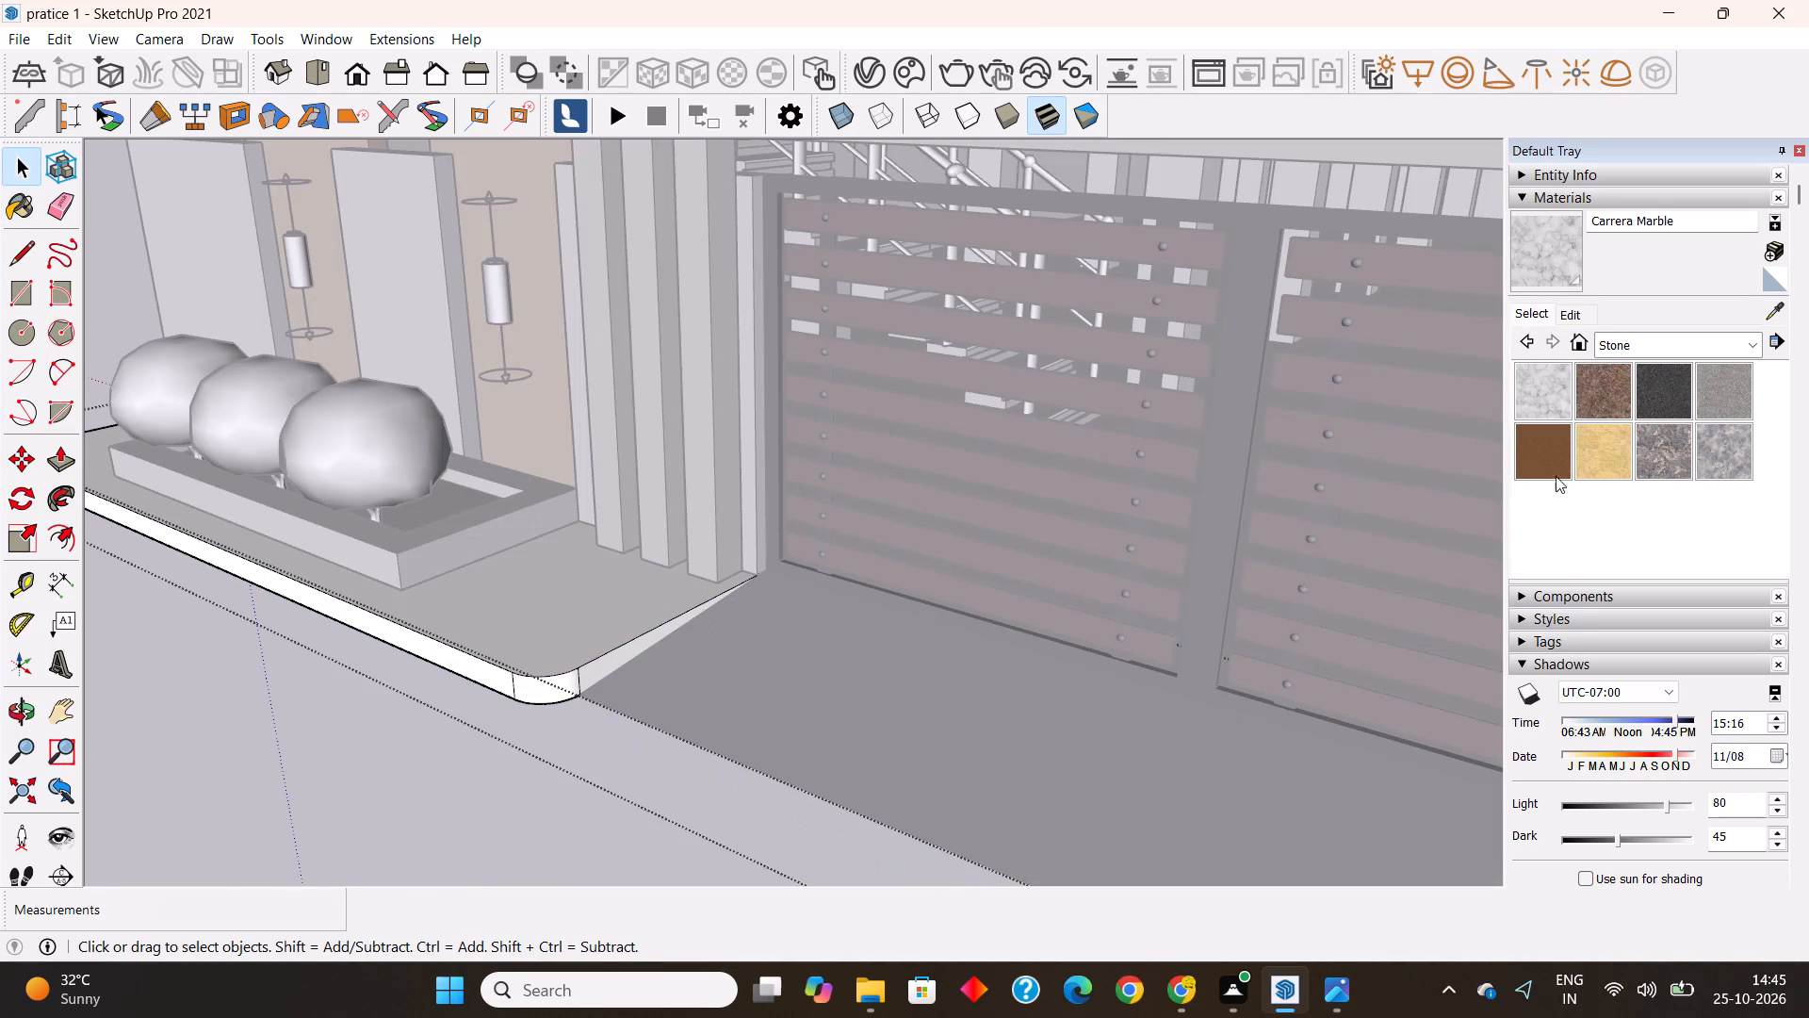
left_click(1540, 239)
left_click(564, 588)
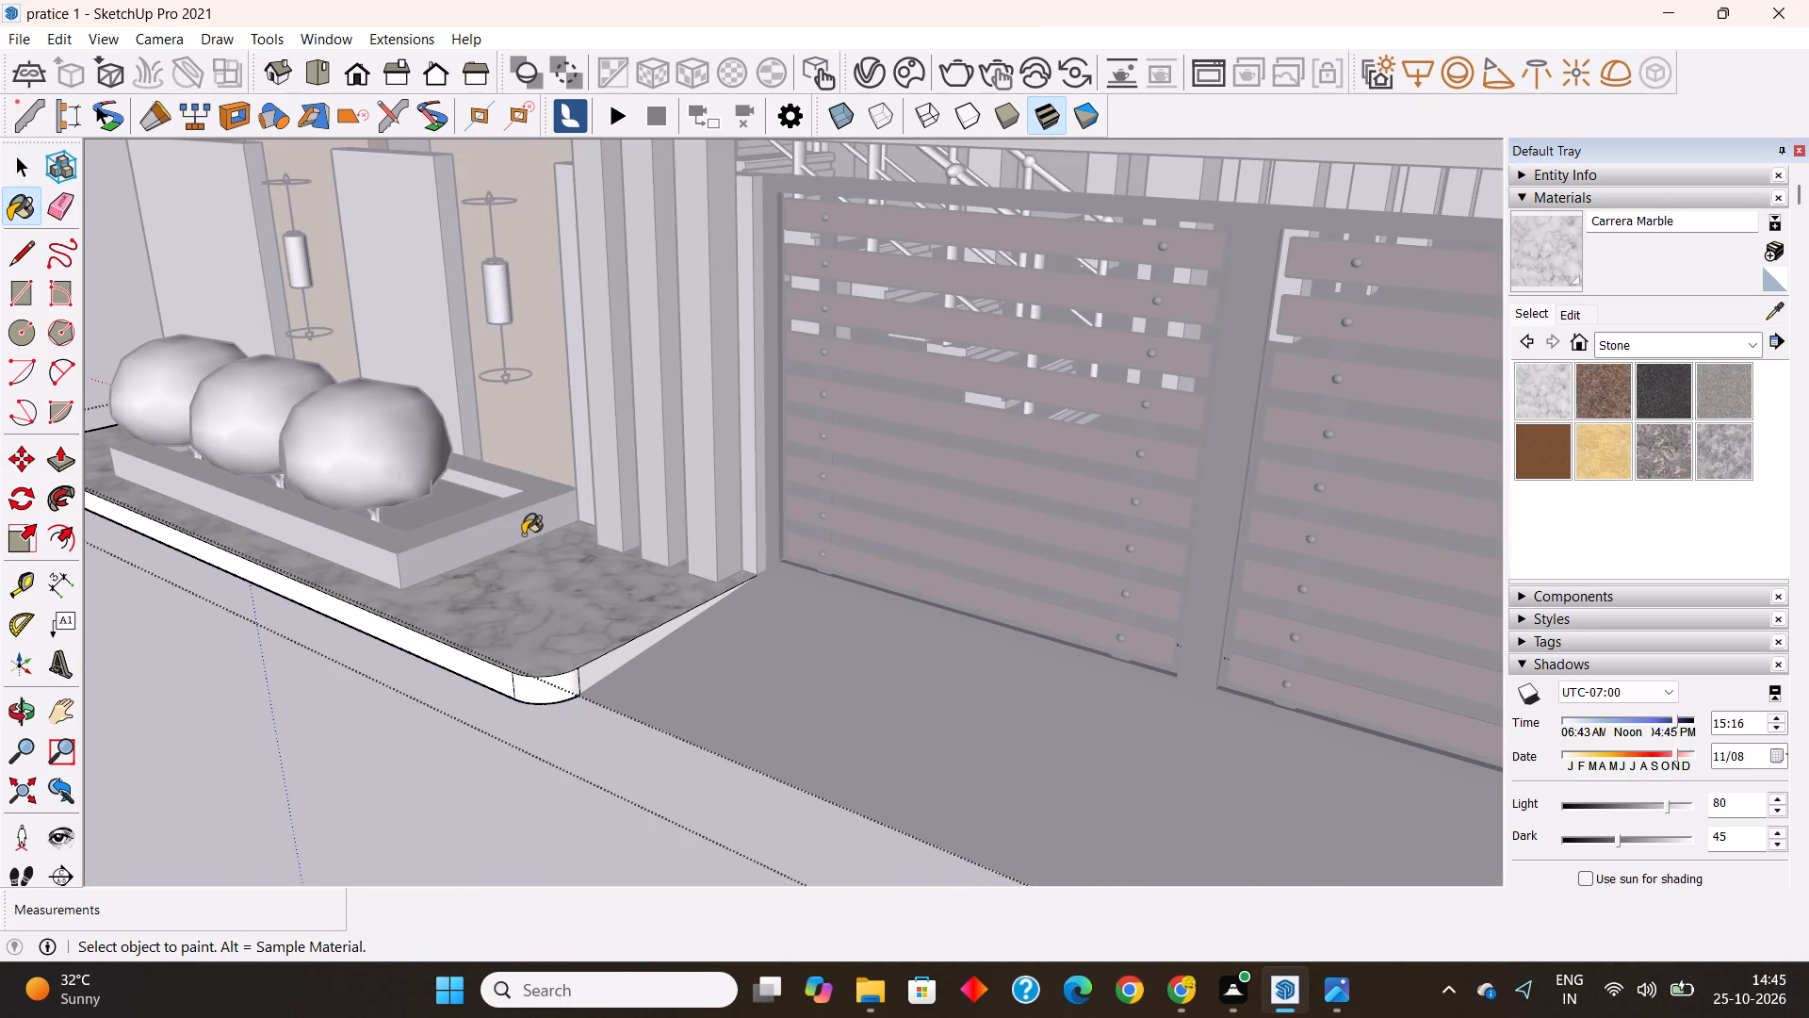
scroll(523, 533, "down", 5)
middle_click_drag(435, 654, 591, 595)
left_click(581, 606)
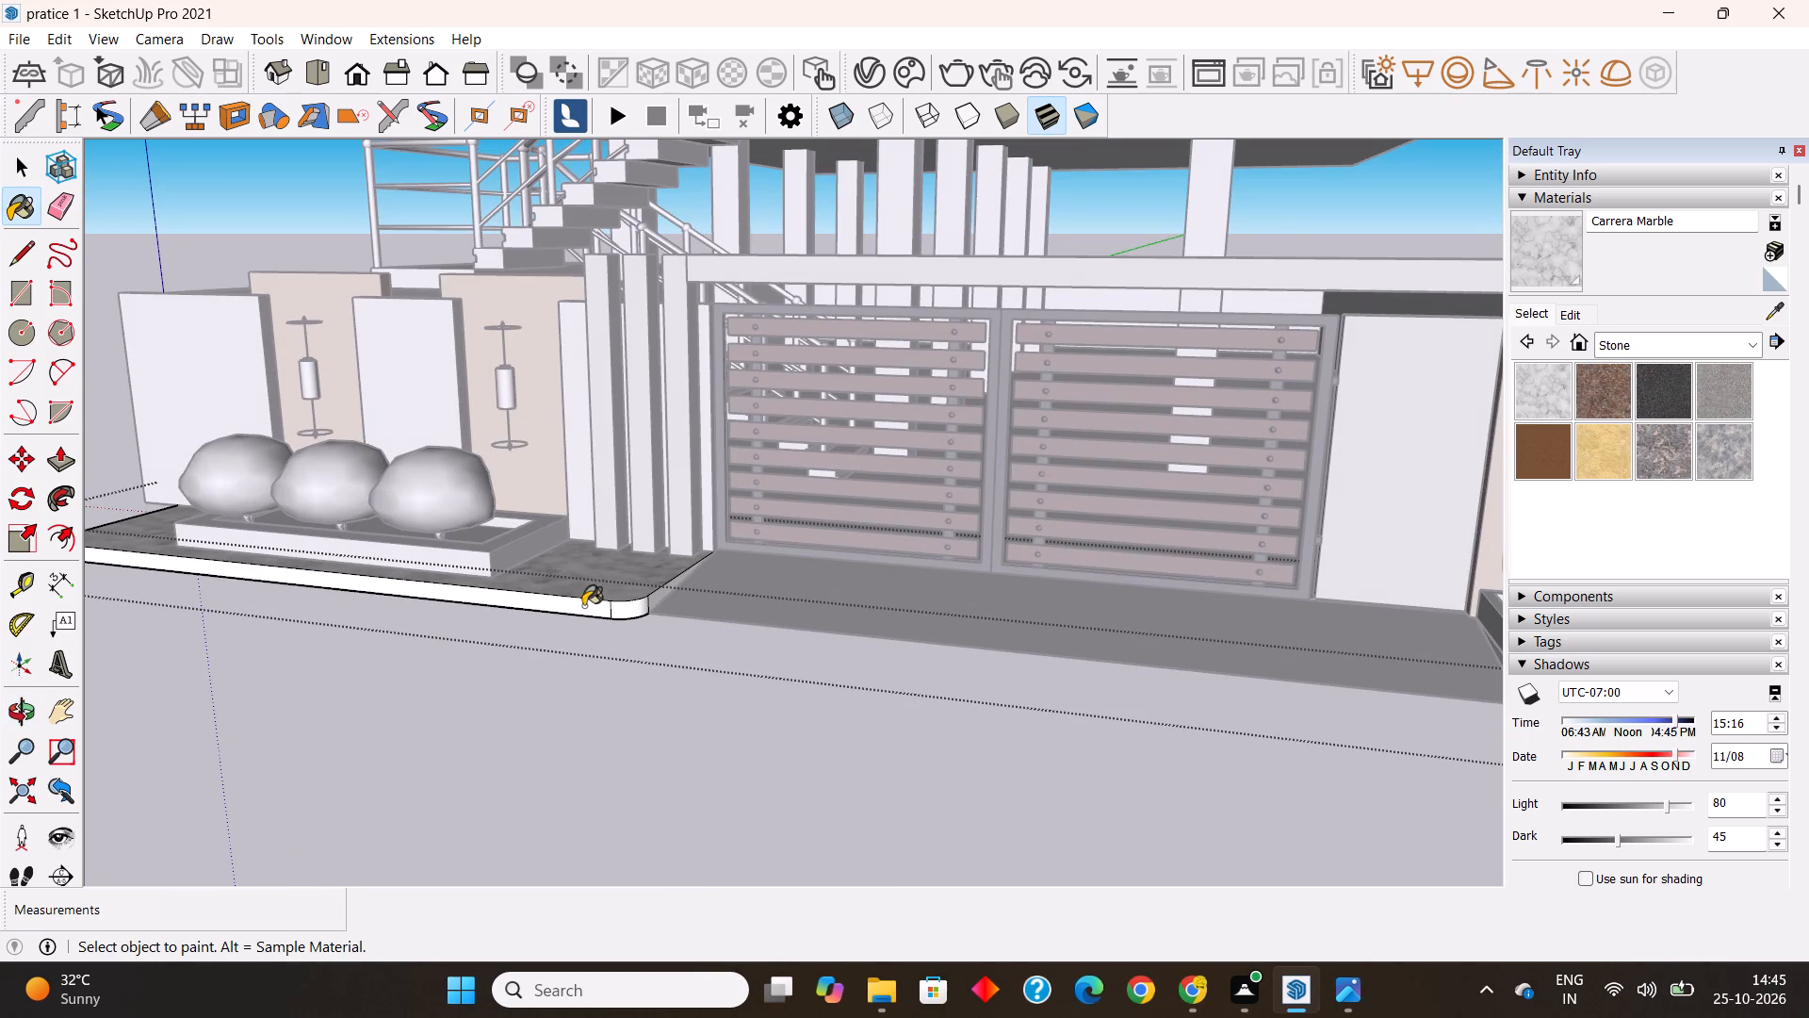
left_click(630, 613)
left_click(669, 589)
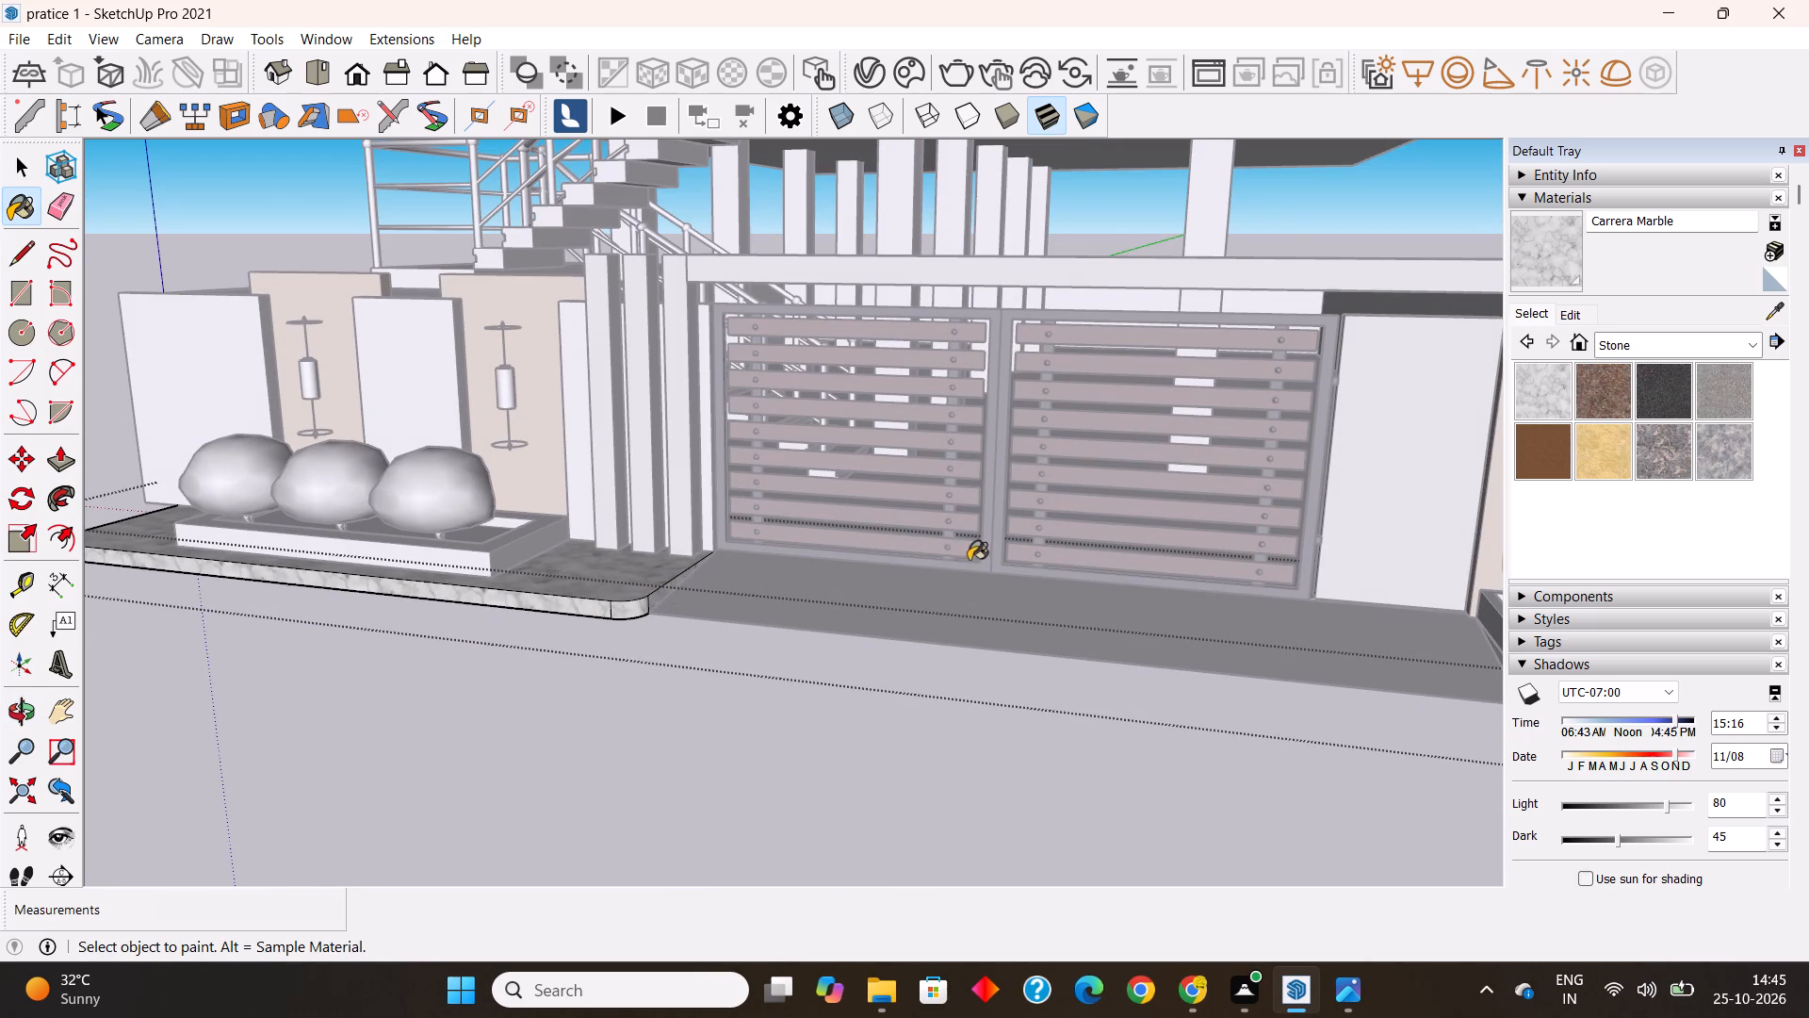
Paint the three-shrub plinth's outer end face and rounded corner with Carrera Marble.
scroll(968, 559, "down", 6)
middle_click_drag(372, 638, 969, 683)
scroll(839, 639, "up", 3)
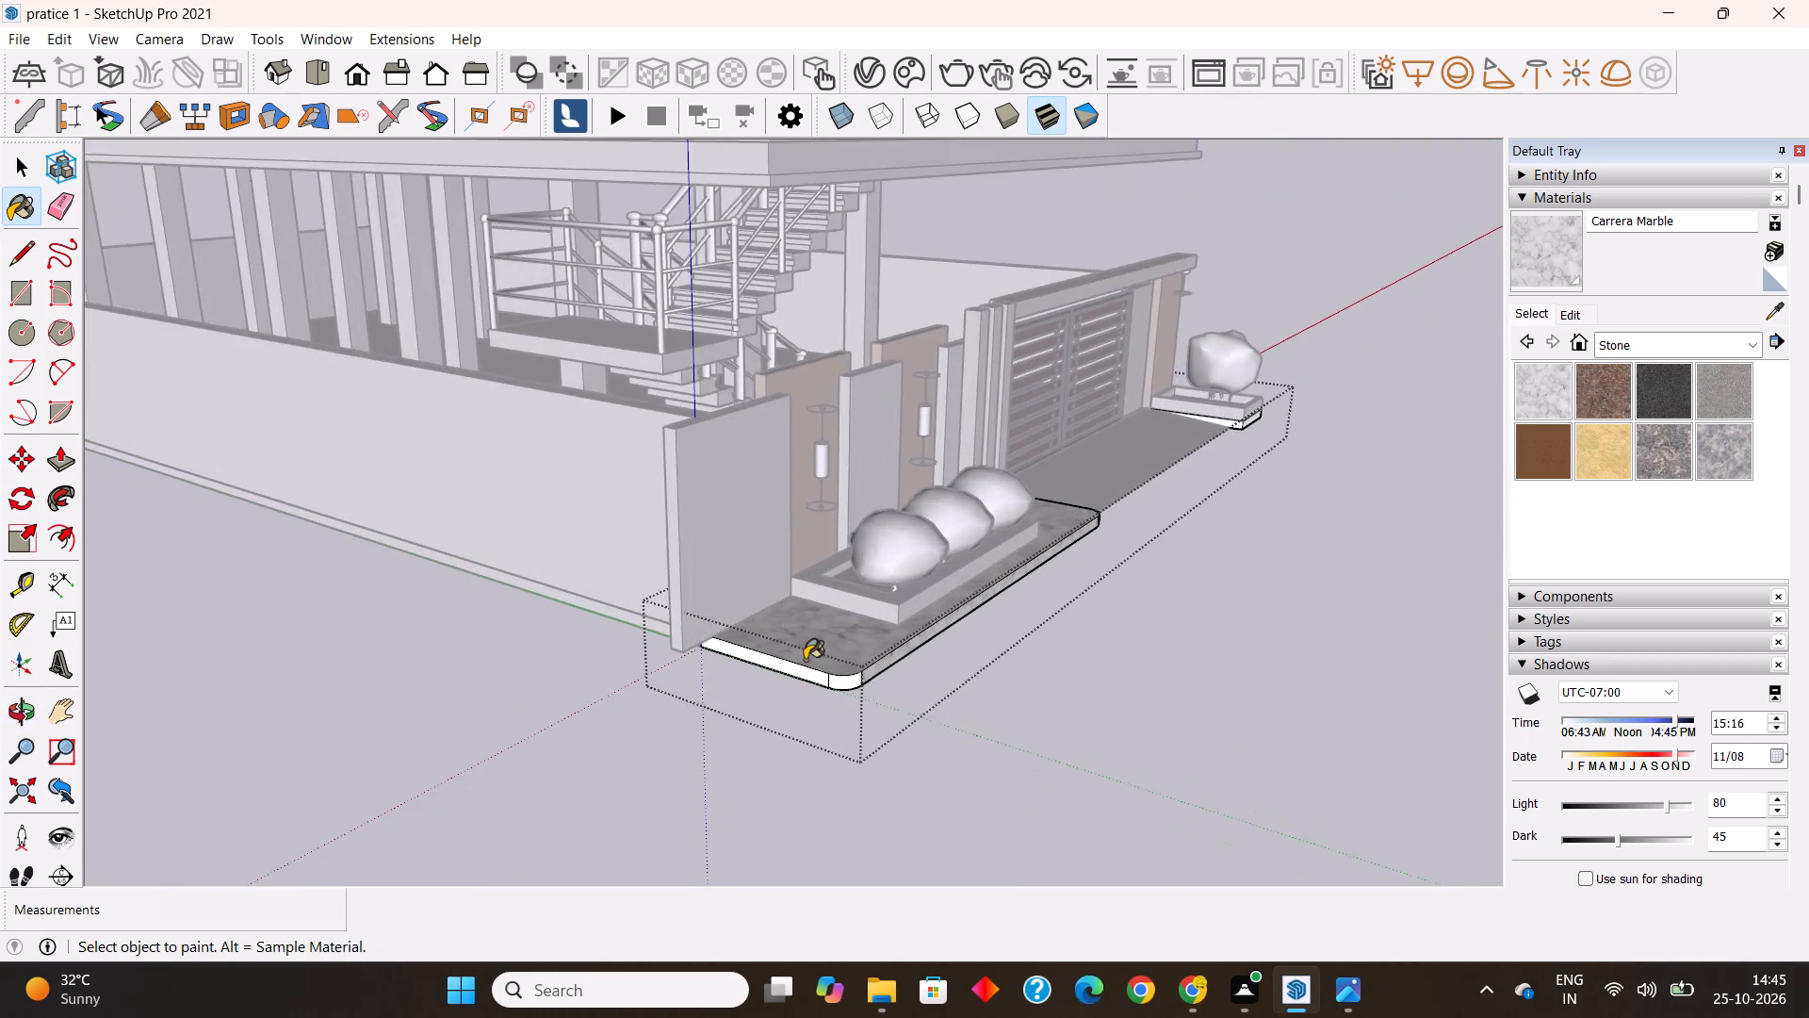
scroll(805, 660, "up", 5)
left_click(801, 677)
left_click(864, 688)
key("space")
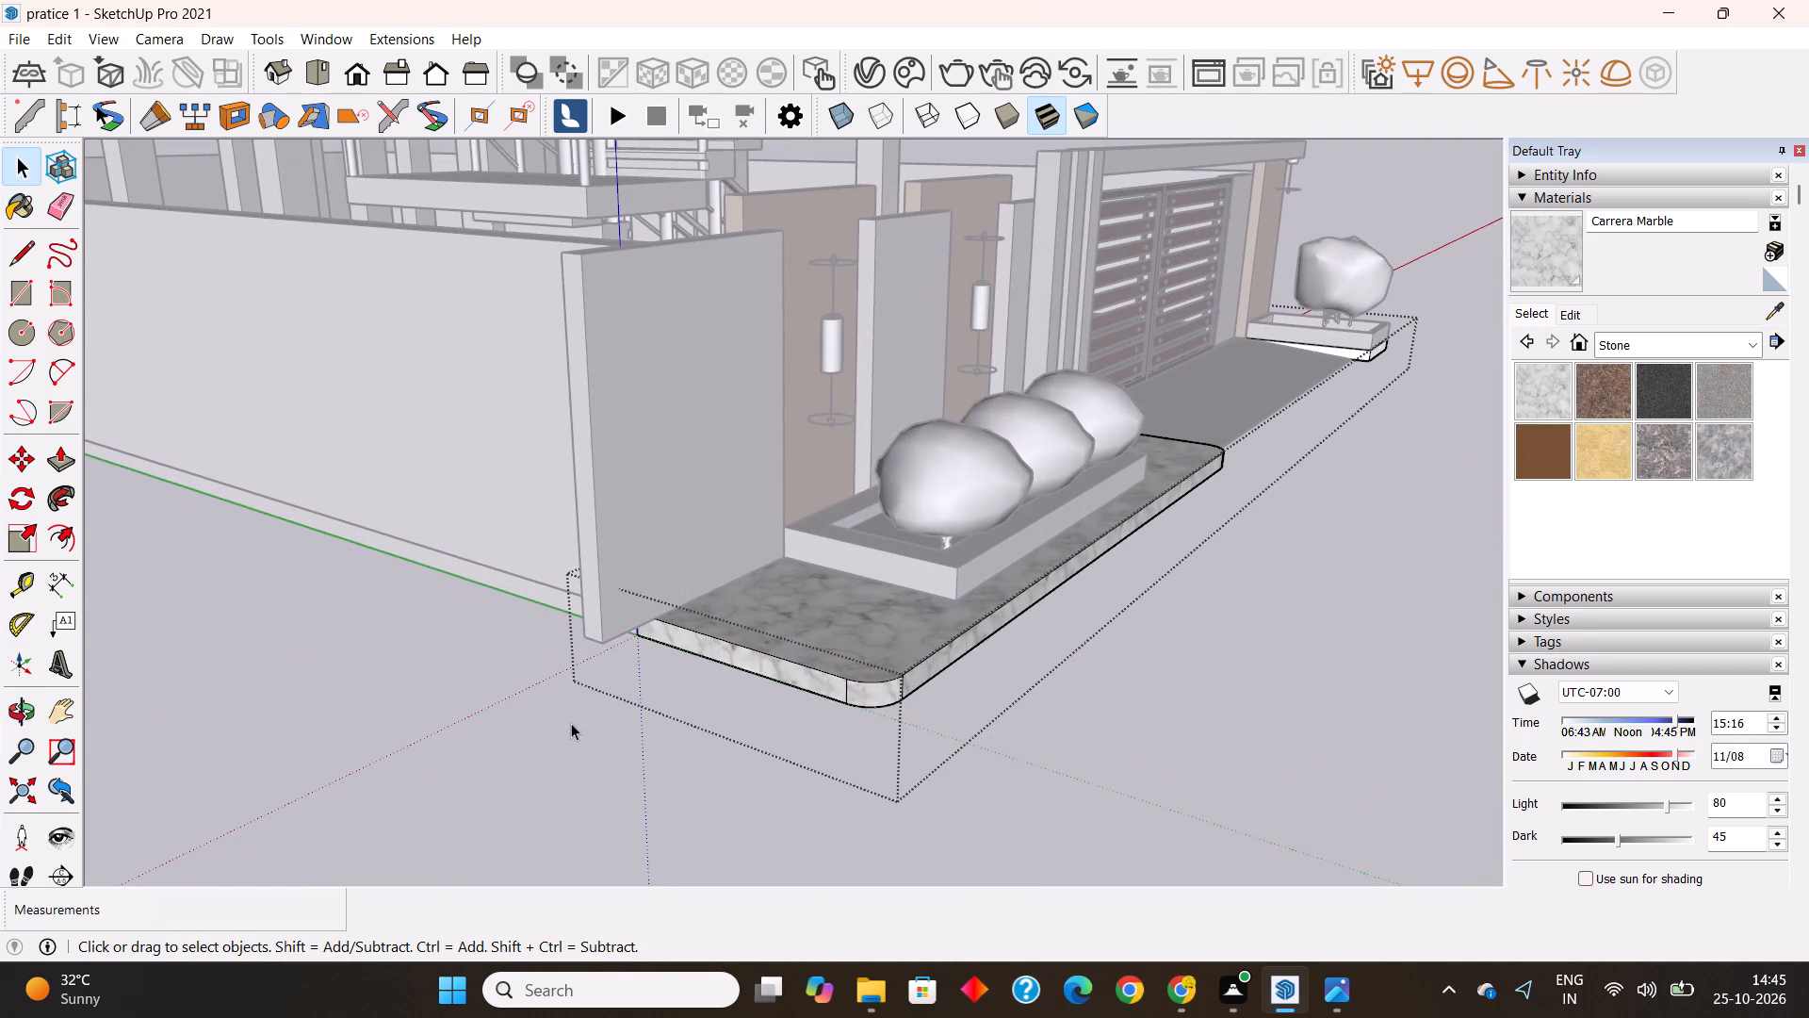
left_click(571, 723)
Paint the gate-side, front and outer side faces of the single-shrub plinth with Carrera Marble.
scroll(335, 643, "down", 10)
scroll(856, 501, "up", 2)
scroll(952, 453, "up", 2)
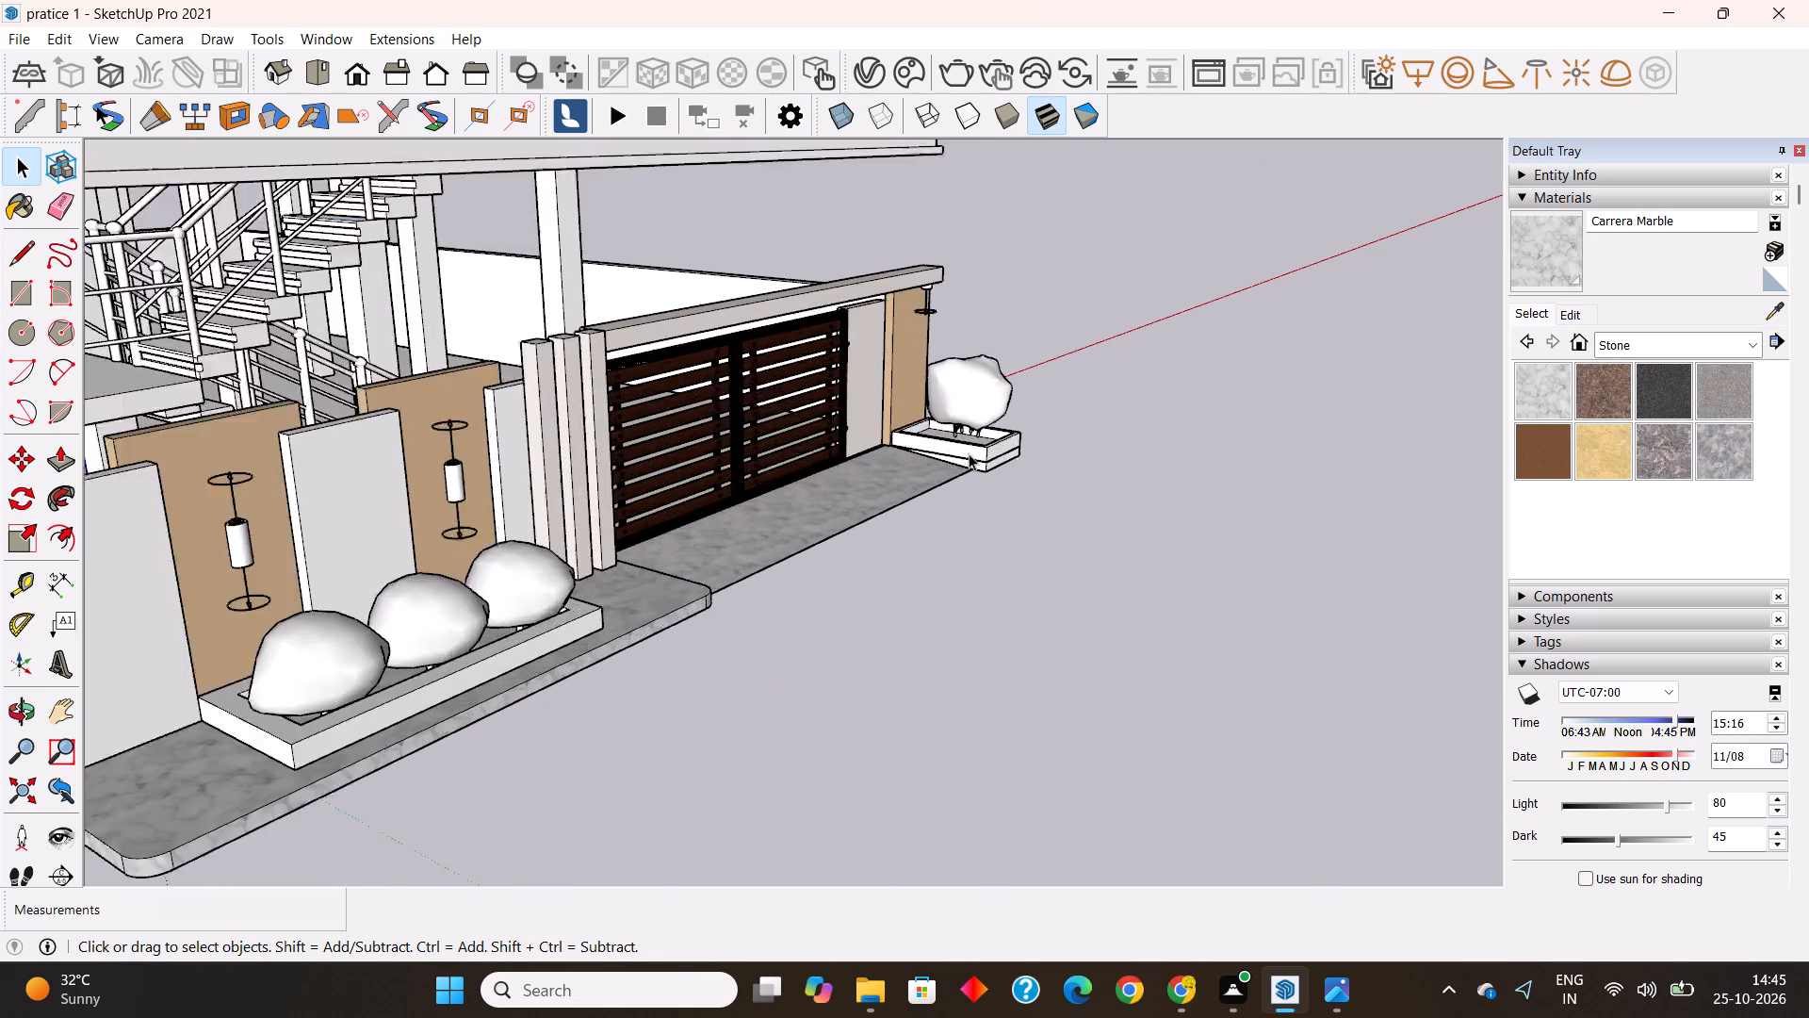
scroll(969, 453, "up", 7)
middle_click_drag(983, 495, 848, 509)
scroll(946, 503, "up", 6)
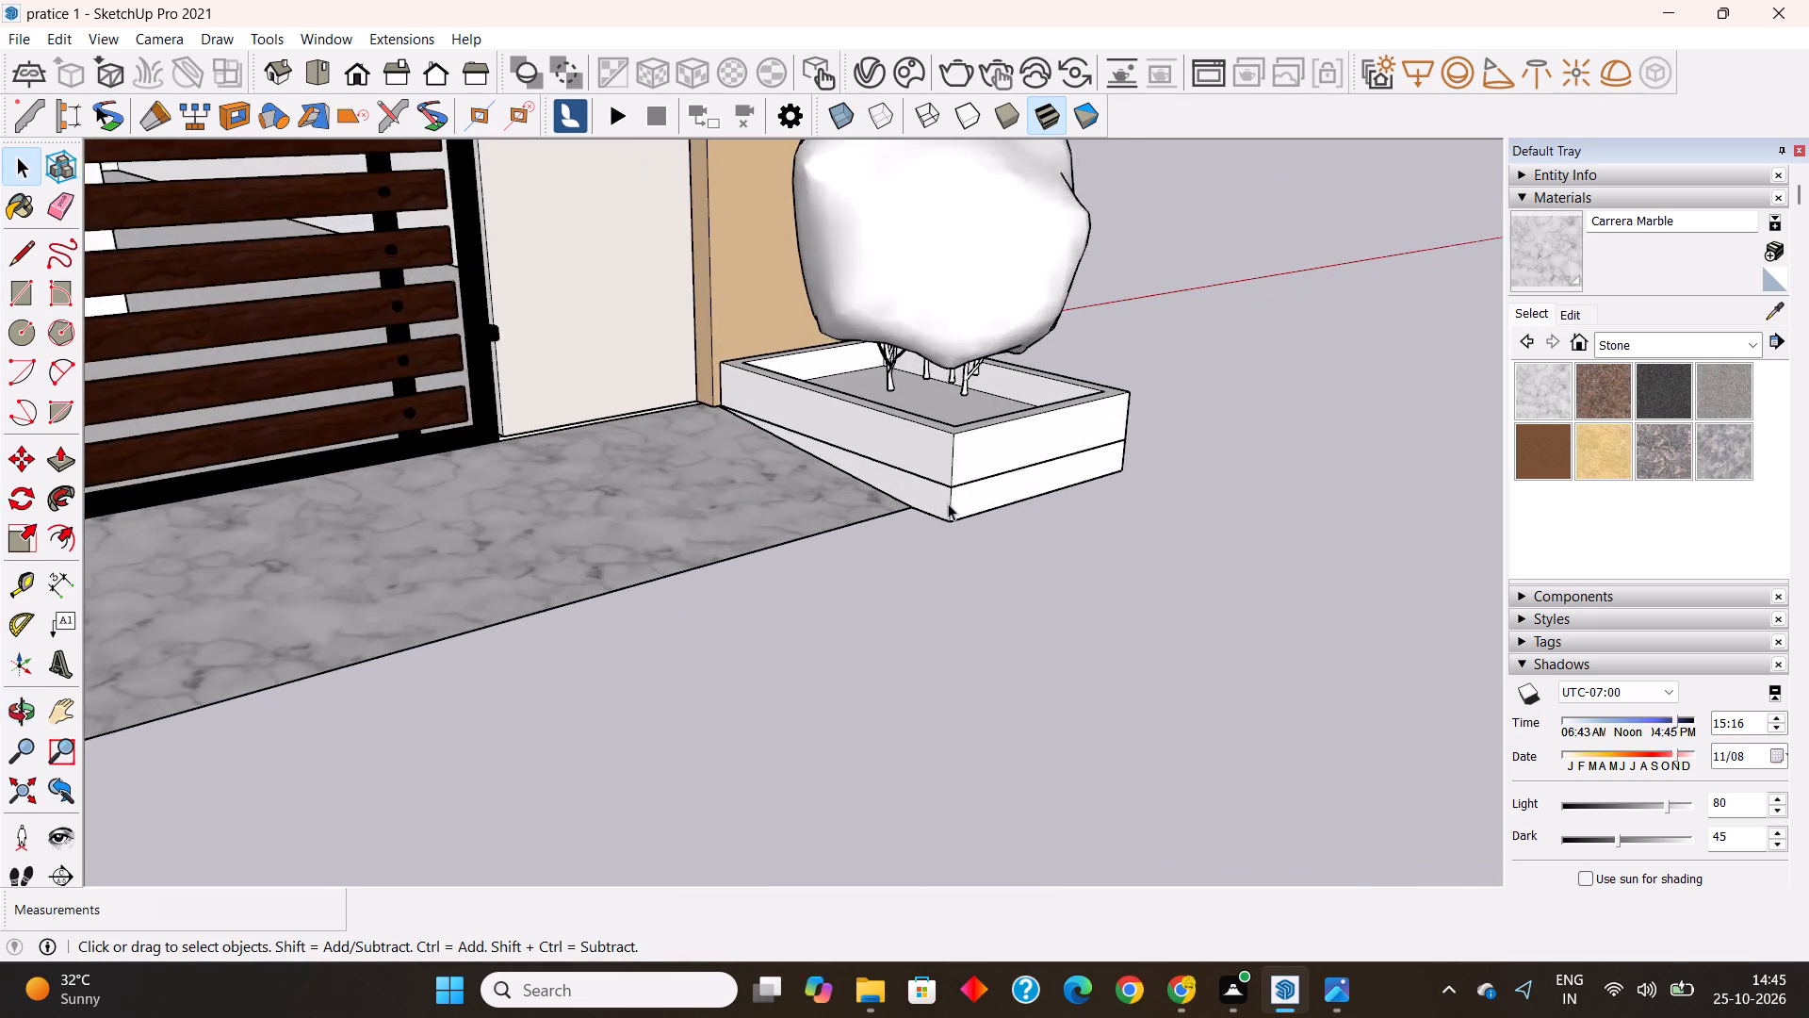
scroll(948, 503, "up", 1)
double_click(937, 501)
left_click(1555, 252)
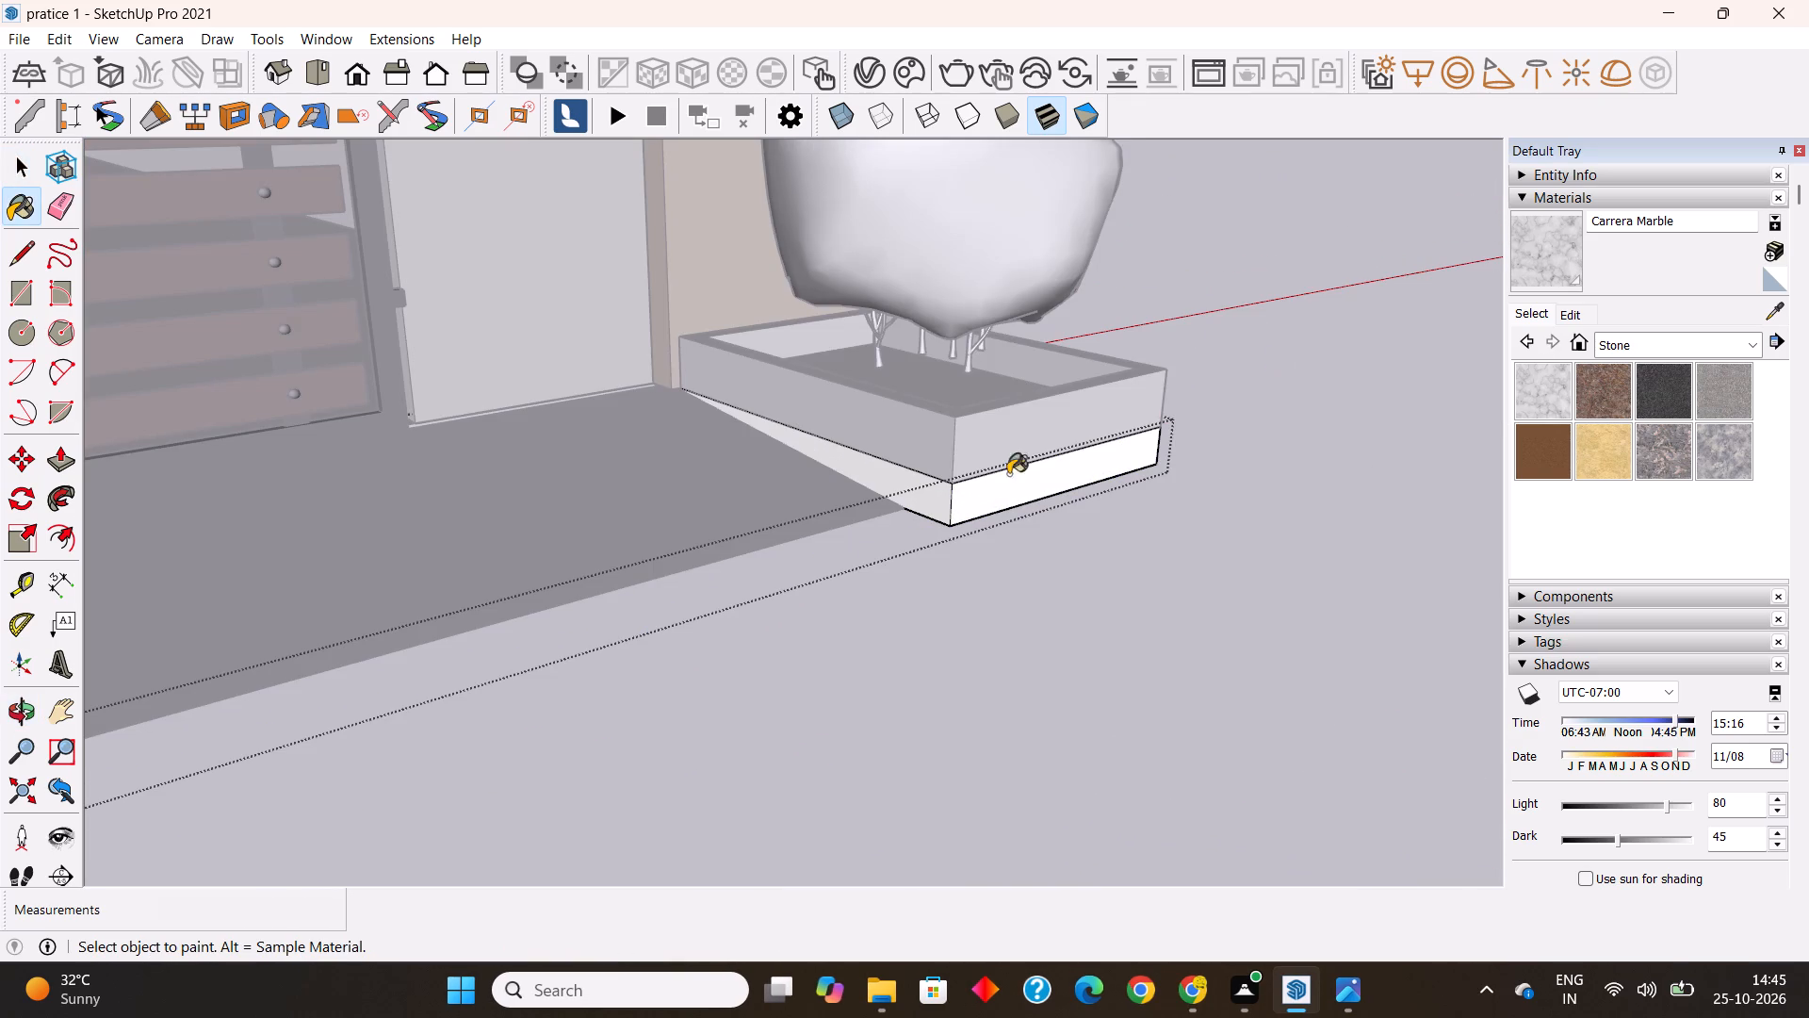
left_click(915, 499)
left_click(969, 499)
middle_click_drag(1143, 505, 416, 519)
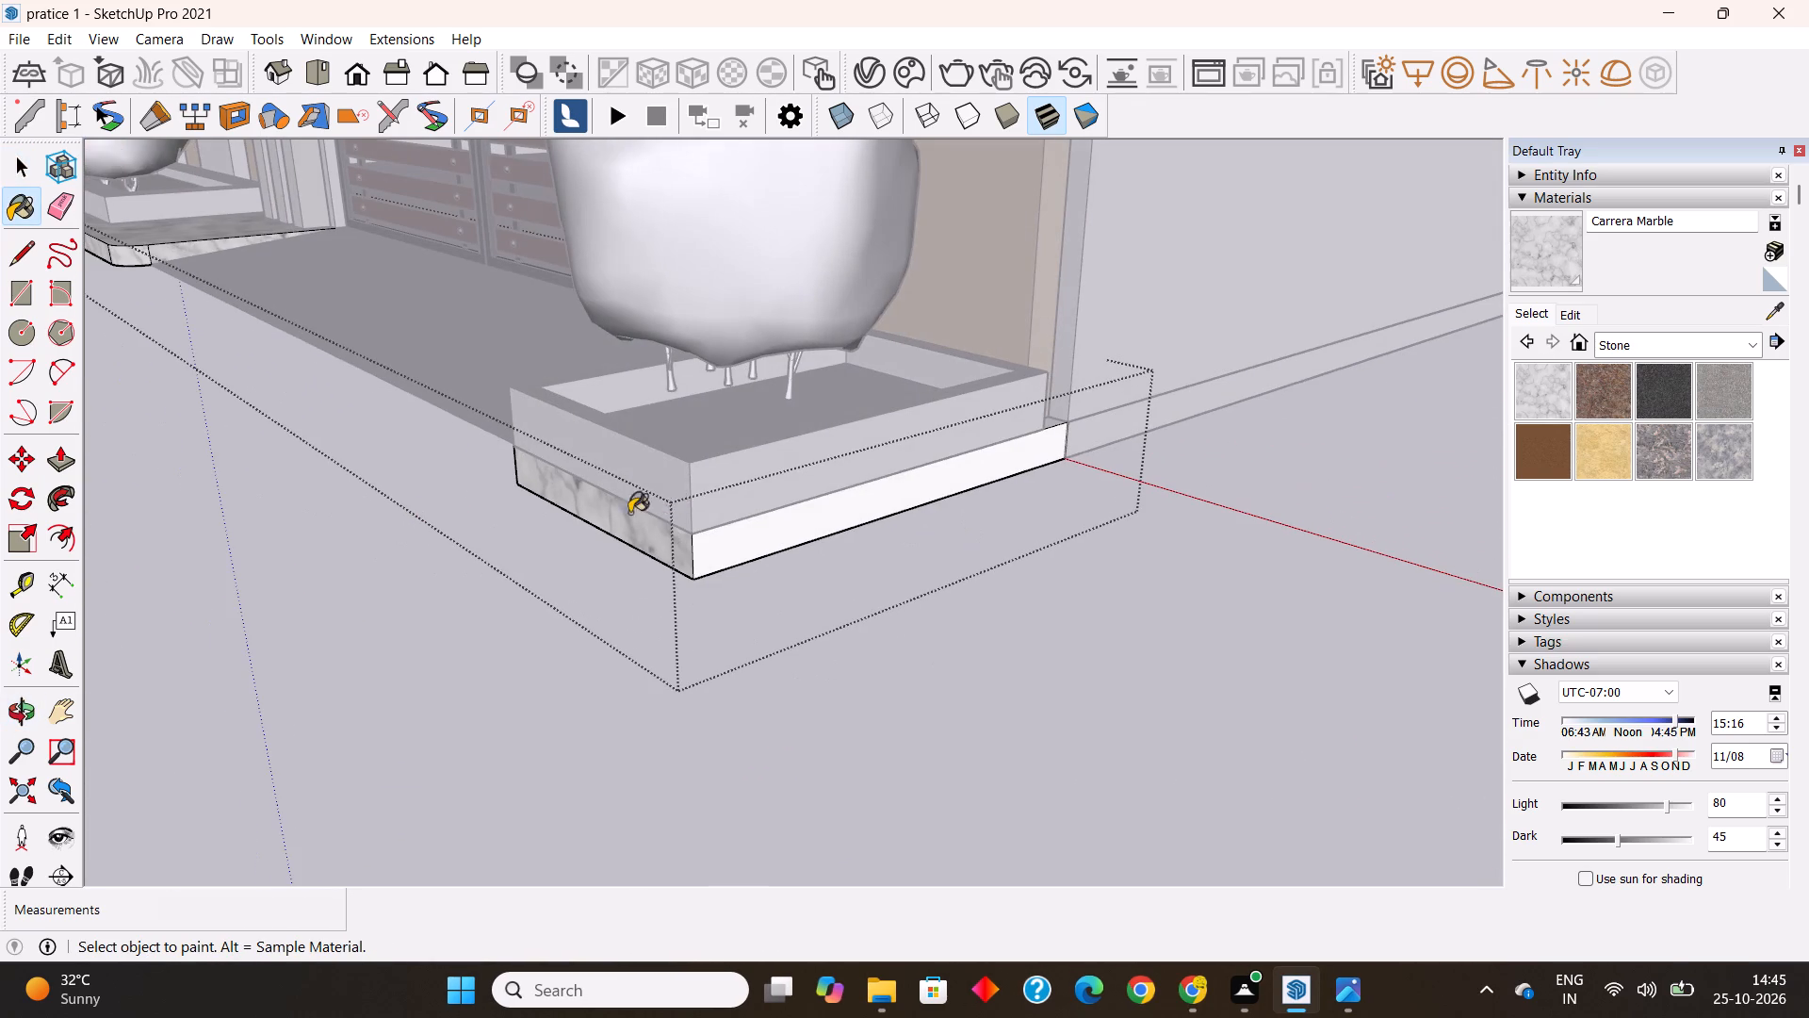
left_click(735, 534)
key("space")
left_click(931, 609)
left_click(1023, 648)
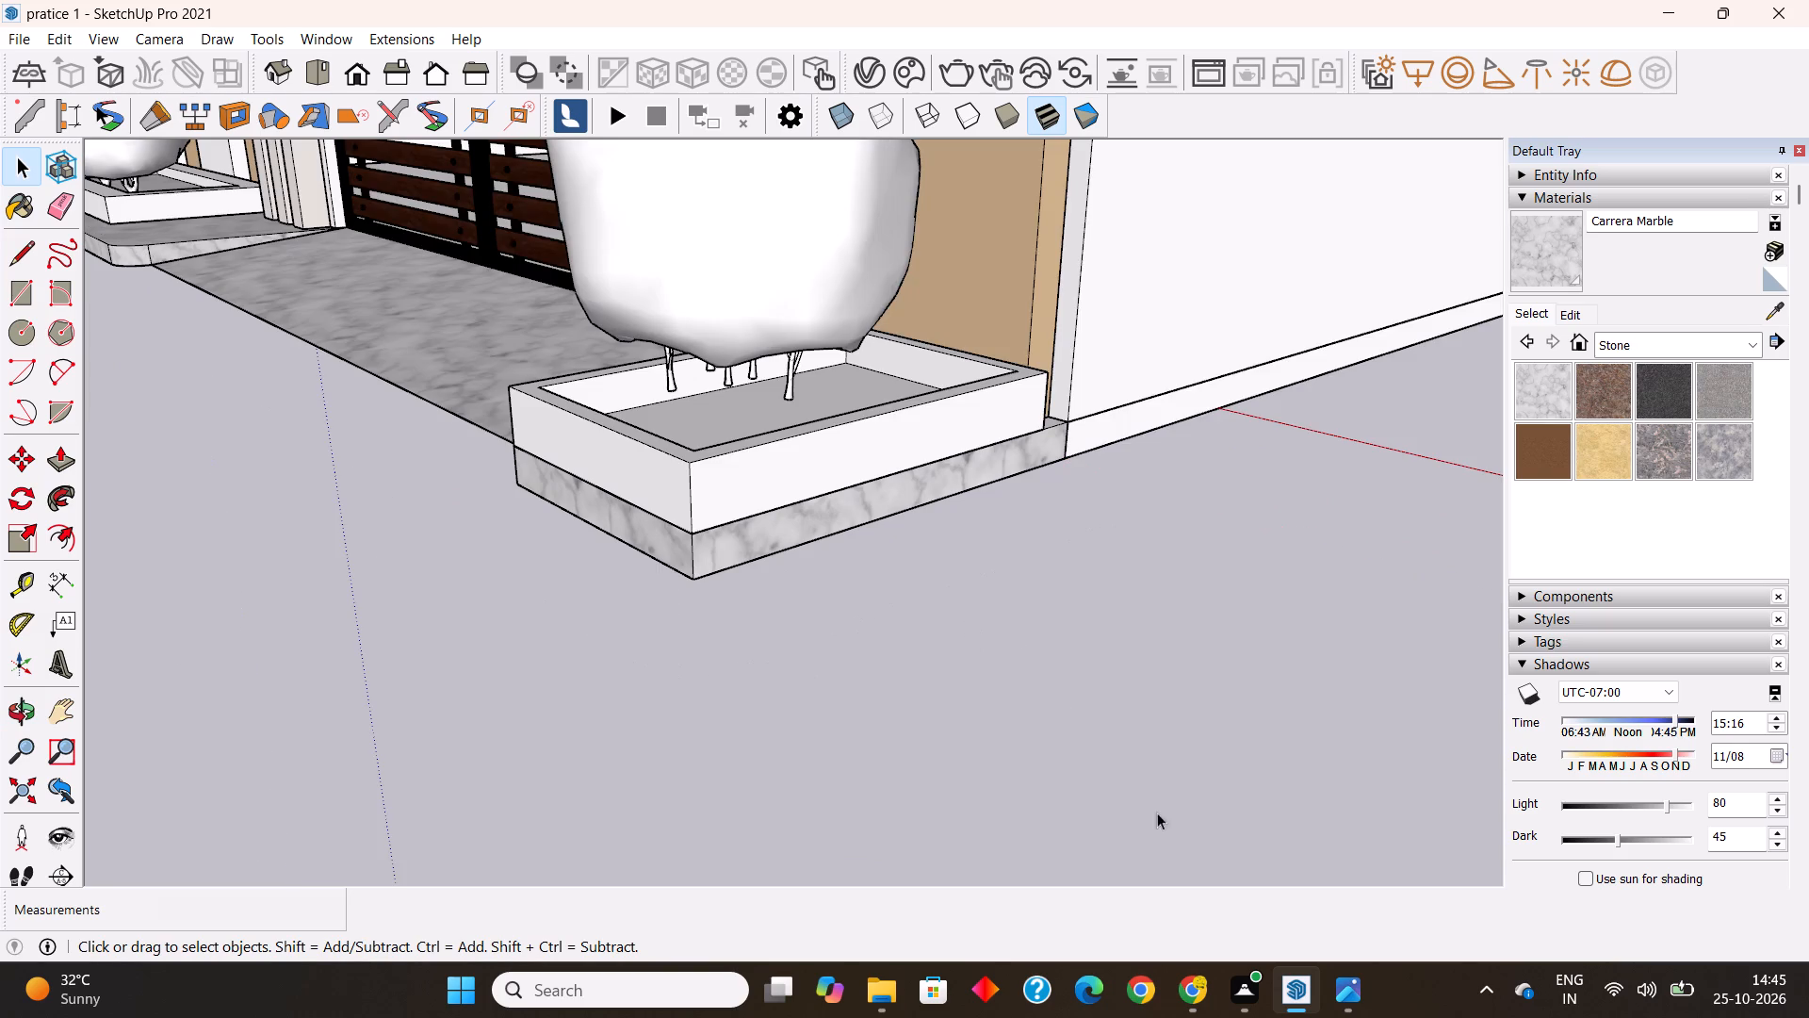
Switch to the image viewer showing the reference facade render.
left_click(1344, 998)
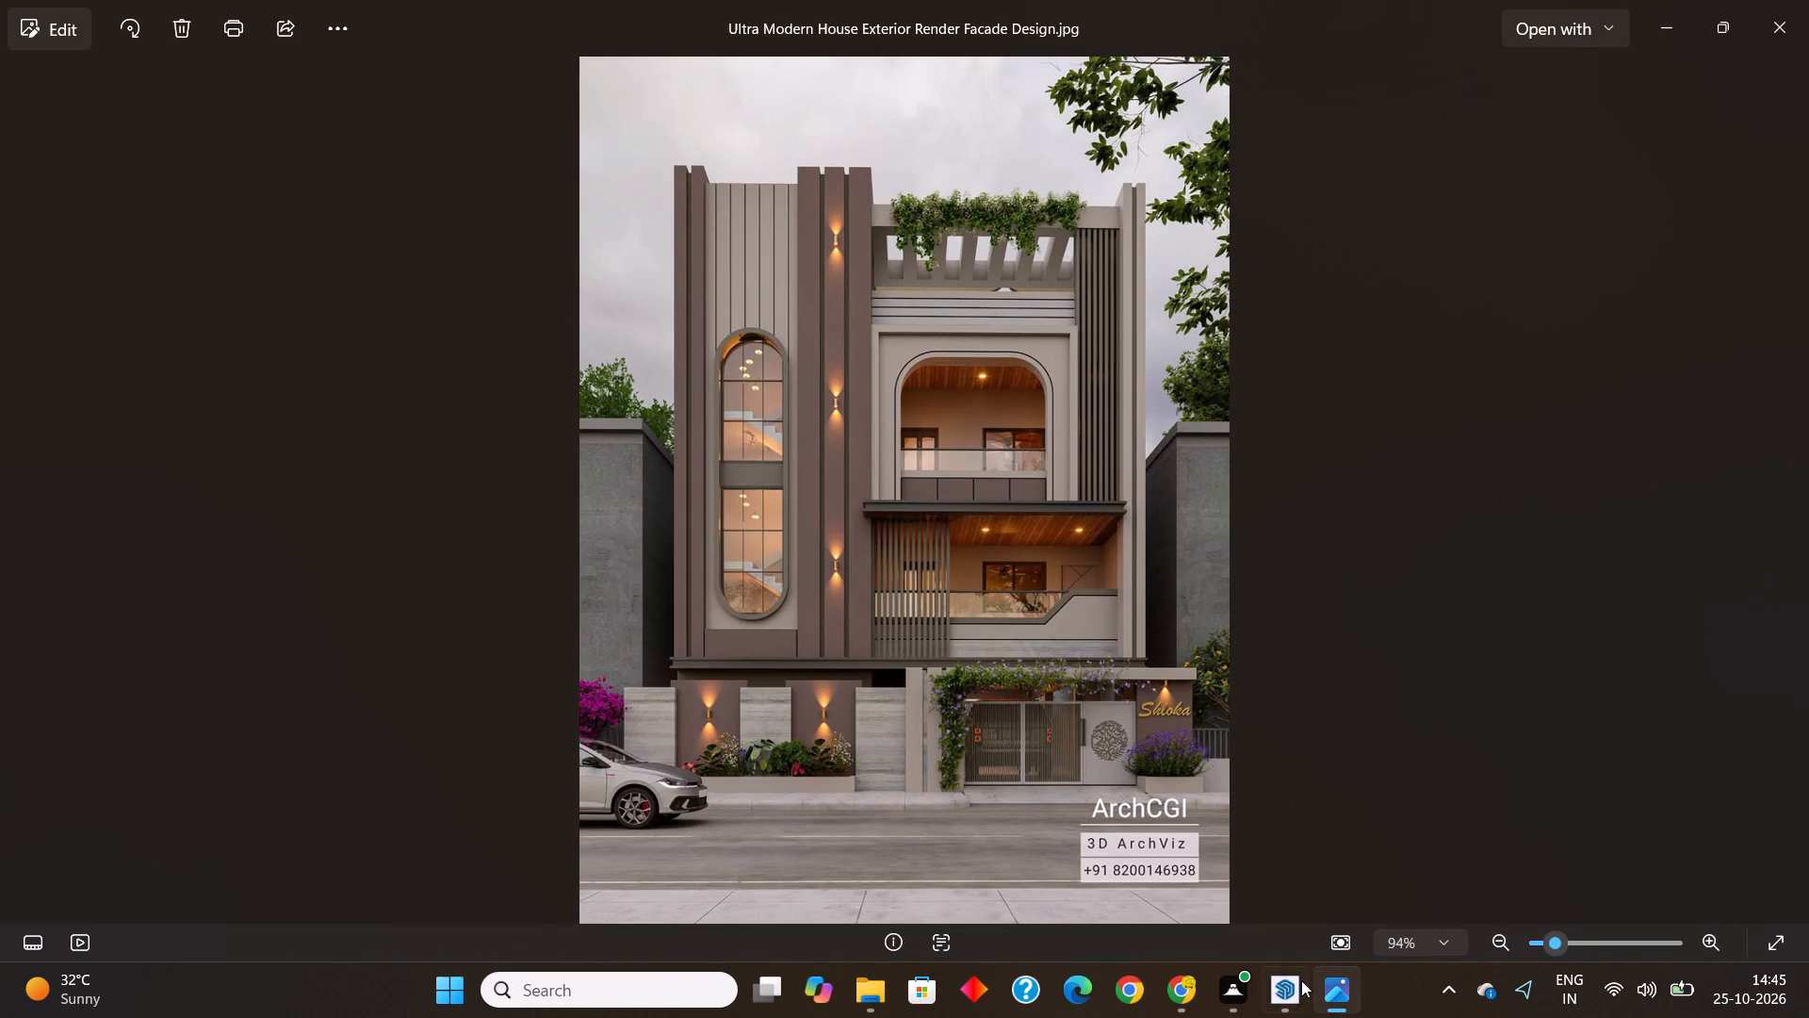
Return to the SketchUp model and paint the single-shrub planter's front face with 0025 AP L164 WHITE BUTTER, sampled from the panel beside the gate.
left_click(1284, 1003)
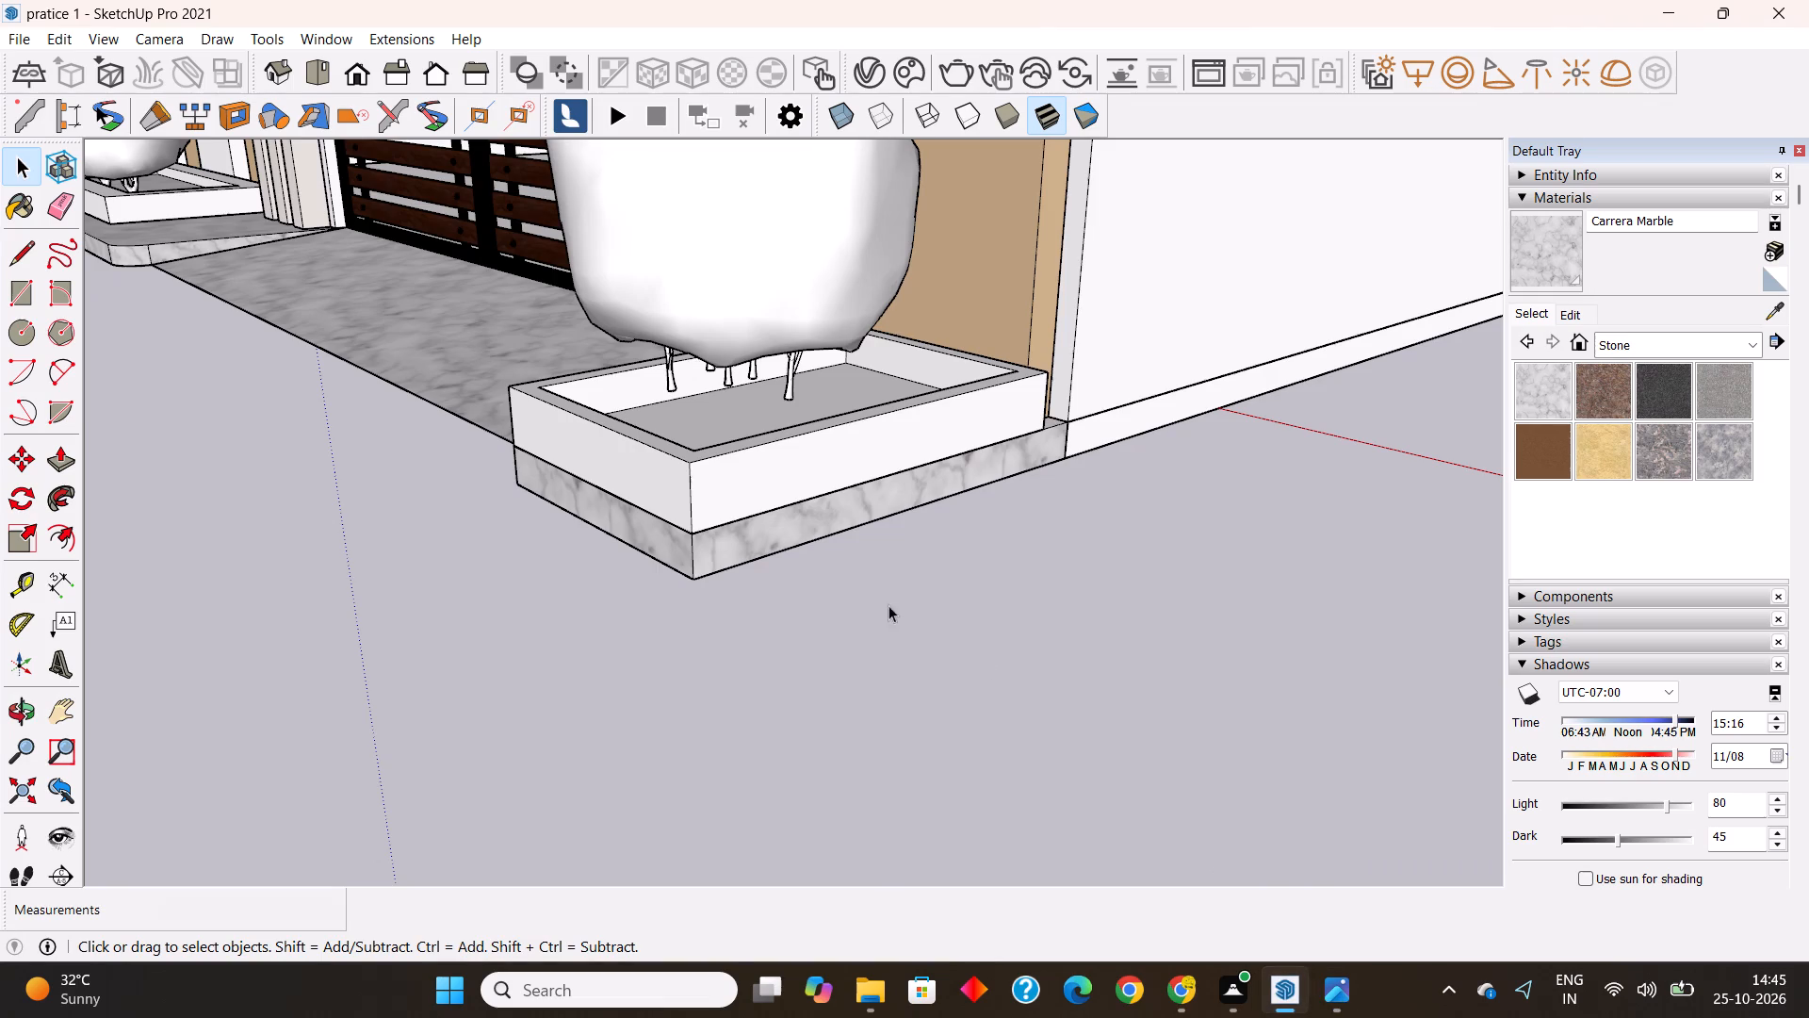
middle_click_drag(888, 605, 1431, 647)
left_click(1779, 306)
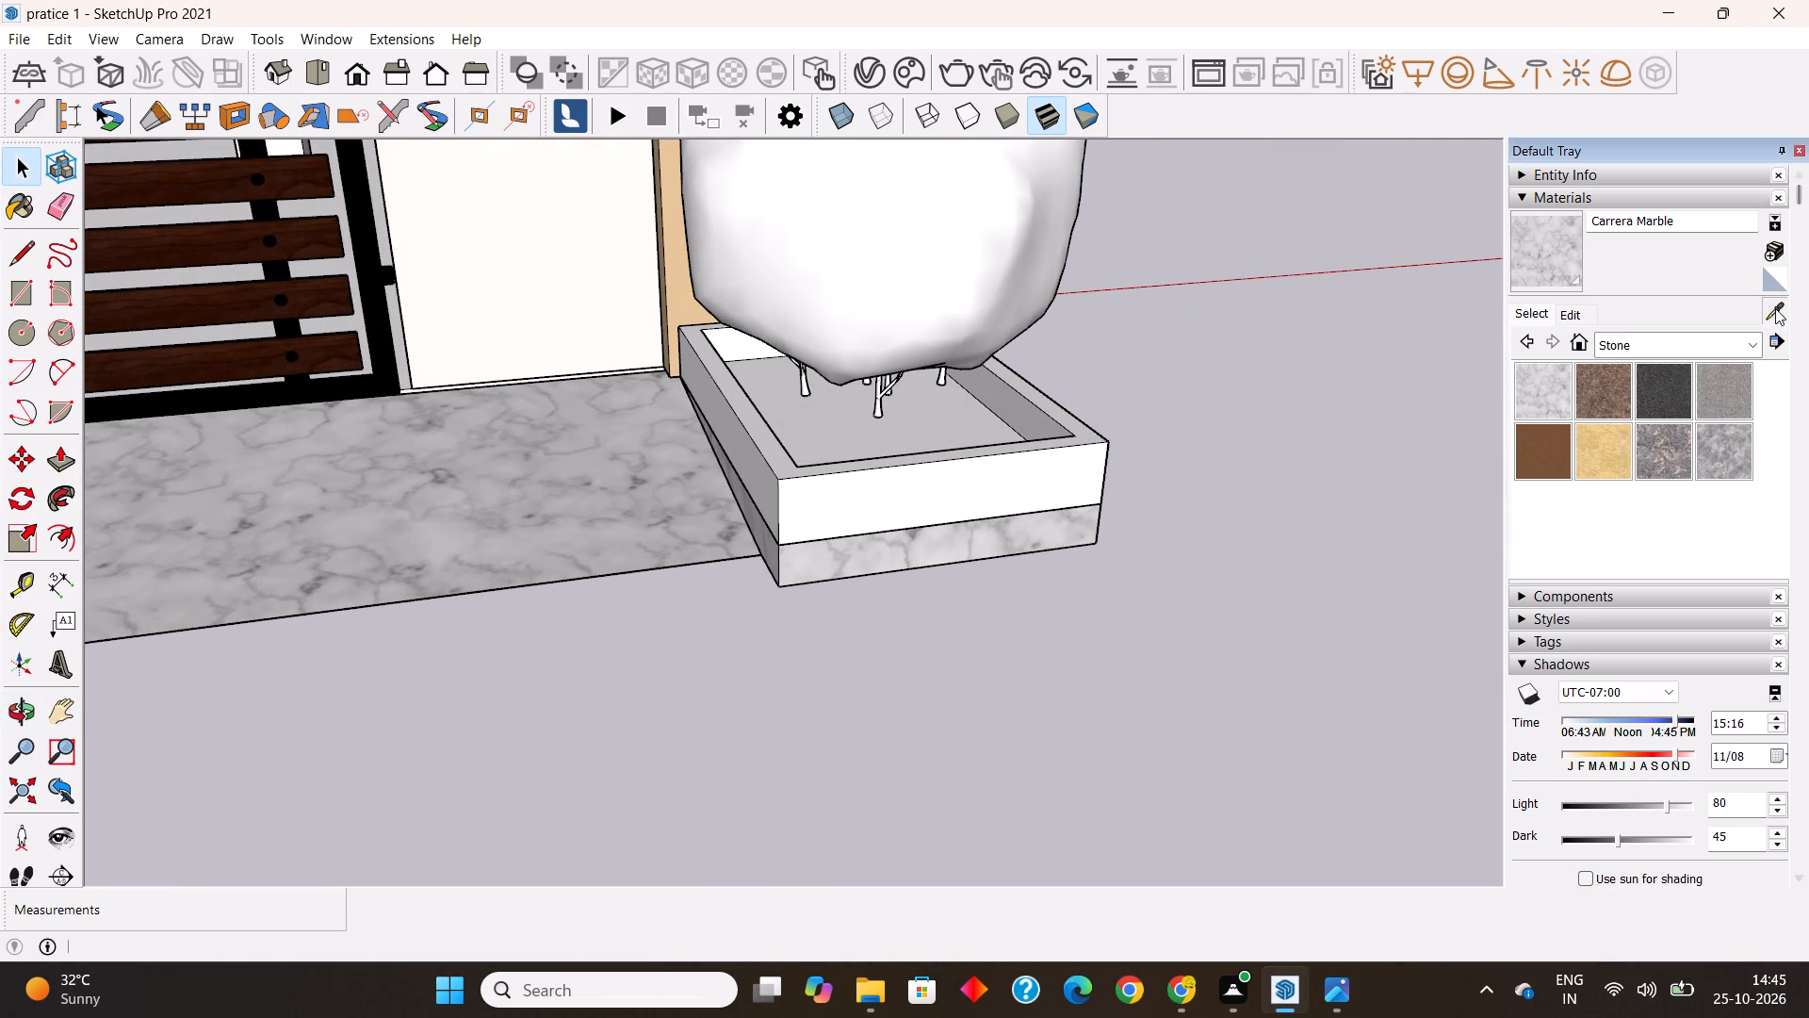
left_click(591, 263)
left_click(843, 494)
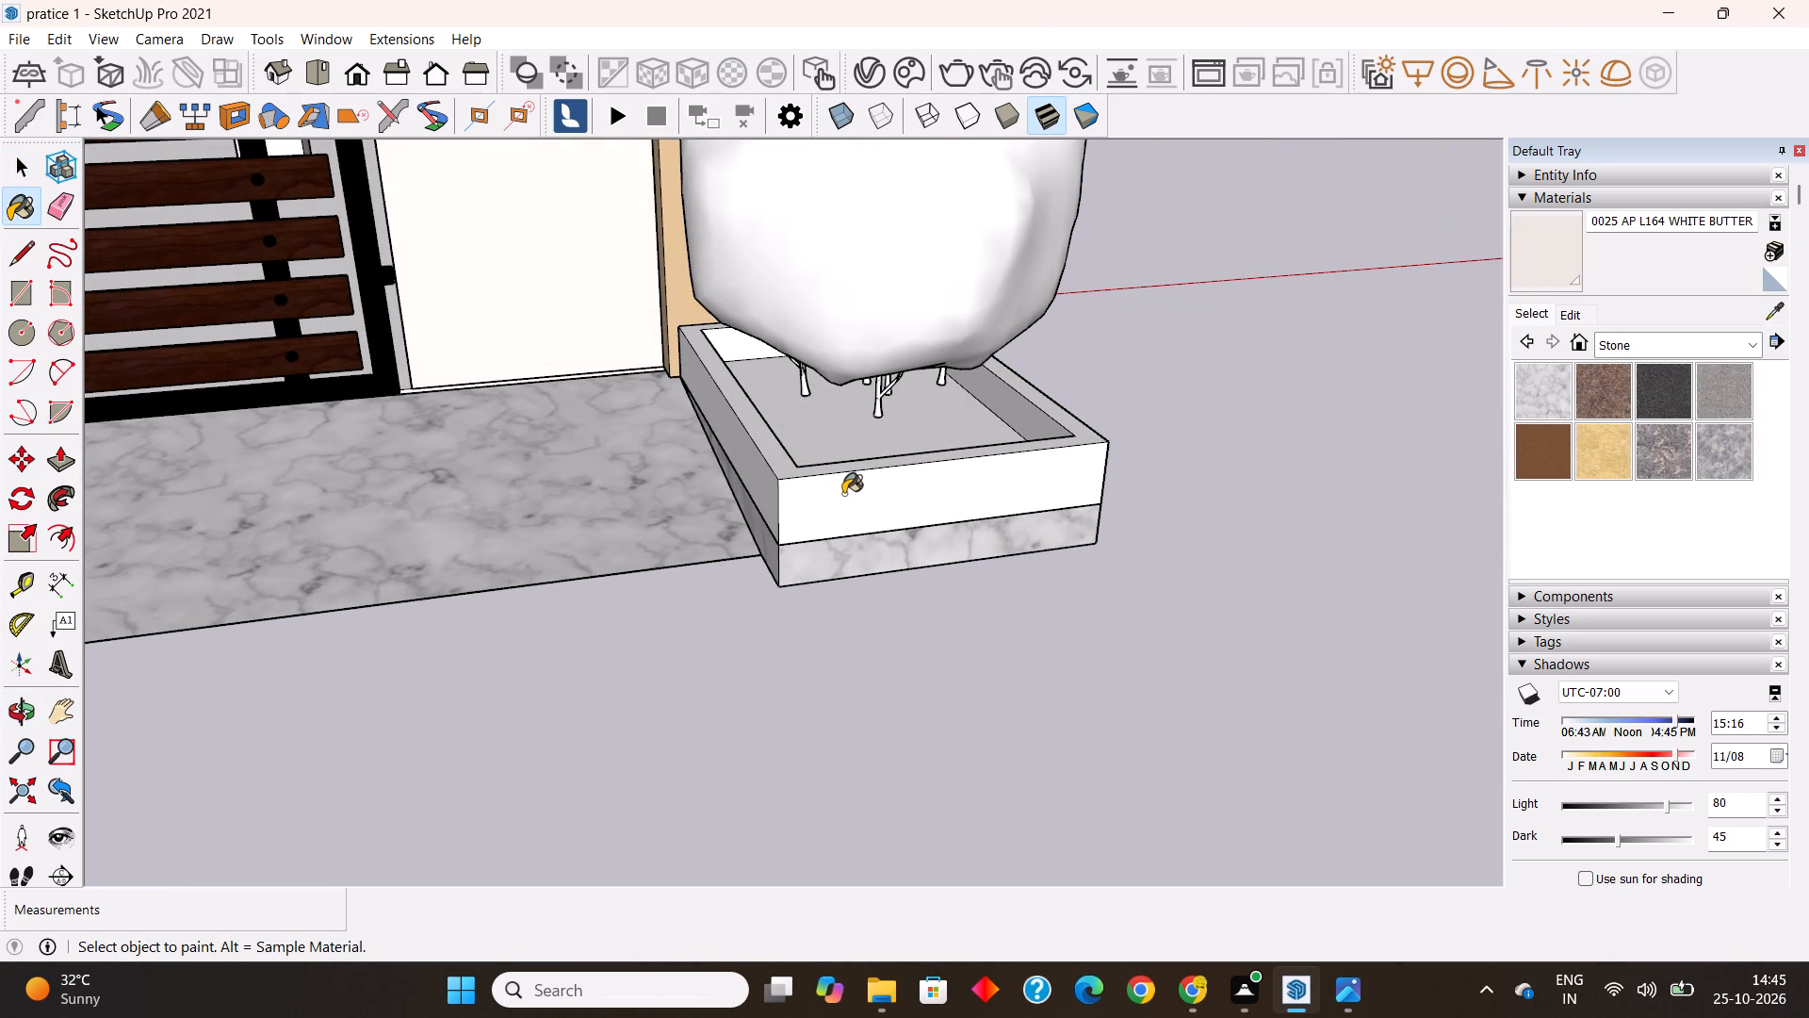
key("space")
left_click(1062, 619)
Paint the three plain front boundary wall panels around the two wall-light panels with Carrera Marble.
scroll(1064, 619, "down", 10)
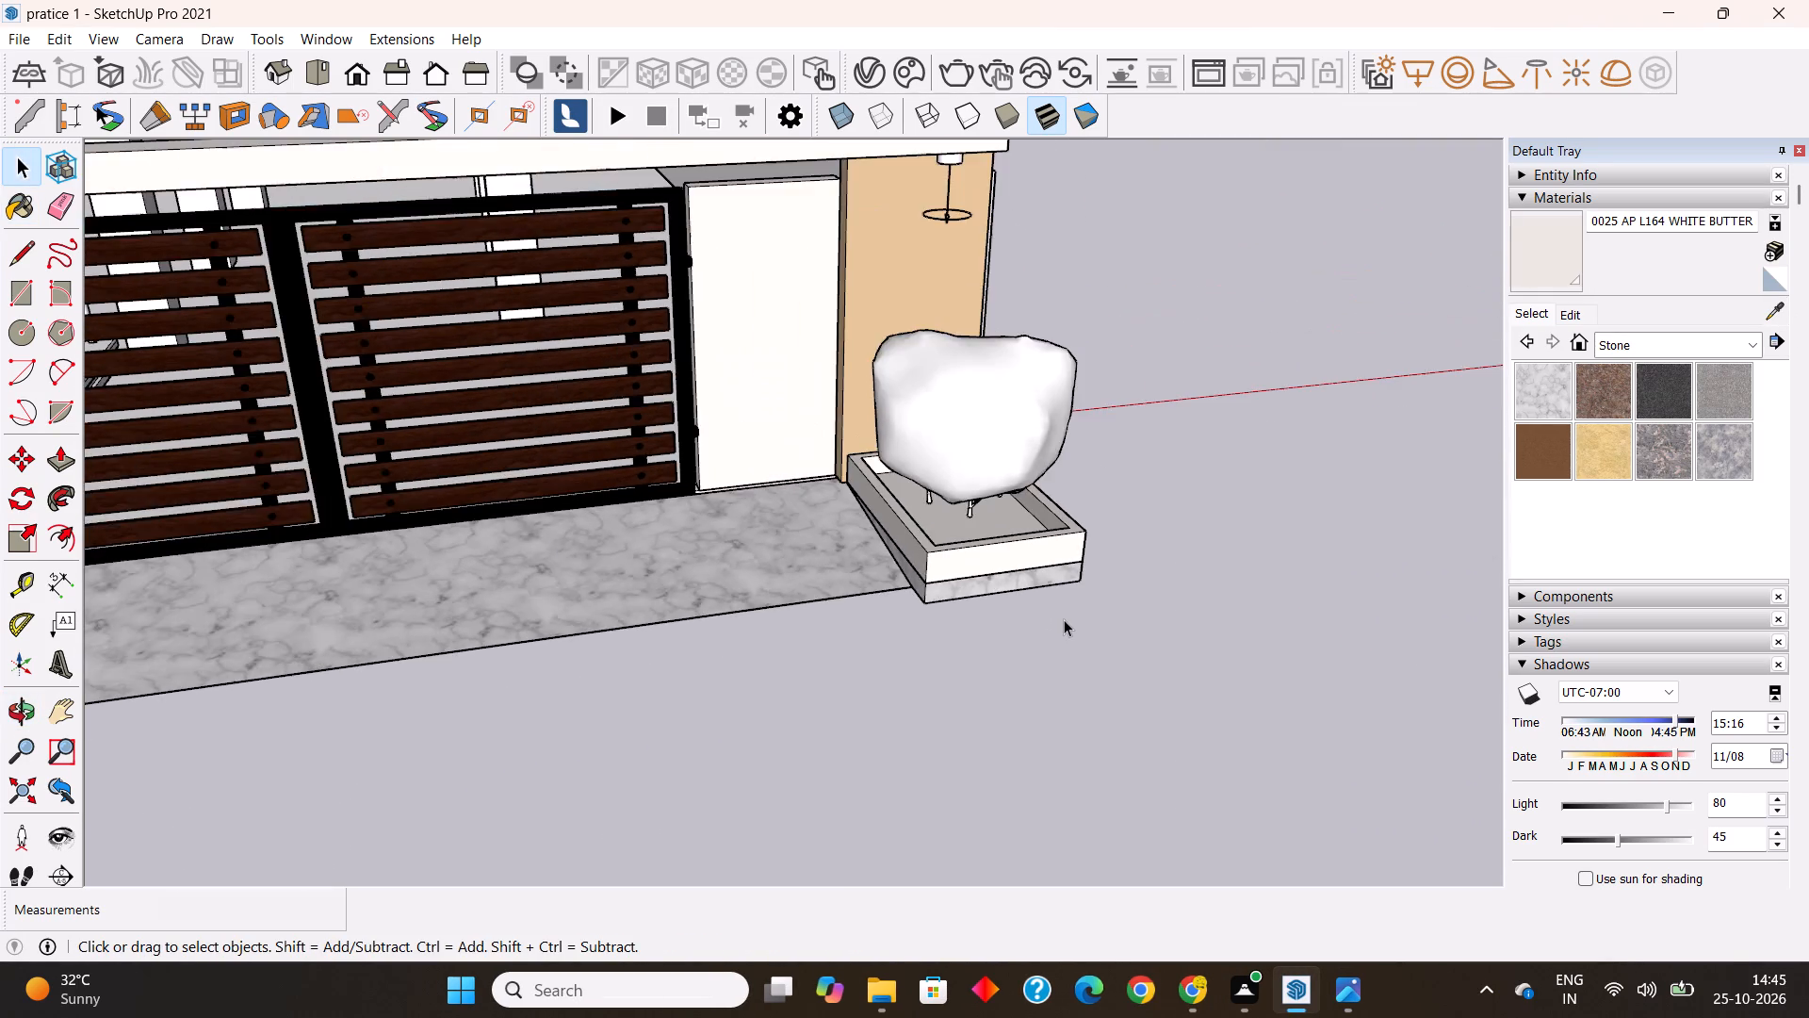
scroll(1064, 619, "down", 16)
middle_click_drag(609, 618, 724, 596)
scroll(693, 591, "up", 4)
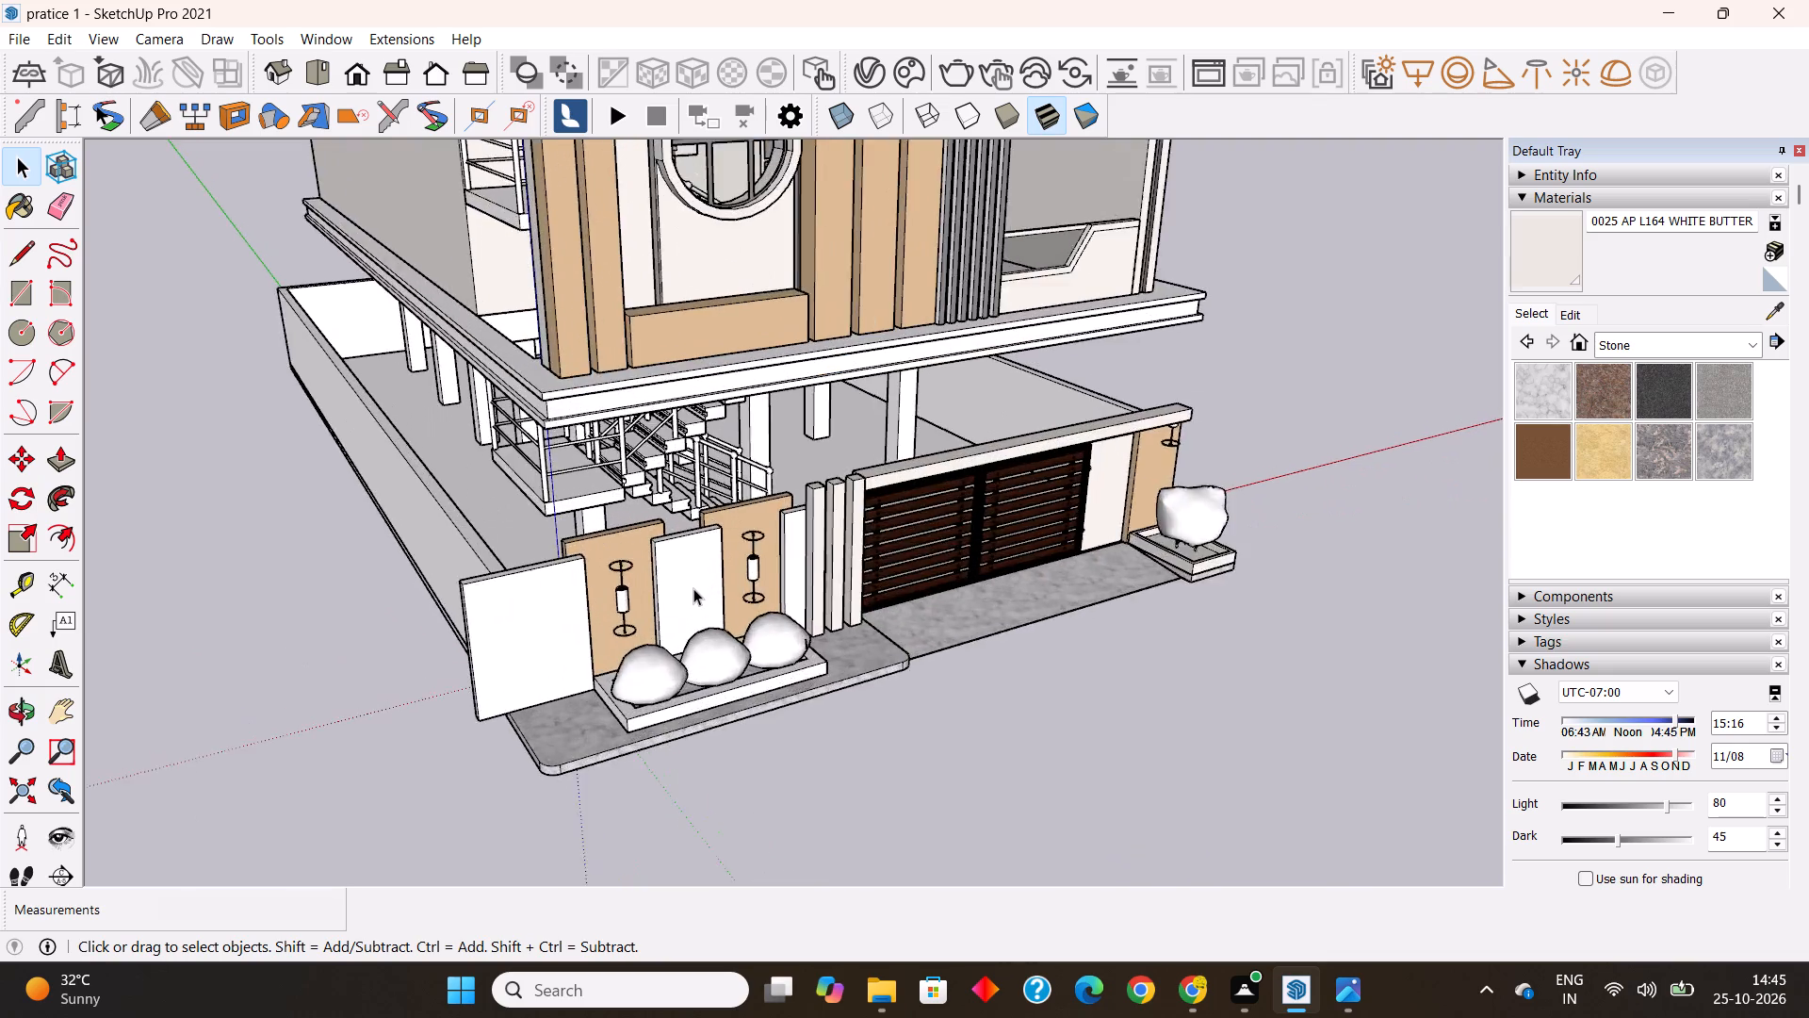
scroll(693, 588, "up", 5)
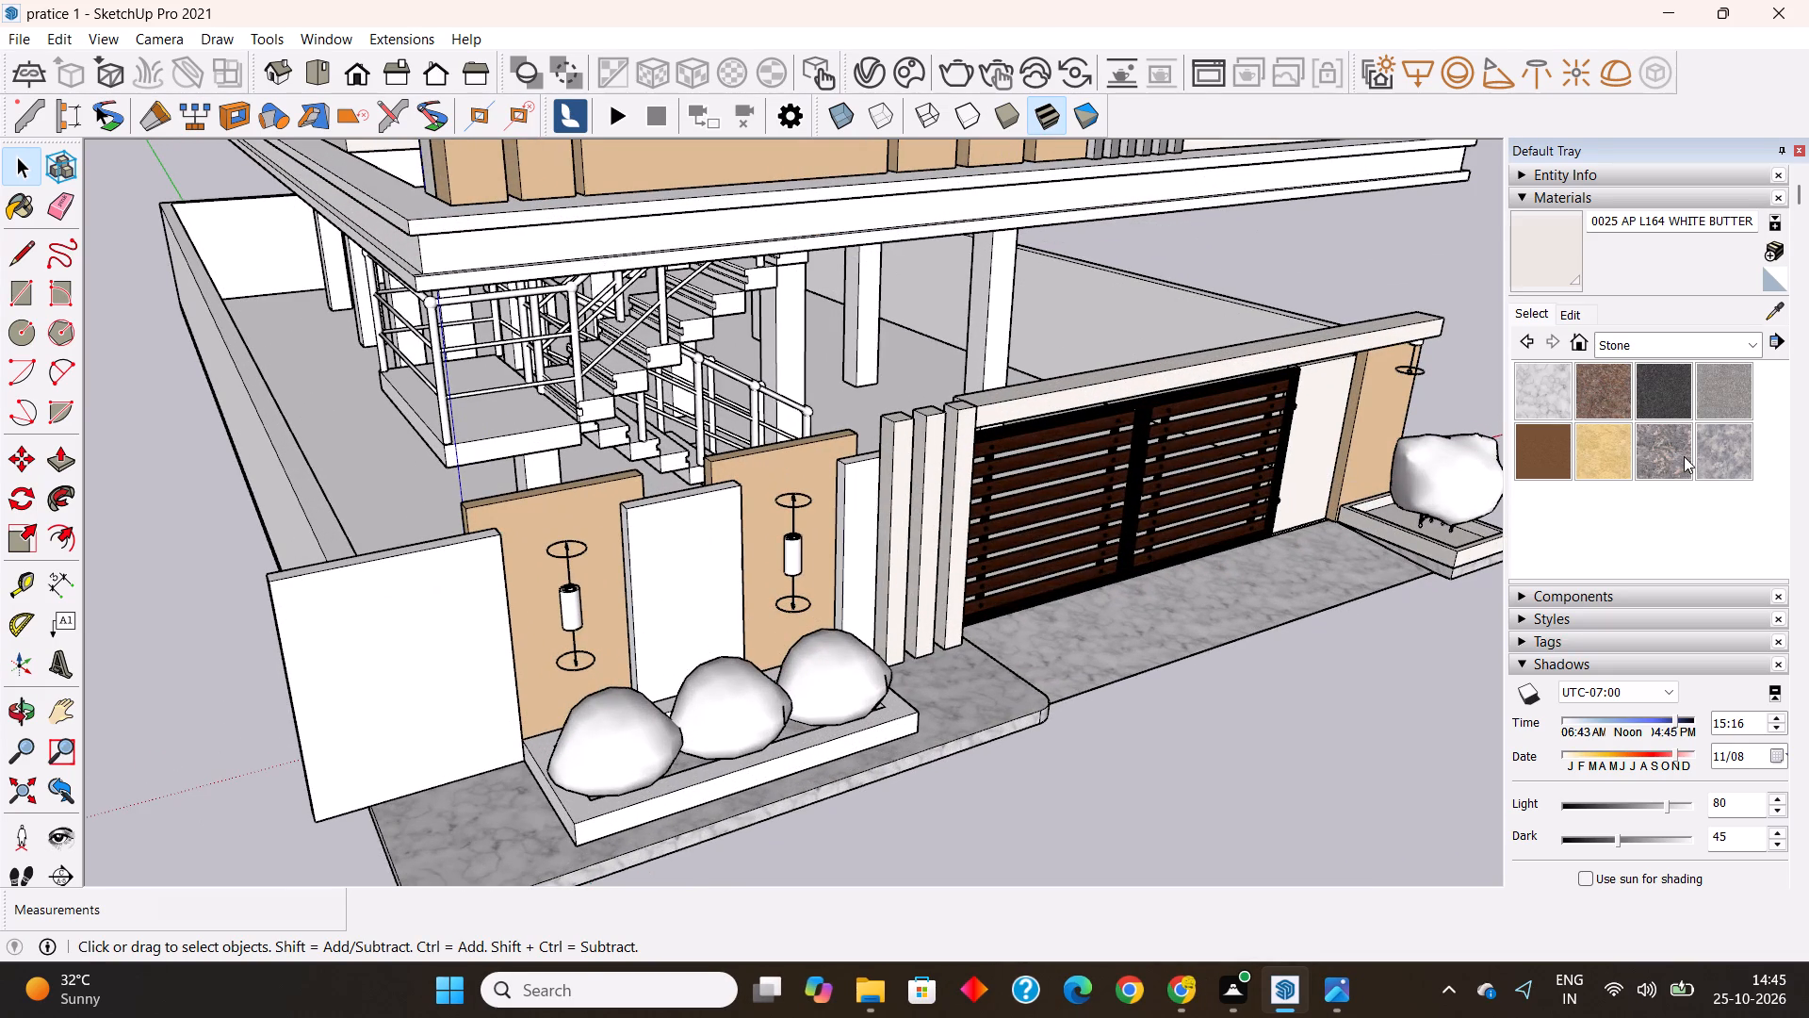
left_click(1547, 387)
left_click(695, 533)
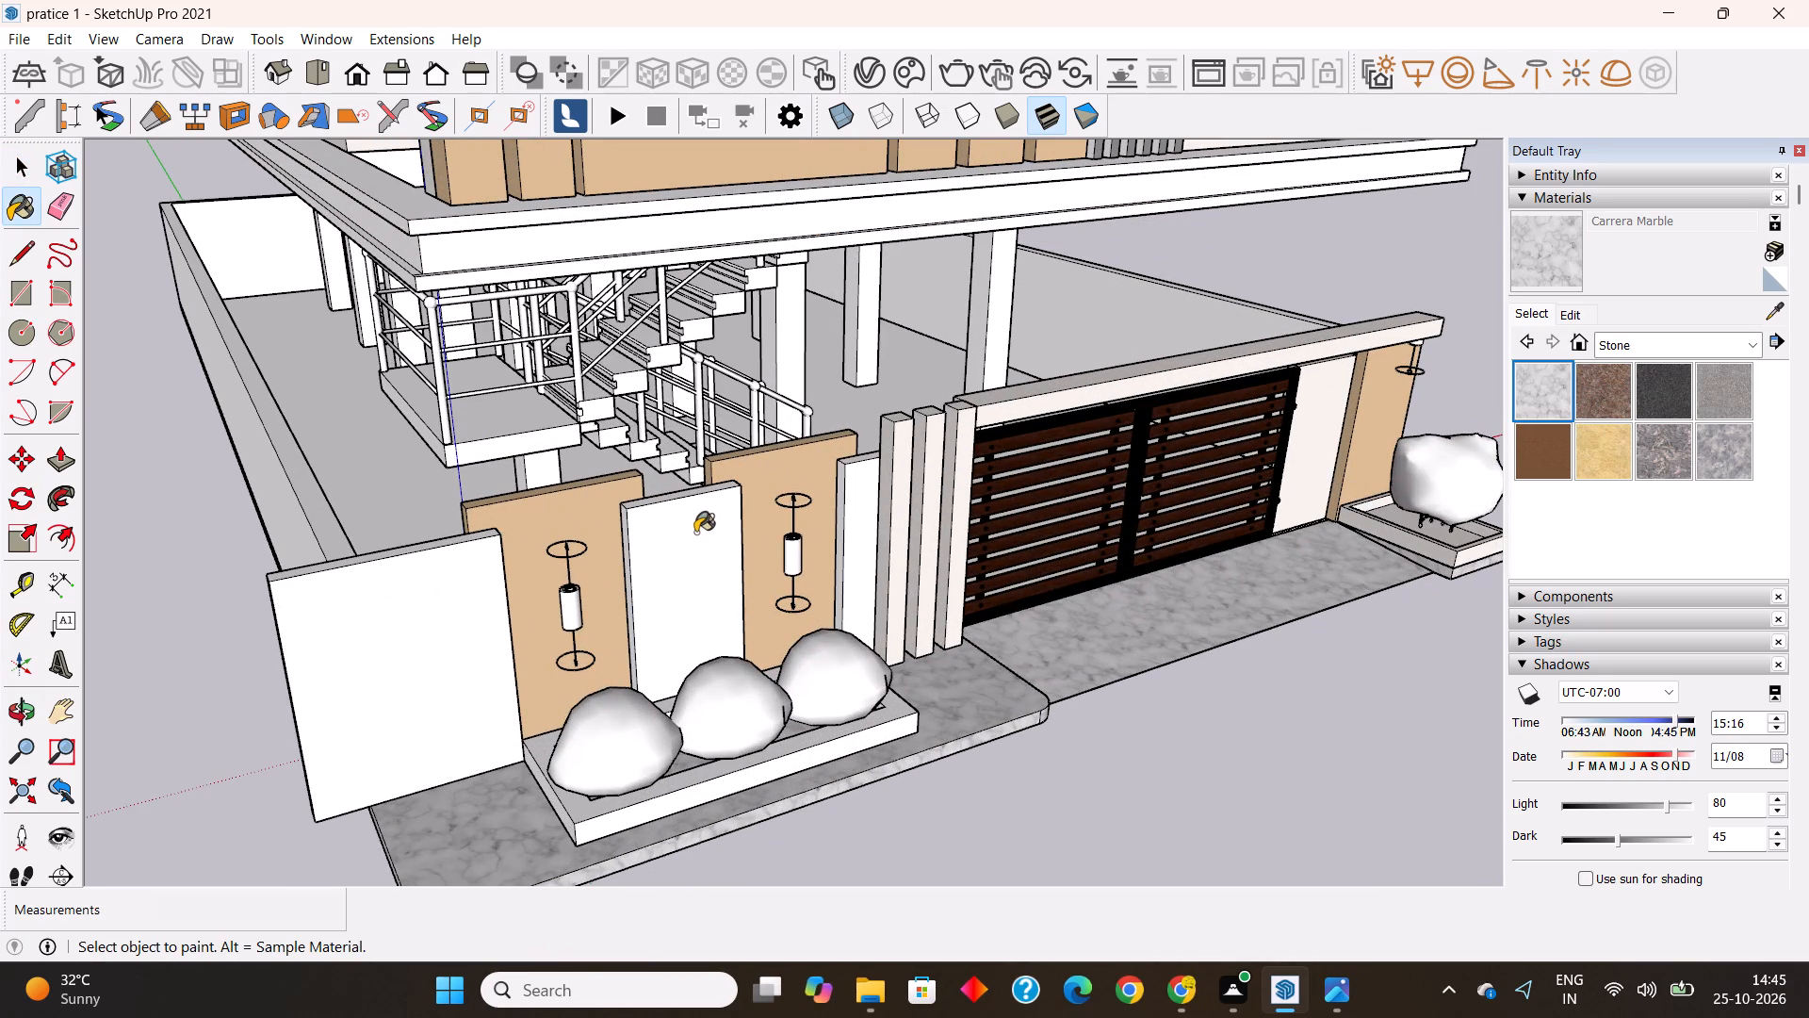
left_click(458, 583)
left_click(858, 504)
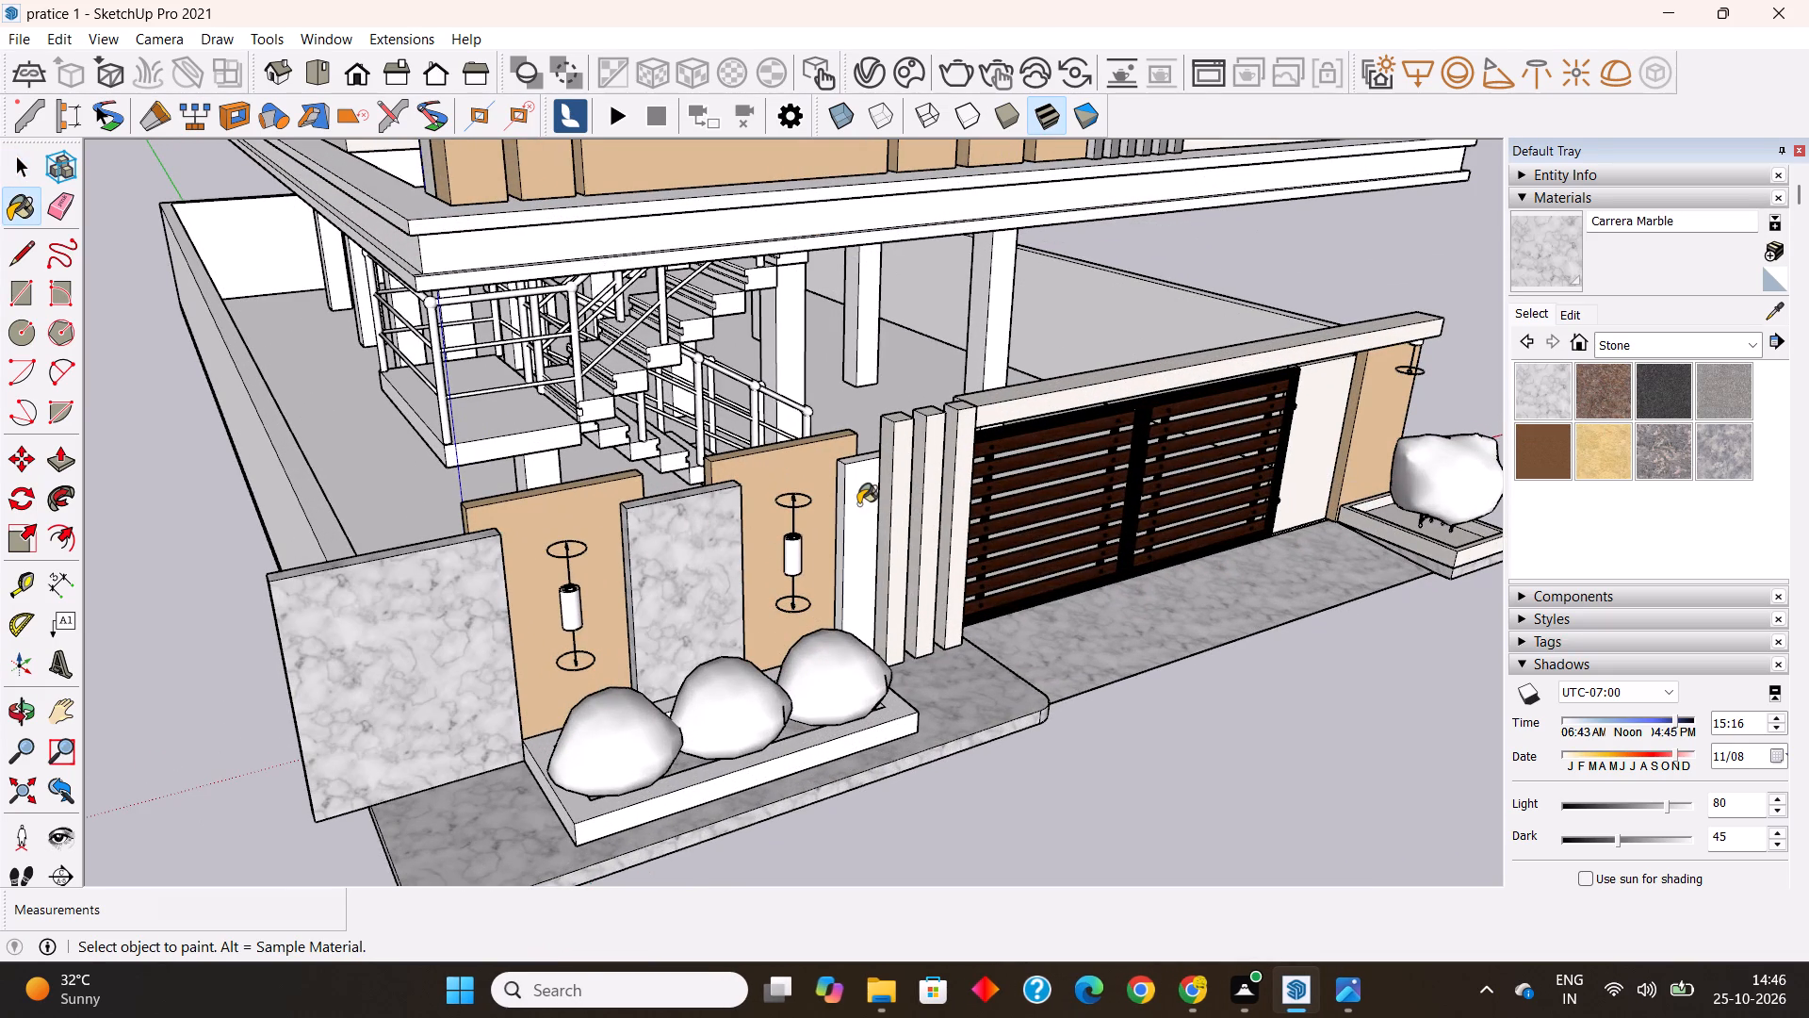
middle_click_drag(772, 532, 418, 407)
key("space")
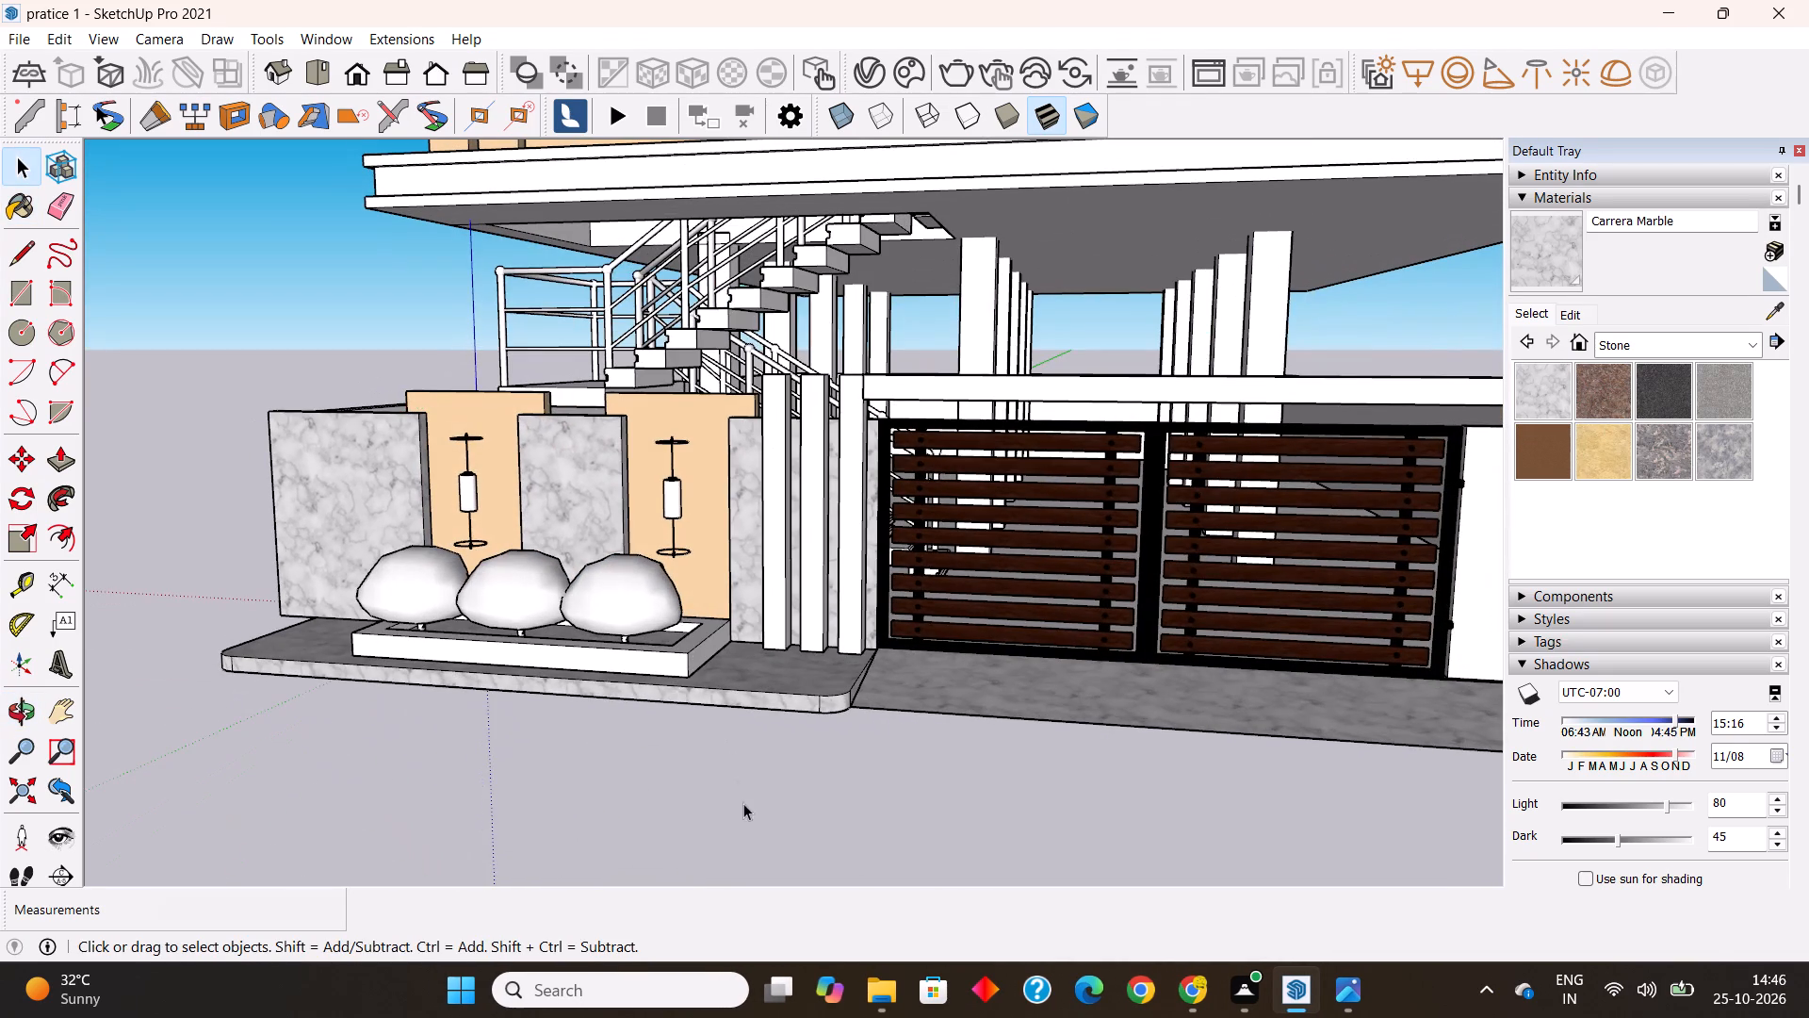
left_click(744, 803)
Draw a long rectangle on the ground alongside the side boundary wall, on the three-shrub planter side of the house.
scroll(609, 627, "down", 8)
middle_click_drag(840, 654, 1382, 874)
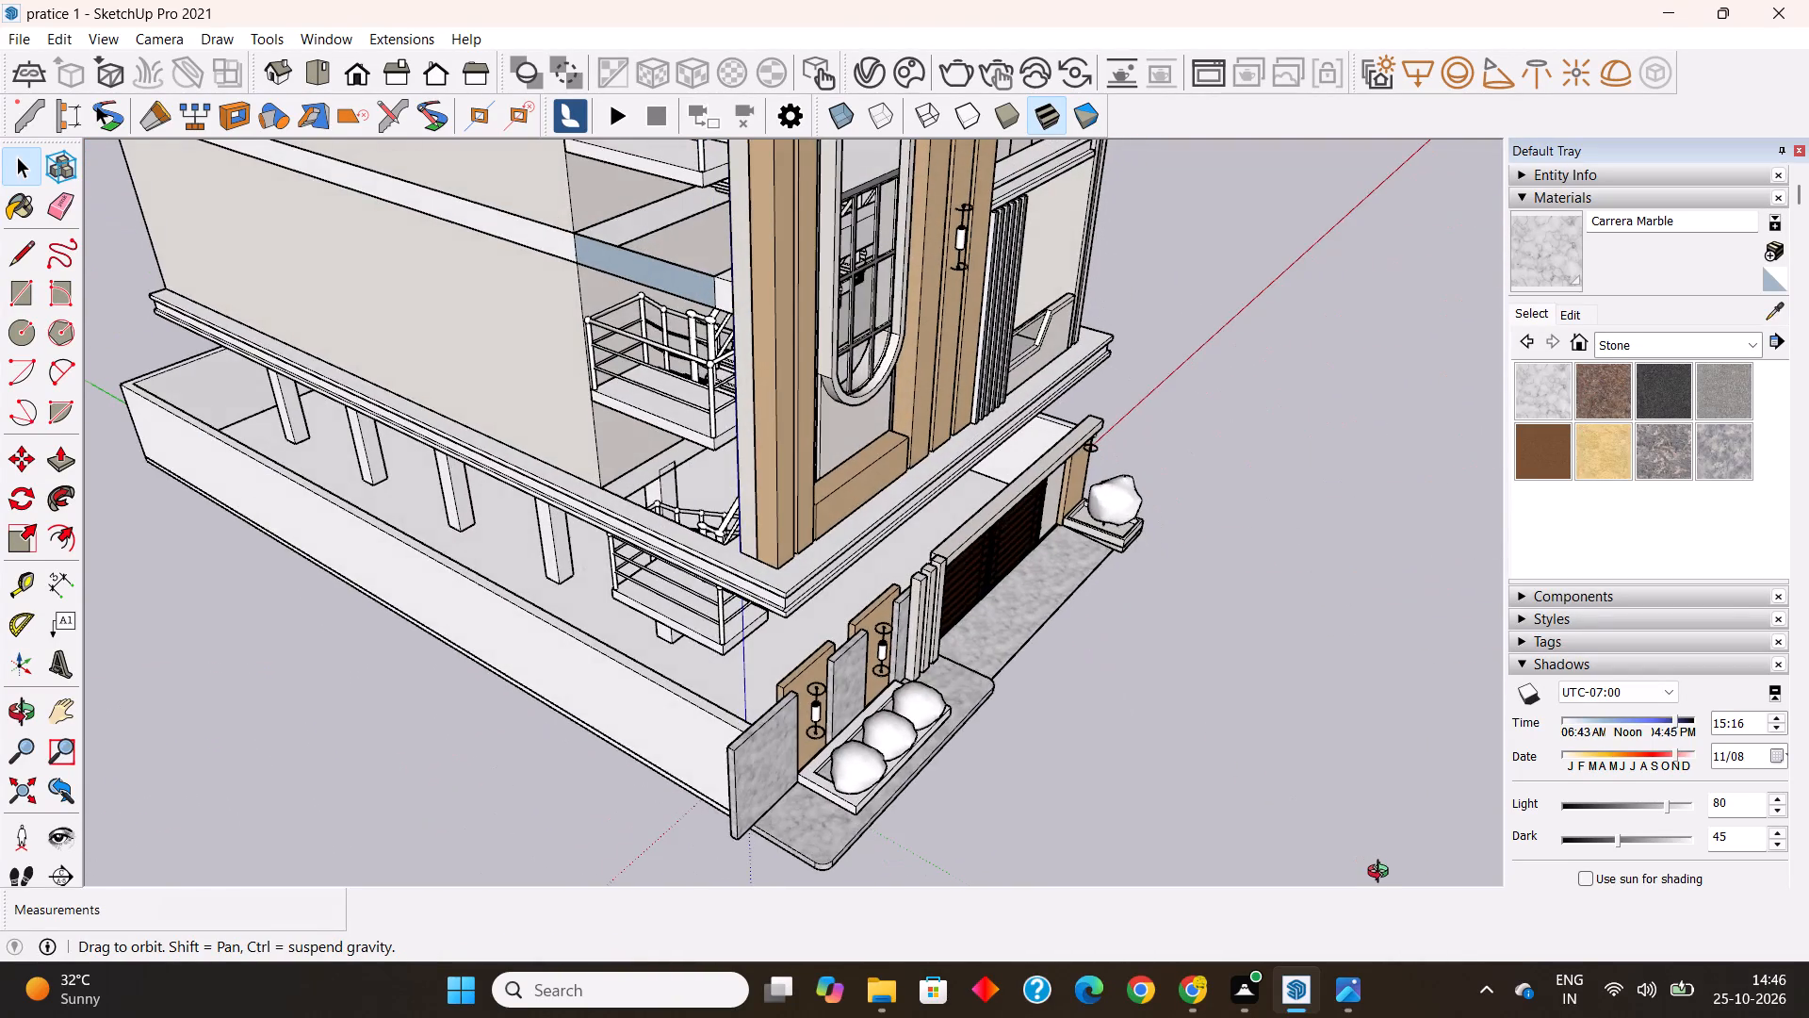
middle_click_drag(1382, 874, 1386, 808)
scroll(895, 522, "up", 9)
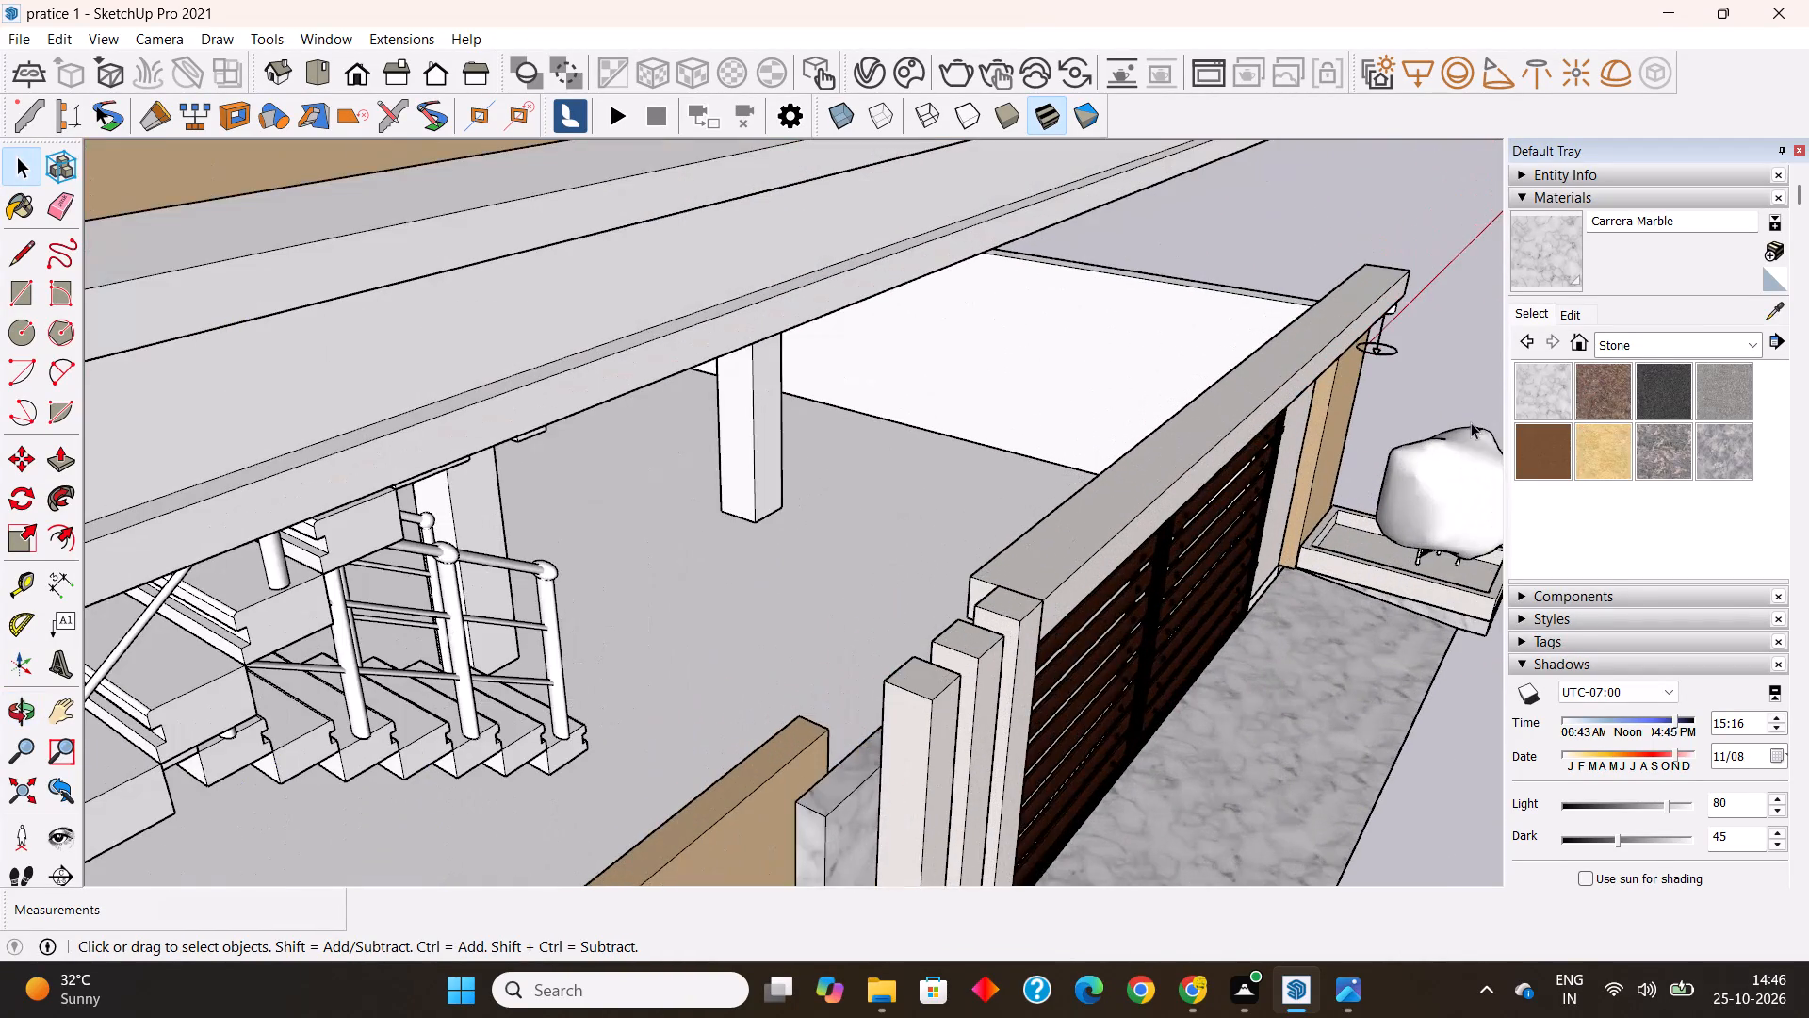
scroll(636, 406, "down", 7)
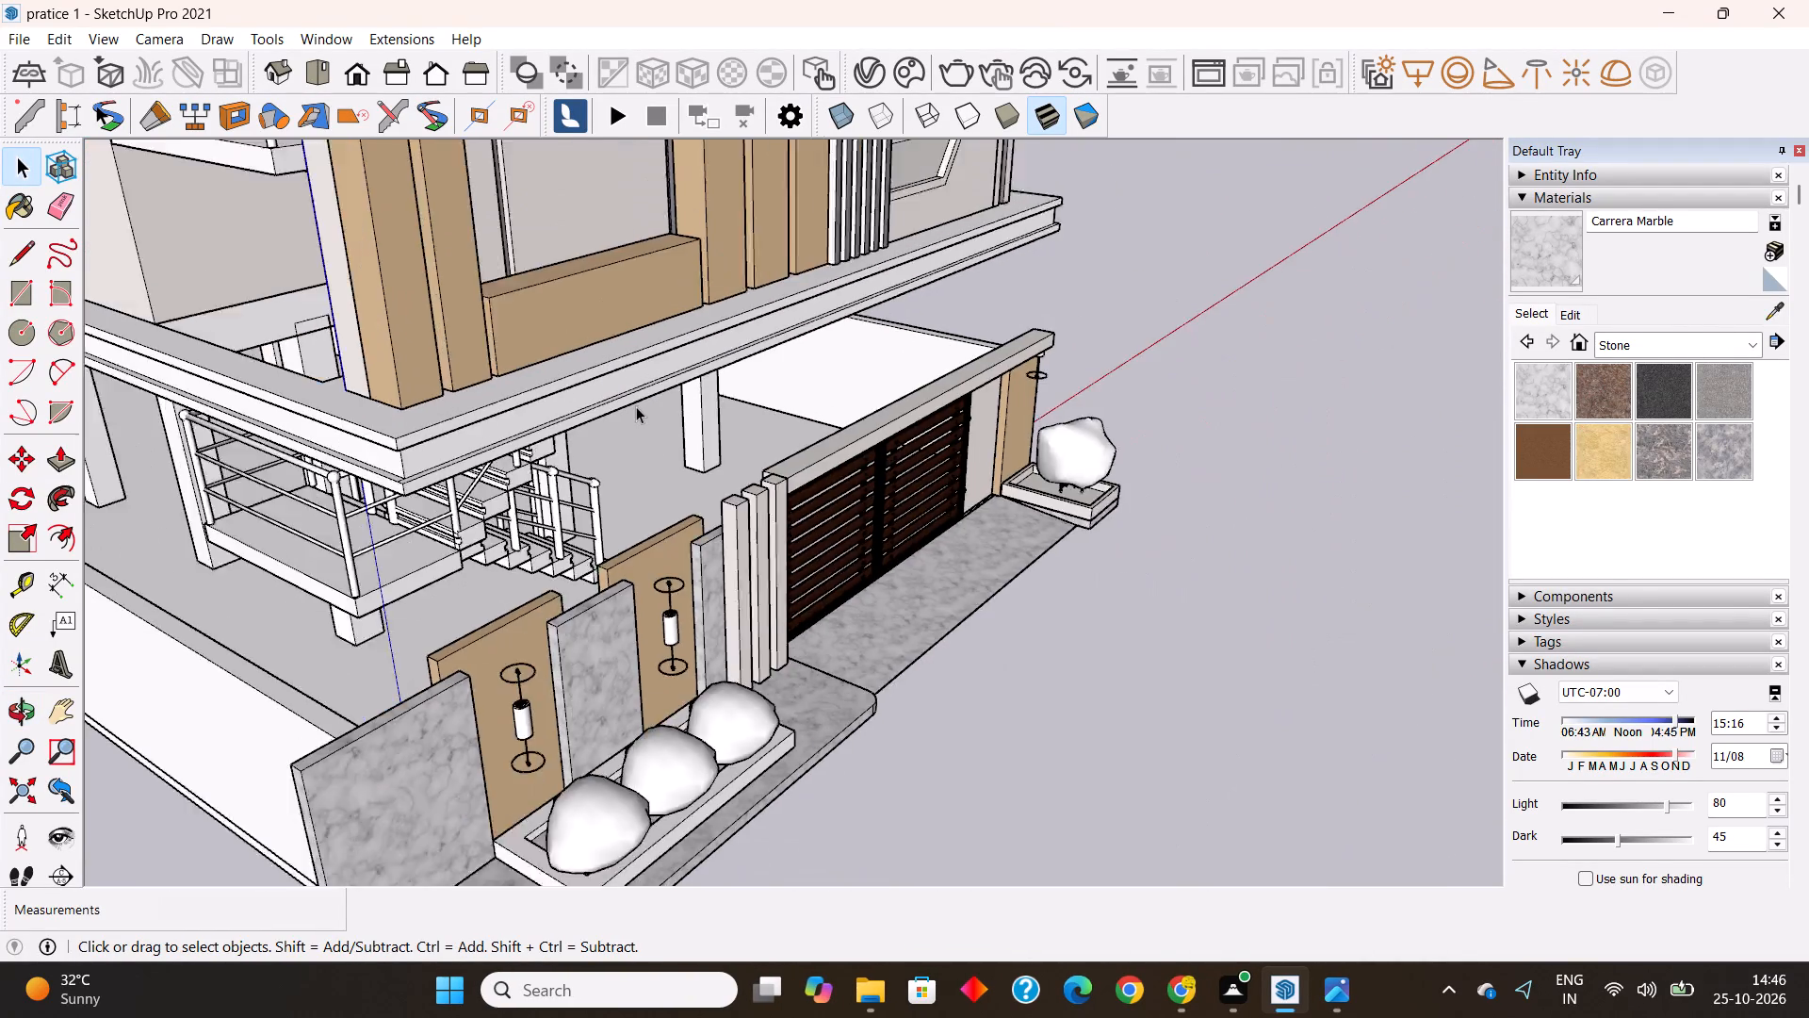
scroll(636, 406, "down", 13)
middle_click_drag(764, 484, 493, 493)
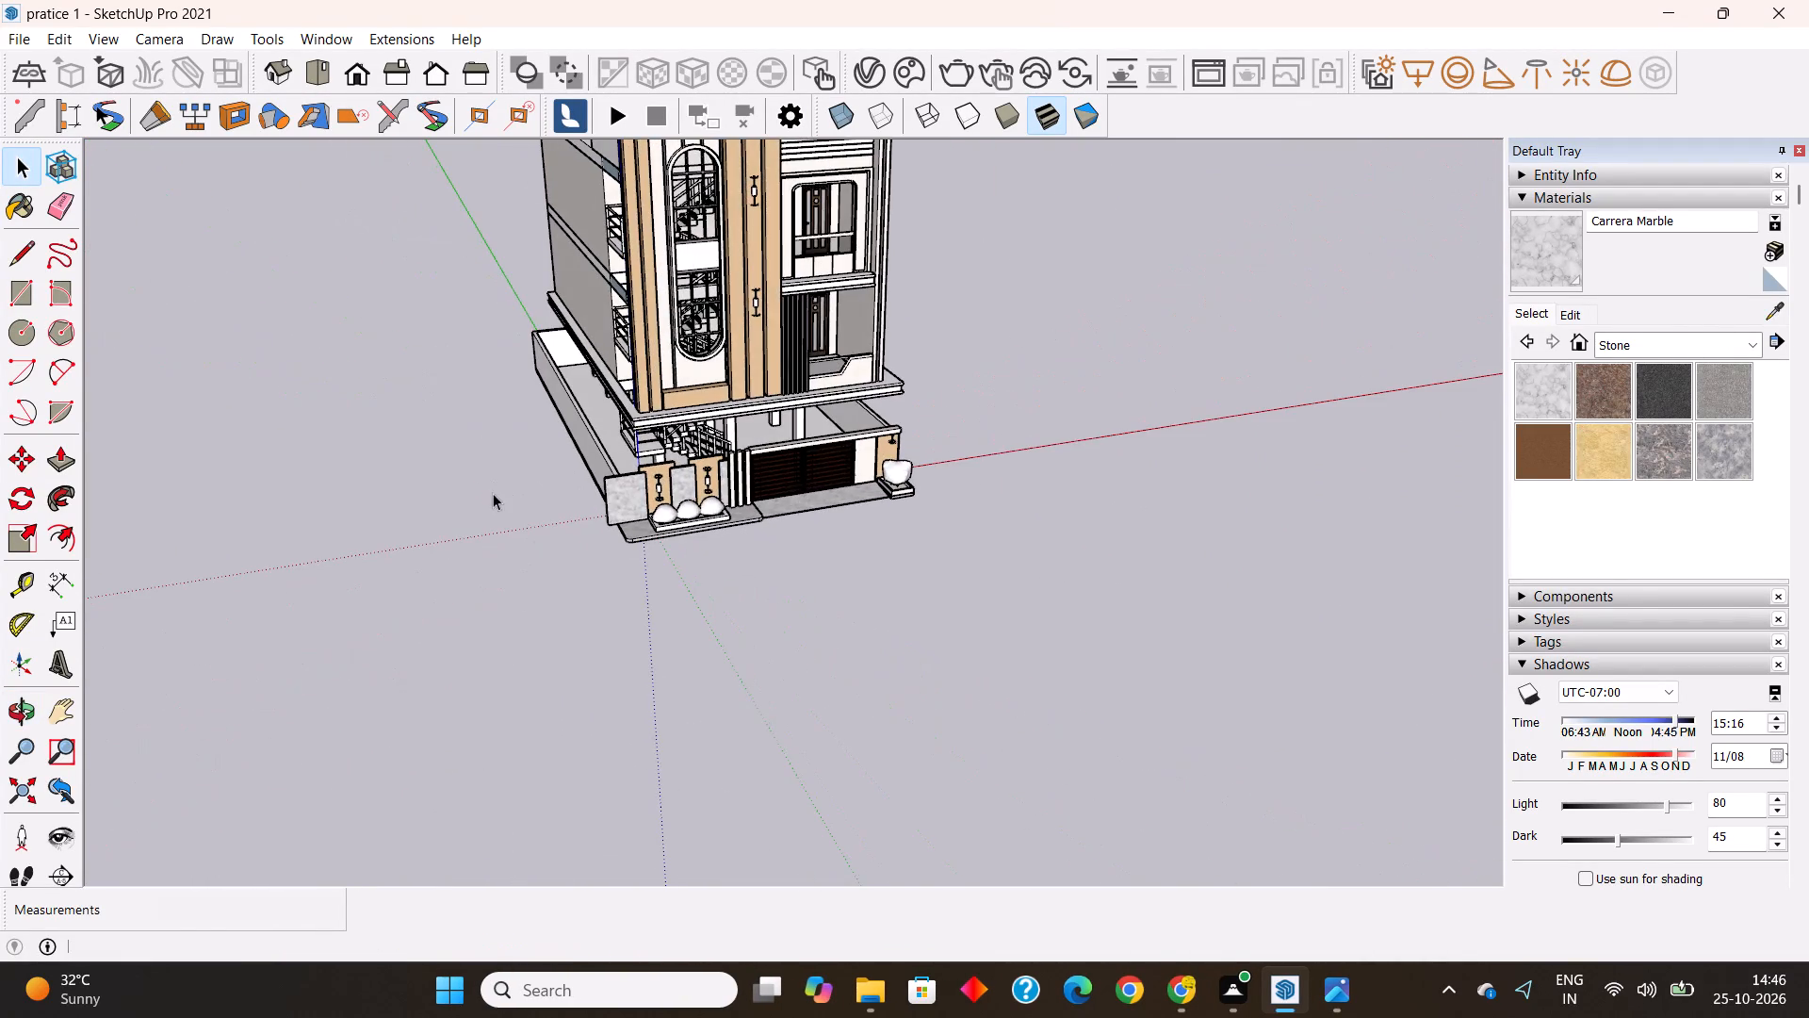
middle_click_drag(530, 498, 790, 505, "shift")
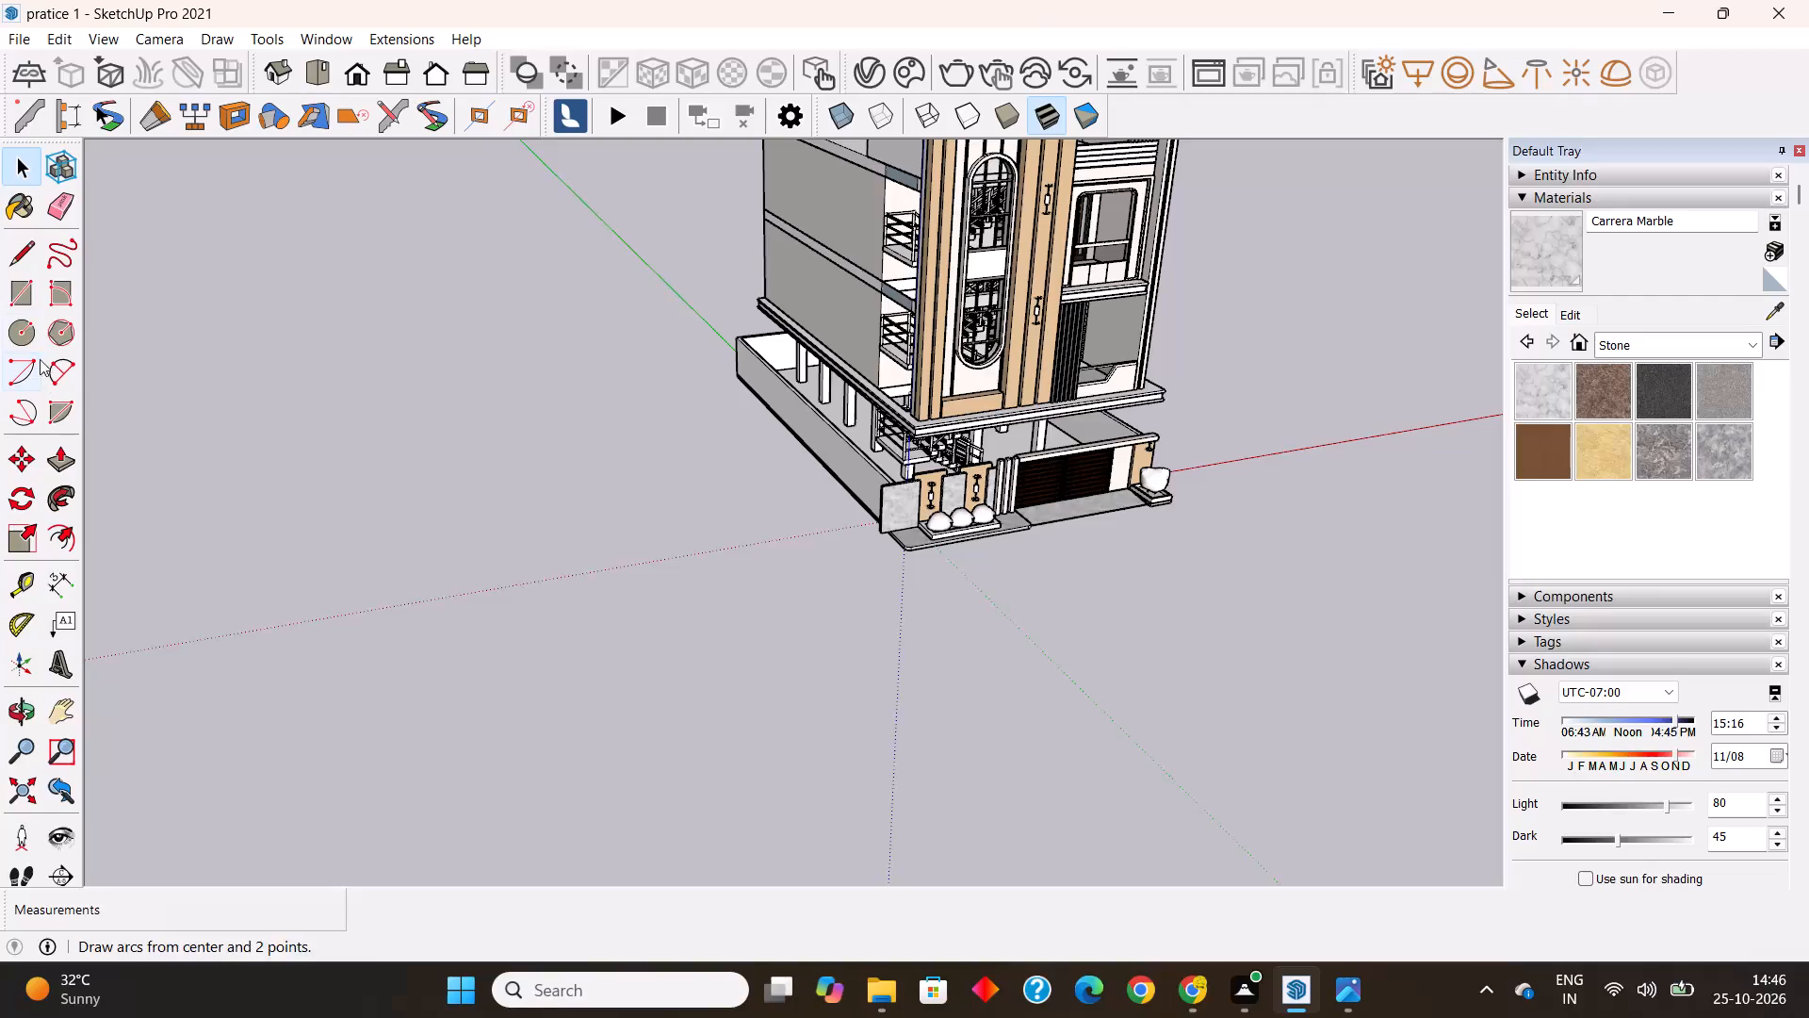
left_click(24, 305)
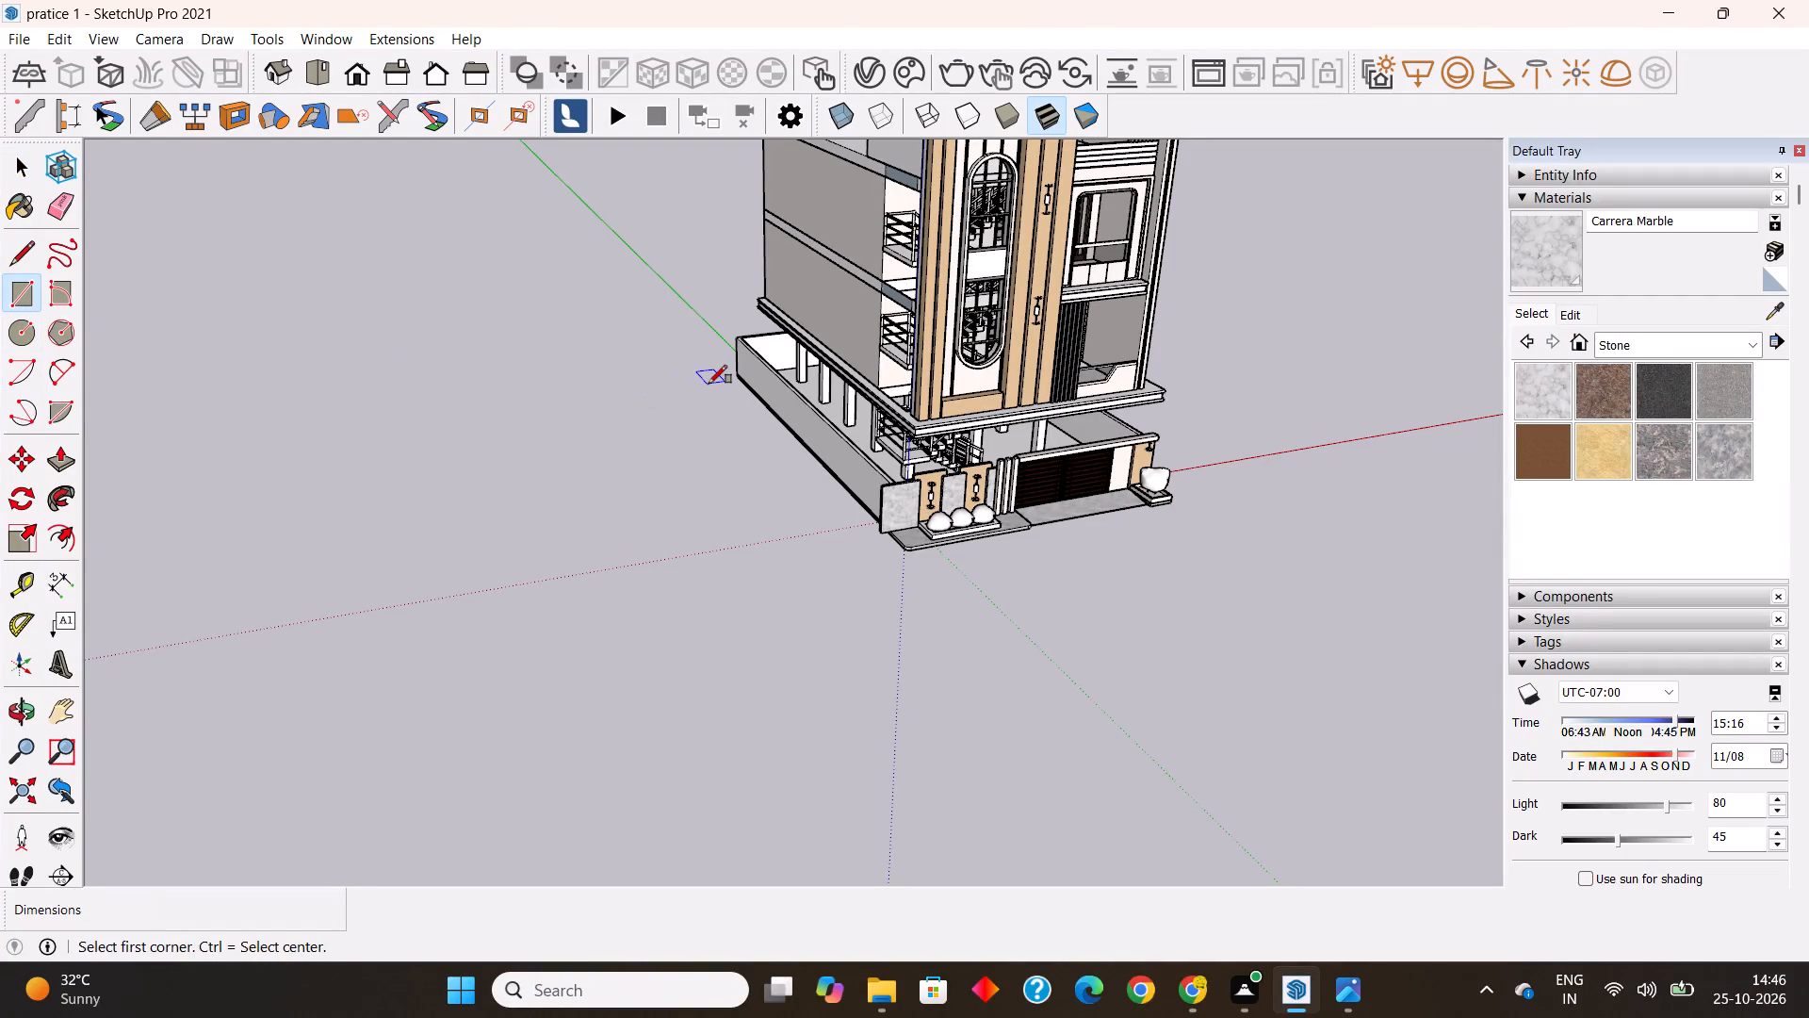
left_click(710, 384)
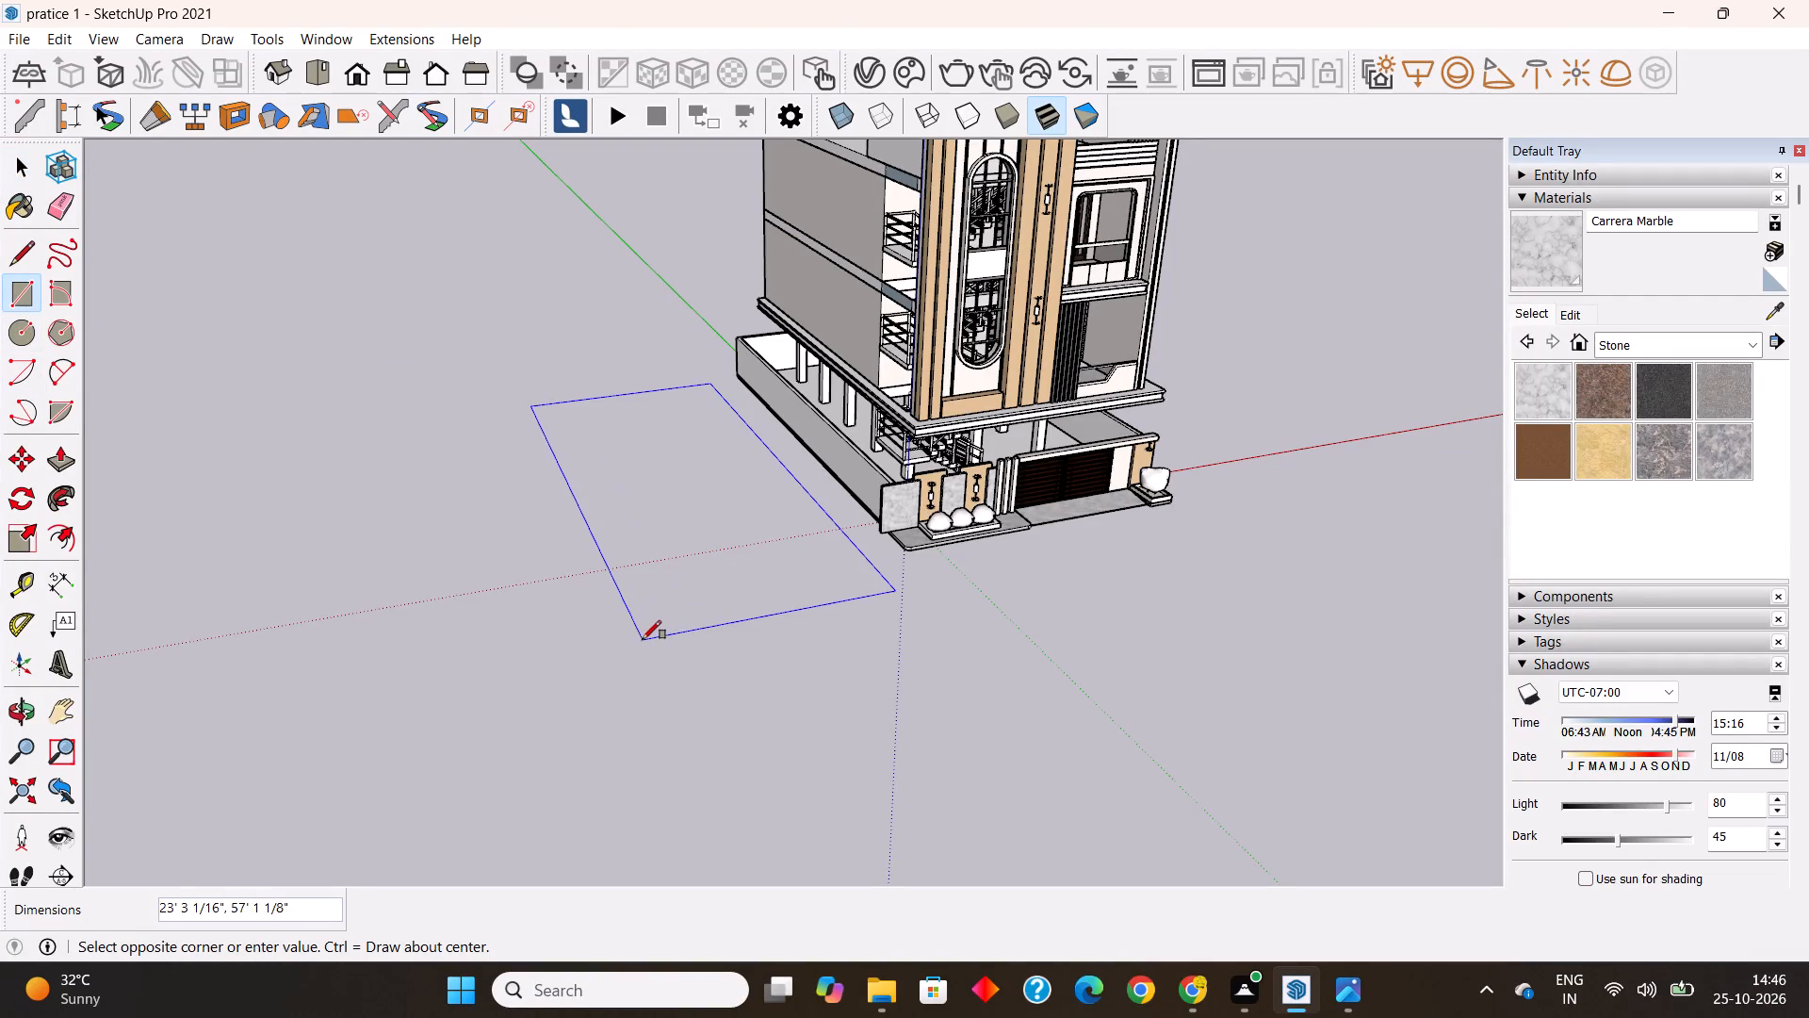
left_click(649, 614)
key("space")
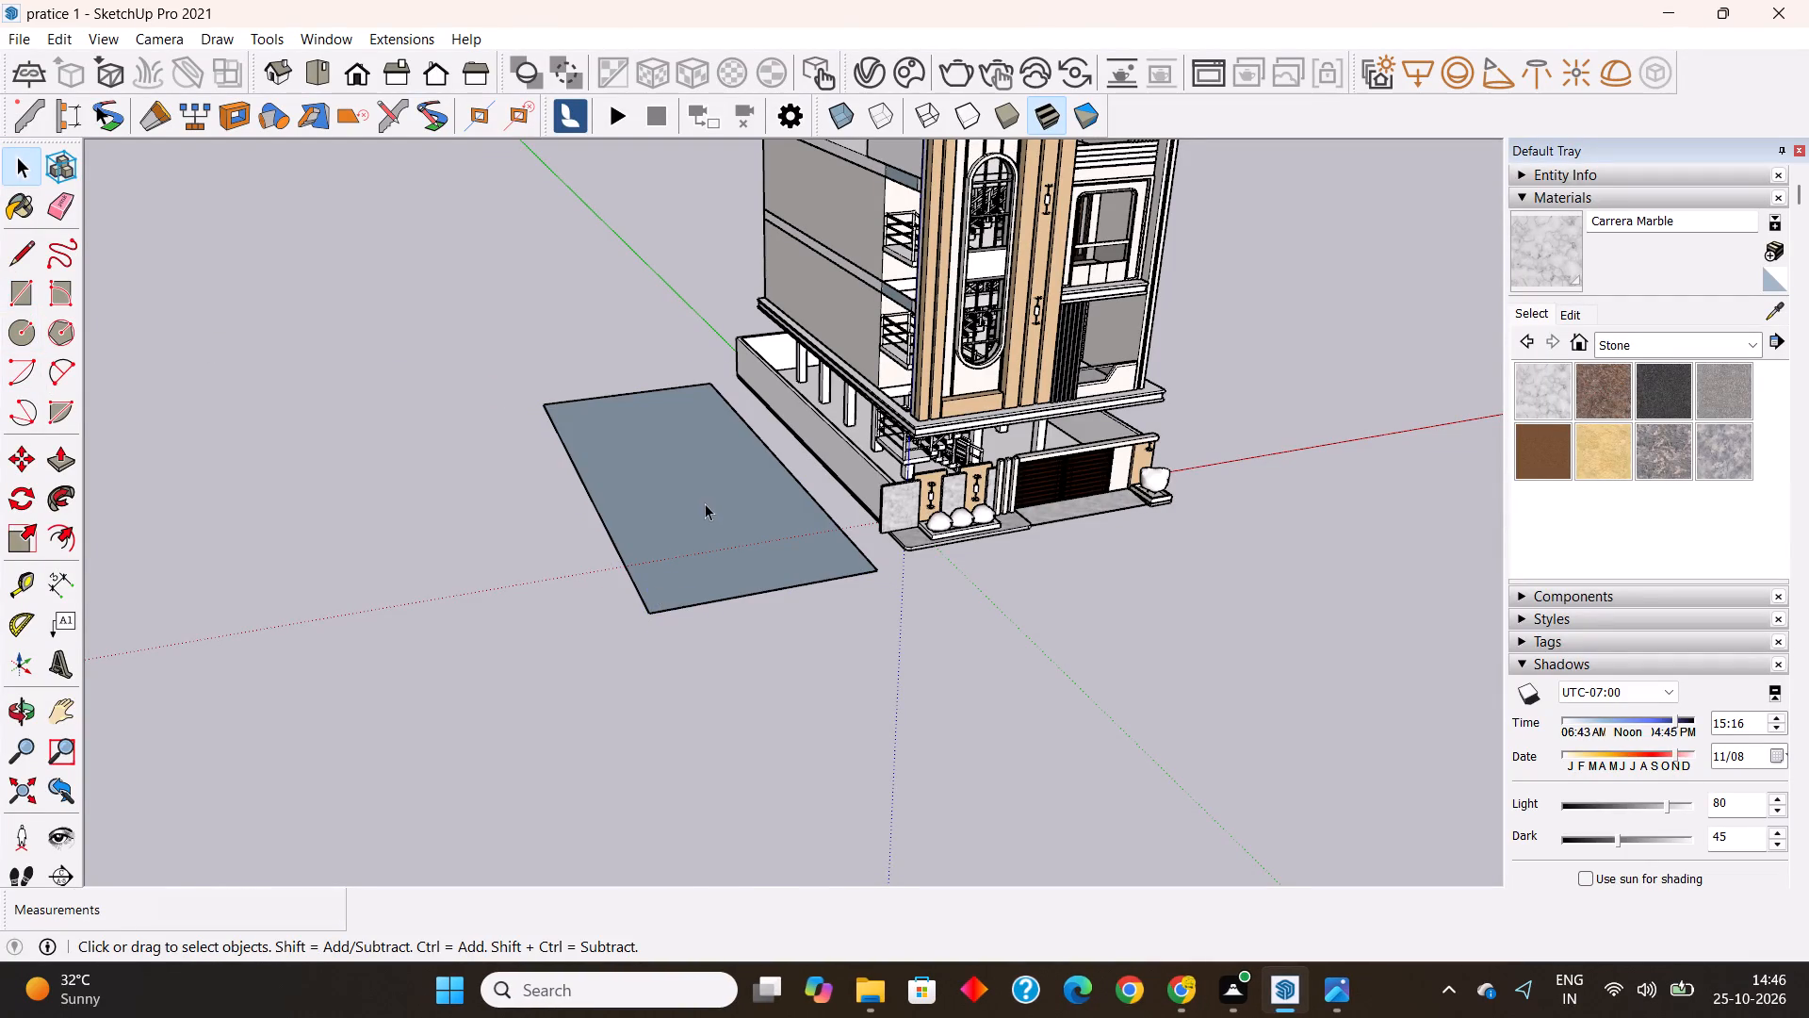
Make the new ground rectangle's face and edges into a group.
double_click(706, 502)
right_click(706, 502)
left_click(797, 700)
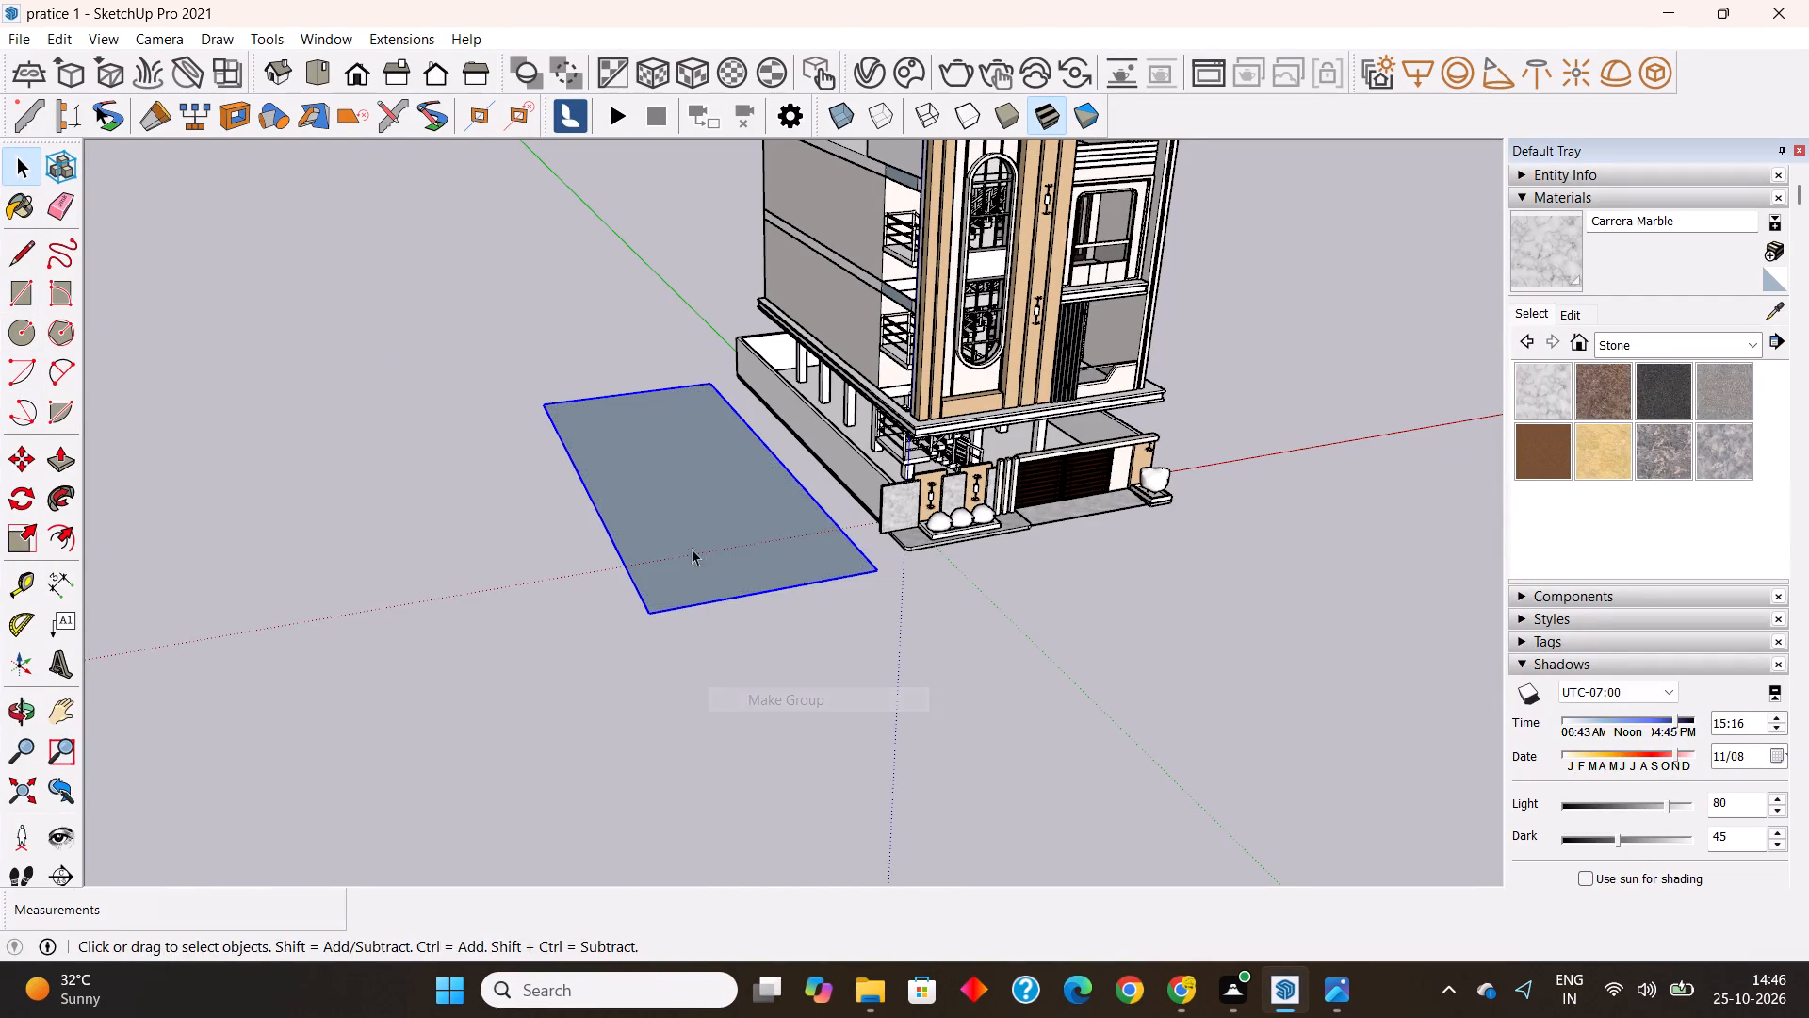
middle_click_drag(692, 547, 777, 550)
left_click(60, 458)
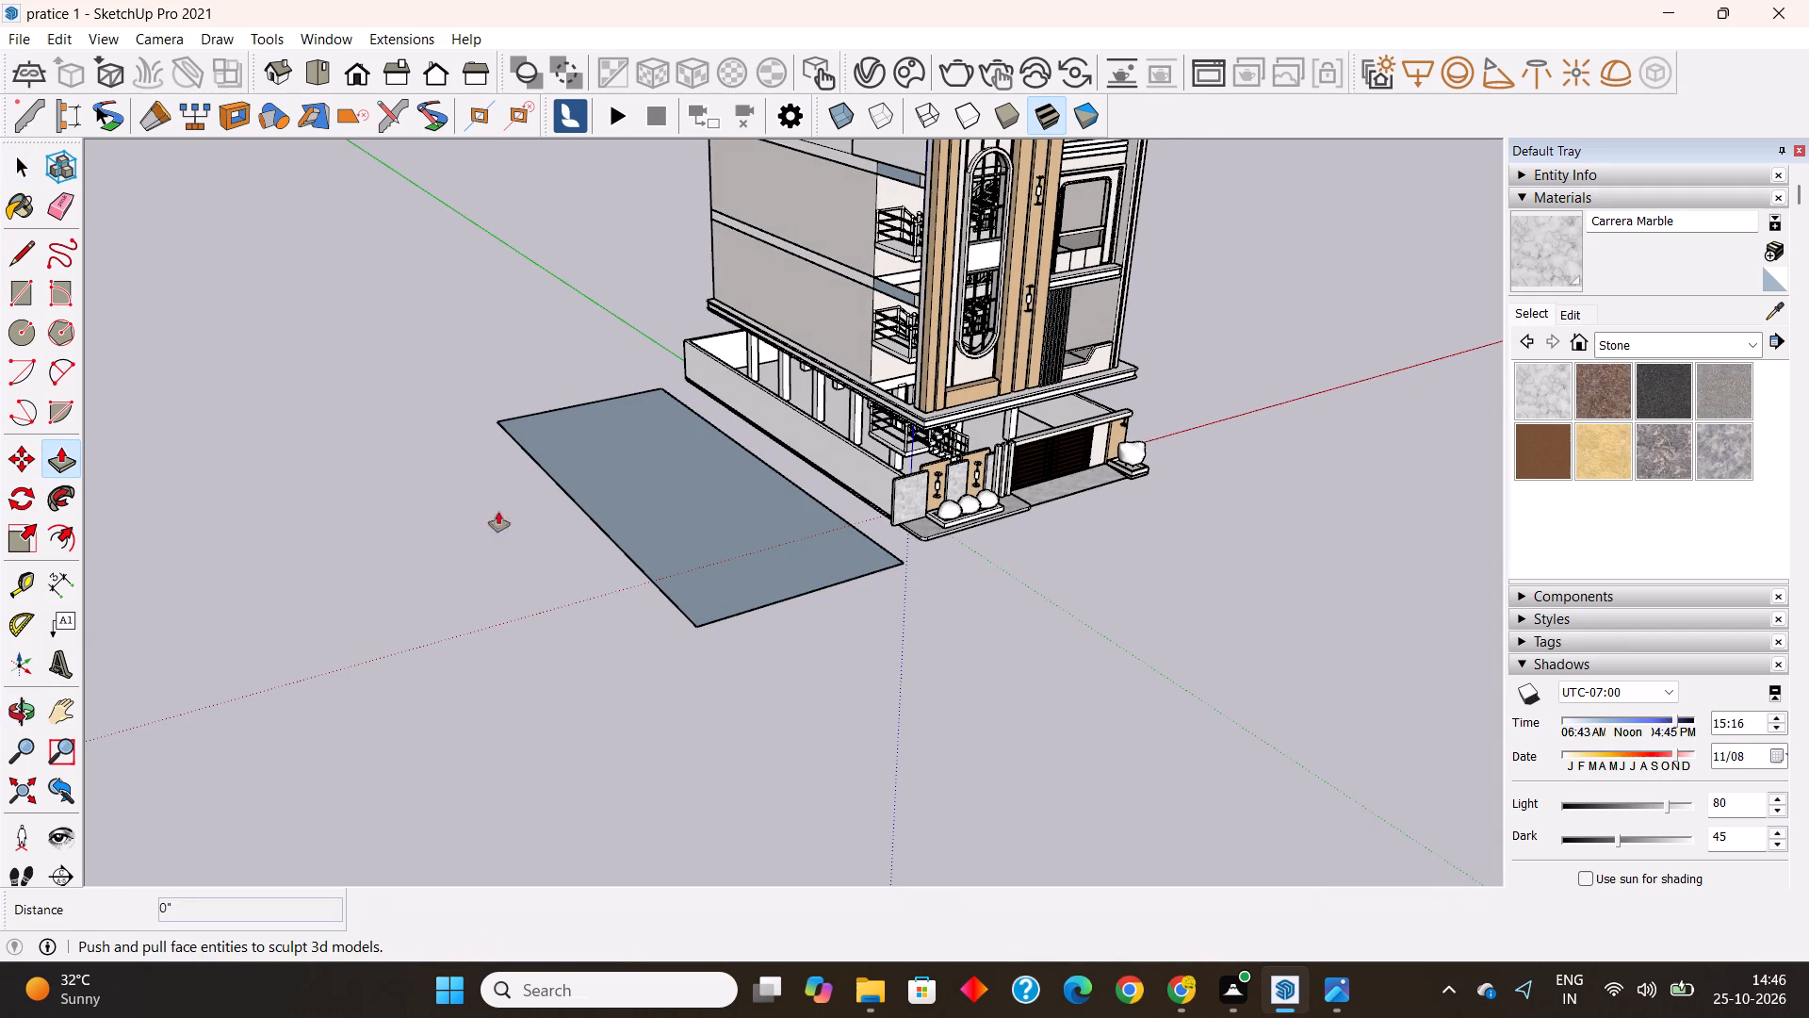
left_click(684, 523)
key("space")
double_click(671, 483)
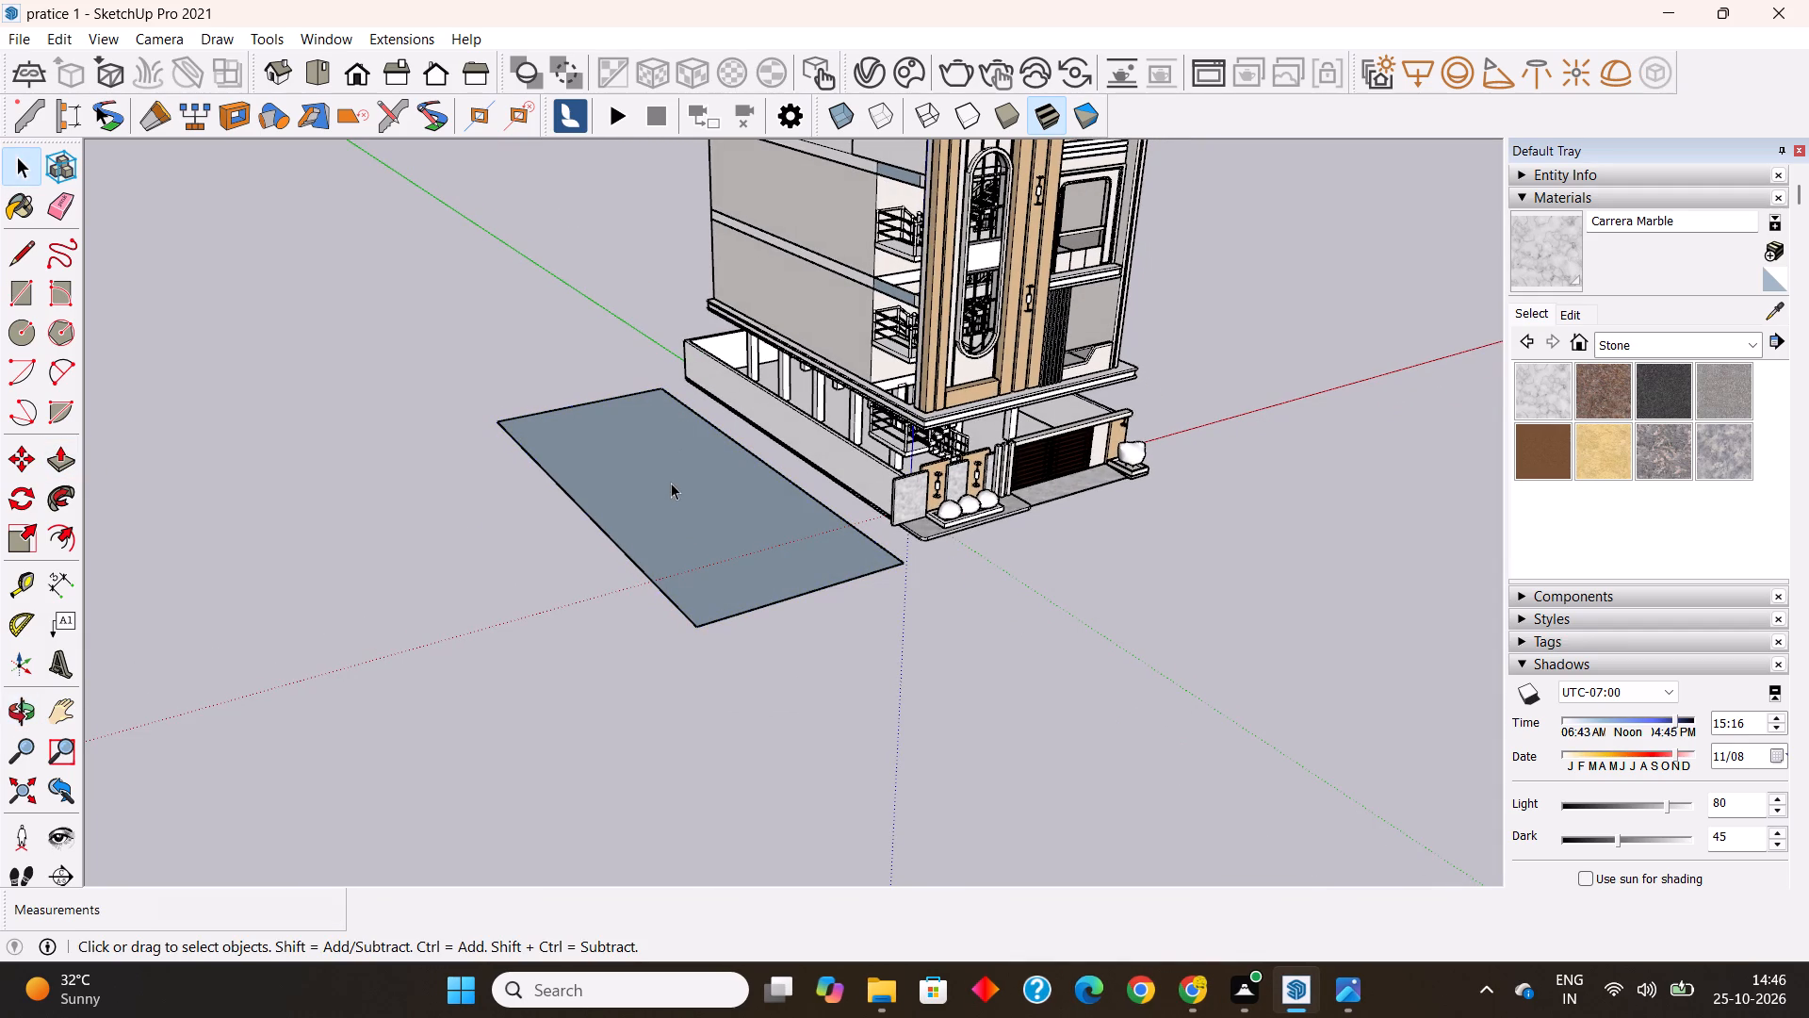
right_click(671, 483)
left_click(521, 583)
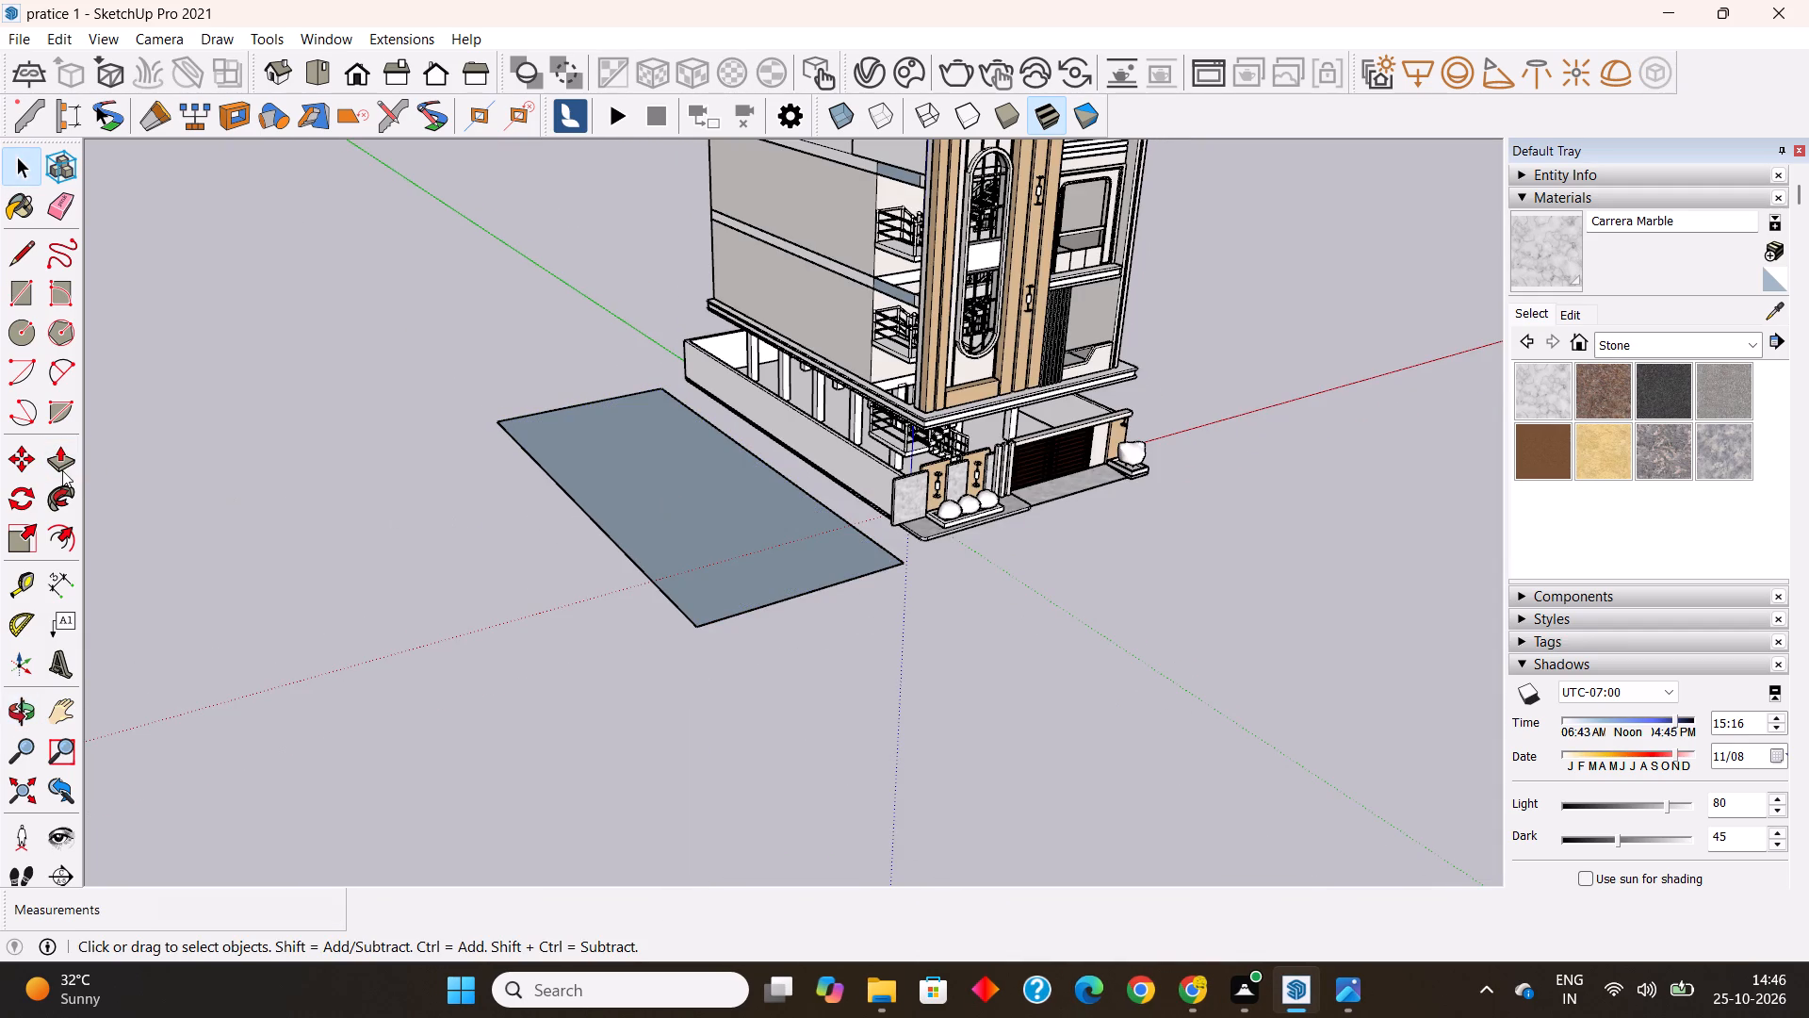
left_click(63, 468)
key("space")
Open the rectangle group and extrude its face upward about 37 ft into a neighbouring building block.
left_click(643, 502)
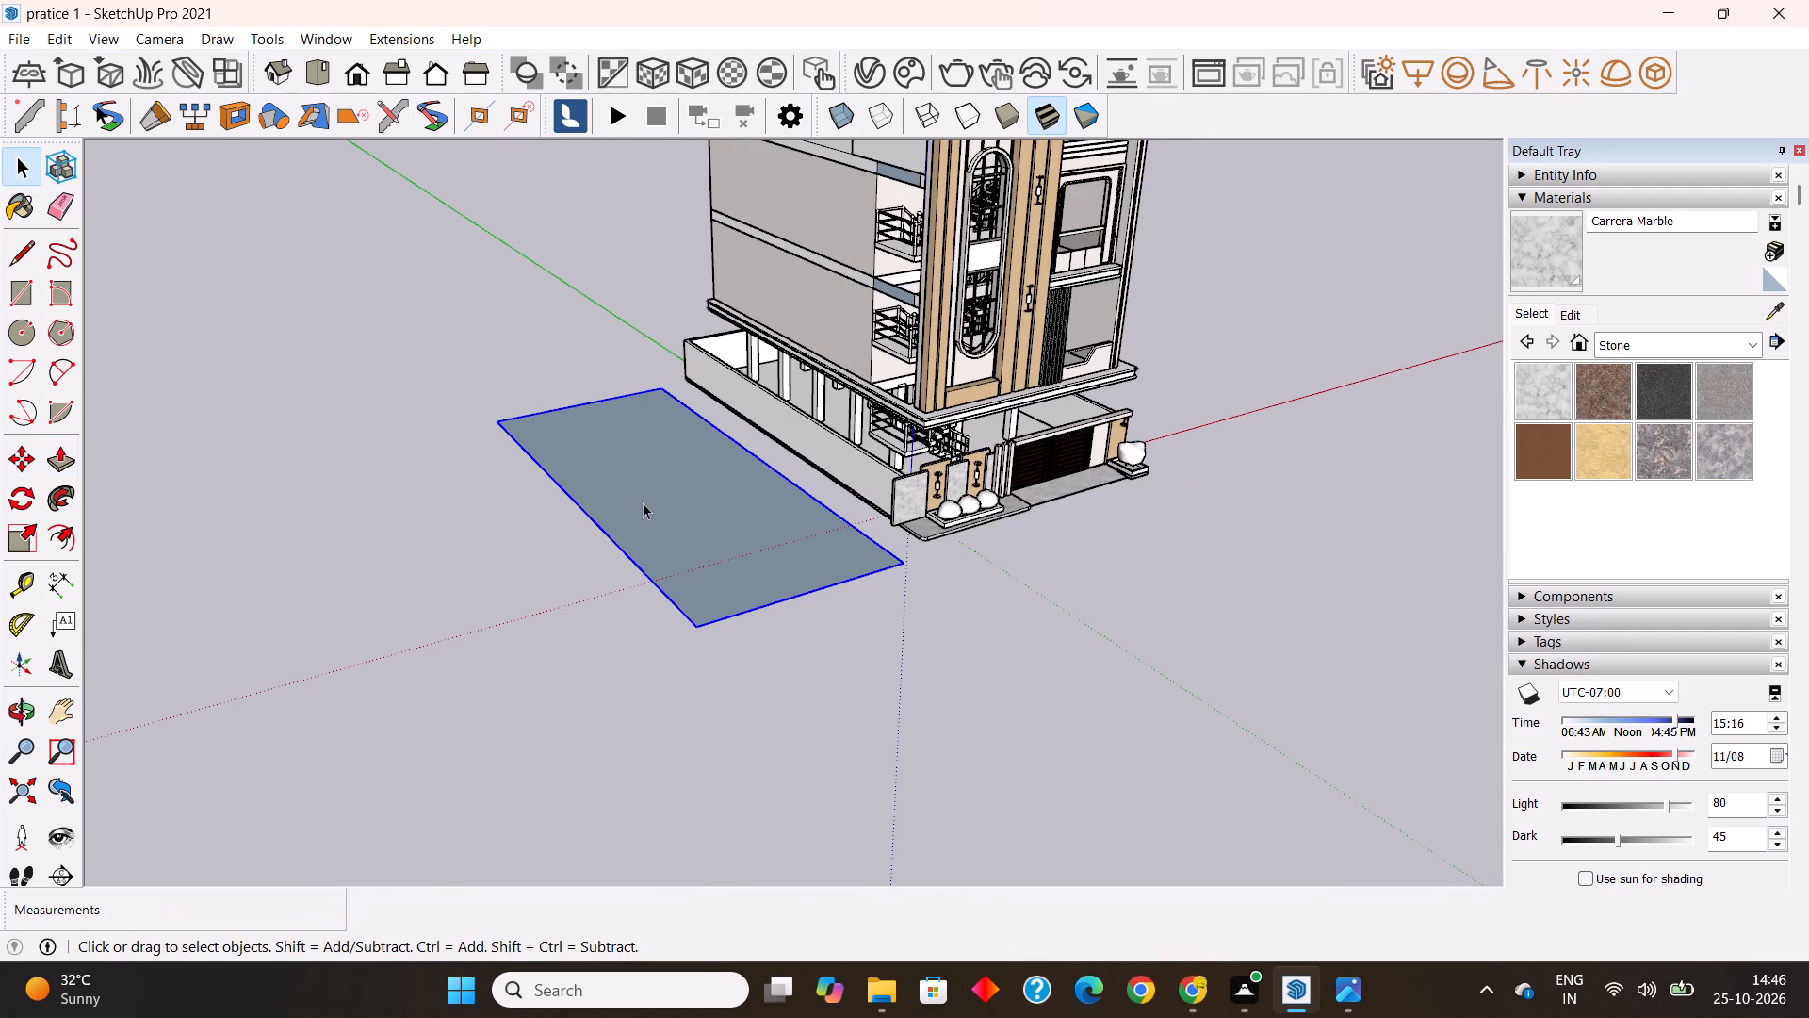
left_click(643, 502)
left_click(61, 466)
left_click(647, 515)
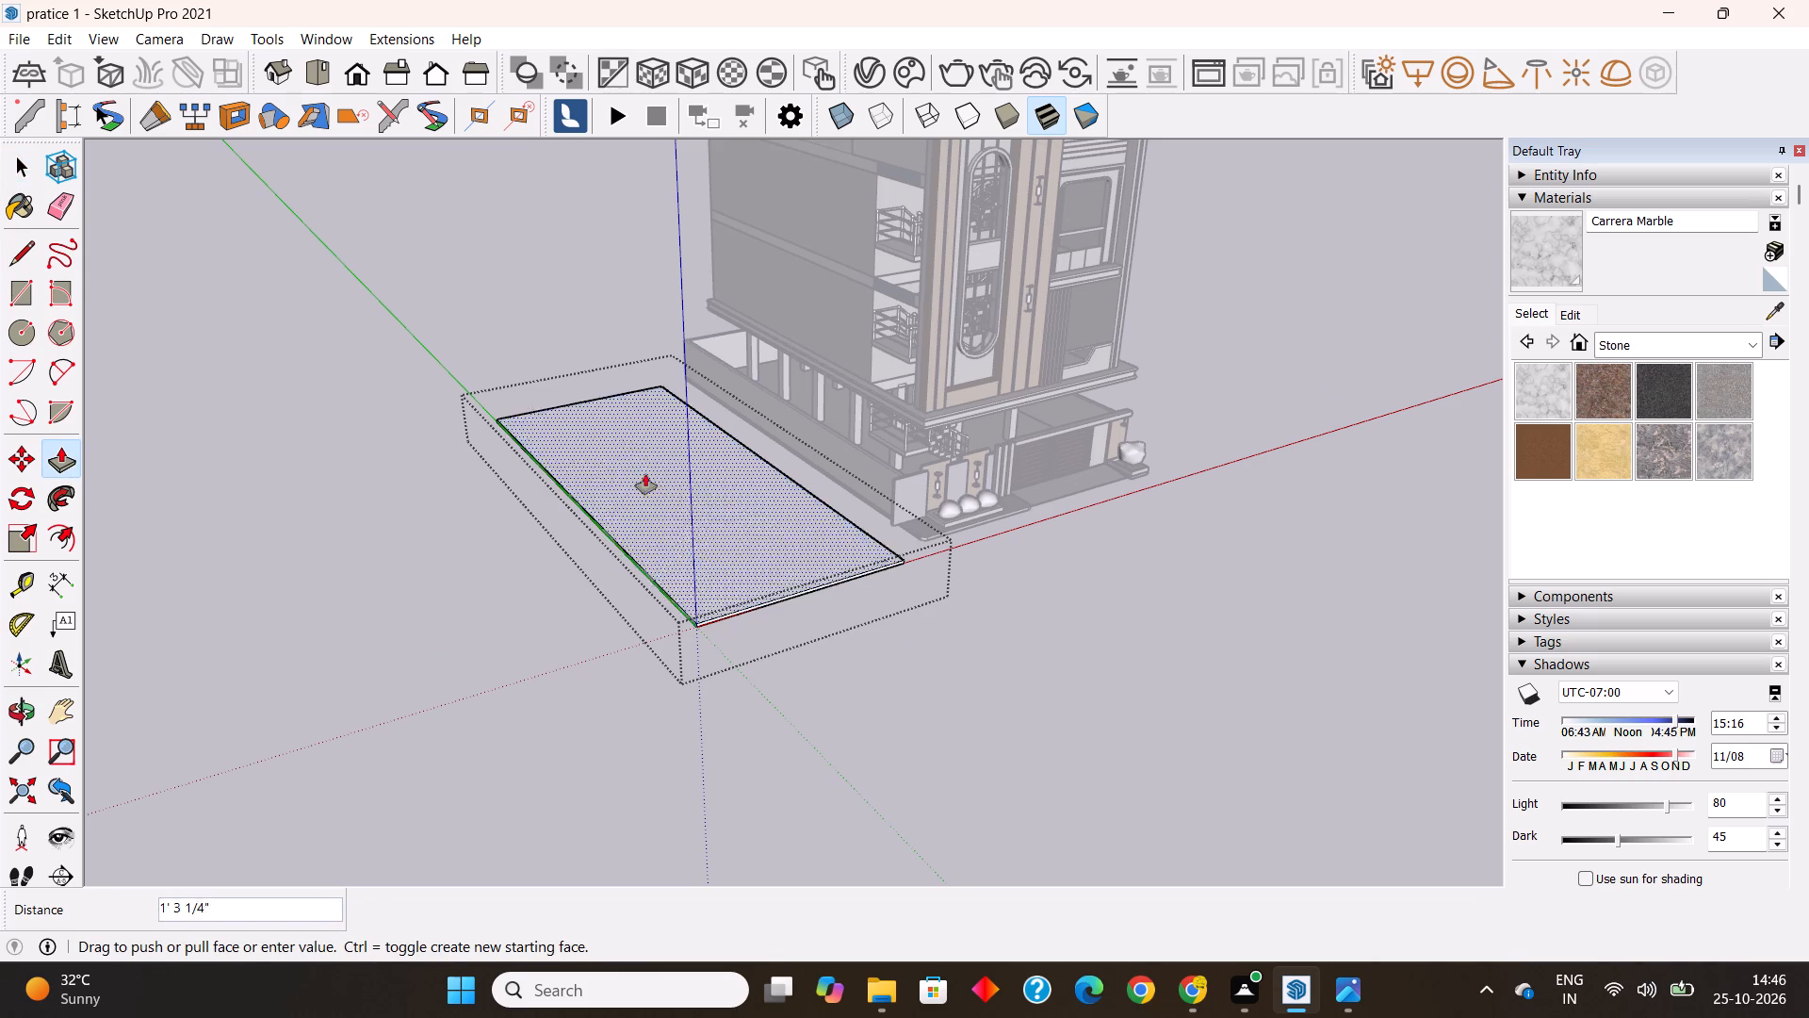
scroll(648, 393, "down", 3)
middle_click_drag(648, 393, 642, 548, "shift")
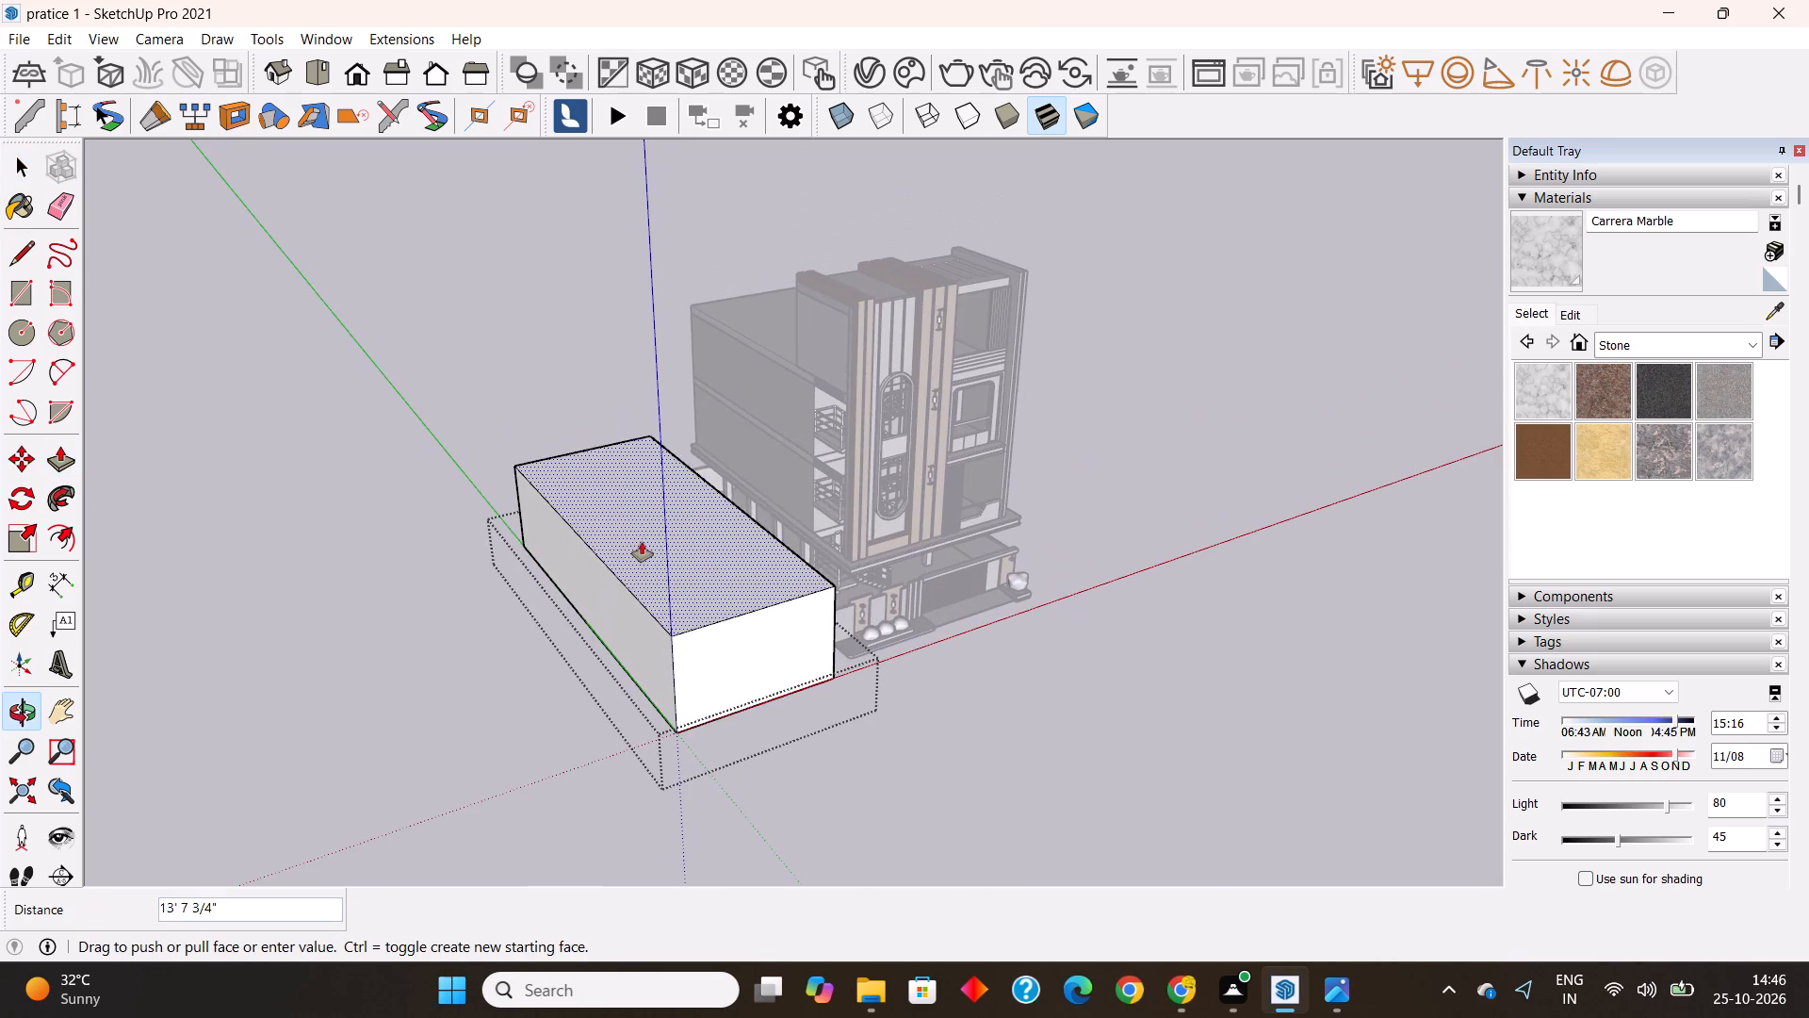
middle_click_drag(657, 436, 389, 333)
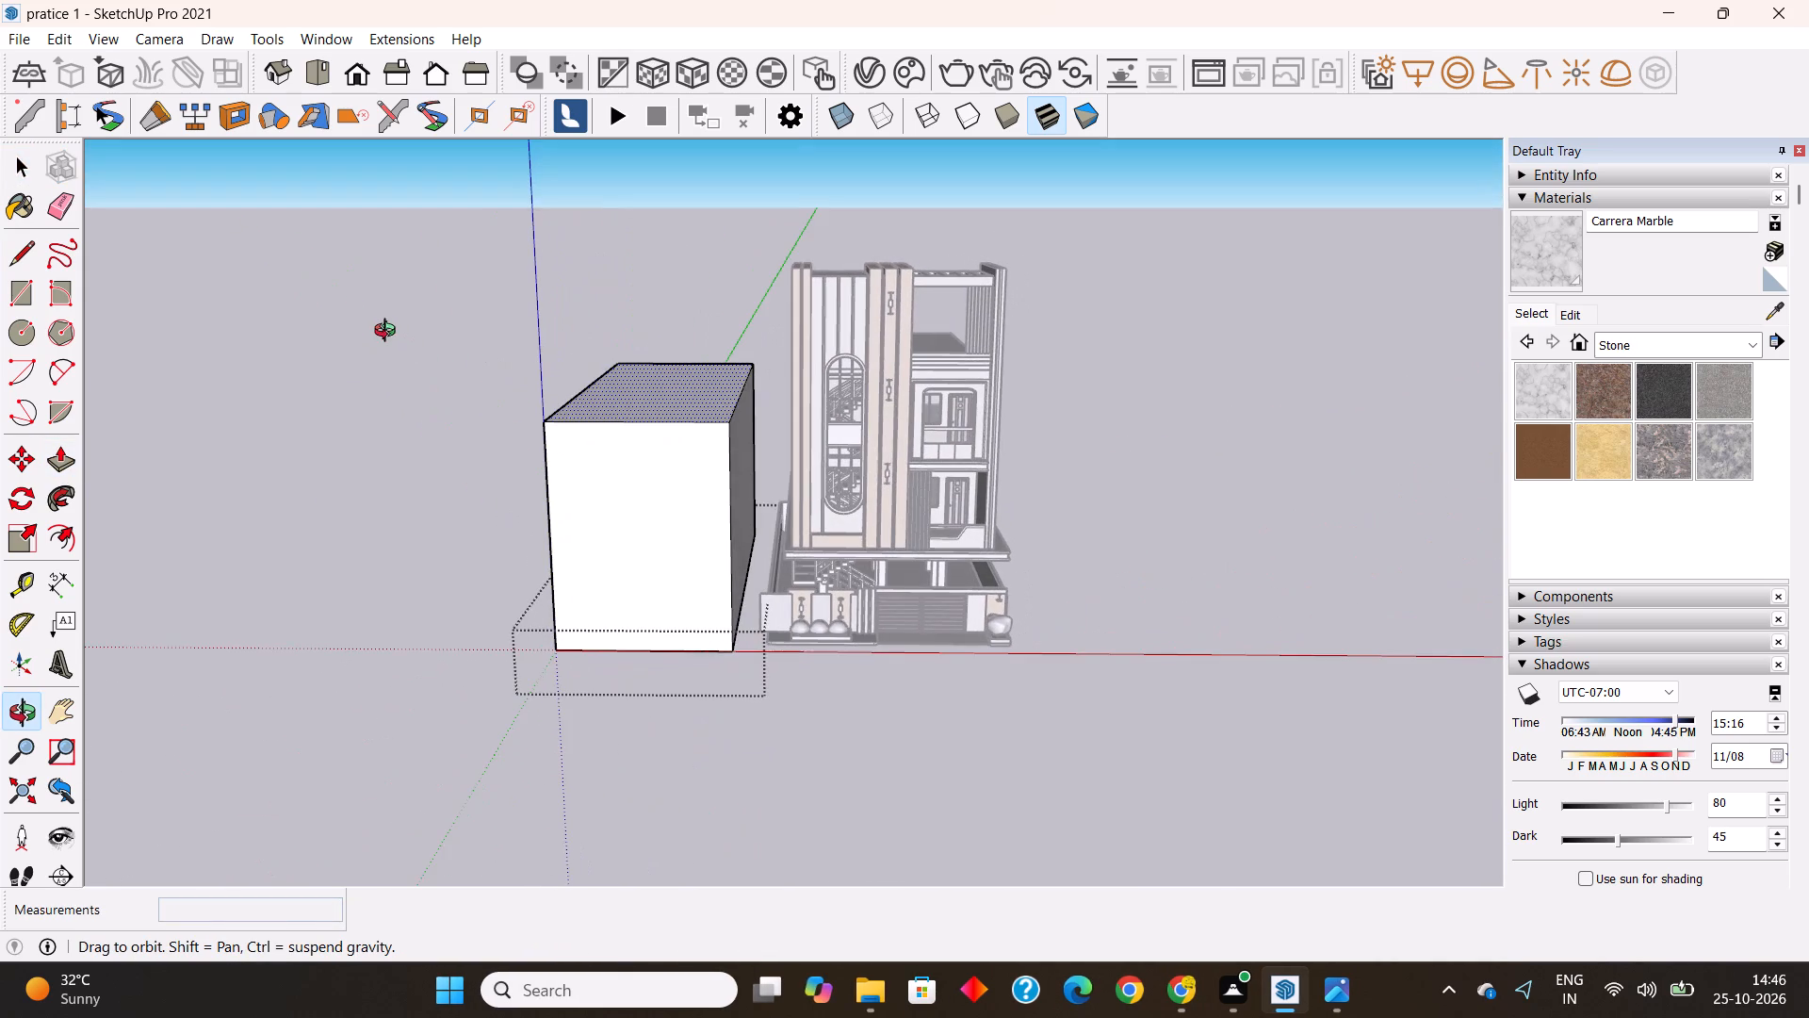
middle_click_drag(389, 333, 540, 349)
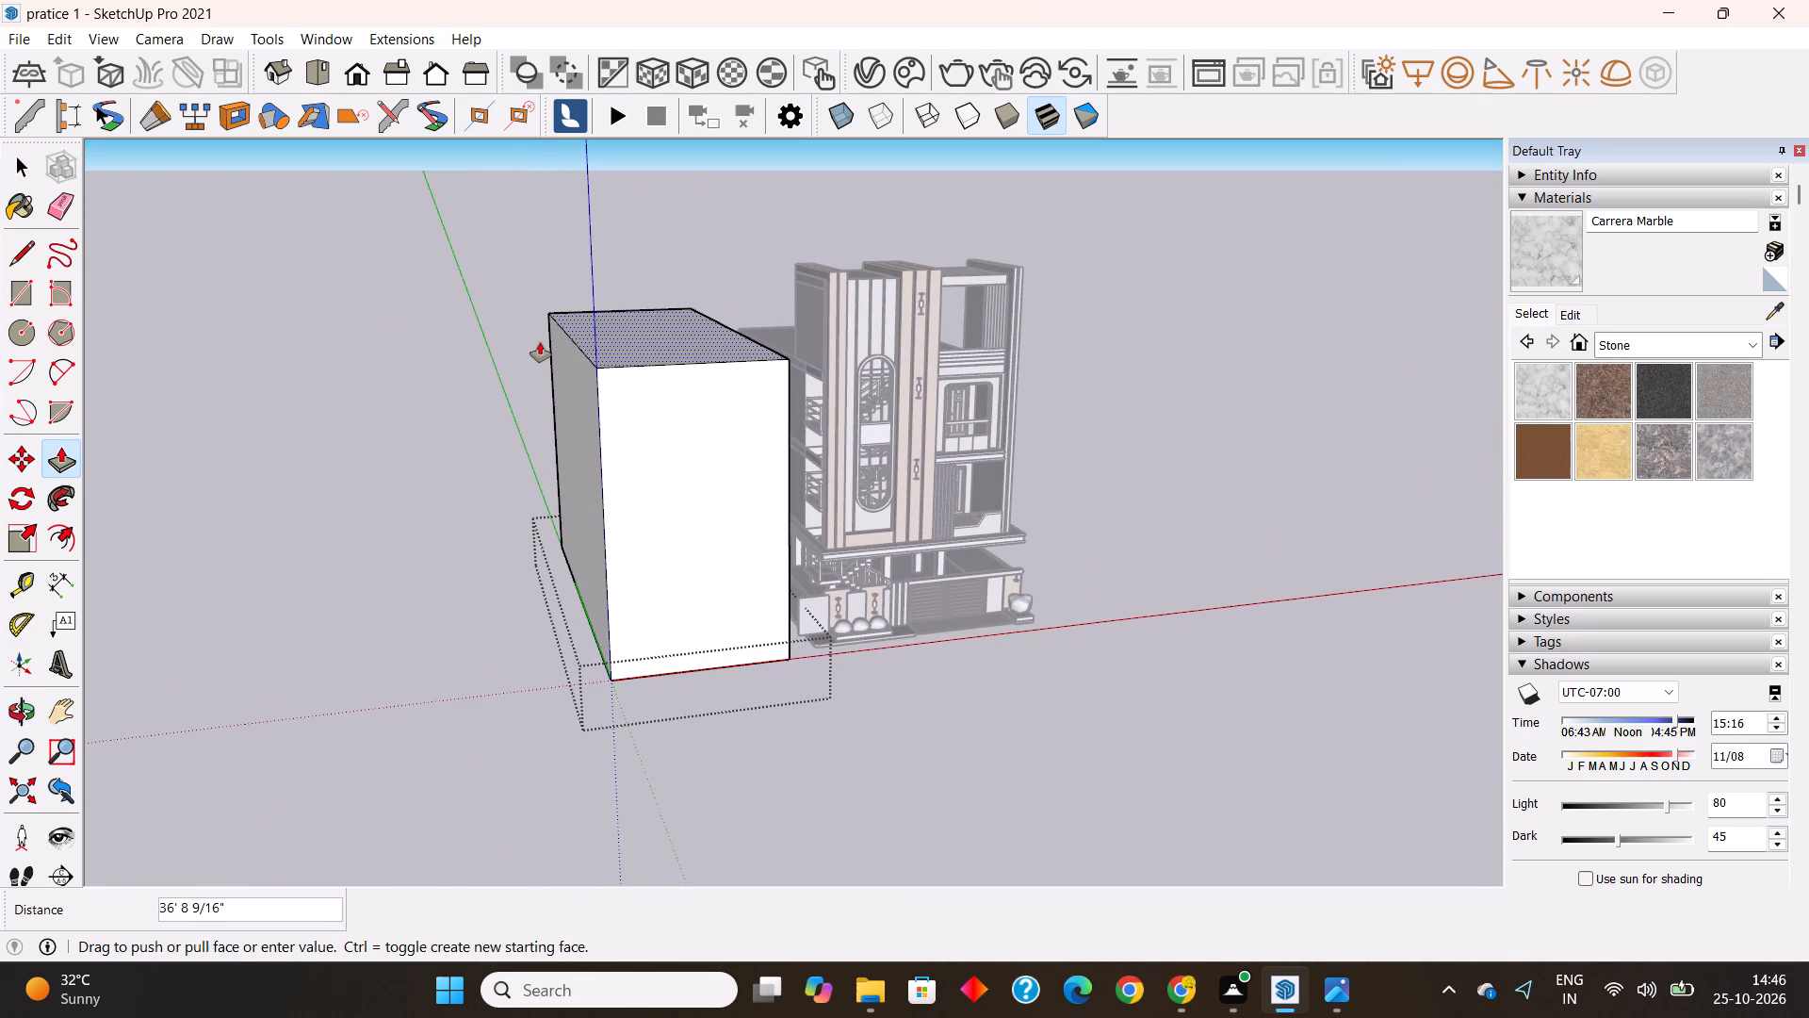
left_click(540, 342)
Check the reference facade render in the image viewer, return to SketchUp and lower the neighbouring block's top face by about 9' 9".
left_click(1354, 987)
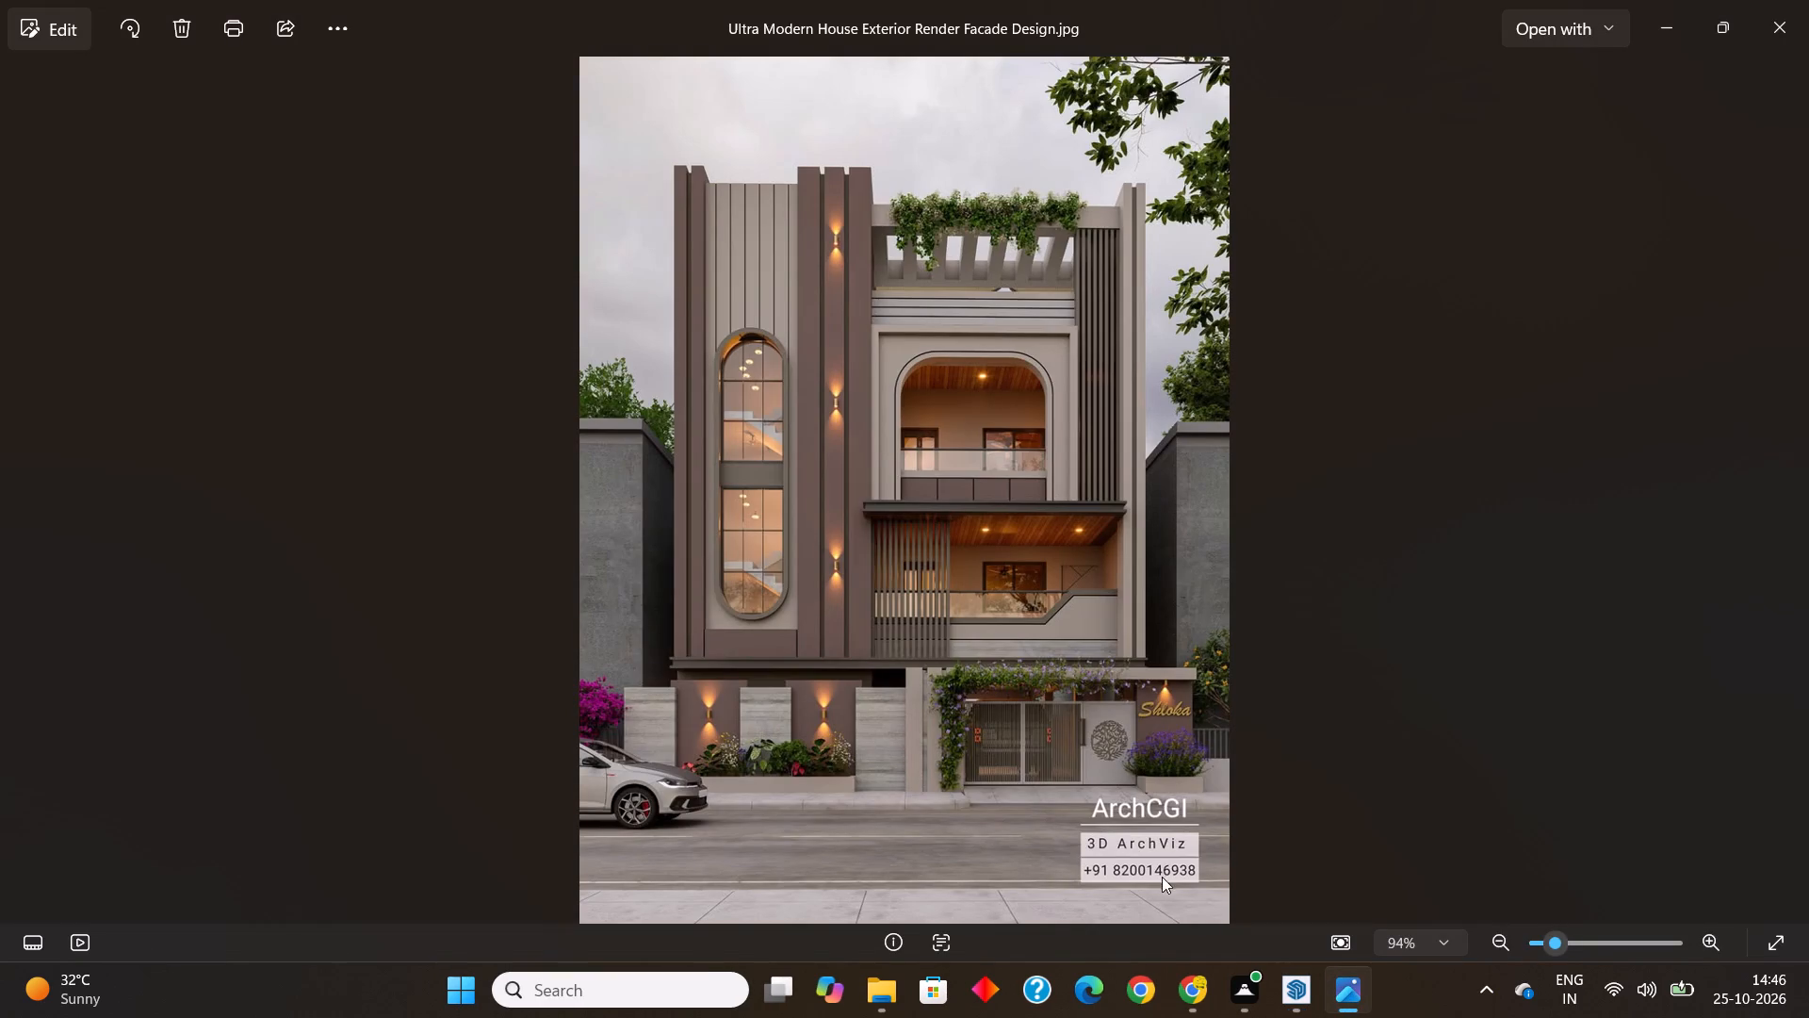
left_click(1297, 988)
middle_click_drag(812, 693, 868, 654)
left_click(729, 332)
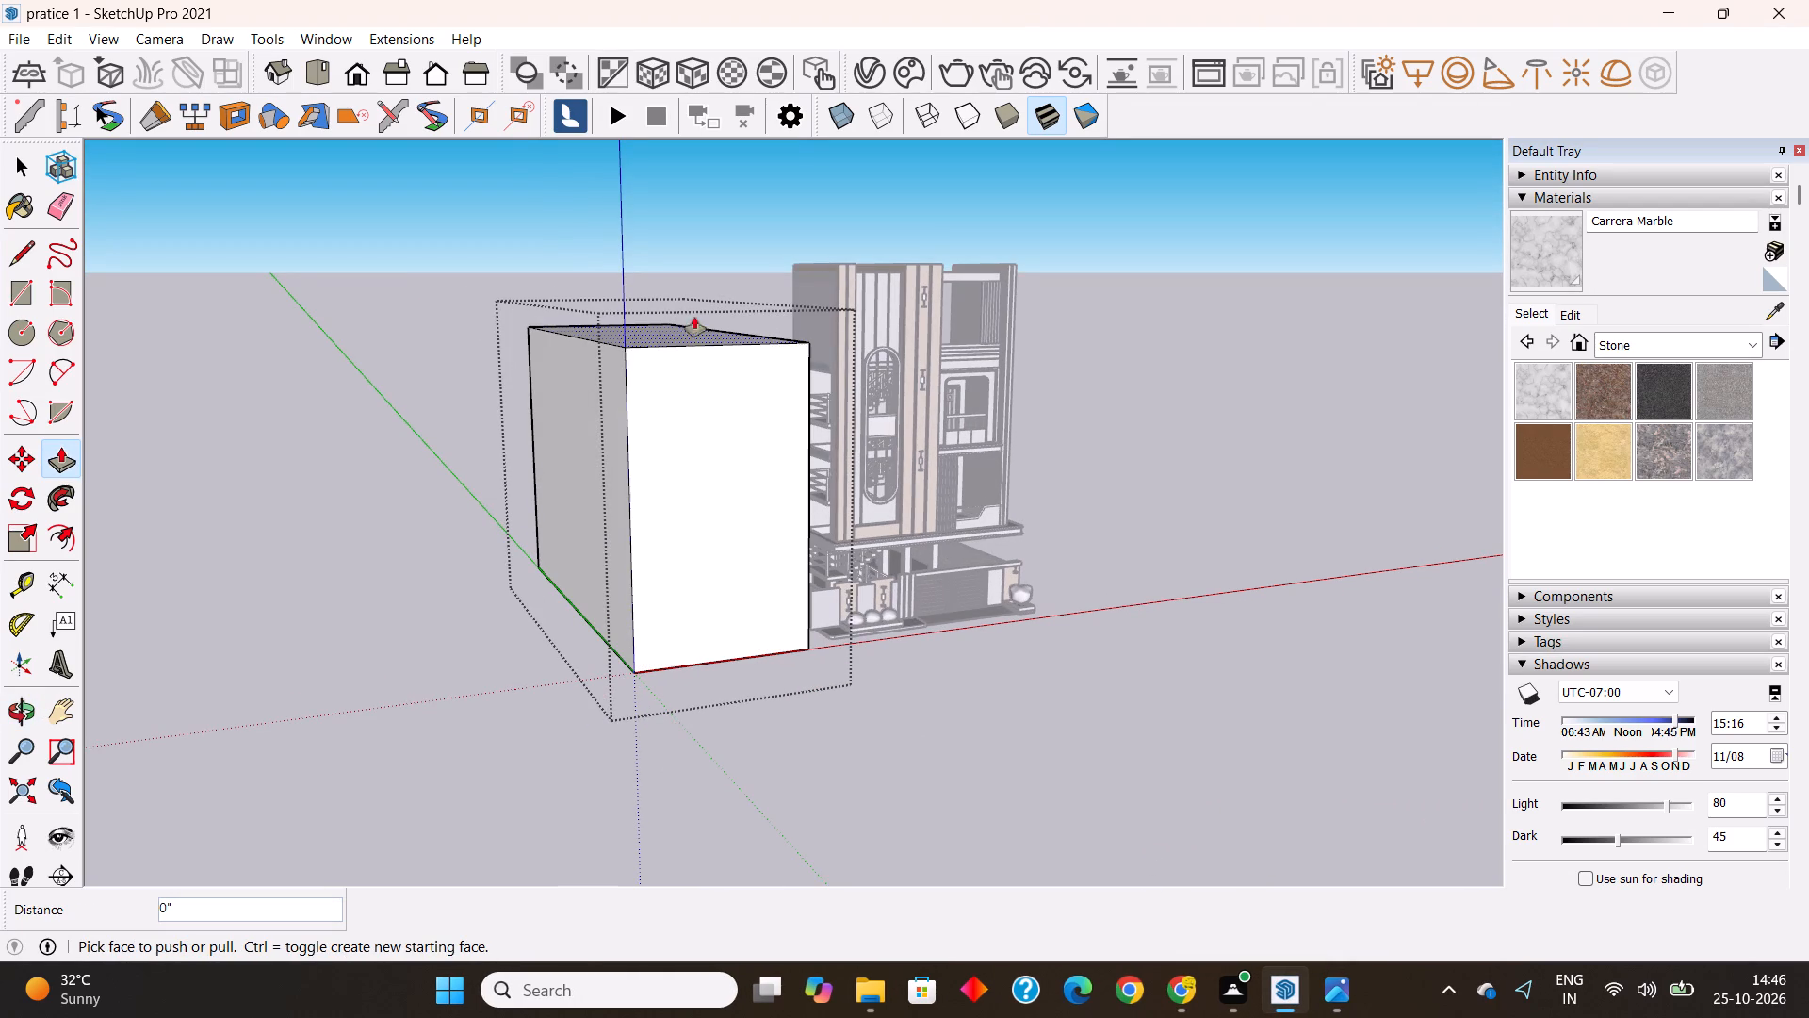
left_click(670, 335)
left_click(672, 409)
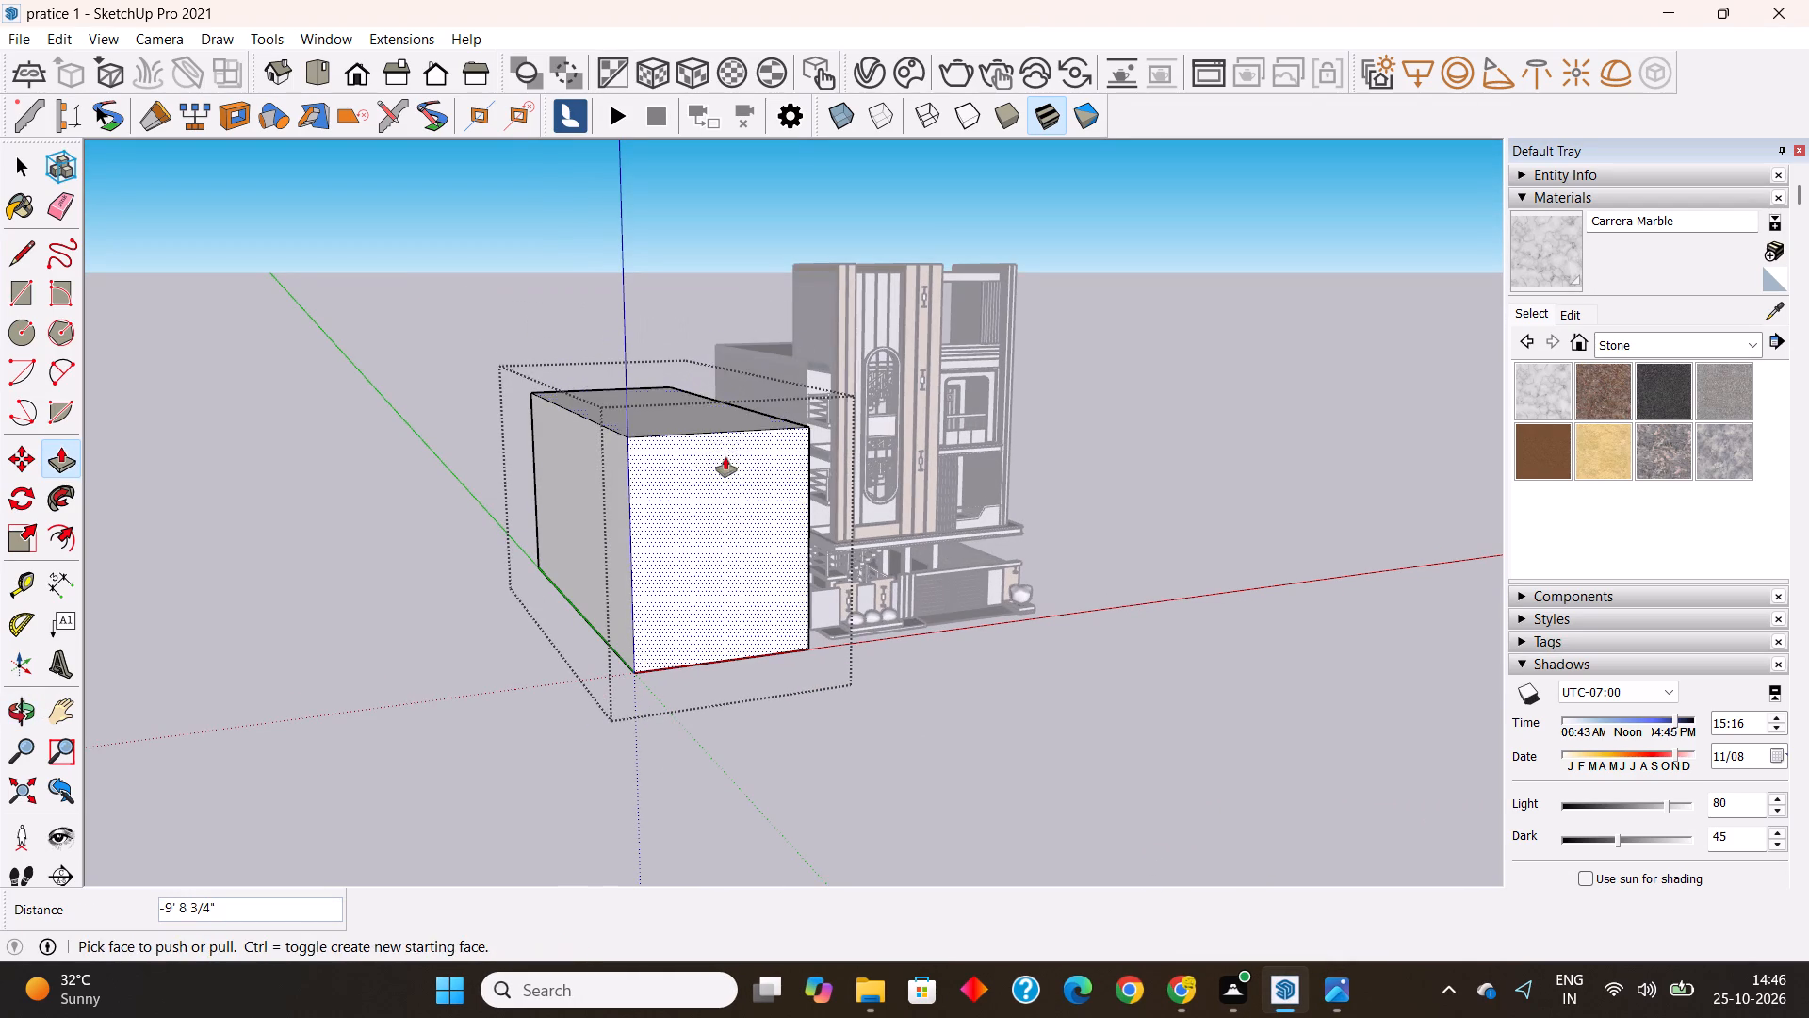
middle_click_drag(726, 457, 327, 438)
middle_click_drag(711, 545, 676, 680)
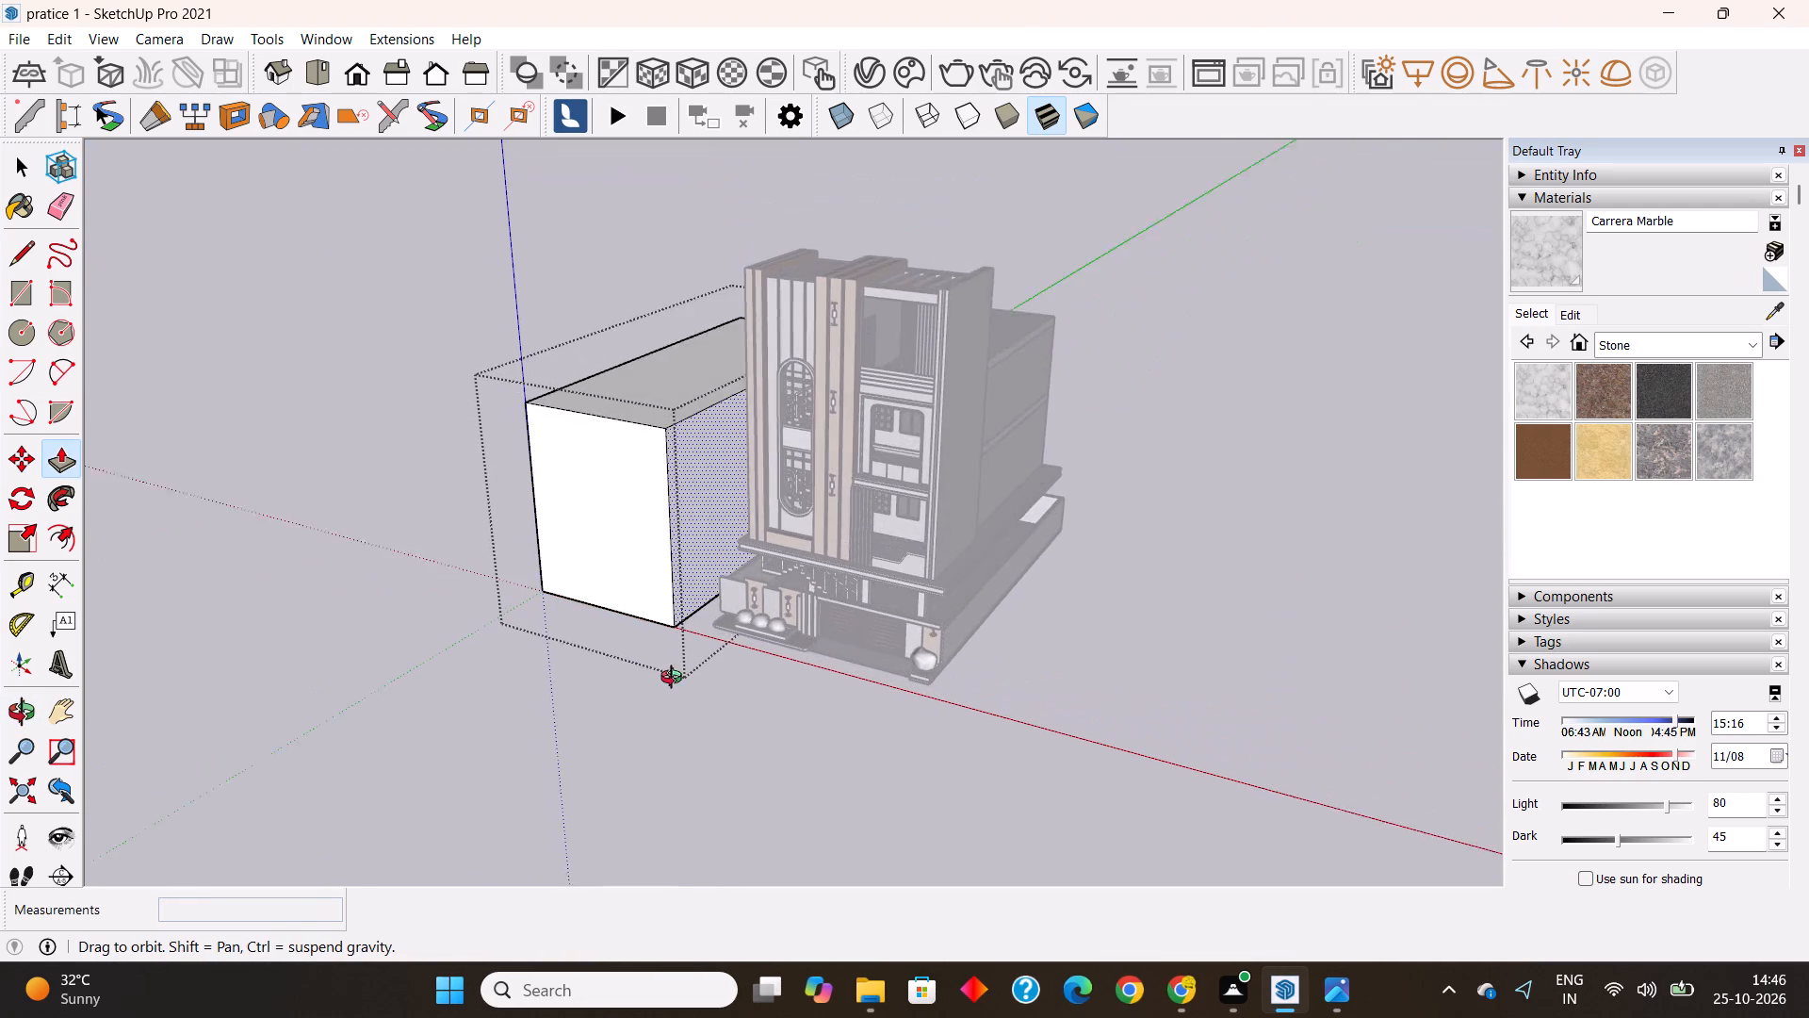
middle_click_drag(676, 680, 674, 683)
key("space")
Recheck the reference facade render, then offset the neighbouring block's top face outward by 1'.
scroll(627, 412, "up", 3)
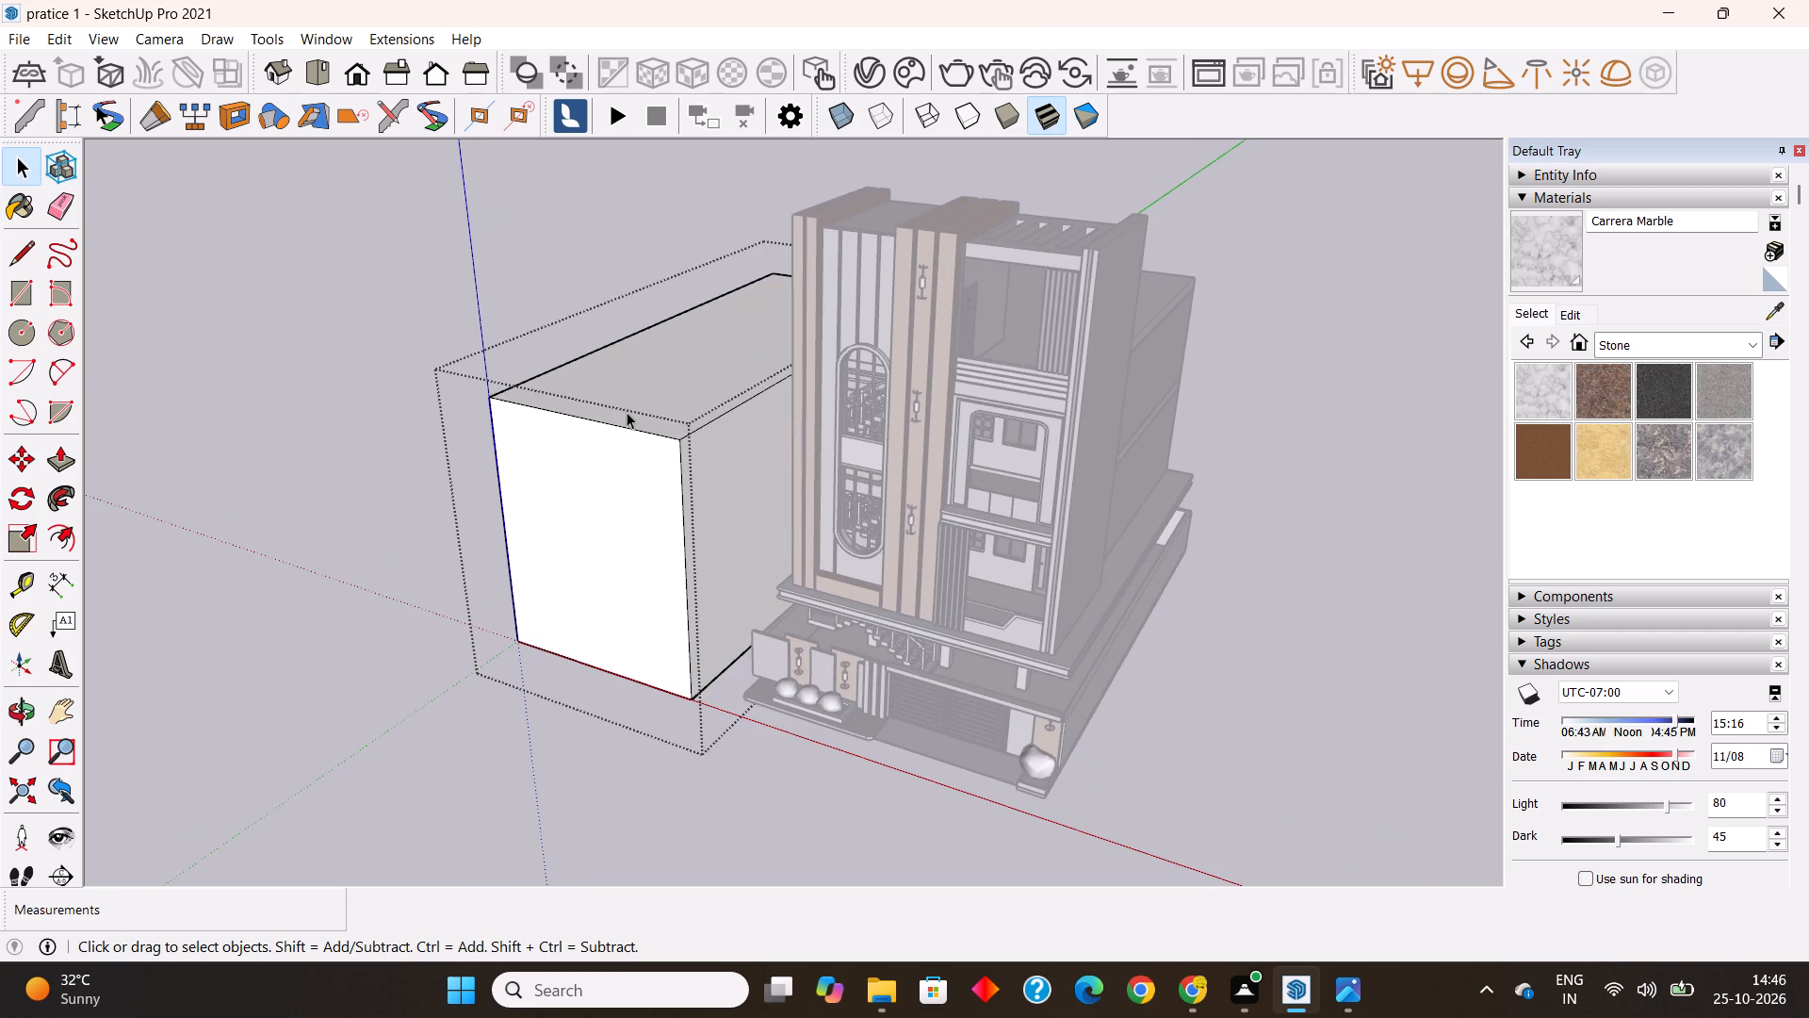
left_click(1348, 989)
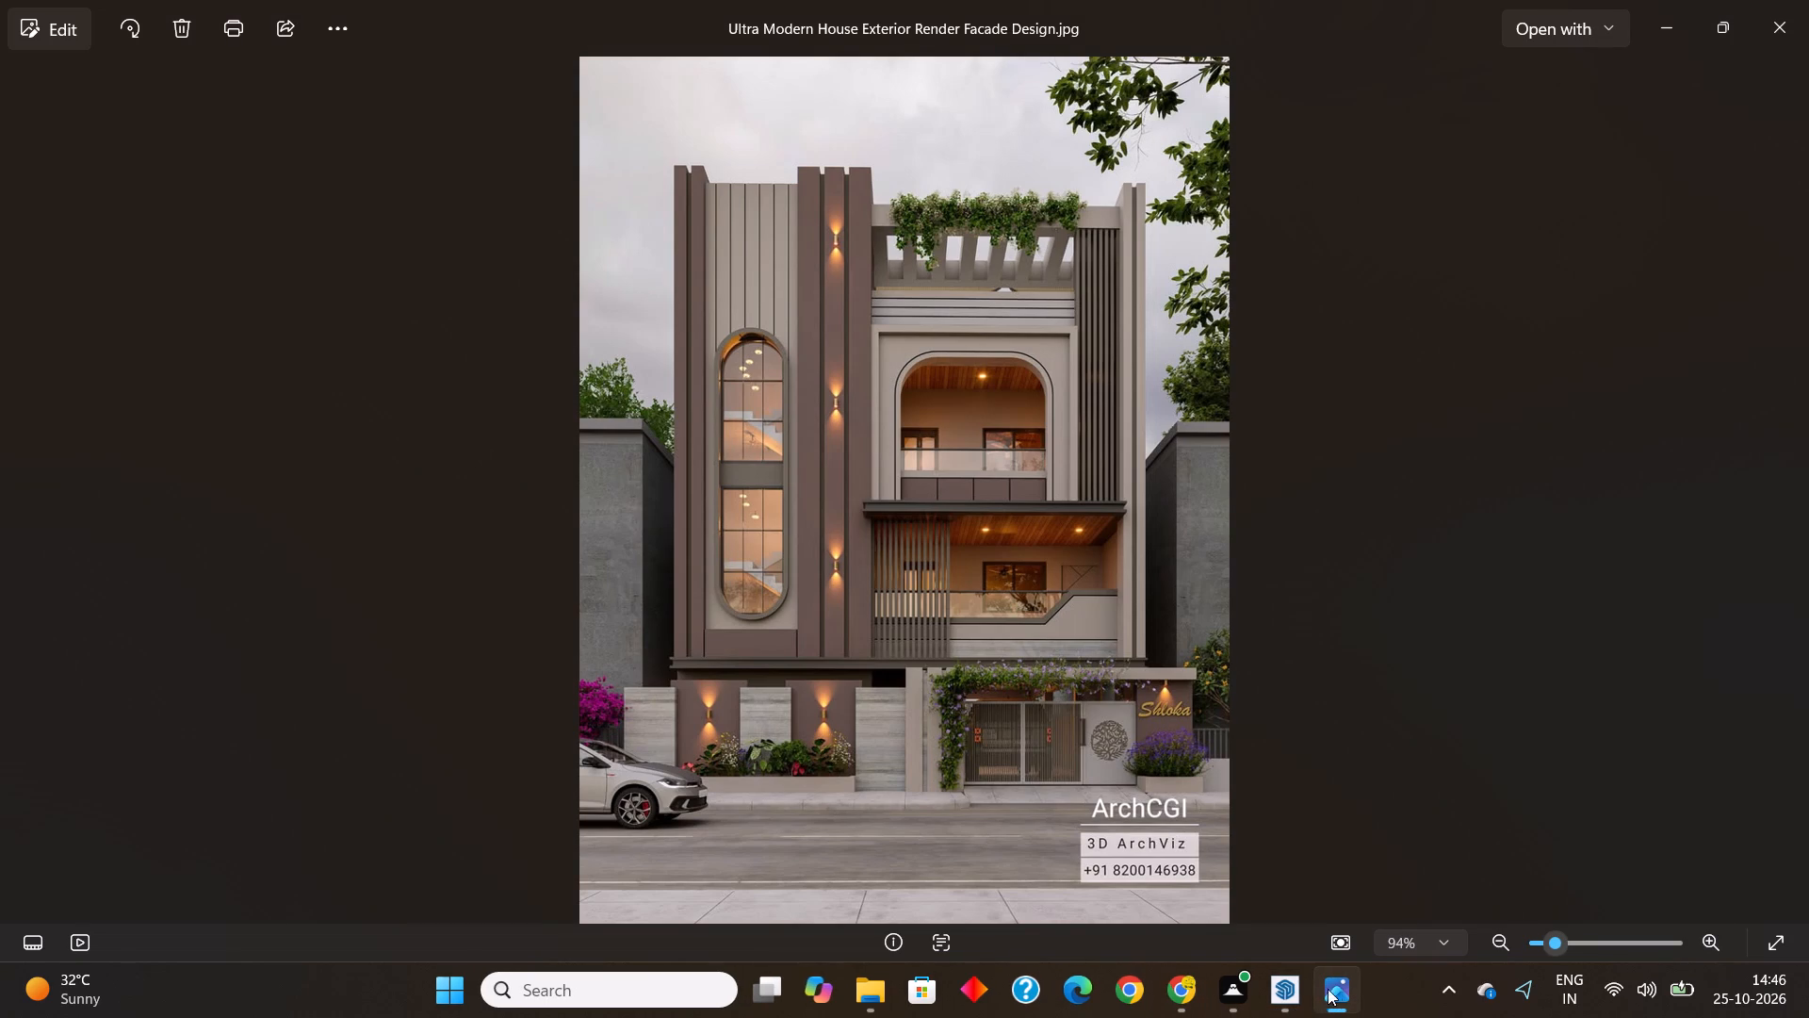
left_click(1286, 992)
scroll(1407, 746, "down", 3)
middle_click_drag(854, 640, 951, 675)
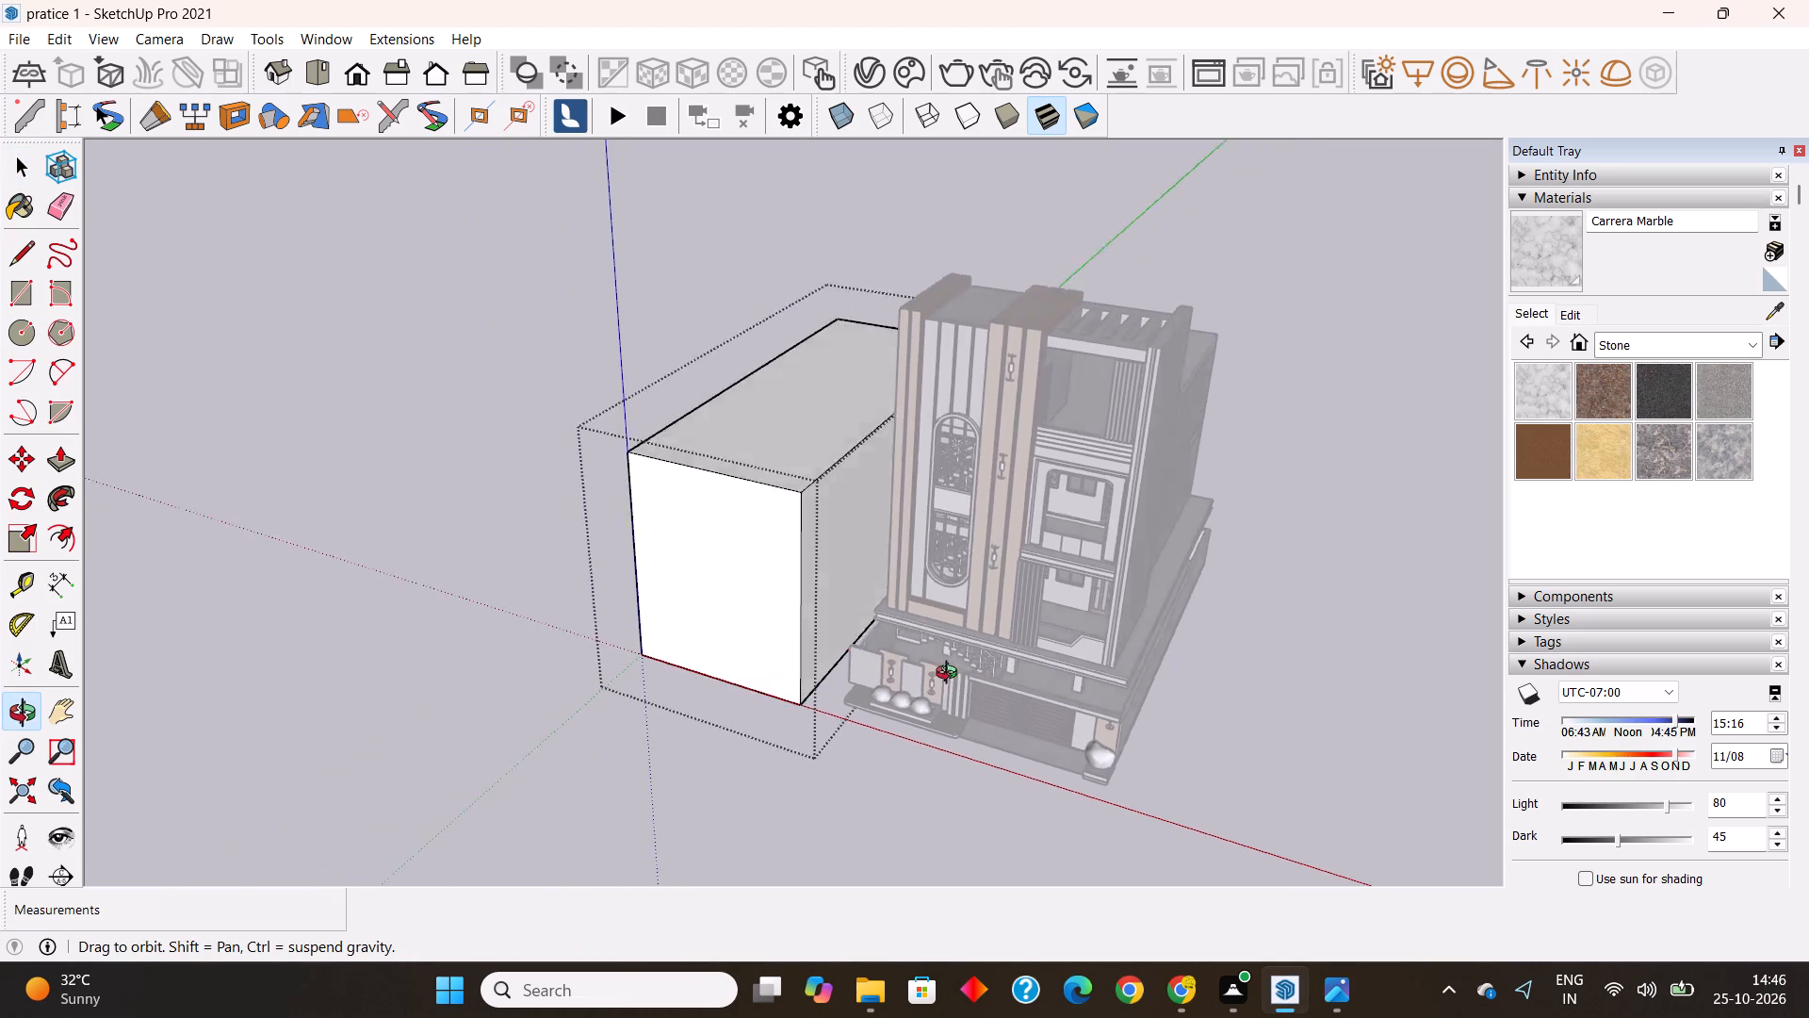
middle_click_drag(951, 675, 1420, 746)
left_click(68, 535)
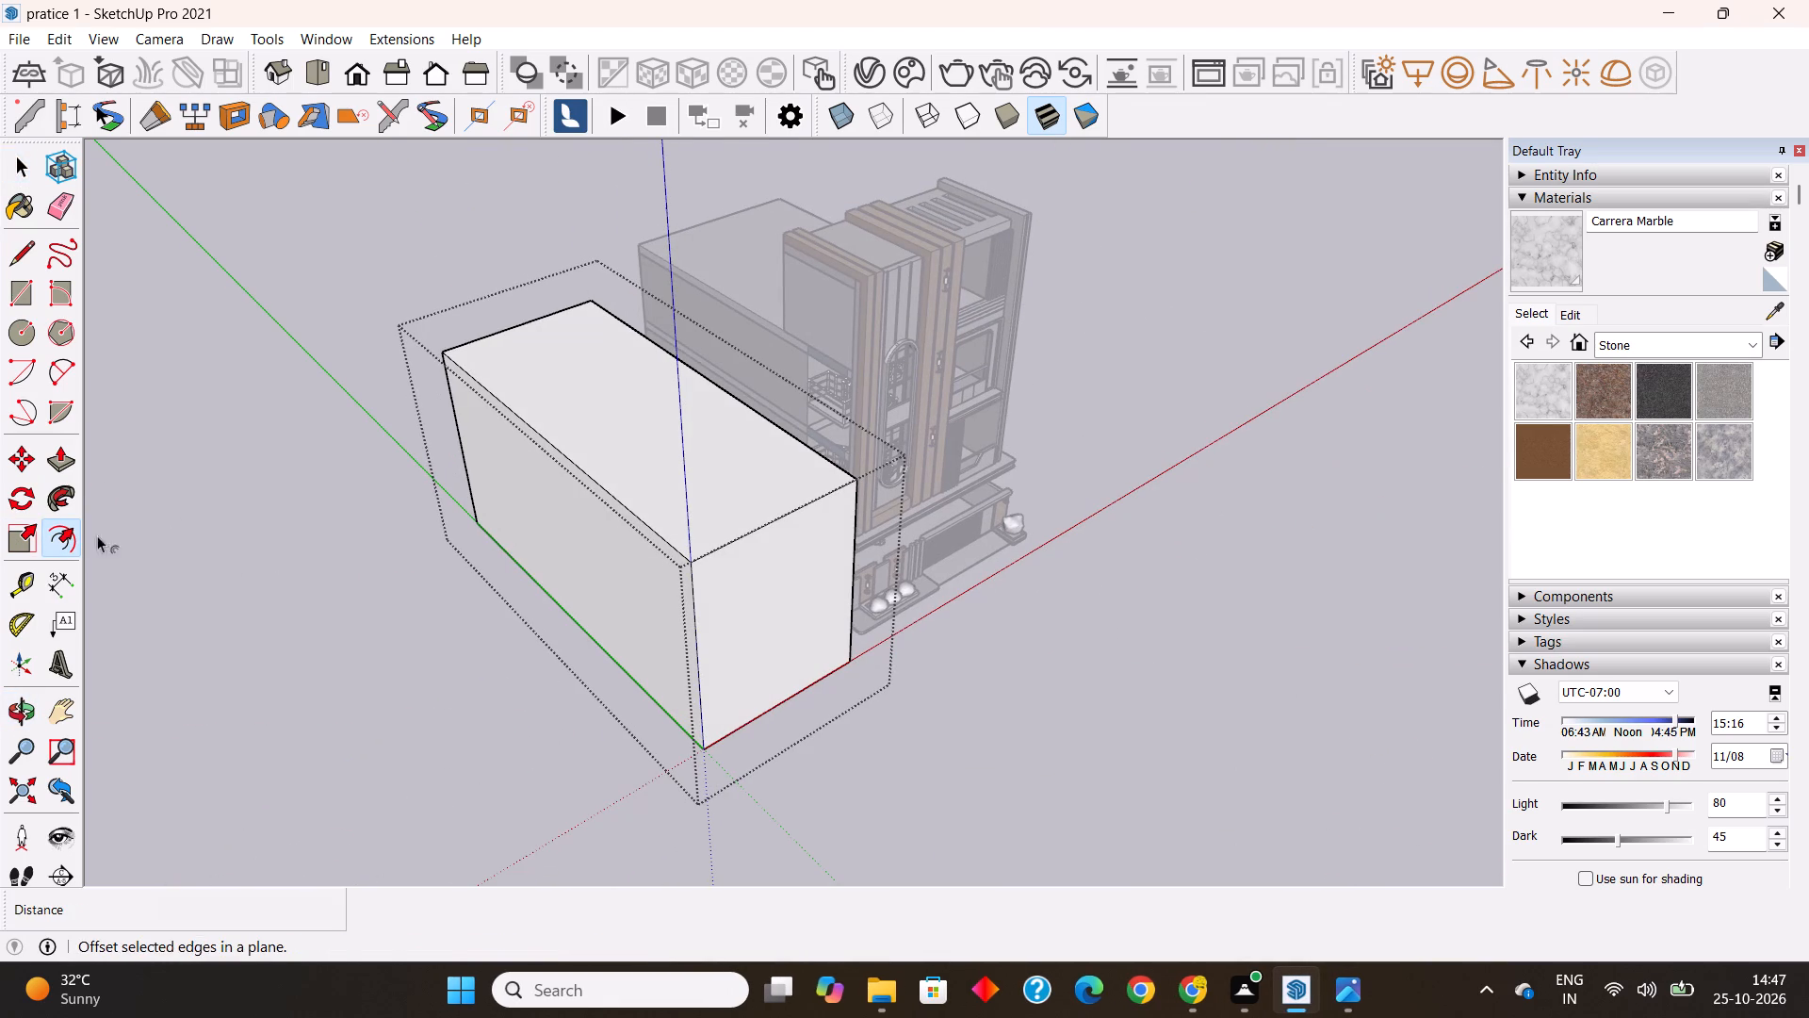
left_click(663, 505)
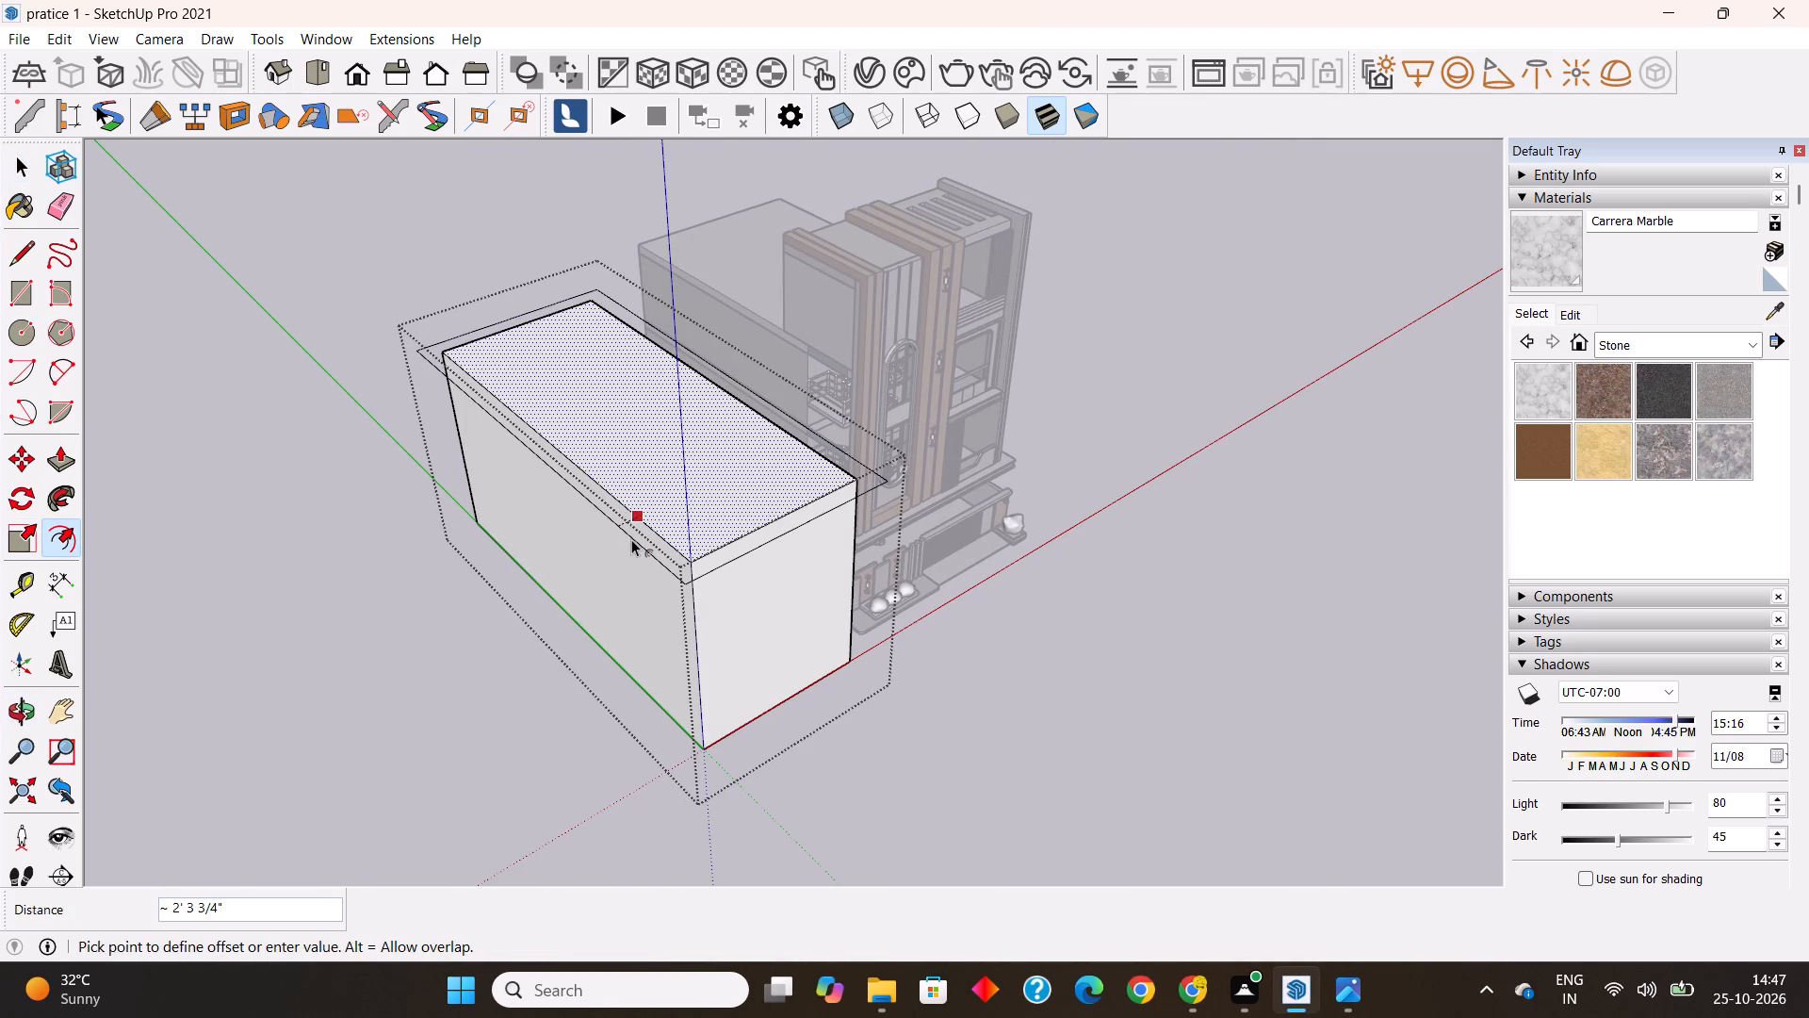
type("1'")
key("Return")
Extrude the offset rim around the neighbouring block's roof upward by 6".
middle_click_drag(692, 597, 662, 585)
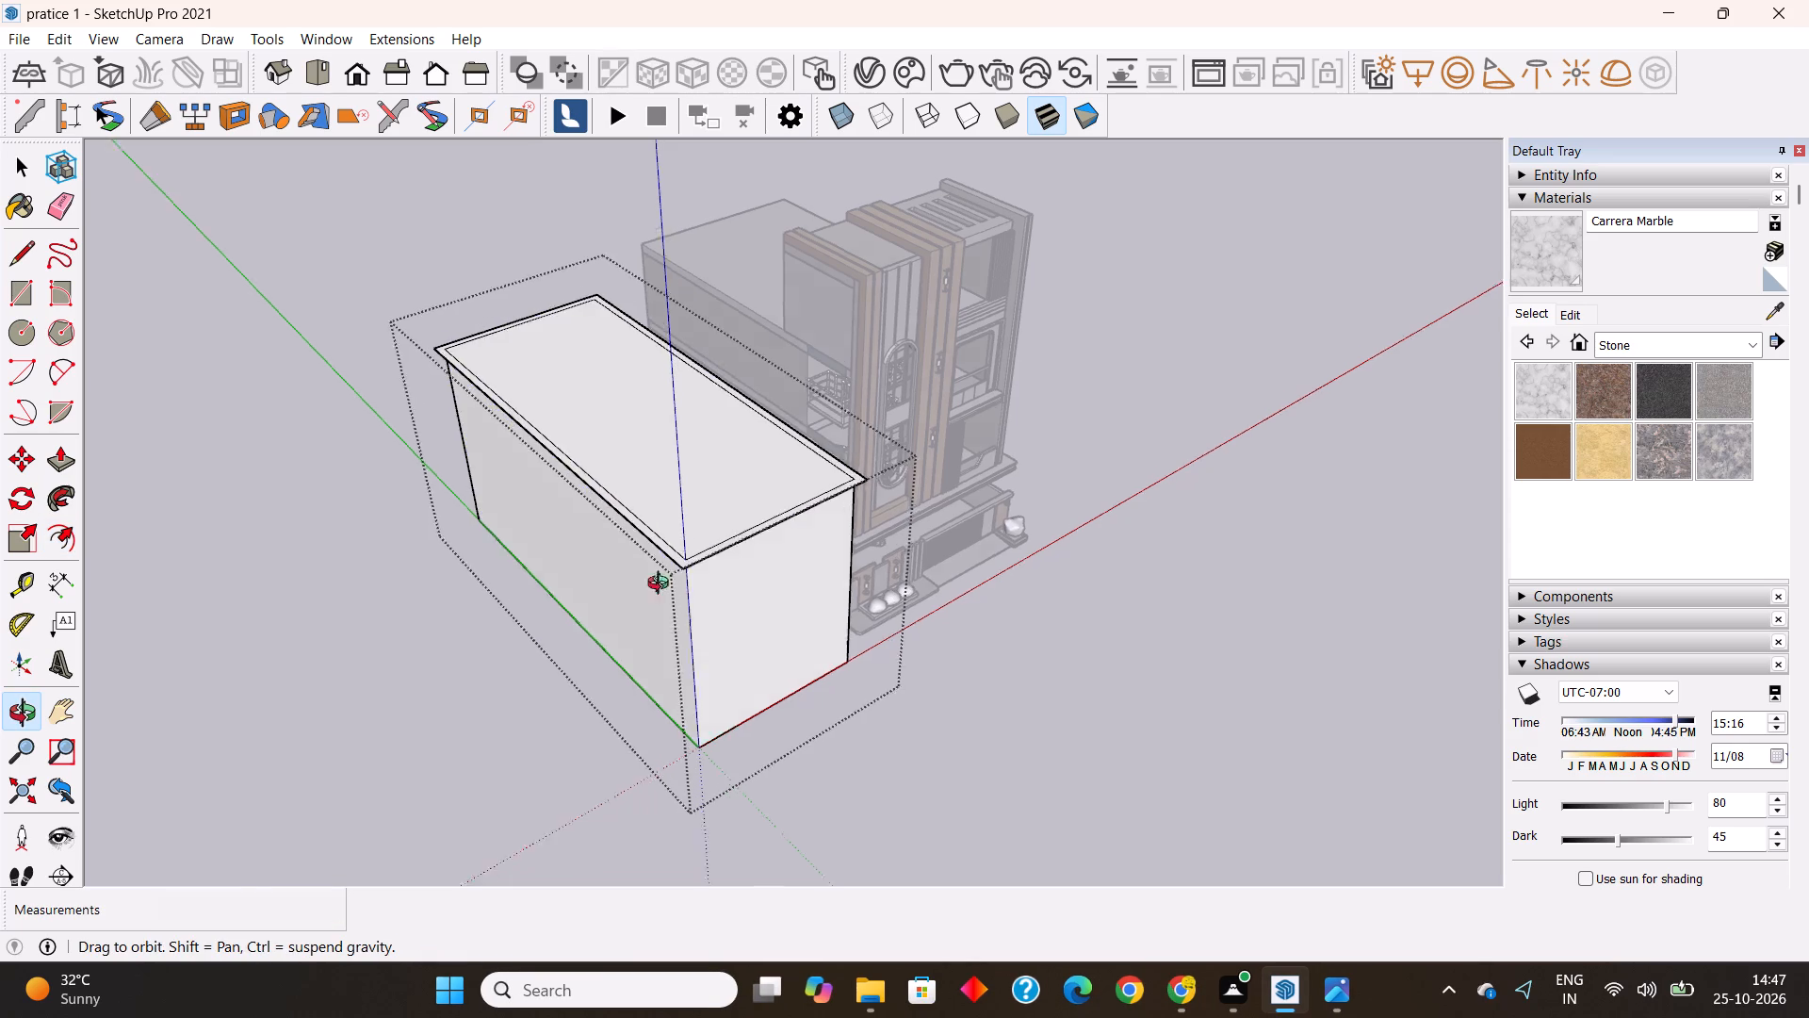
middle_click_drag(662, 585, 77, 614)
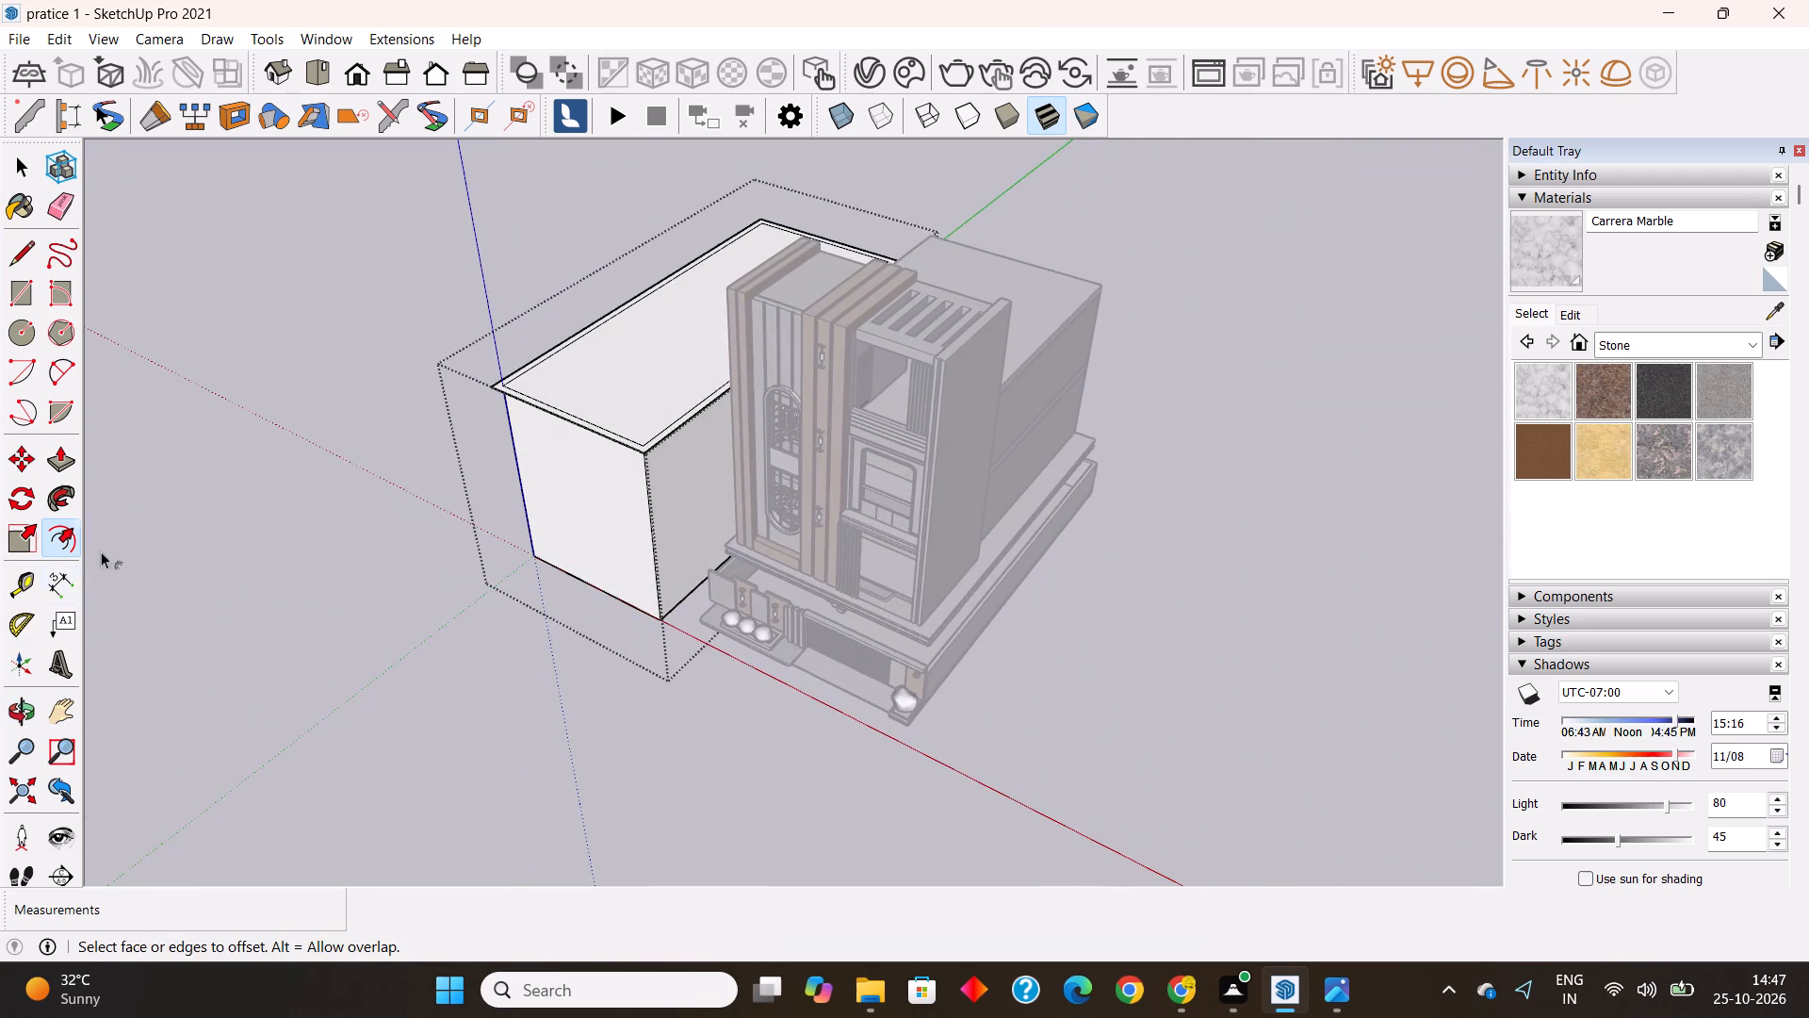
scroll(572, 353, "up", 7)
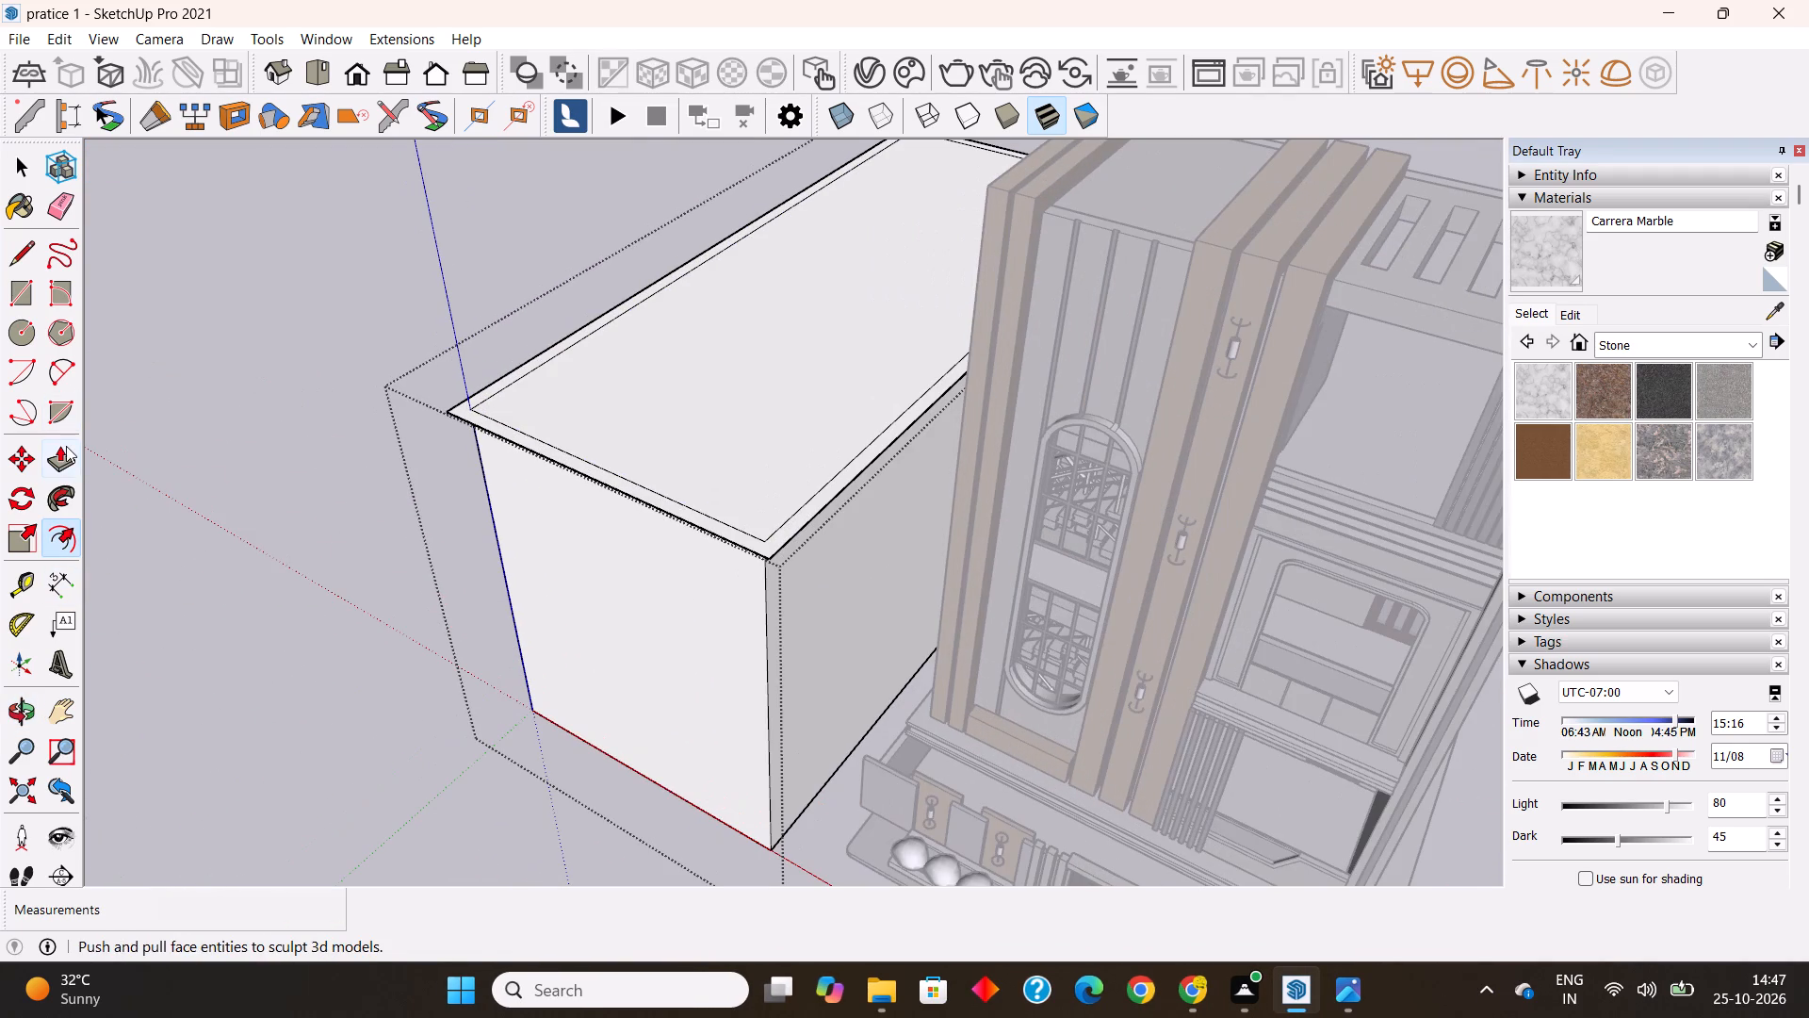
left_click(66, 449)
left_click(575, 467)
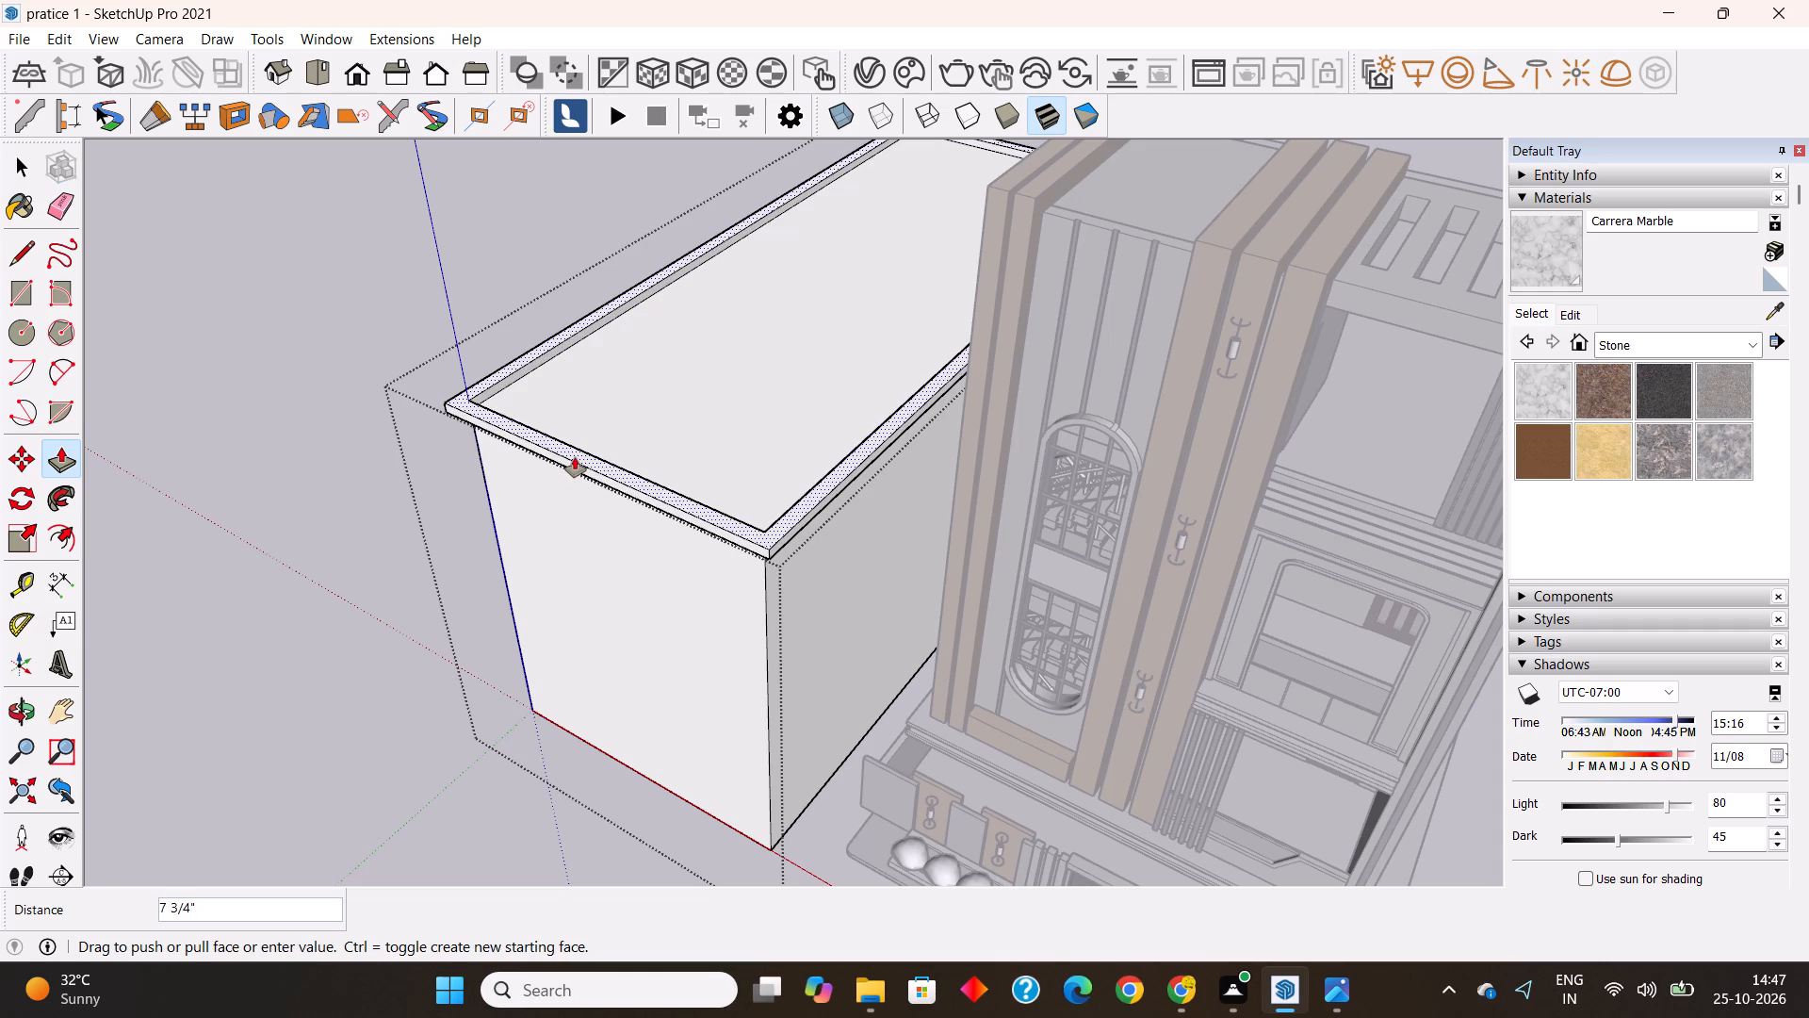
type("6+\"")
key("Return")
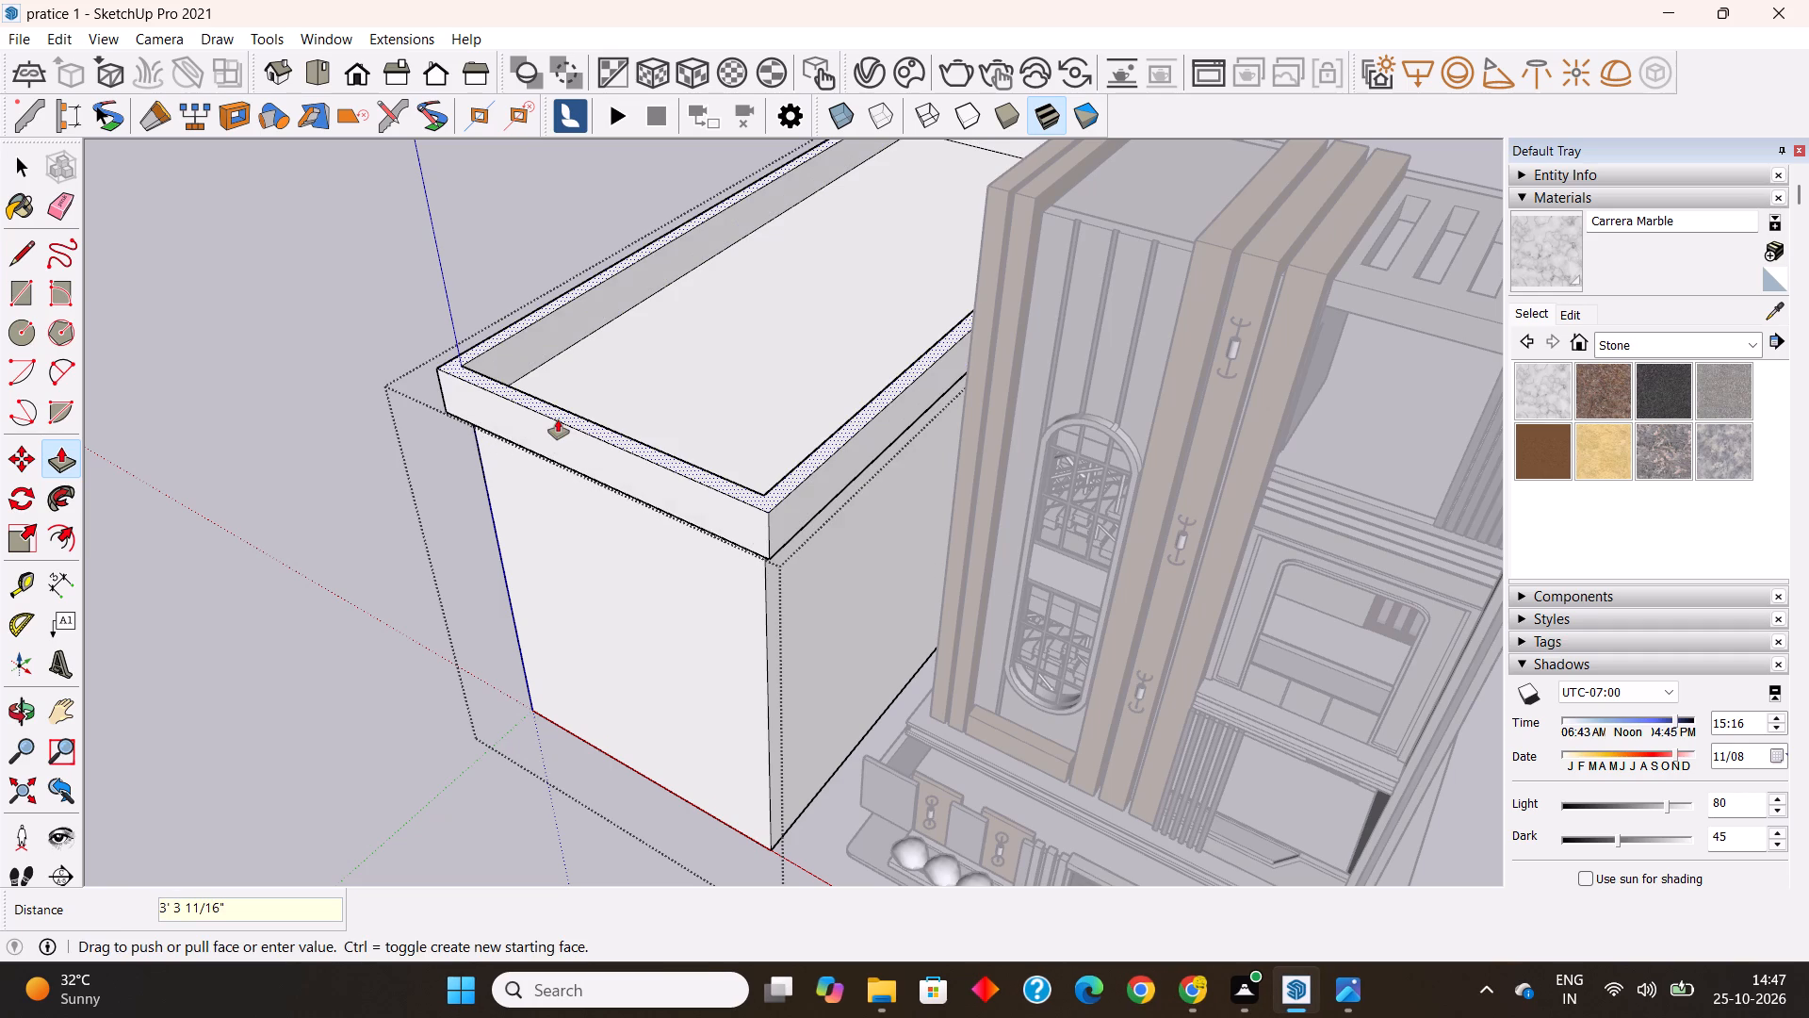
type("6\"")
key("Return")
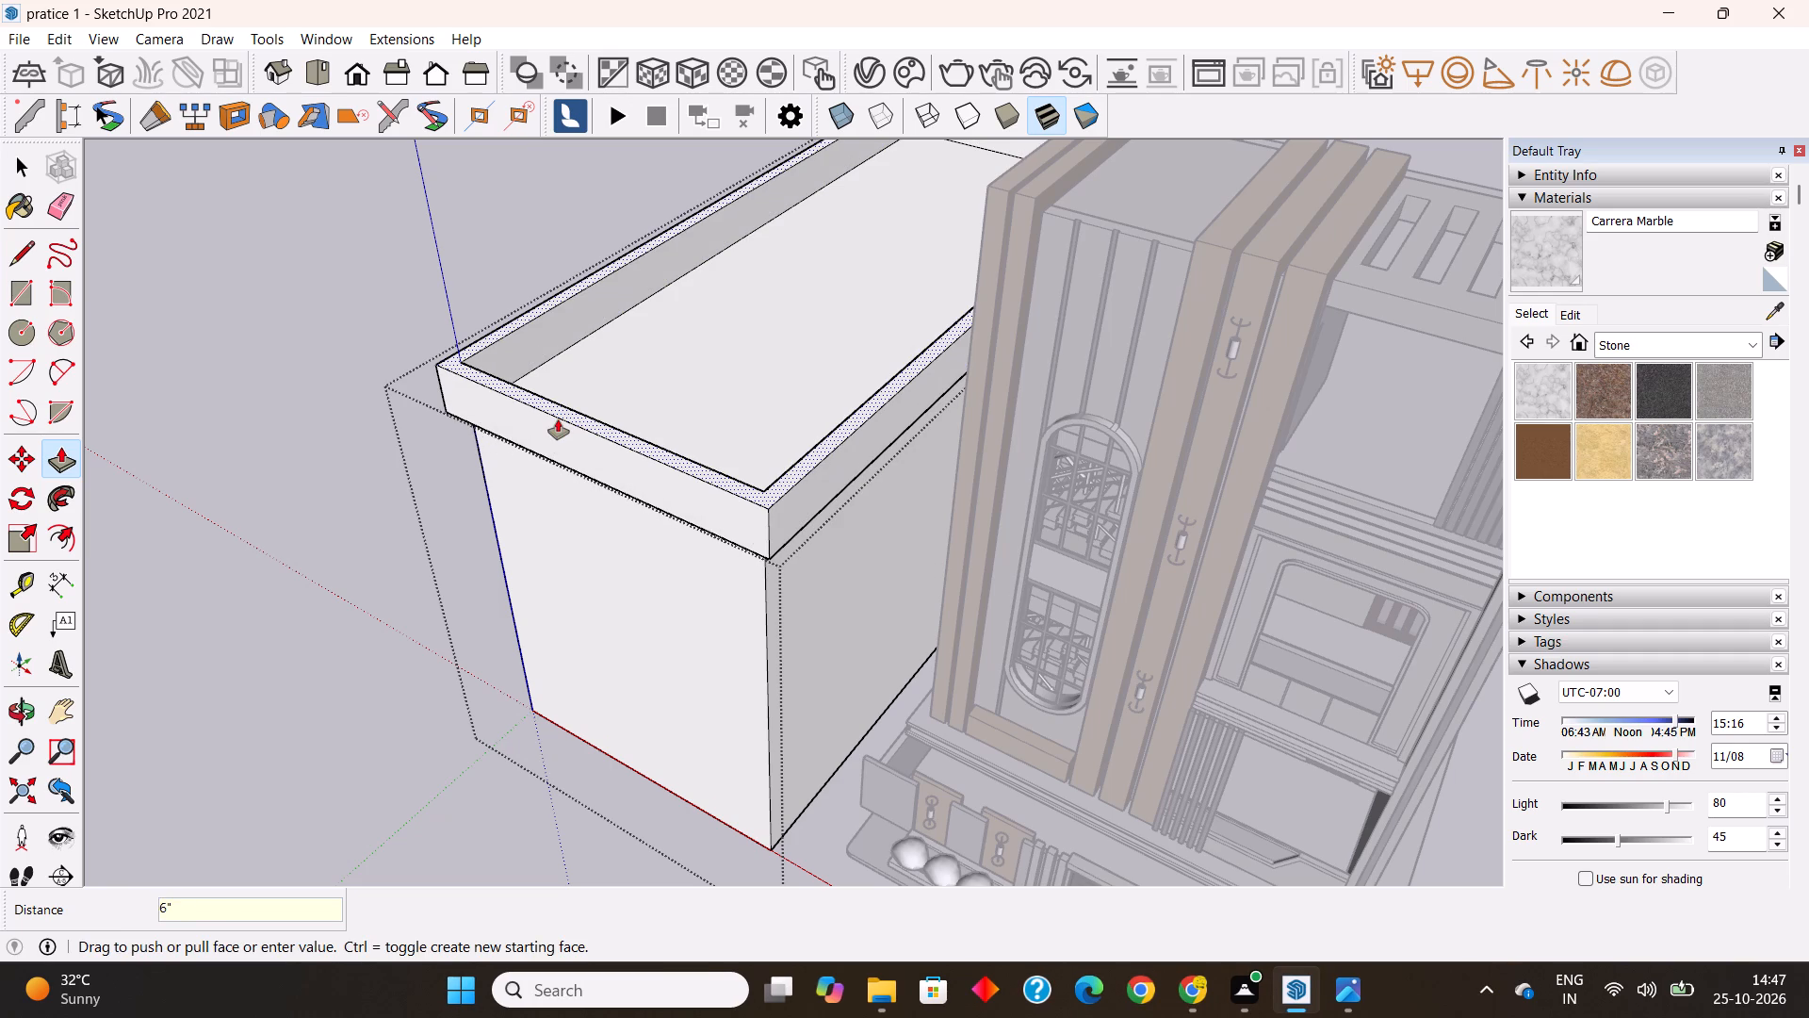
Raise the neighbouring block's inner roof face 6" so it is flush with the rim.
left_click(582, 402)
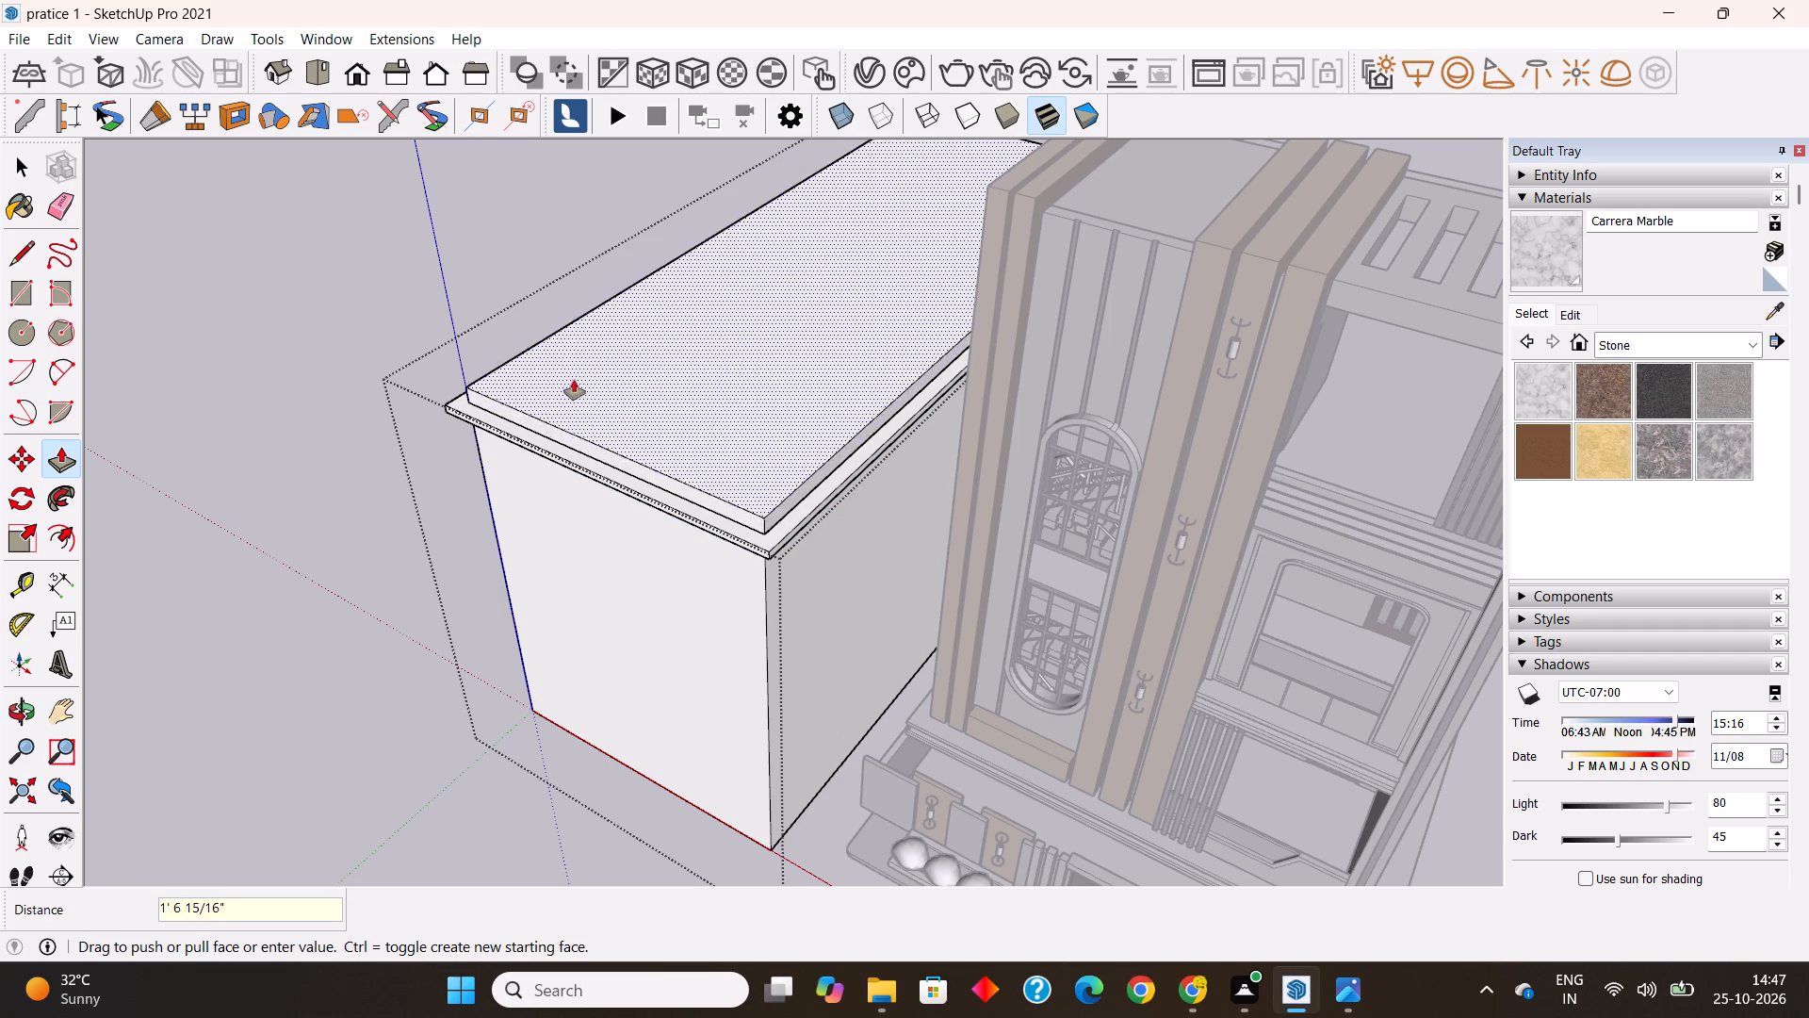
left_click(469, 407)
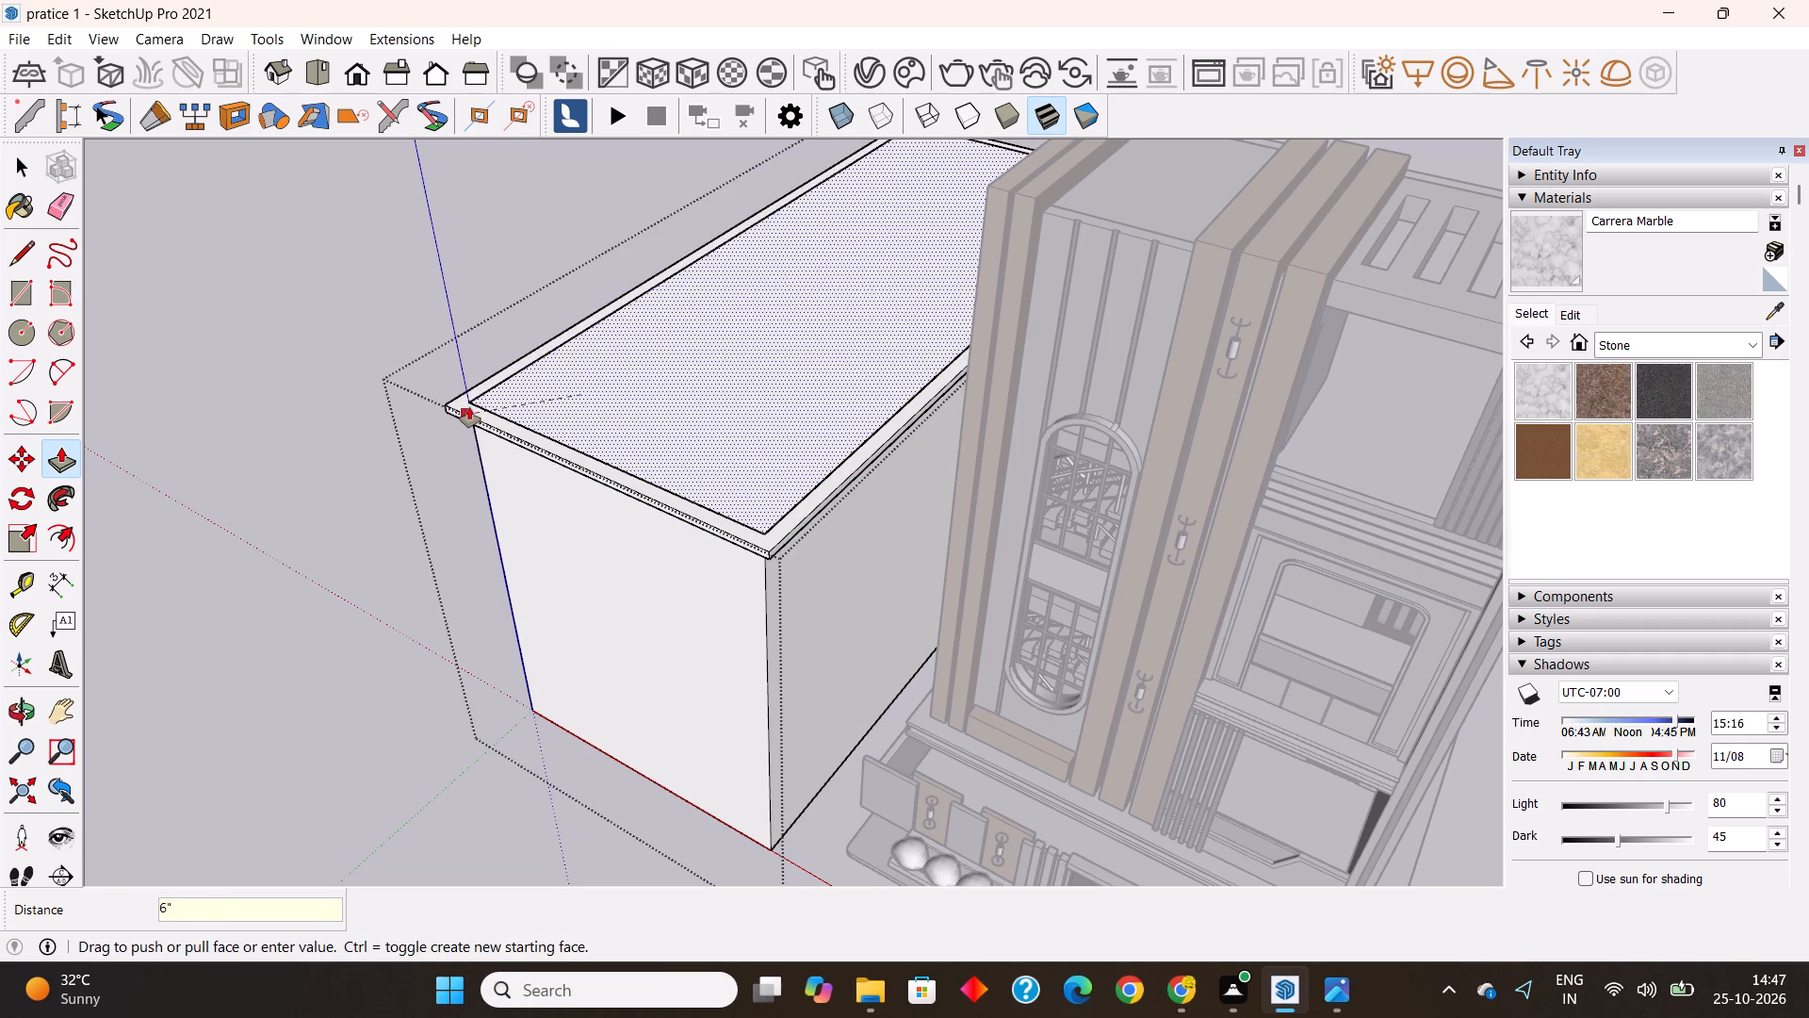
Erase the four leftover inner outline edges on the block's roof slab and close the group.
middle_click_drag(563, 423, 583, 516)
key("space")
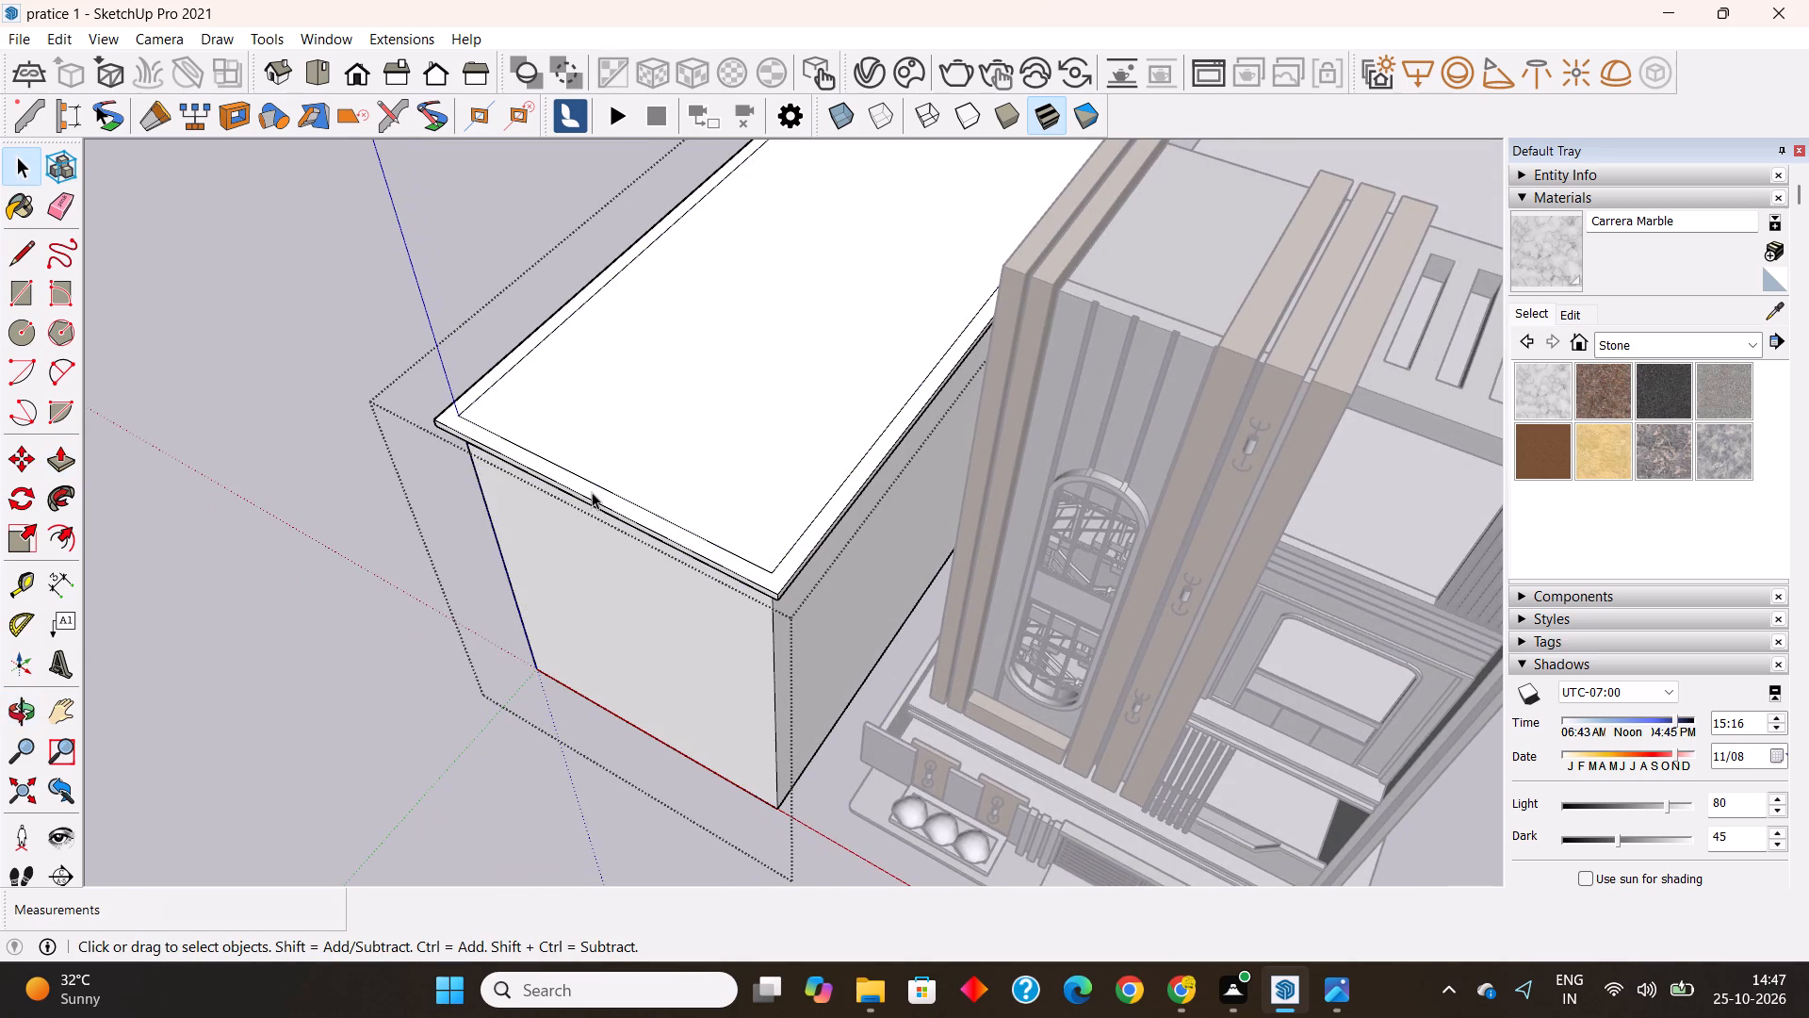
left_click(593, 484)
key("Delete")
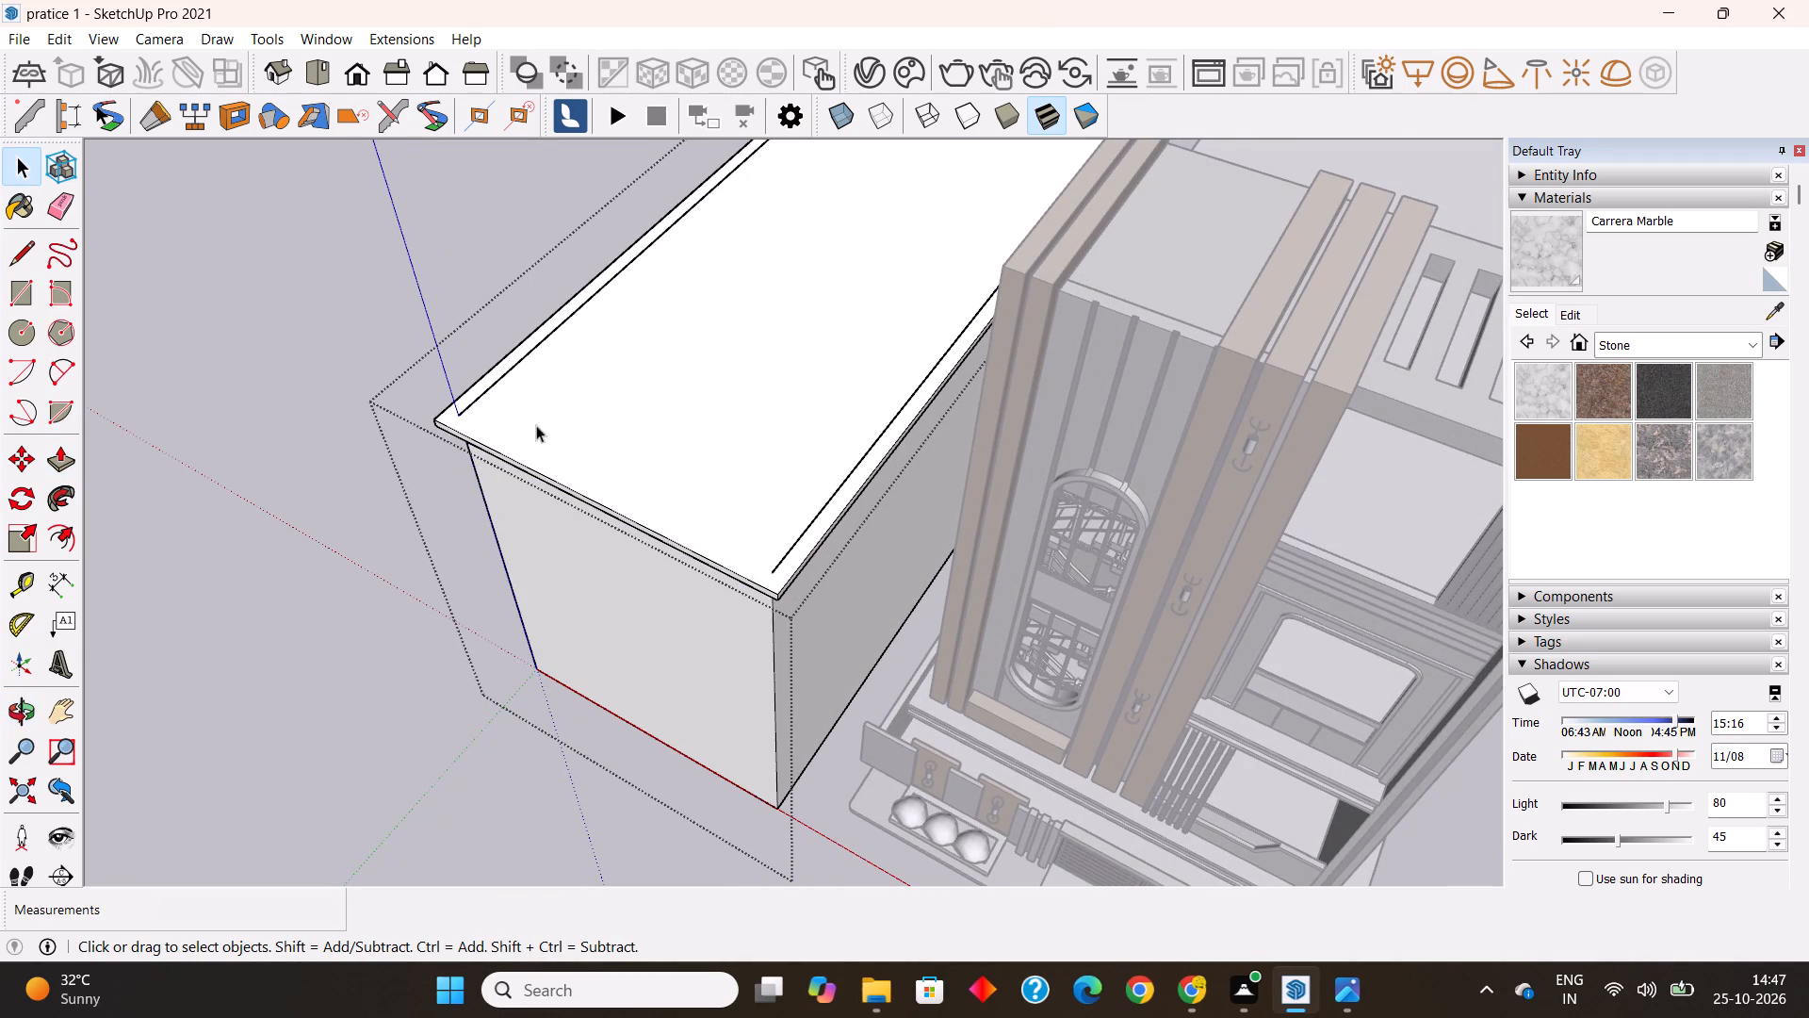
left_click(483, 395)
key("Delete")
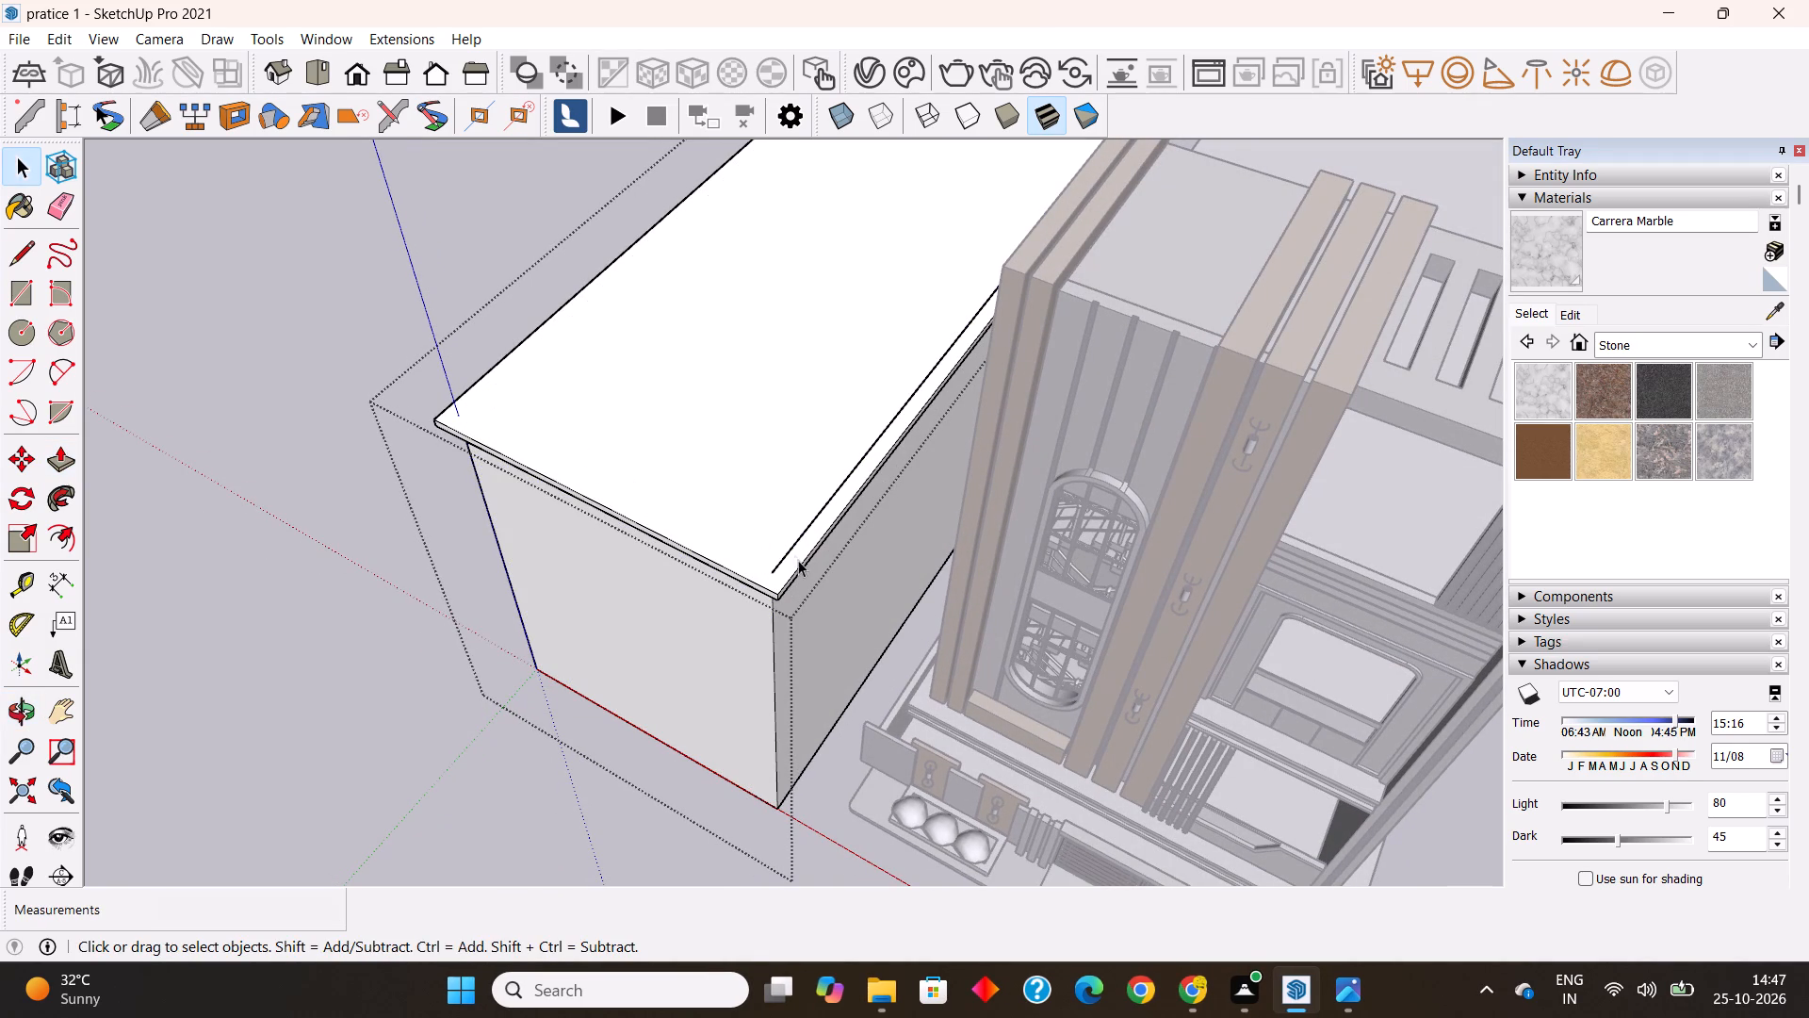
left_click(789, 551)
key("Delete")
scroll(711, 551, "down", 3)
middle_click_drag(706, 574, 1535, 581)
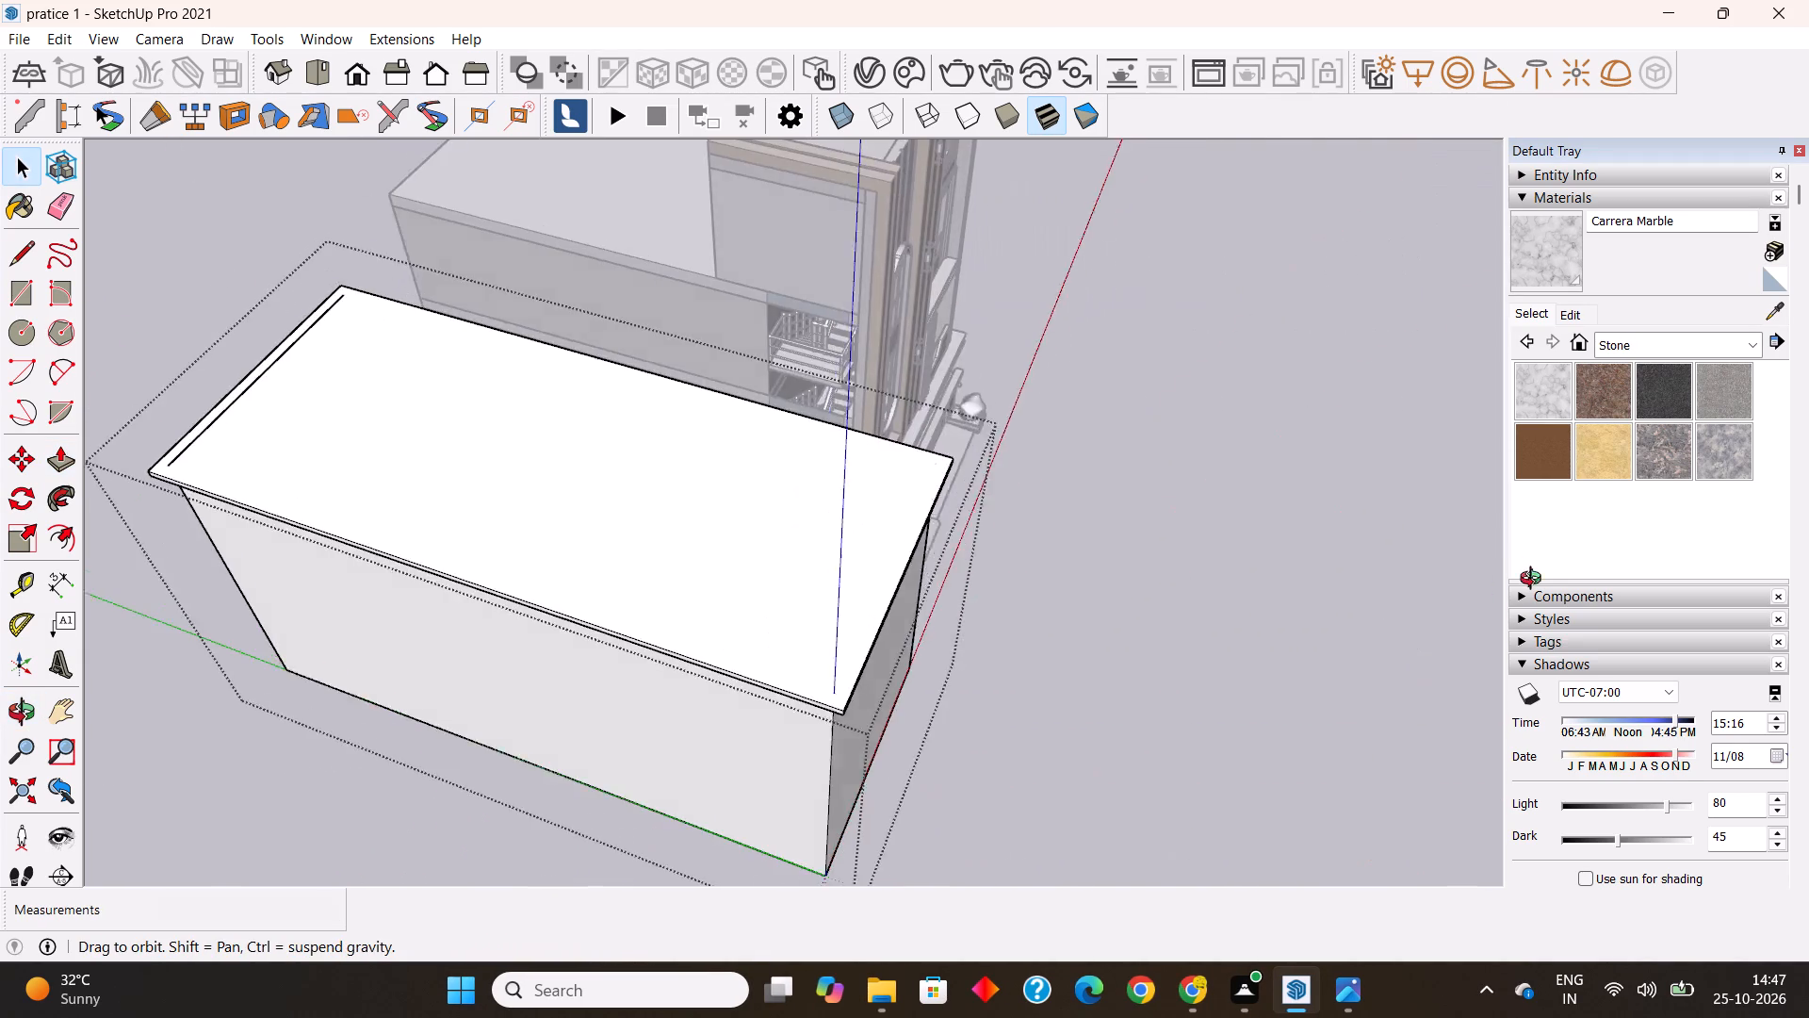
middle_click_drag(1535, 581, 1521, 571)
scroll(924, 495, "down", 4)
scroll(398, 455, "up", 3)
left_click(412, 455)
key("Delete")
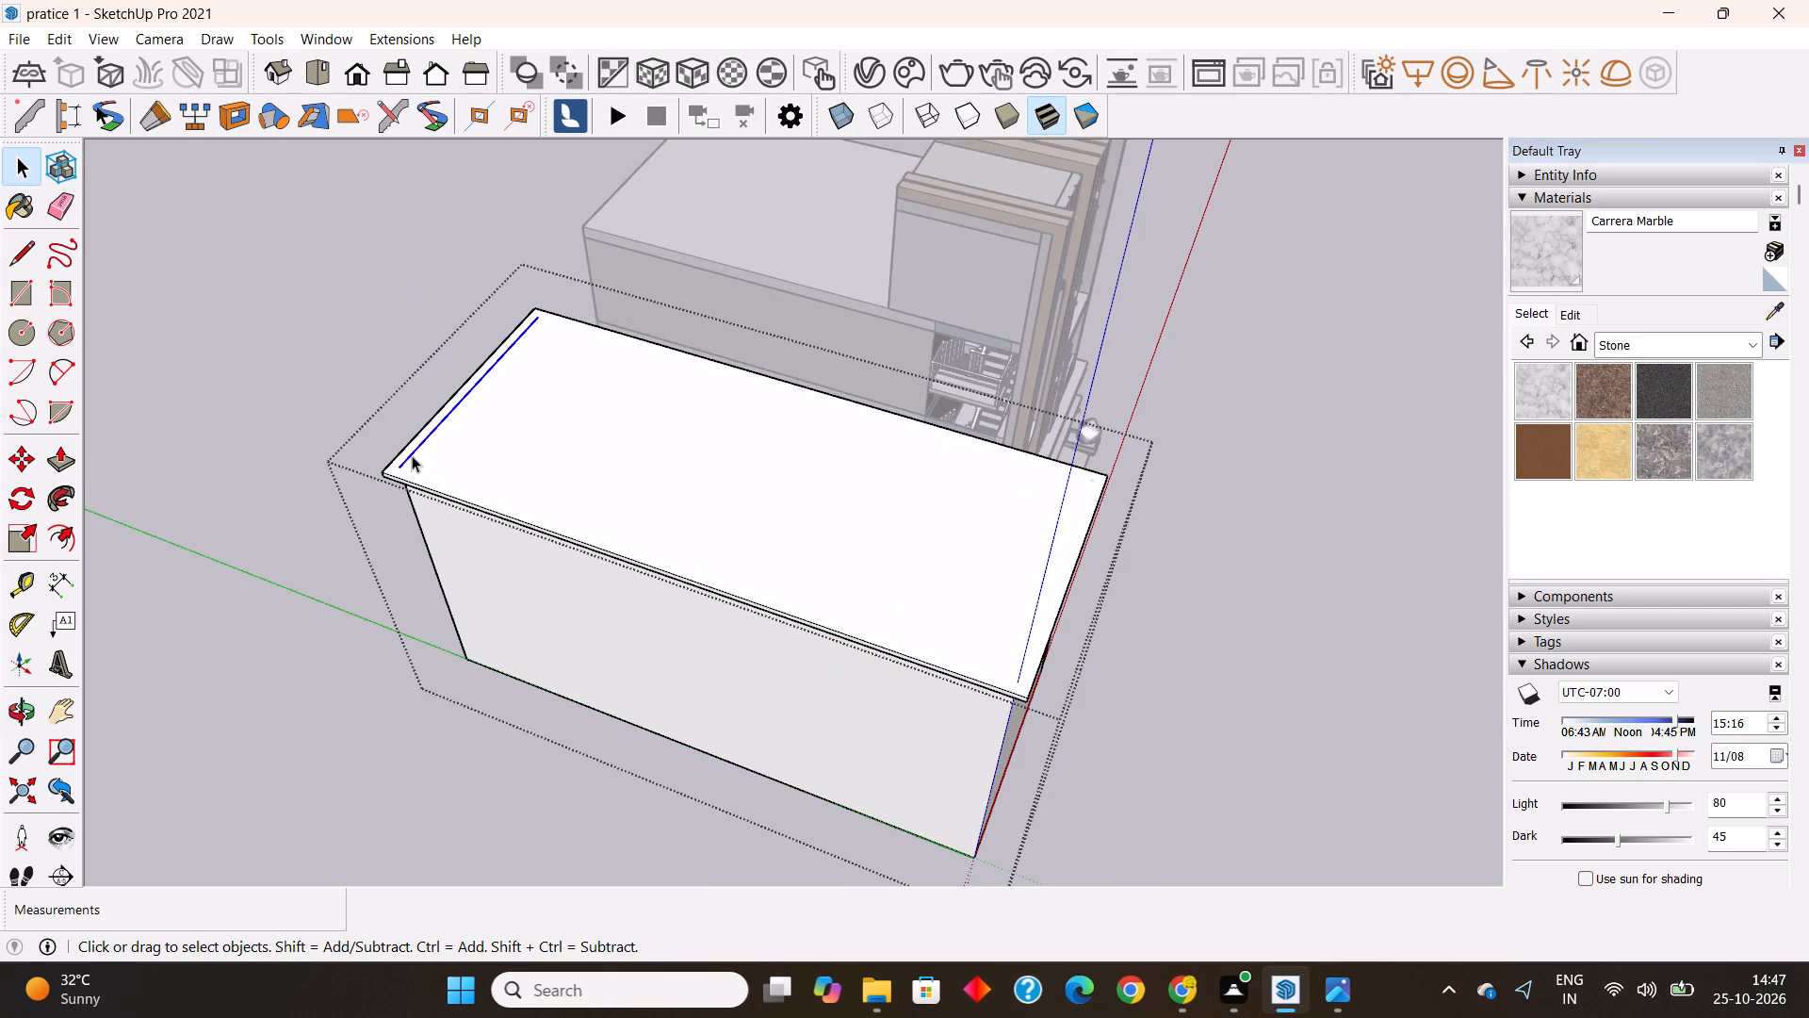
middle_click_drag(537, 500, 136, 303)
middle_click_drag(660, 469, 238, 302)
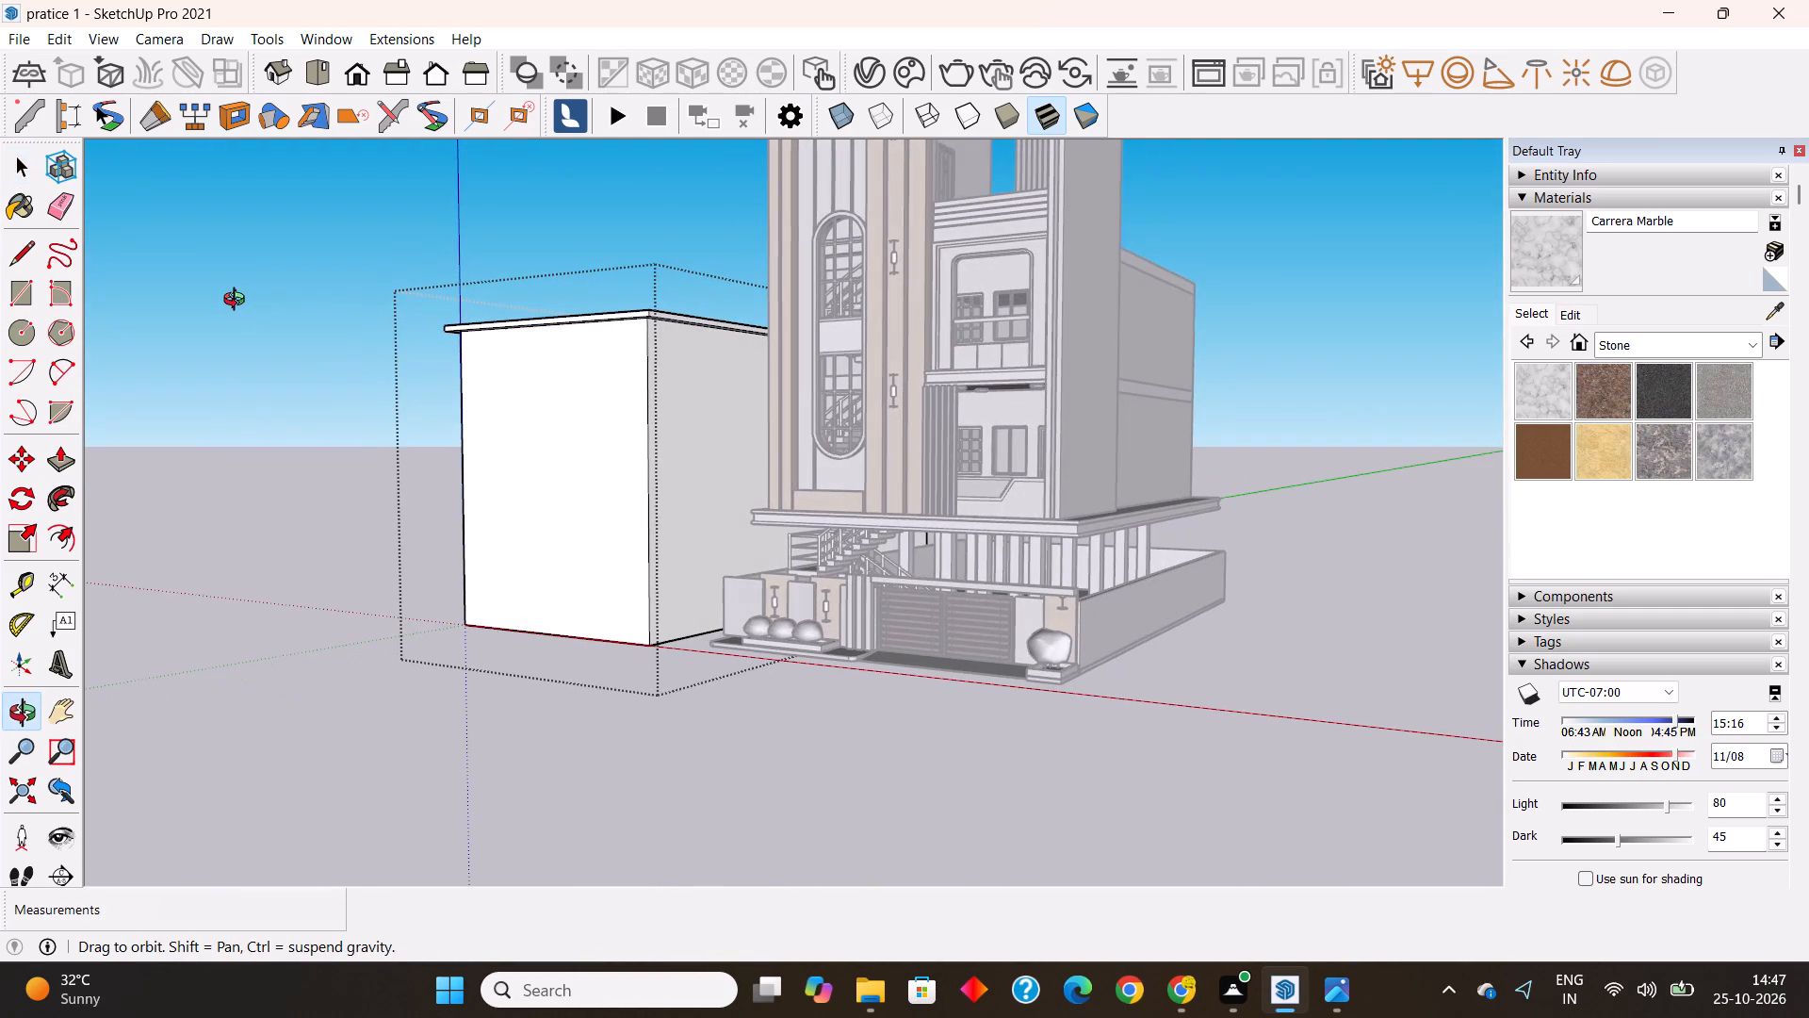
middle_click_drag(238, 302, 242, 304)
left_click(422, 551)
scroll(398, 514, "down", 3)
left_click(453, 685)
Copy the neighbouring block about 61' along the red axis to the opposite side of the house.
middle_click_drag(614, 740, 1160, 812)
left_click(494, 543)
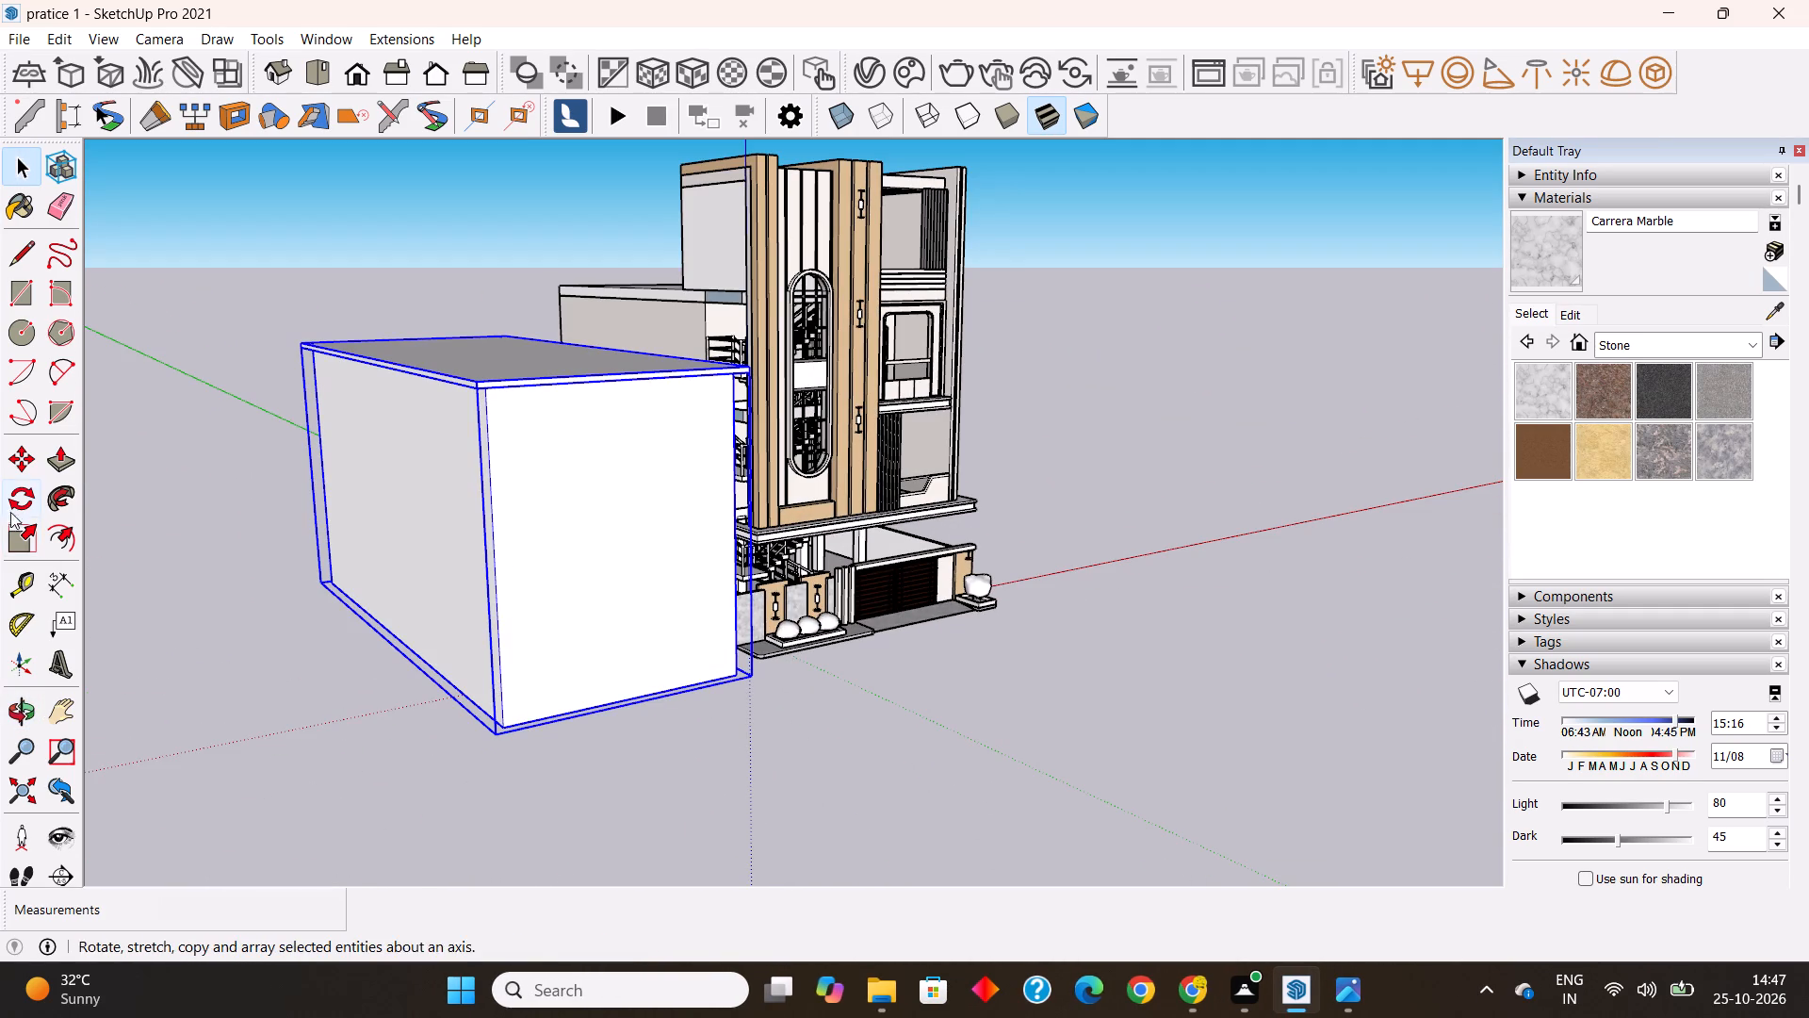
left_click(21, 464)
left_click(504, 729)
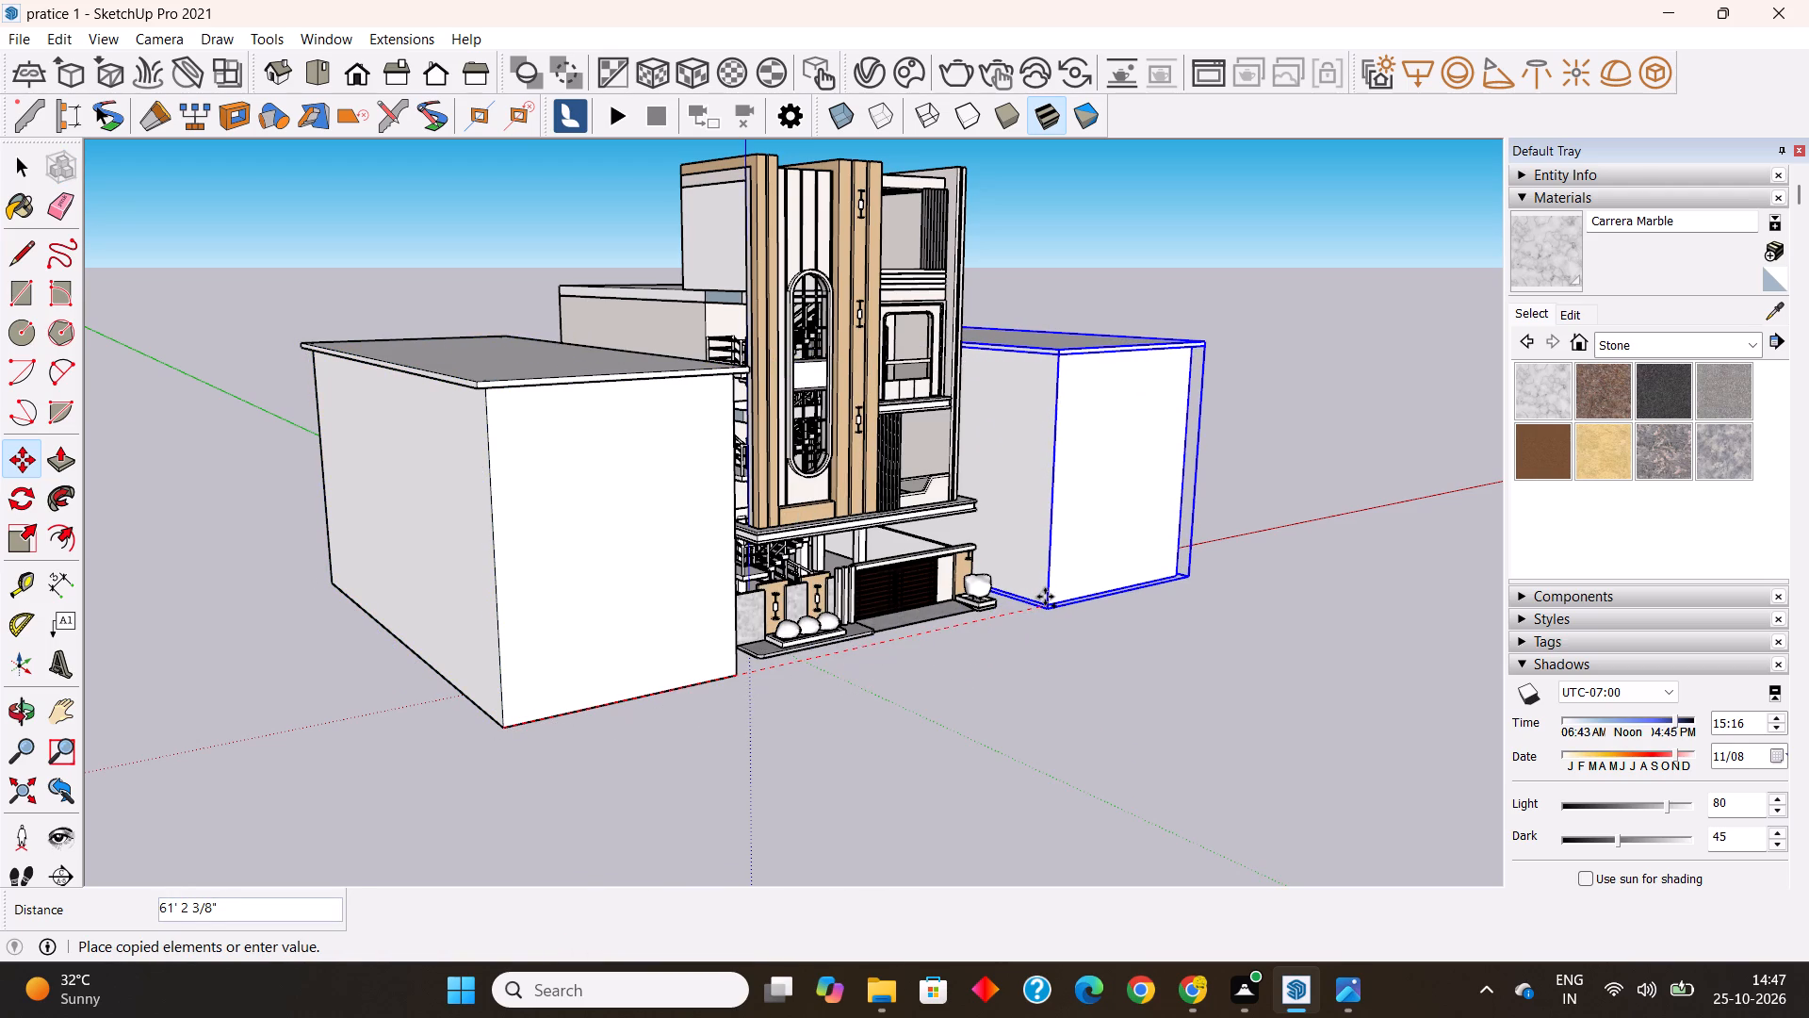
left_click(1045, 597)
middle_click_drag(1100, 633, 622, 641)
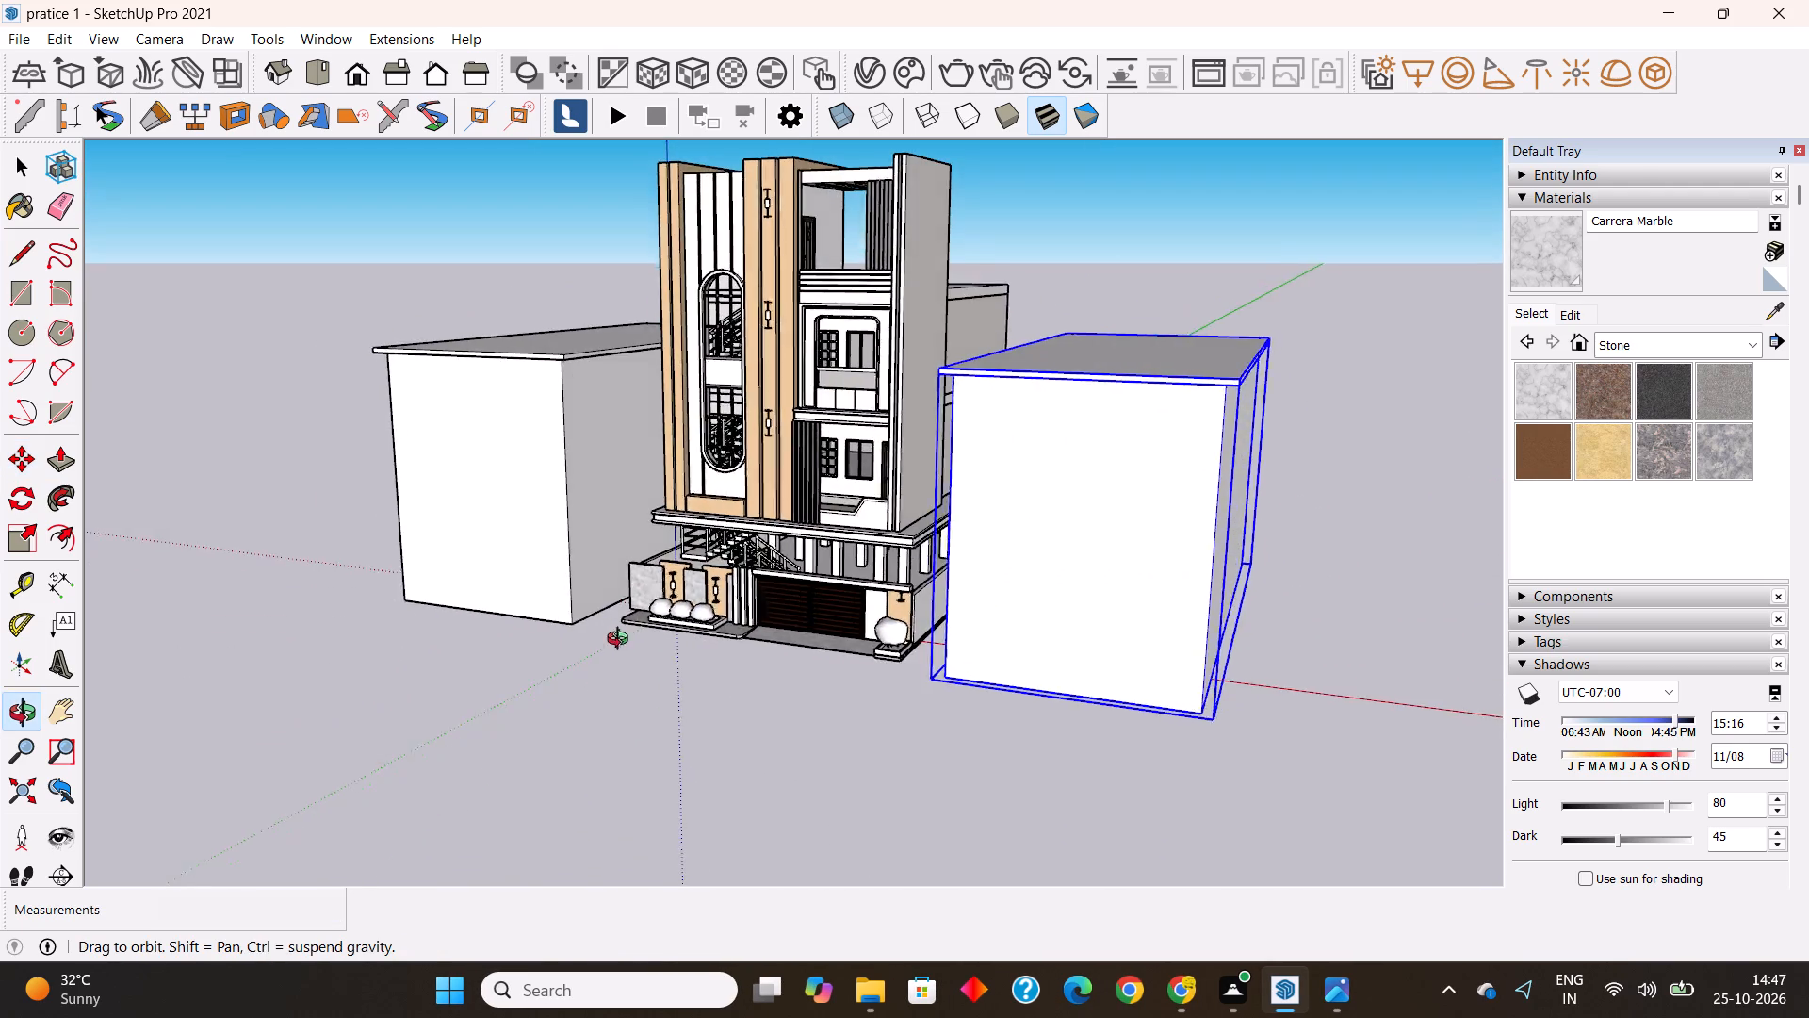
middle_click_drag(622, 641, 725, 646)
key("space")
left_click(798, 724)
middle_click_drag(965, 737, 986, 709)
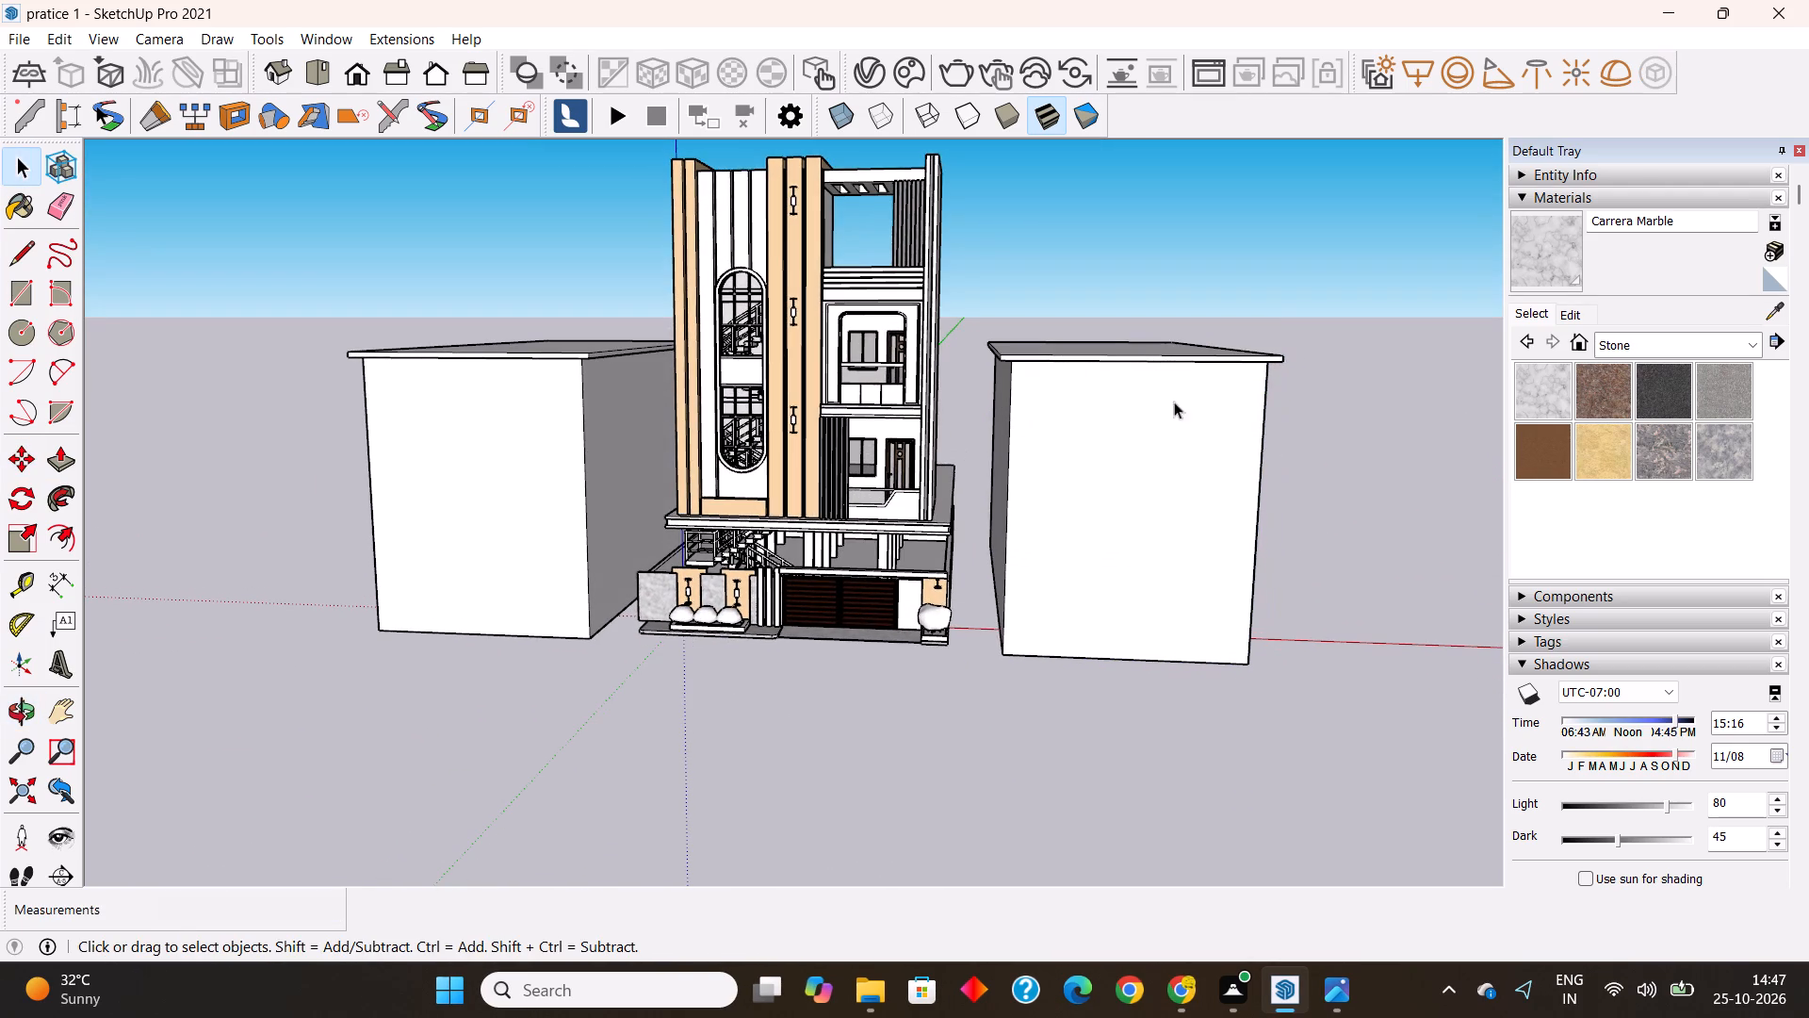
Examine the house with a neighbouring block on each side from the front, checking their proportions and spacing.
left_click(1303, 273)
left_click(363, 69)
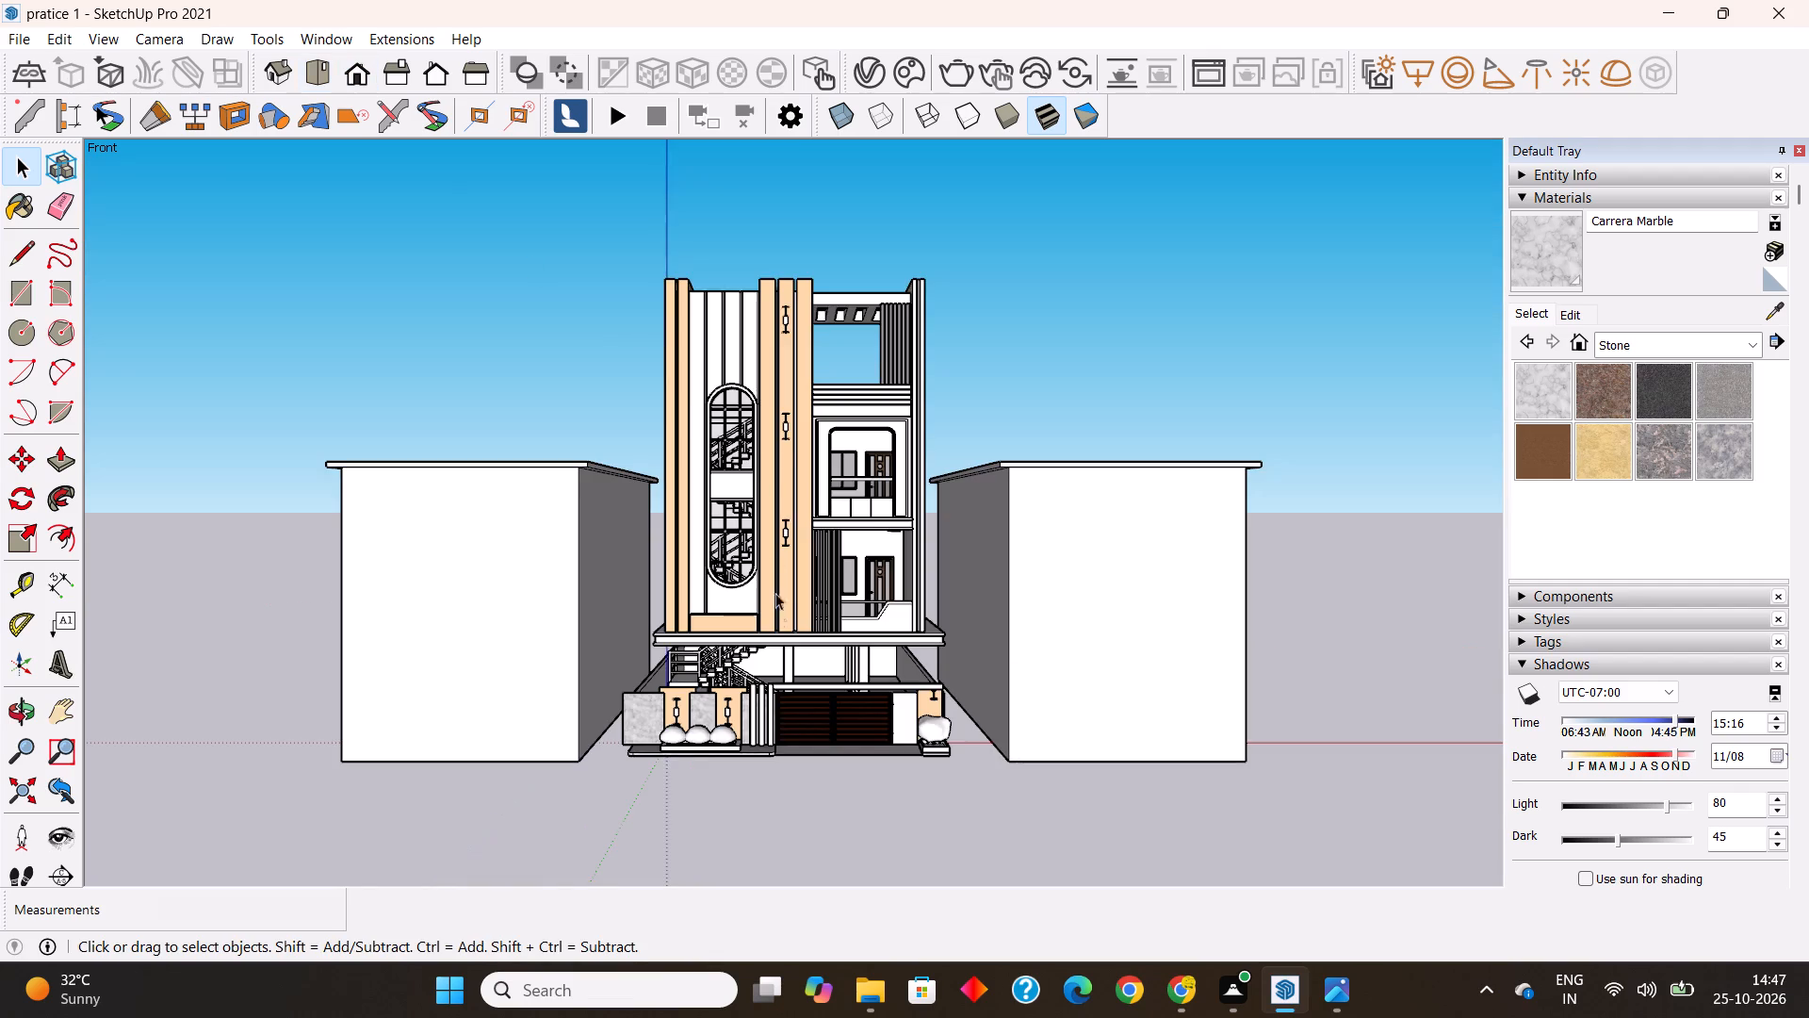
scroll(775, 632, "up", 3)
middle_click_drag(856, 689, 837, 658, "shift")
scroll(893, 669, "up", 2)
middle_click_drag(896, 667, 918, 698, "shift")
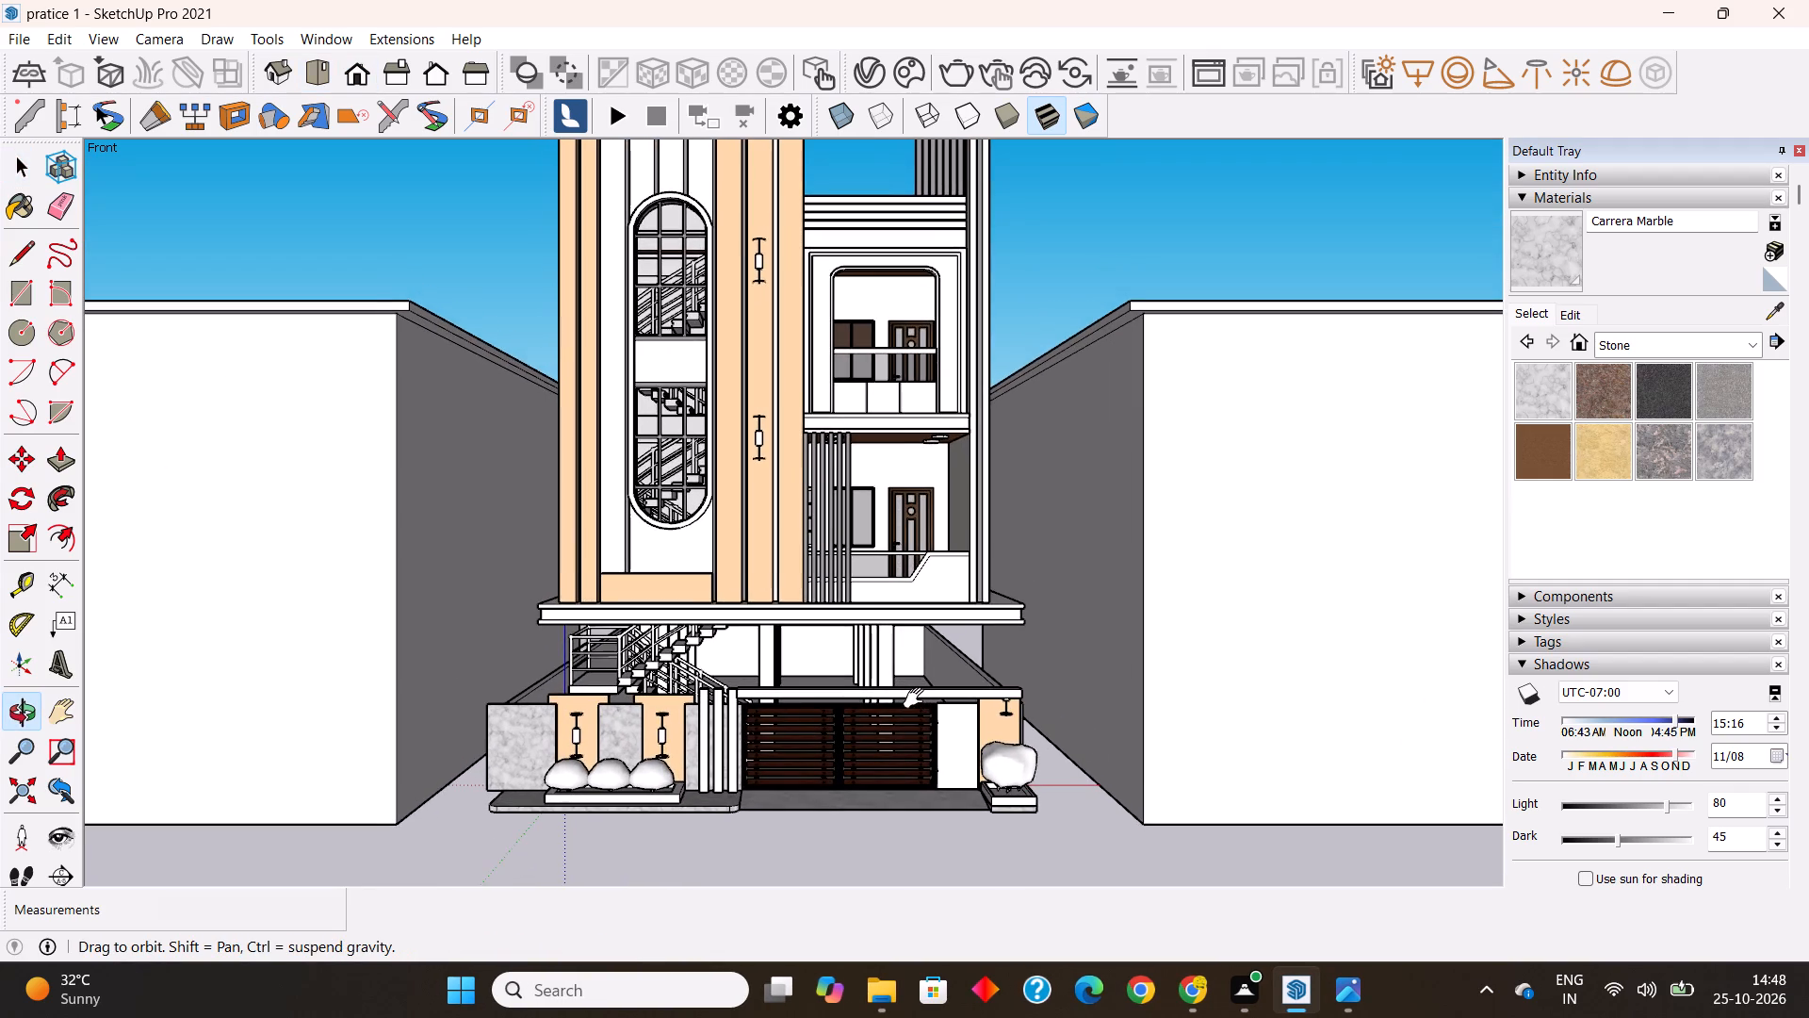
middle_click_drag(918, 698, 919, 757, "shift")
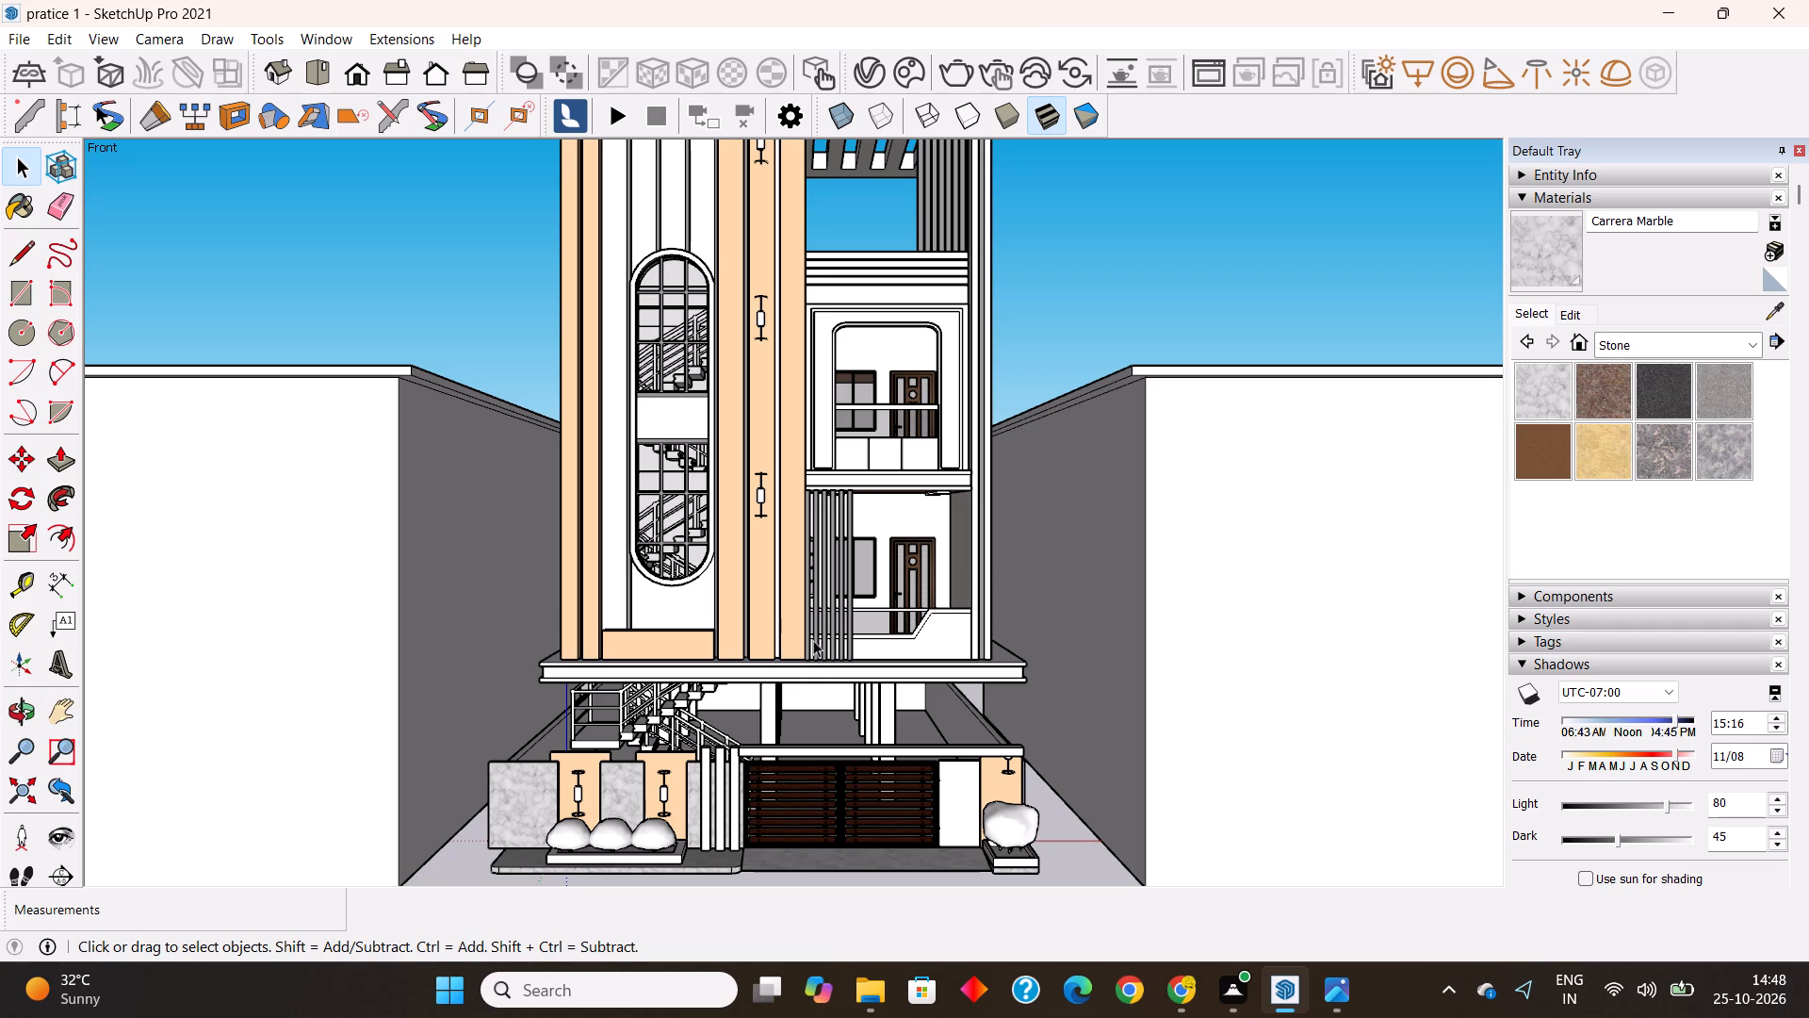
scroll(813, 639, "down", 4)
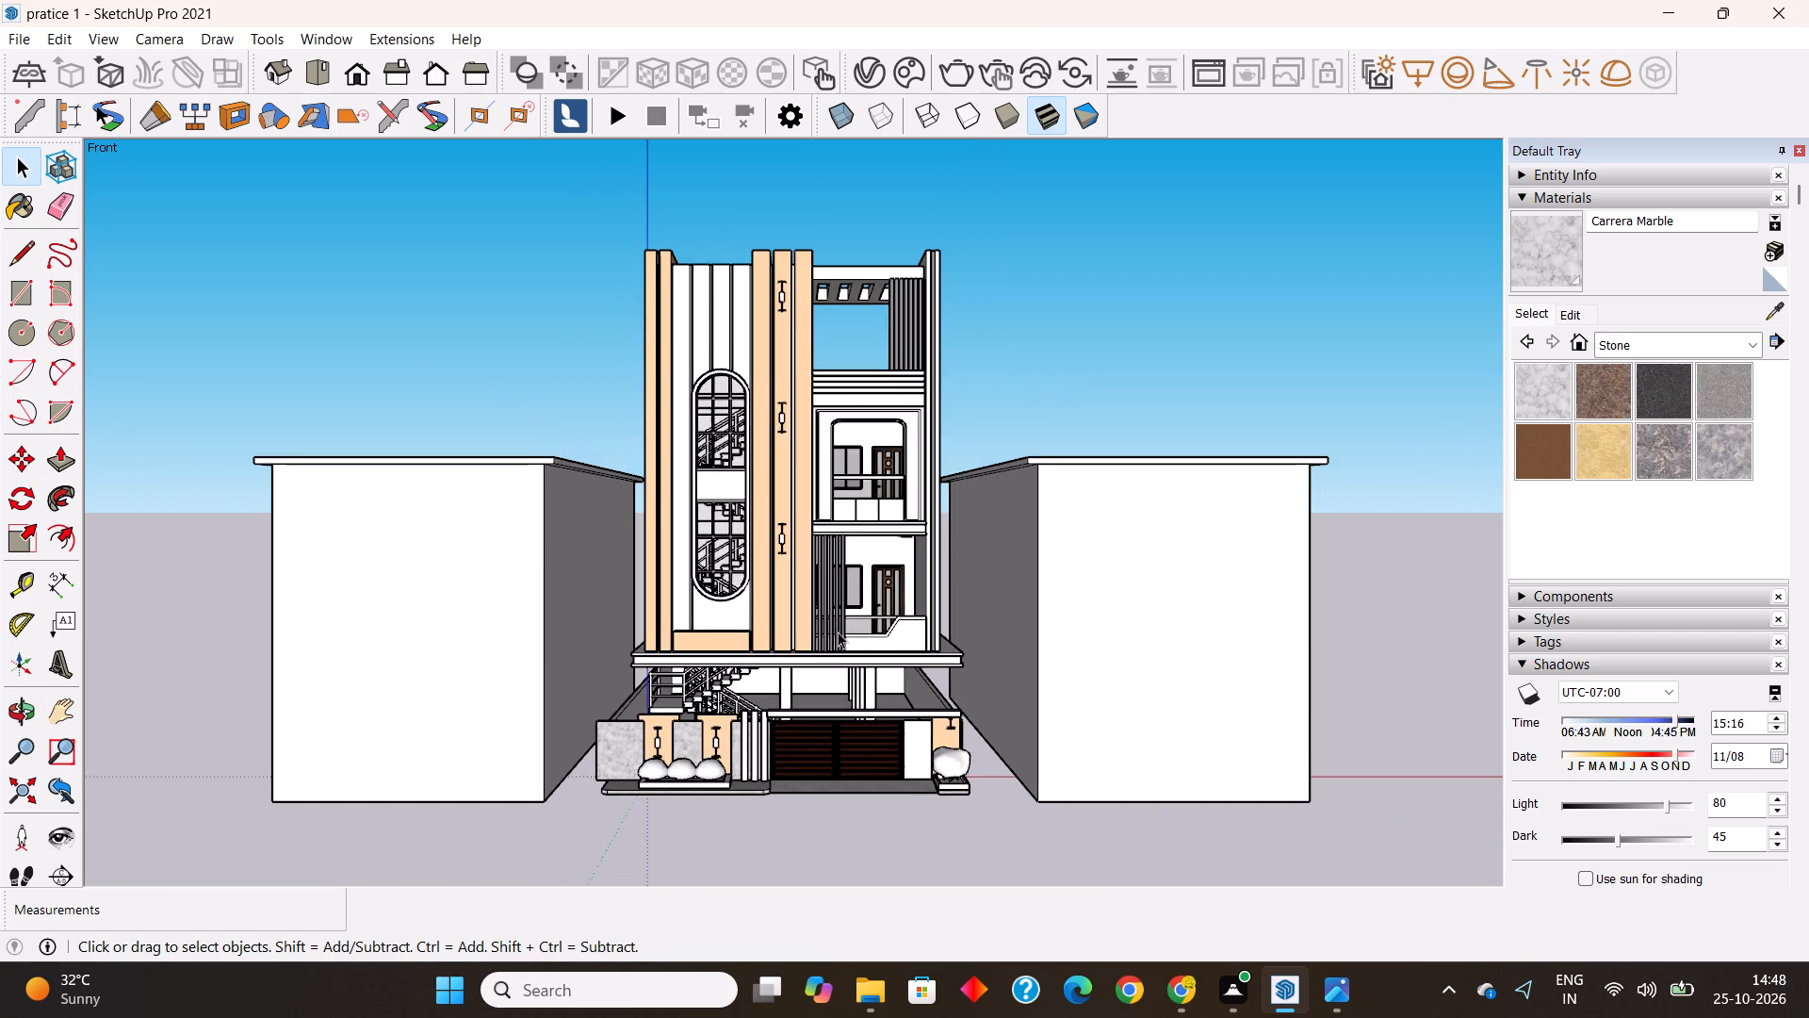
Widen the planter-side neighbouring block away from the house, scaling it about 1.89 along the red axis and stretching it slightly further.
middle_click_drag(748, 646, 1105, 636)
left_click(424, 580)
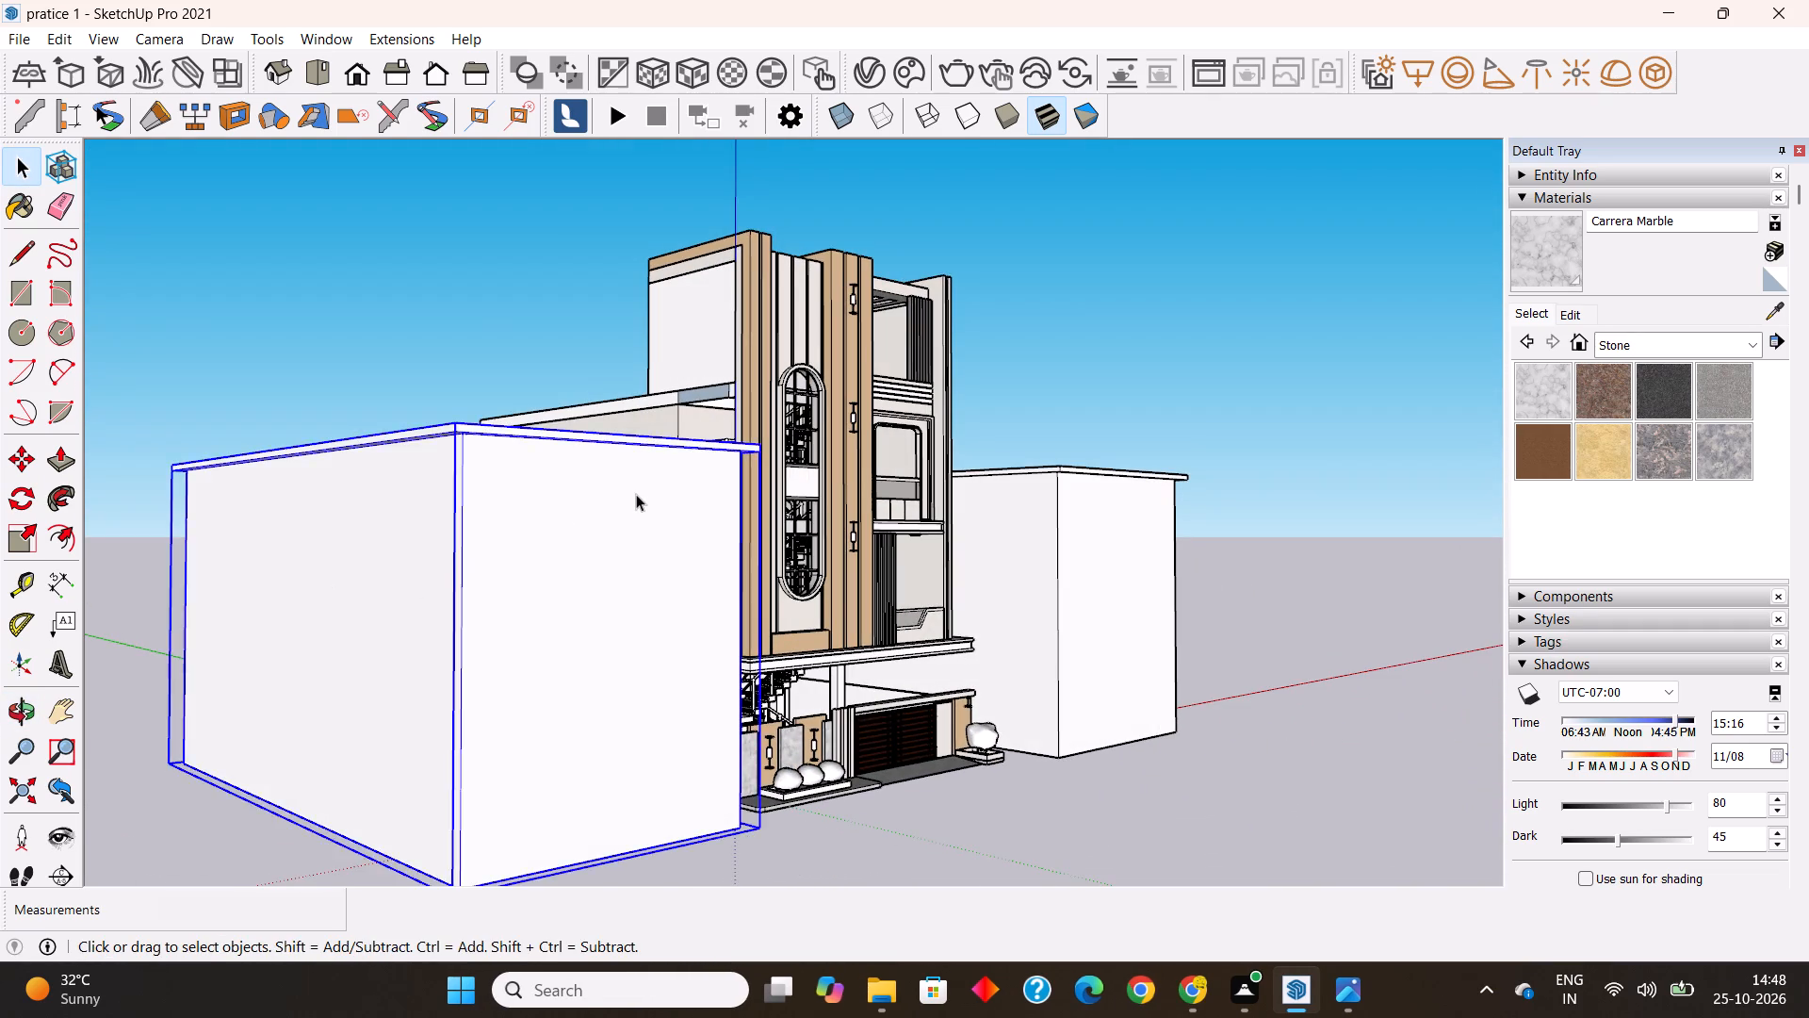
scroll(639, 493, "down", 7)
middle_click_drag(477, 693, 373, 747)
left_click(19, 534)
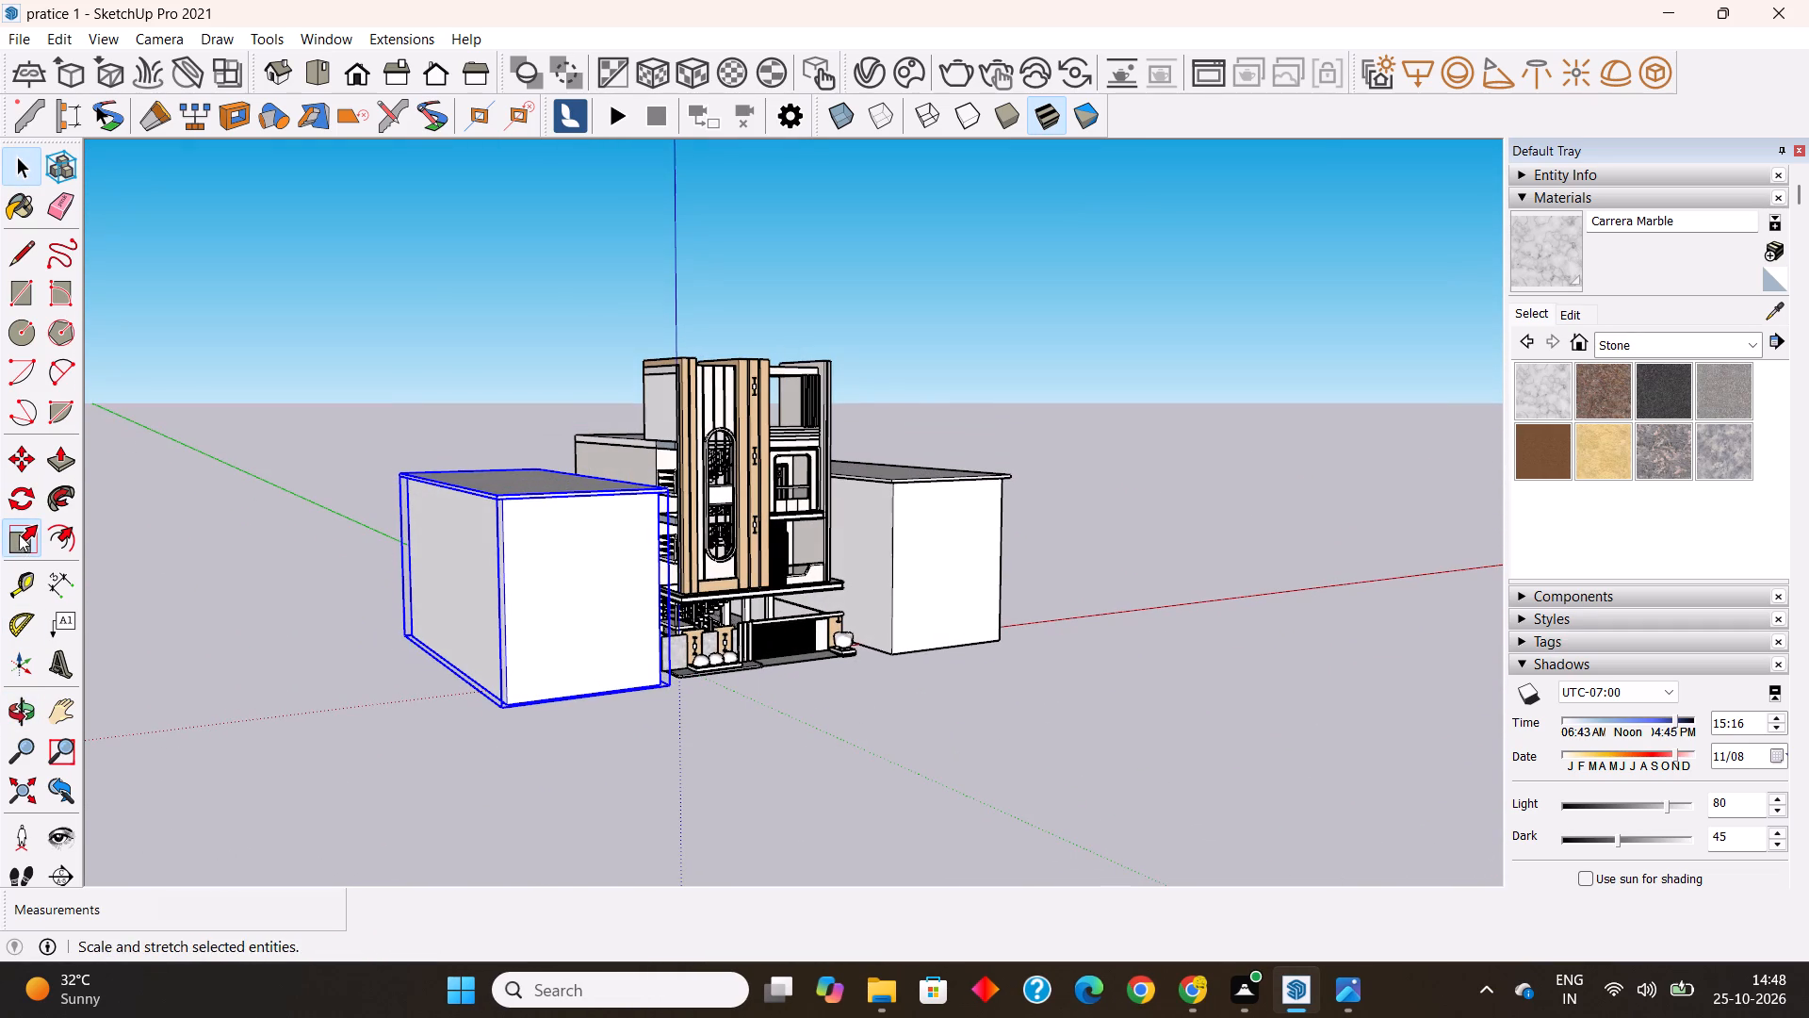
left_click(440, 575)
left_click(291, 603)
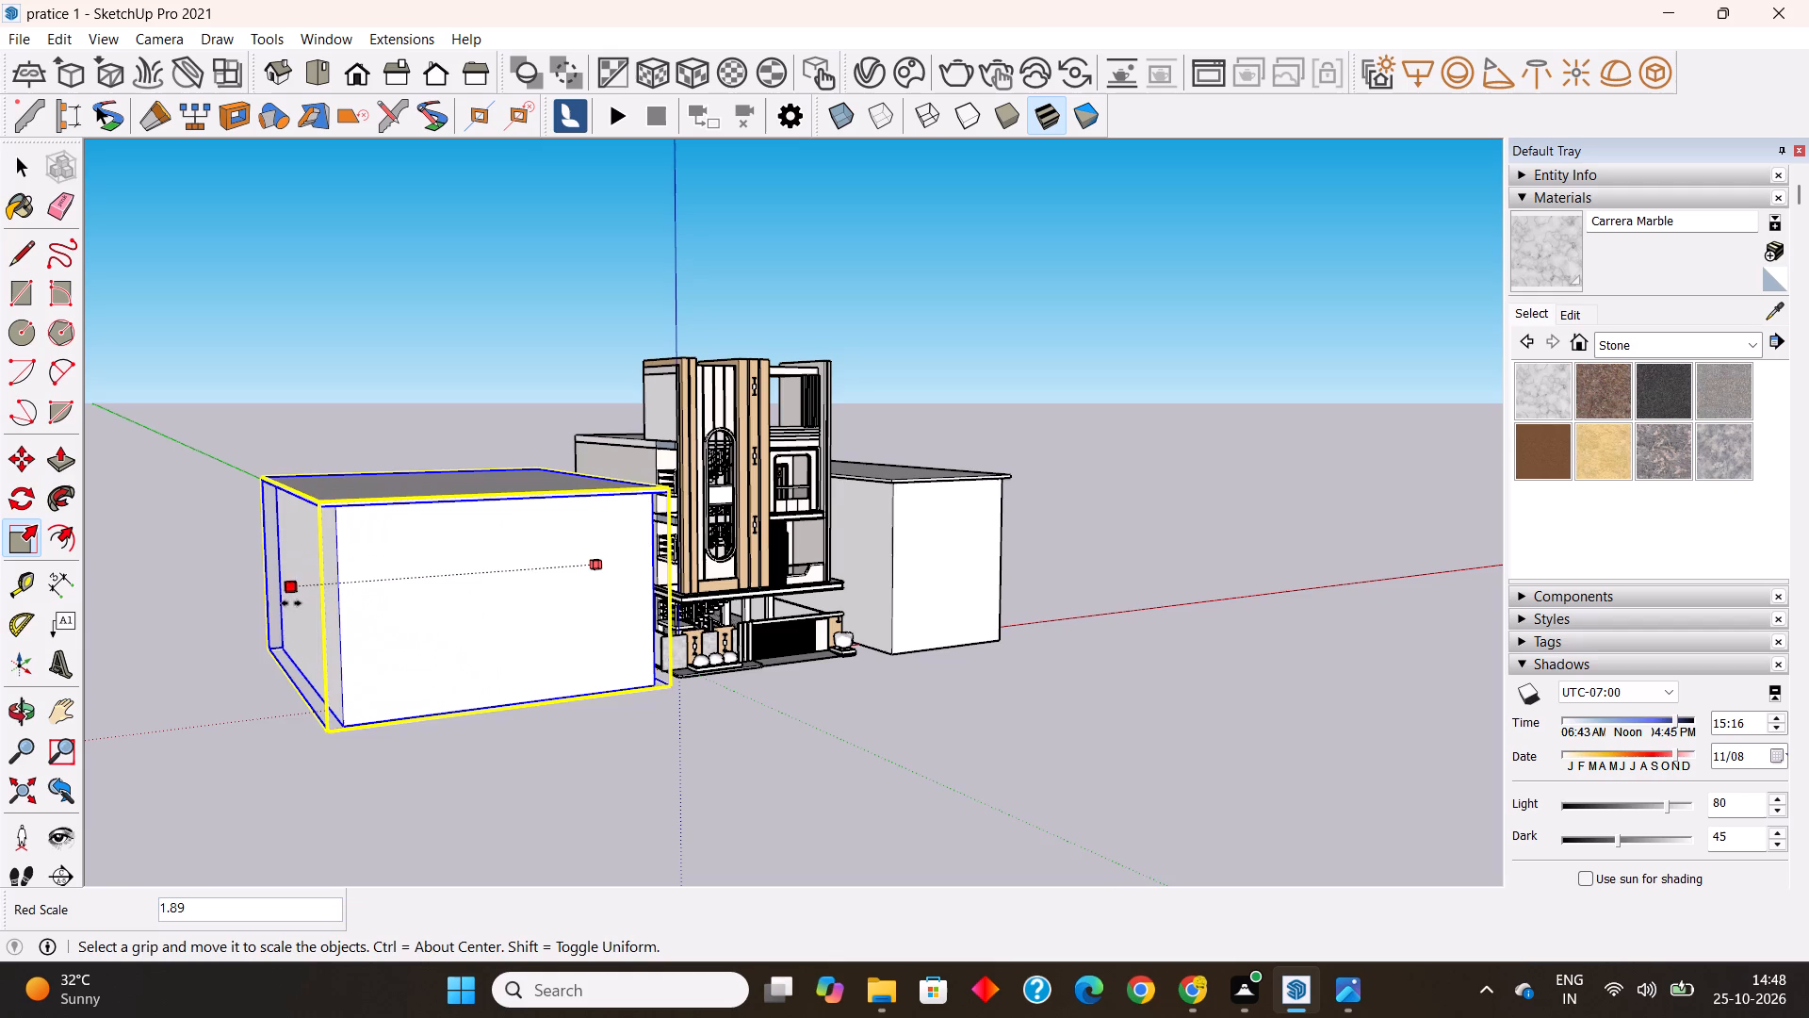
middle_click_drag(488, 619, 576, 604)
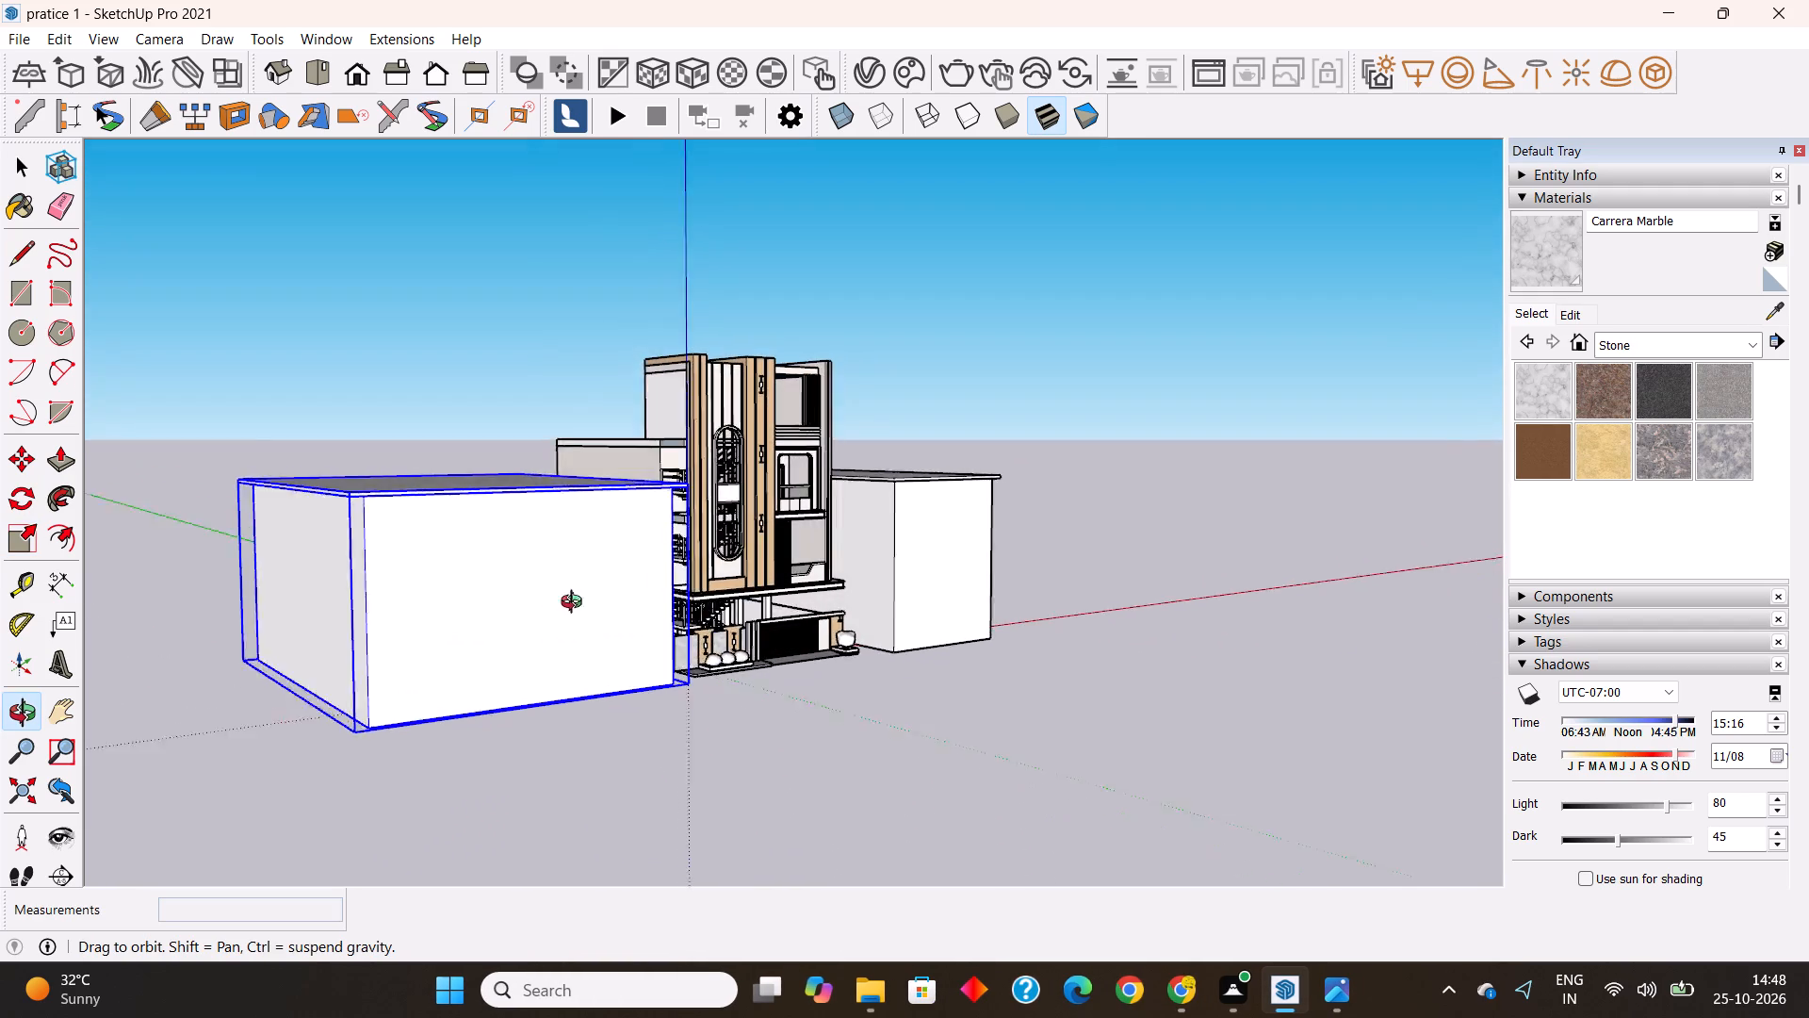
middle_click_drag(576, 604, 573, 600)
left_click(291, 590)
left_click(232, 600)
middle_click_drag(448, 623, 149, 643)
key("space")
left_click_drag(481, 701, 492, 700)
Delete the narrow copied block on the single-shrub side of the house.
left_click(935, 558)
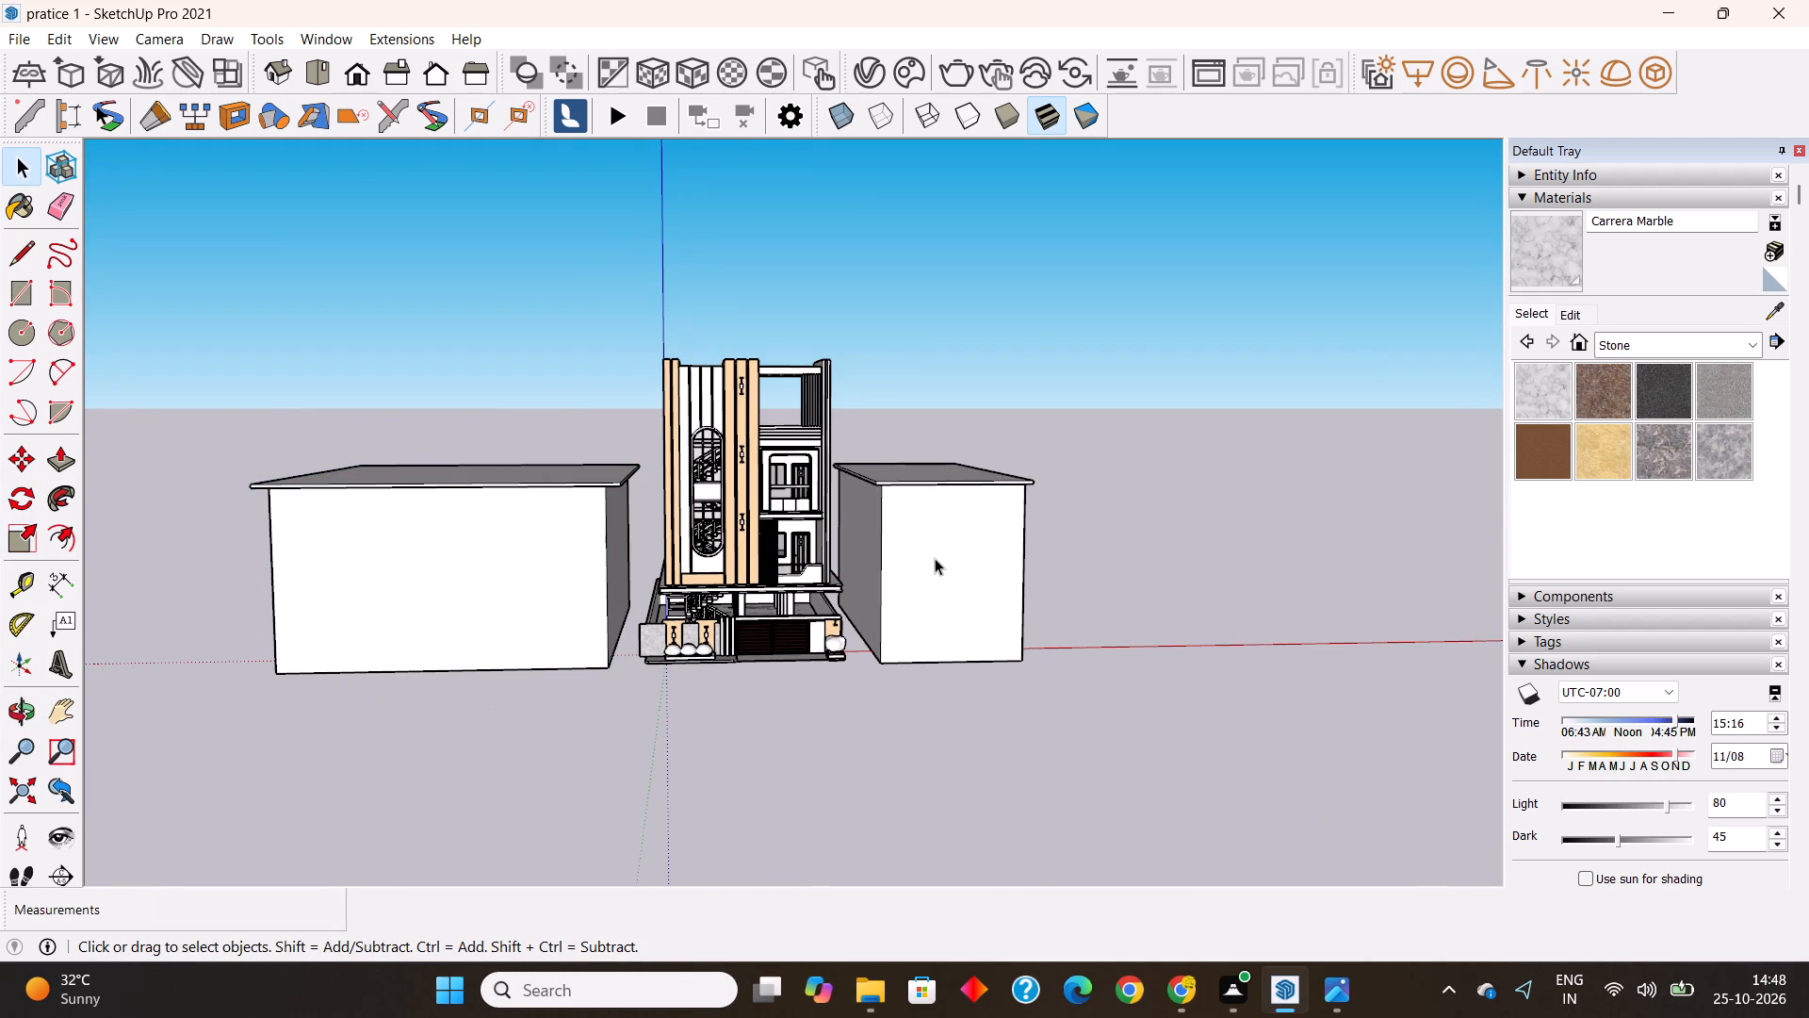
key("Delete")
Copy the widened block about 91' 6" along the red axis to the opposite side of the house.
left_click(473, 572)
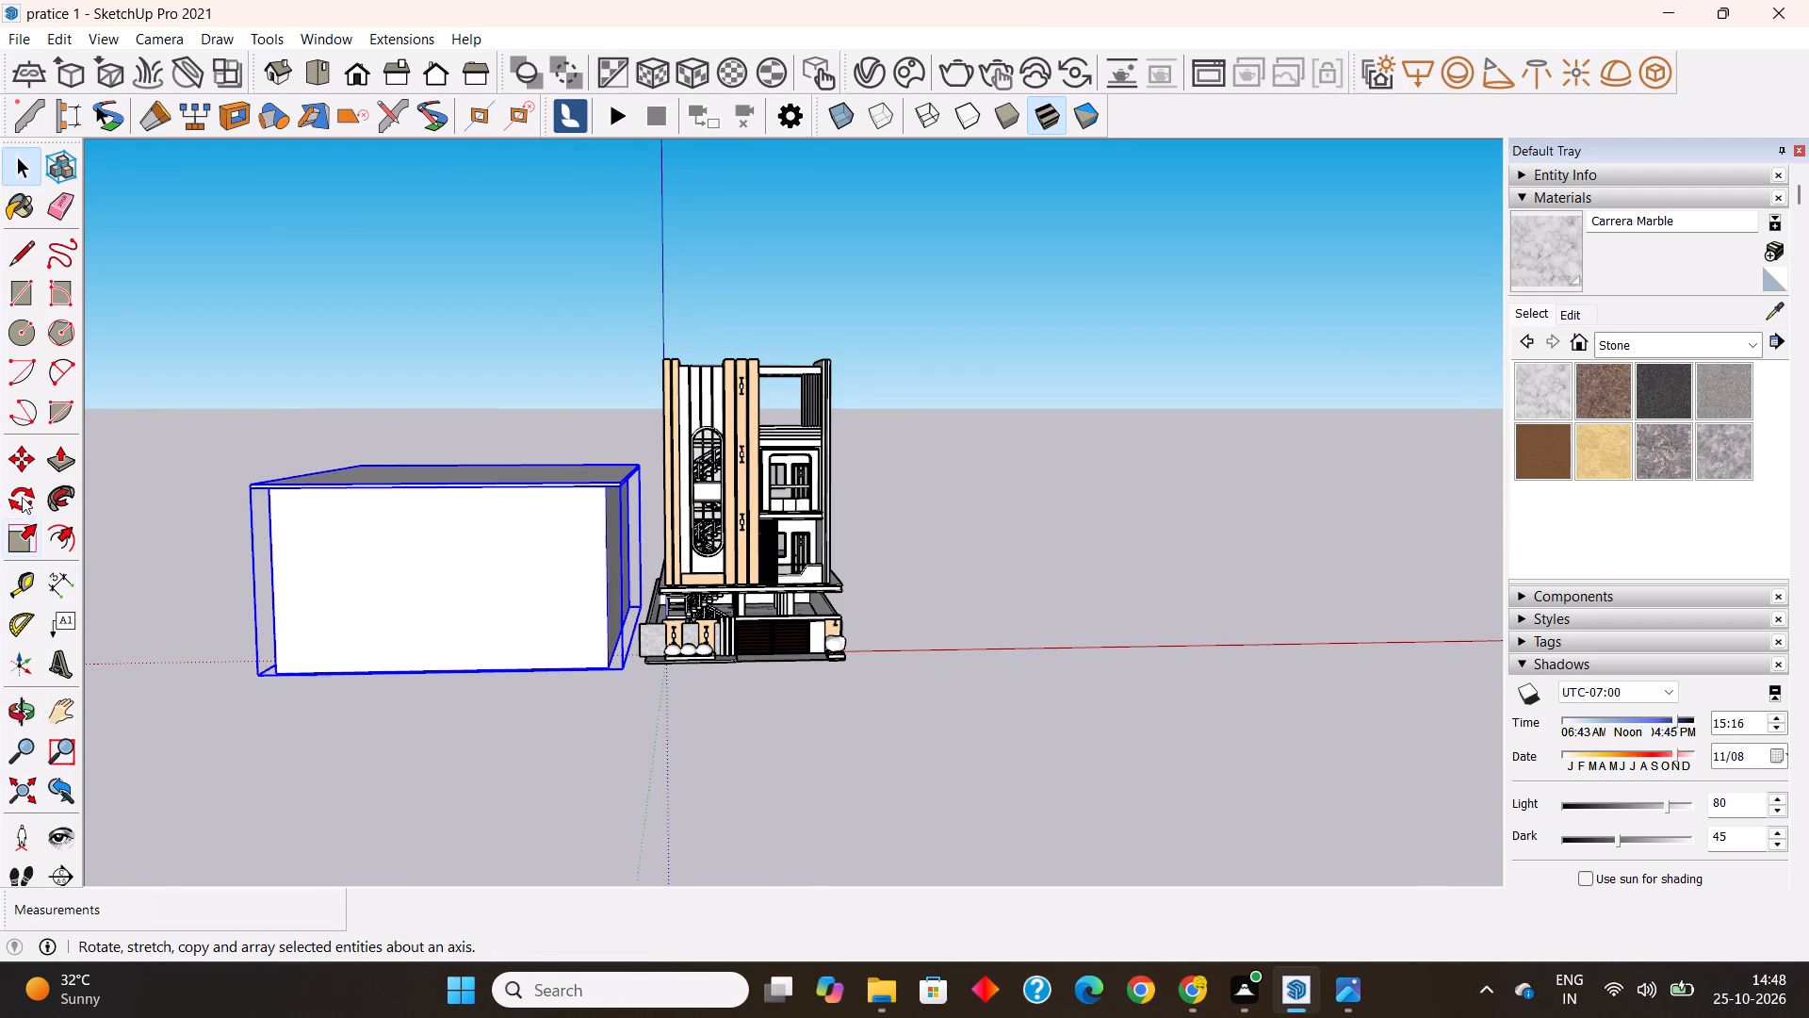
left_click(24, 455)
left_click(280, 671)
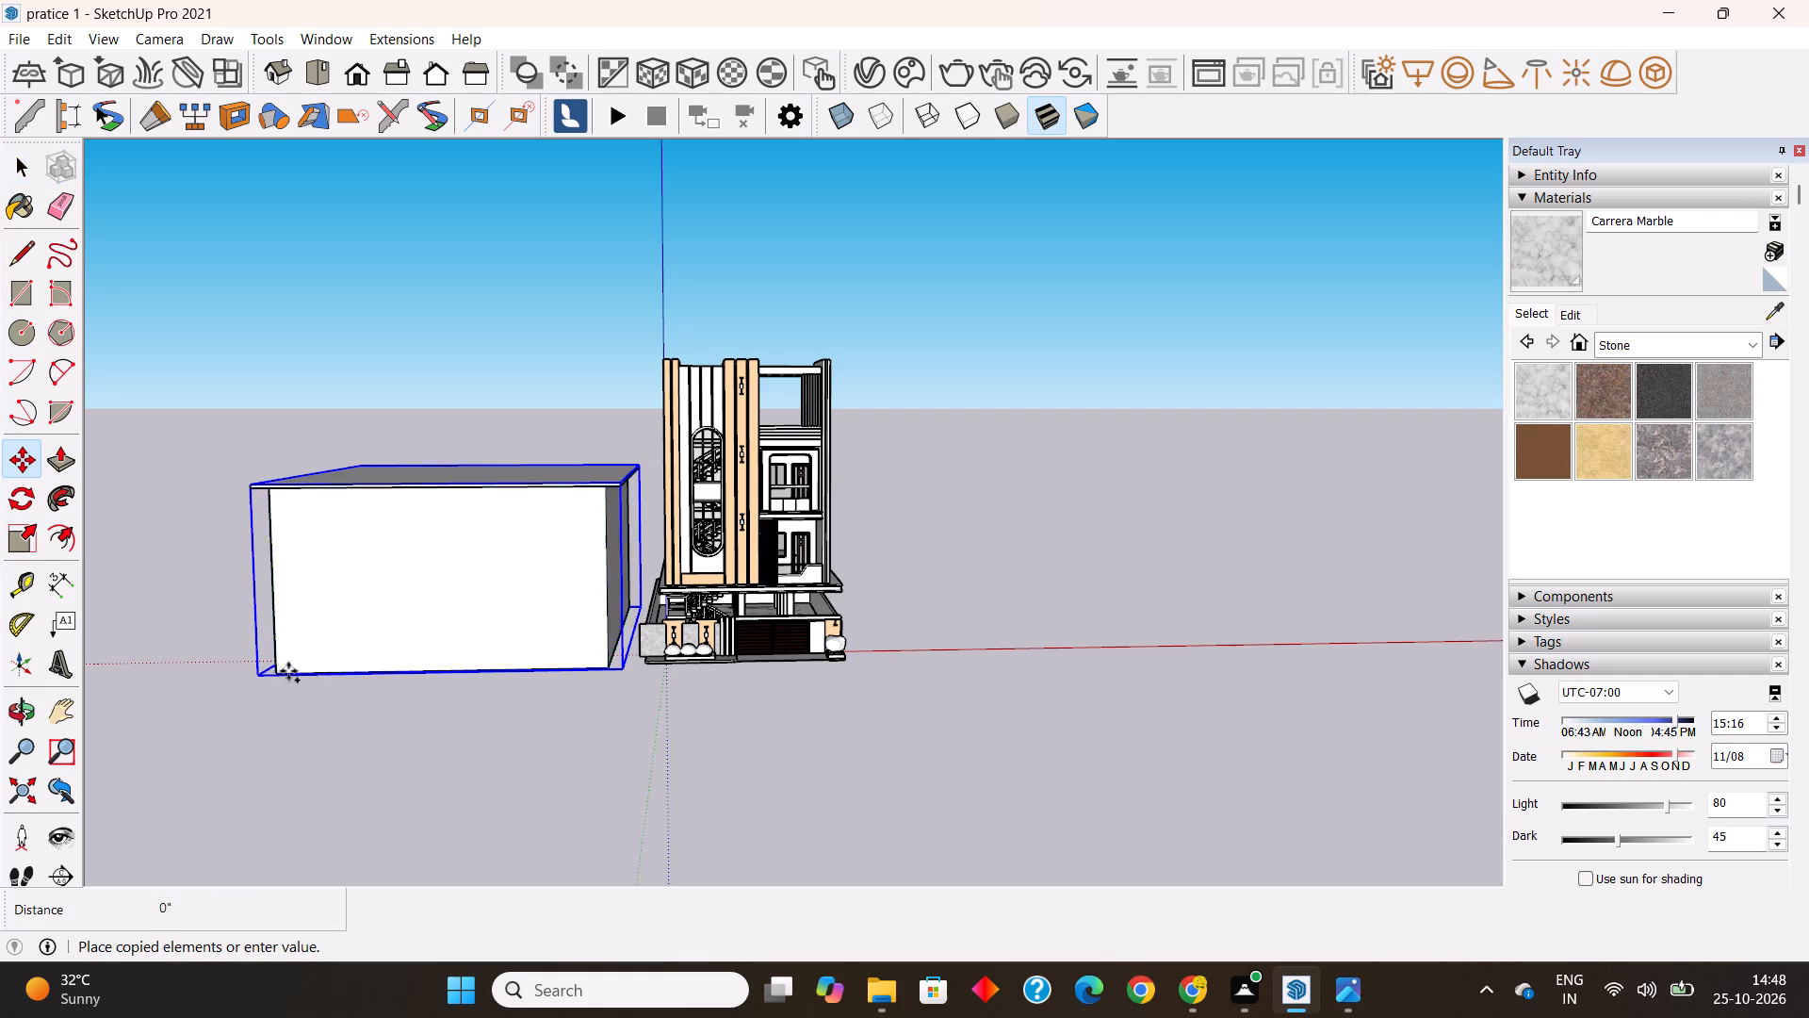
left_click(902, 667)
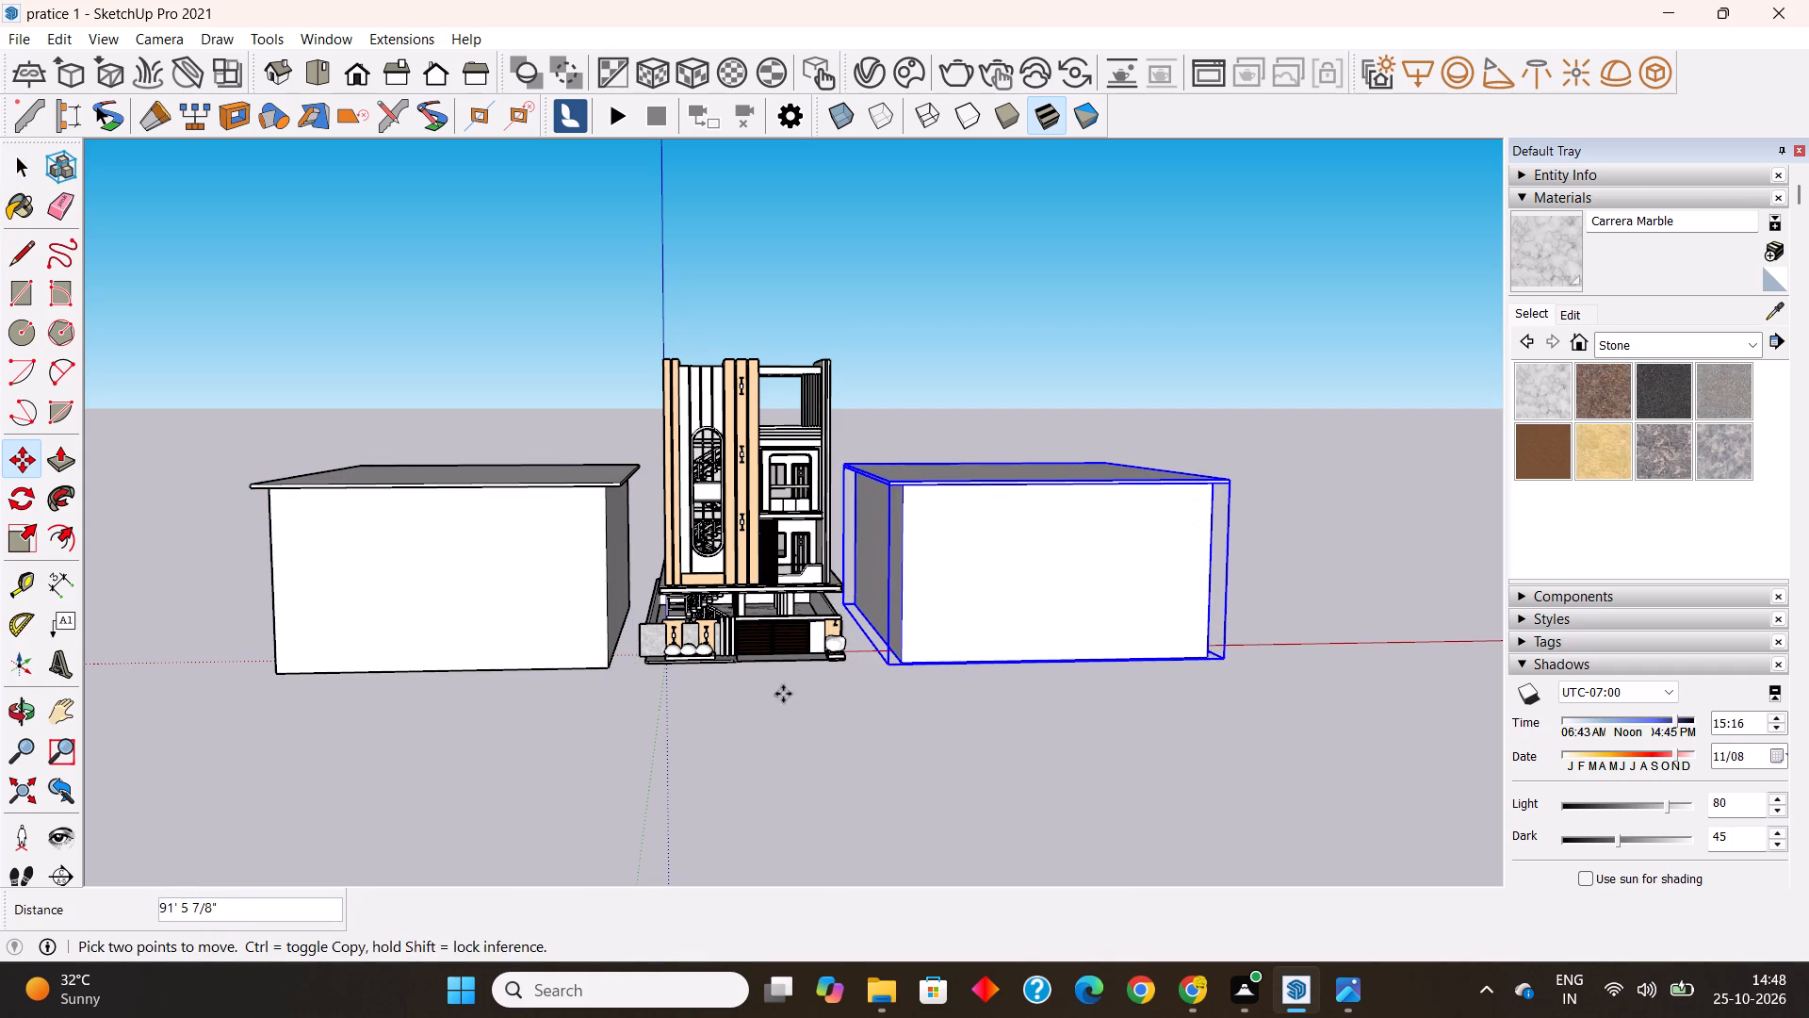
Draw a rectangle about 141' by 32' on the ground along the front of the house and both neighbouring blocks, and group it.
key("space")
left_click(572, 727)
middle_click_drag(641, 749, 946, 878)
scroll(677, 618, "down", 5)
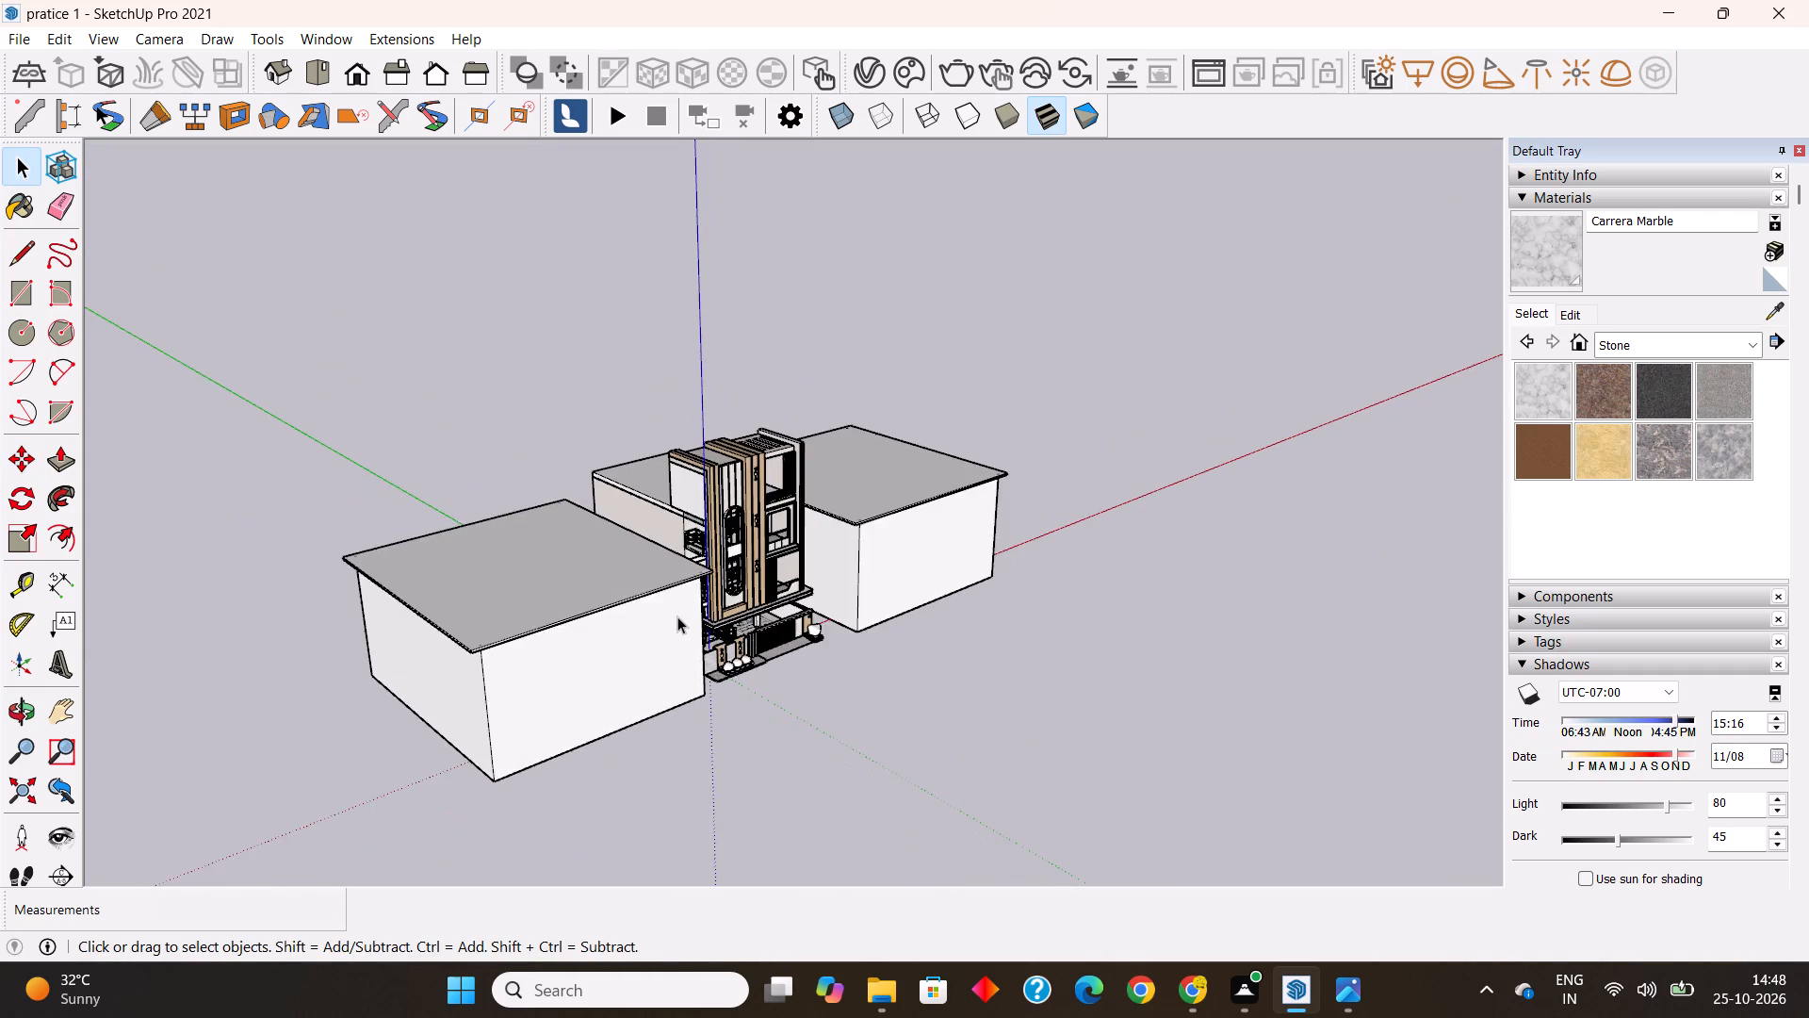
scroll(677, 616, "down", 2)
middle_click_drag(738, 769, 742, 851)
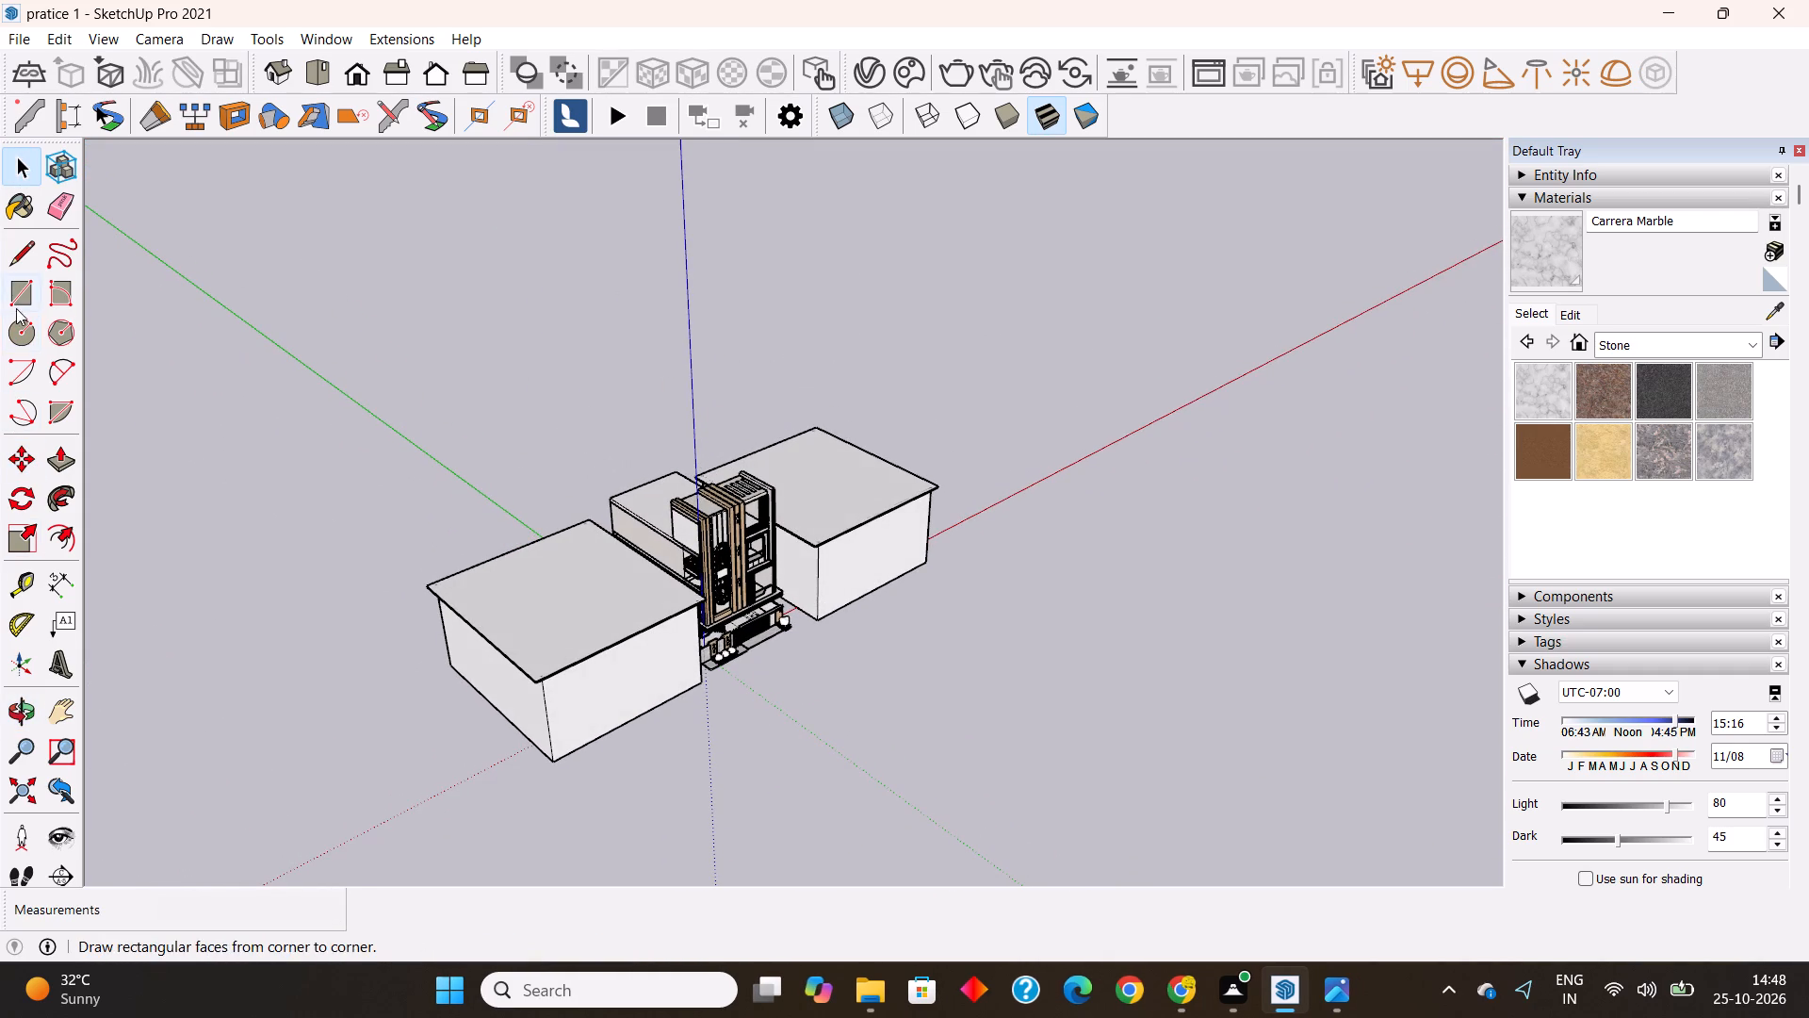
left_click(21, 295)
left_click(928, 566)
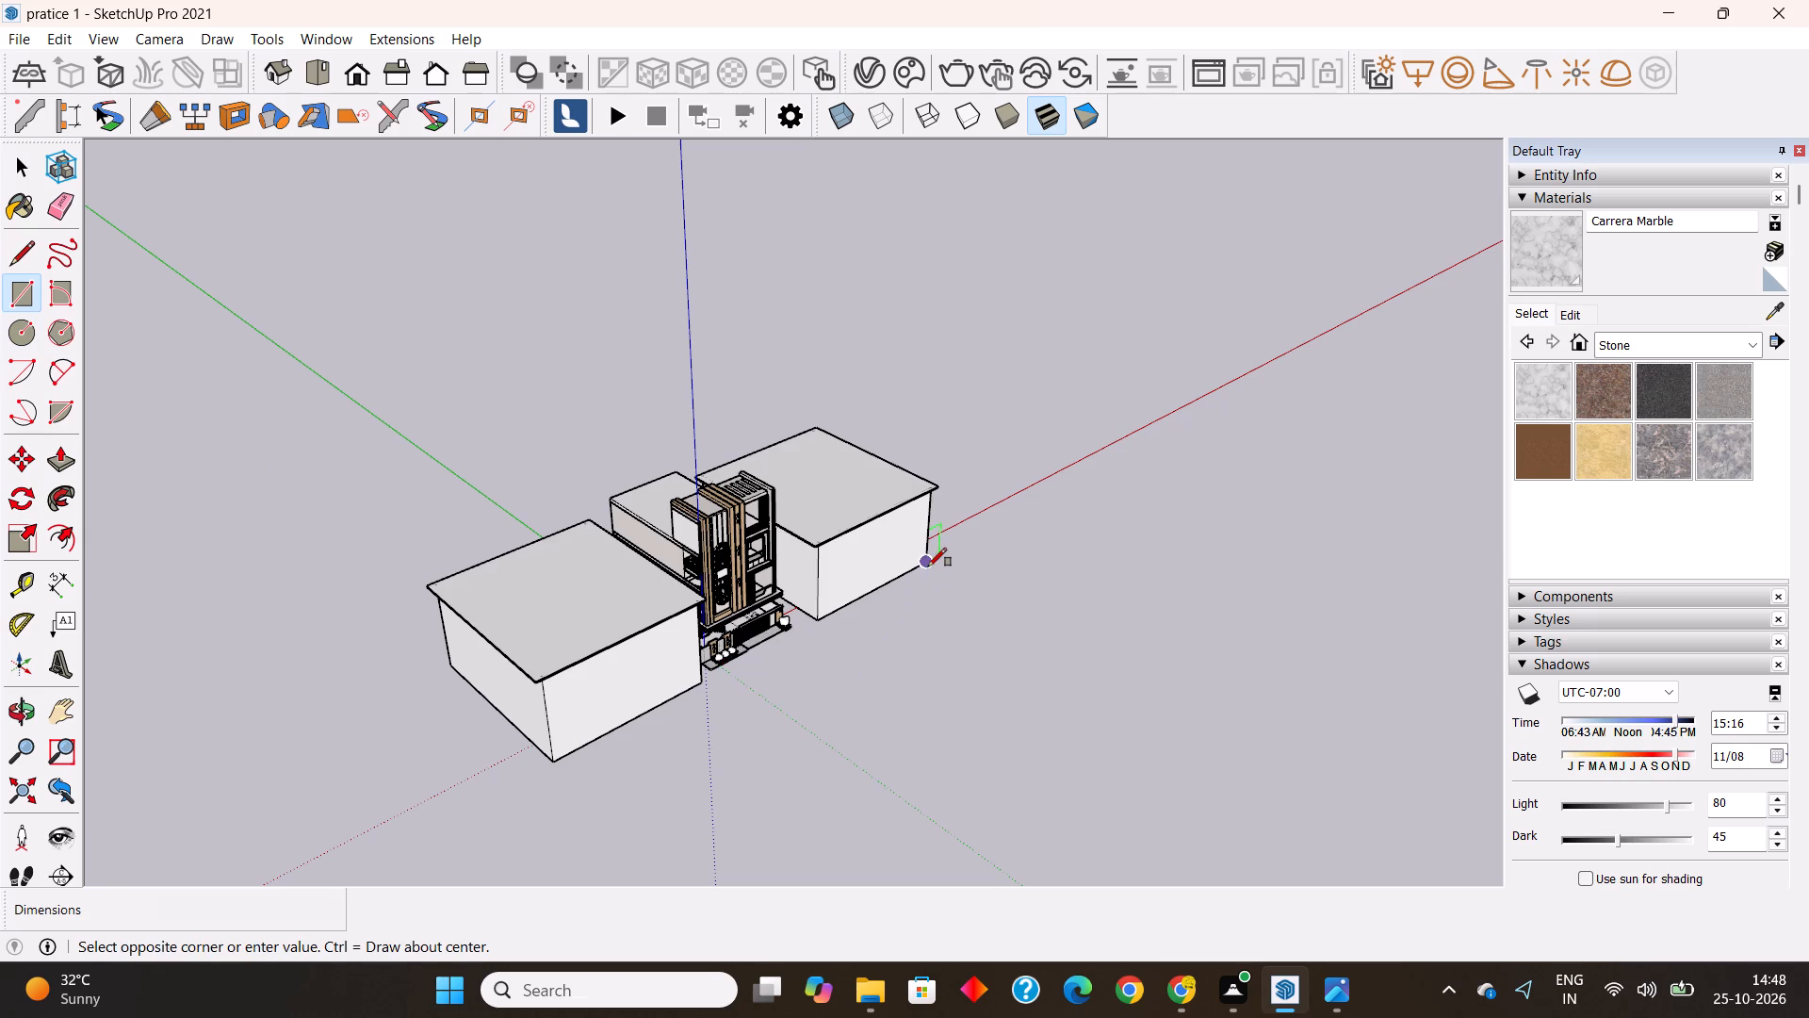
left_click(620, 835)
key("space")
double_click(690, 745)
right_click(690, 745)
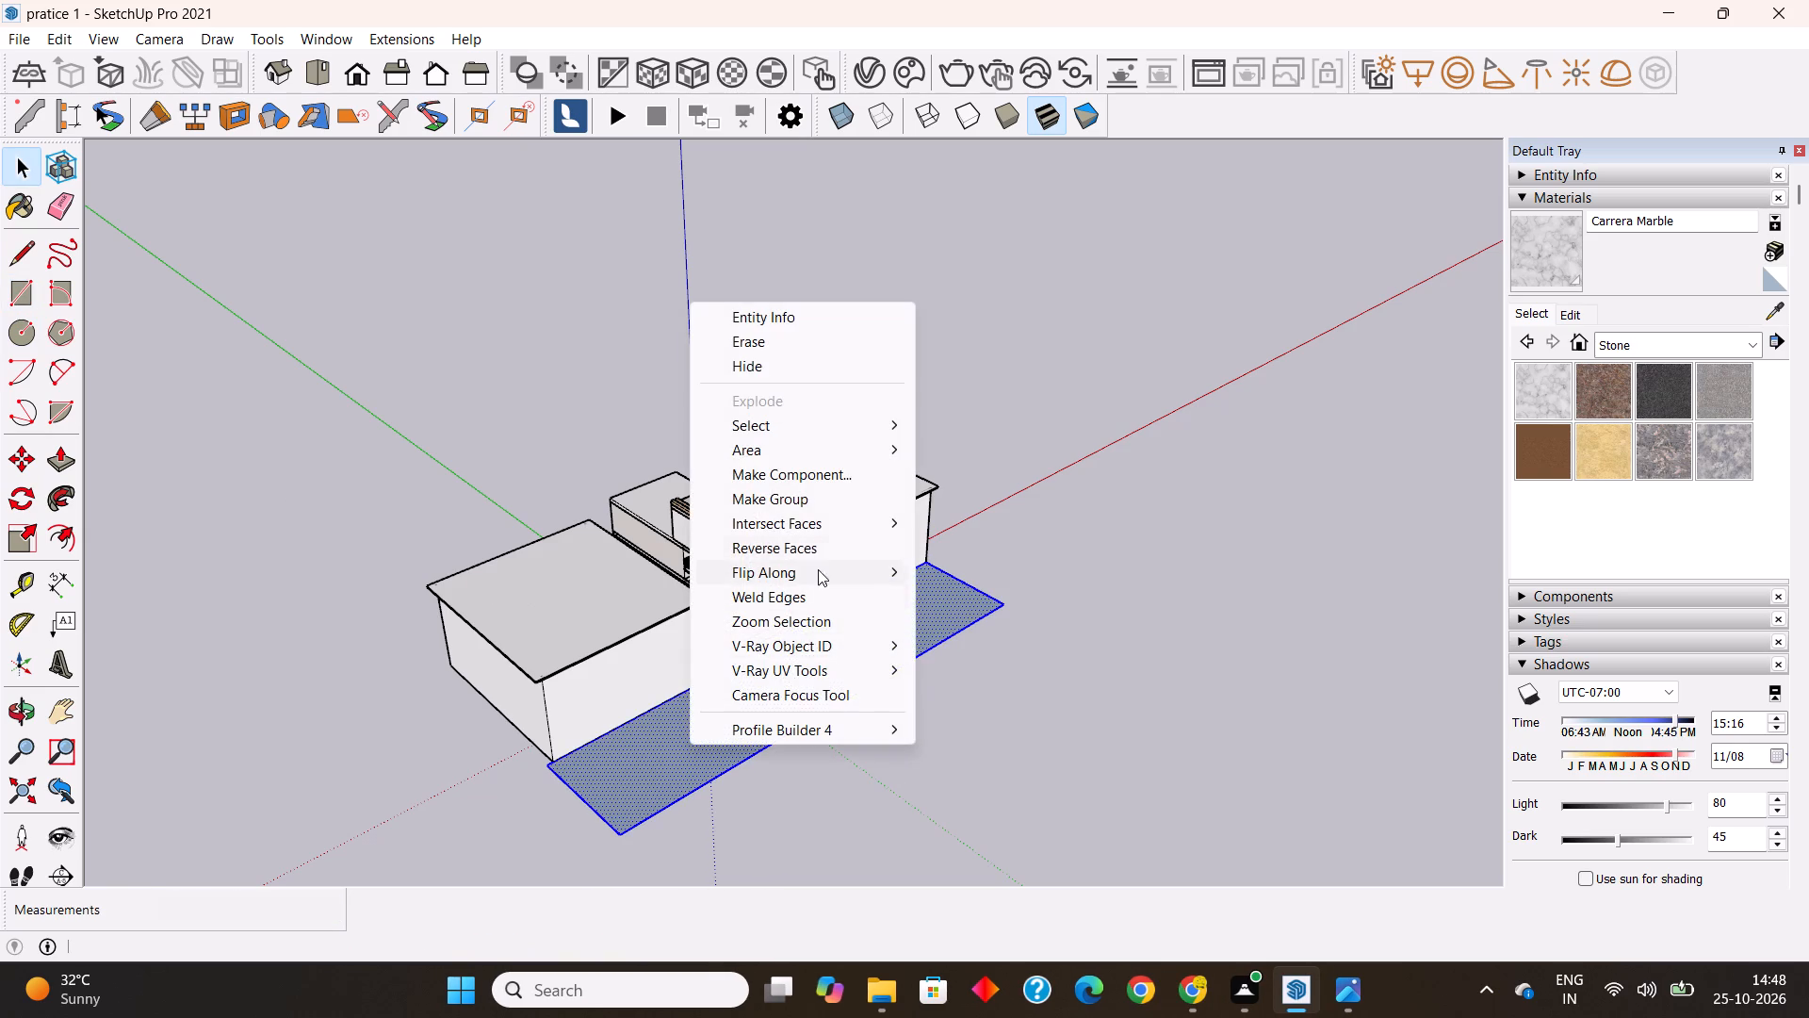
left_click(799, 501)
Give the grouped ground strip in front of the buildings a thickness of 0.1" with Push/Pull.
middle_click_drag(720, 737, 699, 719)
double_click(670, 771)
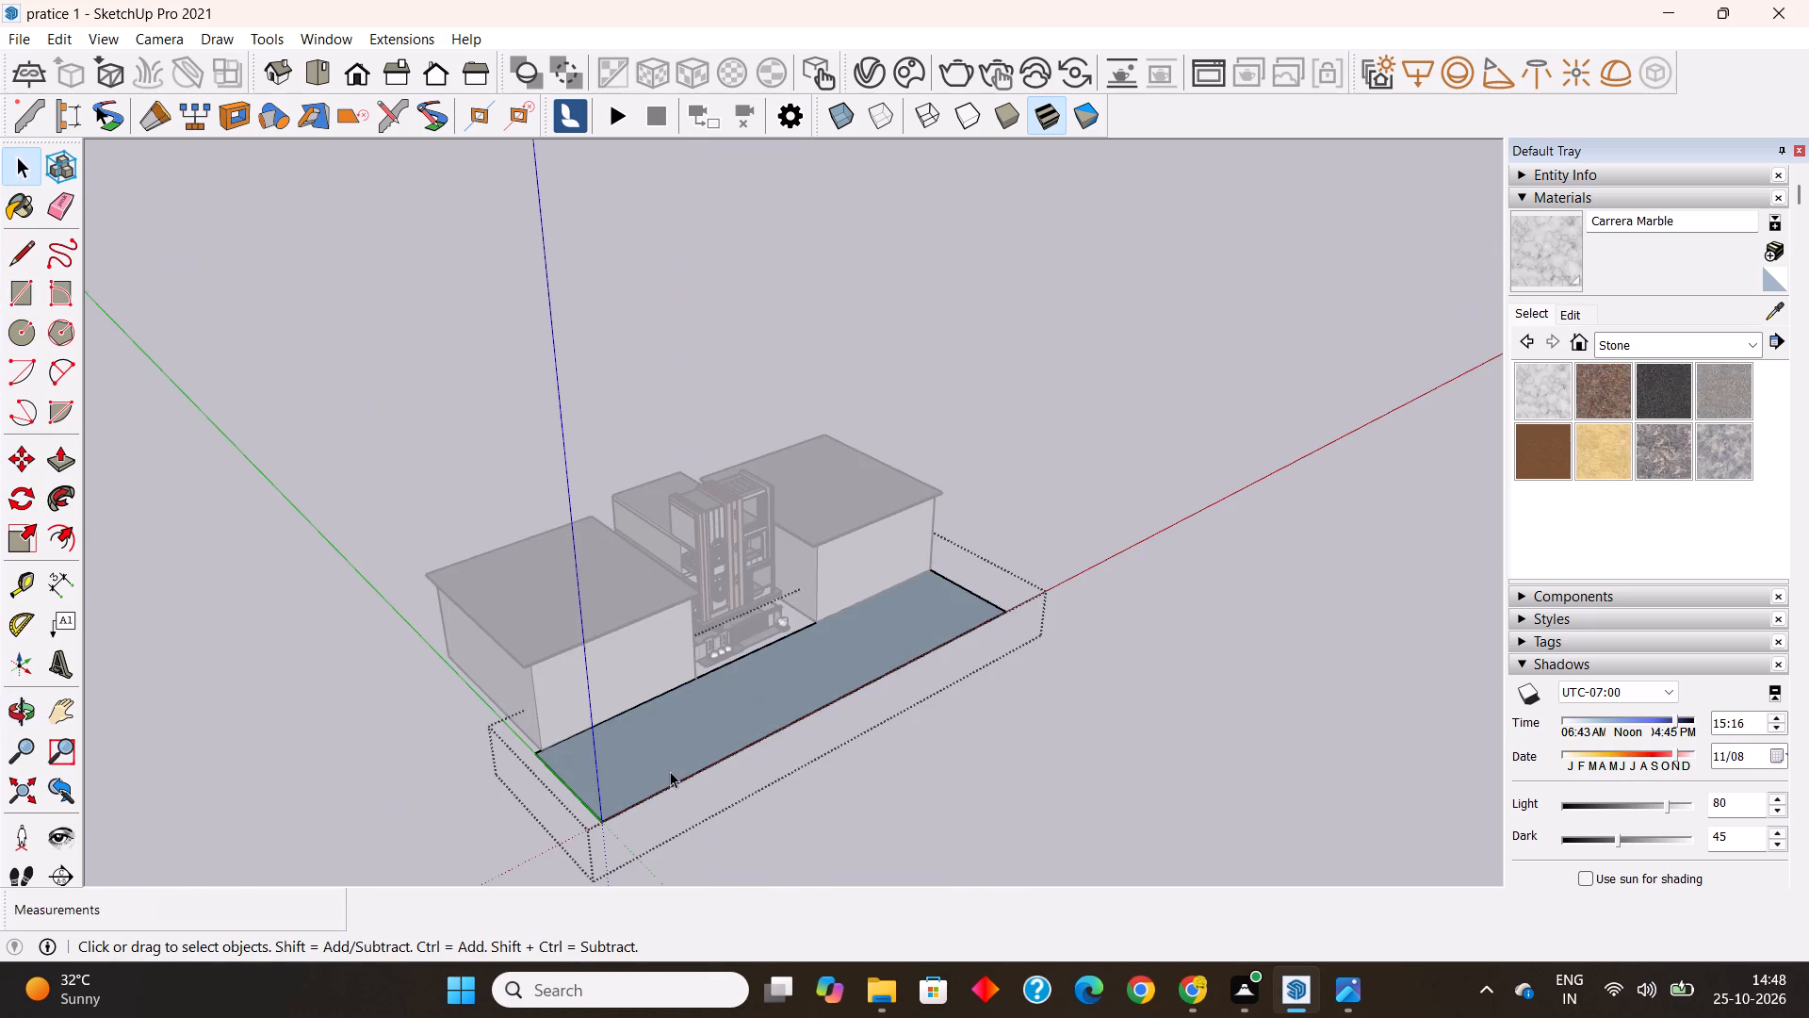
left_click(57, 454)
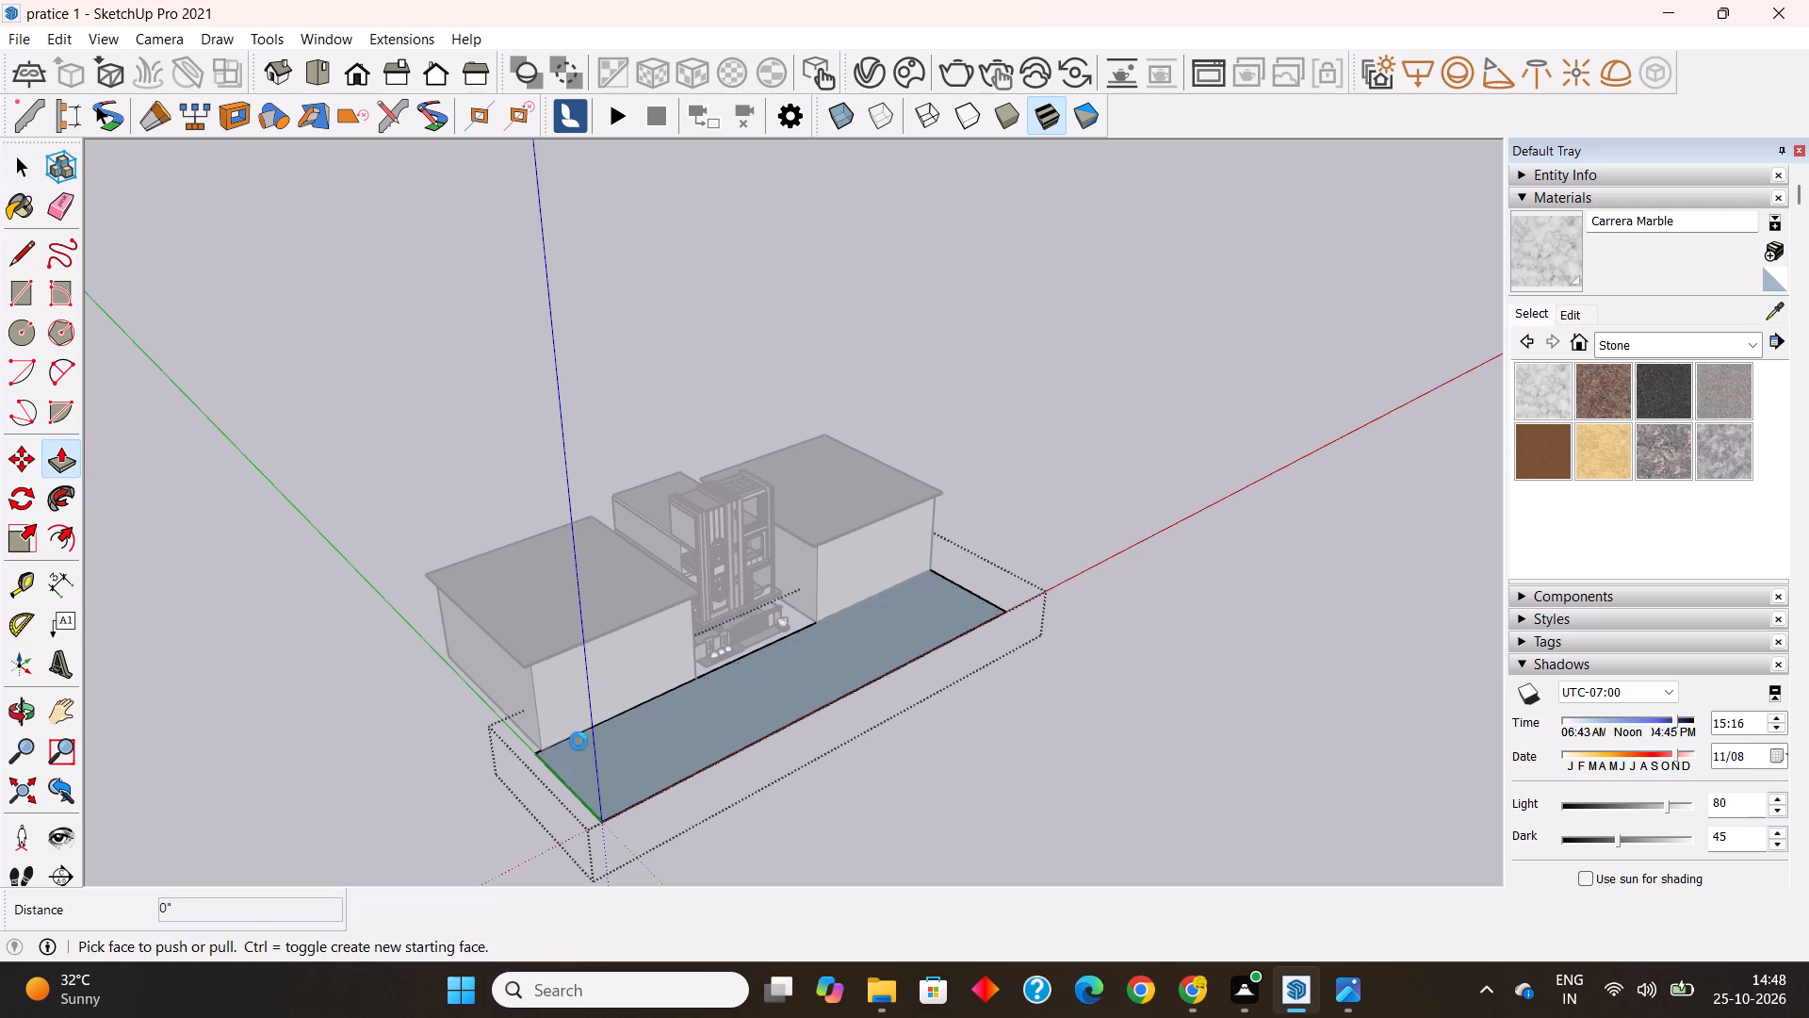
left_click(590, 751)
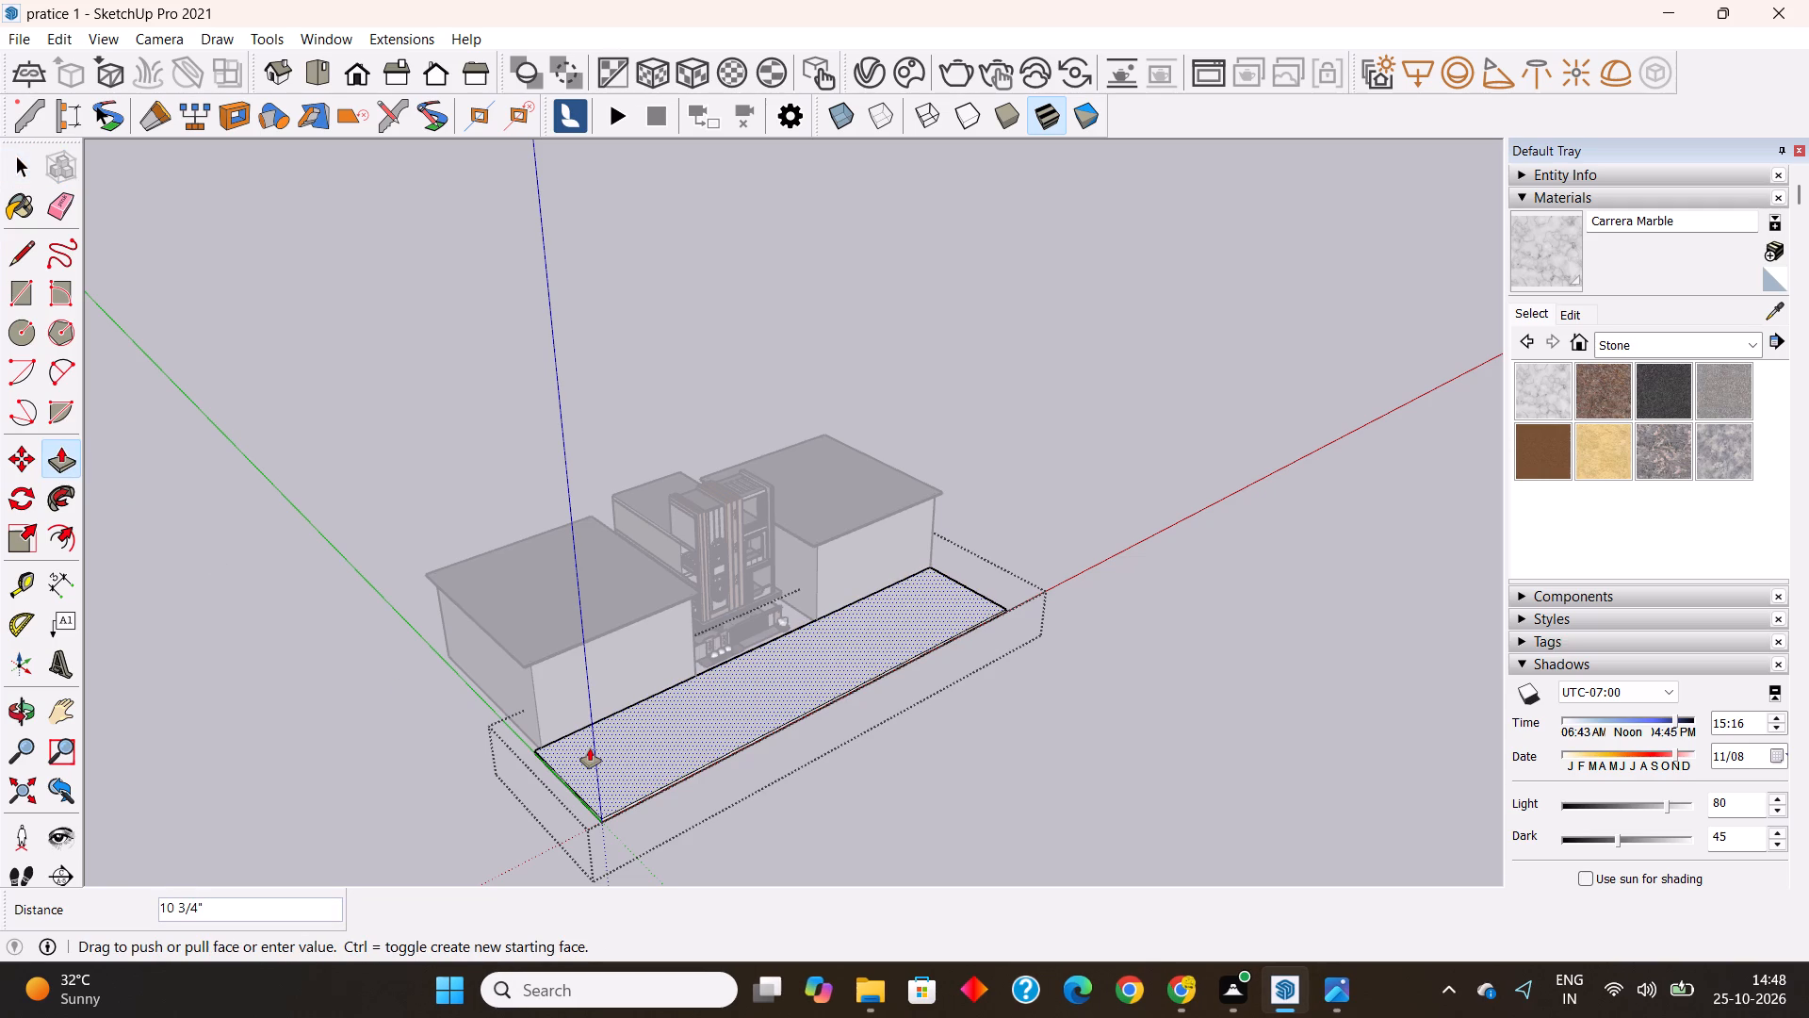
type(".1\"")
key("Return")
key("space")
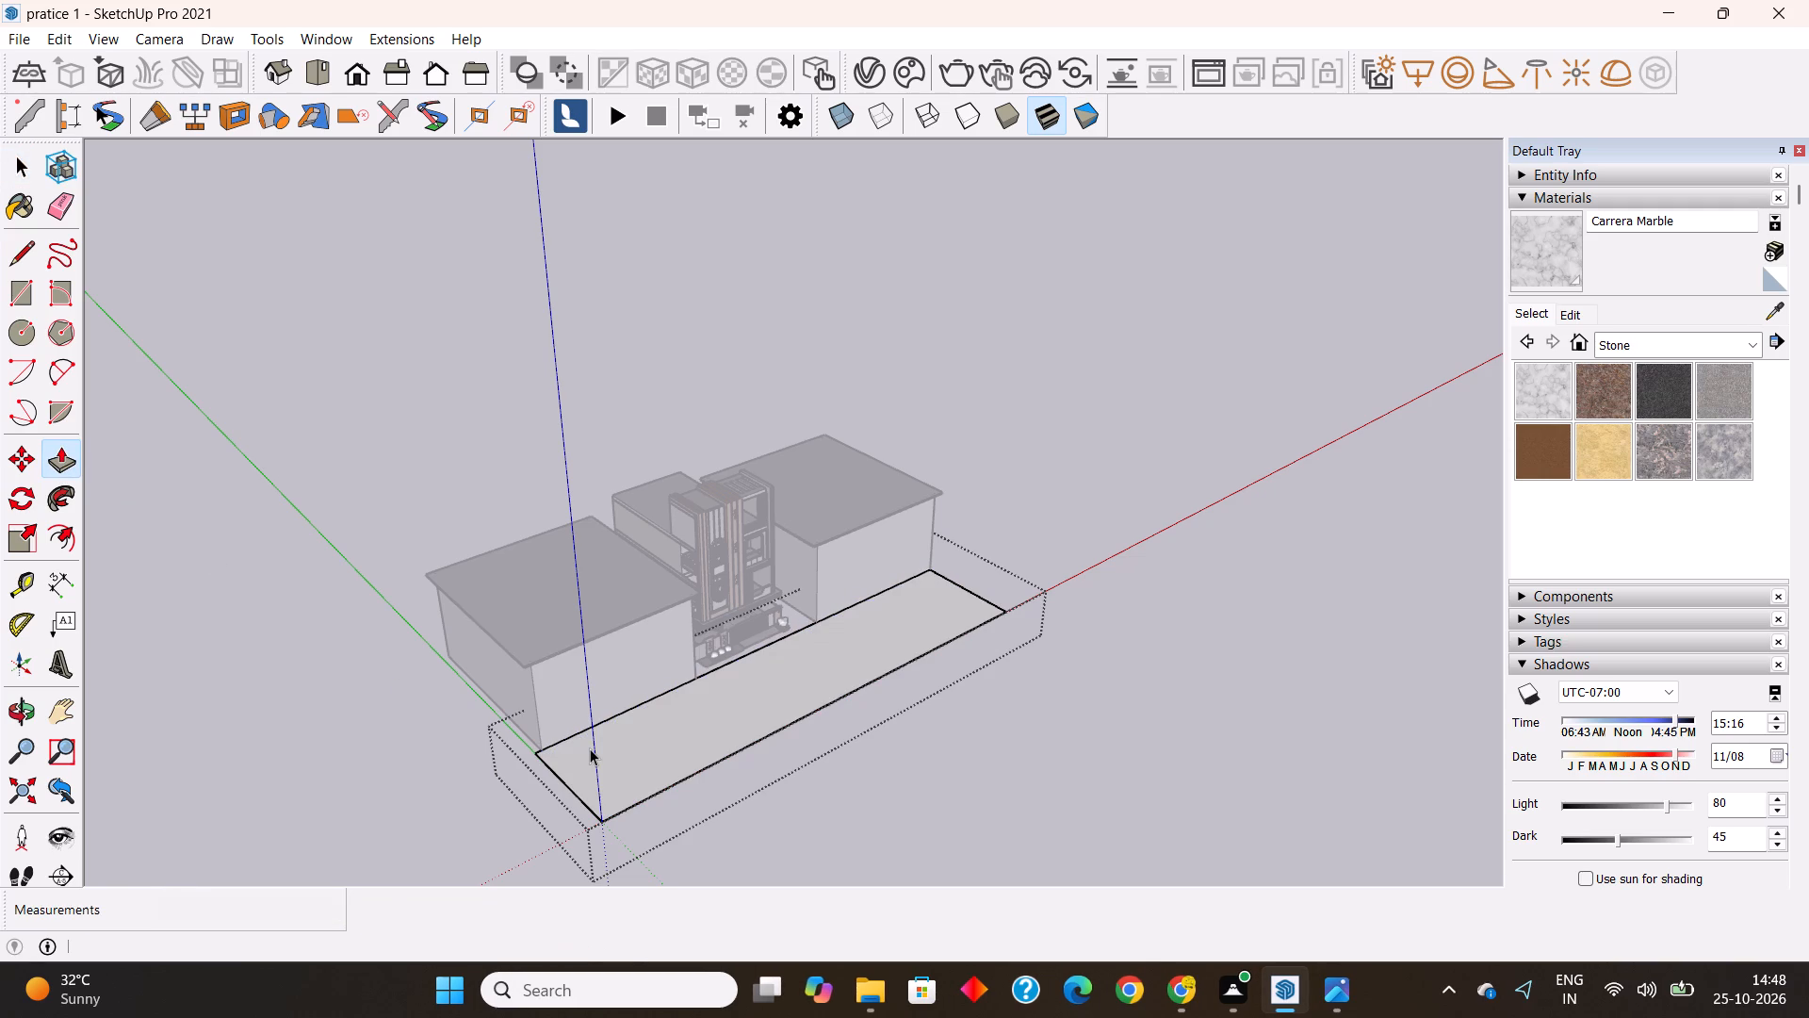
left_click(924, 813)
Lengthen the ground strip along the red axis well beyond both neighbouring blocks with repeated end scalings, including factors of about 1.23 and 1.29.
left_click(732, 729)
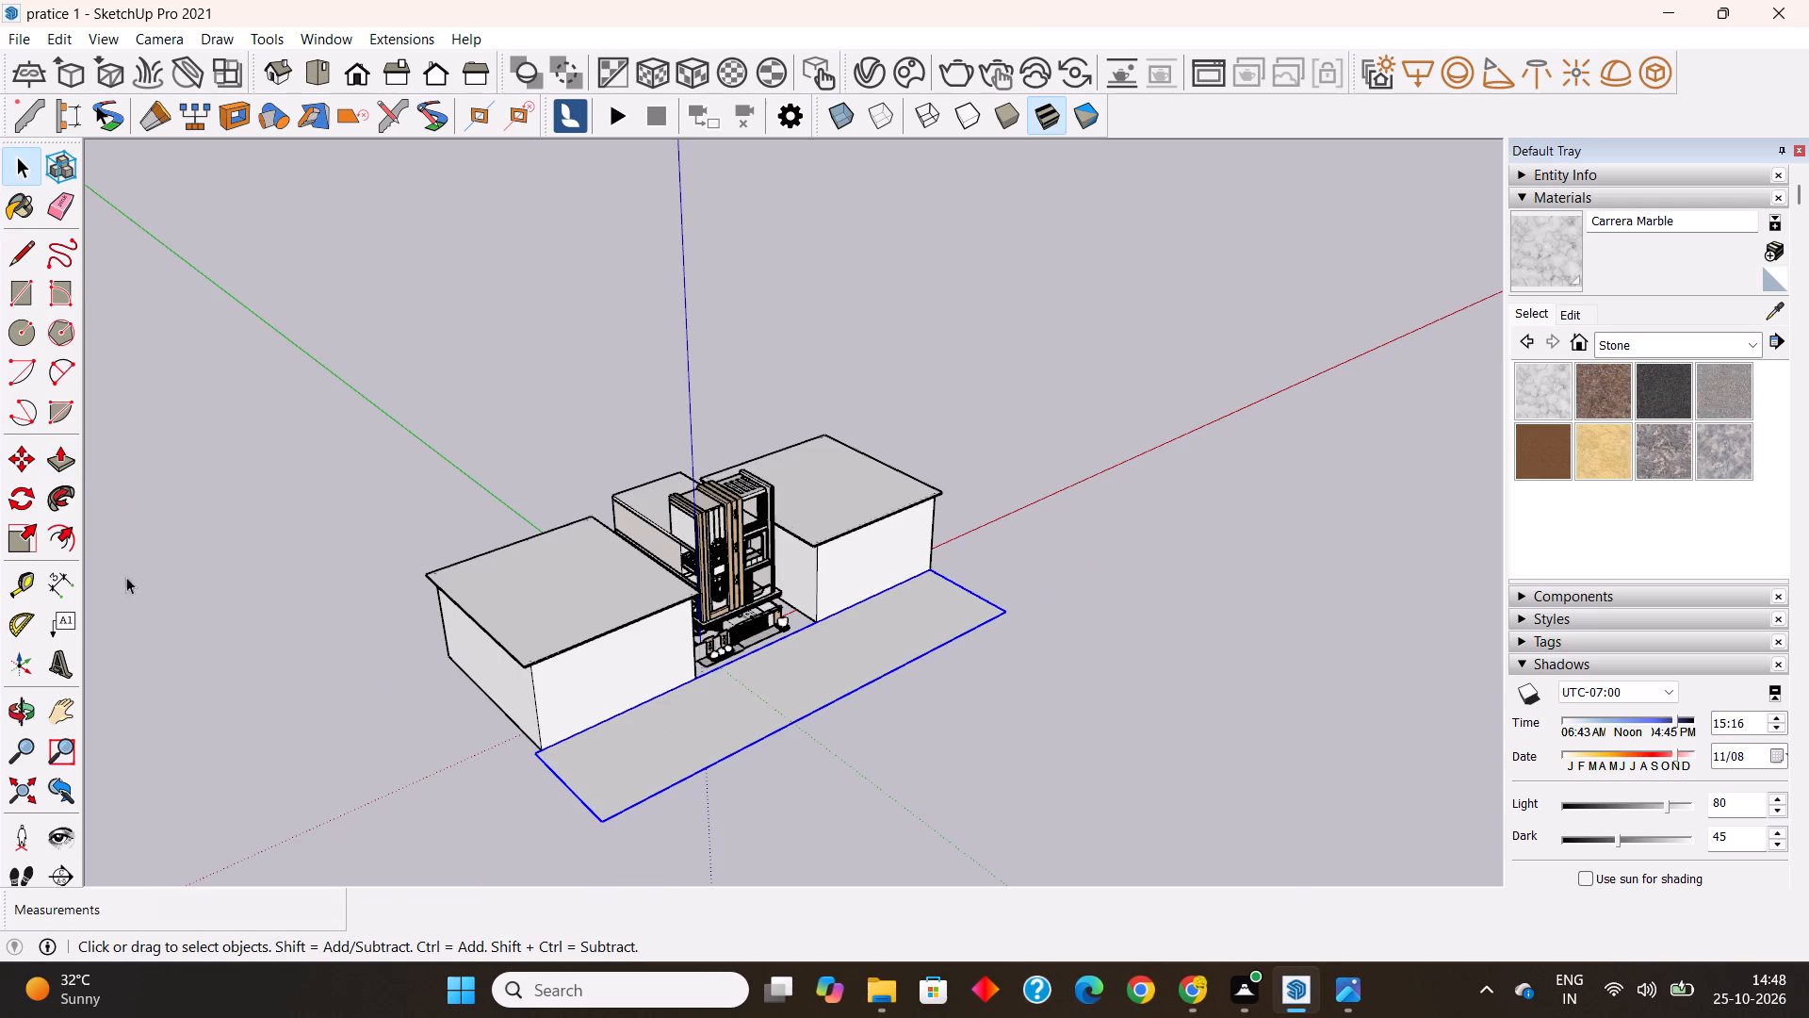
left_click(8, 534)
left_click(568, 792)
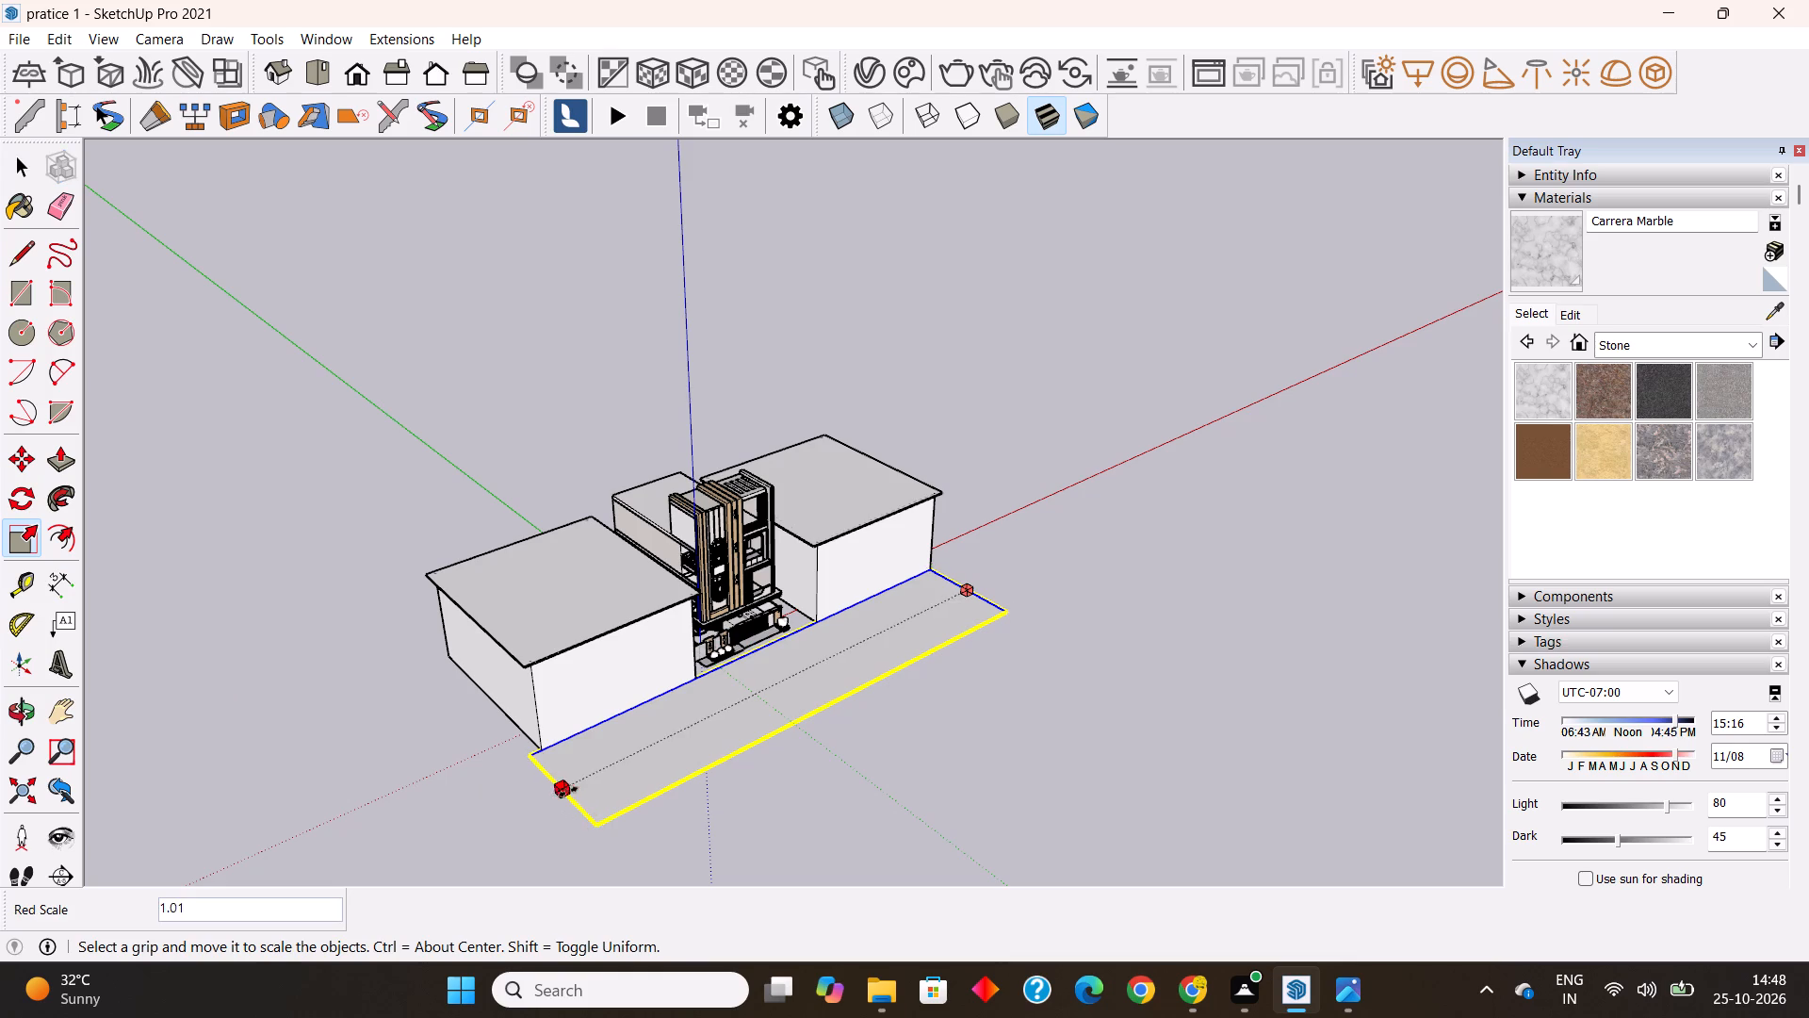
left_click(510, 821)
middle_click_drag(949, 739, 400, 778)
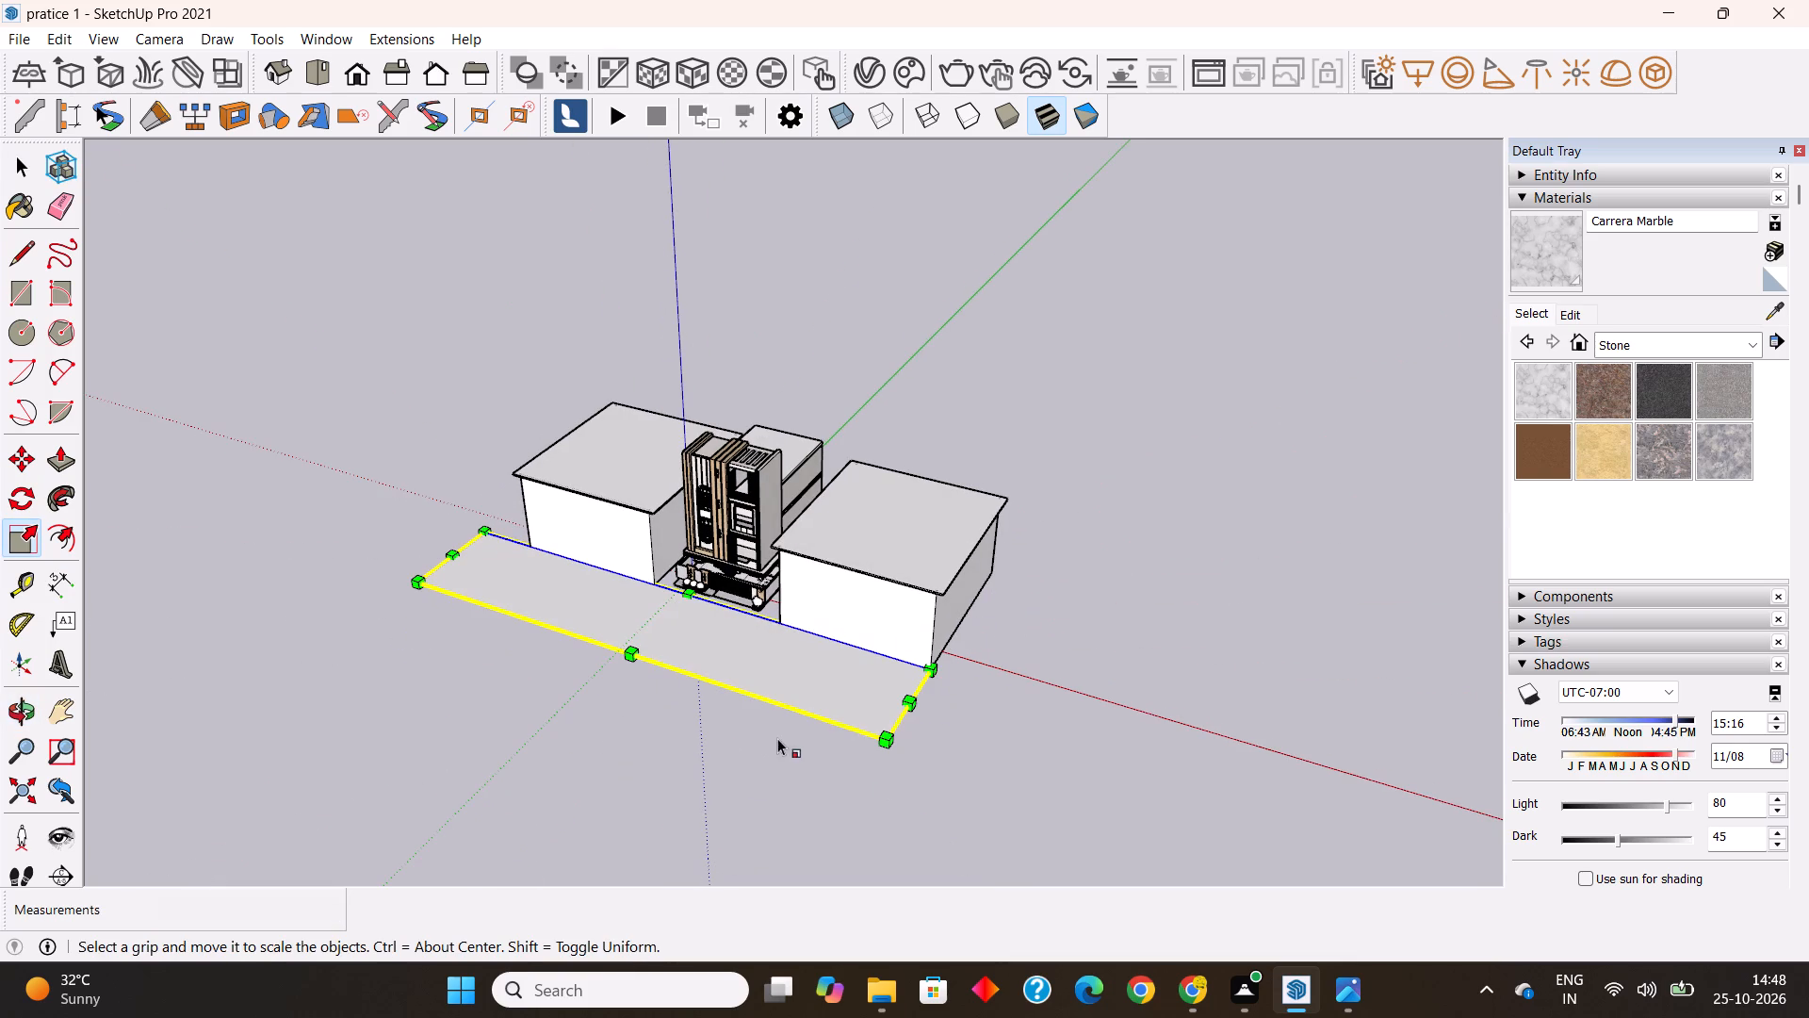
left_click(907, 708)
left_click(1036, 748)
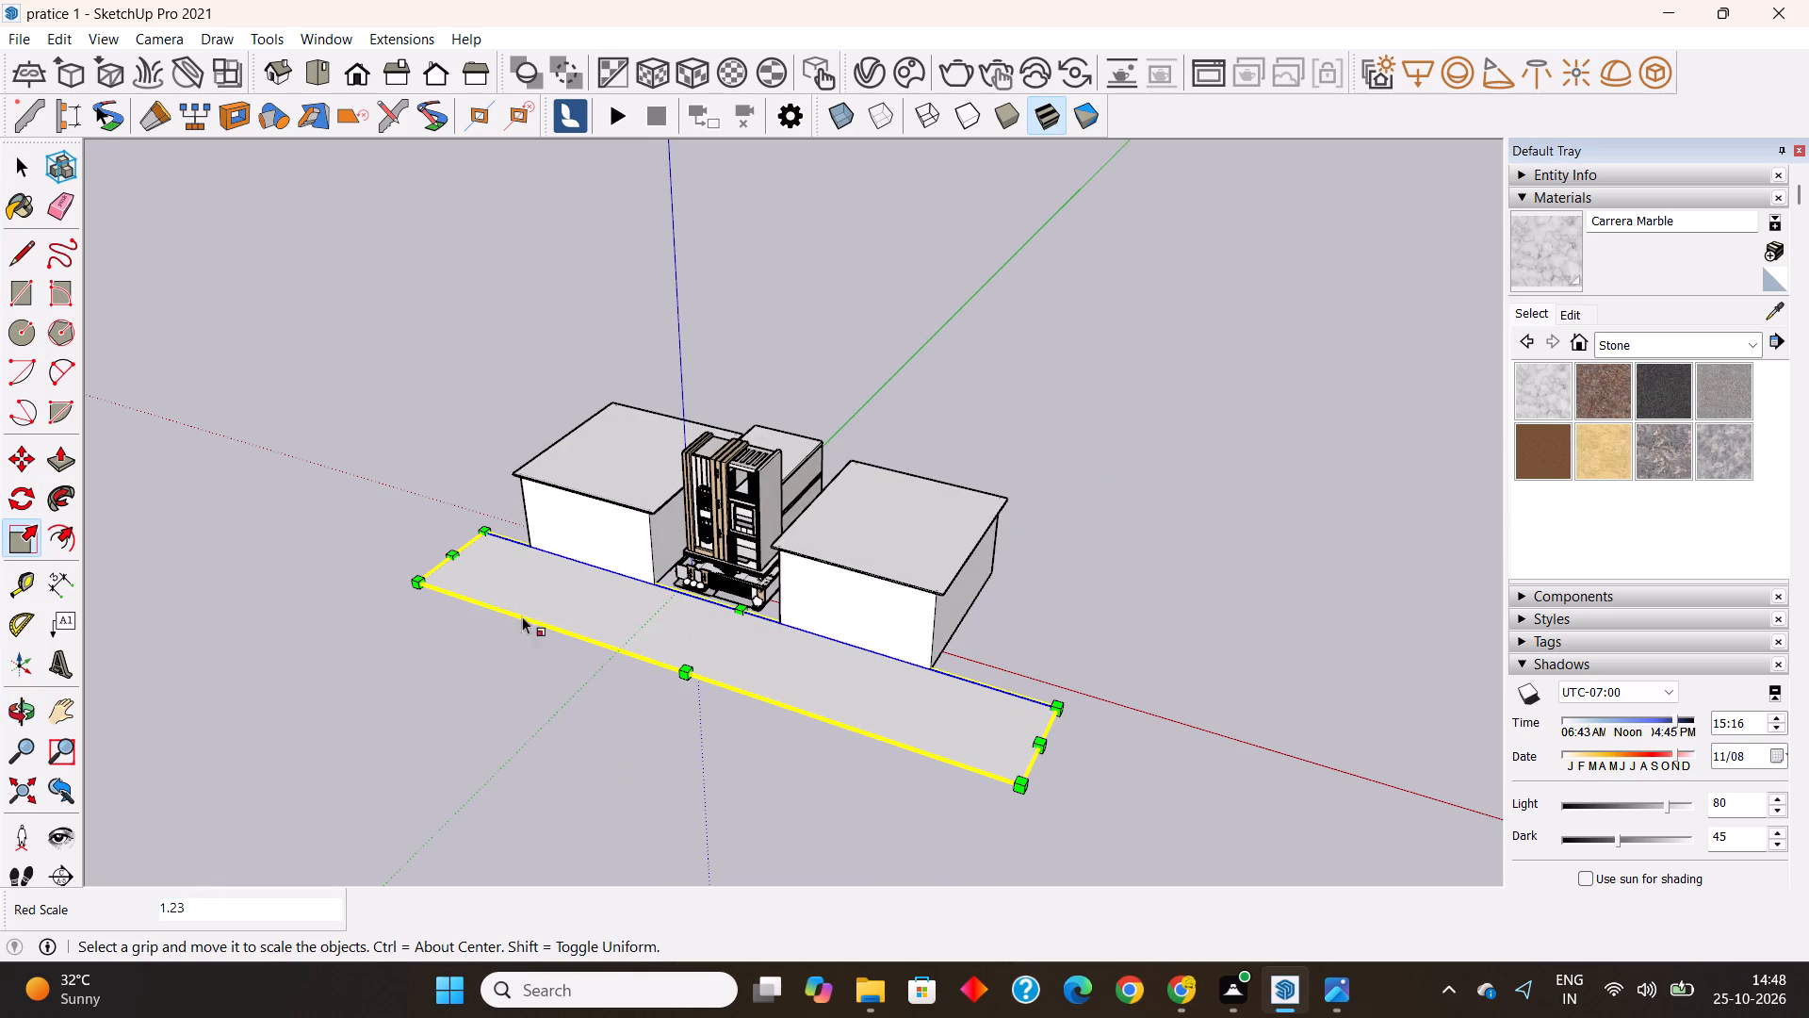
left_click(451, 552)
left_click(327, 514)
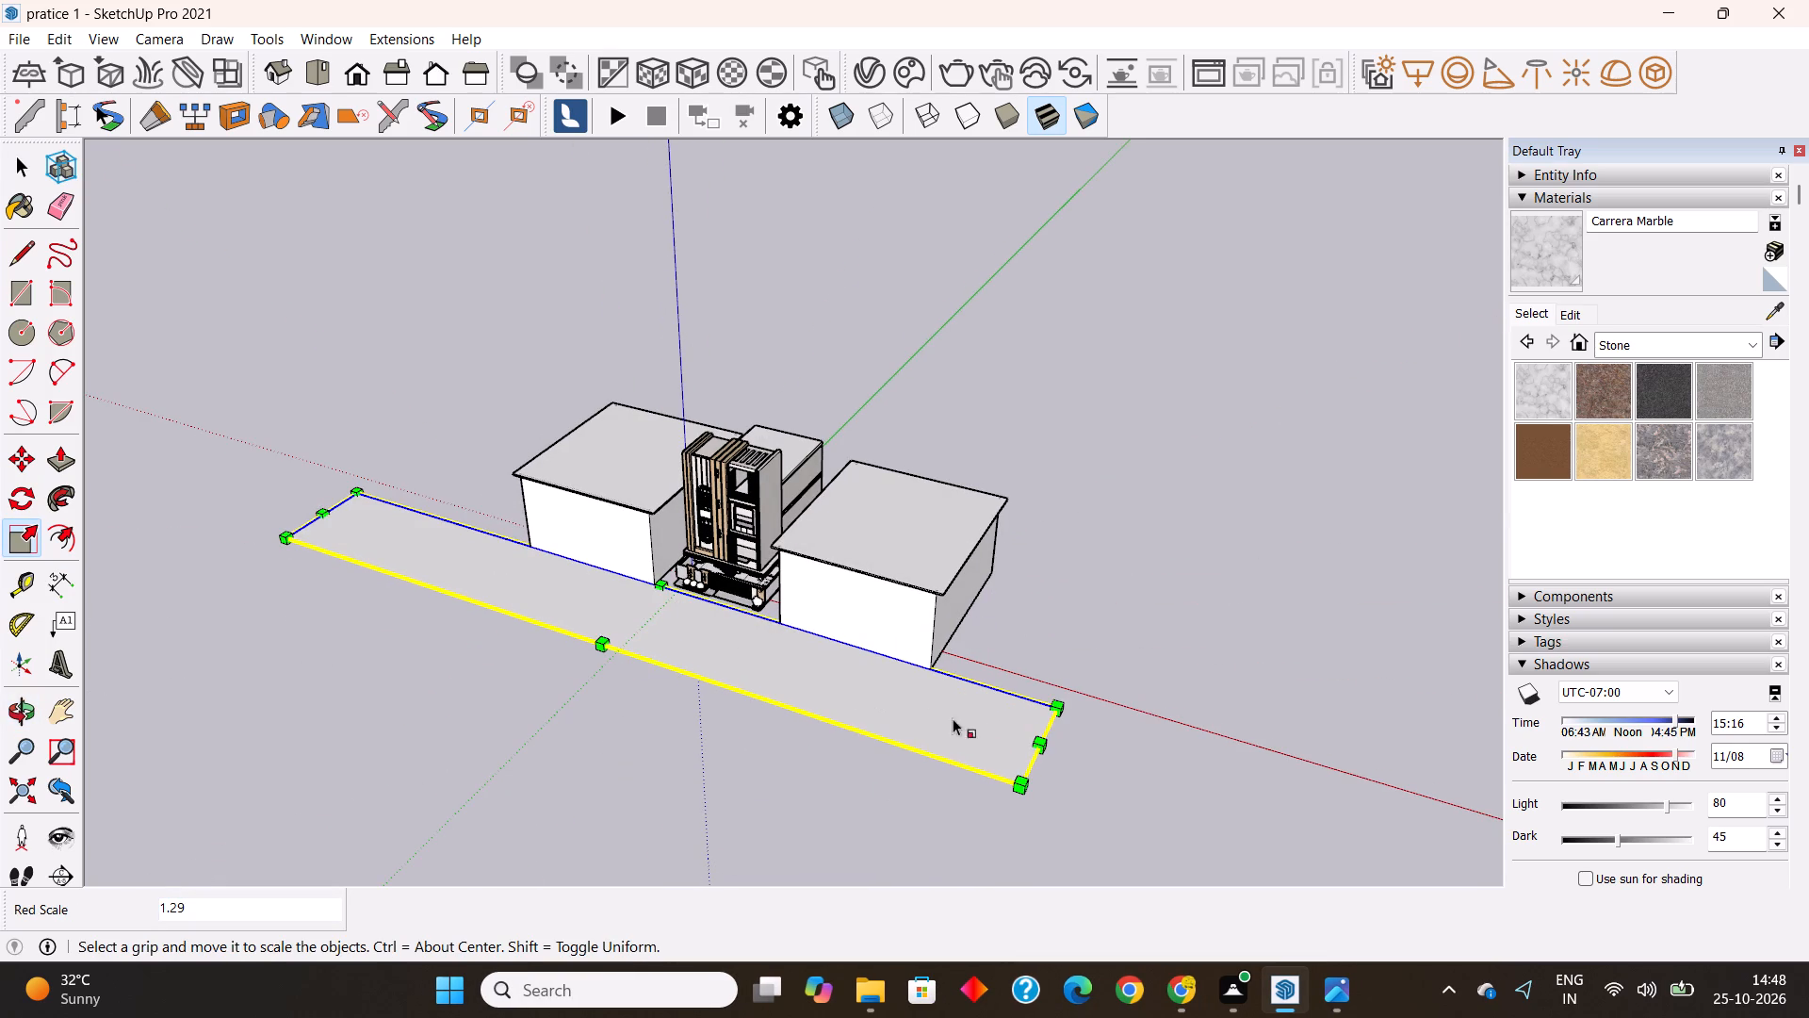
left_click(1040, 749)
left_click(1166, 799)
key("space")
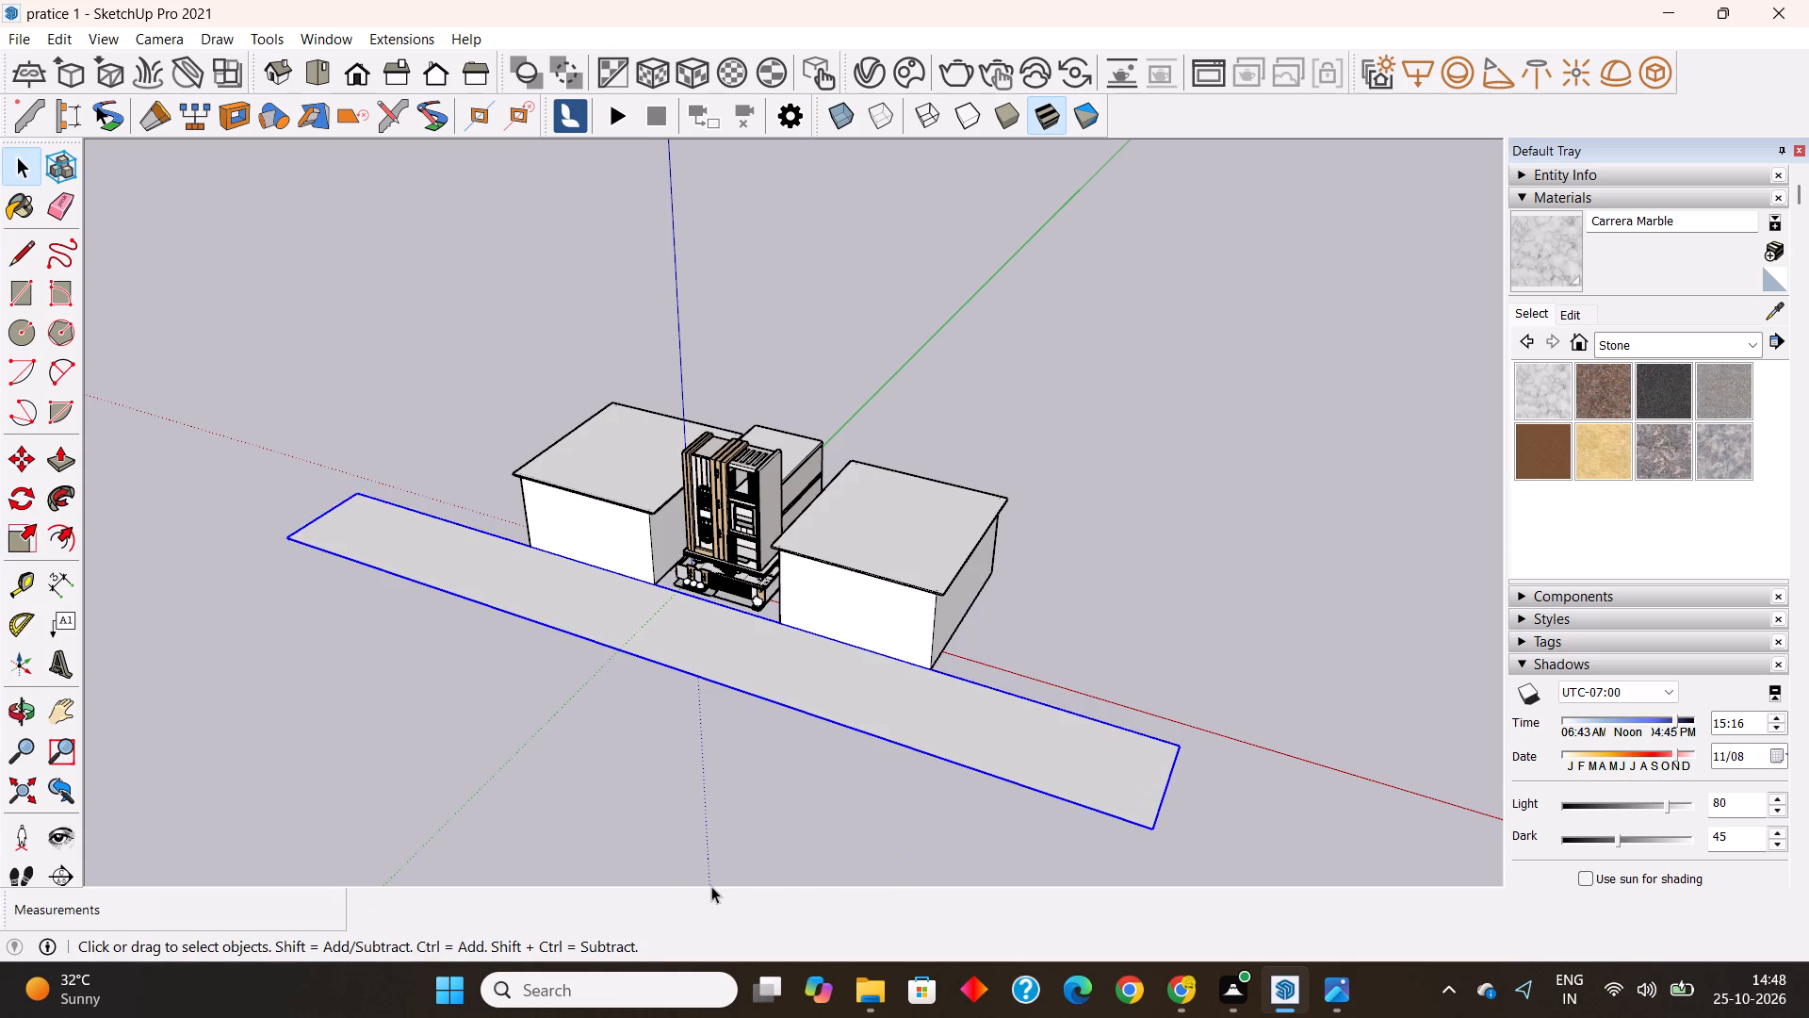
left_click(711, 886)
left_click(1067, 445)
Examine the house, neighbouring blocks and ground strip in the front view, up close and as a whole.
left_click(354, 67)
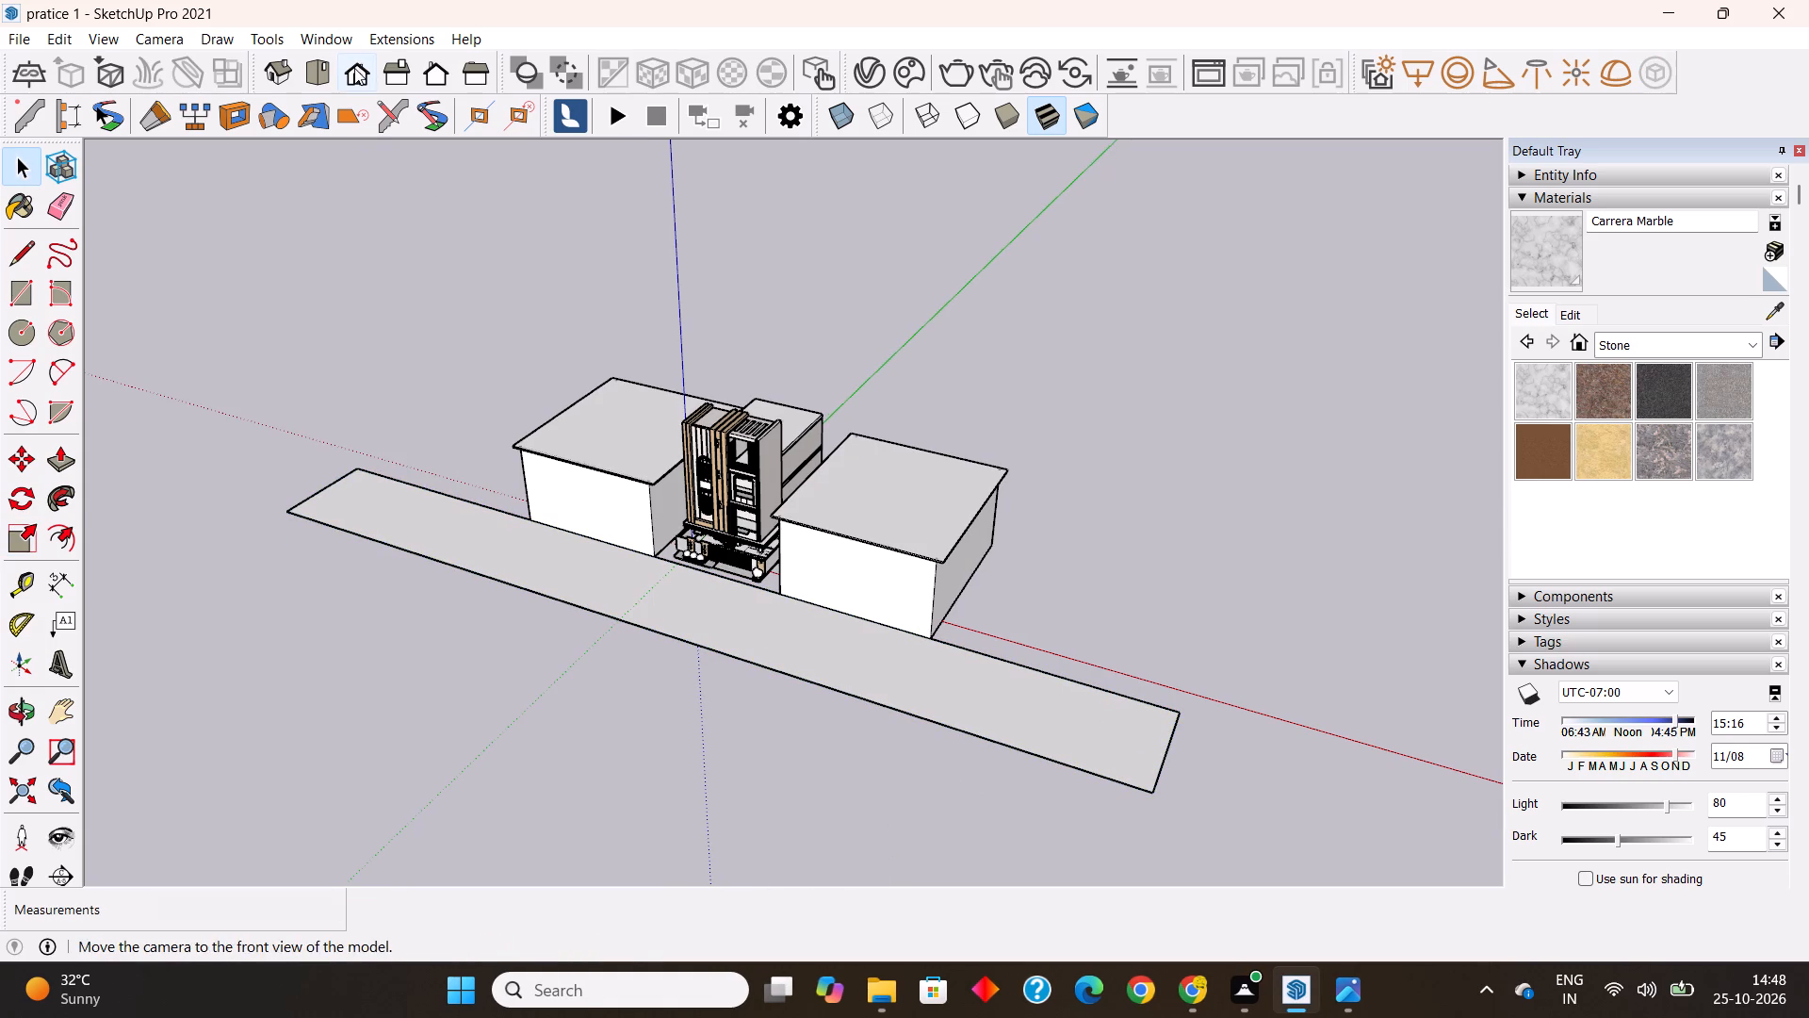
scroll(875, 594, "up", 5)
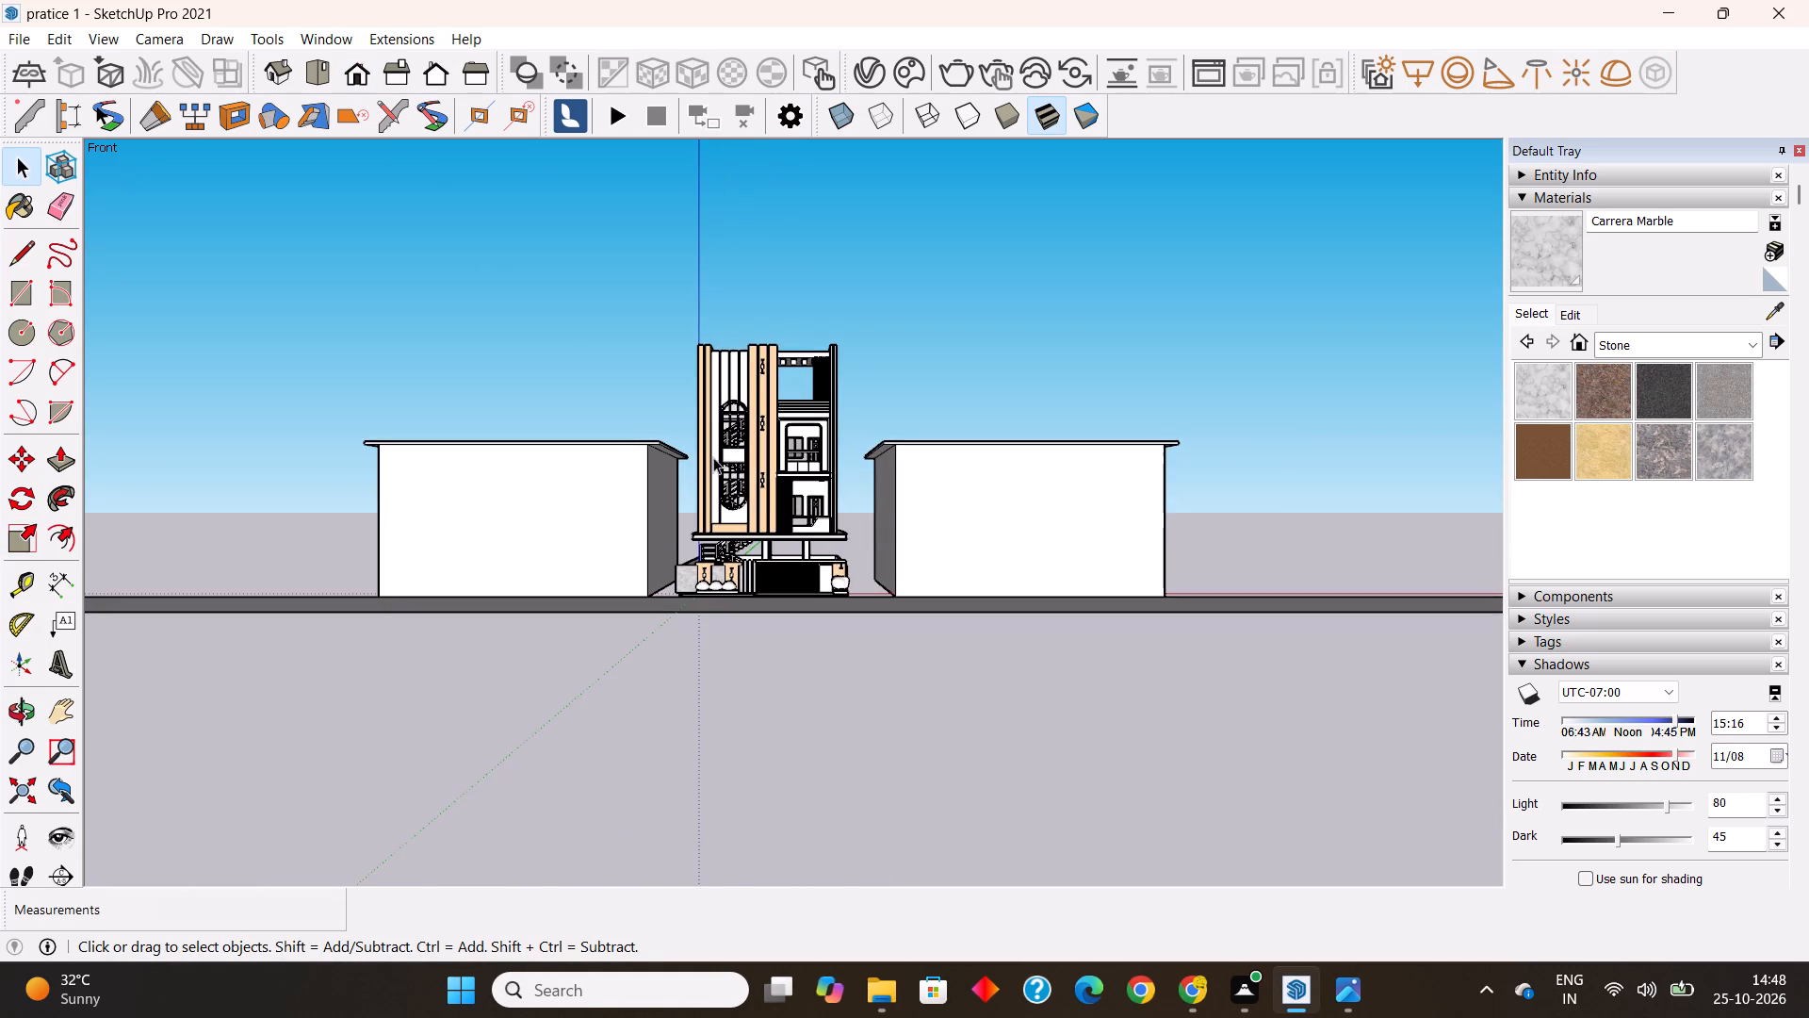
scroll(713, 457, "up", 5)
scroll(819, 531, "up", 3)
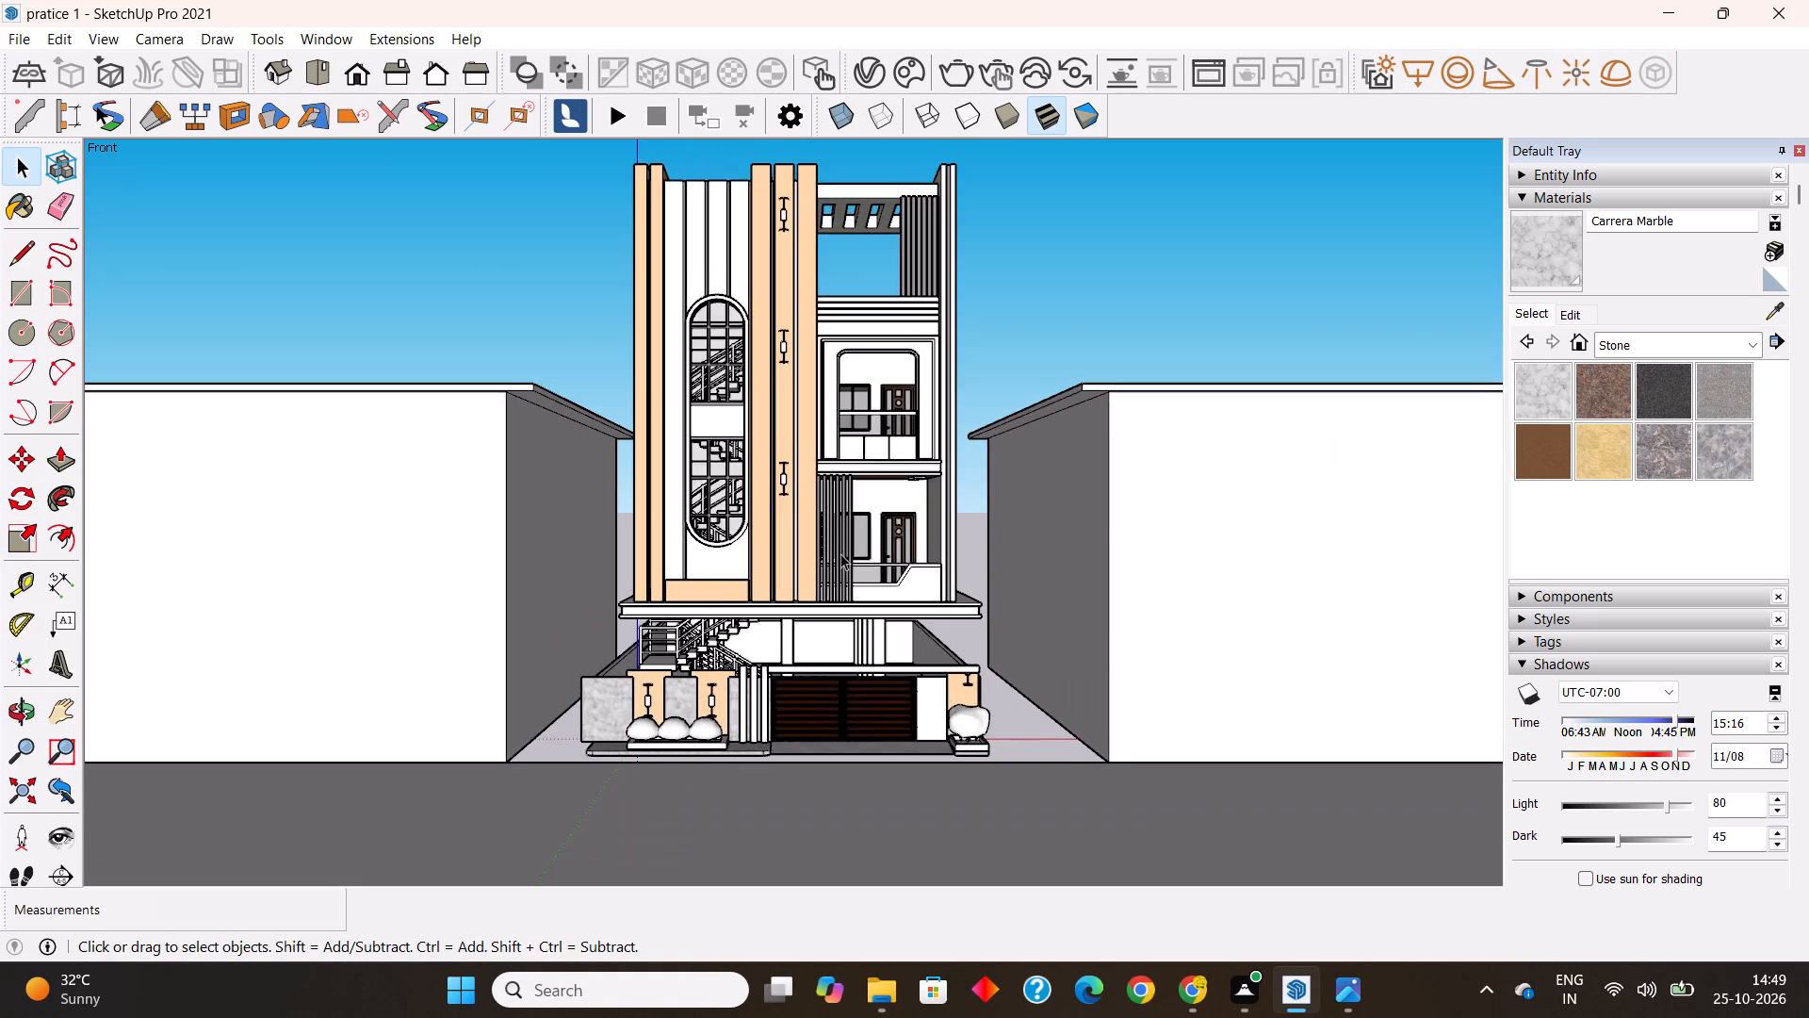
scroll(840, 553, "up", 2)
scroll(838, 646, "down", 5)
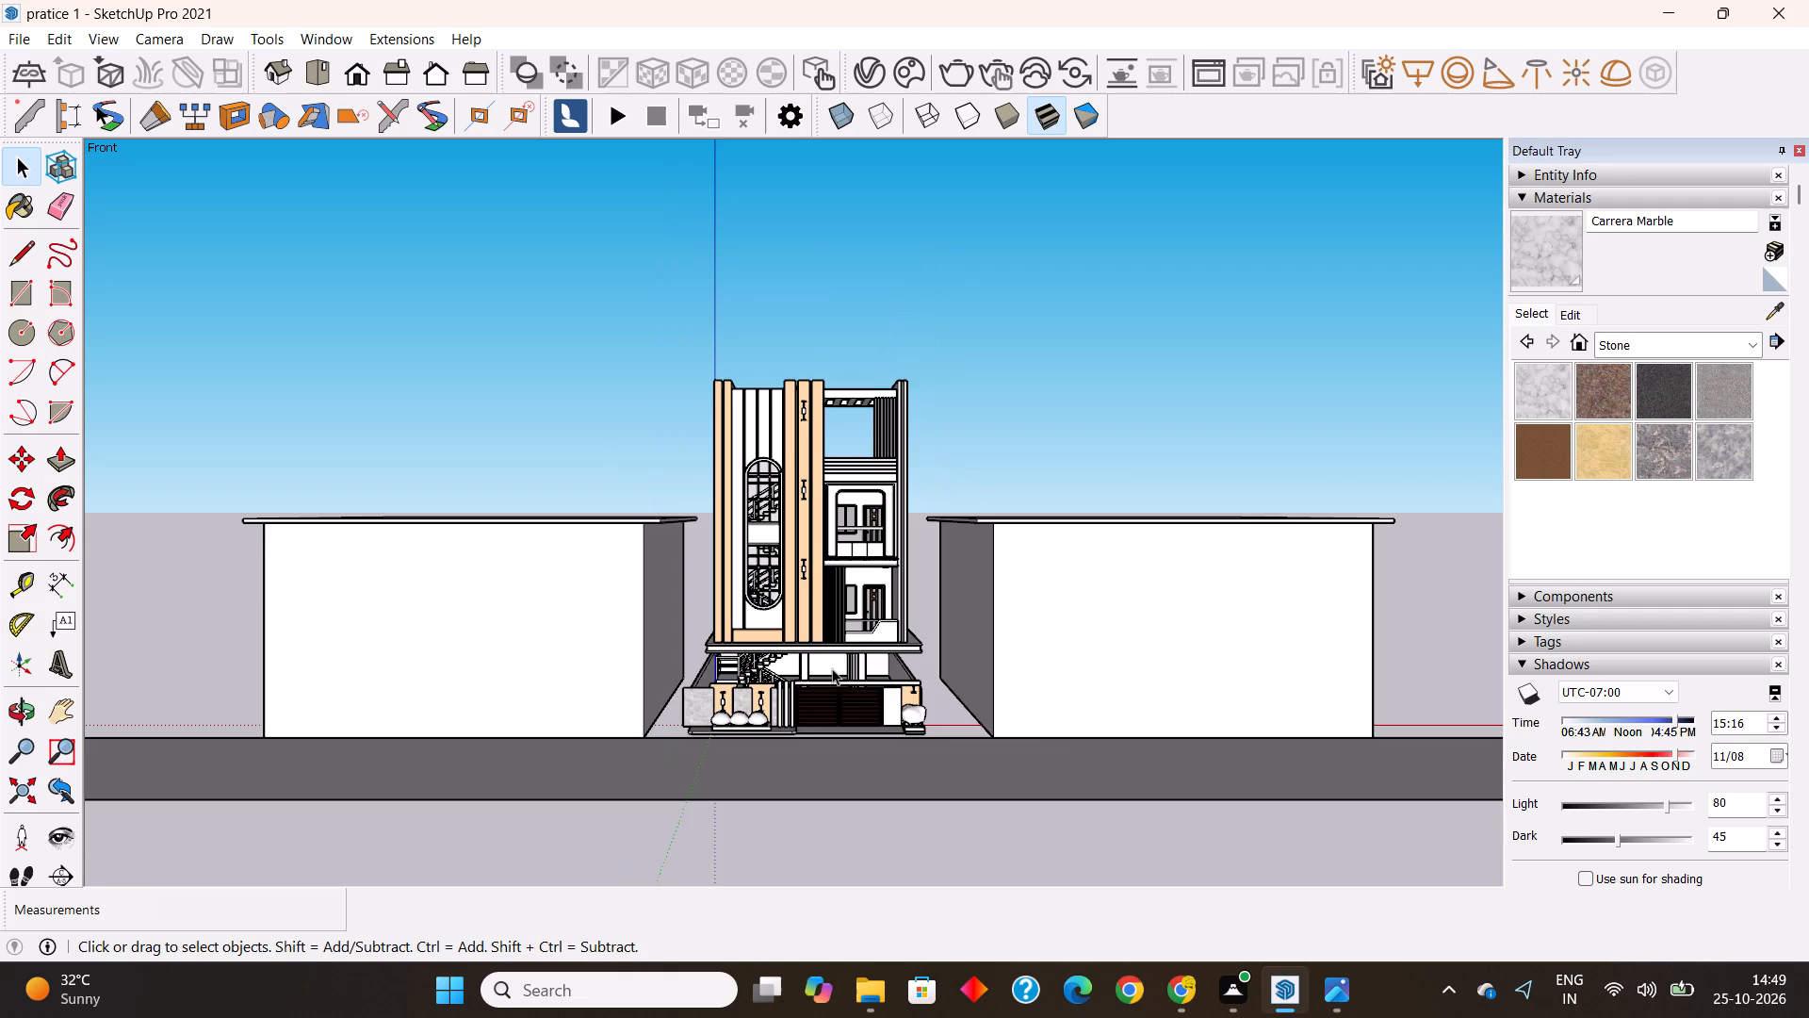
scroll(832, 668, "down", 7)
Place a V-Ray dome light on the ground strip, in front of the neighbouring block on the single-shrub side.
middle_click_drag(847, 676, 732, 795)
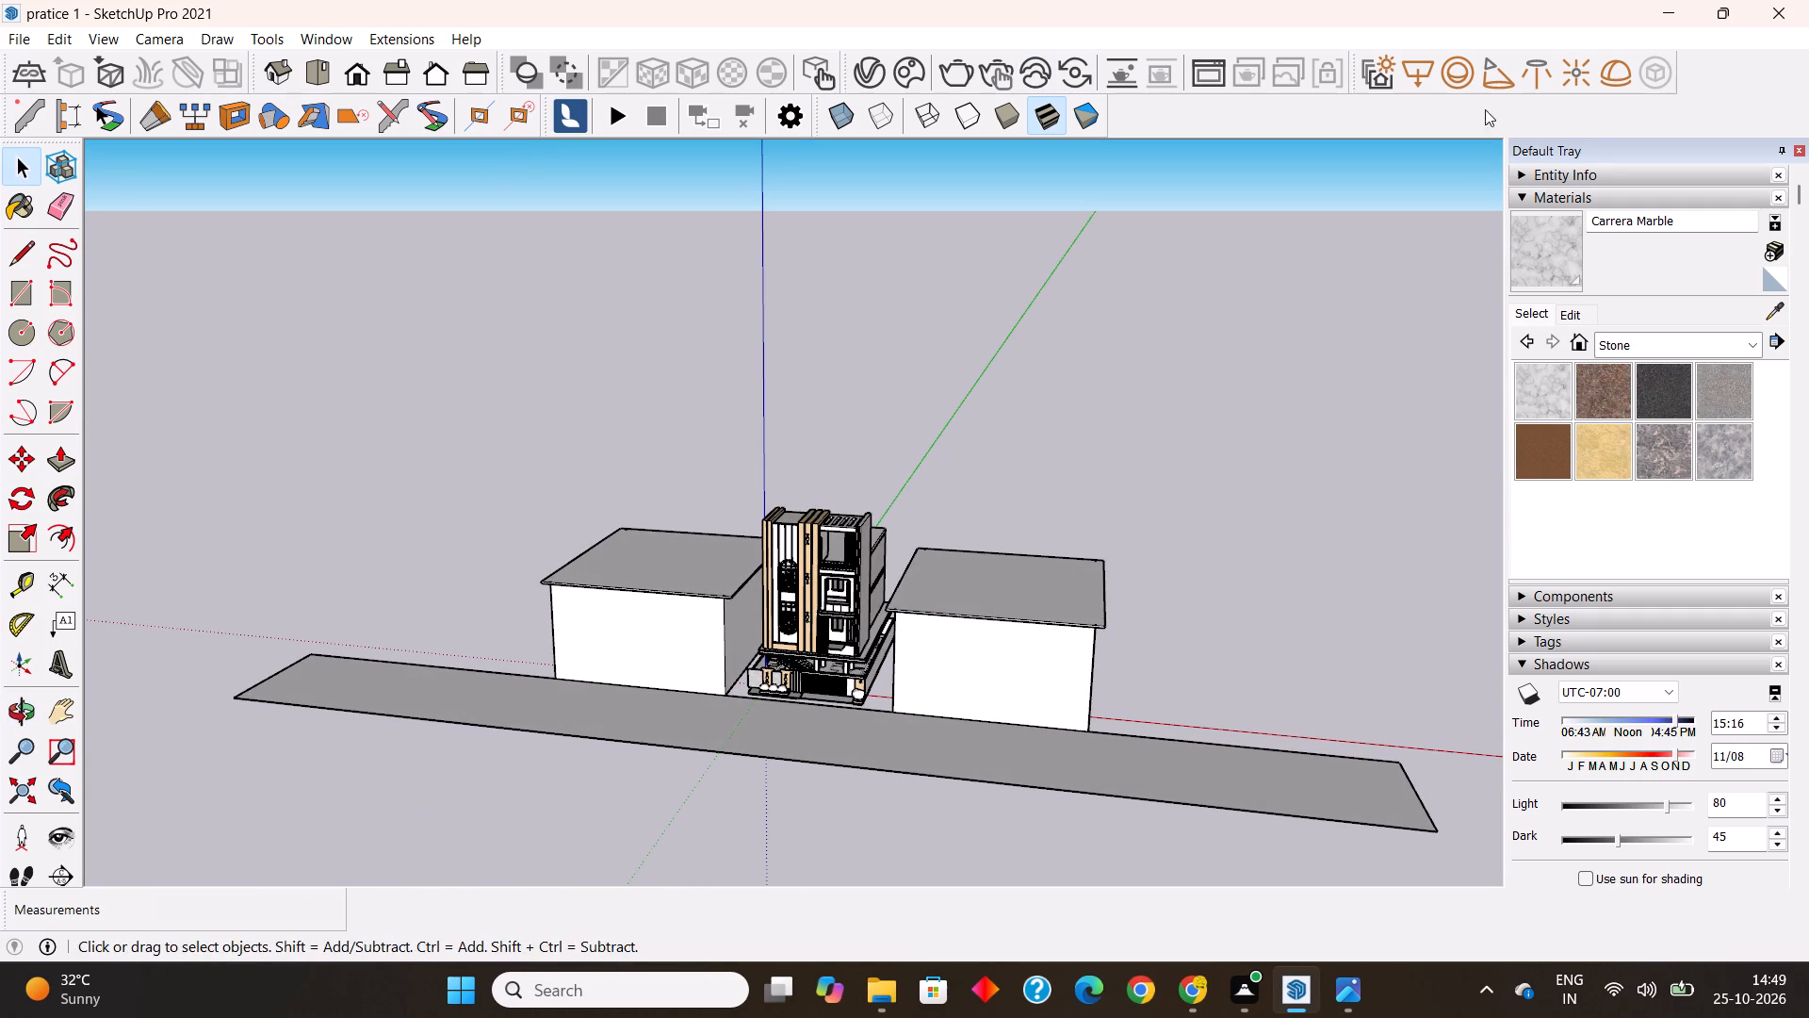
left_click(1621, 72)
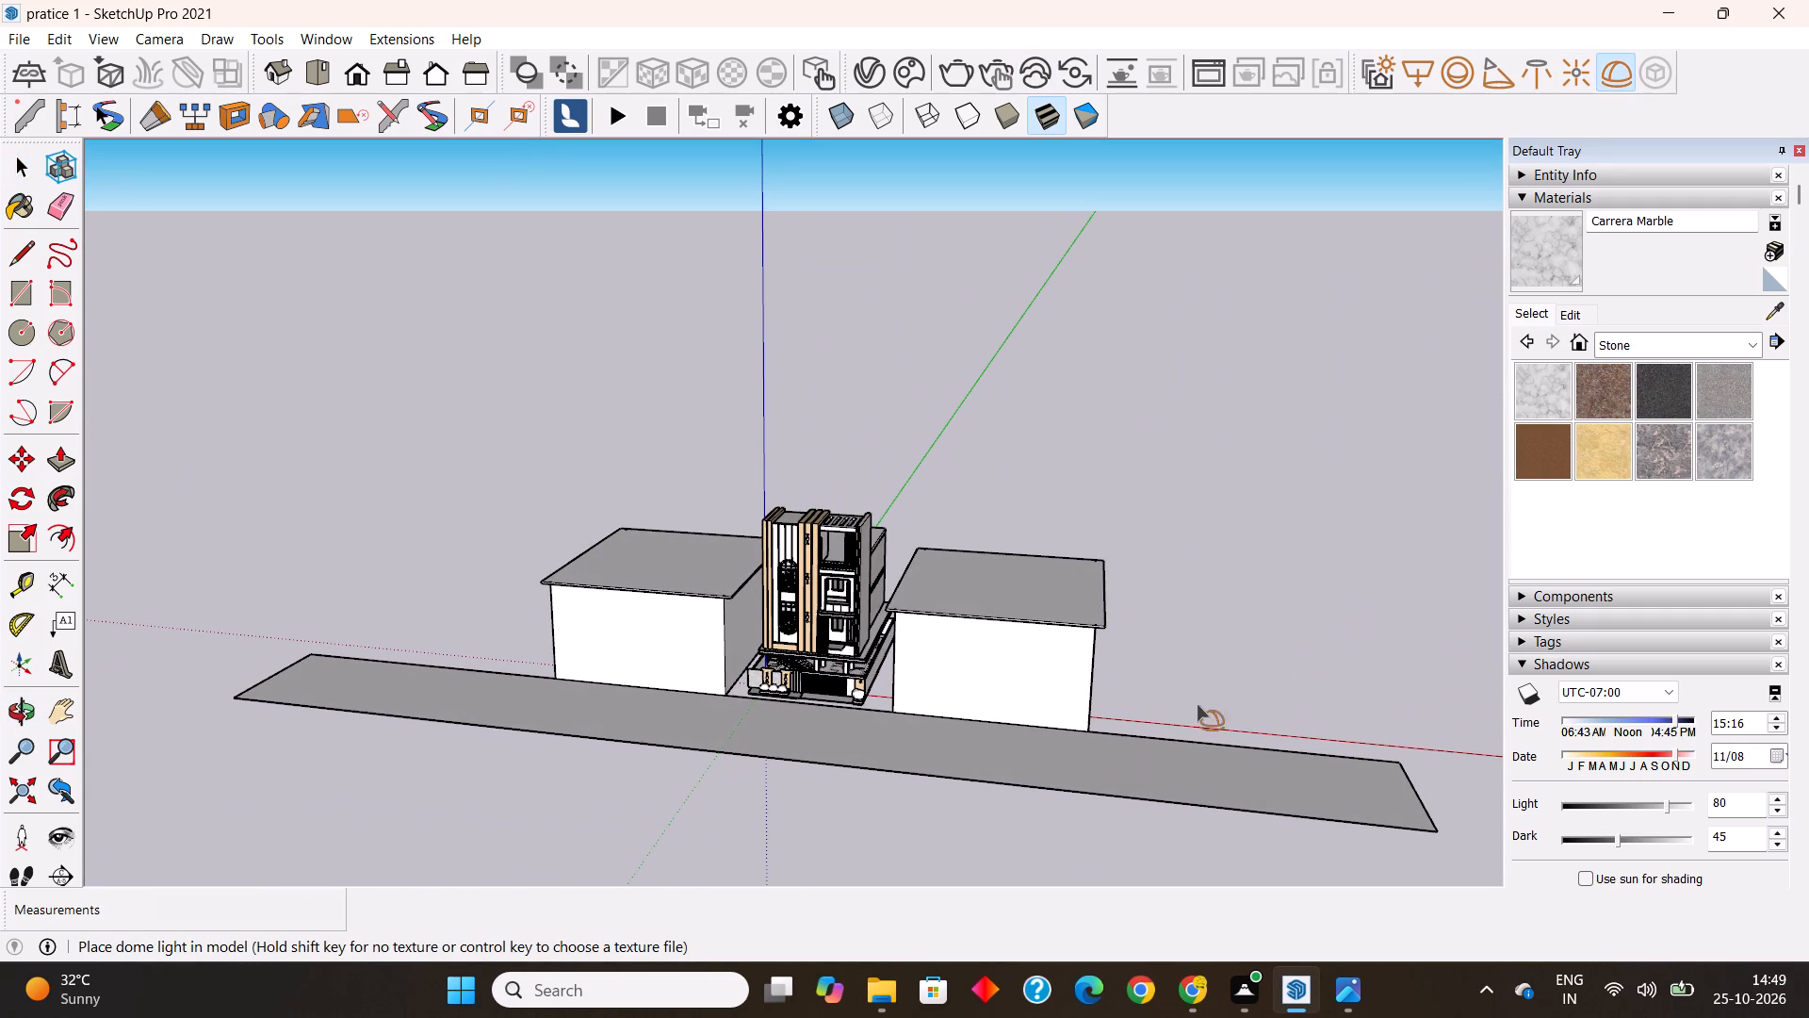
left_click(958, 745)
key("space")
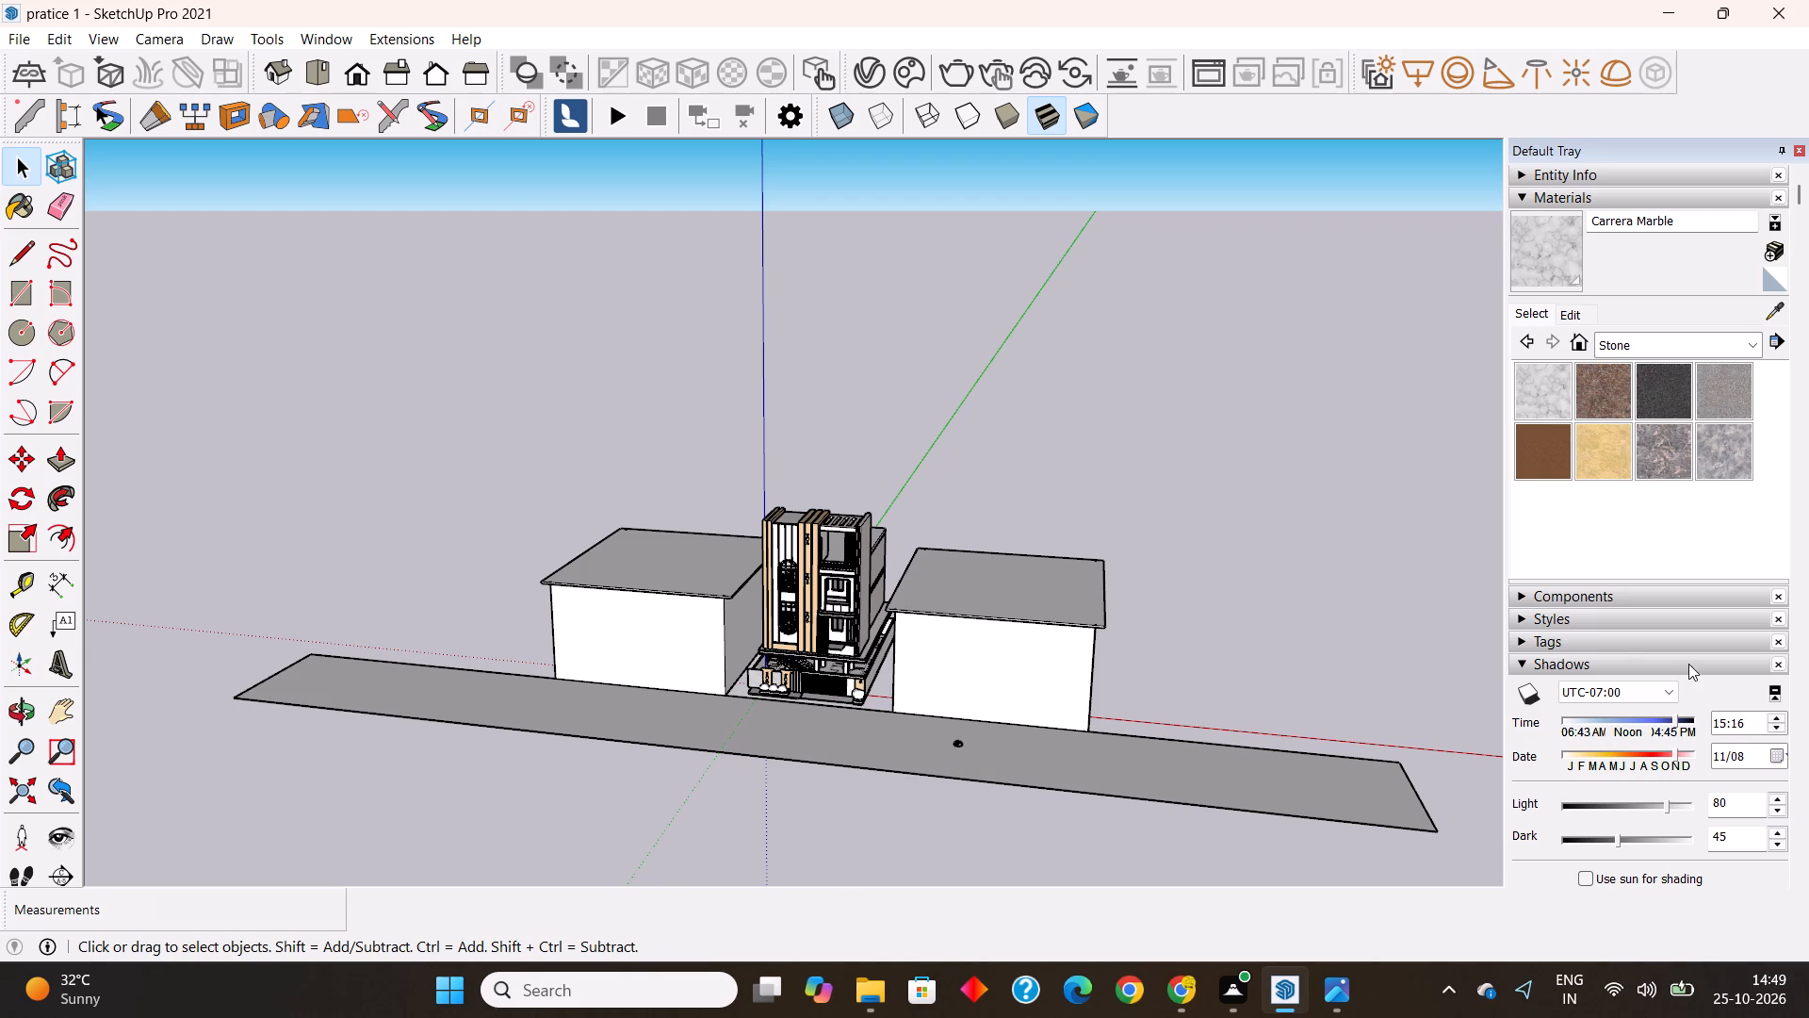
Download Cigar Tree 54-39 from Chaos Cosmos and place one on the ground strip at the single-shrub side of the house.
left_click(907, 72)
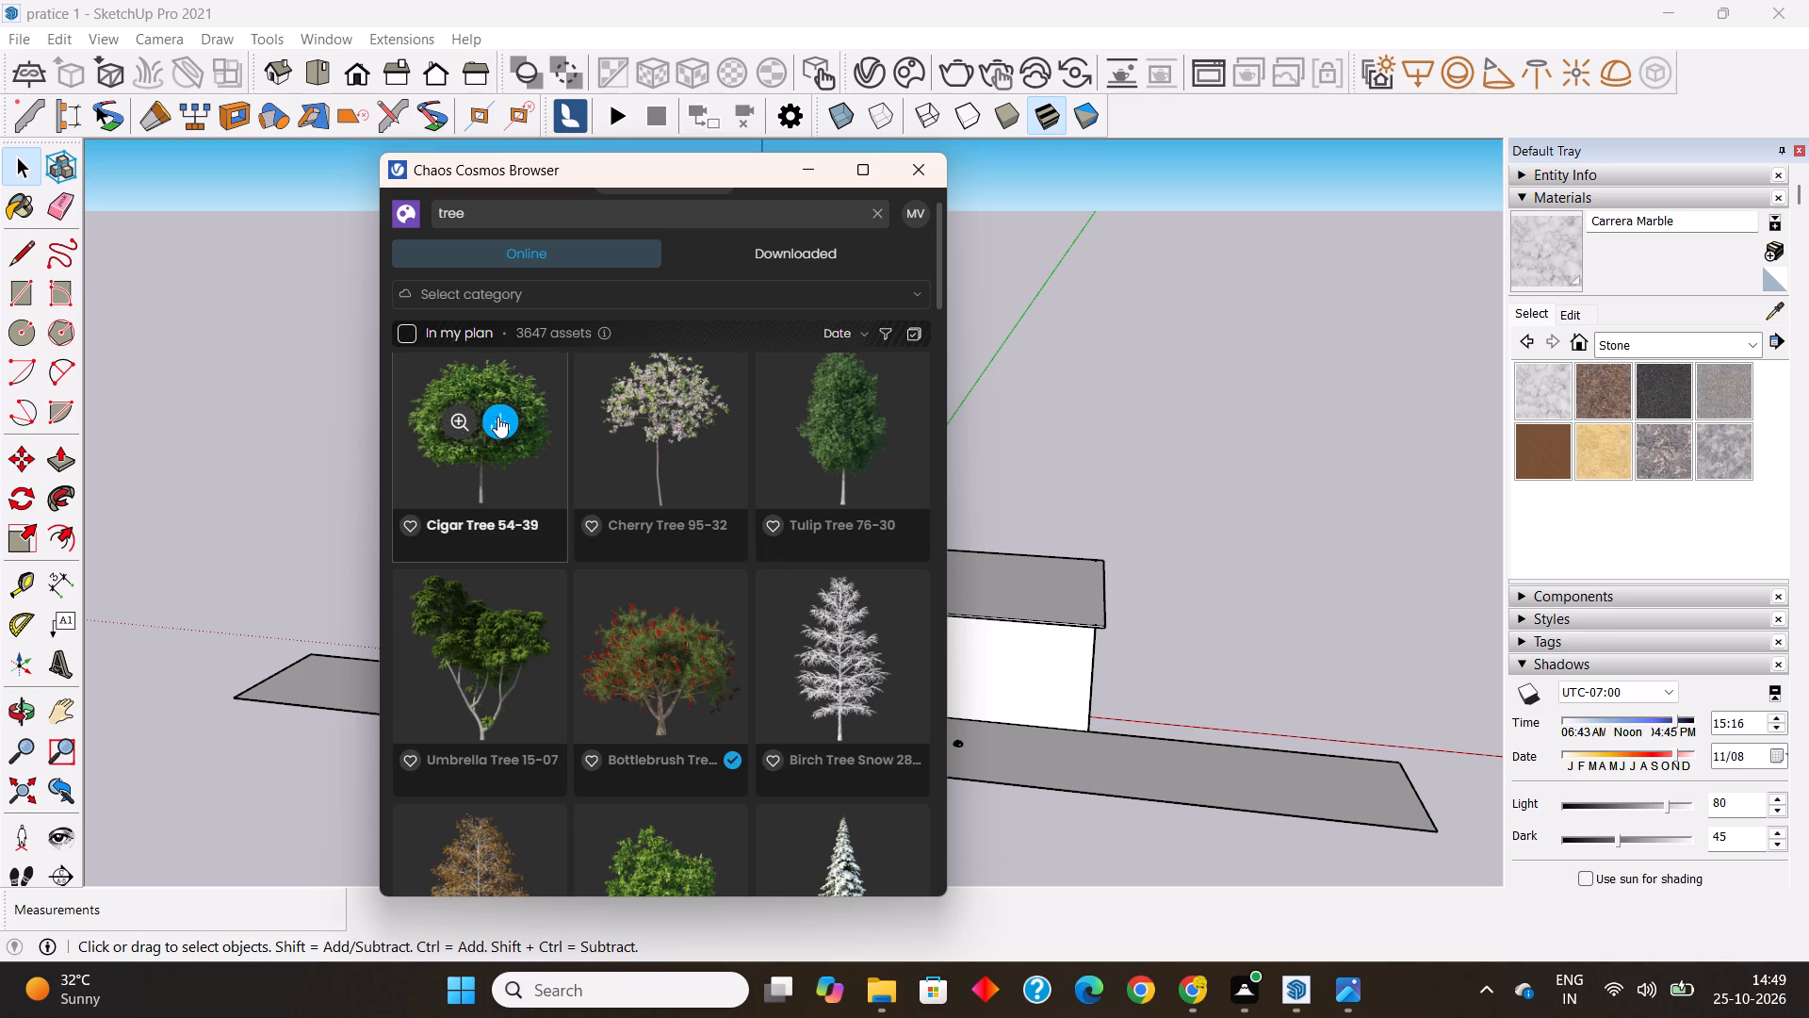
left_click(497, 417)
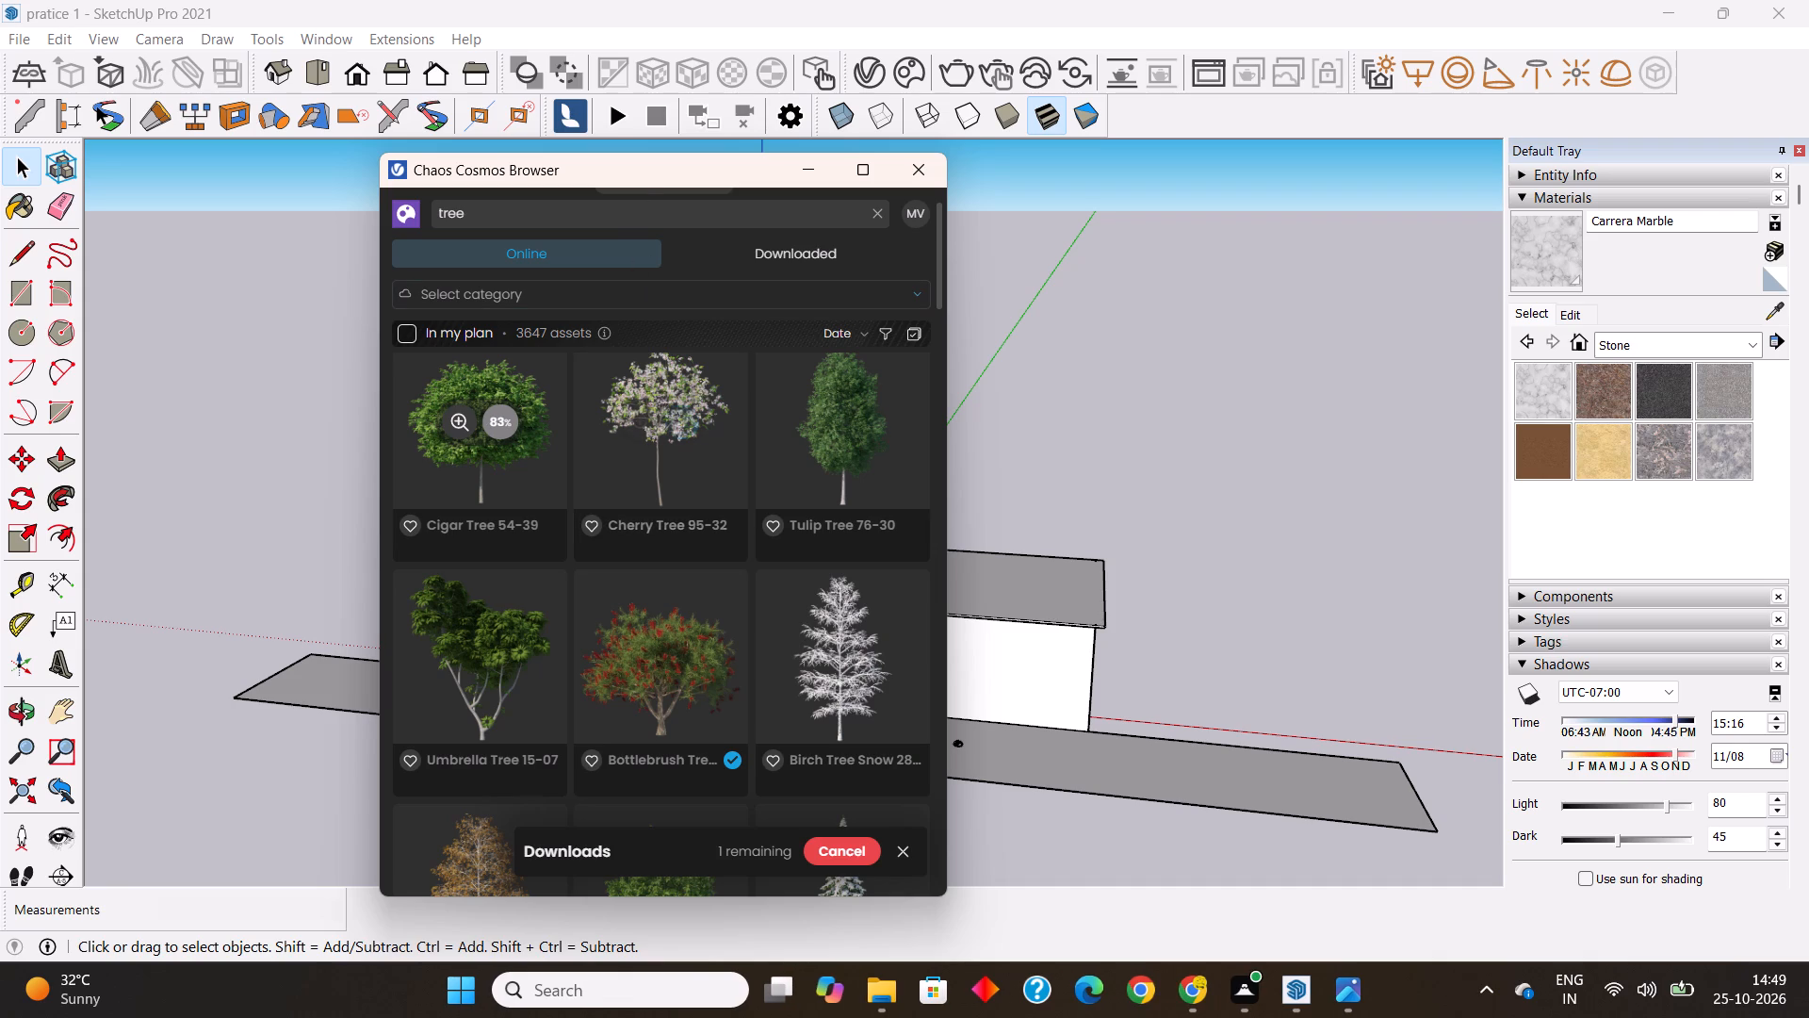
left_click_drag(636, 179, 387, 217)
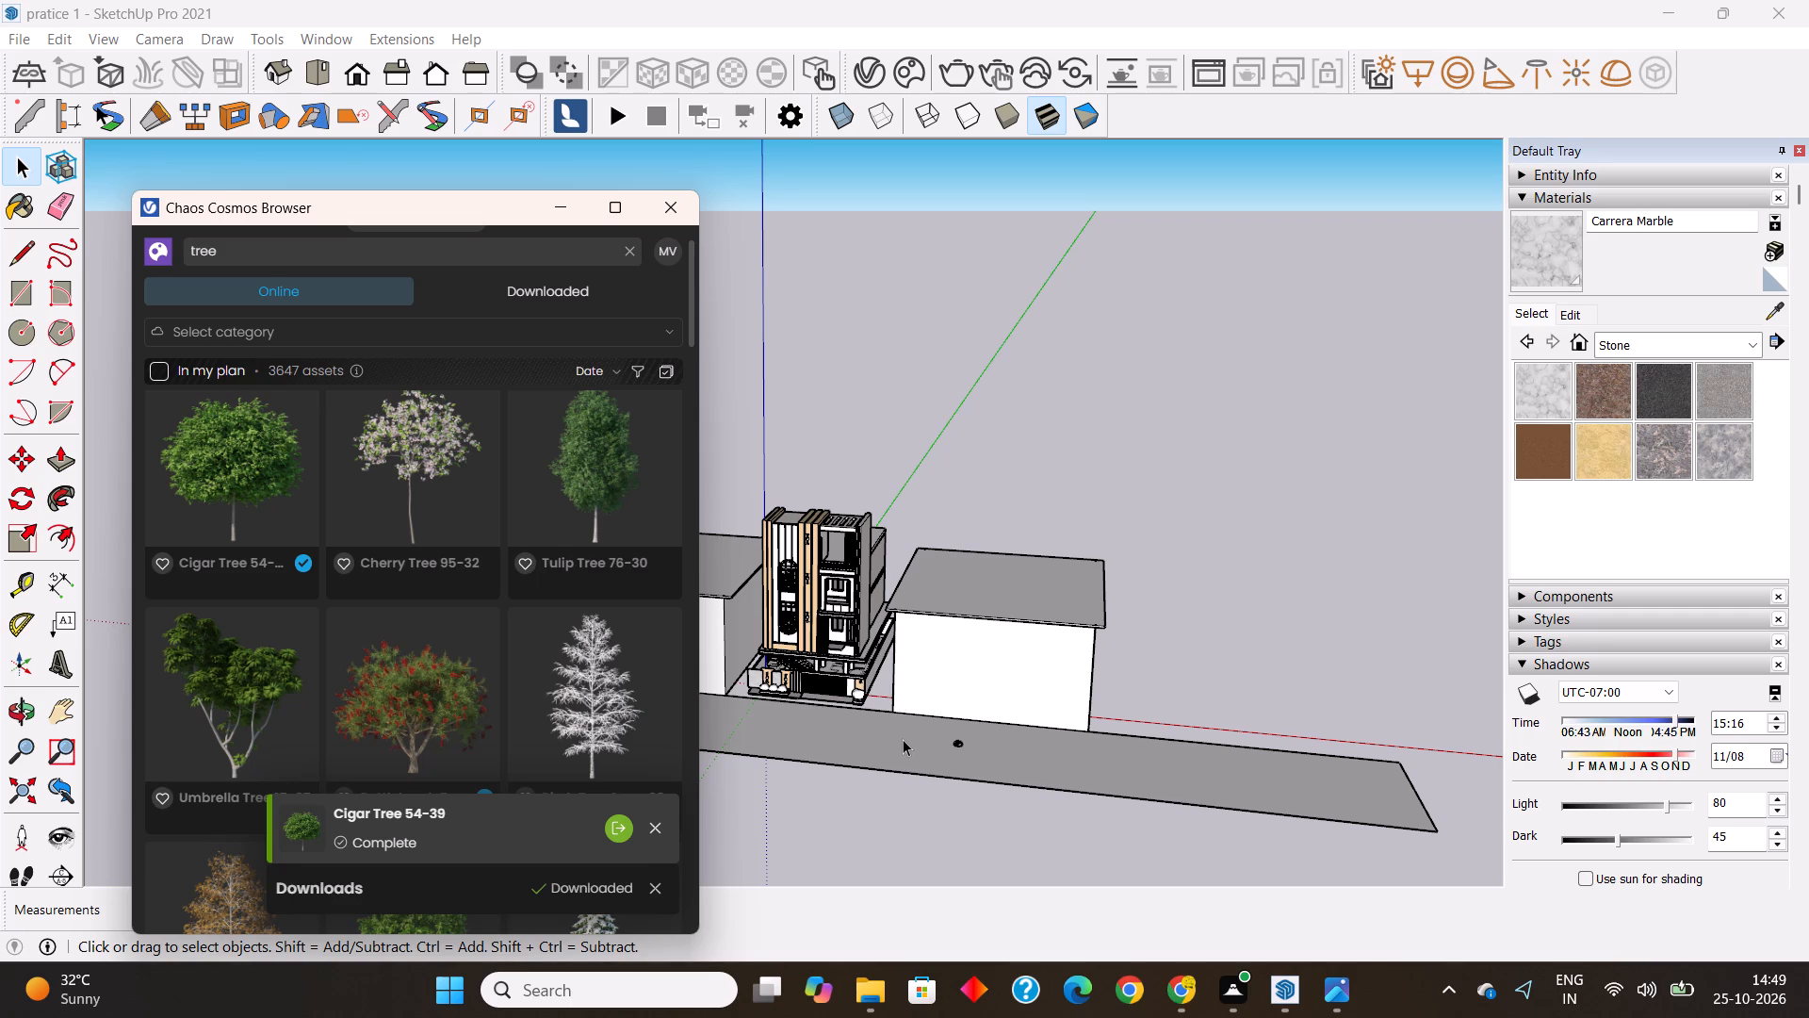
left_click(618, 830)
left_click(912, 741)
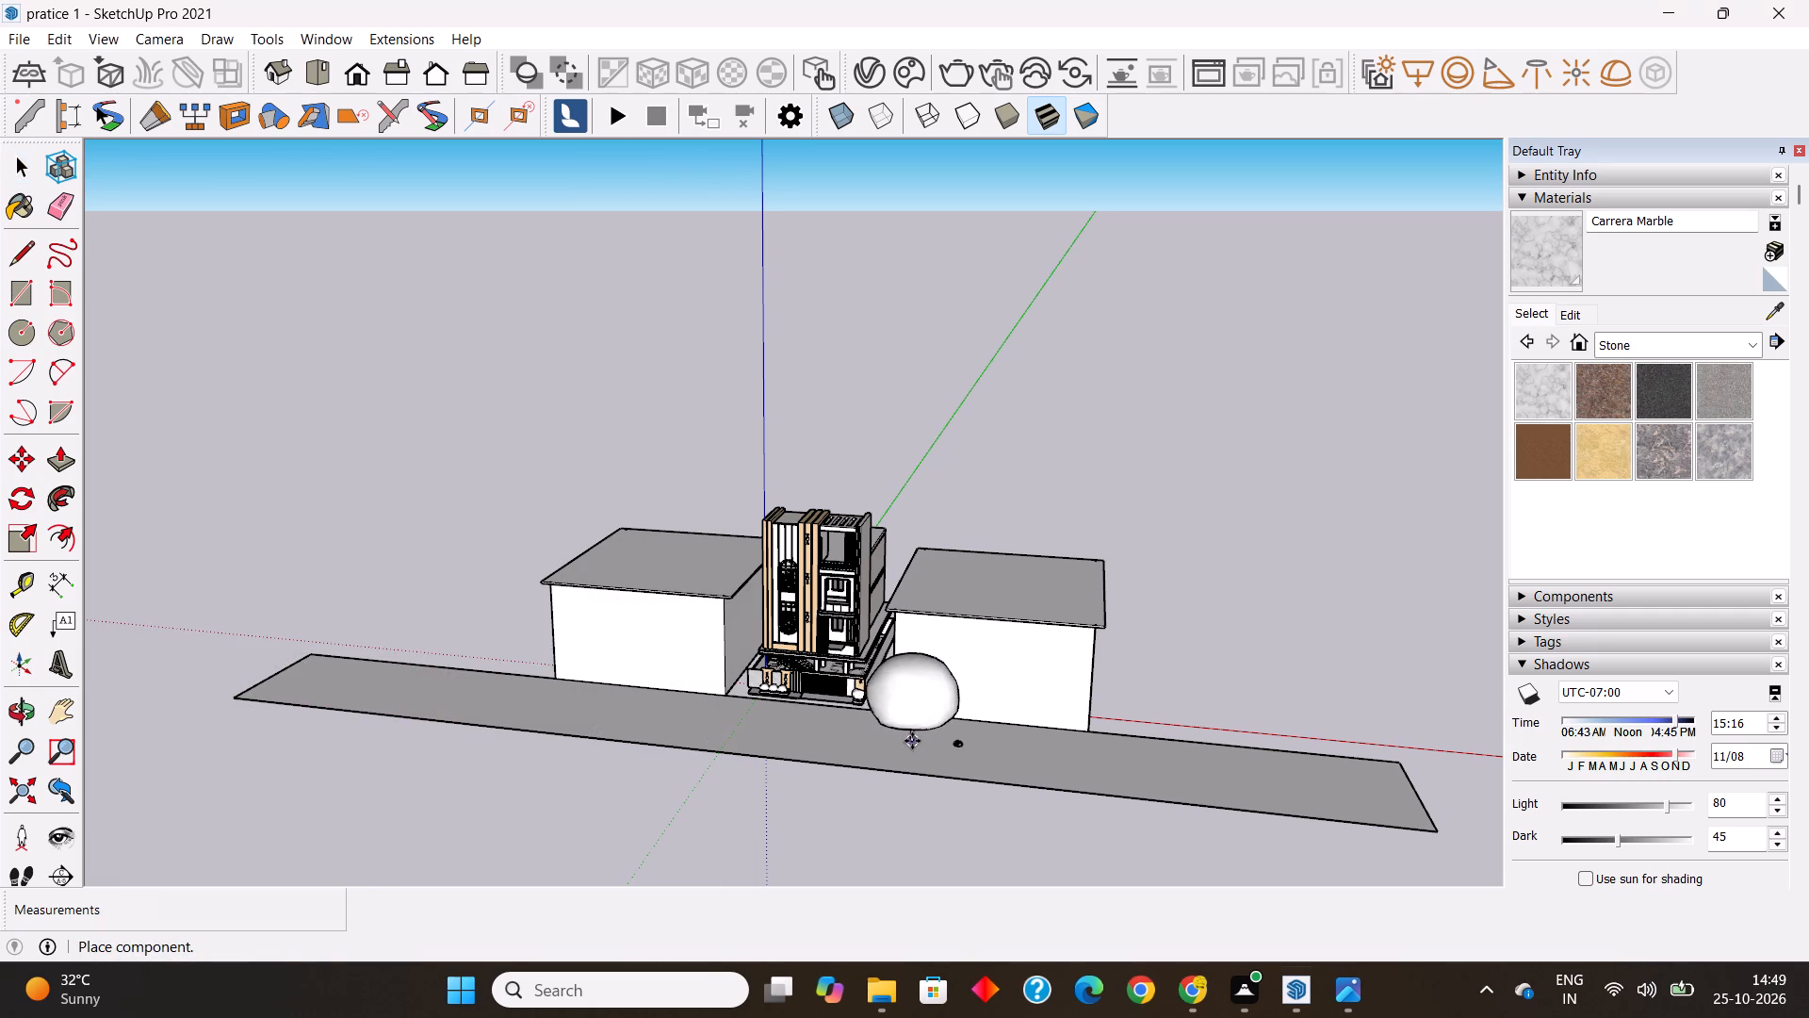
Place three more Cigar Trees in a row along the ground strip in front of the planter-side neighbouring block.
middle_click_drag(928, 783, 1171, 760)
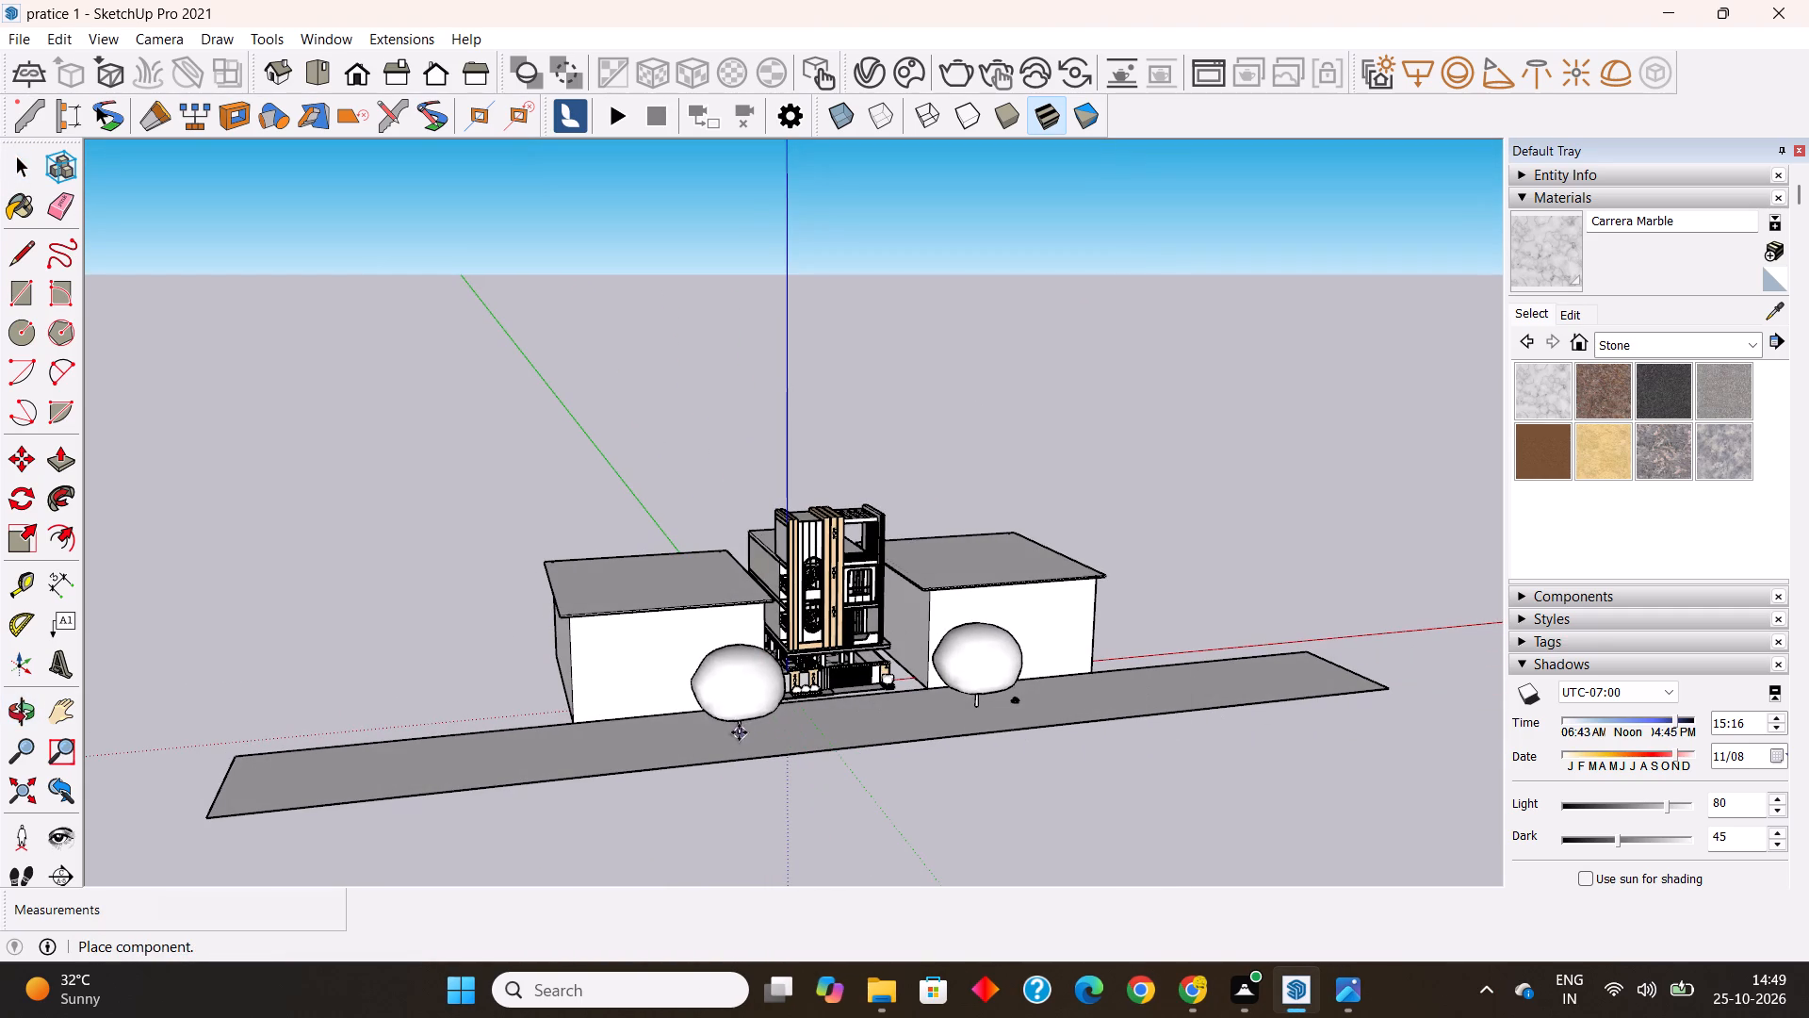
left_click(746, 717)
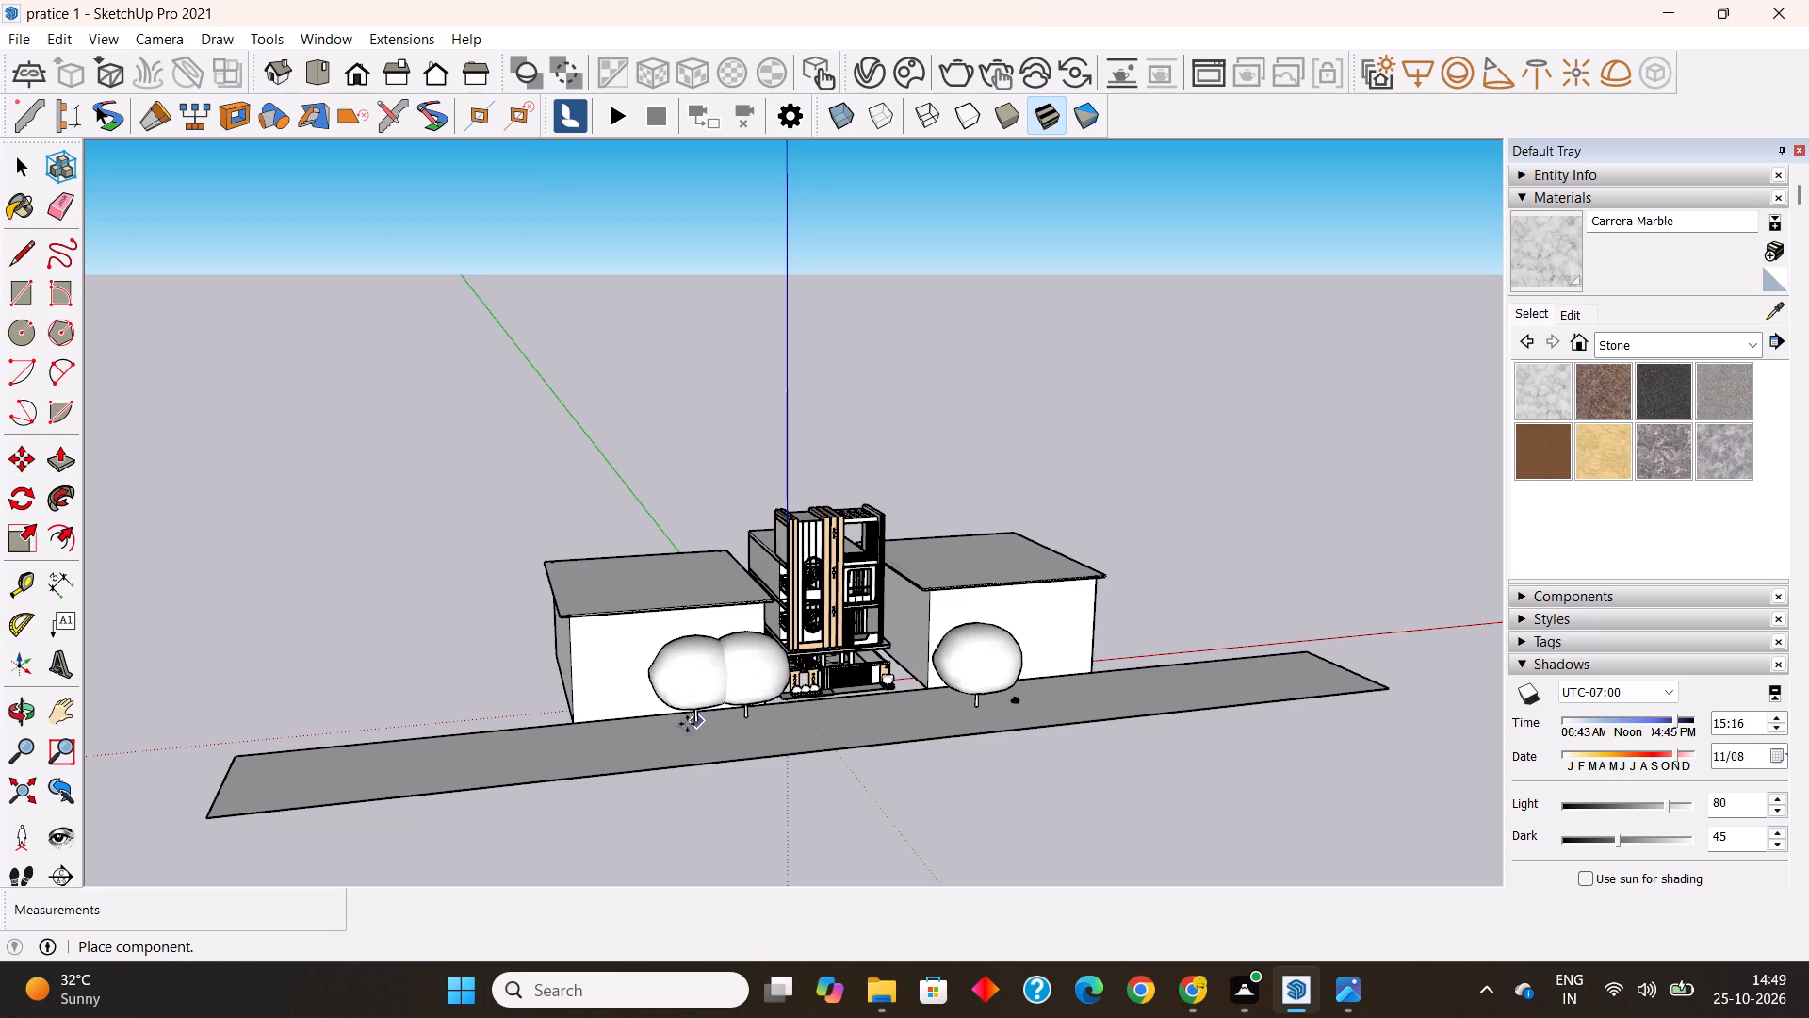
left_click(679, 724)
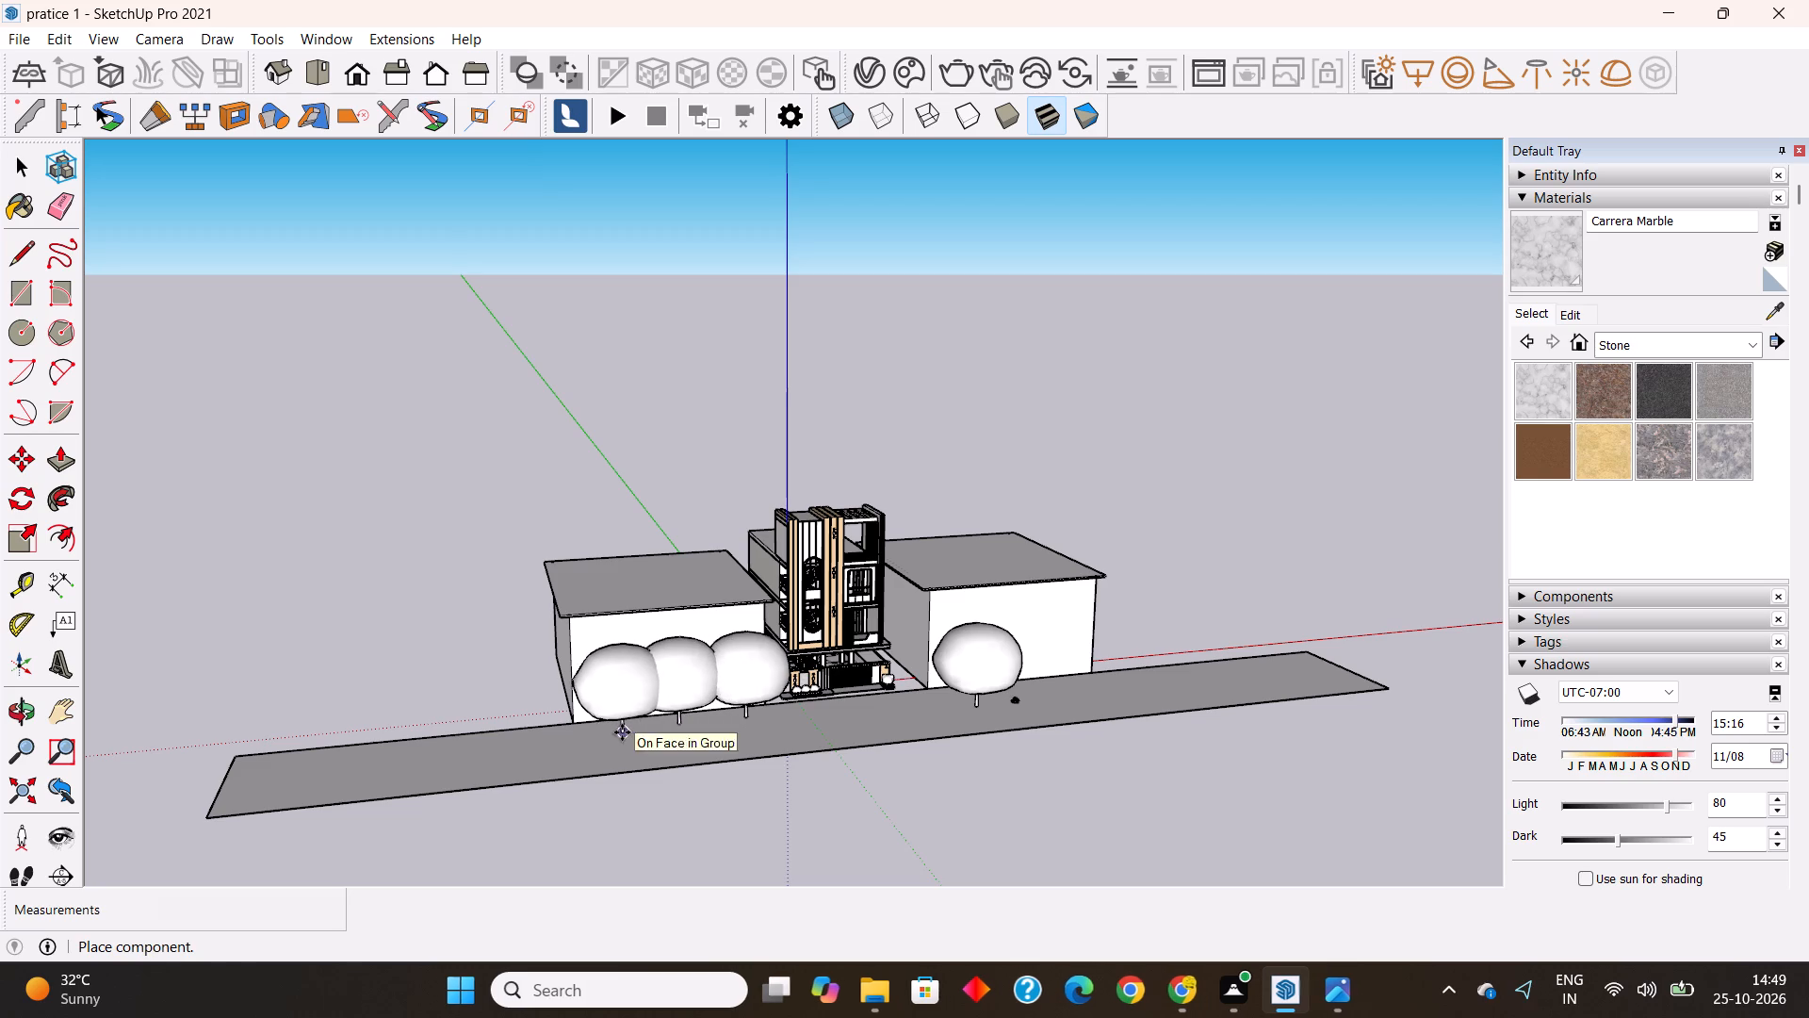
left_click(619, 732)
Place two more Cigar Trees beside the first one, in front of the neighbouring block on the single-shrub side.
middle_click_drag(1051, 698, 736, 719)
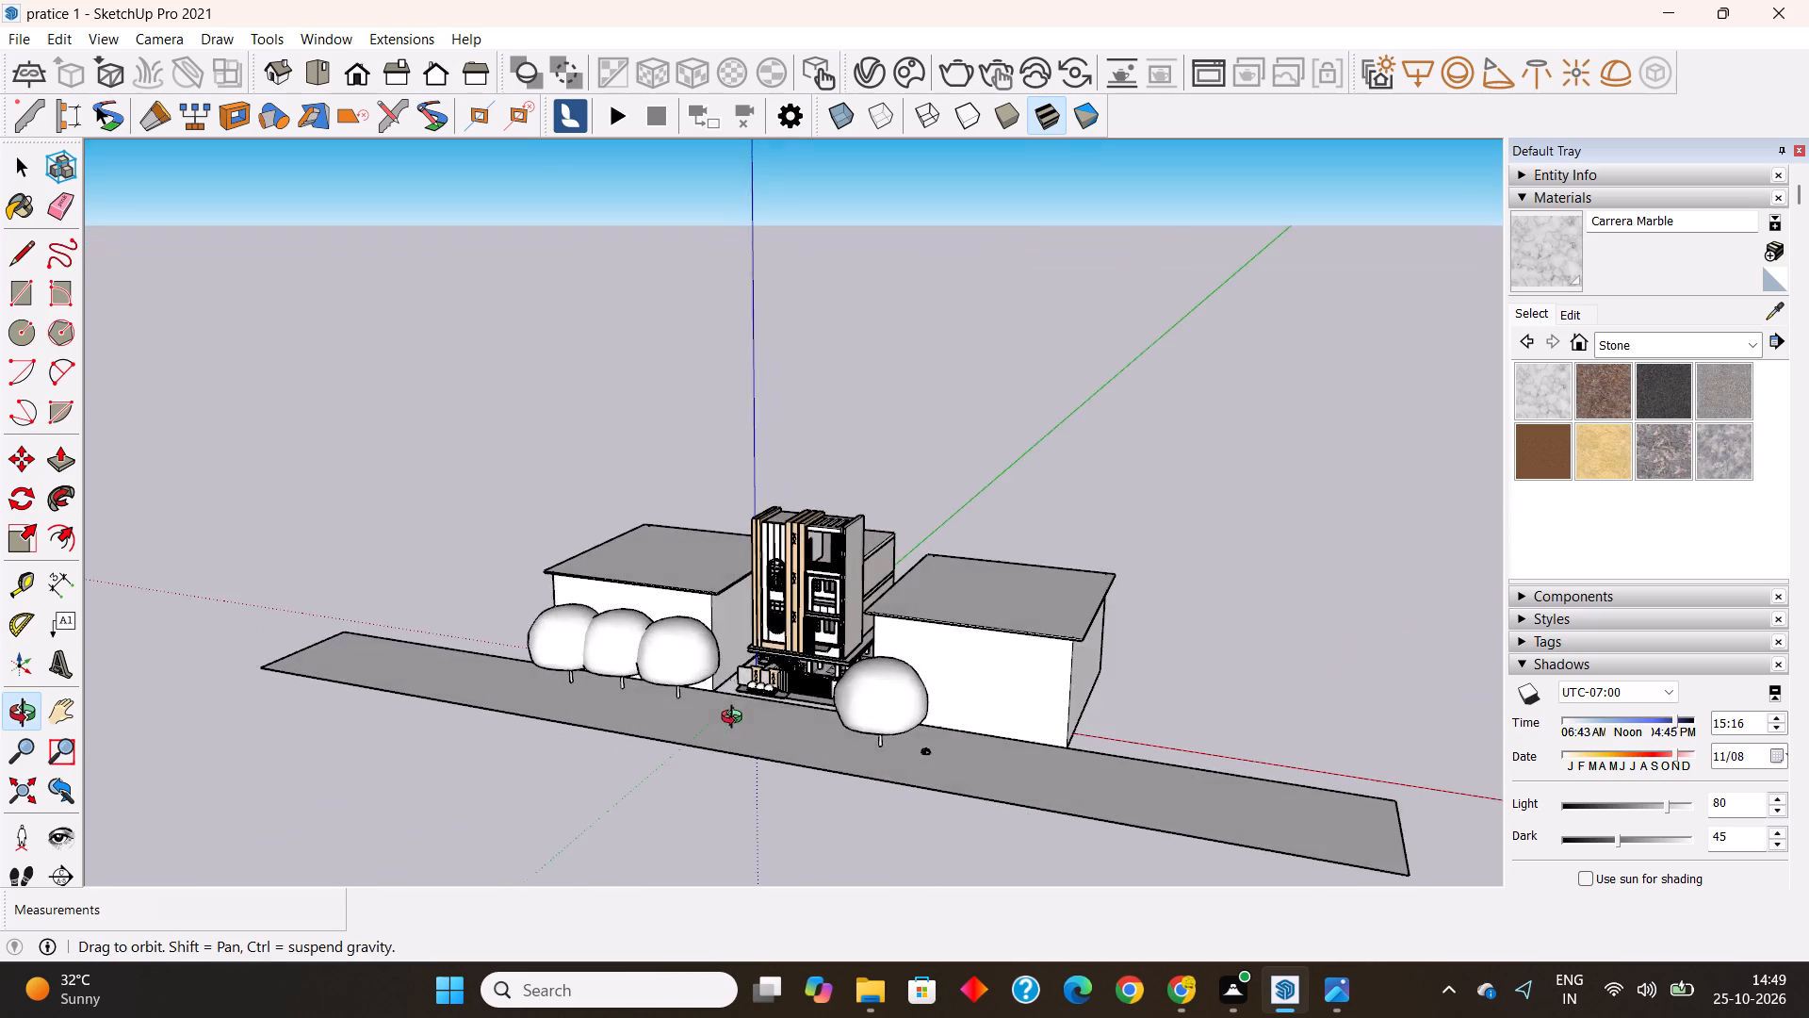
middle_click_drag(736, 719, 736, 720)
scroll(862, 743, "up", 7)
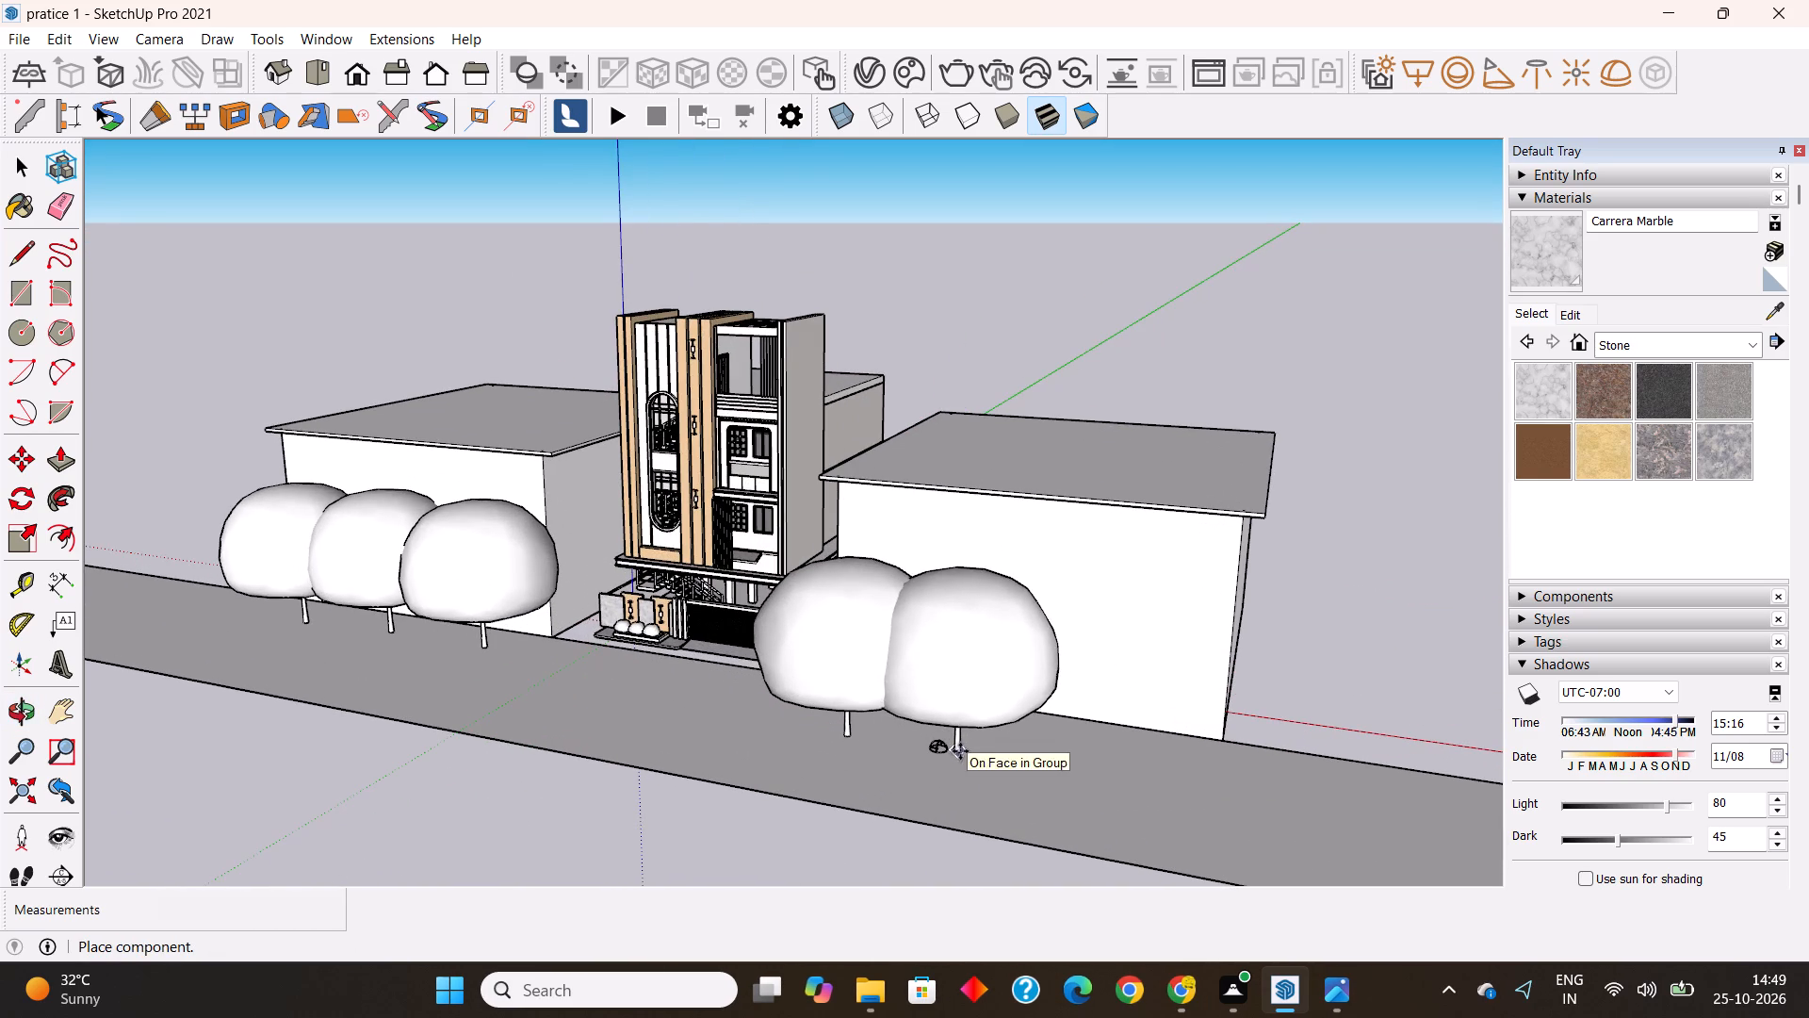
left_click(968, 750)
left_click(1083, 763)
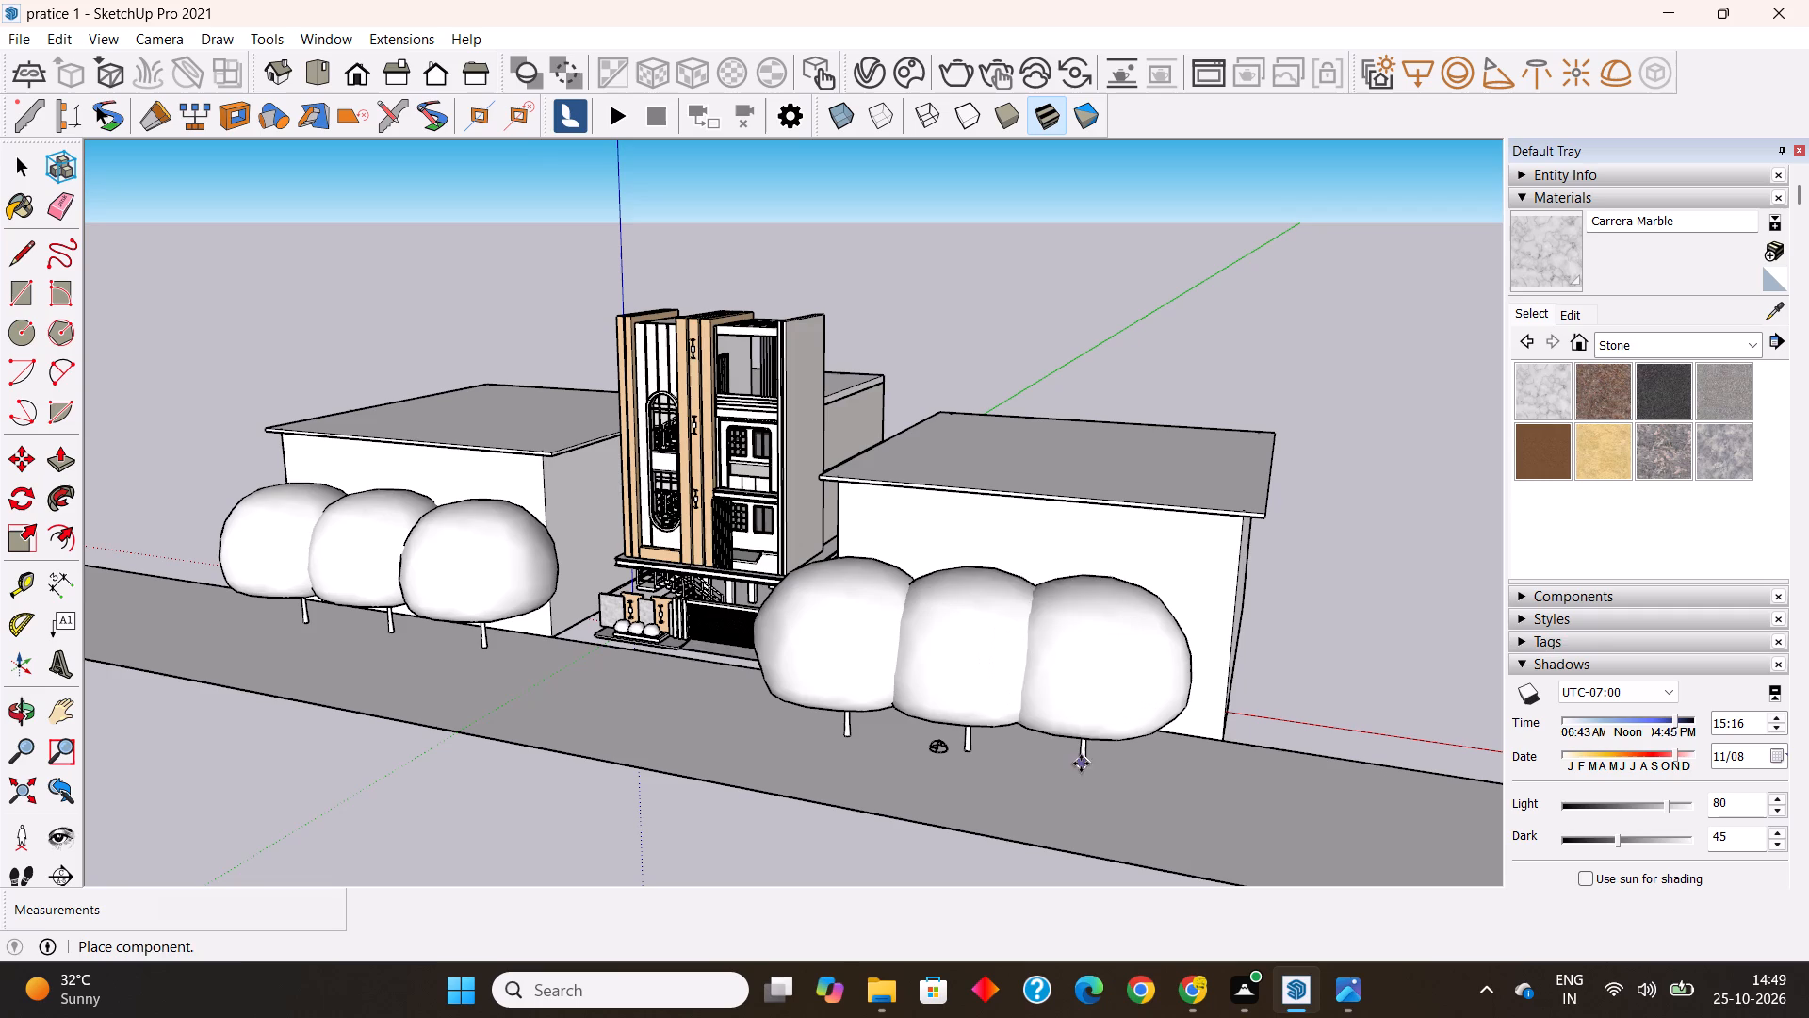
key("space")
type("v")
left_click(1361, 558)
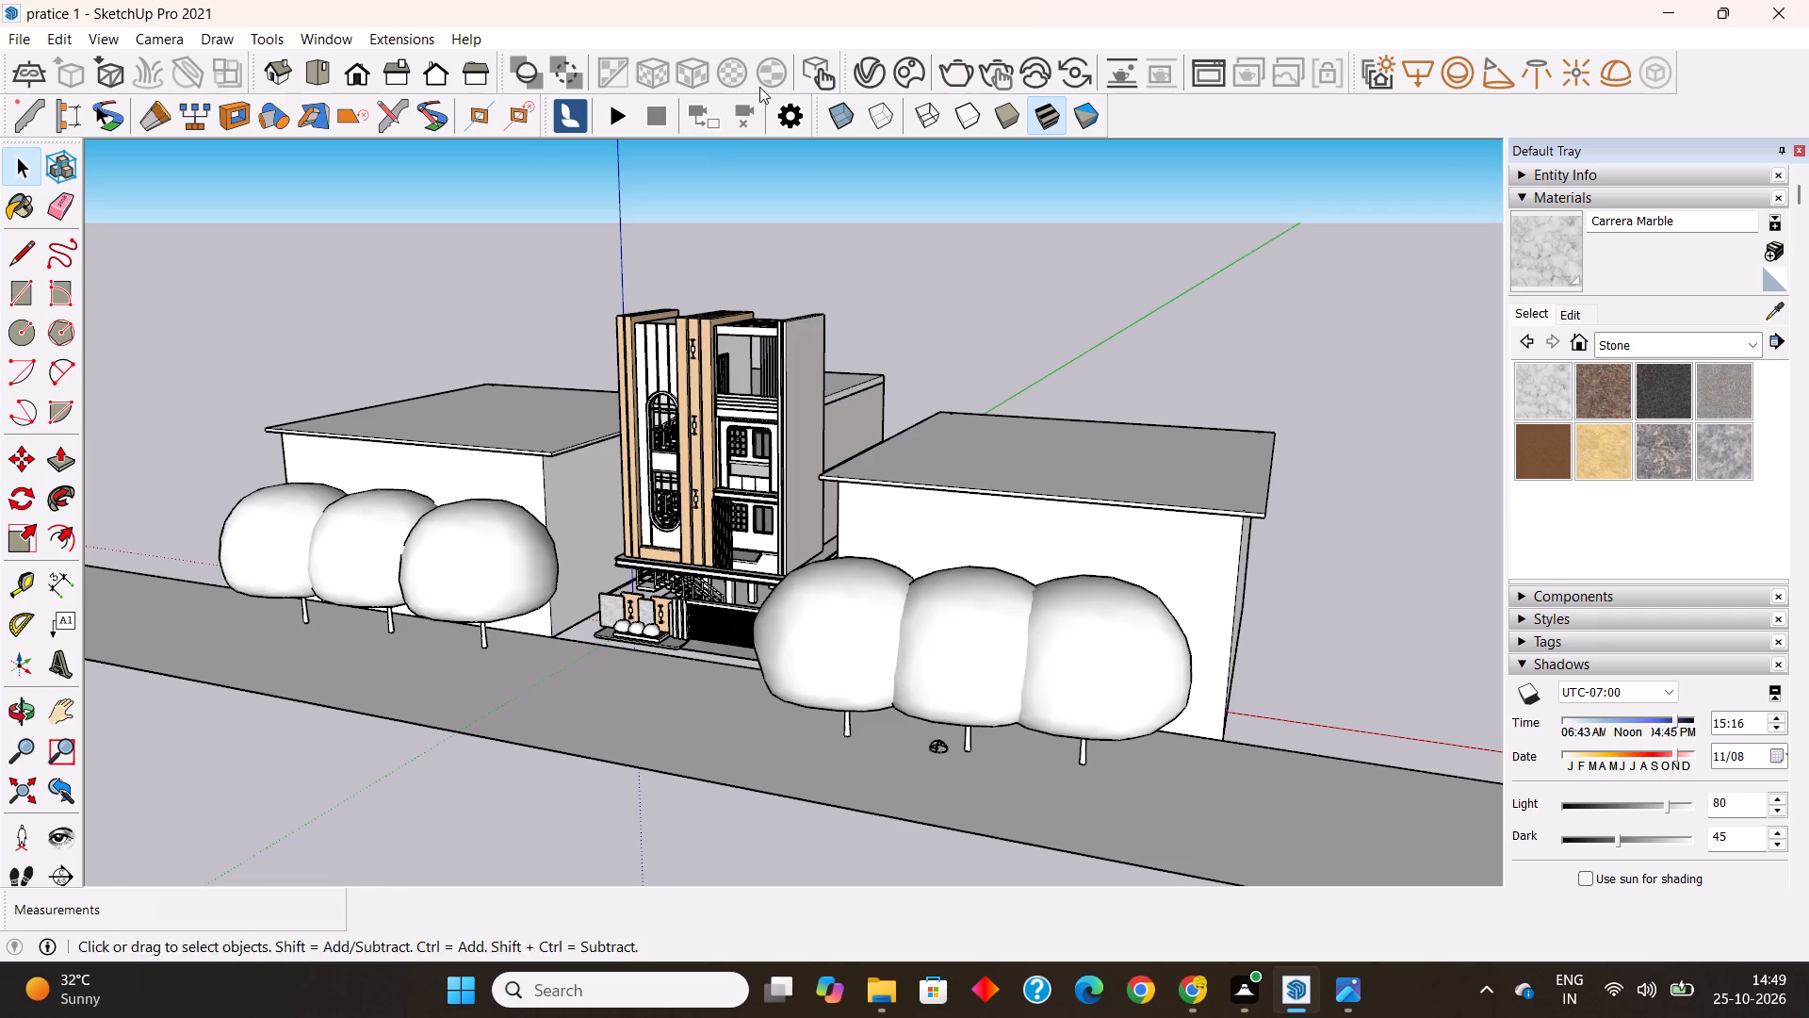
Examine the house framed by the two rows of trees in a closer front view.
left_click(354, 79)
scroll(898, 628, "up", 3)
scroll(742, 707, "up", 2)
scroll(669, 724, "up", 1)
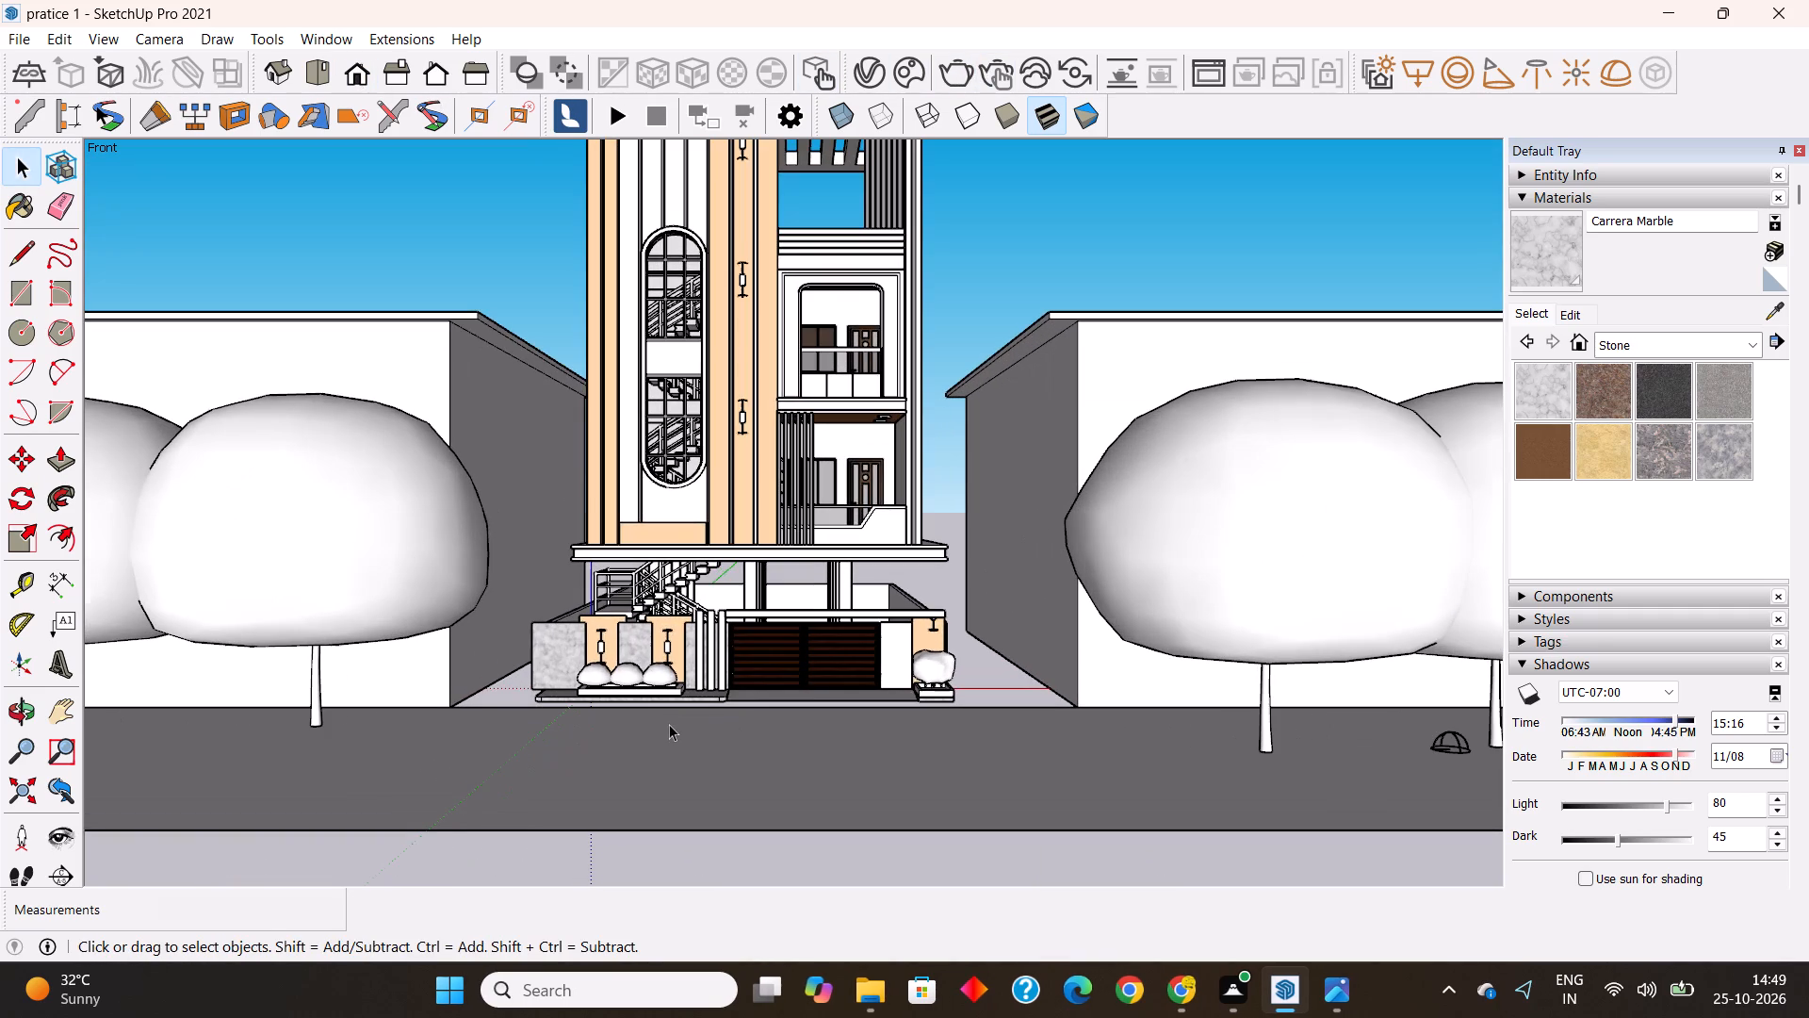
scroll(666, 712, "up", 1)
left_click(1081, 554)
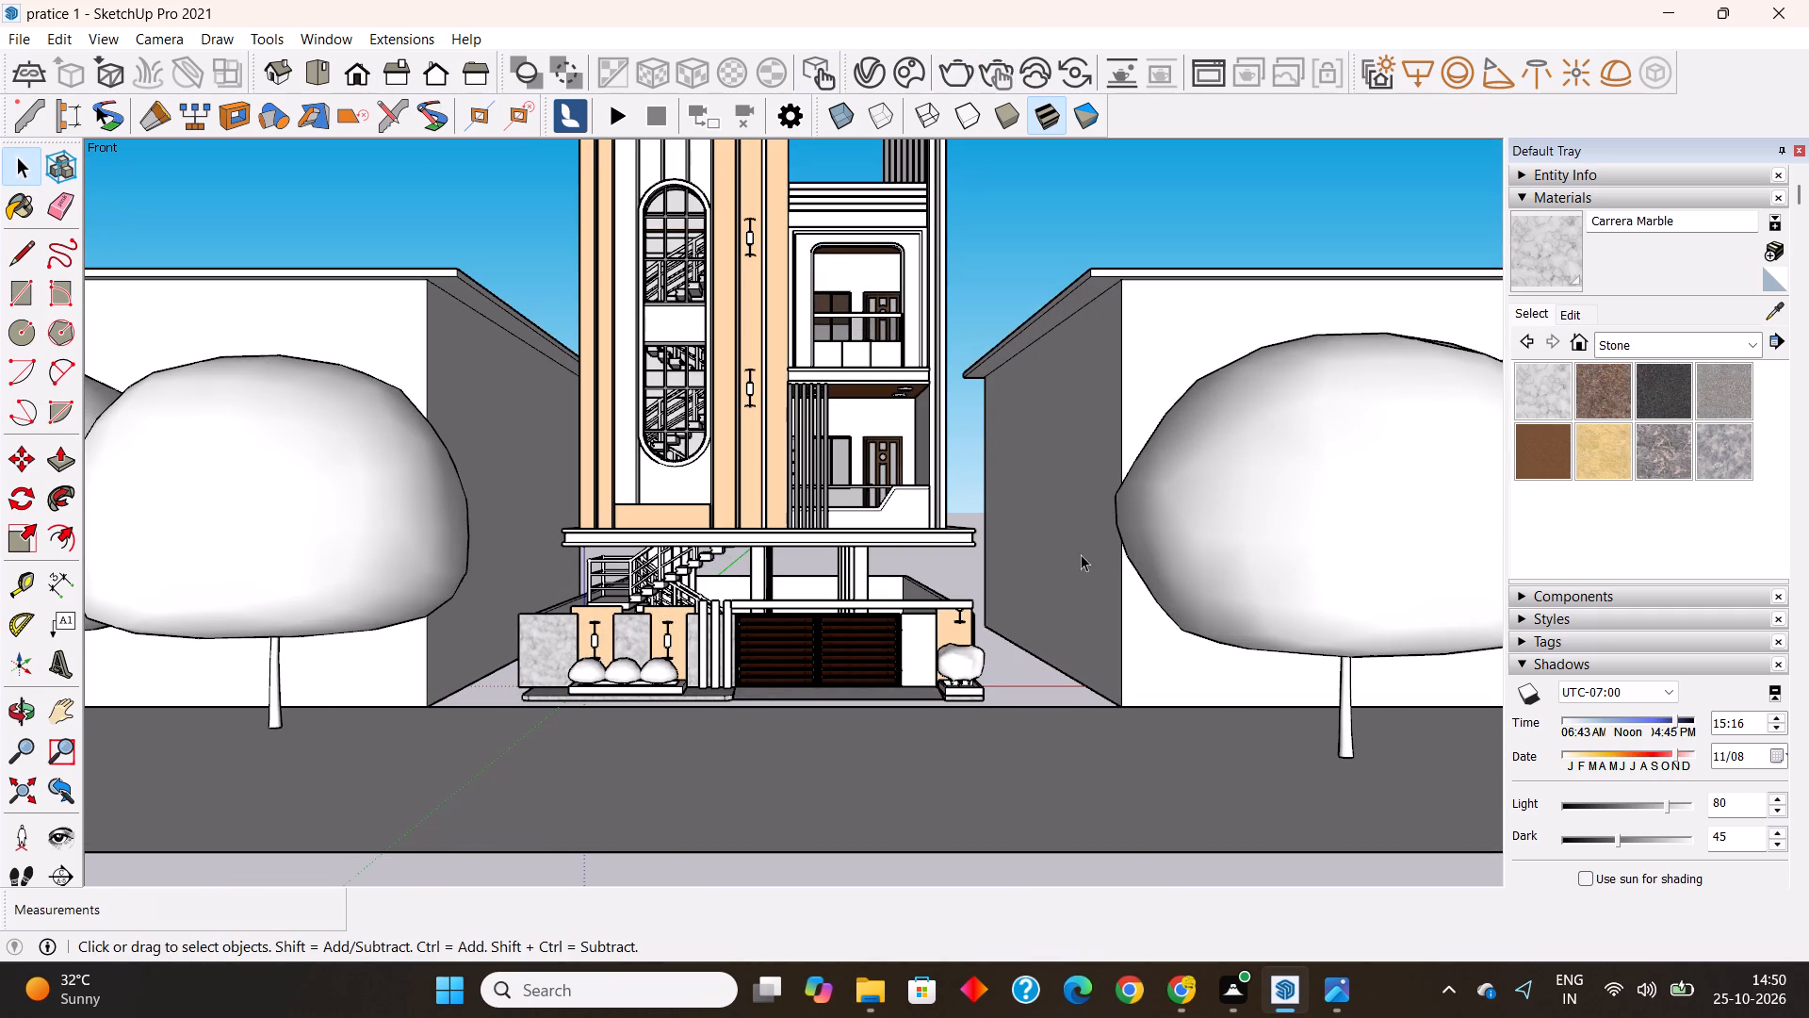
Move the neighbouring block on the single-shrub side about 4' 3" closer to the house.
left_click(14, 461)
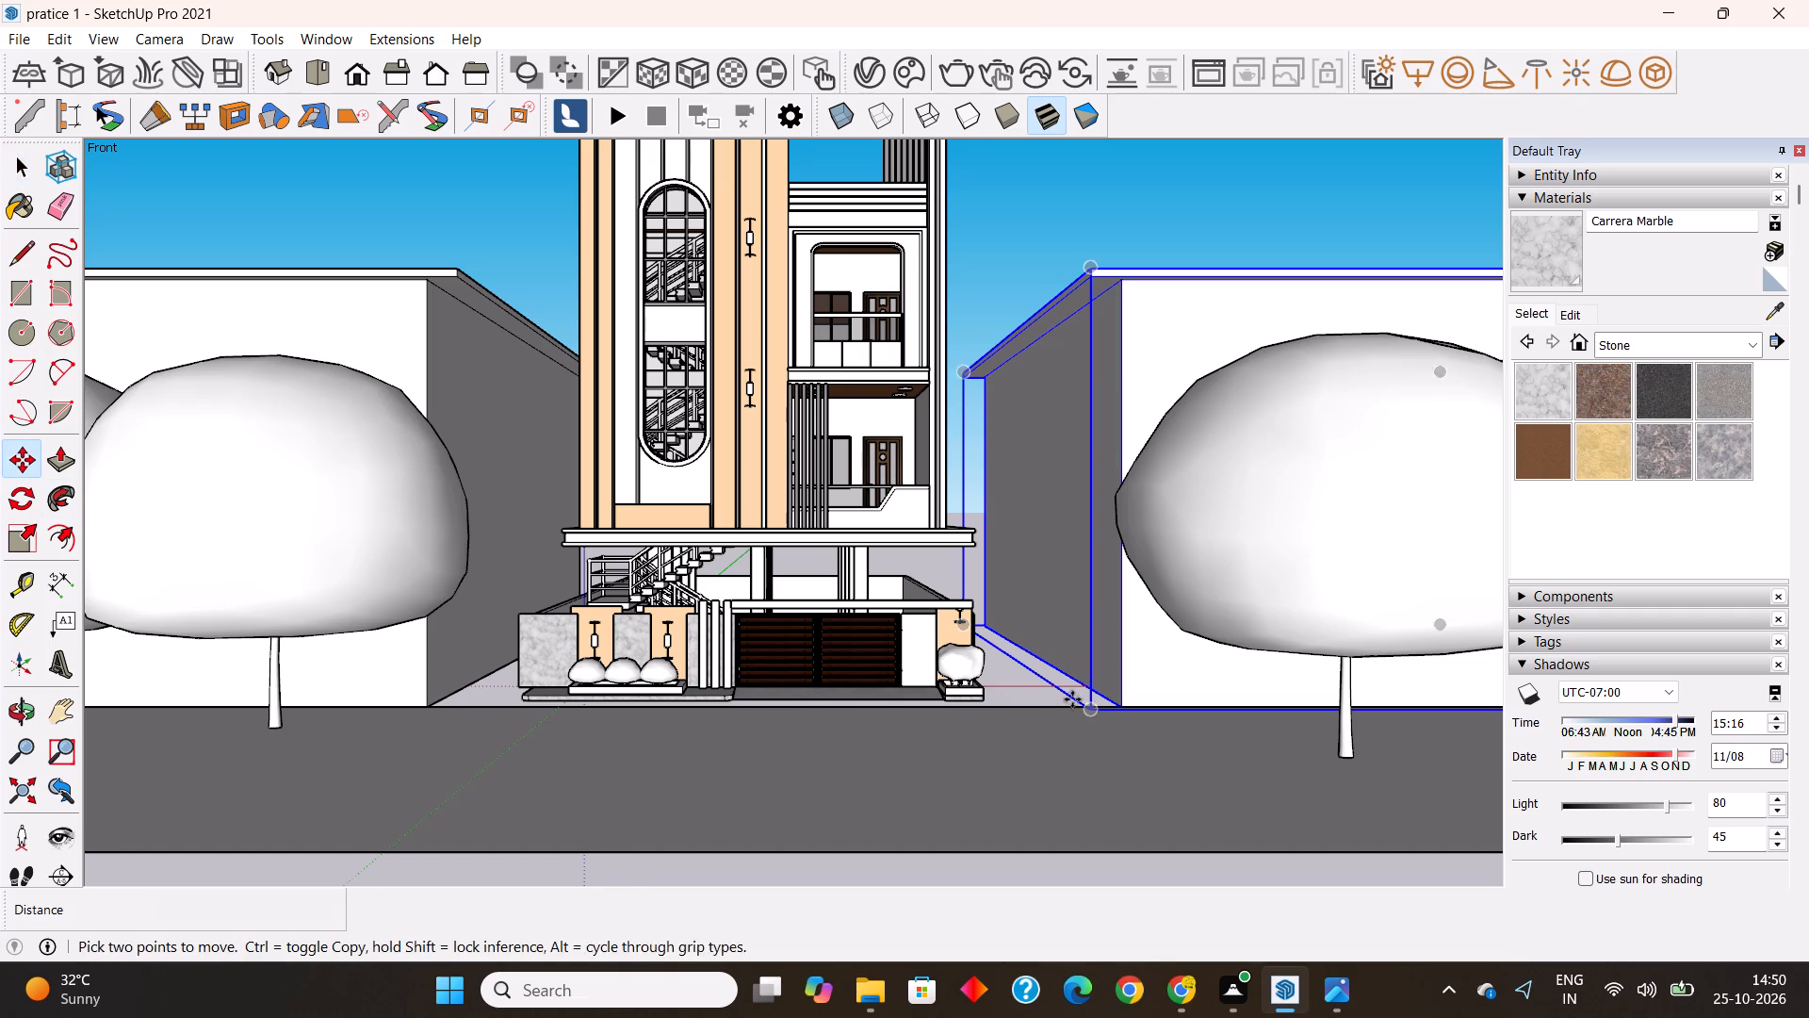
left_click(1118, 704)
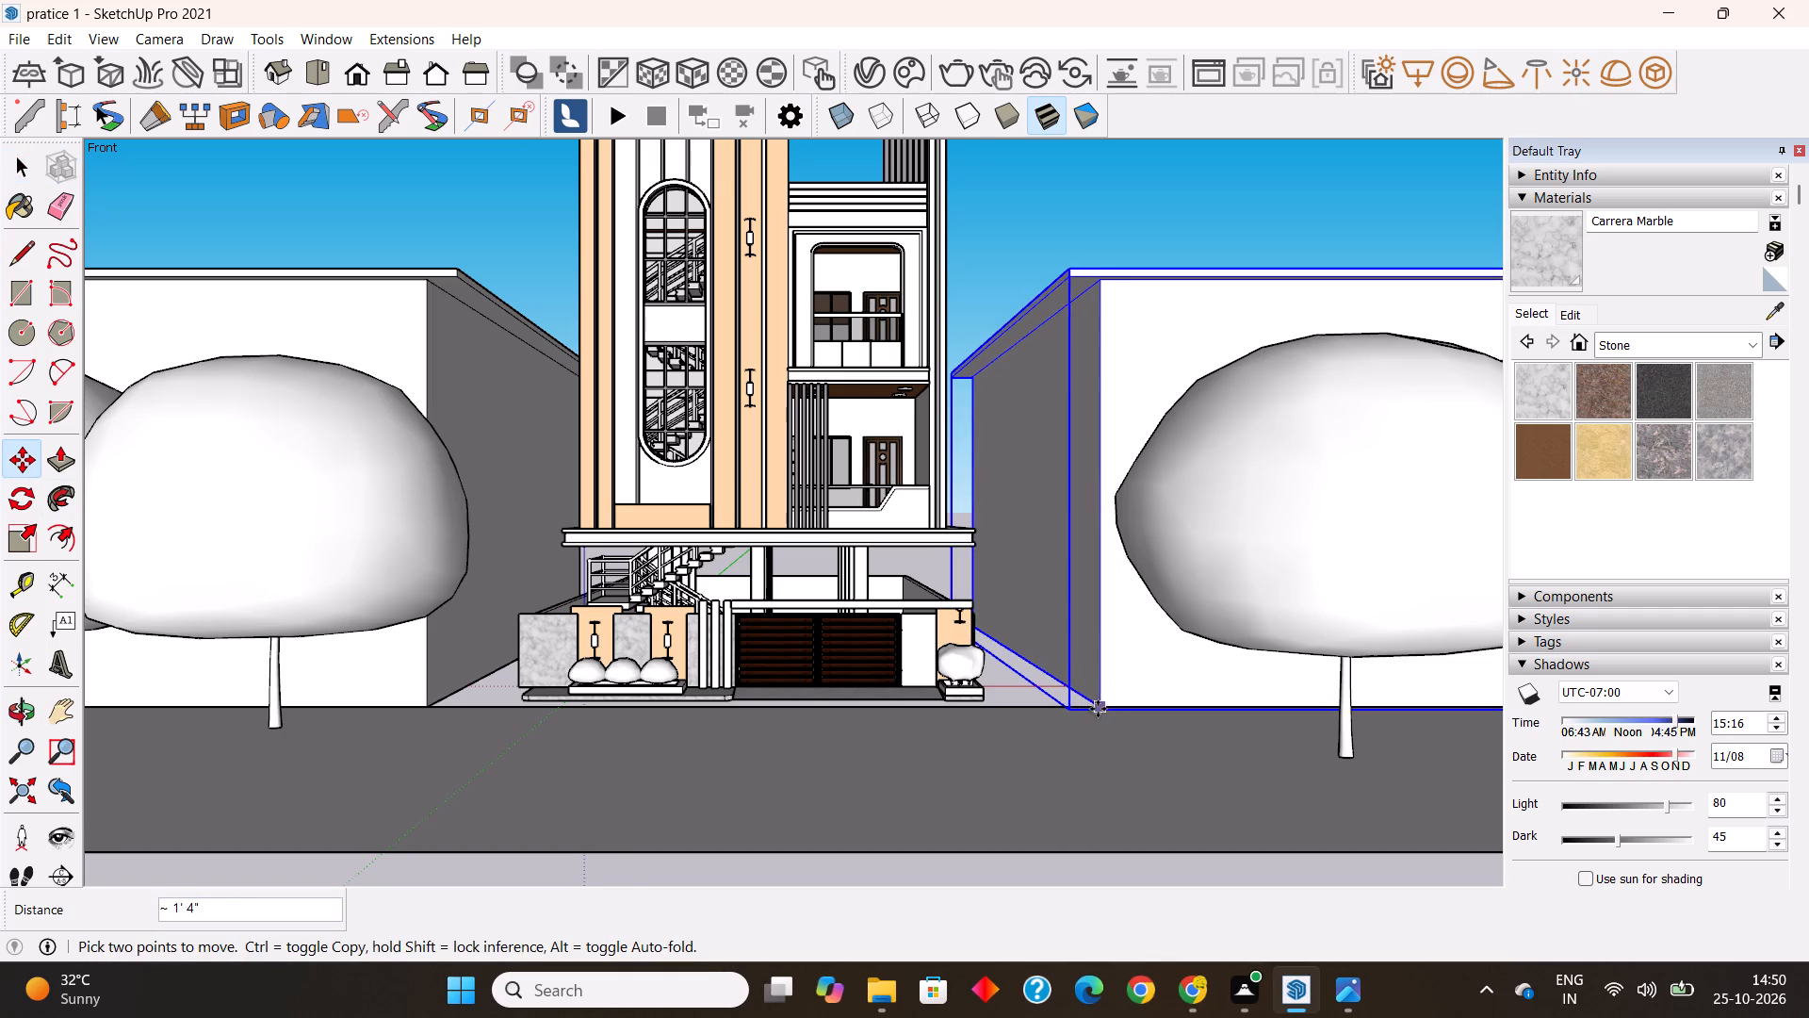
left_click(1054, 713)
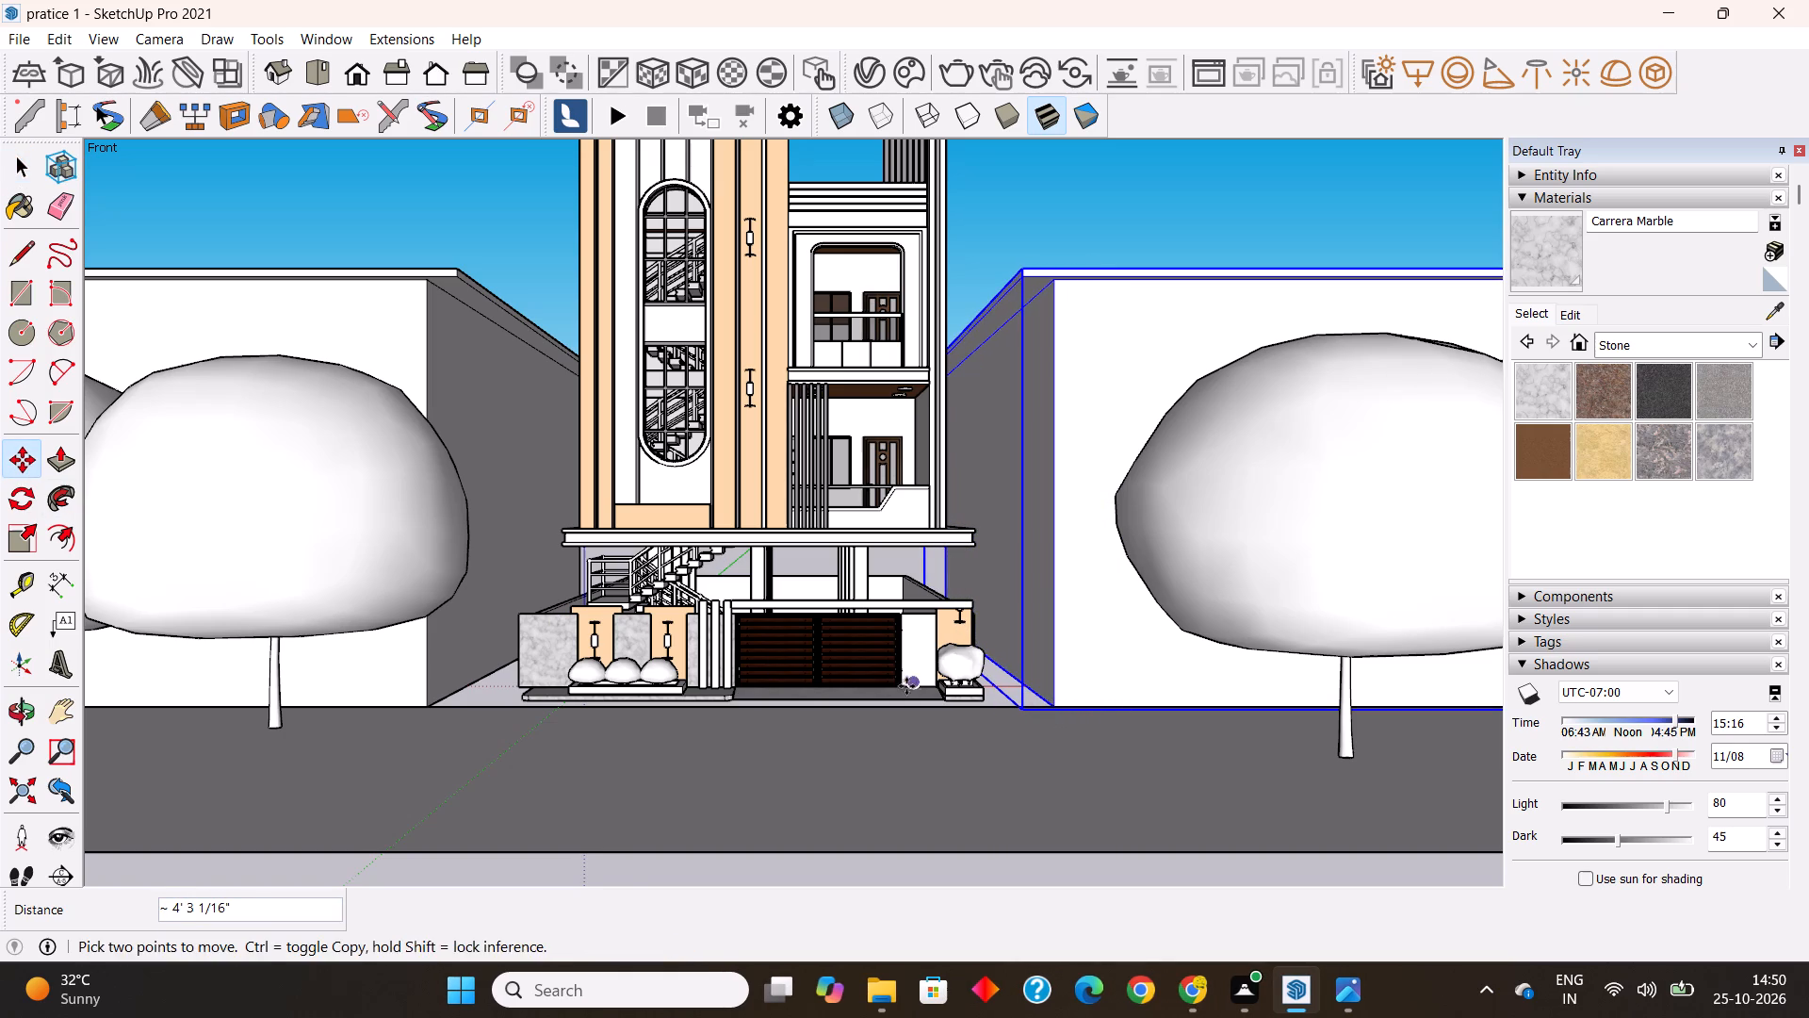
key("space")
Move the planter-side neighbouring block closer to the house along the edge of the ground strip.
left_click(463, 352)
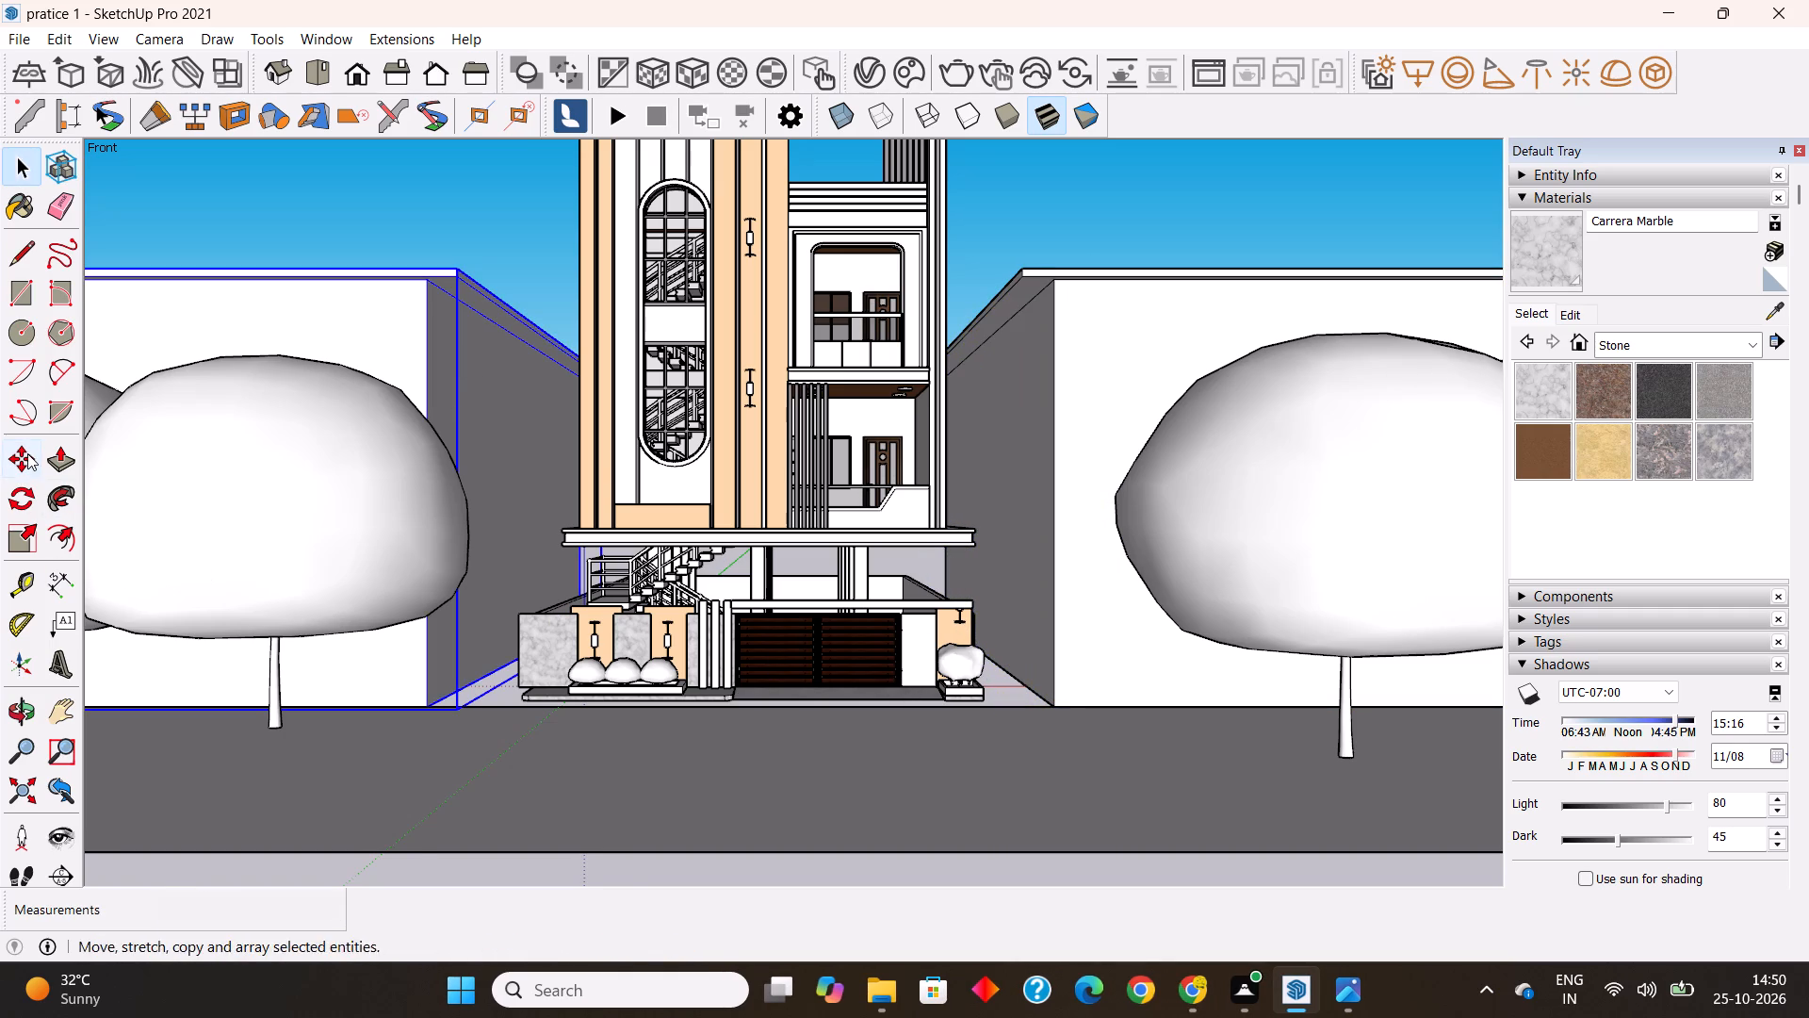
left_click(19, 462)
left_click(424, 705)
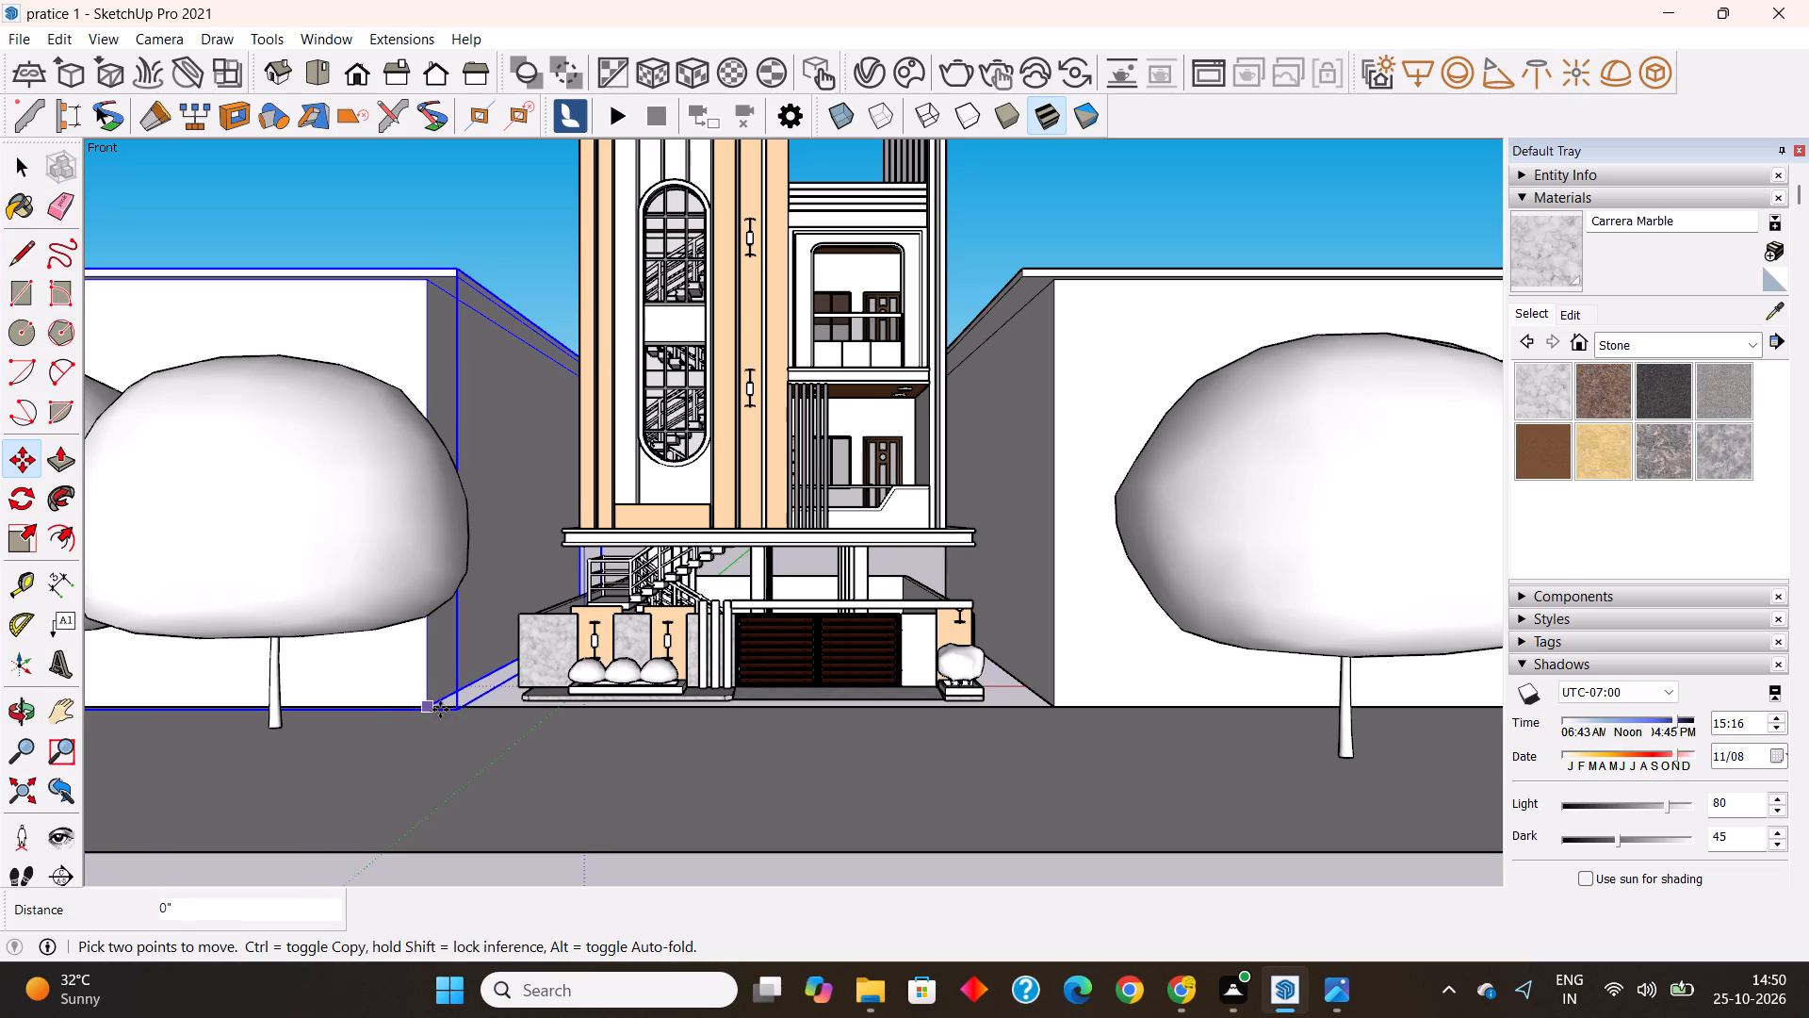
left_click(461, 714)
key("space")
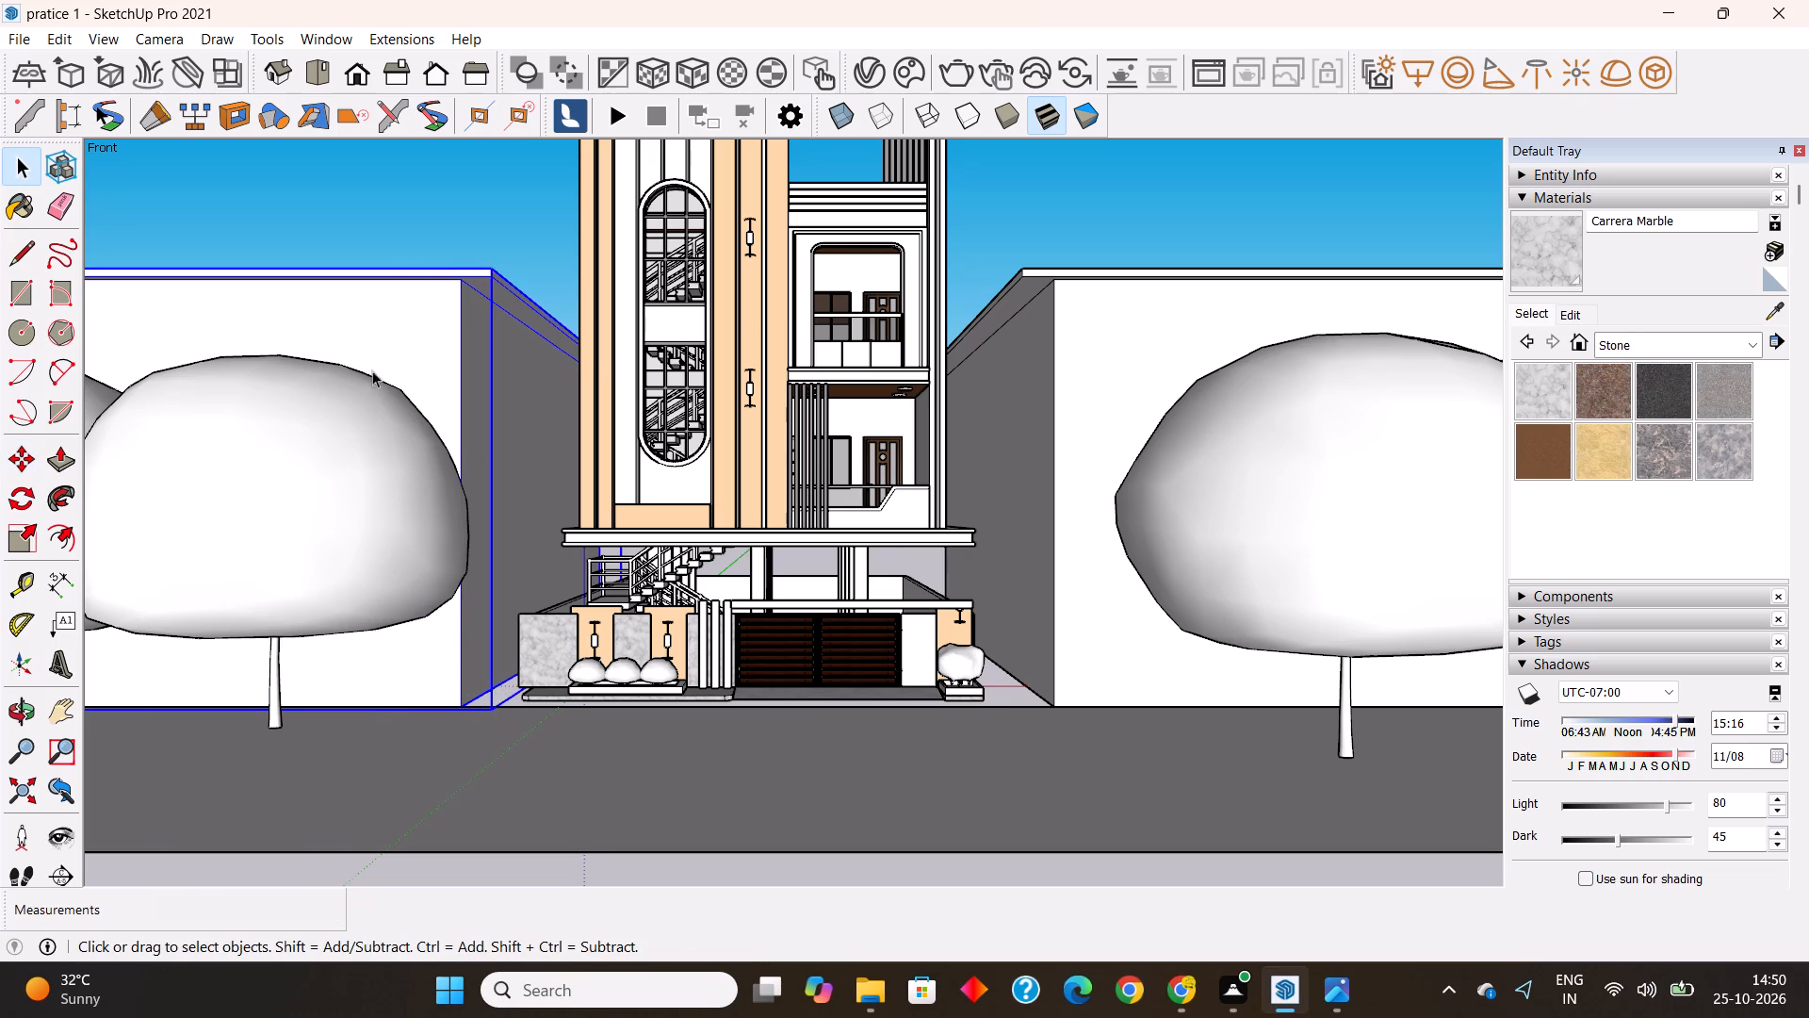
left_click(410, 216)
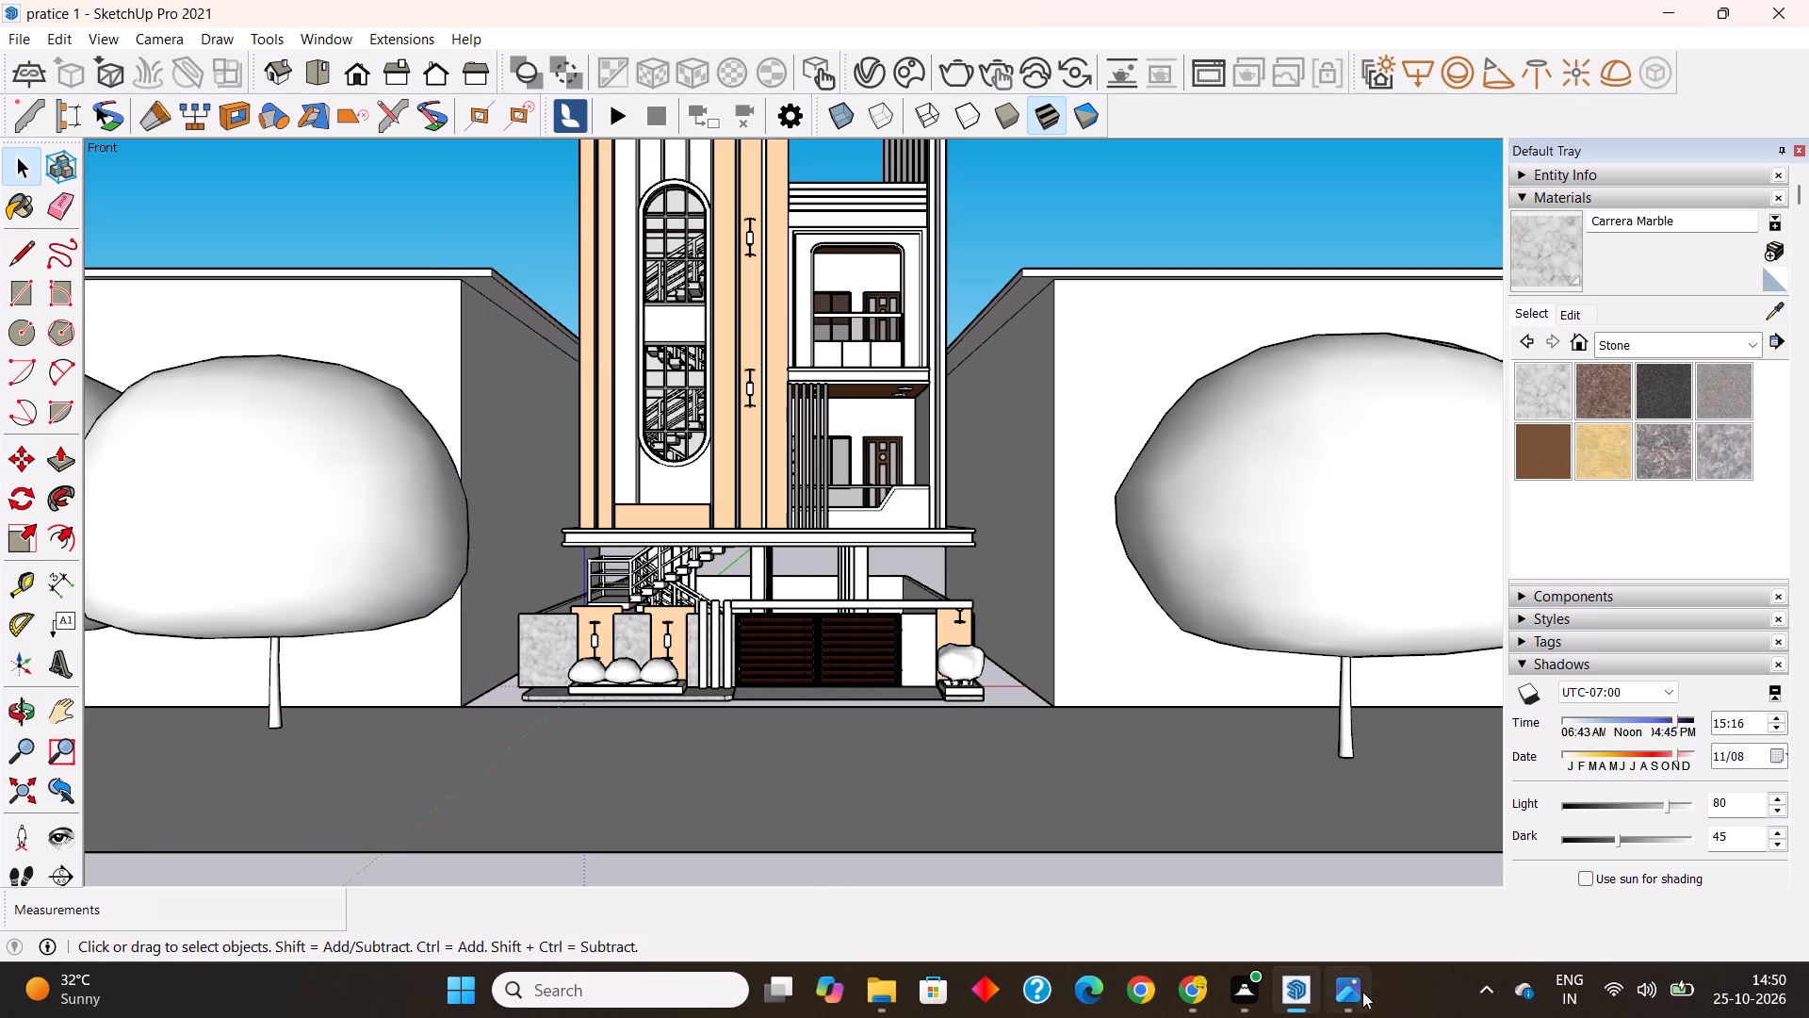
Check the reference render in Photos, then paint the single-shrub-side block's walls with Formica Graystone from the Synthetic Surfaces materials.
left_click(1344, 986)
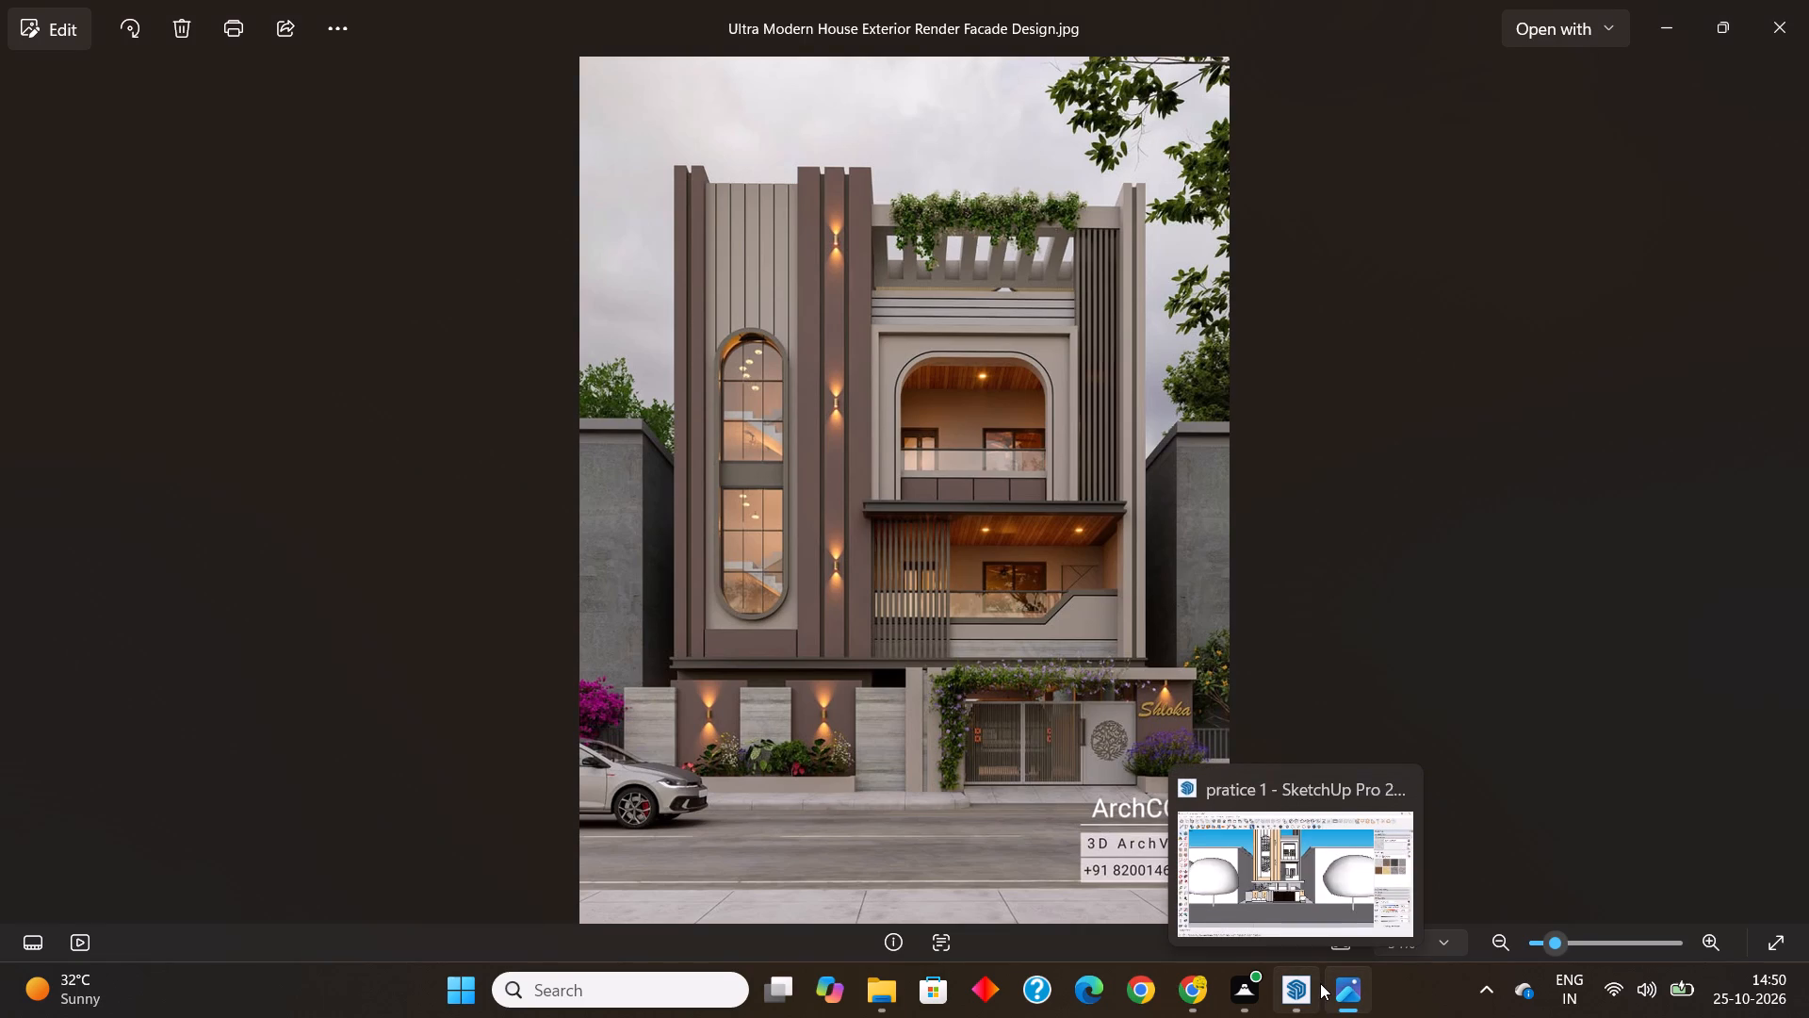
left_click(1292, 990)
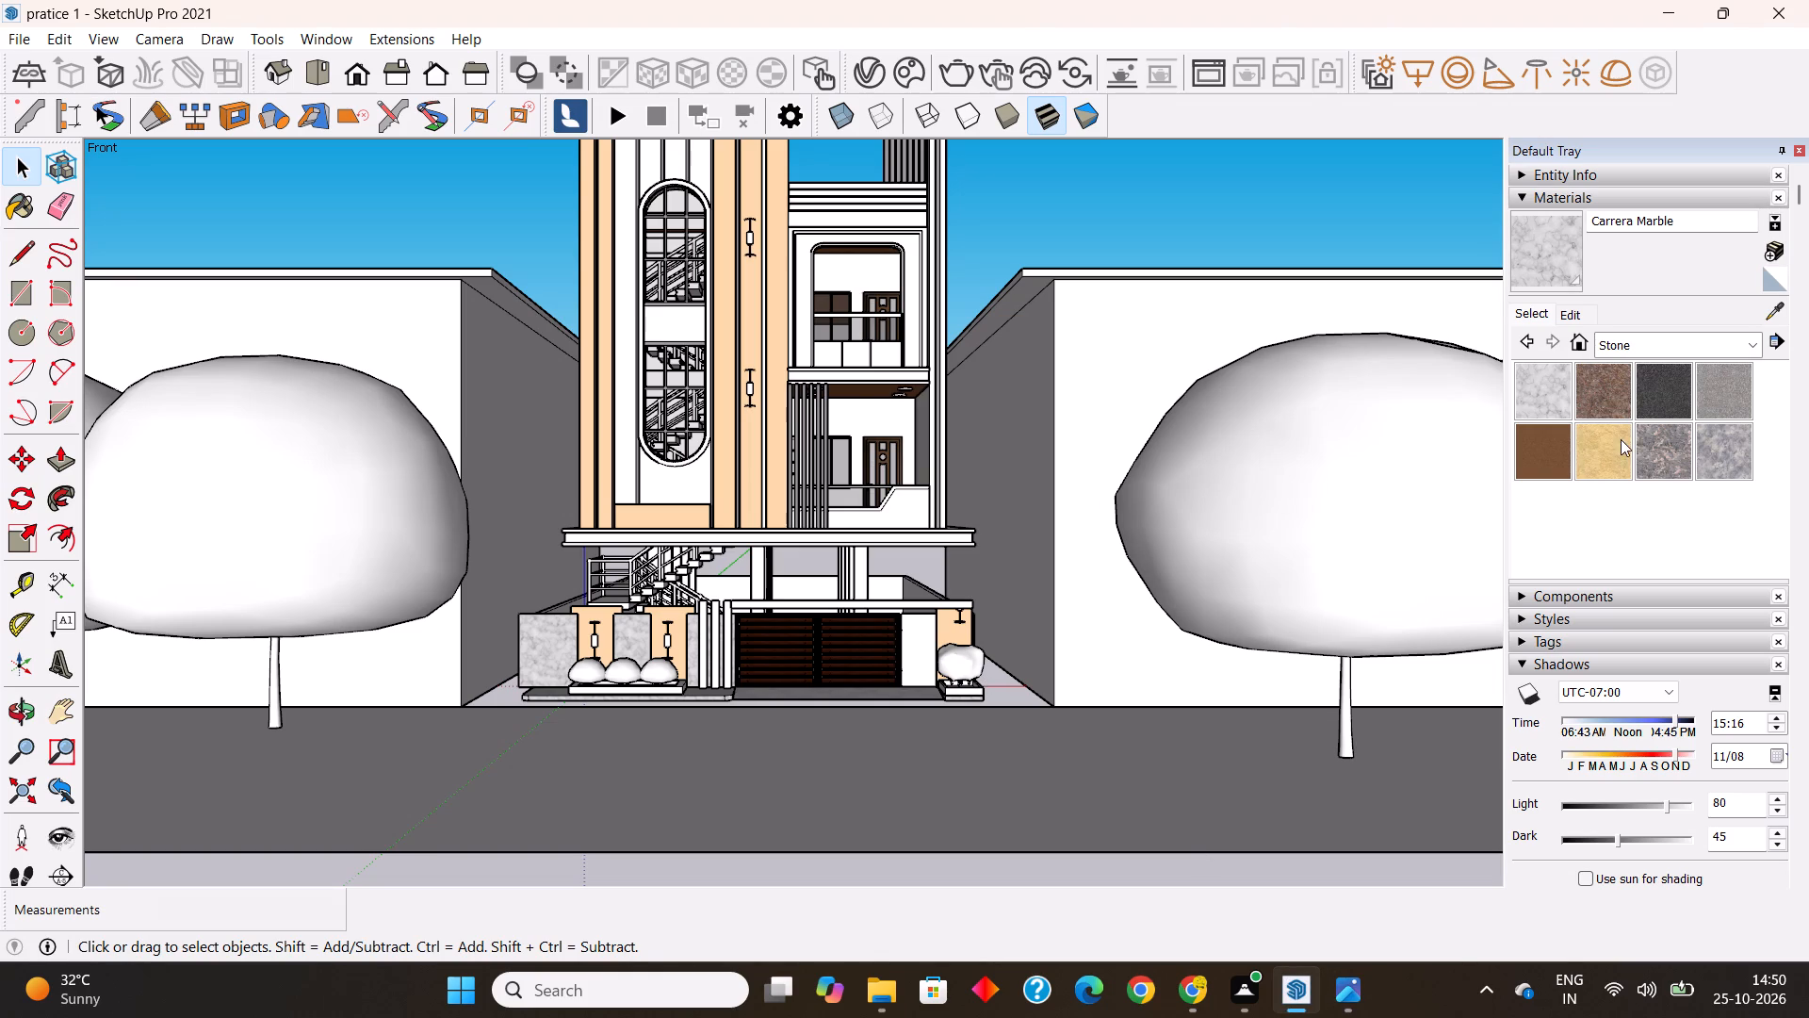
left_click(1748, 345)
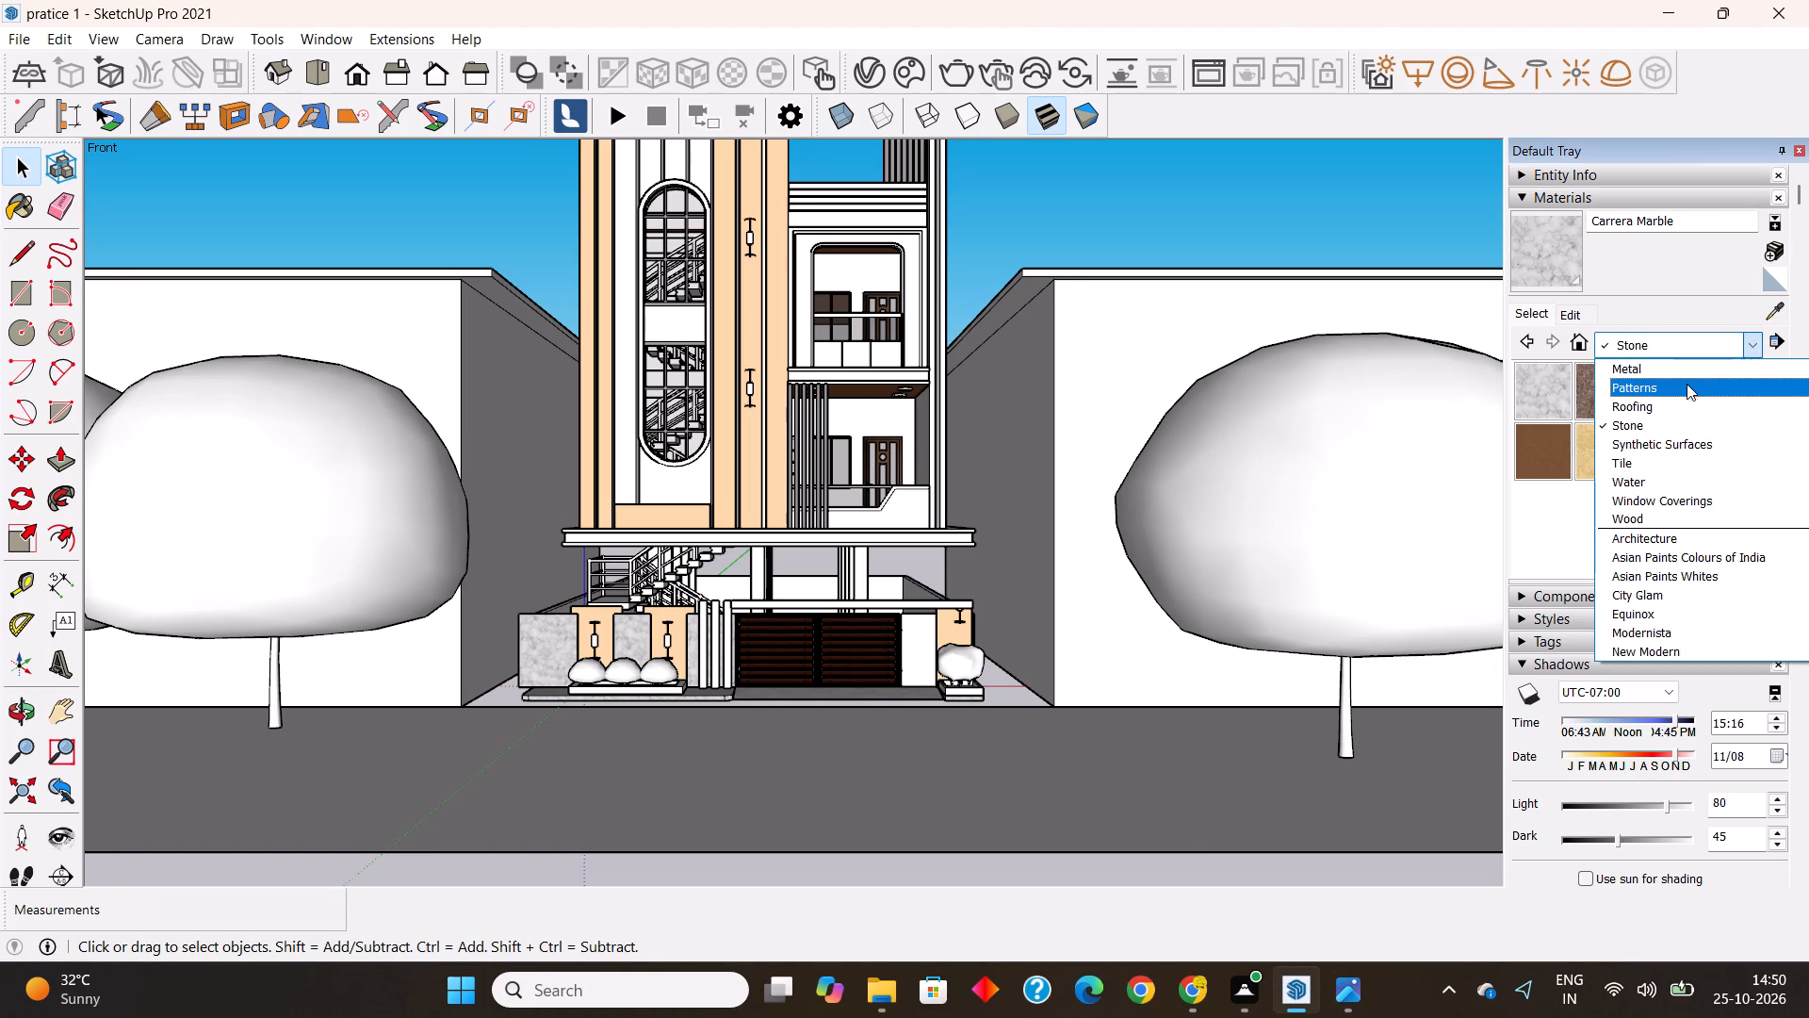
scroll(1686, 384, "up", 2)
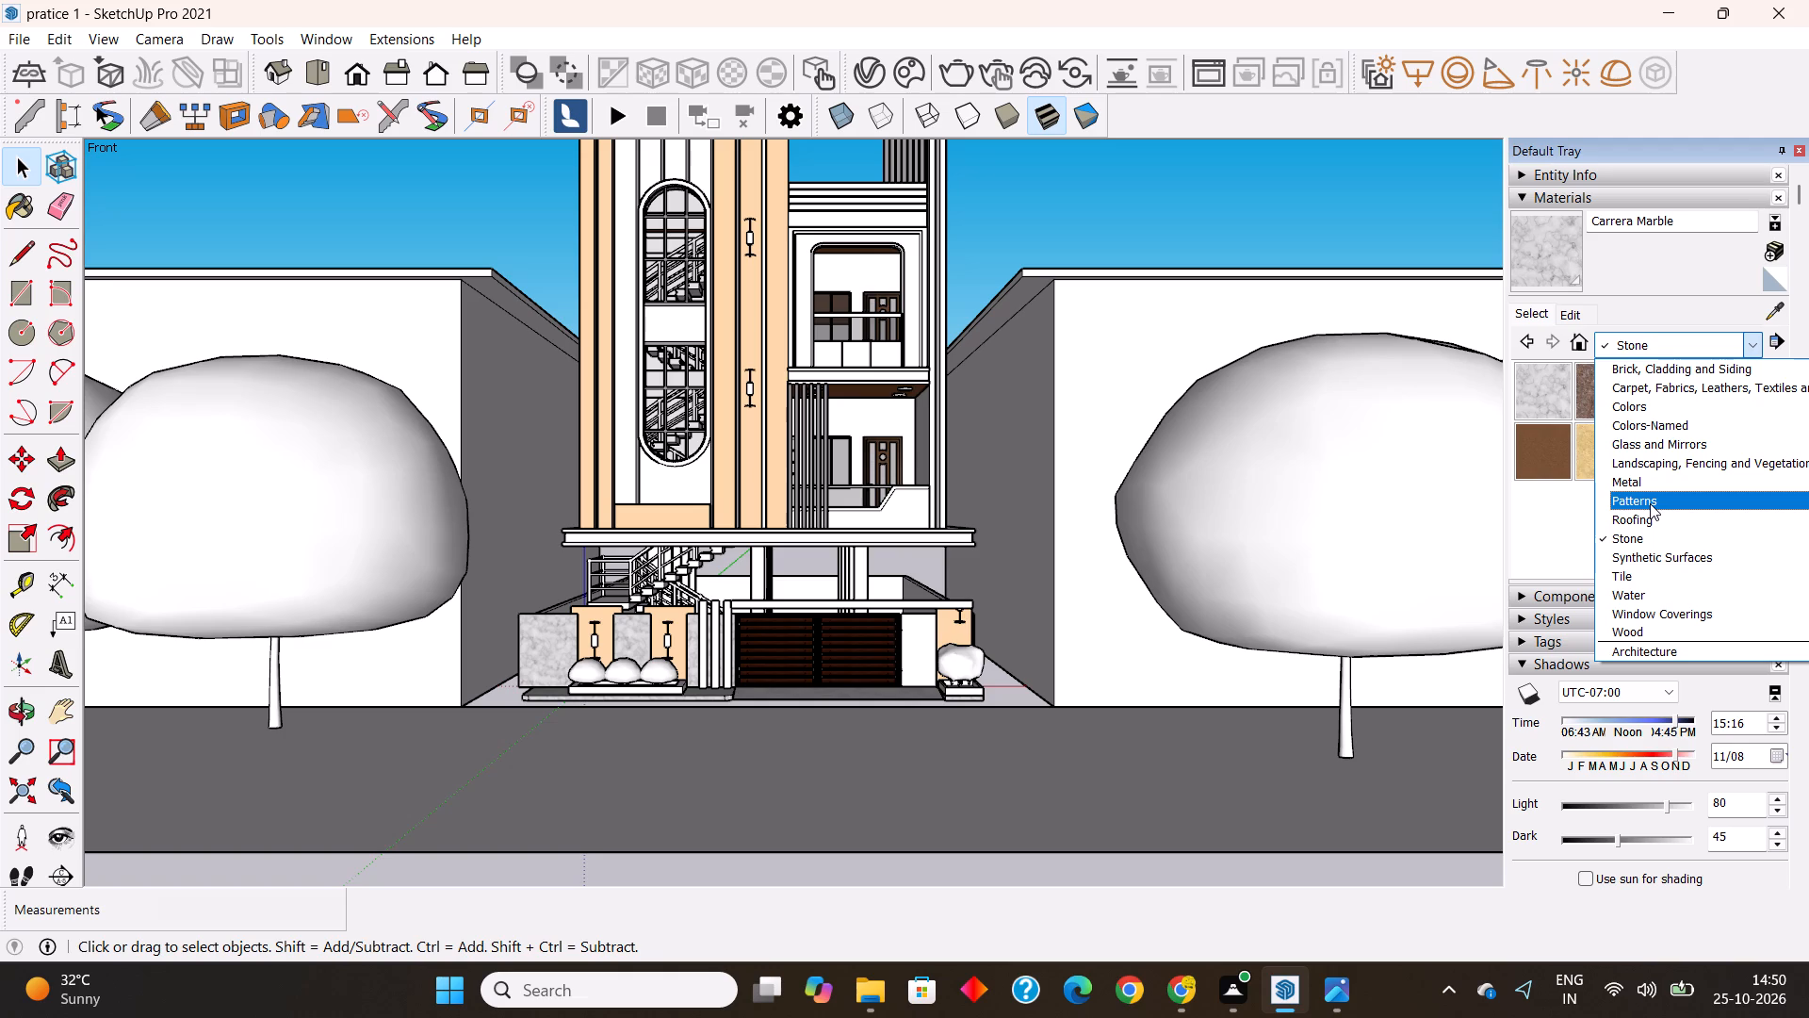
left_click(1648, 560)
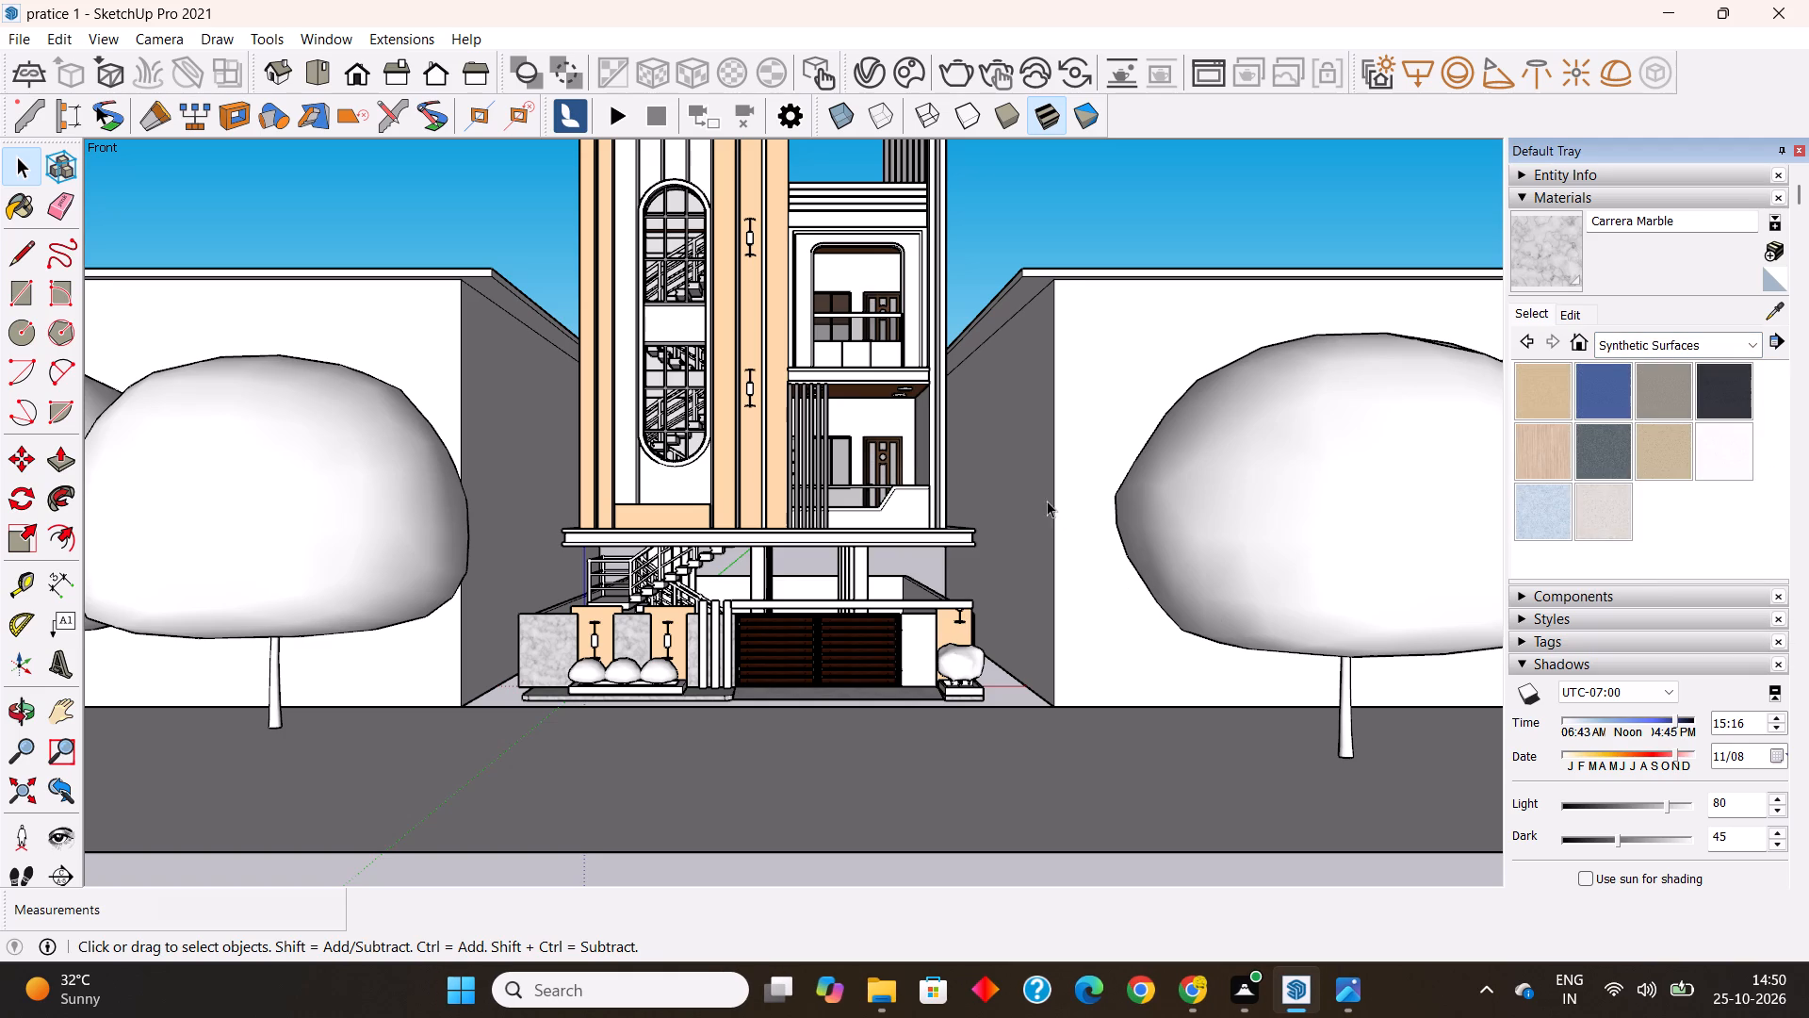
middle_click_drag(1056, 510, 1164, 570)
double_click(1121, 512)
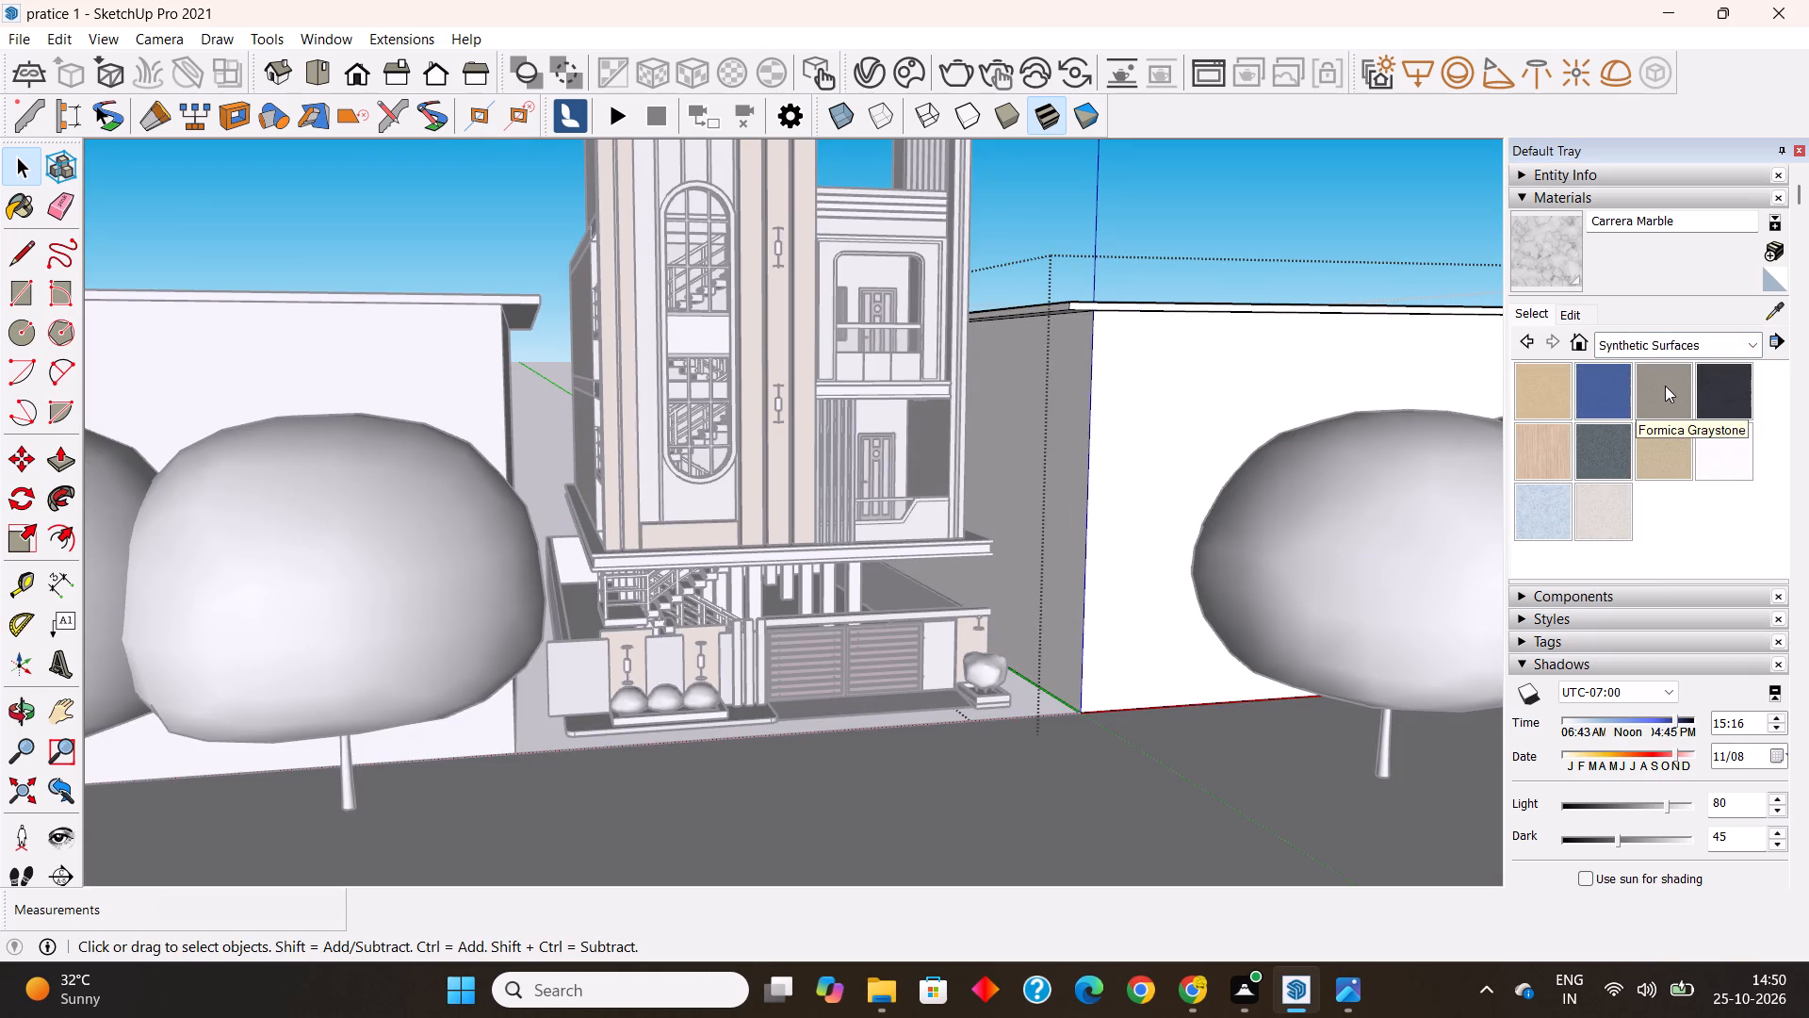
left_click(1655, 385)
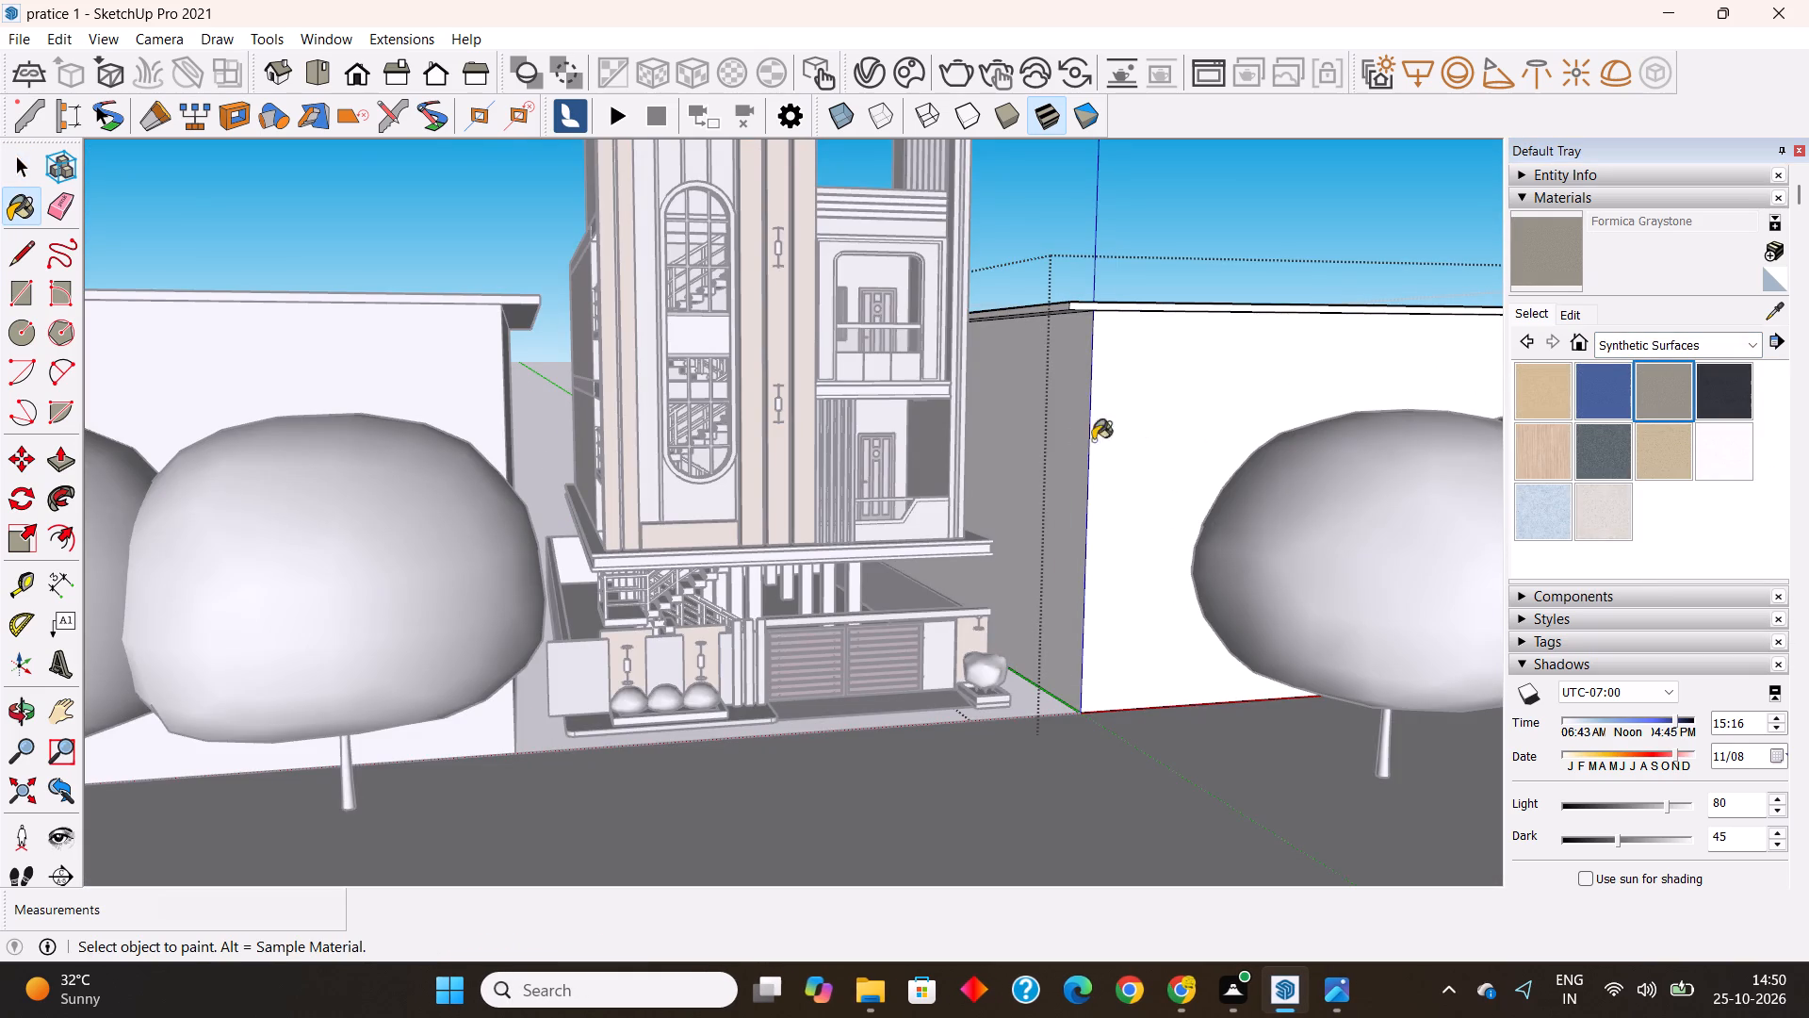
left_click(1058, 438)
left_click(1115, 437)
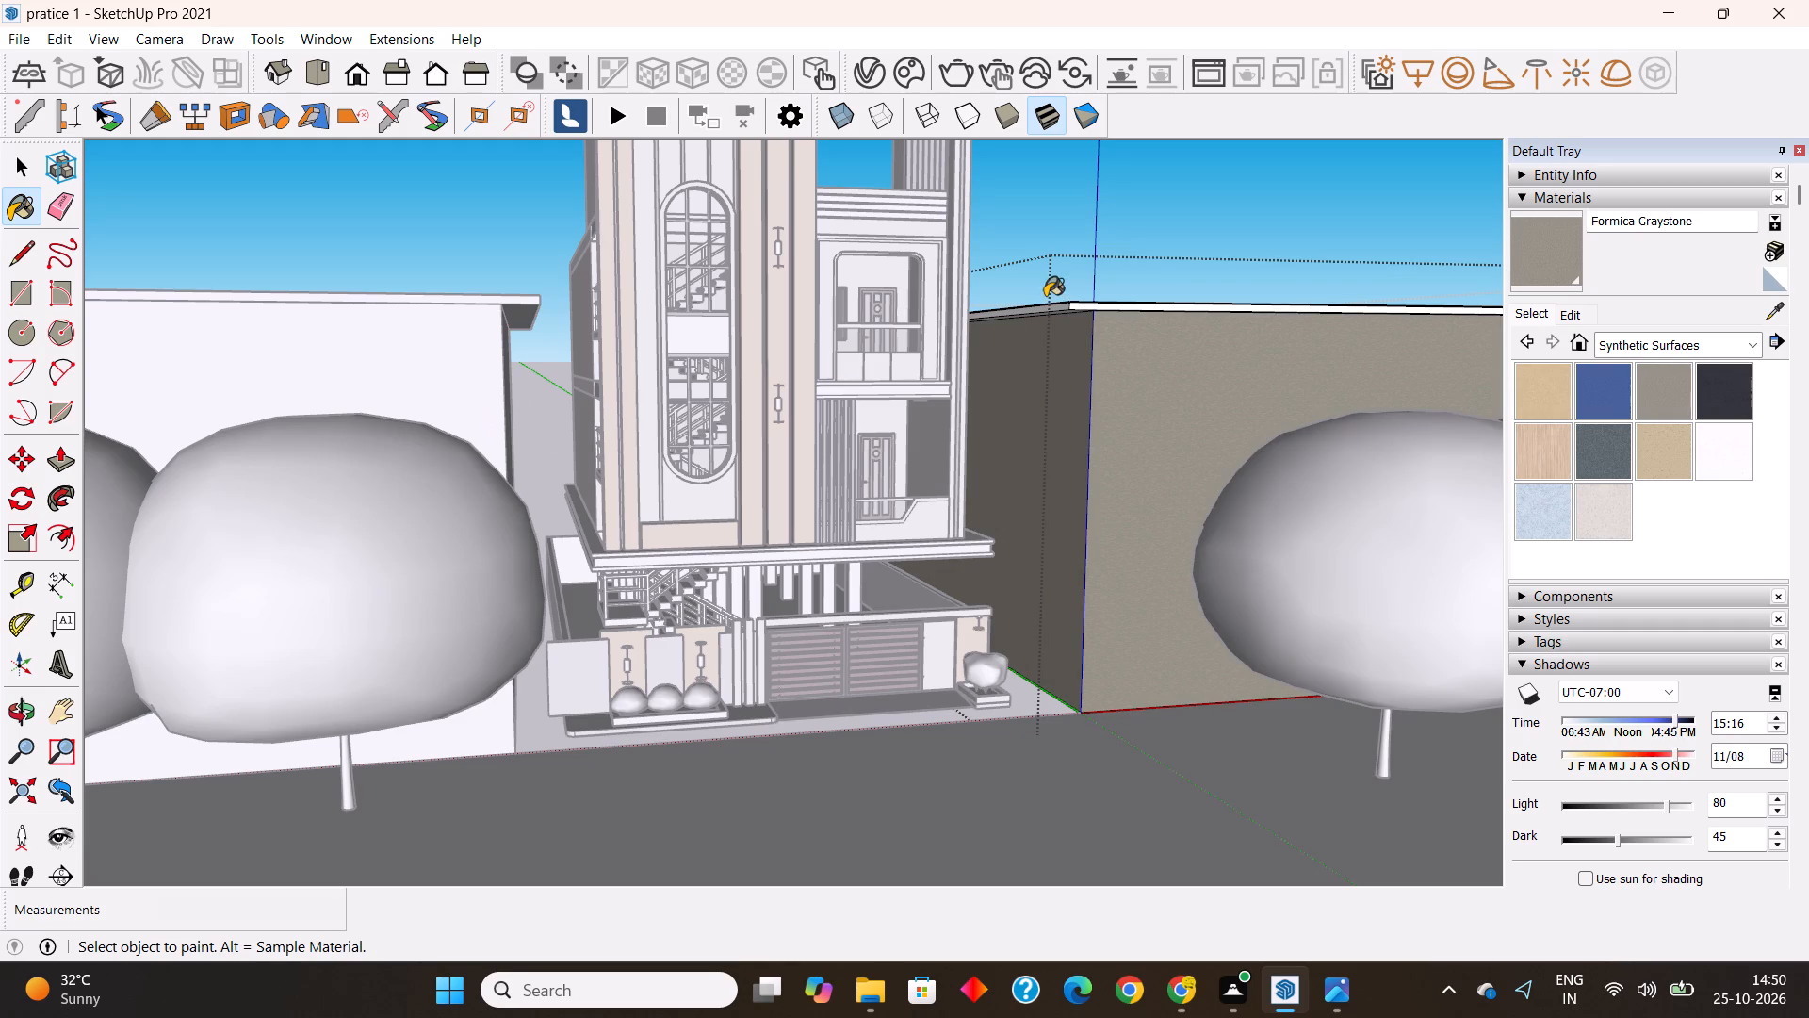
Paint the edges, underside and top of the same block's roof slab with Formica Graystone.
scroll(1056, 290, "up", 7)
left_click(1092, 309)
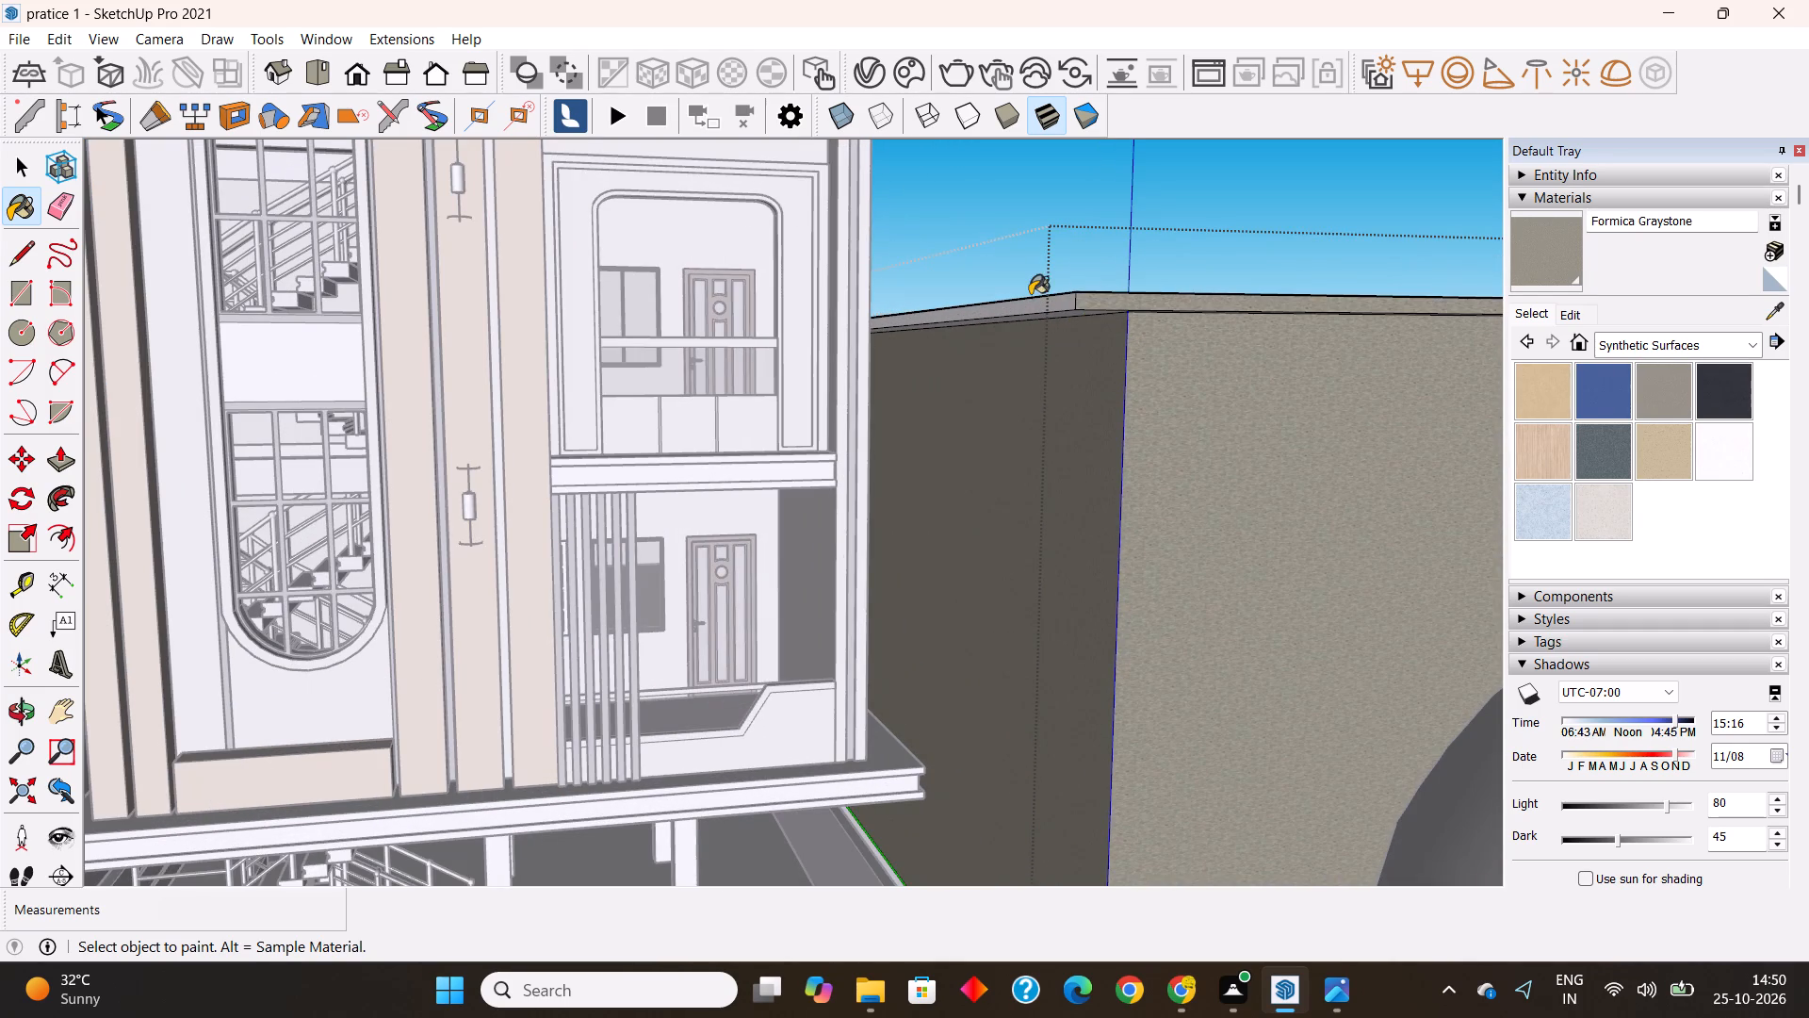
left_click(1026, 292)
left_click(1052, 307)
middle_click_drag(1072, 328, 1056, 186)
left_click(1054, 226)
middle_click_drag(1140, 291, 1159, 712)
left_click(1146, 398)
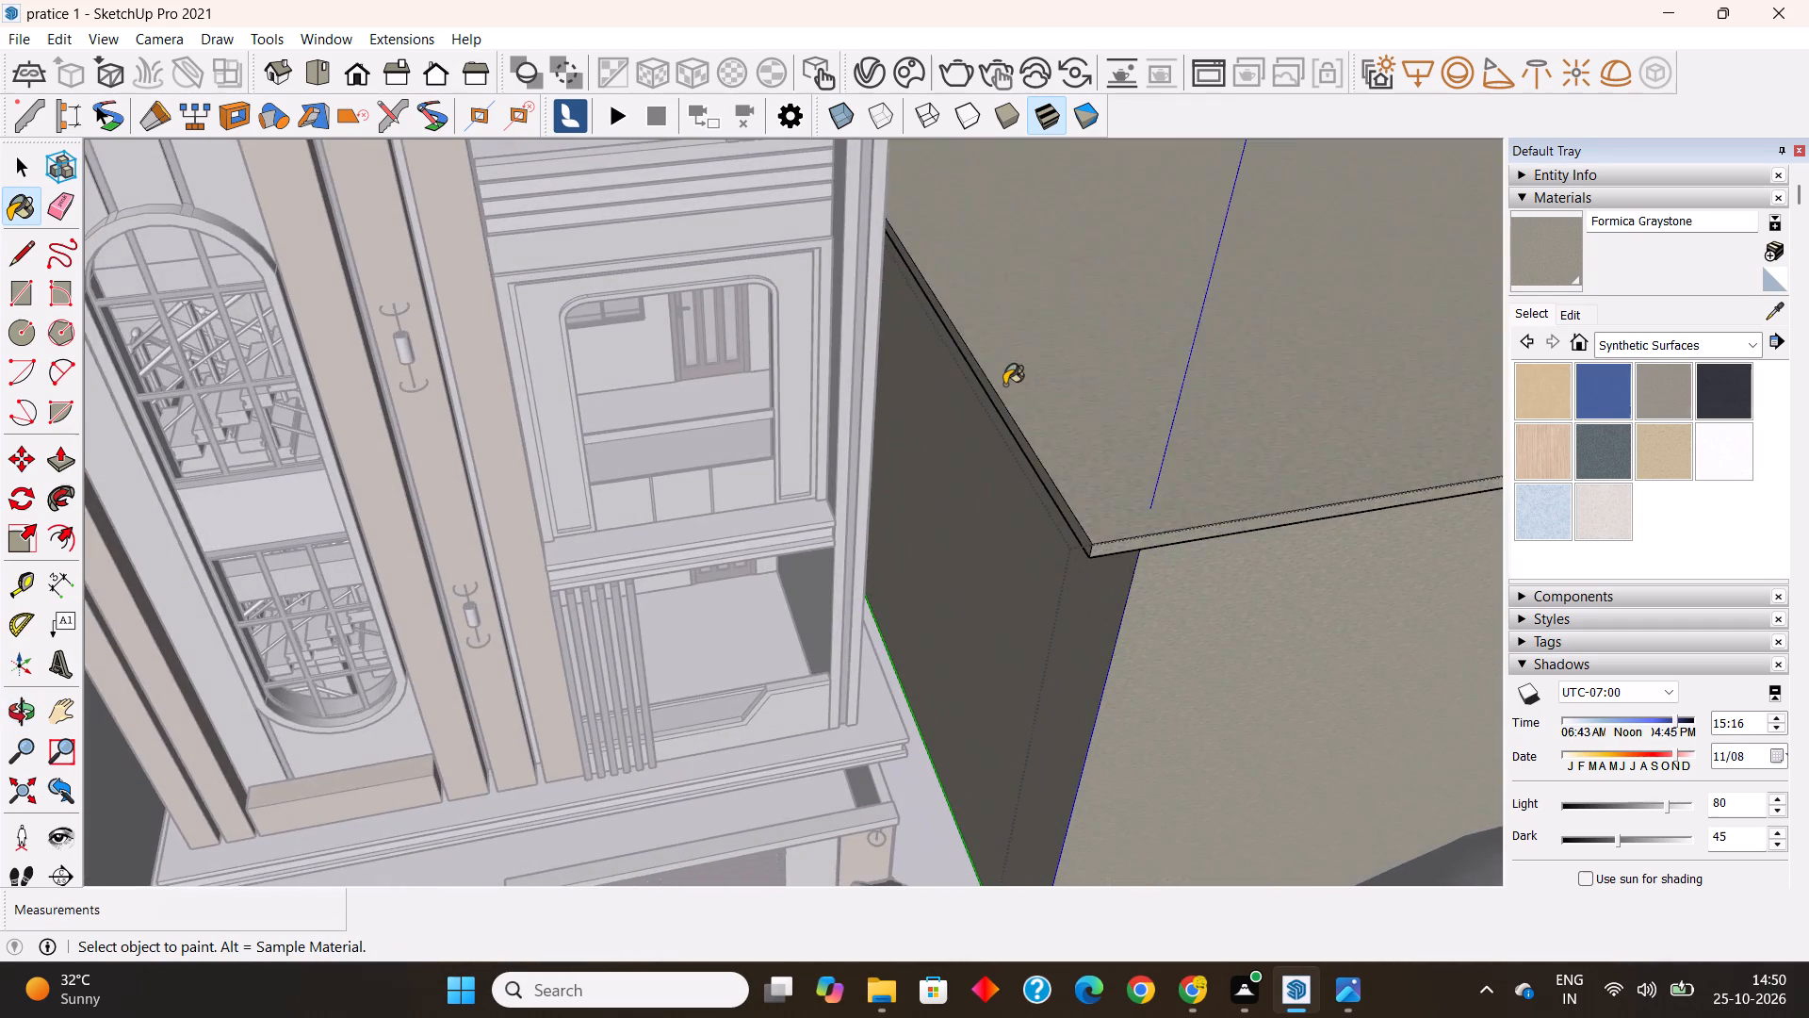
scroll(1004, 385, "down", 17)
middle_click_drag(831, 561, 500, 442)
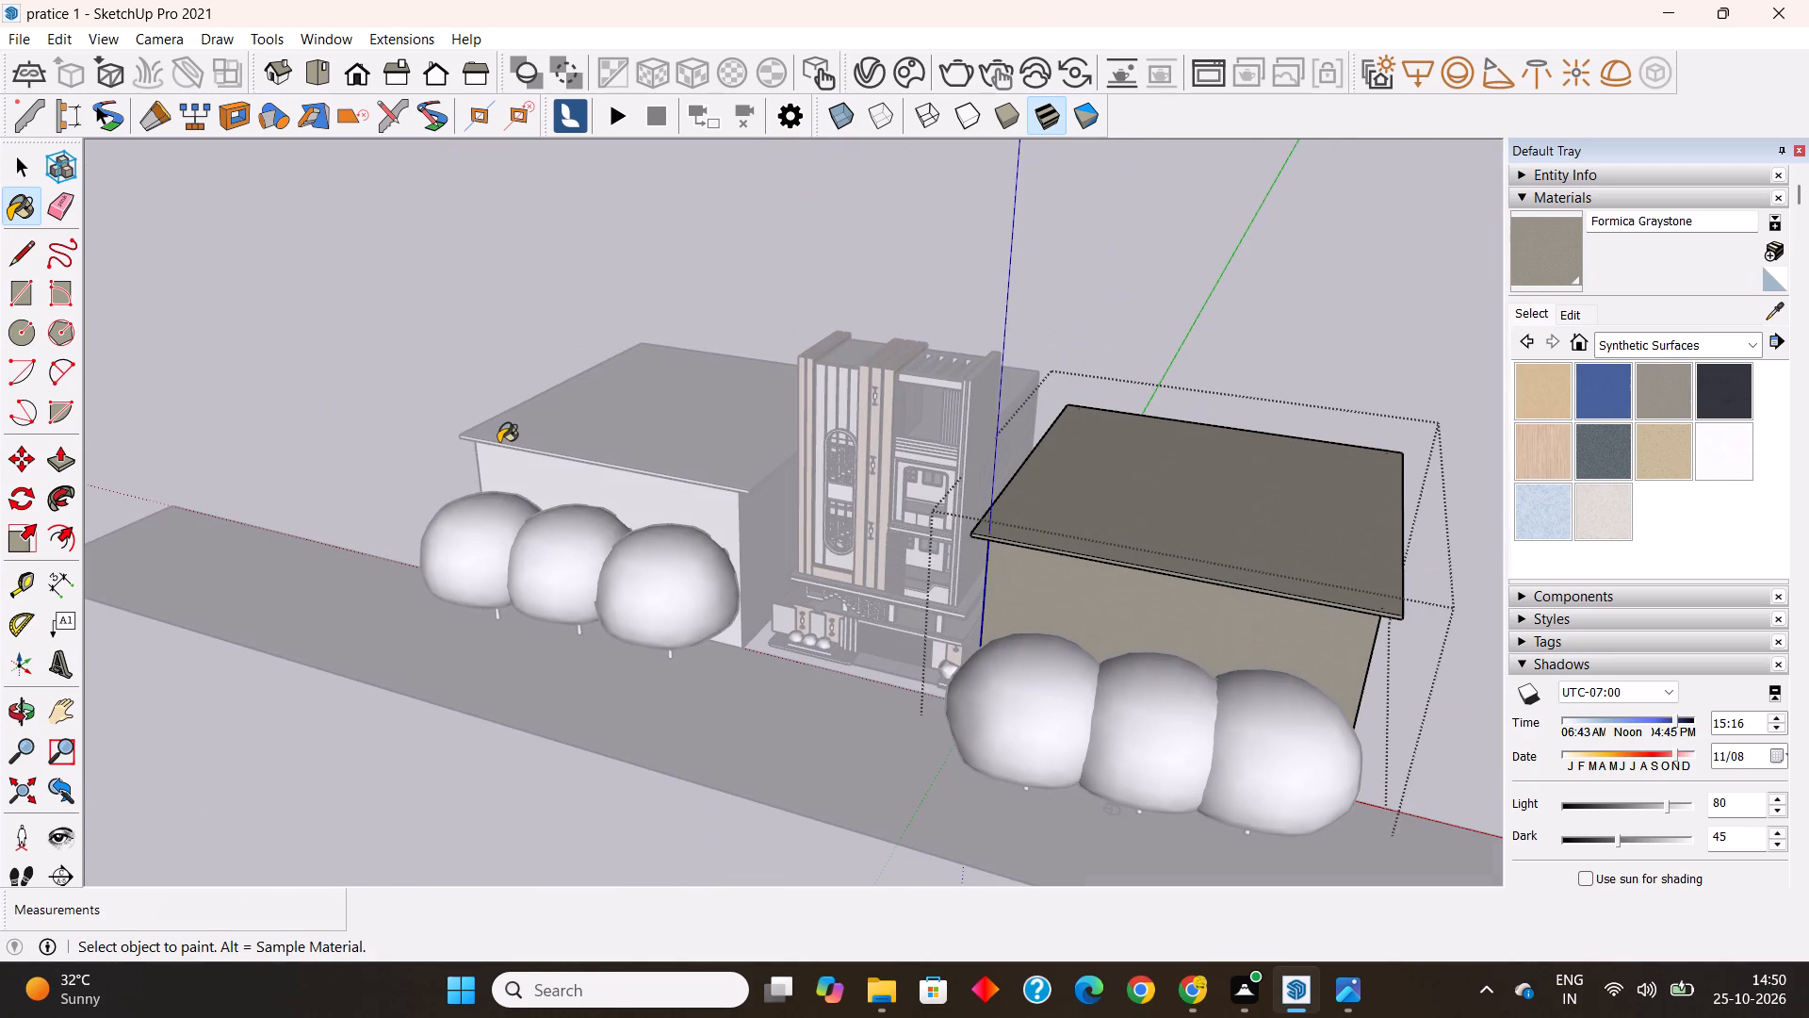
key("space")
left_click(389, 338)
Paint the whole planter-side neighbouring block with Formica Graystone.
scroll(805, 519, "up", 5)
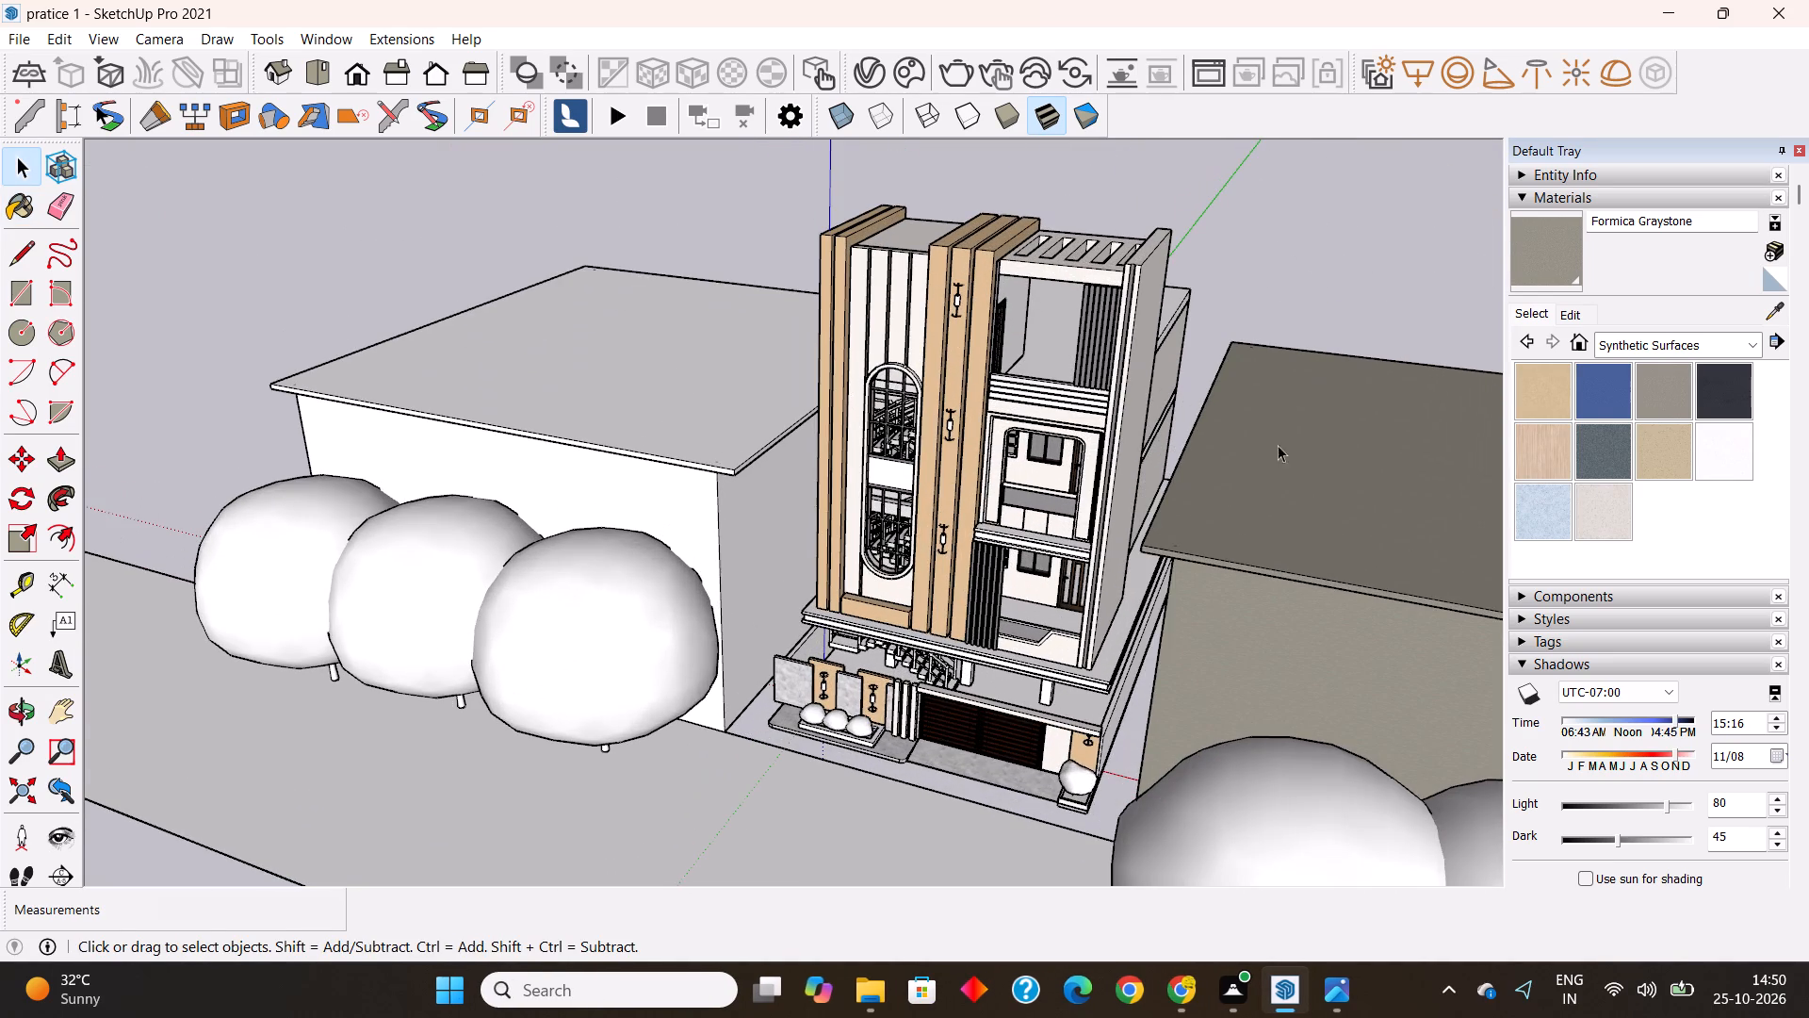
left_click(1552, 240)
left_click(709, 389)
key("space")
left_click(363, 203)
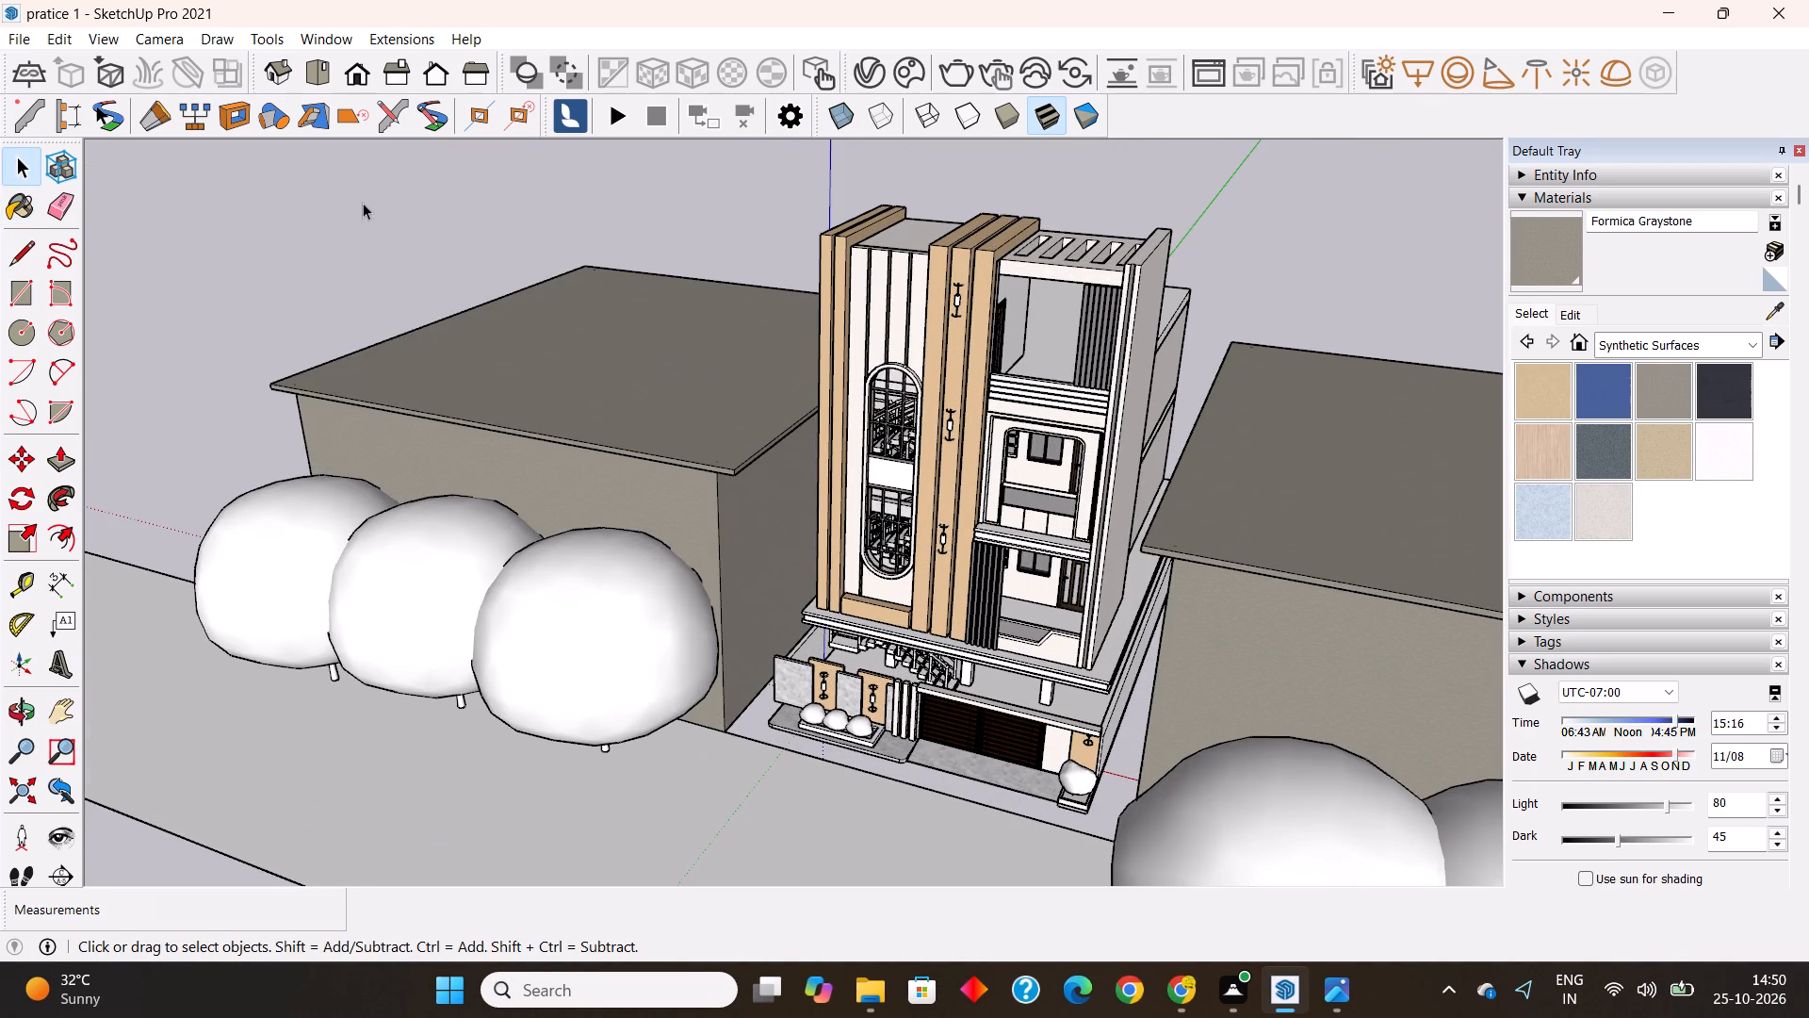
Place a V-Ray infinite plane on the ground in front of the road strip.
scroll(486, 353, "down", 3)
middle_click_drag(922, 490, 1354, 495)
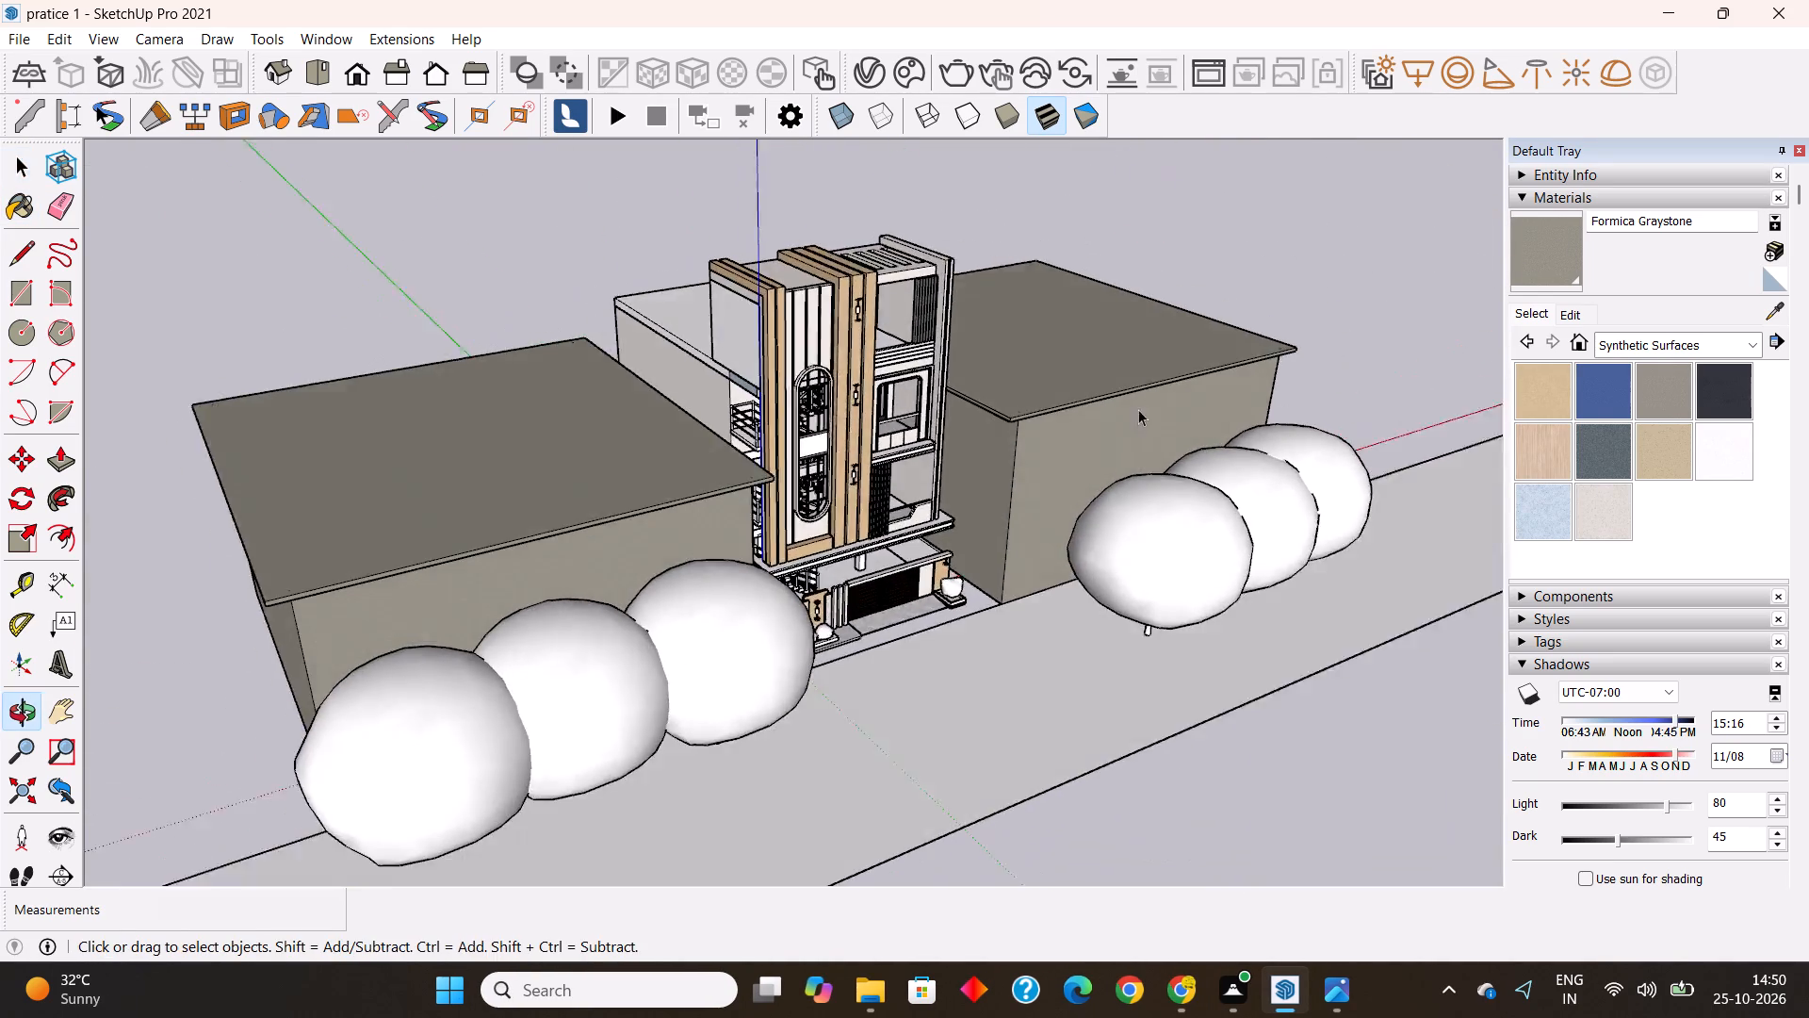
scroll(737, 352, "down", 8)
middle_click_drag(658, 436, 755, 519)
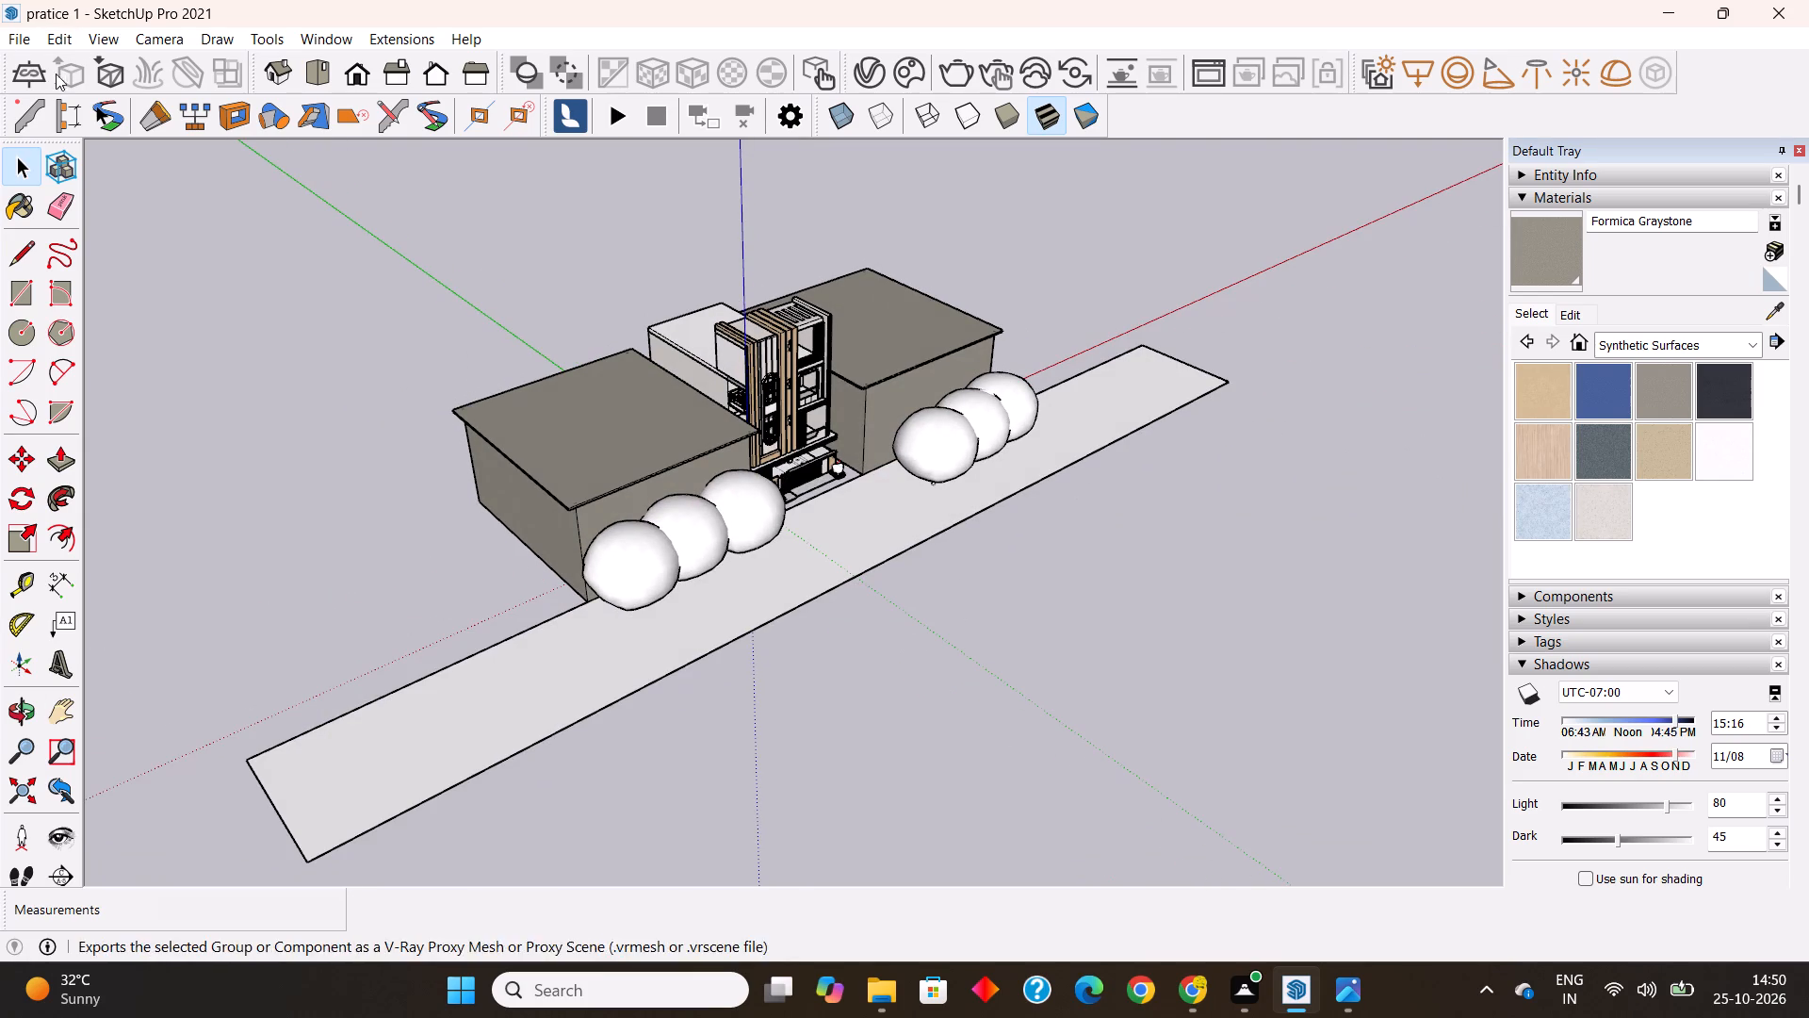
left_click(23, 76)
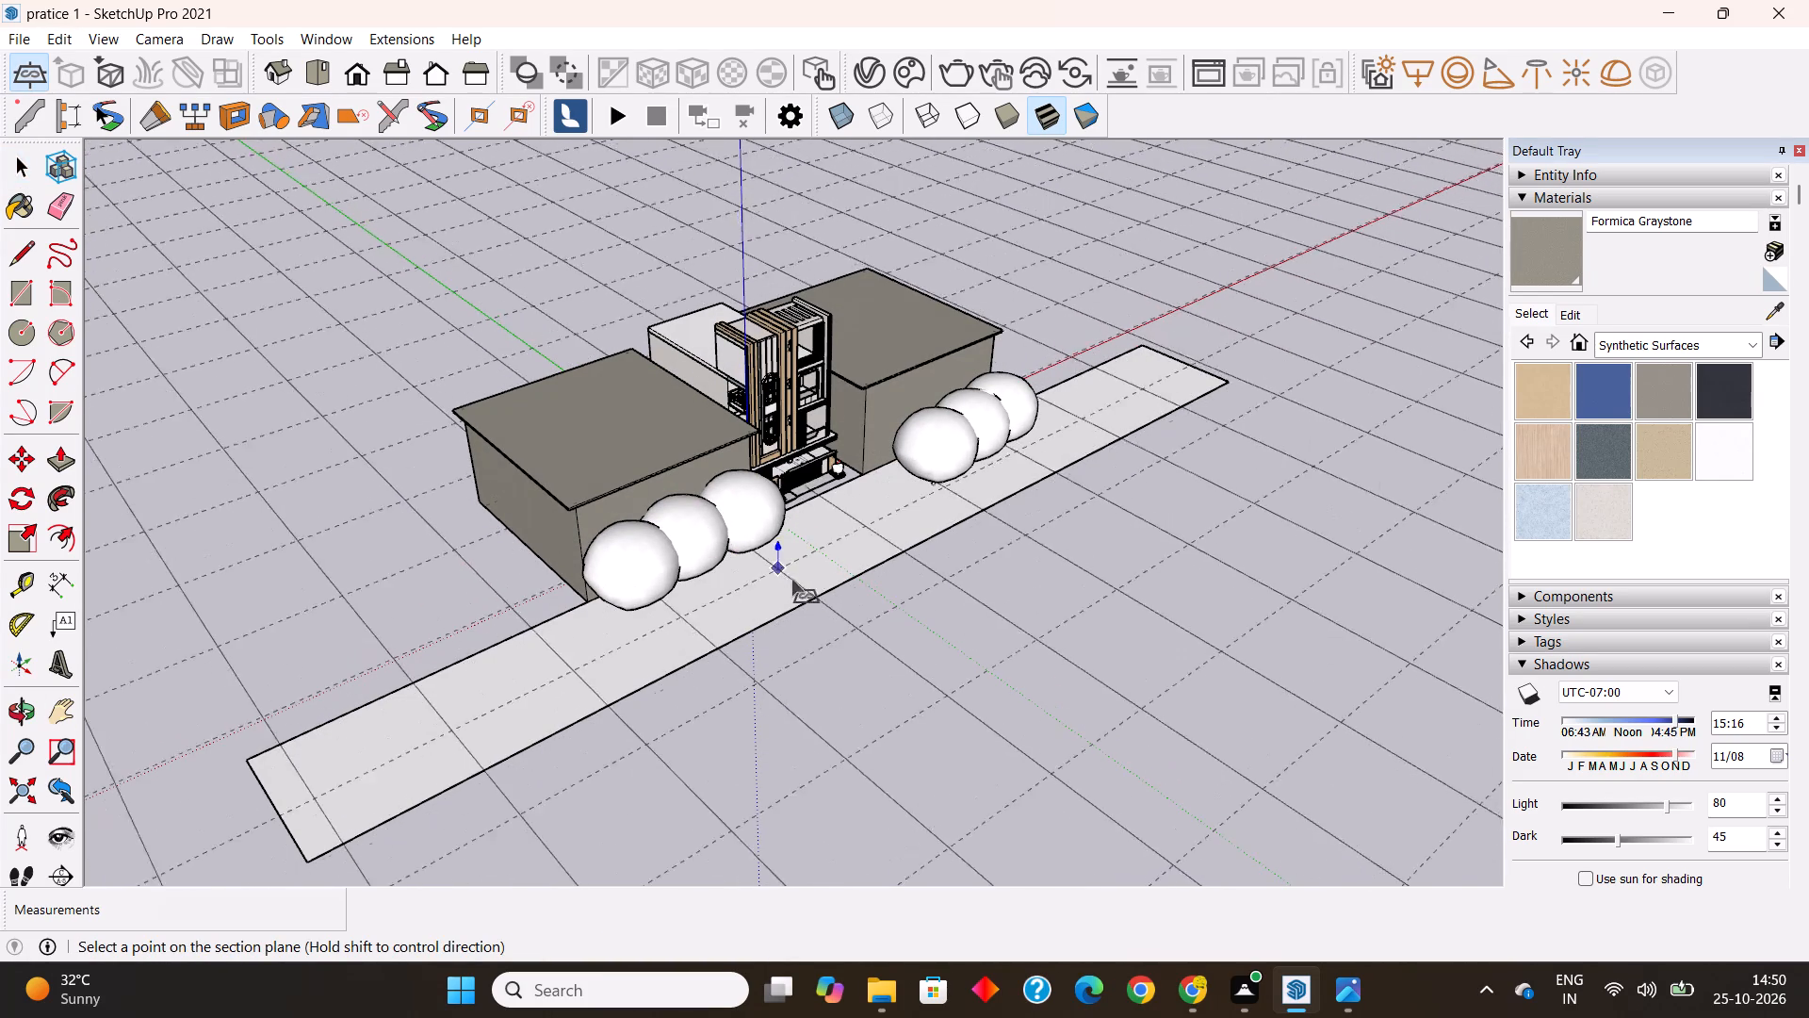
left_click(822, 618)
Move the V-Ray infinite plane 8 5/8" down below the road strip.
middle_click_drag(825, 615, 524, 318)
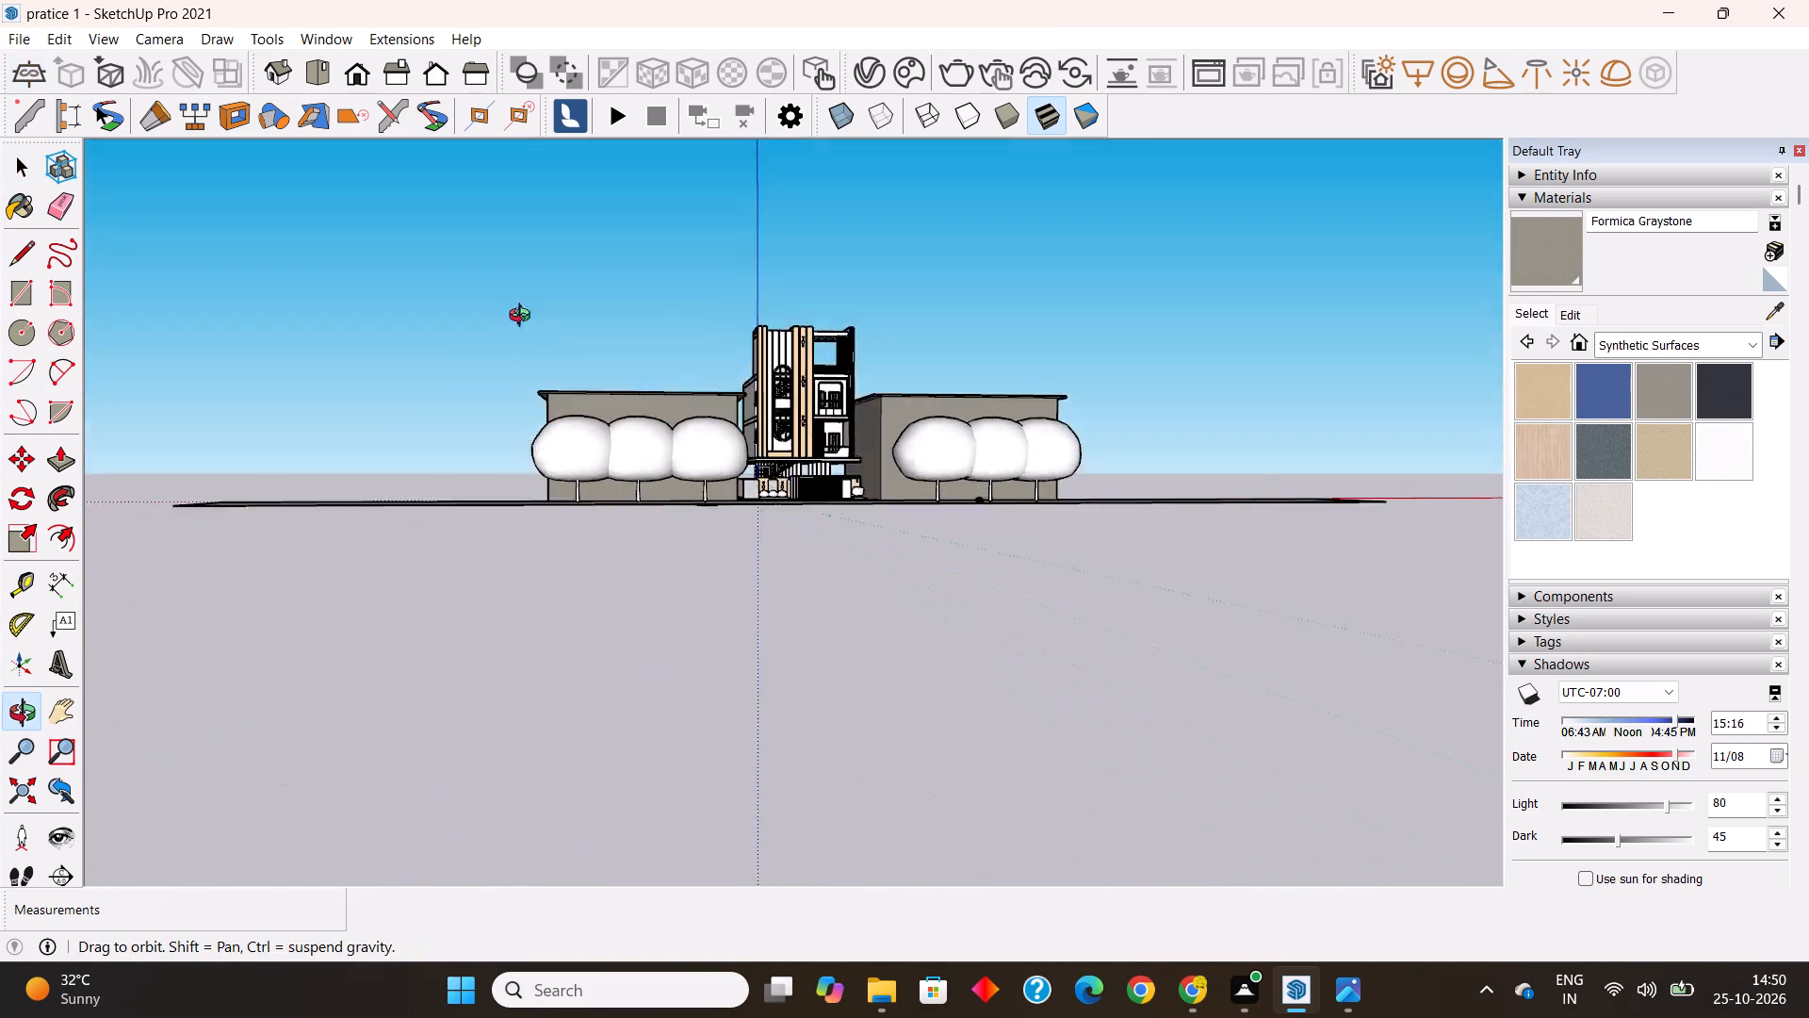
middle_click_drag(524, 318, 414, 434)
scroll(694, 557, "up", 7)
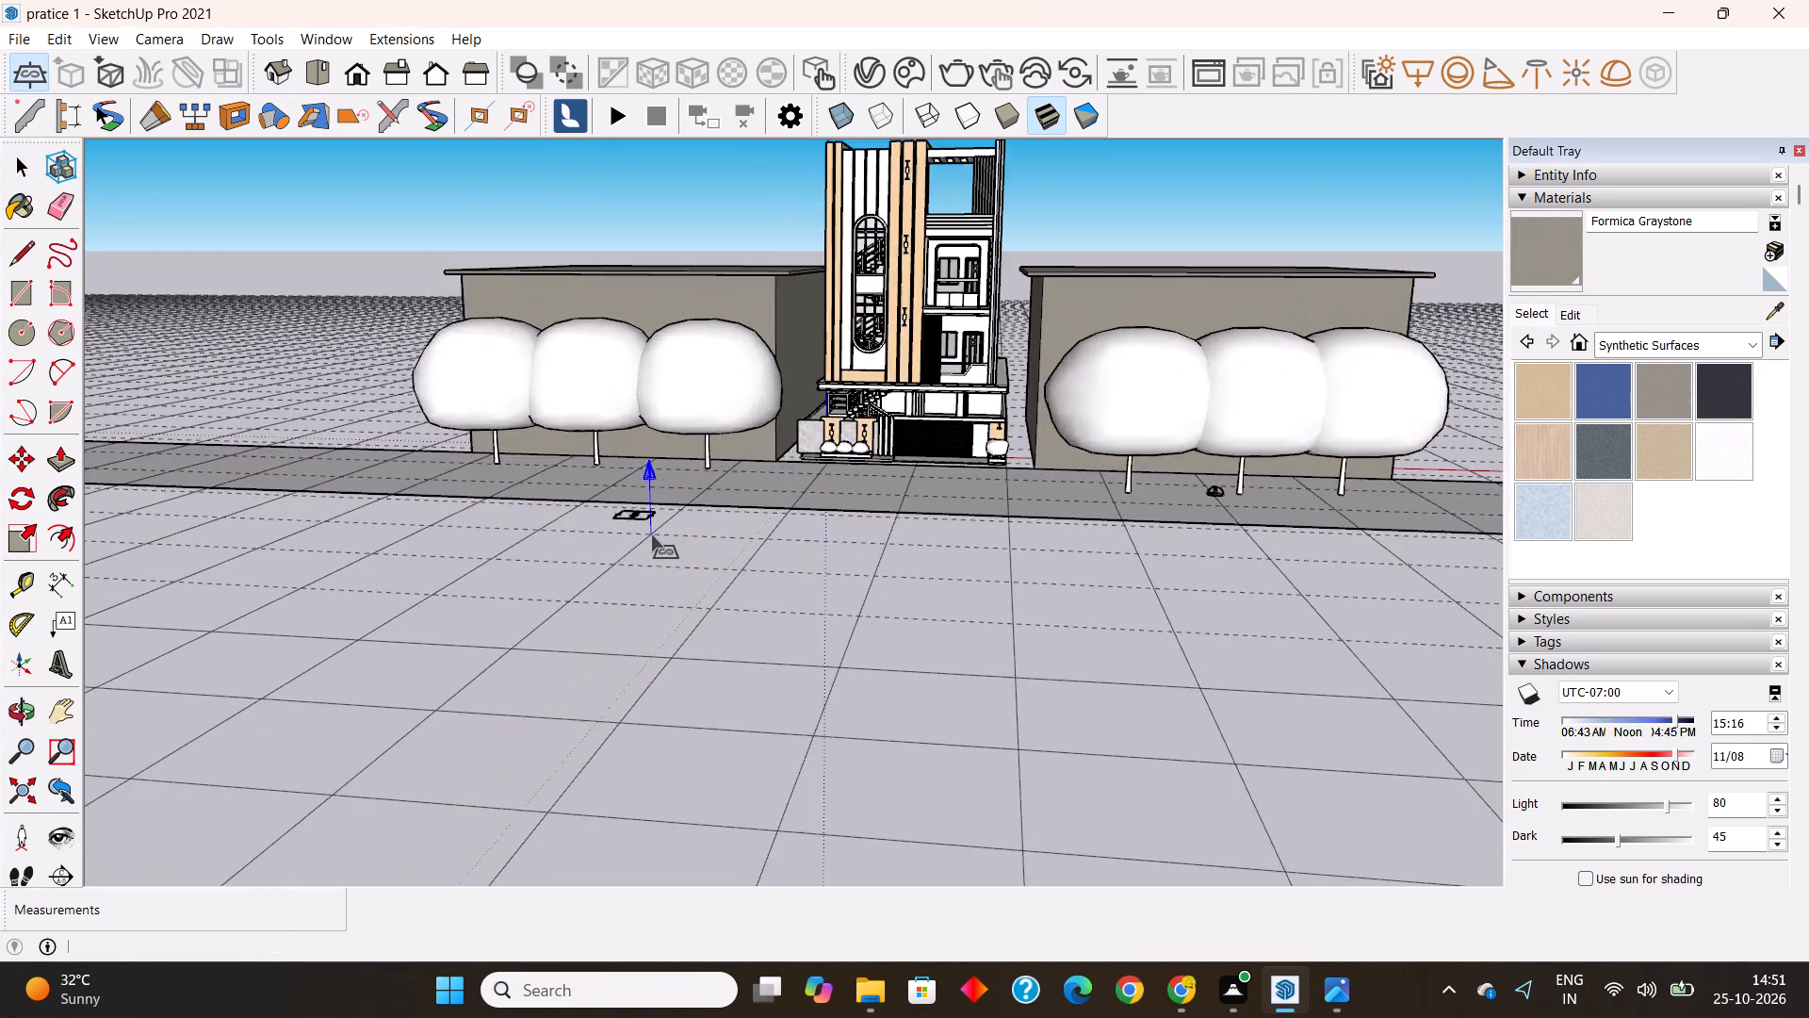
scroll(651, 534, "up", 7)
key("space")
left_click(635, 517)
left_click(629, 508)
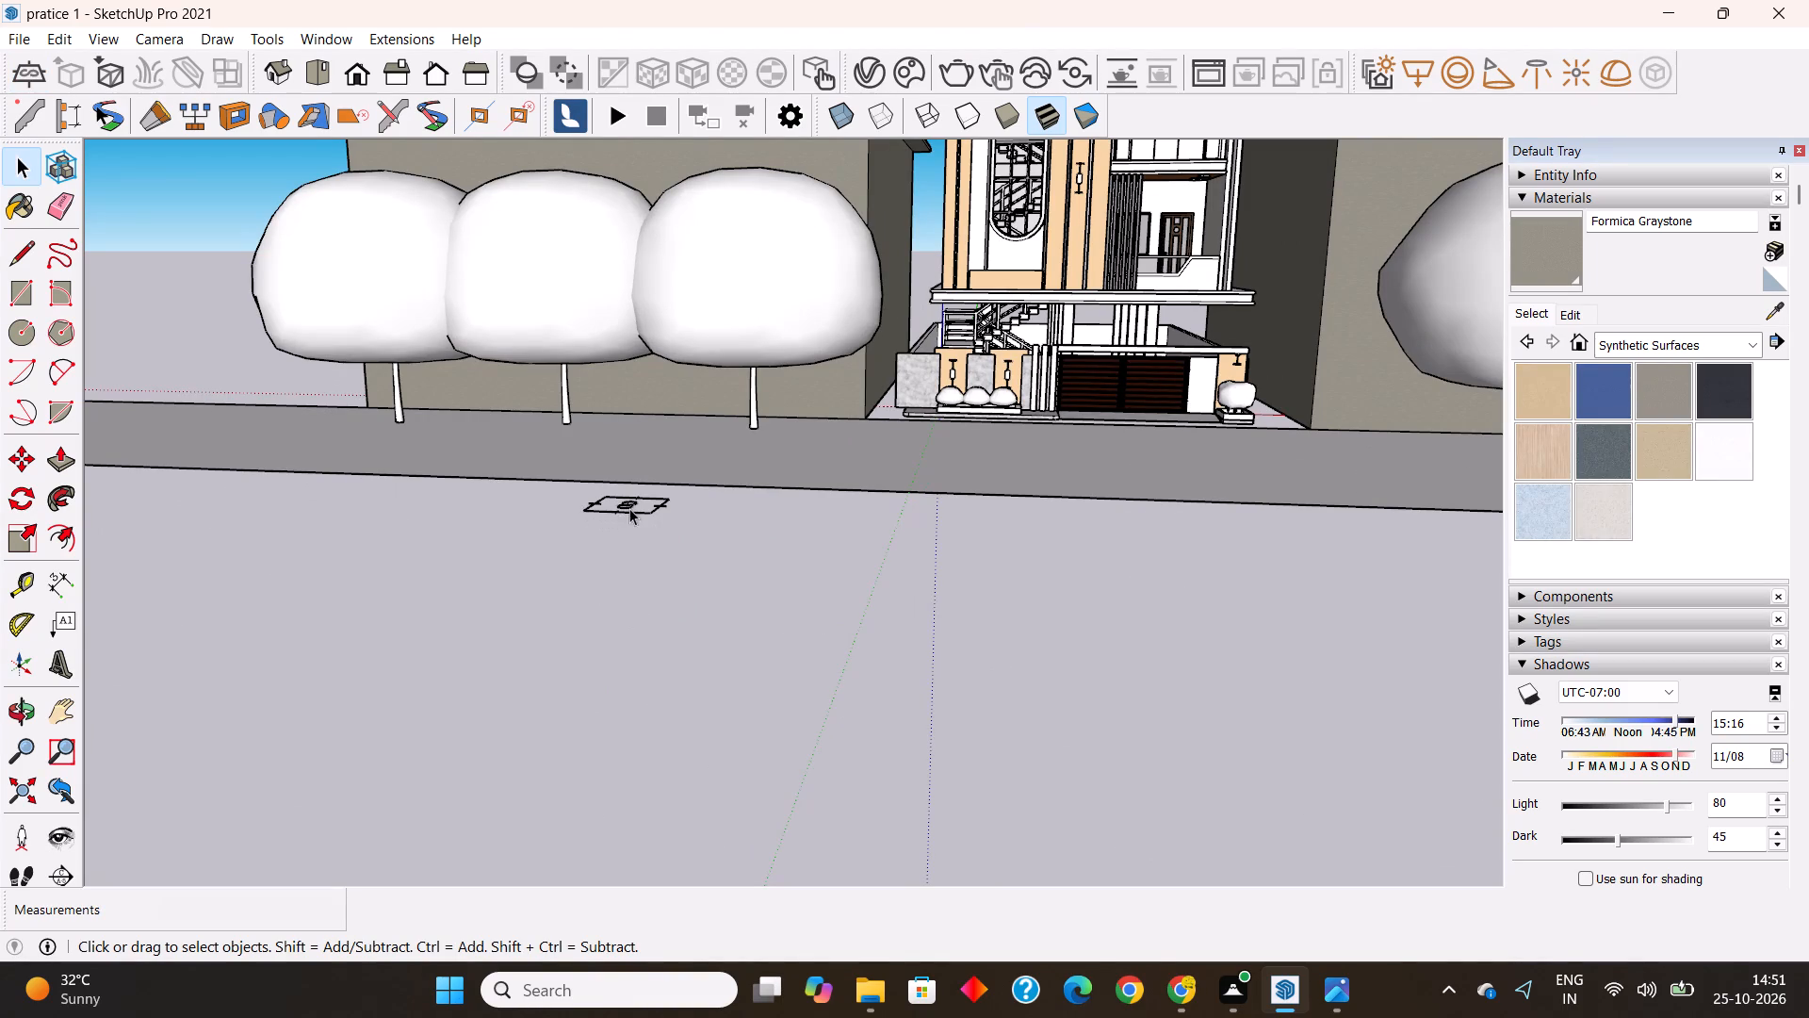
left_click(27, 455)
scroll(626, 468, "up", 5)
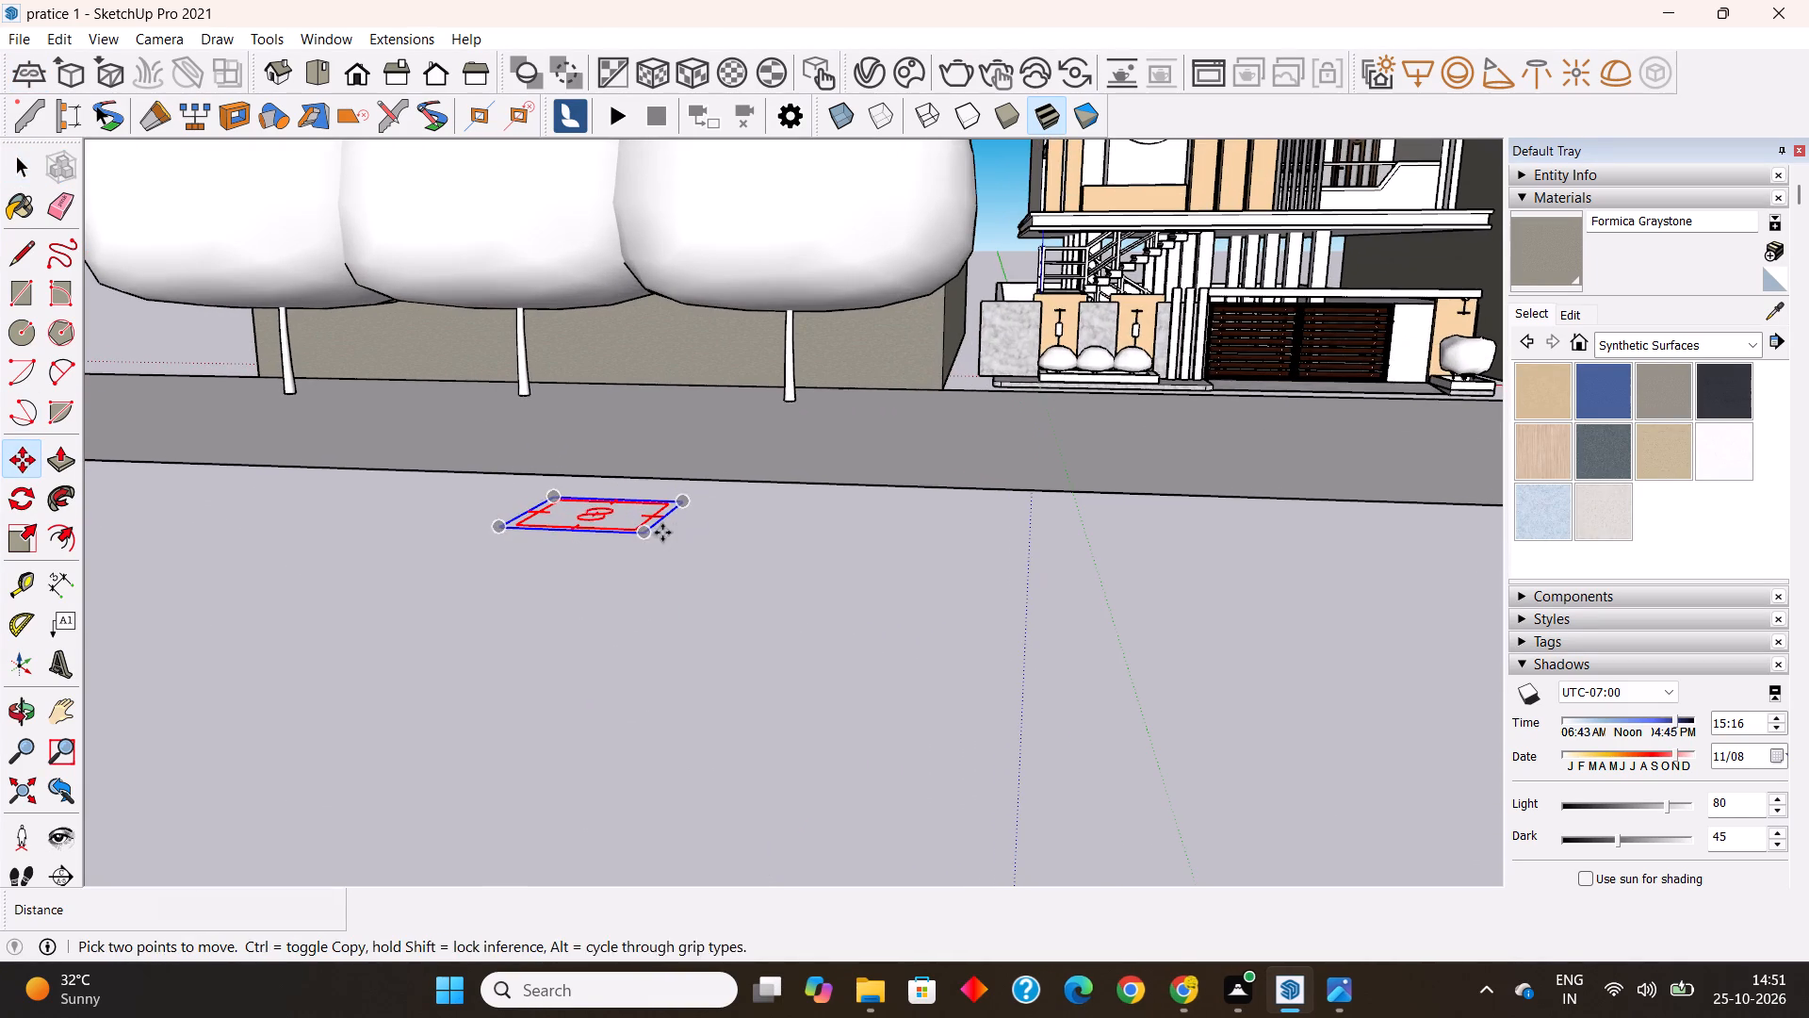
left_click(652, 537)
left_click(651, 555)
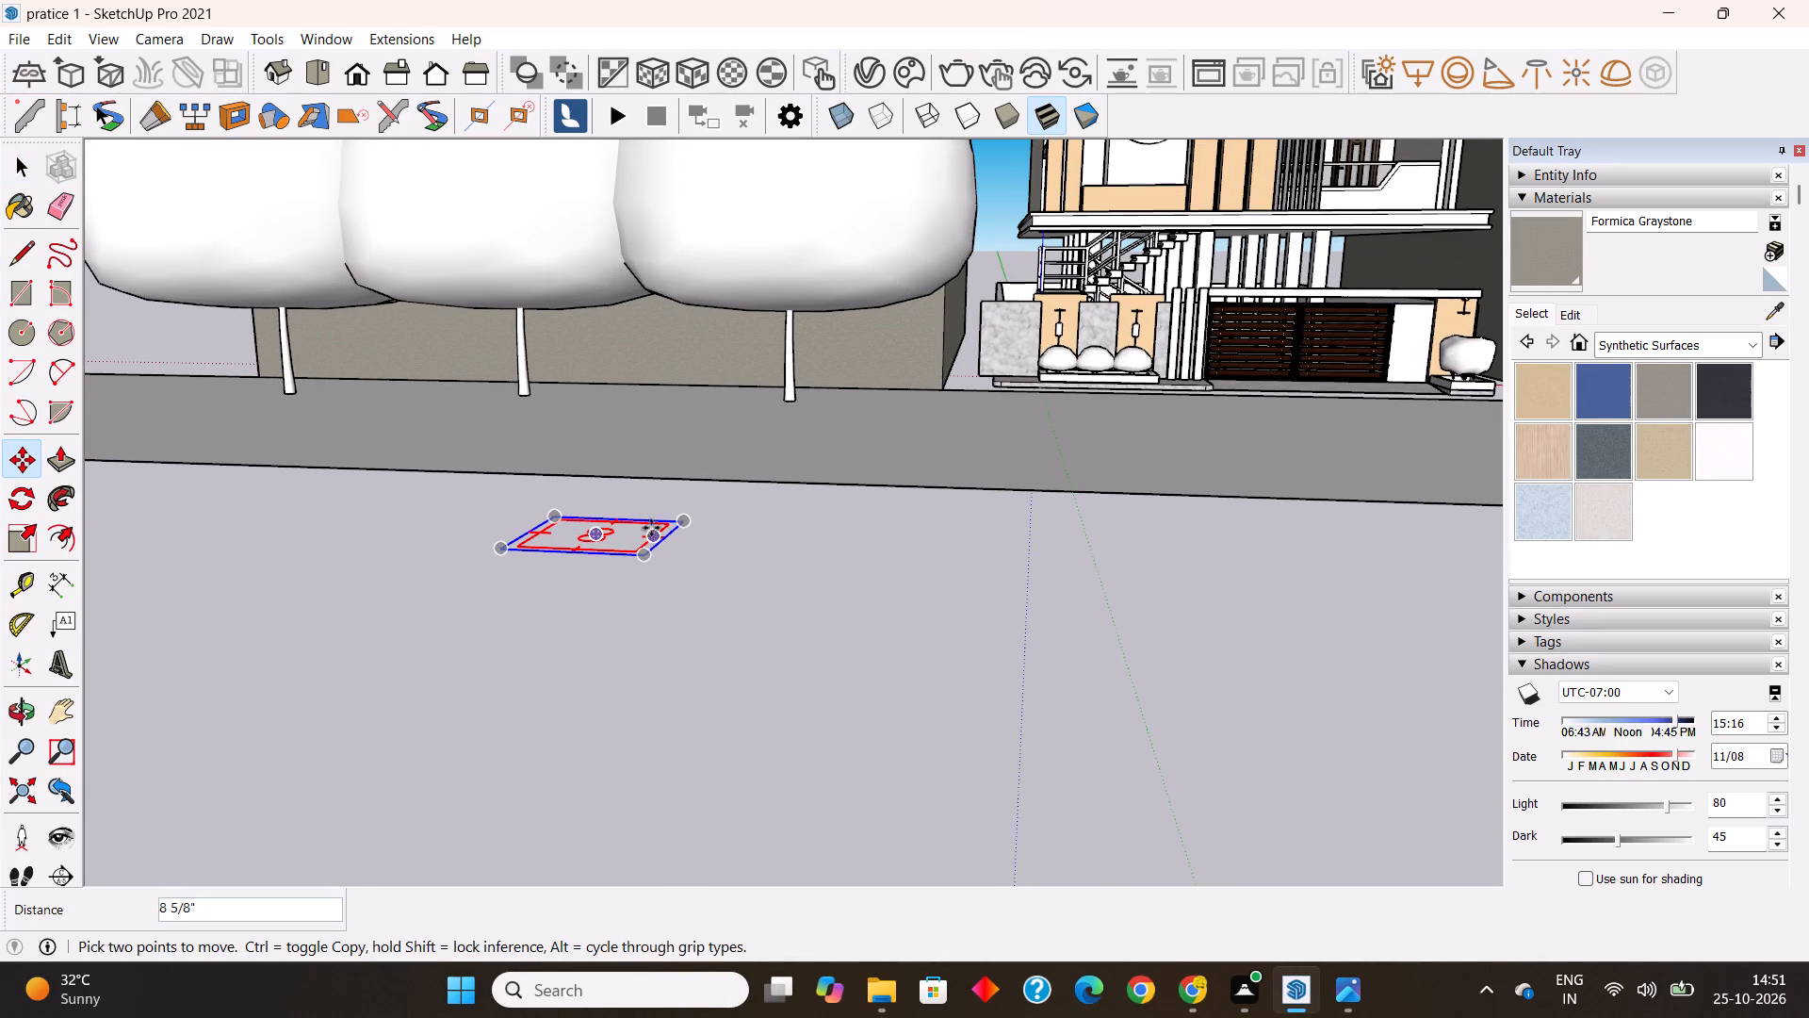
key("space")
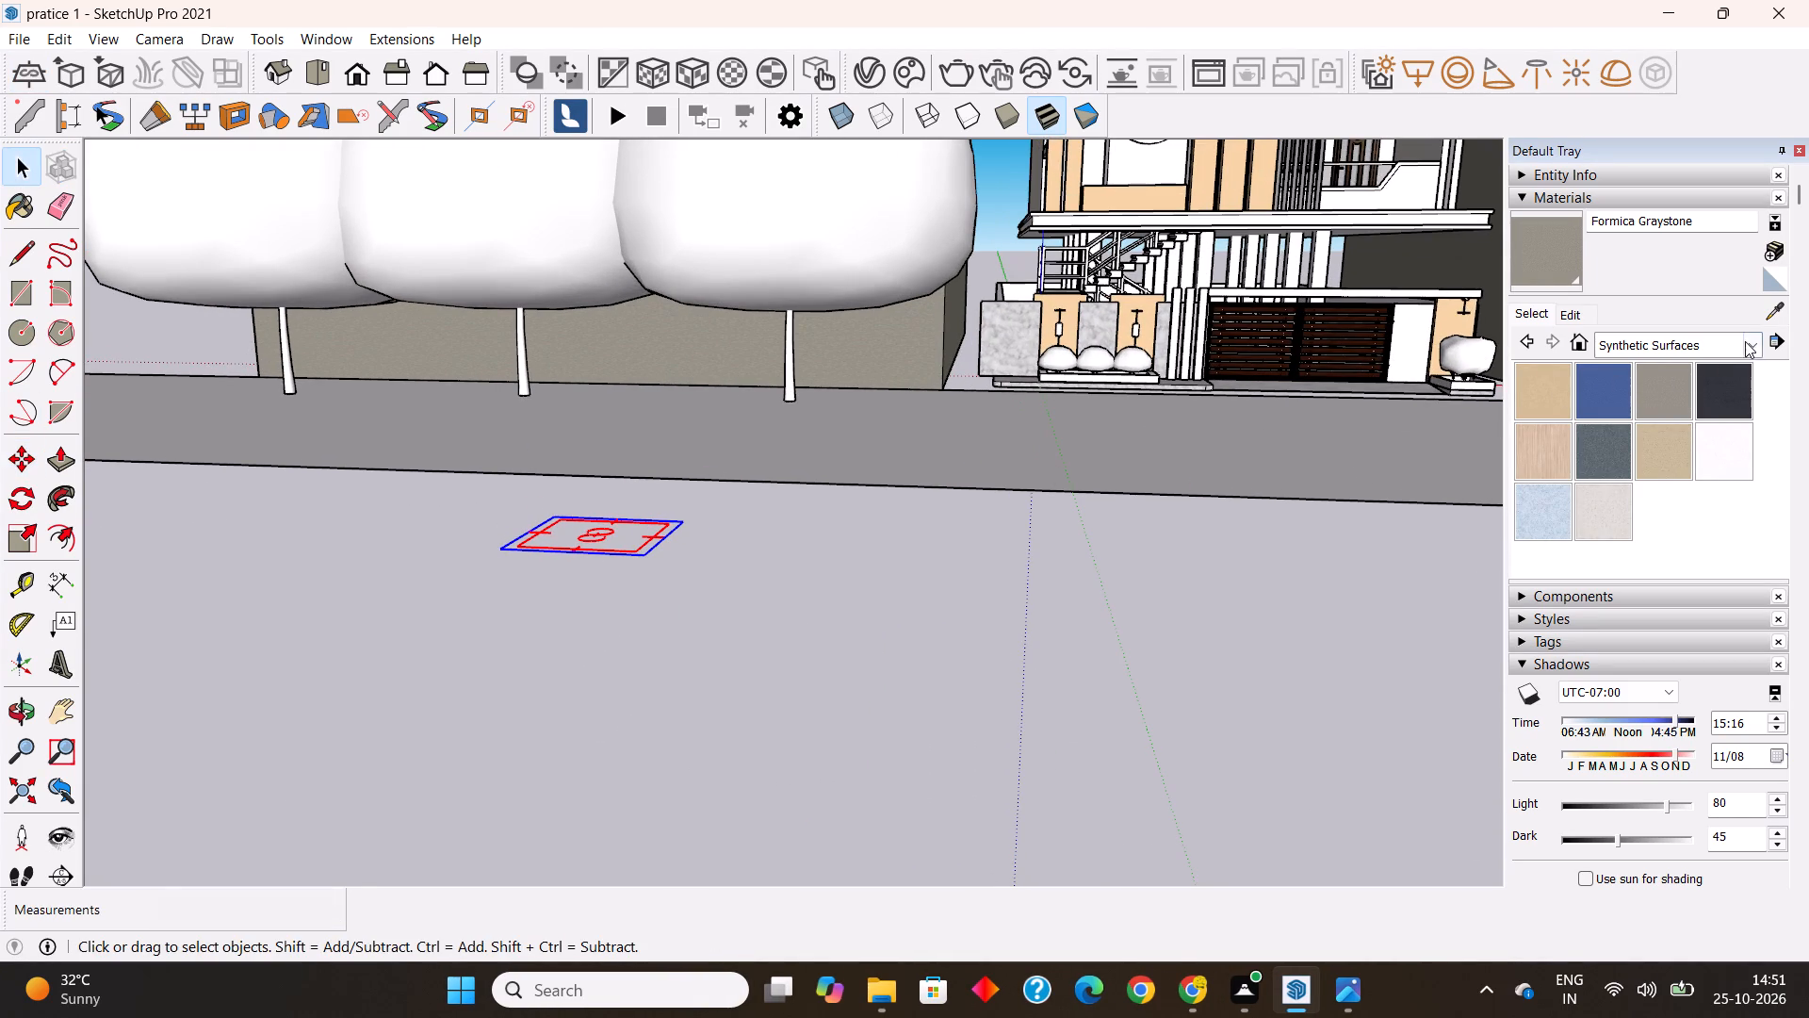
Pick Grass Dark Green from the Landscaping, Fencing and Vegetation materials and try painting the infinite plane's inner geometry with it.
left_click(1752, 344)
scroll(1685, 436, "up", 2)
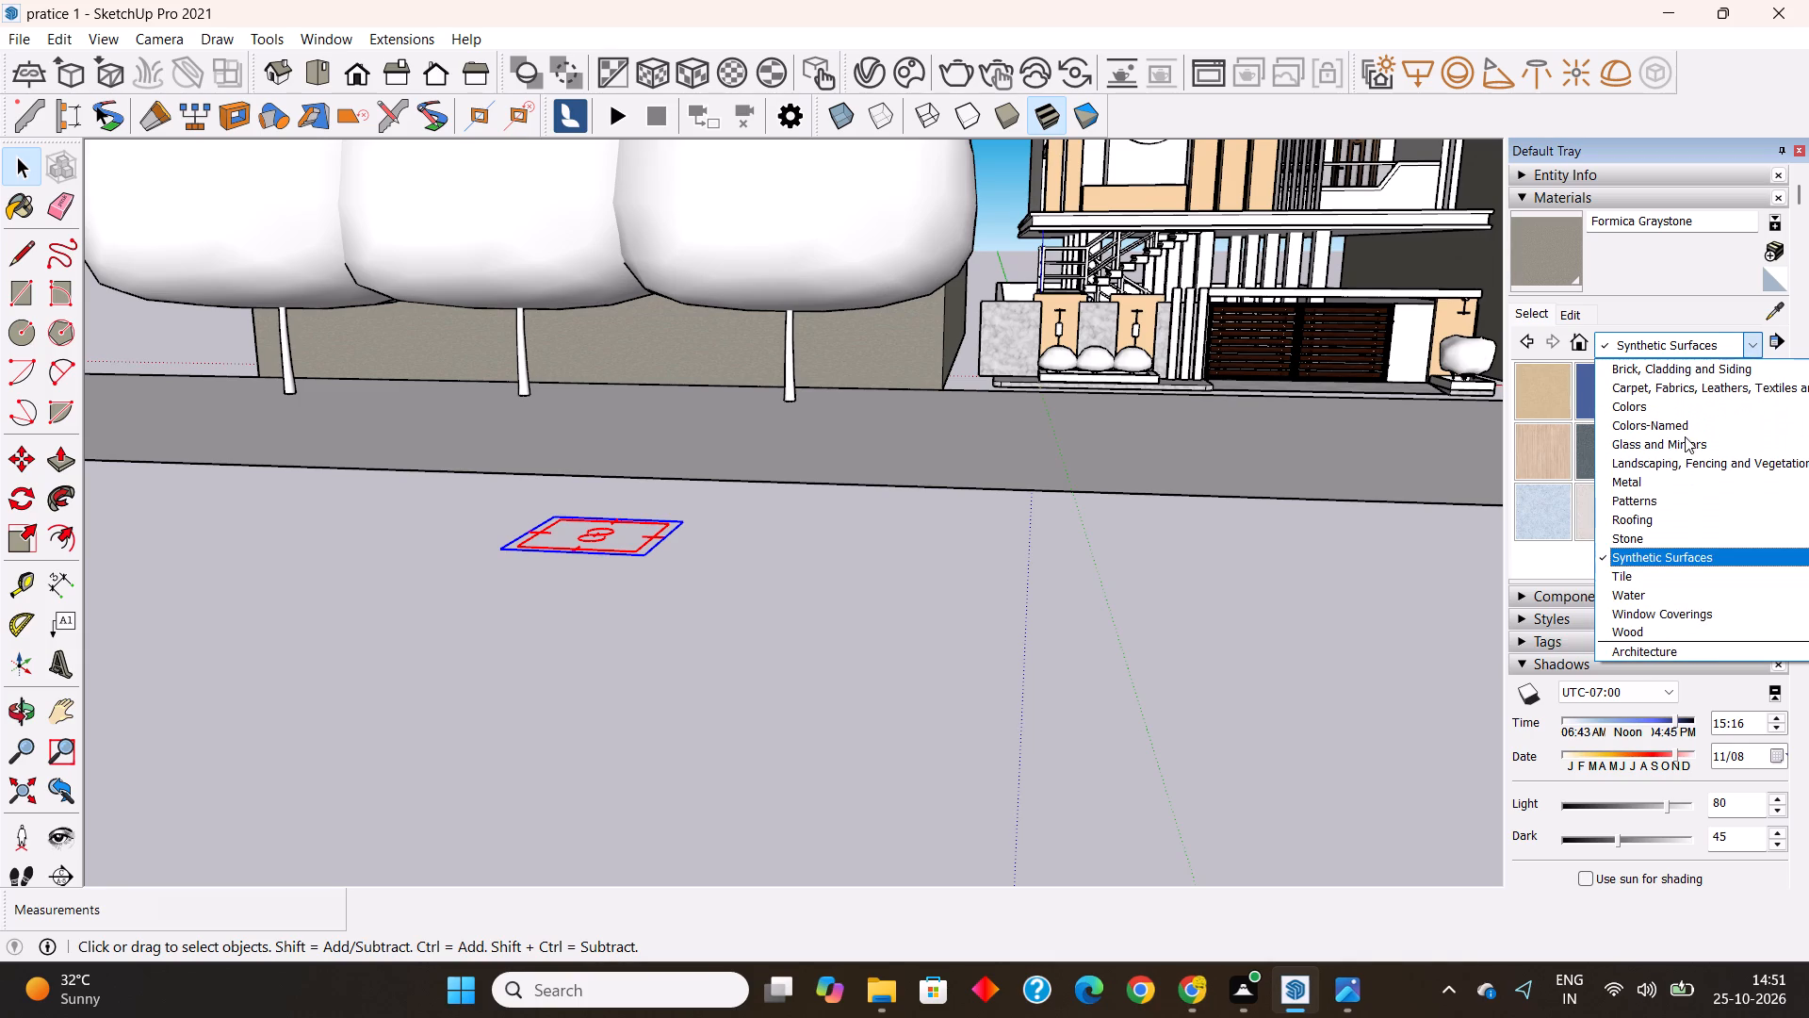
left_click(1664, 457)
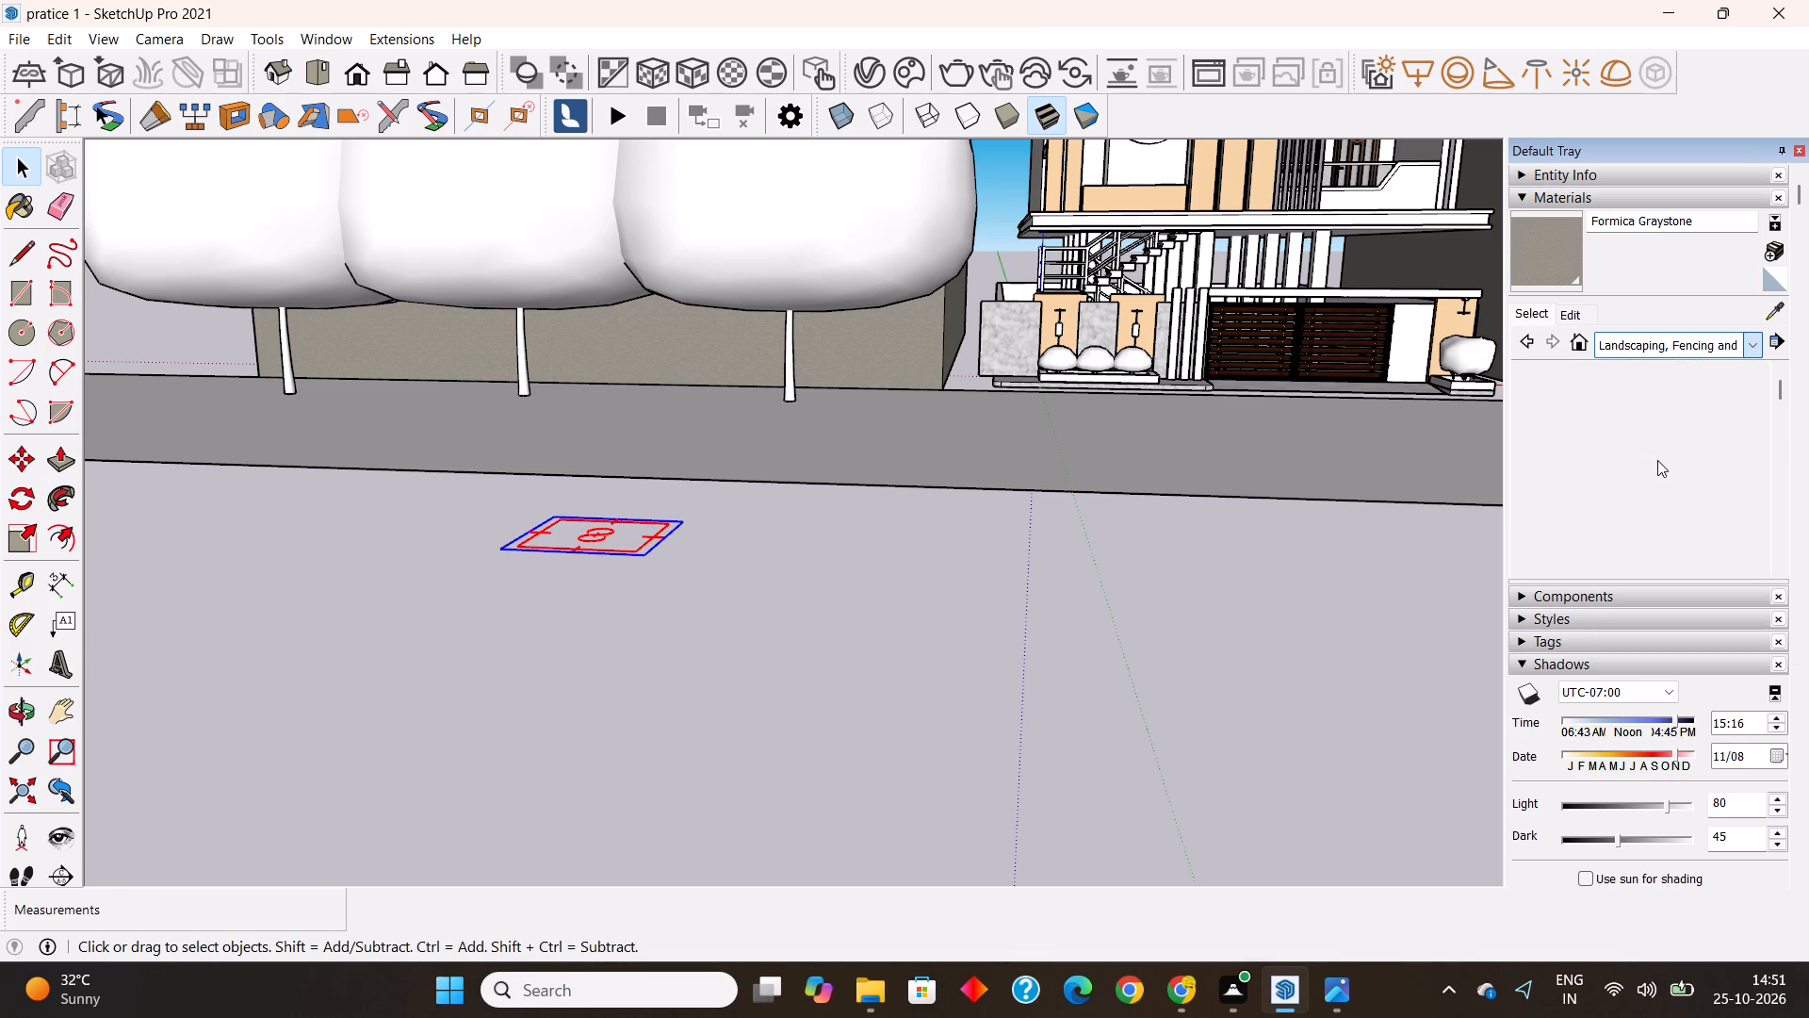
double_click(603, 534)
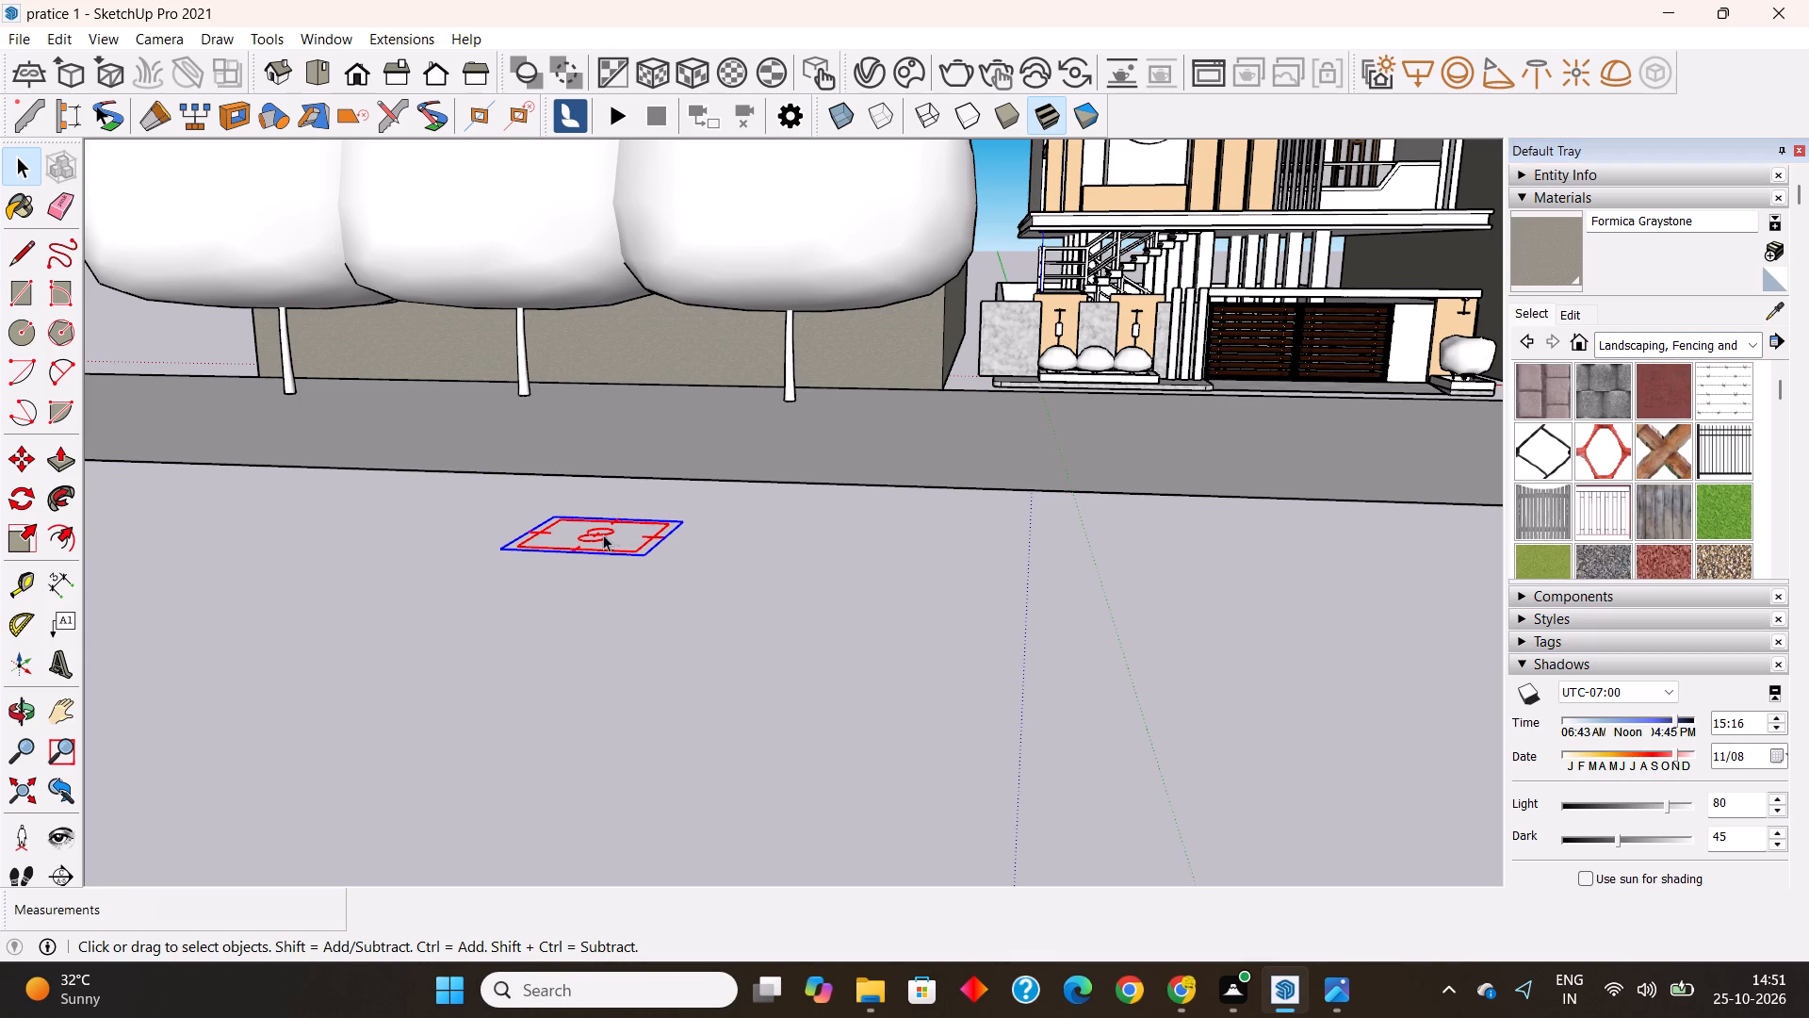
left_click(1716, 515)
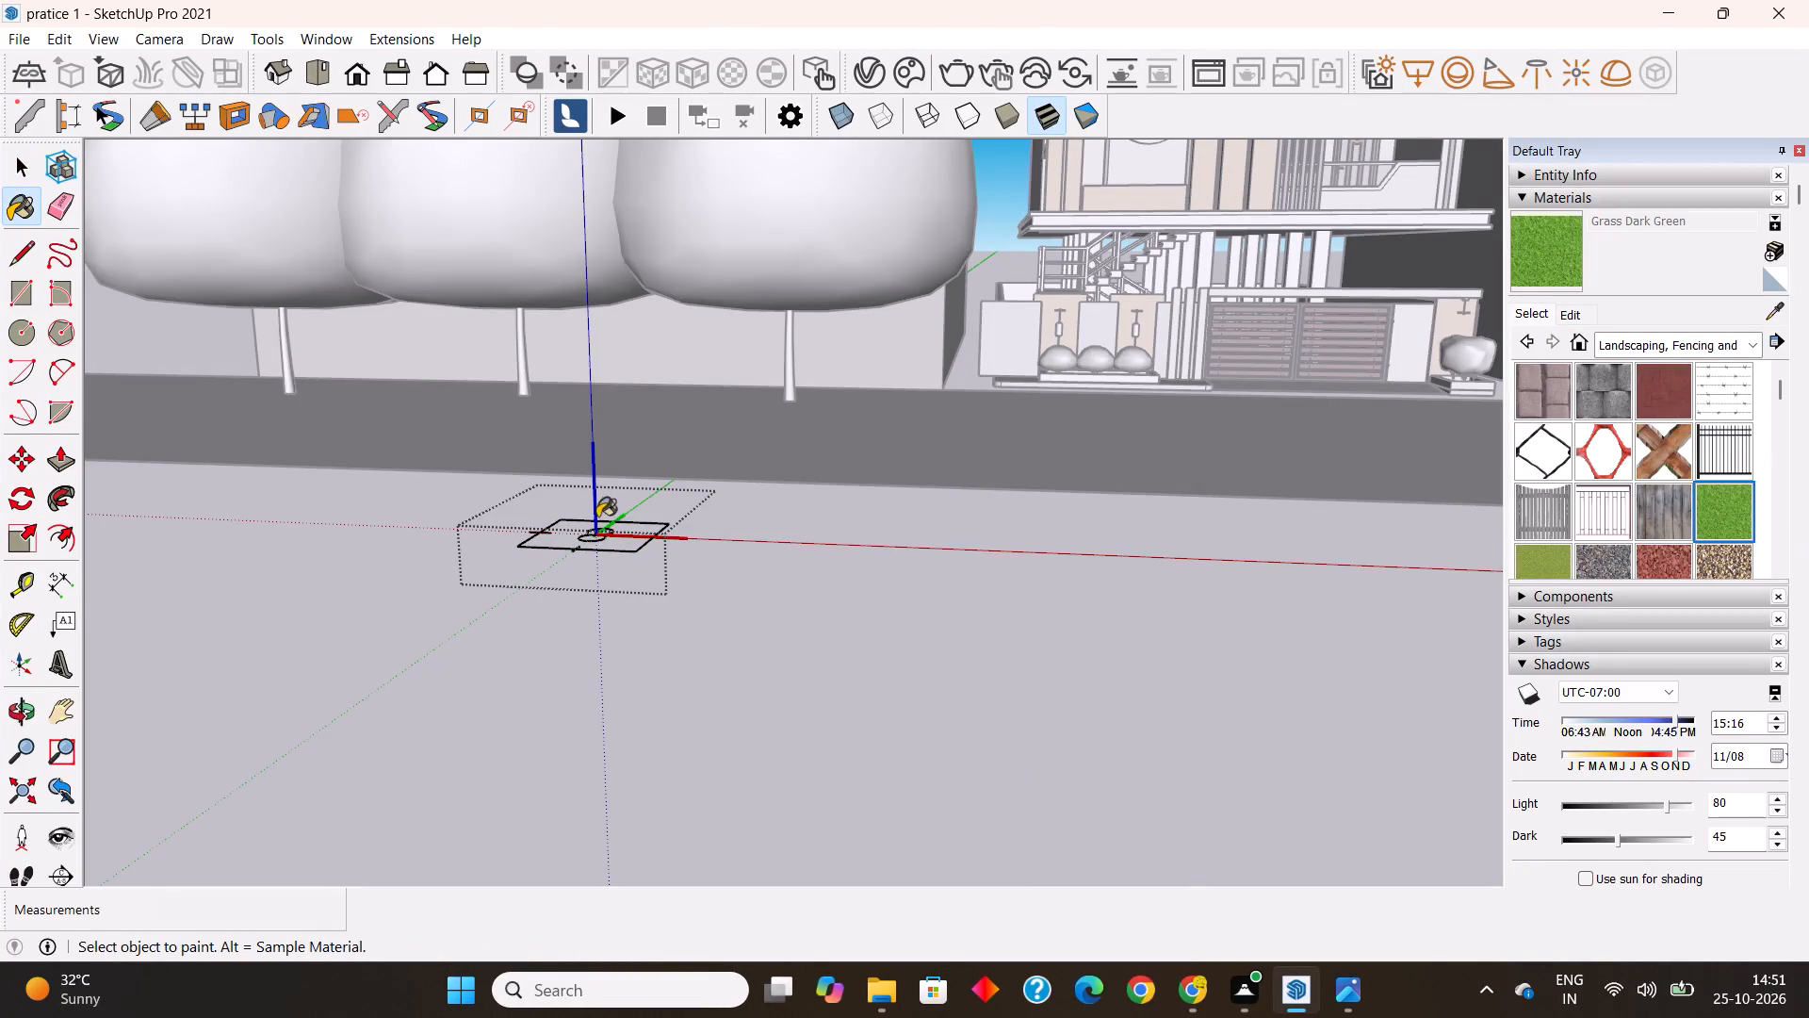
left_click(606, 531)
key("space")
left_click(602, 532)
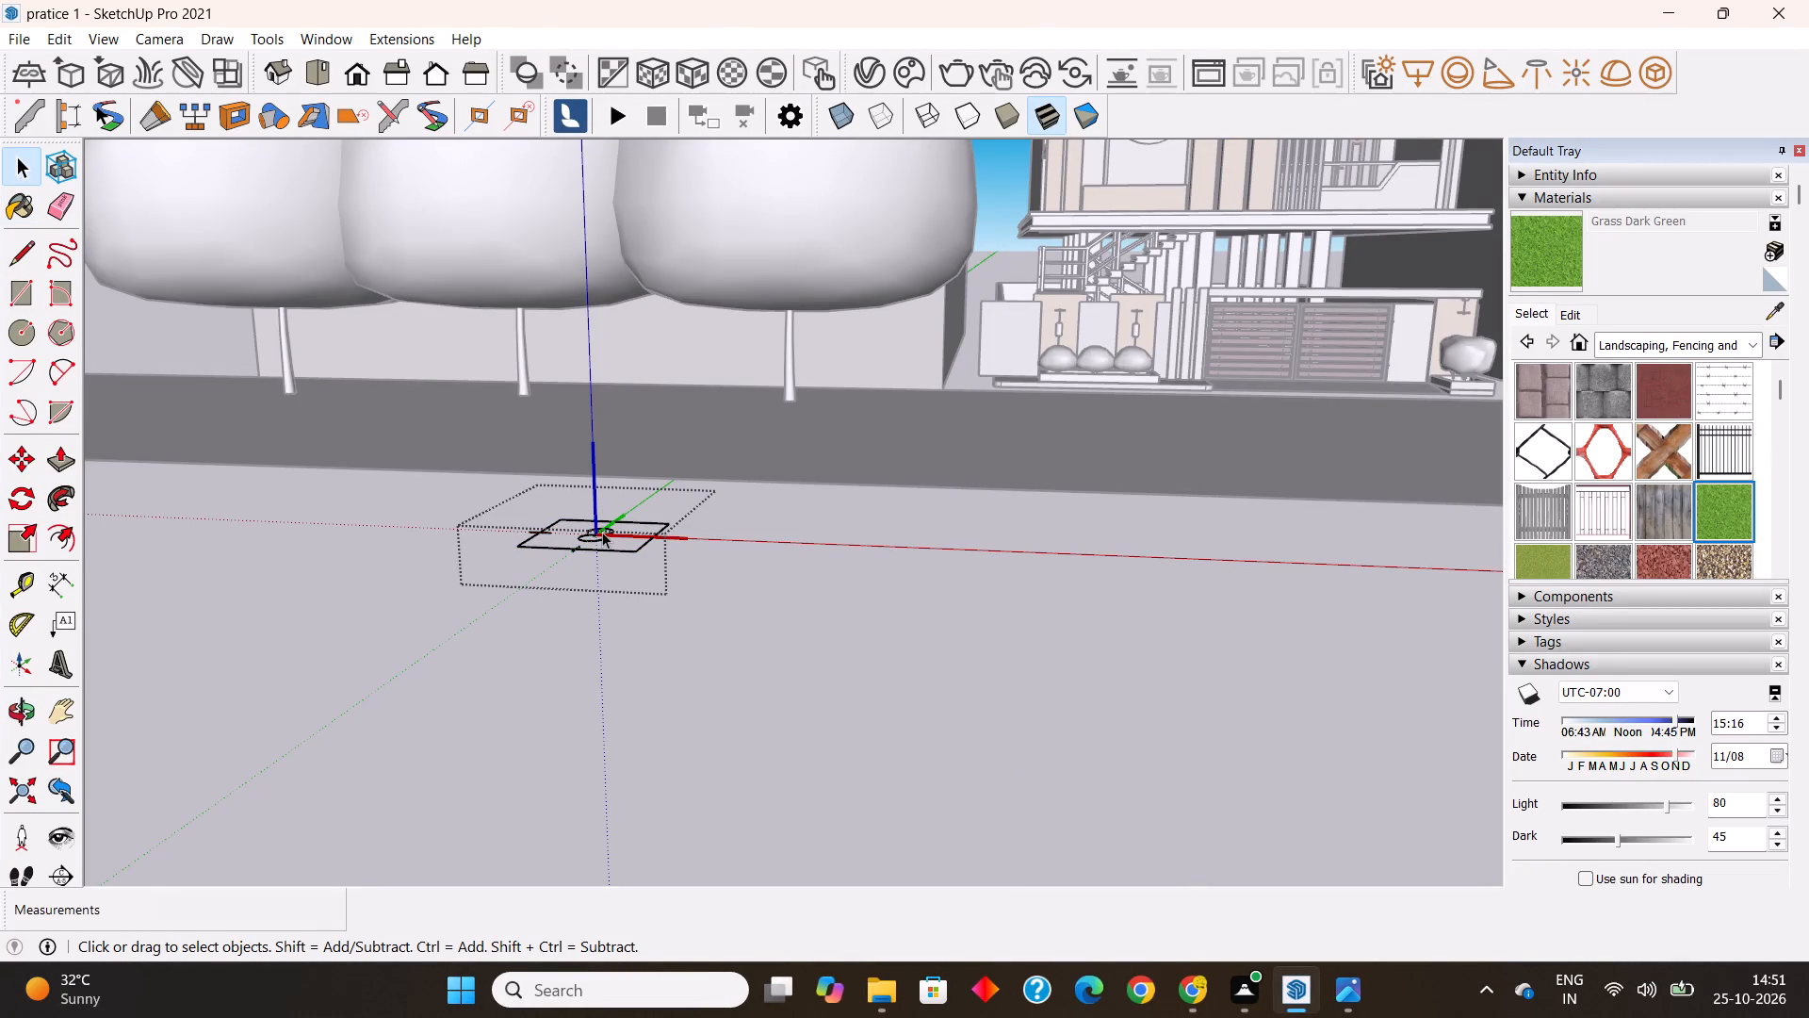
double_click(602, 532)
left_click(601, 534)
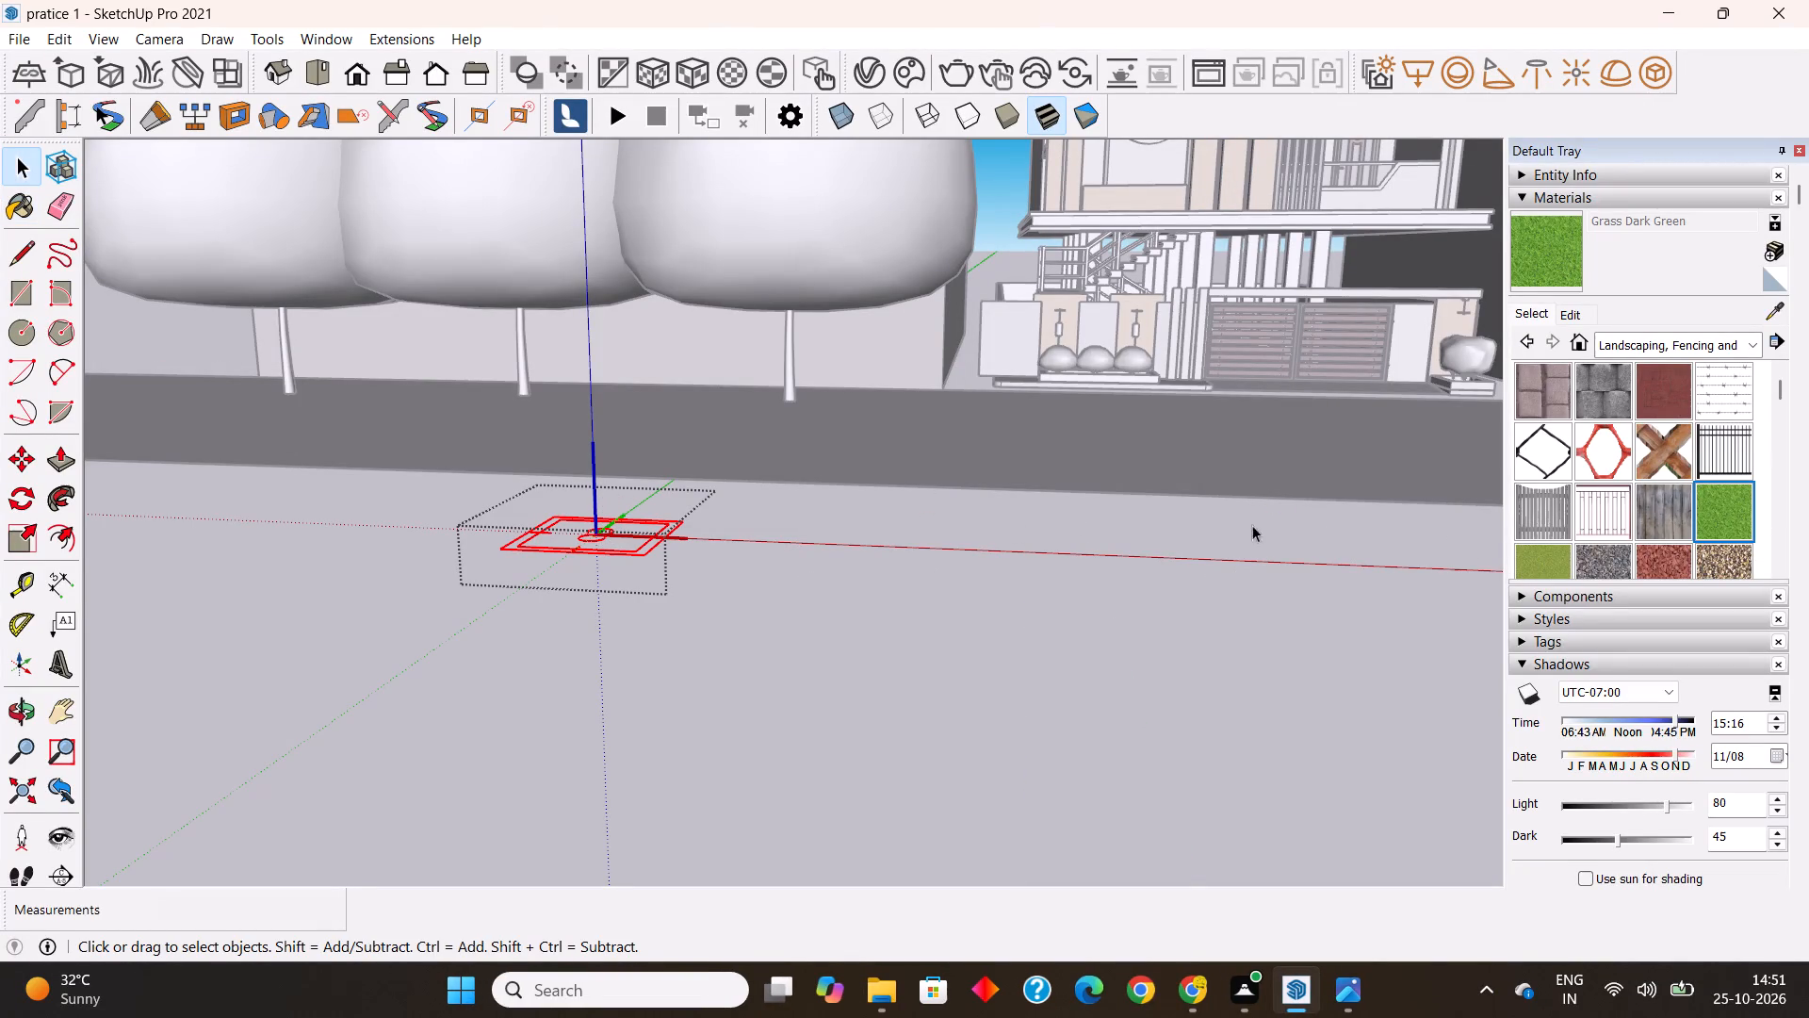
left_click(1715, 509)
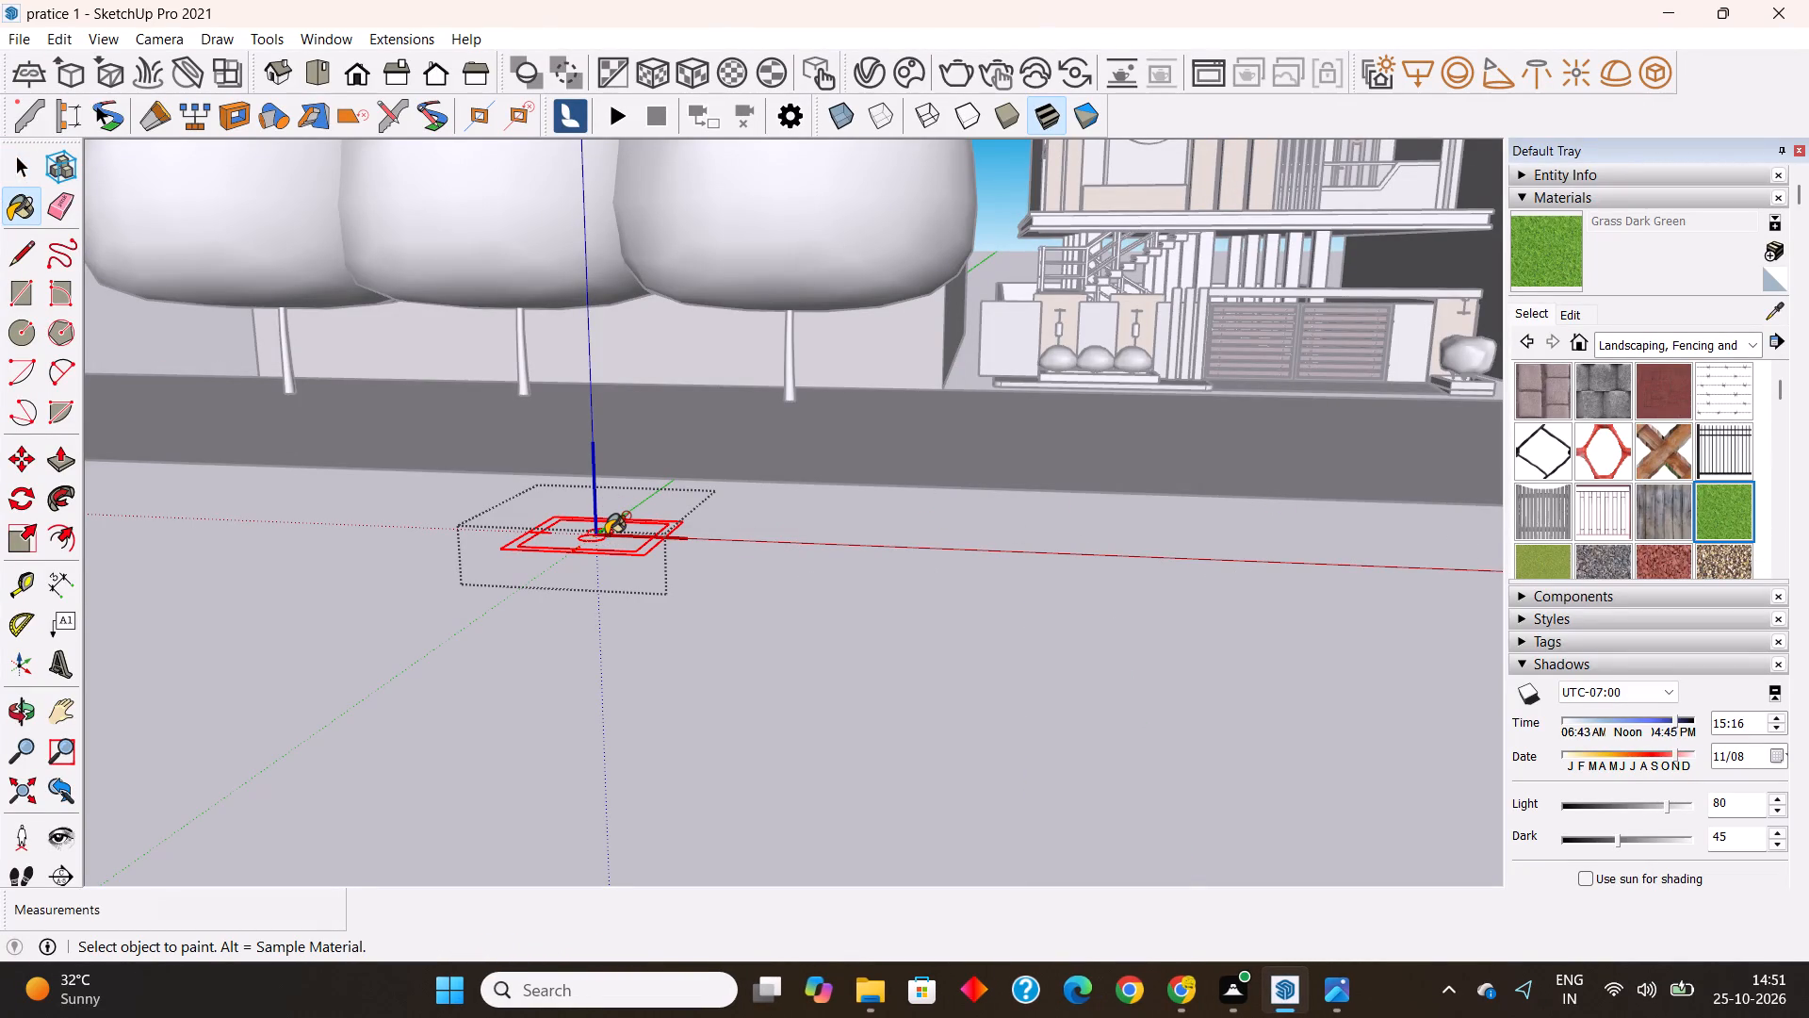
triple_click(609, 534)
double_click(609, 534)
key("space")
left_click(860, 570)
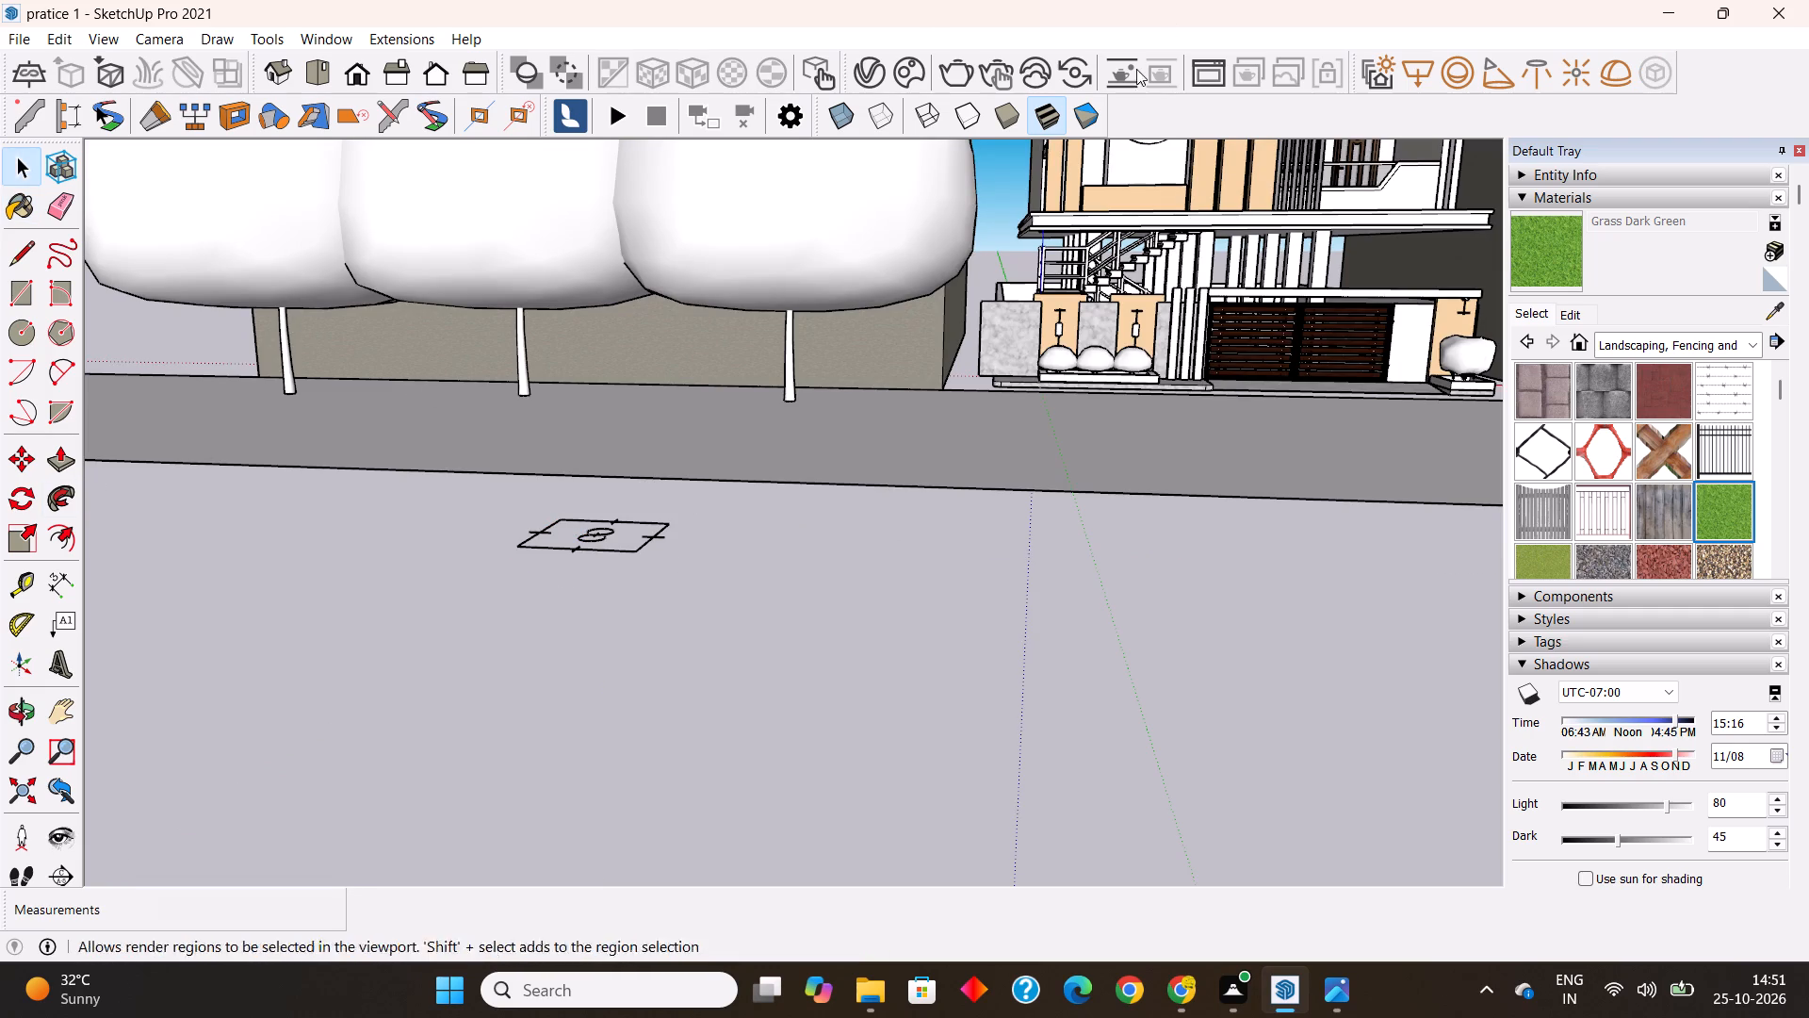
Run a V-Ray test render of the road strip and infinite plane to check the ground's appearance.
left_click(946, 72)
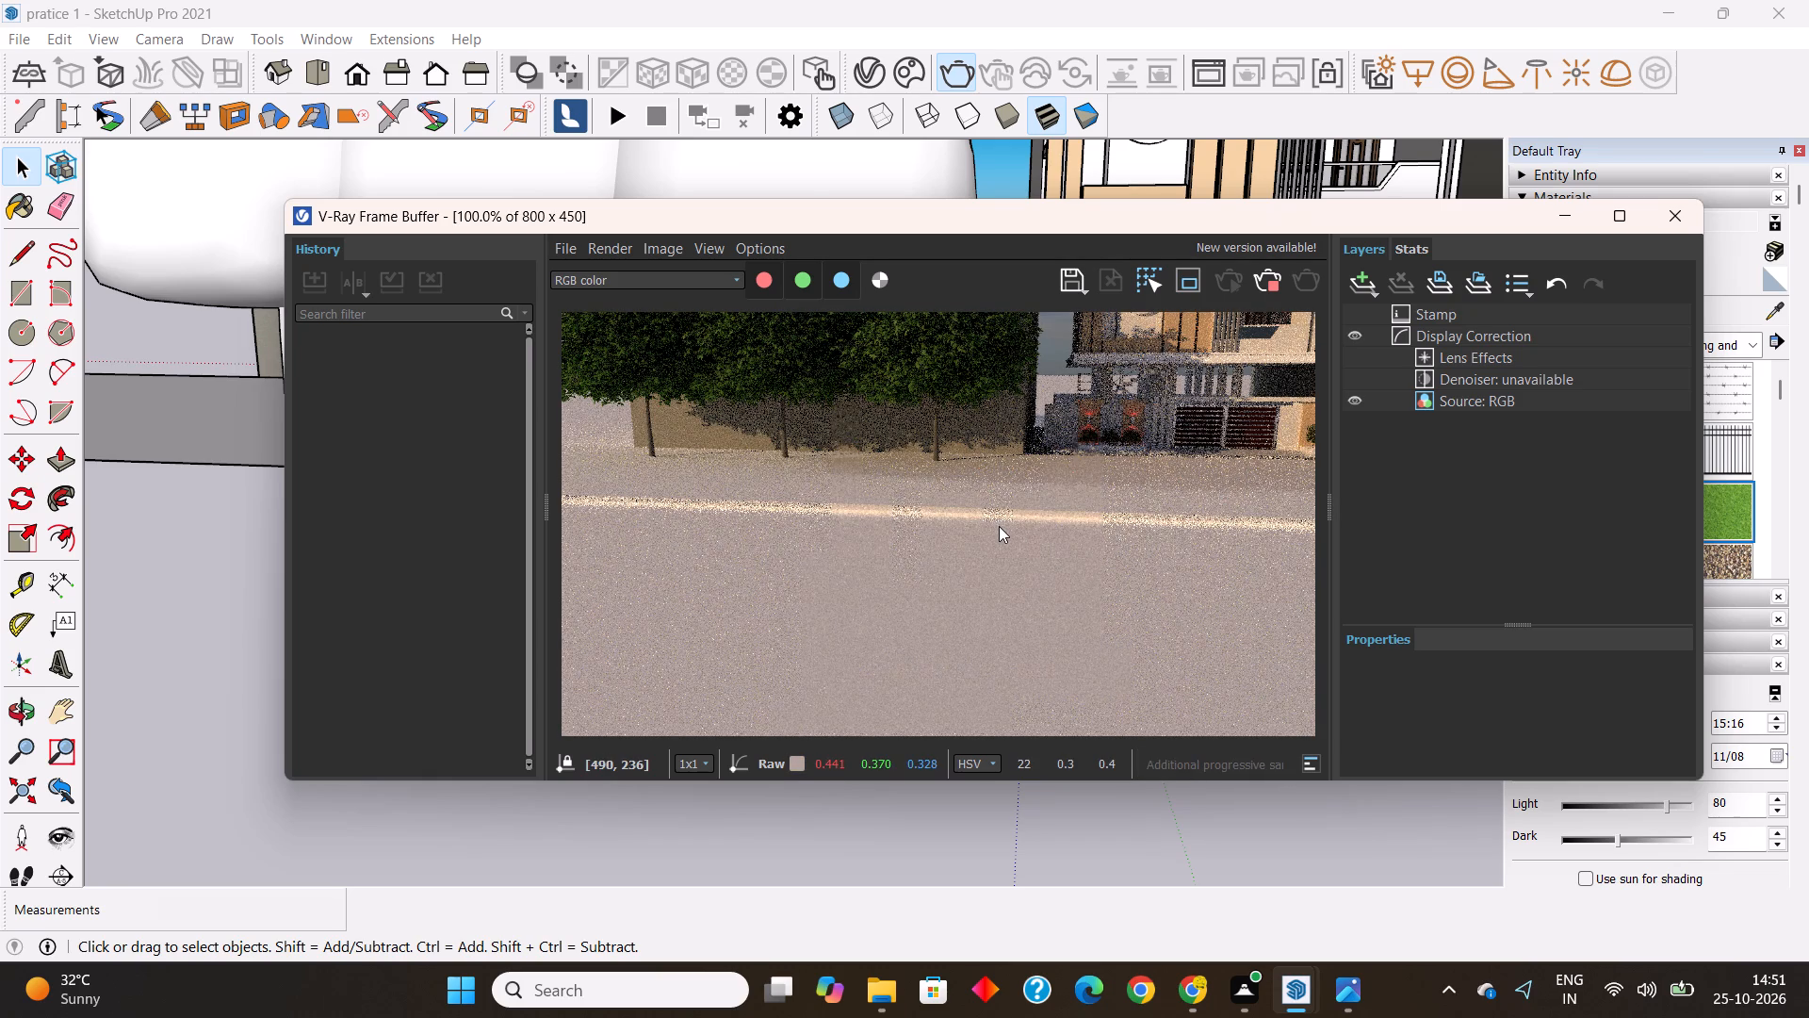
left_click(1275, 282)
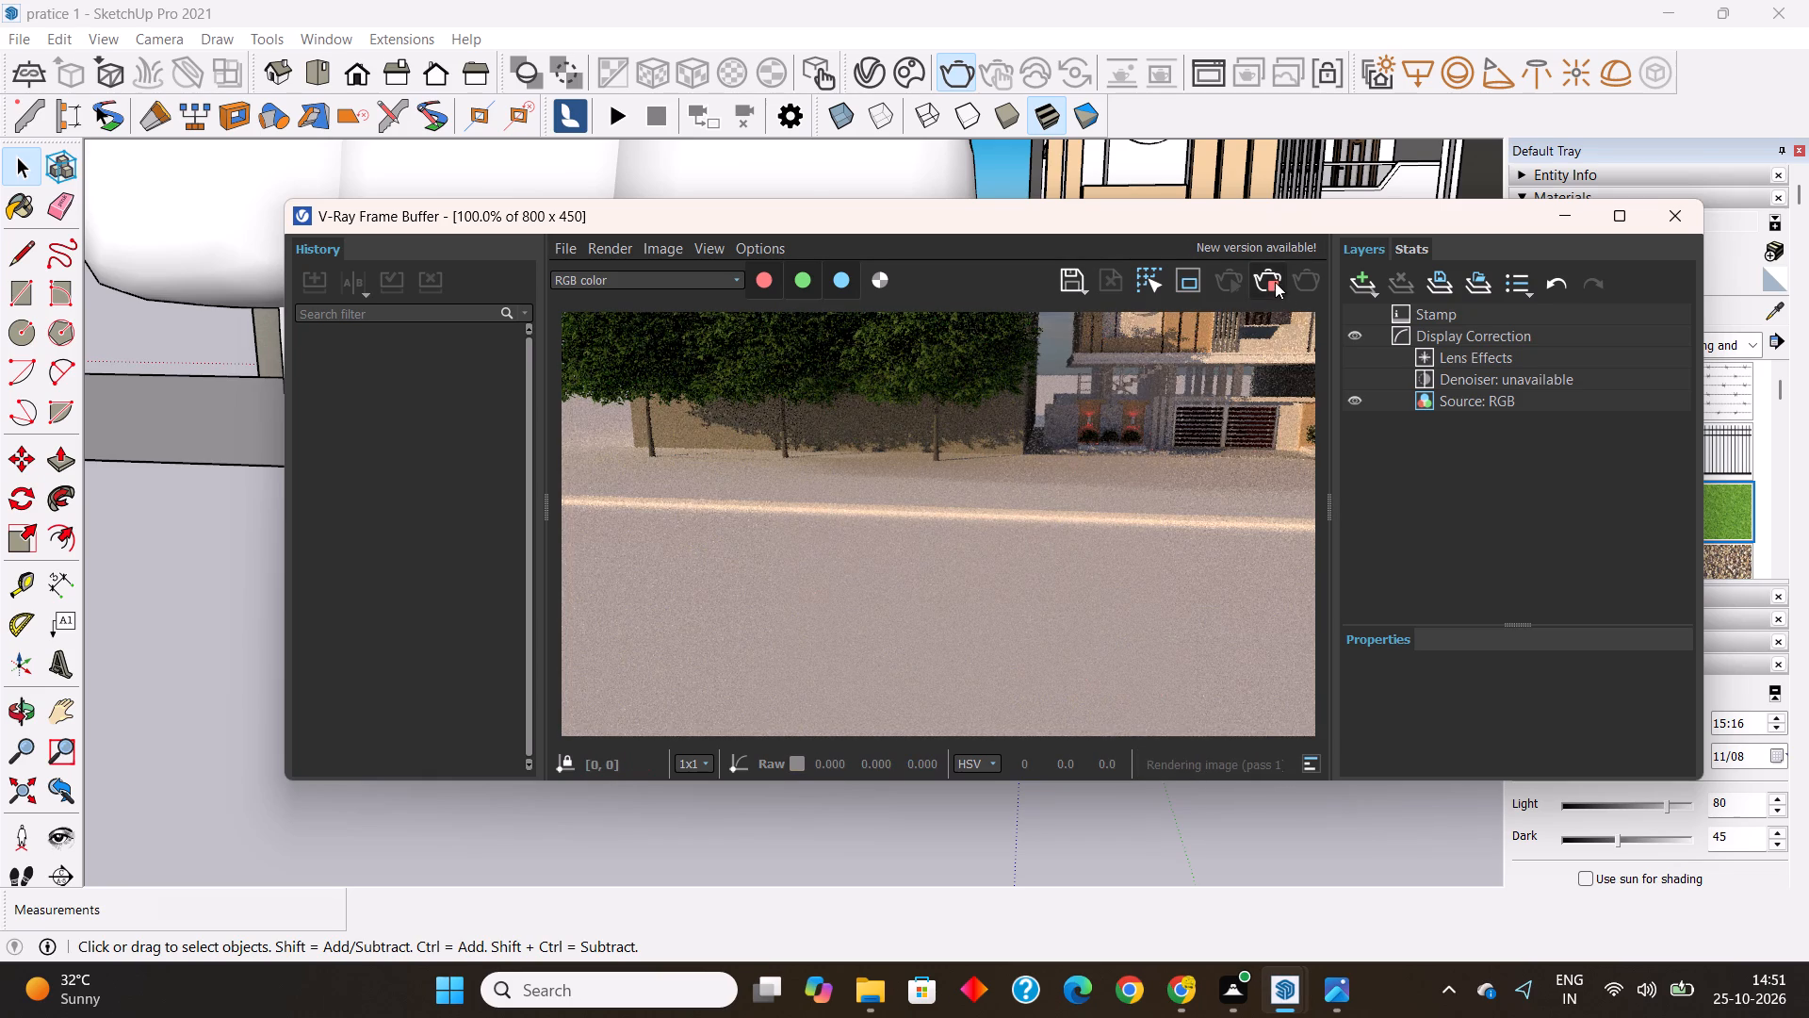
left_click(1682, 215)
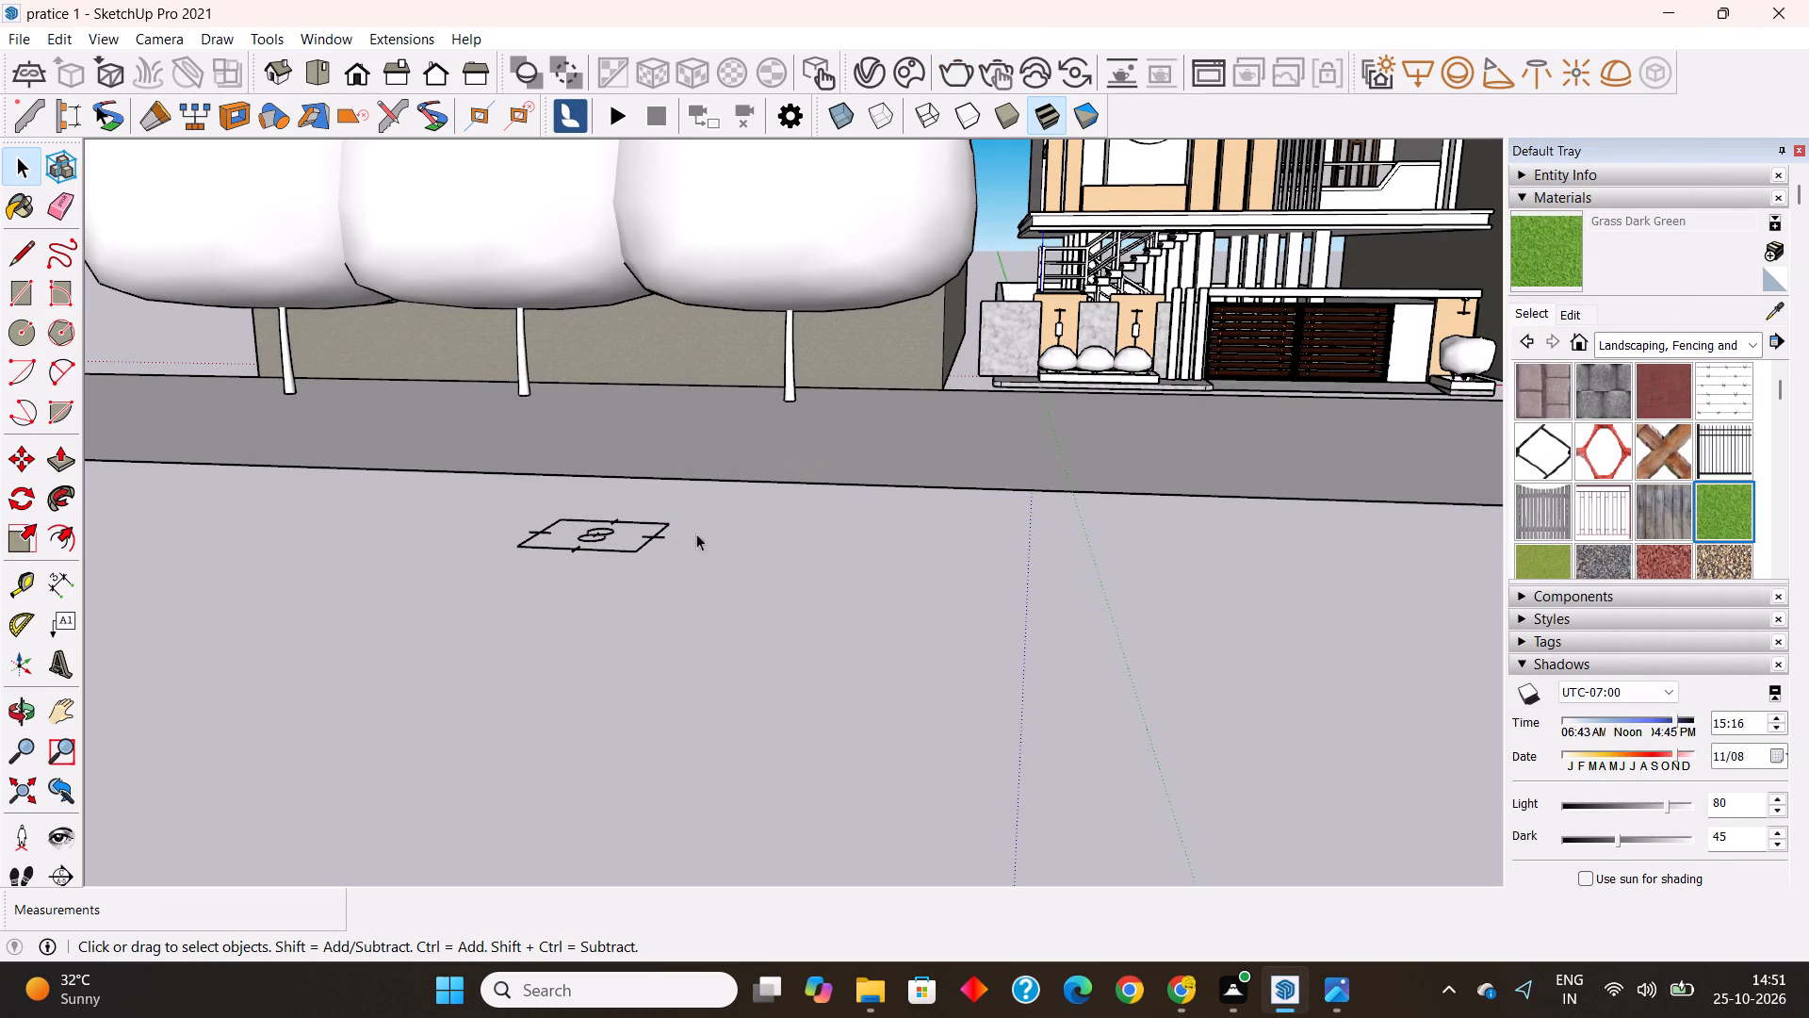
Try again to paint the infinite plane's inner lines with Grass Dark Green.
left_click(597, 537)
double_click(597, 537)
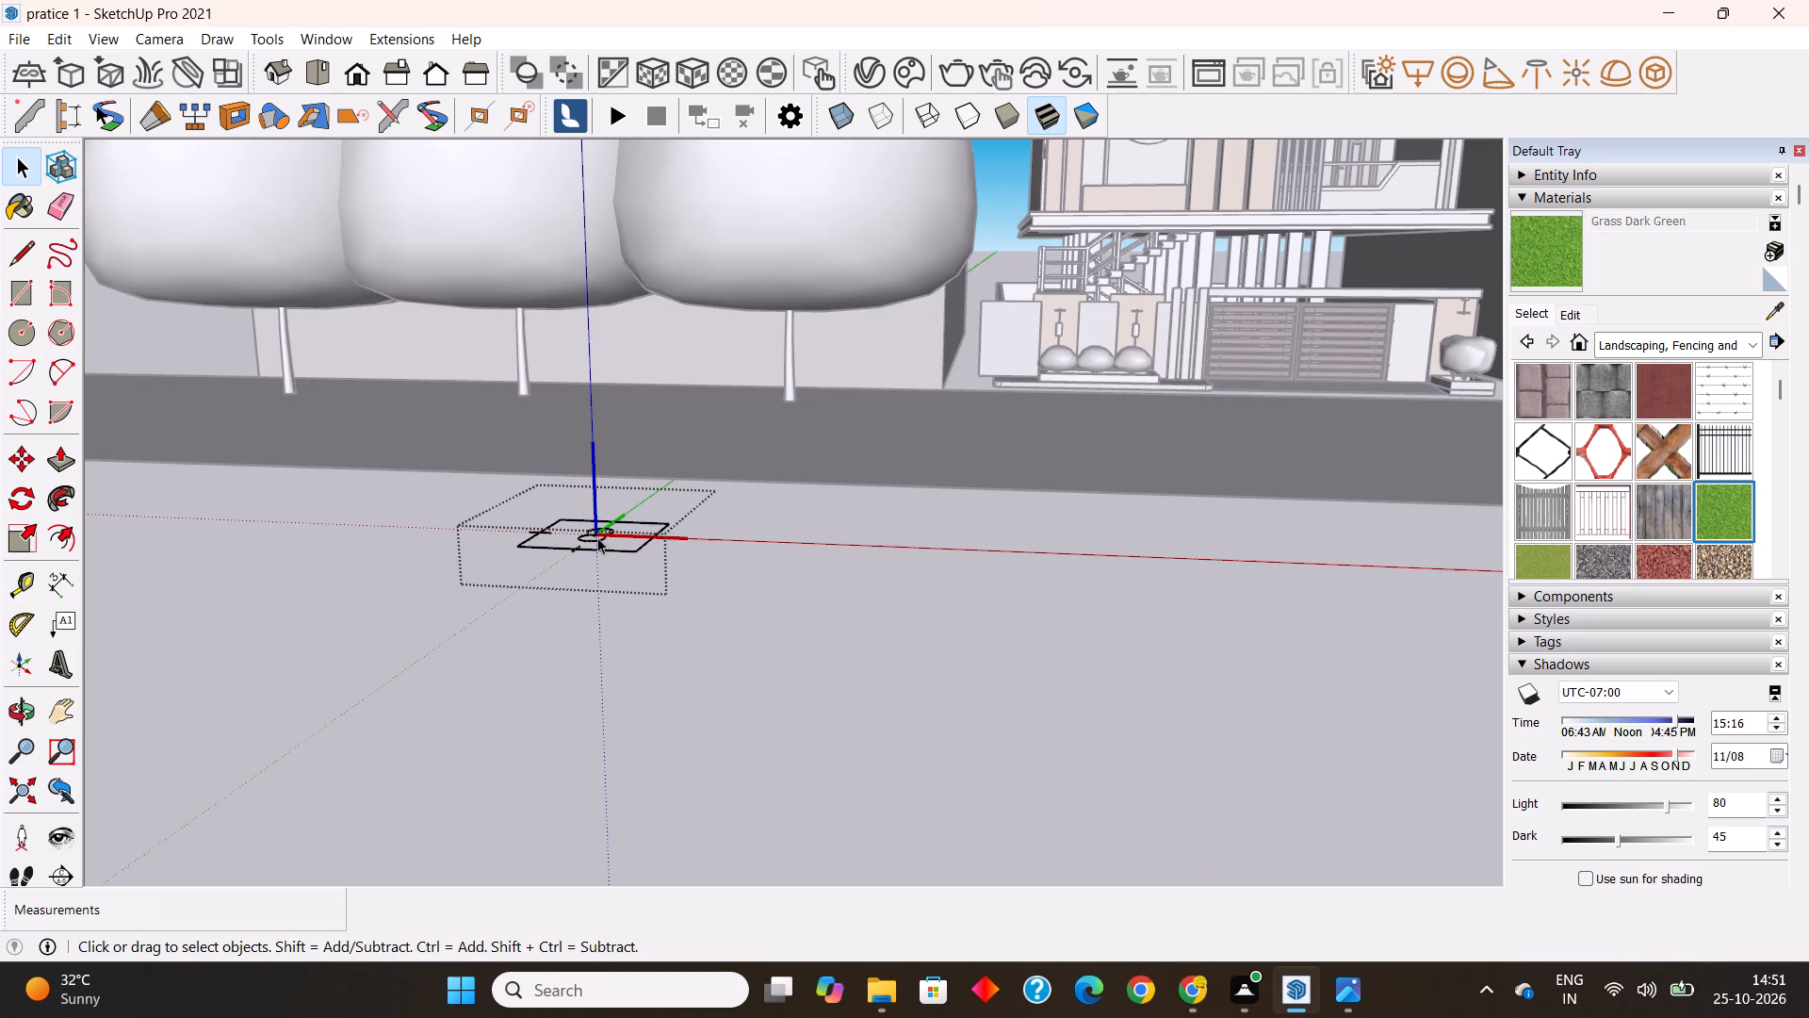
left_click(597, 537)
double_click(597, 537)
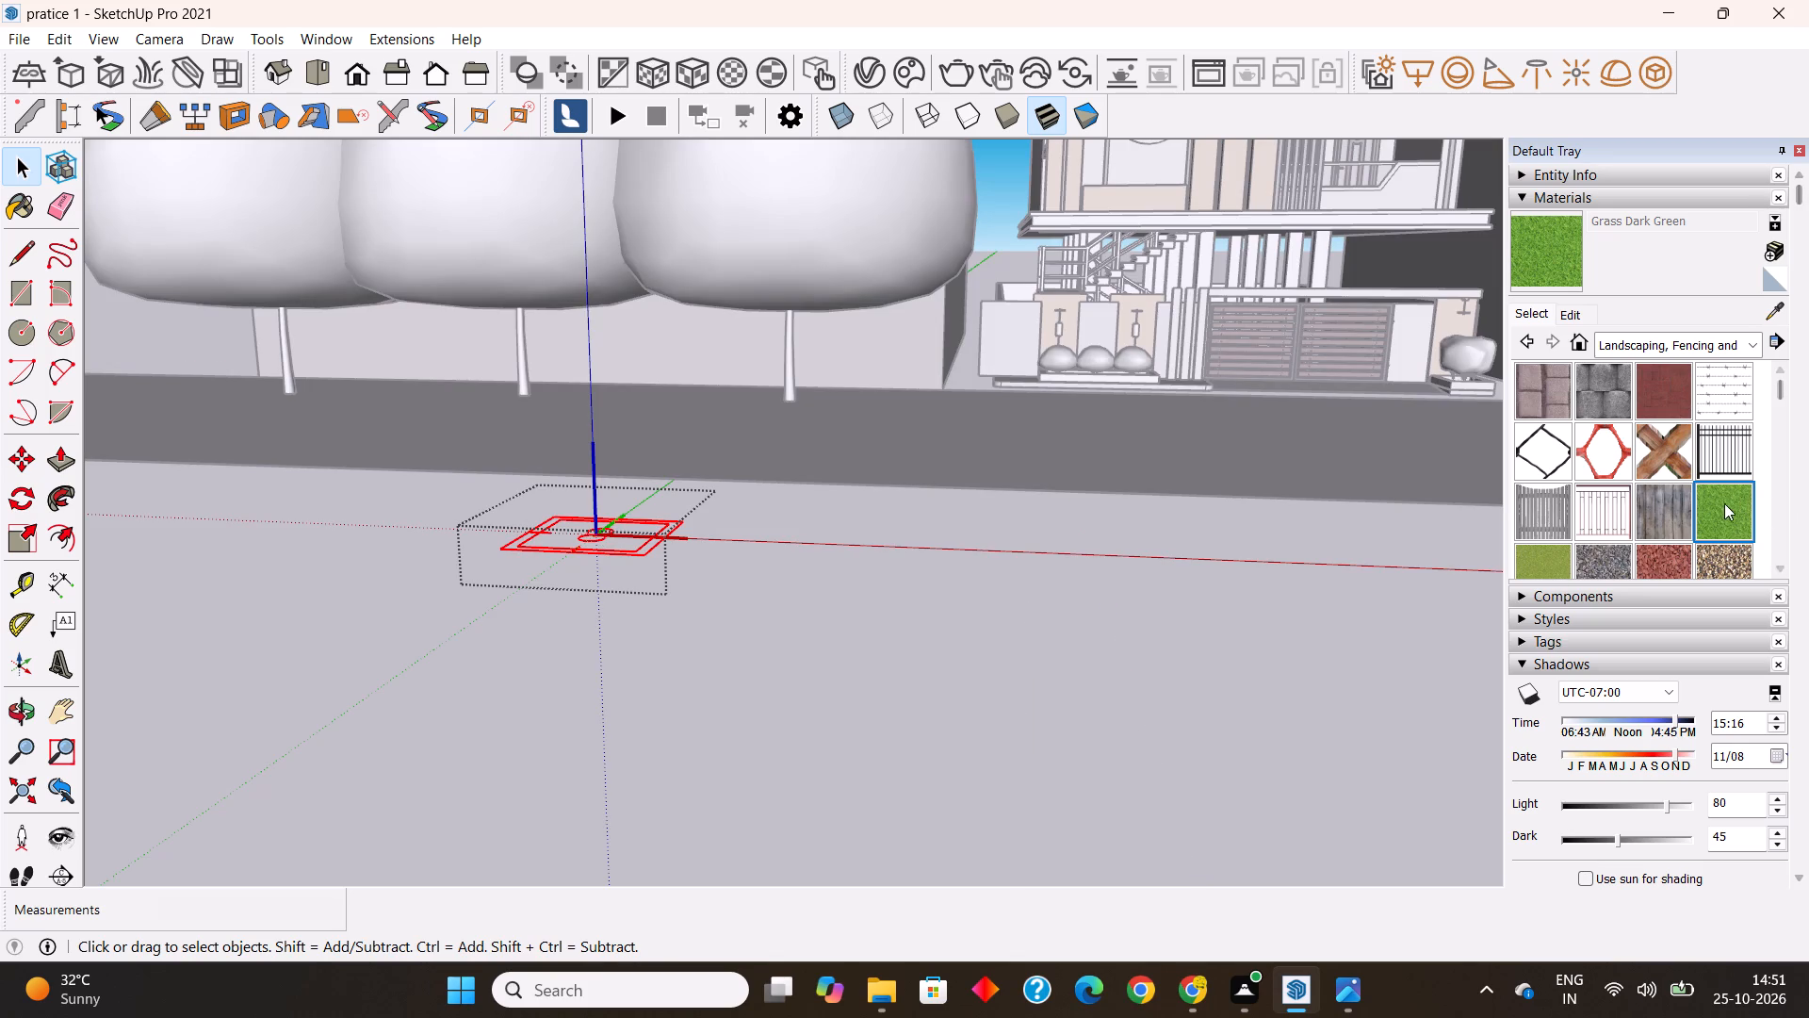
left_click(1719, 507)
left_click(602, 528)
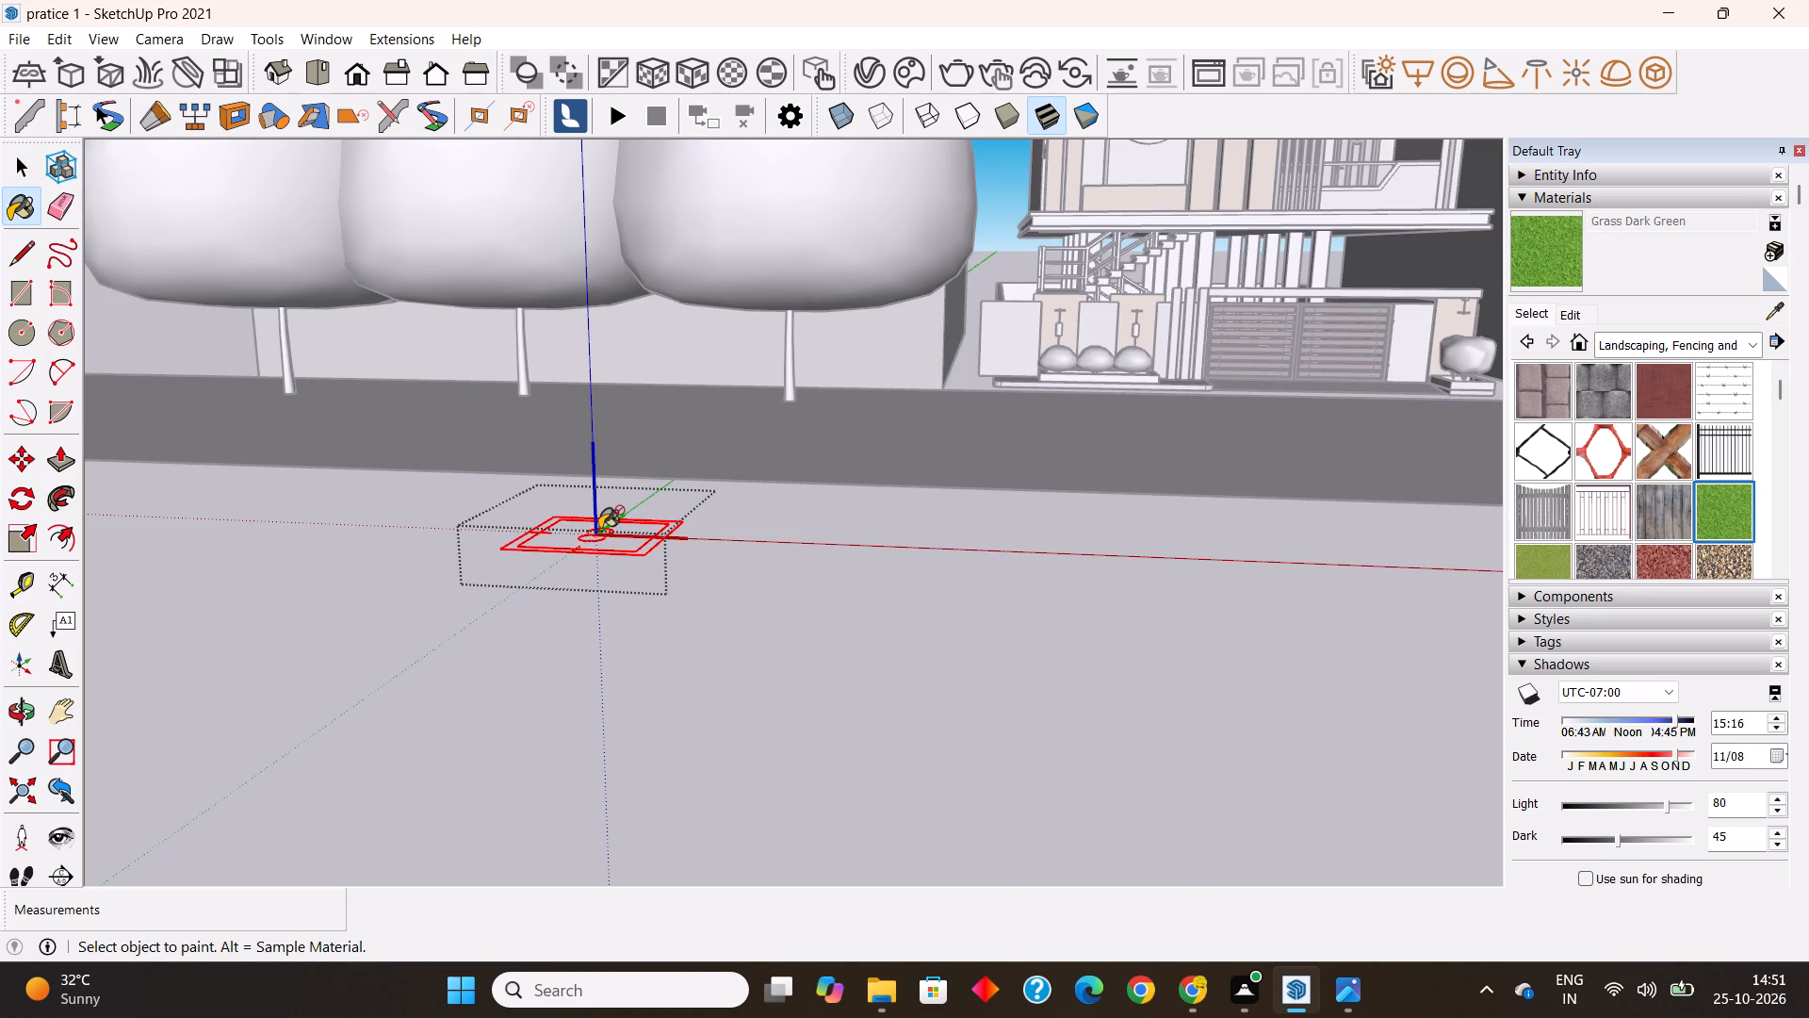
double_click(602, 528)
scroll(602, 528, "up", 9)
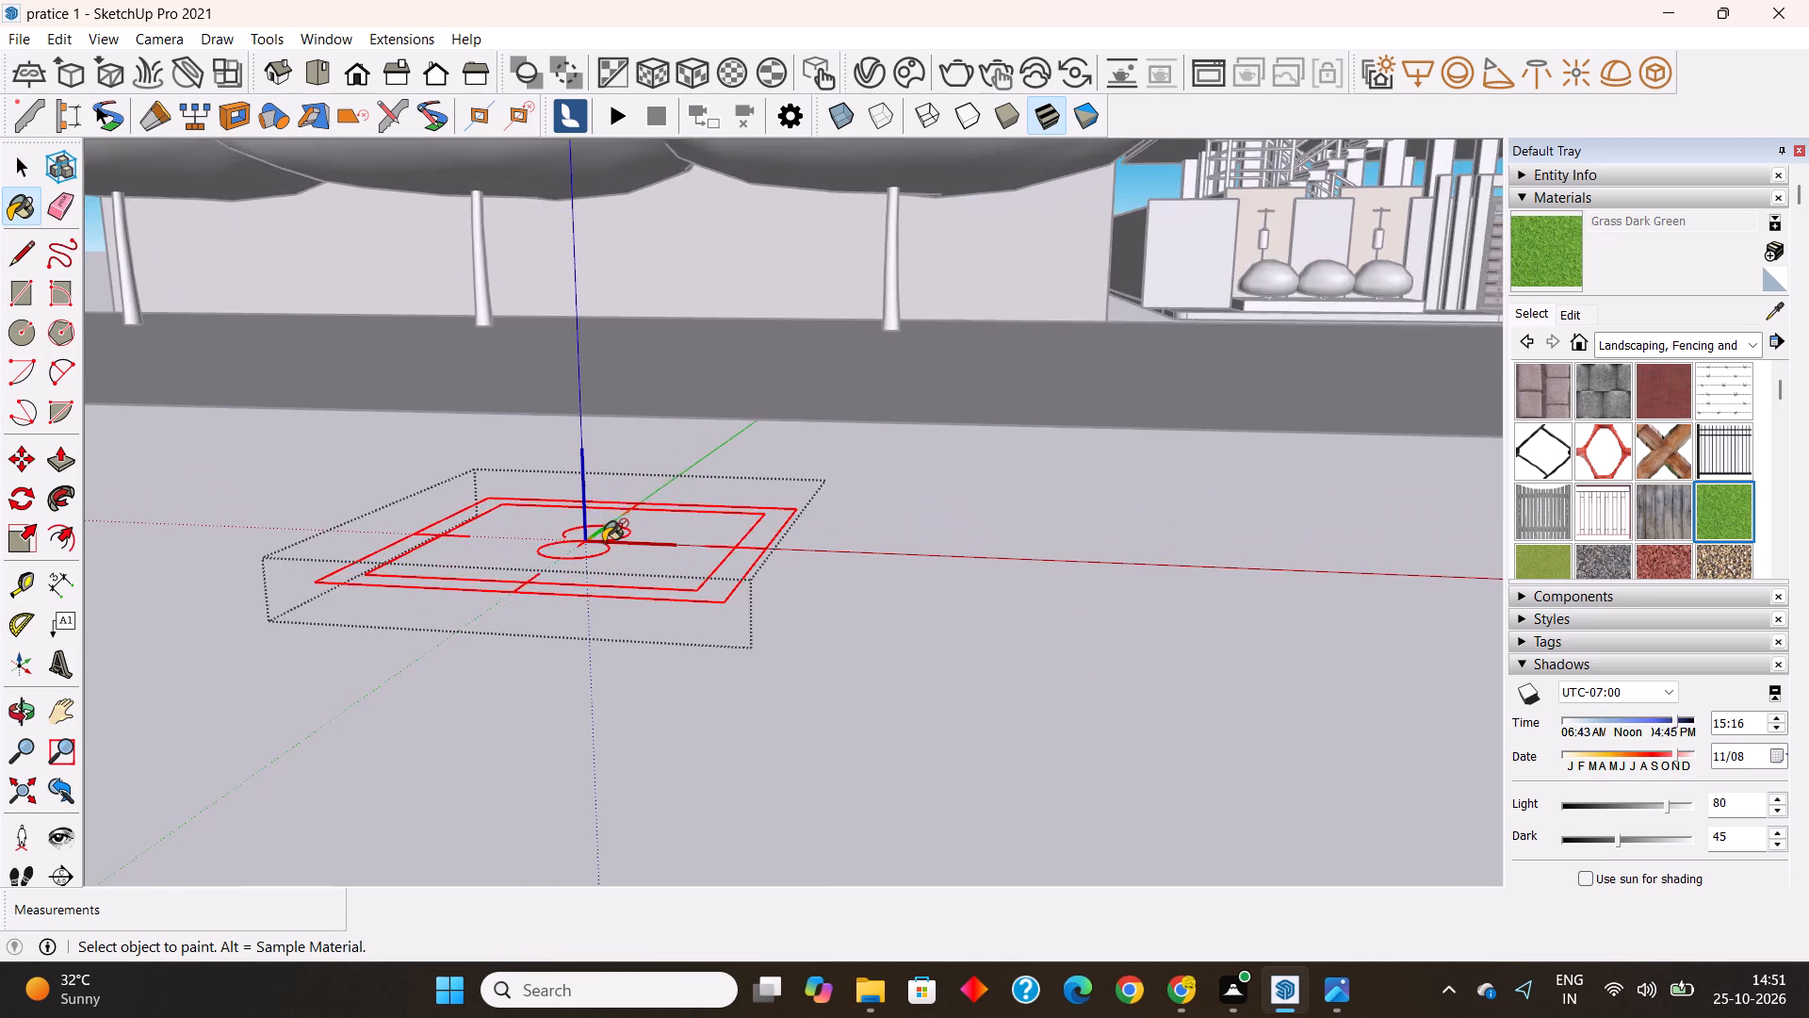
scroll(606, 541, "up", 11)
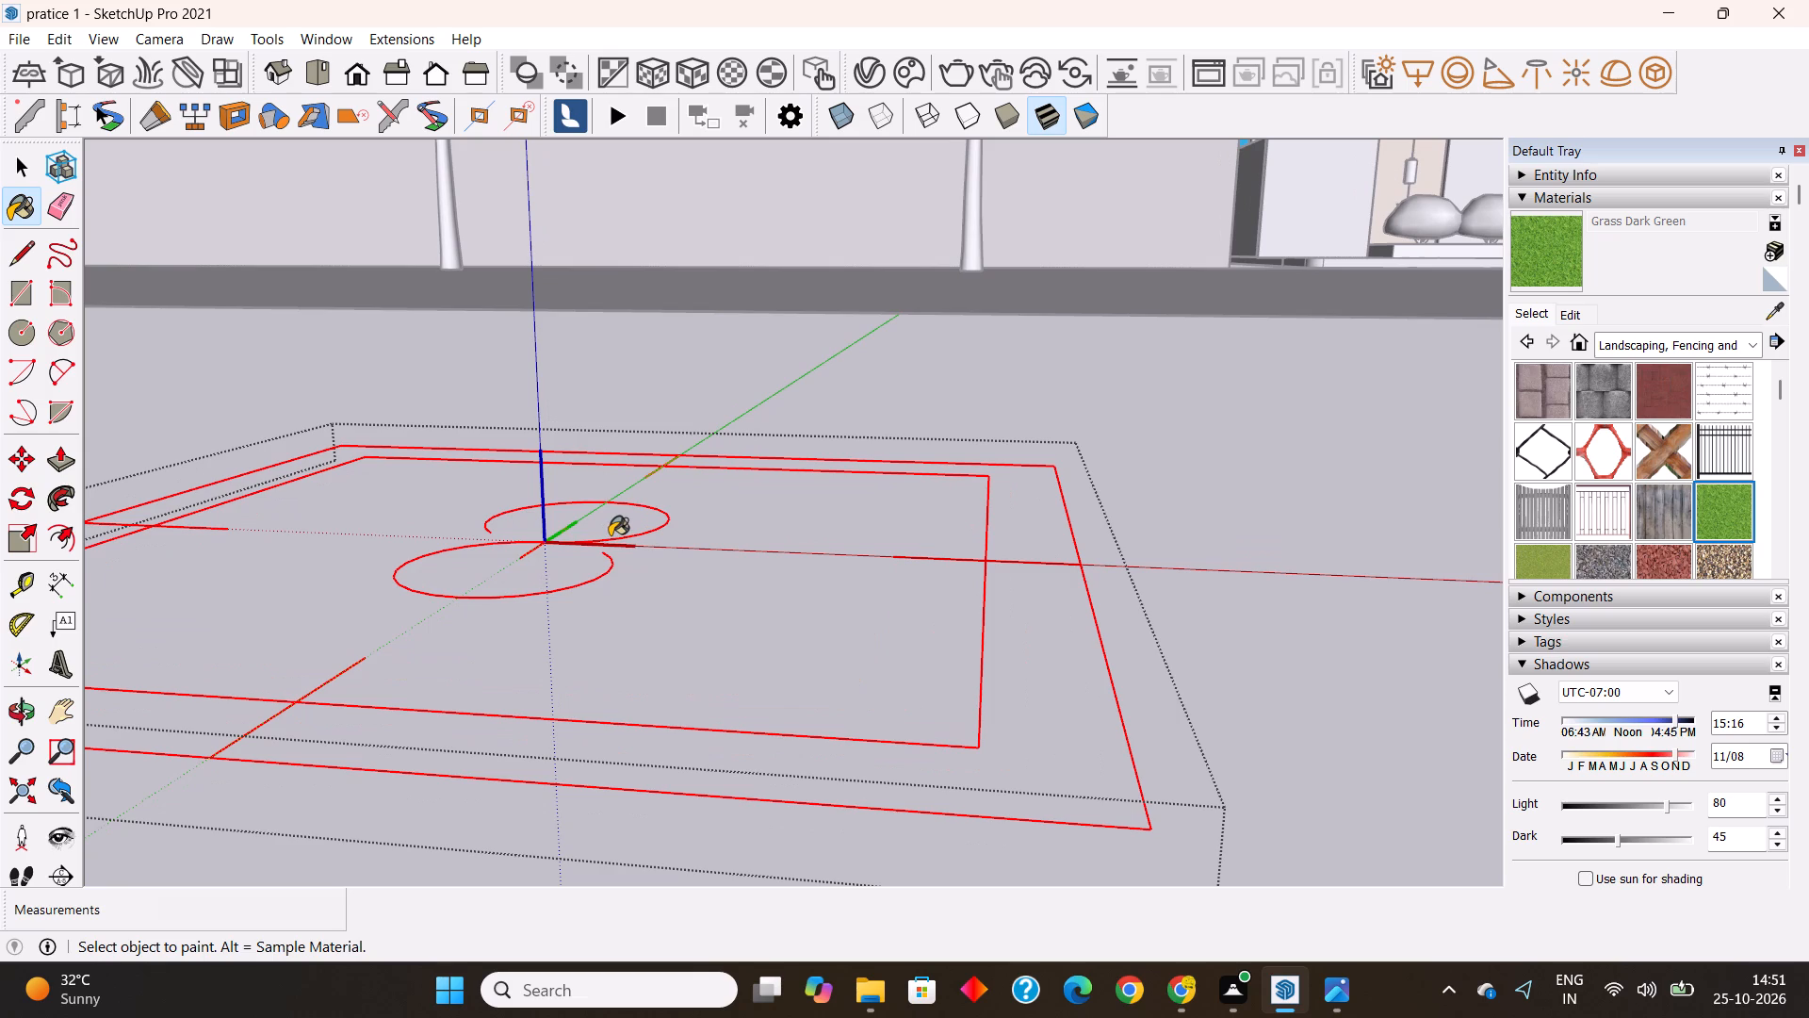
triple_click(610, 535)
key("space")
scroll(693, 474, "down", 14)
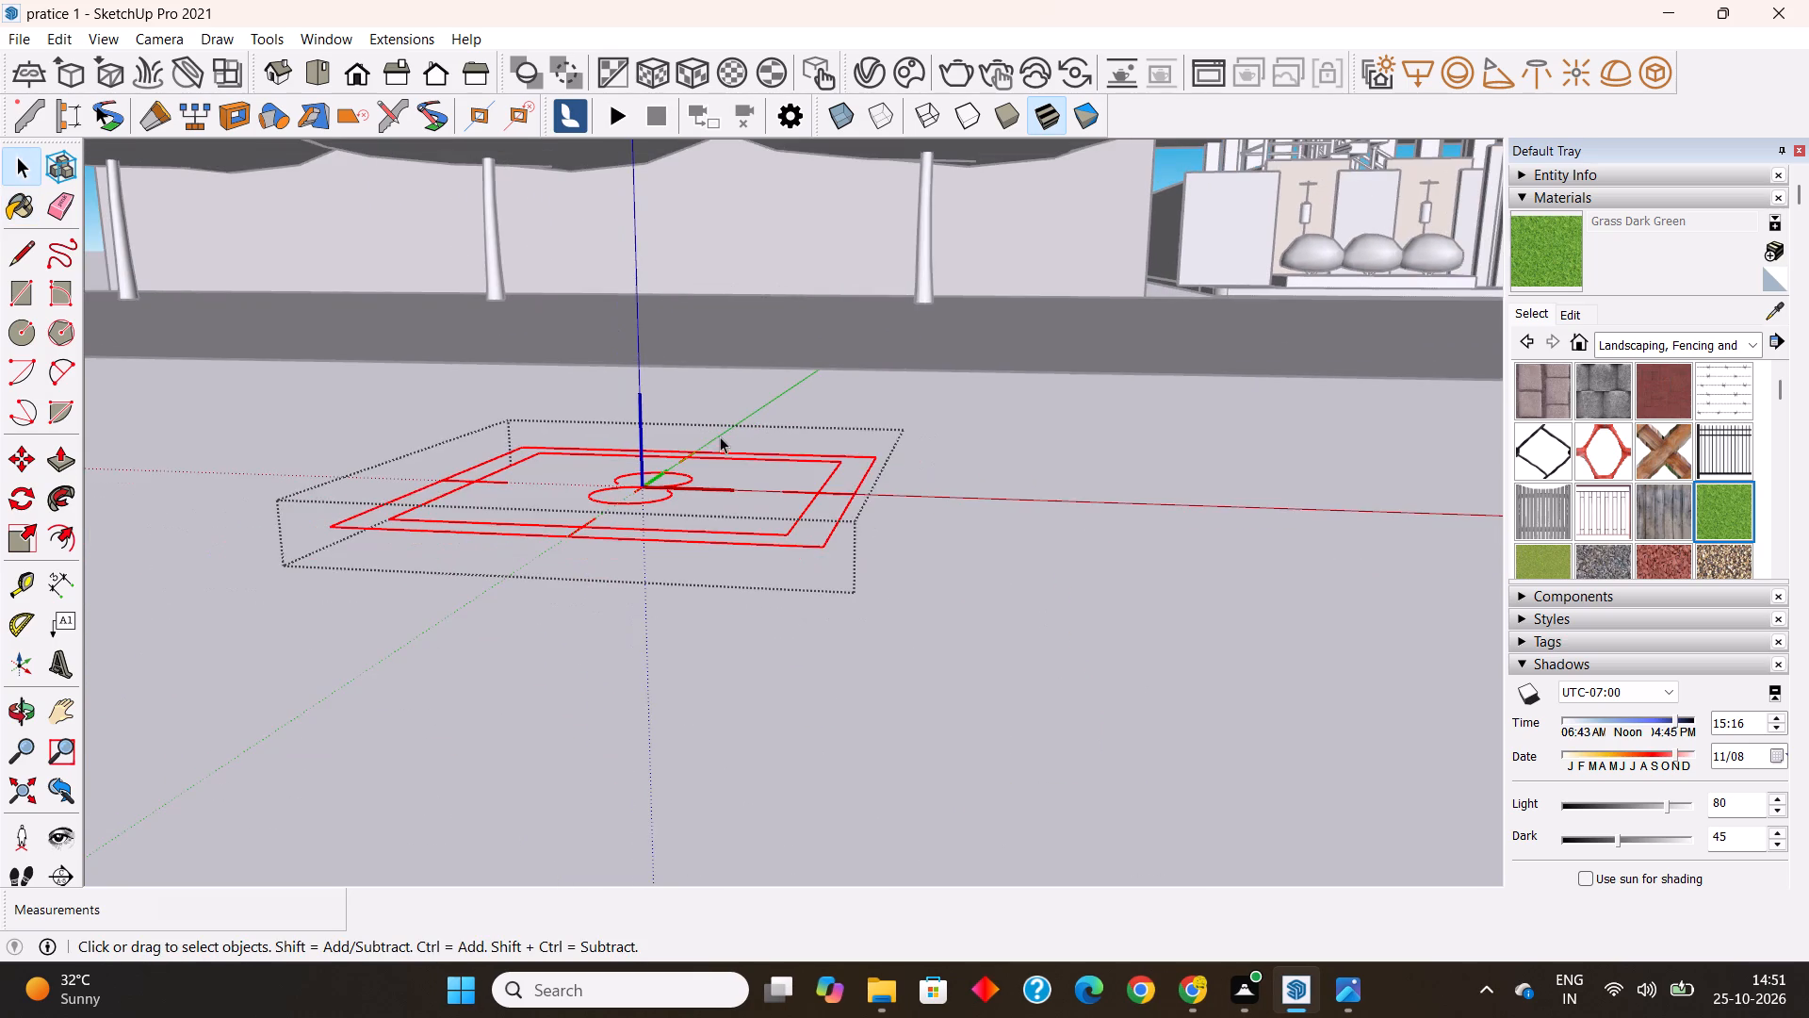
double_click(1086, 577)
Run a V-Ray test render from a wider, higher view to check the ground around the road strip.
scroll(873, 484, "down", 18)
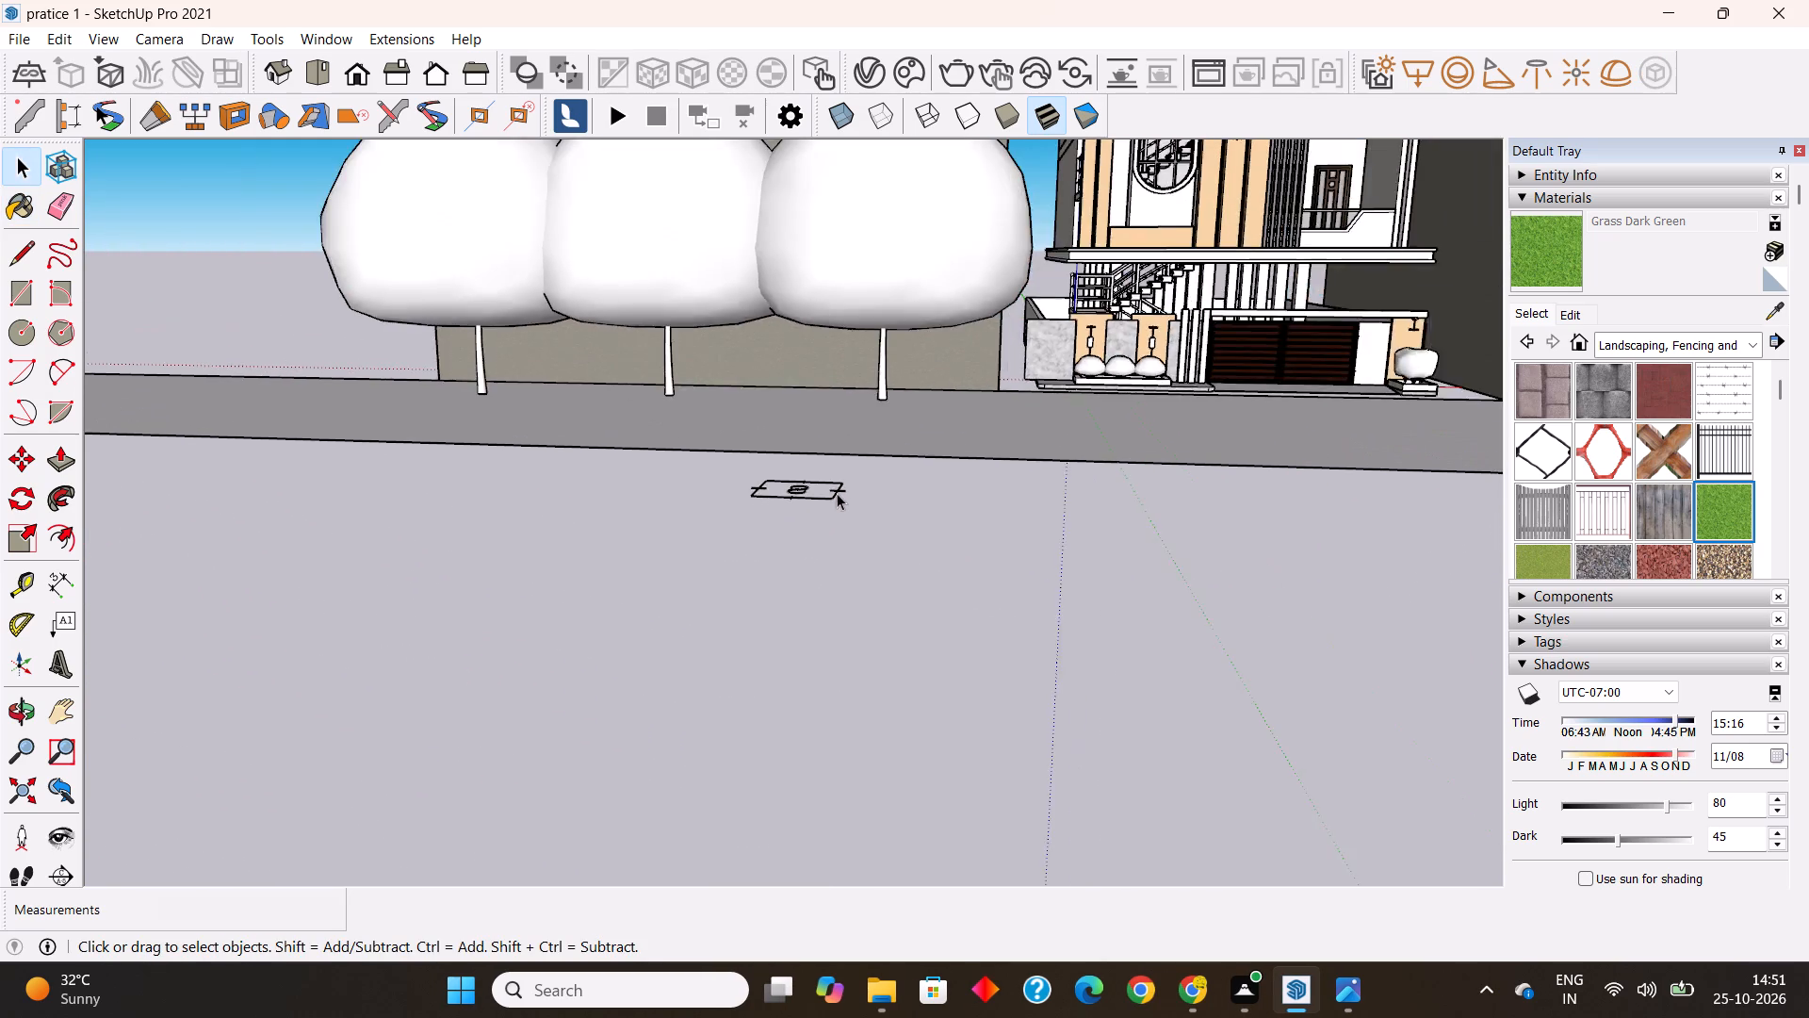
scroll(837, 493, "down", 9)
middle_click_drag(896, 527, 859, 596)
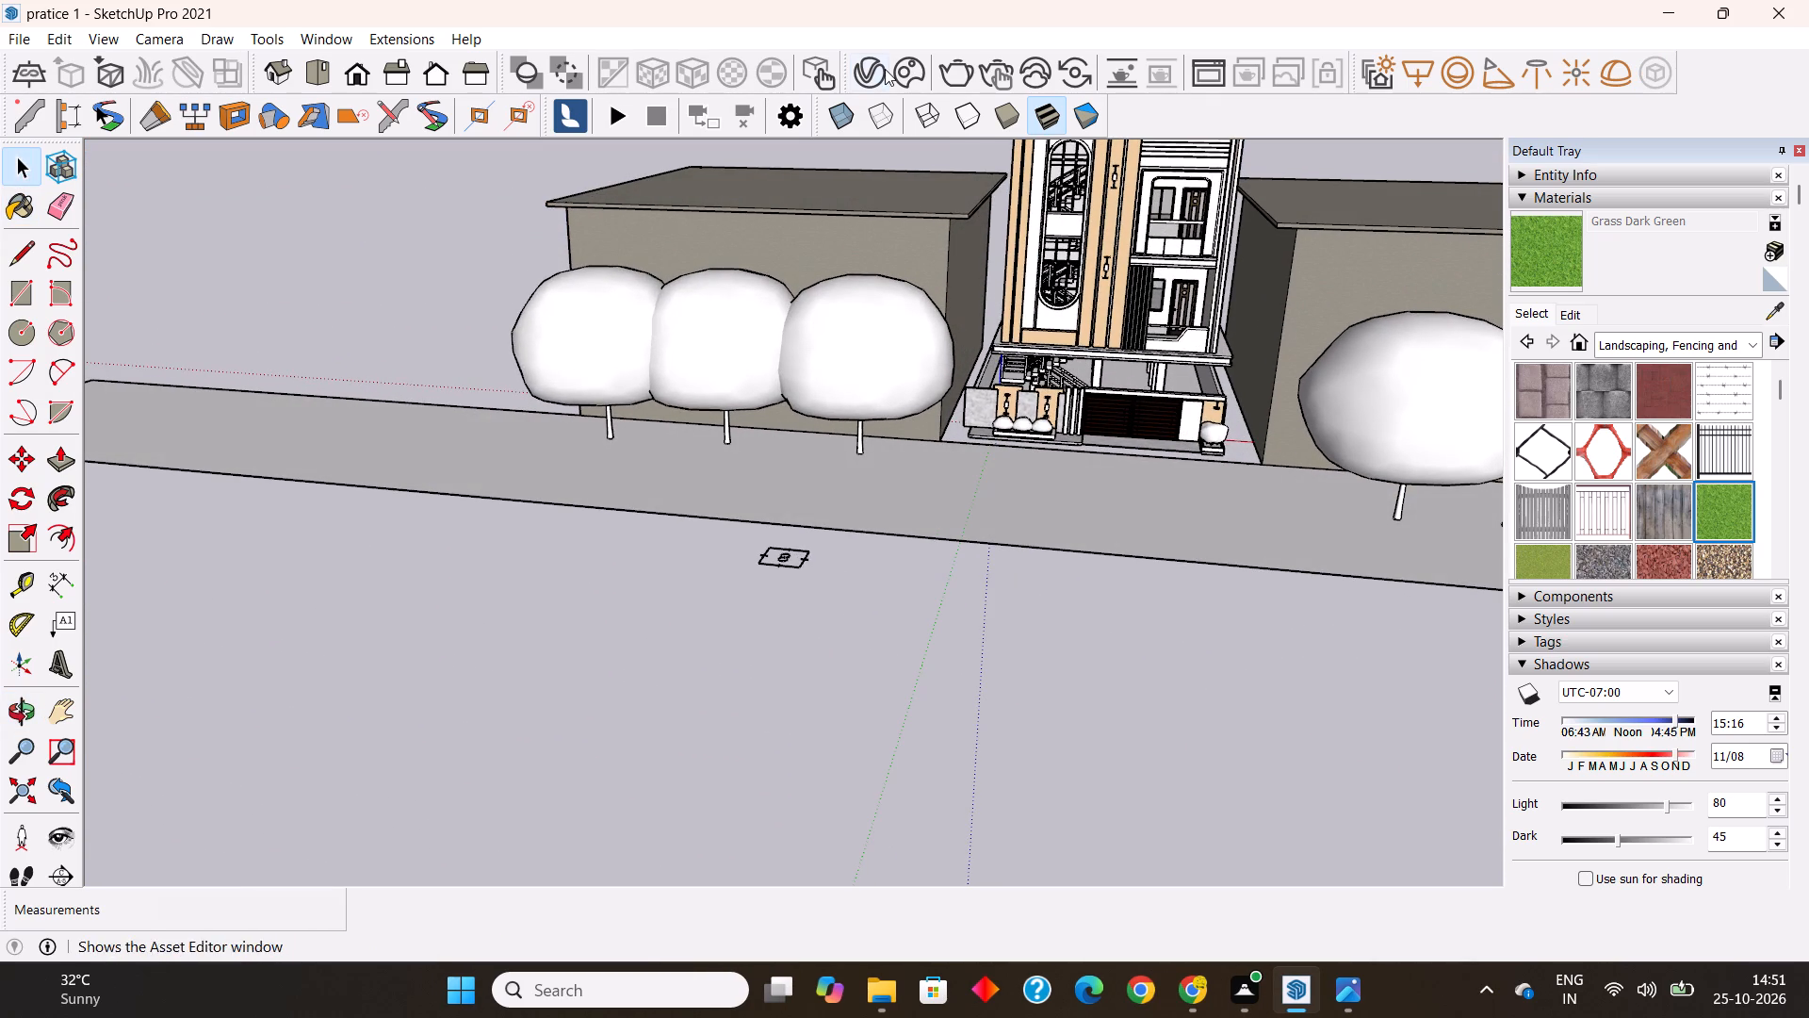
left_click(953, 73)
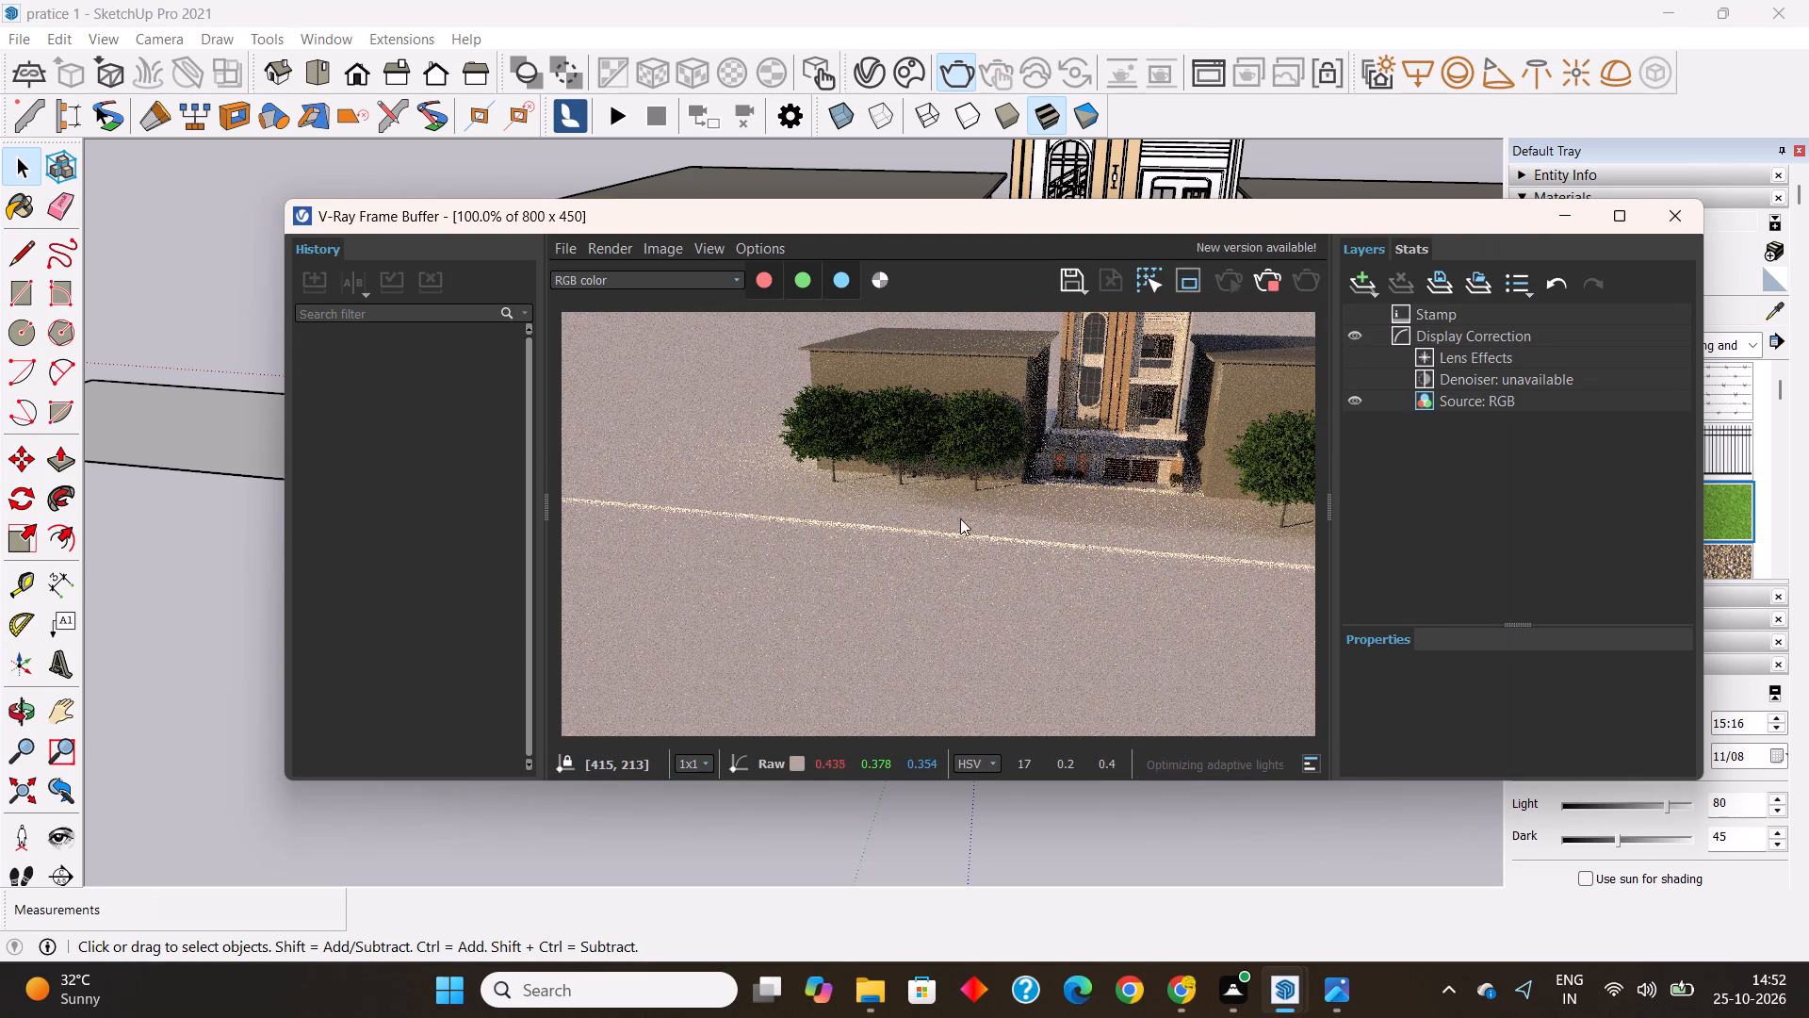
left_click(1270, 284)
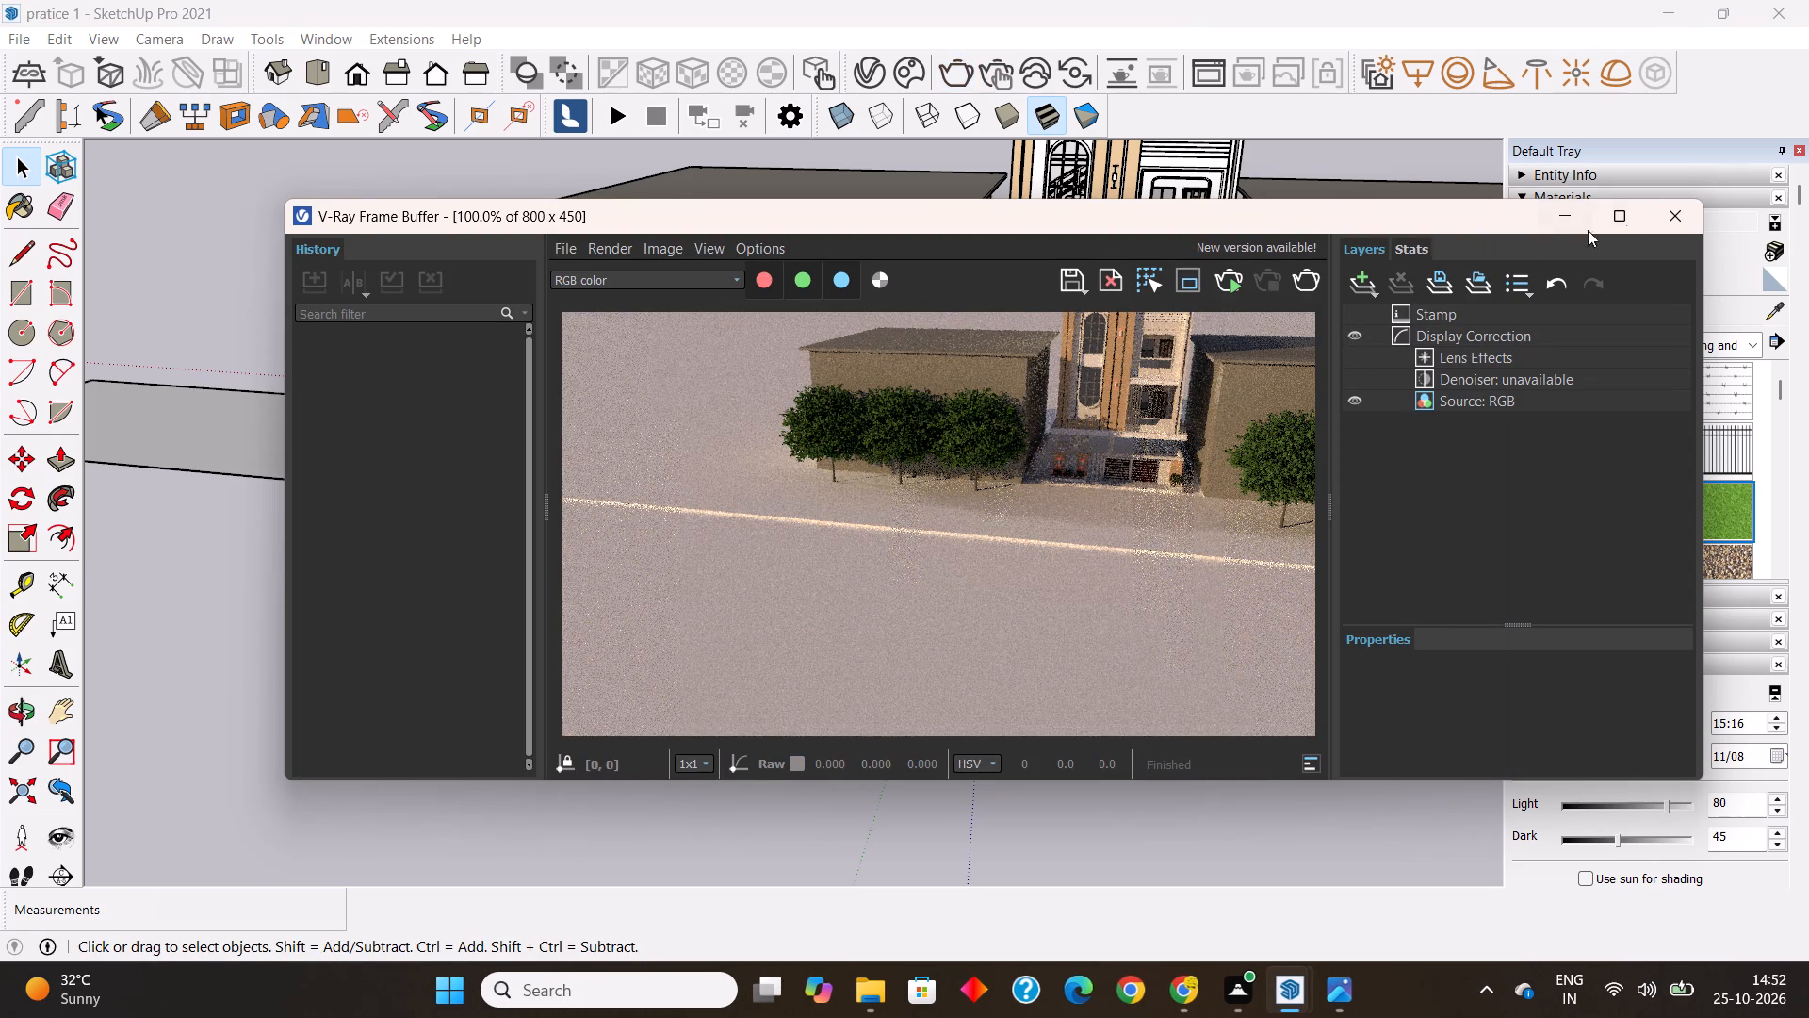
left_click(1698, 217)
Draw a rectangle about 25' by 13' on the open ground beyond the far end of the road strip.
scroll(736, 411, "down", 8)
middle_click_drag(704, 513, 735, 531)
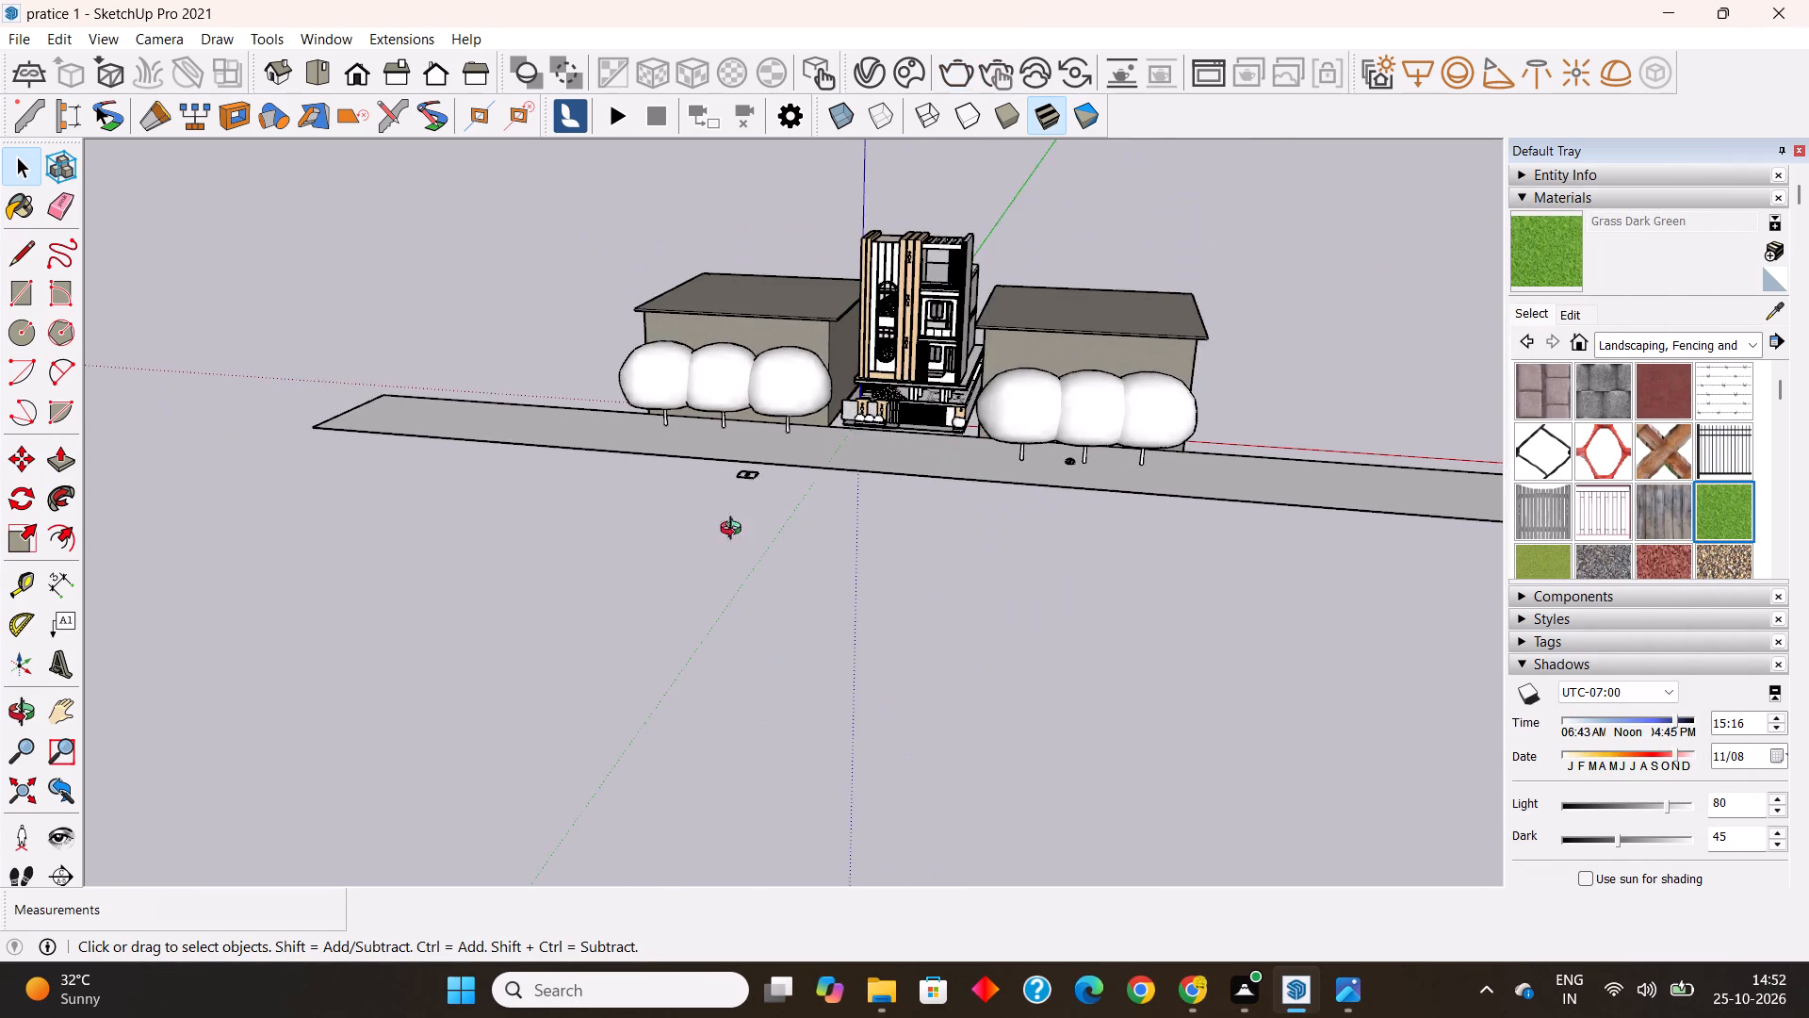
middle_click_drag(735, 531, 1161, 698)
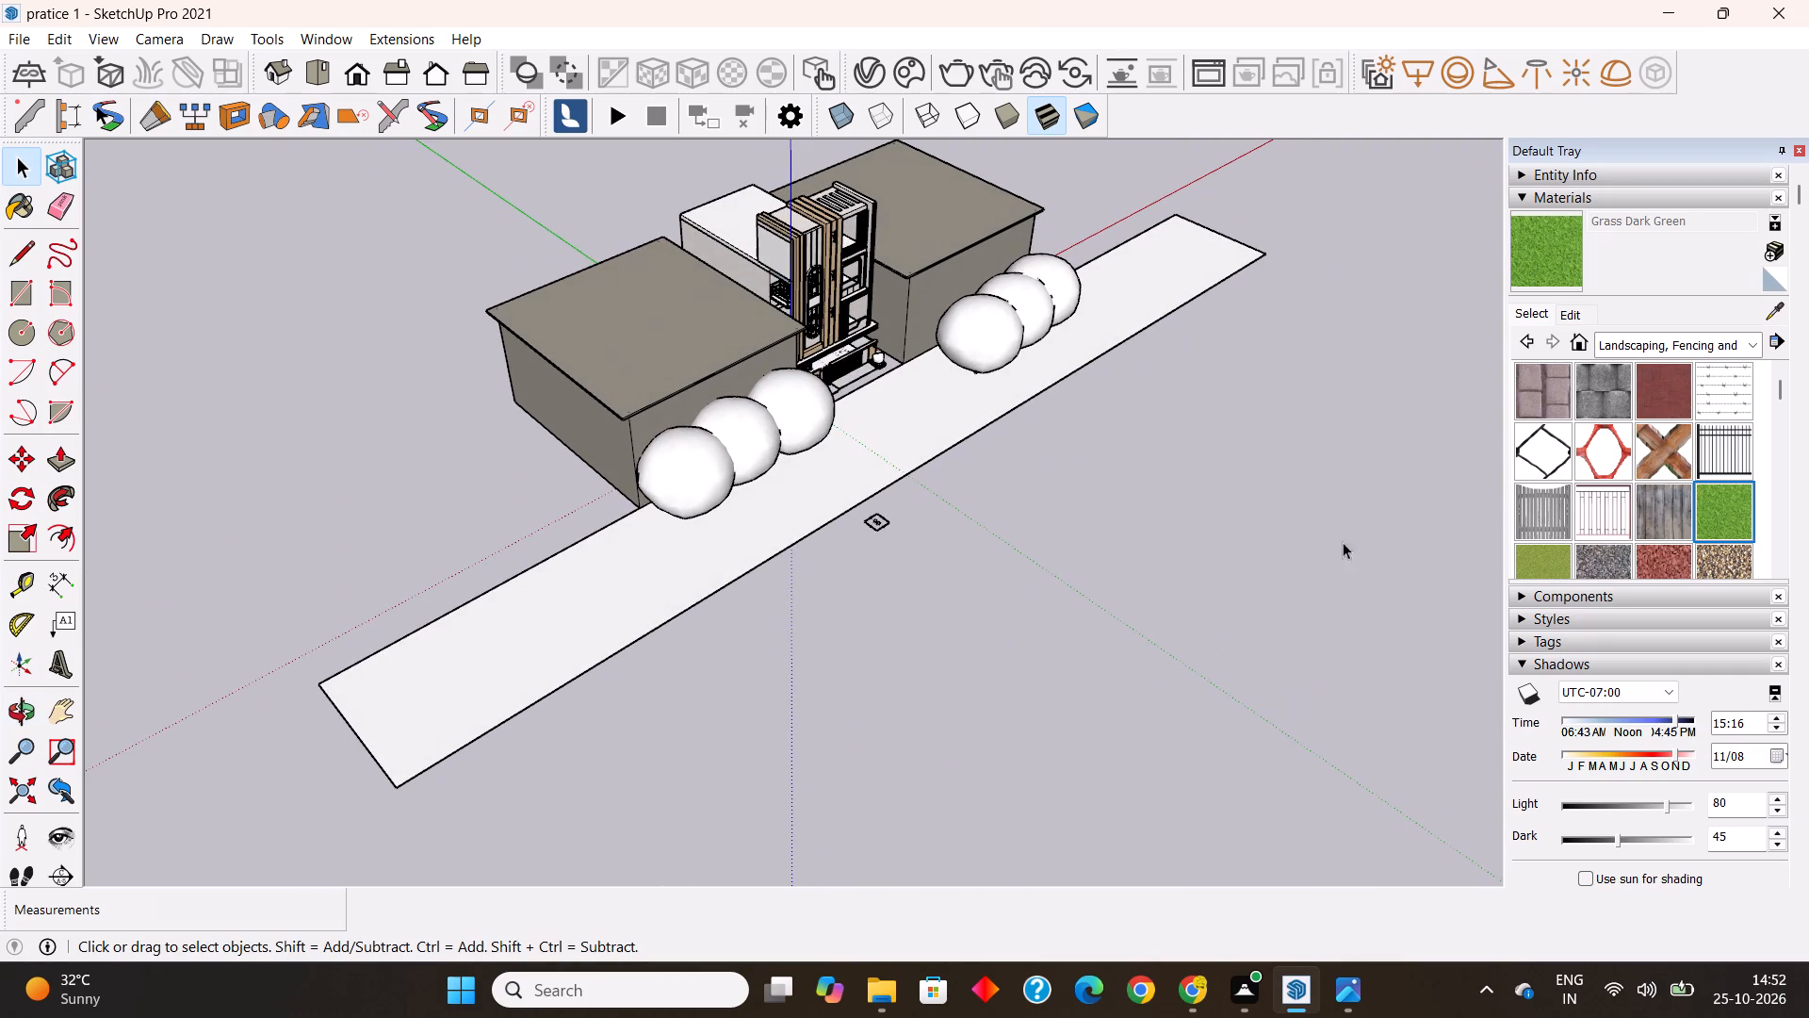
scroll(876, 588, "down", 1)
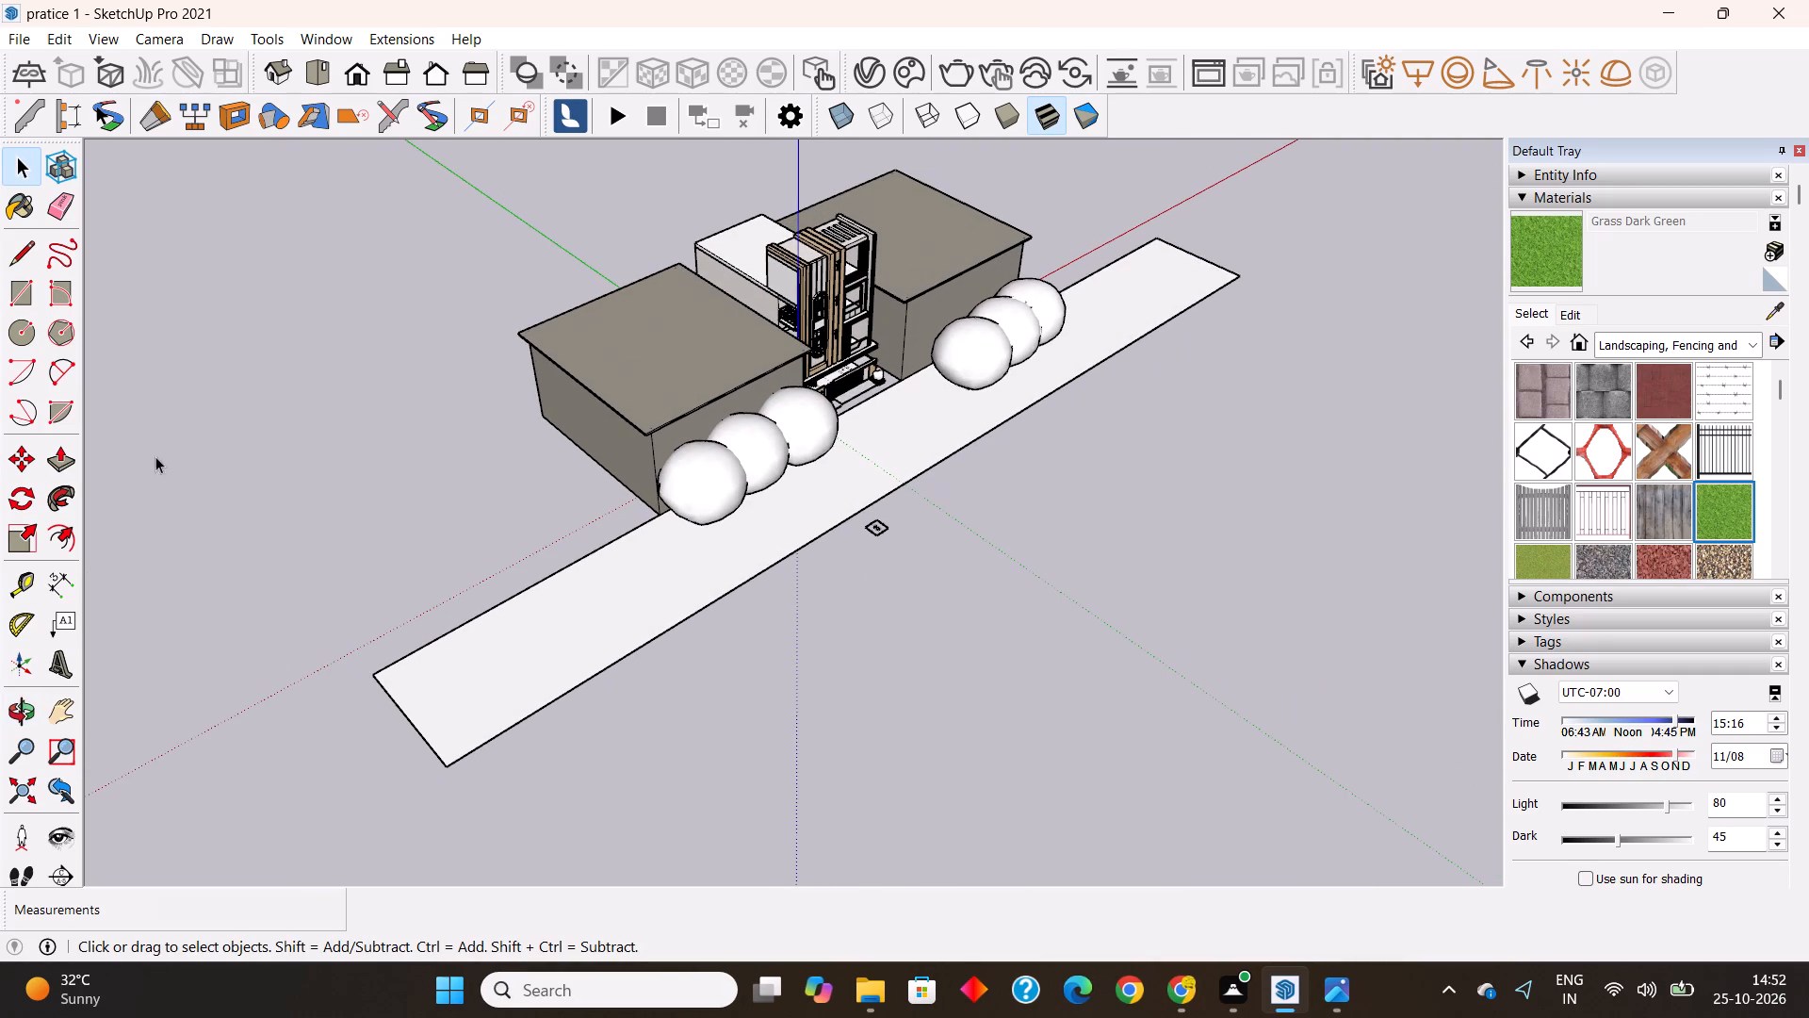
left_click(24, 287)
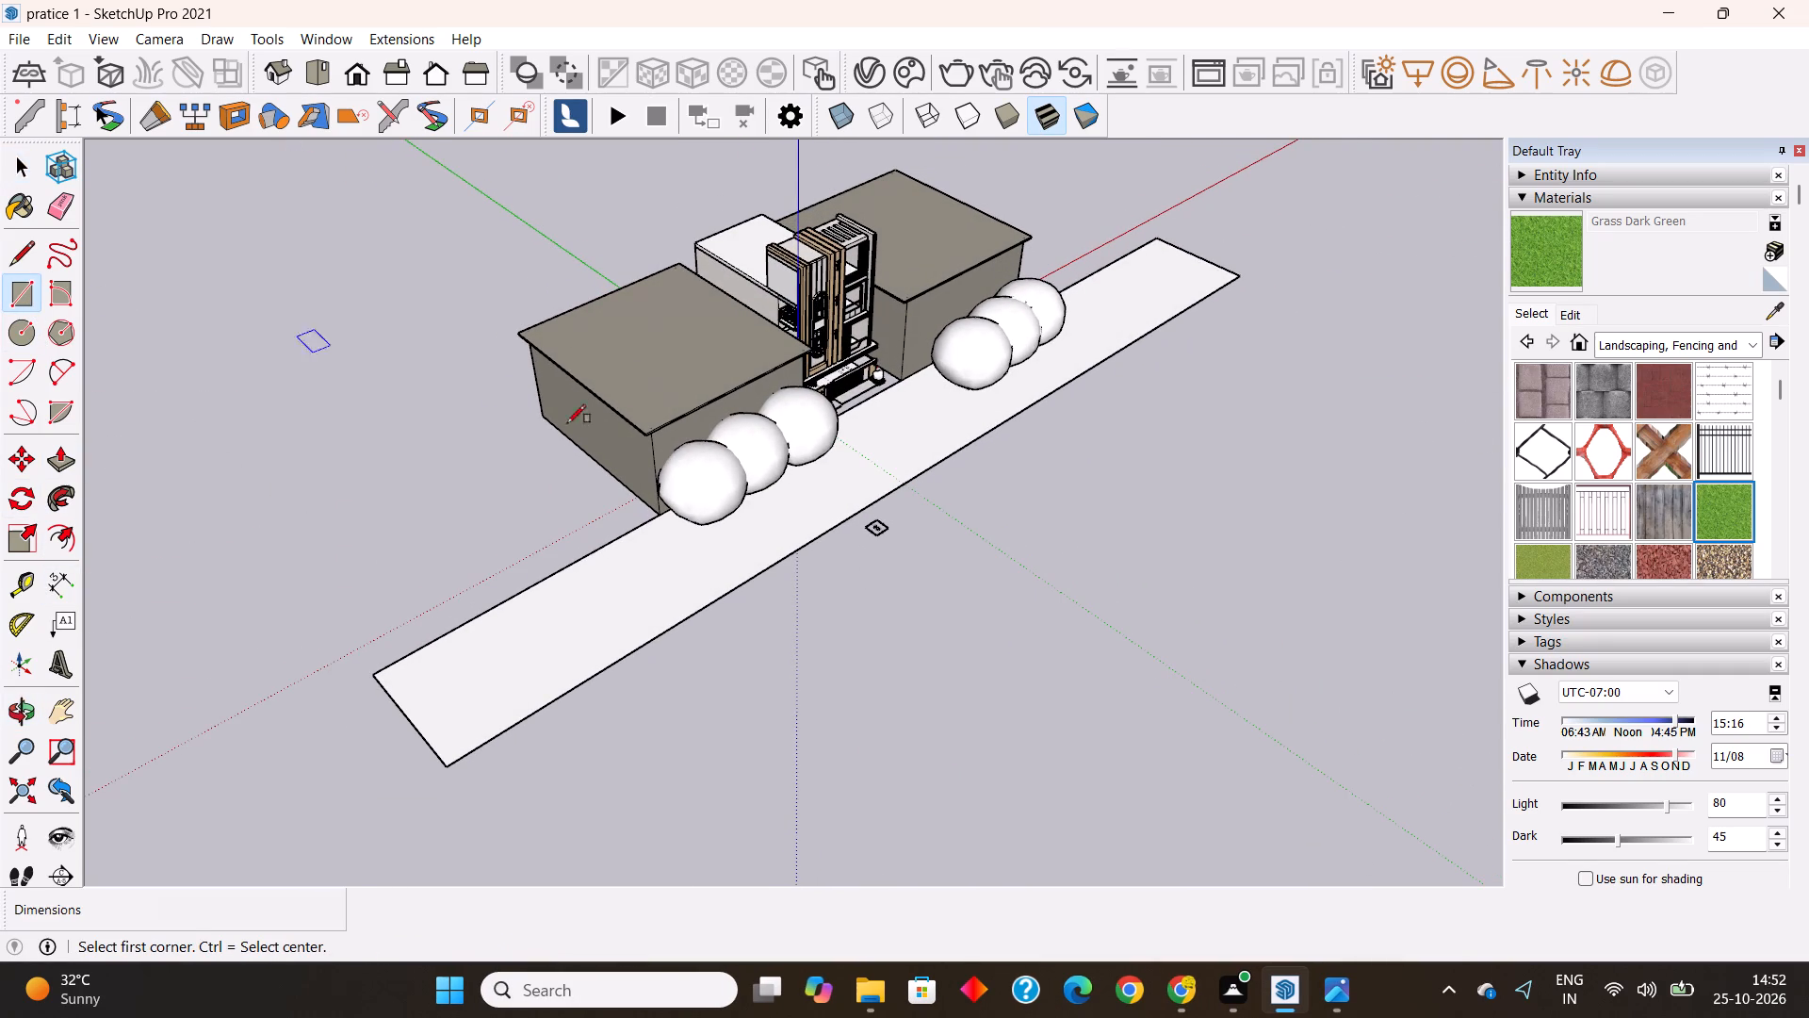
scroll(1024, 496, "down", 3)
left_click(1411, 304)
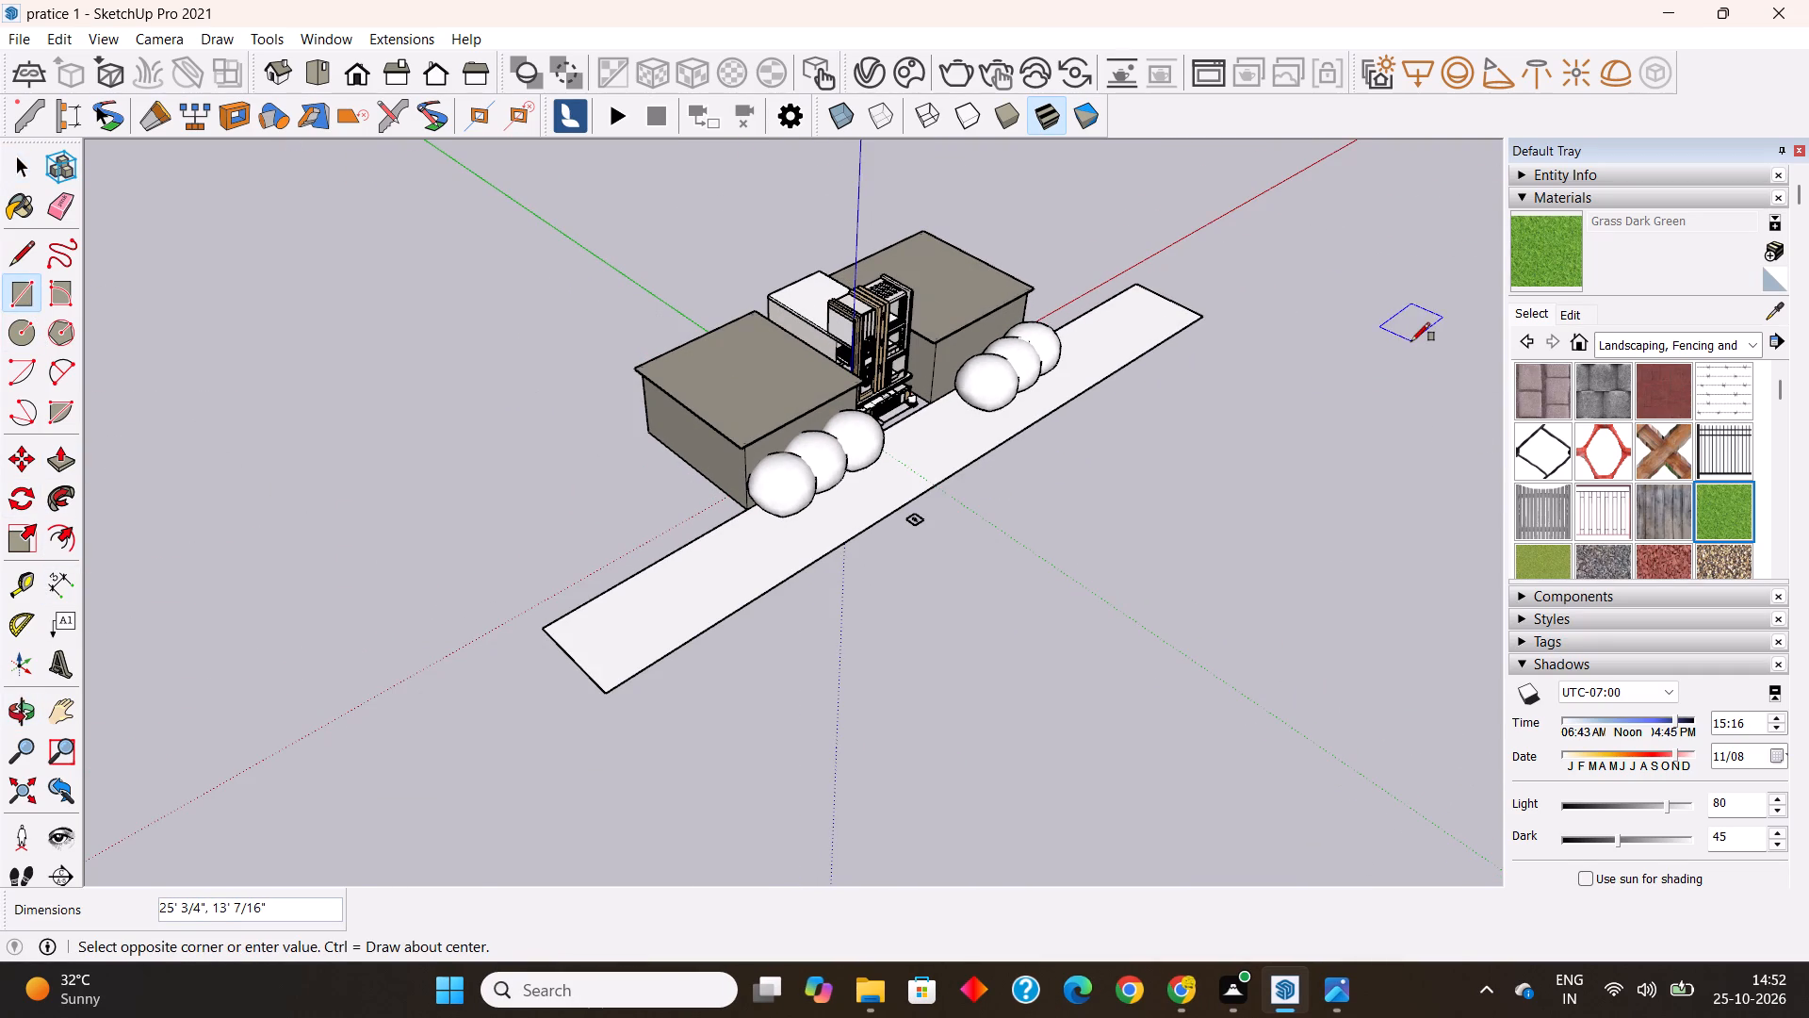
left_click(1411, 341)
key("space")
Paint the new ground rectangle with Grass Dark Green.
left_click(1551, 237)
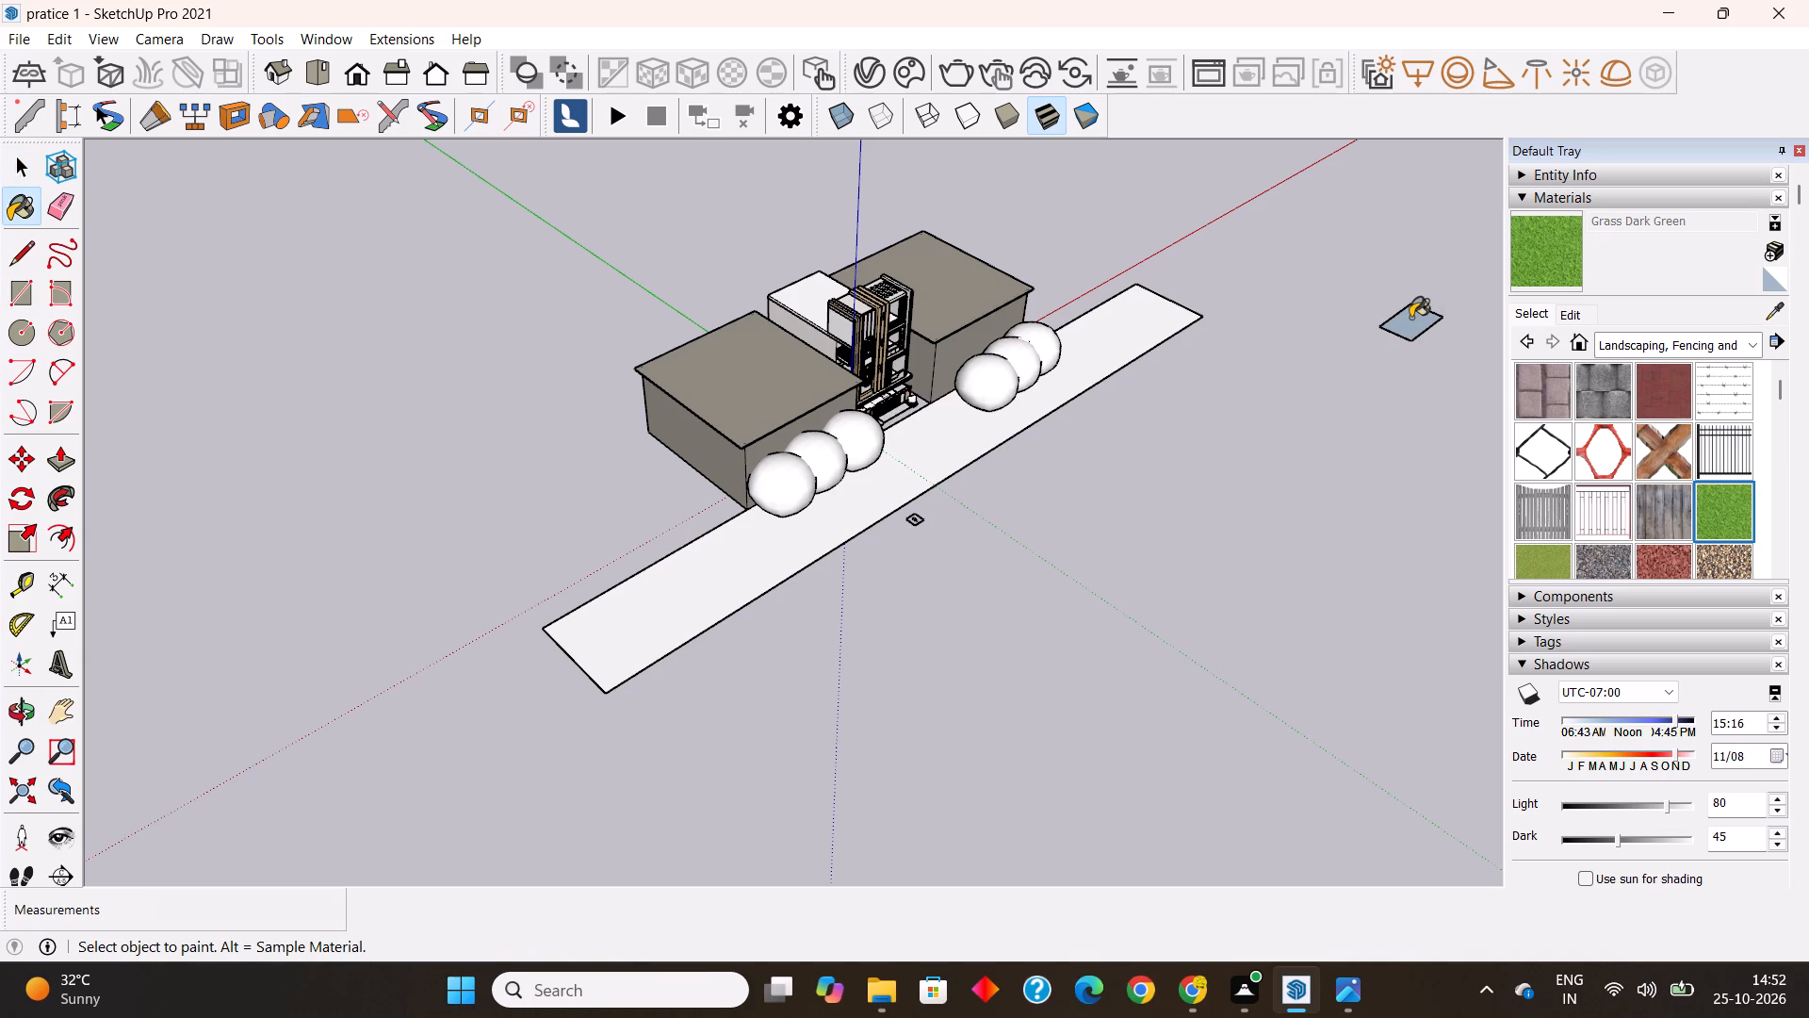
left_click(1410, 318)
key("space")
left_click(1397, 450)
With the infinite plane selected, bring up Grass Dark Green in the V-Ray Asset Editor by sampling the painted ground rectangle.
scroll(910, 514, "up", 2)
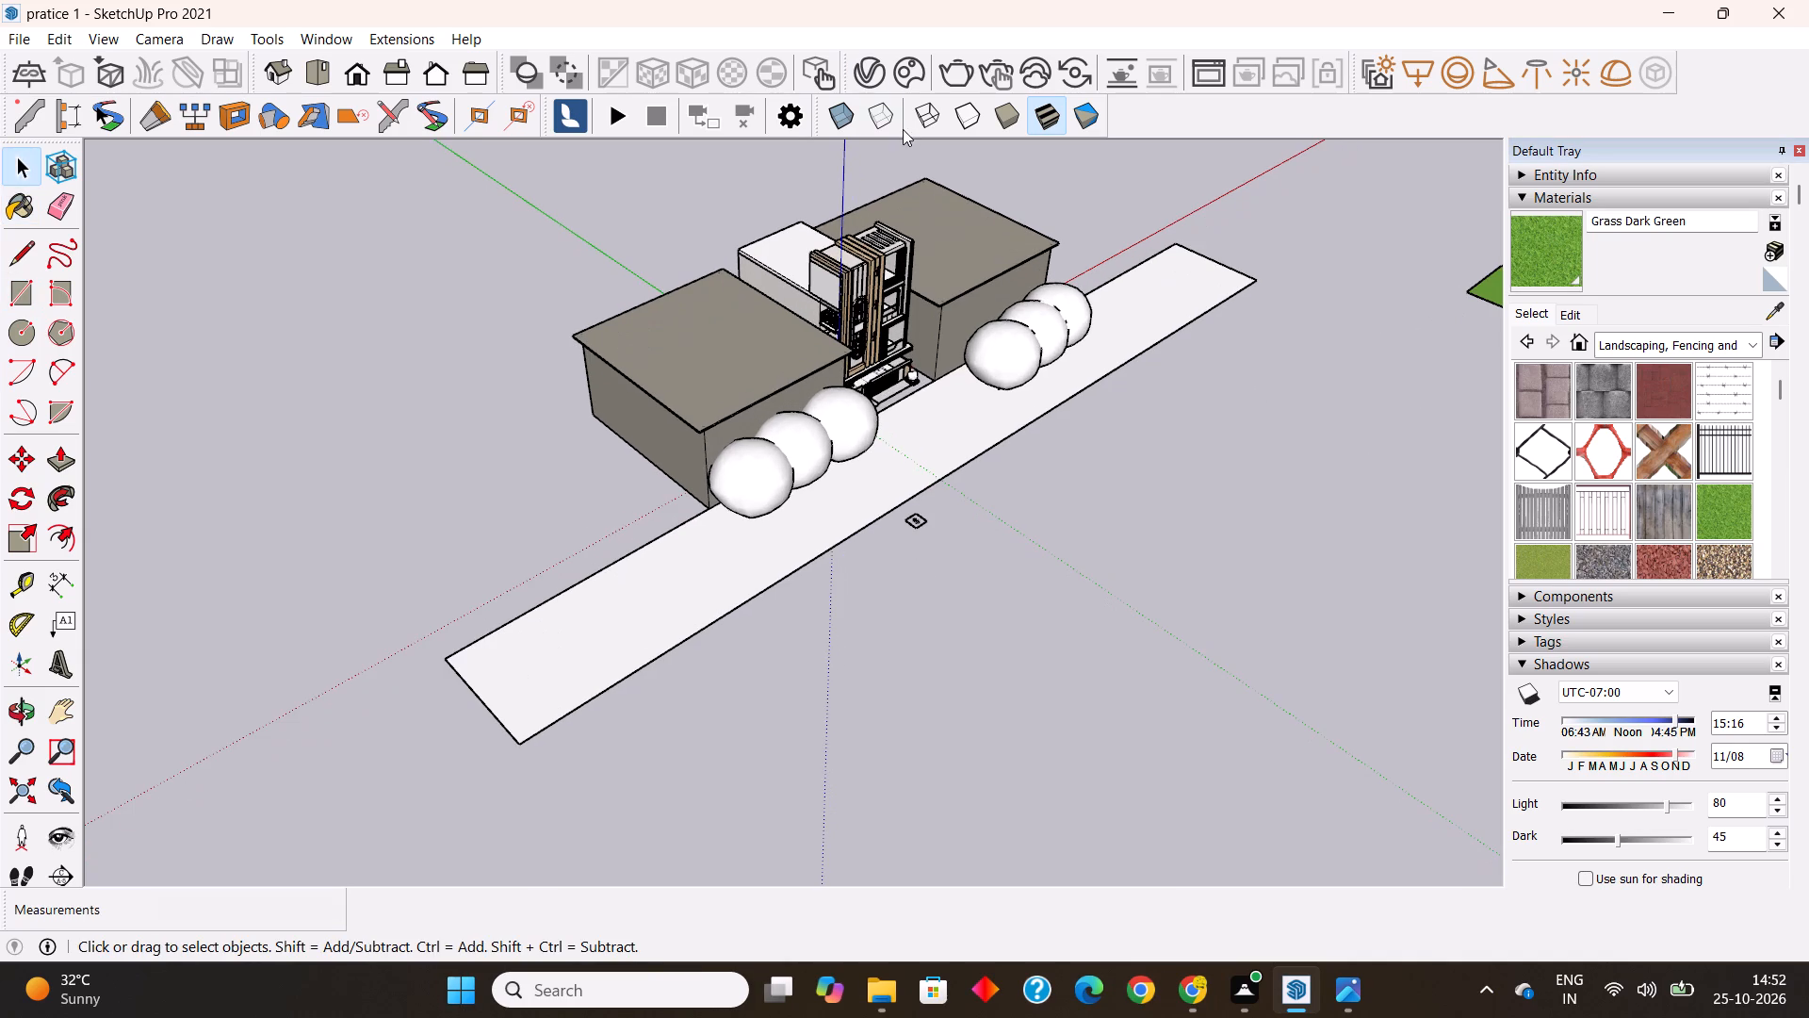
left_click(872, 65)
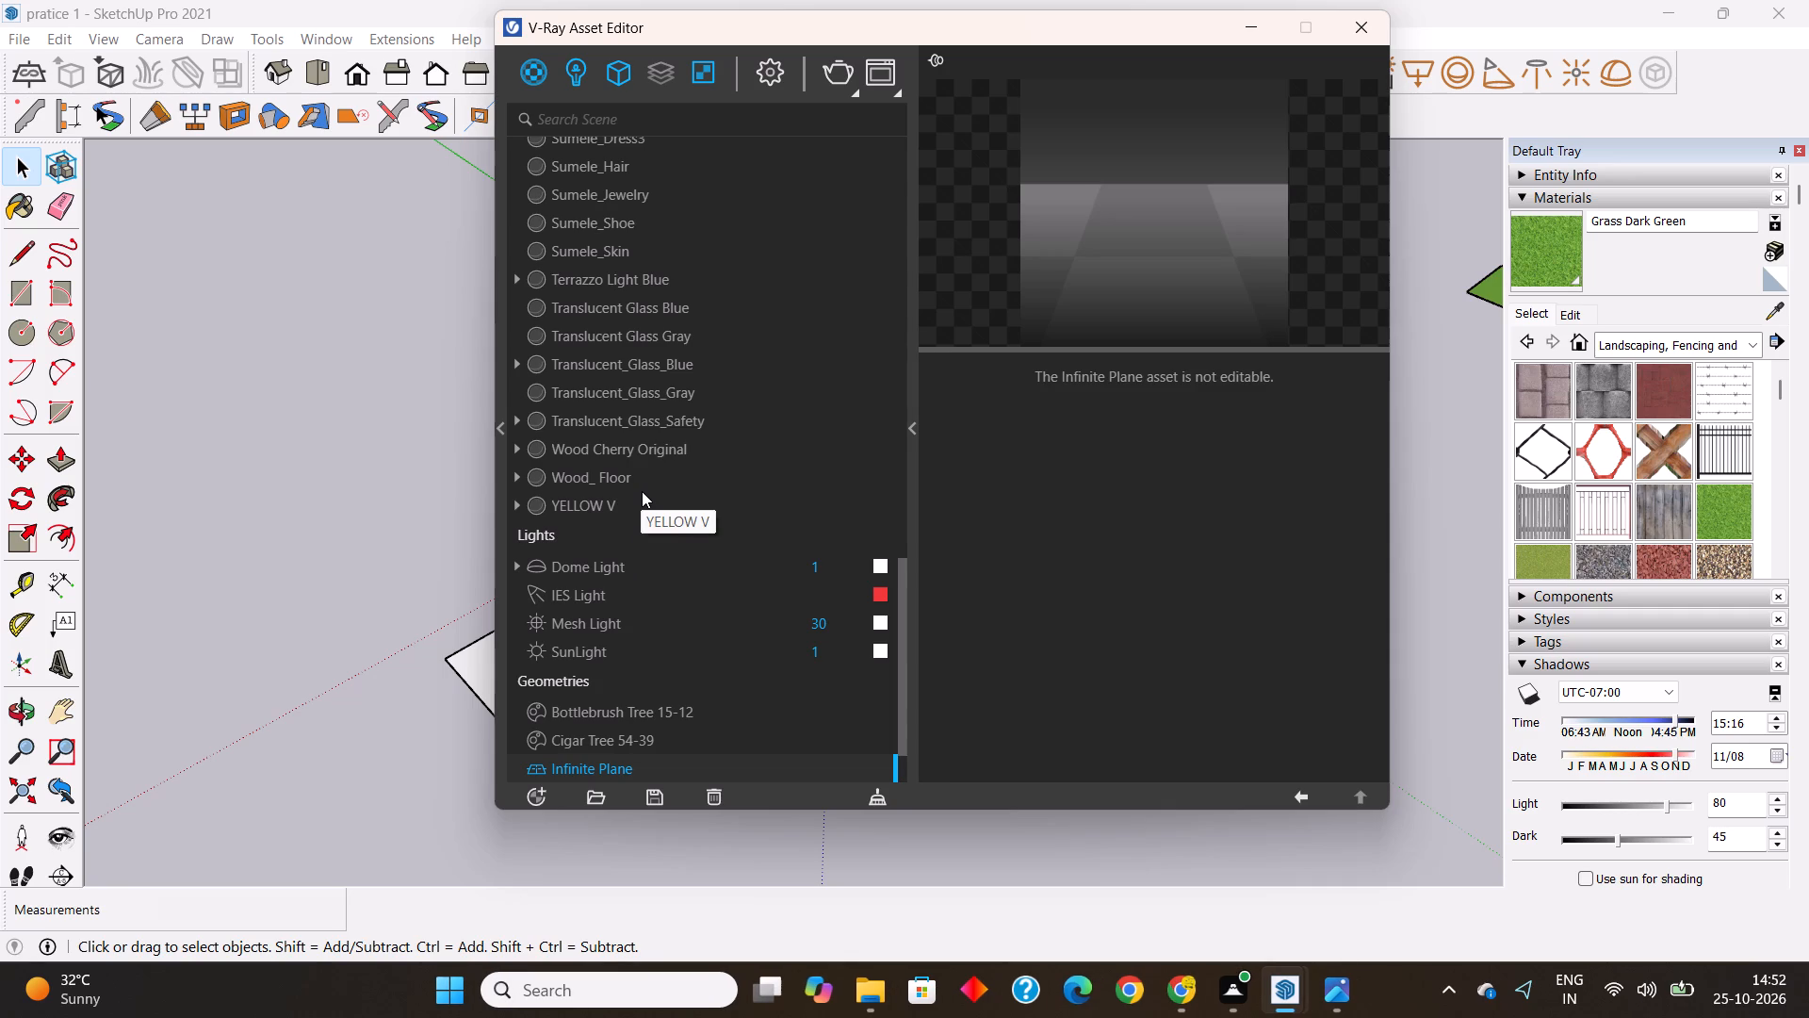
scroll(642, 491, "up", 1)
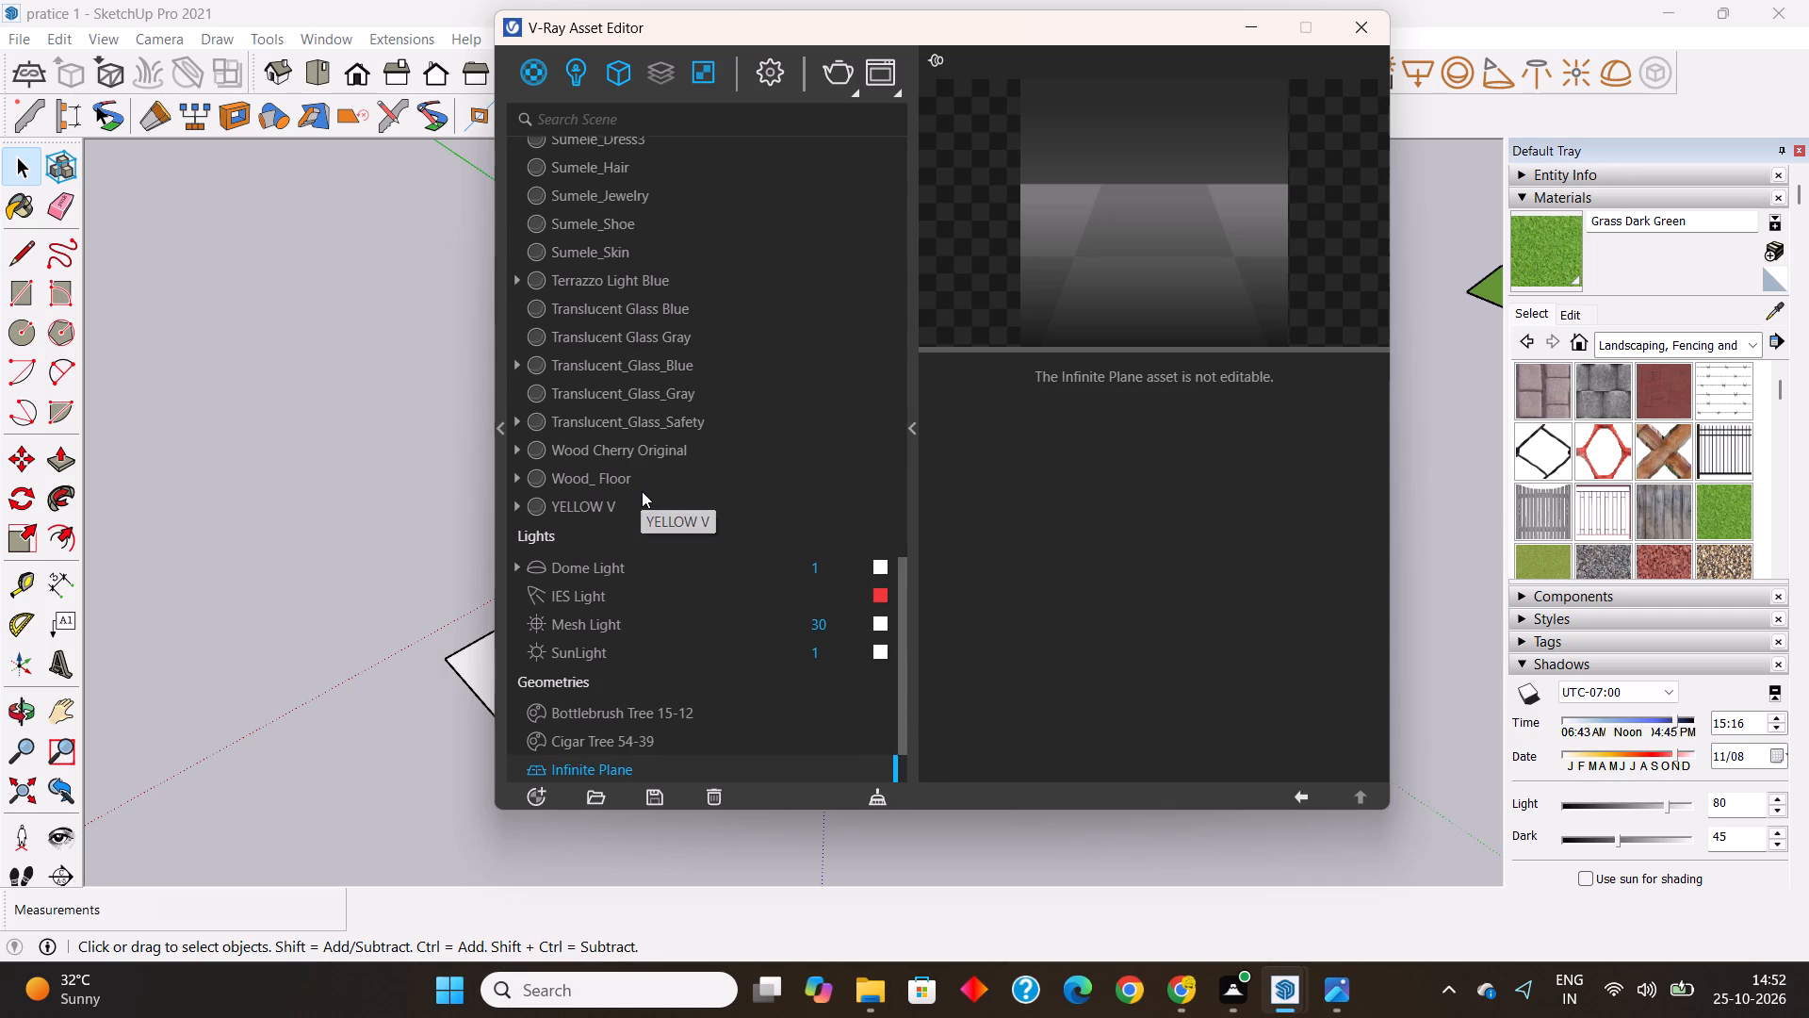
scroll(642, 491, "up", 11)
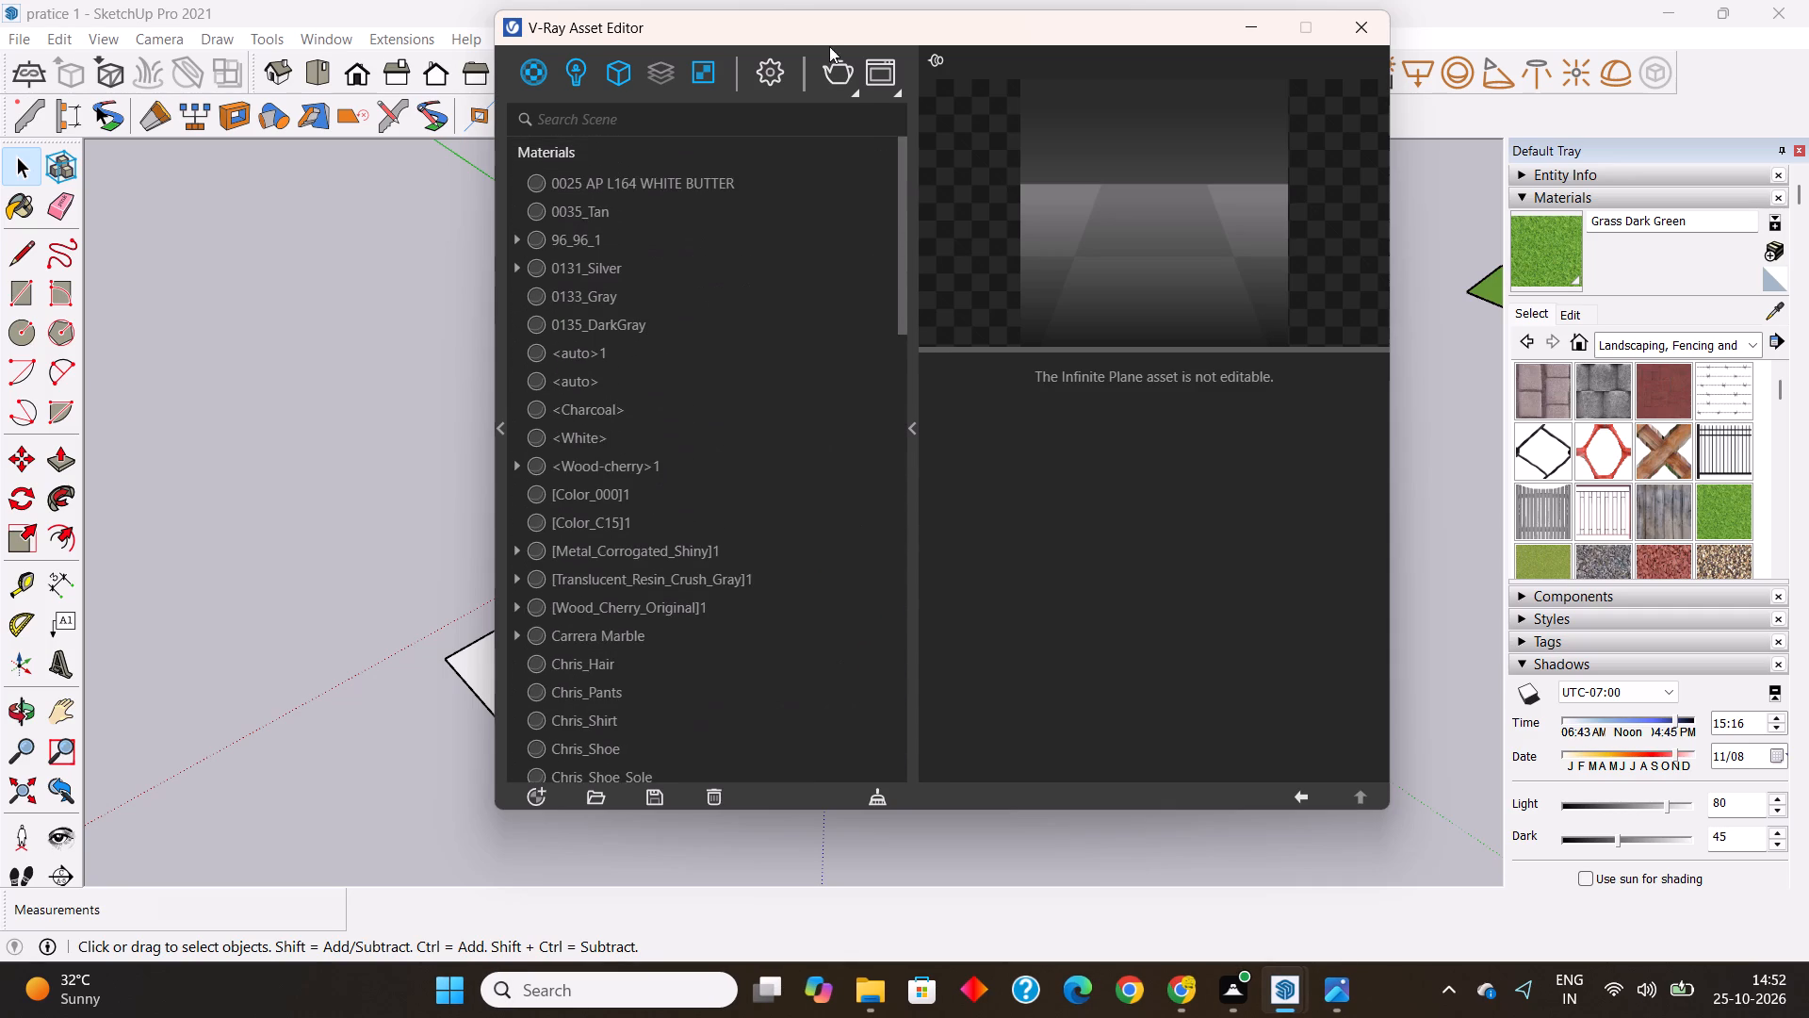
left_click_drag(847, 24, 220, 132)
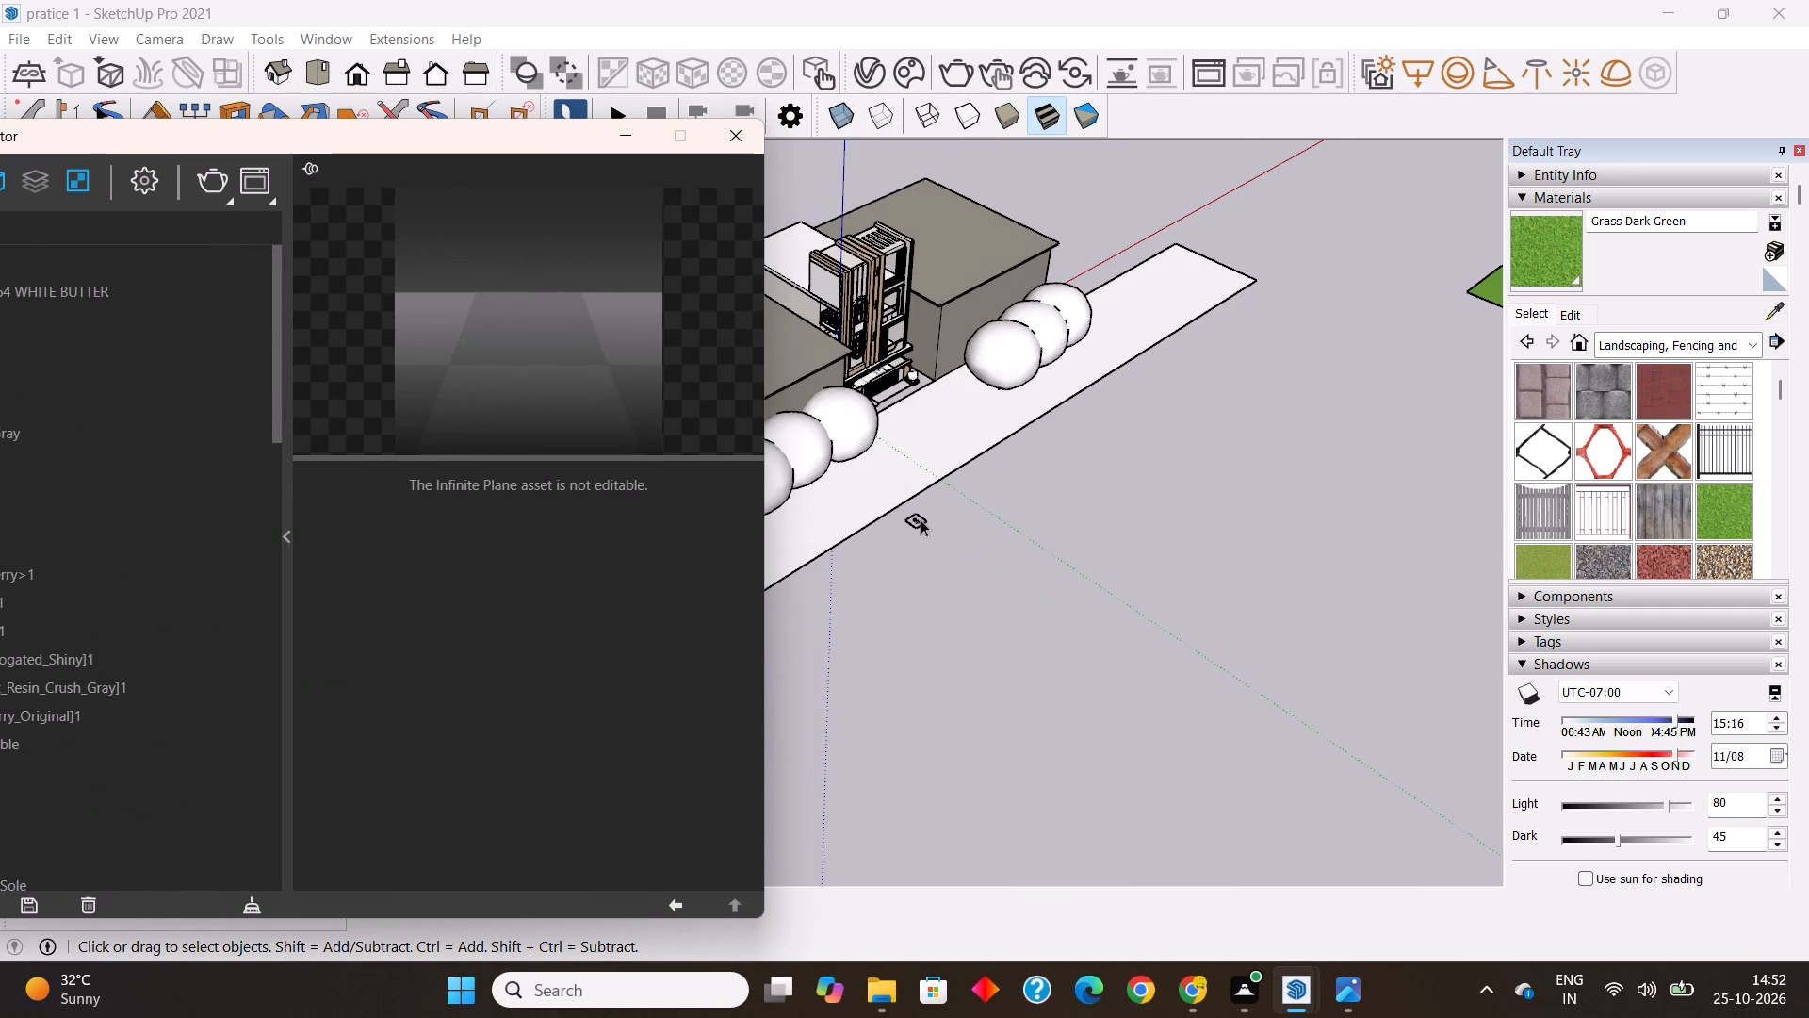
left_click(921, 522)
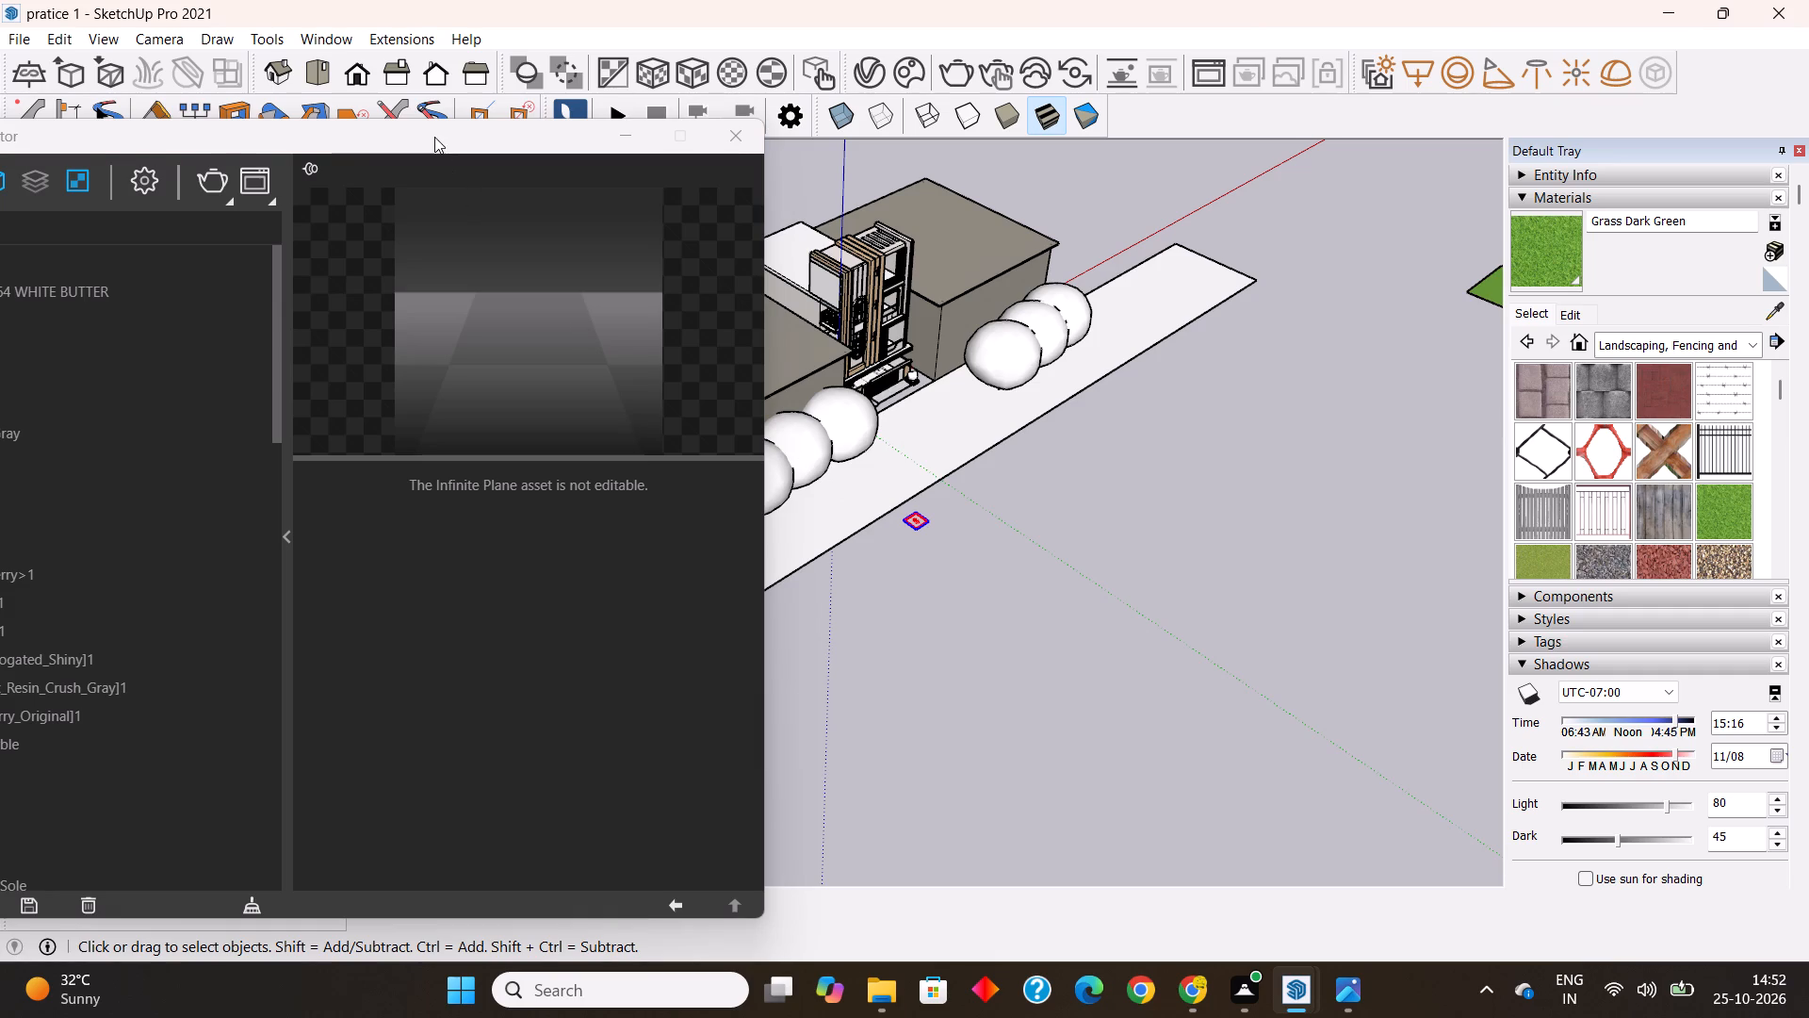
left_click_drag(434, 137, 684, 67)
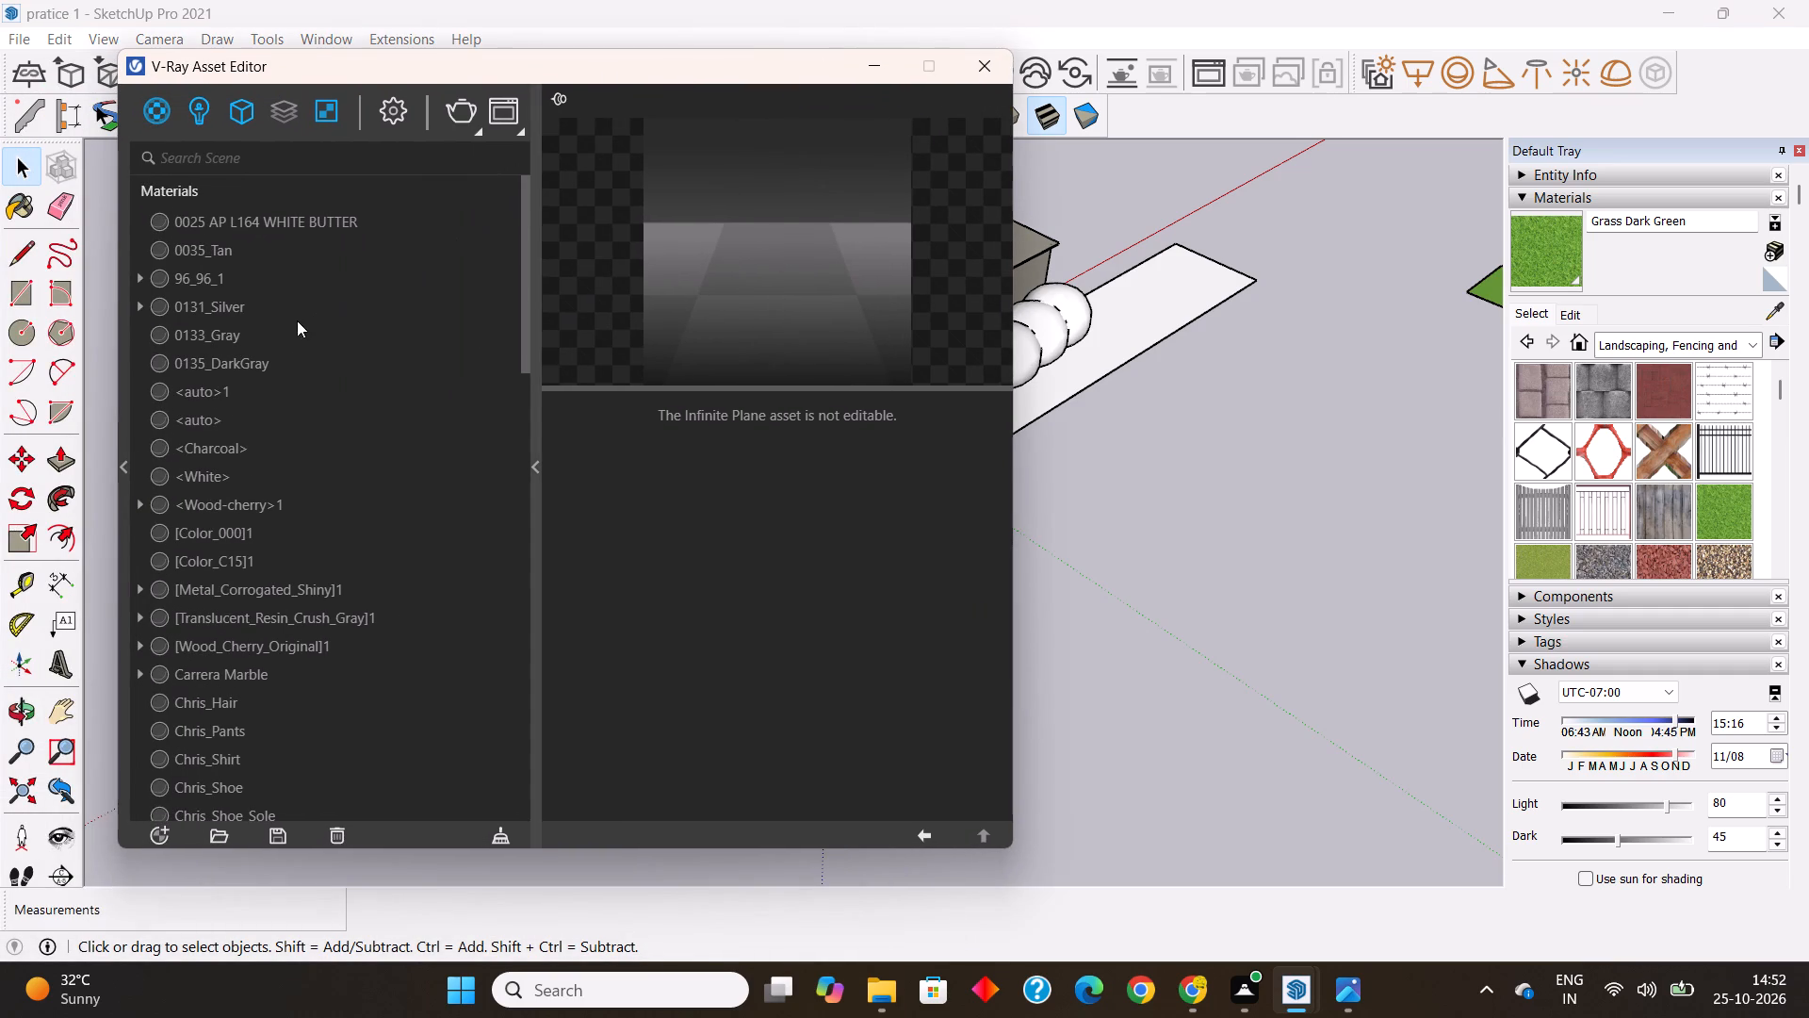
scroll(298, 406, "down", 14)
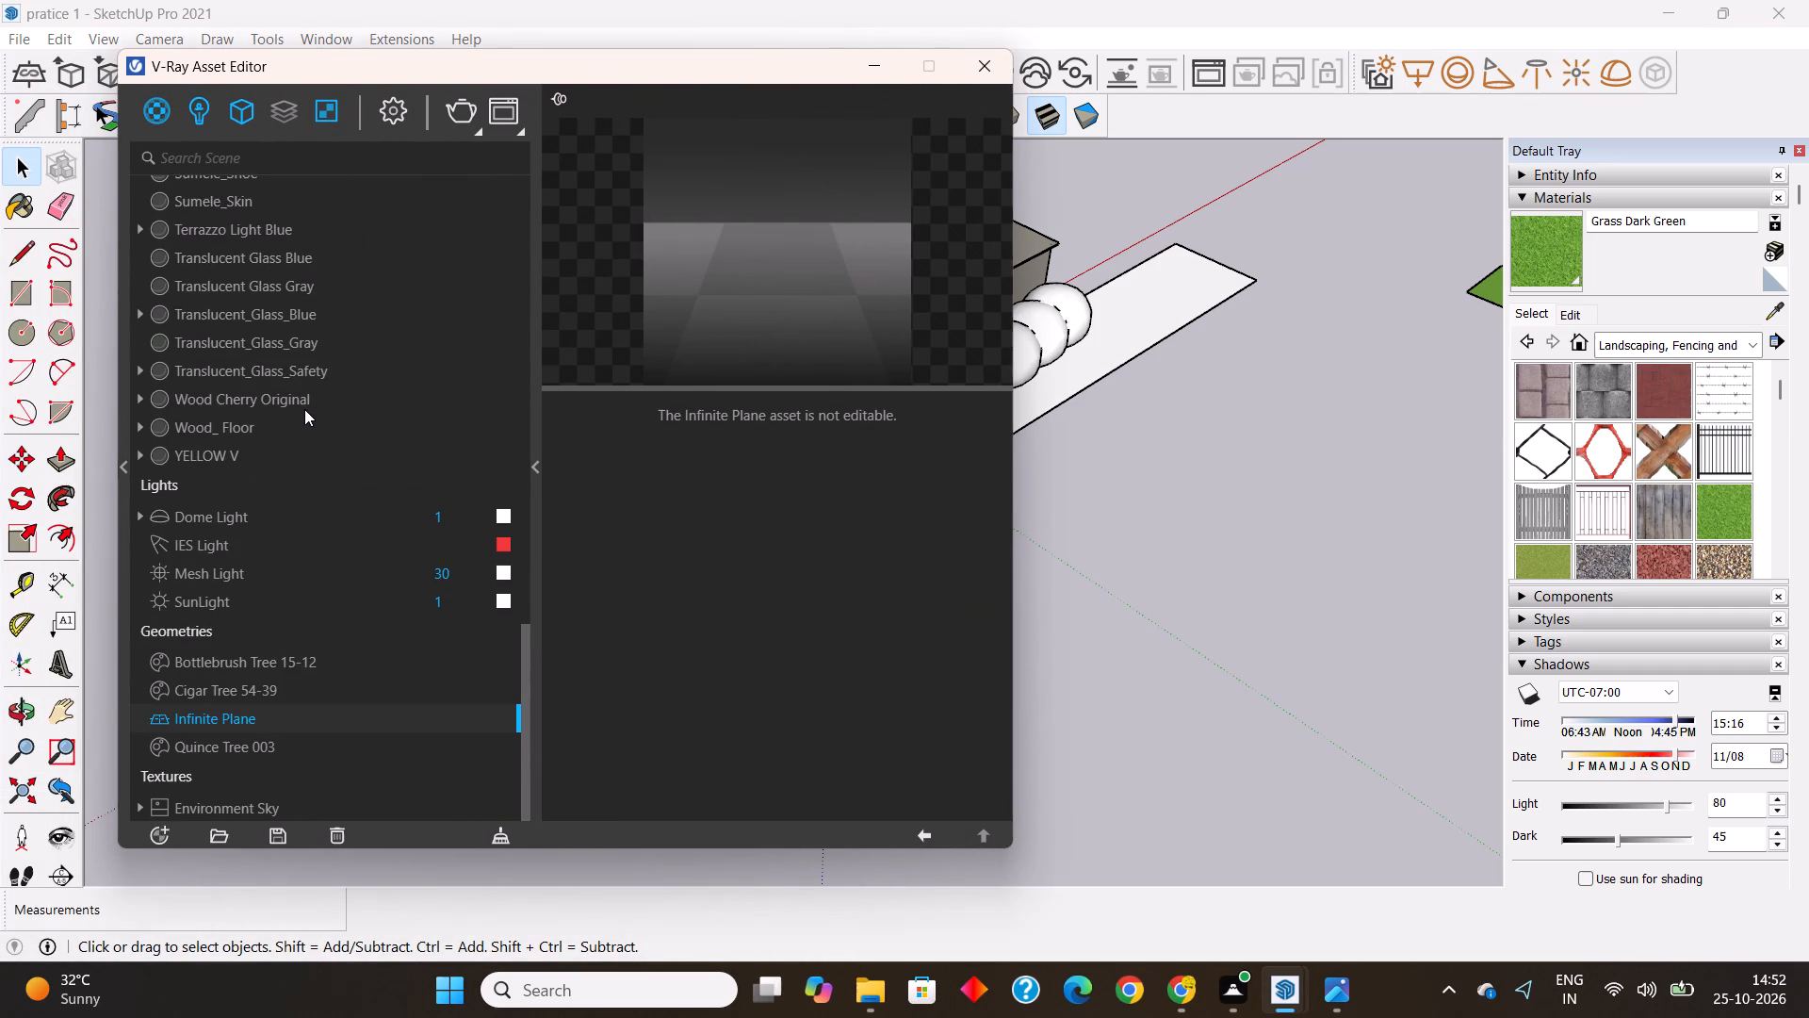
scroll(304, 408, "down", 1)
left_click(1556, 258)
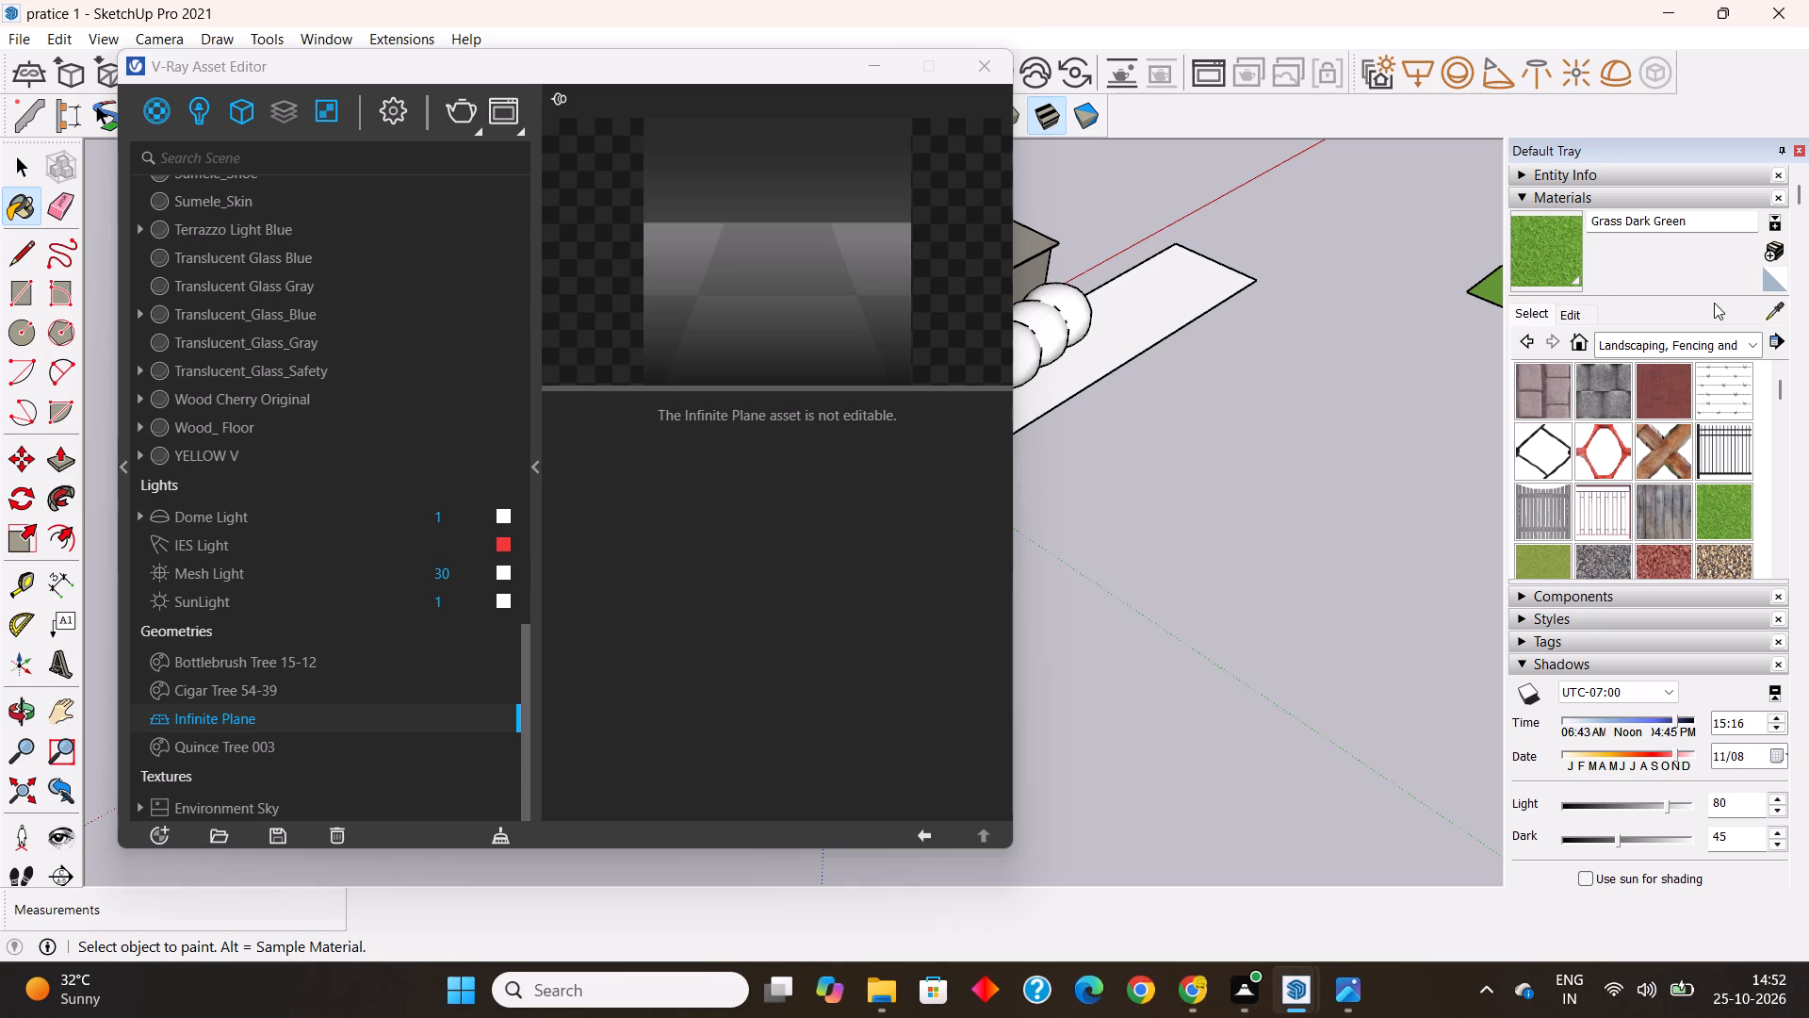
left_click(1781, 314)
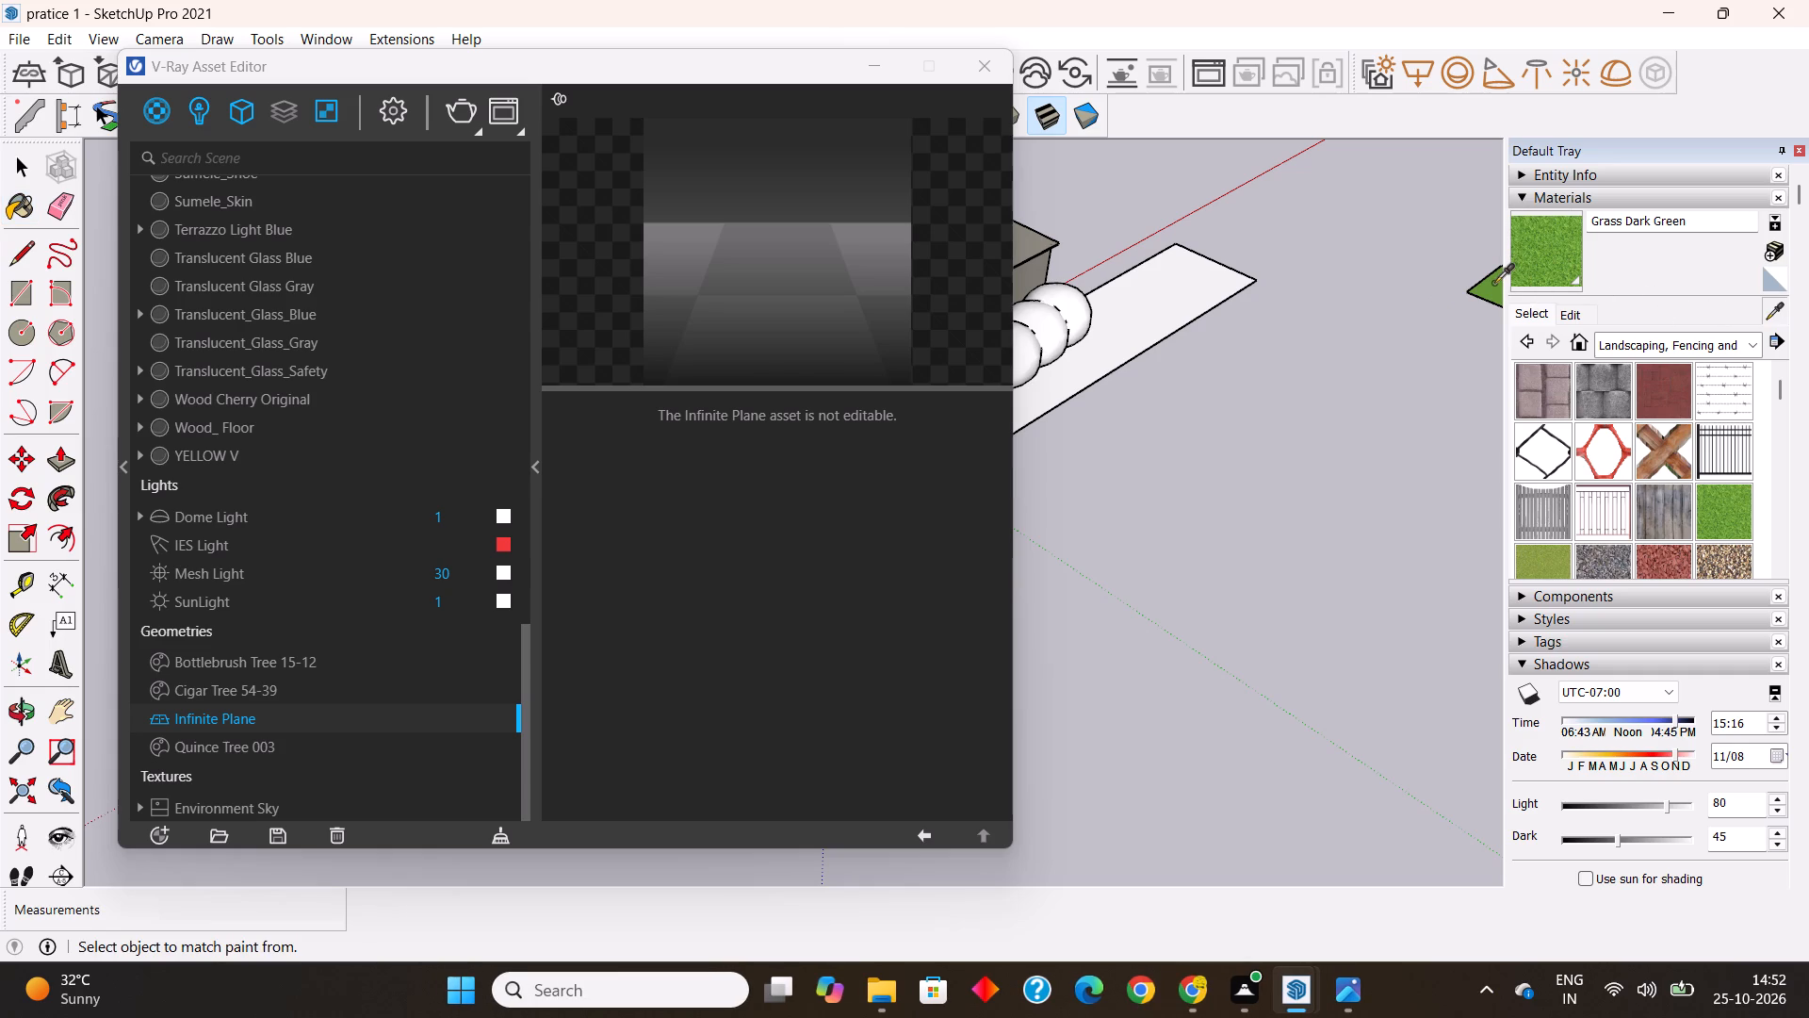
left_click(1494, 283)
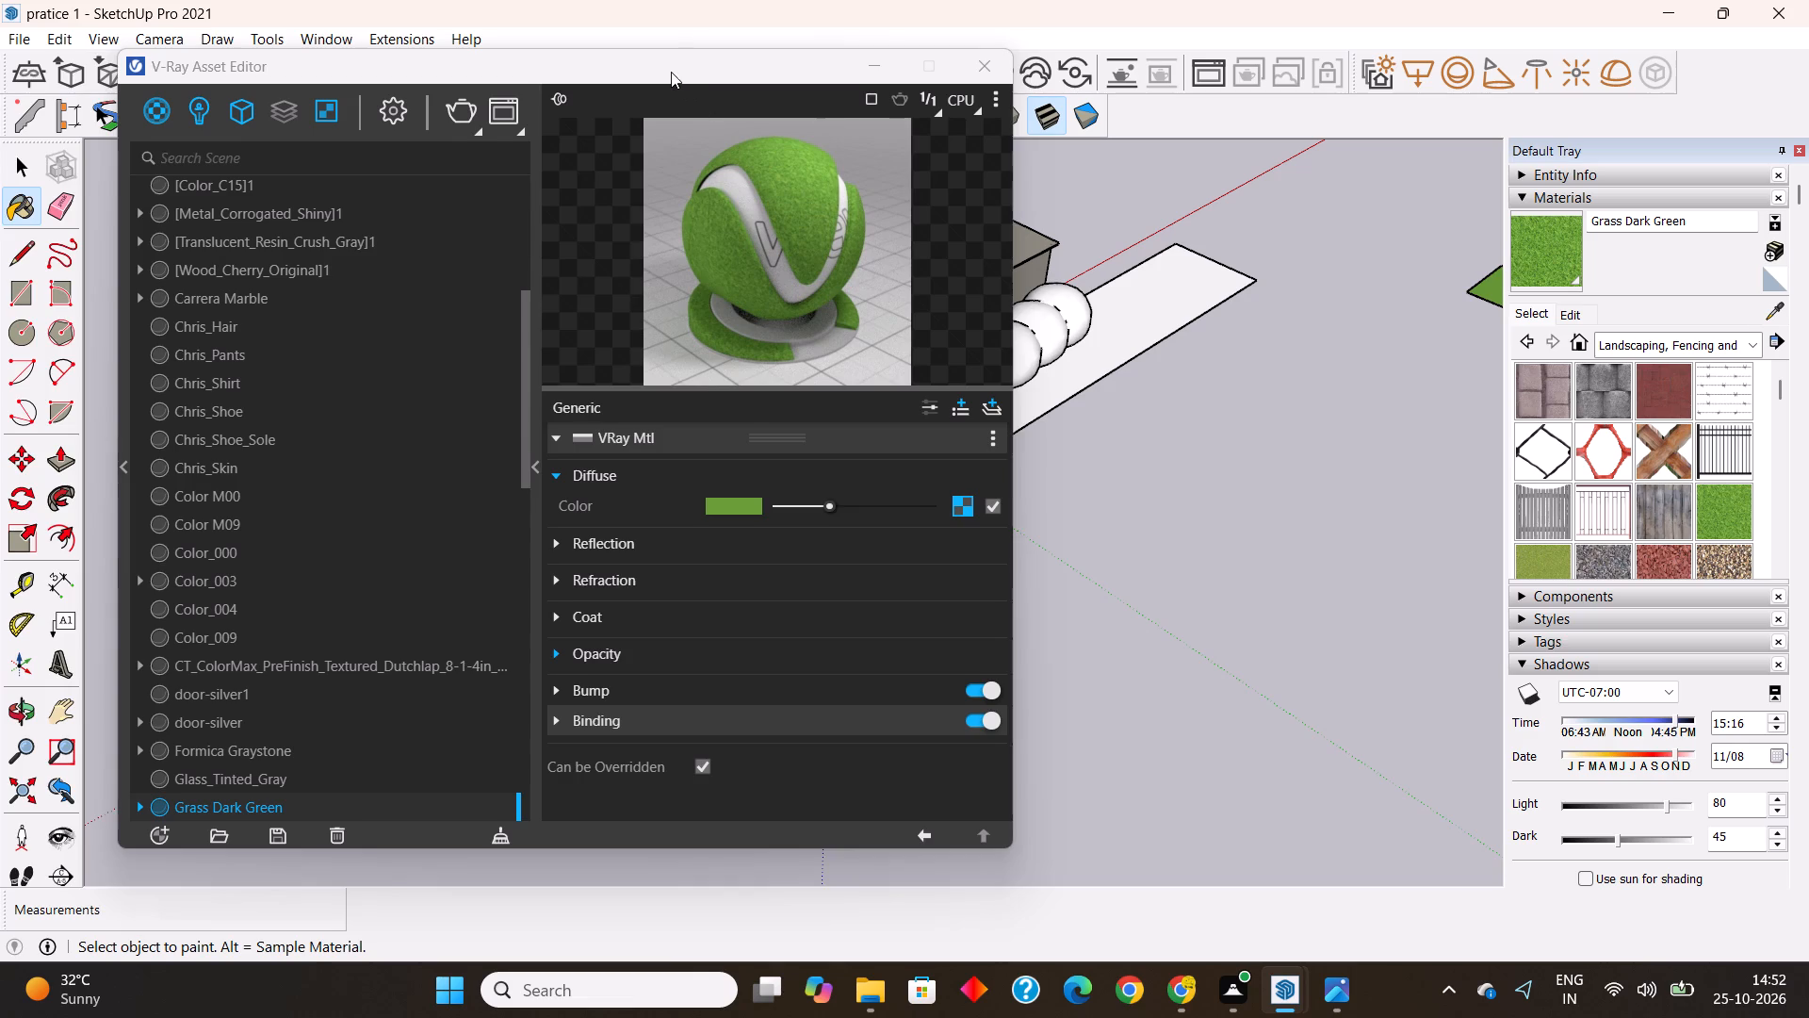
Apply the V-Ray material Grass Dark Green to the selected infinite plane and close the Asset Editor.
left_click_drag(671, 72, 547, 55)
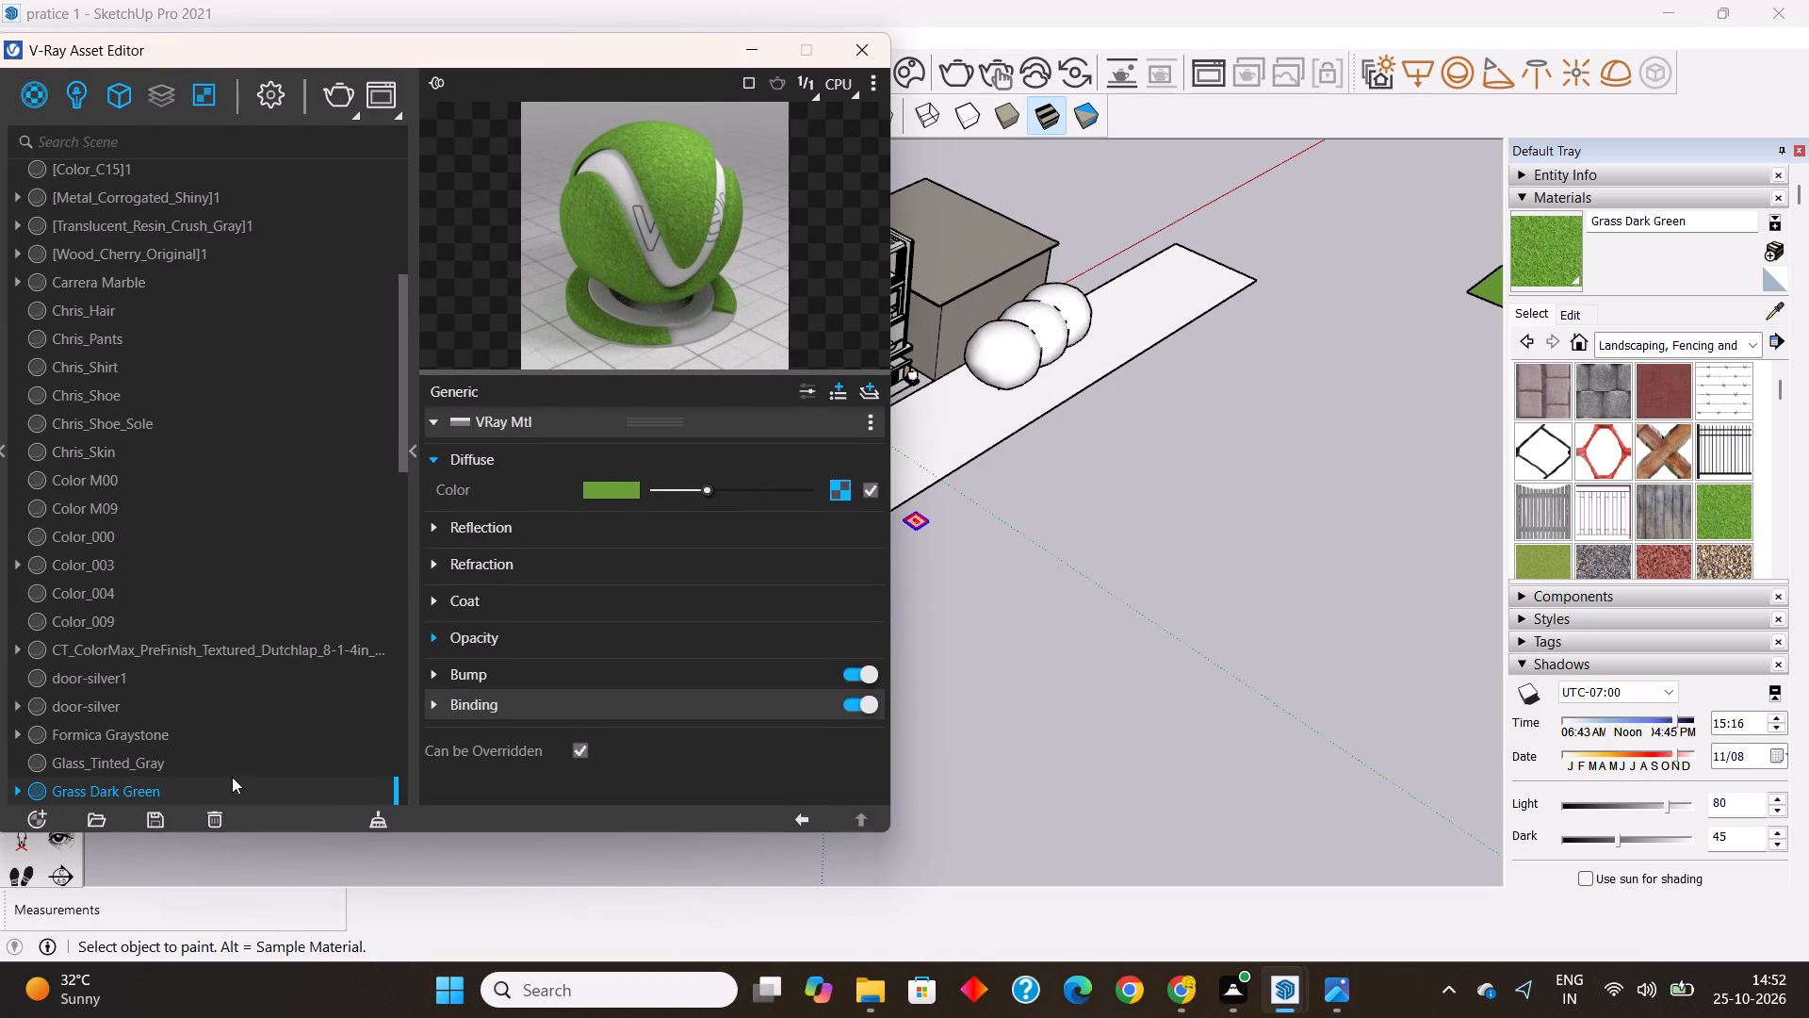
right_click(155, 788)
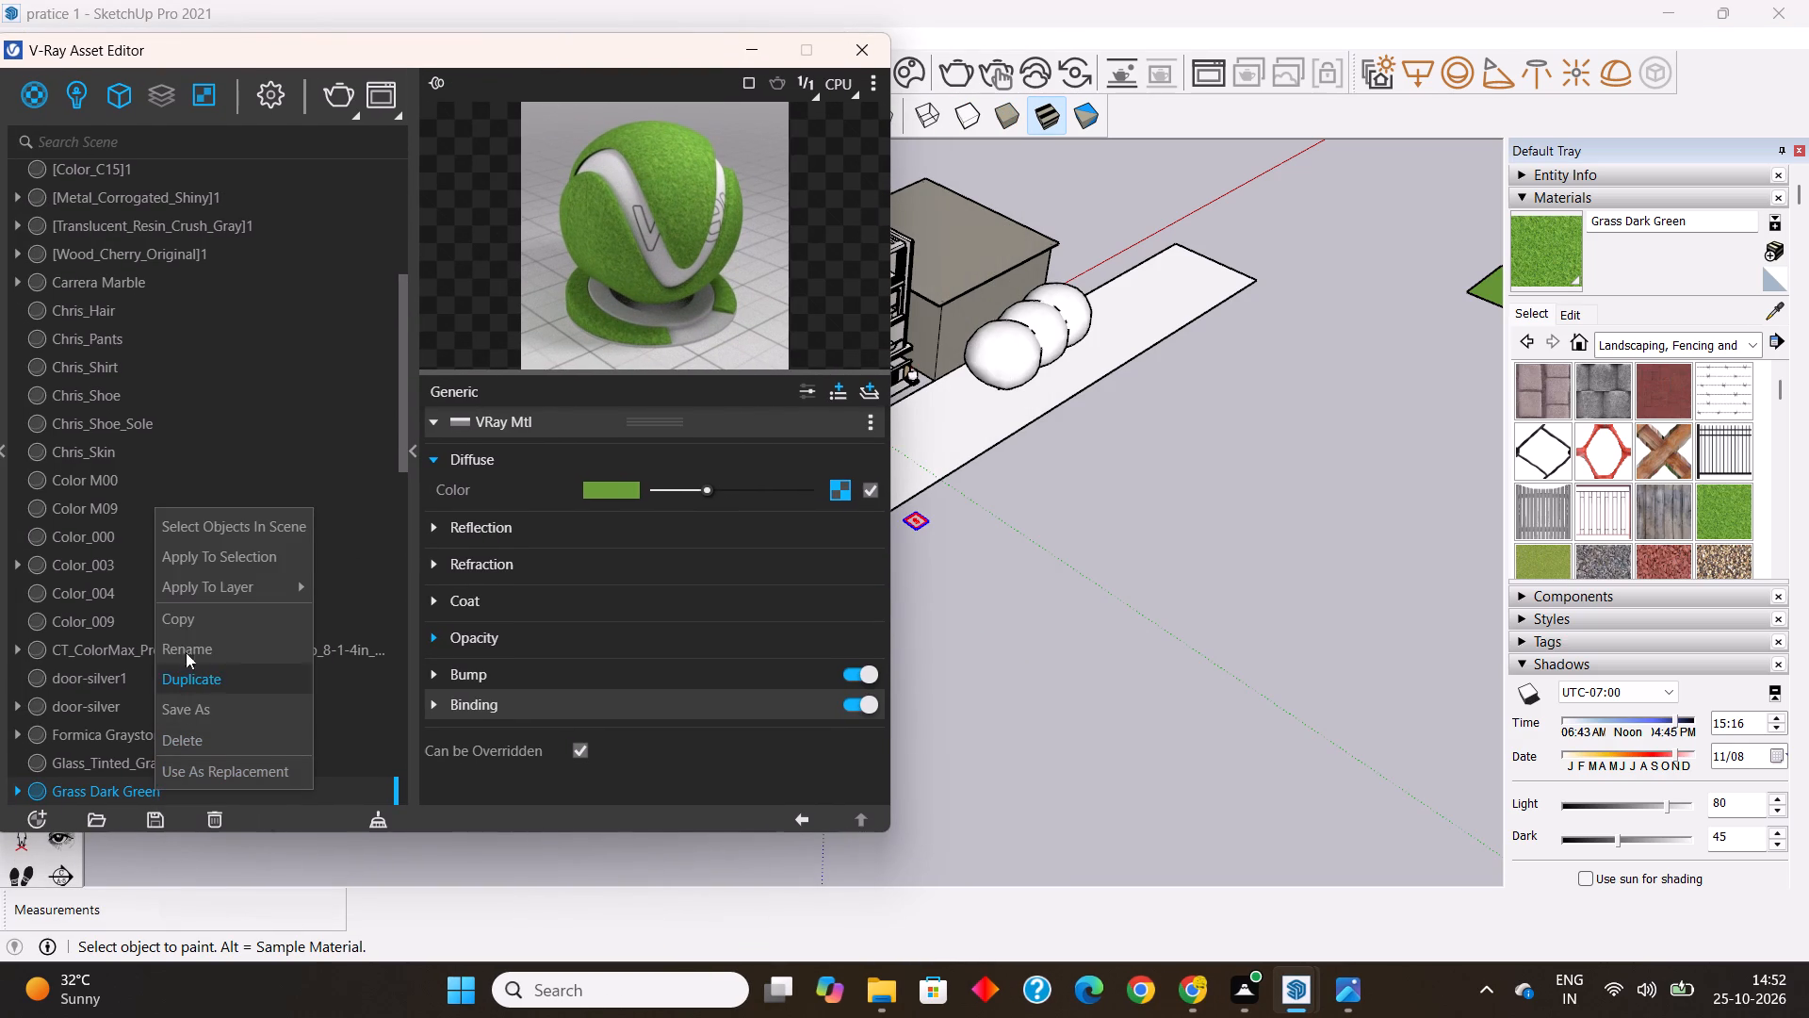
left_click(210, 555)
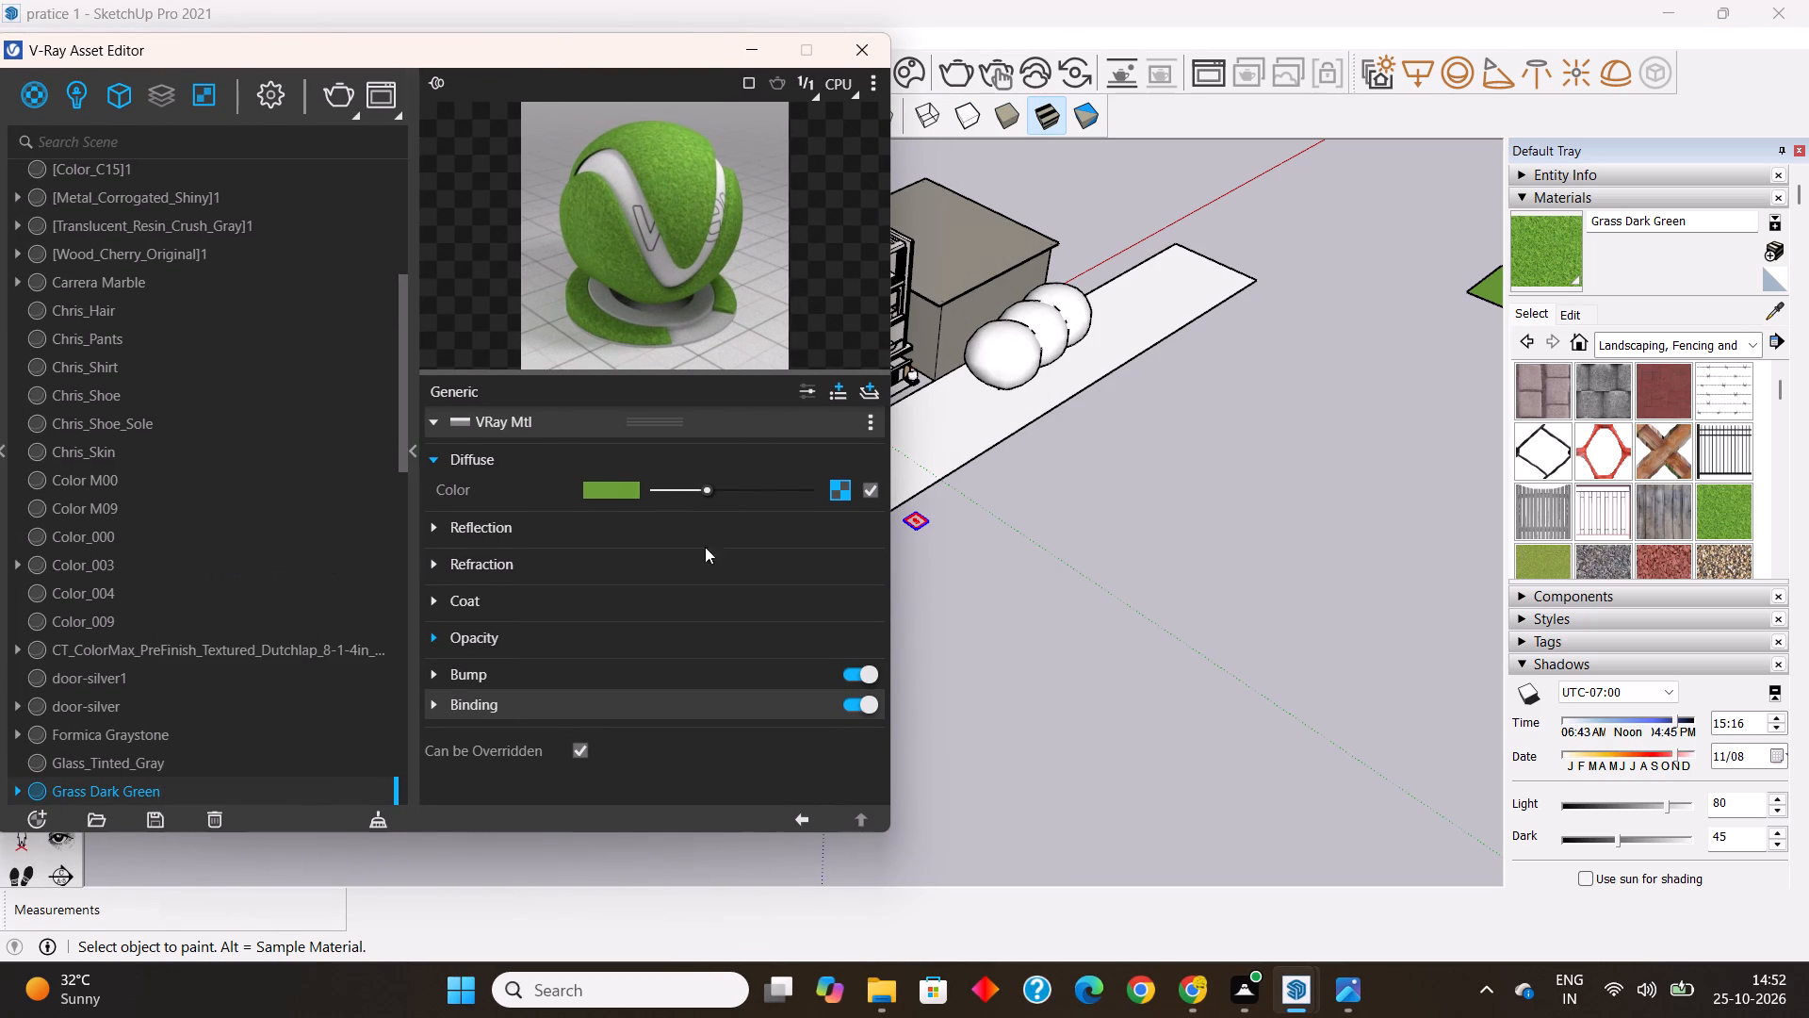
key("space")
left_click(1090, 550)
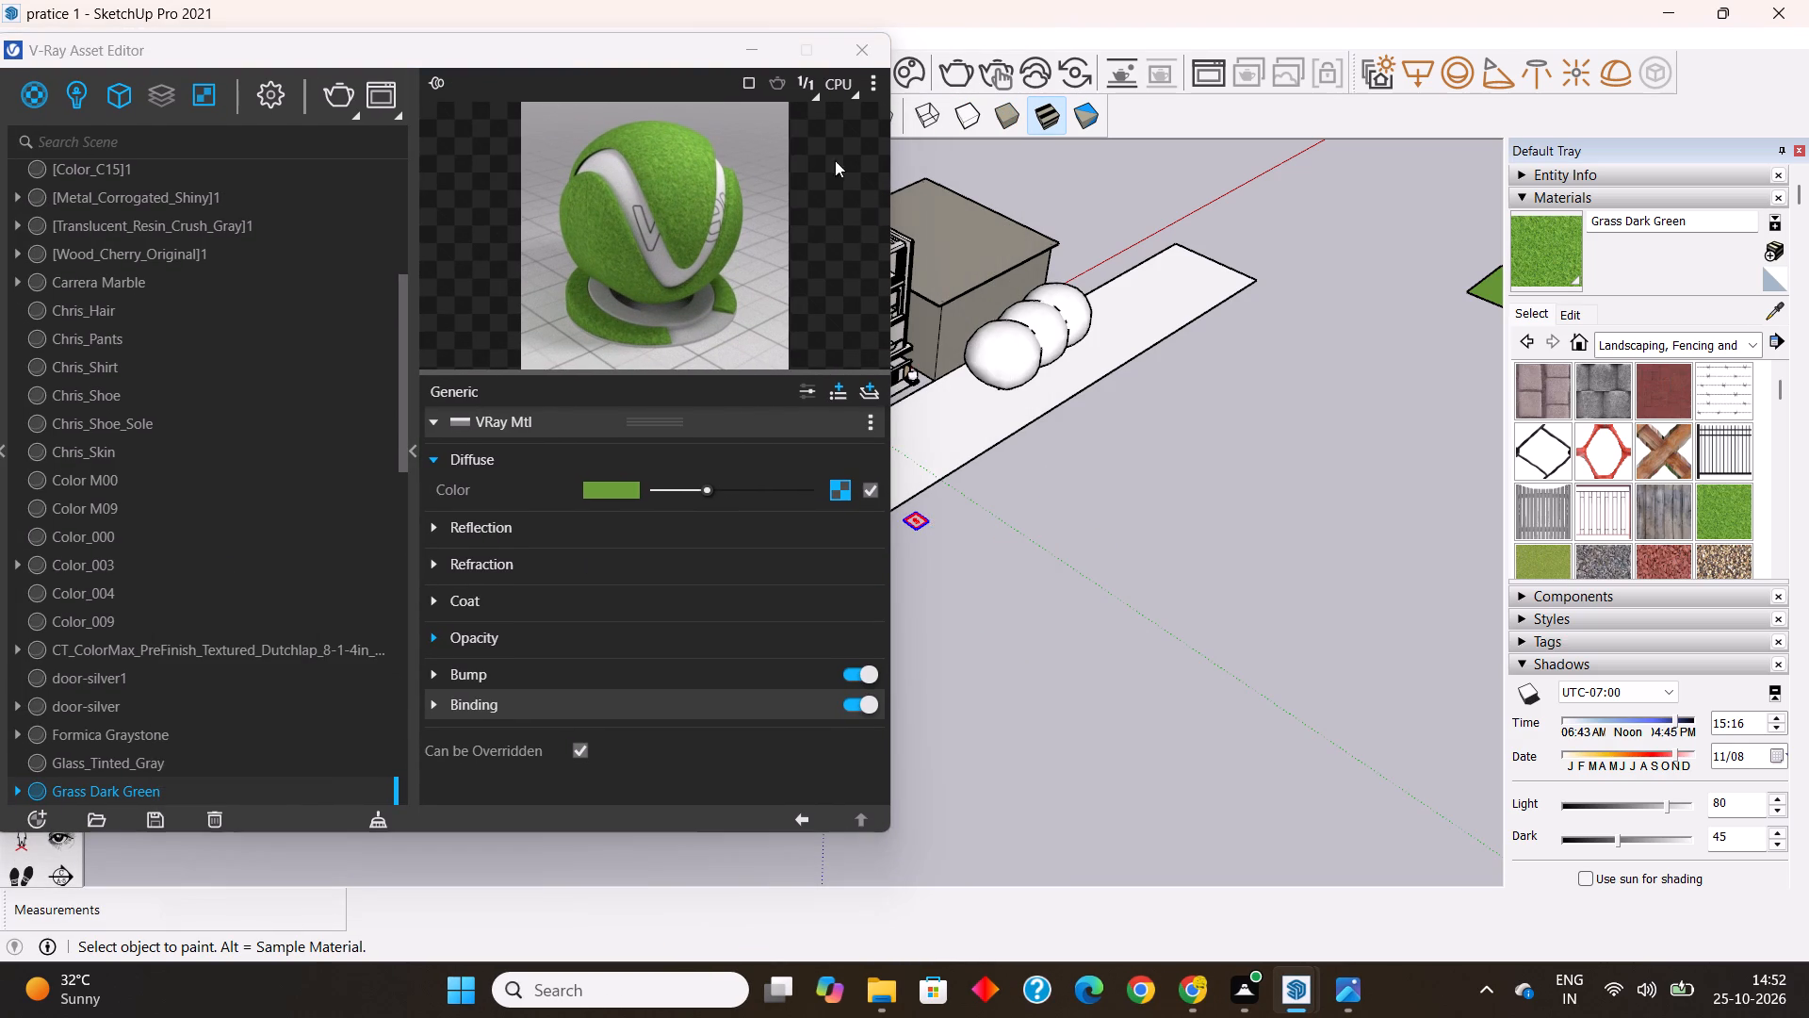
left_click(870, 53)
key("space")
key("space")
key("space")
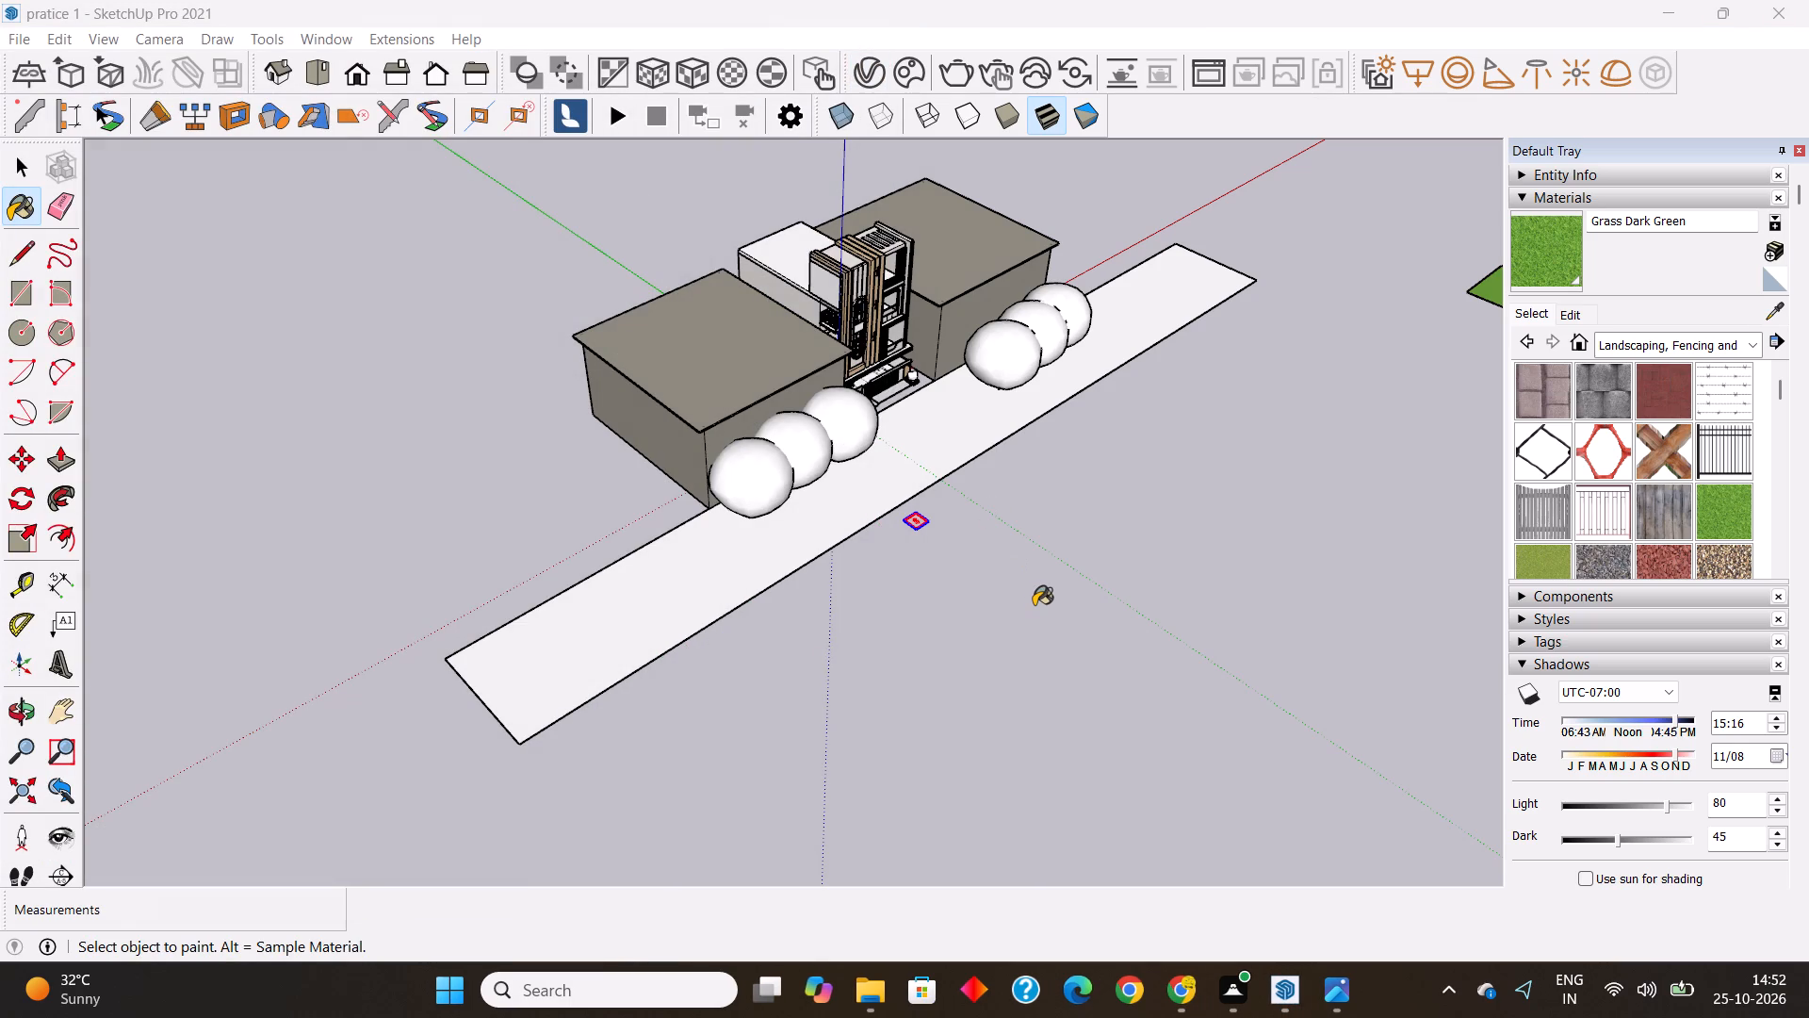
left_click(1034, 605)
key("space")
left_click(1035, 604)
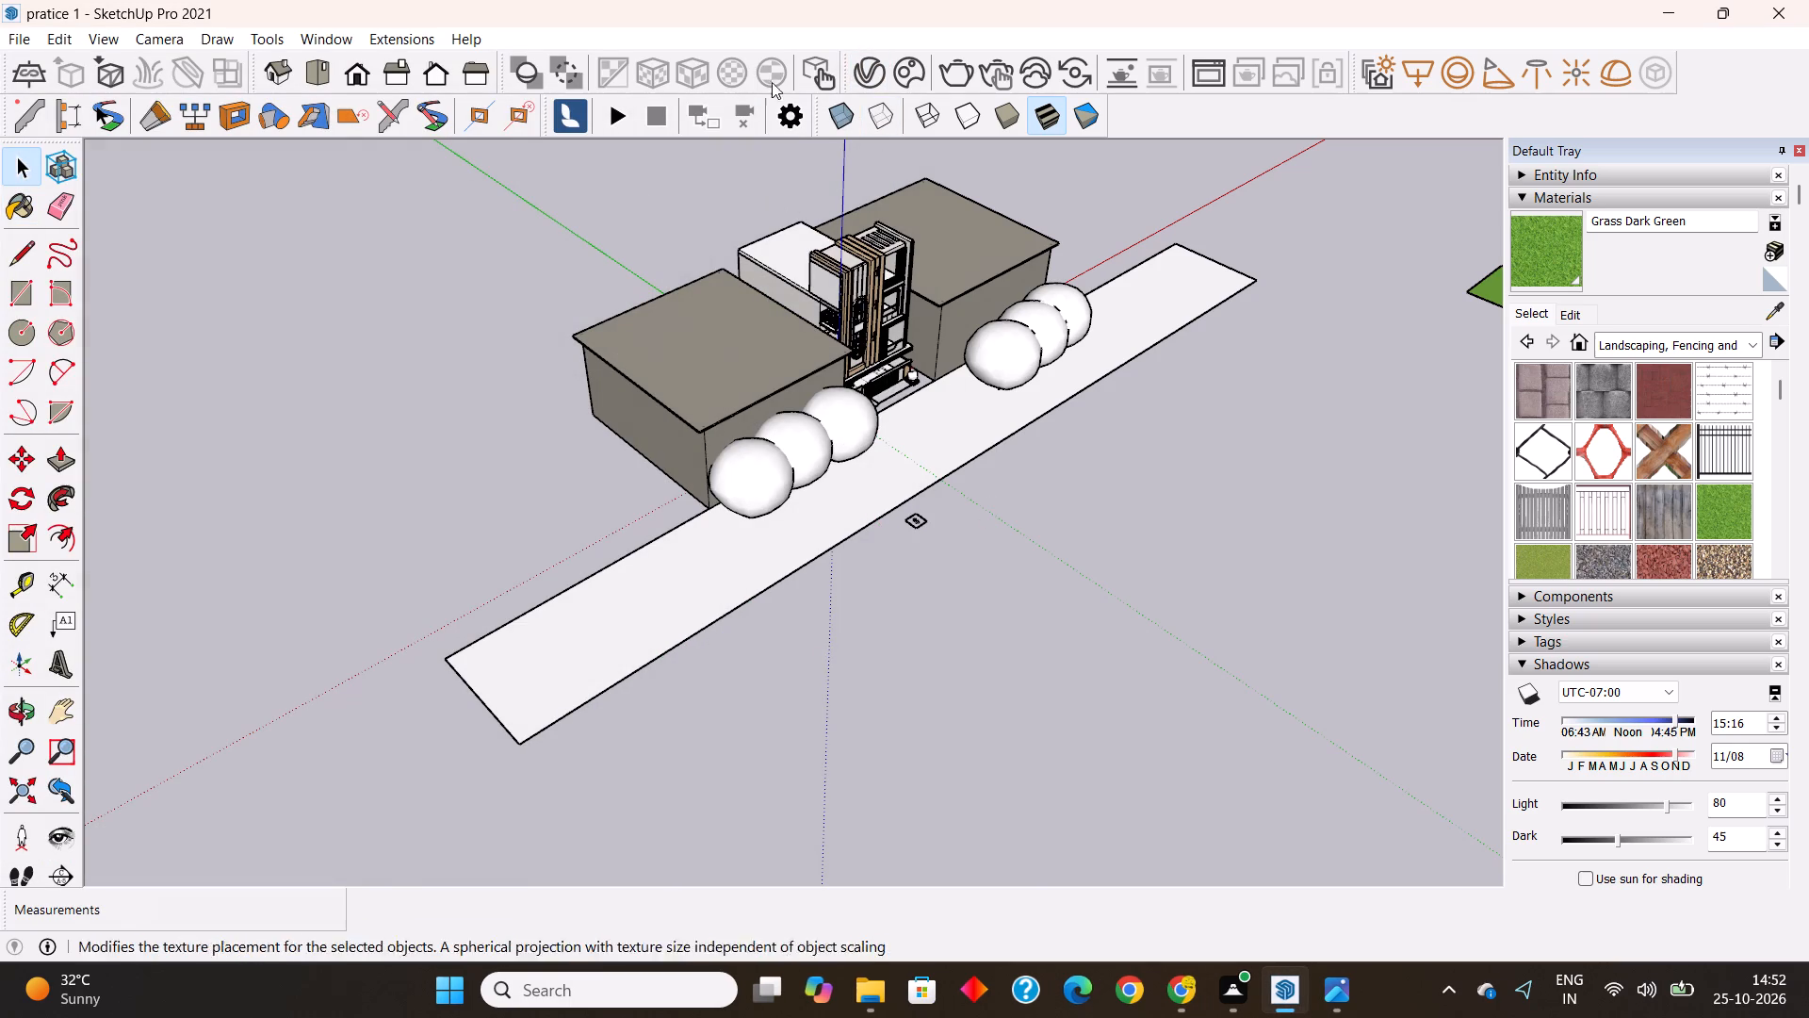
Run a V-Ray test render from the high view to check the grass on the infinite plane, then close it.
left_click(962, 76)
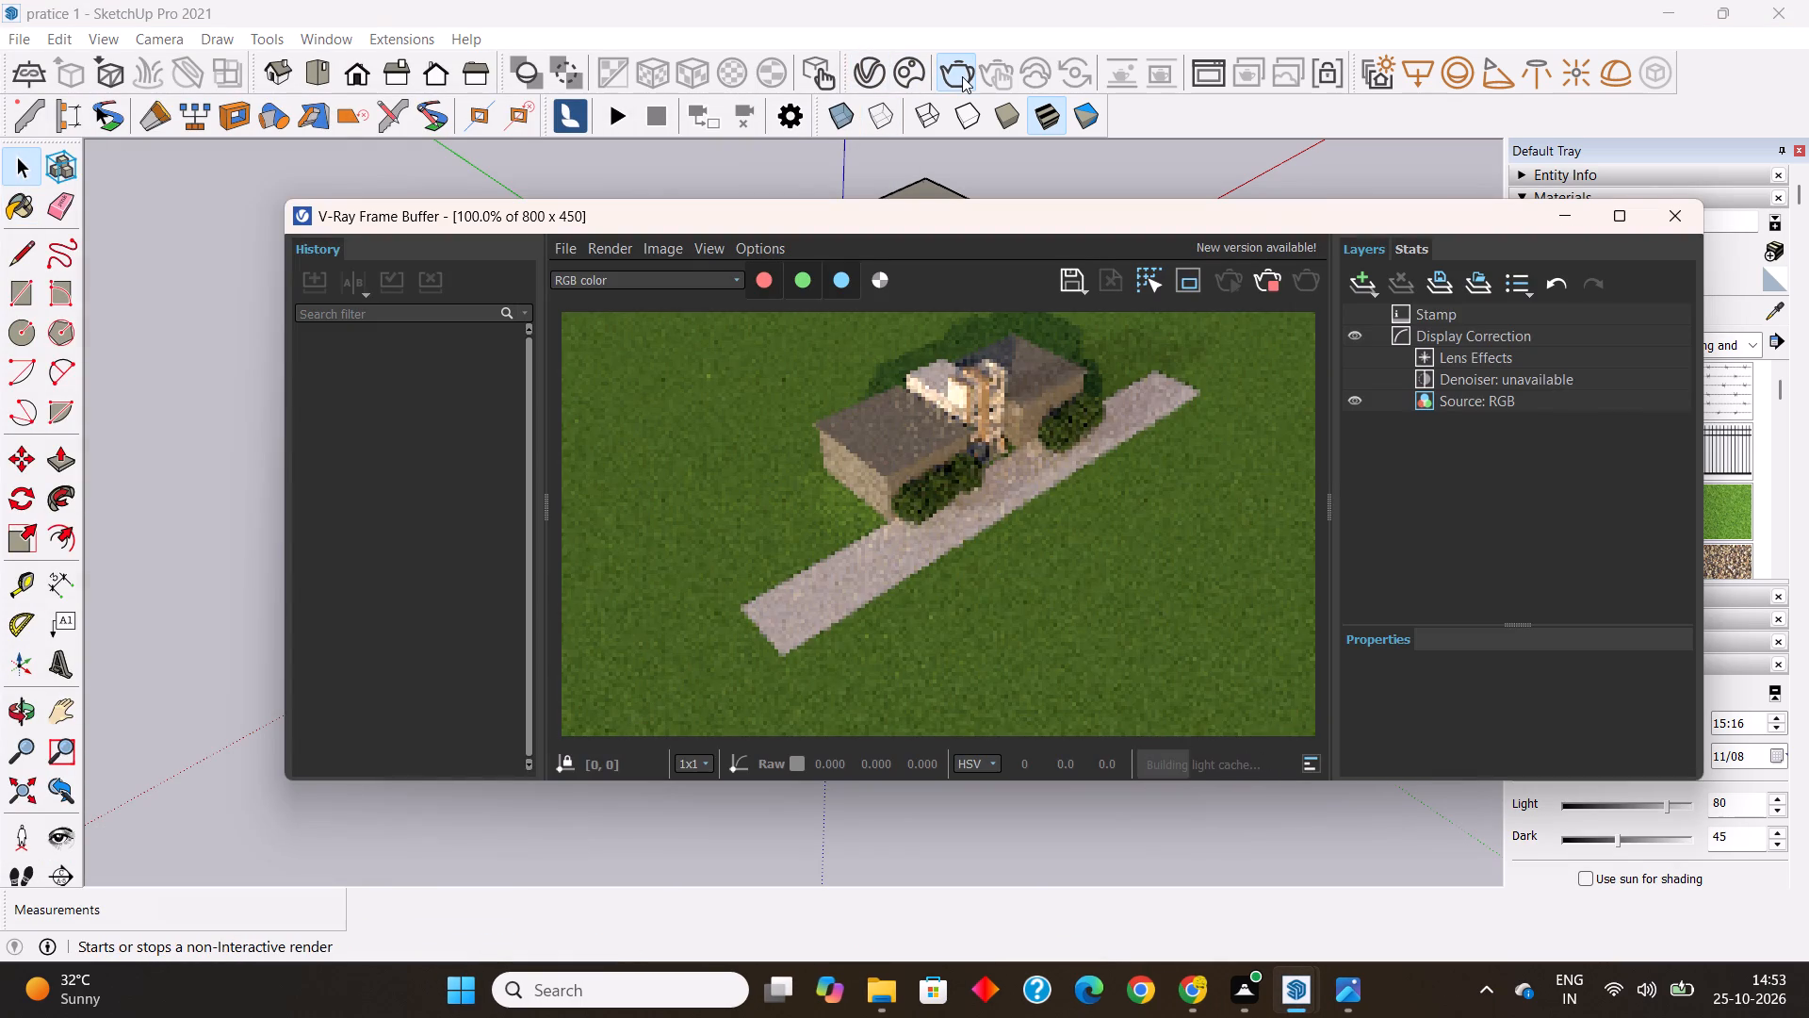
left_click(1039, 563)
left_click(1264, 280)
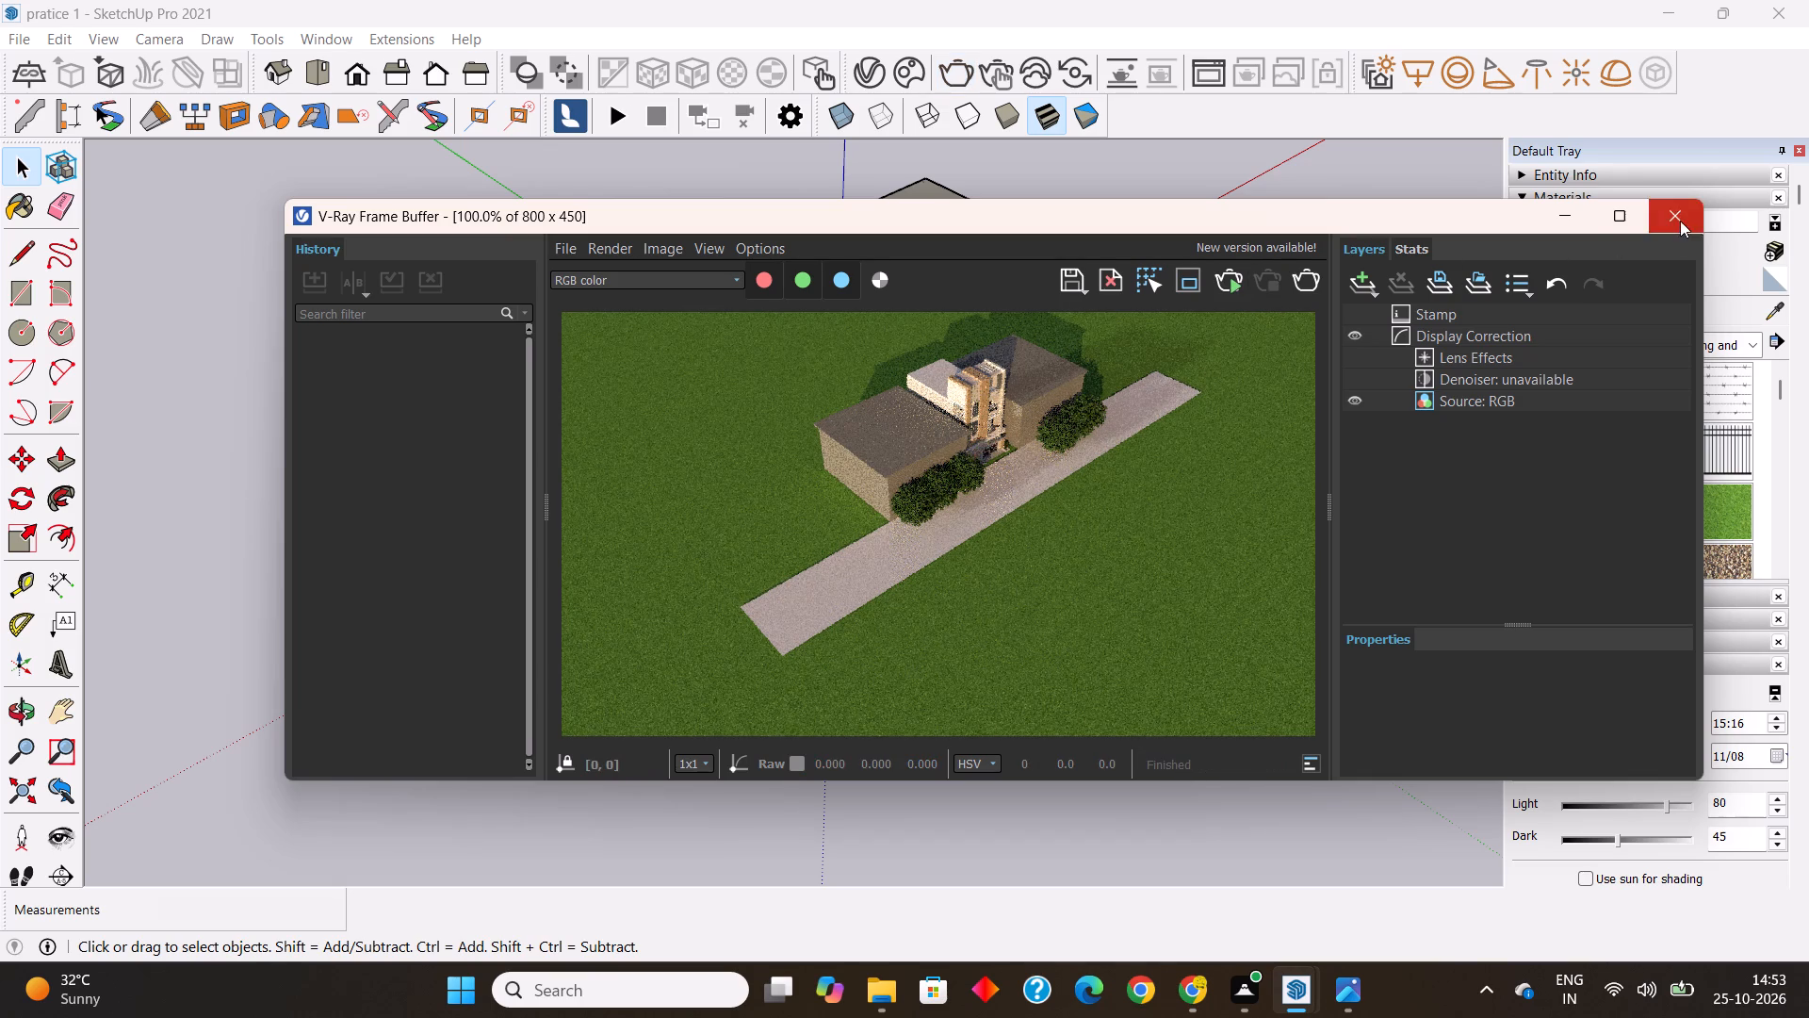
left_click(1680, 221)
left_click(1145, 508)
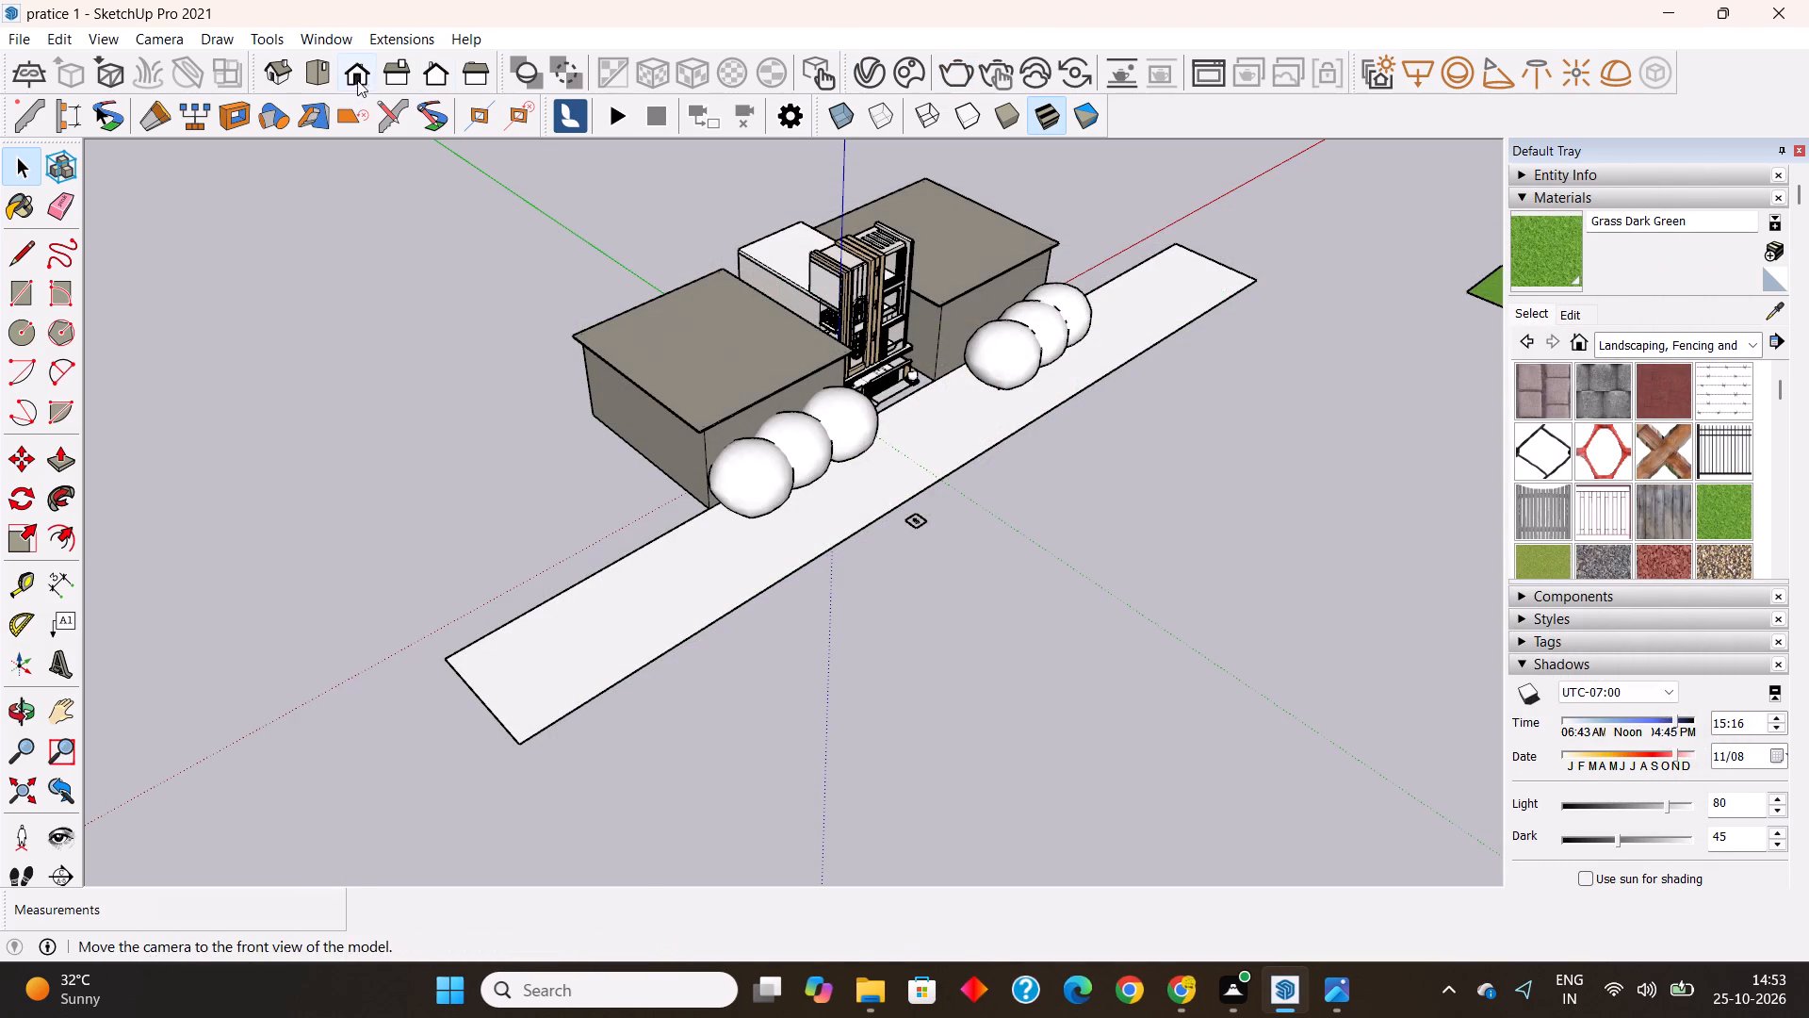
Compose a low, straight-on front view of the house framed by the neighbouring blocks and trees for rendering.
left_click(358, 76)
scroll(505, 437, "up", 6)
scroll(699, 624, "up", 3)
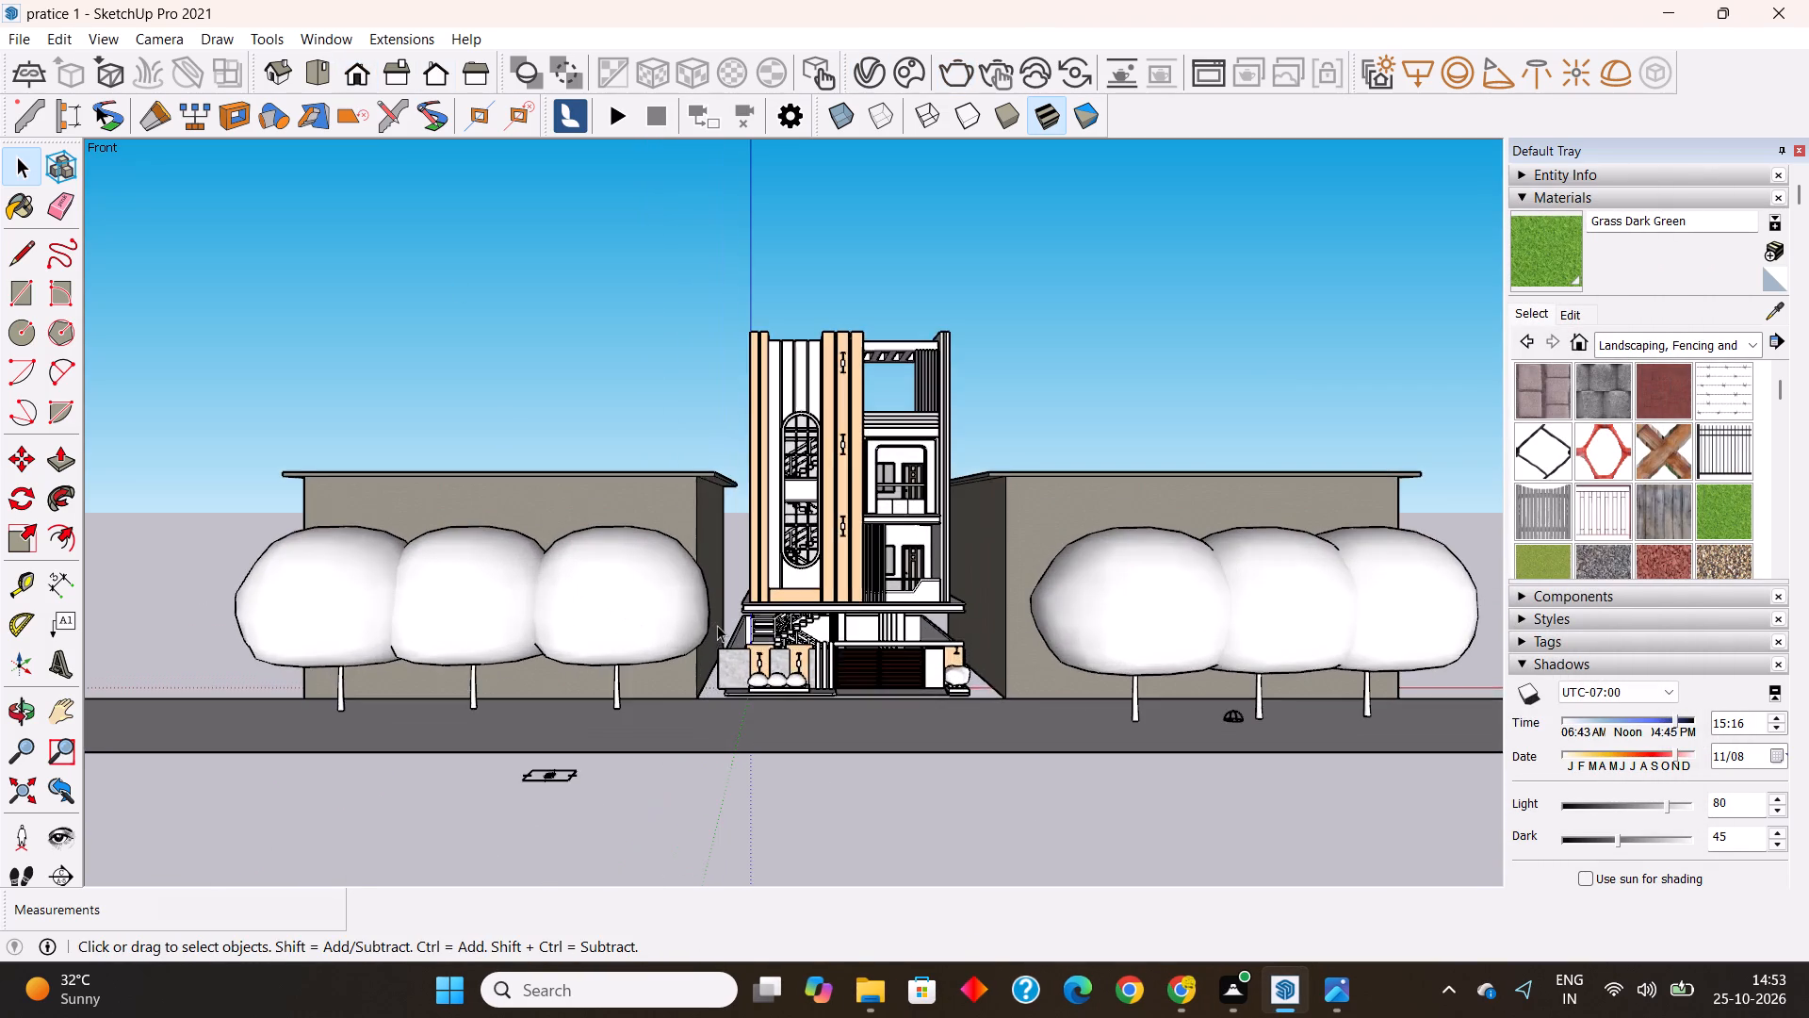
scroll(844, 639, "up", 5)
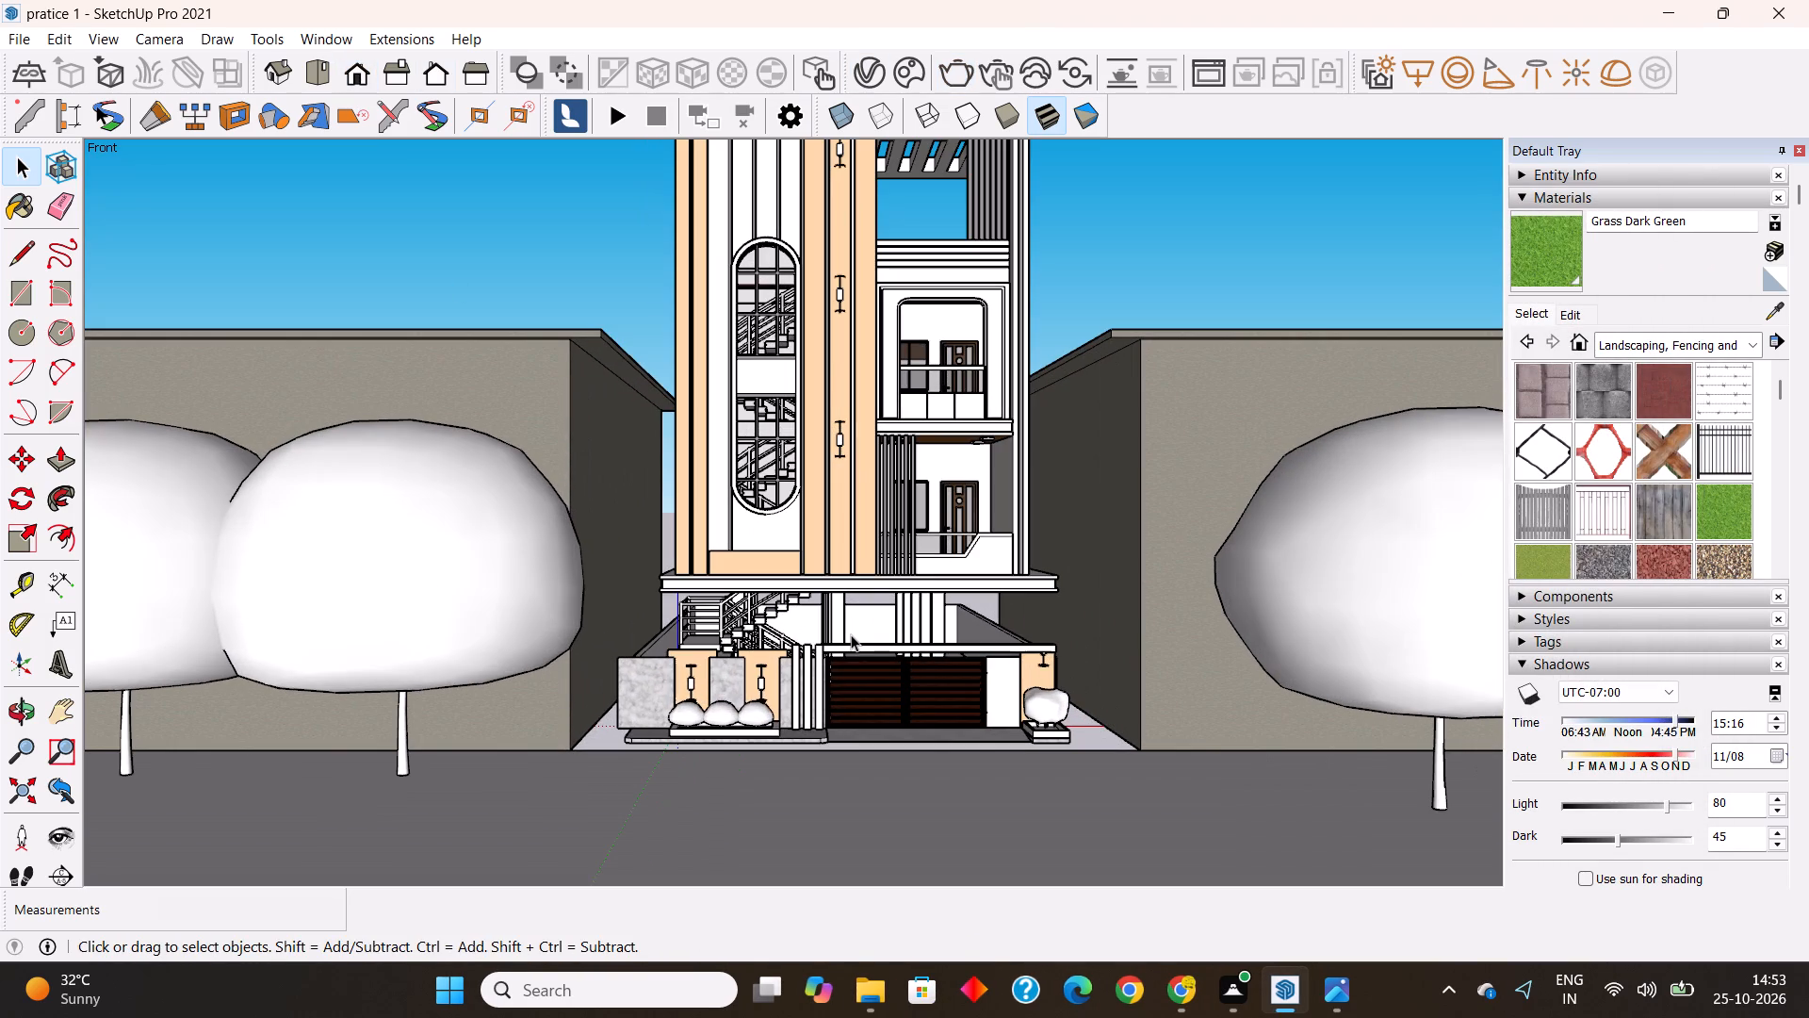
middle_click_drag(838, 618, 819, 620, "shift")
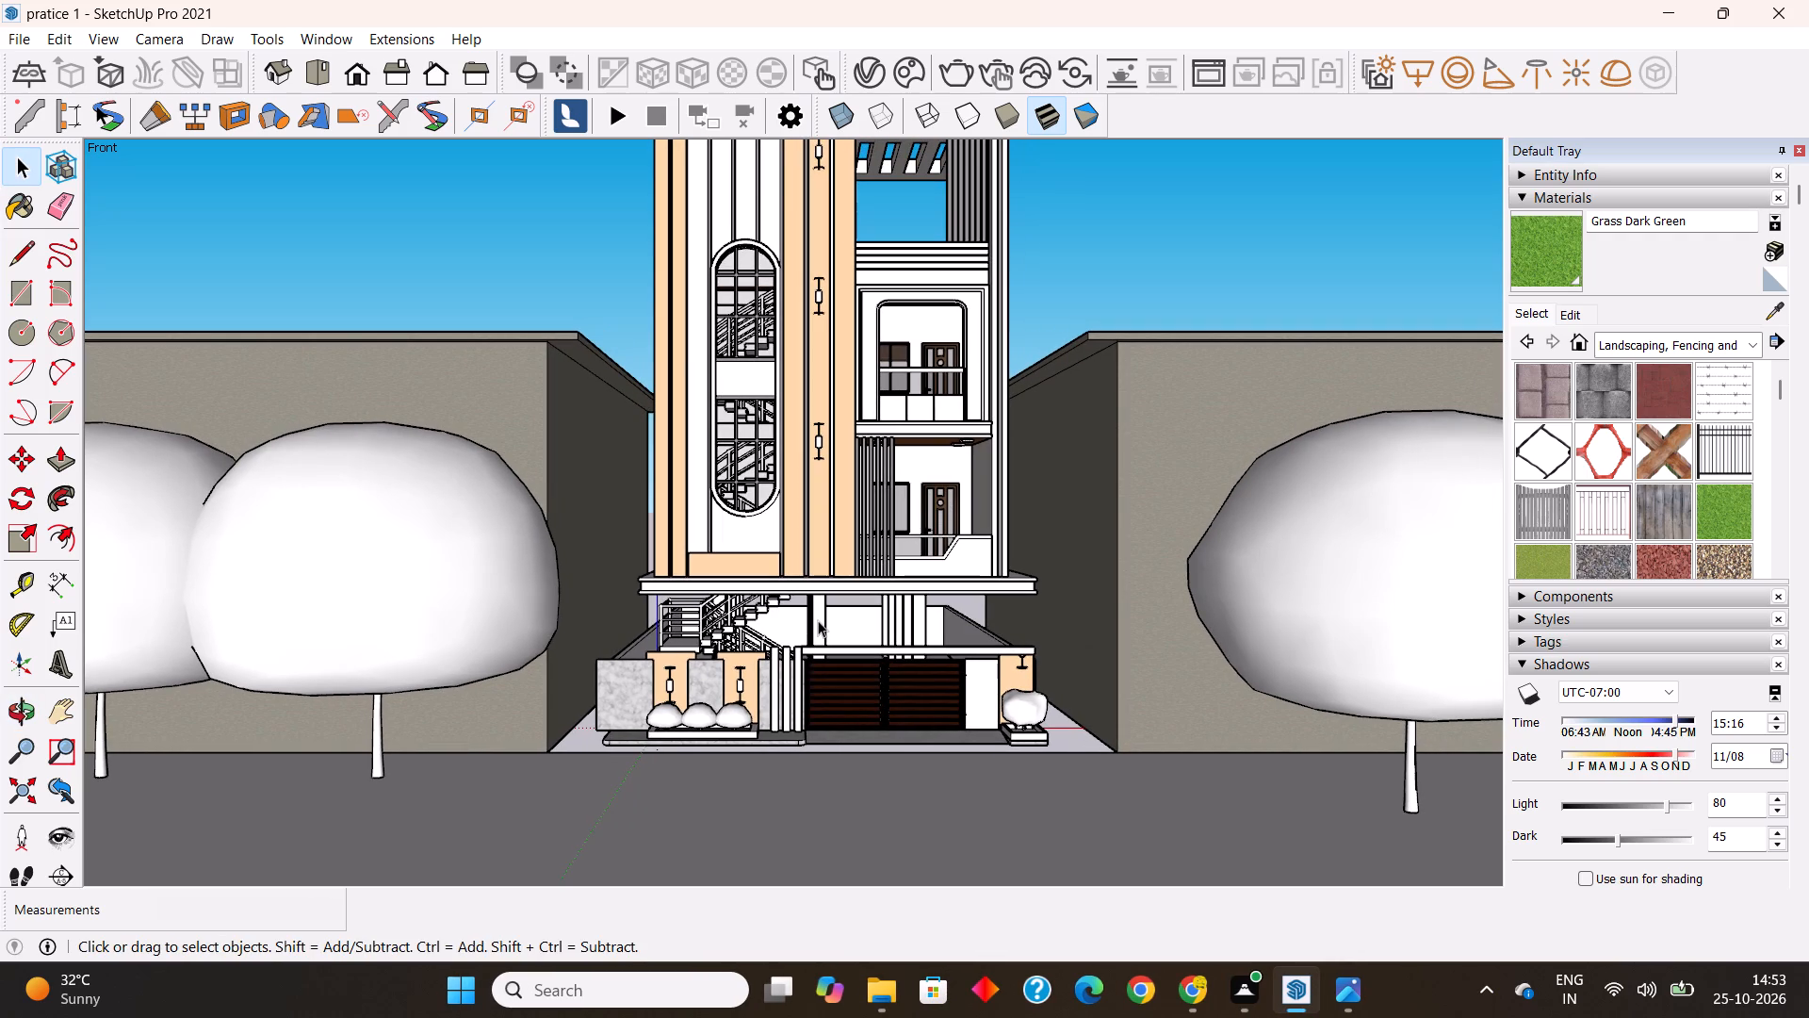
scroll(818, 620, "up", 1)
scroll(818, 620, "down", 1)
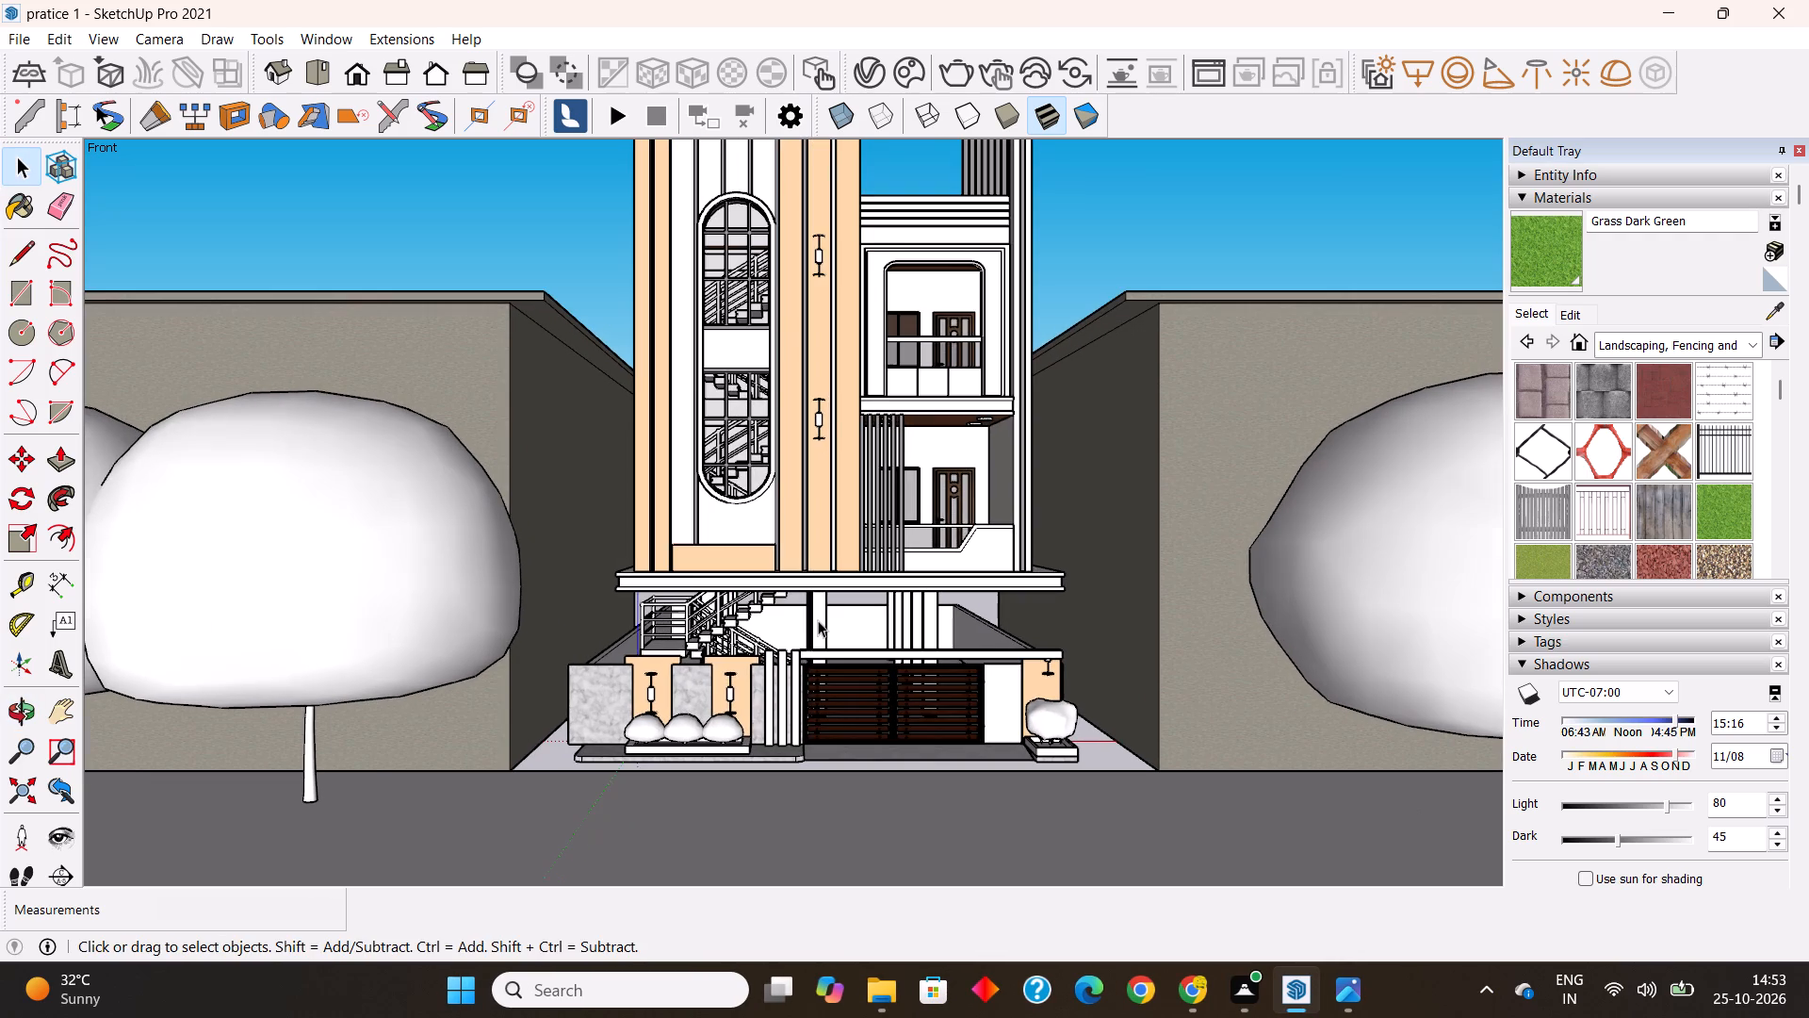
middle_click_drag(782, 599, 761, 666, "shift")
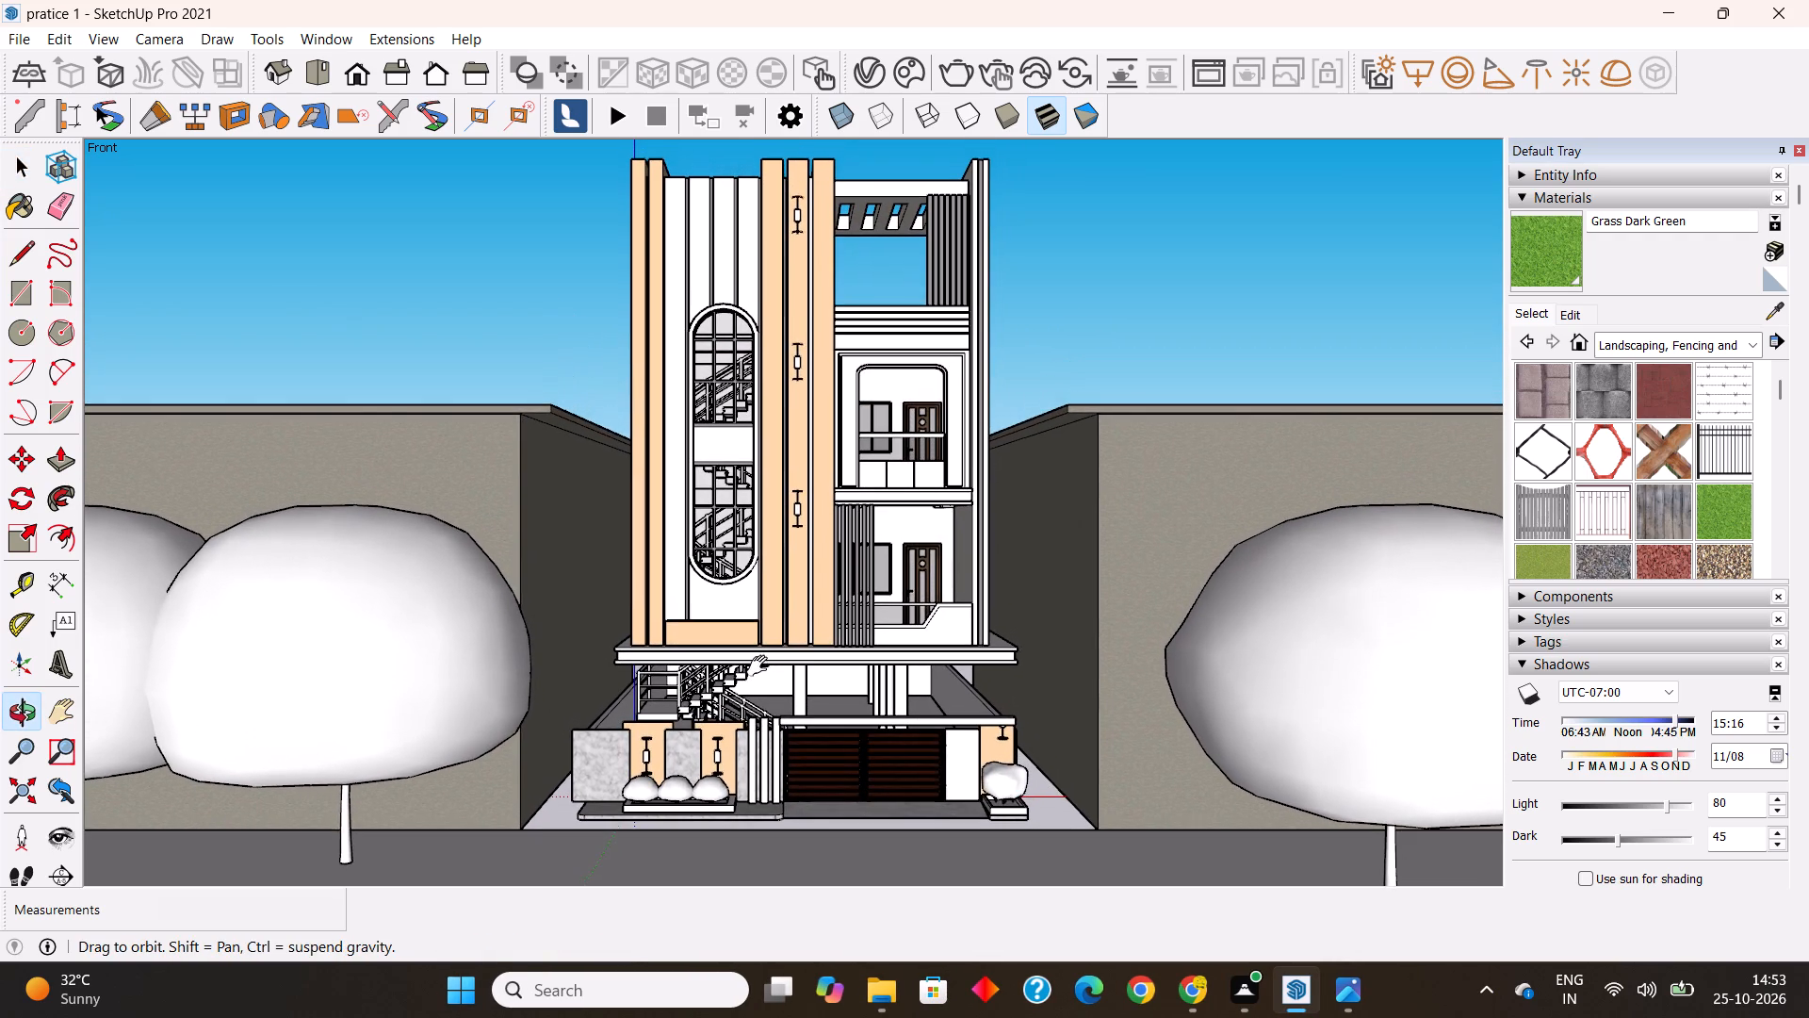
middle_click_drag(761, 666, 760, 666, "shift")
middle_click_drag(827, 626, 813, 568)
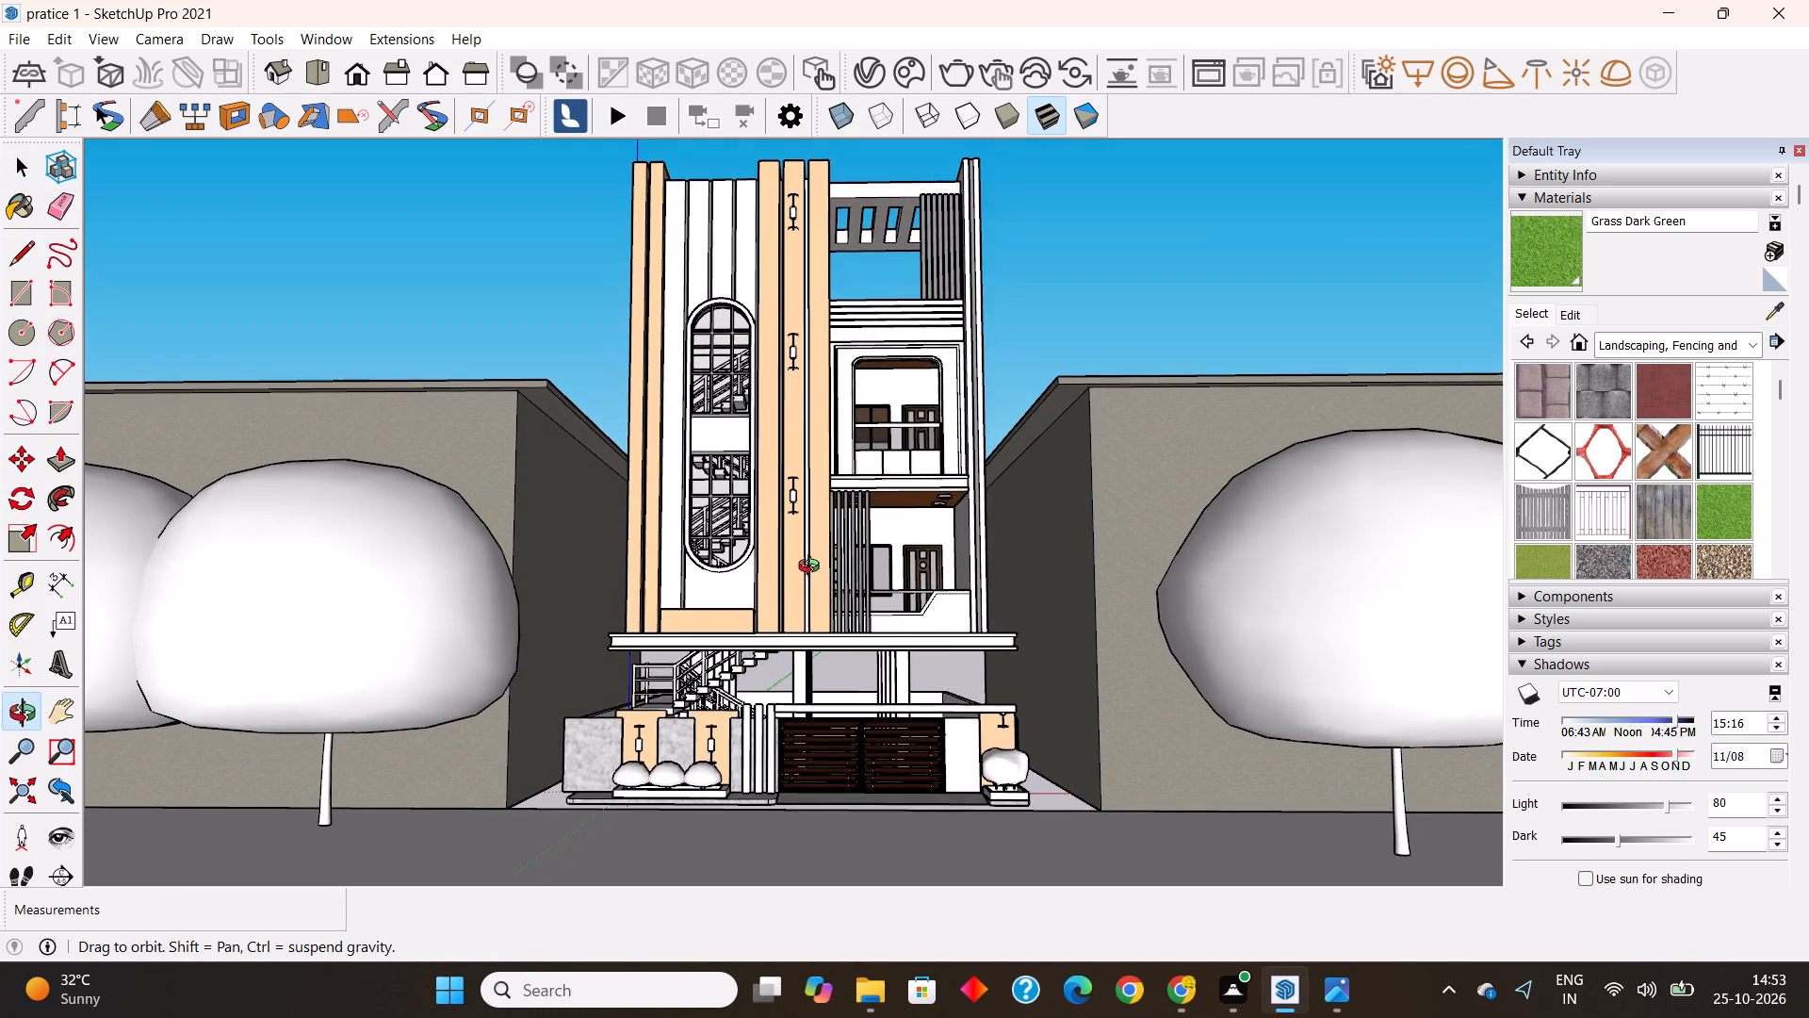
middle_click_drag(813, 568, 812, 563)
scroll(812, 563, "up", 1)
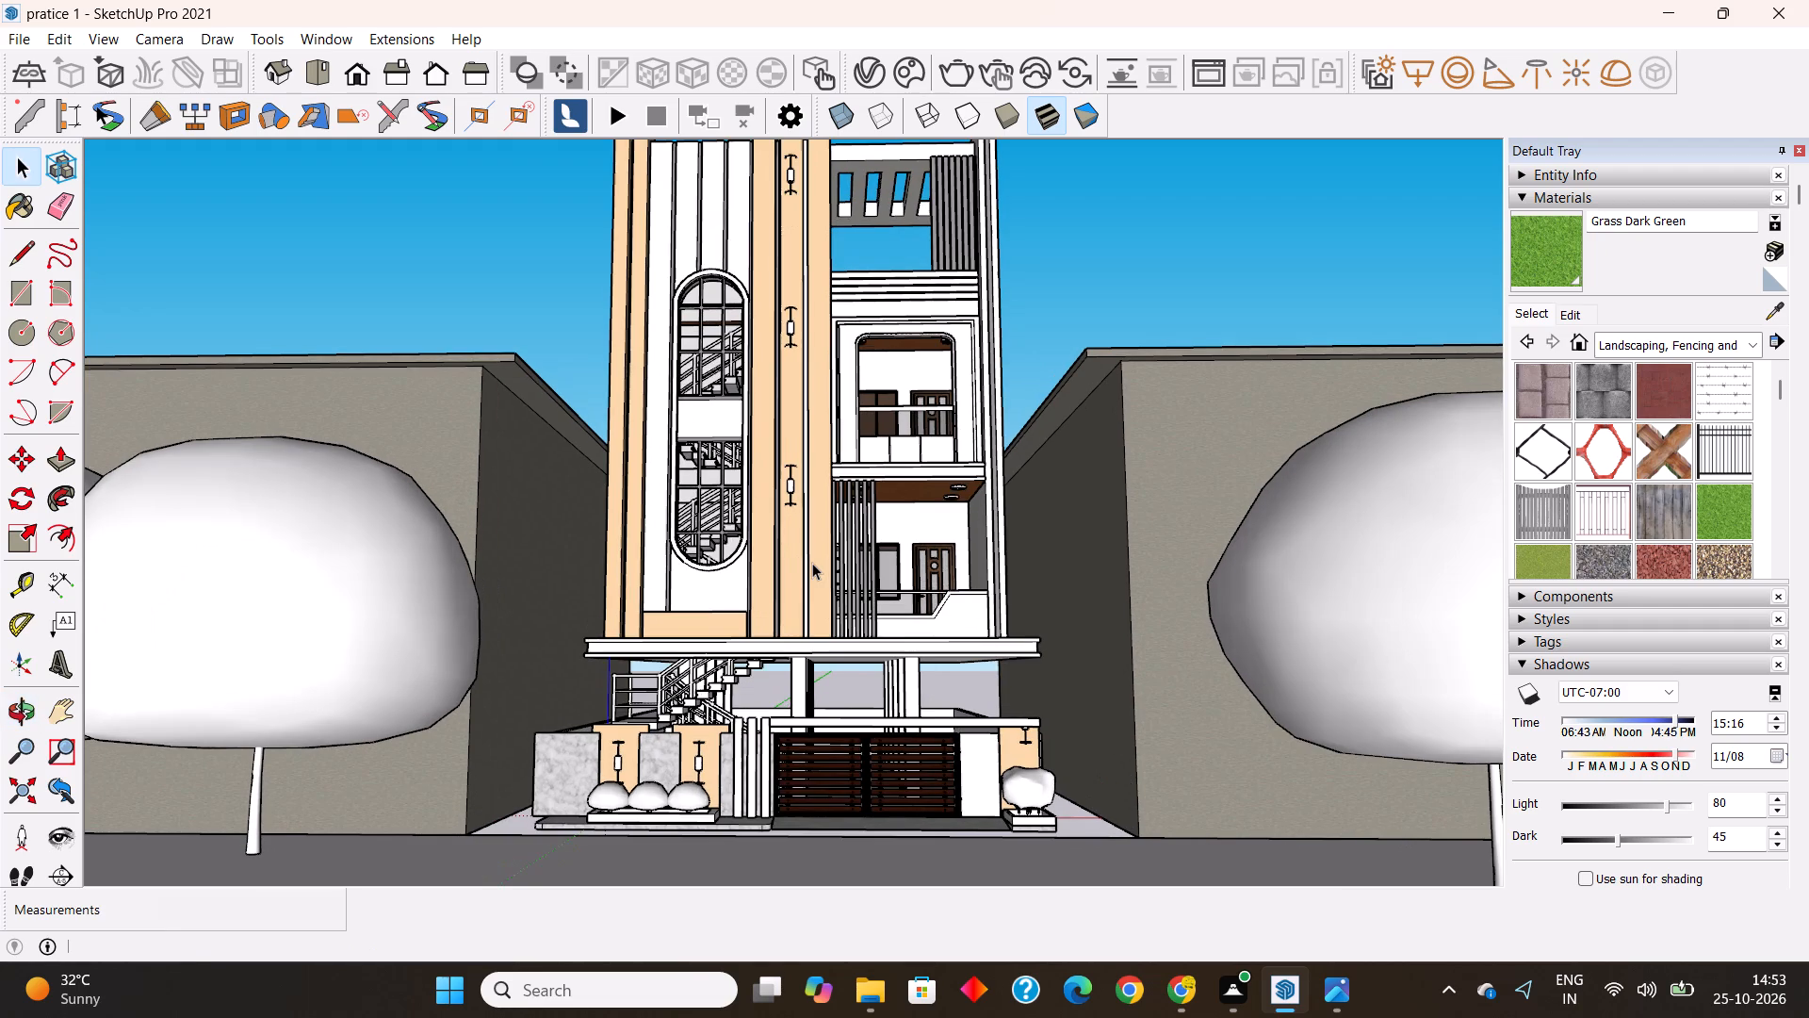
scroll(812, 563, "up", 1)
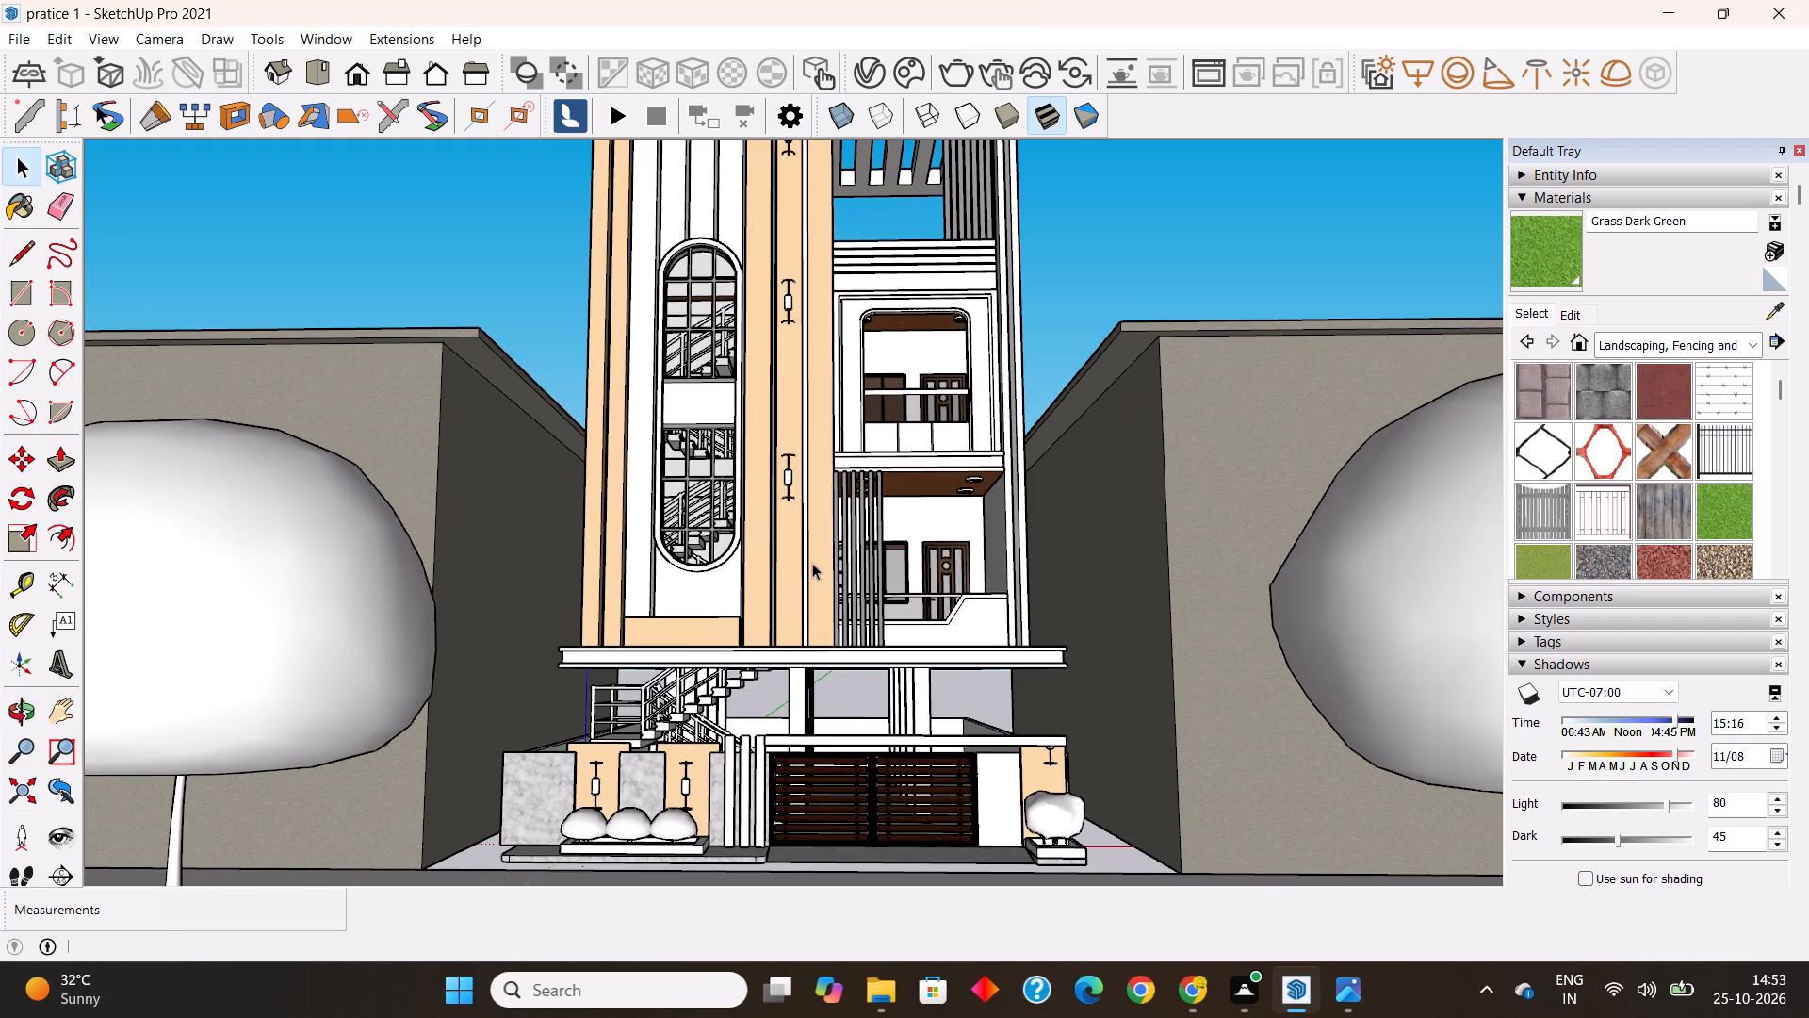
middle_click_drag(812, 563, 783, 531, "shift")
middle_click_drag(766, 487, 767, 498)
scroll(766, 487, "down", 1)
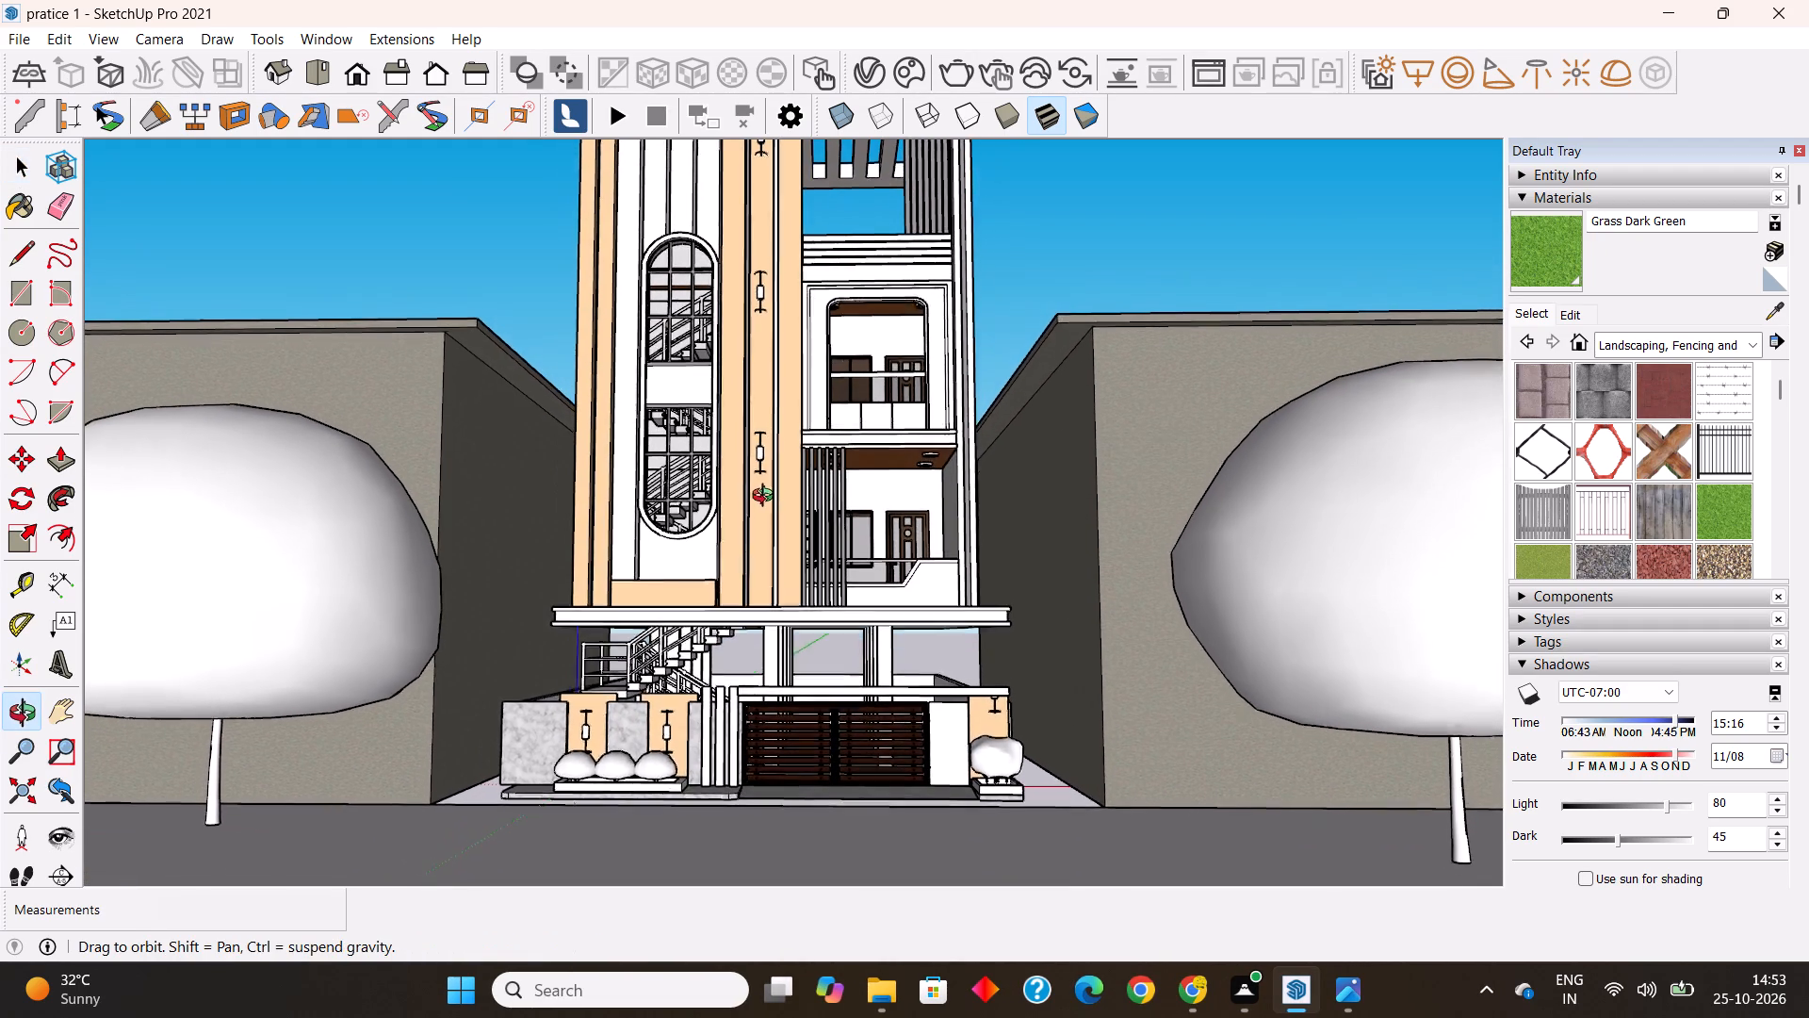
middle_click_drag(767, 498, 761, 469)
scroll(761, 469, "up", 2)
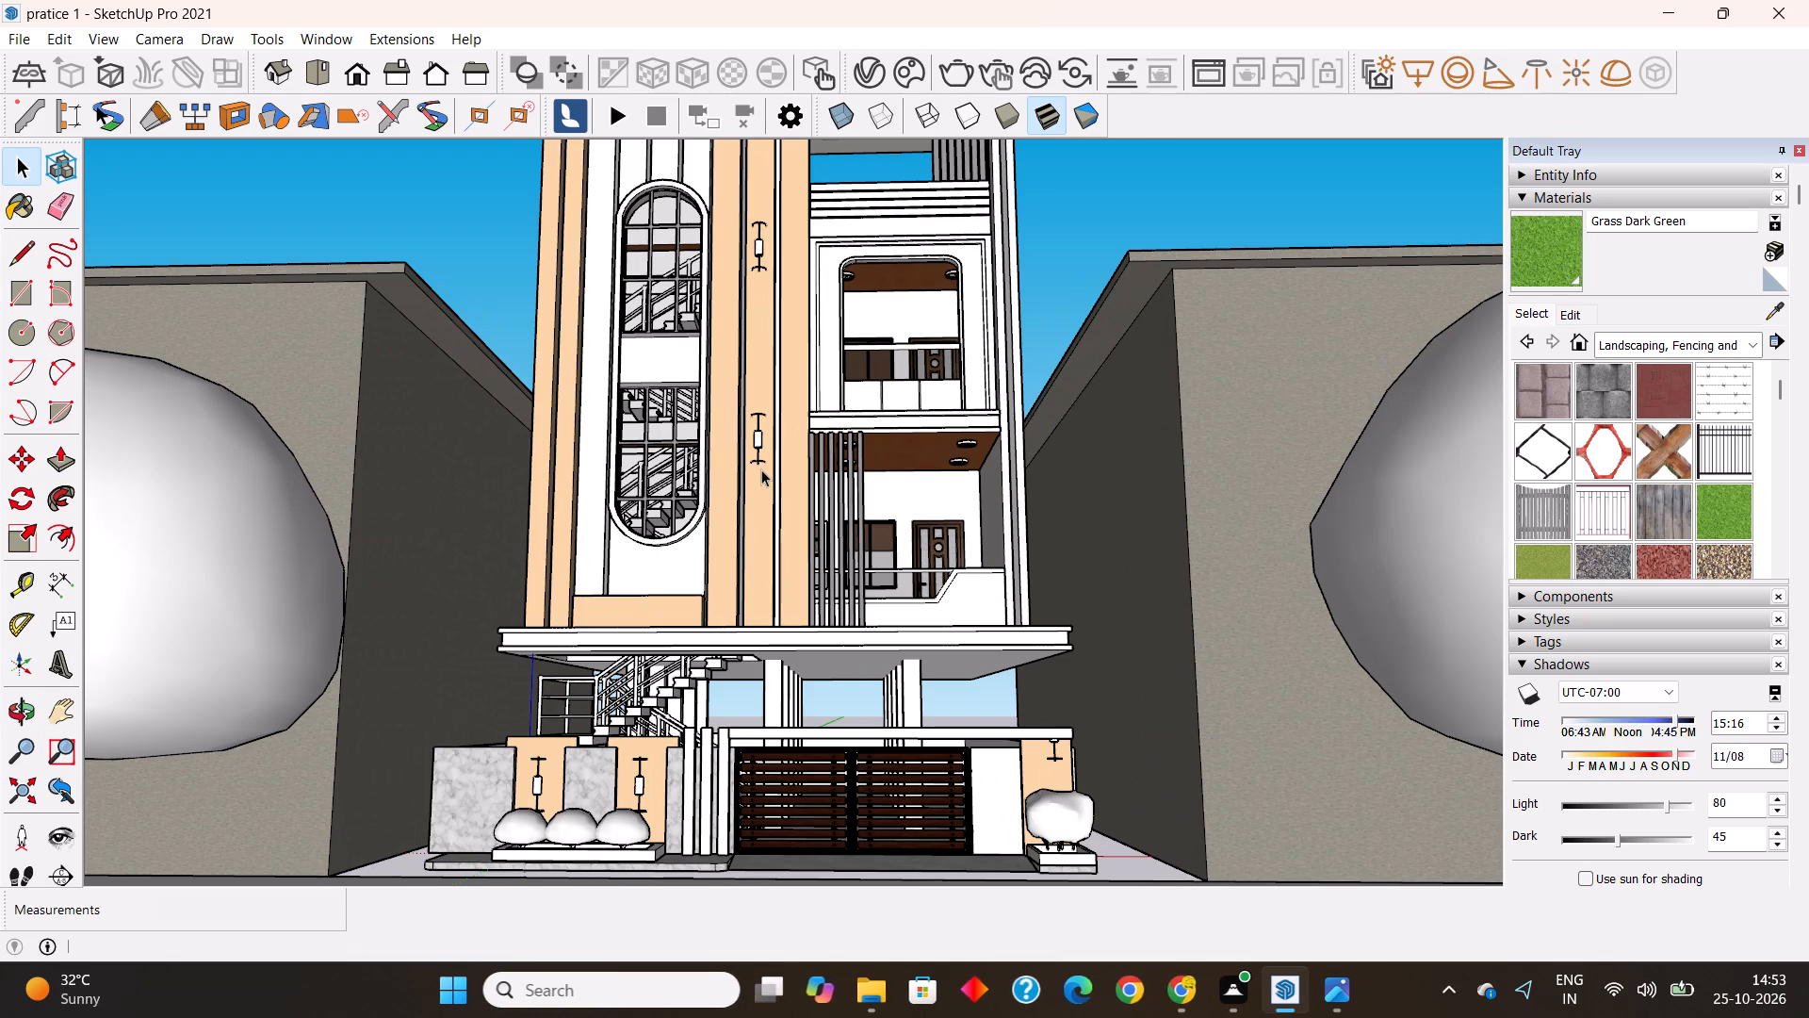
scroll(761, 469, "down", 1)
middle_click_drag(761, 469, 760, 493, "shift")
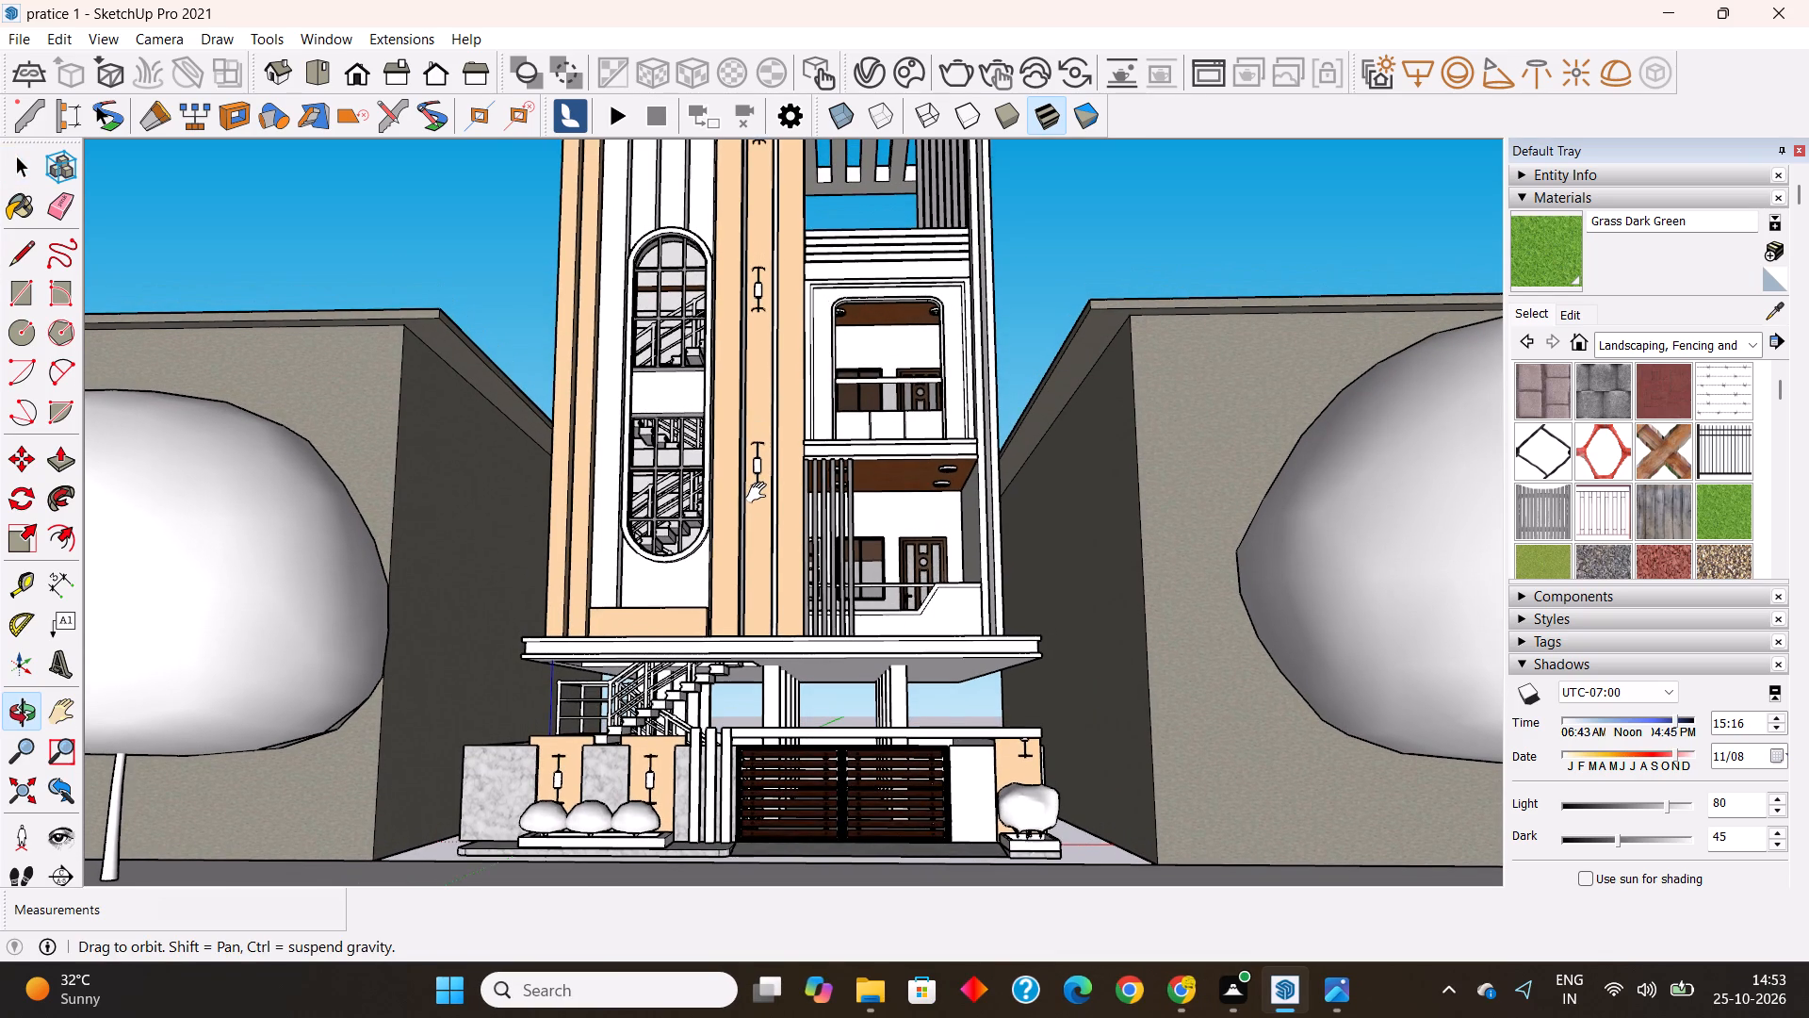
middle_click_drag(760, 493, 759, 502, "shift")
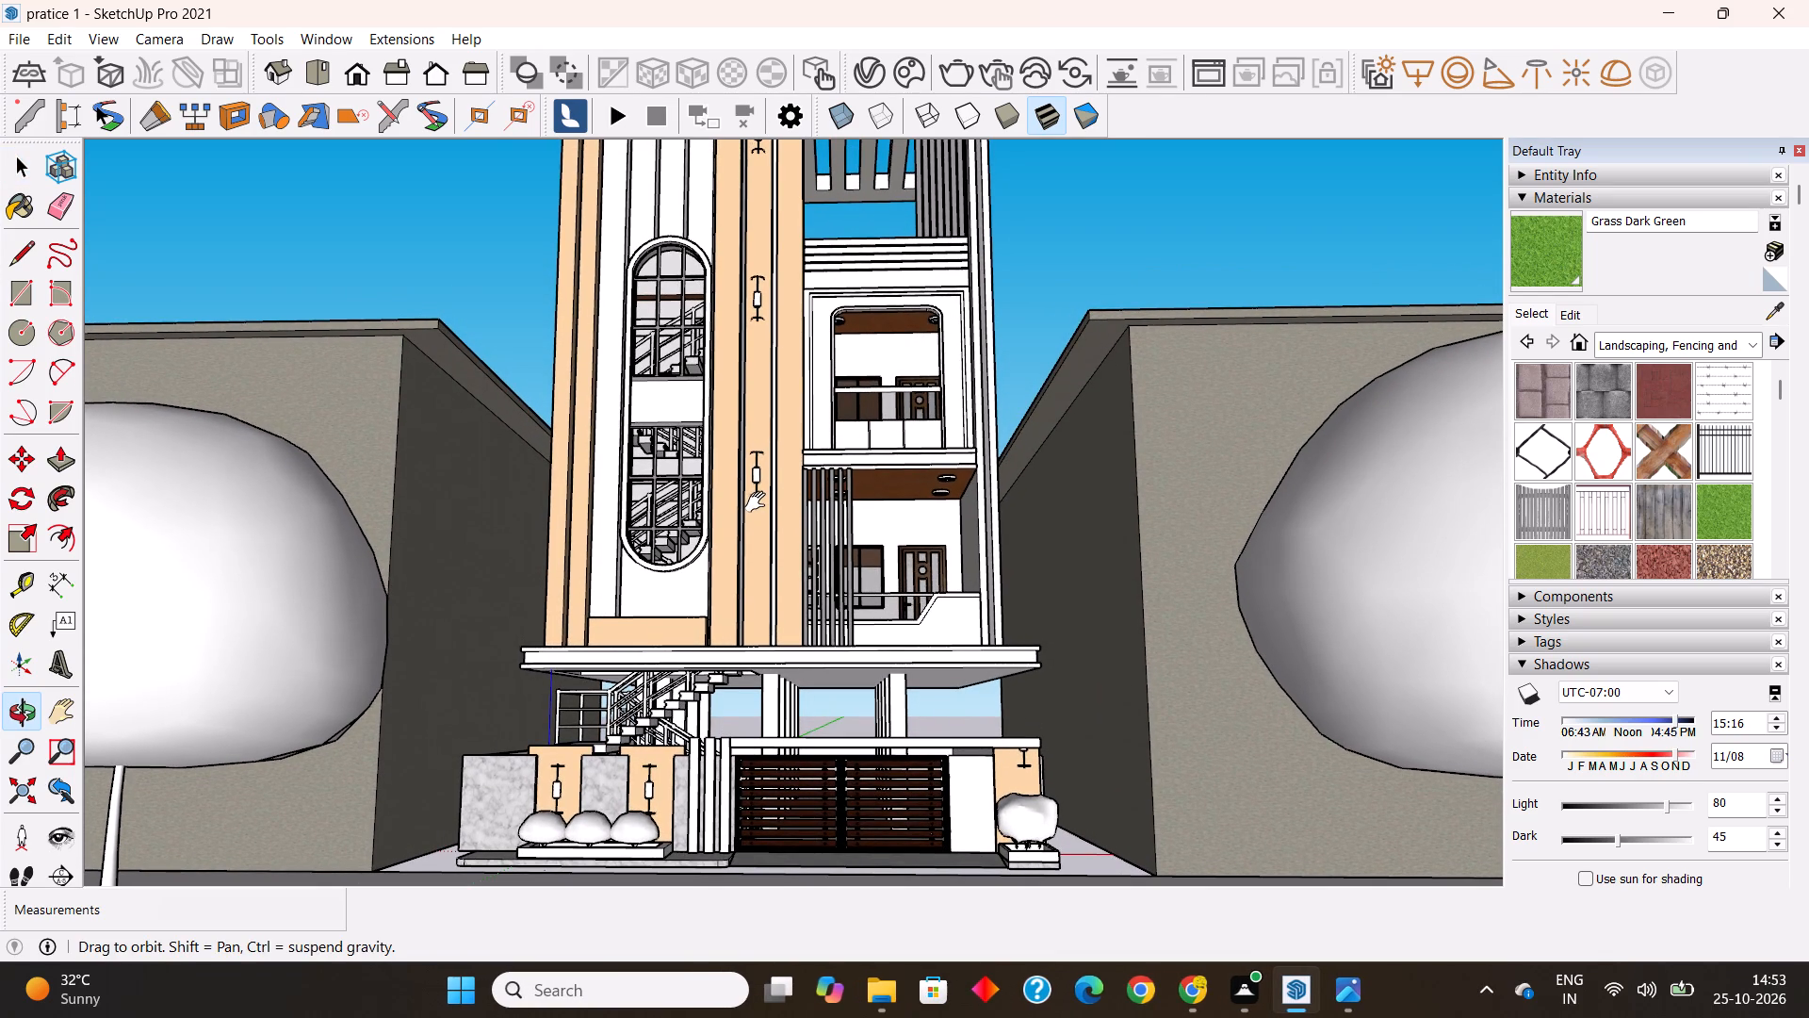
middle_click_drag(759, 502, 759, 507, "shift")
scroll(758, 506, "down", 2)
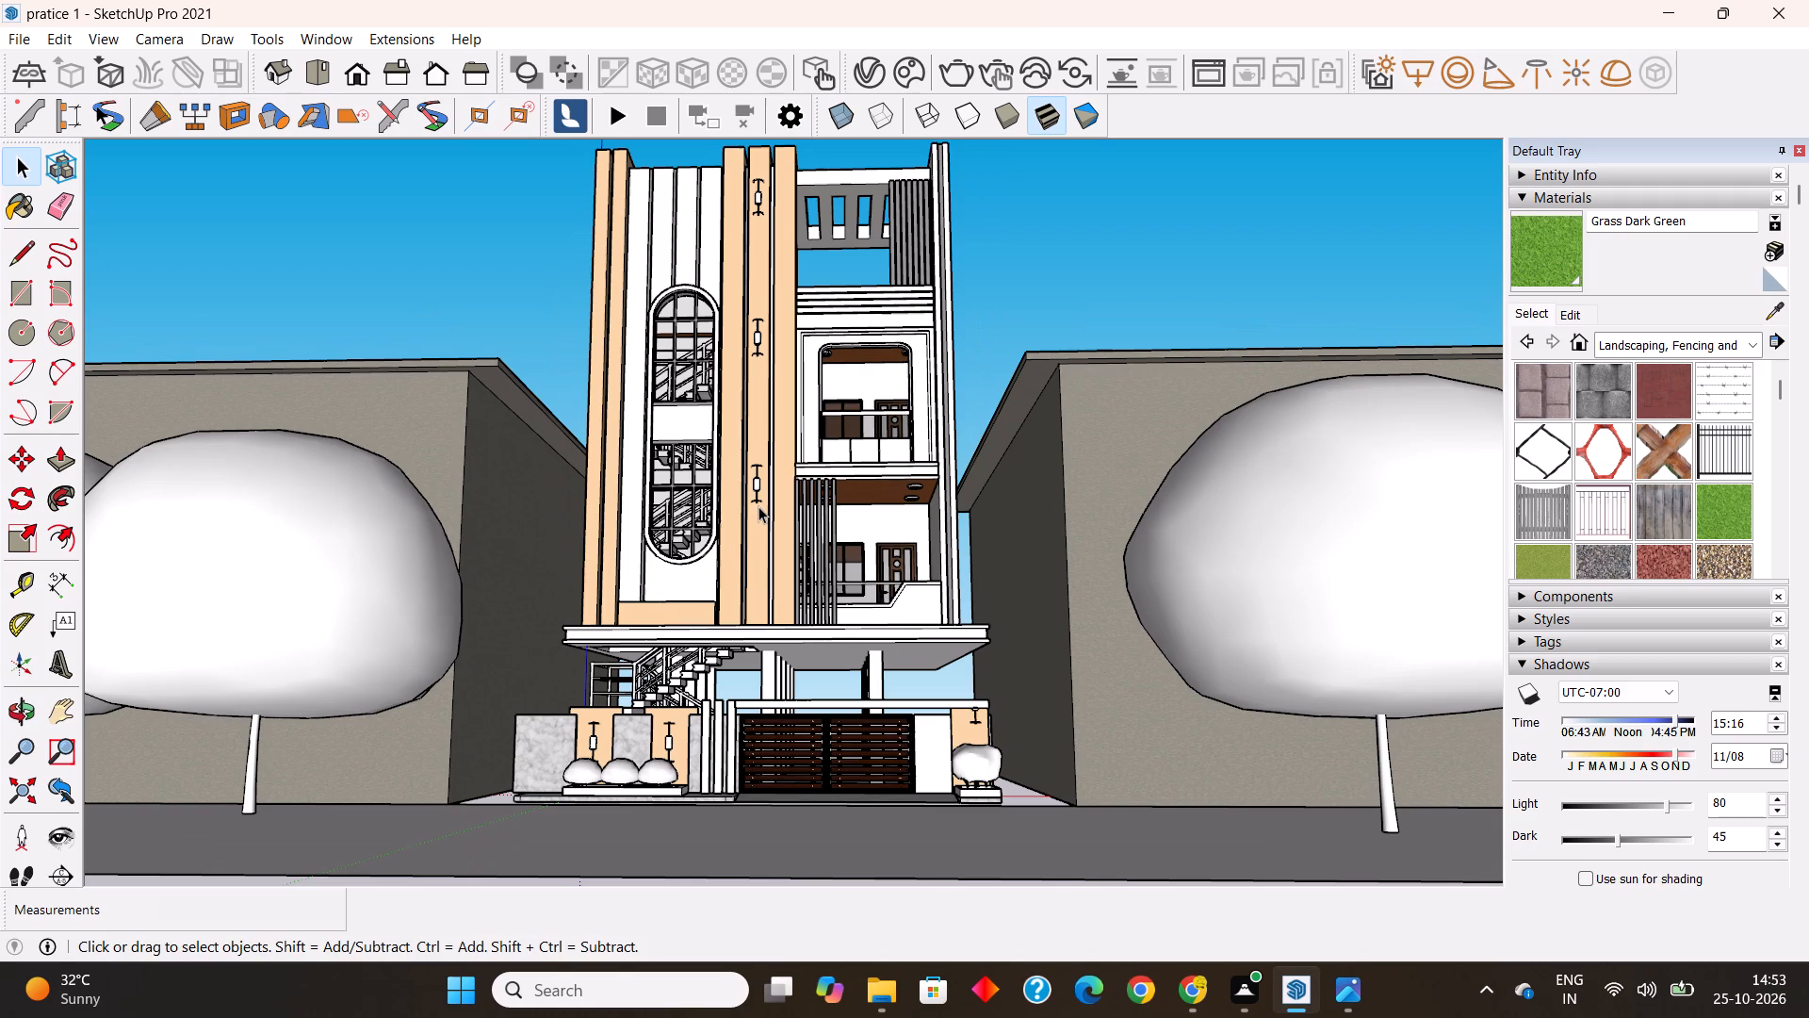
middle_click_drag(758, 506, 781, 499)
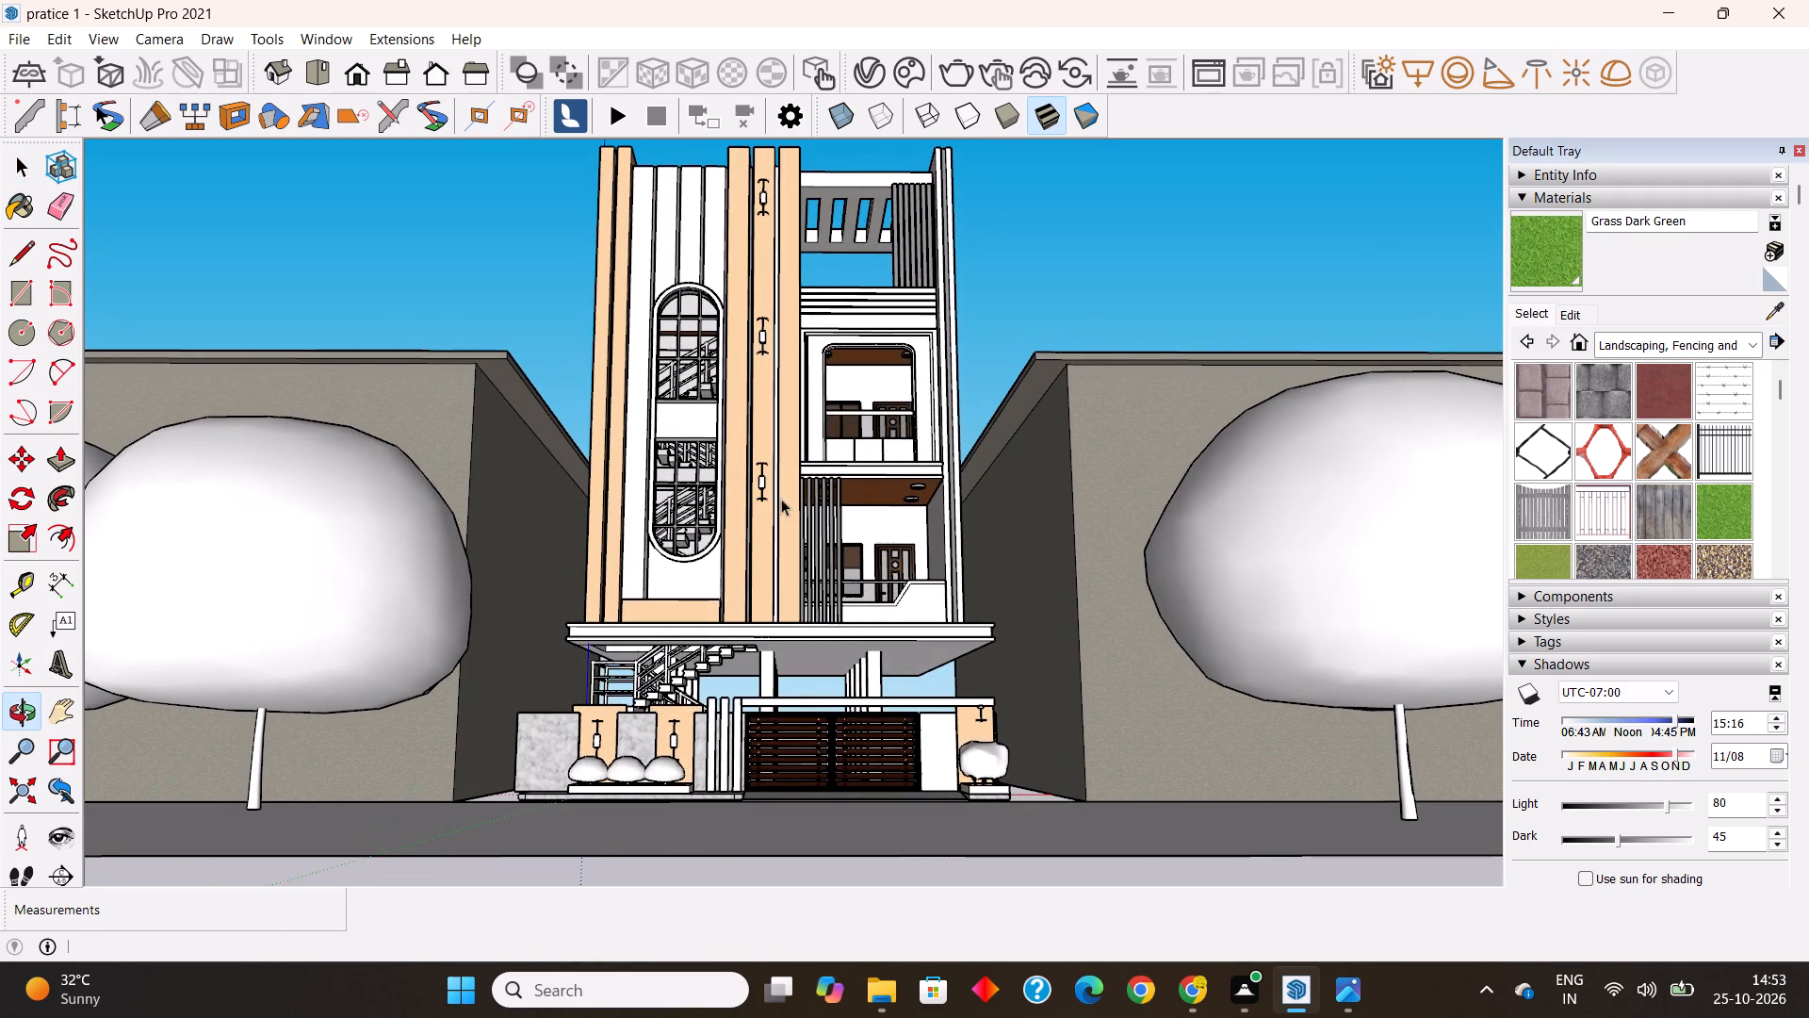
scroll(774, 539, "up", 1)
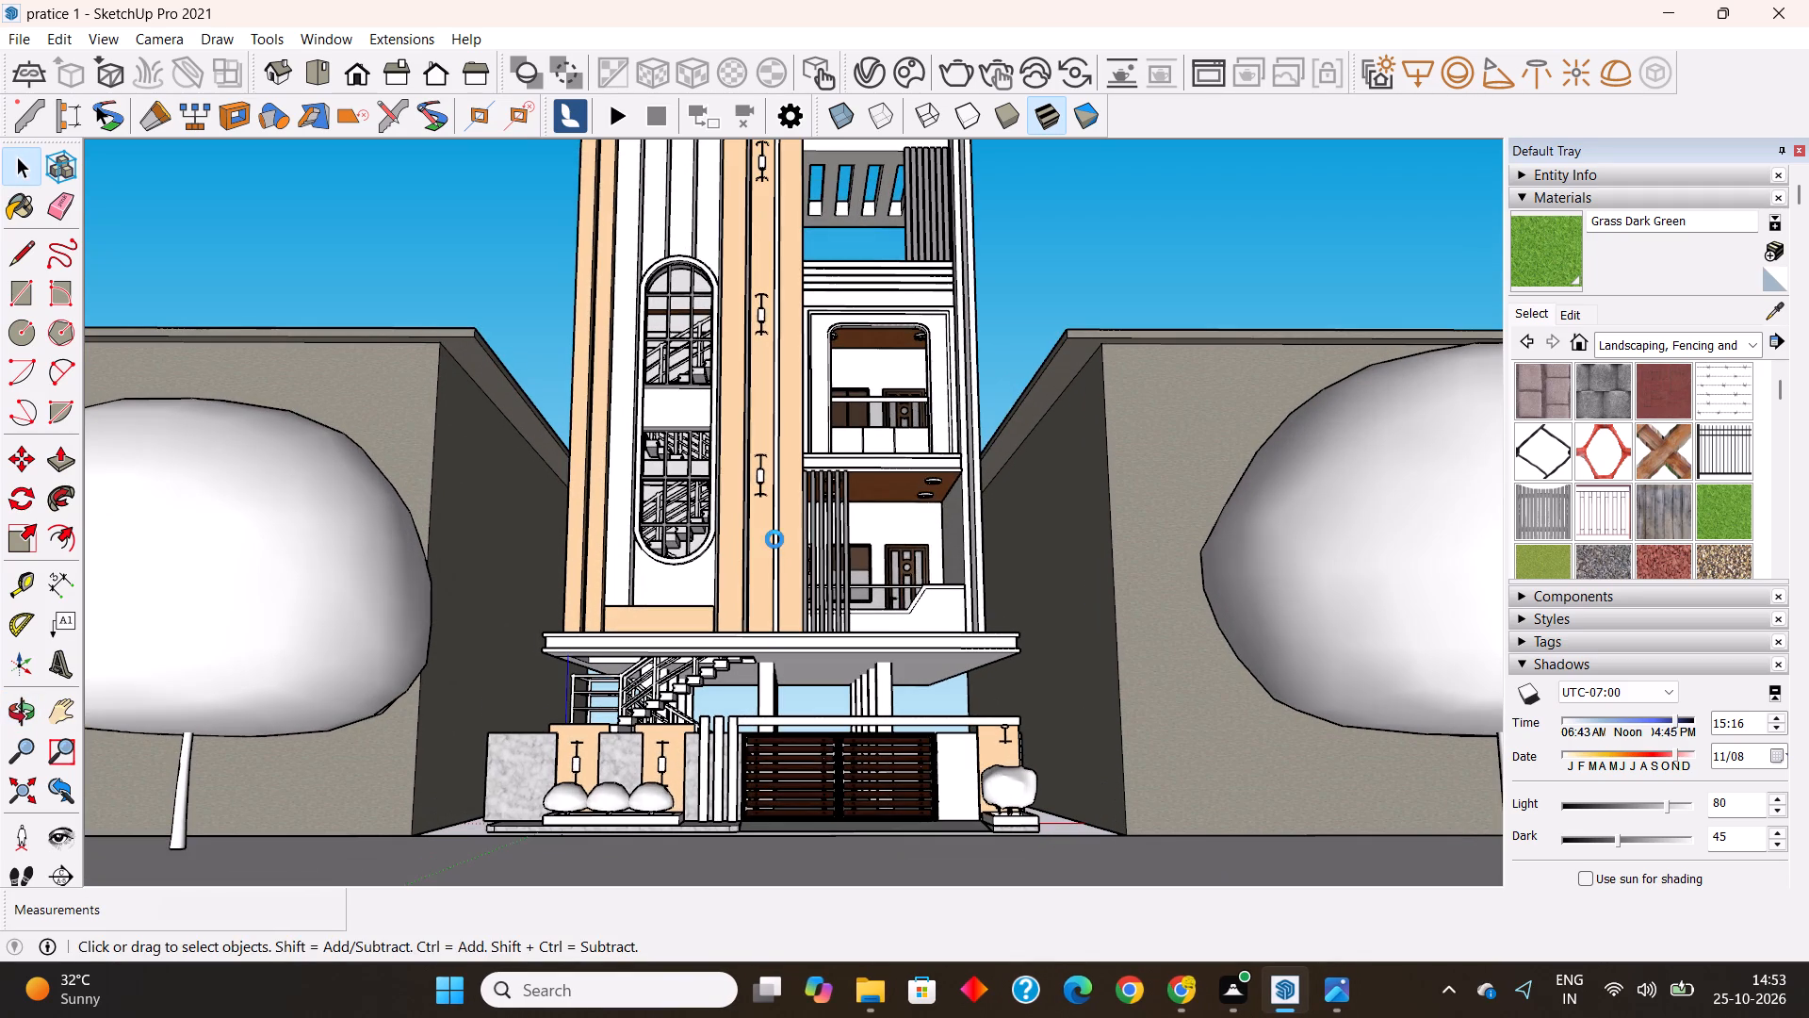
middle_click_drag(774, 539, 752, 565, "shift")
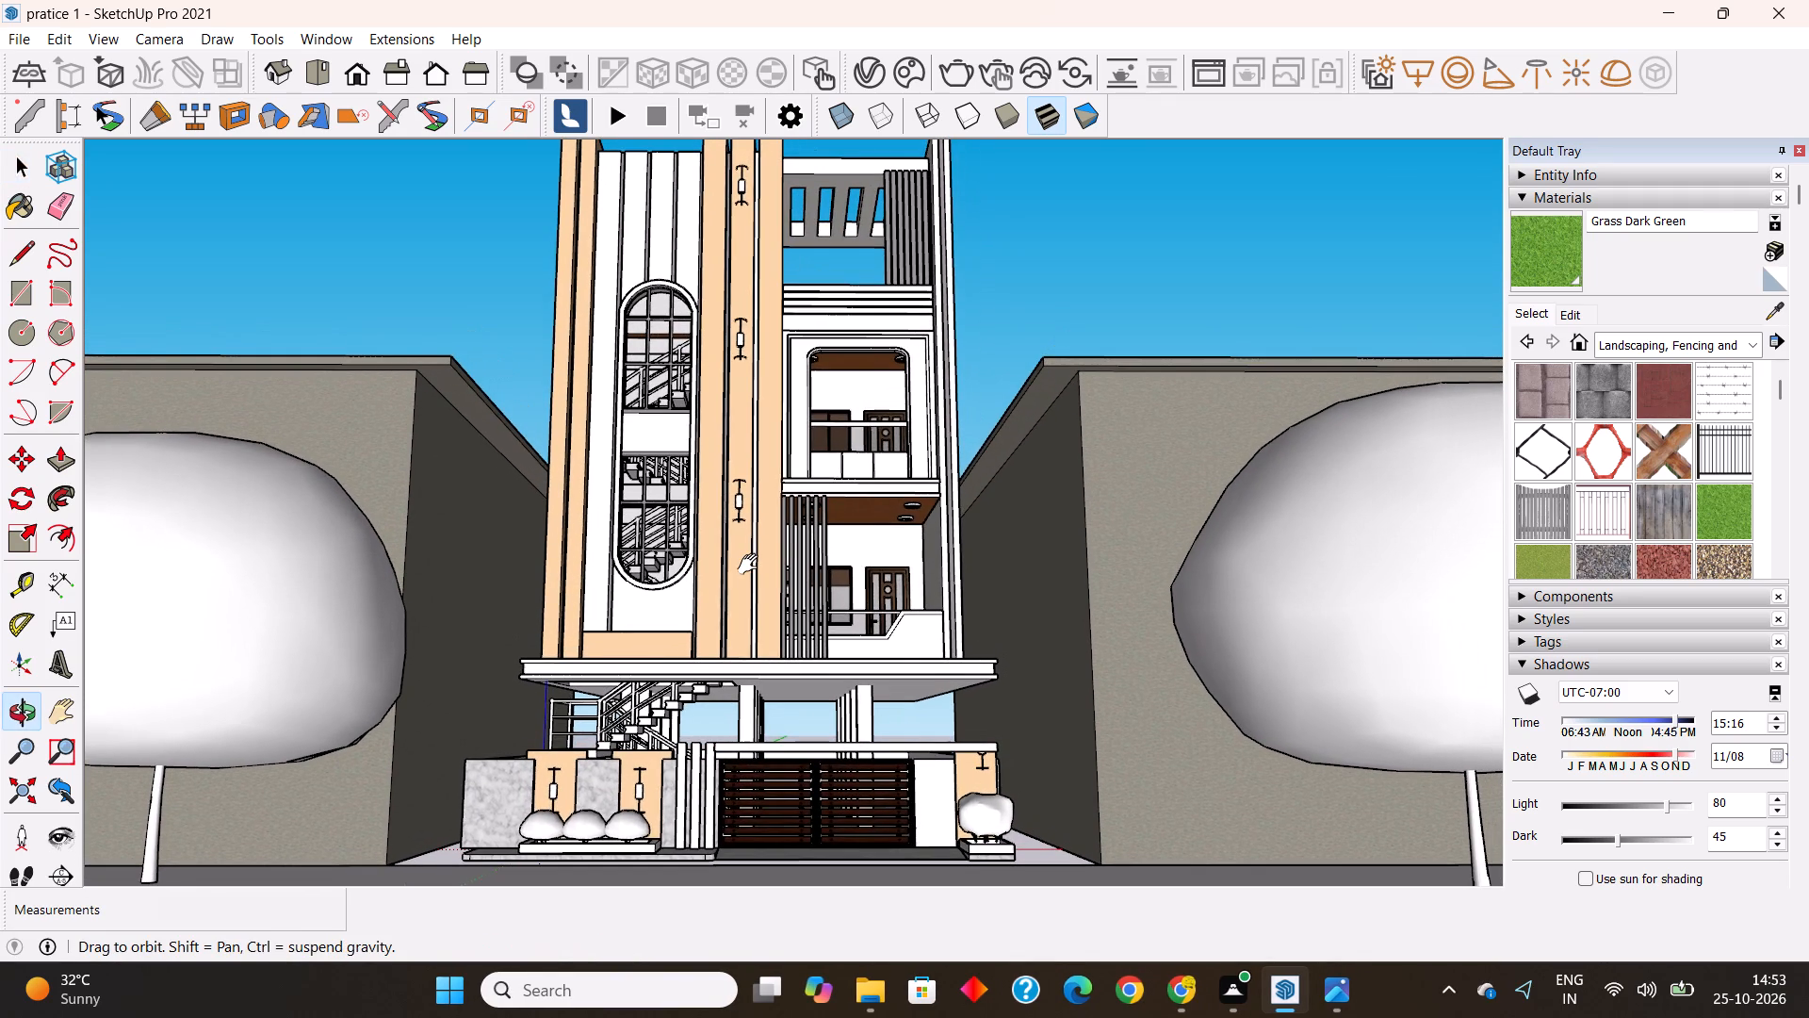
middle_click_drag(752, 565, 749, 559, "shift")
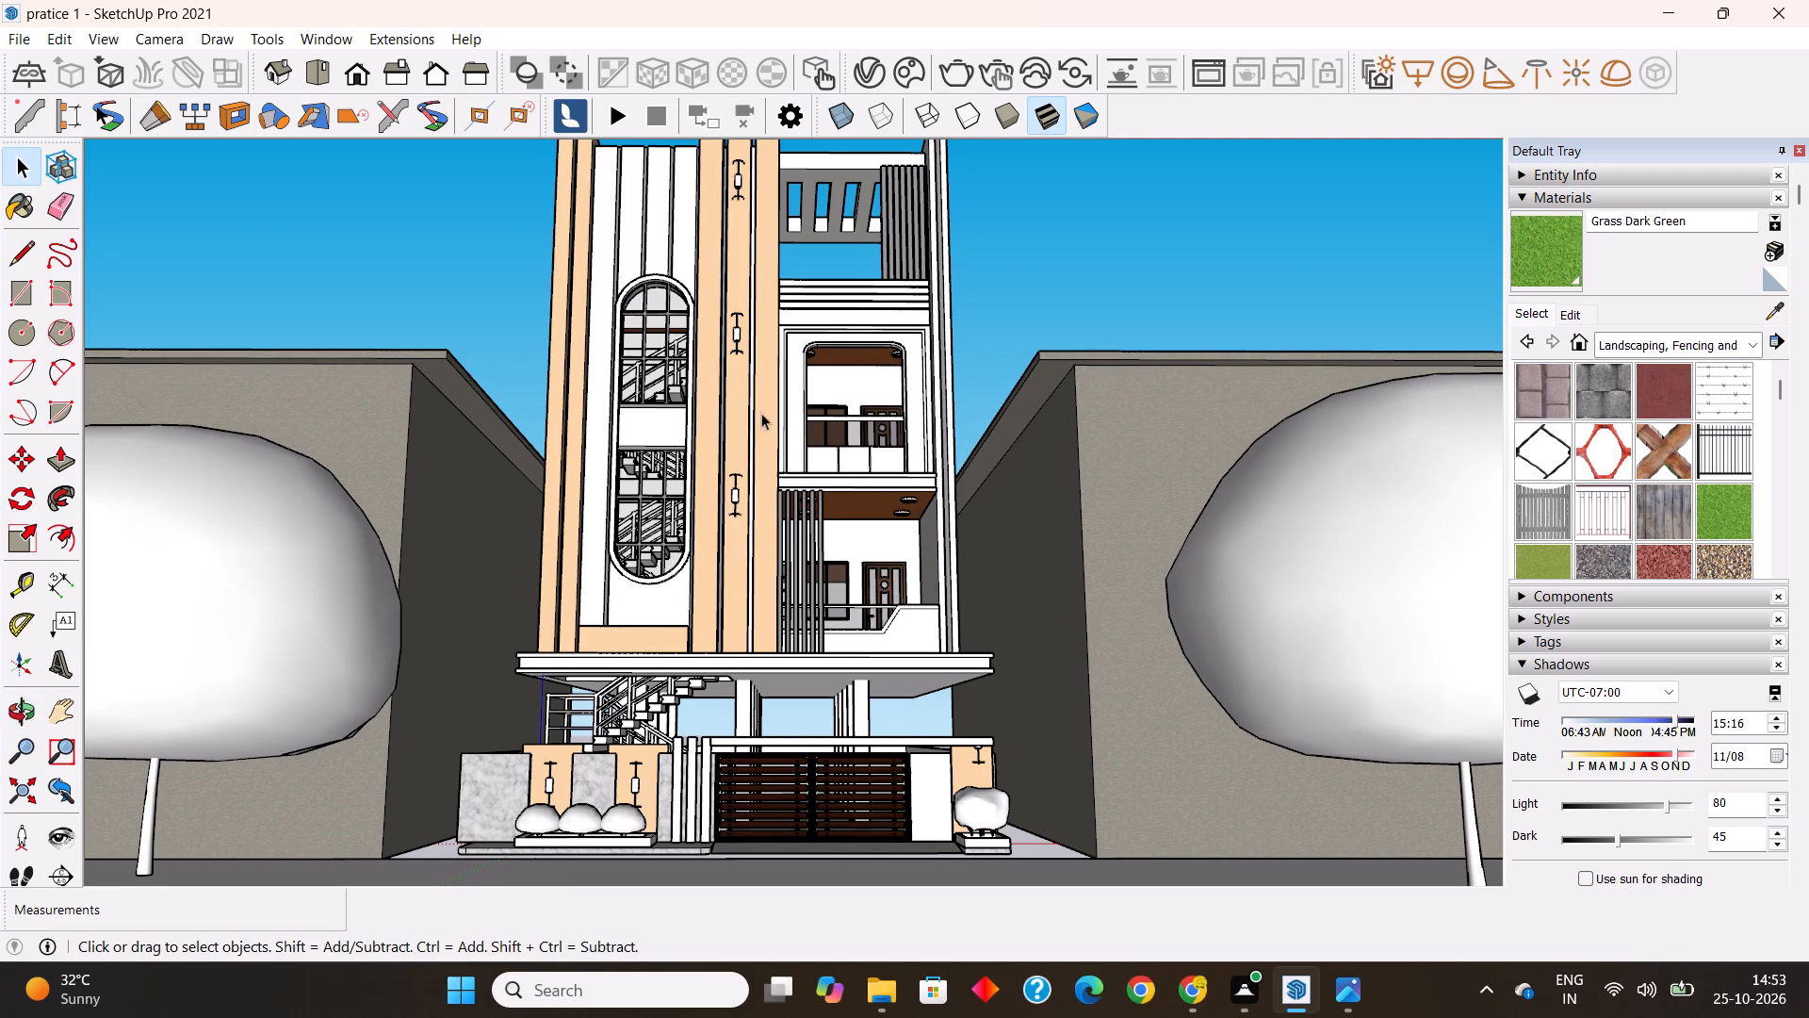
Run a V-Ray test render of the composed front view, then stop it and close the frame buffer.
left_click(952, 66)
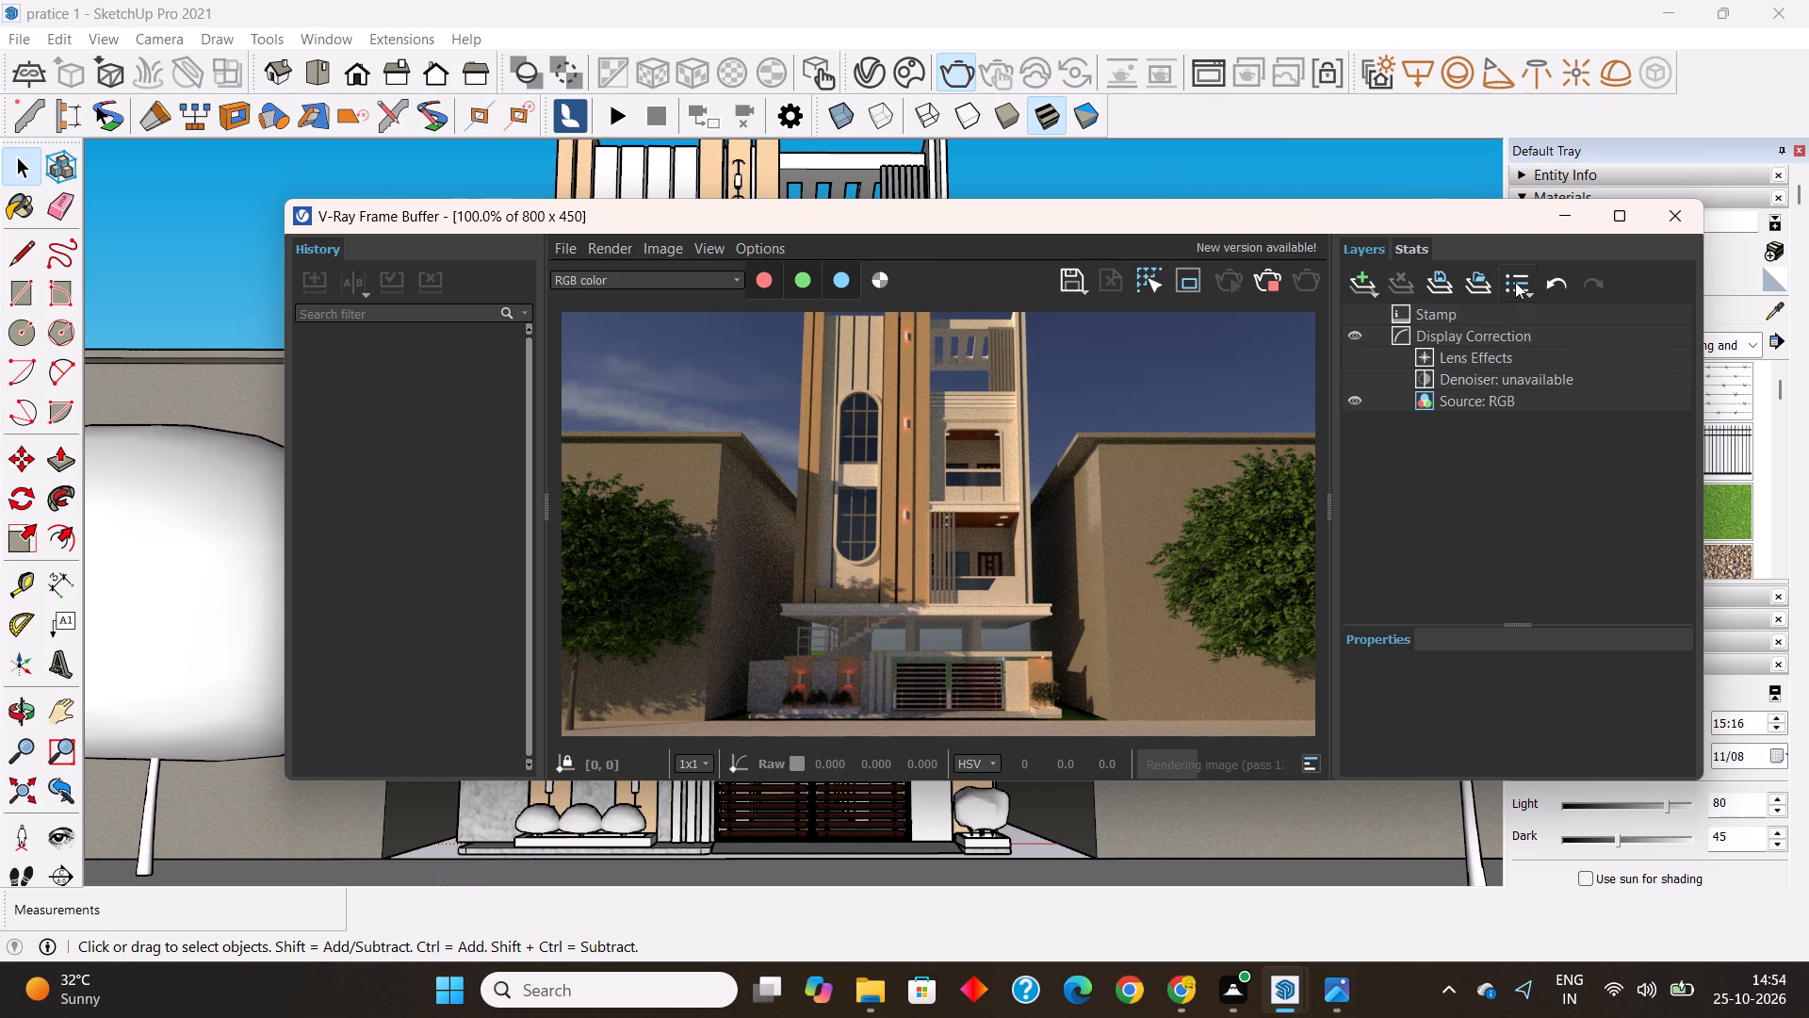
left_click(1273, 282)
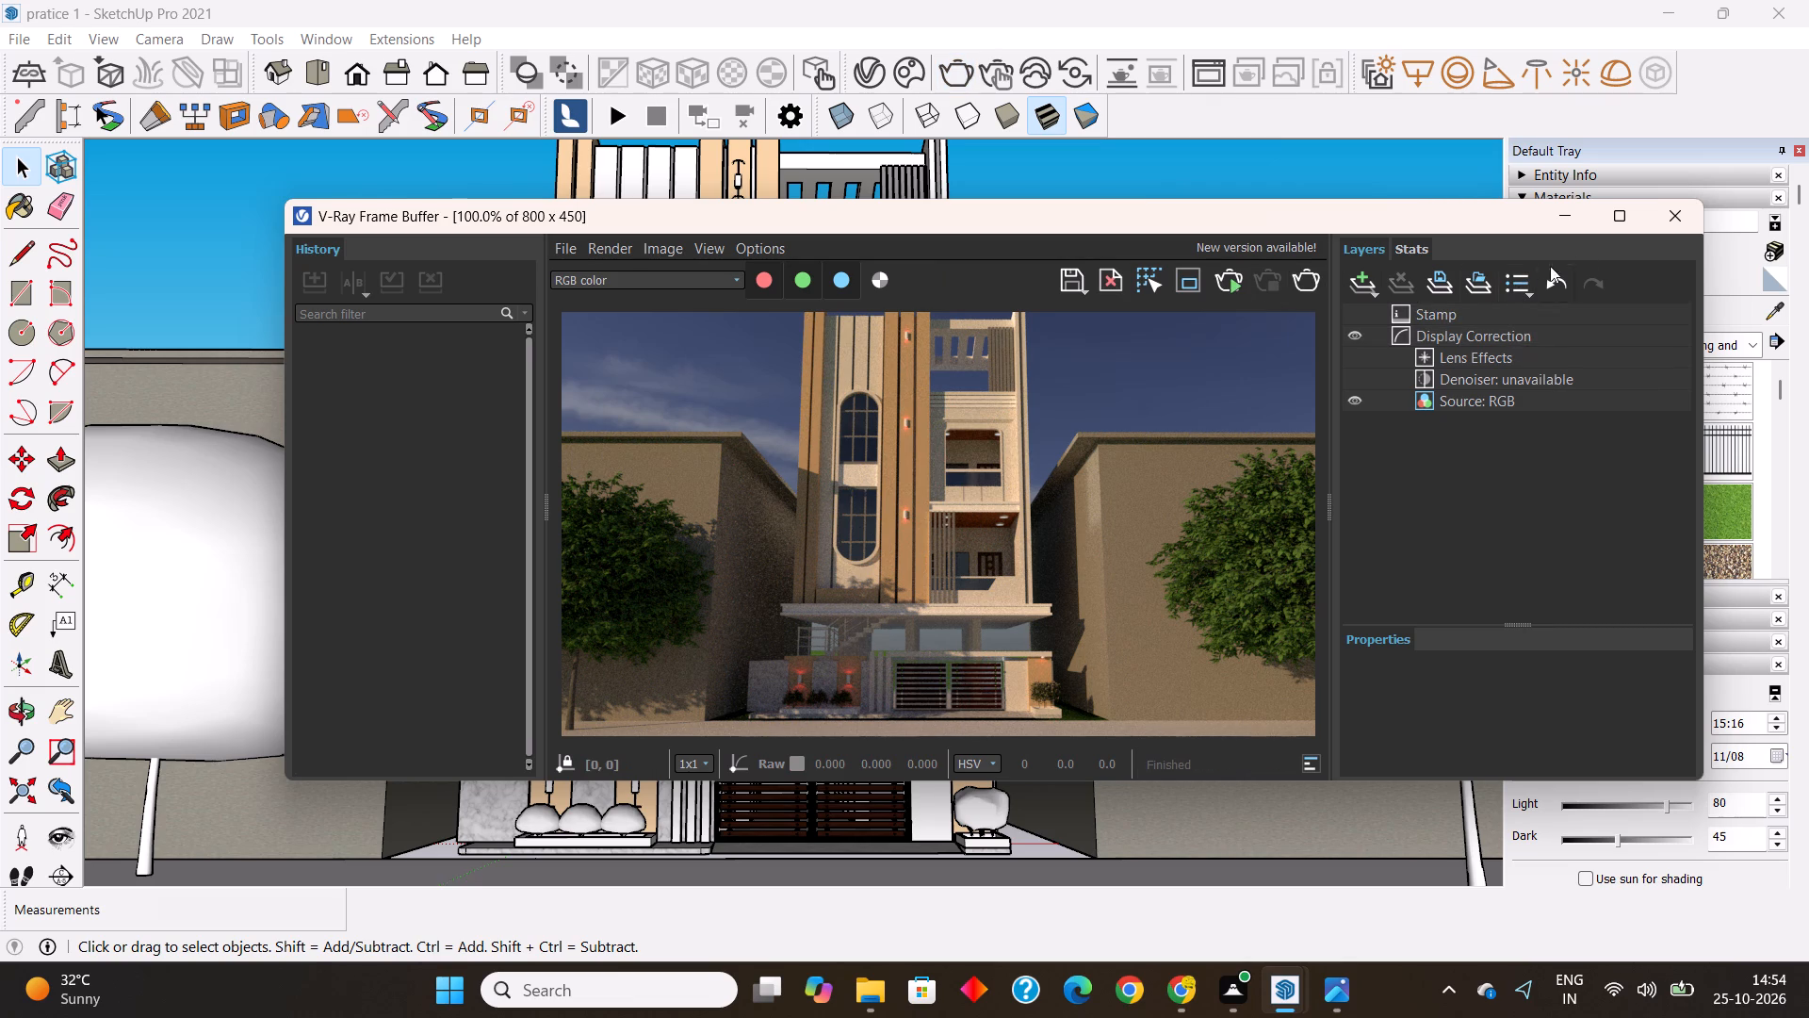
left_click(1687, 211)
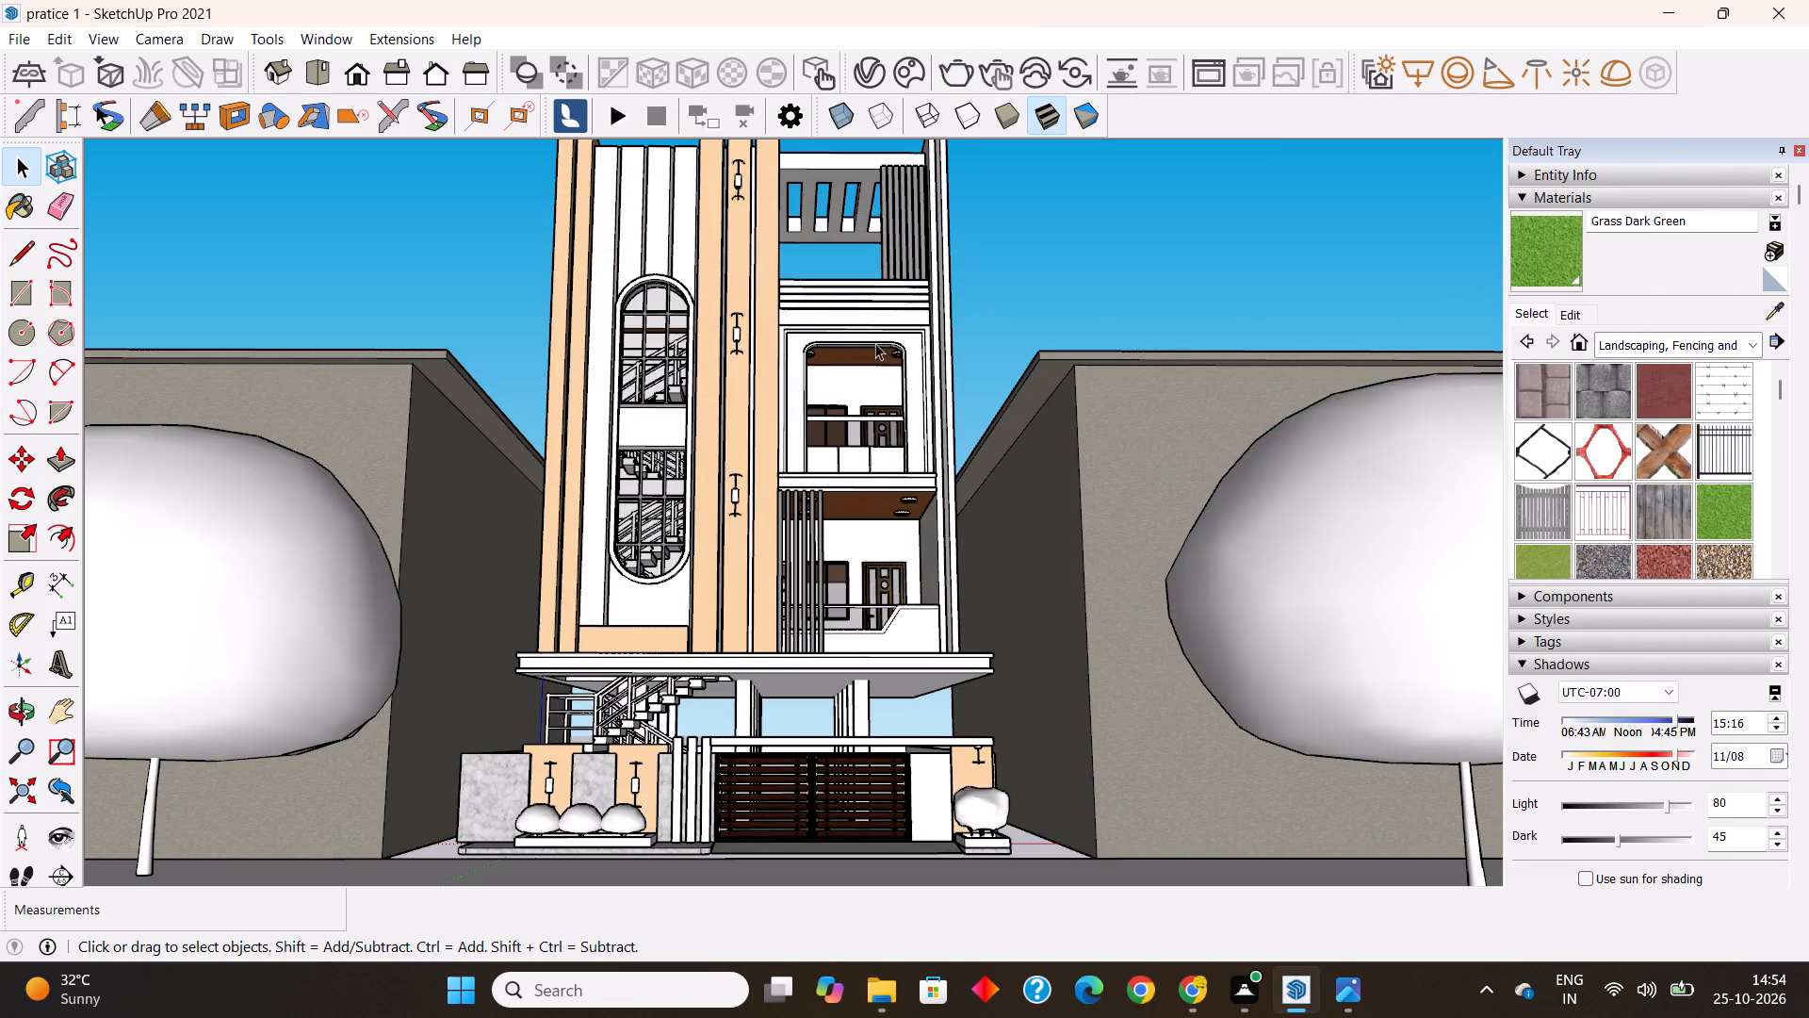
Reframe the front view to fit the full height of the house, including its roofline.
middle_click_drag(823, 395, 838, 414, "shift")
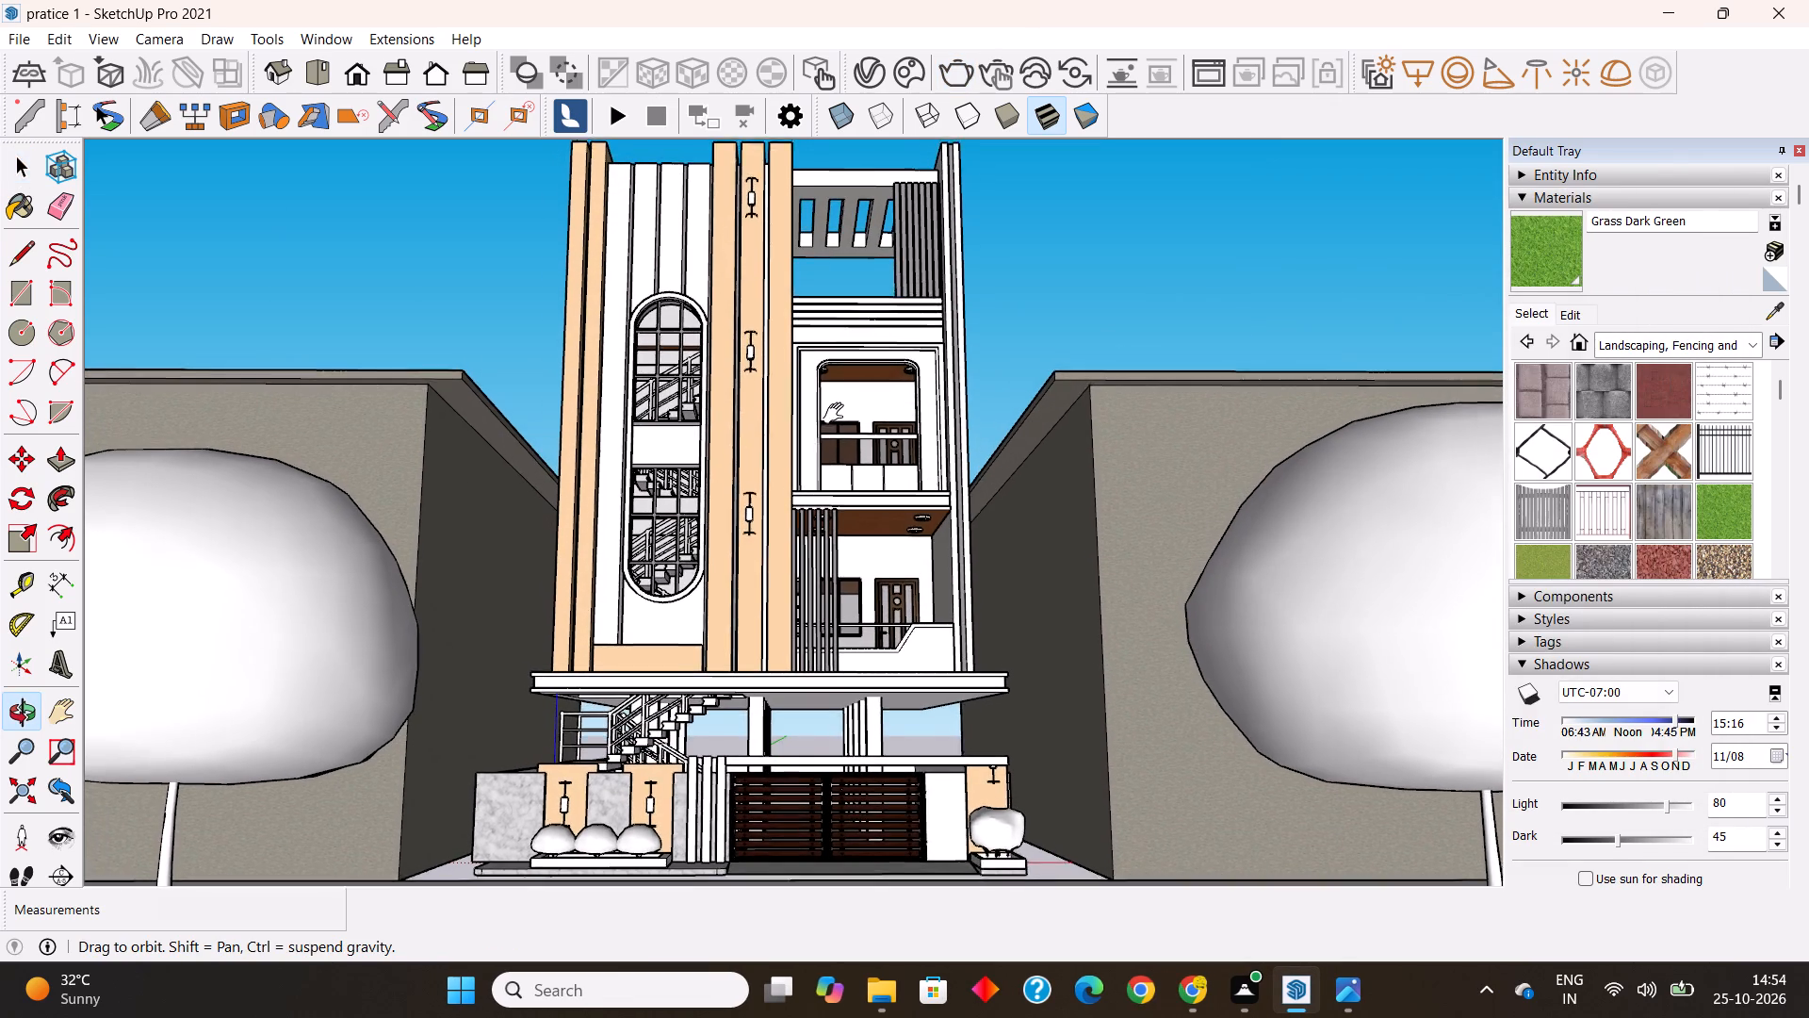
middle_click_drag(838, 414, 841, 417, "shift")
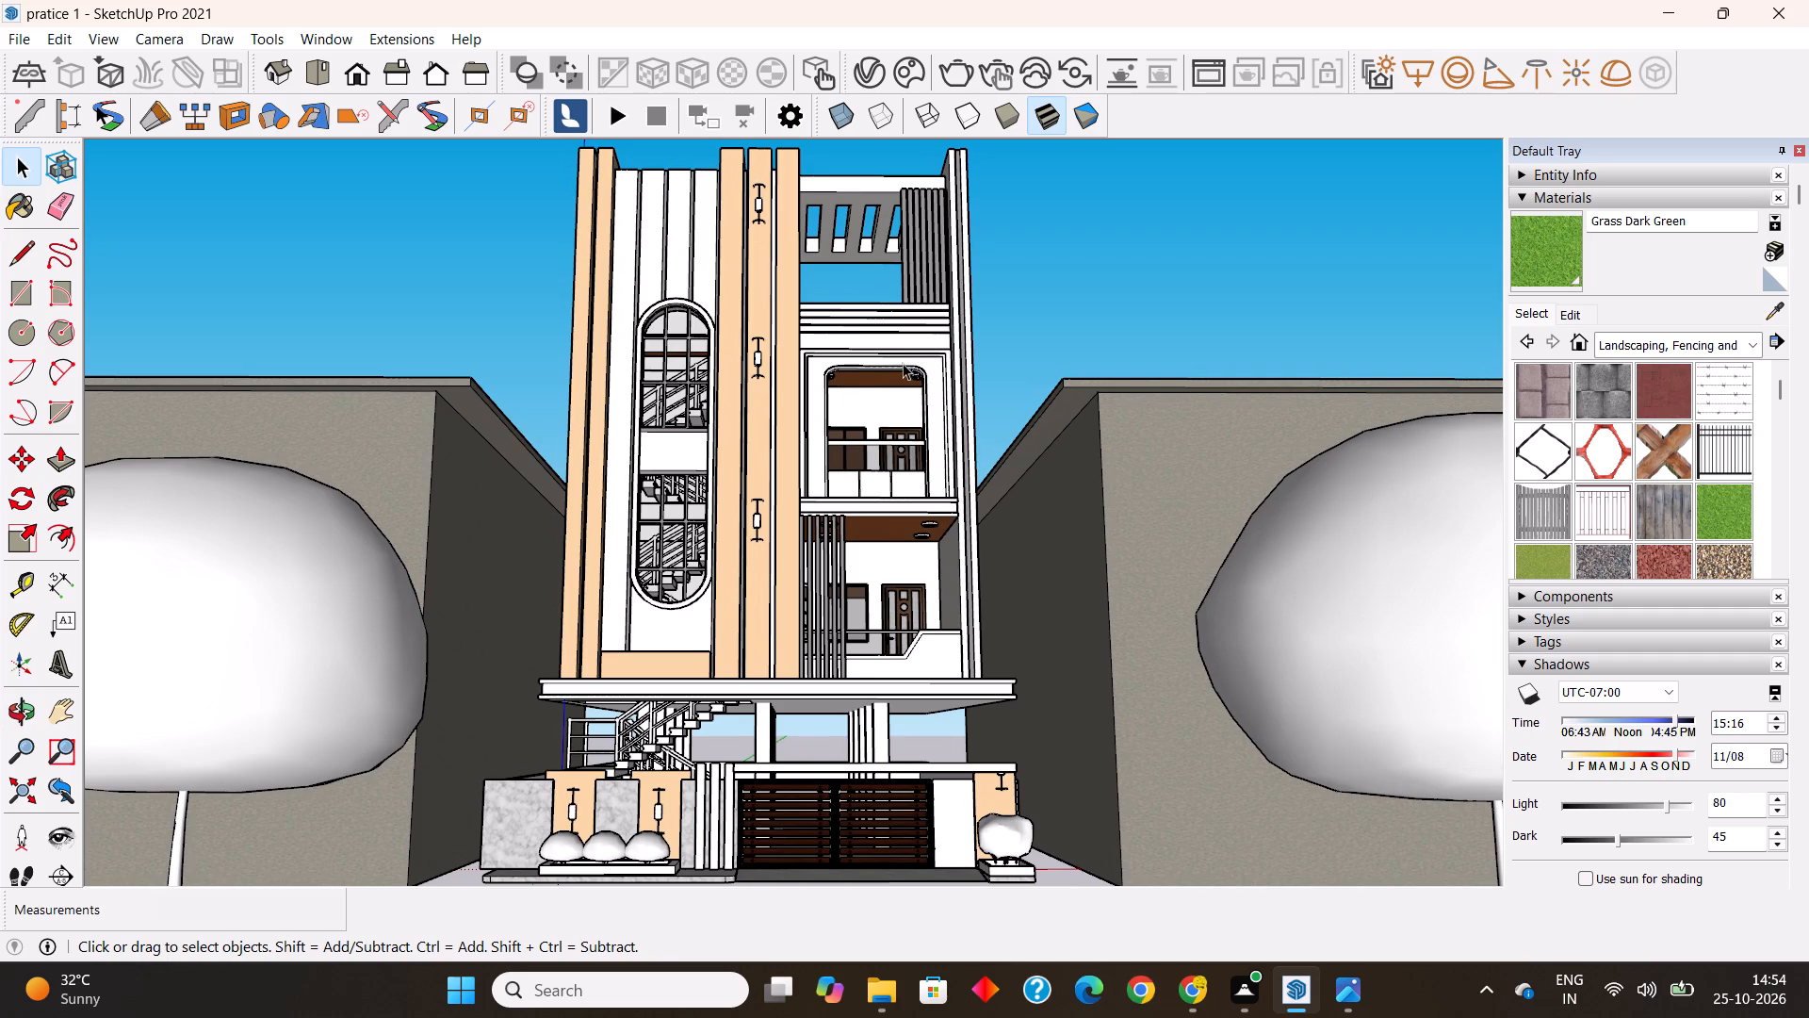
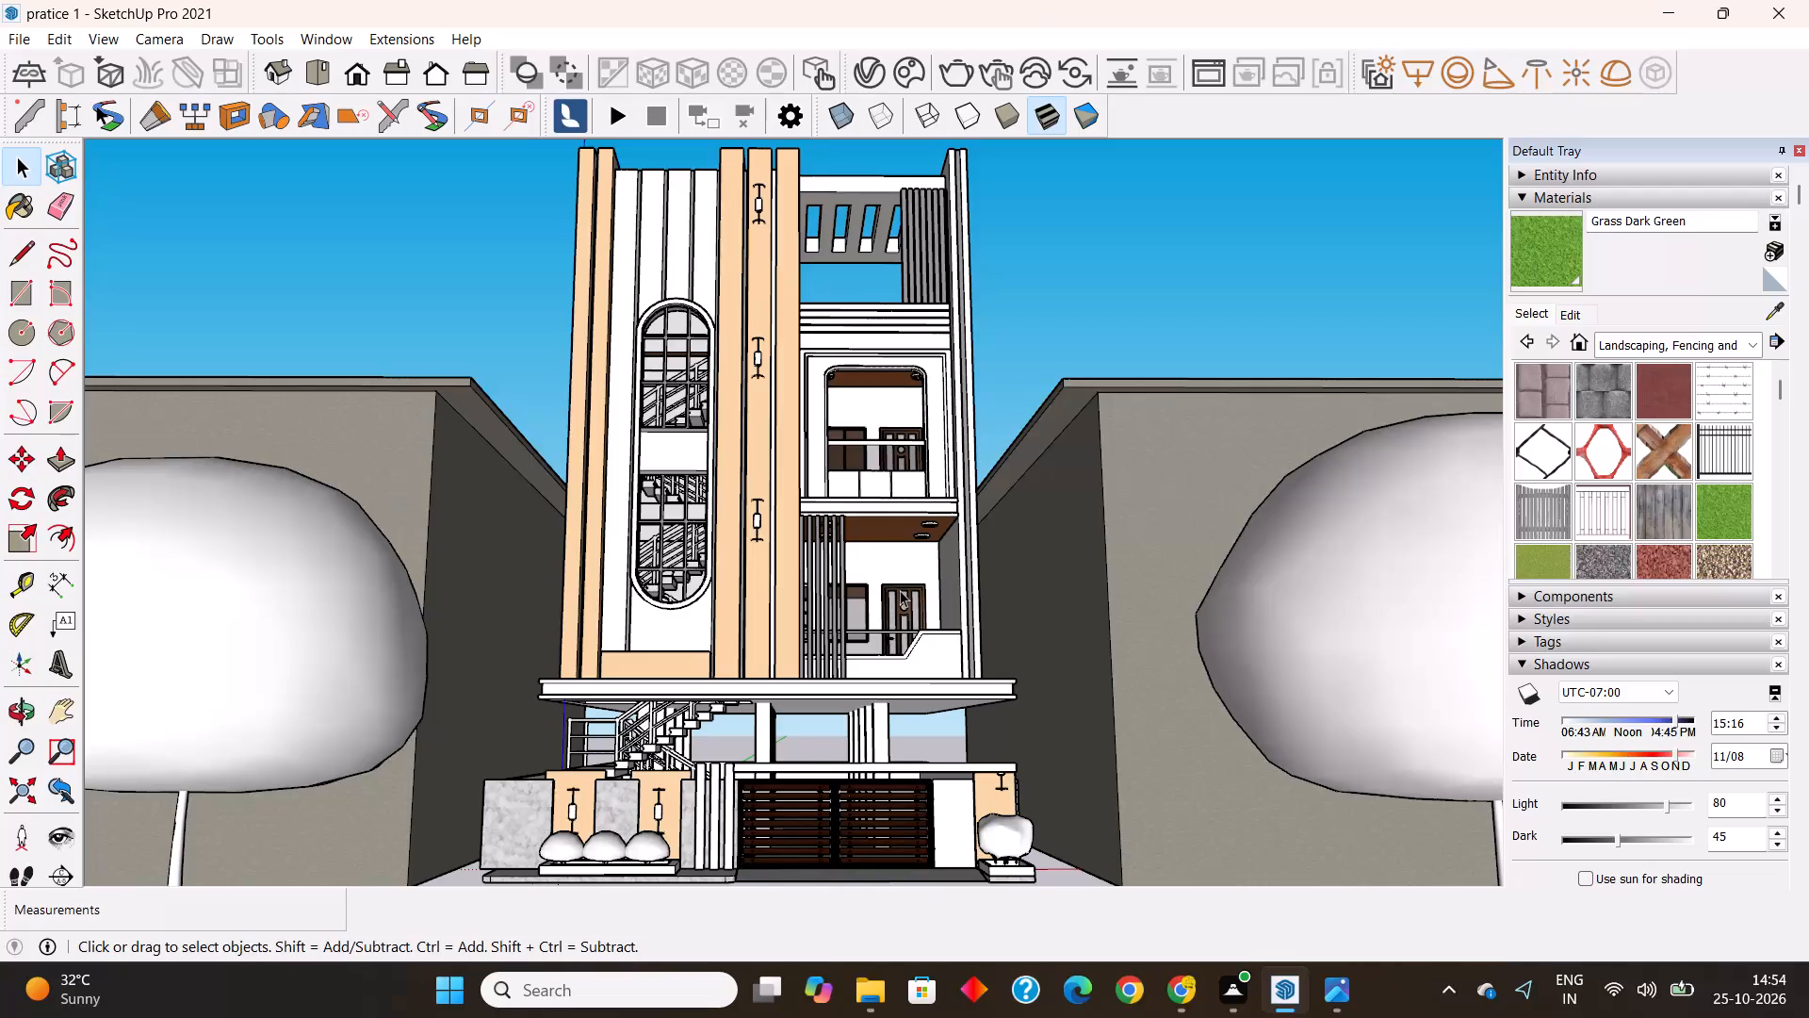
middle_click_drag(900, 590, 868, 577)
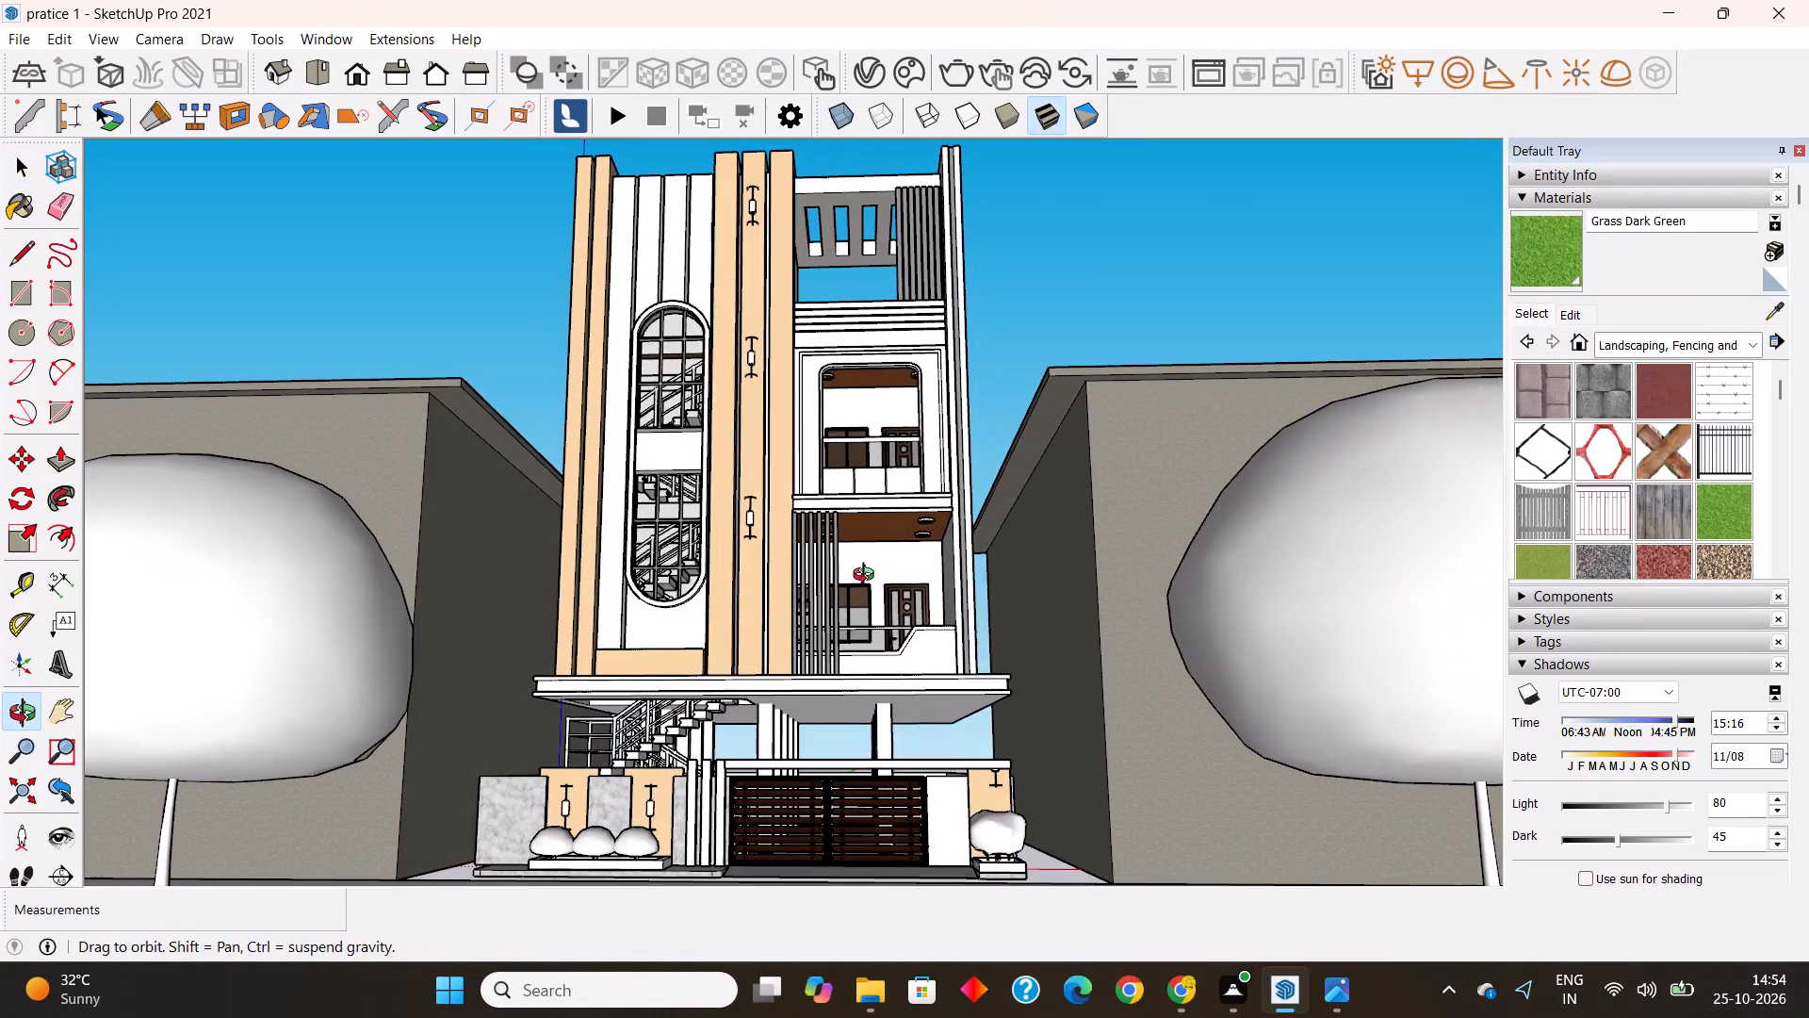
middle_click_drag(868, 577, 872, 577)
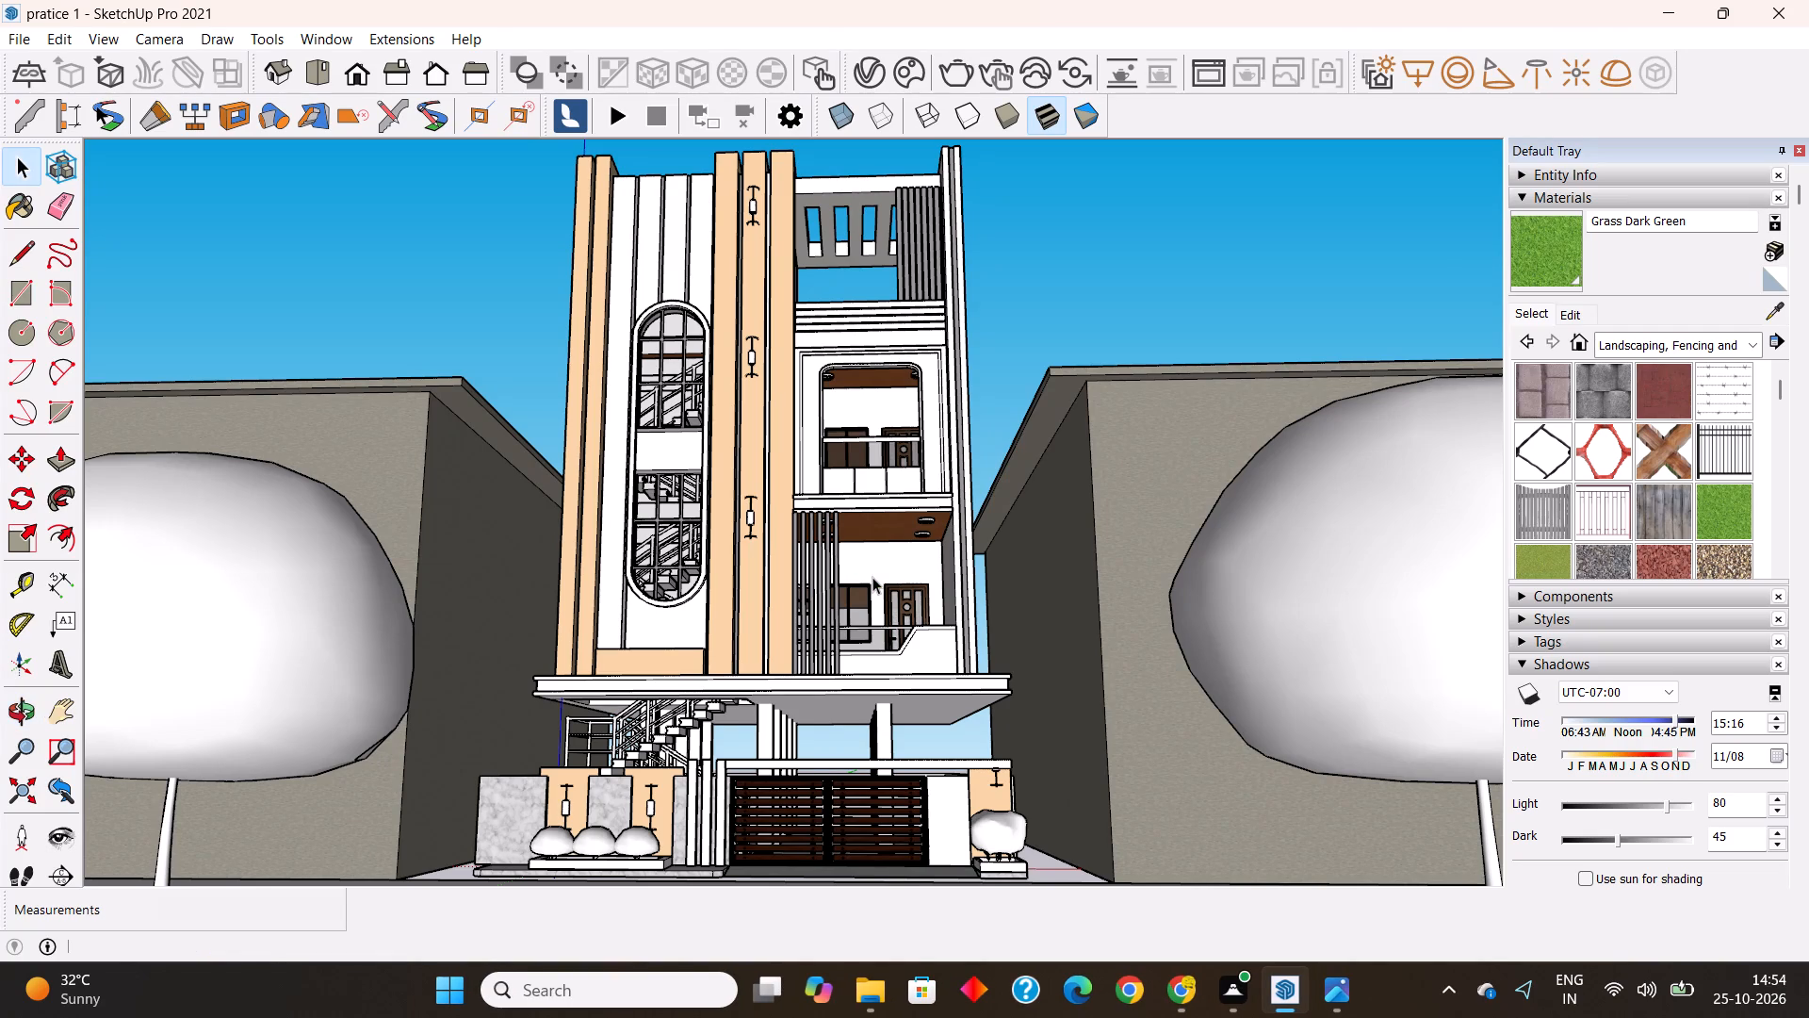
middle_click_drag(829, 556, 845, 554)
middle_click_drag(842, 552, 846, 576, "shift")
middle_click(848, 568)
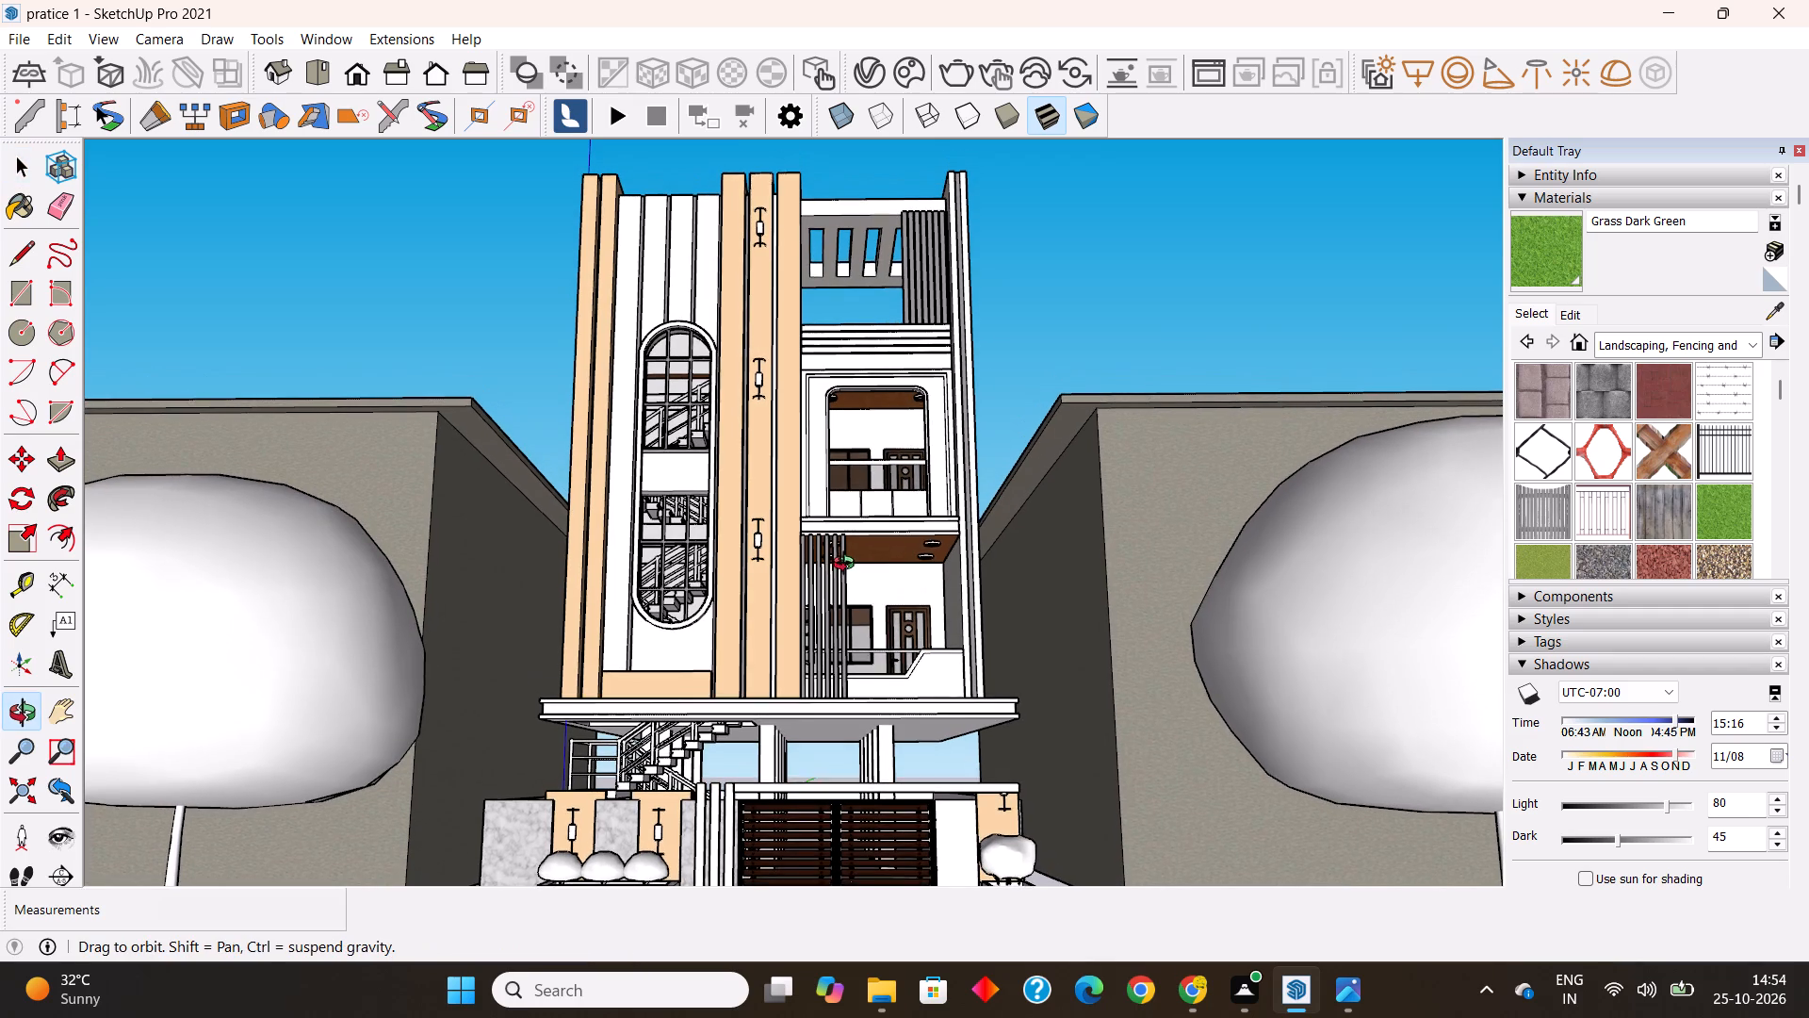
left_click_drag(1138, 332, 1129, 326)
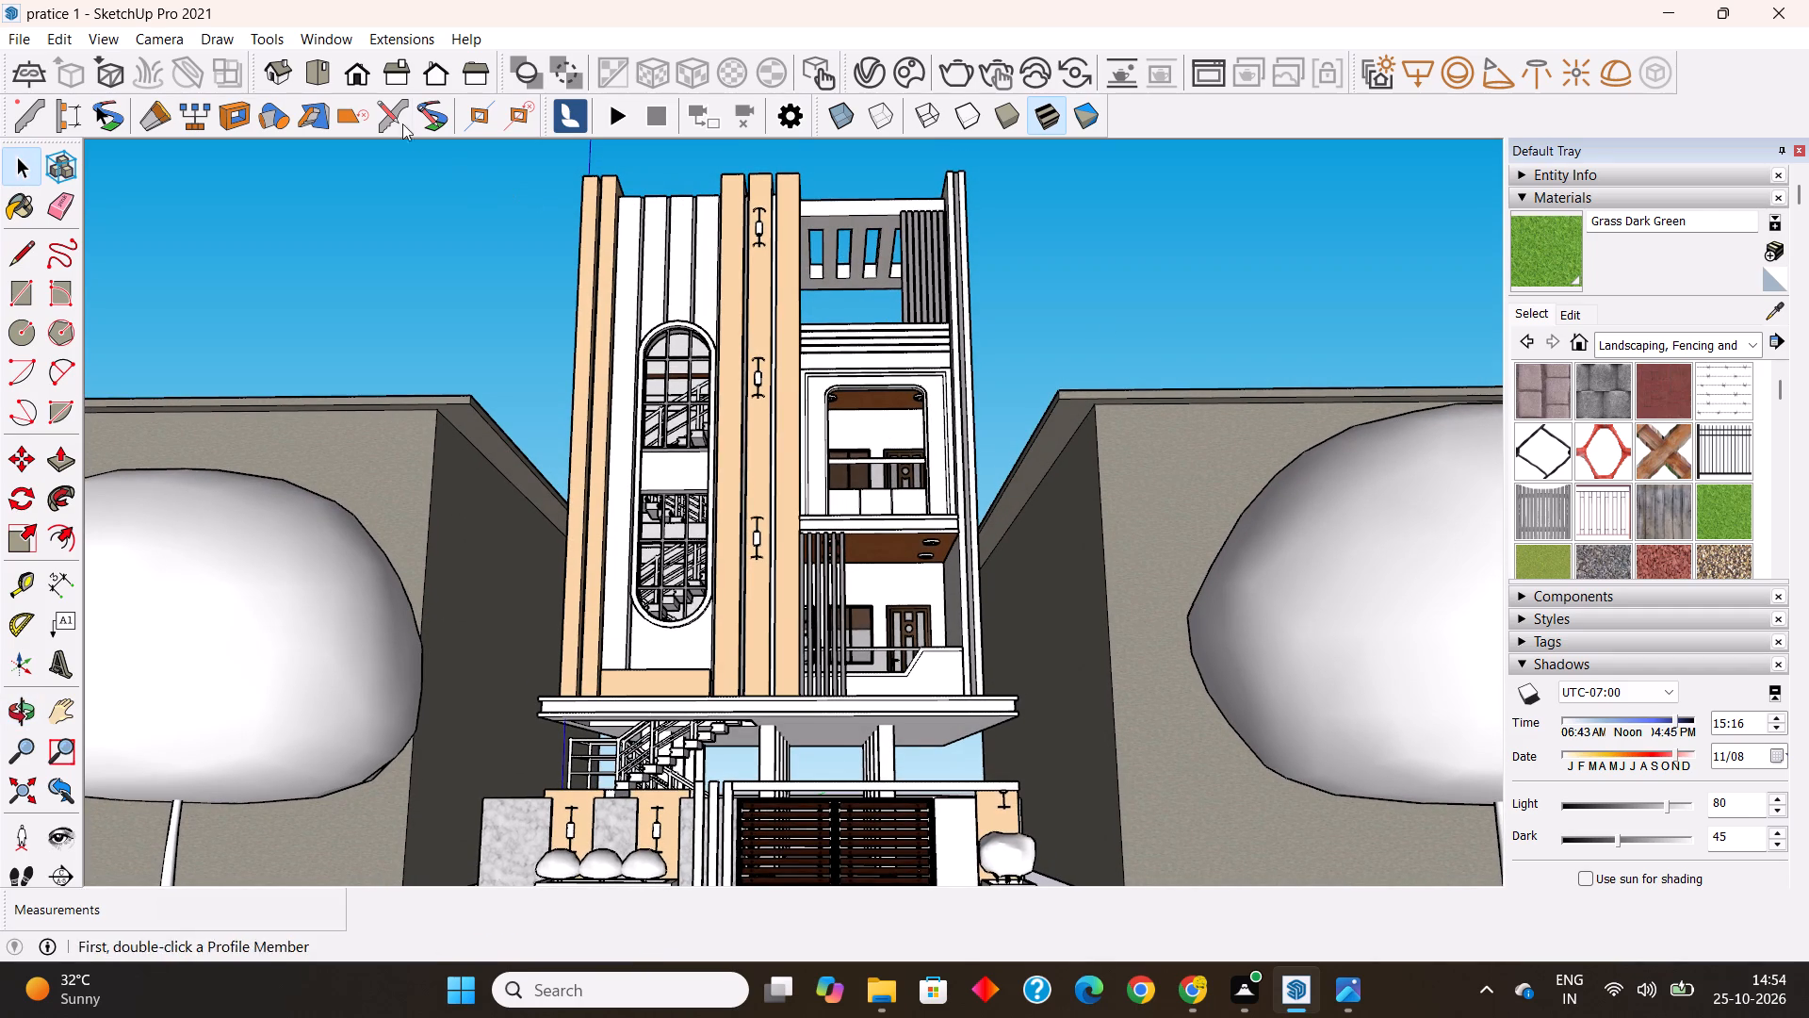
Switch to the standard Front view and frame the house's lower floors with the road and the trees on both sides.
left_click(356, 79)
scroll(676, 512, "down", 3)
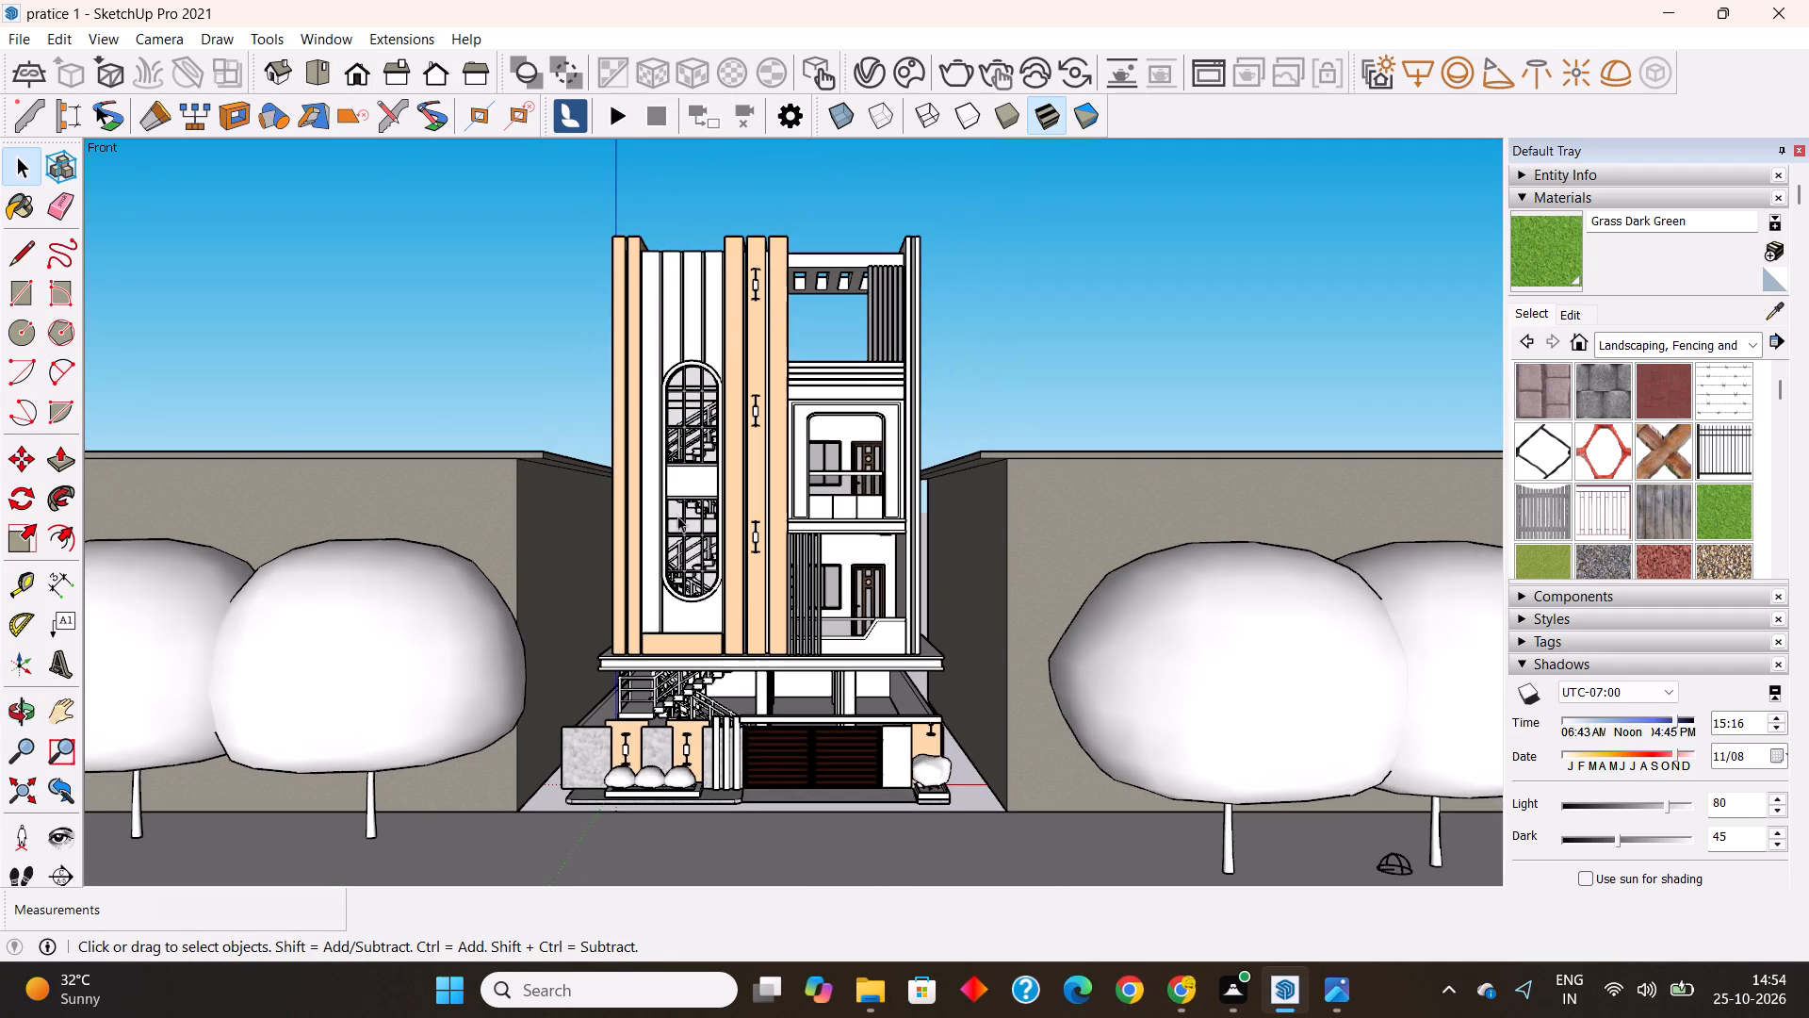
middle_click_drag(802, 609, 795, 521, "shift")
scroll(785, 517, "up", 1)
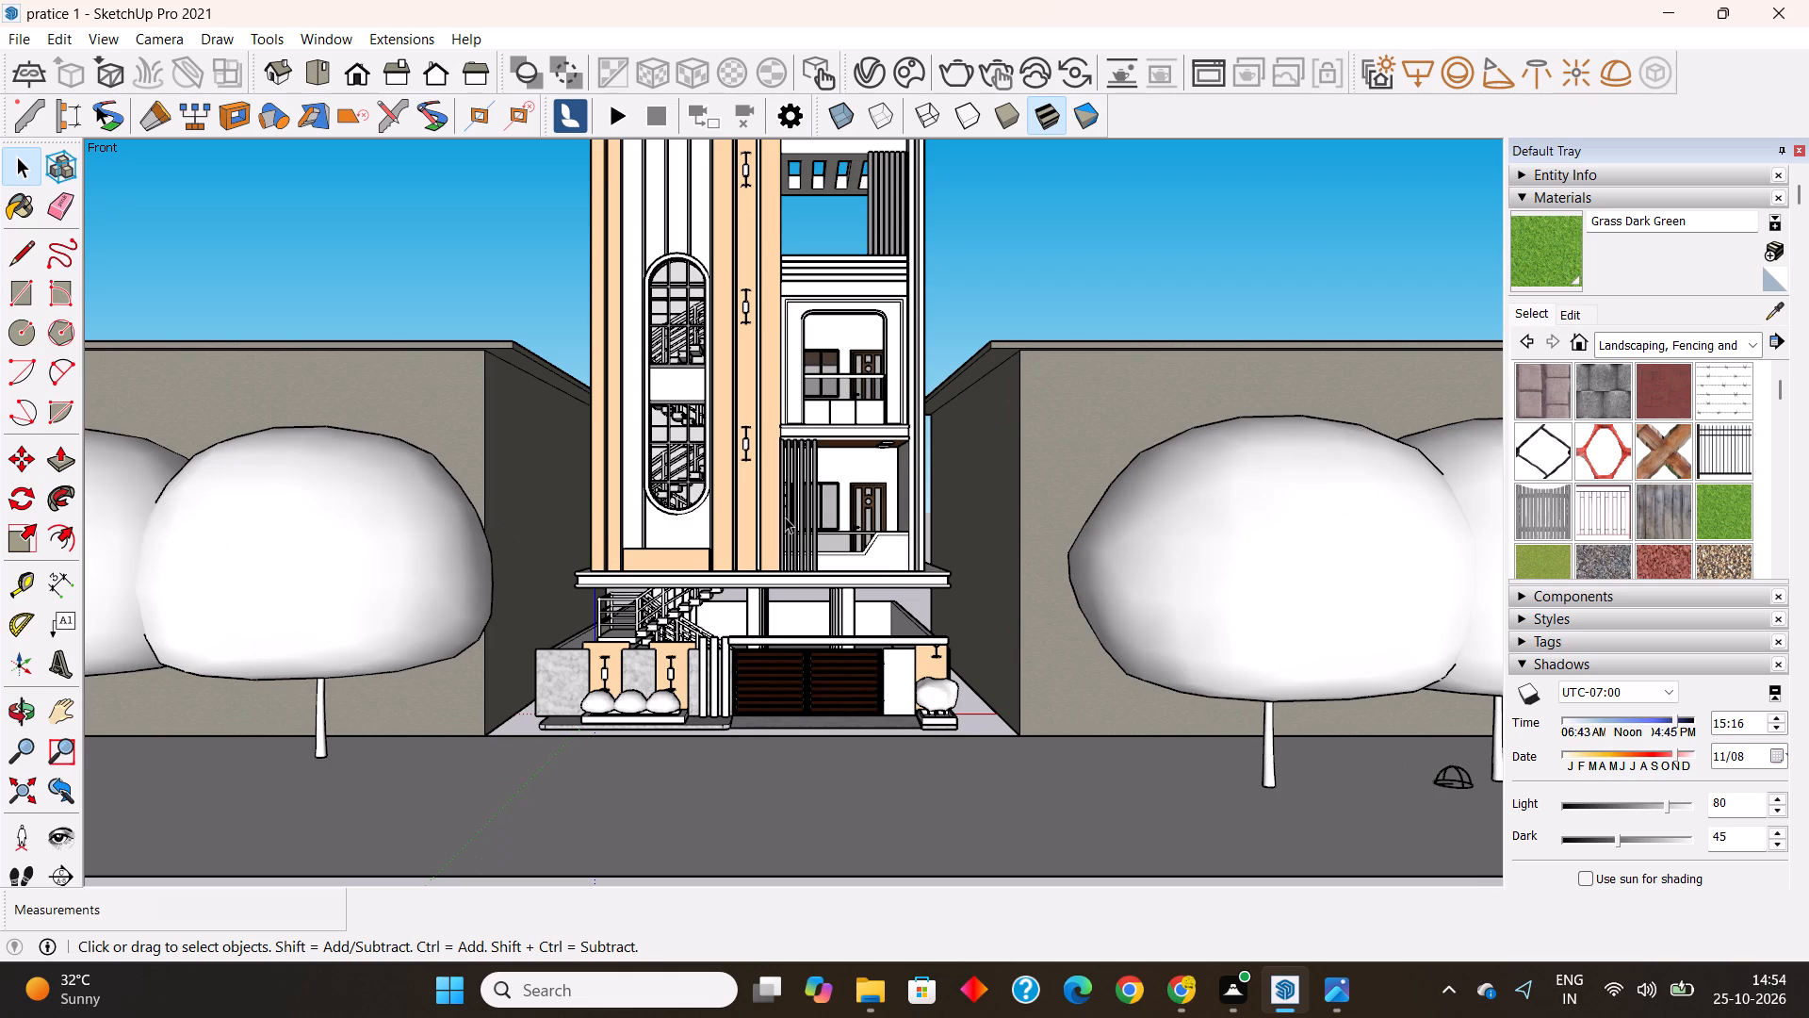
scroll(785, 517, "up", 1)
middle_click_drag(785, 517, 785, 518, "shift")
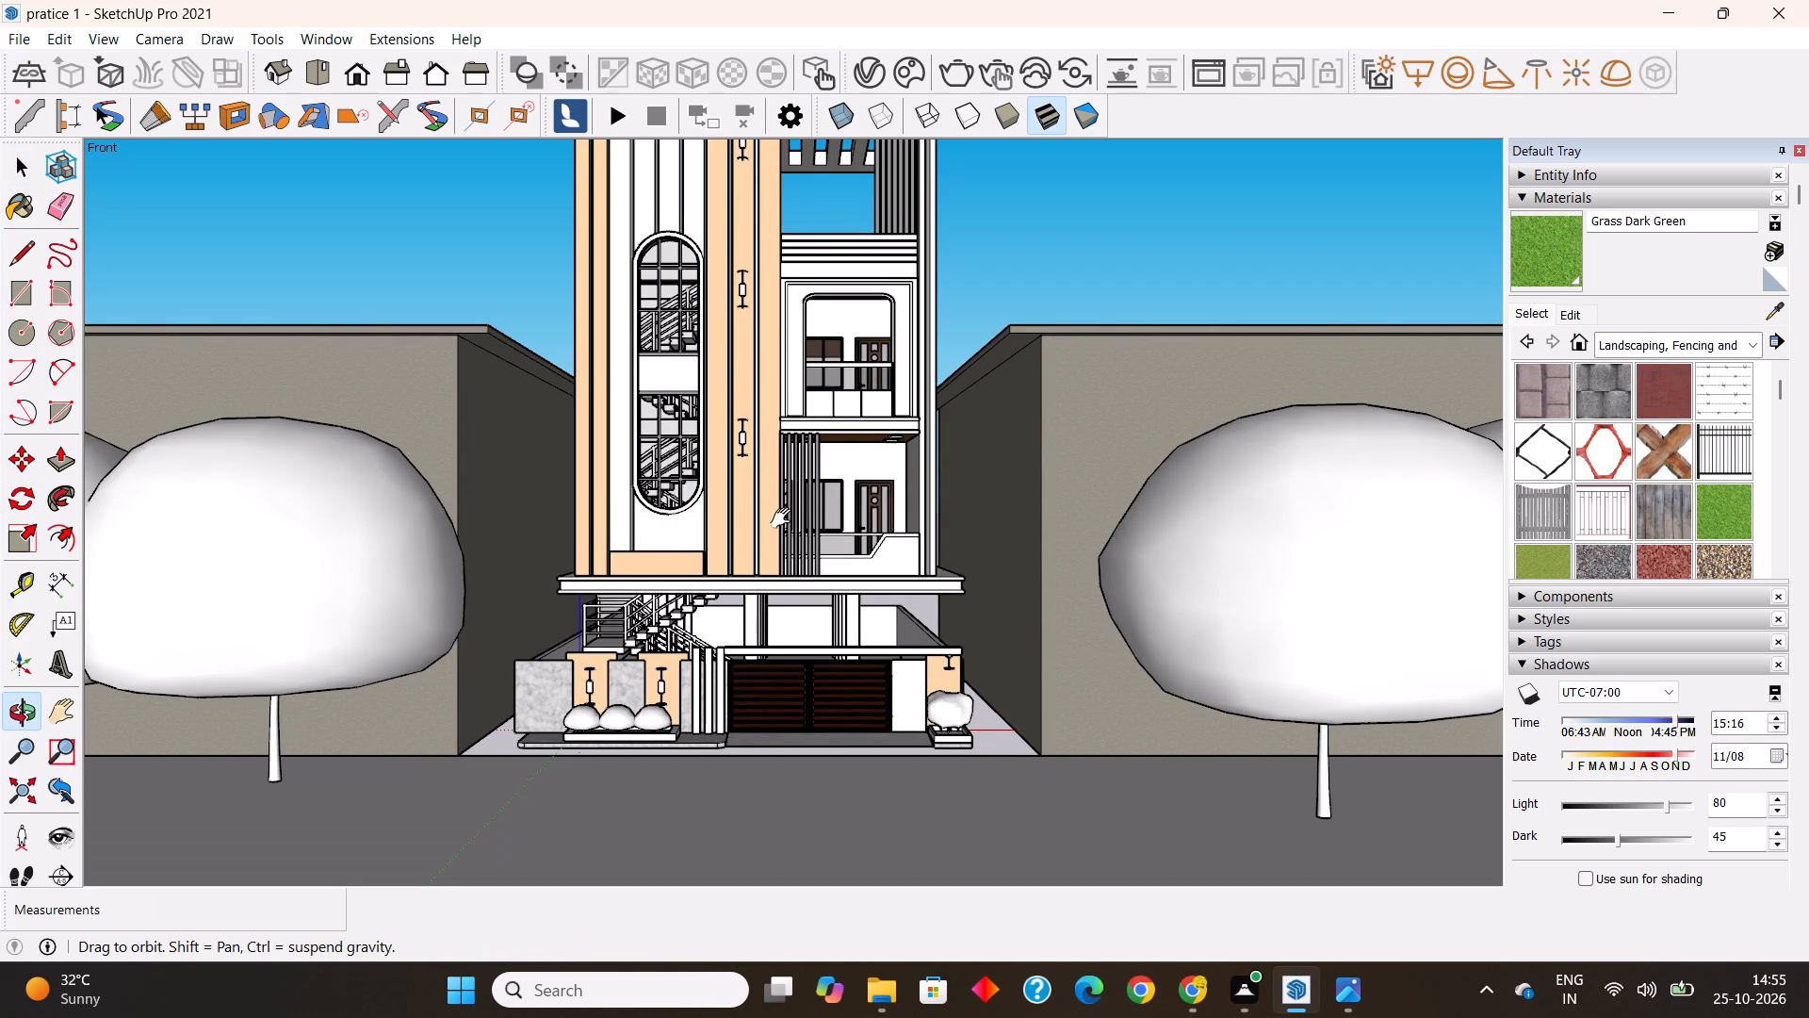
middle_click_drag(785, 518, 786, 550, "shift")
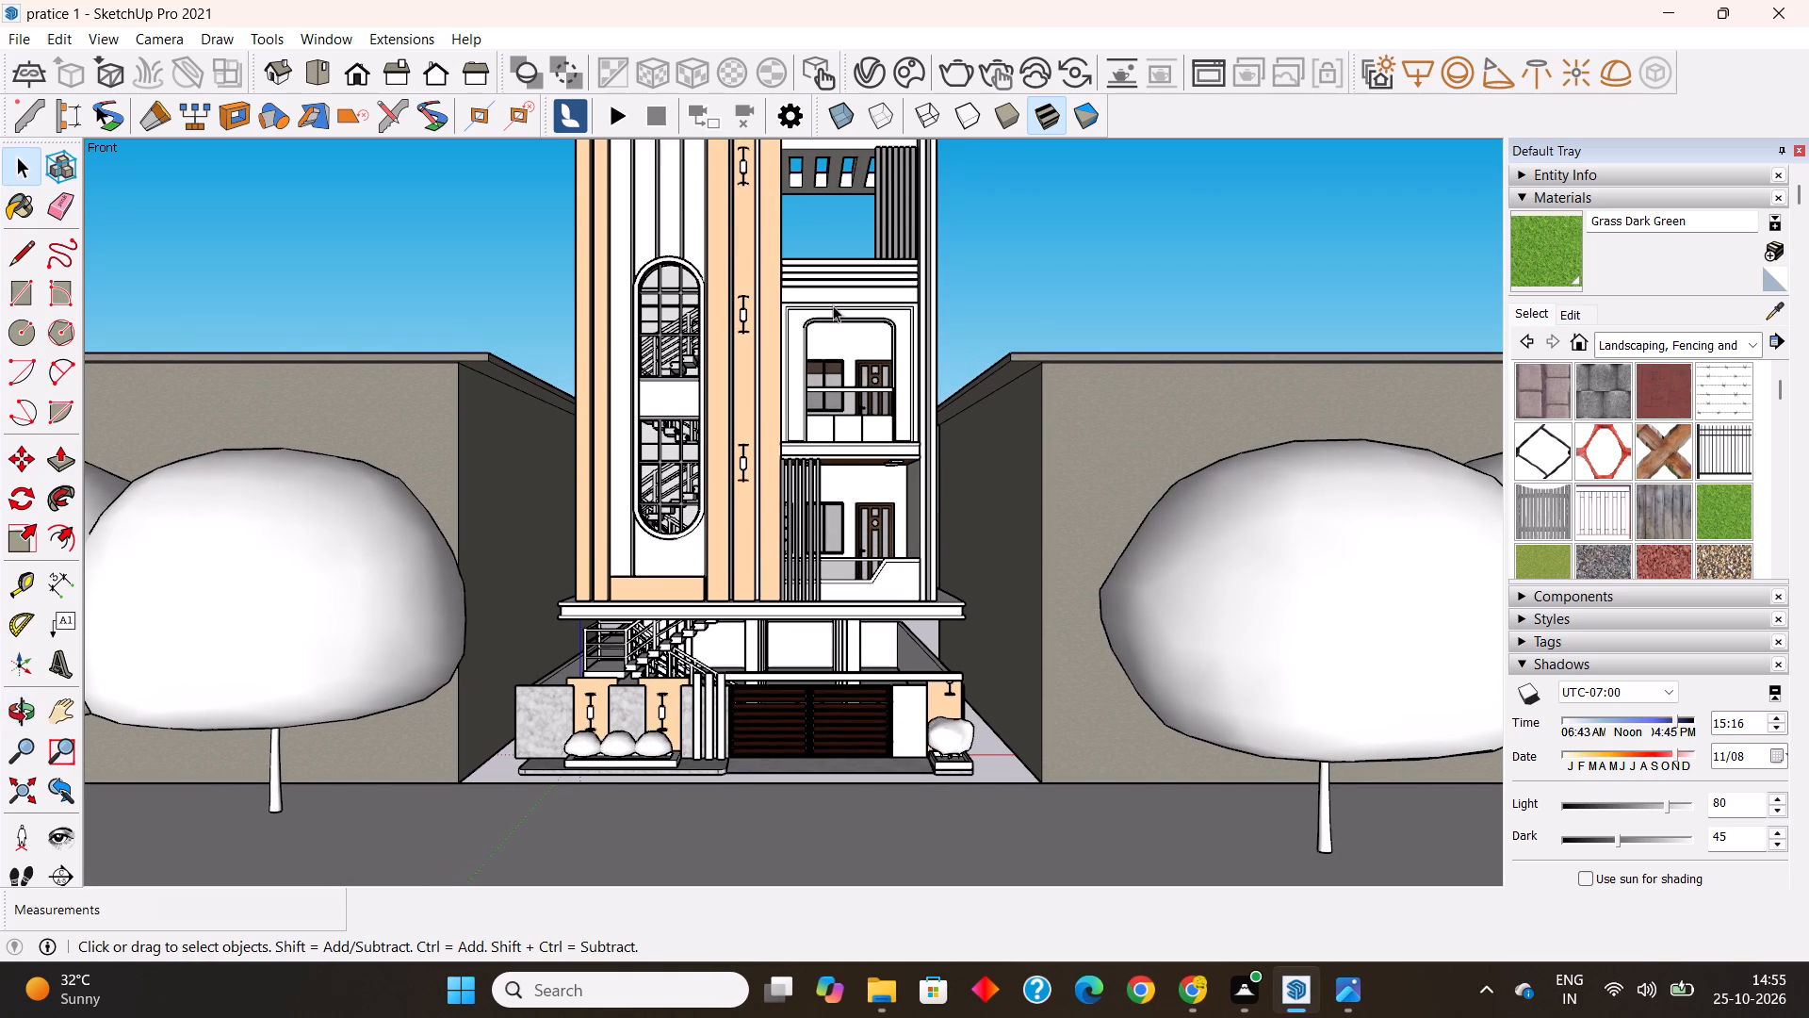
Search the Chaos Cosmos library for "car", start downloading the red Car 033, and move the browser clear of the house.
left_click(918, 73)
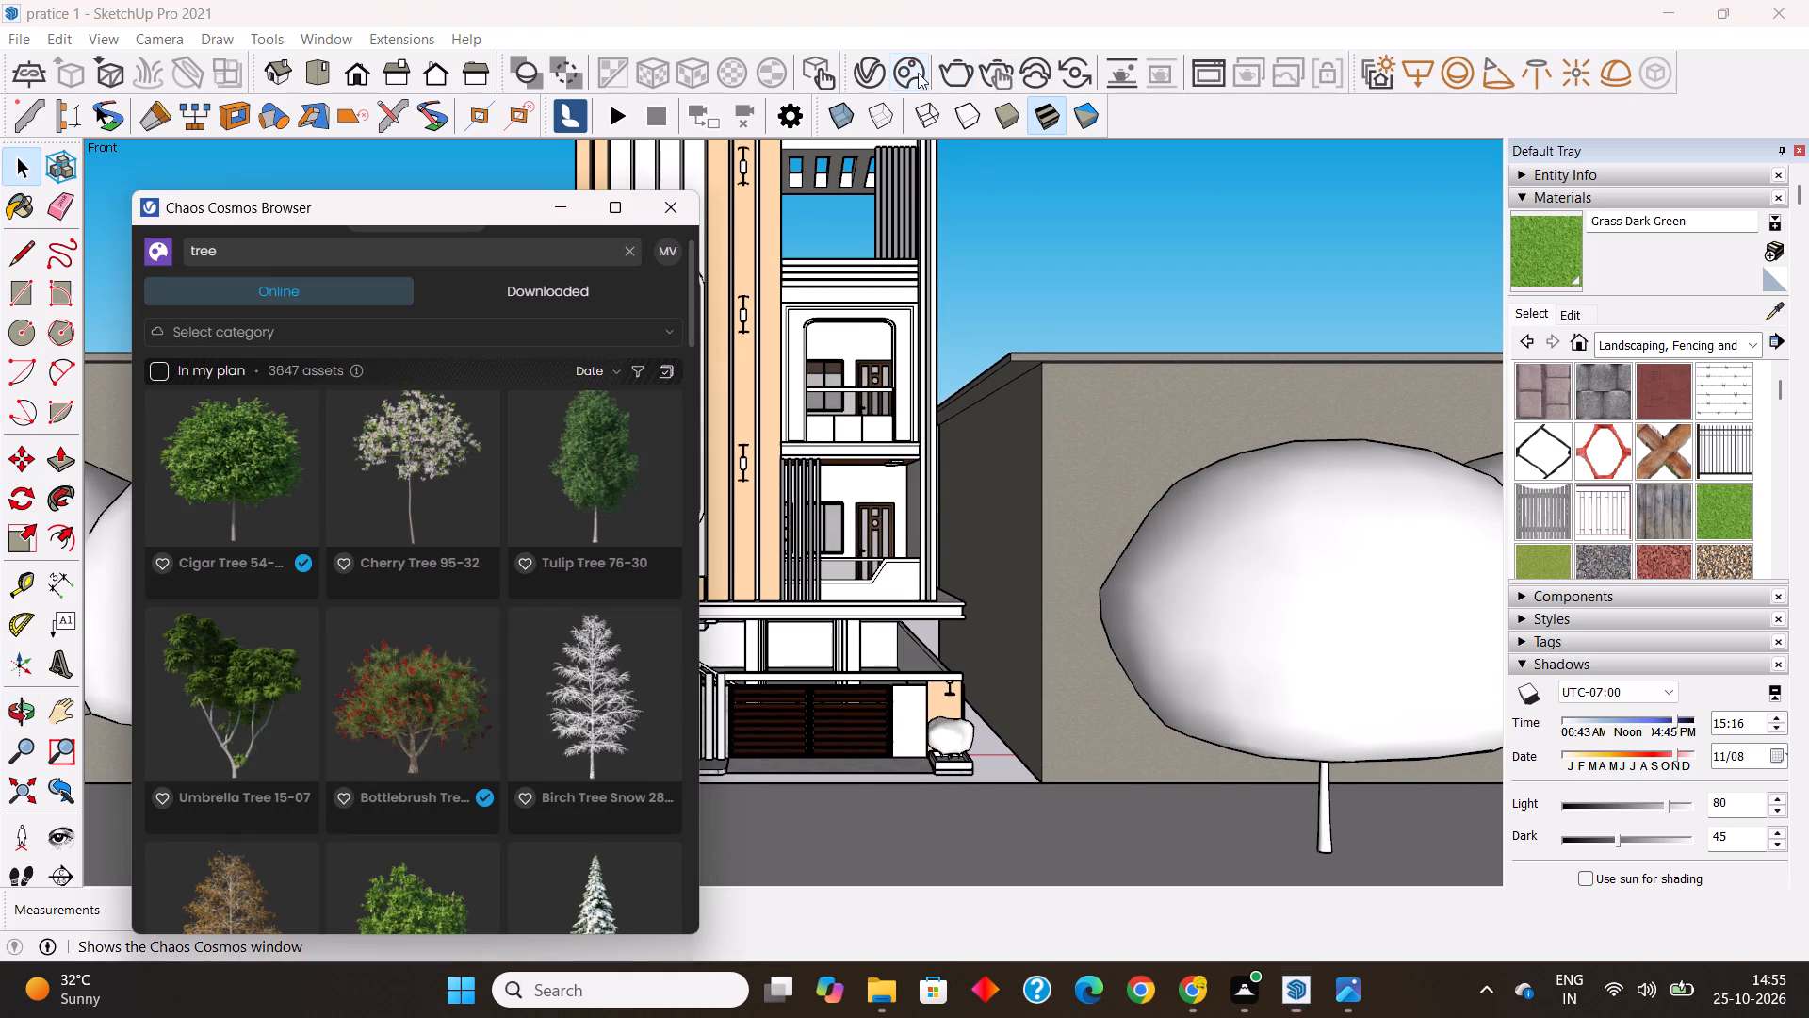
left_click(391, 254)
left_click_drag(391, 254, 389, 254)
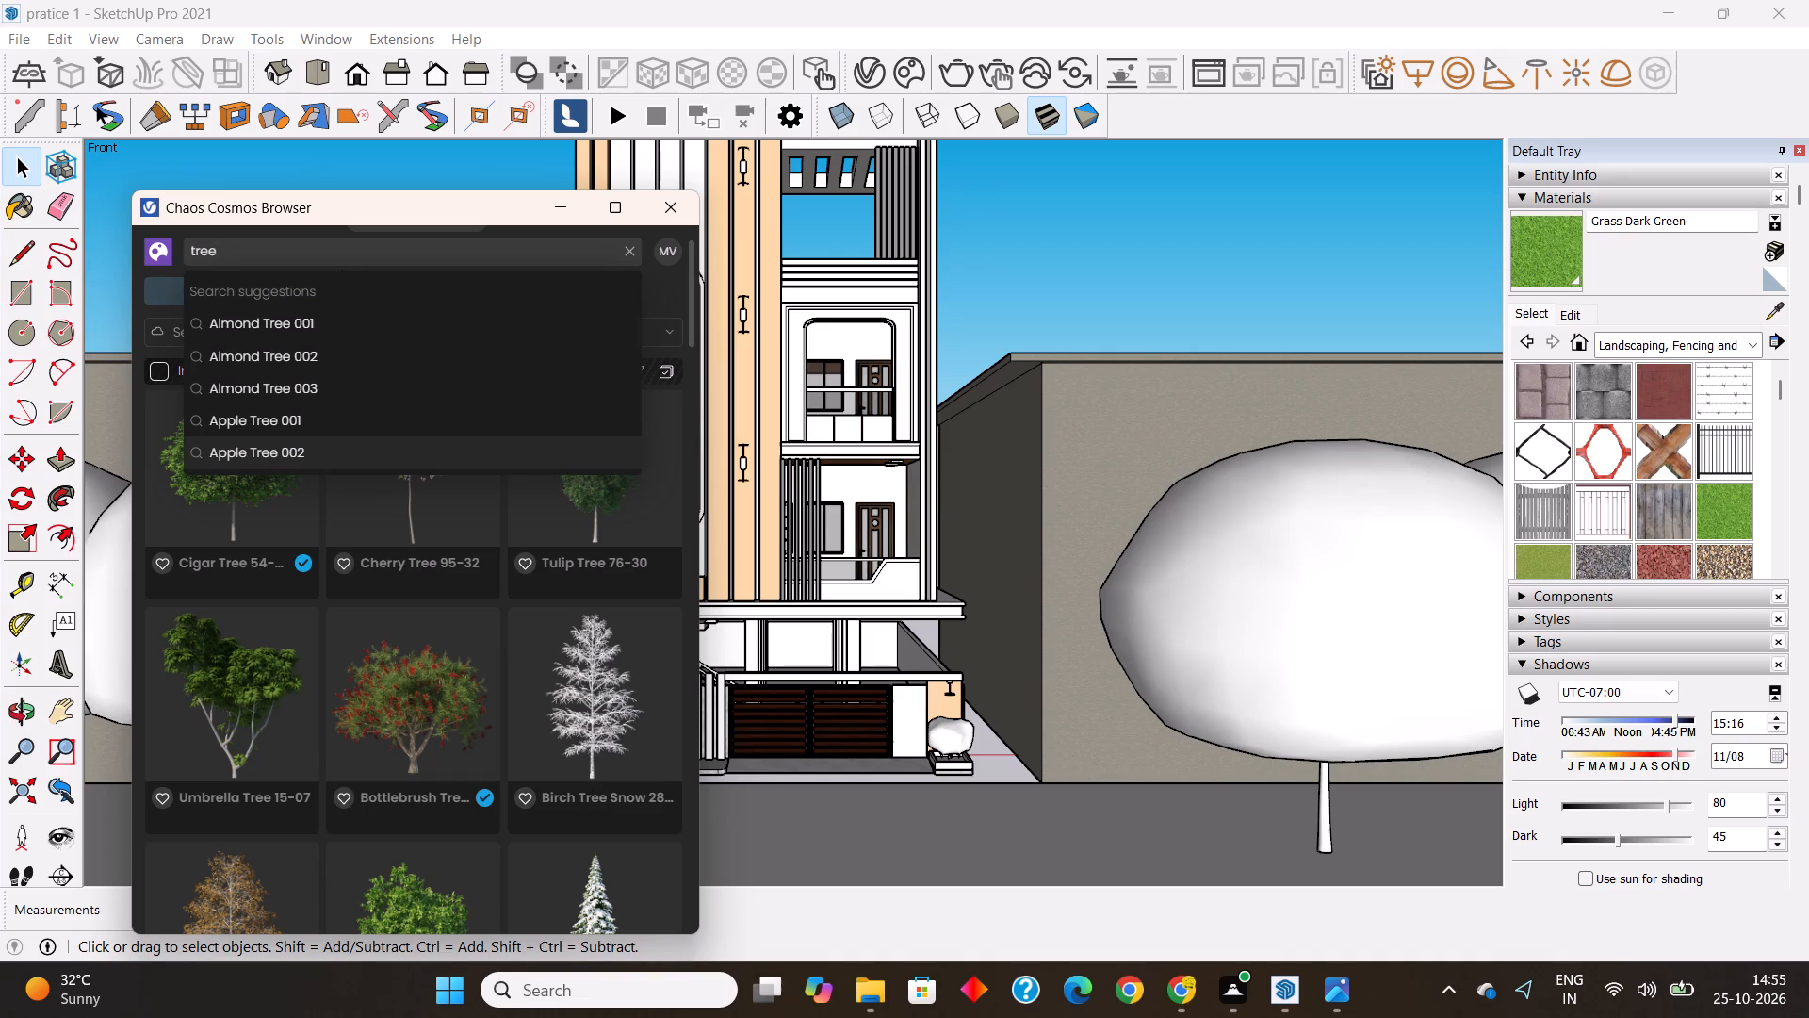
left_click_drag(389, 254, 122, 296)
type("vechile")
key("Return")
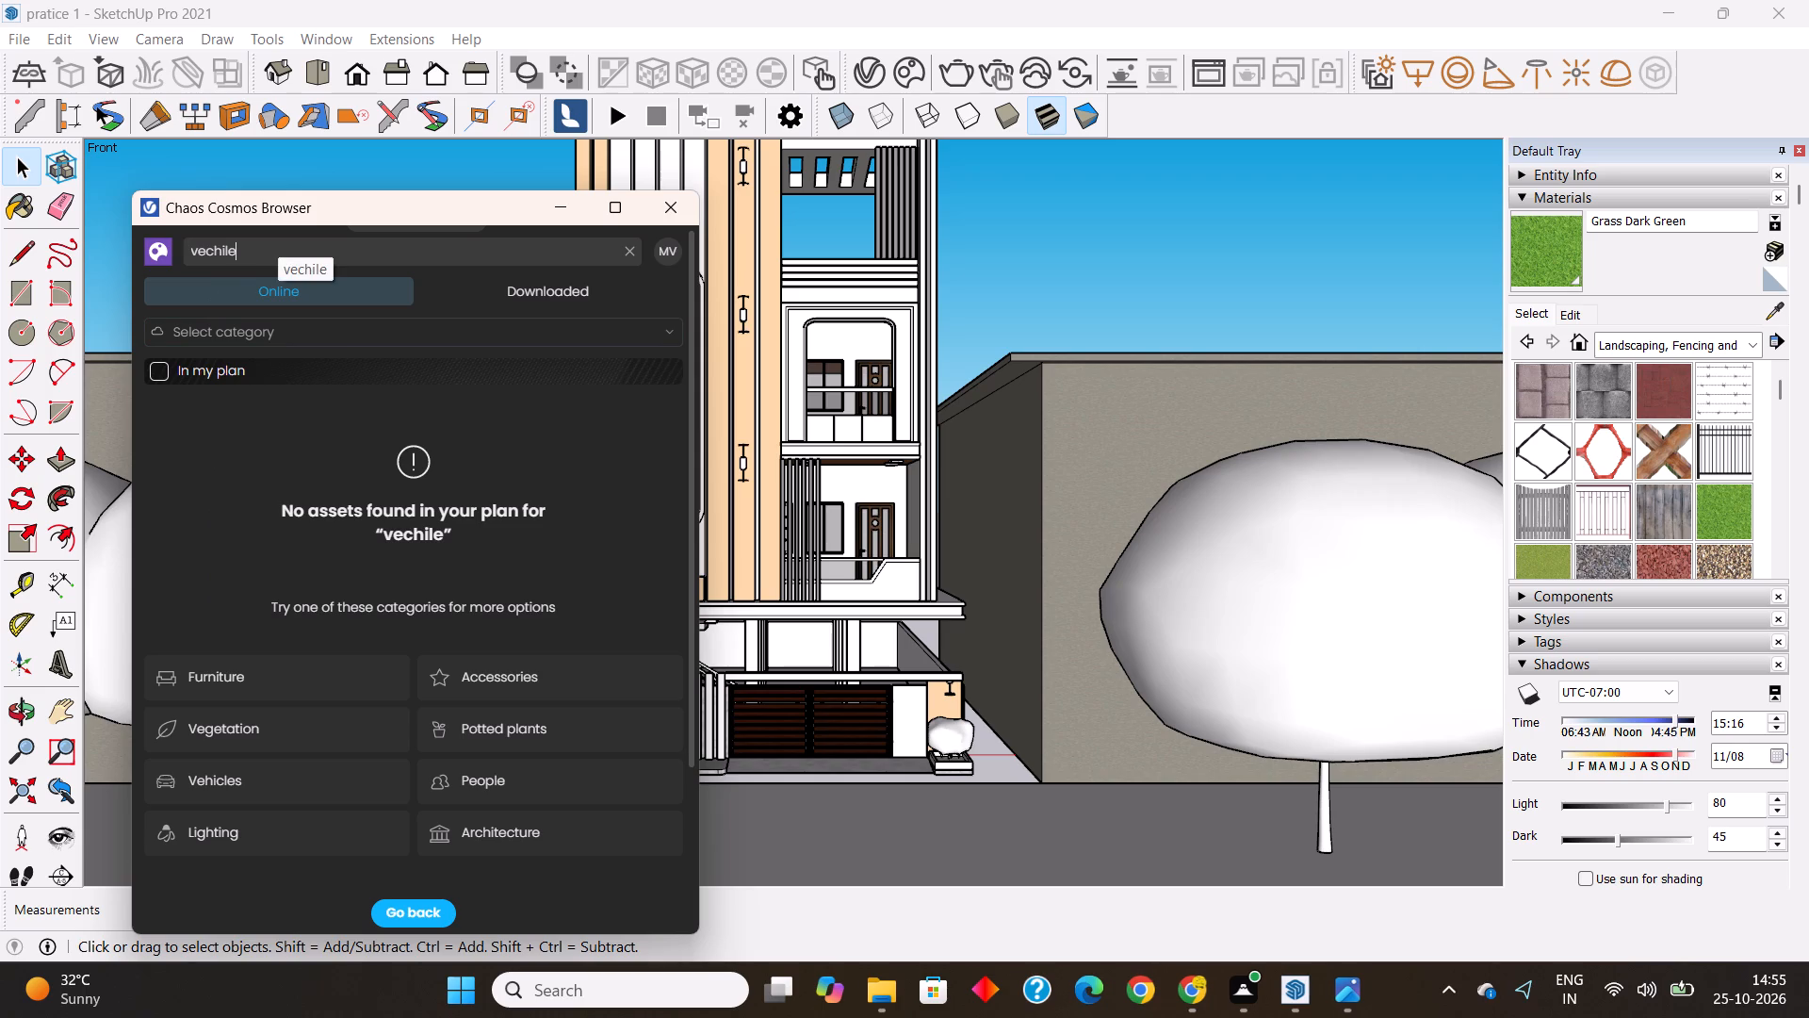
left_click_drag(279, 250, 136, 247)
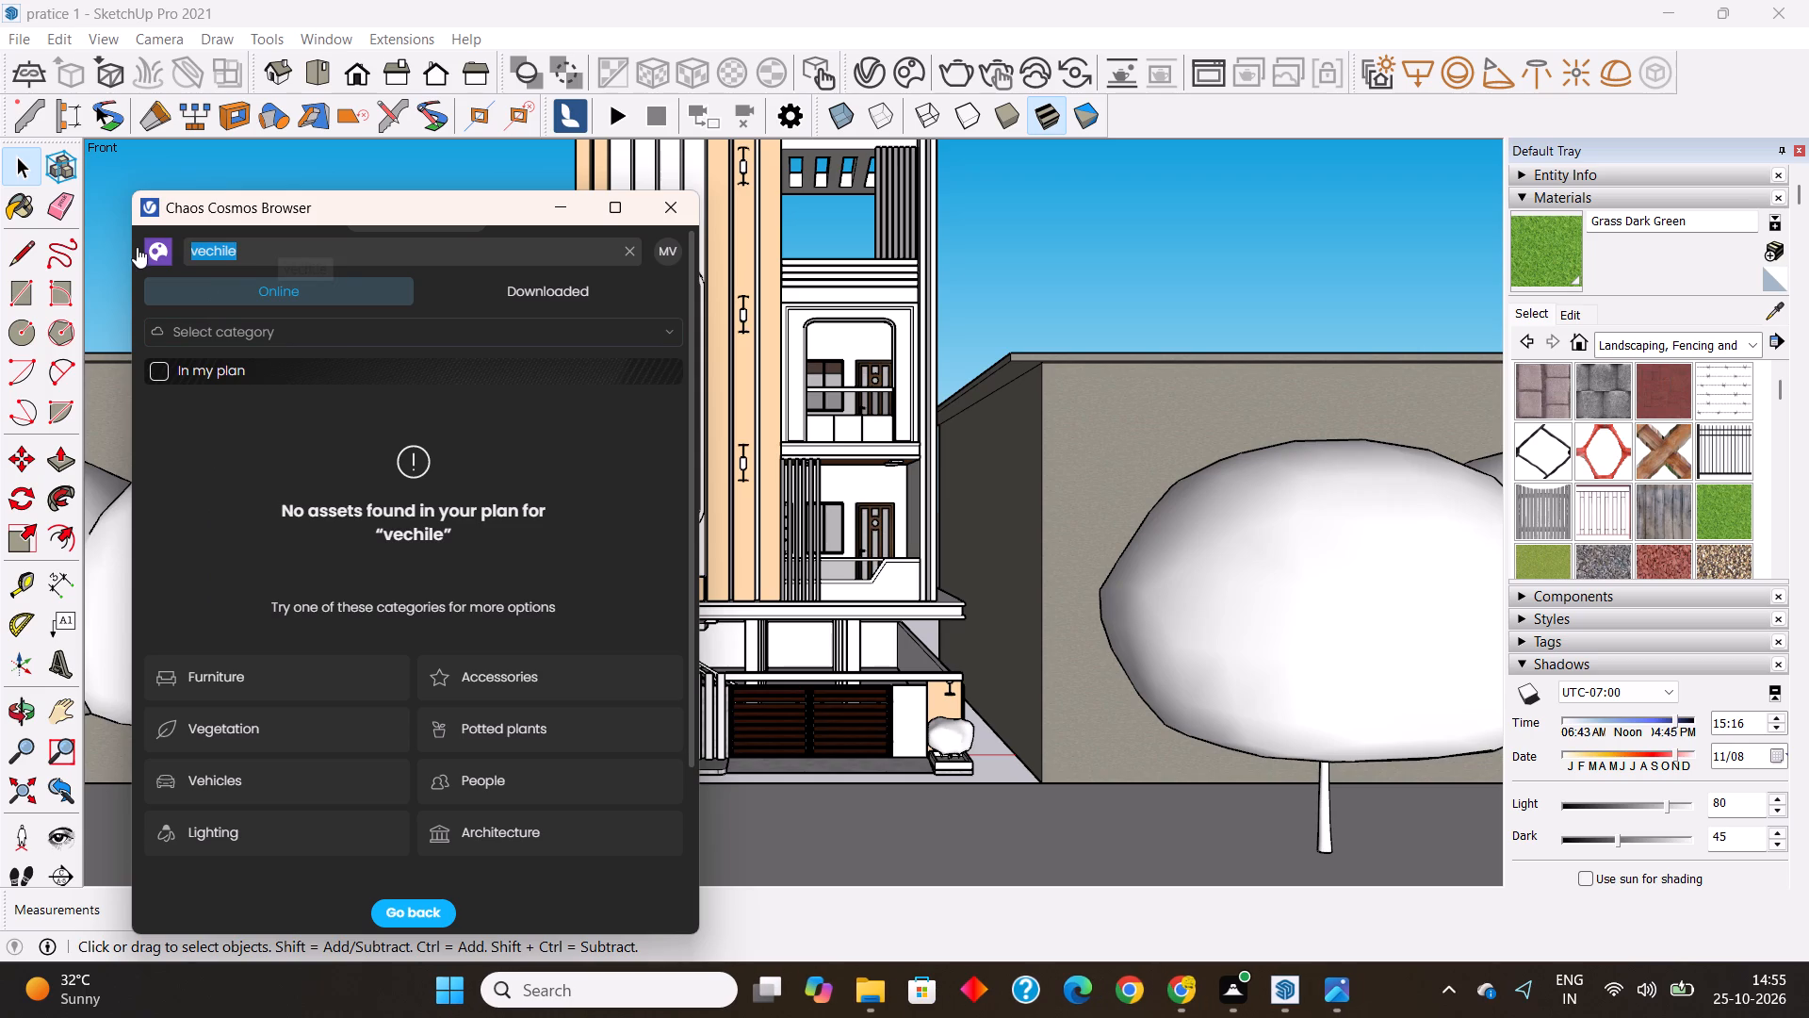
type("car")
key("Return")
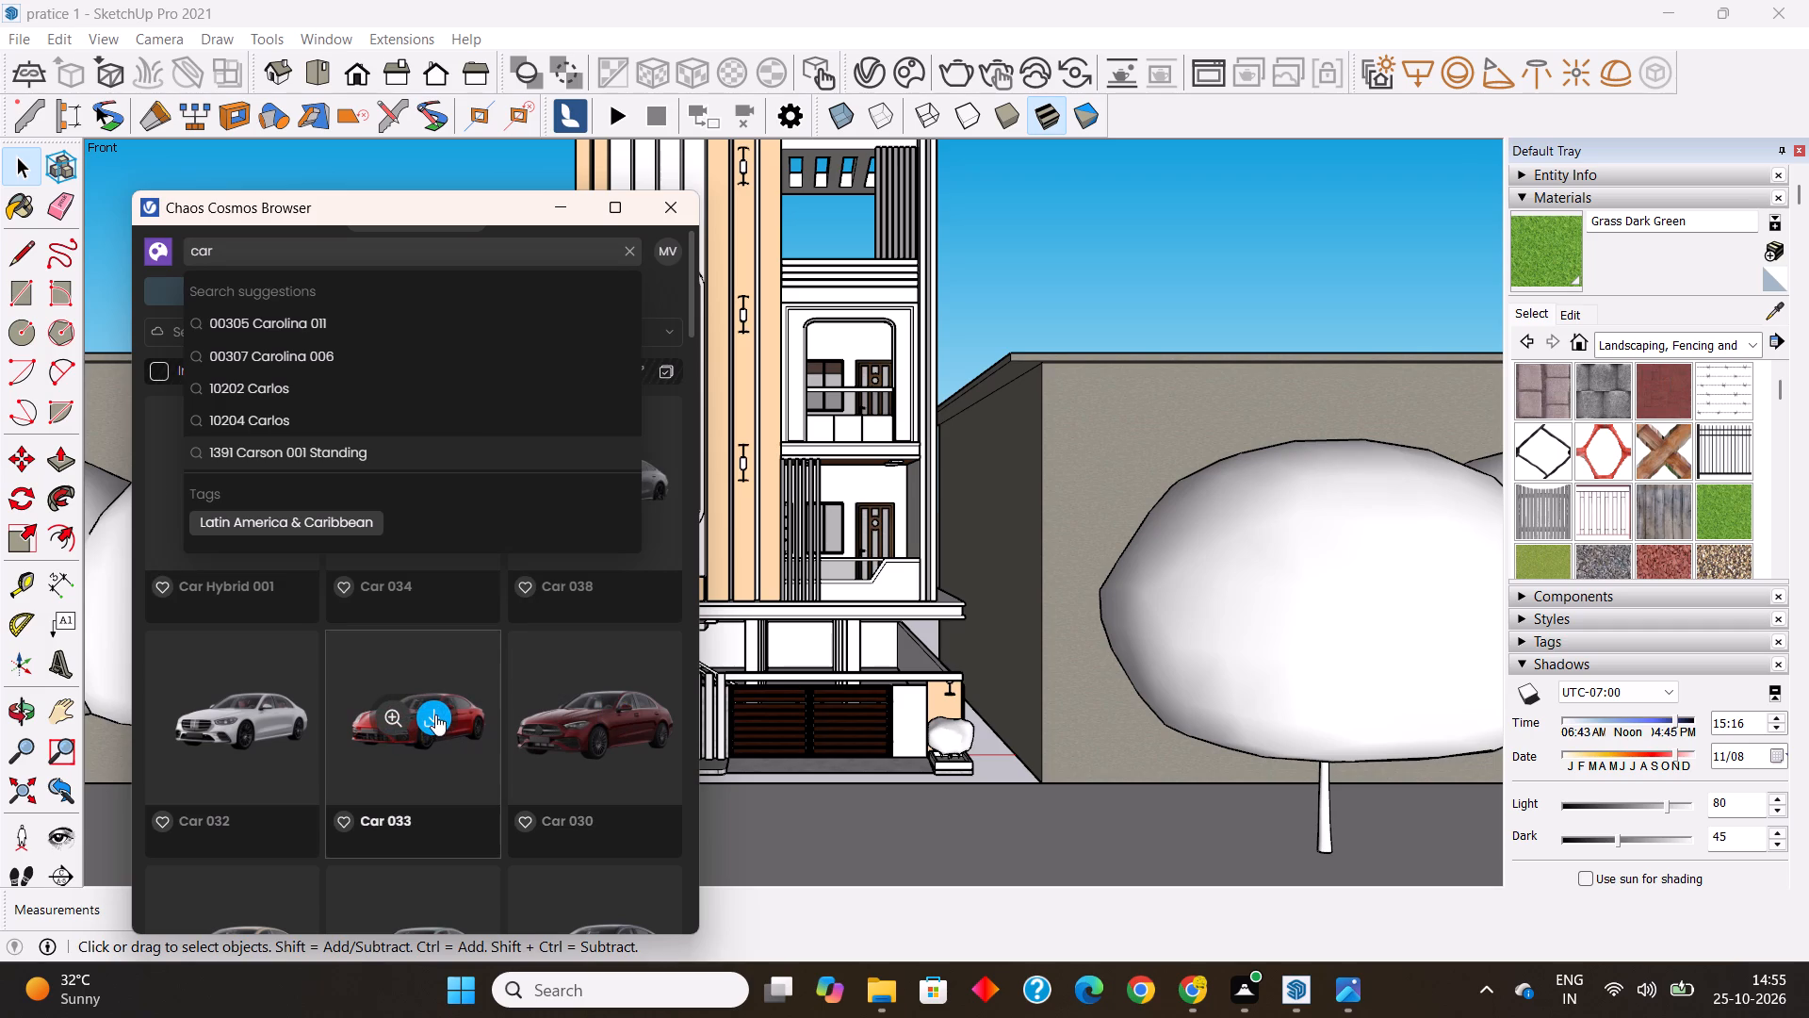
left_click(435, 714)
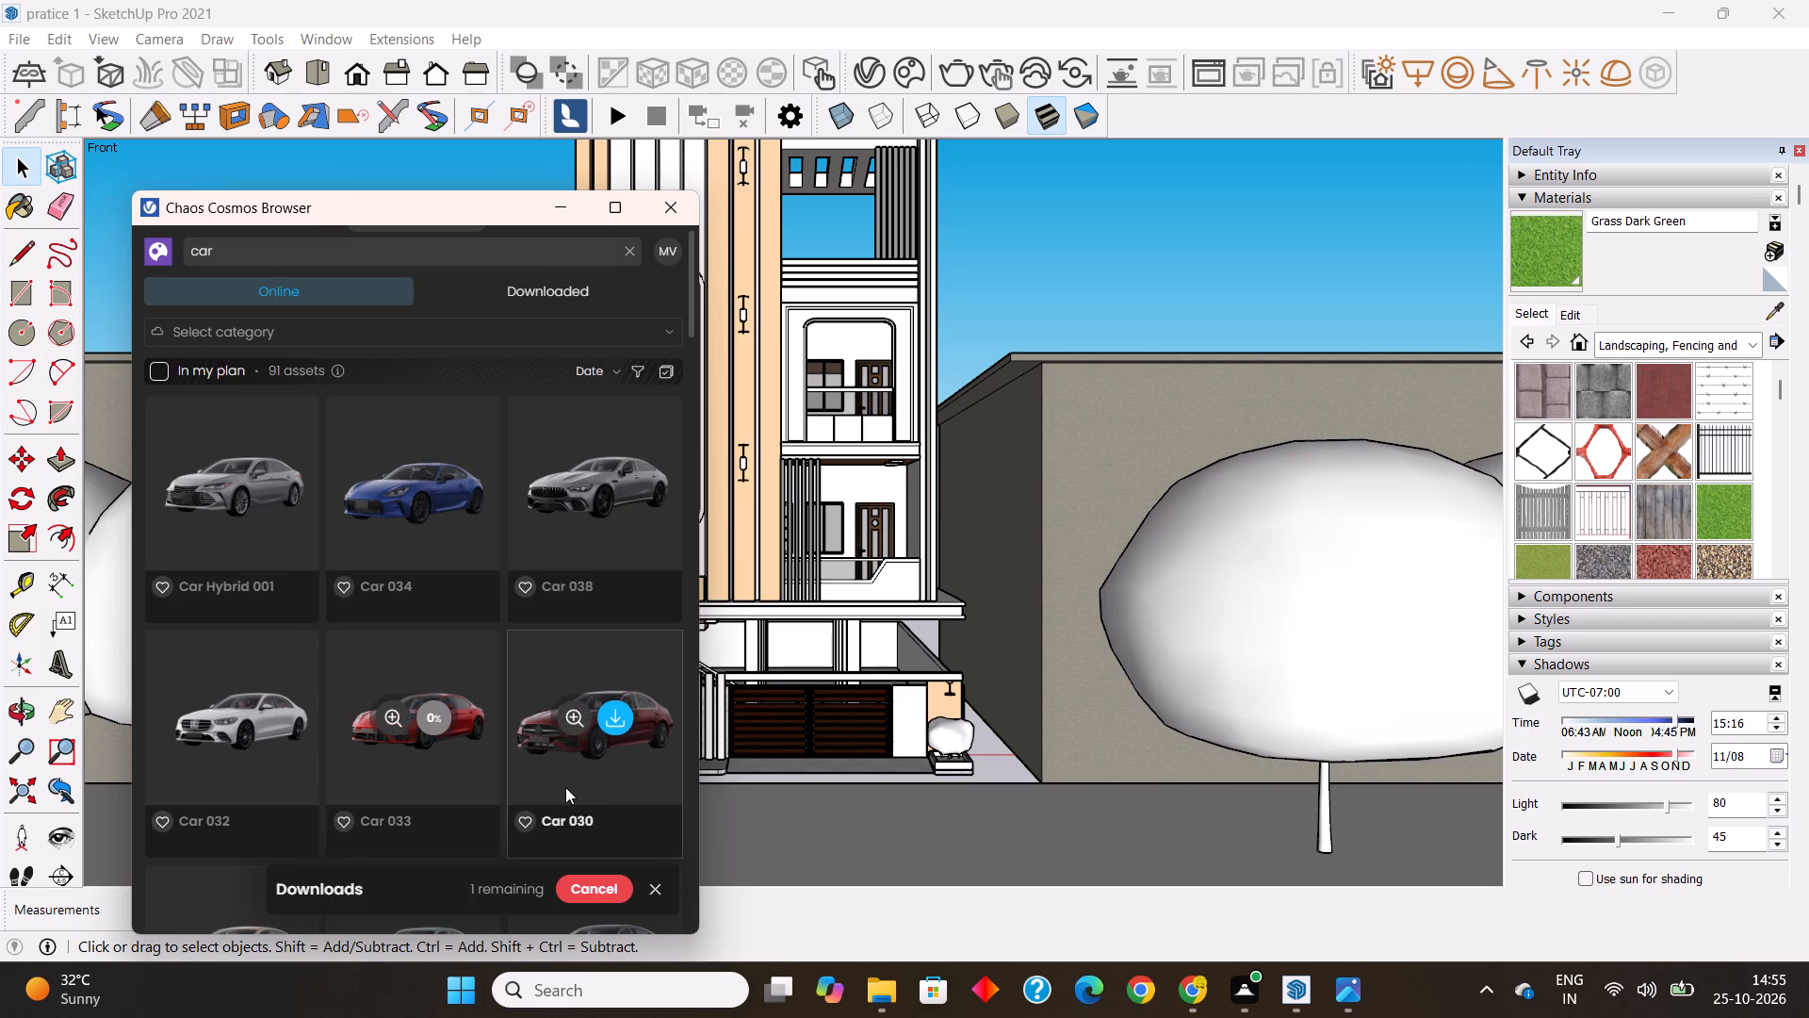
left_click_drag(416, 213, 1344, 246)
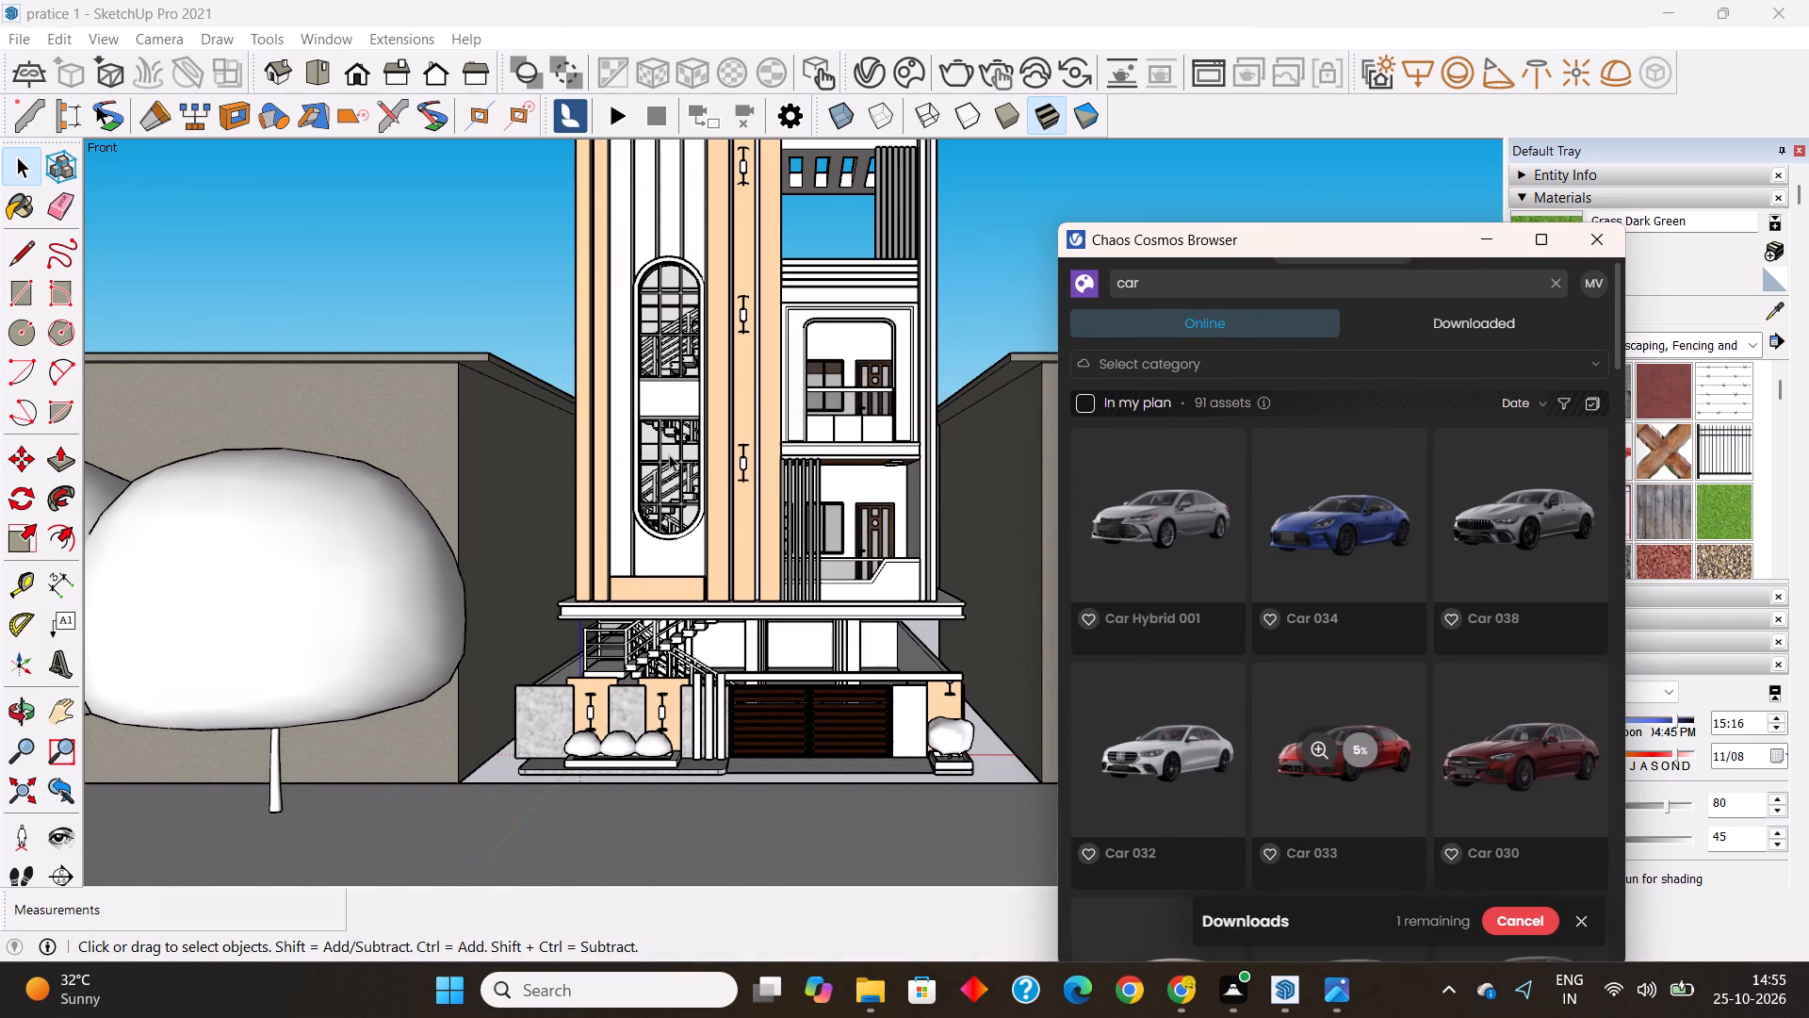
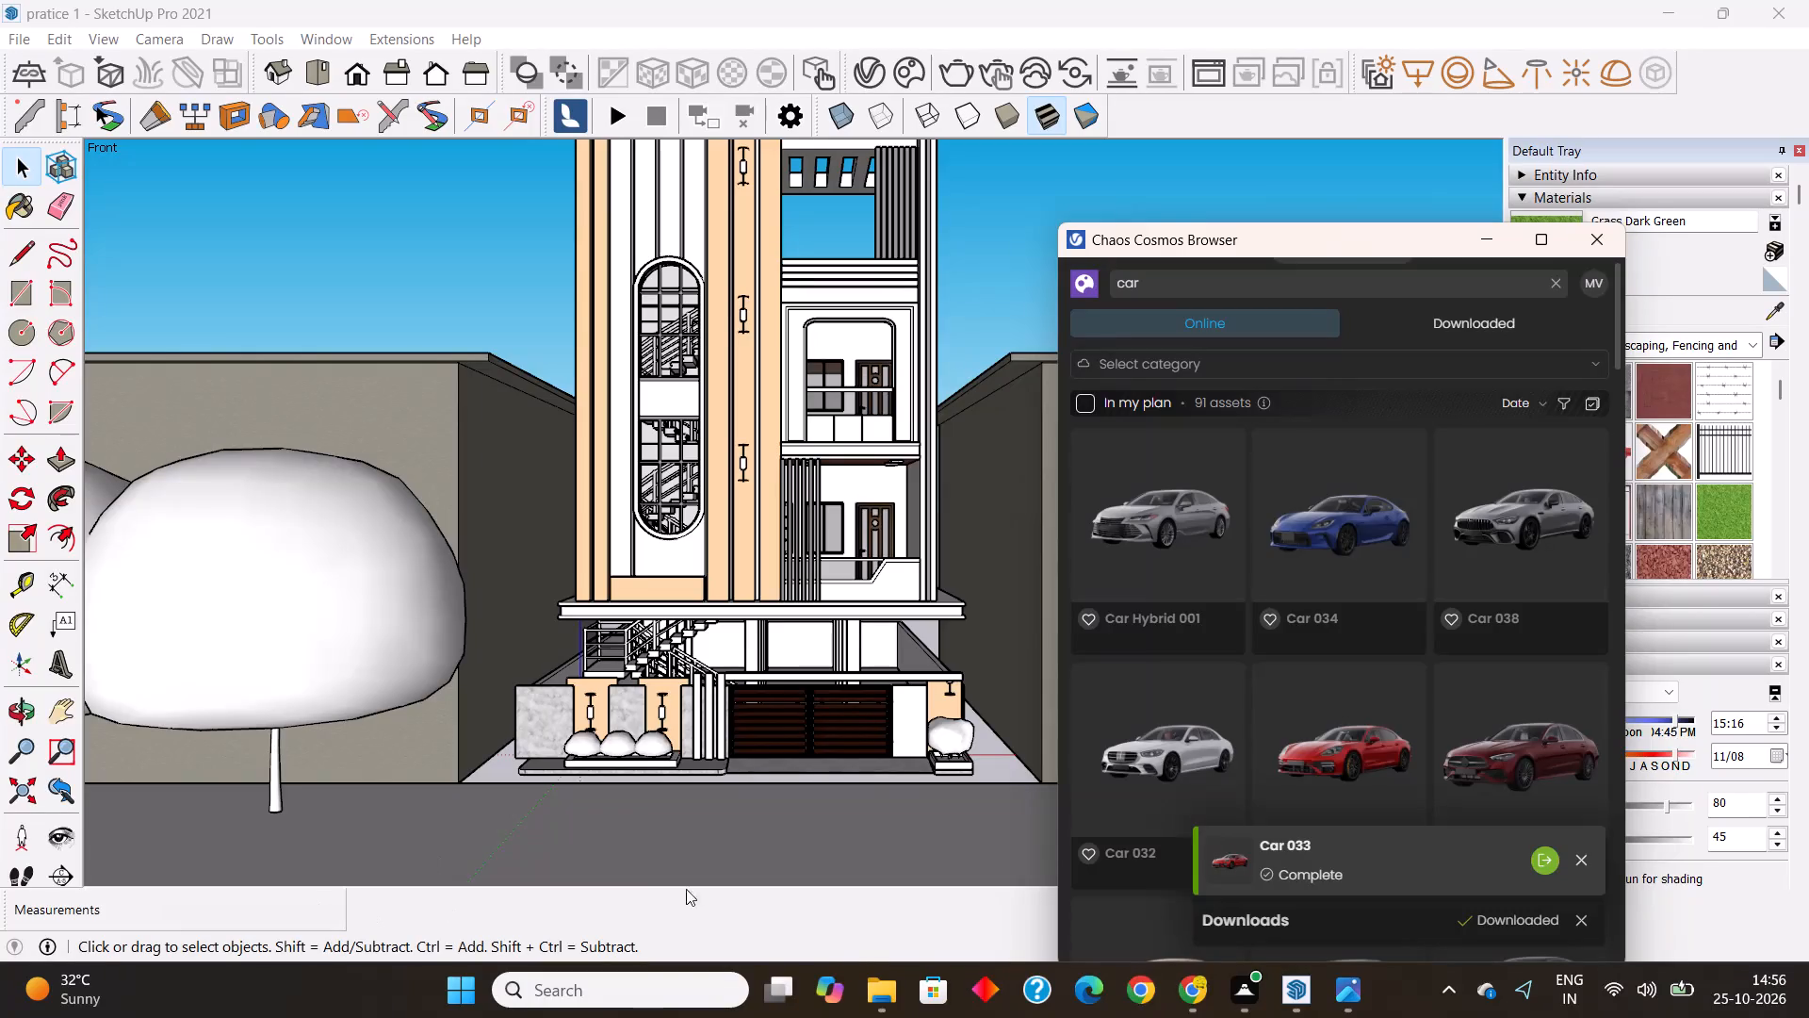
Import the downloaded Car 033 and place it on the road in front of the house's marble-clad boundary wall.
left_click(1547, 858)
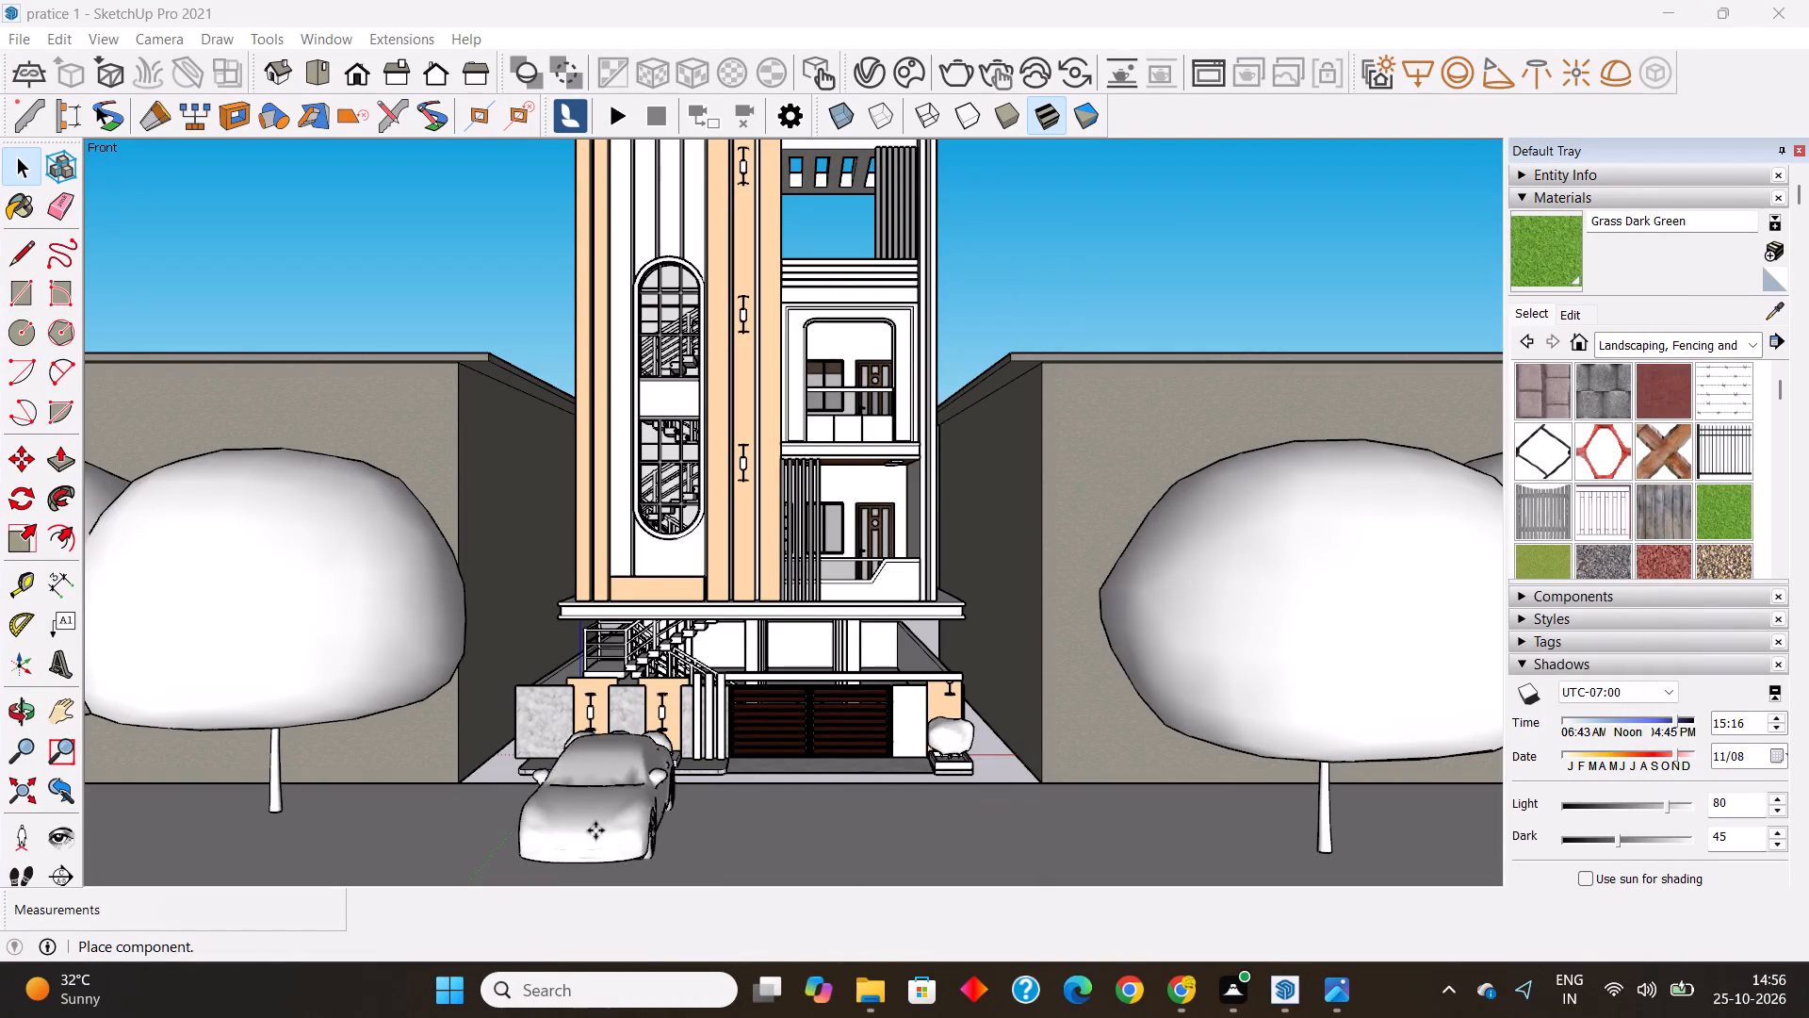
key("space")
left_click(500, 832)
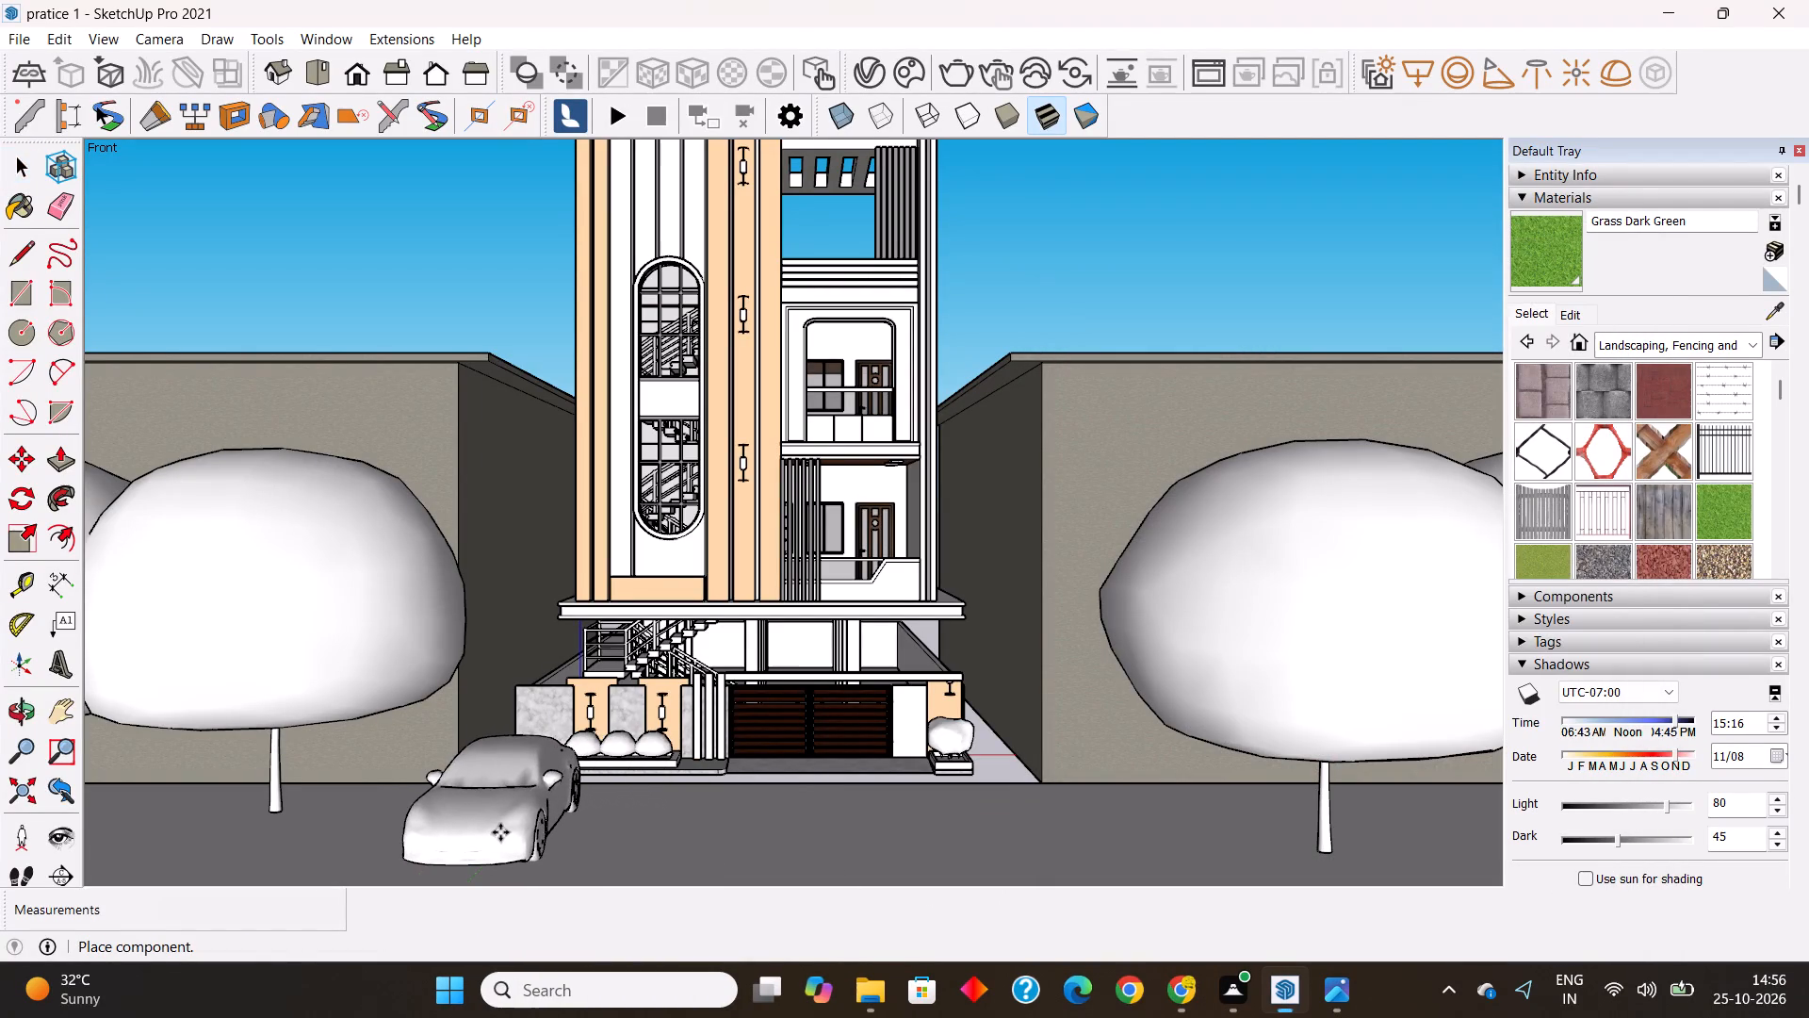
key("space")
Rotate the car 90 degrees on the ground plane so it sits side-on along the road, and deselect it.
left_click(504, 817)
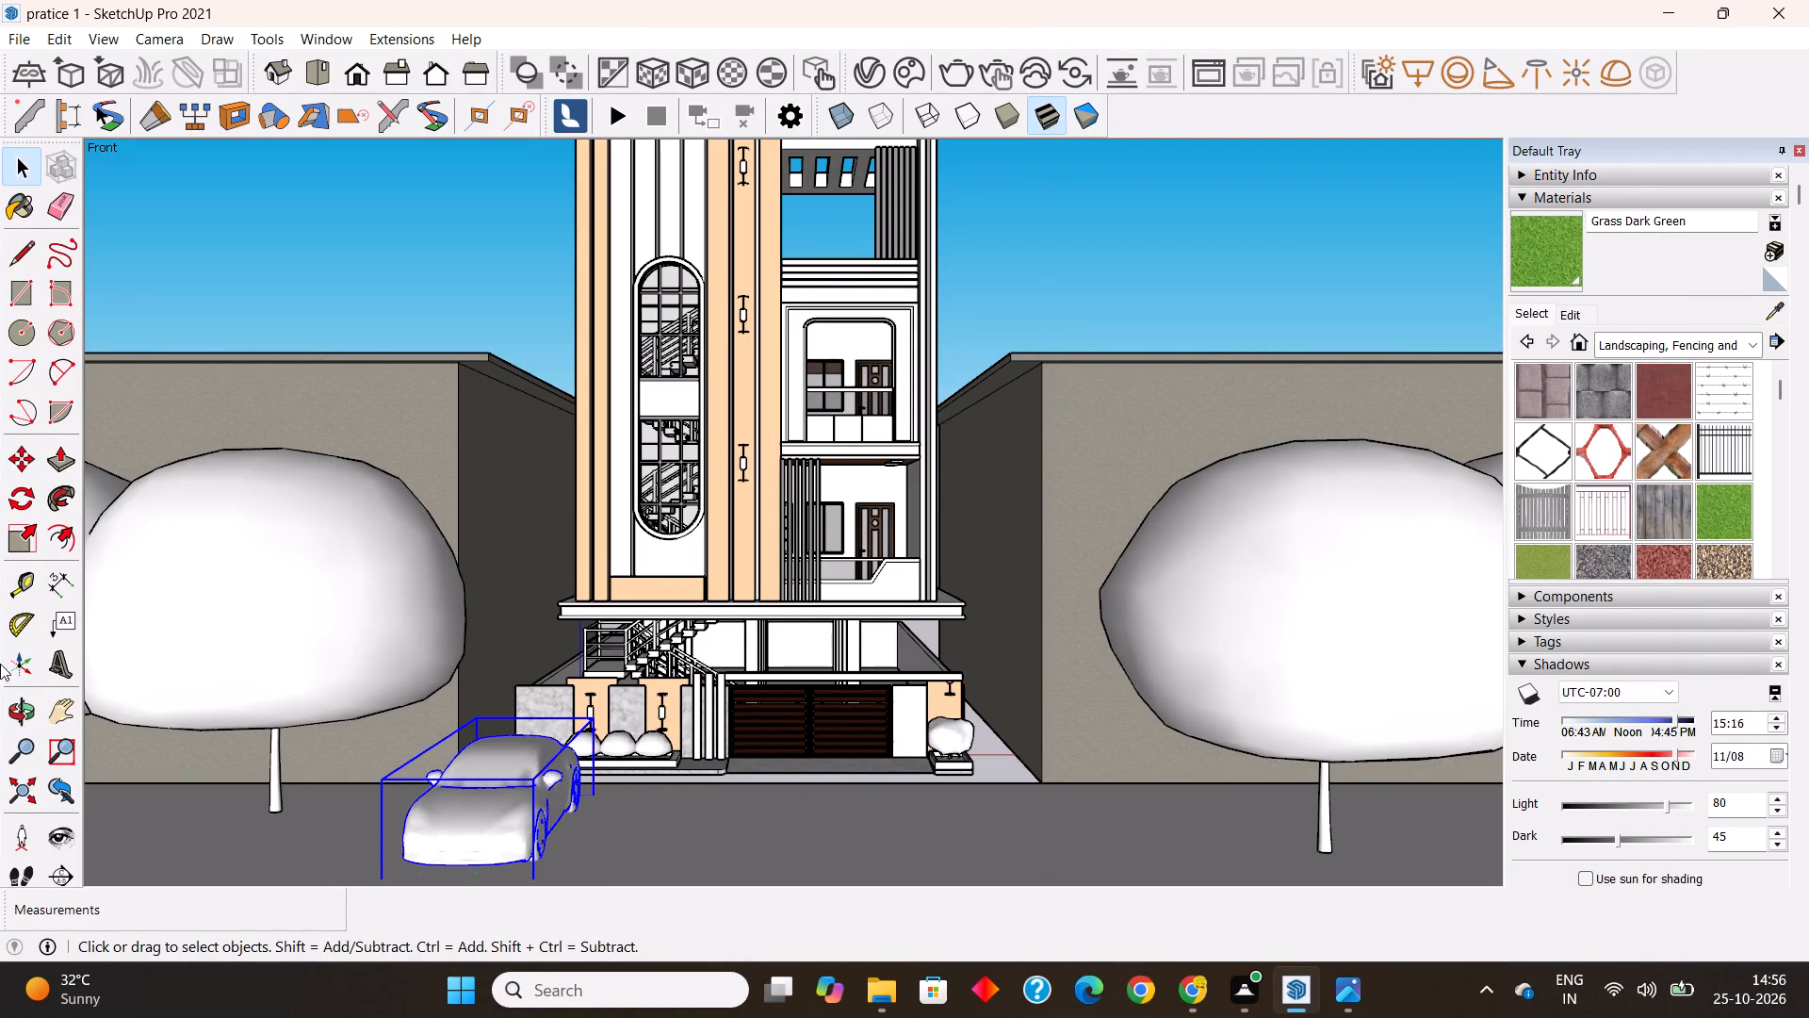
left_click(26, 502)
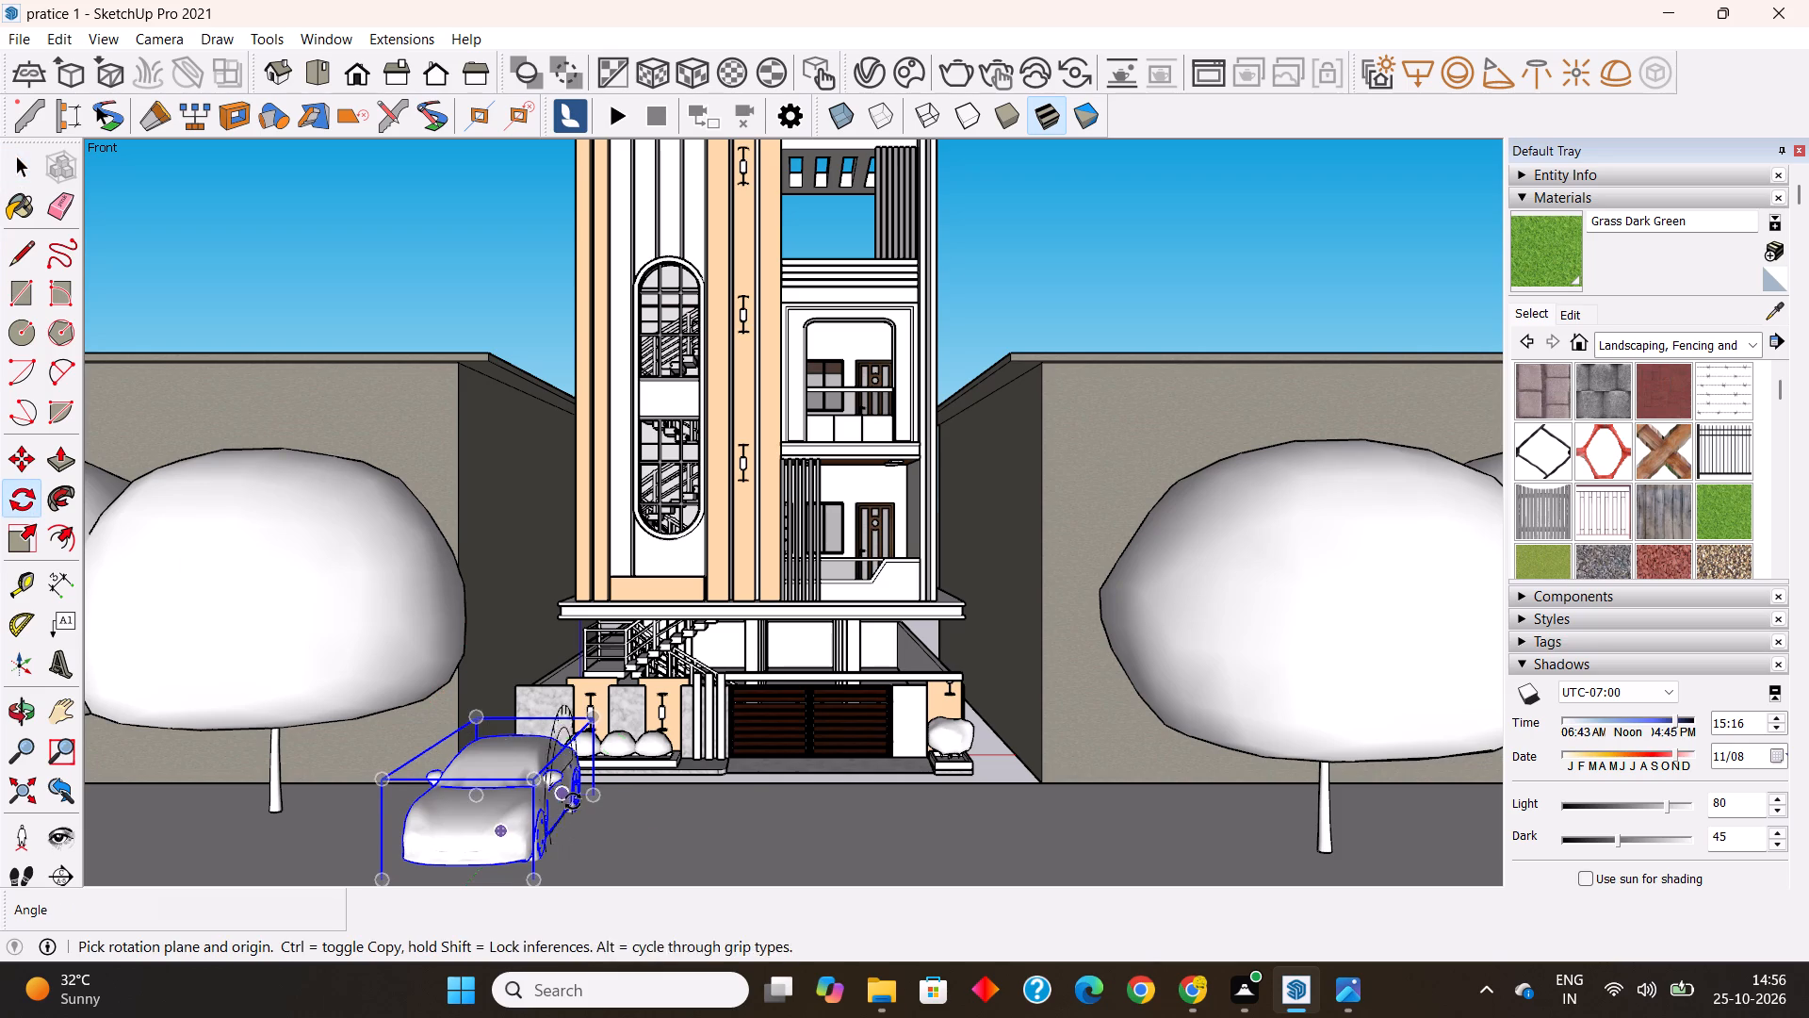
left_click(597, 813)
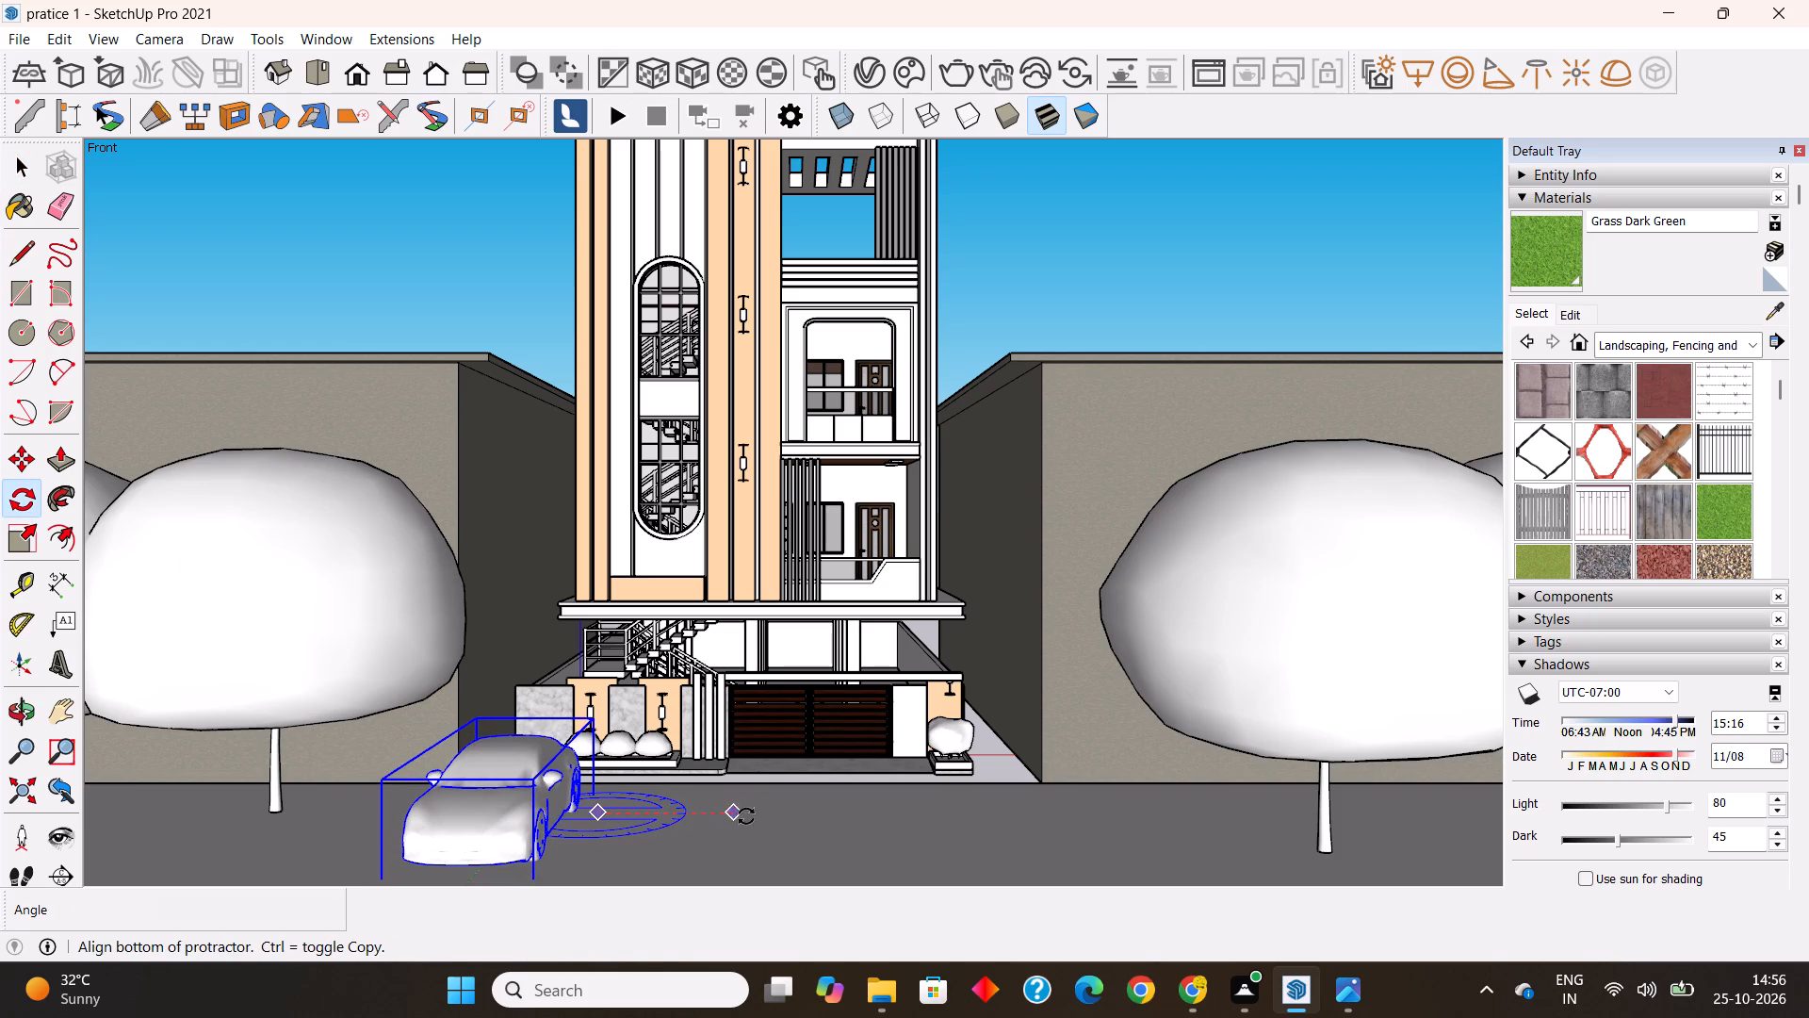
left_click(759, 816)
type("90")
key("Return")
key("space")
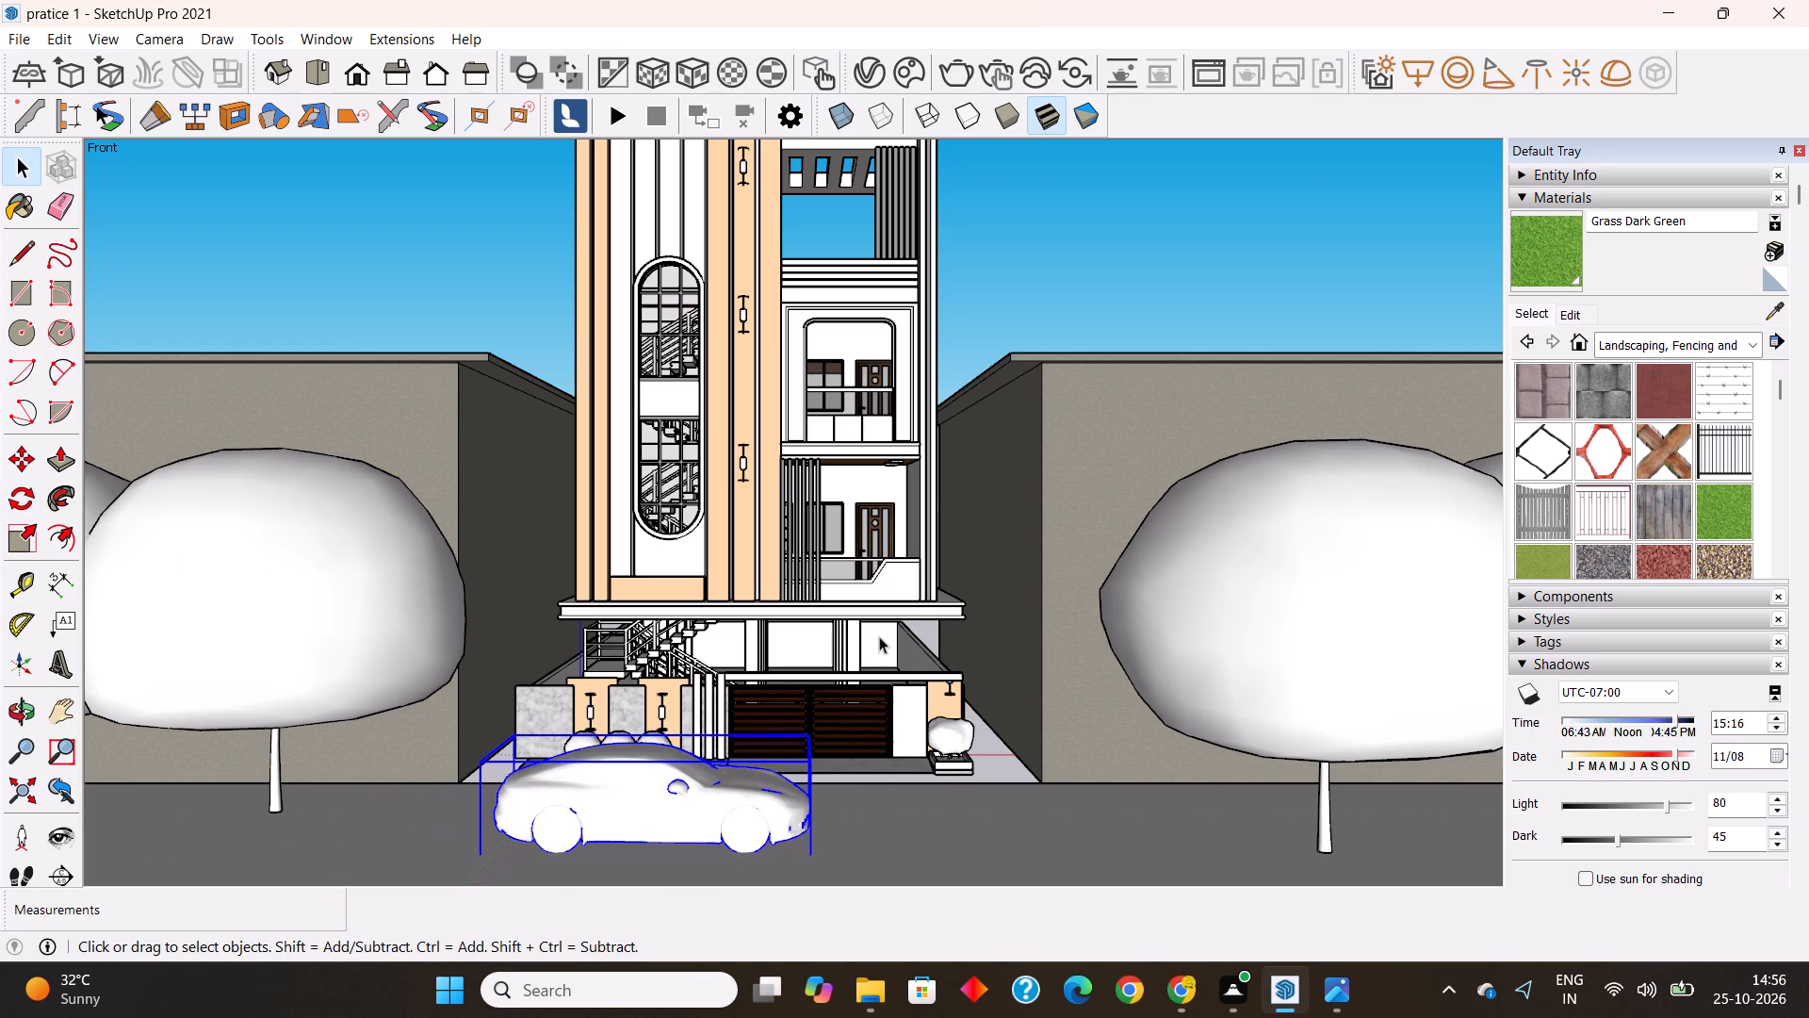
left_click(1003, 281)
Frame the full-height house facade from the front, with the trees and blocks on both sides and the car in the foreground.
middle_click_drag(983, 404, 1009, 442, "shift")
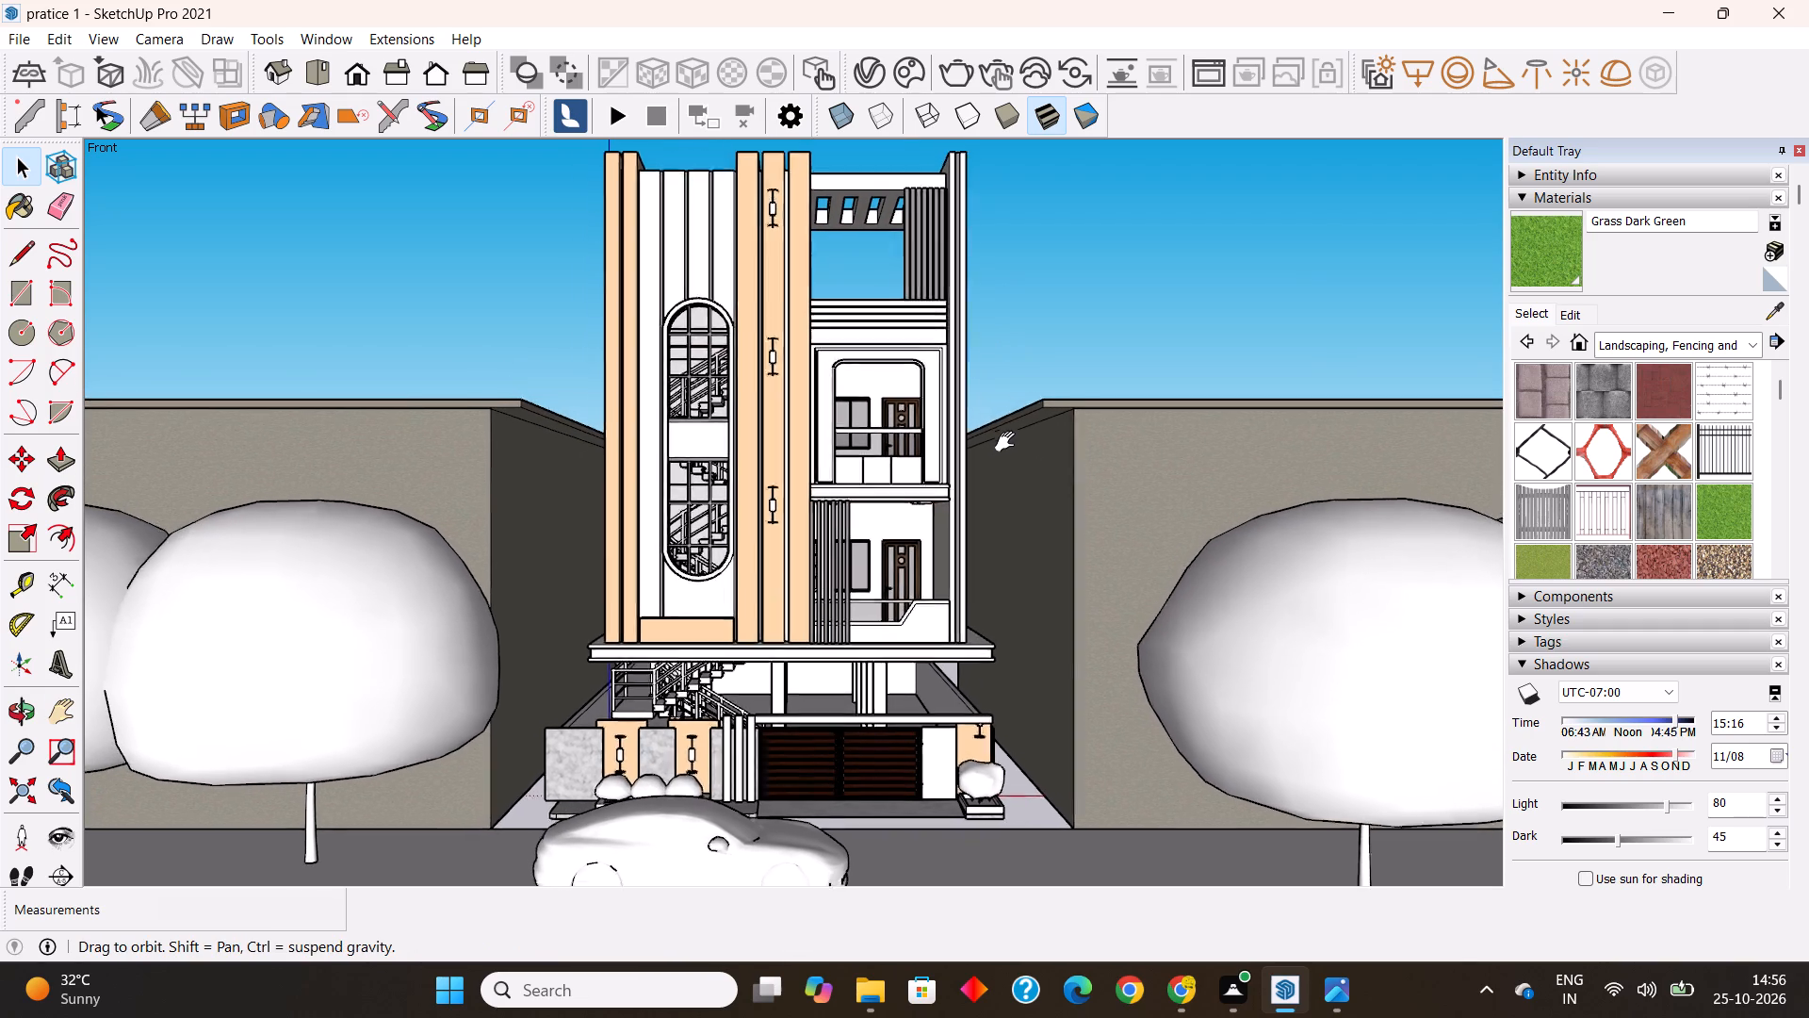
middle_click_drag(1009, 442, 1005, 437, "shift")
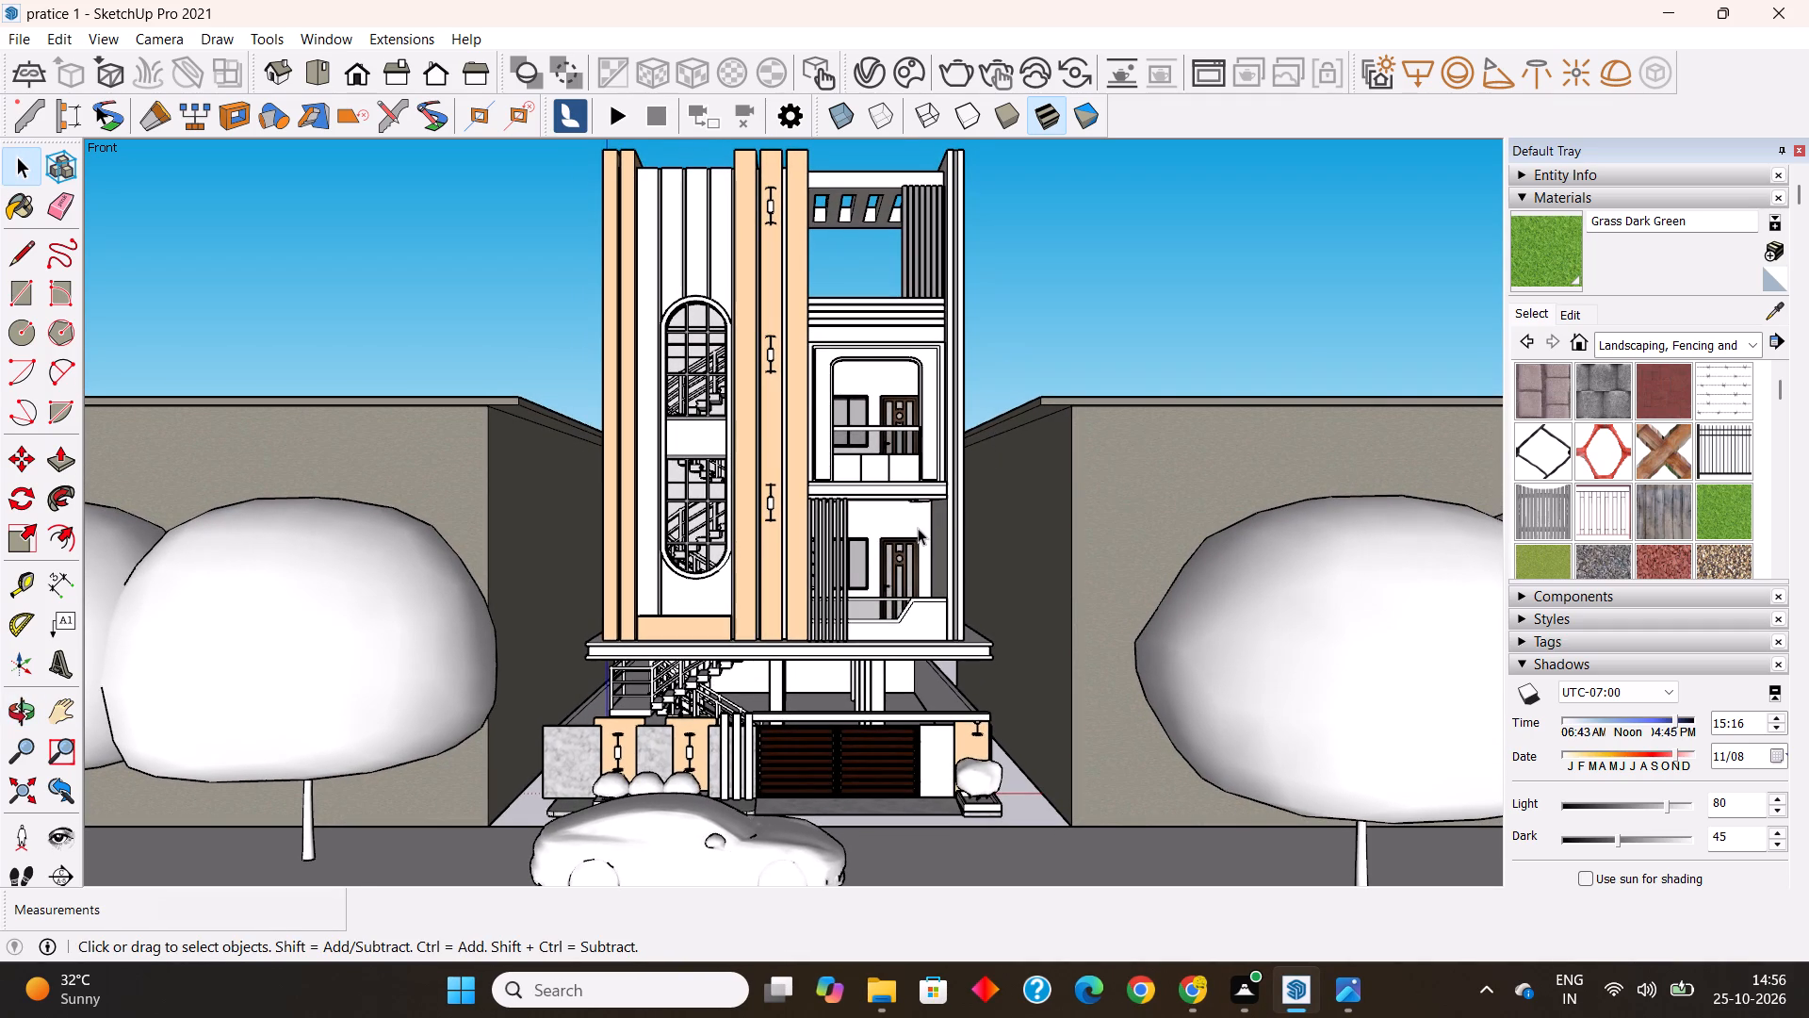
middle_click_drag(918, 528, 923, 465)
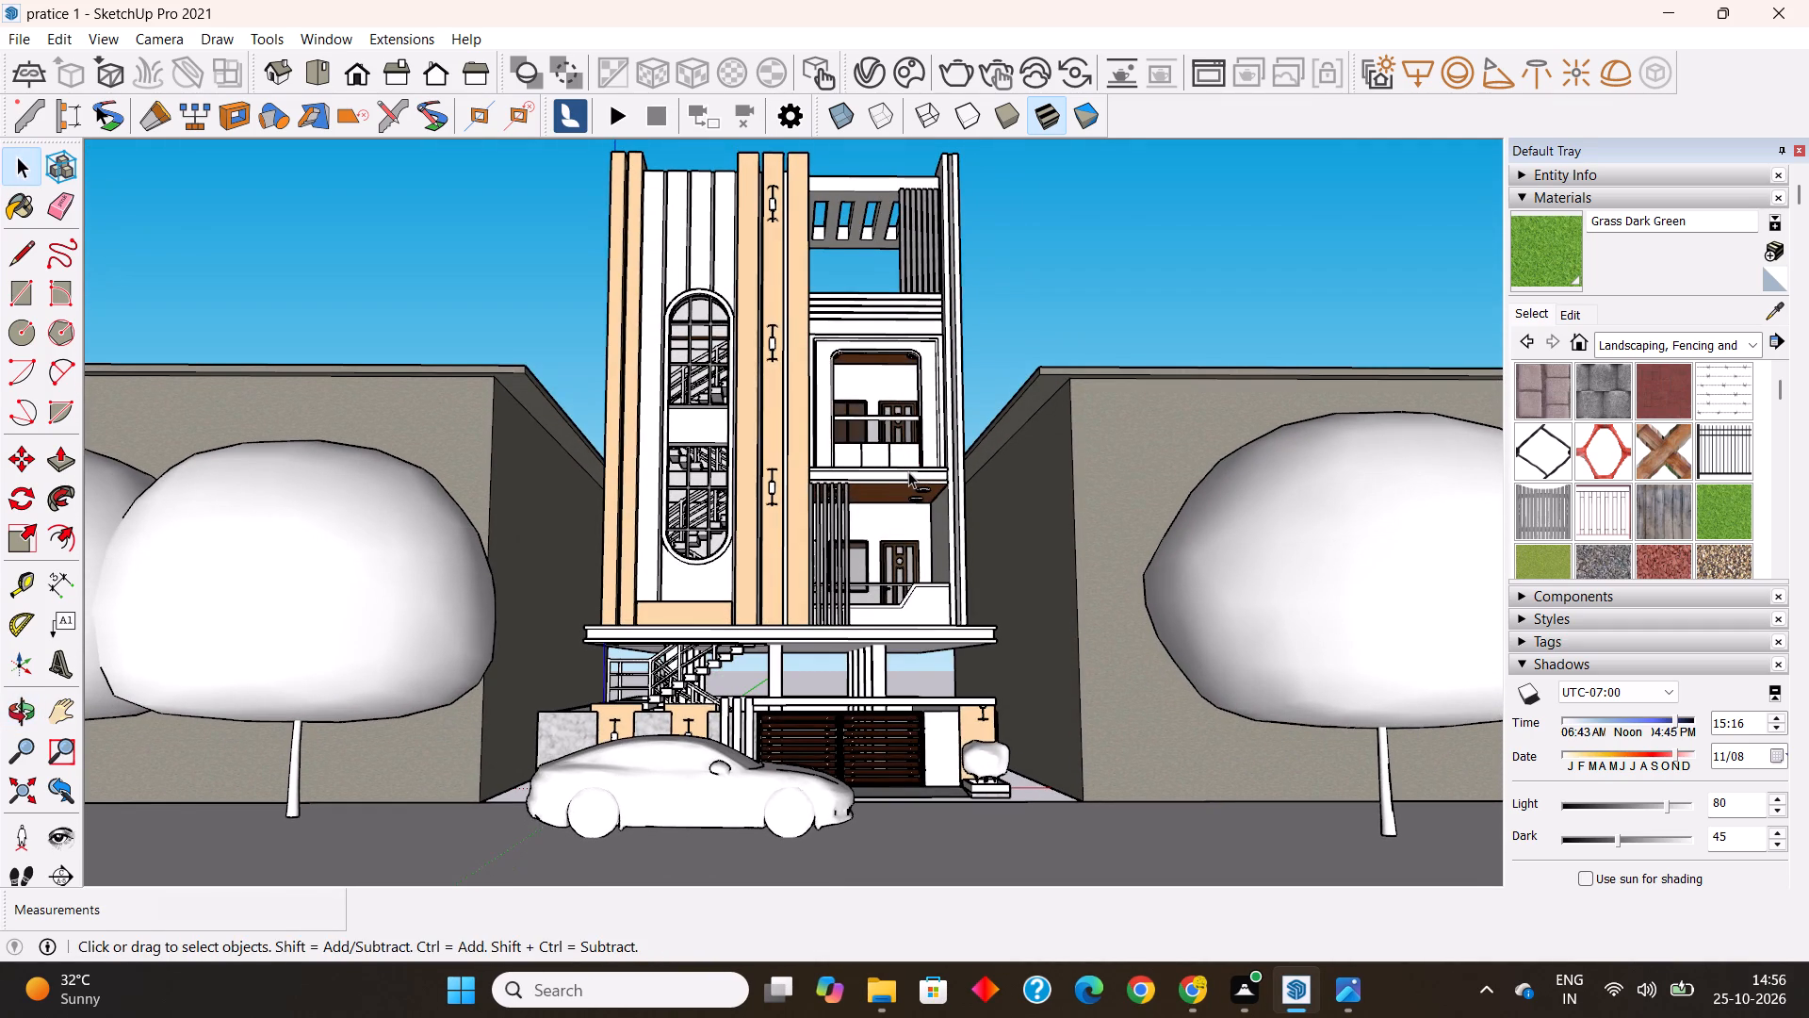
scroll(908, 471, "up", 1)
middle_click_drag(908, 471, 917, 476, "shift")
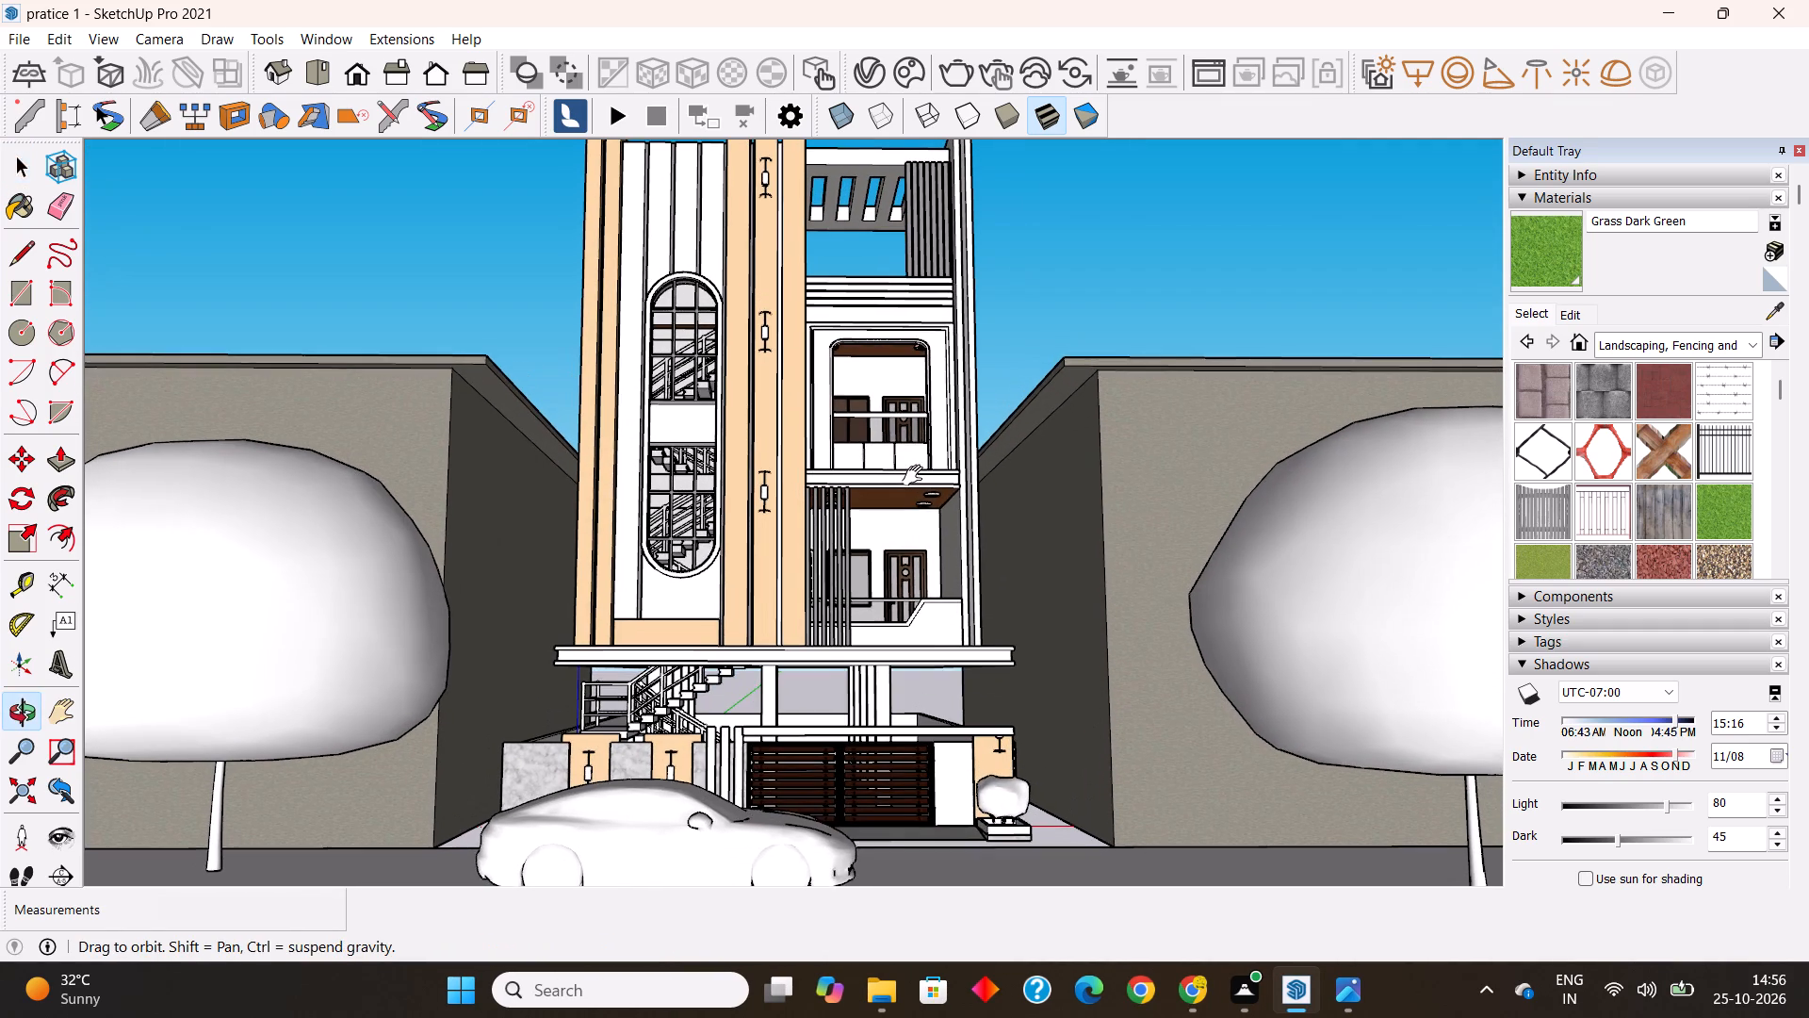
middle_click_drag(917, 476, 917, 498, "shift")
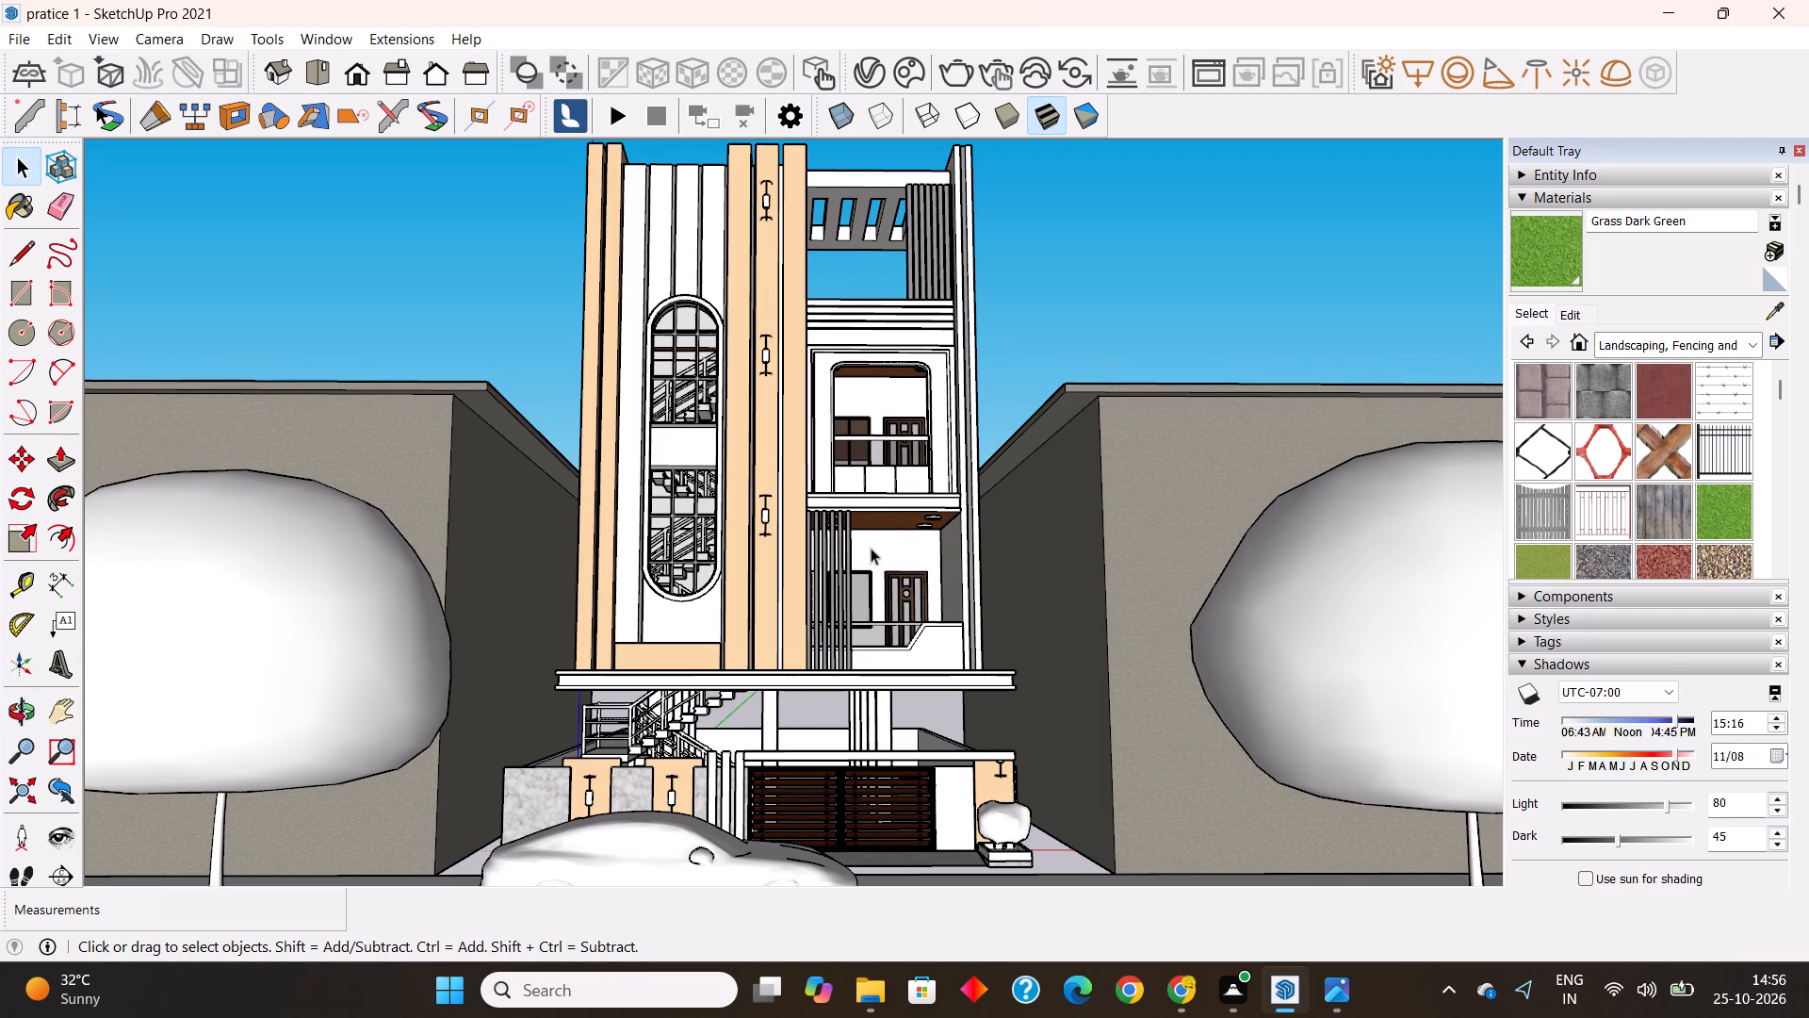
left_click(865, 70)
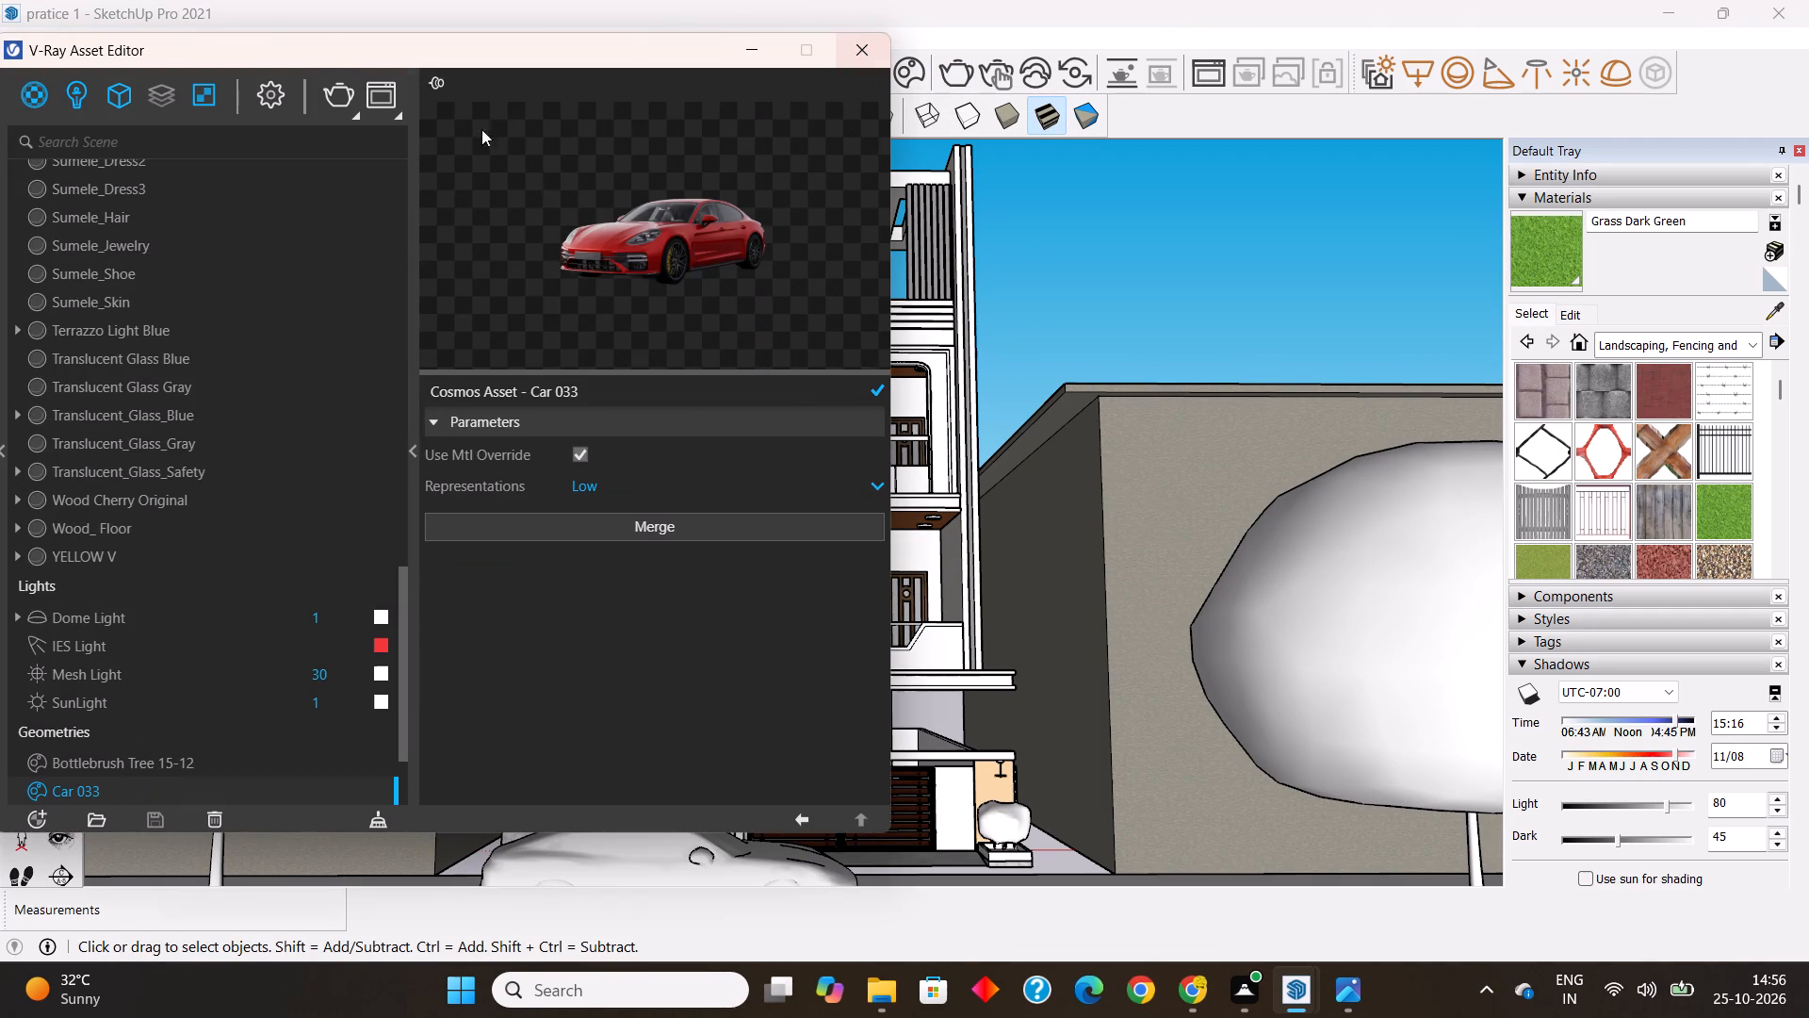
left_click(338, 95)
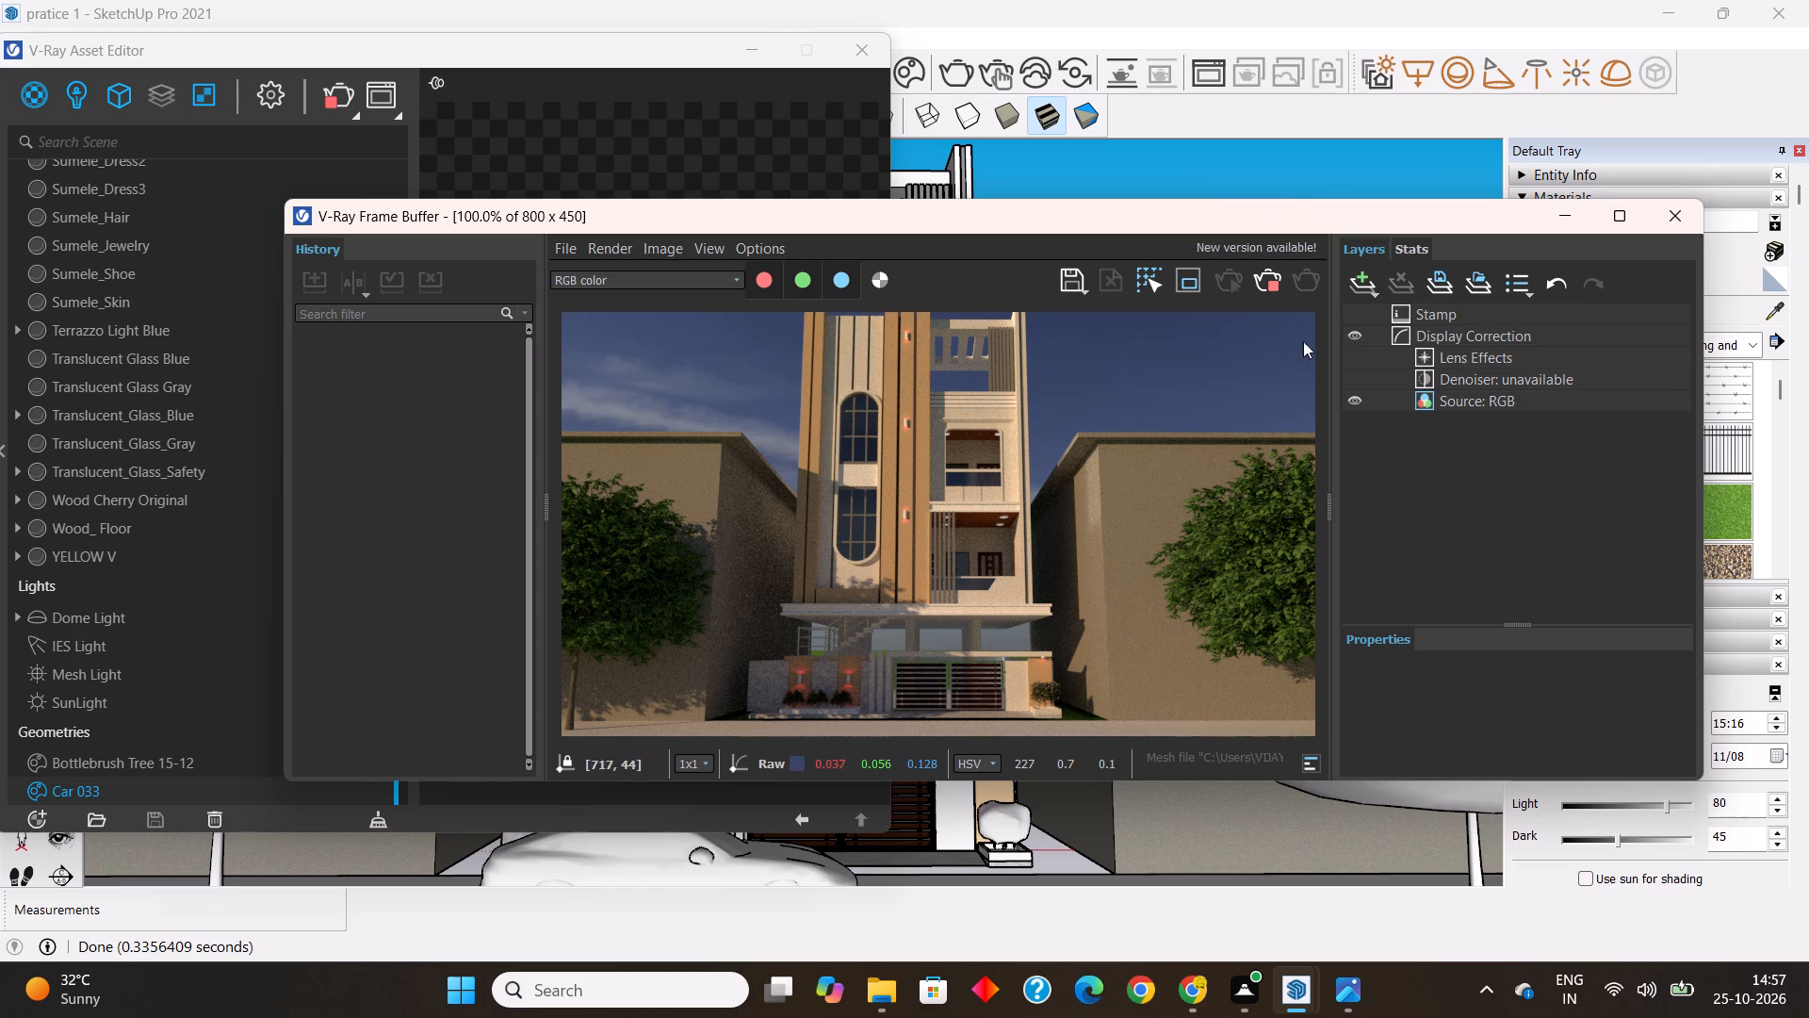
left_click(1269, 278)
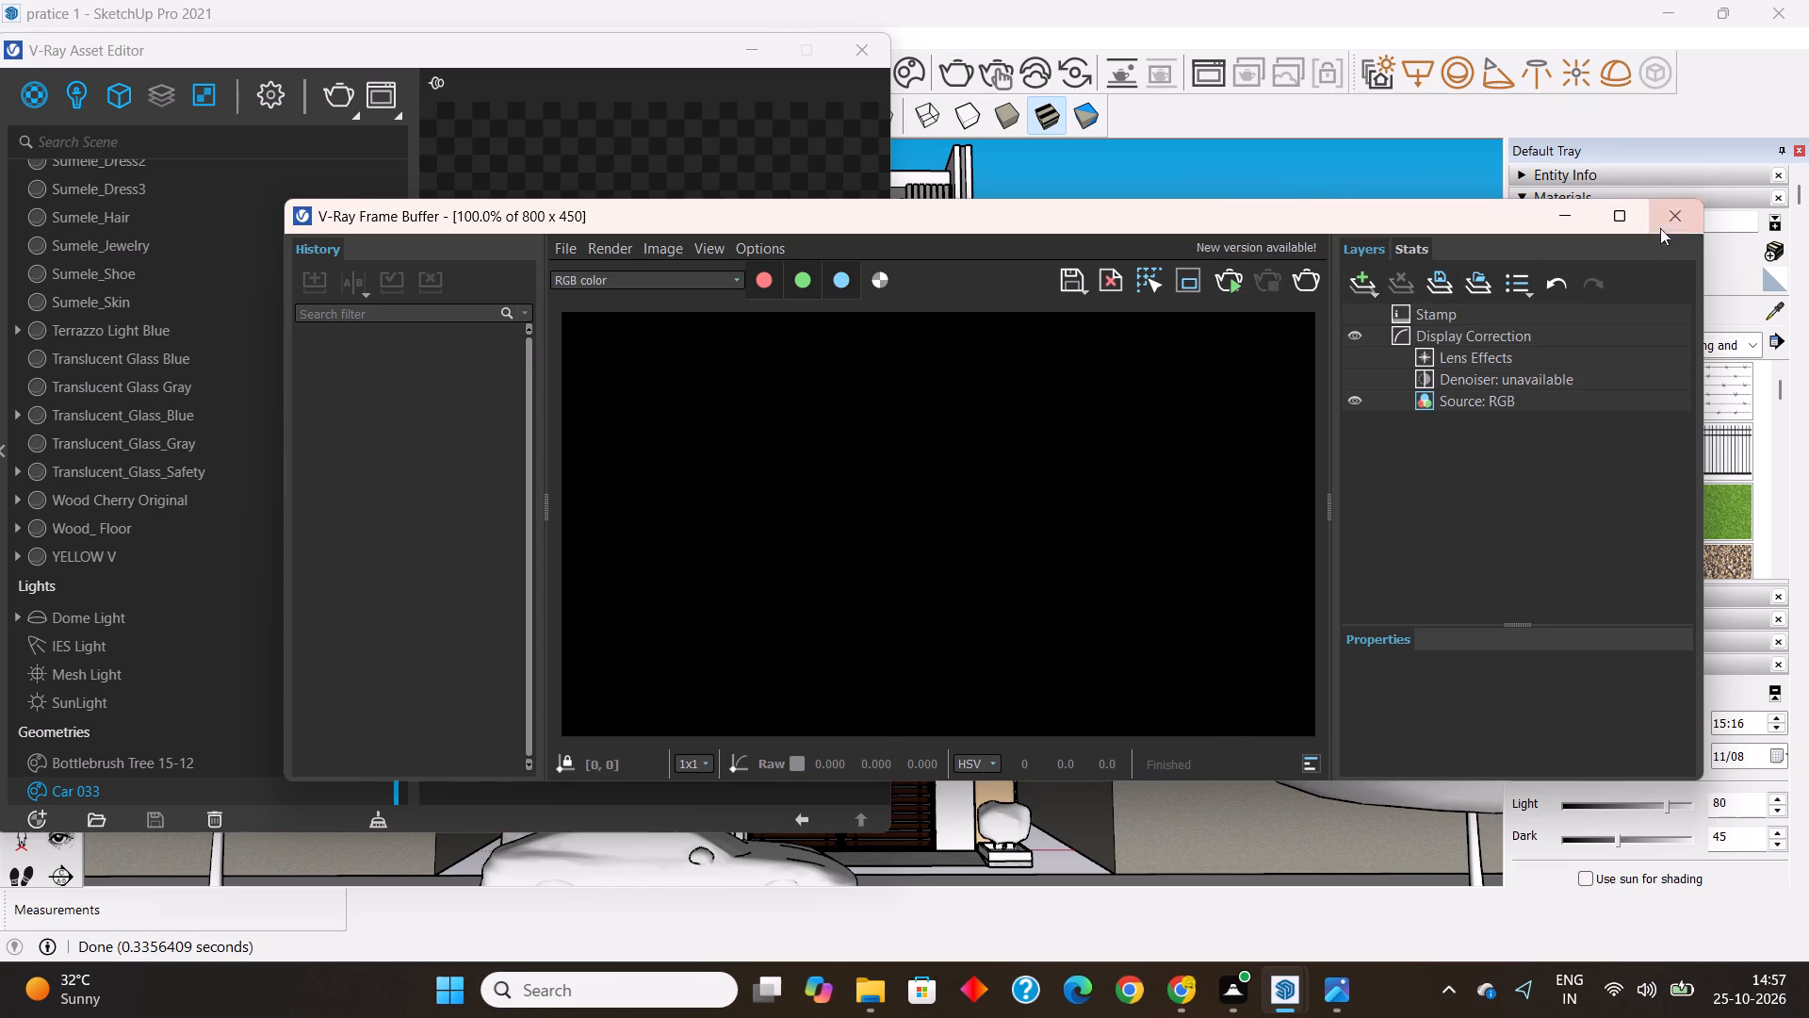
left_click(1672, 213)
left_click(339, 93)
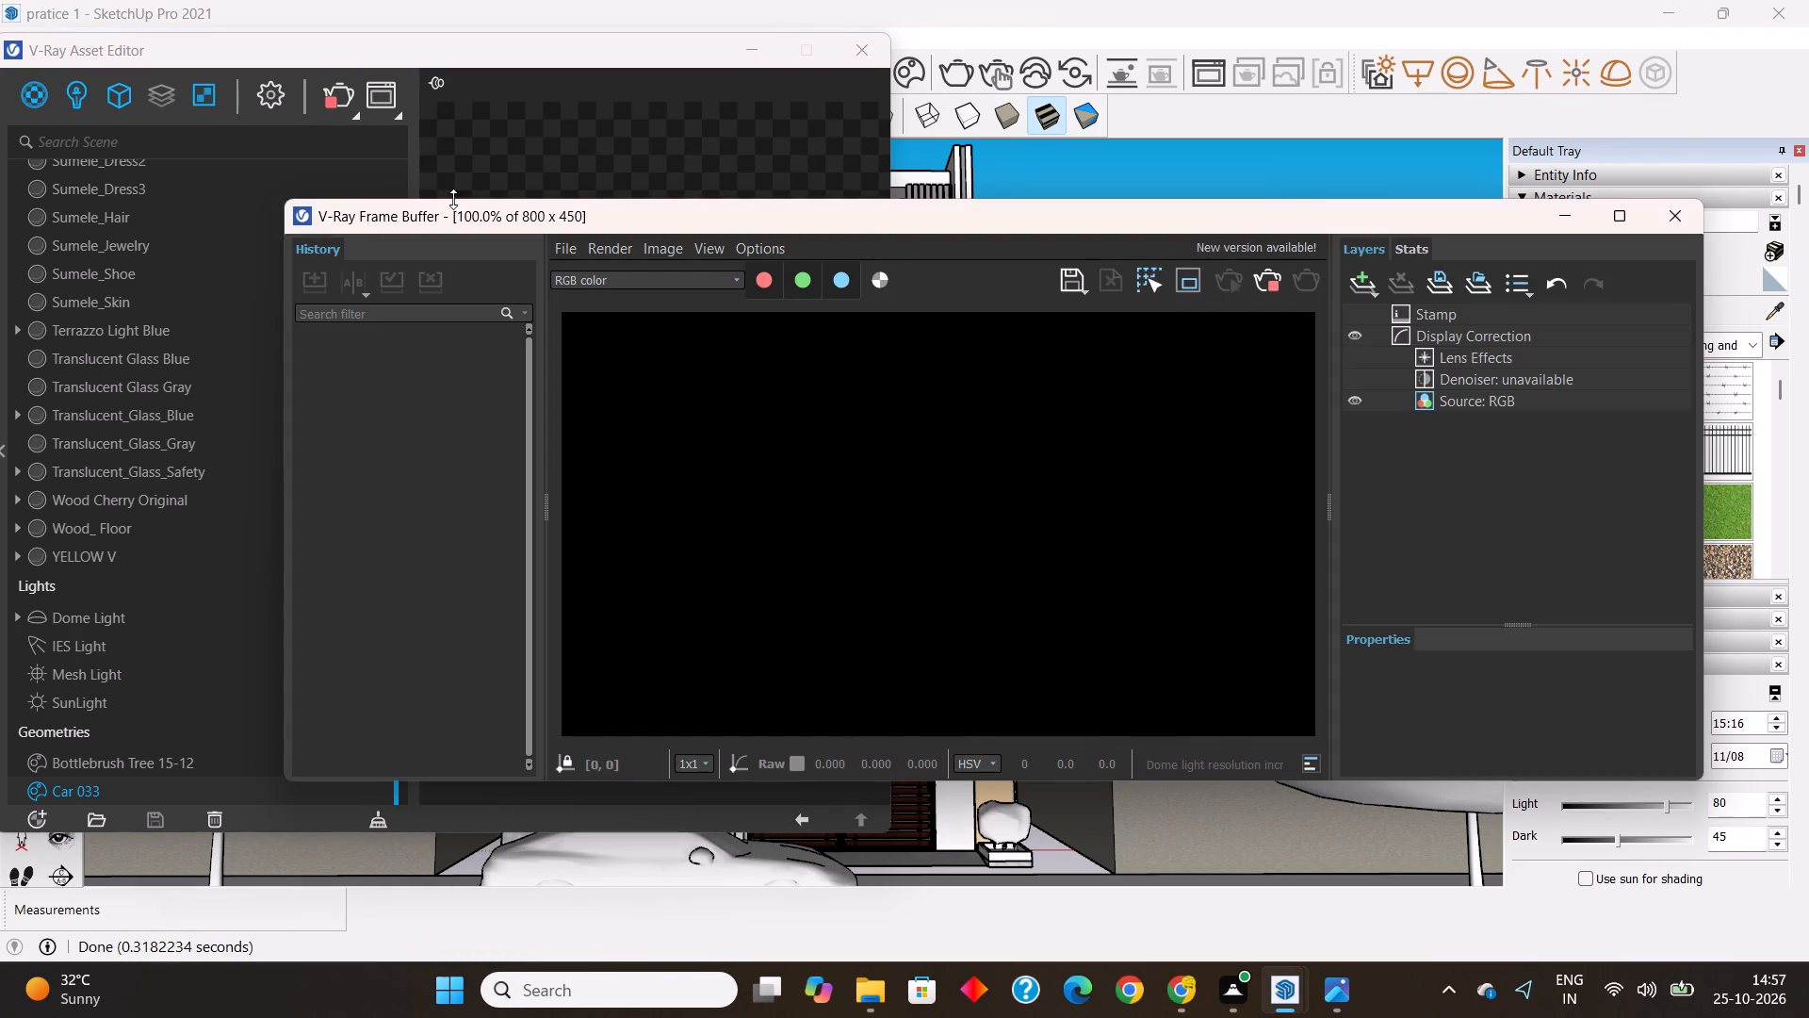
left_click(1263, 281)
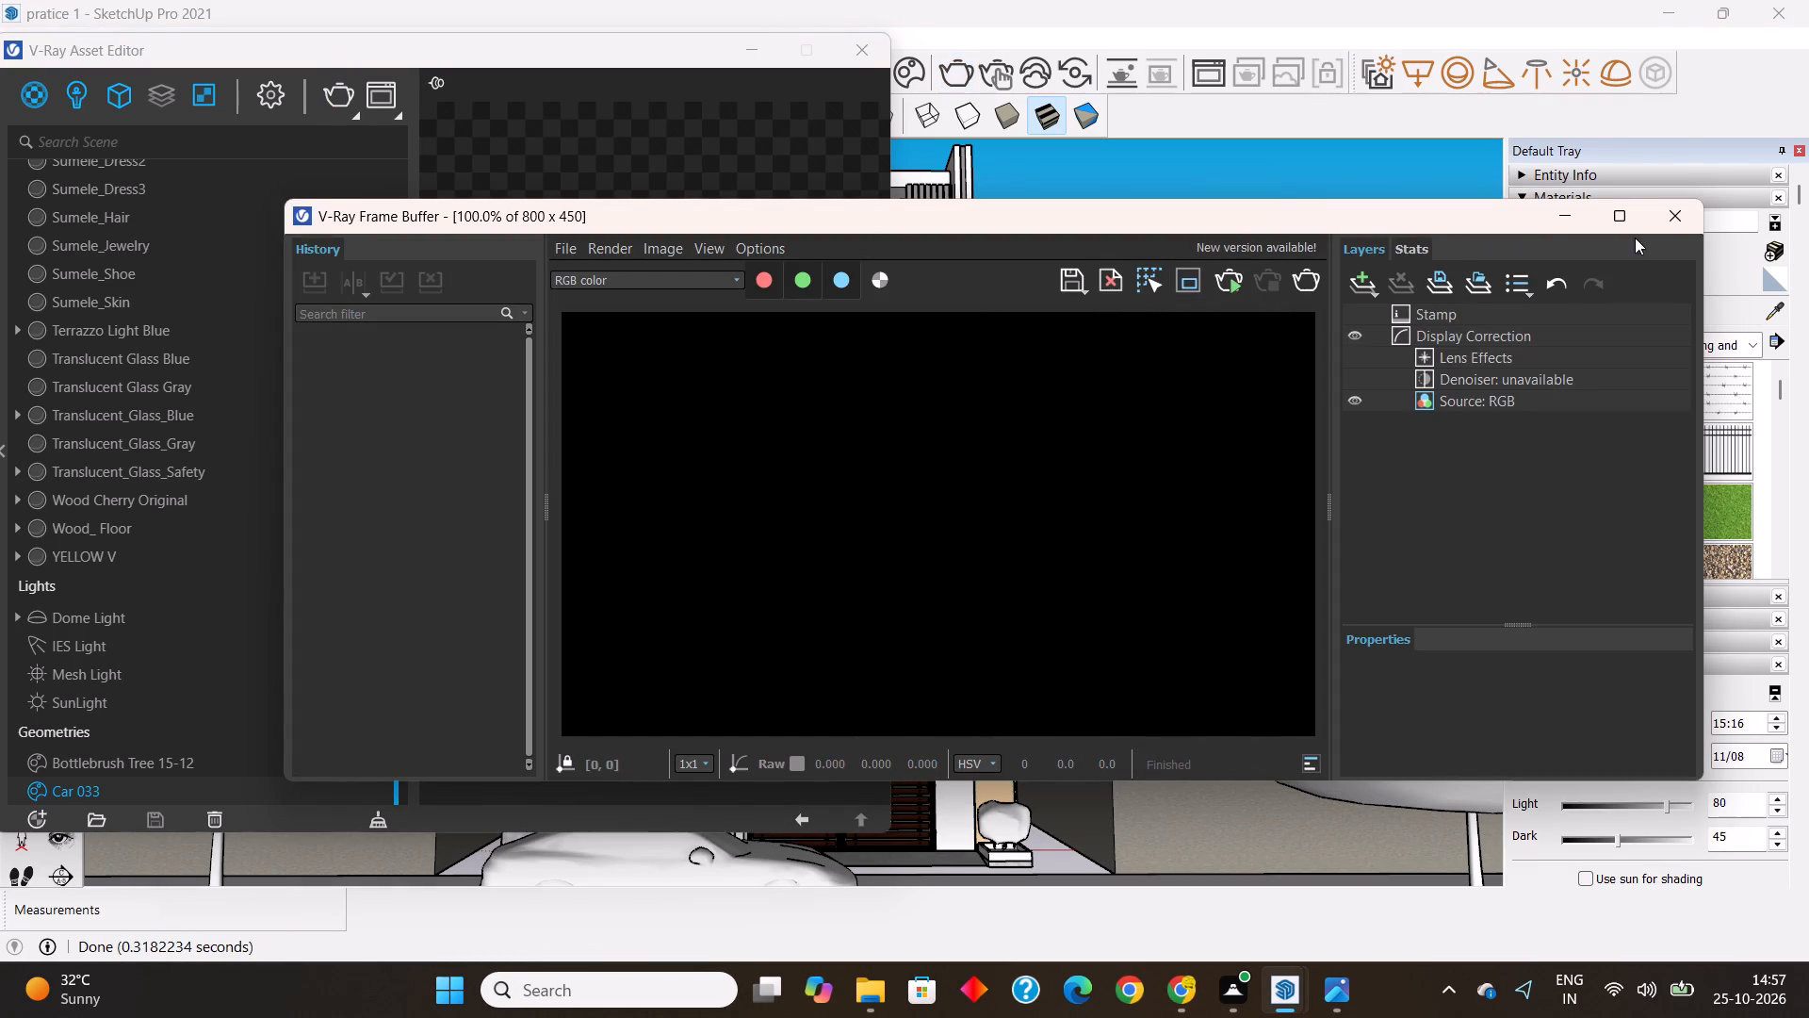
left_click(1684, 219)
Set the V-Ray render quality to High, enable the denoiser and use Irradiance map for the primary rays, keeping interactive rendering off.
left_click(281, 97)
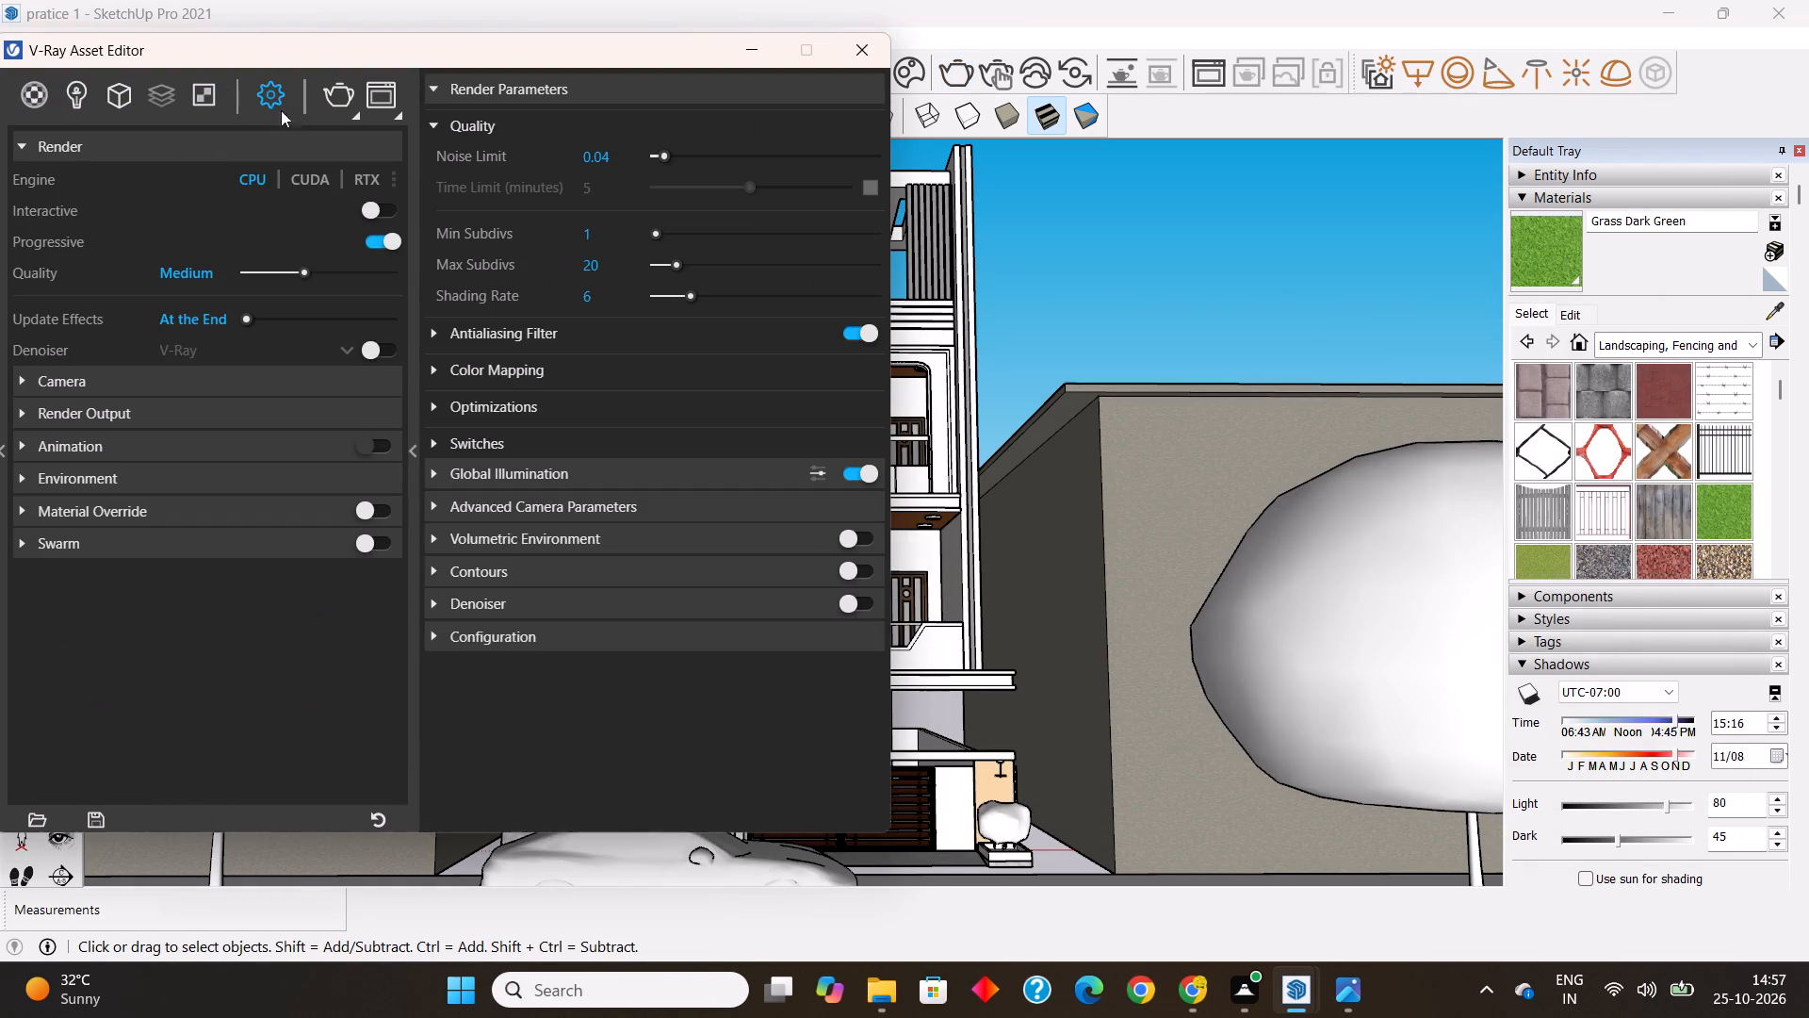
left_click(358, 274)
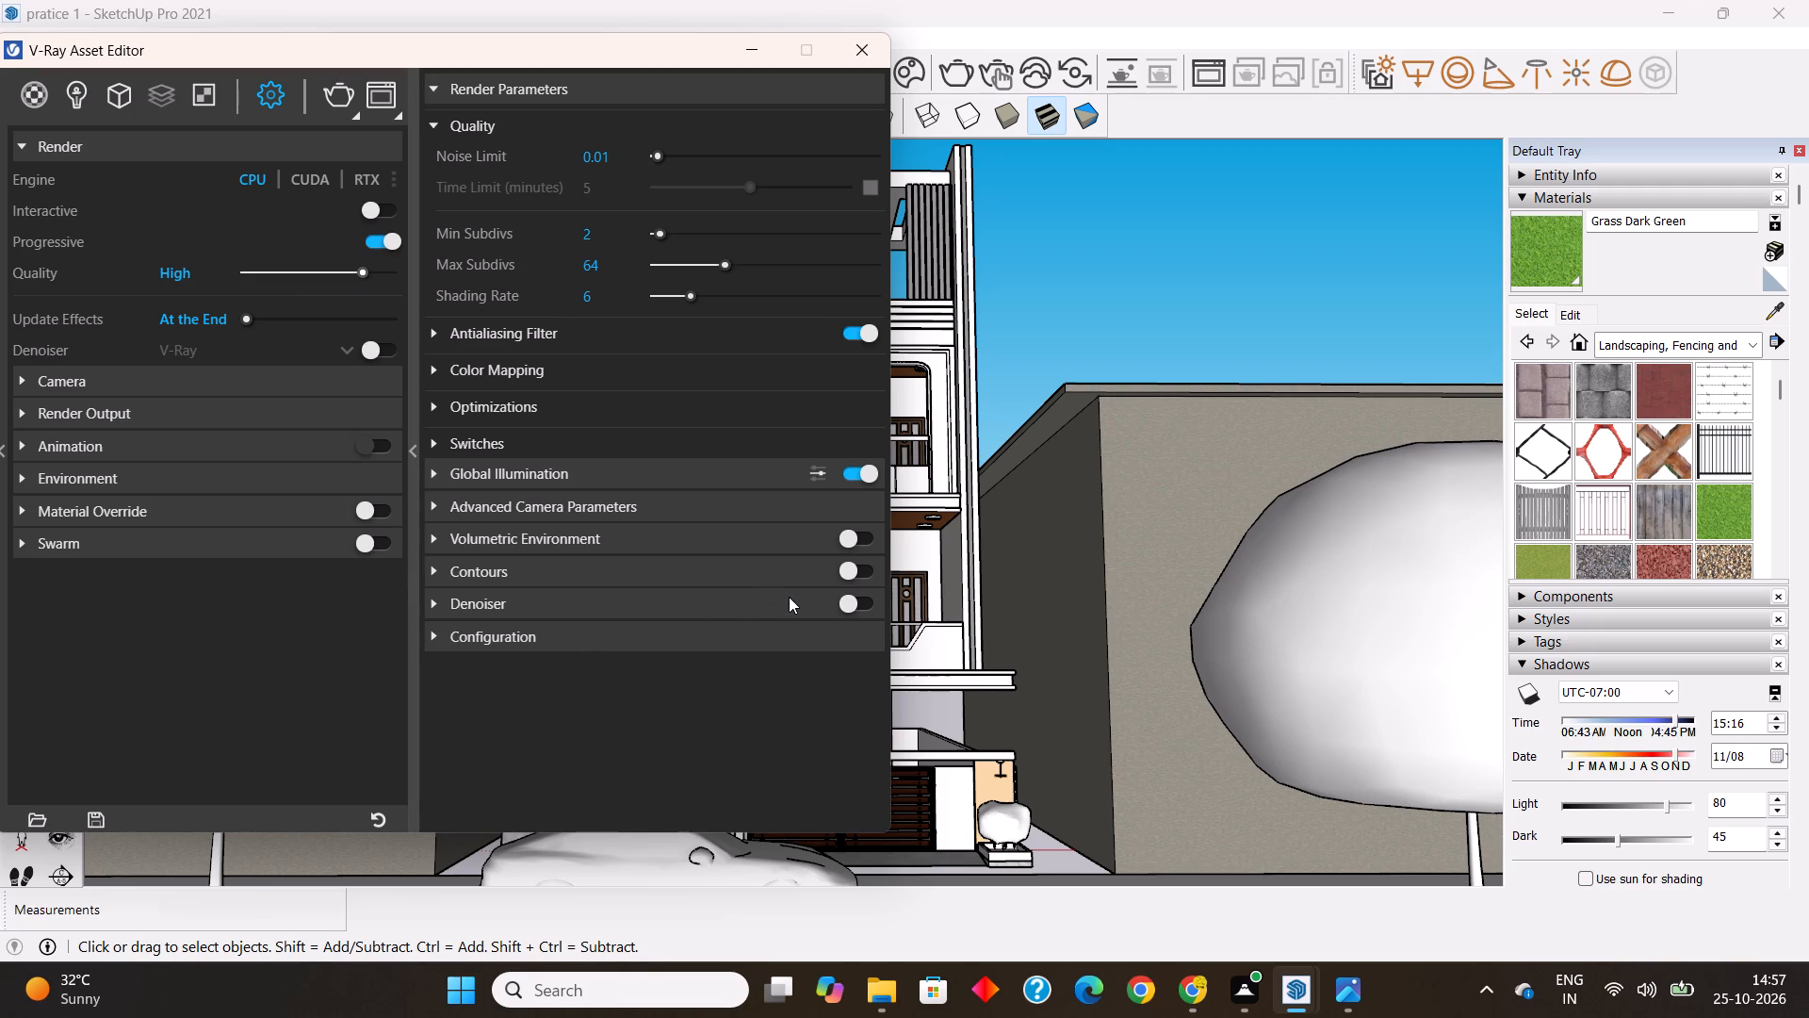
left_click(861, 604)
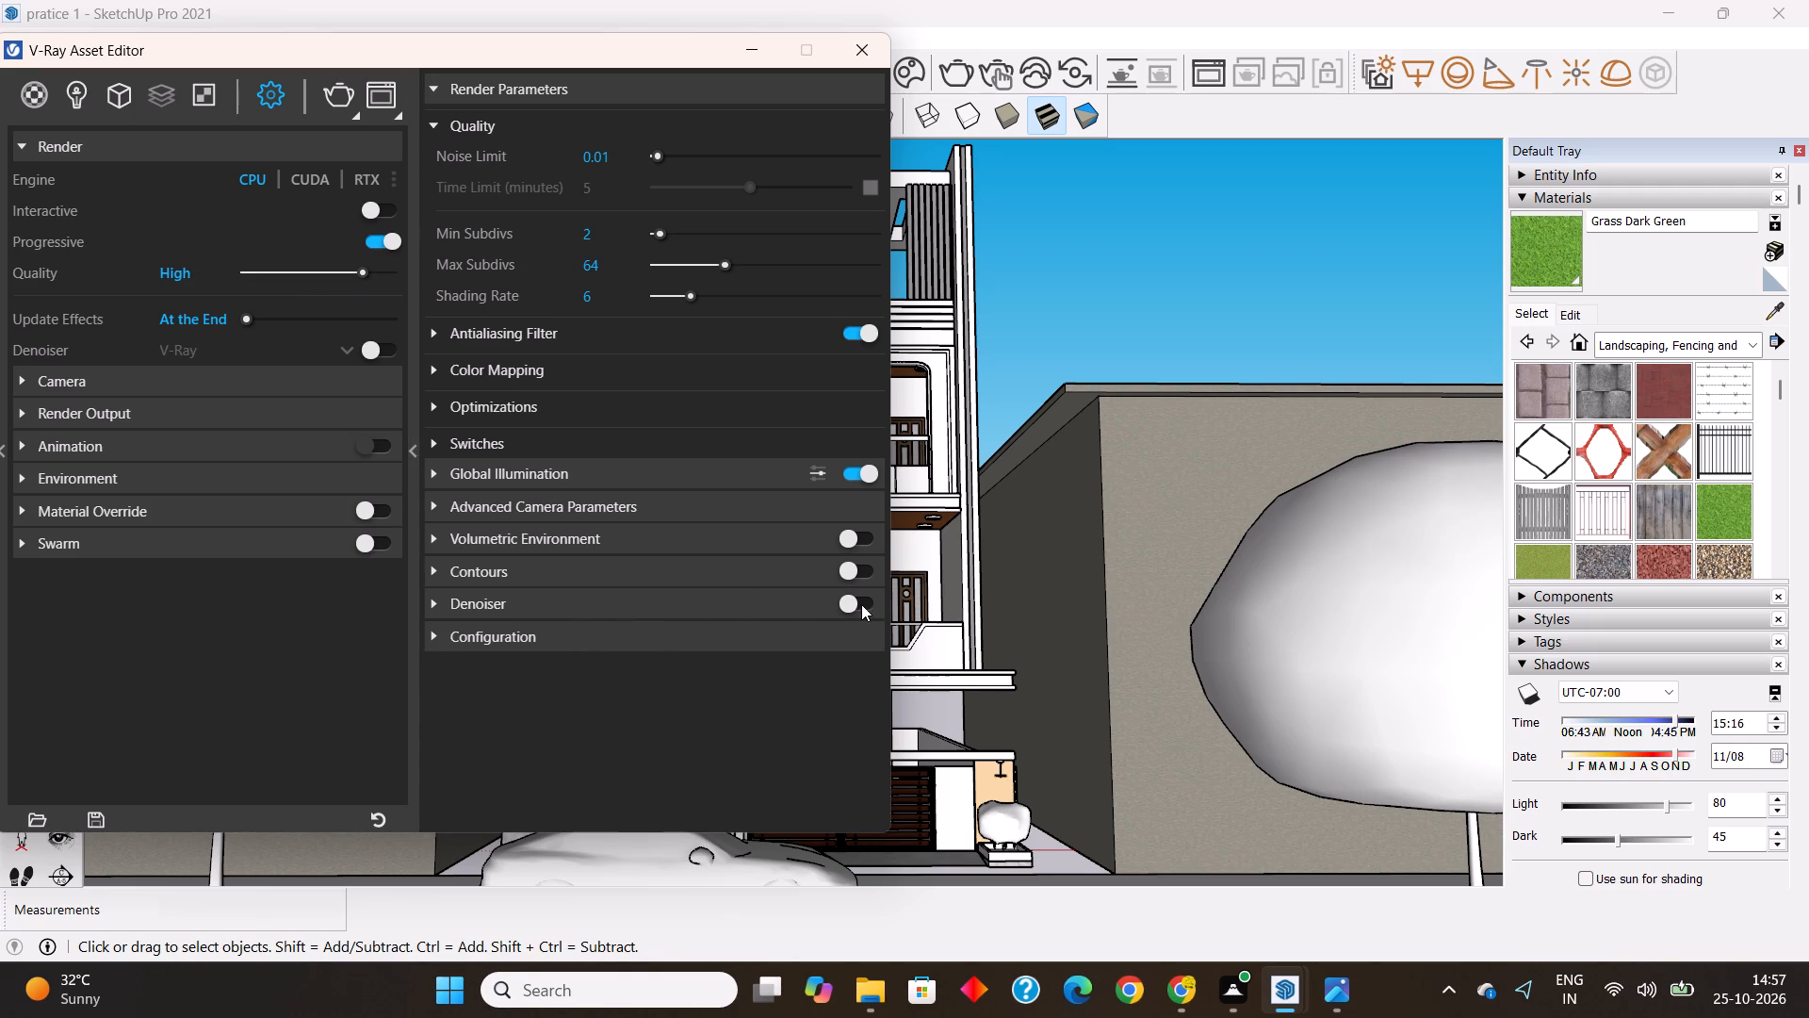
left_click(489, 474)
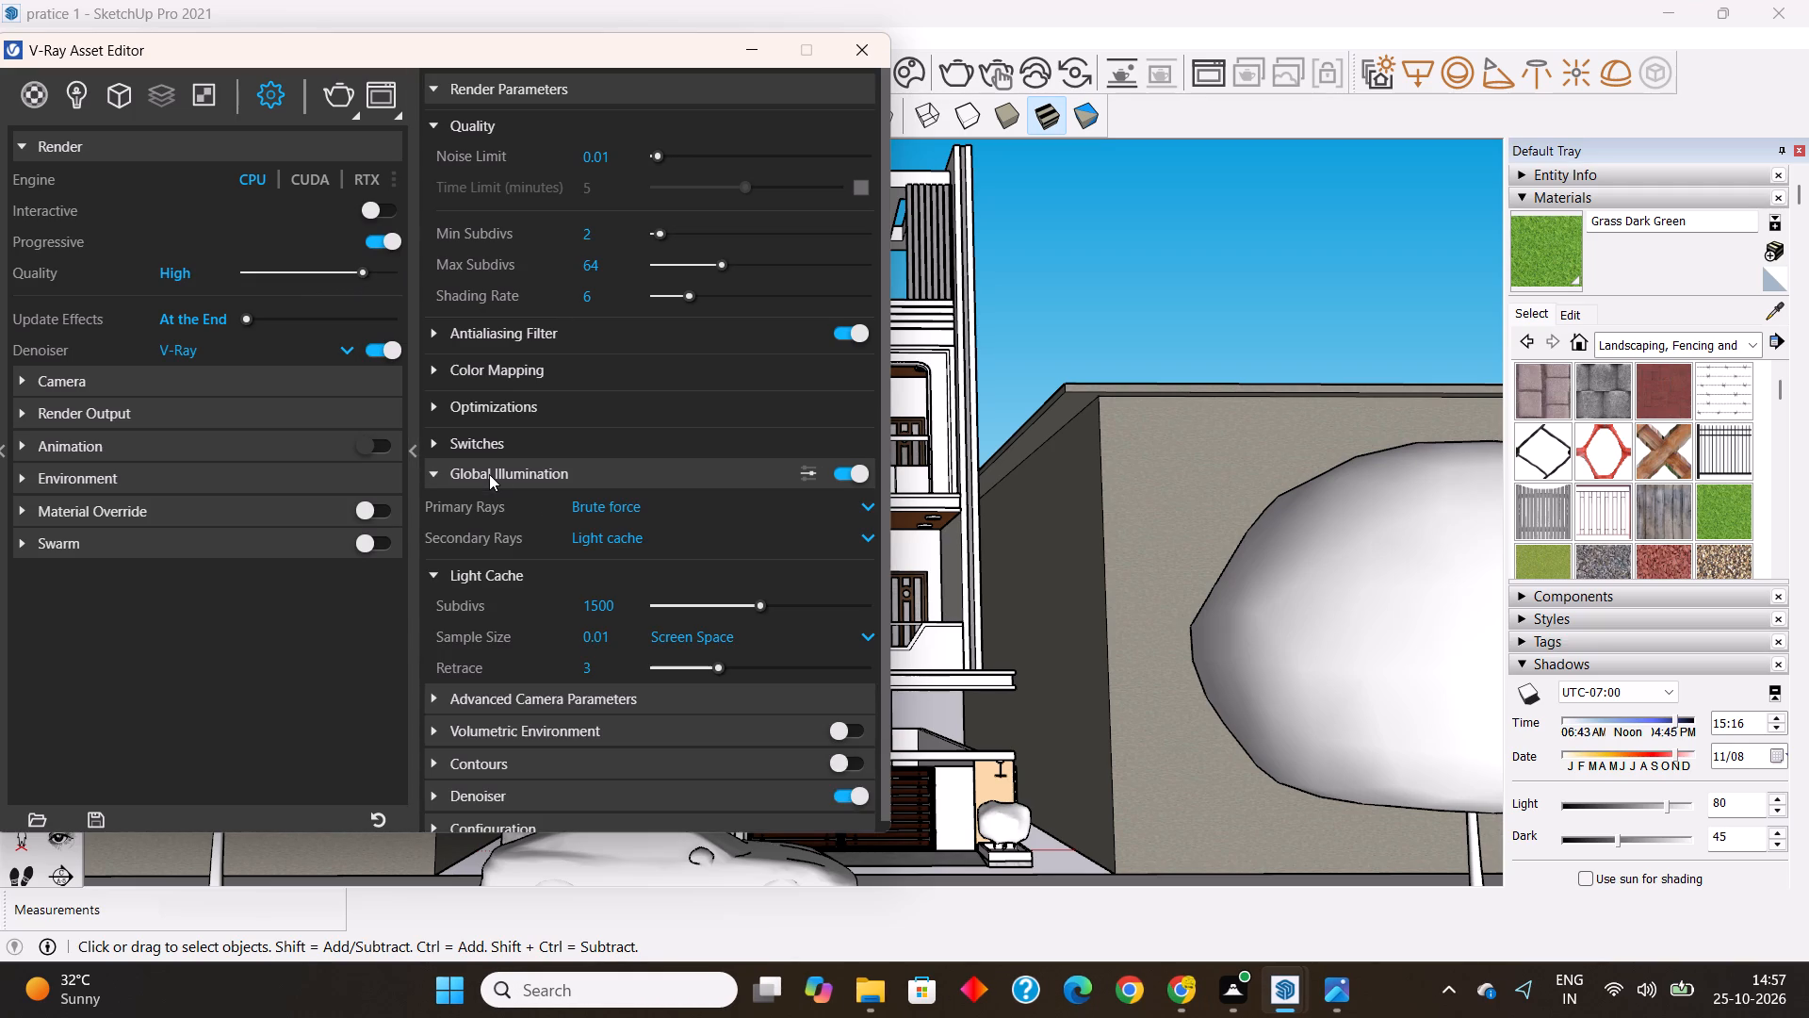
left_click(649, 504)
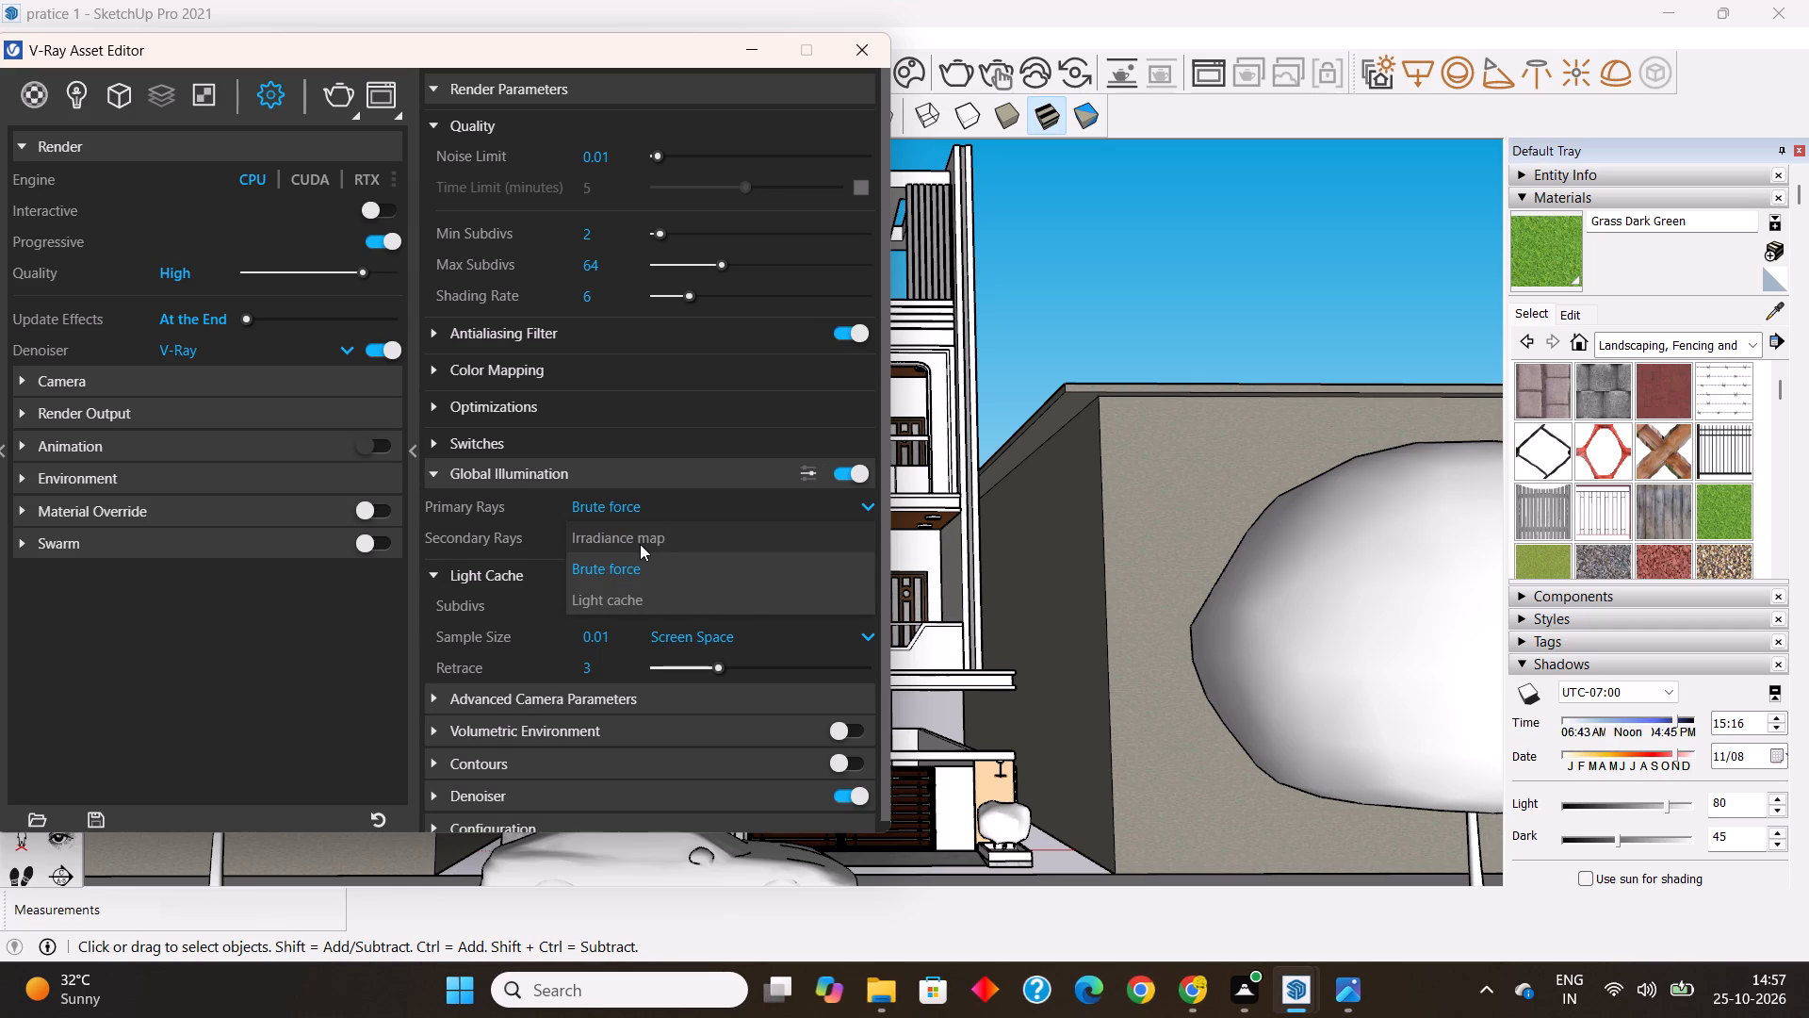
left_click(640, 543)
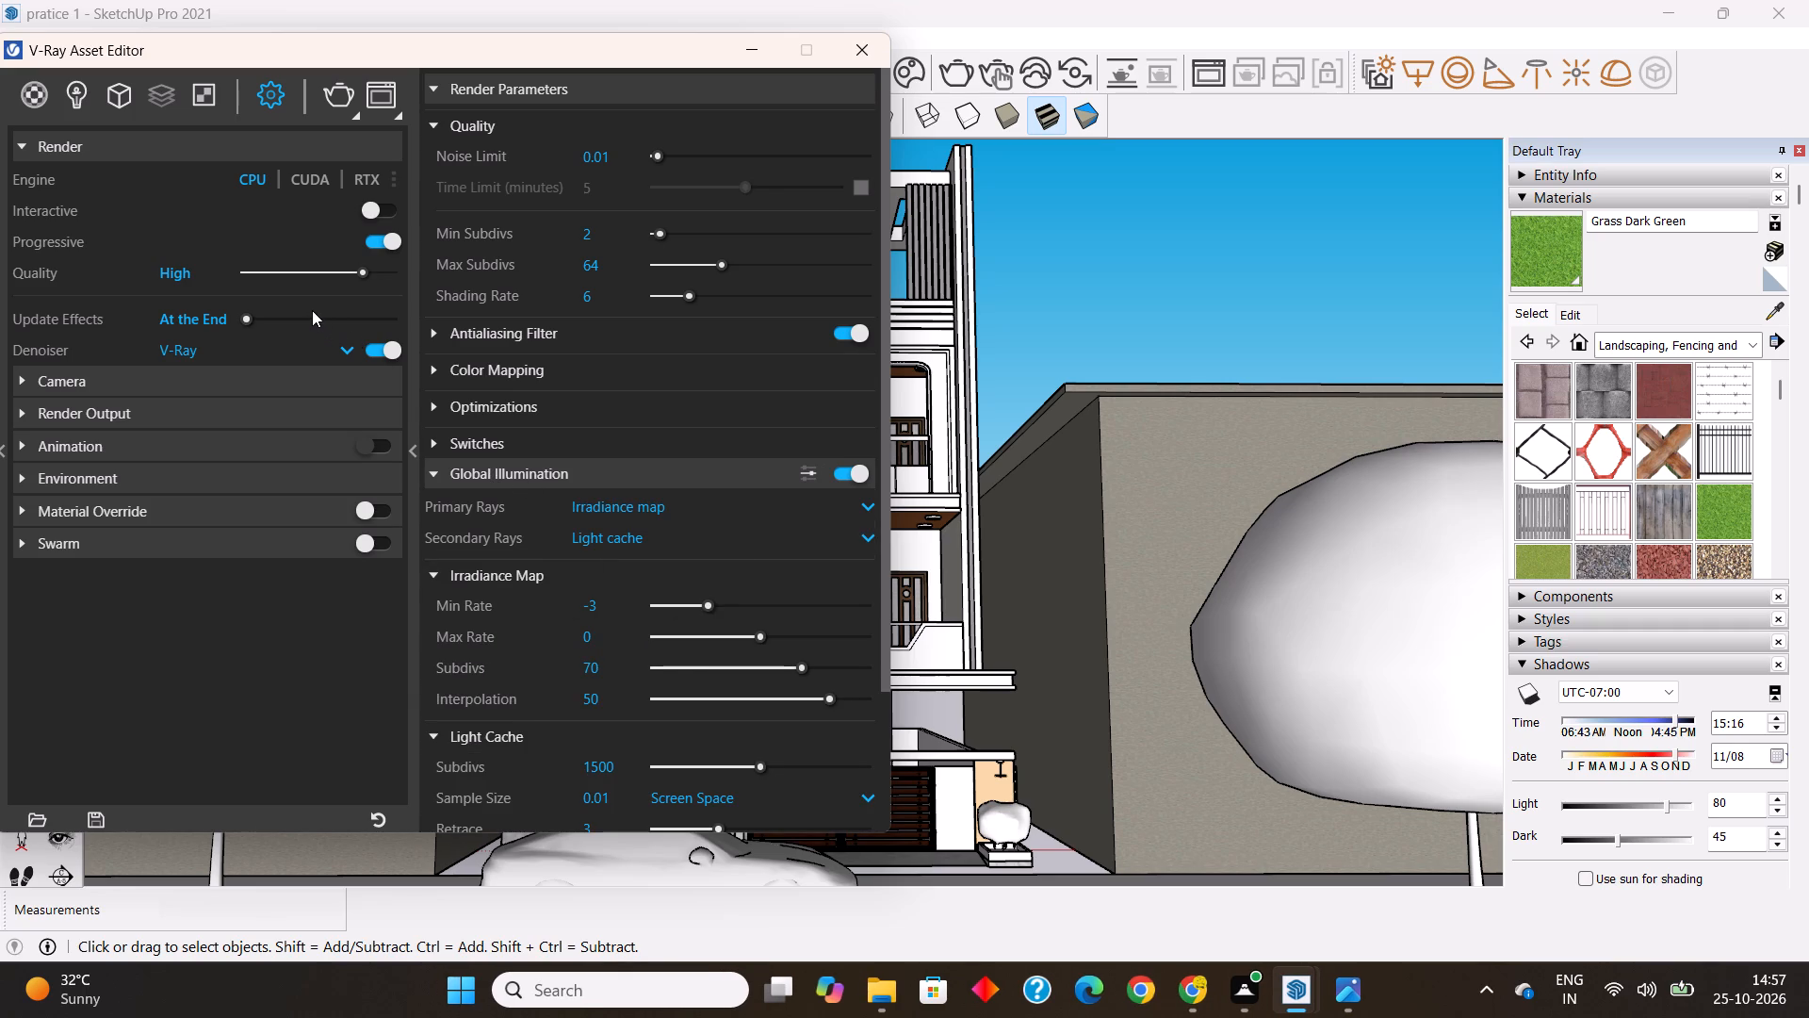
left_click(379, 206)
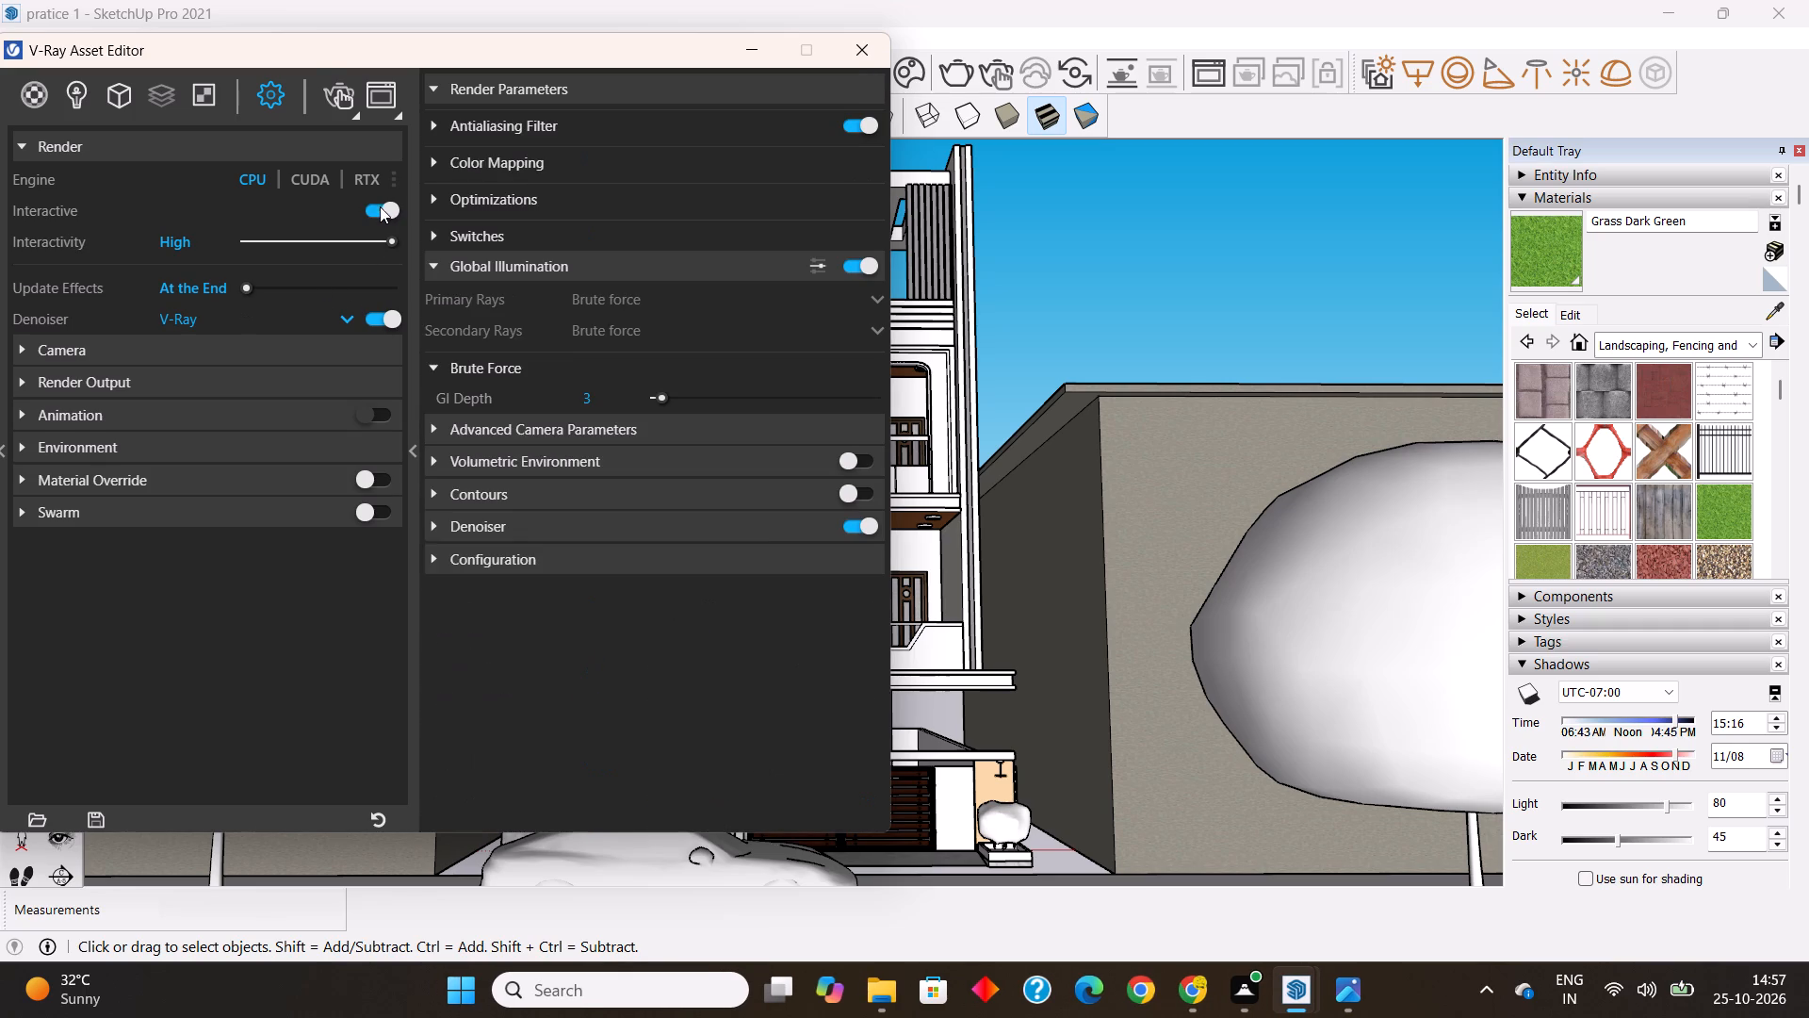
left_click(380, 206)
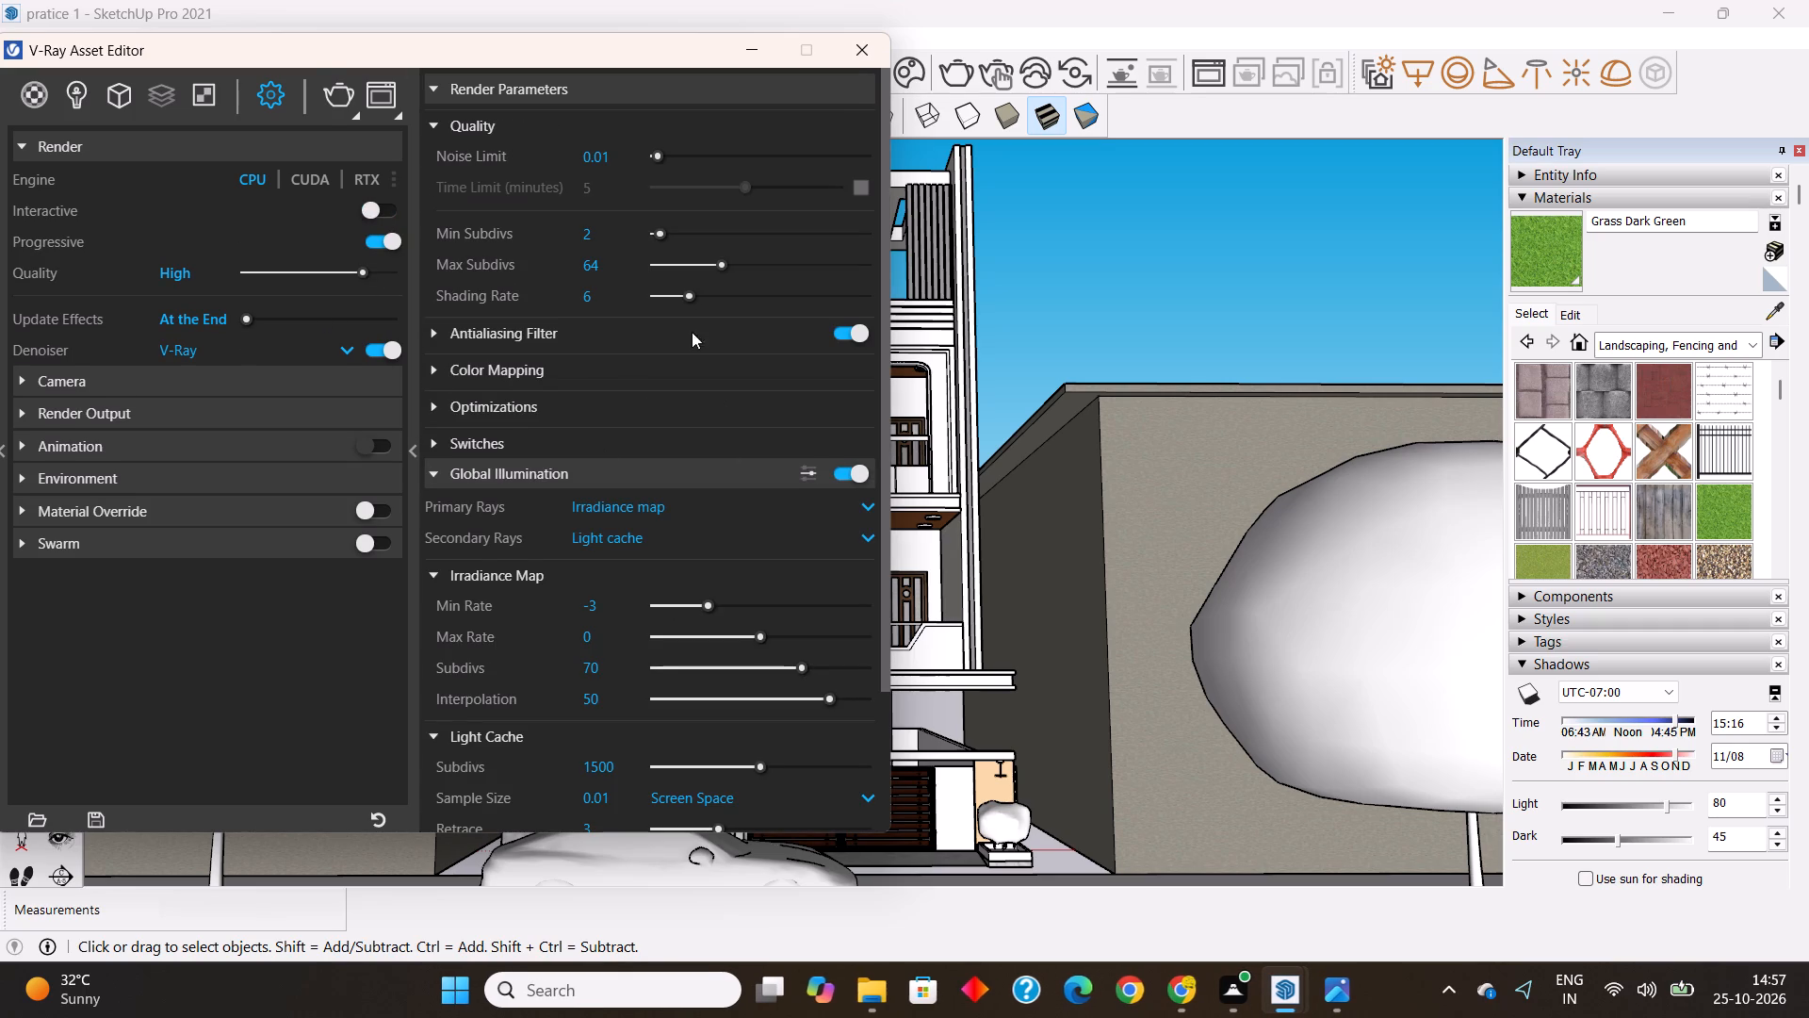
Start the V-Ray render of the front view and maximise the frame buffer.
left_click(342, 94)
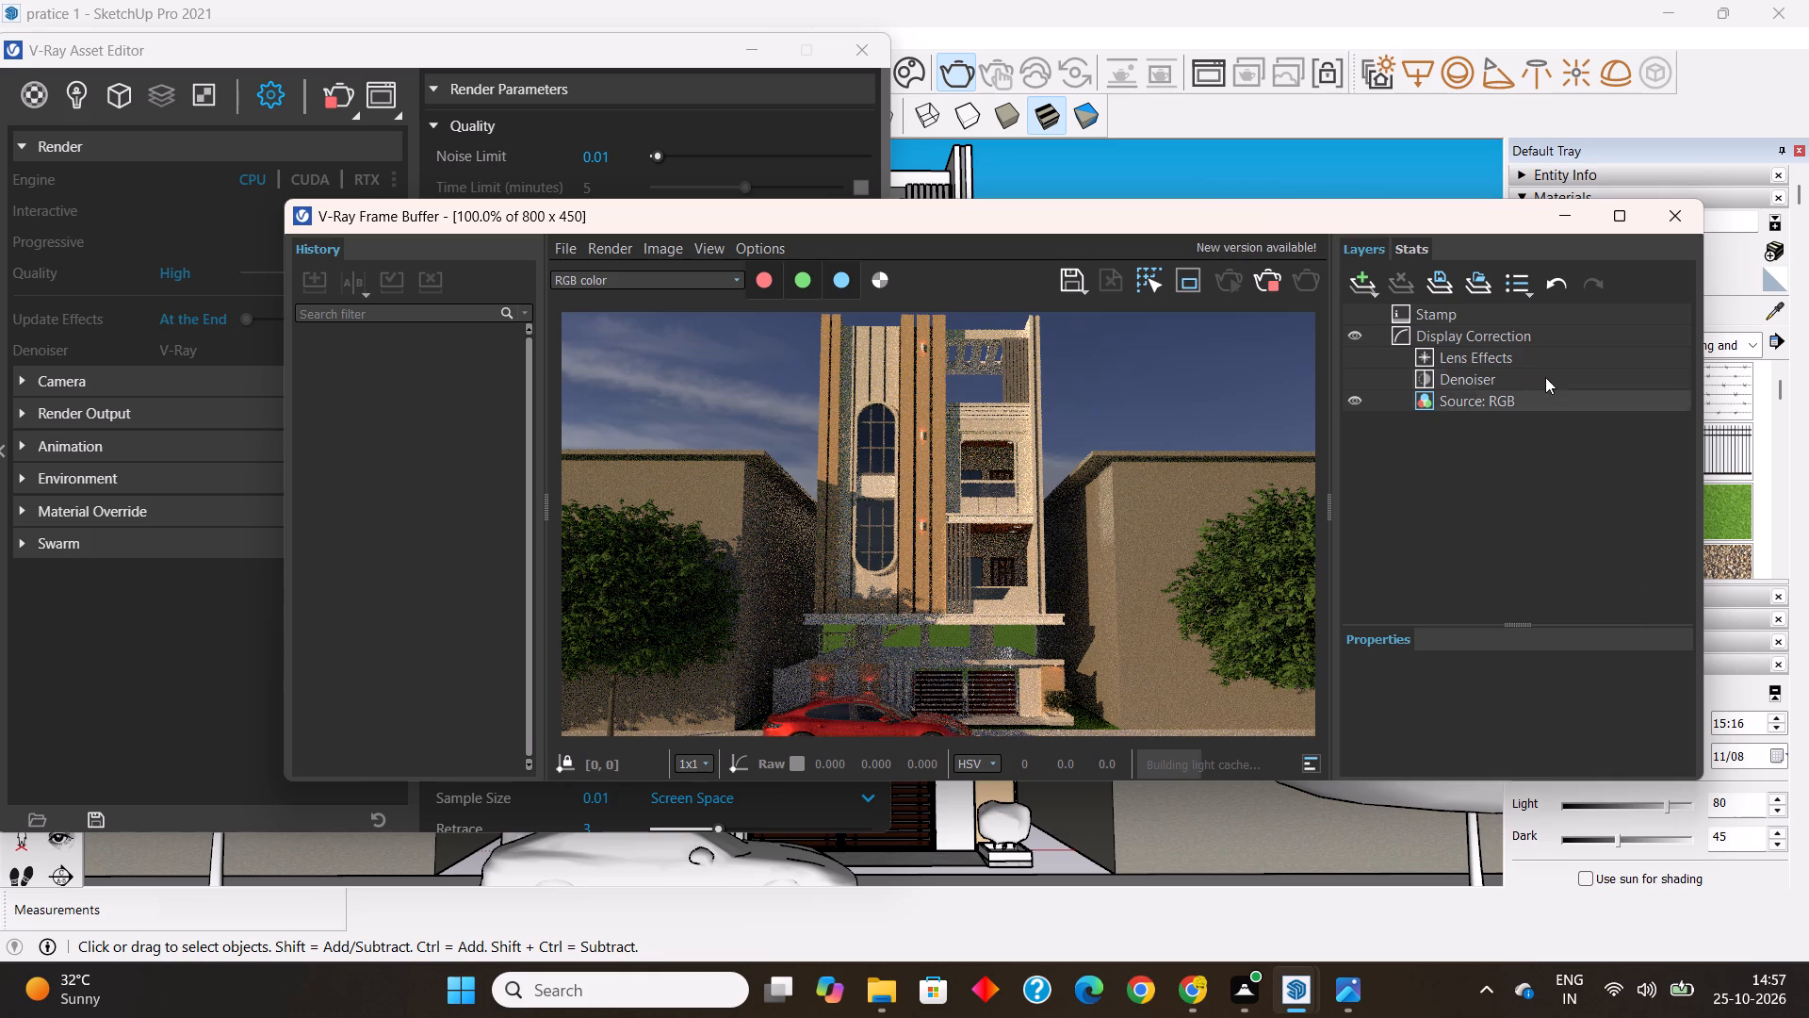
left_click(1620, 214)
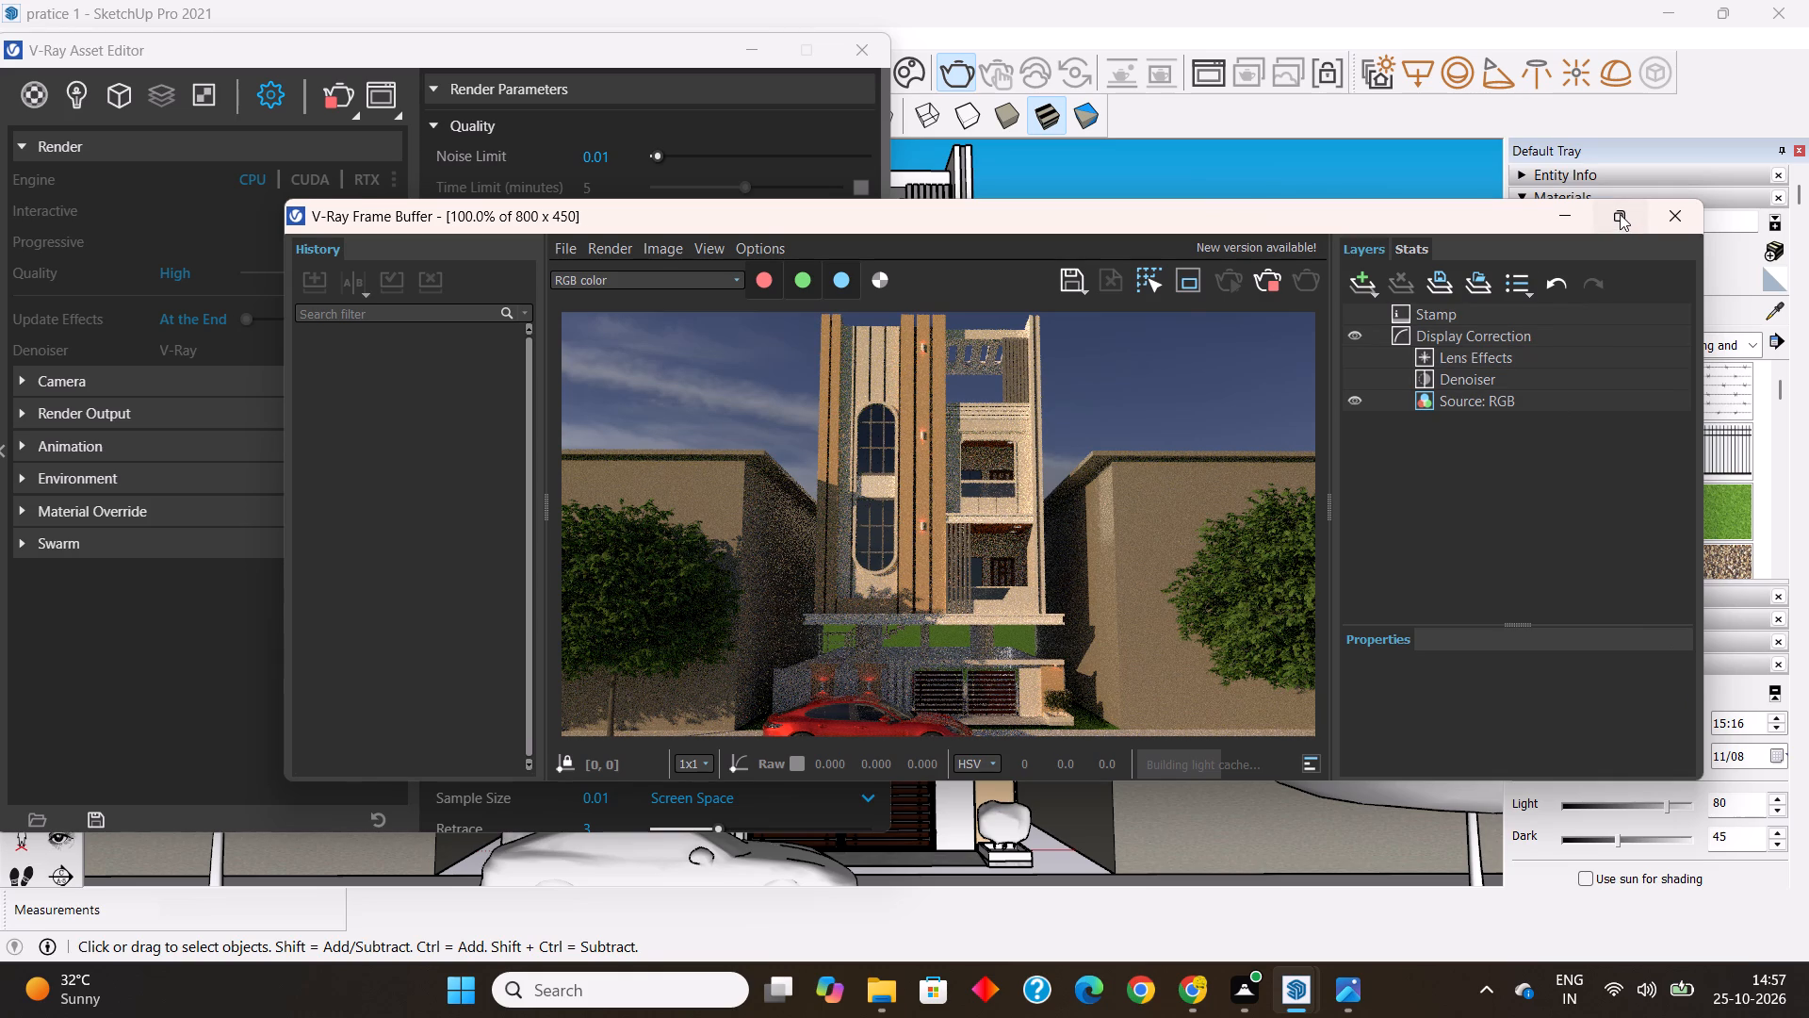
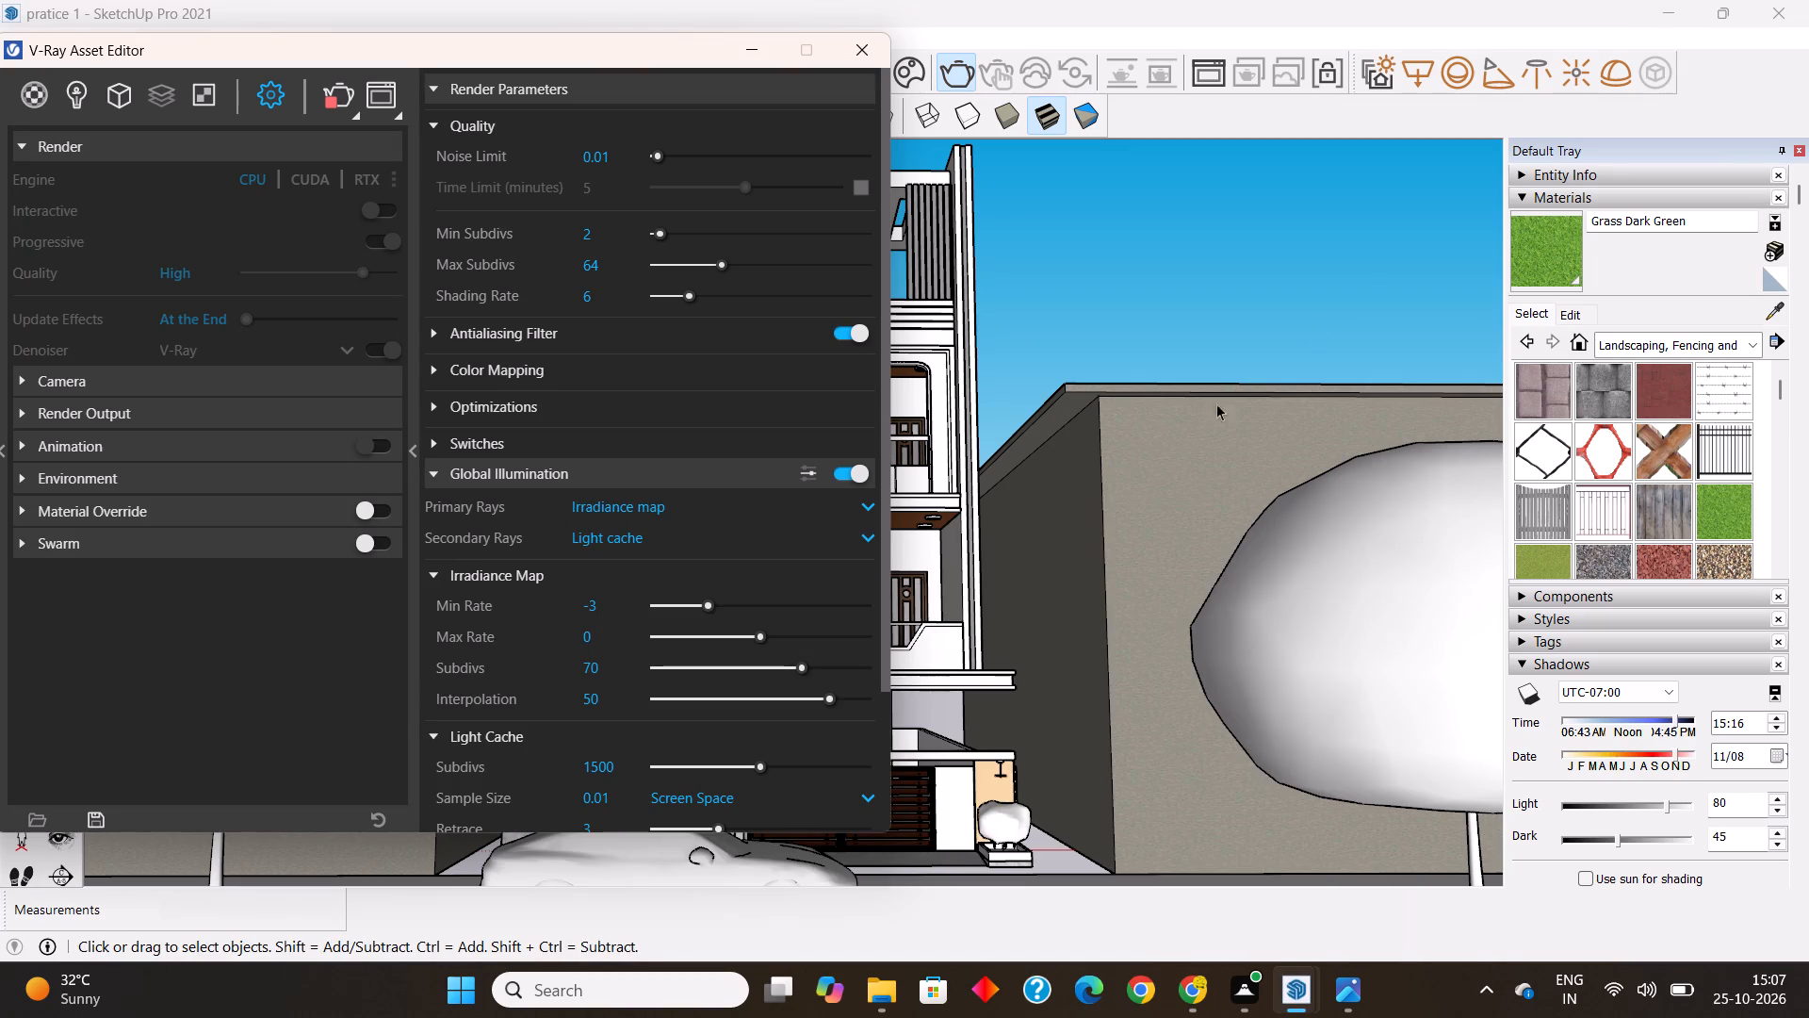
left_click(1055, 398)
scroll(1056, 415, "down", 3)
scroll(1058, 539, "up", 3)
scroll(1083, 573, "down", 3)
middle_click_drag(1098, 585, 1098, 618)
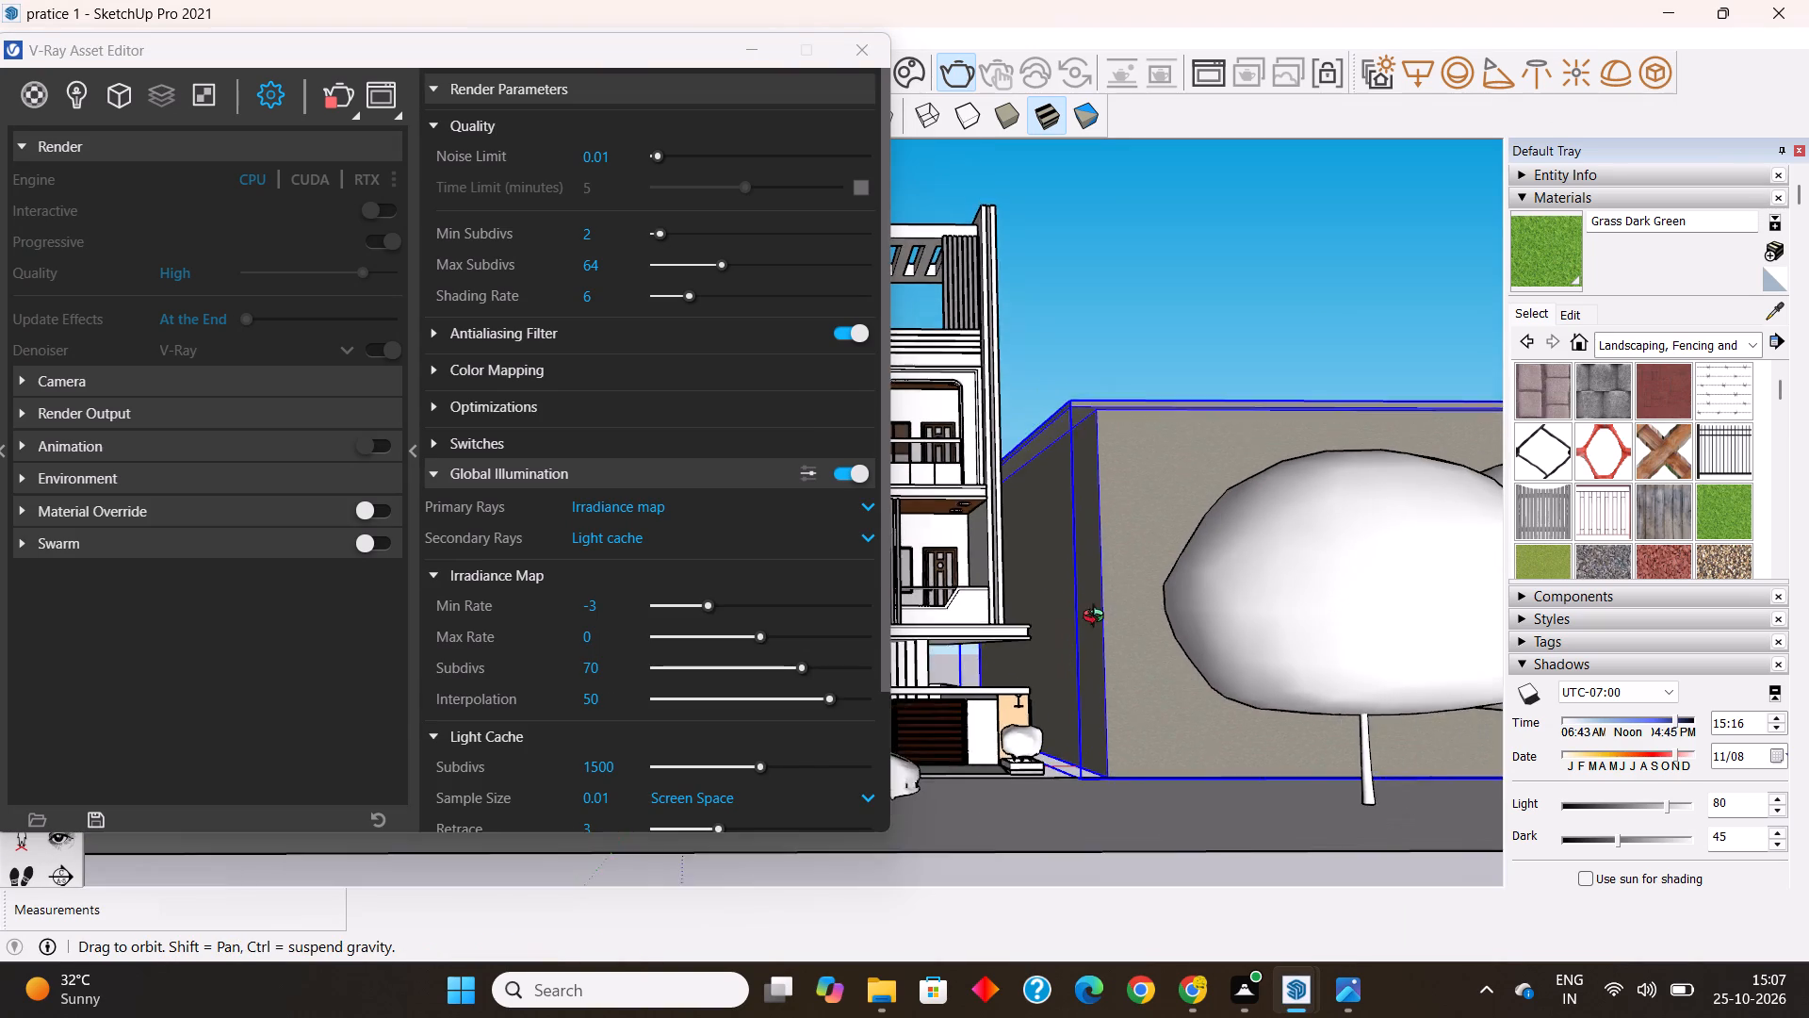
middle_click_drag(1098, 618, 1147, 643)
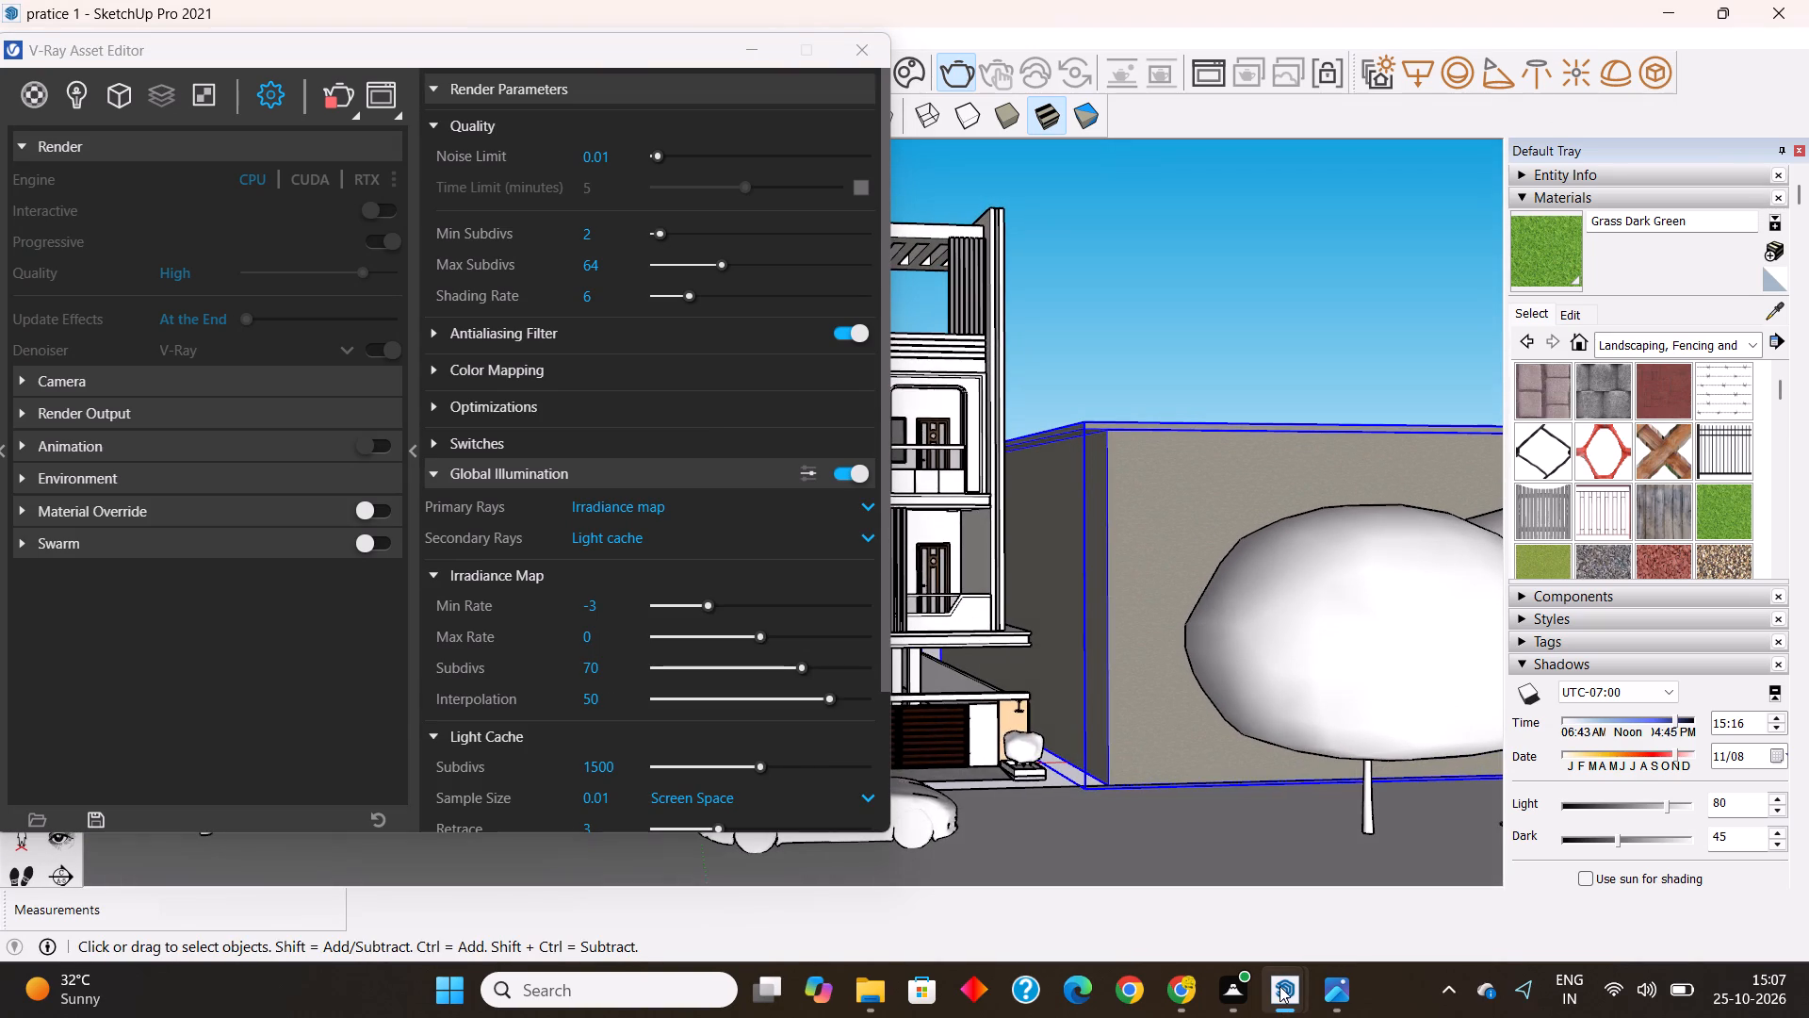
Return to the V-Ray frame buffer and examine the progressing front render, checking the whole composition and the facade details up close.
left_click(1289, 995)
left_click(1279, 986)
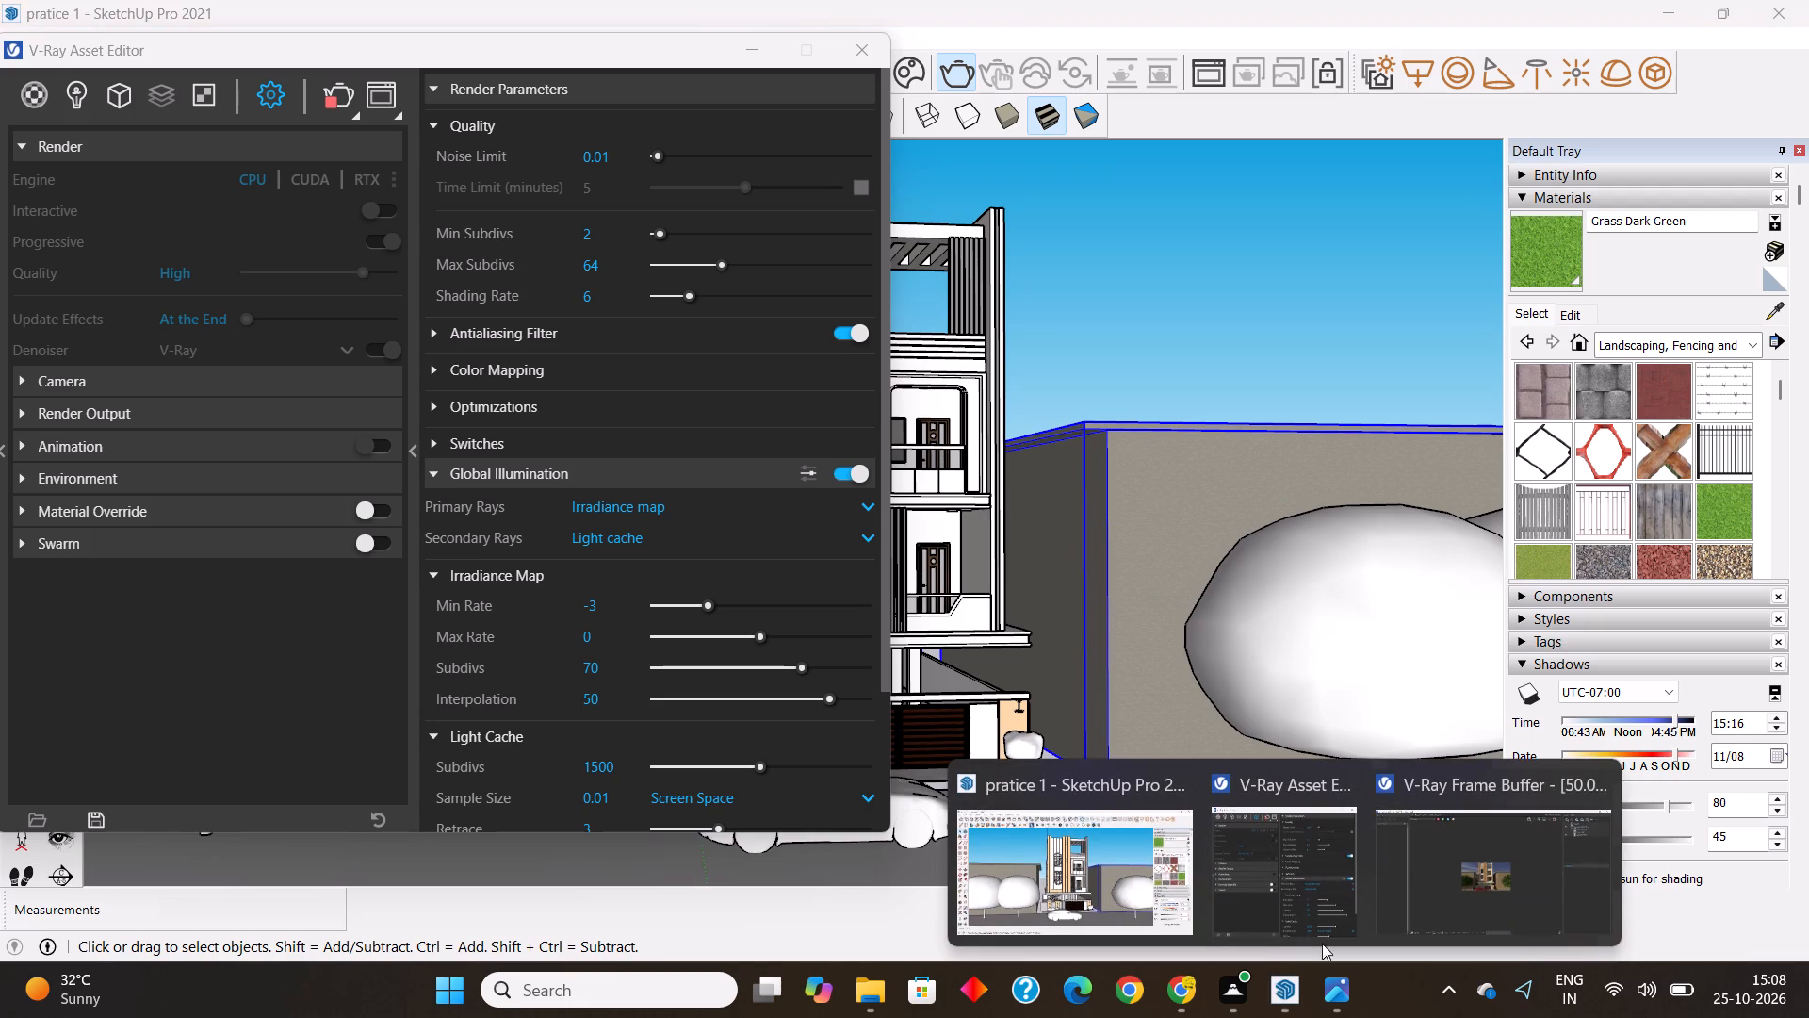
left_click(1478, 877)
scroll(760, 484, "up", 3)
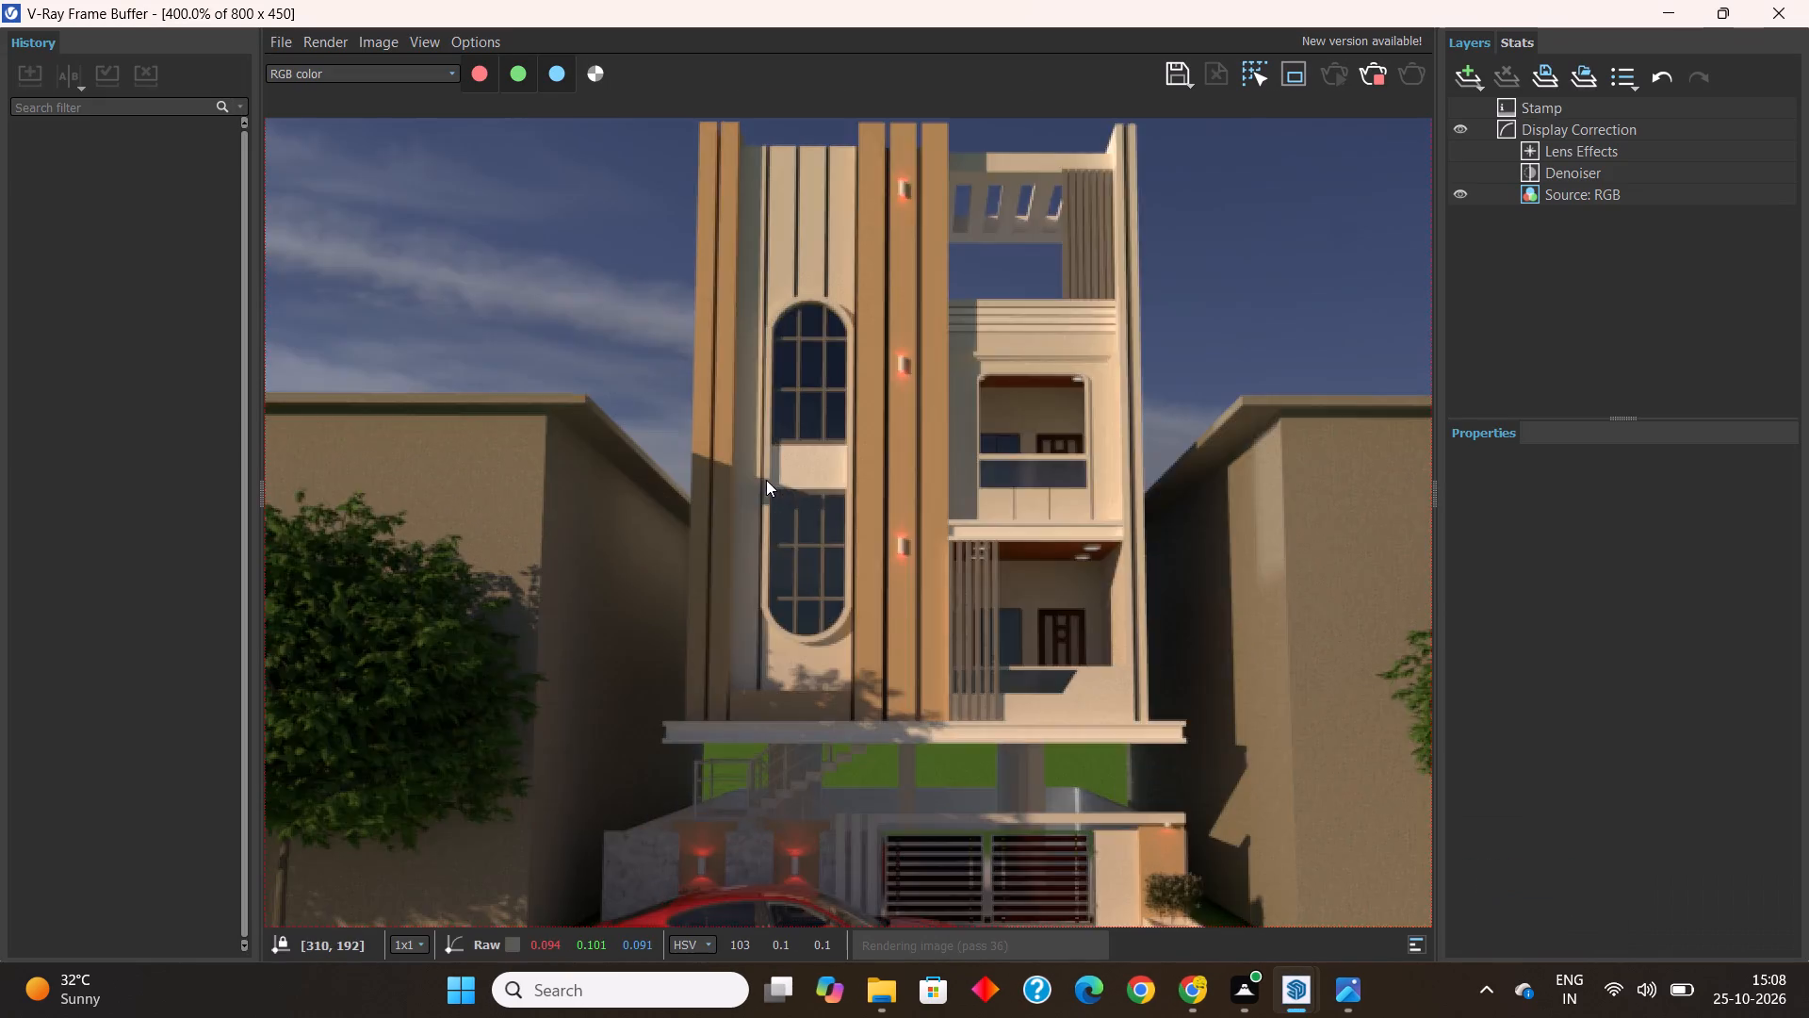
scroll(824, 633, "down", 1)
scroll(902, 596, "down", 1)
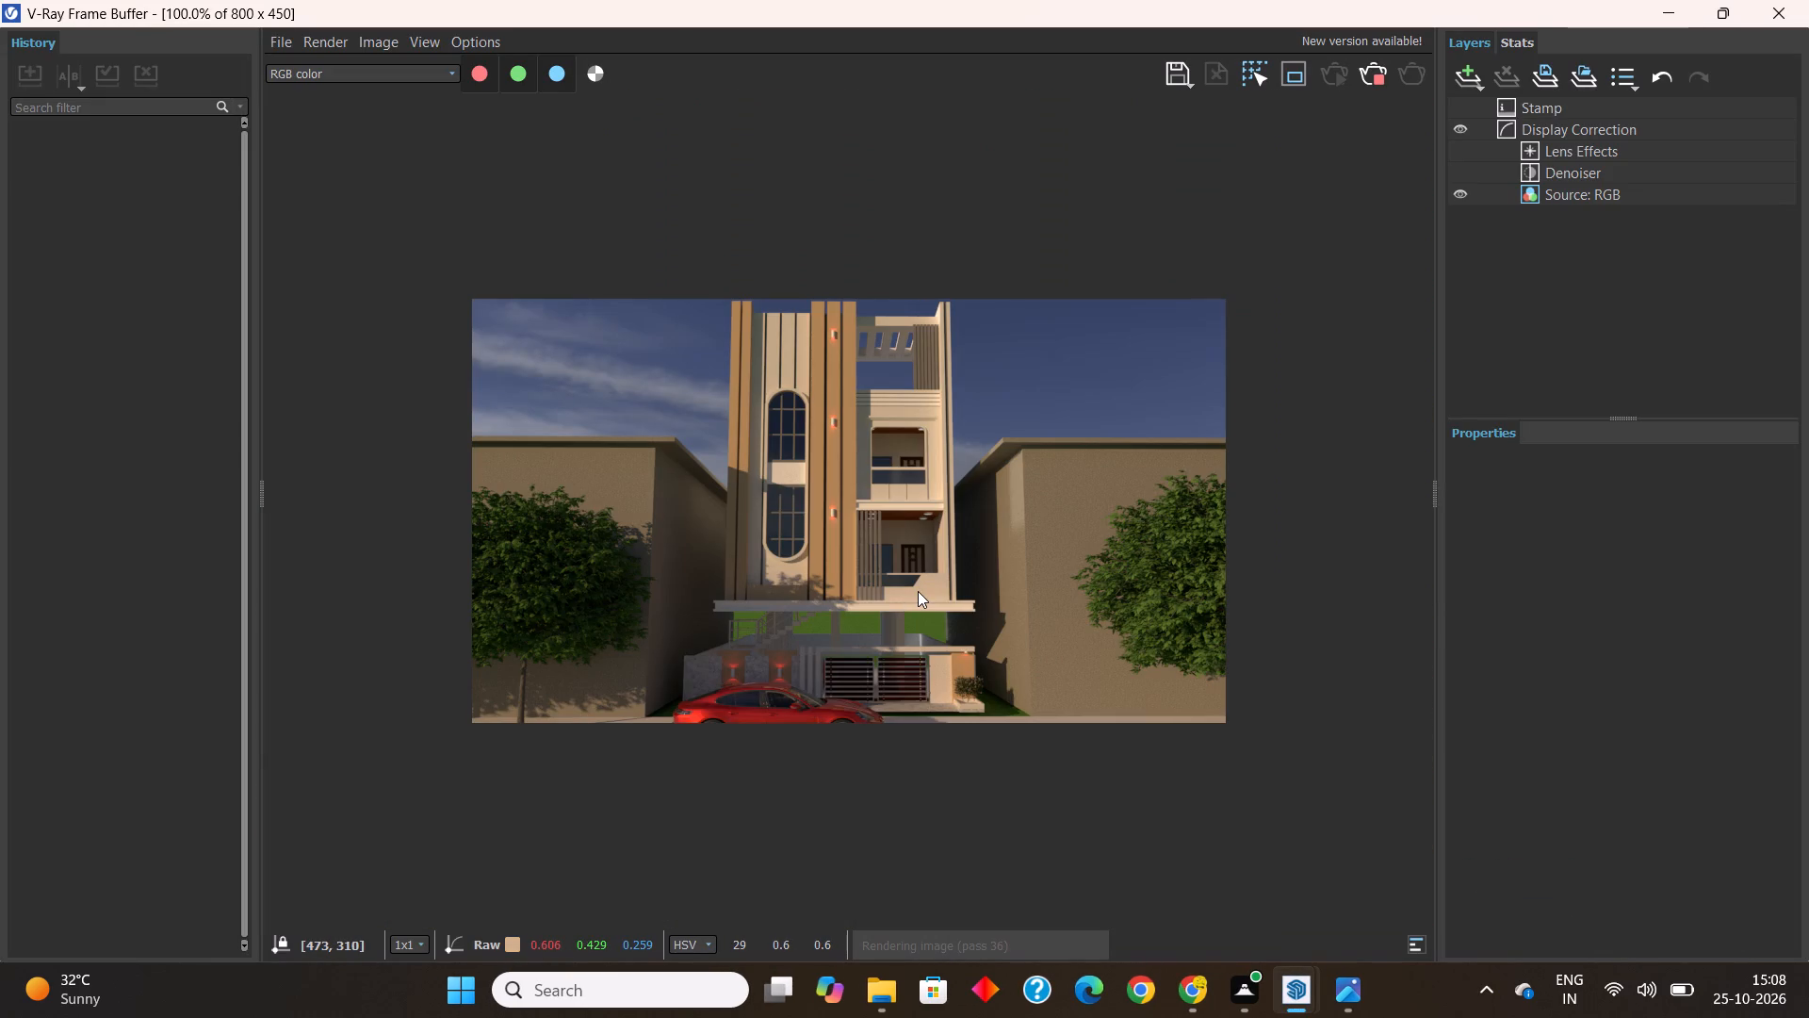
scroll(918, 591, "up", 1)
scroll(918, 591, "down", 1)
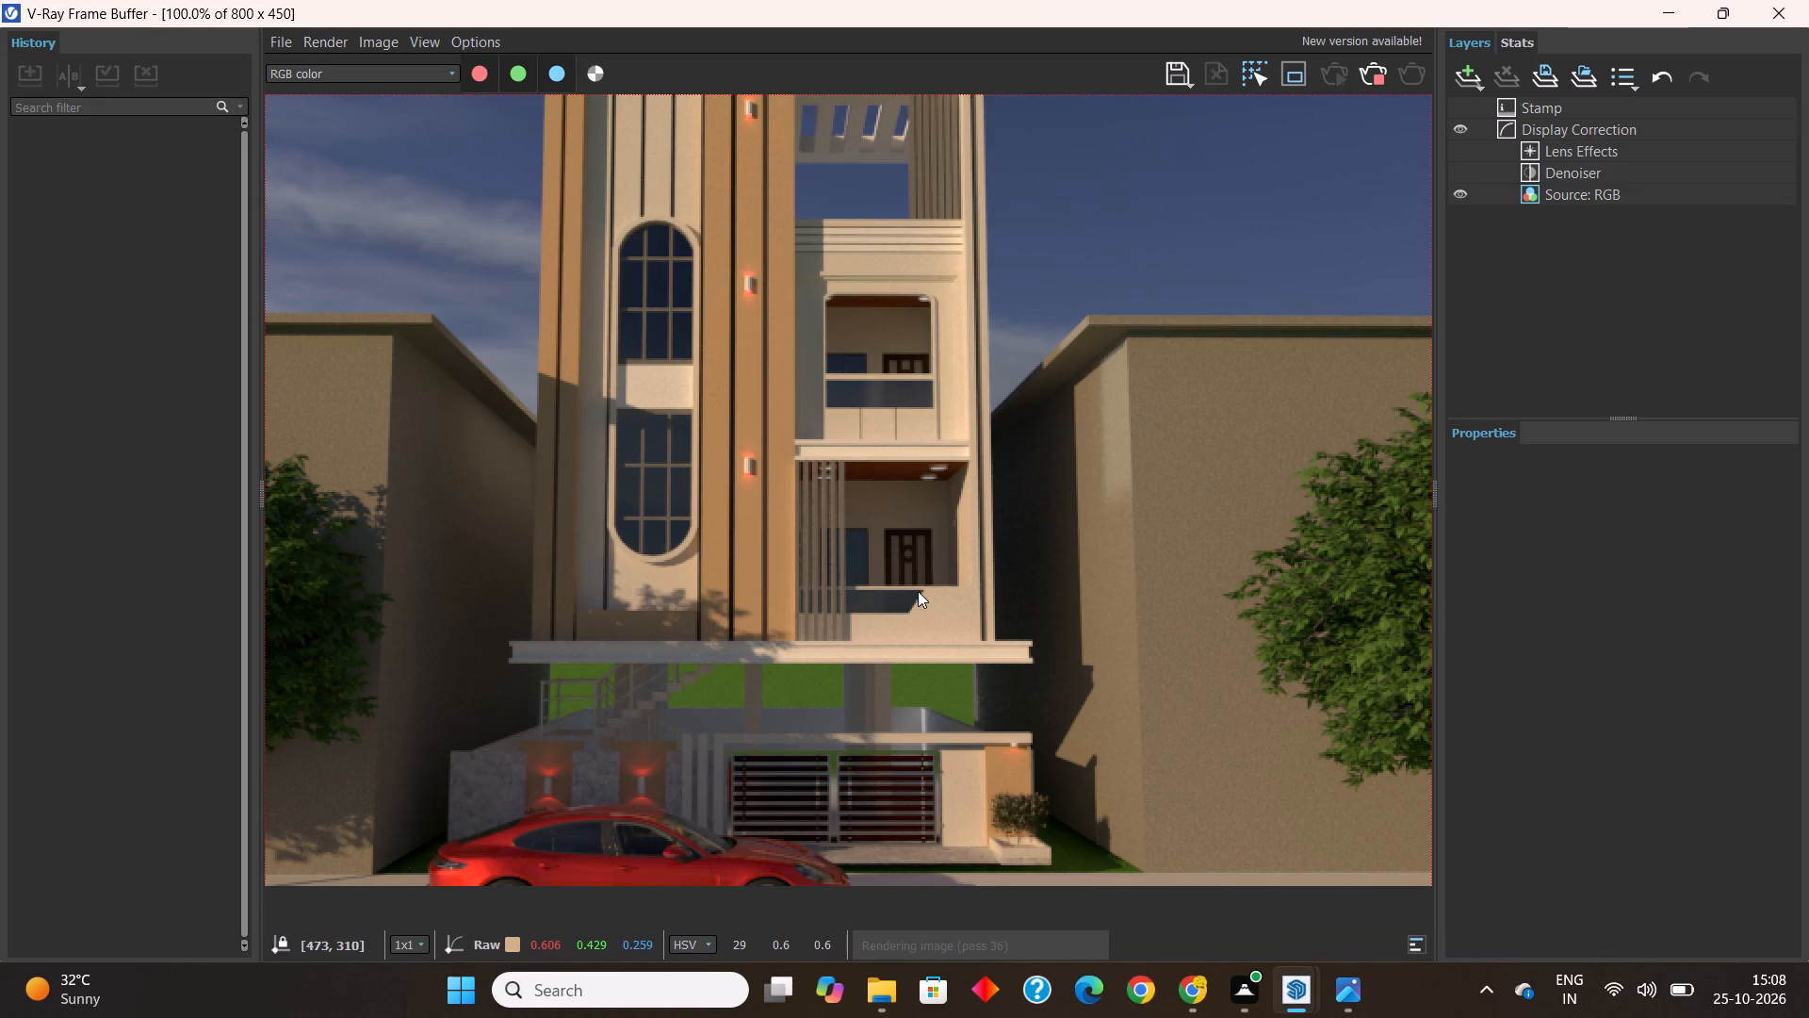
scroll(918, 591, "up", 1)
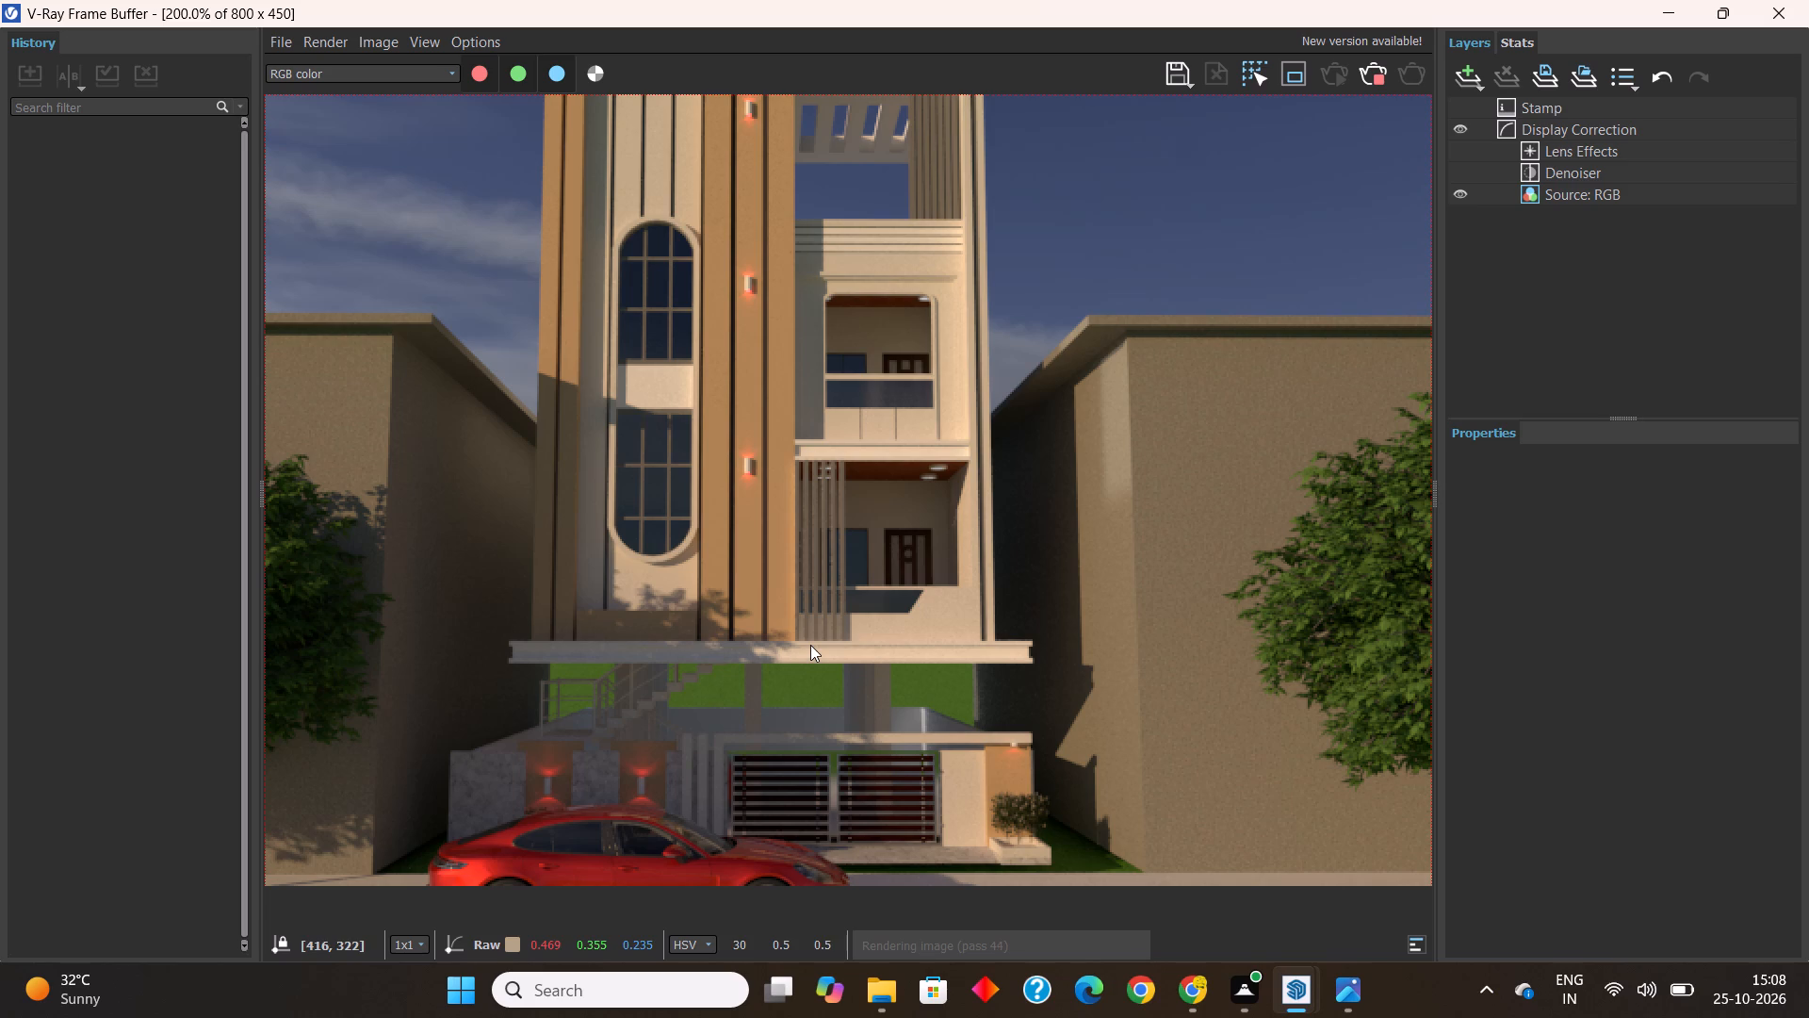
scroll(856, 742, "down", 1)
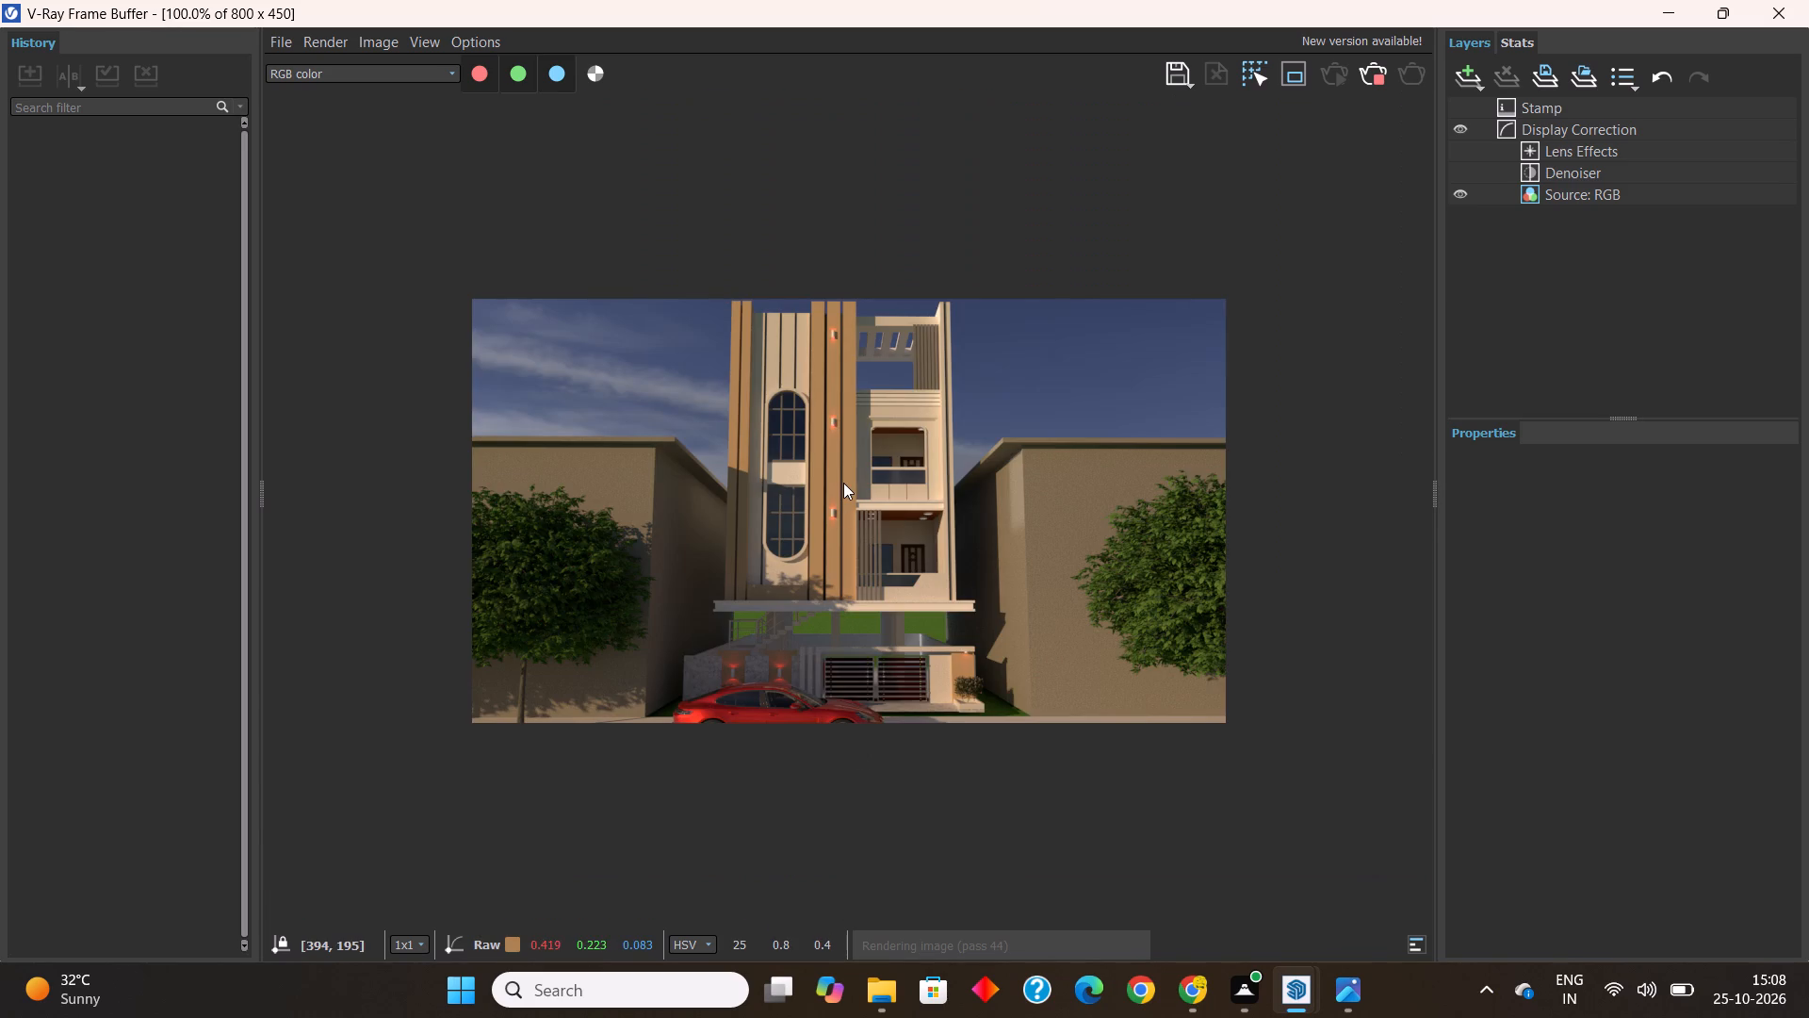
scroll(843, 483, "up", 1)
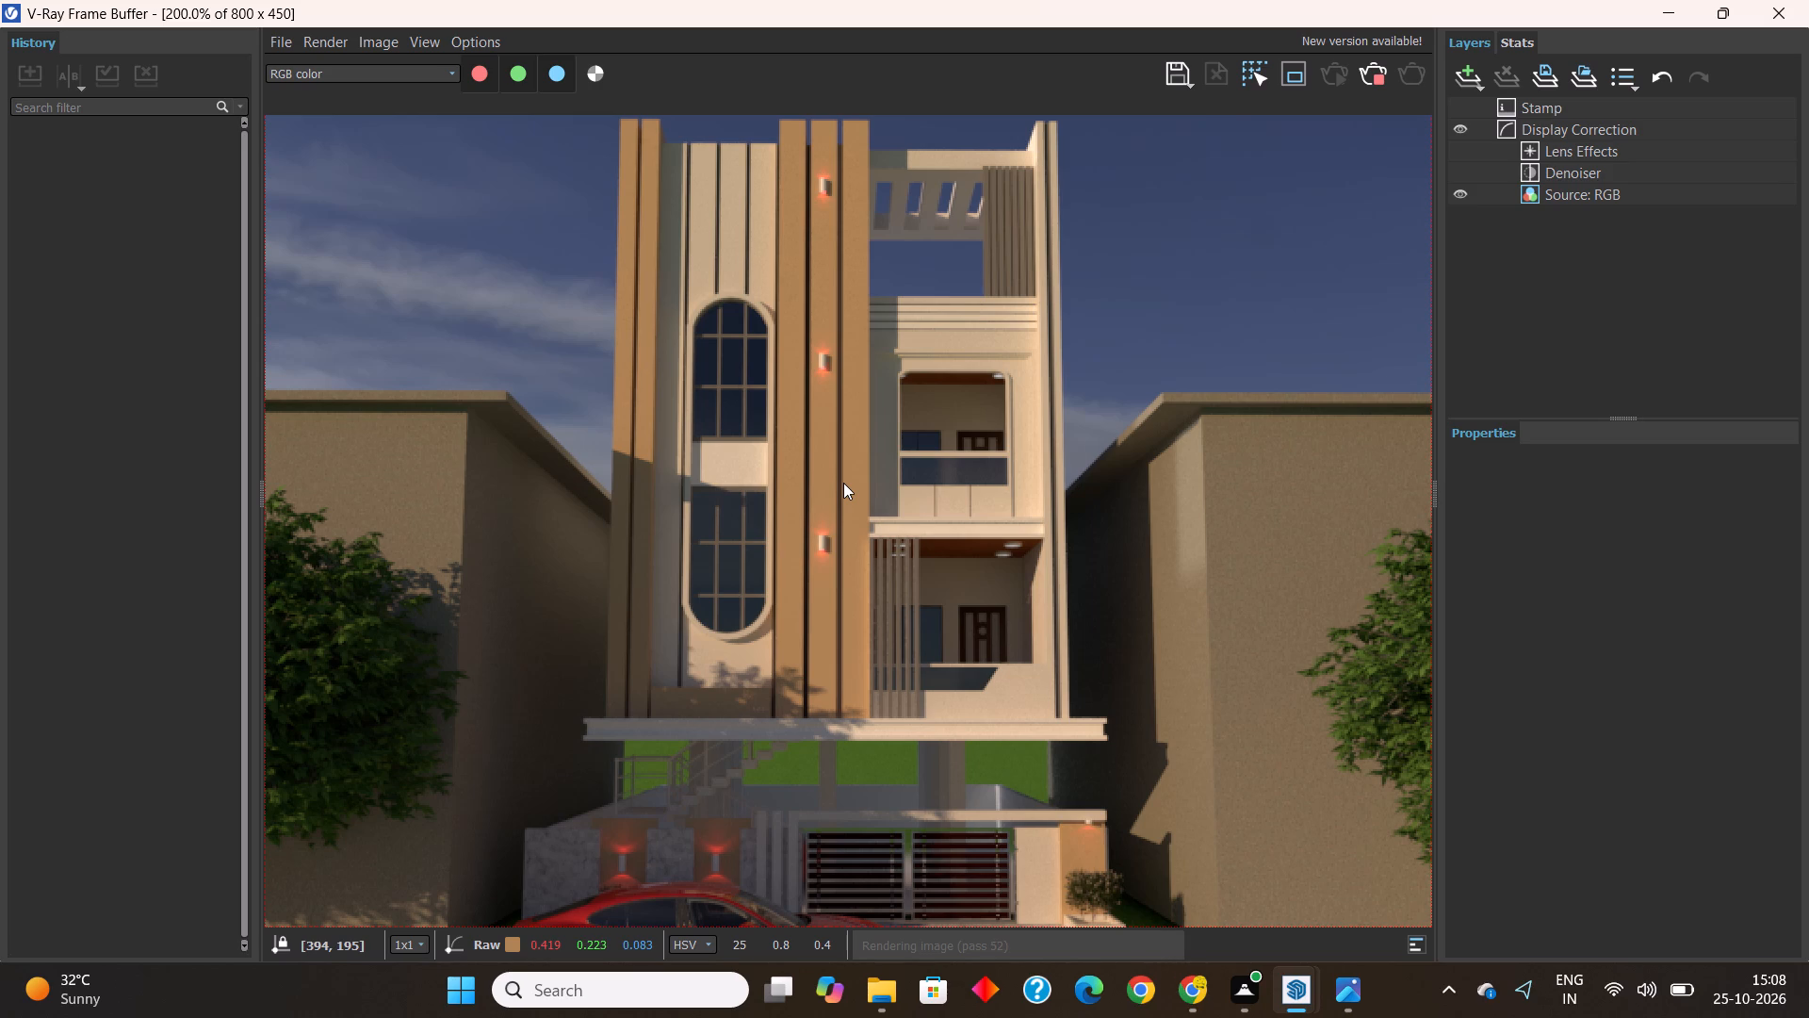
left_click(1034, 566)
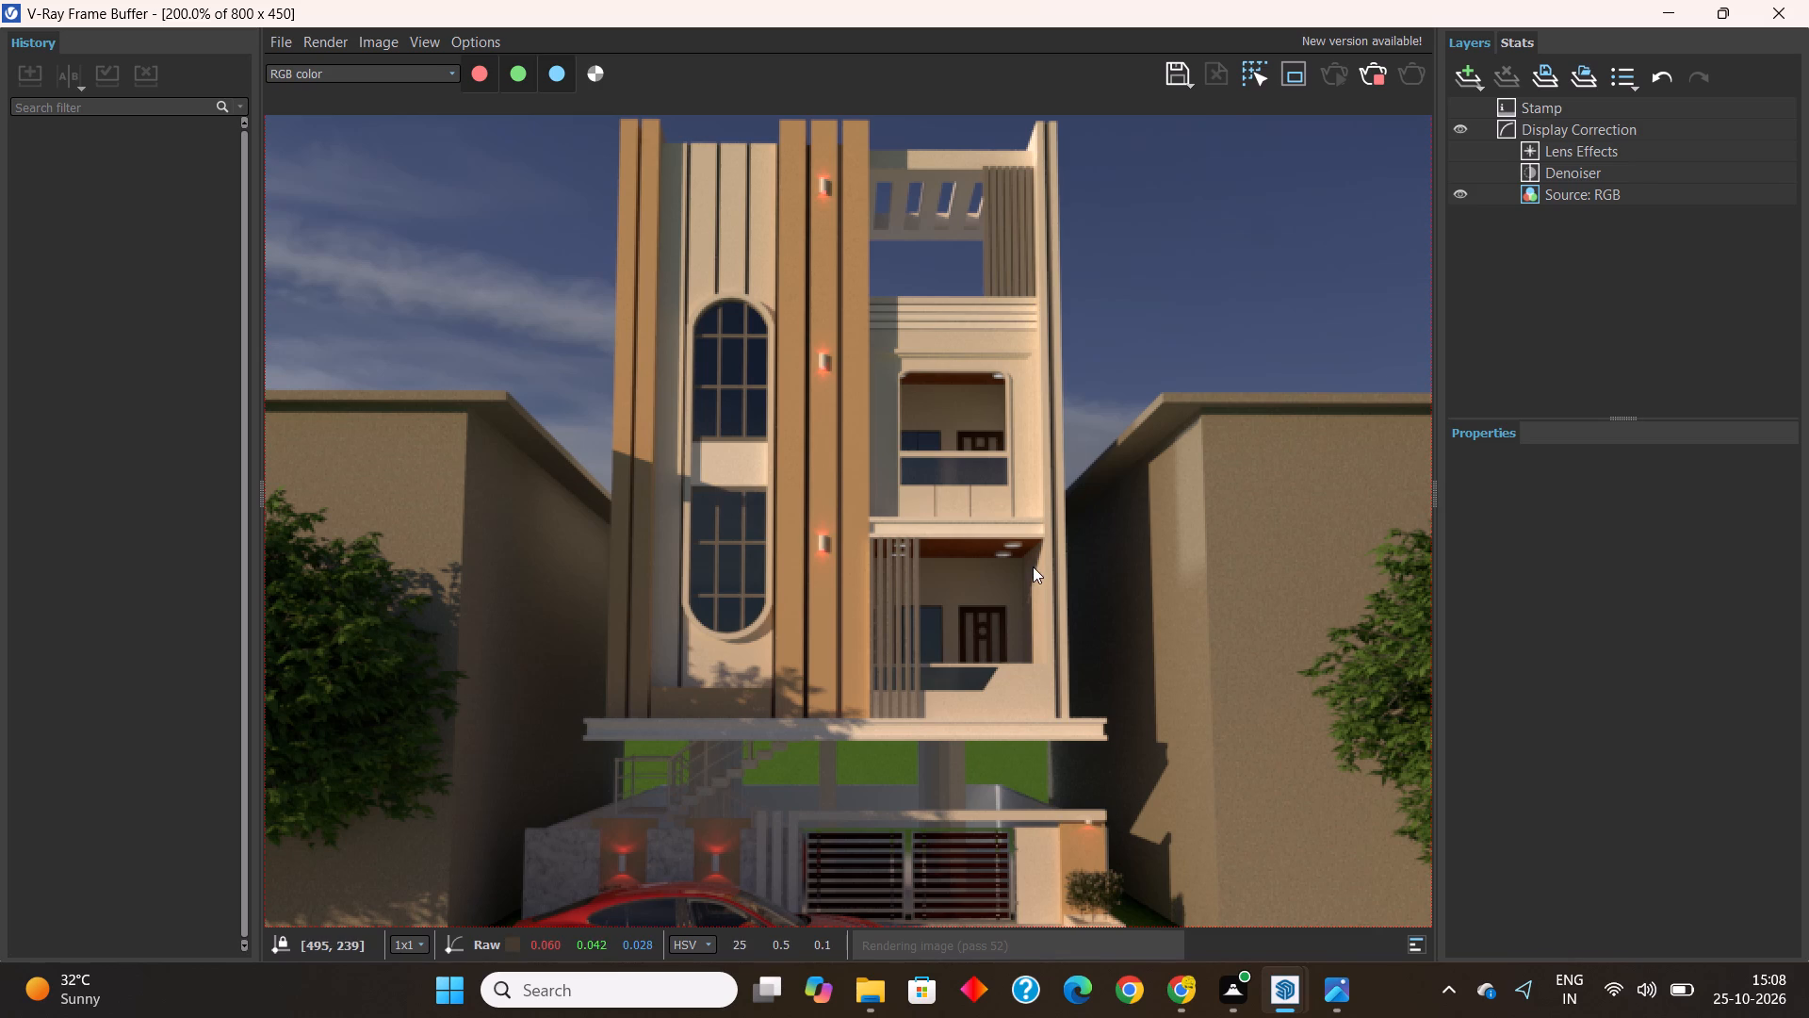
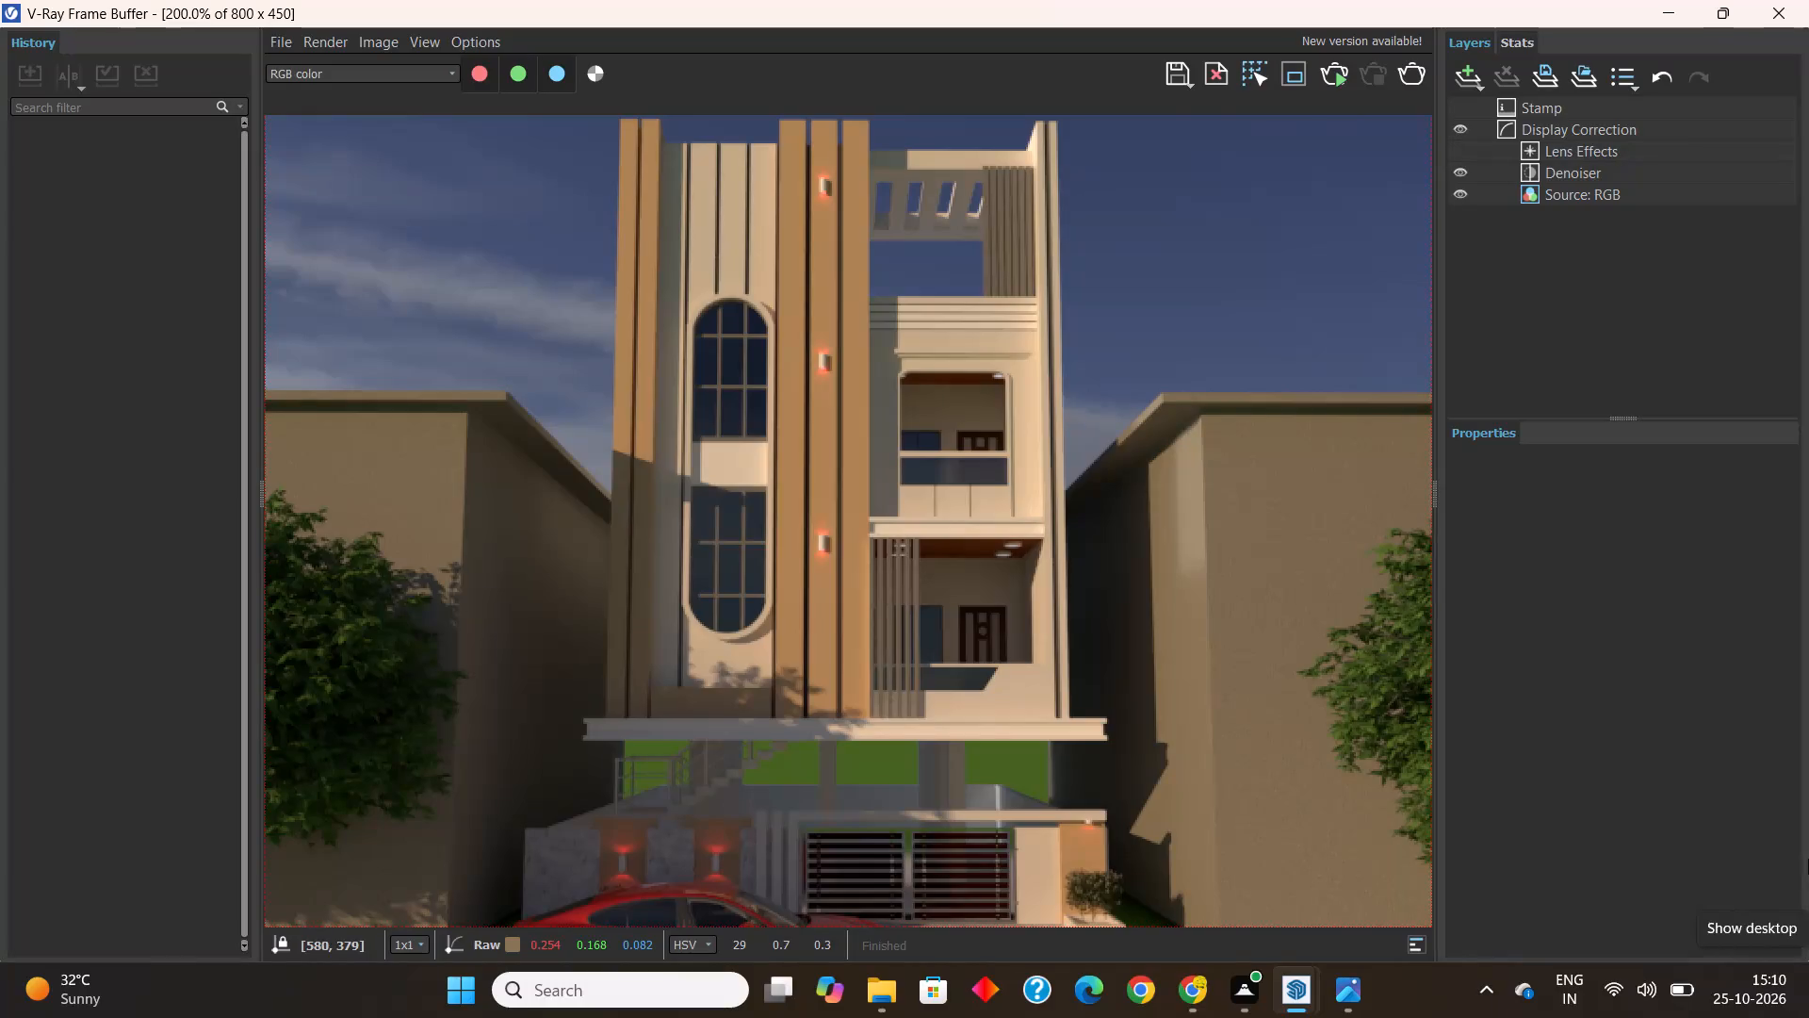
Save the finished front render to the Desktop as a PNG image named p1.
scroll(1050, 725, "down", 2)
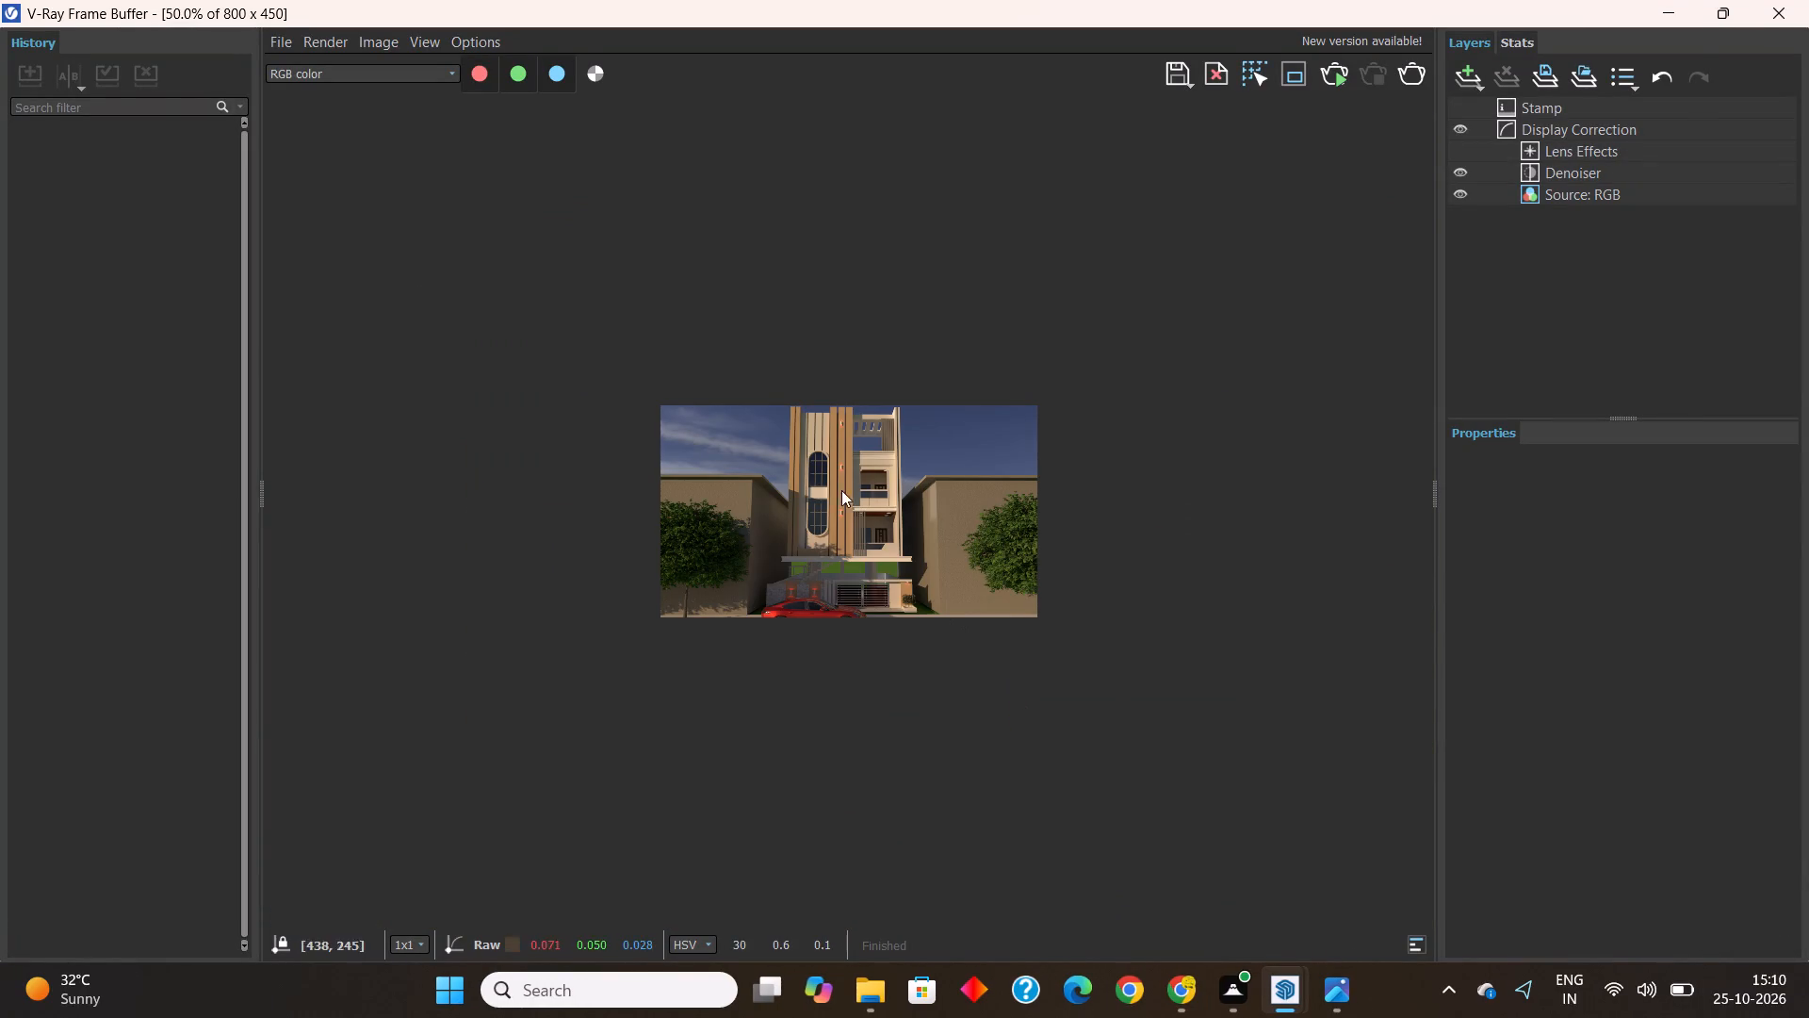
scroll(830, 445, "up", 2)
middle_click_drag(851, 456, 898, 522)
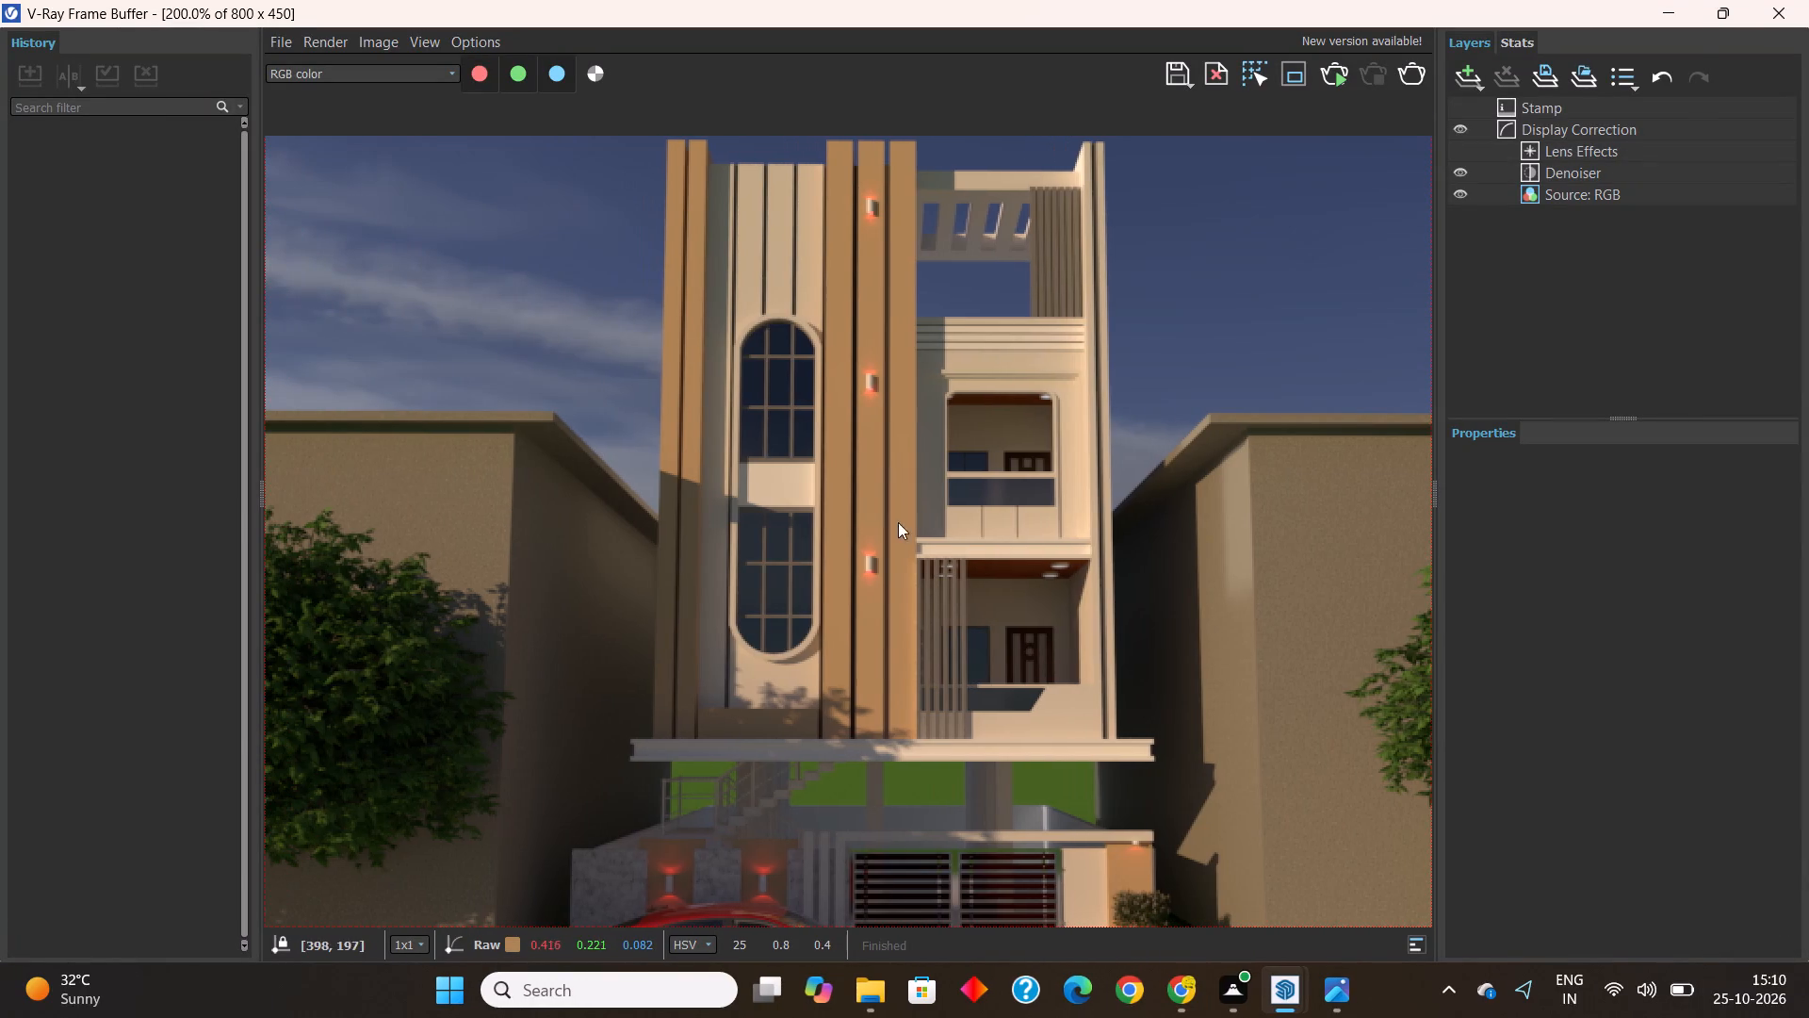
middle_click_drag(898, 522, 899, 522)
left_click(1184, 68)
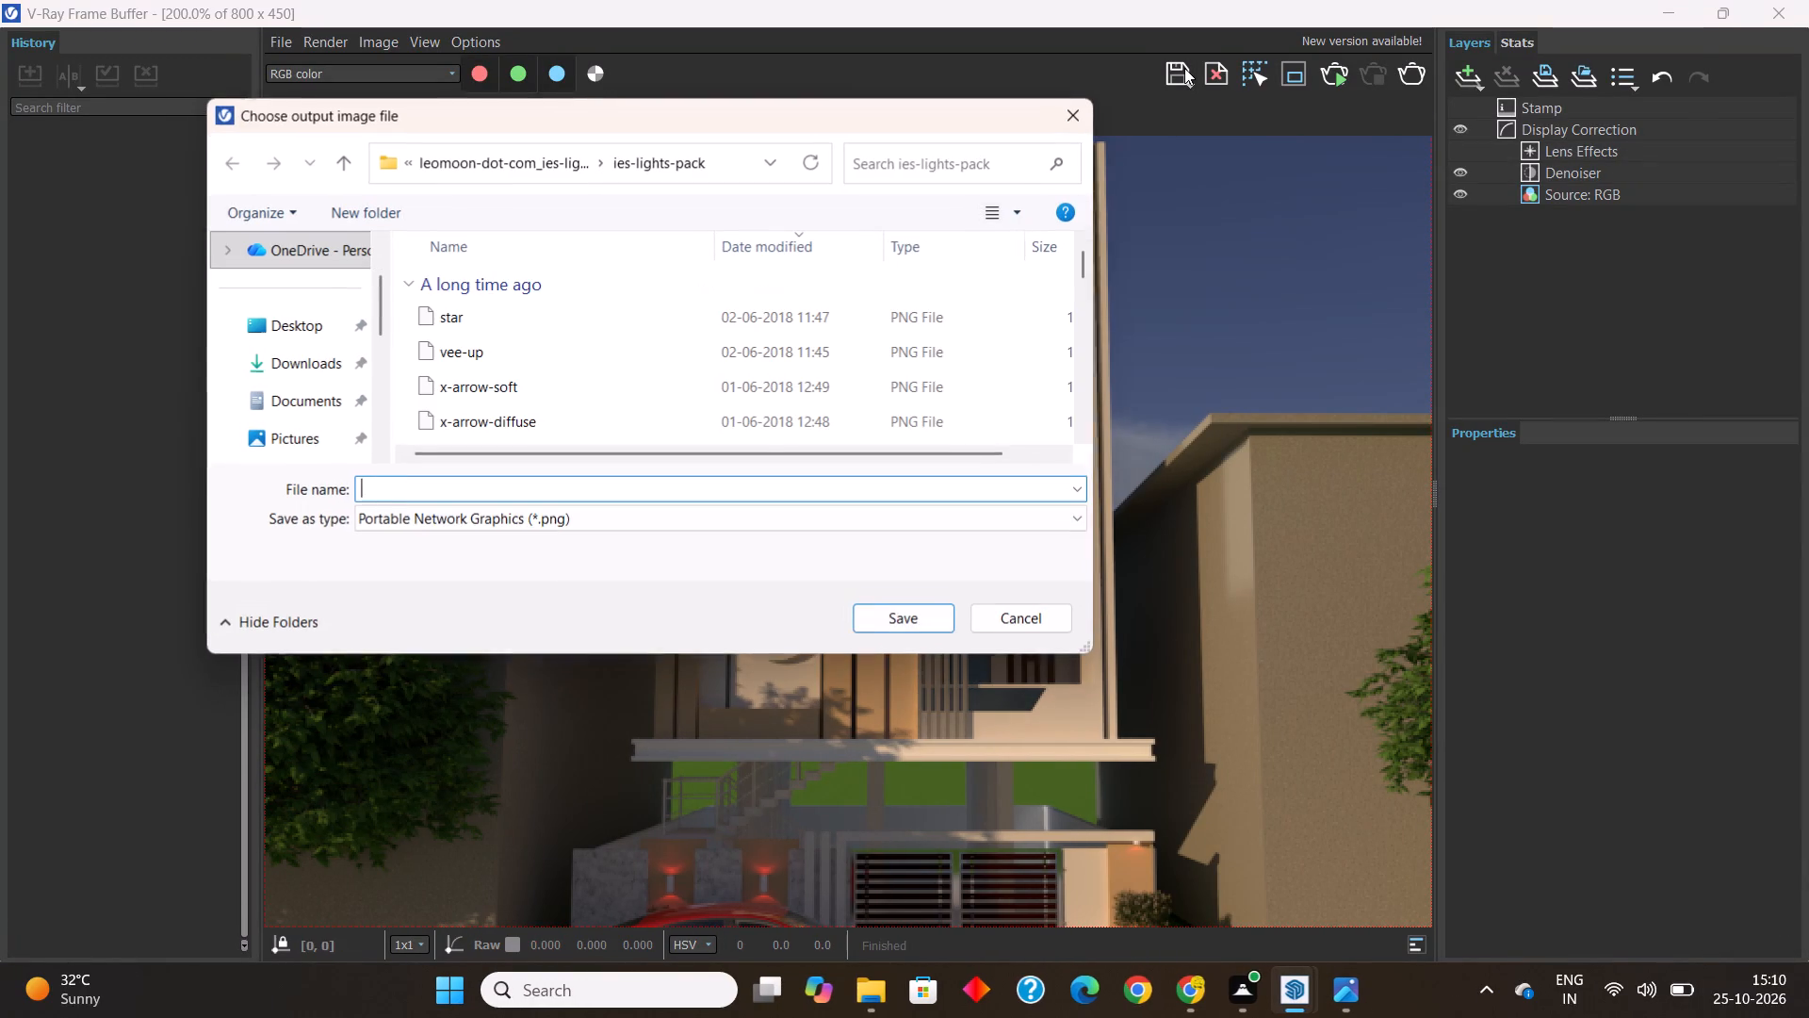
left_click(552, 520)
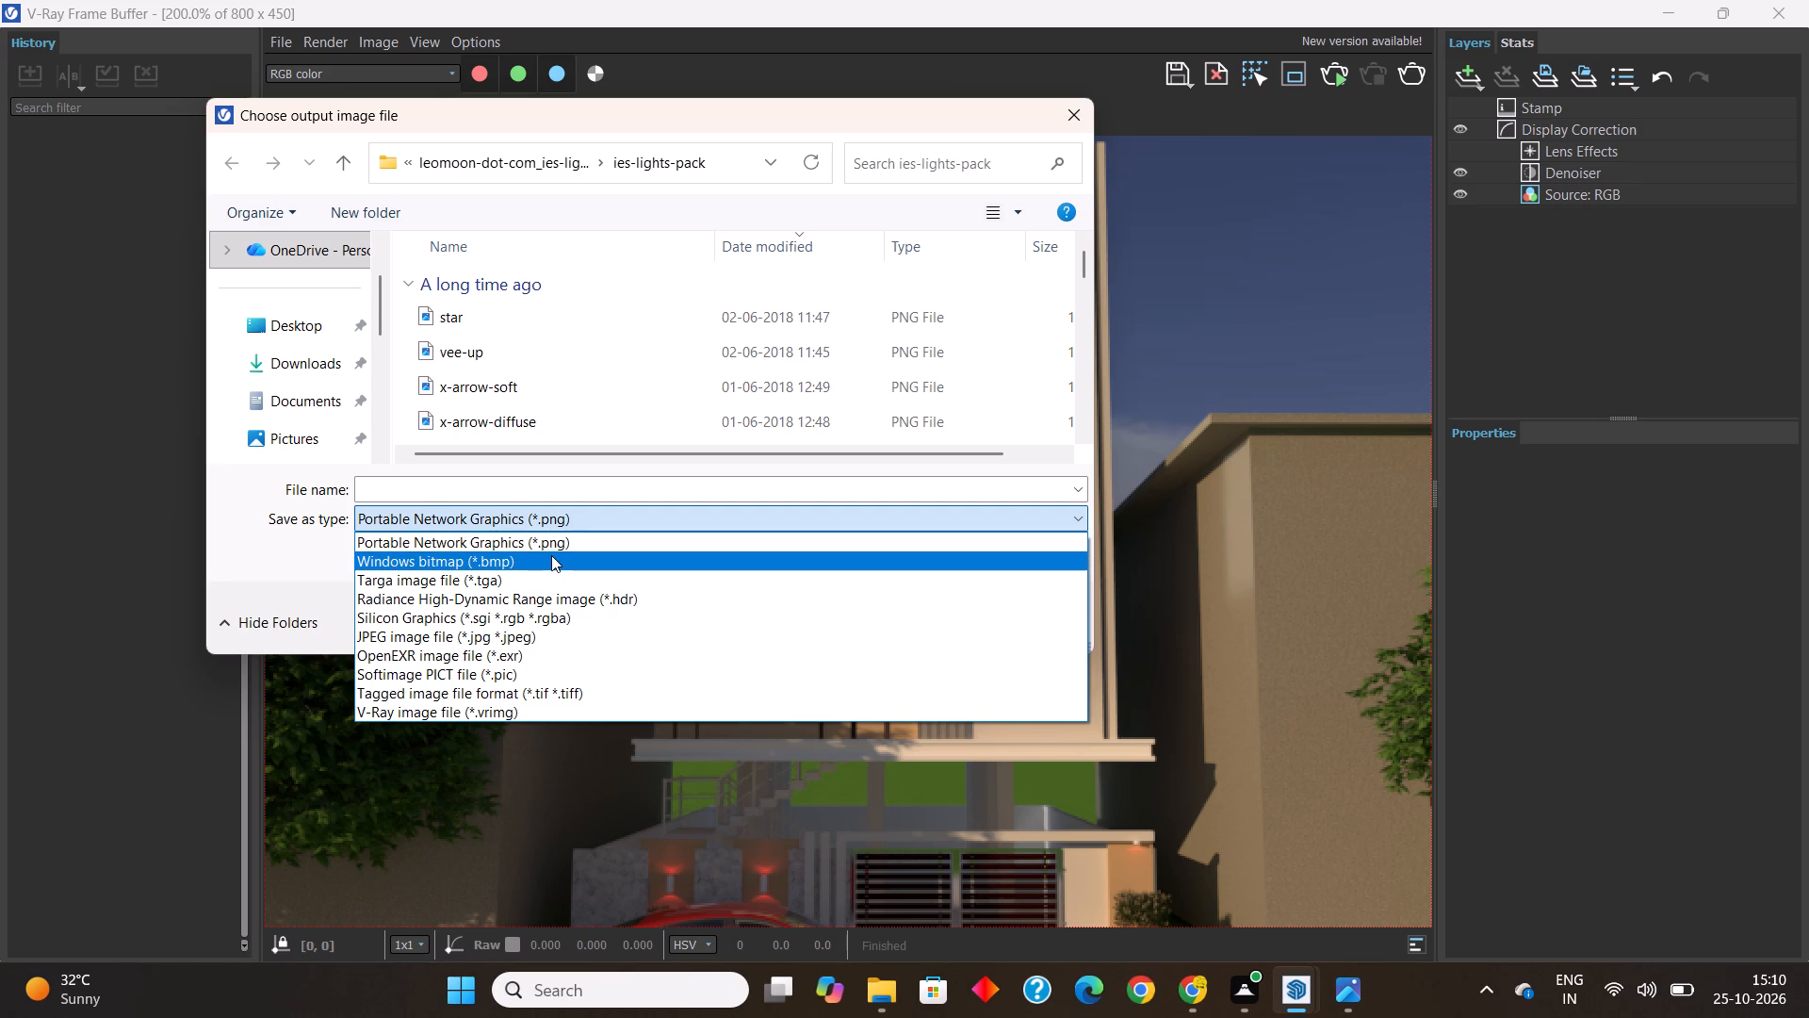
left_click(551, 538)
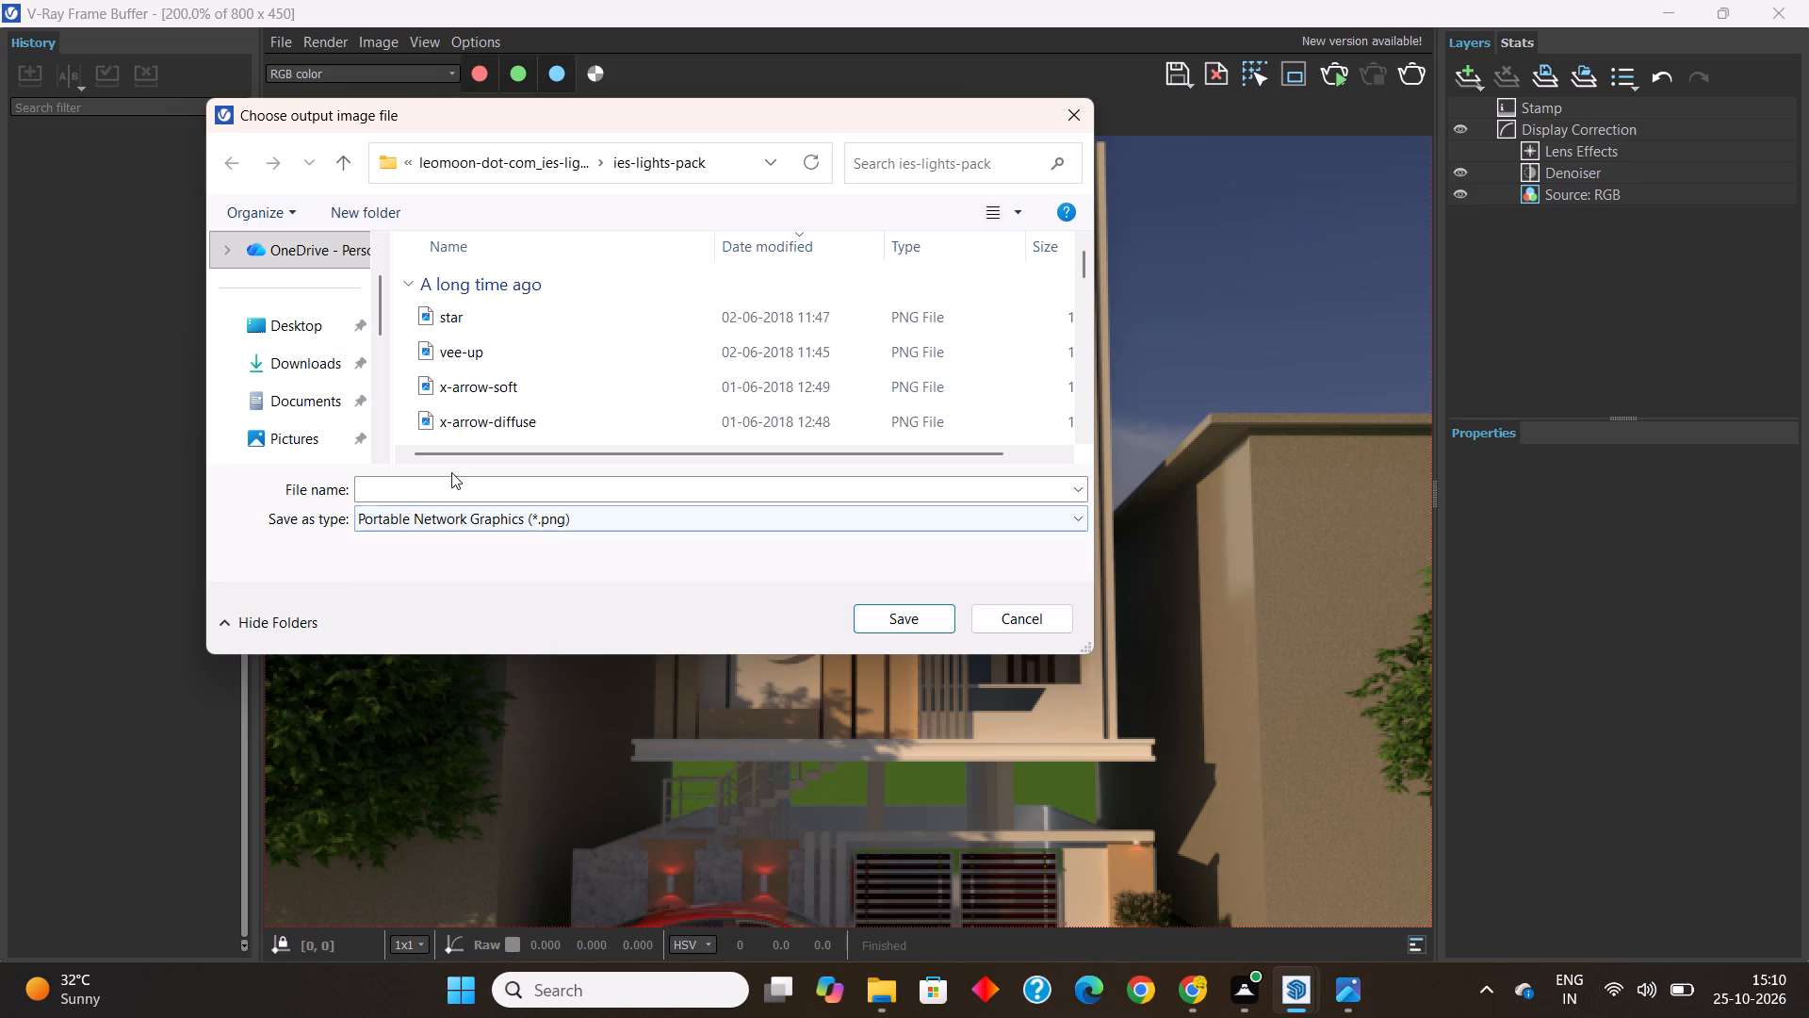
left_click(438, 486)
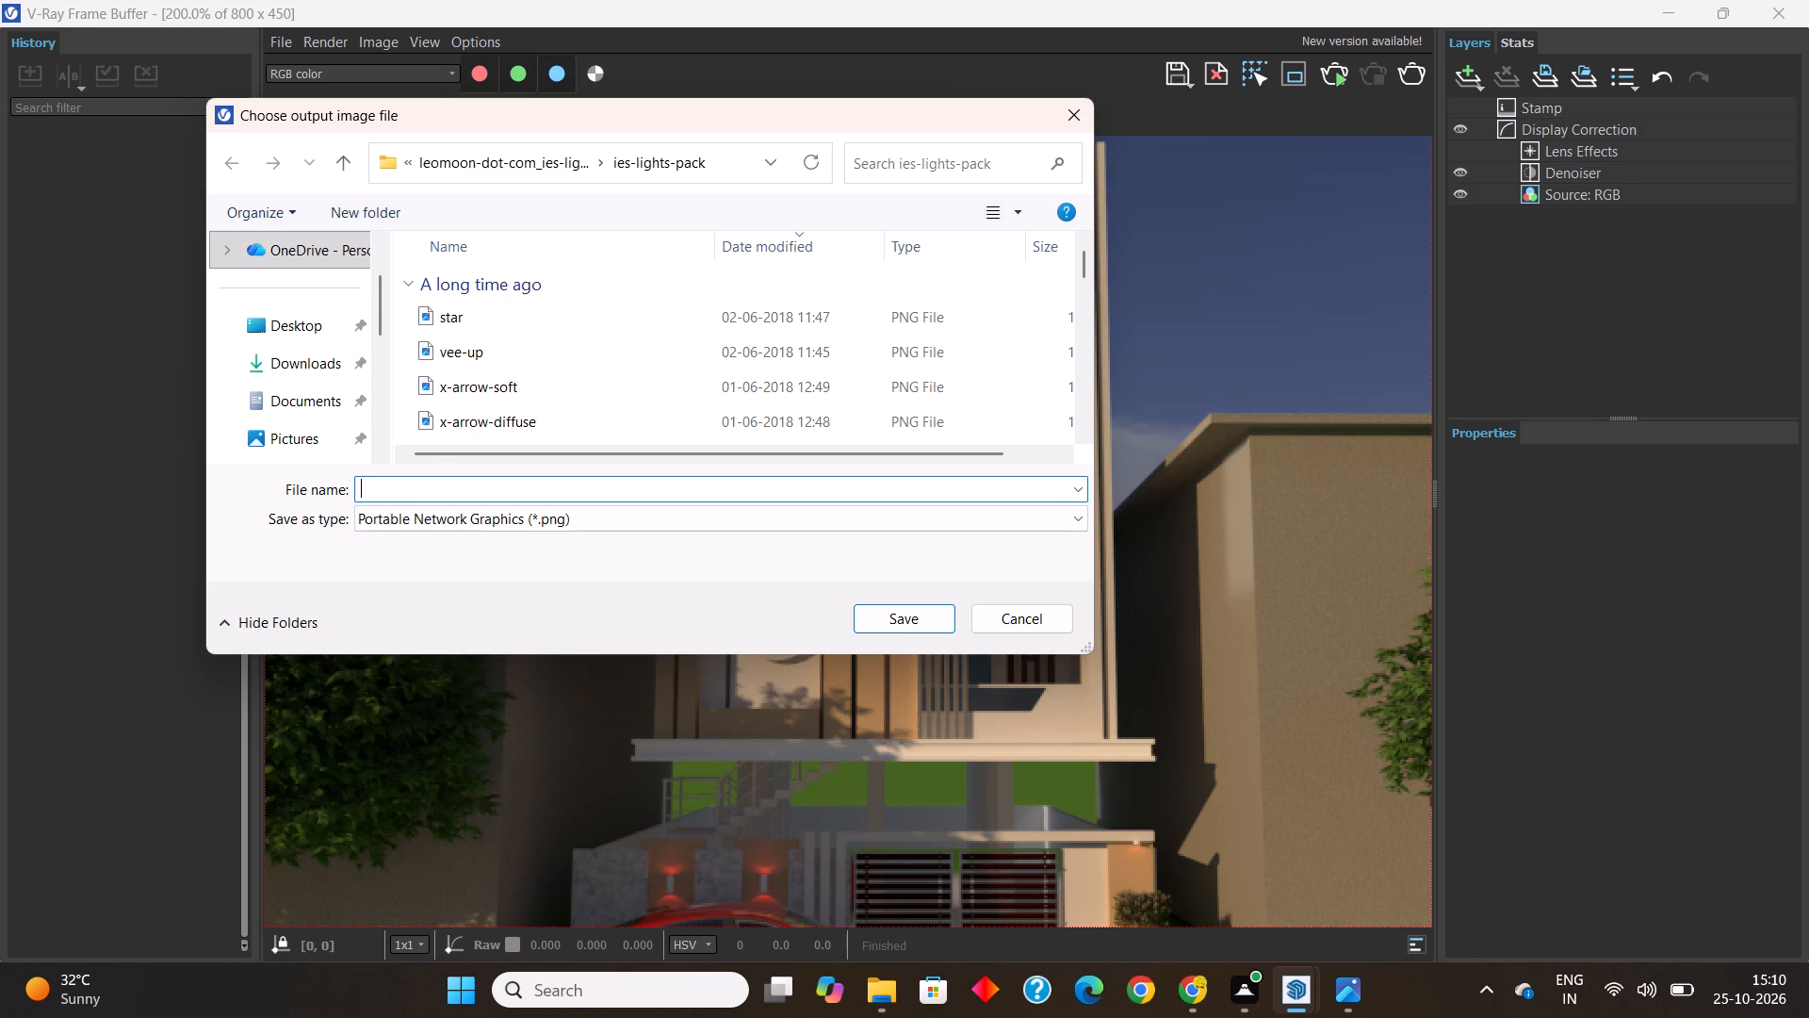
key("p")
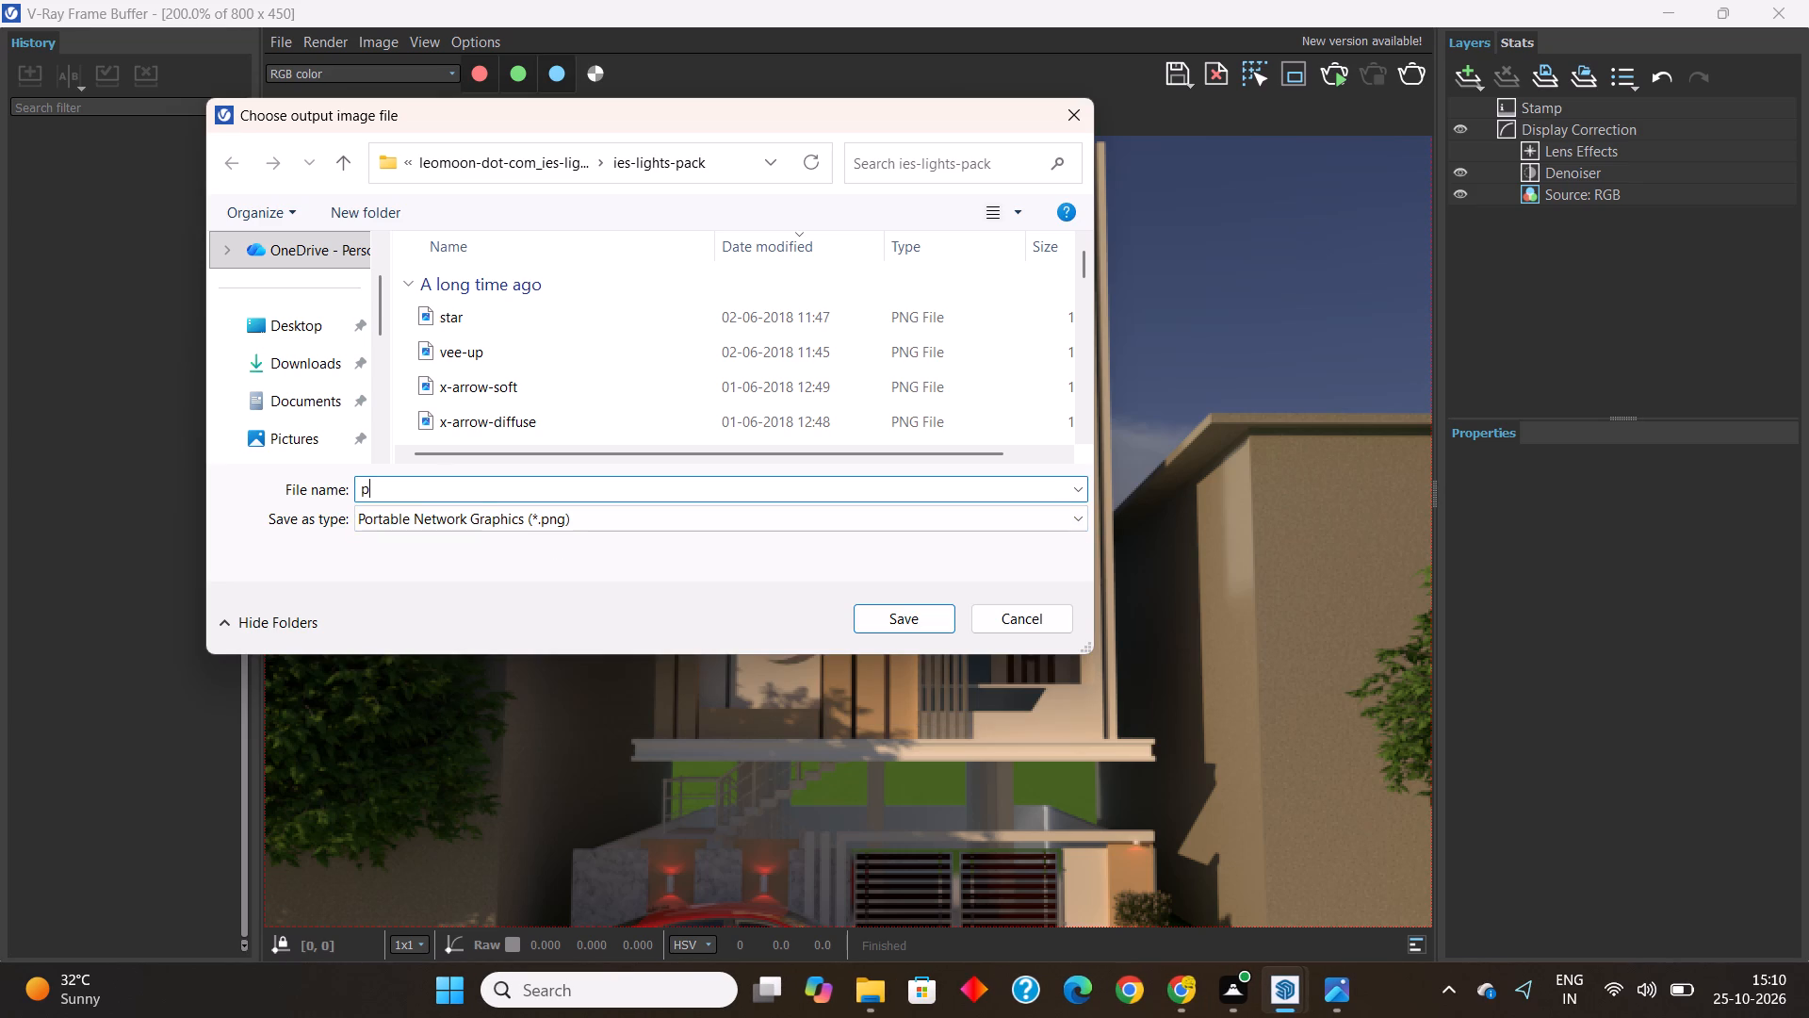
key("1")
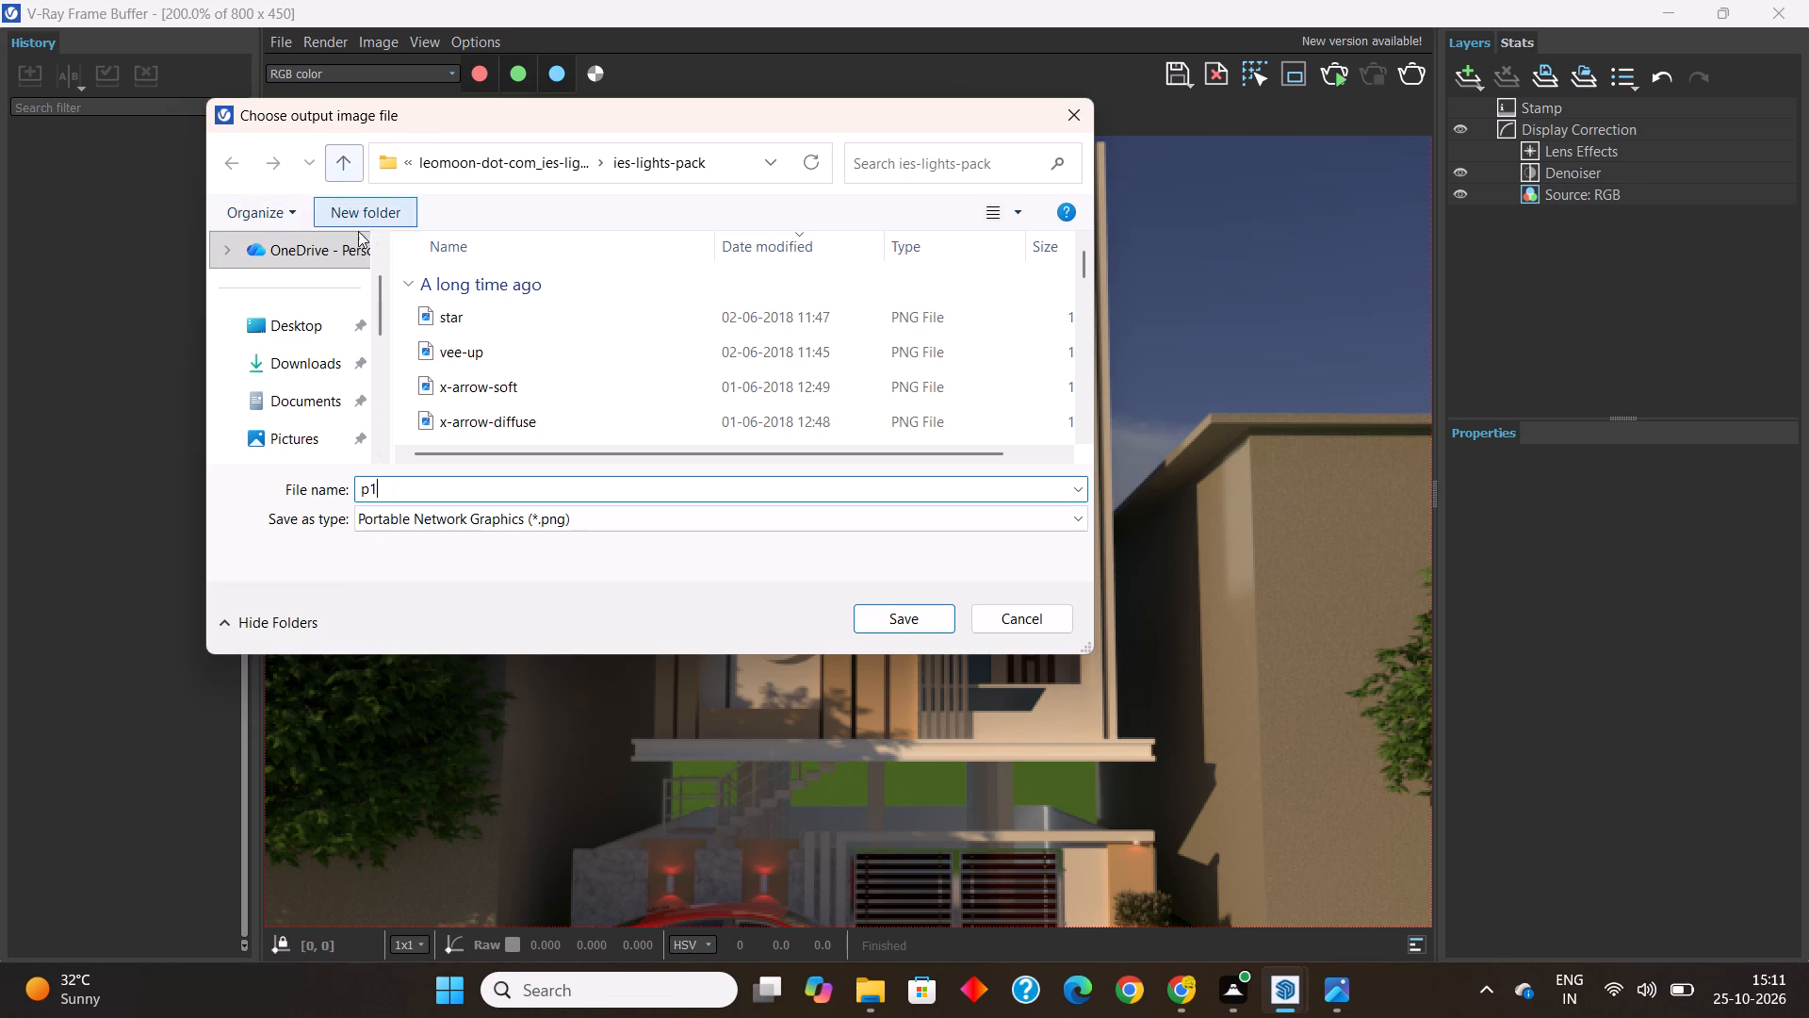
double_click(303, 331)
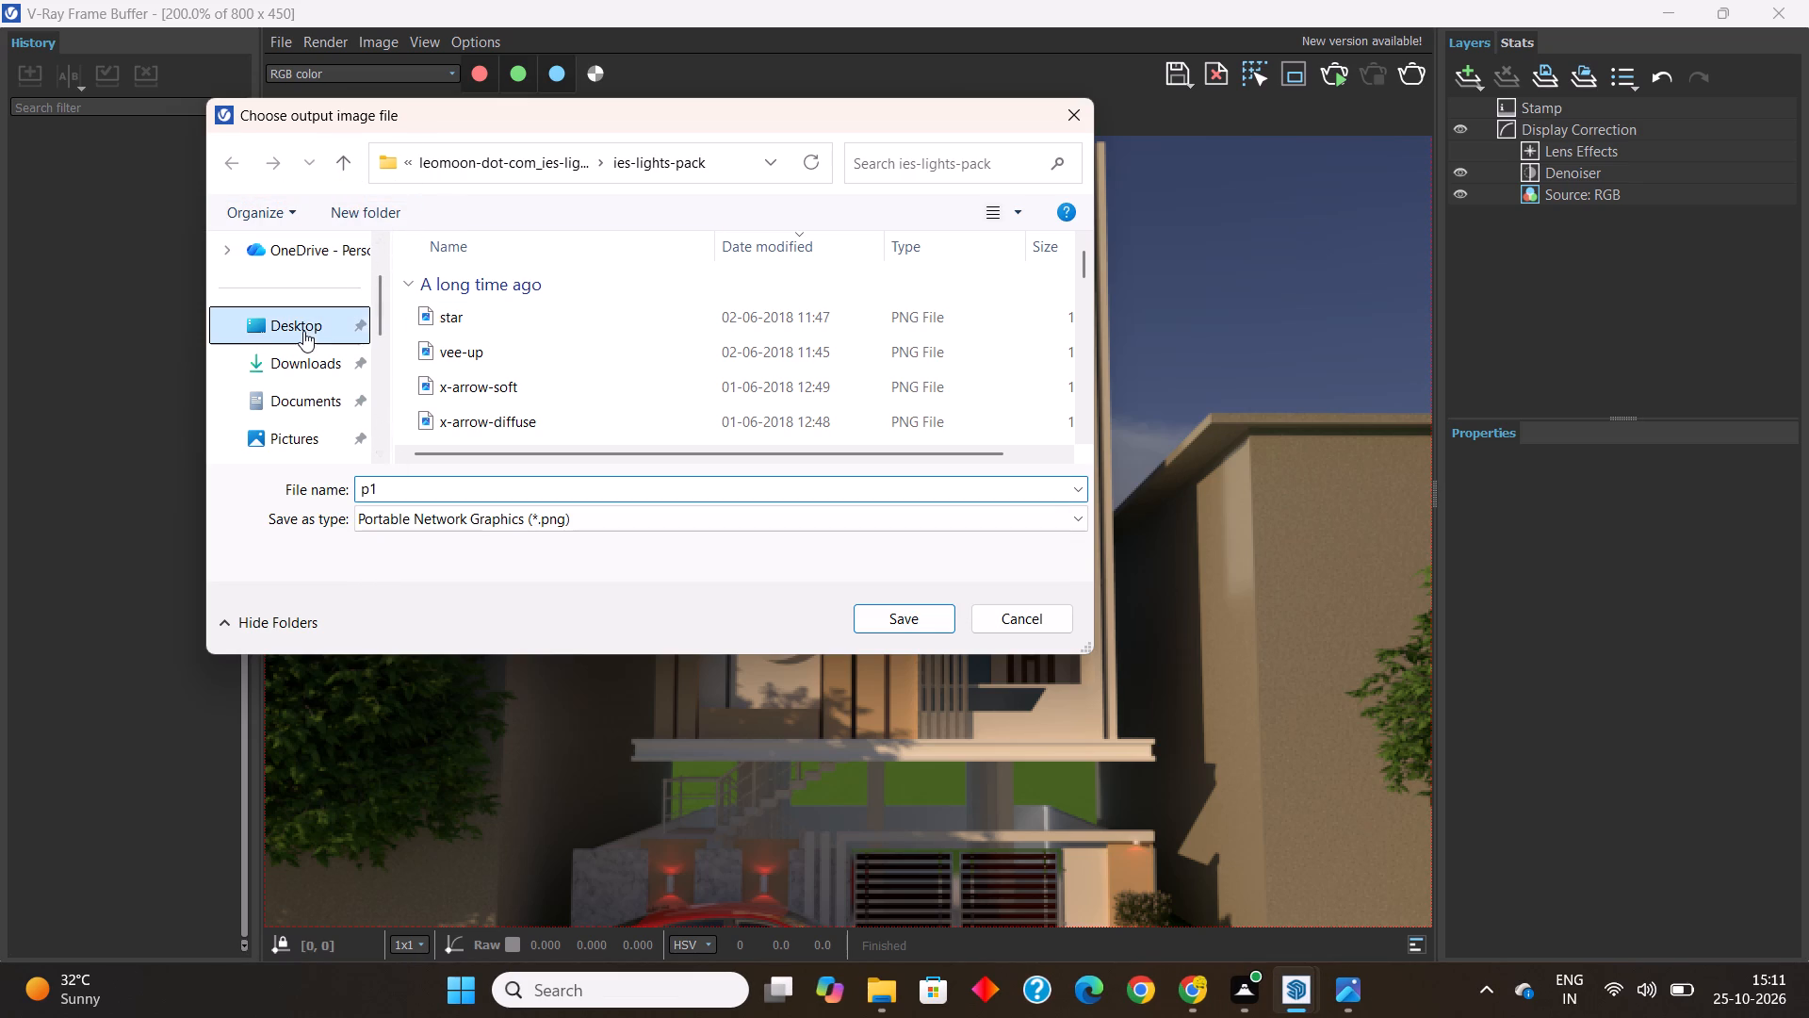
left_click(891, 614)
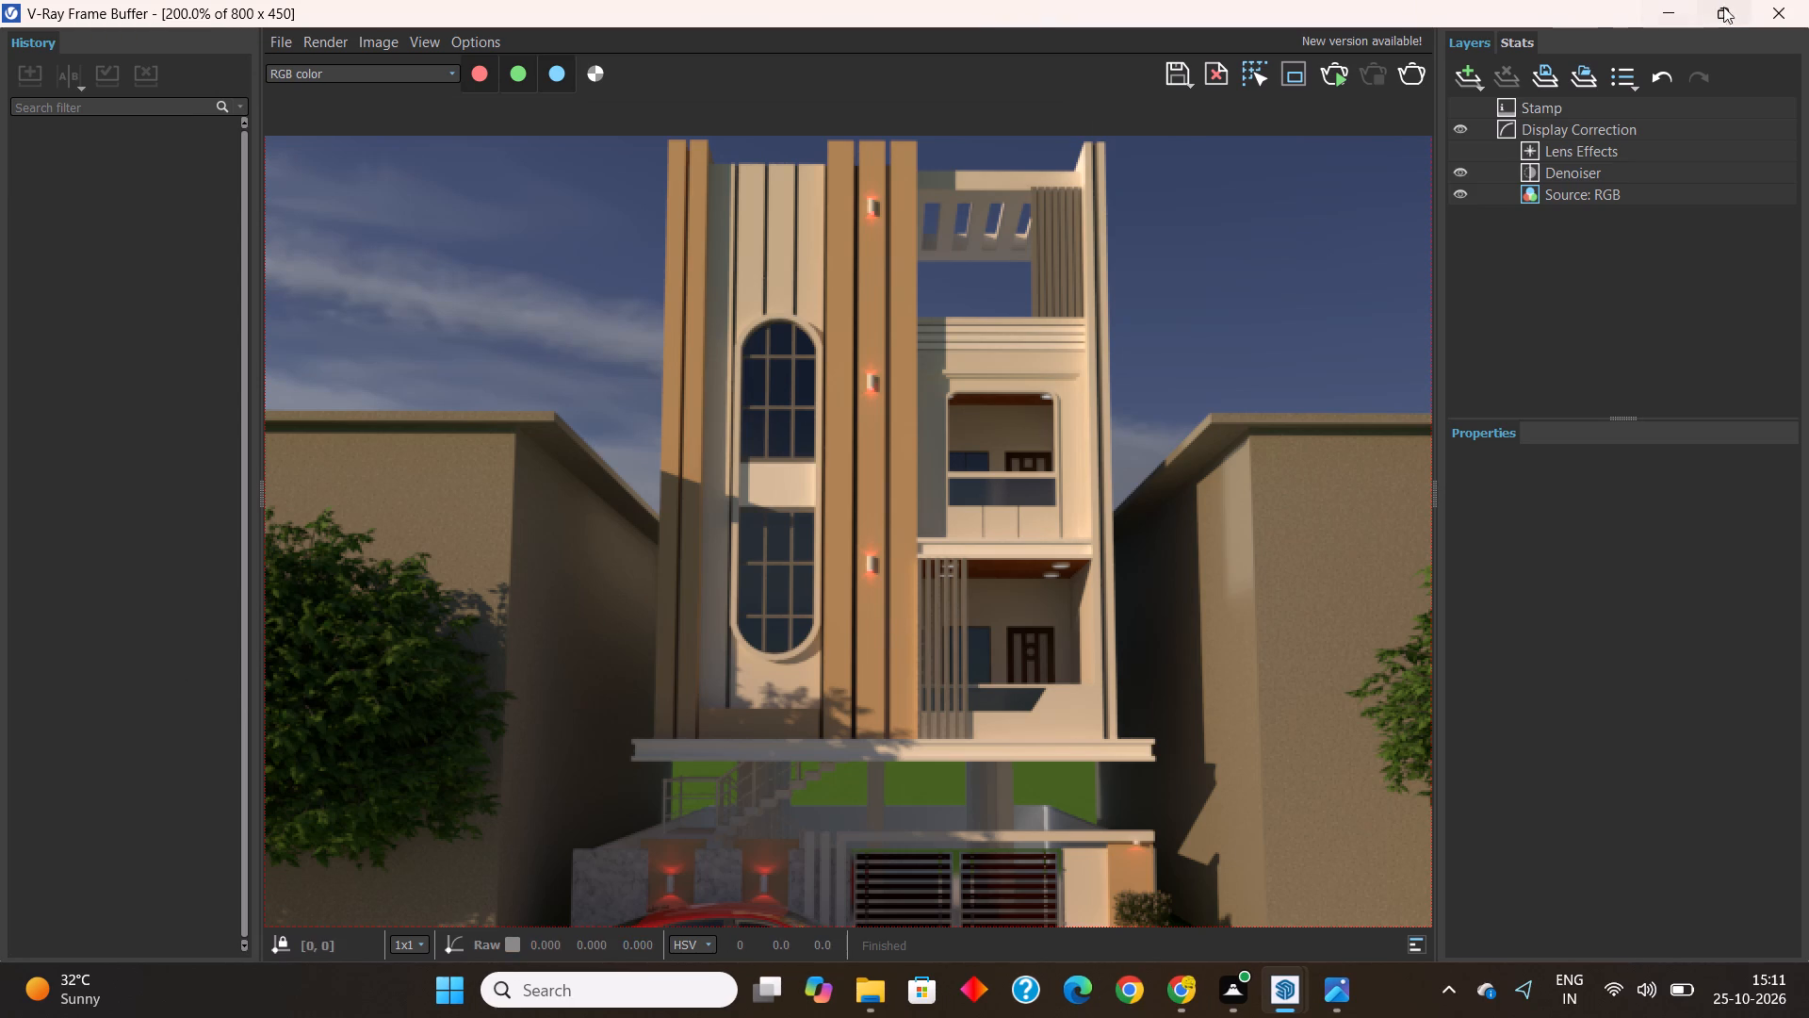
Close the V-Ray frame buffer and the Asset Editor to return to the house model.
left_click(1790, 2)
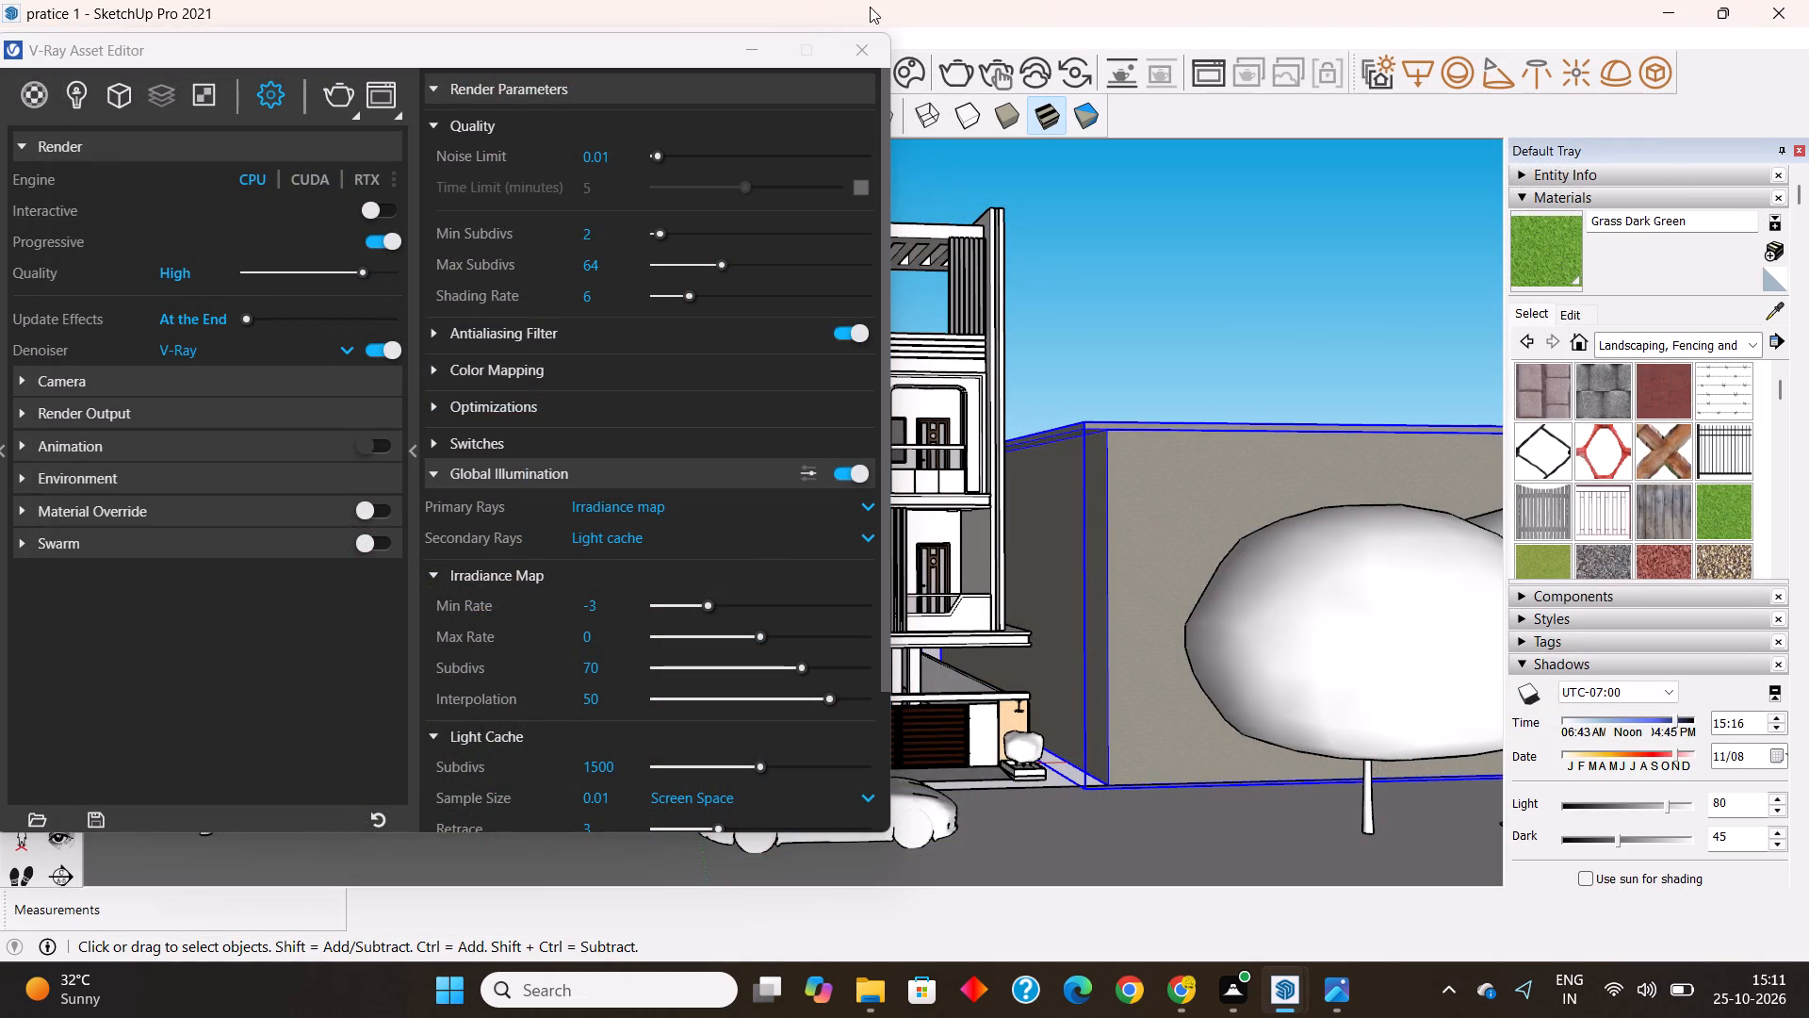
left_click(873, 42)
left_click(1096, 238)
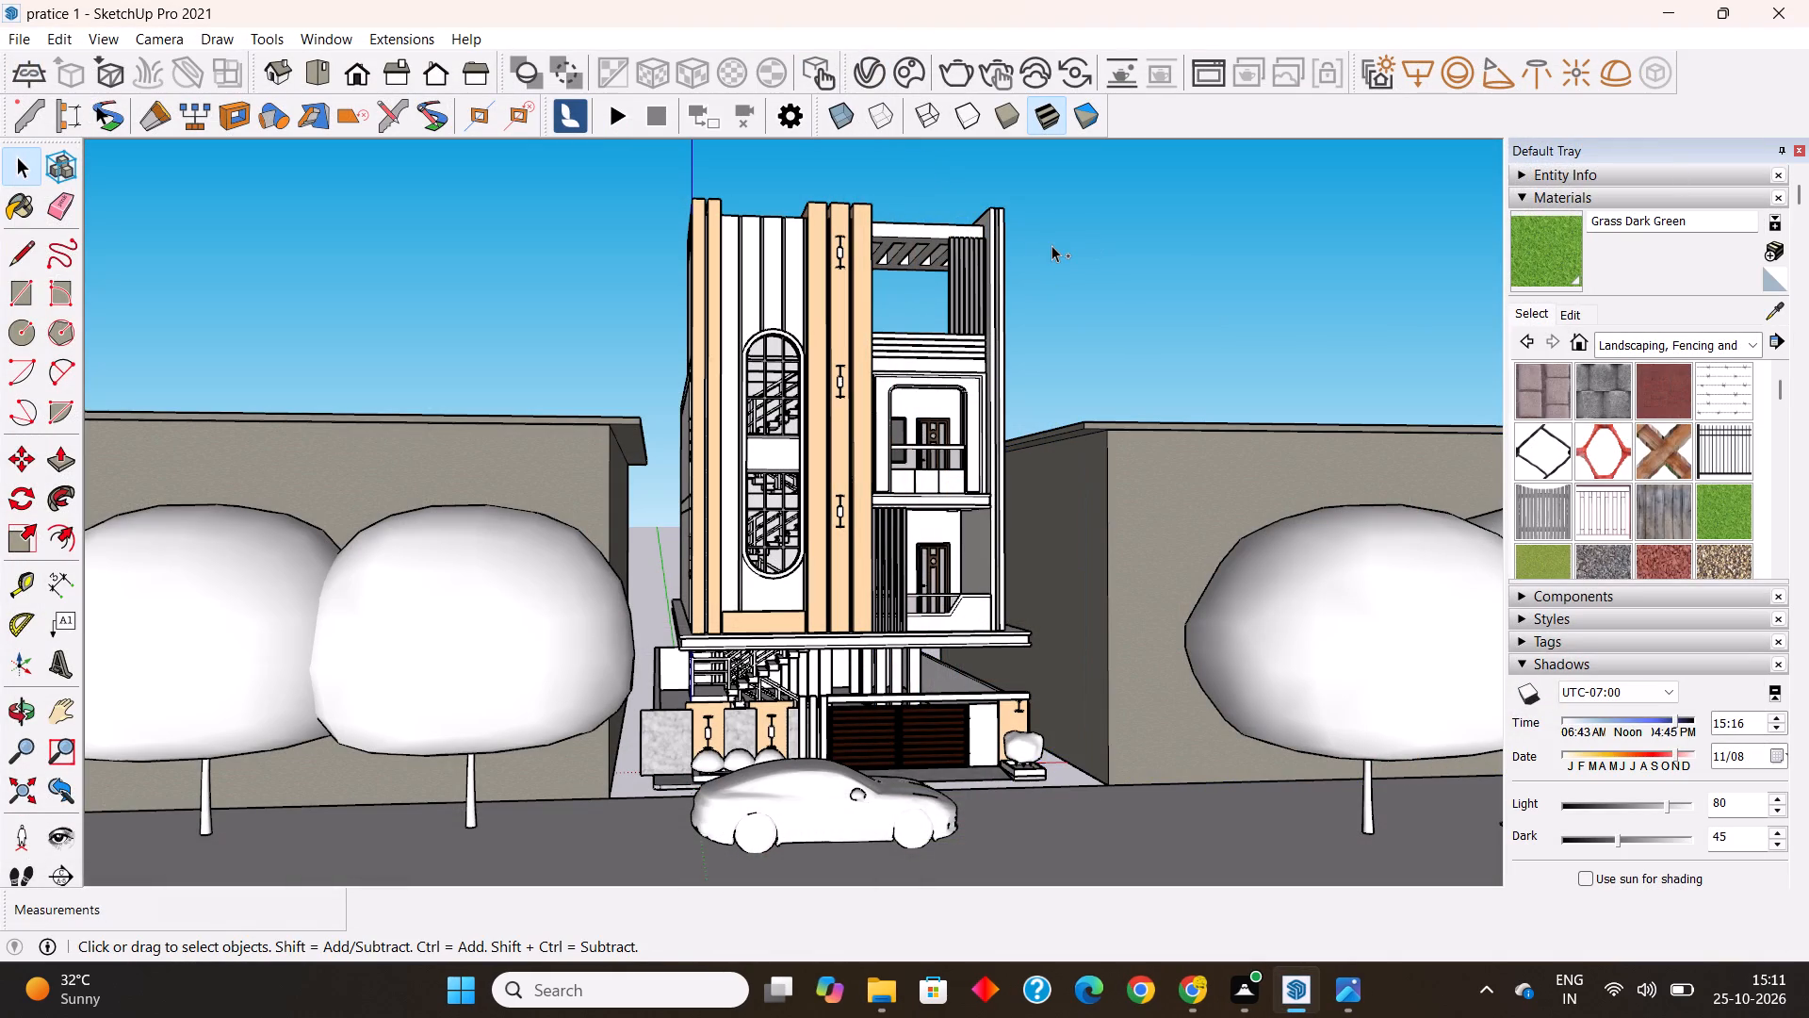
Save the house model, then save it again as pratice 1 in Documents, replacing the existing file.
key("ctrl+s")
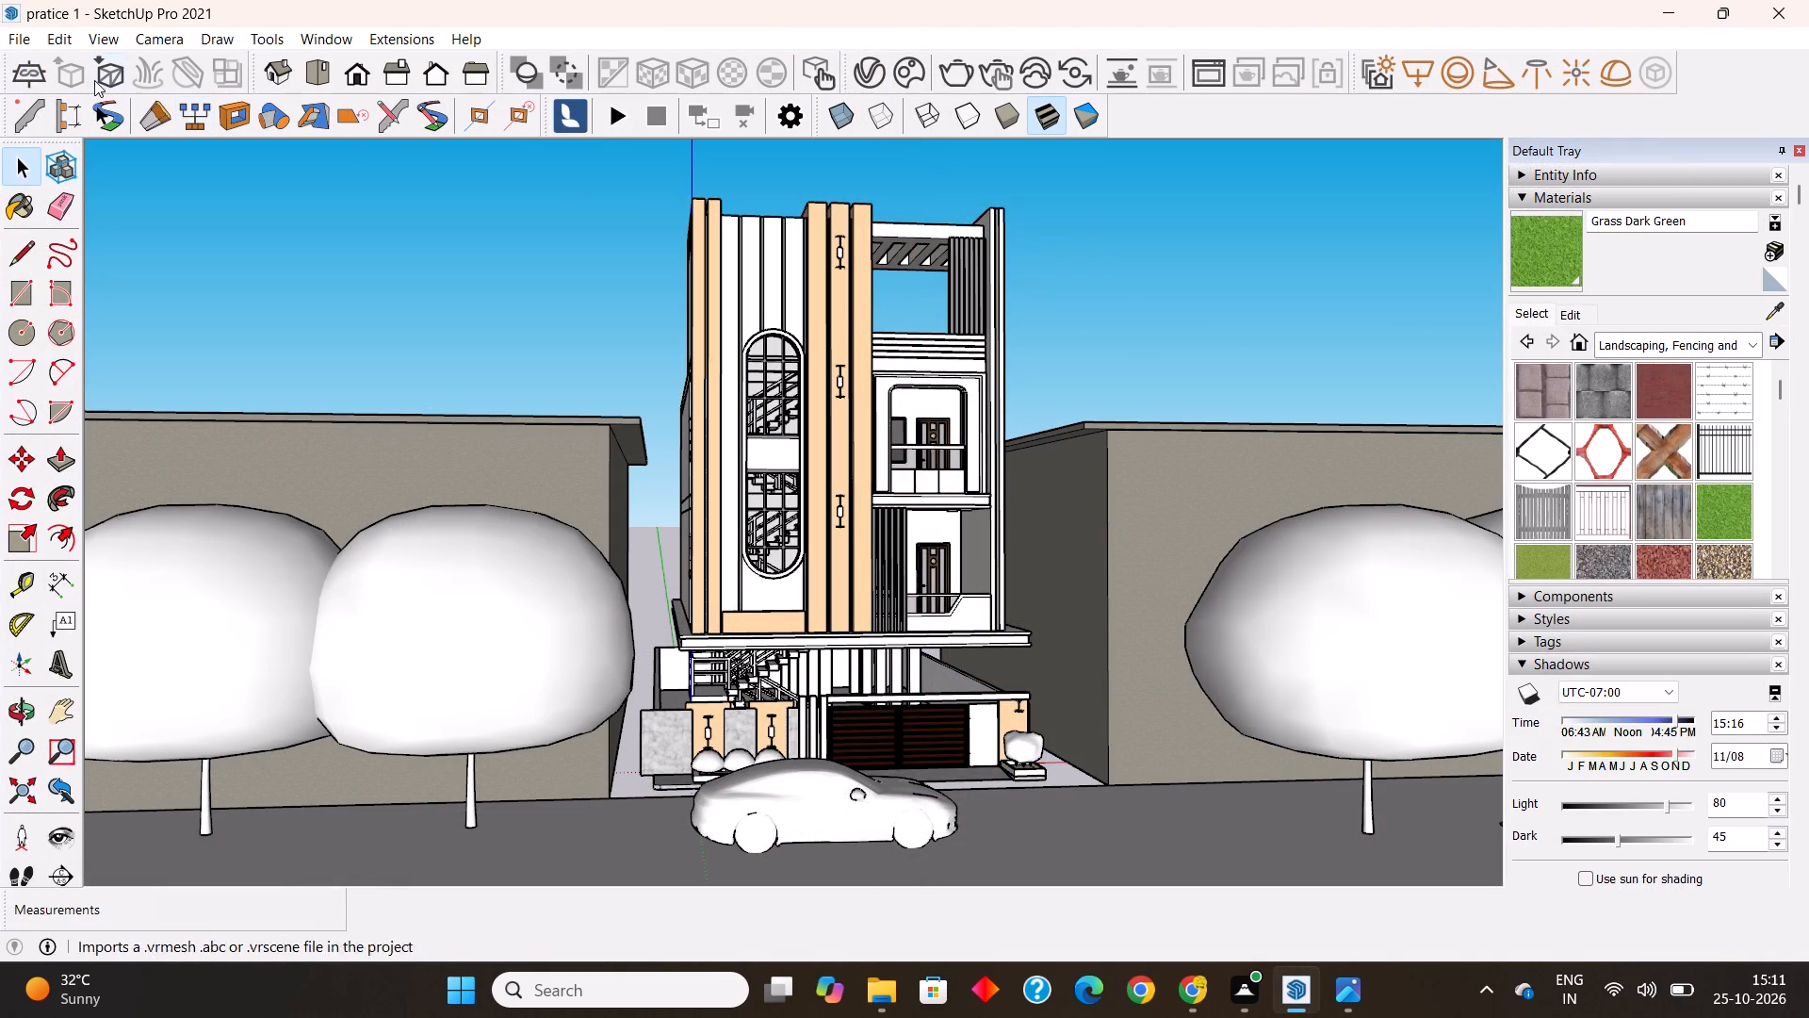
left_click(20, 42)
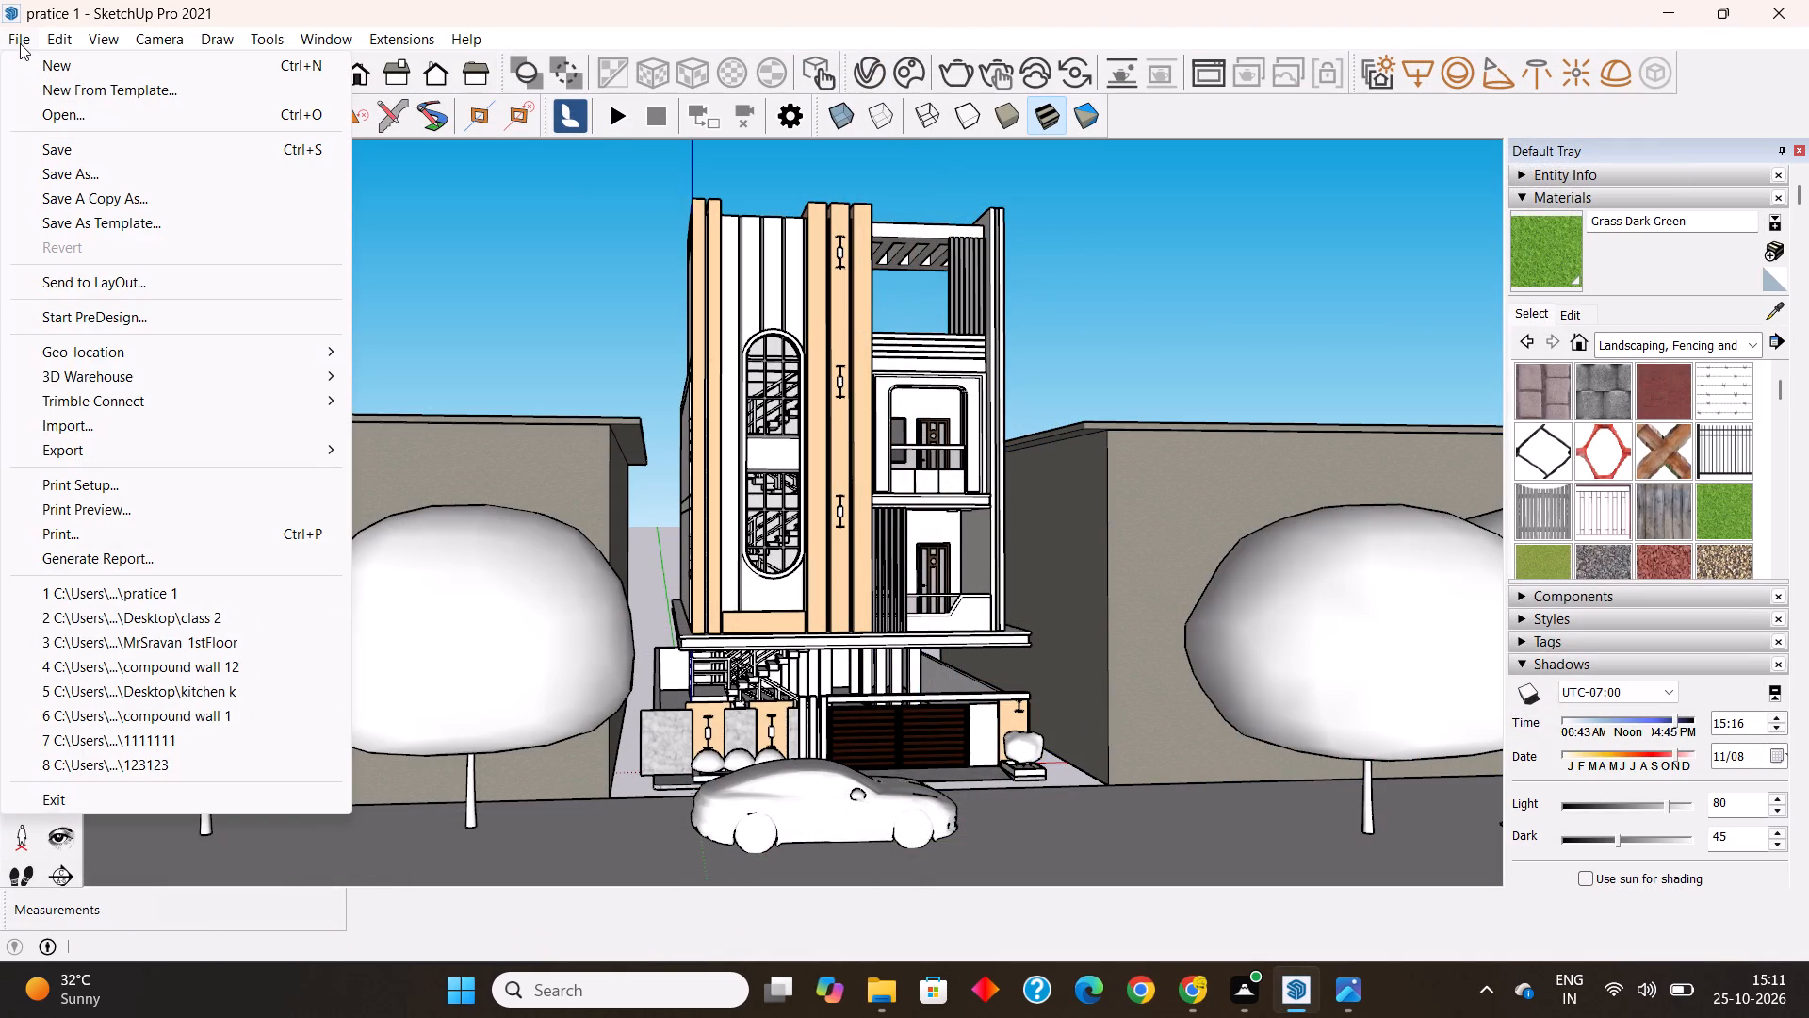
left_click(79, 172)
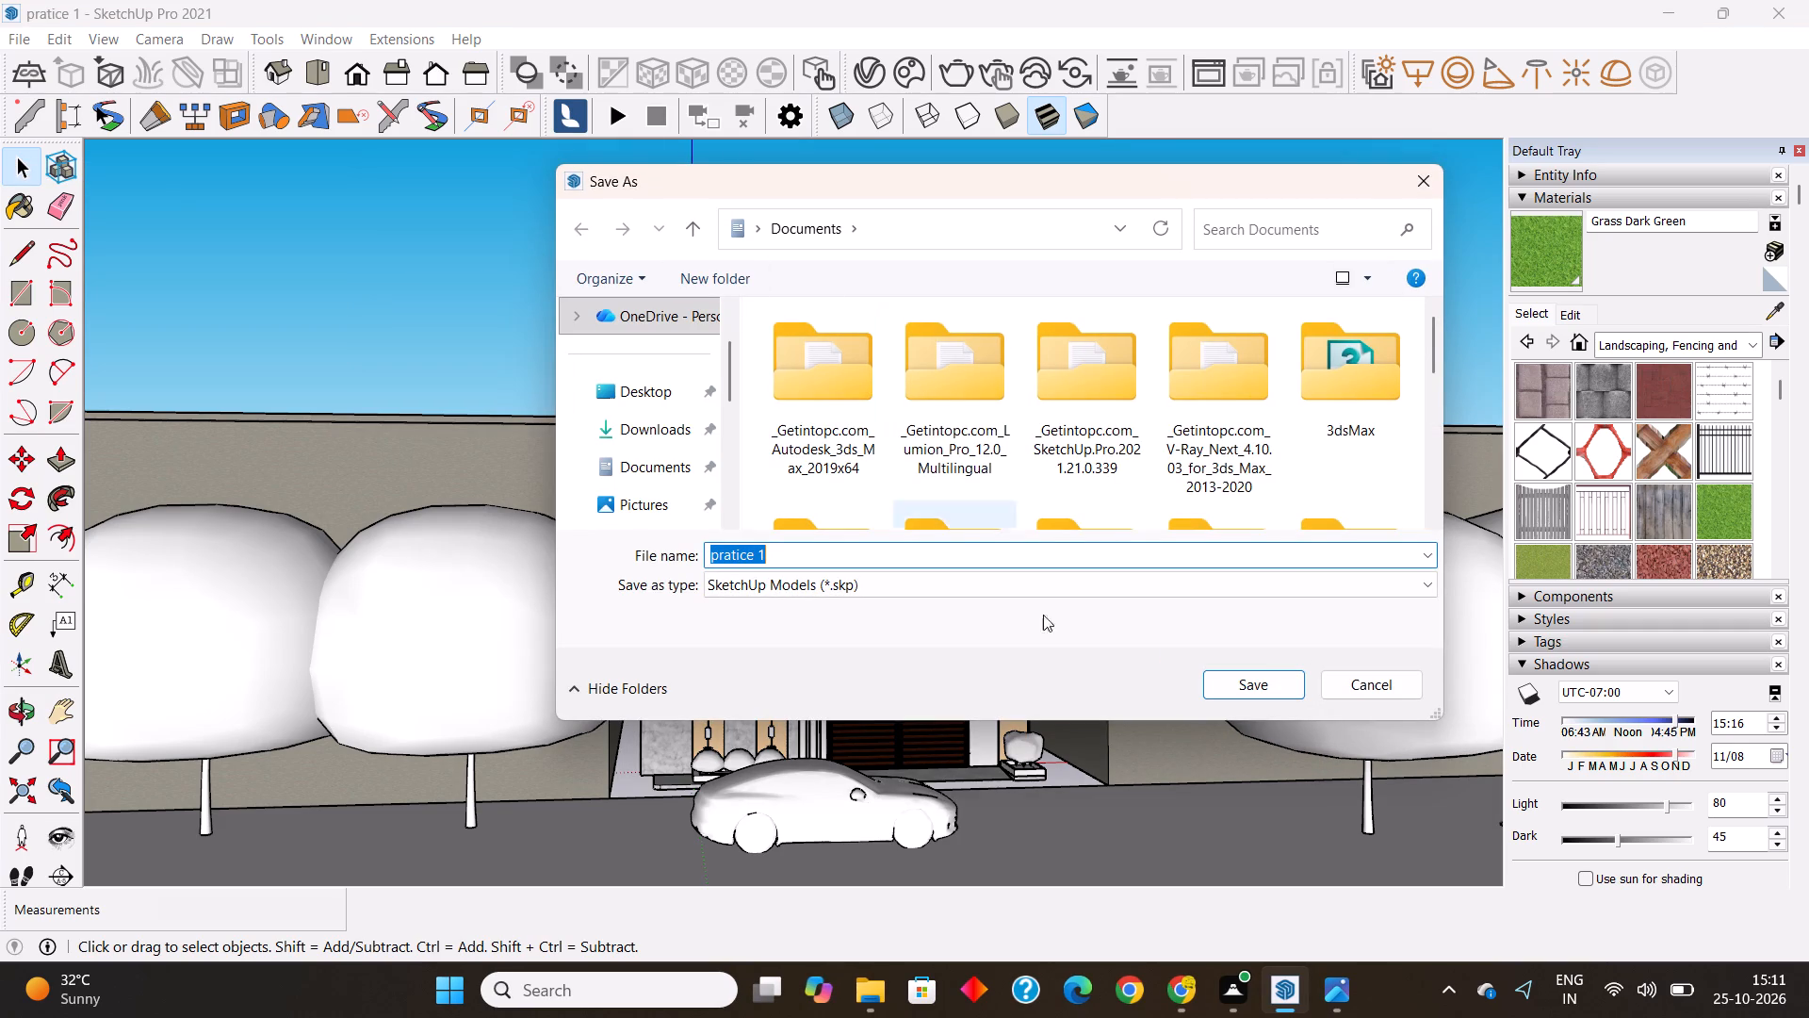
left_click(1257, 681)
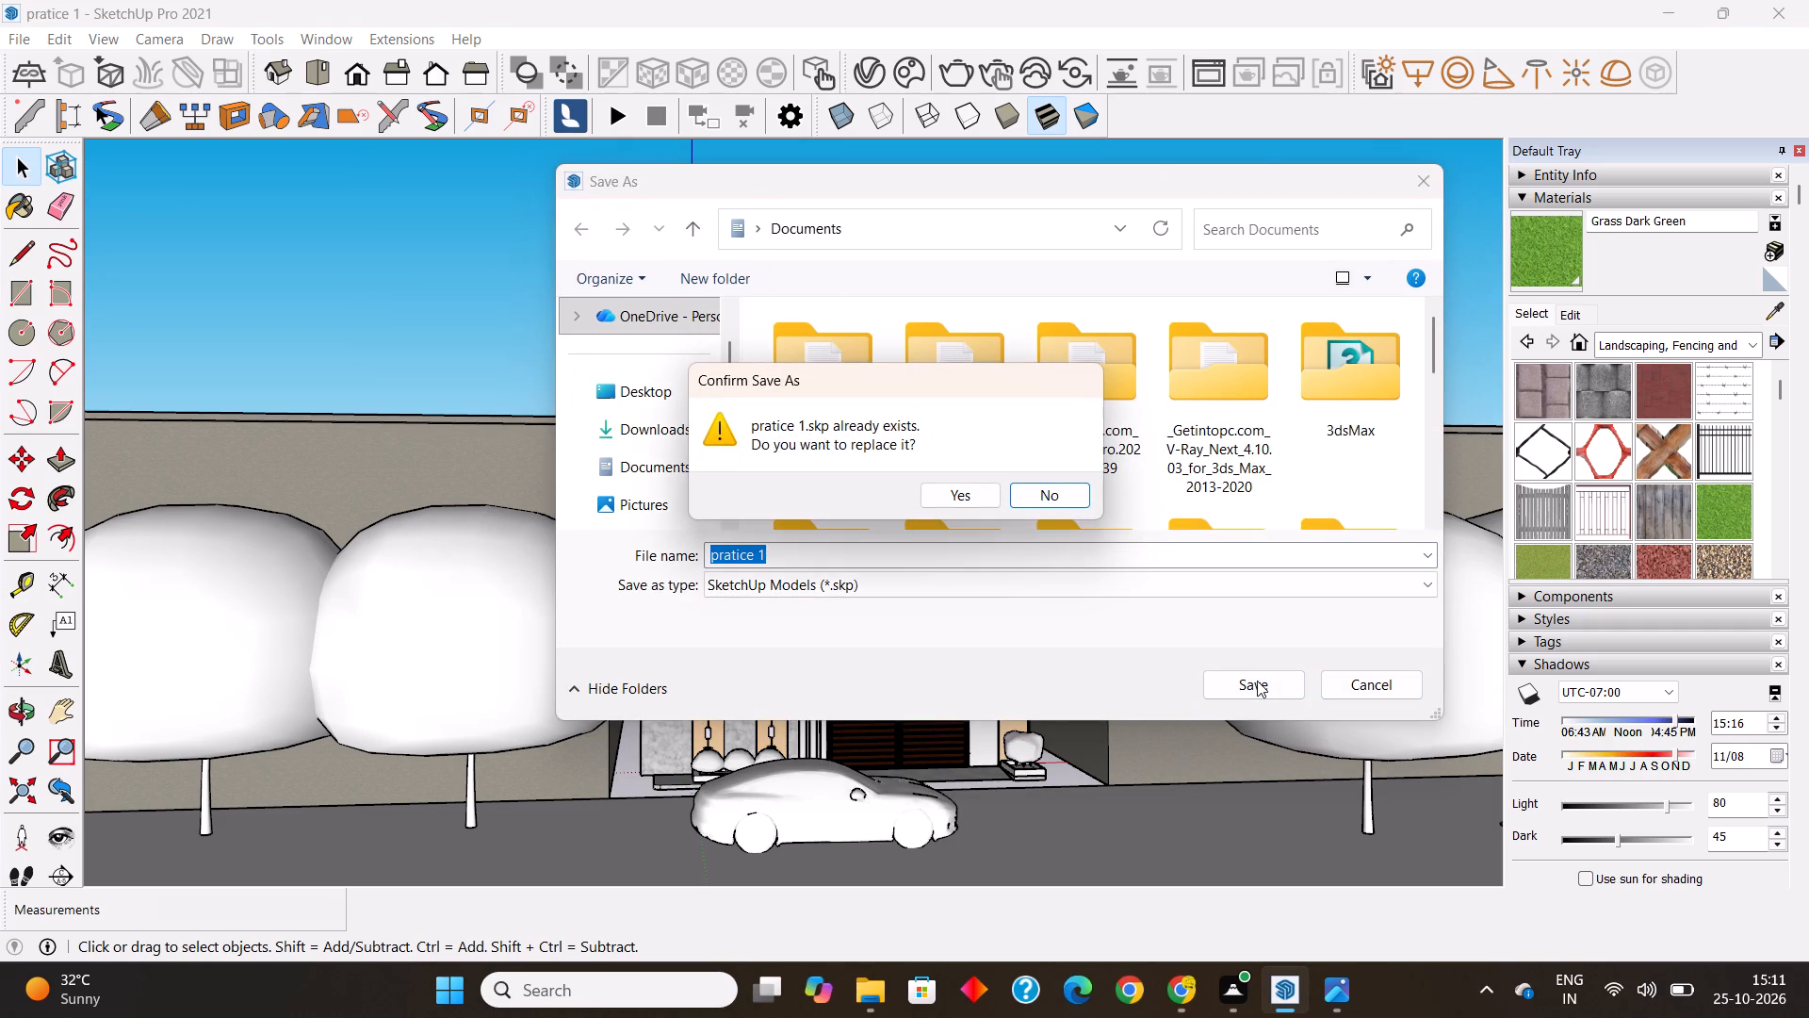
left_click(958, 492)
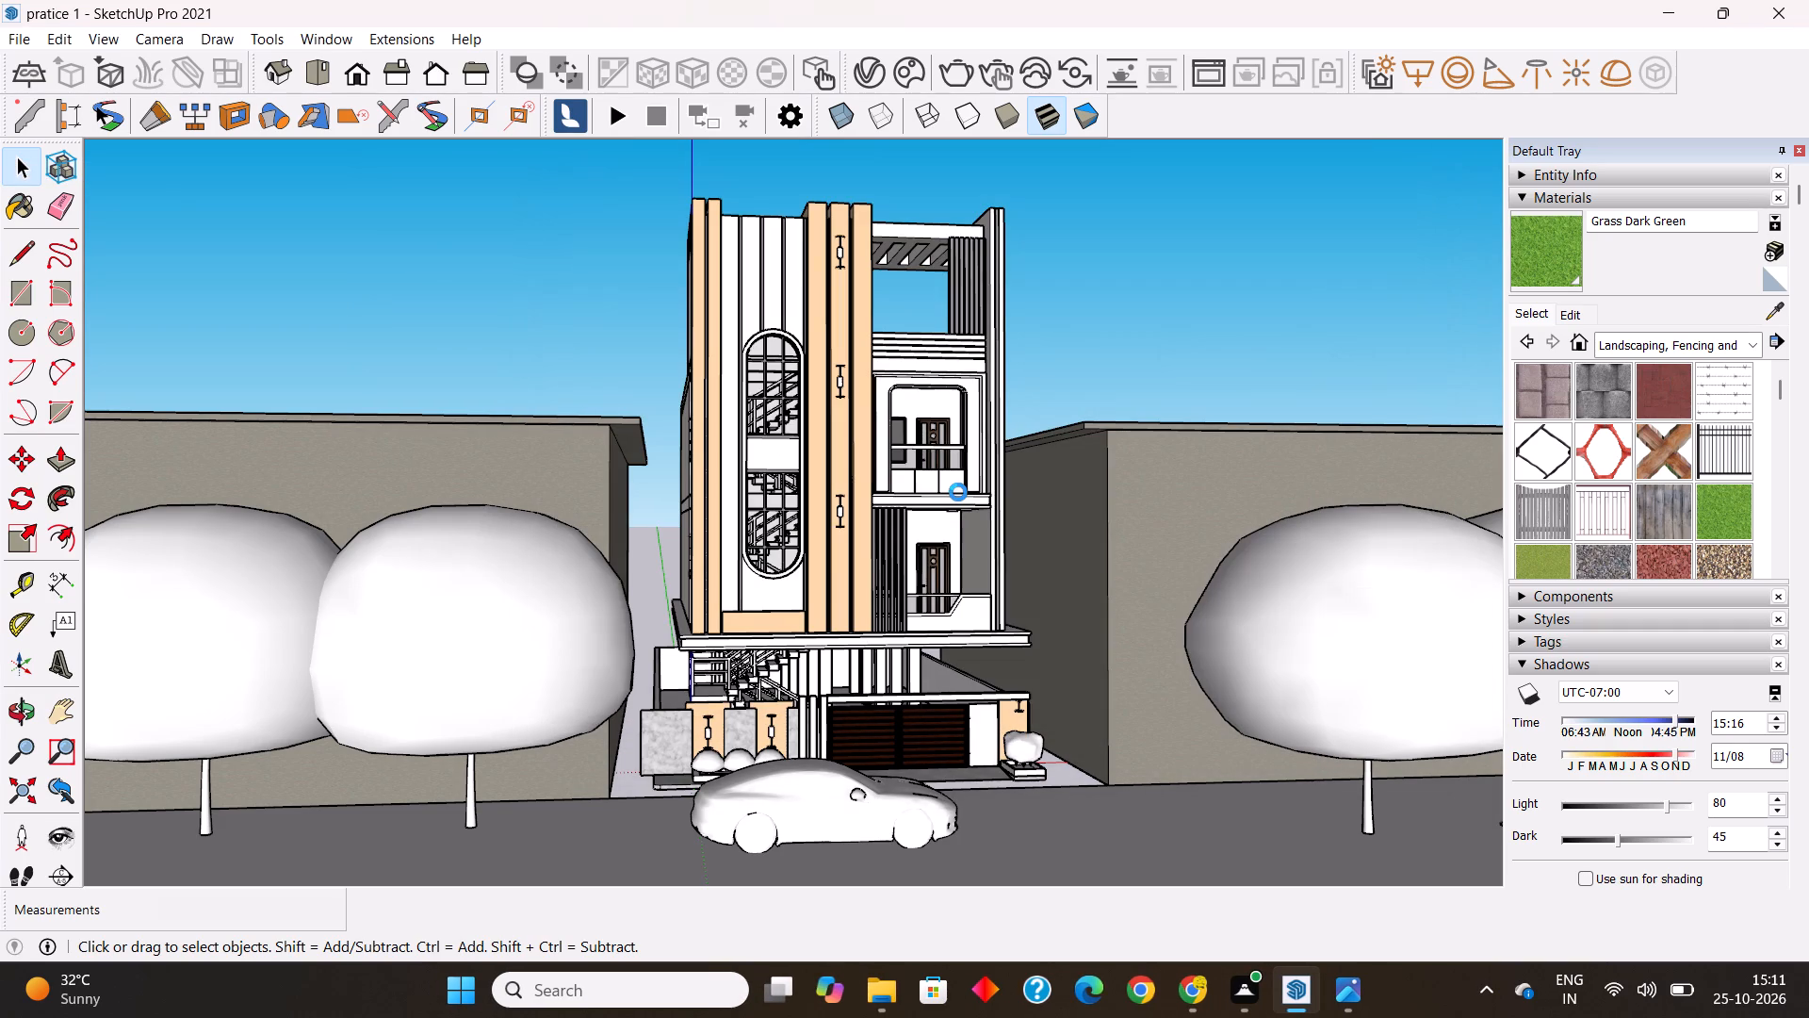
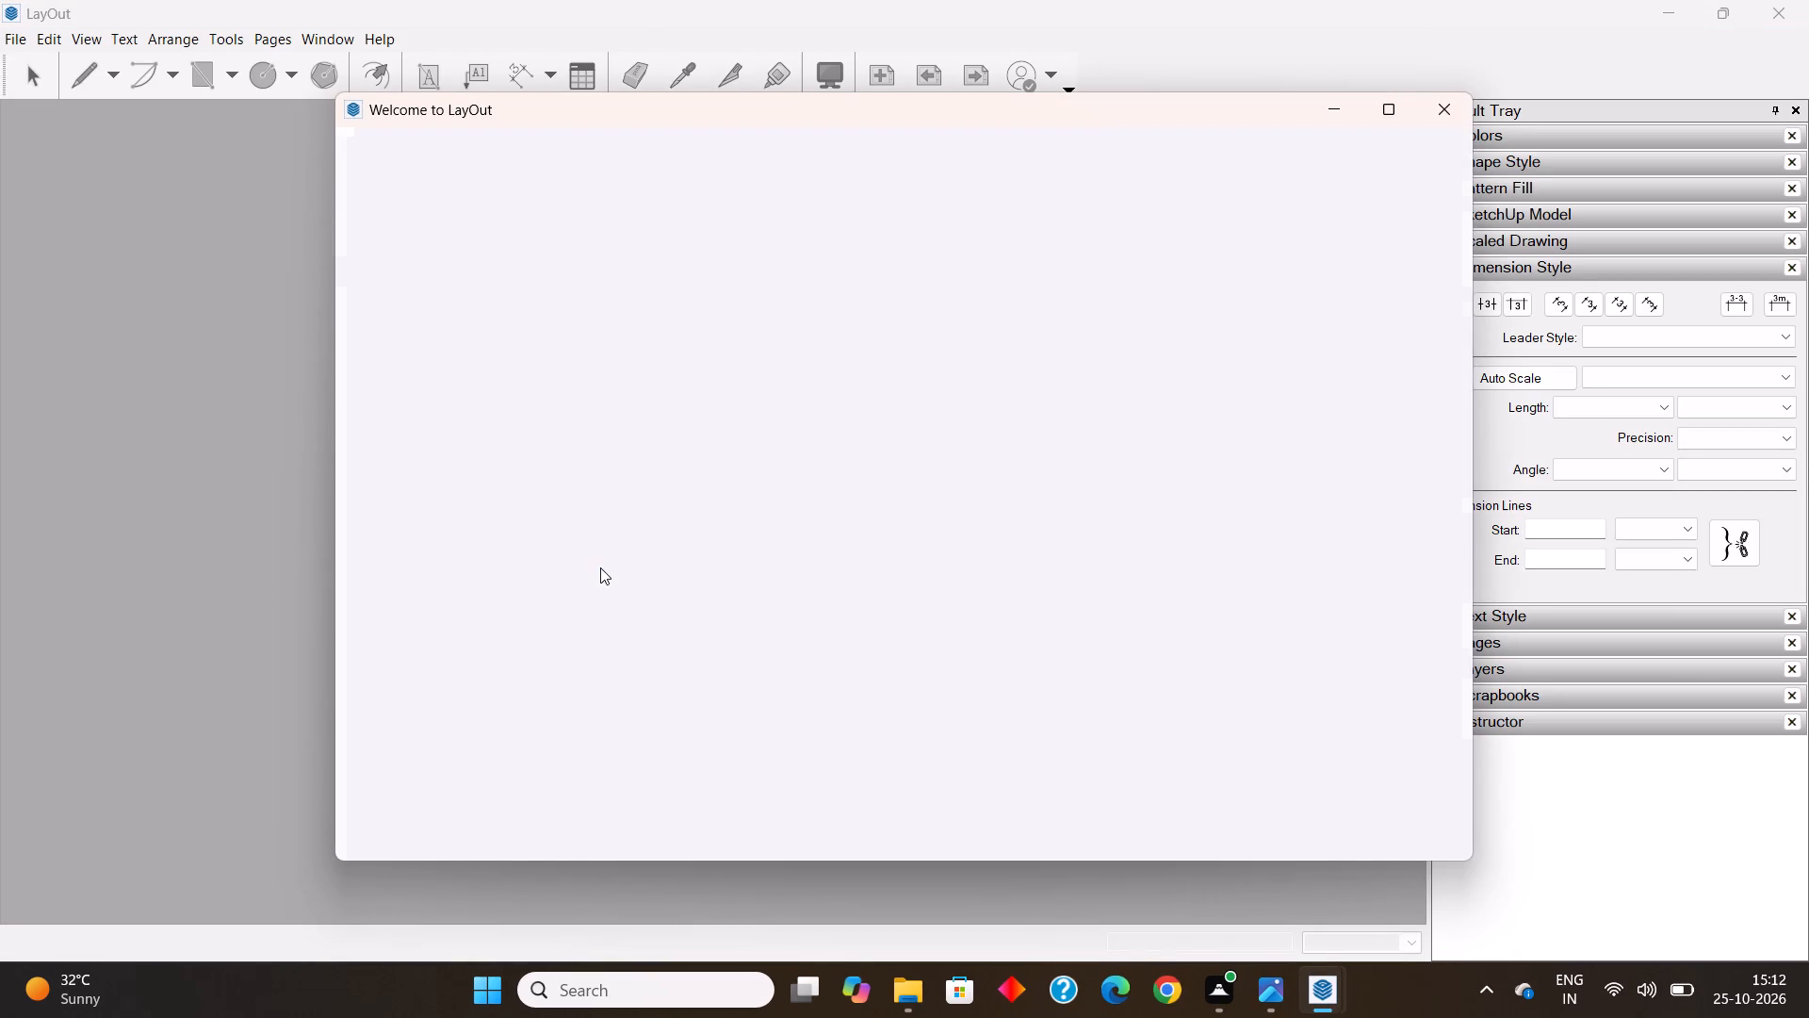
Start a new LayOut document from the first A3 Landscape template.
scroll(772, 466, "up", 1)
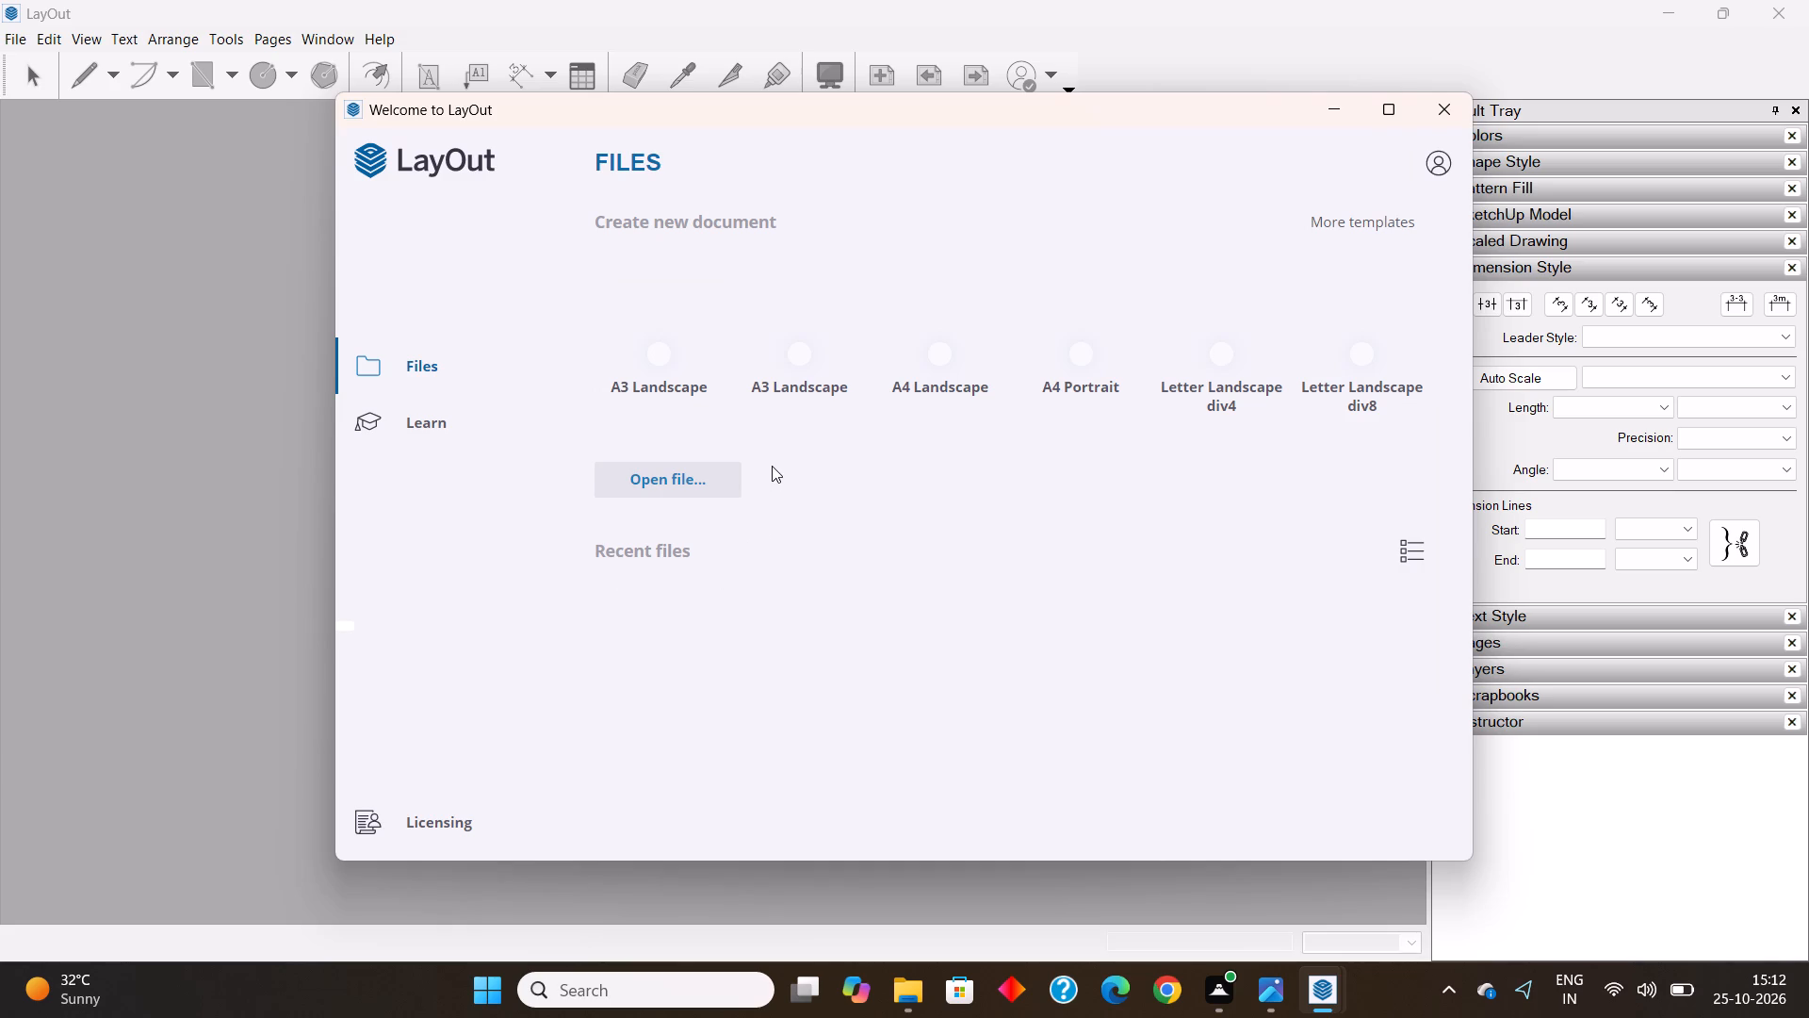
left_click(659, 304)
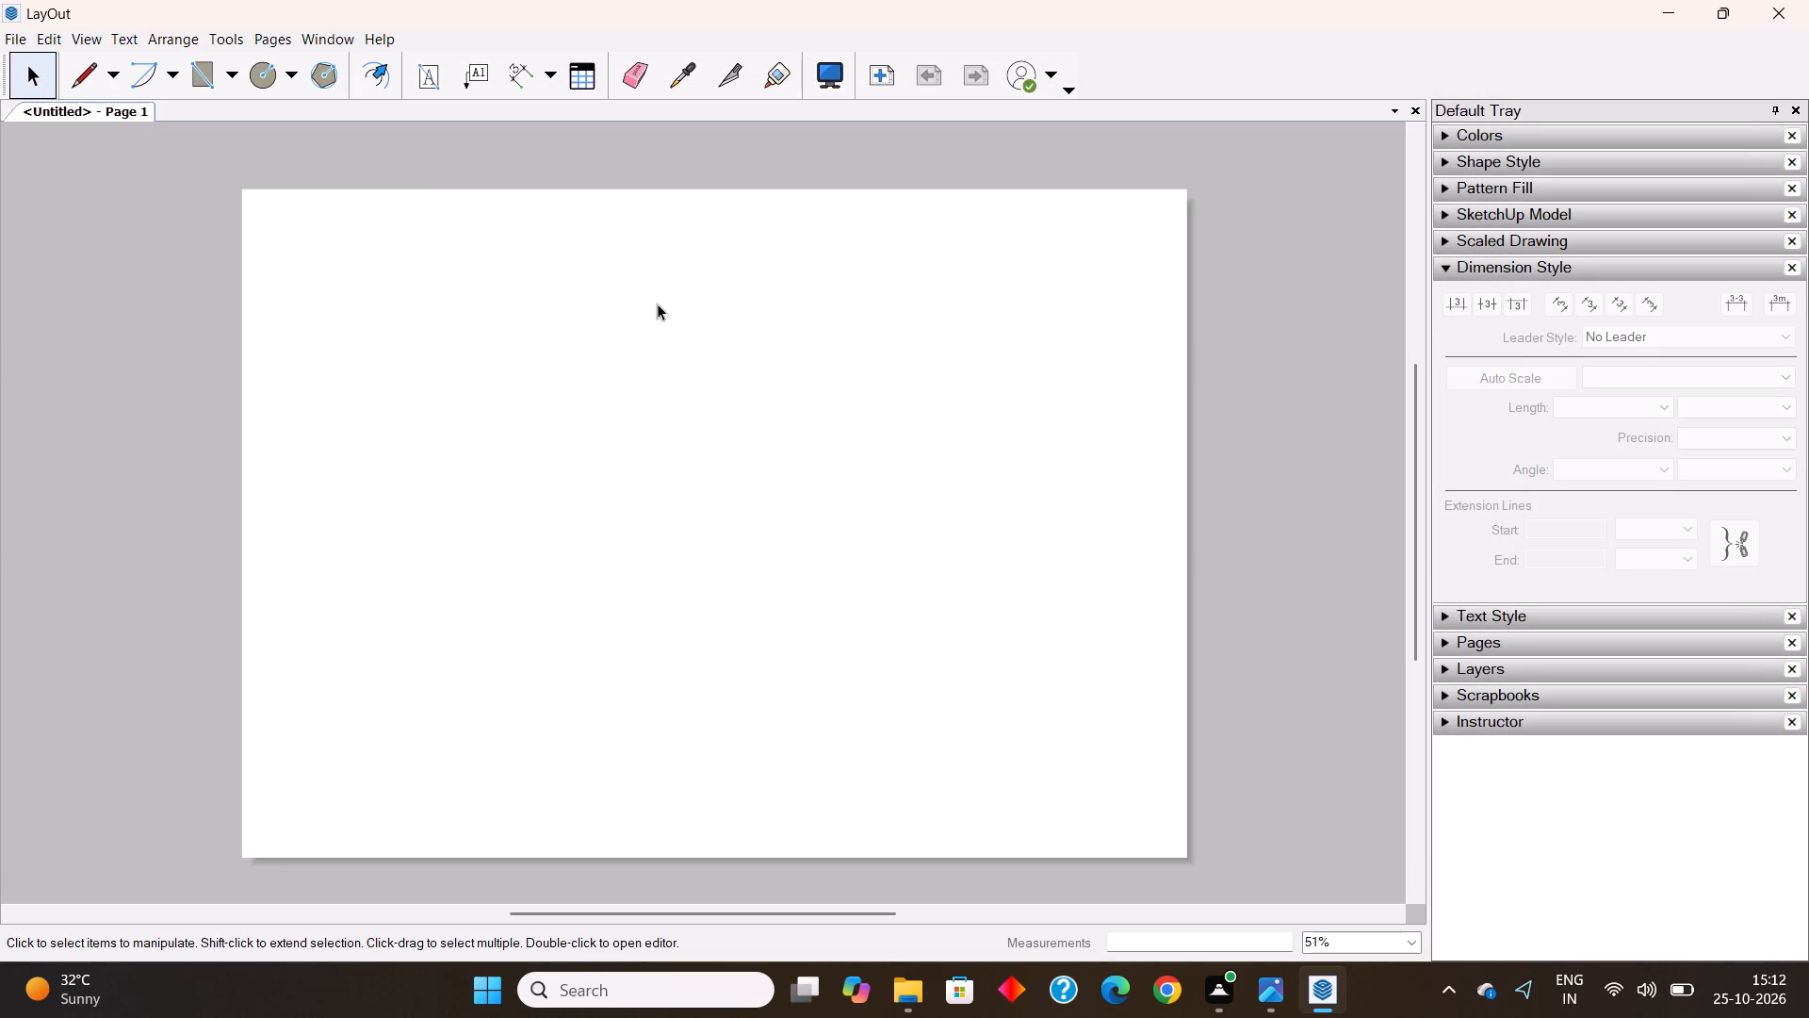
Insert the p1 render image from the Desktop onto the blank page.
left_click(17, 37)
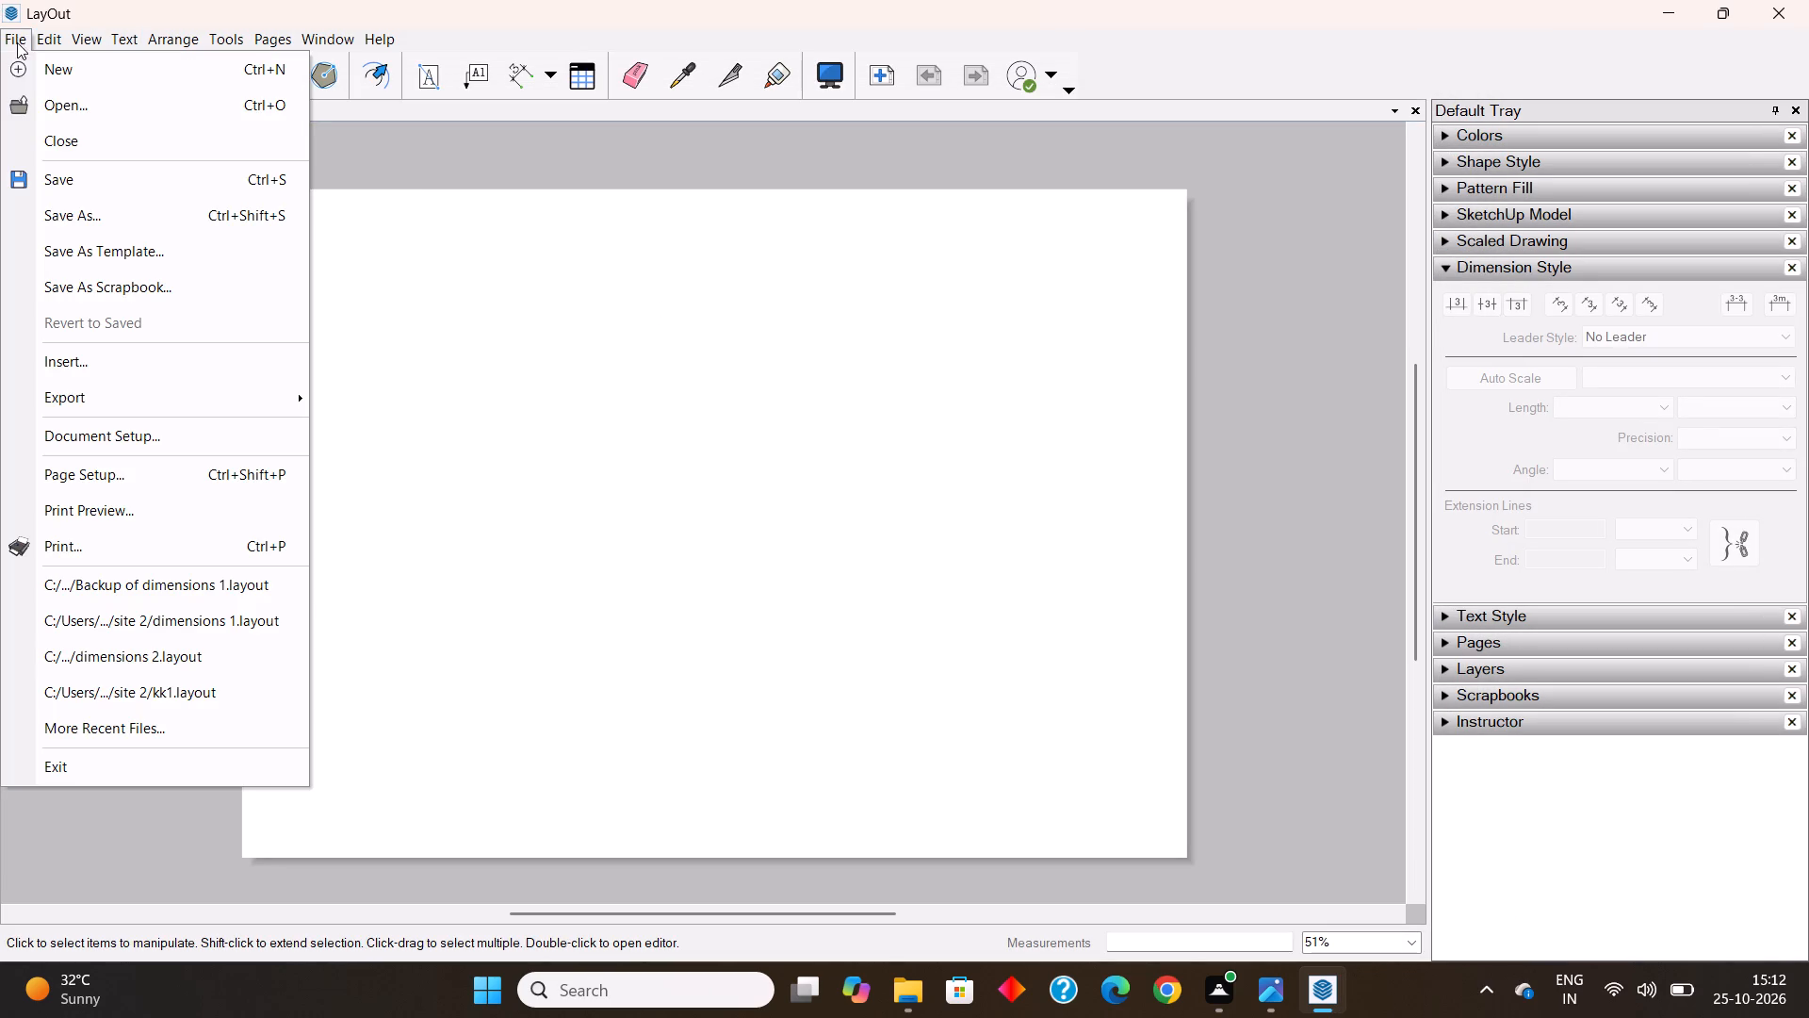
left_click(83, 353)
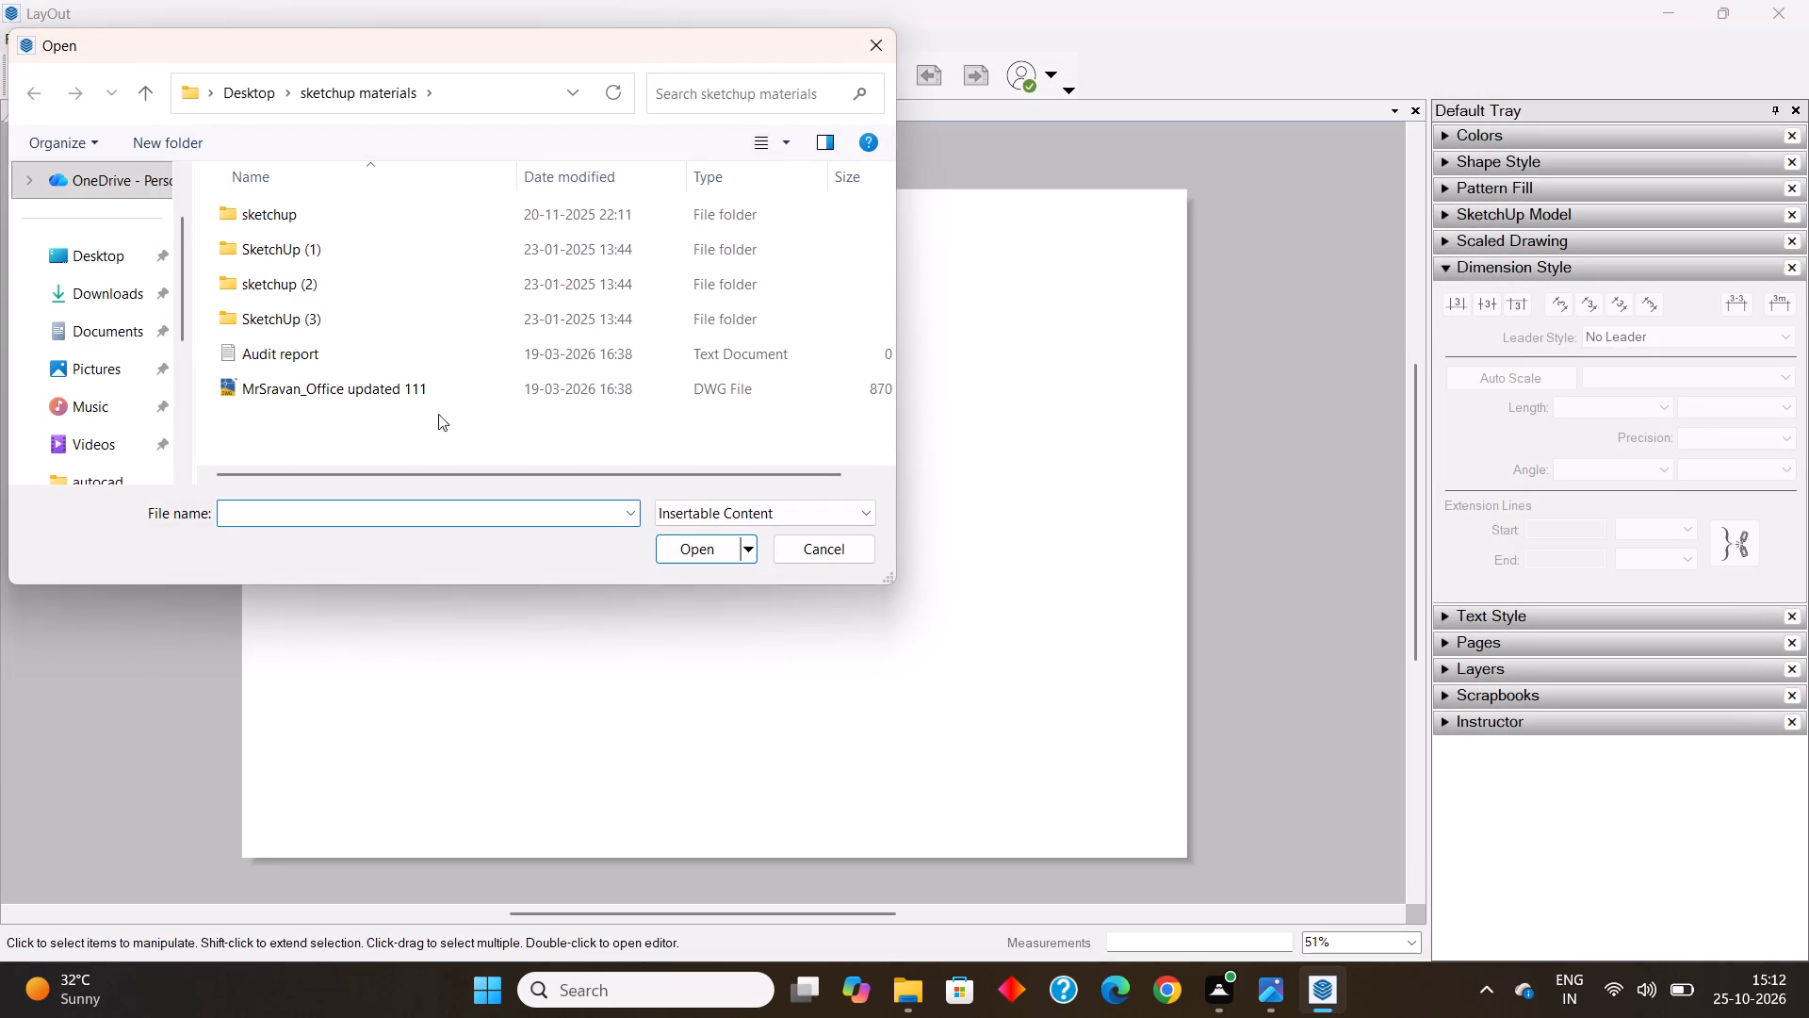
double_click(111, 258)
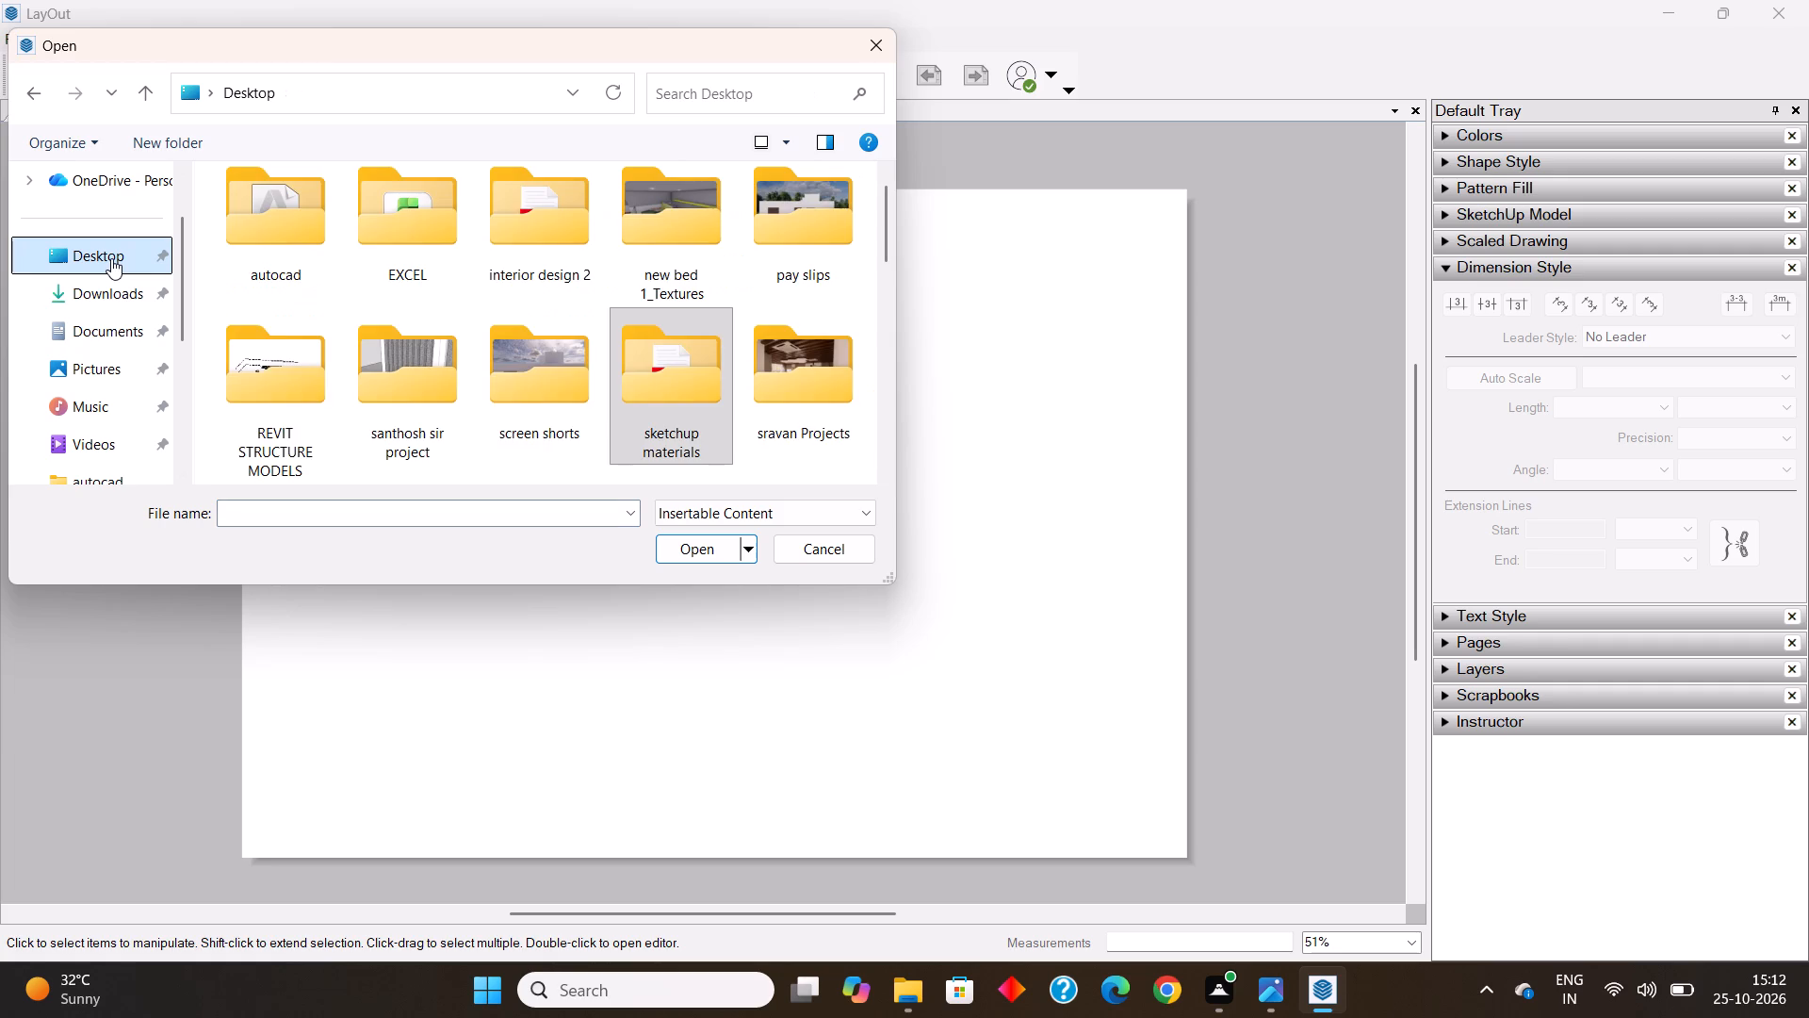
scroll(500, 342, "down", 2)
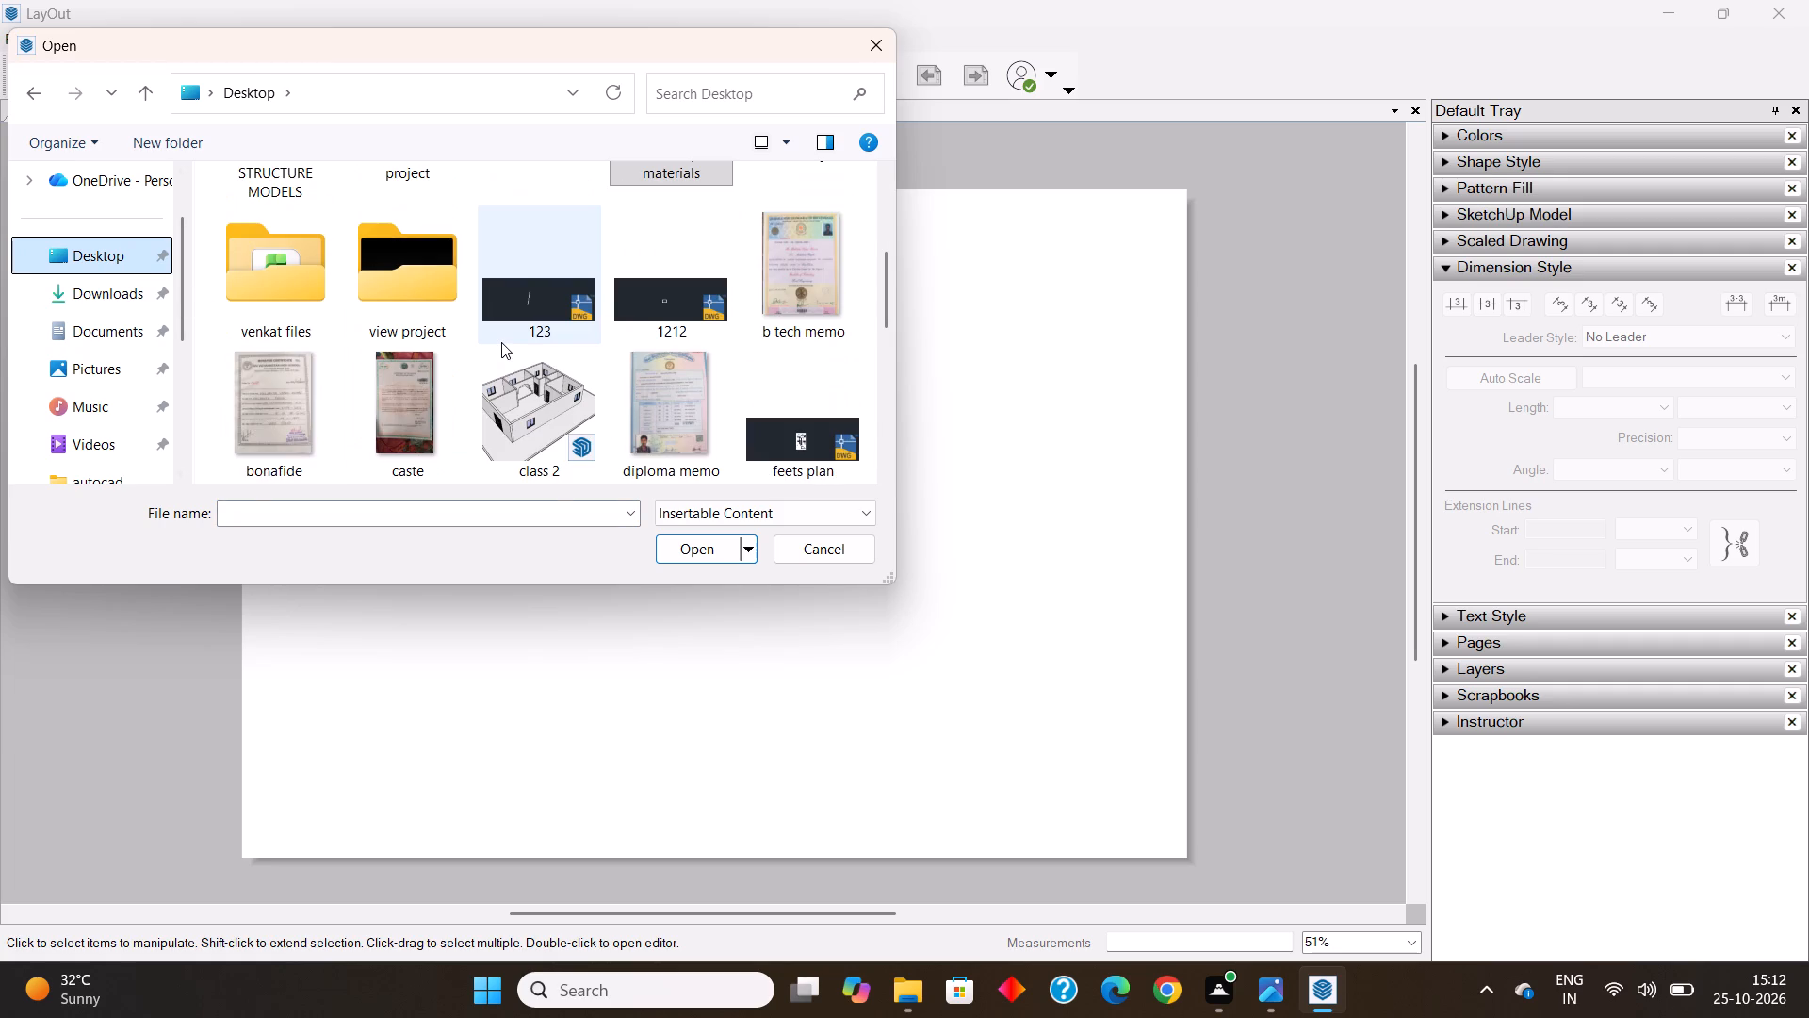
scroll(501, 342, "down", 2)
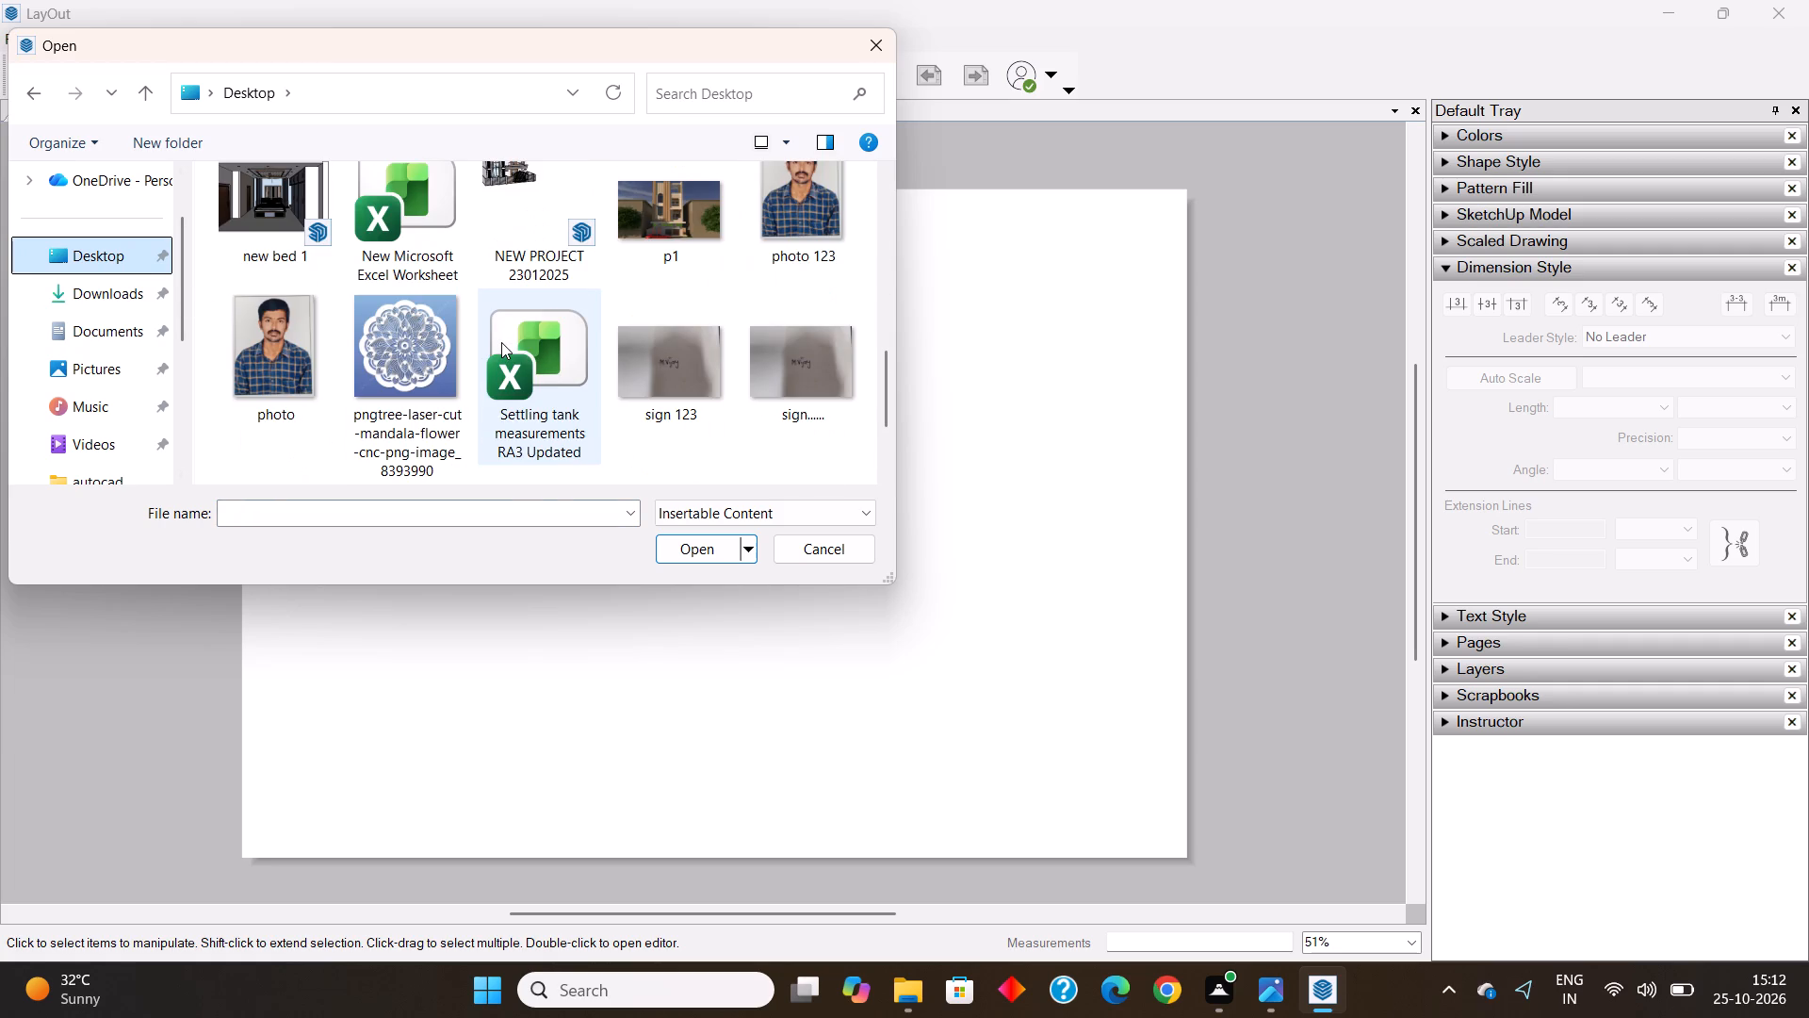
left_click(669, 222)
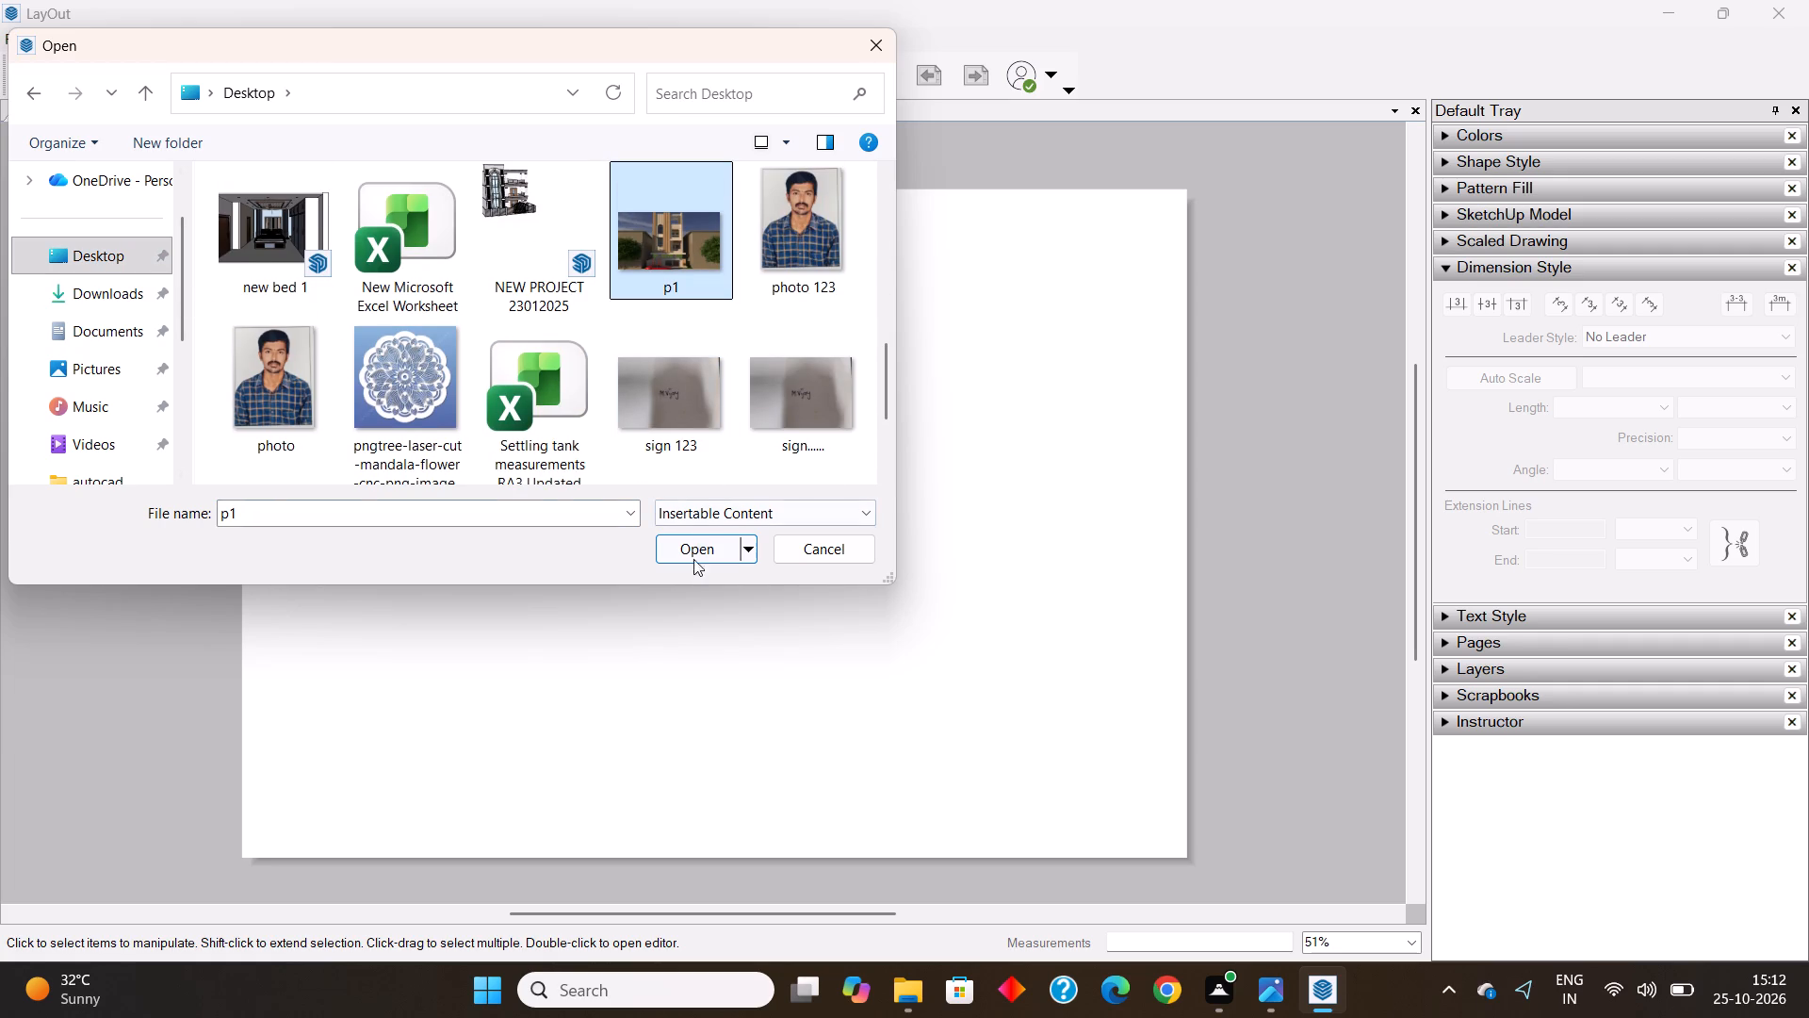
left_click(694, 550)
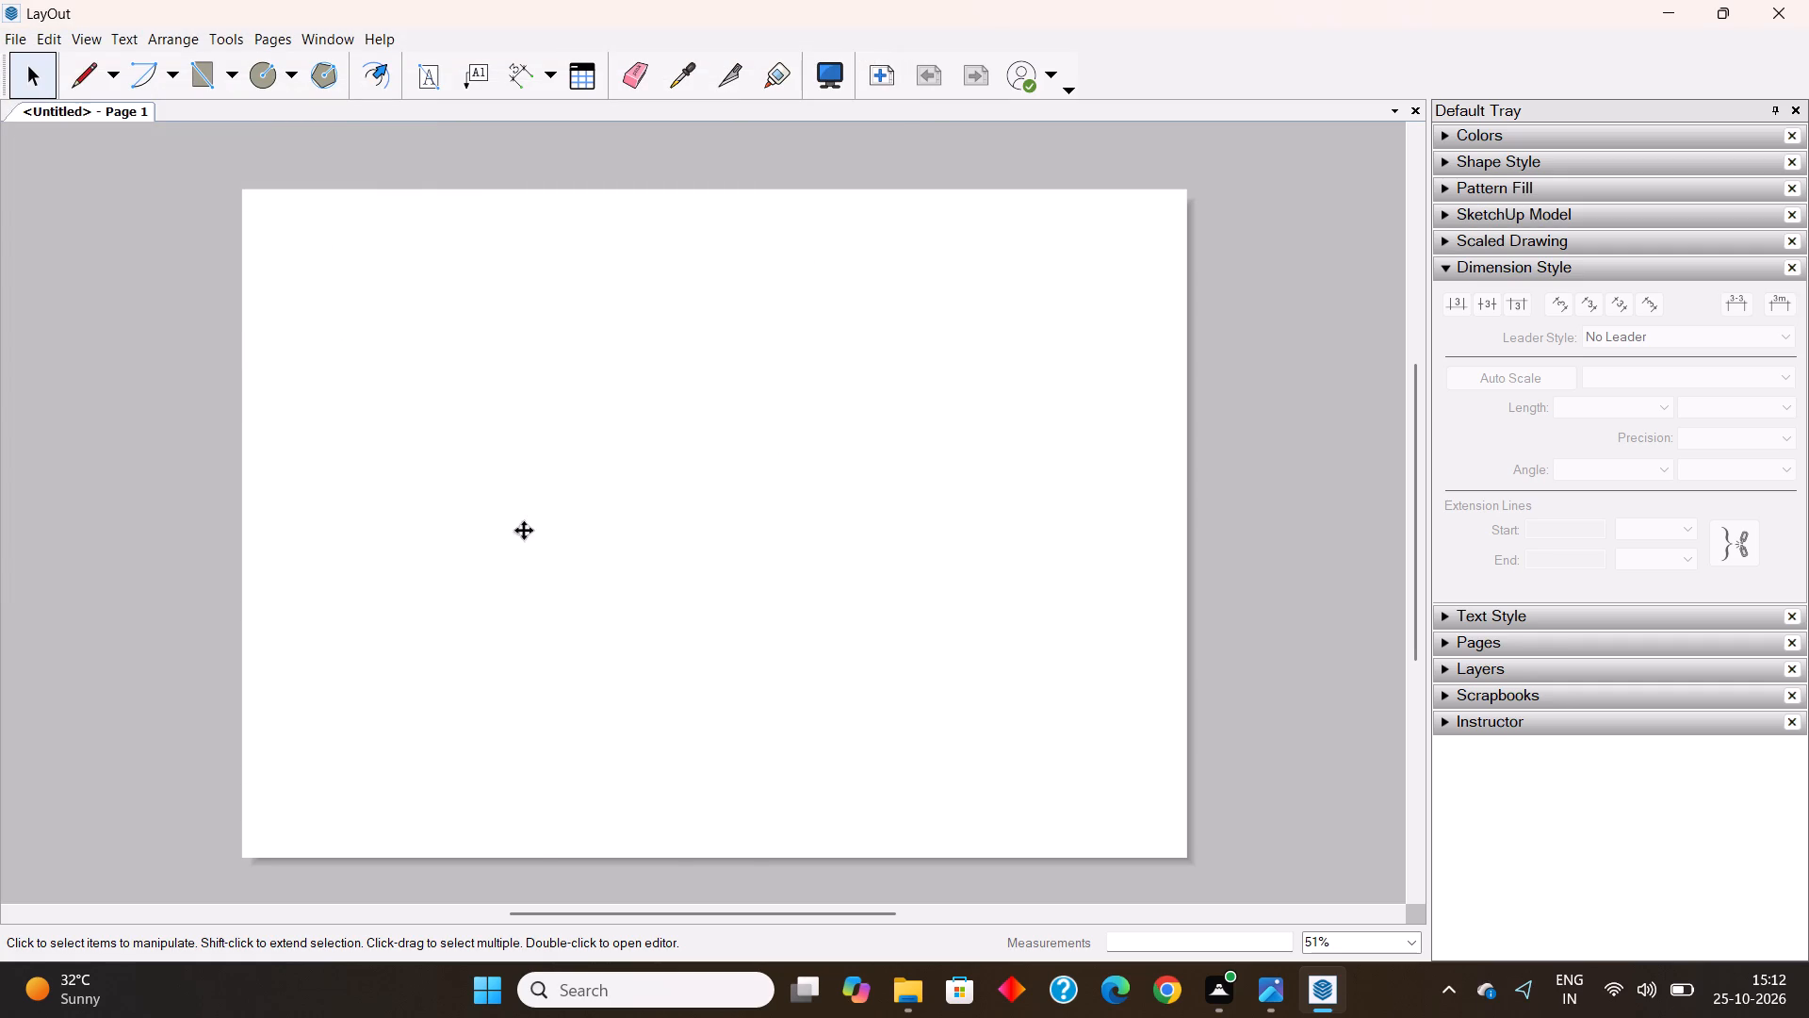
Move the render image to the page's left edge, stretch it to fill the page's width and height, and deselect it.
left_click_drag(523, 524, 243, 521)
left_click_drag(625, 524, 875, 531)
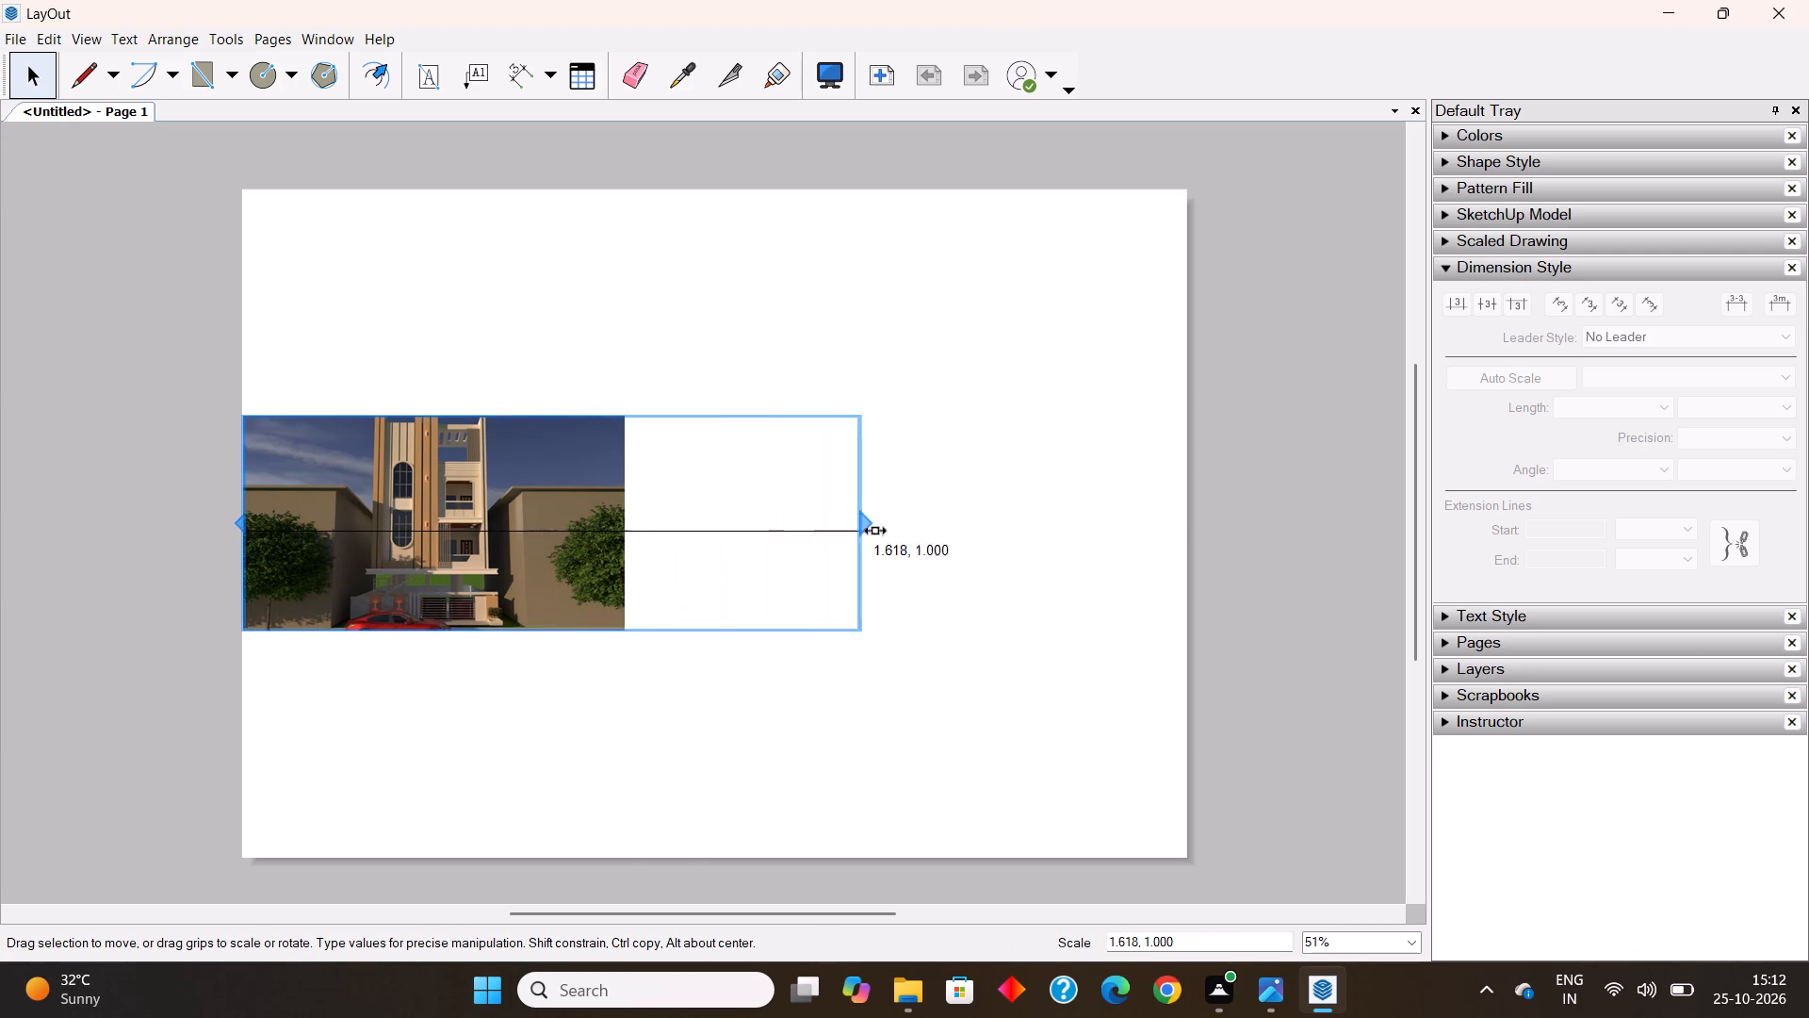
left_click_drag(875, 531, 1186, 523)
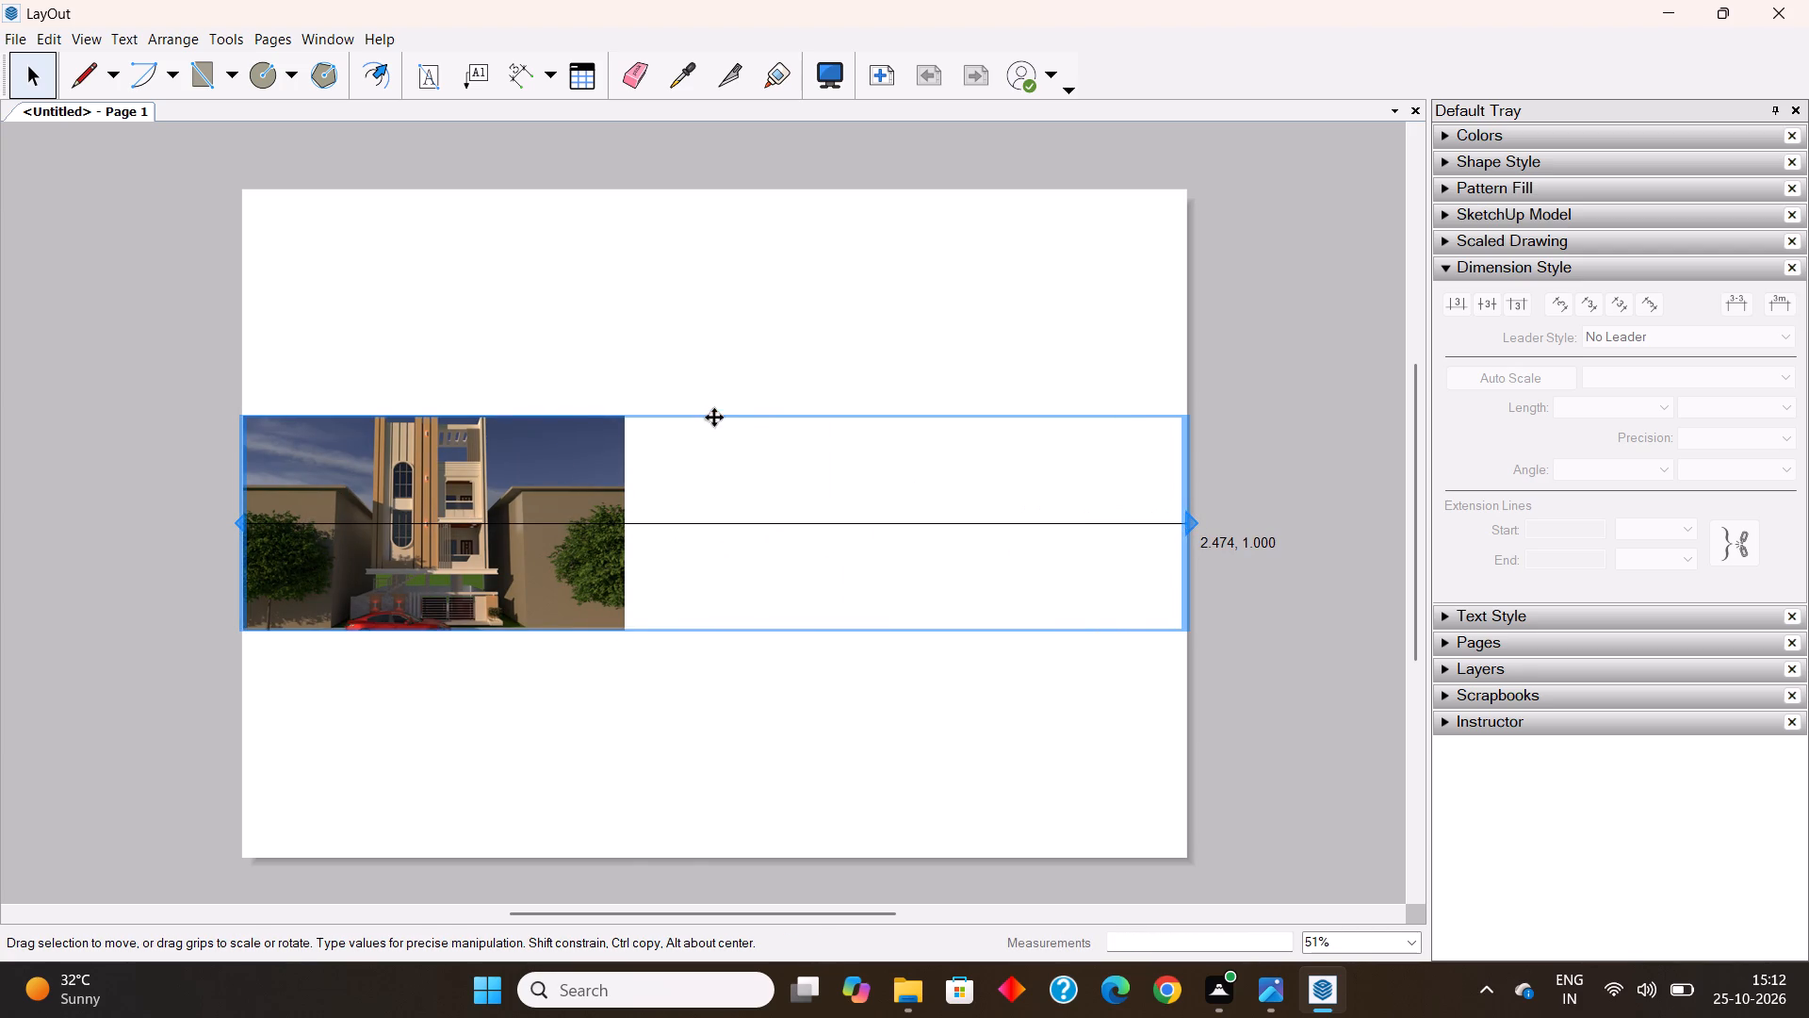
left_click_drag(716, 413, 716, 189)
left_click_drag(717, 636, 715, 661)
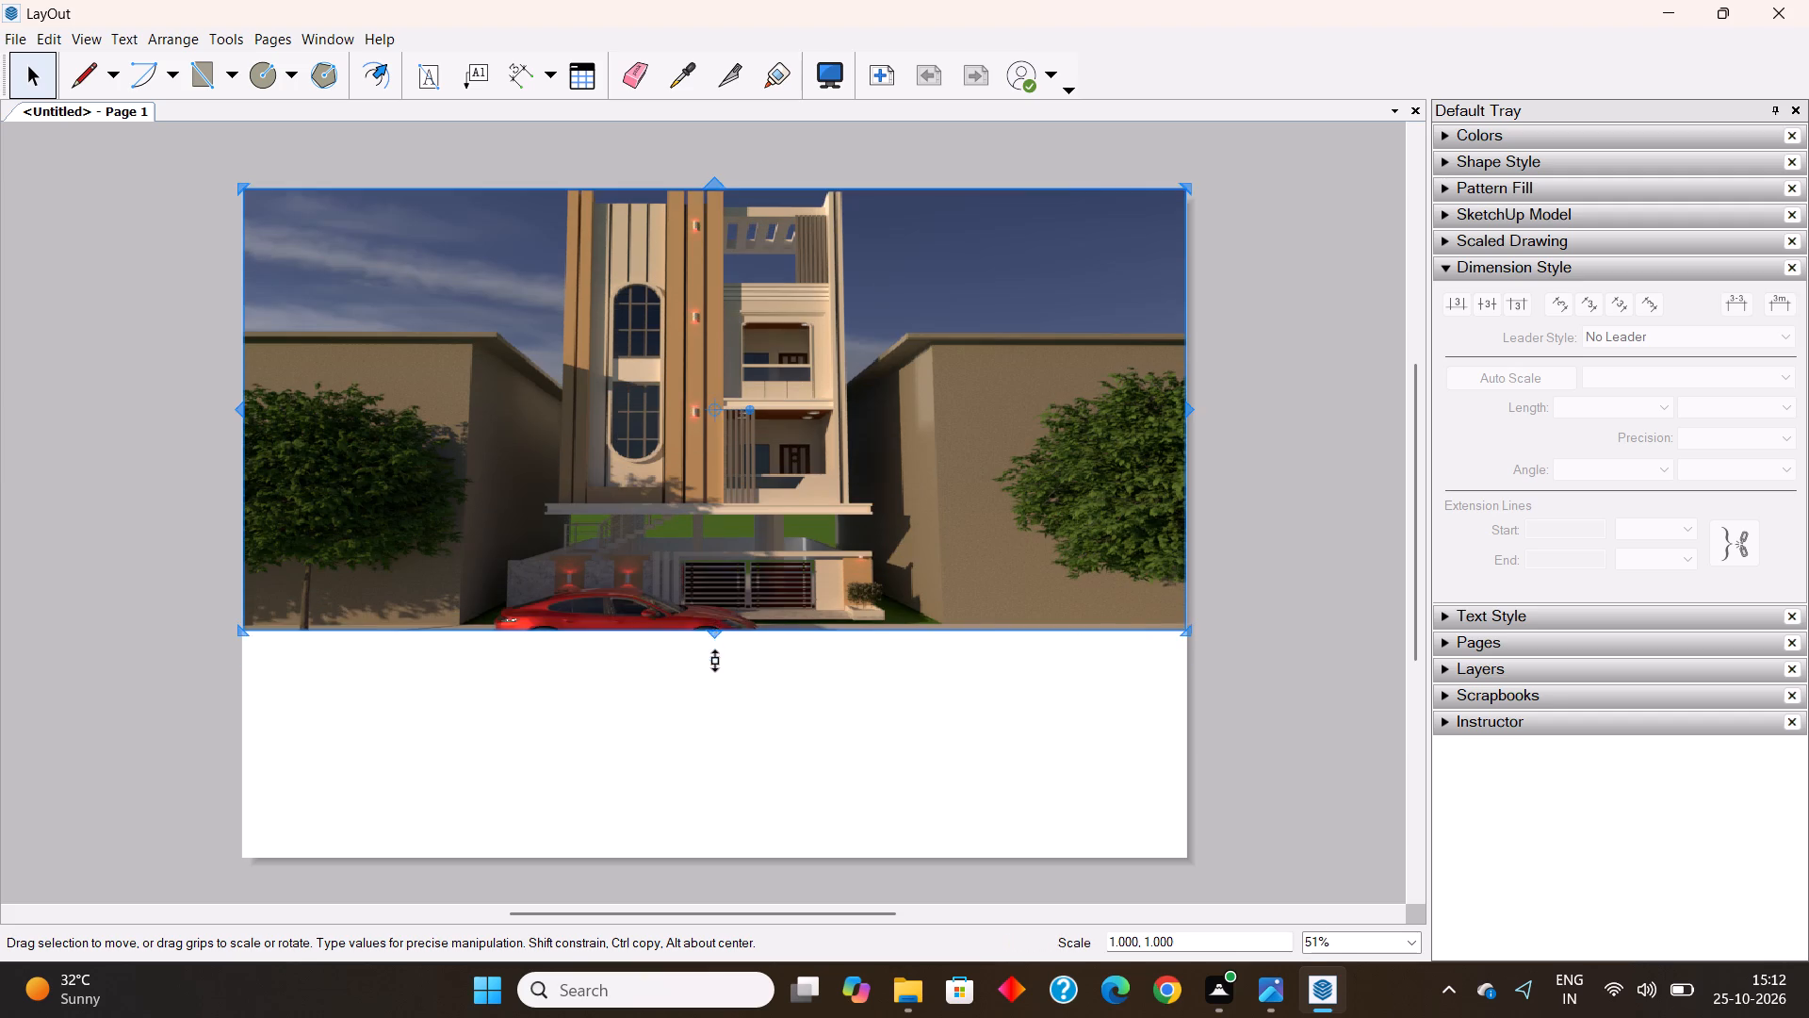
left_click_drag(715, 661, 708, 856)
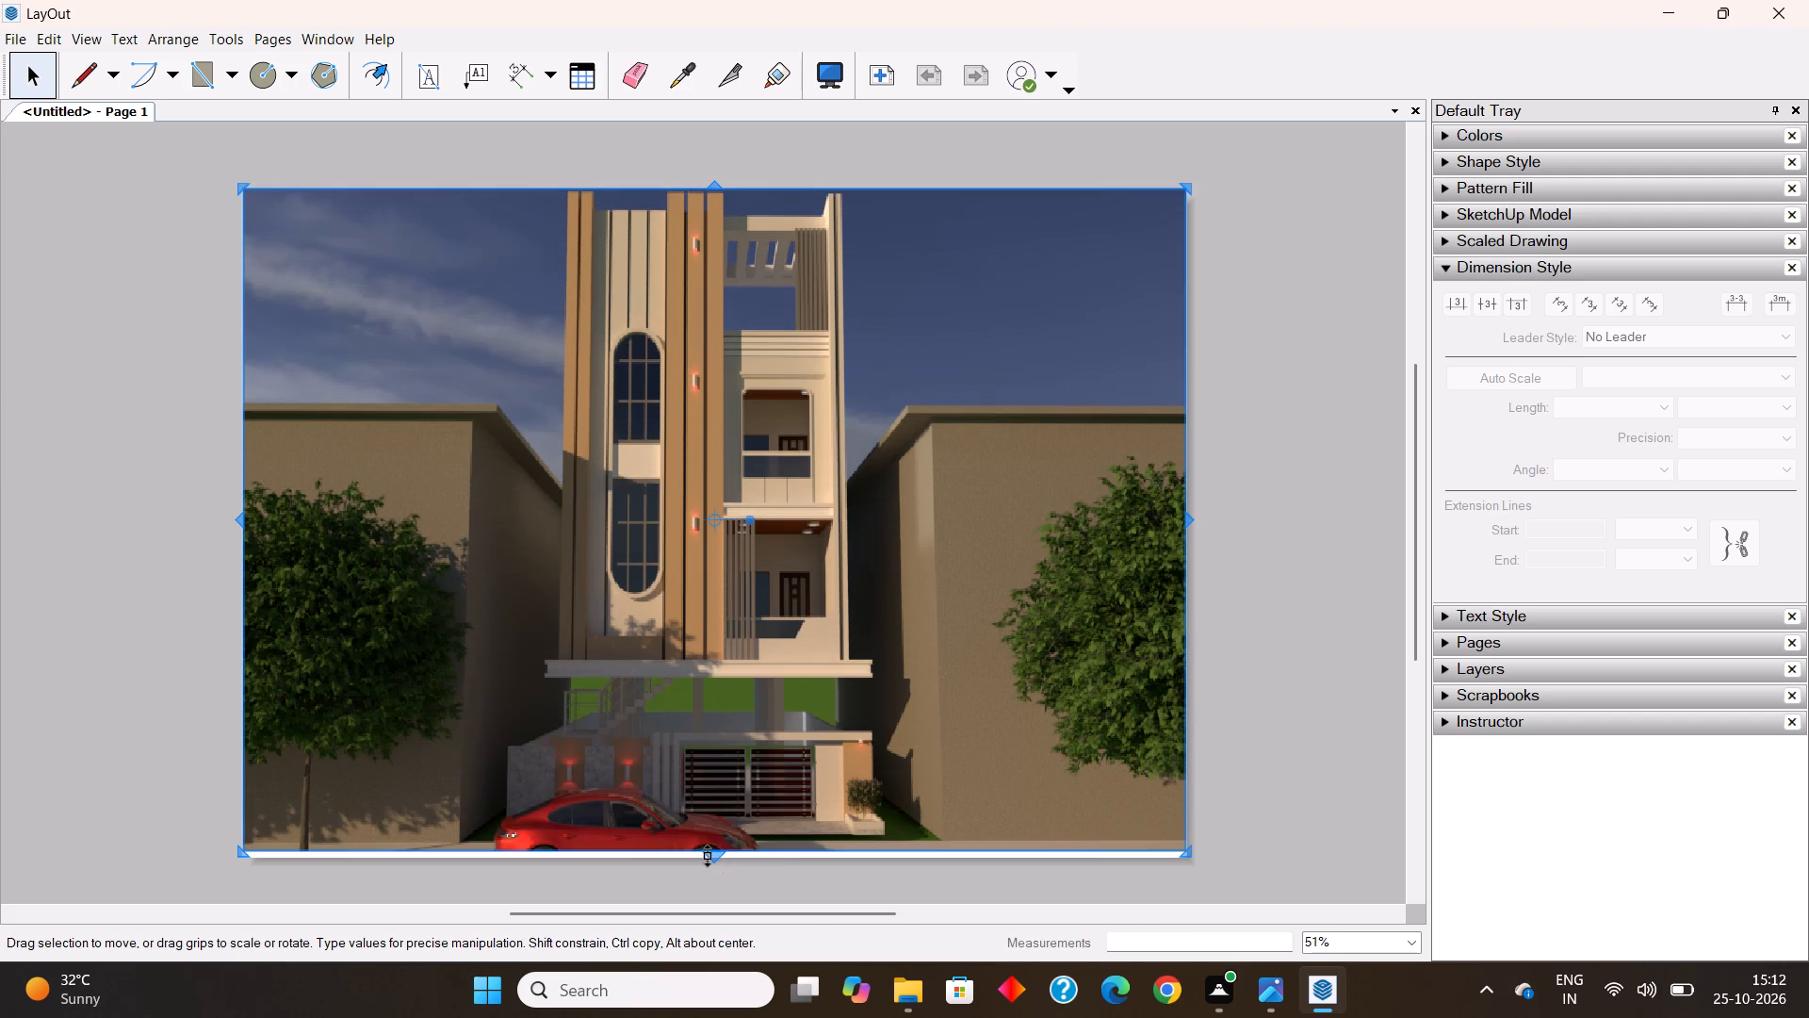
left_click(1307, 483)
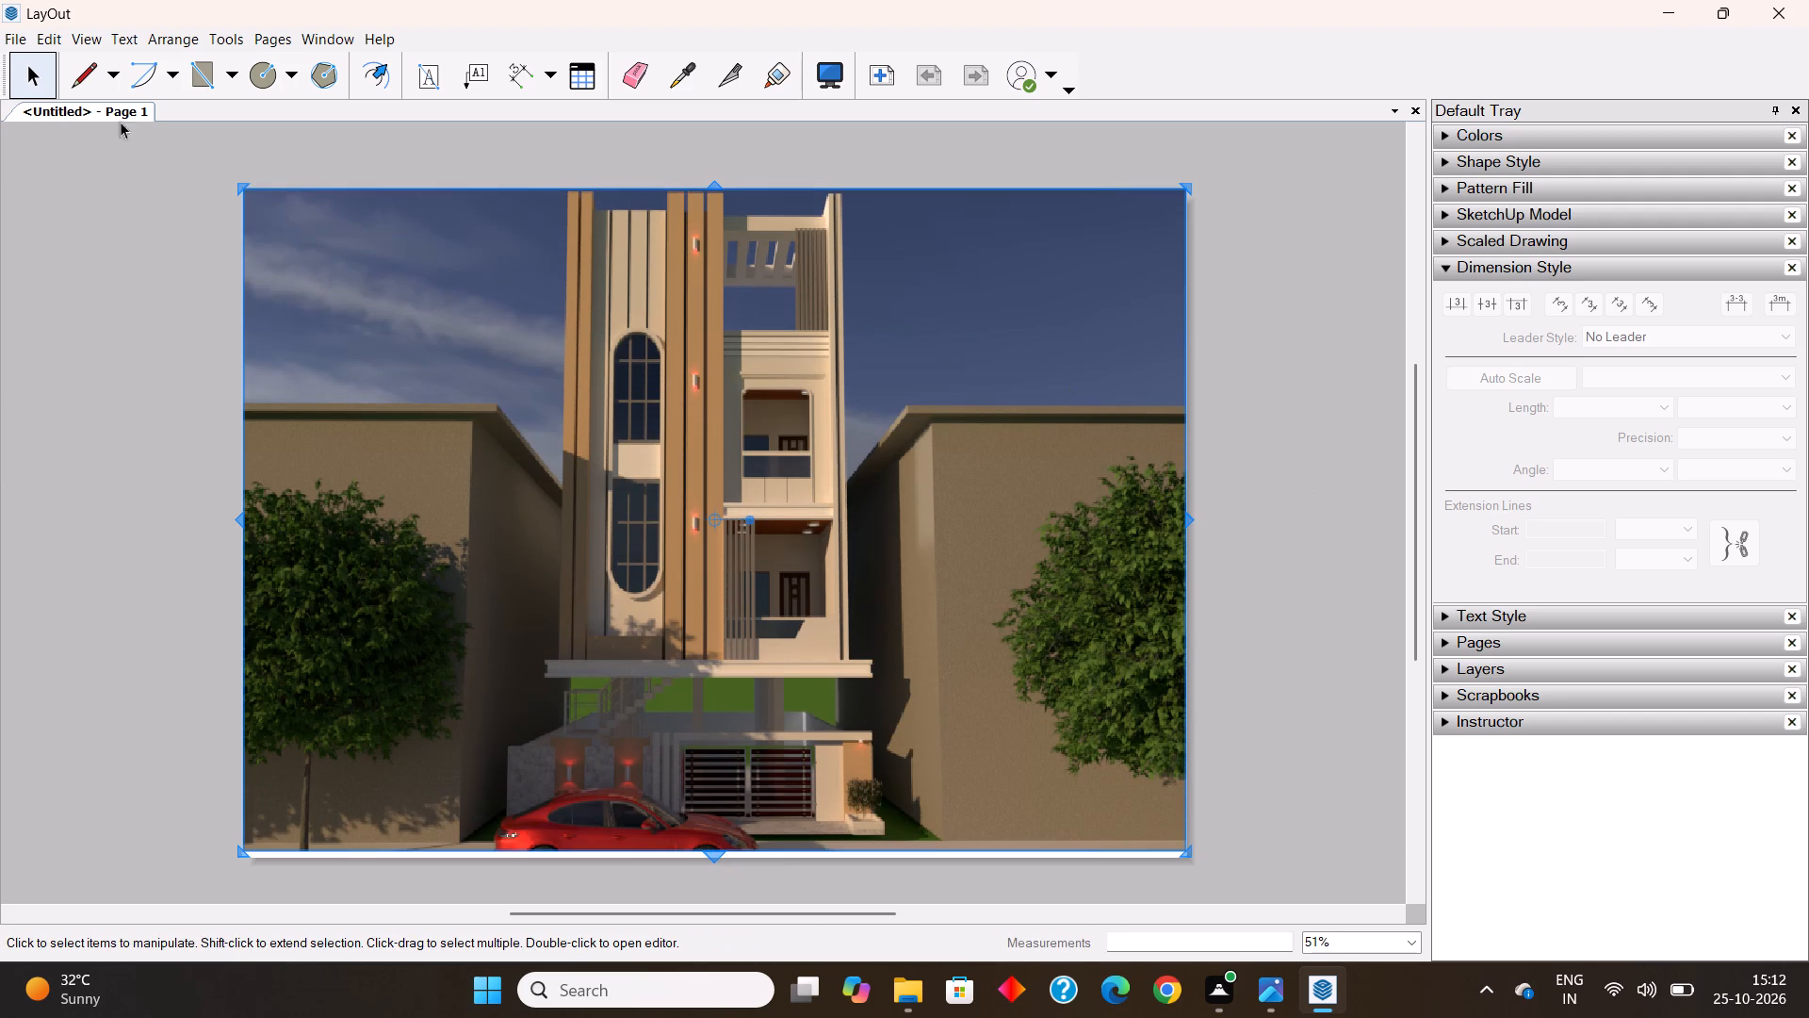
Export the page to the Desktop as a PDF named p123 with the default export options, and close the PDF preview.
left_click(11, 31)
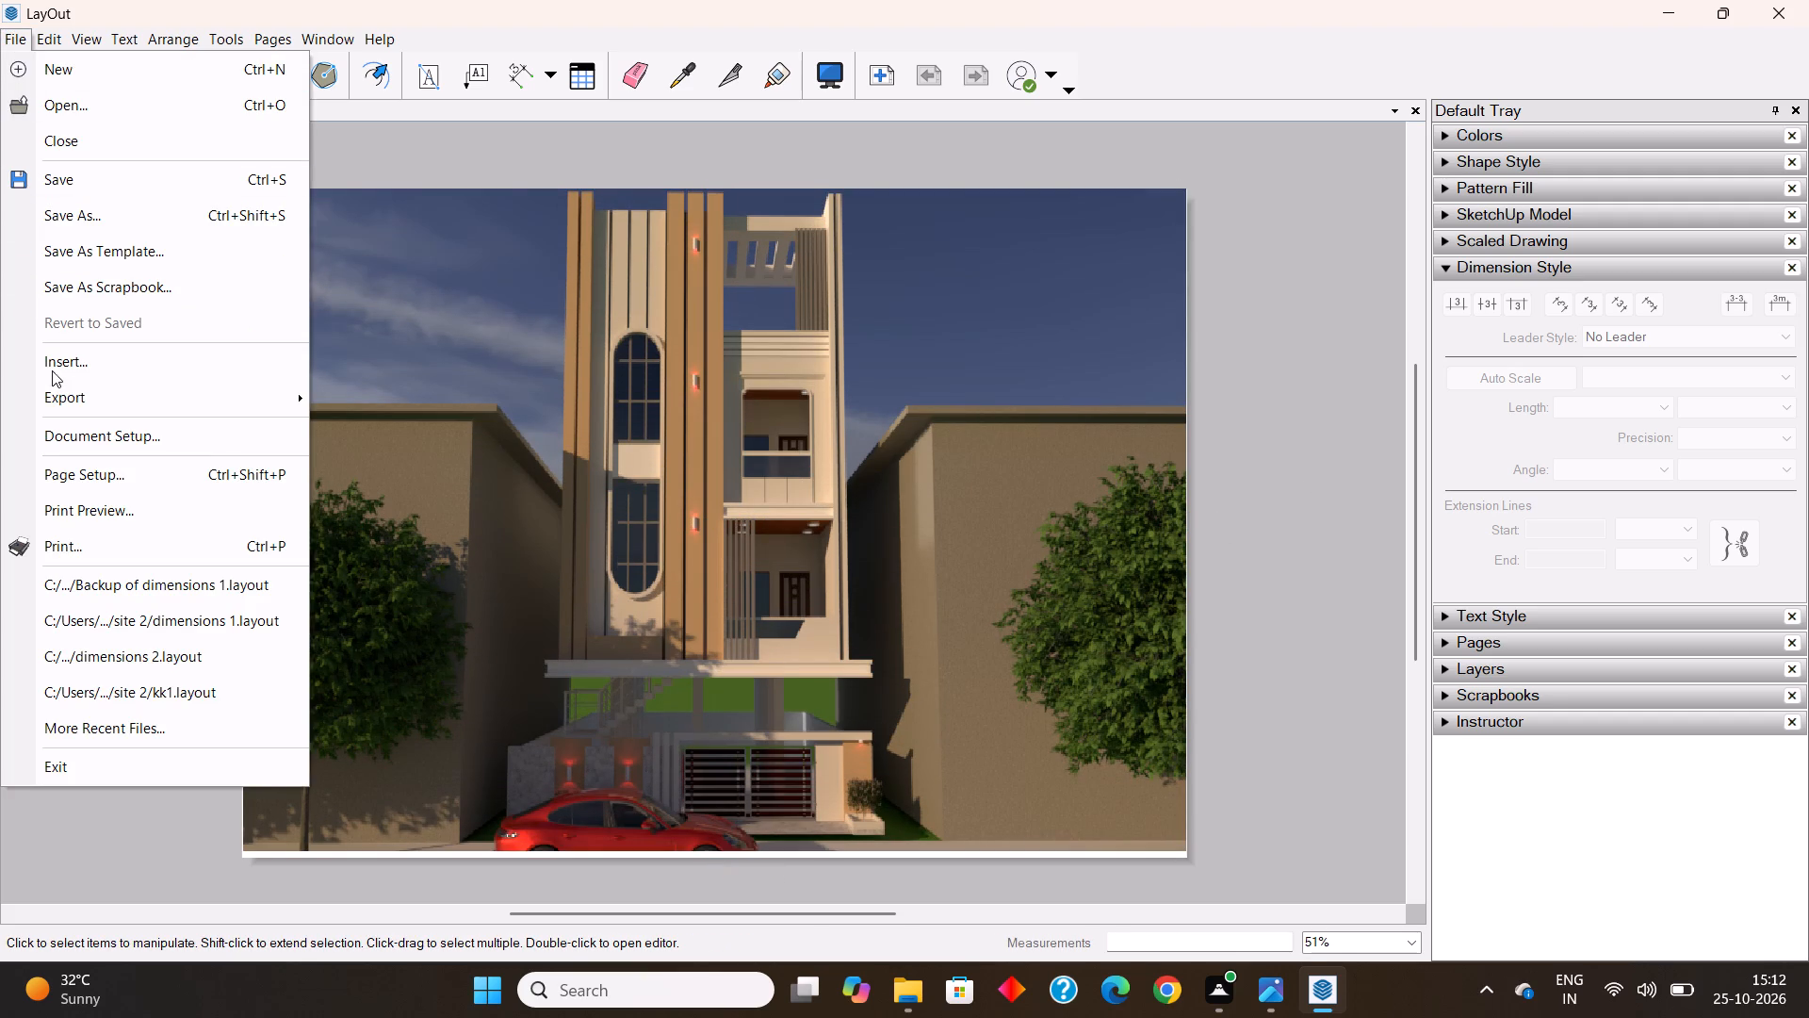
left_click(371, 433)
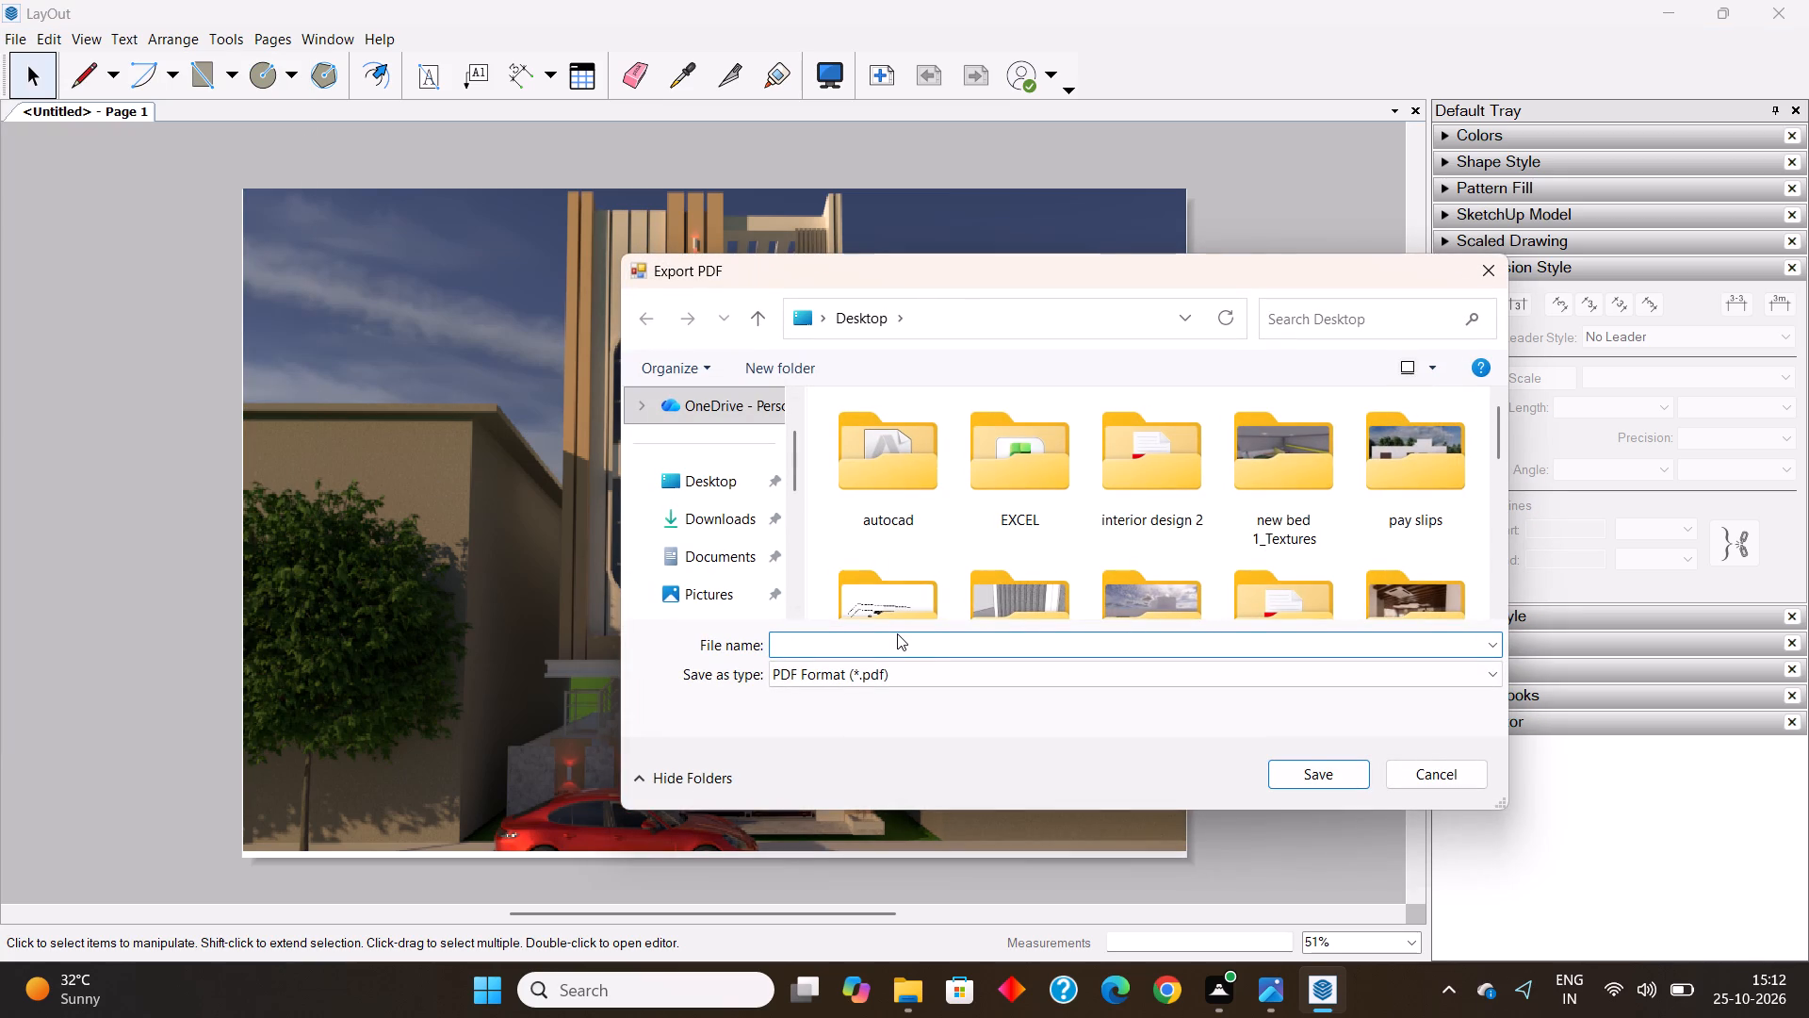
type("p123")
left_click(1318, 775)
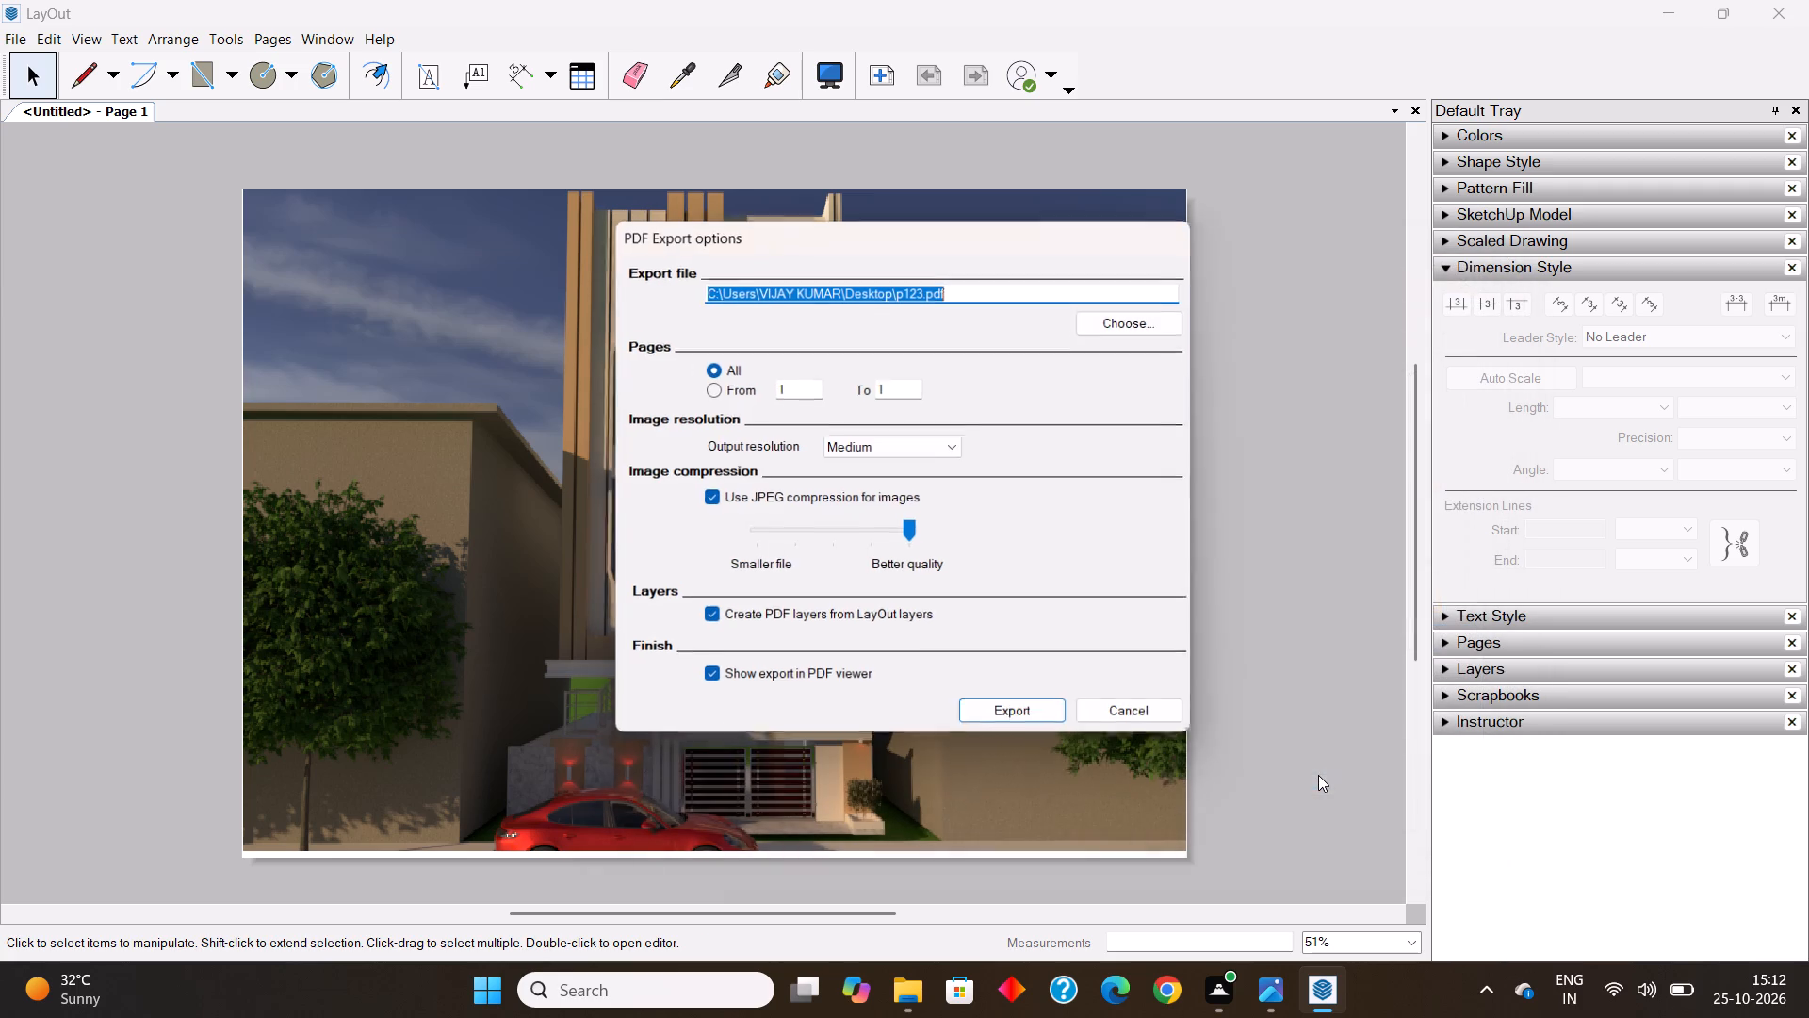
left_click(1002, 710)
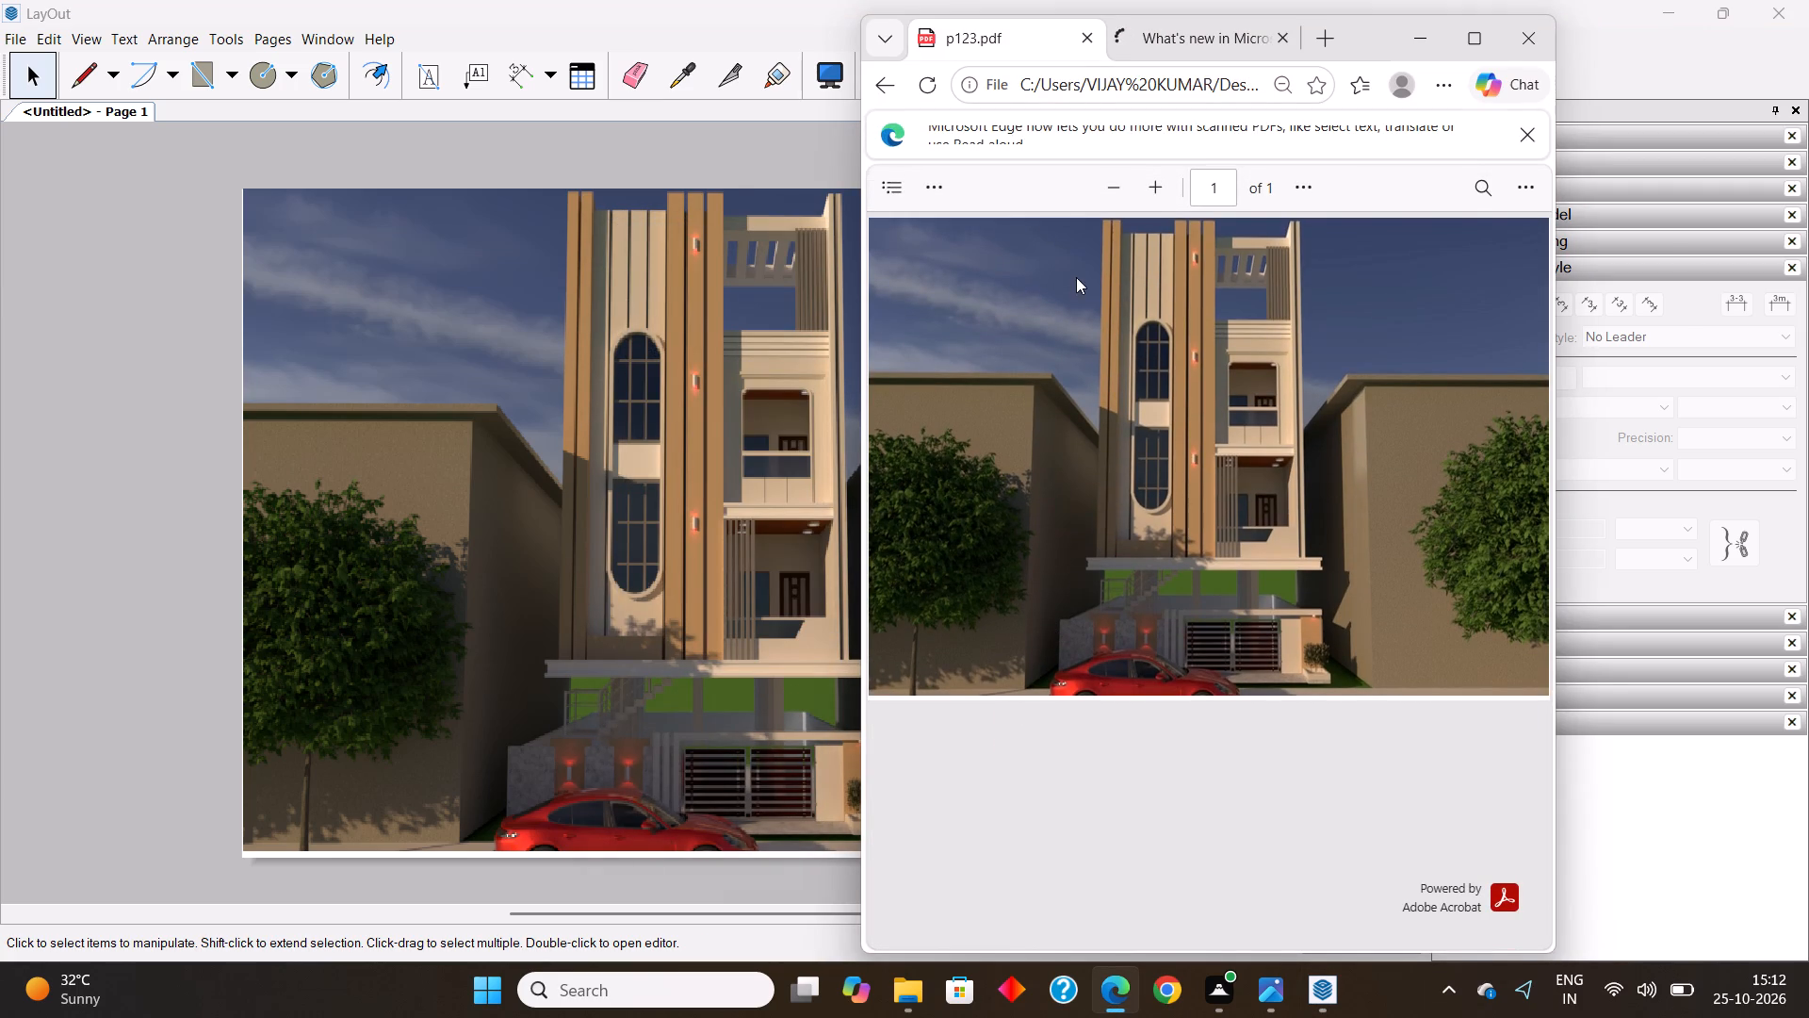
left_click(1523, 44)
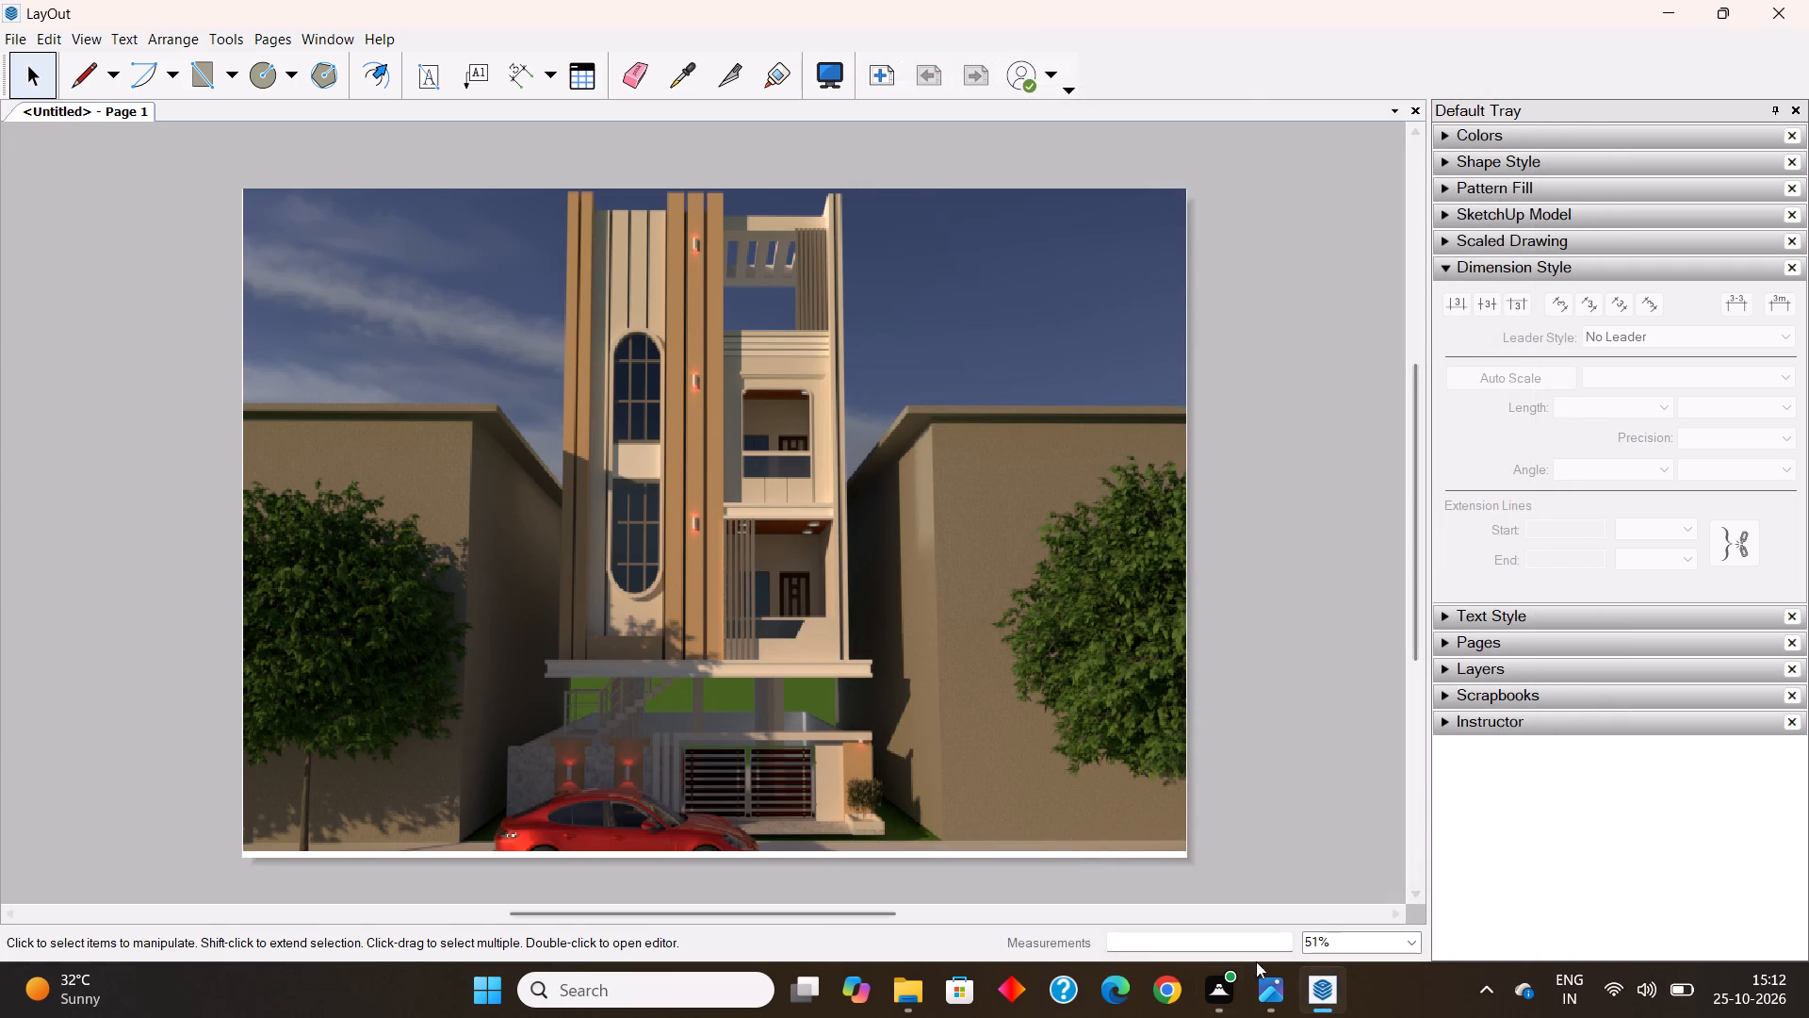